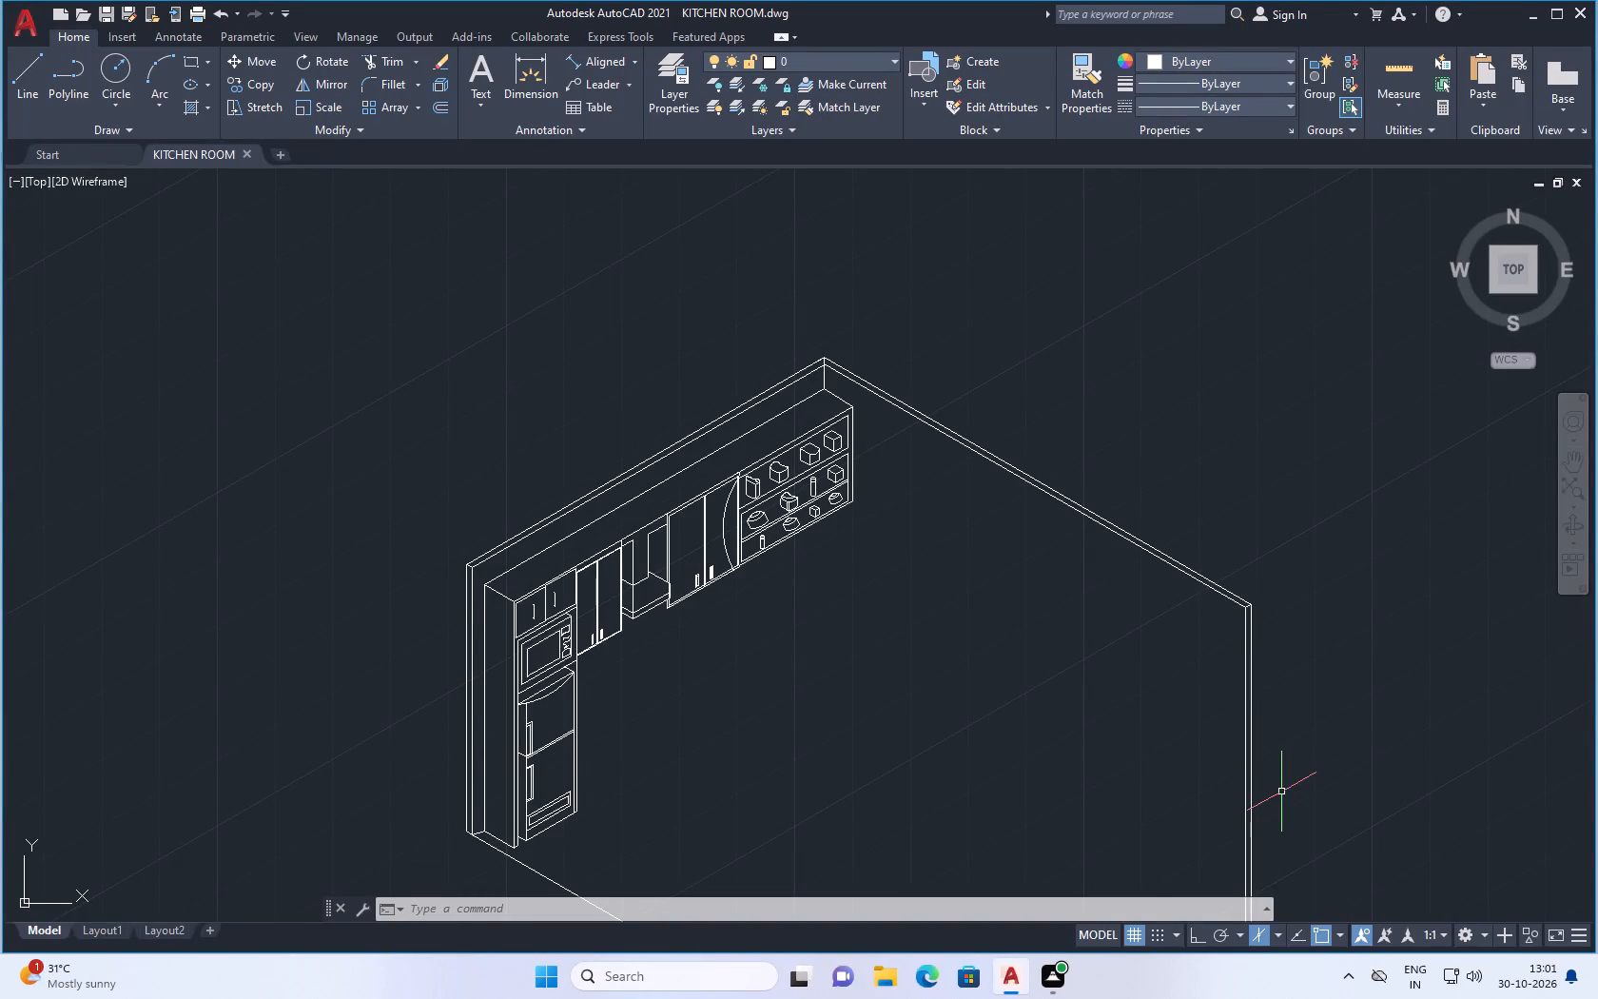
# Turn on Ortho mode while starting a trial line from the bottom corner of the tall refrigerator unit.
pyautogui.scroll(-2, 628, 674)
pyautogui.scroll(2, 675, 677)
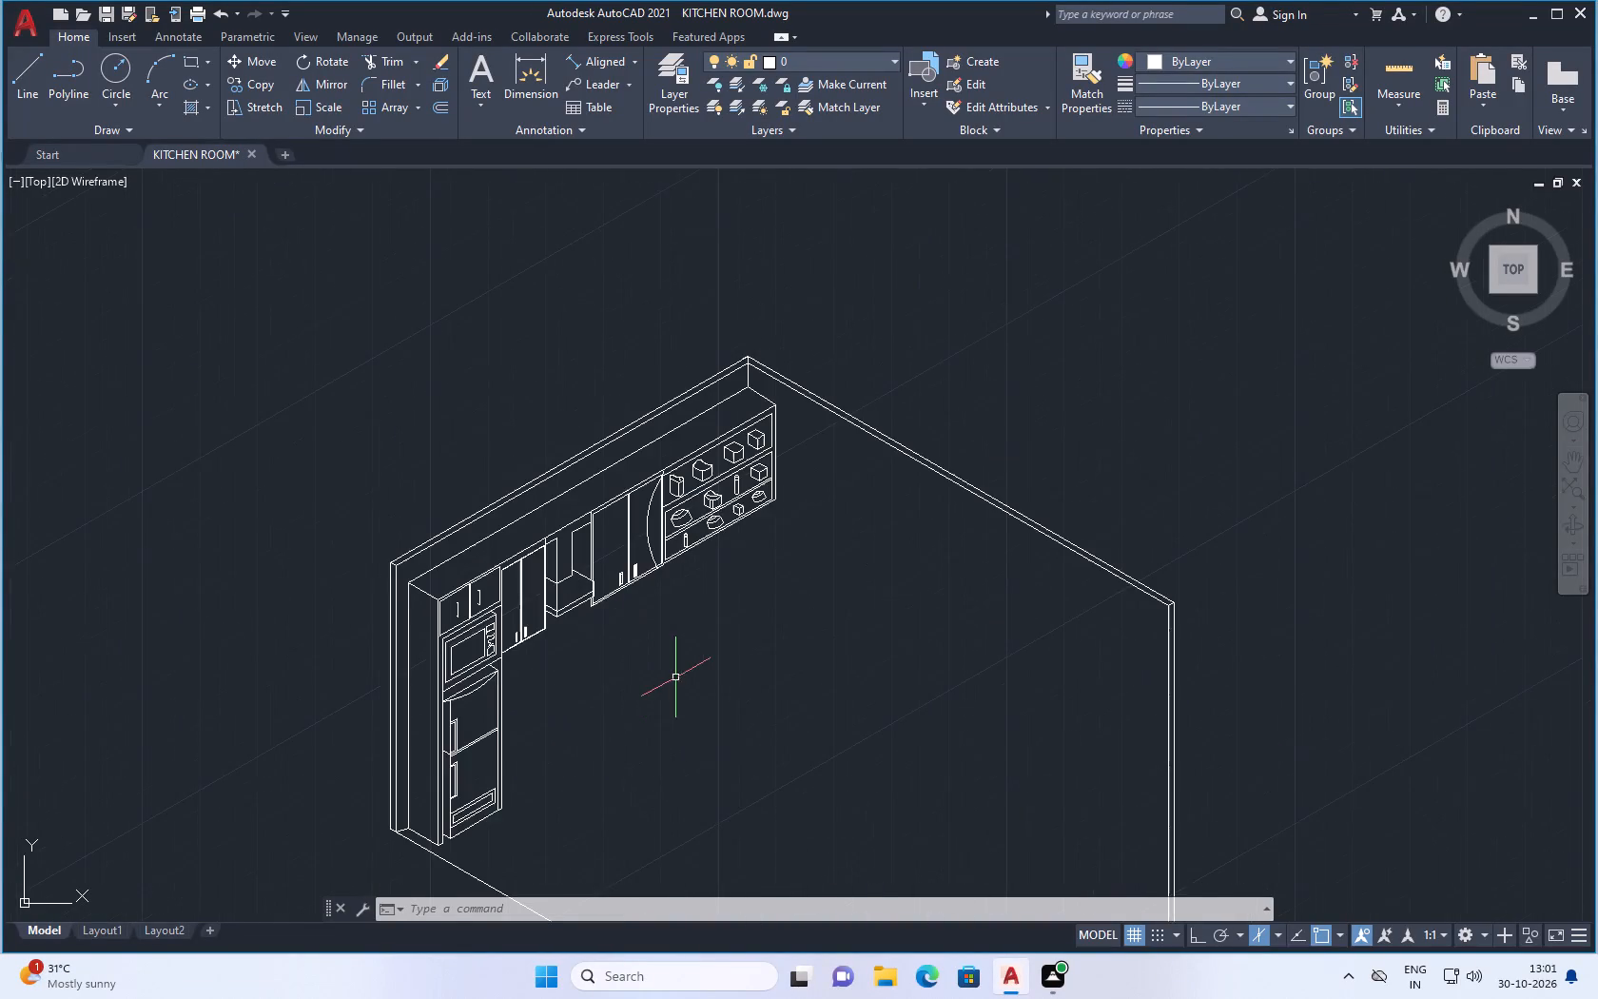
pyautogui.scroll(2, 548, 743)
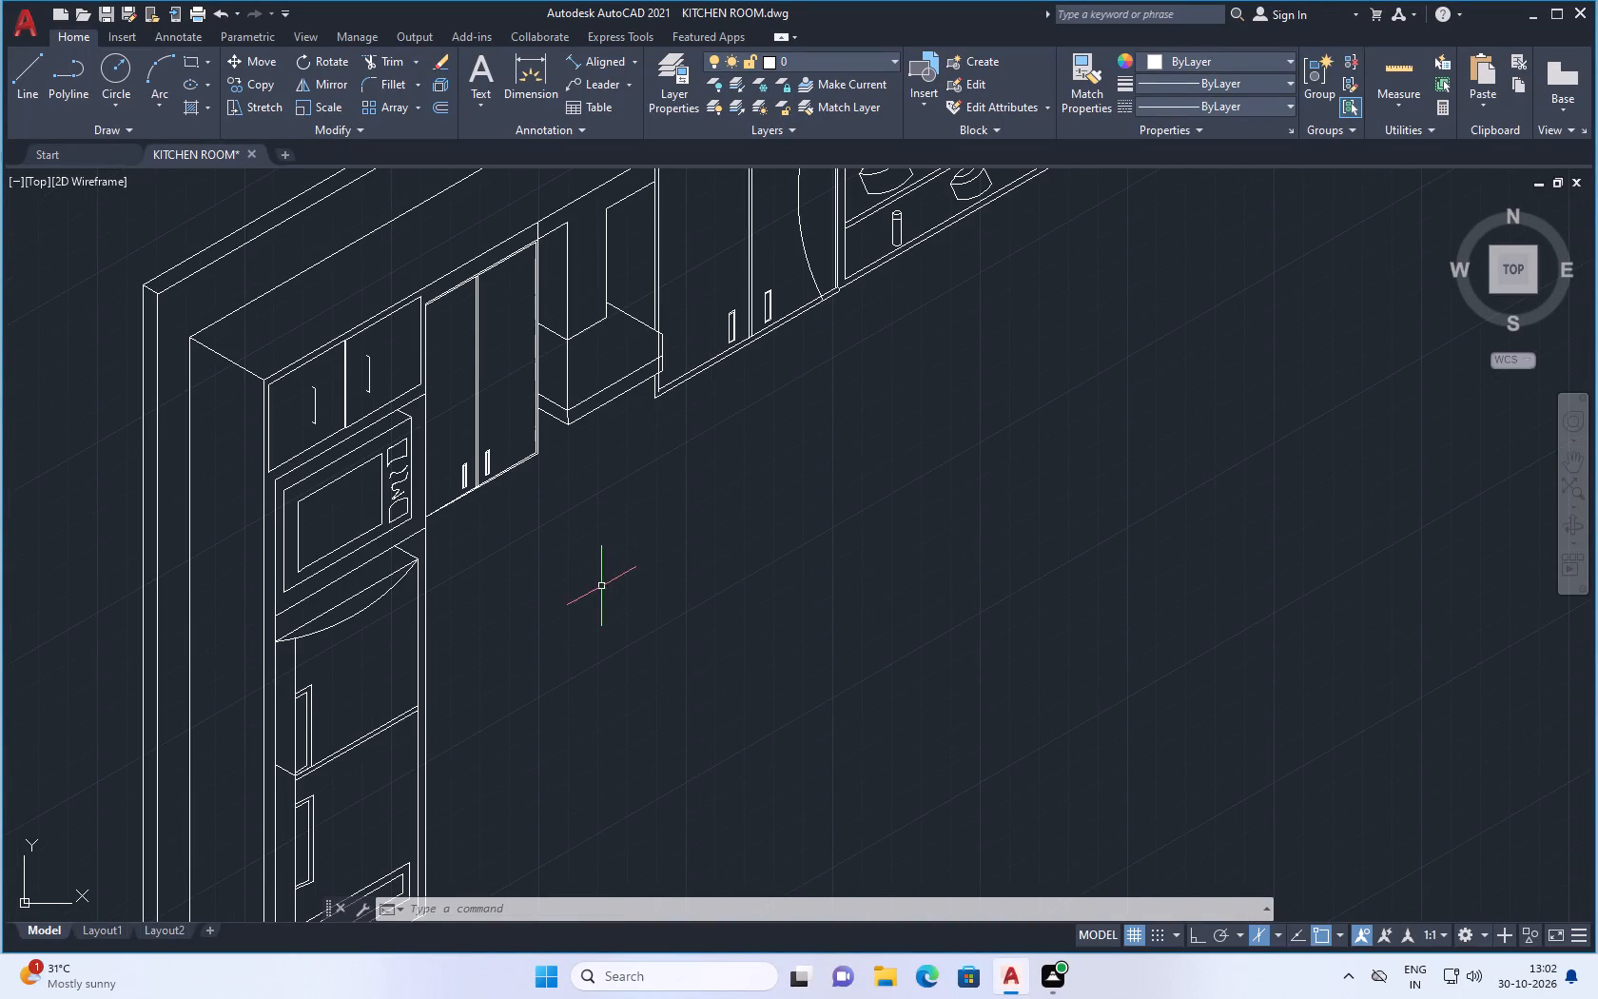
pyautogui.click(15, 73)
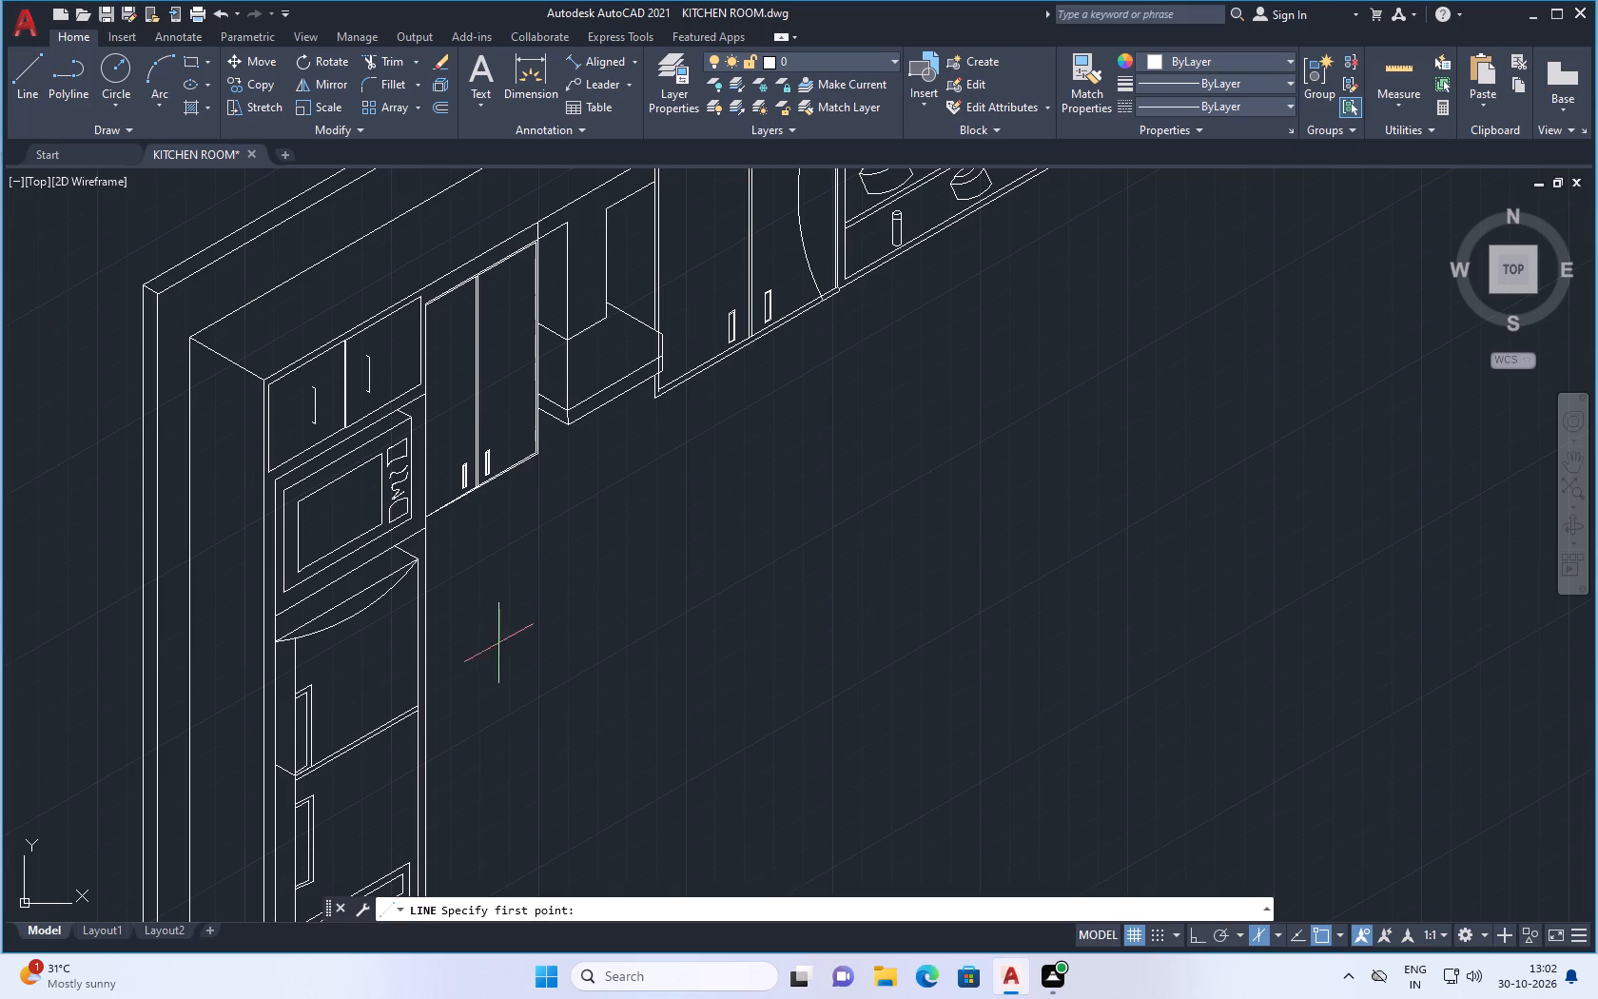
pyautogui.click(27, 71)
pyautogui.scroll(1, 448, 716)
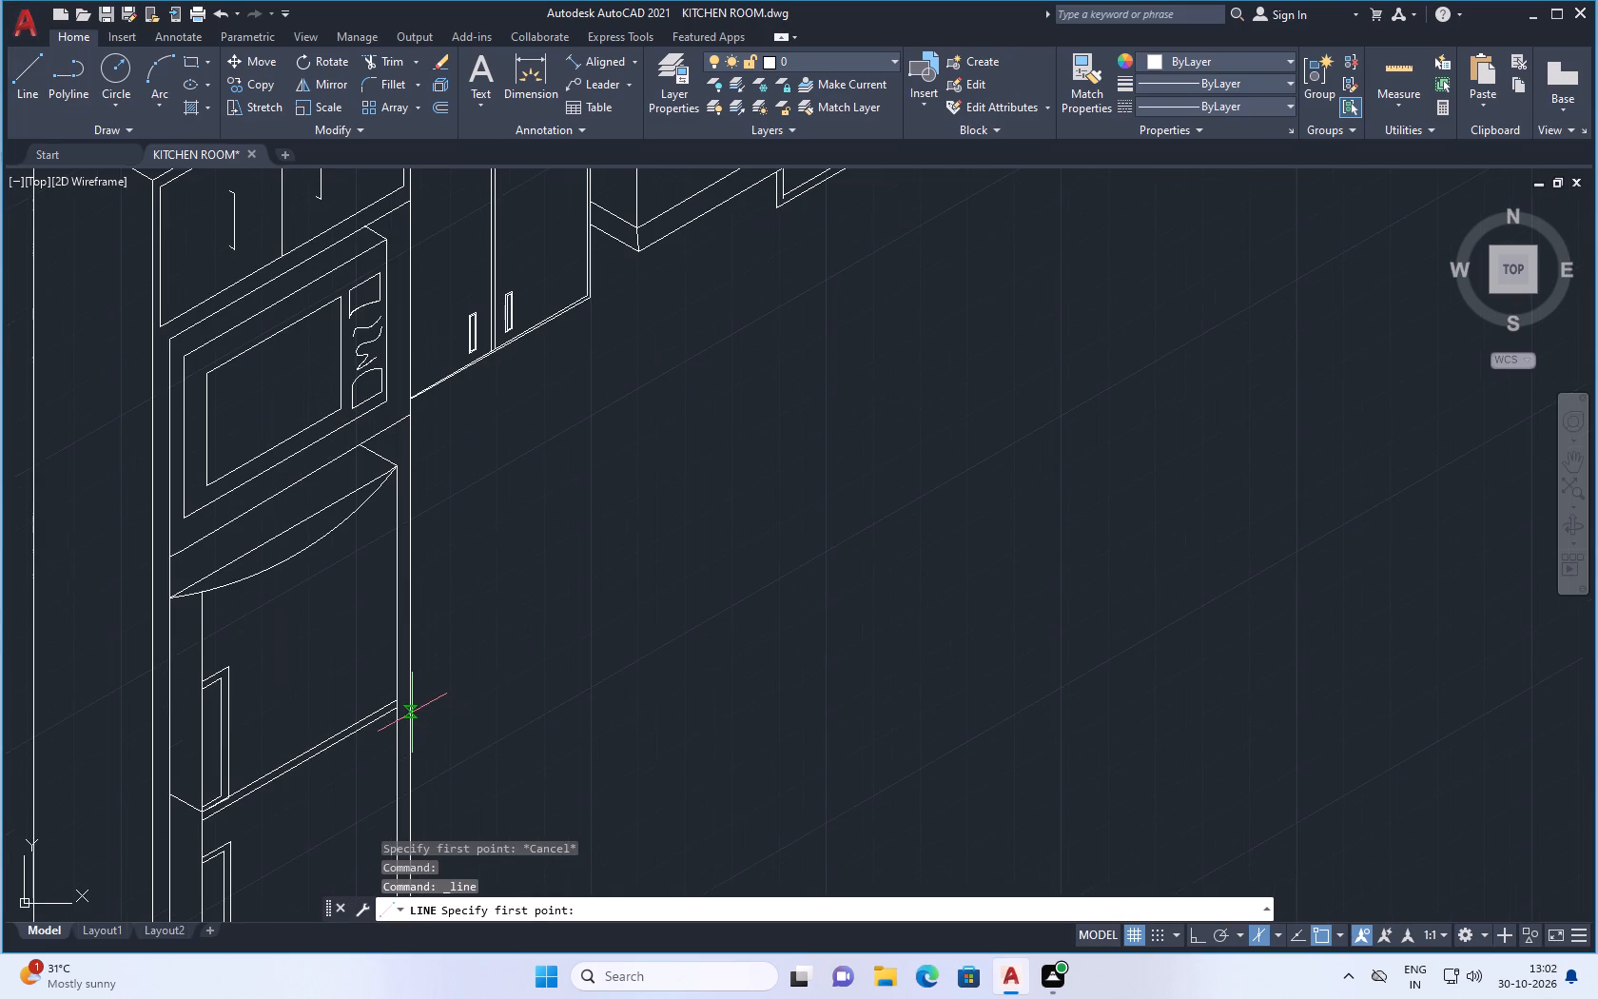
pyautogui.scroll(-2, 425, 705)
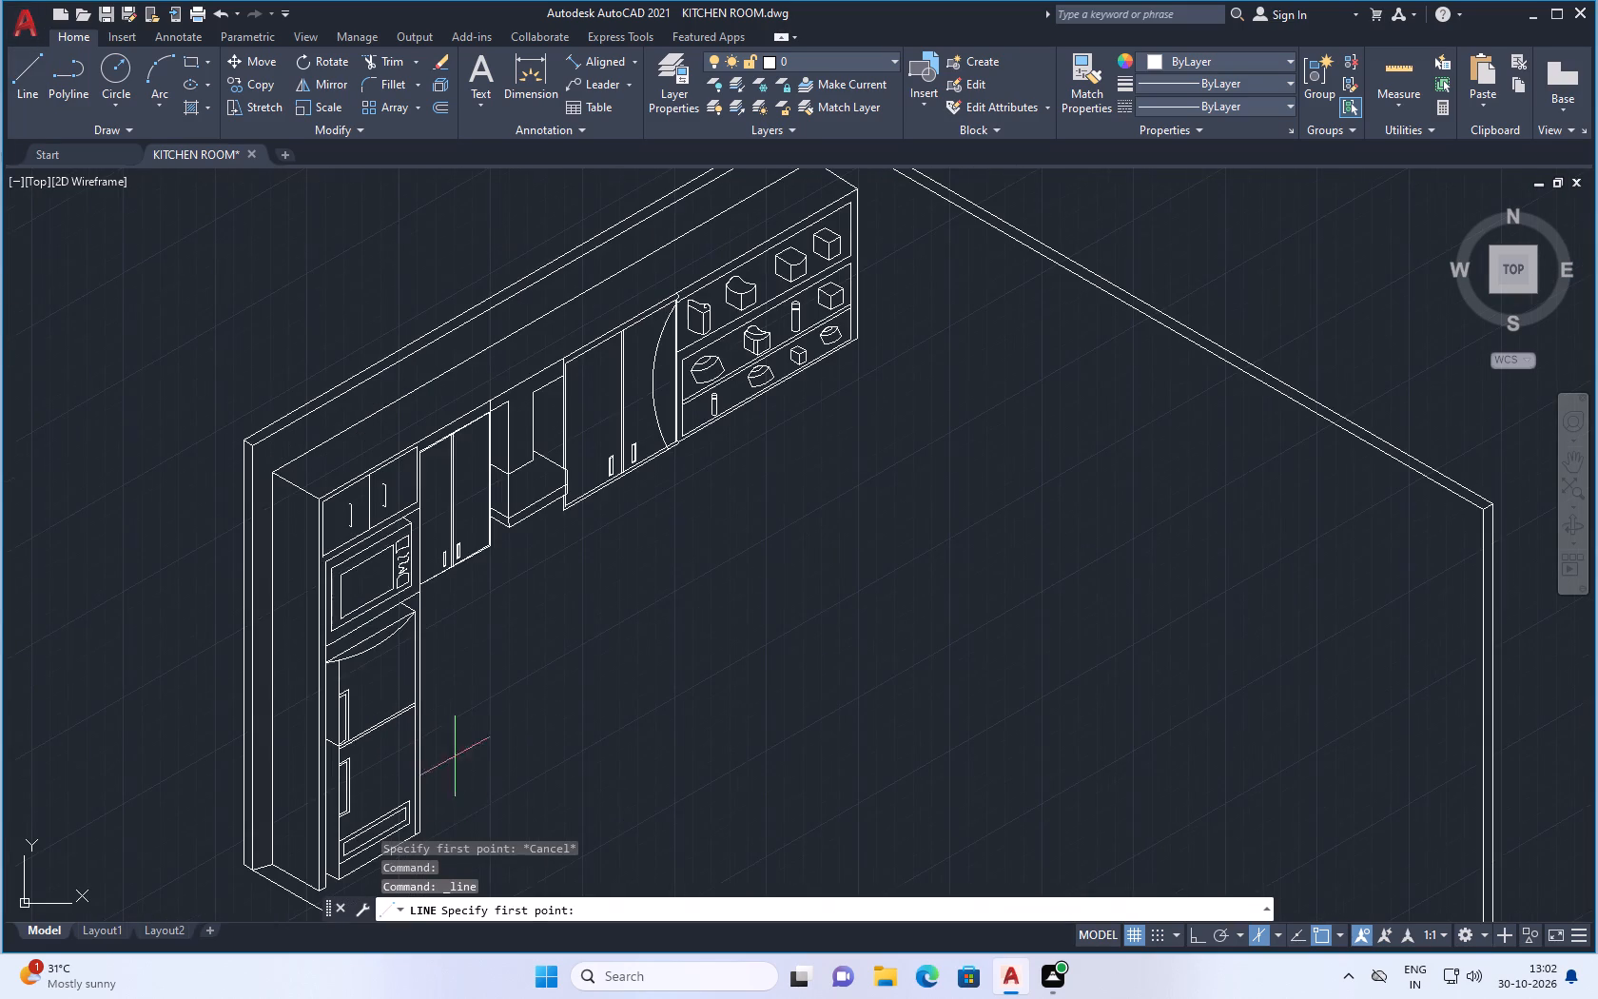
pyautogui.scroll(-2, 461, 724)
pyautogui.scroll(3, 475, 765)
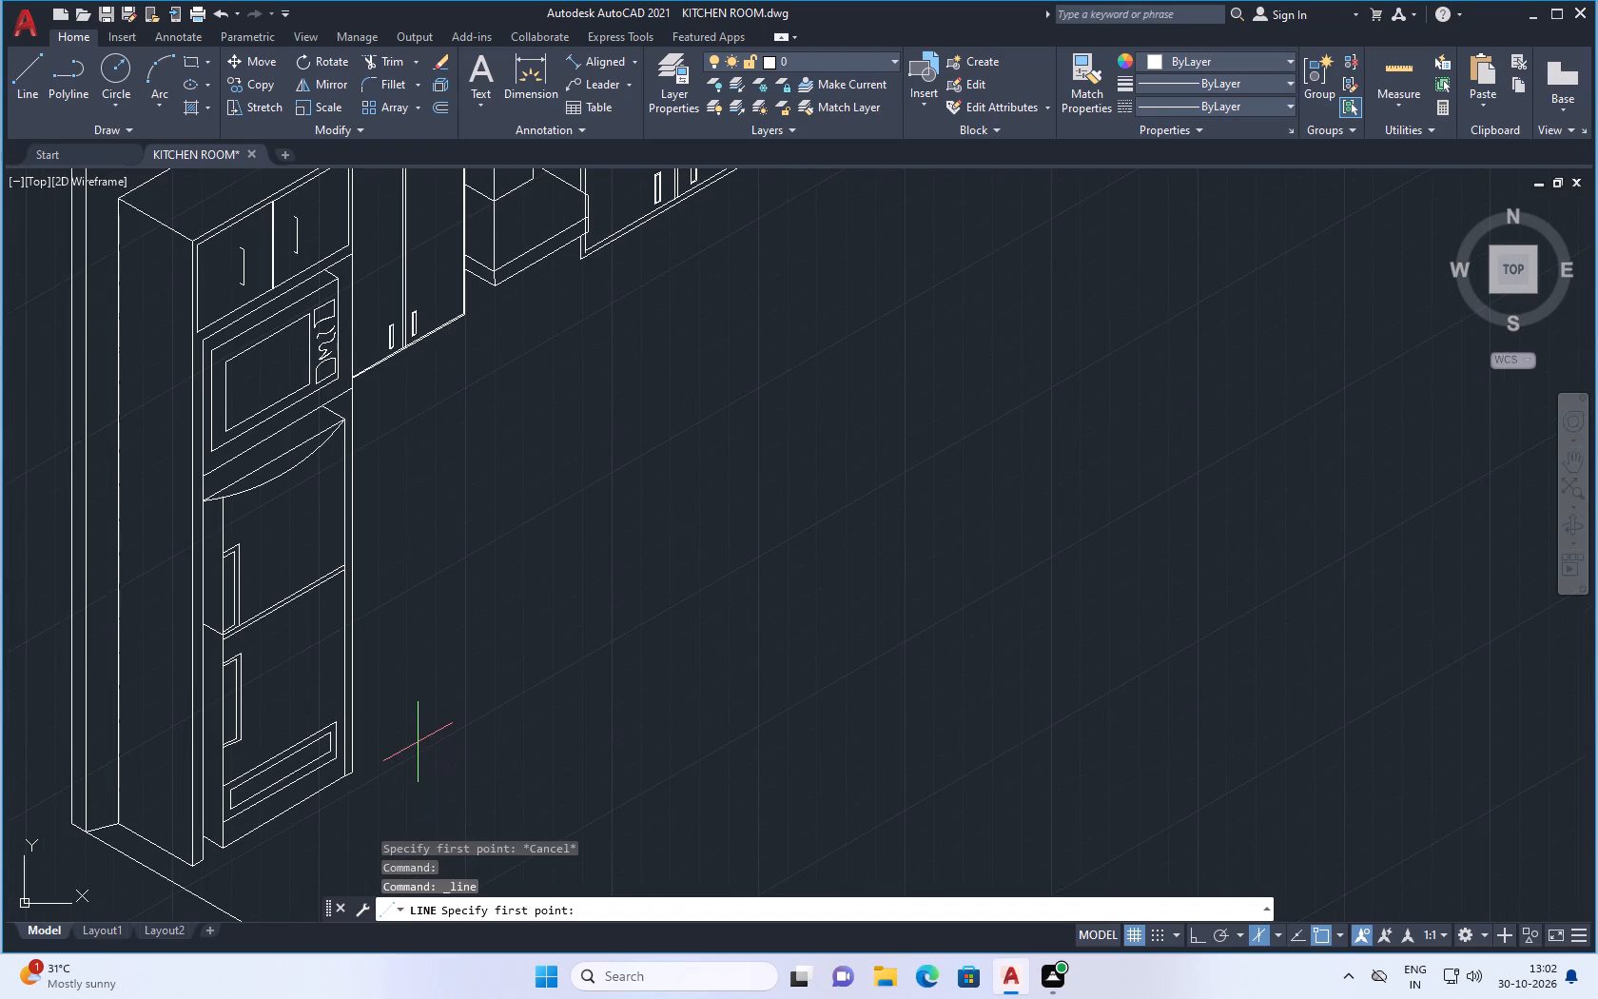
pyautogui.moveTo(357, 771); pyautogui.dragTo(371, 766)
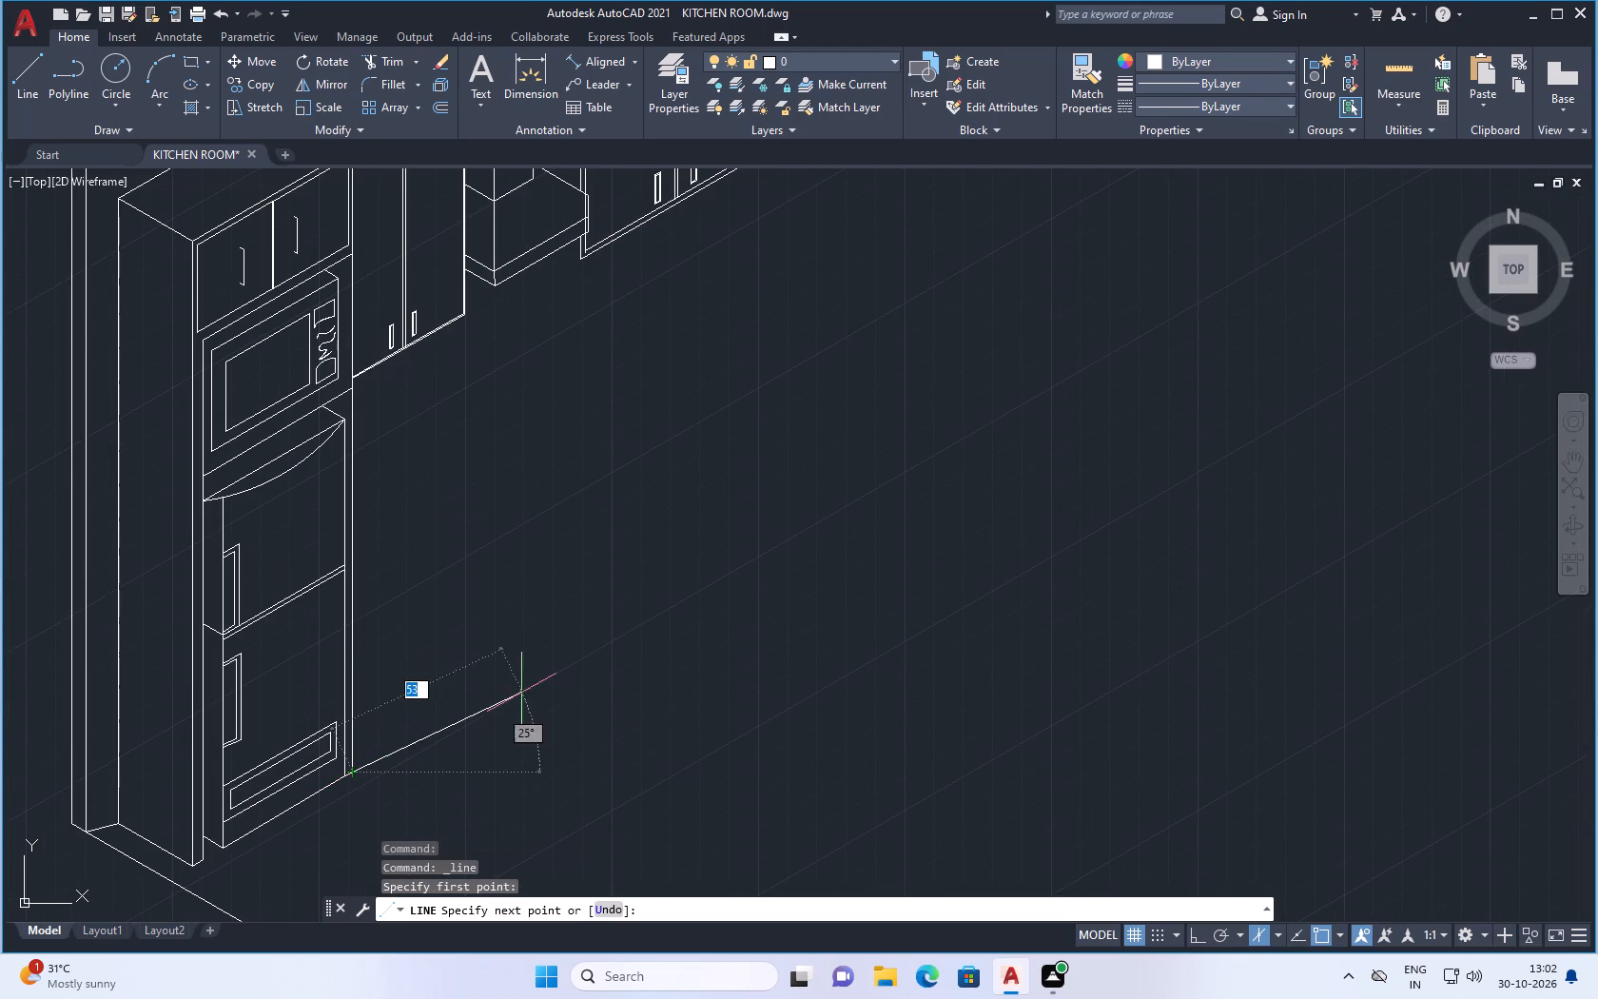
pyautogui.scroll(-1, 601, 644)
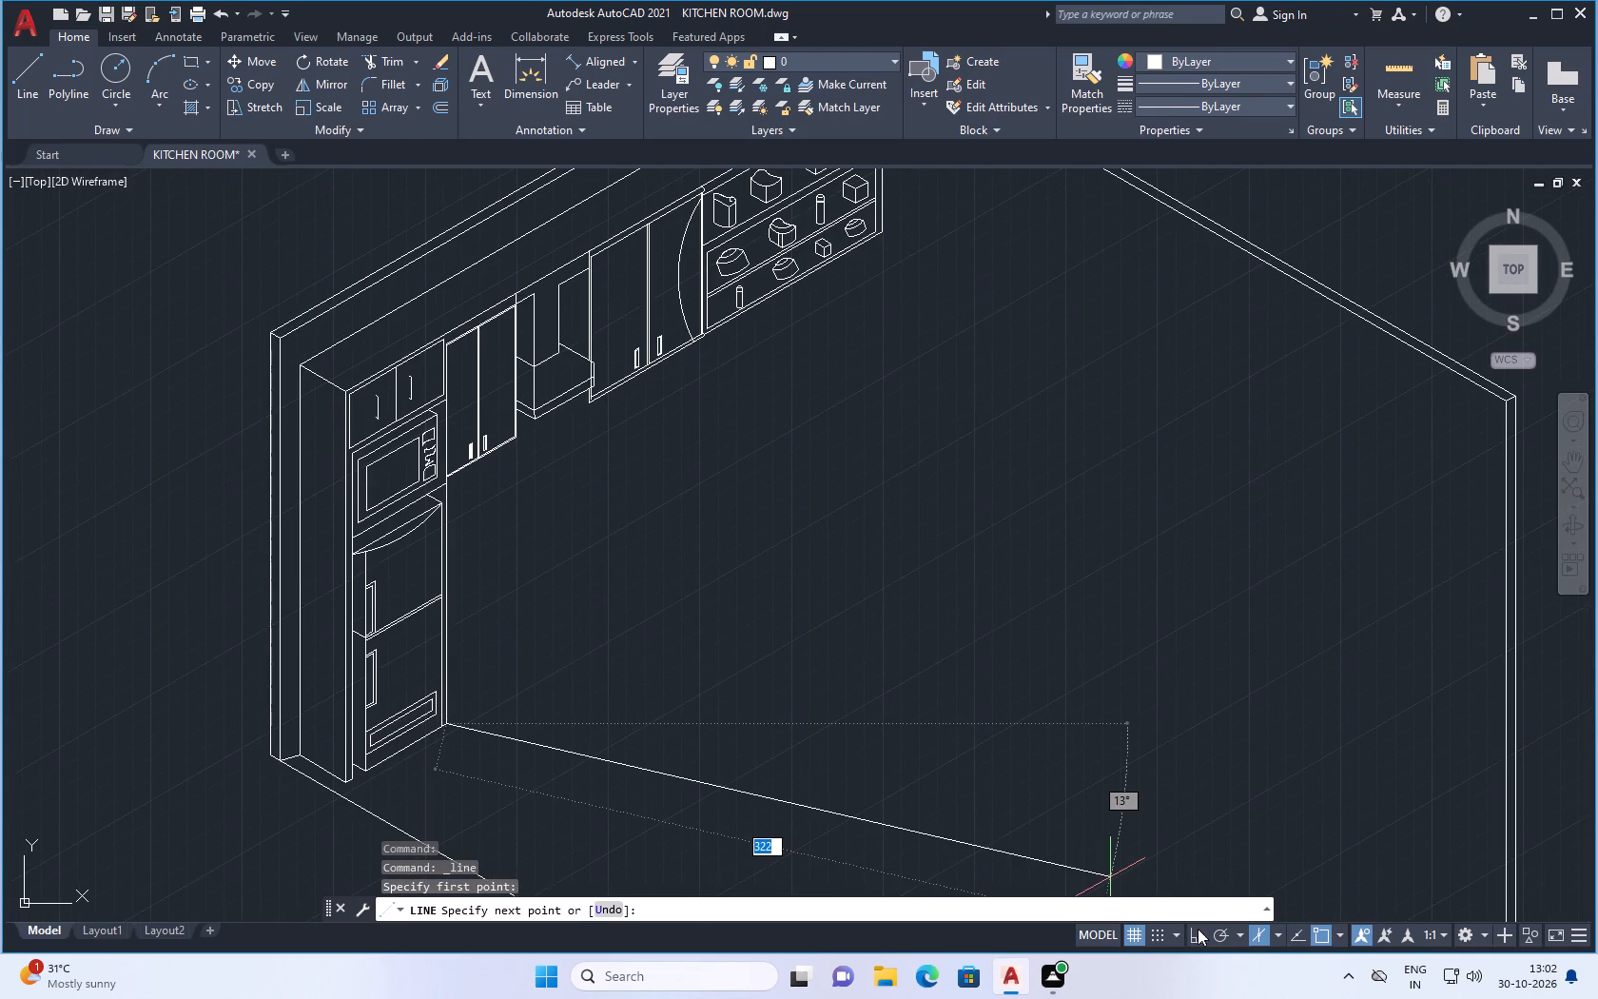
pyautogui.click(1197, 929)
pyautogui.scroll(1, 650, 600)
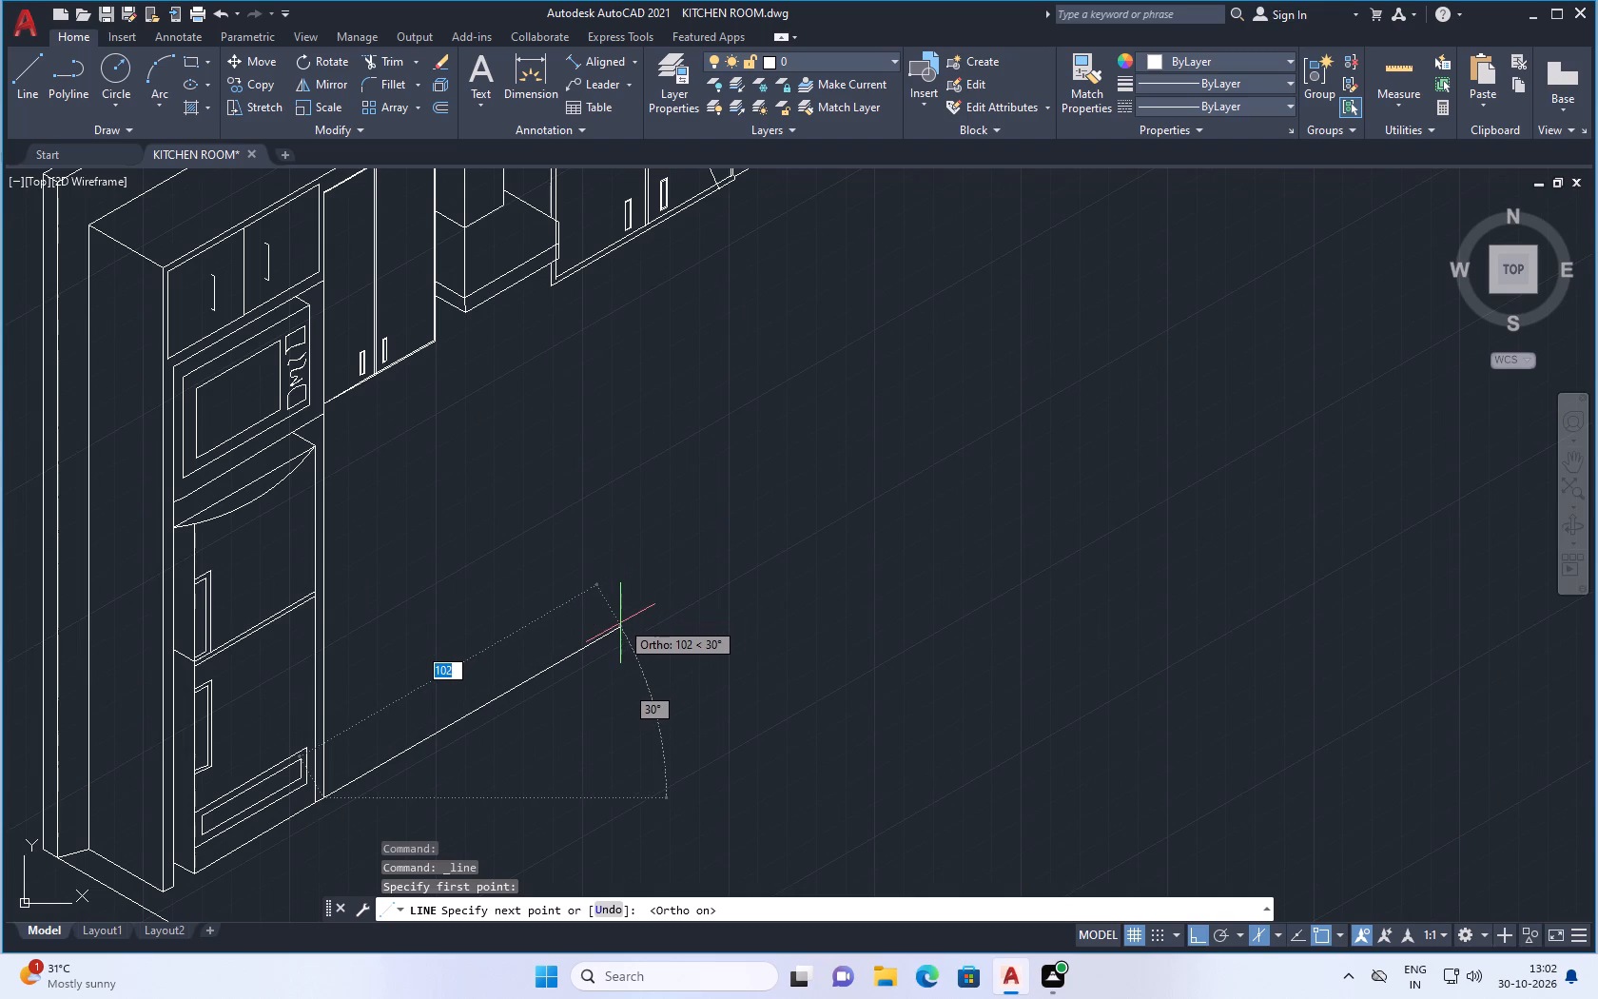
pyautogui.scroll(1, 620, 624)
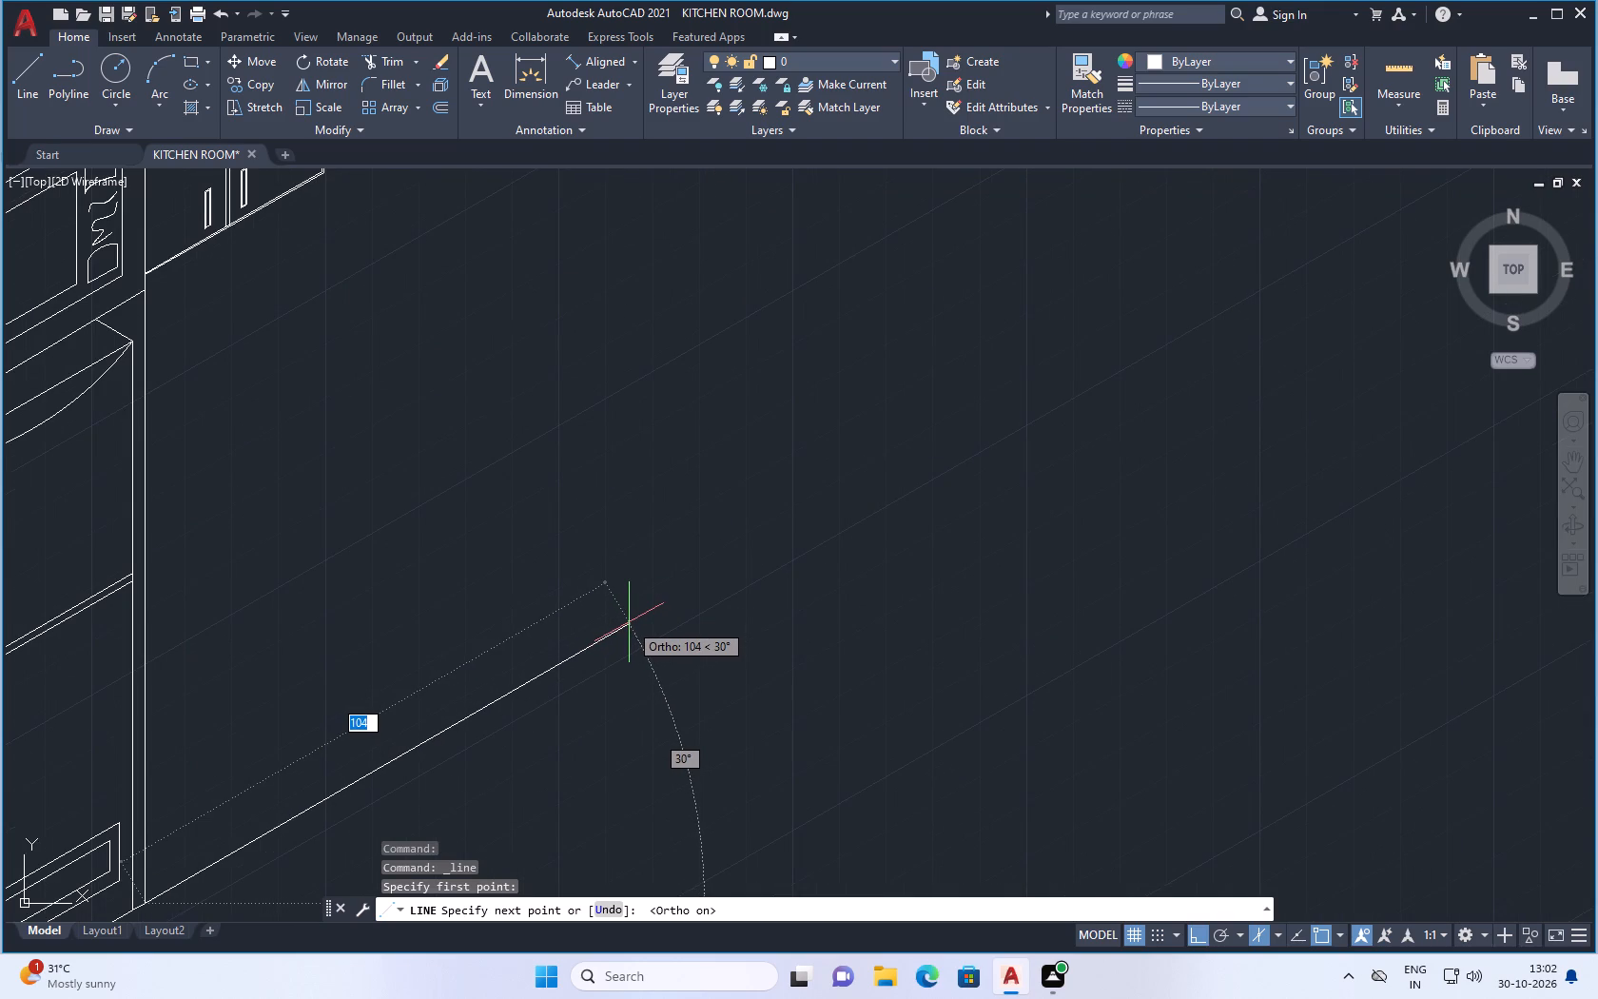
pyautogui.press('Escape')
# Draw a 290-unit line at 30° from the refrigerator's bottom front corner, ending in a vertical segment about 100 units high.
pyautogui.scroll(-3, 610, 635)
pyautogui.scroll(2, 606, 689)
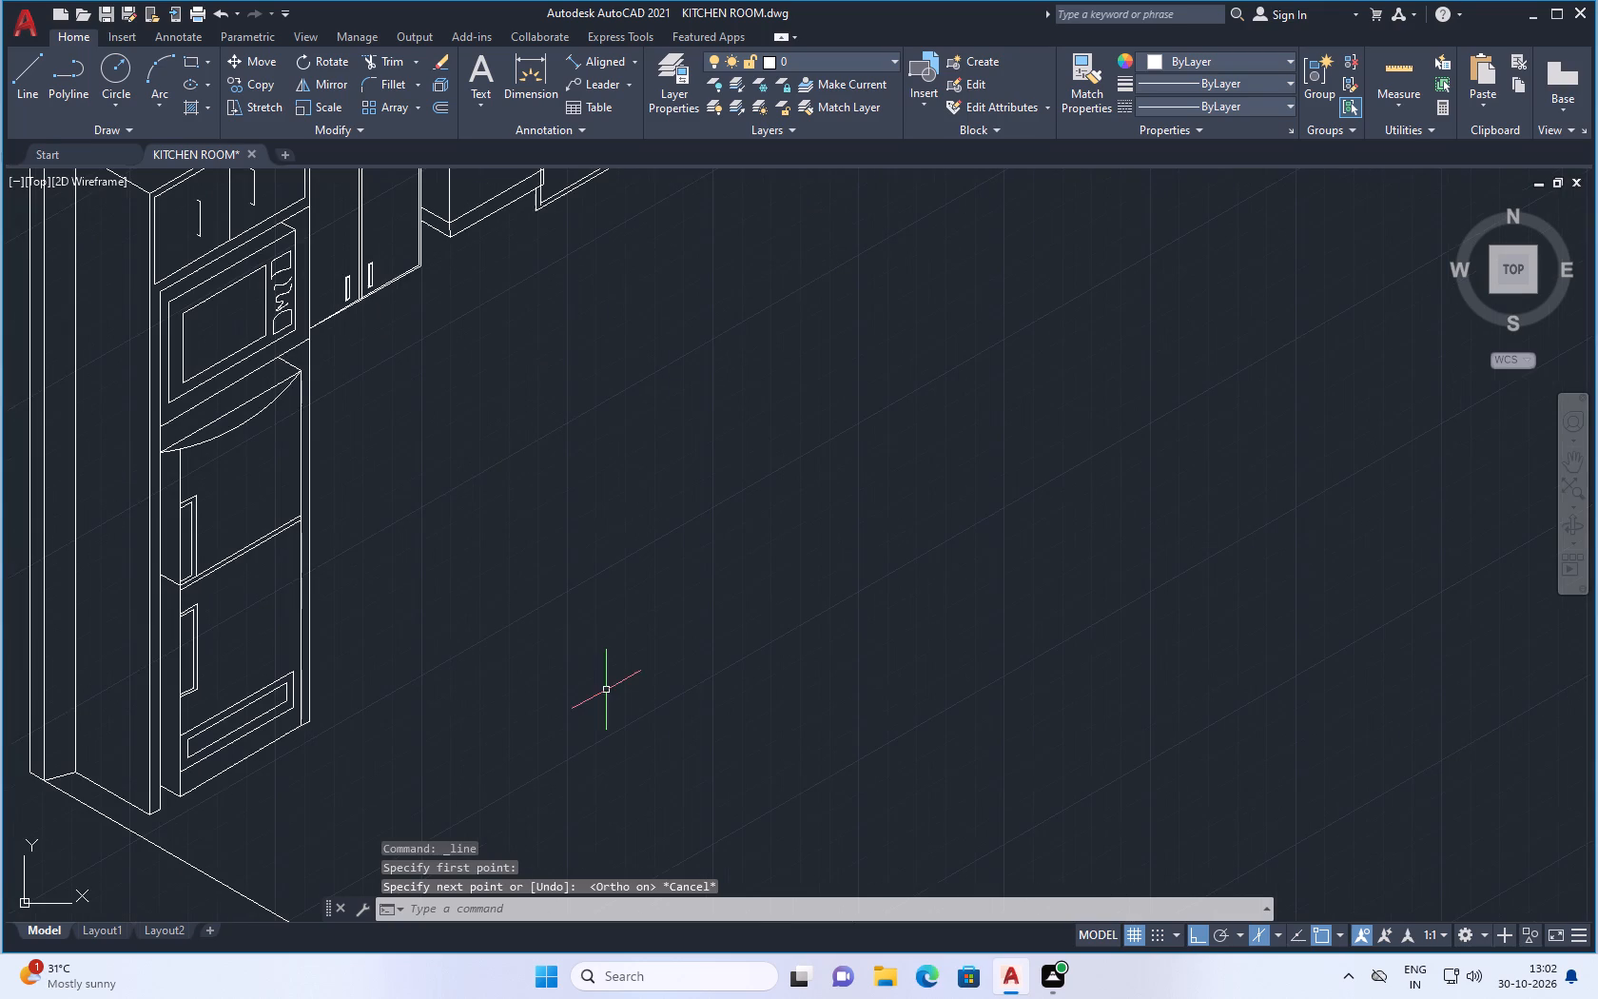
pyautogui.scroll(-1, 584, 677)
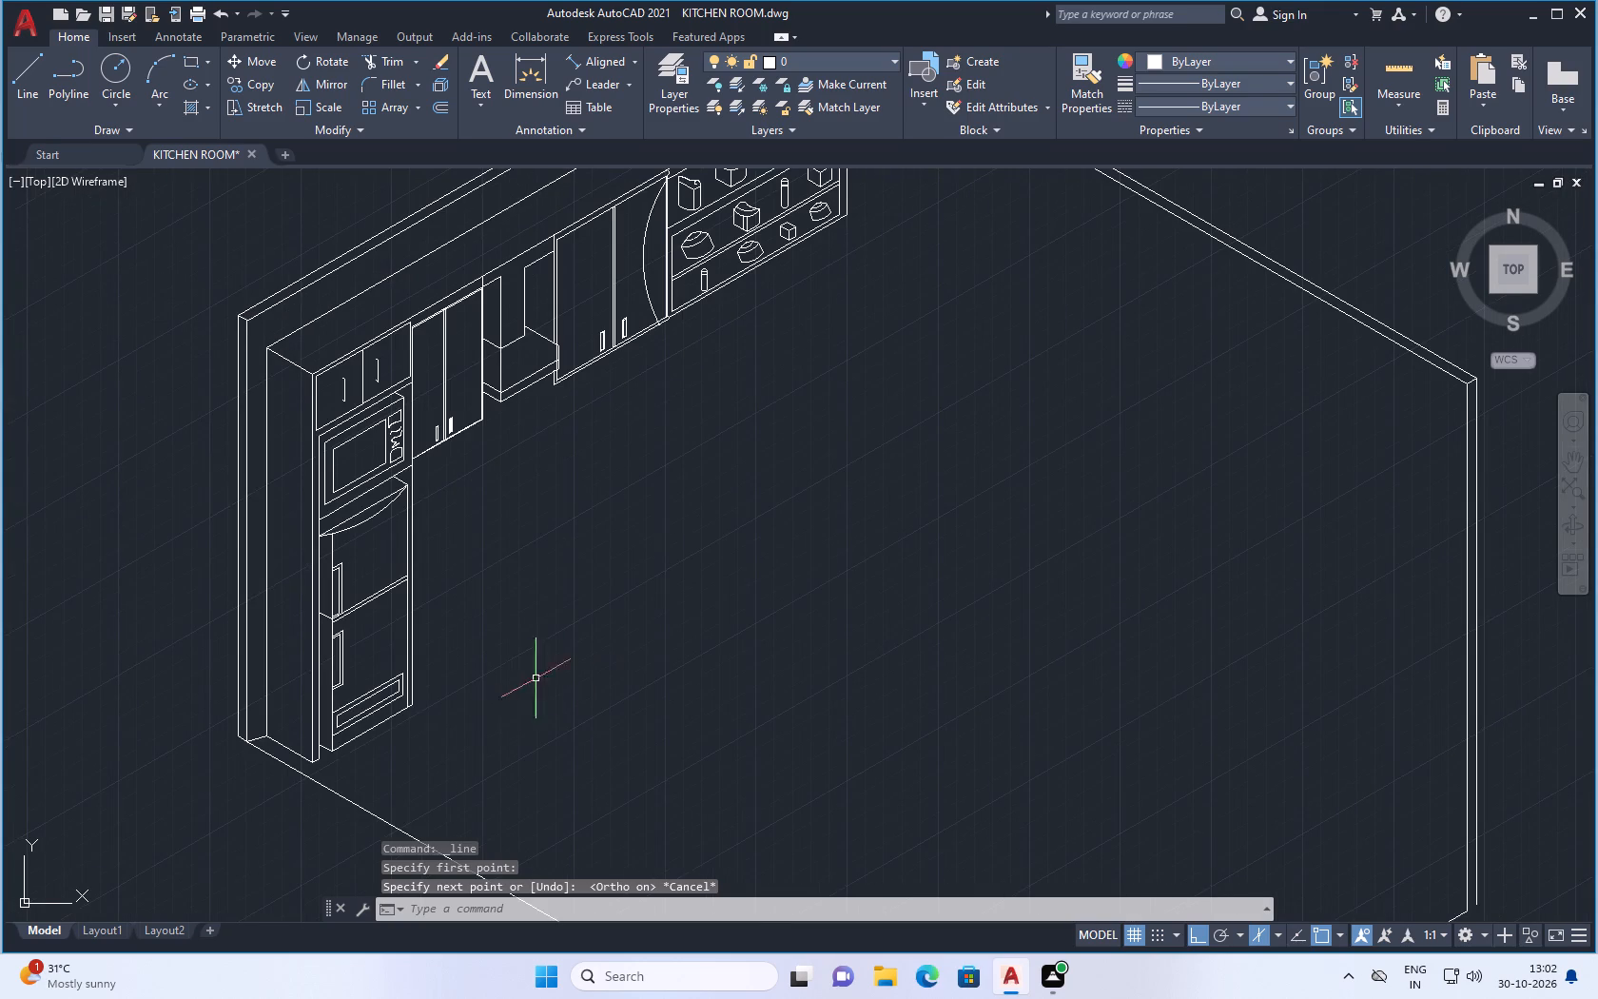
pyautogui.click(29, 76)
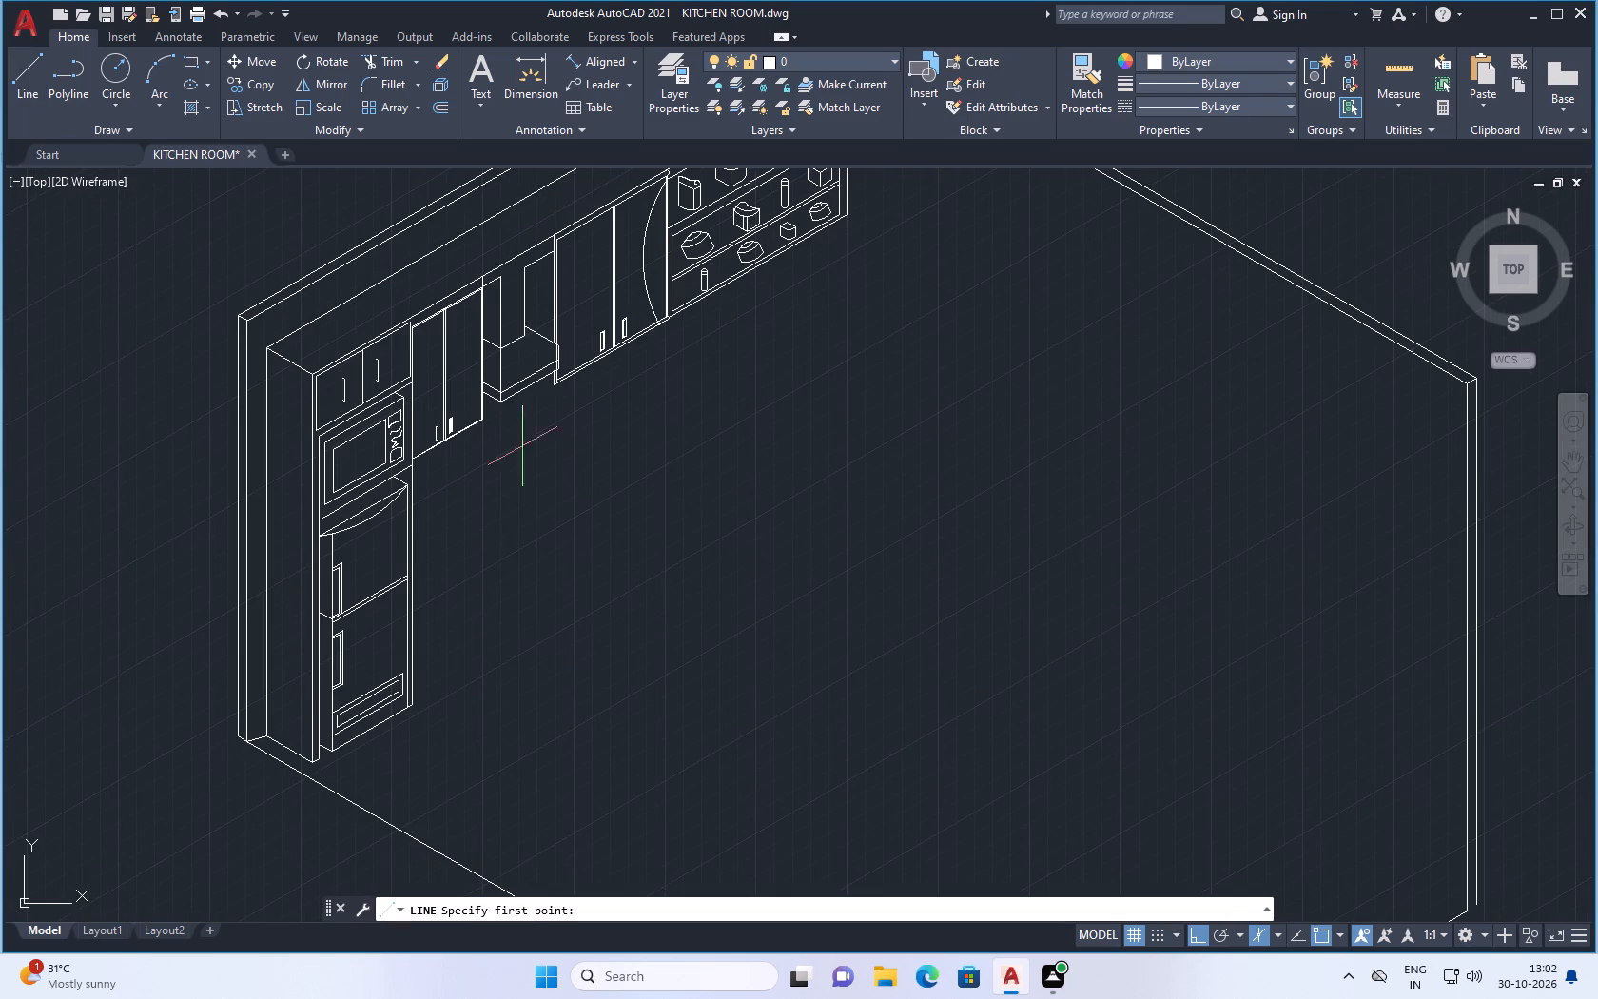
pyautogui.scroll(-1, 551, 439)
pyautogui.scroll(2, 590, 529)
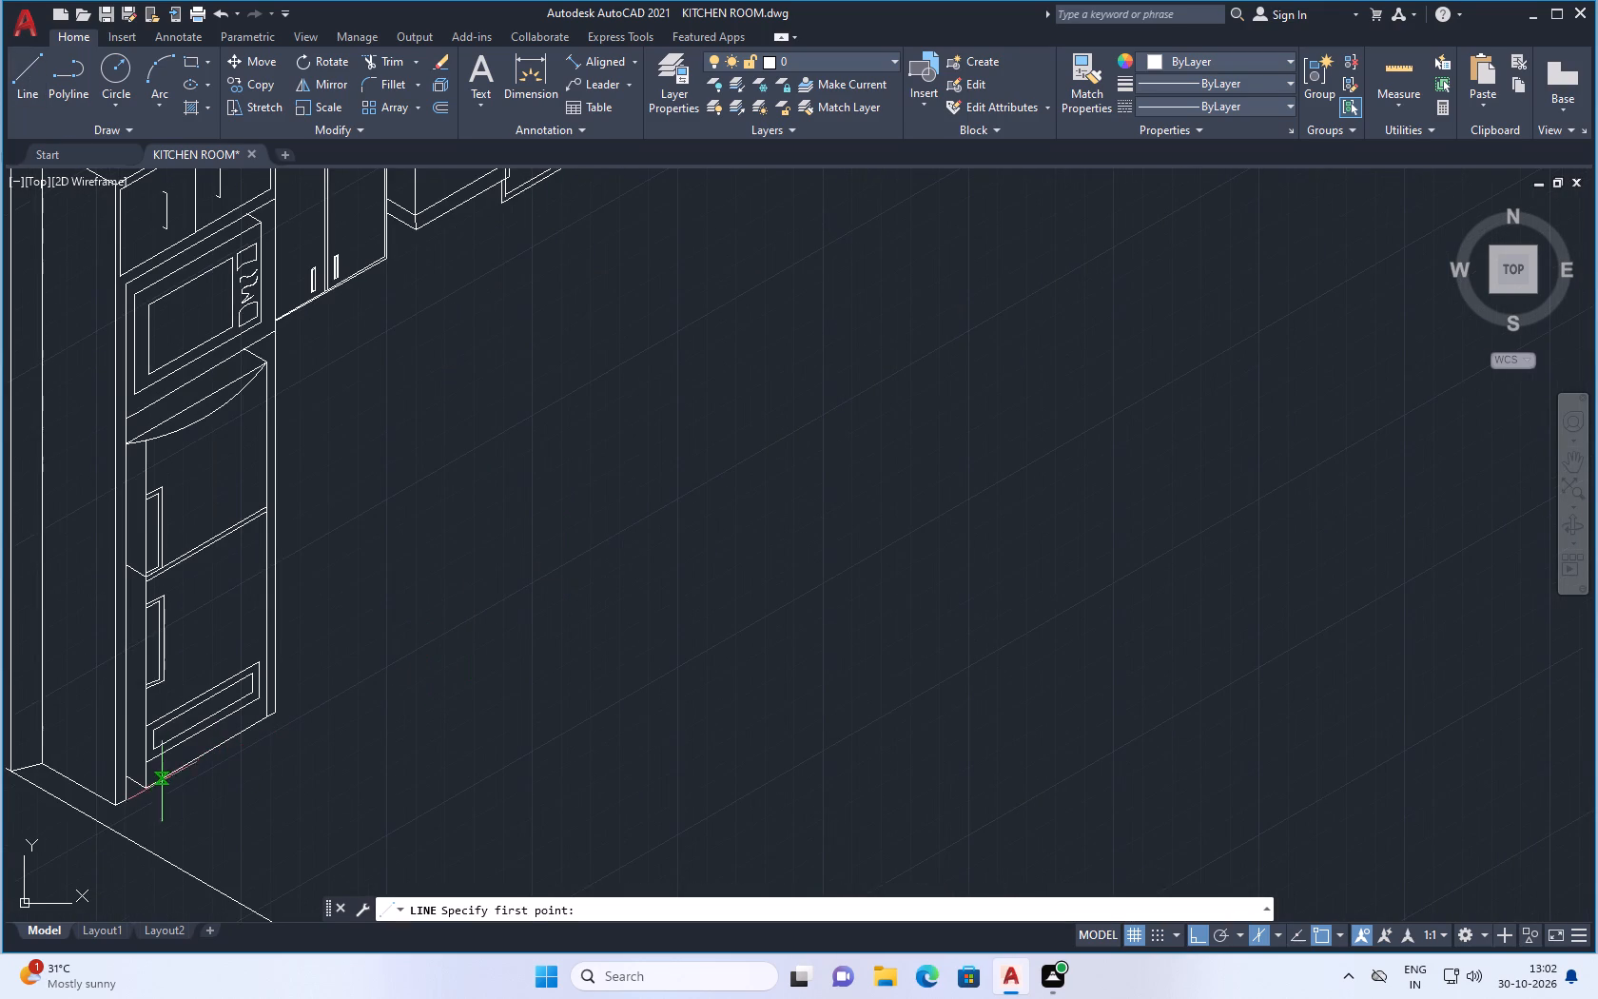
pyautogui.moveTo(148, 785); pyautogui.dragTo(164, 785)
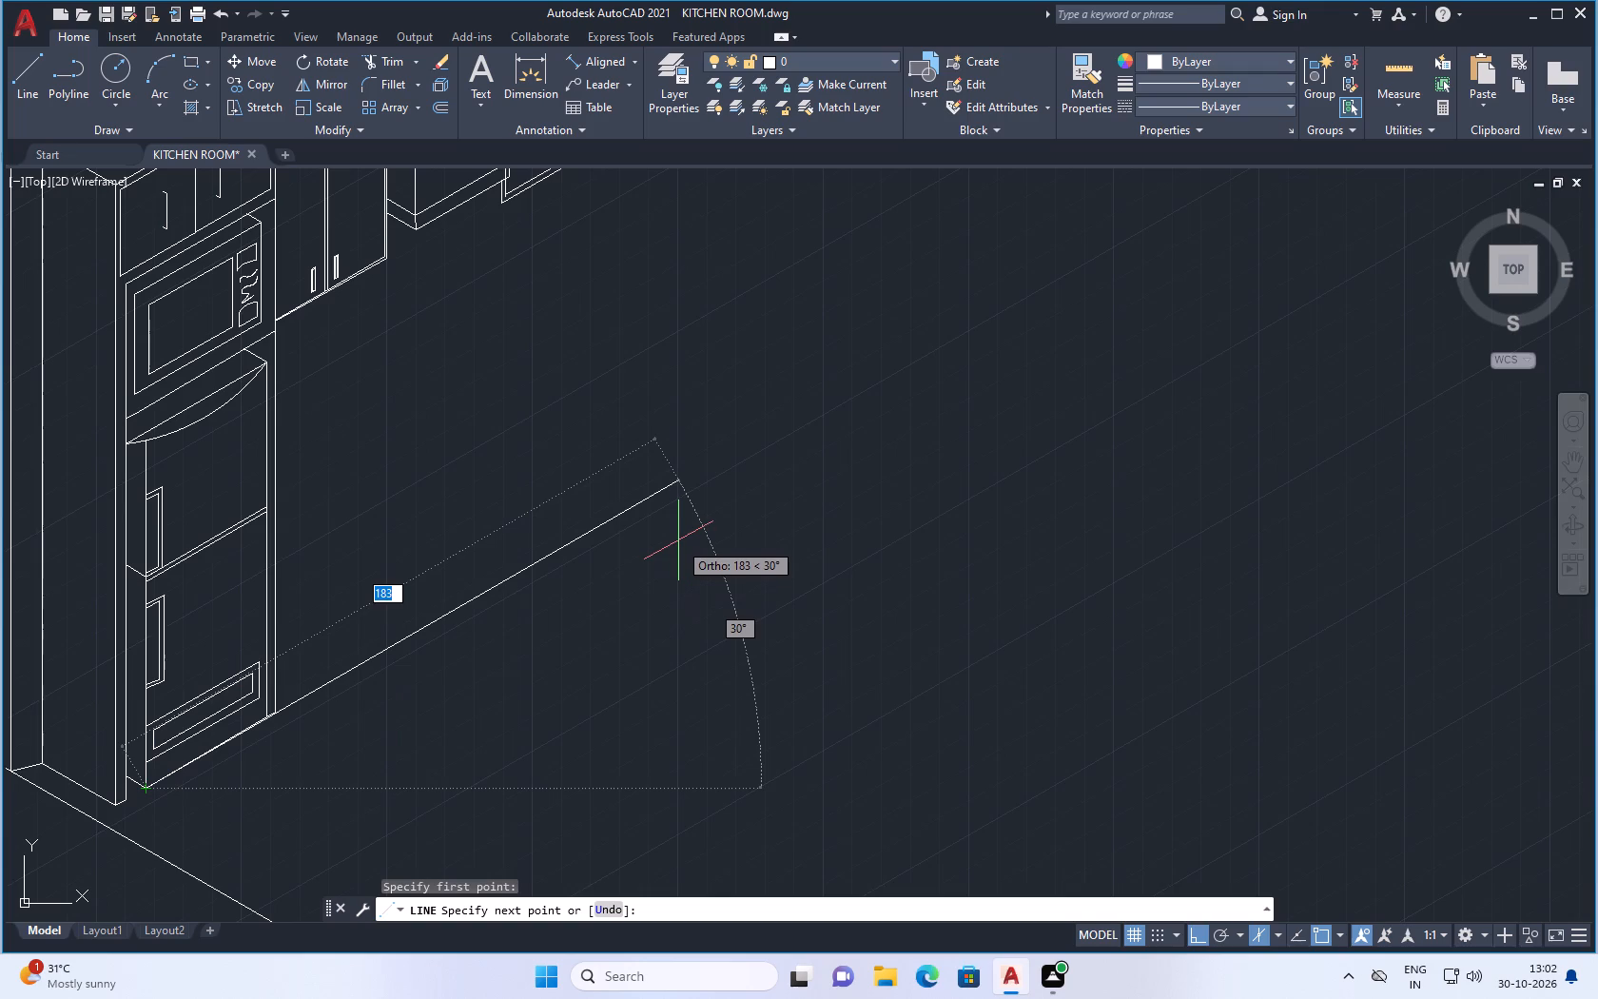
pyautogui.write('290')
pyautogui.press('Return')
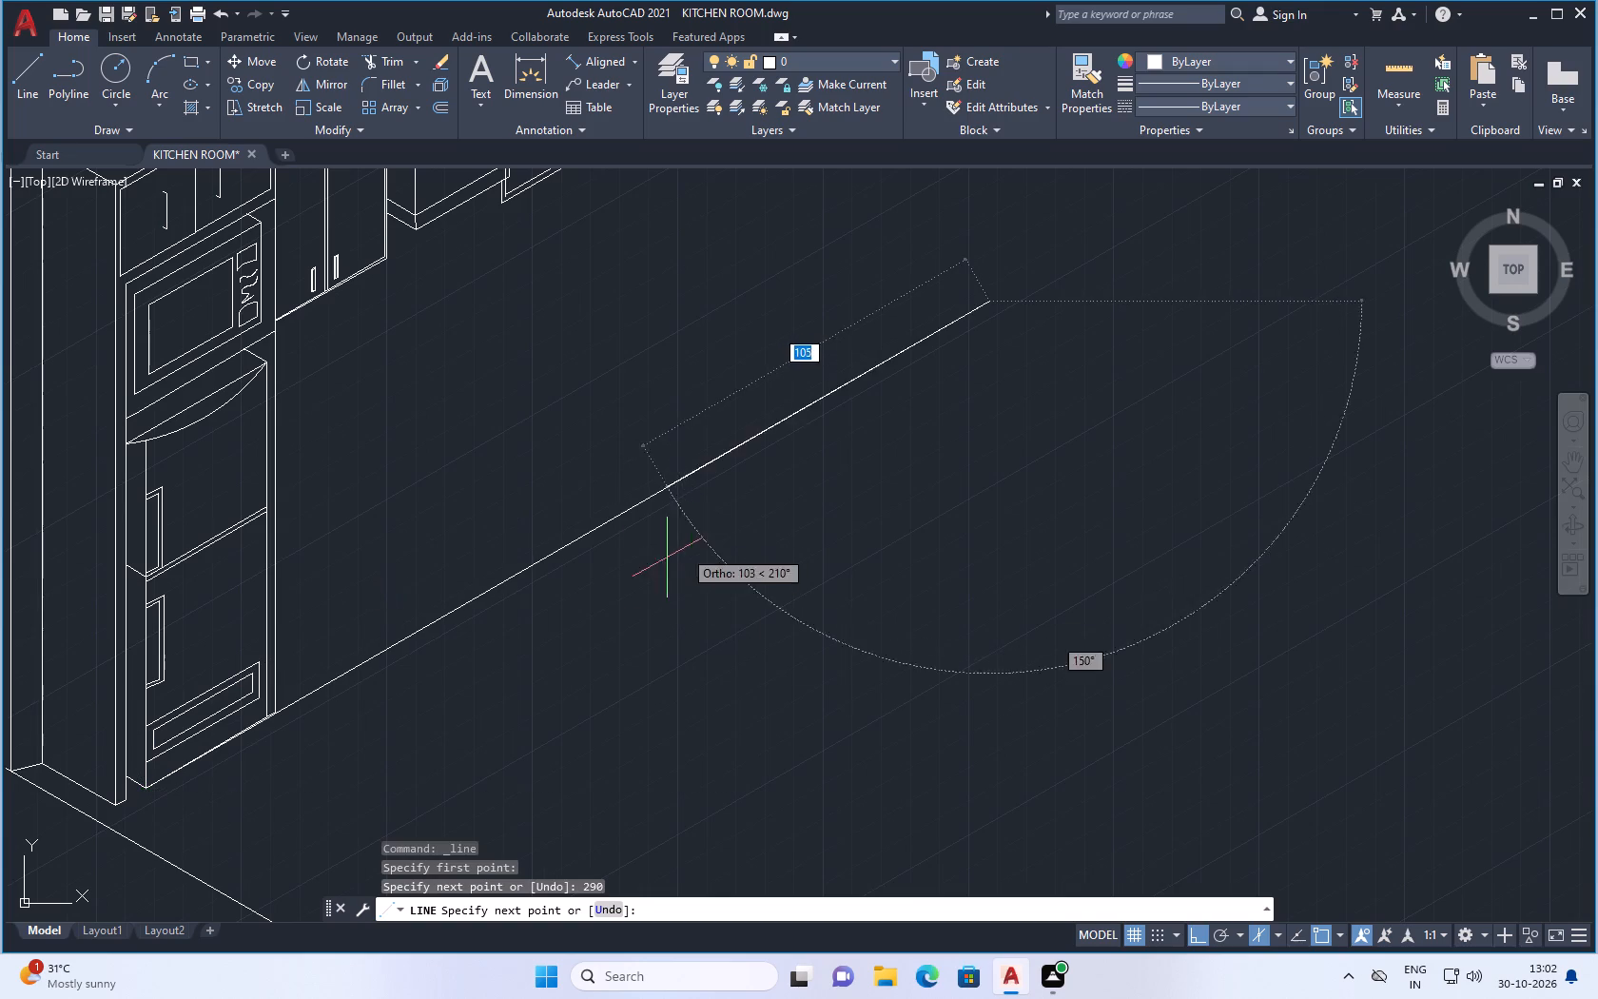
pyautogui.scroll(-3, 614, 567)
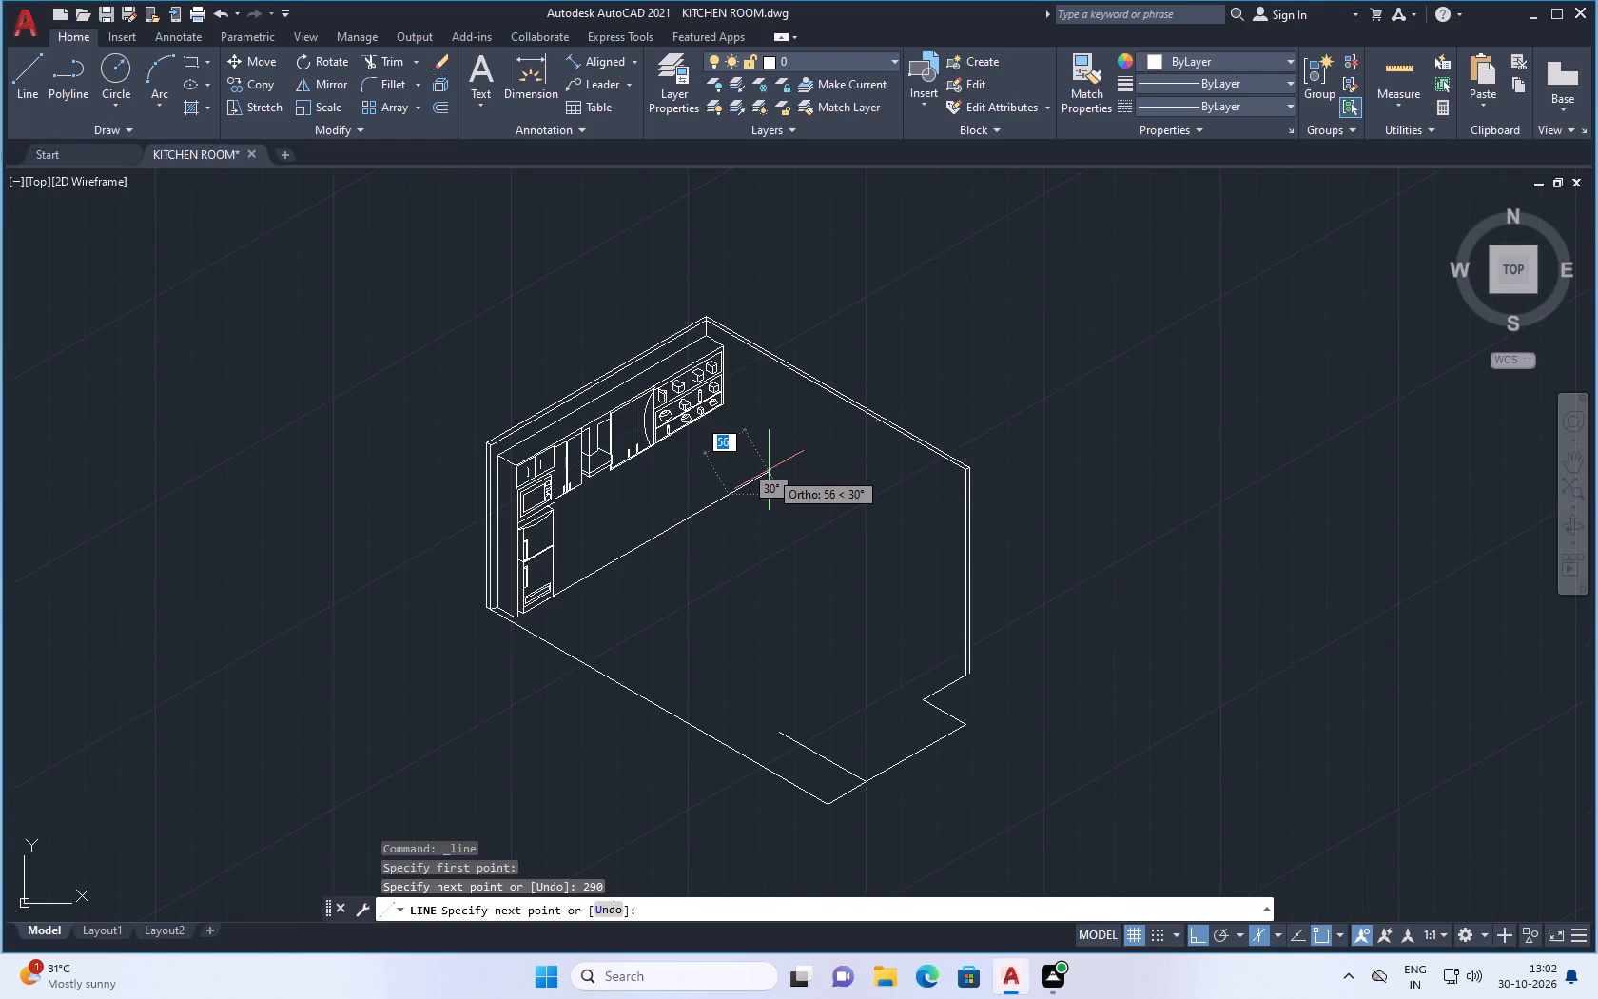
pyautogui.scroll(-1, 769, 470)
pyautogui.scroll(2, 748, 431)
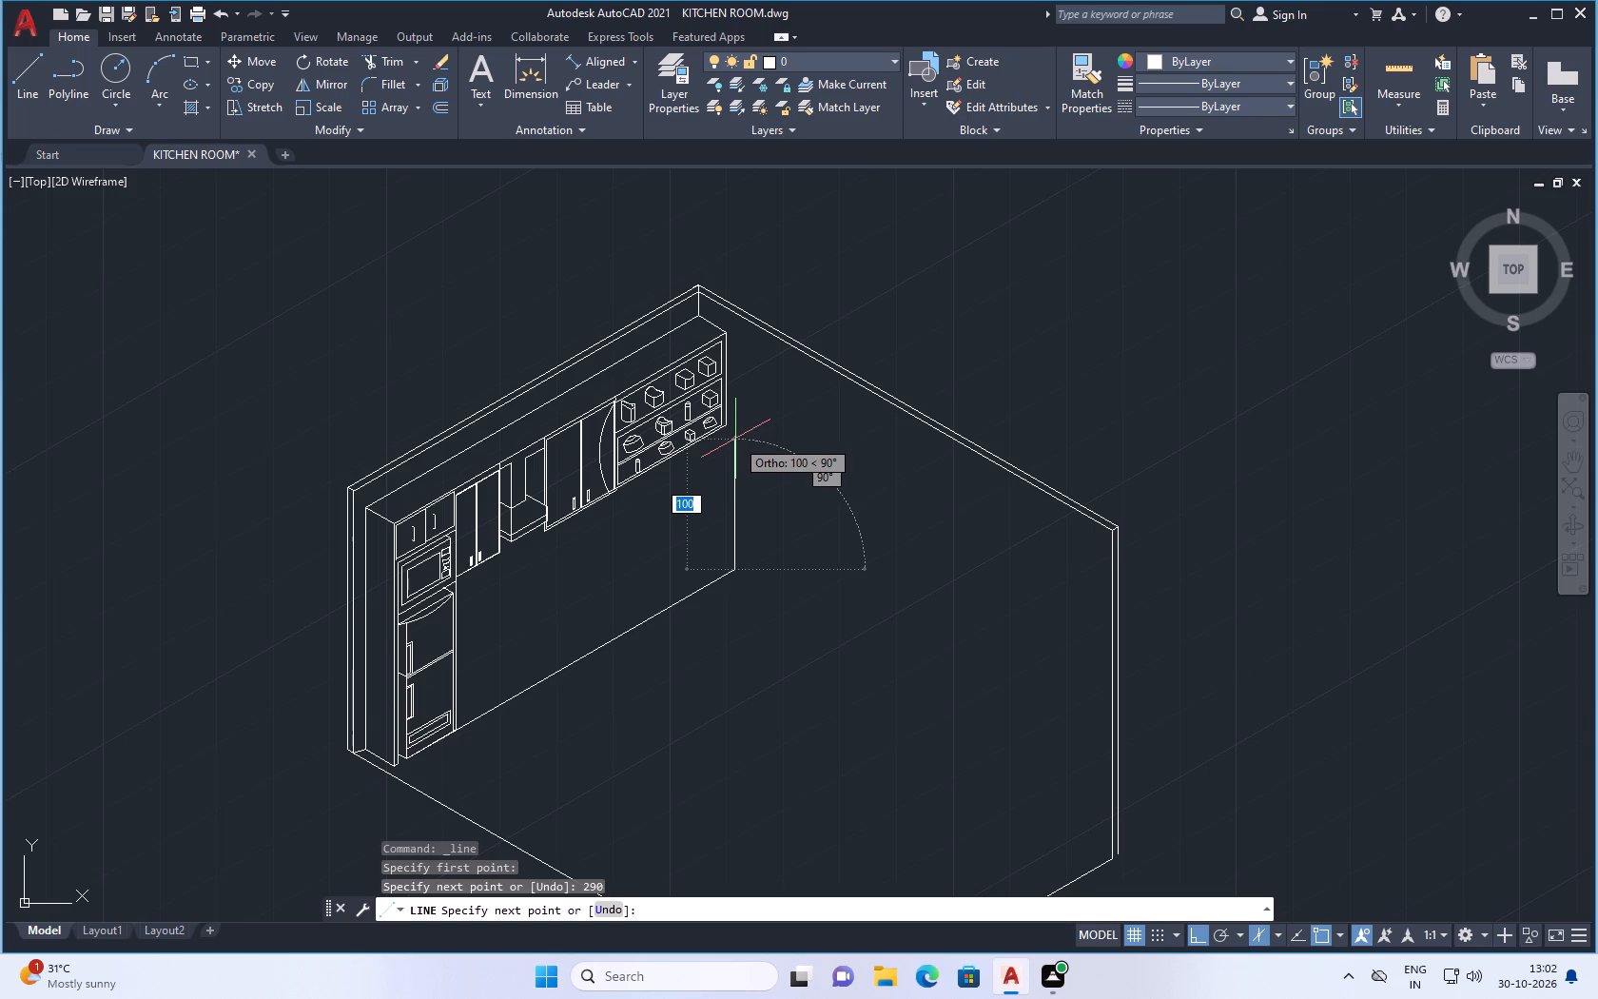
pyautogui.click(735, 439)
pyautogui.press('Escape')
# Examine the new base line and vertical edge beneath the wall cabinets and shelves.
pyautogui.scroll(-1, 699, 551)
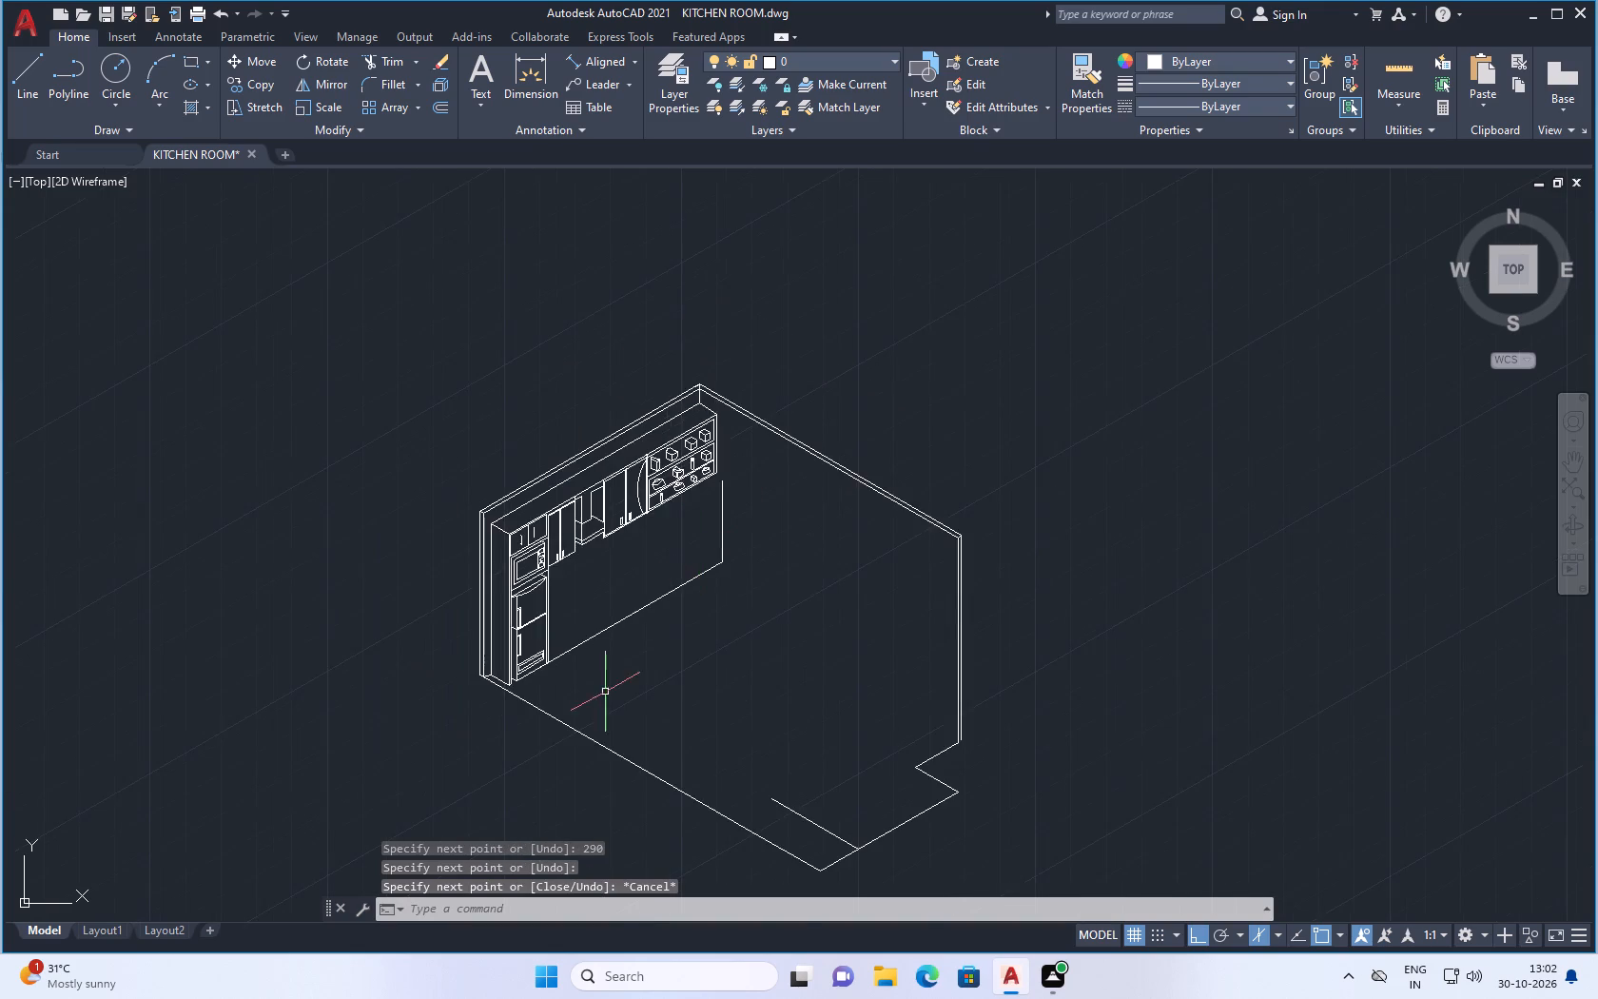
pyautogui.scroll(2, 628, 668)
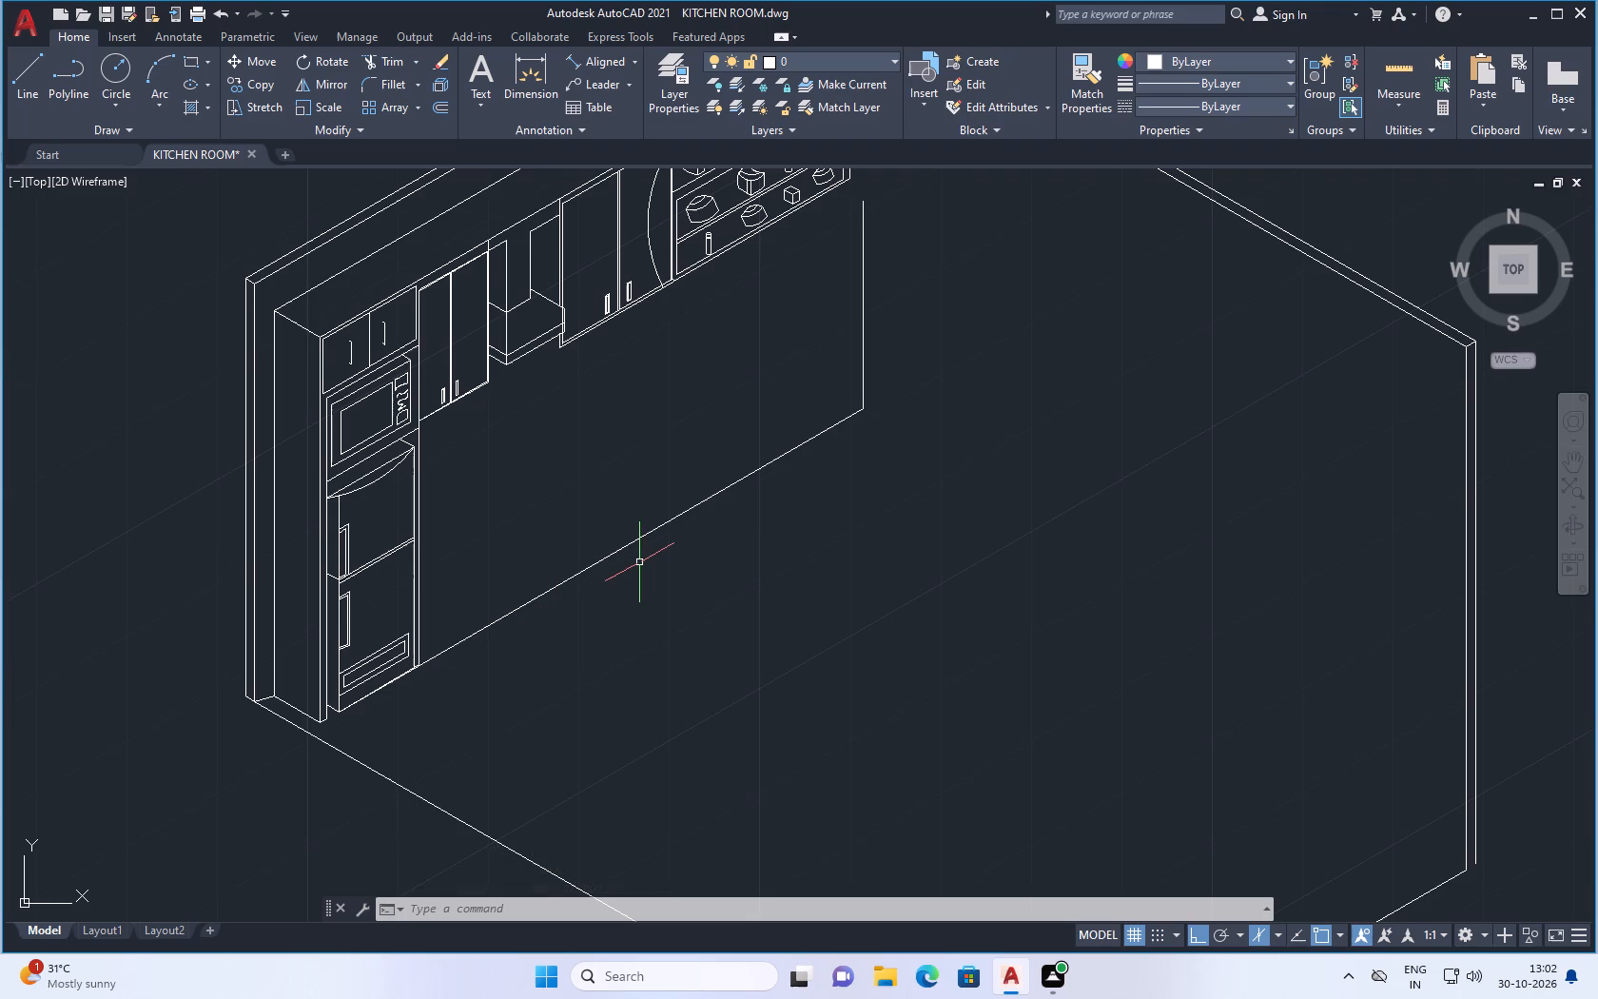
pyautogui.scroll(-1, 765, 385)
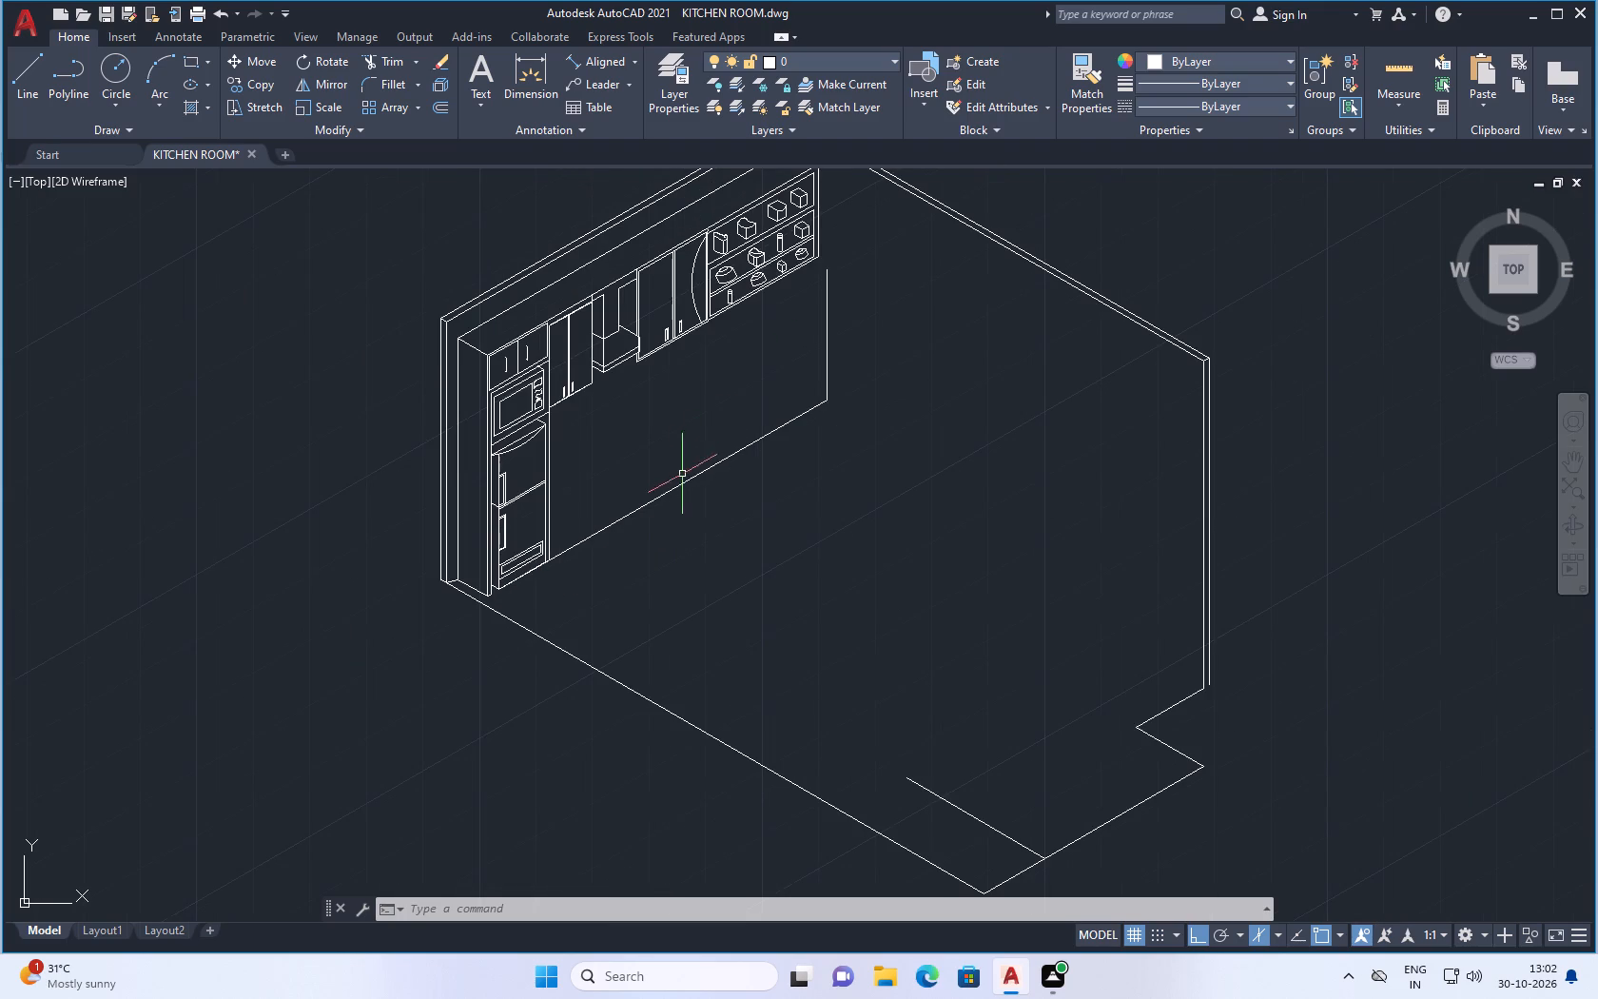
pyautogui.scroll(1, 620, 510)
pyautogui.scroll(-2, 616, 503)
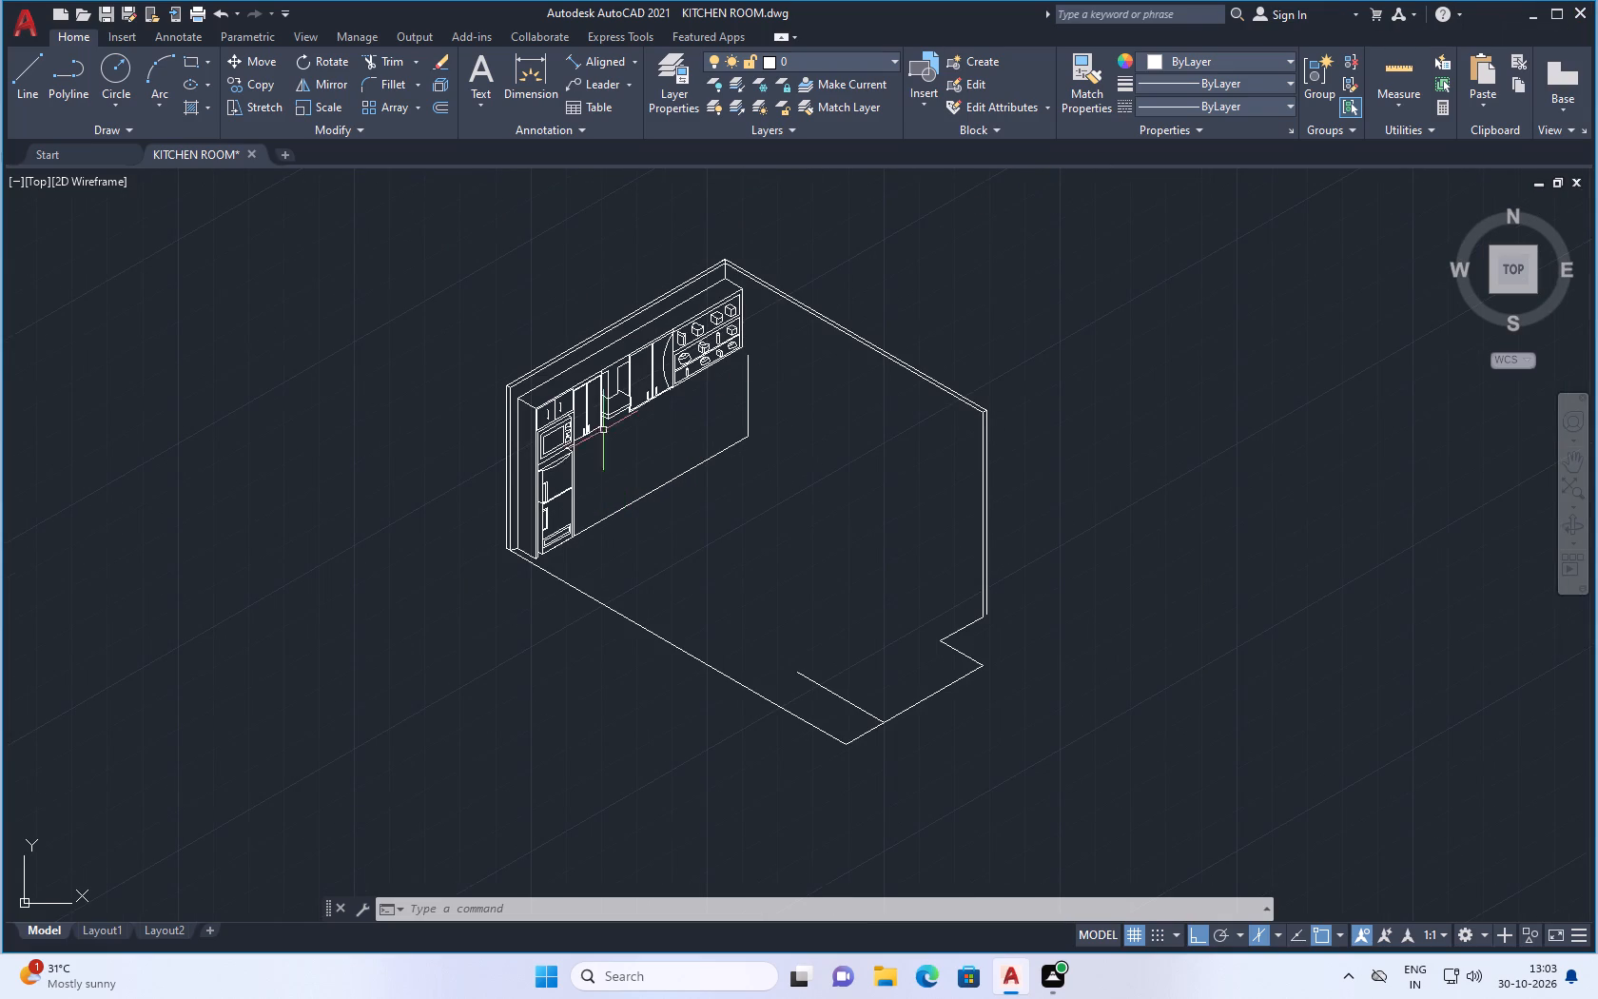
pyautogui.scroll(2, 605, 520)
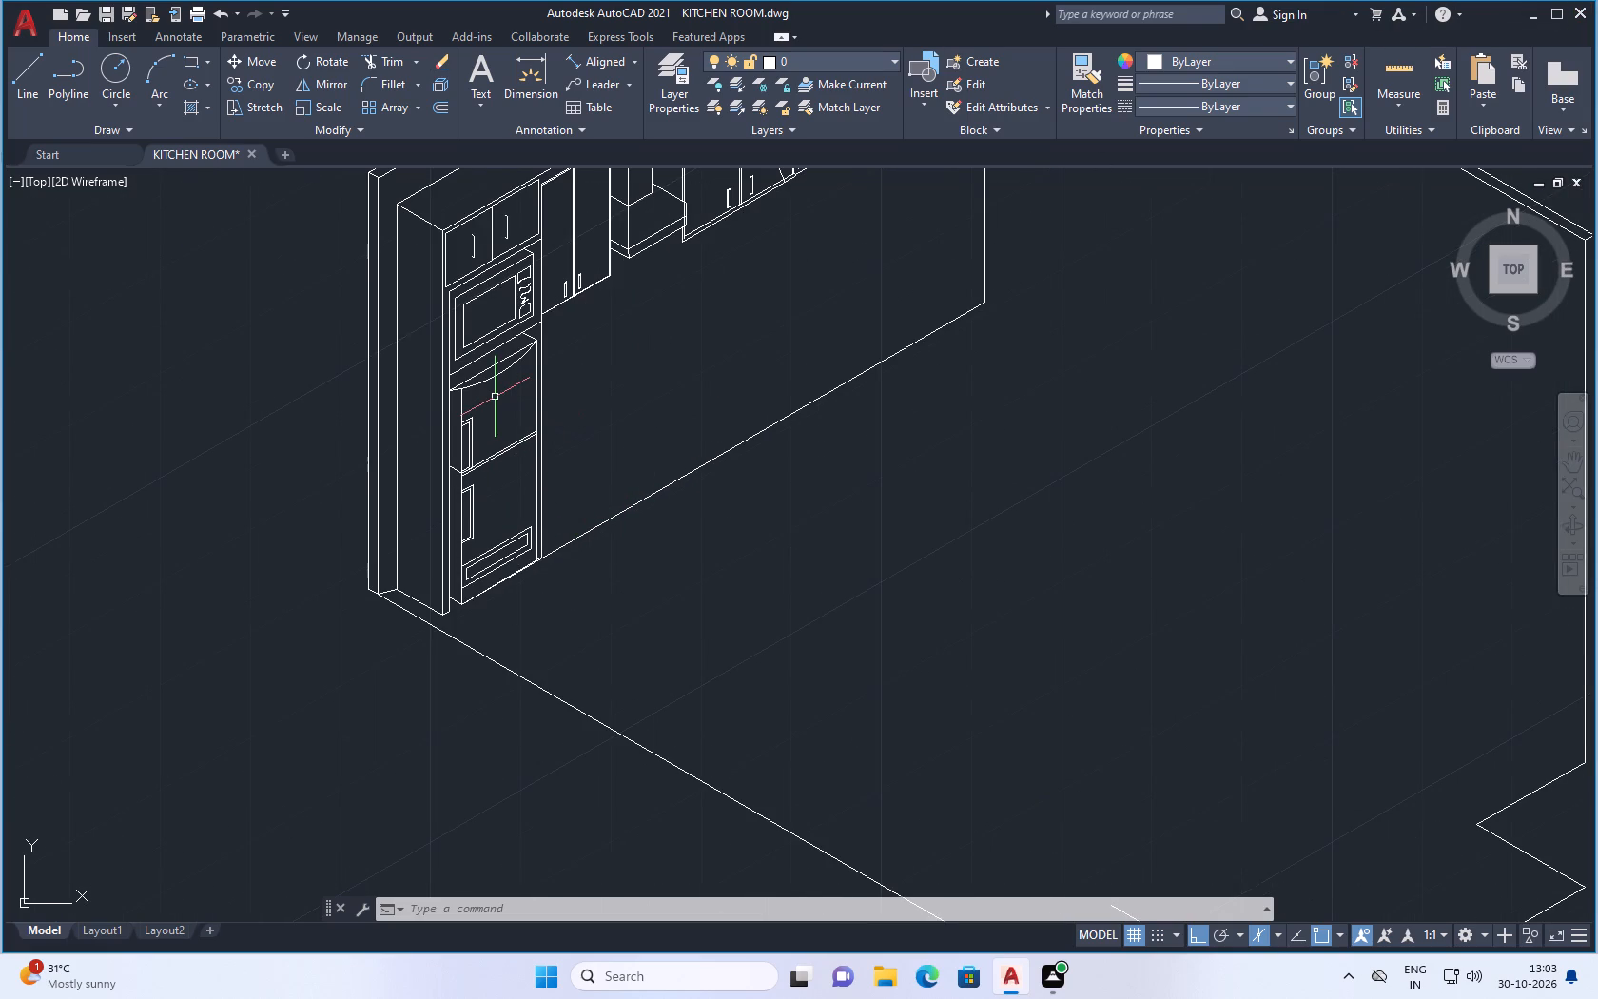
pyautogui.scroll(-1, 542, 531)
pyautogui.scroll(1, 561, 477)
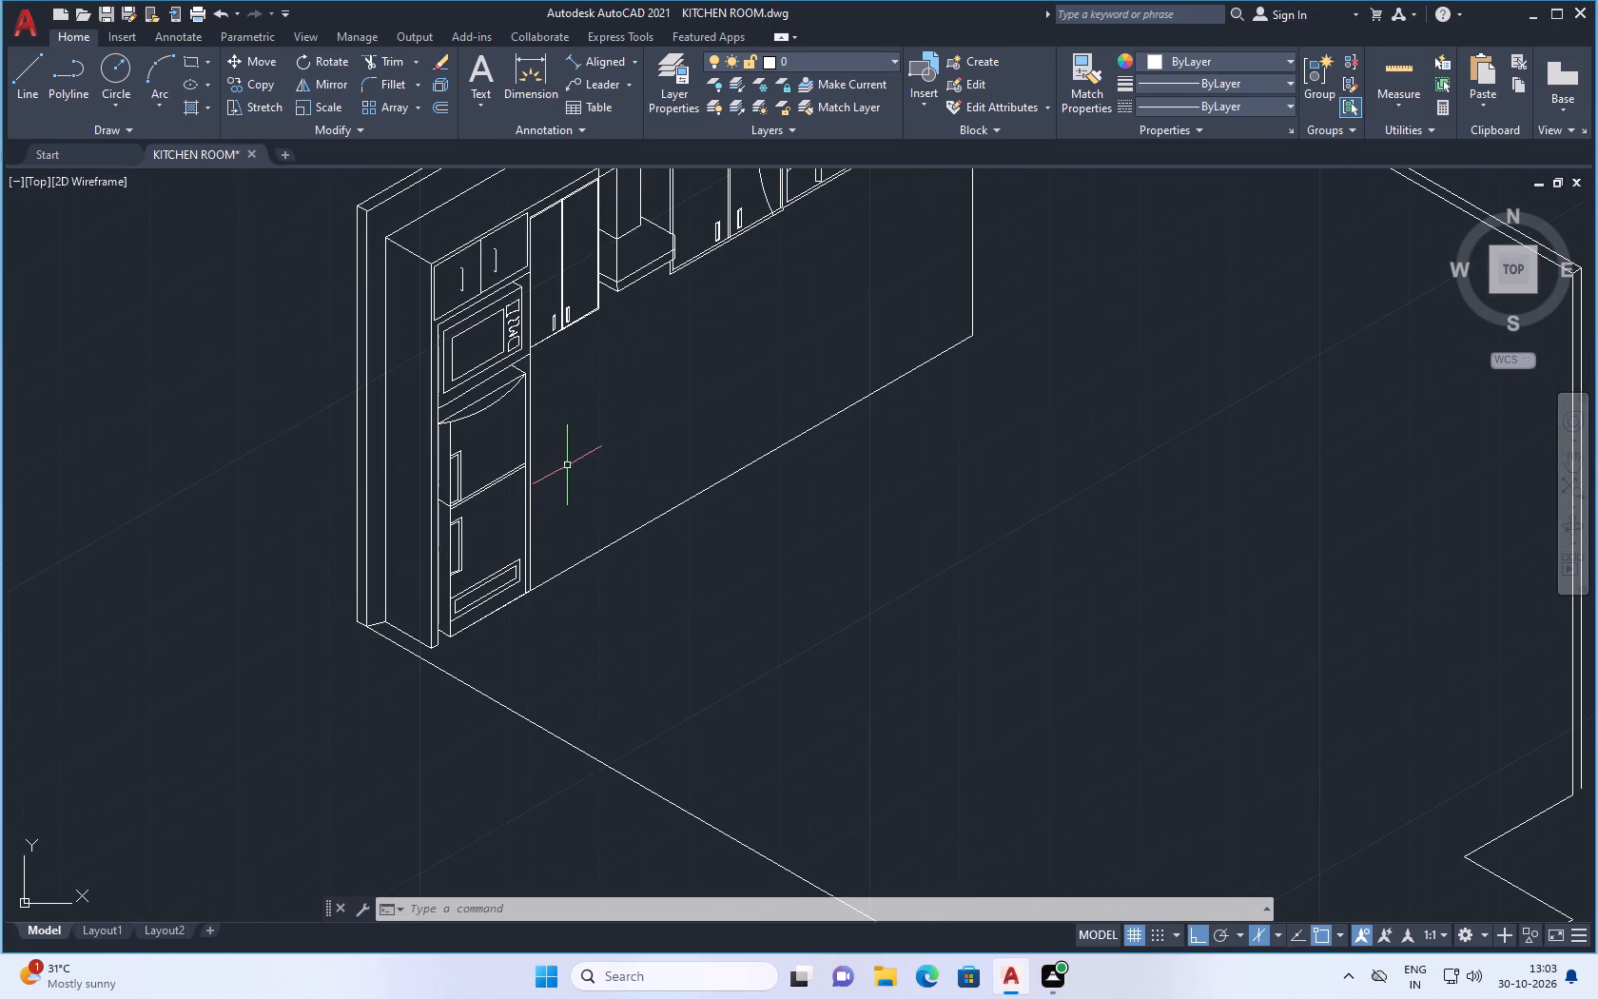
# Draw a short 30° line from the tall unit's edge, just above and parallel to the long base line.
pyautogui.click(21, 71)
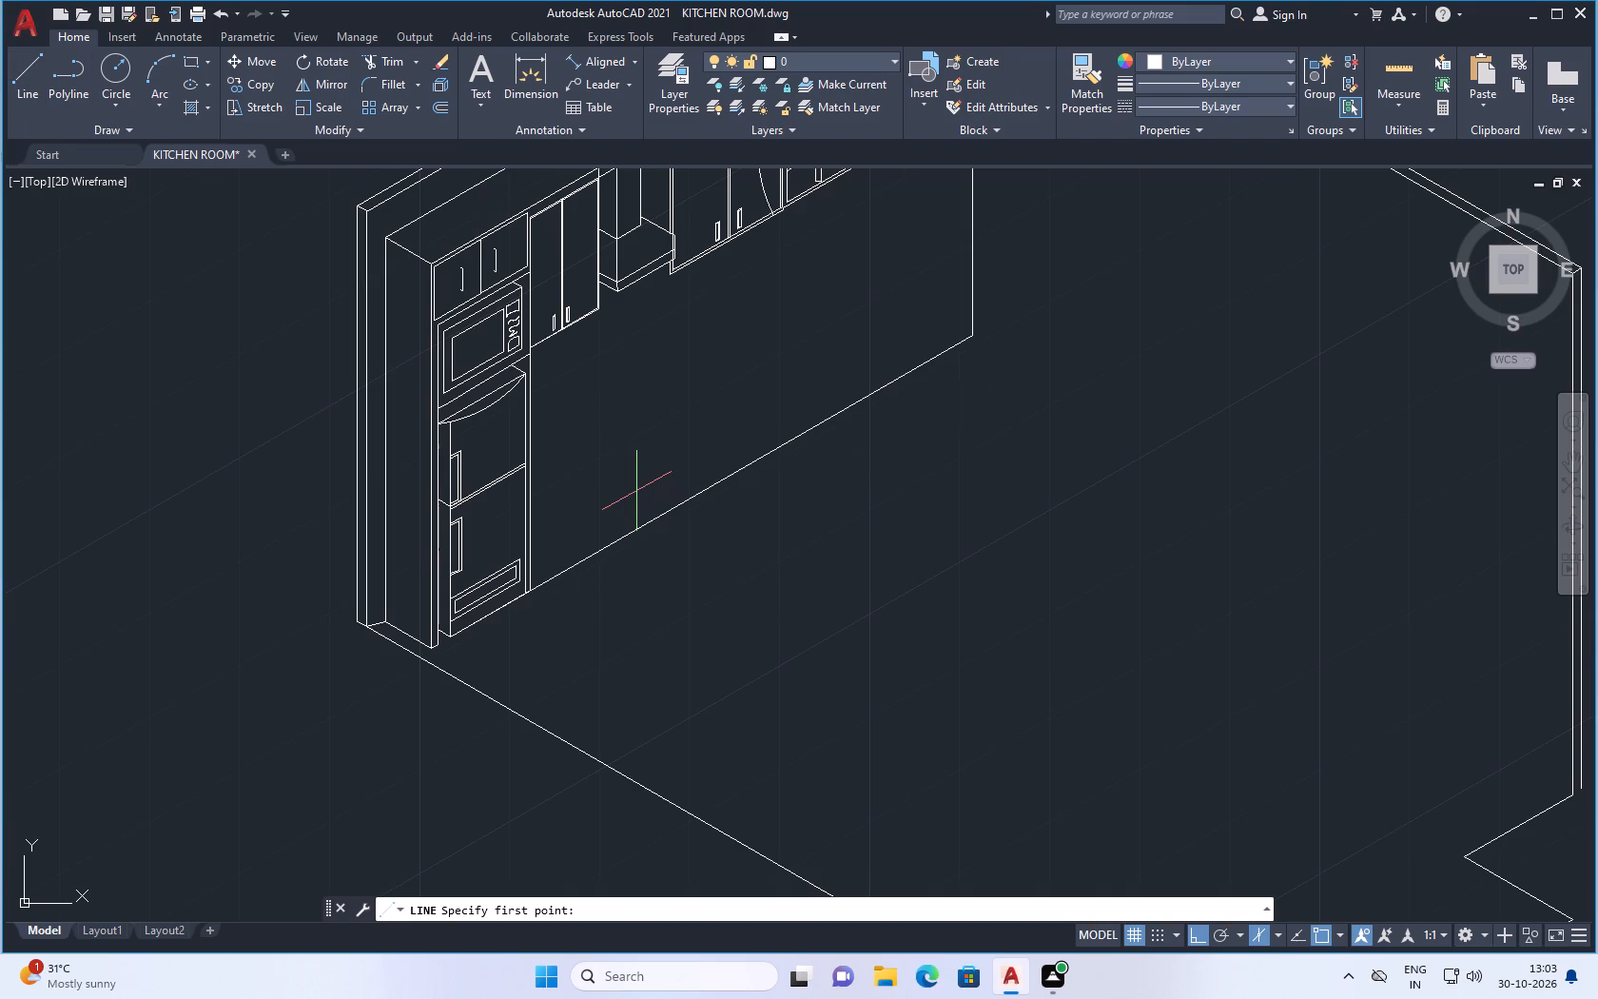
pyautogui.scroll(1, 558, 560)
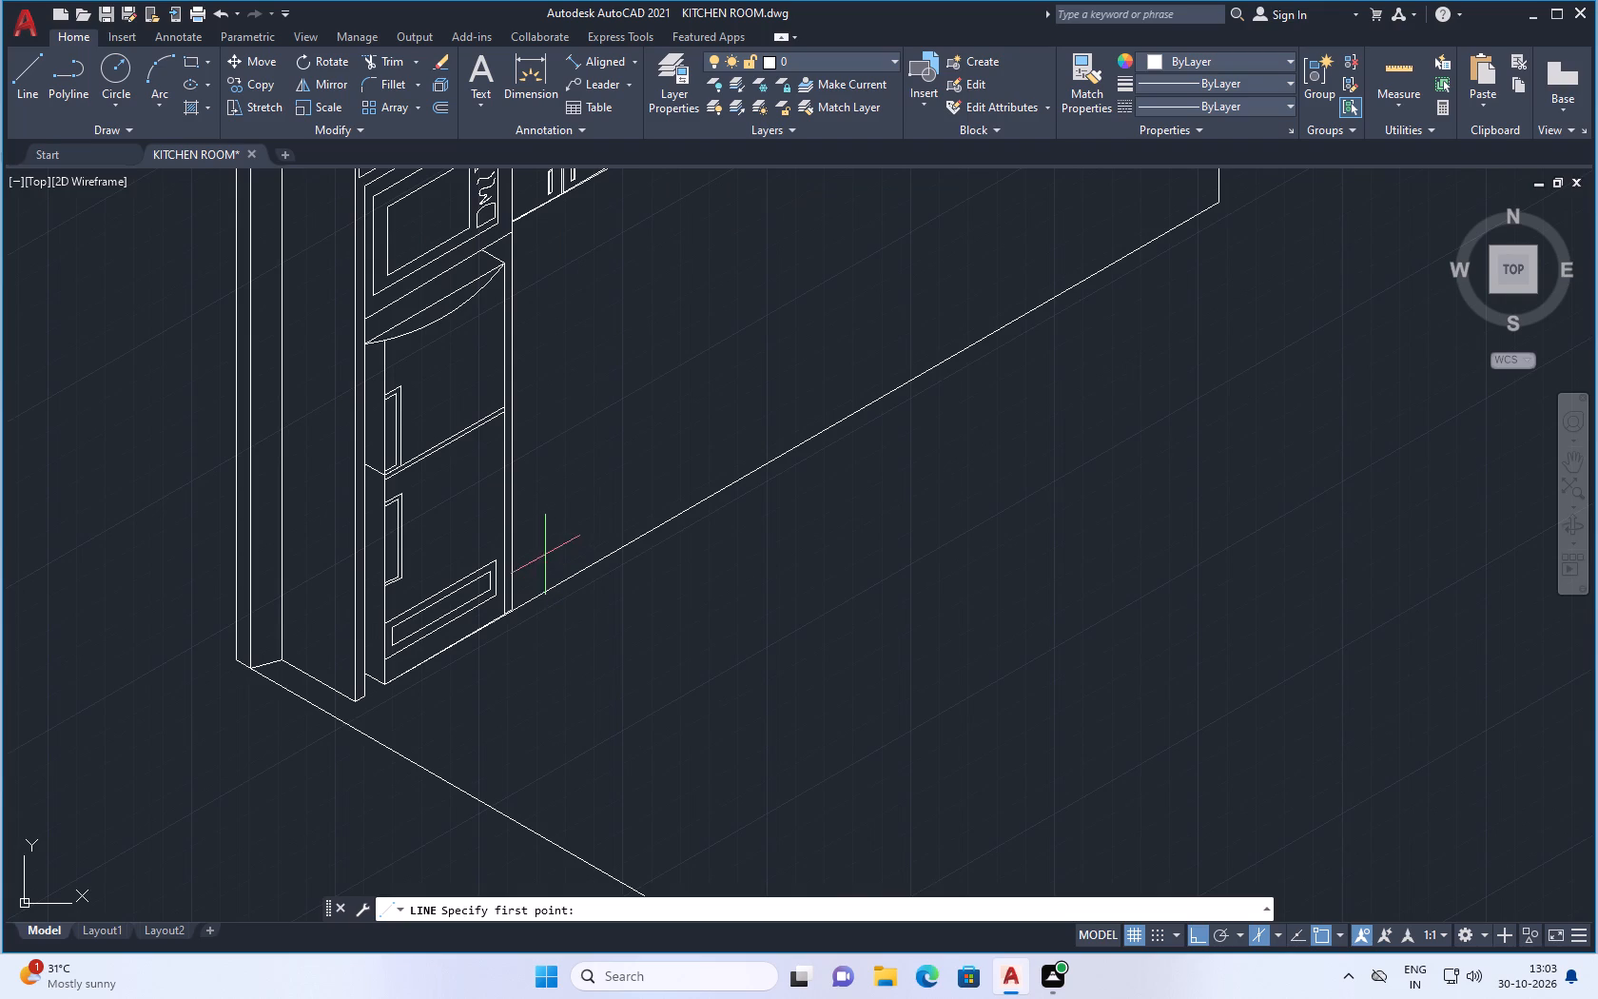
pyautogui.click(513, 566)
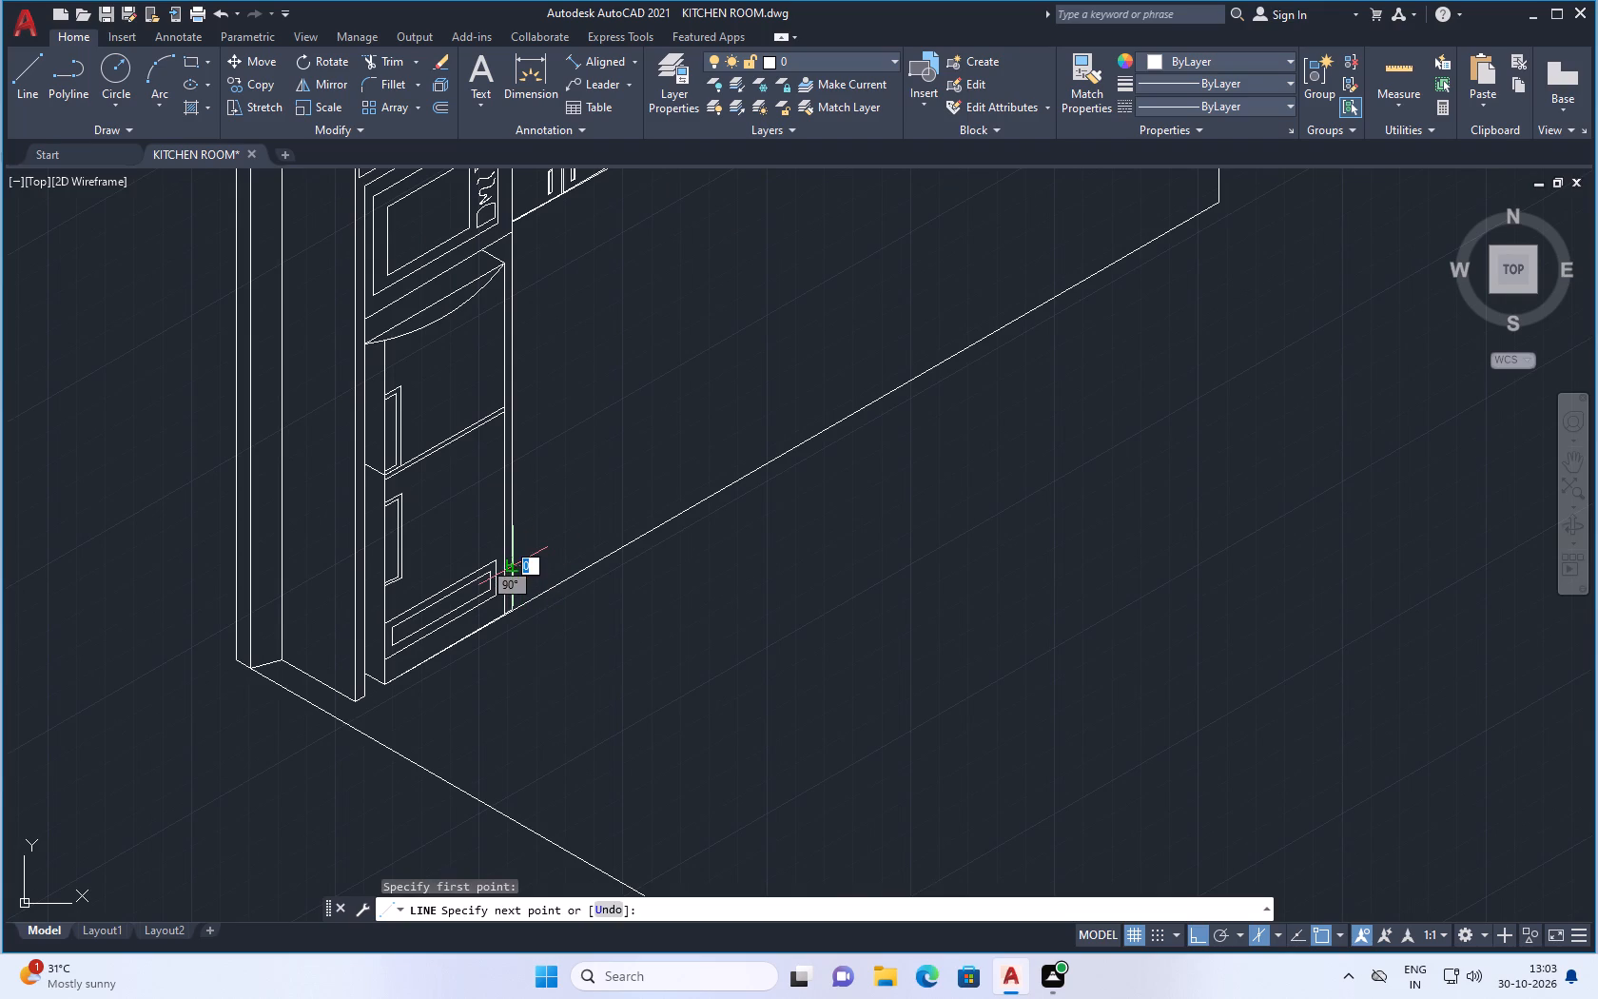
pyautogui.scroll(-1, 659, 458)
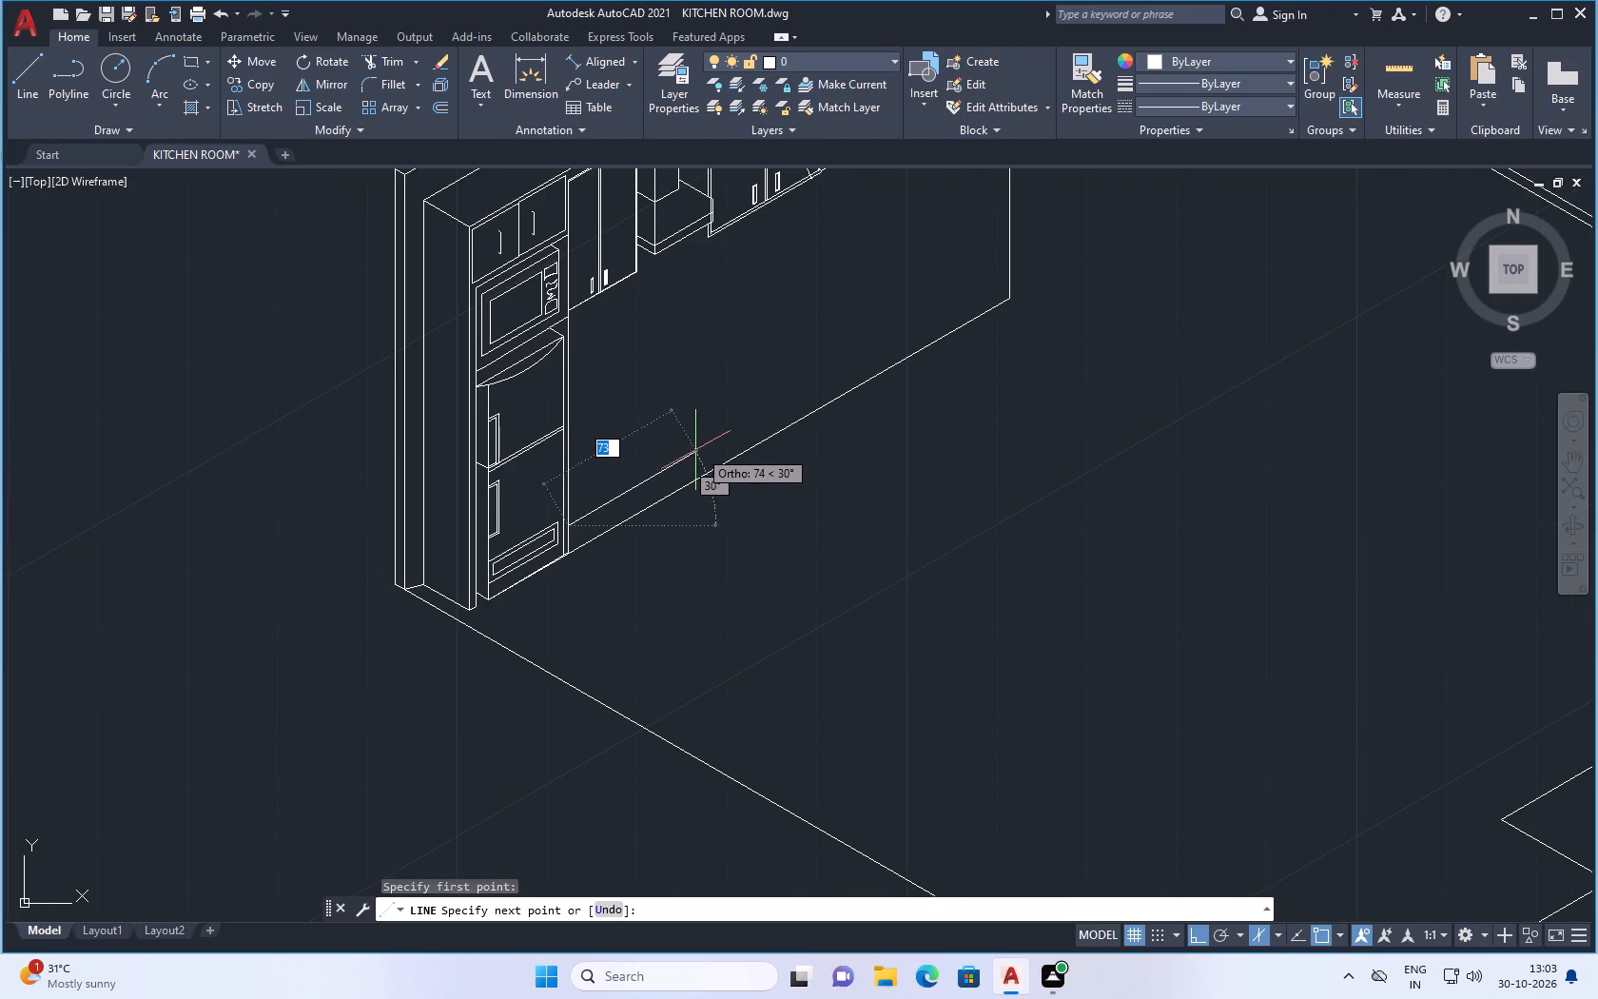
pyautogui.scroll(-2, 670, 453)
pyautogui.scroll(2, 691, 444)
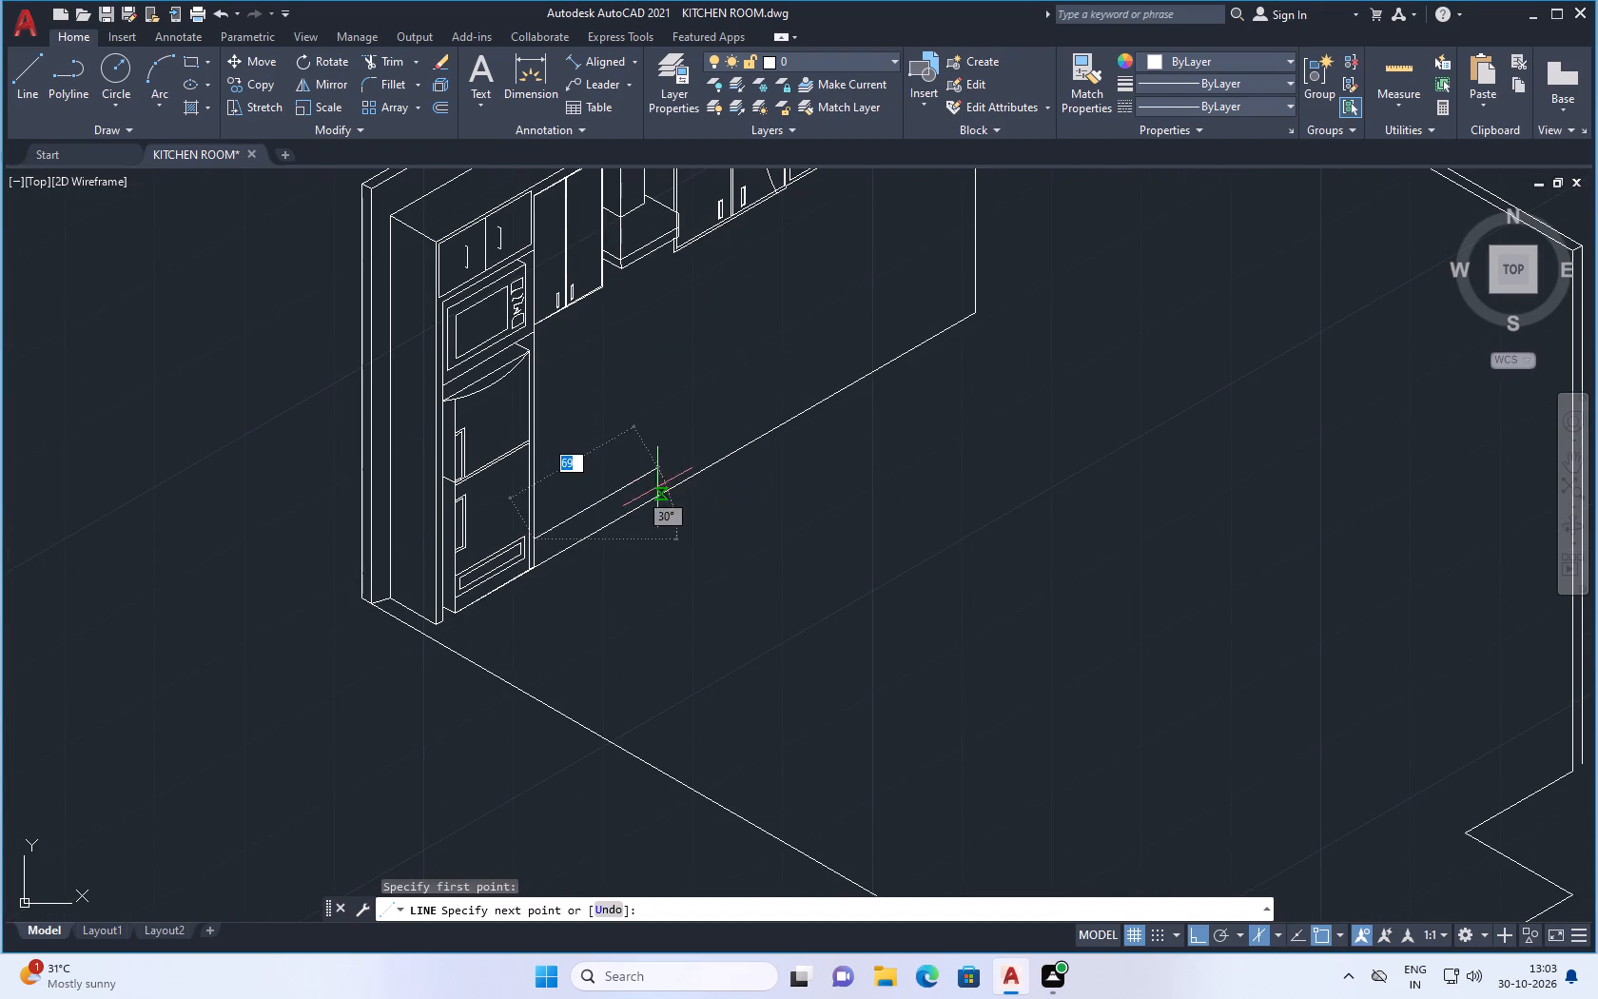
pyautogui.scroll(1, 661, 465)
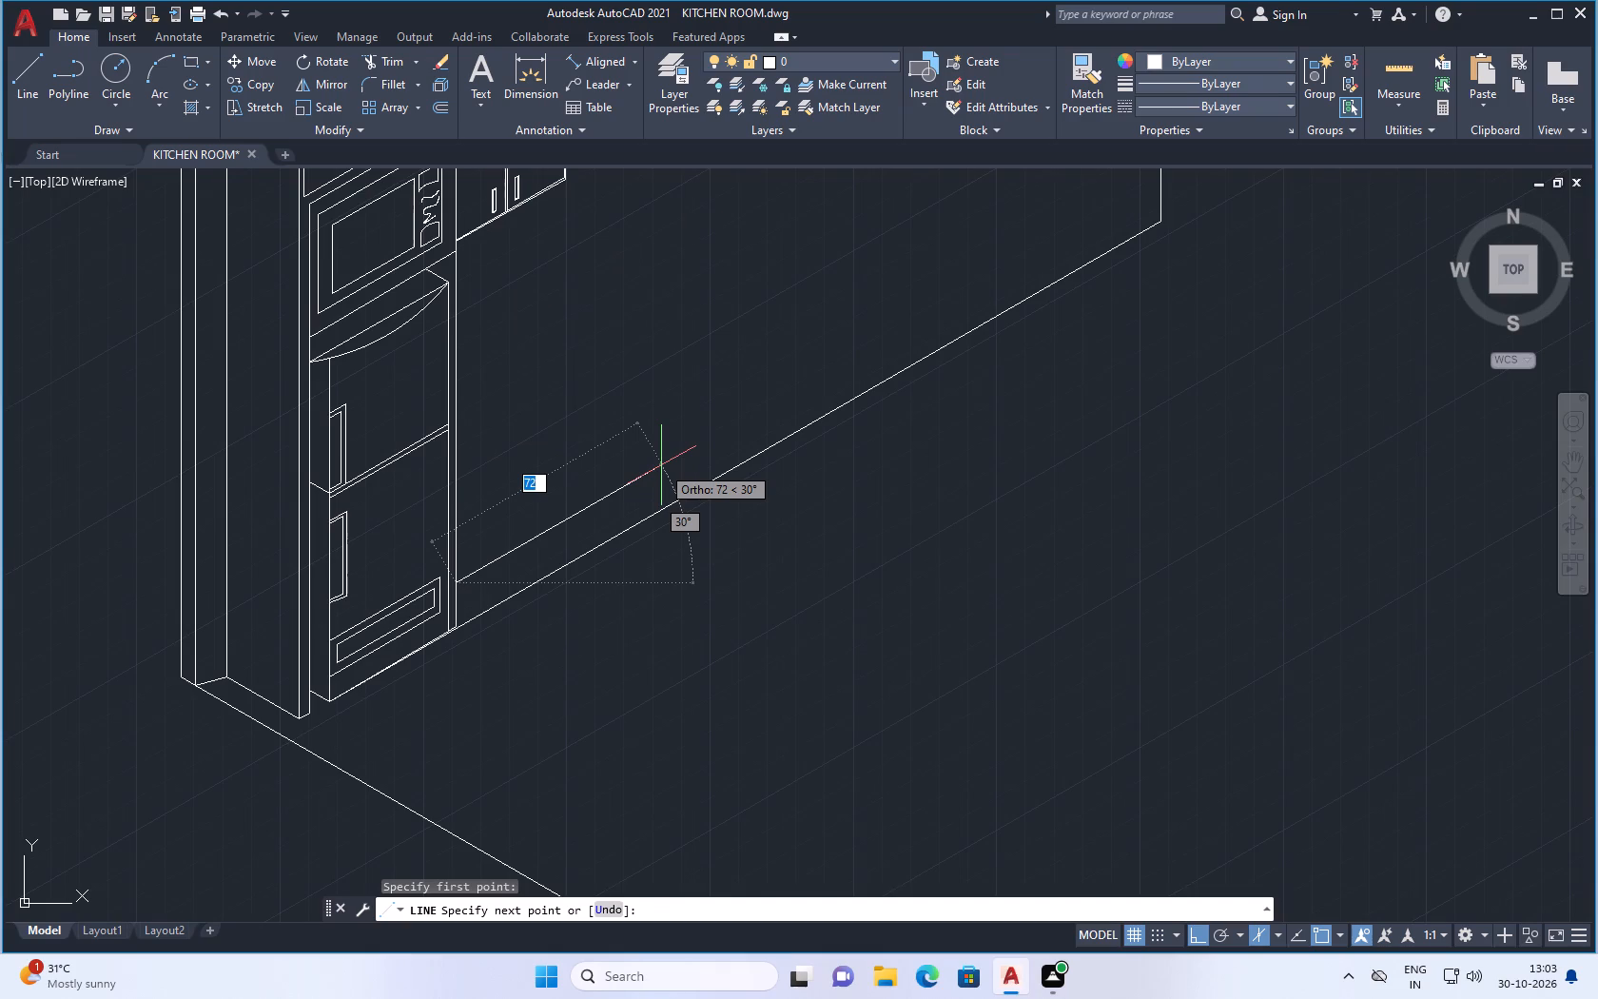
pyautogui.click(678, 461)
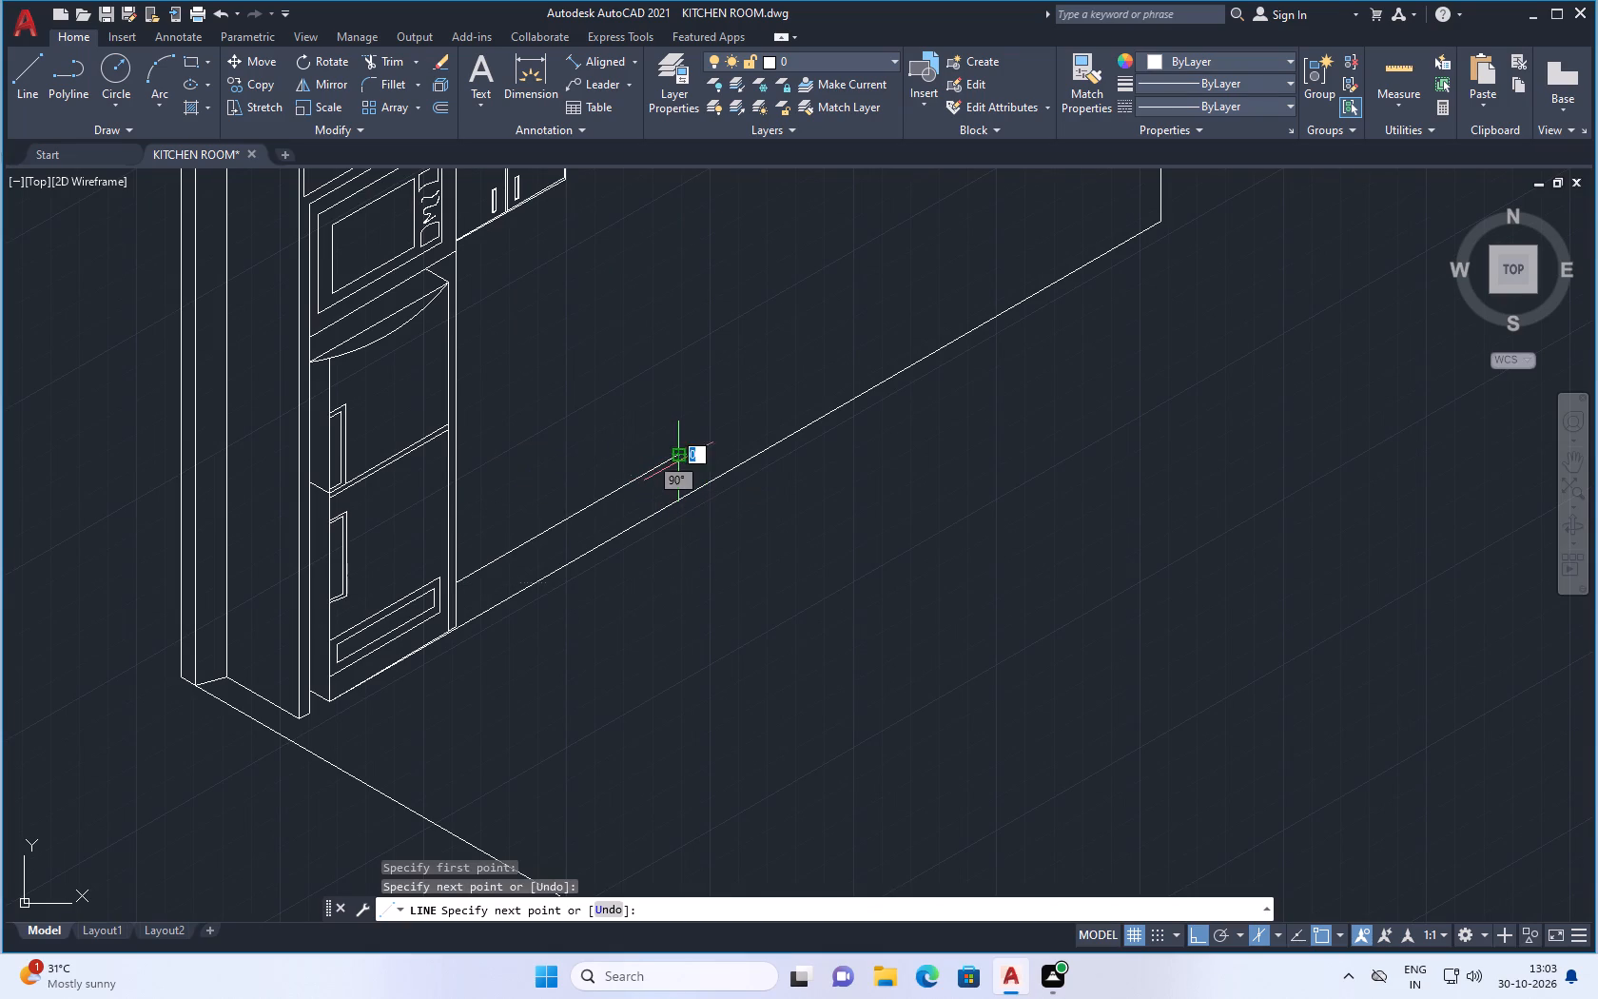
pyautogui.press('Escape')
# Draw a 30° line about 63 units long from the refrigerator unit's edge, above and parallel to the short lower line.
pyautogui.scroll(-2, 658, 435)
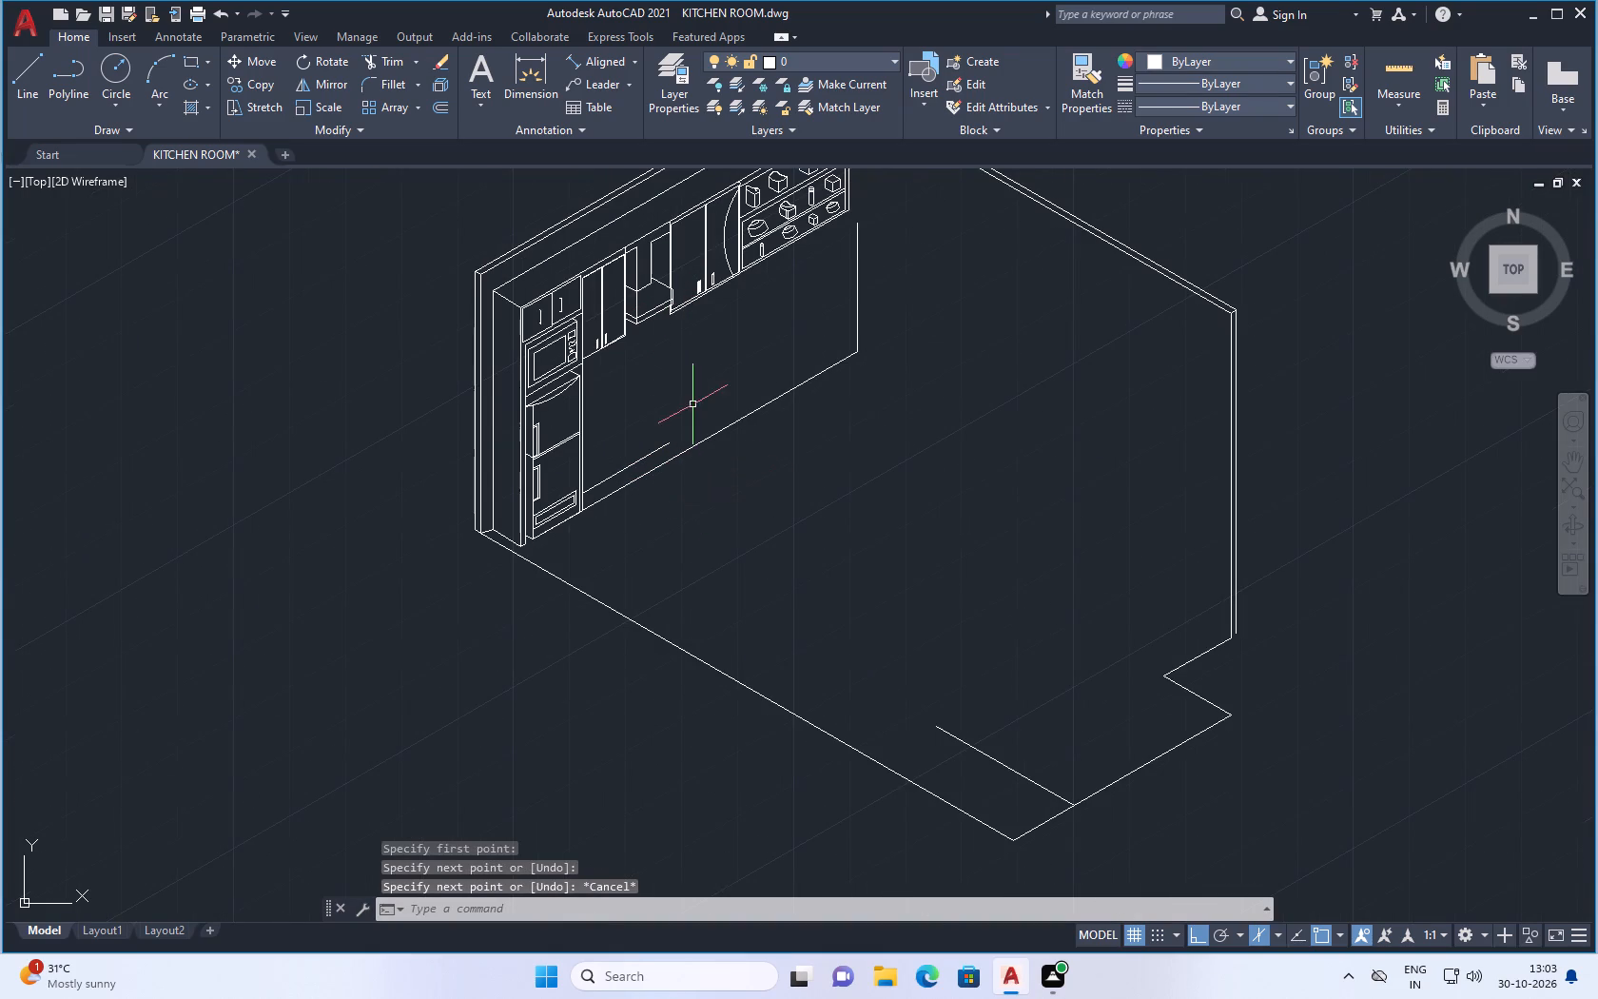
pyautogui.press('space')
pyautogui.scroll(2, 659, 396)
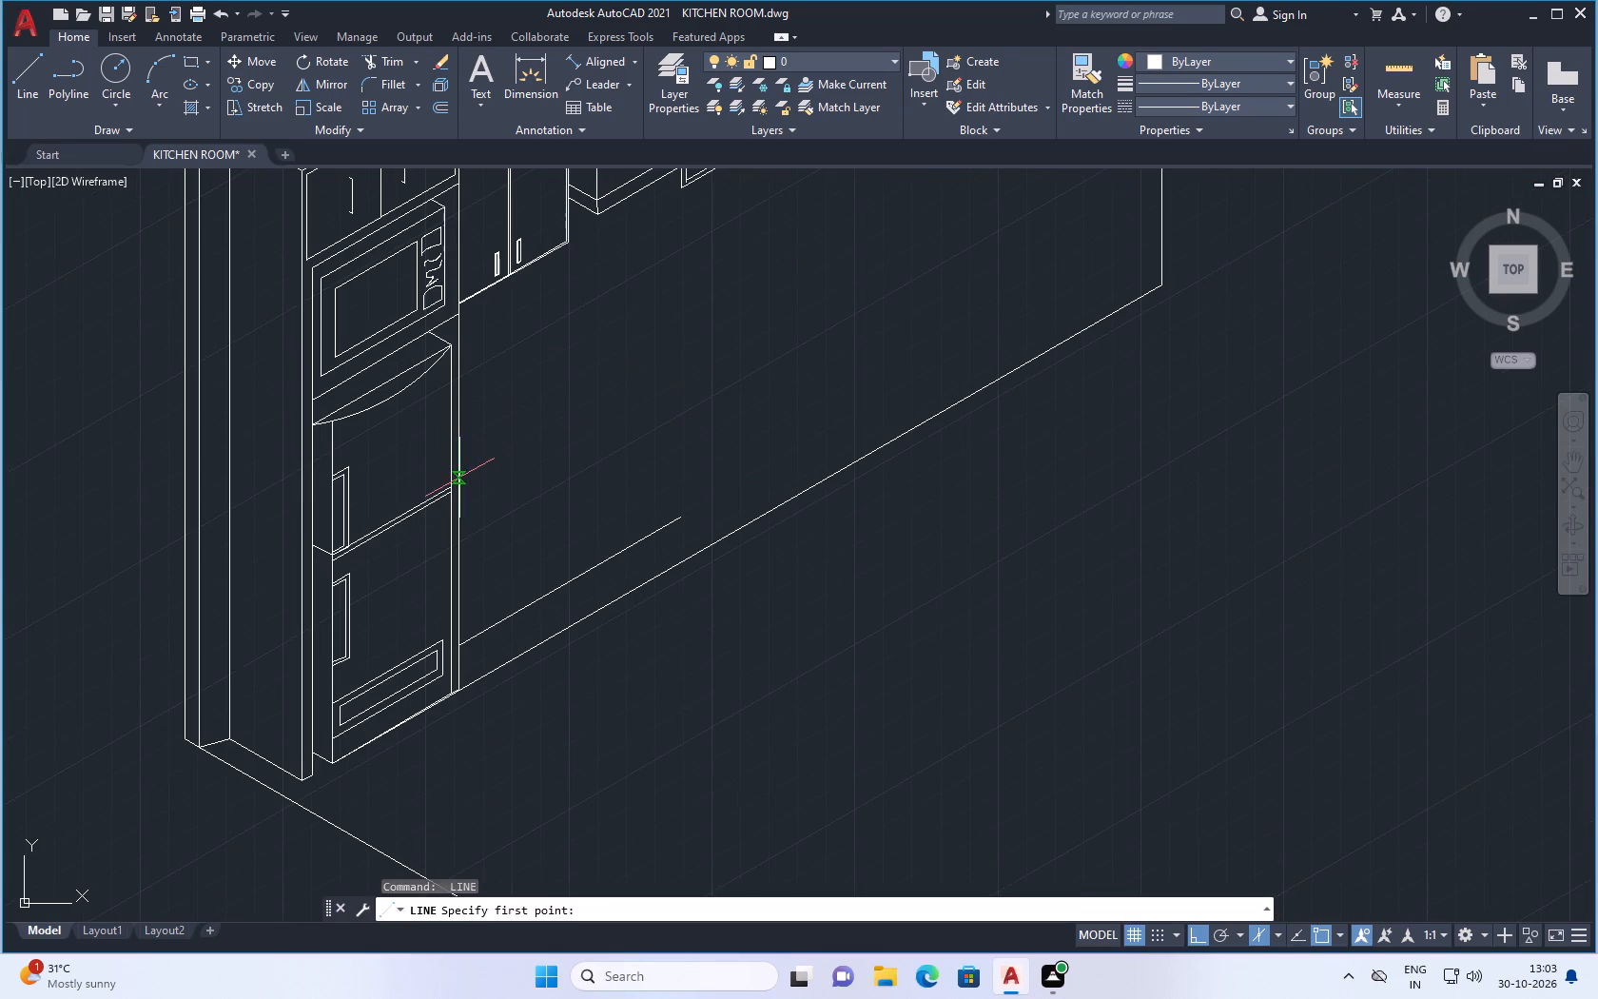
pyautogui.moveTo(462, 478); pyautogui.dragTo(483, 475)
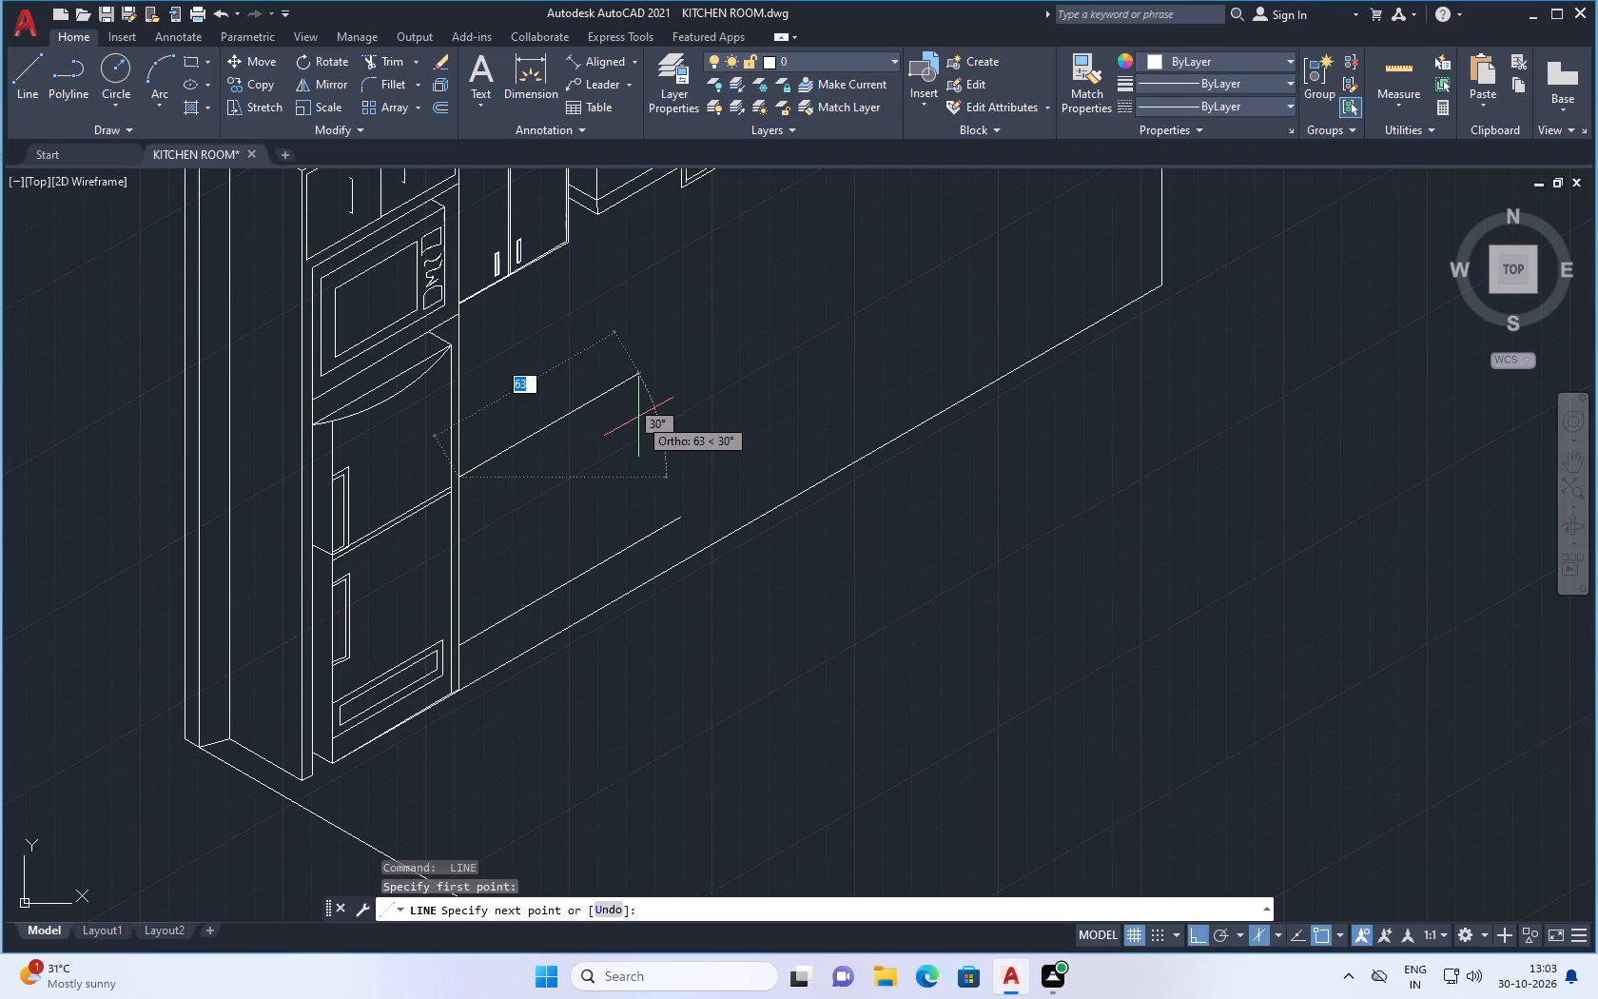
pyautogui.click(638, 417)
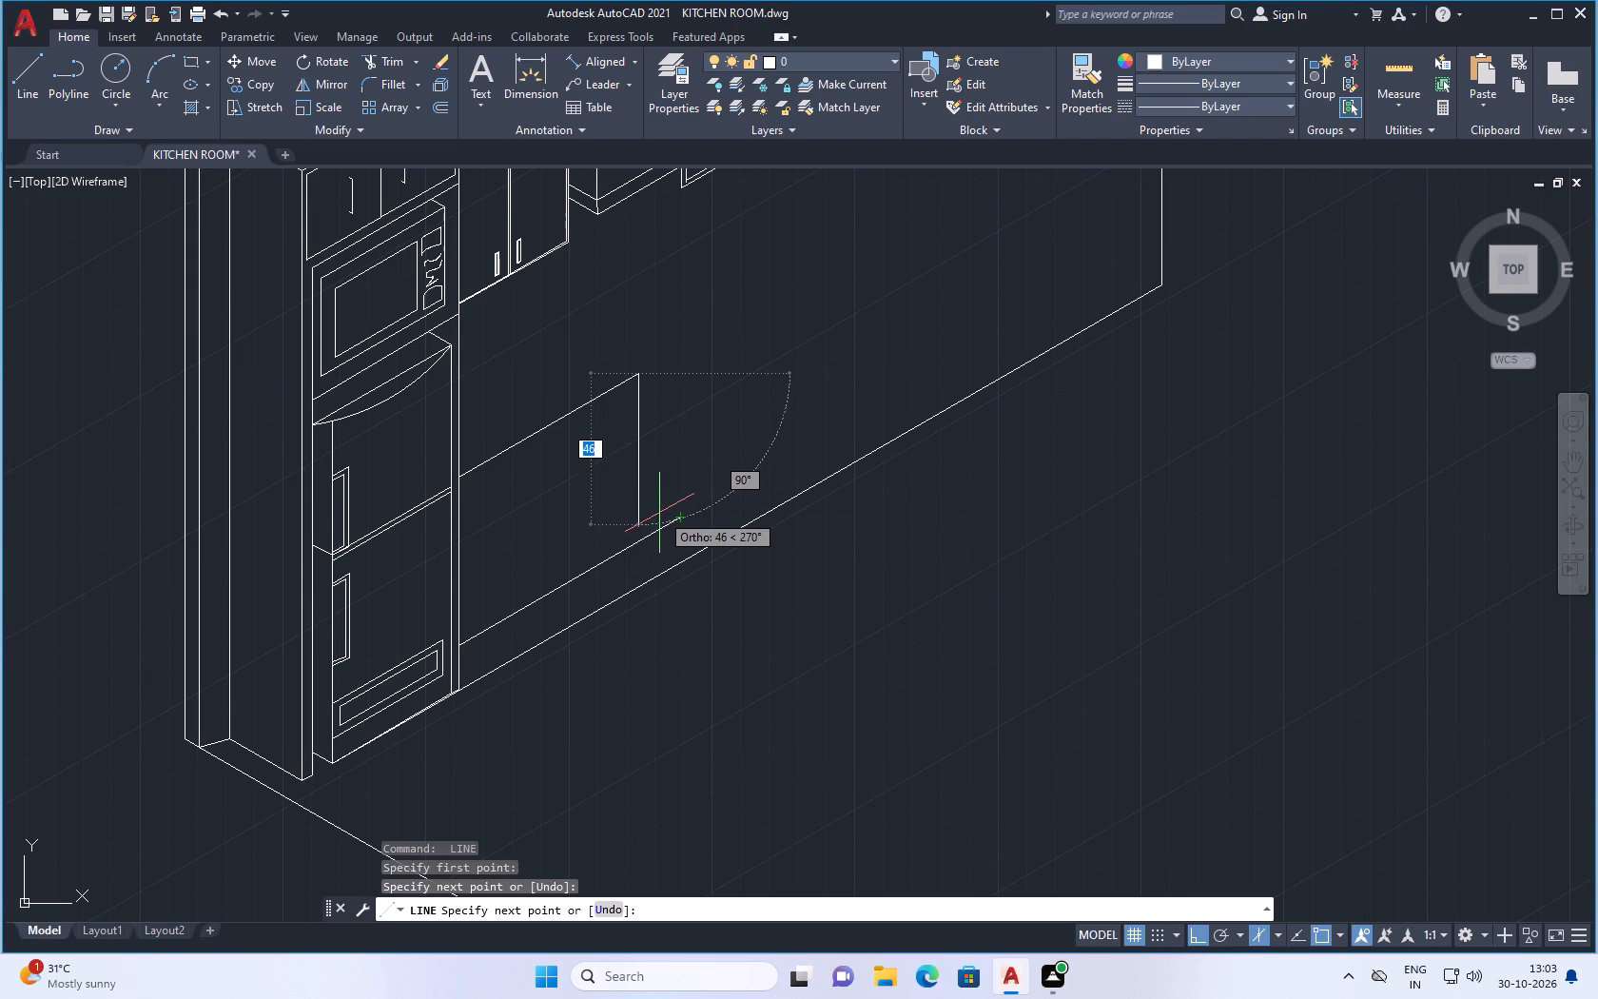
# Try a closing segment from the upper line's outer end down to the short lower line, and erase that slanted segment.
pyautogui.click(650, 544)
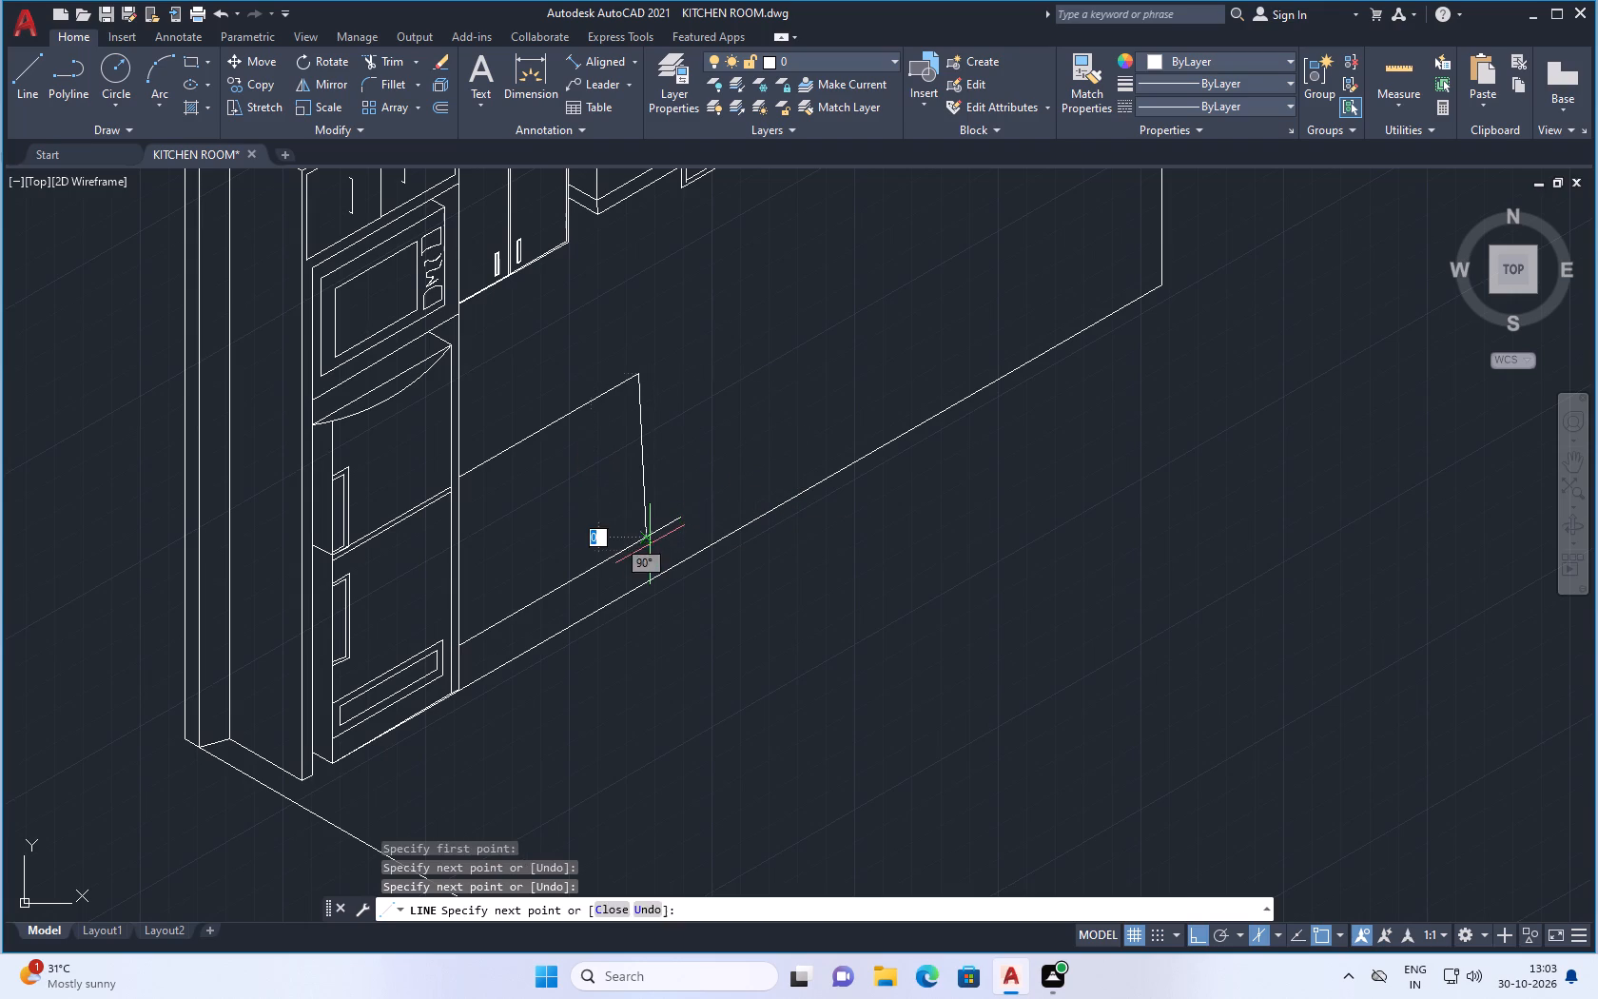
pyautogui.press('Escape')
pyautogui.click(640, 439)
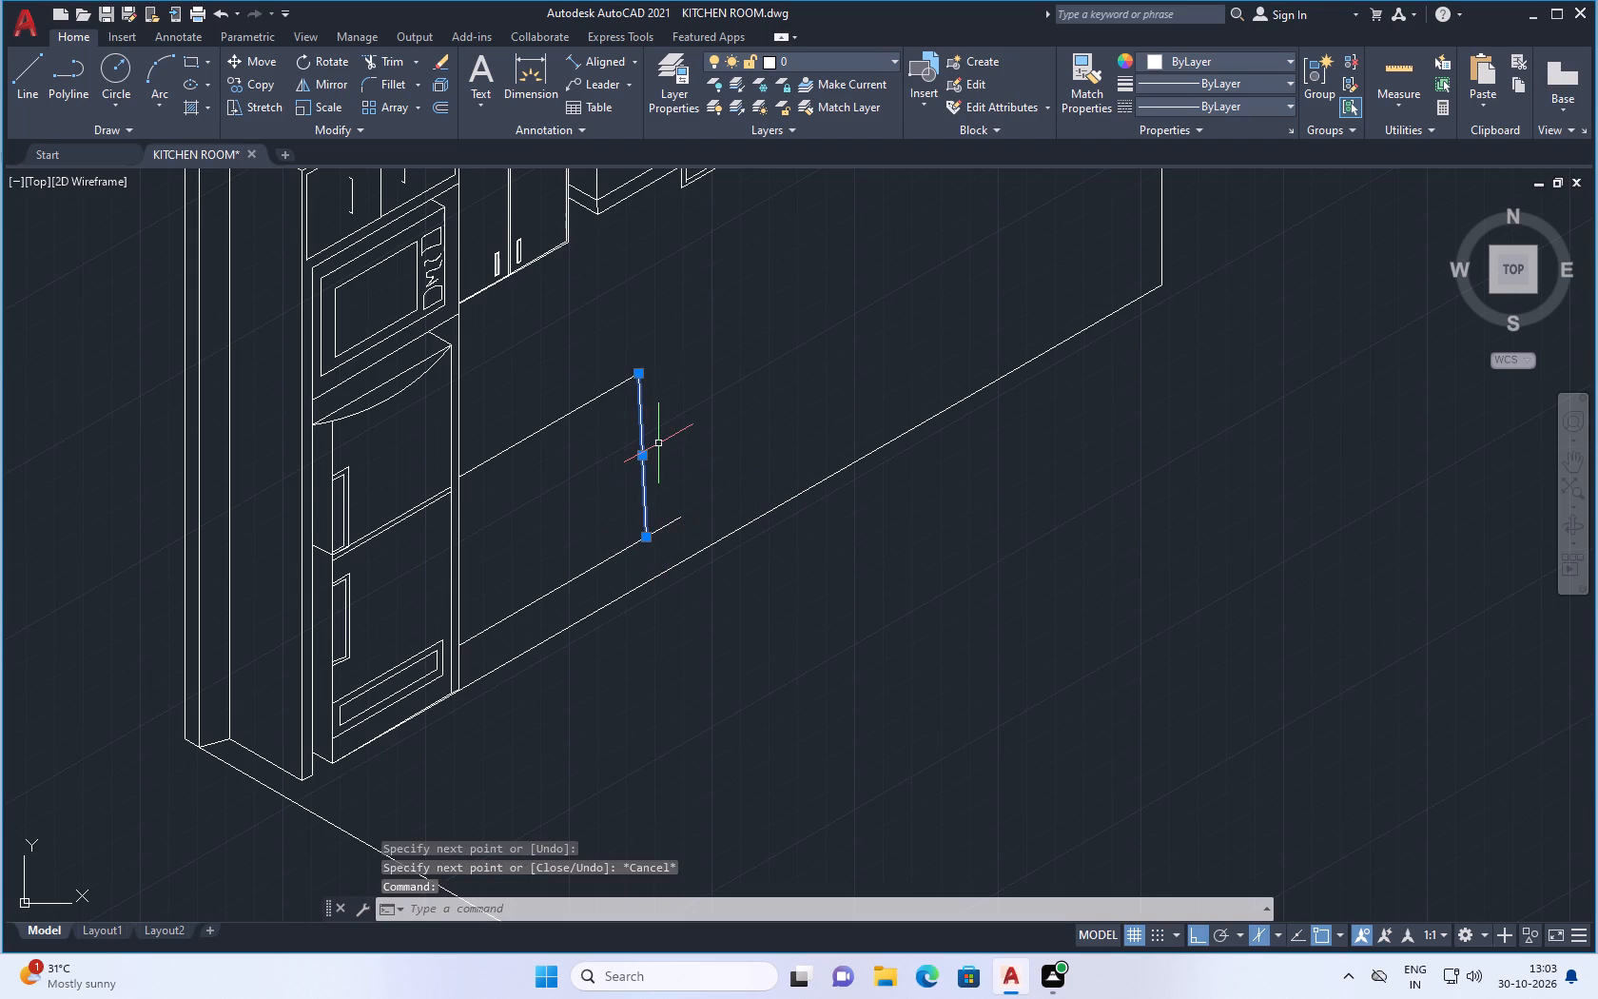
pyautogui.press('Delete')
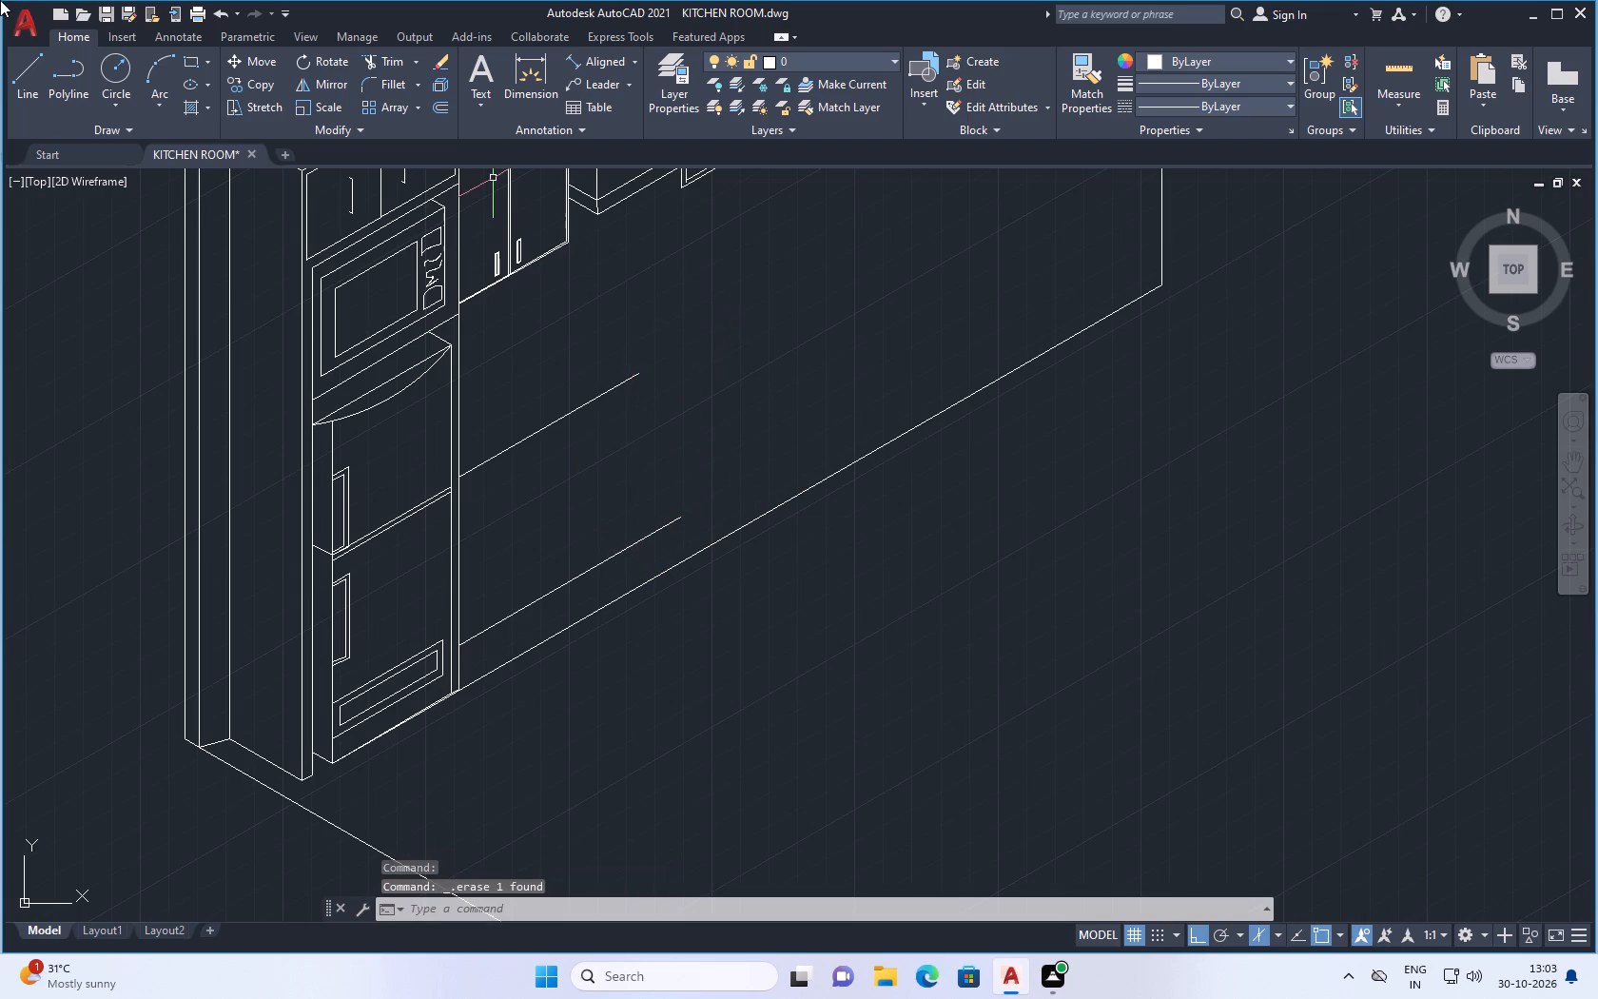
# Draw a vertical line down from the upper line's outer end, crossing slightly past the short lower line.
pyautogui.click(28, 60)
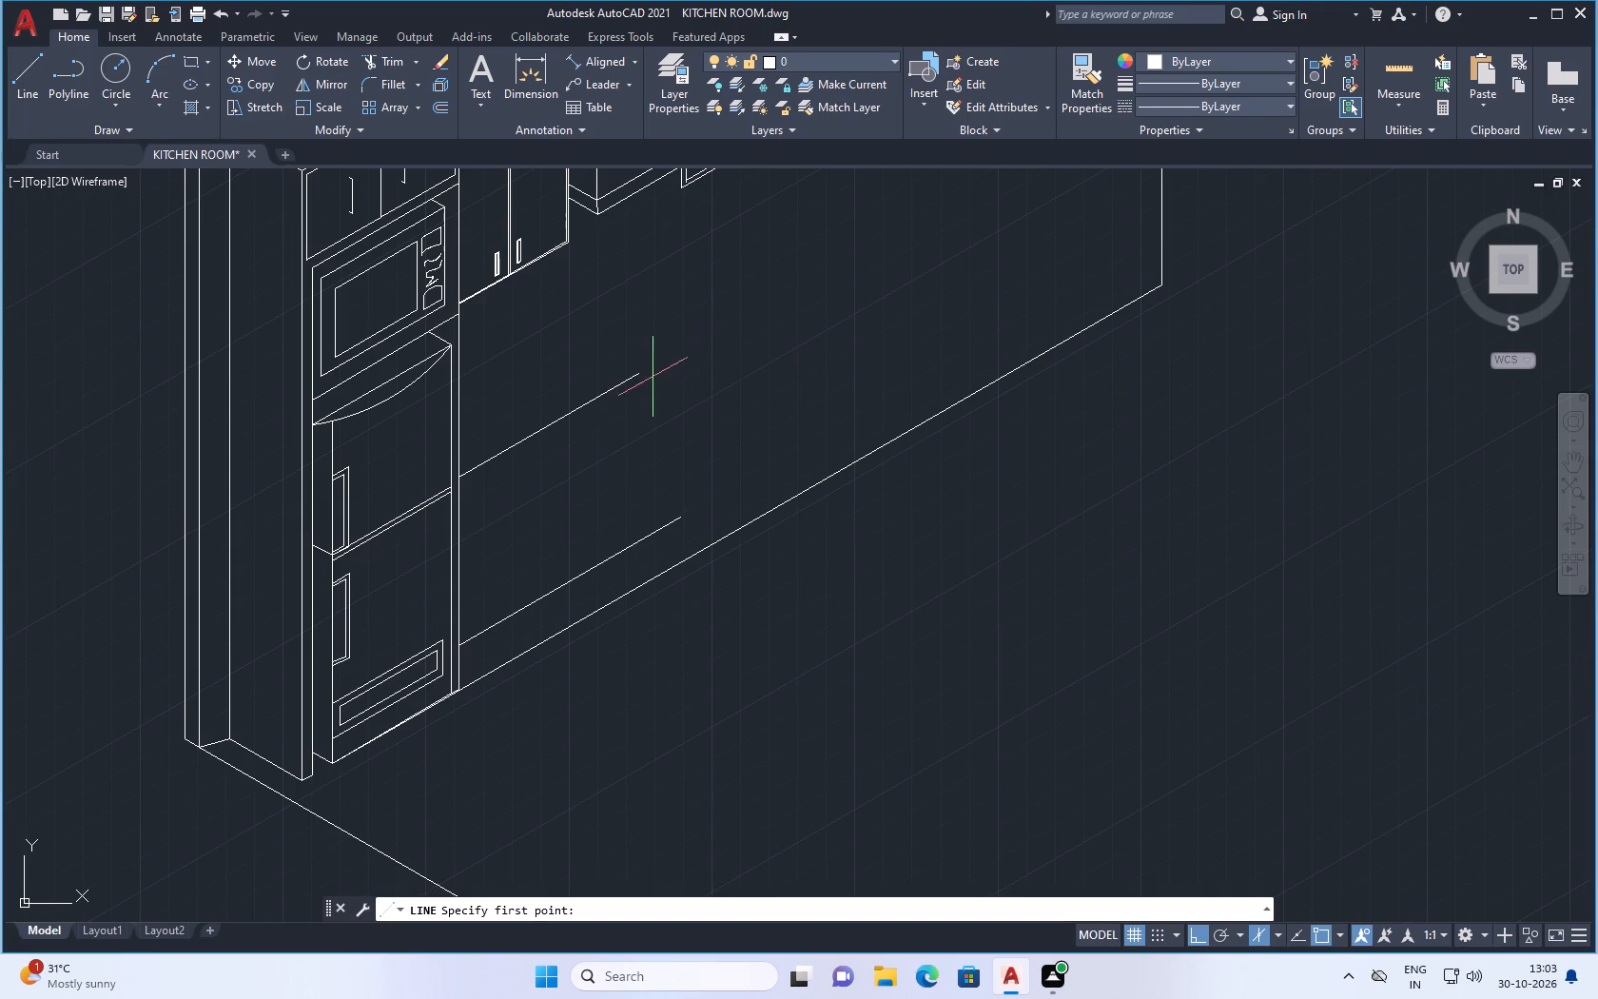
pyautogui.click(642, 369)
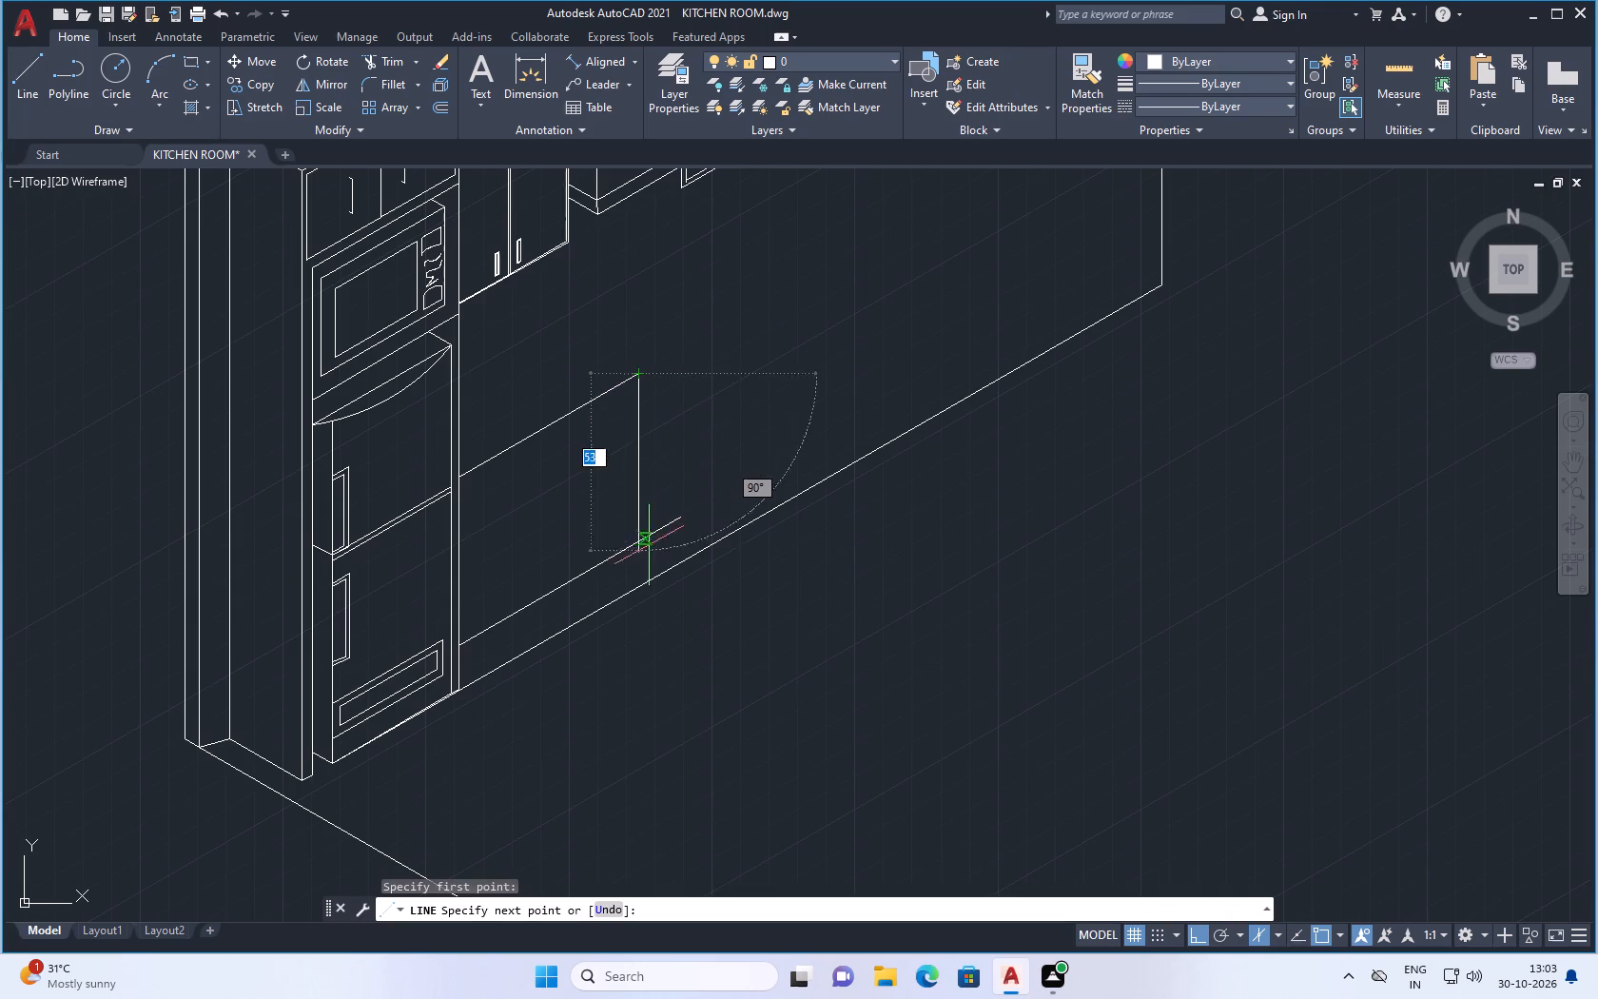
pyautogui.click(646, 560)
pyautogui.press('Escape')
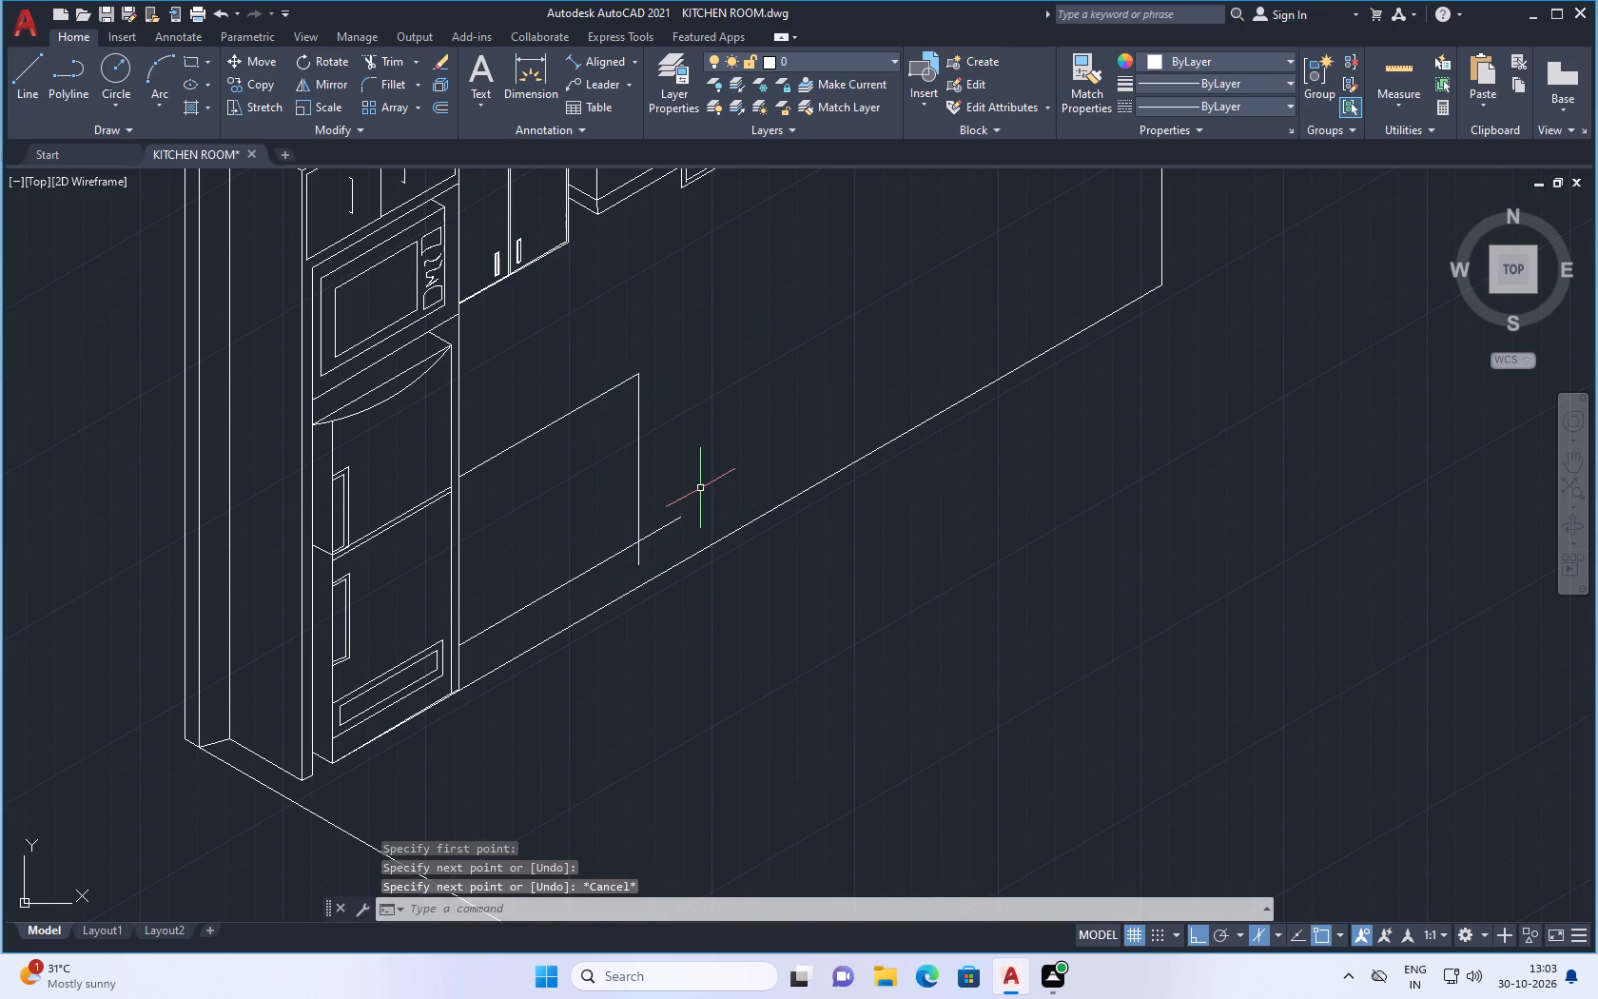
# Switch to the top isoplane and draw a 150° line about 40 units long from the cabinet front's upper outer corner.
pyautogui.press('space')
pyautogui.scroll(-1, 691, 431)
pyautogui.scroll(2, 654, 397)
pyautogui.click(660, 397)
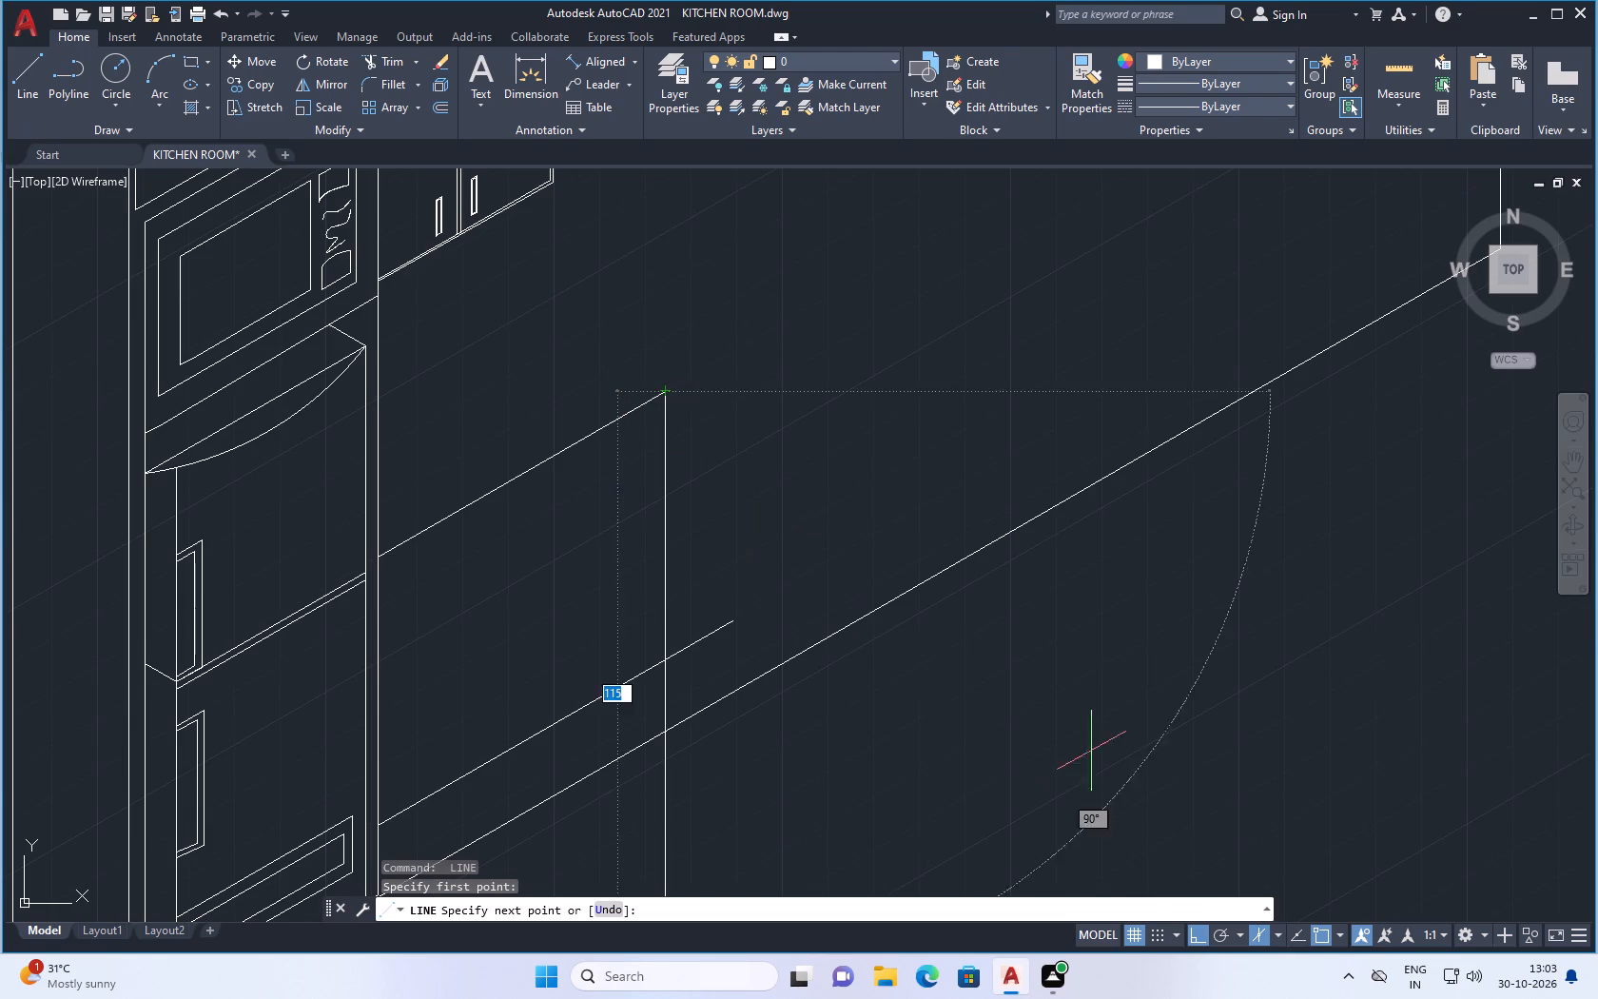
pyautogui.click(1277, 930)
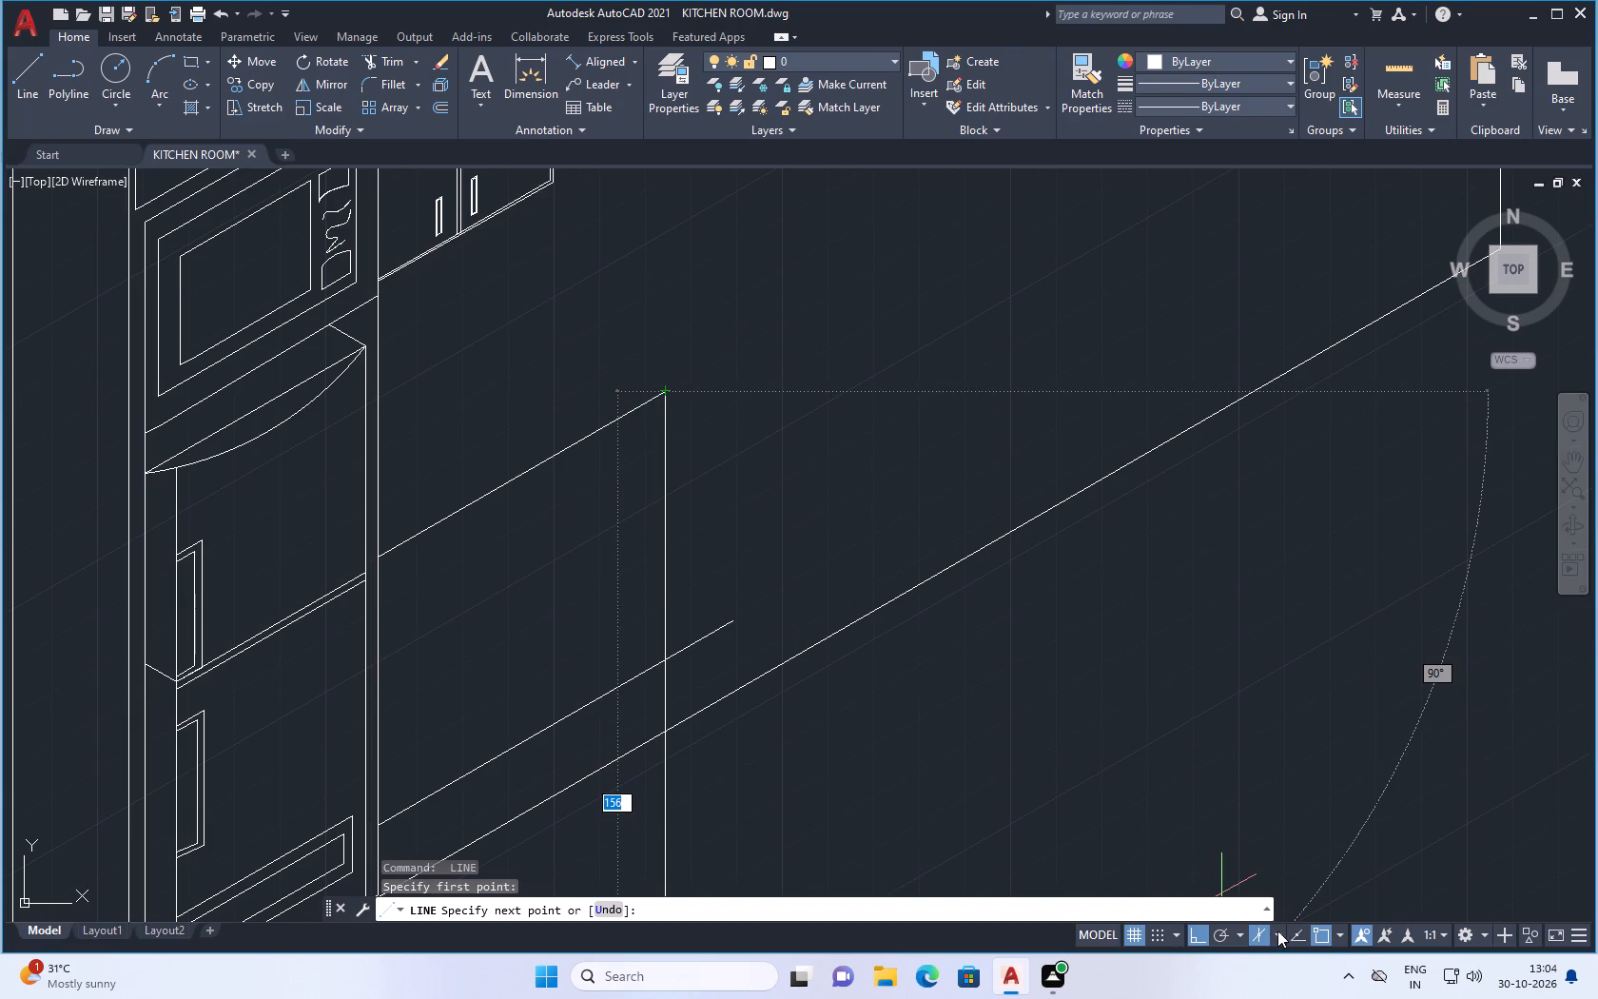
pyautogui.click(1276, 868)
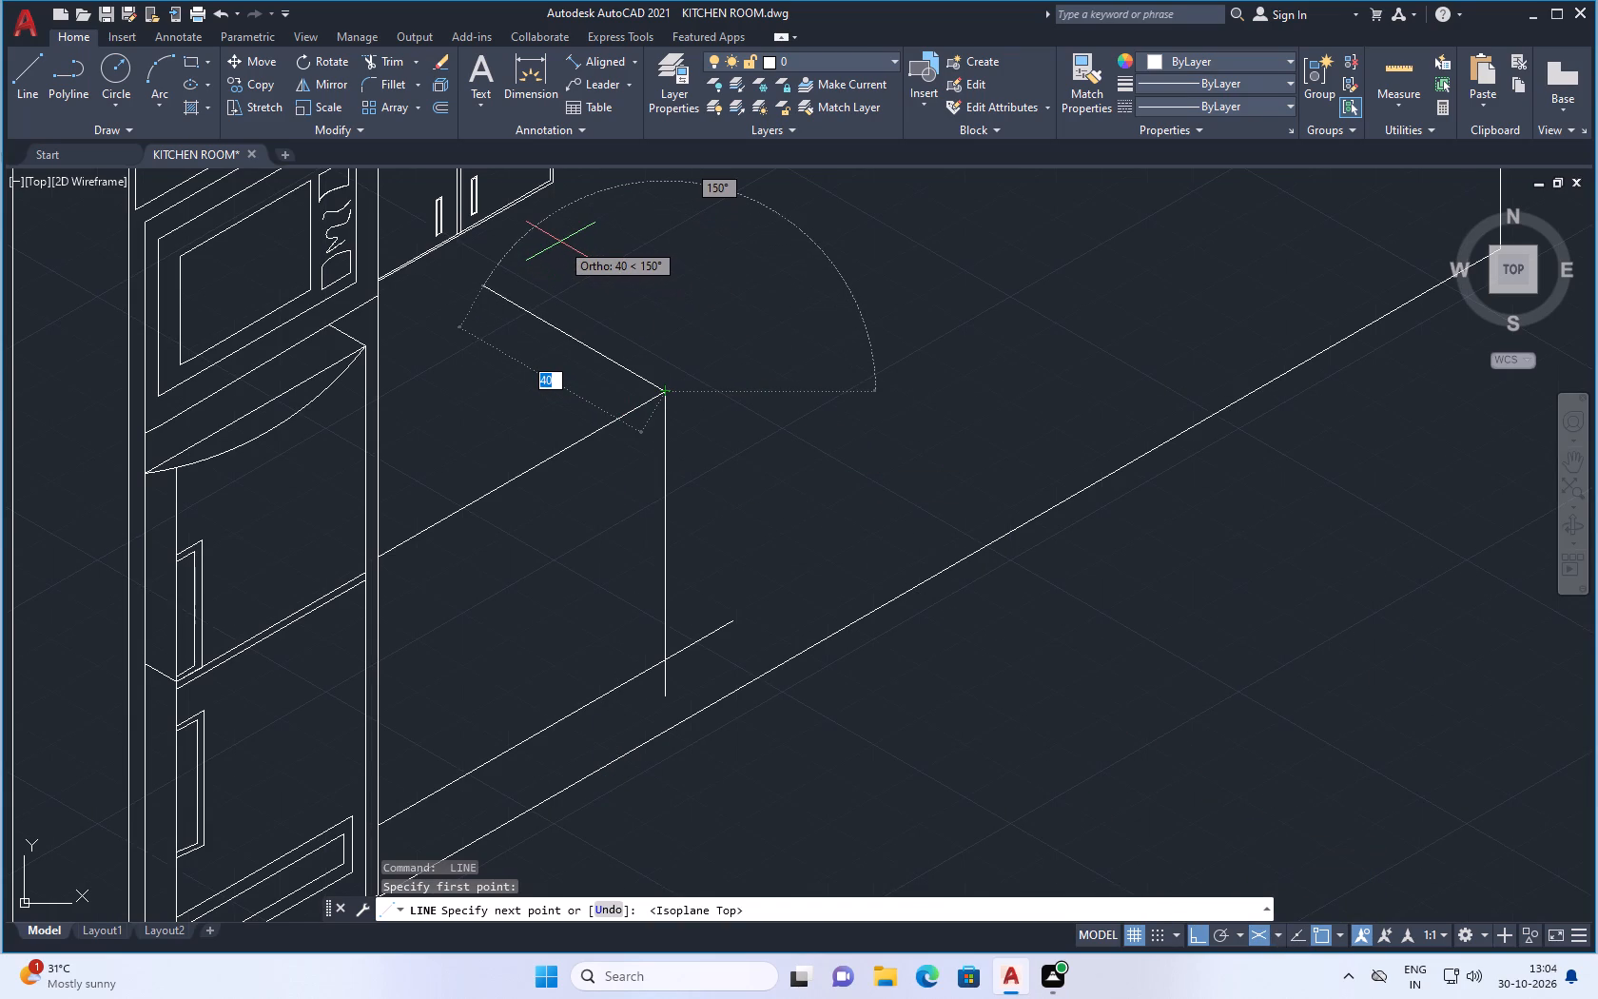
pyautogui.click(561, 241)
pyautogui.press('Escape')
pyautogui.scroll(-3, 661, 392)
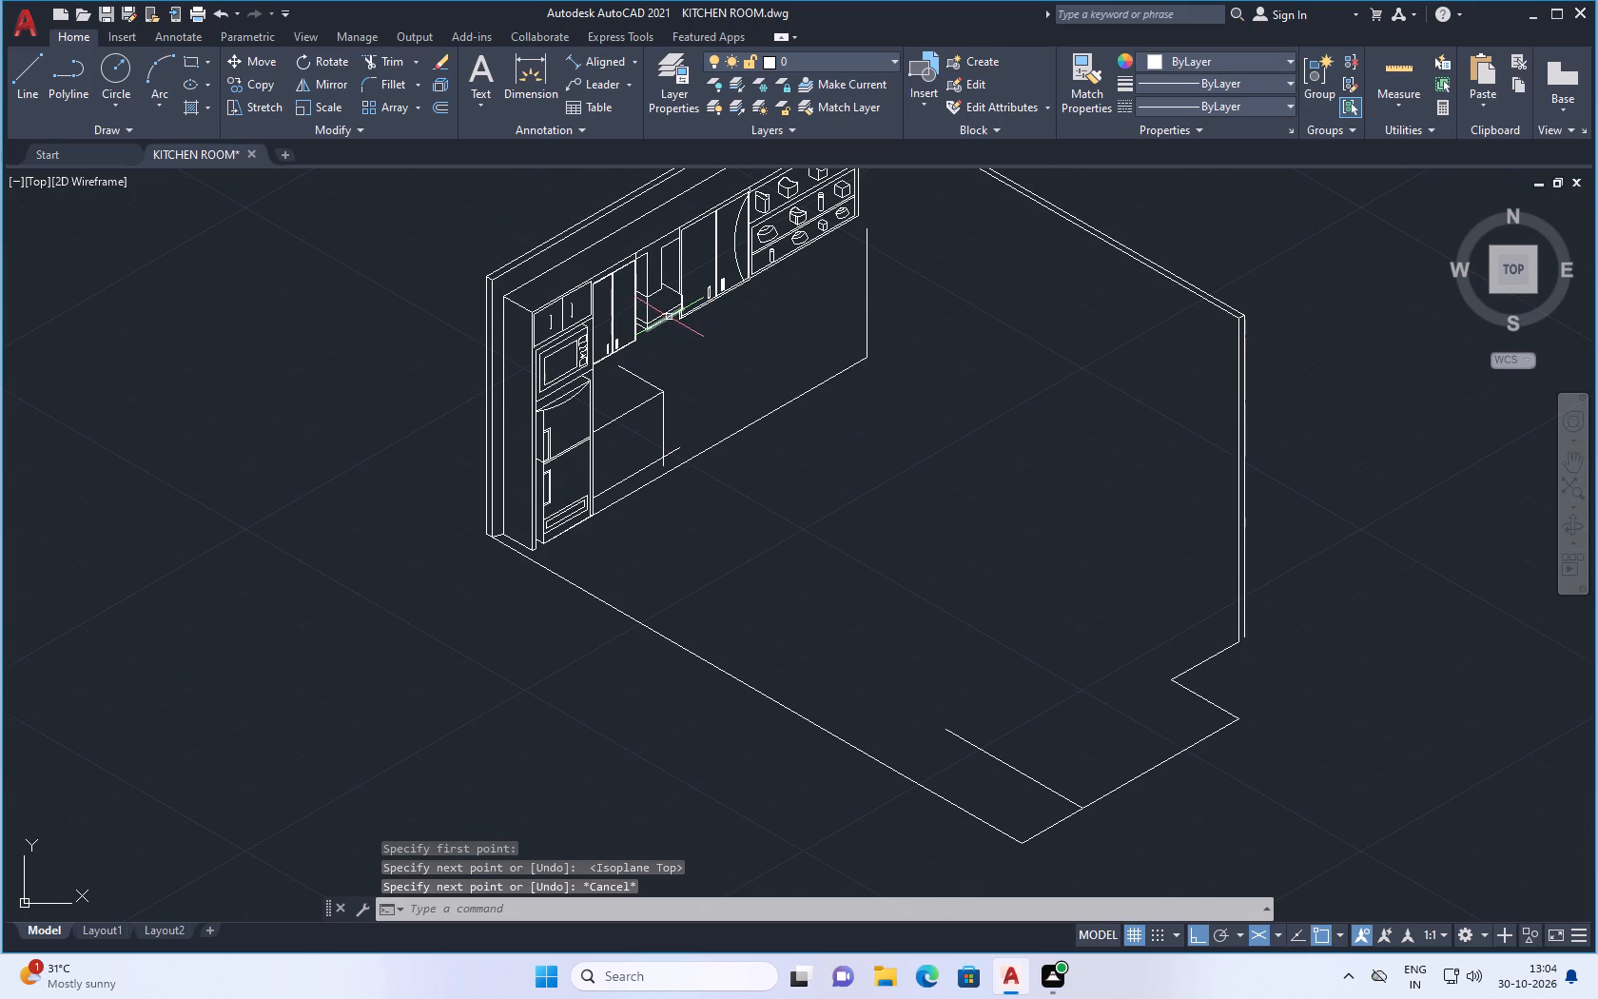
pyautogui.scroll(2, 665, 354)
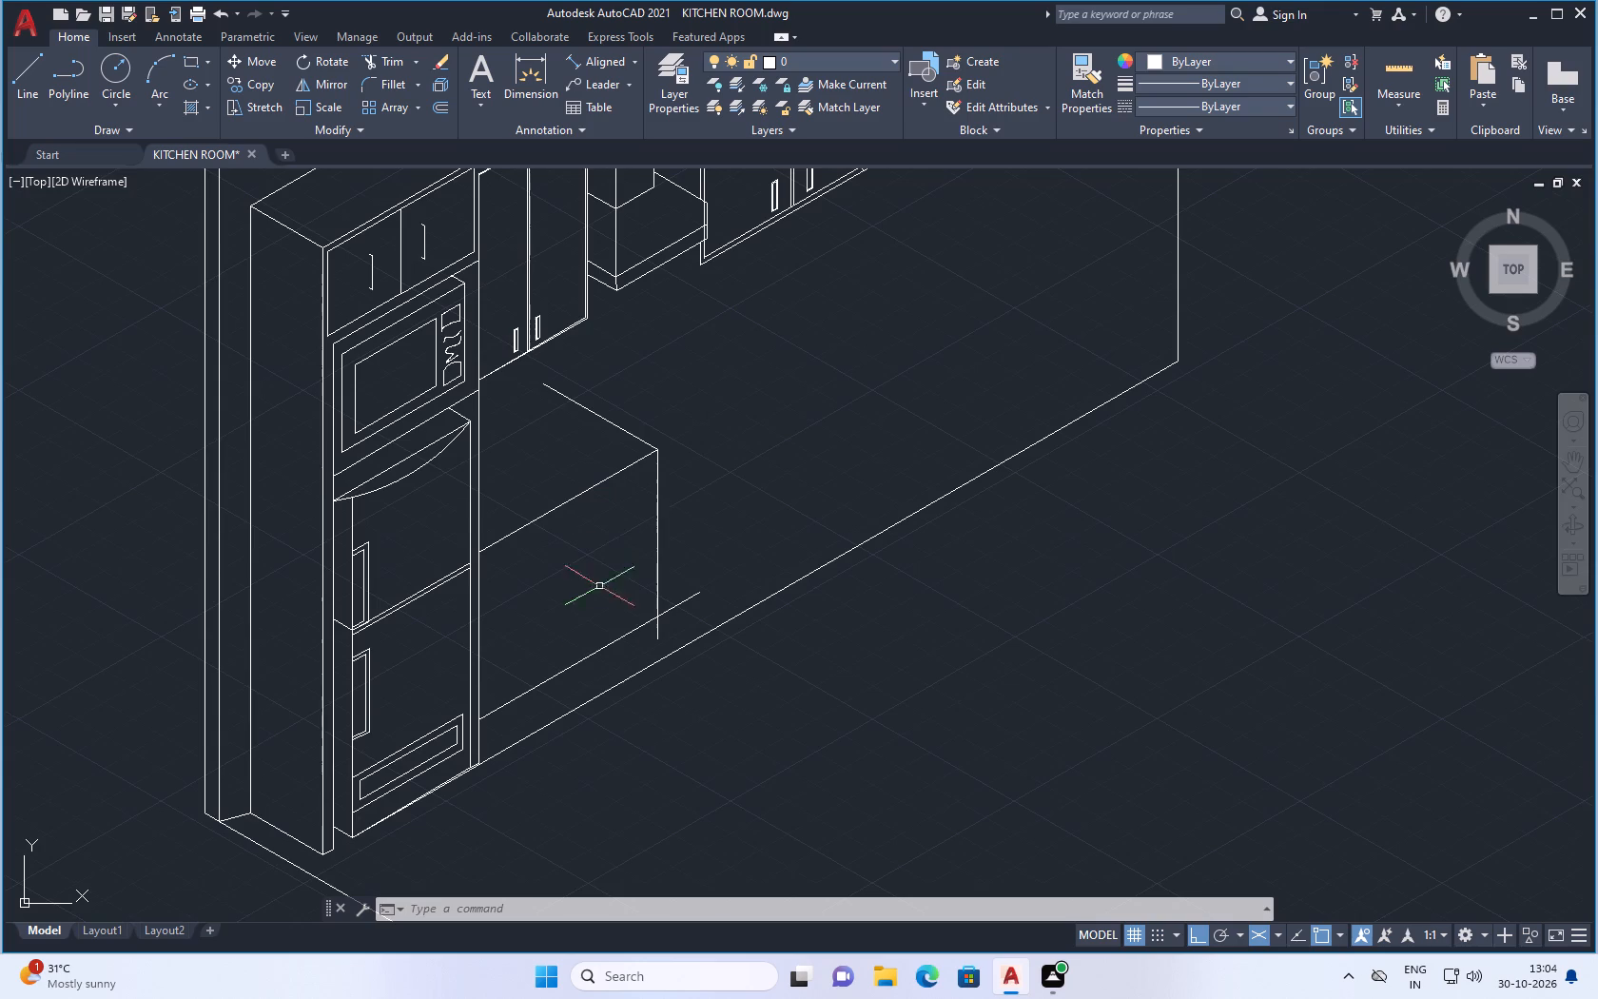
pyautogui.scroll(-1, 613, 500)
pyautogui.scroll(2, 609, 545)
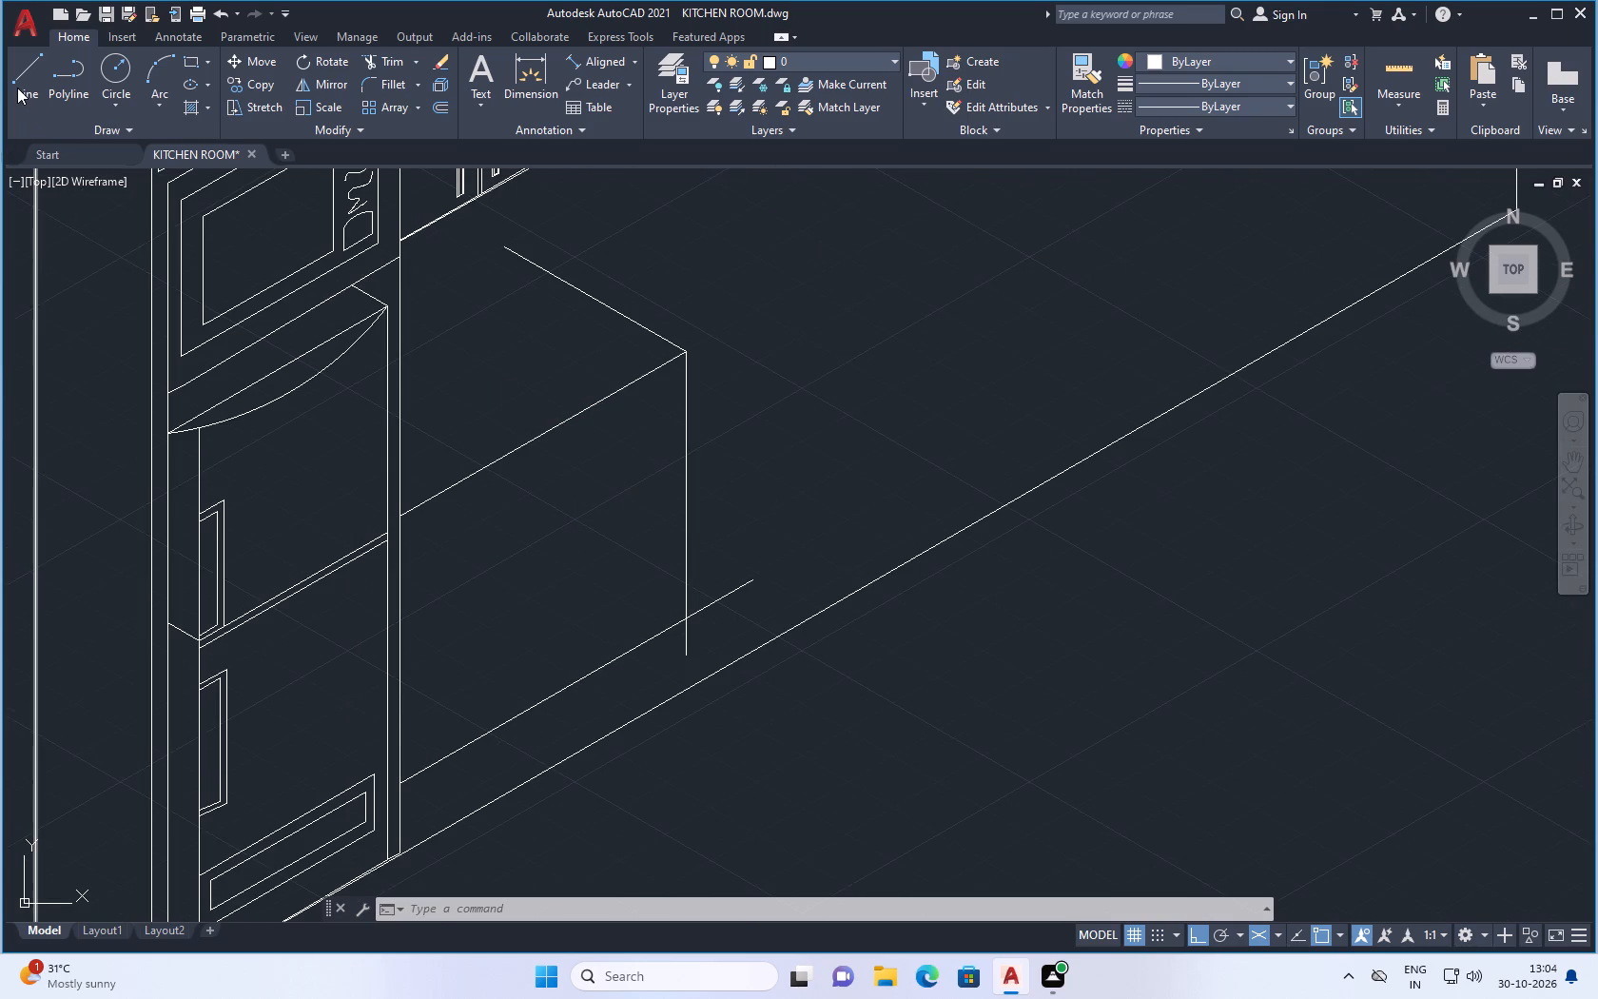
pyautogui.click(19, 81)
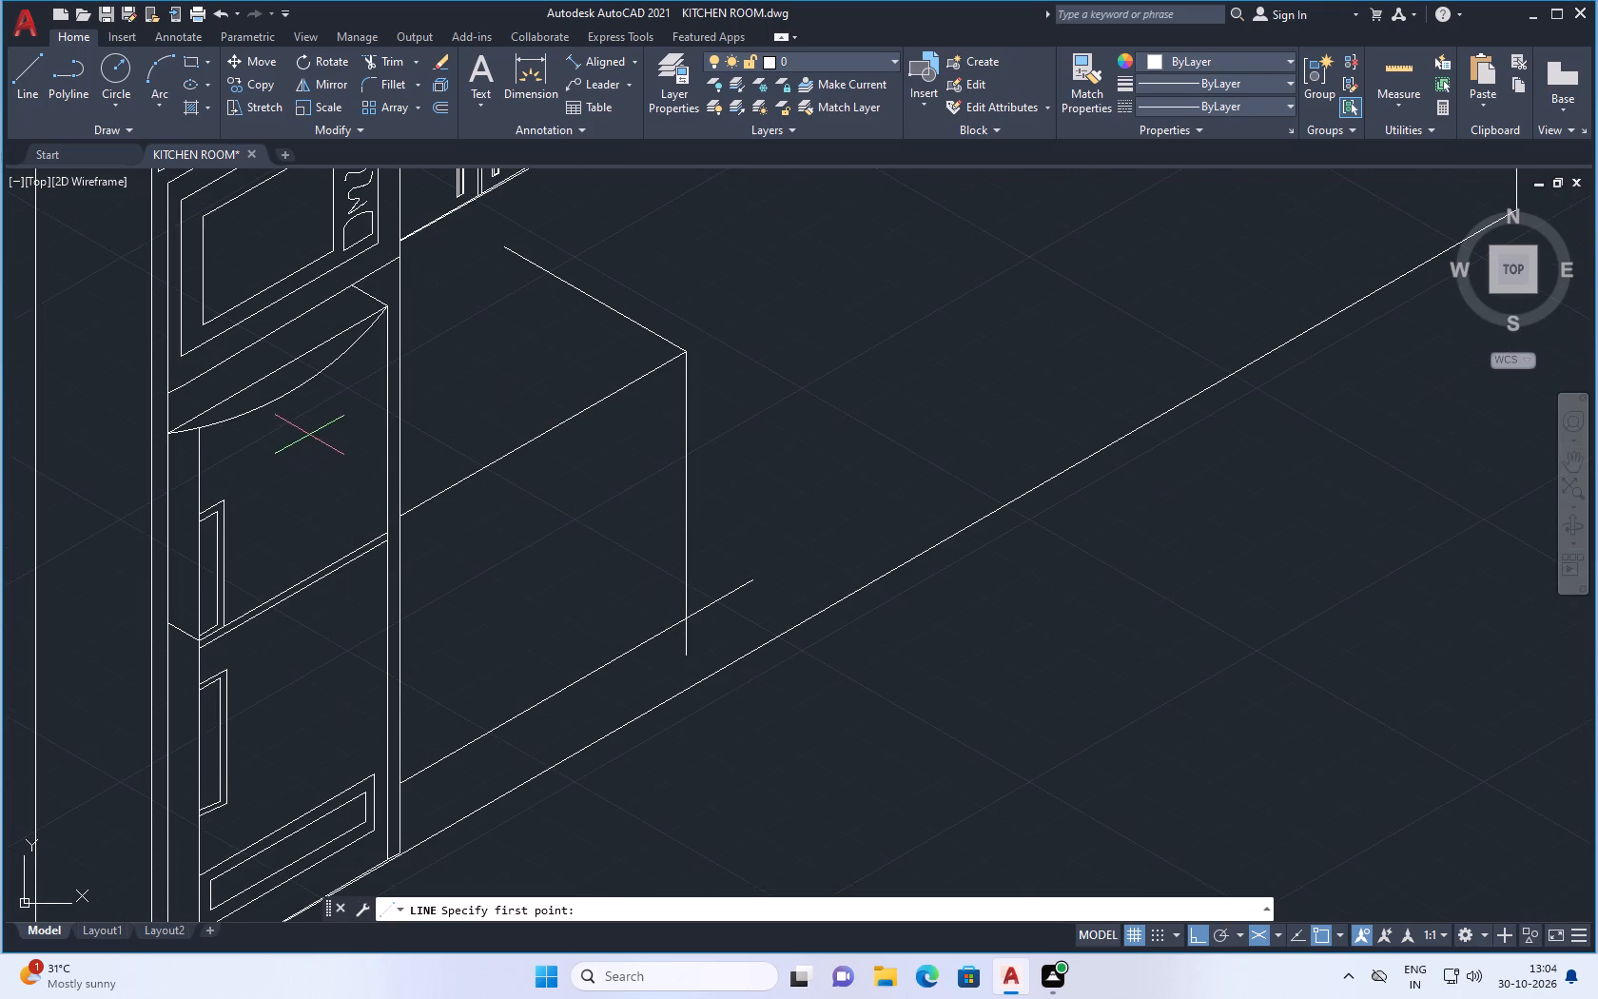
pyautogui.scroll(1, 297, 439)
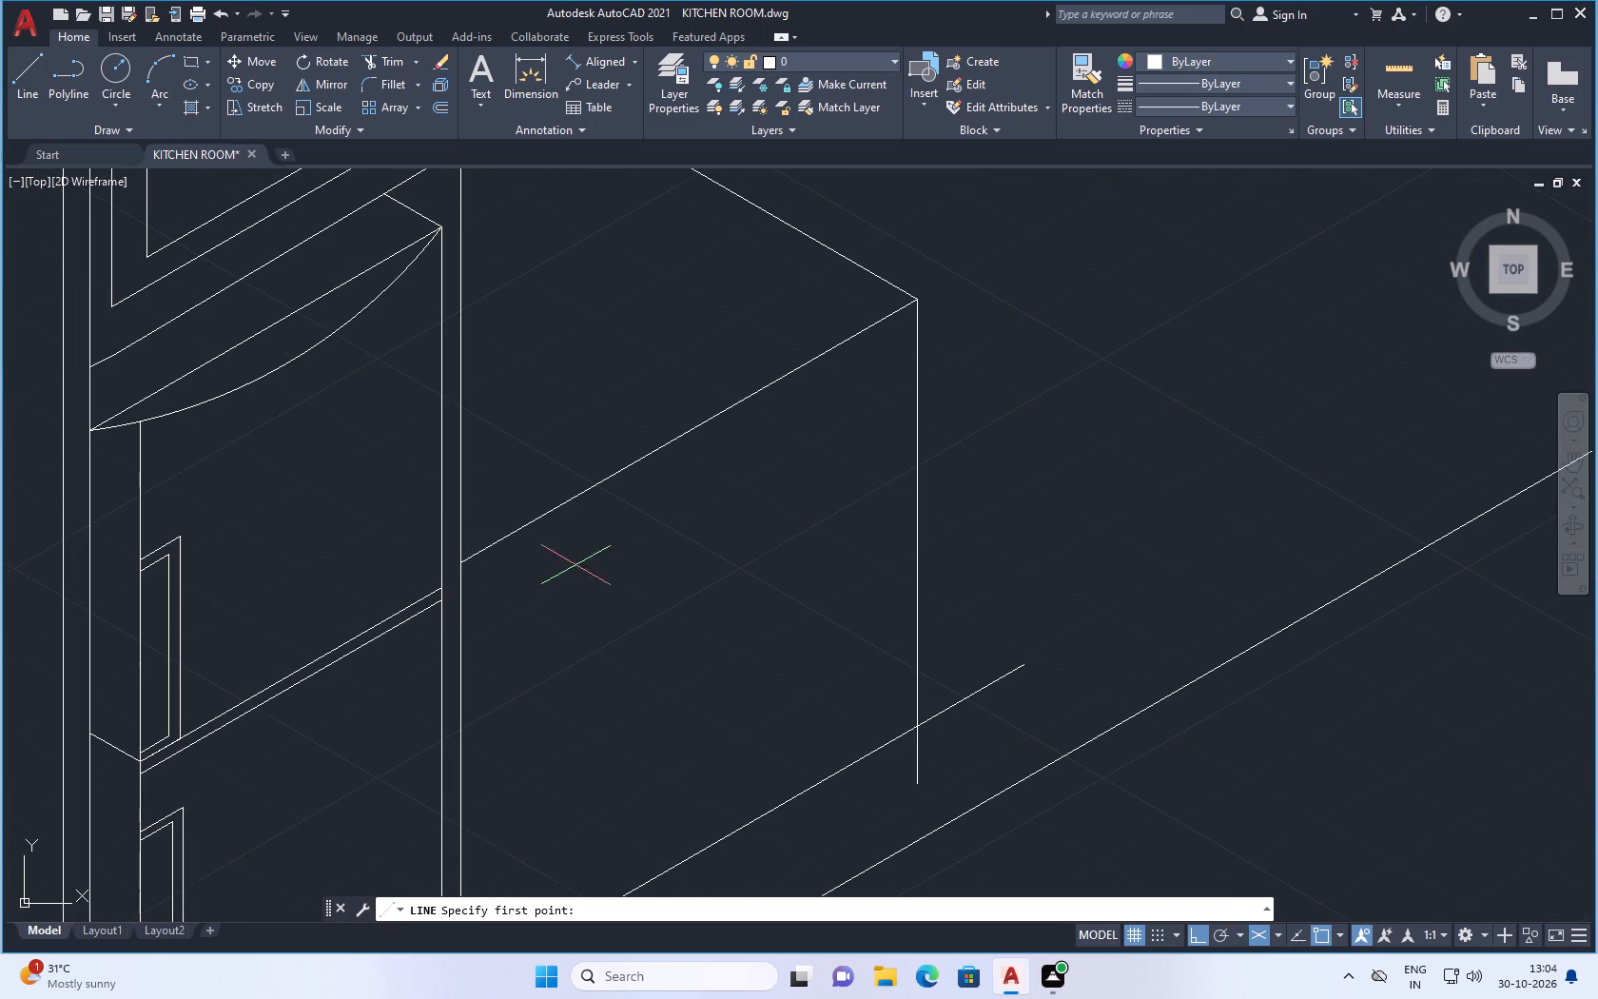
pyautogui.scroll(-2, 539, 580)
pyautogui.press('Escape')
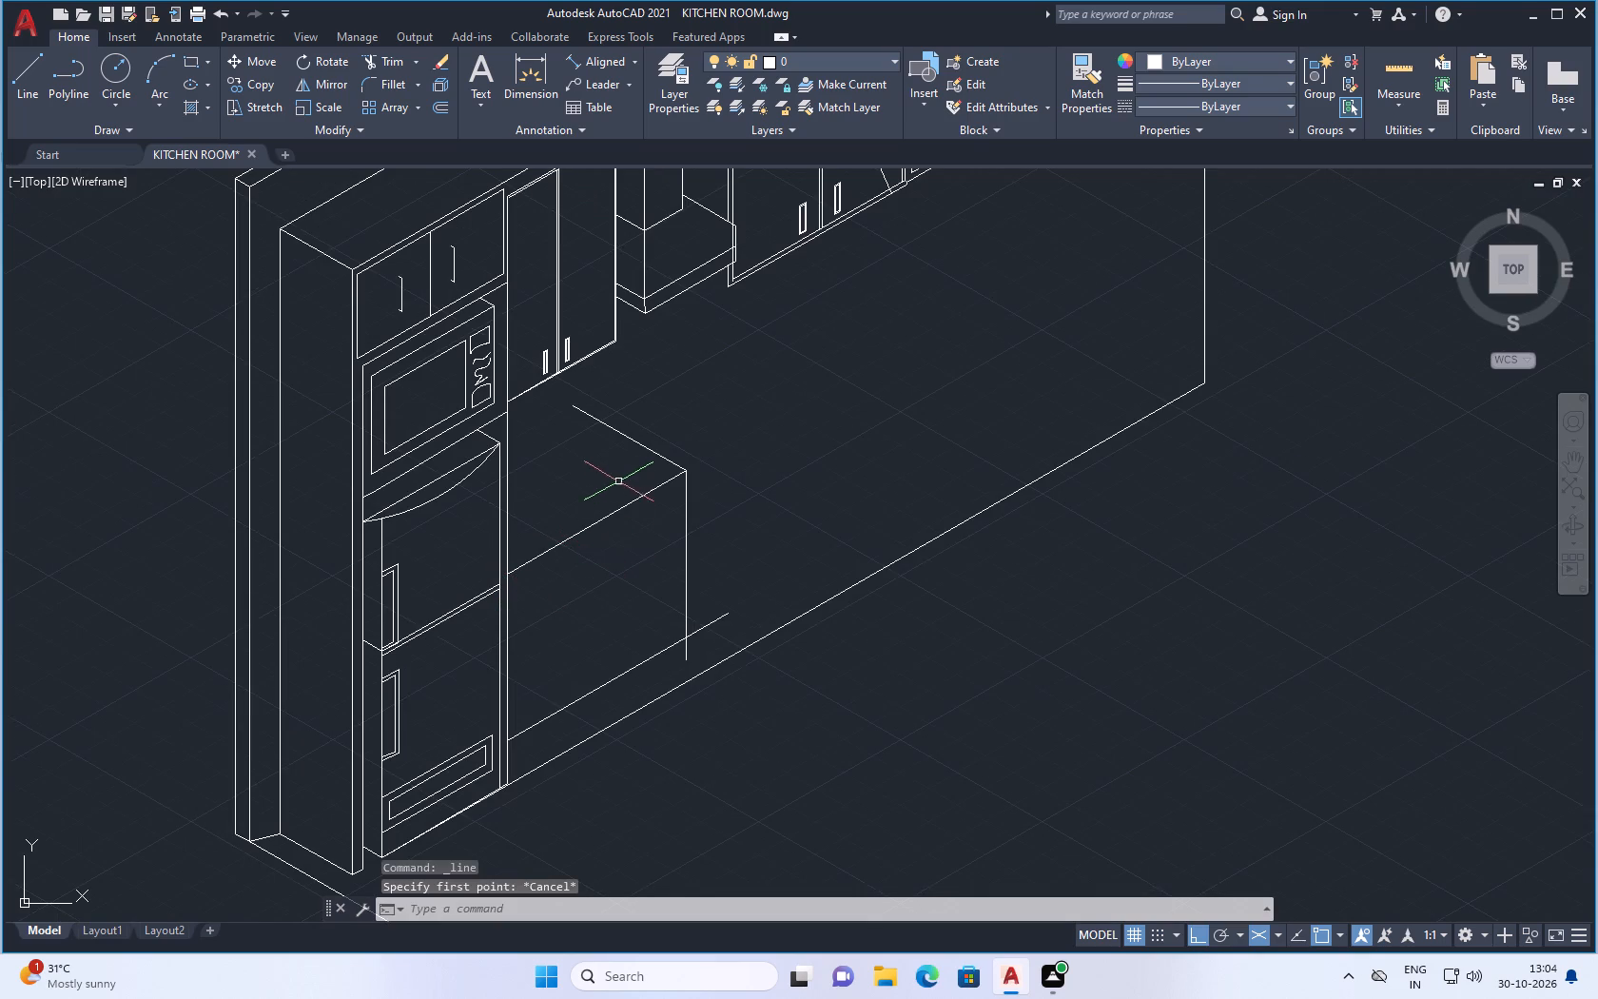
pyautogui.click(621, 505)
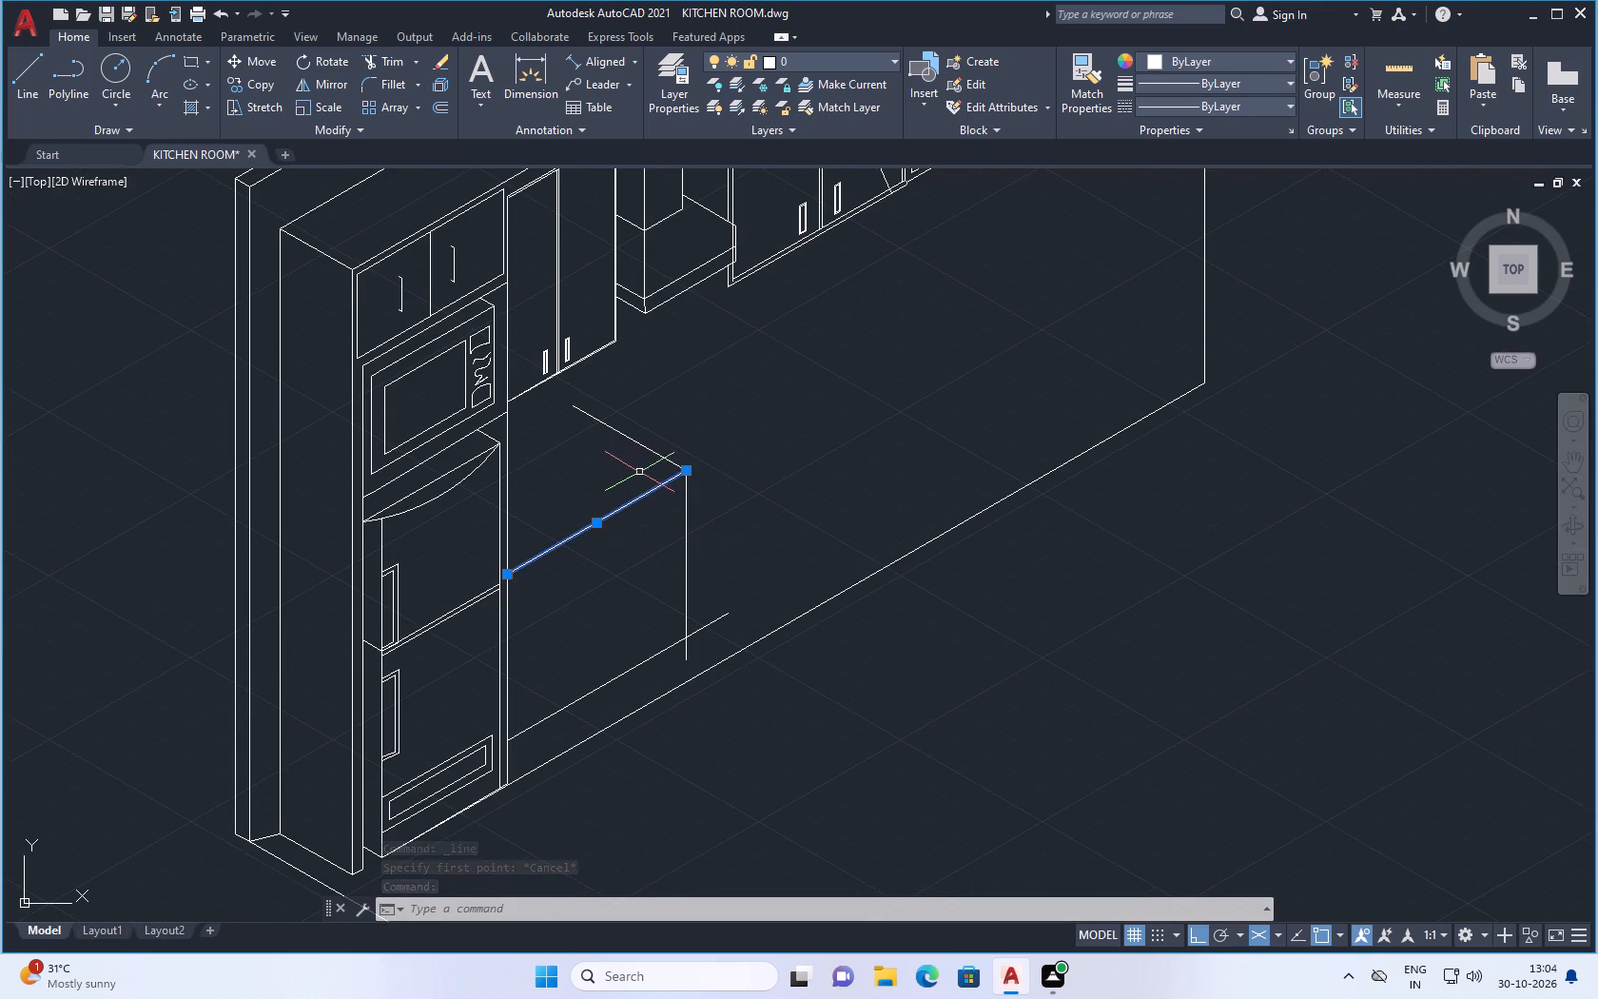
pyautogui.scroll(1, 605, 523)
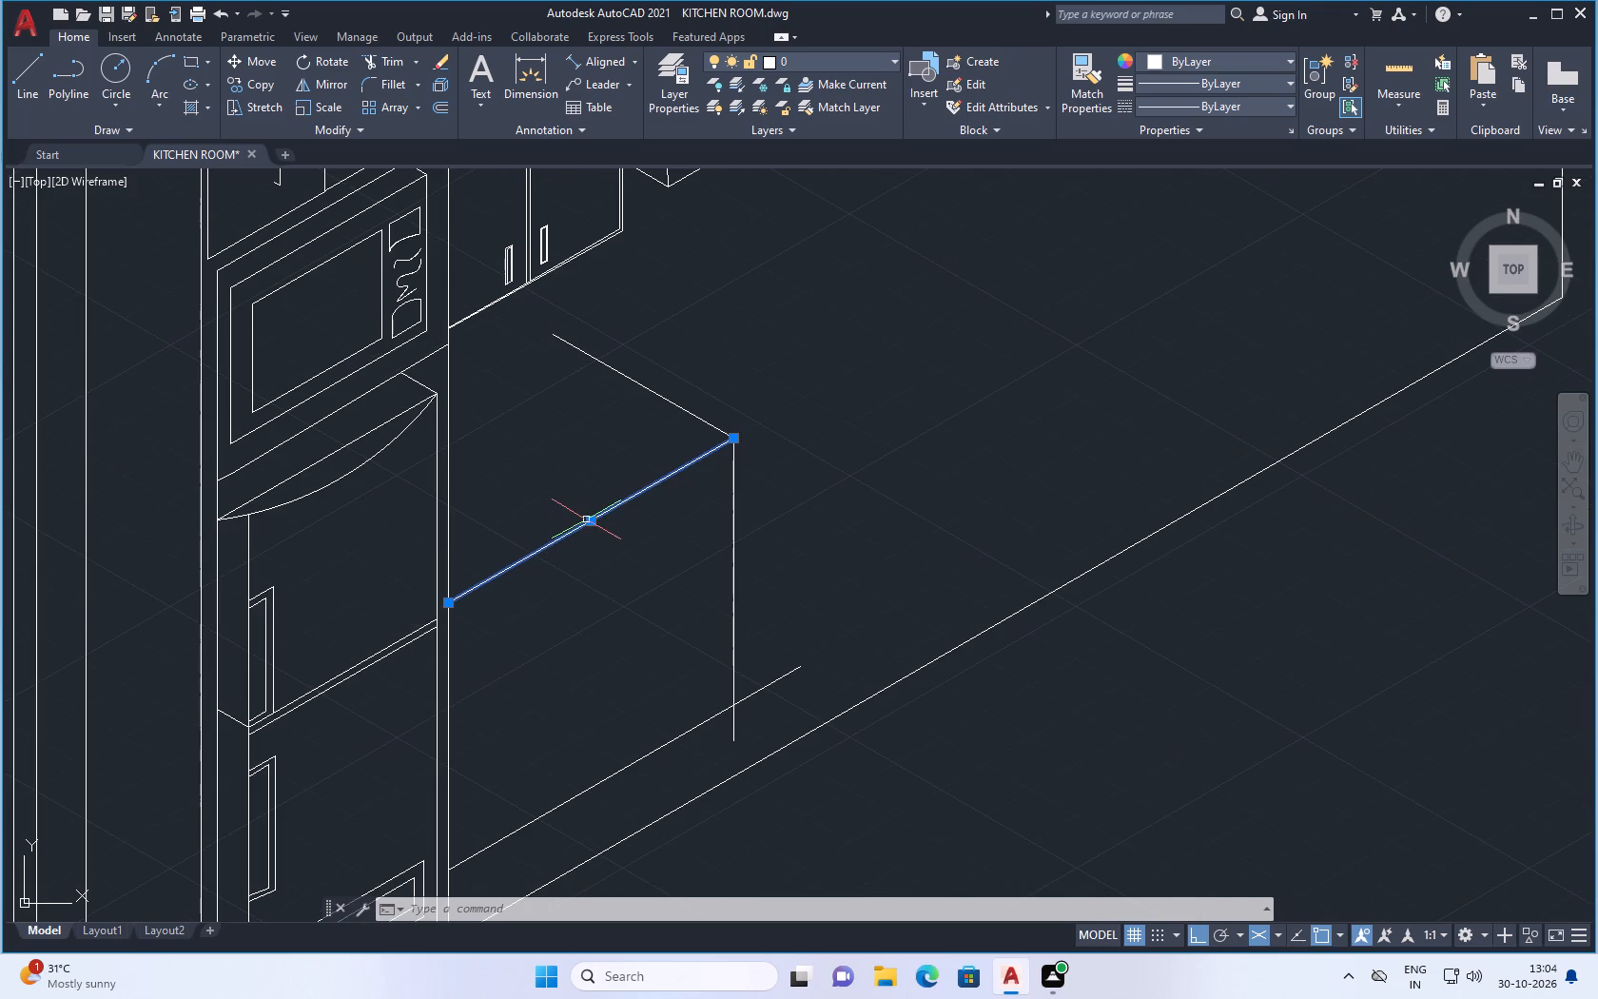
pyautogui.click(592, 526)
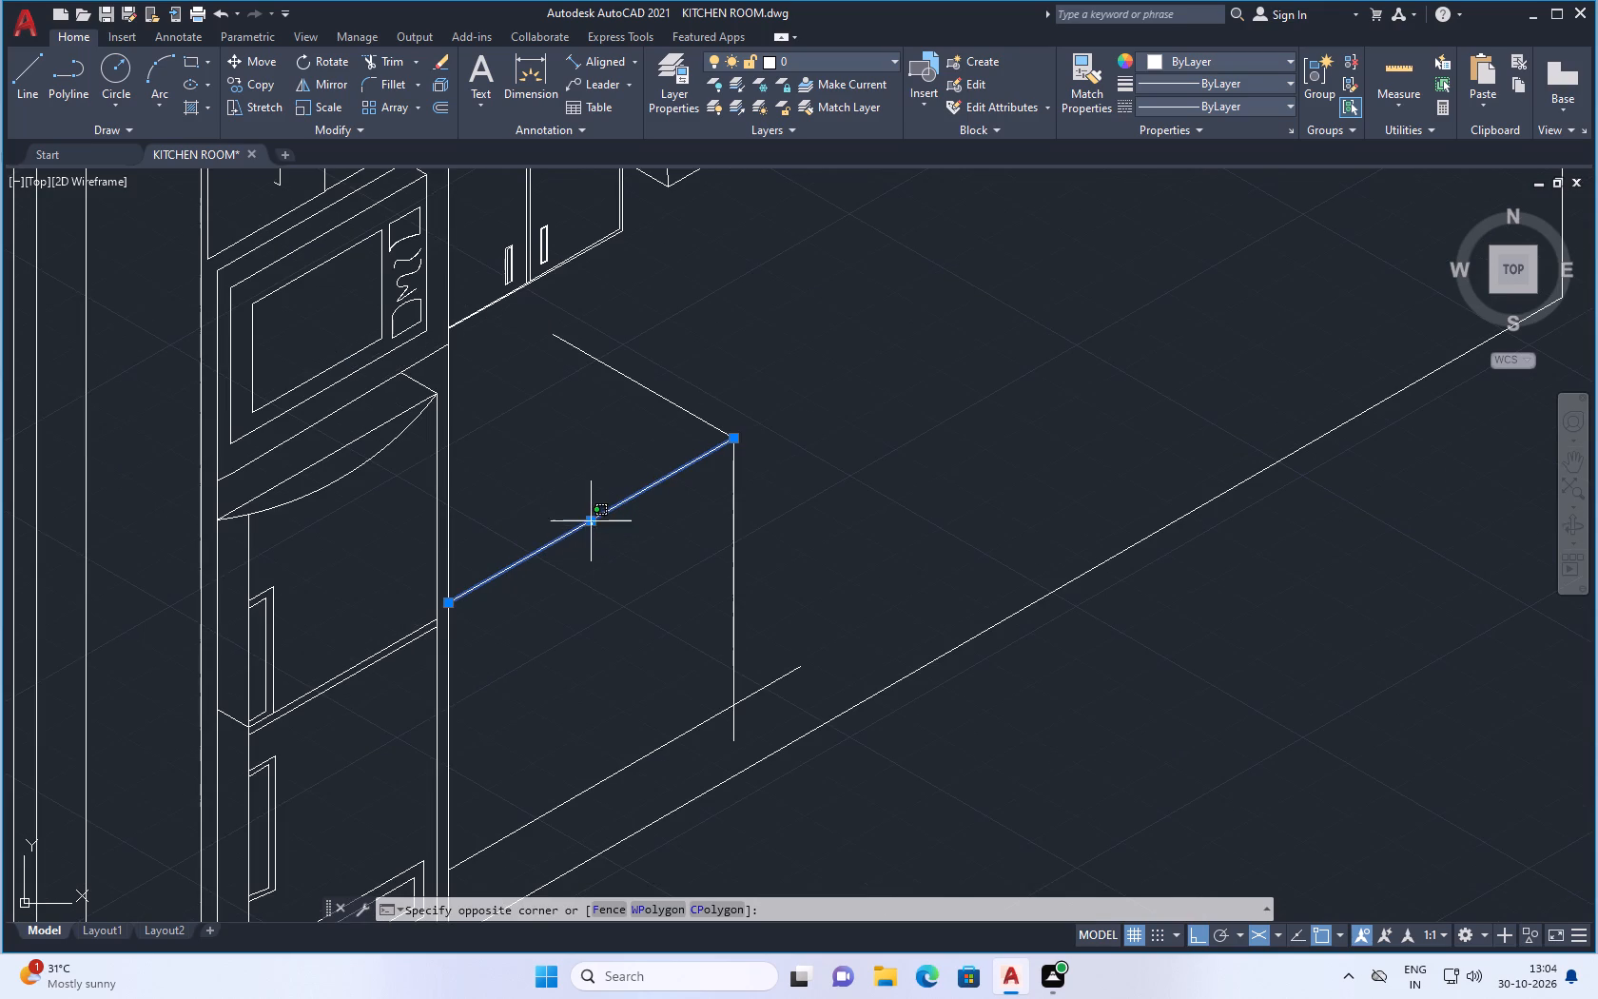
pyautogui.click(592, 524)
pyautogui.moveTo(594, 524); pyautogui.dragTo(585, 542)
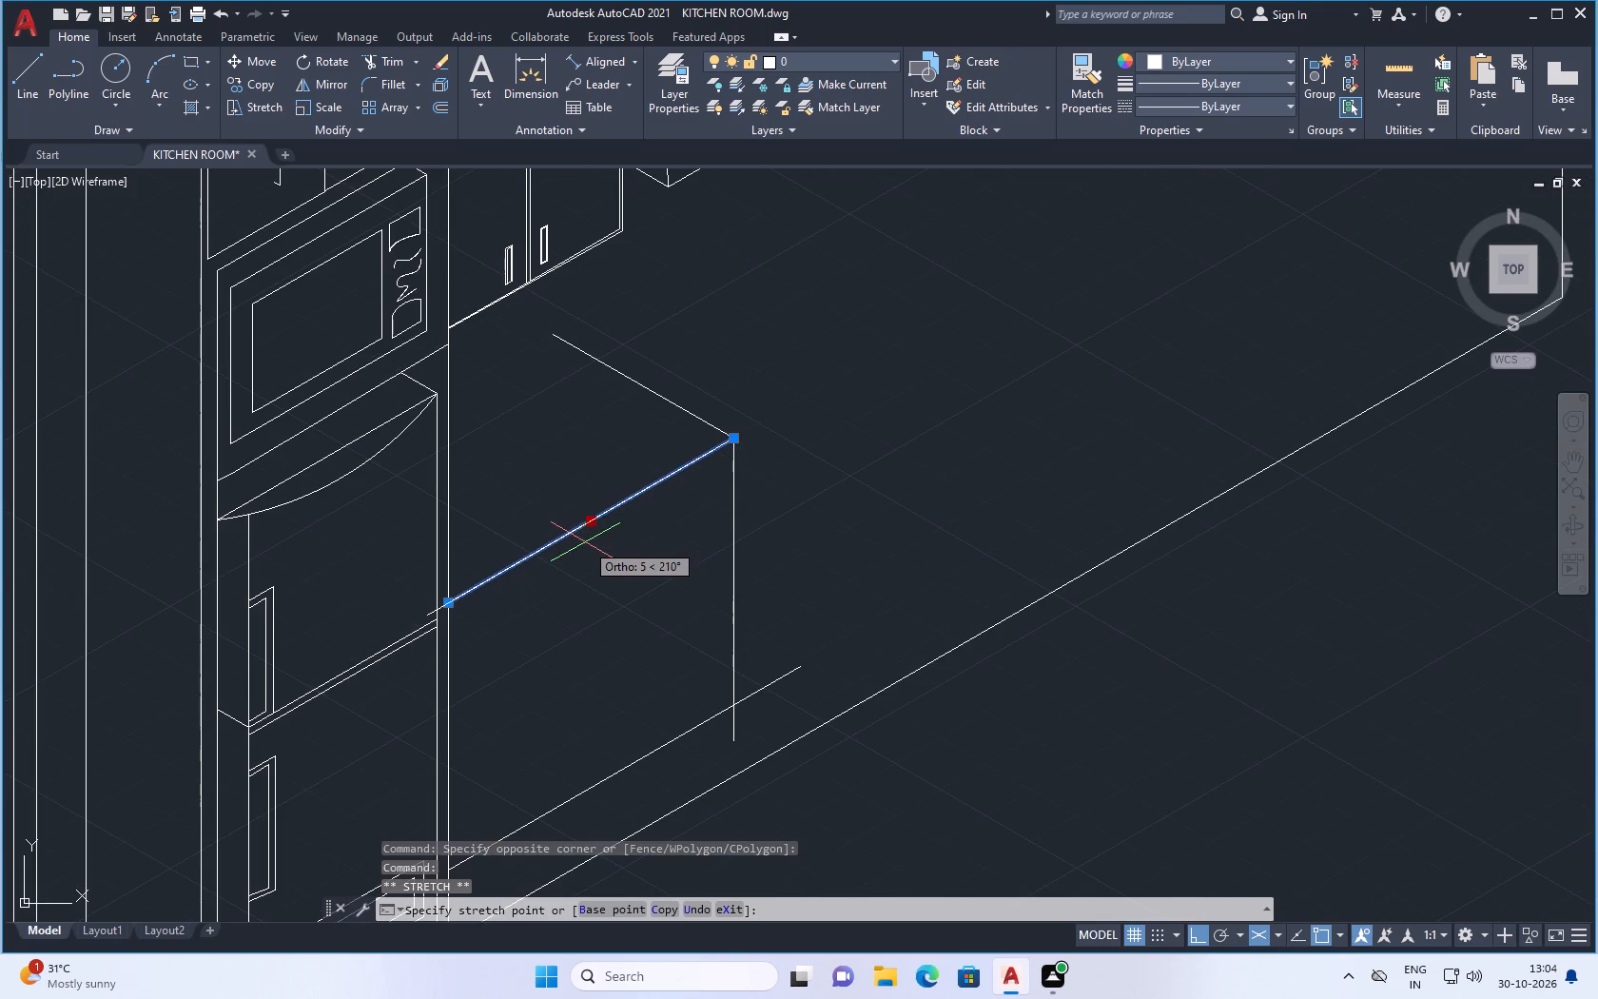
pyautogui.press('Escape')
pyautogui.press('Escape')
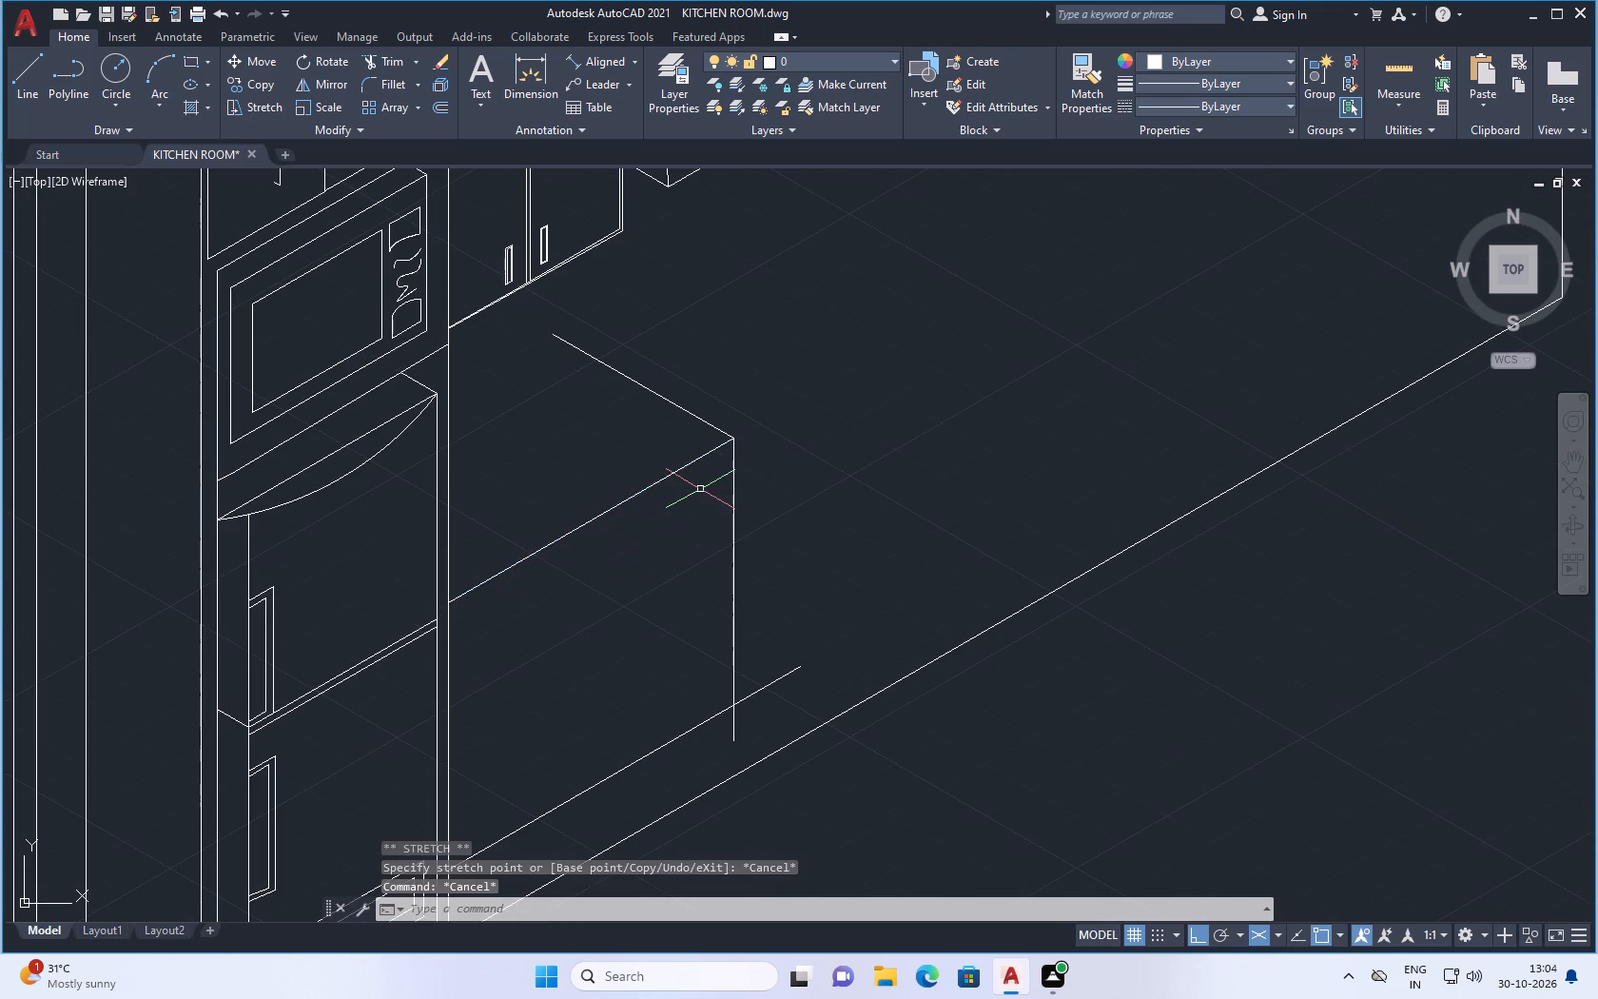
# Save the kitchen room drawing.
pyautogui.scroll(-3, 686, 476)
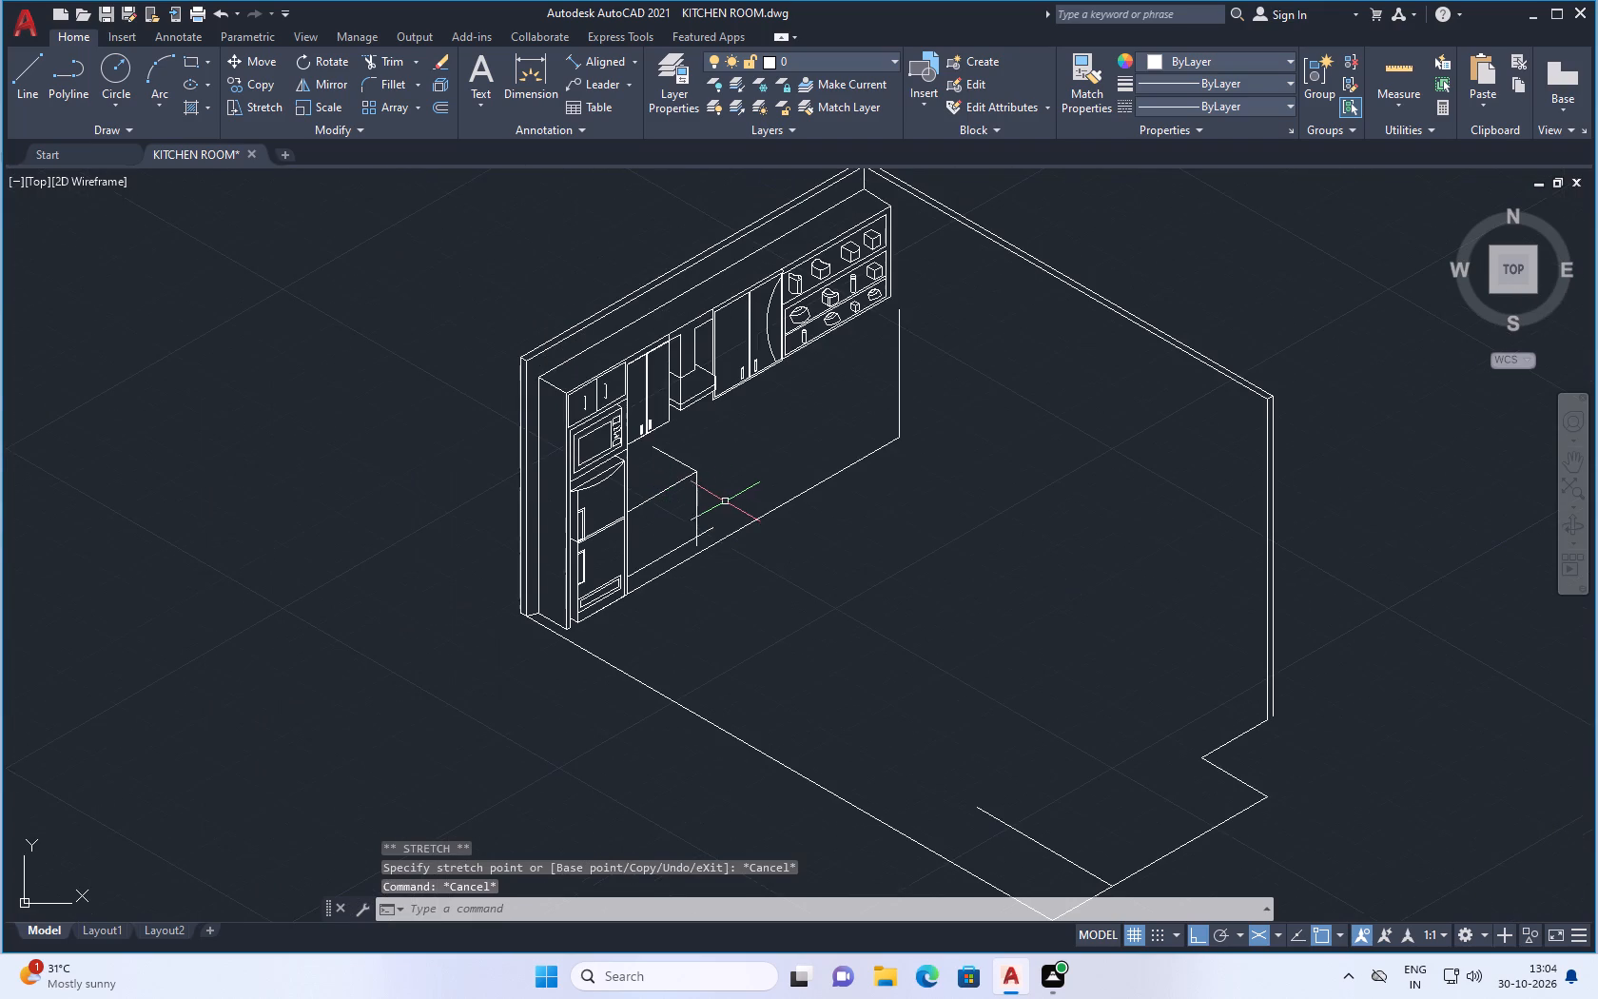
pyautogui.hotkey('ctrl', 's')
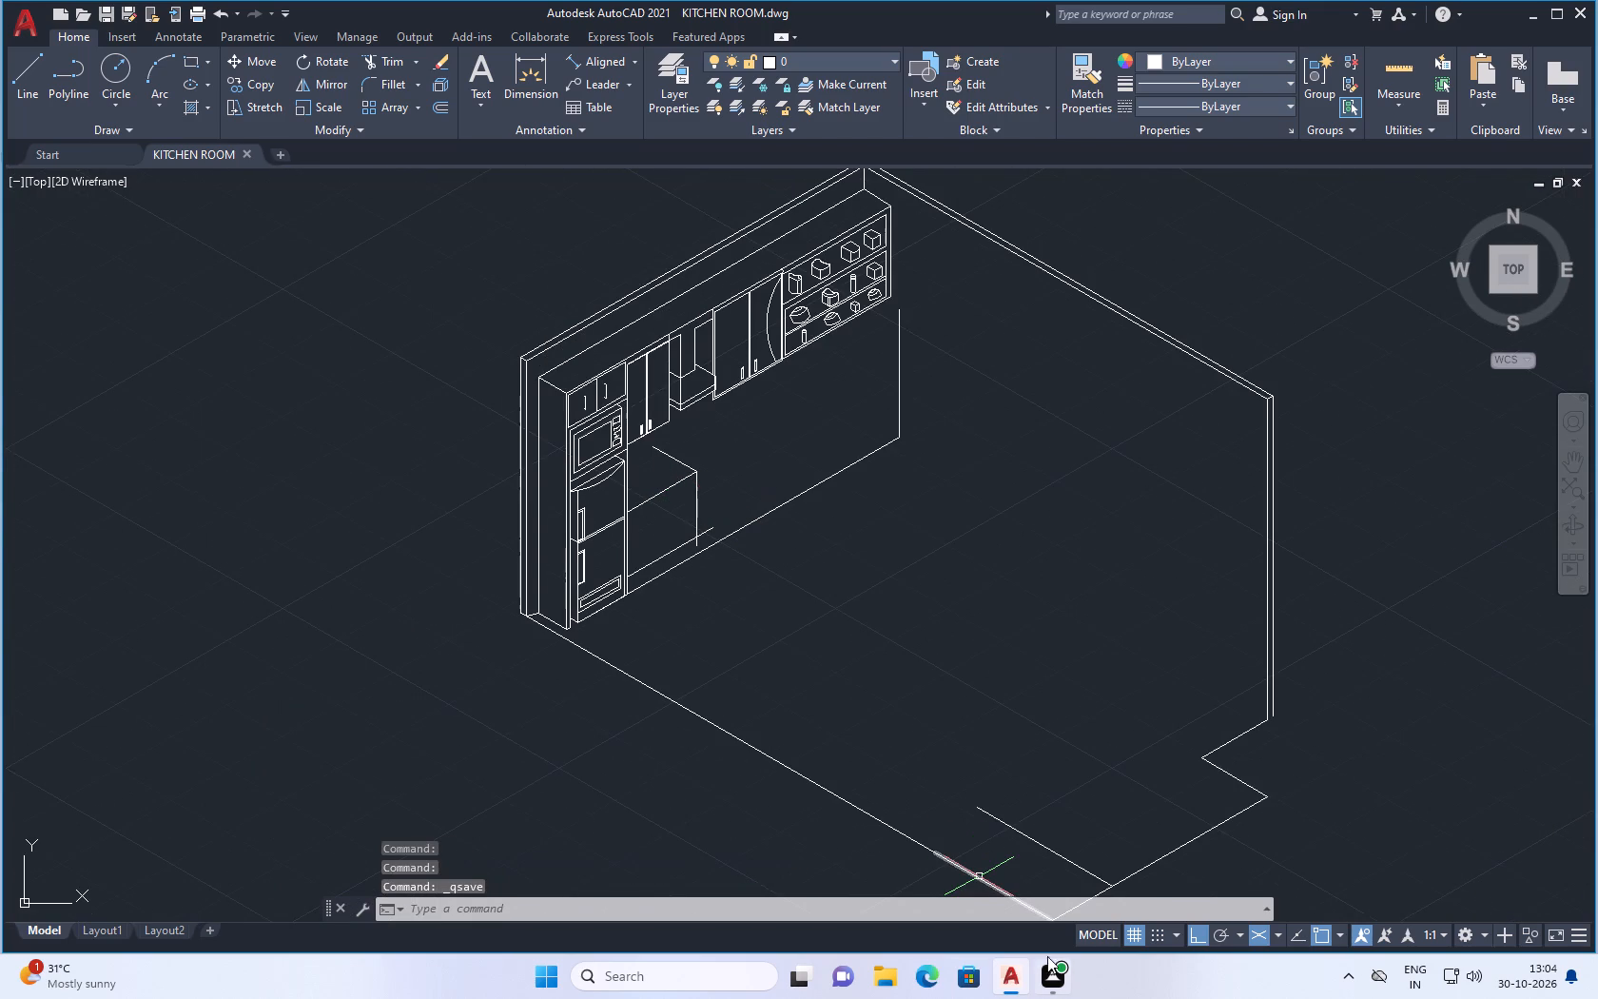
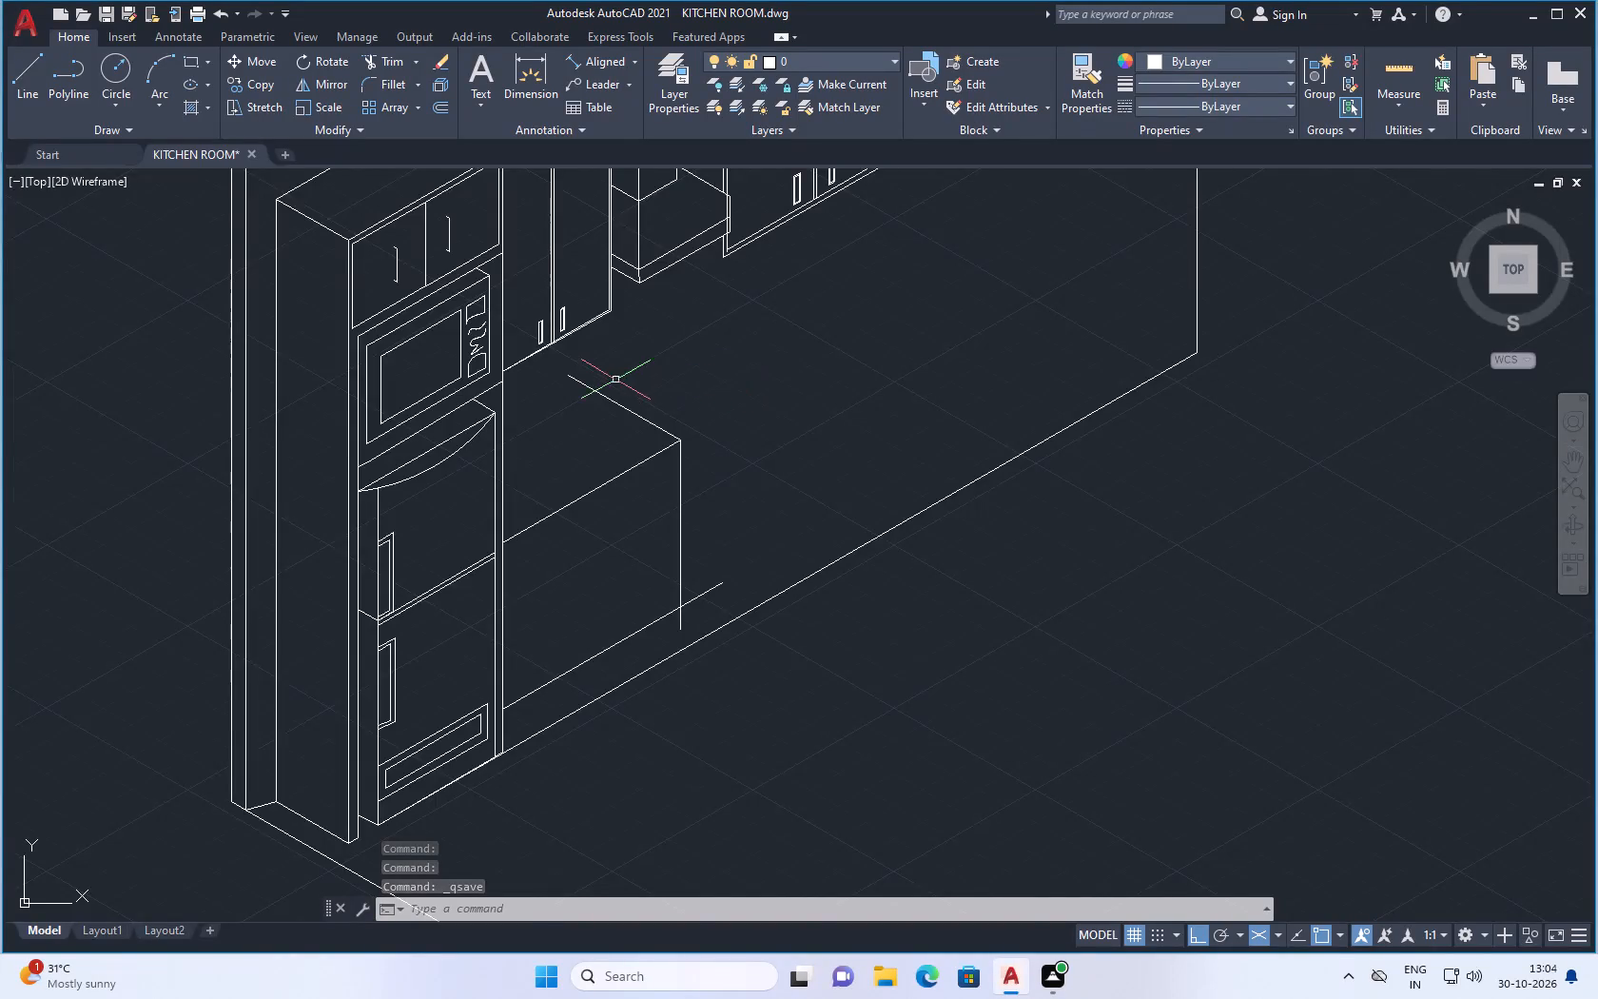
# Erase the slanted 30° upper line of the base cabinet front beside the refrigerator.
pyautogui.scroll(1, 612, 391)
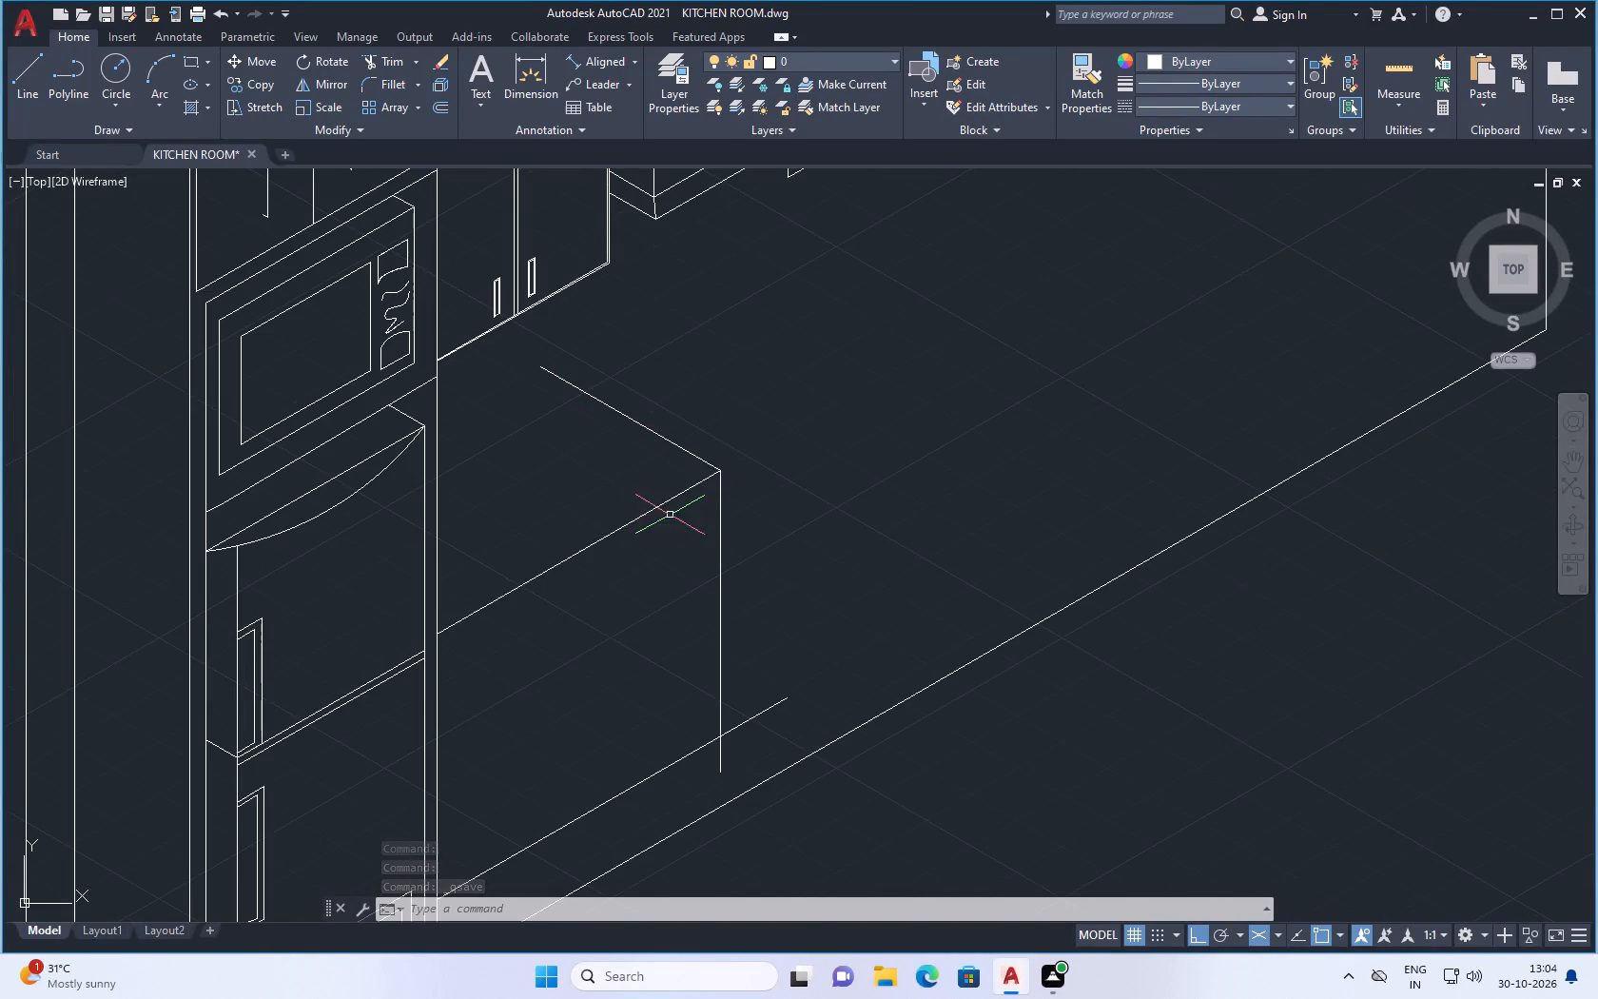
pyautogui.click(619, 528)
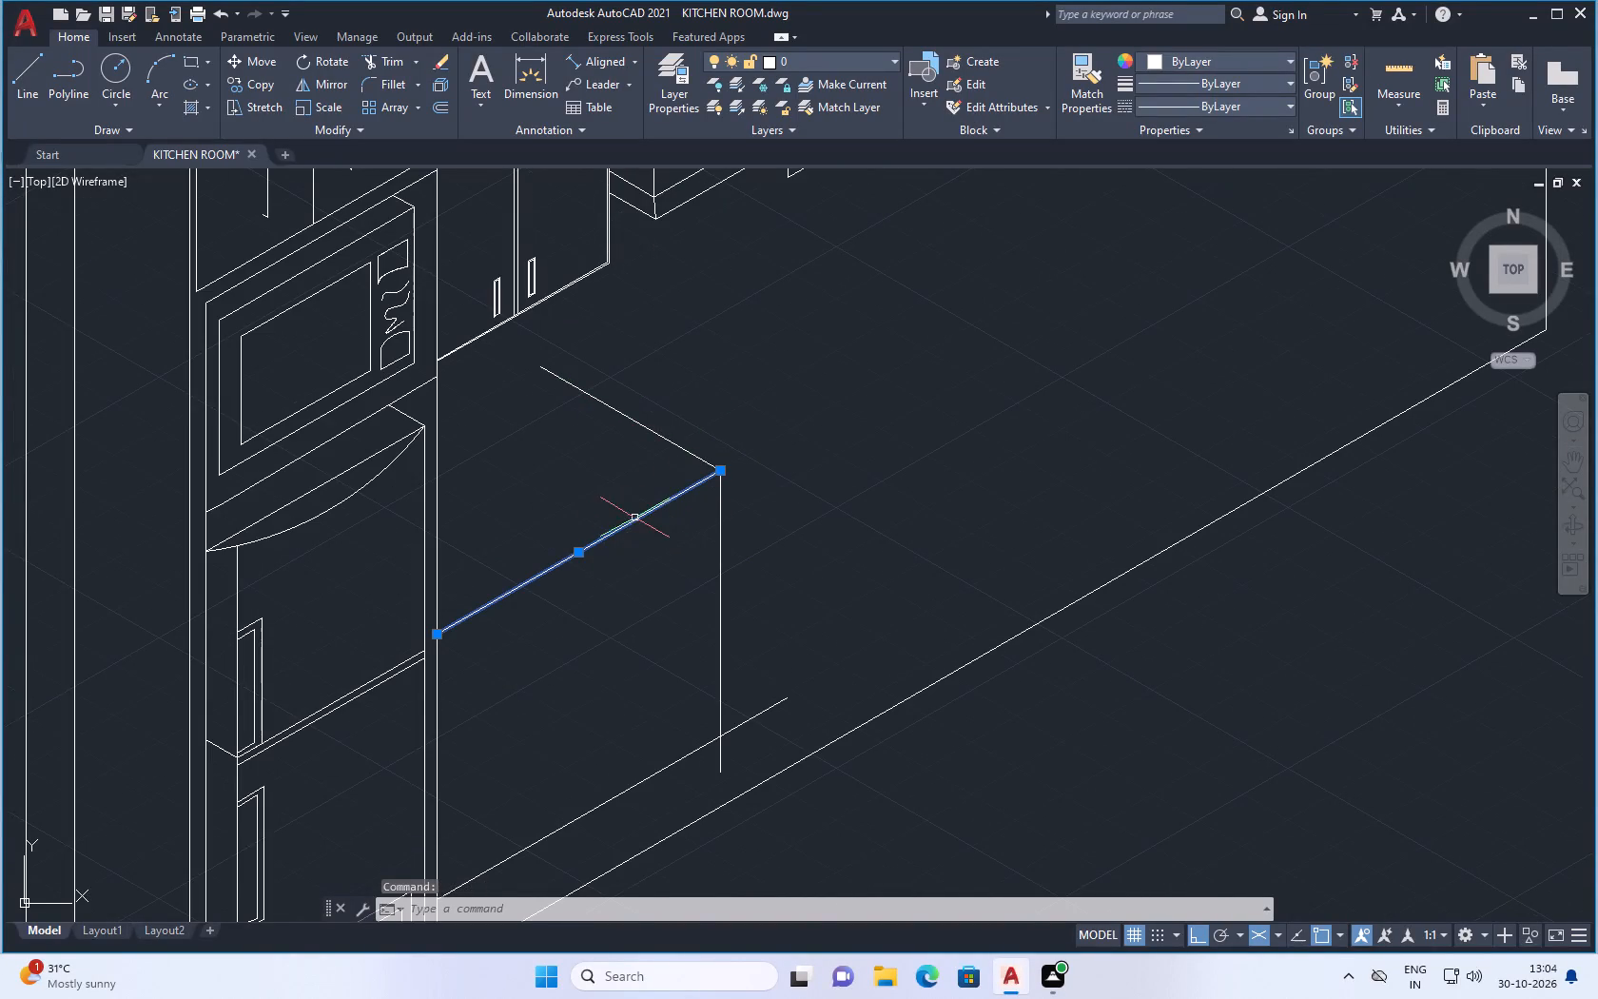
pyautogui.press('BackSpace')
pyautogui.press('Delete')
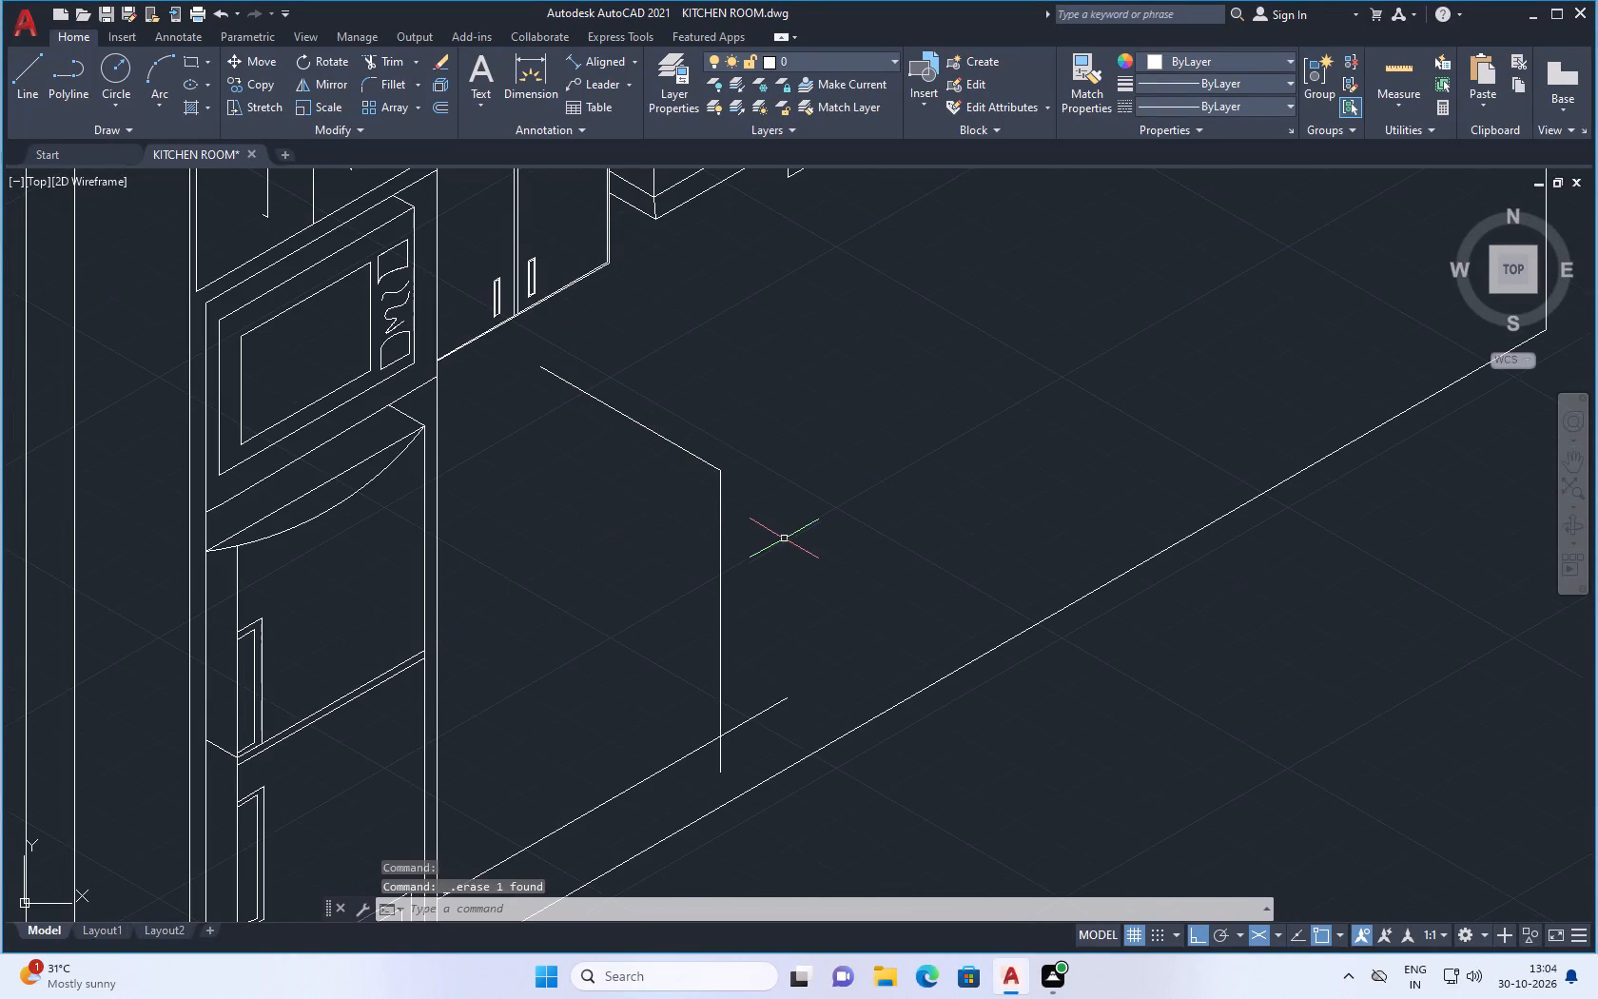
# Erase the short lower line of the base cabinet front, just above the floor line.
pyautogui.scroll(-2, 750, 628)
pyautogui.scroll(1, 717, 714)
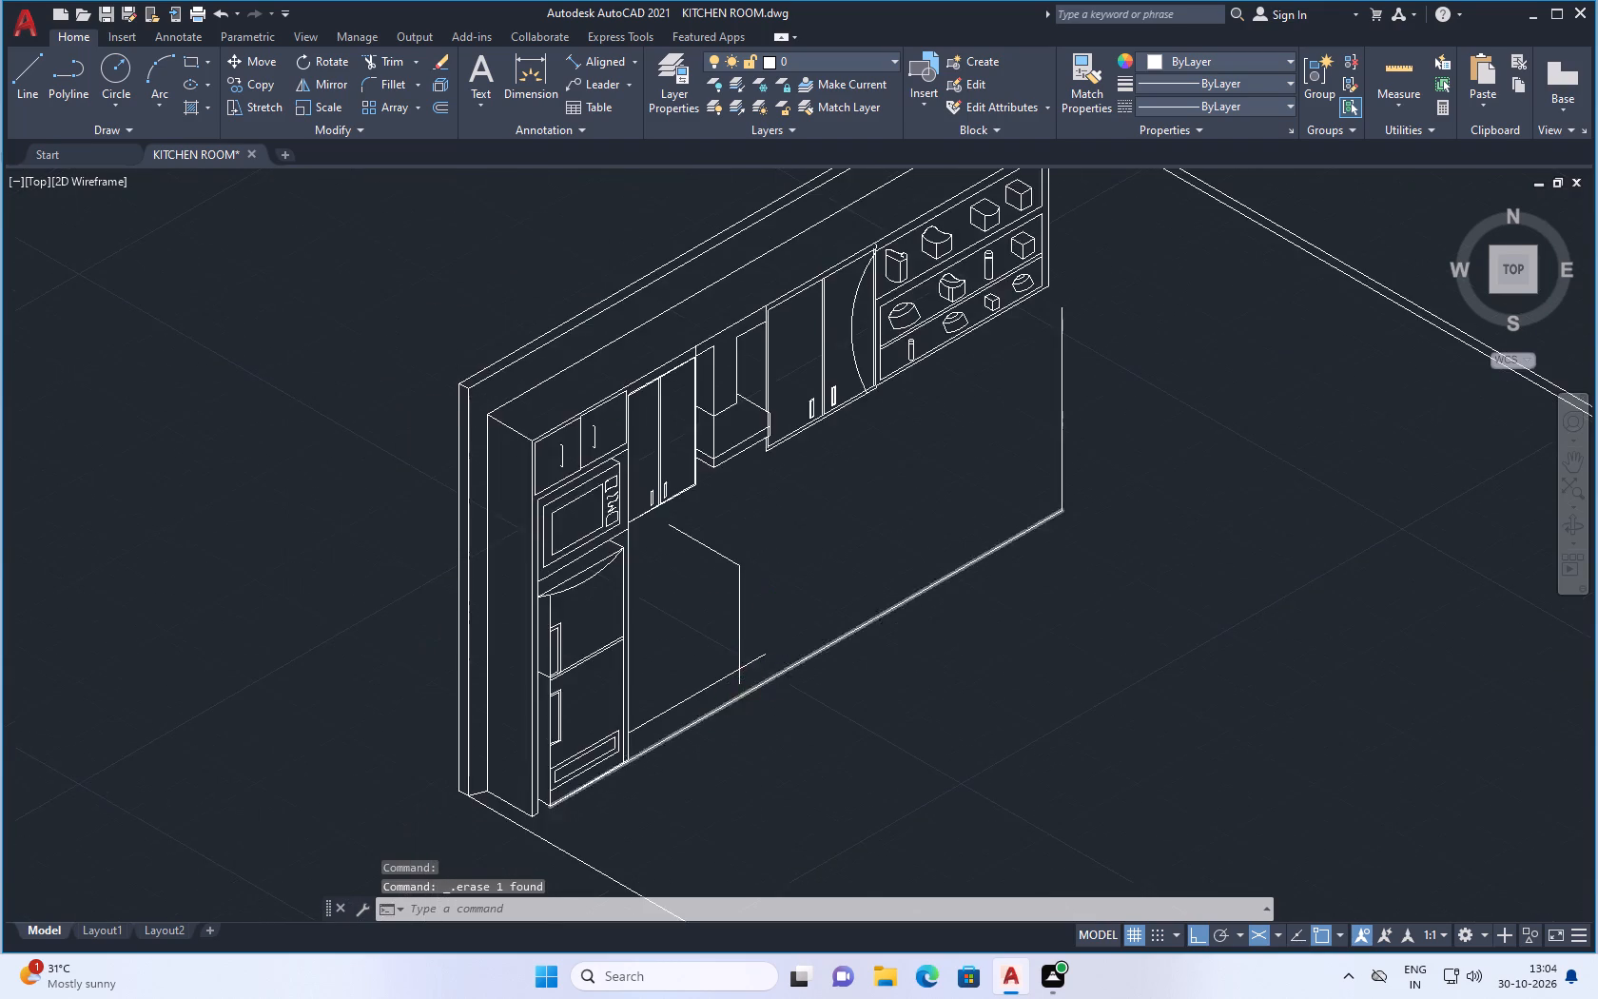
pyautogui.scroll(1, 716, 714)
pyautogui.click(669, 666)
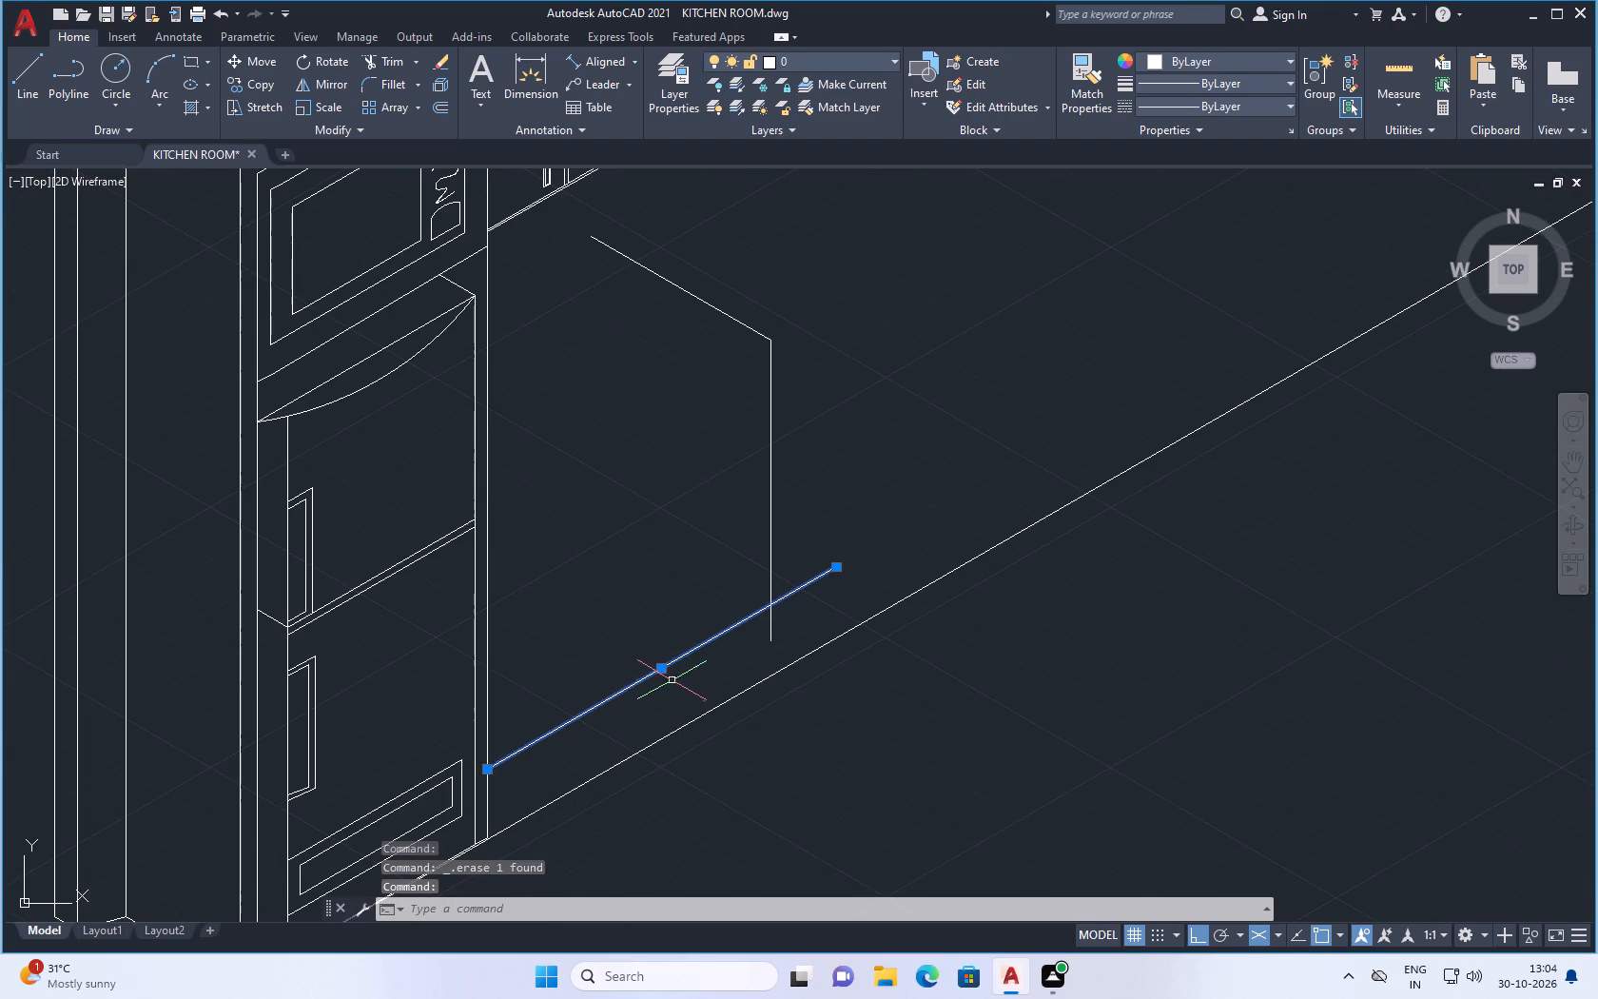
pyautogui.scroll(1, 633, 683)
pyautogui.click(677, 663)
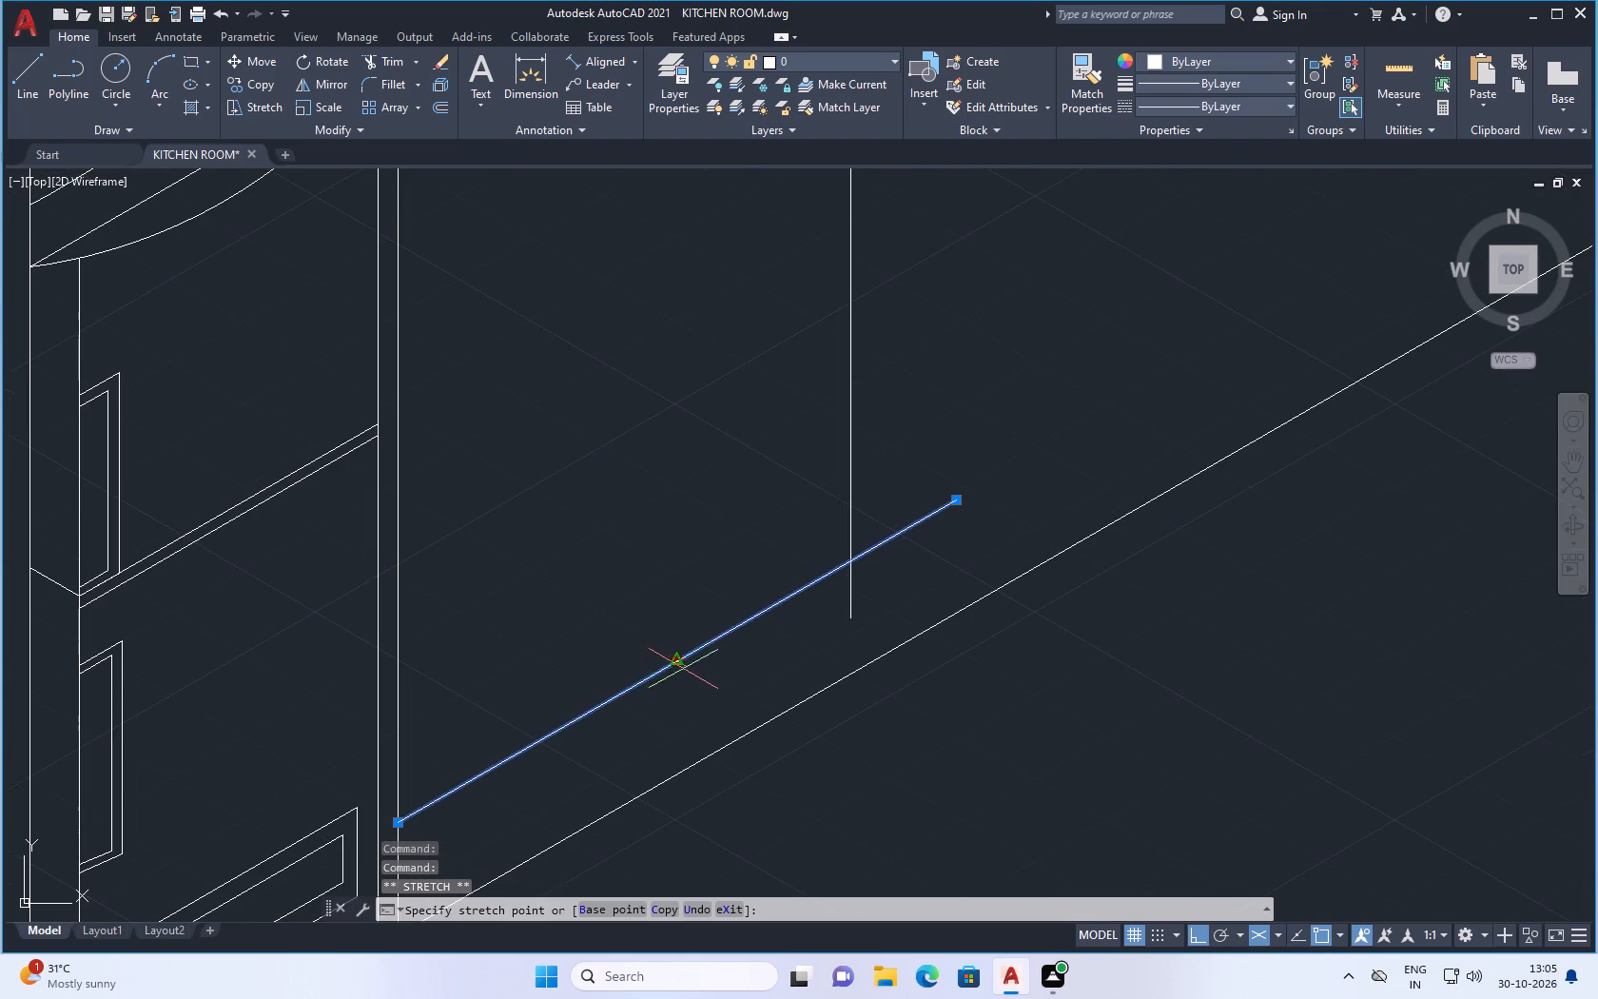
pyautogui.click(687, 678)
pyautogui.press('Escape')
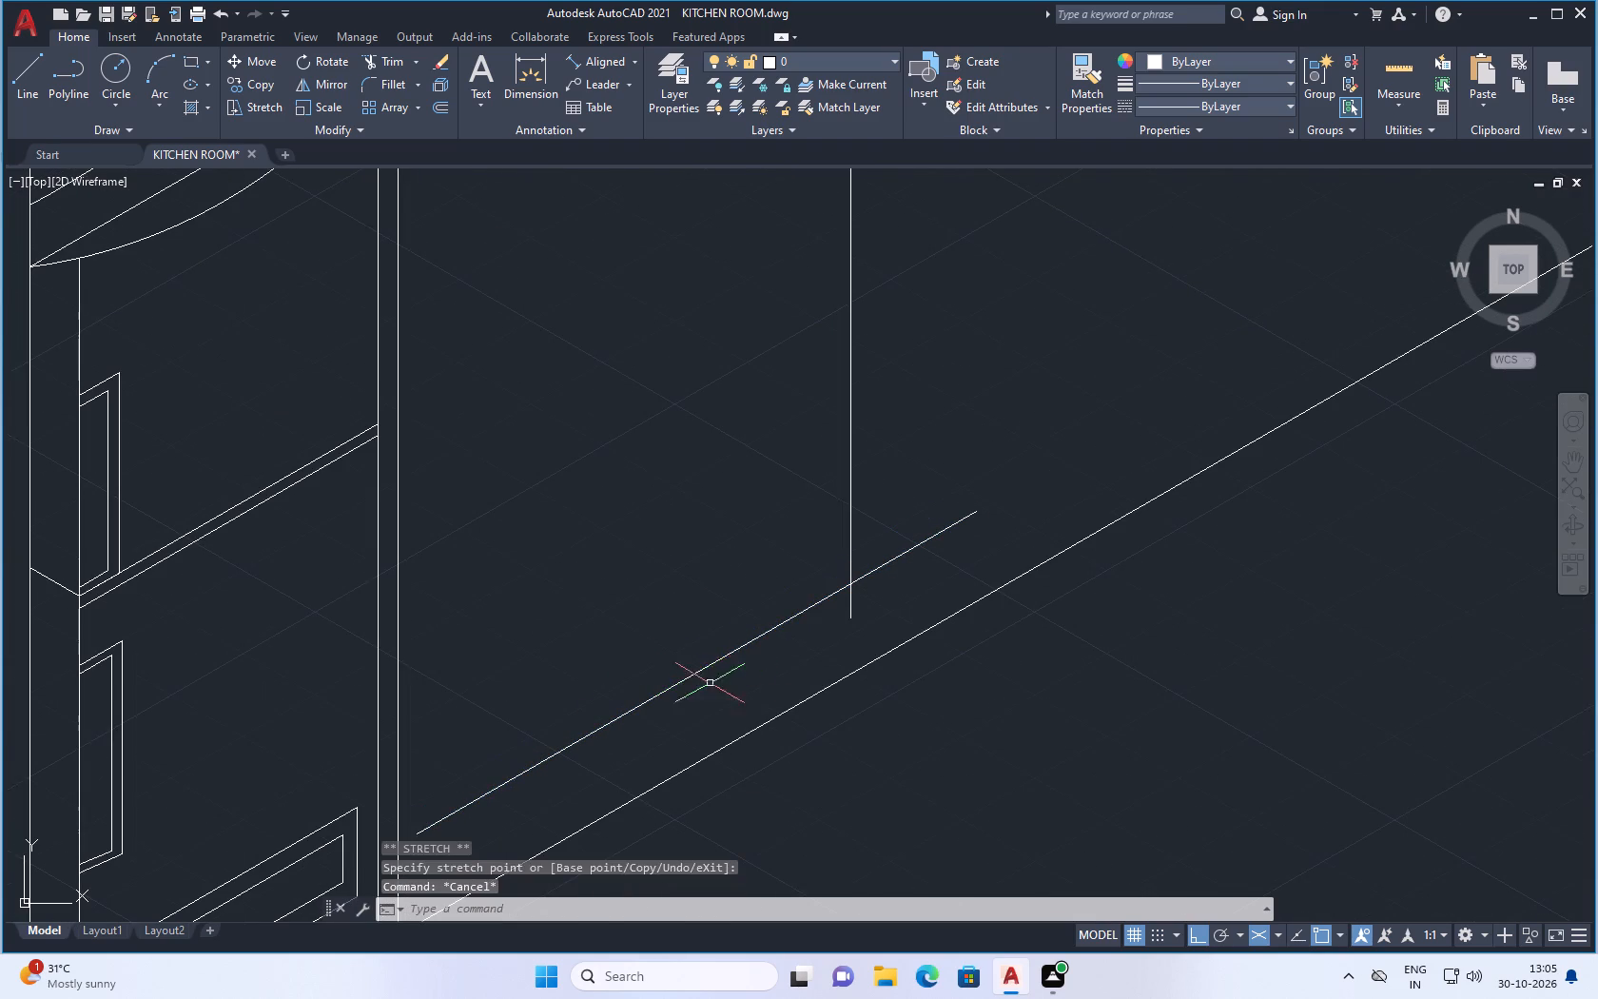
pyautogui.scroll(-1, 675, 669)
pyautogui.click(720, 656)
pyautogui.press('Delete')
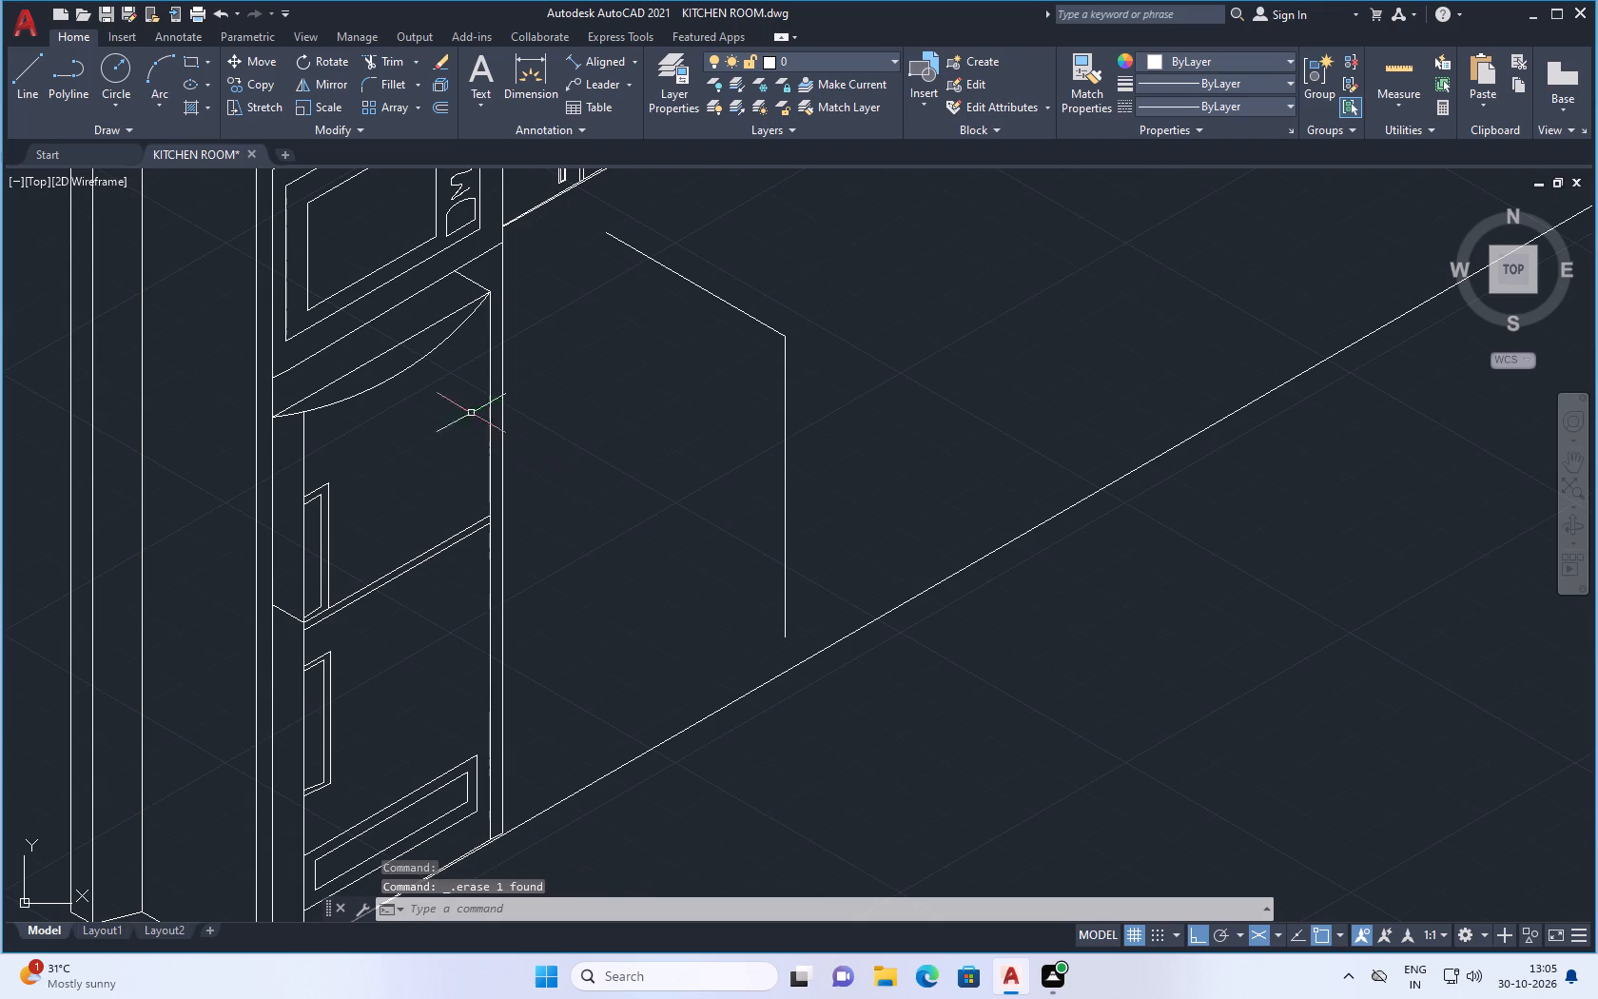
# Draw a 30° line about 60 units long from the refrigerator's side edge, just above the floor line.
pyautogui.click(28, 86)
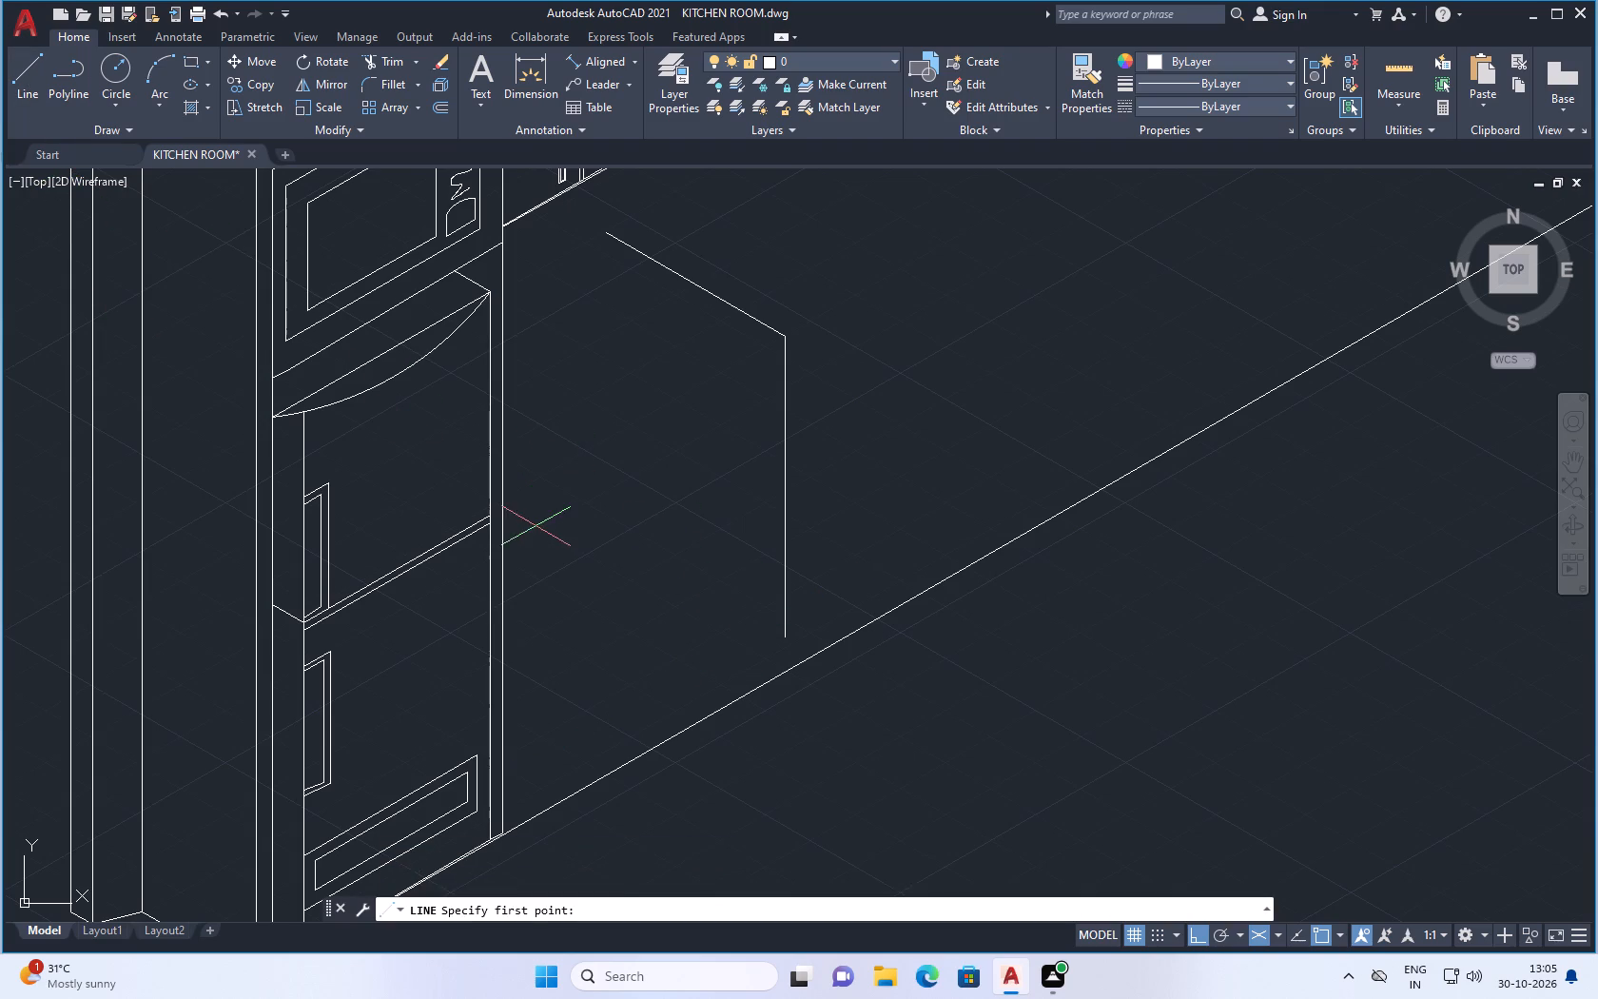
pyautogui.scroll(1, 567, 820)
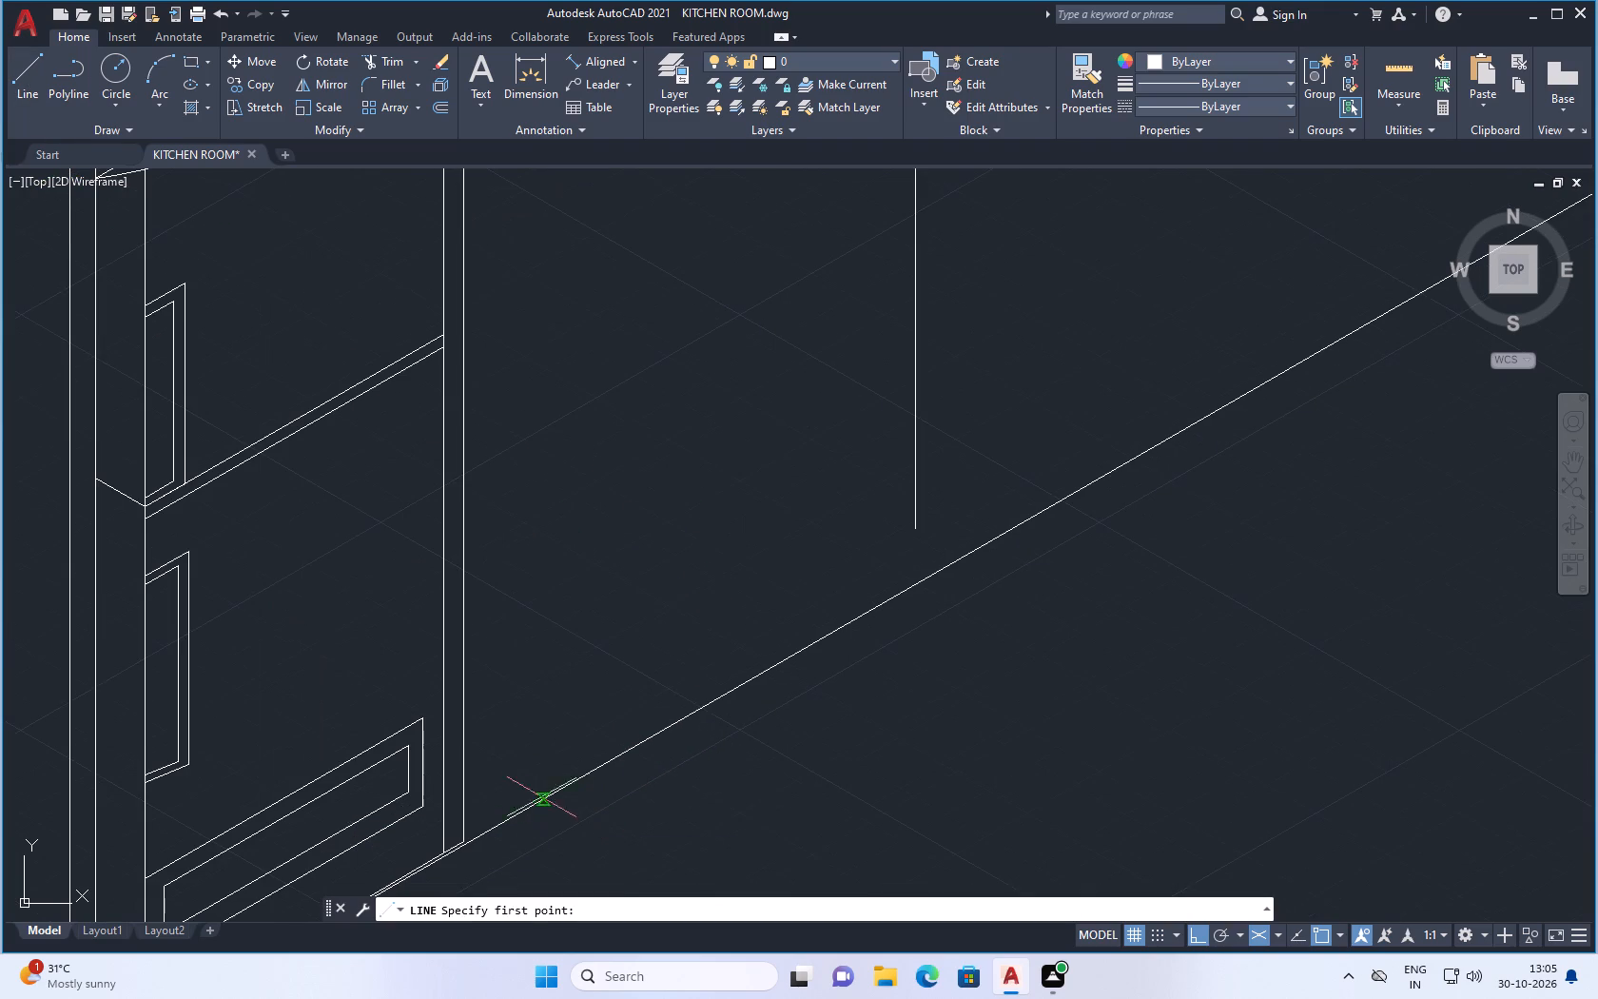
pyautogui.click(465, 800)
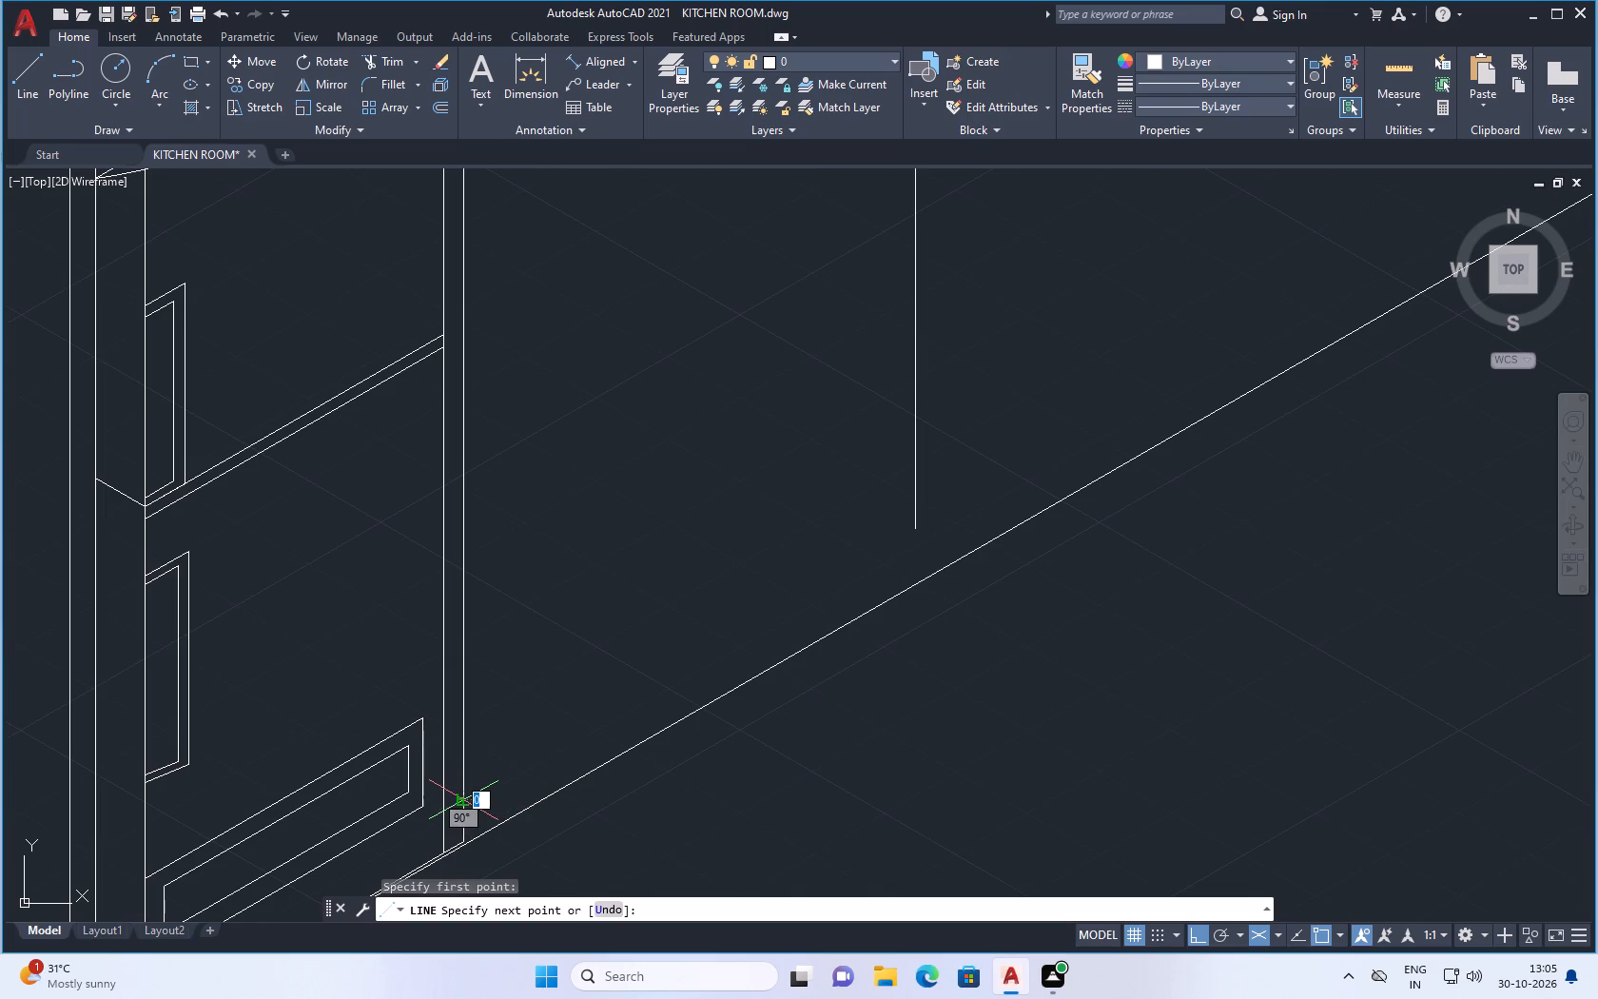
pyautogui.click(904, 555)
pyautogui.press('Escape')
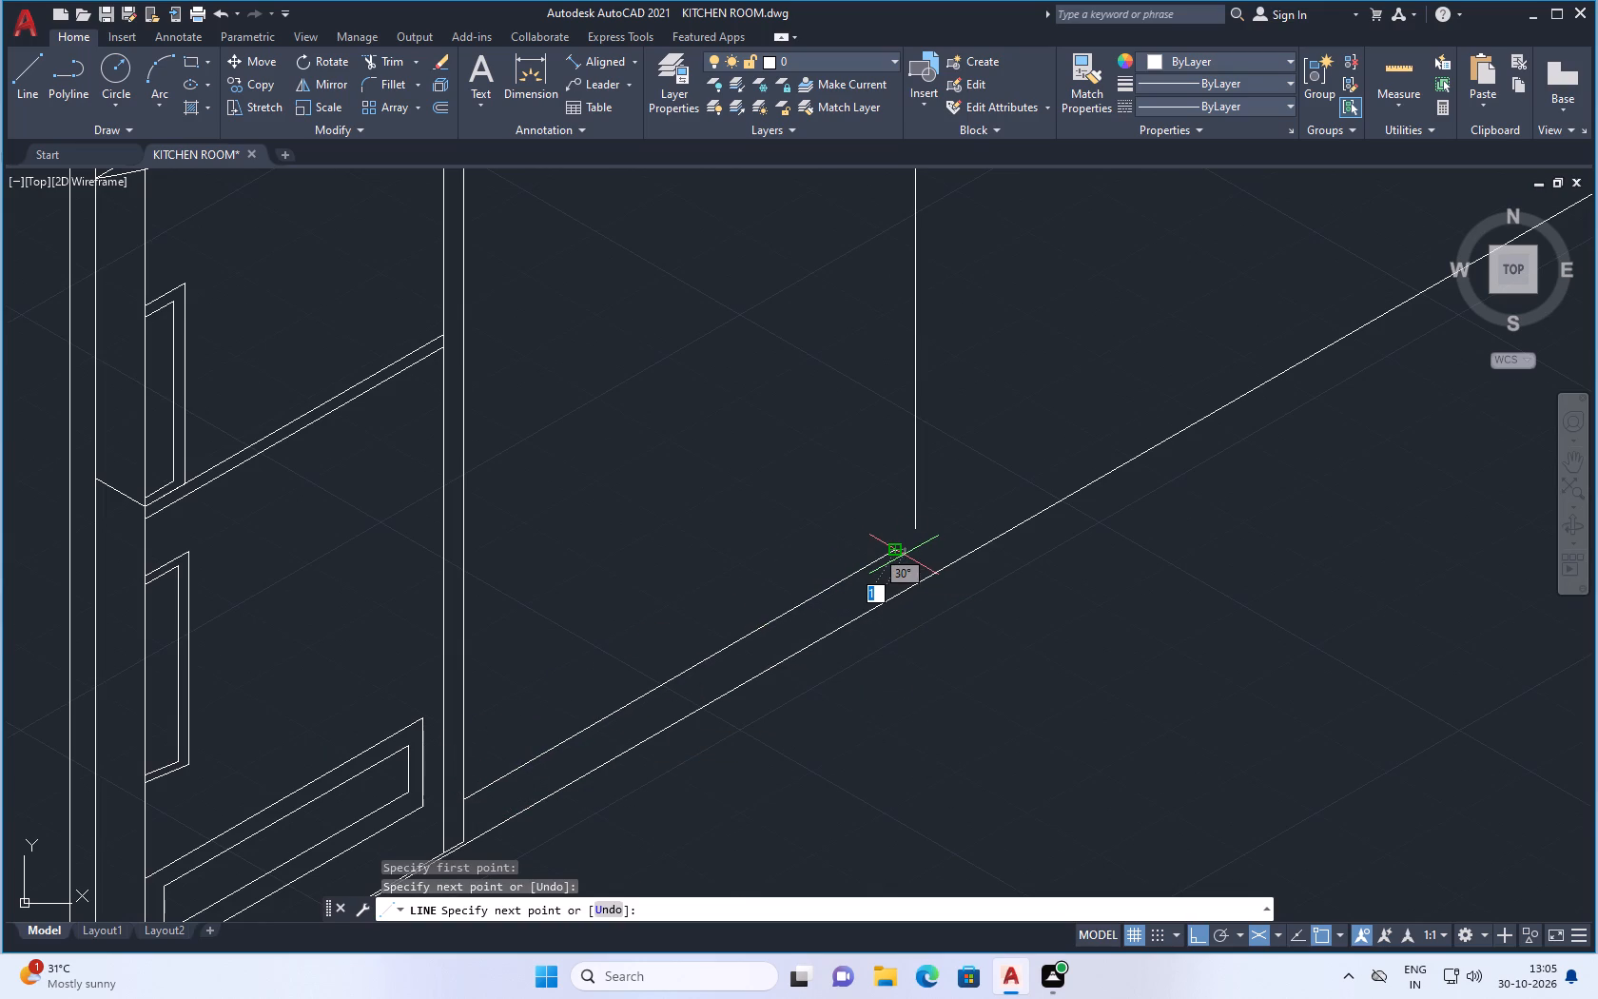
# Draw a parallel 30° line about 59 units long from the refrigerator's side edge, slightly above the new lower line.
pyautogui.scroll(-2, 791, 604)
pyautogui.press('space')
pyautogui.scroll(2, 692, 658)
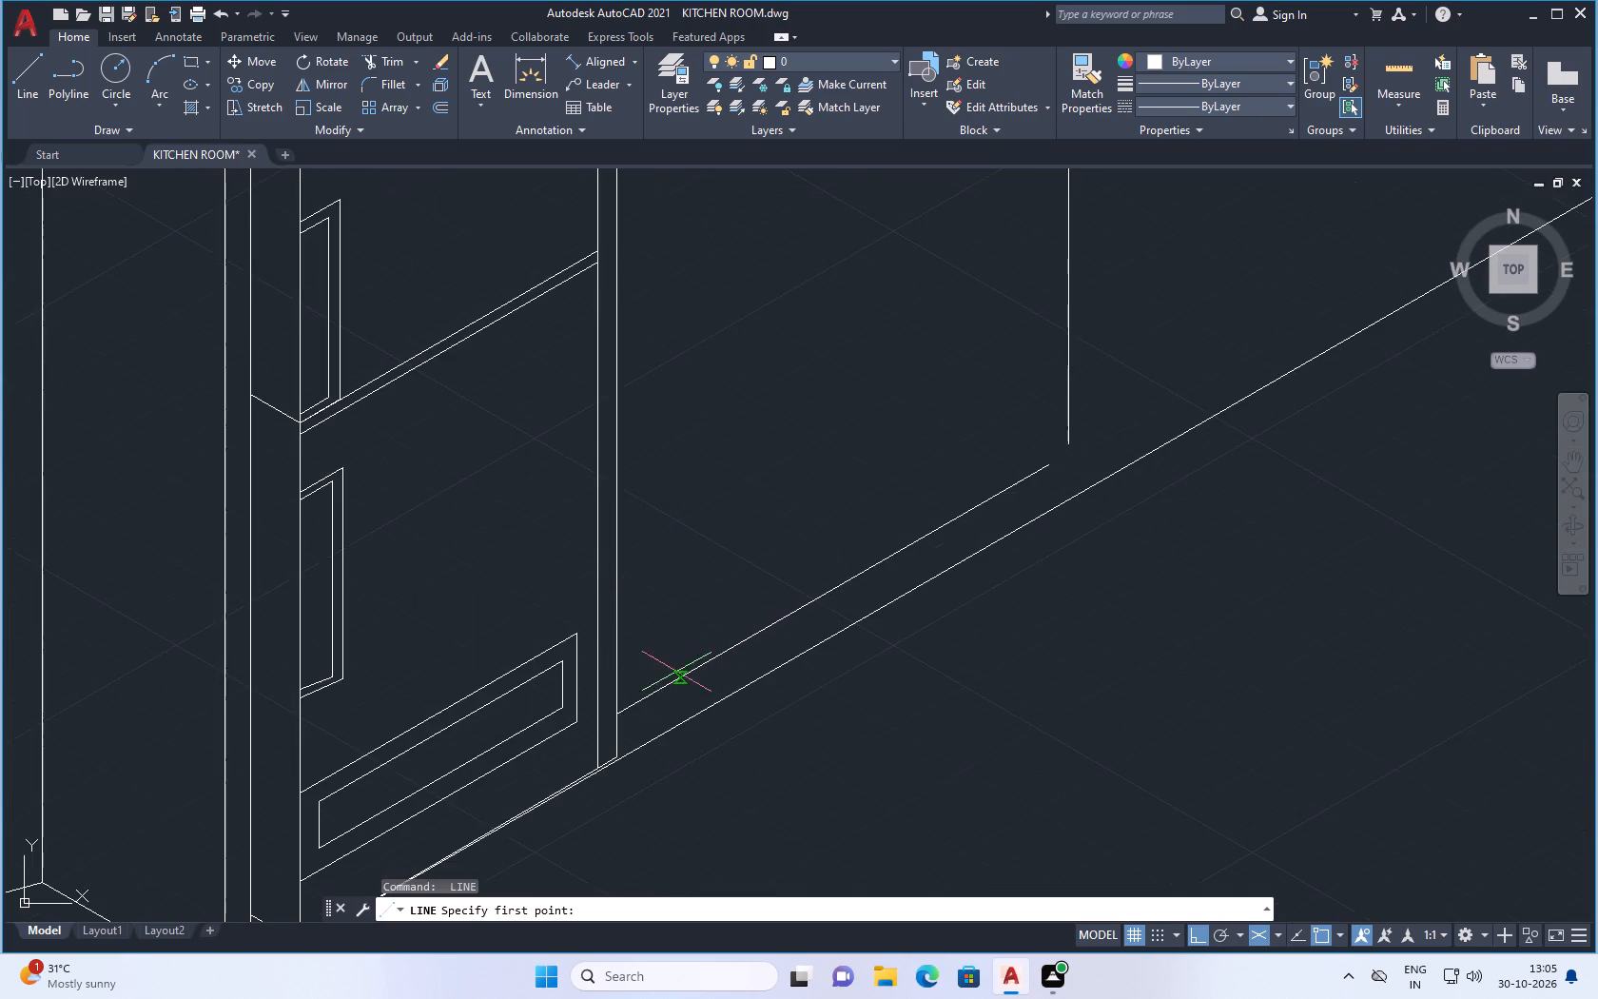
pyautogui.scroll(2, 616, 703)
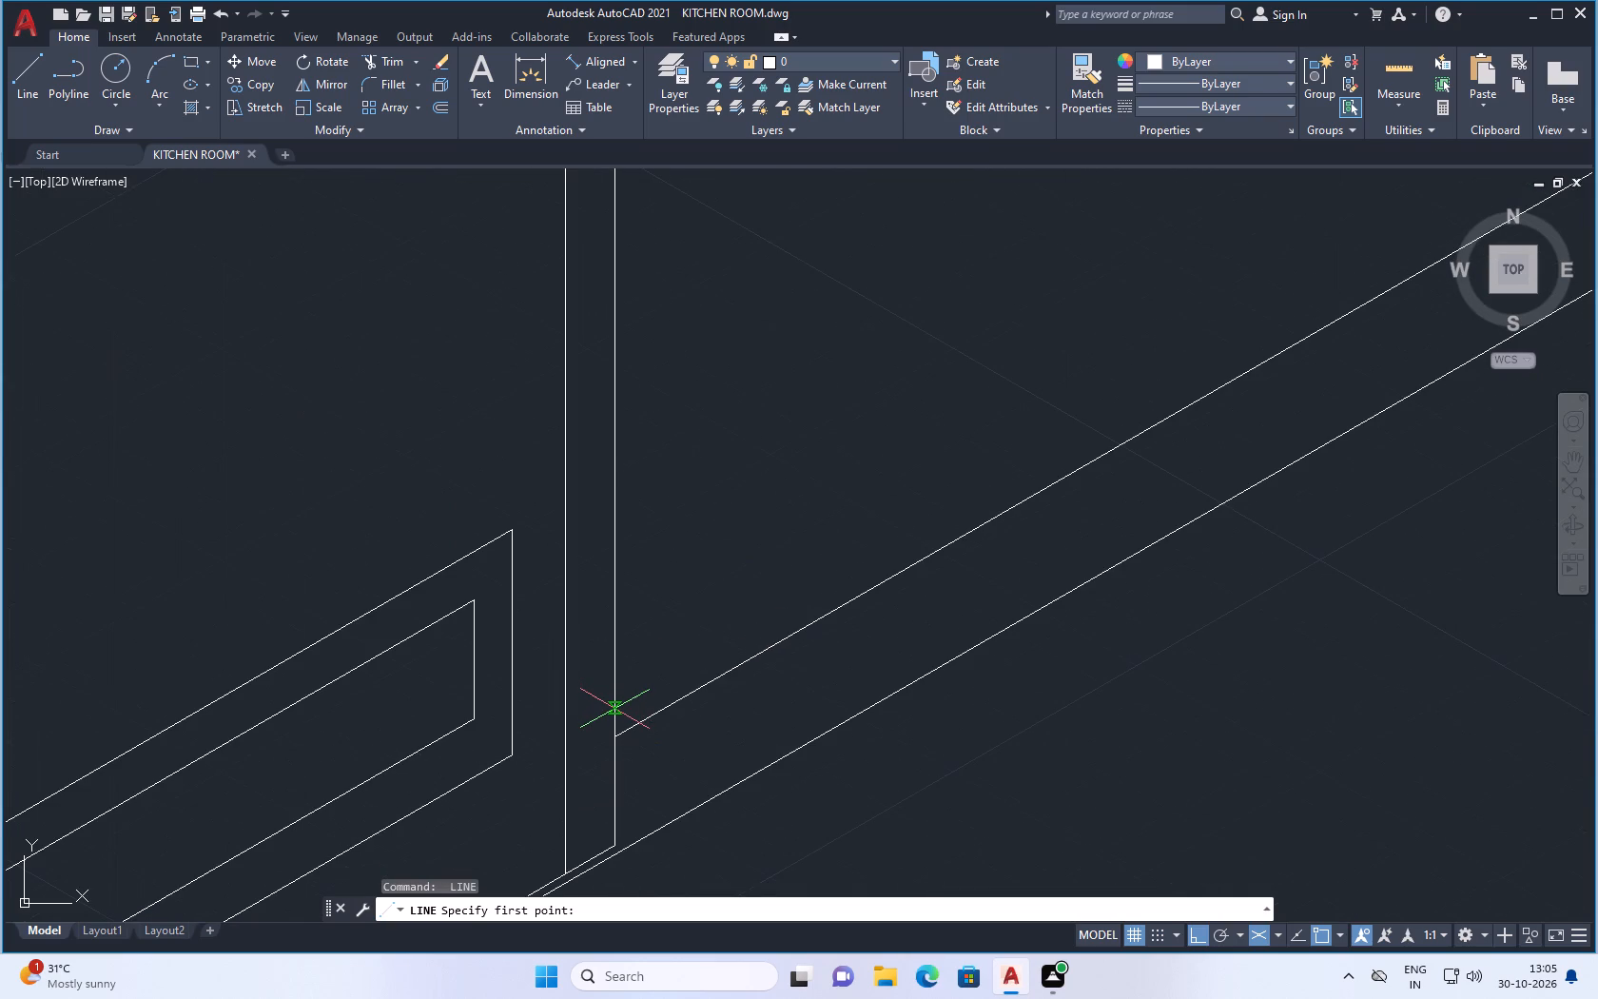
pyautogui.click(614, 709)
pyautogui.scroll(-3, 737, 615)
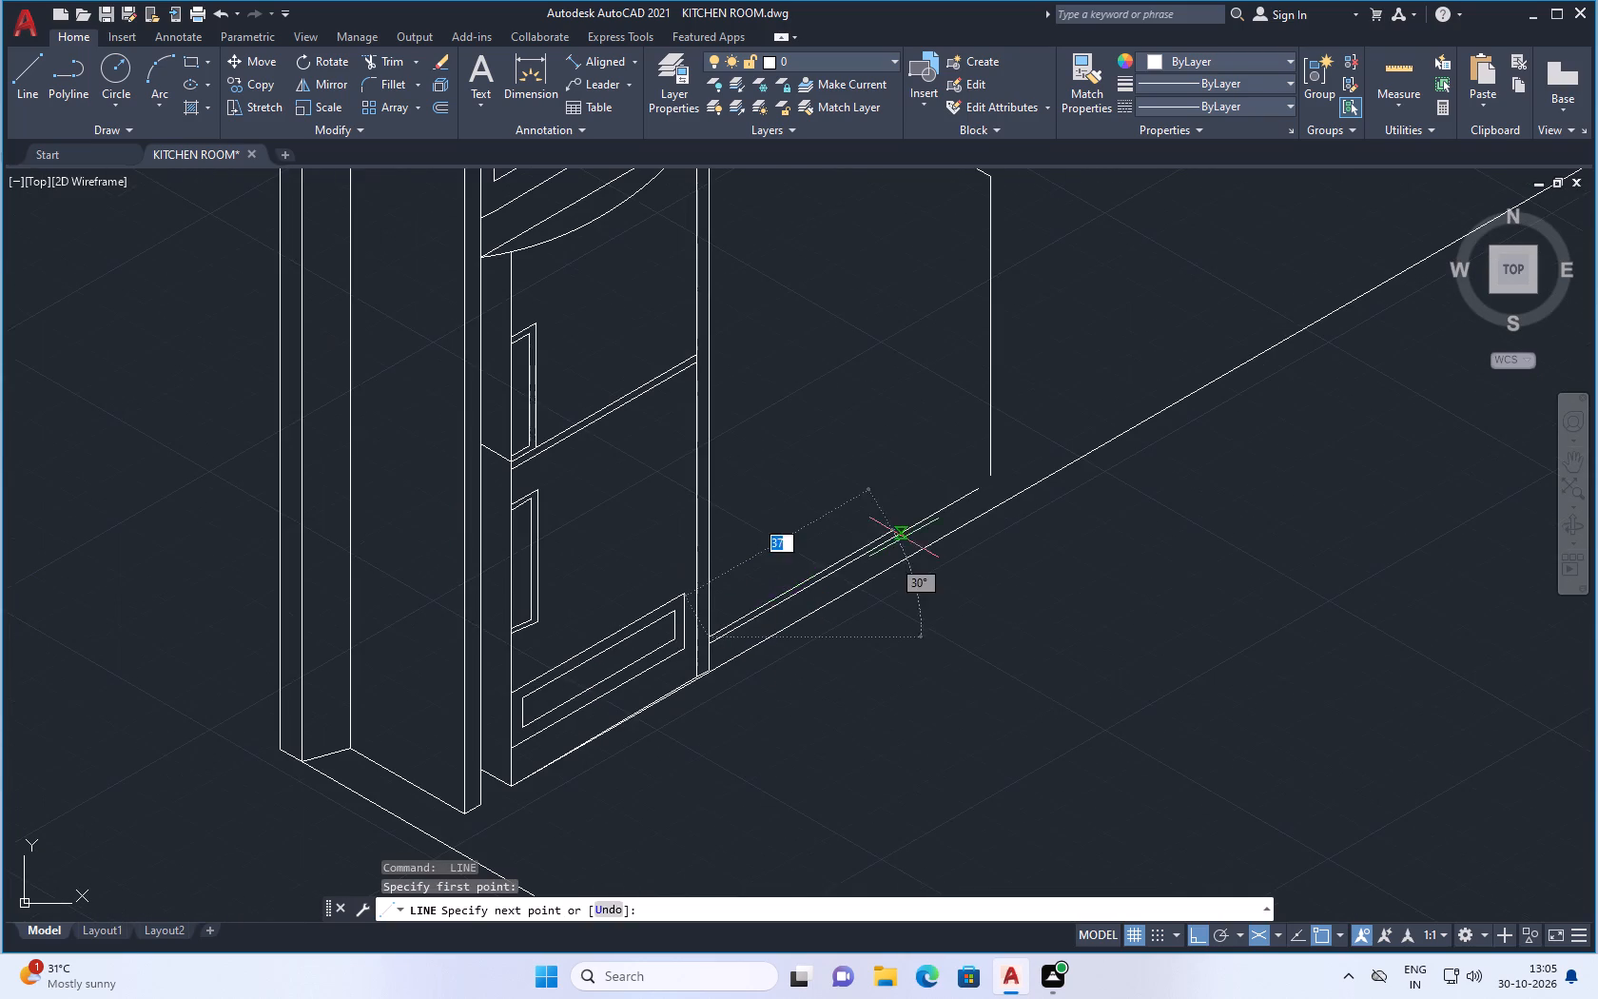
pyautogui.scroll(3, 920, 472)
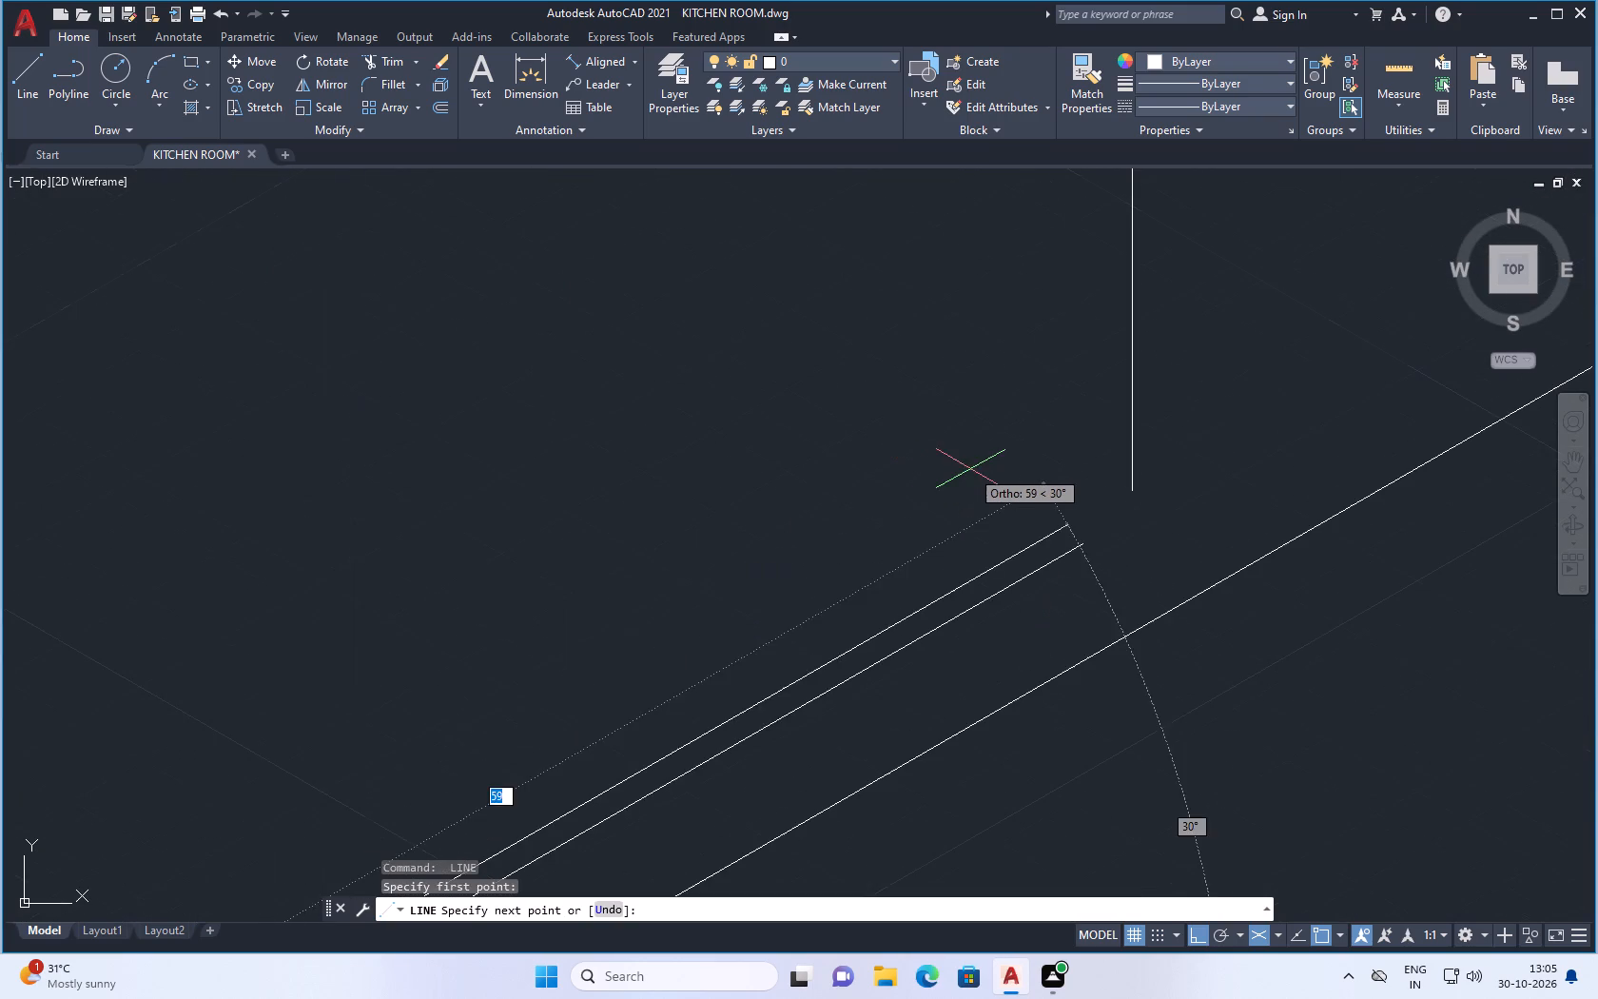
pyautogui.click(1073, 525)
pyautogui.scroll(-3, 1060, 524)
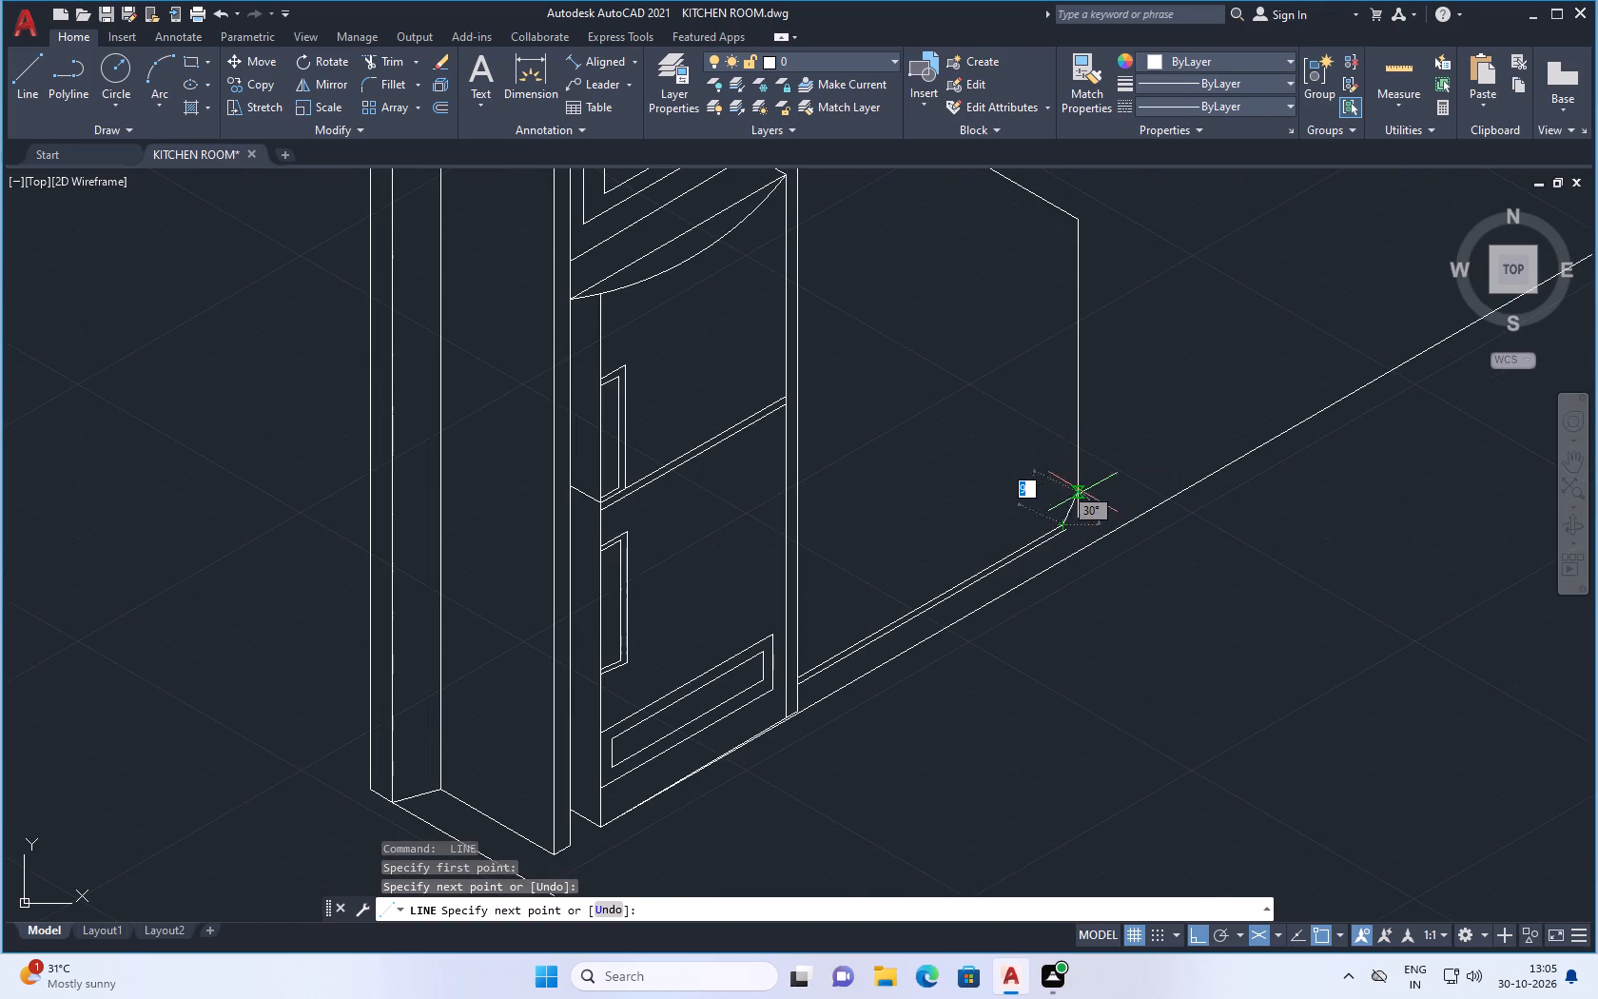
pyautogui.press('Escape')
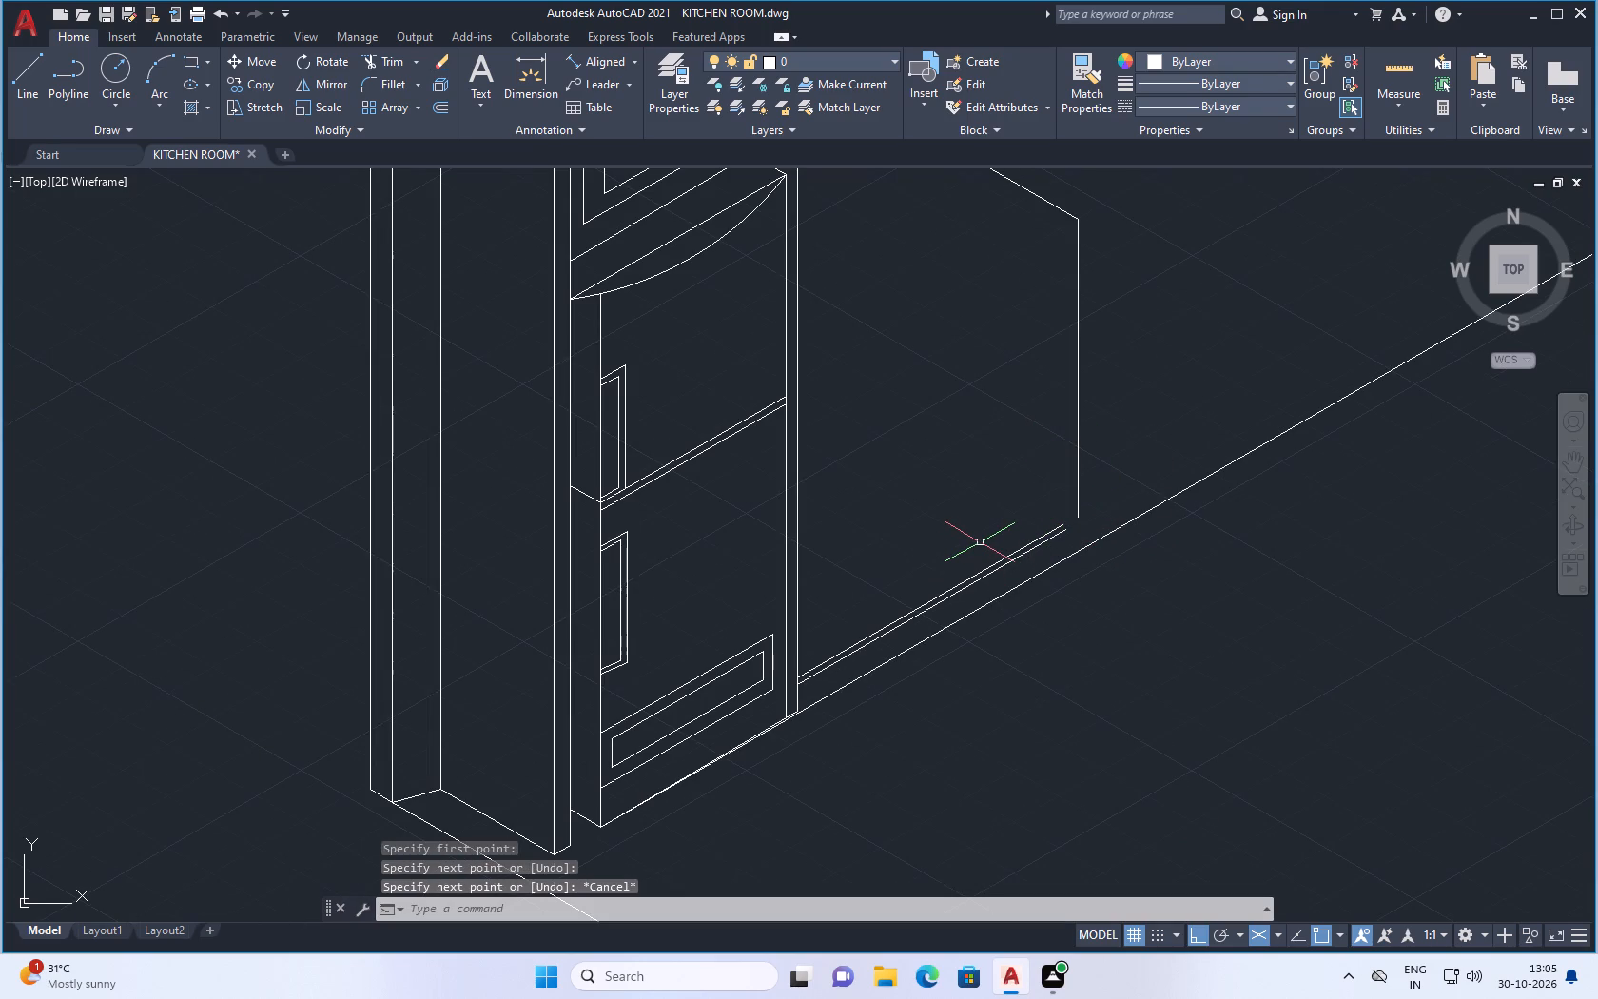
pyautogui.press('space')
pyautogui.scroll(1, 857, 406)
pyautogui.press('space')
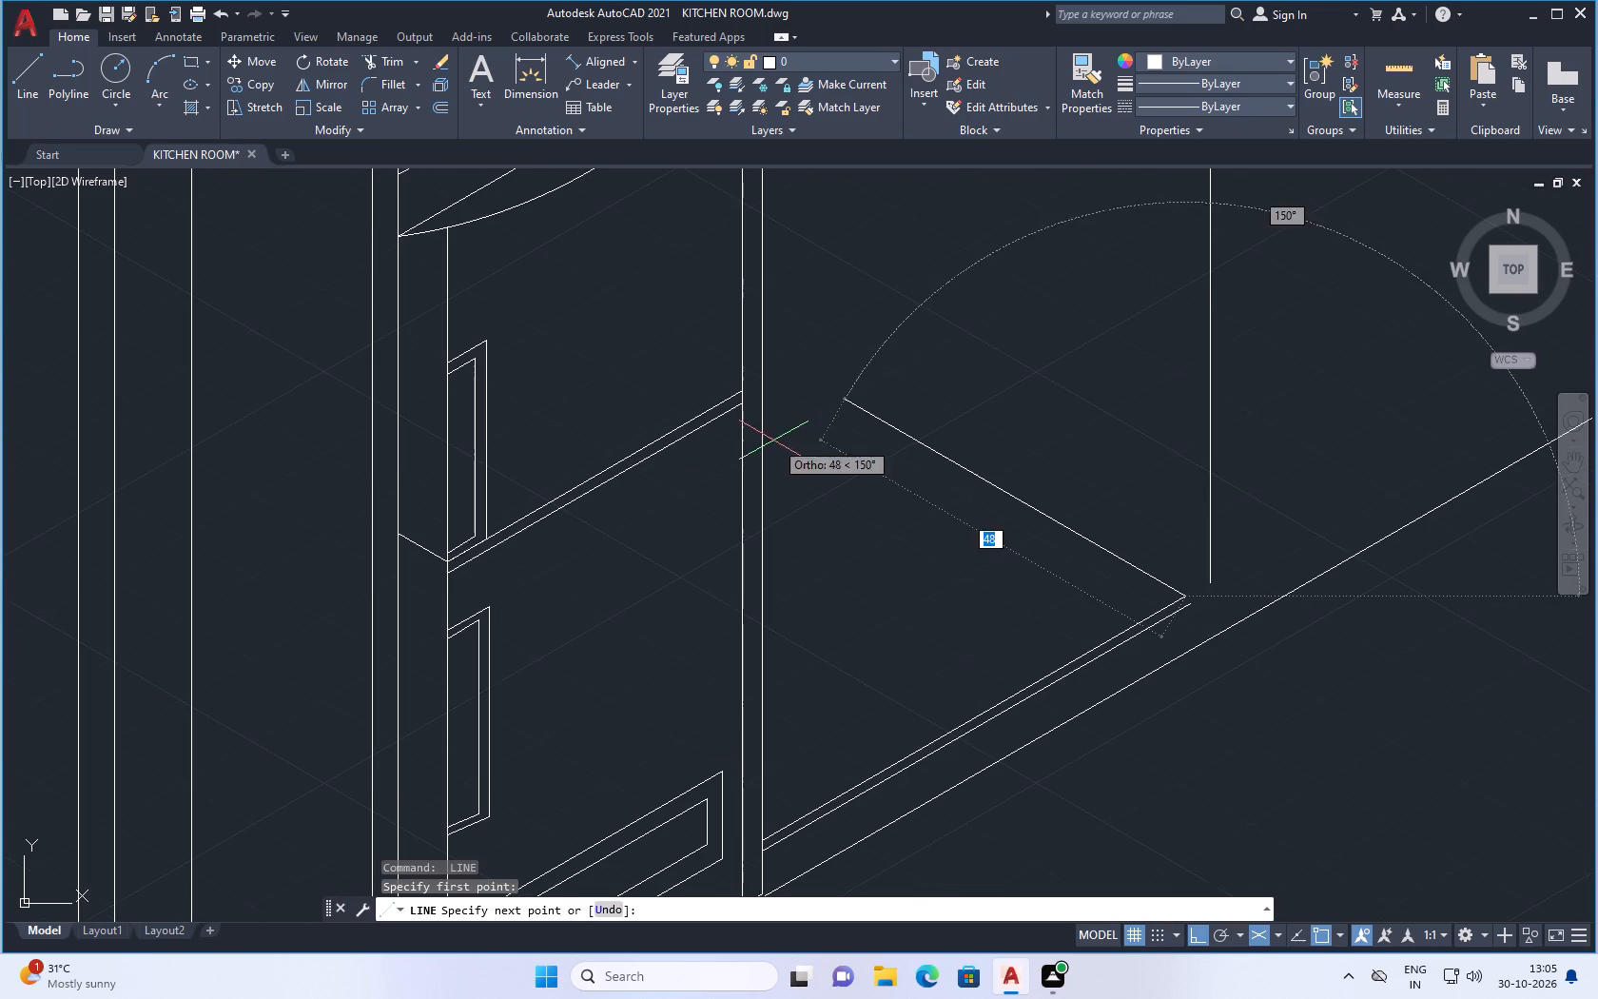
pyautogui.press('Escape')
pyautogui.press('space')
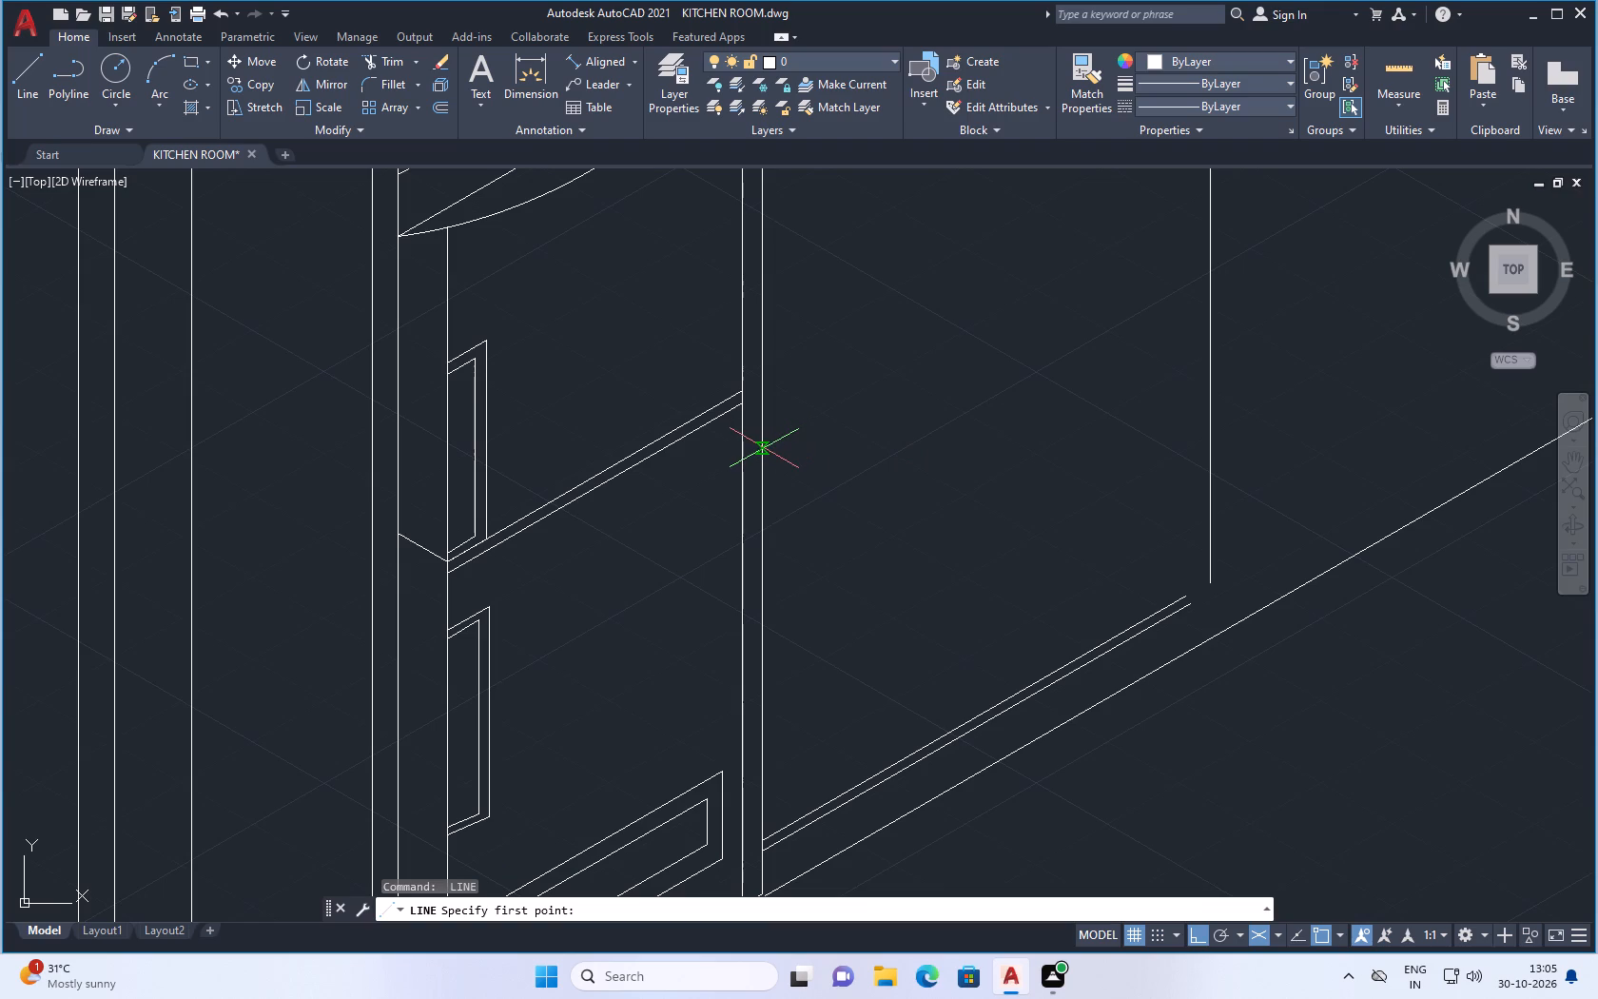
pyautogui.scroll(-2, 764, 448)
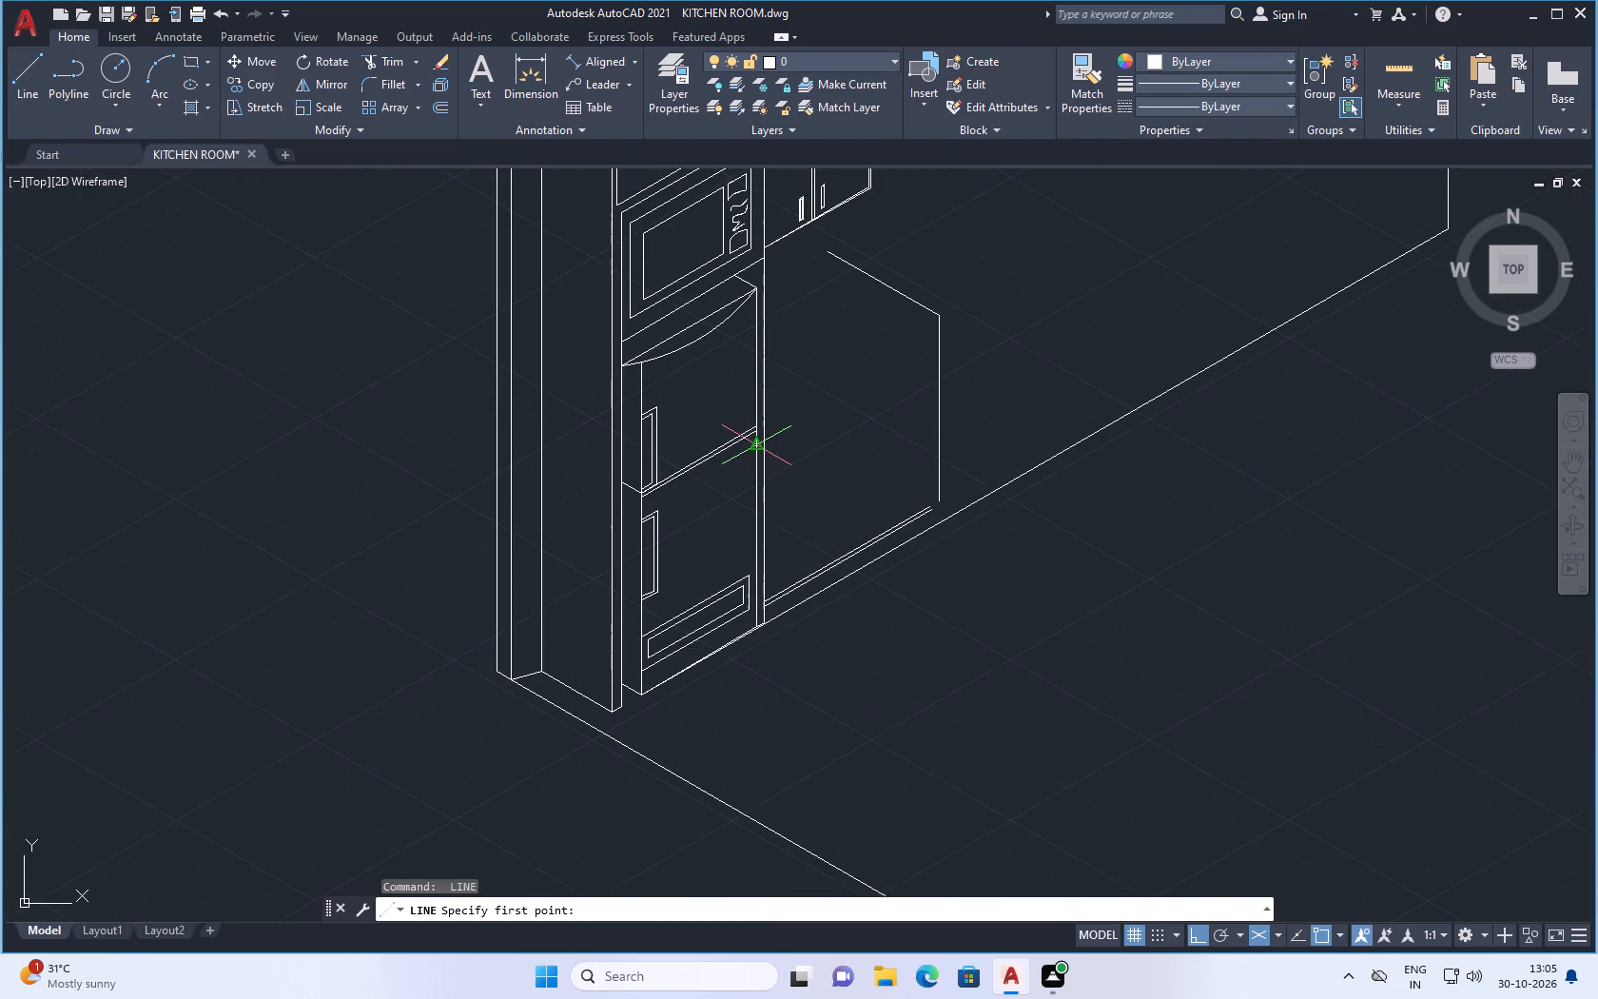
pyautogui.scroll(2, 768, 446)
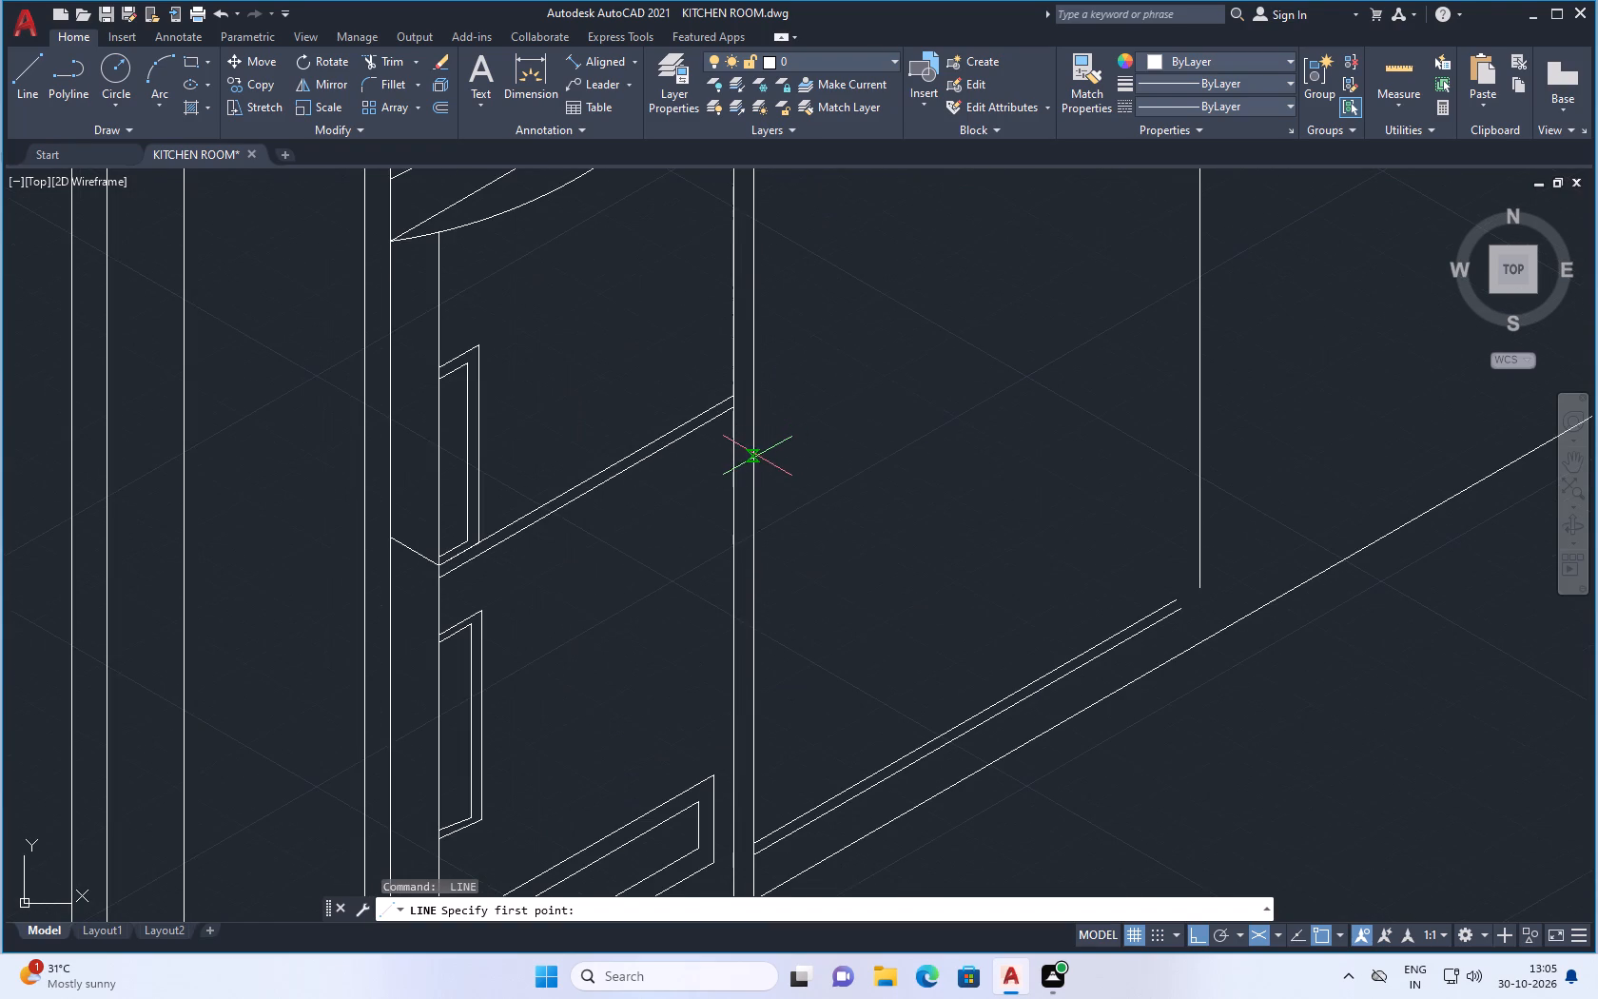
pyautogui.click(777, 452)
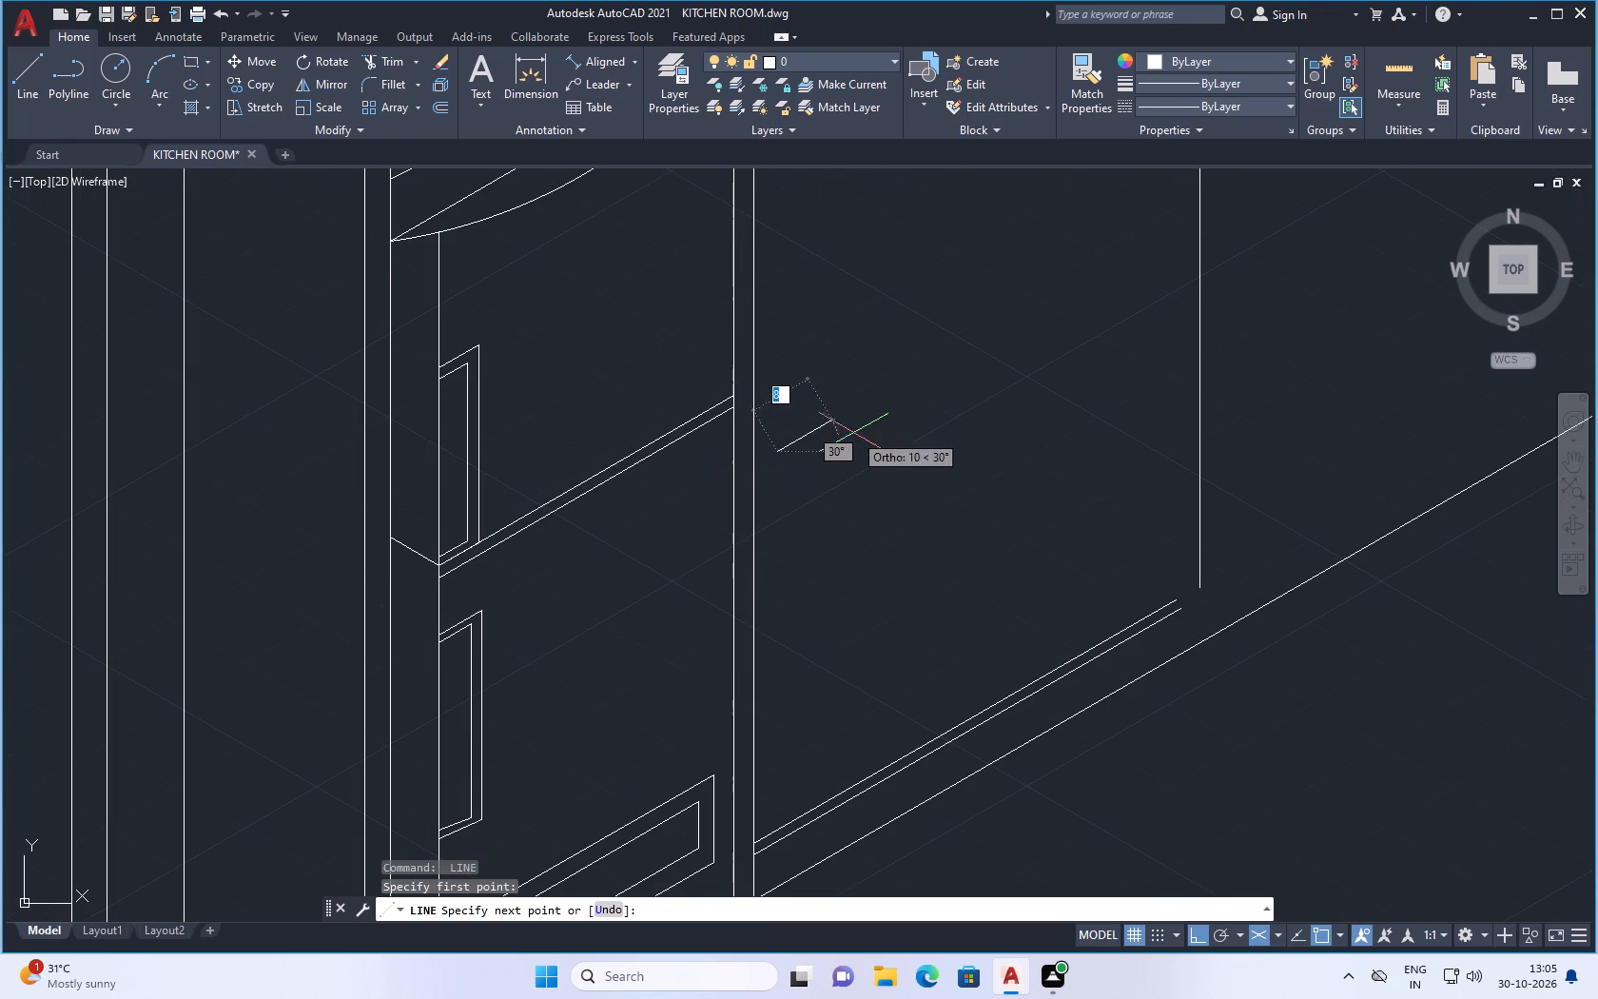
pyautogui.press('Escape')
# Draw a 30° line about 60 units long from the refrigerator's side edge as the front panel's upper edge.
pyautogui.press('space')
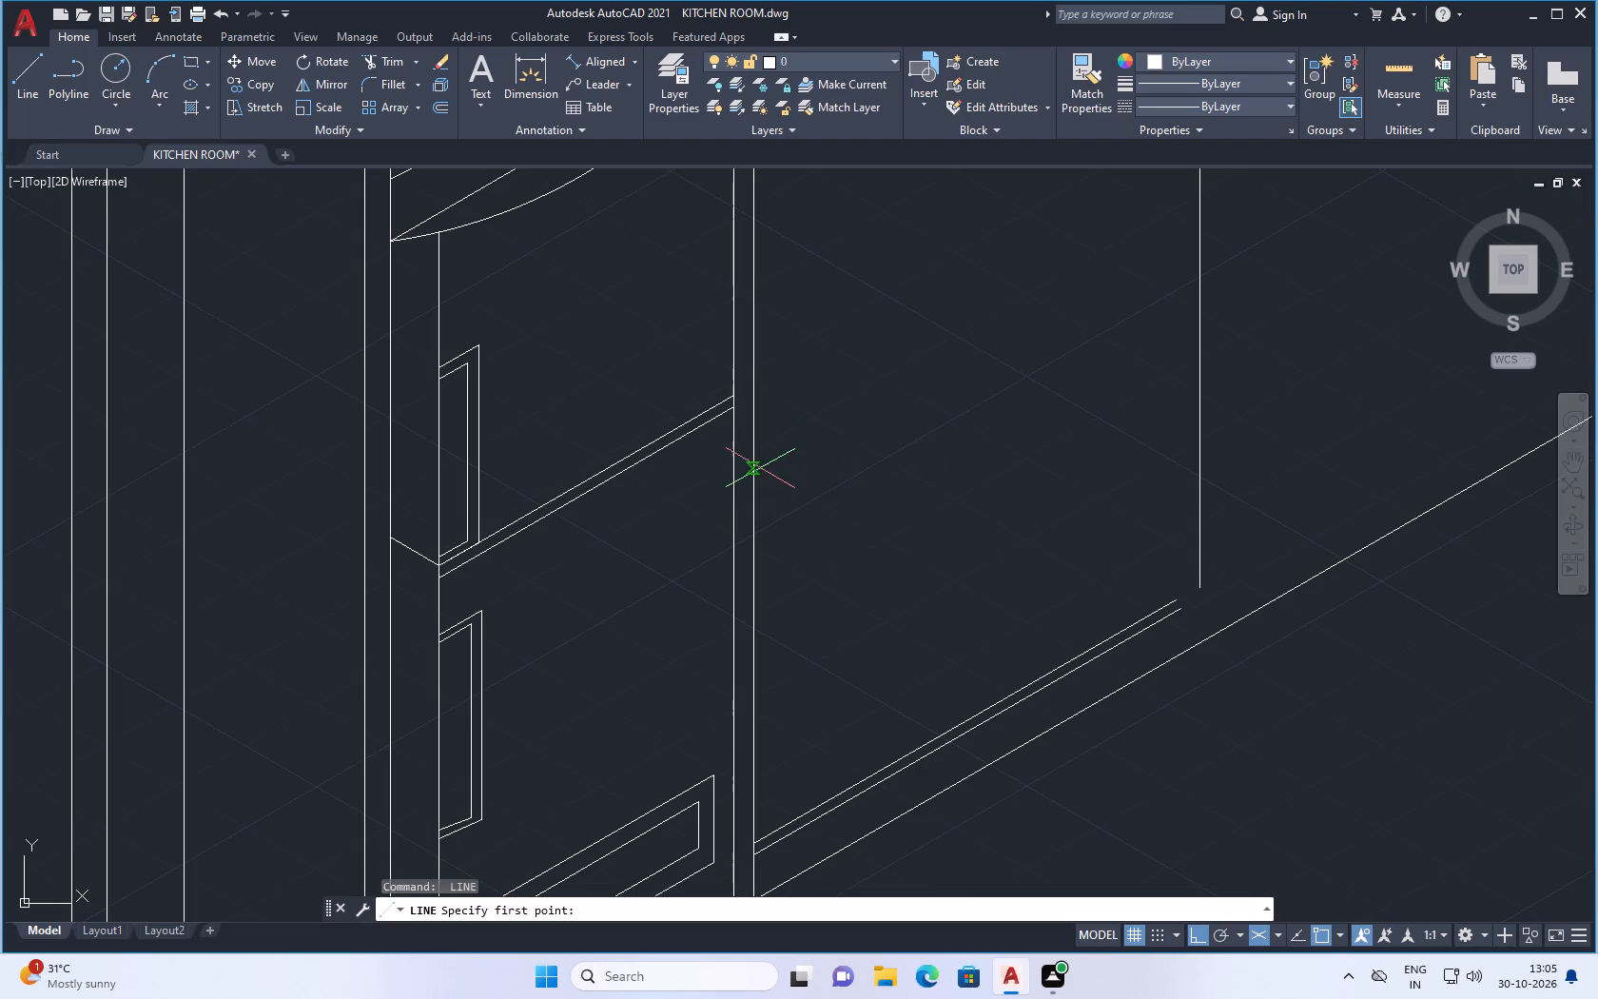
pyautogui.click(756, 469)
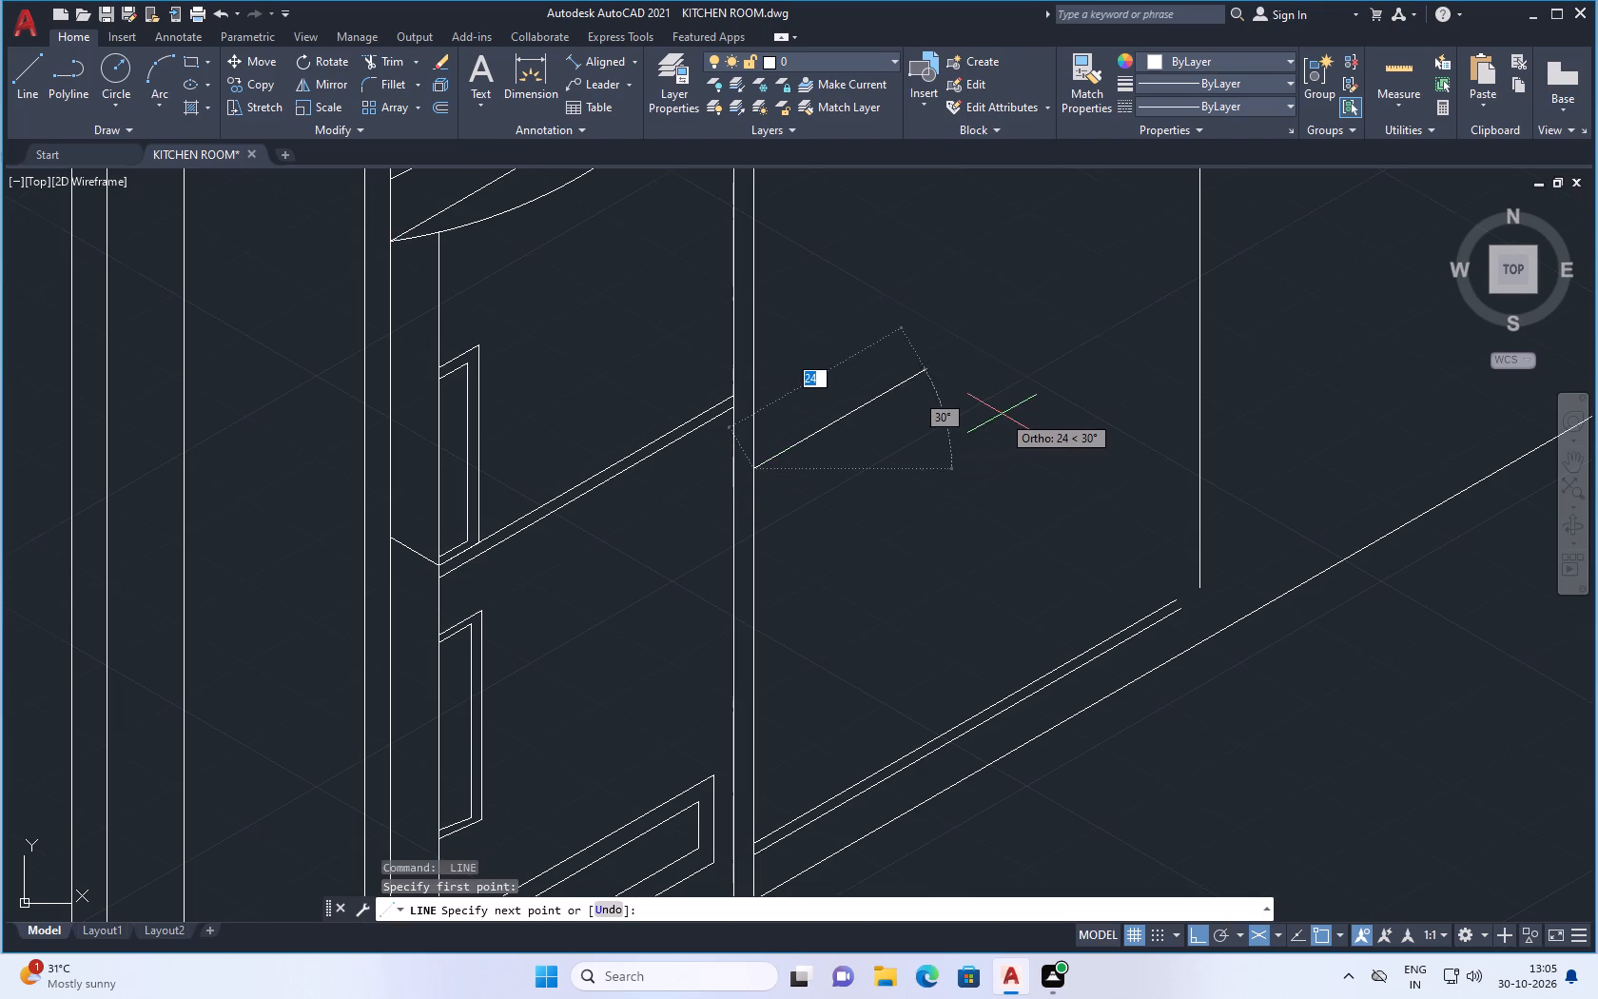
pyautogui.scroll(-3, 1002, 414)
pyautogui.scroll(2, 1067, 379)
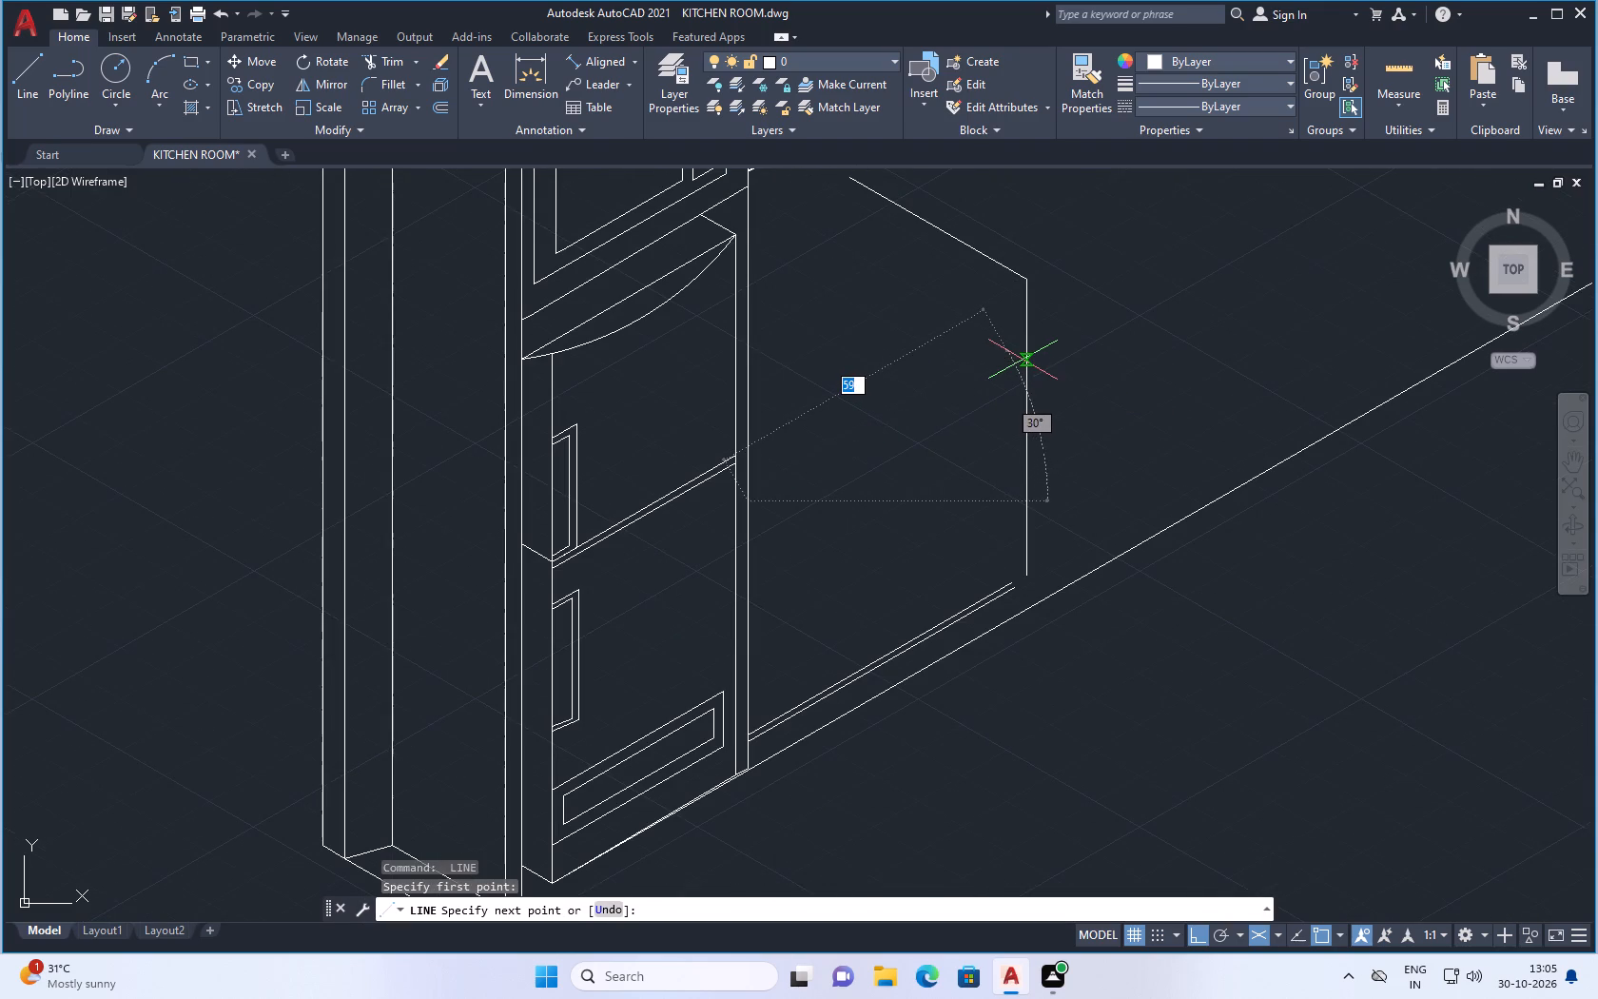
pyautogui.scroll(1, 1020, 360)
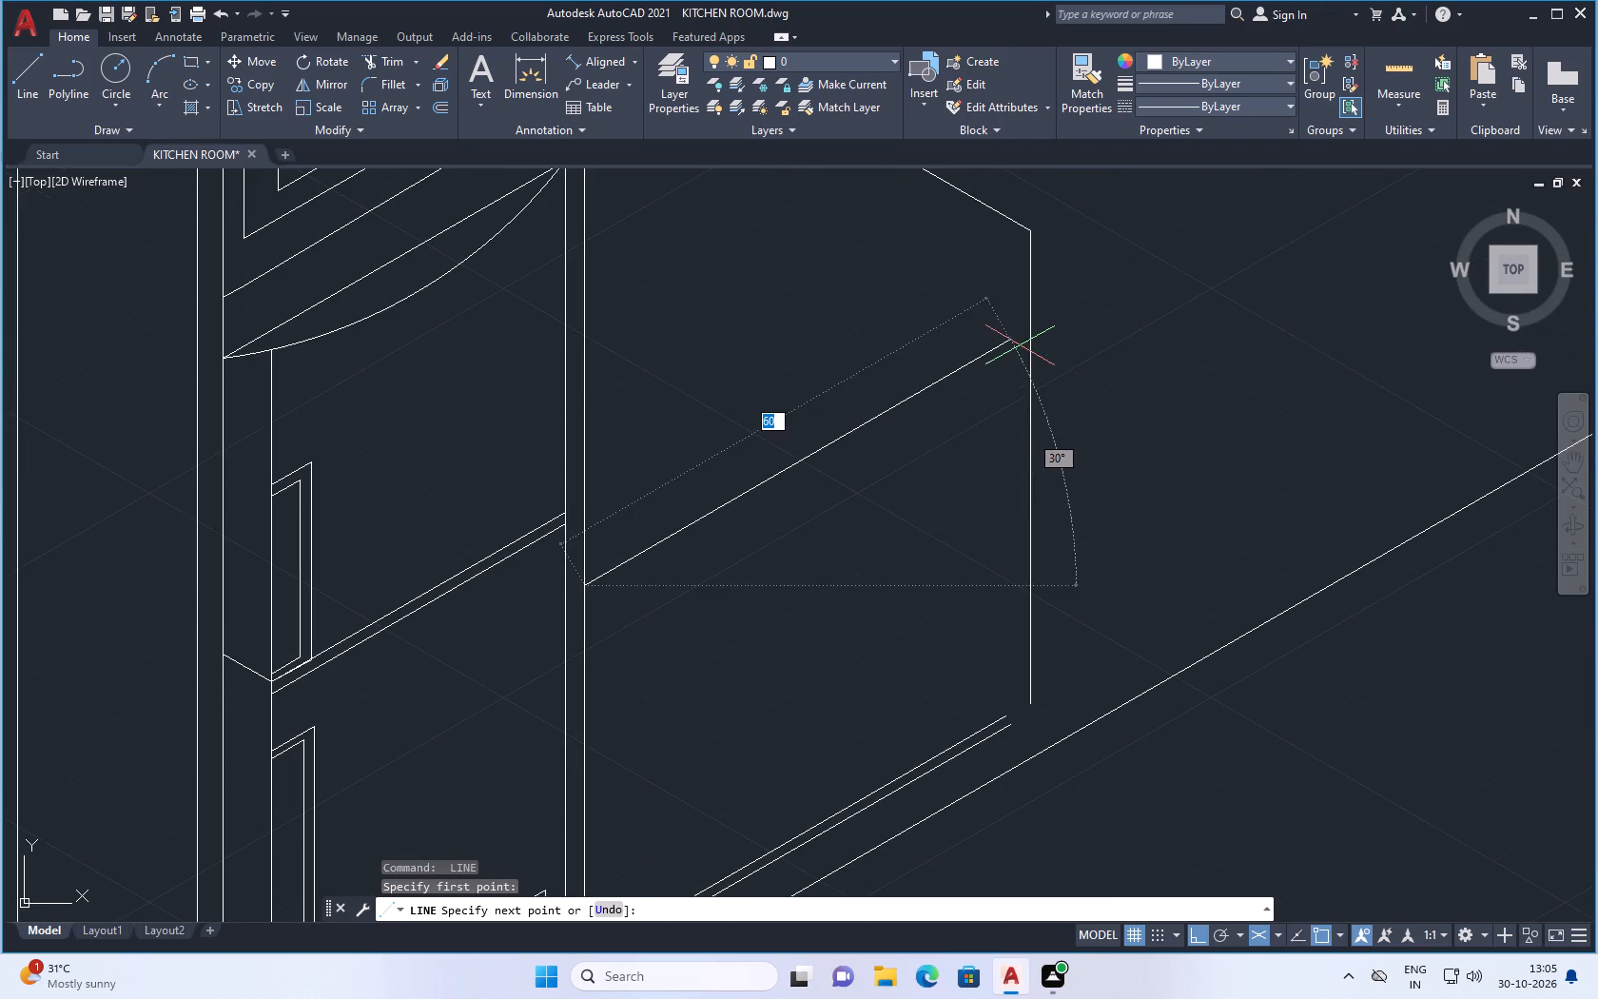
pyautogui.click(1008, 338)
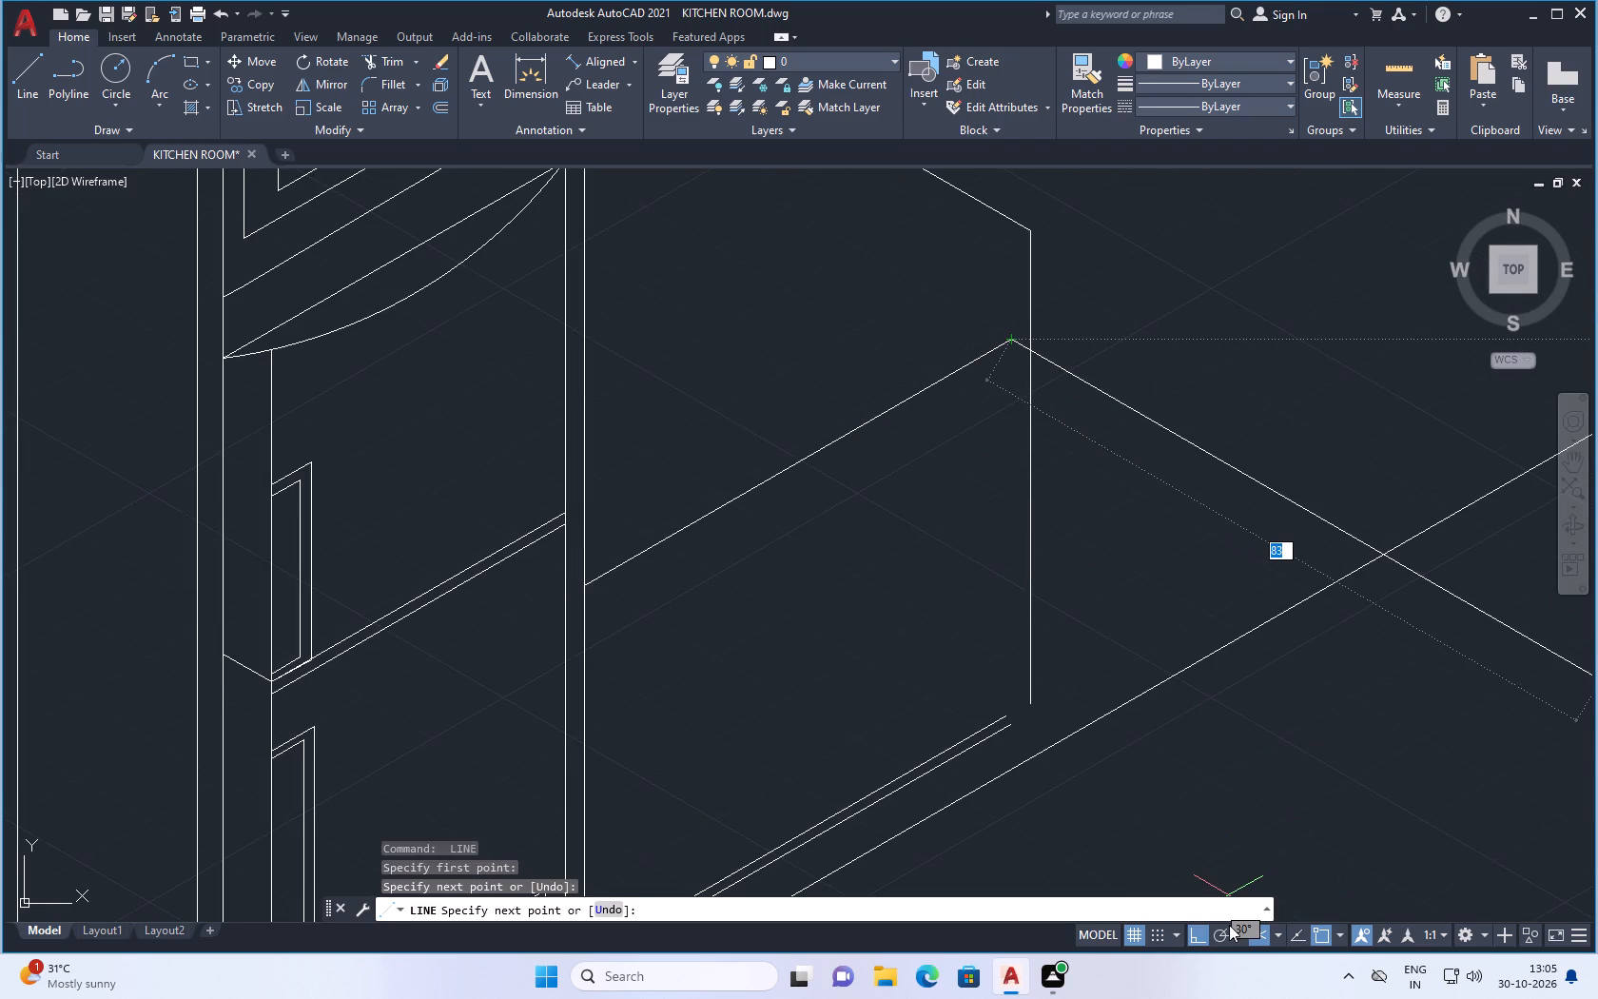
# Switch to the right isoplane and continue with a vertical segment about 47 units down to the lower line.
pyautogui.click(1275, 937)
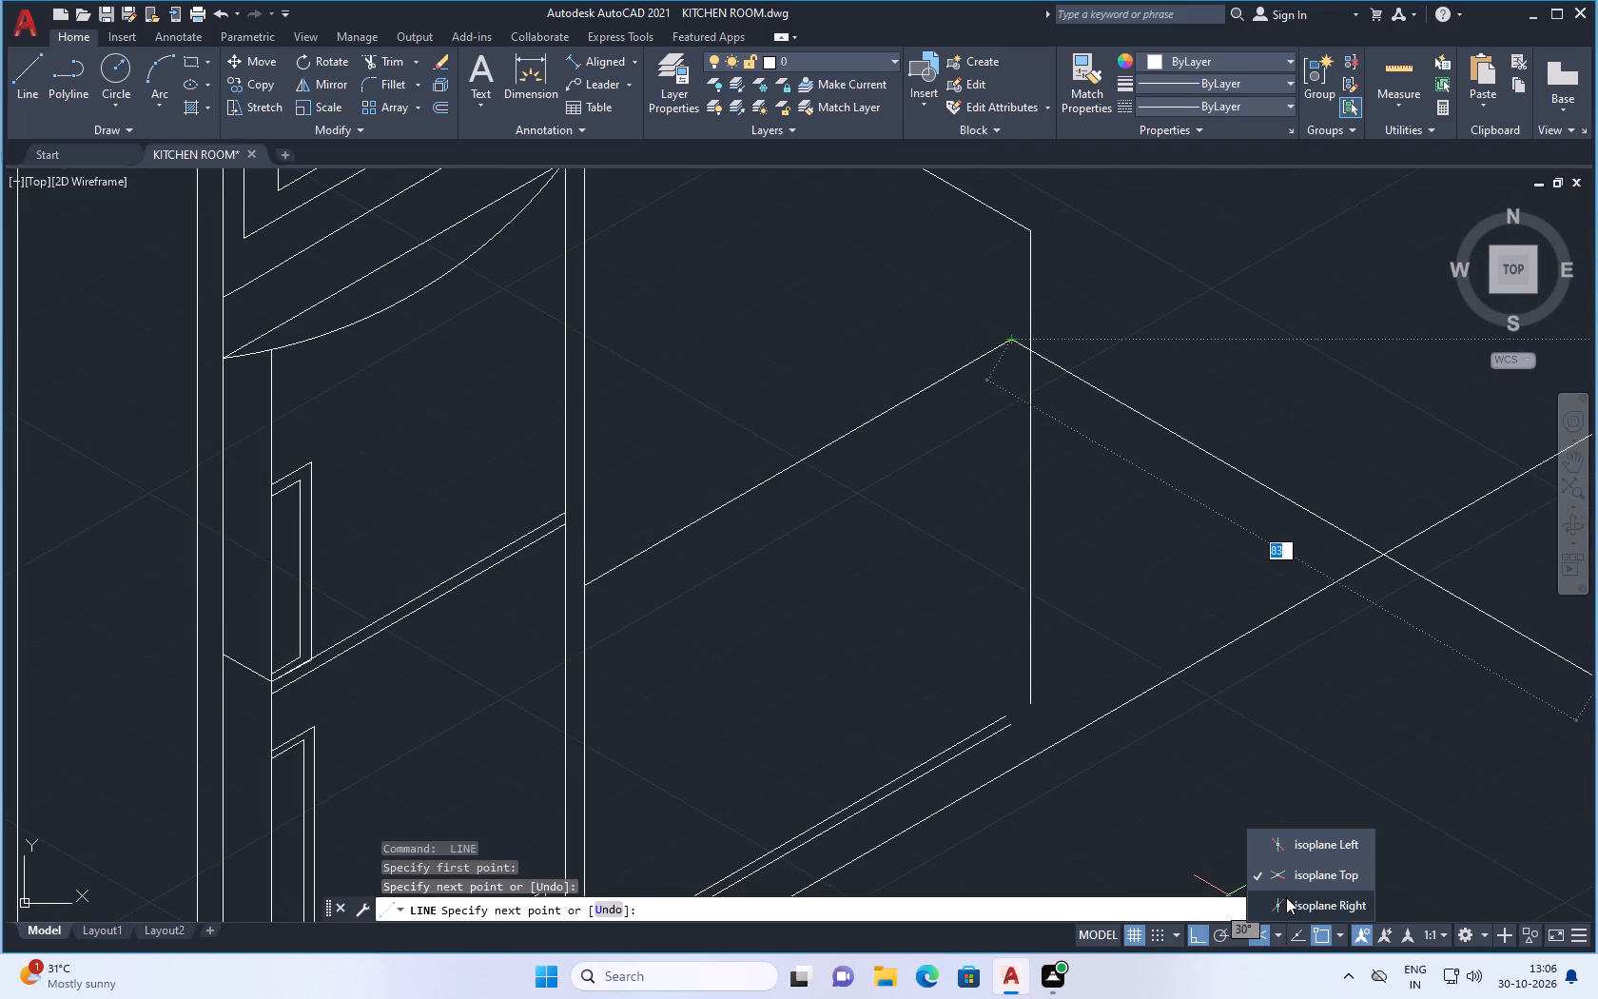
pyautogui.click(1286, 897)
pyautogui.scroll(1, 1029, 673)
pyautogui.scroll(2, 995, 757)
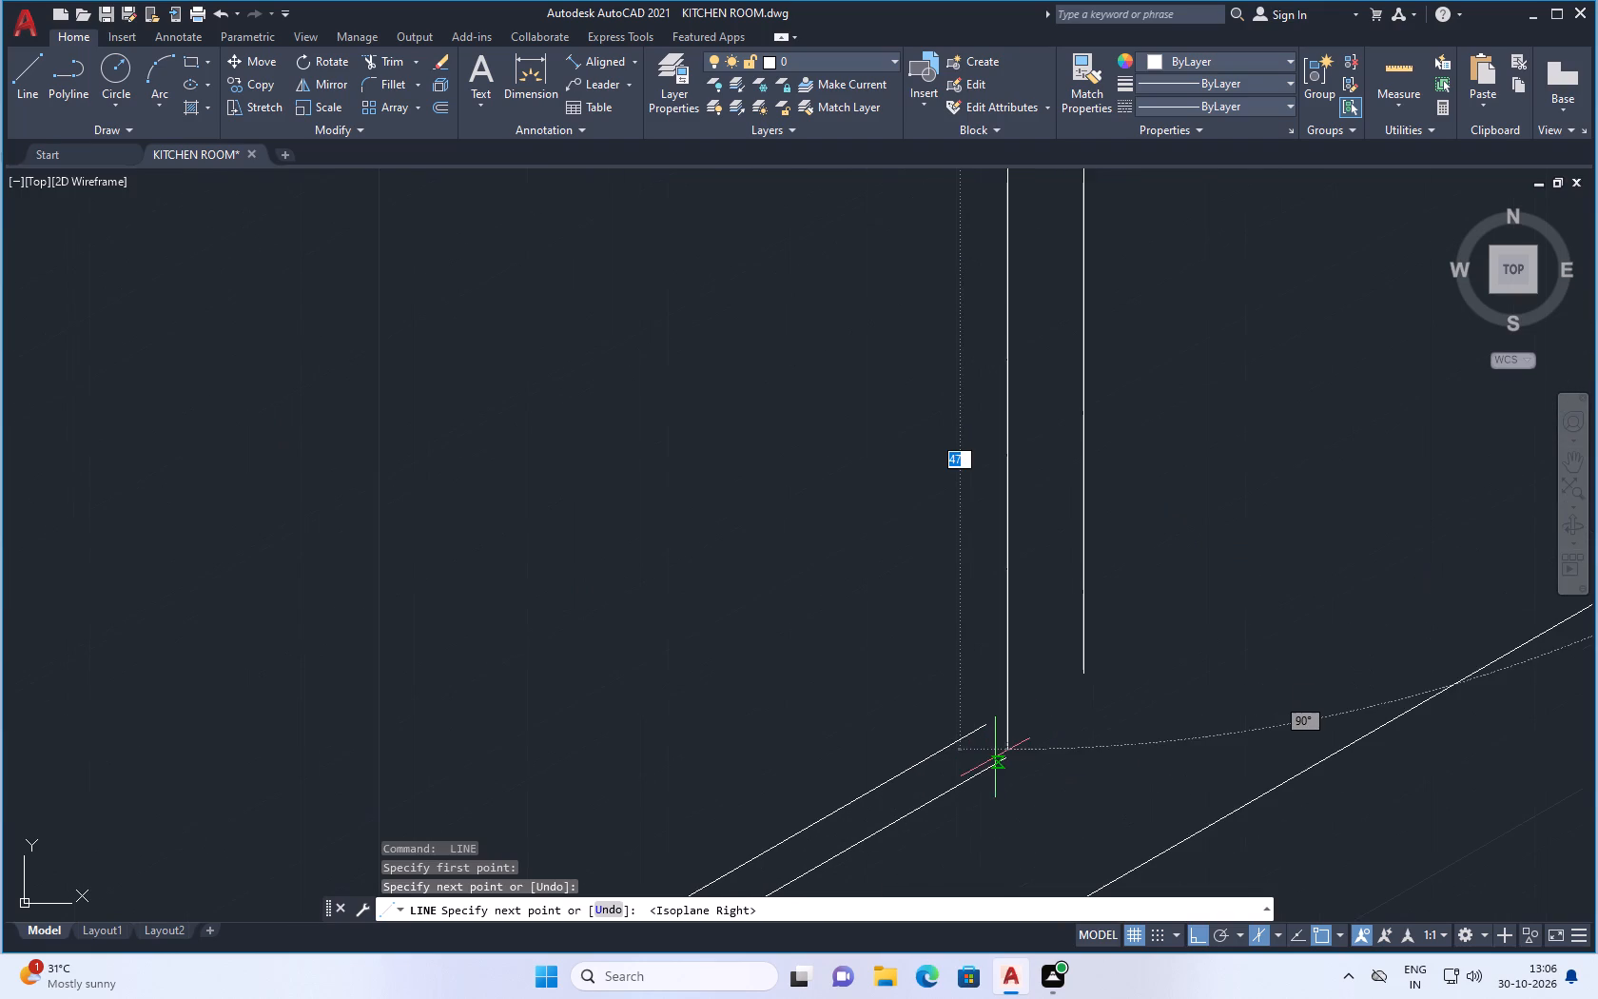
pyautogui.click(1008, 754)
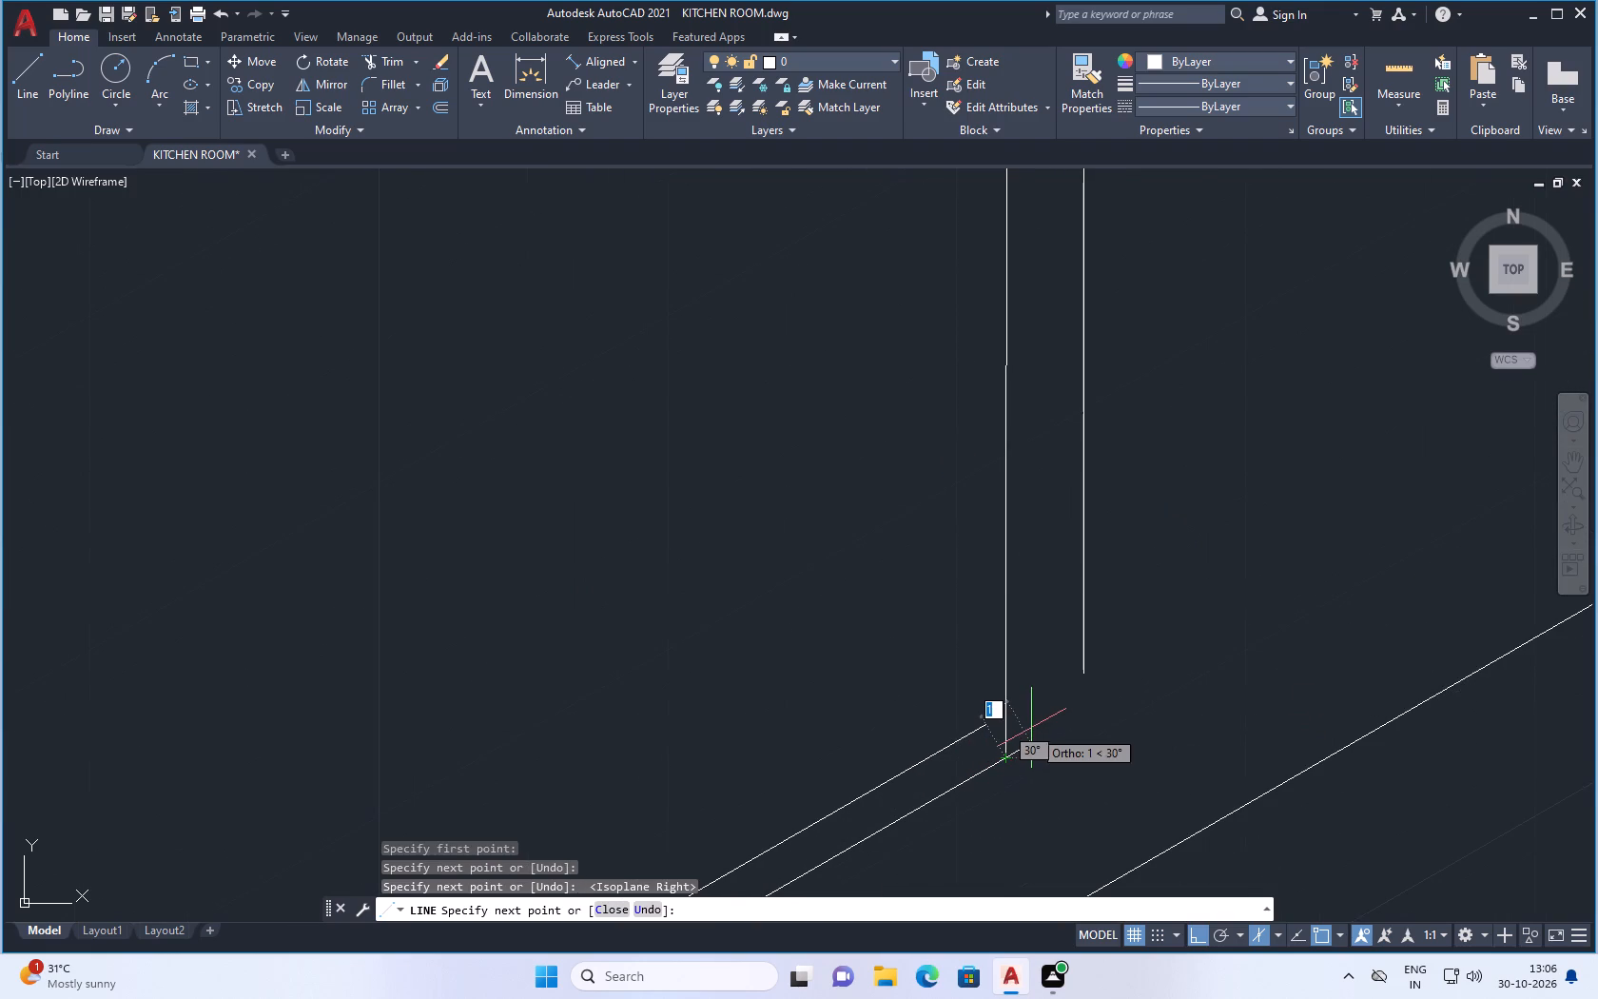
pyautogui.press('Escape')
# Draw a 30° line about 57 units long from the refrigerator's side edge, just beneath the front panel's upper edge line.
pyautogui.scroll(-3, 999, 749)
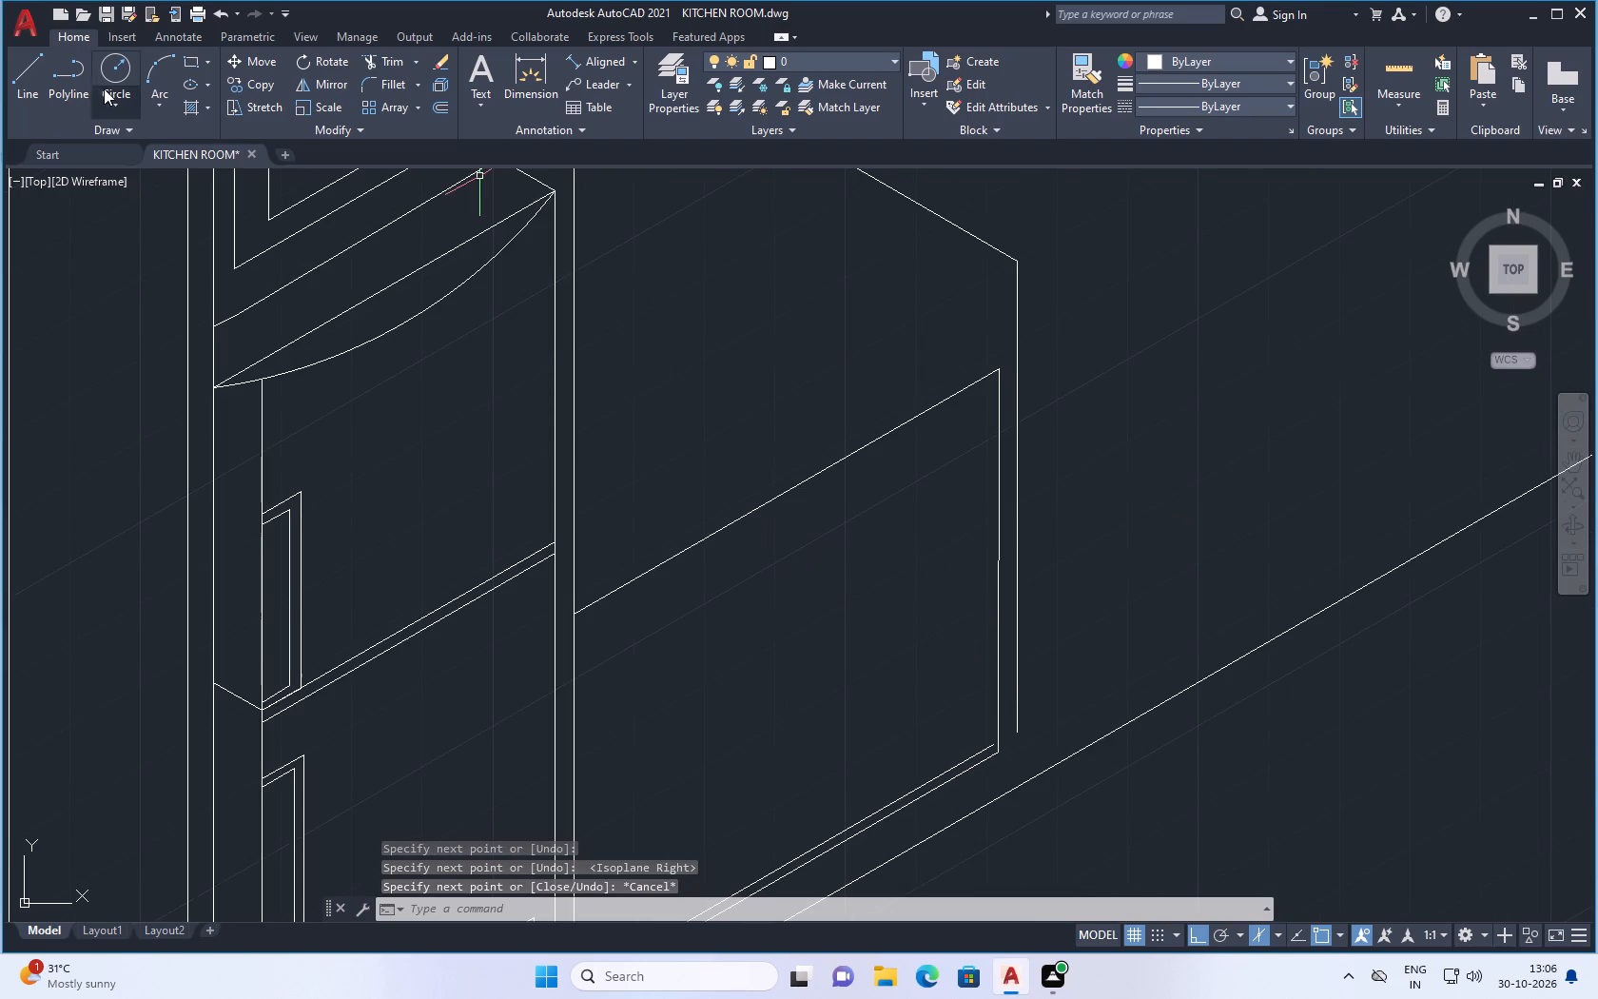
pyautogui.click(19, 71)
pyautogui.scroll(1, 606, 623)
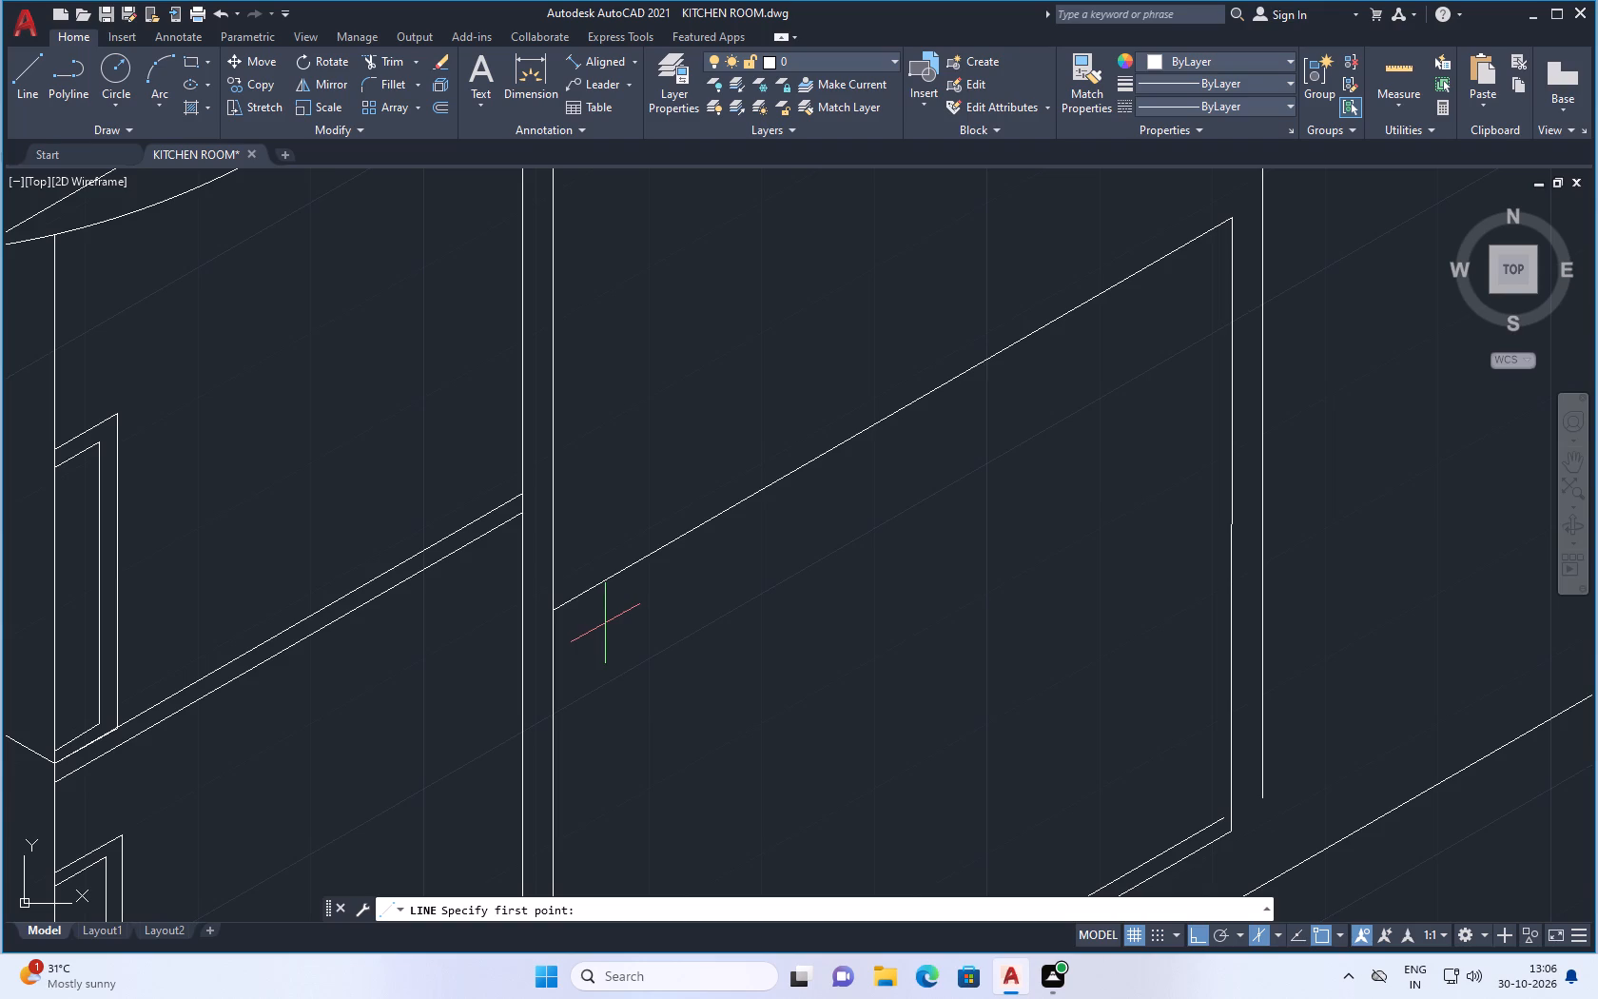
pyautogui.scroll(1, 592, 628)
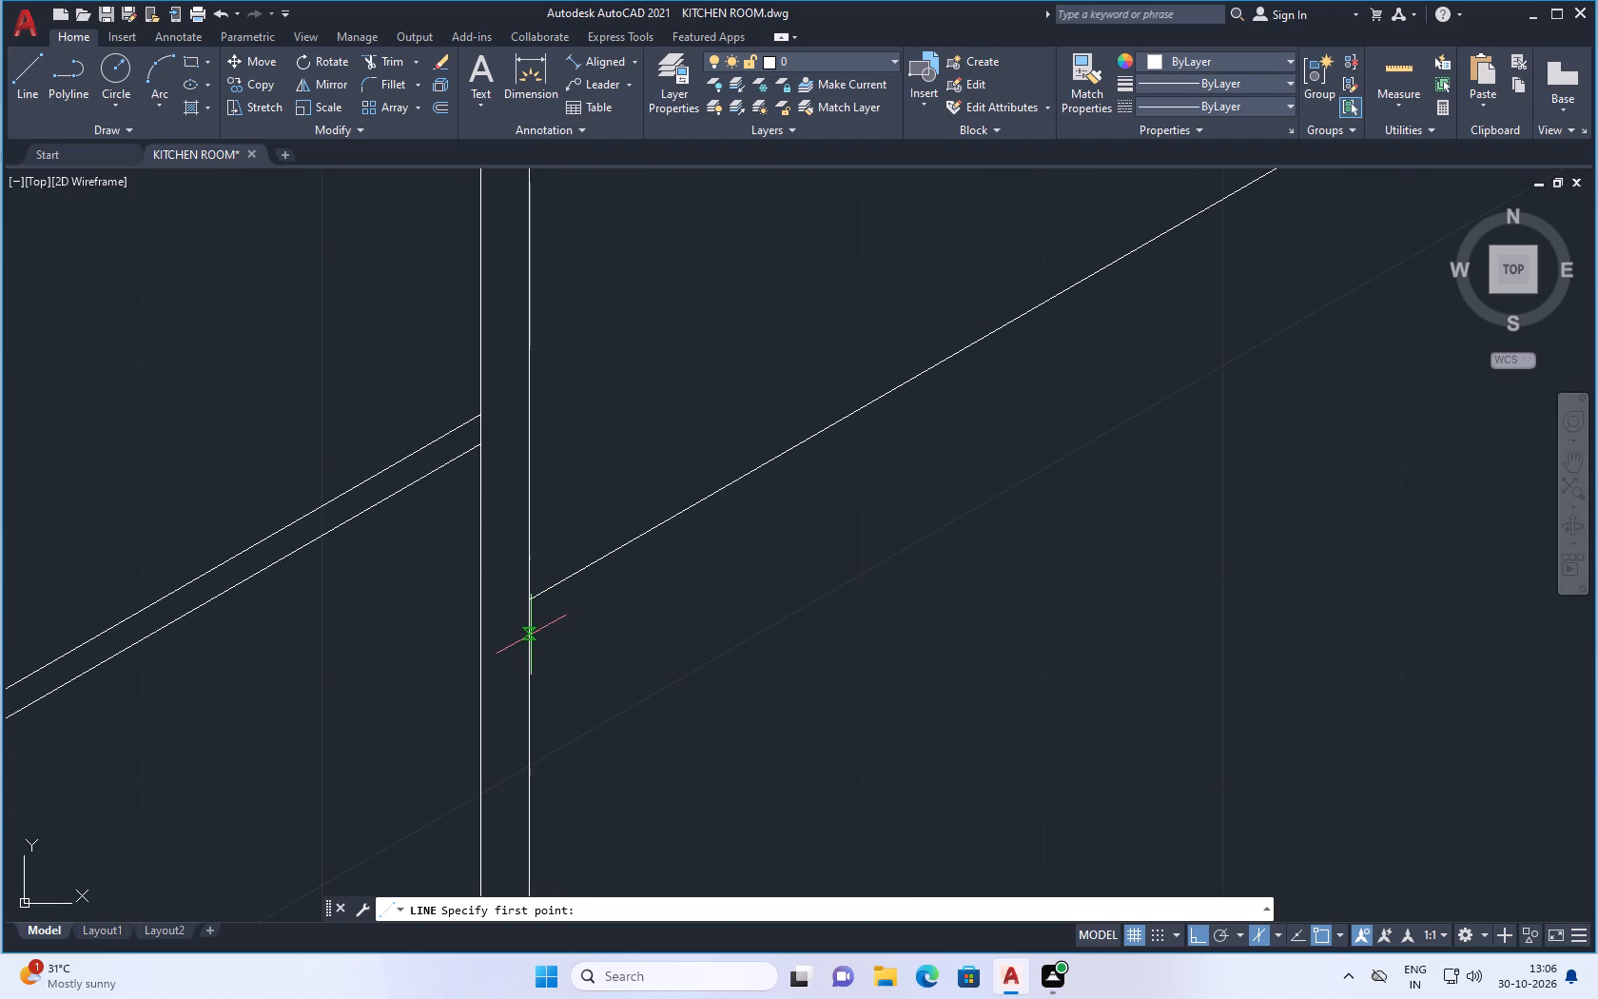
pyautogui.click(529, 636)
pyautogui.scroll(-2, 654, 612)
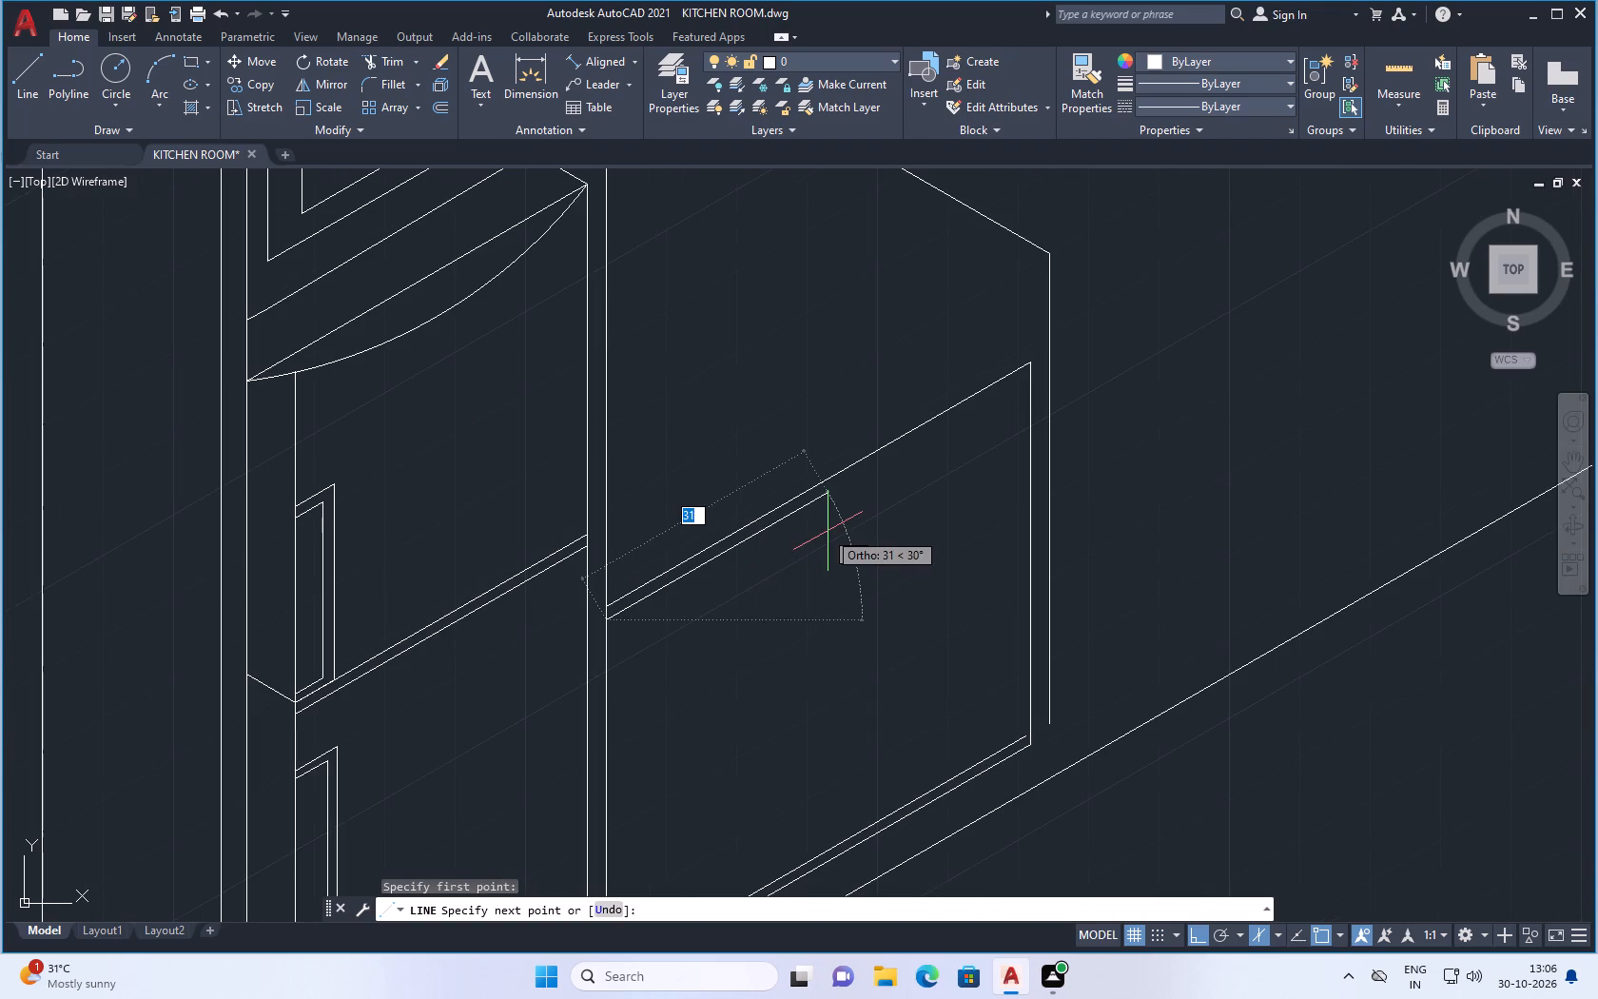
pyautogui.scroll(1, 1006, 393)
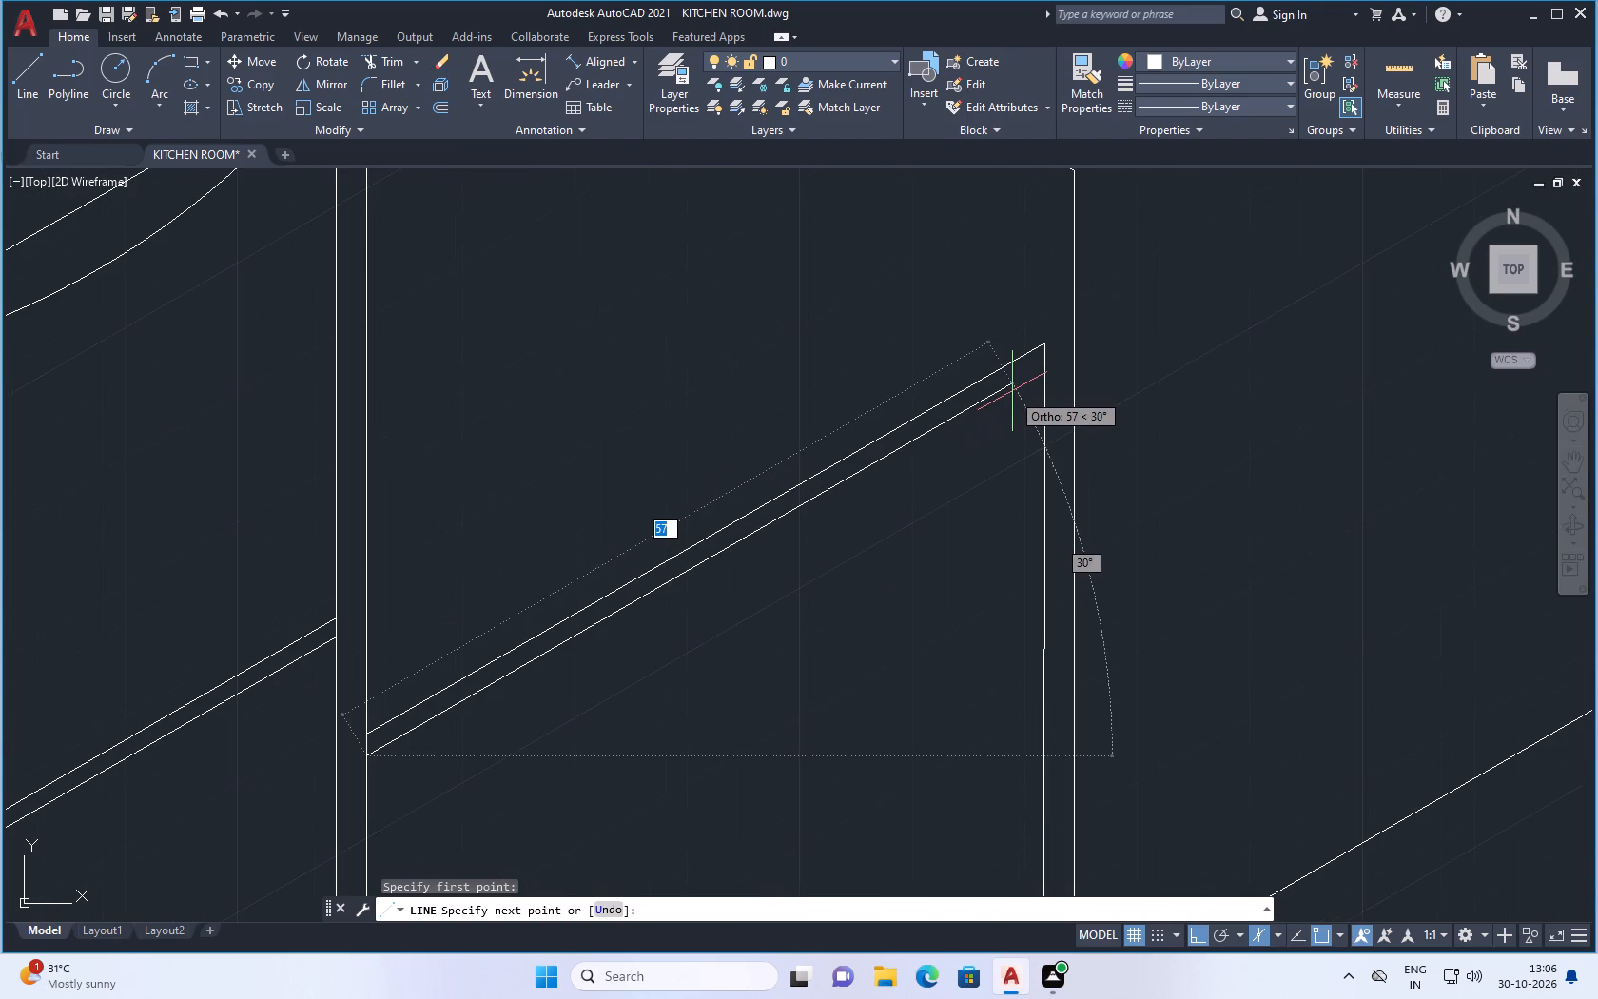
pyautogui.click(1009, 390)
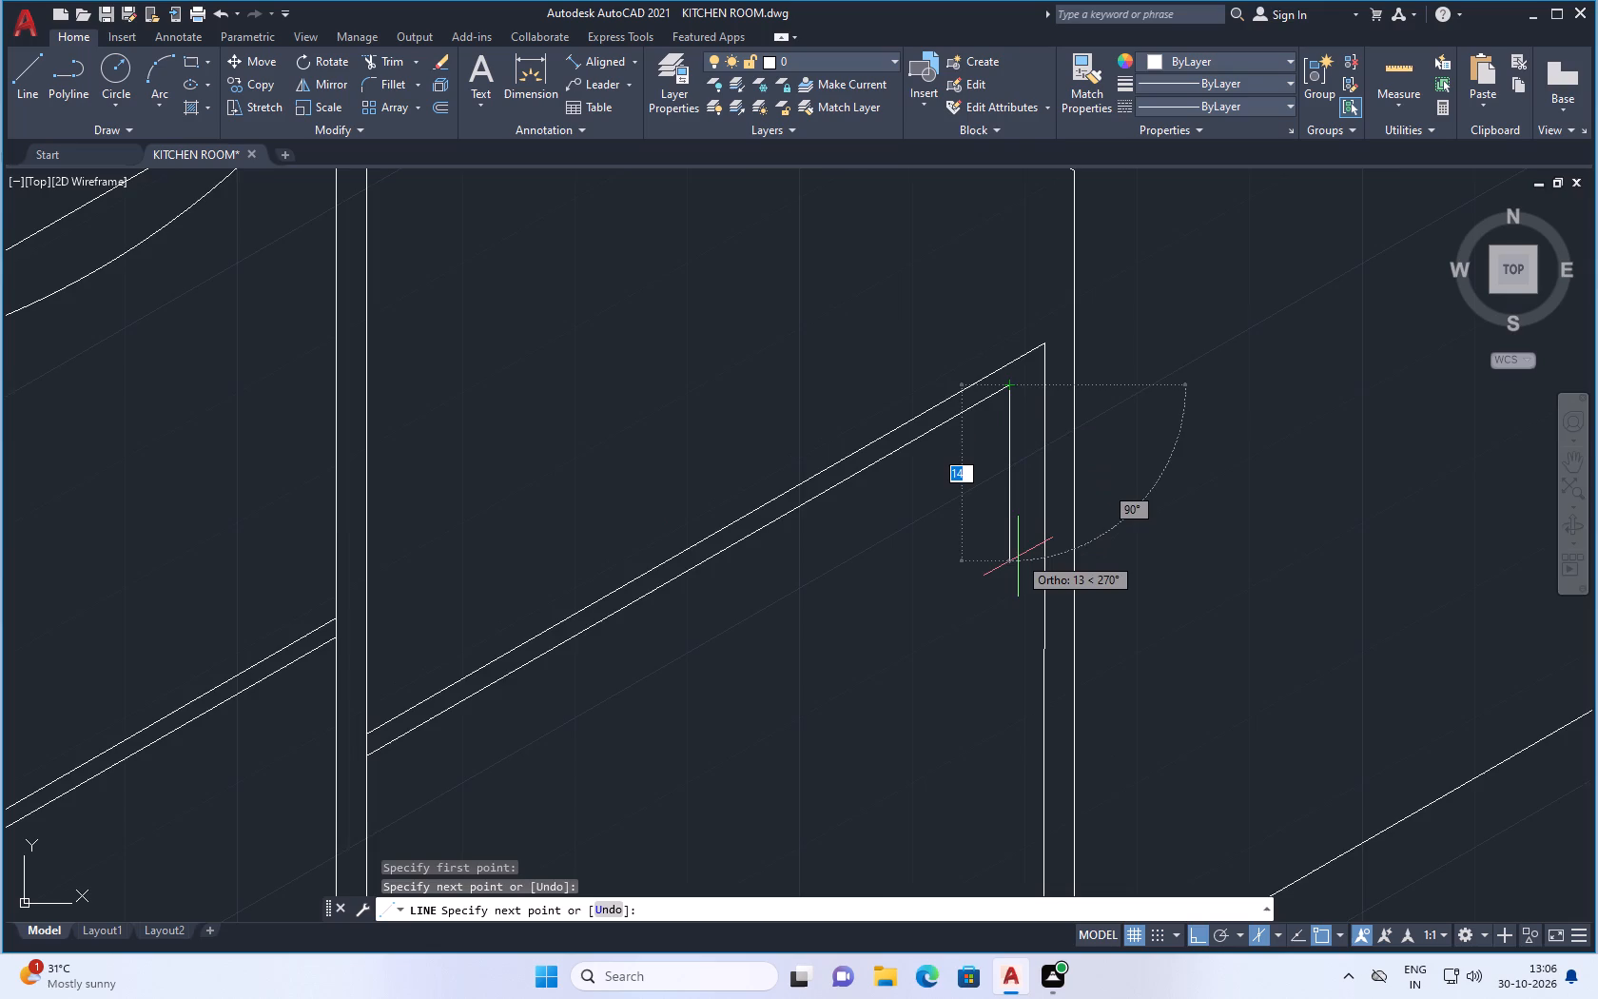
# Continue with a vertical segment from that line's end down past both lower panel lines.
pyautogui.scroll(-2, 1018, 558)
pyautogui.scroll(2, 1026, 701)
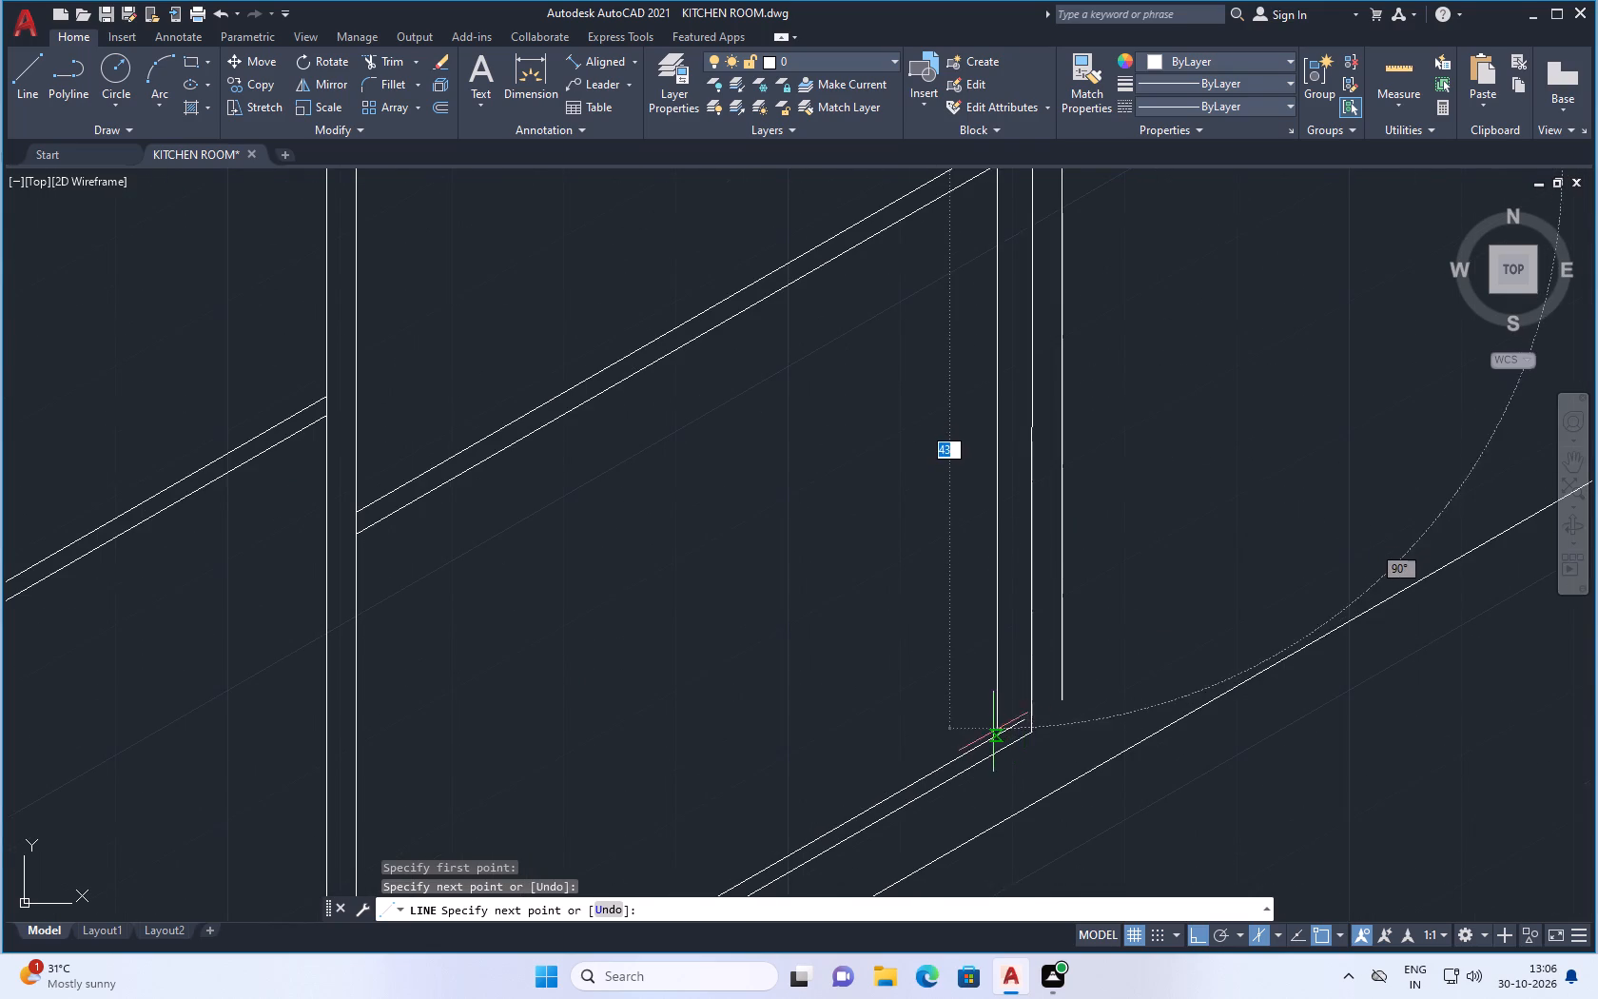
pyautogui.scroll(1, 997, 753)
pyautogui.click(1004, 801)
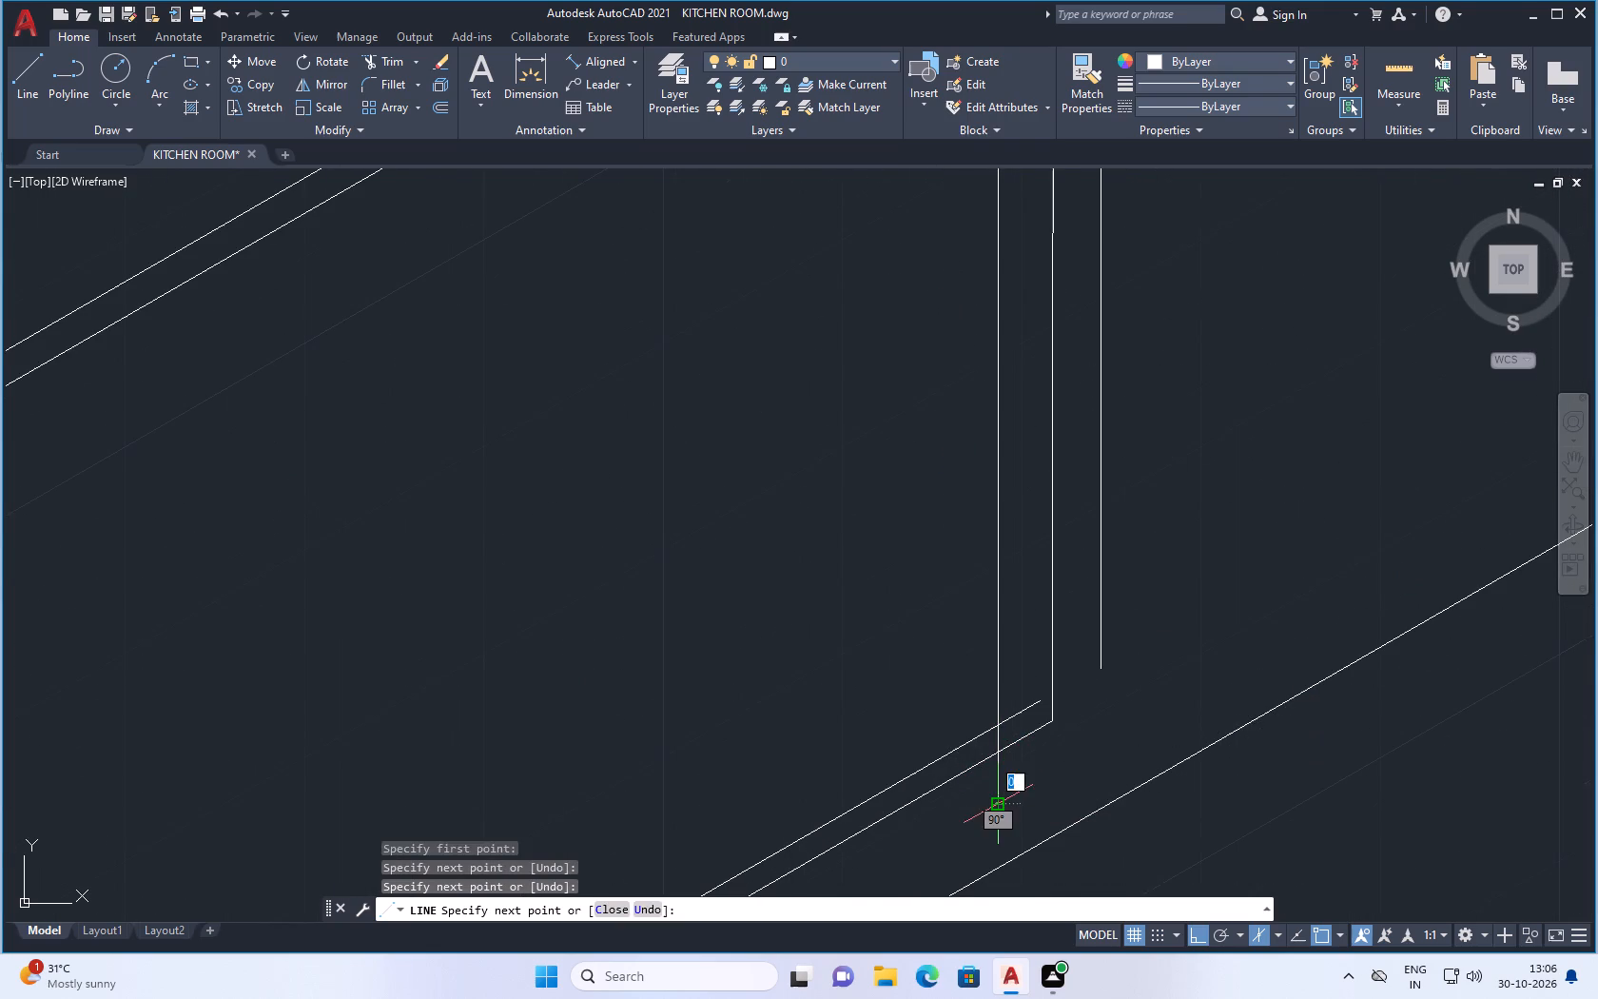
pyautogui.press('Escape')
# Trim the overhanging ends of the inner vertical and the inner lower line where they cross at the panel's lower corner.
pyautogui.press('t')
pyautogui.press('r')
pyautogui.press('Return')
pyautogui.moveTo(1008, 789); pyautogui.dragTo(976, 799)
pyautogui.click(998, 740)
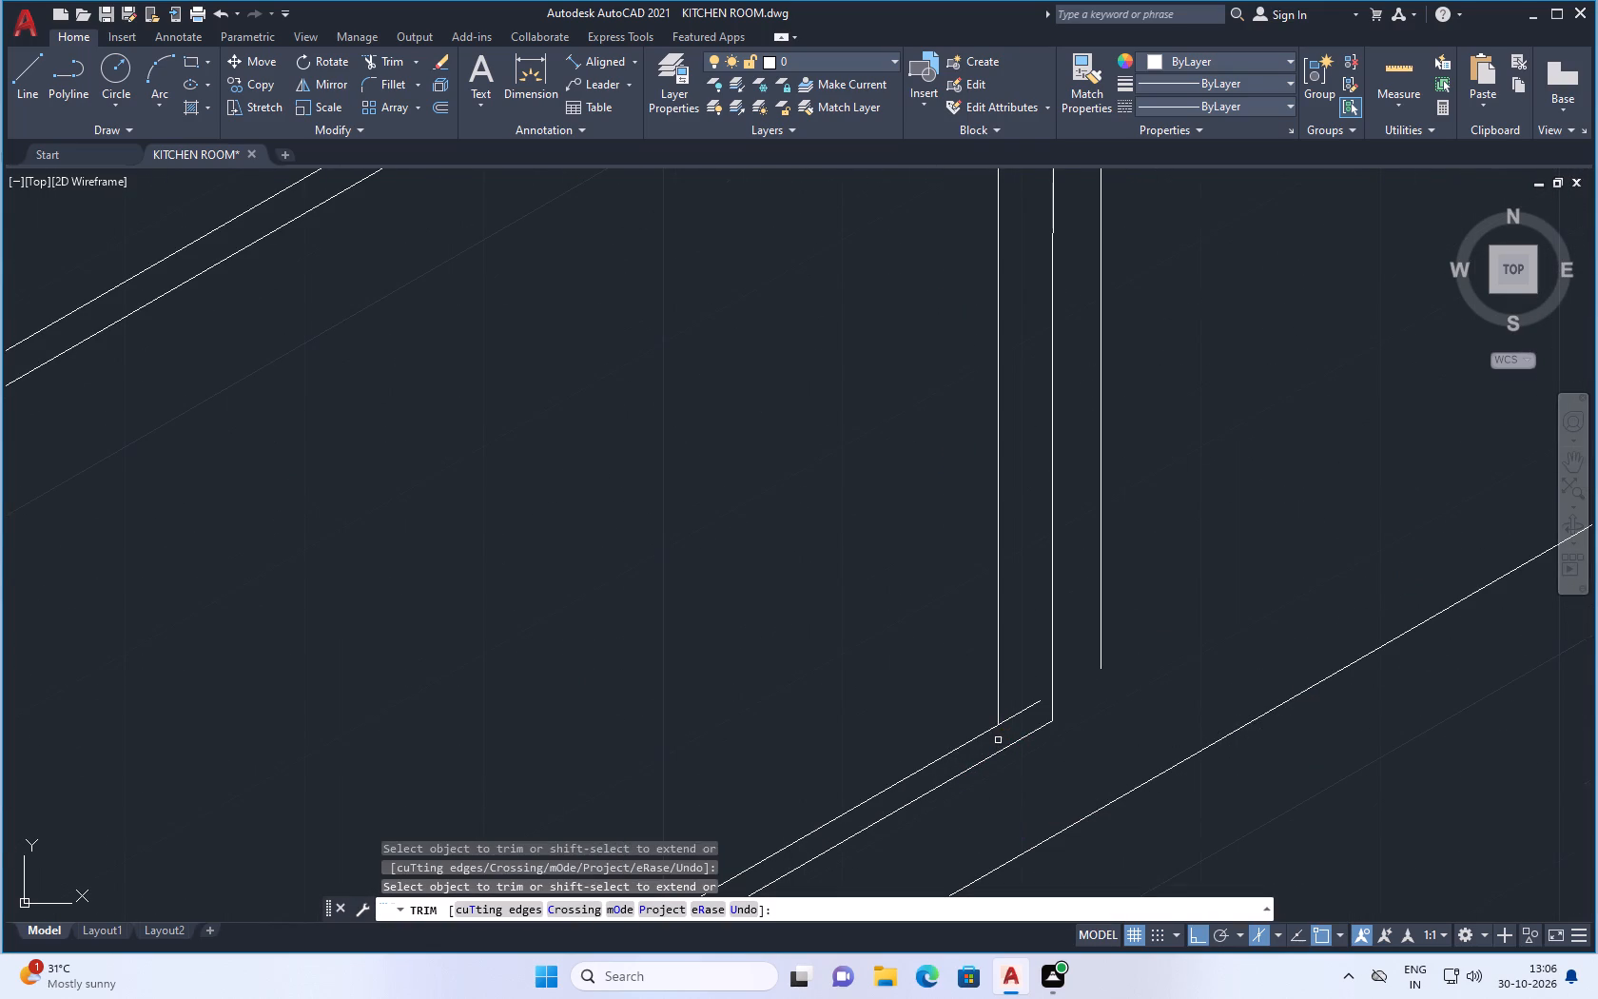
pyautogui.press('Escape')
pyautogui.press('space')
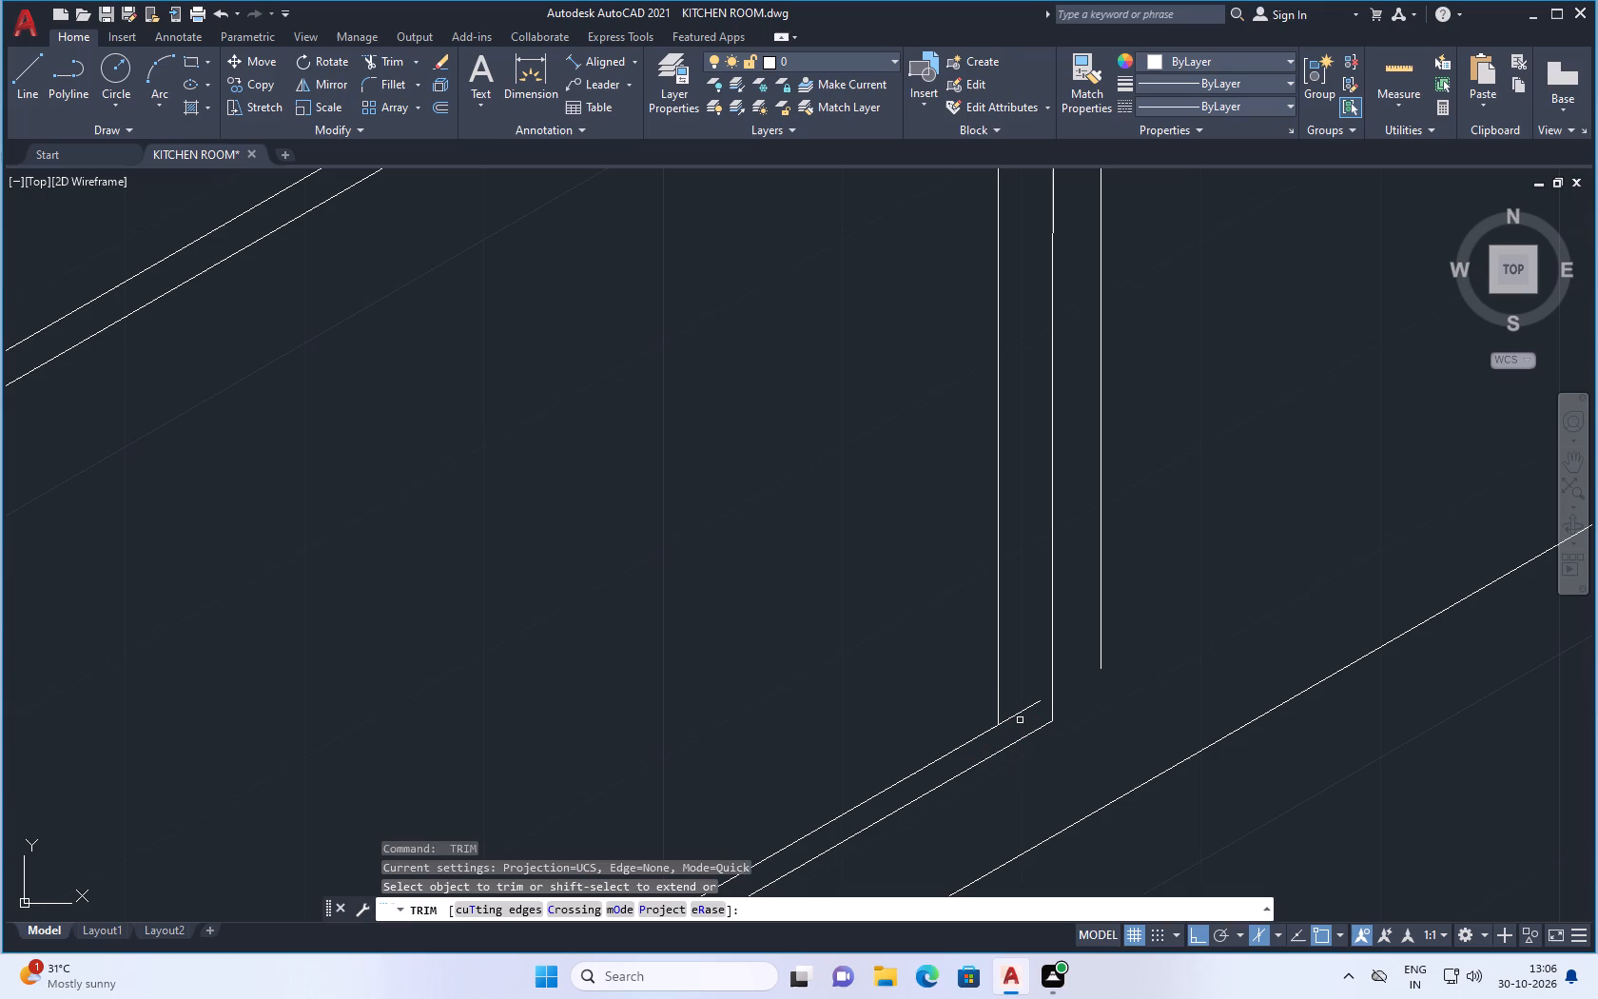
pyautogui.click(1020, 713)
pyautogui.scroll(-3, 1008, 737)
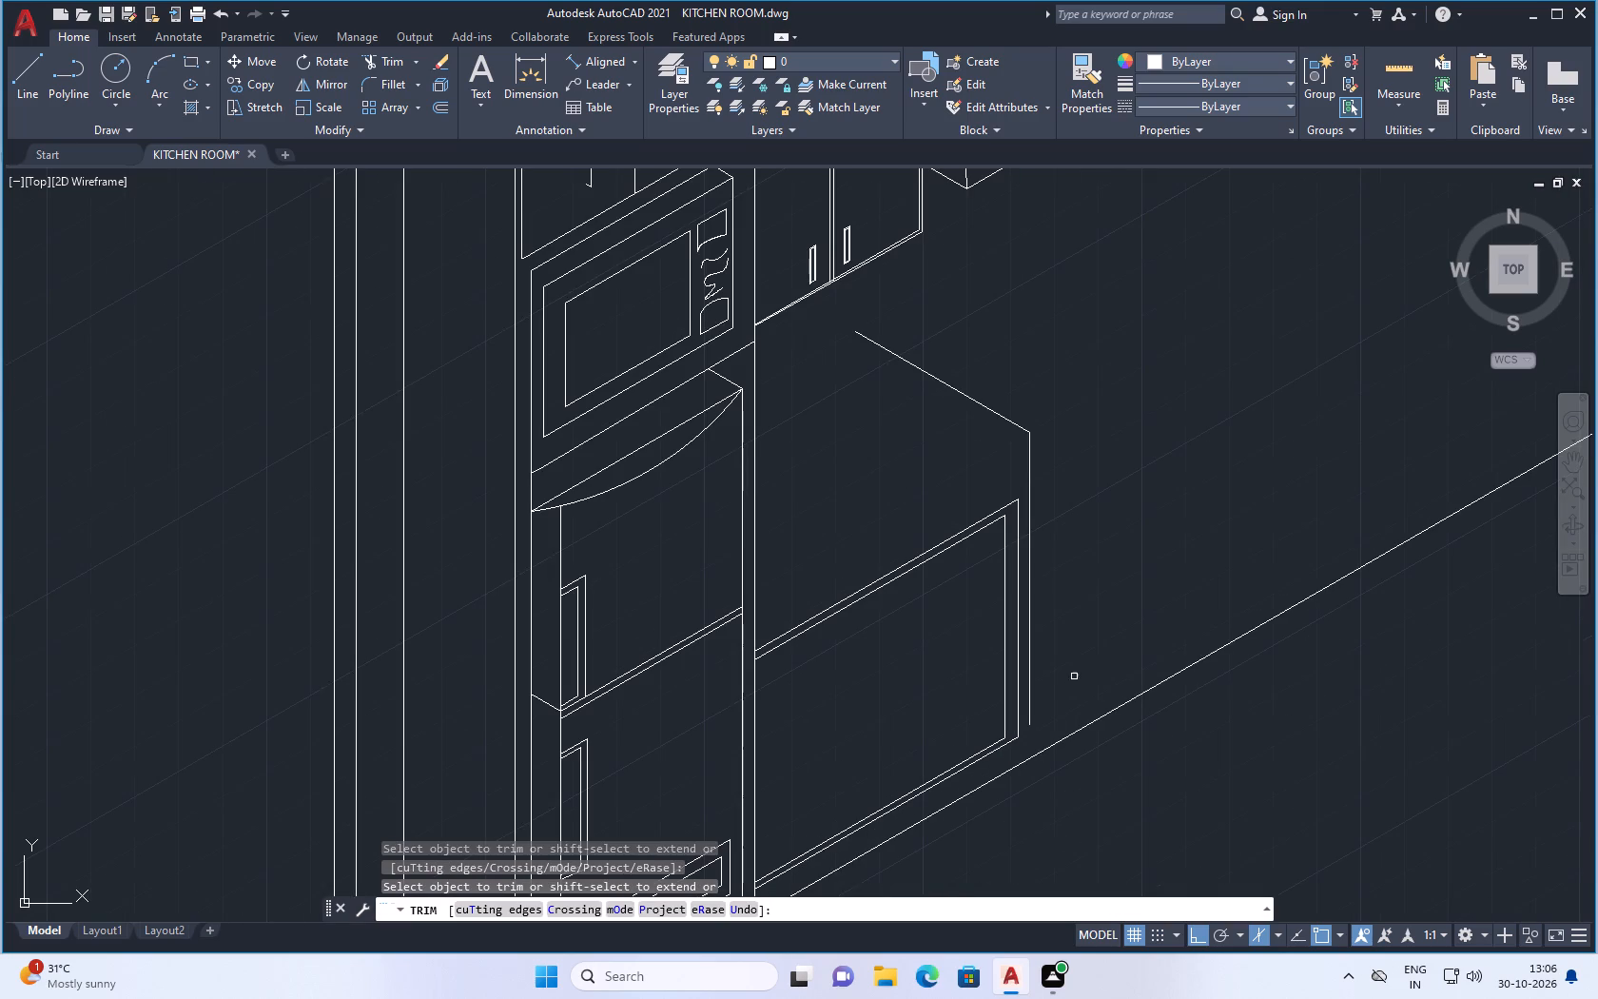
pyautogui.press('Escape')
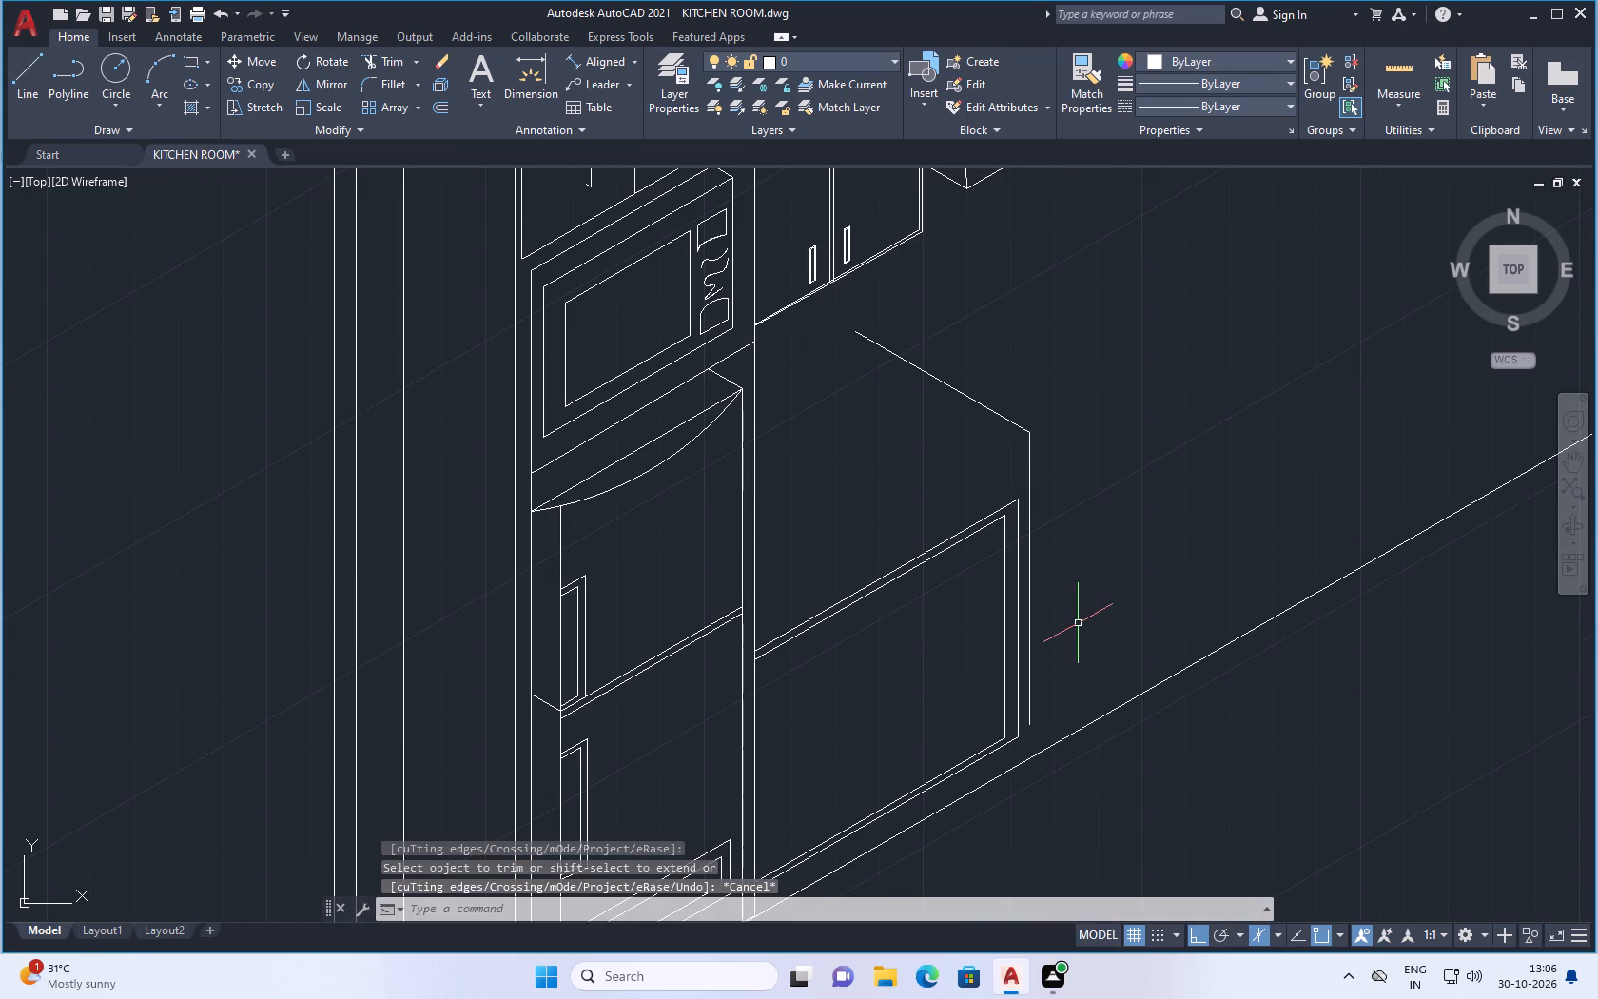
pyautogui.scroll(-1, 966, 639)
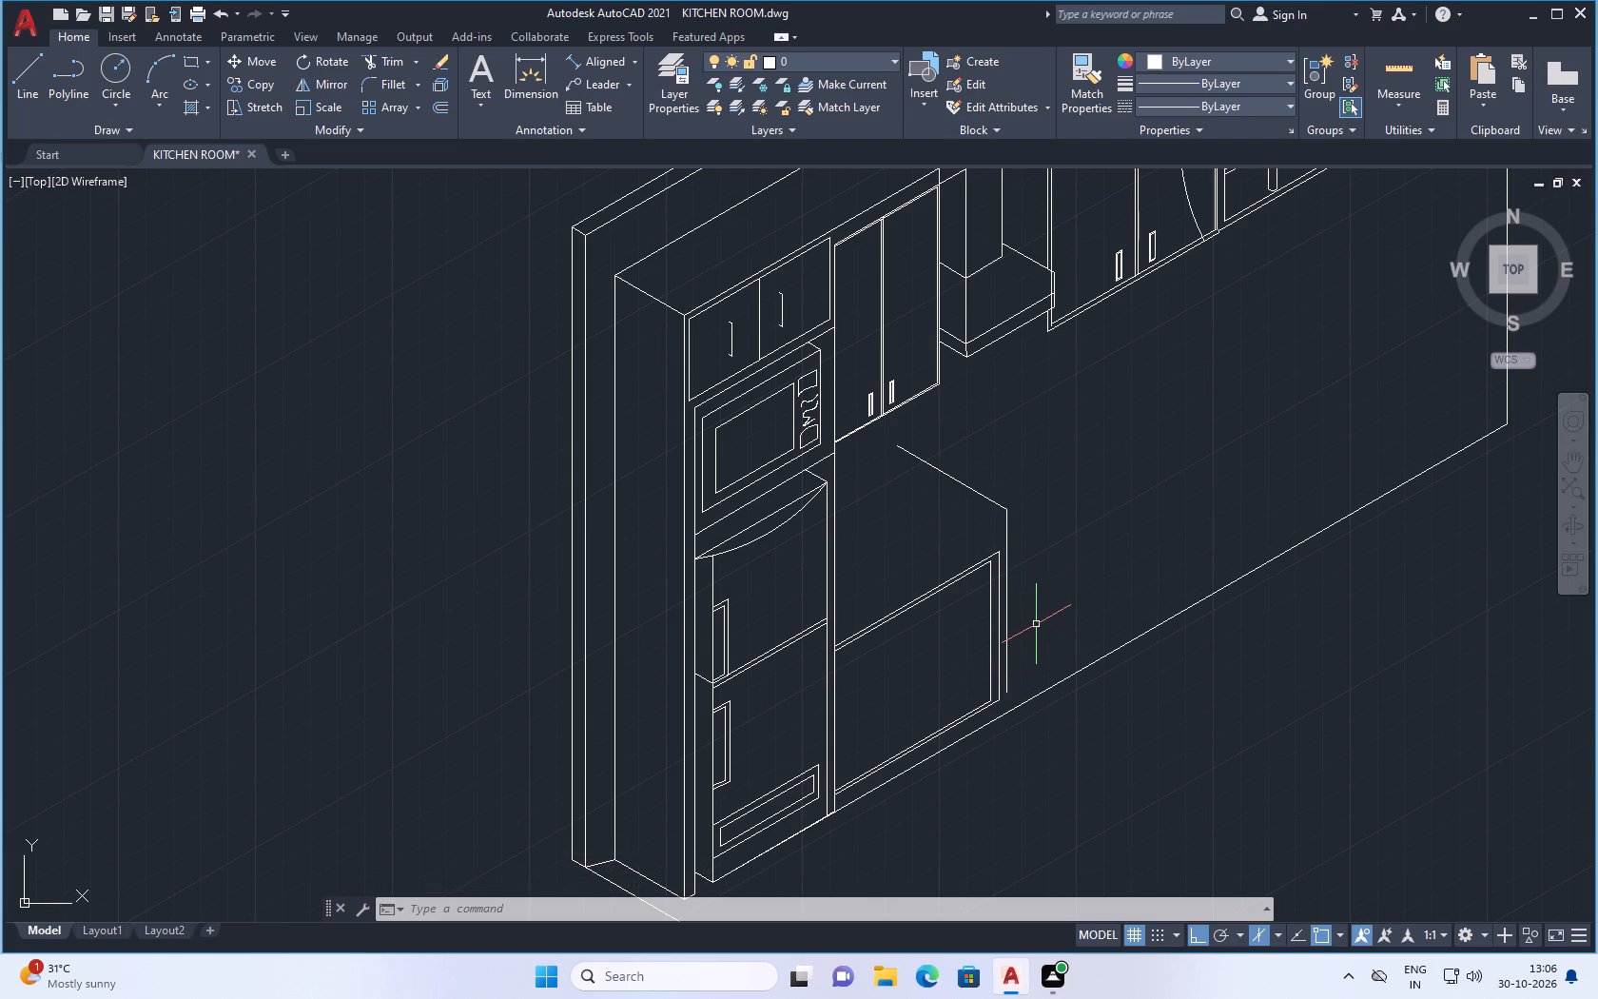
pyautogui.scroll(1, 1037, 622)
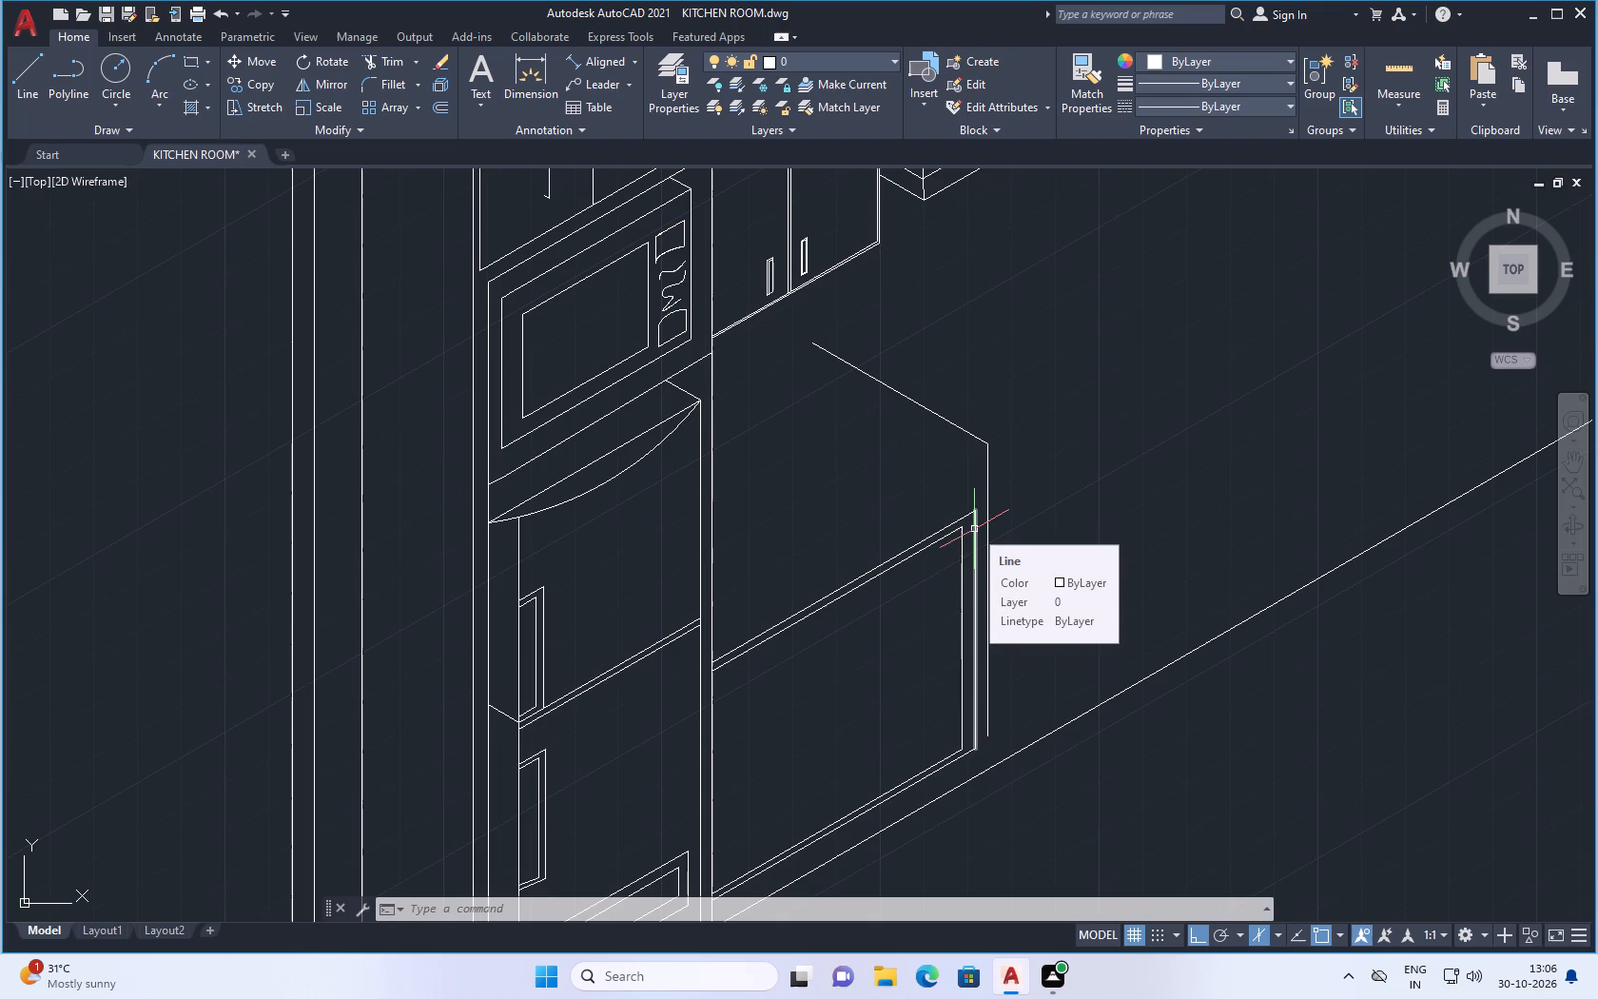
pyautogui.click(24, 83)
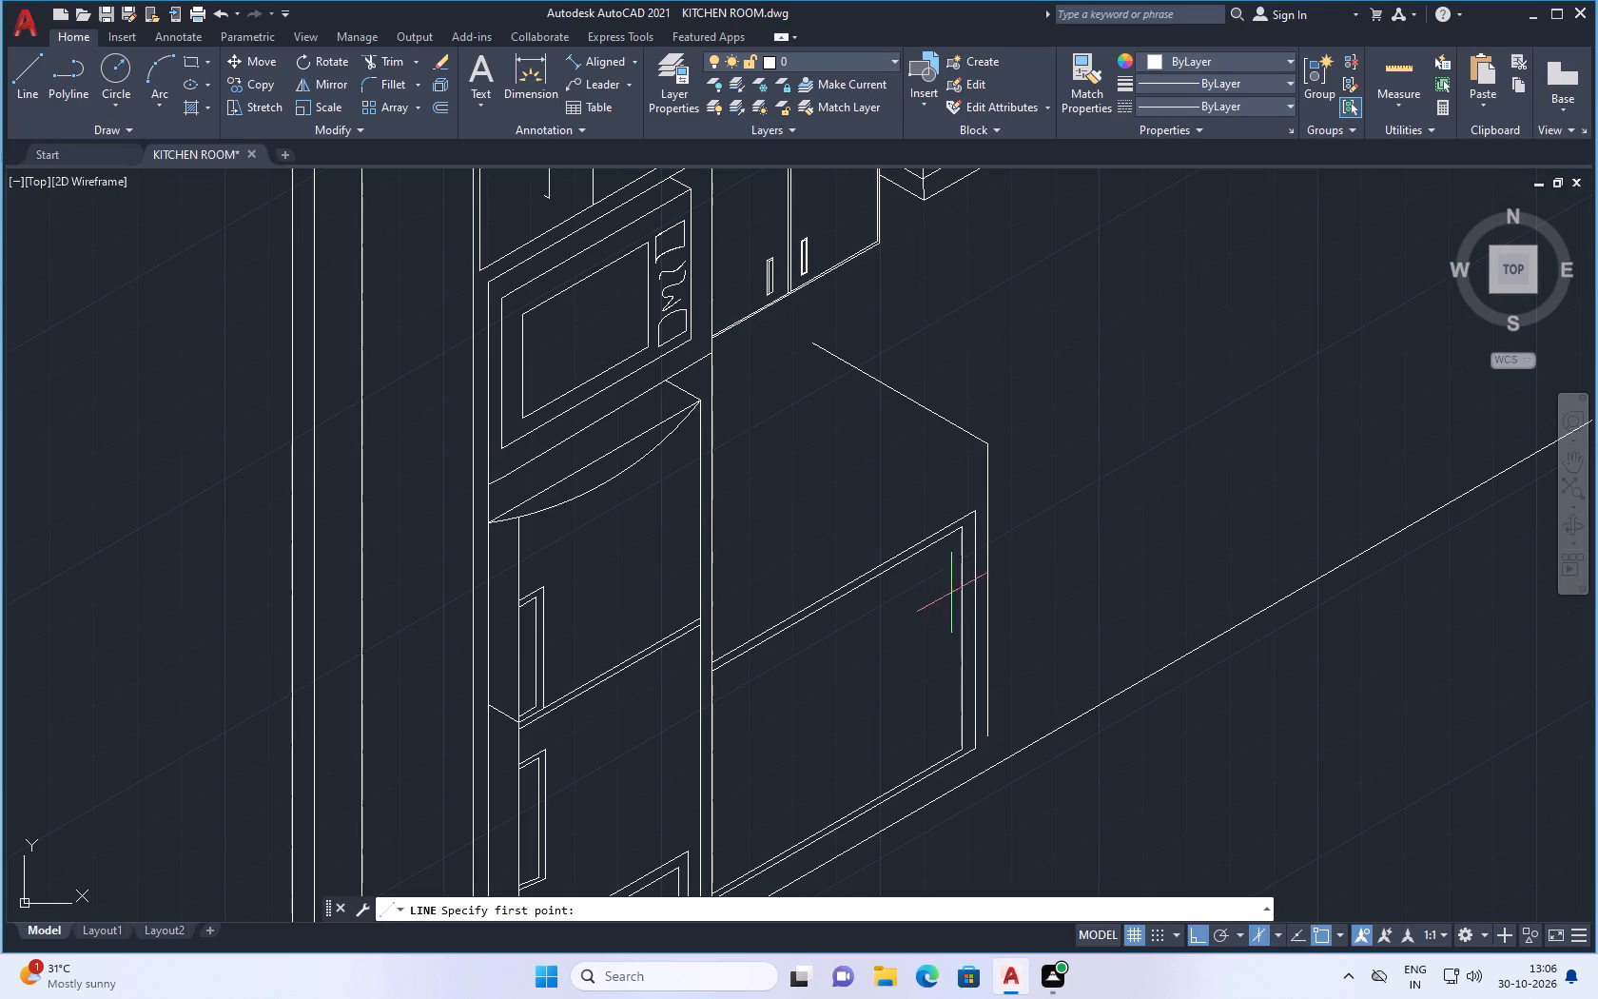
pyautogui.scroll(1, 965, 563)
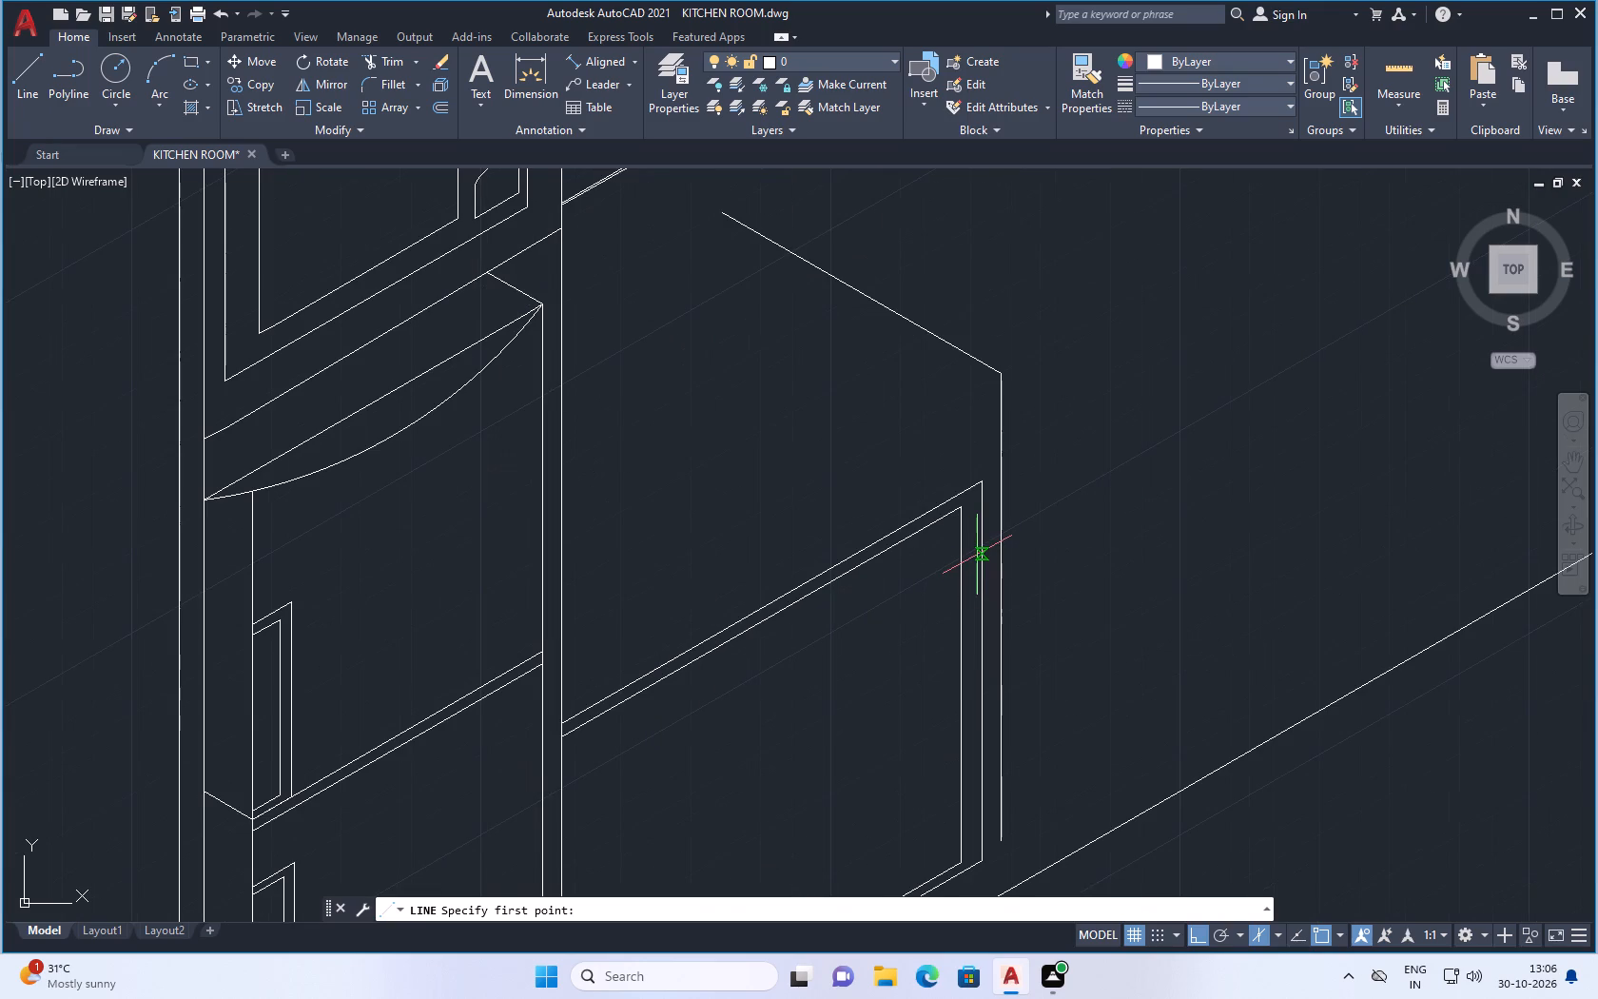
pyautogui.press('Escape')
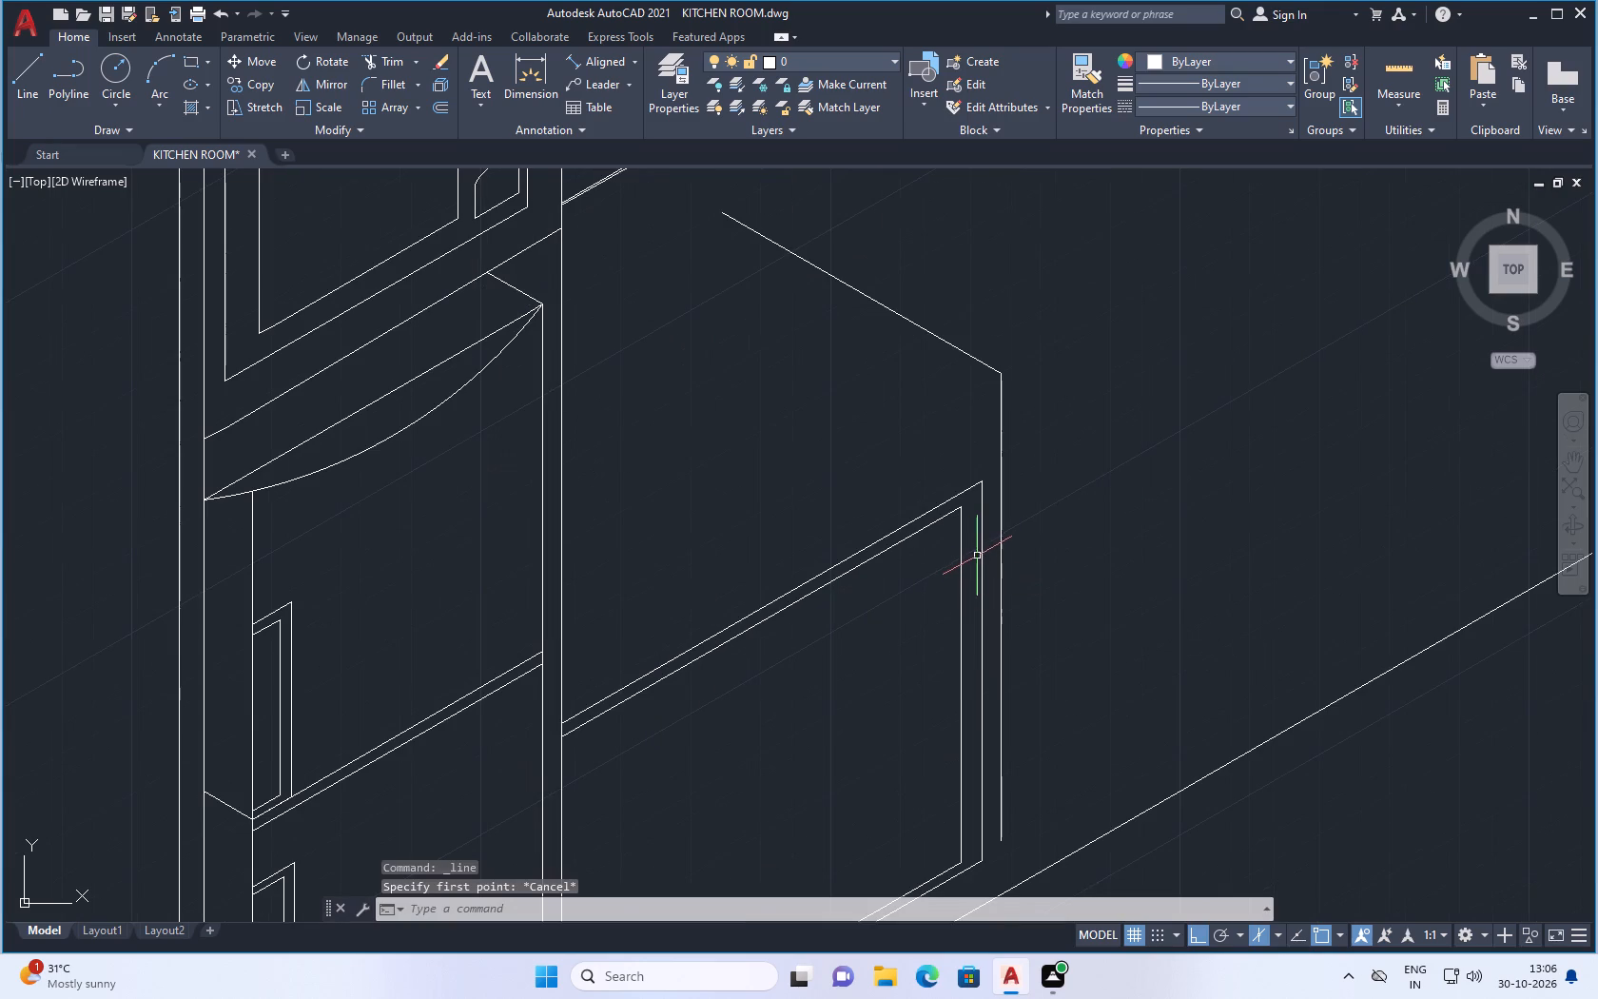
# Delete the front panel's inner vertical line.
pyautogui.click(962, 606)
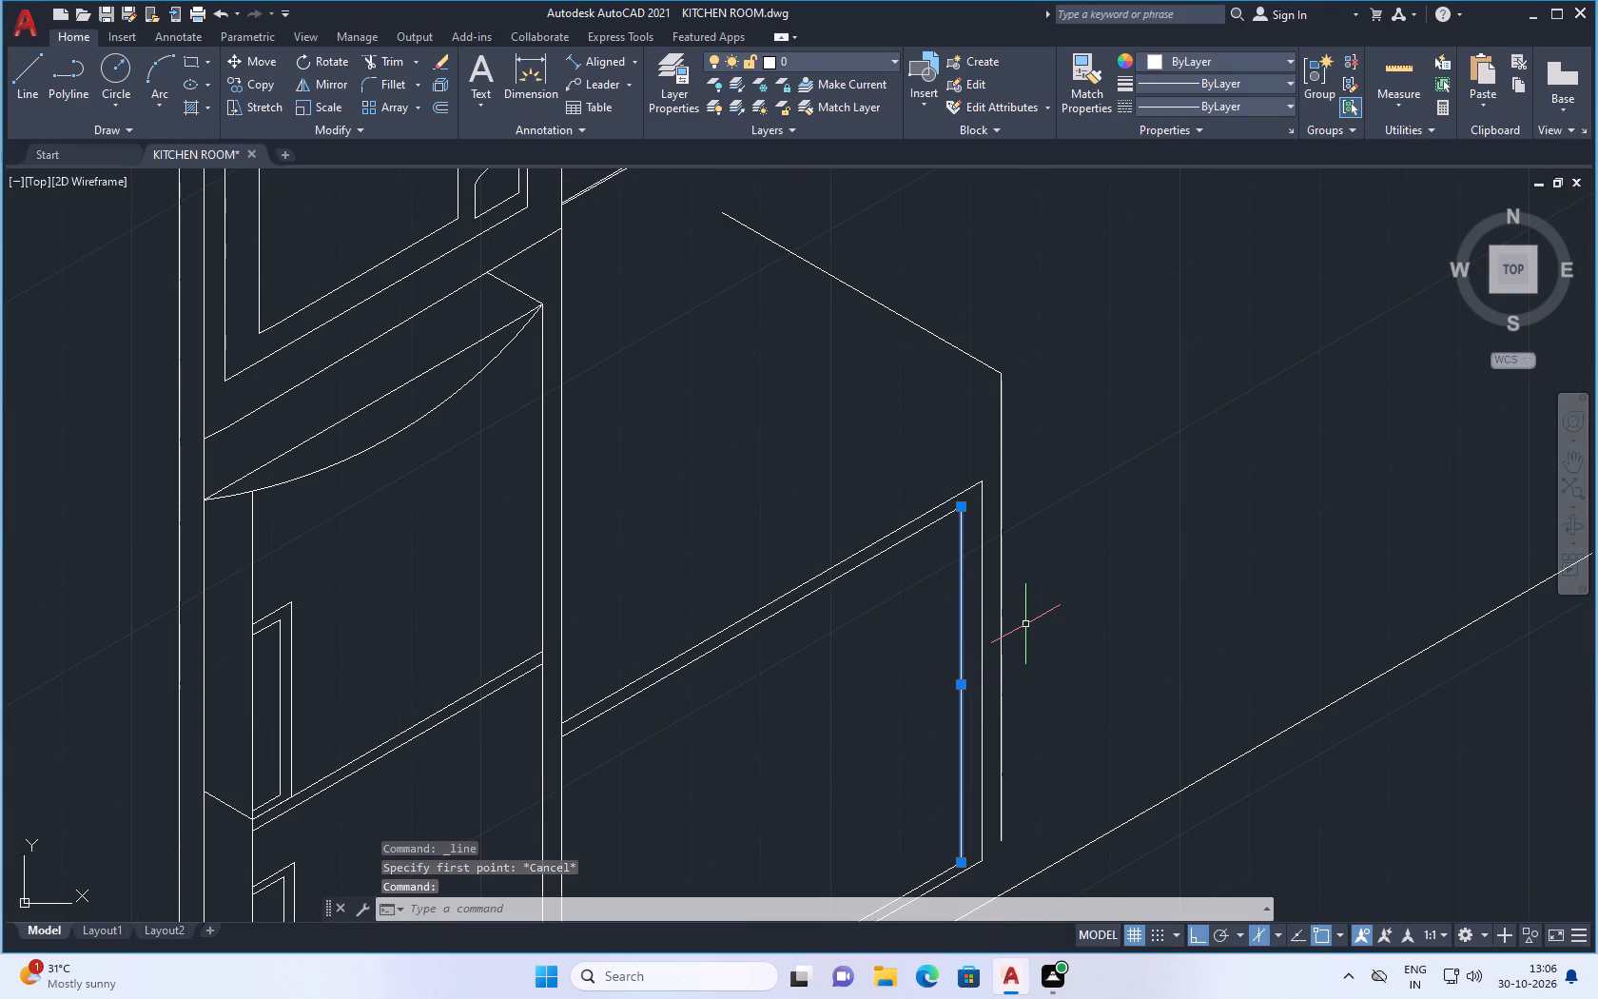
pyautogui.press('Delete')
# Extend the front panel's upper edge with a 30° line from its outer corner to just past the cabinet's vertical side line.
pyautogui.scroll(-1, 874, 645)
pyautogui.scroll(2, 919, 579)
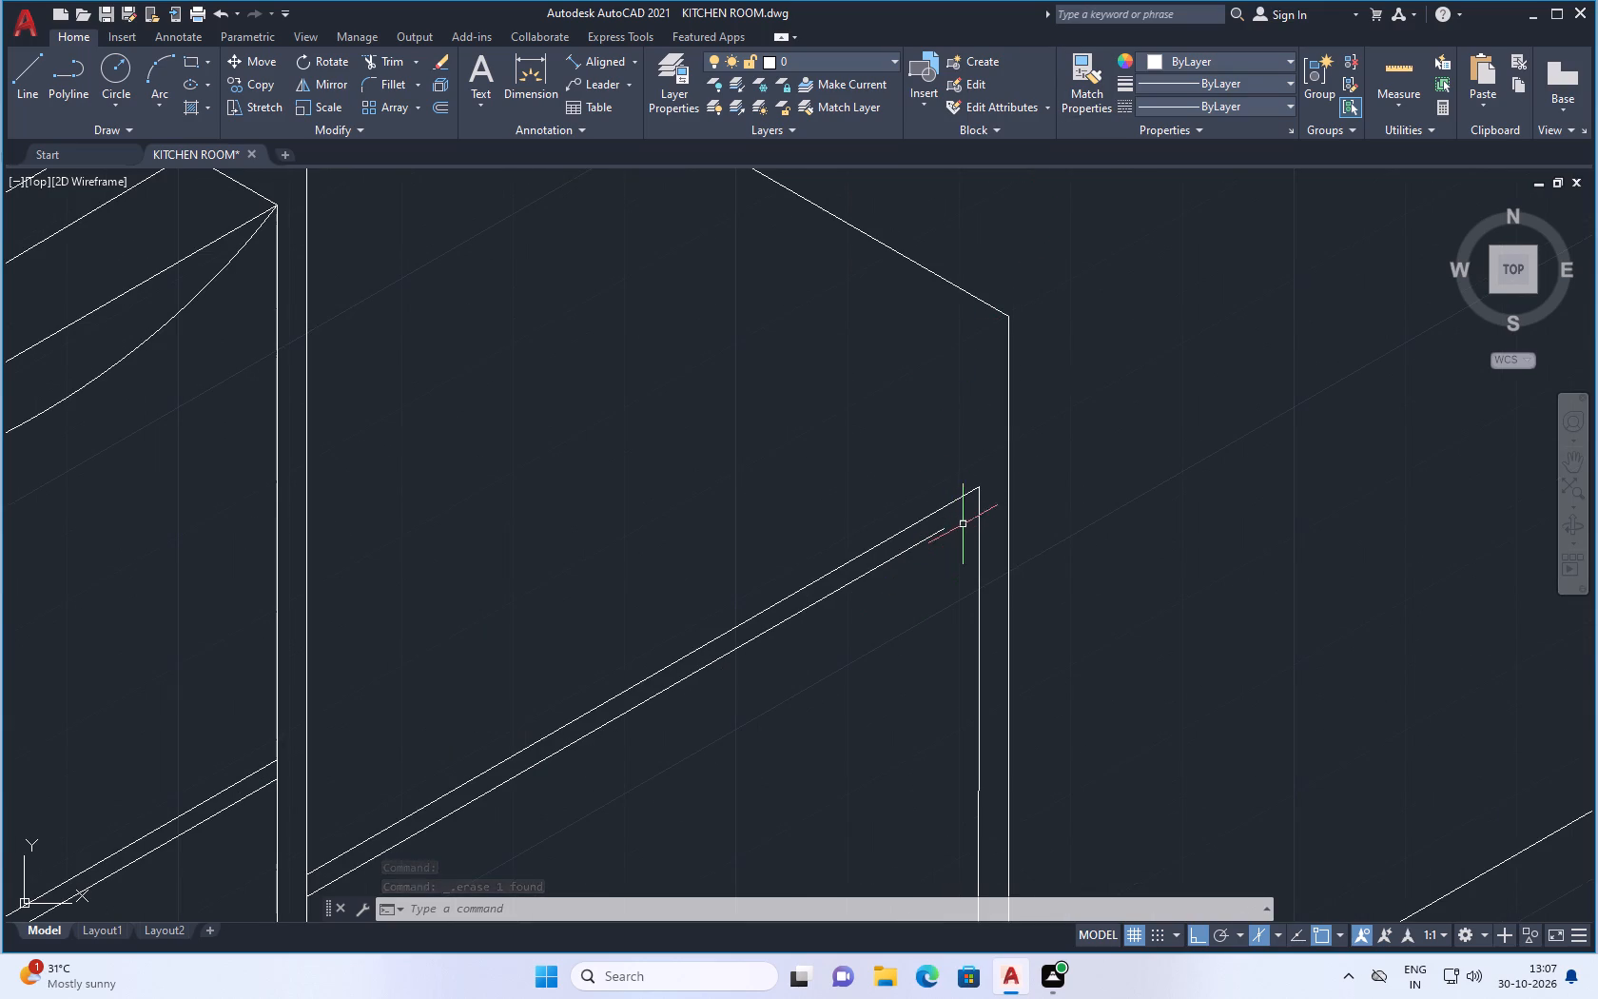
pyautogui.click(29, 69)
pyautogui.scroll(-2, 536, 597)
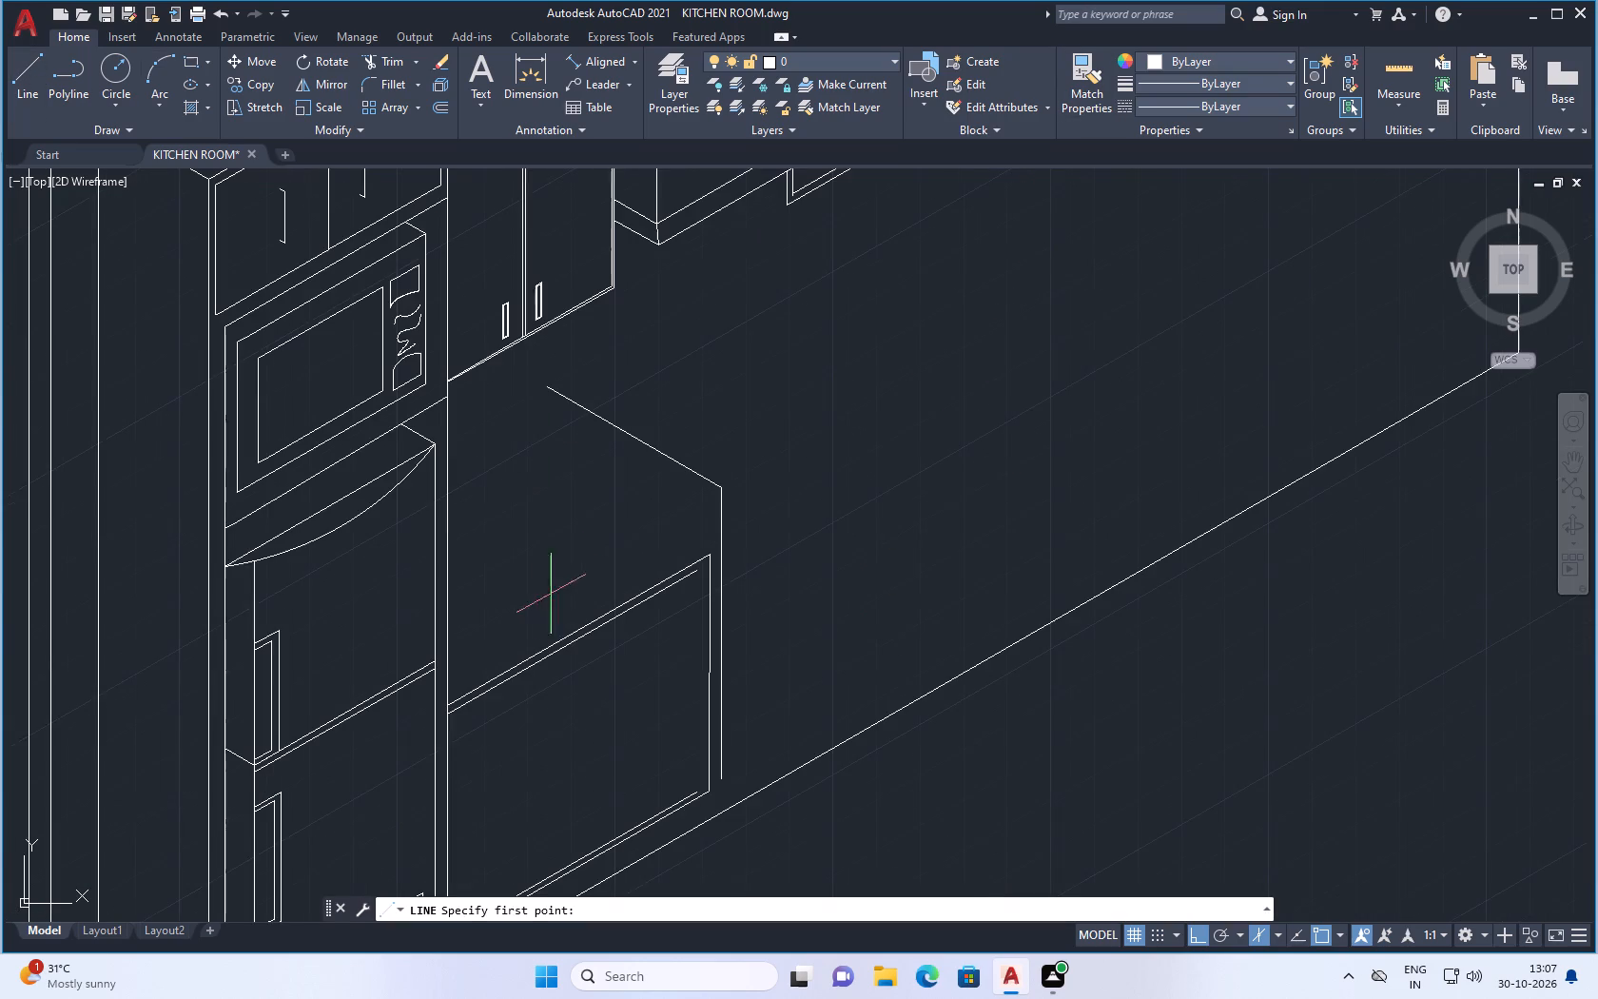
pyautogui.scroll(1, 680, 566)
pyautogui.click(727, 551)
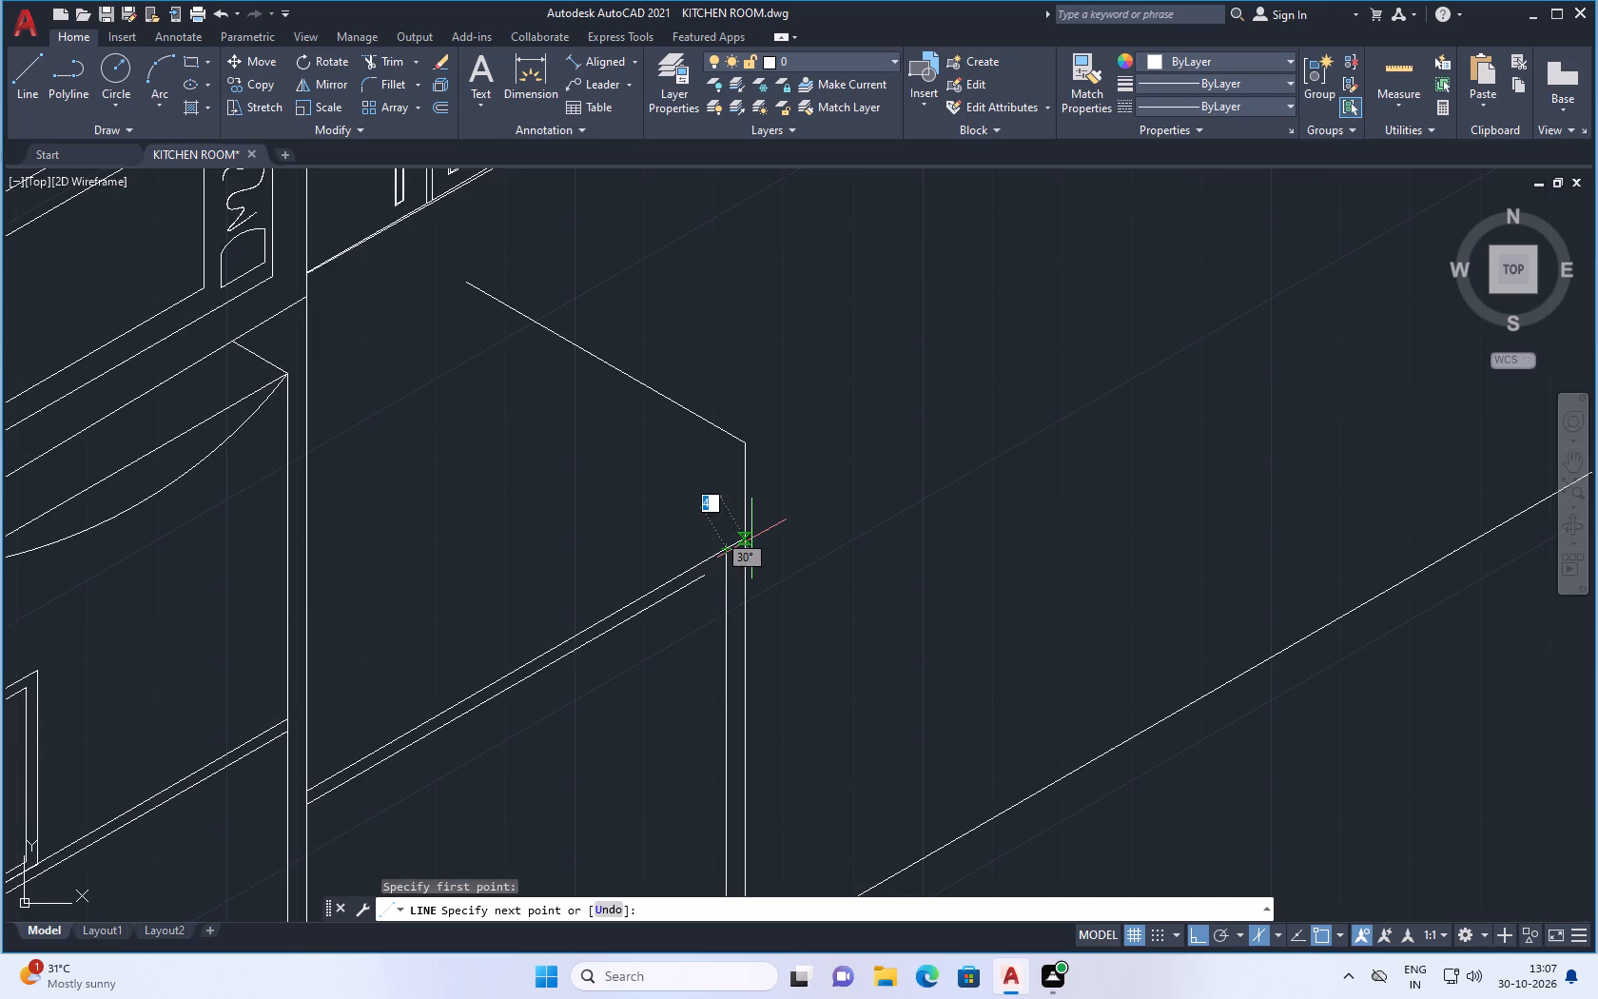
pyautogui.scroll(3, 746, 551)
pyautogui.click(816, 485)
pyautogui.press('Escape')
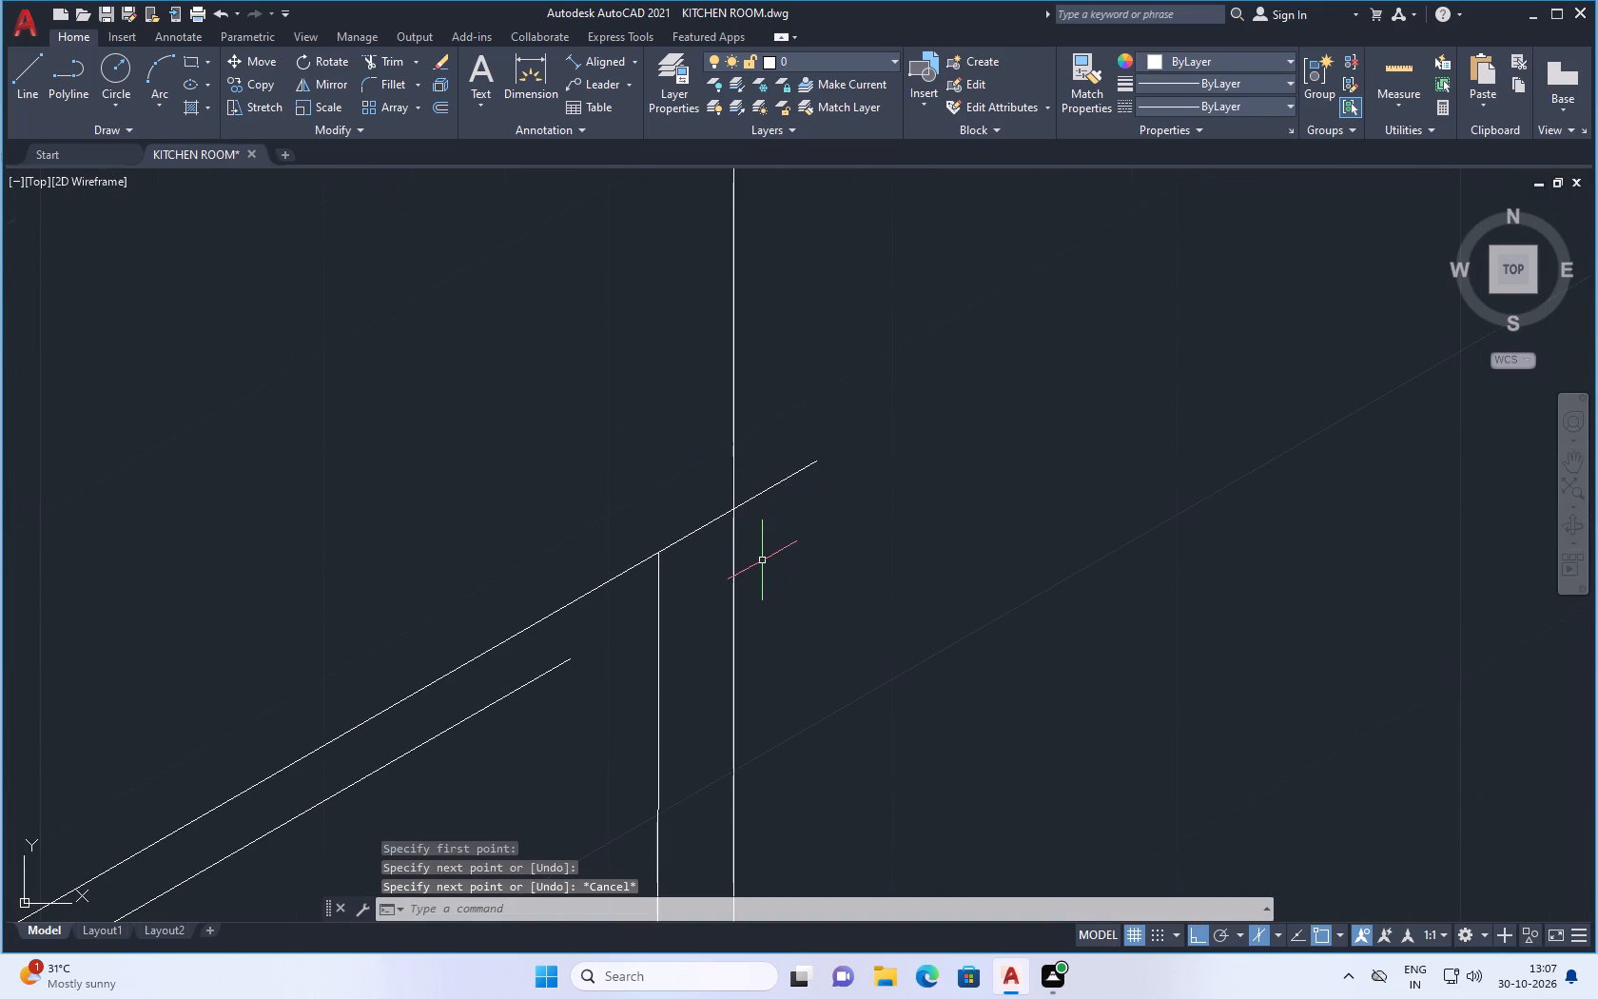
# Extend the inner upper line with a short 30° line from its free end to just past the panel's outer vertical edge.
pyautogui.scroll(-1, 760, 560)
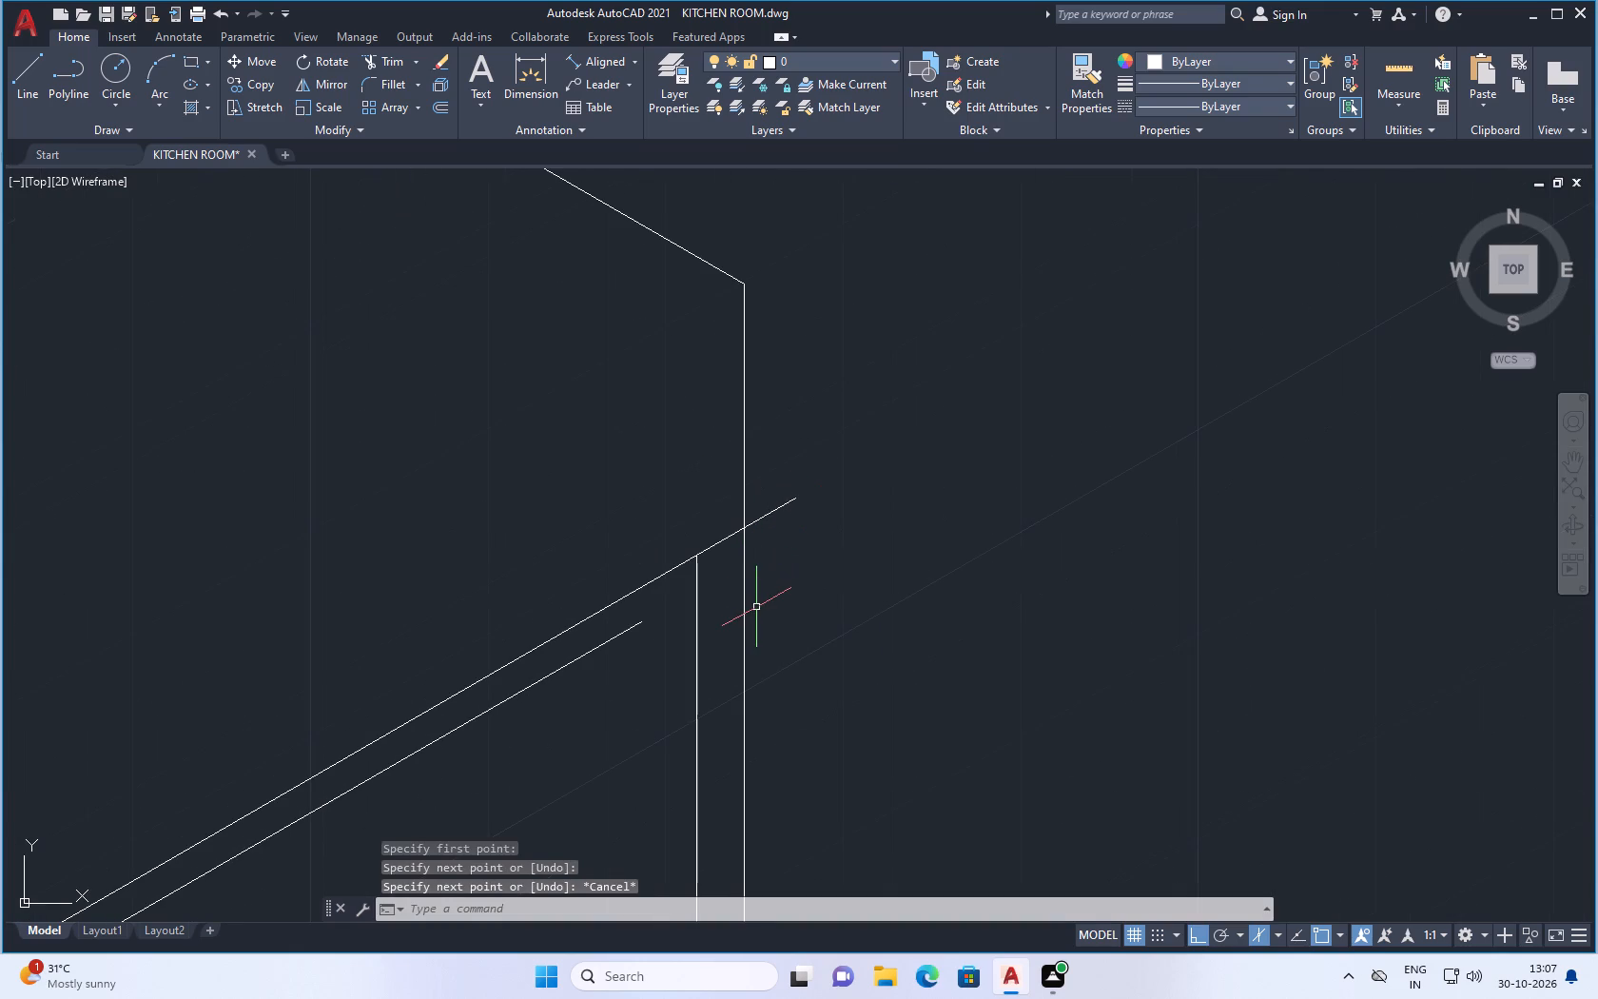
pyautogui.scroll(-3, 655, 622)
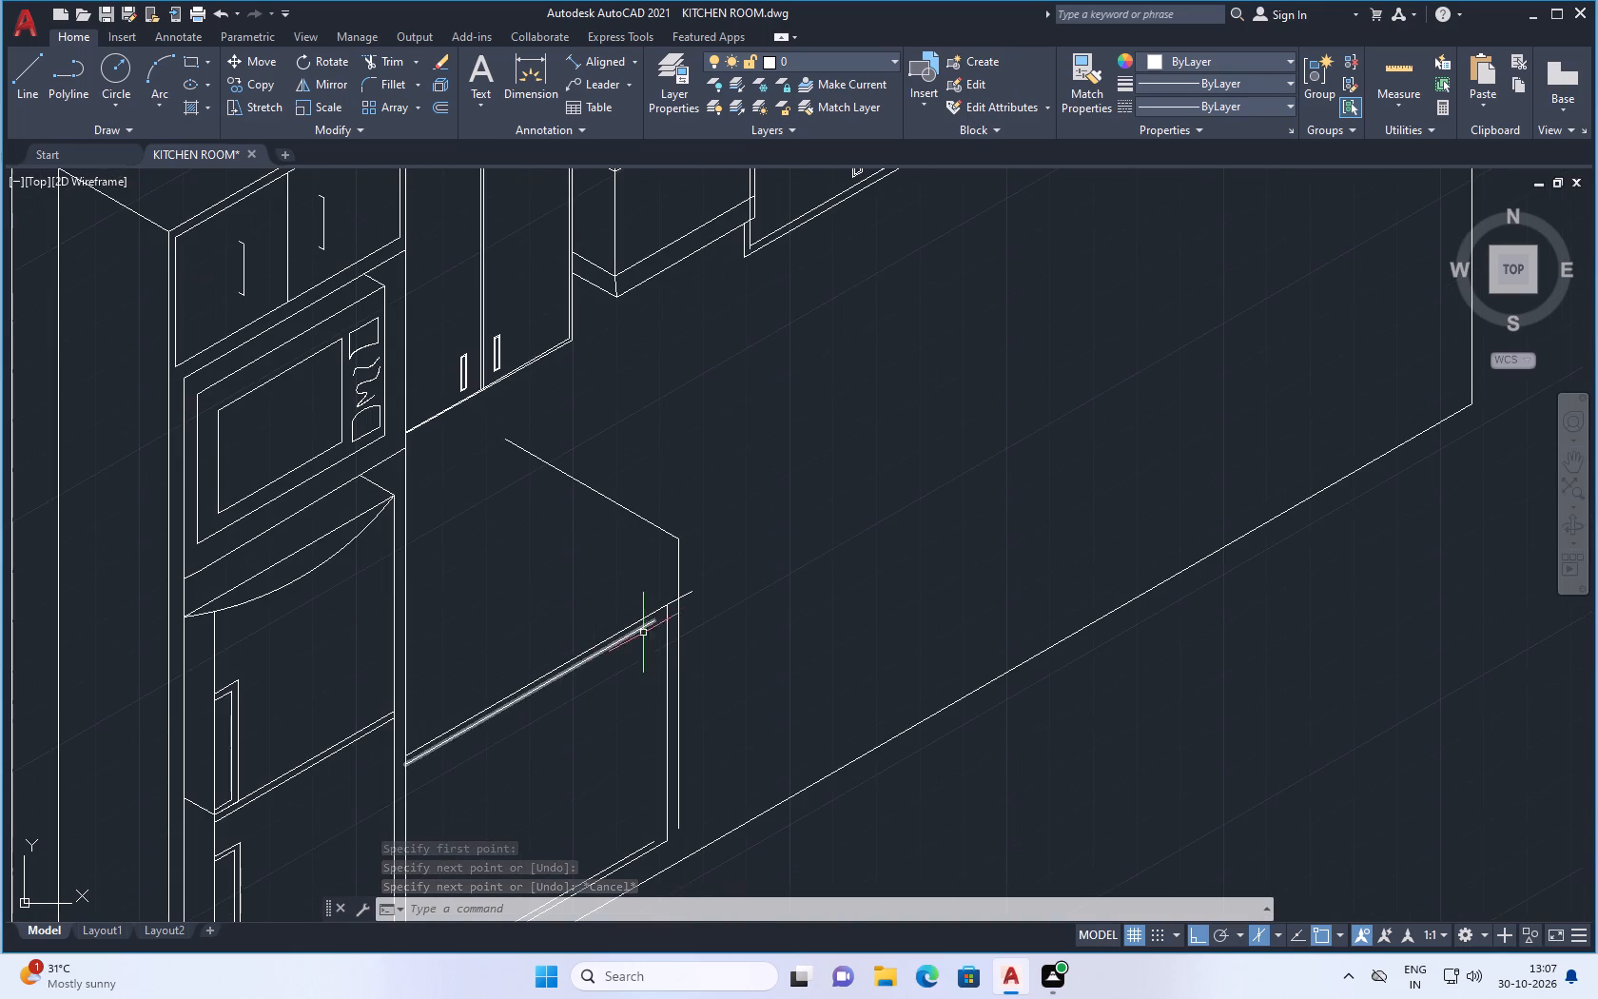
pyautogui.scroll(2, 630, 641)
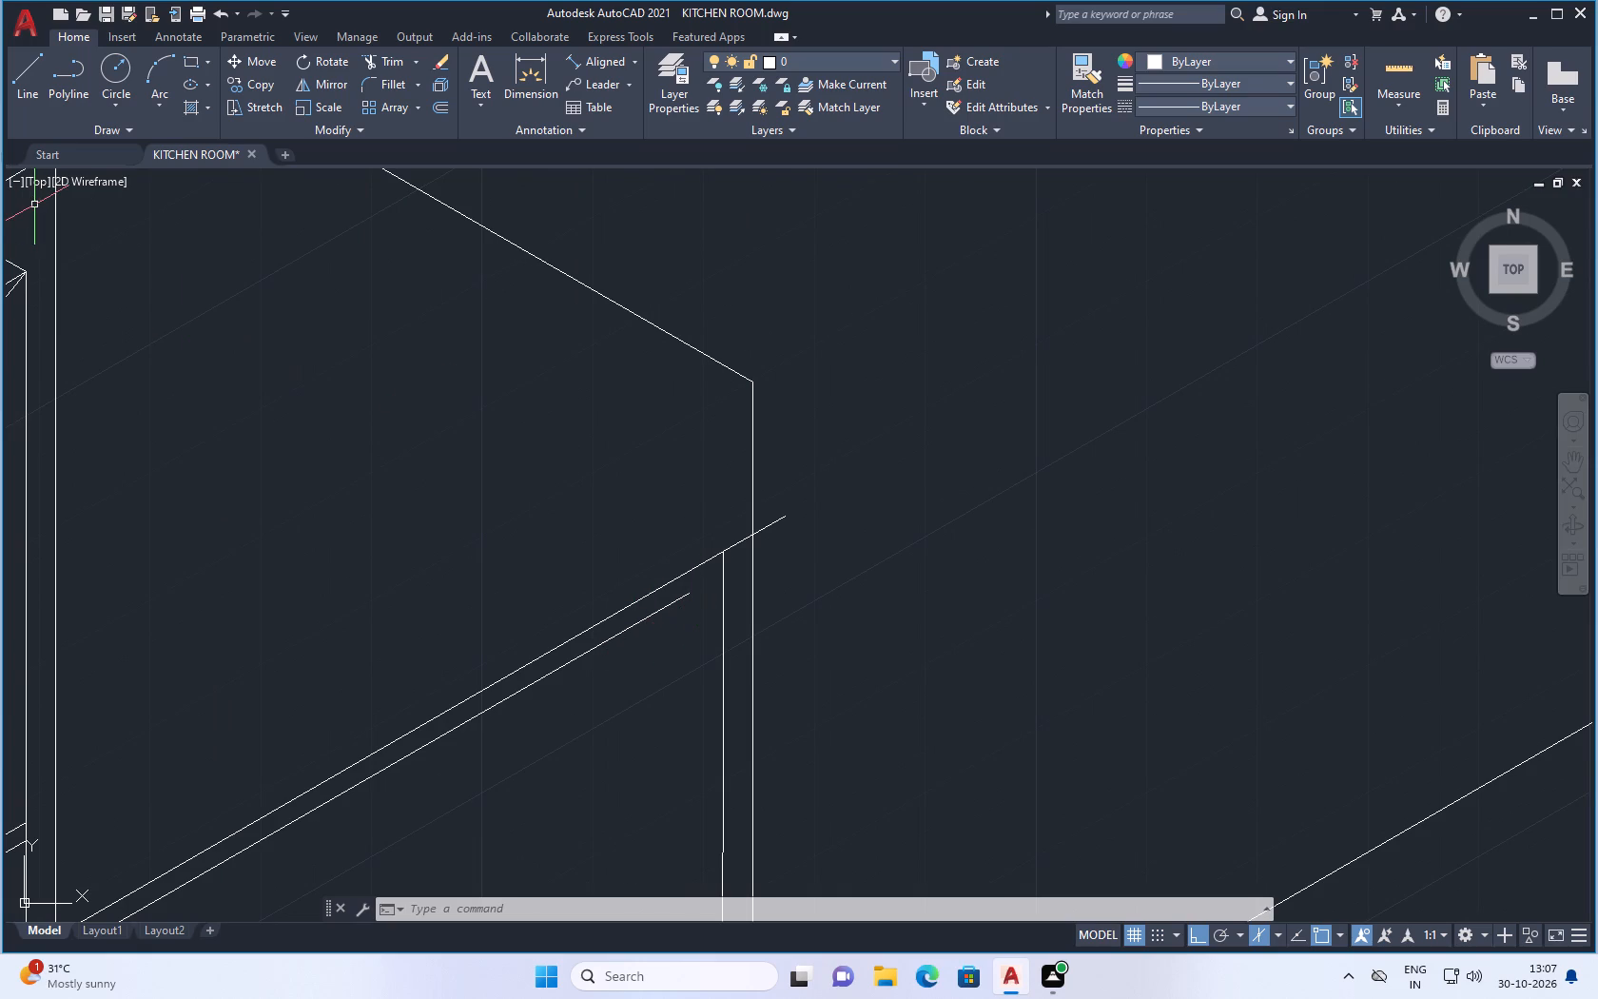
pyautogui.click(24, 72)
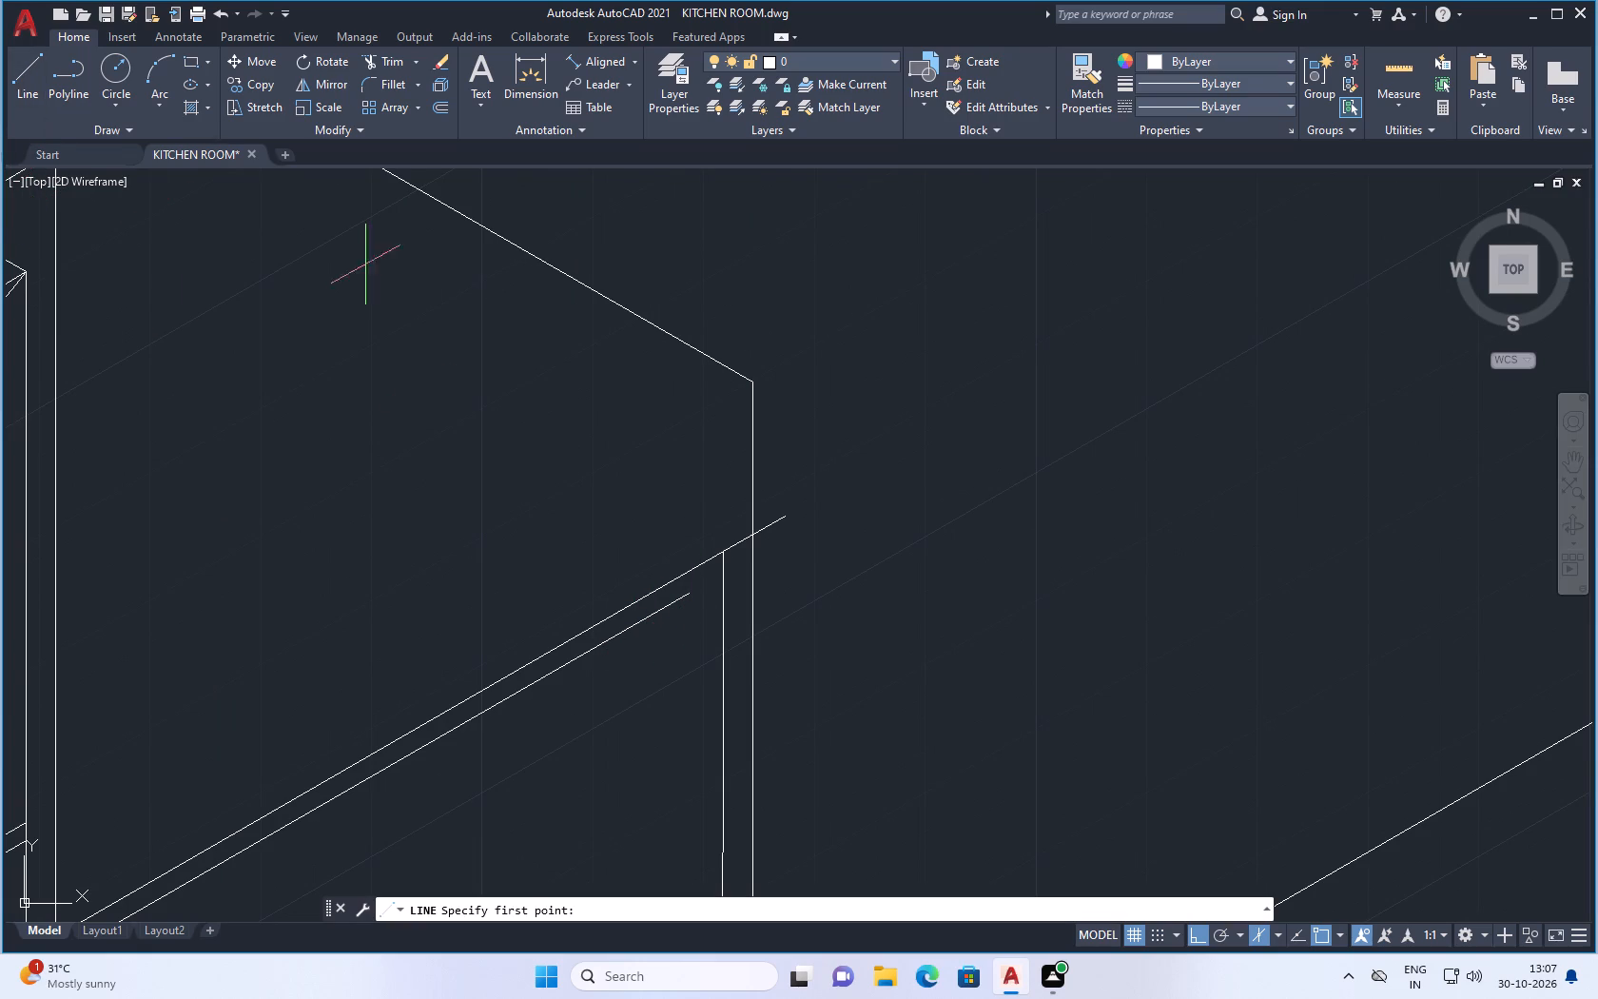
pyautogui.scroll(2, 740, 537)
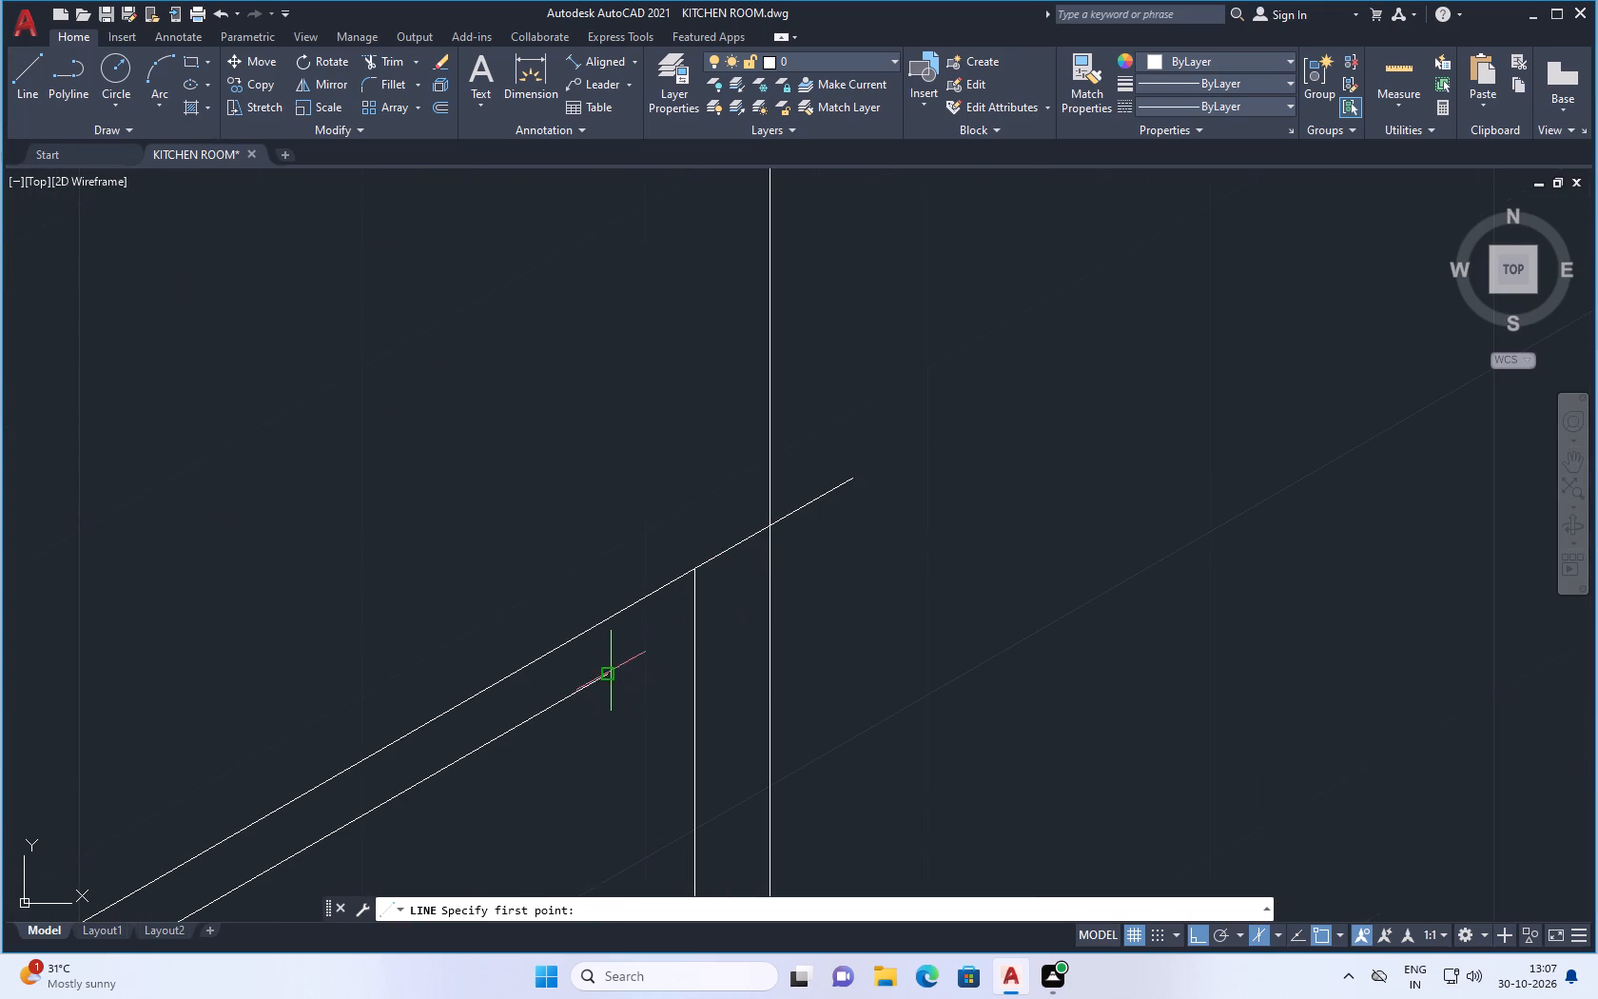
pyautogui.click(611, 671)
pyautogui.click(717, 606)
pyautogui.press('Escape')
# Delete the front panel's outer vertical edge line.
pyautogui.scroll(-3, 718, 618)
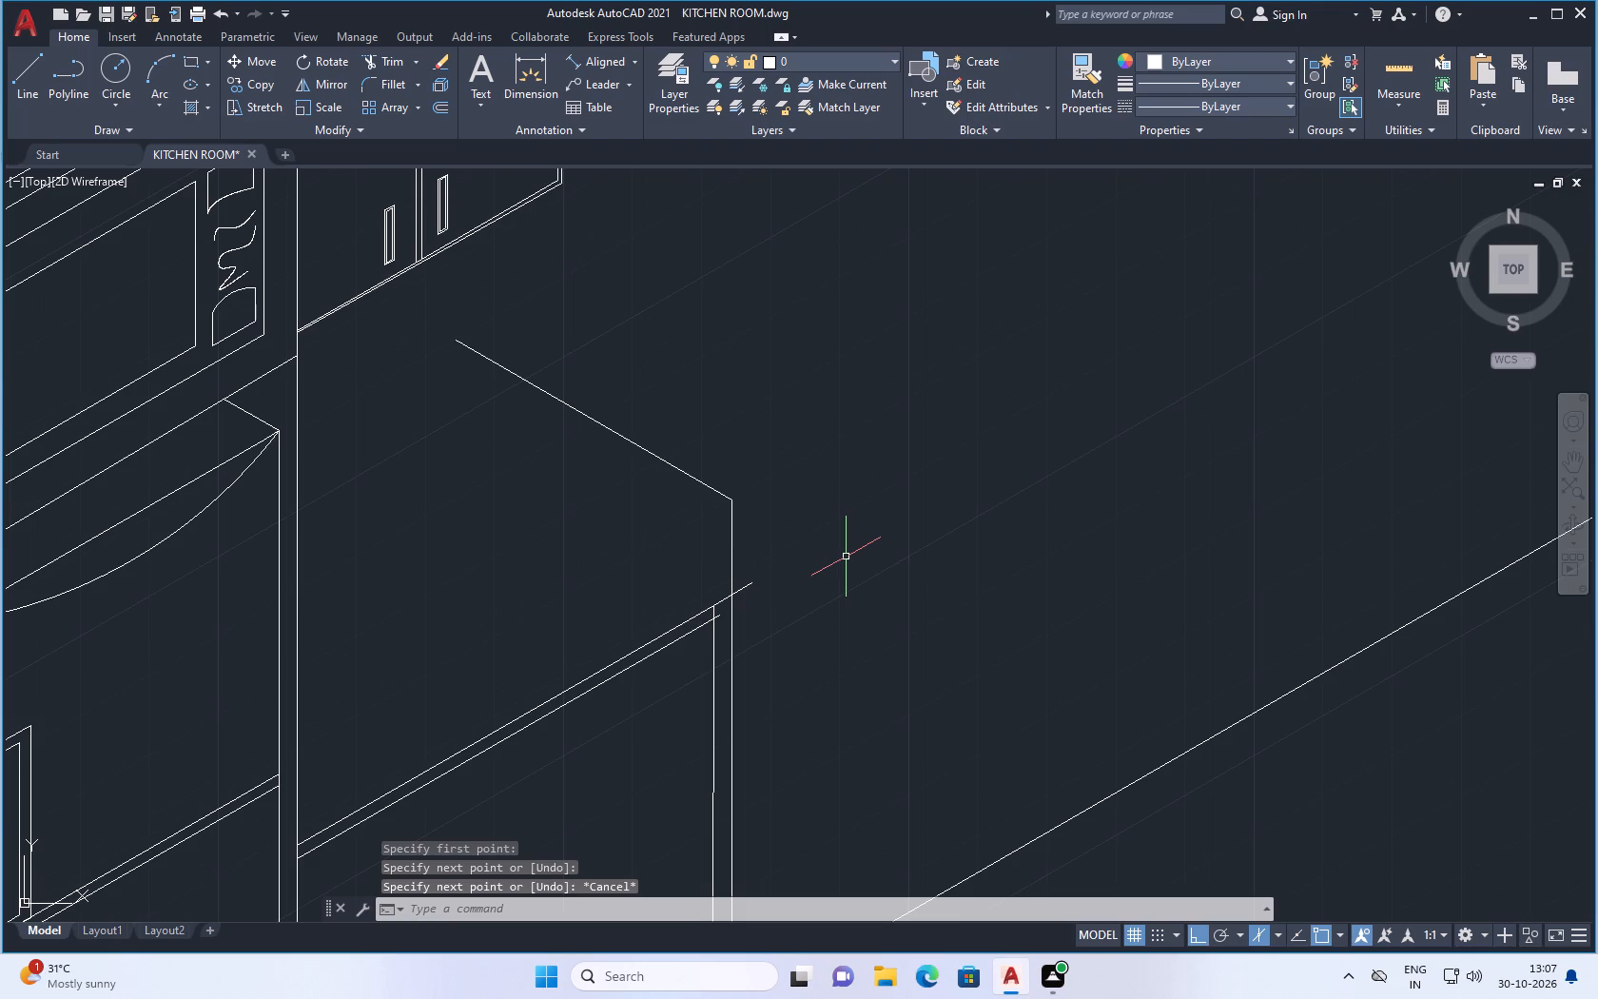
pyautogui.scroll(-3, 802, 441)
pyautogui.scroll(2, 764, 580)
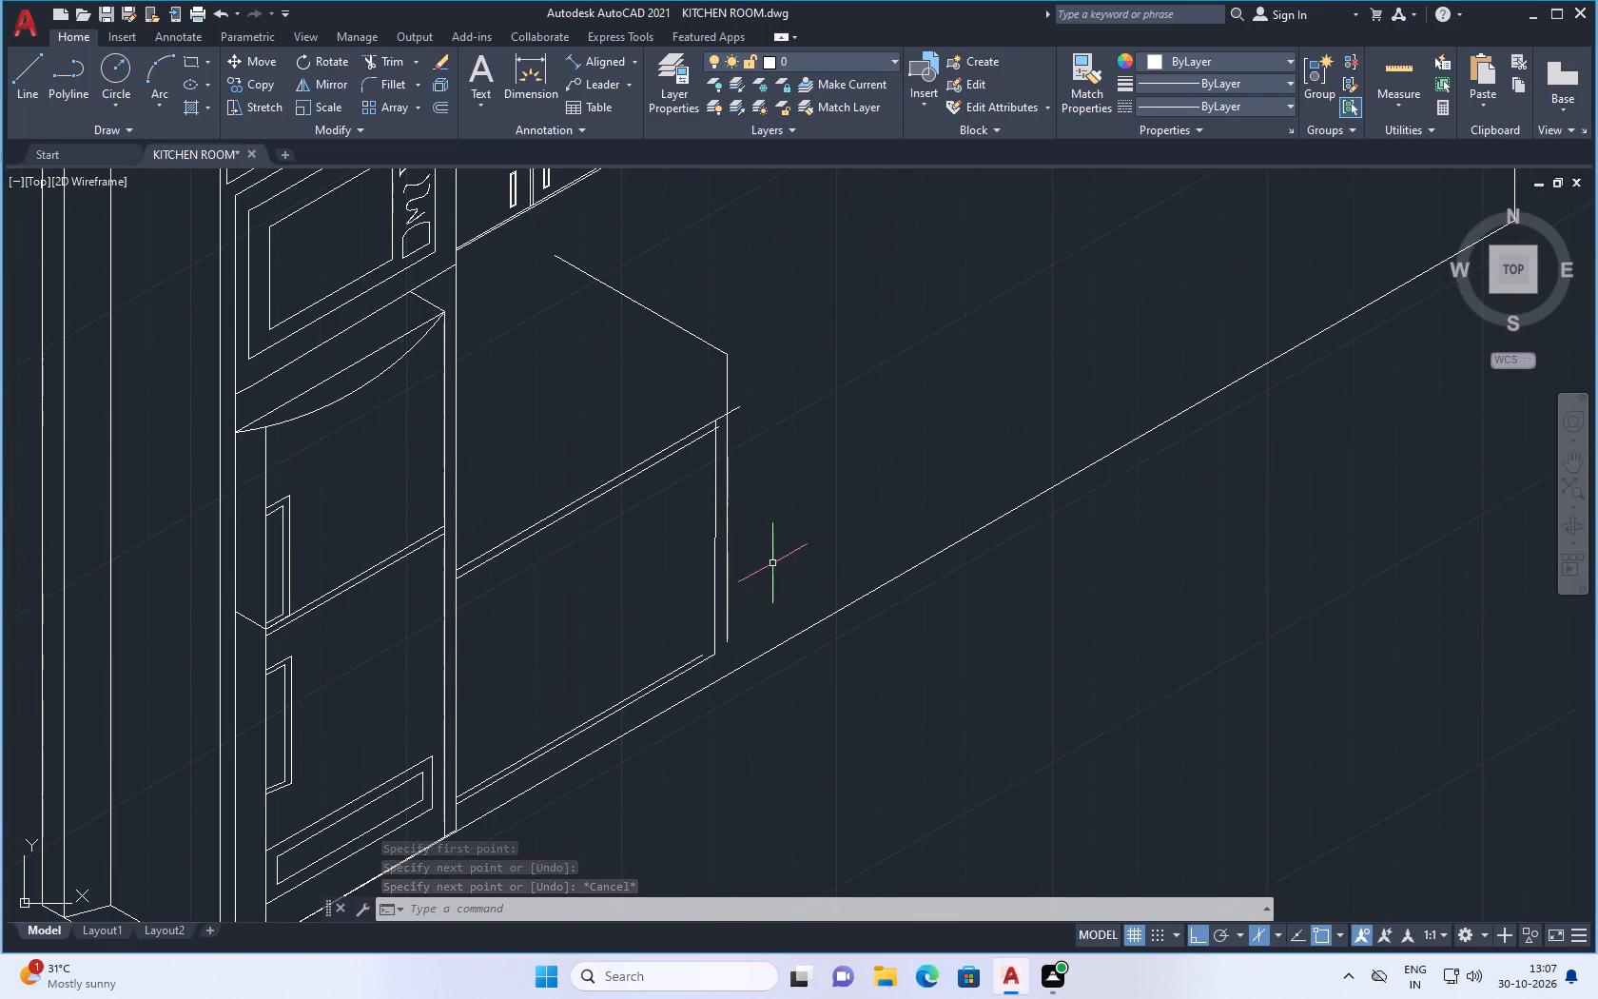
pyautogui.scroll(2, 681, 606)
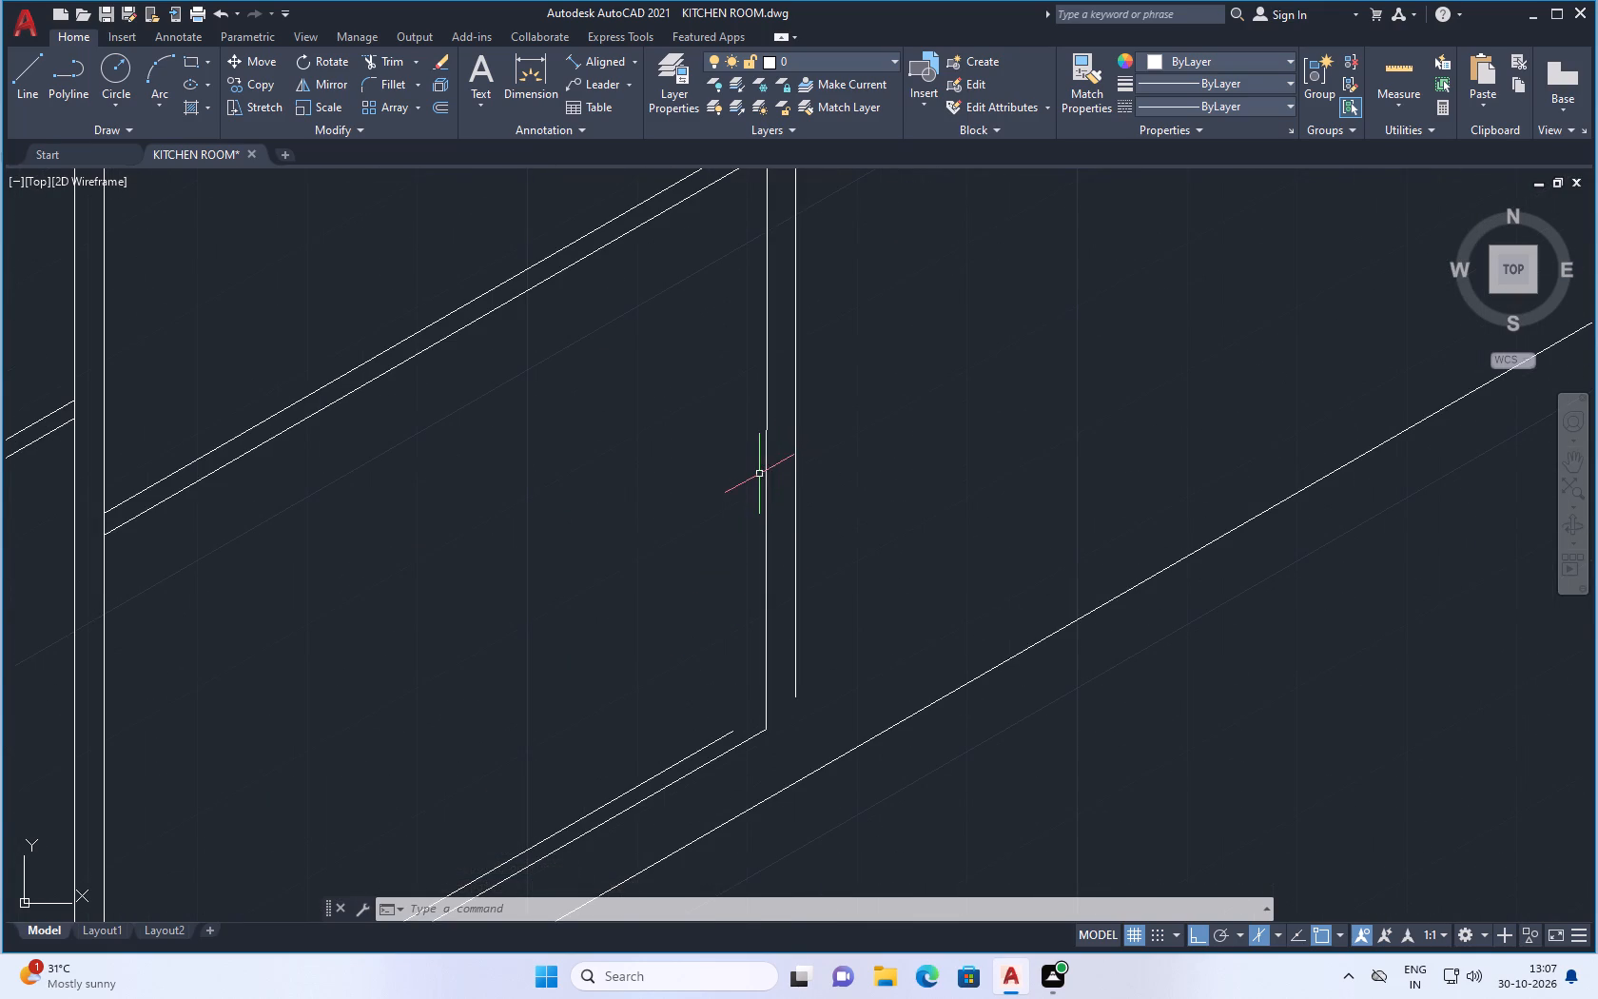
pyautogui.click(766, 468)
pyautogui.scroll(-2, 789, 532)
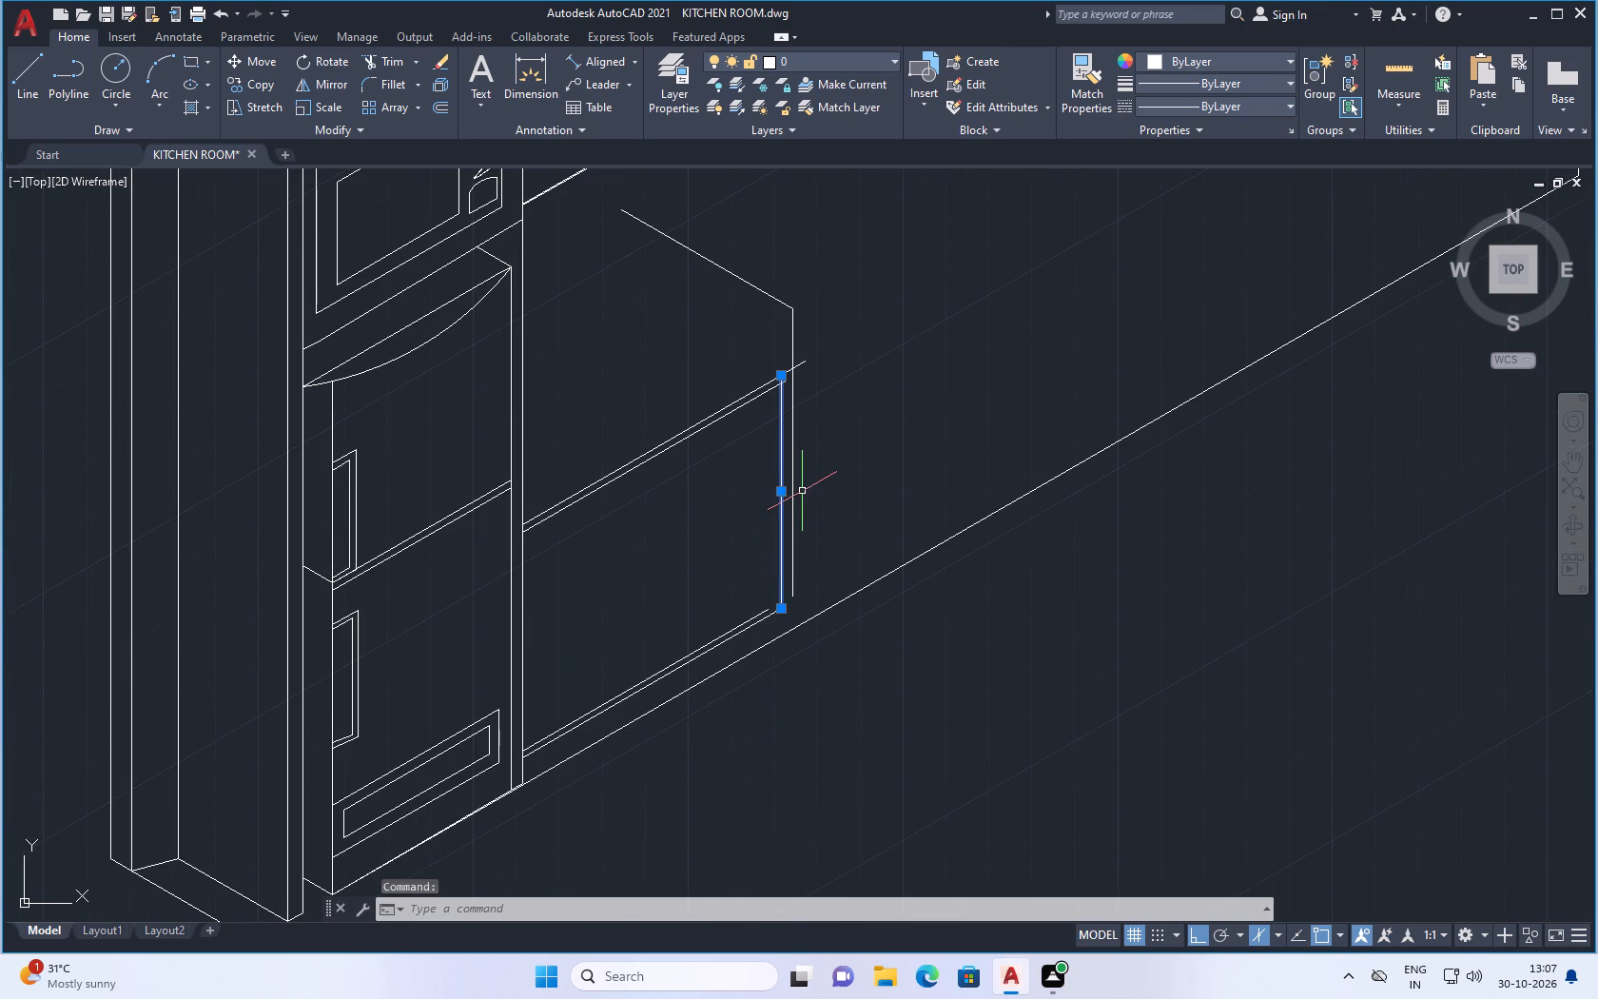
pyautogui.press('Delete')
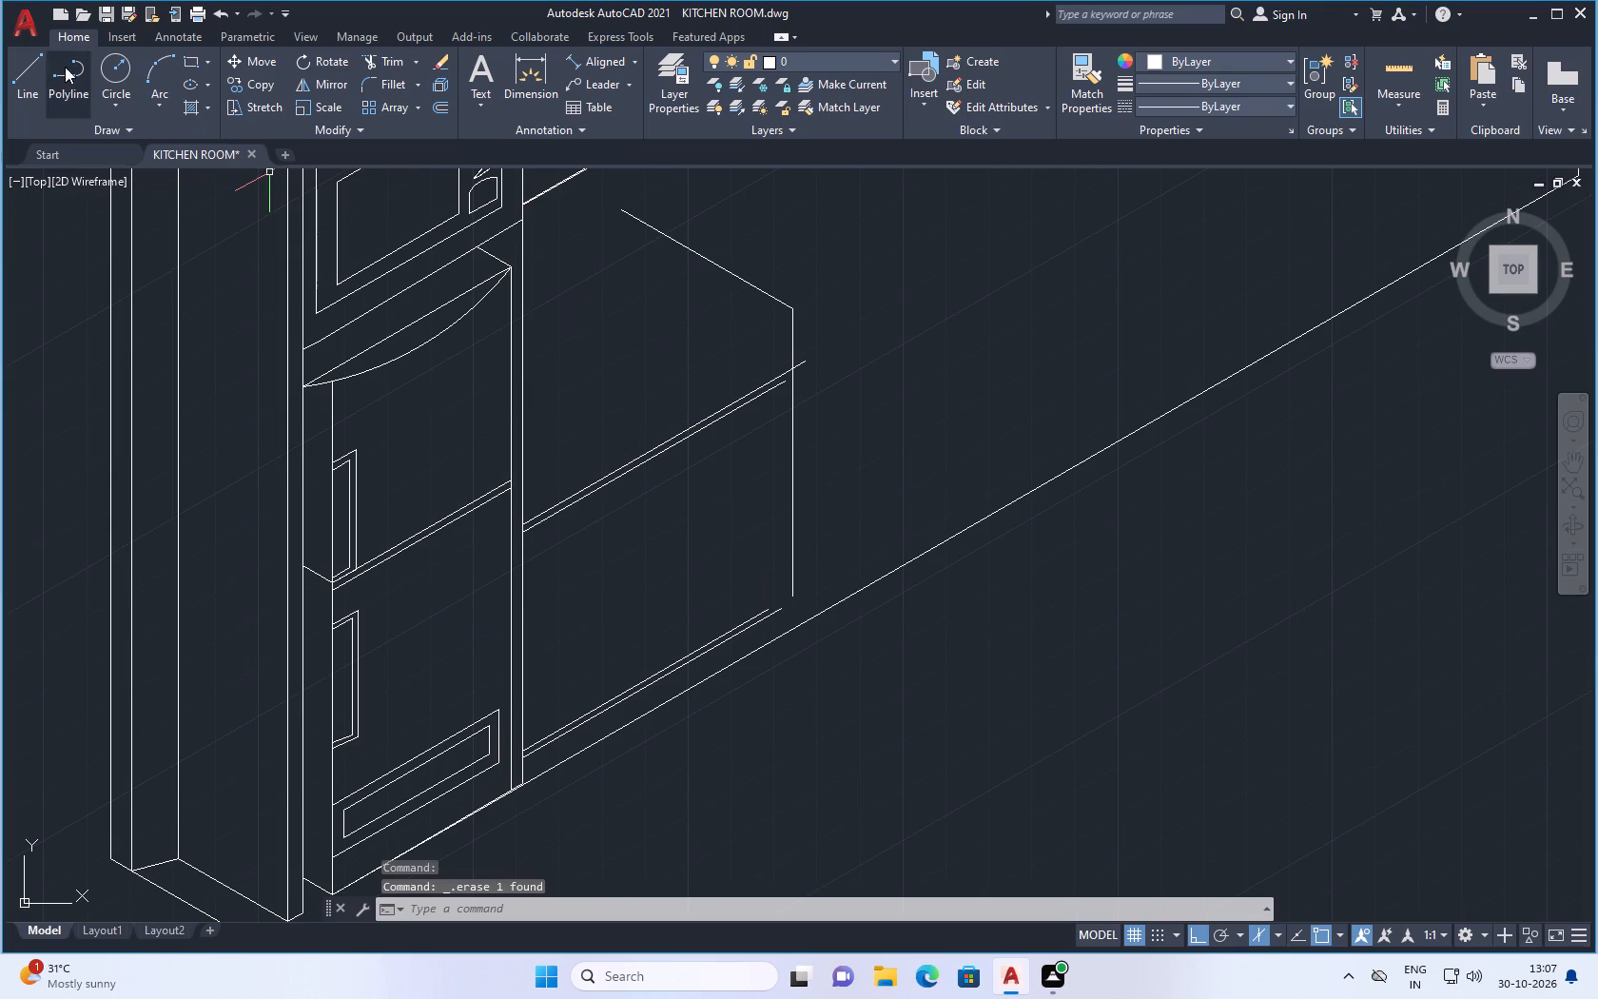
# Draw a vertical line about 46 units long from near the inner upper line's end down to the outer lower line's end.
pyautogui.click(20, 76)
pyautogui.scroll(2, 844, 463)
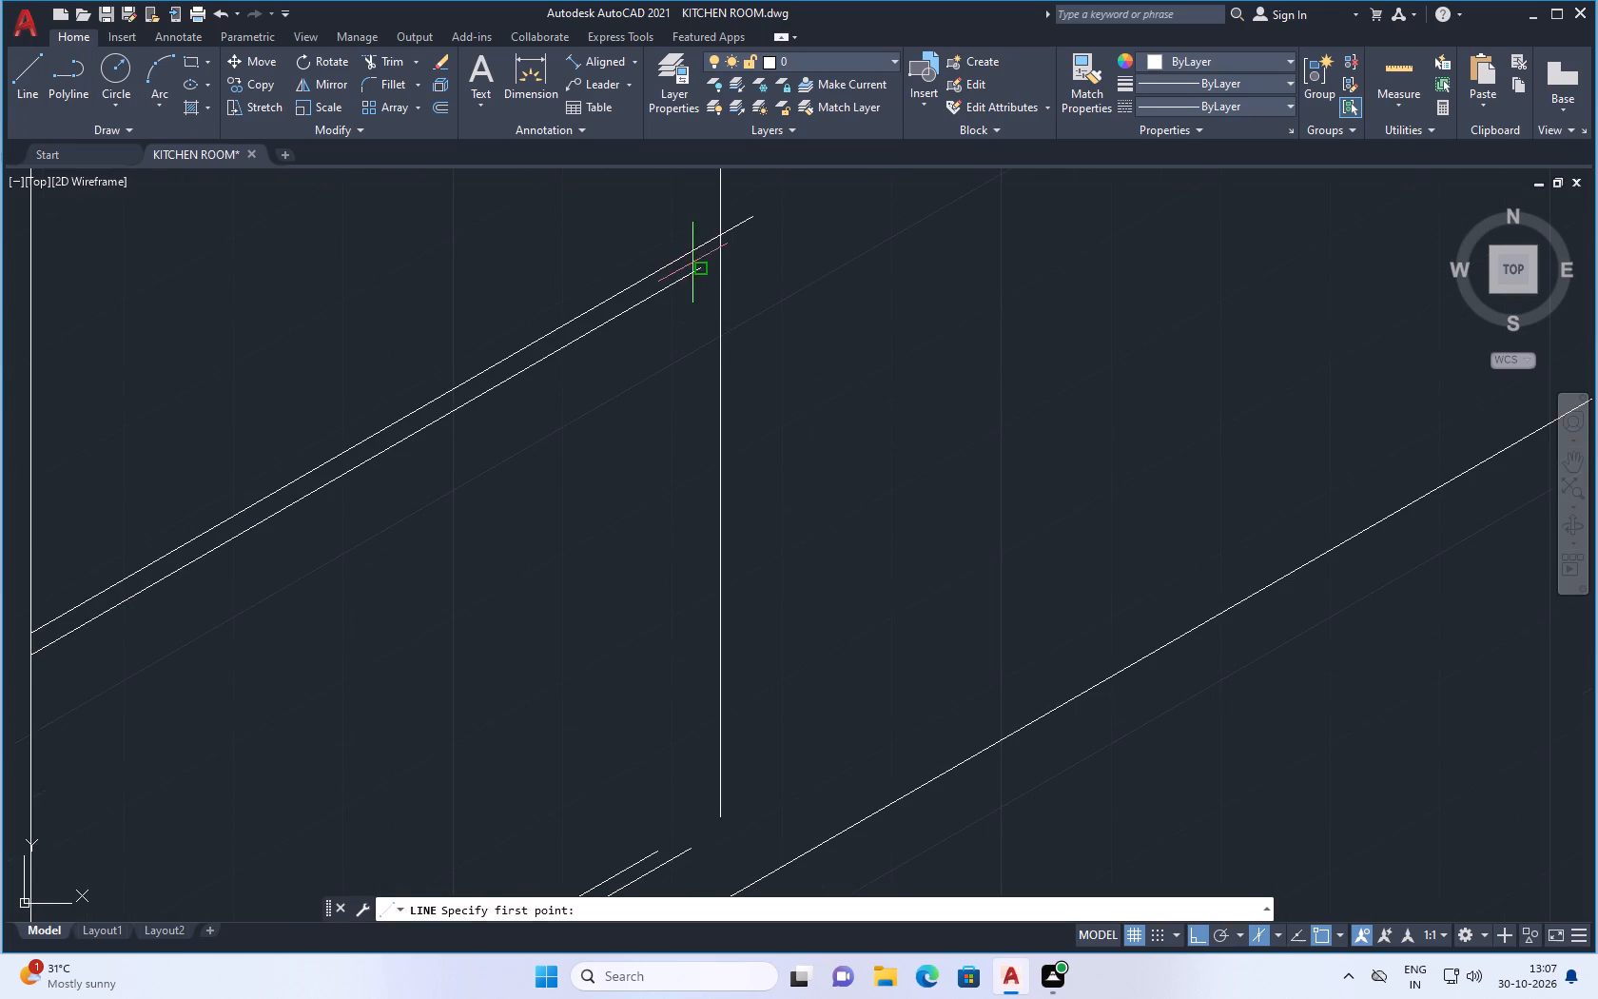
pyautogui.click(693, 273)
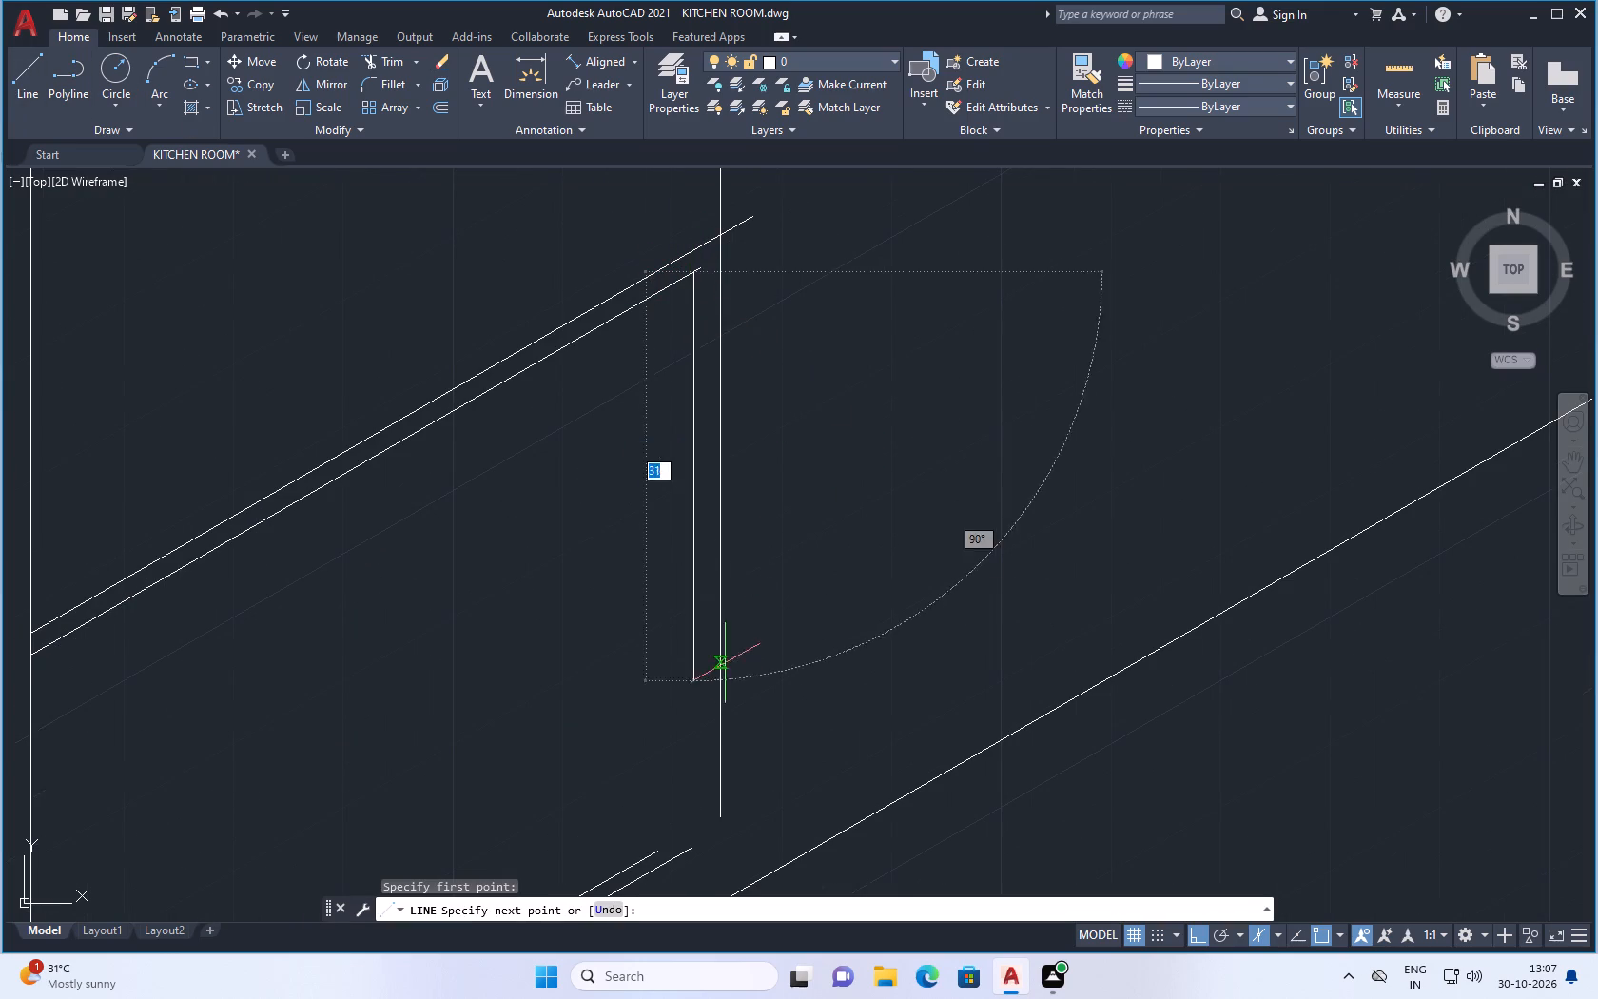
pyautogui.click(703, 849)
pyautogui.press('Escape')
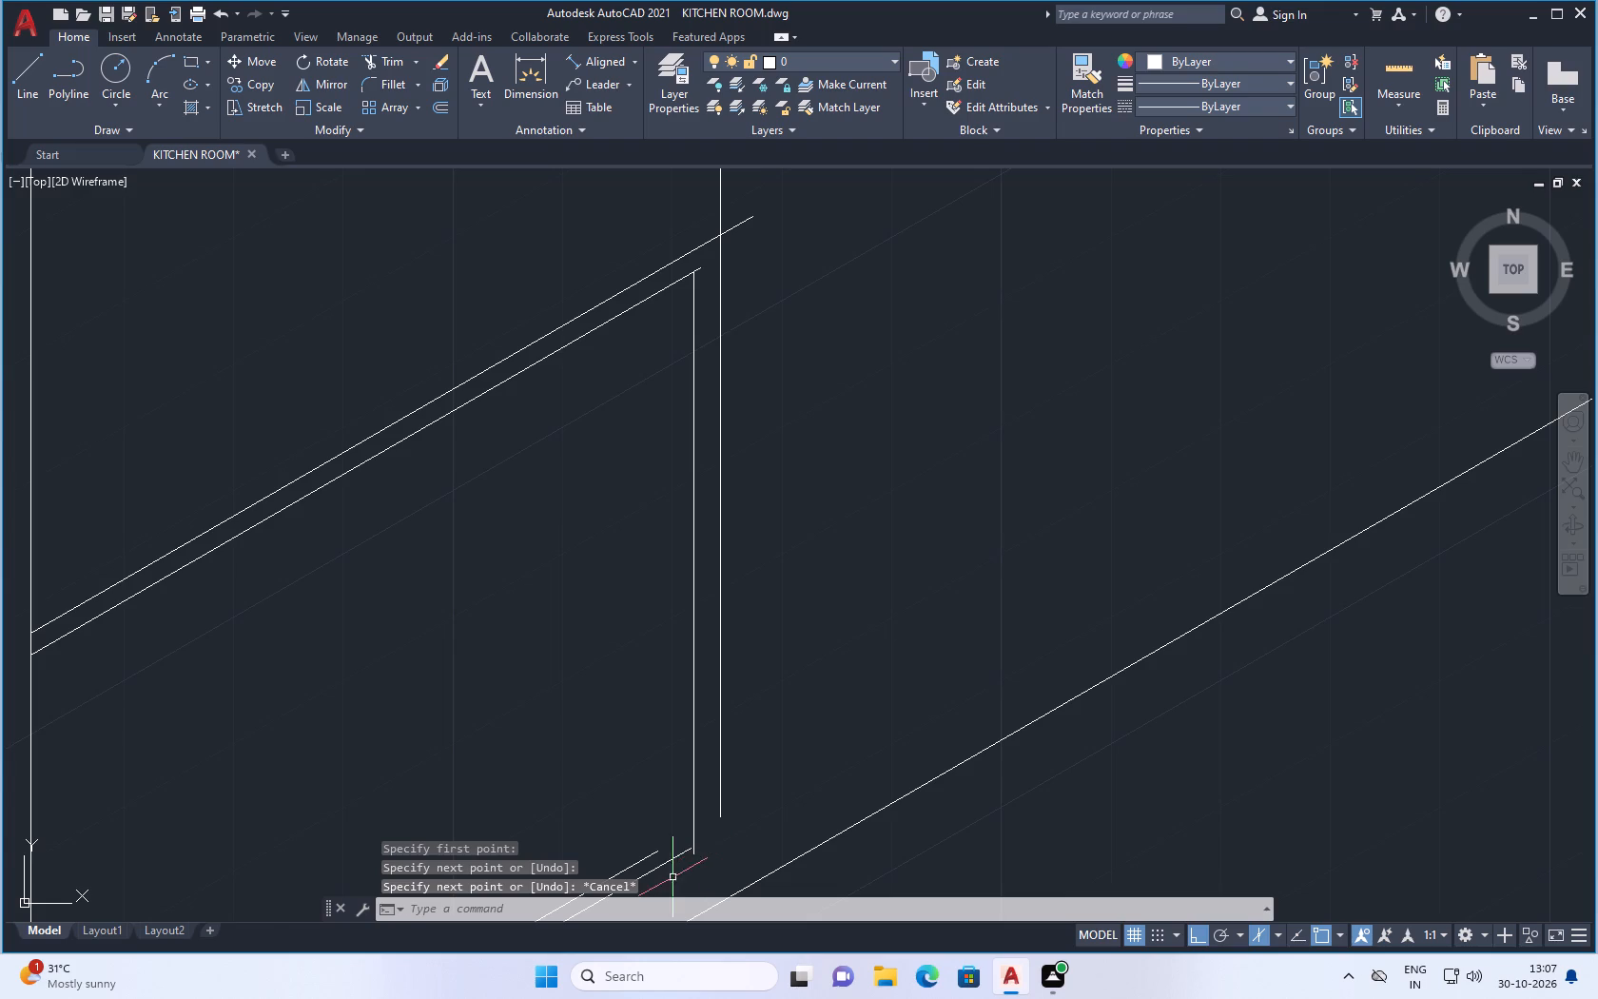
# Extend the front panel's inner lower line with a short 30° line from its free end to just past the panel's new vertical line.
pyautogui.scroll(-2, 720, 787)
pyautogui.scroll(2, 693, 838)
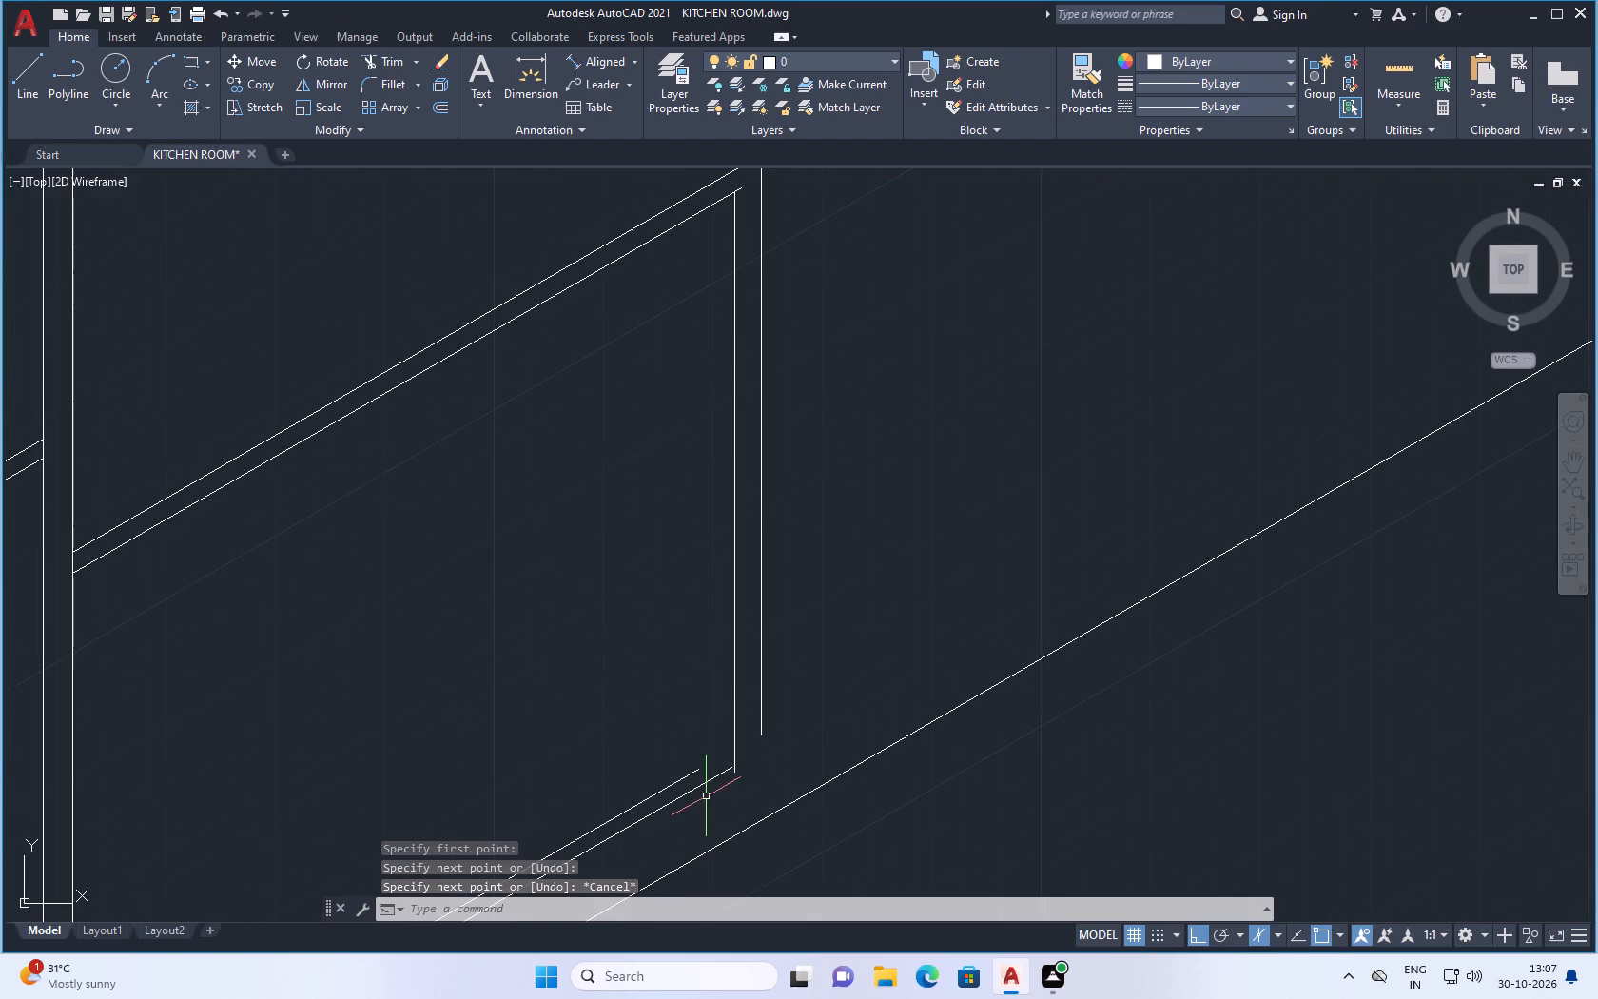
pyautogui.scroll(-2, 706, 796)
pyautogui.scroll(1, 673, 803)
pyautogui.scroll(-2, 692, 780)
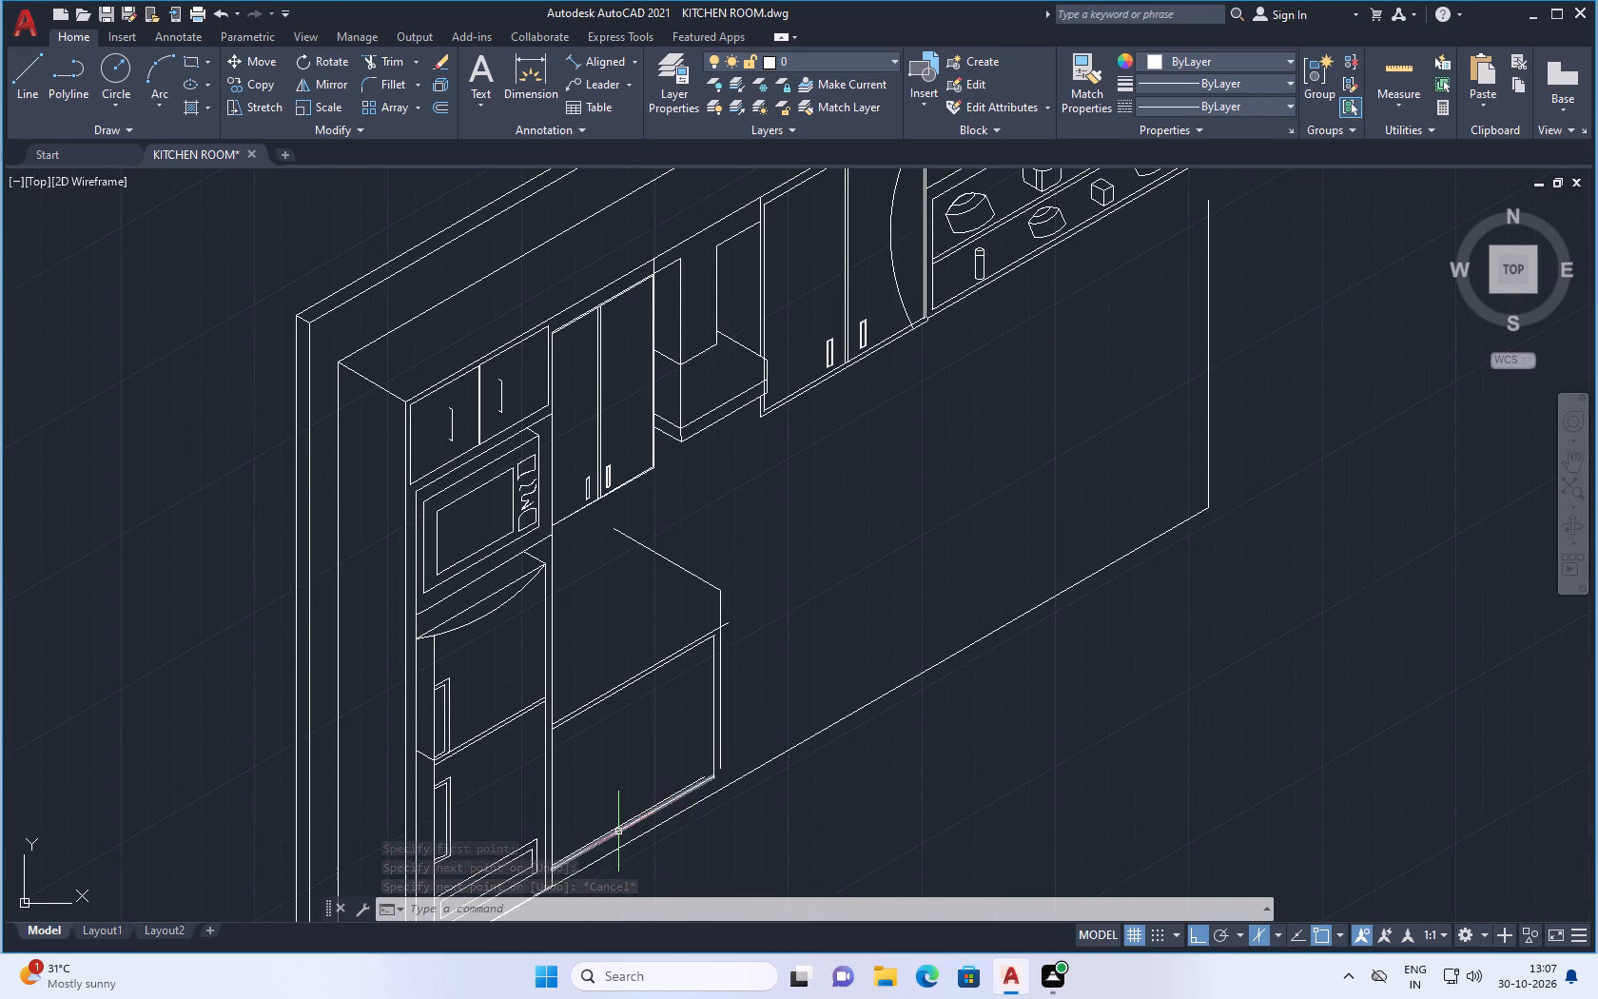
pyautogui.scroll(3, 616, 833)
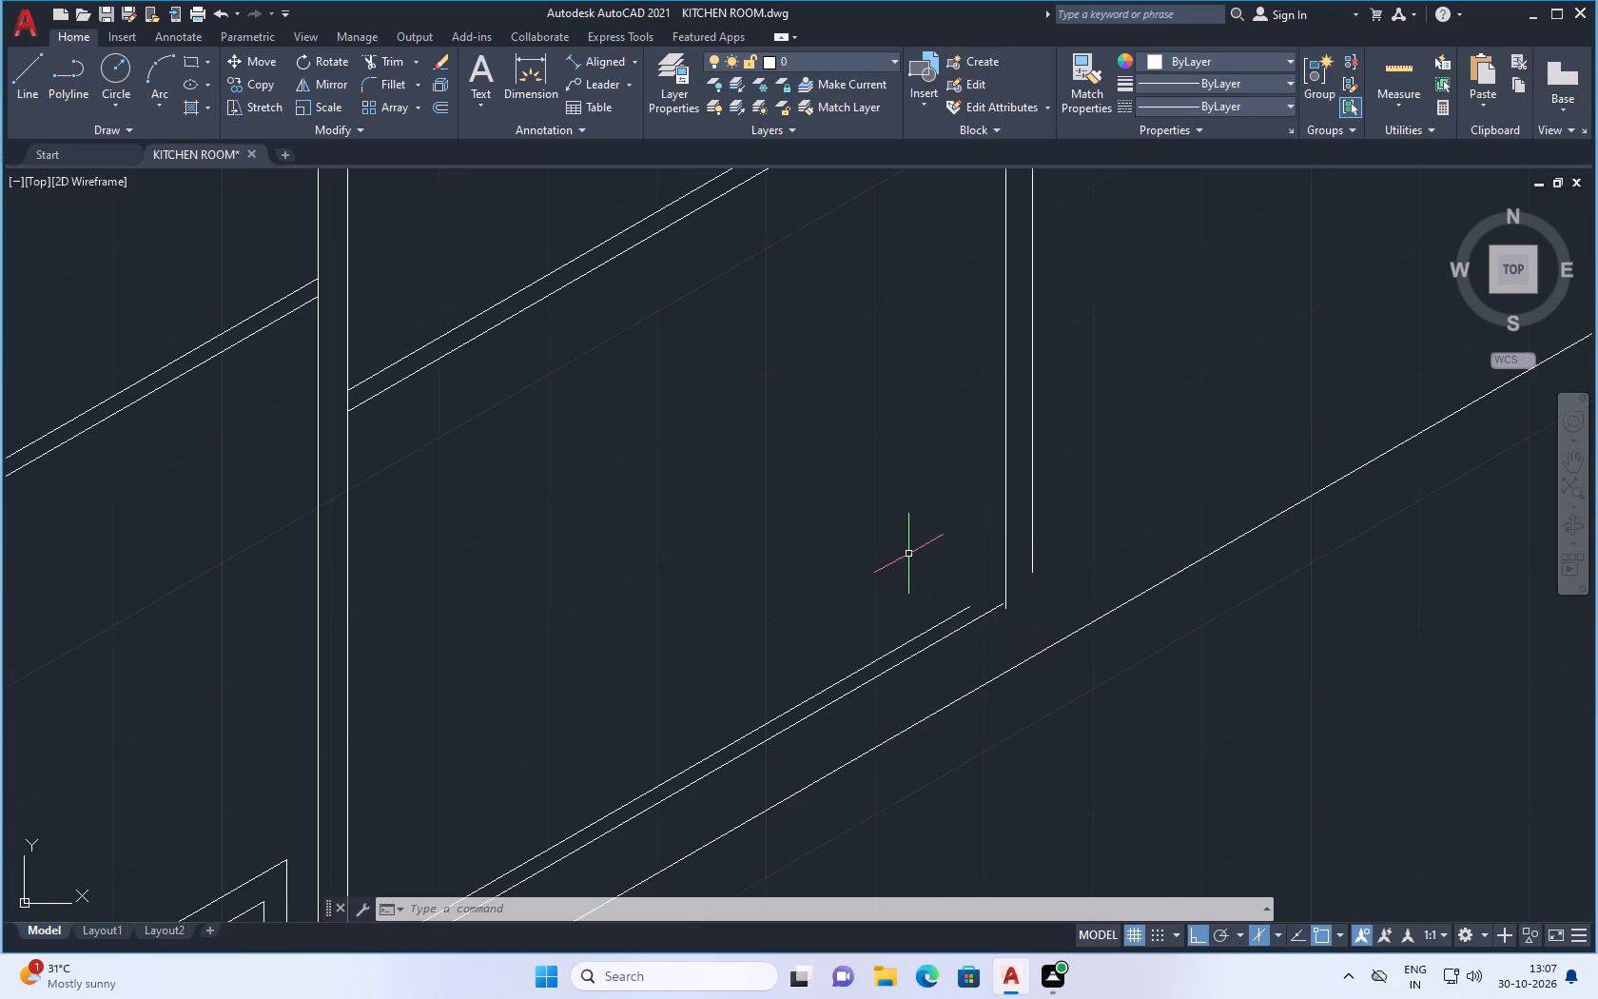
pyautogui.click(21, 76)
pyautogui.scroll(1, 1538, 852)
pyautogui.scroll(-3, 1161, 644)
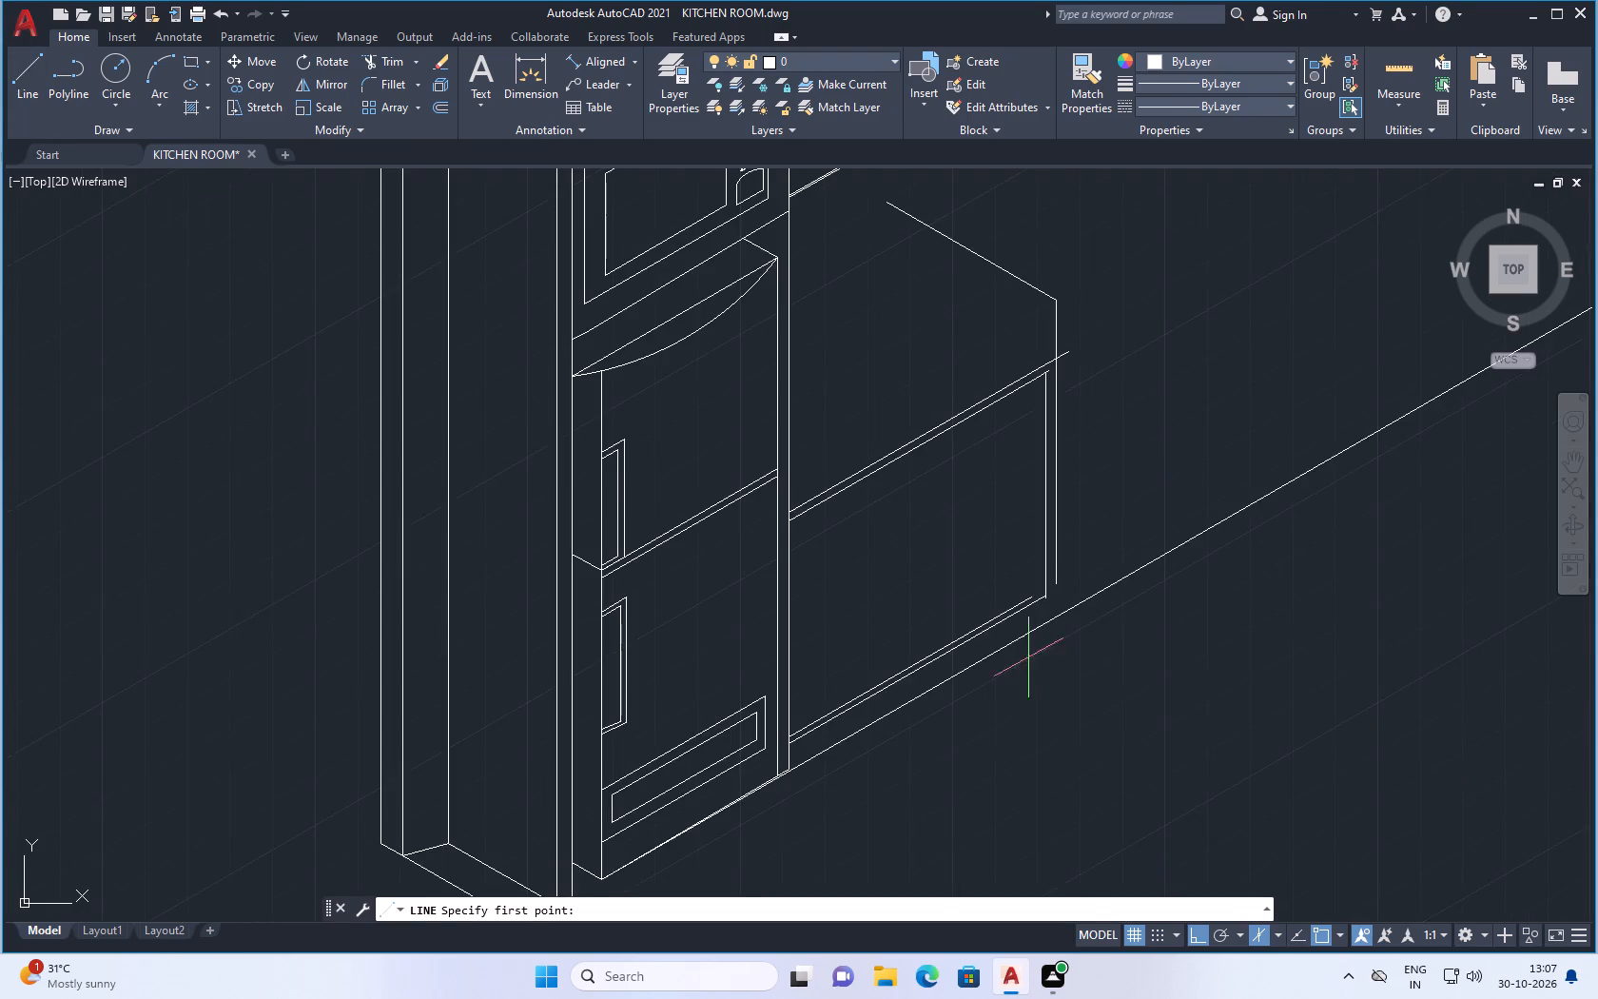
pyautogui.scroll(2, 1039, 560)
pyautogui.click(1031, 637)
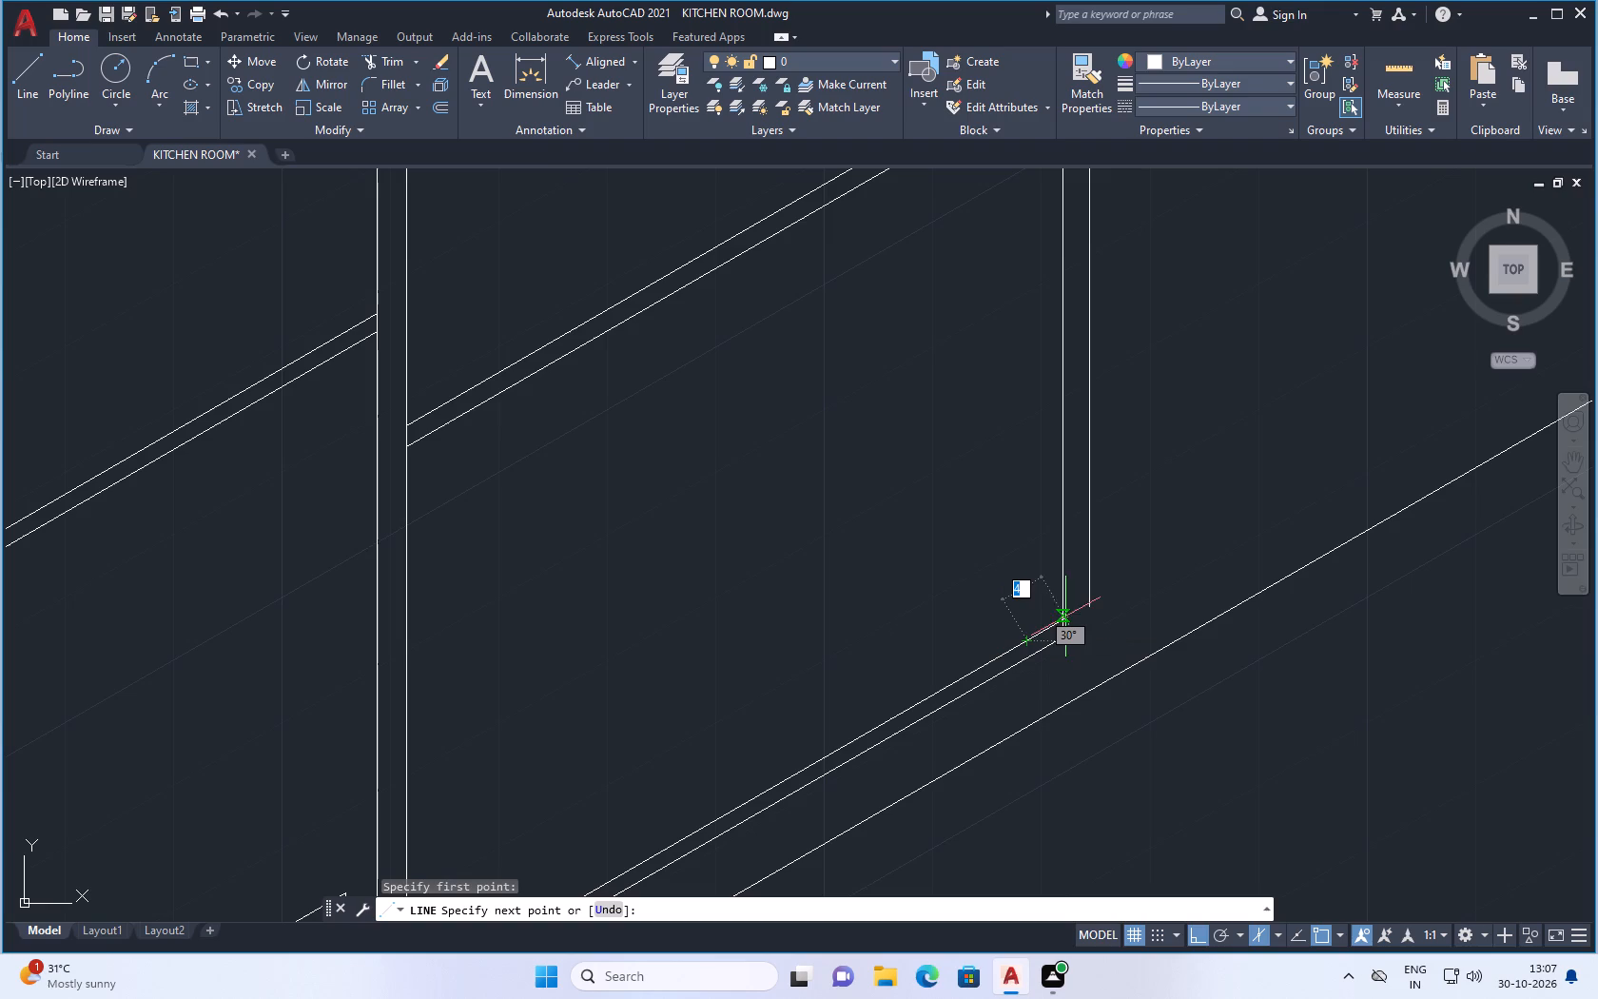
pyautogui.click(1073, 617)
pyautogui.press('Escape')
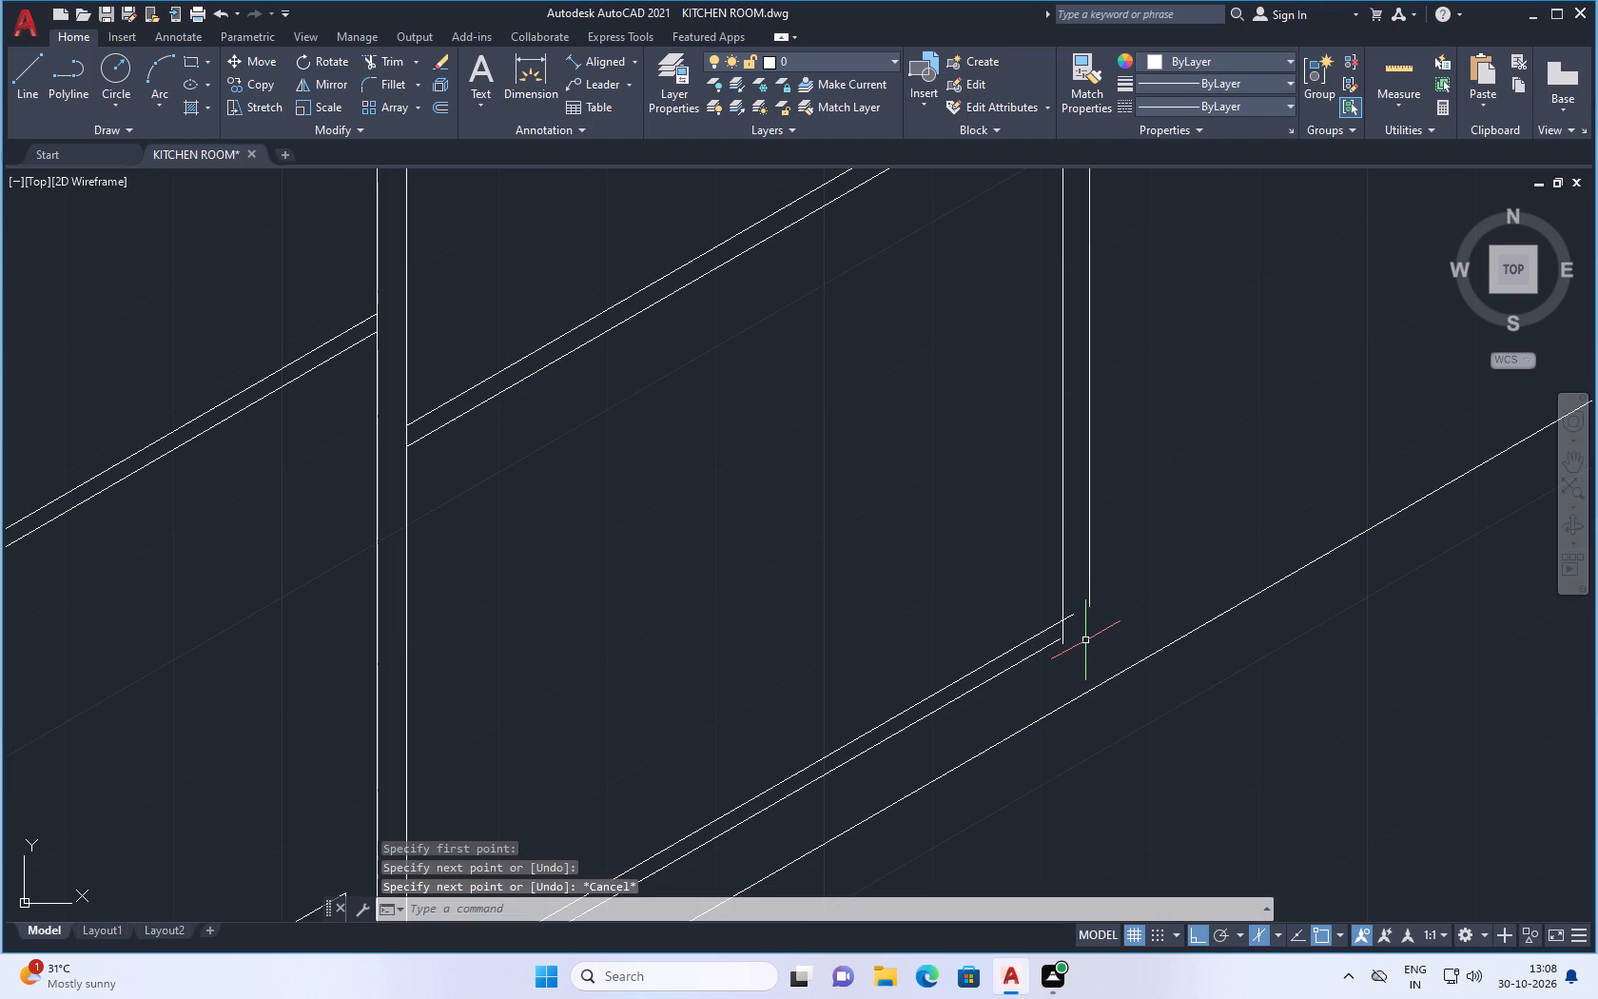
# Trim the part of the panel's new vertical line that hangs below the inner lower line.
pyautogui.press('t')
pyautogui.press('r')
pyautogui.press('Return')
pyautogui.scroll(2, 1065, 625)
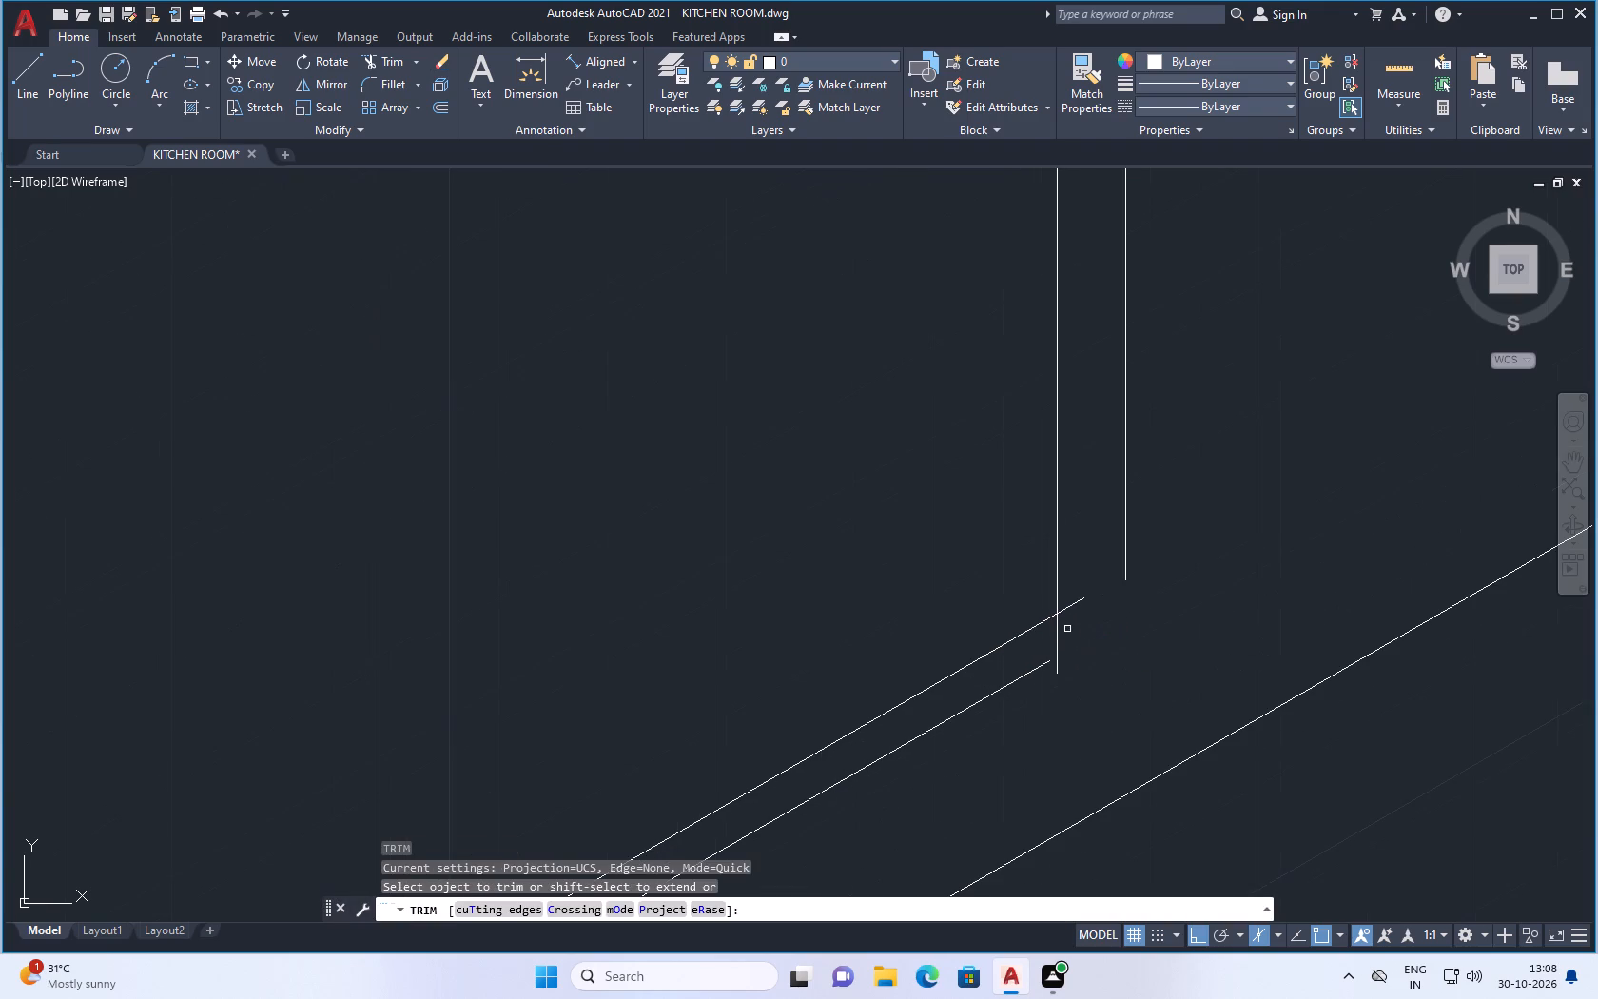
pyautogui.click(1055, 637)
pyautogui.press('Escape')
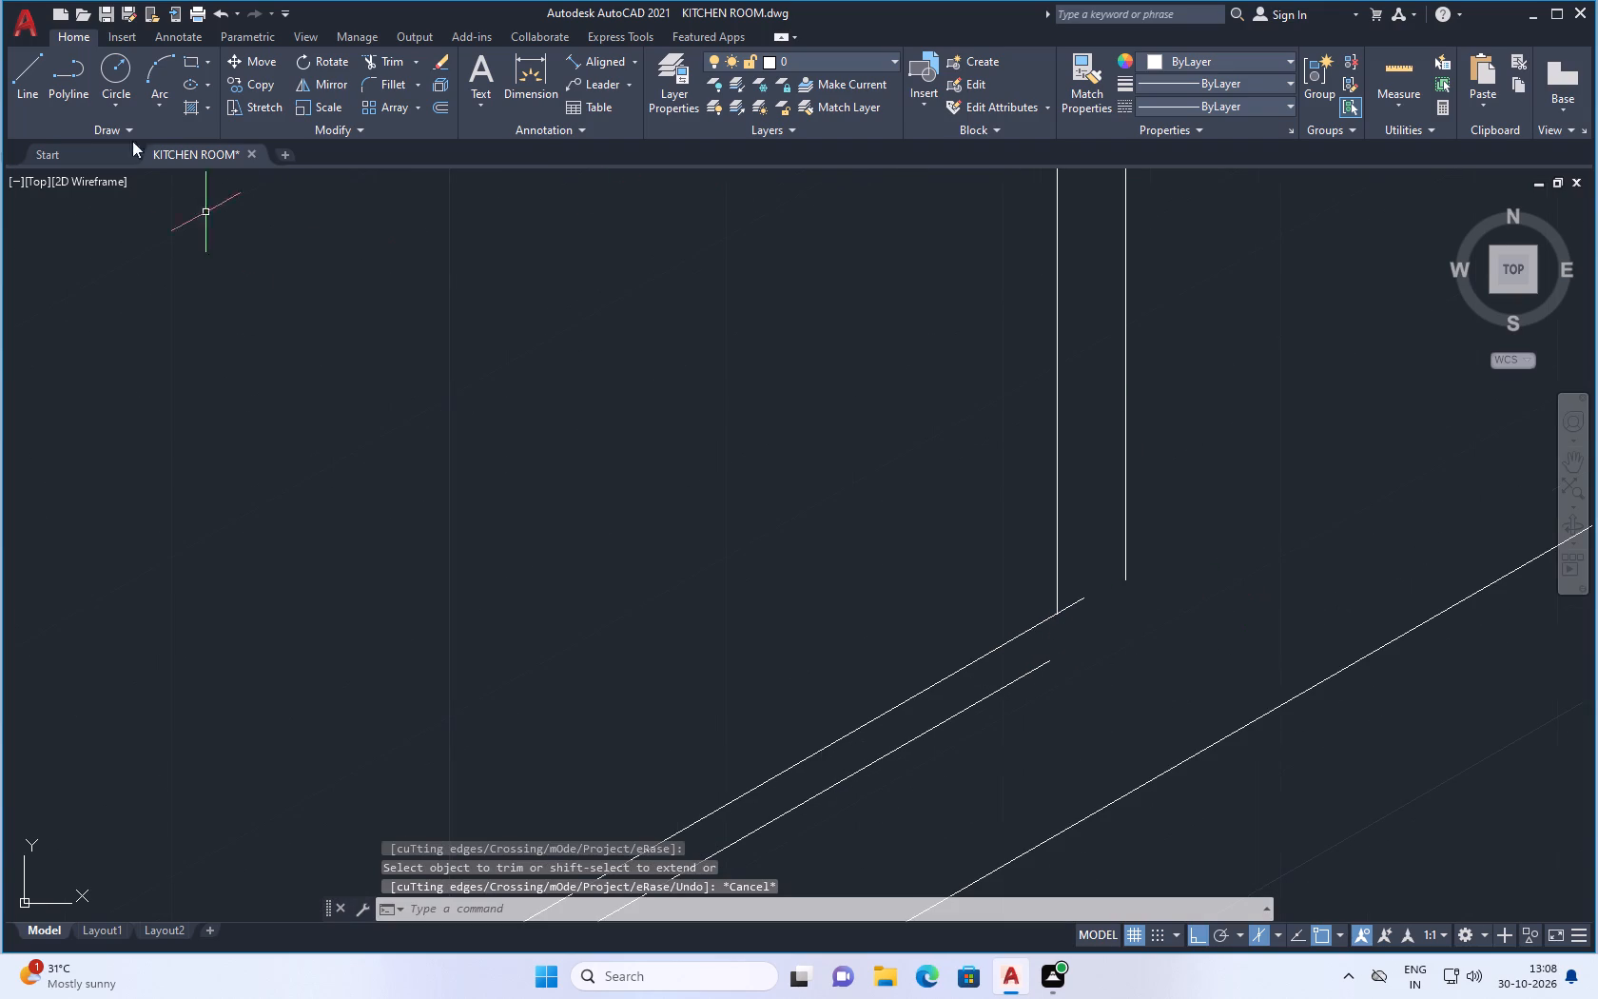
# Extend the front panel's outer lower line with a 30° line about 3 units long, ending just past the cabinet's vertical side line.
pyautogui.click(12, 73)
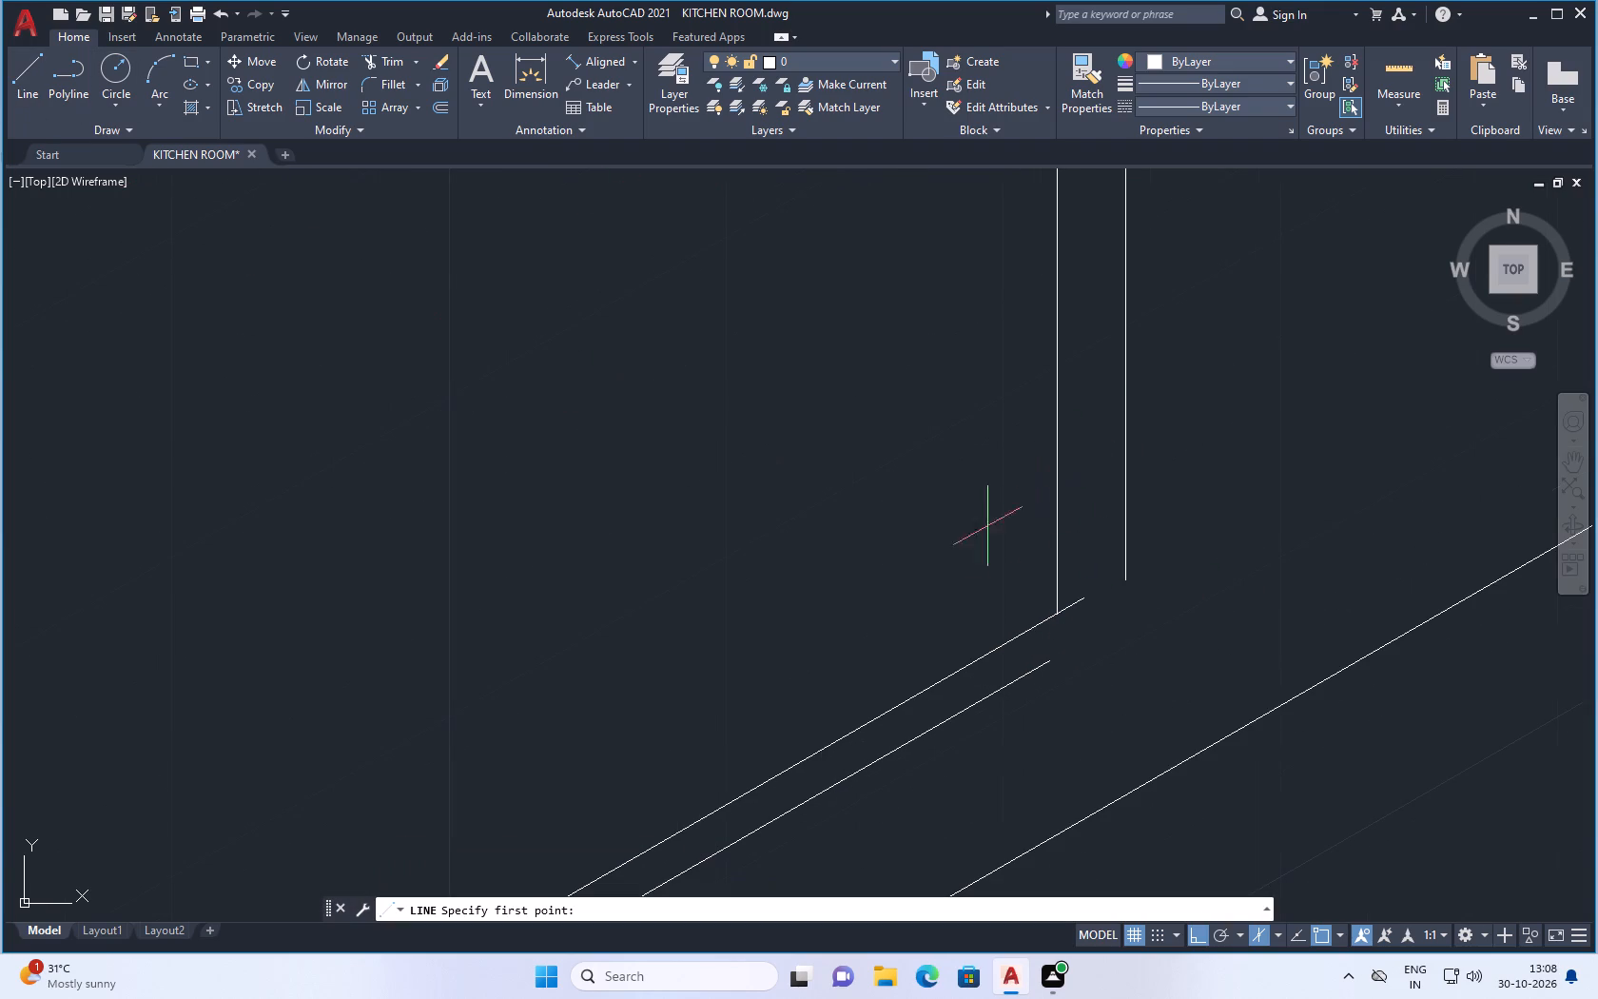
pyautogui.click(1048, 659)
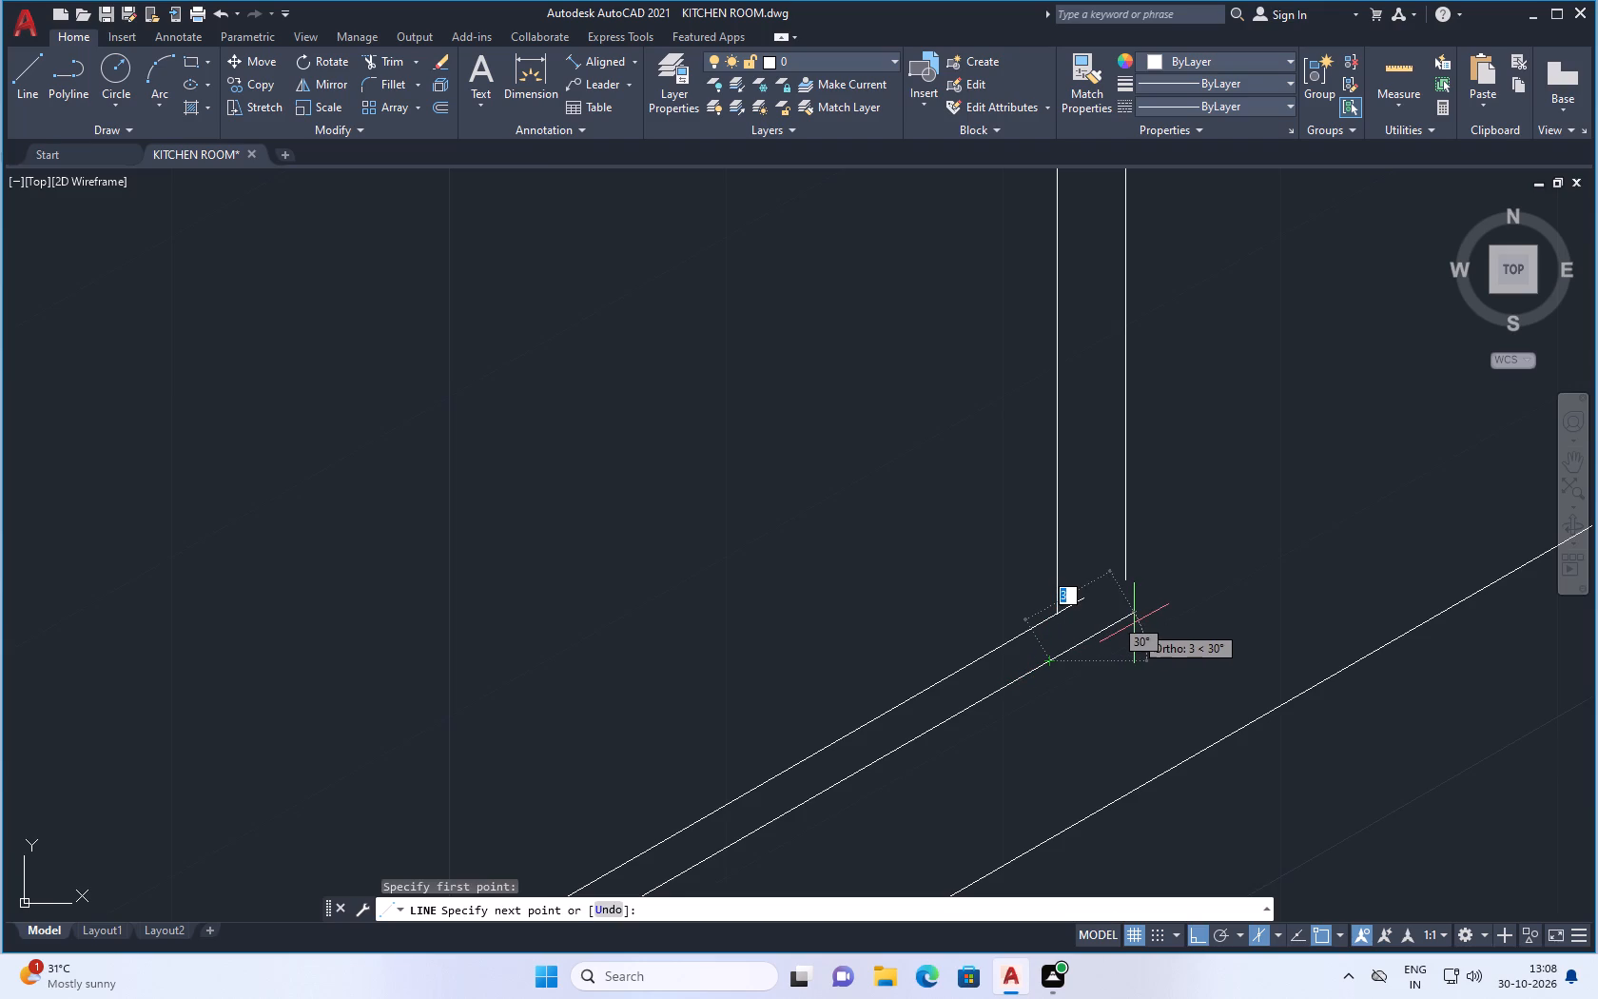
pyautogui.click(1142, 612)
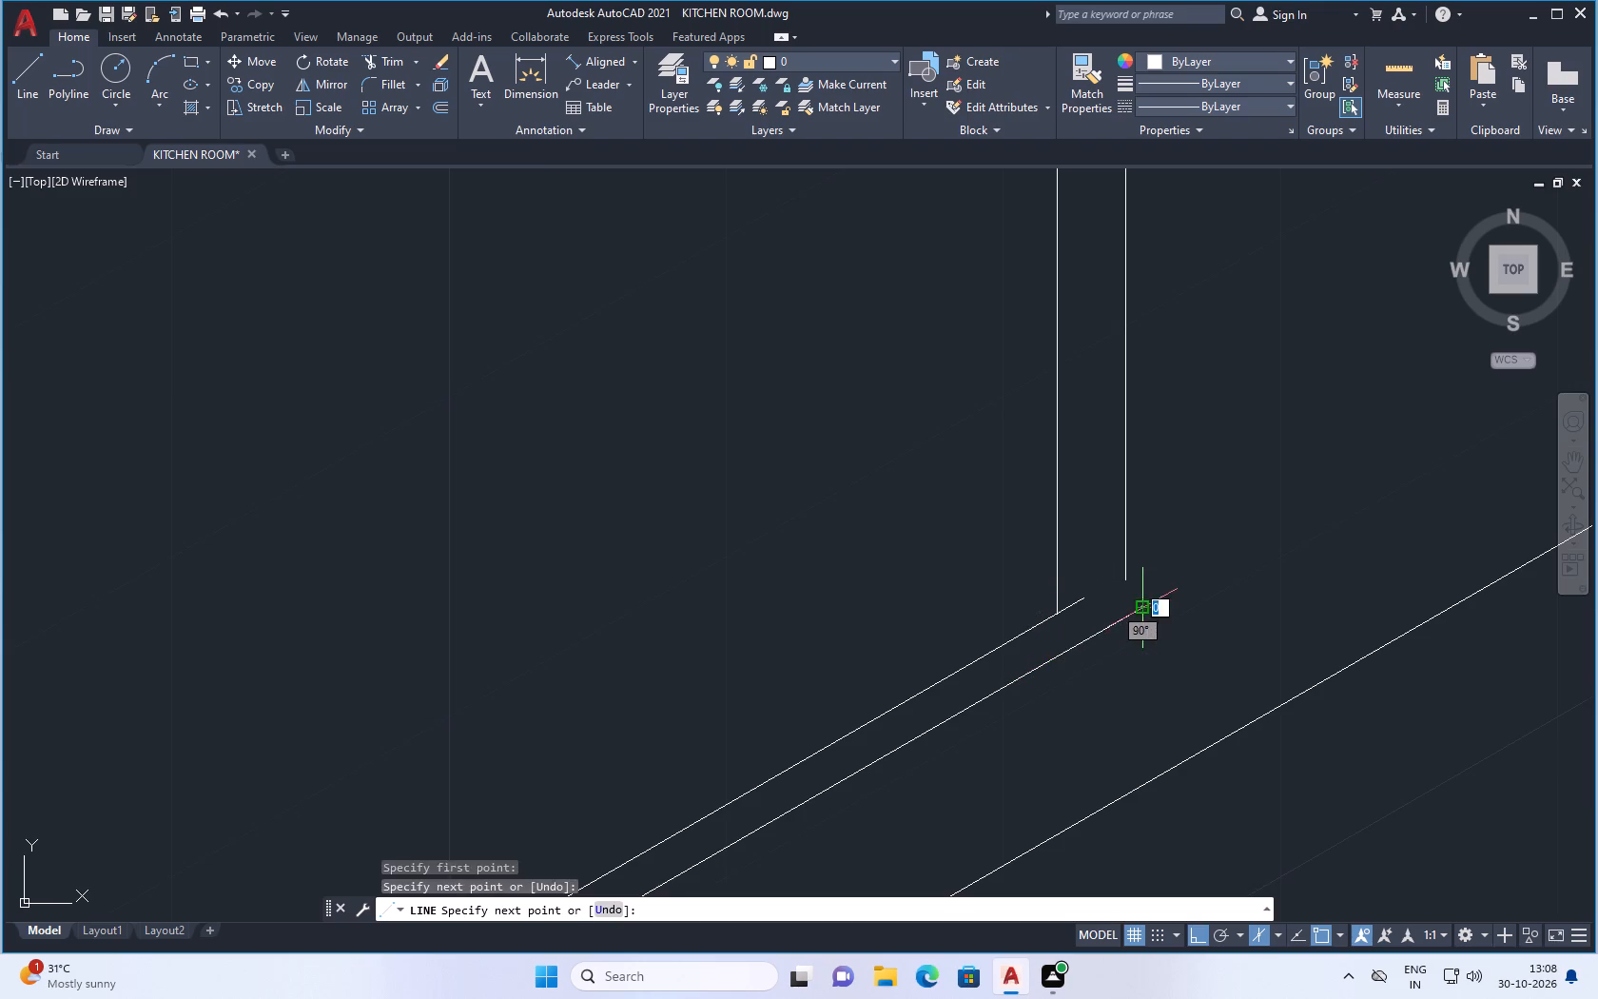
pyautogui.press('Escape')
# Trim the inner lower line's overhang beyond the panel's inner vertical line to close the lower corner.
pyautogui.scroll(-3, 1085, 647)
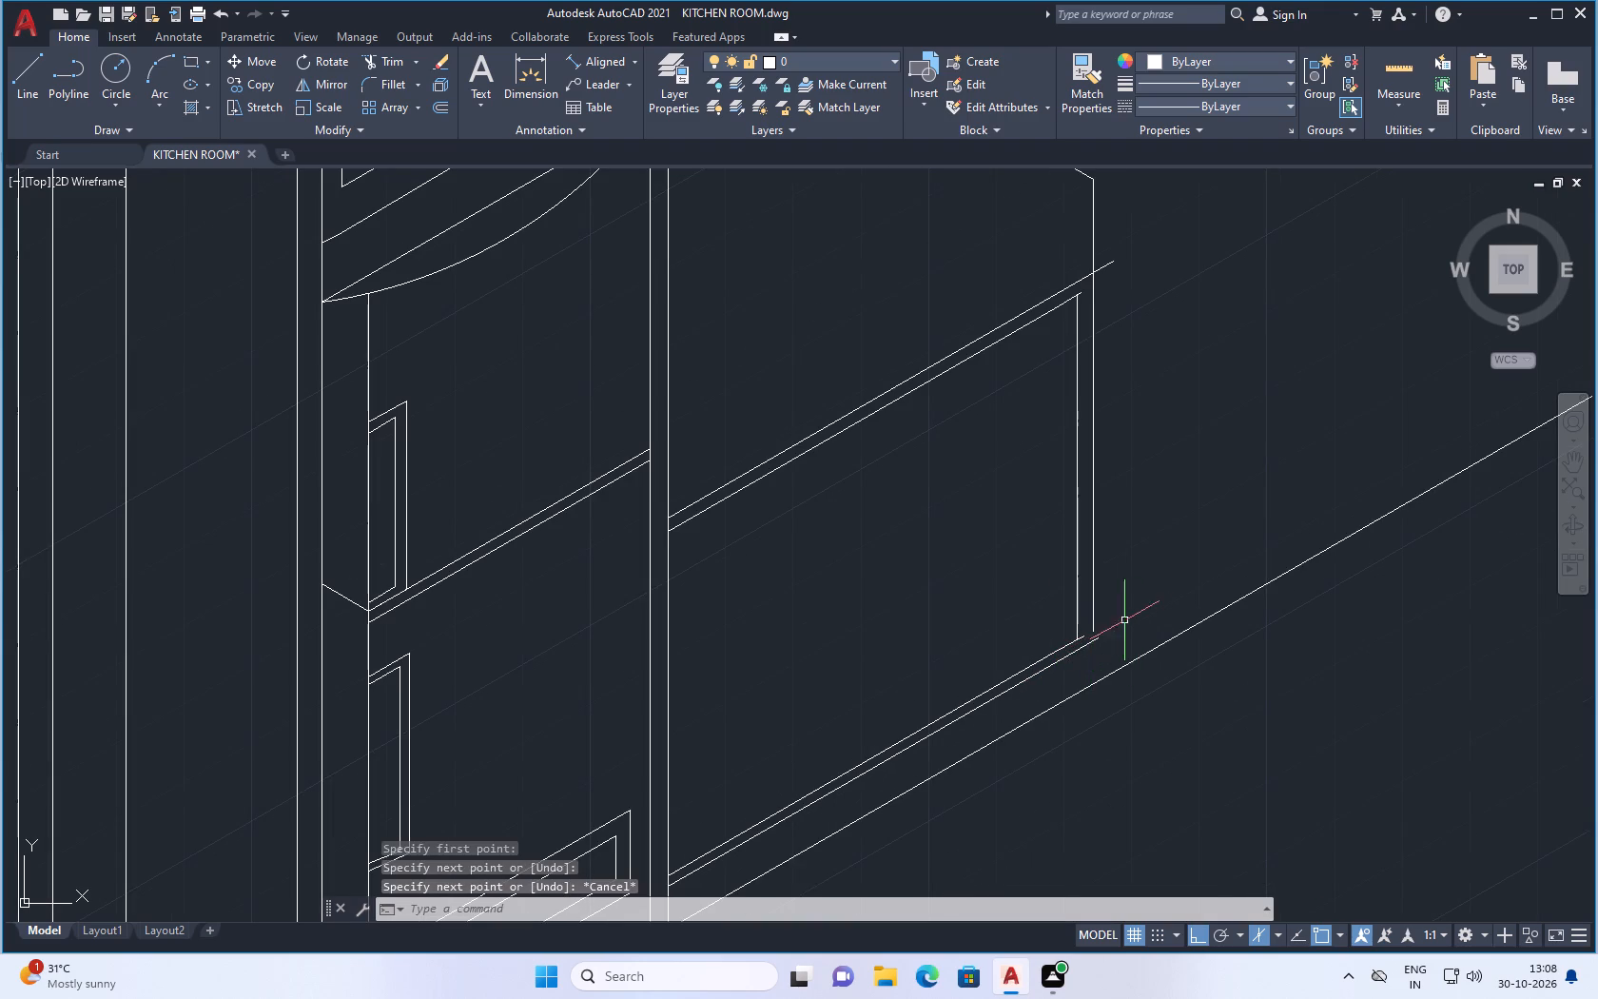
pyautogui.write('TR')
pyautogui.press('Return')
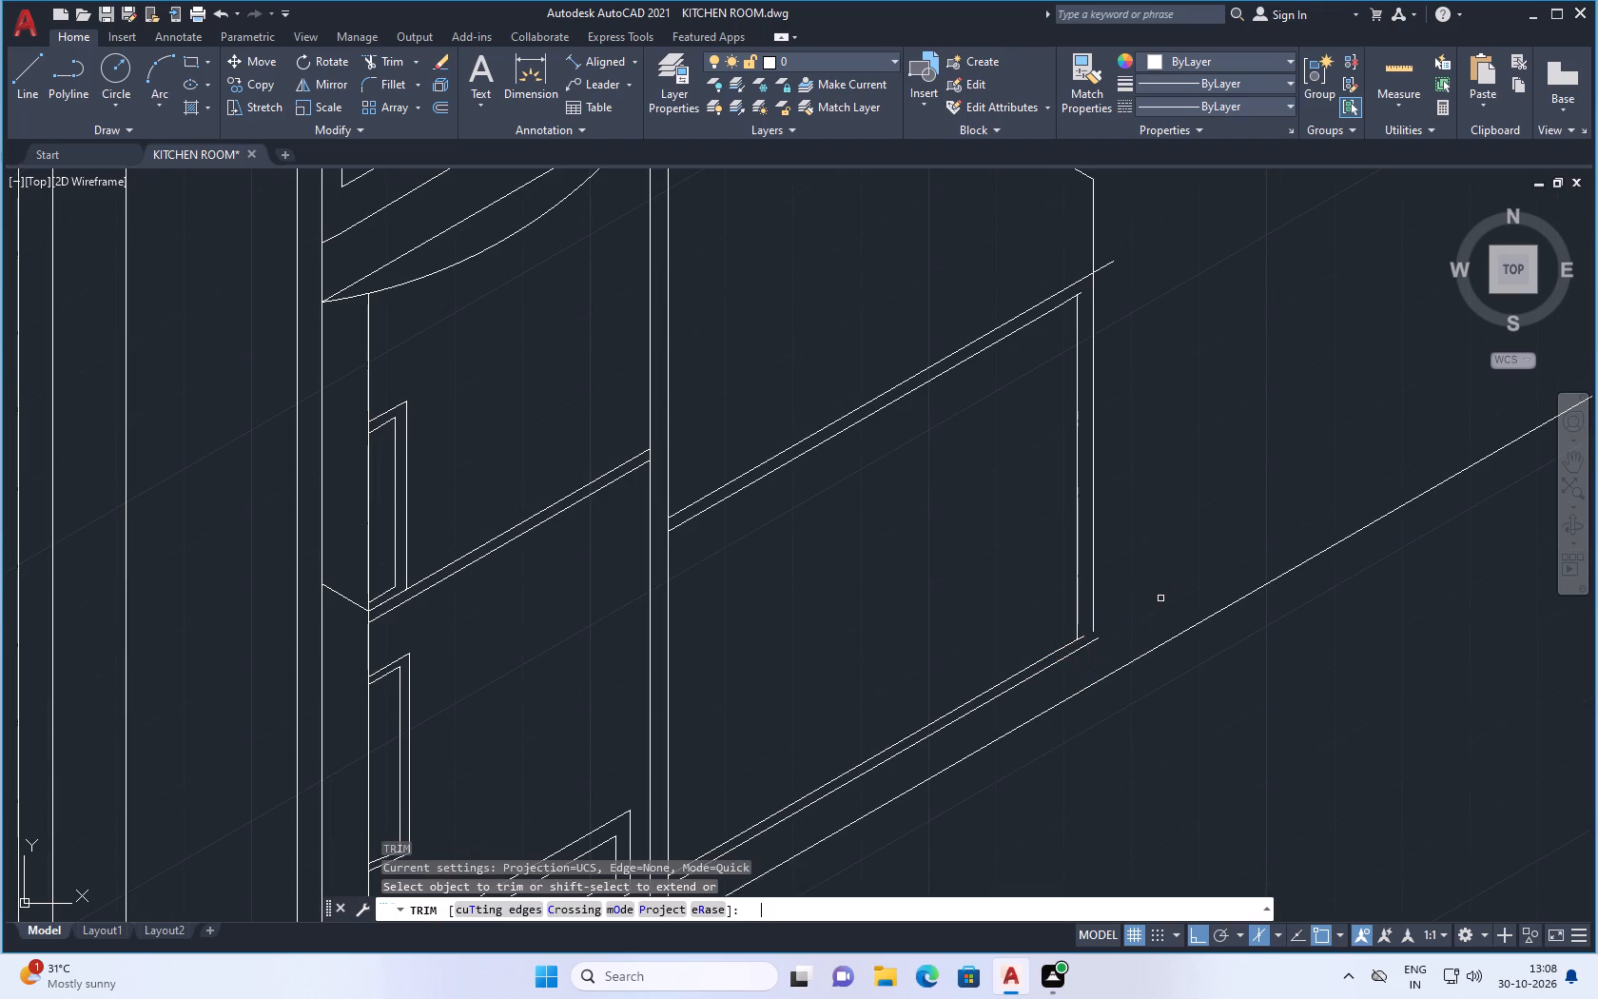
pyautogui.scroll(3, 1079, 612)
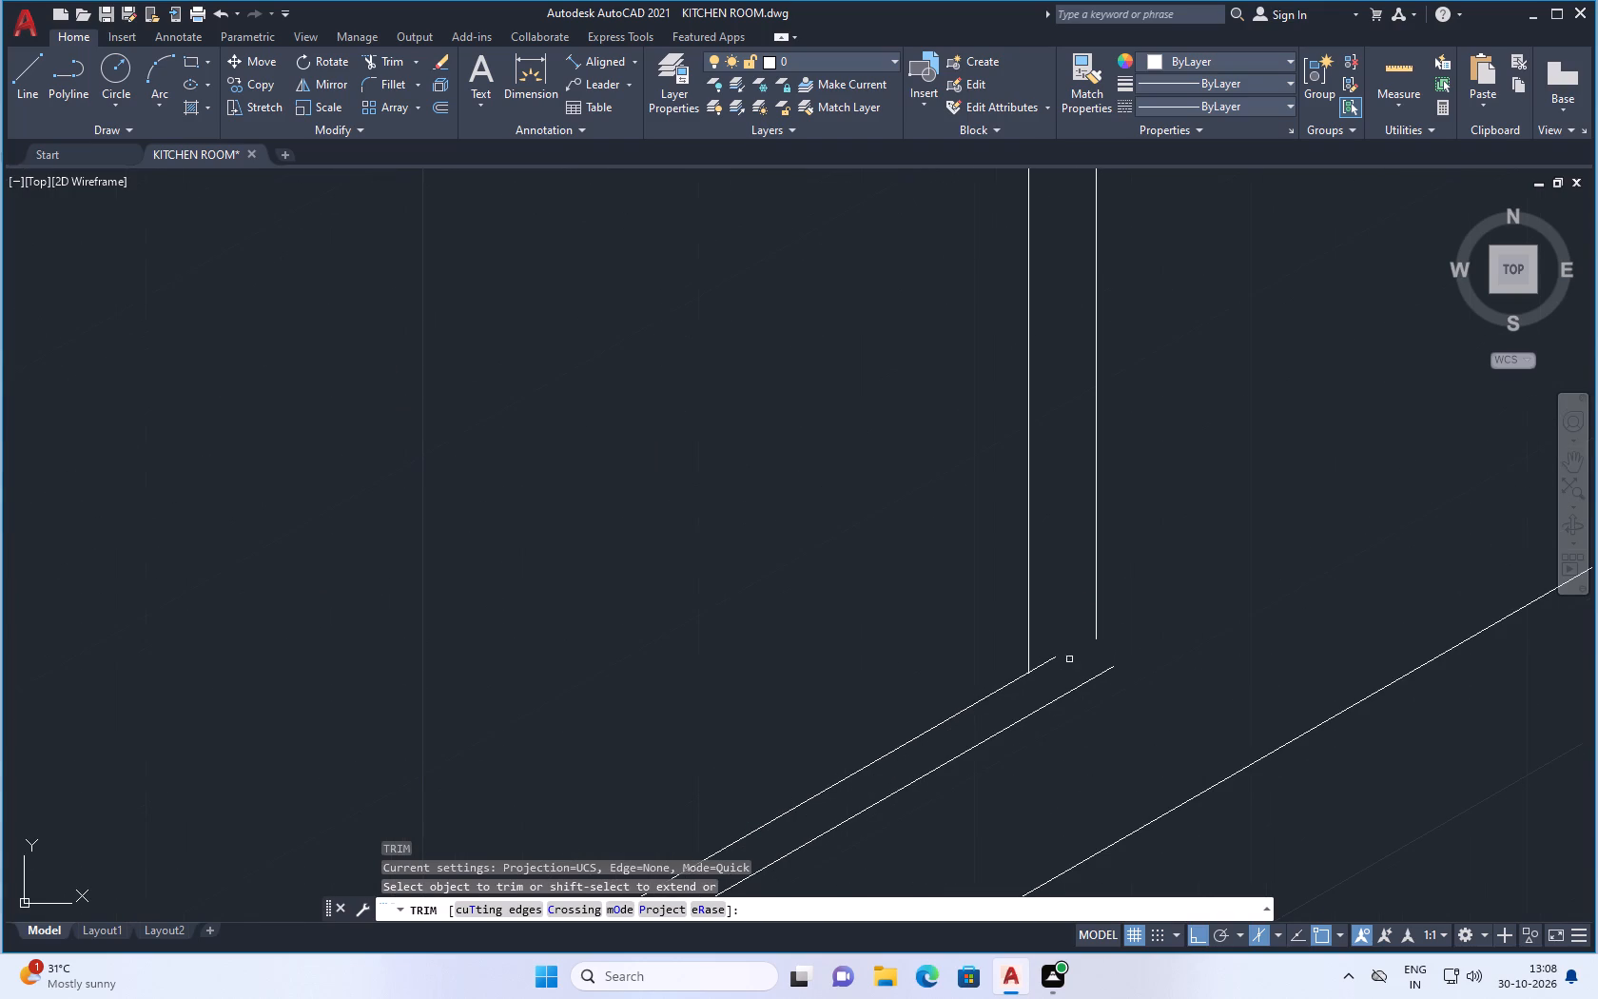
pyautogui.click(1050, 659)
pyautogui.press('Escape')
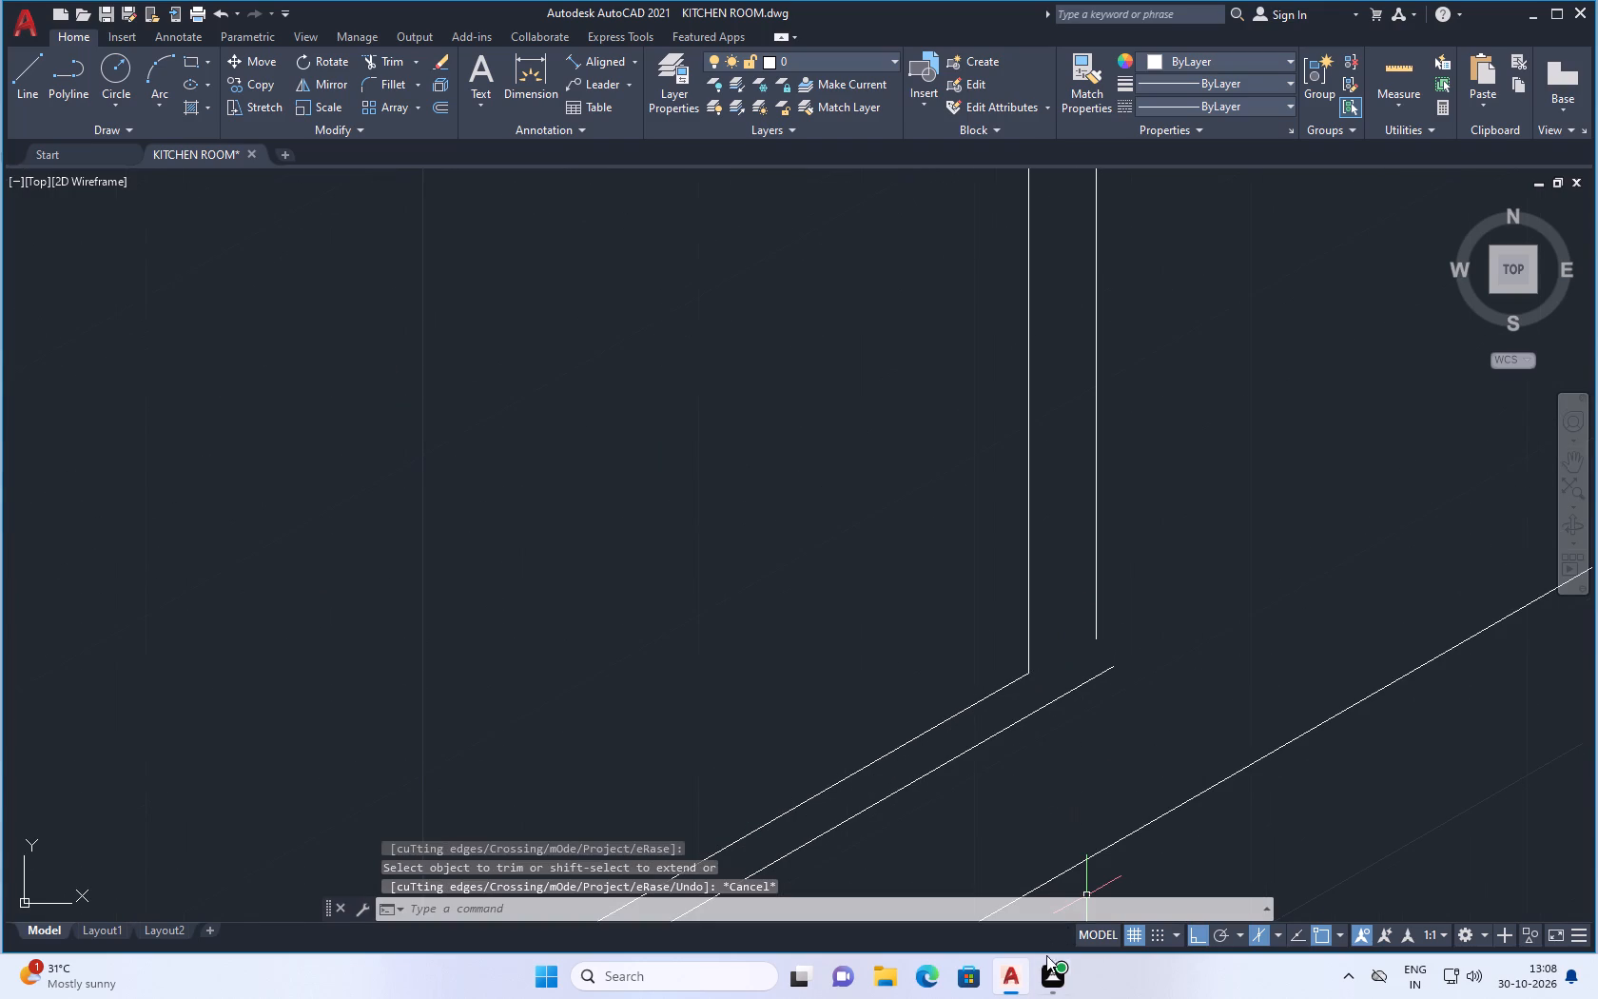
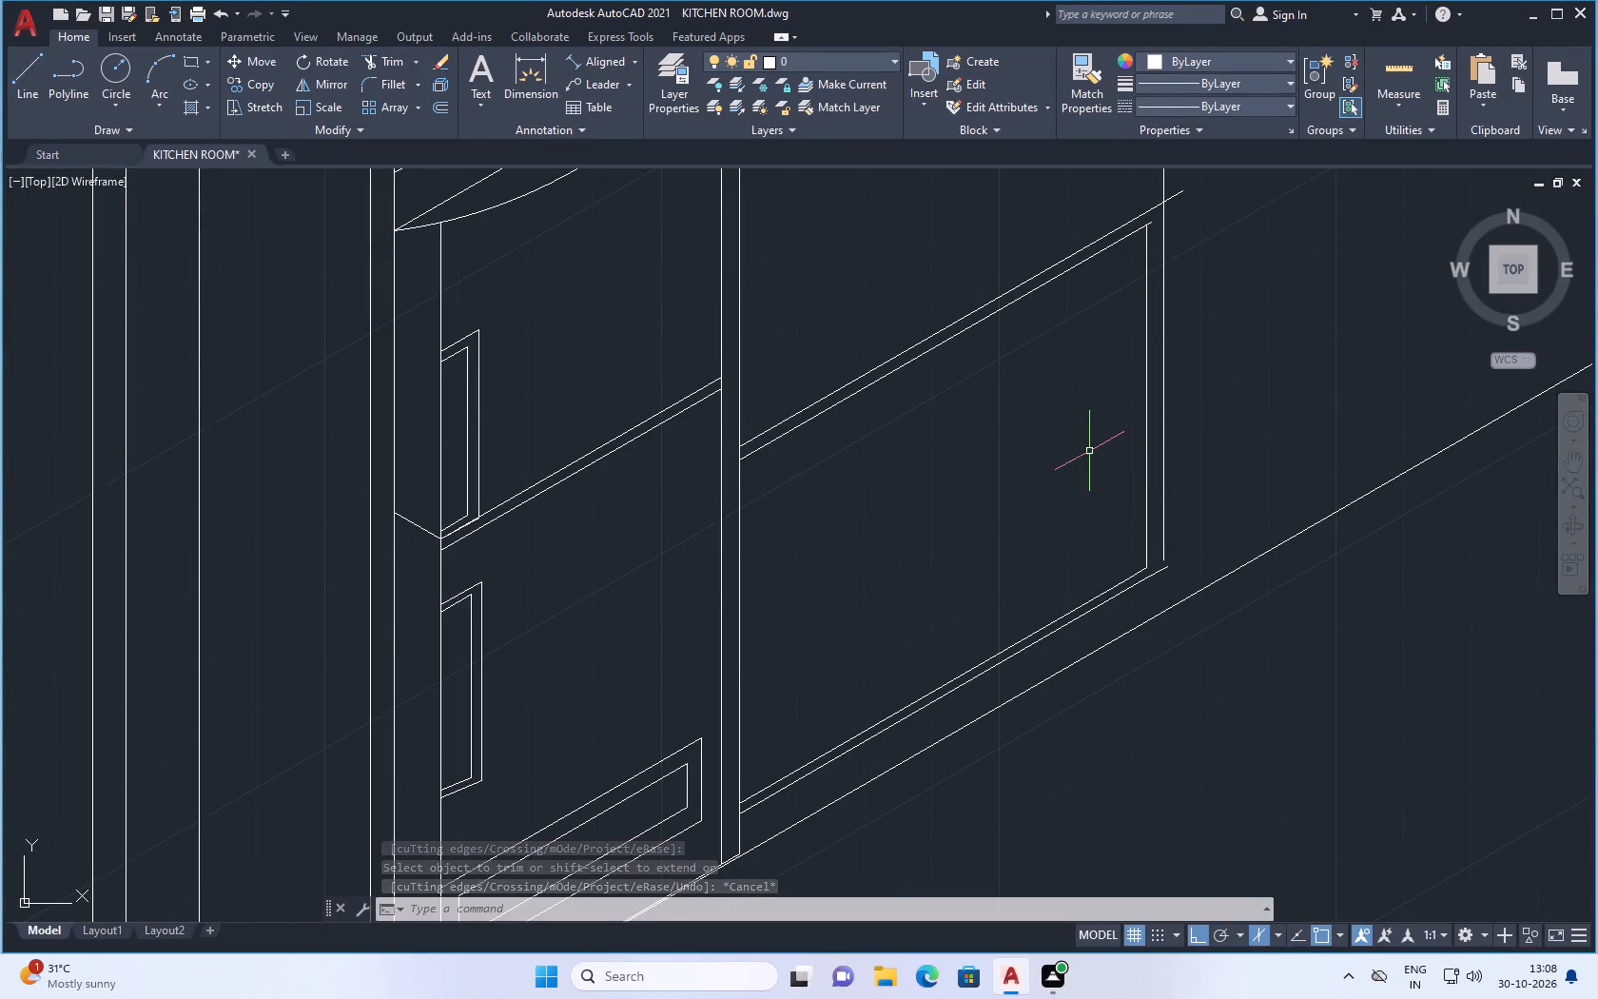
# Trim the overhanging ends of the front panel's inner and outer upper lines at the vertical side lines to close the upper corner.
pyautogui.scroll(-2, 1049, 463)
pyautogui.scroll(2, 1087, 382)
pyautogui.write('TR')
pyautogui.press('Return')
pyautogui.scroll(3, 1118, 363)
pyautogui.click(1034, 327)
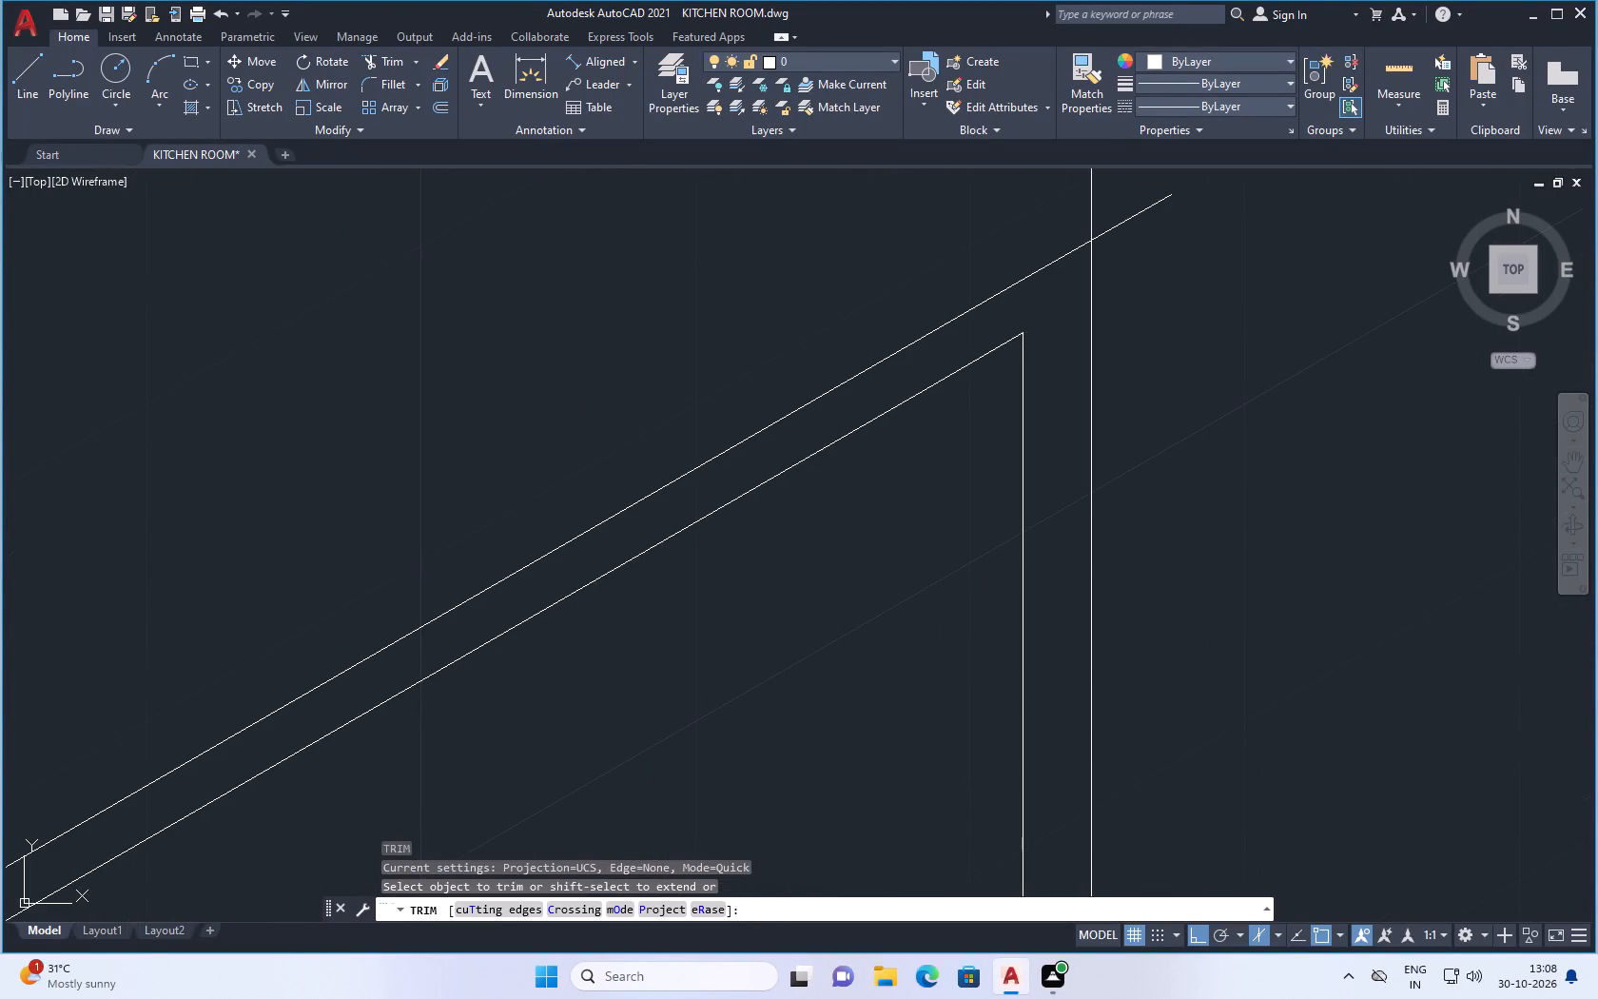
pyautogui.scroll(-3, 1143, 416)
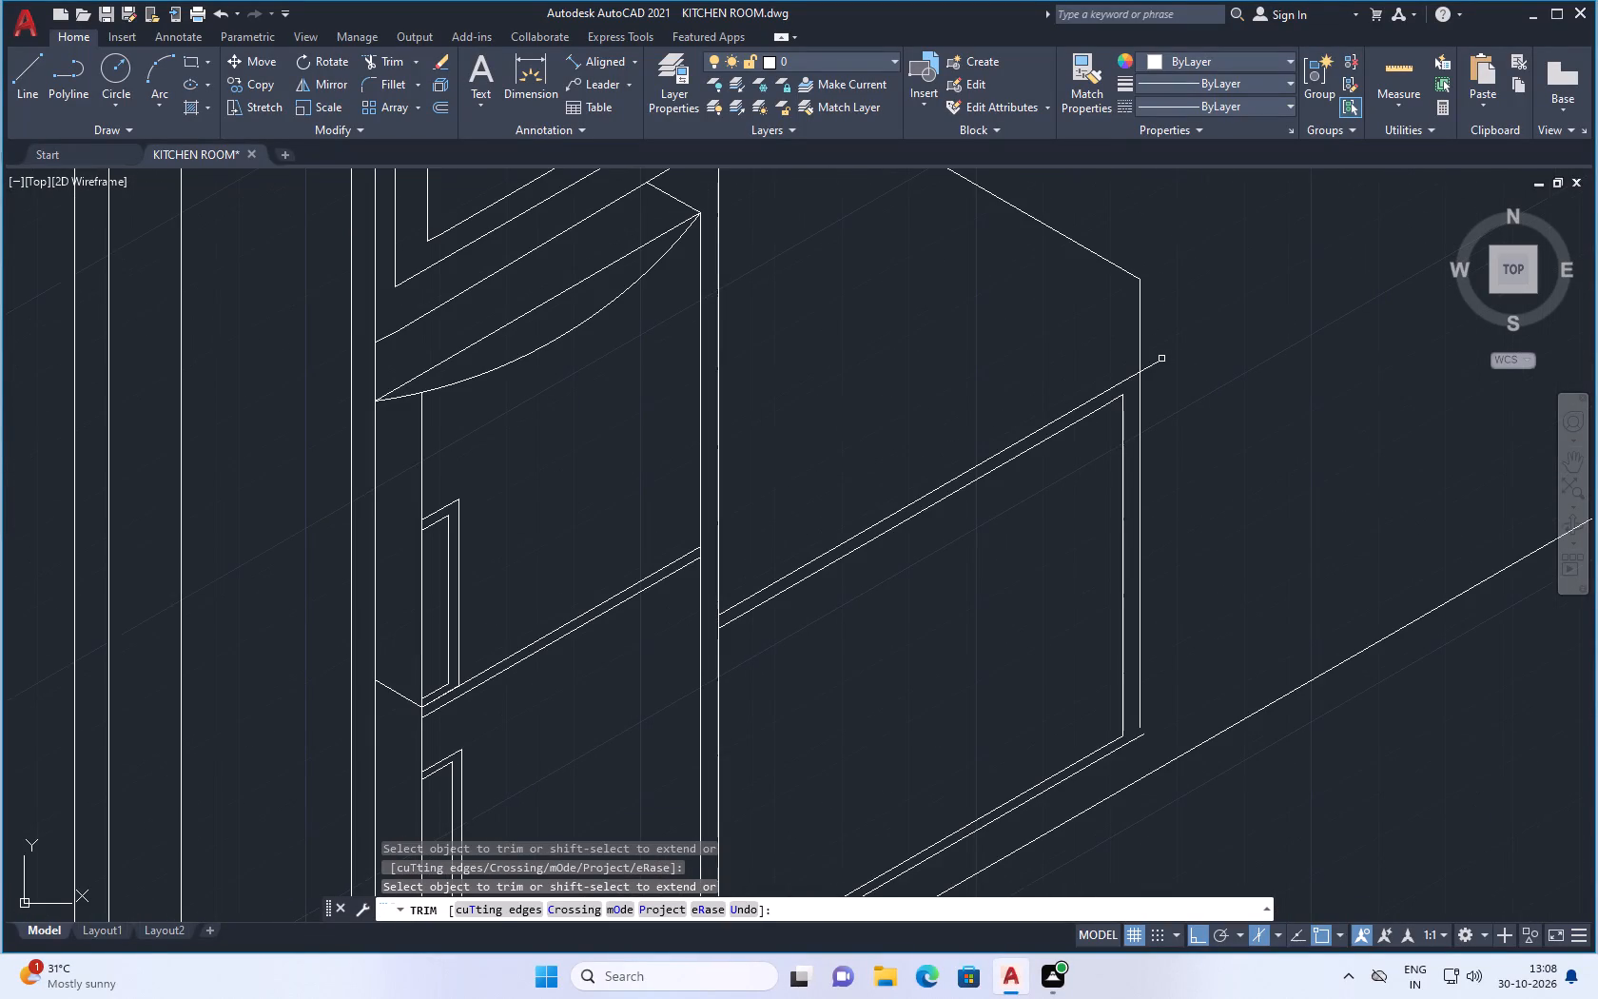
pyautogui.click(1158, 362)
pyautogui.press('Escape')
# Load the dash-dot linetype JIS_08_15 from acadiso.lin into the drawing.
pyautogui.scroll(-3, 1156, 417)
pyautogui.scroll(2, 1151, 519)
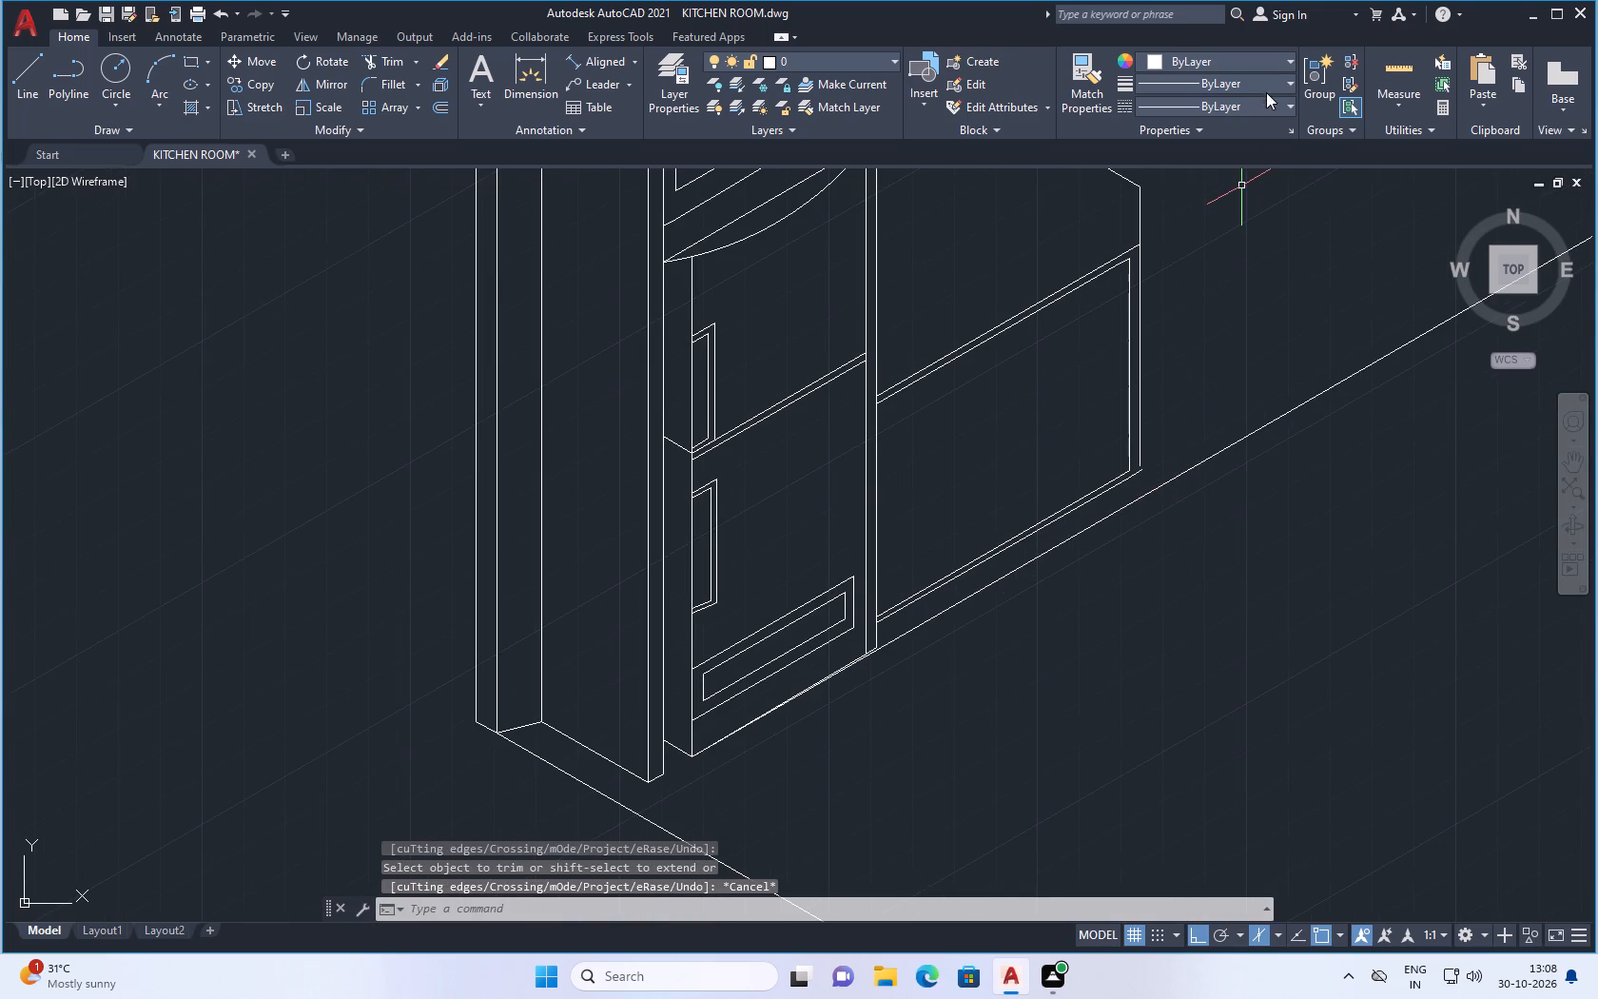
pyautogui.click(1279, 100)
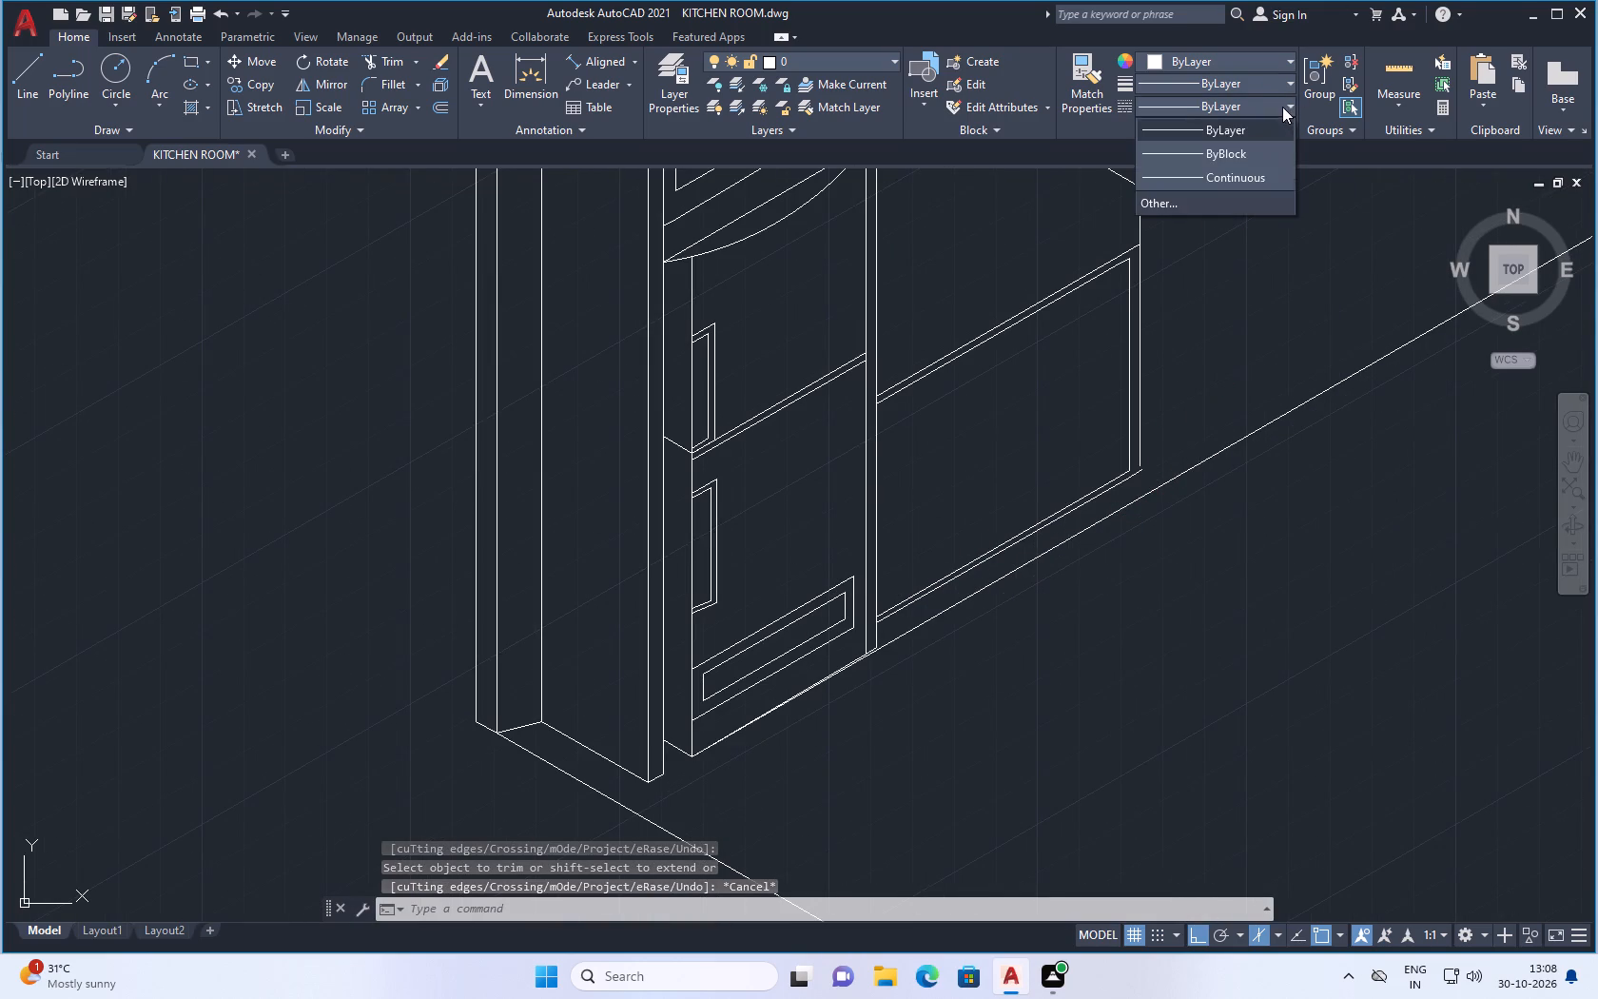
pyautogui.click(1164, 200)
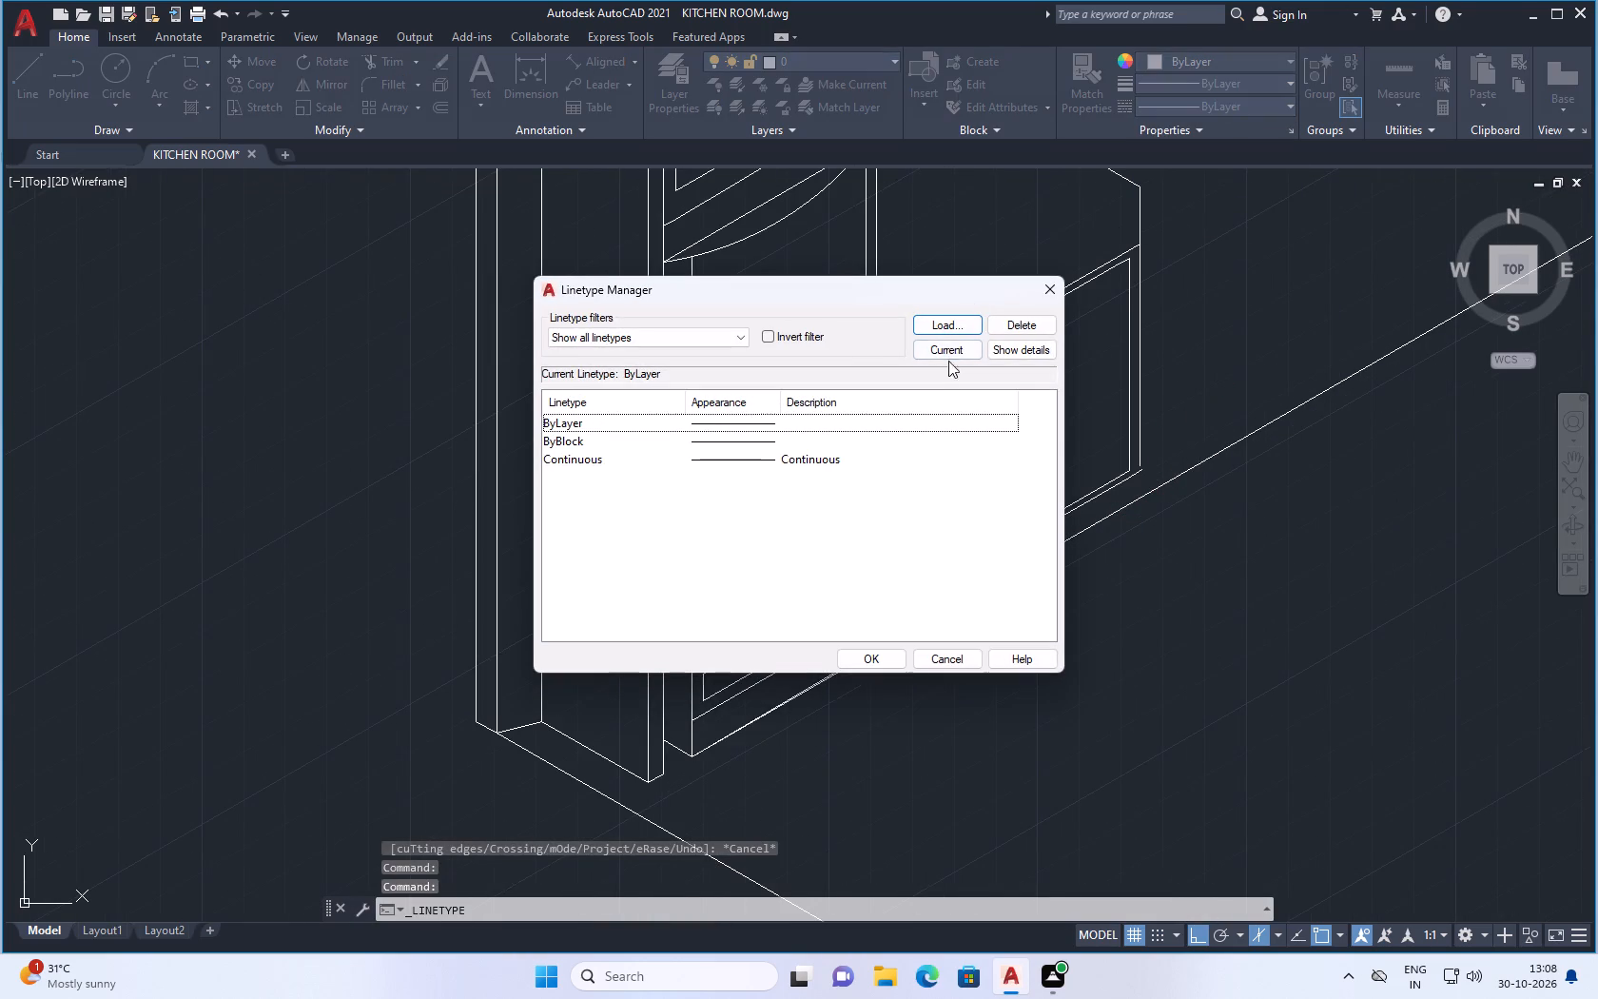
pyautogui.click(967, 319)
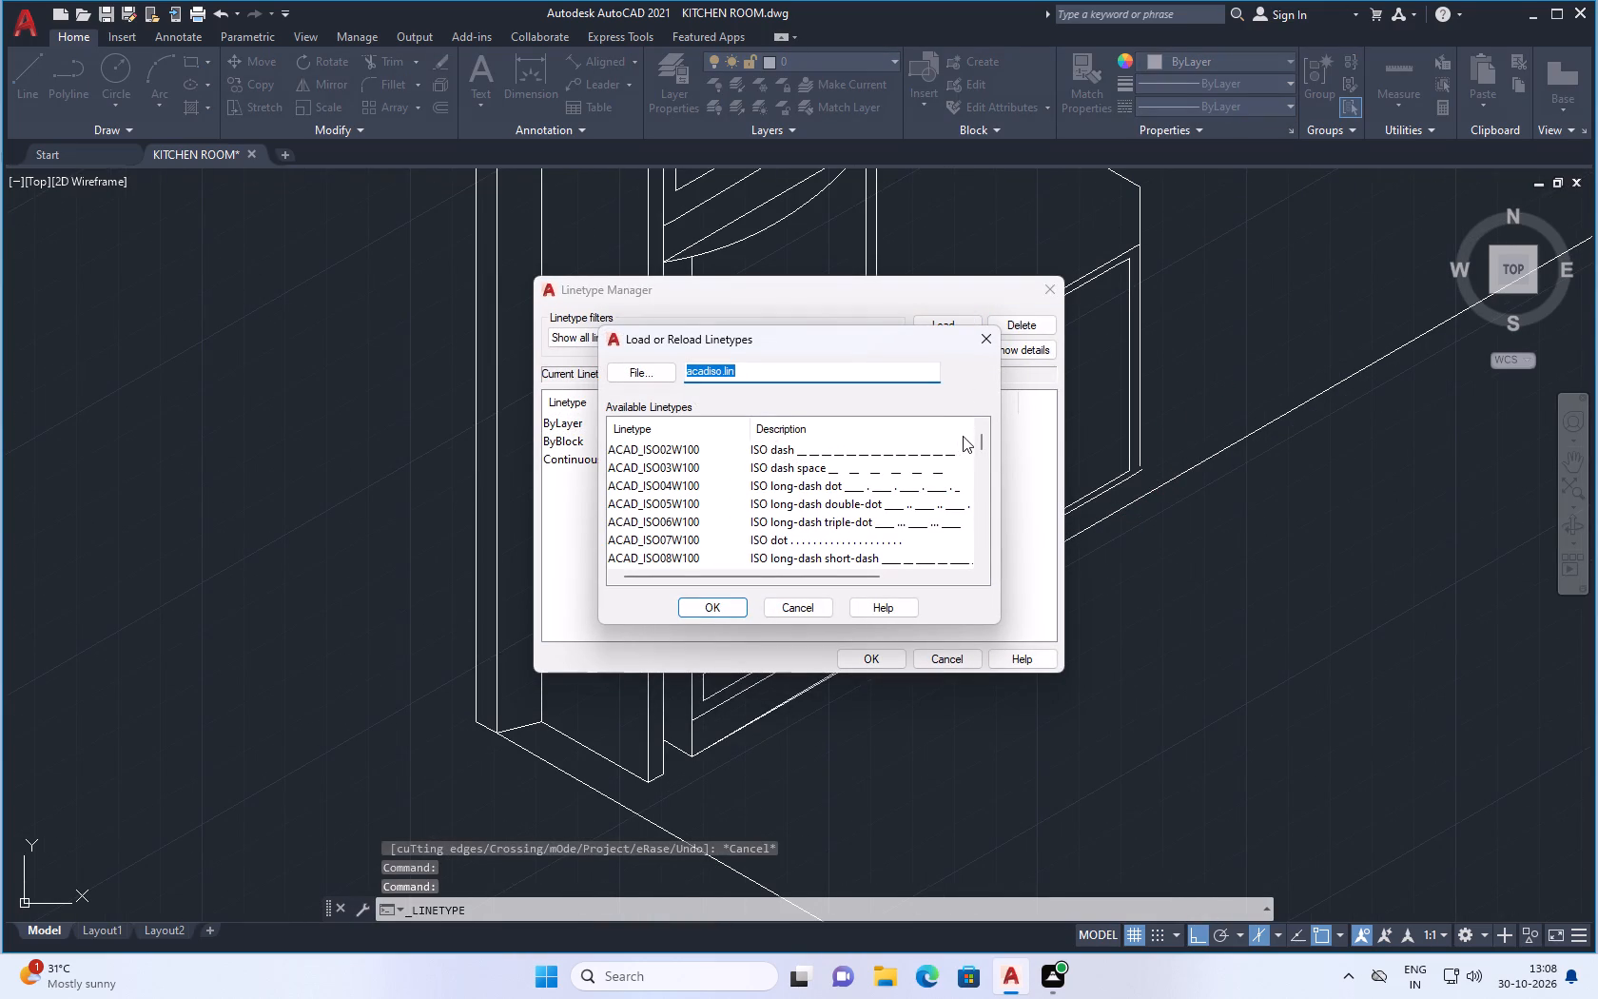
pyautogui.scroll(-1, 914, 458)
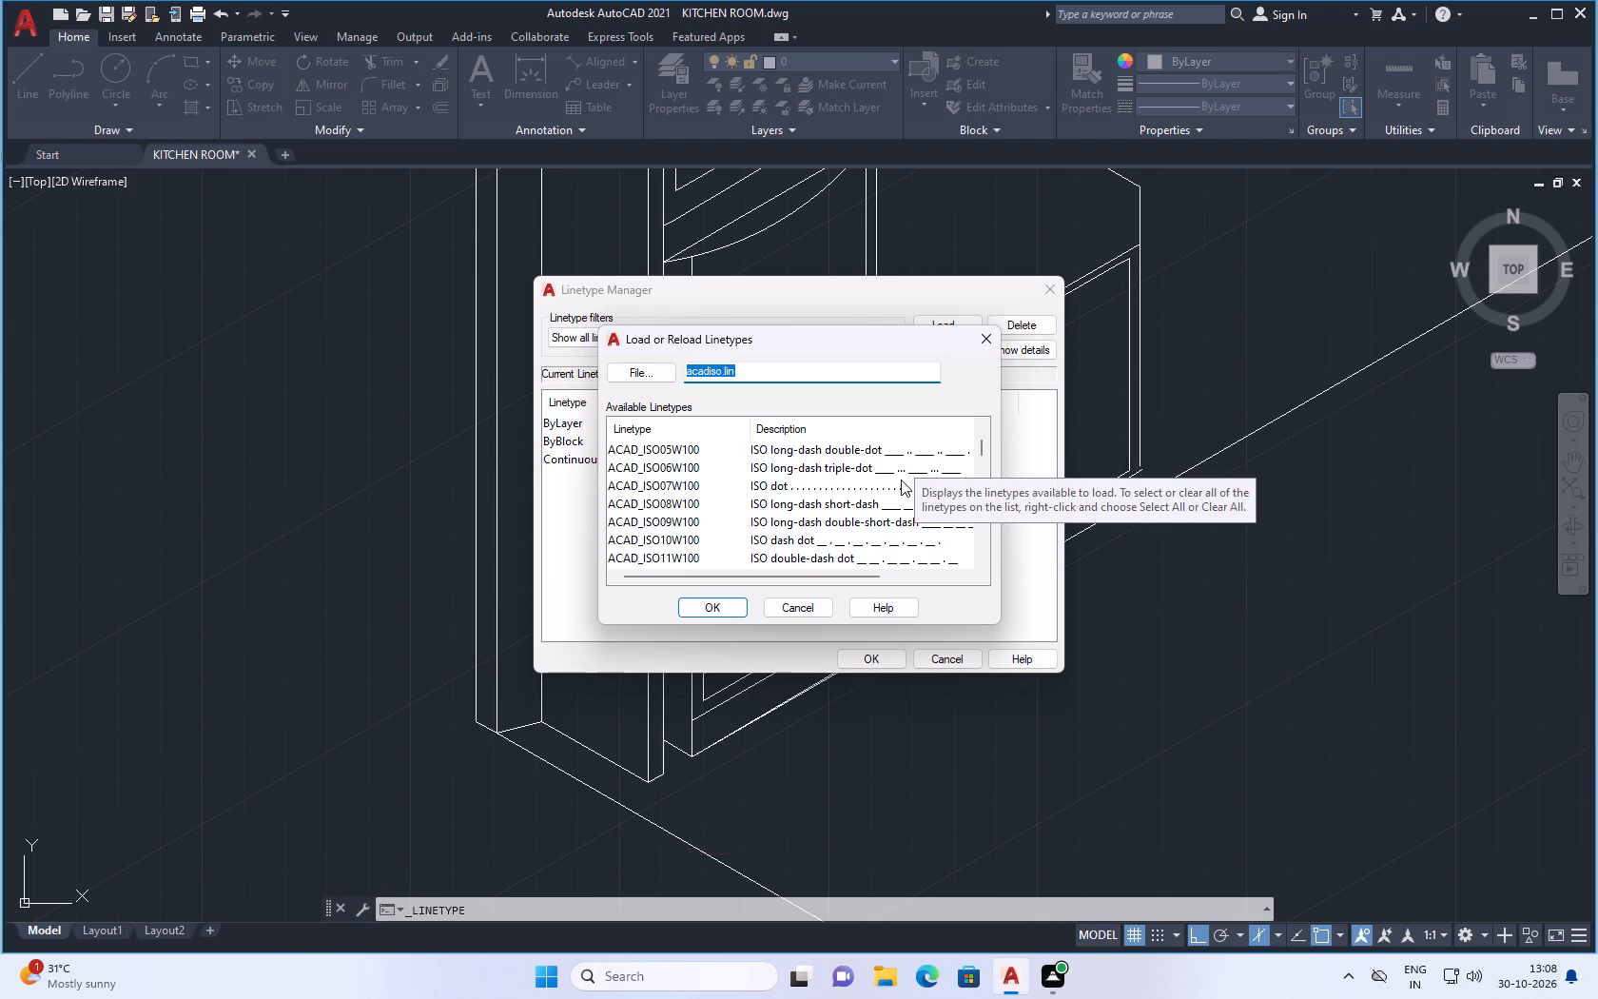
pyautogui.scroll(-3, 891, 477)
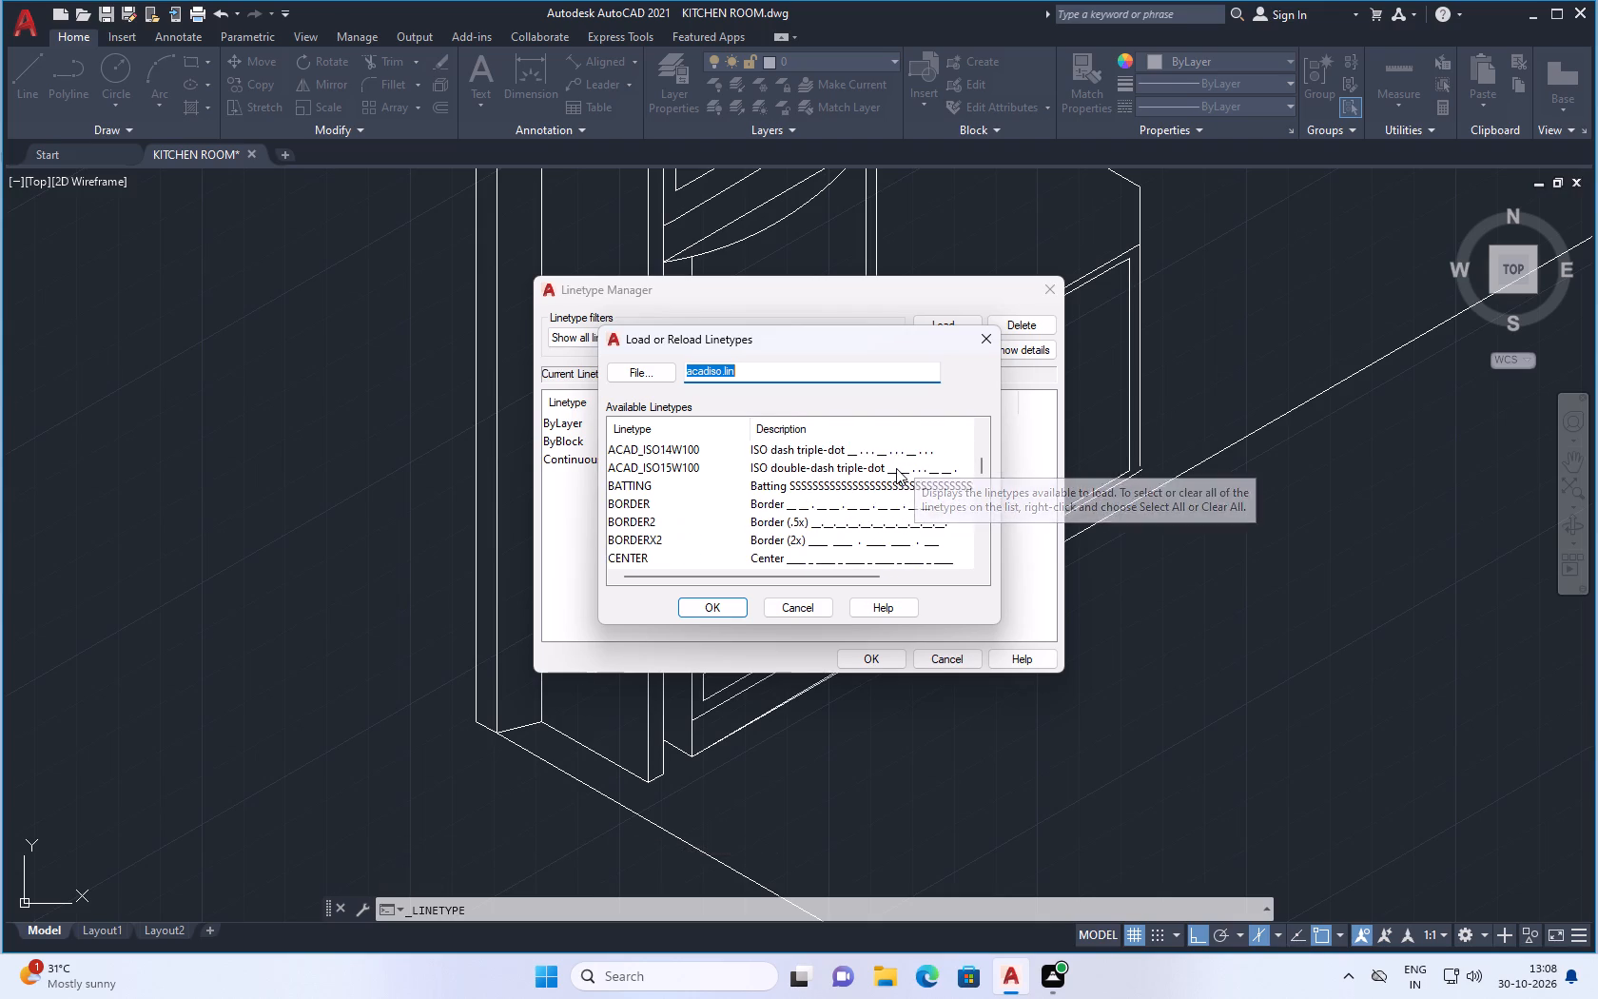
pyautogui.scroll(-4, 907, 458)
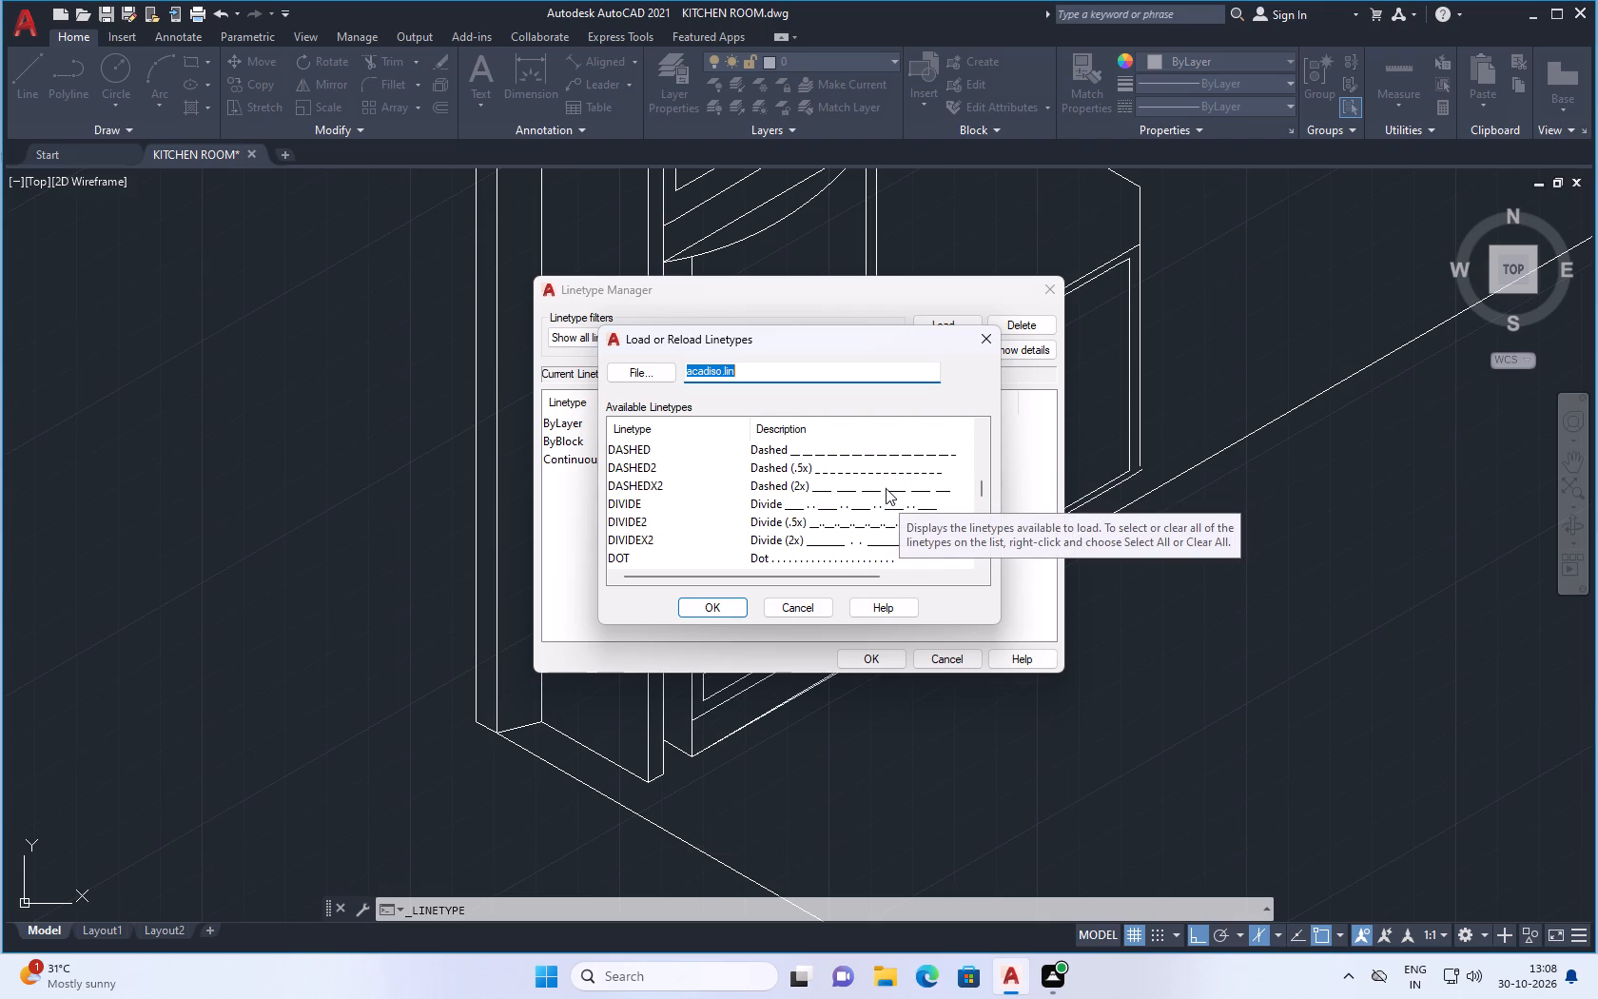
pyautogui.scroll(-7, 883, 485)
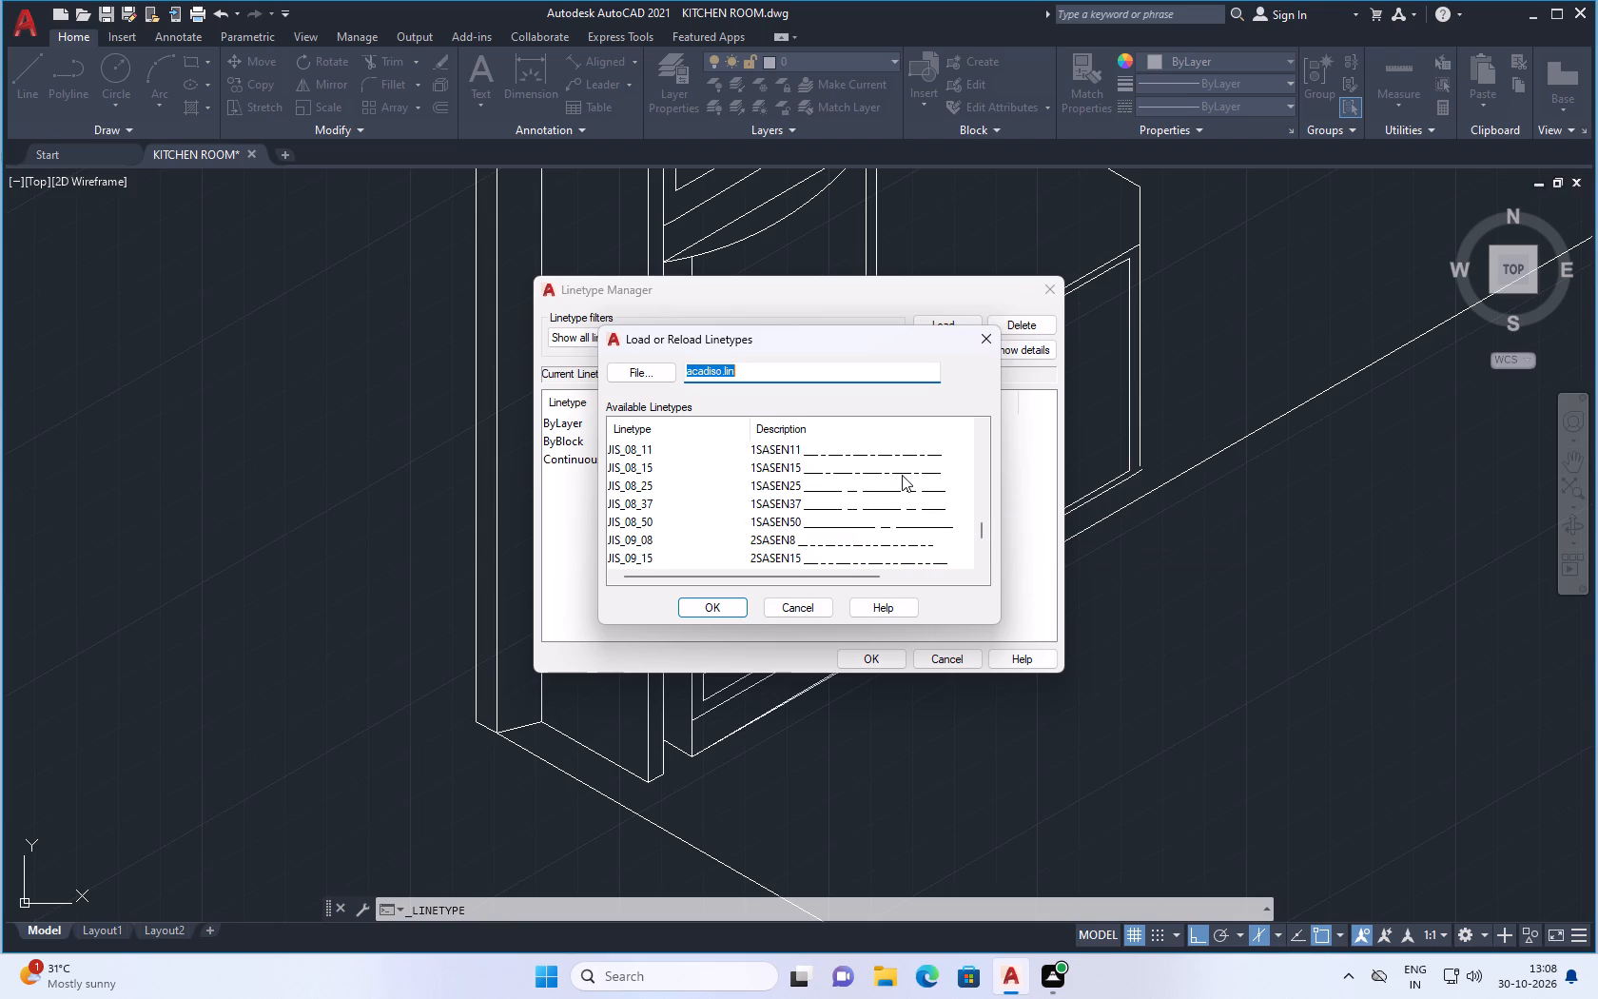
pyautogui.scroll(-2, 894, 480)
pyautogui.scroll(2, 887, 555)
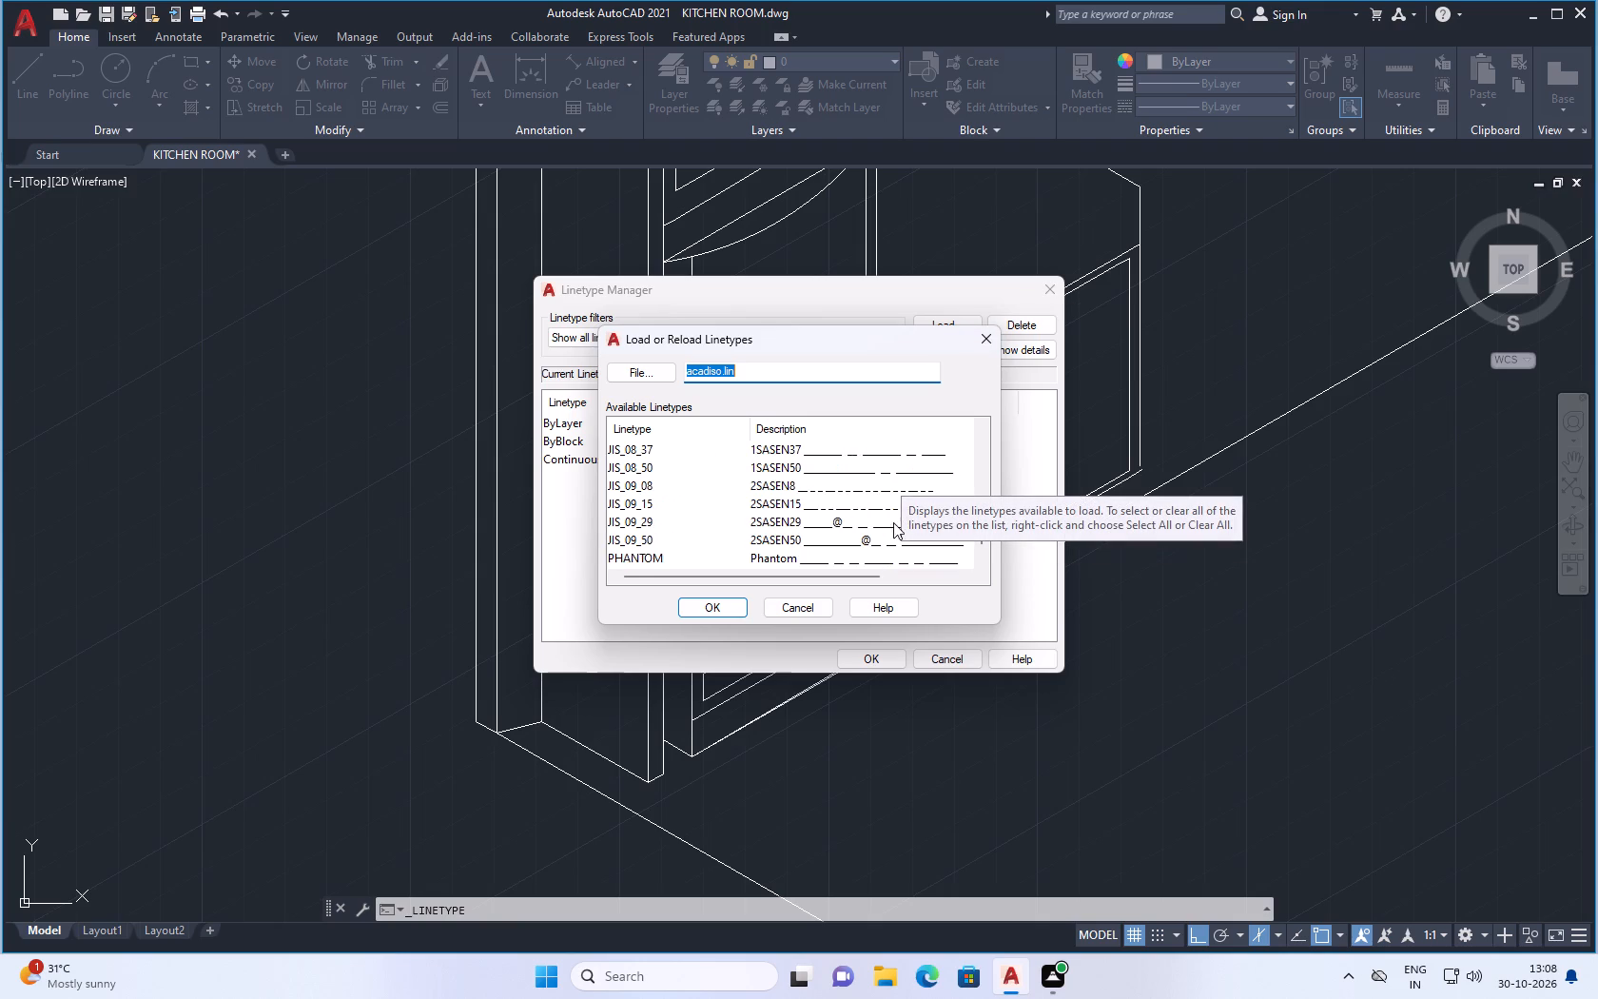
pyautogui.scroll(3, 867, 487)
pyautogui.scroll(-2, 873, 479)
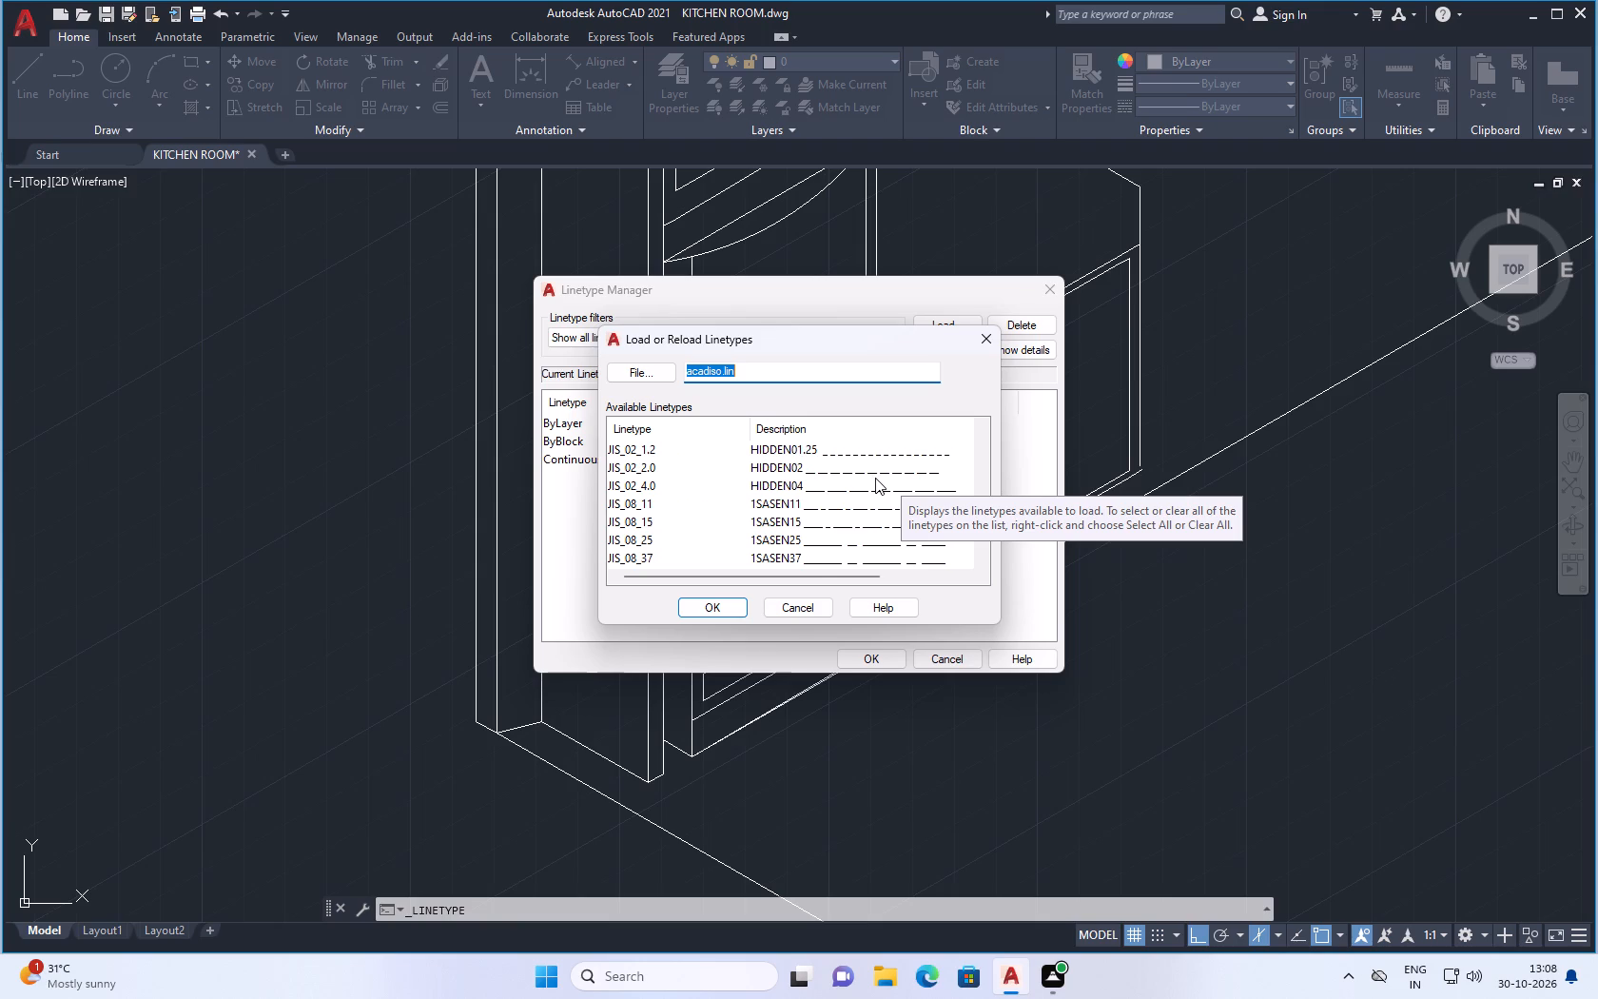
pyautogui.scroll(-1, 875, 478)
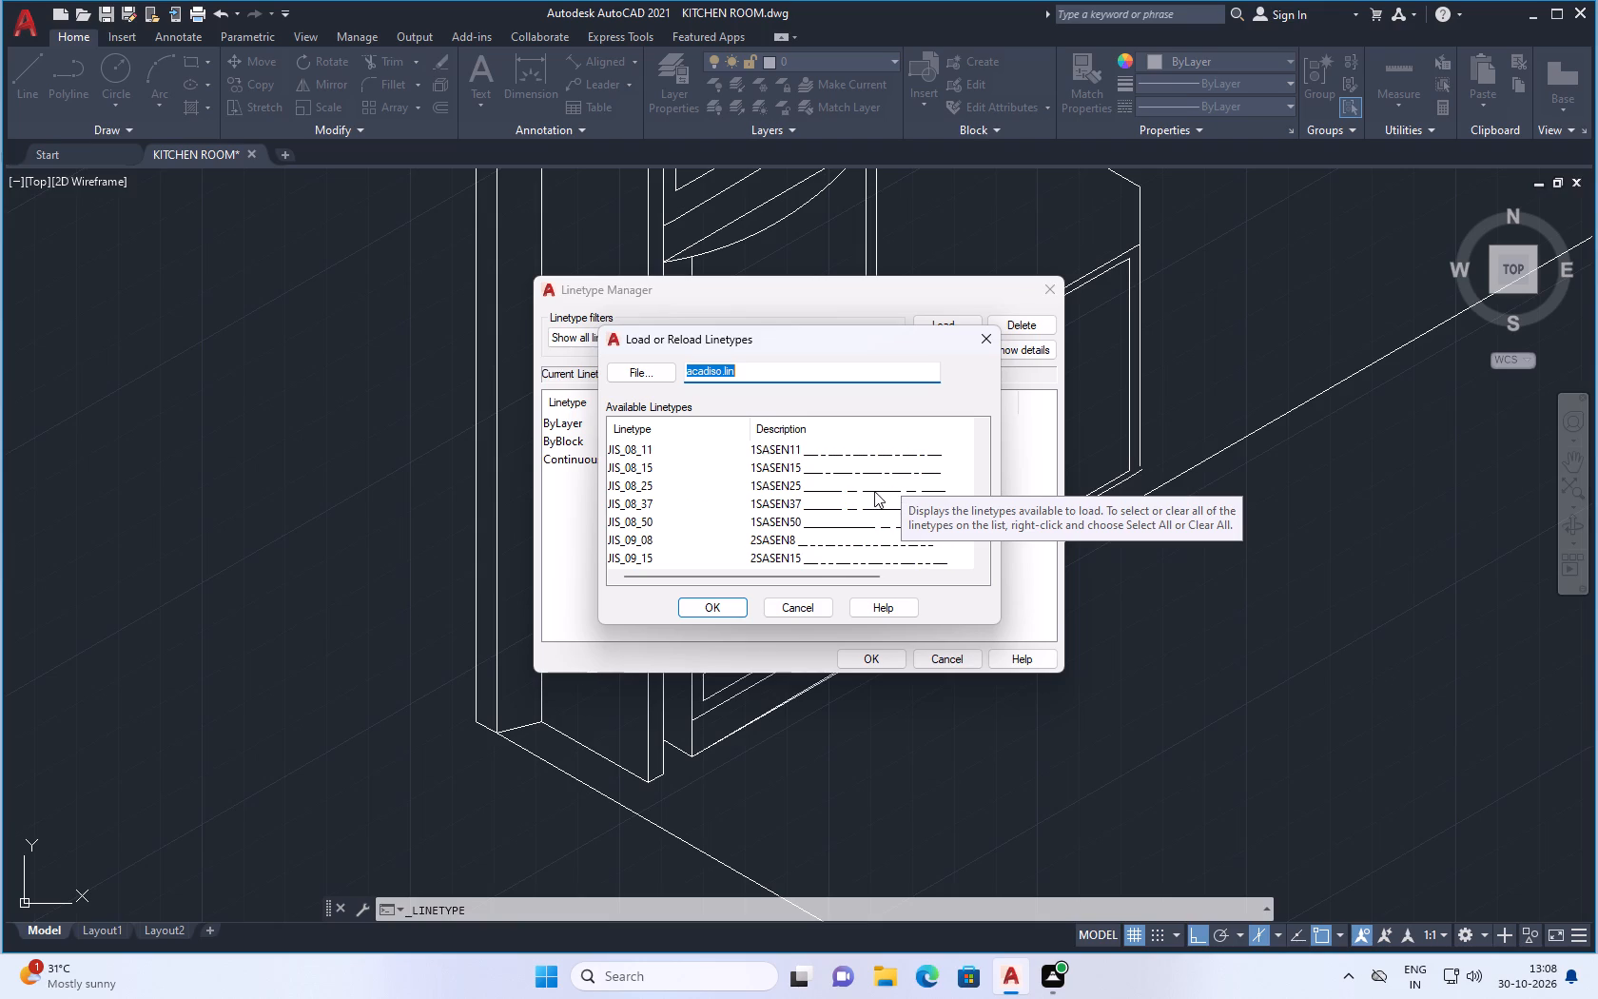
pyautogui.click(886, 475)
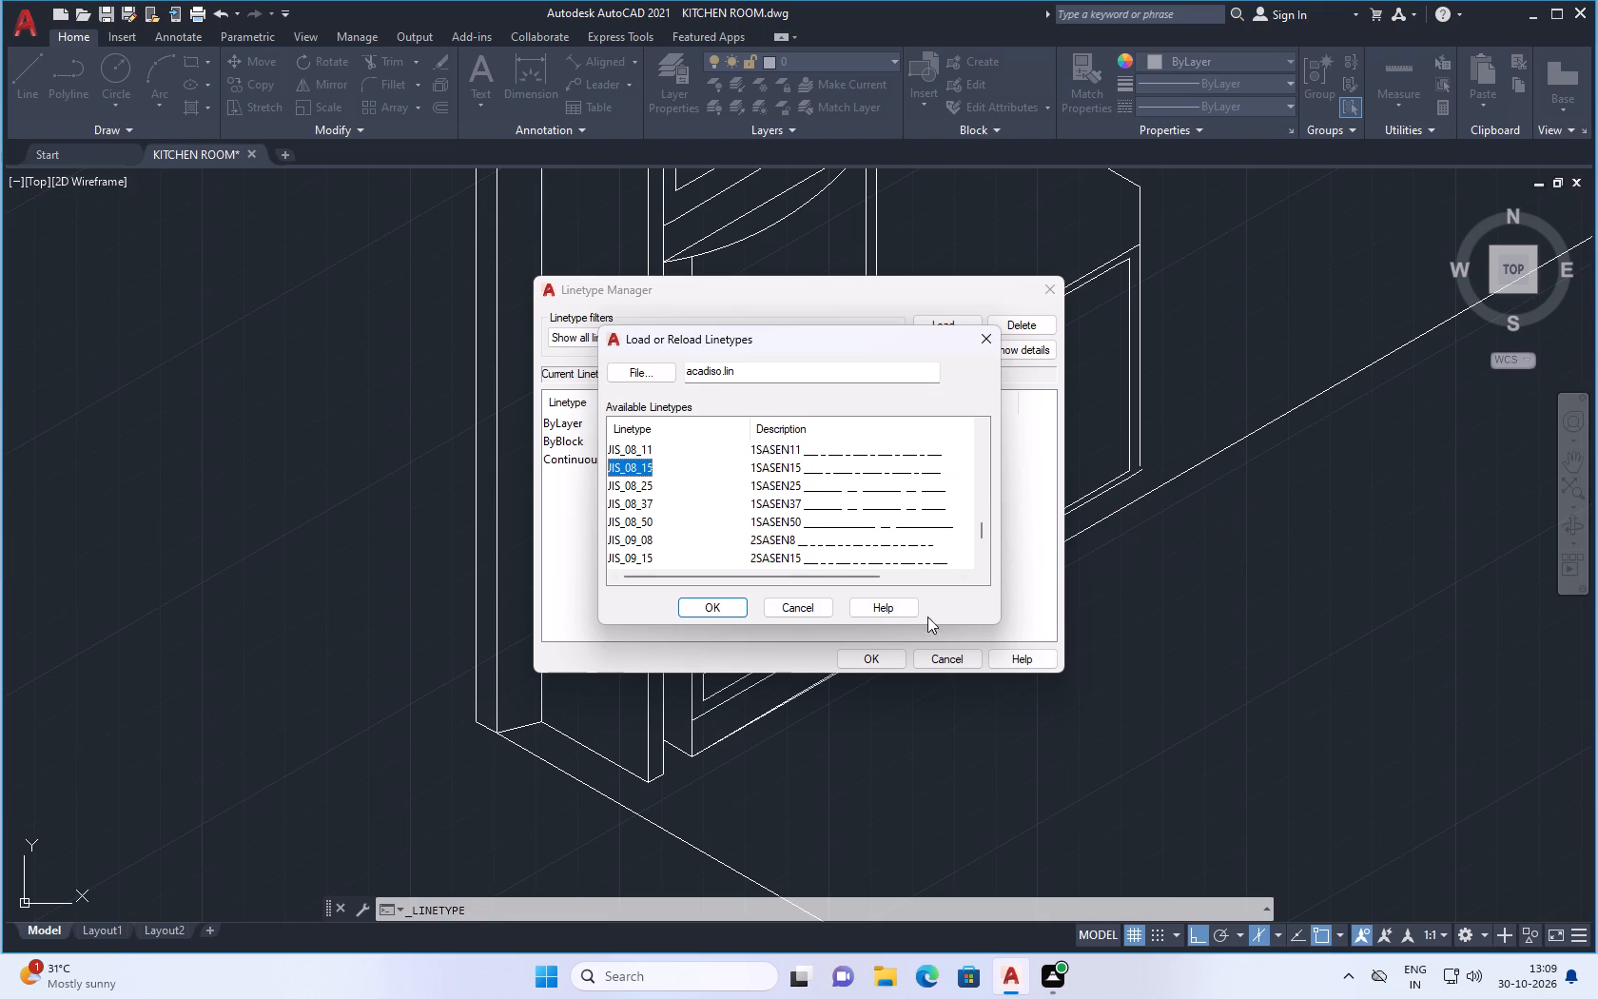
pyautogui.click(694, 606)
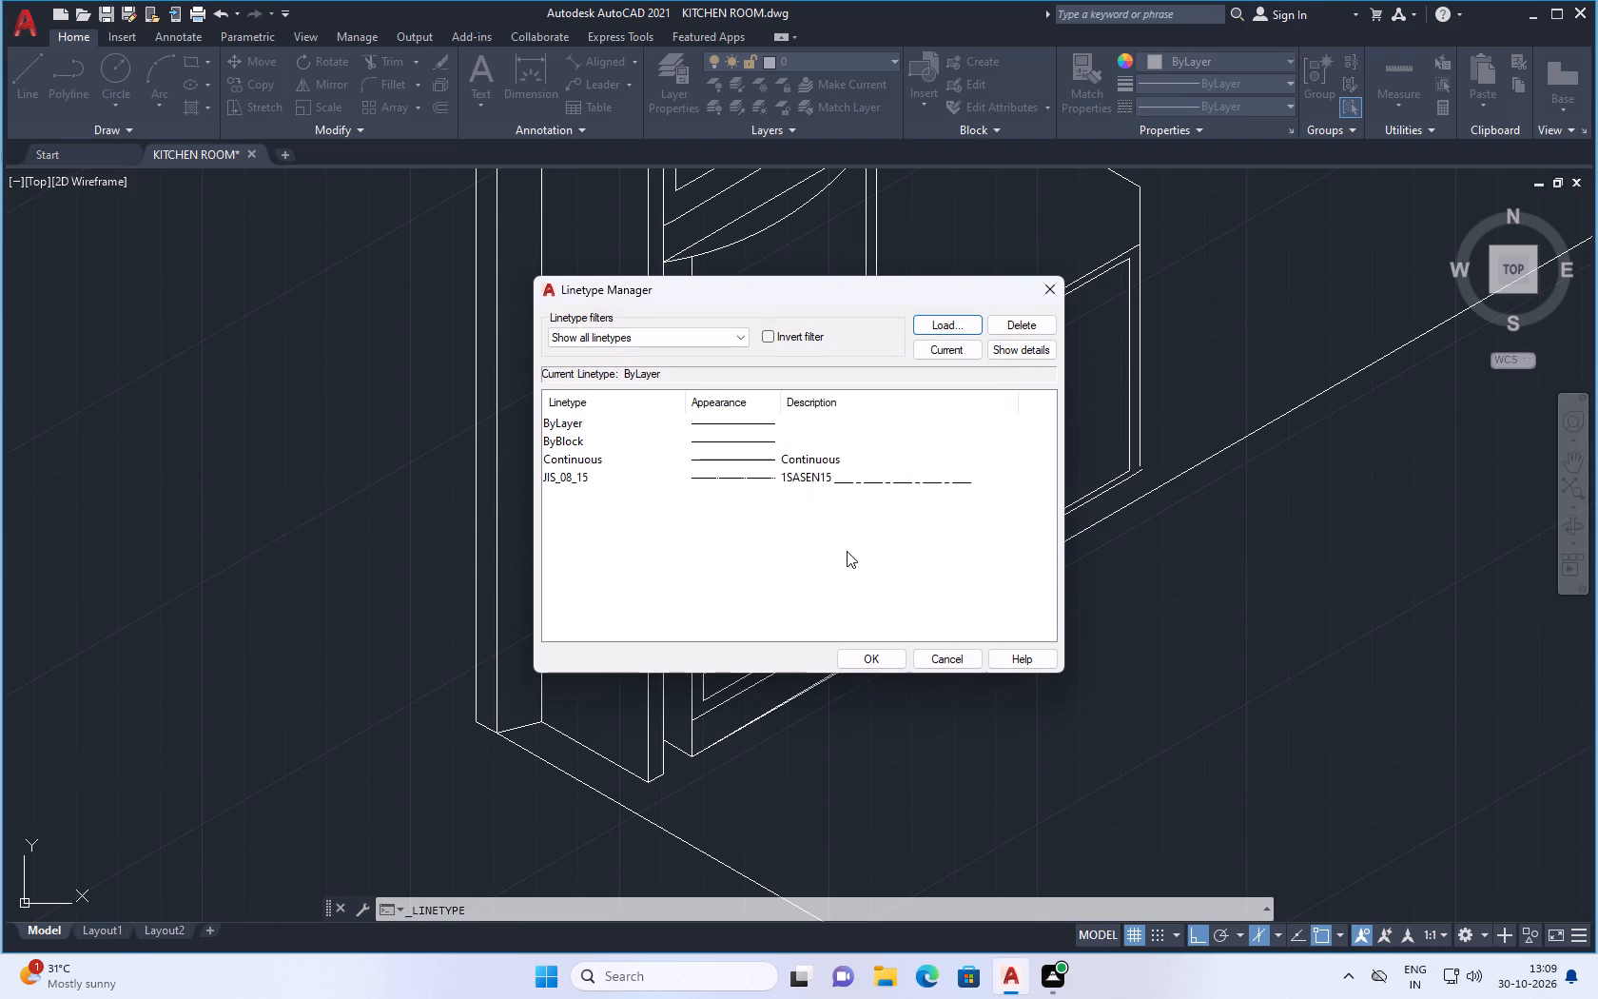
pyautogui.click(881, 656)
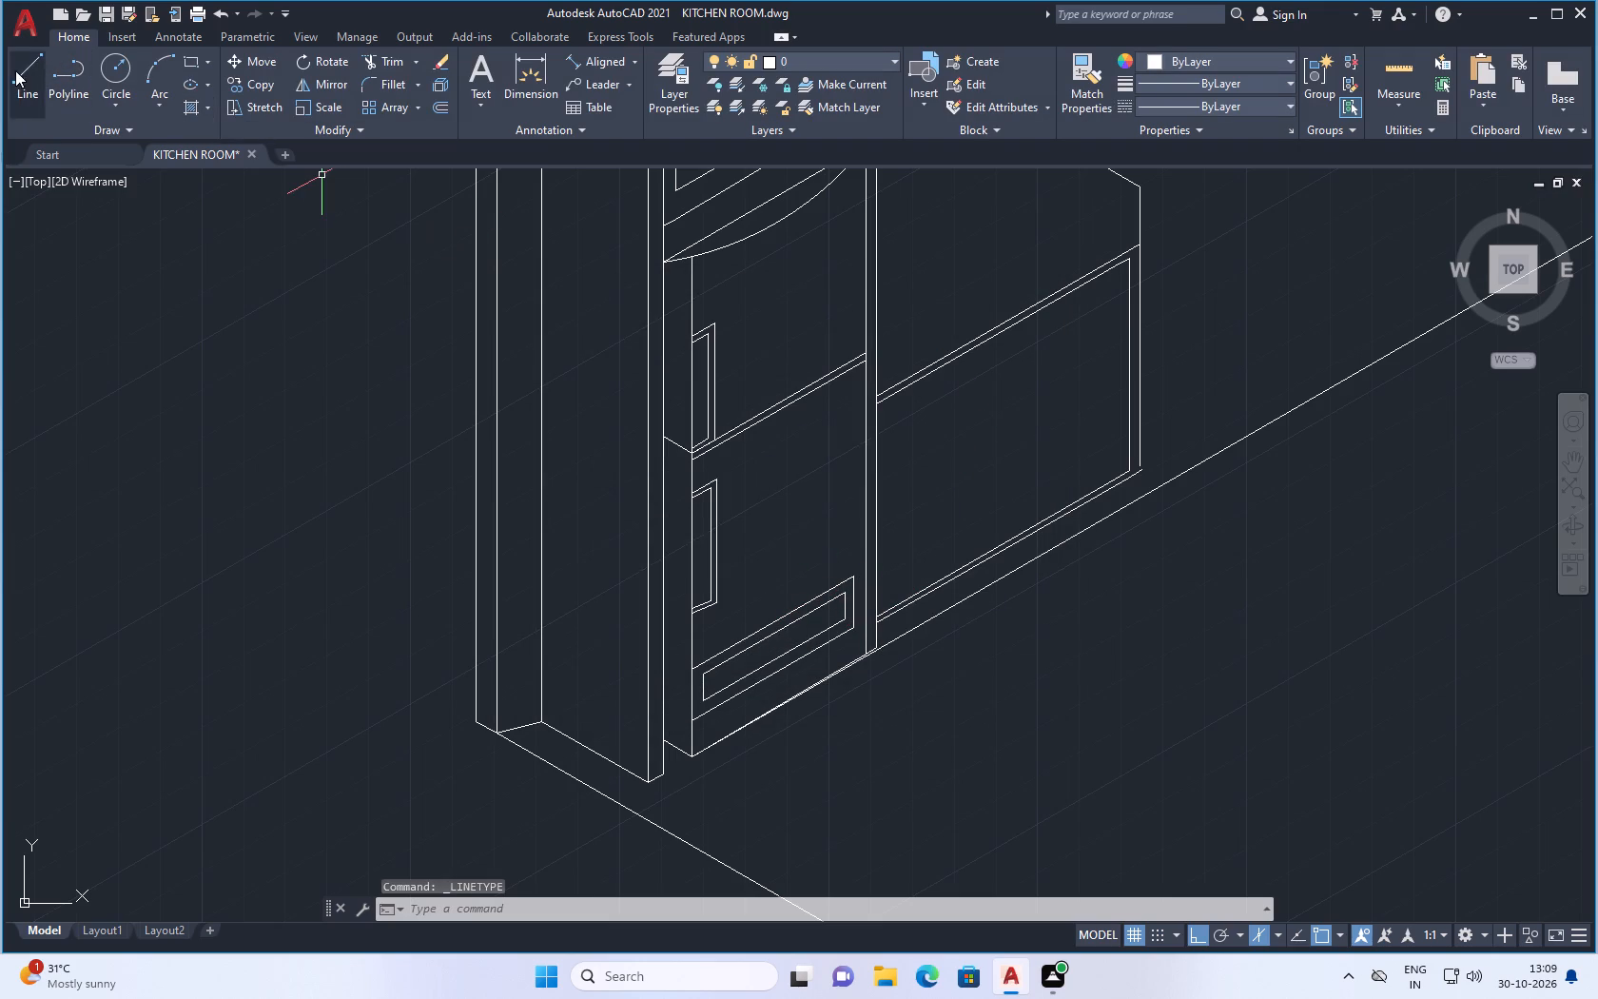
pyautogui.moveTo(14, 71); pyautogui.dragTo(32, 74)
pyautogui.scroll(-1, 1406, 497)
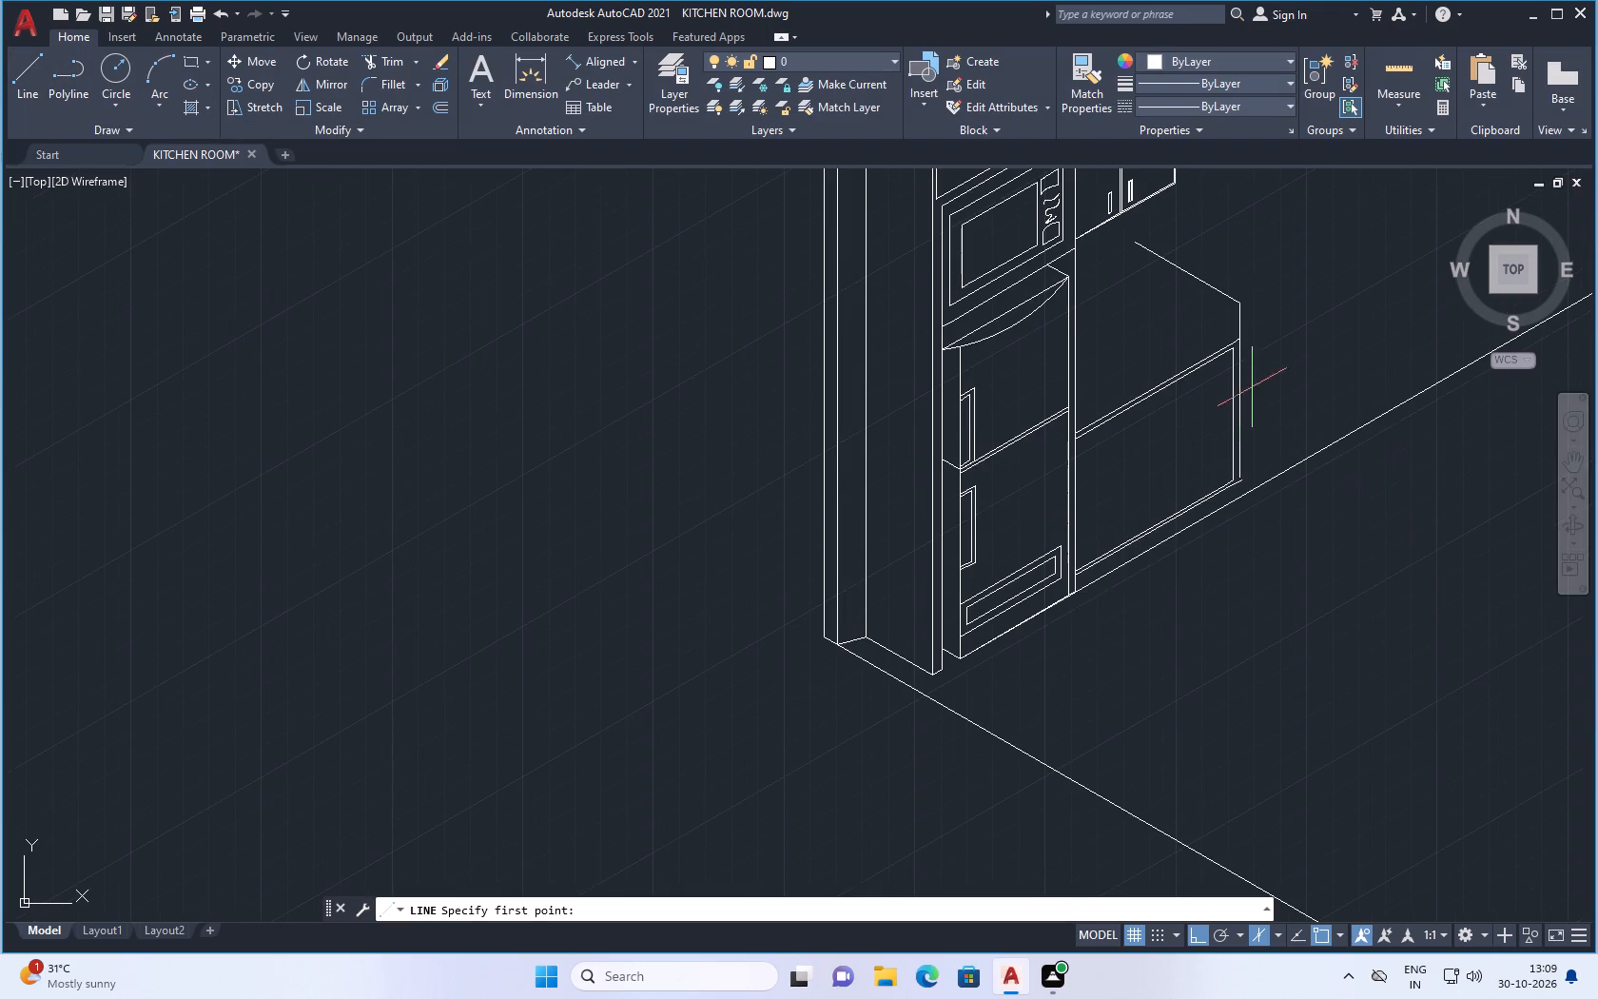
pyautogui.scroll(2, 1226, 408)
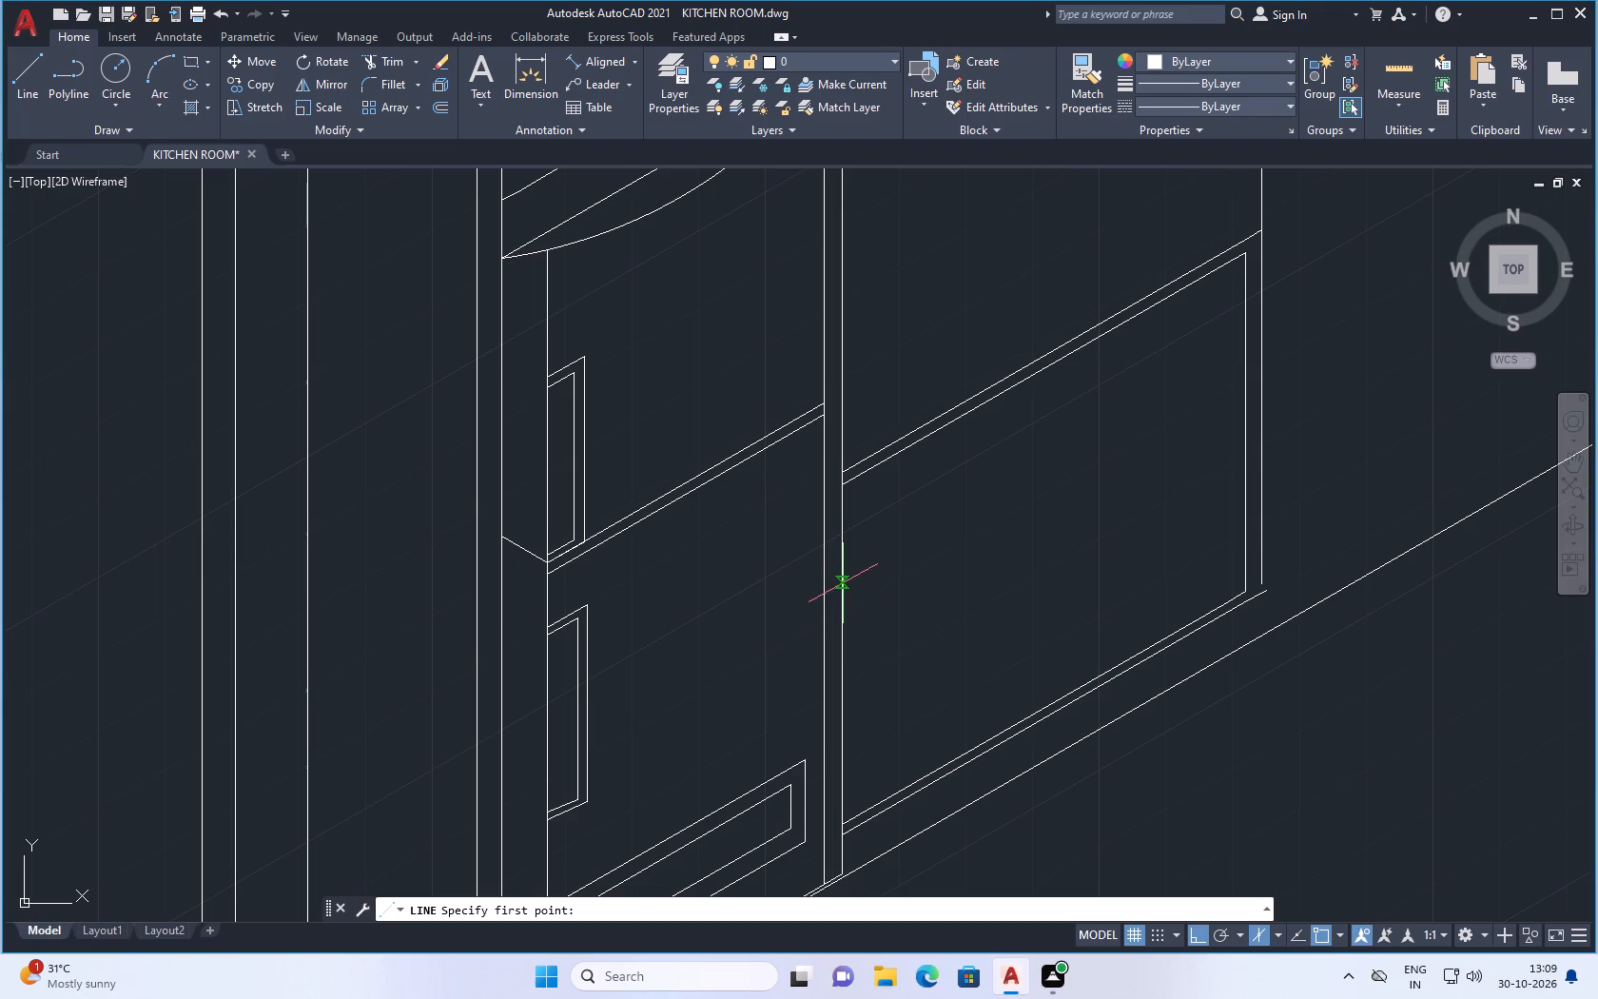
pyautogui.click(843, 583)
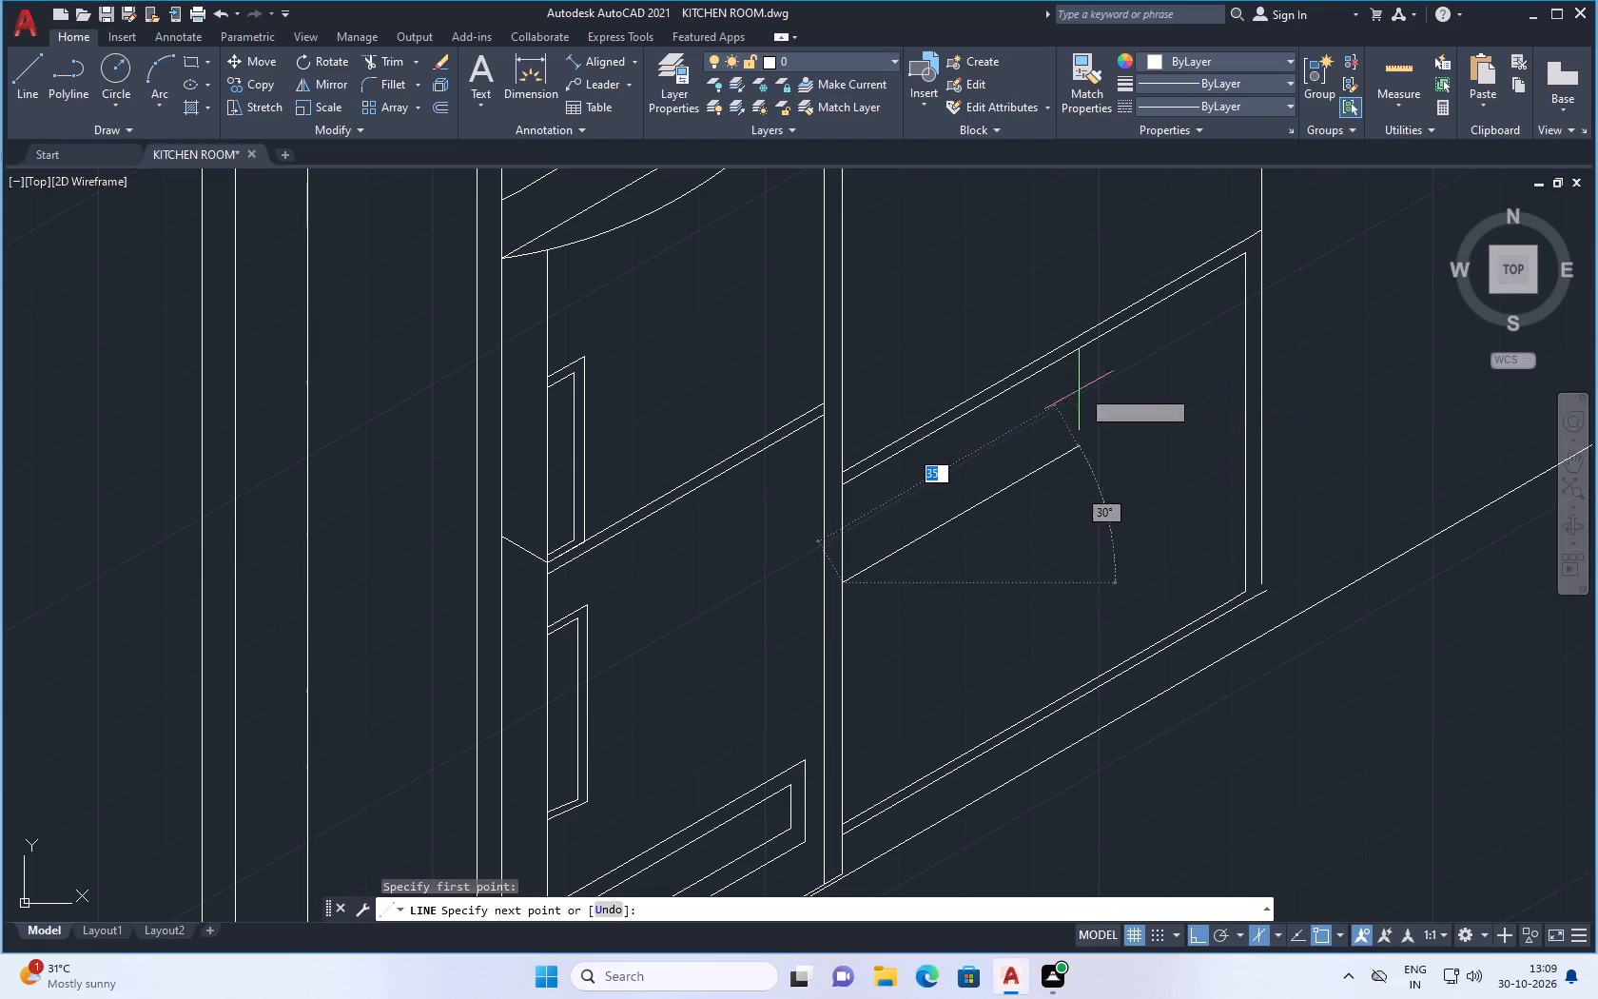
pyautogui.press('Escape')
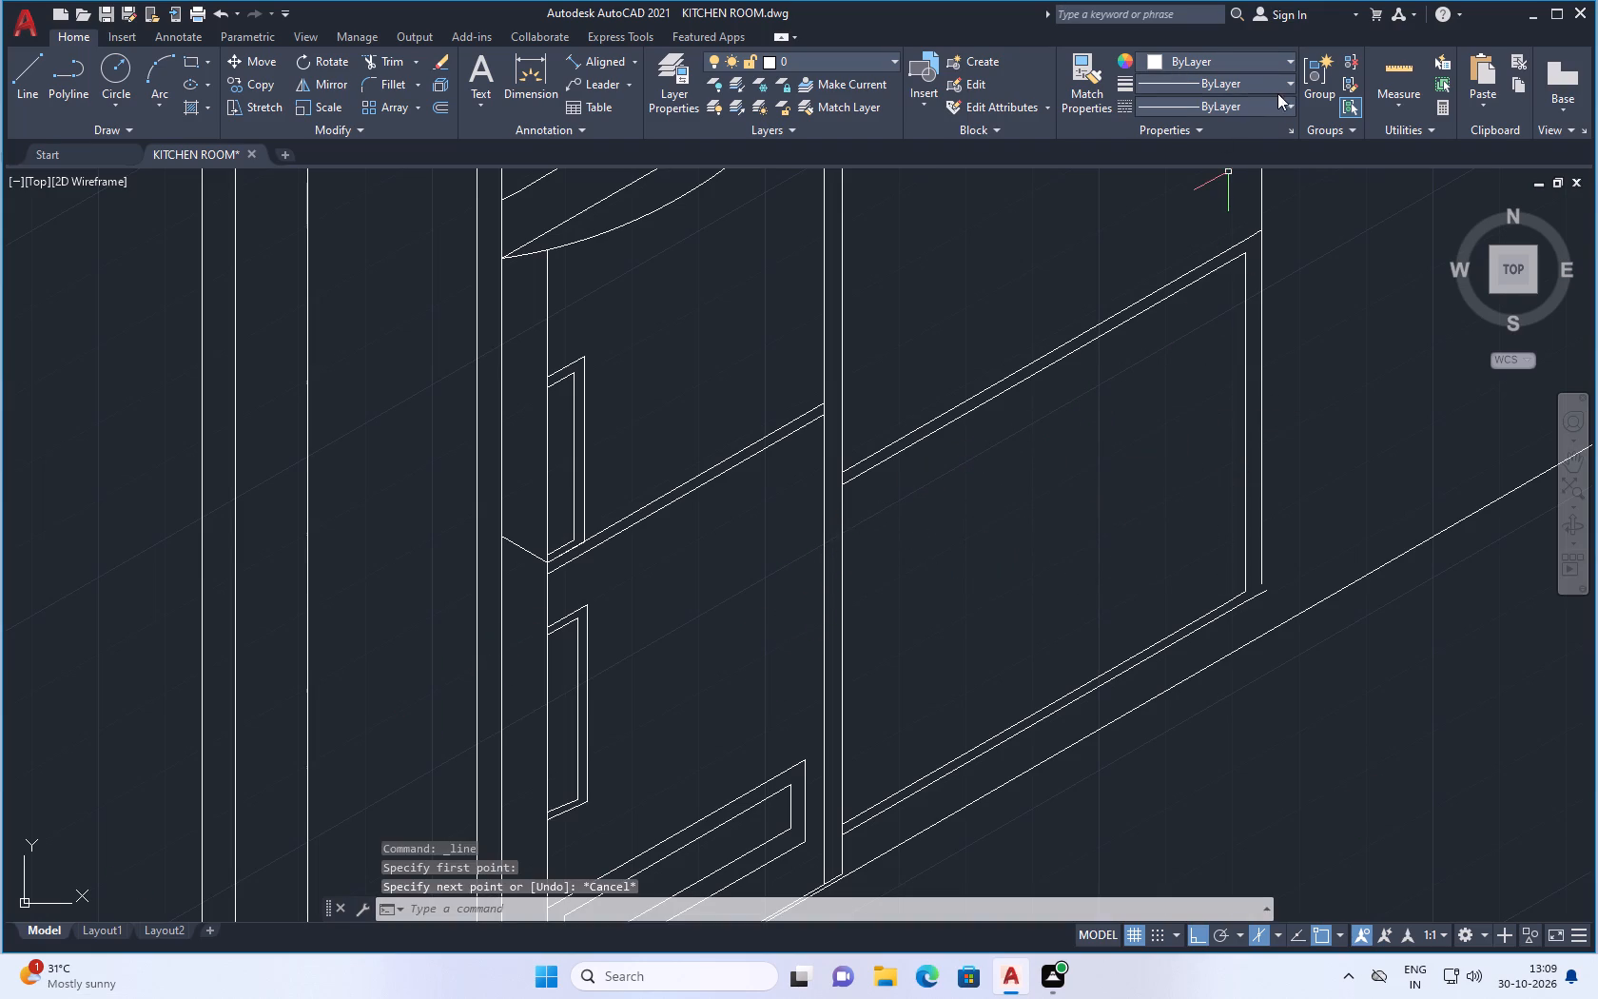
# Set the current linetype to JIS_08_15.
pyautogui.click(1280, 100)
pyautogui.click(1210, 200)
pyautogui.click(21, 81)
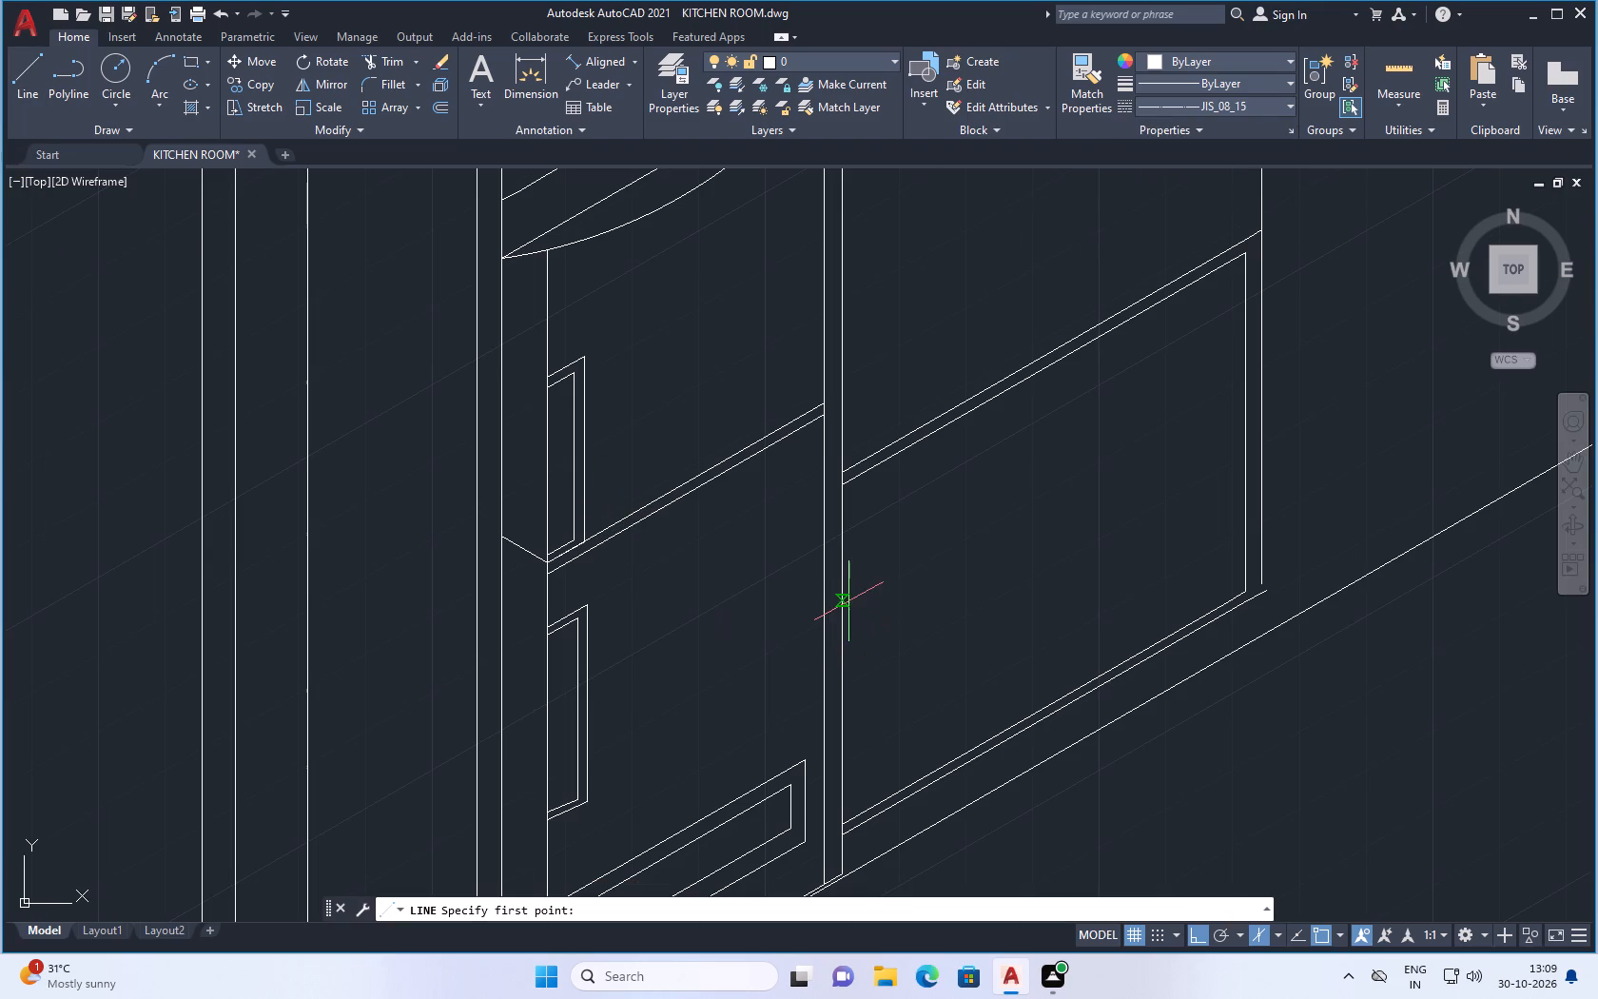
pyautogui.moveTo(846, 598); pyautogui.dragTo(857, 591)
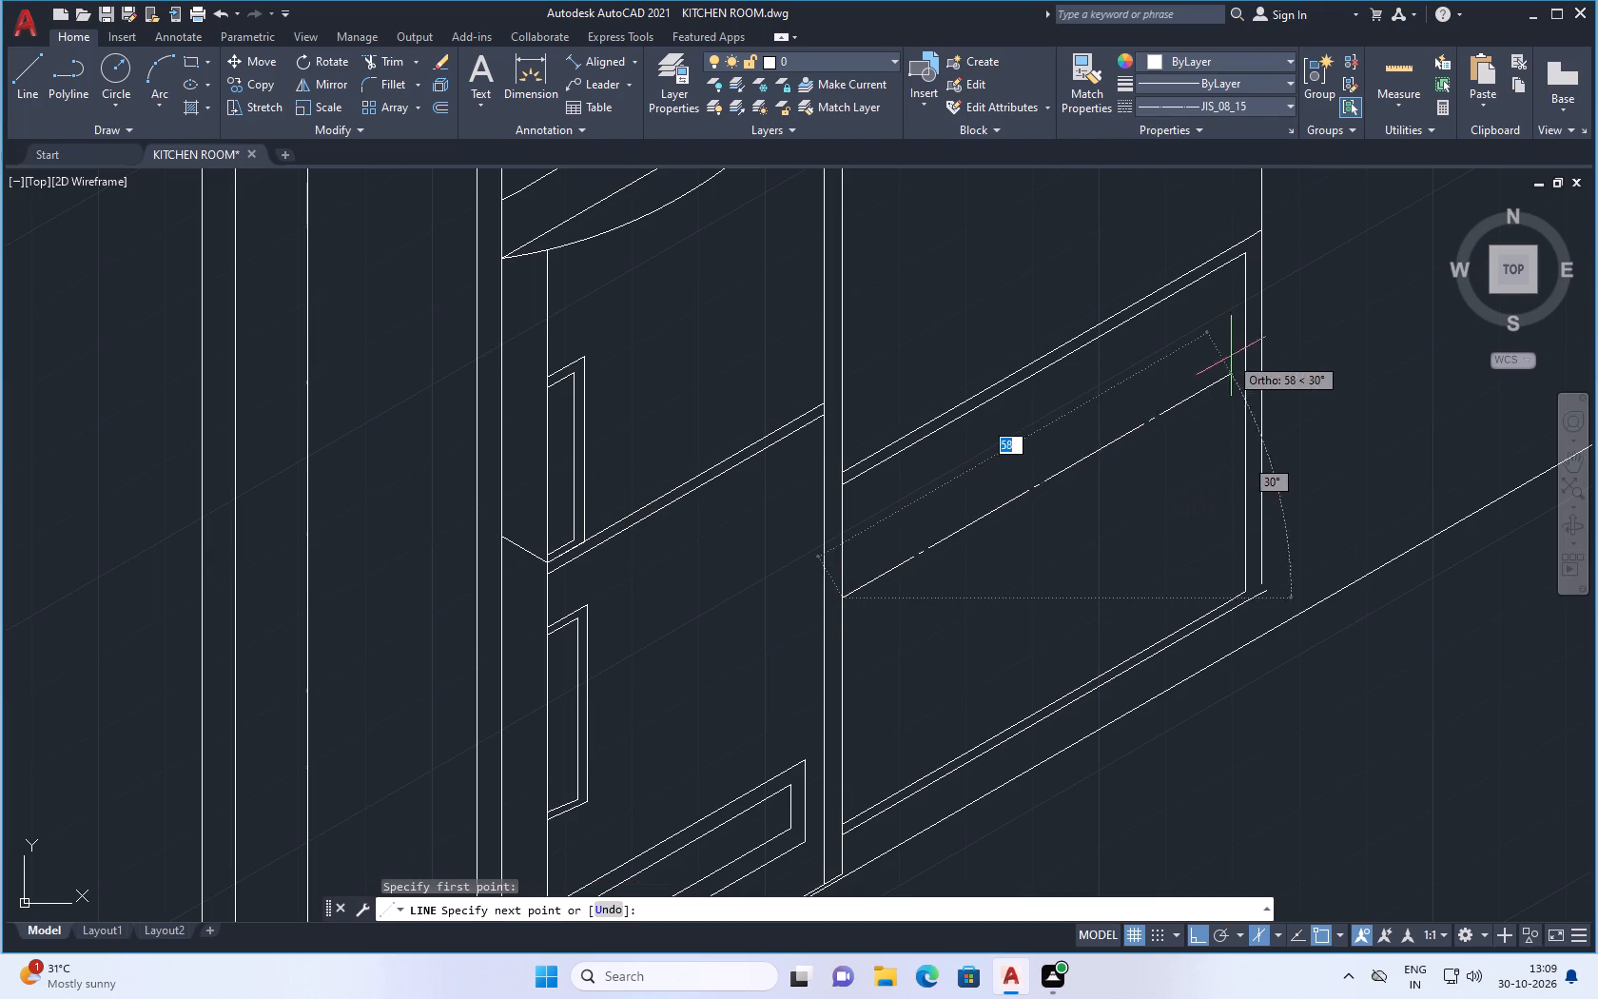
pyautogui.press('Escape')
# Draw a 30° dash-dot line about 61 units long across the front panel, from the refrigerator-side edge to the inner vertical line.
pyautogui.press('space')
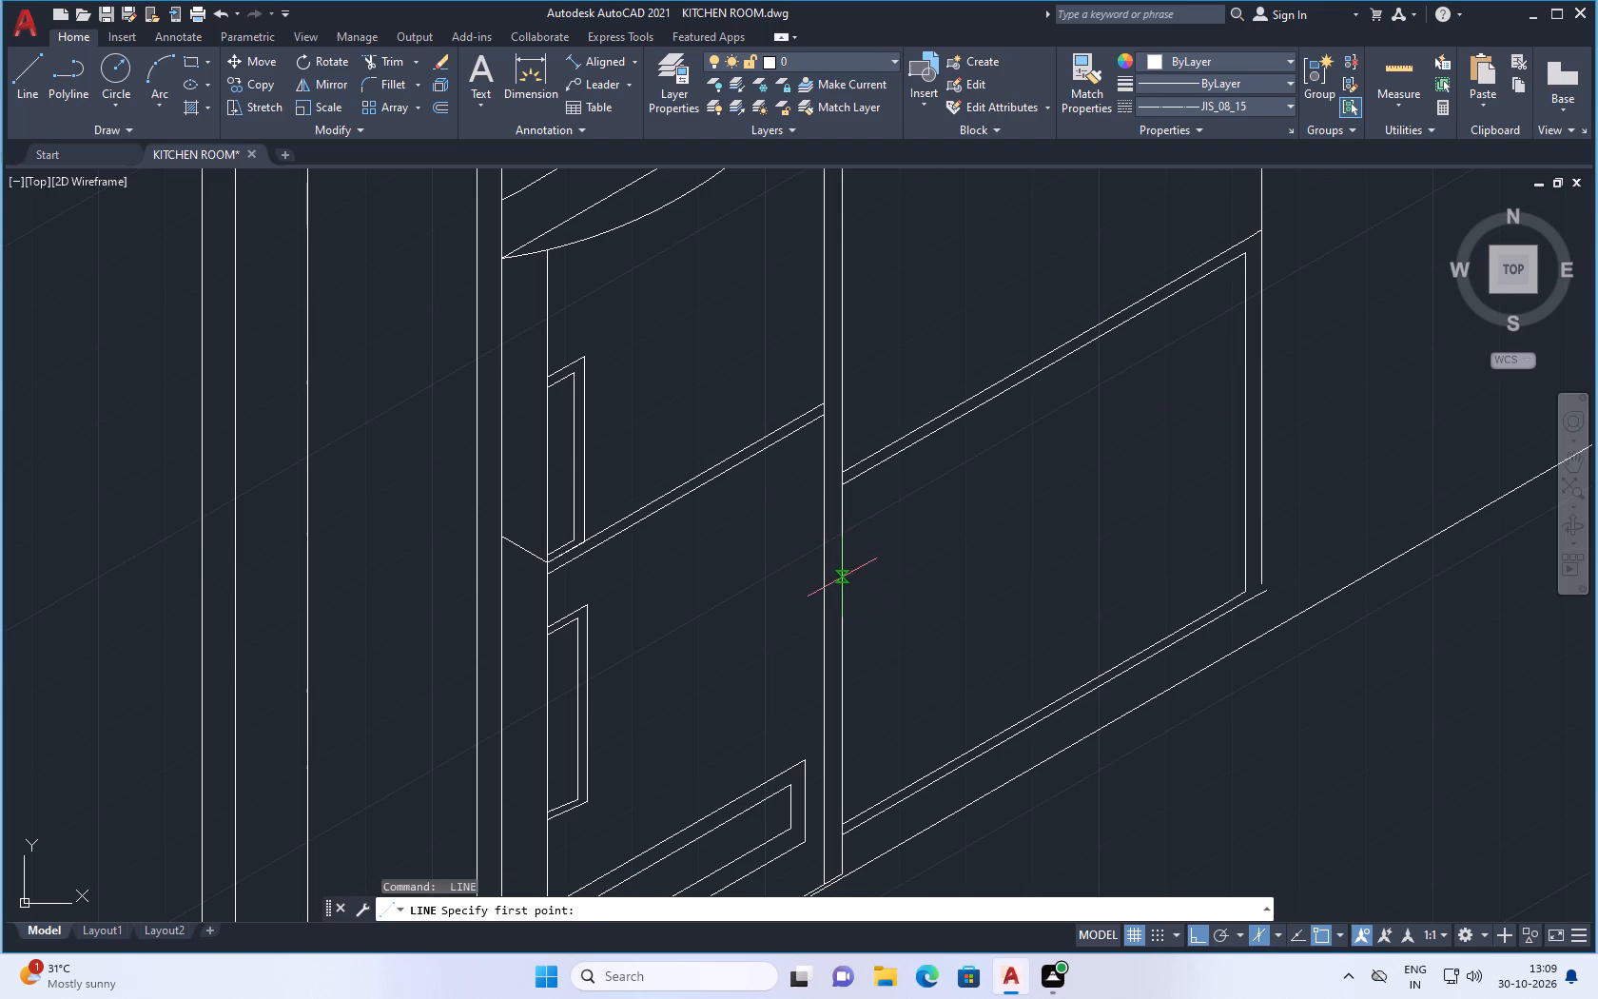
pyautogui.moveTo(842, 578); pyautogui.dragTo(860, 576)
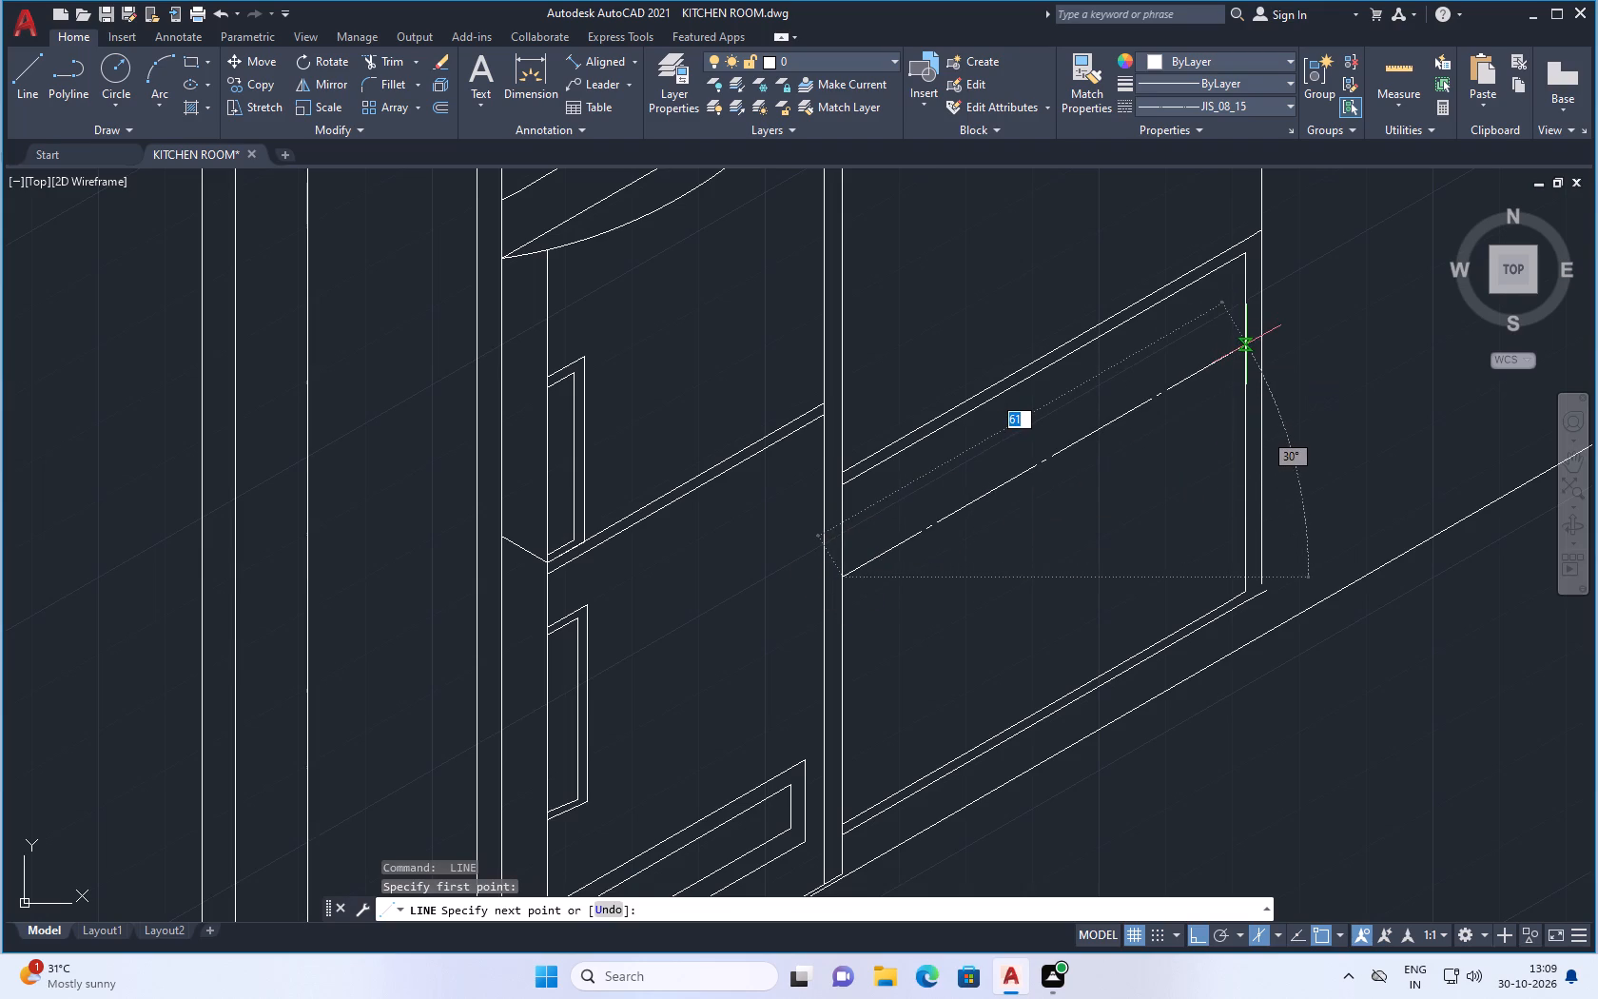
pyautogui.click(1246, 345)
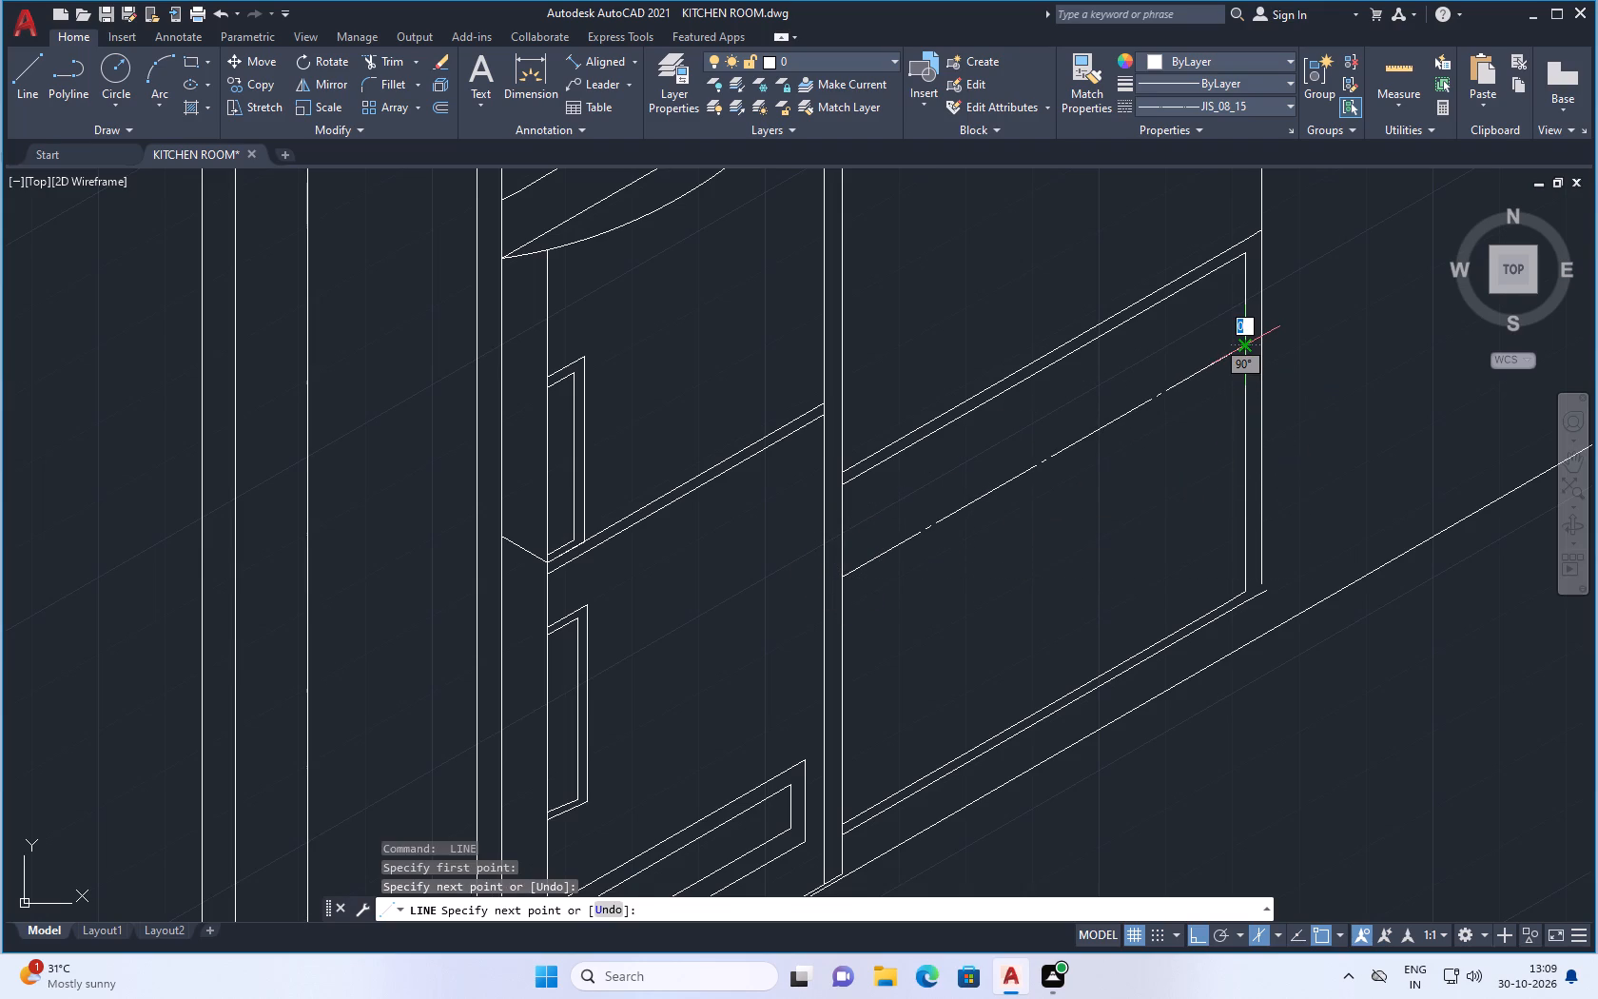
pyautogui.press('Escape')
# Save the kitchen room drawing.
pyautogui.scroll(-1, 1045, 465)
pyautogui.hotkey('ctrl', 's')
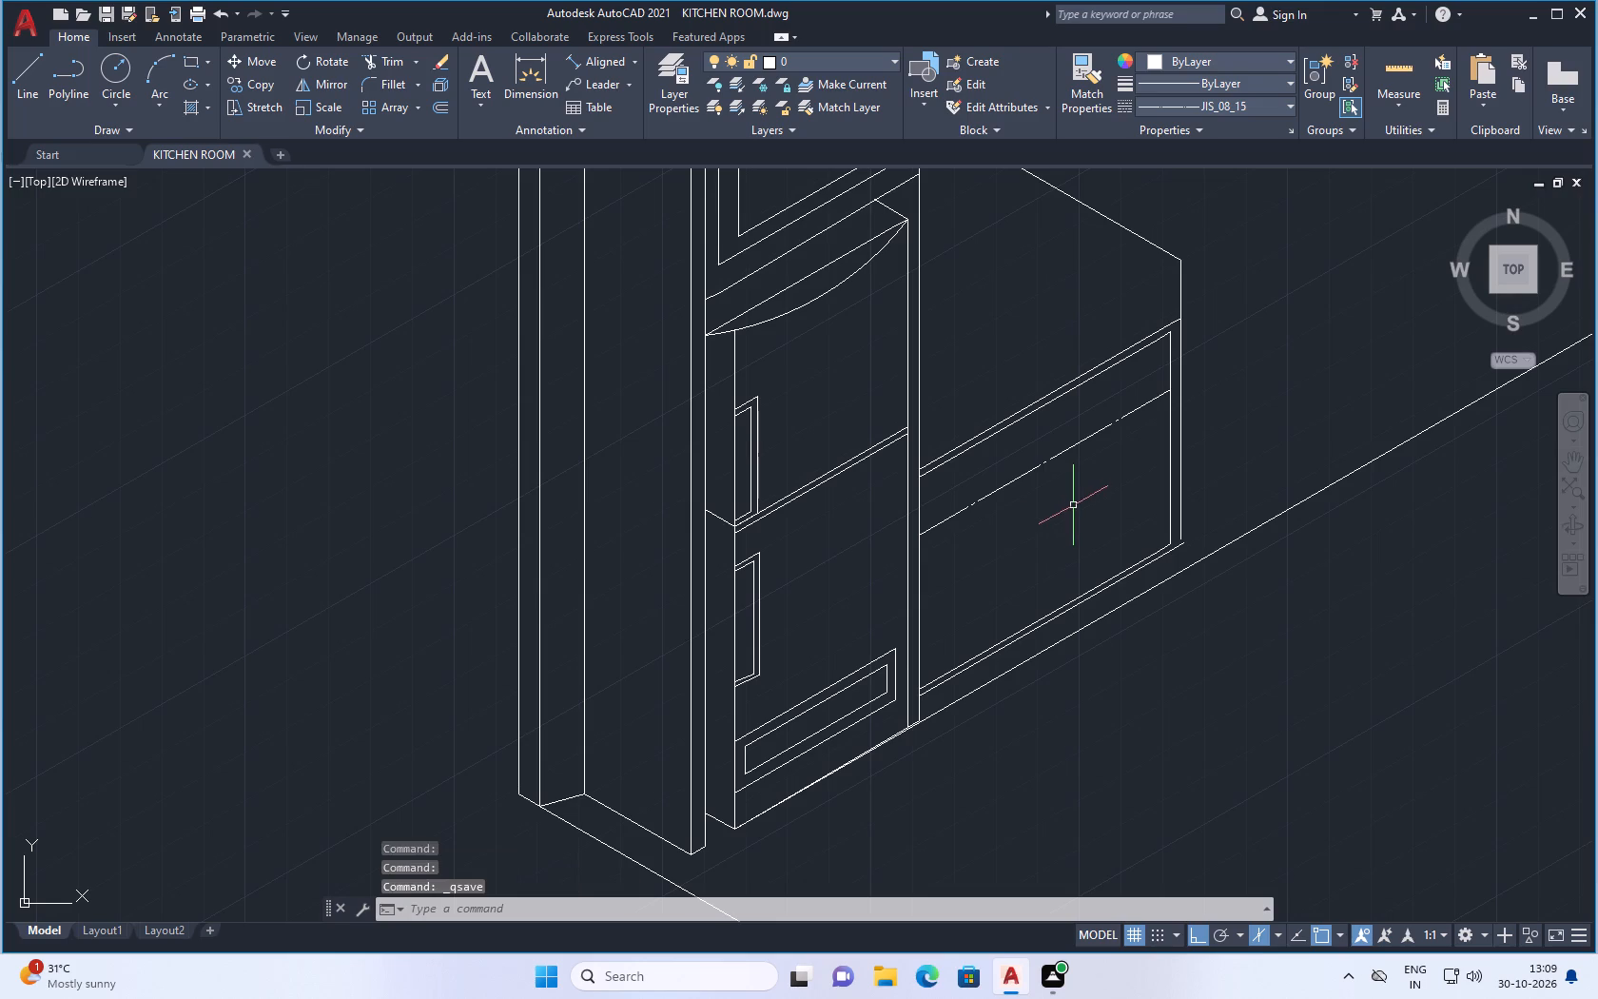
pyautogui.hotkey('ctrl', 's')
pyautogui.hotkey('ctrl', 's')
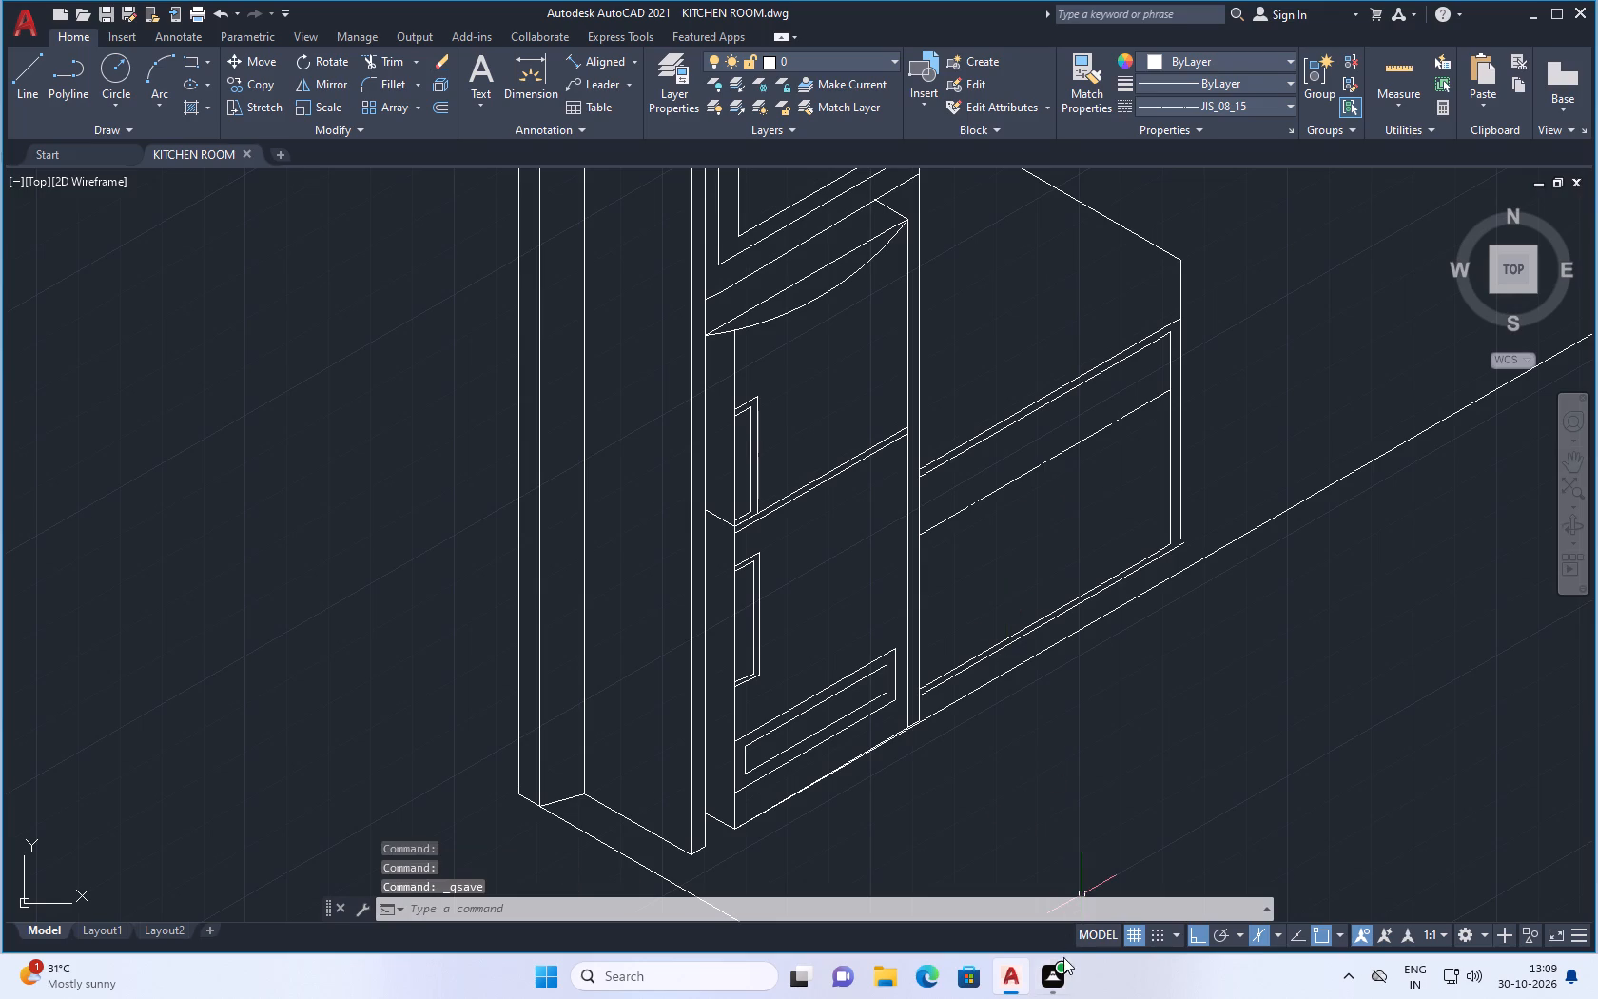
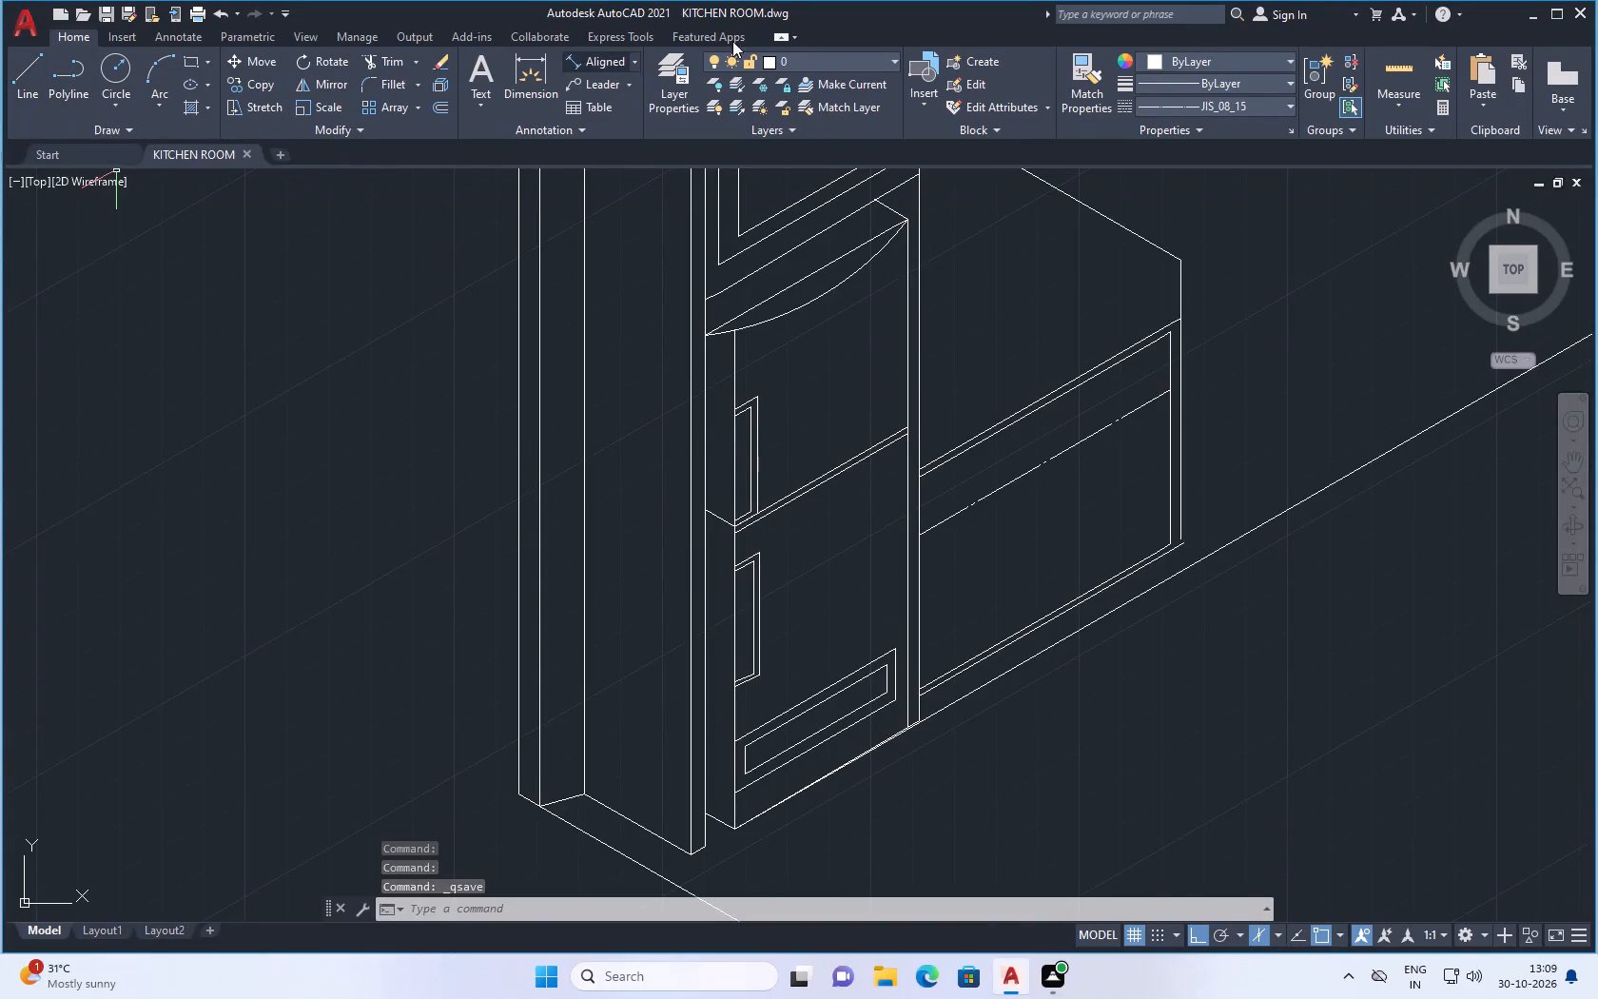
# With linetype ByBlock current, draw a vertical line about 32 units long from the dash-dot line's midpoint to the cabinet panel's inner bottom line.
pyautogui.click(1260, 110)
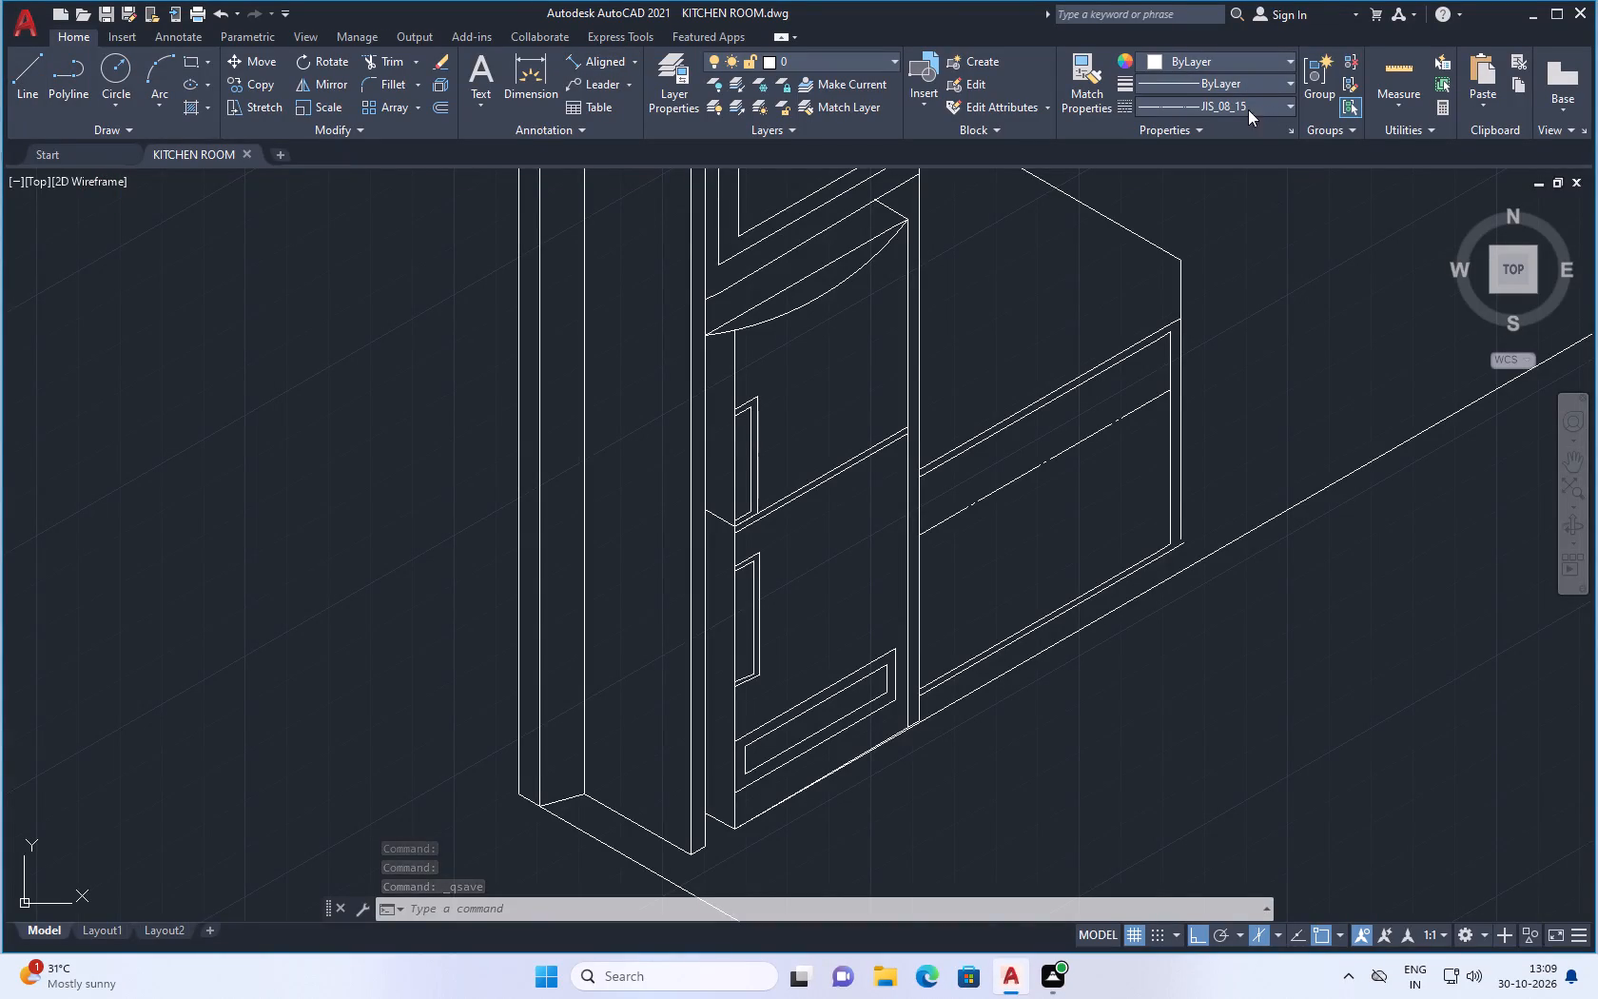
pyautogui.click(1216, 147)
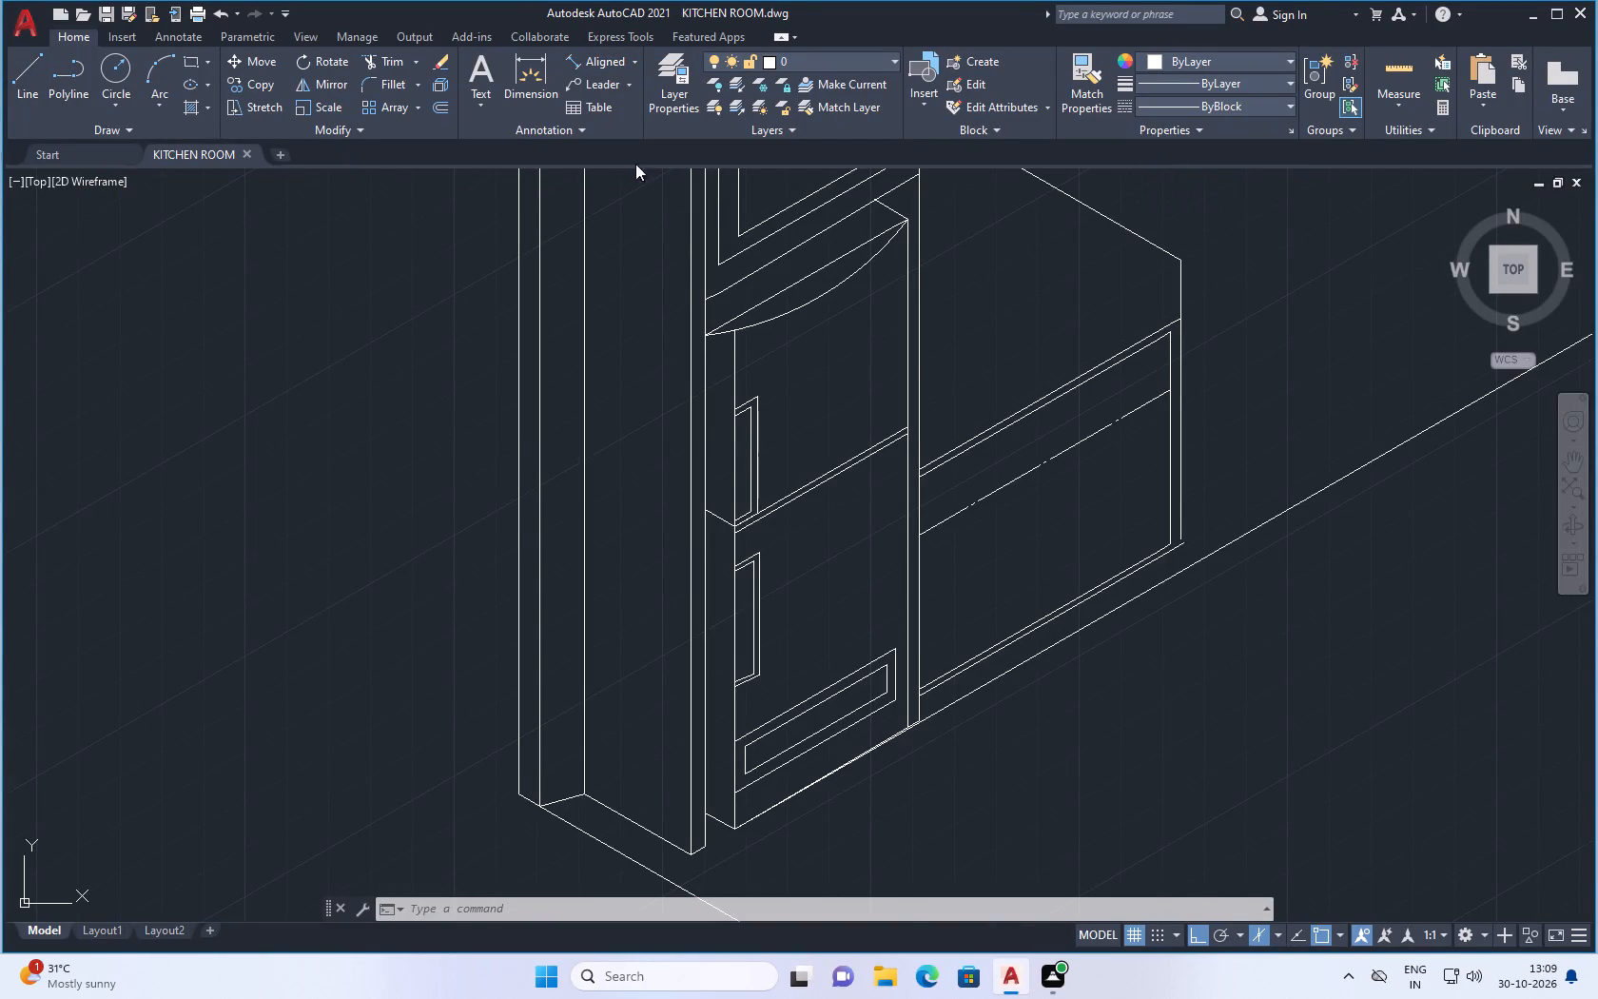
pyautogui.click(28, 72)
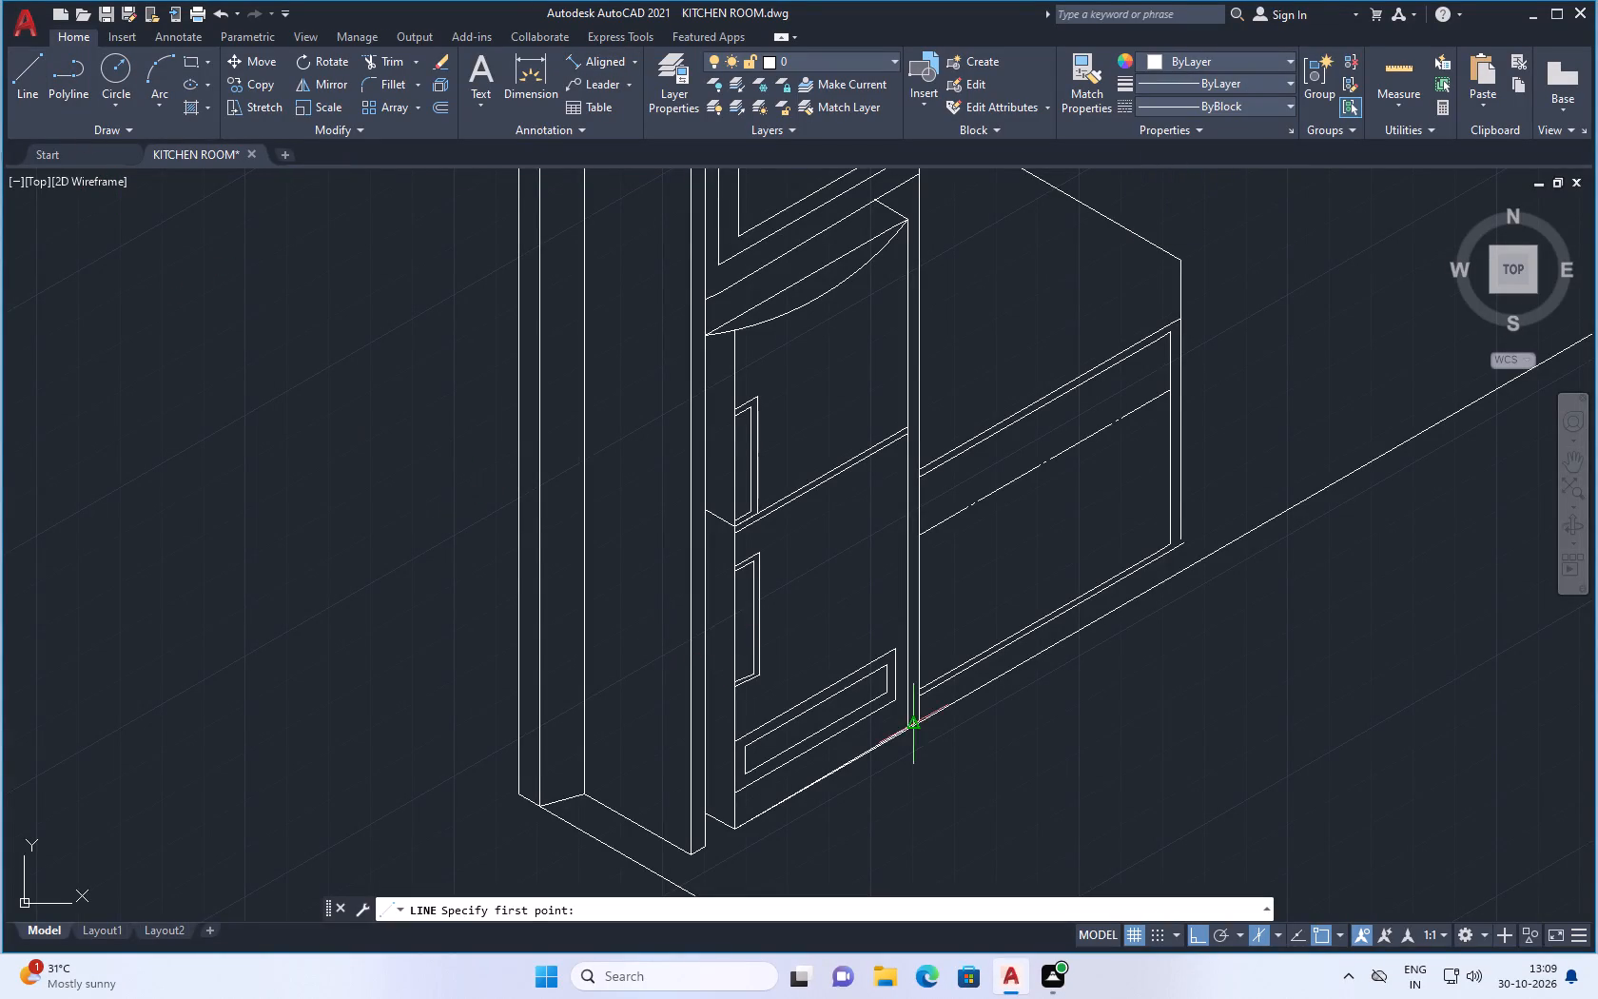
pyautogui.scroll(1, 1103, 559)
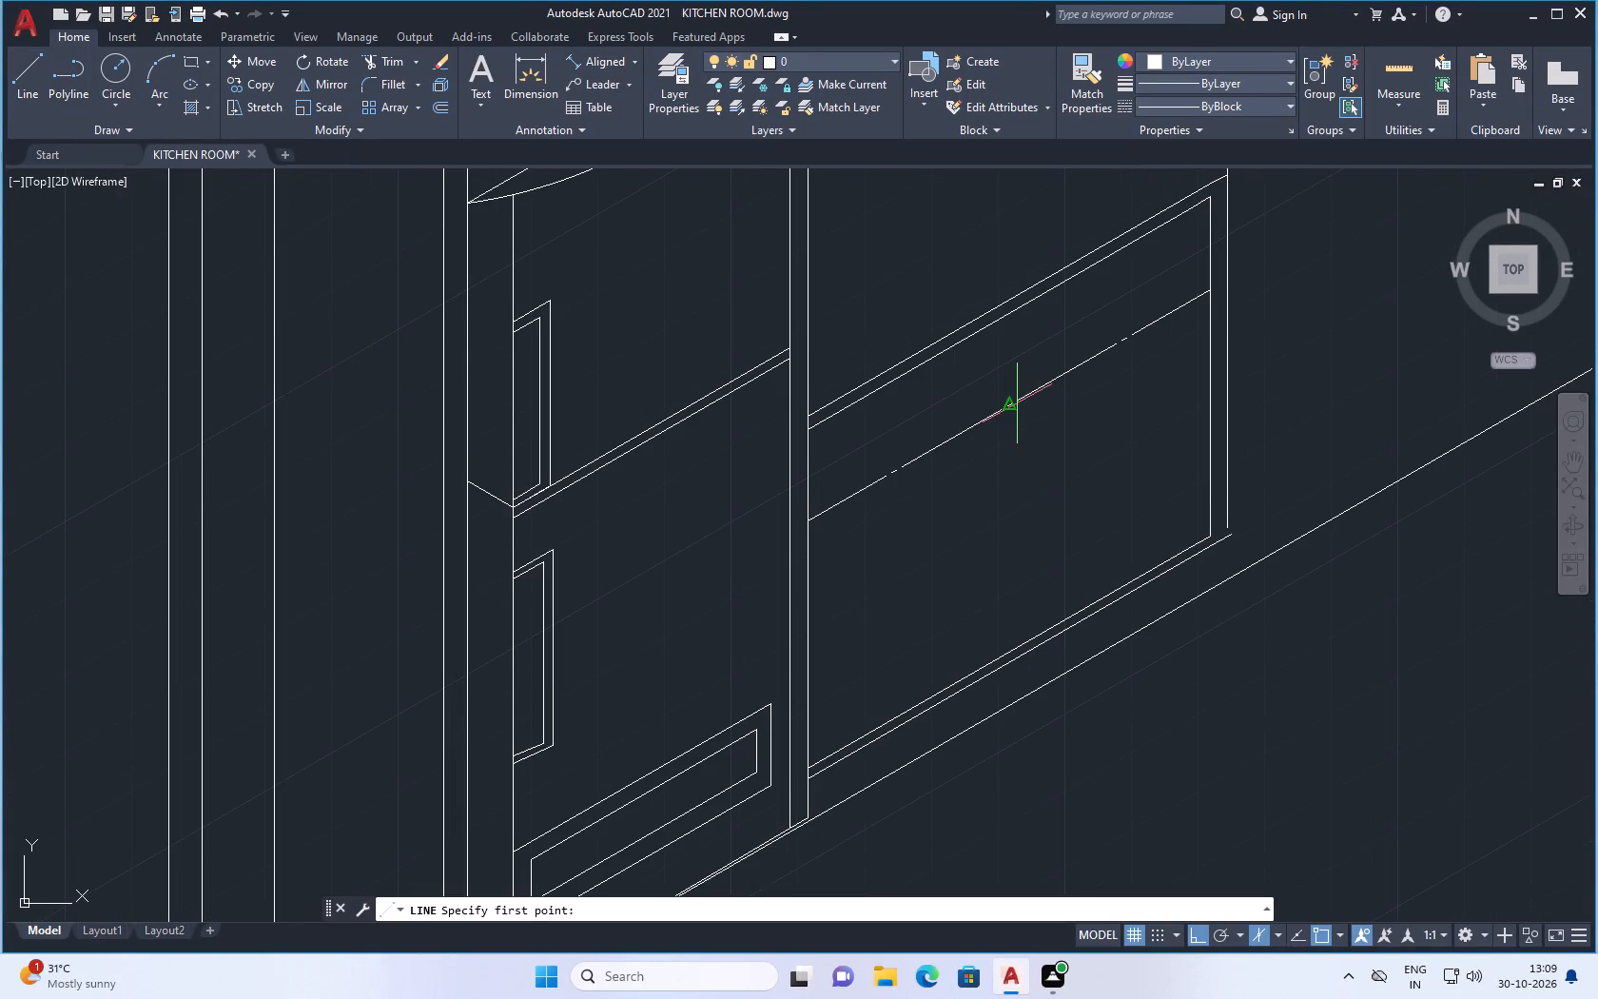
pyautogui.click(1014, 403)
pyautogui.scroll(1, 1017, 649)
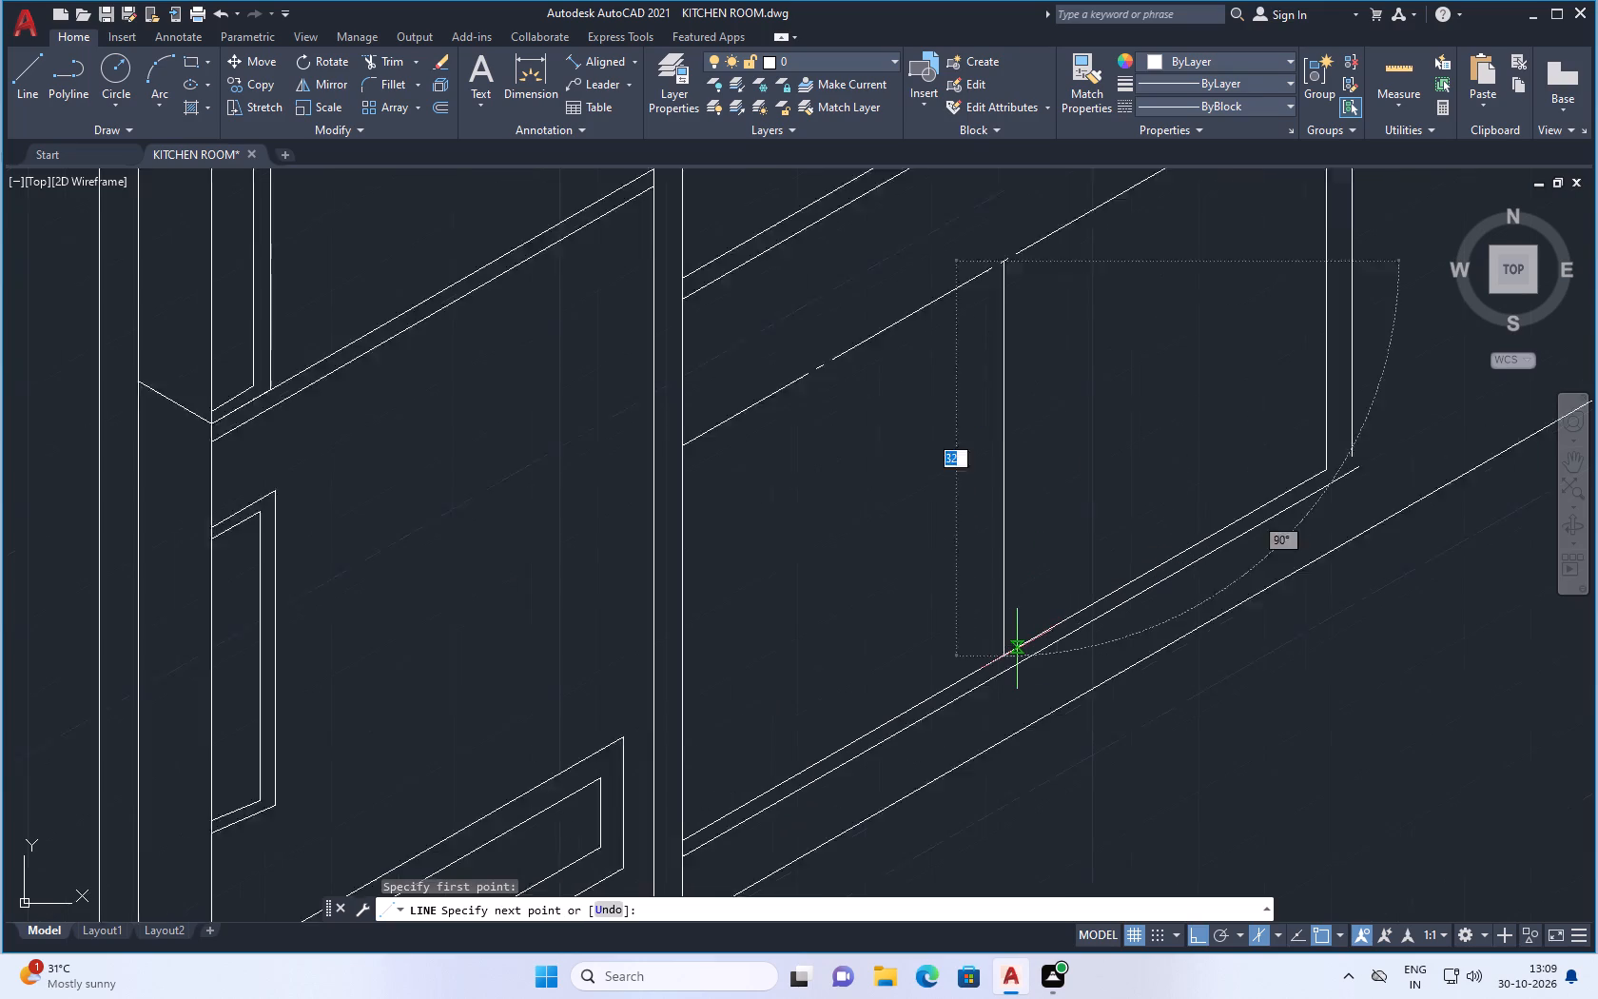
pyautogui.scroll(1, 1017, 649)
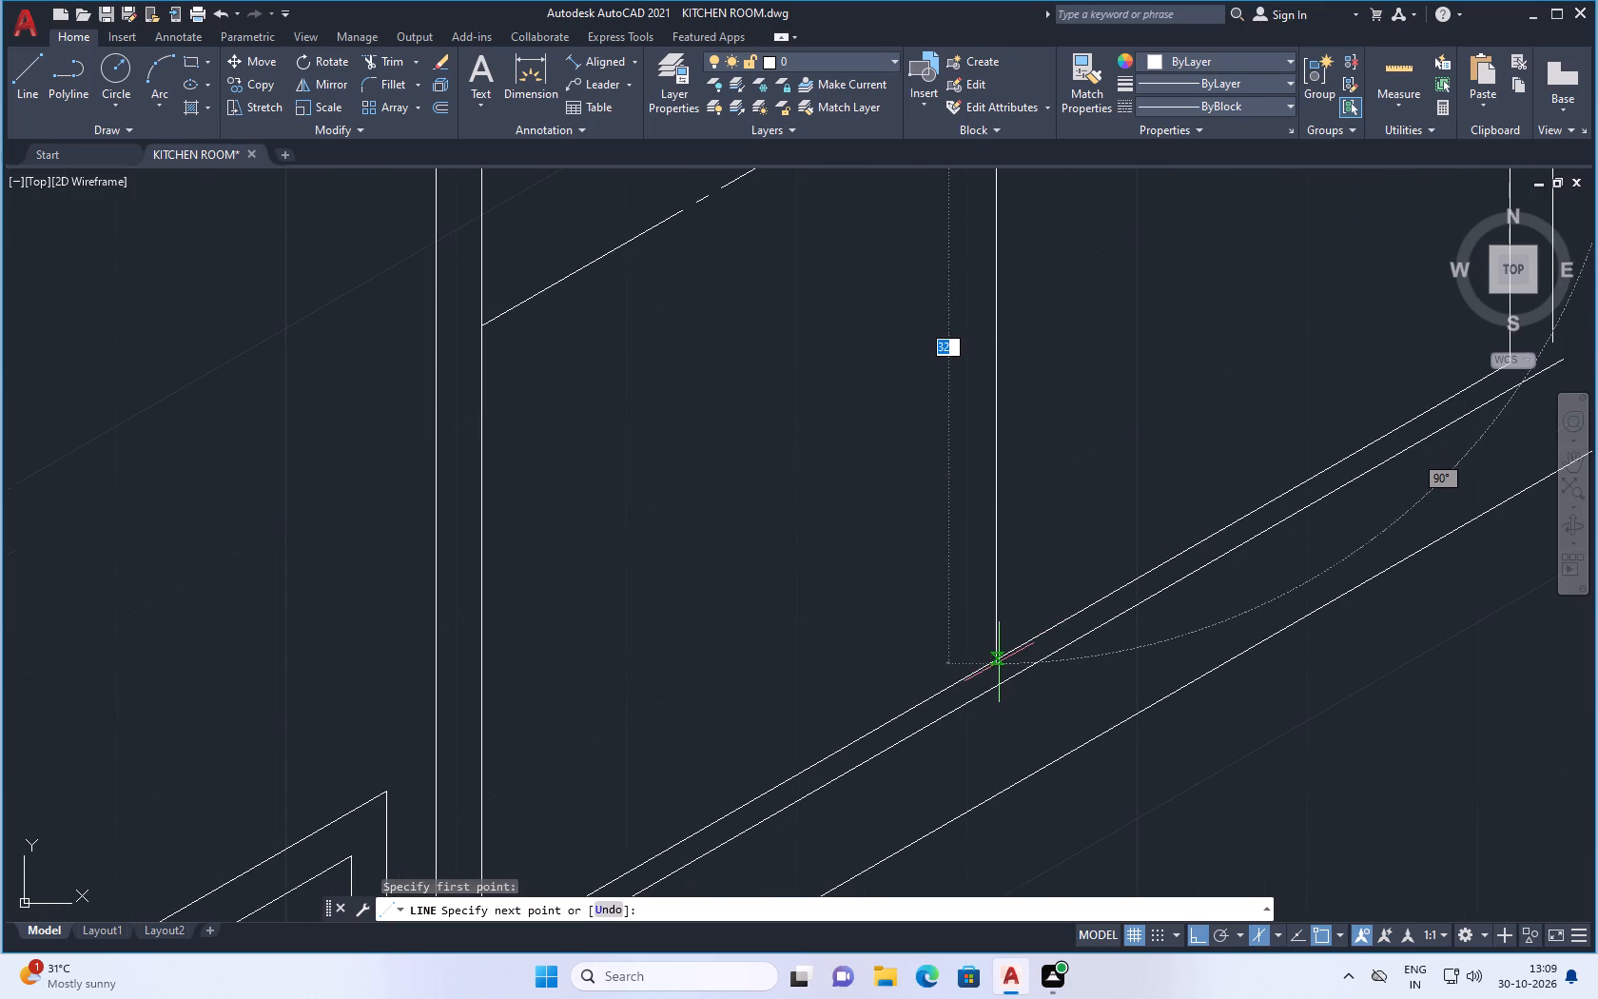
pyautogui.click(996, 660)
pyautogui.press('space')
pyautogui.scroll(-2, 925, 756)
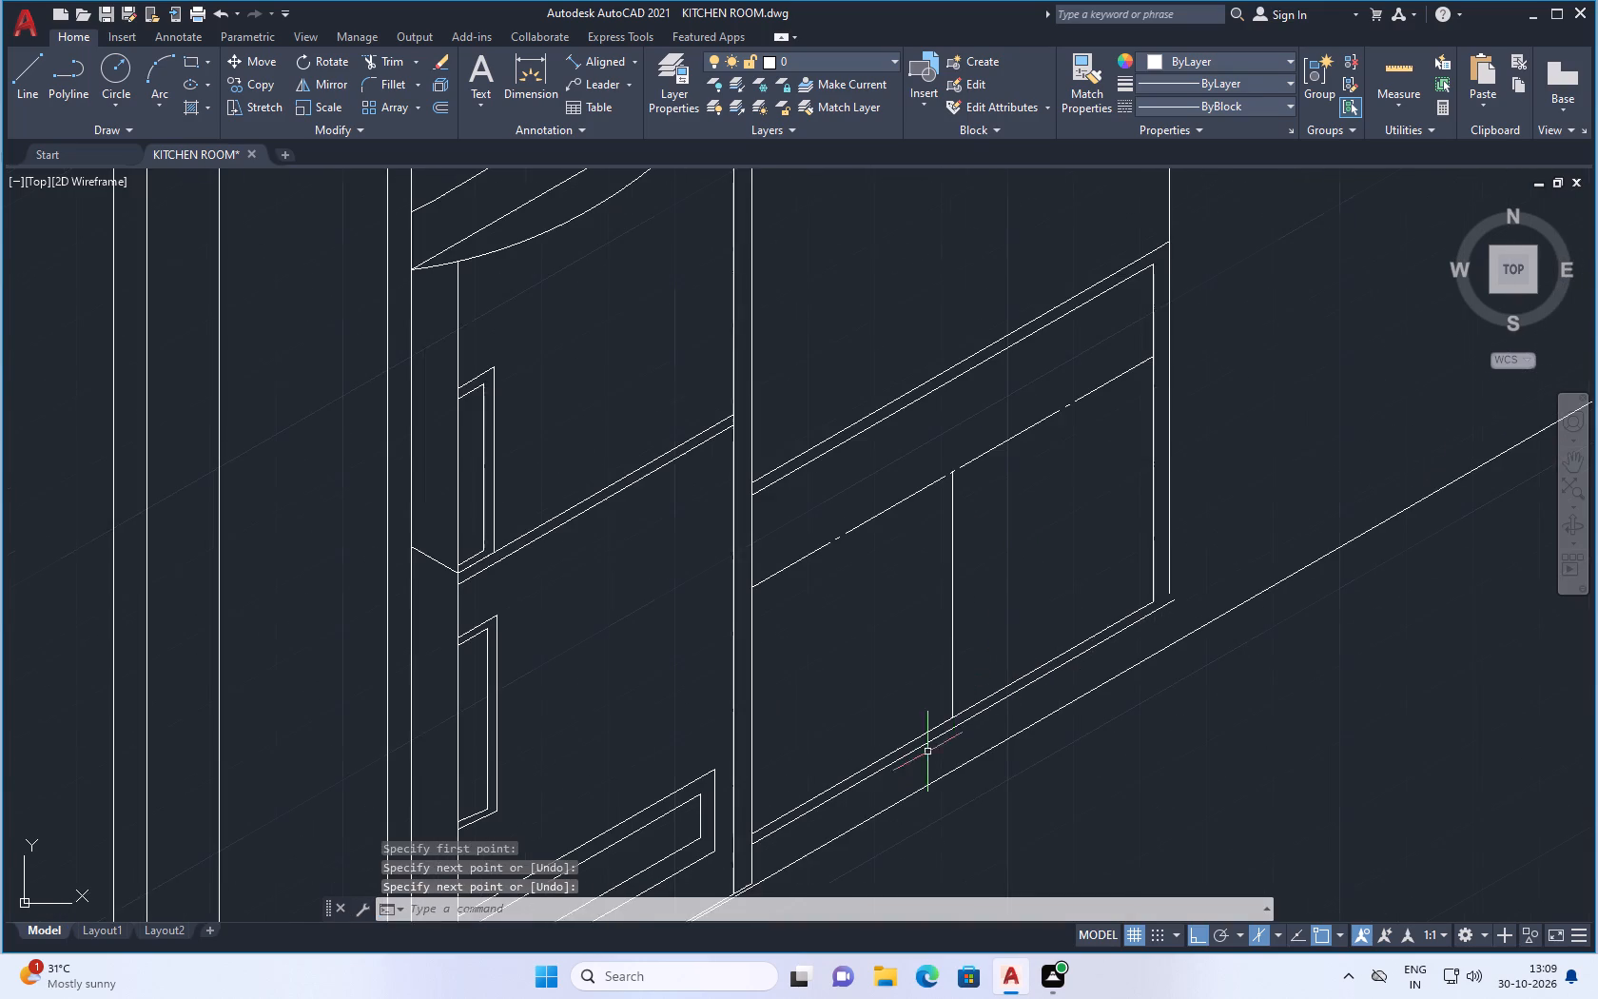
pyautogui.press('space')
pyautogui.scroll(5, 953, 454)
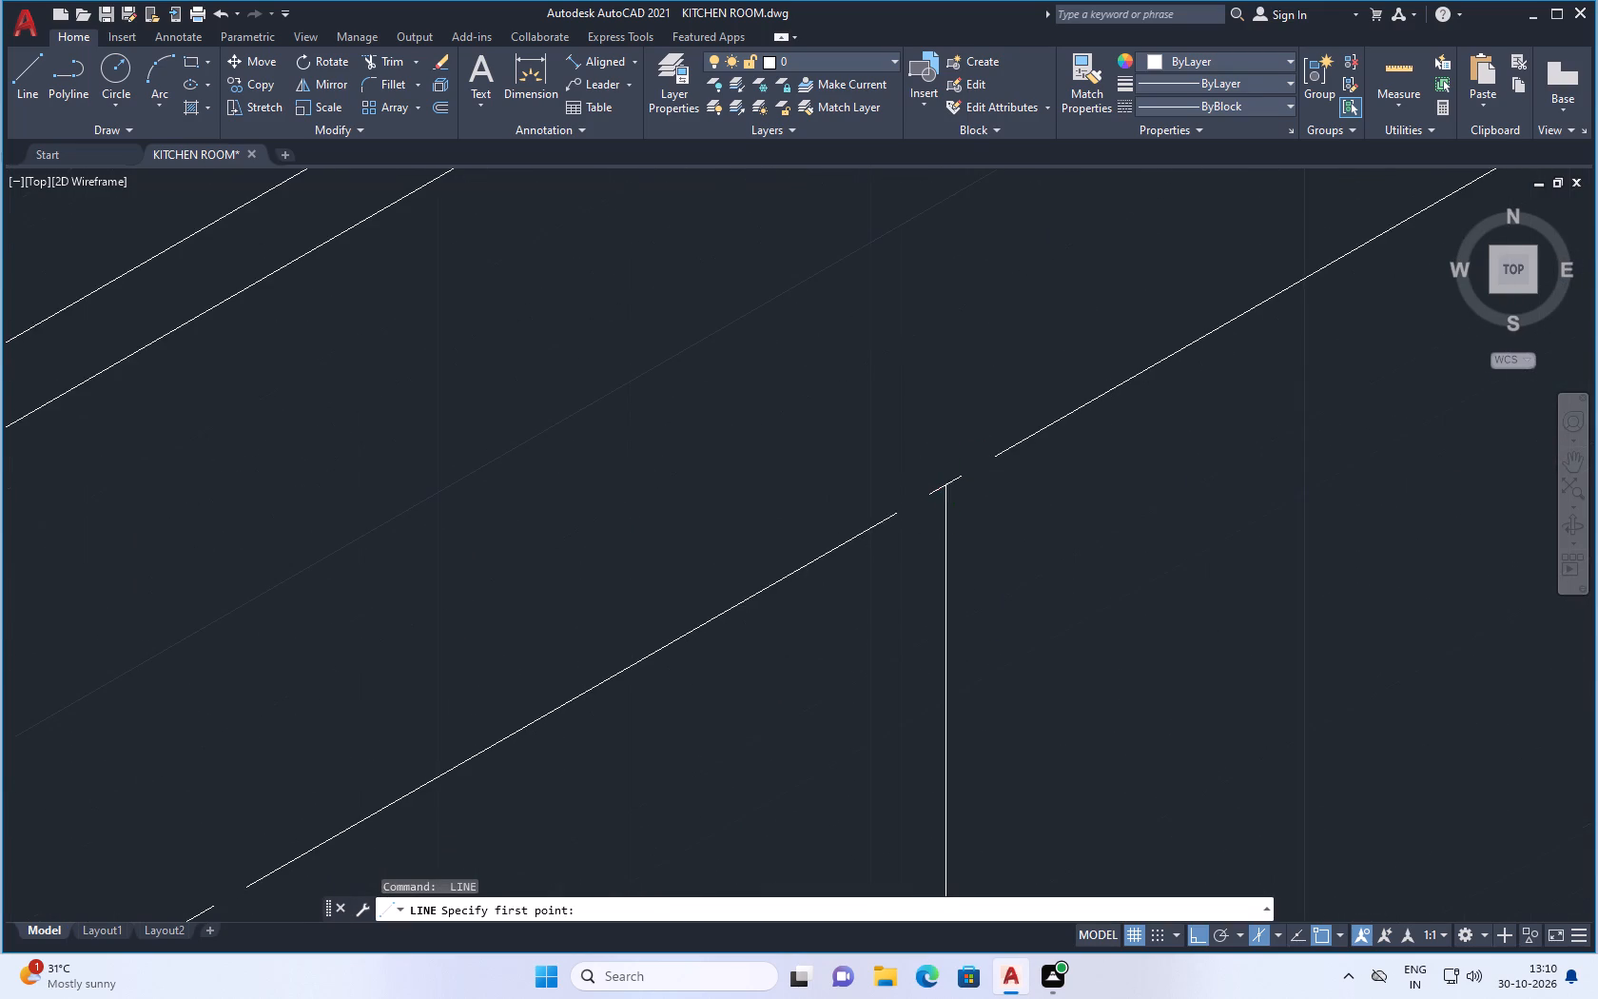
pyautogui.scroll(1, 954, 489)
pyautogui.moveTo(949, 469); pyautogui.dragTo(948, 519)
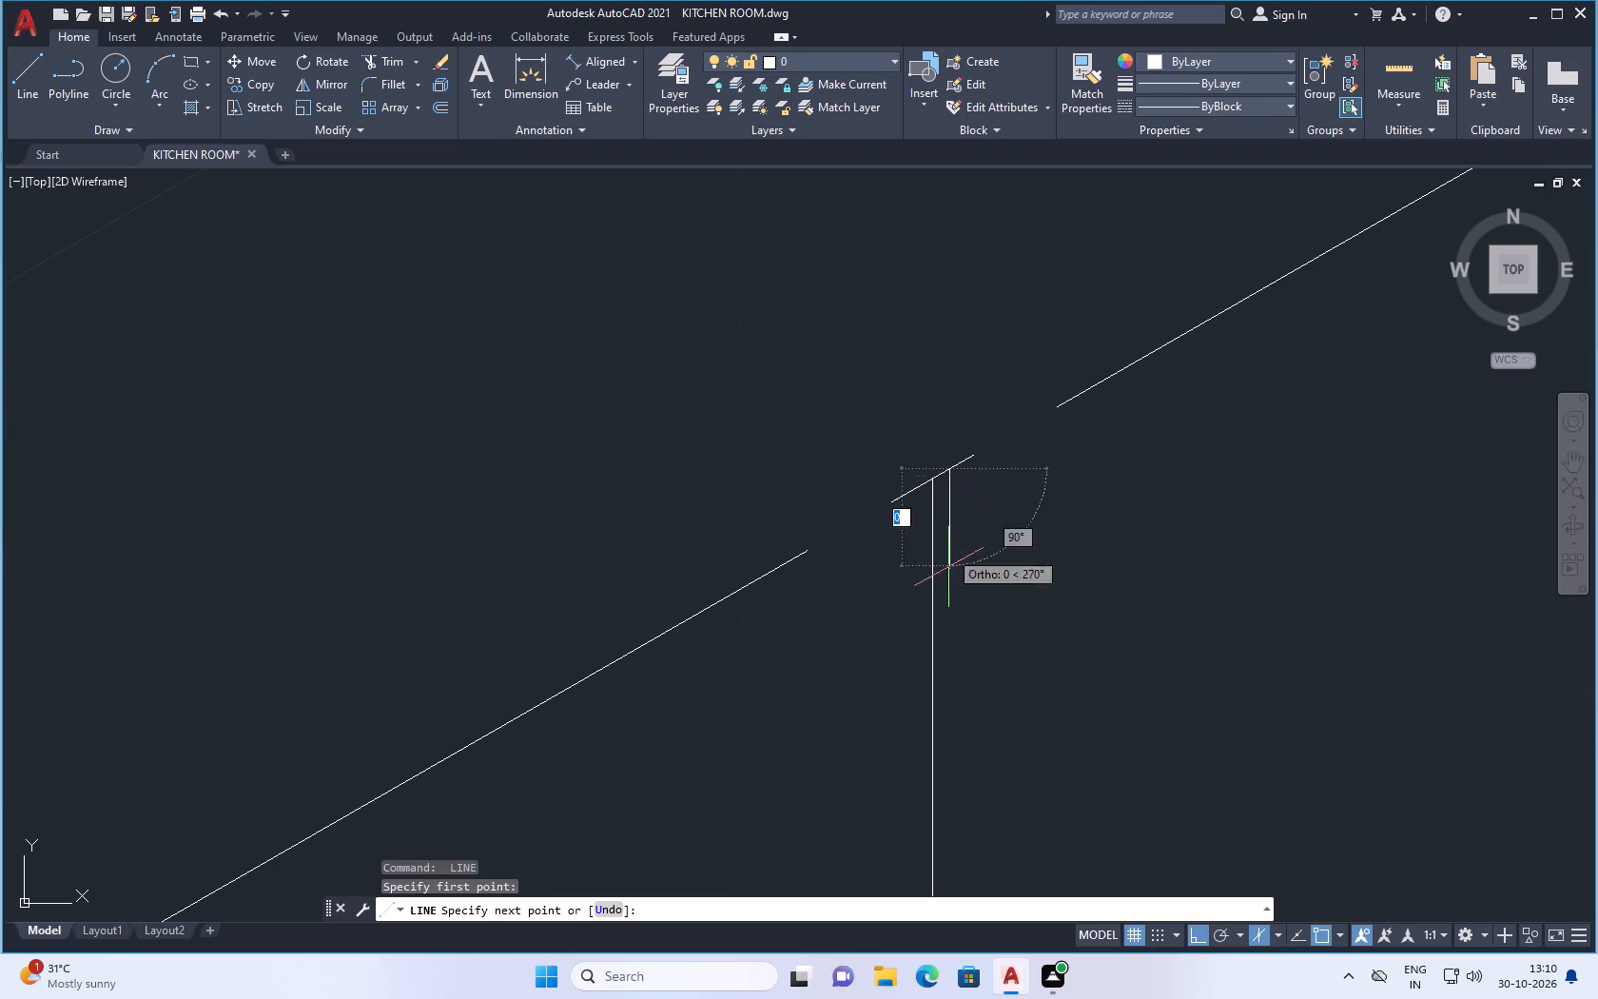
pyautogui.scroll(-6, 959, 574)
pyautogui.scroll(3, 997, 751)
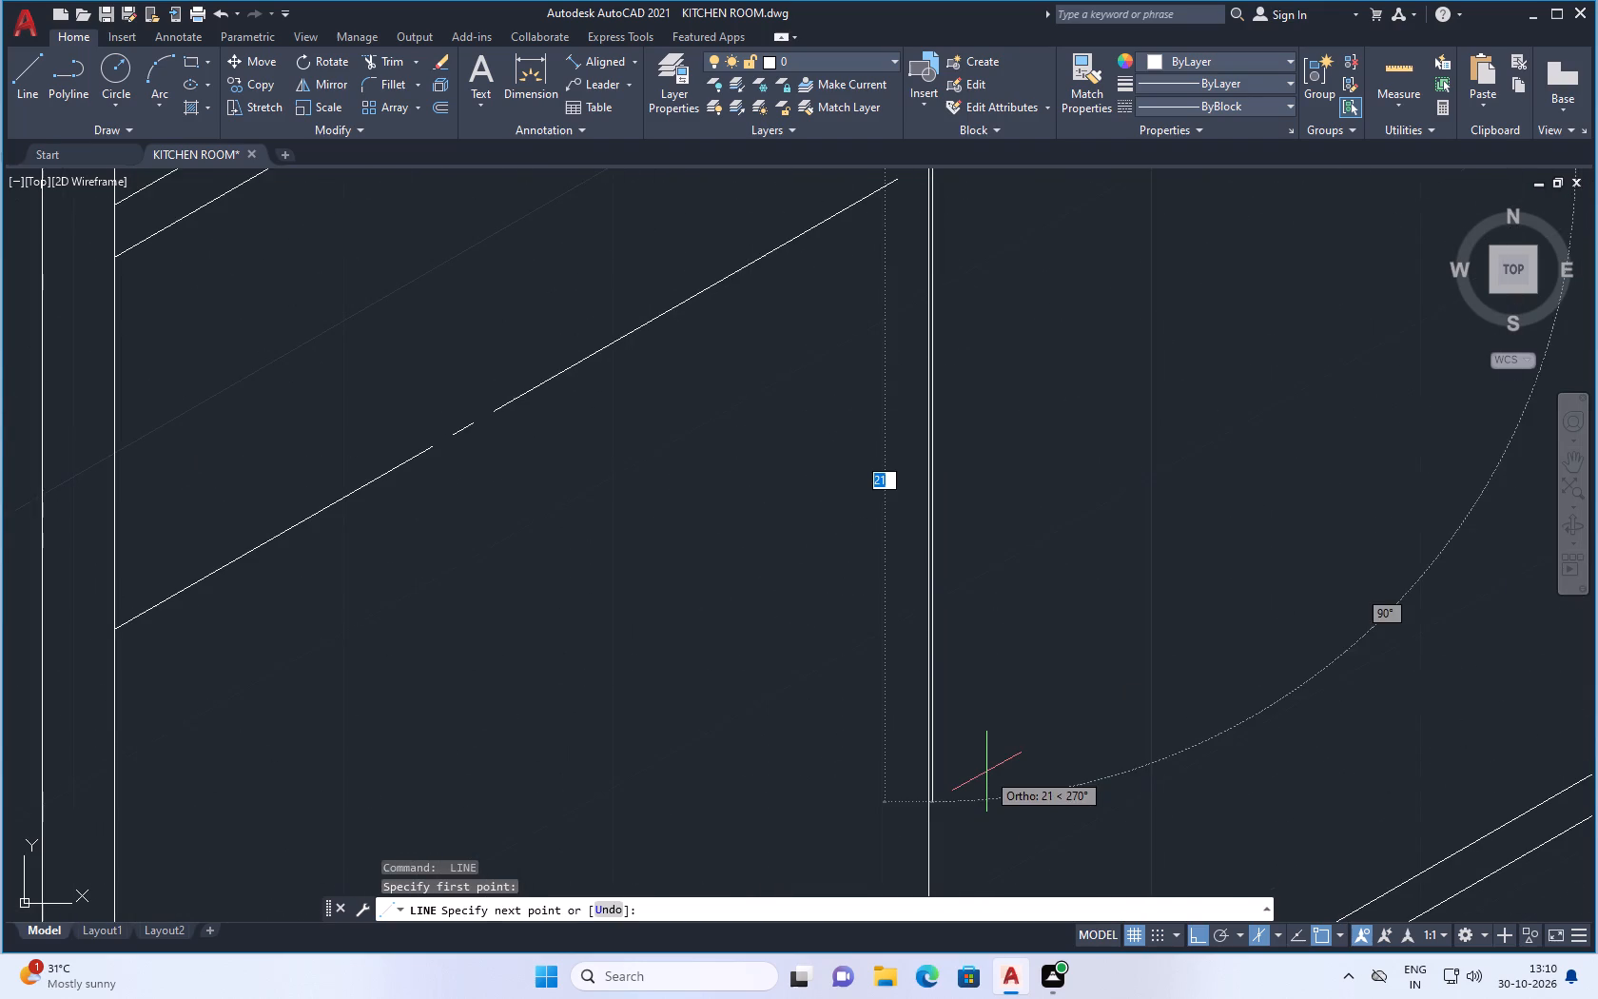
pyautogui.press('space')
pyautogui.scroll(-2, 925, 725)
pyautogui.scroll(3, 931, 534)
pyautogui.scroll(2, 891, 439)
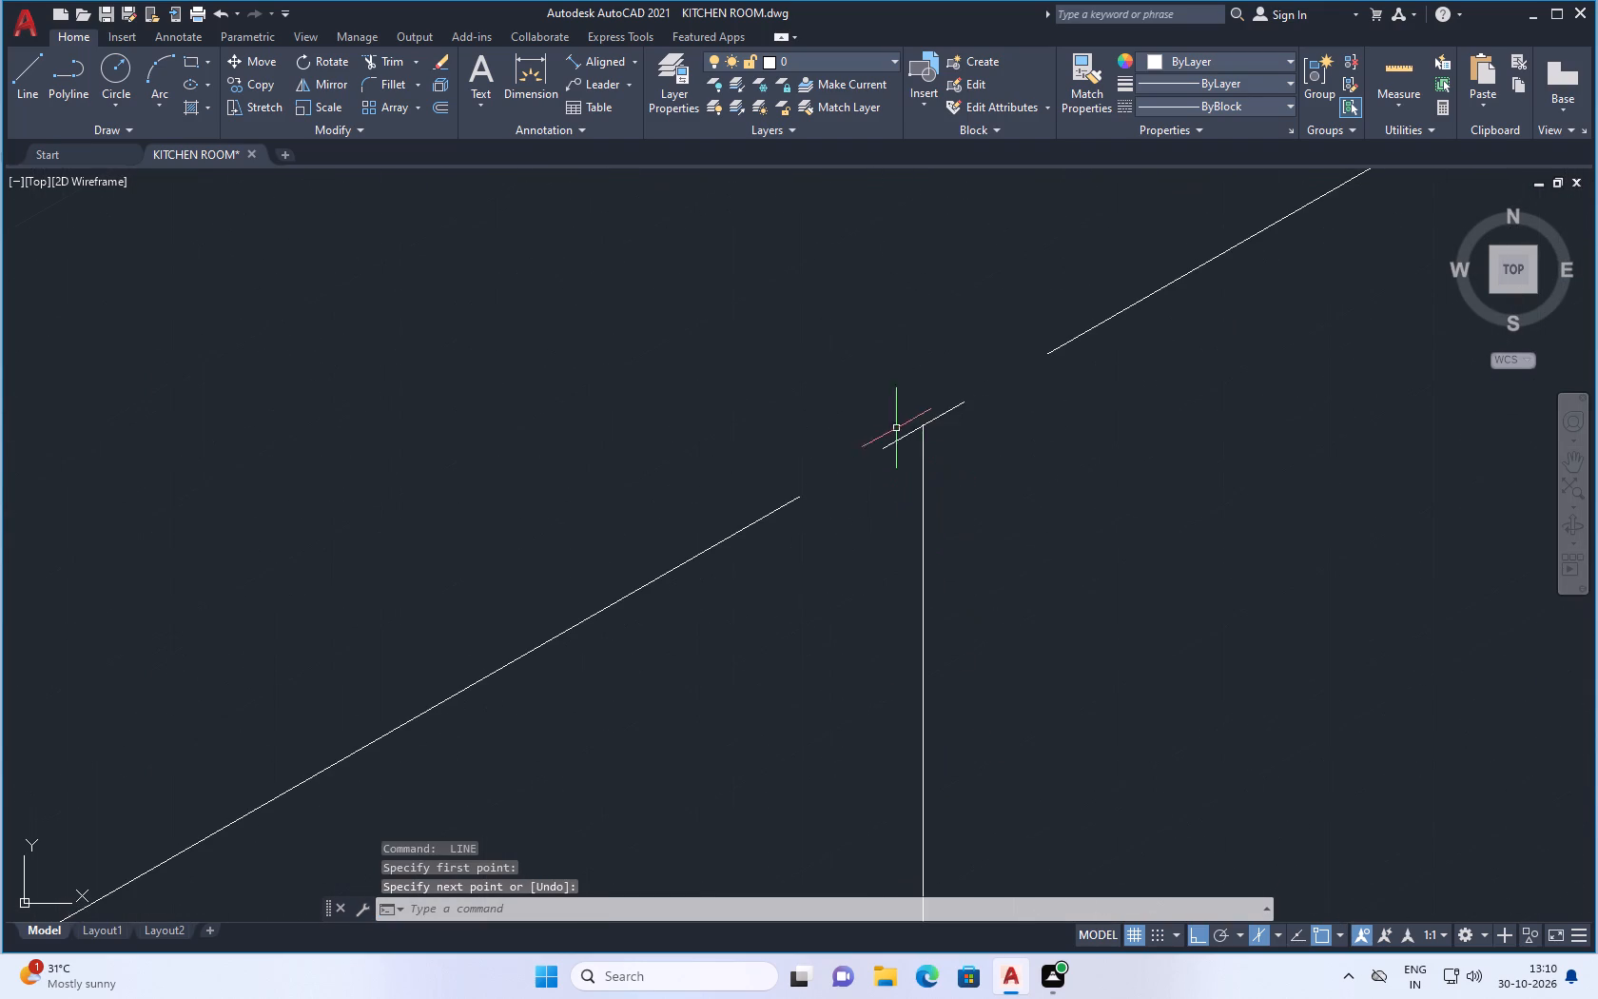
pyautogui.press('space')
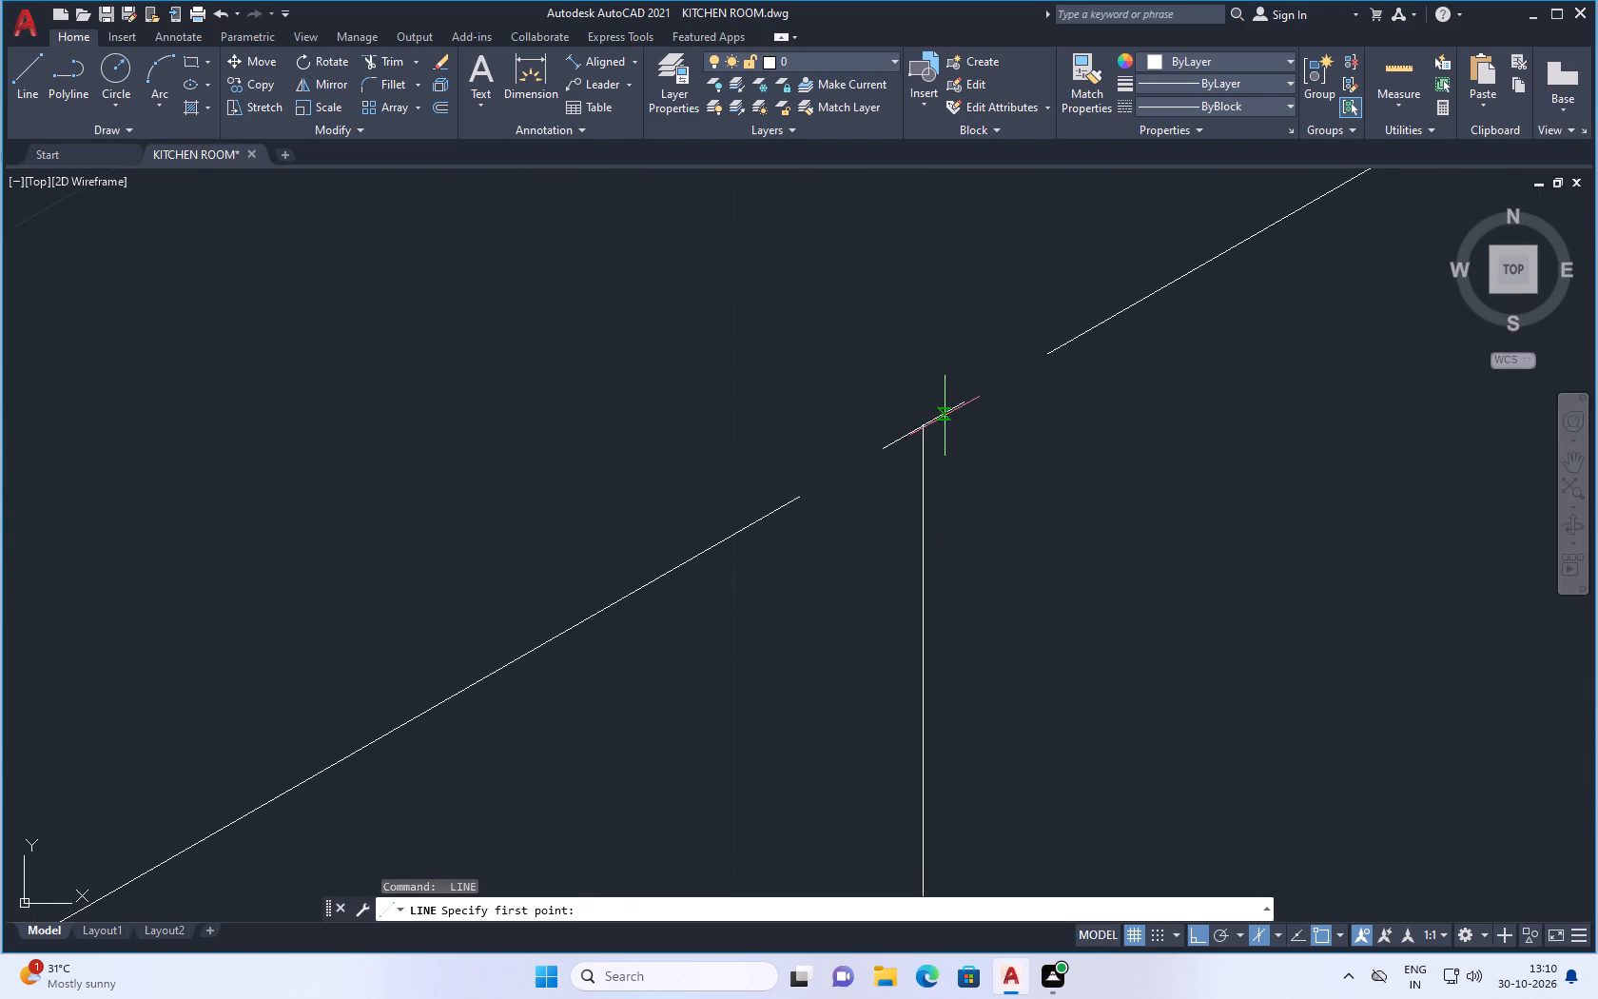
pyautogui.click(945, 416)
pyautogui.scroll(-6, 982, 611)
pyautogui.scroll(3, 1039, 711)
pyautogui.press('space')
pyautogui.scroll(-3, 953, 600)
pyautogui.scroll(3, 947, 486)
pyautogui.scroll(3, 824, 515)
# Draw a second vertical line about 32 units long close beside the first, from the dash-dot line to just past the panel's inner bottom line.
pyautogui.press('space')
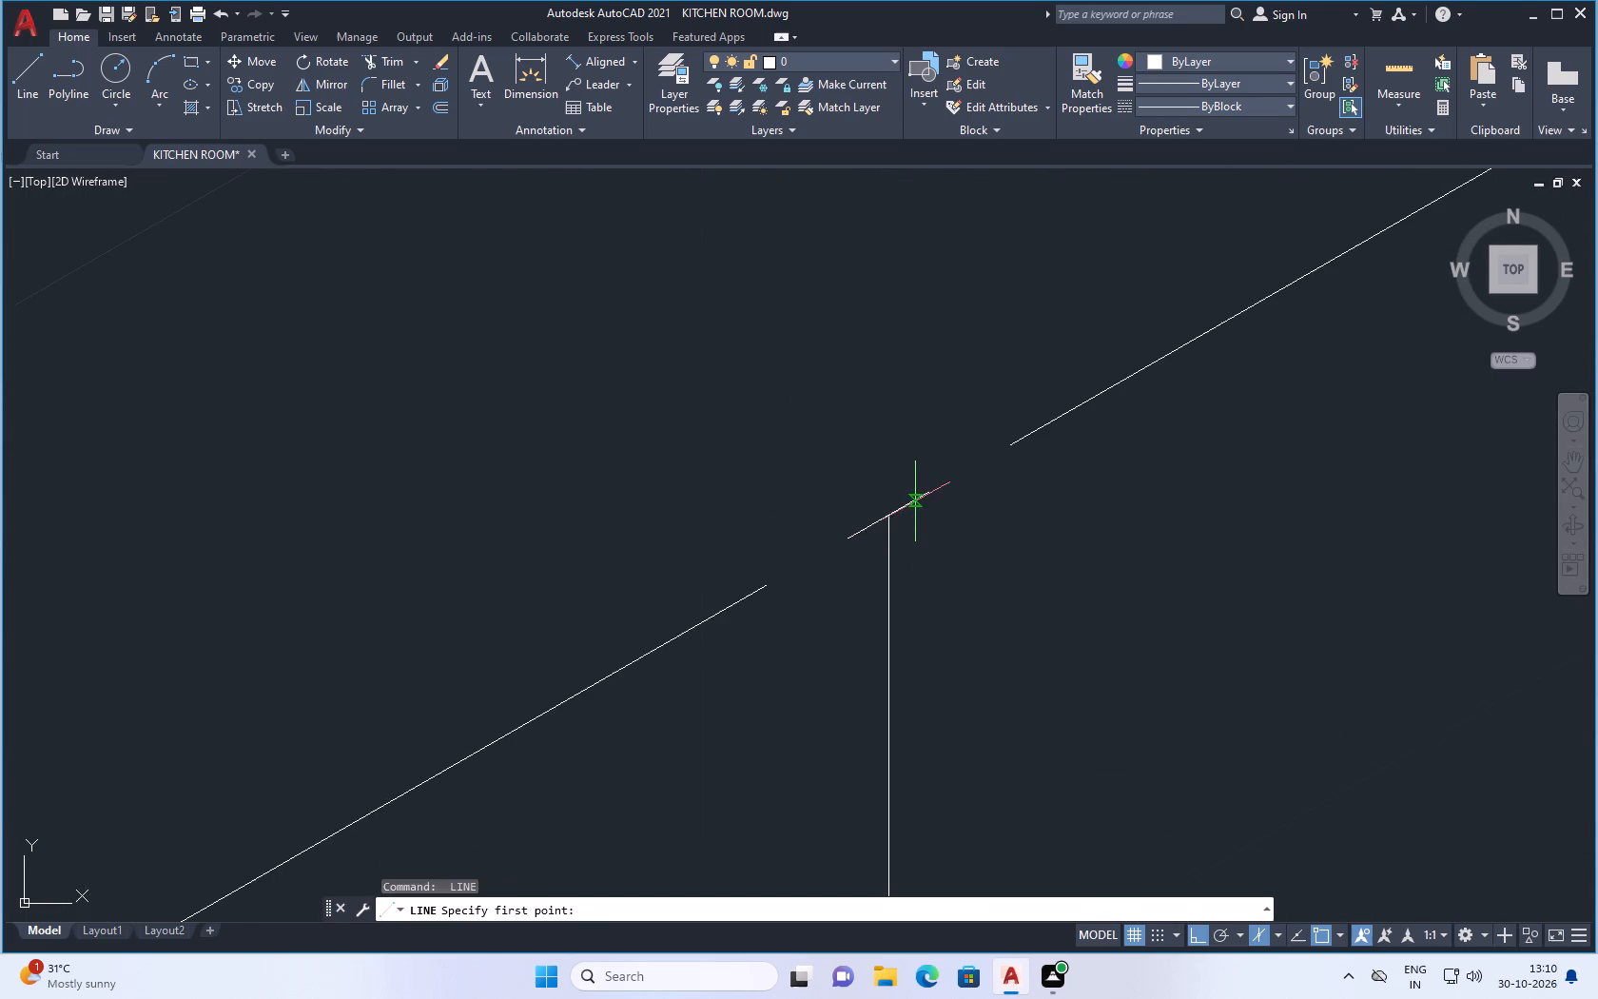
pyautogui.click(916, 501)
pyautogui.scroll(-6, 1003, 657)
pyautogui.scroll(2, 1097, 813)
pyautogui.scroll(-2, 1068, 551)
pyautogui.scroll(3, 1043, 727)
pyautogui.scroll(3, 1019, 647)
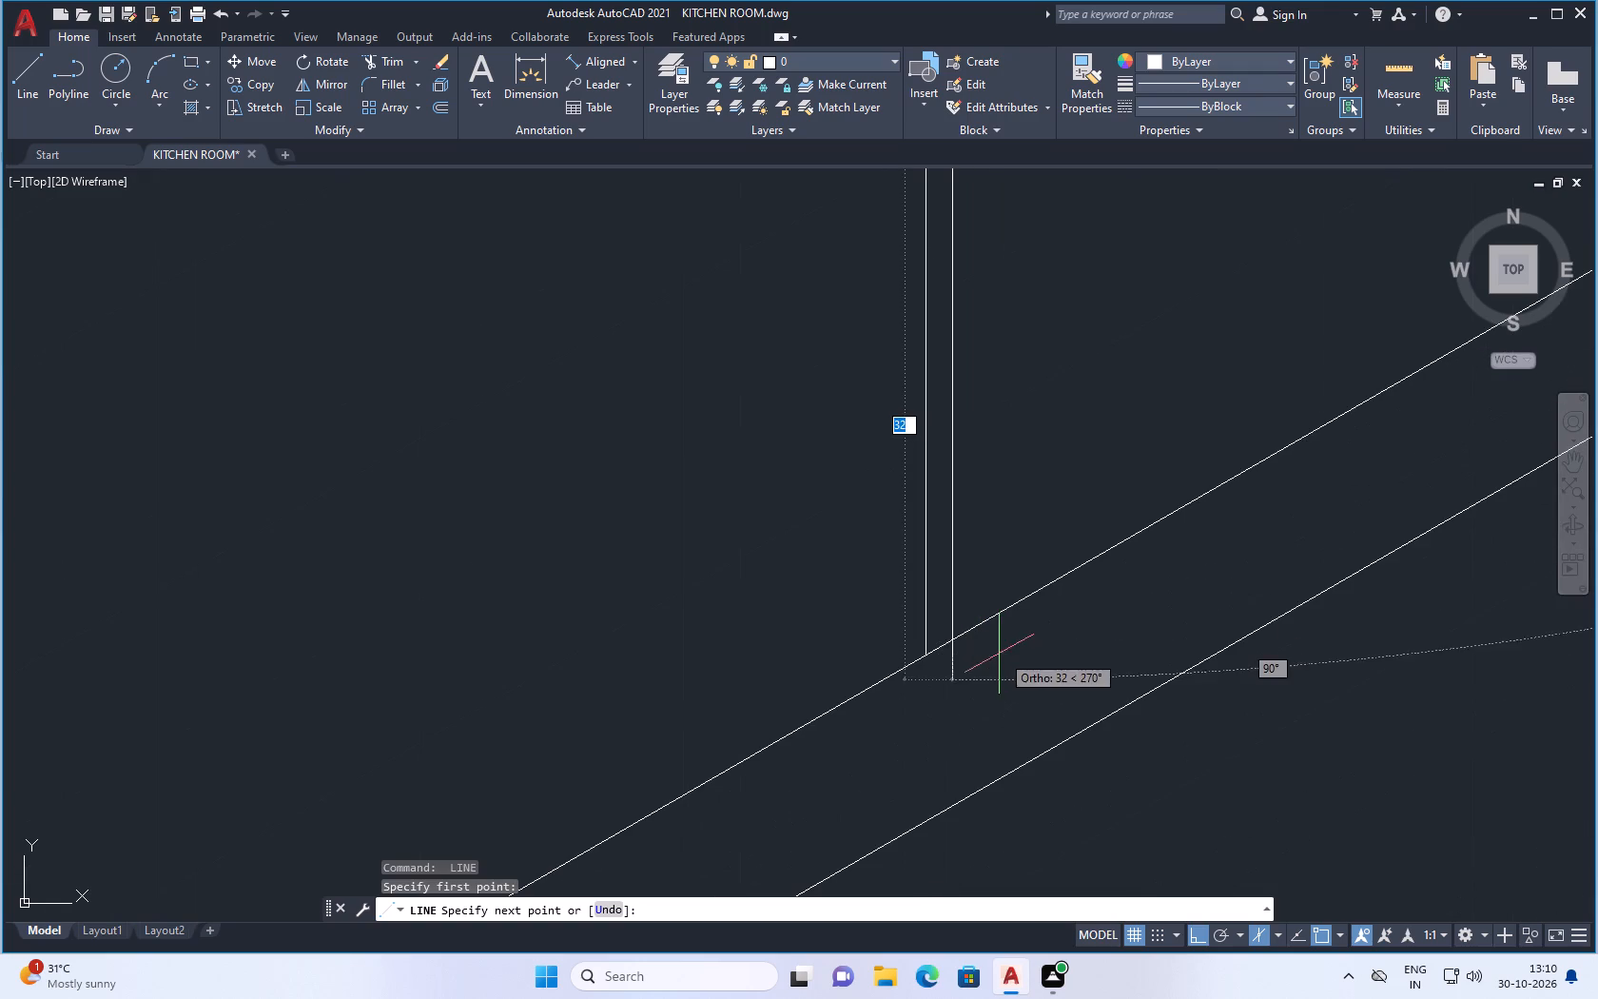
pyautogui.click(967, 674)
pyautogui.press('Escape')
# Trim the second vertical line's overhang below the panel's inner bottom line.
pyautogui.write('TR')
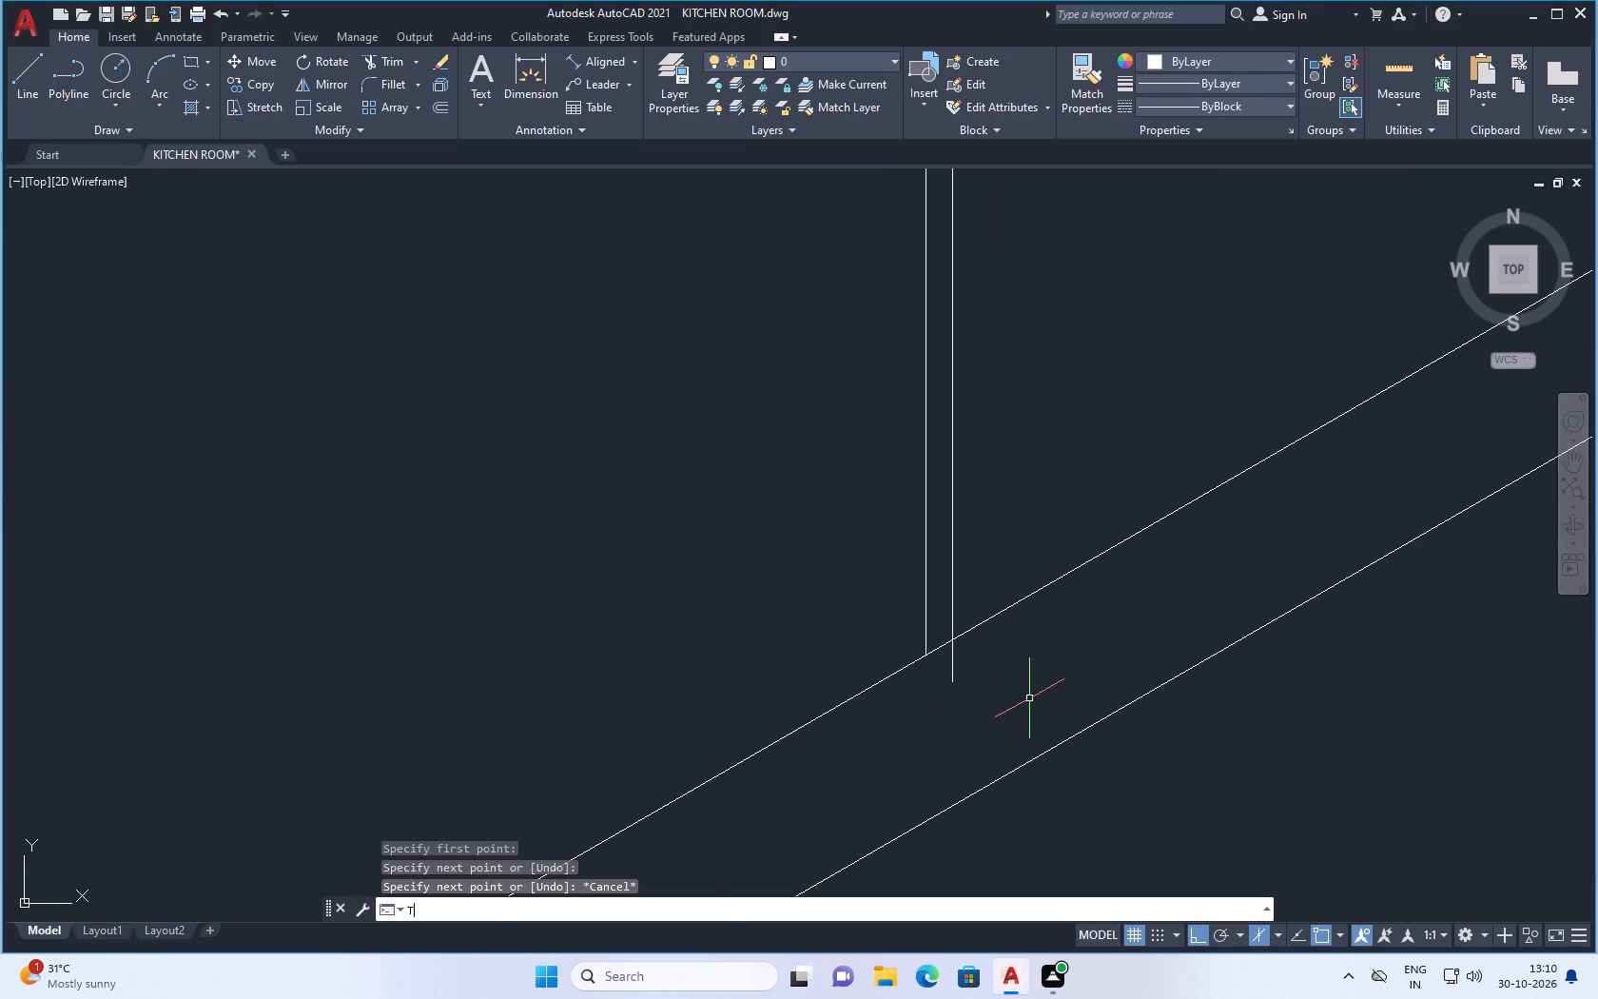
pyautogui.press('Return')
pyautogui.moveTo(965, 671); pyautogui.dragTo(942, 677)
pyautogui.scroll(-3, 984, 701)
pyautogui.press('Escape')
pyautogui.scroll(-1, 978, 702)
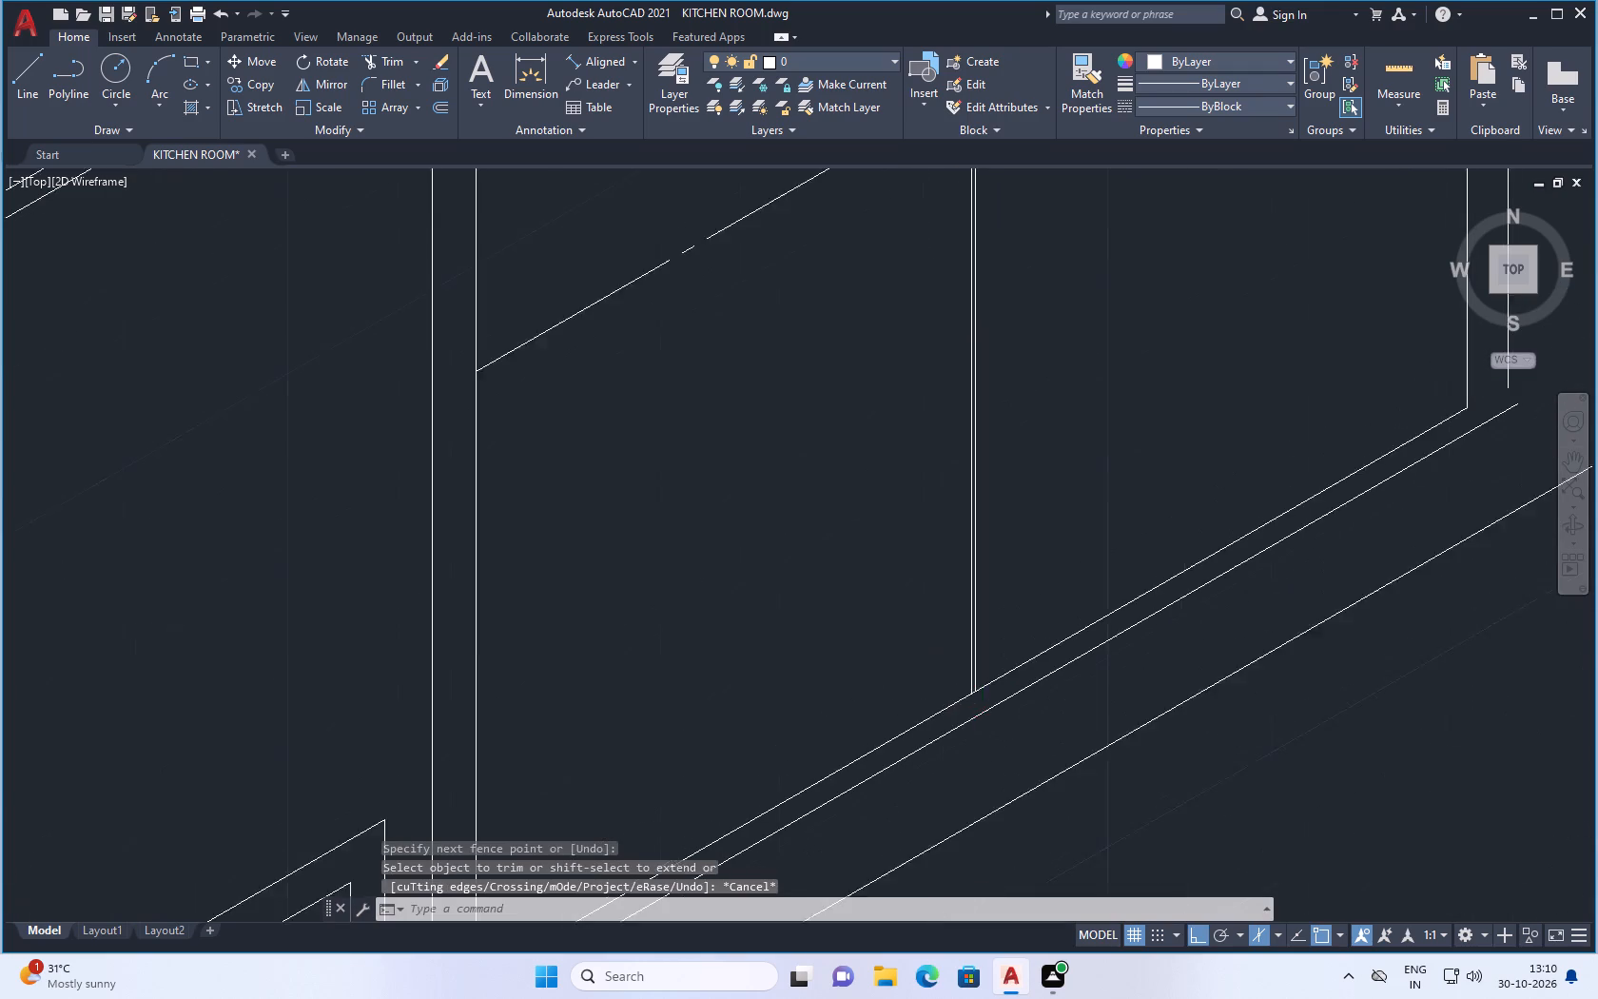
pyautogui.scroll(-1, 978, 702)
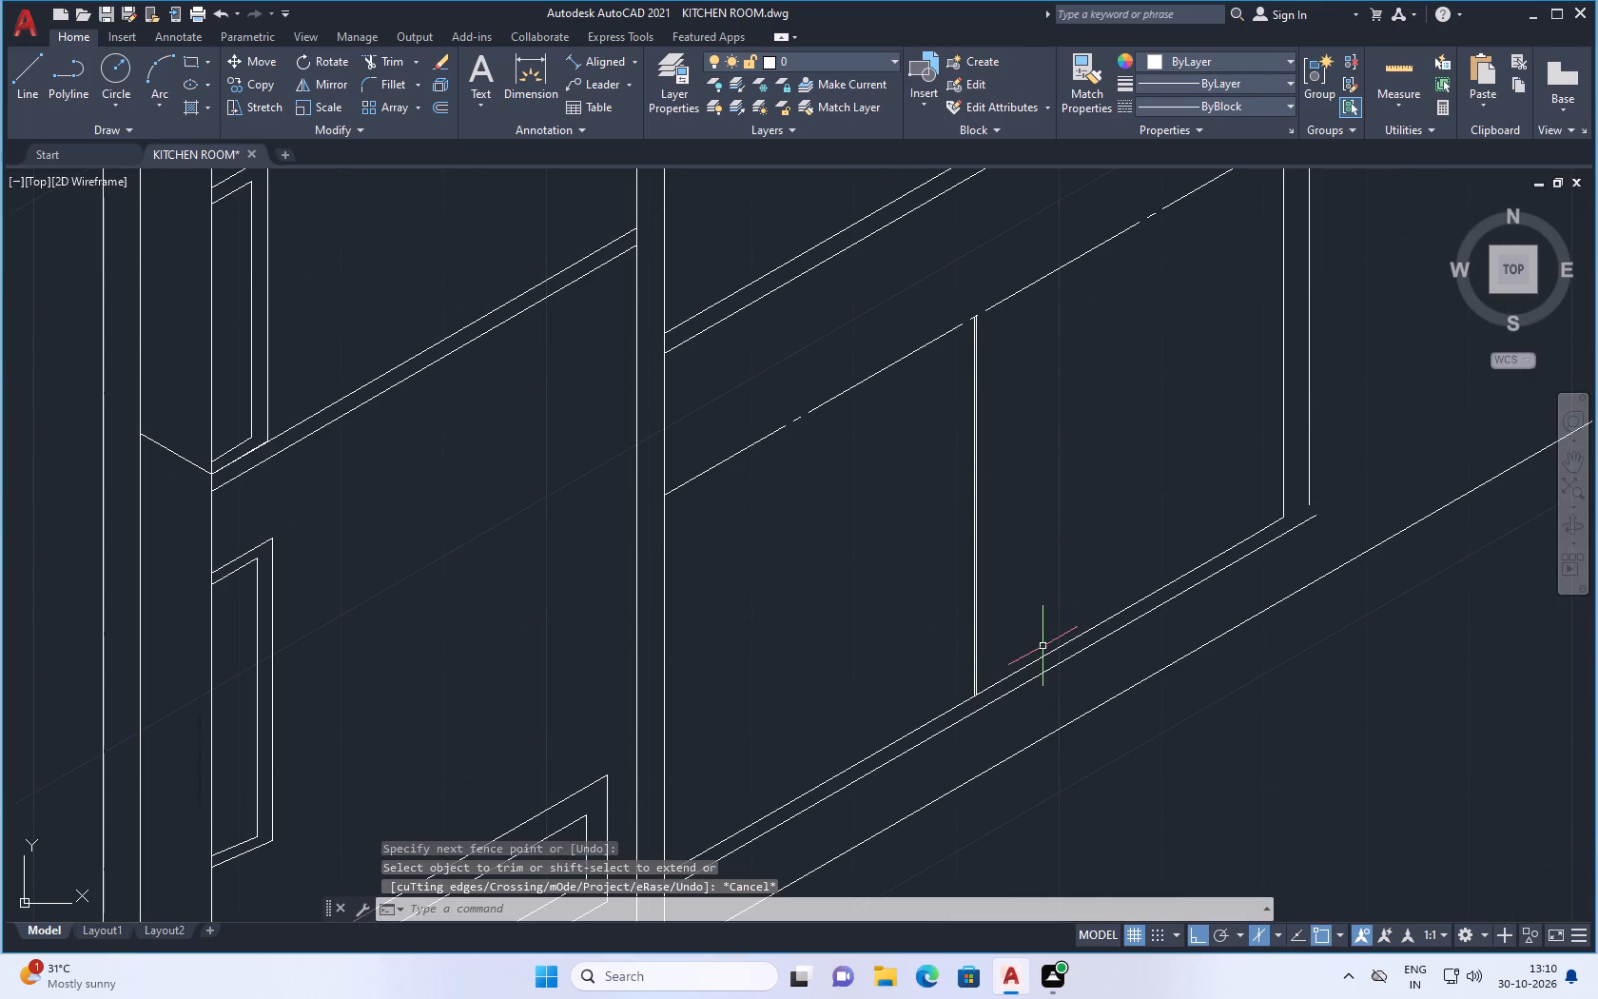
pyautogui.scroll(-2, 896, 609)
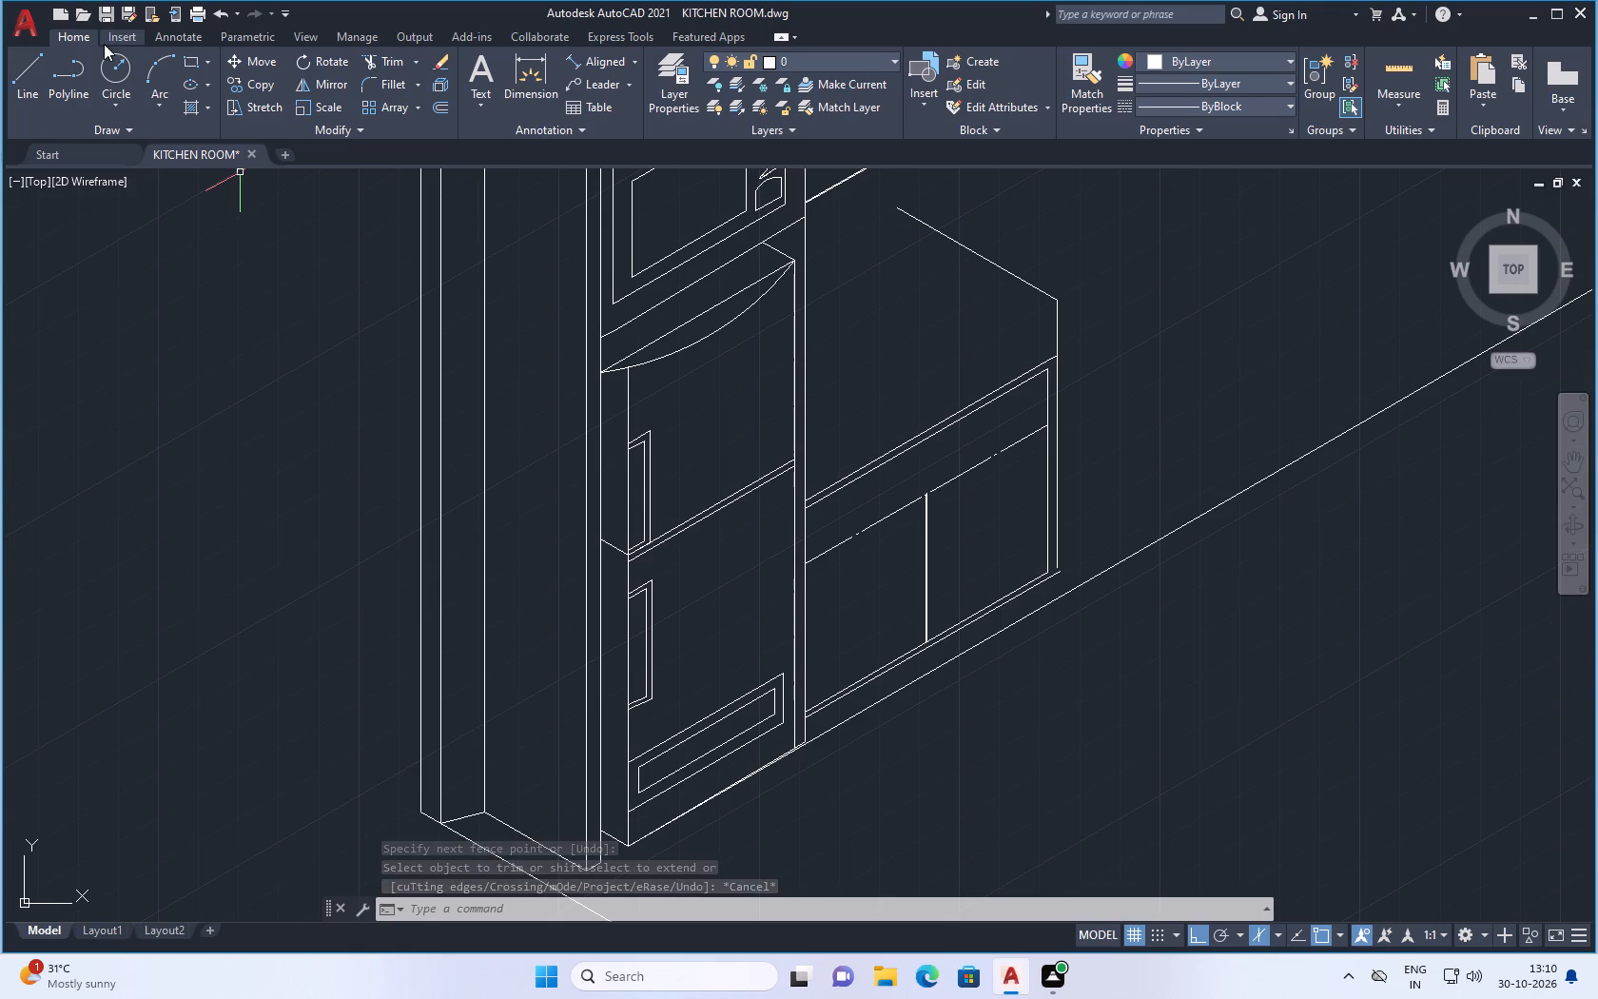
# Draw a slim closed handle outline about 7 units long at 30° on the drawer front, above the dash-dot line and the vertical pair.
pyautogui.click(19, 73)
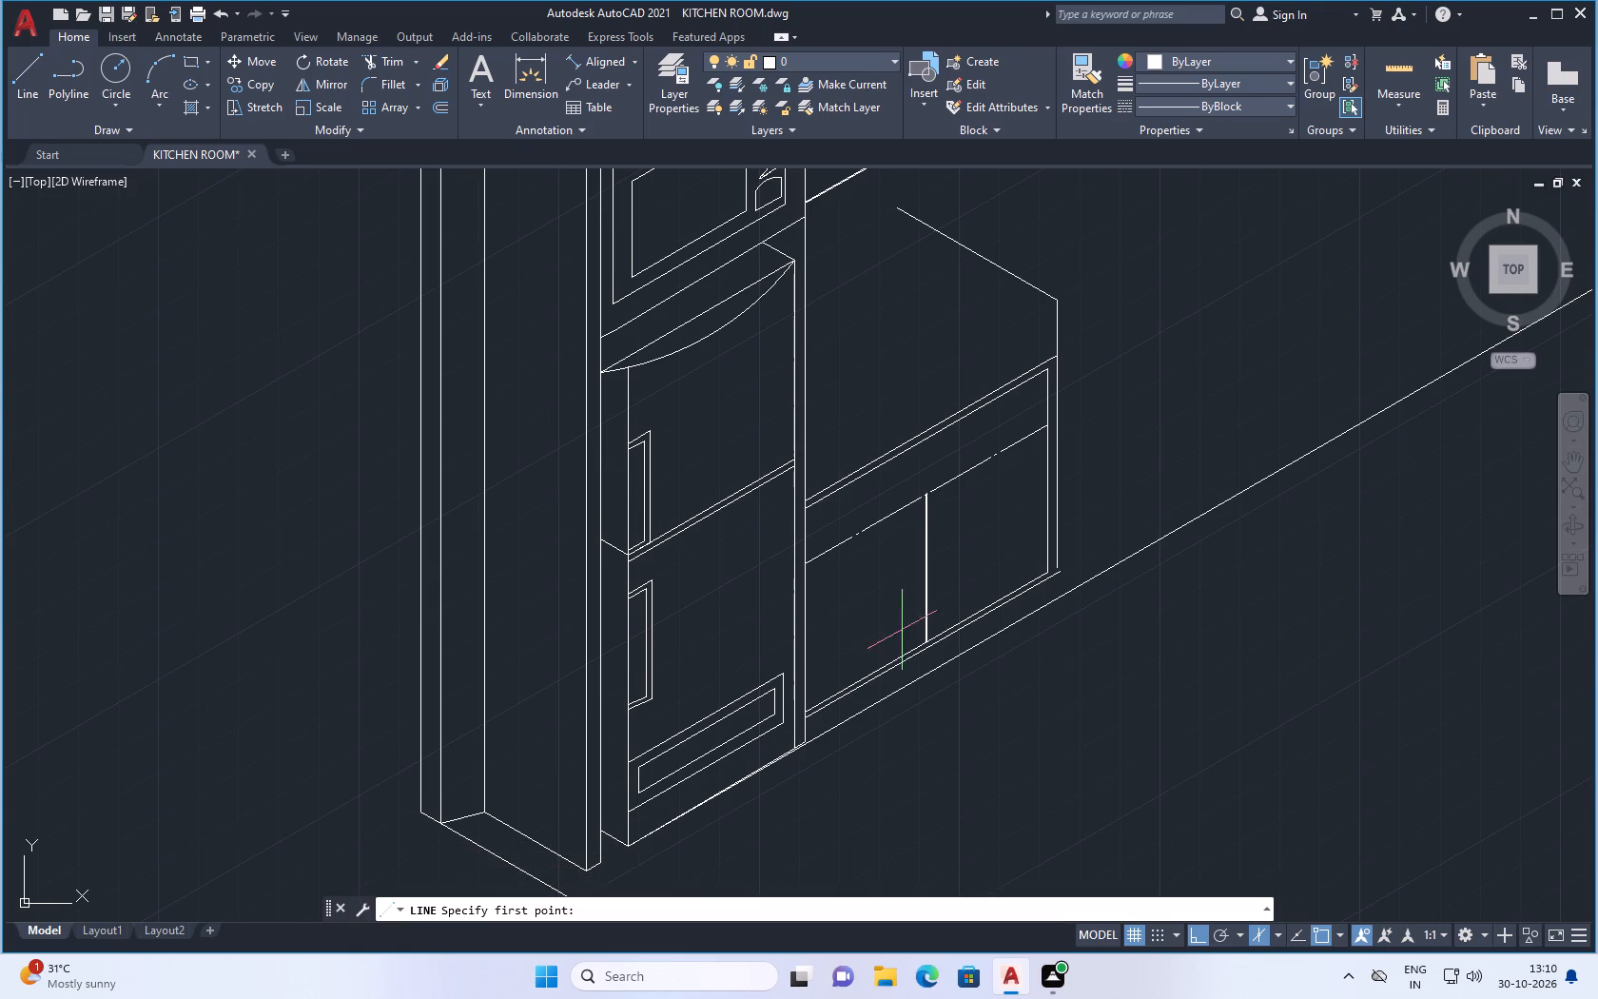
pyautogui.scroll(2, 938, 621)
pyautogui.scroll(-2, 866, 612)
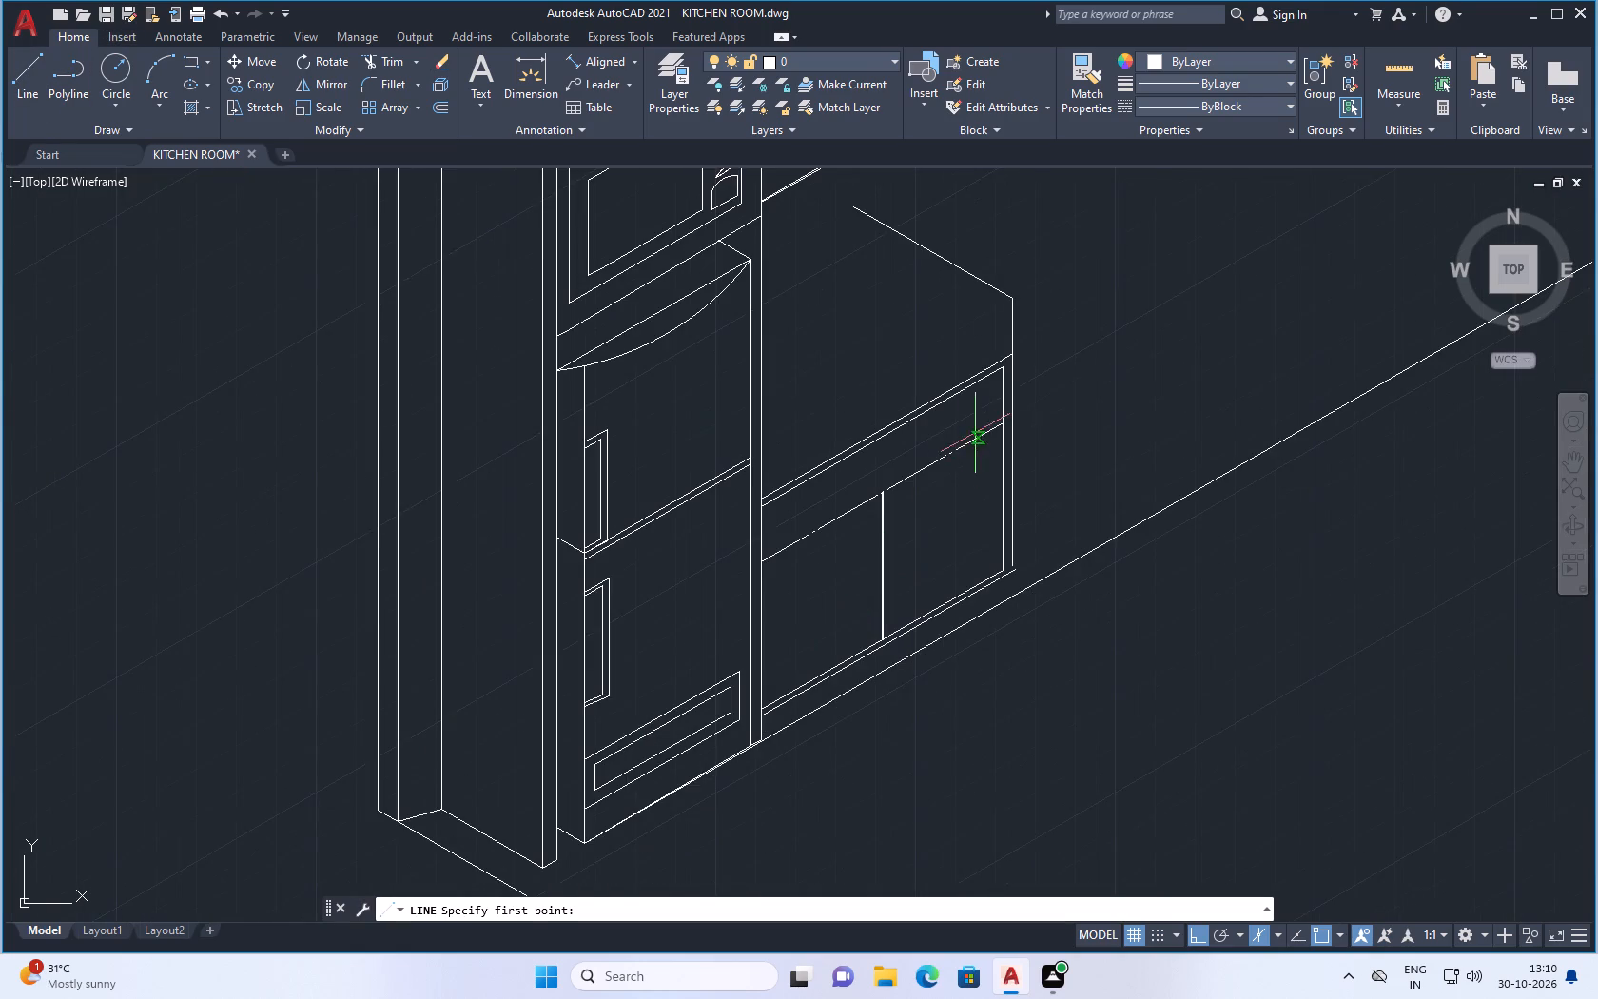
pyautogui.scroll(3, 925, 435)
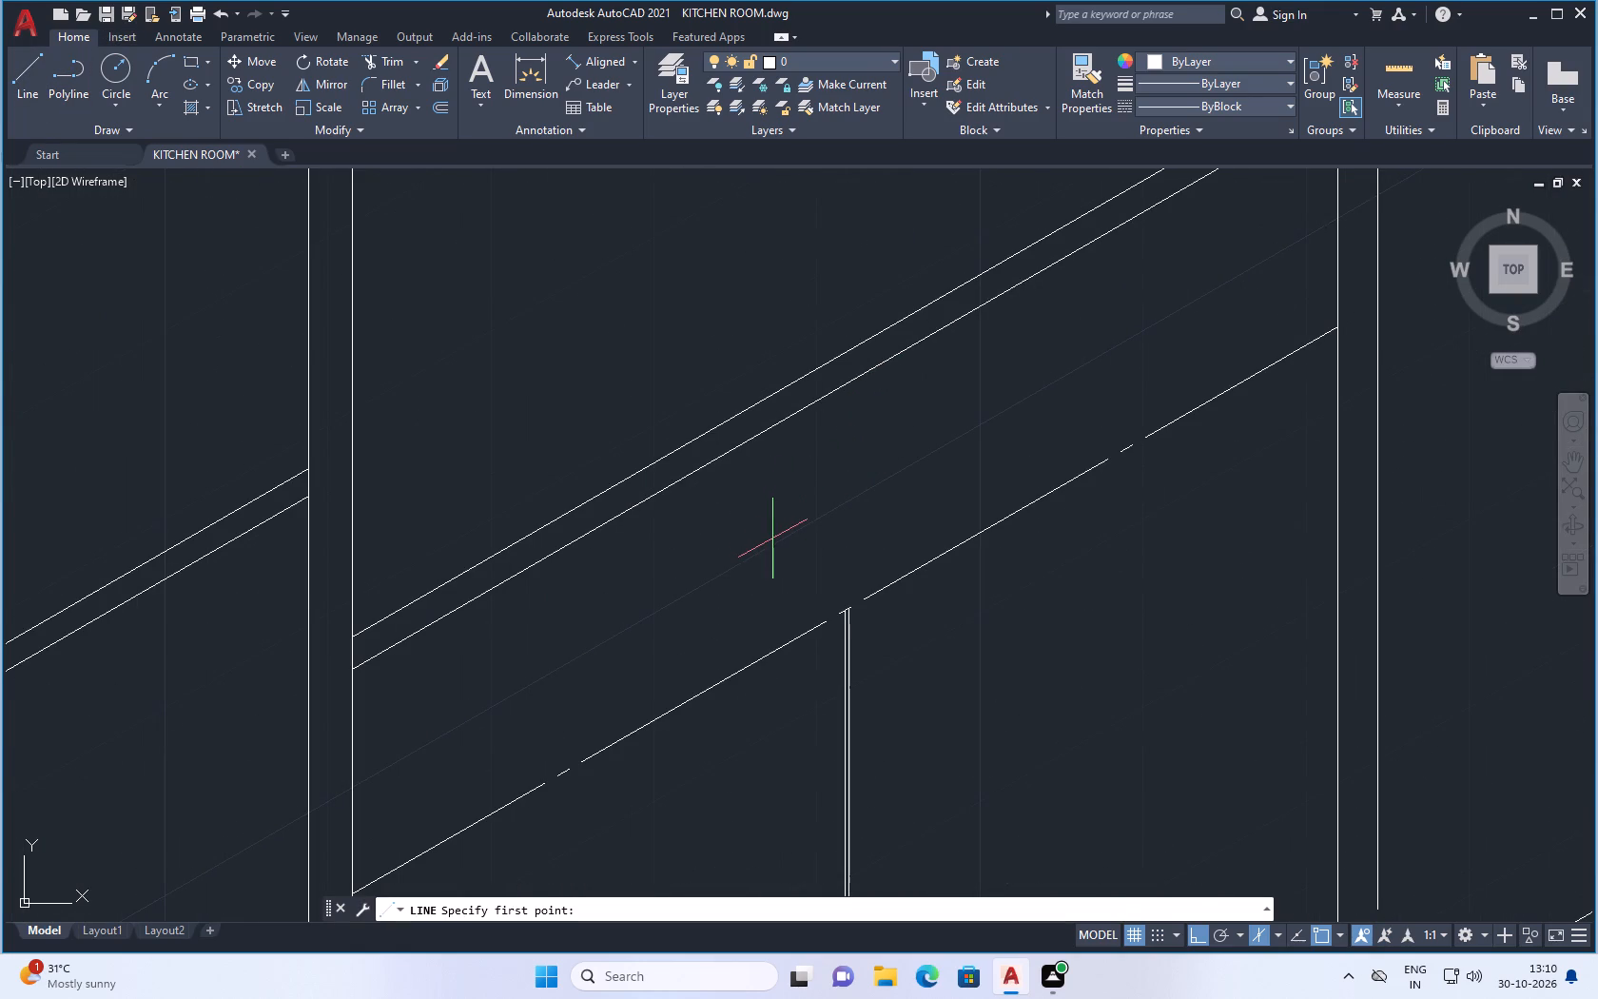
pyautogui.click(778, 536)
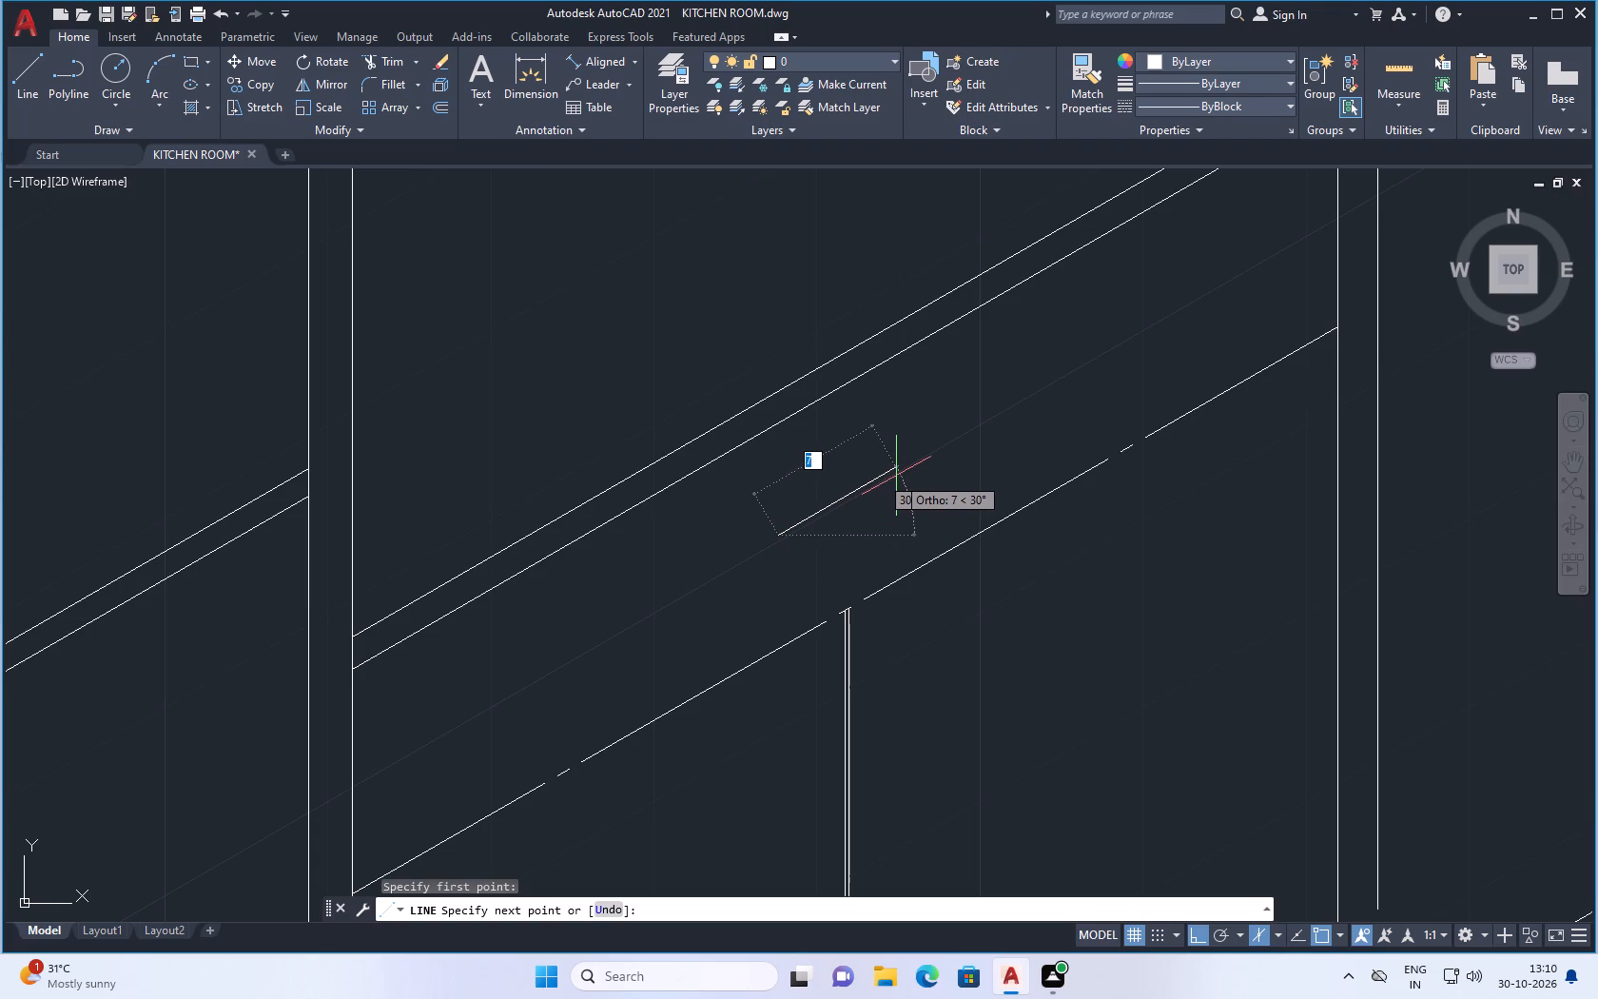
pyautogui.click(896, 476)
pyautogui.scroll(2, 901, 499)
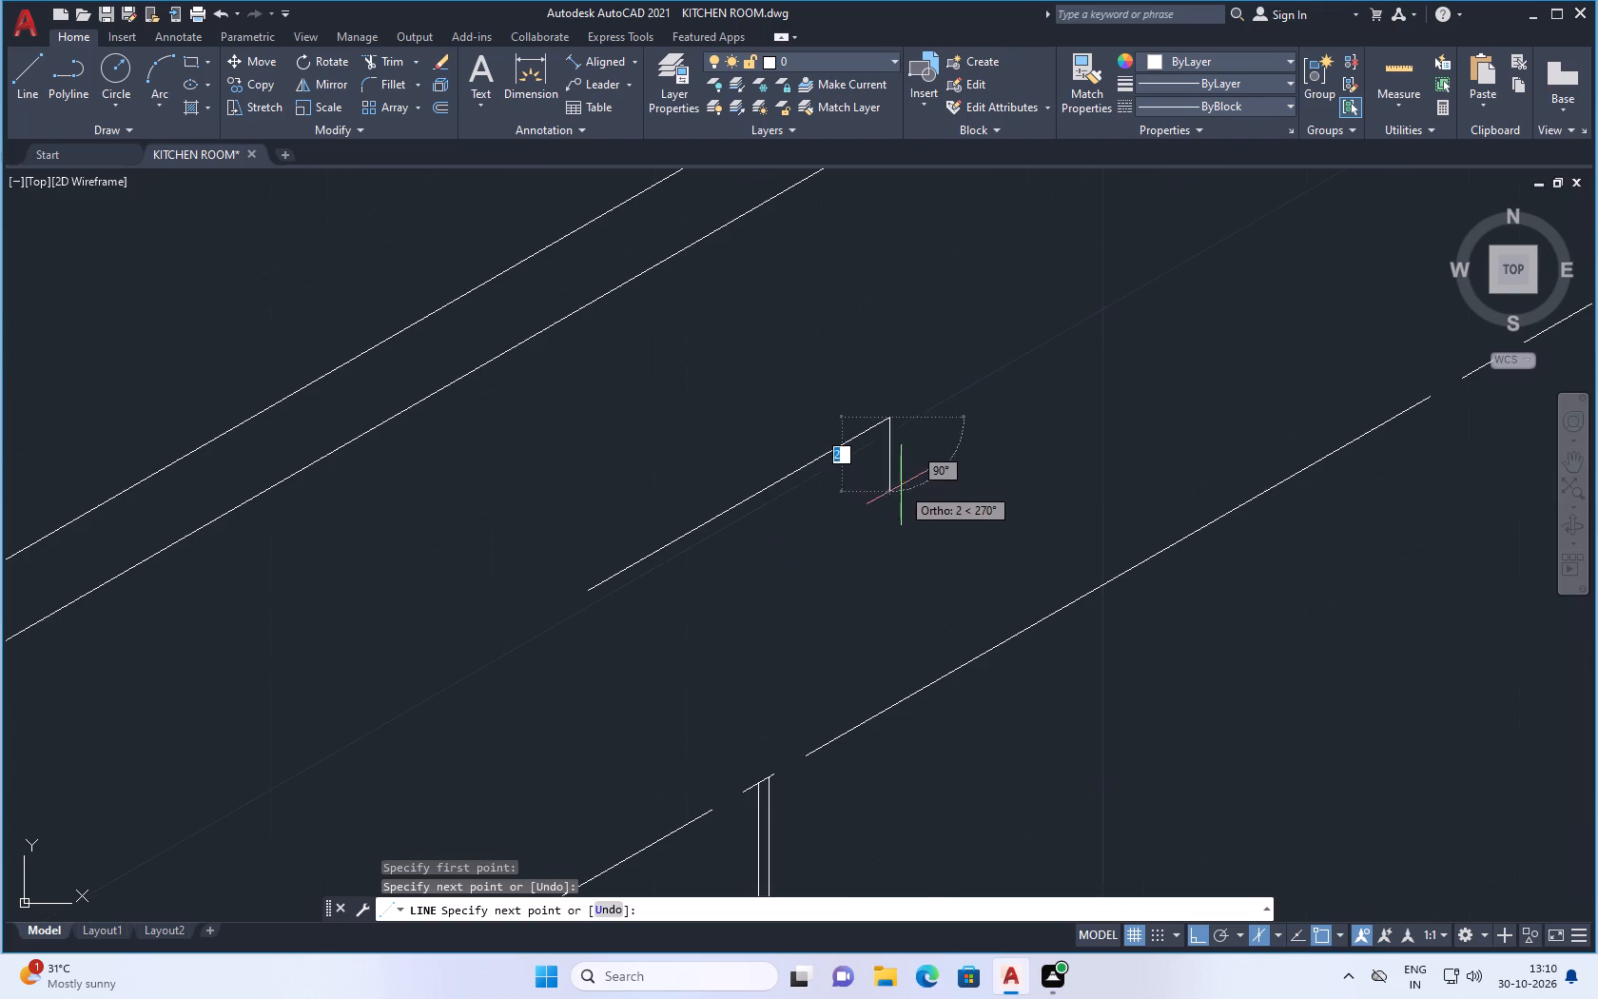
pyautogui.click(890, 447)
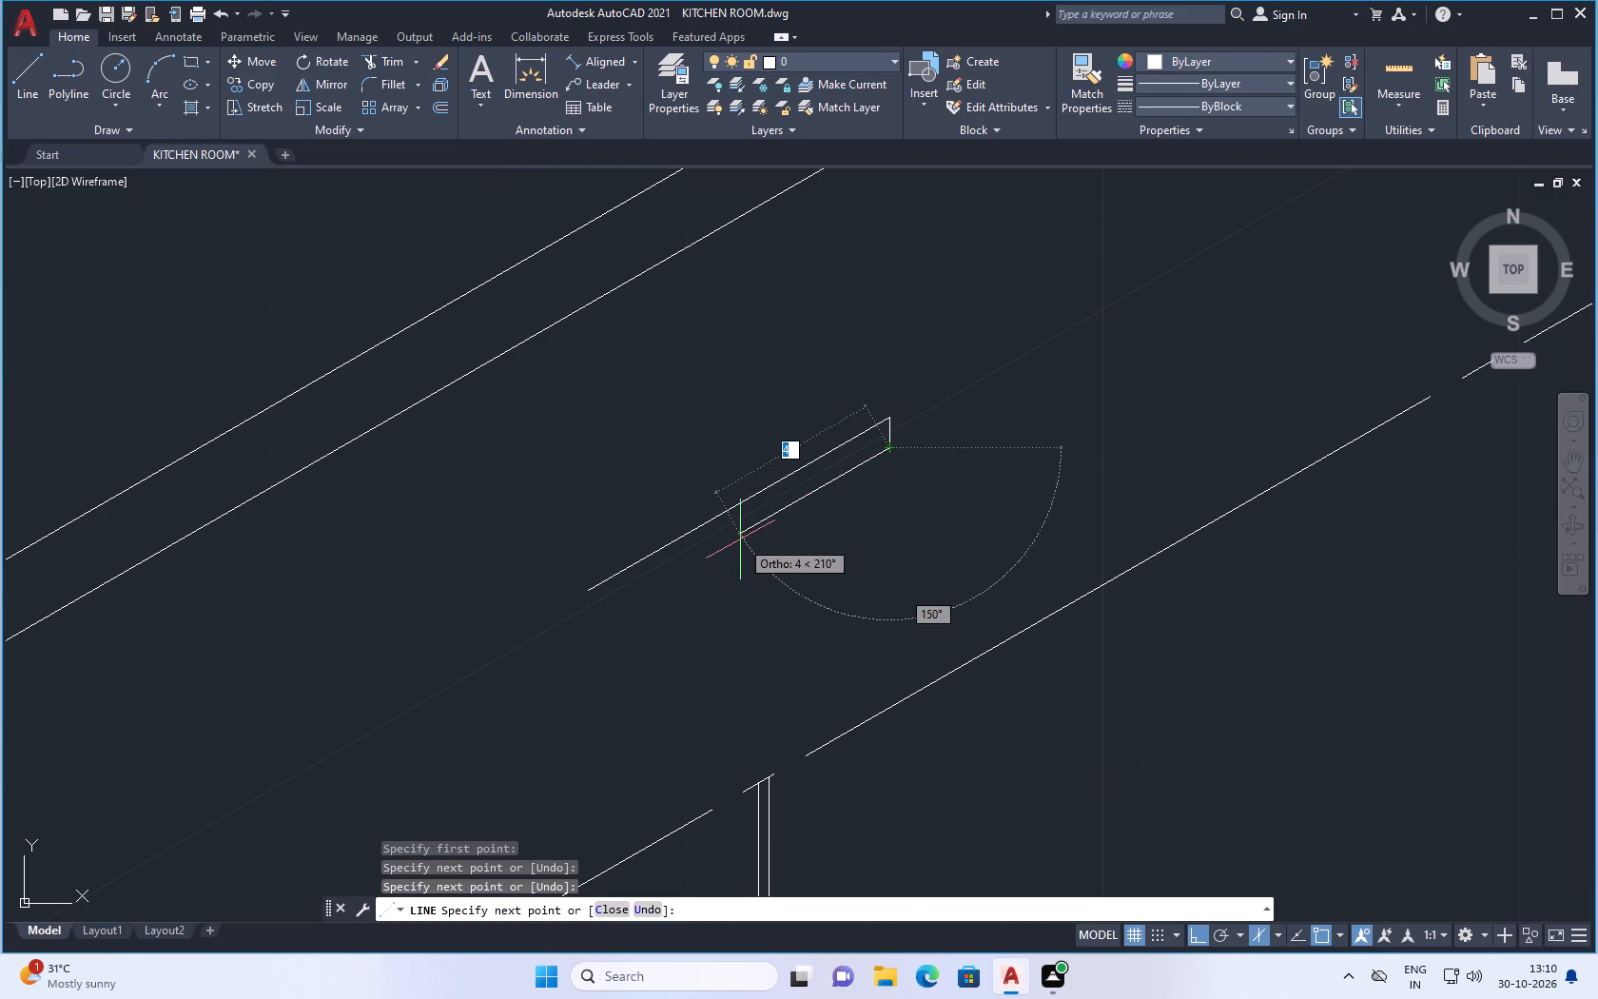
pyautogui.scroll(-2, 723, 552)
pyautogui.scroll(2, 659, 590)
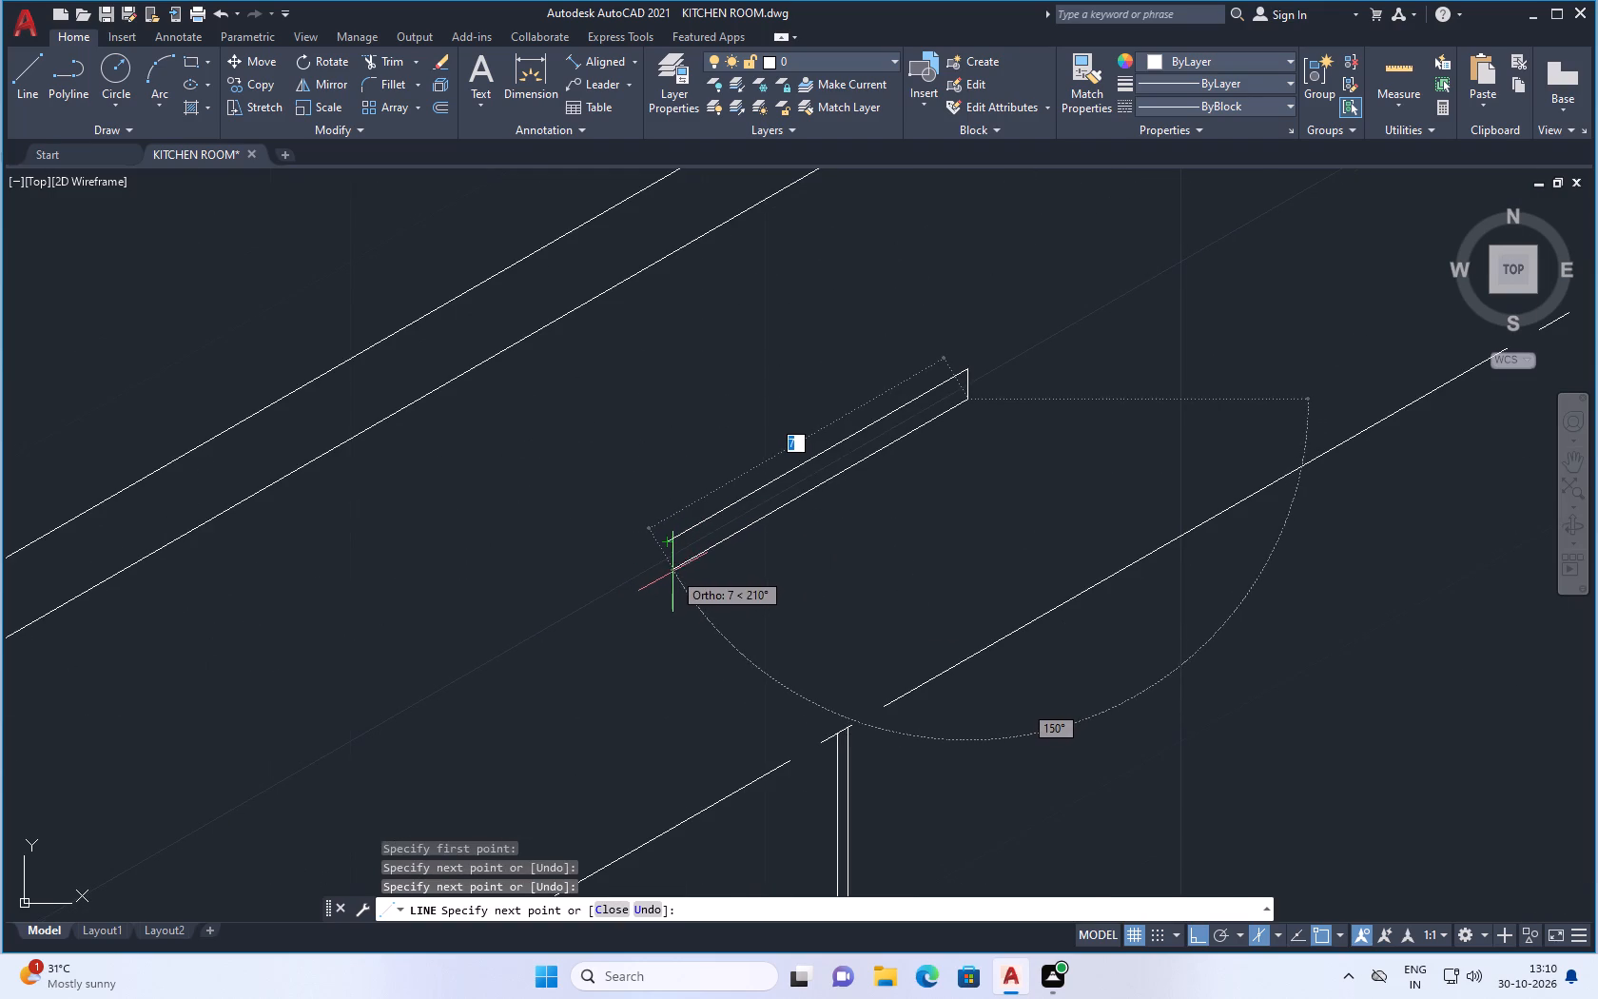
pyautogui.click(672, 572)
pyautogui.click(670, 547)
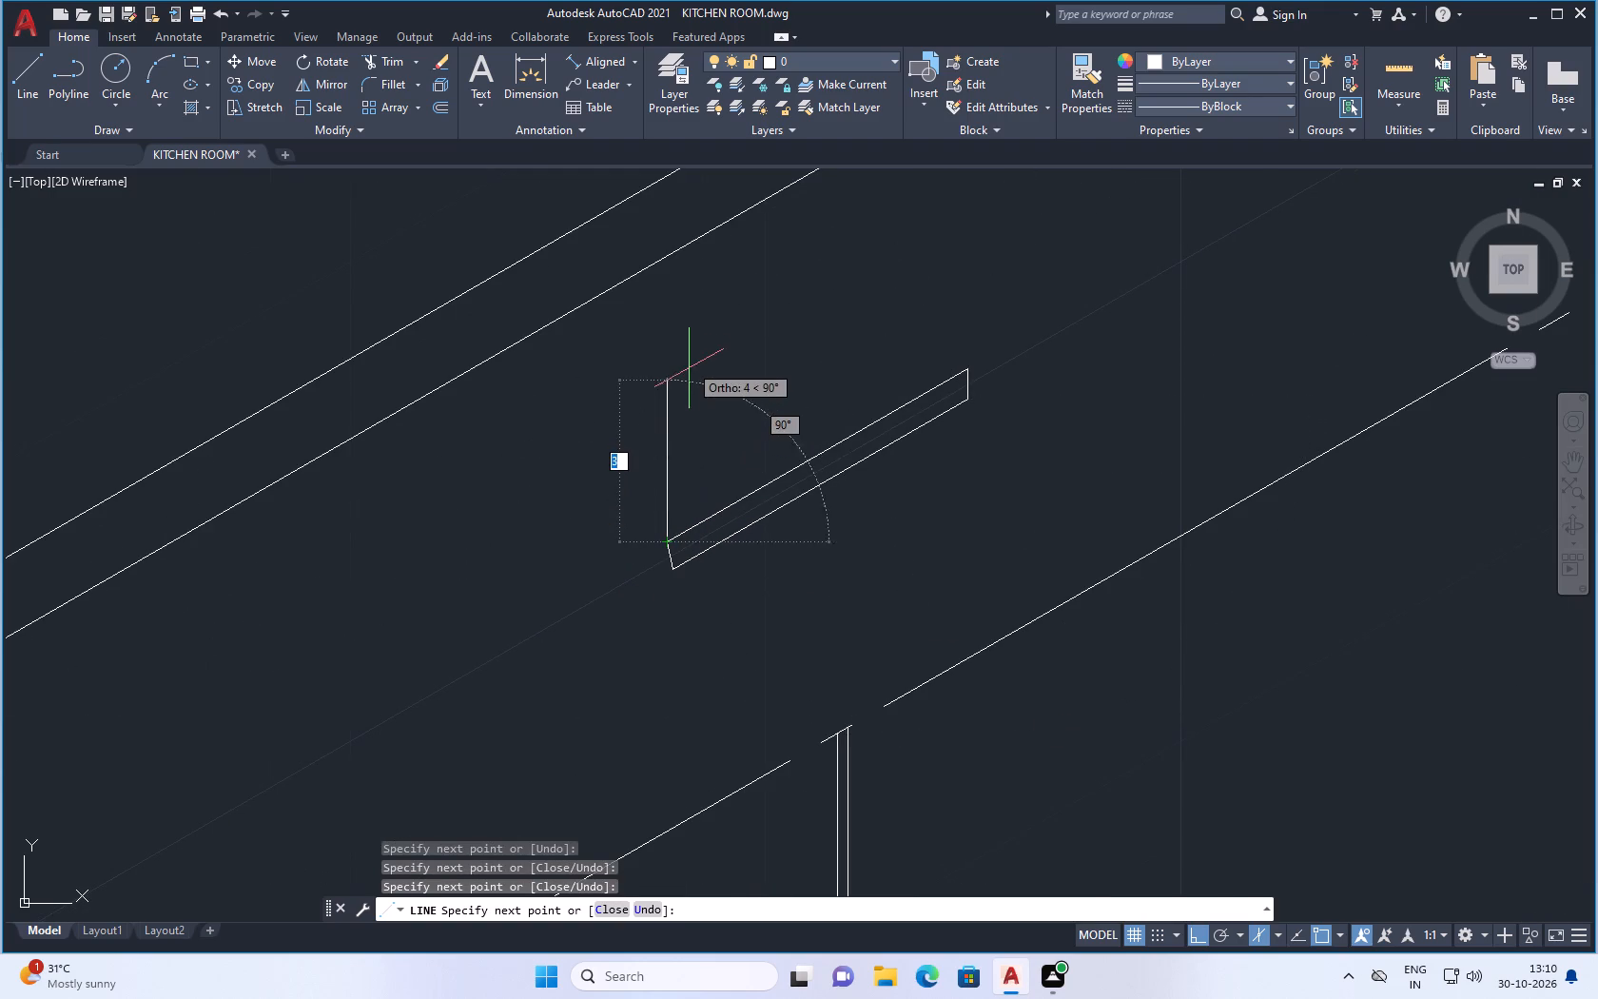
pyautogui.press('Escape')
# Erase the slanted end line of the drawer handle outline.
pyautogui.scroll(3, 635, 542)
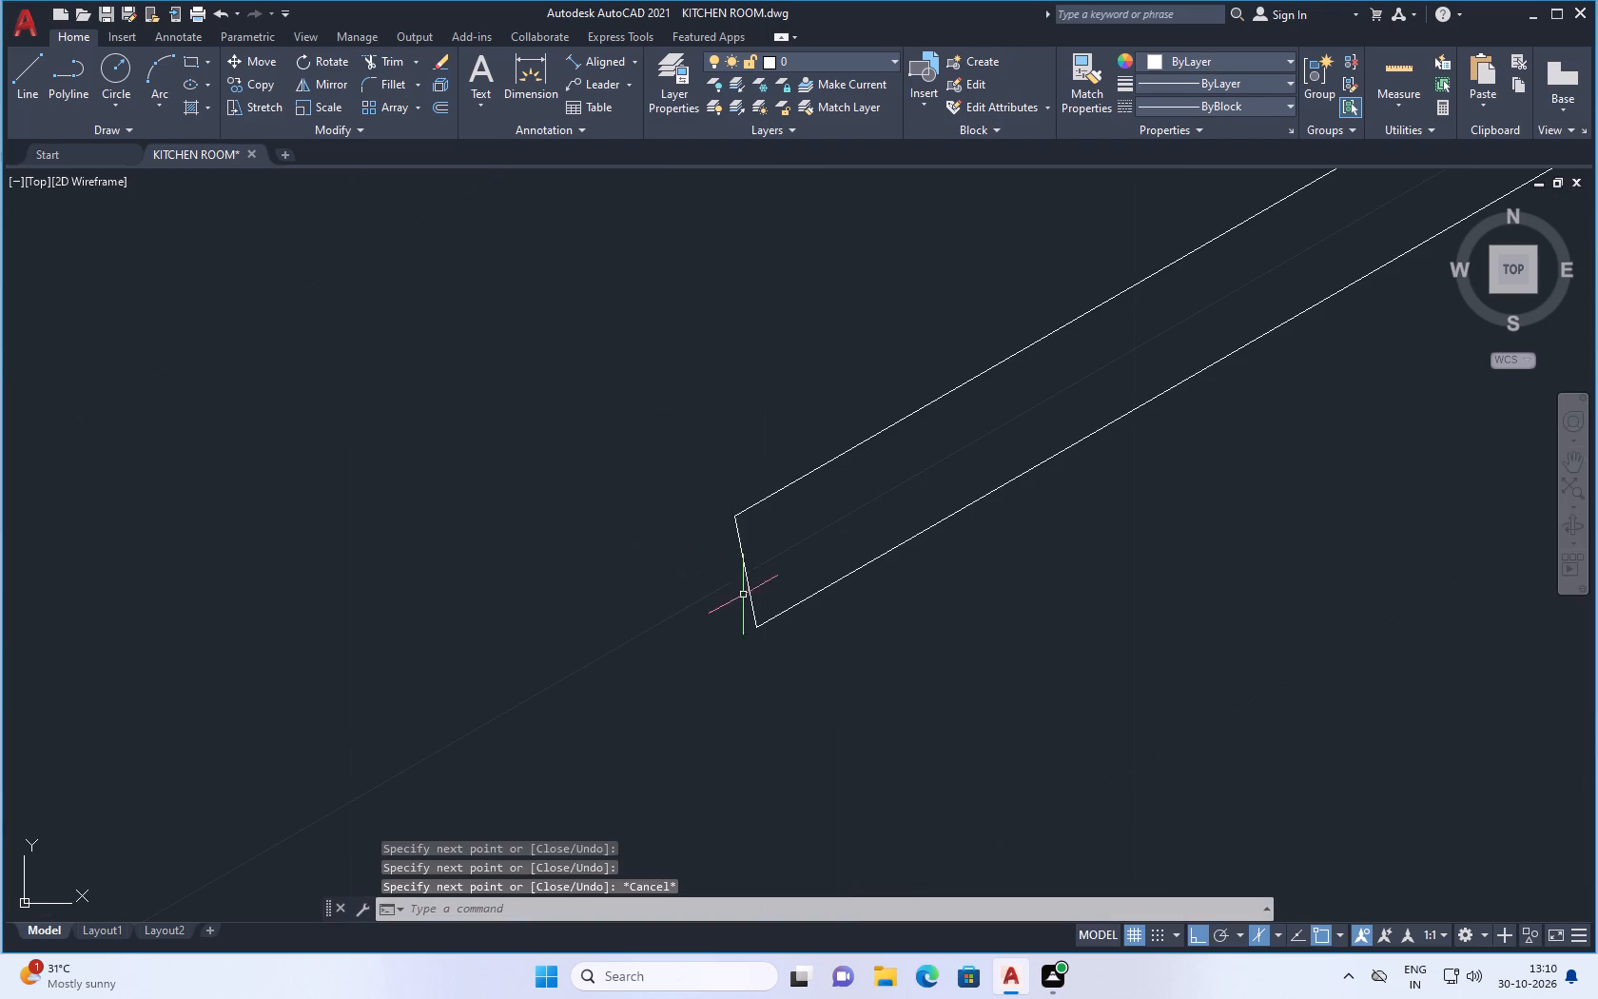
pyautogui.moveTo(751, 581); pyautogui.dragTo(731, 596)
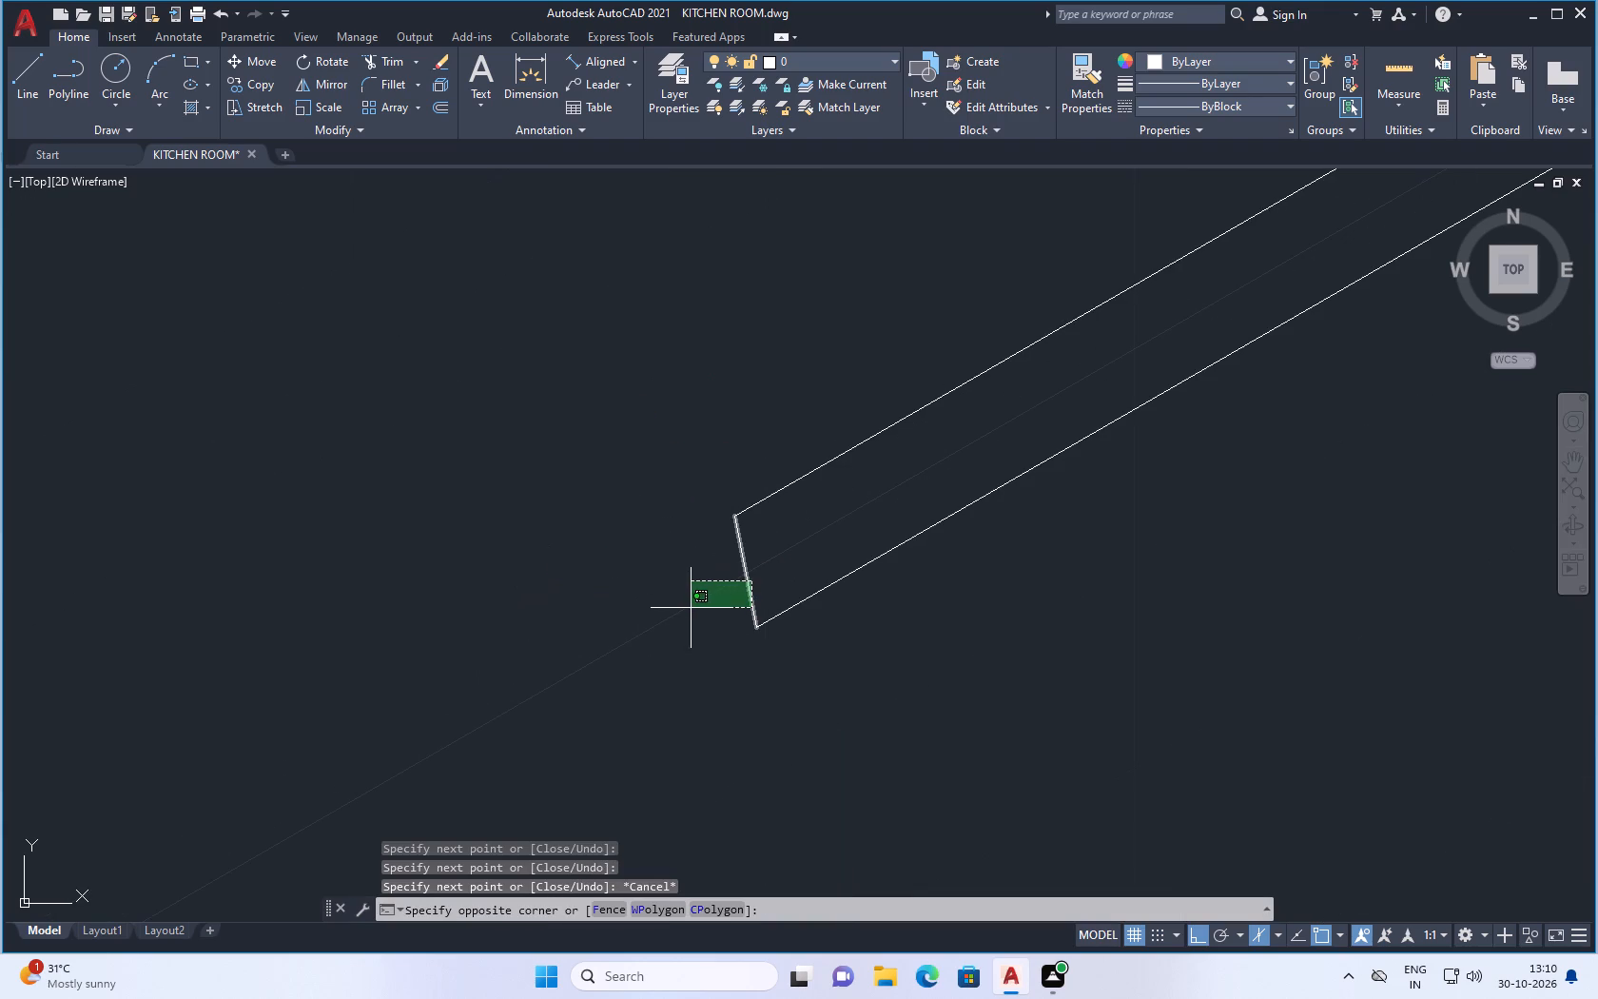
pyautogui.click(704, 605)
pyautogui.press('Delete')
pyautogui.scroll(-2, 723, 606)
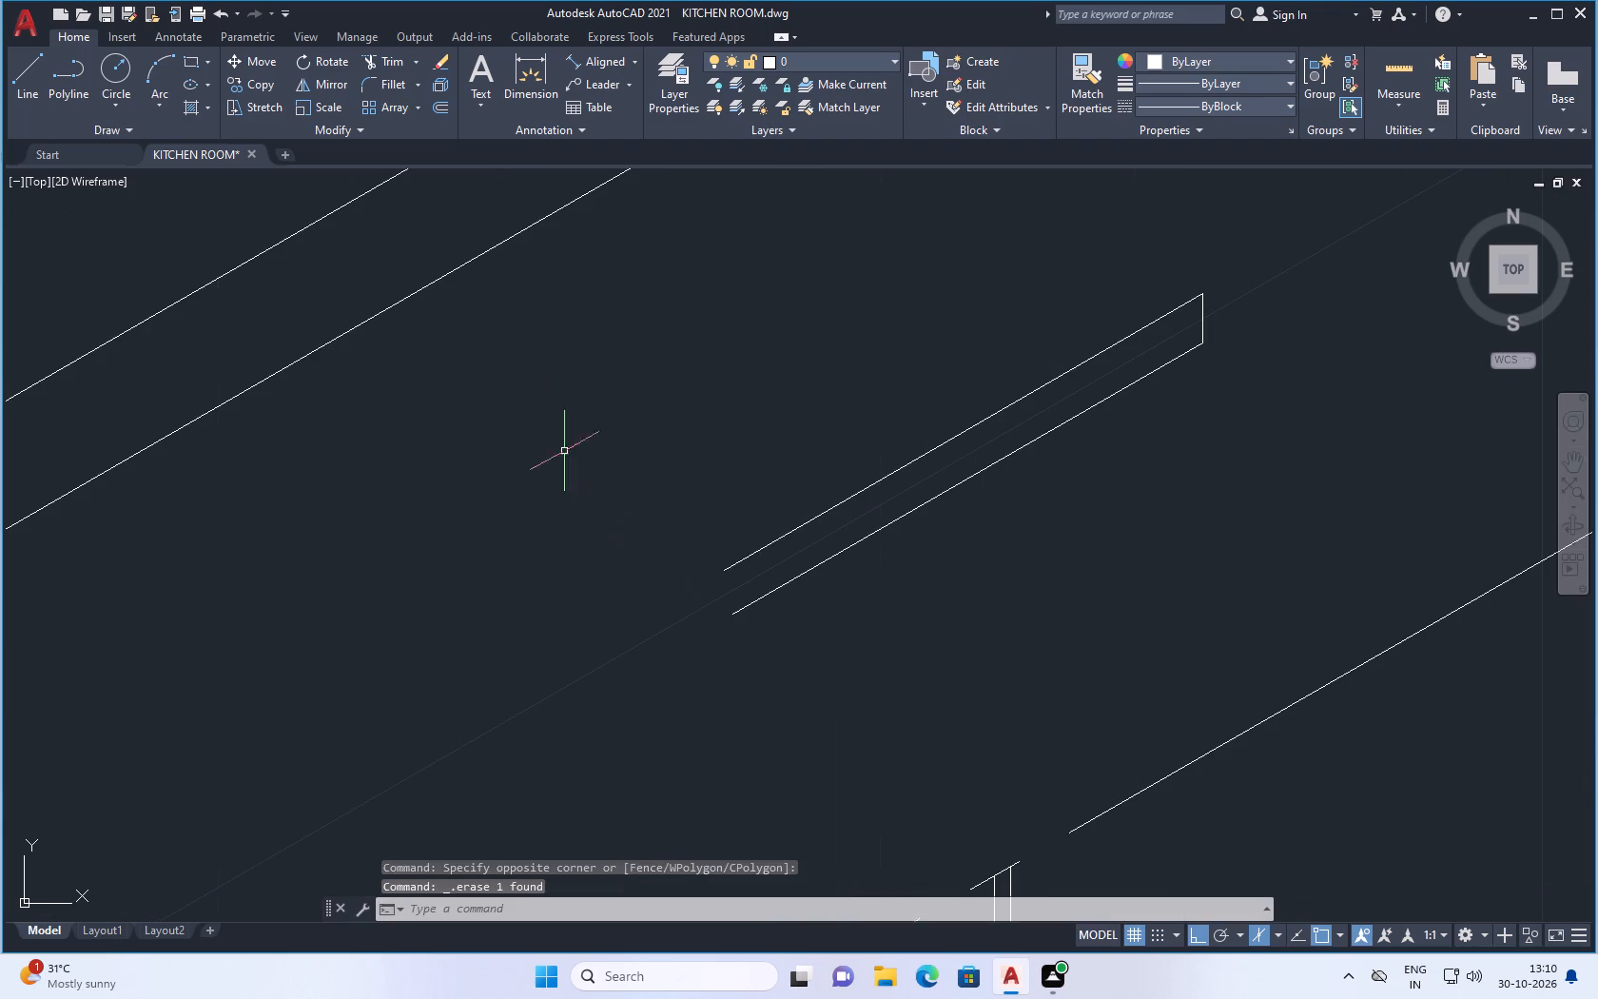
# At the handle's open end, draw a vertical line down from the upper edge and extend the lower edge along 210° past it.
pyautogui.click(26, 92)
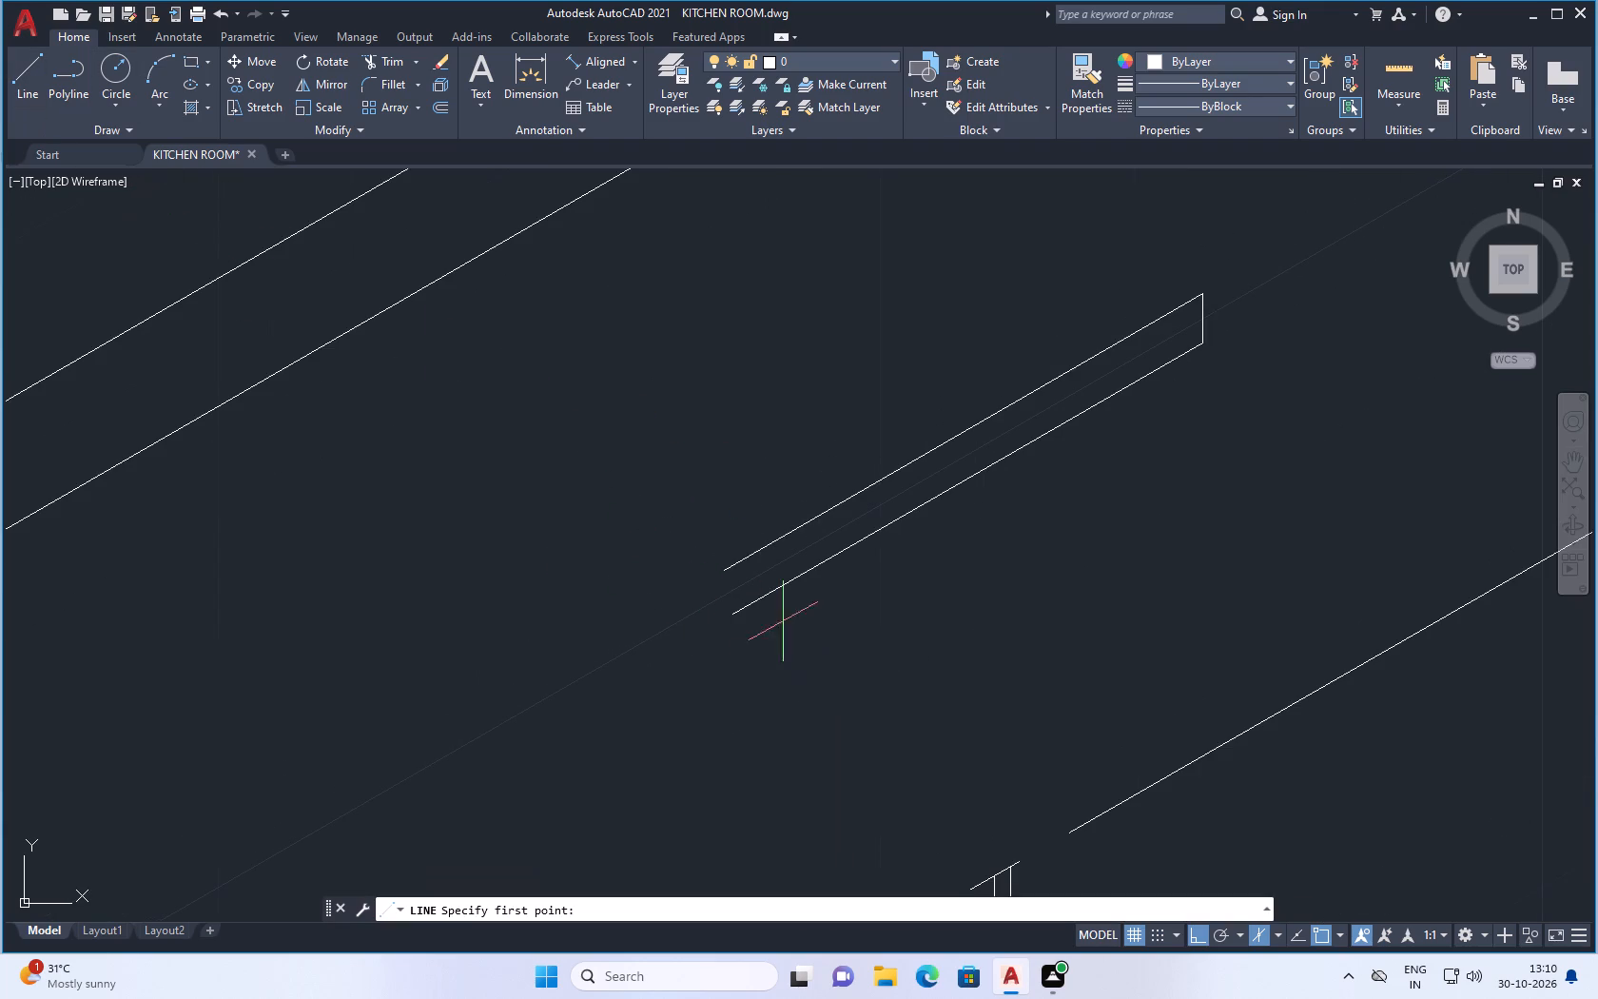
pyautogui.click(723, 572)
pyautogui.click(738, 724)
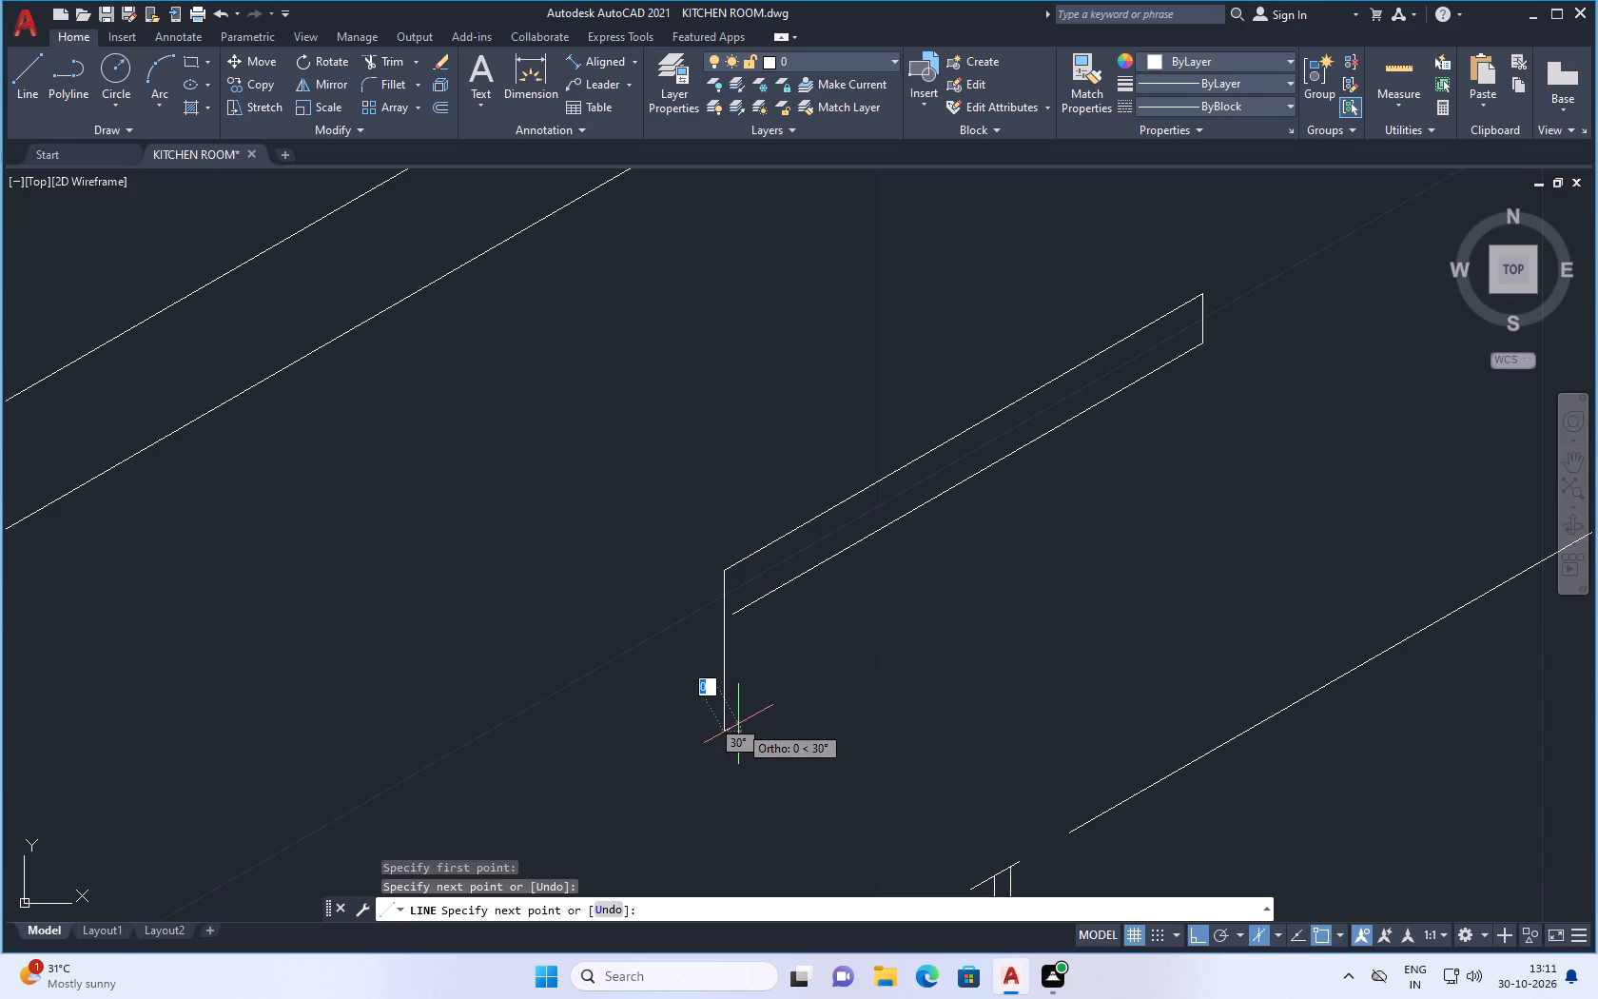
pyautogui.press('Escape')
pyautogui.press('space')
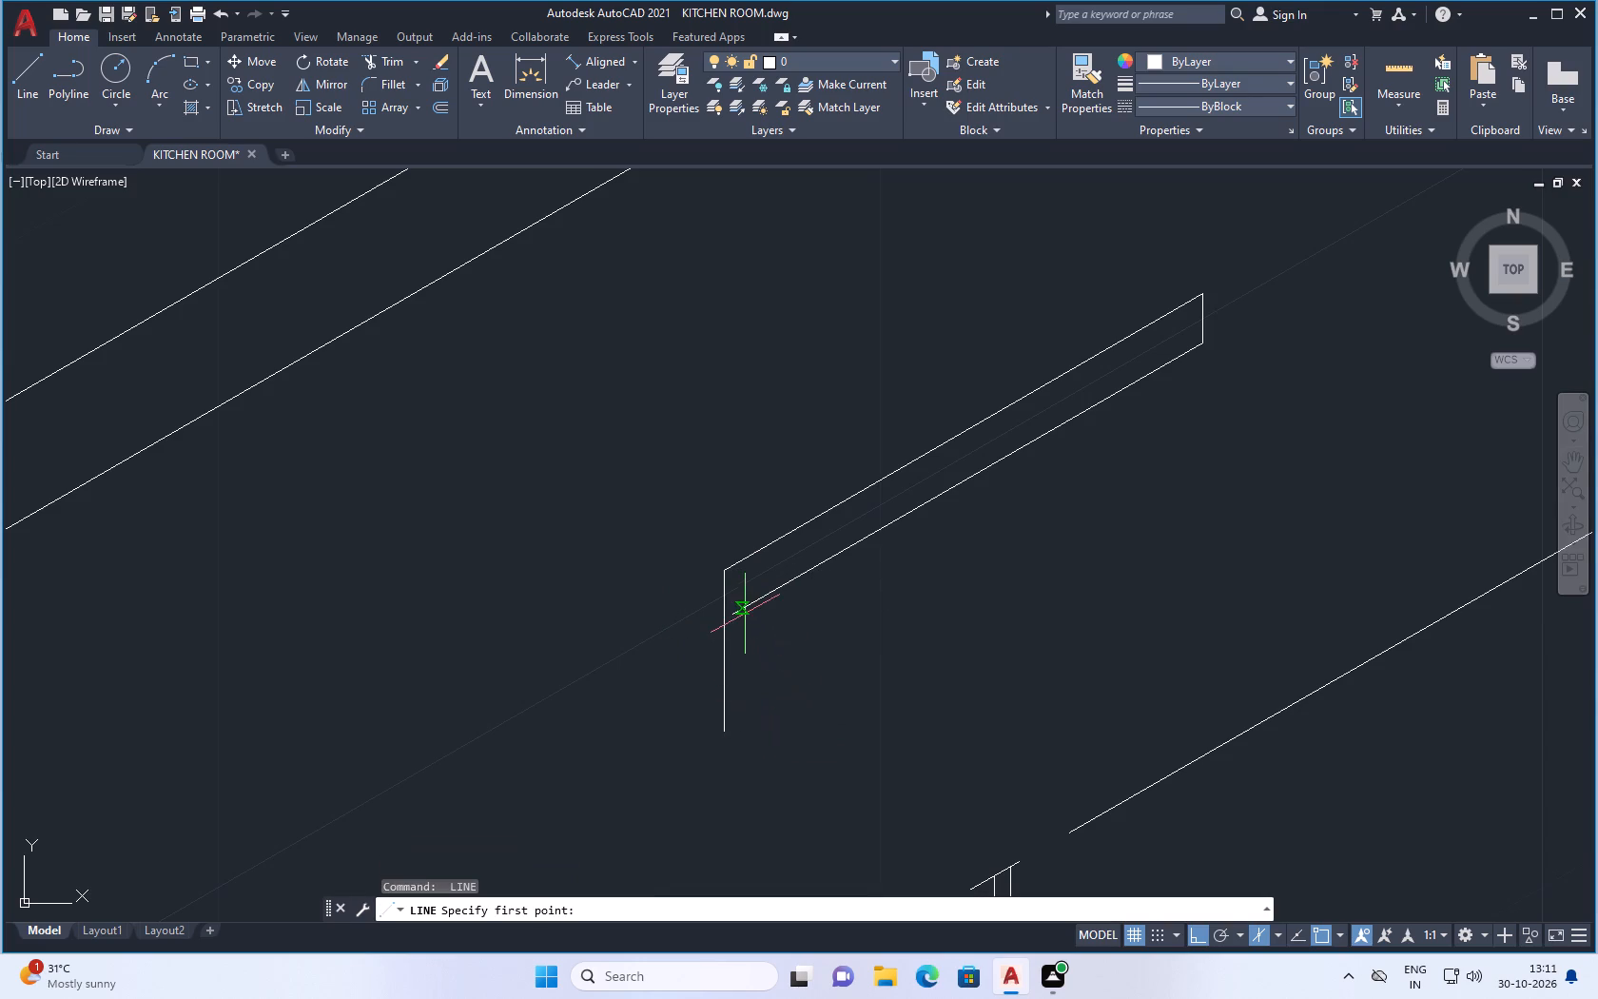
pyautogui.click(735, 616)
pyautogui.click(642, 674)
pyautogui.press('Escape')
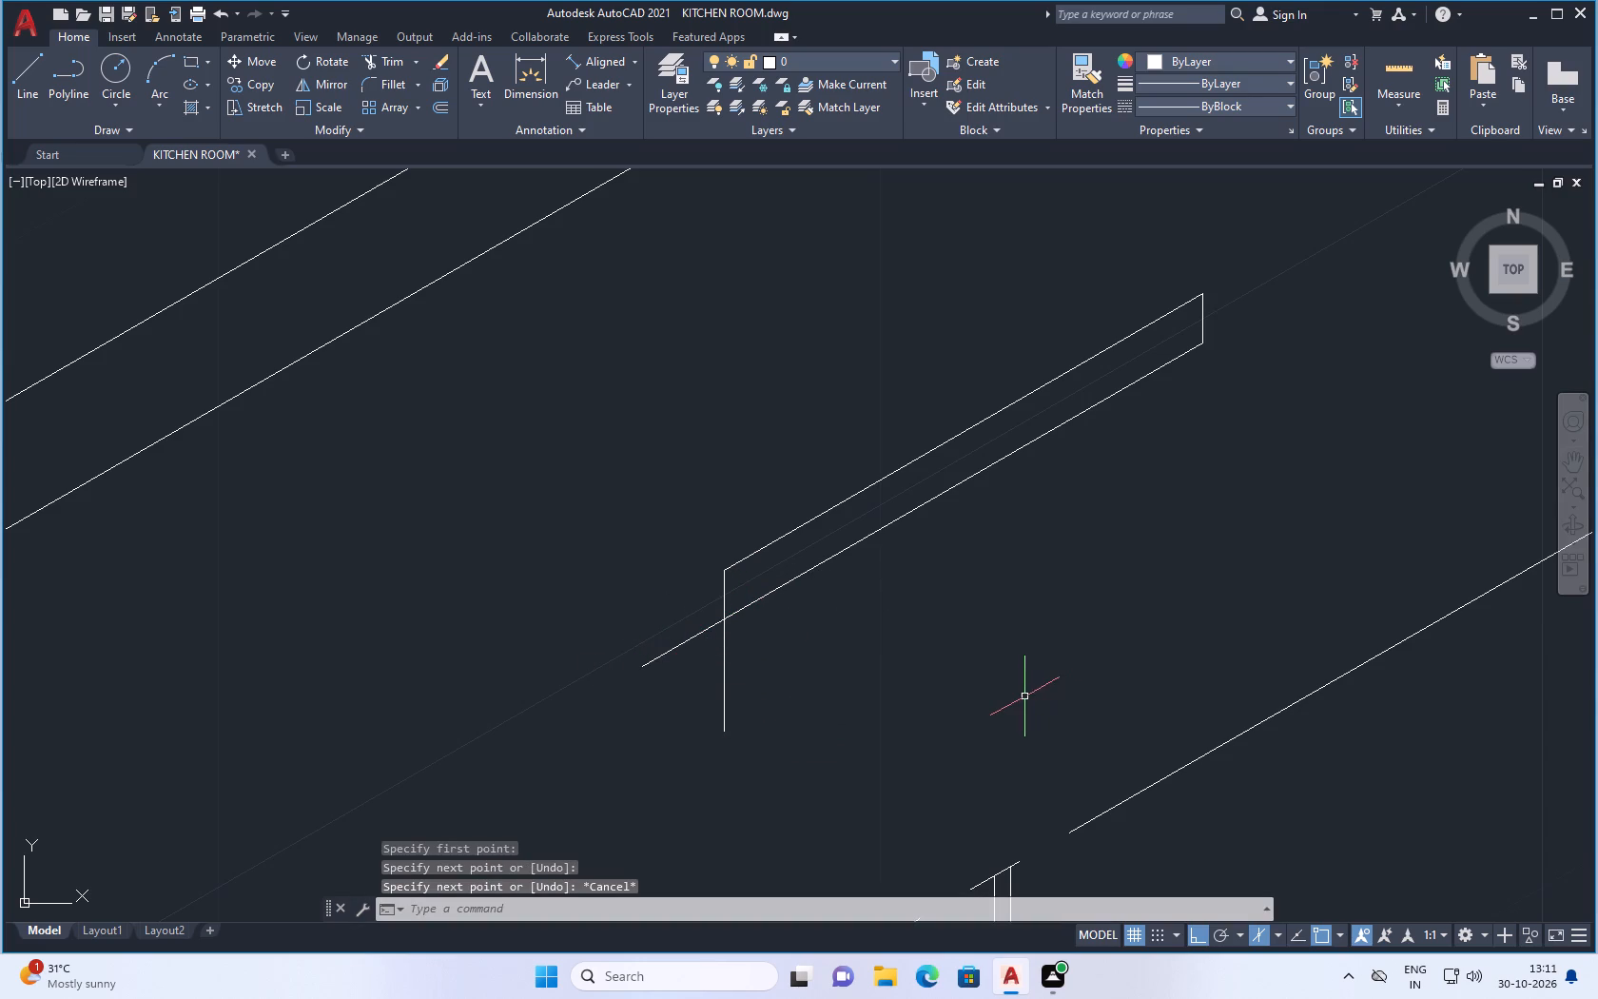
# Trim both overhanging line ends at the handle's lower corner to close the outline.
pyautogui.write('TR')
pyautogui.press('Return')
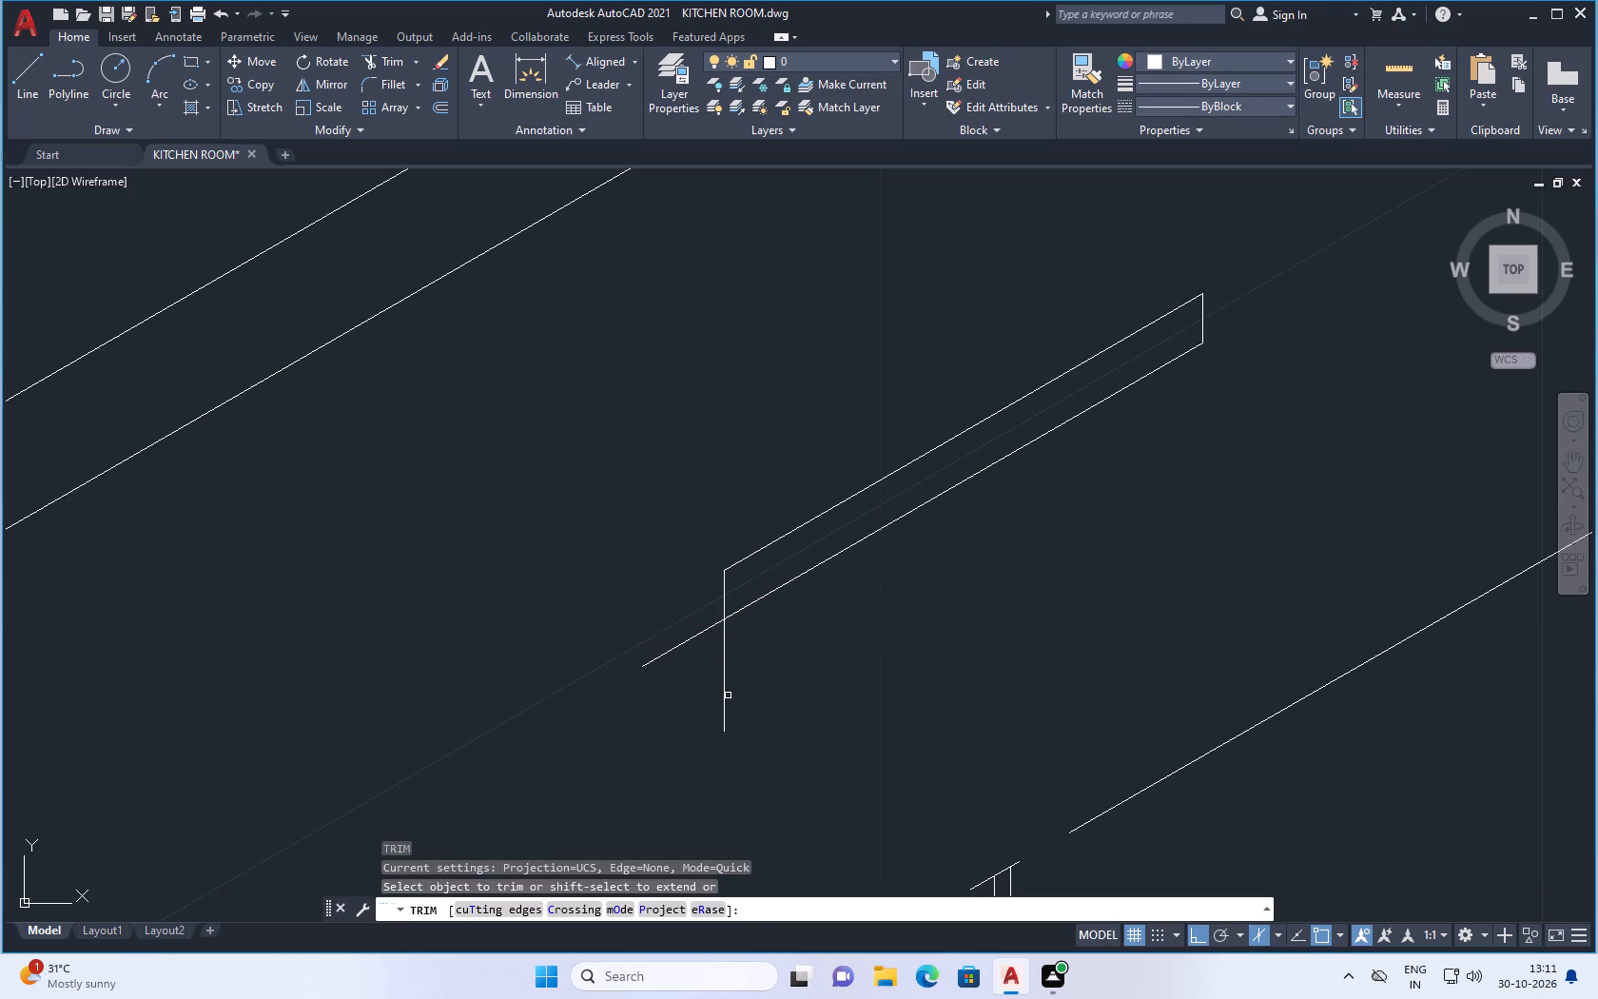
pyautogui.click(725, 698)
pyautogui.click(680, 650)
pyautogui.click(678, 636)
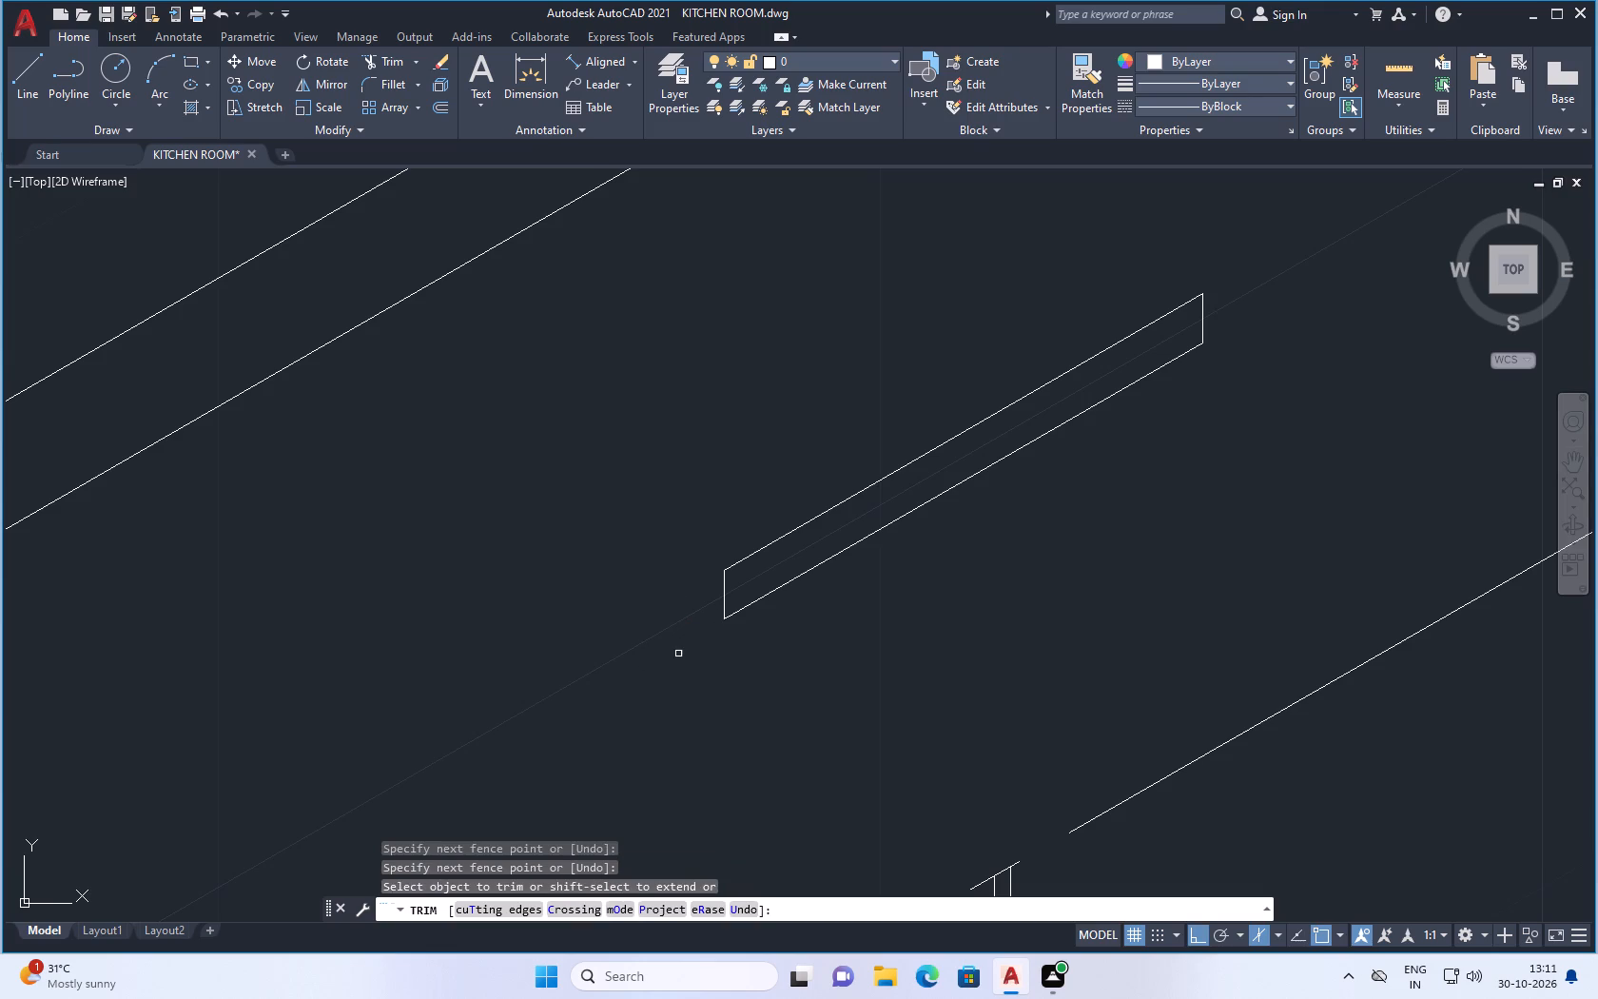
pyautogui.press('Escape')
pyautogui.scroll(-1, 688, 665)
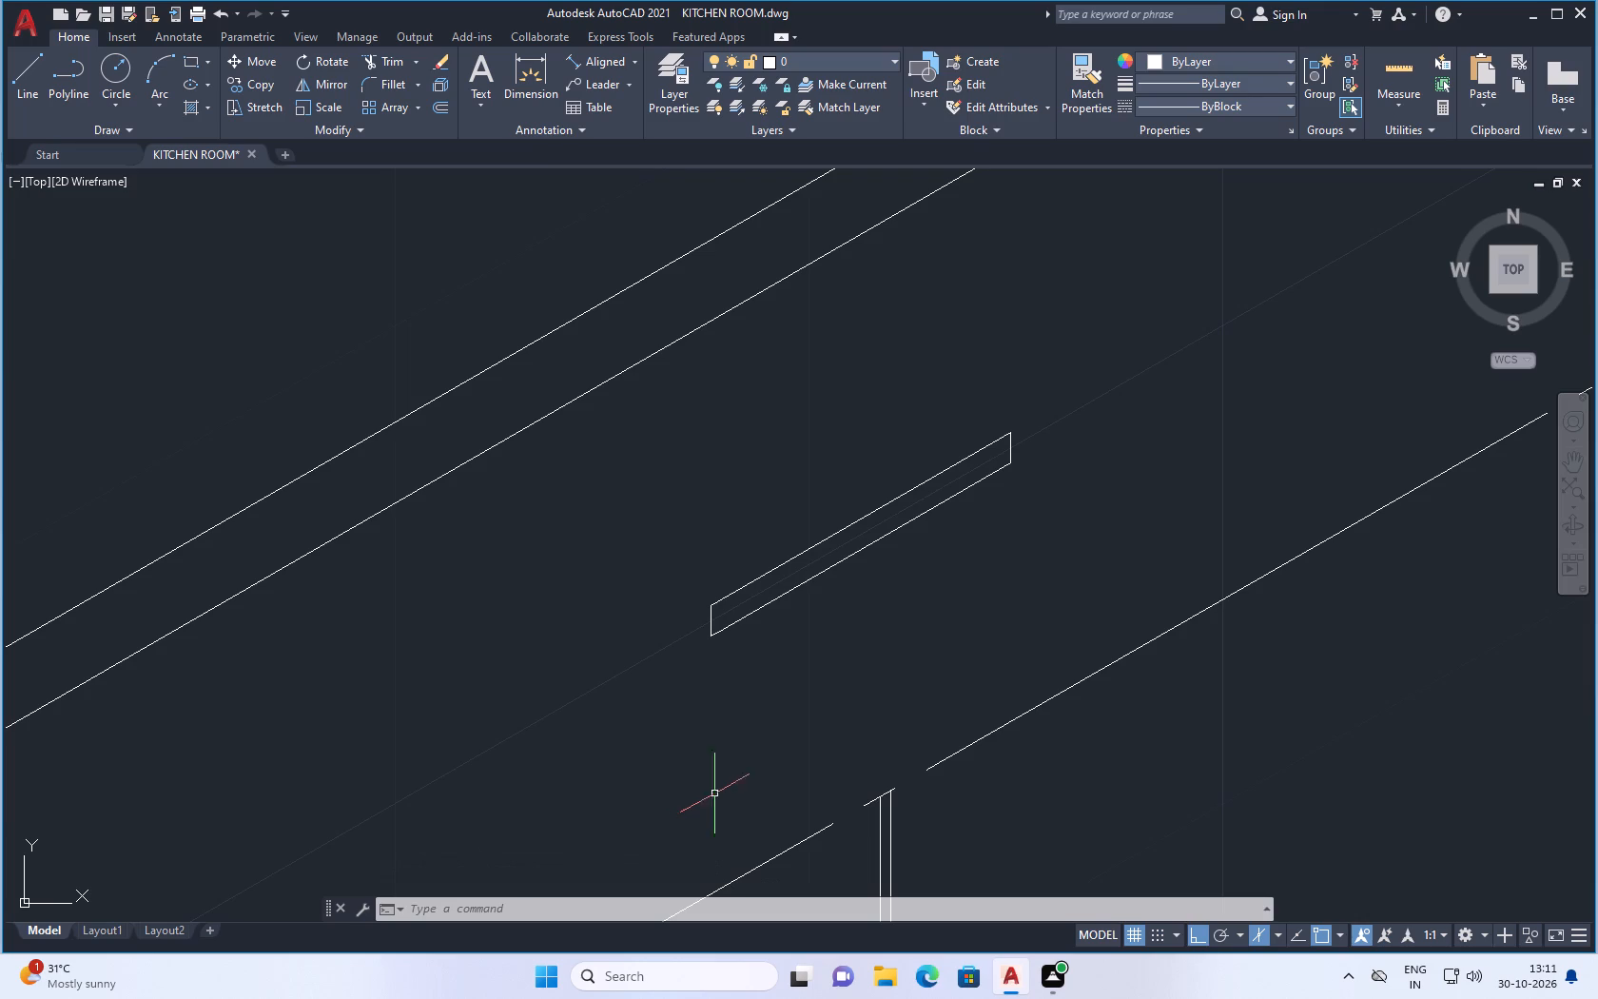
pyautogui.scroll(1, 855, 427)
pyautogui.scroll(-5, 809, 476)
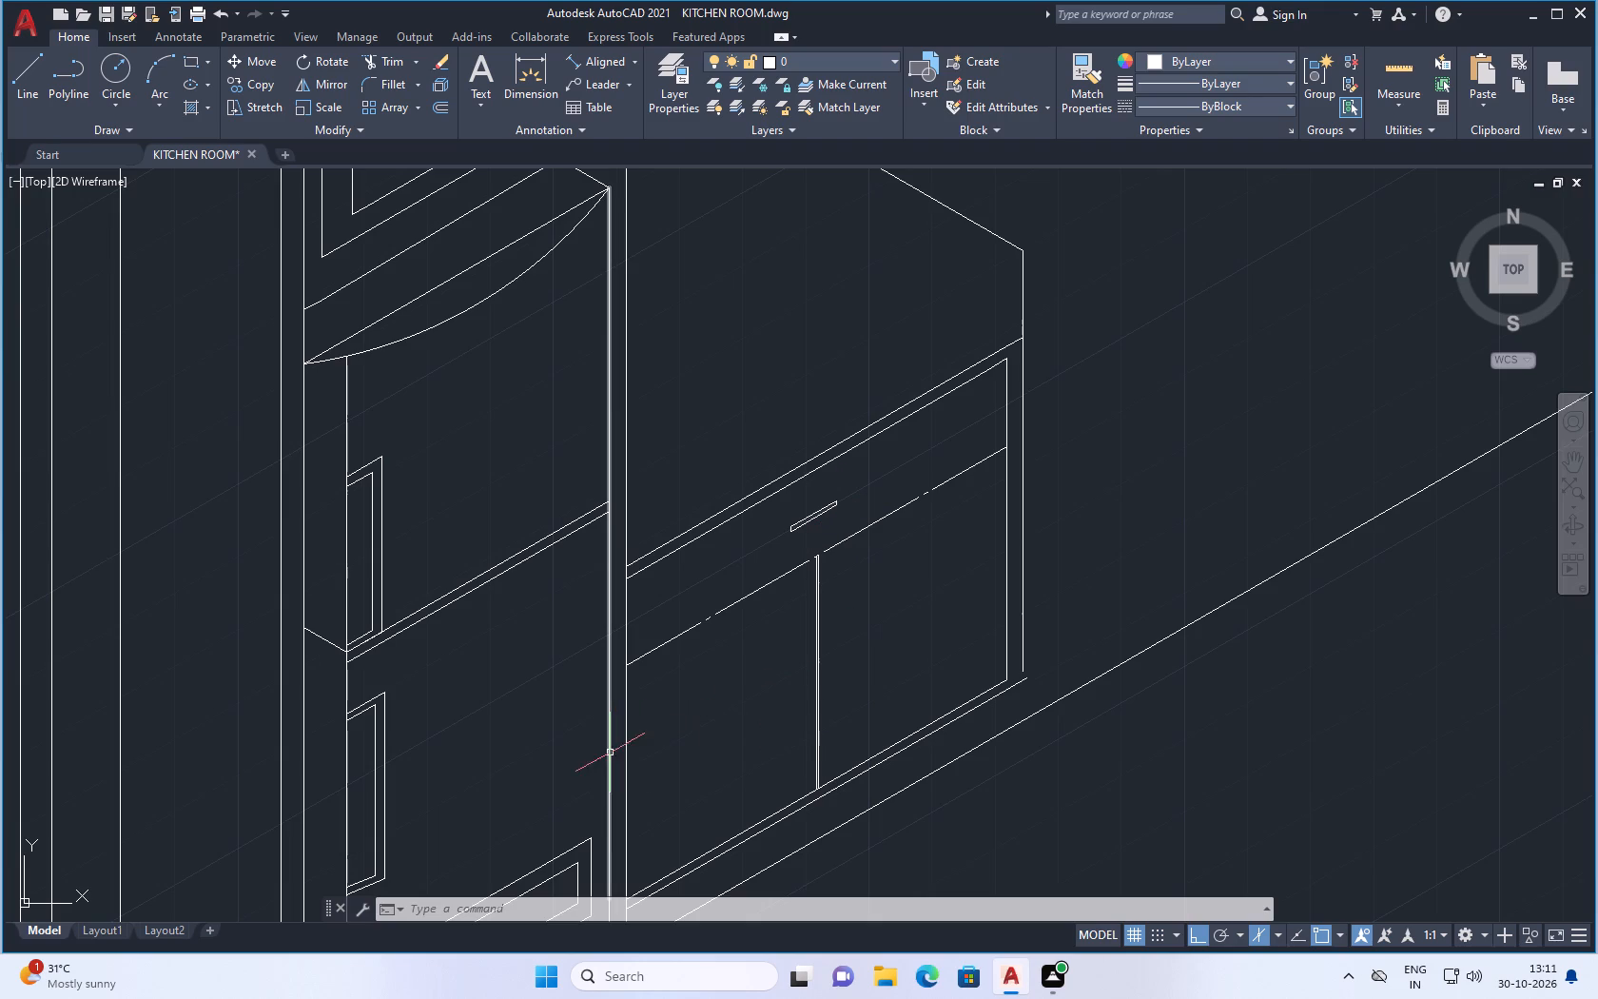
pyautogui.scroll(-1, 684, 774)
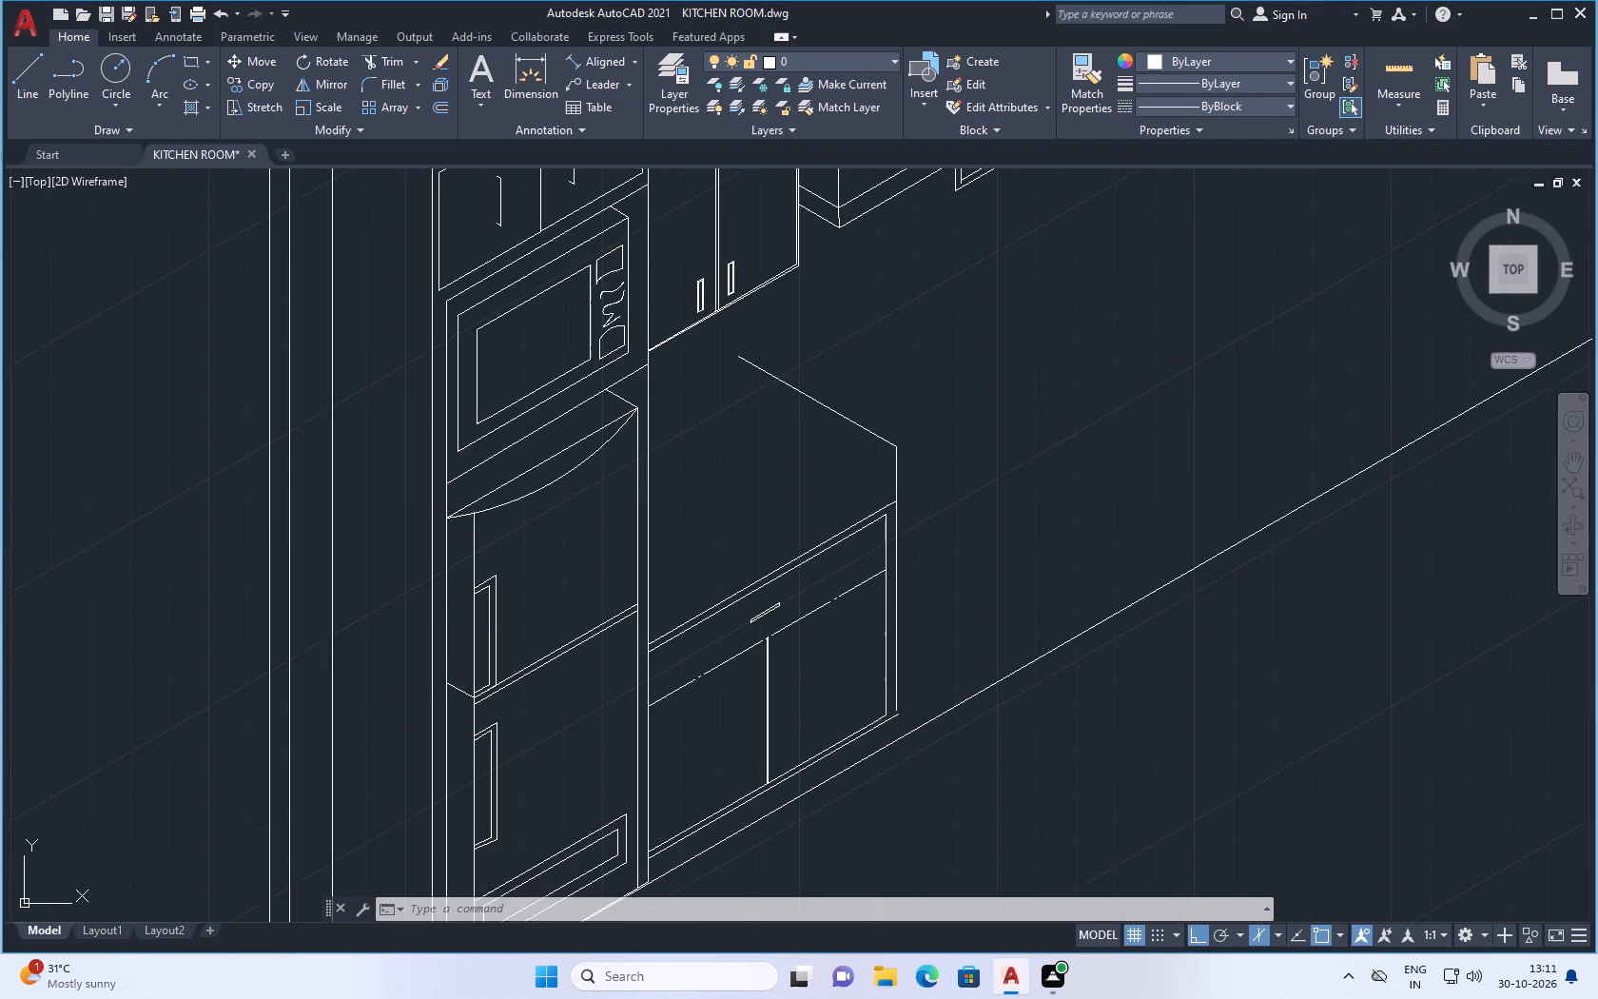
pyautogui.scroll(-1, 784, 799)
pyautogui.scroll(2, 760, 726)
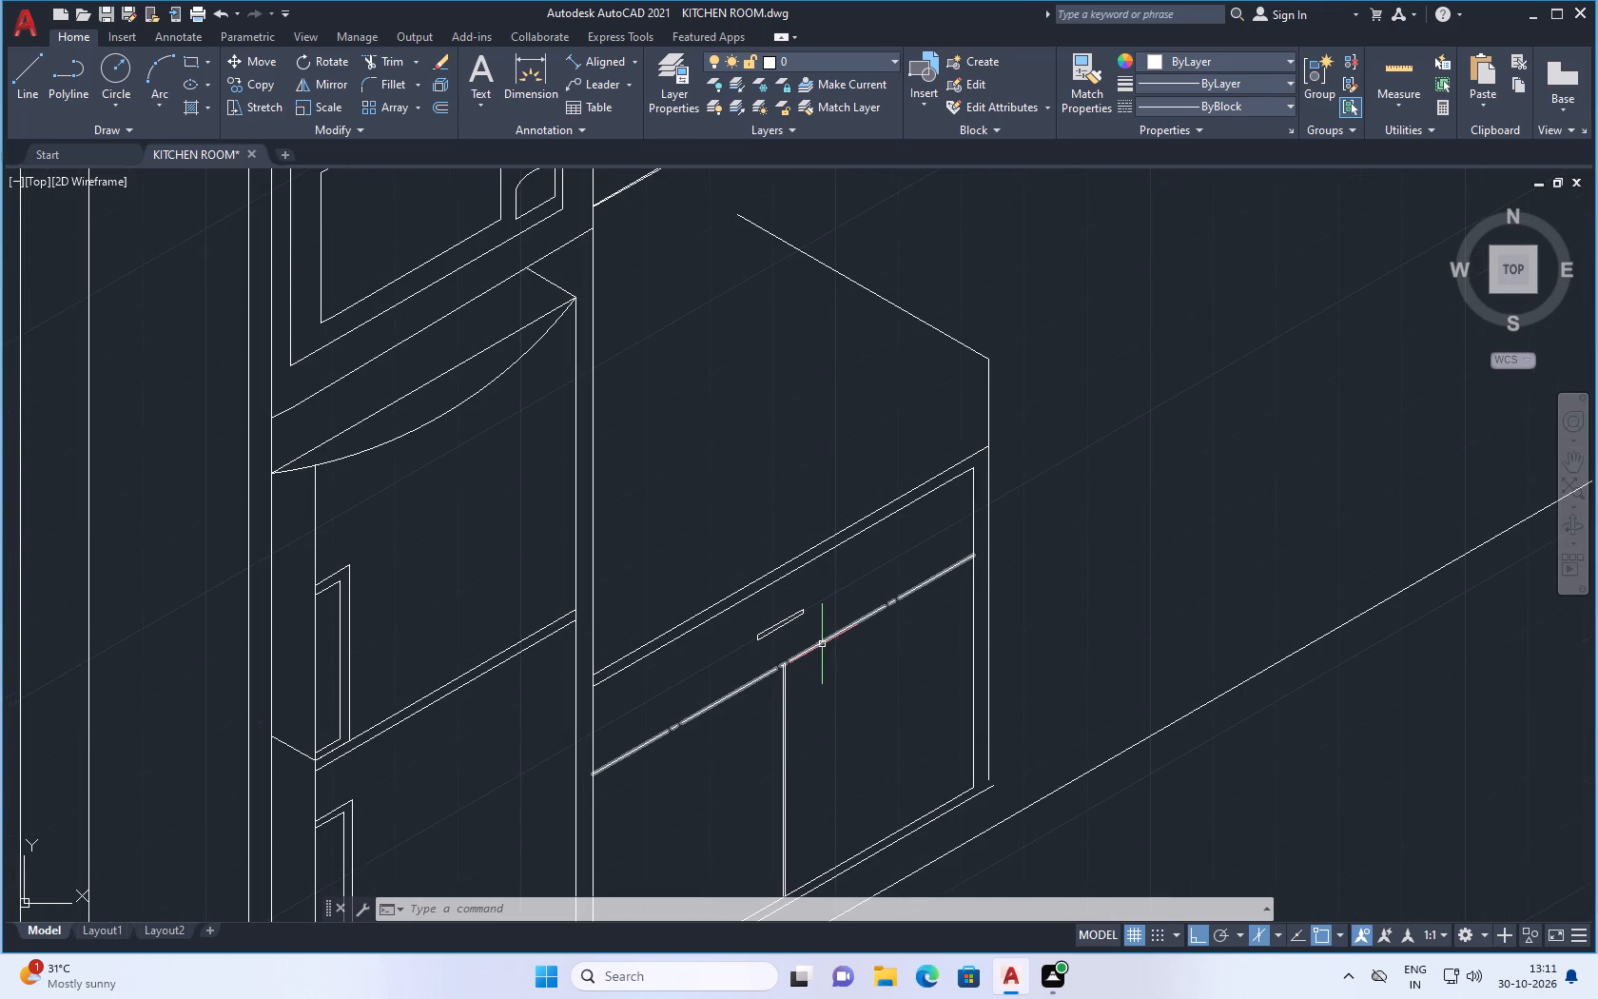
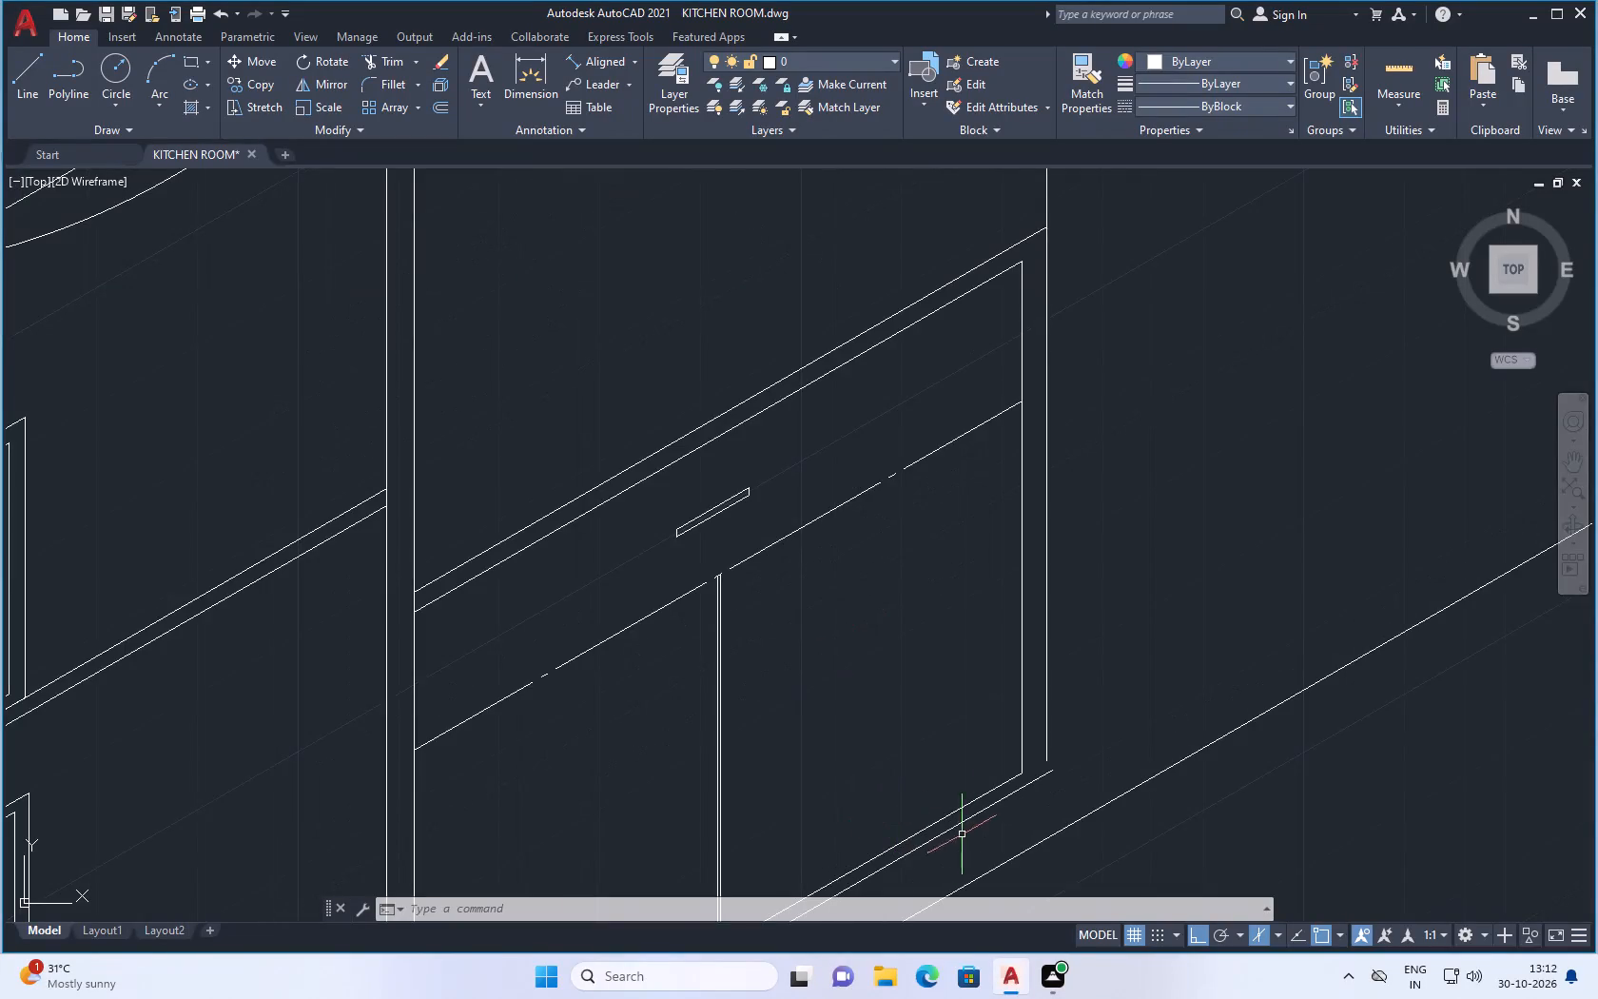
# Save the kitchen room drawing under its existing name.
pyautogui.scroll(-3, 982, 789)
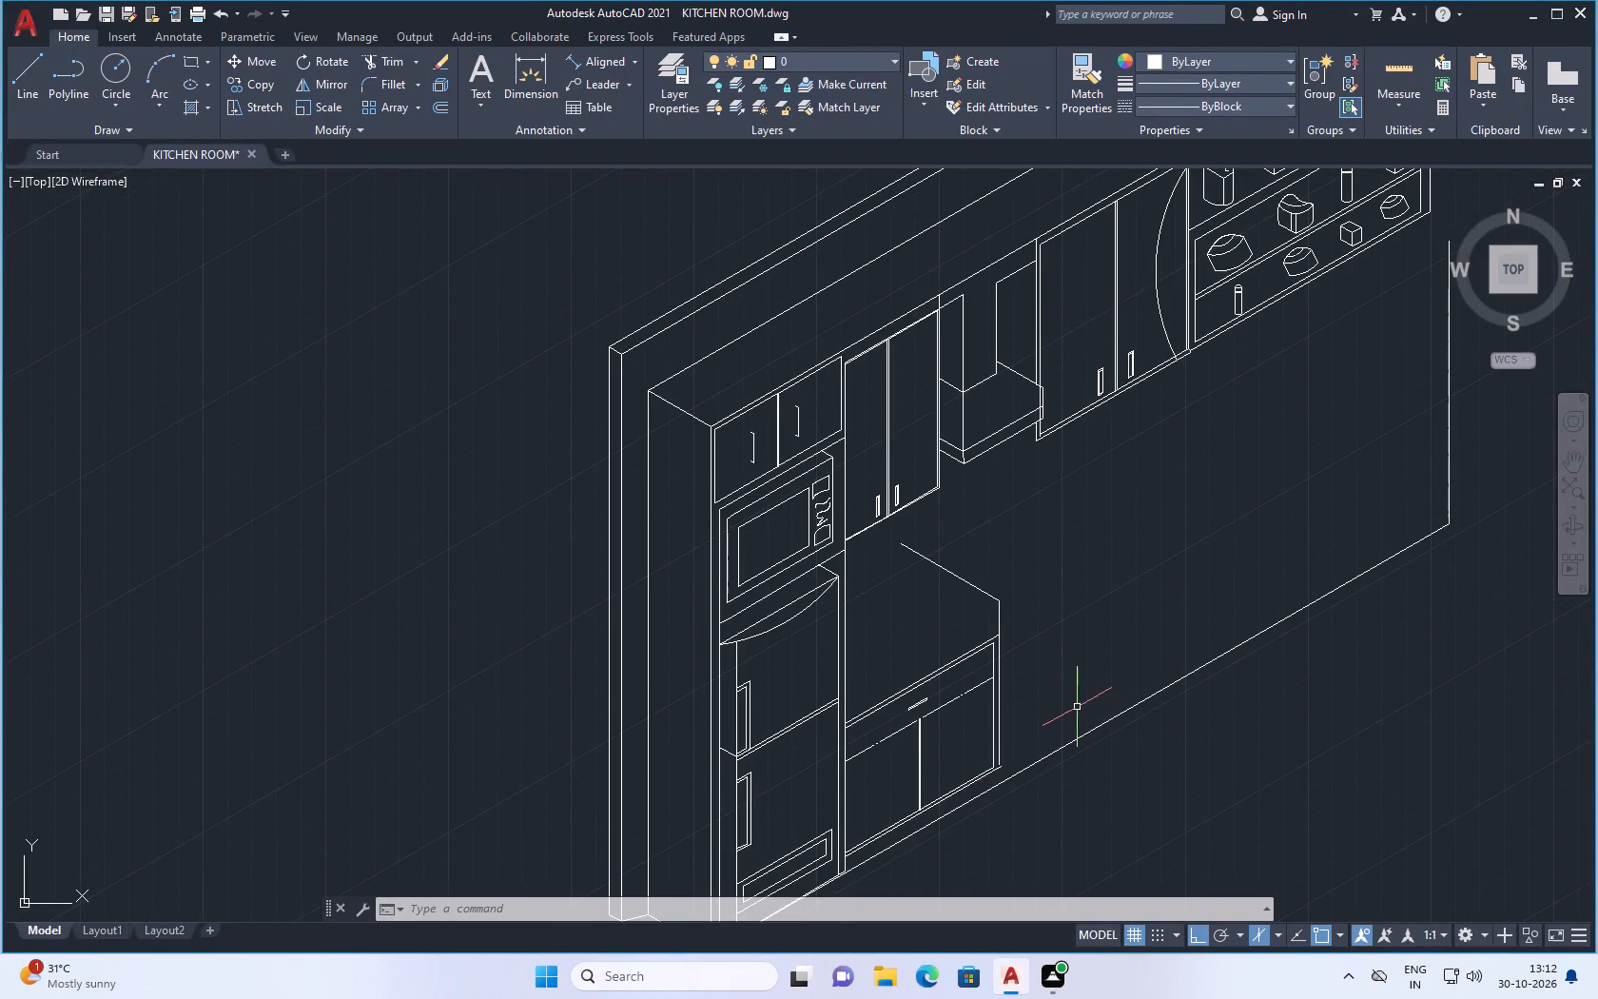
pyautogui.hotkey('ctrl', 's')
pyautogui.hotkey('ctrl', 's')
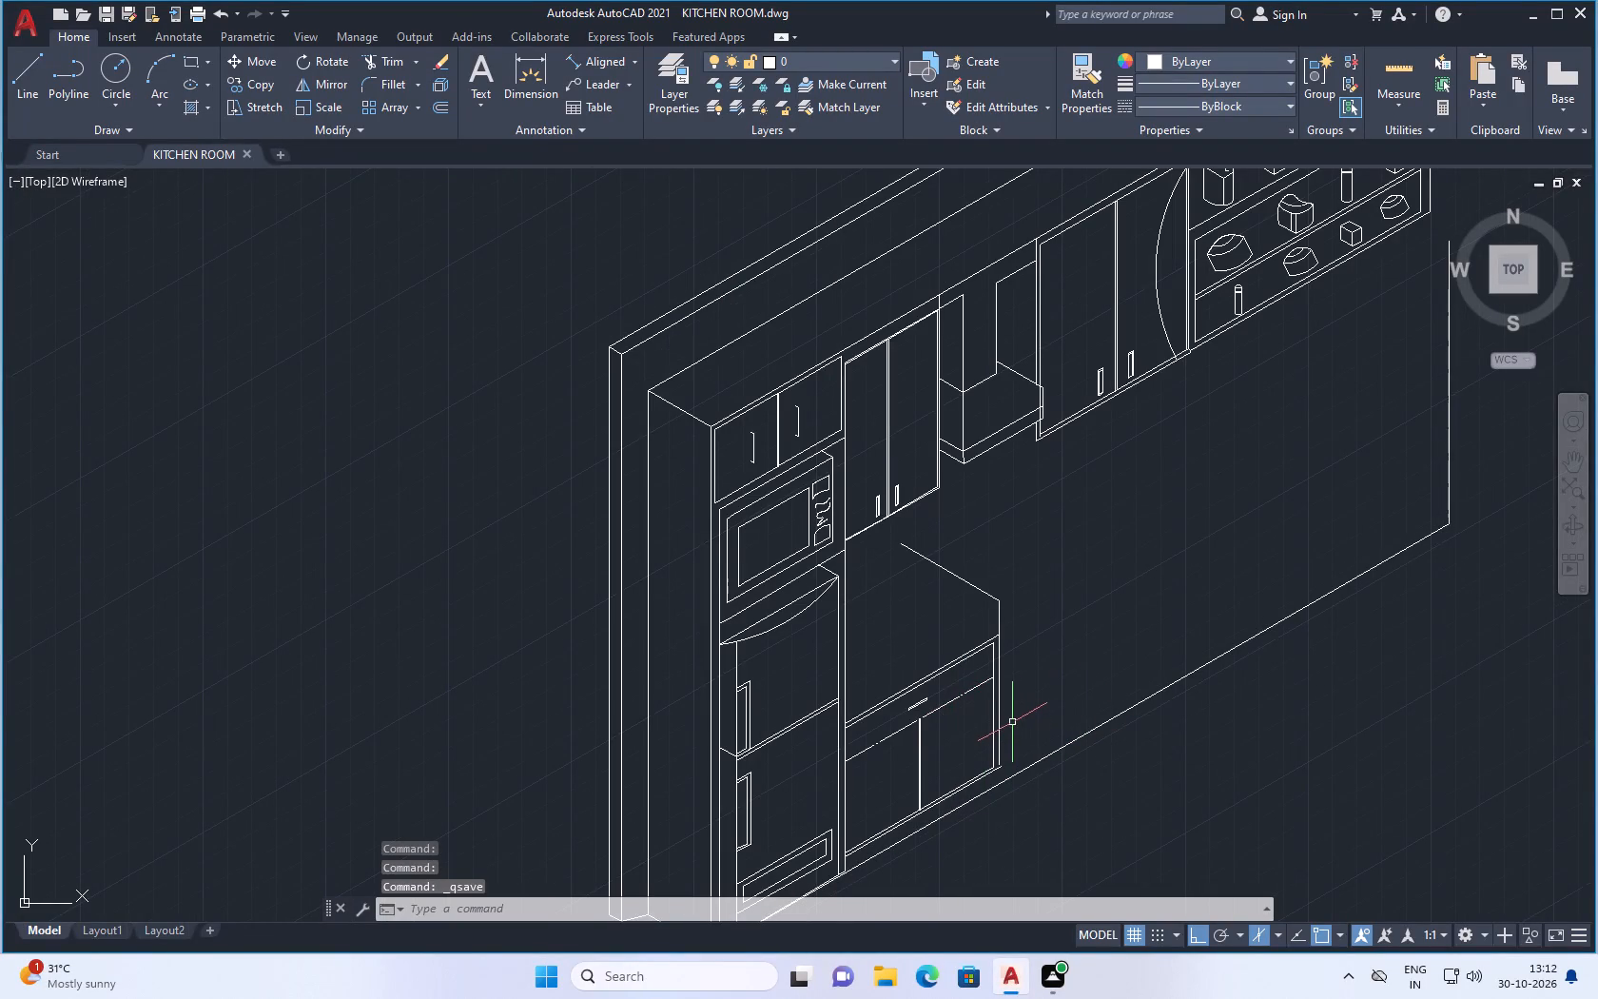
pyautogui.hotkey('ctrl', 's')
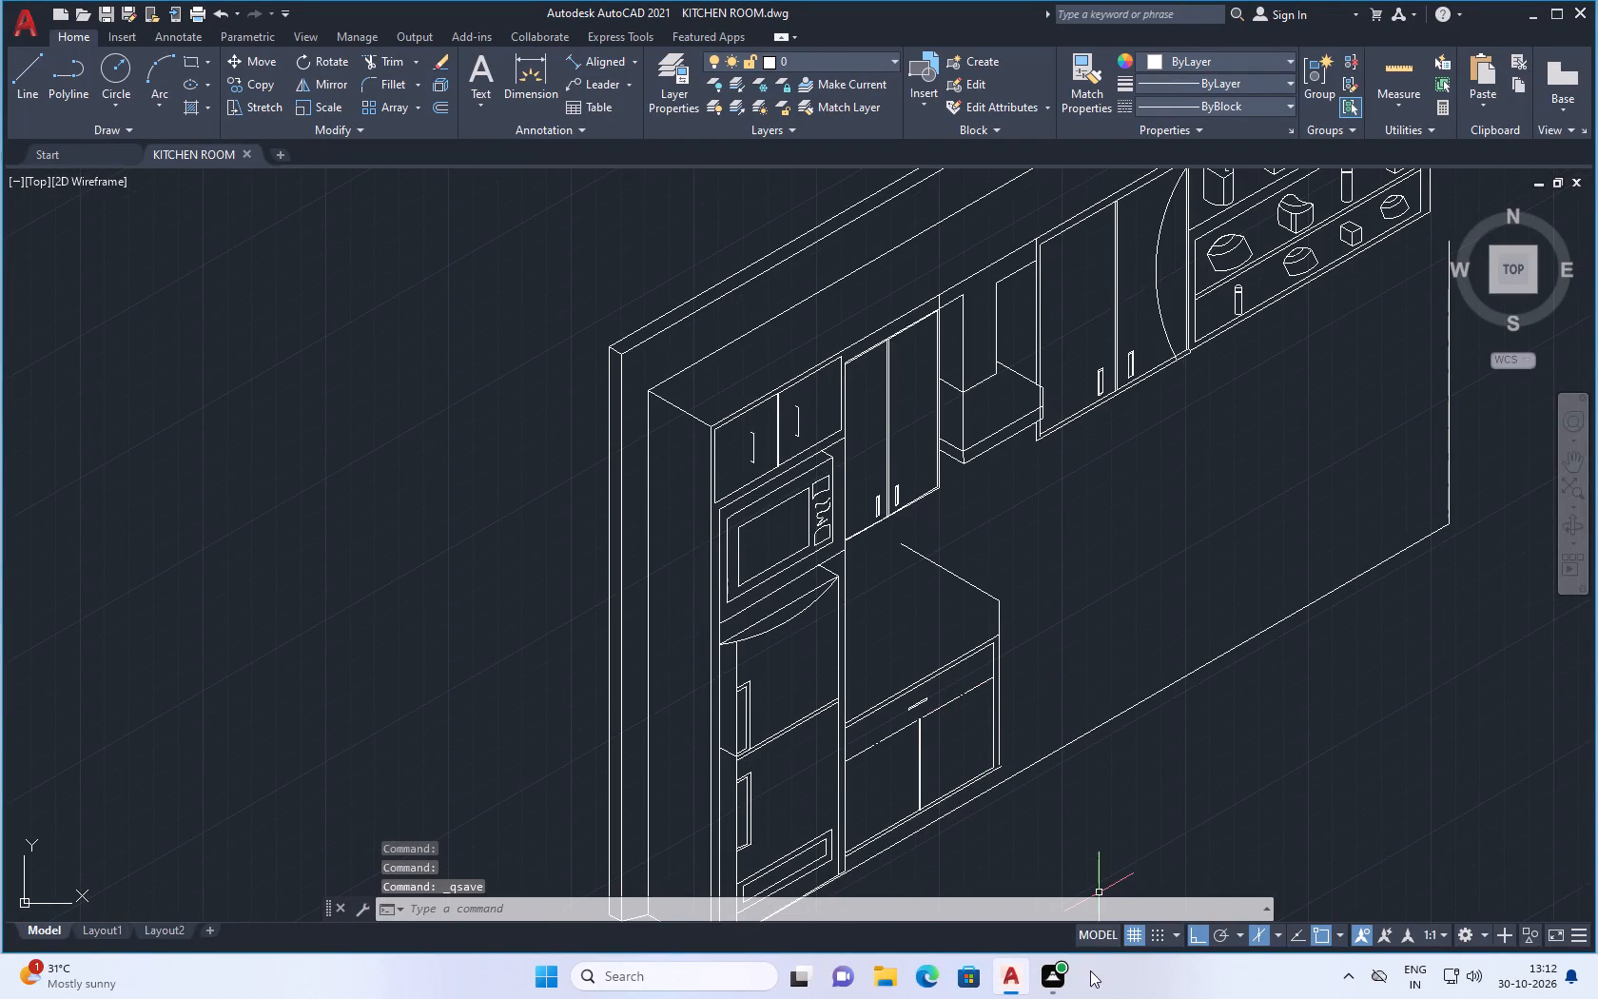
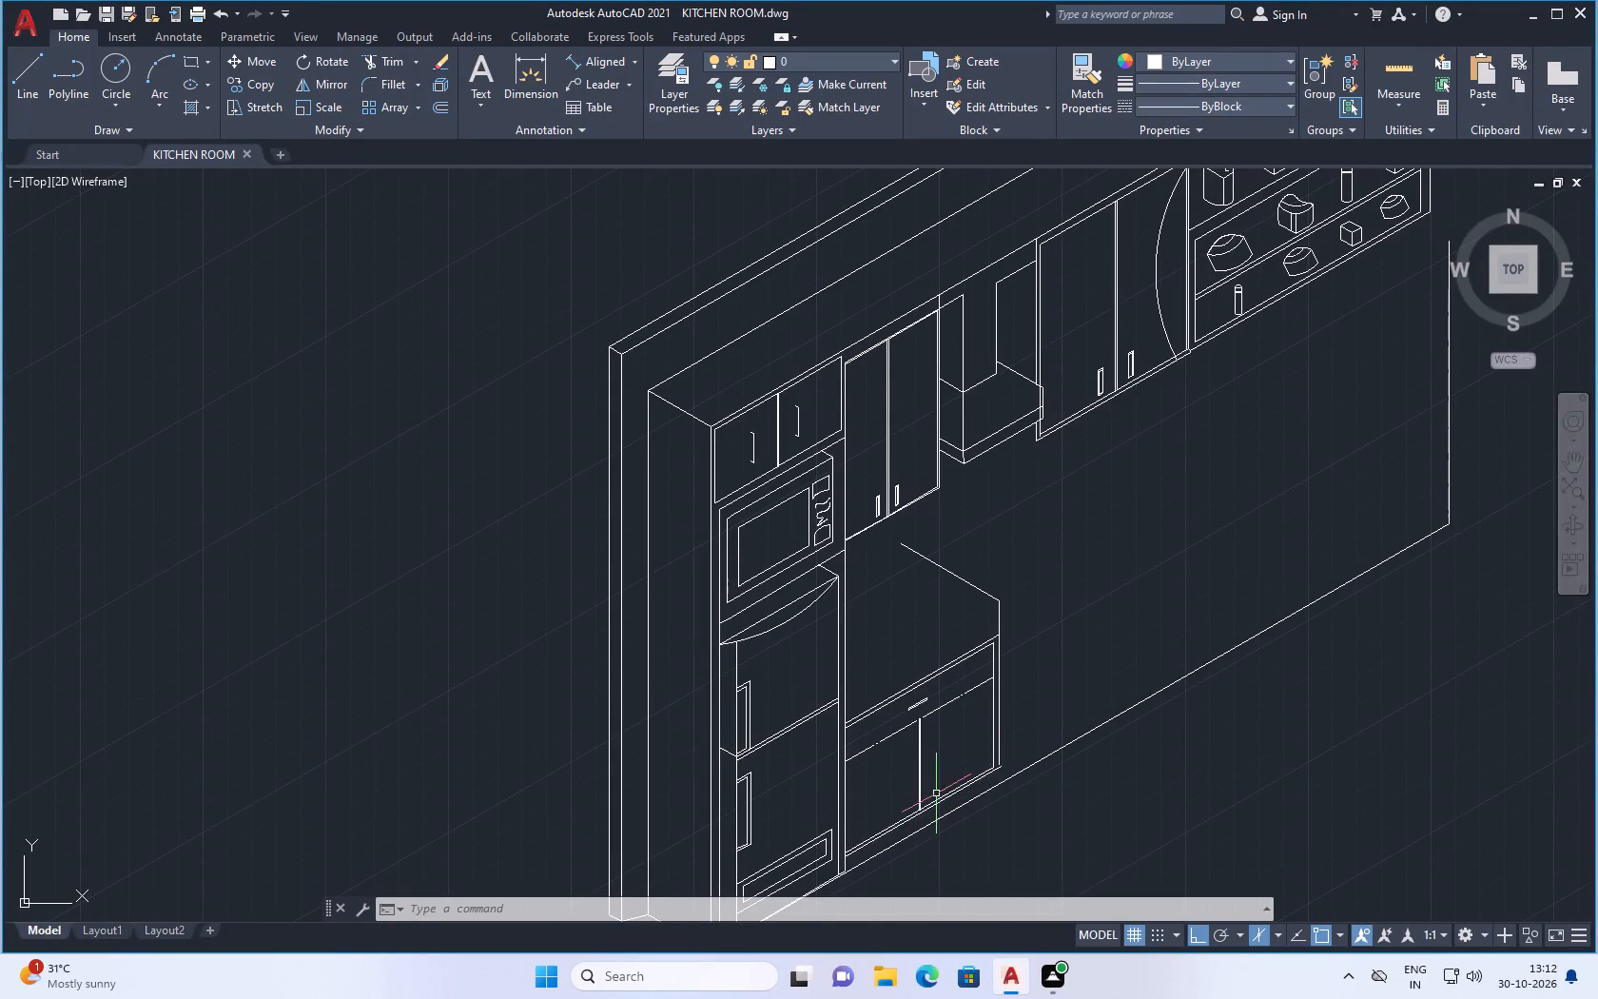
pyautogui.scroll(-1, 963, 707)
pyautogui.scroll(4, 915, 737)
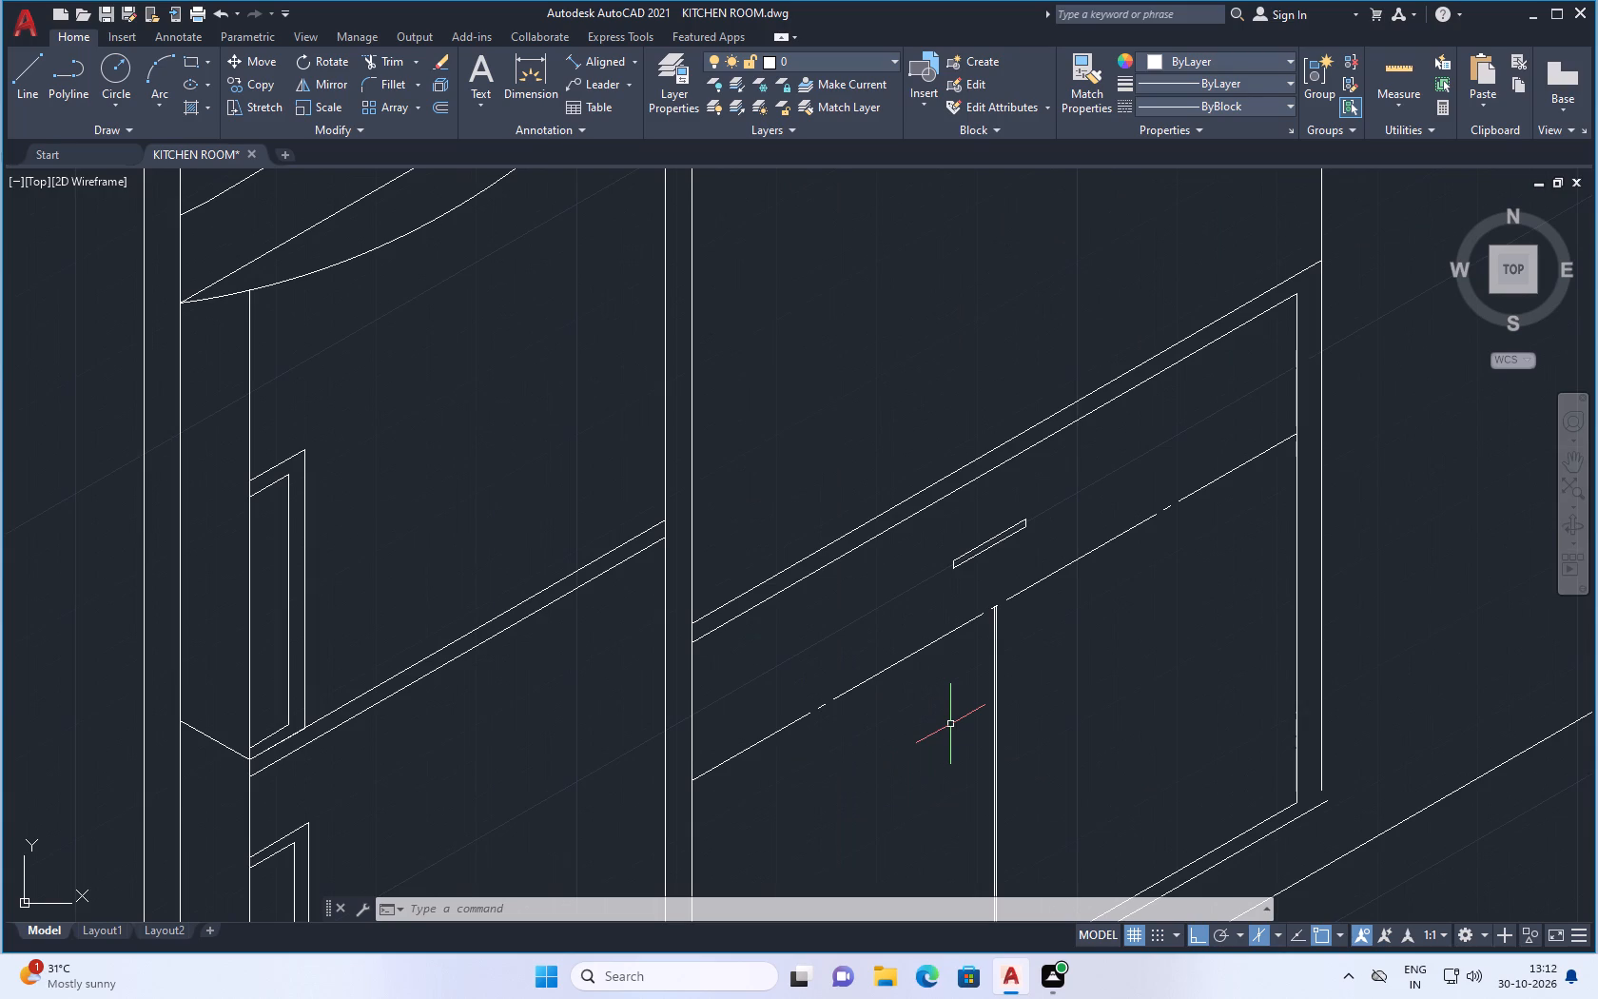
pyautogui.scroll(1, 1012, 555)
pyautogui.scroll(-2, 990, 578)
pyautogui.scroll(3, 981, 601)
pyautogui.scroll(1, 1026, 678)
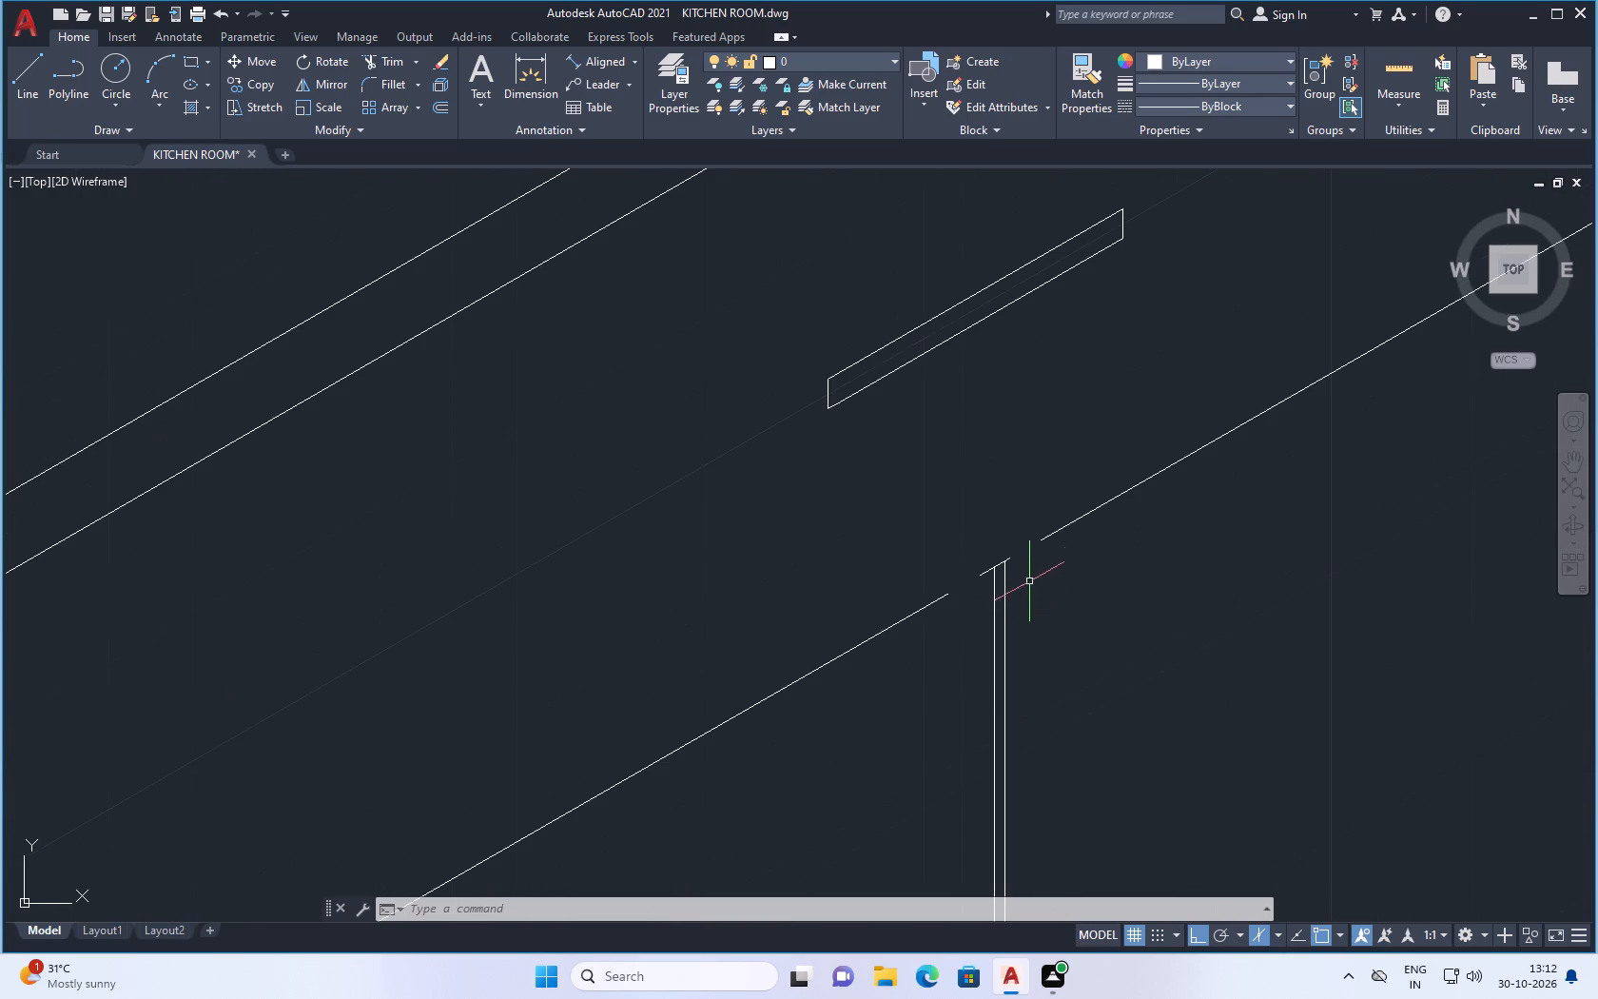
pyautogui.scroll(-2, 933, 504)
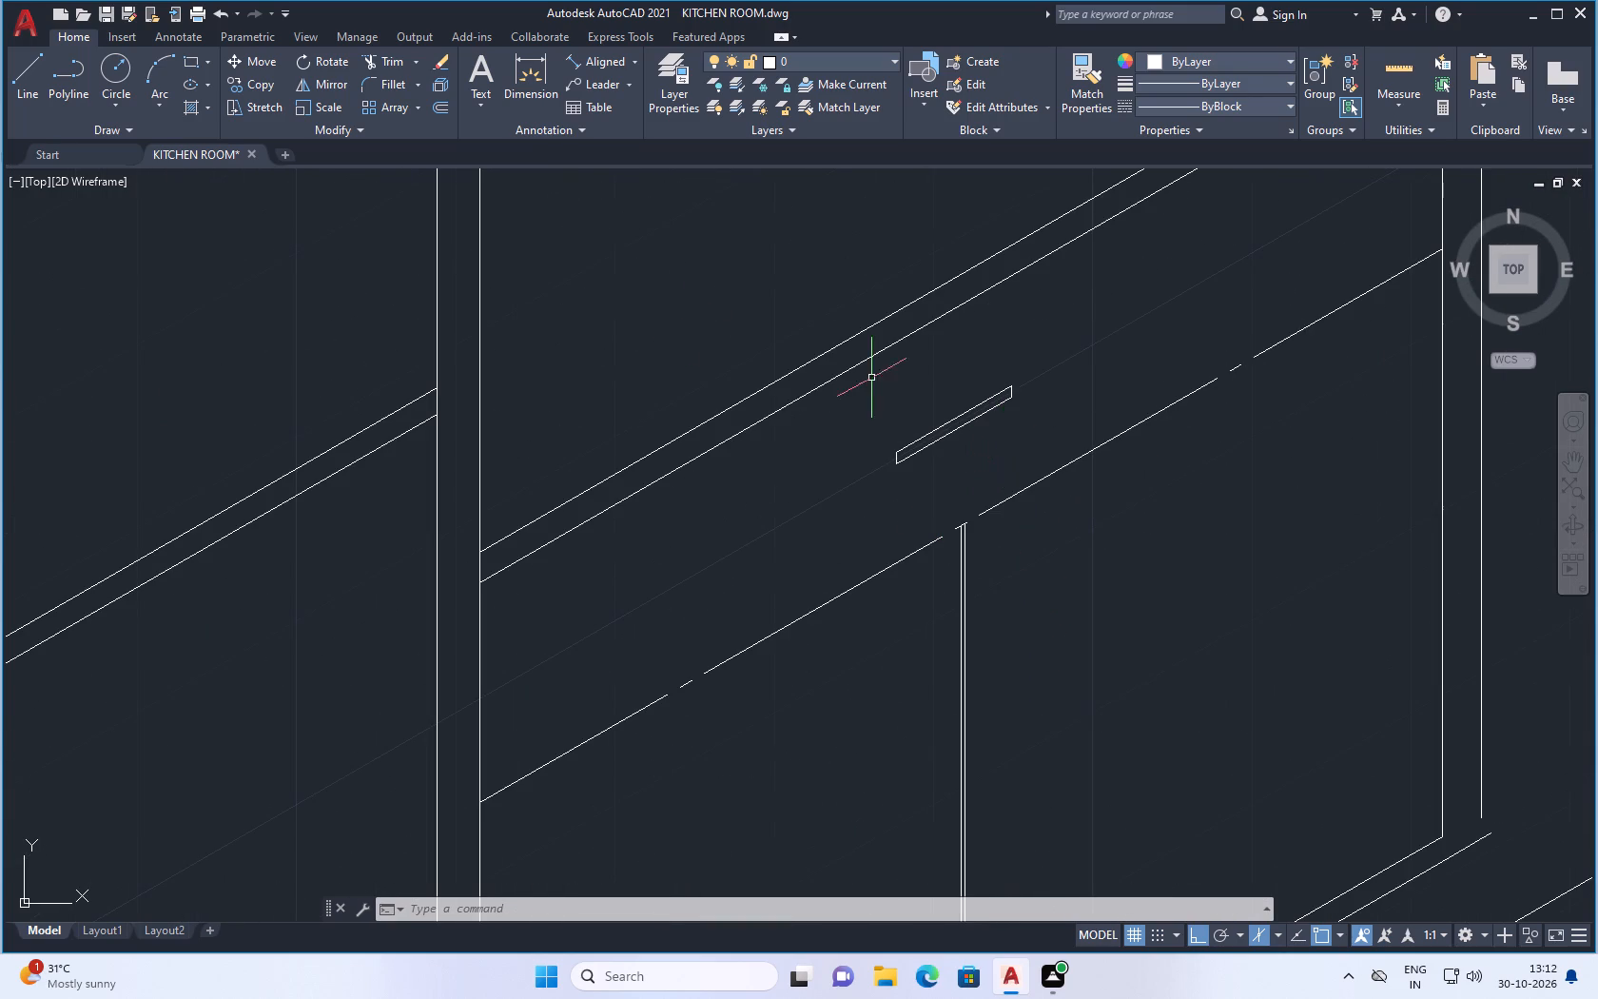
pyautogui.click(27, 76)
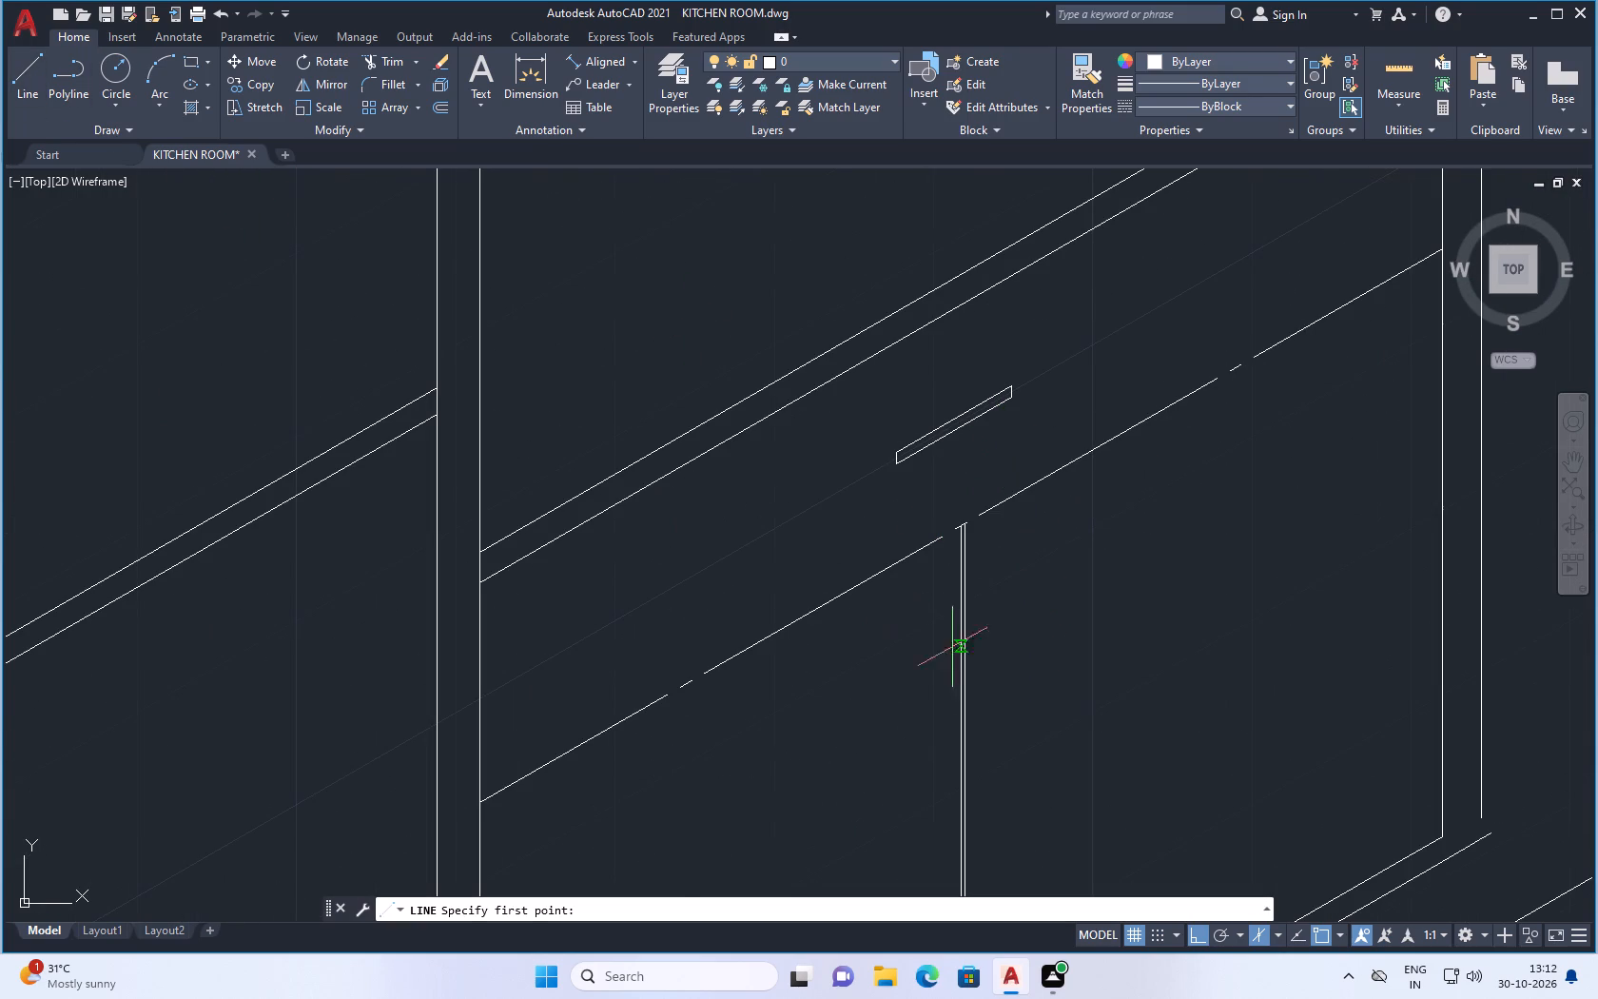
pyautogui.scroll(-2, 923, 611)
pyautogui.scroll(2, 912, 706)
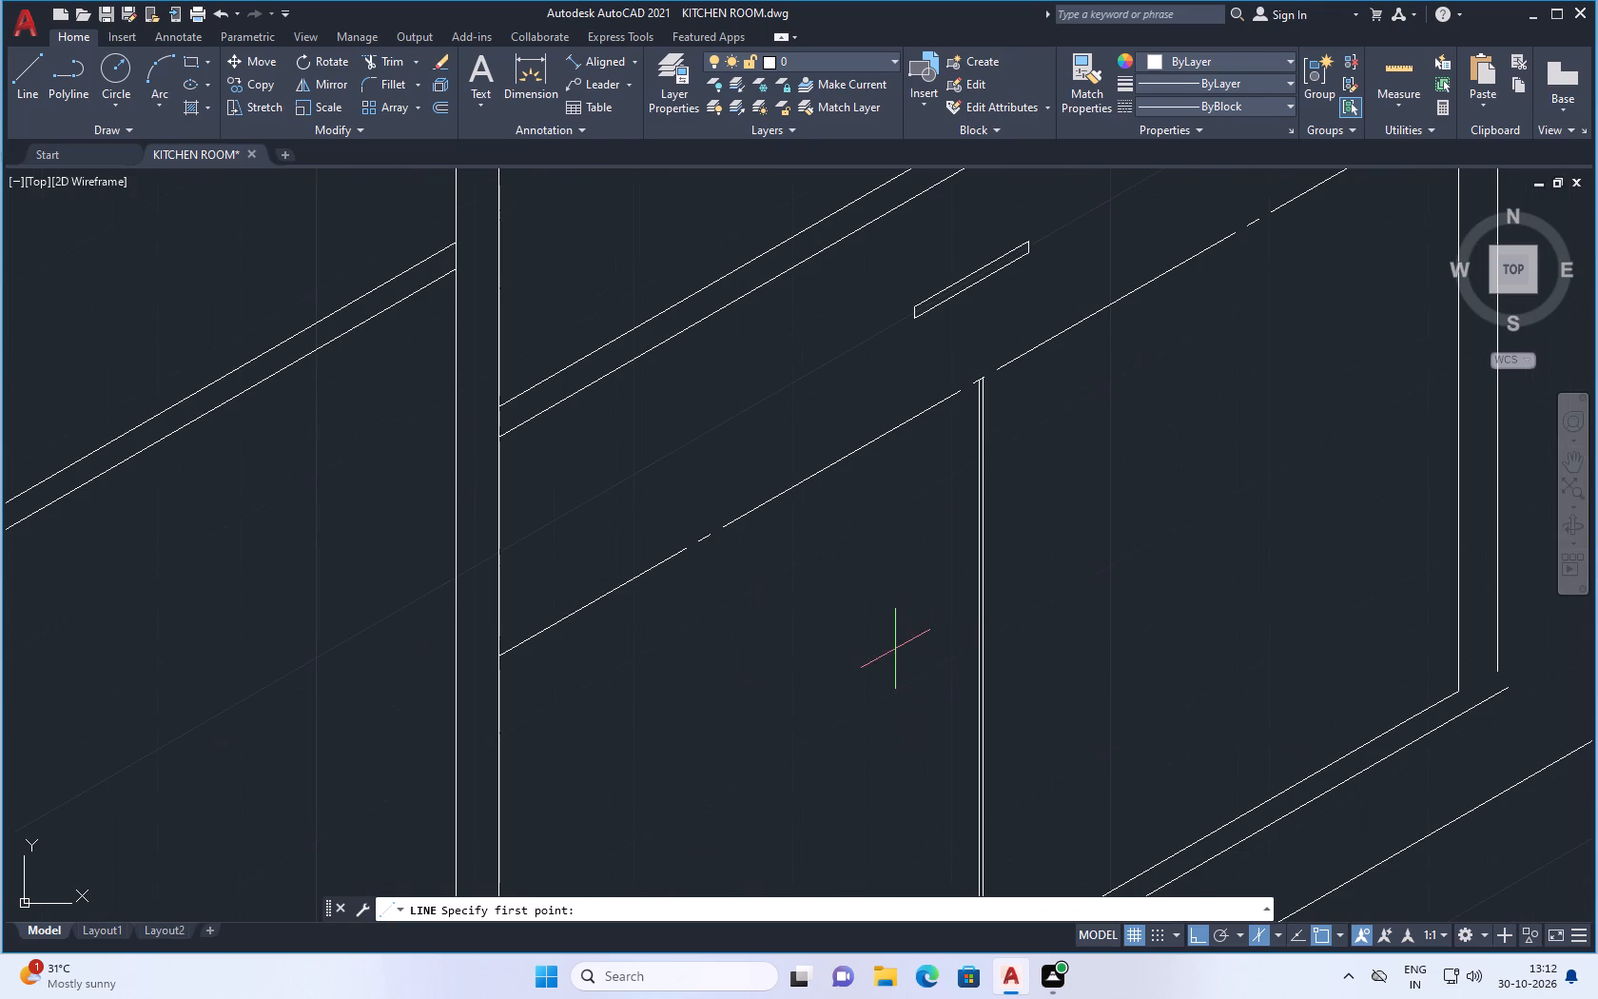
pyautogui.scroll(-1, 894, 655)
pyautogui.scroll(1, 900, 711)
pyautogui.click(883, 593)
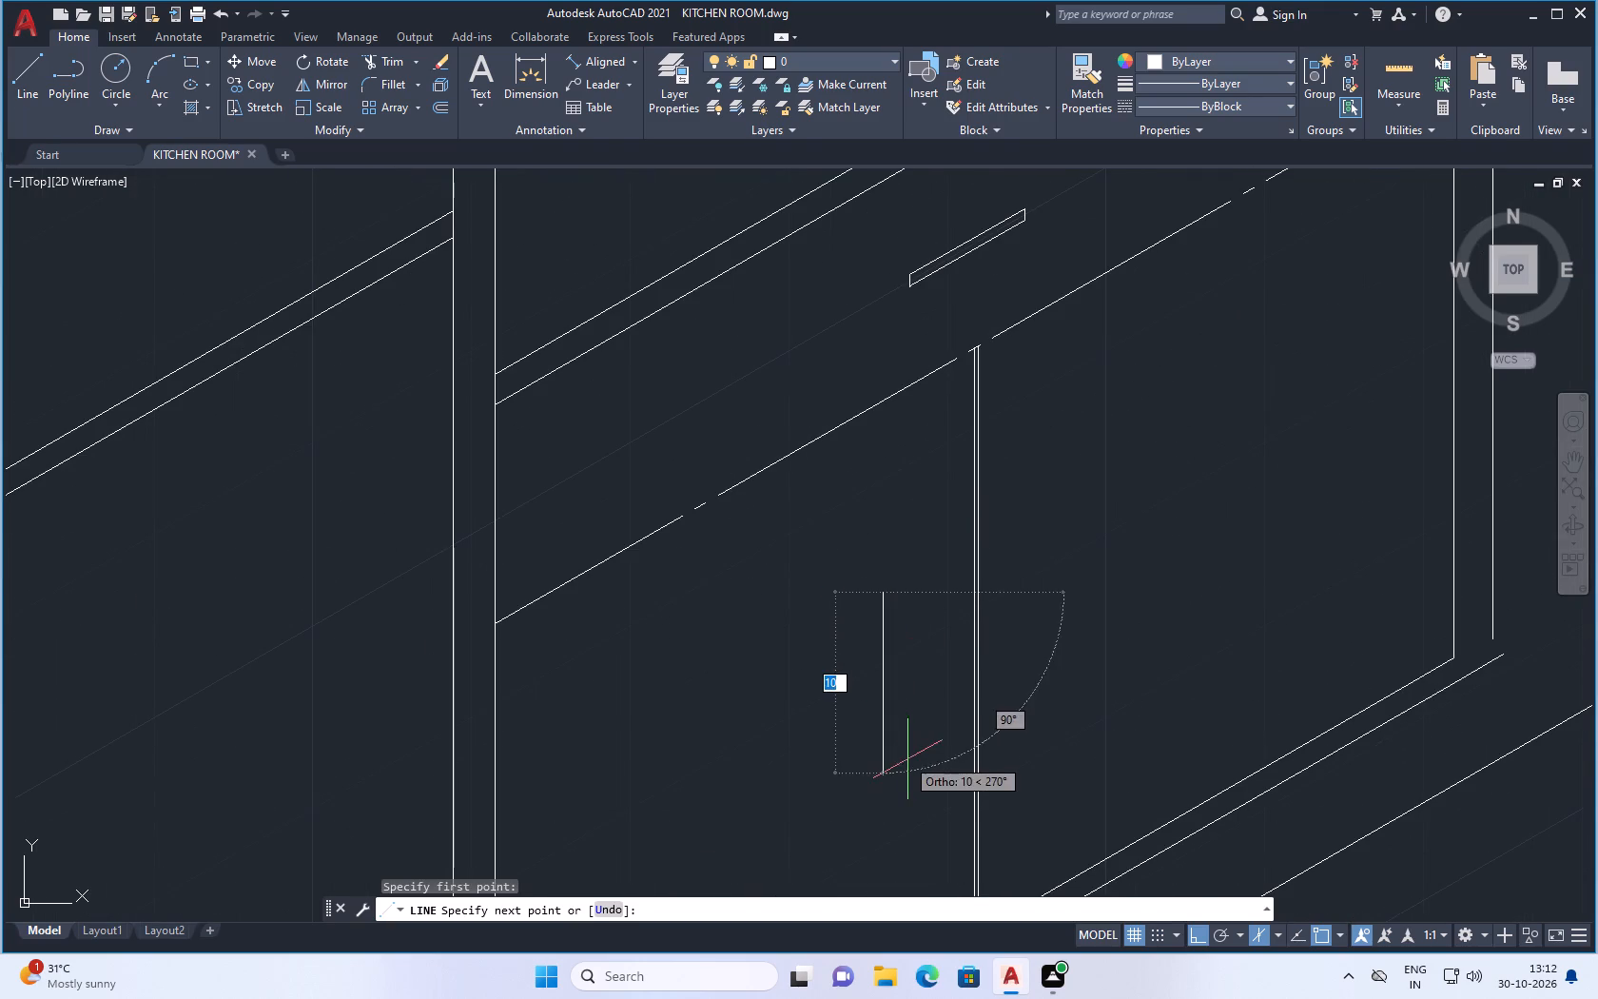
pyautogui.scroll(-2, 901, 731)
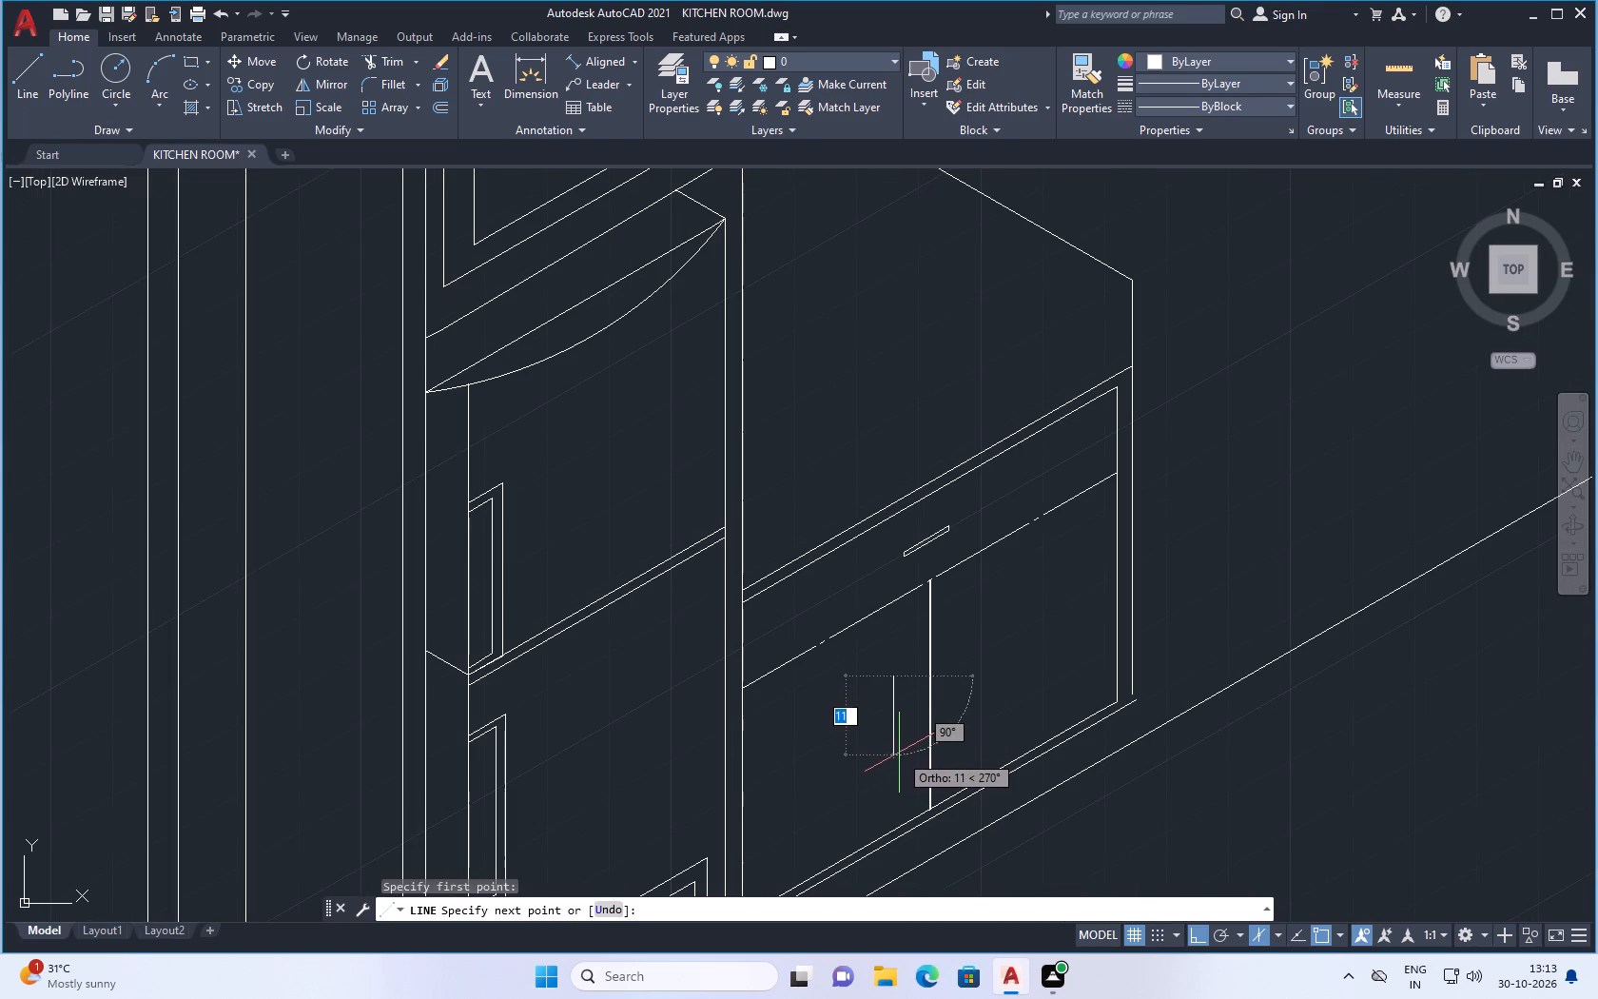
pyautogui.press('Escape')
# Draw two vertical handle lines about 5 units long, joined by a short isometric bottom edge, on the base cabinet's left door near the centre divider.
pyautogui.press('space')
pyautogui.scroll(2, 918, 770)
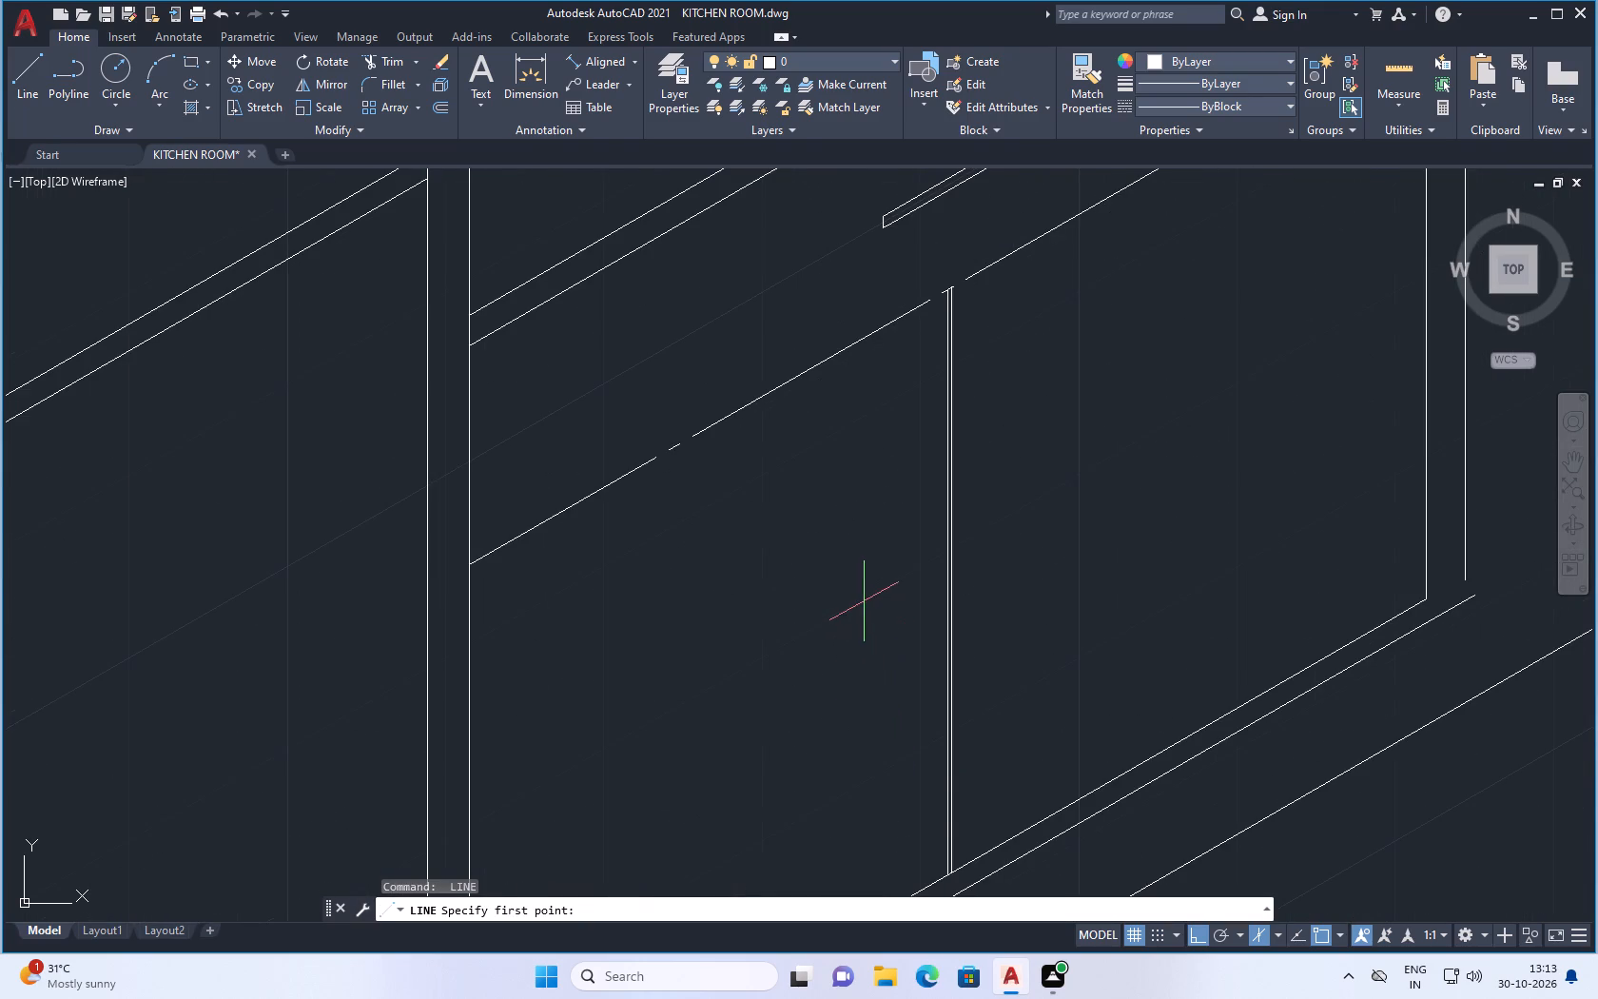
pyautogui.click(864, 601)
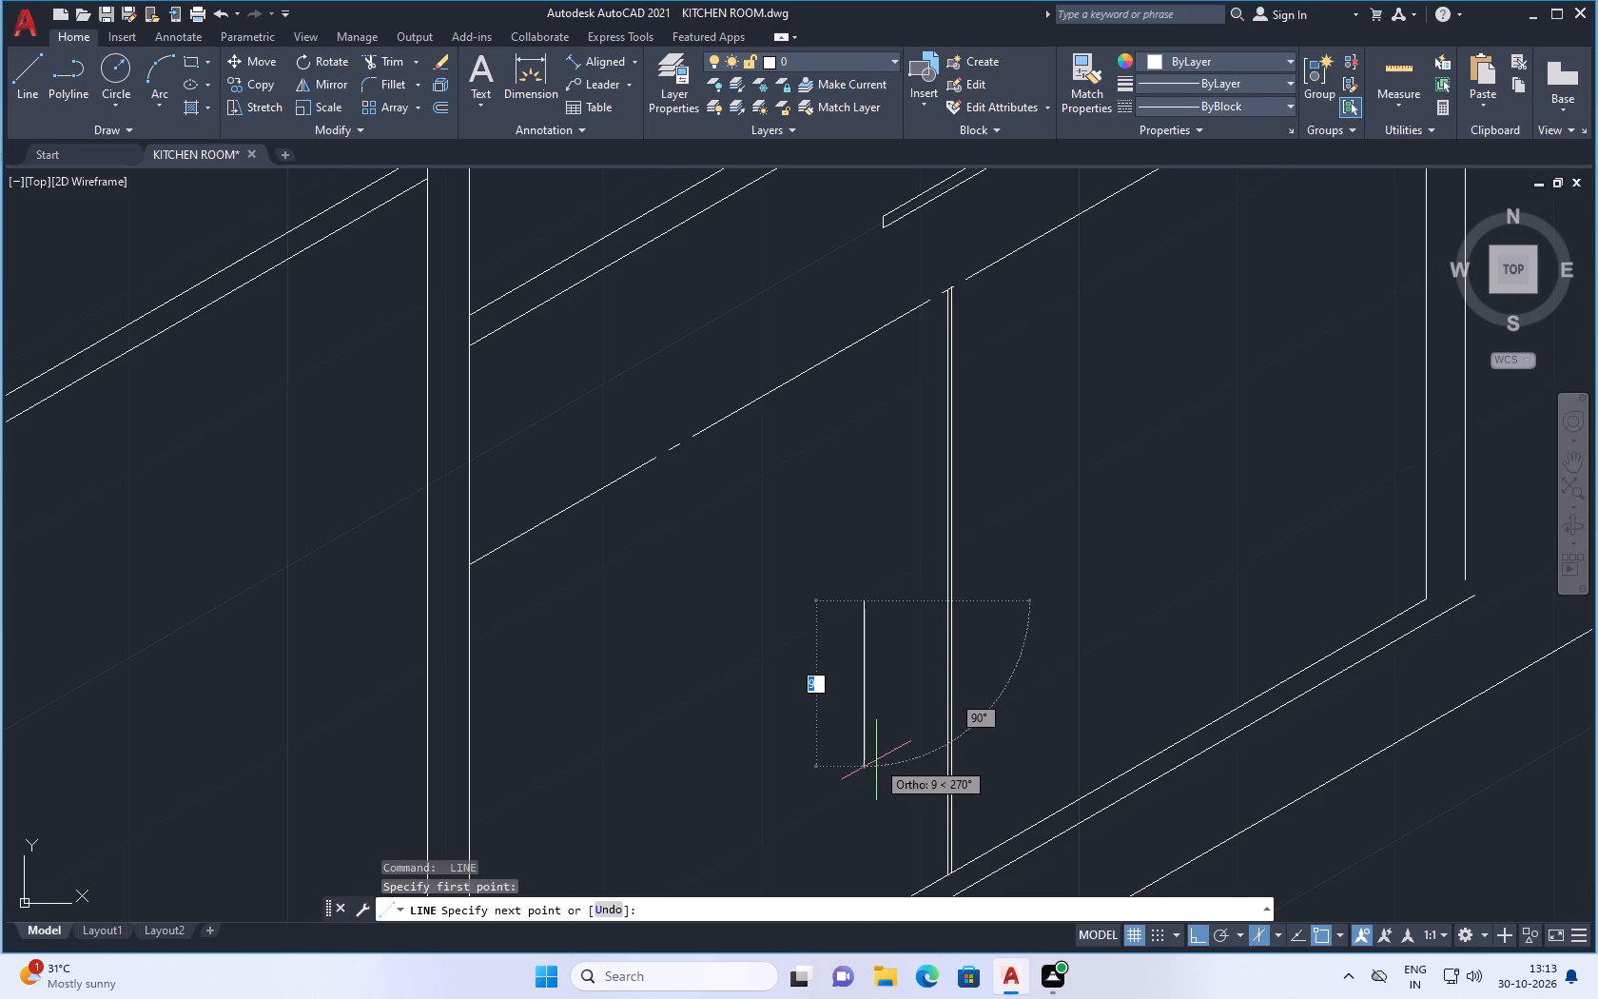
pyautogui.scroll(1, 876, 699)
pyautogui.scroll(-2, 870, 697)
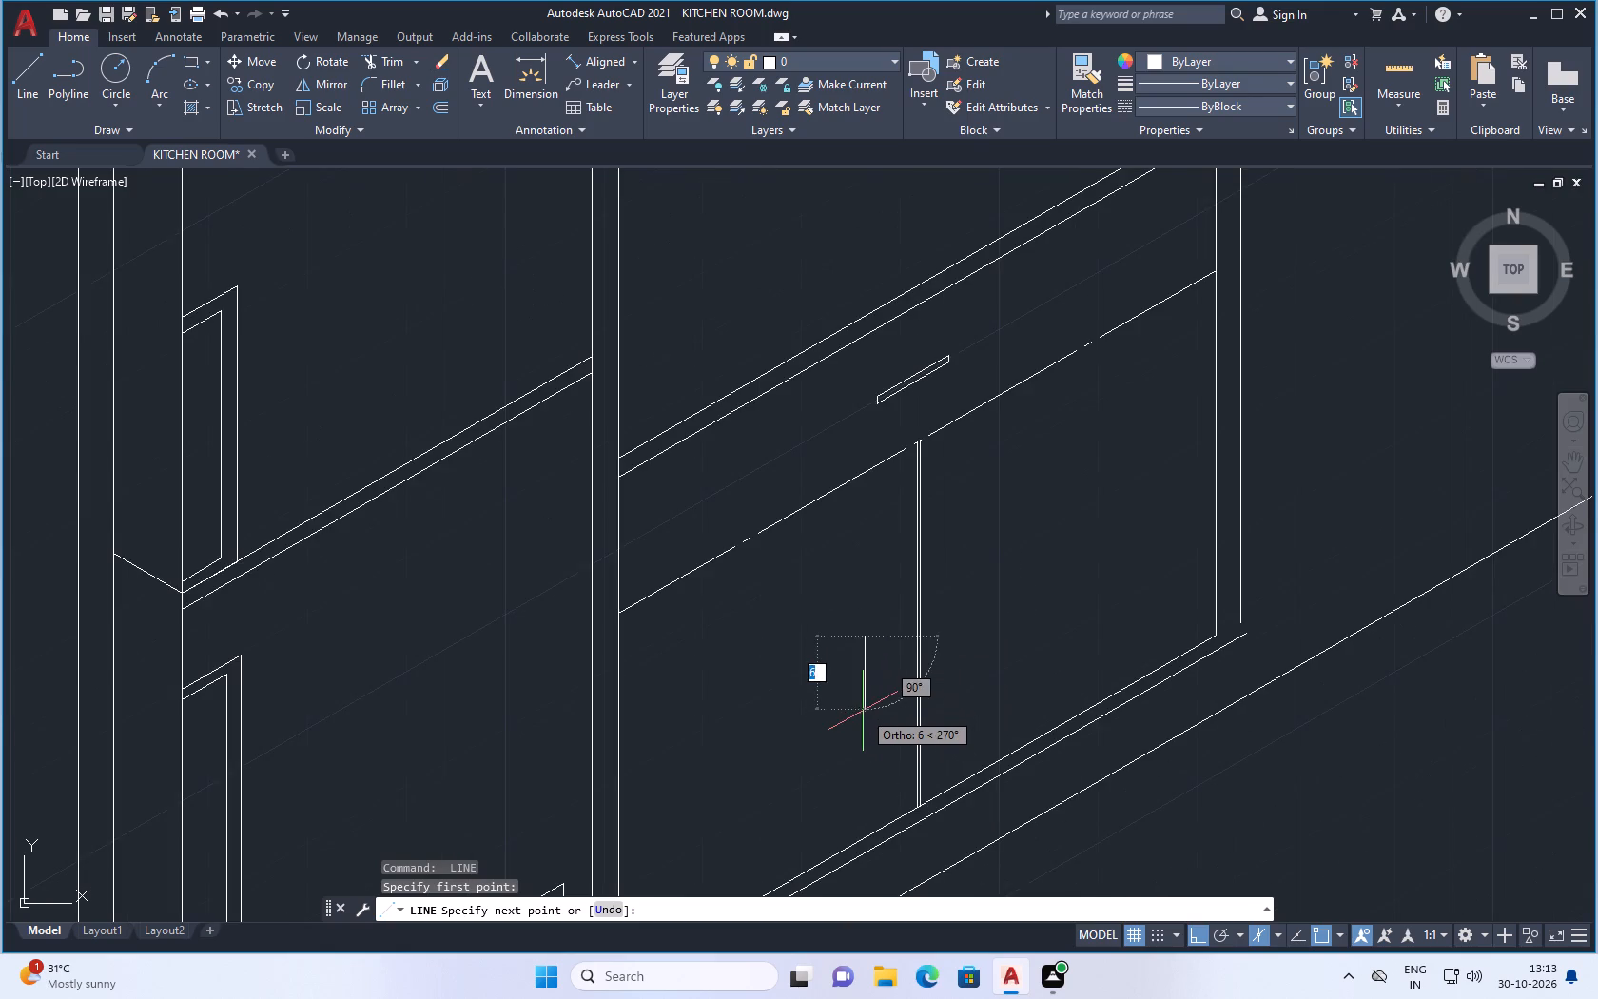
pyautogui.scroll(1, 865, 711)
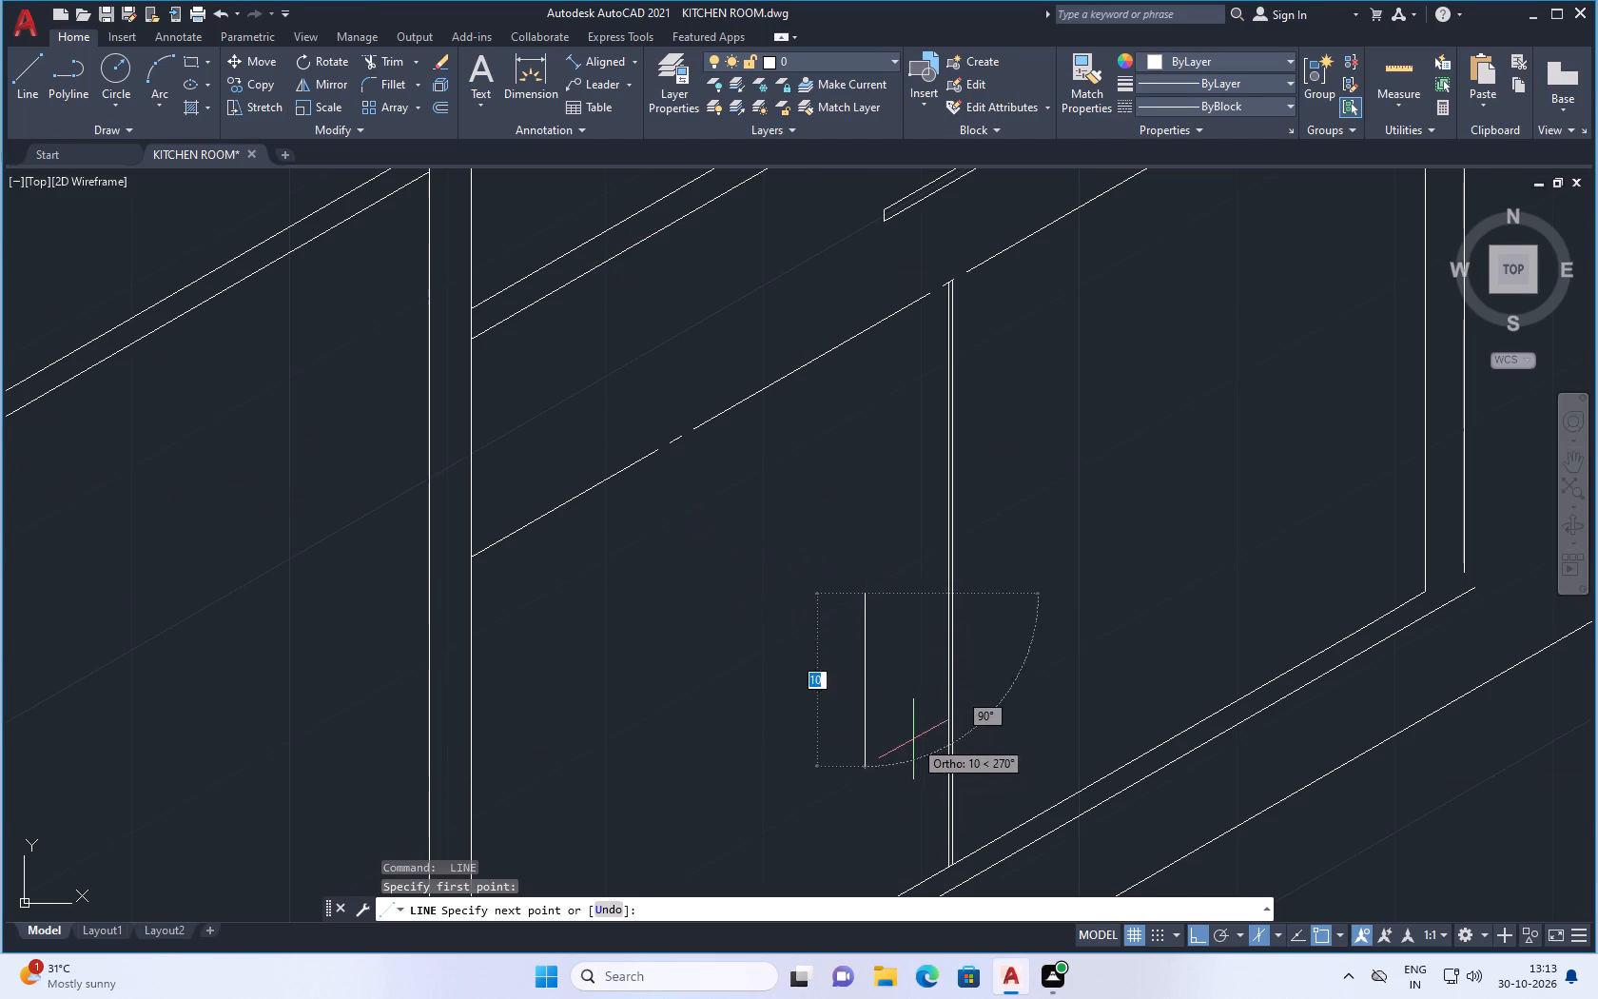
pyautogui.scroll(1, 865, 717)
pyautogui.scroll(1, 869, 641)
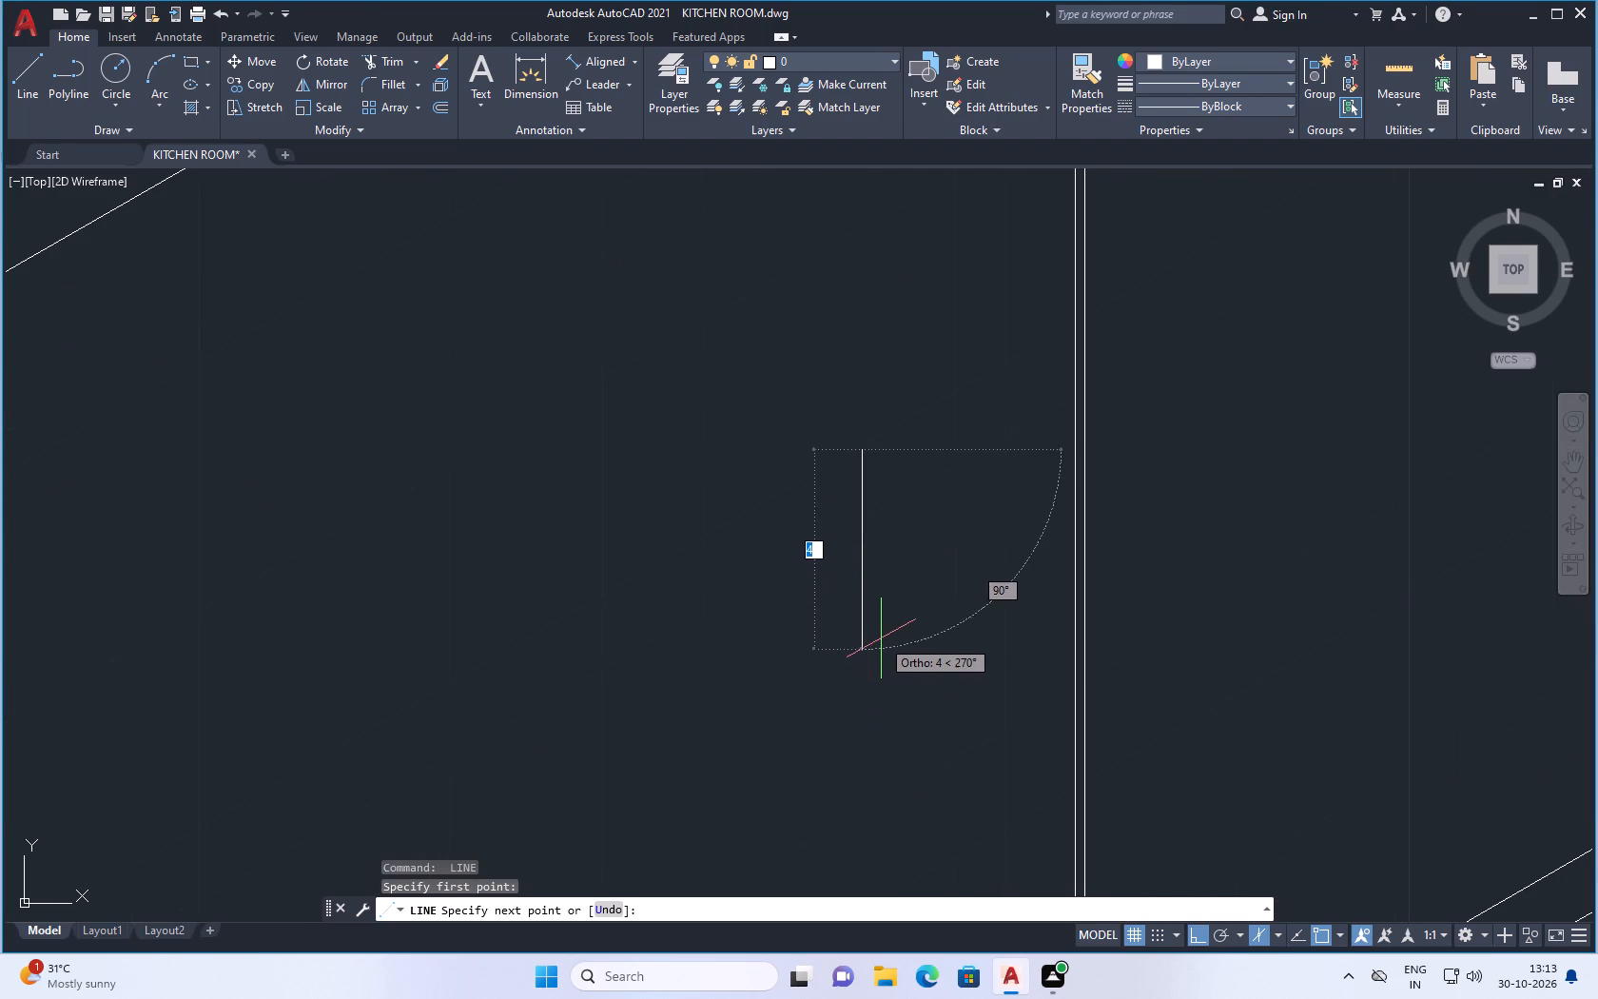
pyautogui.scroll(-1, 880, 637)
pyautogui.scroll(2, 886, 636)
pyautogui.scroll(-1, 867, 620)
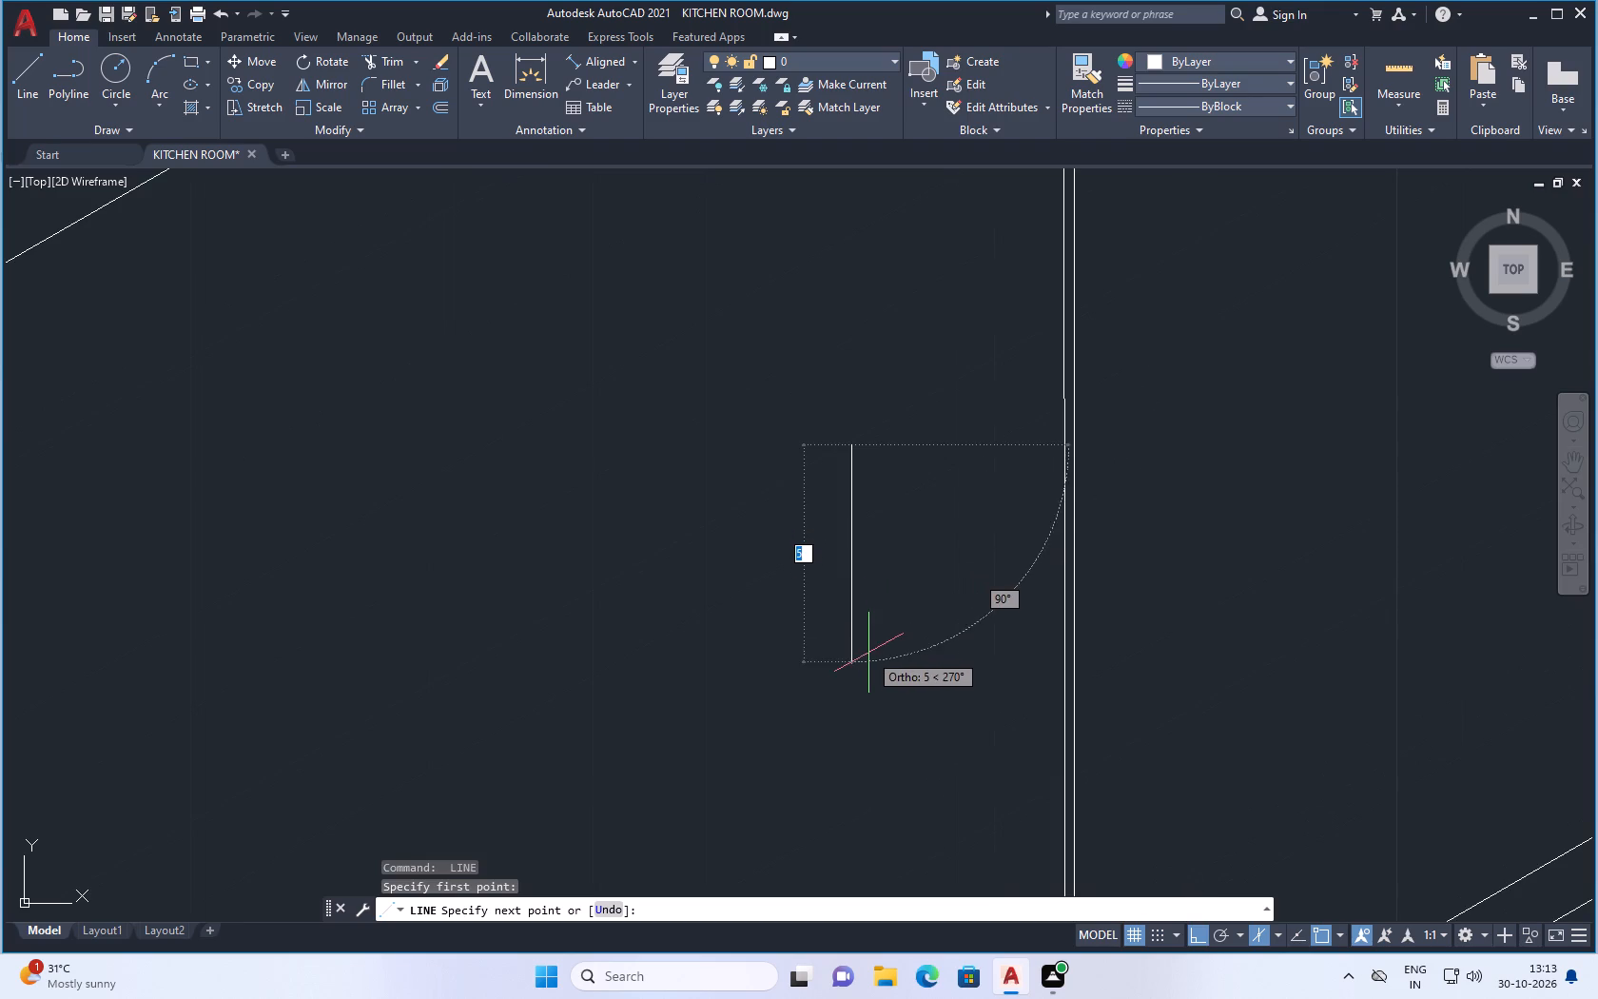
pyautogui.scroll(-1, 869, 674)
pyautogui.scroll(1, 871, 677)
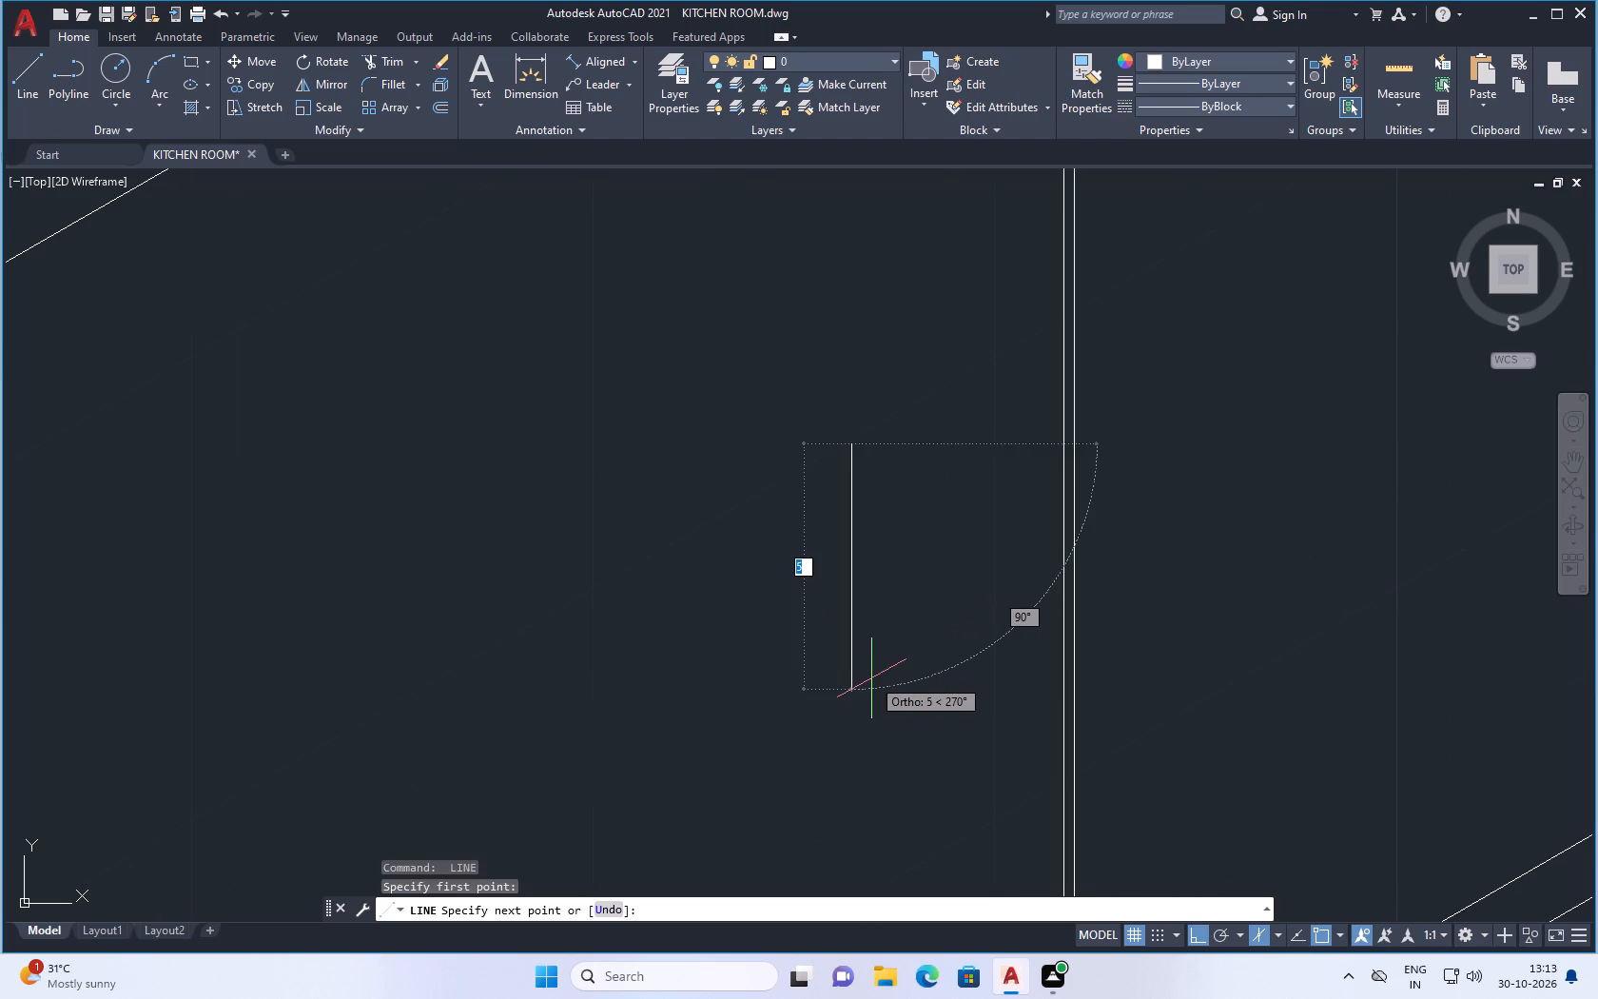
pyautogui.click(860, 678)
pyautogui.scroll(1, 829, 689)
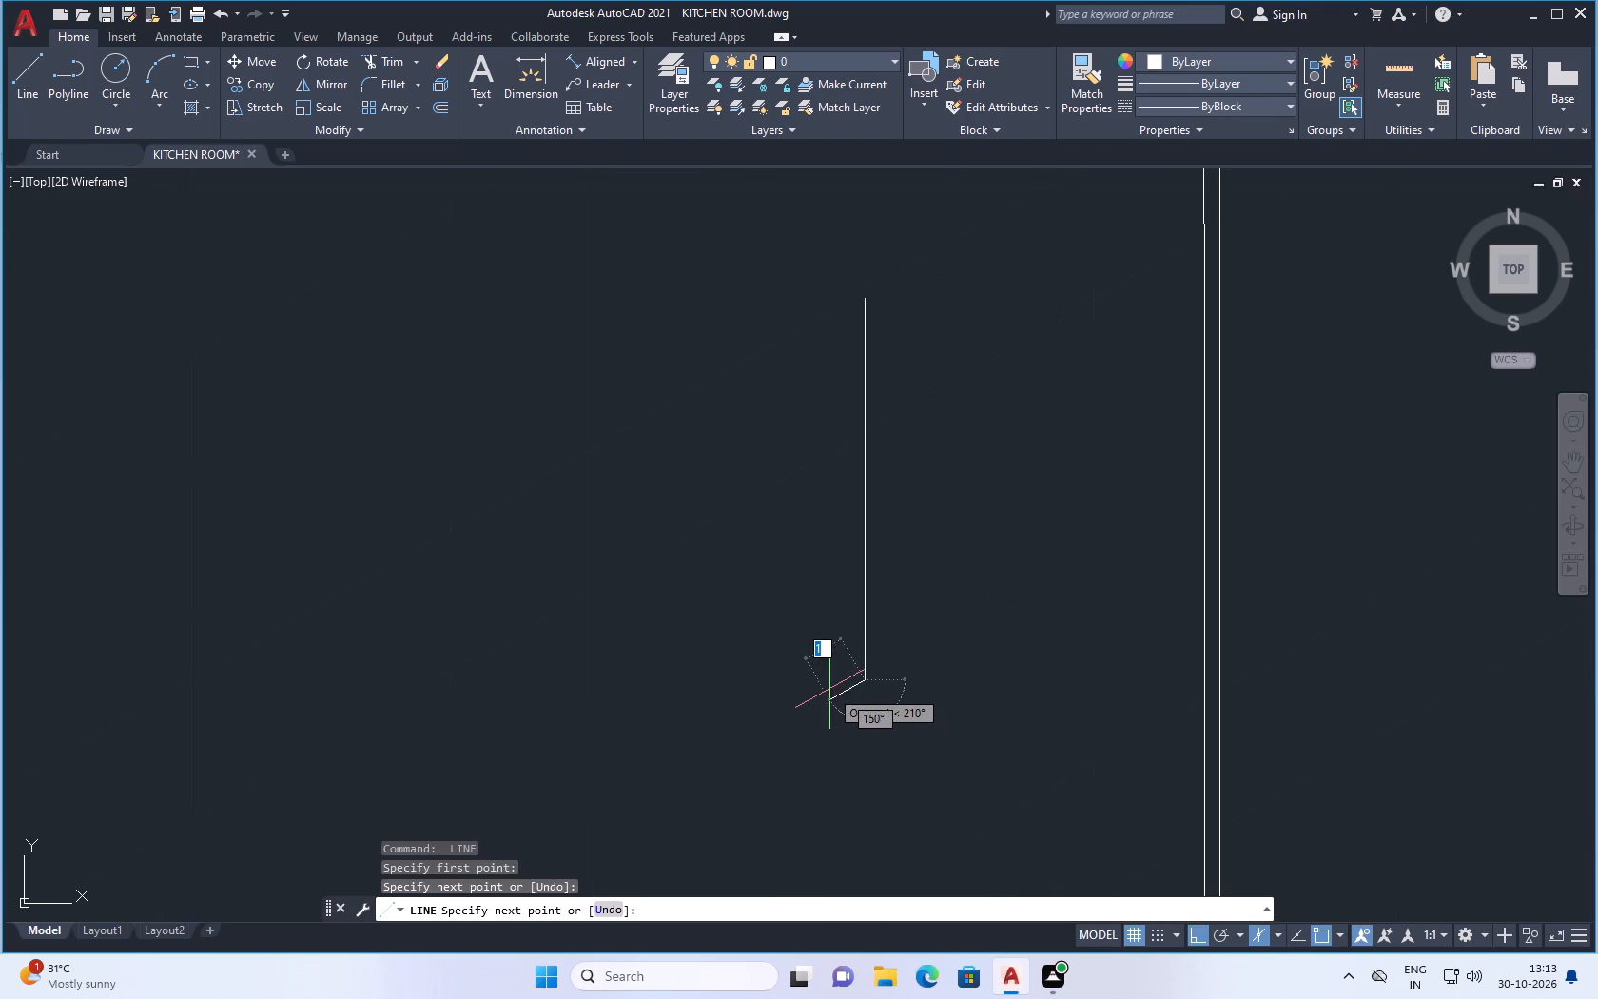
pyautogui.click(844, 687)
pyautogui.scroll(-1, 798, 387)
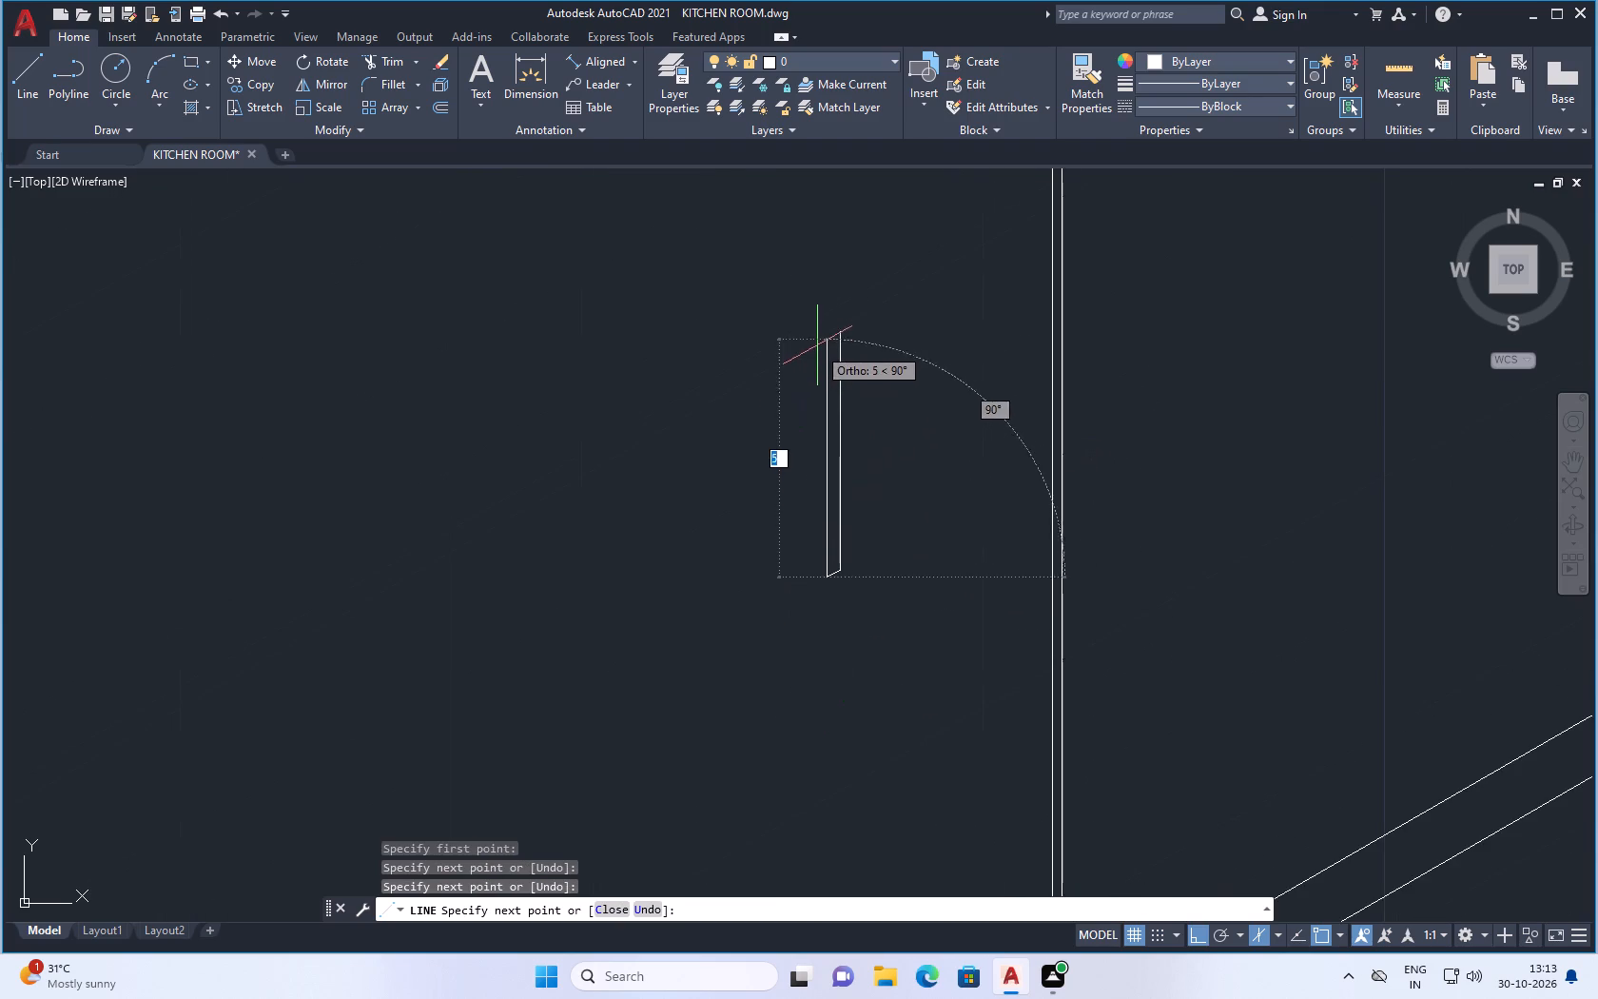
pyautogui.scroll(2, 814, 328)
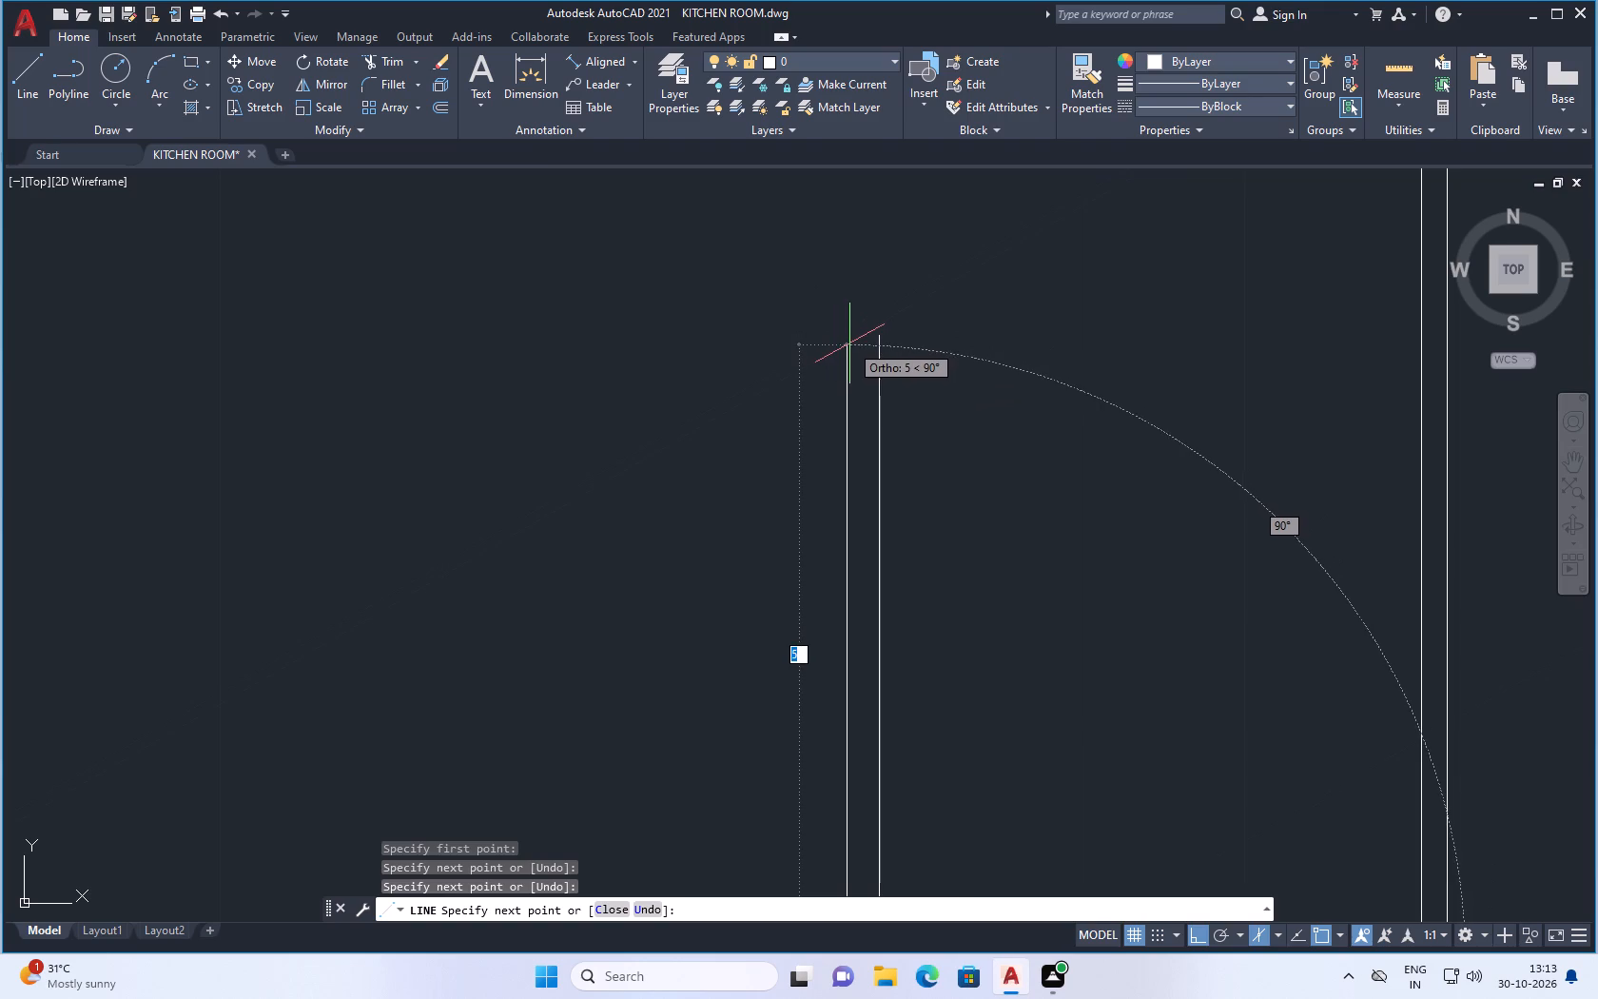
pyautogui.click(849, 343)
pyautogui.scroll(1, 892, 336)
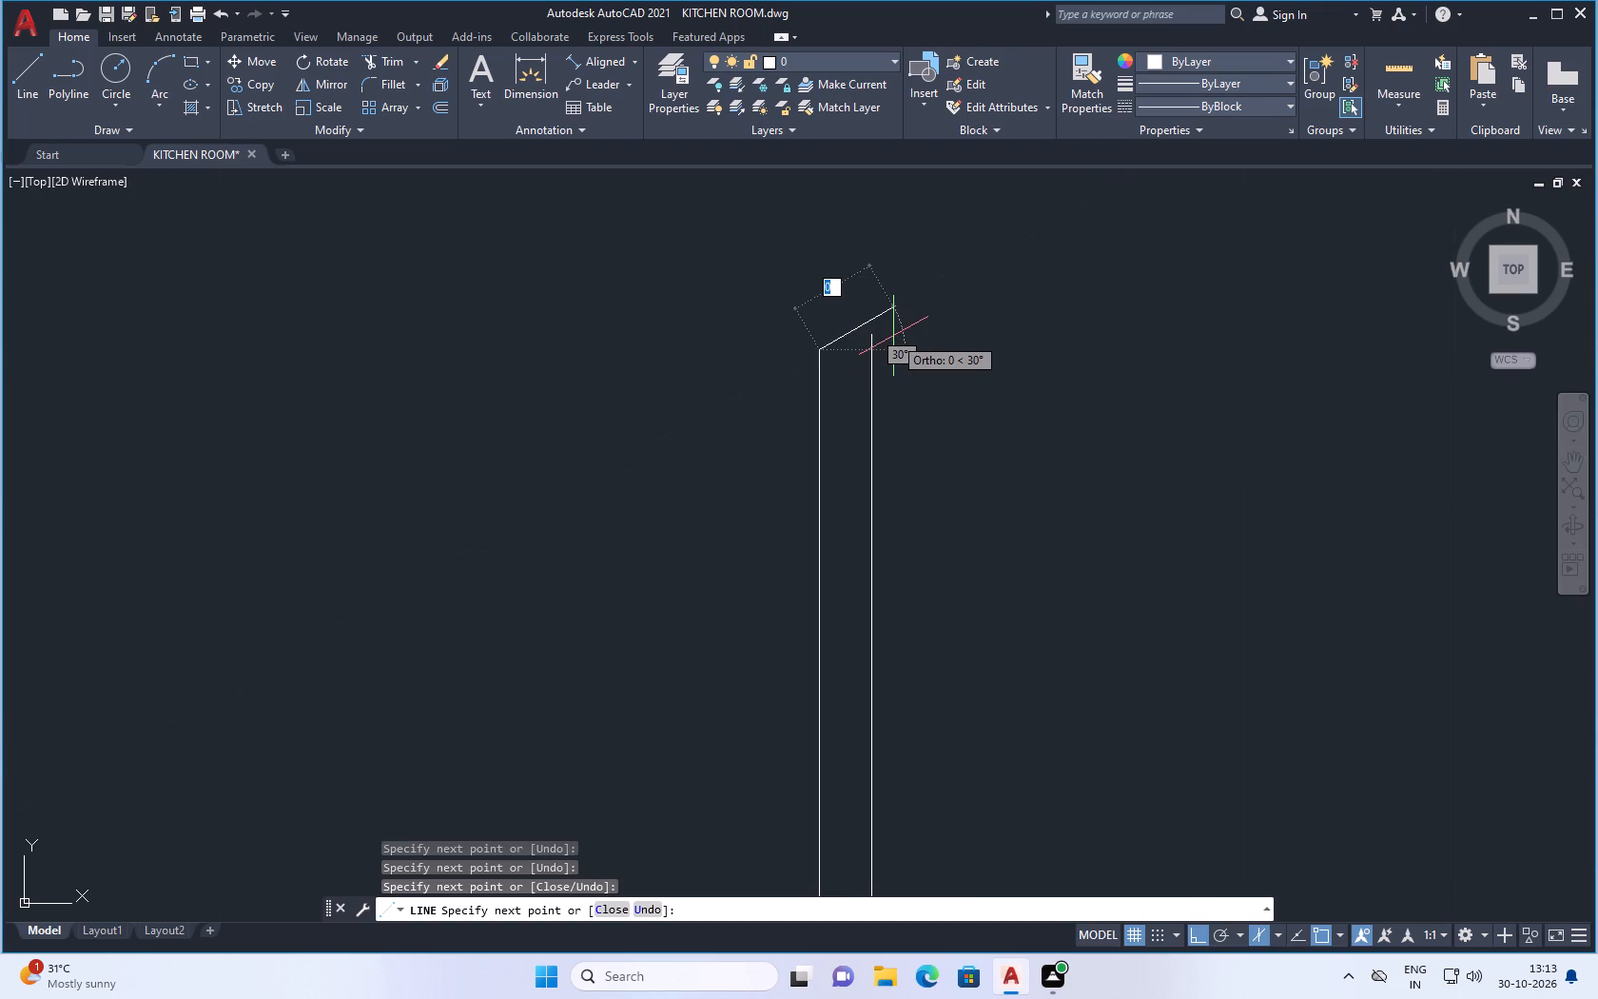
pyautogui.press('Escape')
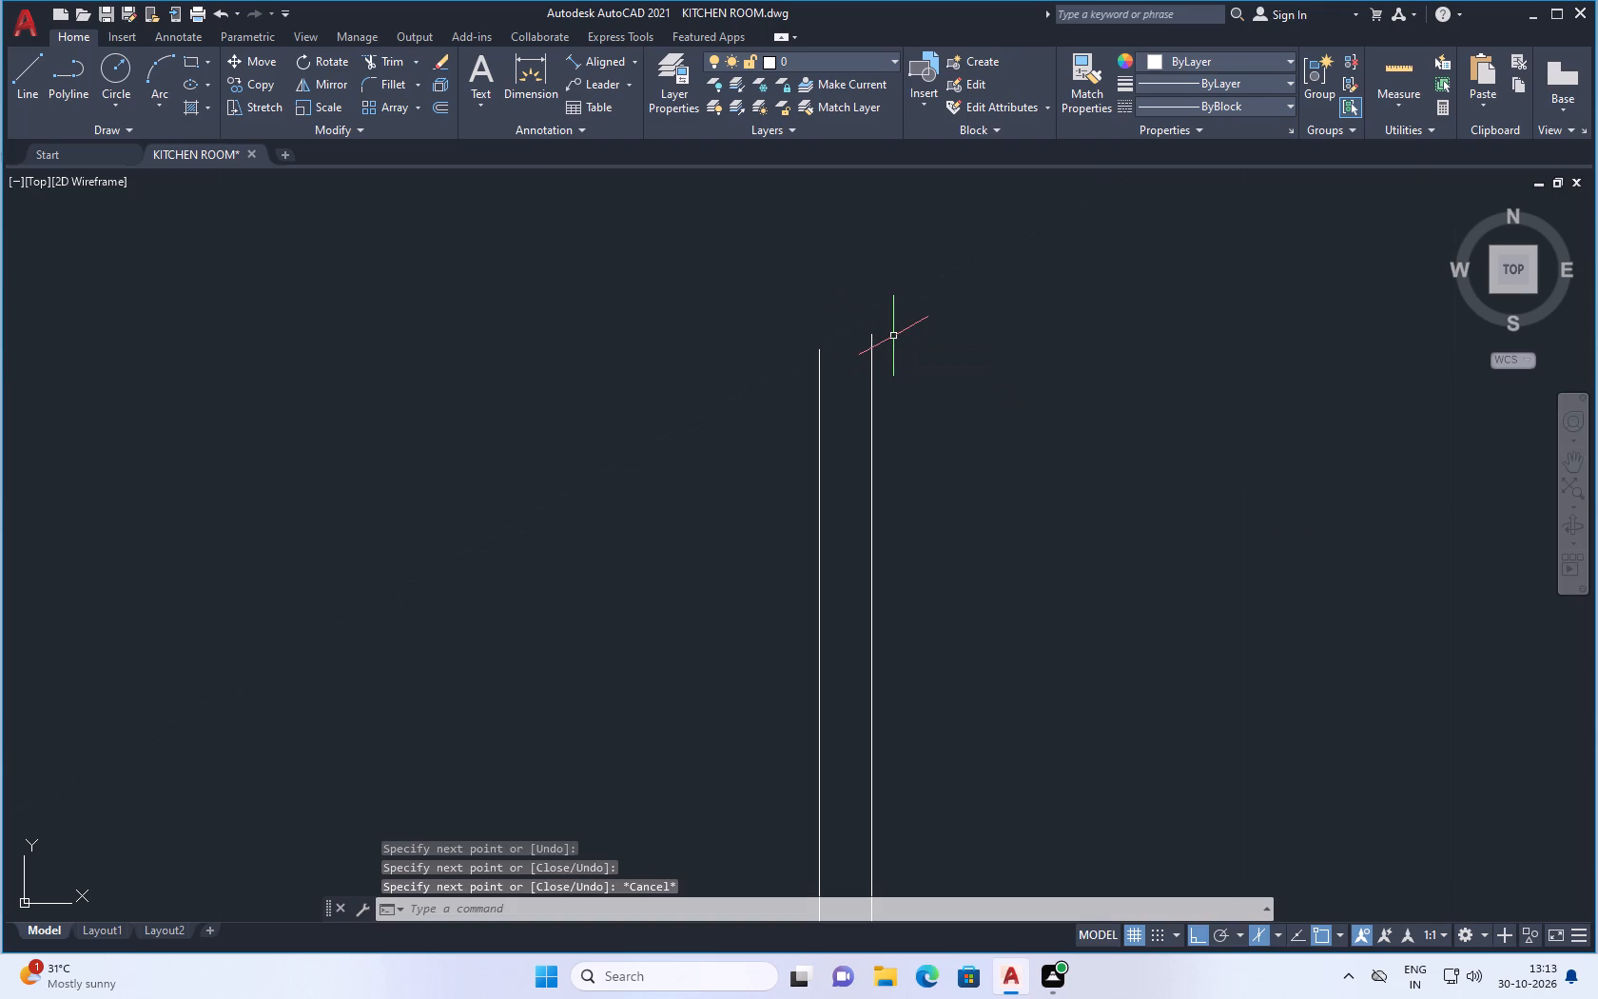
# Close the top of the left door's handle with an isometric line and trim the overshooting ends at its left corner.
pyautogui.click(22, 66)
pyautogui.scroll(1, 894, 305)
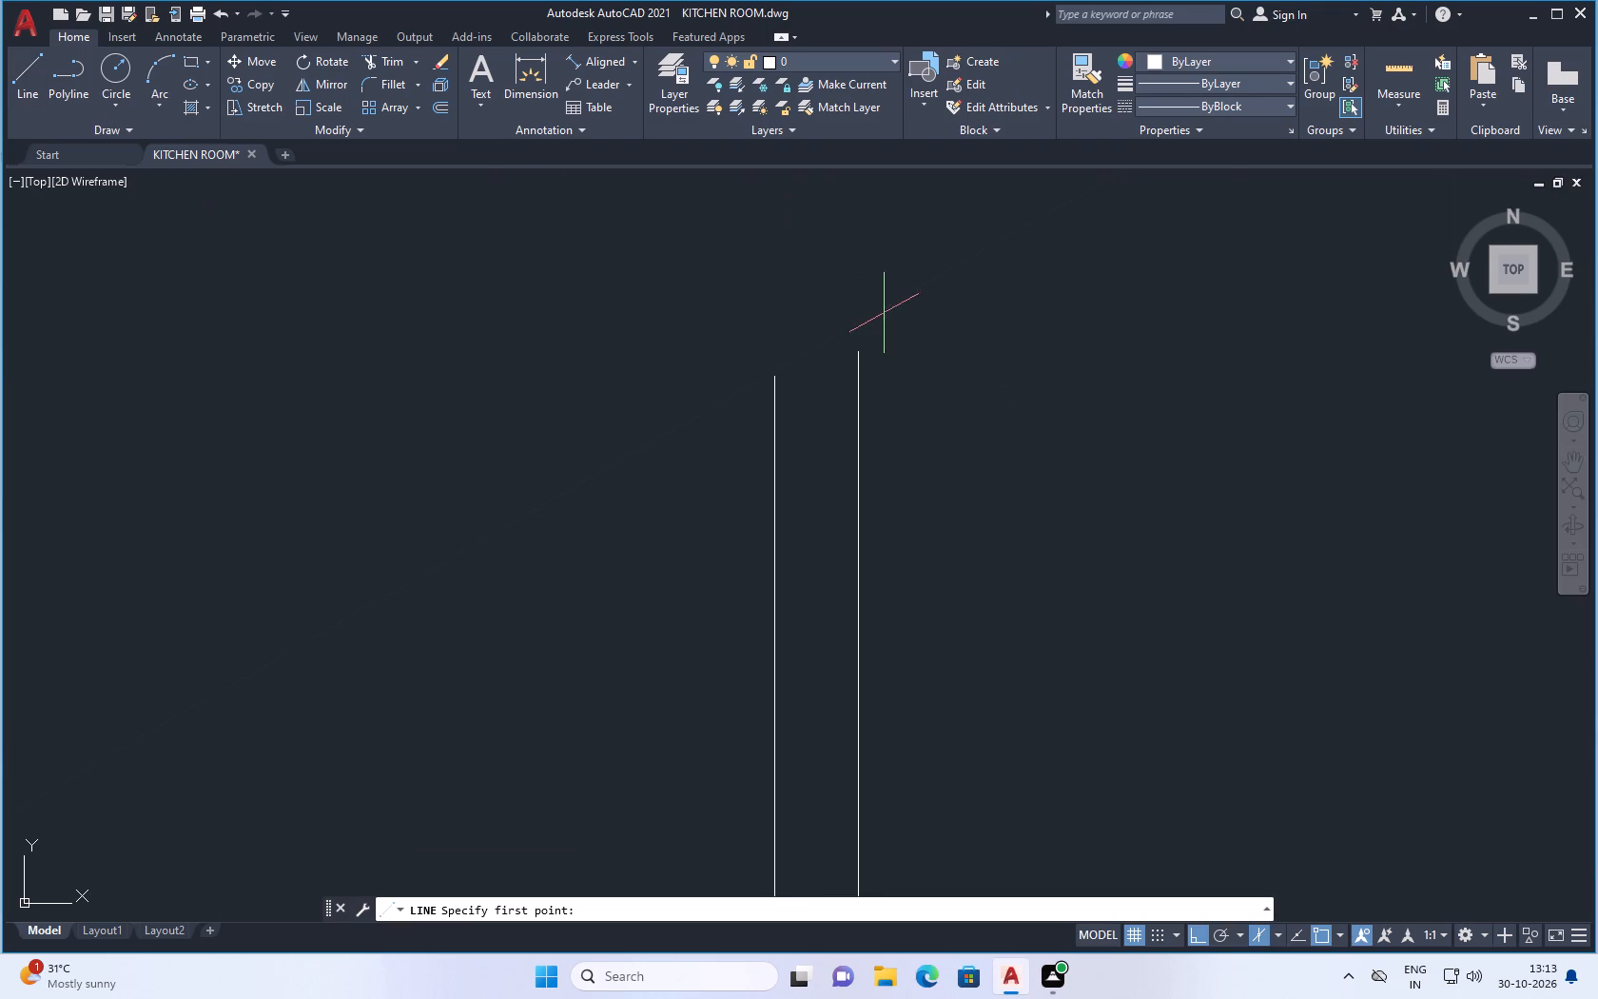
pyautogui.click(860, 349)
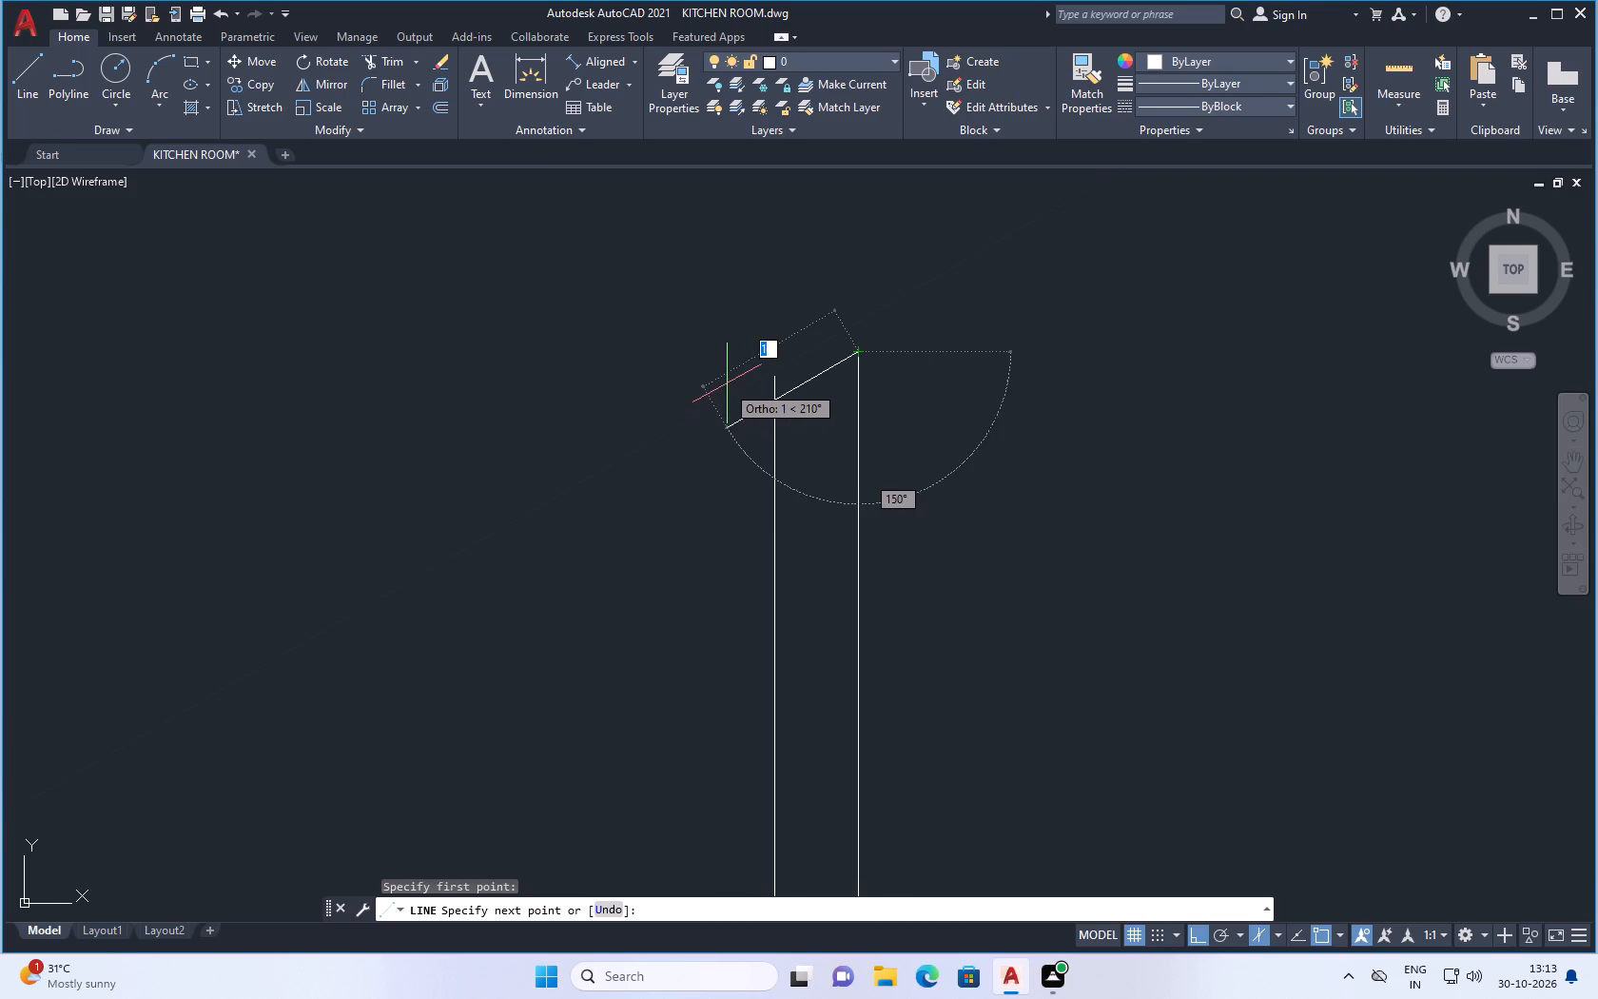
pyautogui.click(728, 383)
pyautogui.press('Escape')
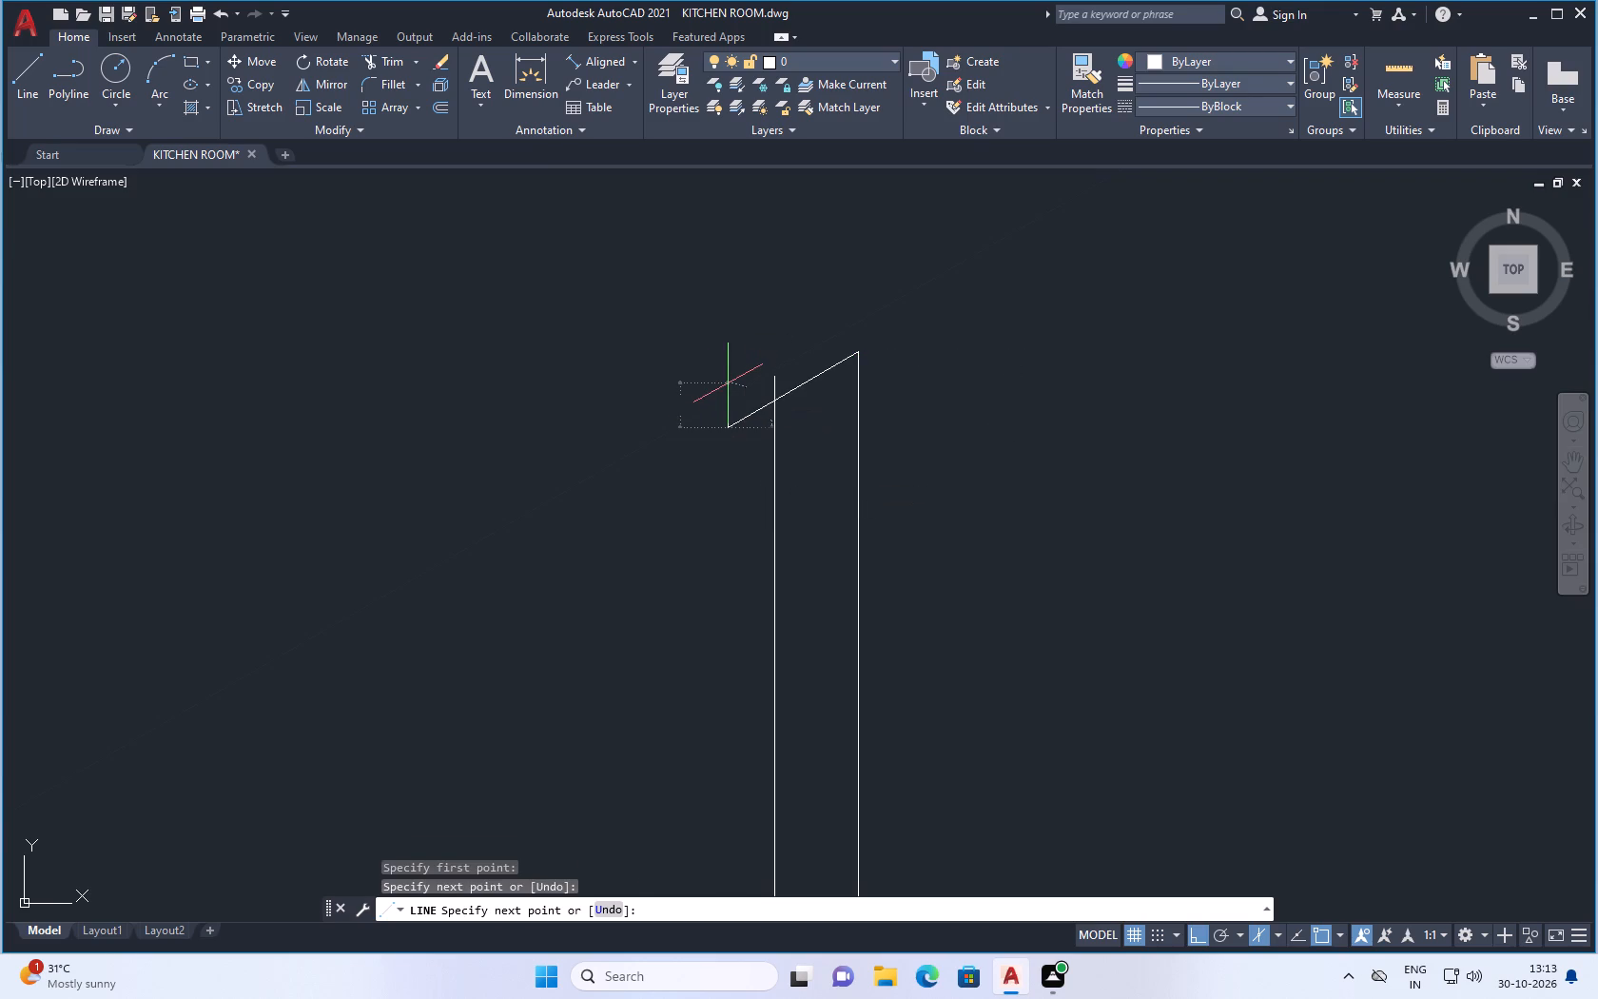
pyautogui.write('TR')
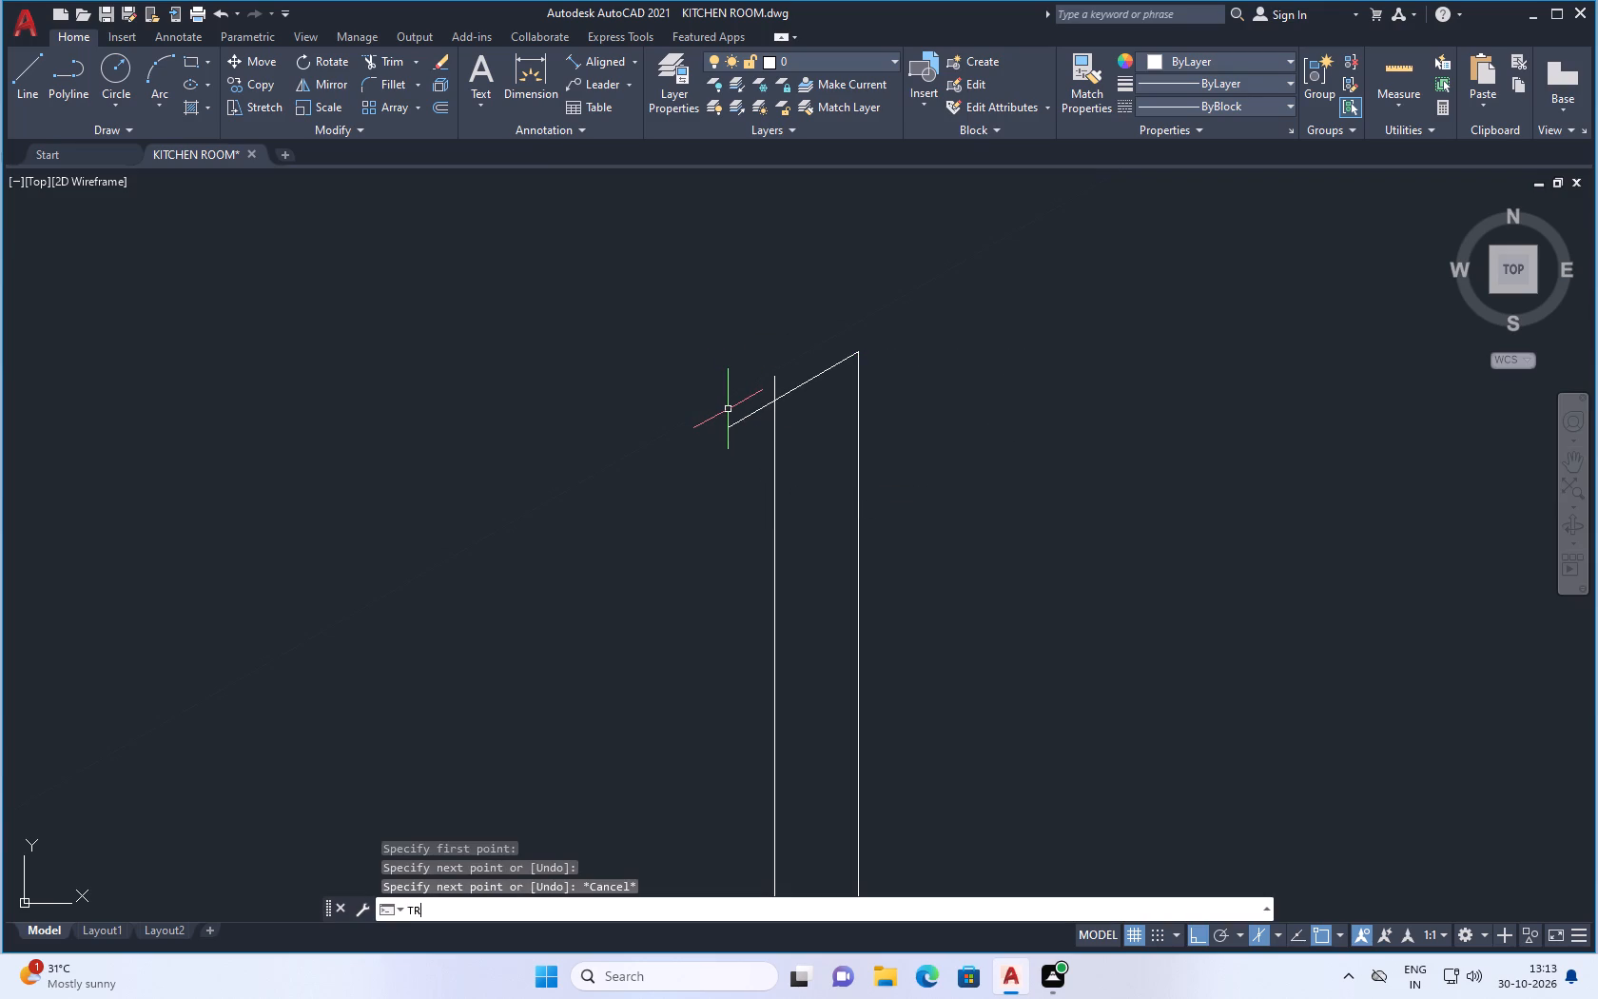
pyautogui.press('Return')
pyautogui.click(743, 418)
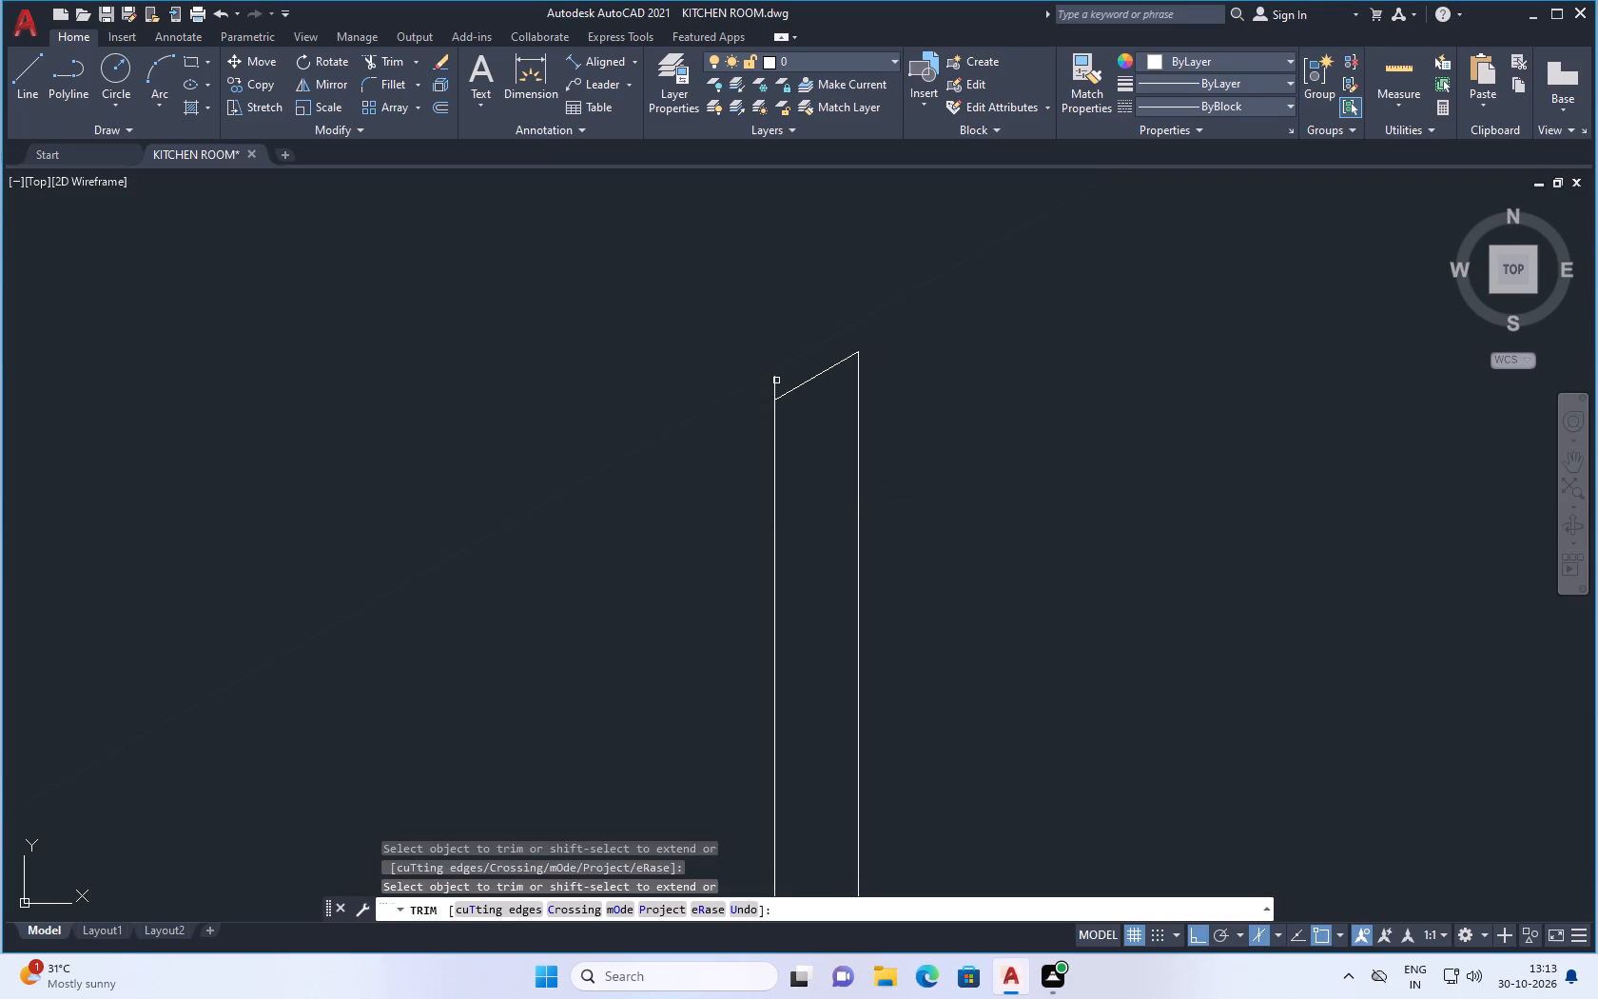
pyautogui.click(778, 381)
pyautogui.click(750, 393)
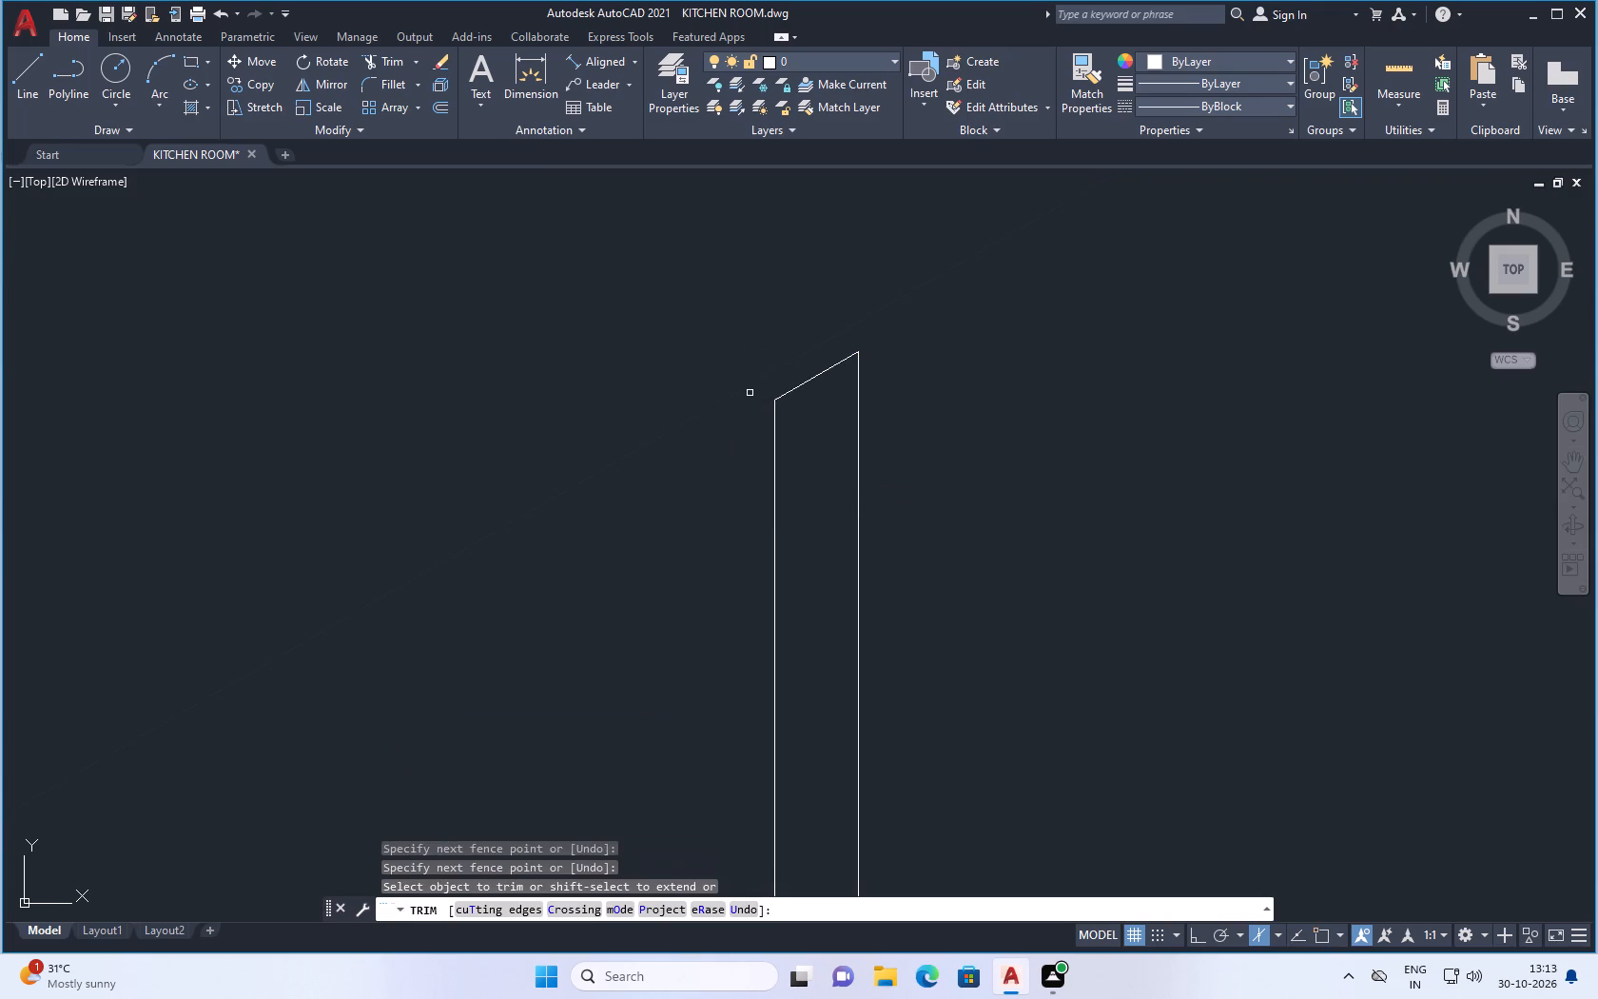
pyautogui.press('Escape')
# Scale the left door's handle about the midpoint of its right edge to about twice its size.
pyautogui.scroll(-2, 926, 395)
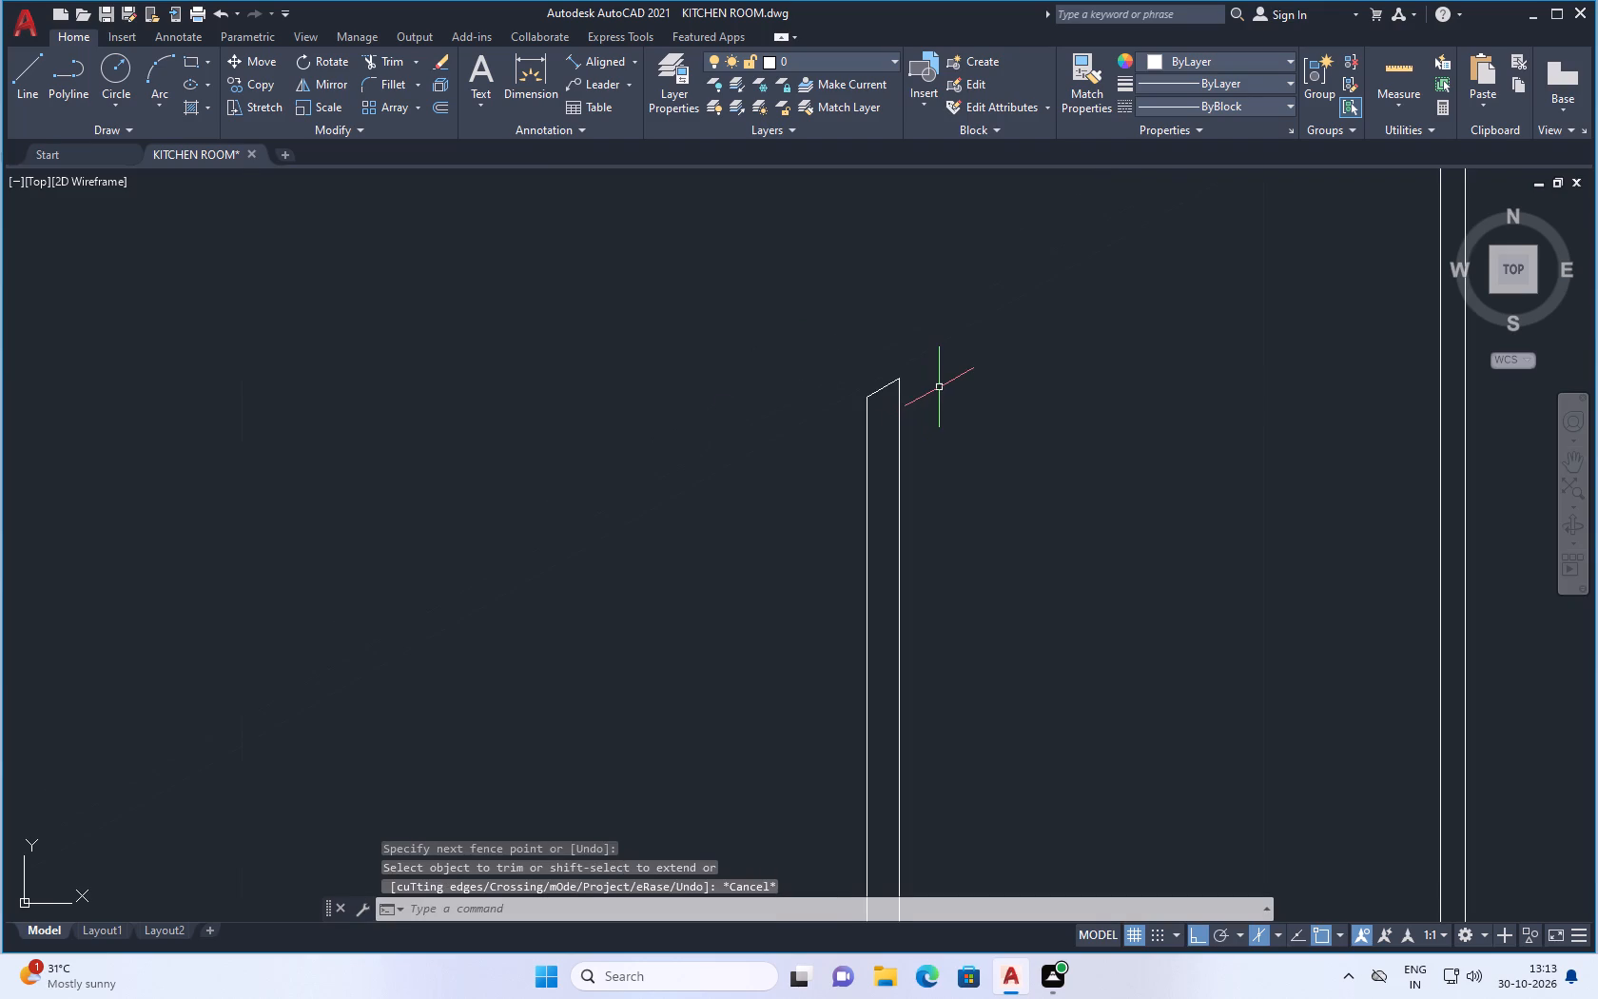
pyautogui.scroll(-6, 899, 580)
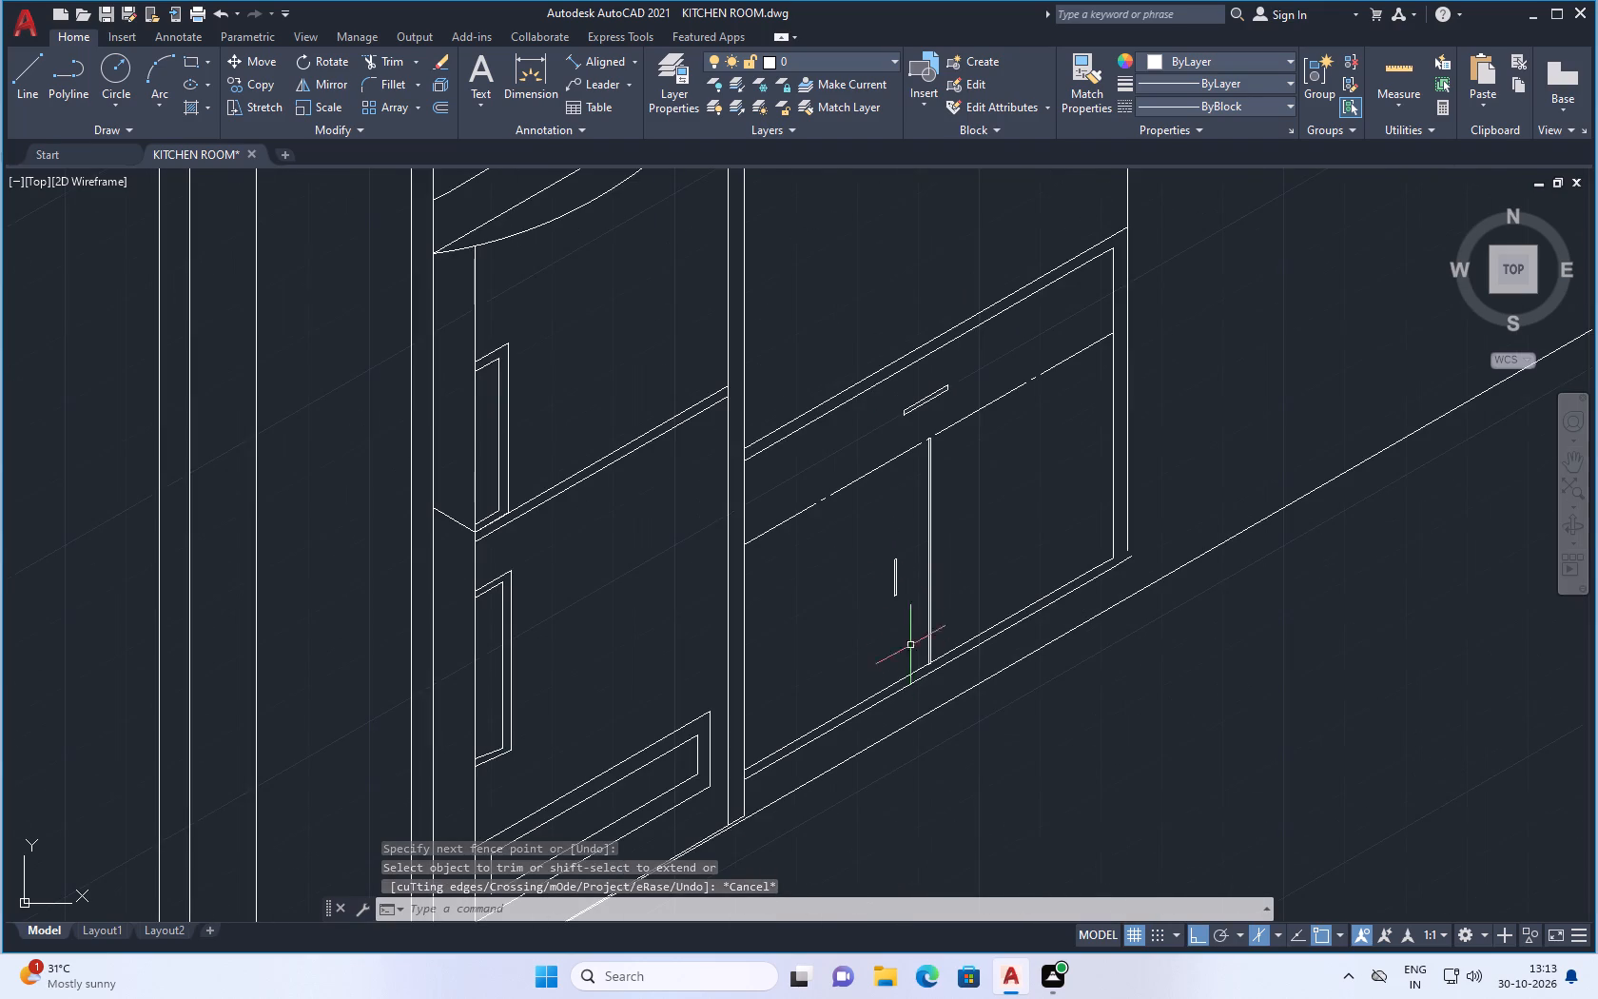
pyautogui.scroll(3, 899, 586)
pyautogui.moveTo(928, 464); pyautogui.dragTo(913, 472)
pyautogui.click(833, 655)
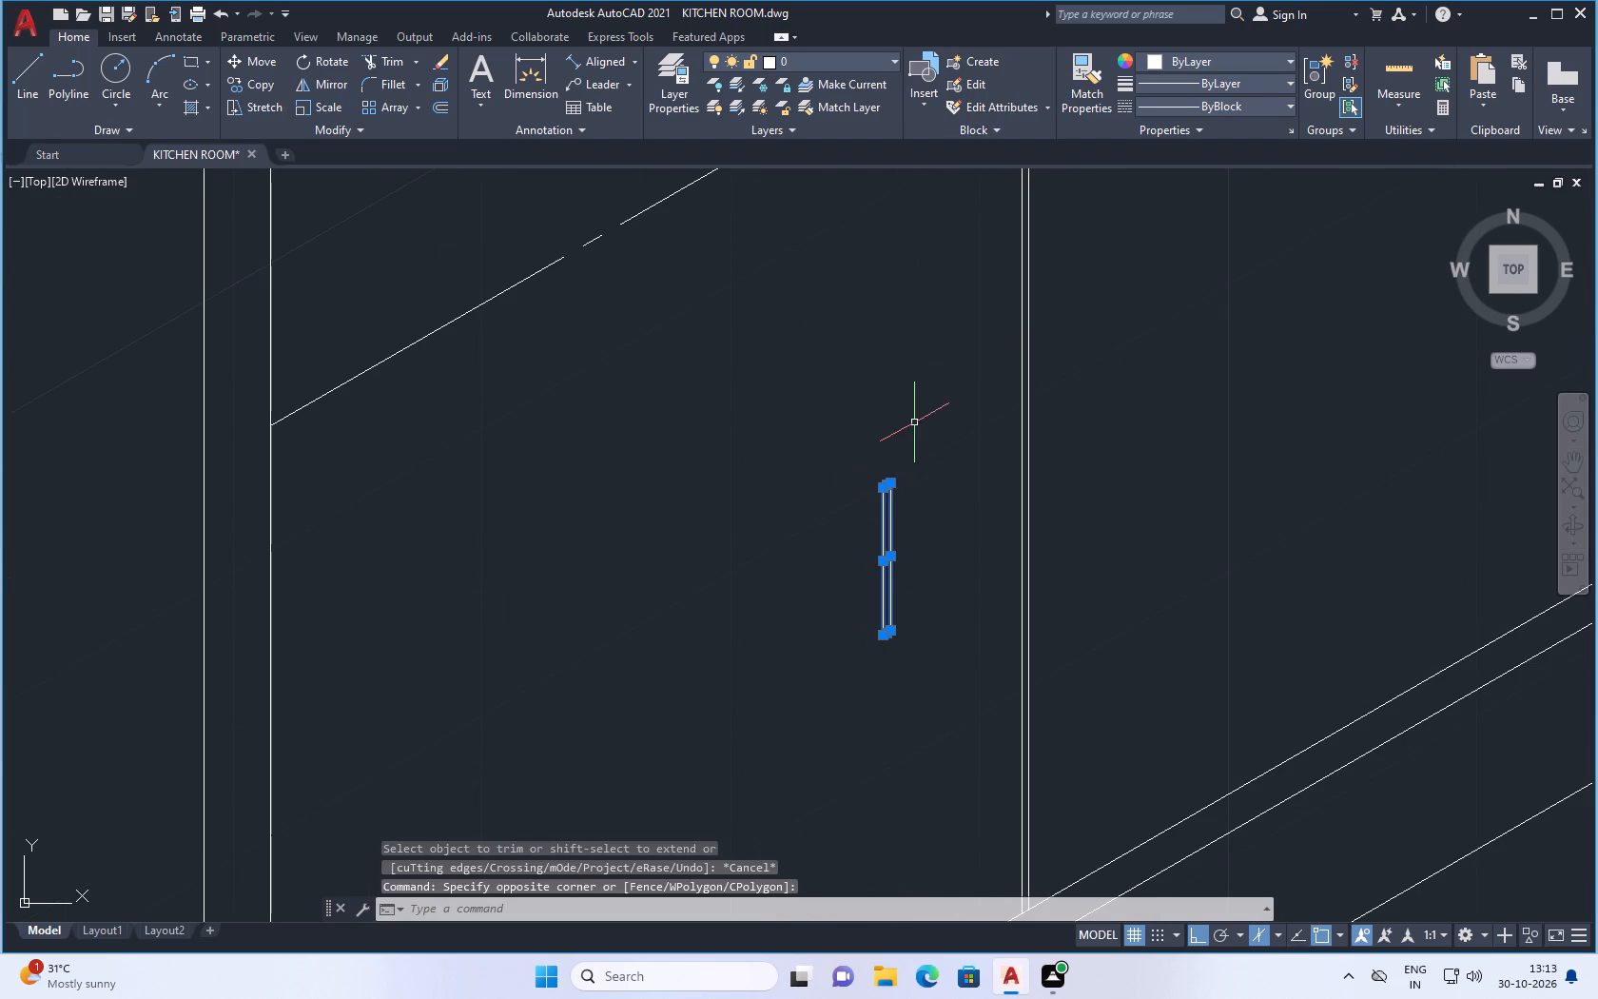
pyautogui.rightClick(914, 422)
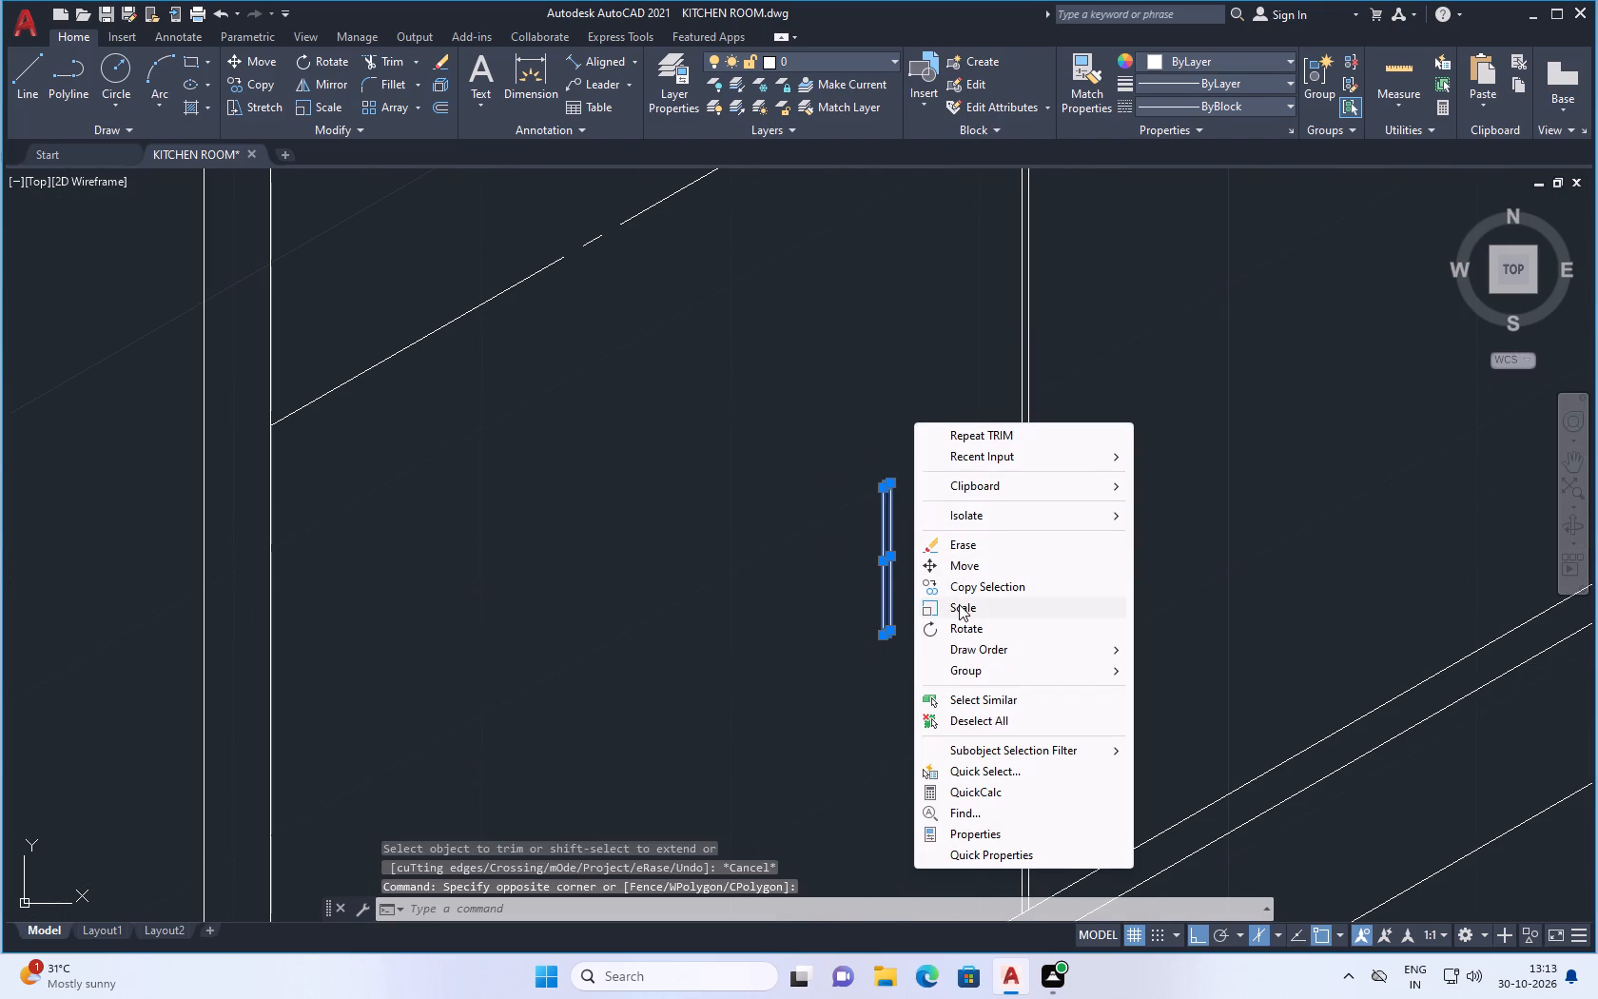
pyautogui.scroll(1, 967, 577)
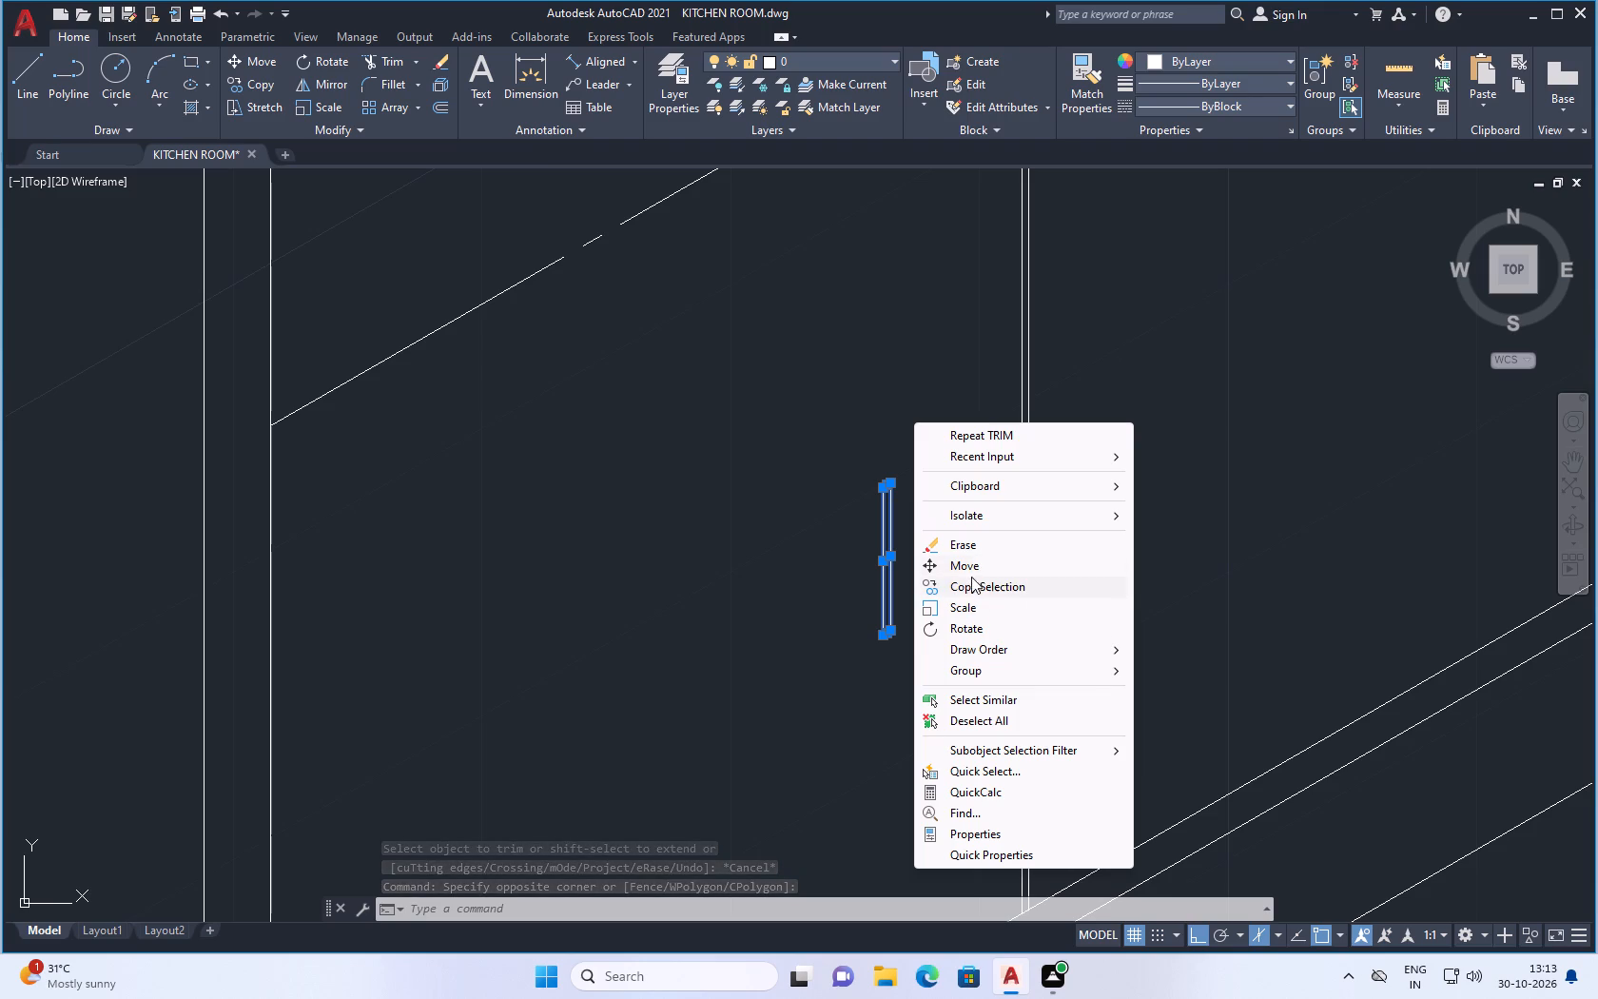
pyautogui.scroll(2, 970, 576)
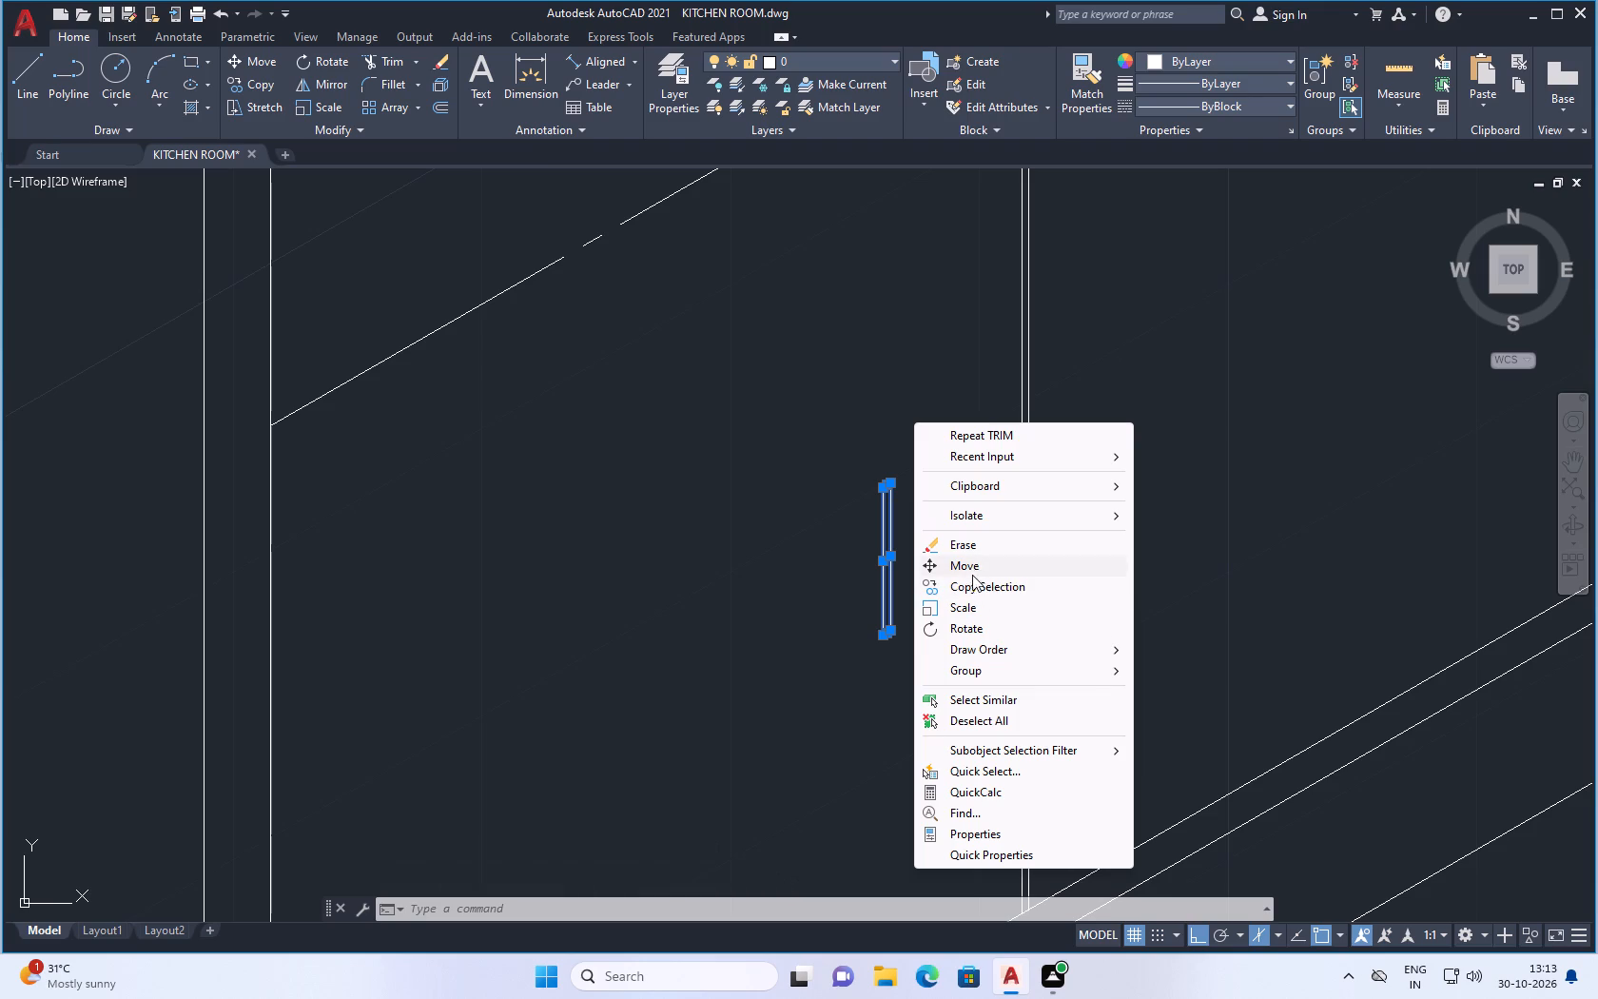
pyautogui.scroll(5, 979, 571)
pyautogui.click(969, 605)
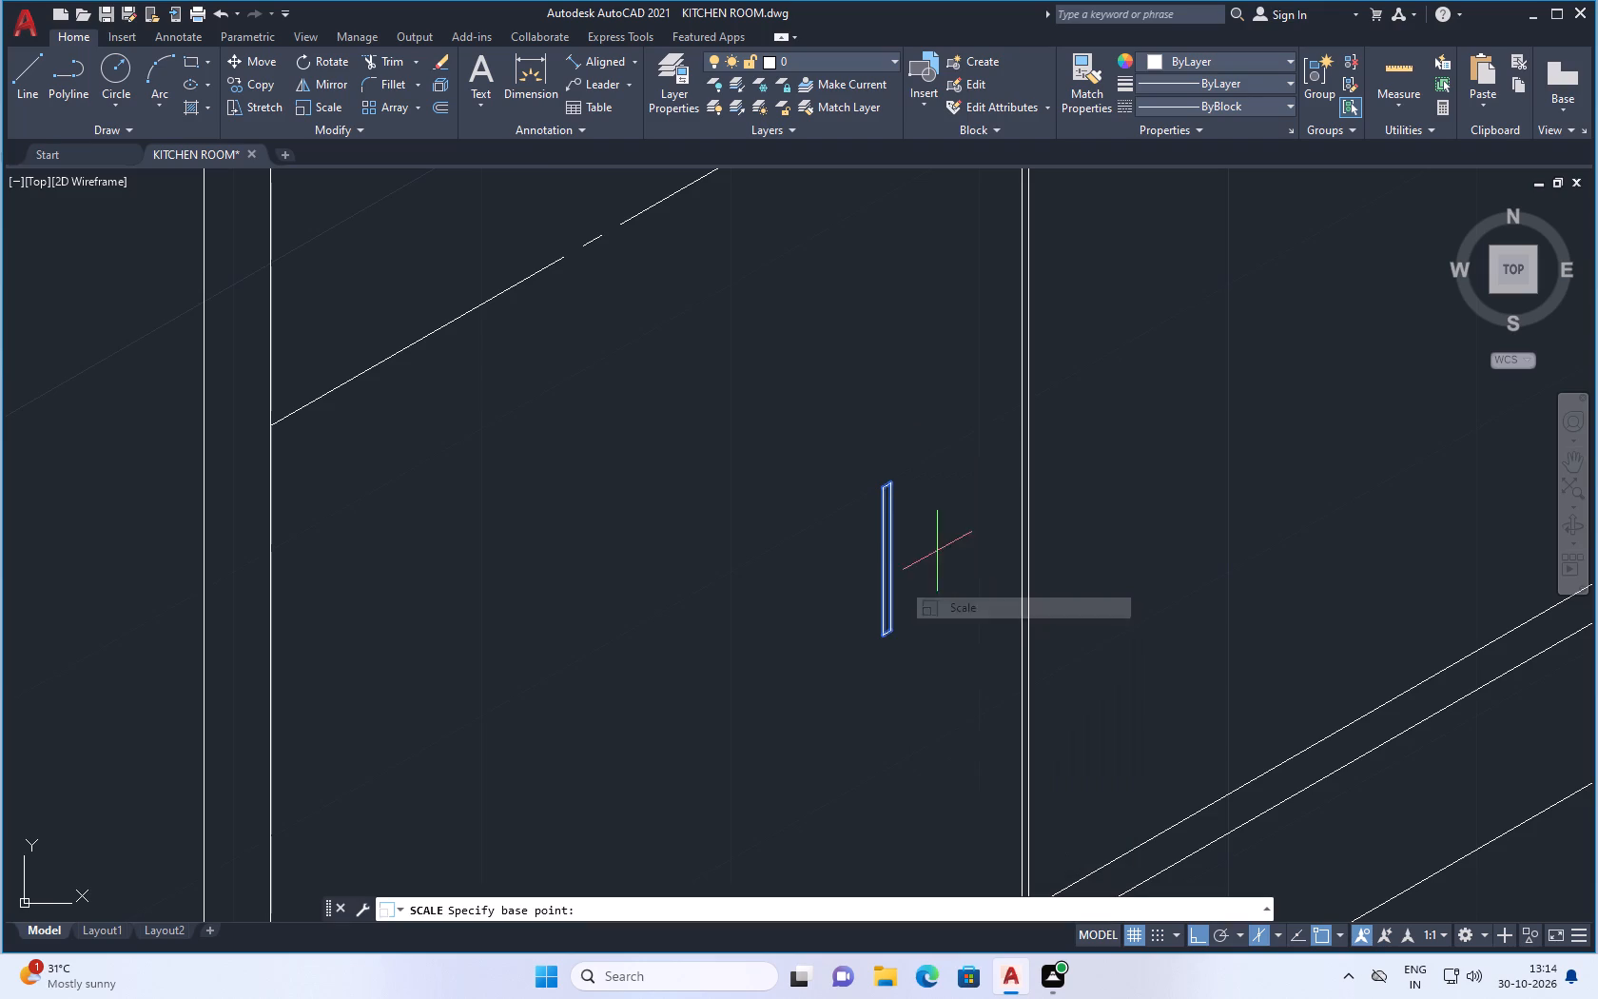
pyautogui.click(889, 558)
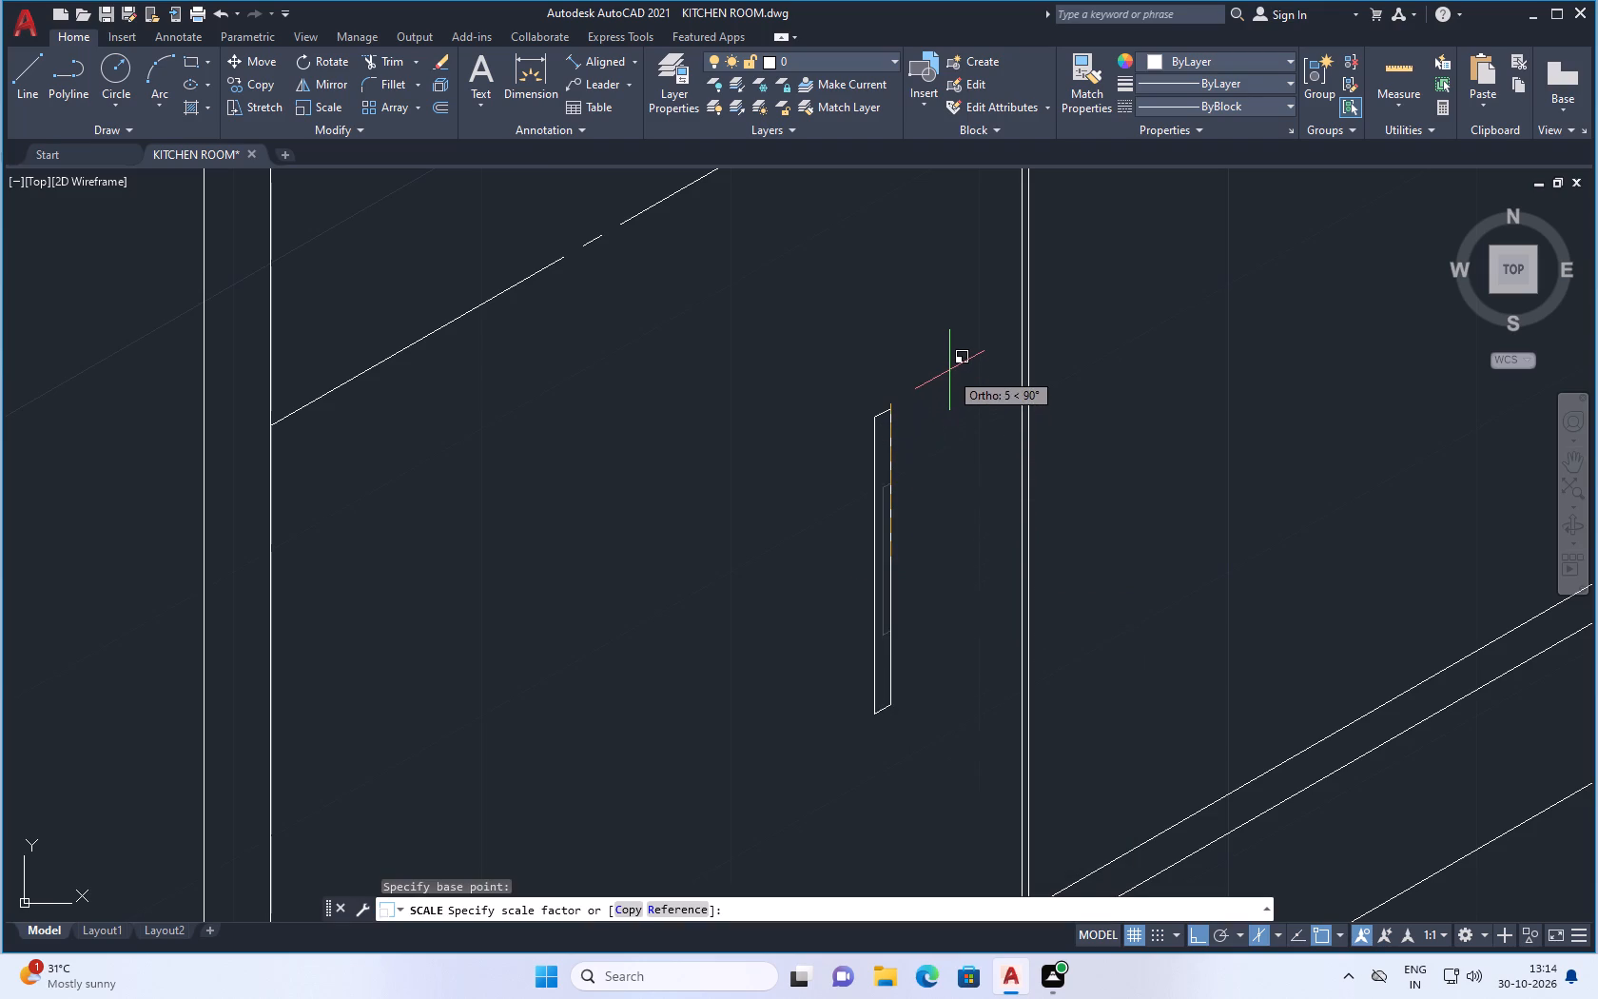
pyautogui.click(949, 370)
# Copy the enlarged left door handle about 11 units along the 30° isometric direction onto the right door.
pyautogui.moveTo(926, 365); pyautogui.dragTo(914, 391)
pyautogui.click(835, 774)
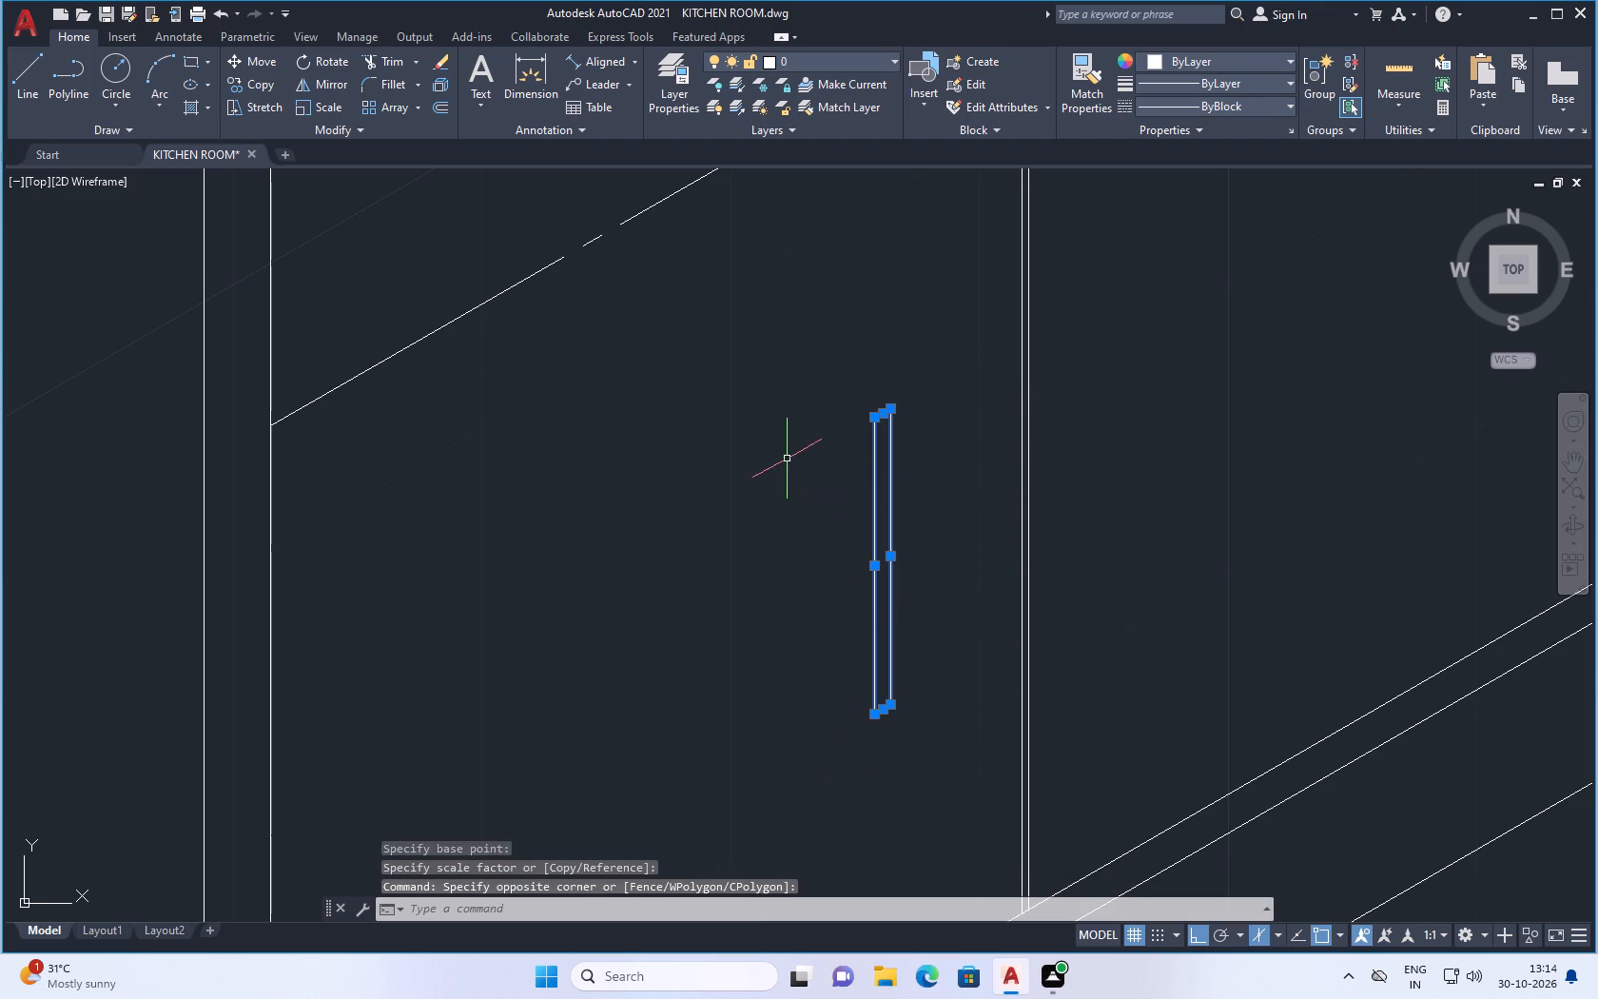
pyautogui.rightClick(787, 459)
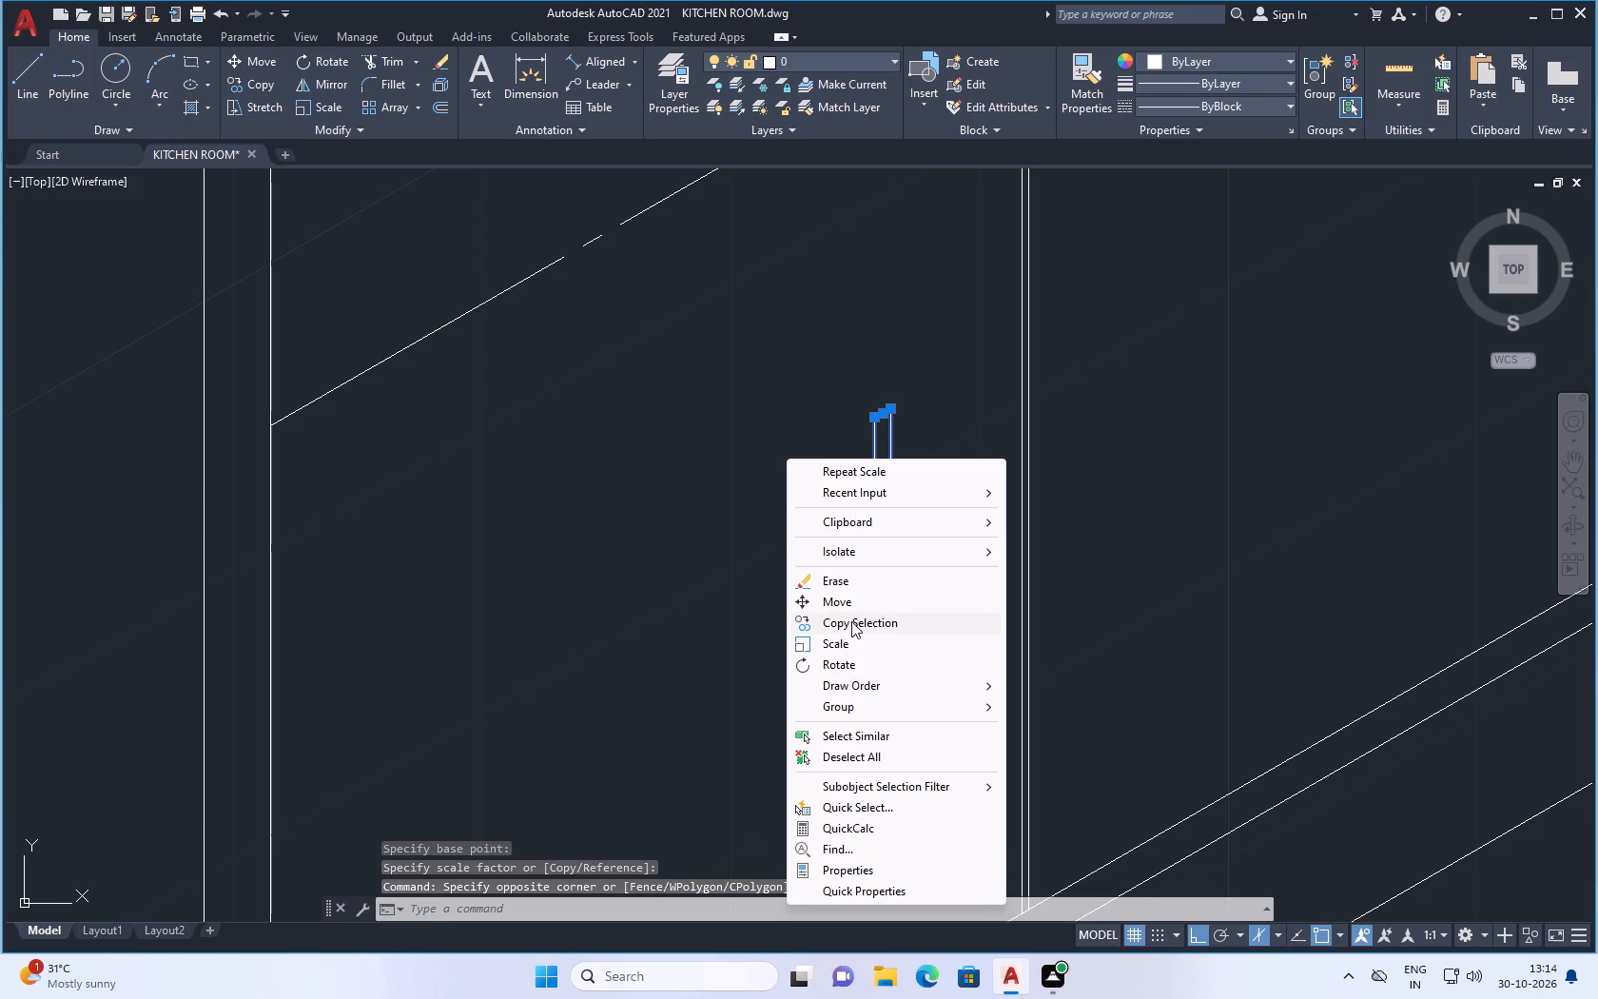
pyautogui.click(851, 621)
pyautogui.click(892, 572)
pyautogui.scroll(-2, 1034, 513)
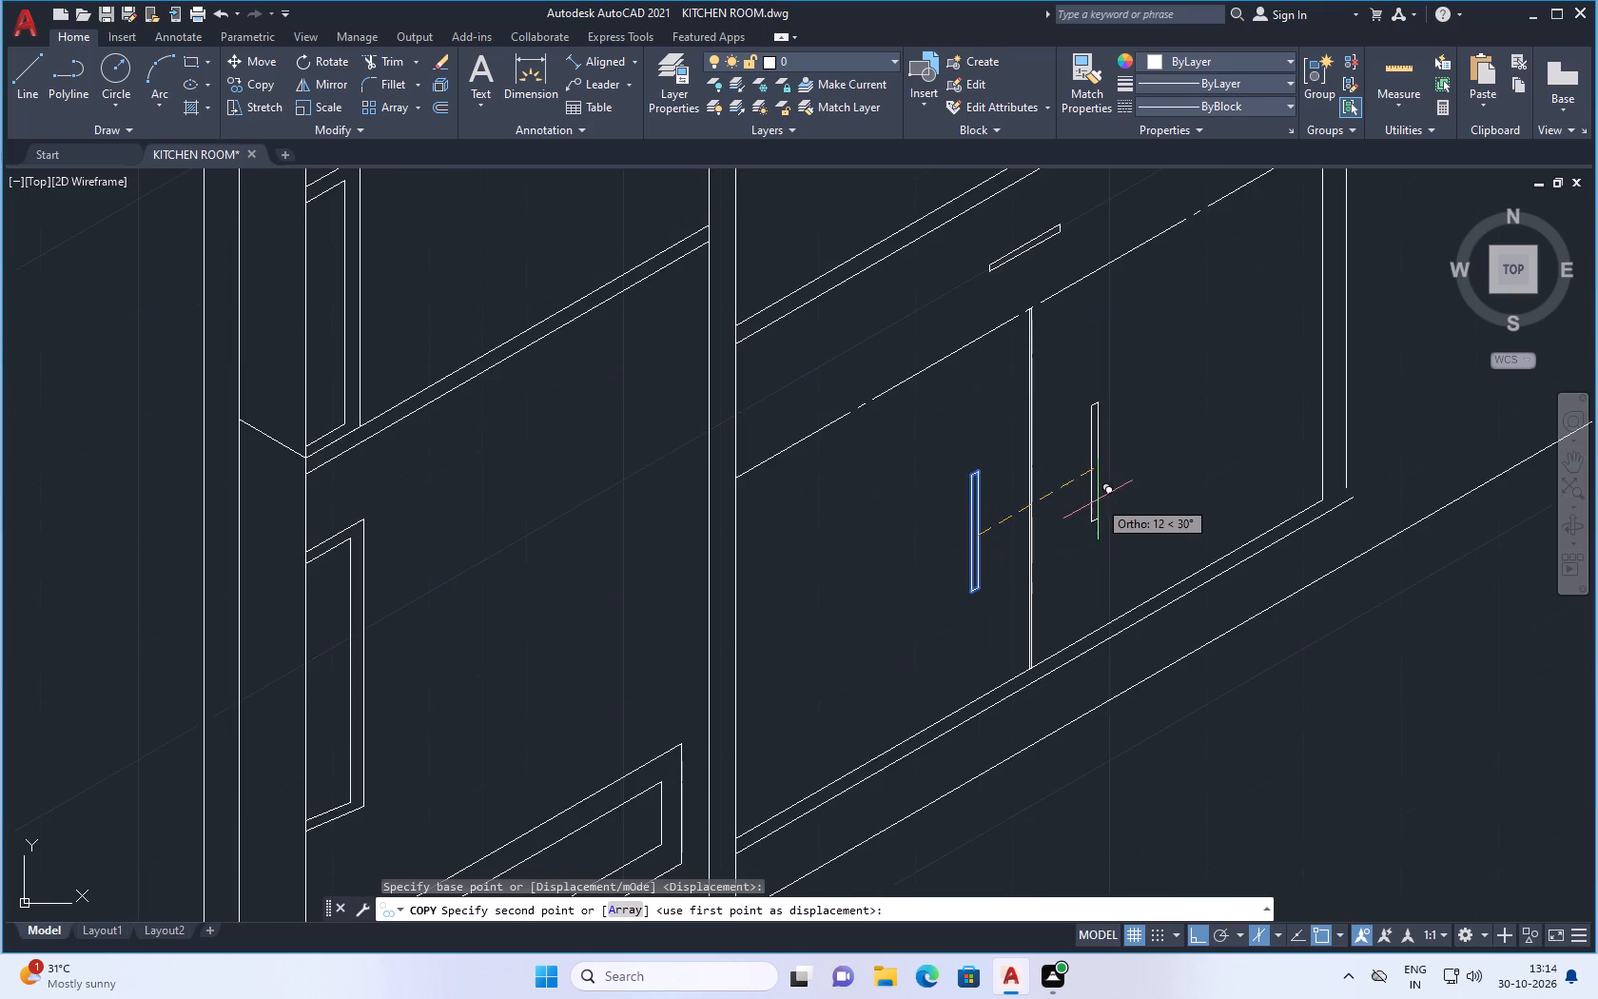
pyautogui.scroll(2, 1097, 498)
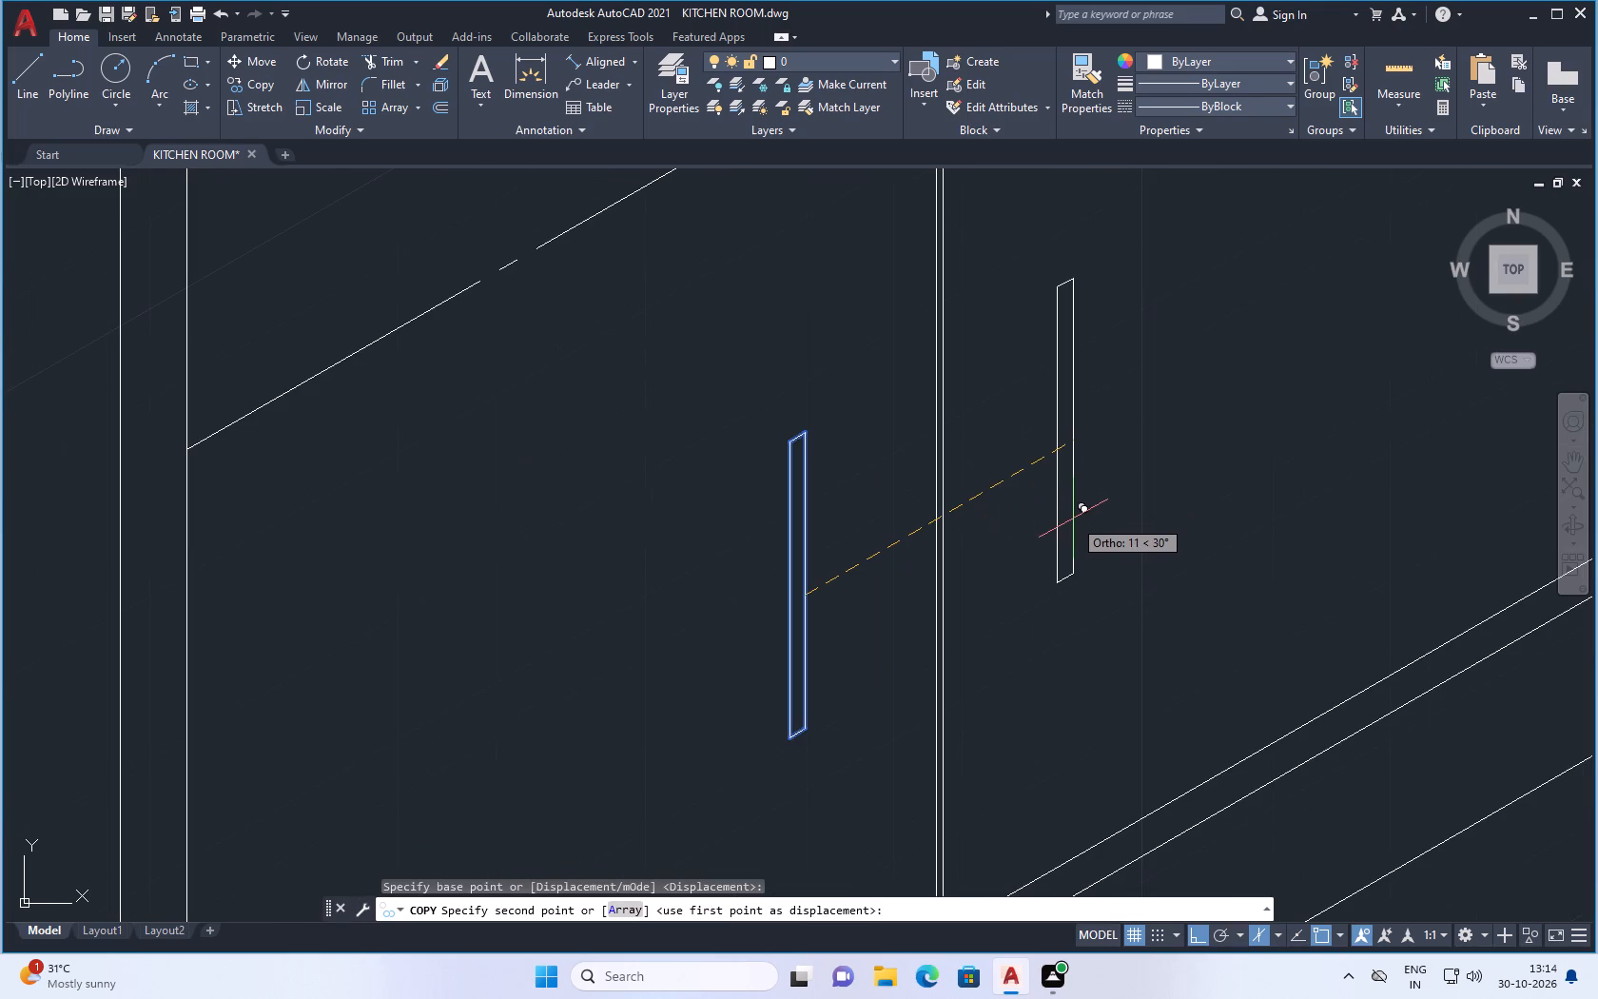
pyautogui.click(1073, 519)
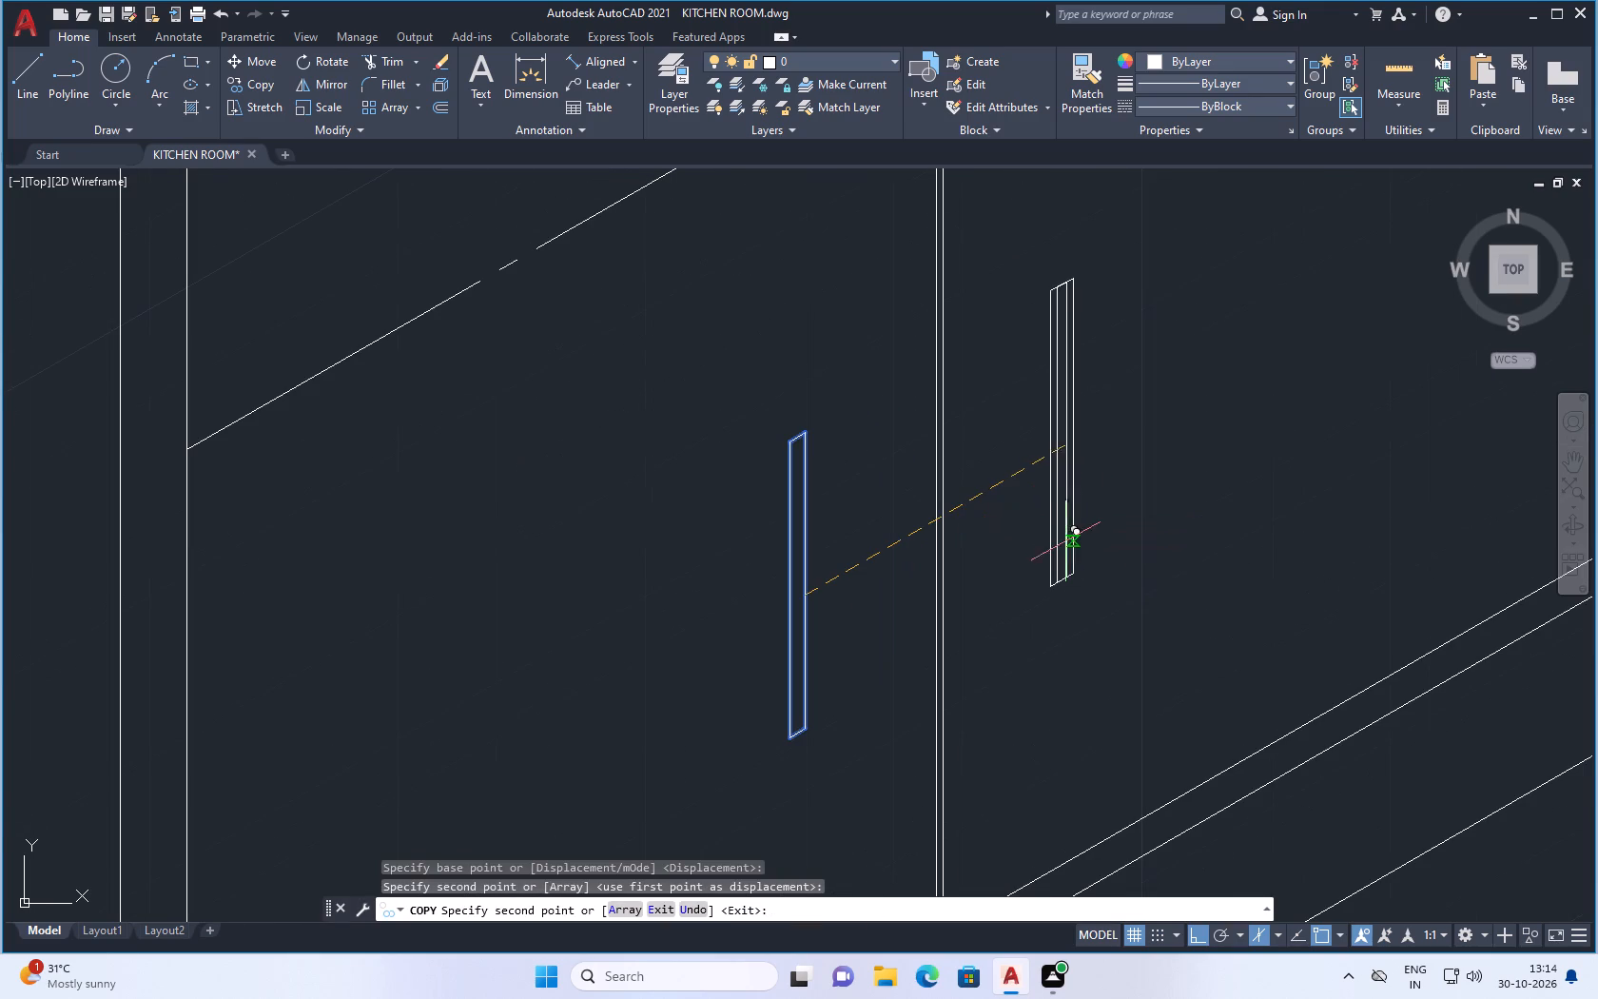
pyautogui.press('Escape')
# Draw a short vertical line continuing the base cabinet's outer right edge down past its bottom edge.
pyautogui.scroll(-2, 1012, 551)
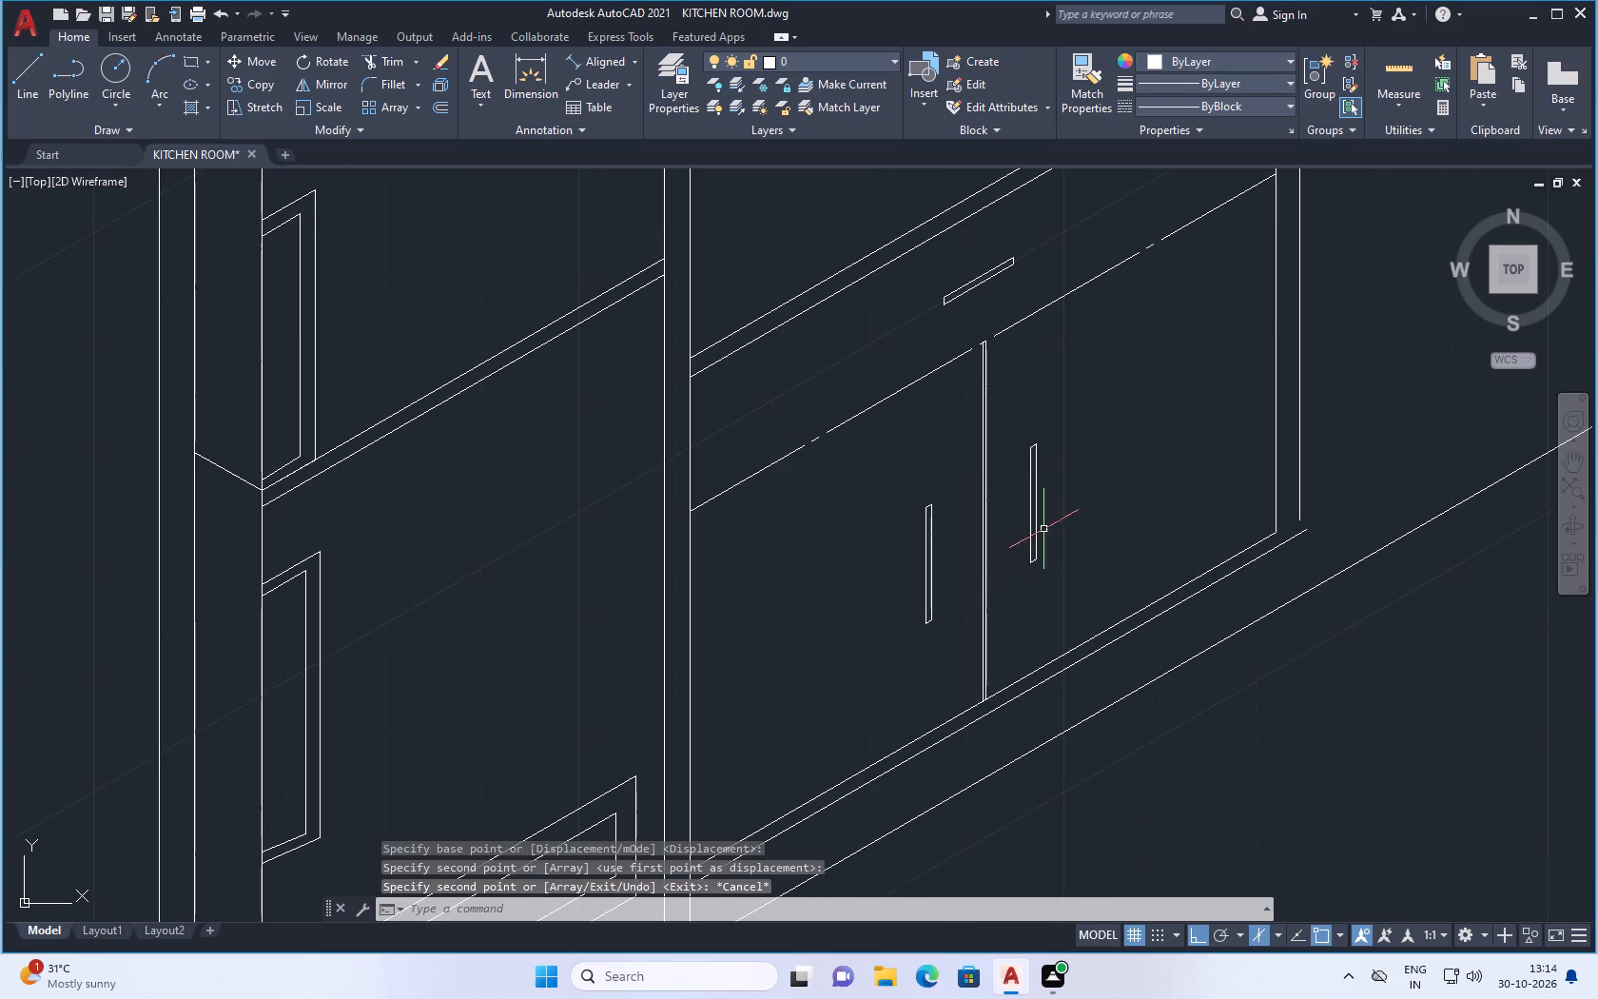
pyautogui.scroll(-2, 1035, 511)
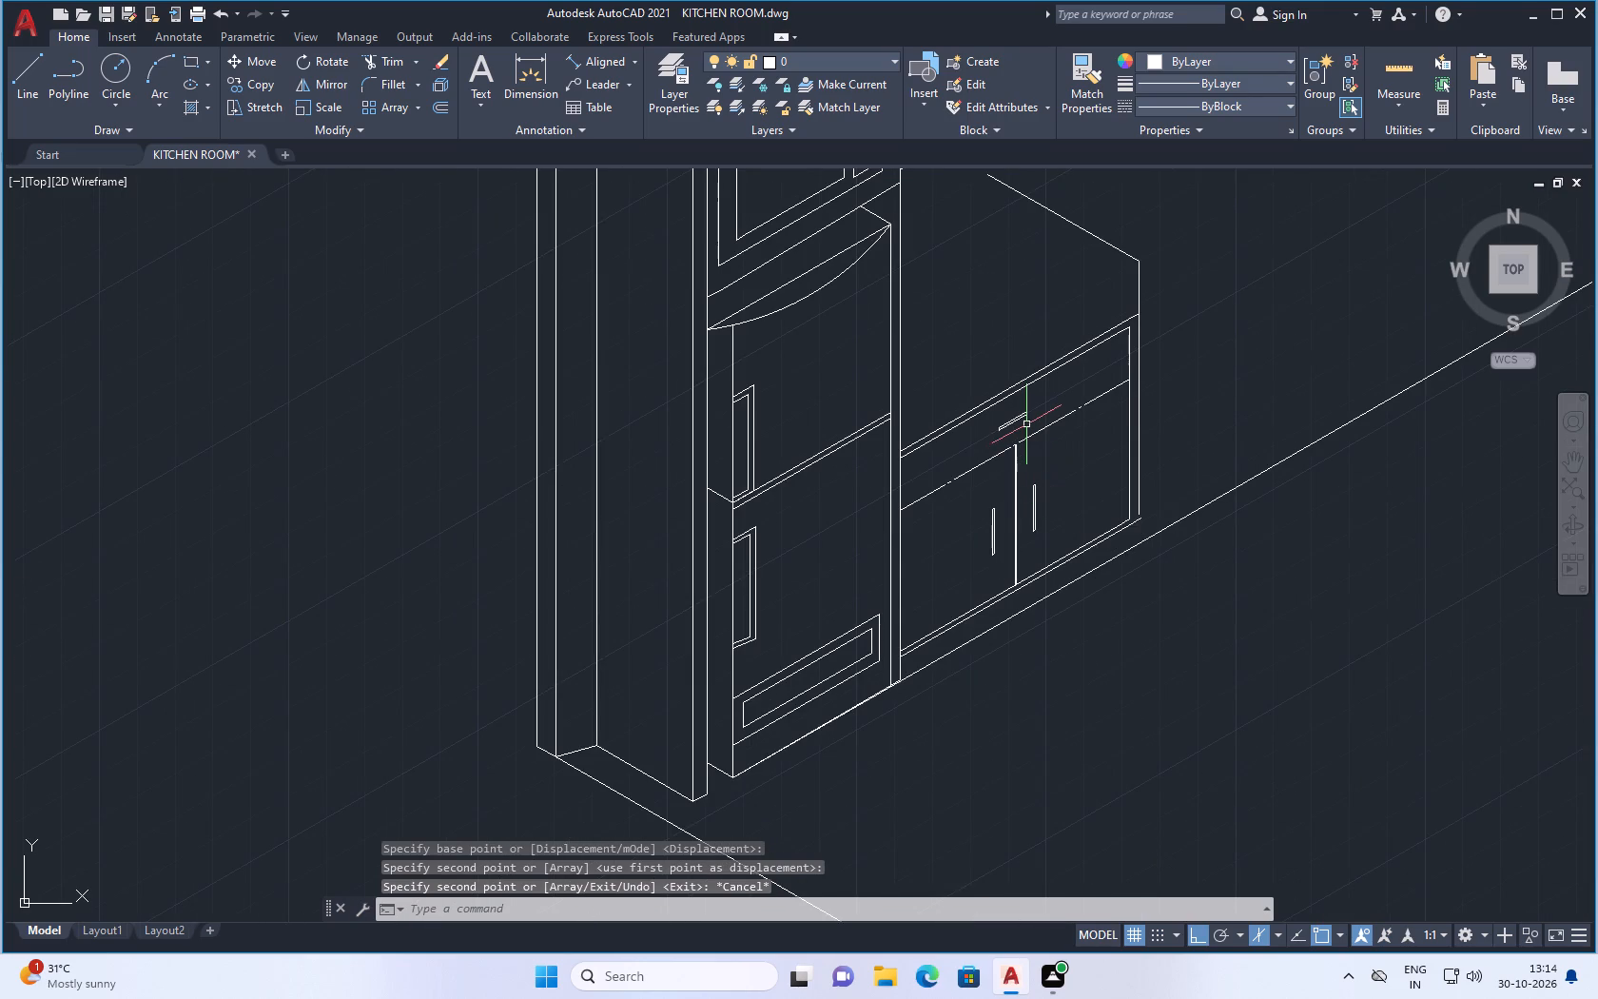
pyautogui.scroll(2, 1129, 496)
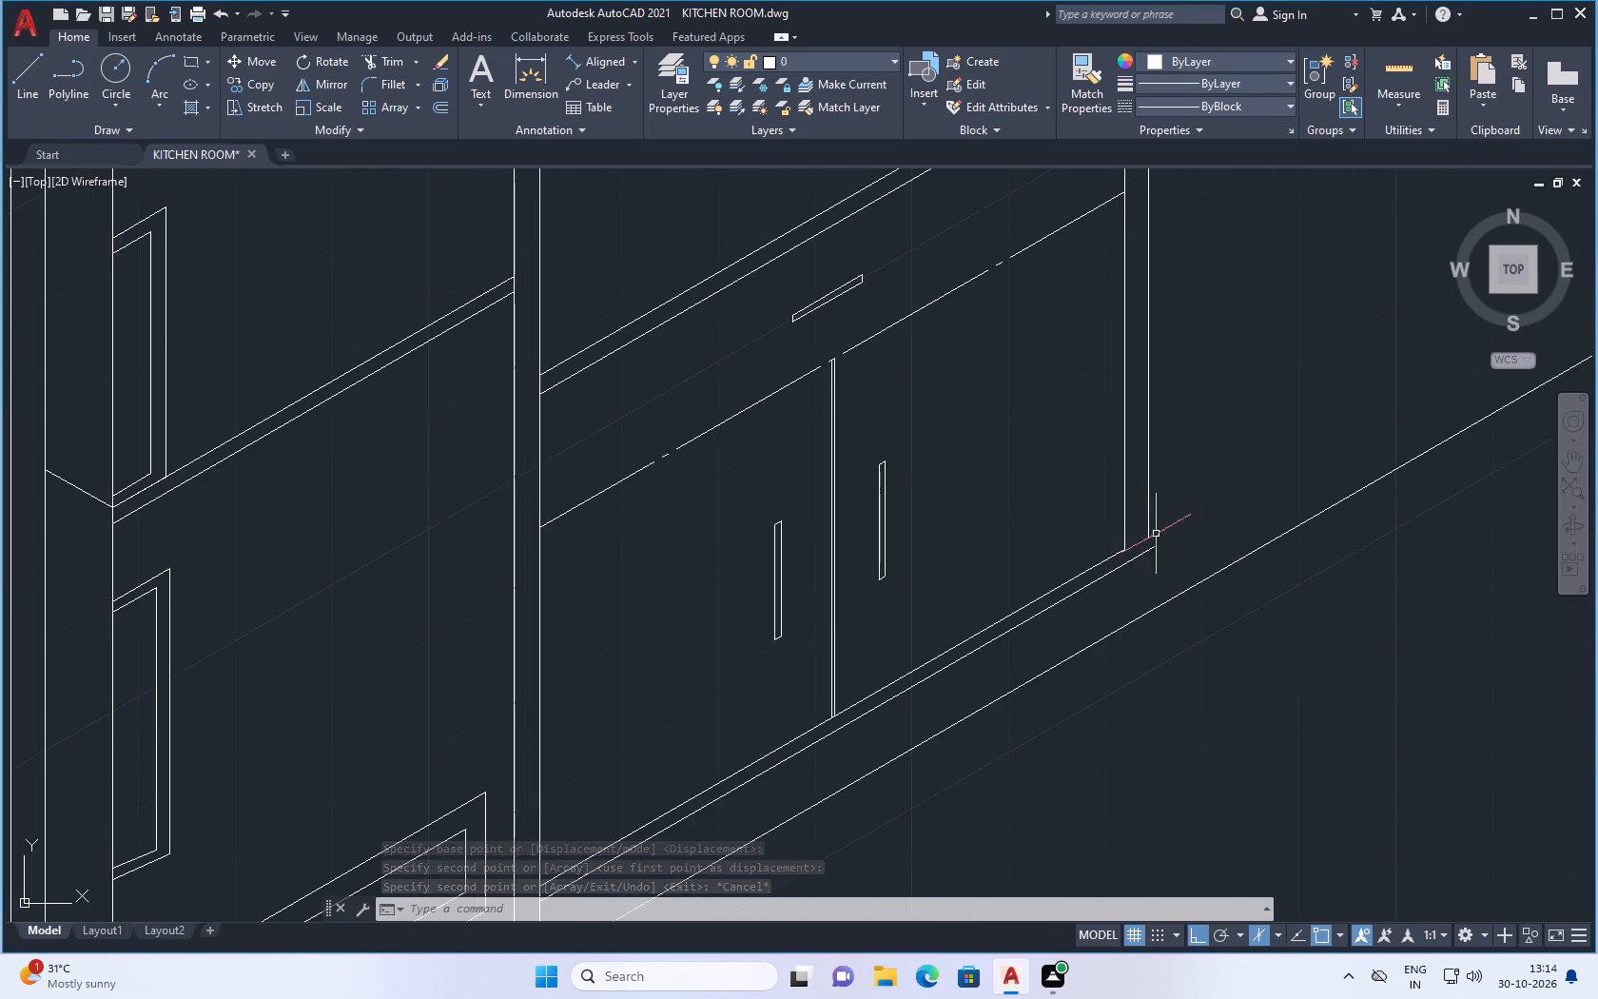
pyautogui.scroll(1, 1154, 549)
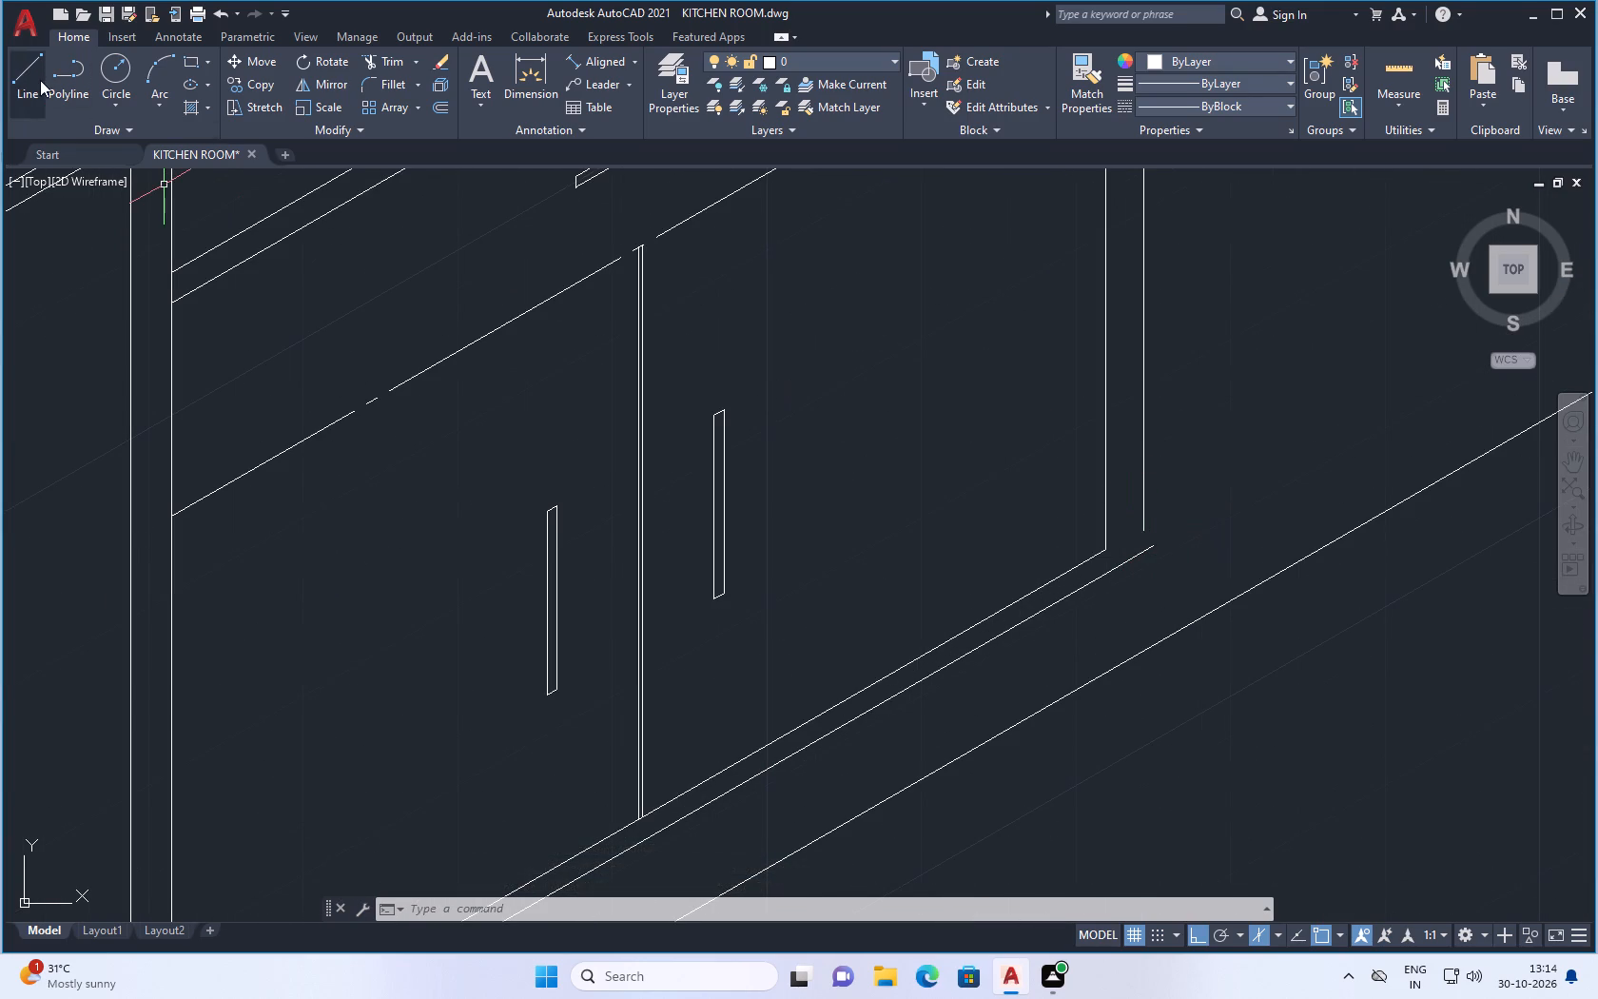
pyautogui.click(23, 79)
pyautogui.moveTo(1143, 529); pyautogui.dragTo(1142, 538)
pyautogui.click(1140, 608)
pyautogui.press('Escape')
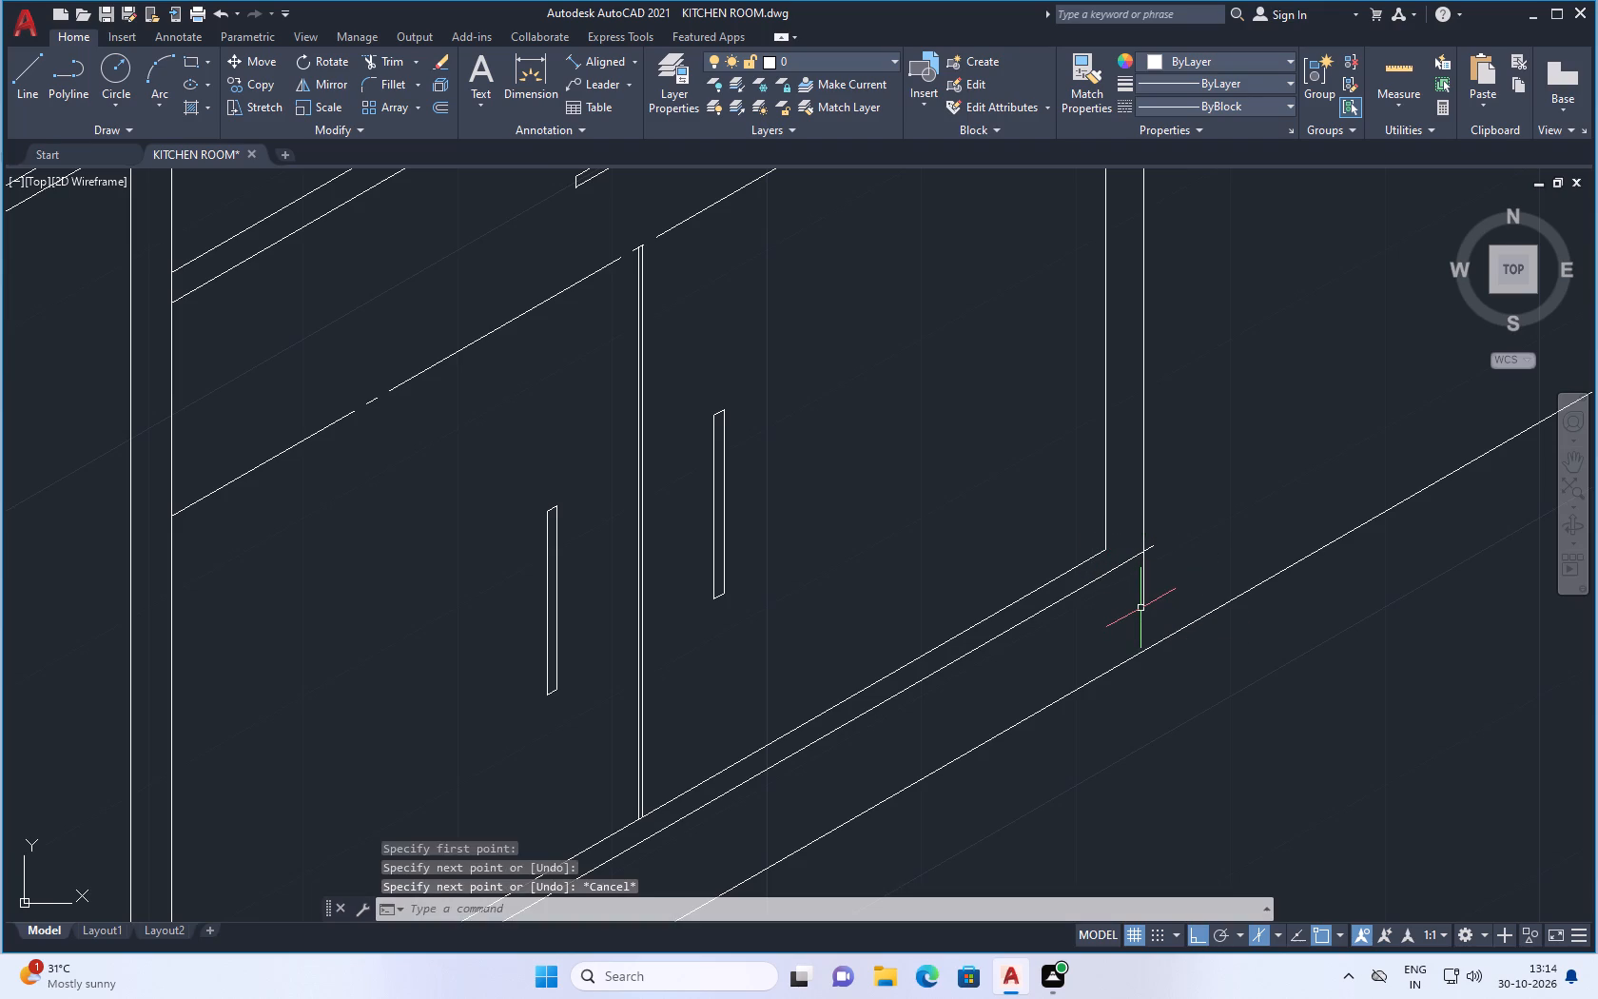
# Trim the overshooting line ends at the base cabinet's lower right outer corner.
pyautogui.write('TR')
pyautogui.press('Return')
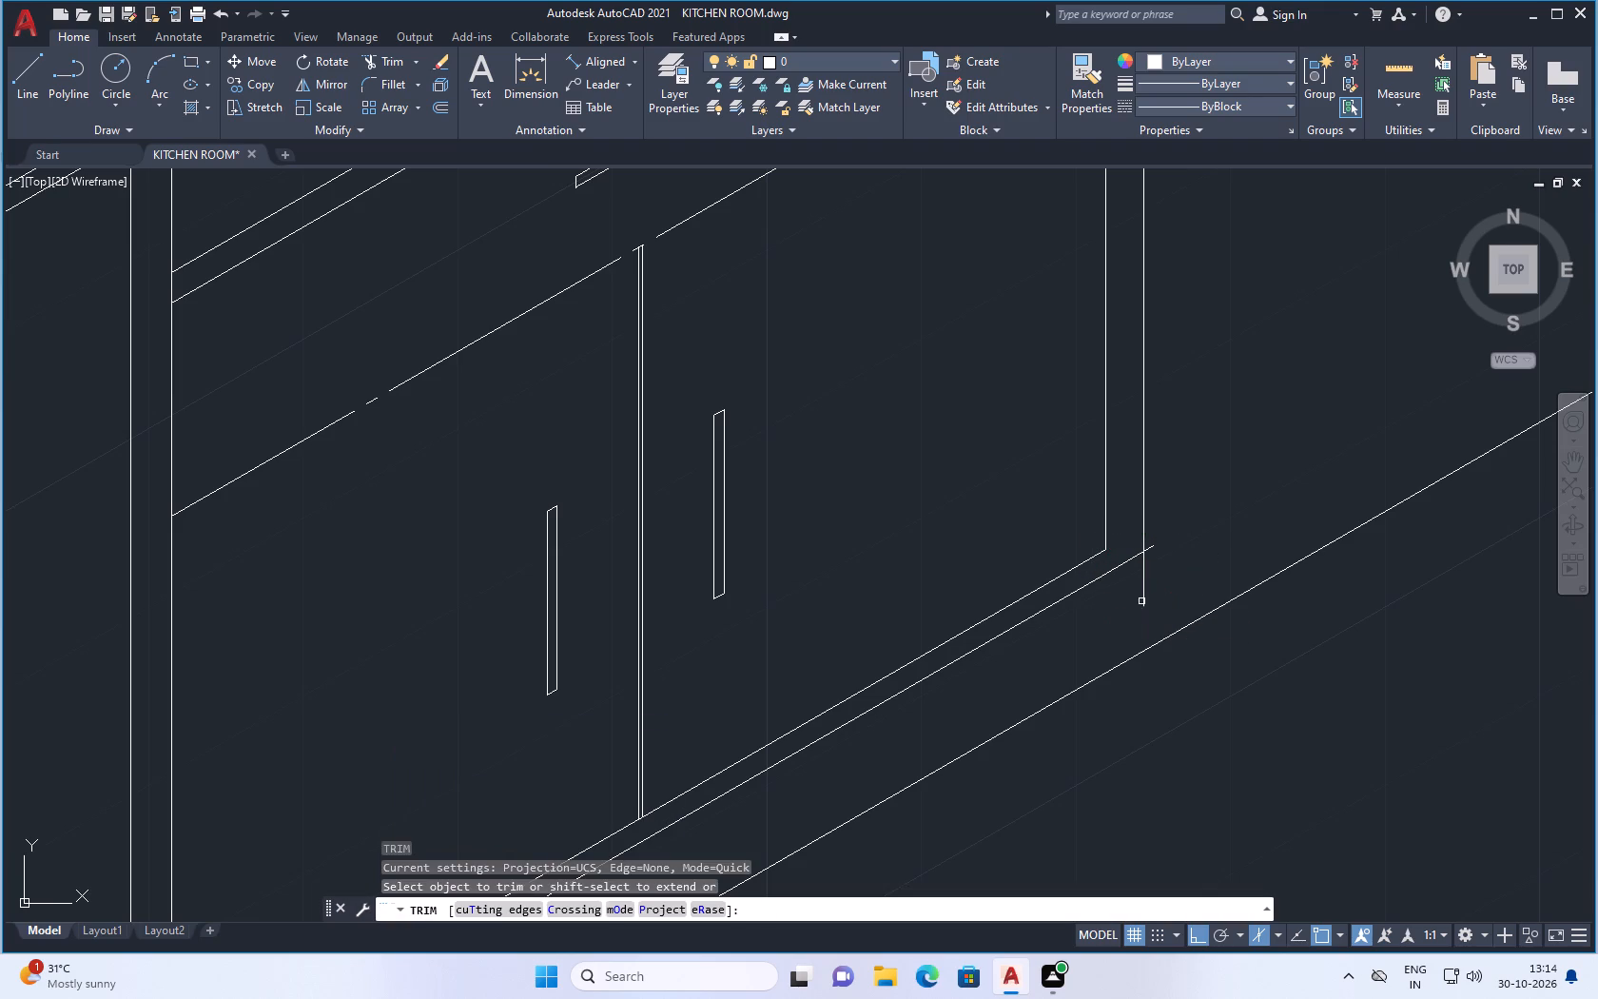
pyautogui.scroll(3, 1150, 549)
pyautogui.click(1149, 549)
pyautogui.moveTo(1137, 614); pyautogui.dragTo(1069, 670)
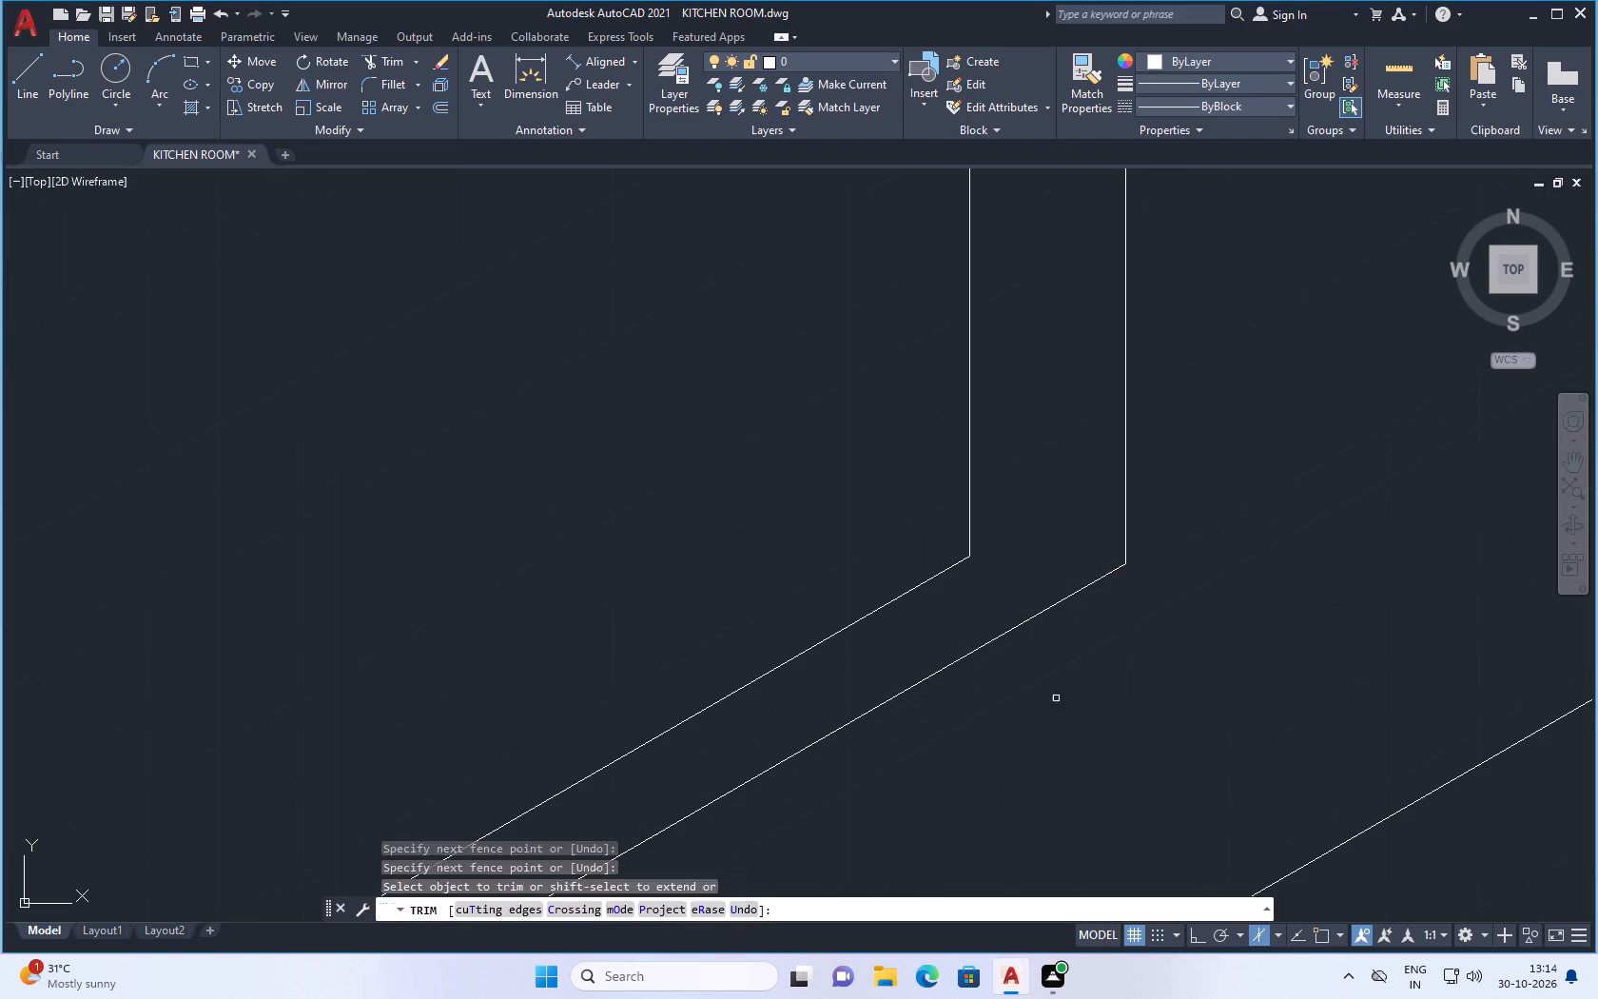
pyautogui.click(1056, 701)
pyautogui.press('Escape')
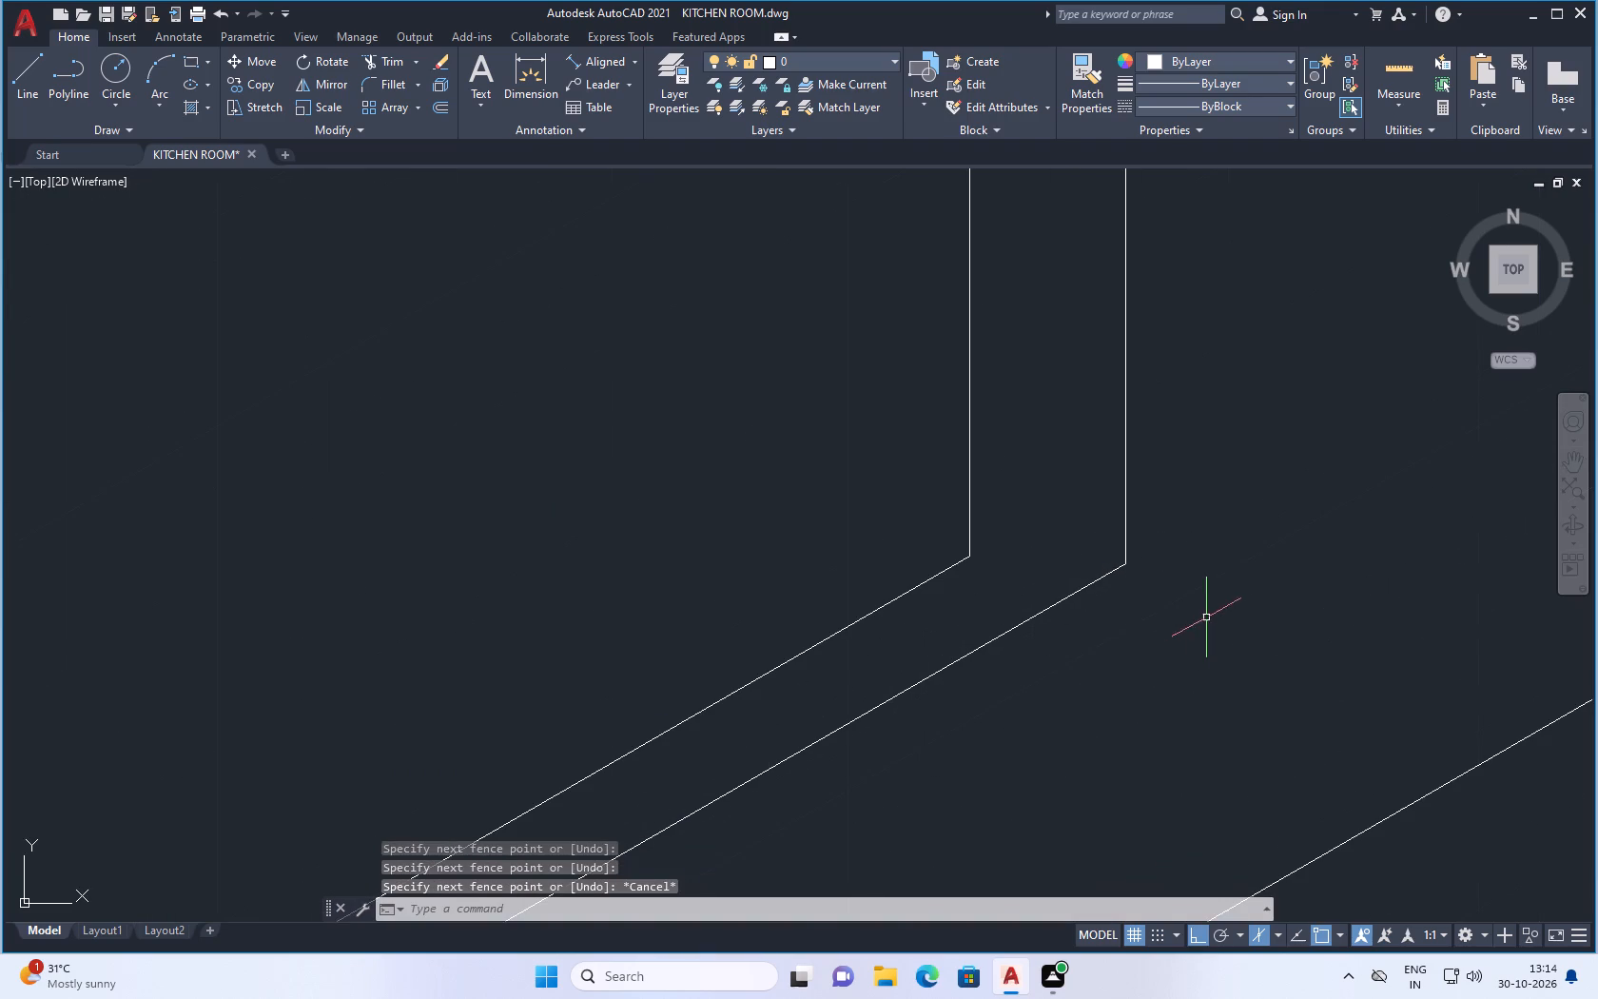
# Save the kitchen room drawing under its existing name.
pyautogui.scroll(-6, 1204, 620)
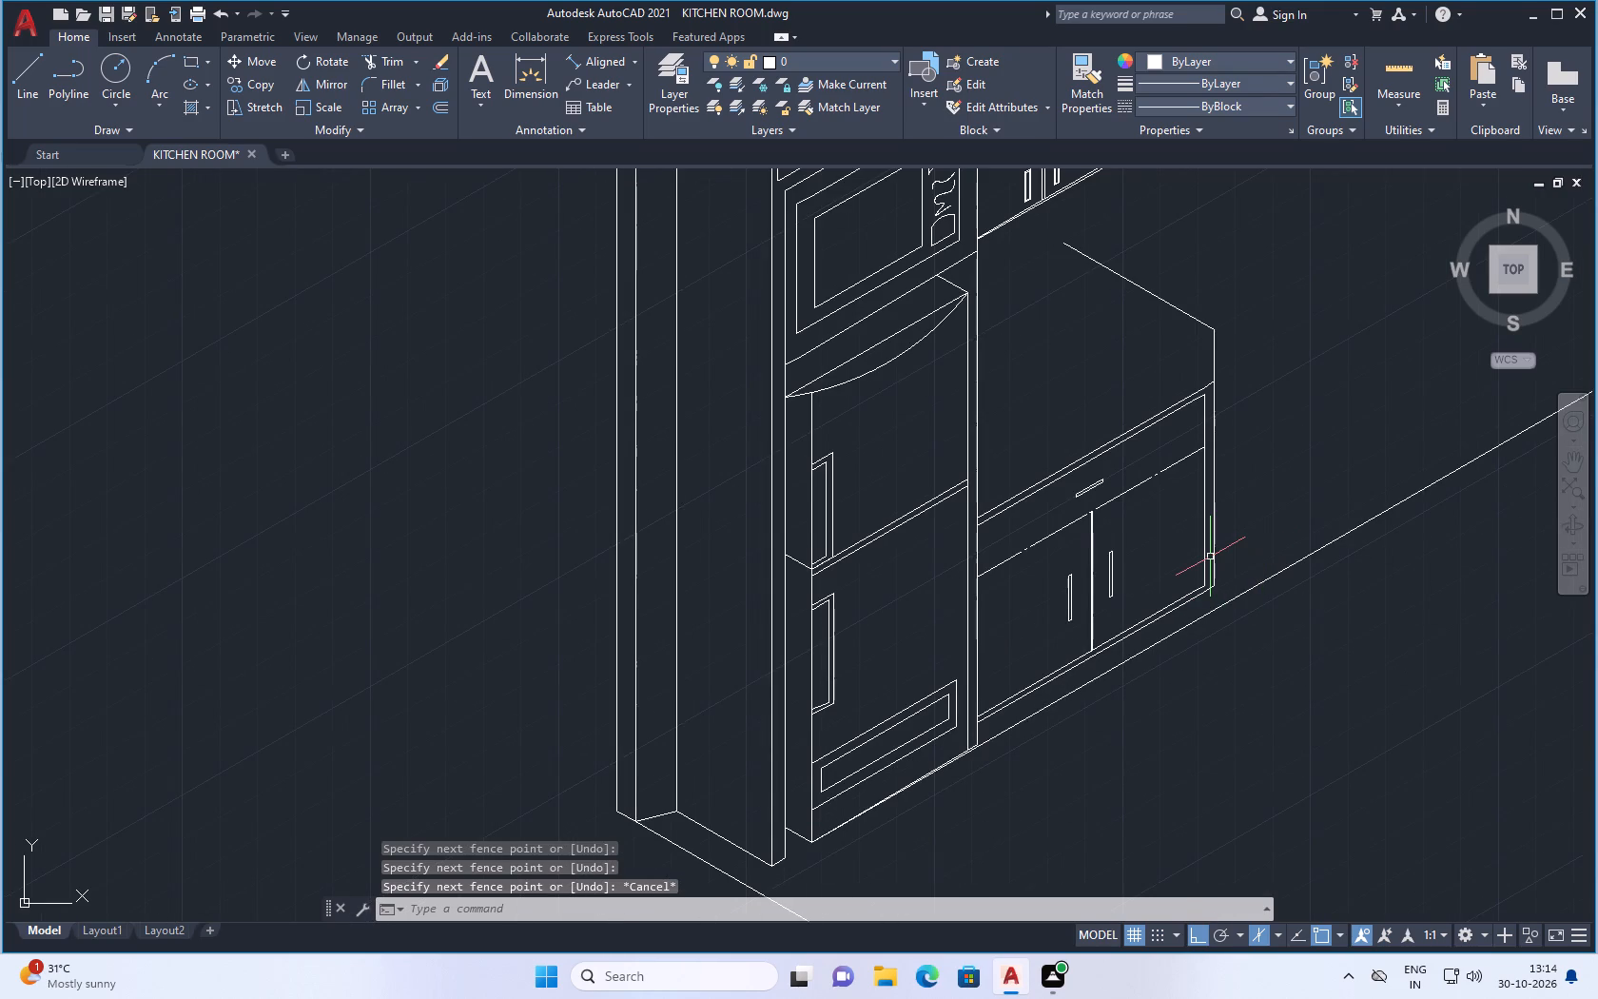
pyautogui.hotkey('ctrl', 's')
pyautogui.hotkey('ctrl', 's')
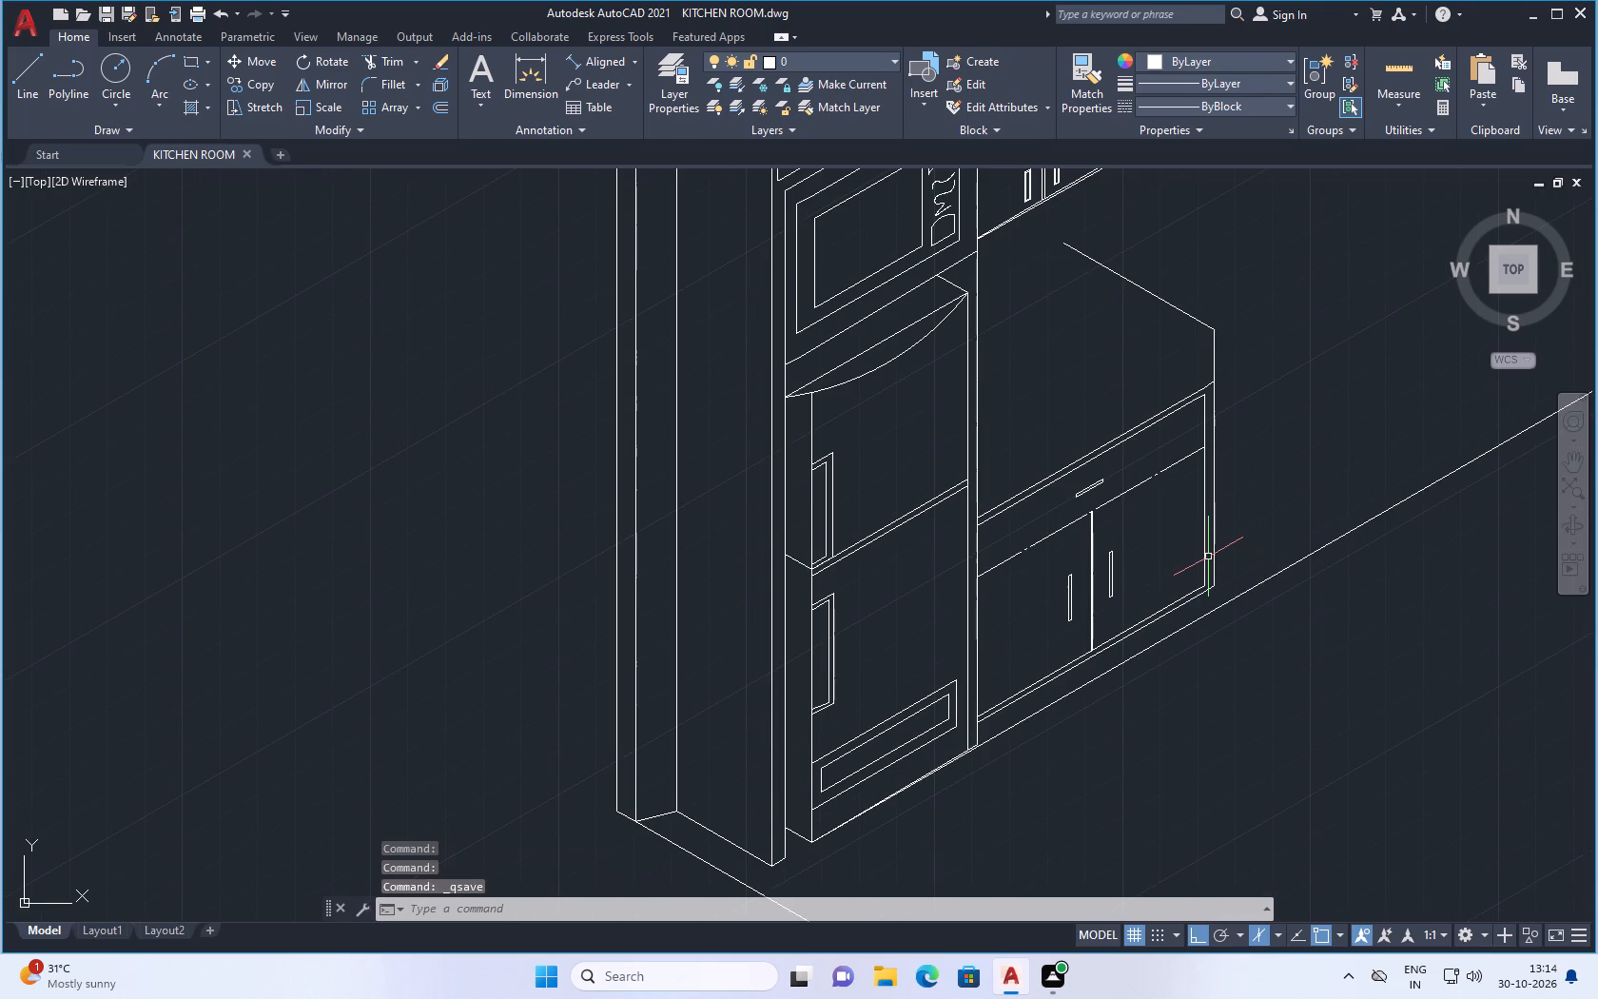
pyautogui.hotkey('ctrl', 's')
pyautogui.hotkey('ctrl', 's')
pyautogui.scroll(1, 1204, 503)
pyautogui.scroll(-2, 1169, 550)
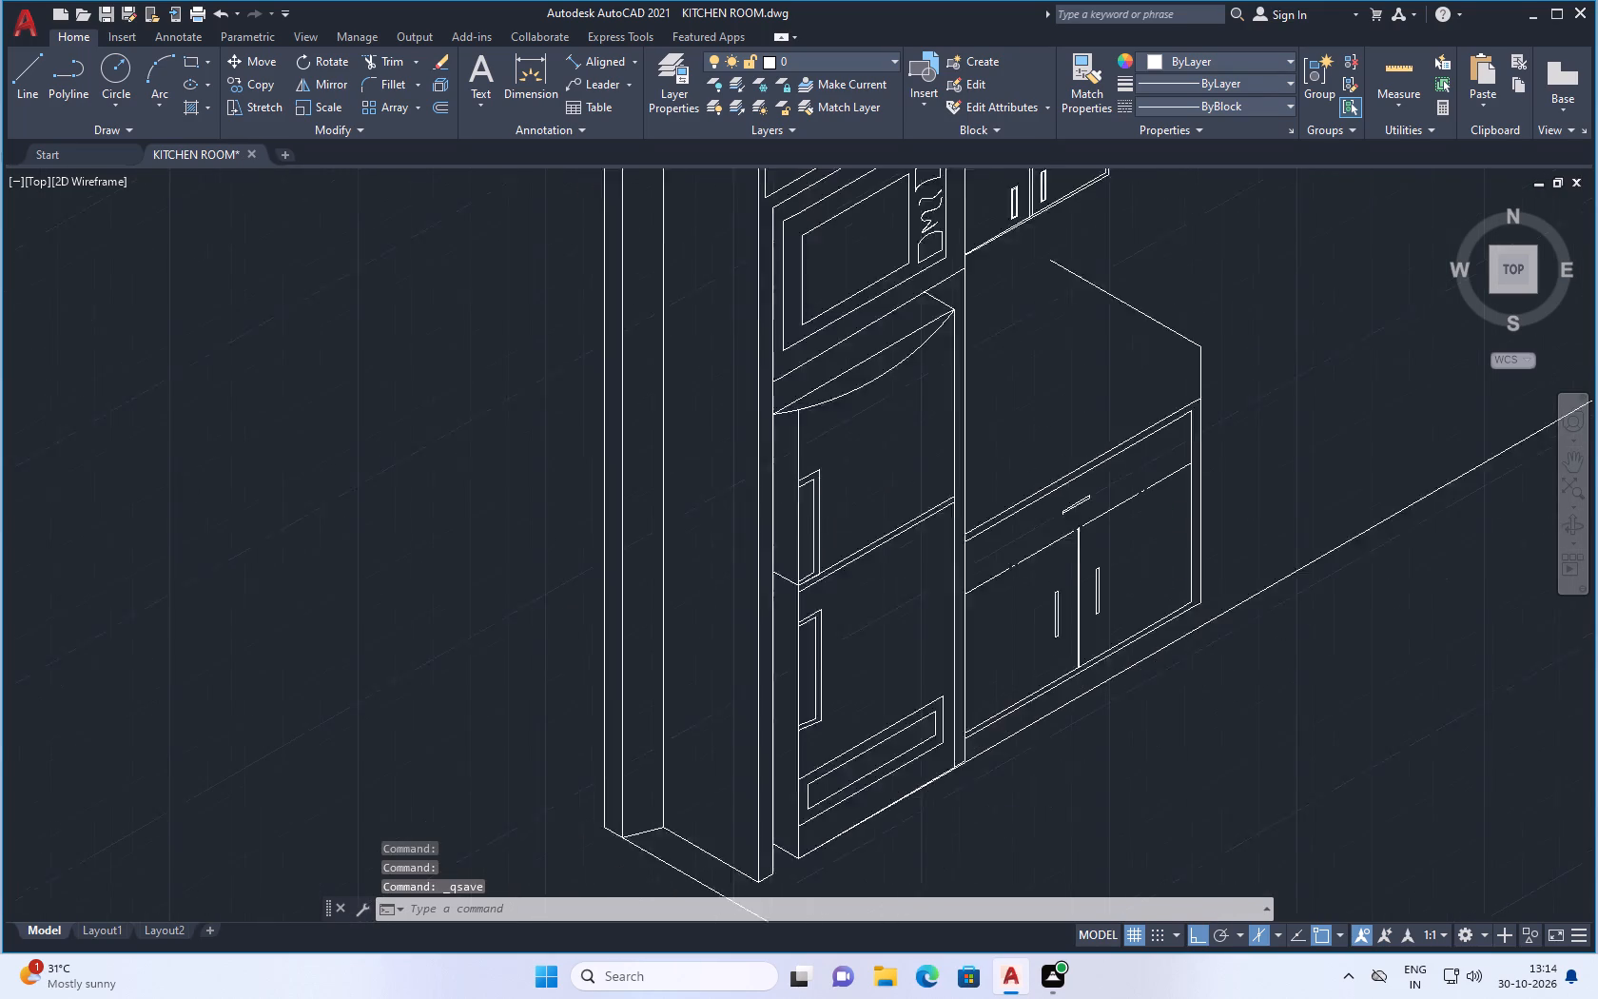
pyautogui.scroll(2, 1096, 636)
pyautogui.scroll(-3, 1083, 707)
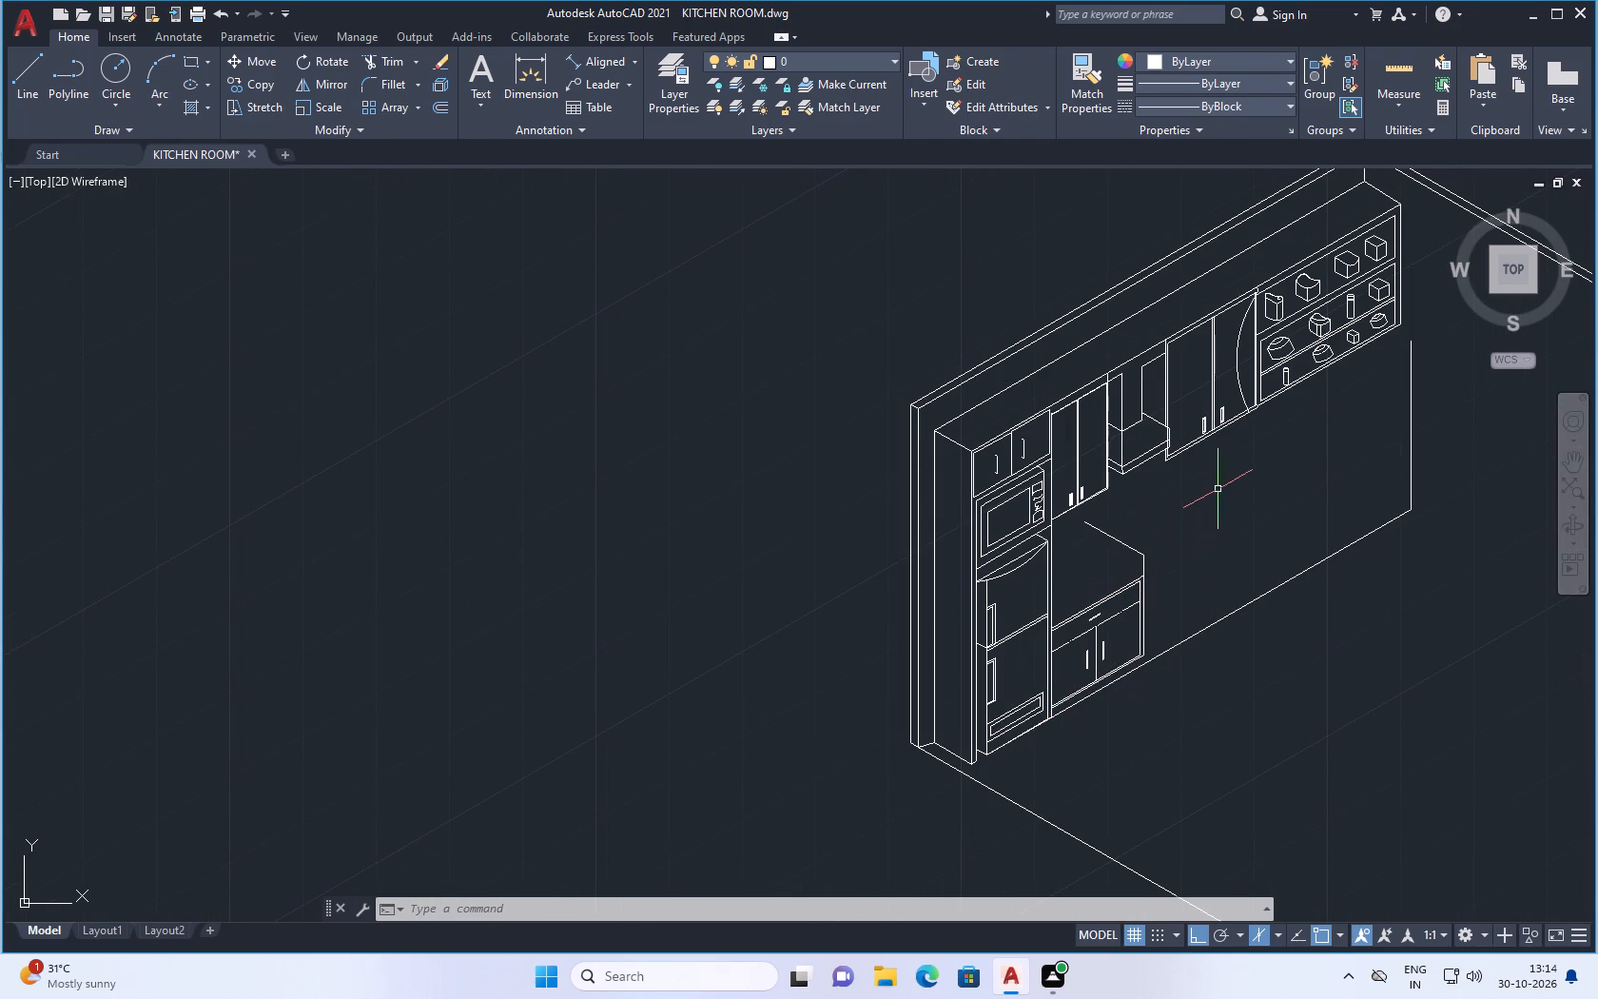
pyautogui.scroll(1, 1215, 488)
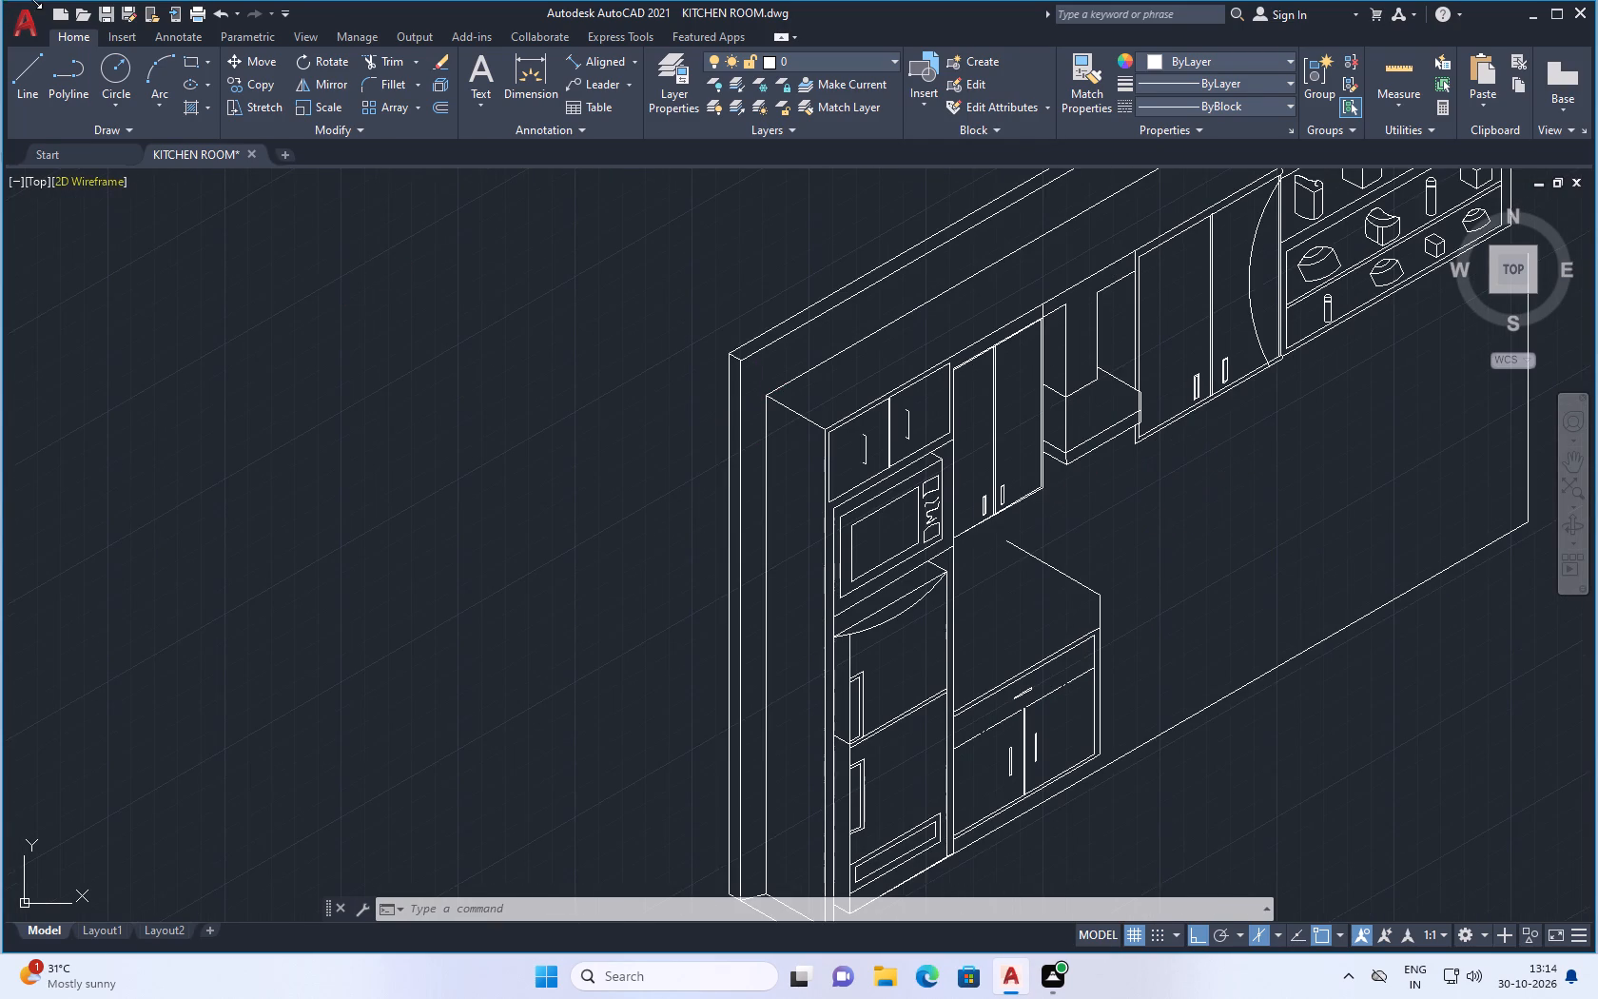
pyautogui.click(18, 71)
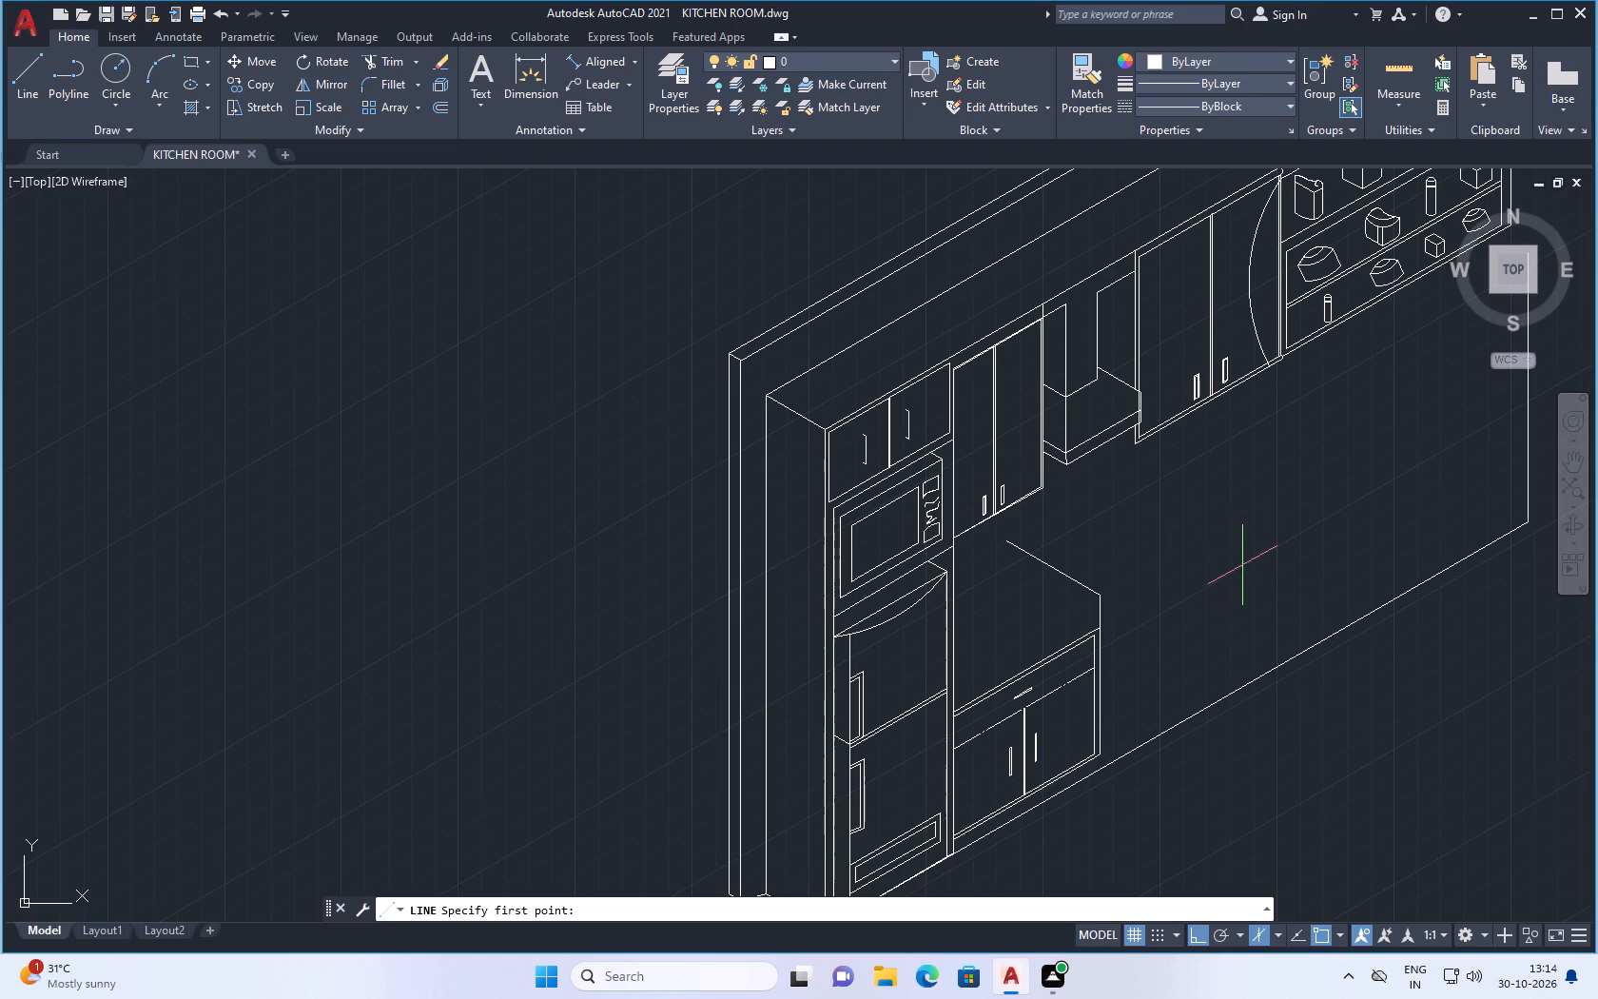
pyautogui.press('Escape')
# Erase the slanted line running back from the upper end of the base cabinet's outer right edge.
pyautogui.scroll(1, 983, 583)
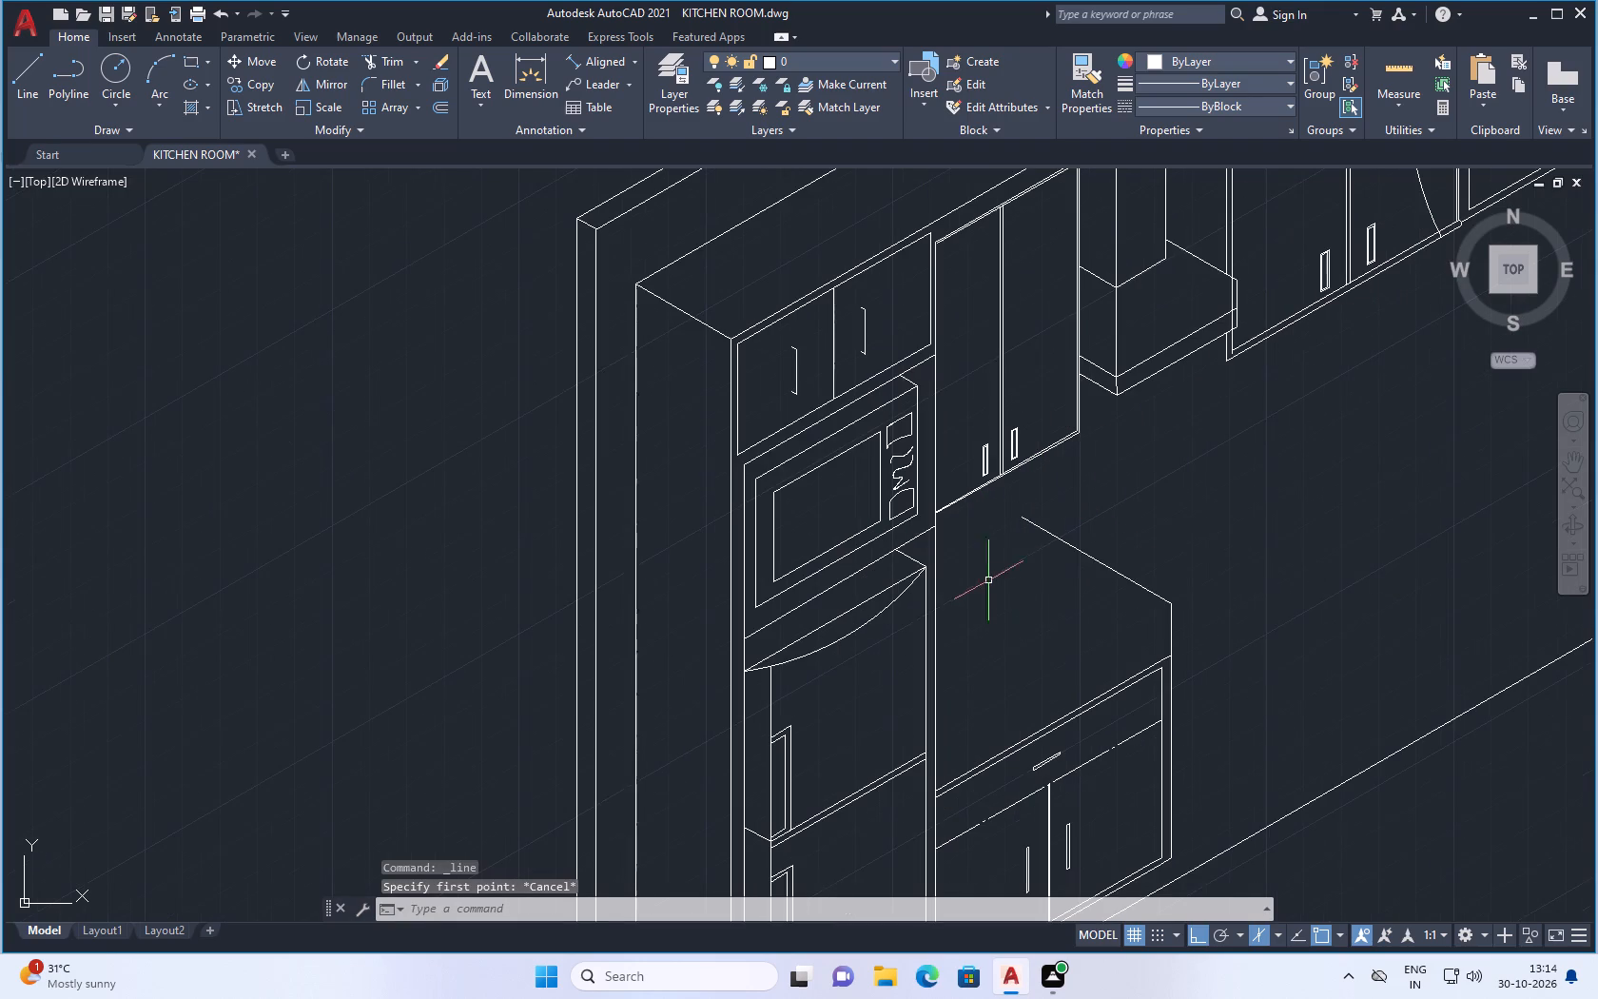
pyautogui.click(1109, 569)
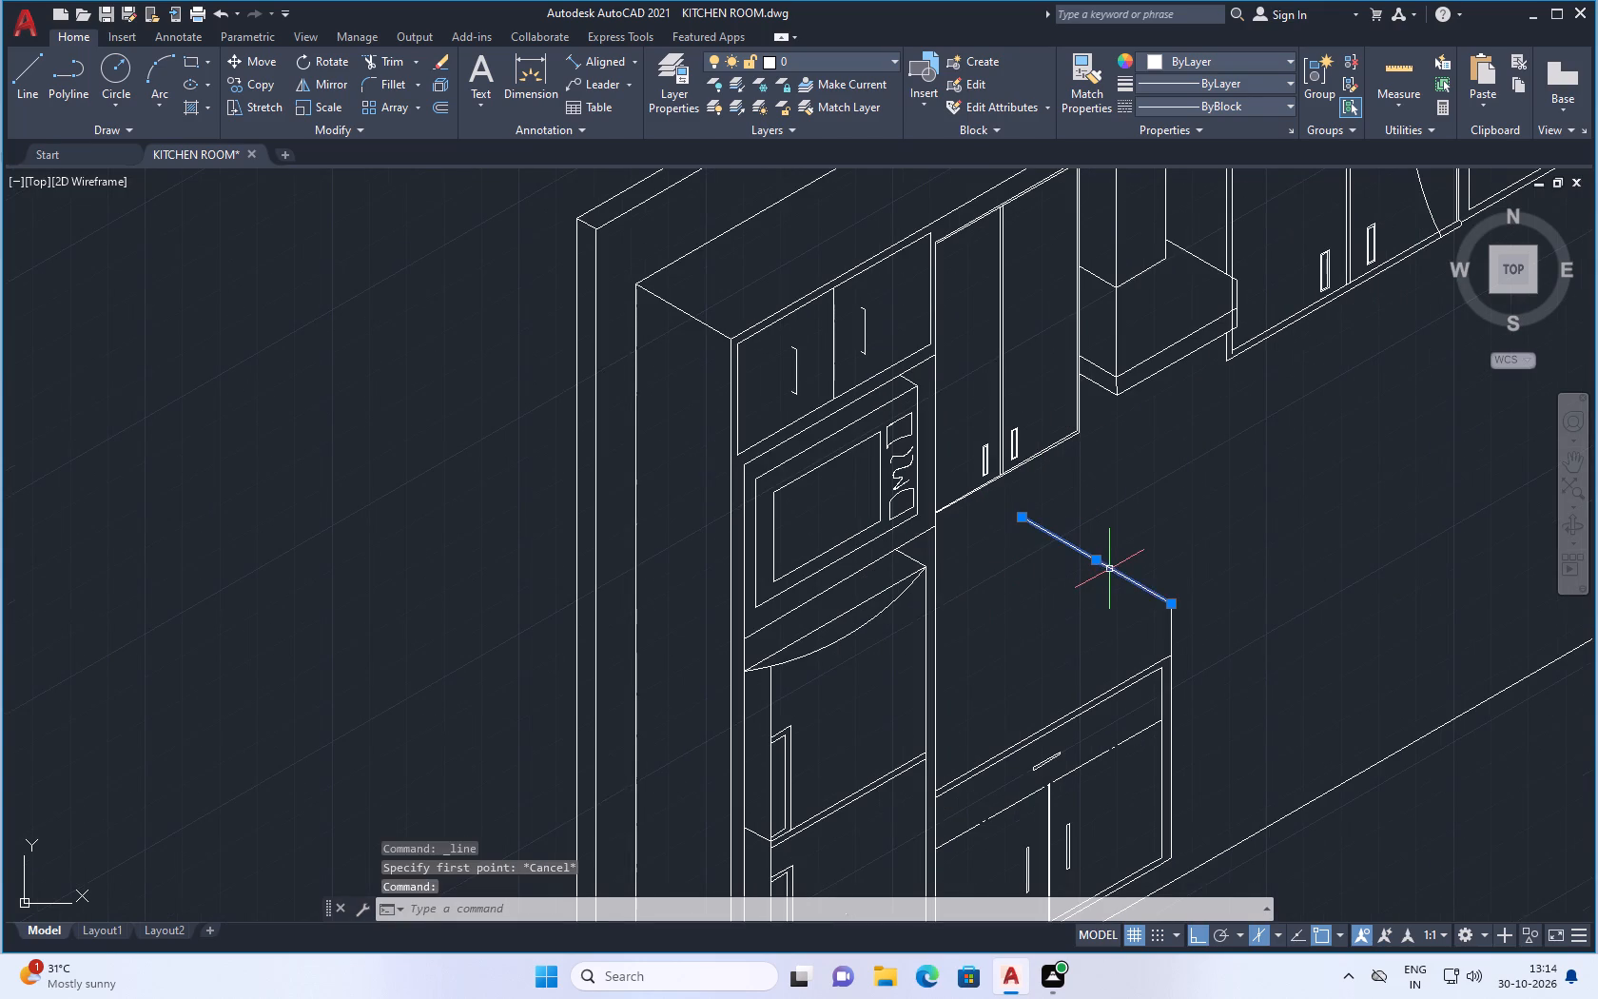
pyautogui.press('Escape')
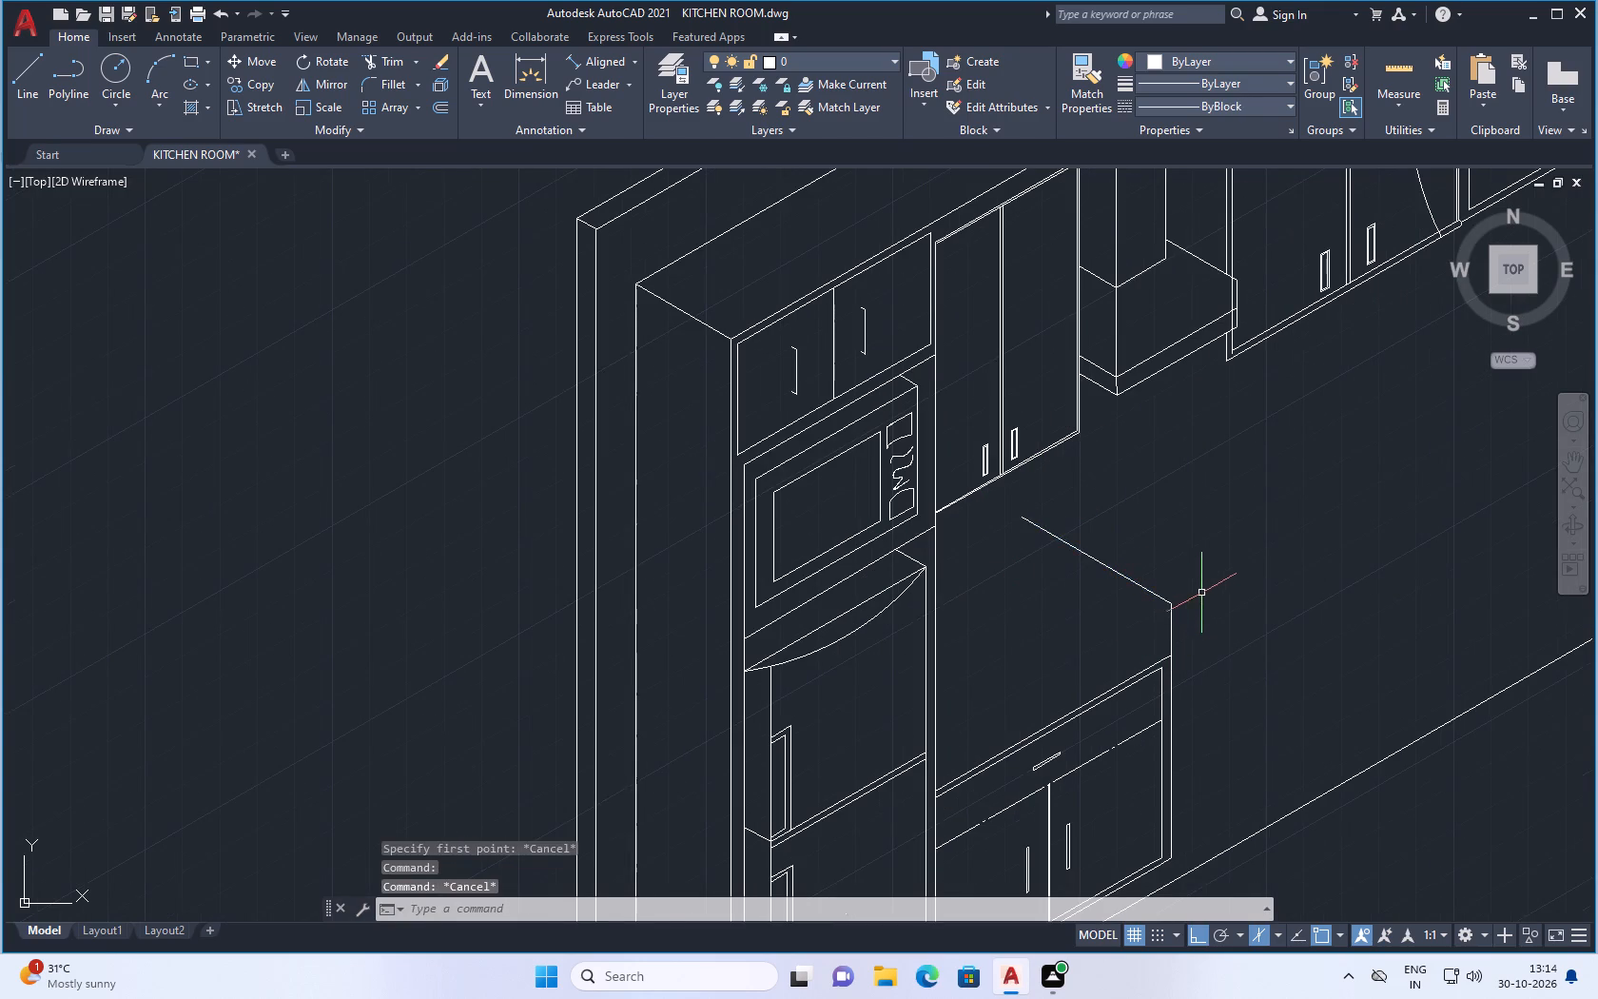
pyautogui.moveTo(1137, 577); pyautogui.dragTo(1120, 581)
pyautogui.click(1118, 582)
pyautogui.press('Delete')
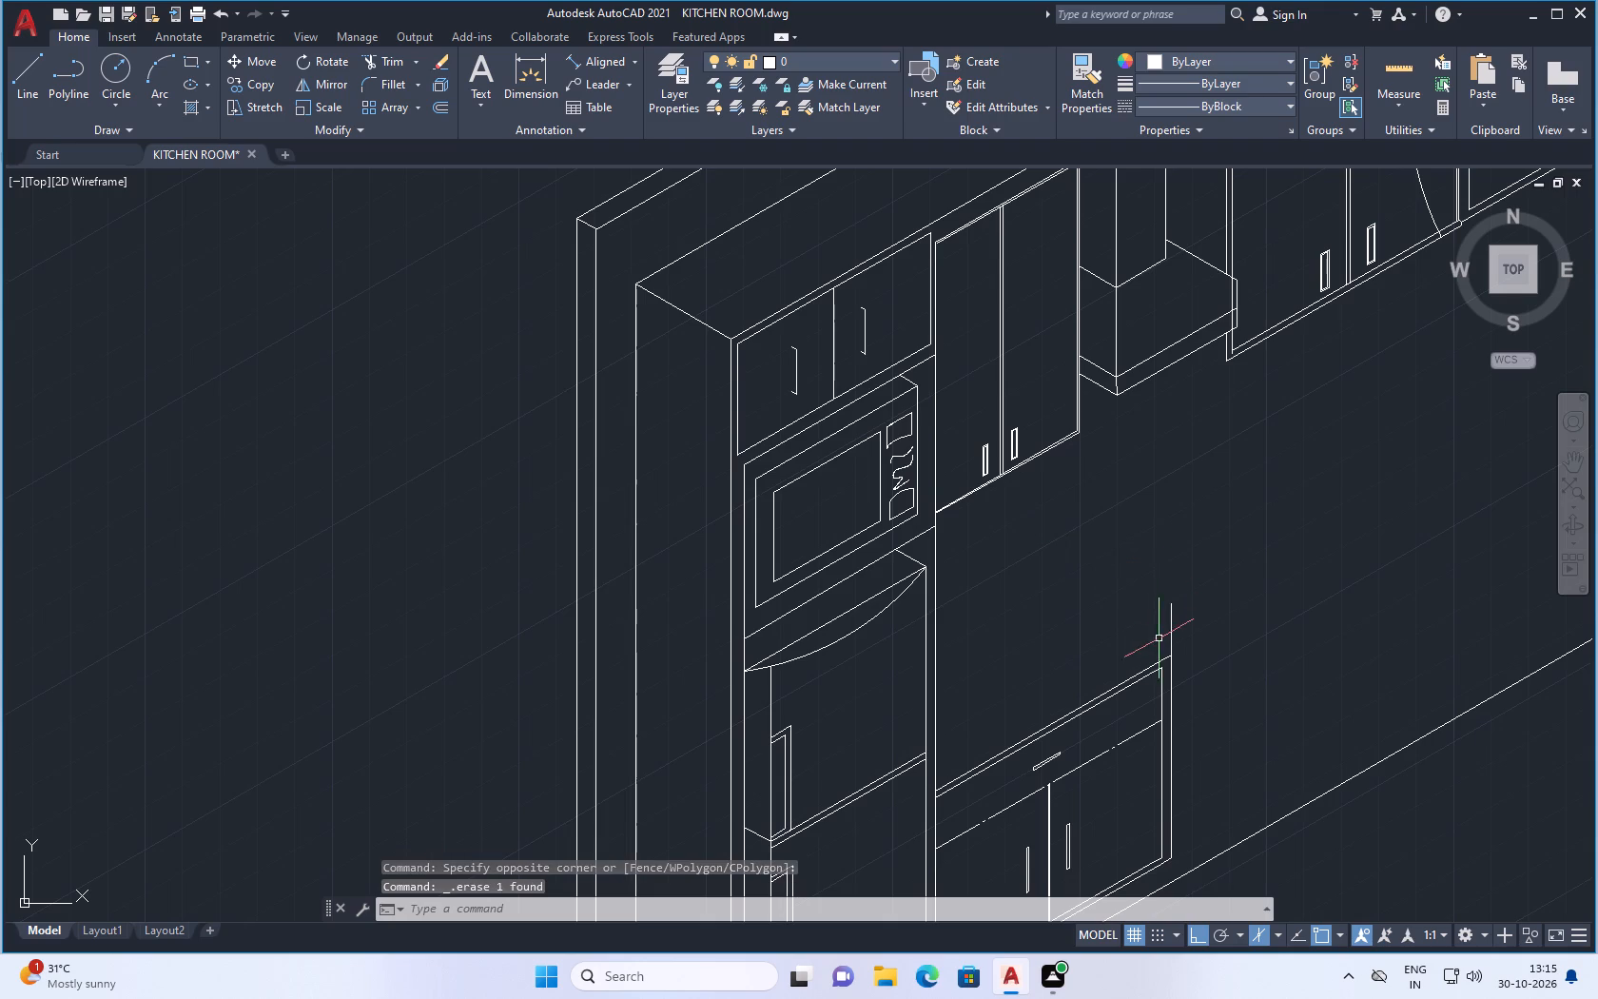
# Trim the vertical line overshooting above the base cabinet's upper right outer corner.
pyautogui.press('t')
pyautogui.press('r')
pyautogui.press('Return')
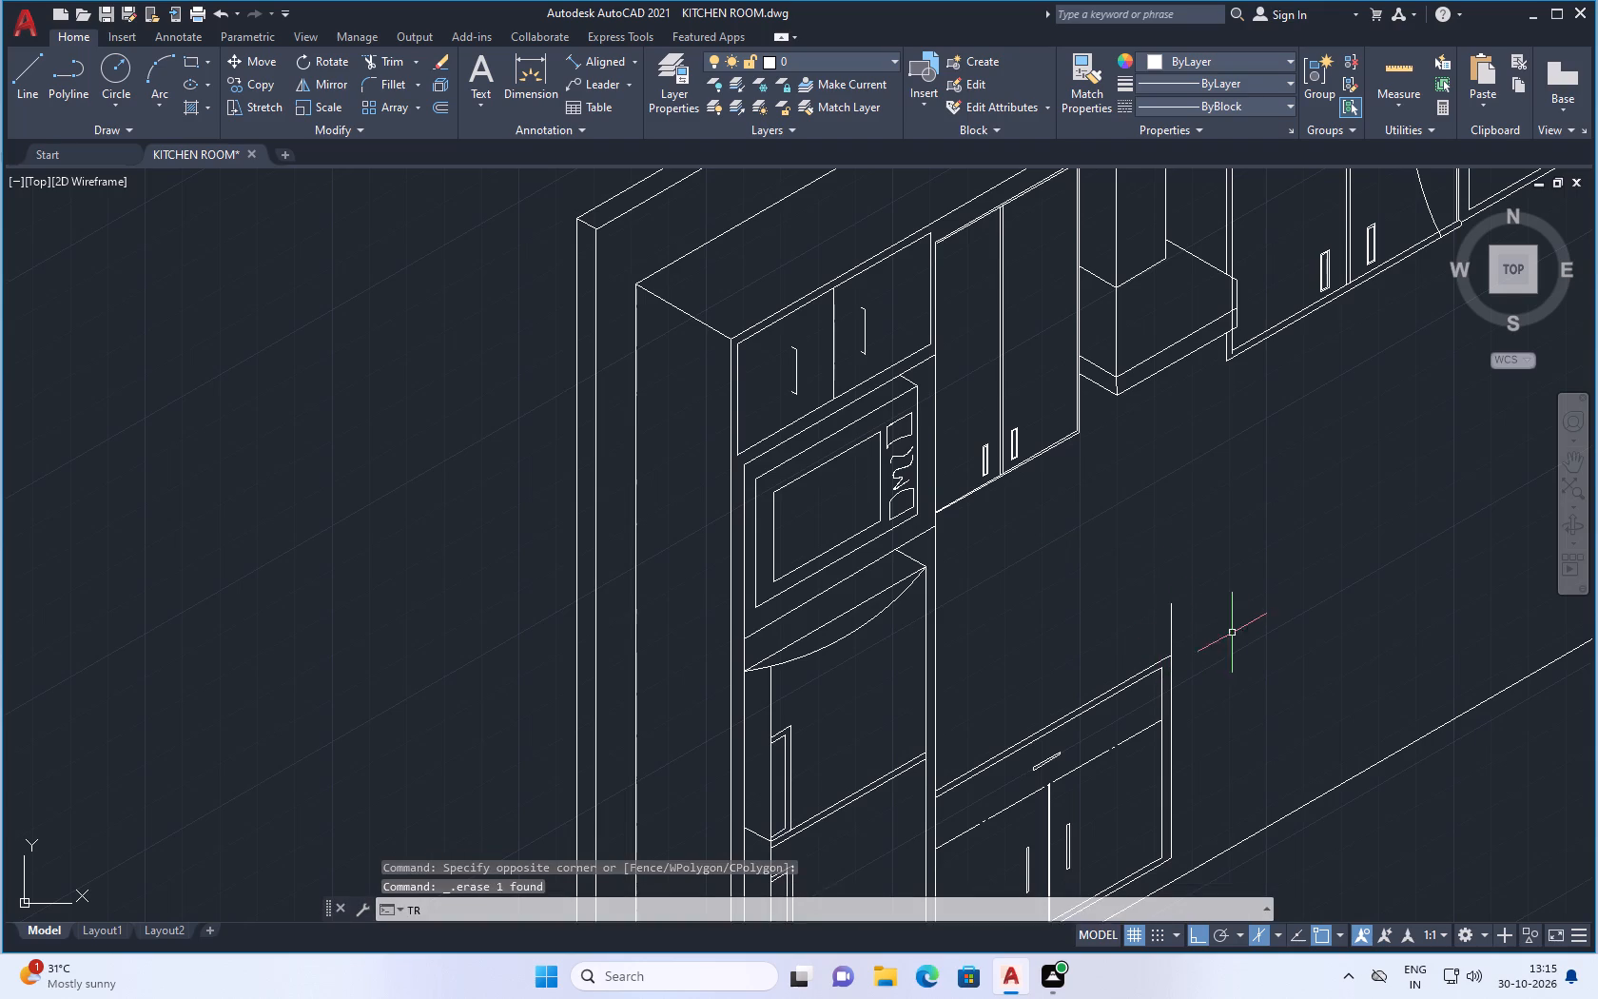
pyautogui.moveTo(1196, 615); pyautogui.dragTo(1111, 616)
pyautogui.press('Escape')
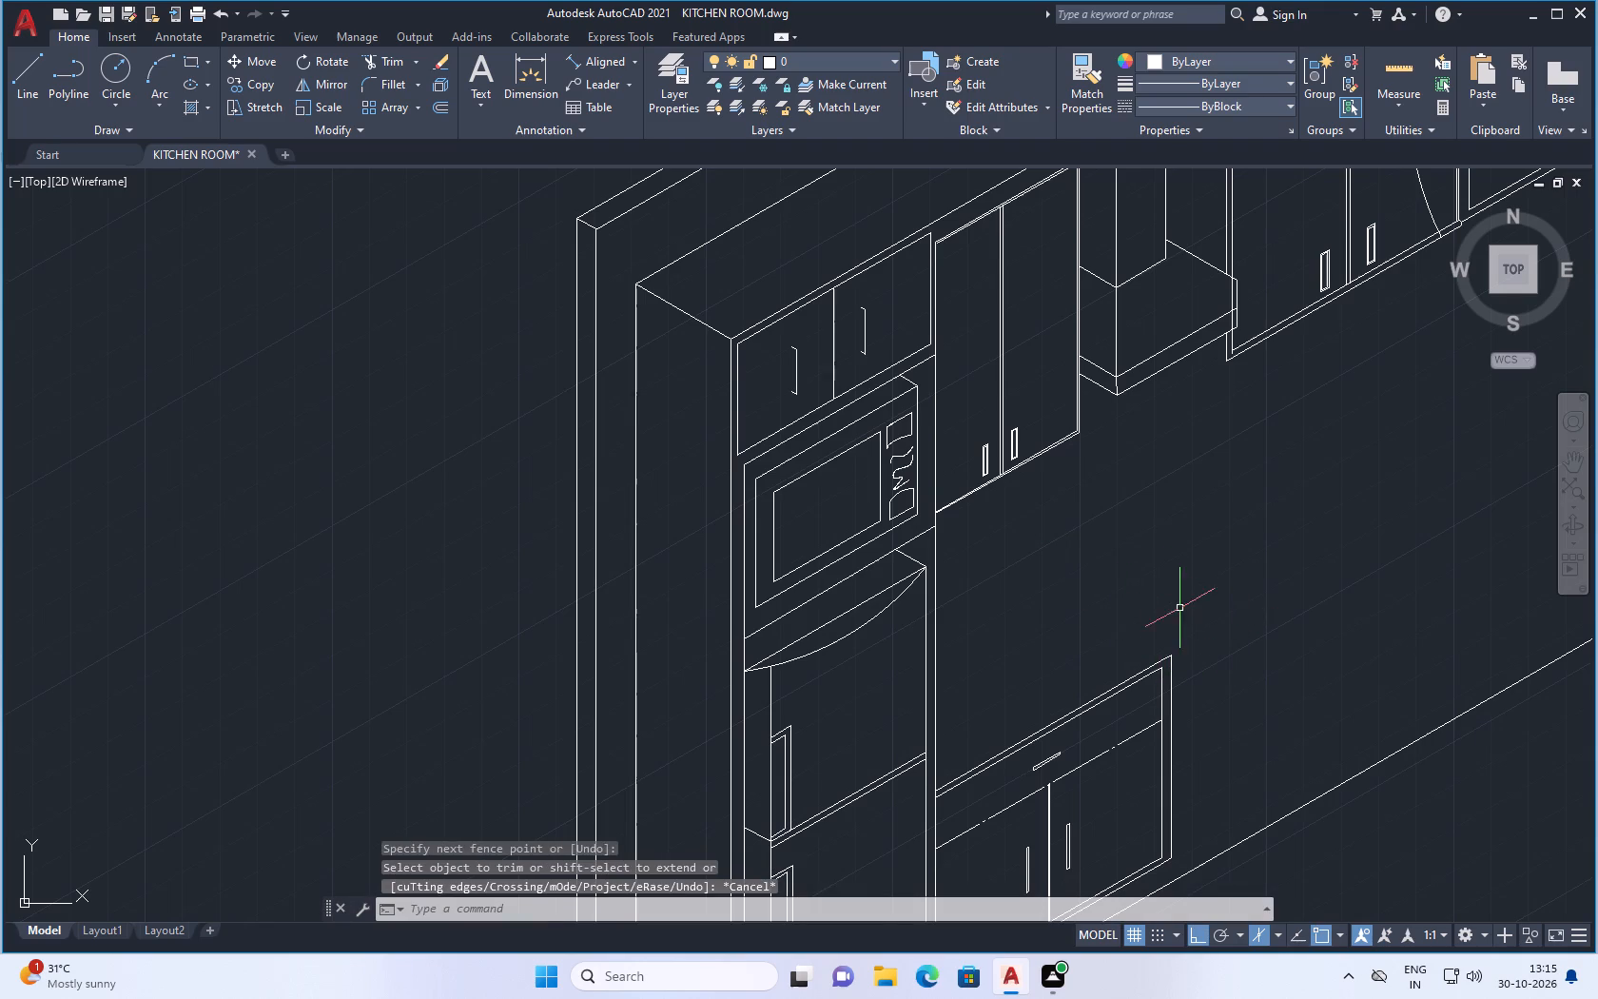
# From the base cabinet's upper right outer corner, draw top-isoplane countertop lines about 39 units at 150° and about 64 units at 30°.
pyautogui.click(34, 77)
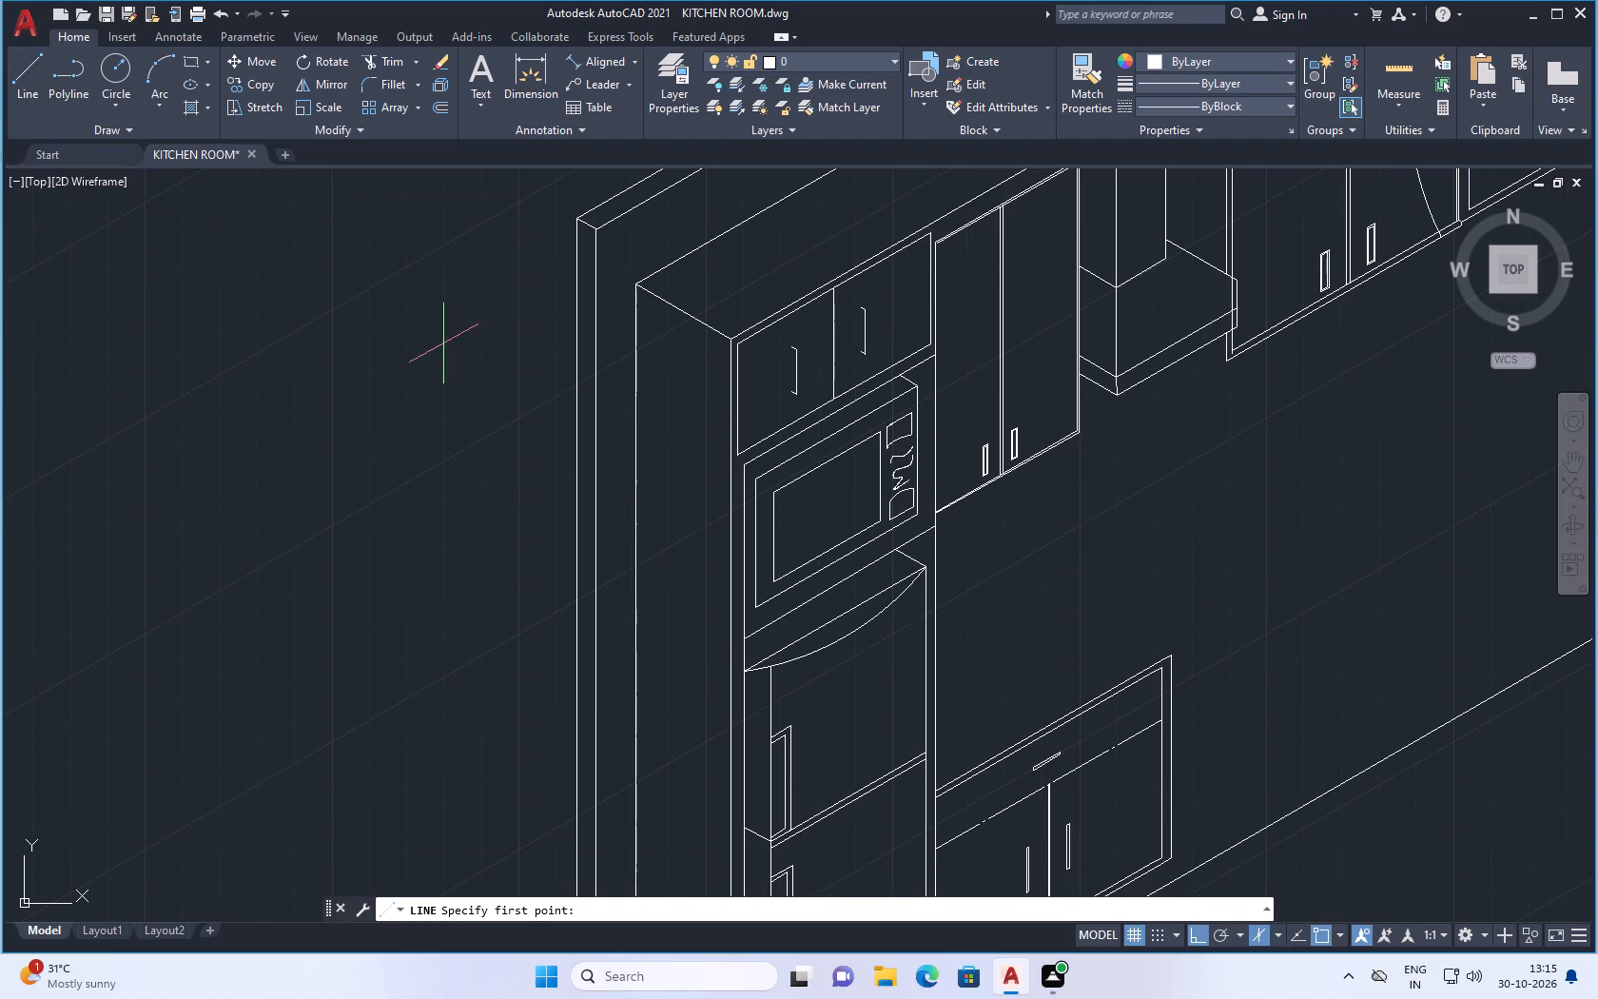
pyautogui.moveTo(1168, 656); pyautogui.dragTo(1155, 653)
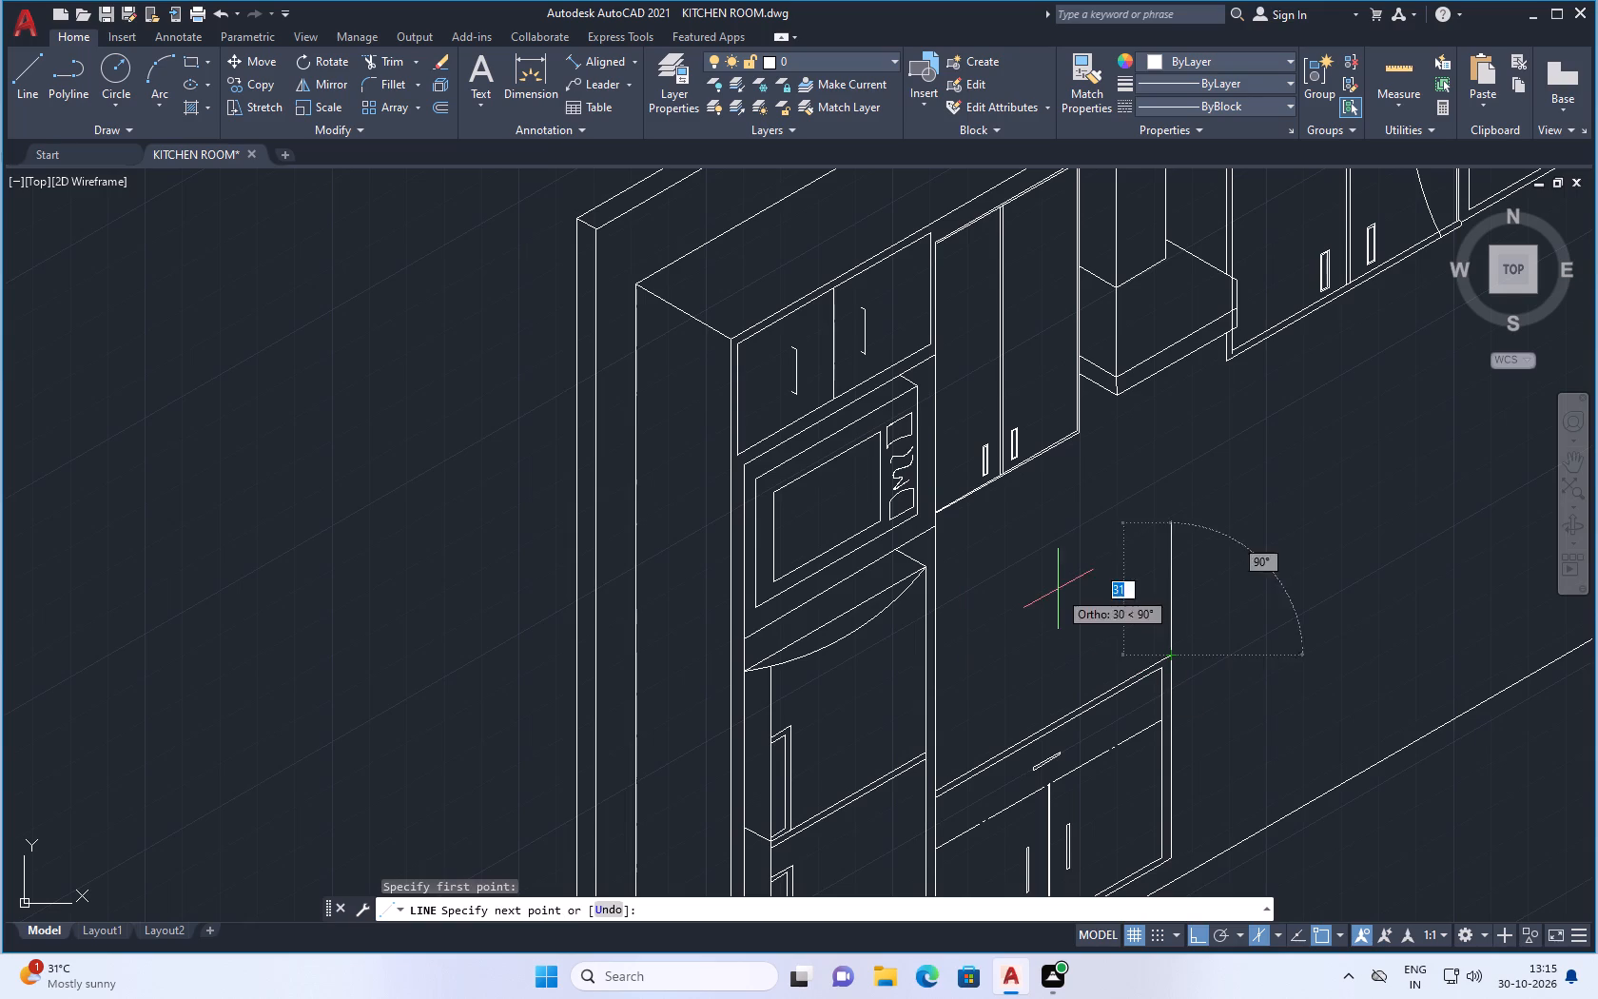
pyautogui.click(1277, 935)
pyautogui.click(1293, 876)
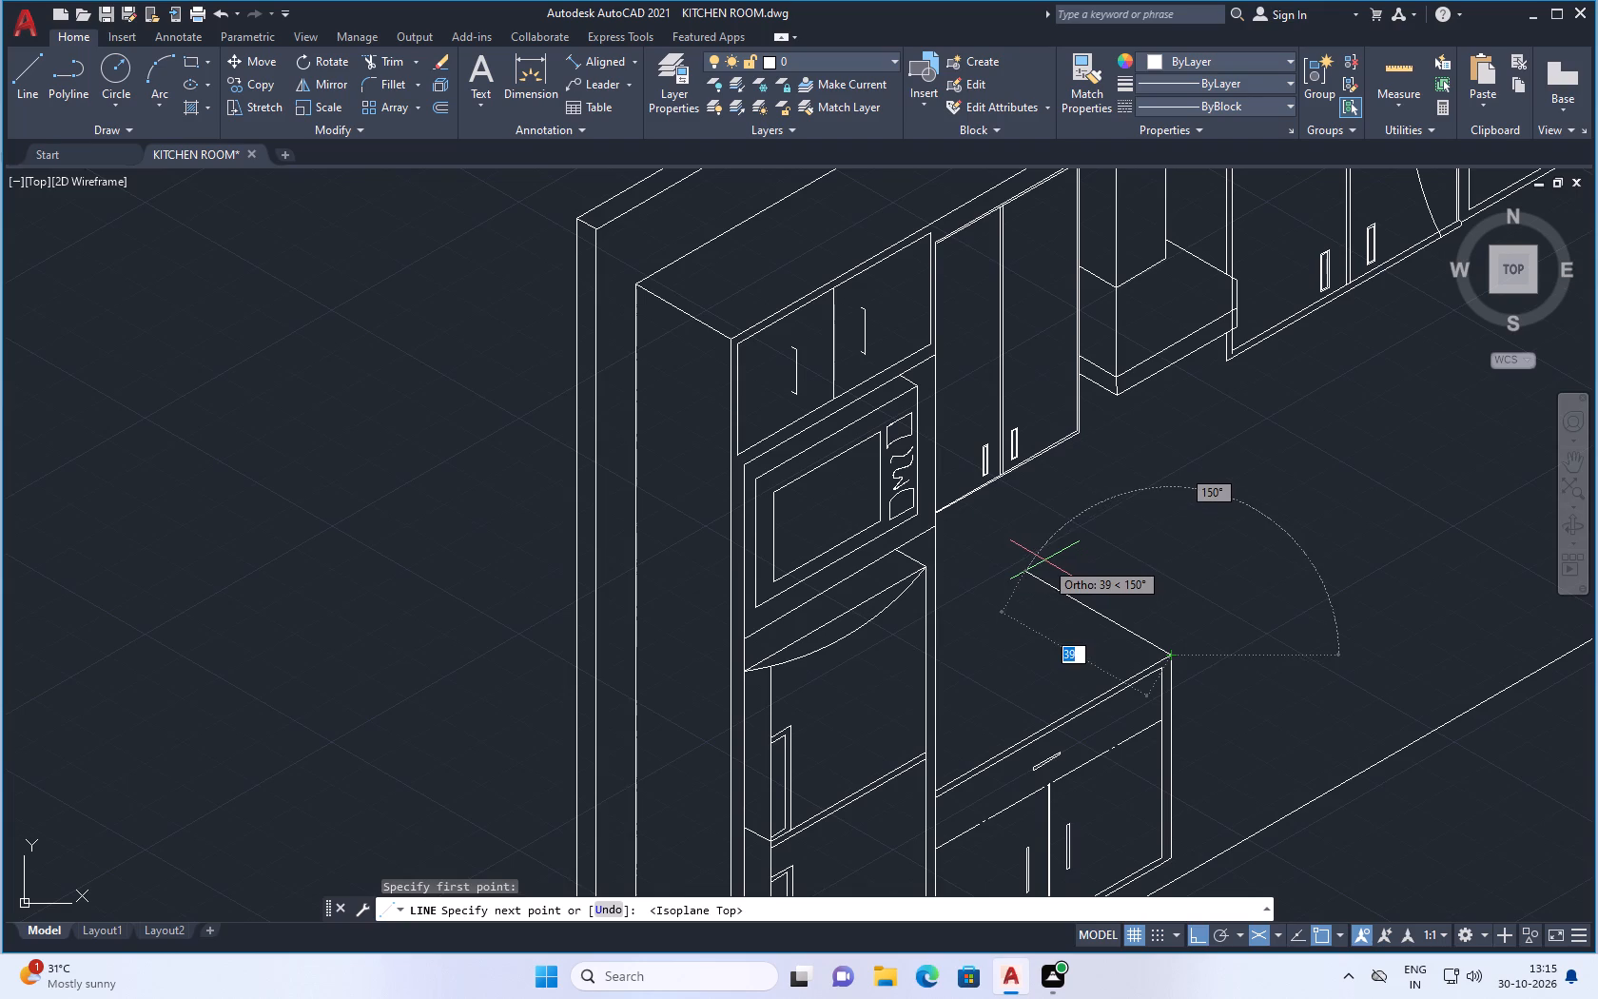
pyautogui.click(1044, 560)
pyautogui.scroll(2, 1280, 424)
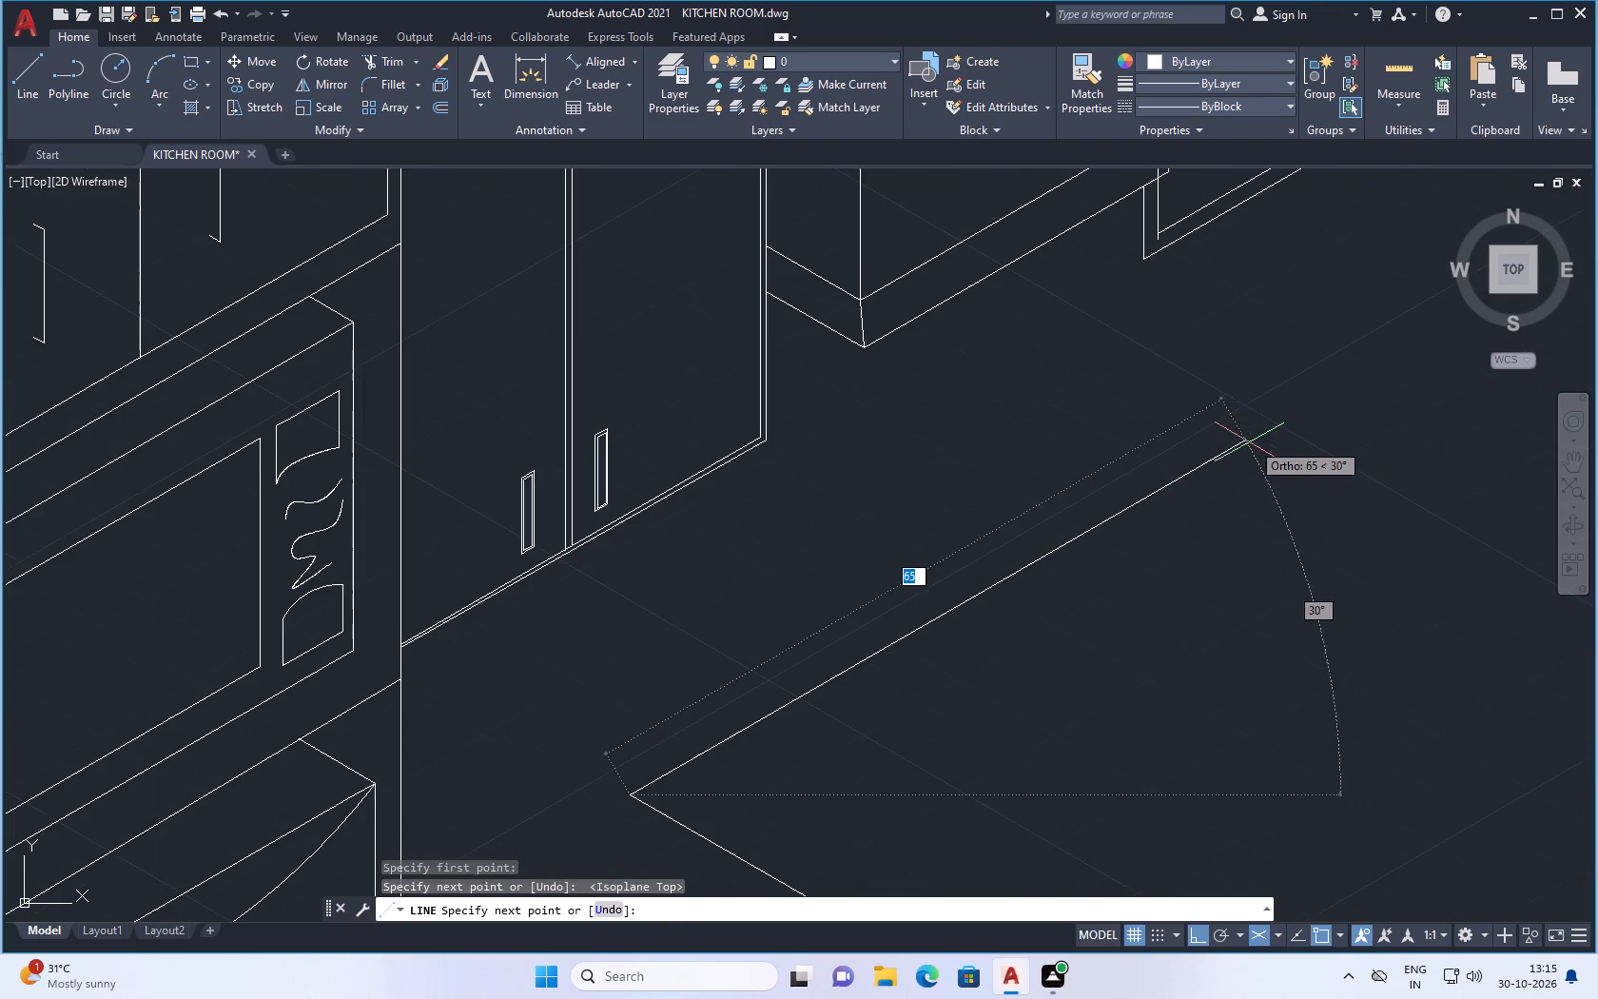
pyautogui.scroll(-2, 1218, 463)
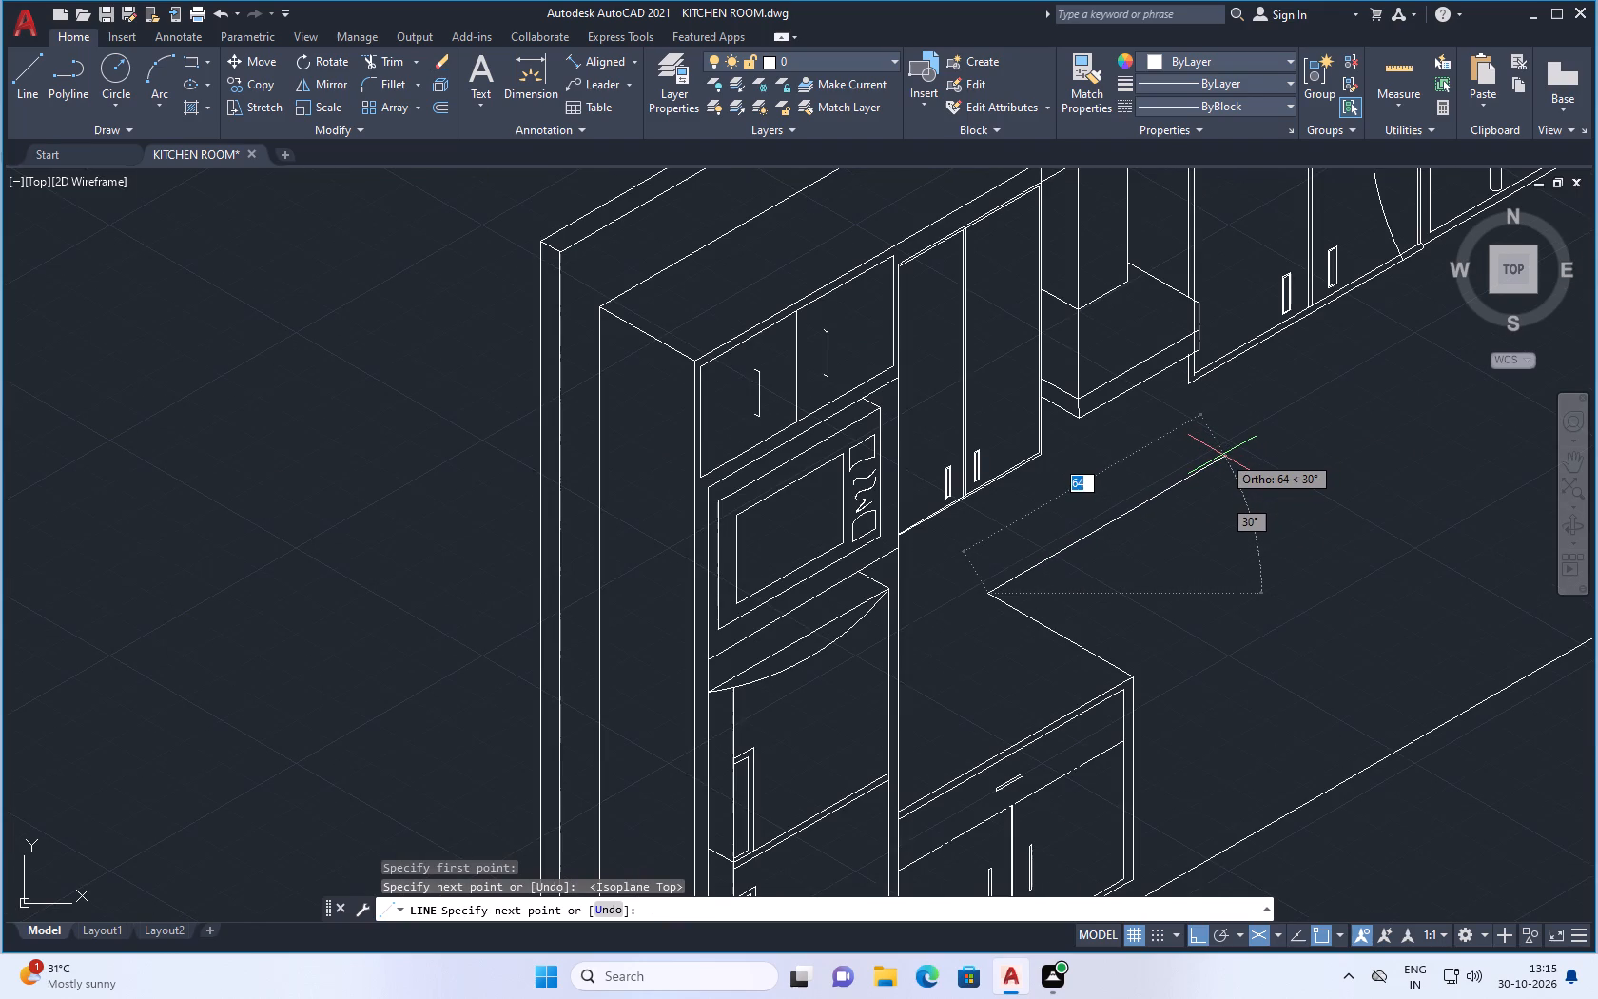
pyautogui.click(1222, 455)
pyautogui.press('Escape')
# Save the kitchen room drawing under its existing name.
pyautogui.scroll(-2, 1161, 590)
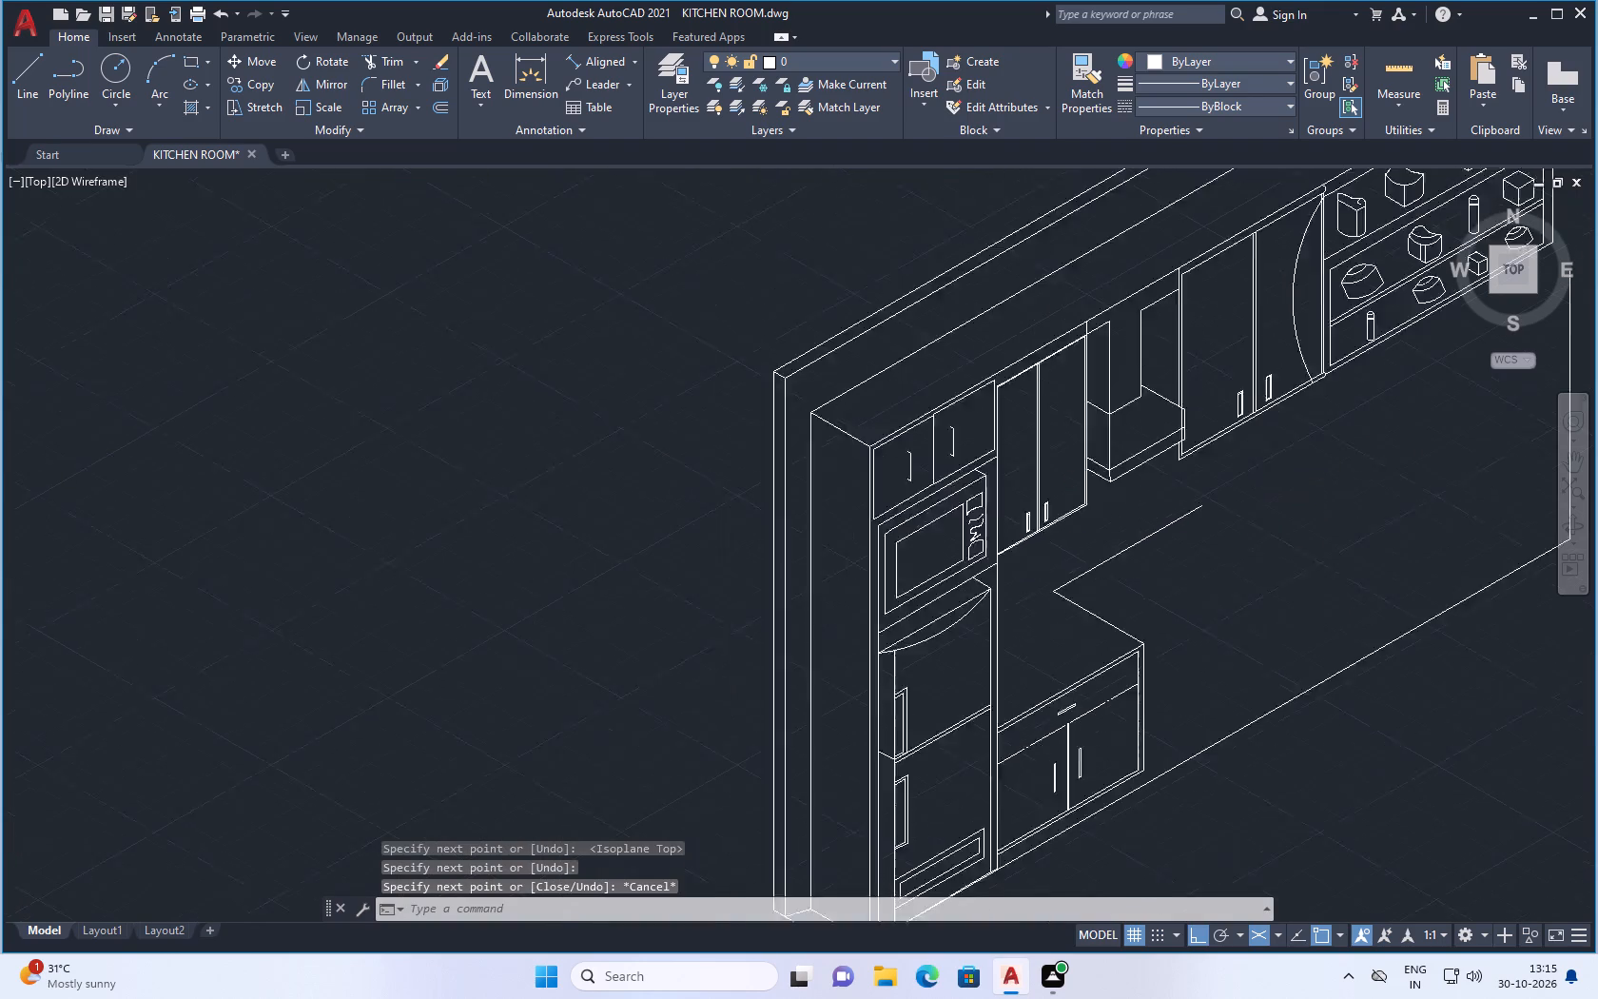
pyautogui.scroll(-1, 1139, 624)
pyautogui.hotkey('ctrl', 's')
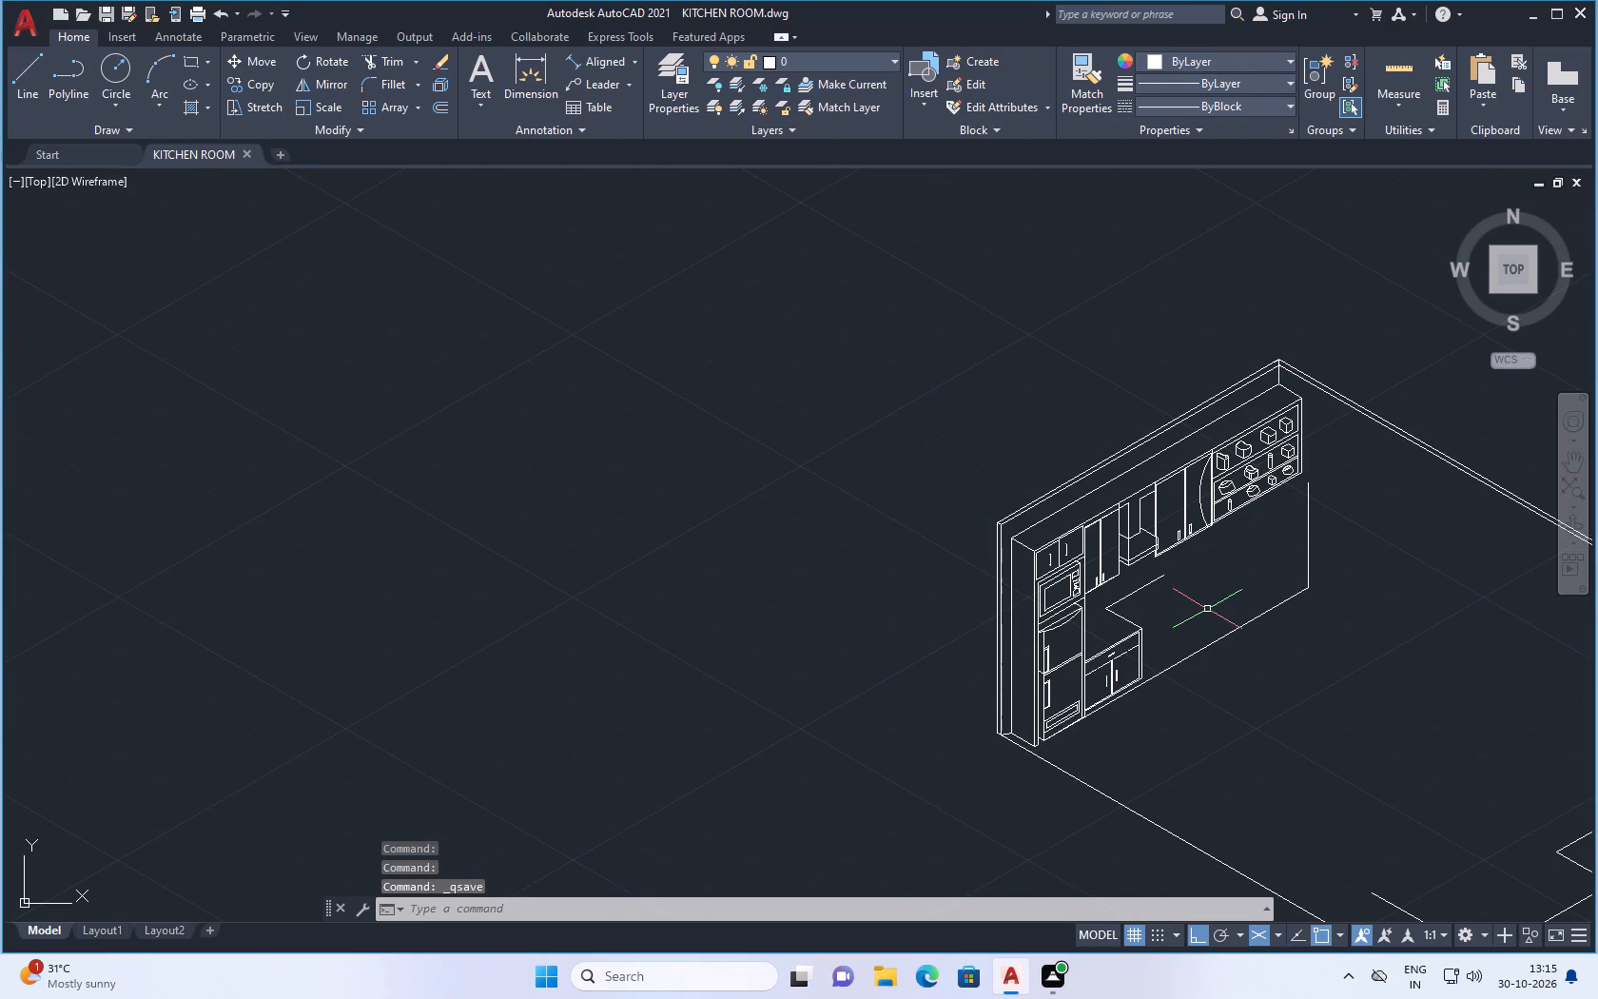
pyautogui.hotkey('ctrl', 's')
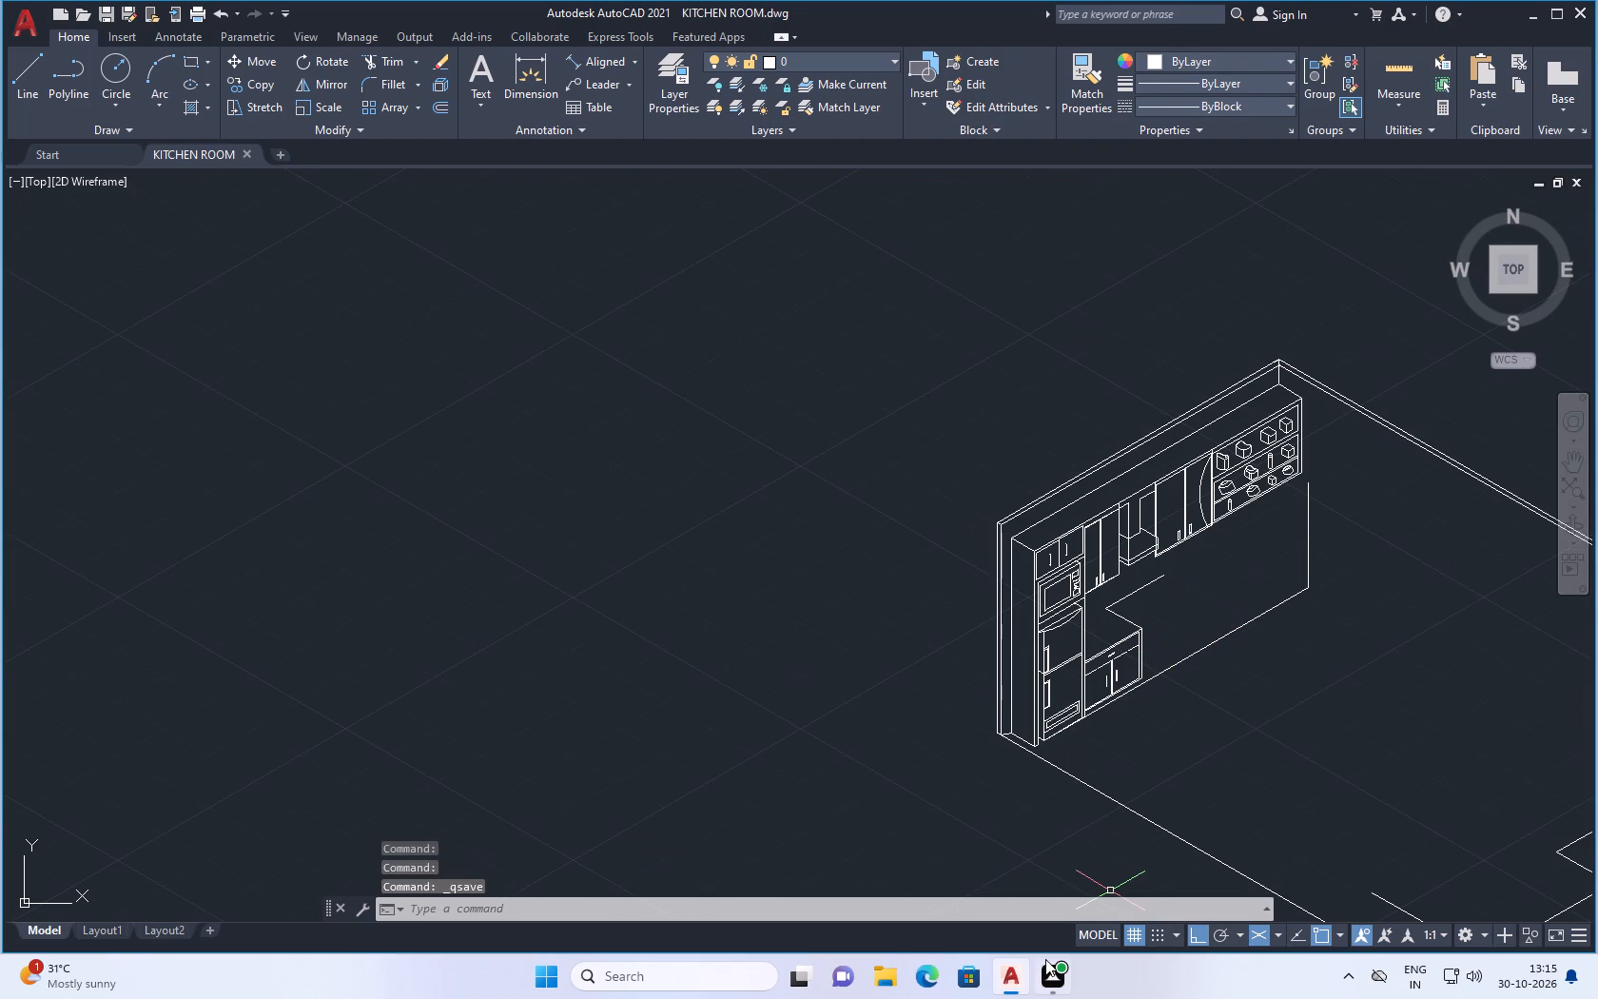
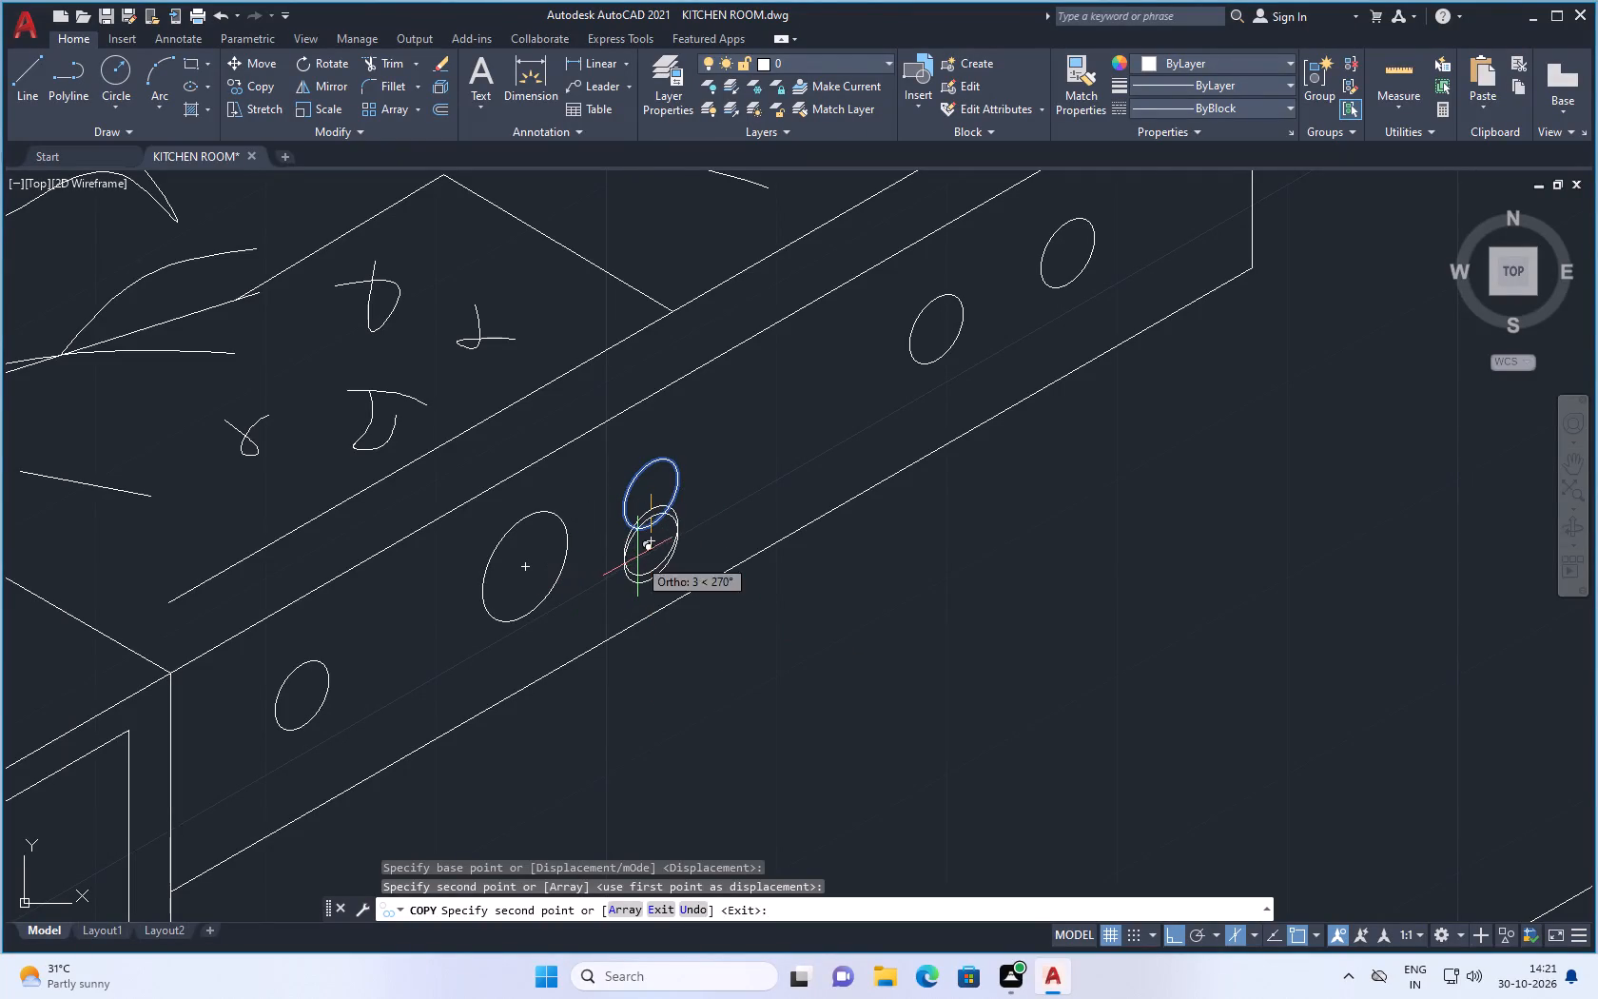
# Erase the extra ellipse overlapping the small knob ellipse beside the large knob on the cooktop's front panel.
pyautogui.press('Escape')
pyautogui.scroll(2, 633, 560)
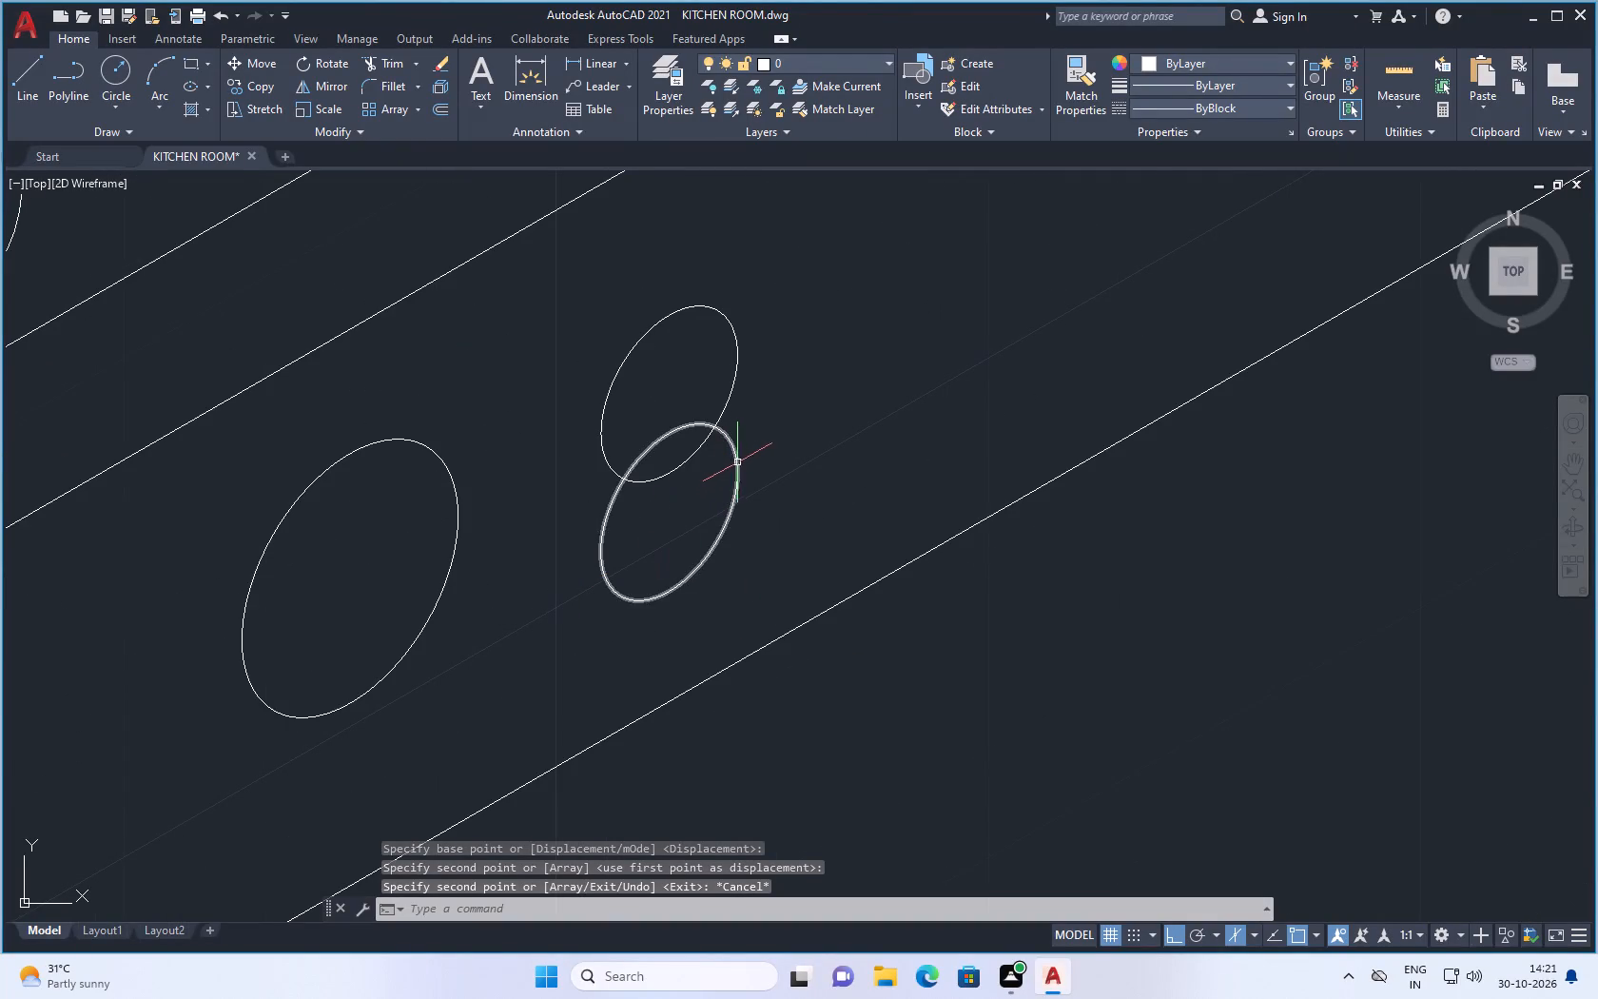
pyautogui.click(735, 463)
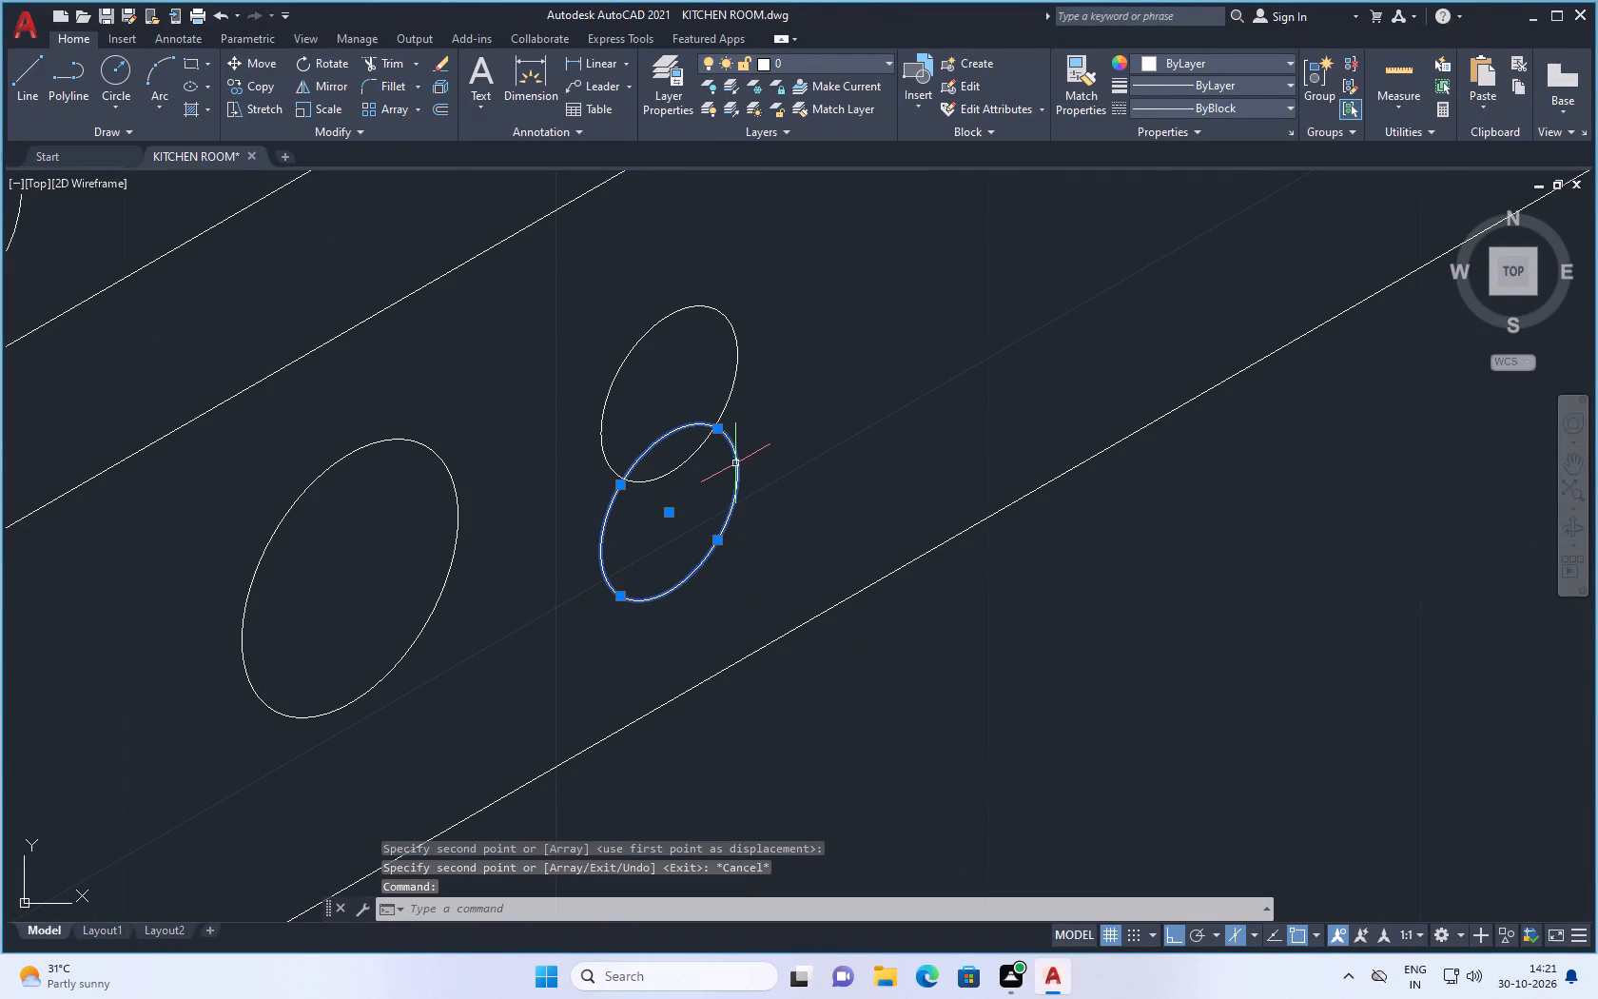
pyautogui.press('Delete')
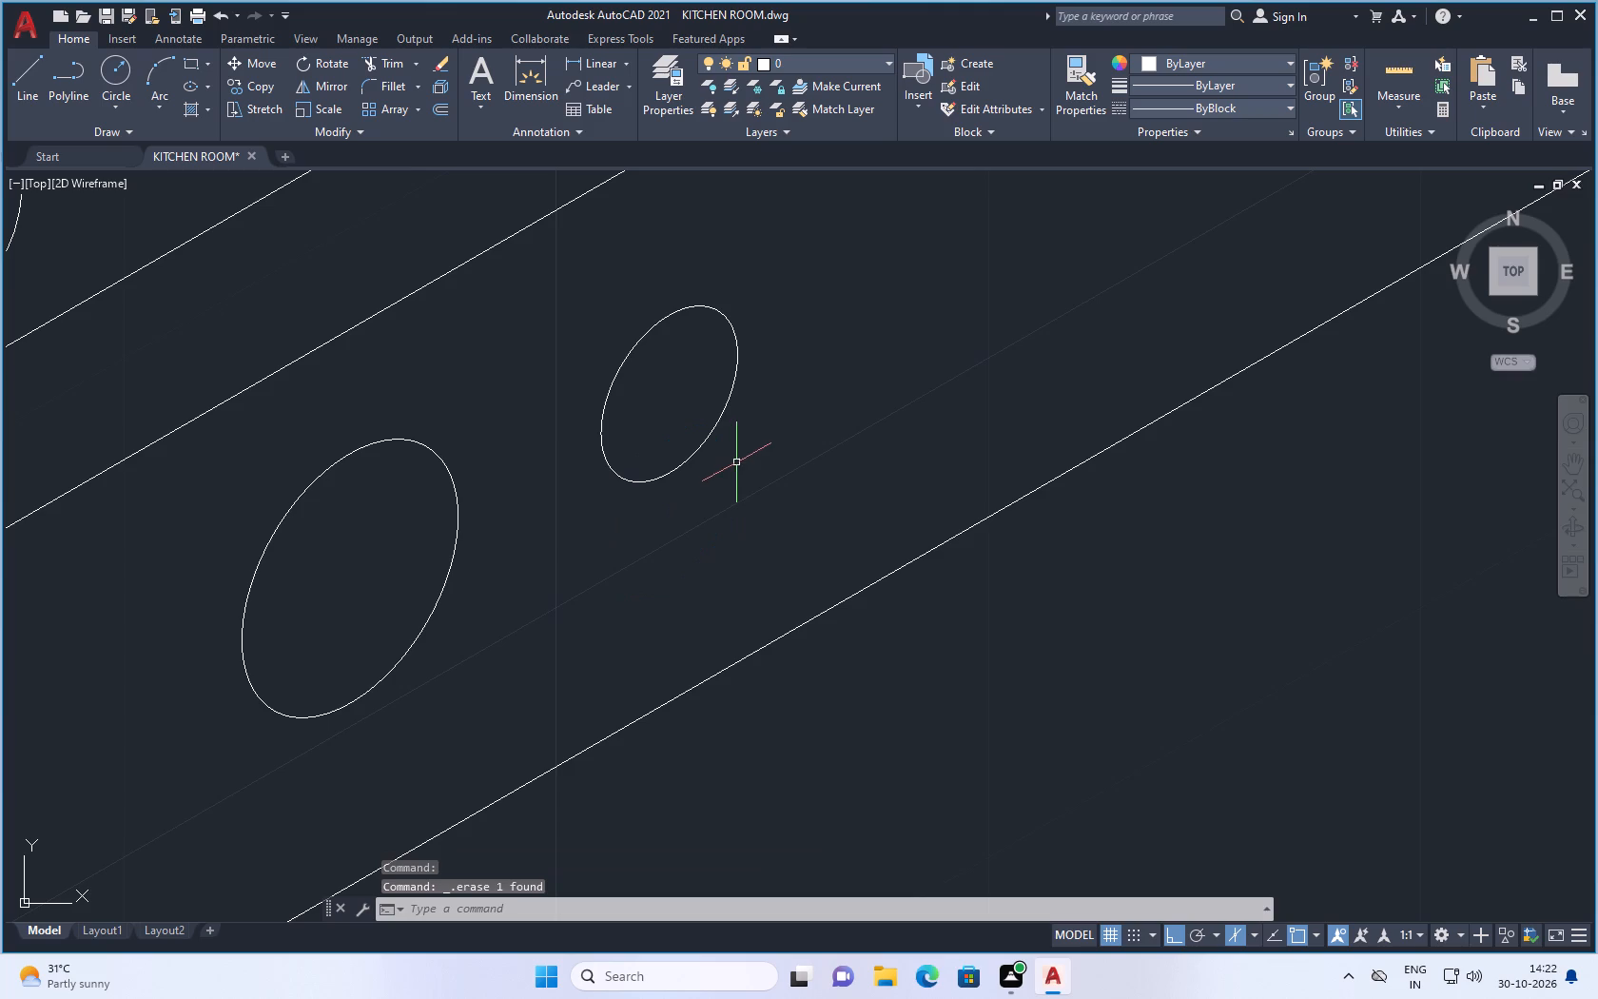
# Copy the small ellipse beside the large knob from its centre onto the large ellipse's centre.
pyautogui.scroll(-2, 699, 460)
pyautogui.scroll(1, 567, 499)
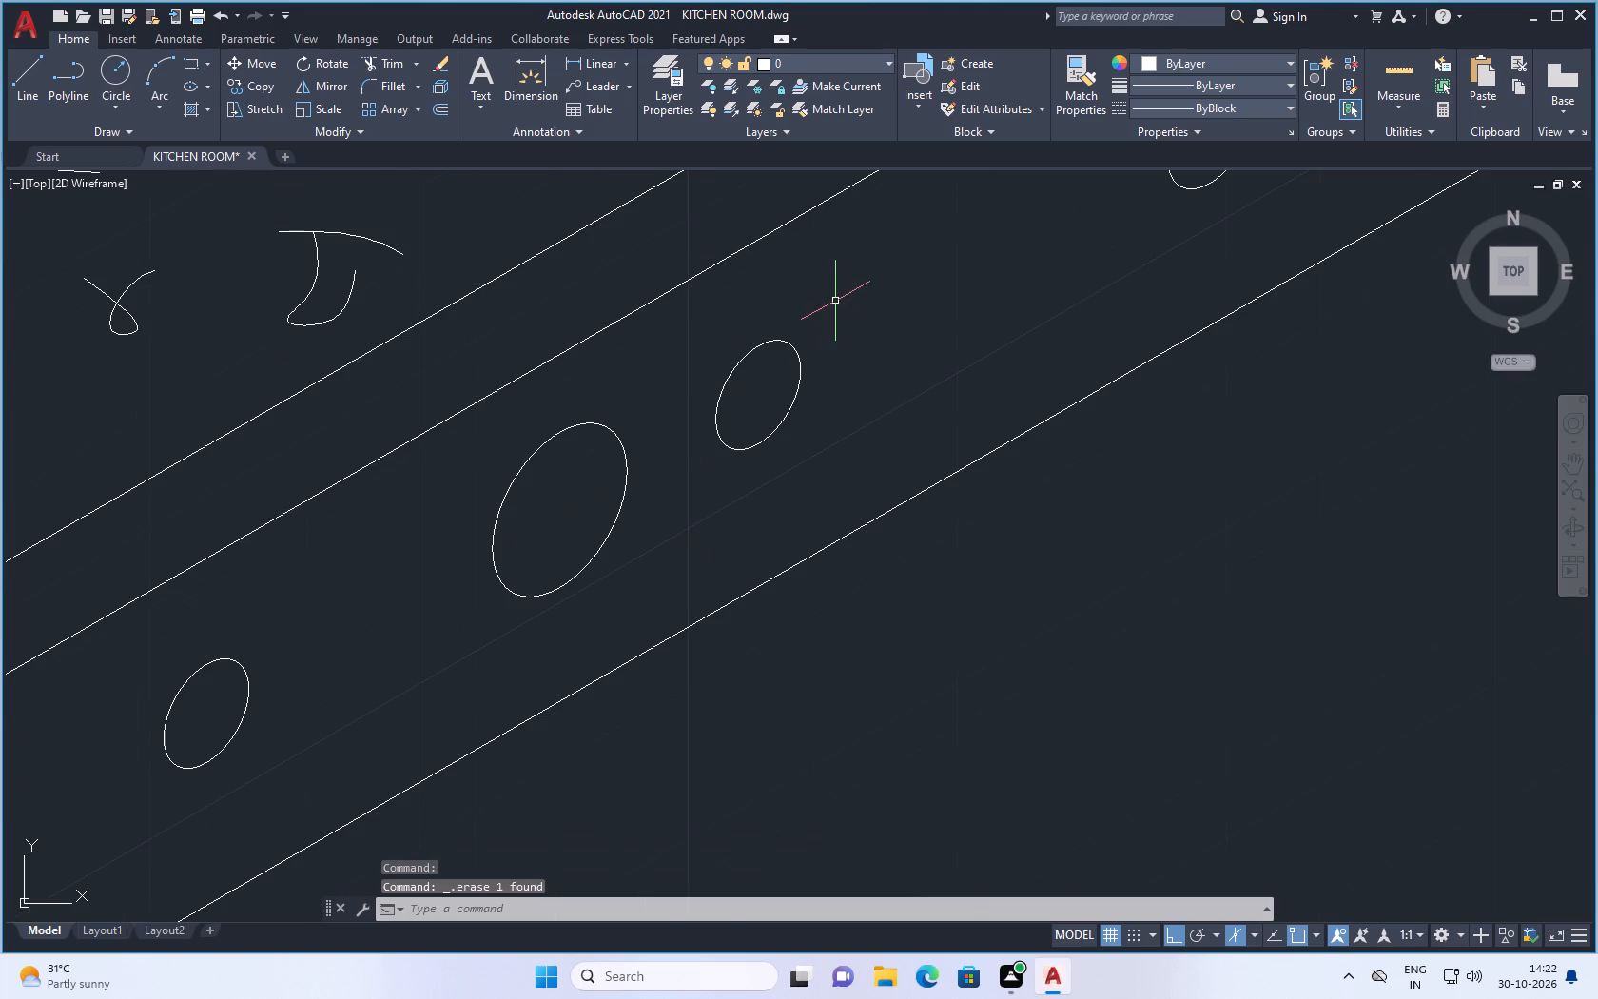
pyautogui.moveTo(831, 301); pyautogui.dragTo(814, 315)
pyautogui.click(725, 460)
pyautogui.rightClick(862, 325)
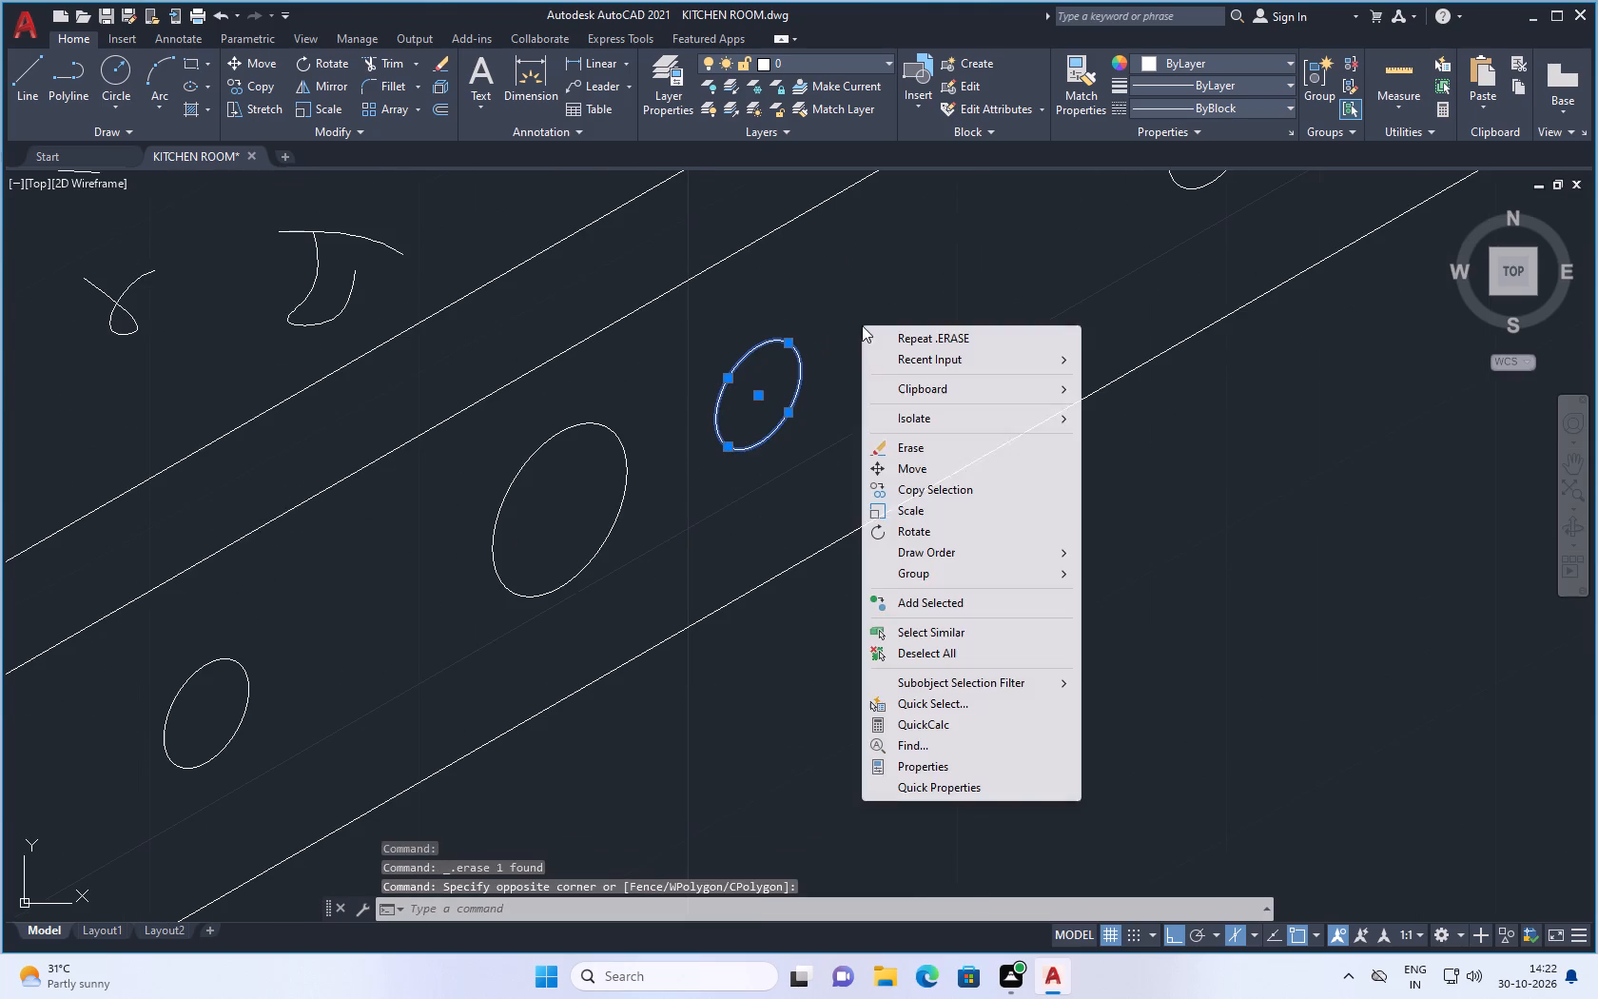
pyautogui.scroll(1, 912, 484)
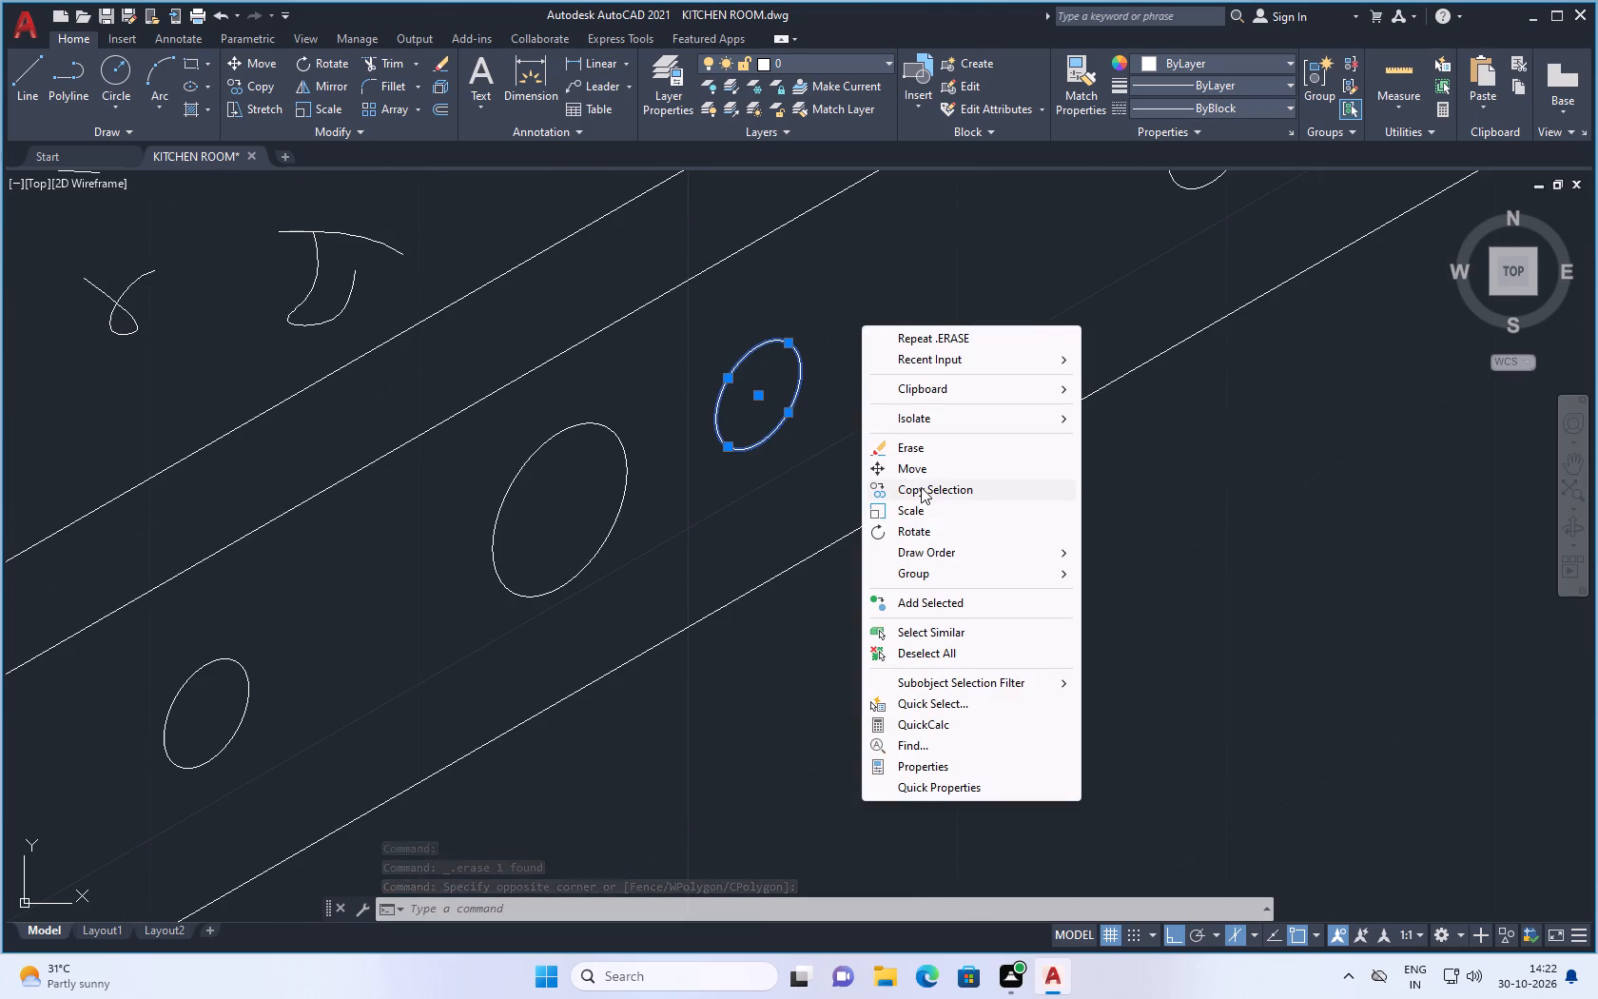
pyautogui.click(921, 487)
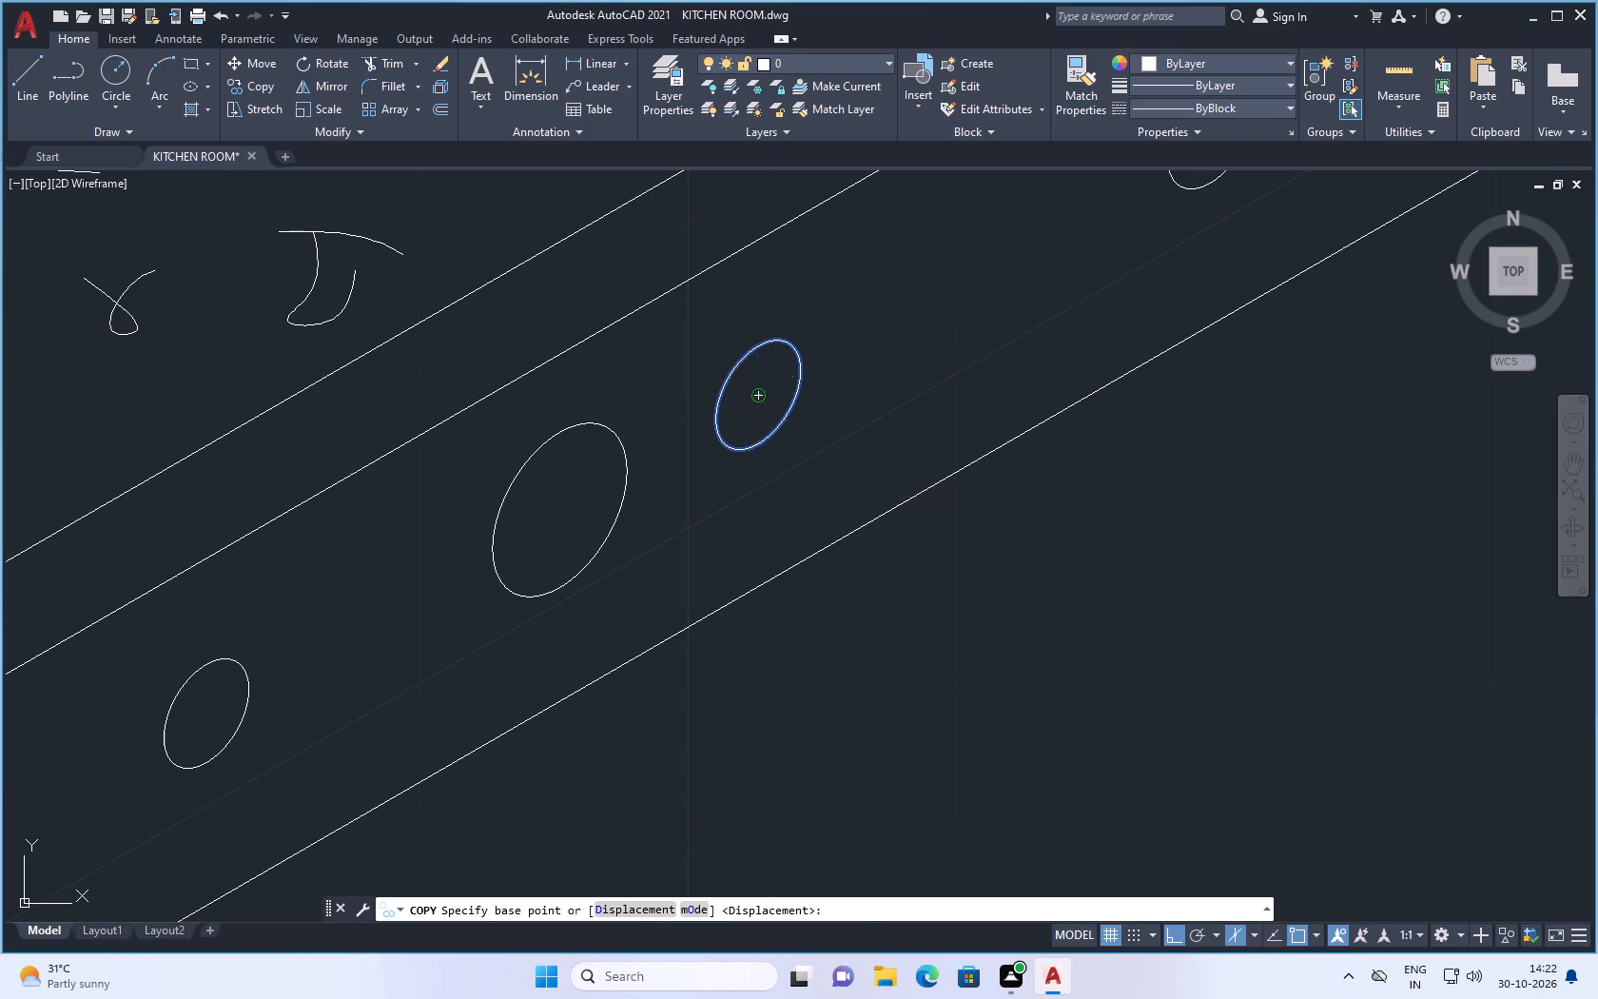
pyautogui.click(756, 394)
pyautogui.click(563, 504)
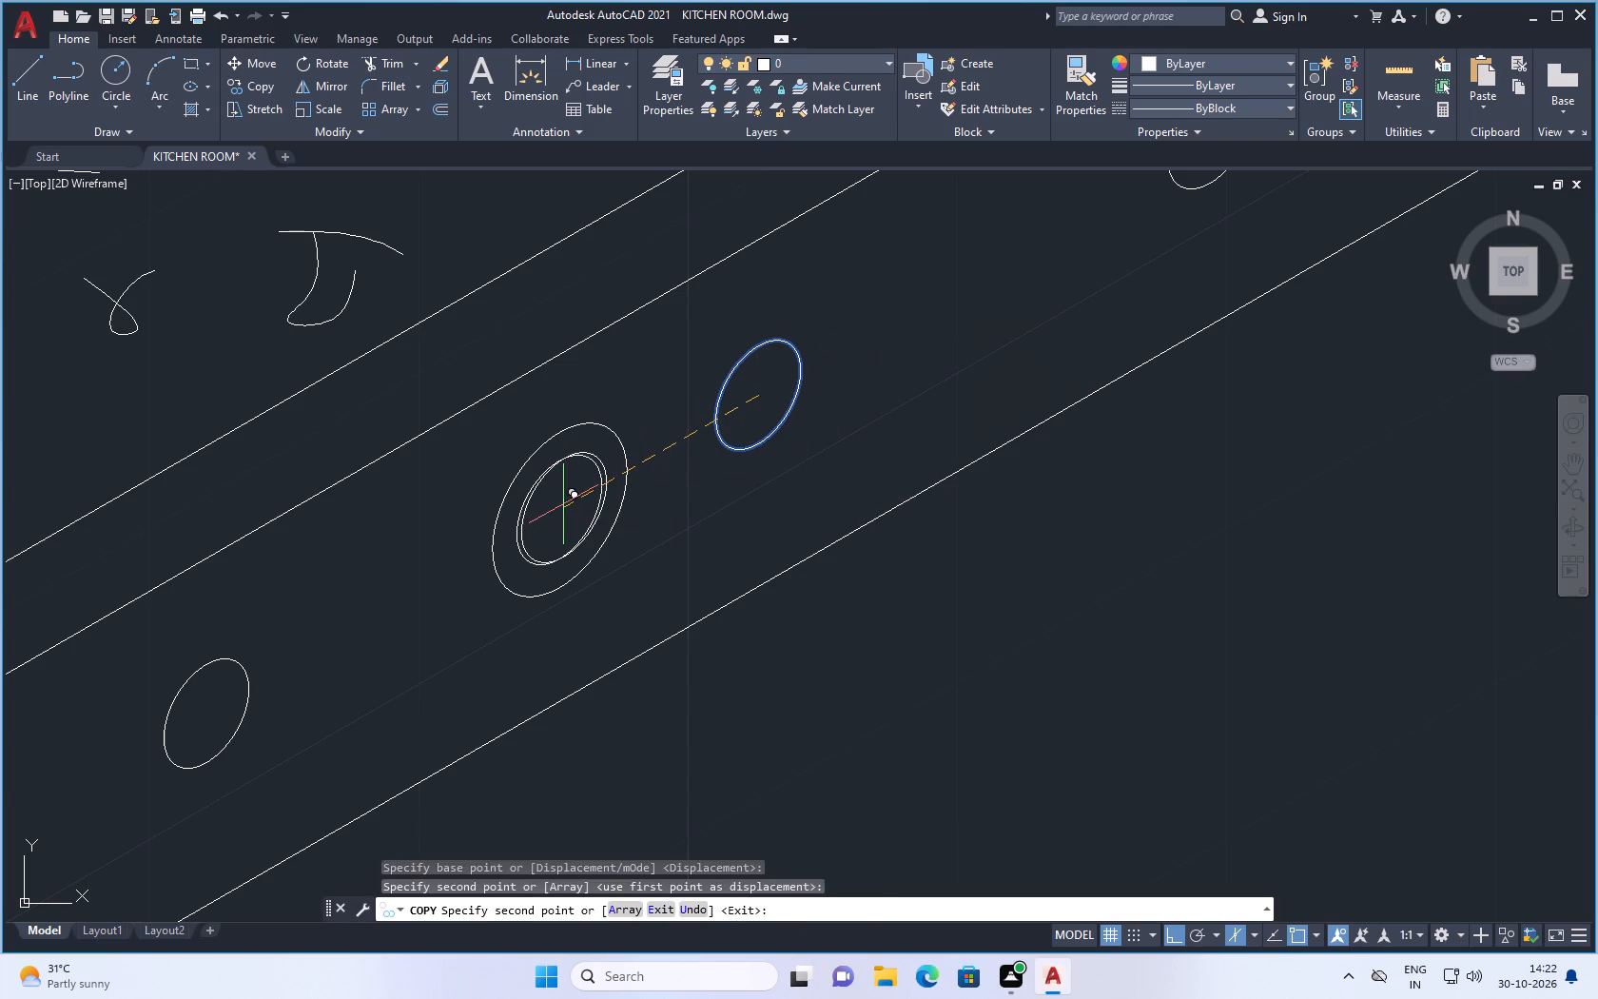
pyautogui.press('Escape')
# Erase the original small ellipse beside the large knob, leaving the copy inside the large ellipse.
pyautogui.moveTo(829, 295); pyautogui.dragTo(802, 341)
pyautogui.click(752, 459)
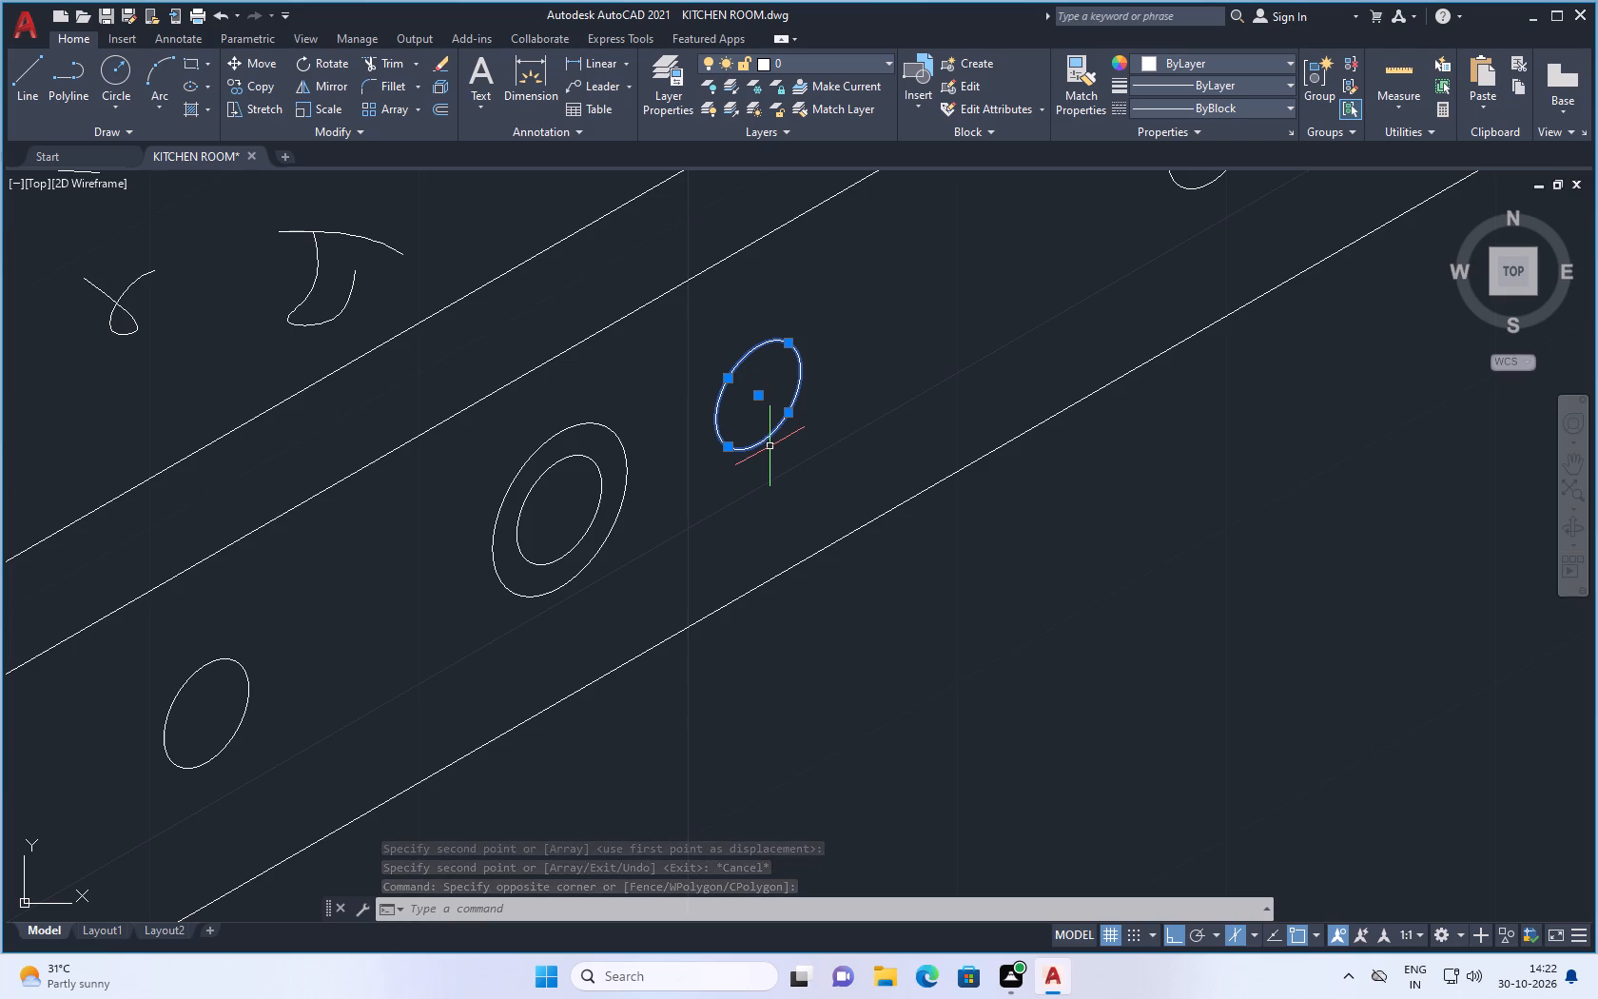
pyautogui.press('BackSpace')
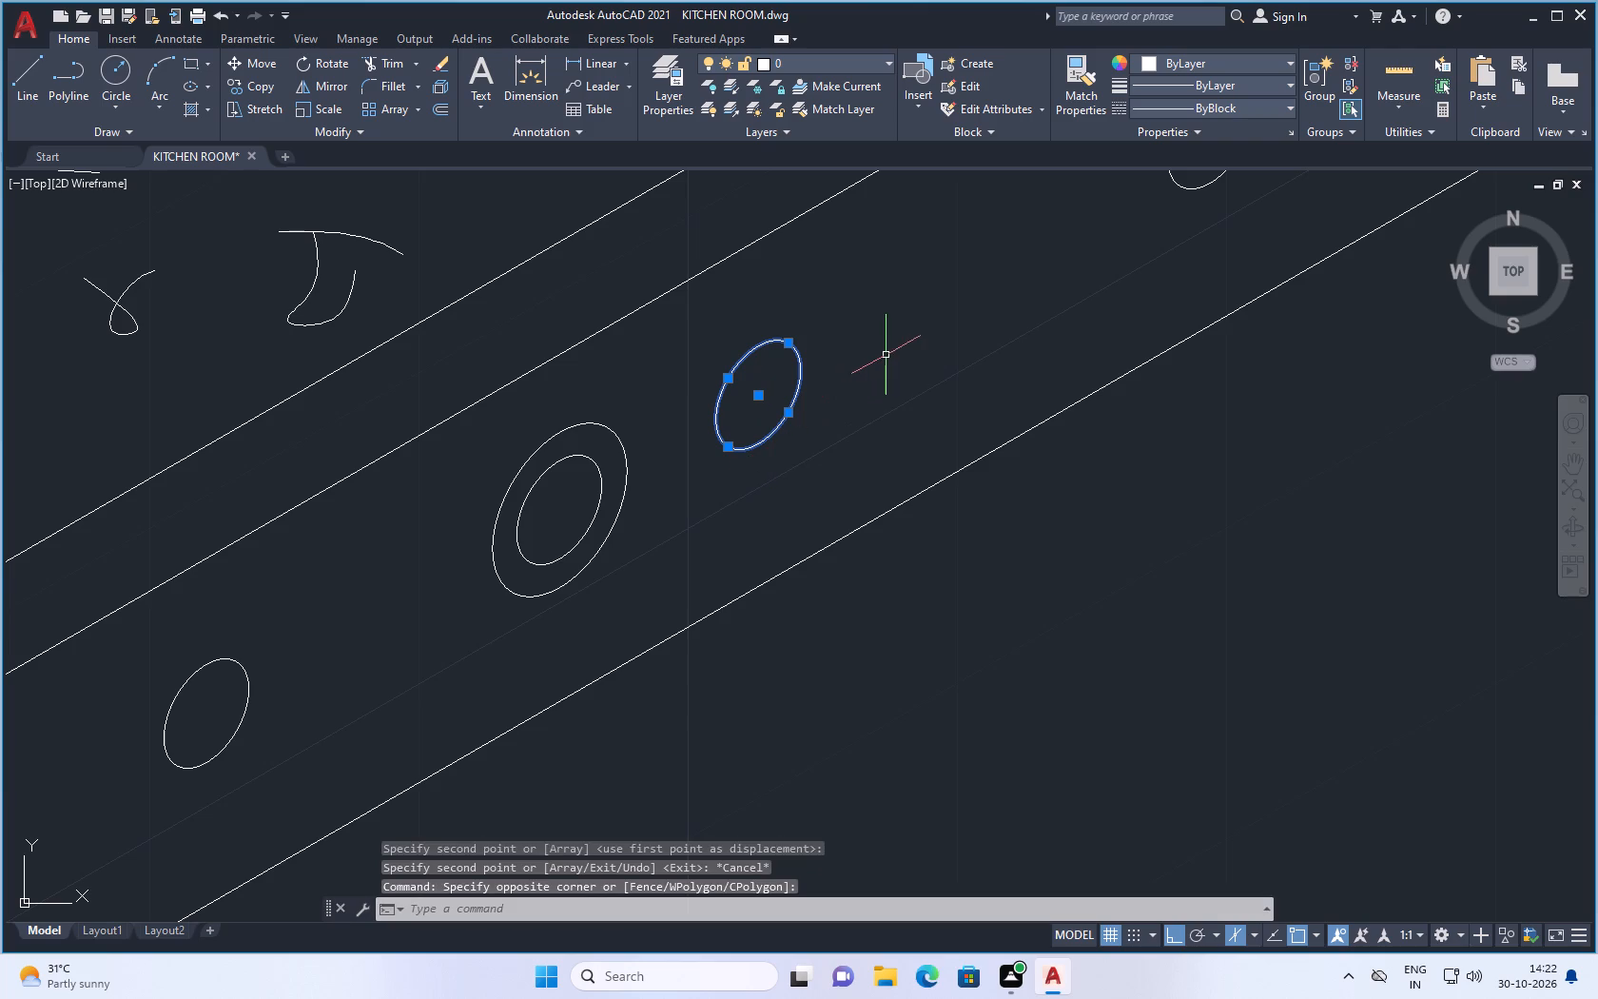
pyautogui.press('Delete')
# Scale the large knob's inner ellipse down about its centre to about half the outer ellipse's size.
pyautogui.scroll(-2, 610, 484)
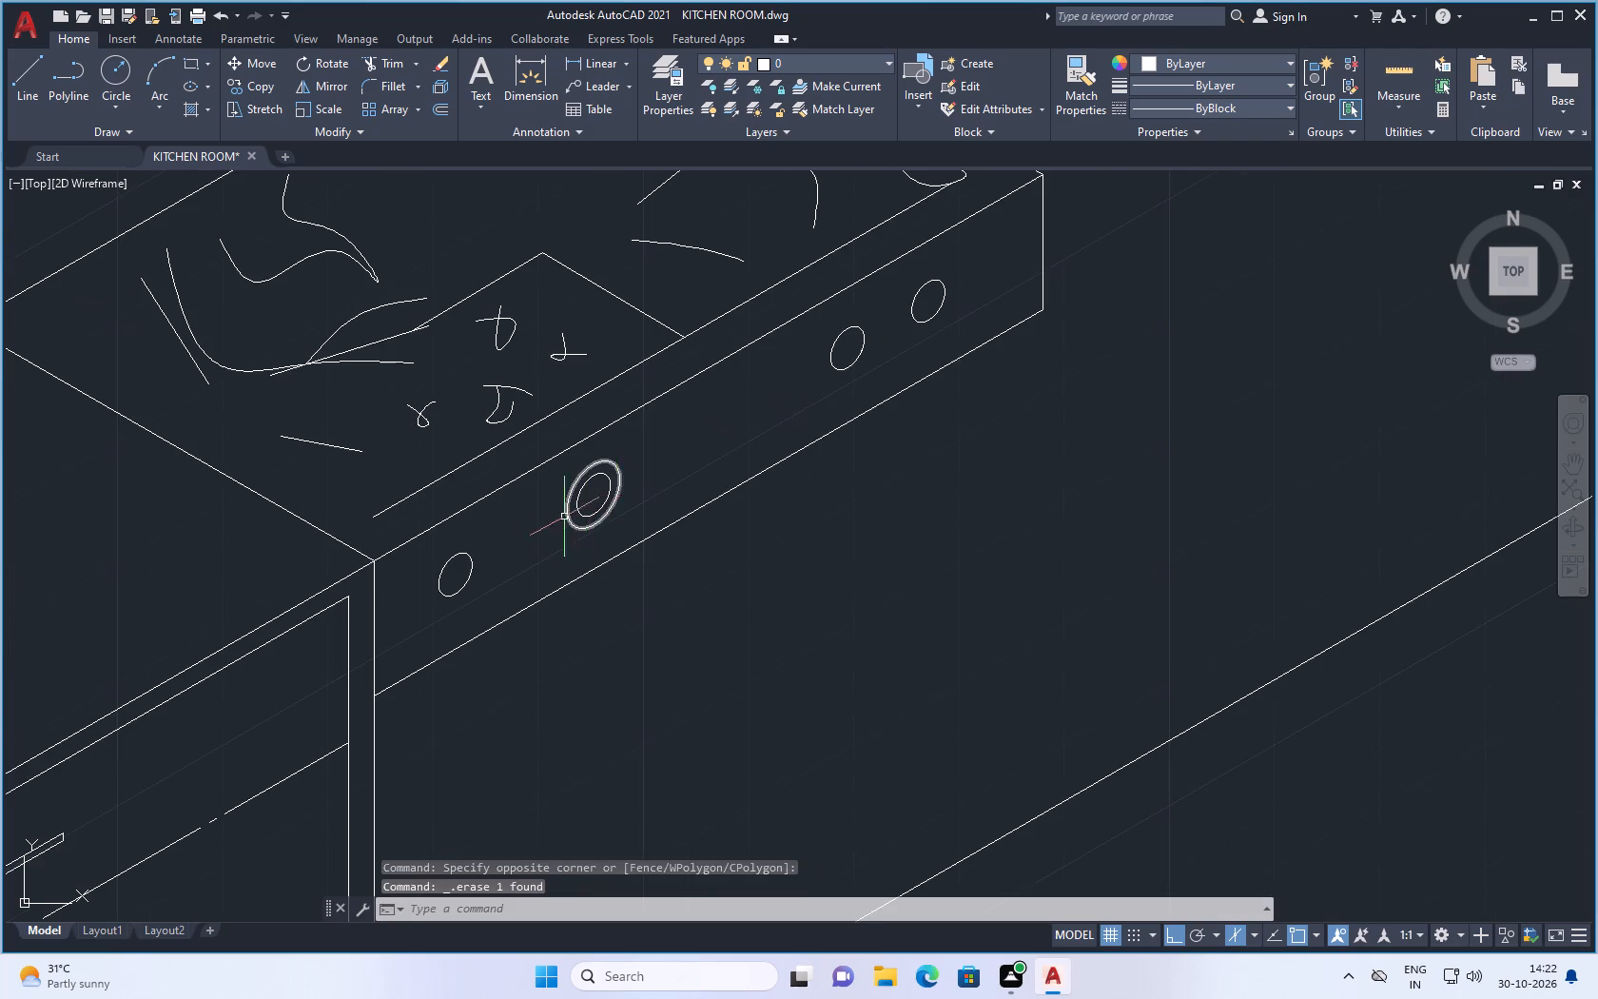
pyautogui.scroll(2, 435, 585)
pyautogui.click(851, 305)
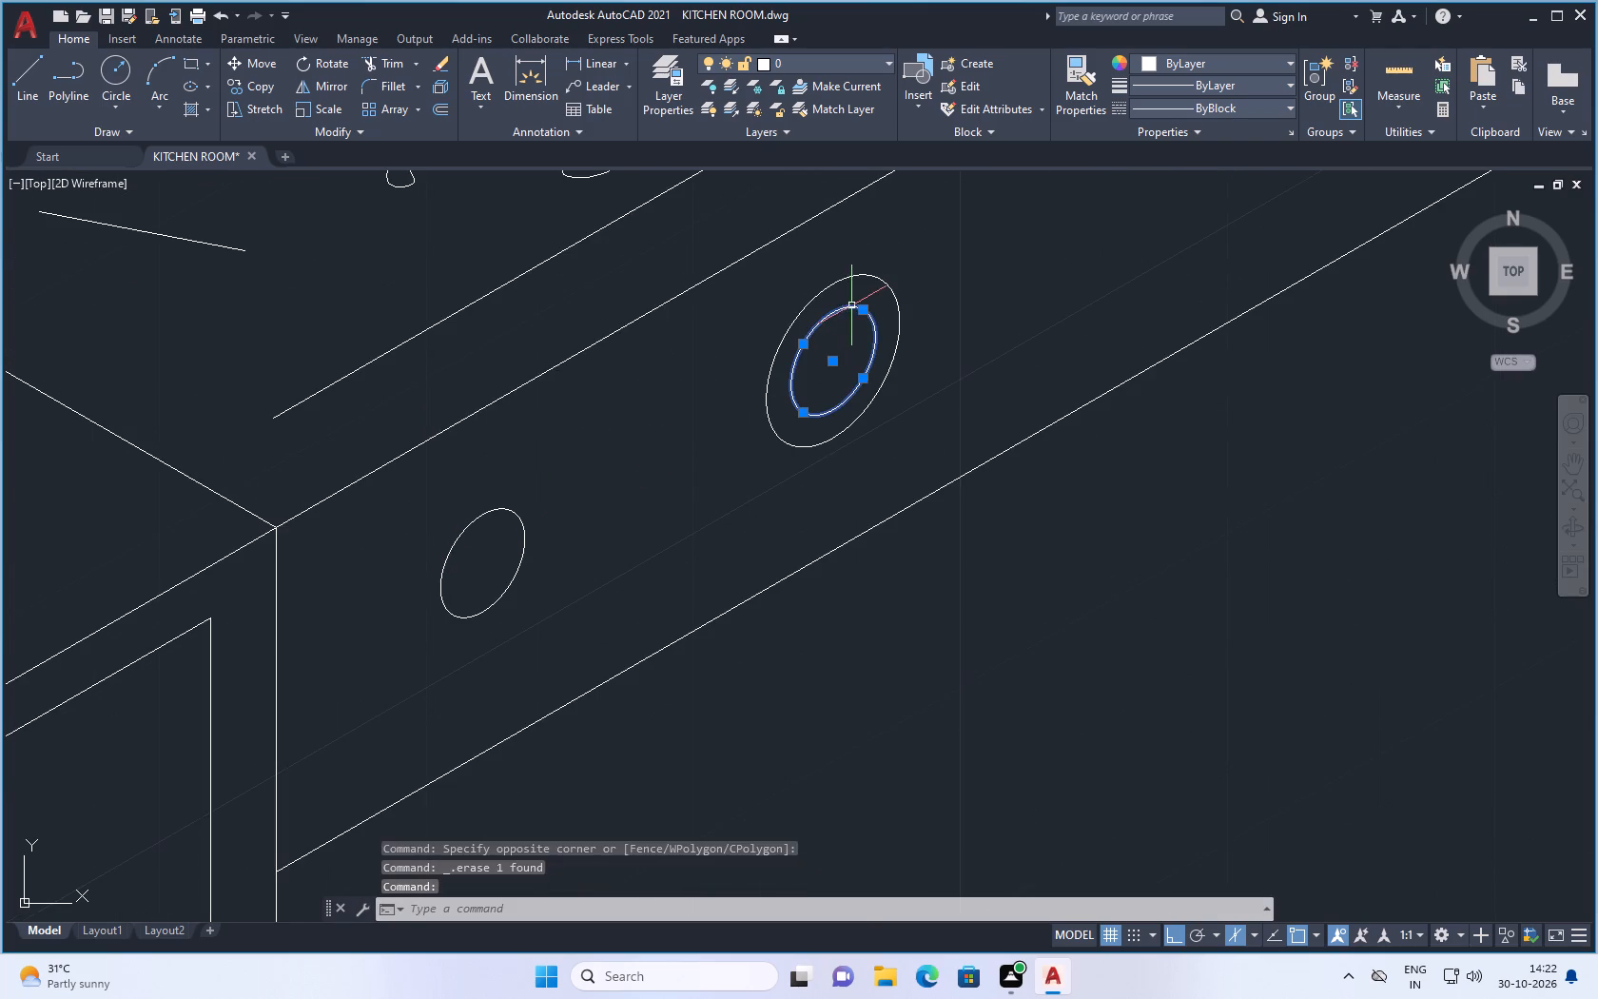
pyautogui.scroll(-2, 844, 347)
pyautogui.scroll(2, 884, 290)
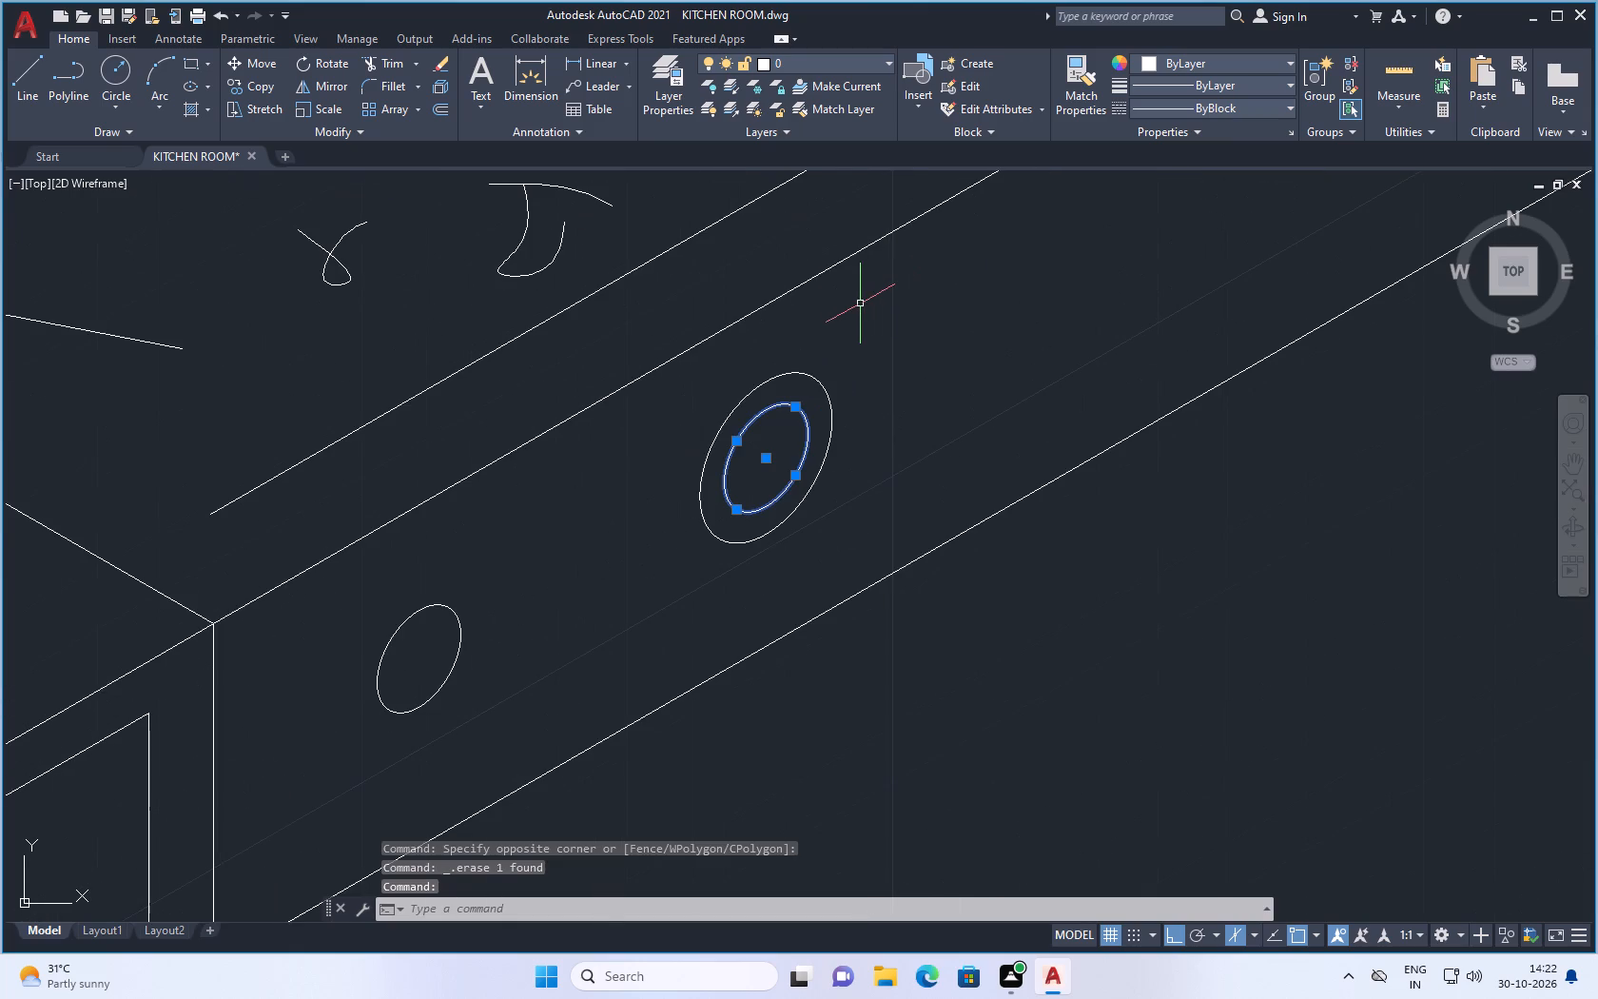
pyautogui.rightClick(859, 304)
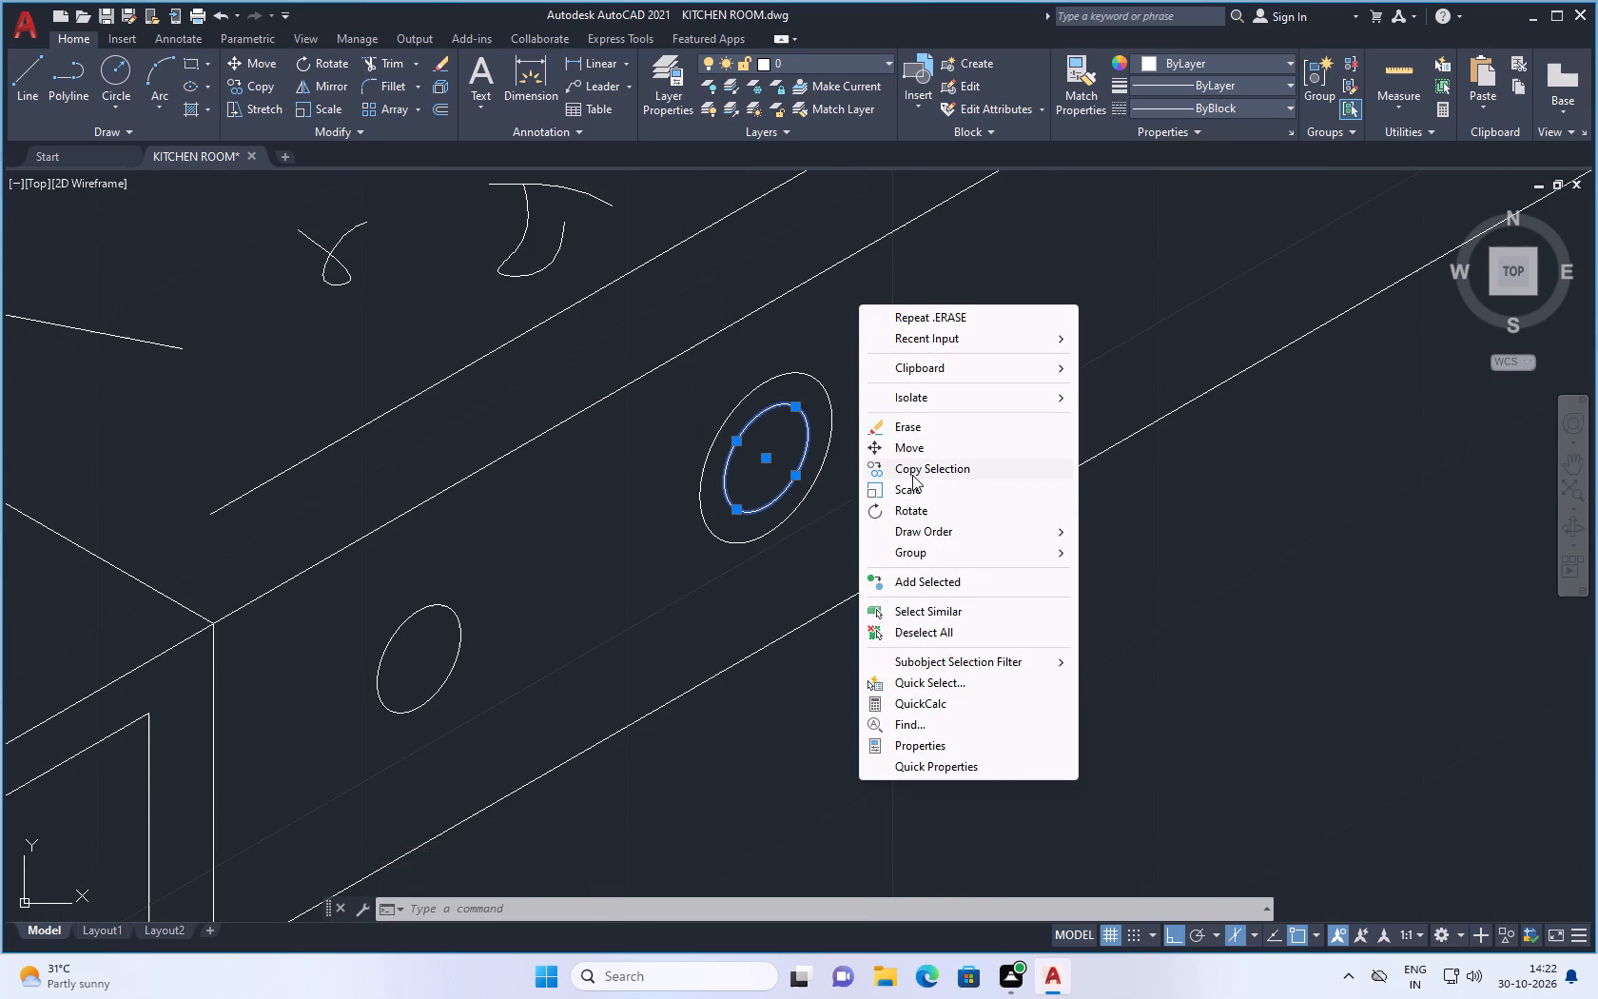
pyautogui.scroll(1, 906, 459)
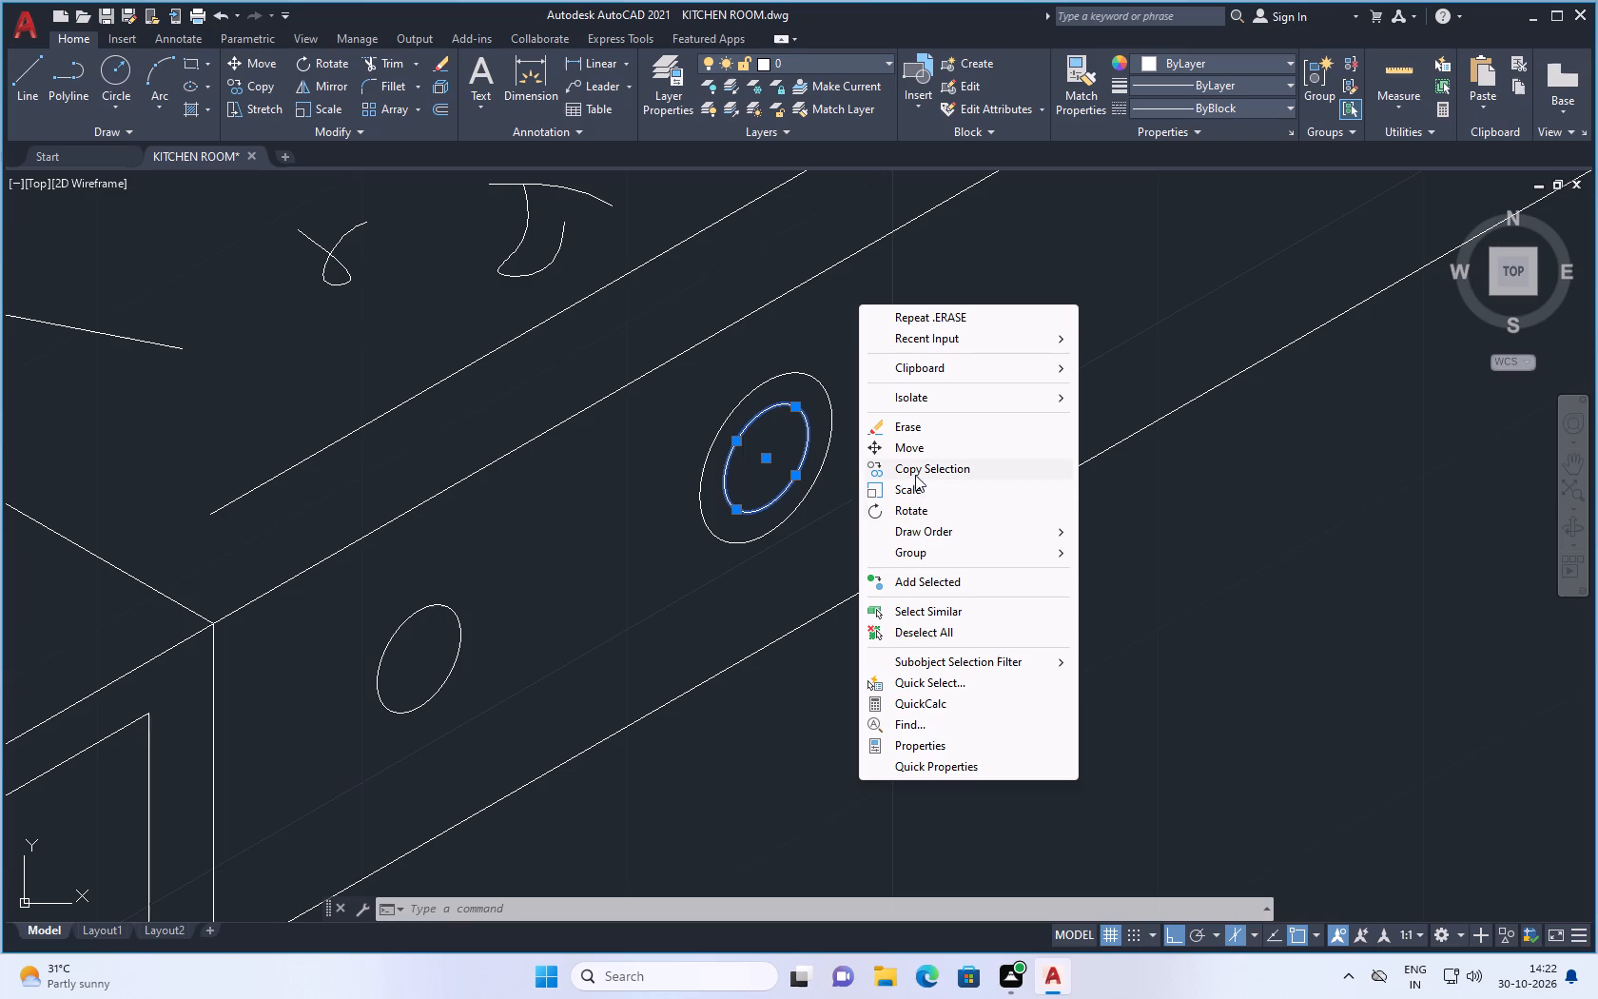
pyautogui.click(910, 487)
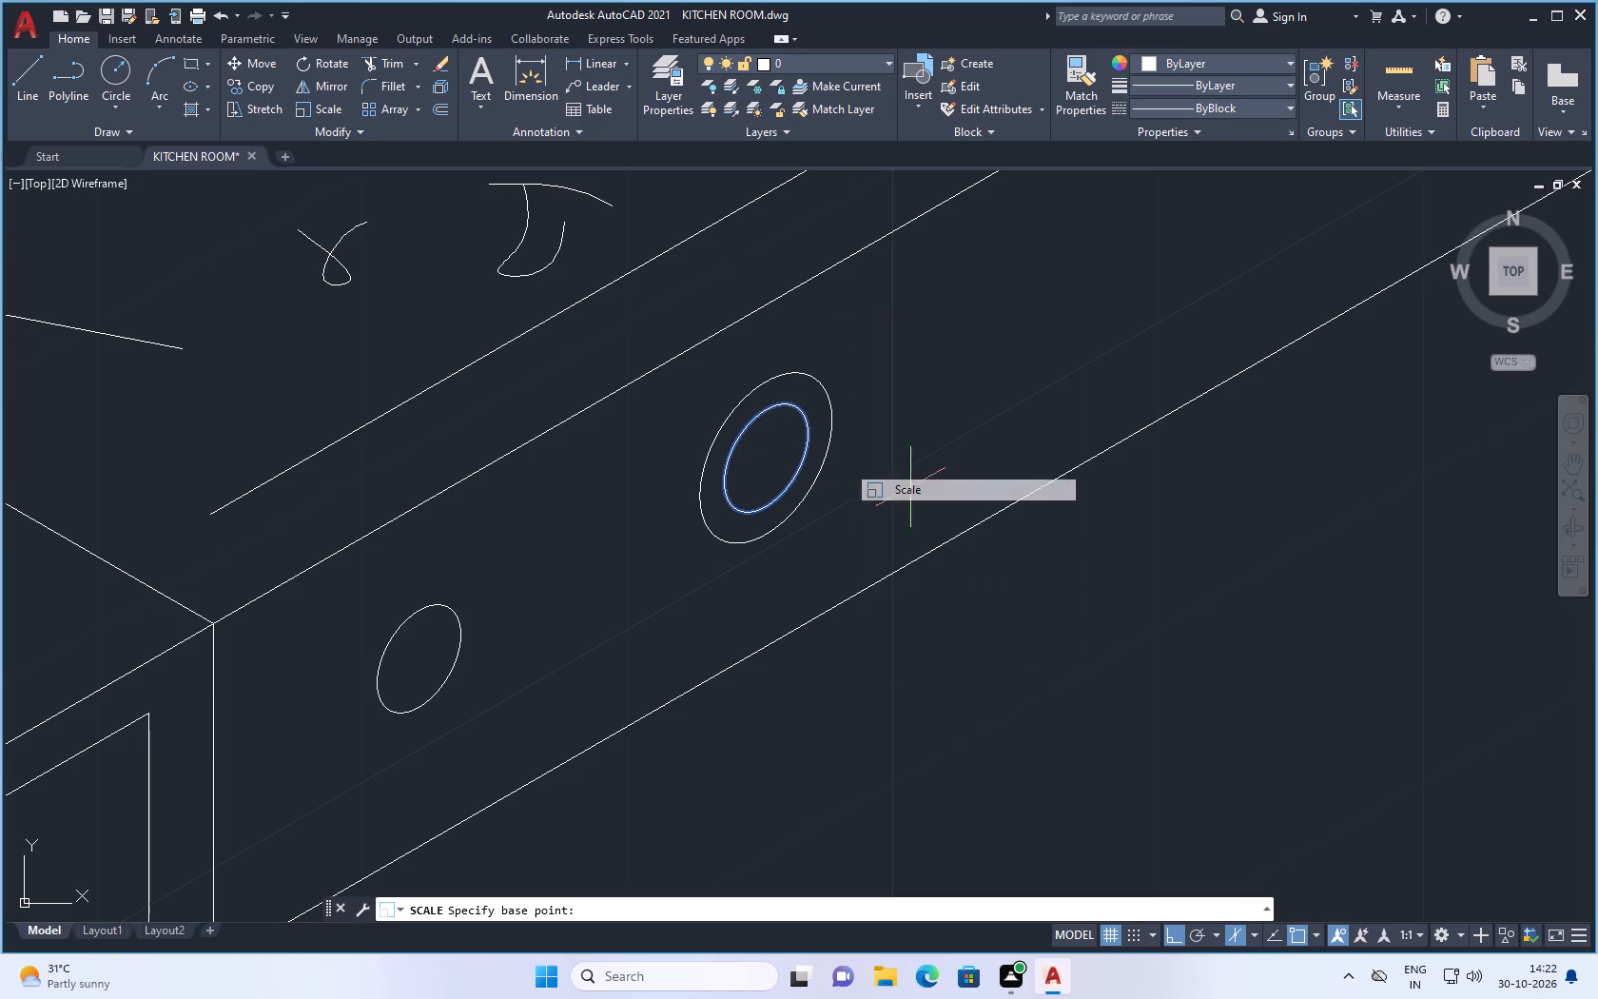
pyautogui.click(766, 456)
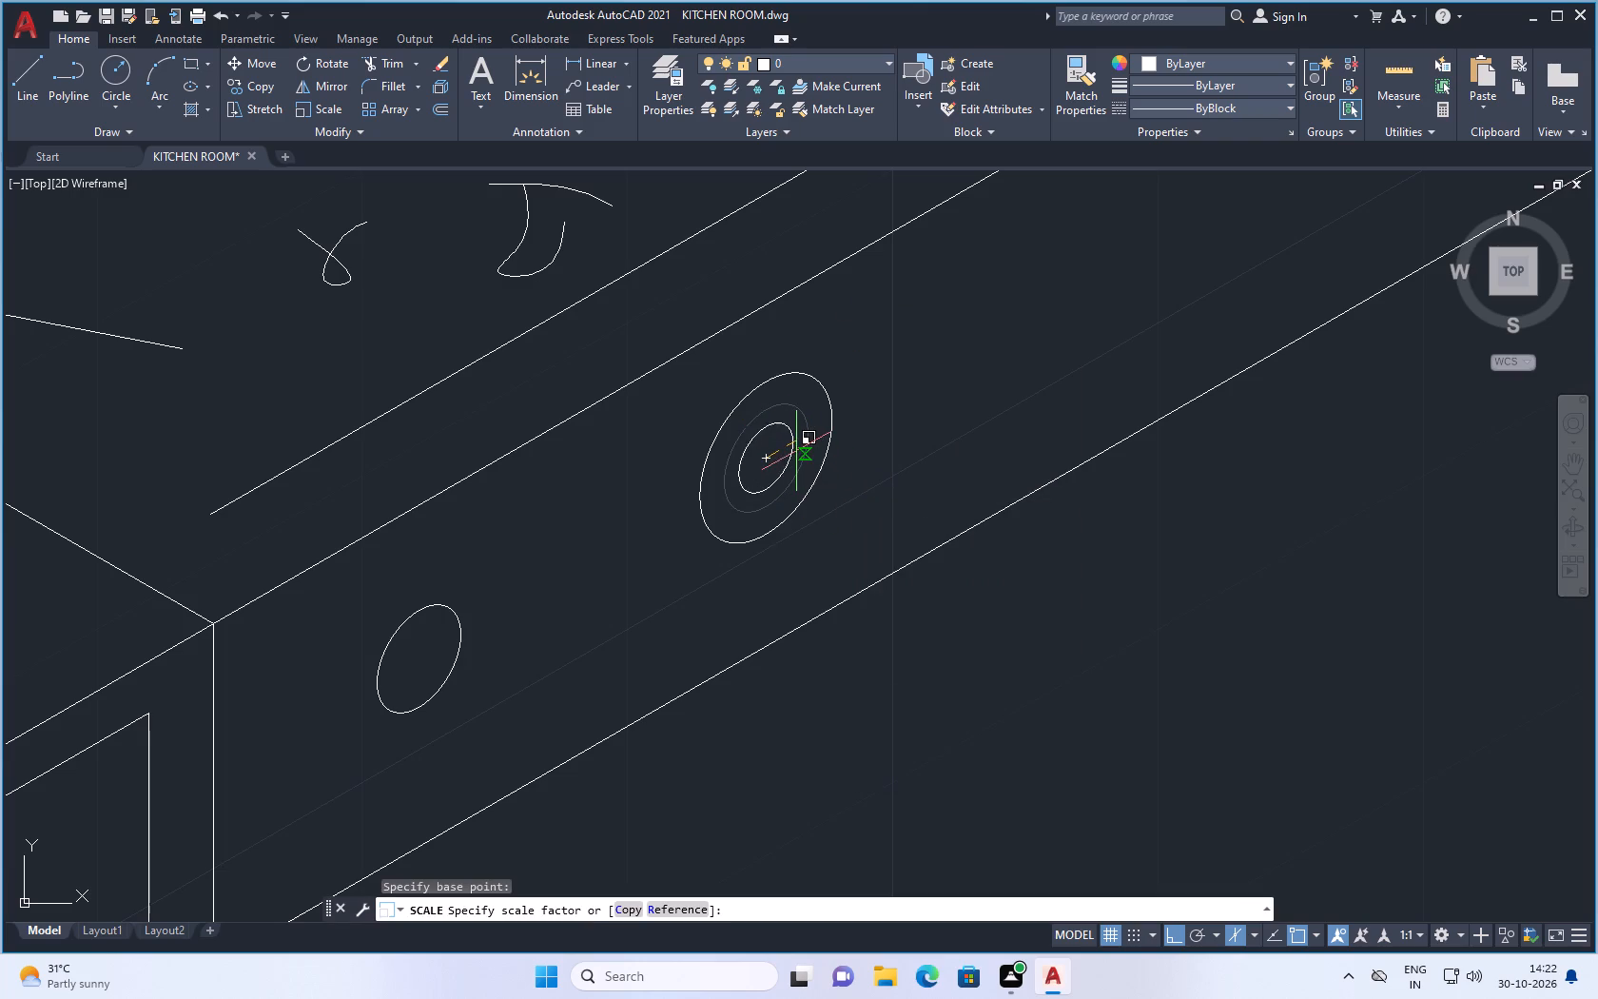
pyautogui.click(797, 450)
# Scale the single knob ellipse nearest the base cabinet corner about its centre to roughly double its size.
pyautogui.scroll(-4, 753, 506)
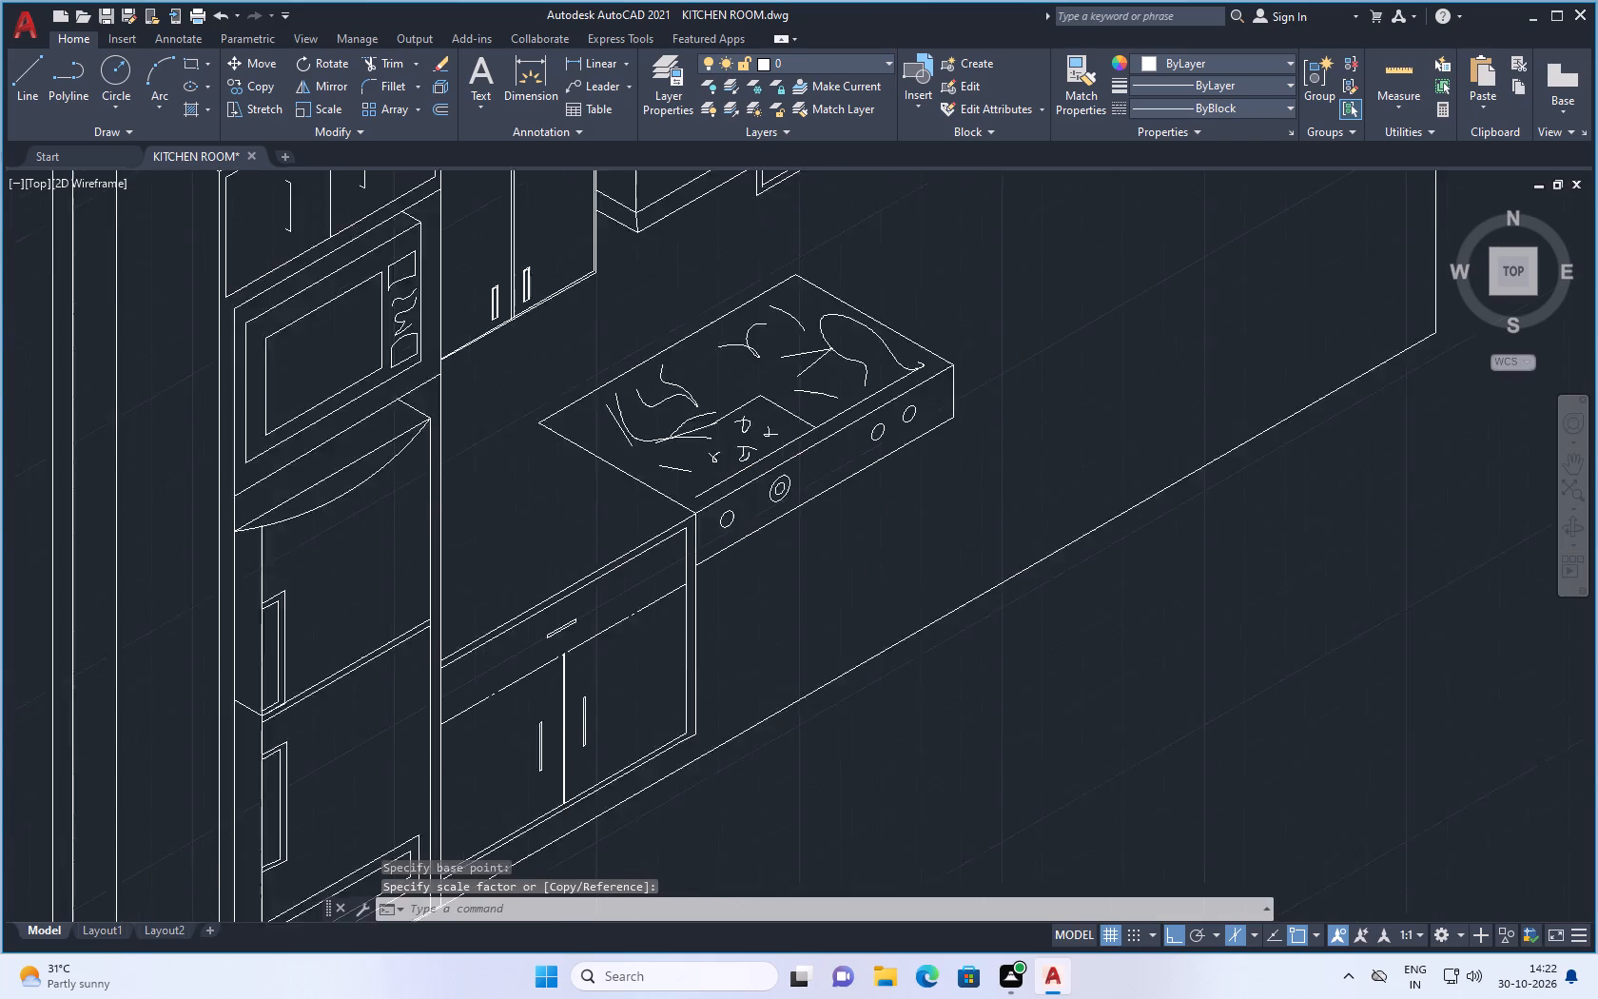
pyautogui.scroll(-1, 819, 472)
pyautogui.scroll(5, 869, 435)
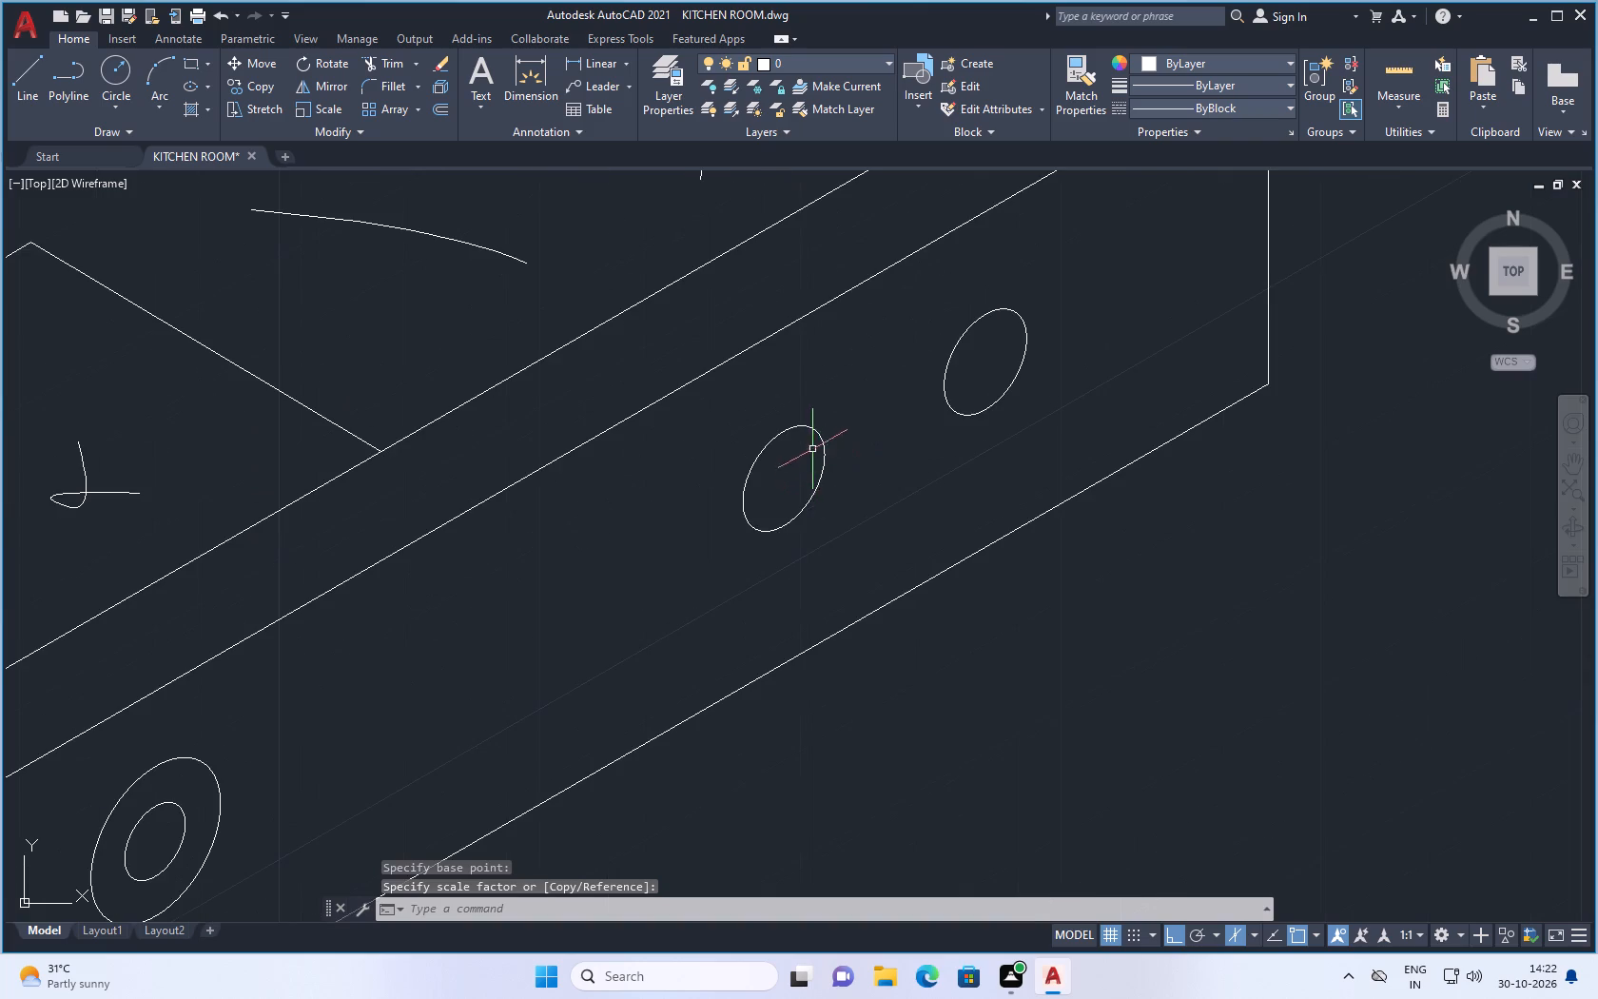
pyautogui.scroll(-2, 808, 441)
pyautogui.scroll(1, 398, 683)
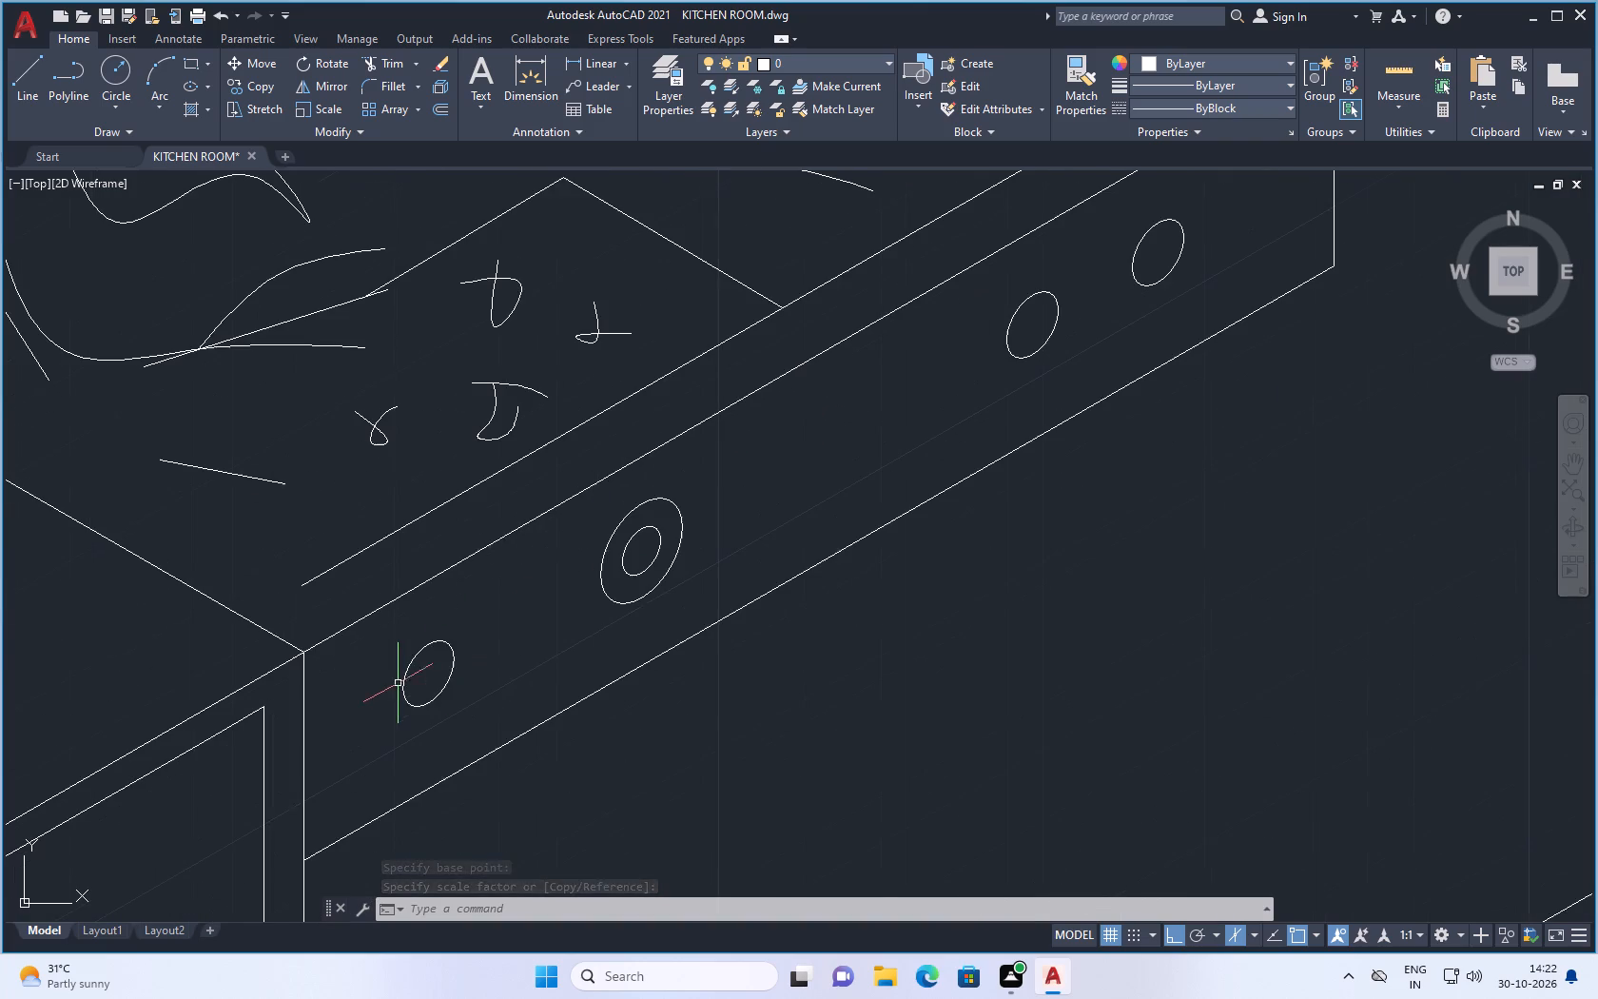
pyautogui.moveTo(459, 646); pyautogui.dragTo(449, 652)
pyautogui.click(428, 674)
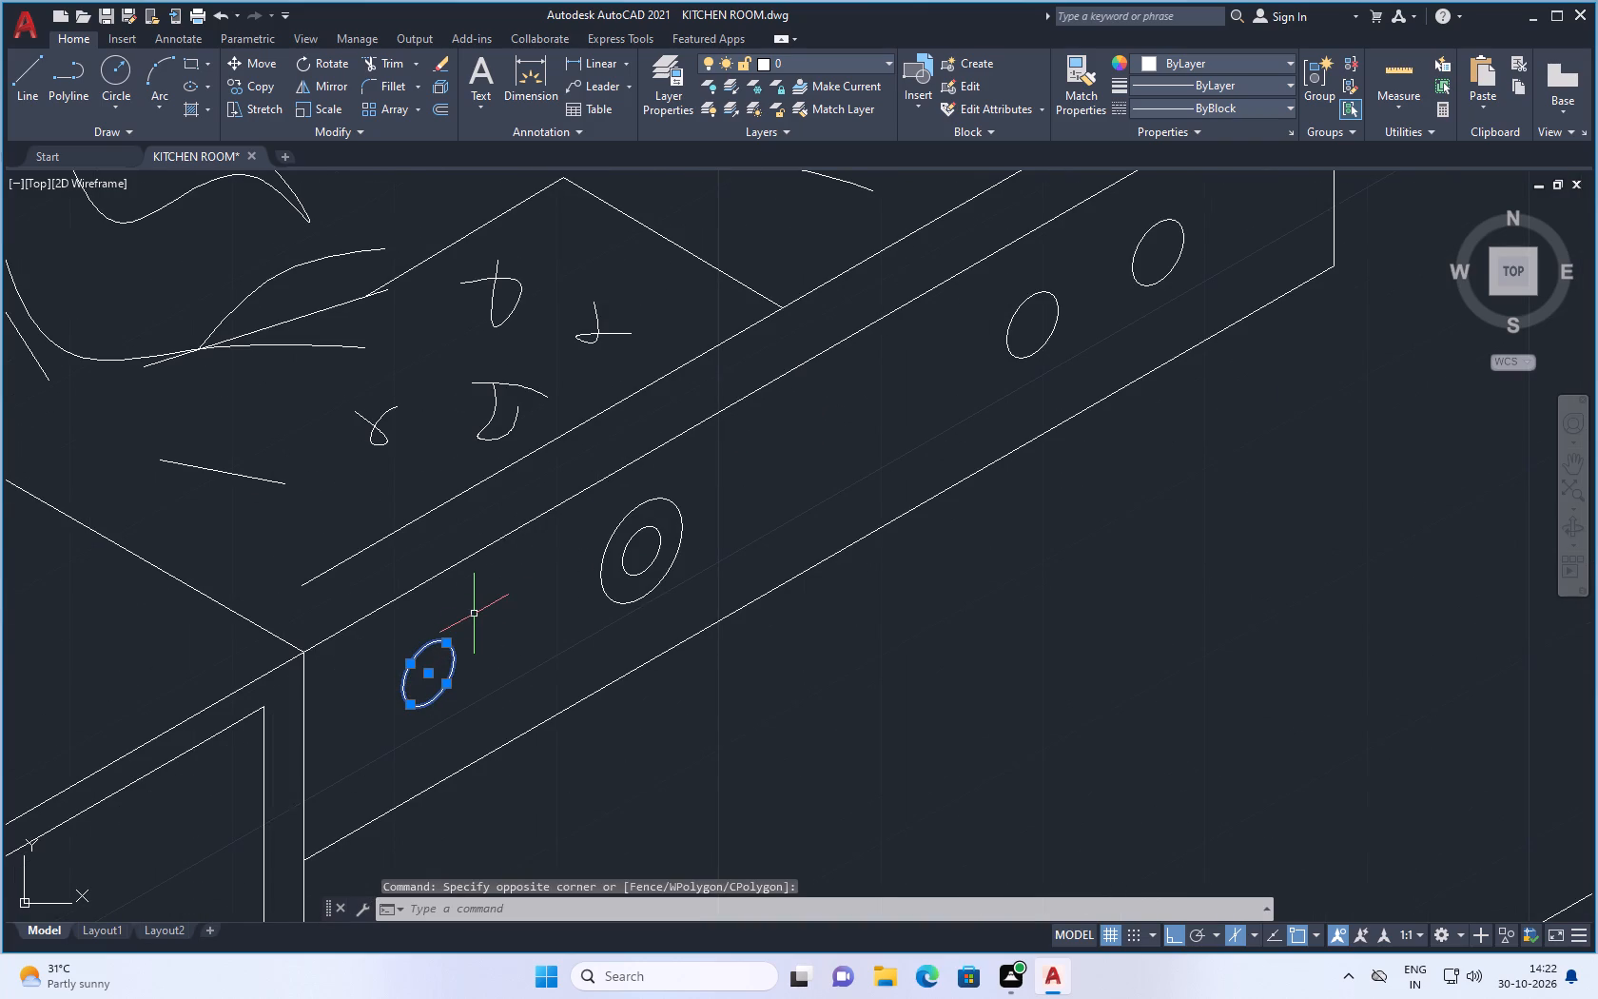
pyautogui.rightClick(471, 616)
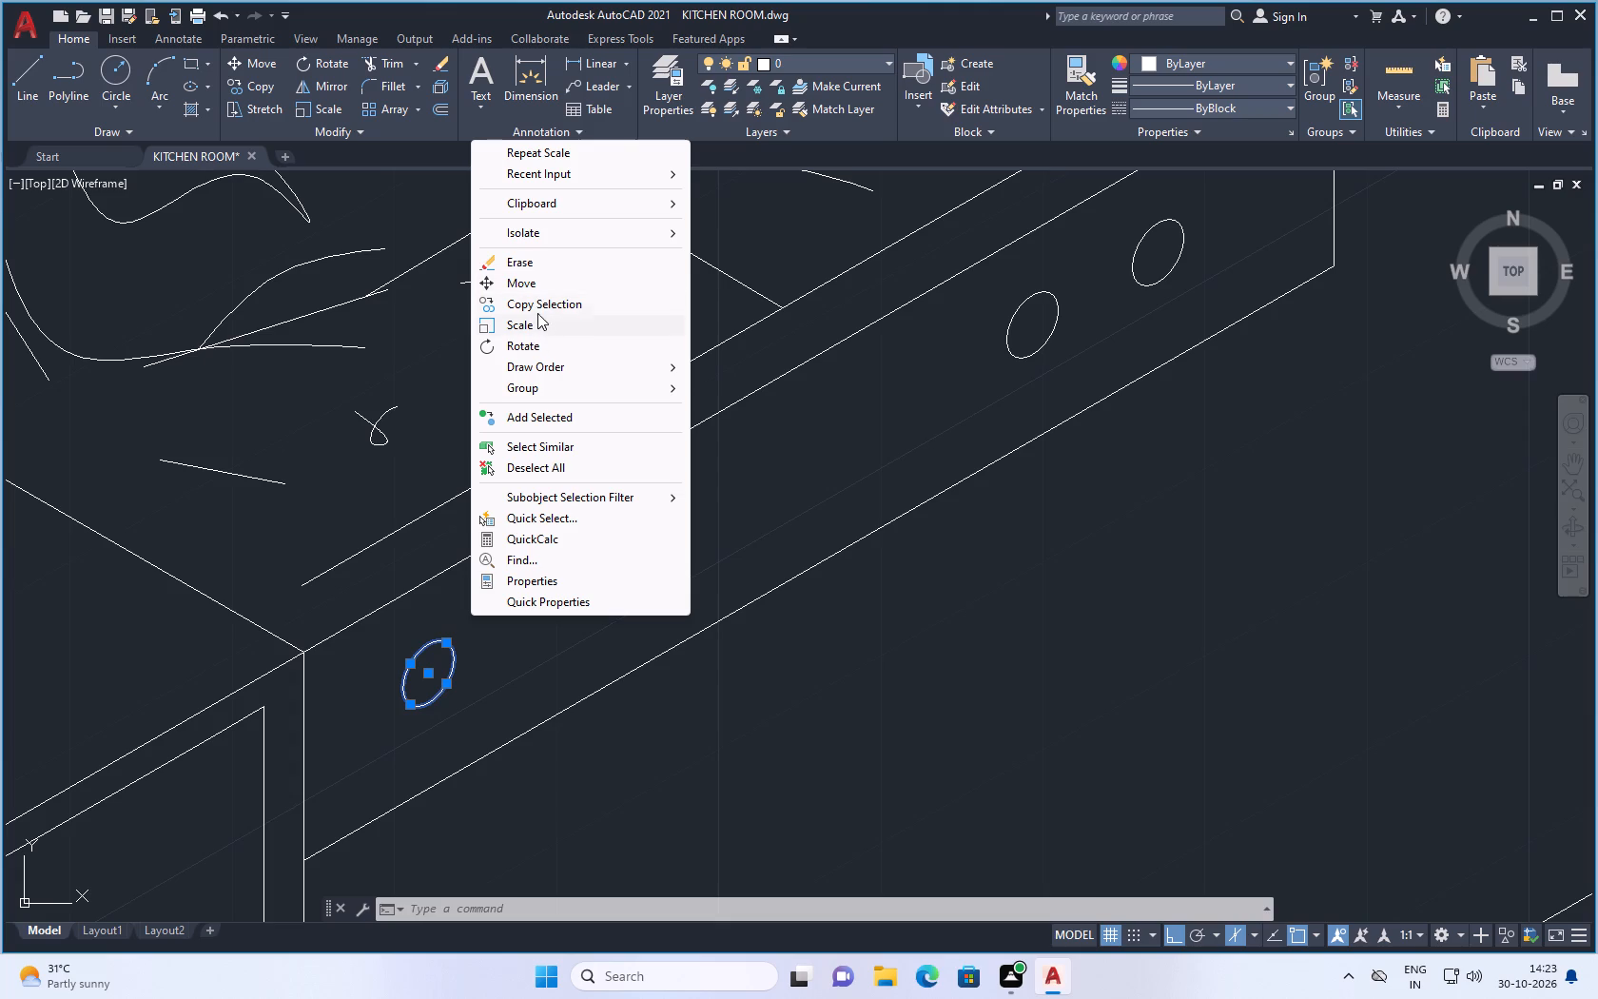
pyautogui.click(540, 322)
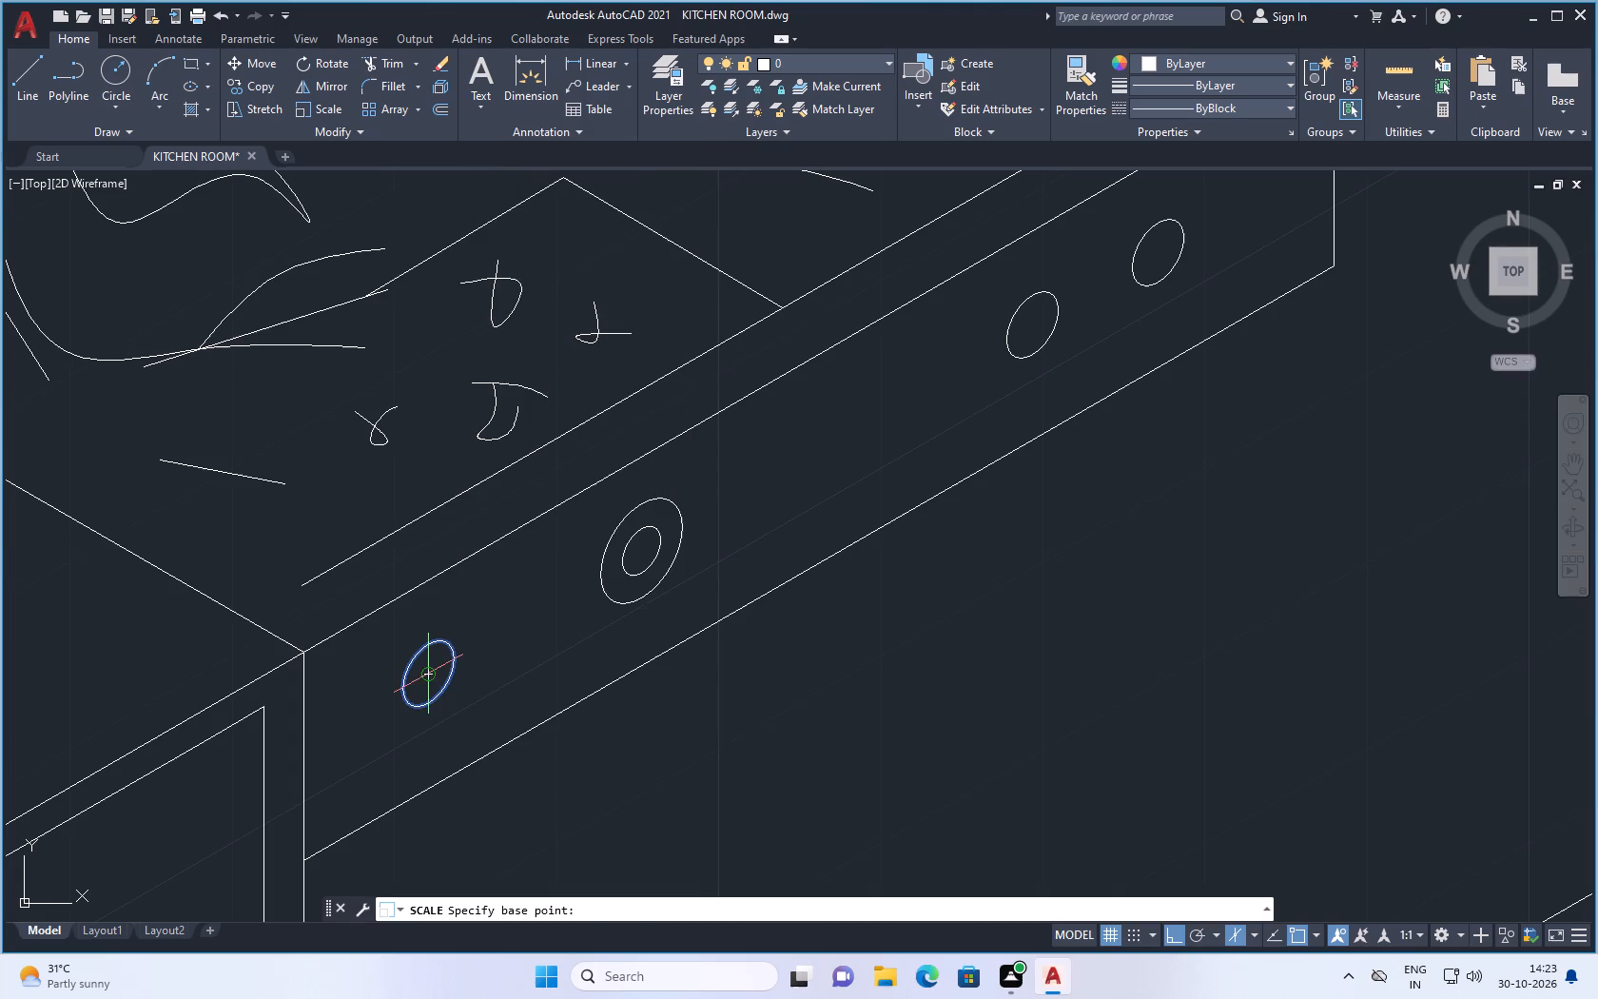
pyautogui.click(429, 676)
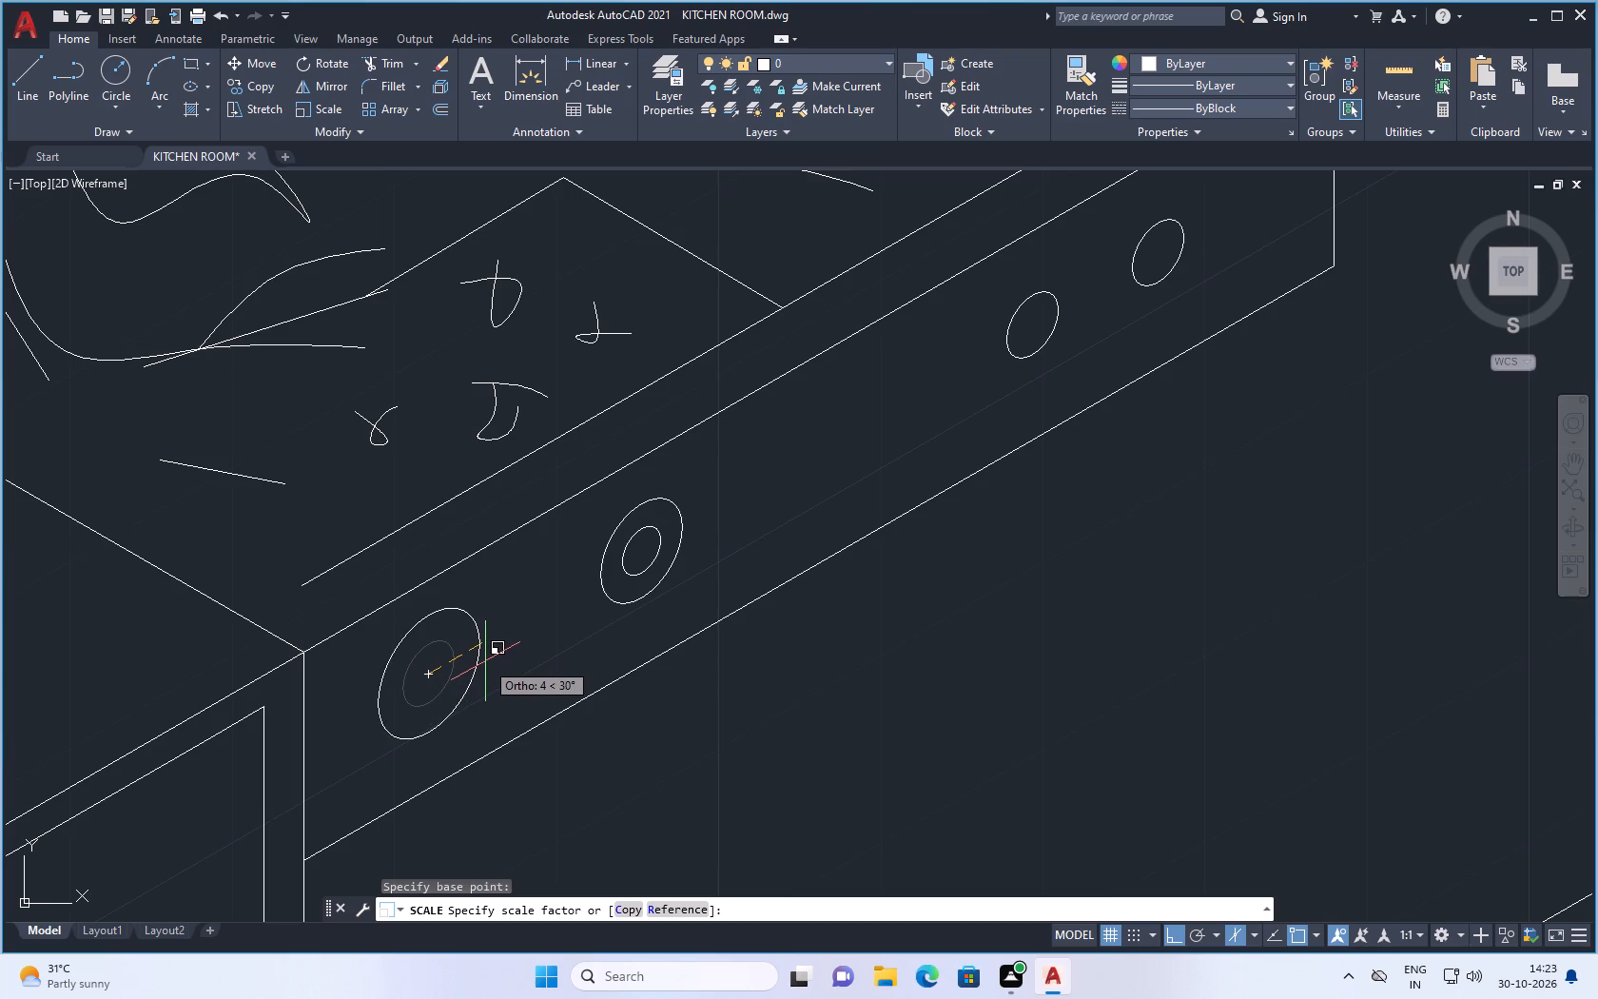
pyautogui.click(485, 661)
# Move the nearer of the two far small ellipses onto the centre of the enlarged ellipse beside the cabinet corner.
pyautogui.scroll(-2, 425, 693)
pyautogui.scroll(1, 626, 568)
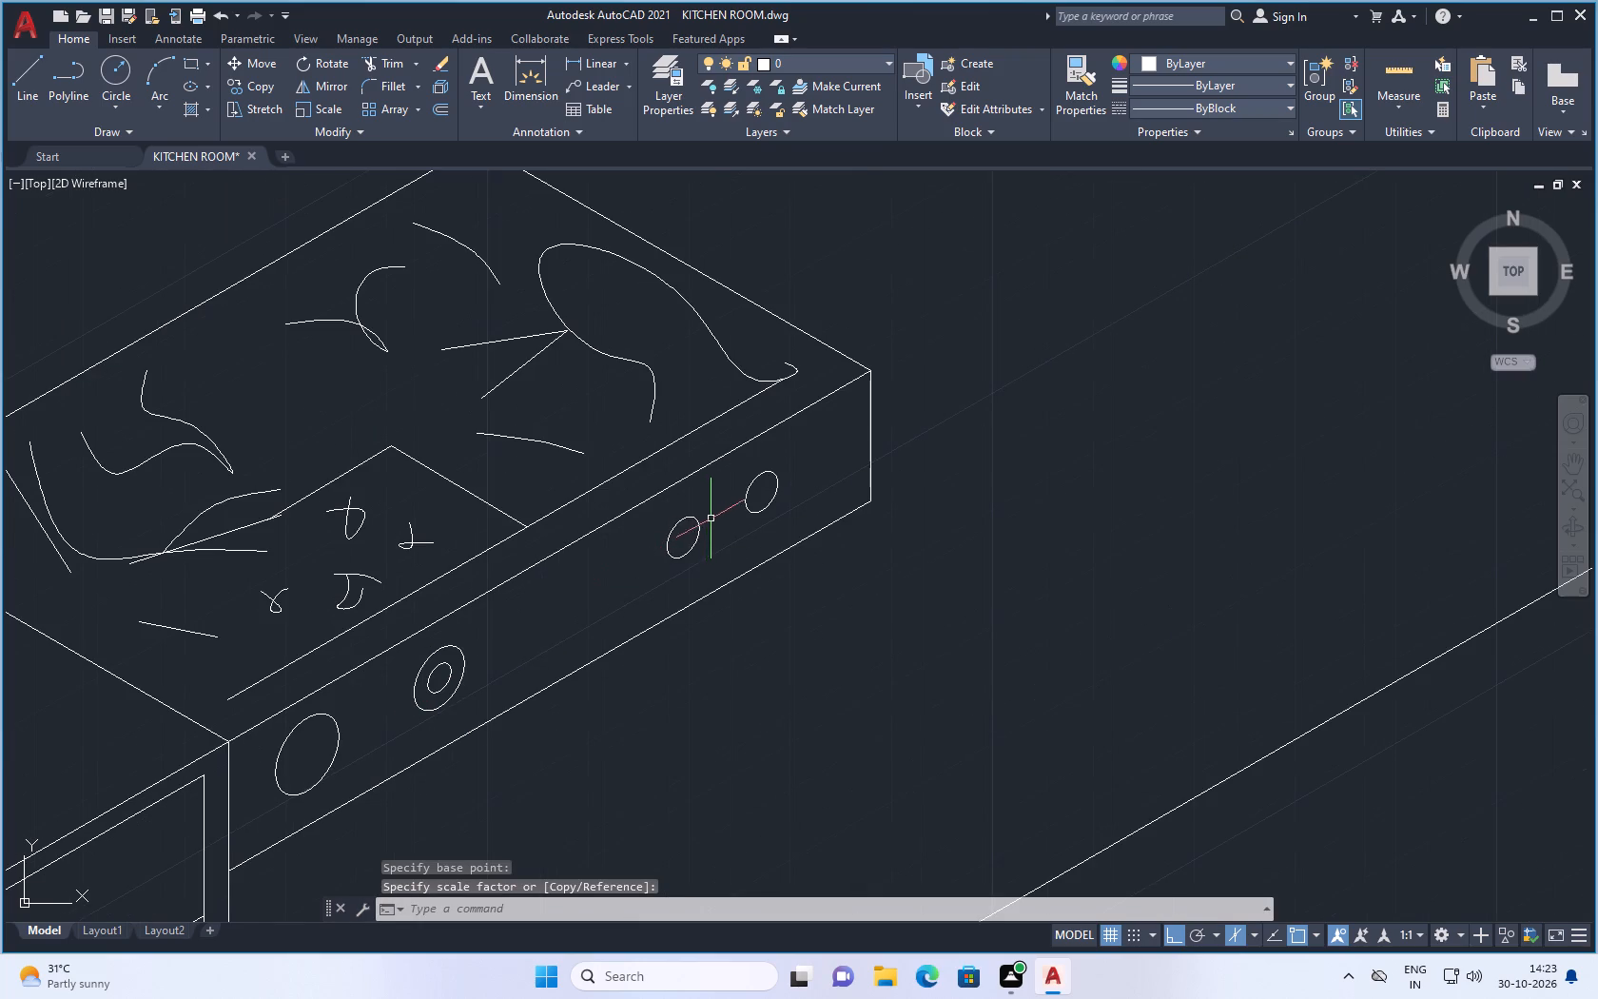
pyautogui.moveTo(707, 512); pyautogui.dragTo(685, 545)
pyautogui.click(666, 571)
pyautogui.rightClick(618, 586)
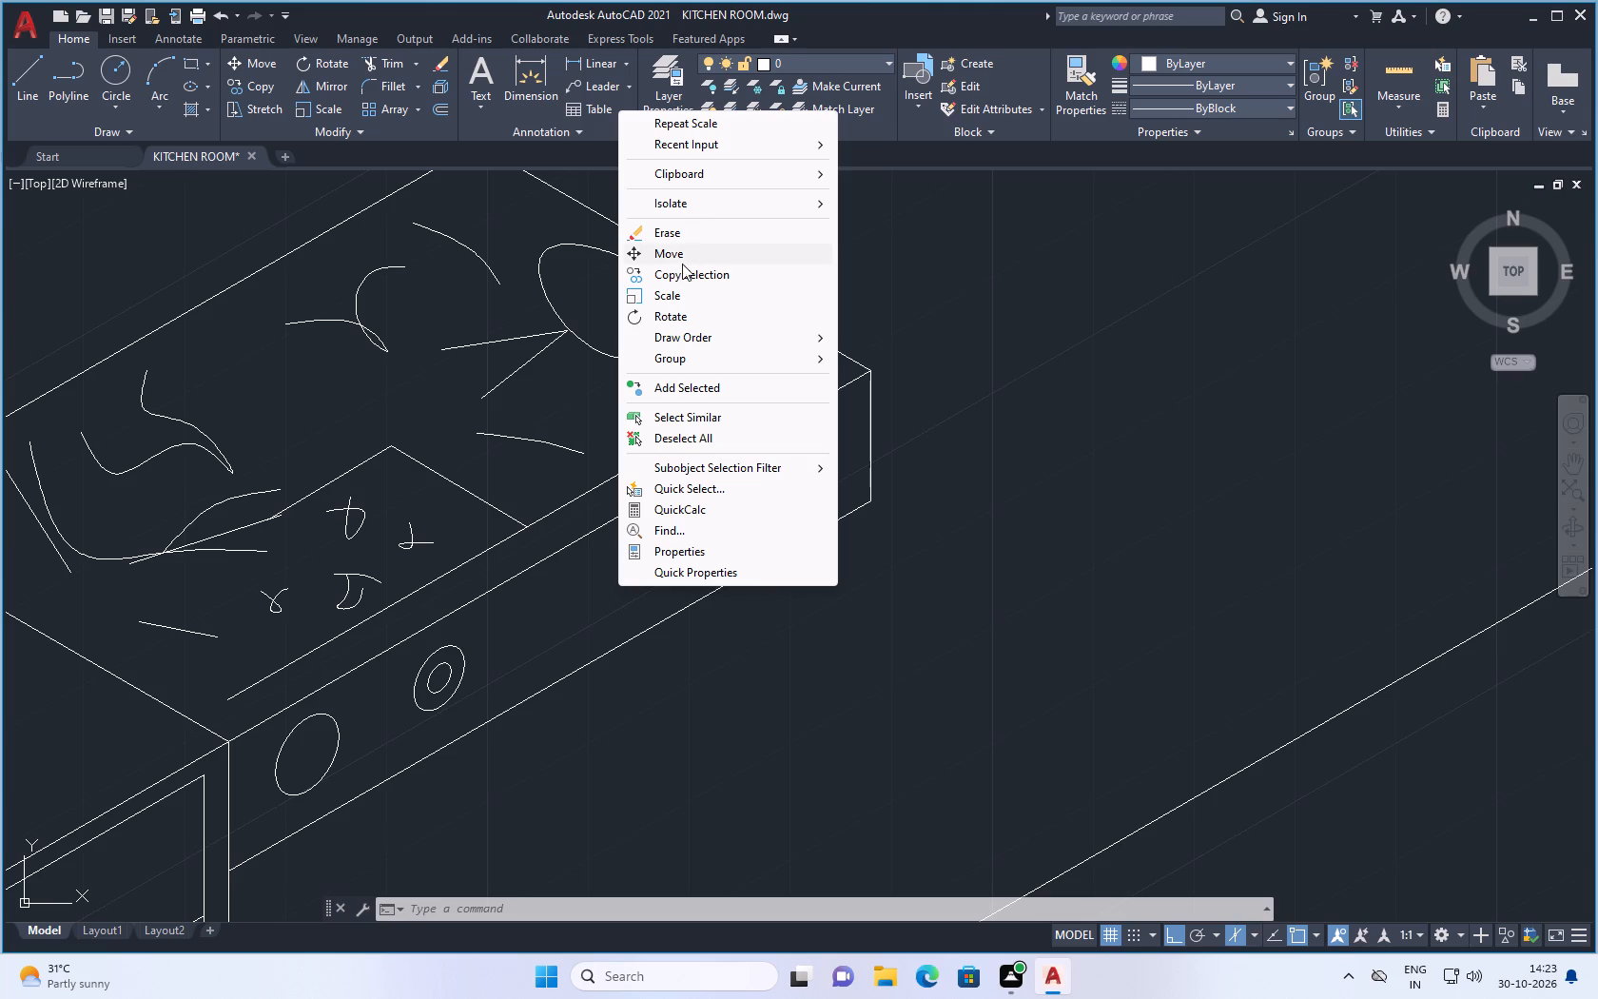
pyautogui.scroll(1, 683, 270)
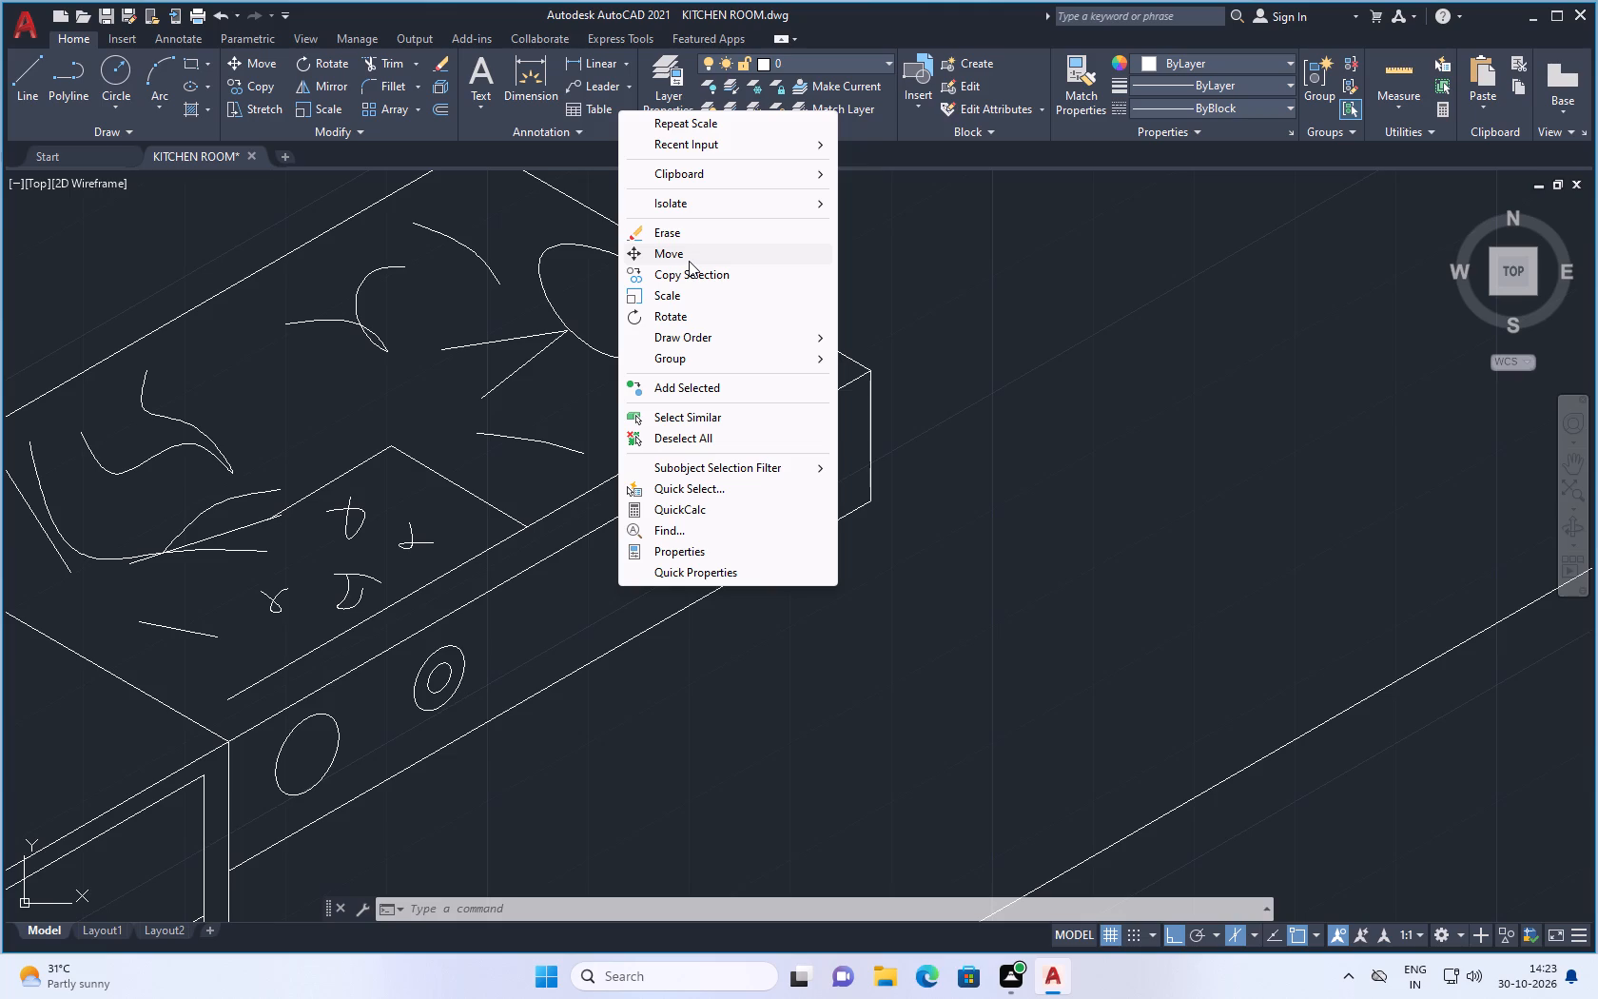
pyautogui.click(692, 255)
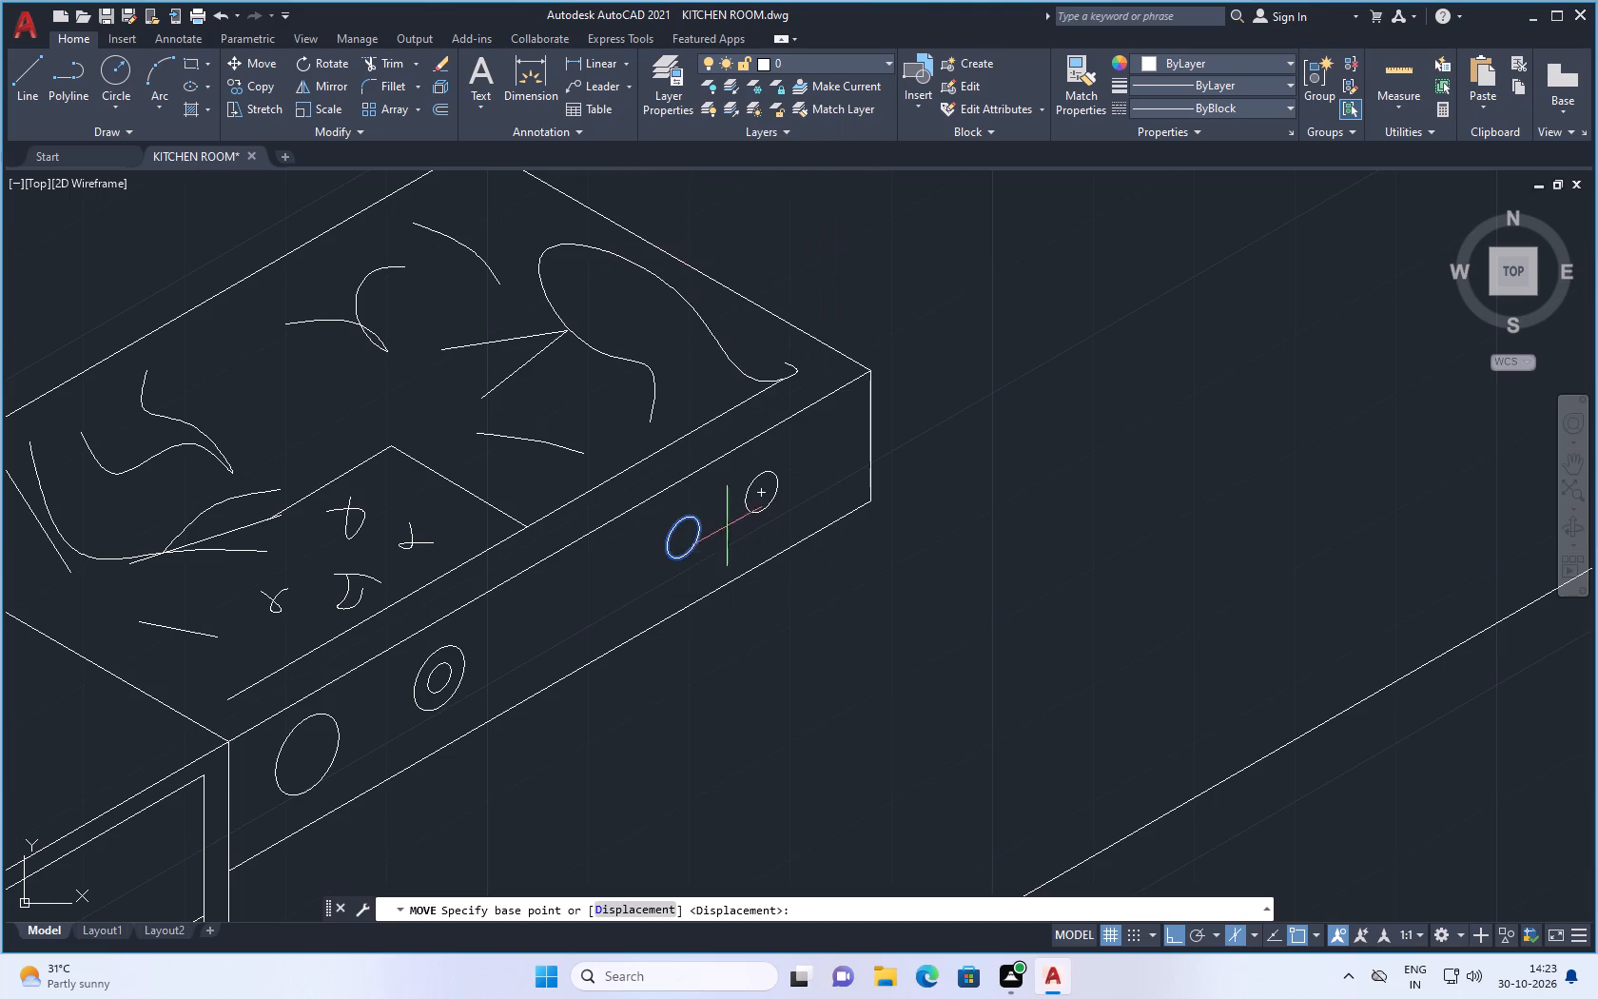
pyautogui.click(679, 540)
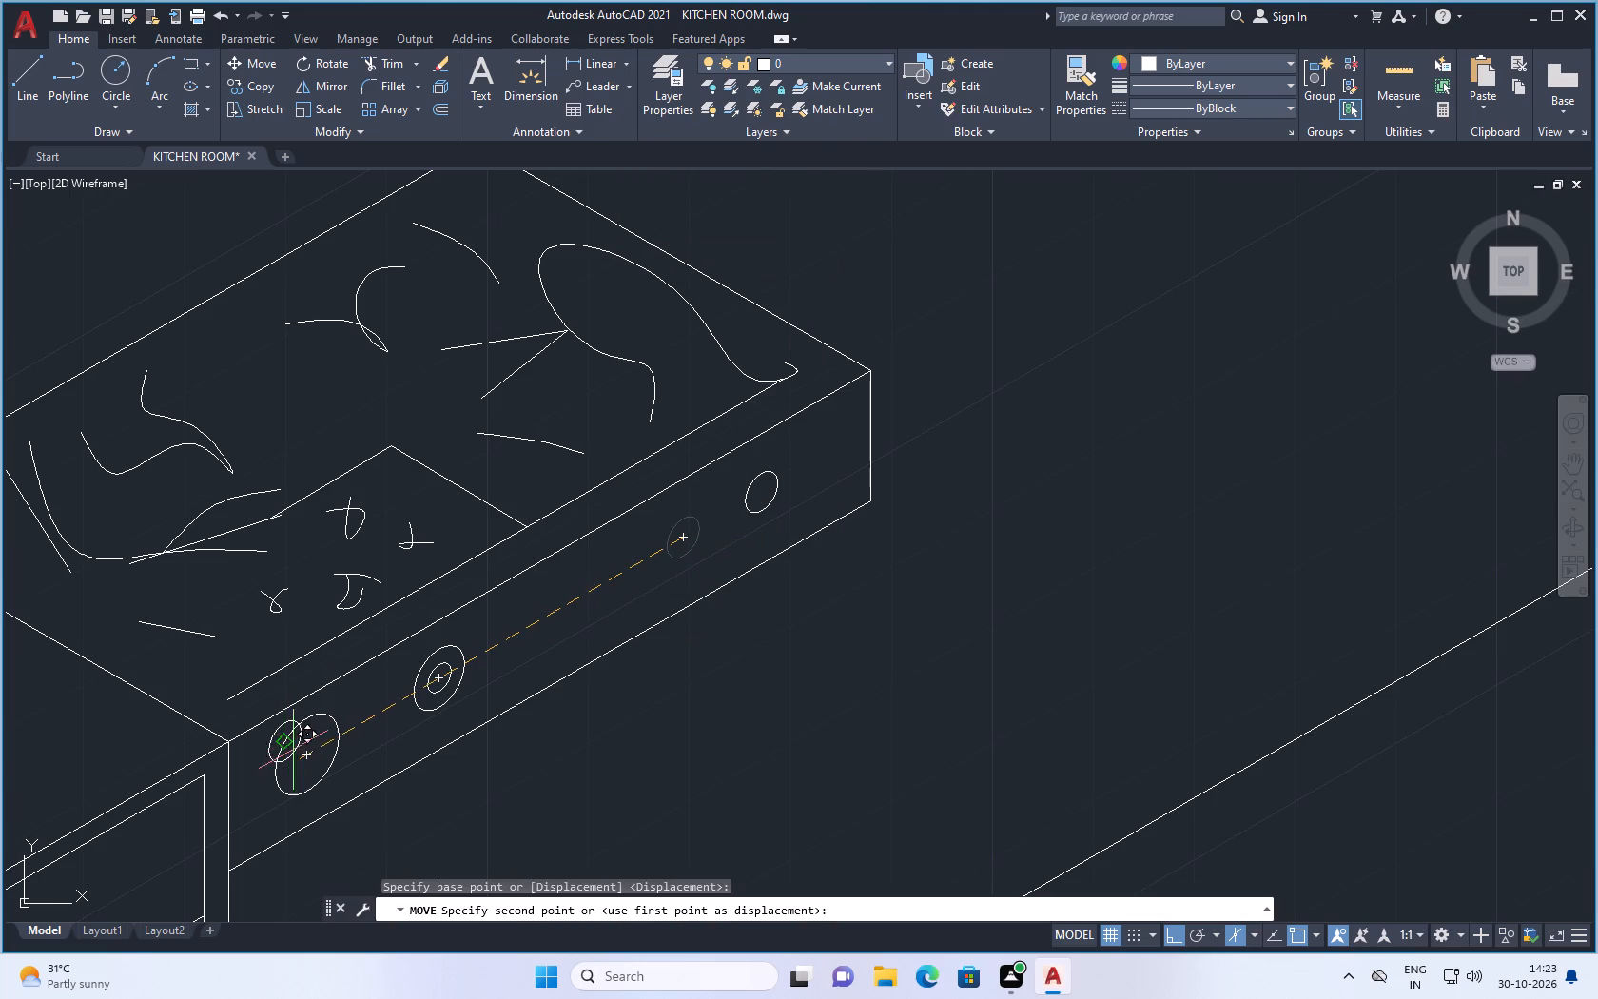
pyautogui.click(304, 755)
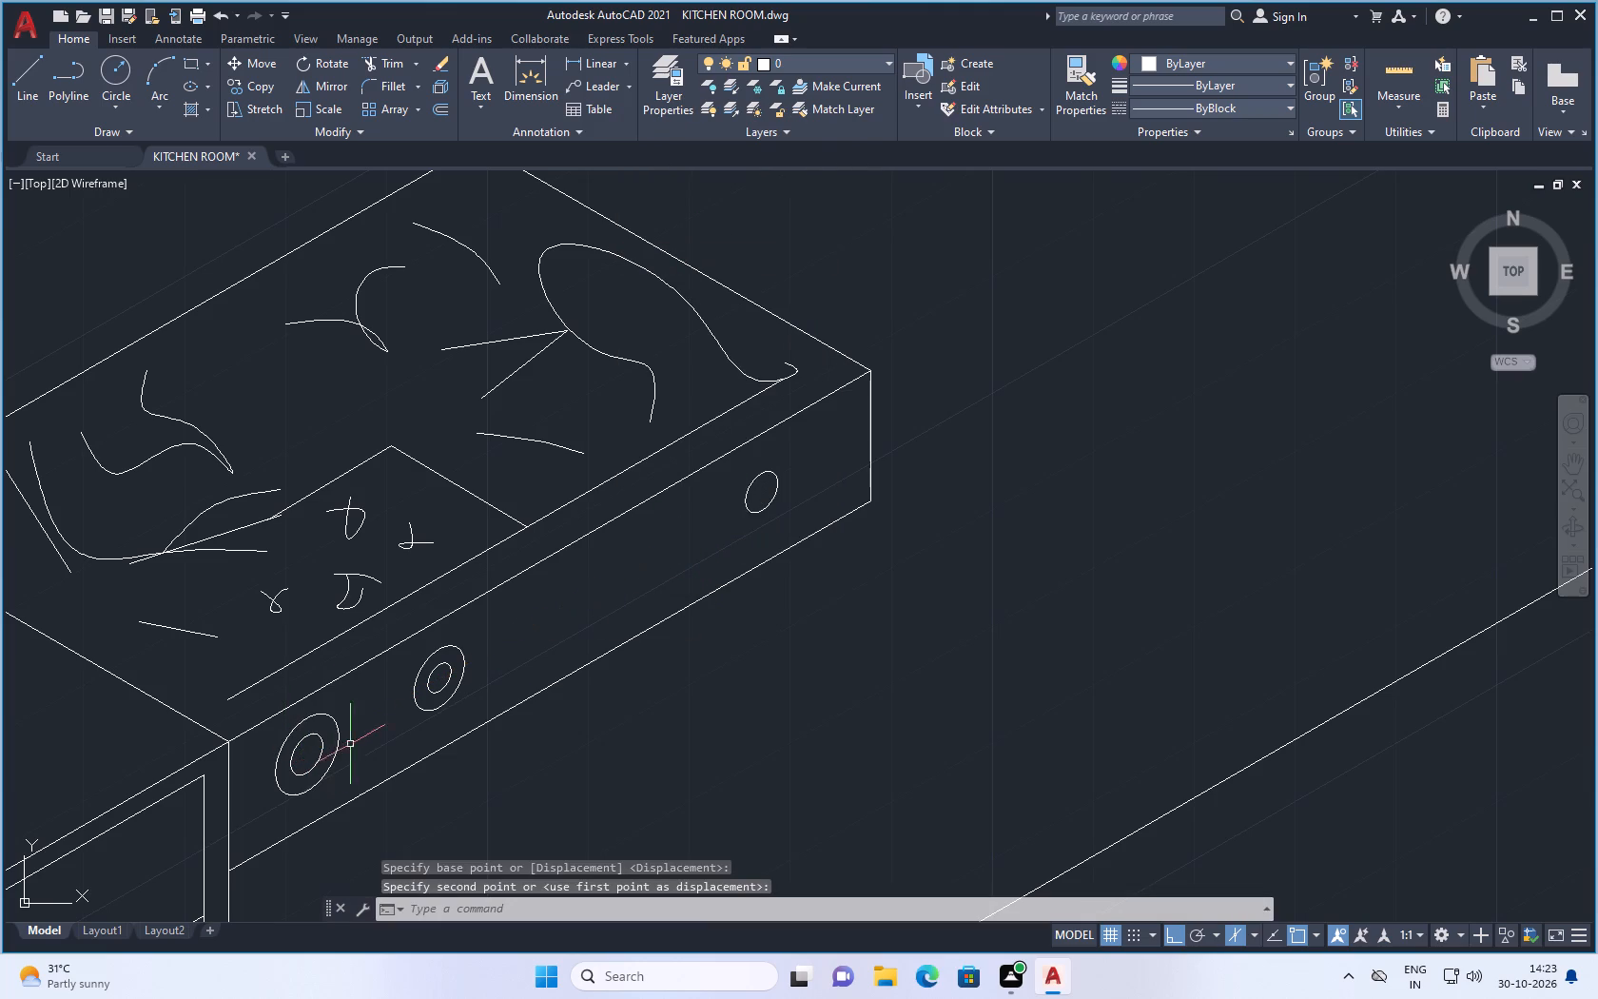
# Erase both concentric ellipses of the knob nearest the base cabinet corner.
pyautogui.scroll(-2, 378, 720)
pyautogui.scroll(2, 340, 737)
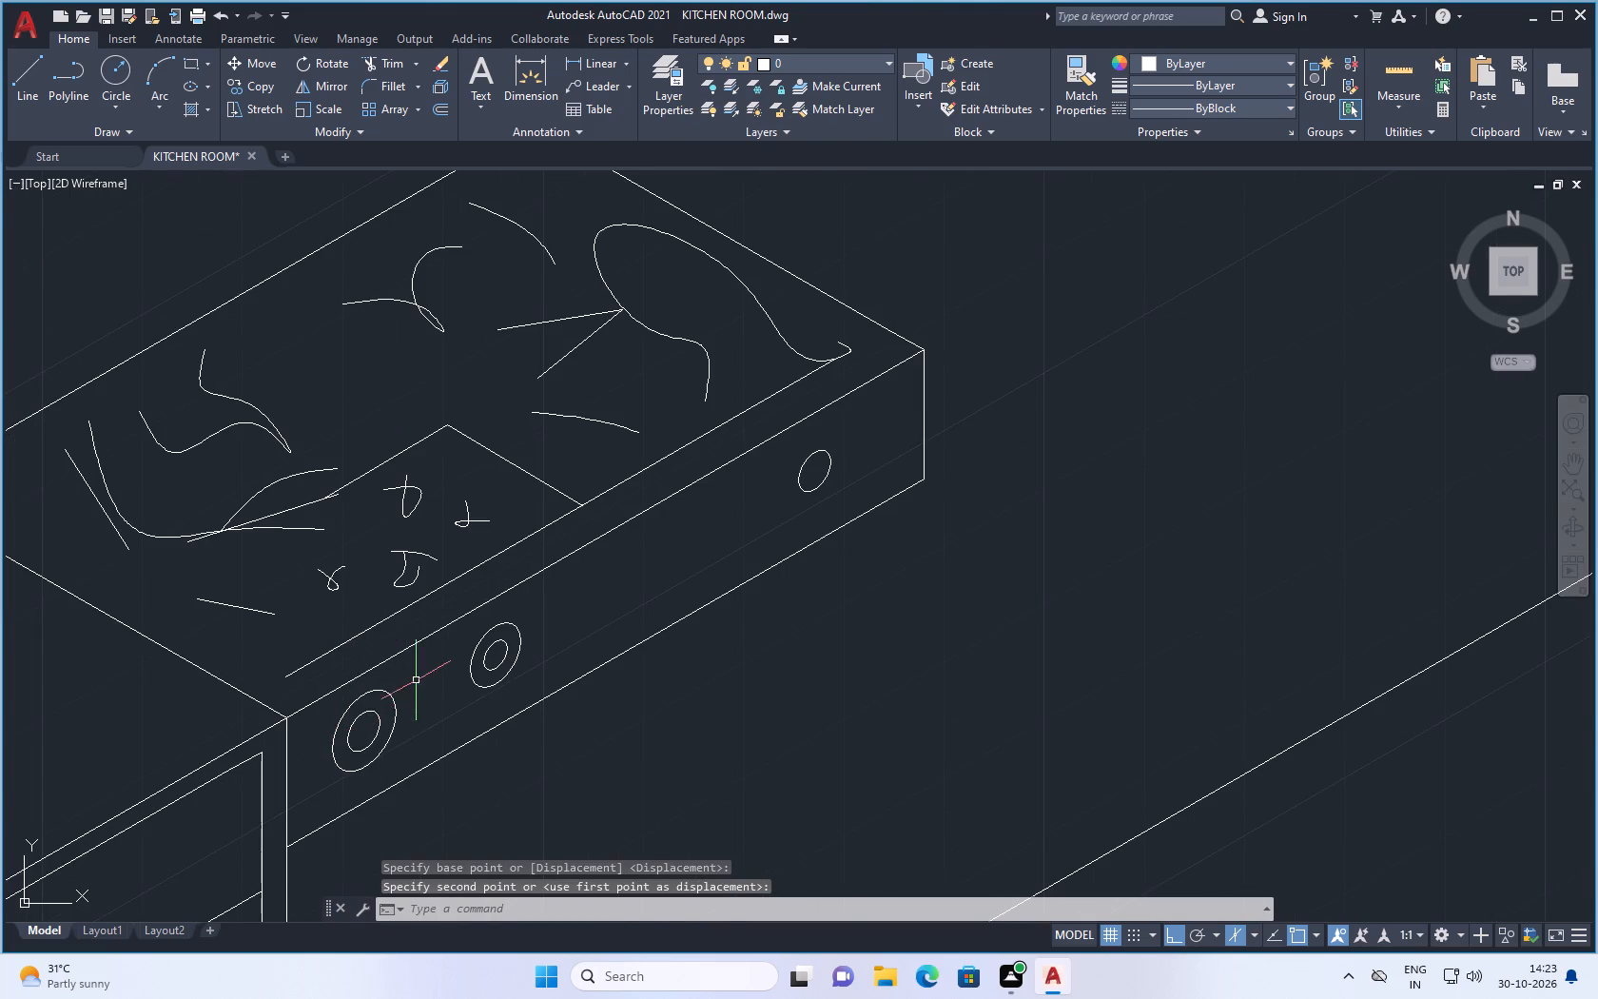
pyautogui.click(416, 679)
pyautogui.click(361, 753)
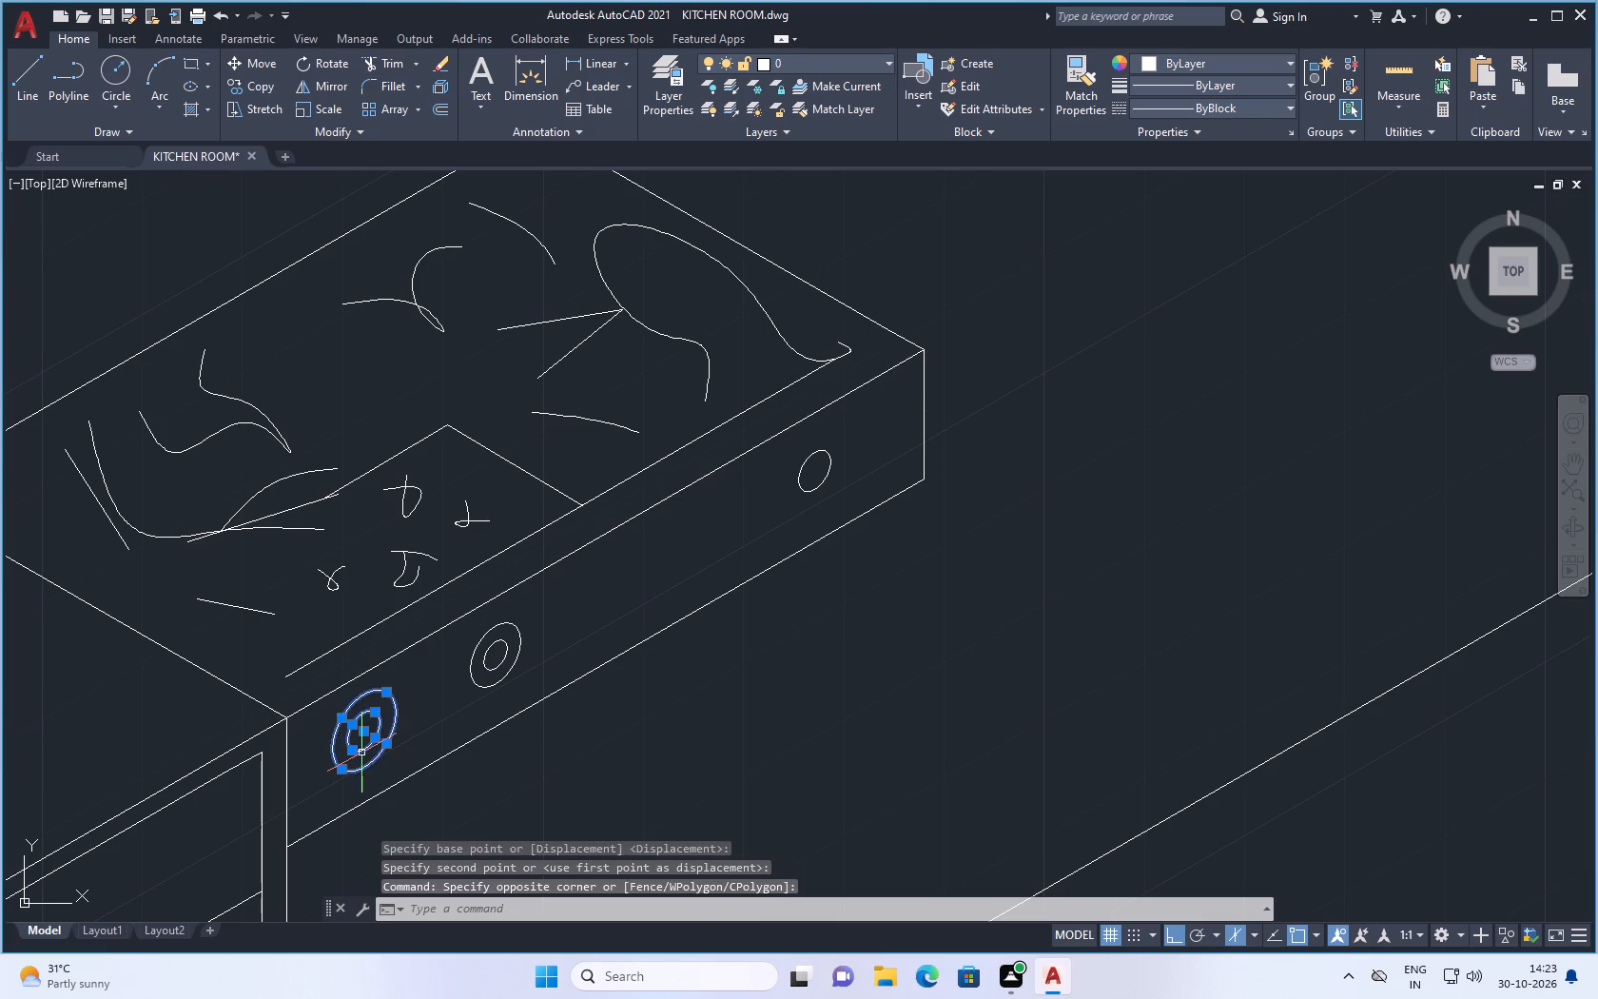
pyautogui.press('Delete')
# Move the remaining double-ellipse knob by its centre along the 30° panel direction, closer to the base cabinet corner.
pyautogui.scroll(2, 428, 694)
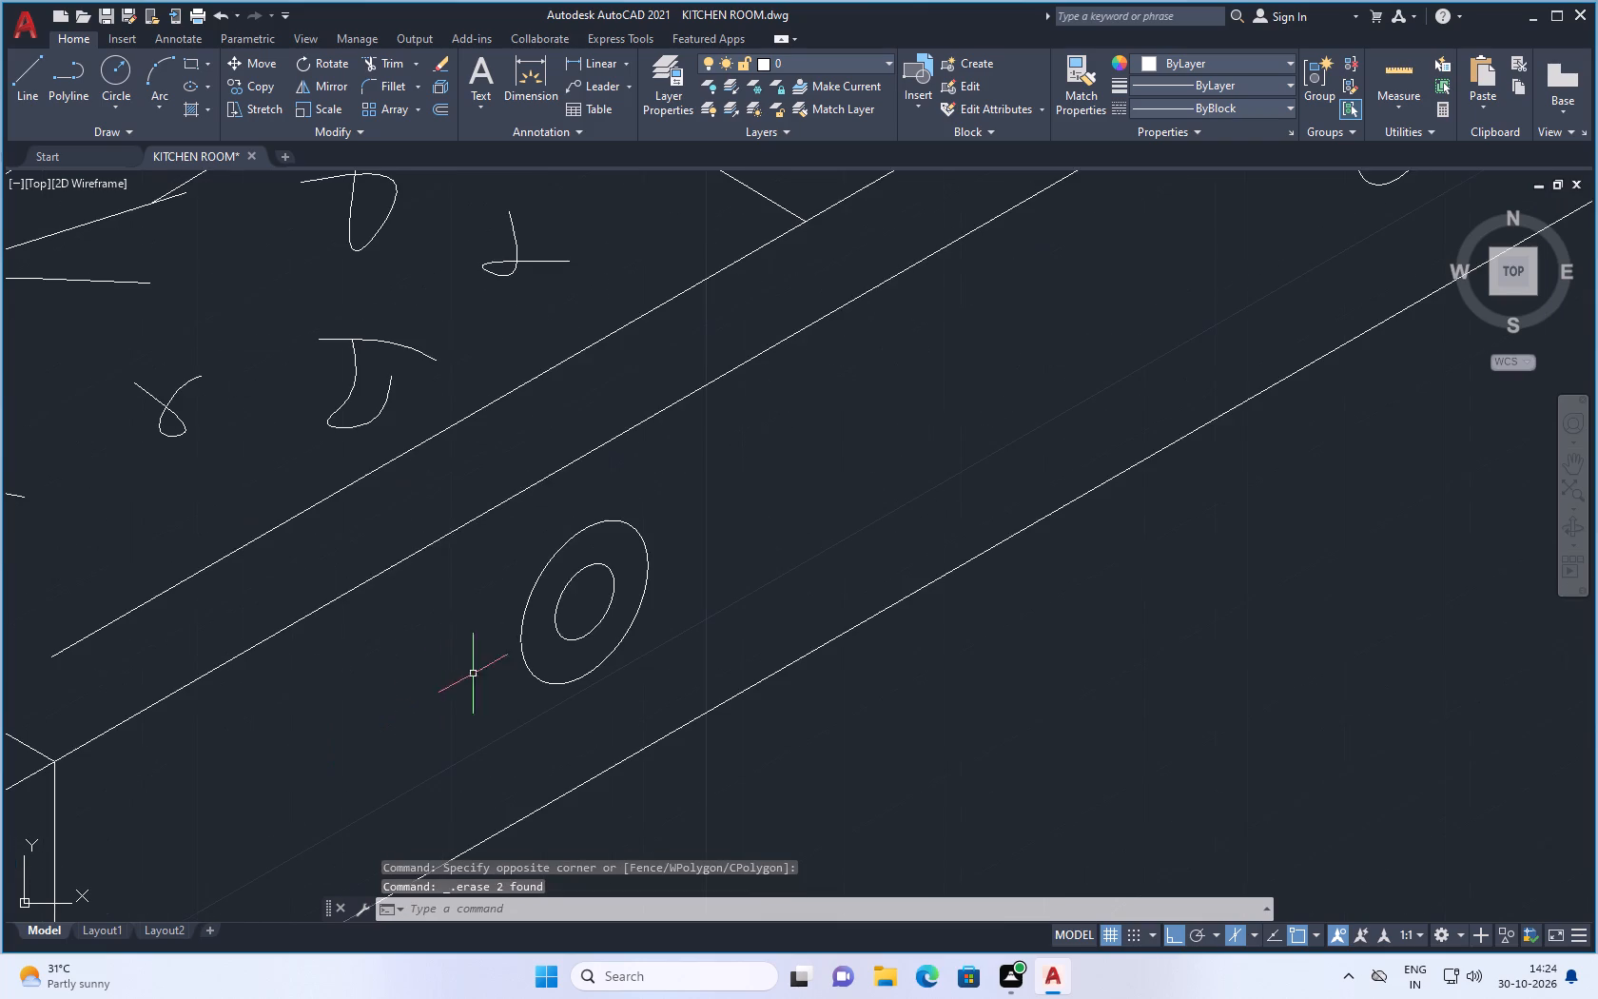
pyautogui.moveTo(658, 519); pyautogui.dragTo(614, 553)
pyautogui.click(535, 656)
pyautogui.rightClick(692, 548)
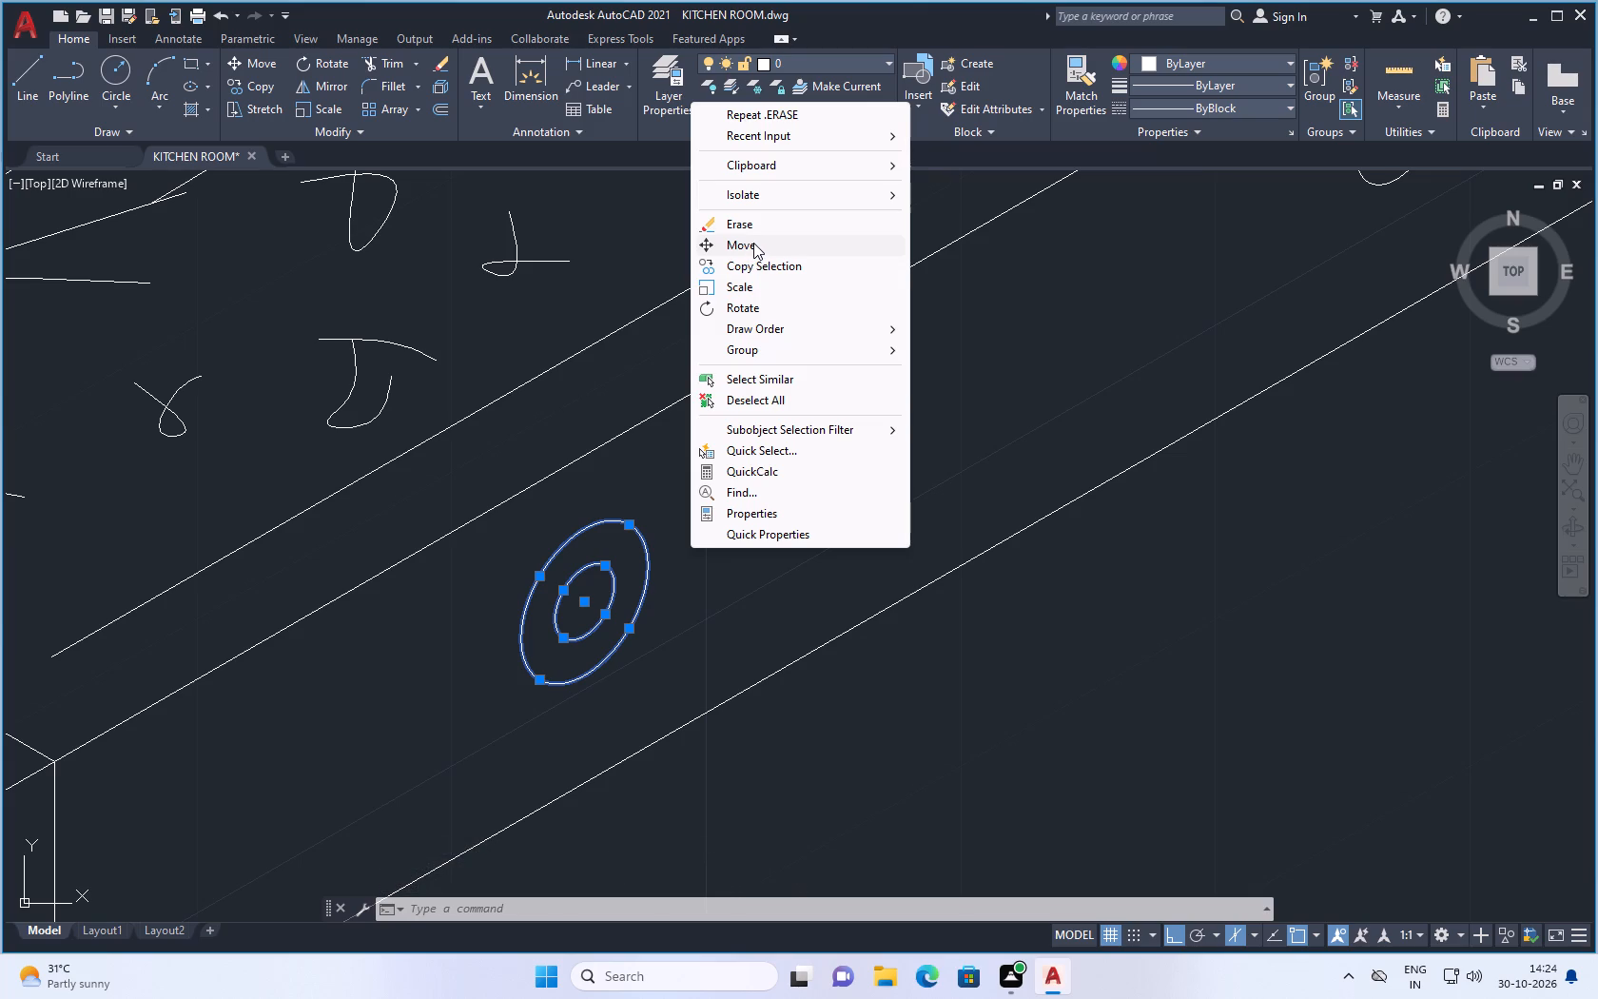
pyautogui.click(753, 243)
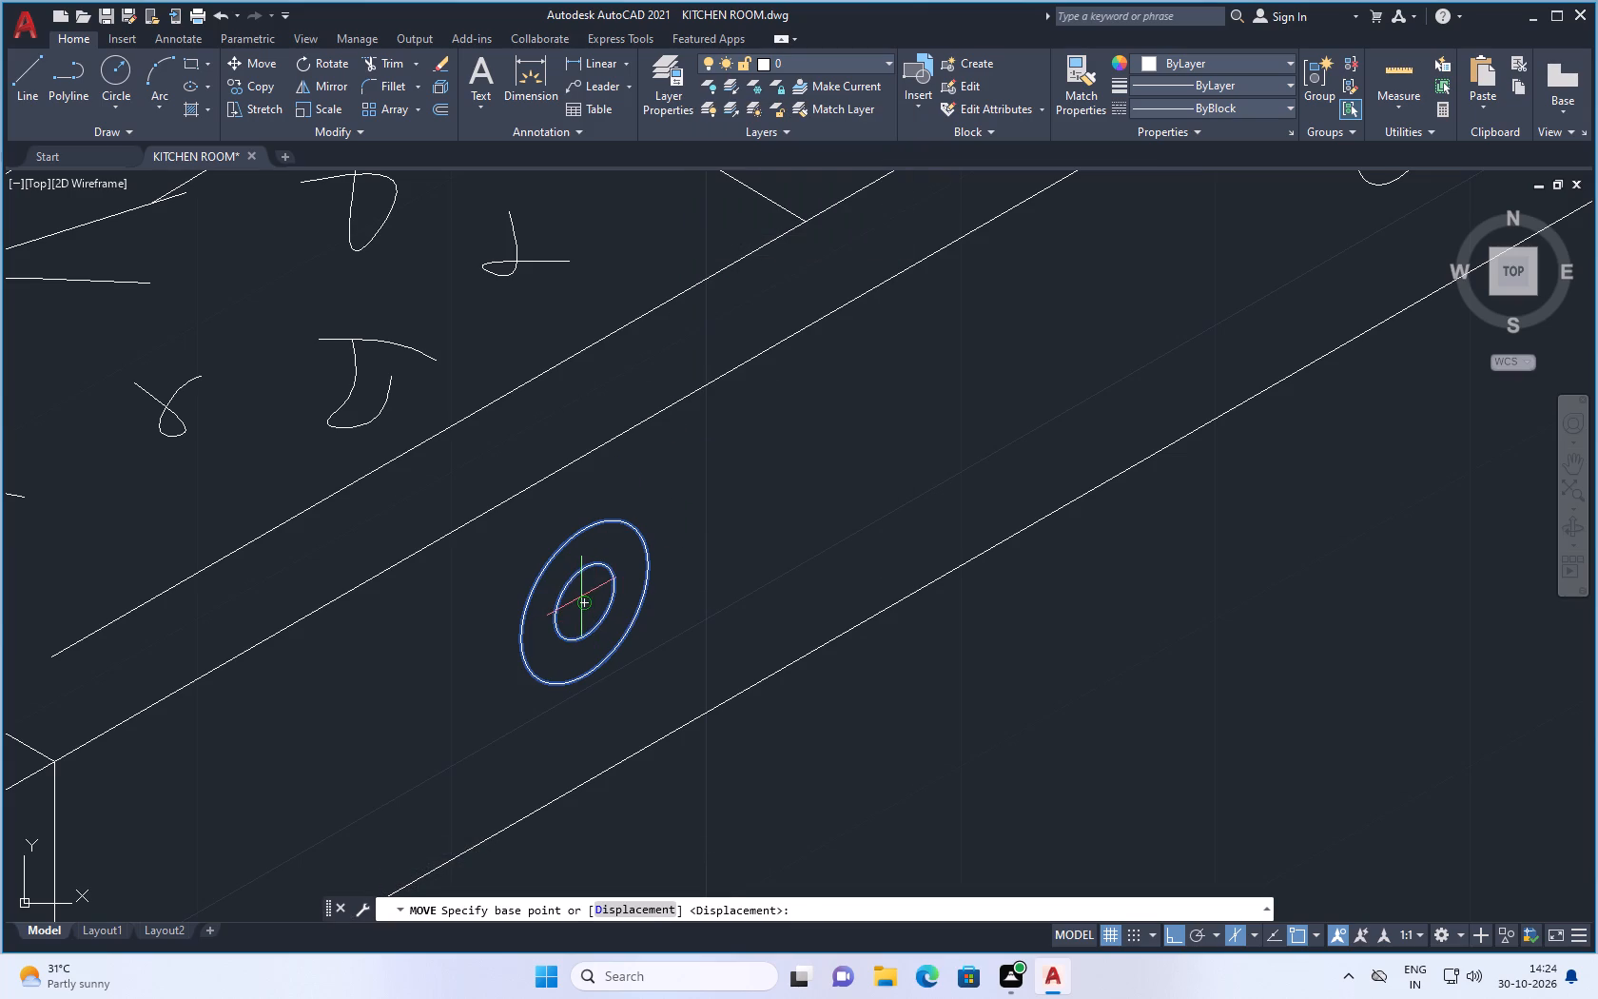
pyautogui.click(581, 597)
pyautogui.scroll(-3, 586, 596)
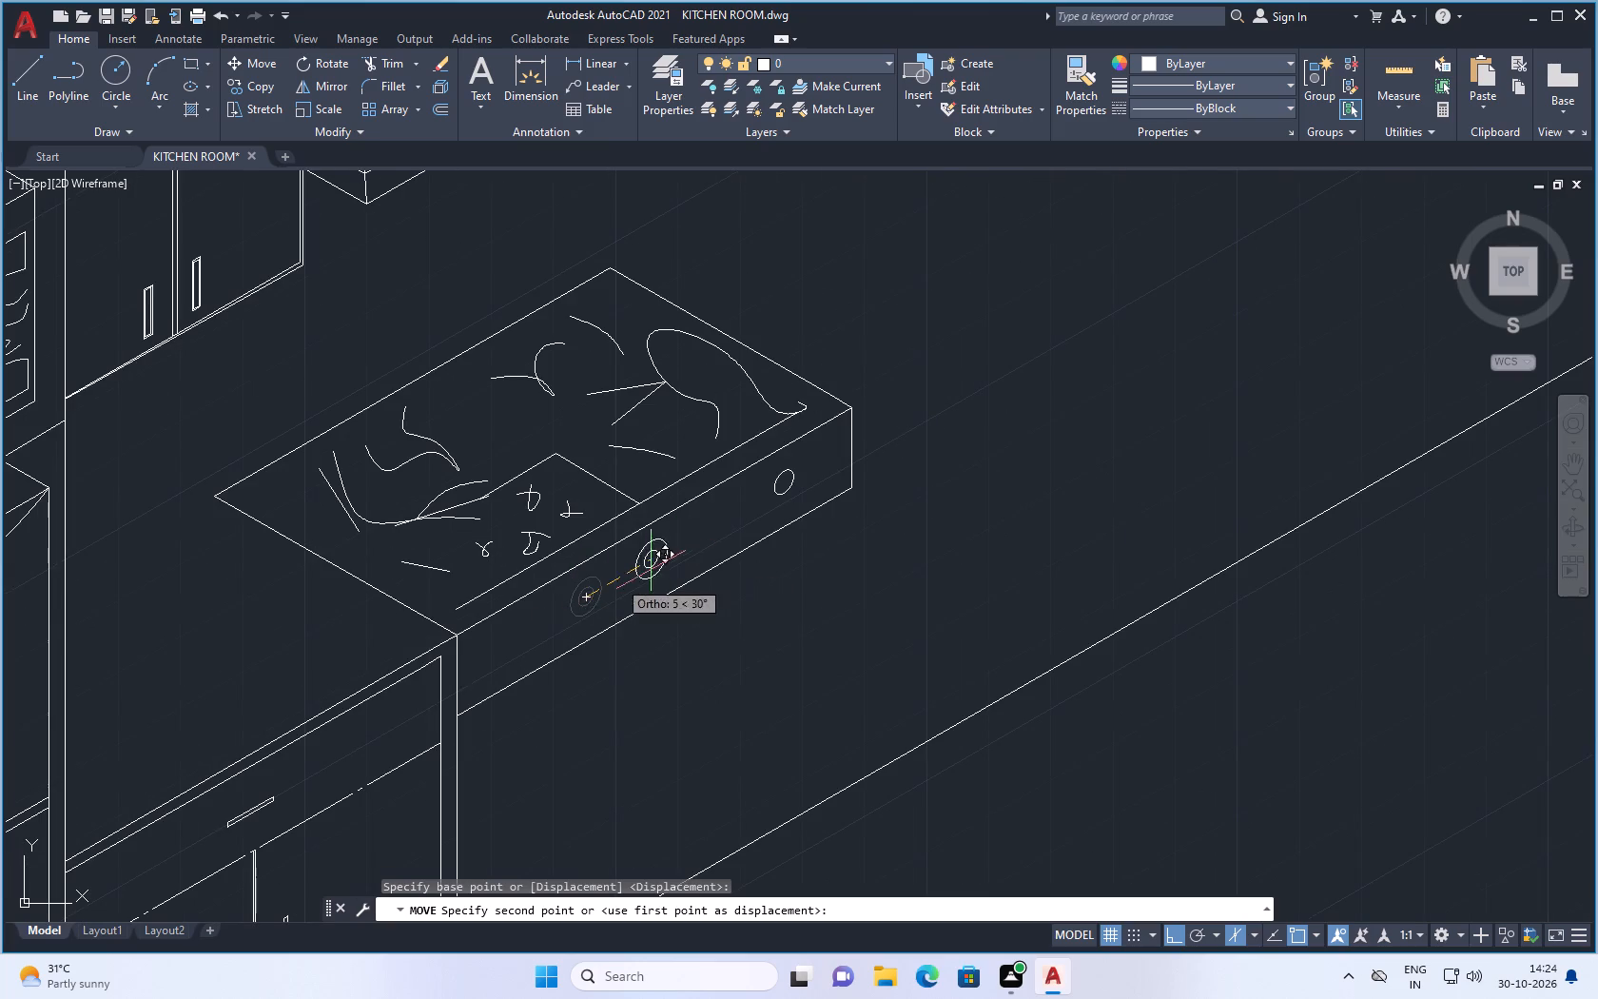
pyautogui.scroll(2, 571, 604)
pyautogui.click(524, 636)
pyautogui.press('Escape')
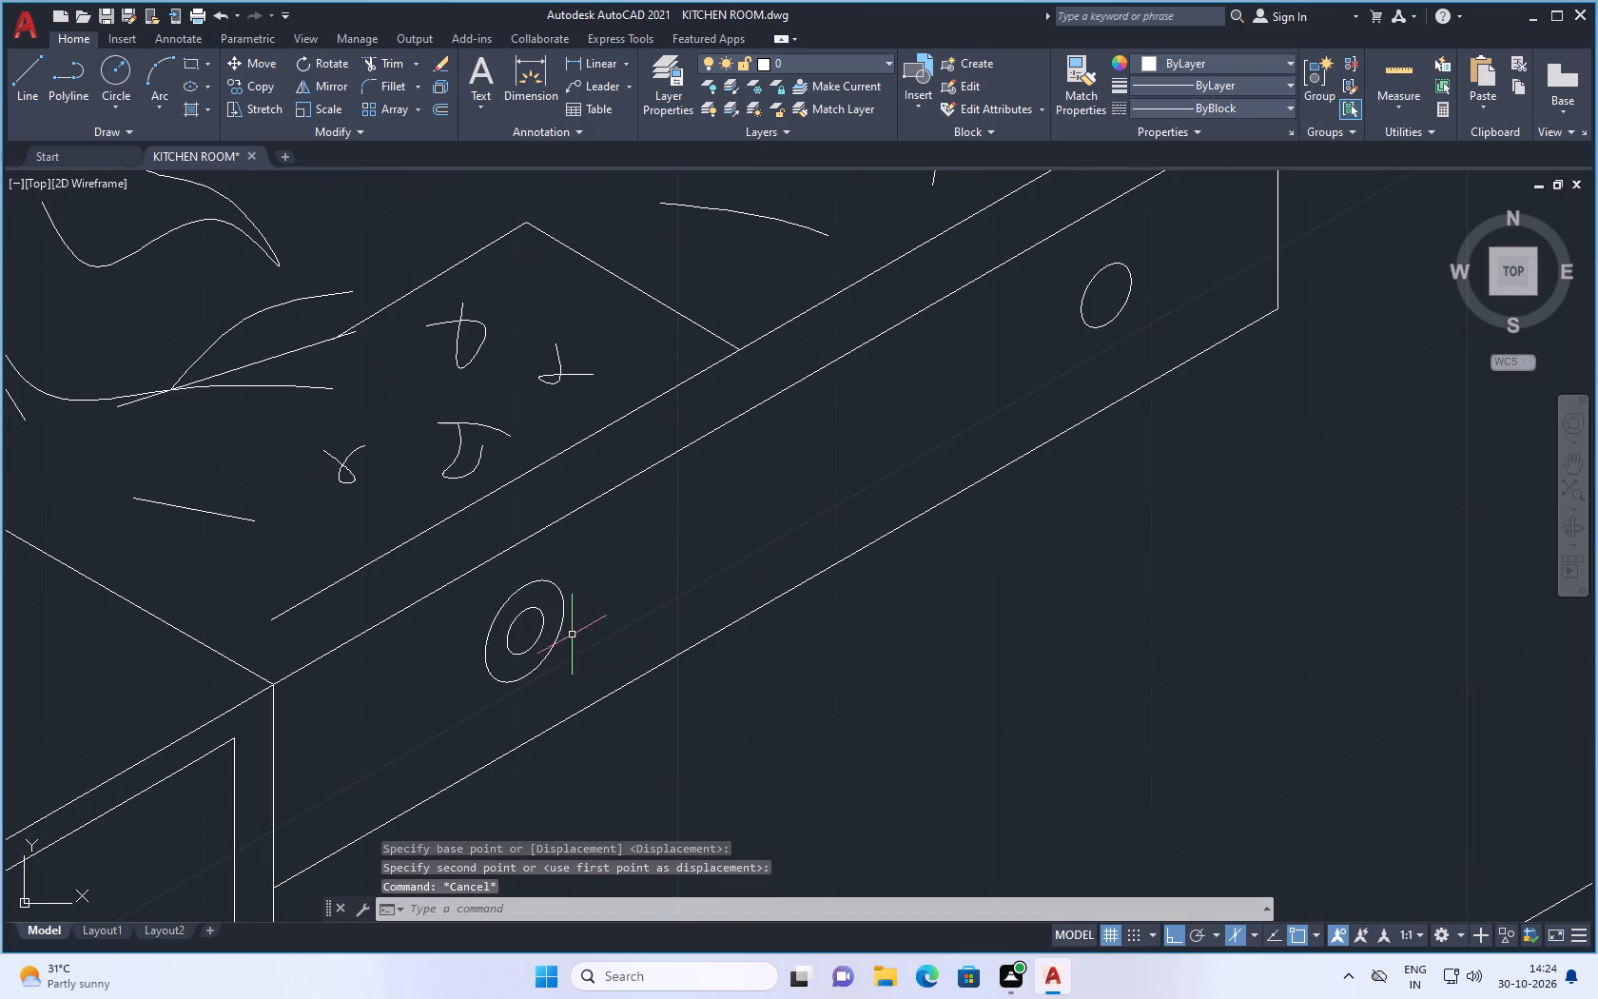
# Scale both ellipses of the double-ellipse knob about their common centre to about three-quarters size.
pyautogui.moveTo(576, 577); pyautogui.dragTo(545, 608)
pyautogui.click(516, 656)
pyautogui.rightClick(595, 579)
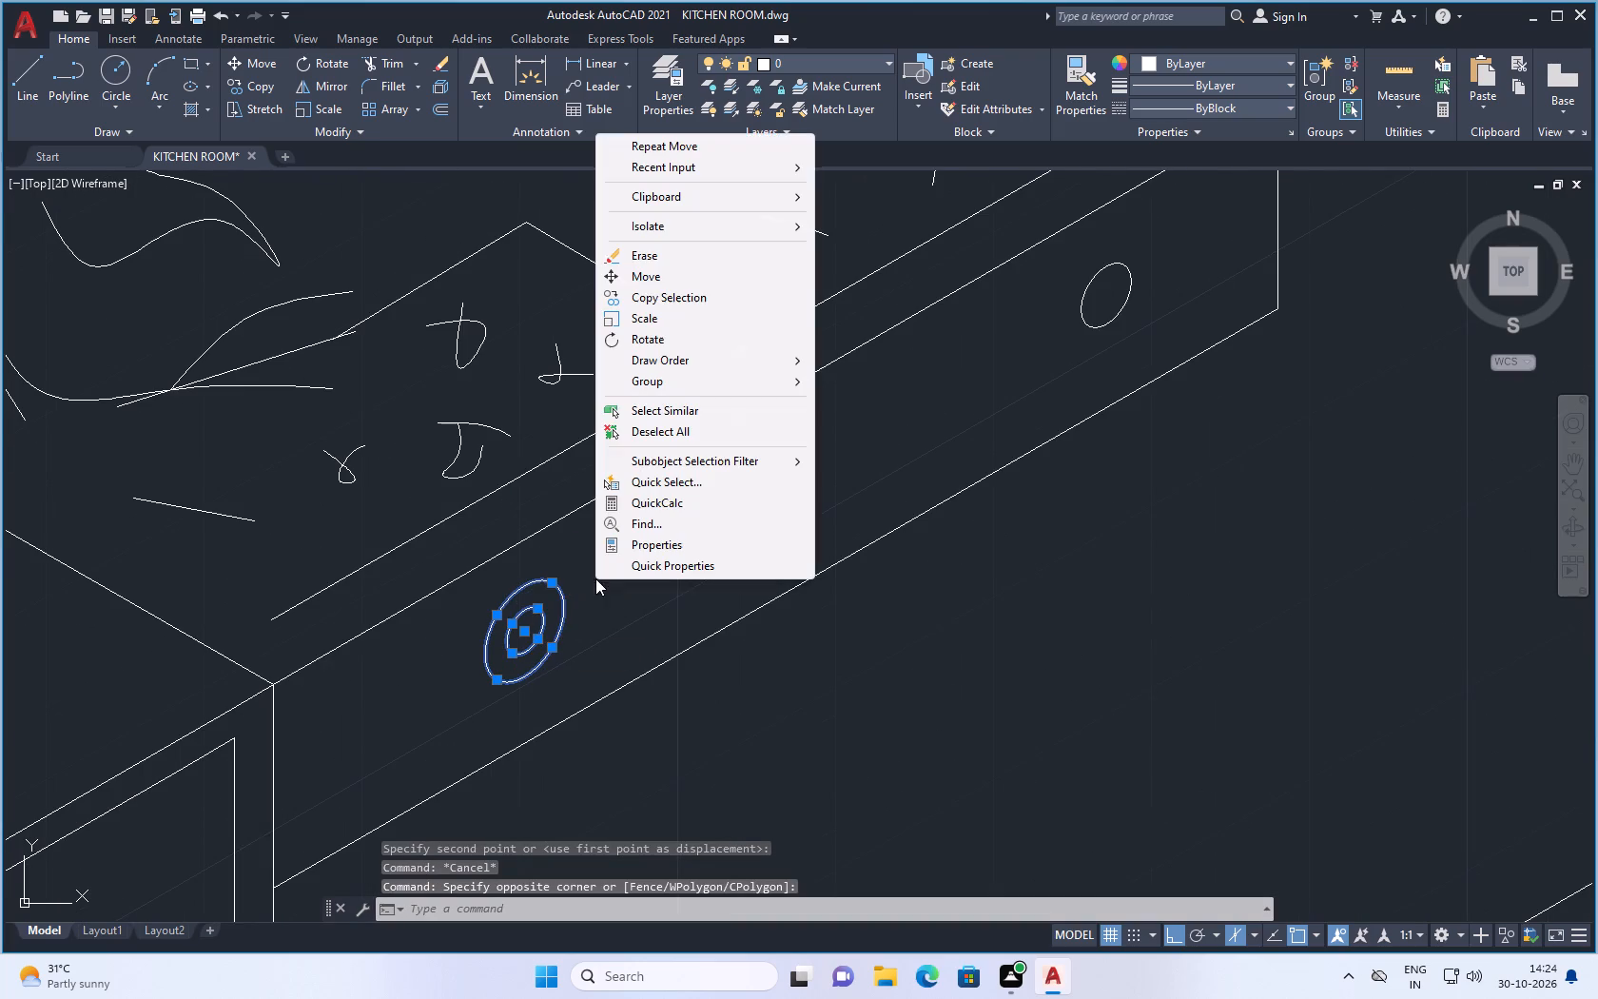
pyautogui.click(653, 320)
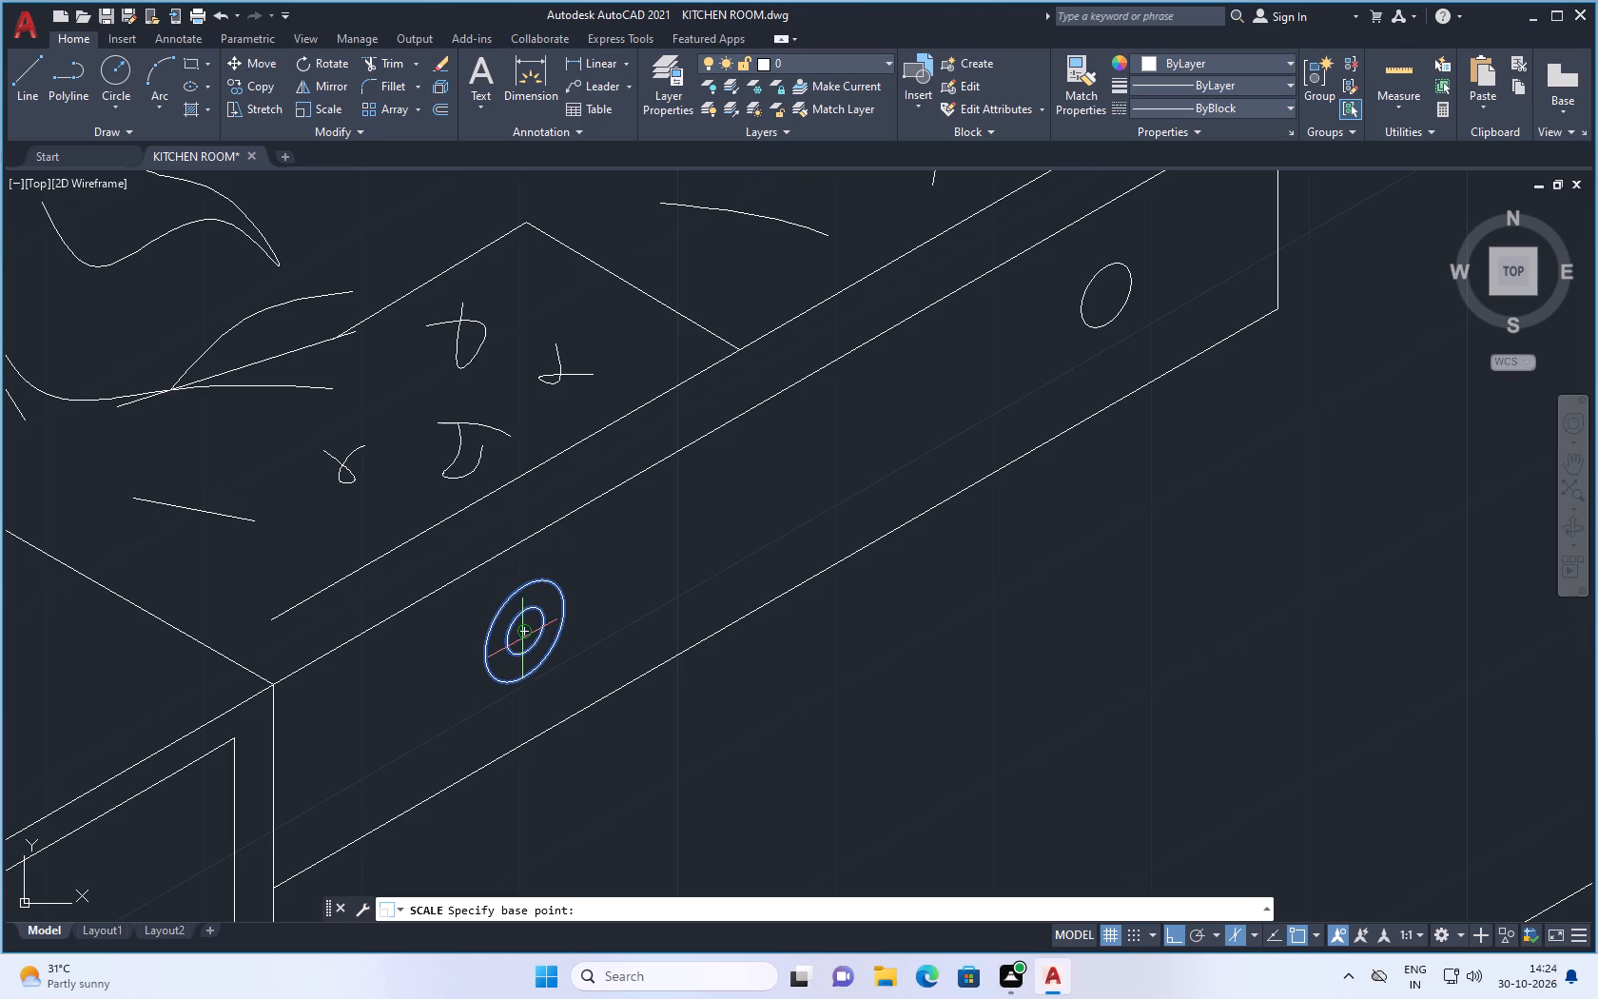
pyautogui.click(522, 637)
pyautogui.click(556, 626)
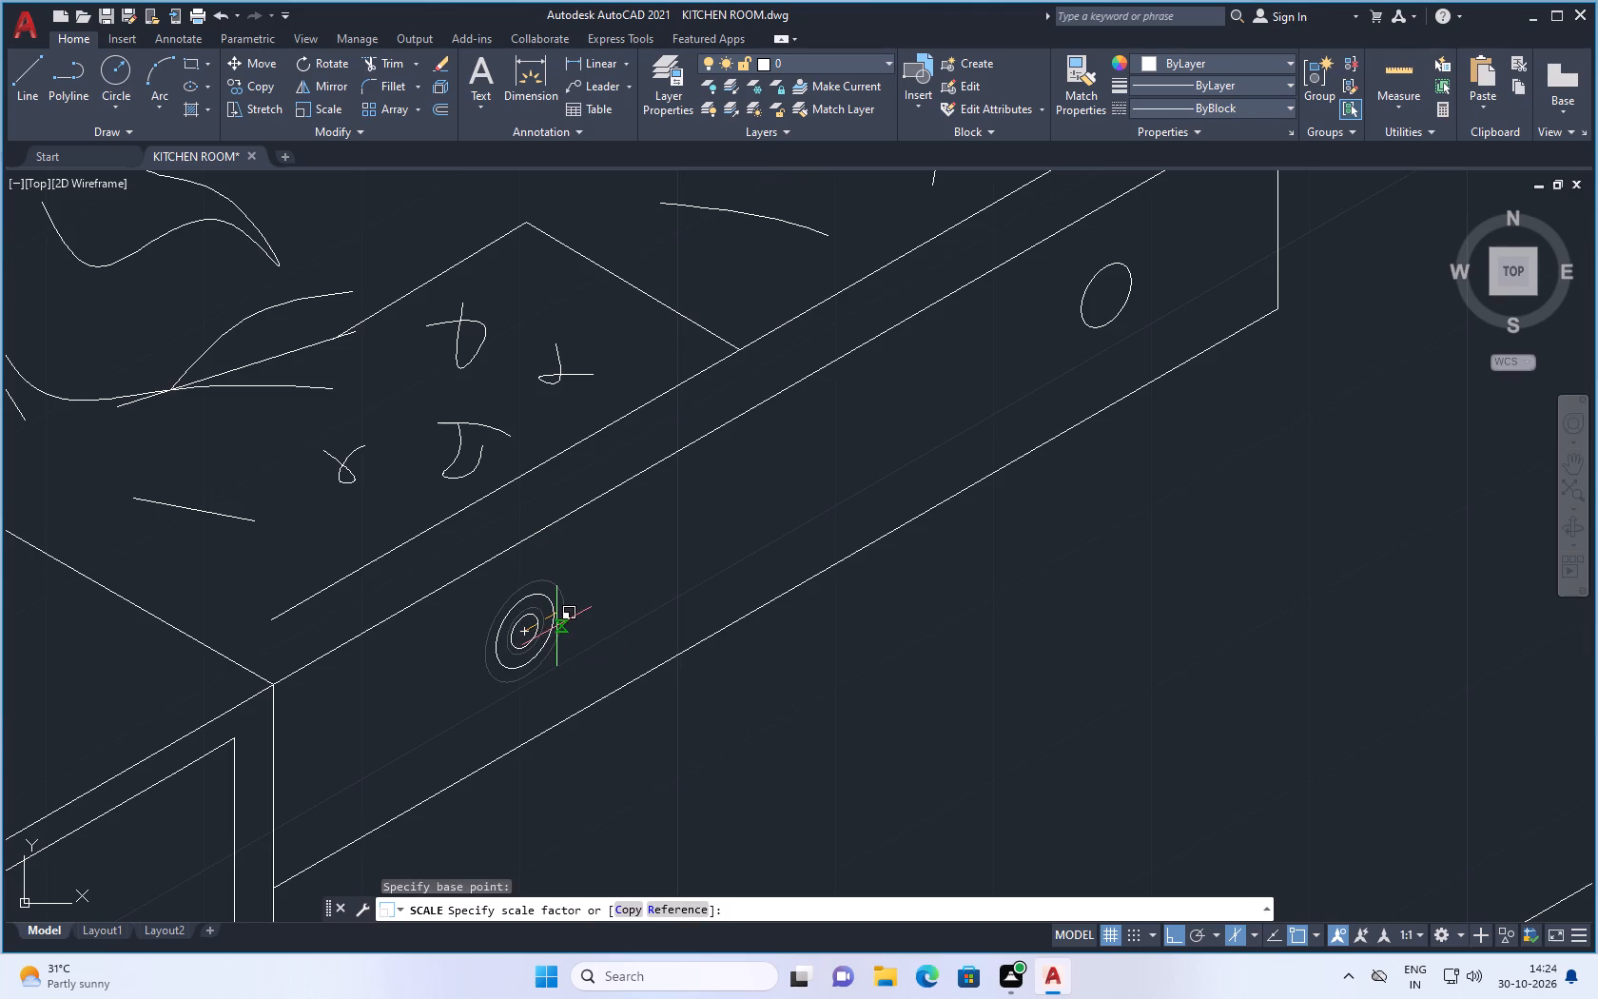
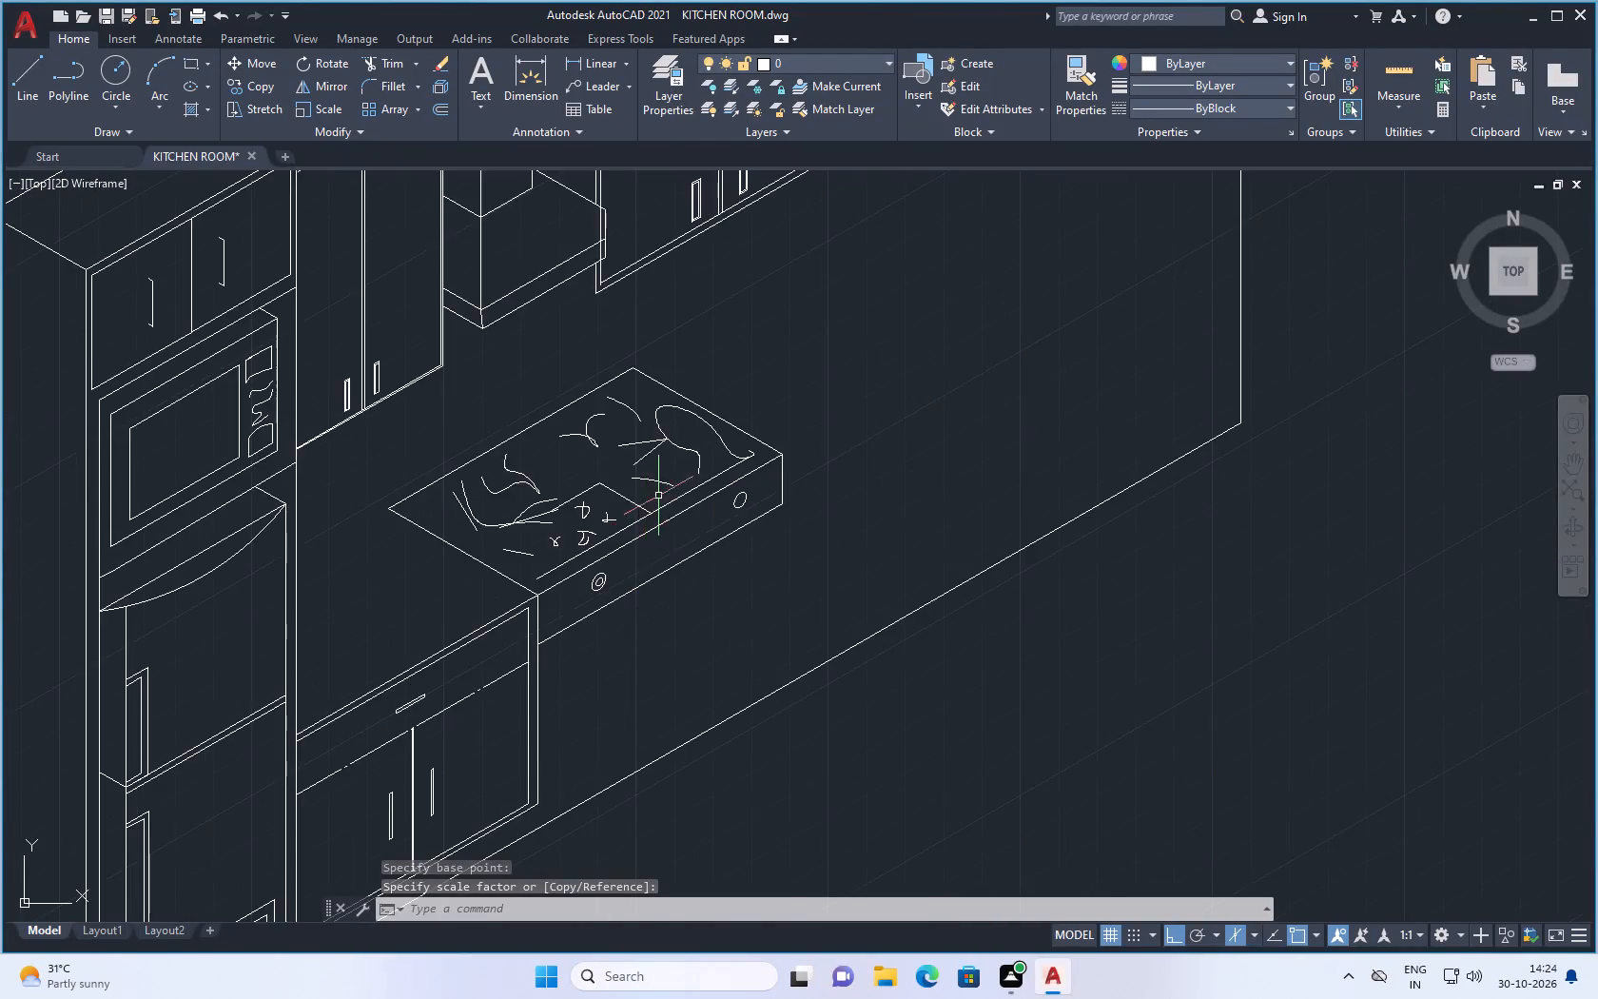
# Erase the inner ellipse of the double-ellipse knob nearest the base cabinet corner on the cooktop front panel.
pyautogui.scroll(2, 616, 523)
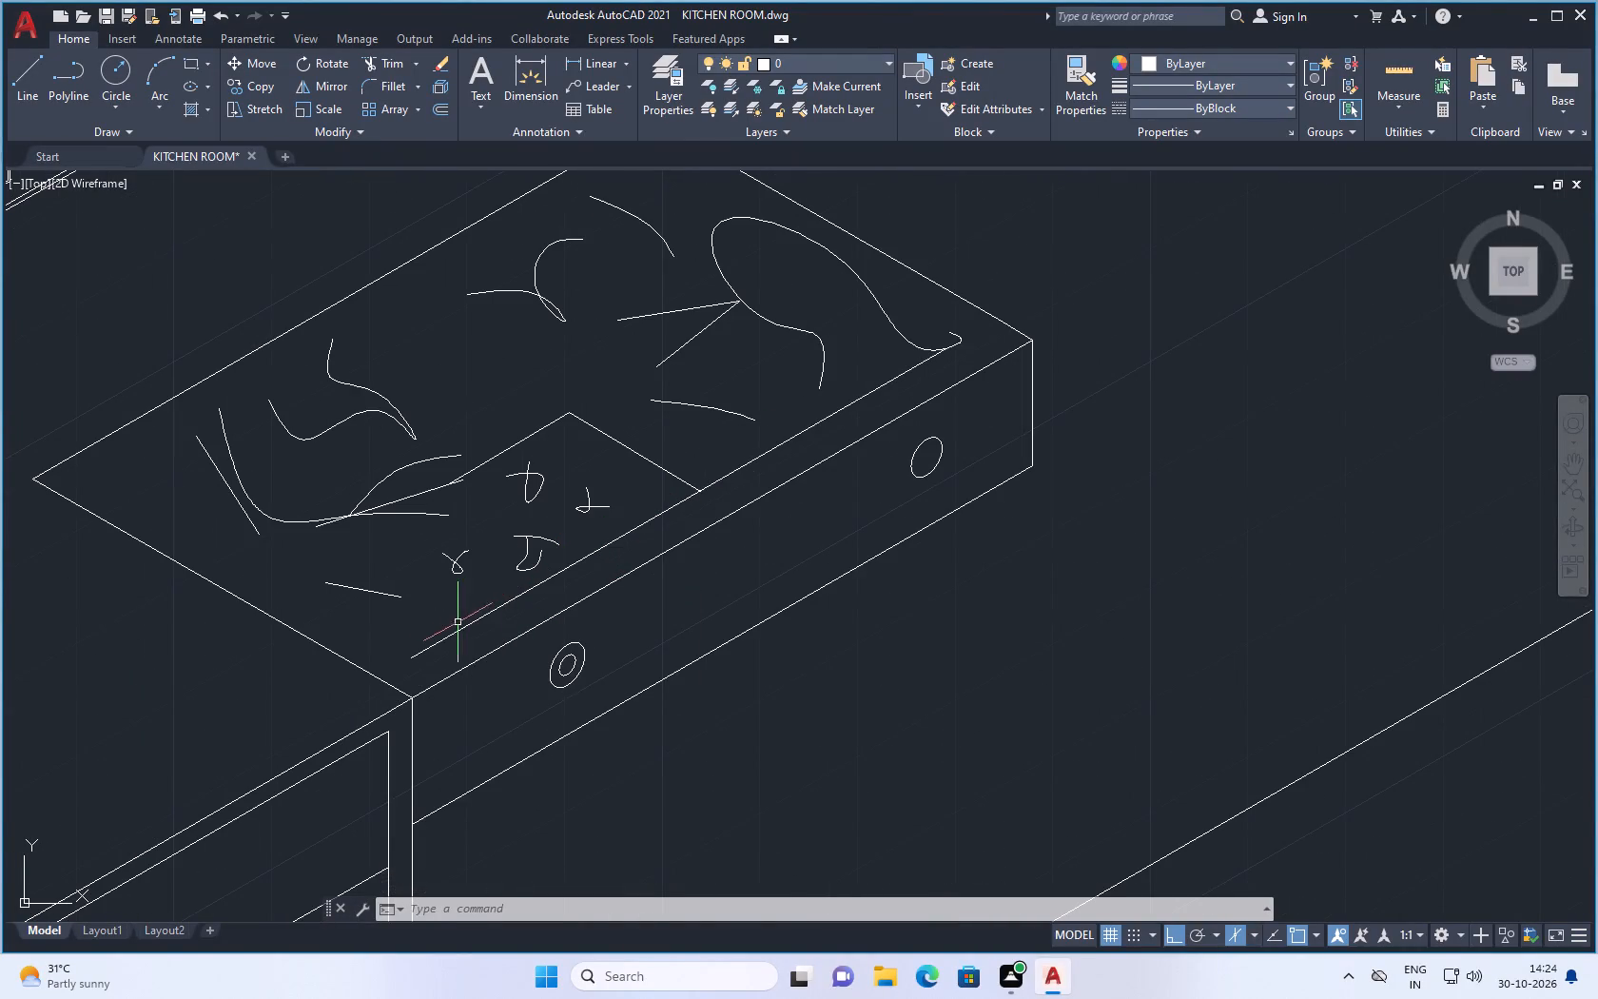
pyautogui.scroll(1, 361, 651)
pyautogui.scroll(1, 642, 664)
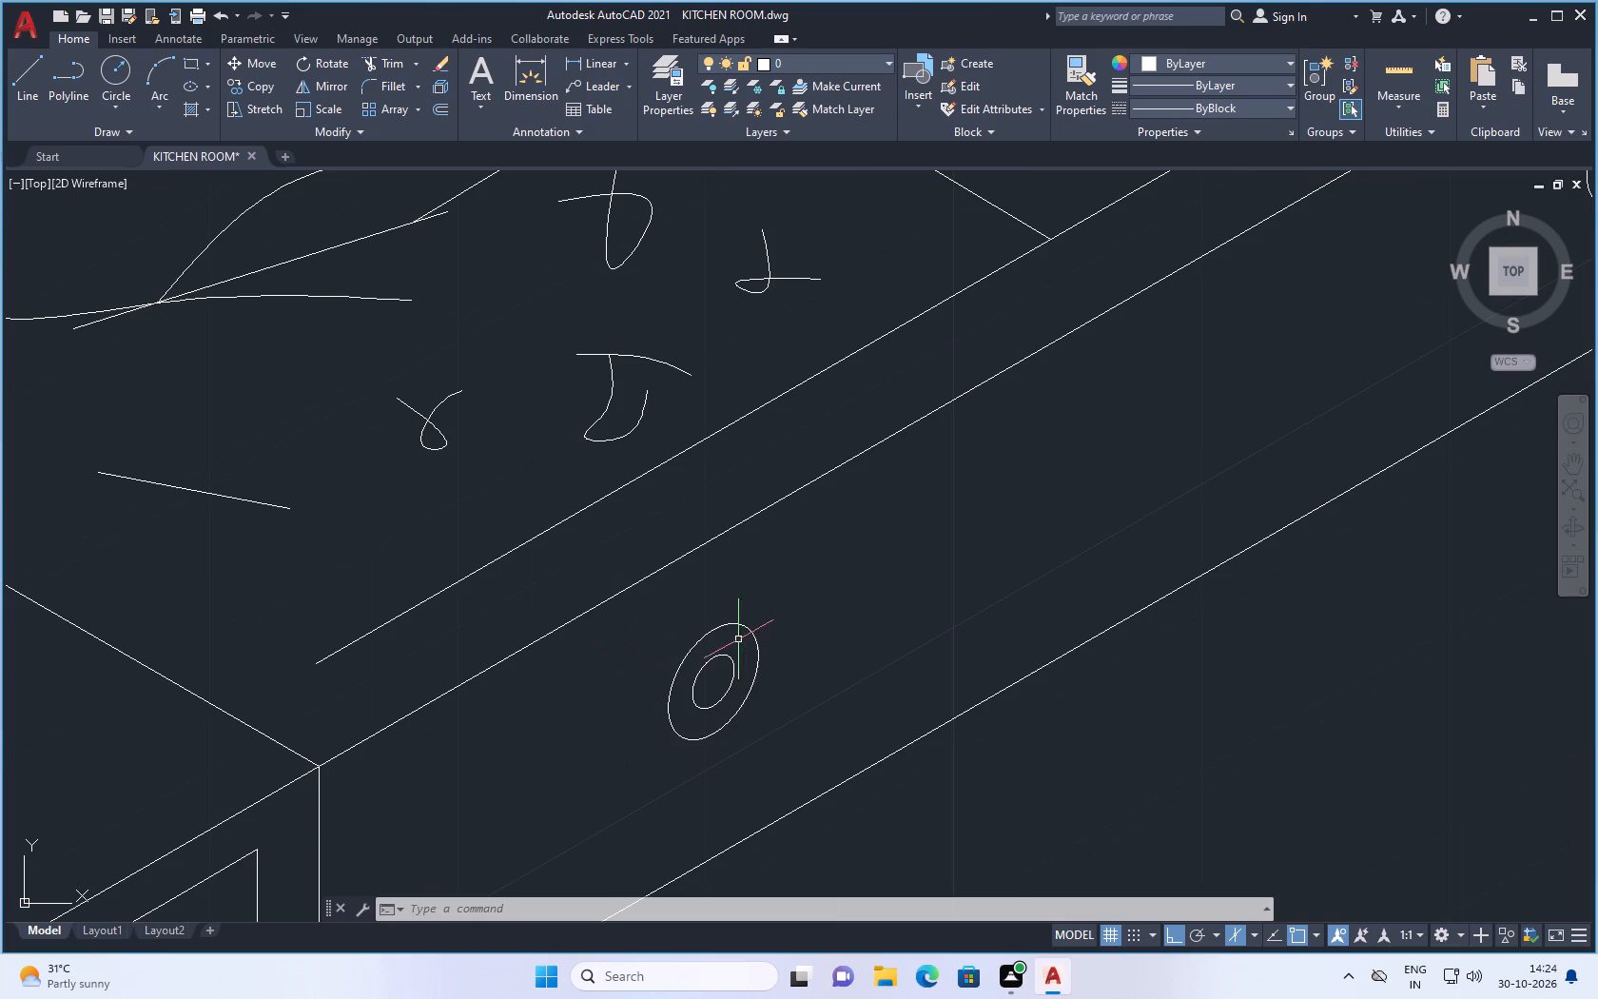
pyautogui.click(721, 653)
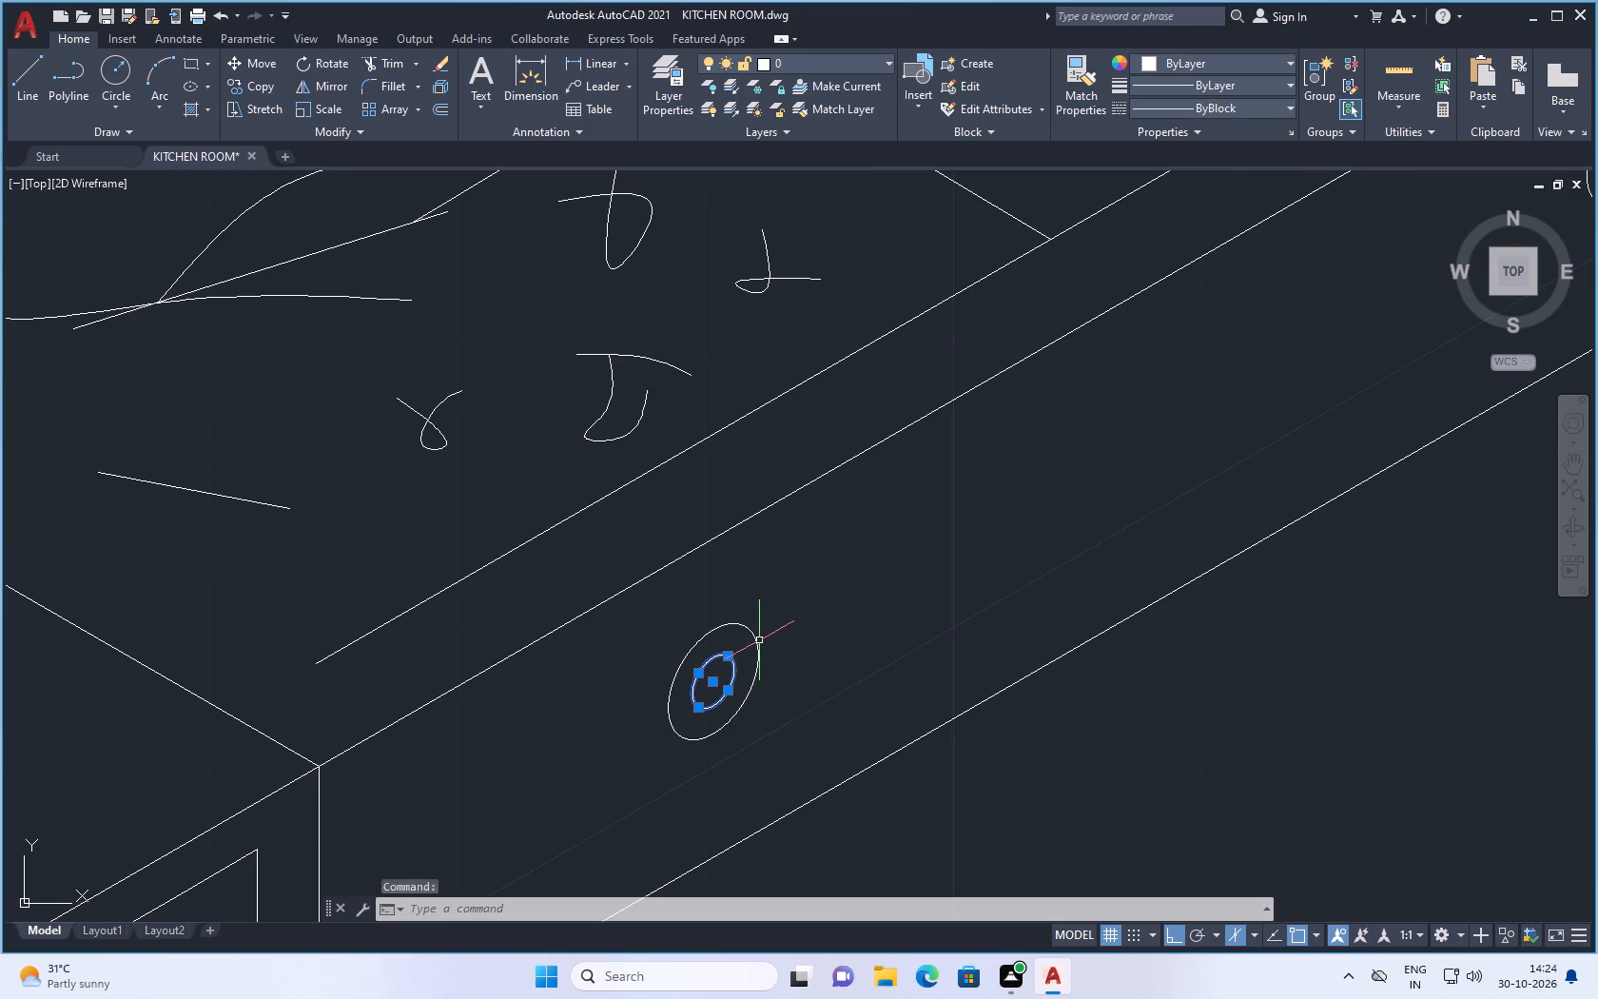
pyautogui.press('Delete')
# Copy the knob ellipse nearest the base cabinet from its centre along the 30° panel direction at about 11 and 30 units.
pyautogui.scroll(-2, 623, 713)
pyautogui.scroll(1, 1015, 525)
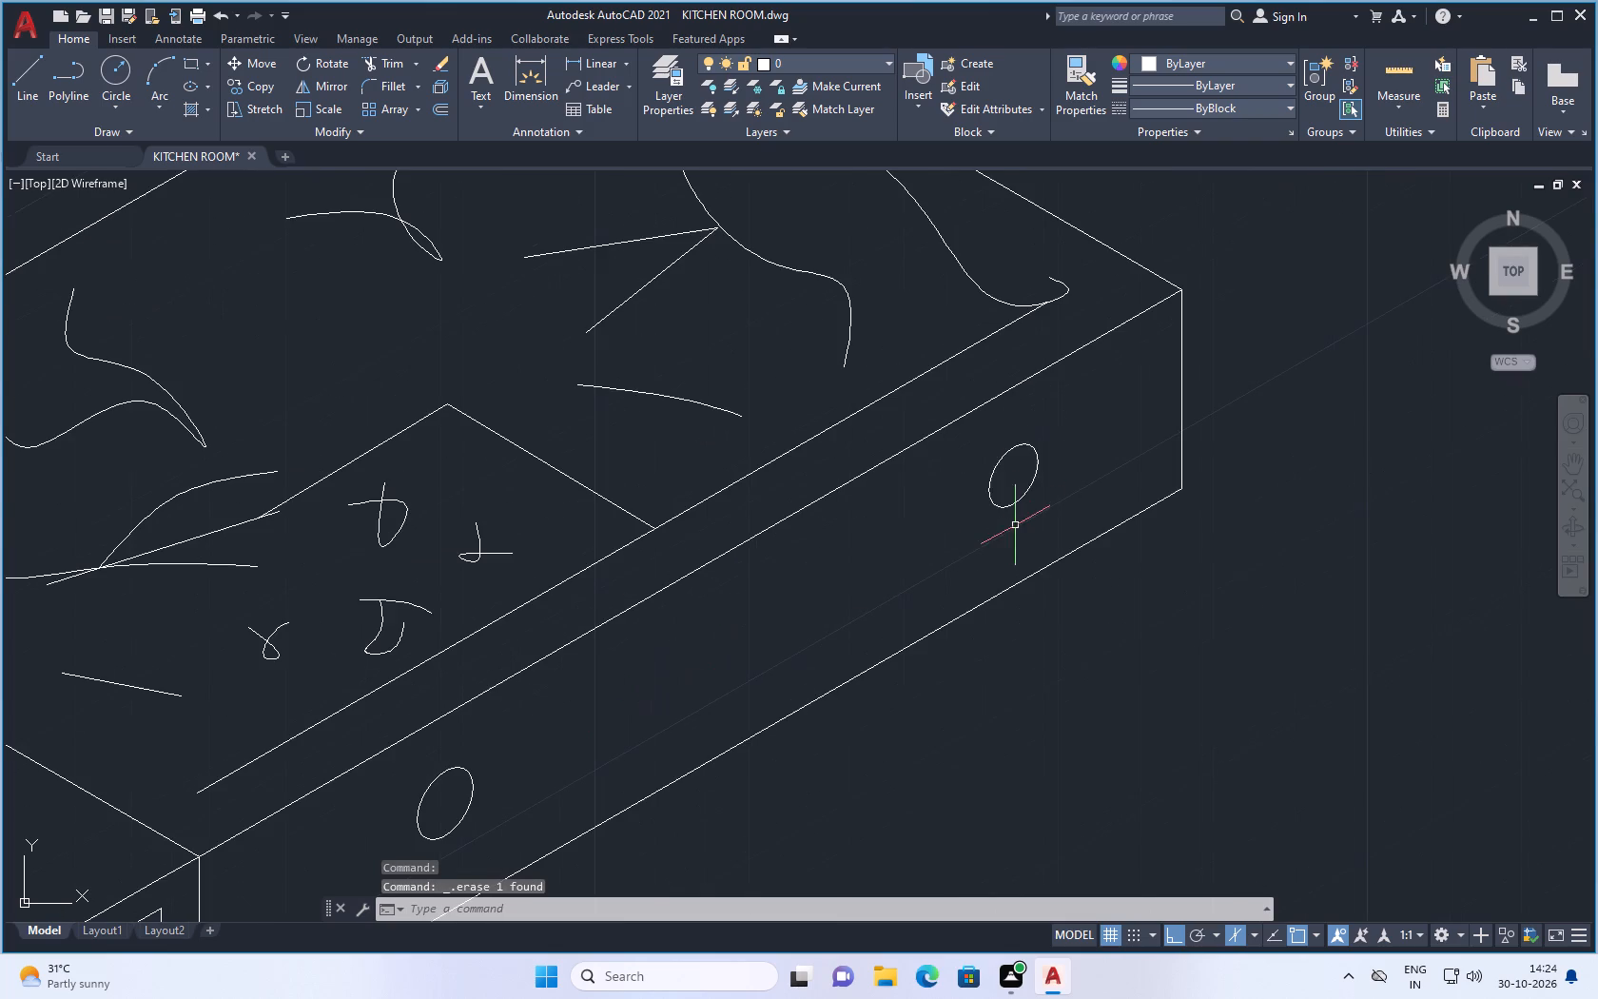
pyautogui.scroll(-2, 493, 762)
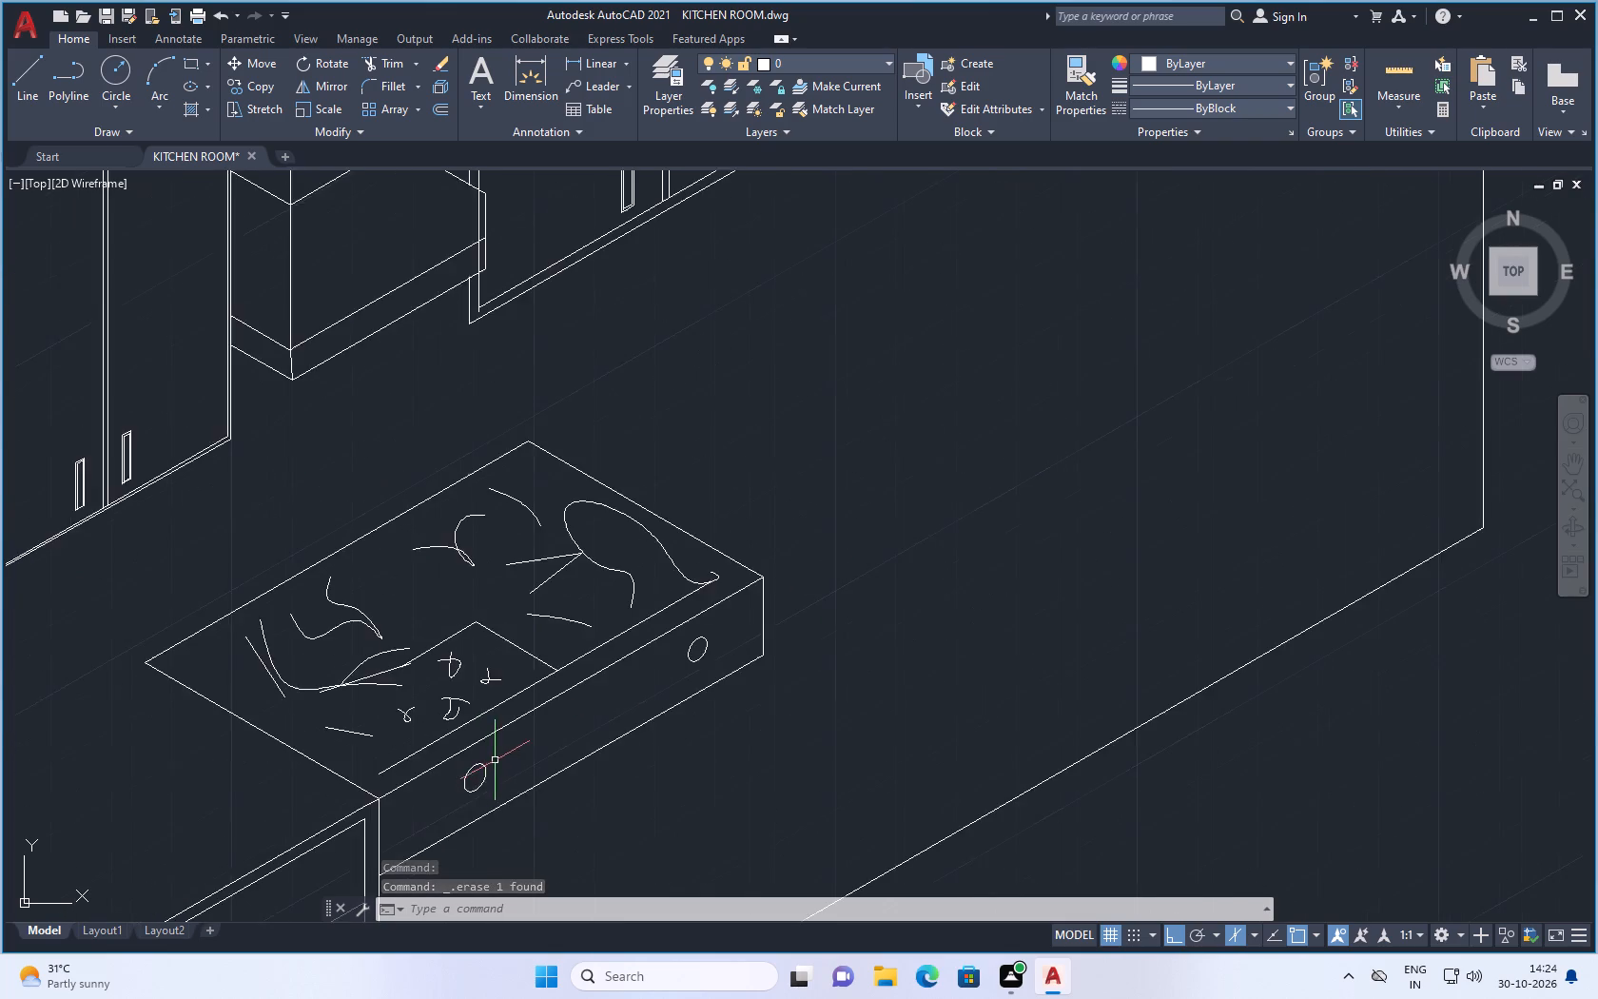
pyautogui.scroll(2, 452, 791)
pyautogui.moveTo(573, 703); pyautogui.dragTo(559, 713)
pyautogui.click(516, 767)
pyautogui.rightClick(601, 678)
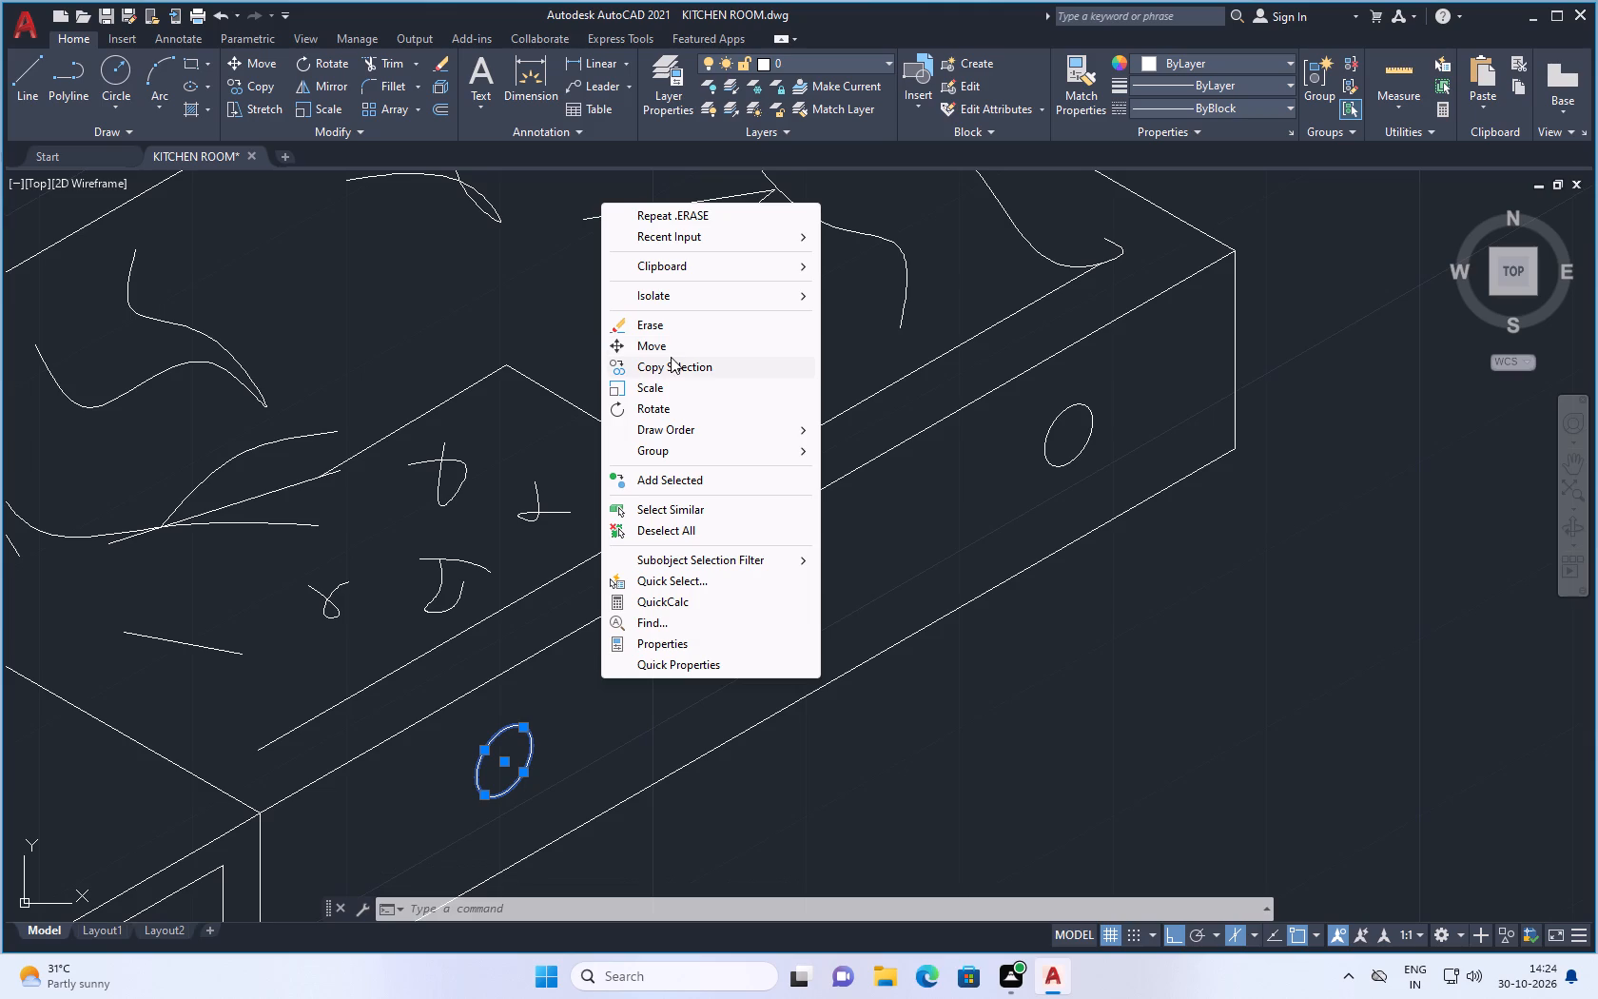
pyautogui.click(690, 366)
pyautogui.click(506, 758)
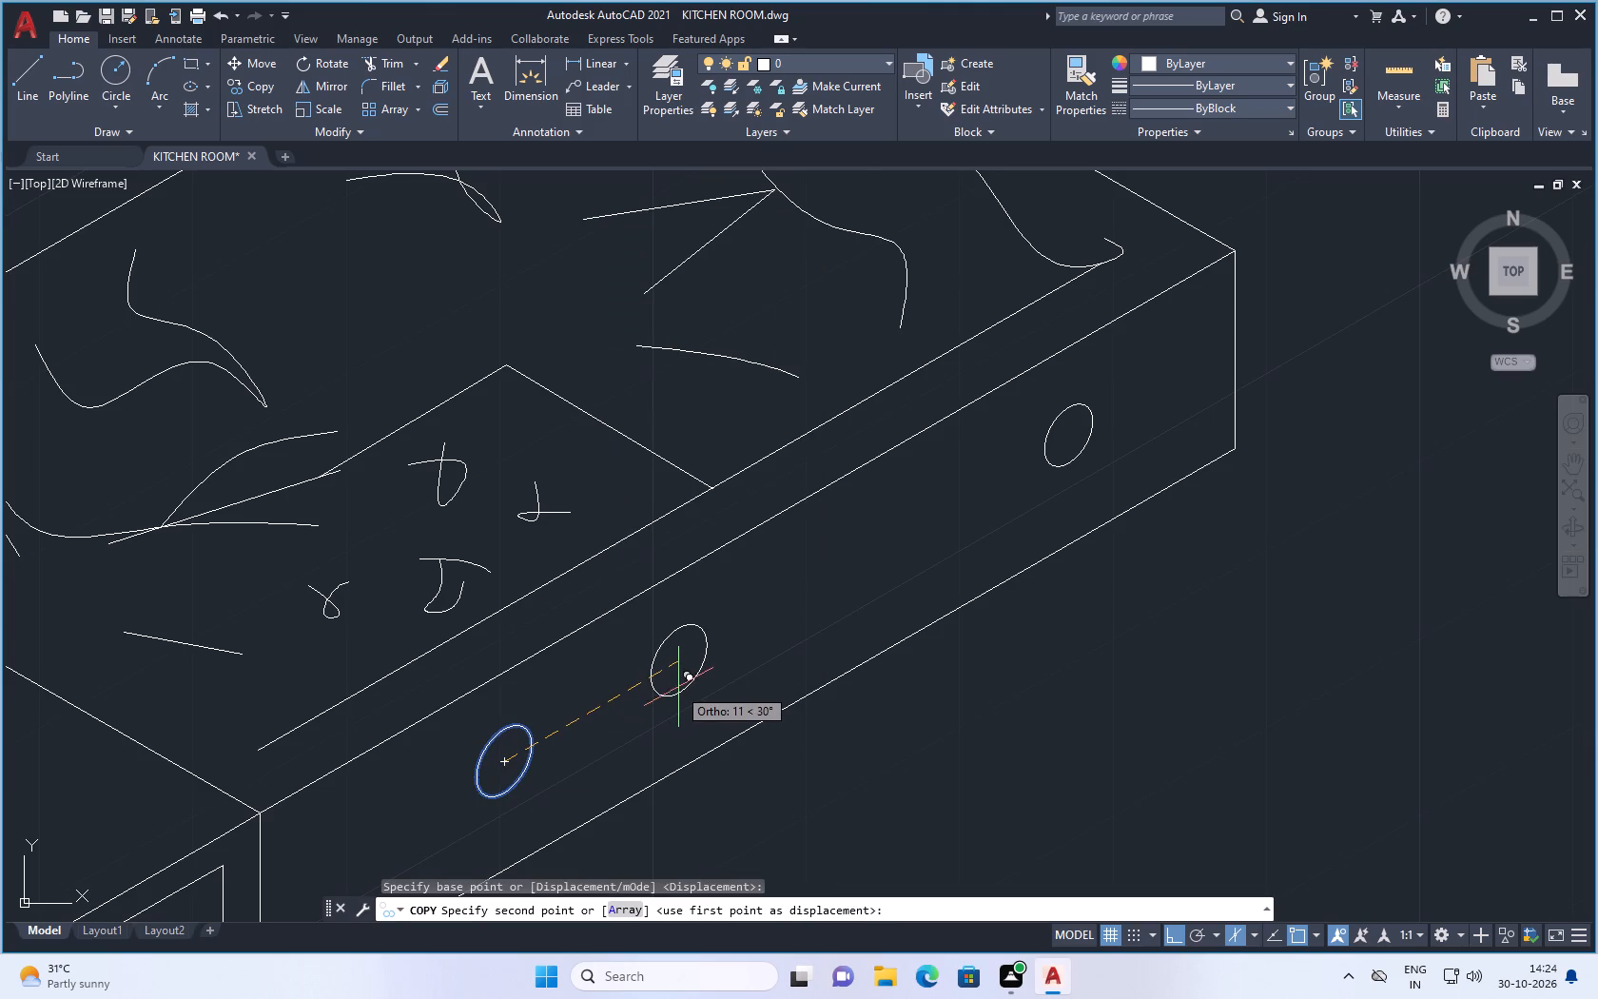
pyautogui.click(680, 687)
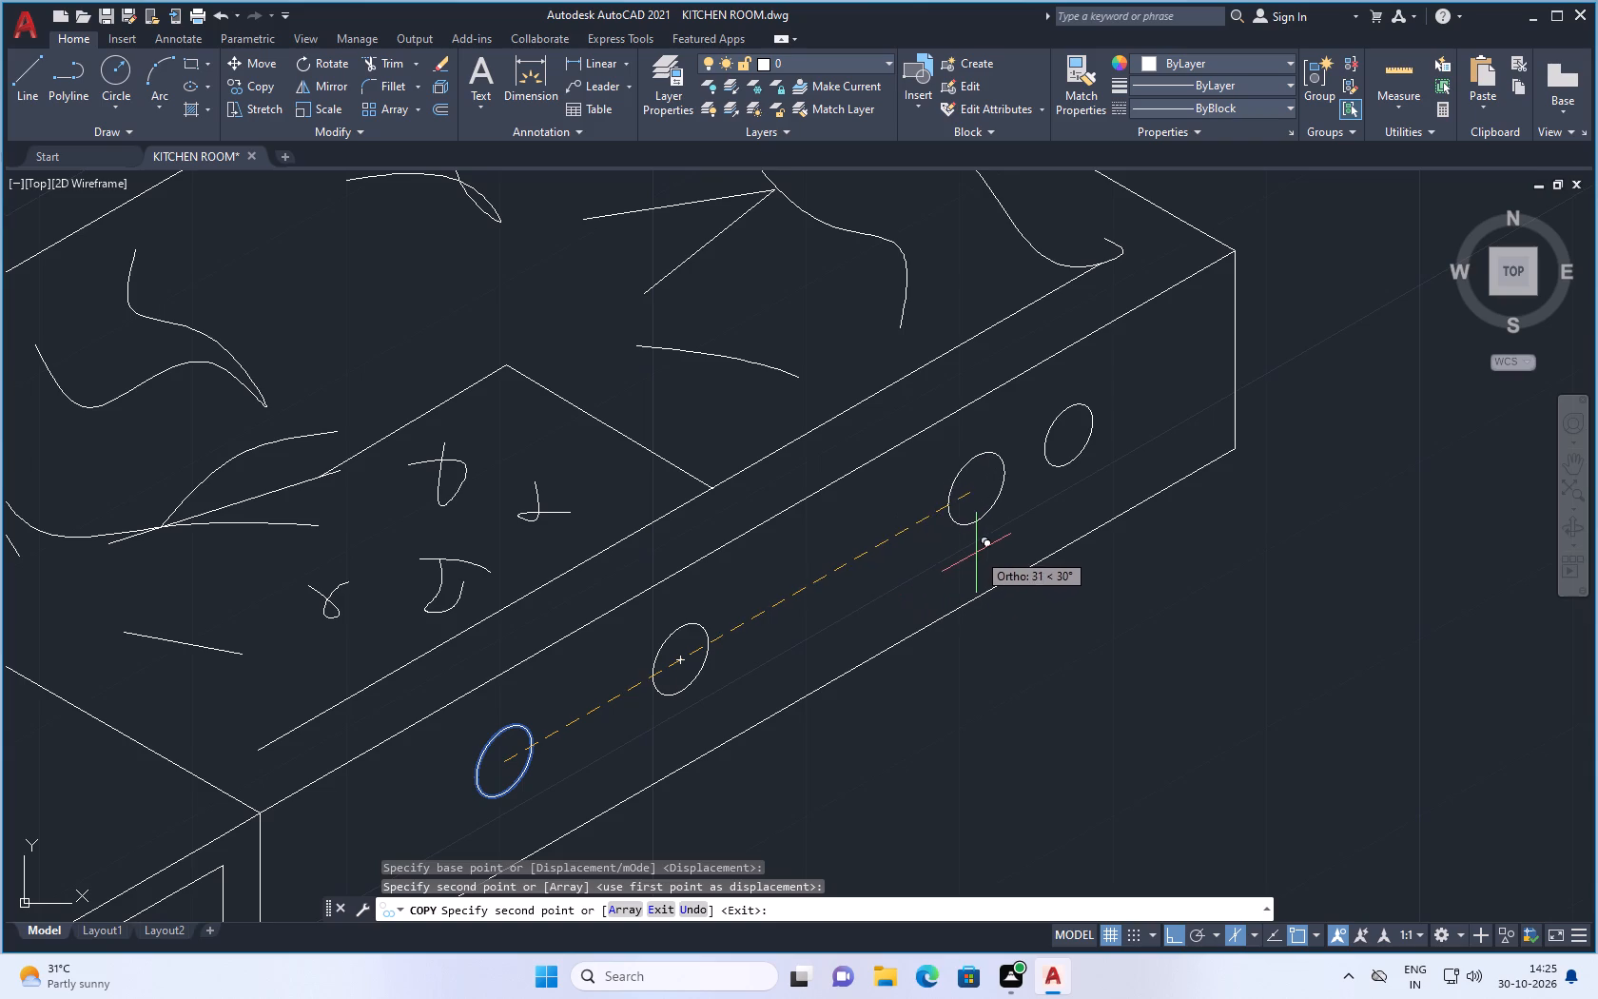
pyautogui.click(965, 553)
pyautogui.press('Escape')
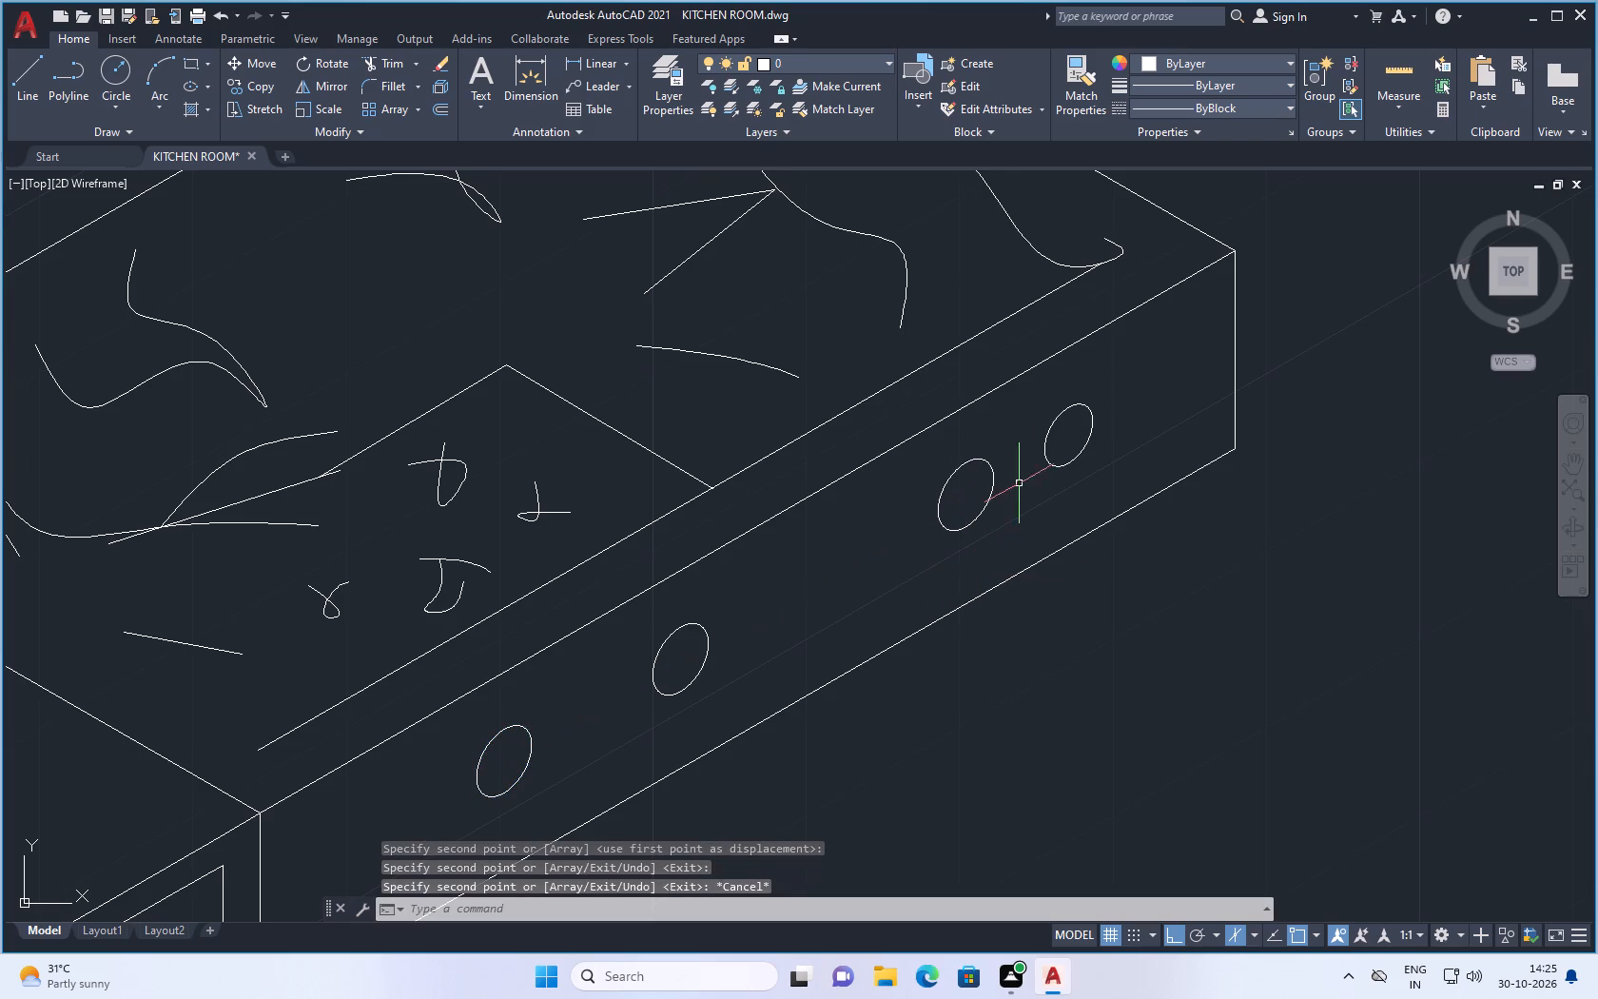
# Erase the old, slightly smaller ellipse closest to the far end of the cooktop front panel.
pyautogui.moveTo(1101, 402); pyautogui.dragTo(1089, 410)
pyautogui.click(1060, 466)
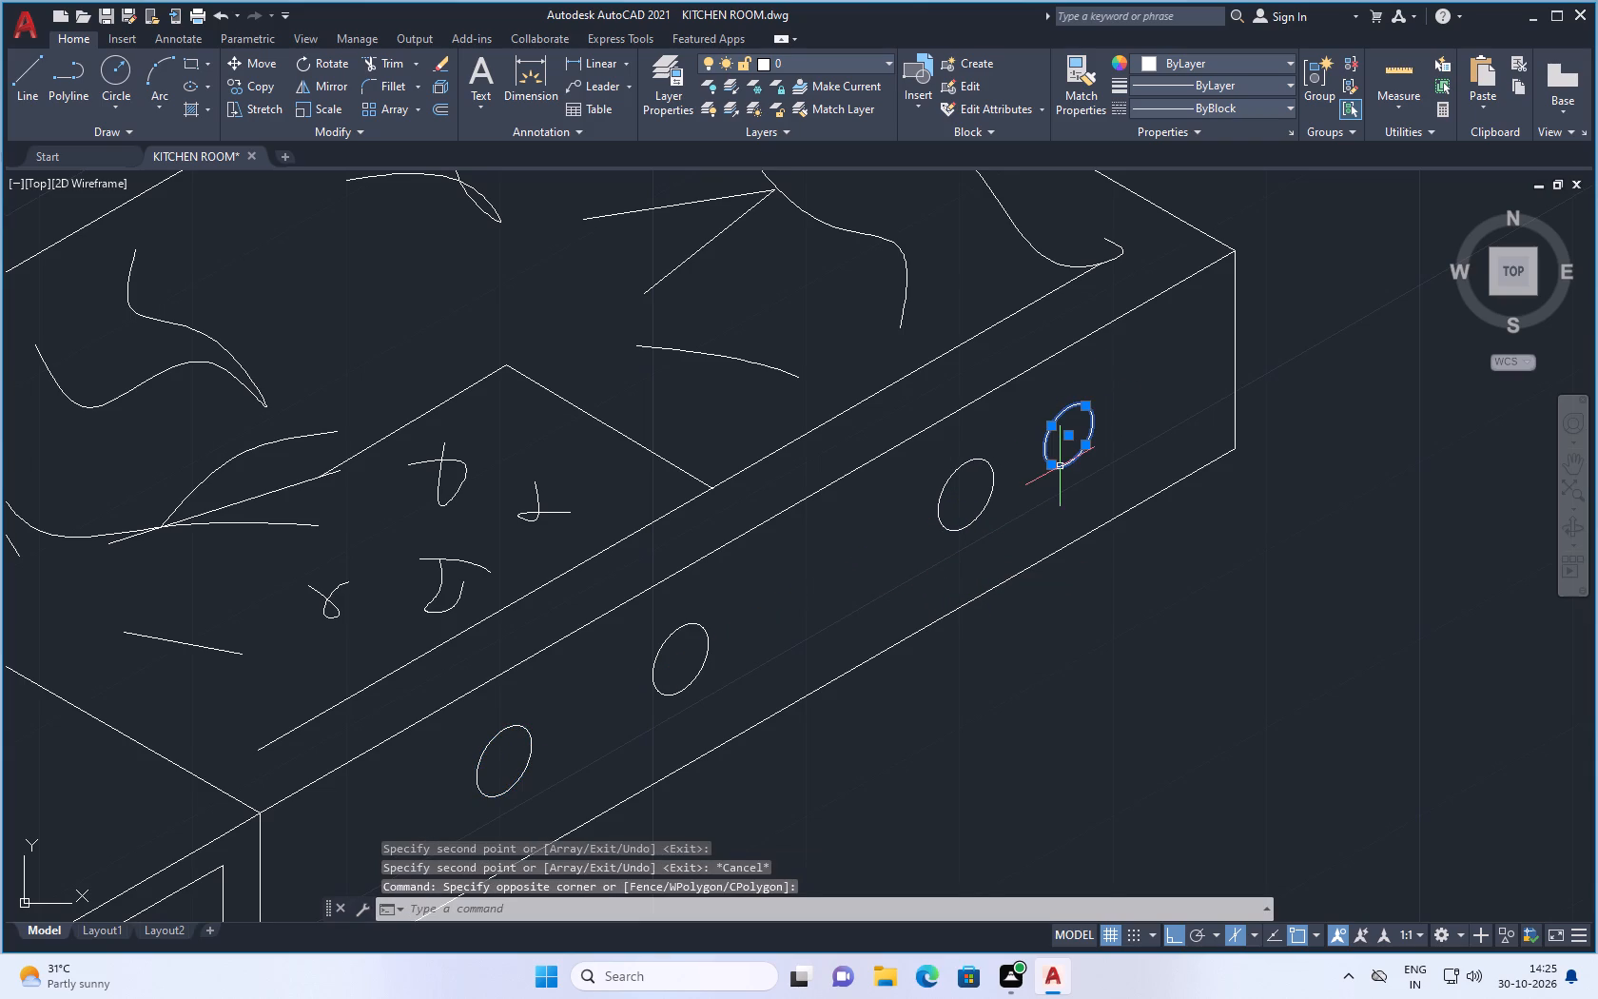
pyautogui.press('Delete')
# Copy the farthest remaining knob ellipse by its centre along the 30° direction, towards the front panel's far end.
pyautogui.scroll(-2, 935, 580)
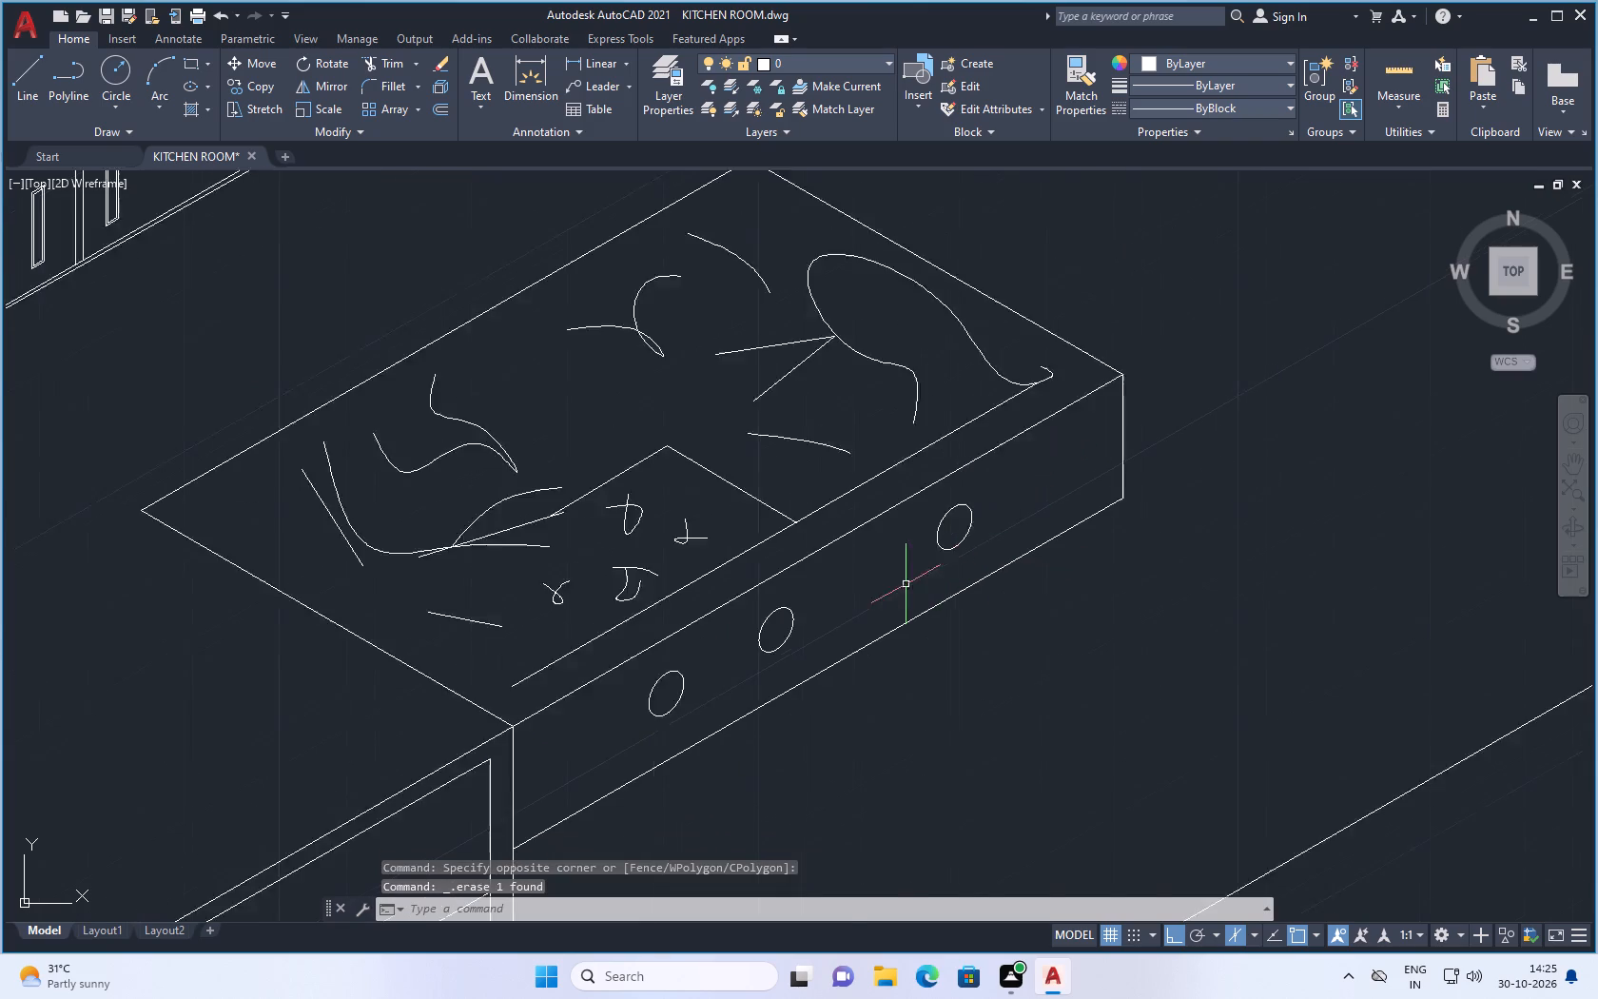
pyautogui.scroll(1, 810, 611)
pyautogui.scroll(2, 1002, 487)
pyautogui.moveTo(1020, 473); pyautogui.dragTo(998, 501)
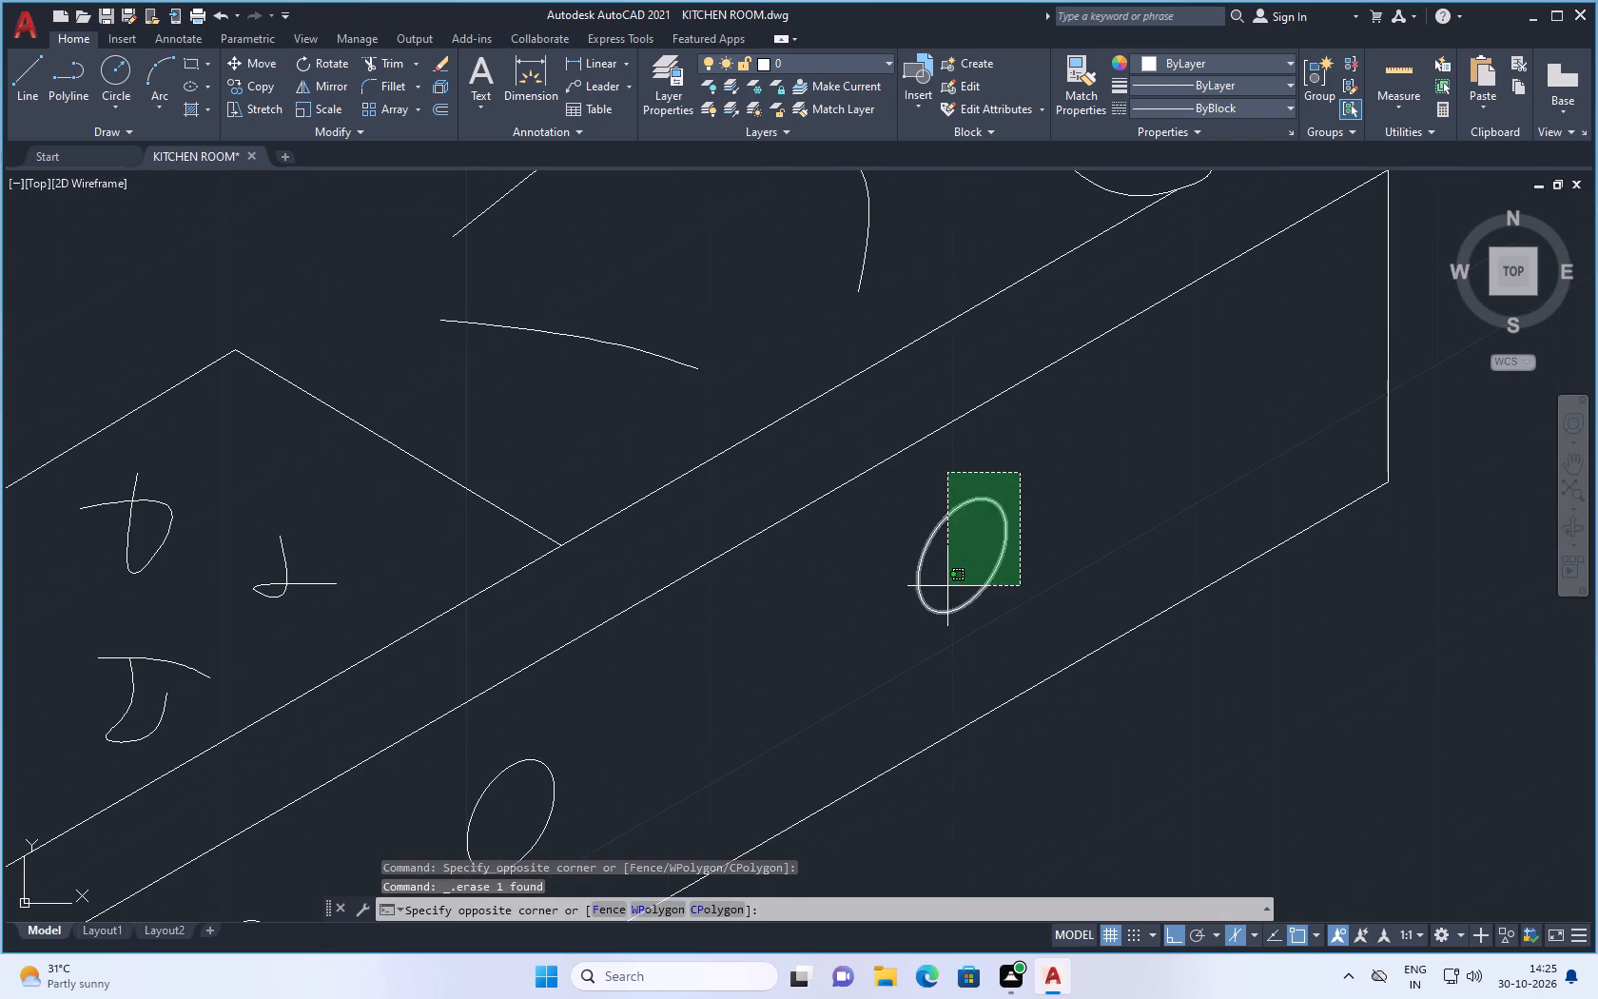
pyautogui.click(942, 589)
pyautogui.rightClick(1031, 472)
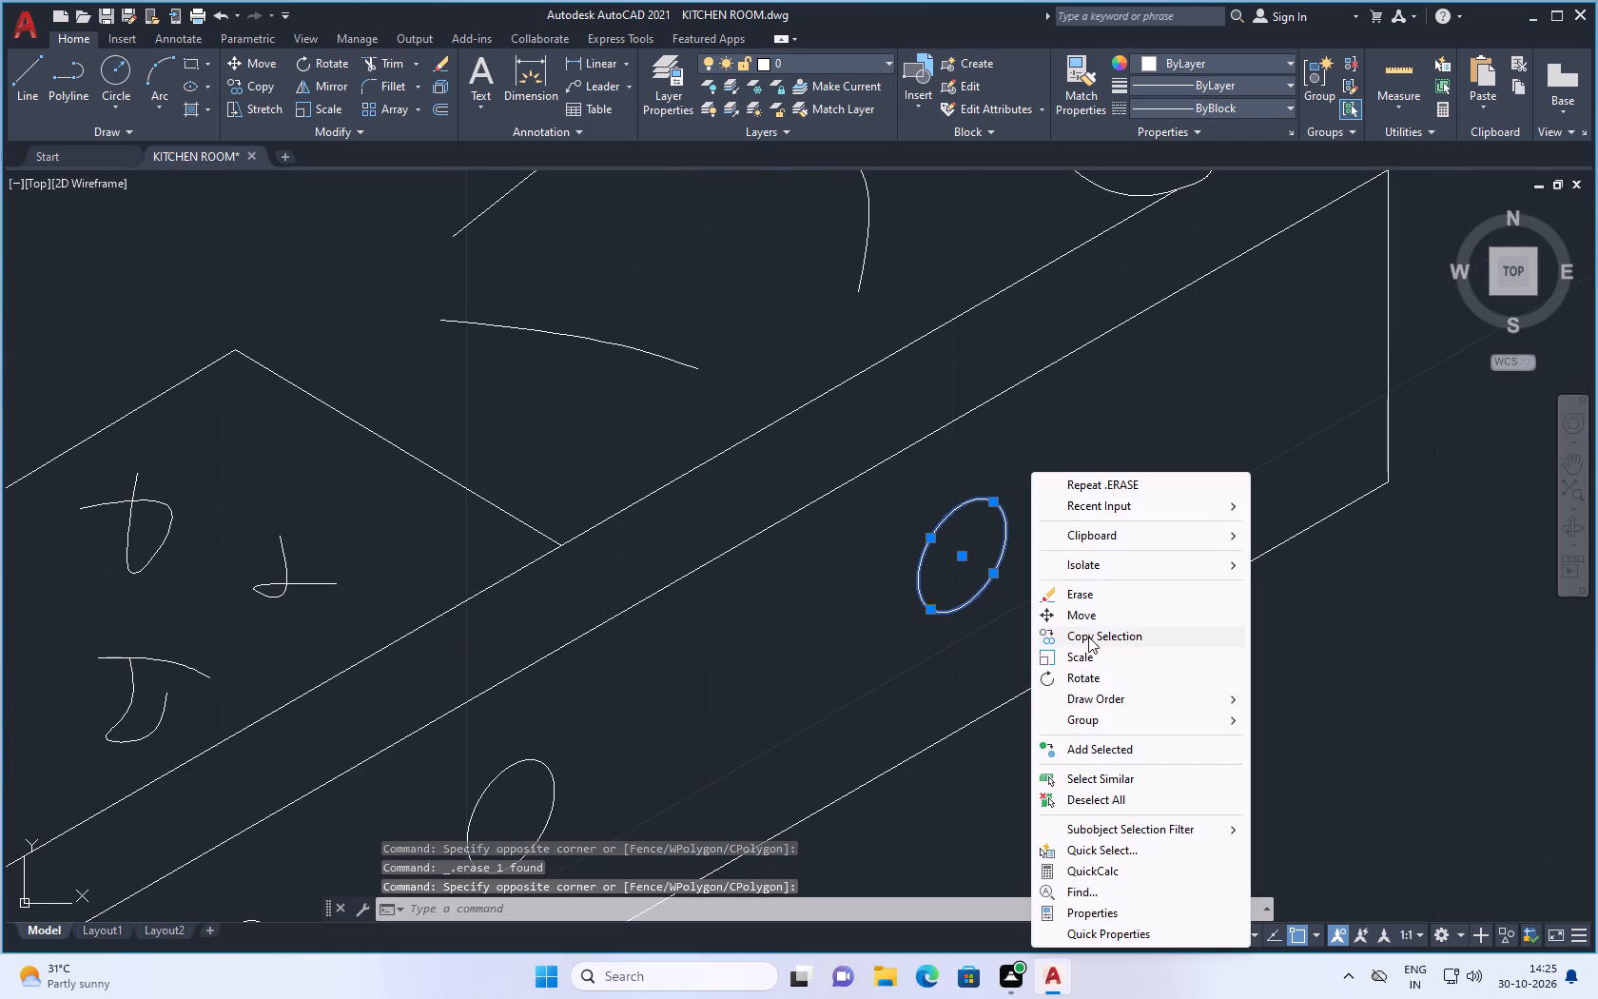
pyautogui.click(1088, 637)
pyautogui.click(964, 555)
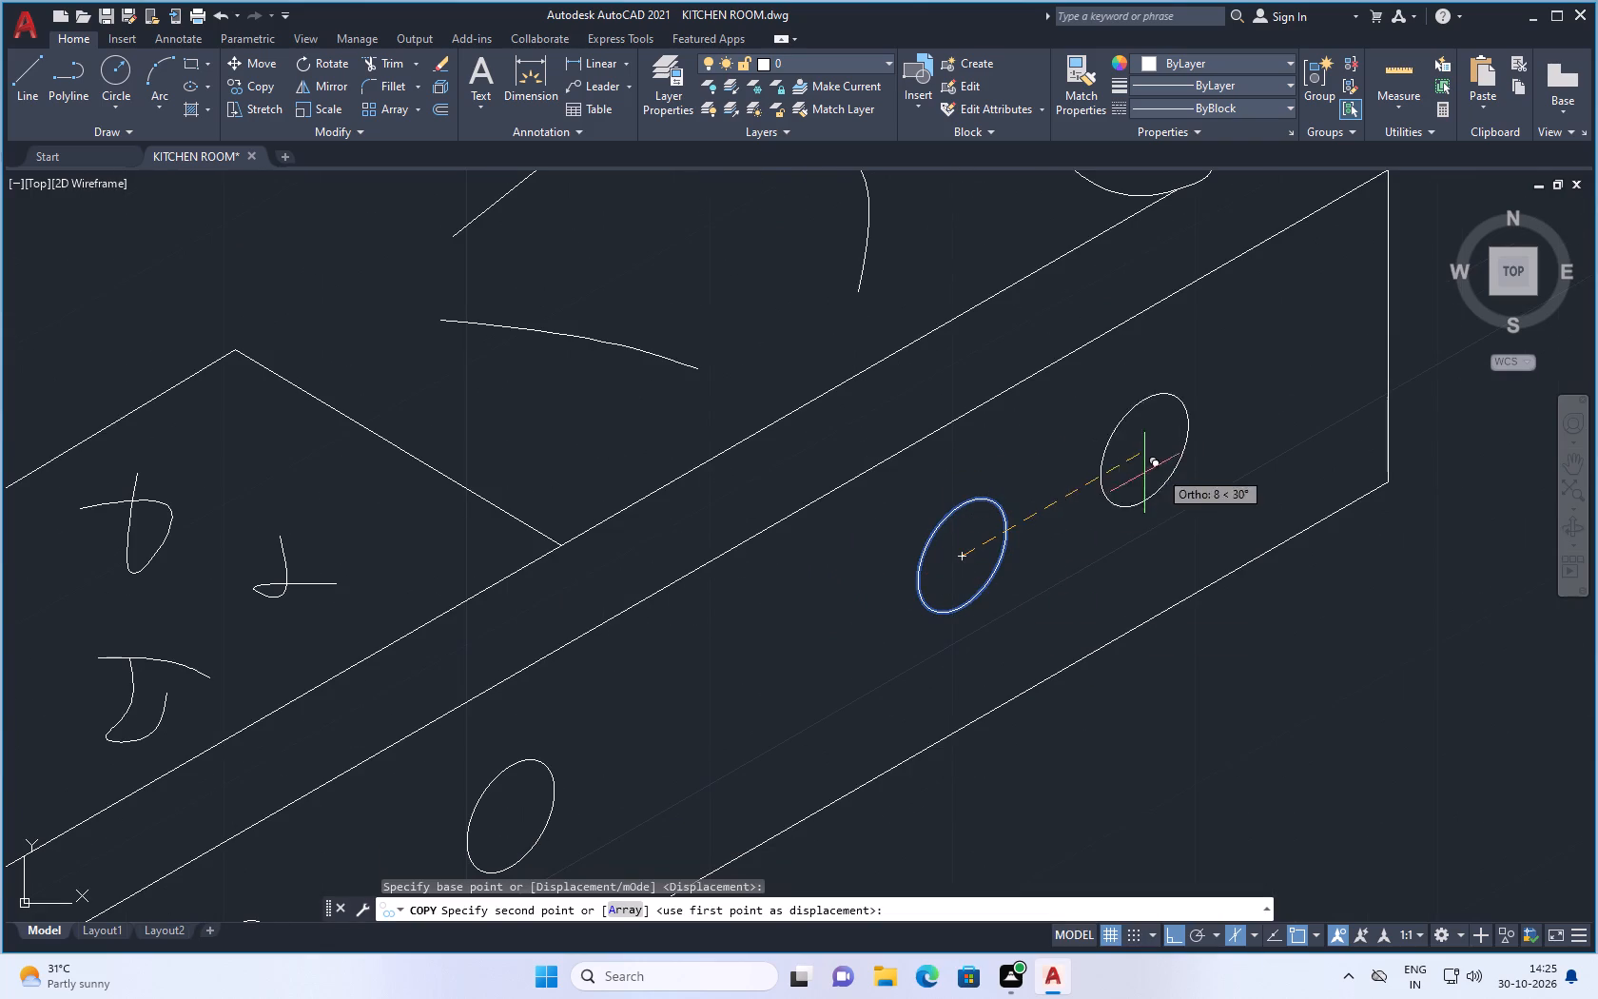
pyautogui.scroll(-1, 1184, 473)
pyautogui.click(1197, 470)
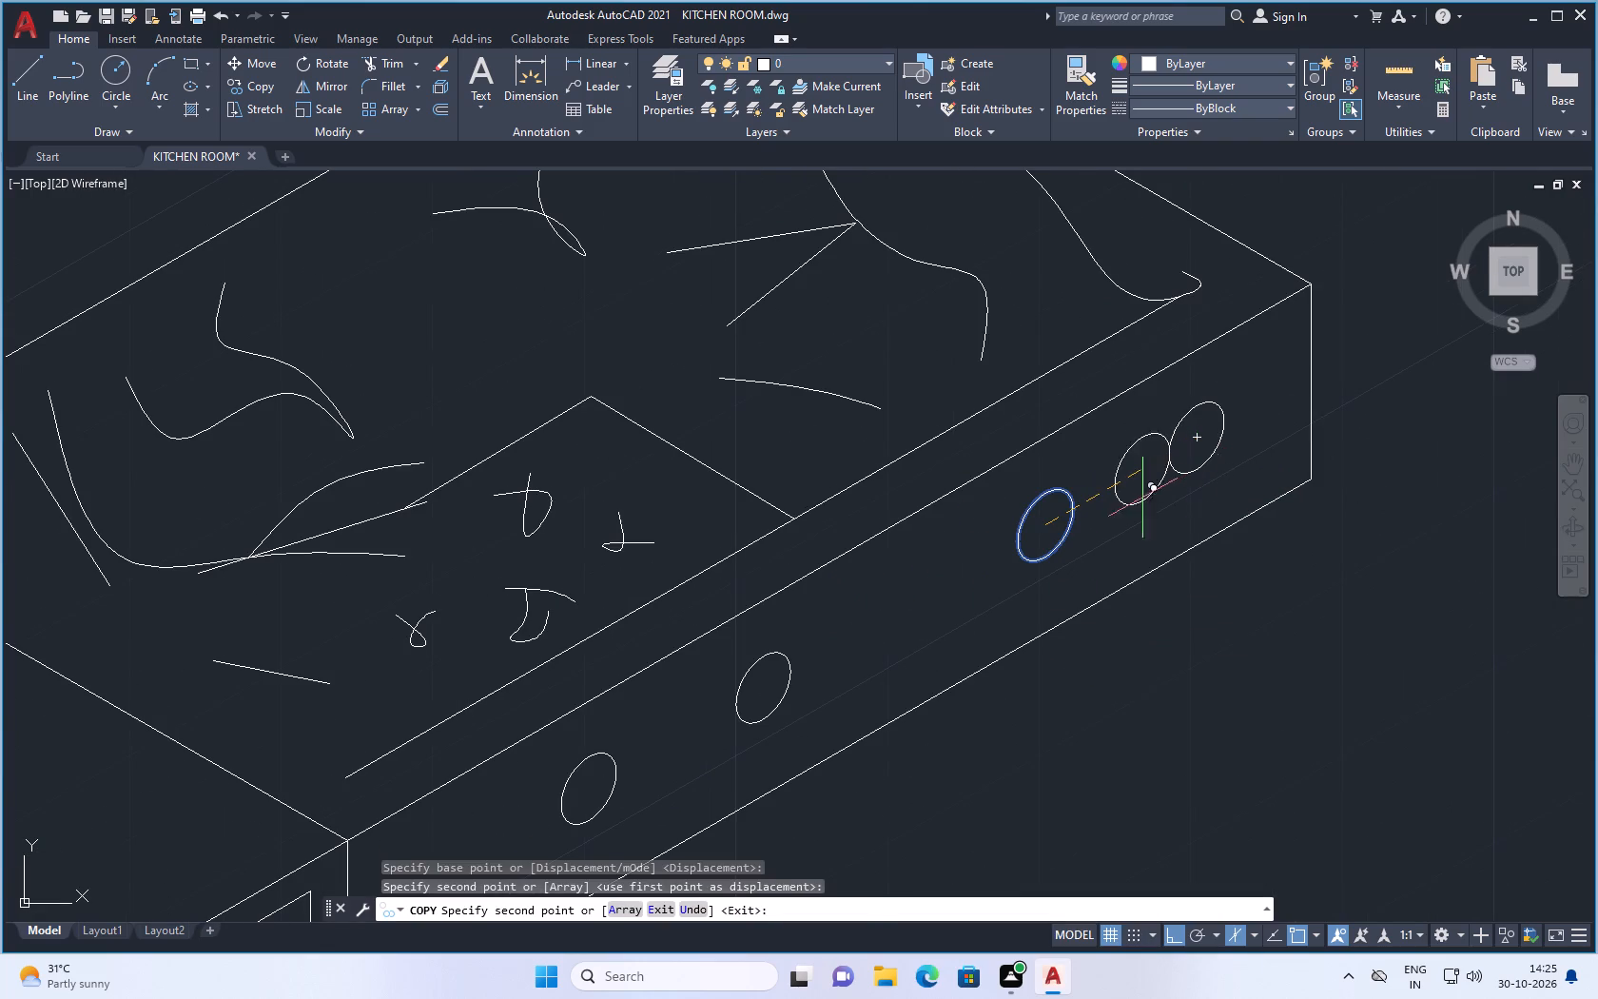
pyautogui.press('Escape')
# Examine the spacing of the four knob ellipses on the cooktop front panel, up close and against the surrounding kitchen units.
pyautogui.scroll(-2, 1025, 625)
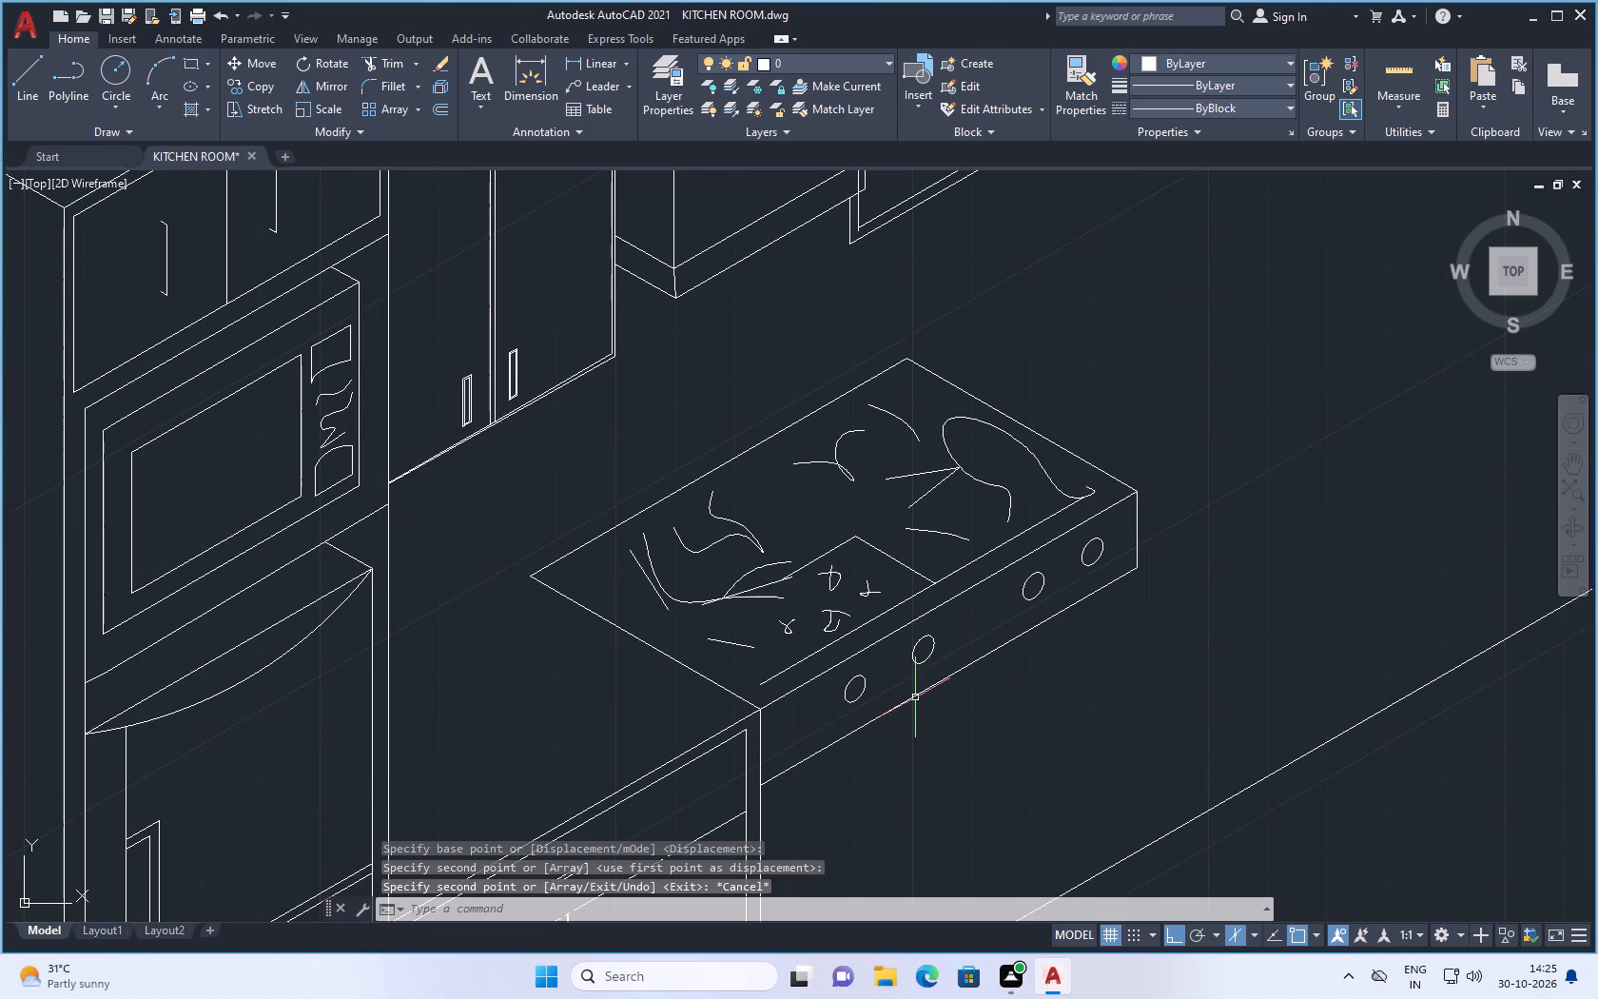
pyautogui.scroll(1, 1063, 597)
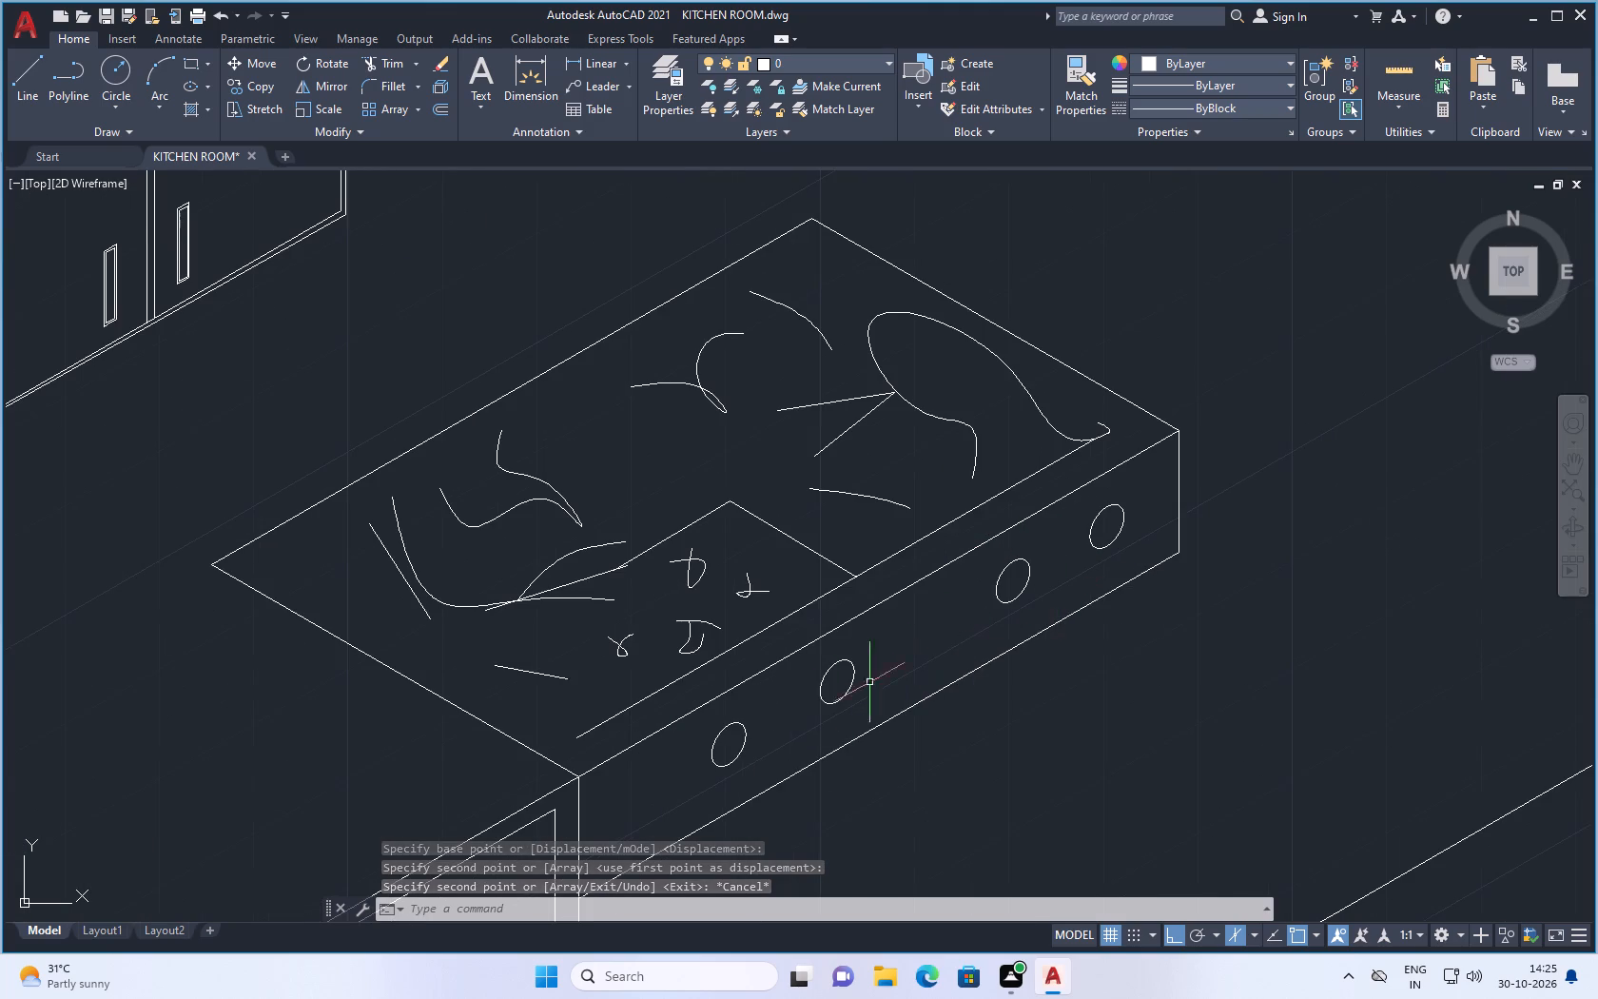
pyautogui.scroll(1, 738, 778)
pyautogui.scroll(-2, 754, 719)
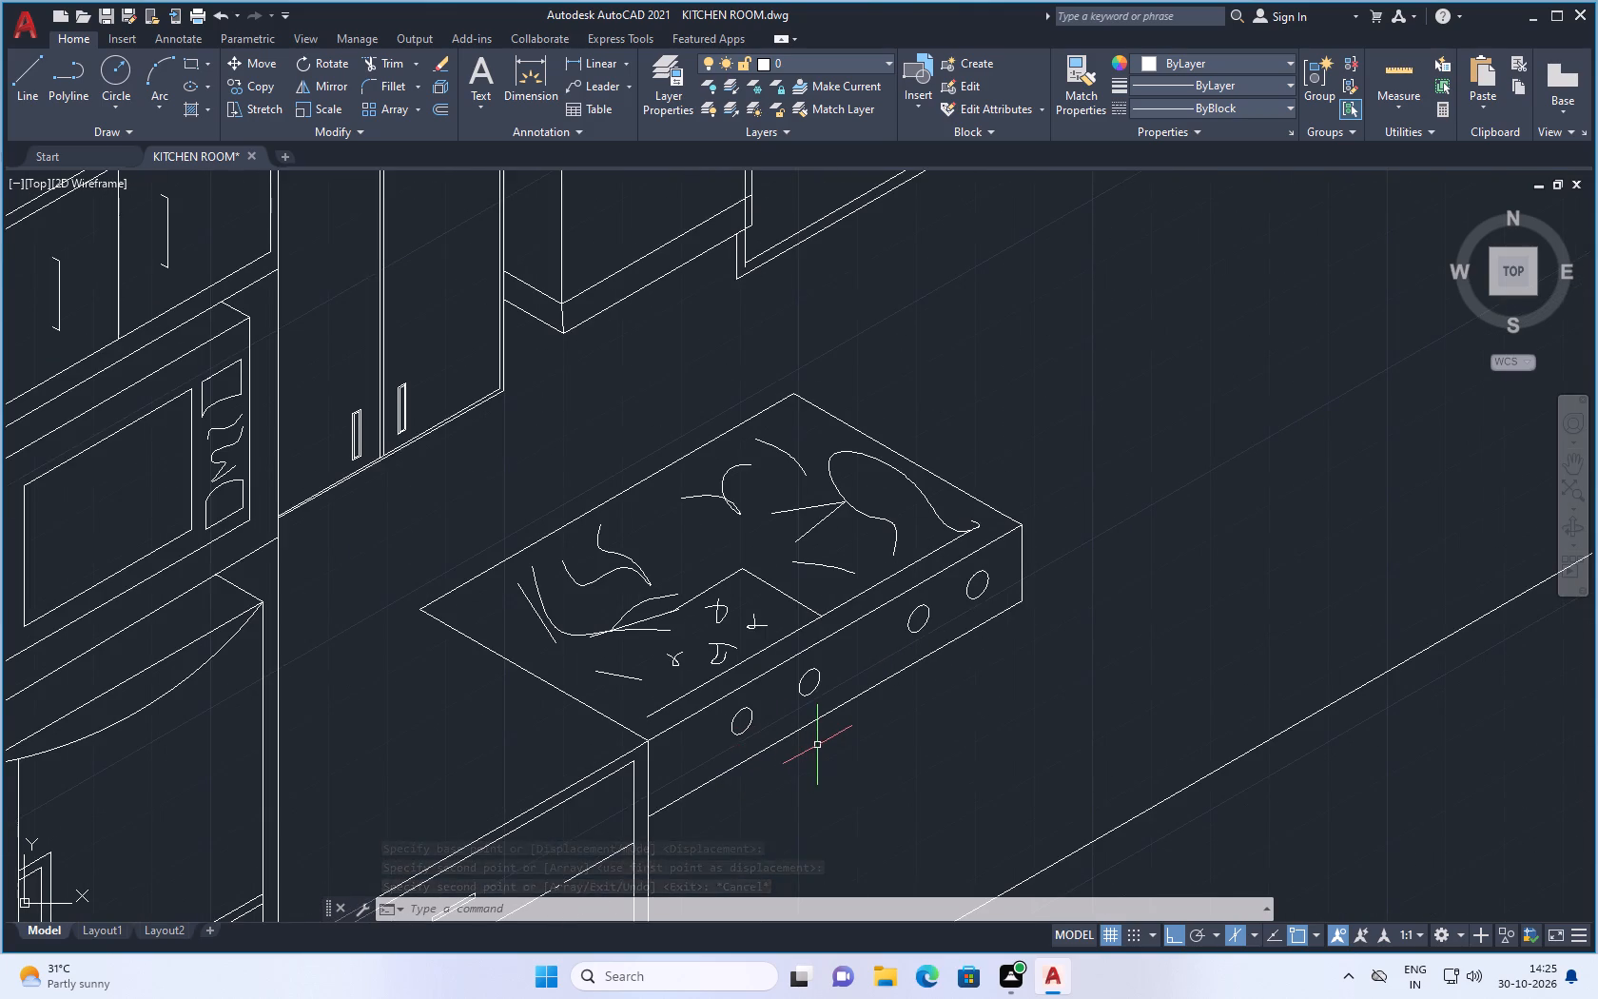
pyautogui.scroll(-2, 811, 743)
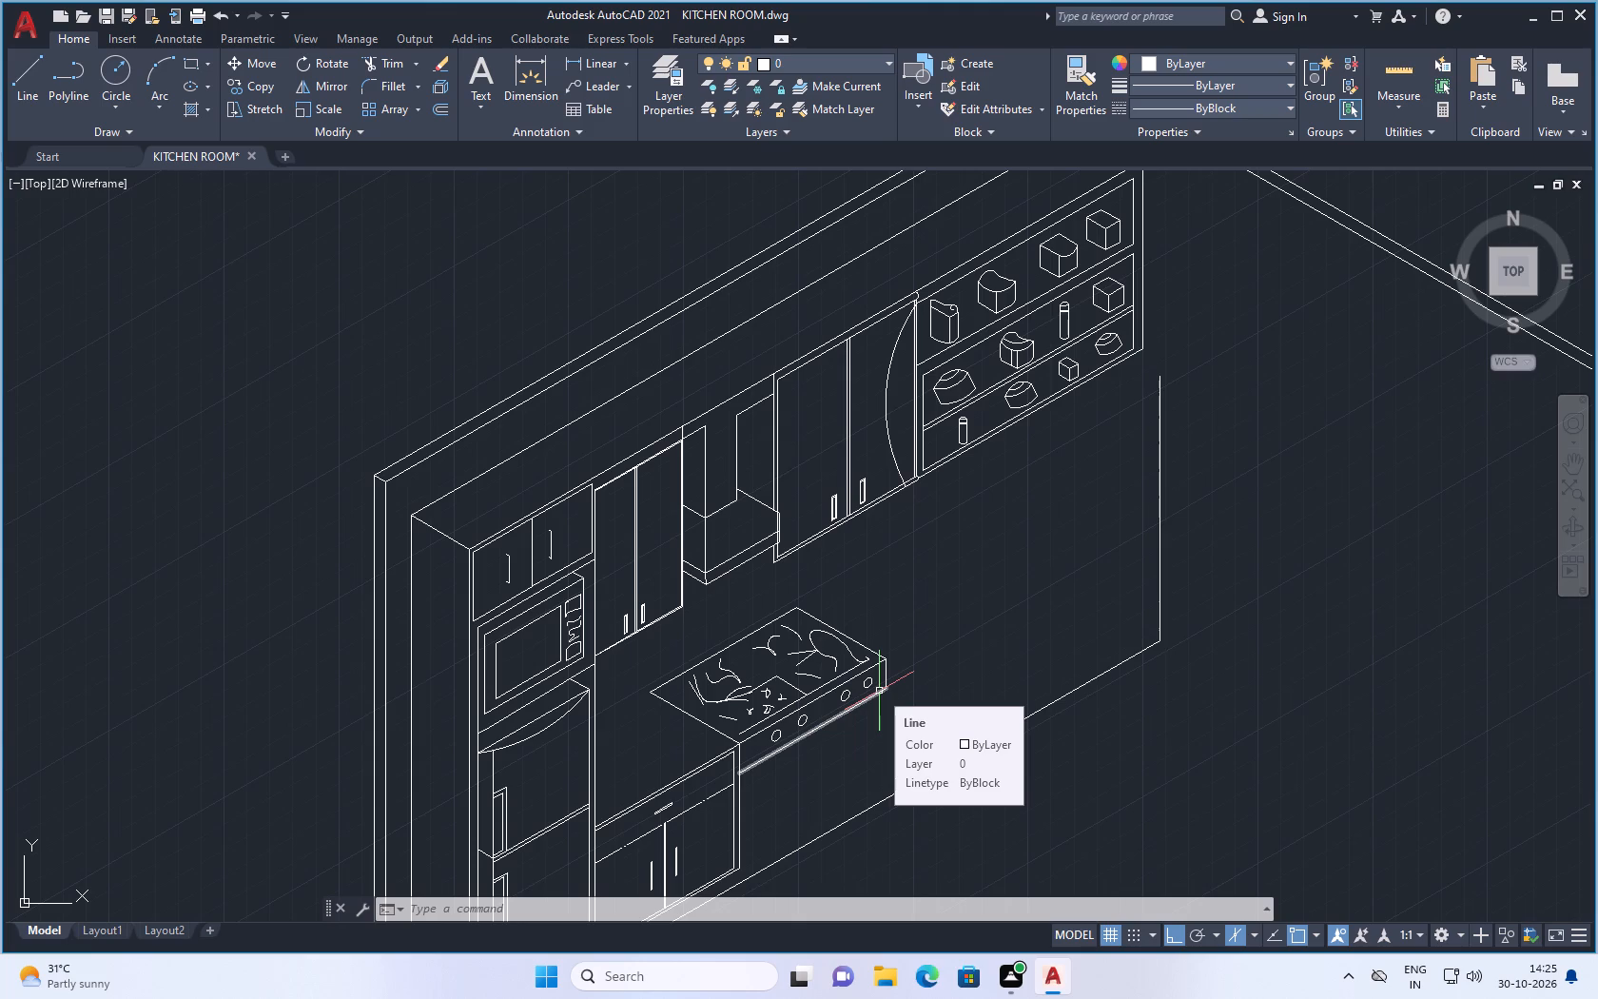
pyautogui.scroll(2, 802, 735)
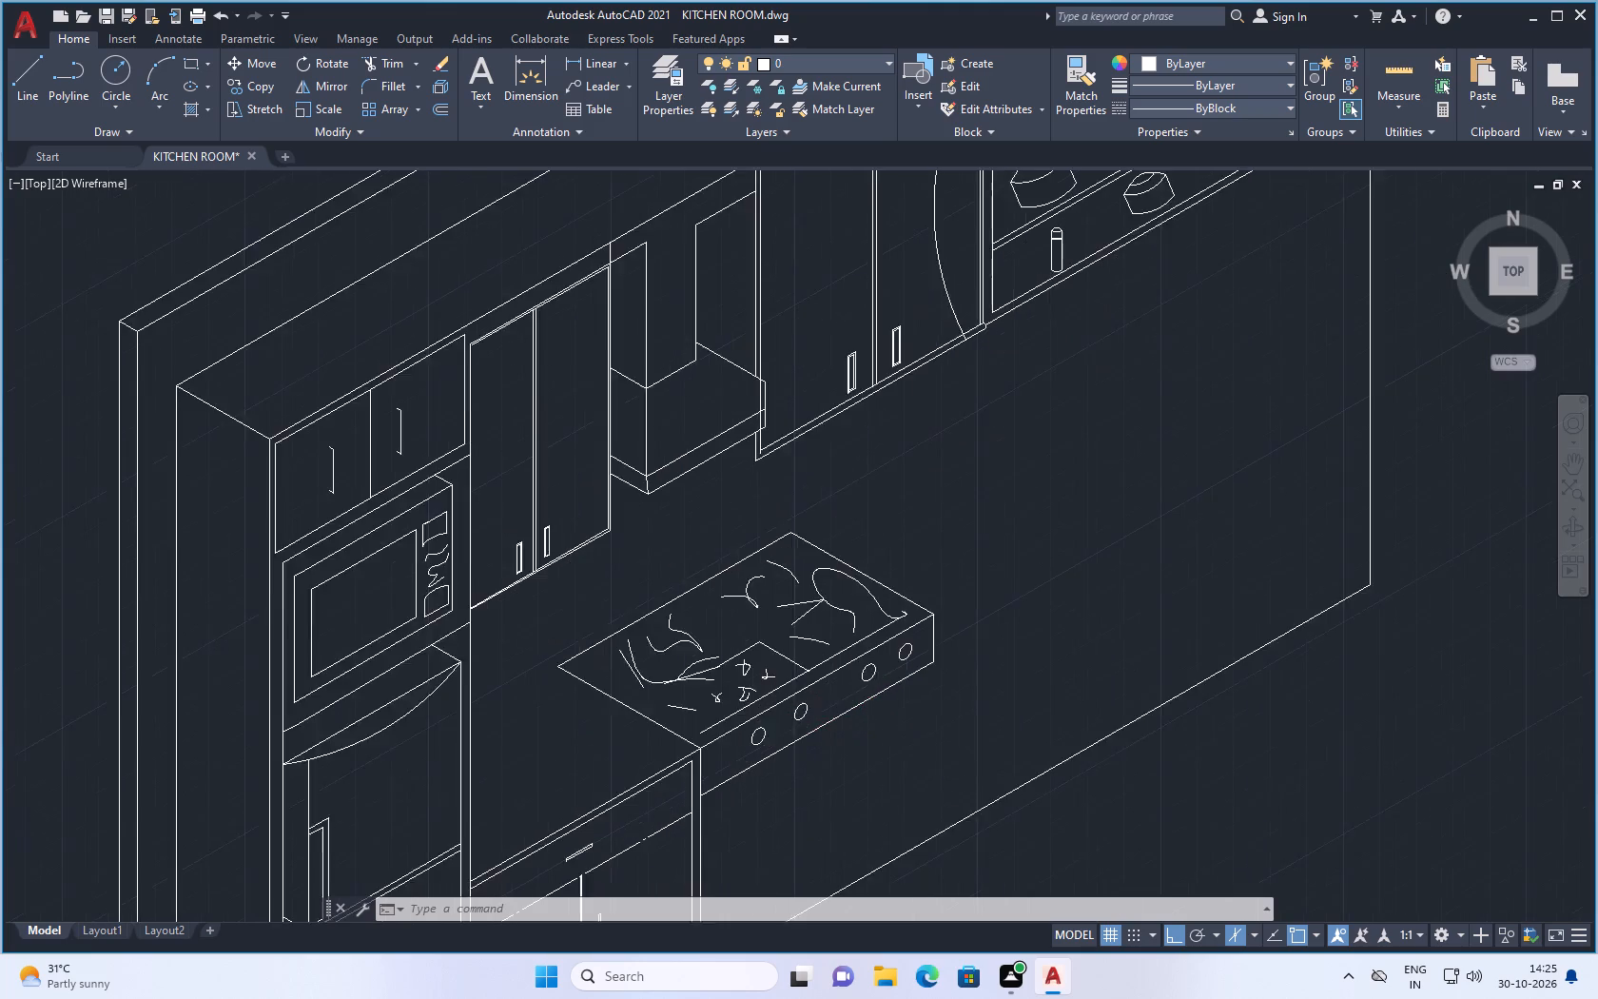
pyautogui.scroll(2, 731, 741)
pyautogui.scroll(-1, 760, 734)
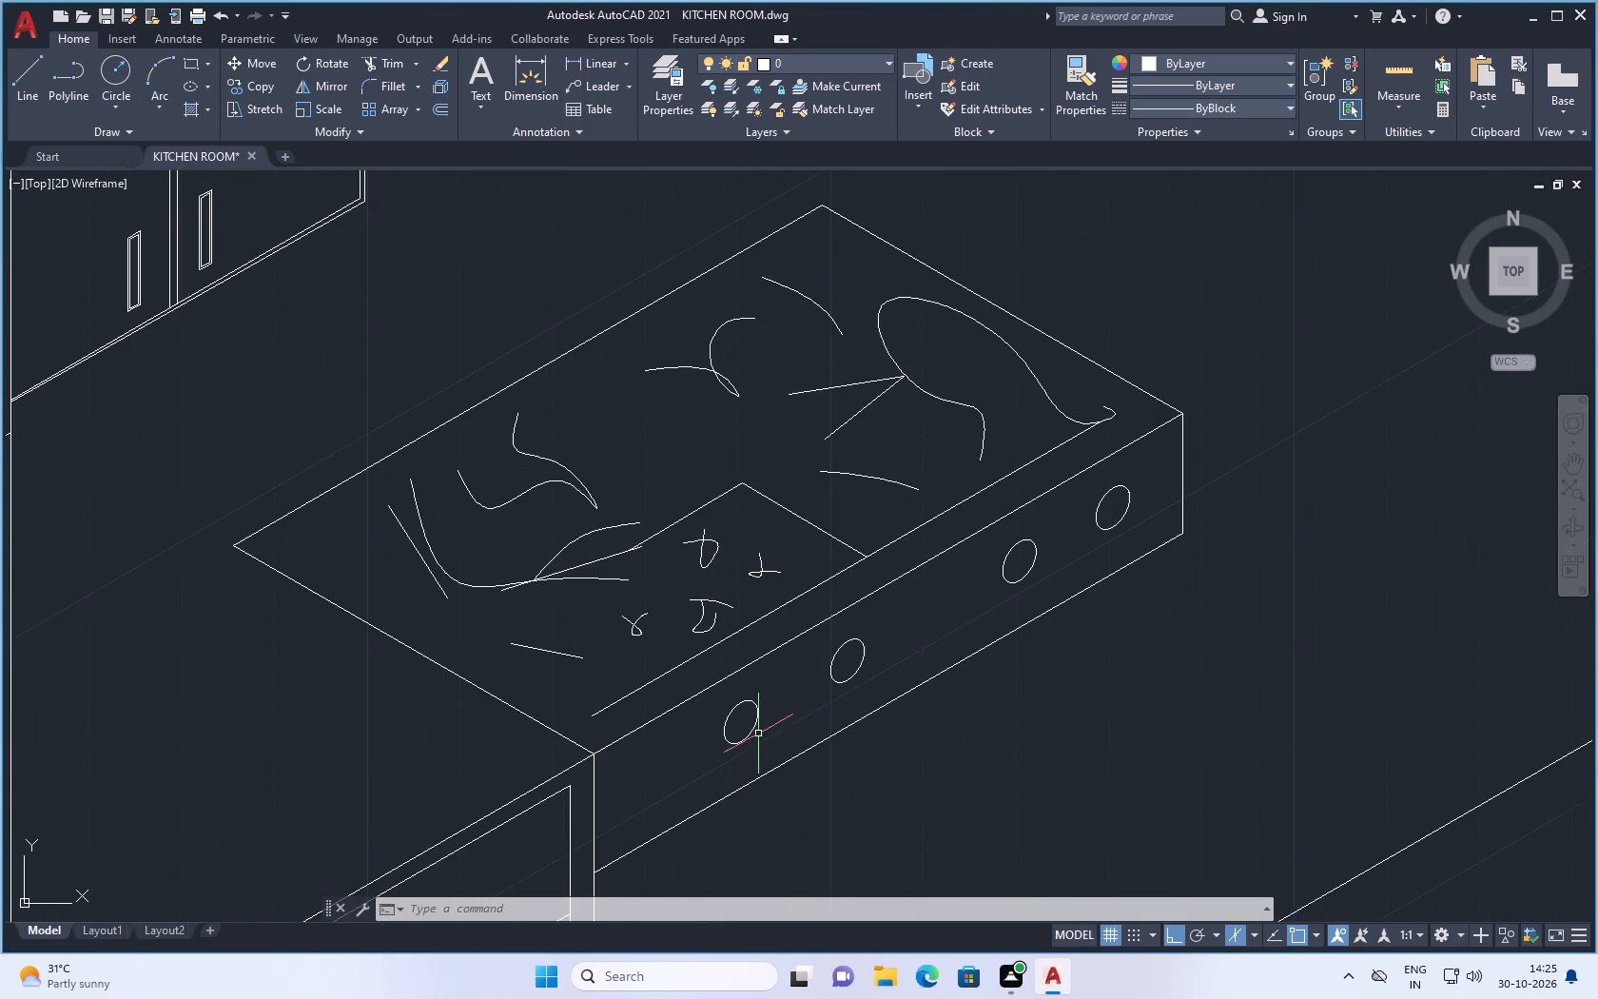
# Scale the second knob ellipse from the base cabinet about its centre in two passes, down to about half size.
pyautogui.scroll(1, 750, 743)
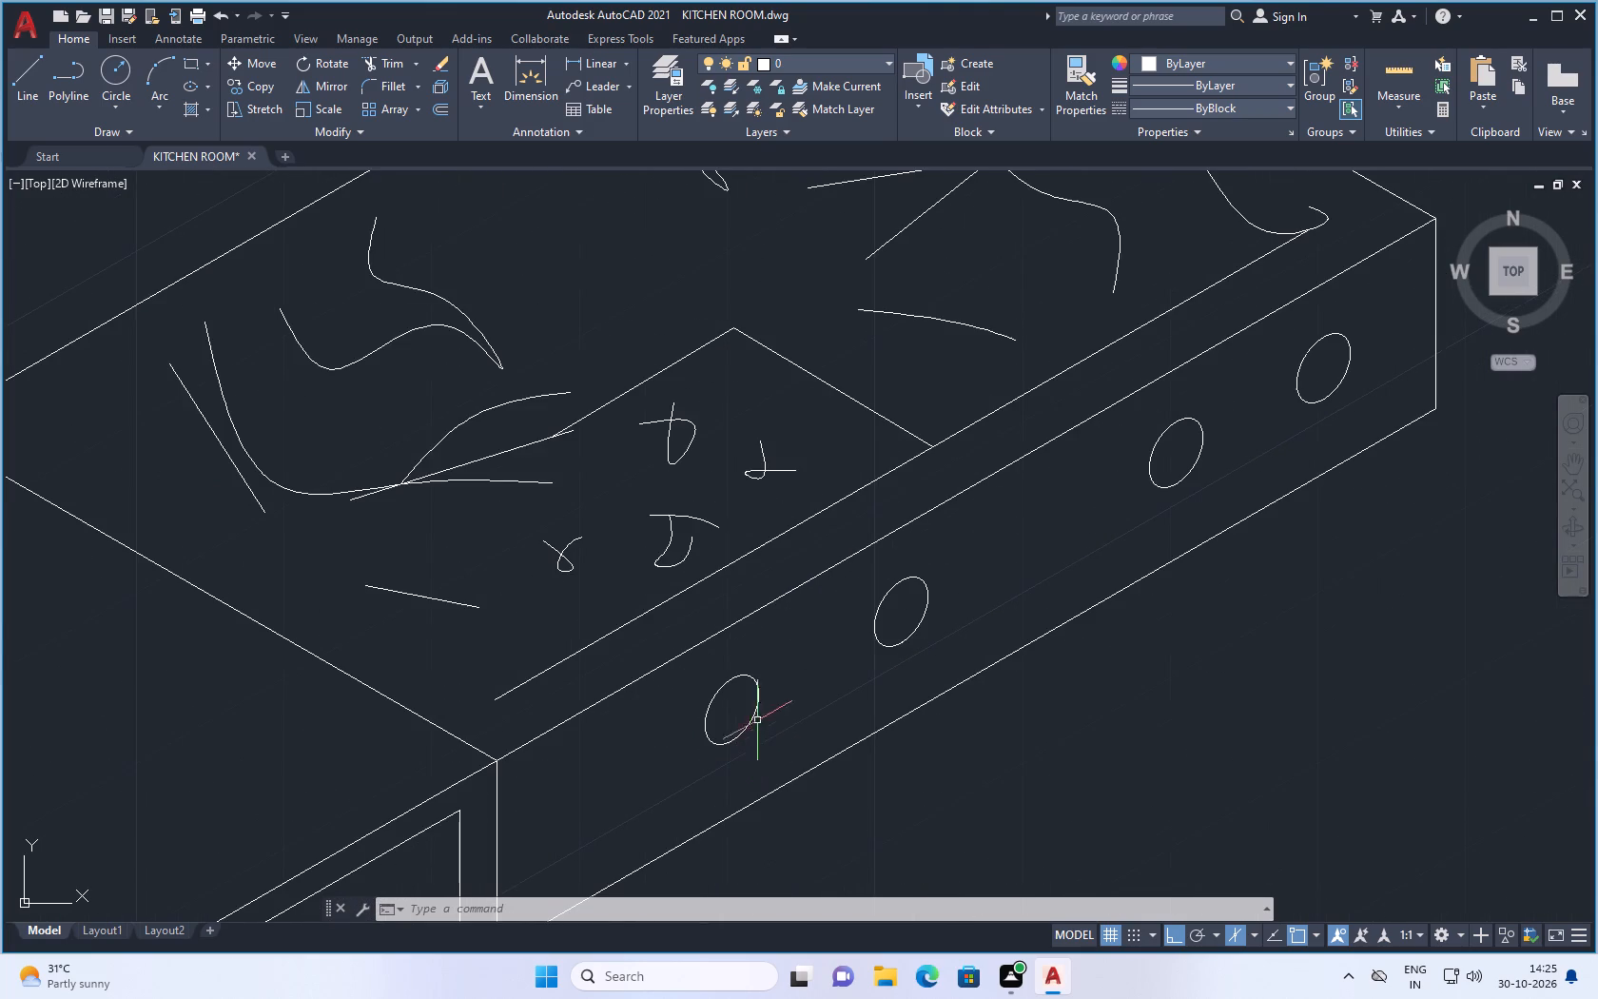
pyautogui.click(937, 559)
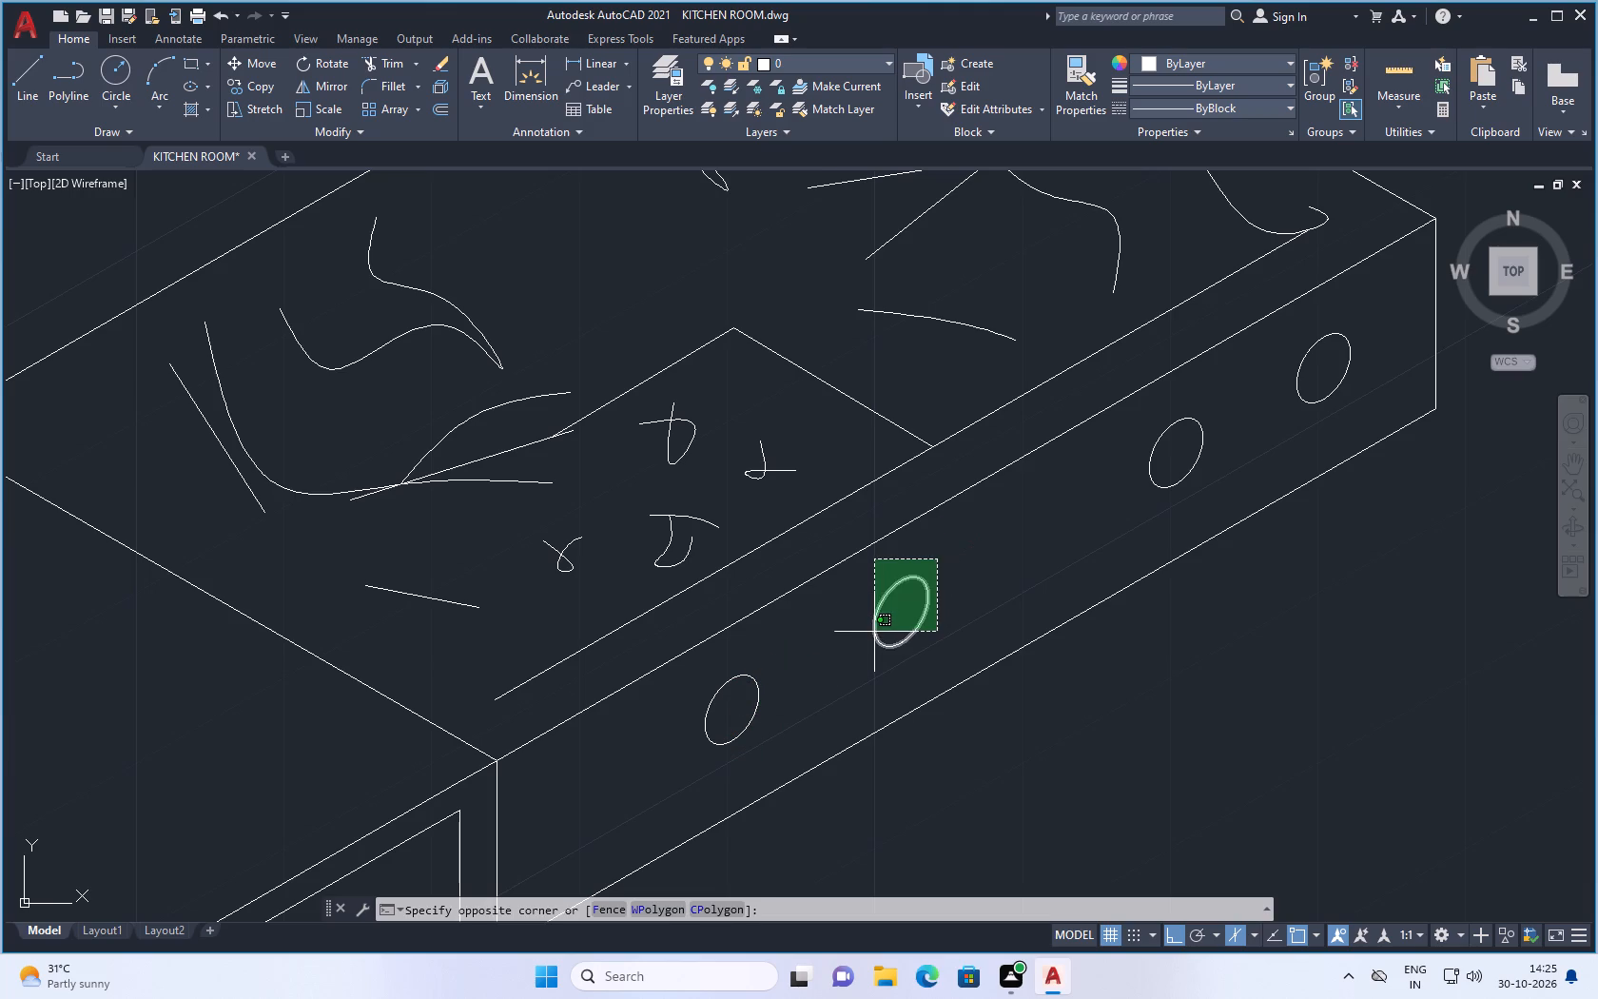
pyautogui.click(874, 632)
pyautogui.rightClick(966, 541)
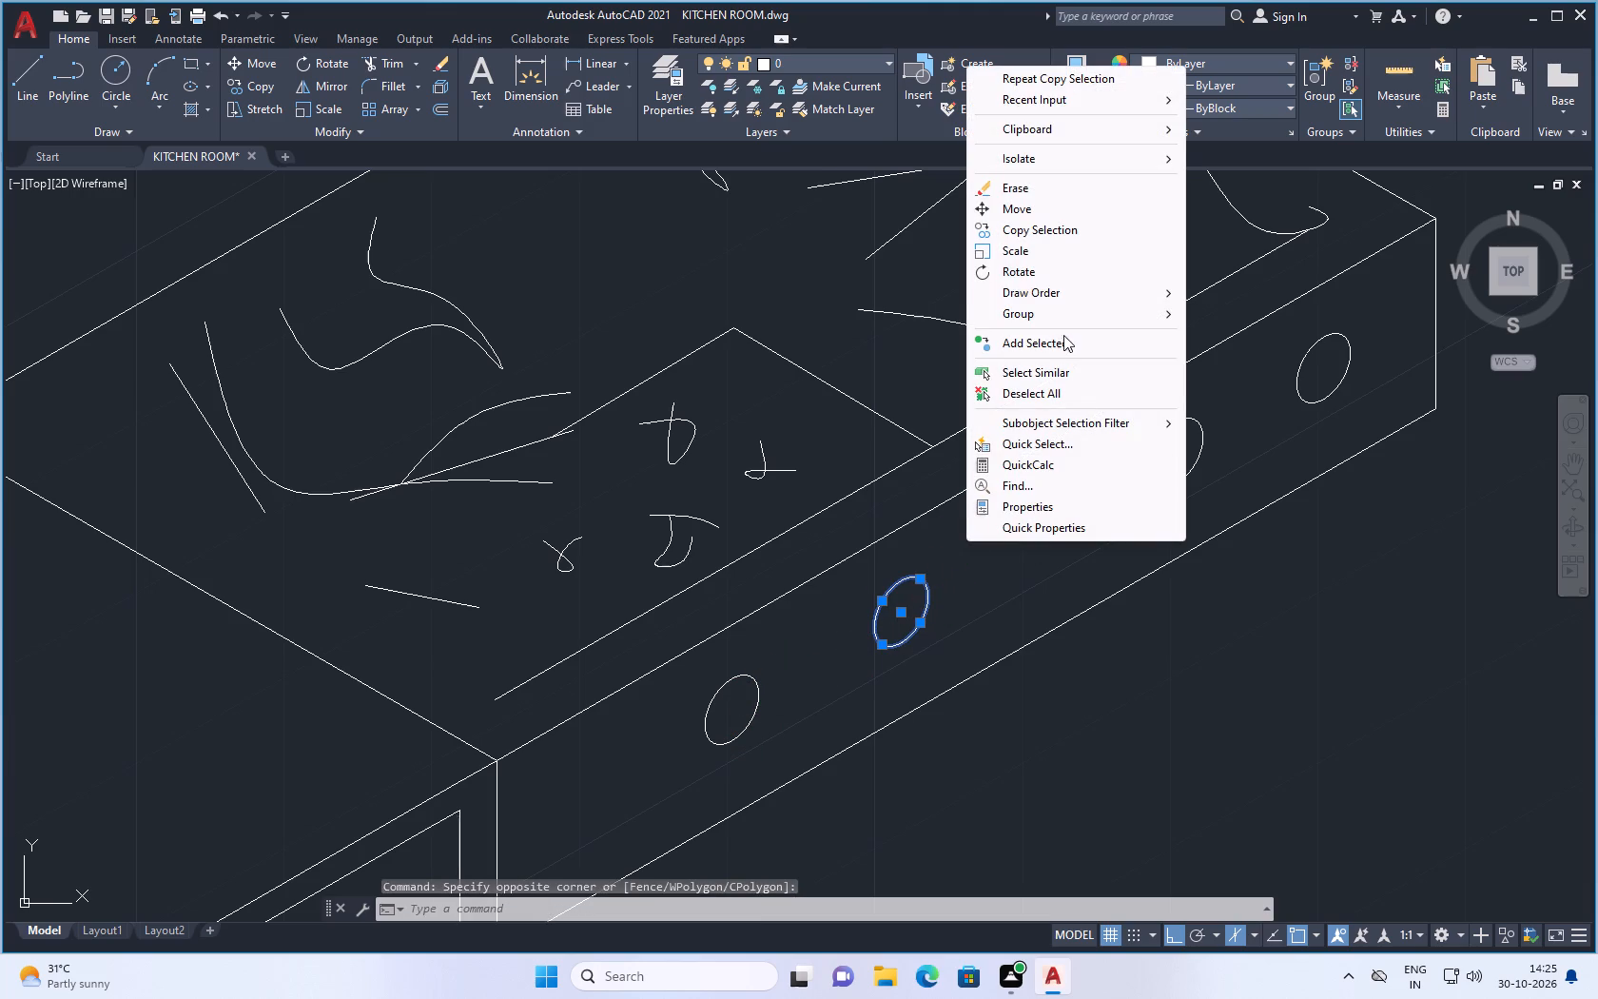
pyautogui.click(1021, 251)
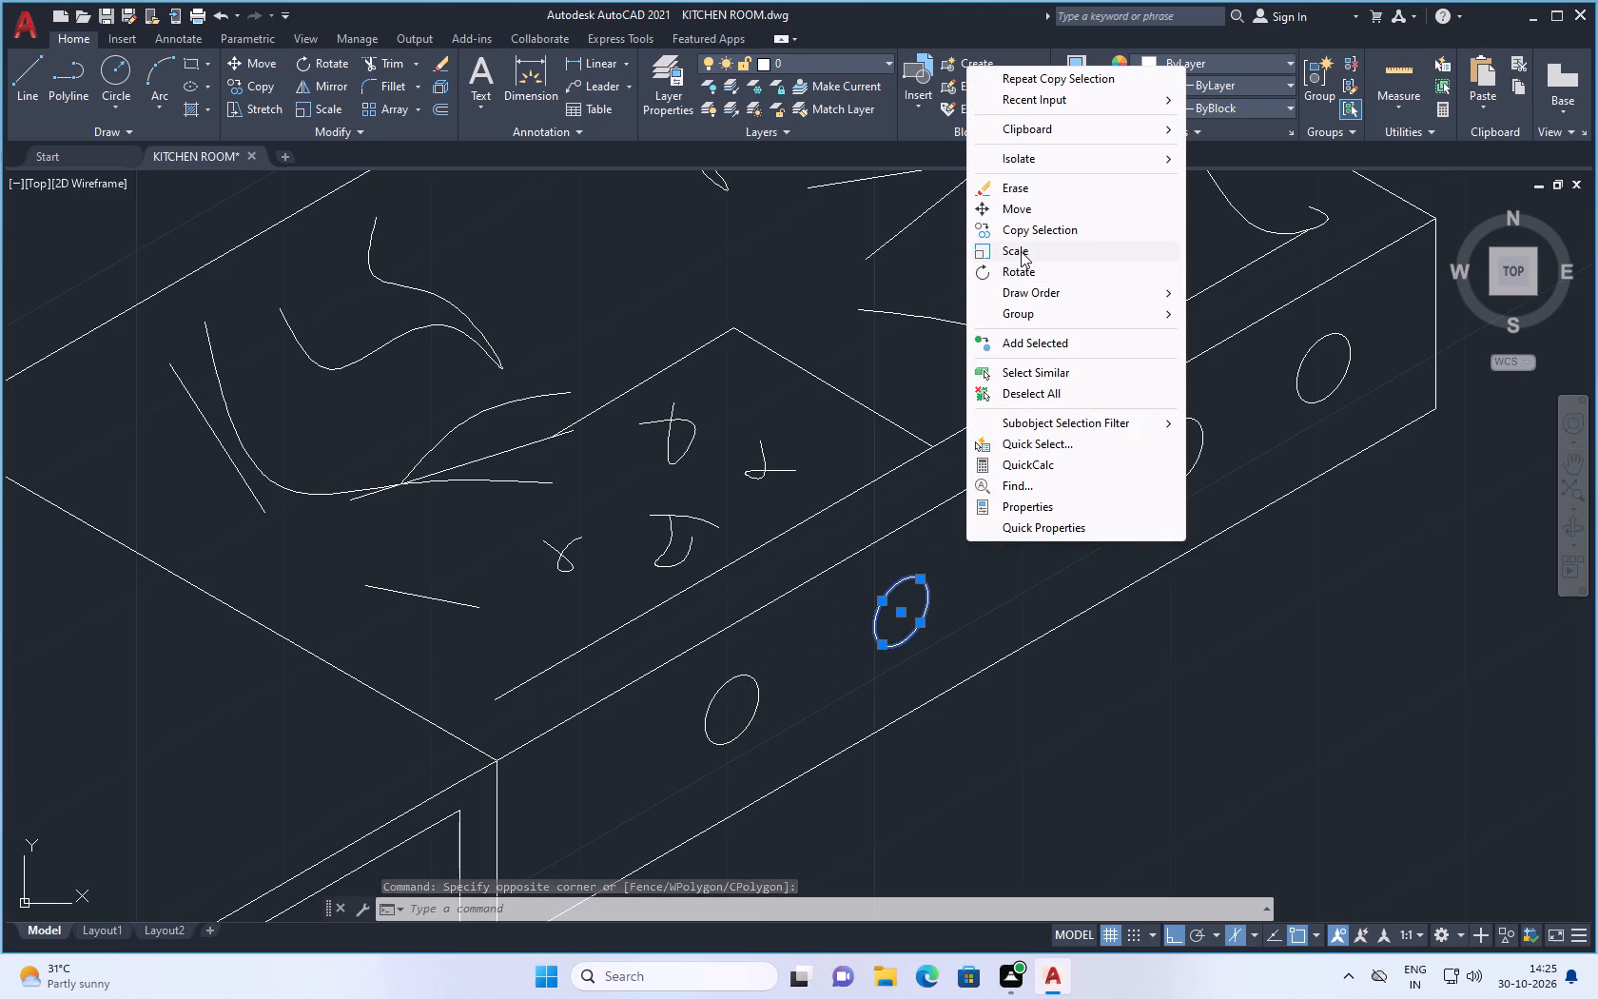
pyautogui.click(900, 612)
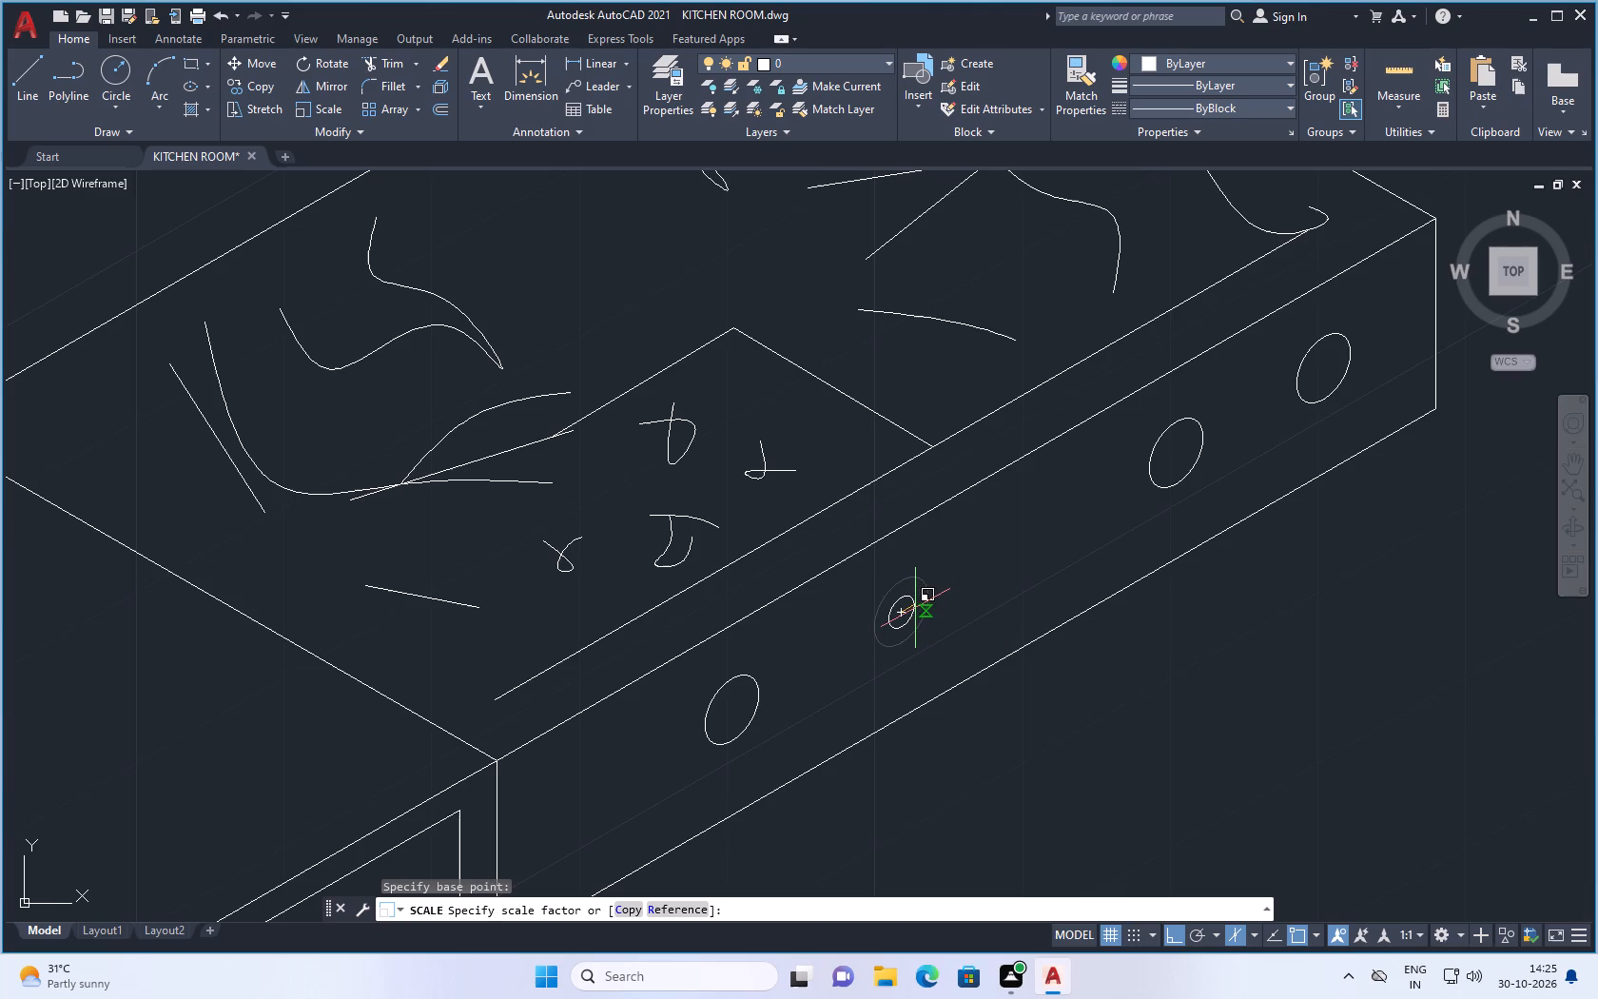
pyautogui.click(920, 605)
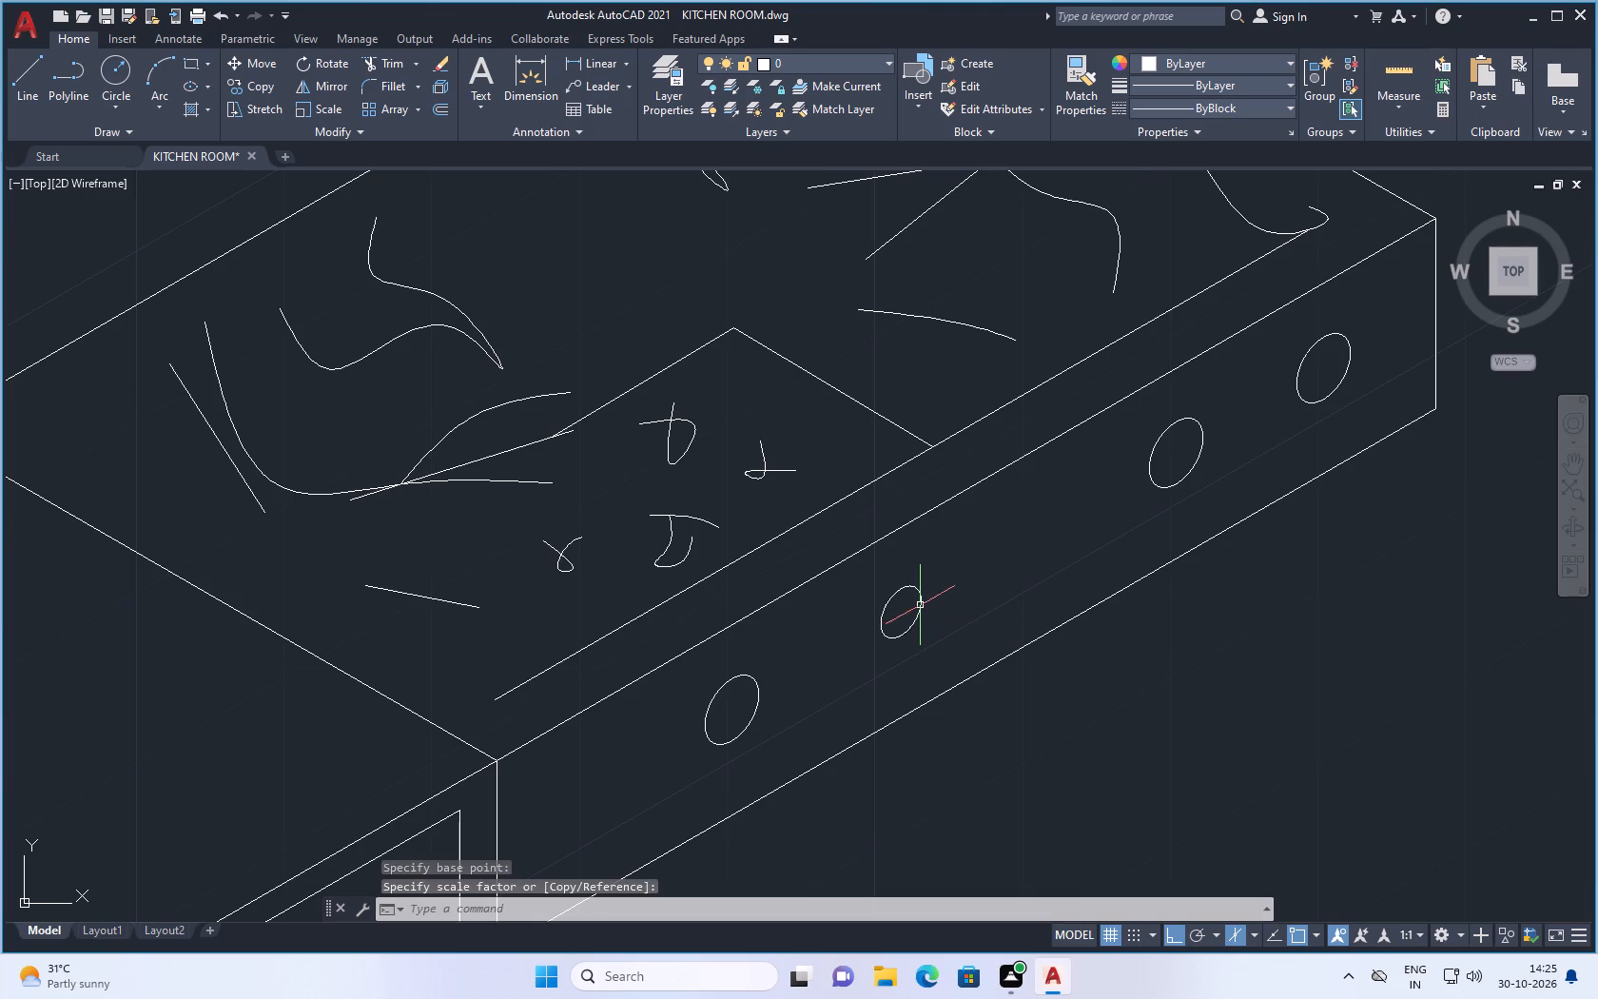
pyautogui.moveTo(924, 571); pyautogui.dragTo(921, 591)
pyautogui.click(899, 626)
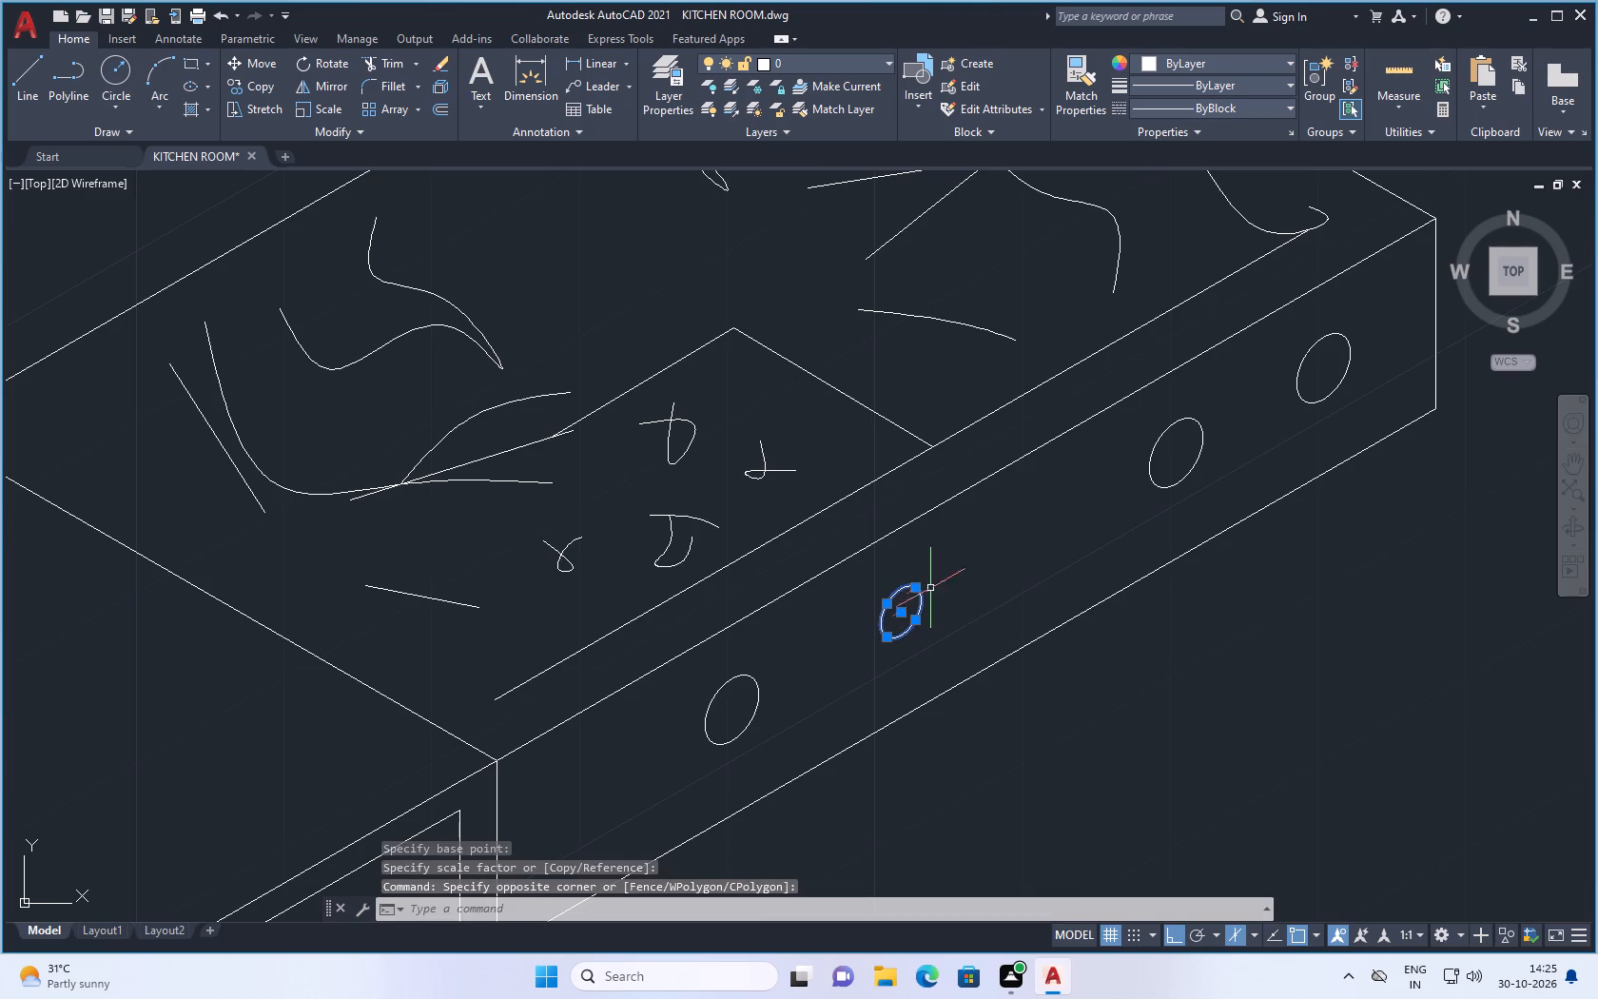
pyautogui.rightClick(932, 572)
pyautogui.click(974, 278)
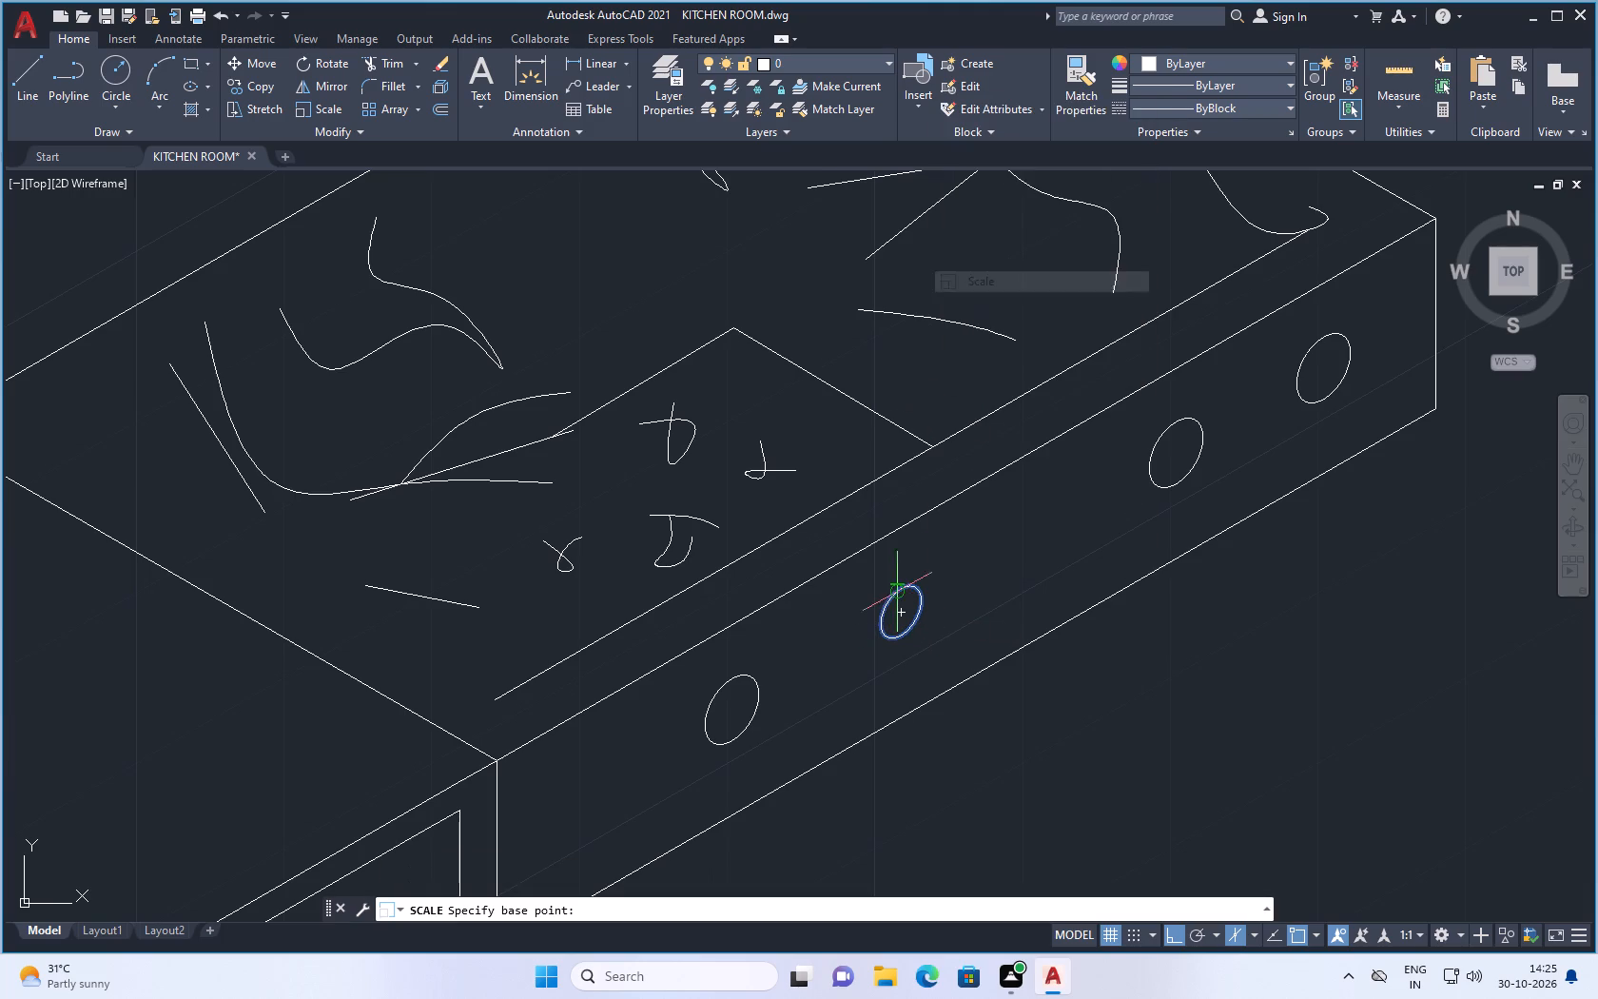
pyautogui.click(906, 612)
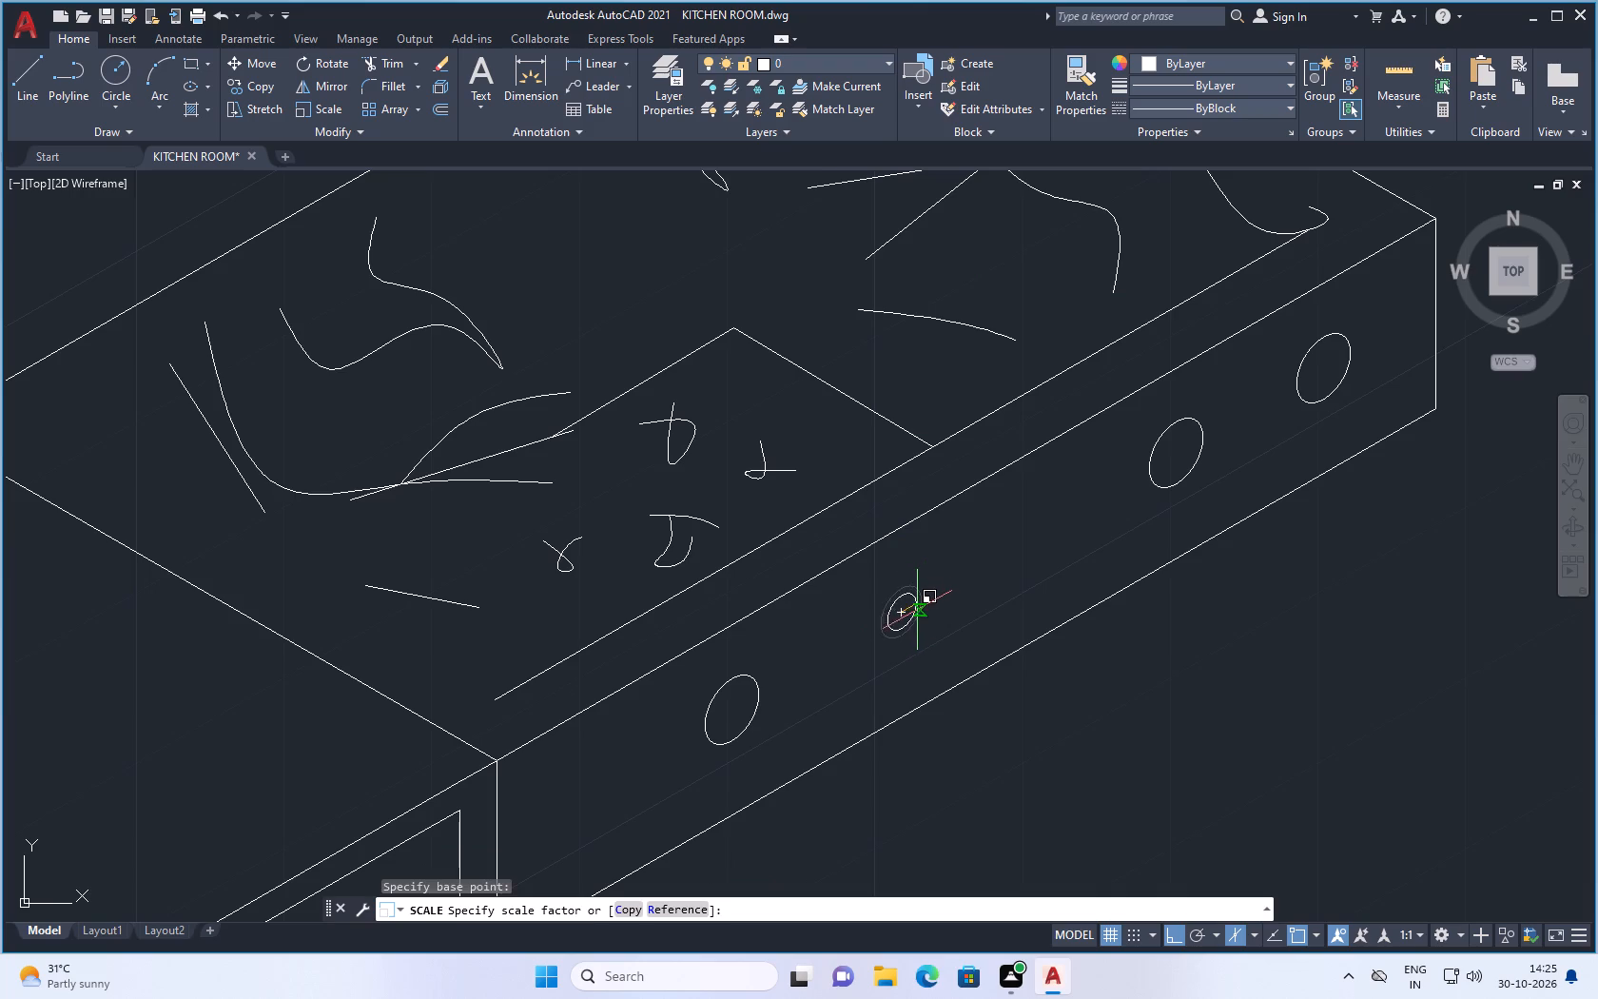
pyautogui.click(913, 612)
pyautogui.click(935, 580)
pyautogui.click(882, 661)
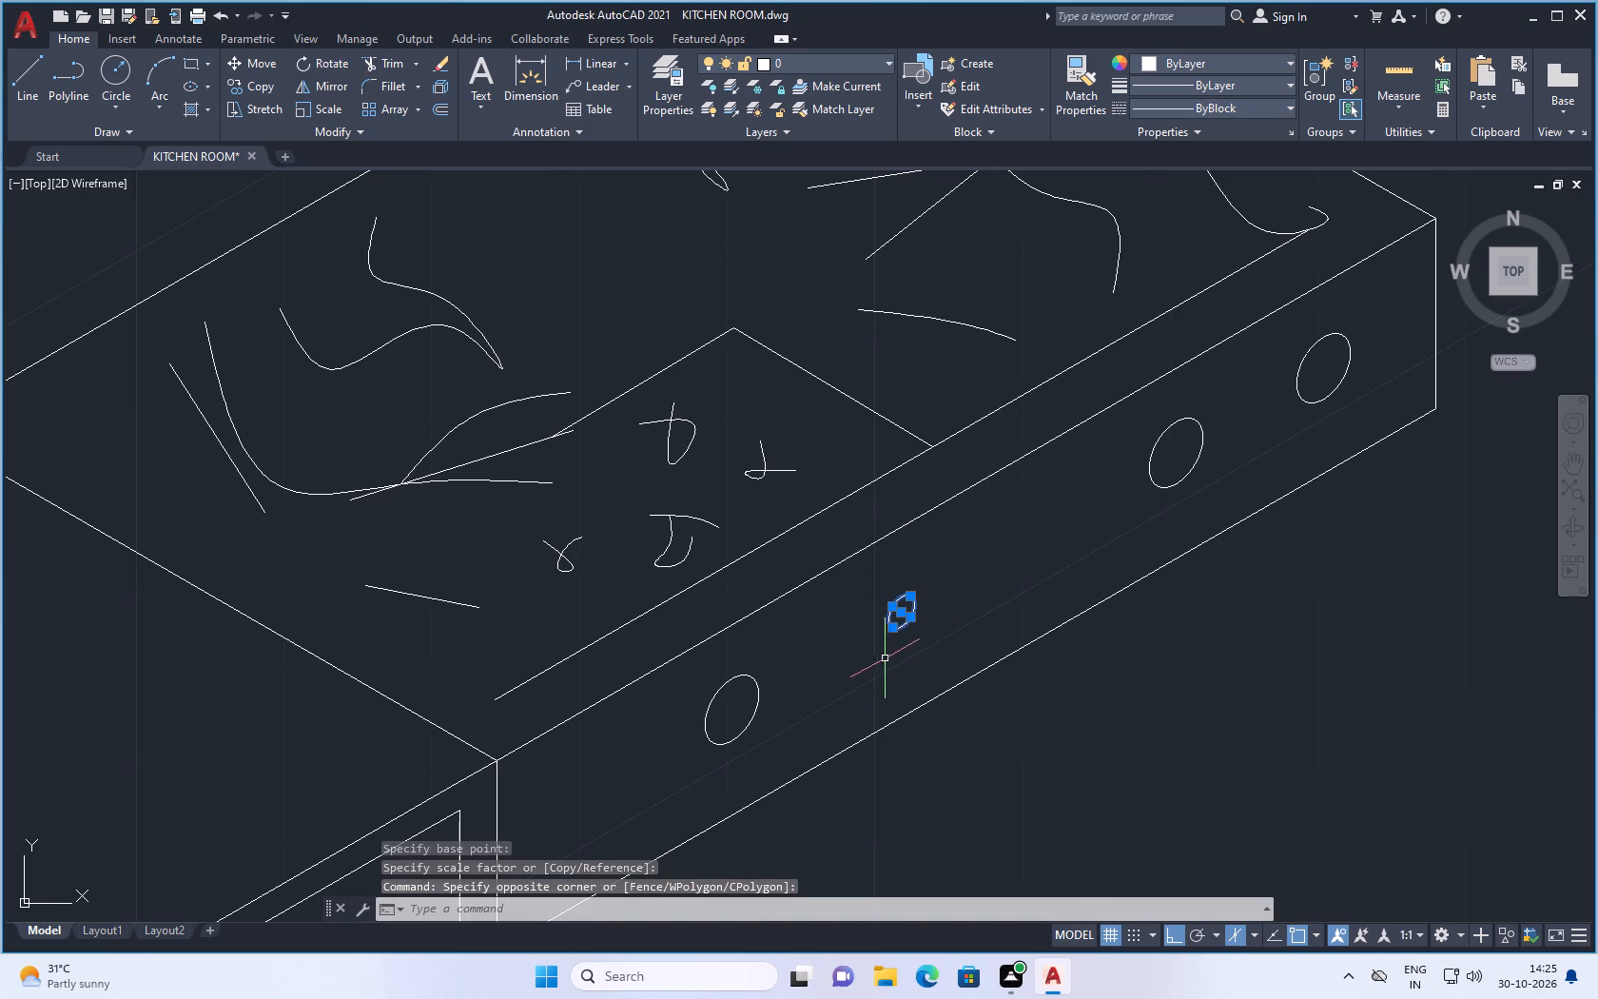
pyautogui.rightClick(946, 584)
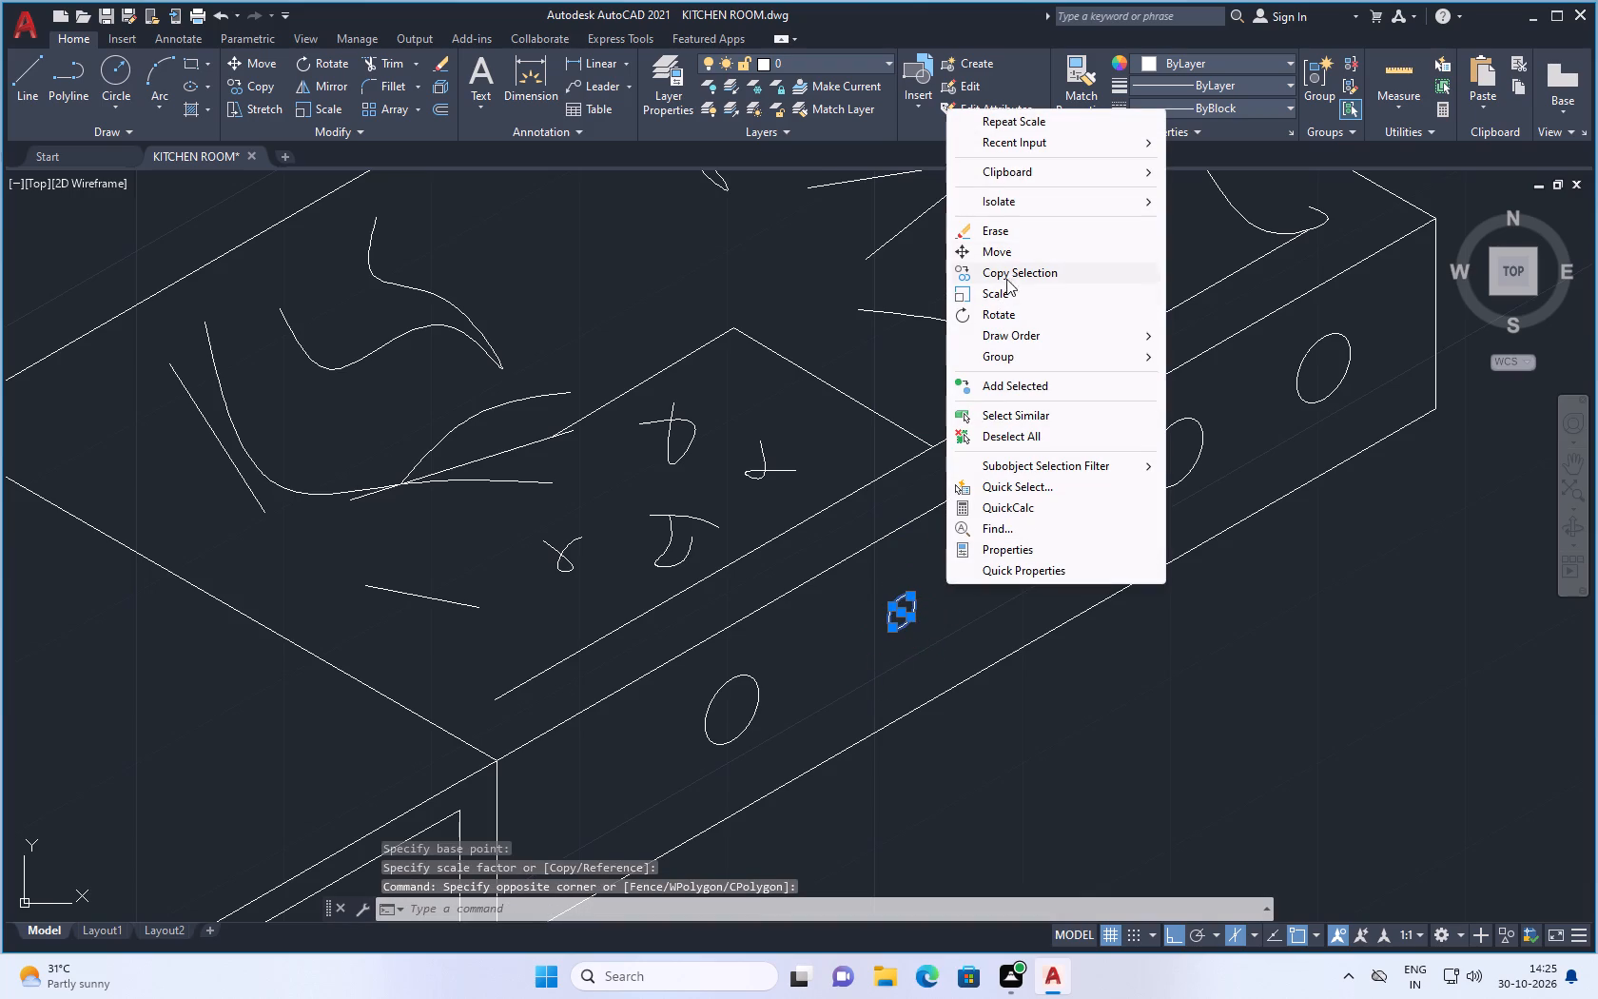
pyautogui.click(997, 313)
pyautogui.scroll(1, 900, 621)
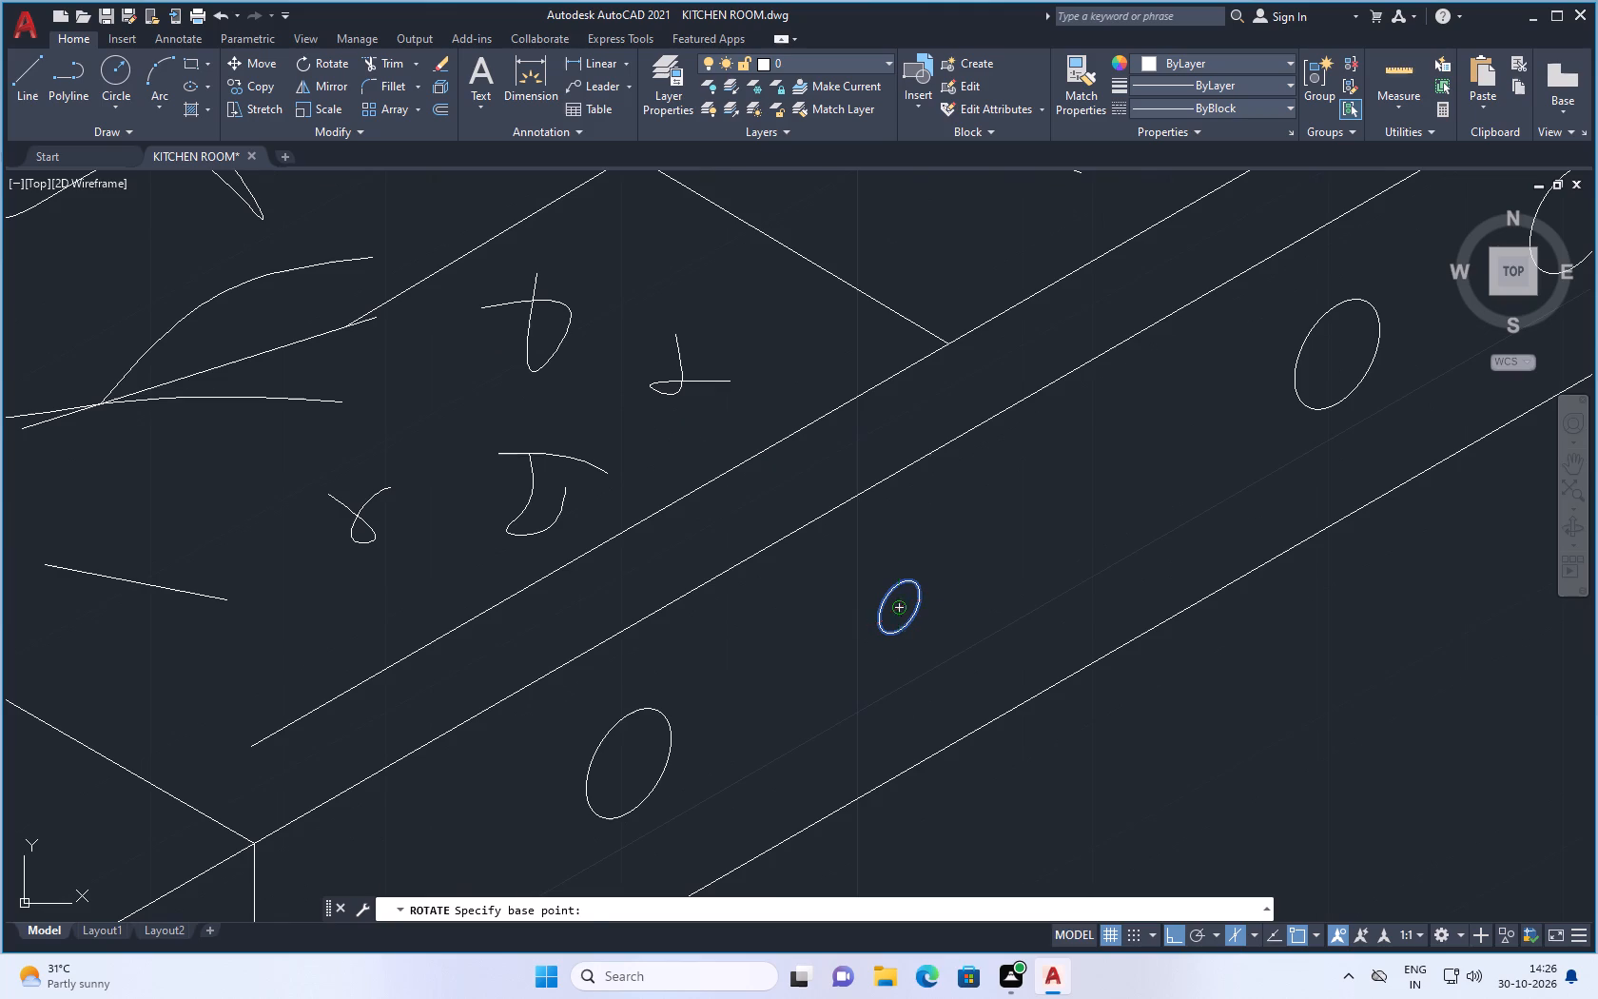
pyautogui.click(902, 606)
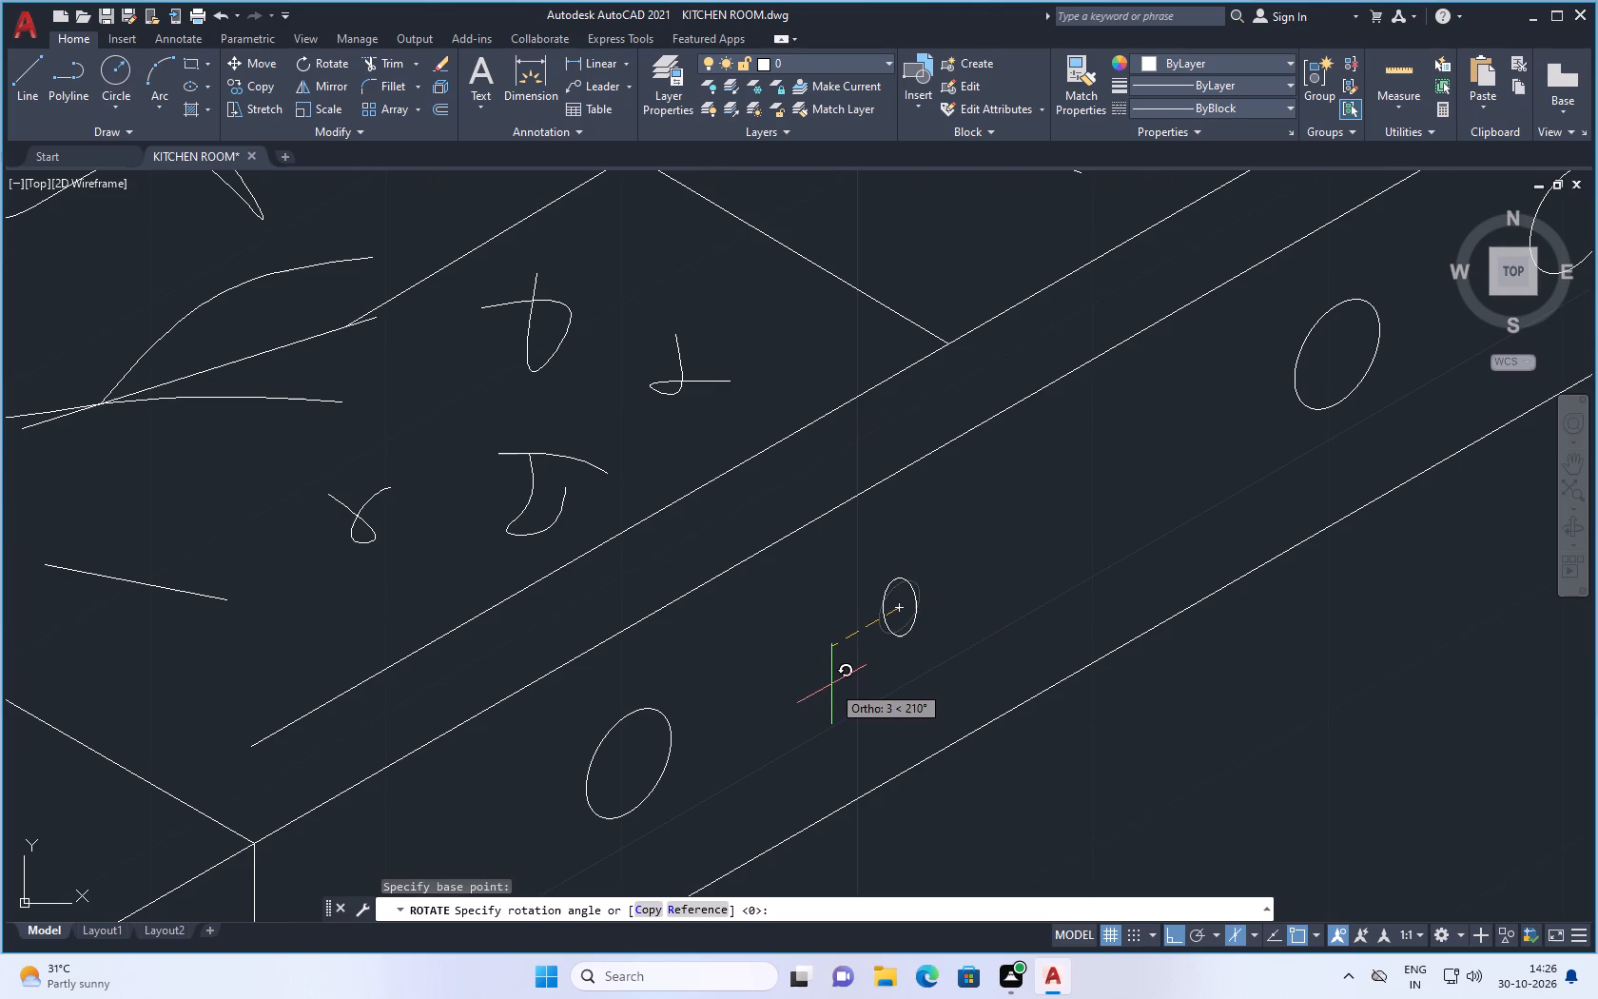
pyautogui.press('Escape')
# Move the half-size ellipse by its centre onto the centre of the knob ellipse nearest the base cabinet.
pyautogui.click(929, 557)
pyautogui.click(874, 649)
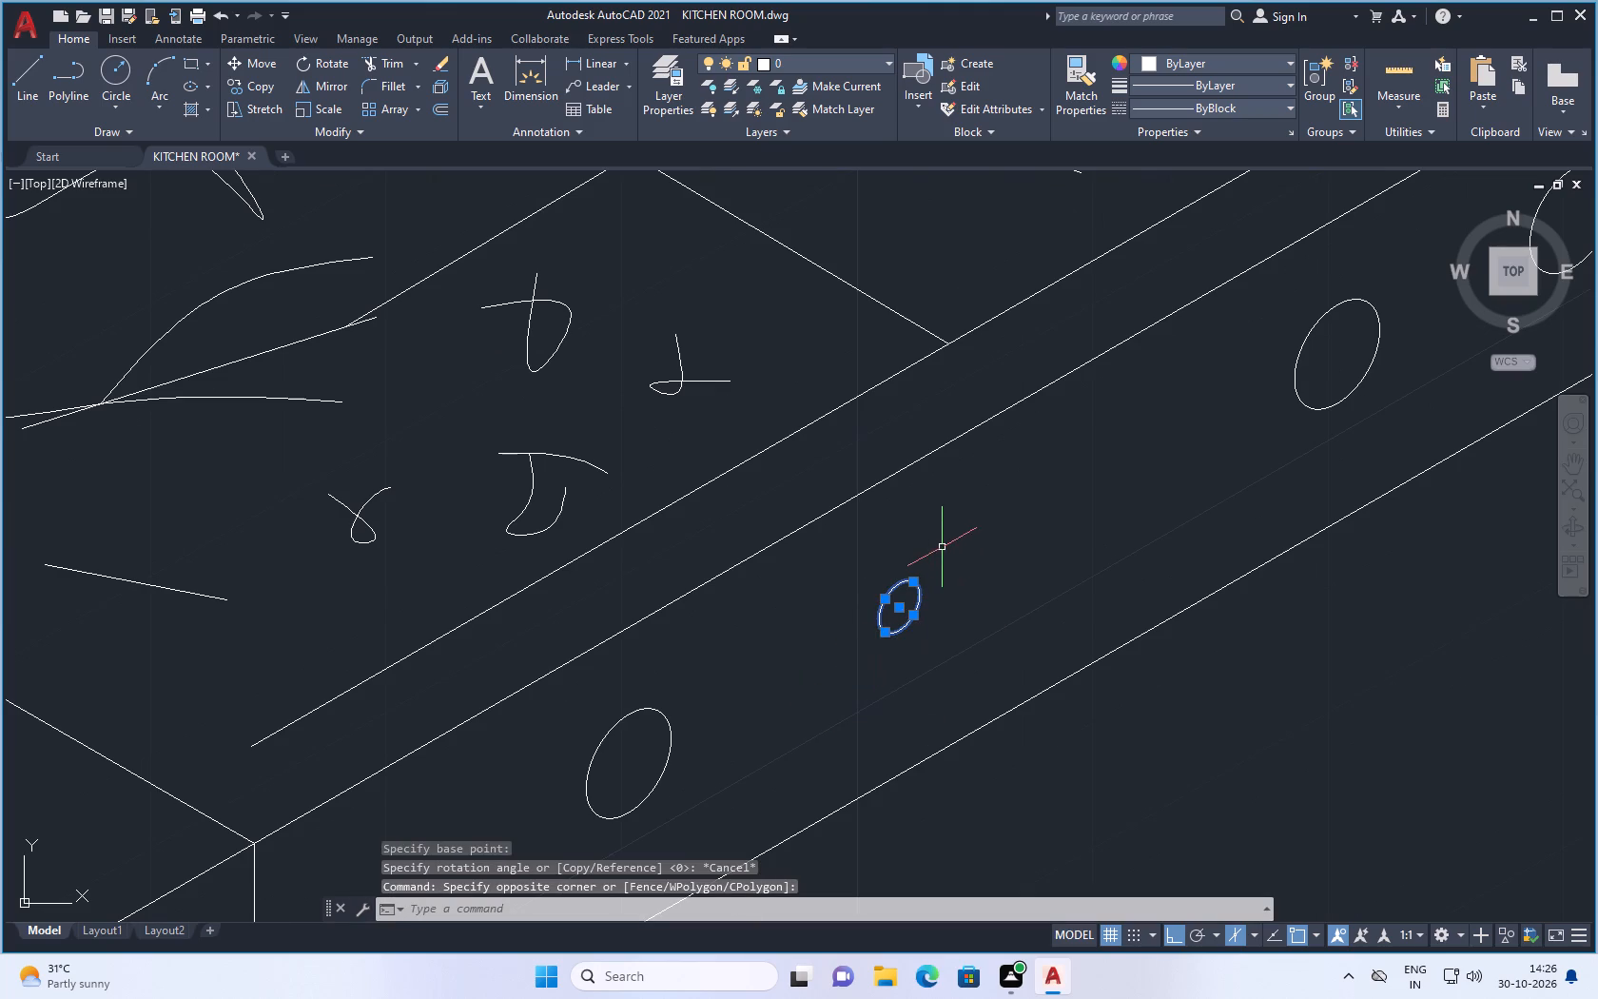
pyautogui.rightClick(942, 546)
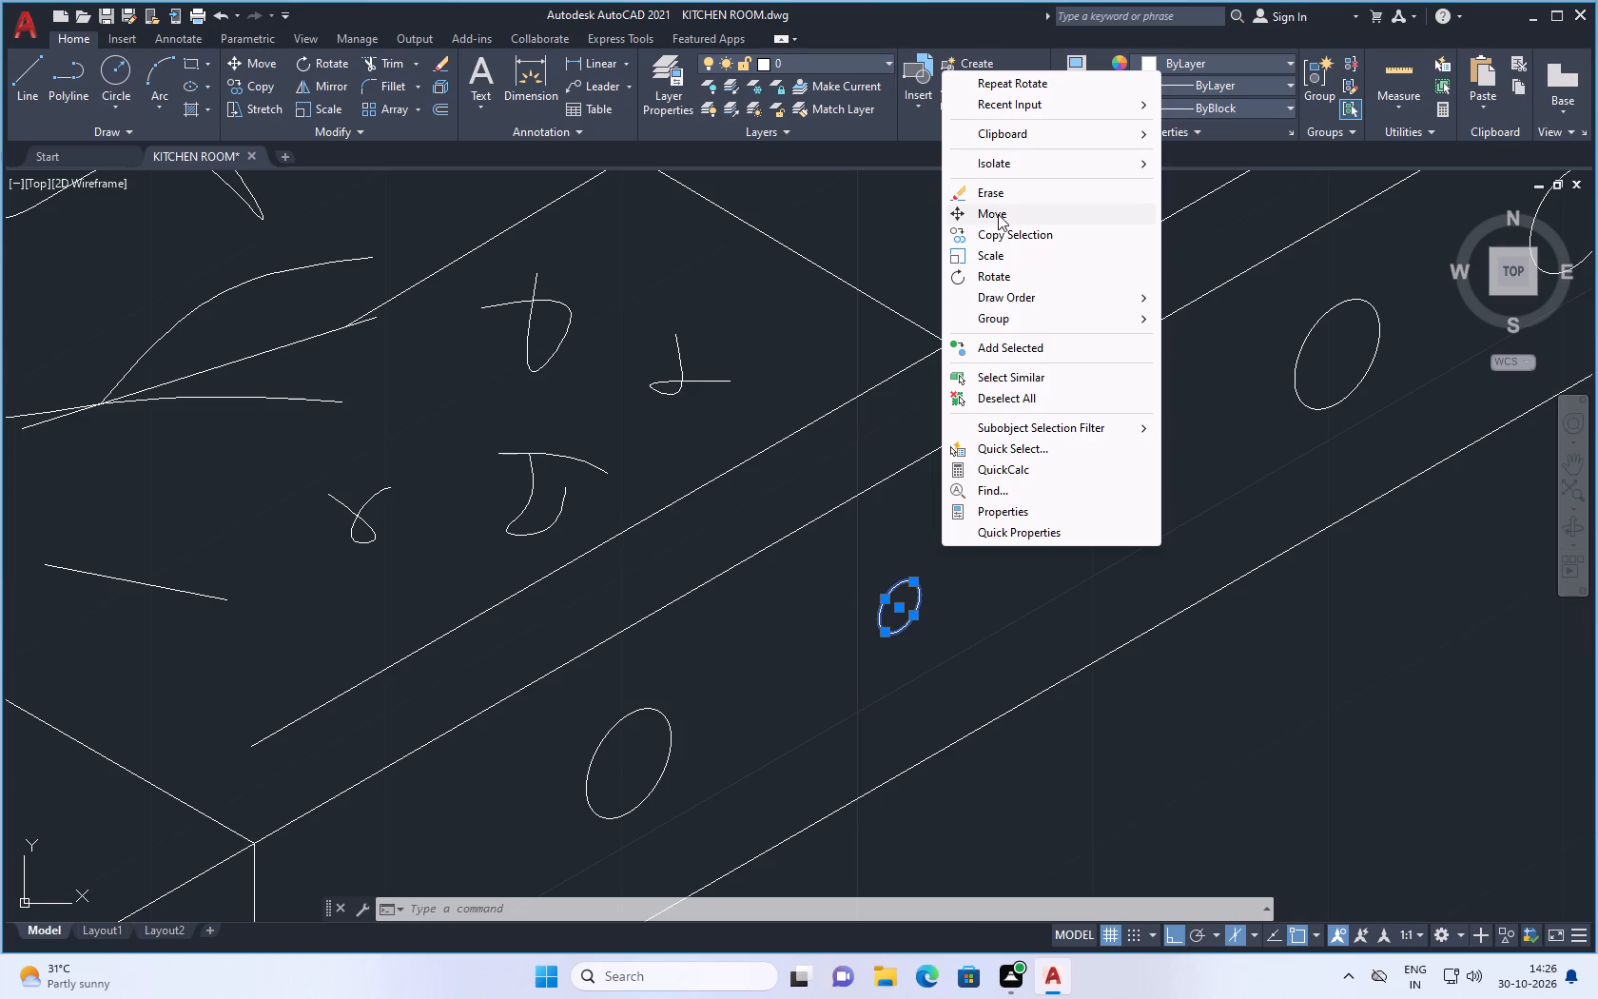
pyautogui.click(998, 214)
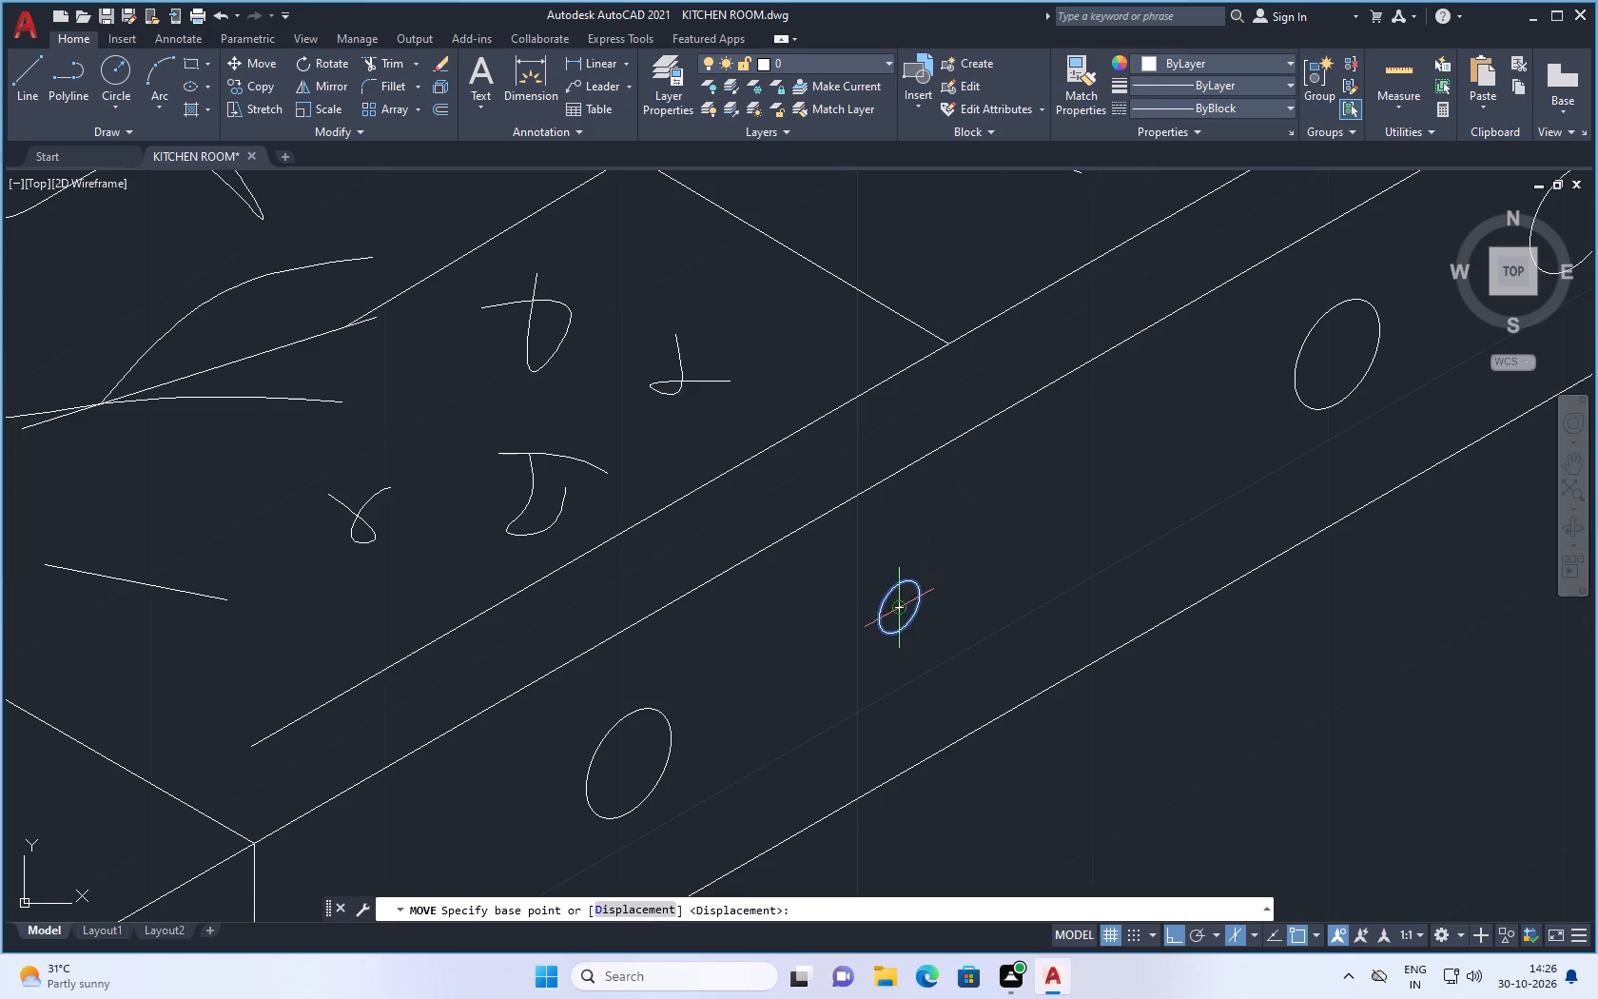
pyautogui.click(899, 610)
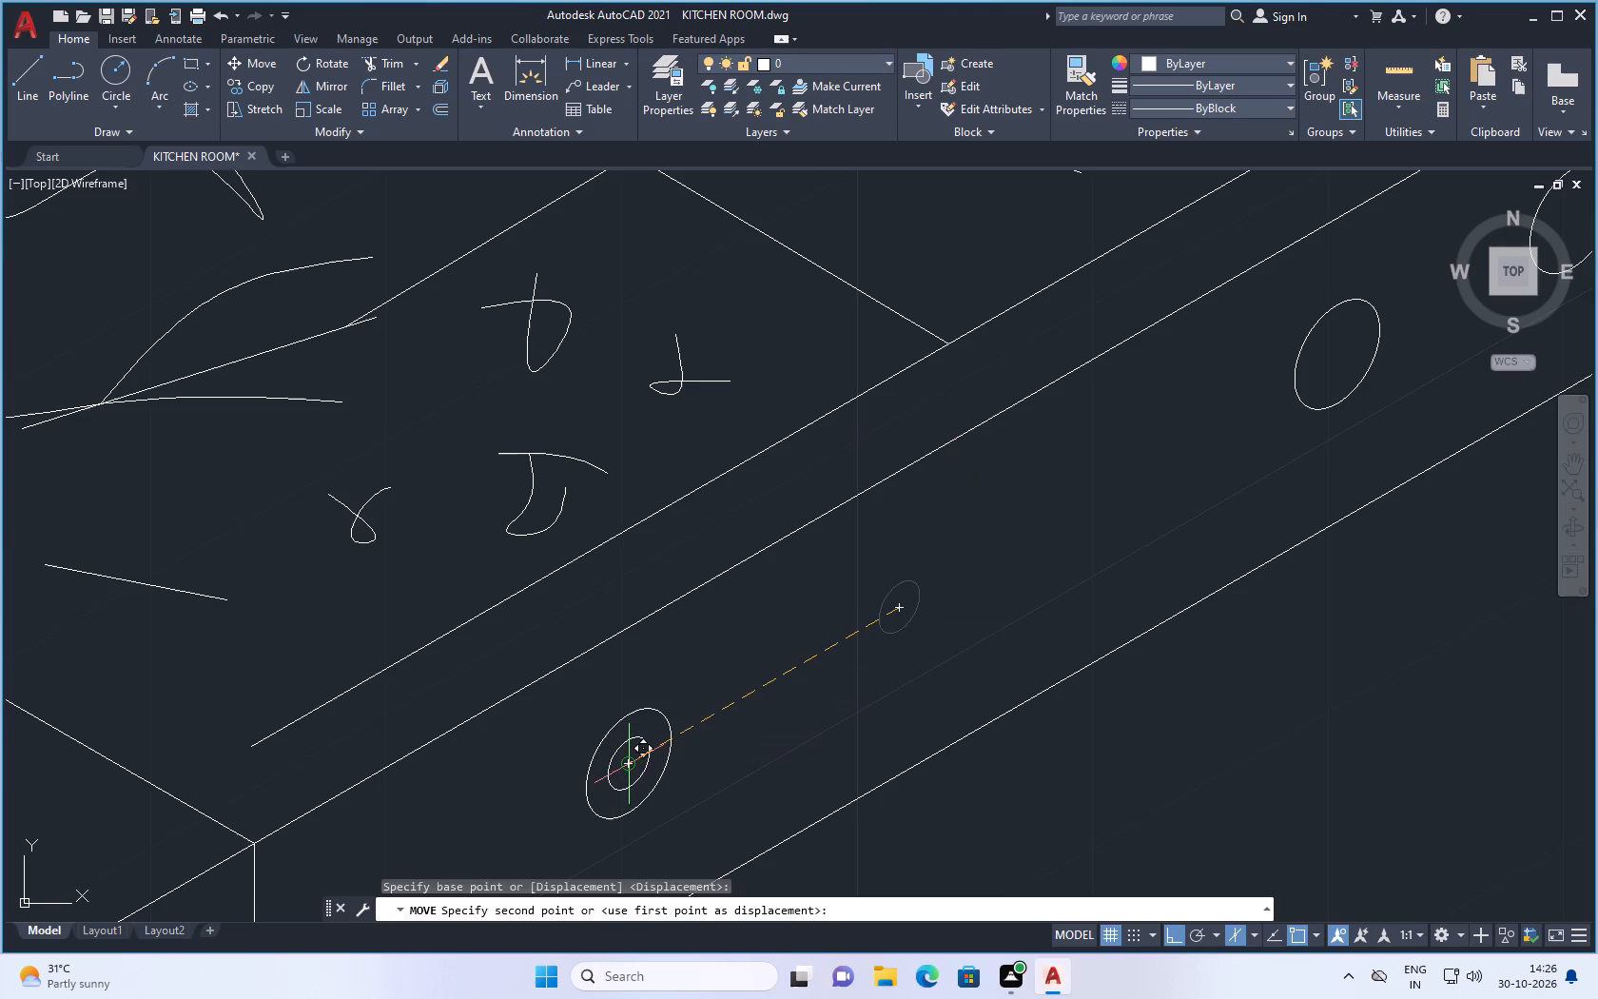
pyautogui.click(630, 769)
pyautogui.scroll(-2, 673, 760)
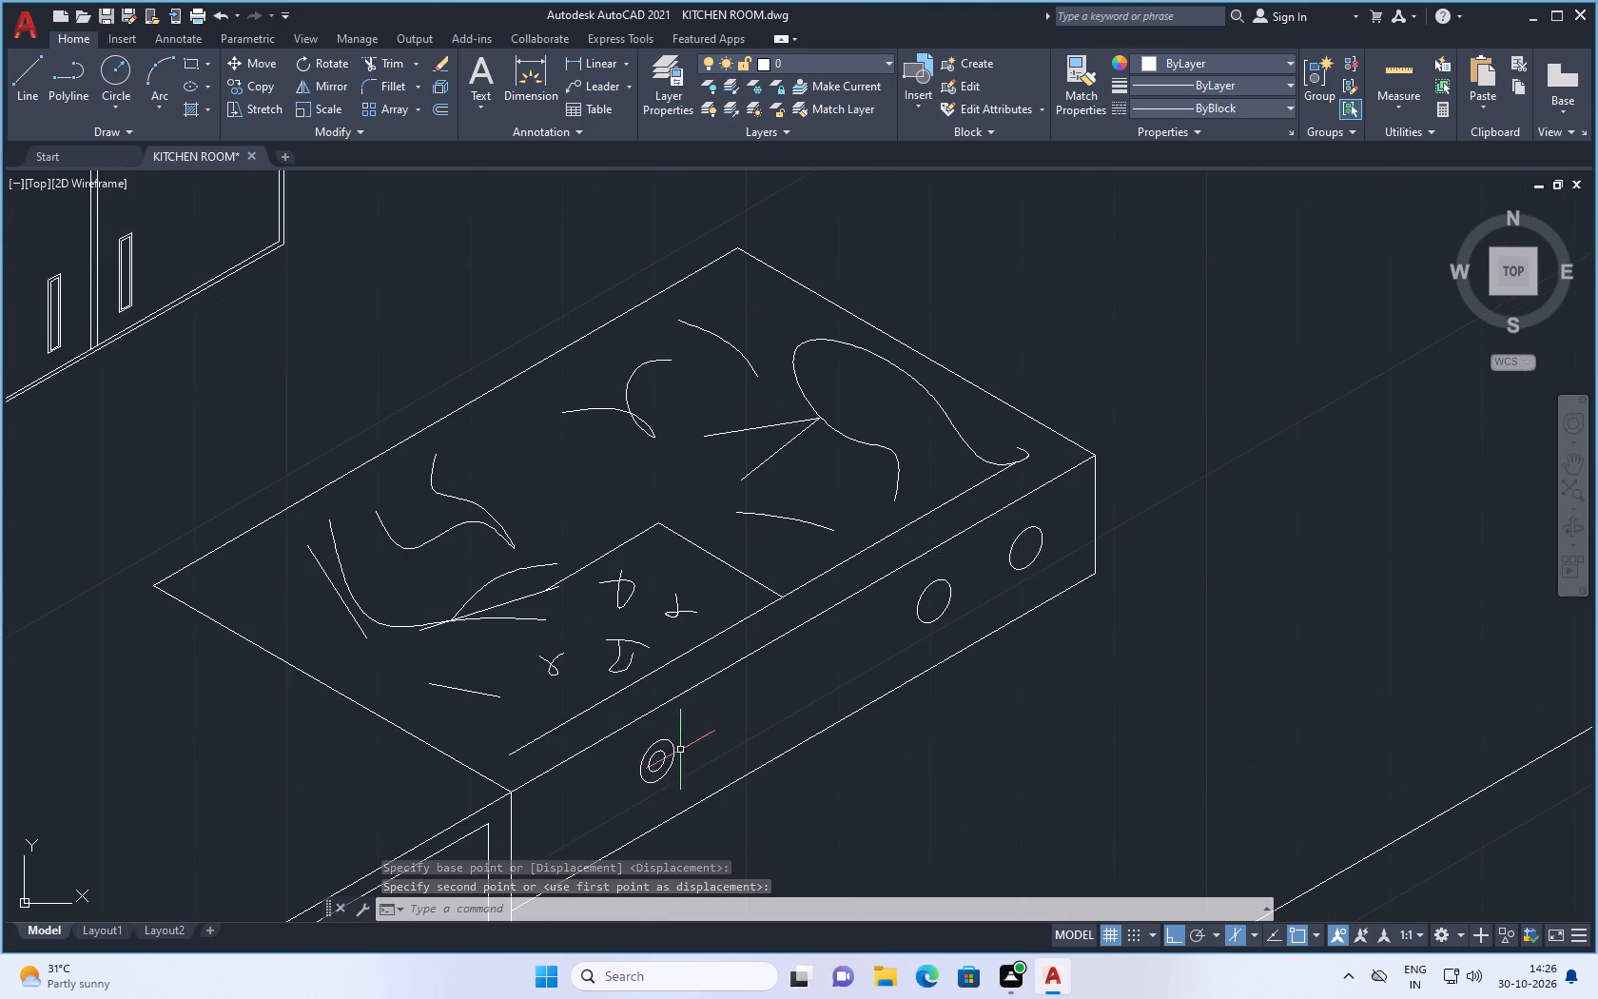
# Copy the concentric knob nearest the base cabinet by its centre along the front panel, into the empty second knob position.
pyautogui.scroll(2, 673, 763)
pyautogui.click(688, 687)
pyautogui.click(588, 817)
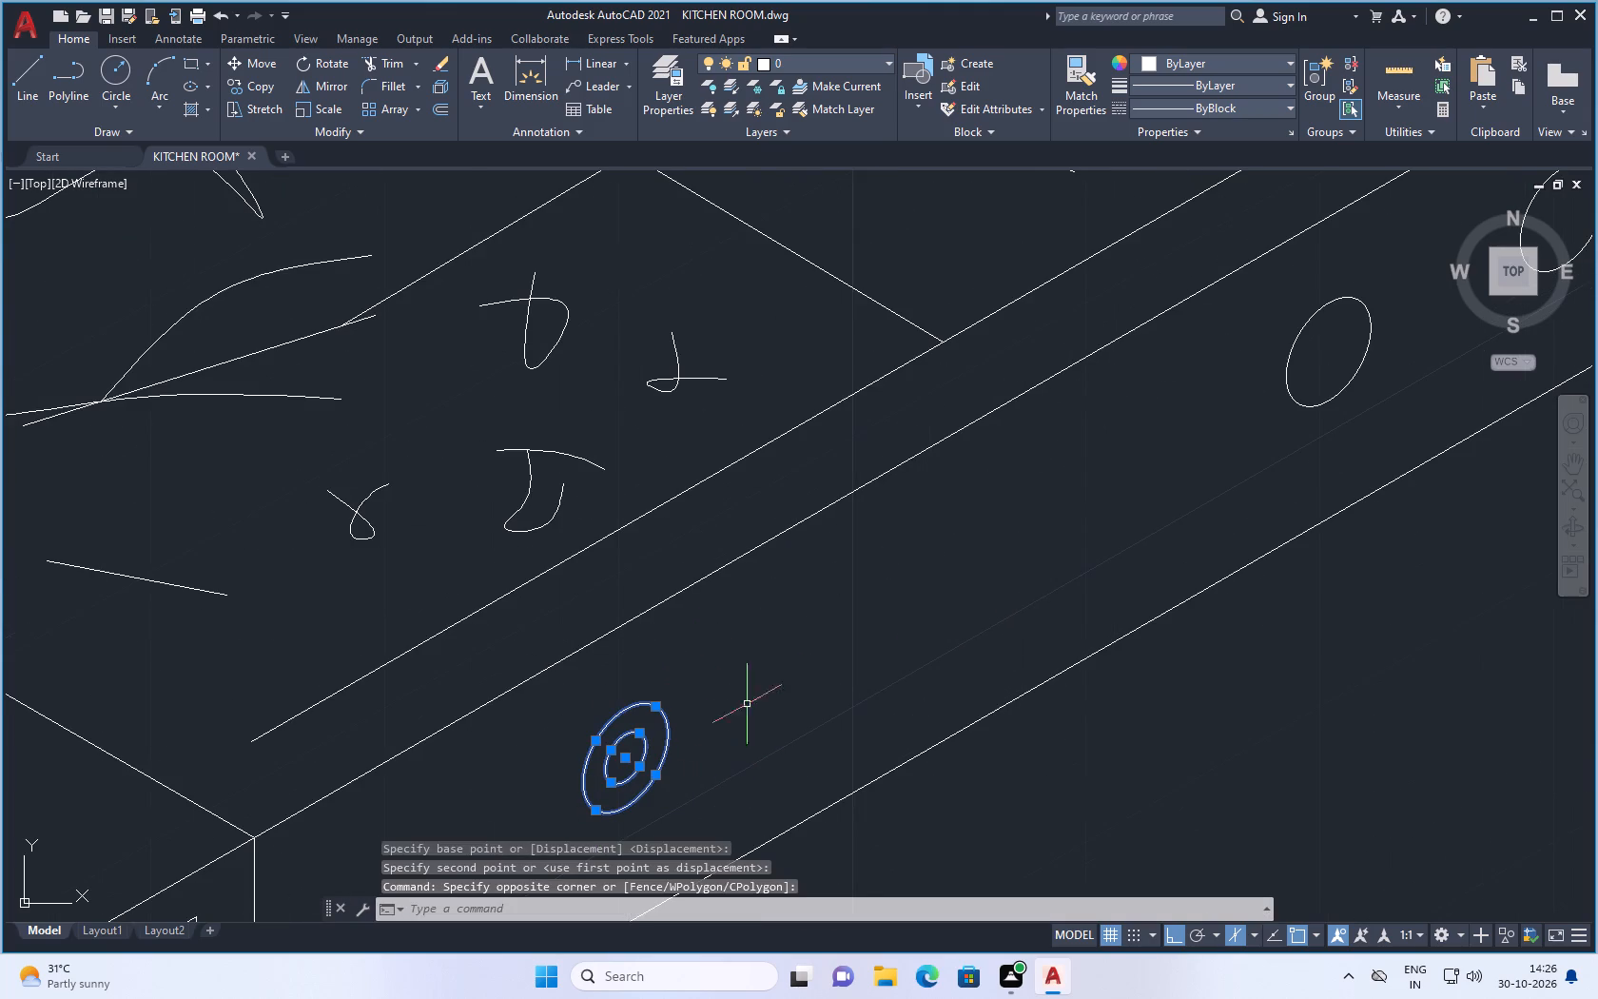
pyautogui.rightClick(750, 685)
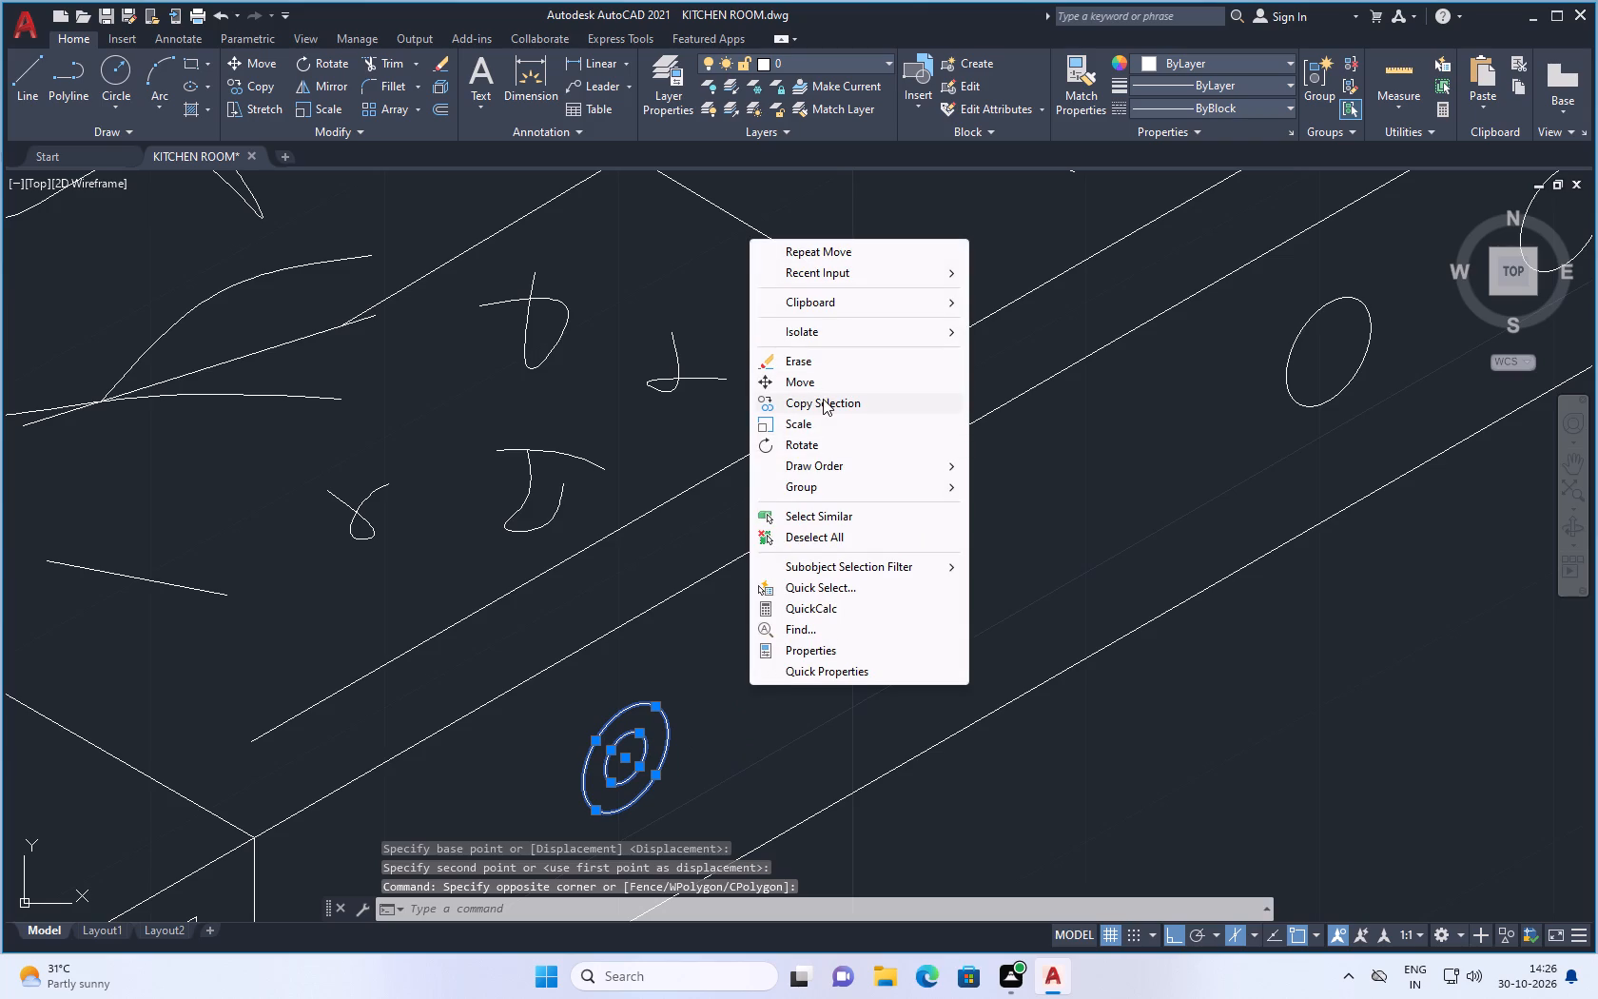
pyautogui.click(823, 402)
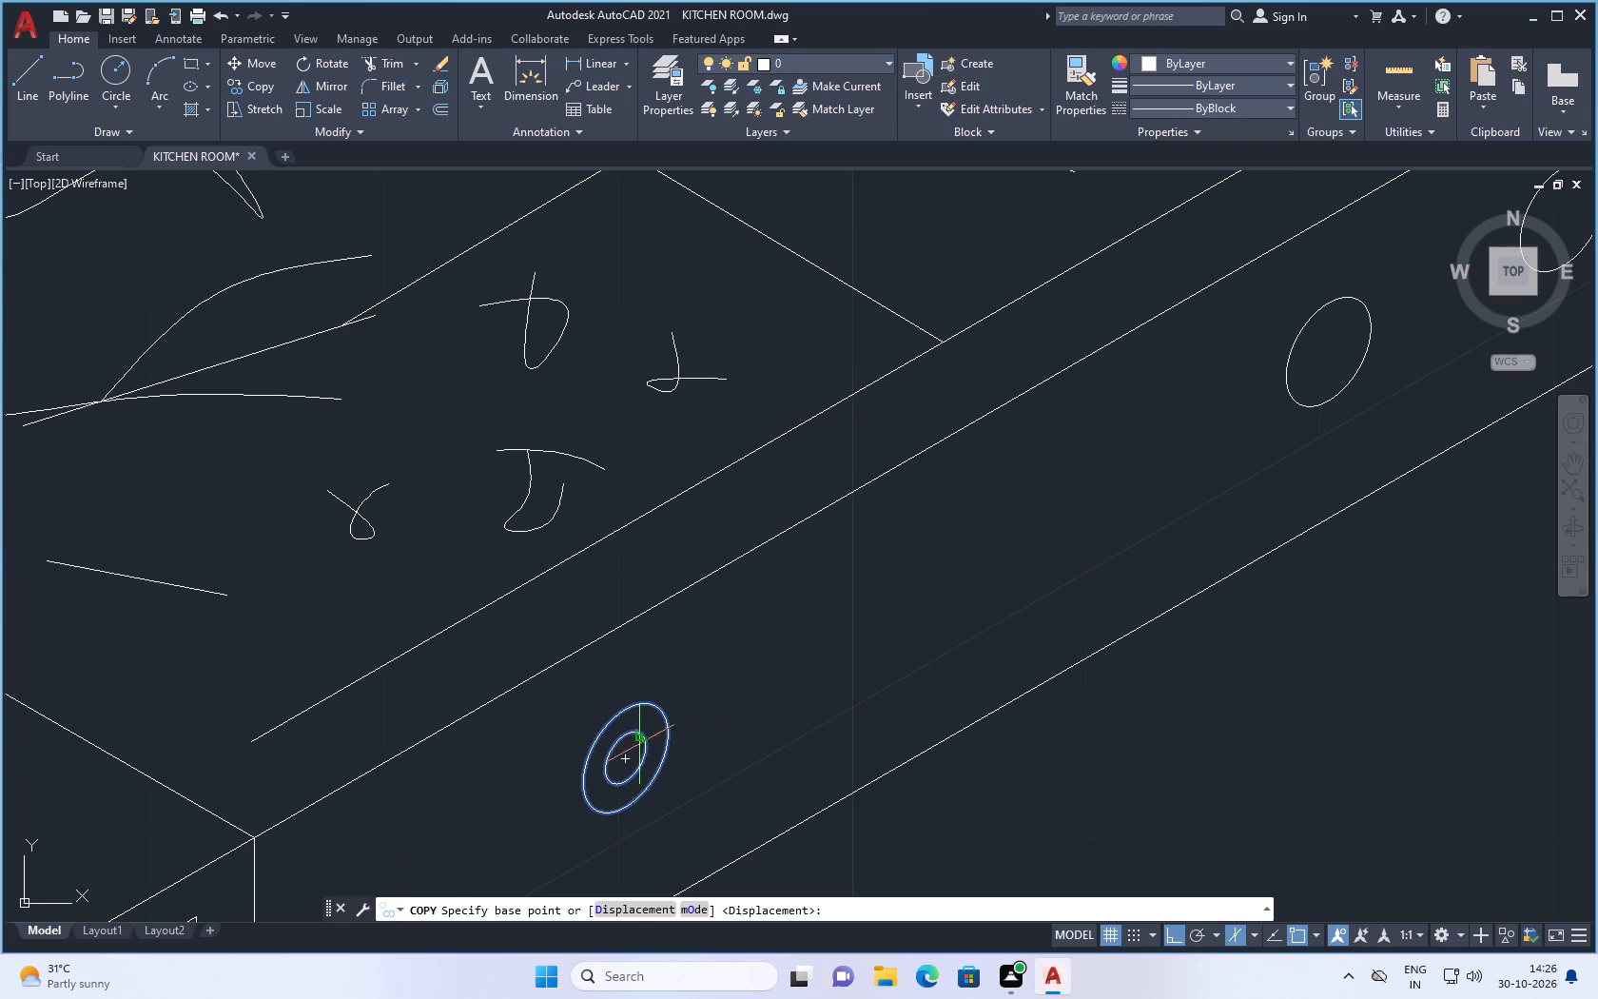
pyautogui.click(629, 753)
pyautogui.click(882, 671)
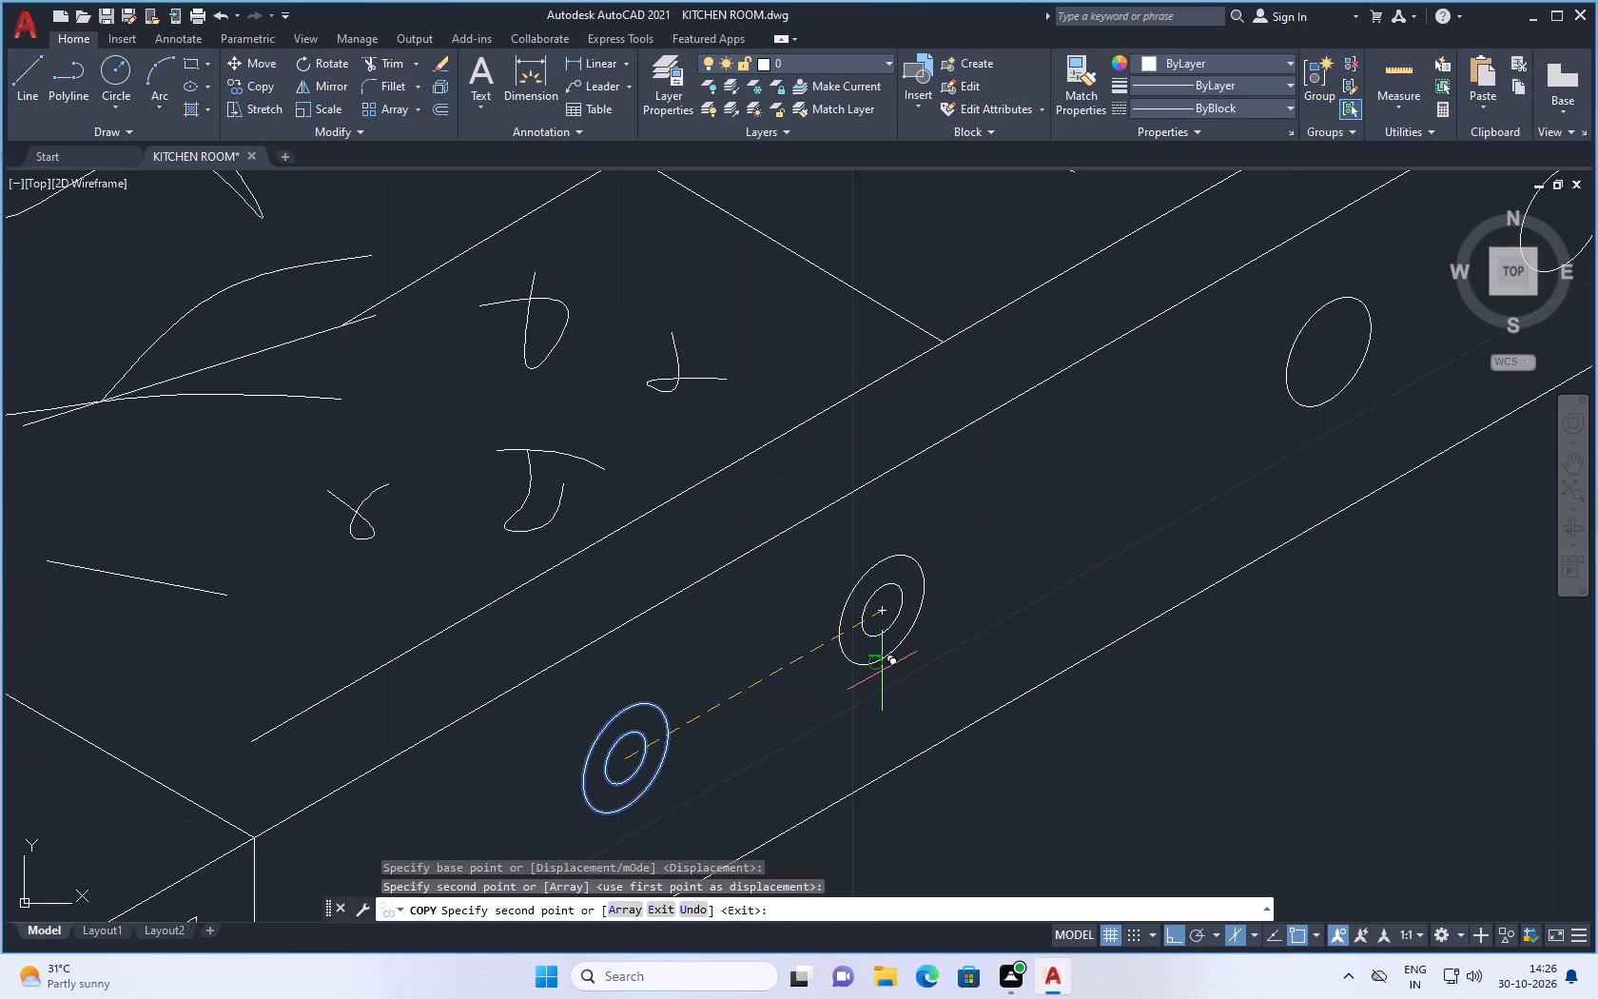
pyautogui.press('Escape')
# Erase the two plain knob ellipses near the far end of the cooktop front panel.
pyautogui.scroll(-3, 789, 741)
pyautogui.scroll(2, 918, 634)
pyautogui.click(944, 632)
pyautogui.click(889, 723)
pyautogui.moveTo(1118, 544); pyautogui.dragTo(1101, 555)
pyautogui.click(1043, 634)
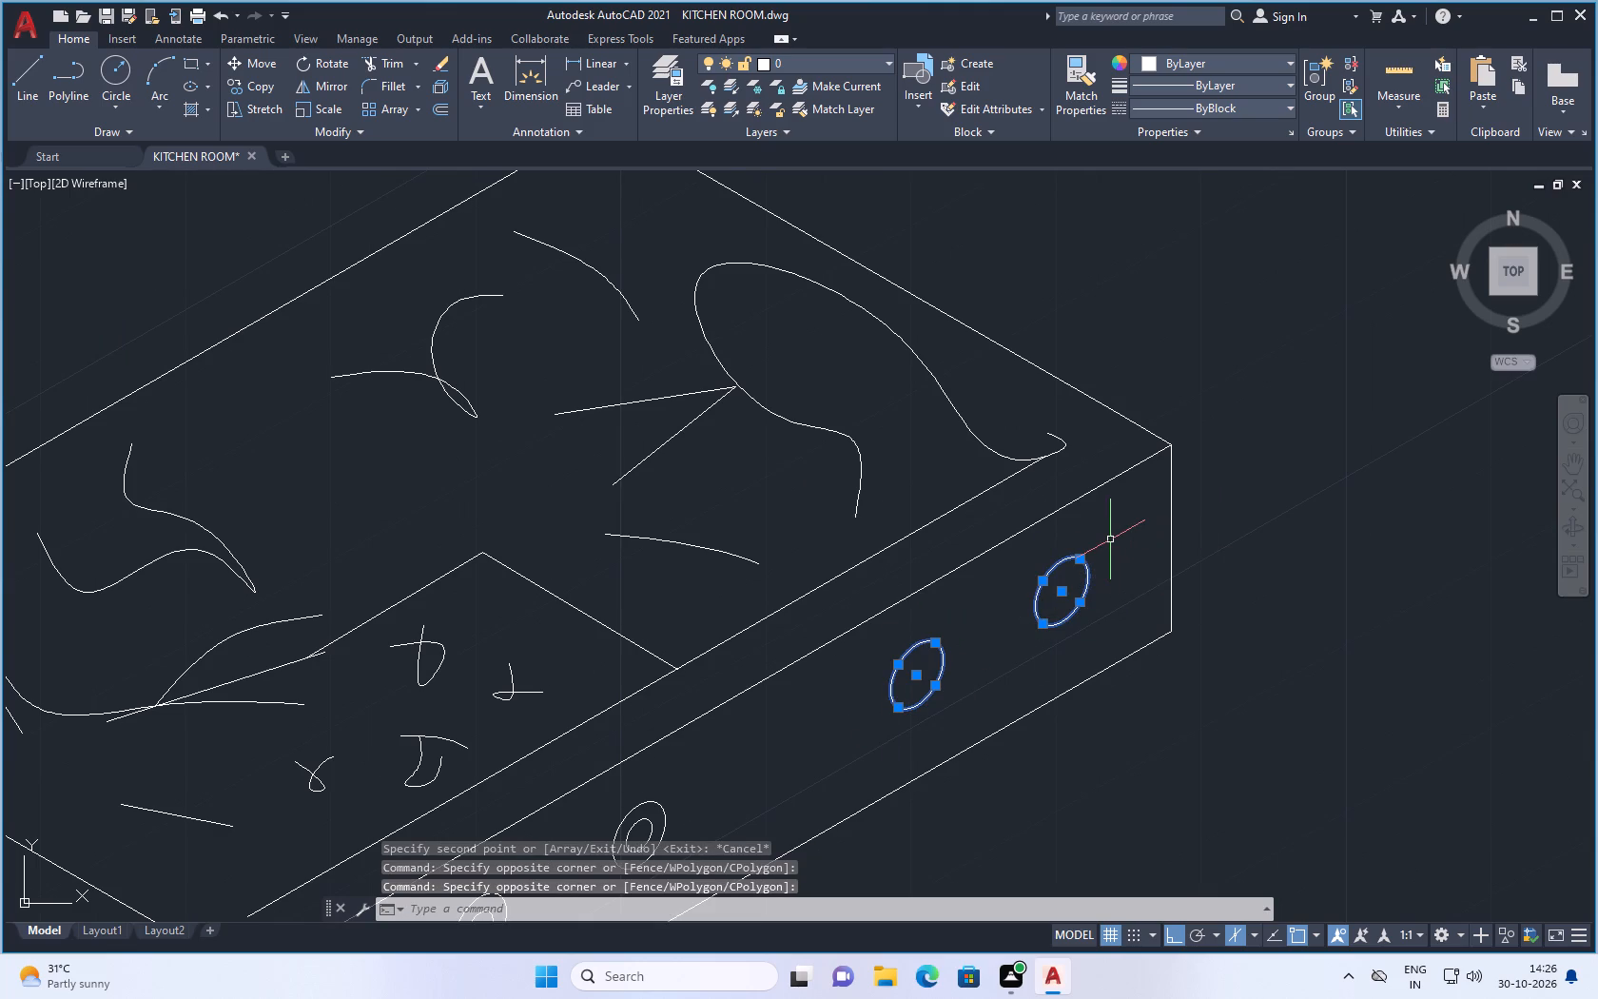
pyautogui.press('Delete')
# Copy the second concentric knob by its centre twice along 30° towards the panel's far end, the farthest copy about 29 units away.
pyautogui.scroll(-2, 952, 662)
pyautogui.scroll(2, 880, 776)
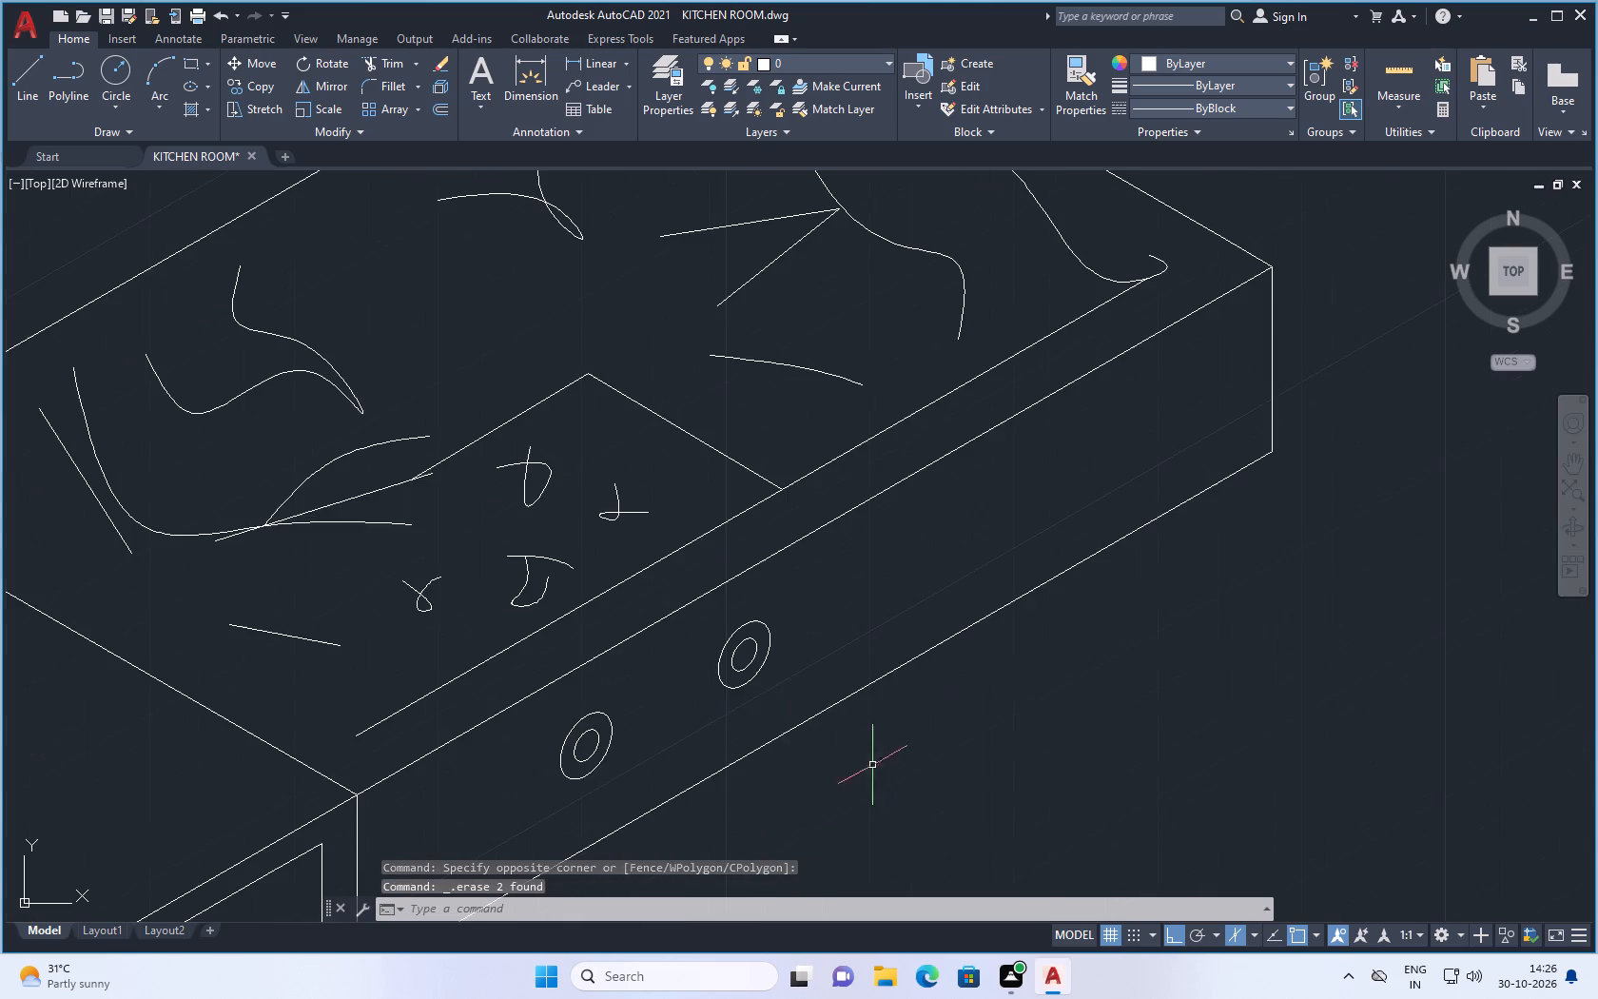
pyautogui.scroll(2, 749, 643)
pyautogui.moveTo(814, 566); pyautogui.dragTo(798, 592)
pyautogui.click(706, 739)
pyautogui.rightClick(848, 597)
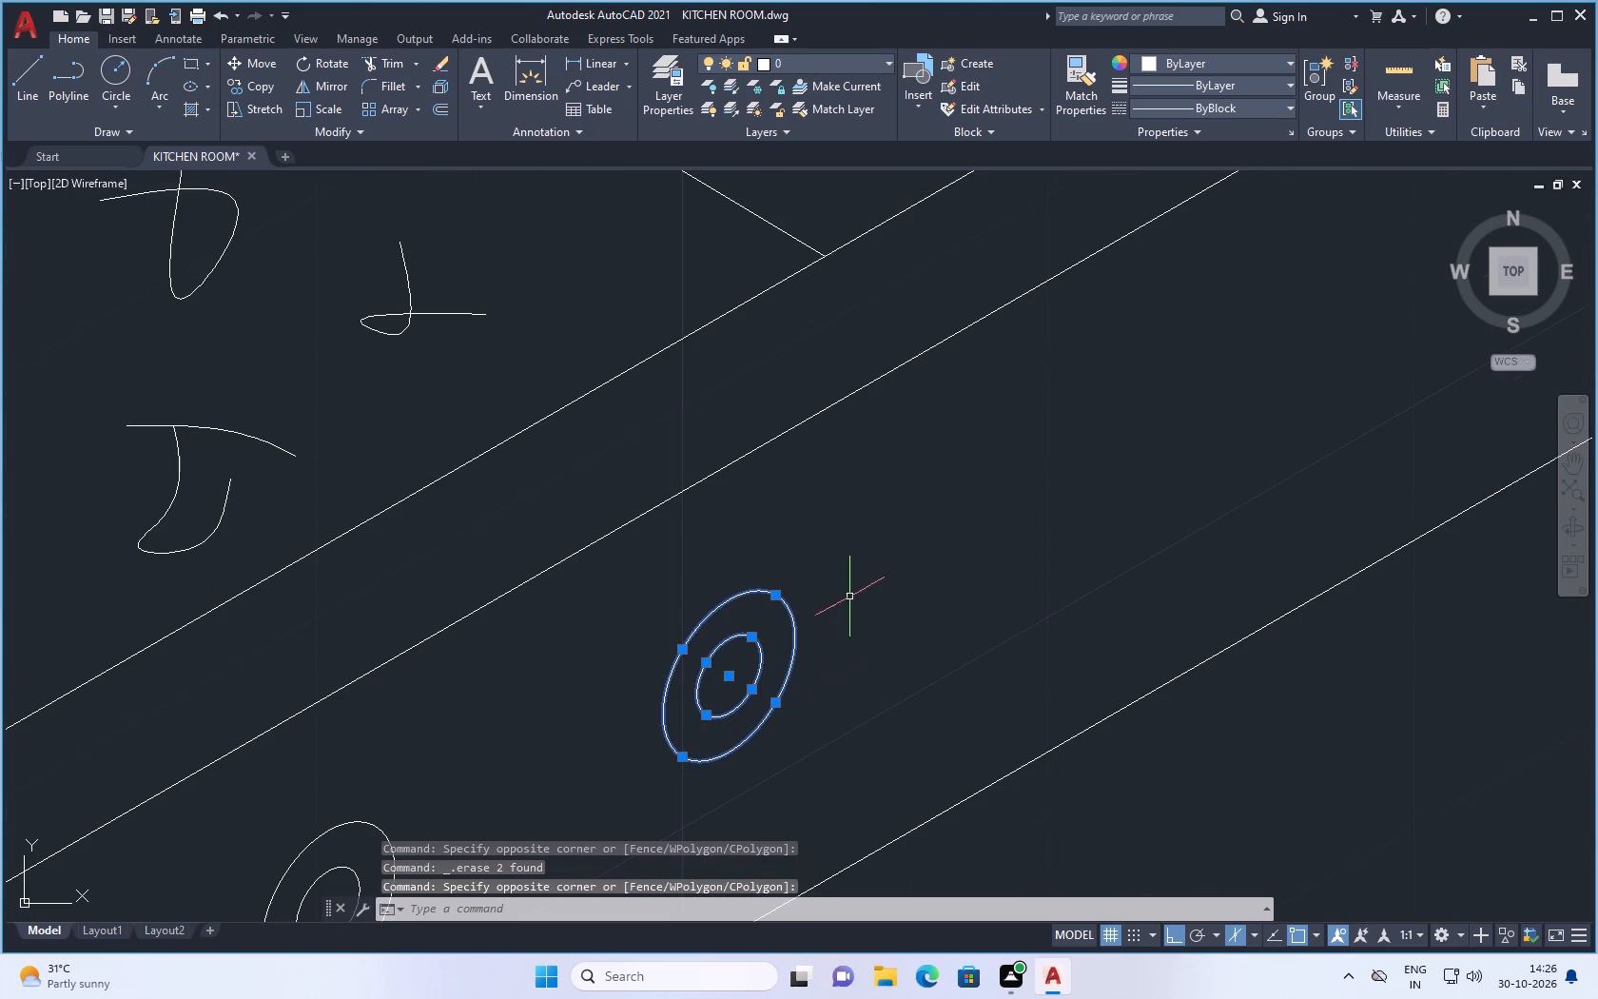
pyautogui.click(931, 311)
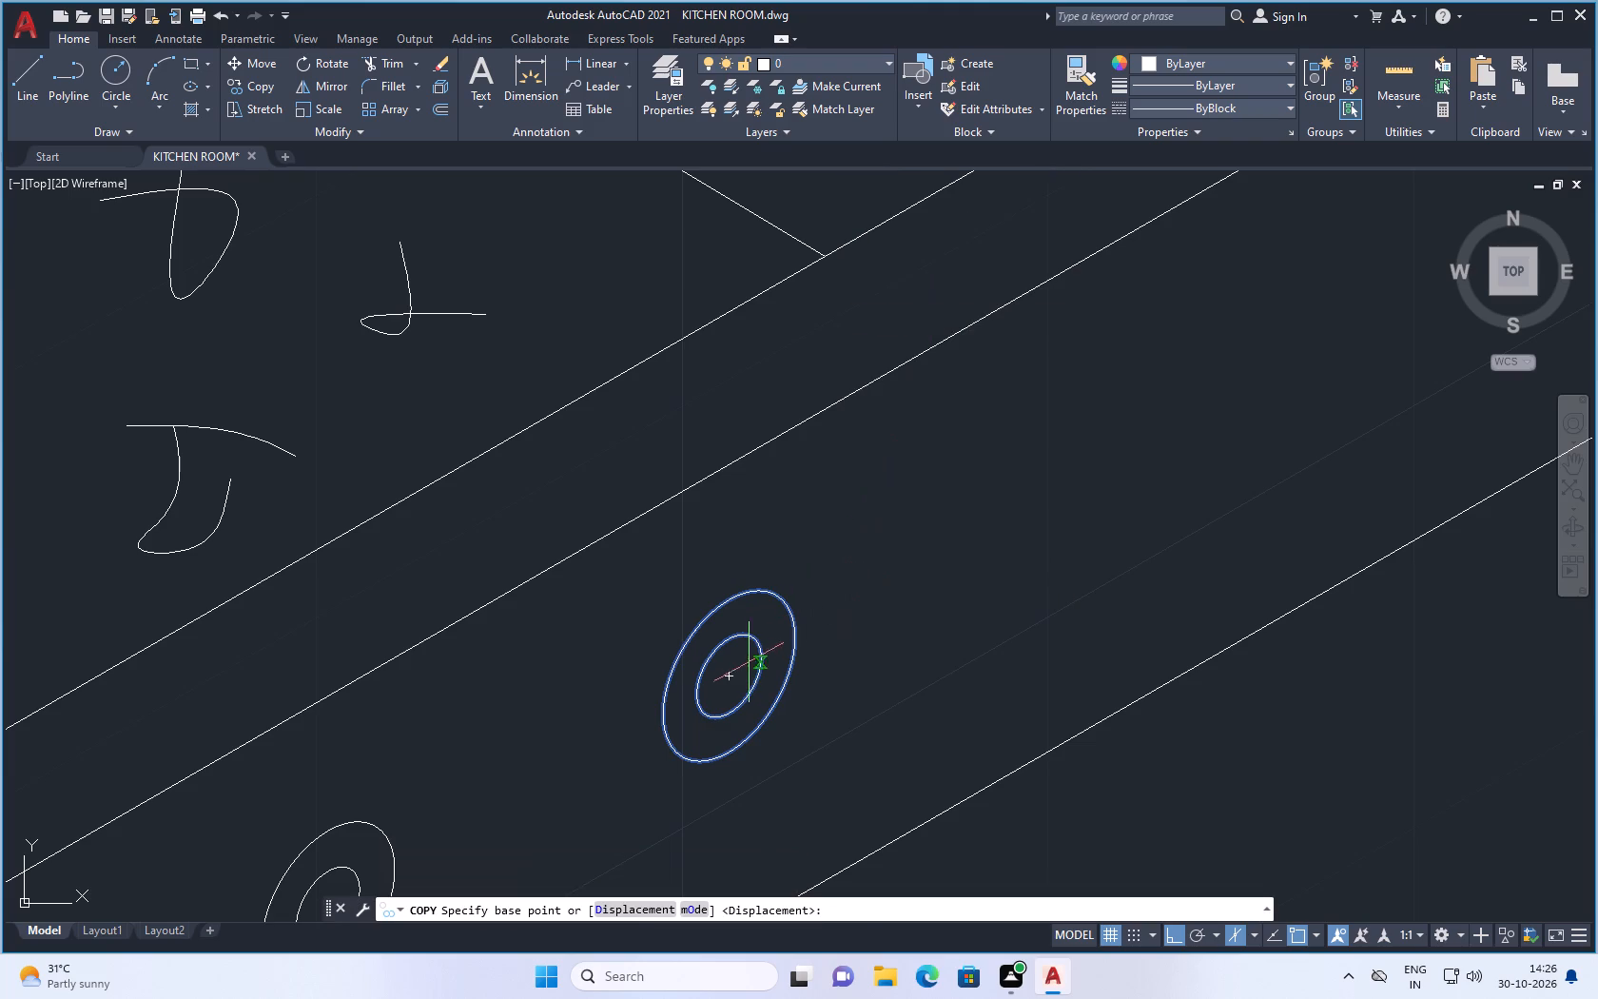
pyautogui.click(732, 676)
pyautogui.scroll(-2, 855, 676)
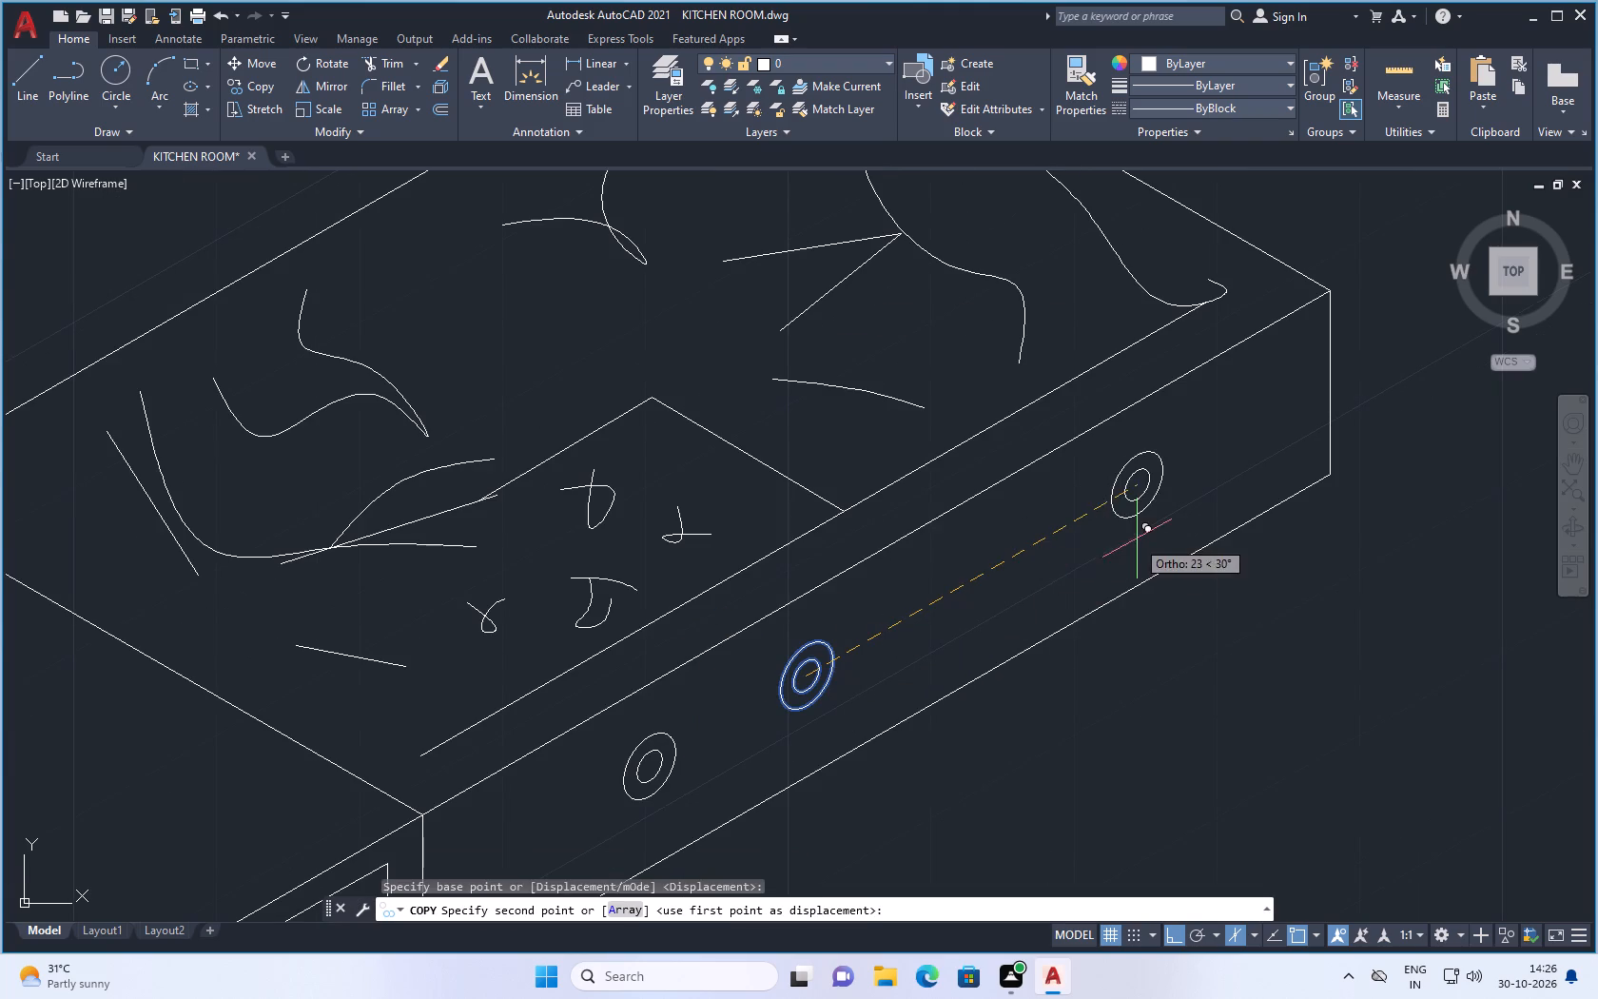
pyautogui.click(1102, 565)
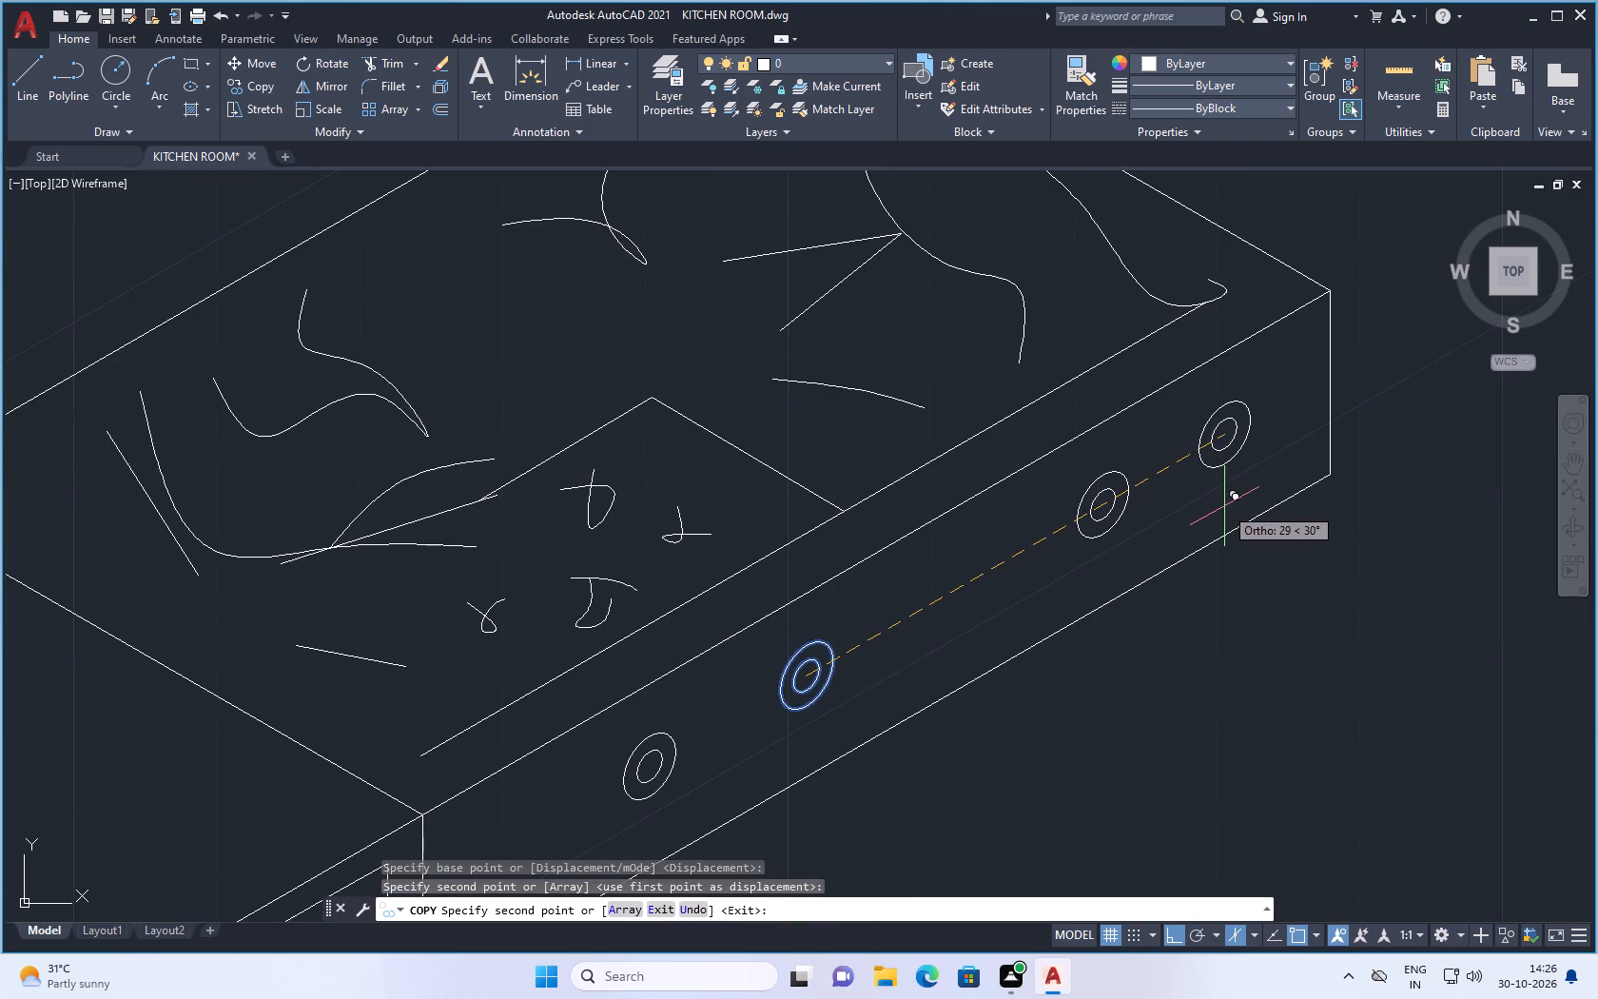
pyautogui.click(1224, 506)
pyautogui.press('Escape')
# Move the farthest knob's inner ellipse along 30° out of its outer ellipse, towards the front panel's far end.
pyautogui.scroll(-2, 1038, 623)
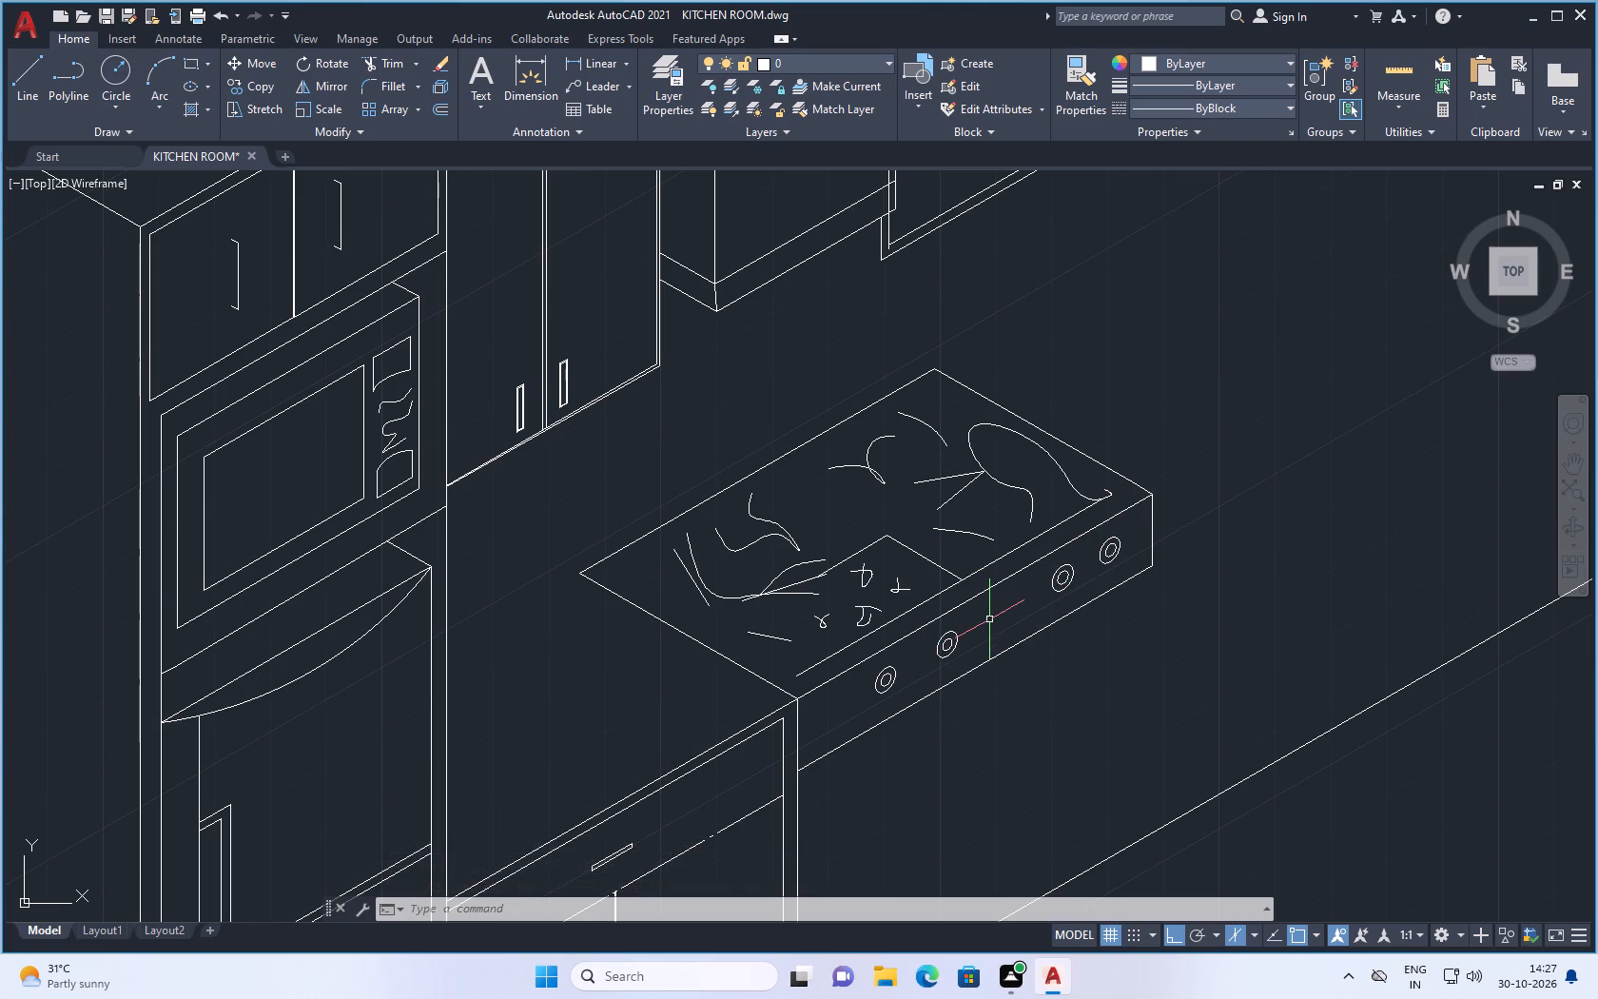
pyautogui.scroll(1, 989, 619)
pyautogui.scroll(-1, 989, 631)
pyautogui.scroll(2, 1113, 549)
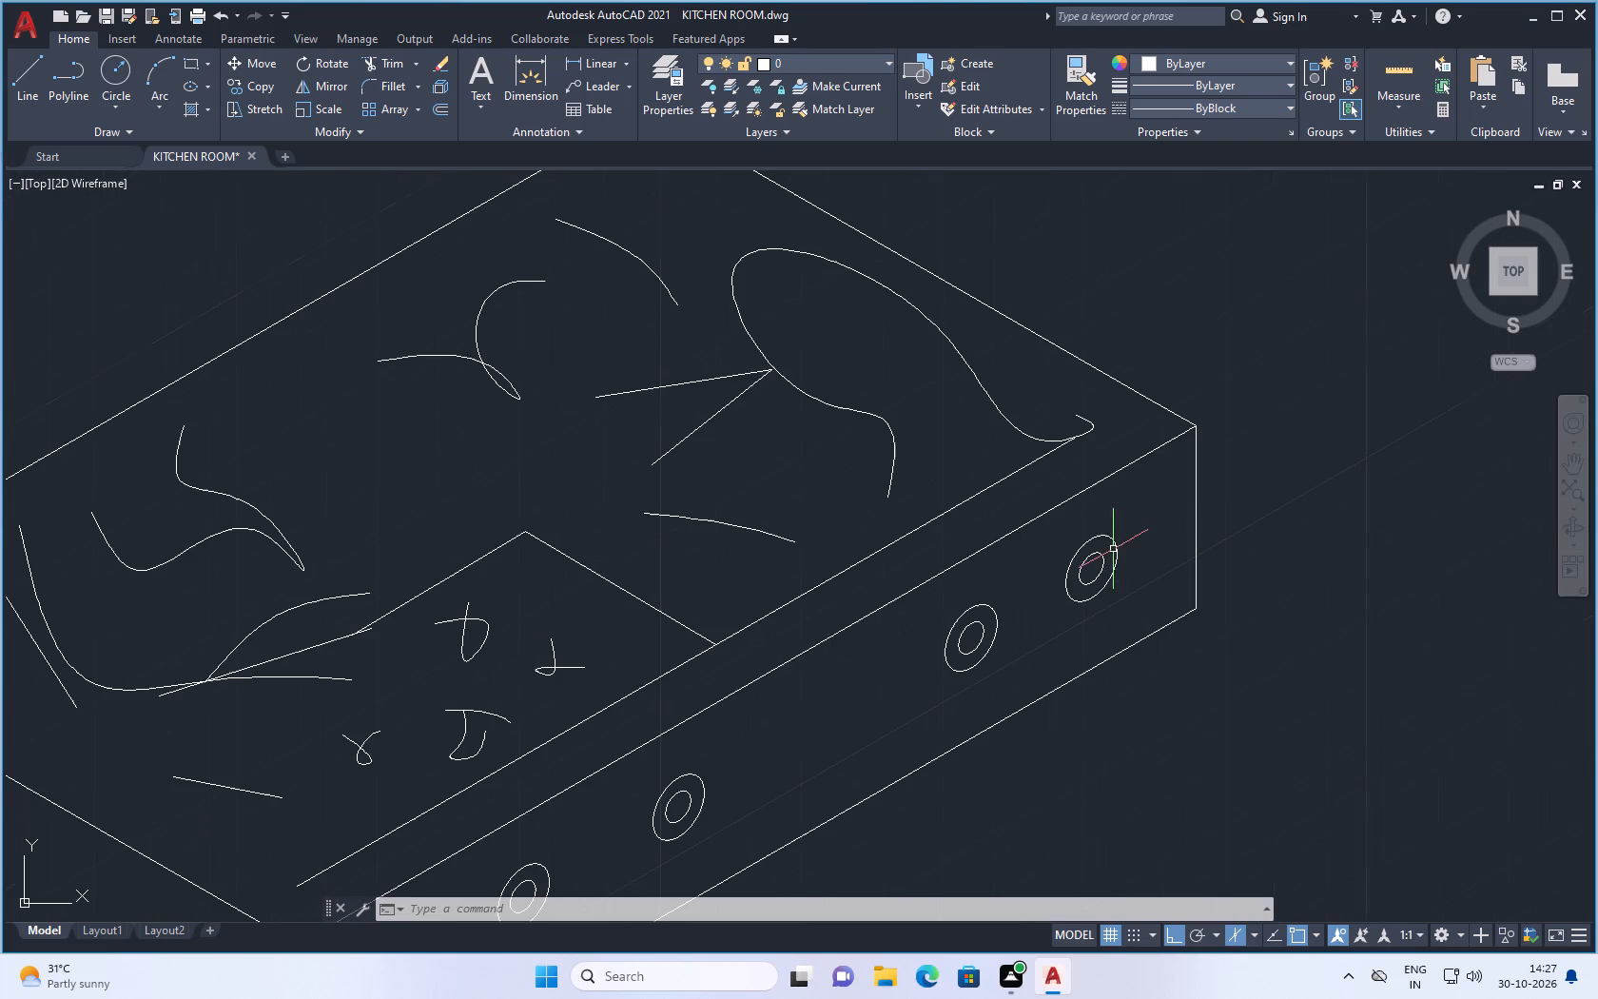
pyautogui.click(1103, 553)
pyautogui.rightClick(1136, 507)
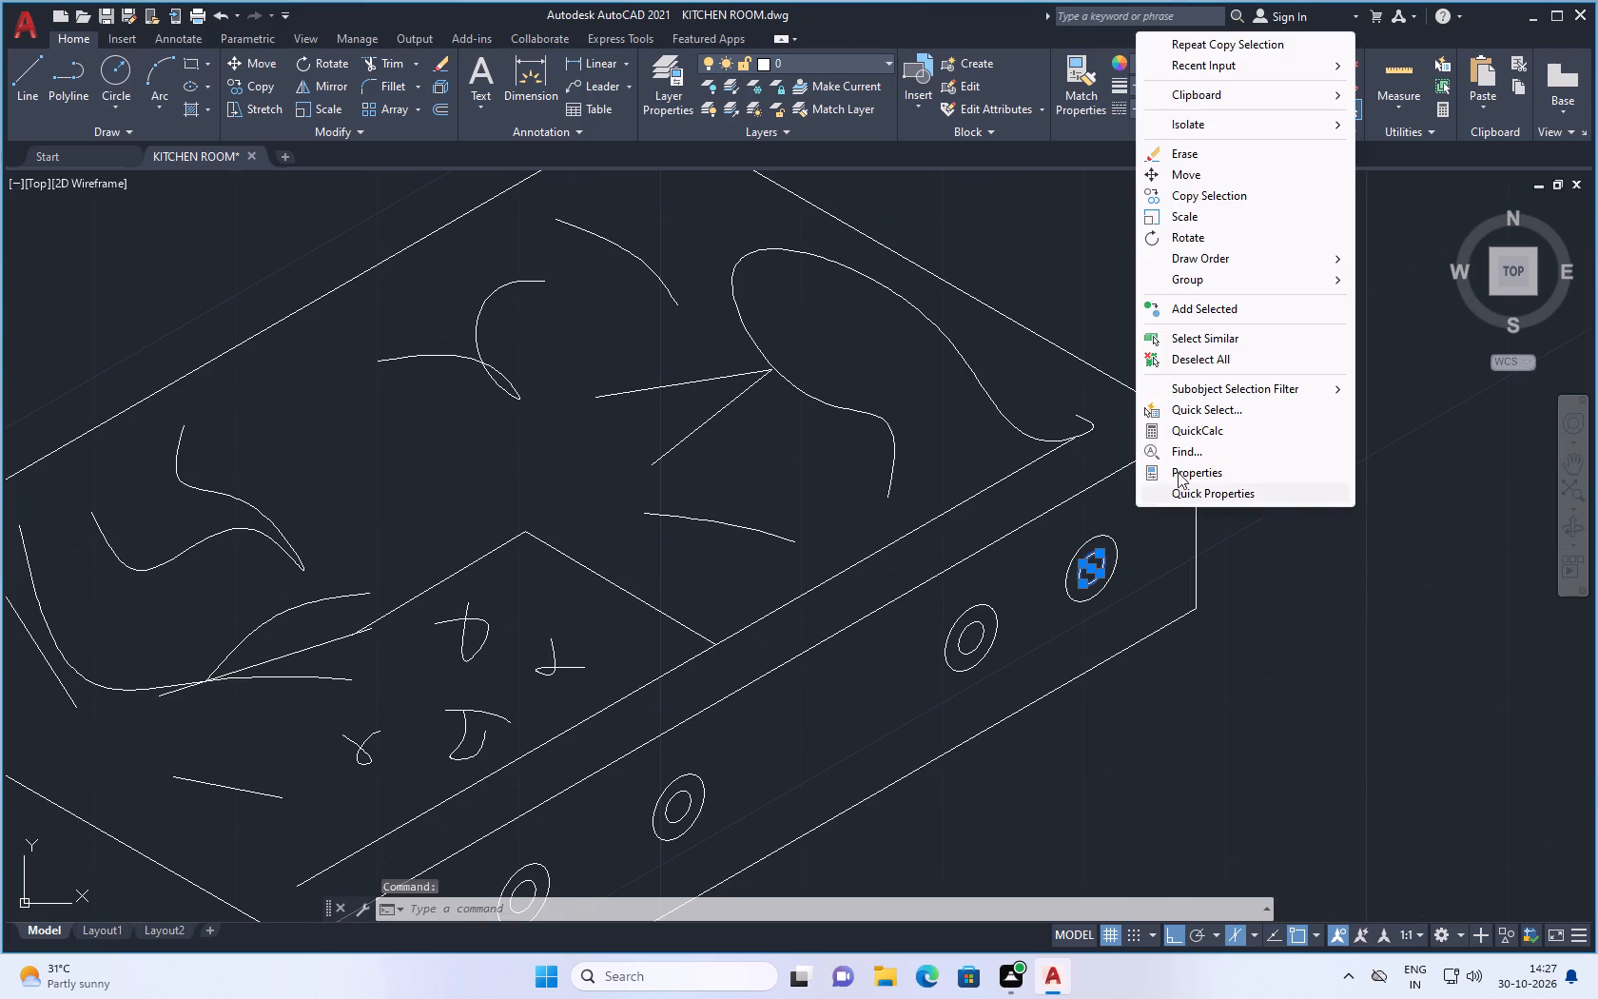
pyautogui.click(1194, 175)
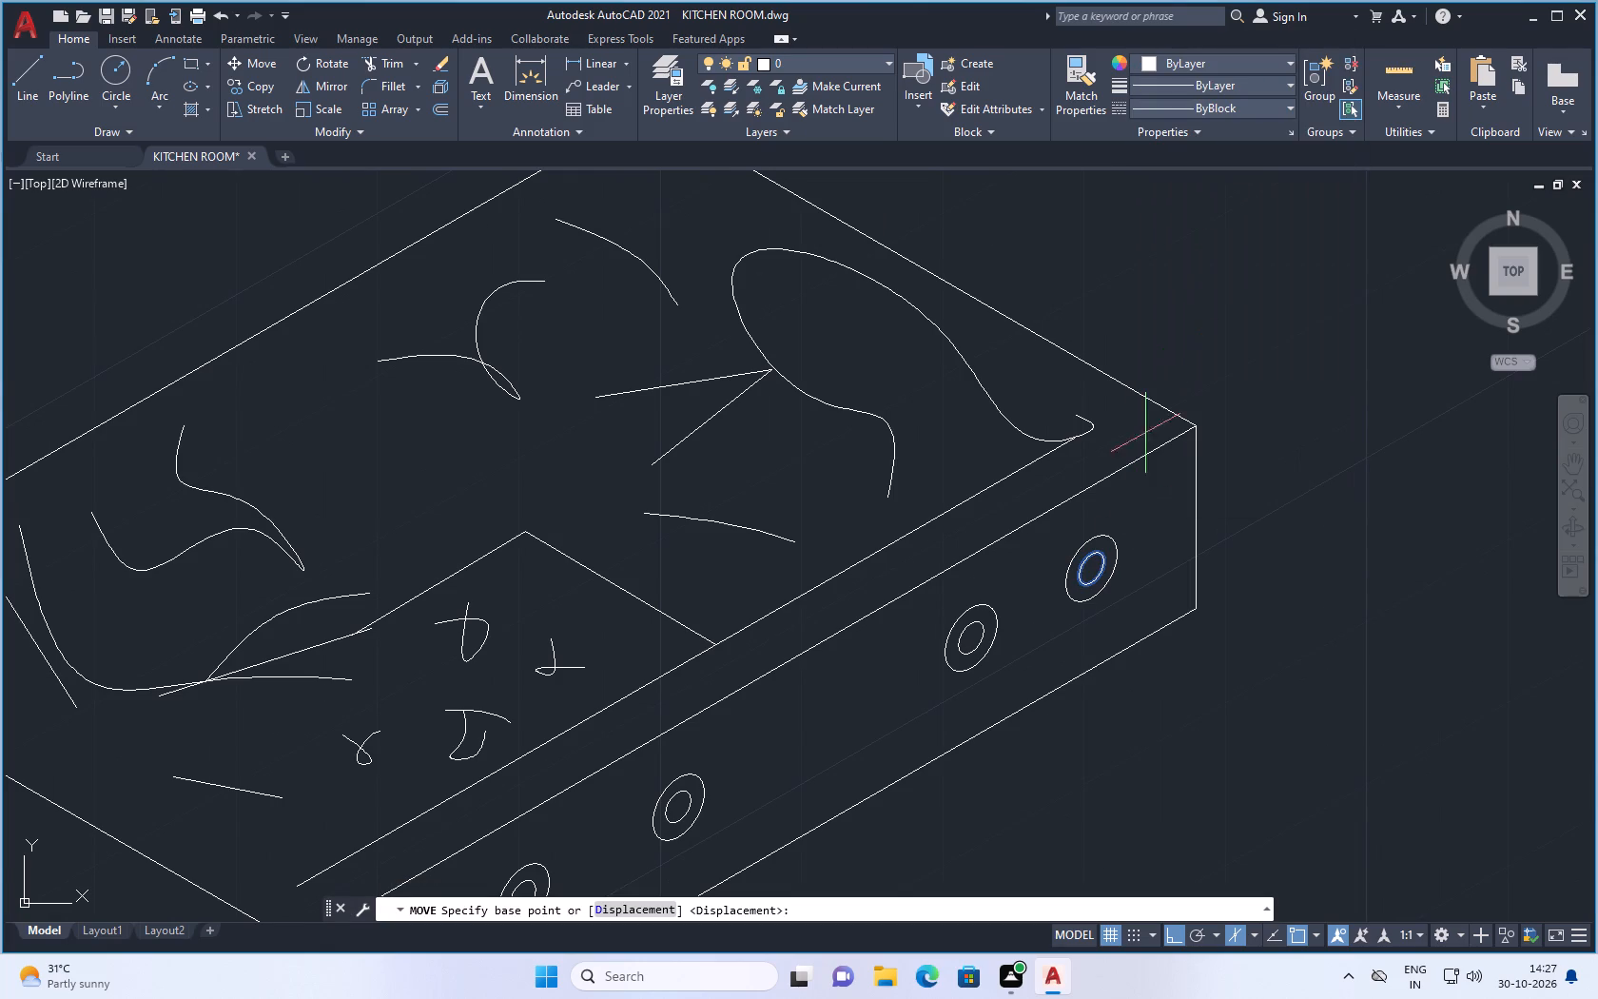
pyautogui.click(1096, 569)
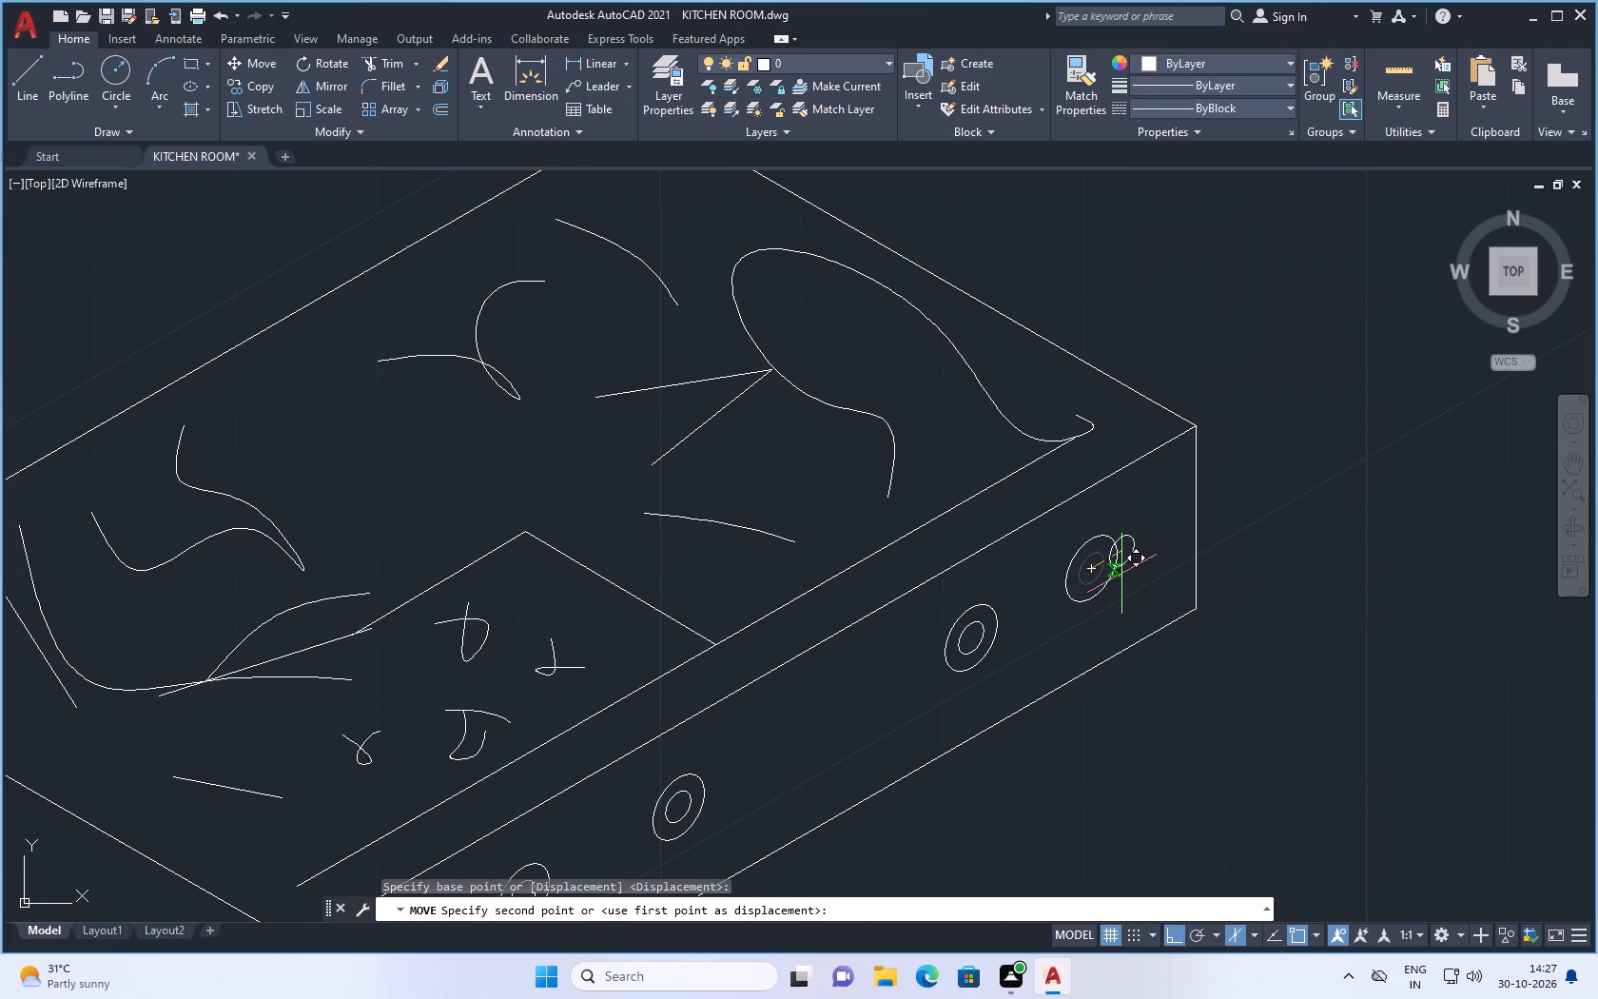
pyautogui.click(1148, 561)
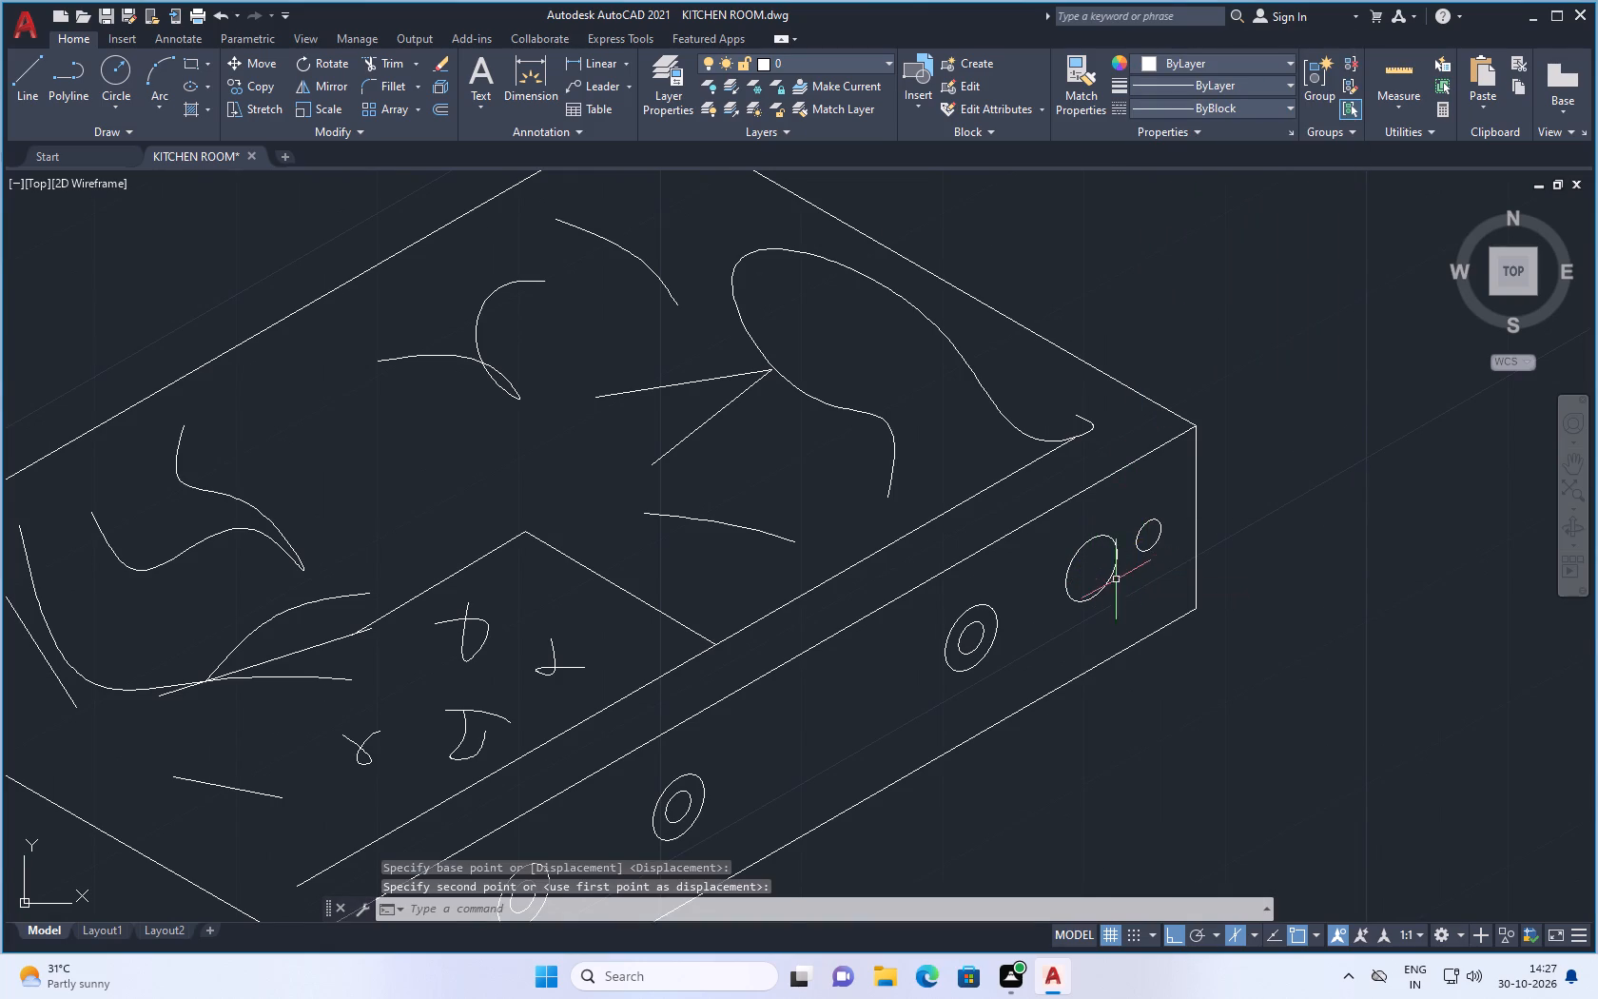
# Erase the inner ellipse of the third knob from the base cabinet.
pyautogui.scroll(-2, 1108, 584)
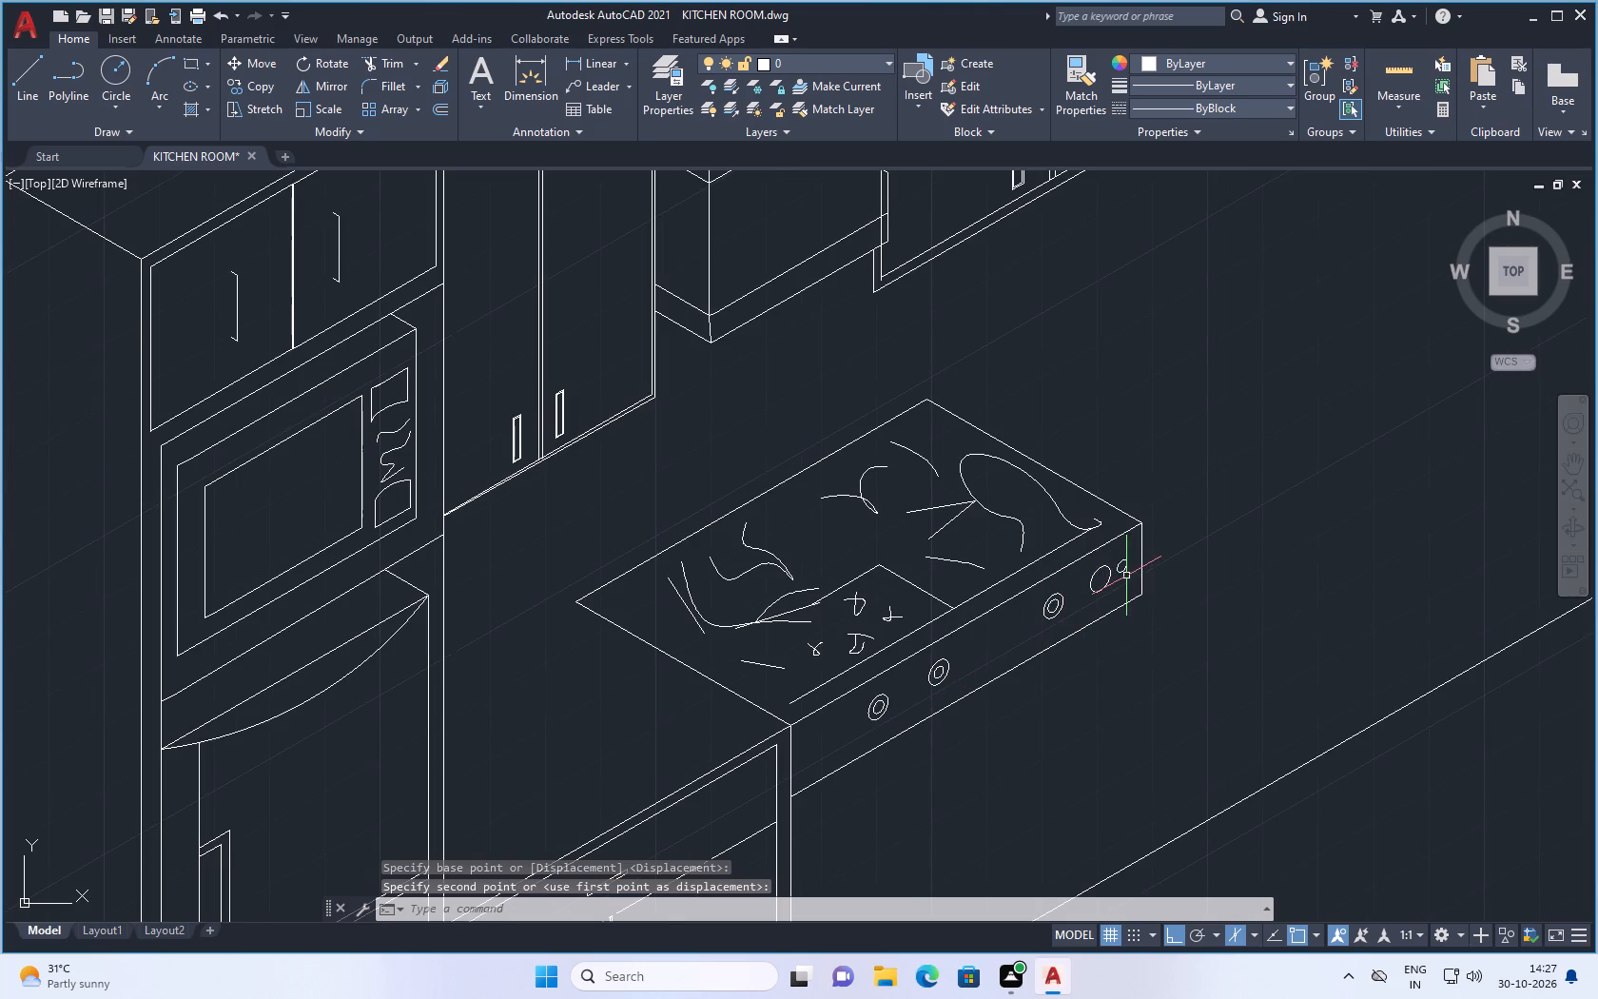
pyautogui.scroll(1, 1056, 583)
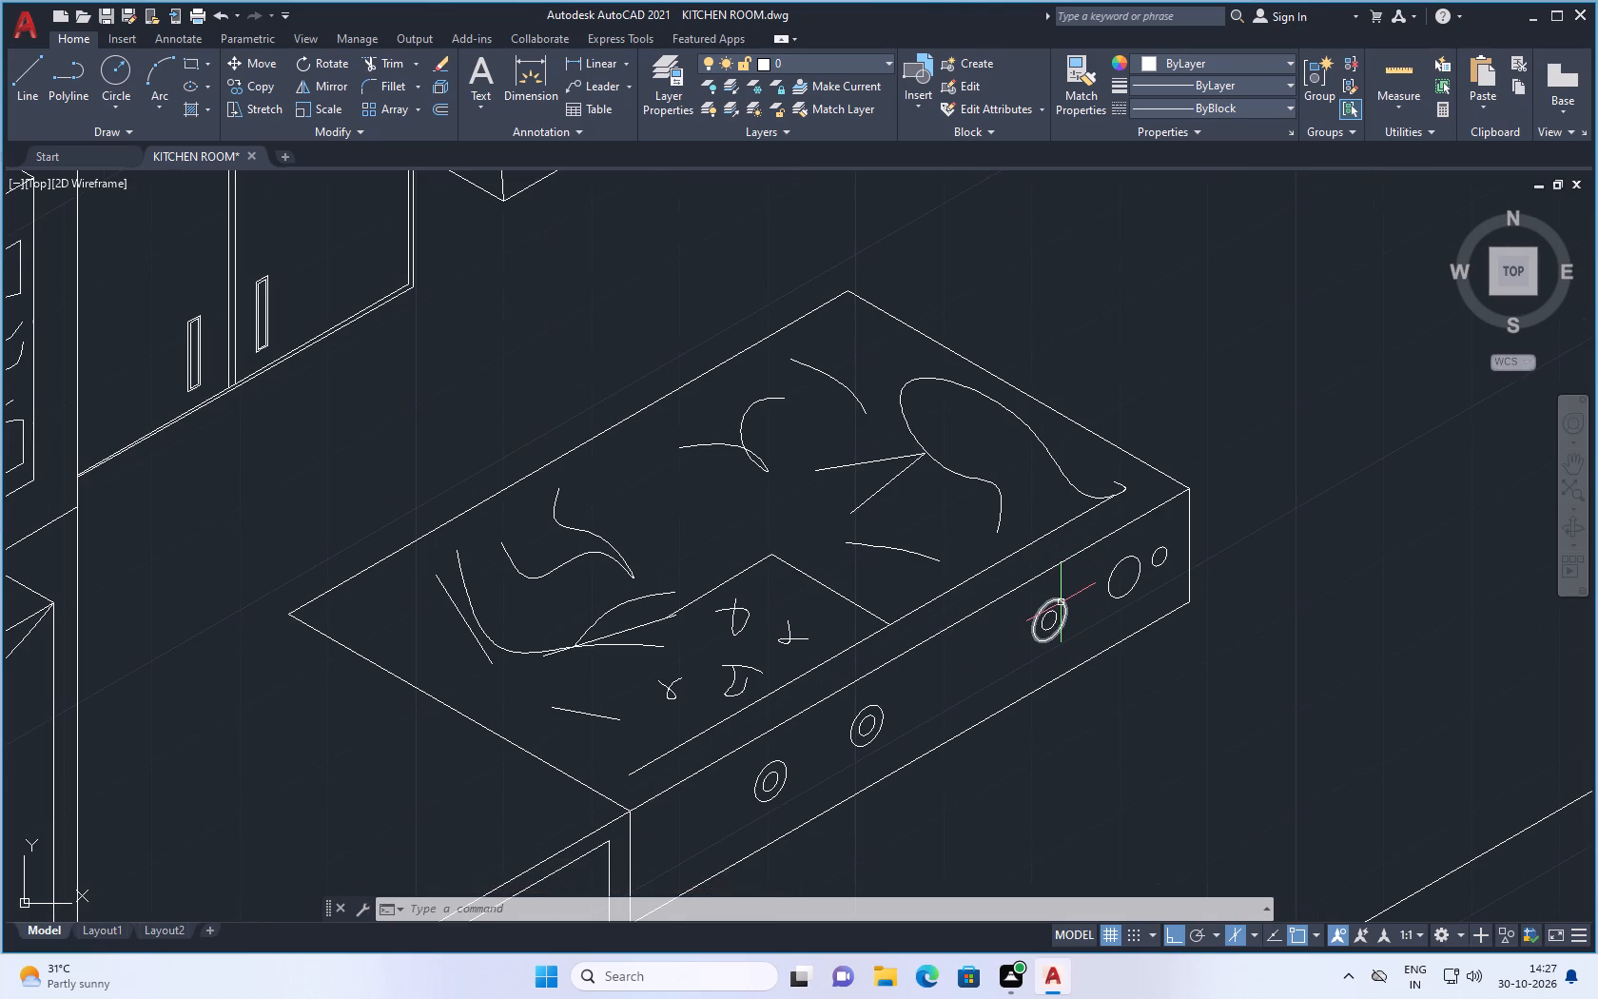
pyautogui.click(1058, 615)
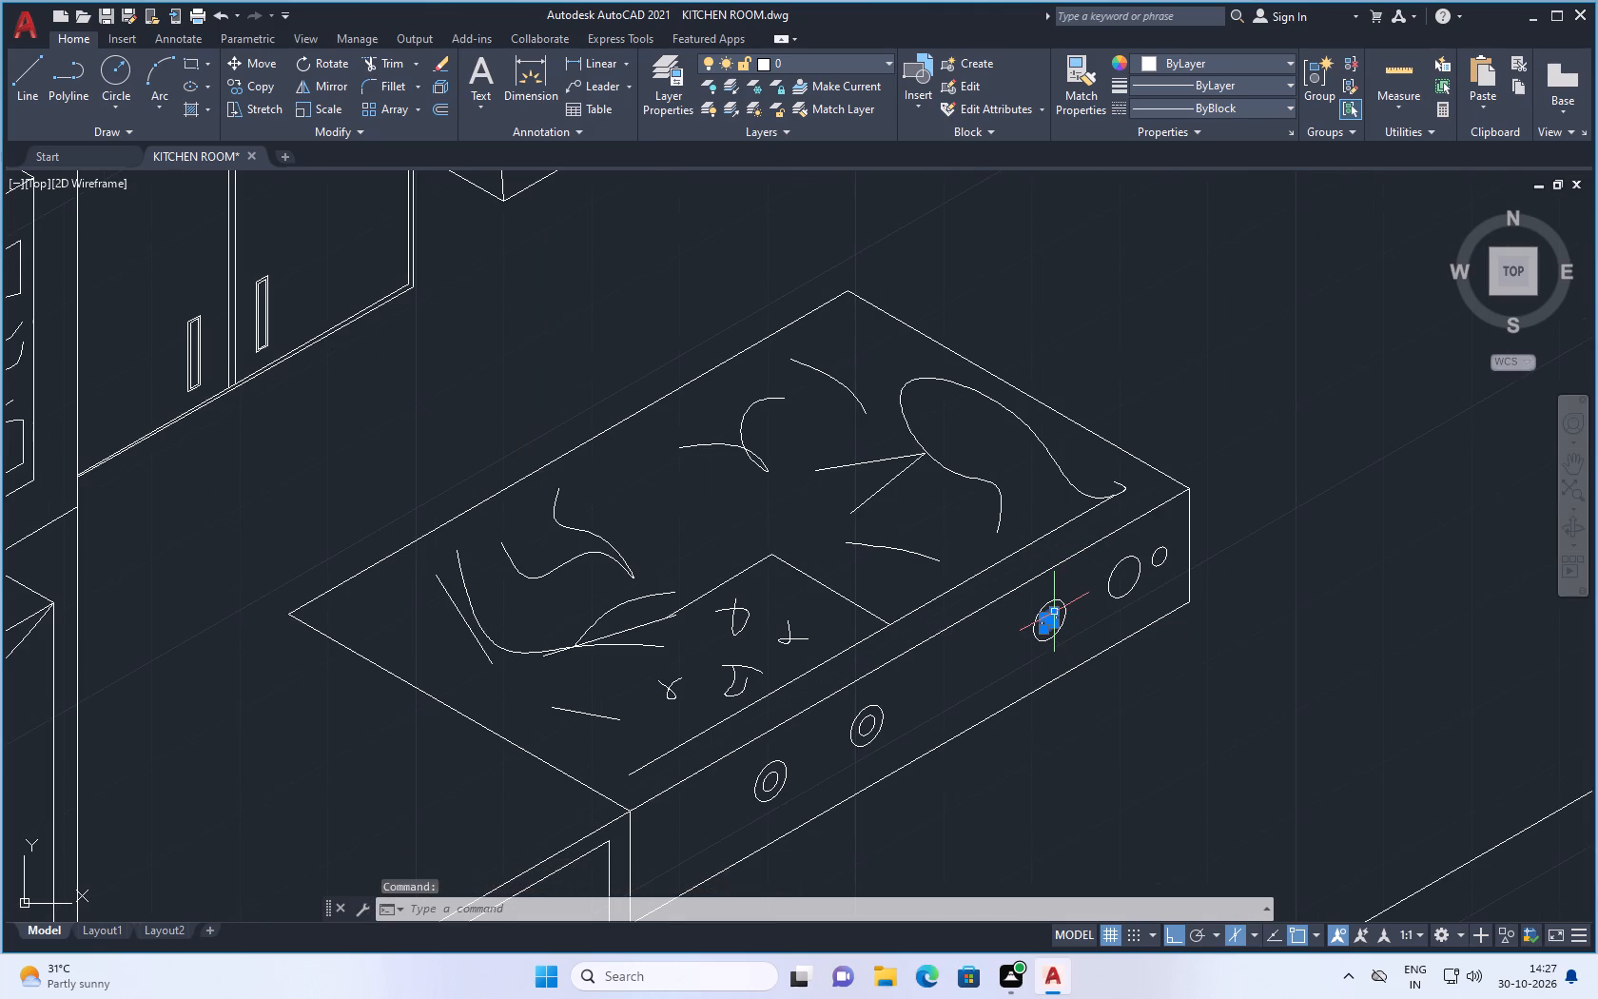
pyautogui.press('Delete')
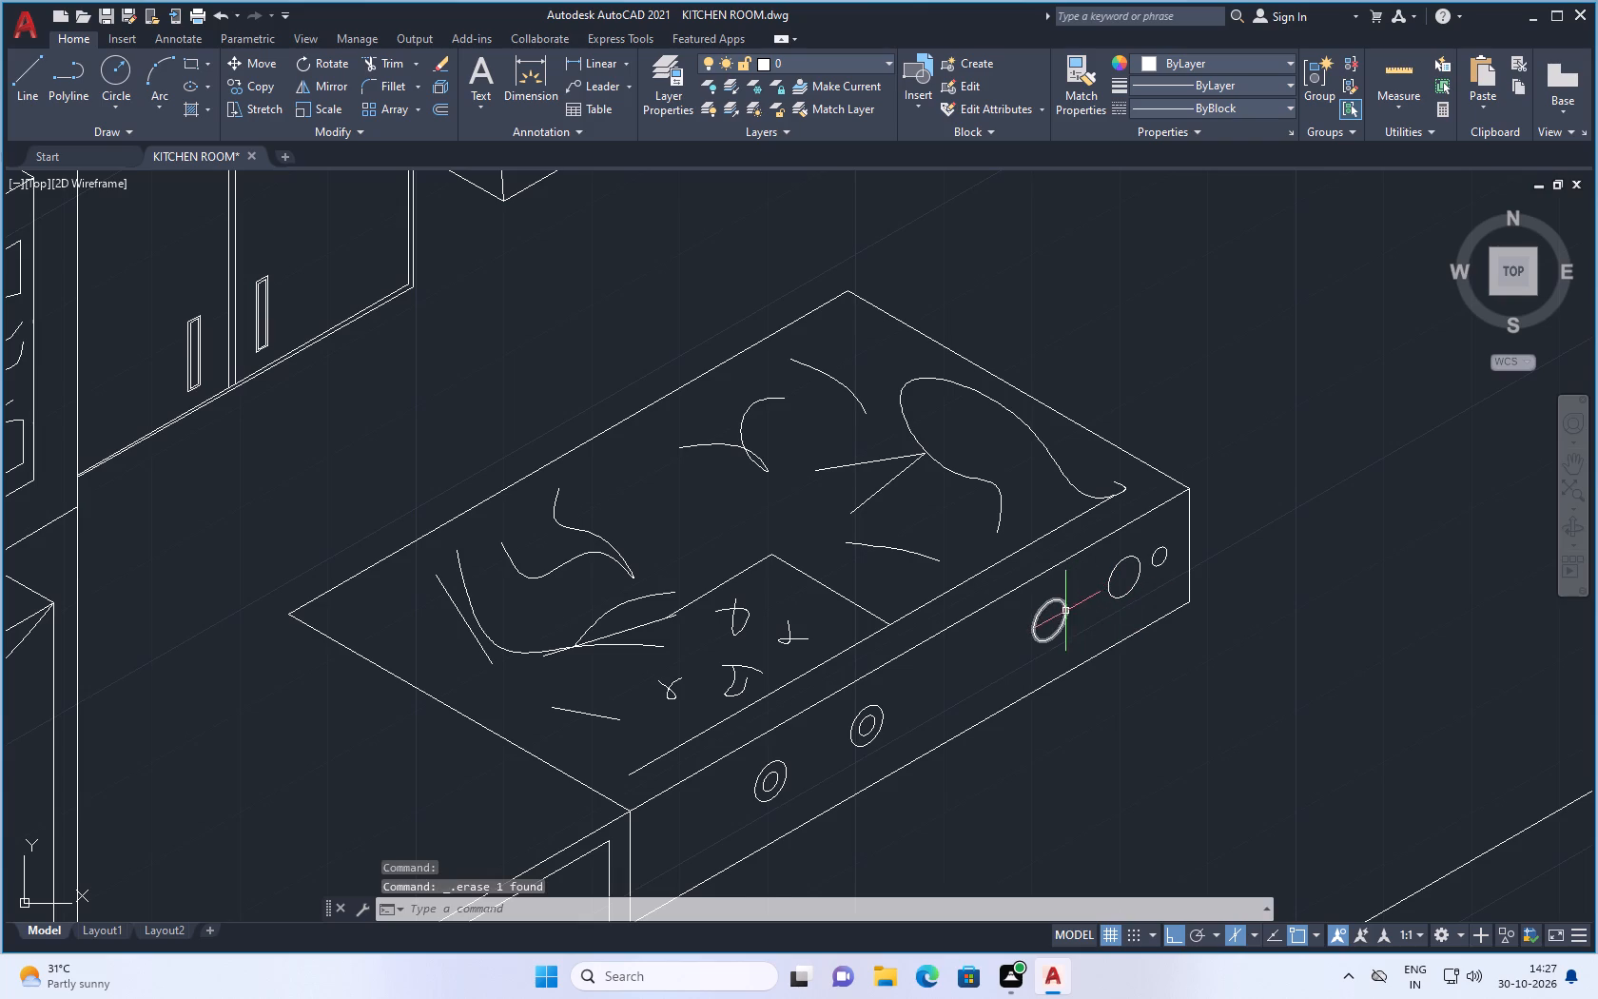
# Scale the third knob's remaining ellipse about its centre to make it slightly smaller.
pyautogui.scroll(1, 1065, 611)
pyautogui.click(1060, 602)
pyautogui.rightClick(1082, 574)
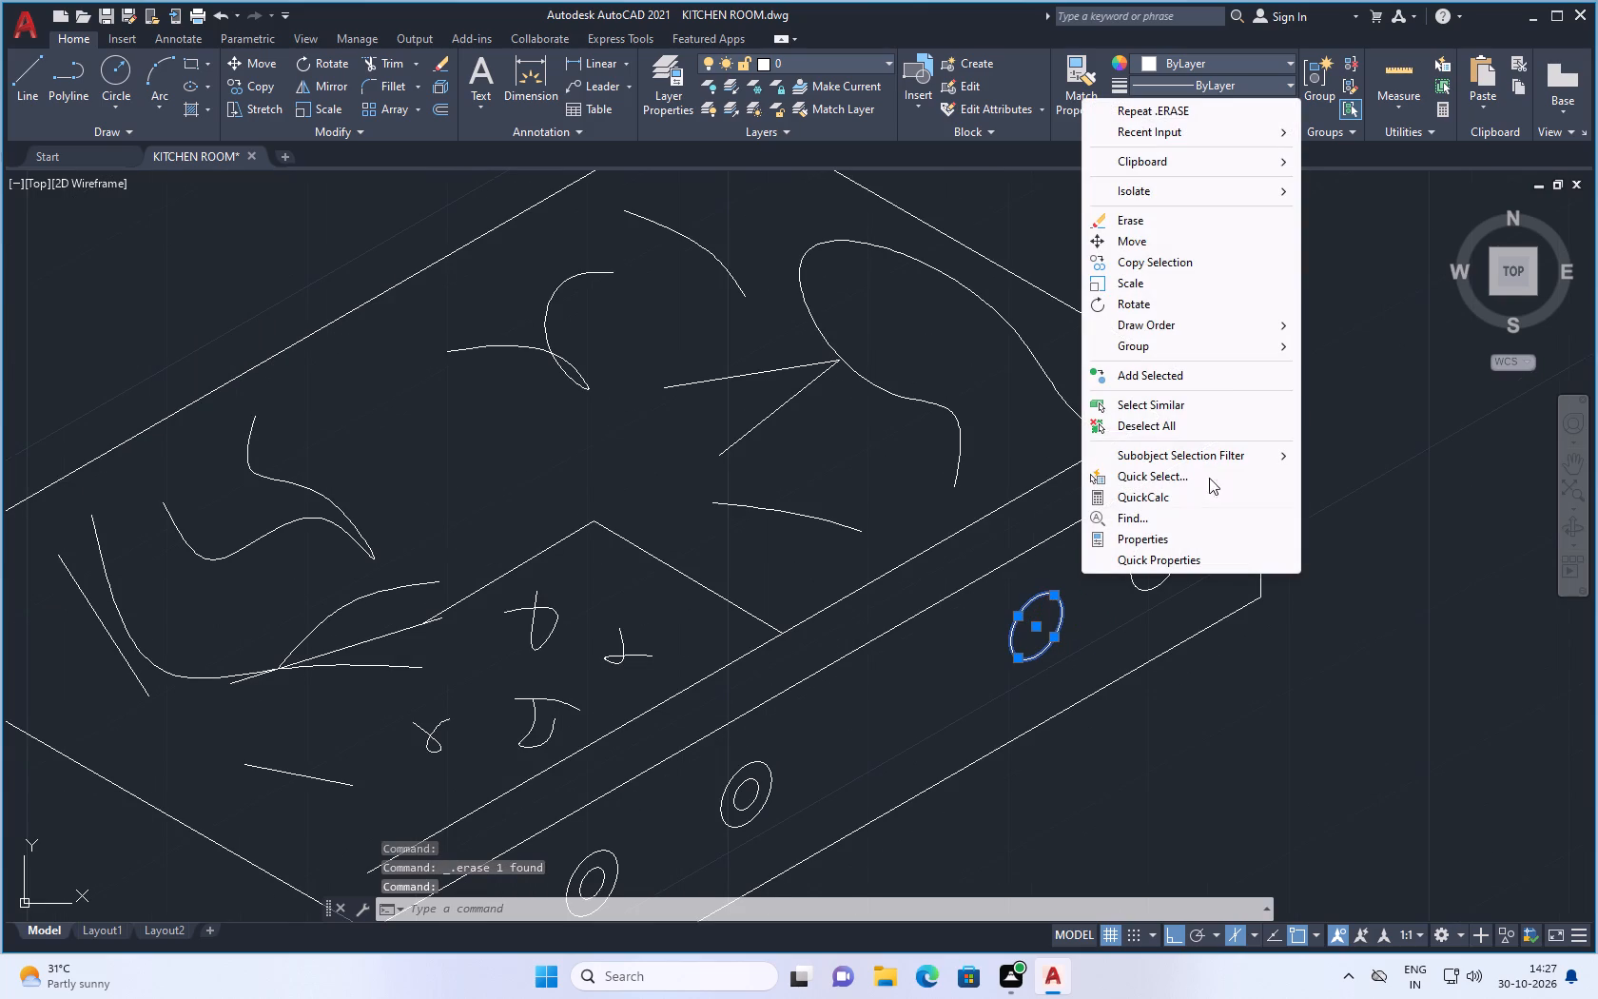
pyautogui.click(1159, 285)
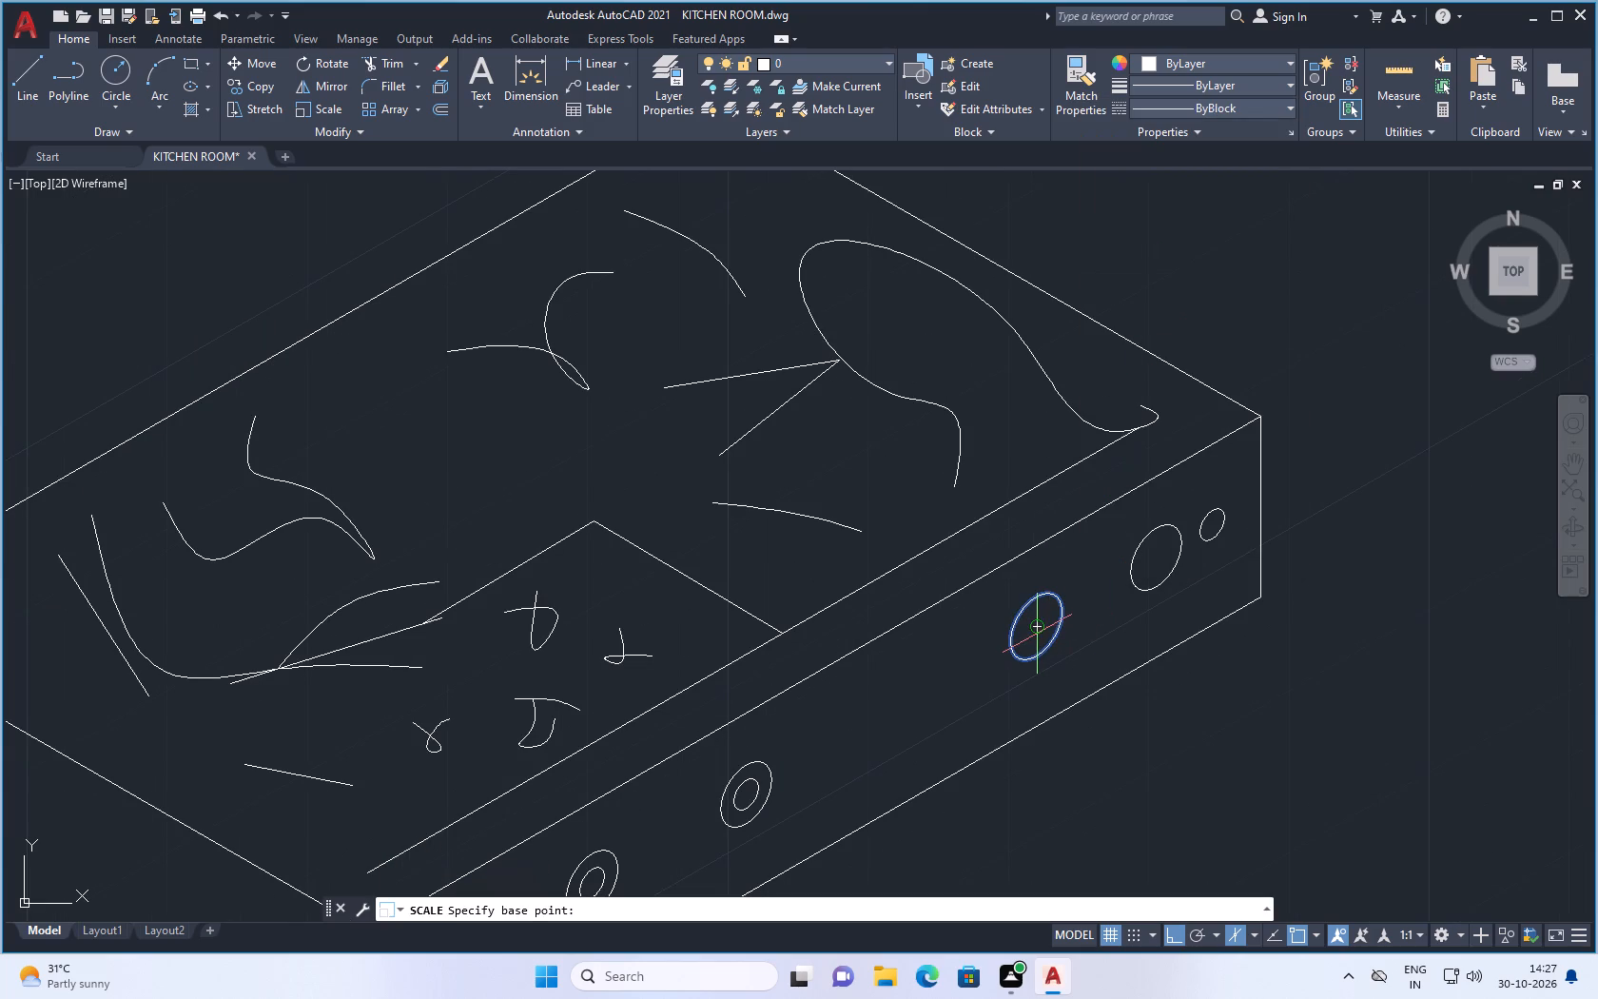
pyautogui.click(1039, 628)
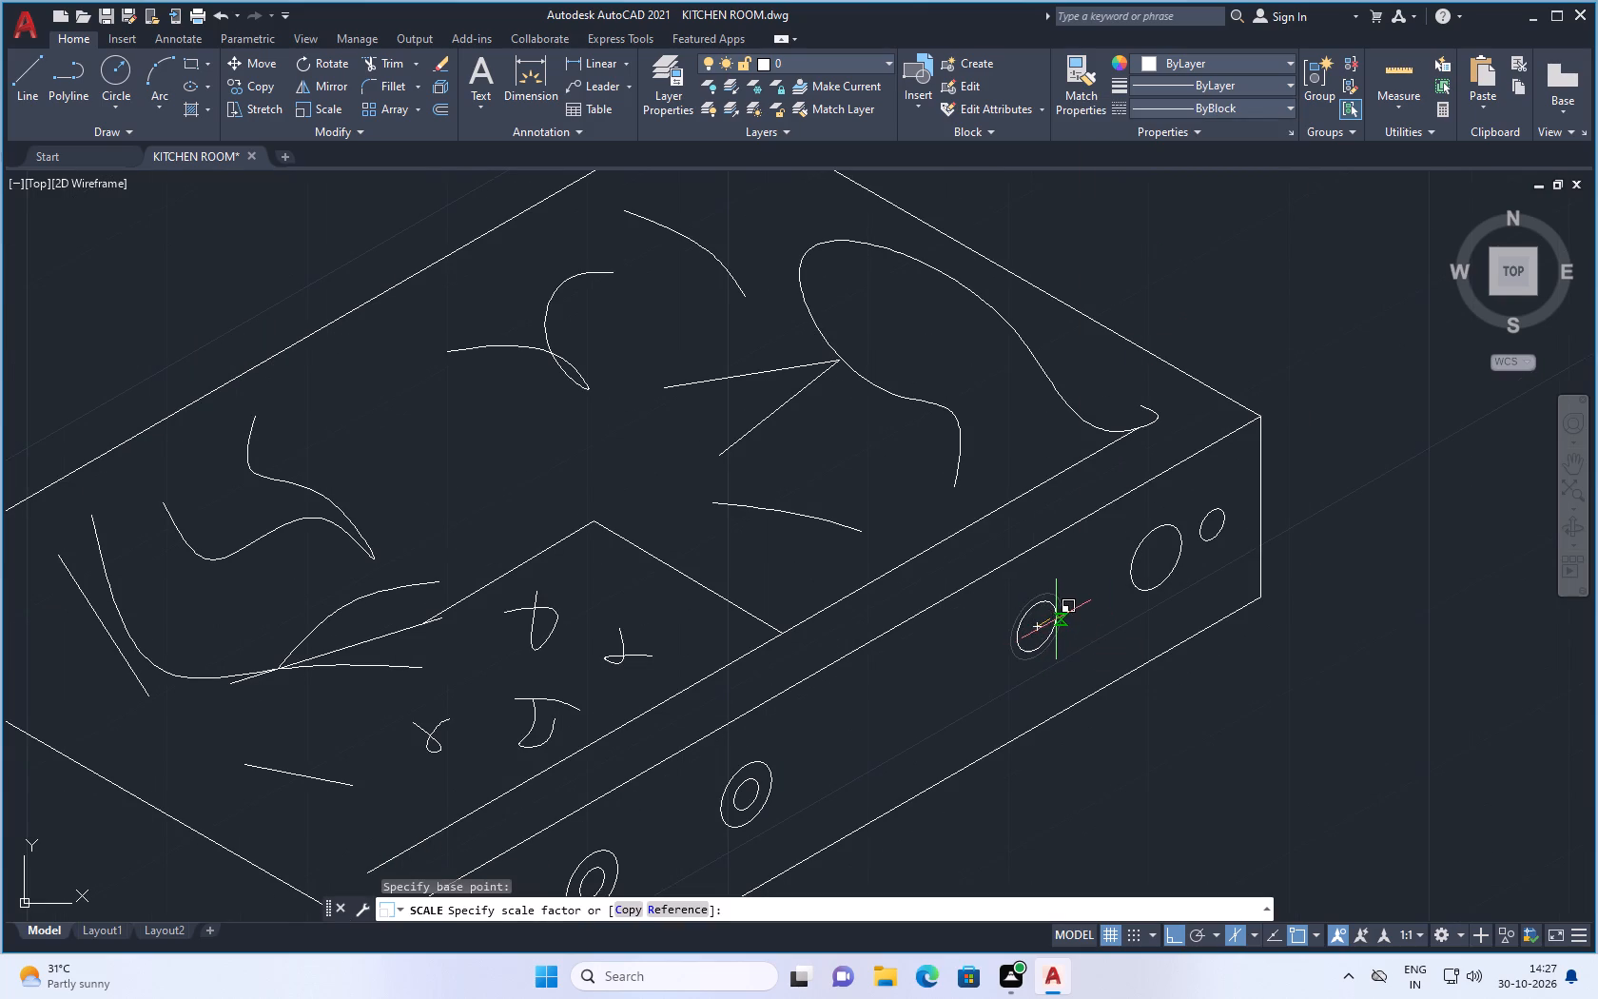
pyautogui.click(1058, 617)
# Scale the fourth knob's ellipse about its centre twice, making it clearly smaller than the third knob's ellipse.
pyautogui.click(1176, 526)
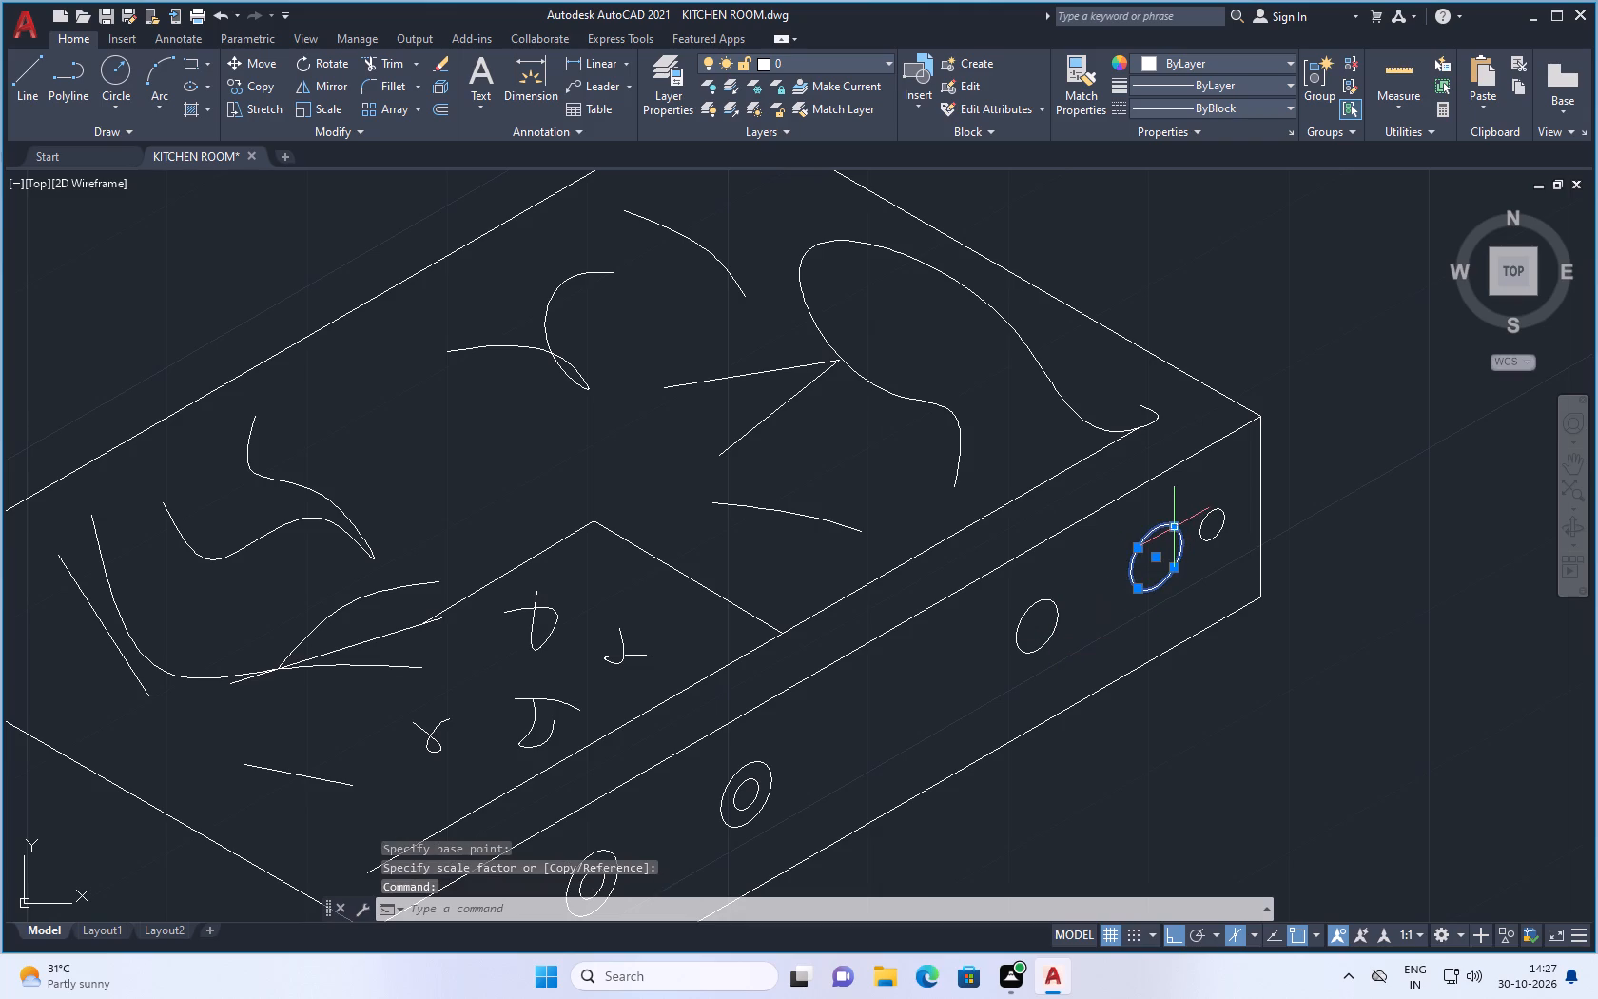
pyautogui.rightClick(1175, 503)
pyautogui.click(1240, 217)
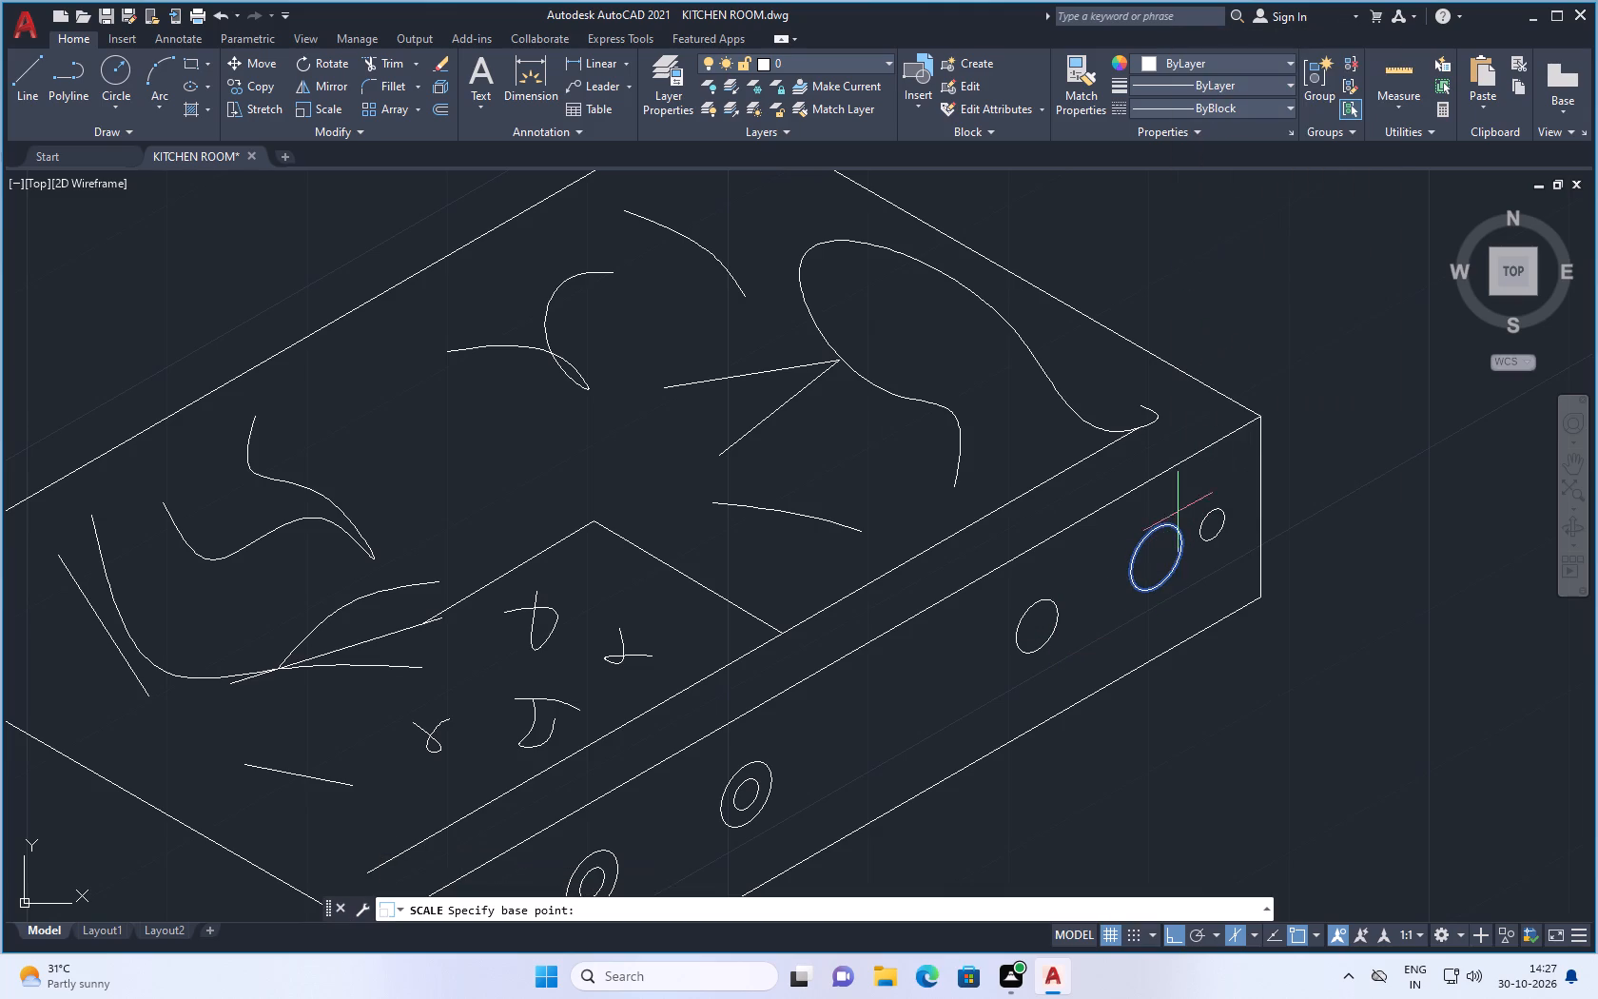
pyautogui.click(1154, 564)
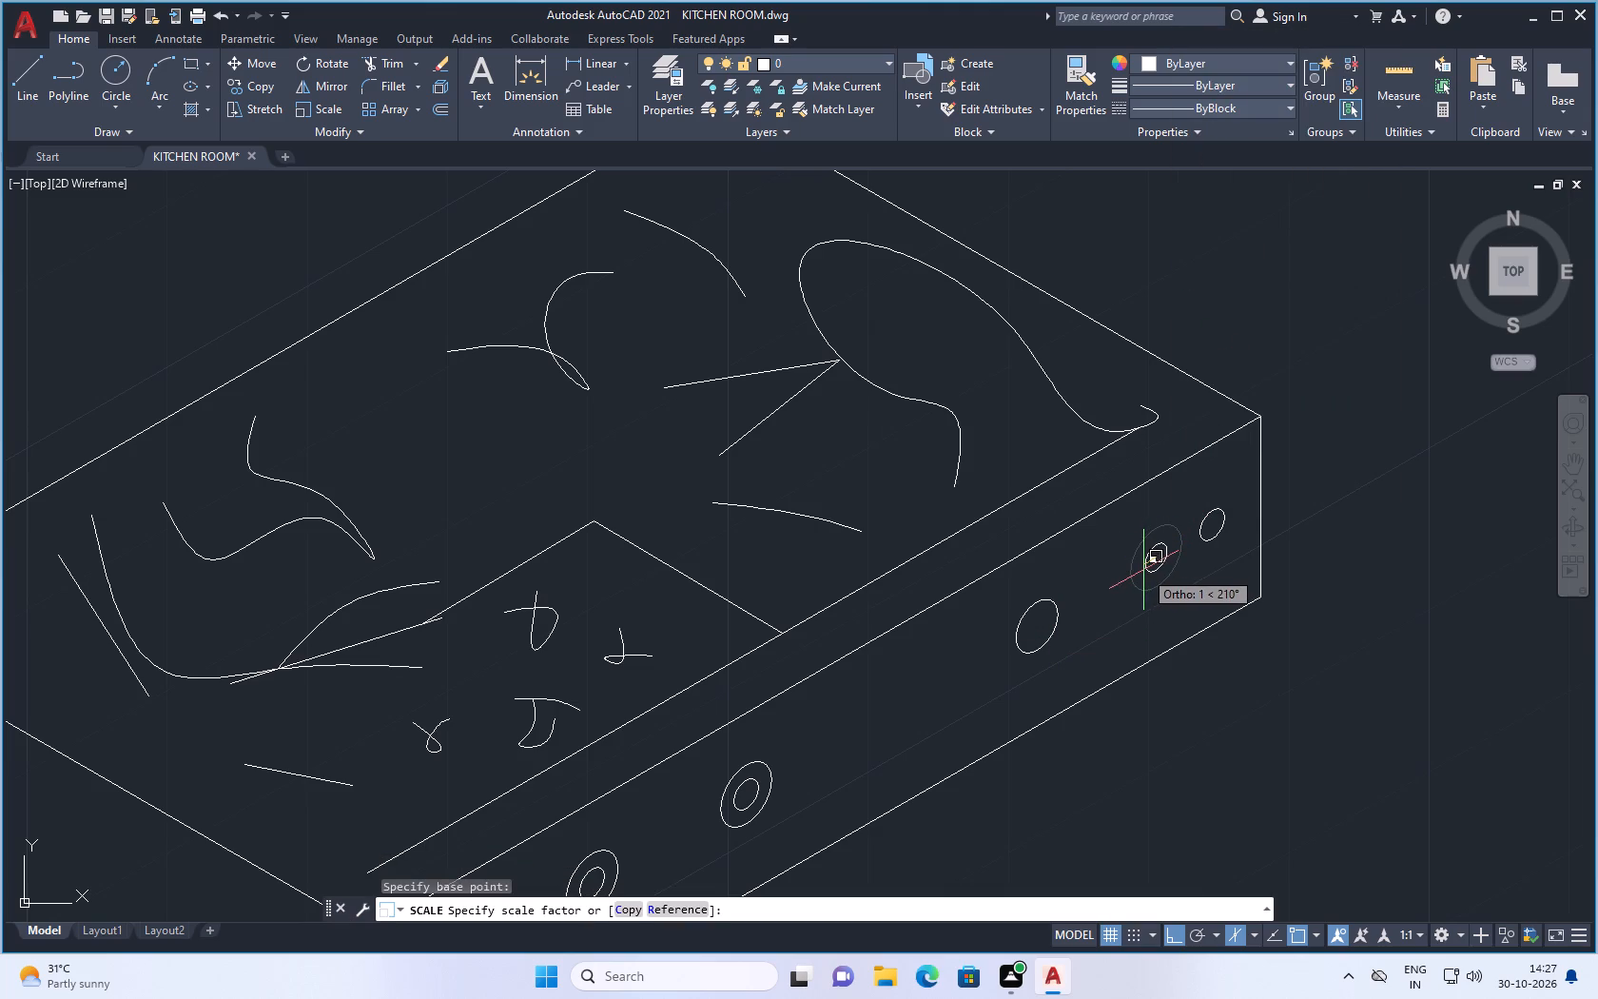
pyautogui.click(1139, 574)
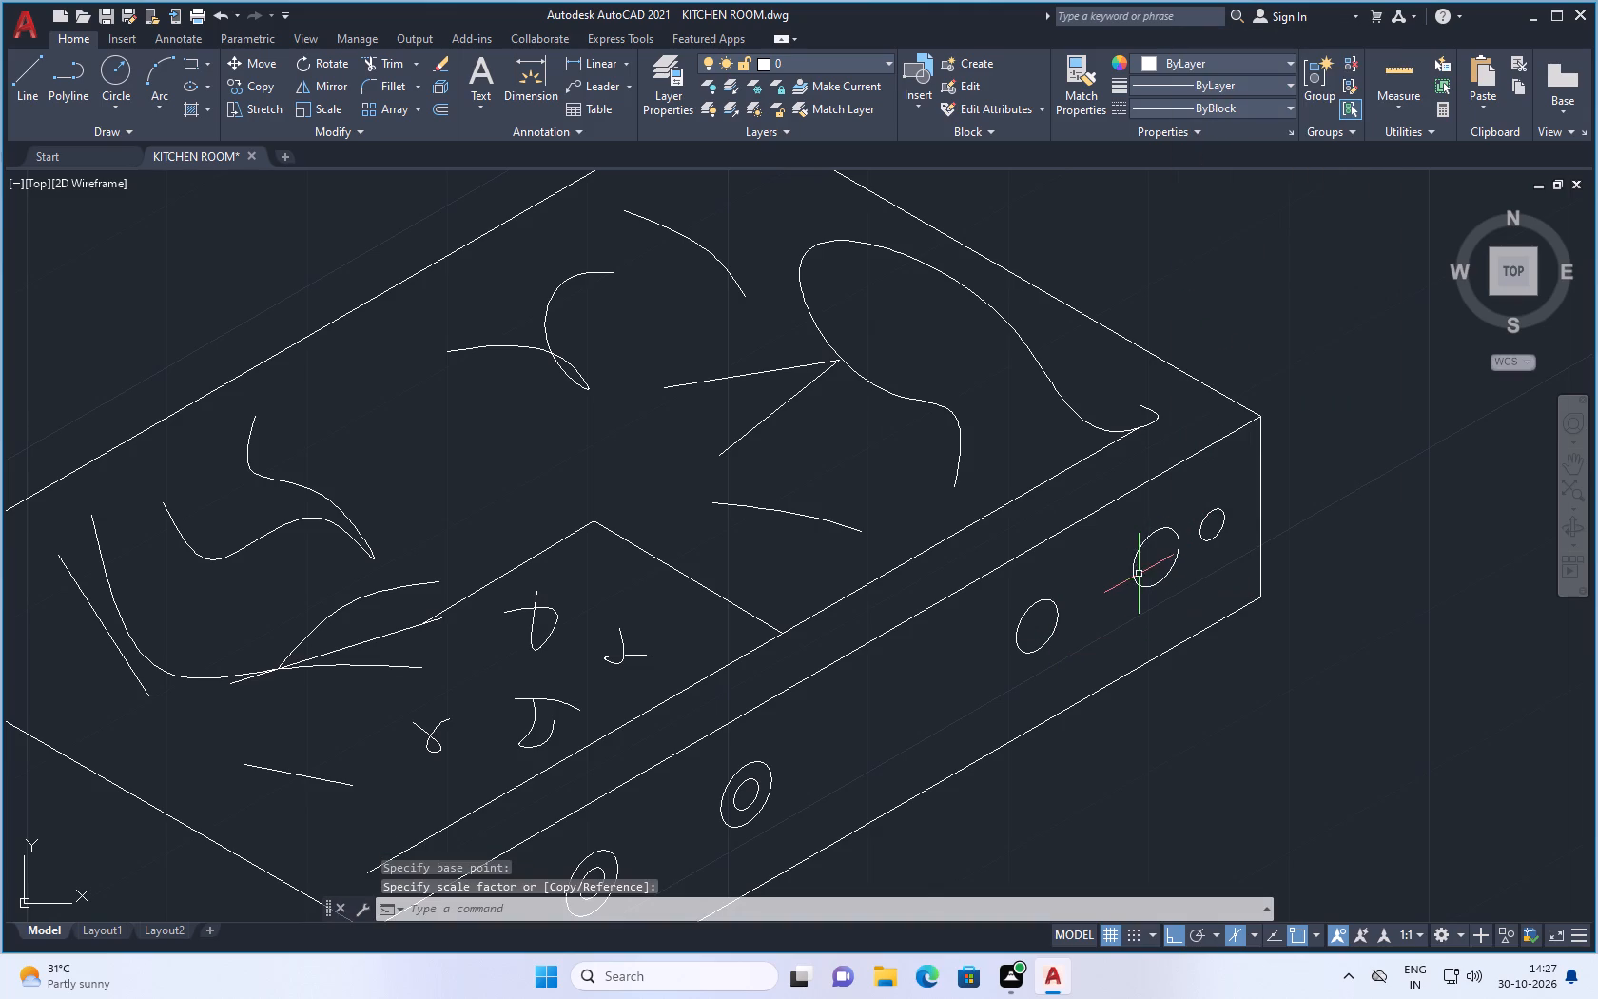
pyautogui.click(1175, 530)
pyautogui.rightClick(1178, 501)
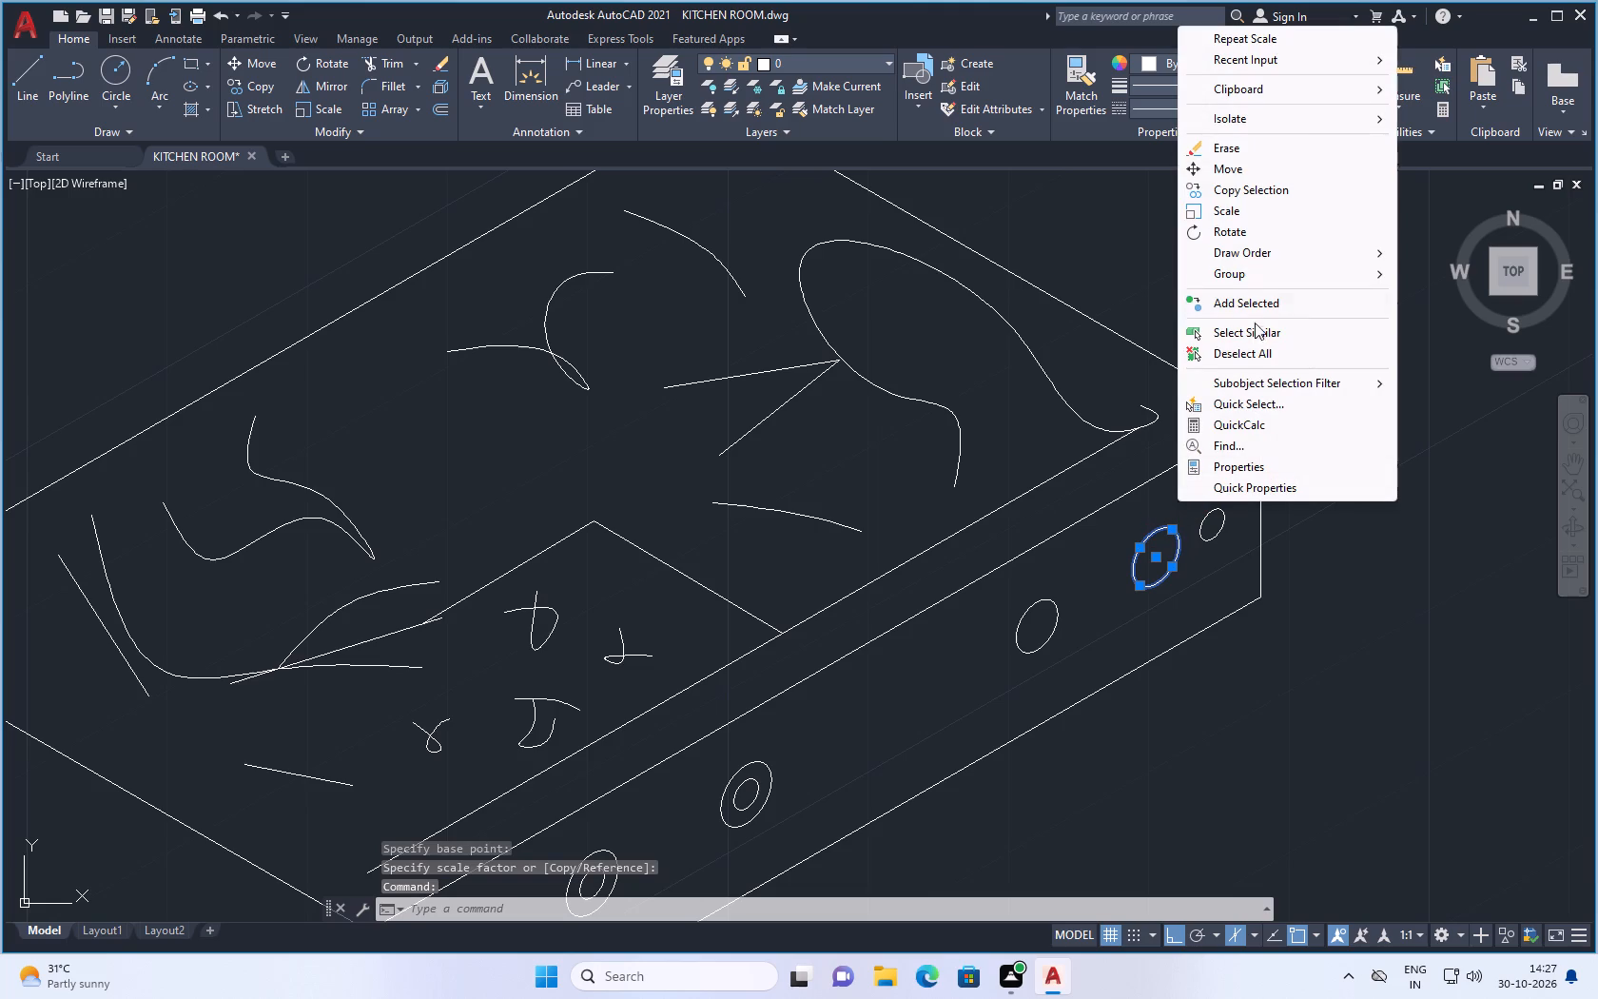
pyautogui.click(1245, 209)
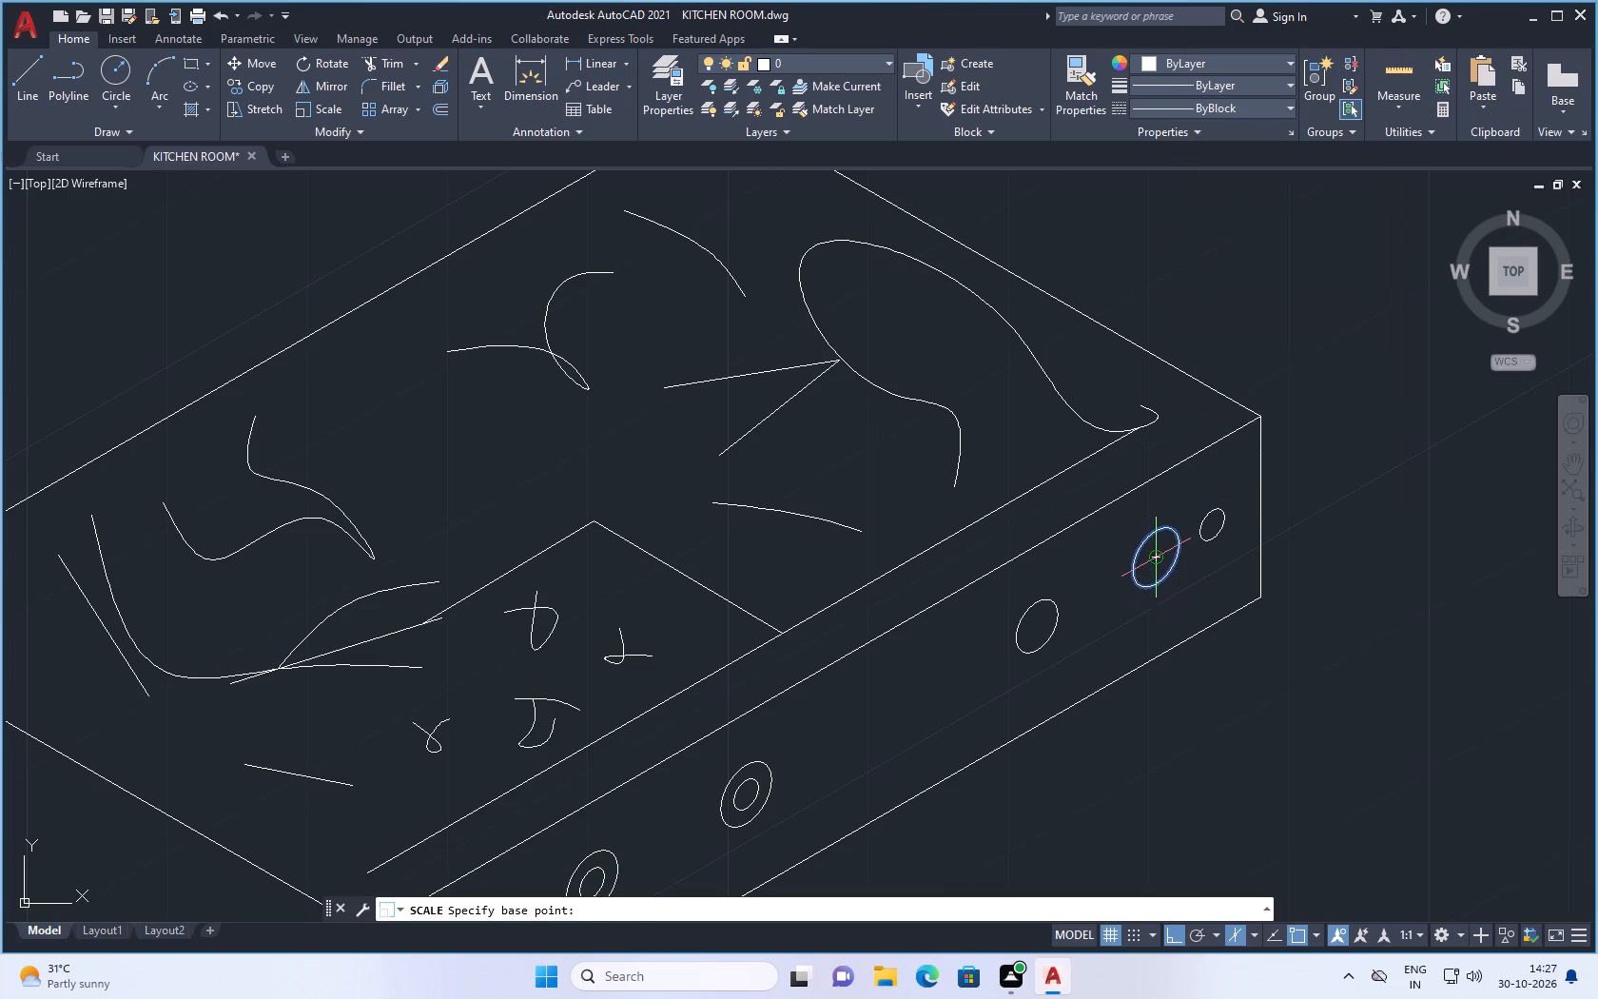
pyautogui.click(1159, 561)
pyautogui.click(1168, 555)
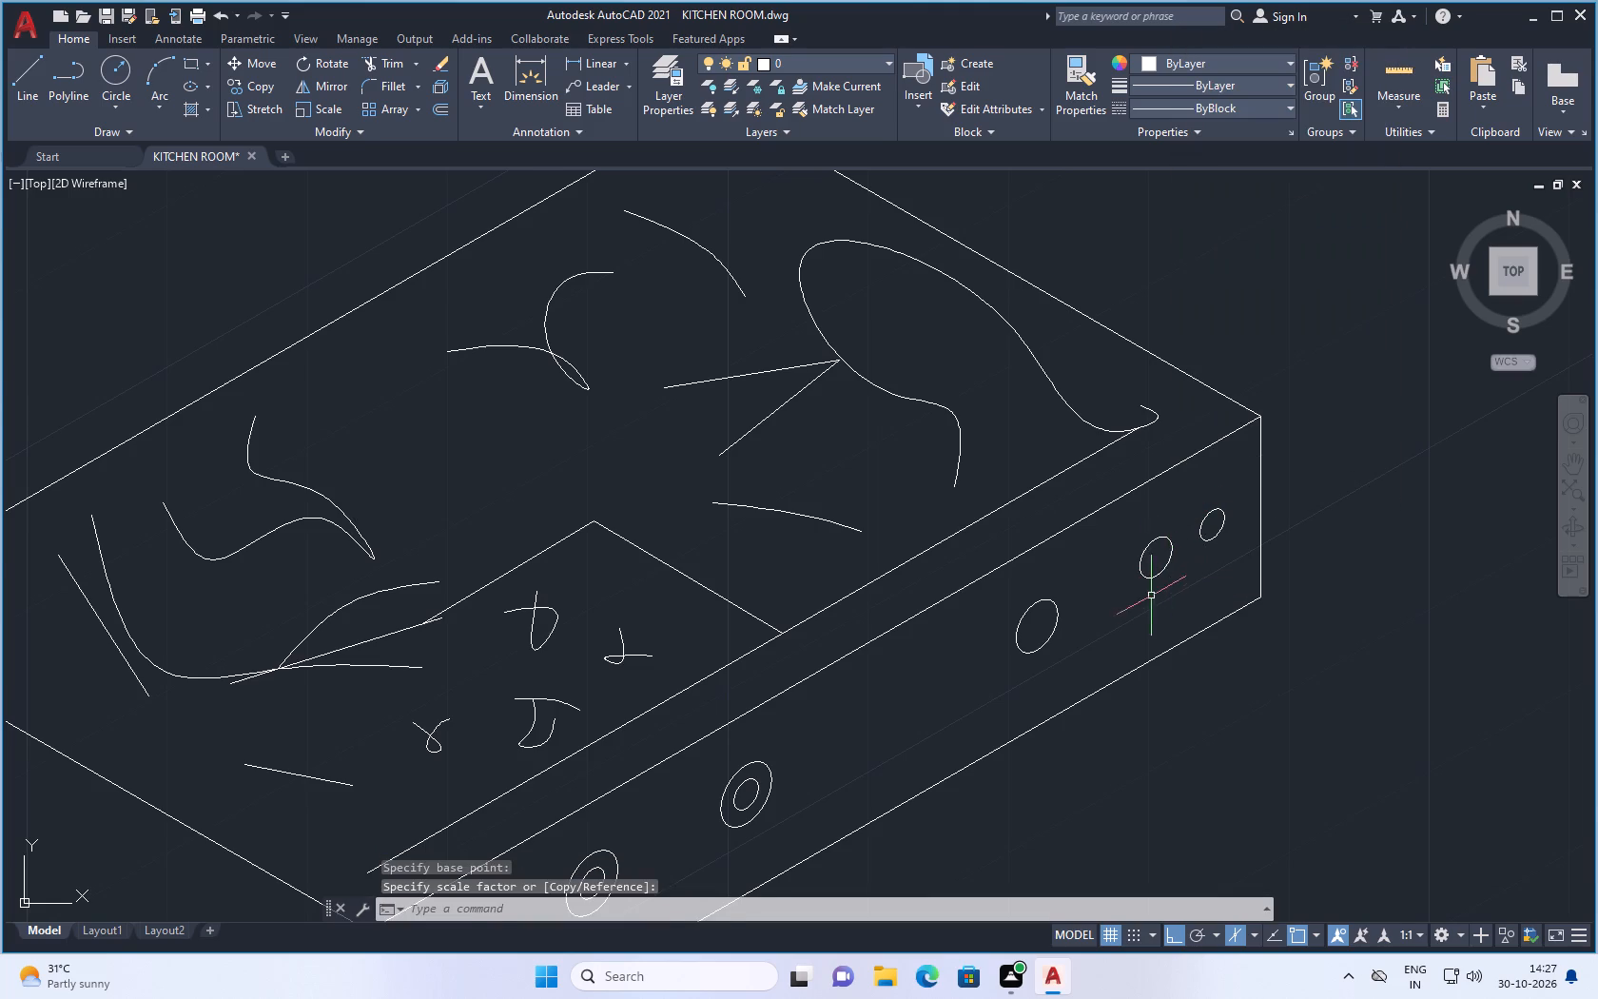
# Scale the fourth knob's ellipse about its centre once more to make it slightly smaller.
pyautogui.scroll(-1, 1141, 609)
pyautogui.scroll(1, 1168, 571)
pyautogui.moveTo(1163, 546); pyautogui.dragTo(1157, 557)
pyautogui.click(1119, 616)
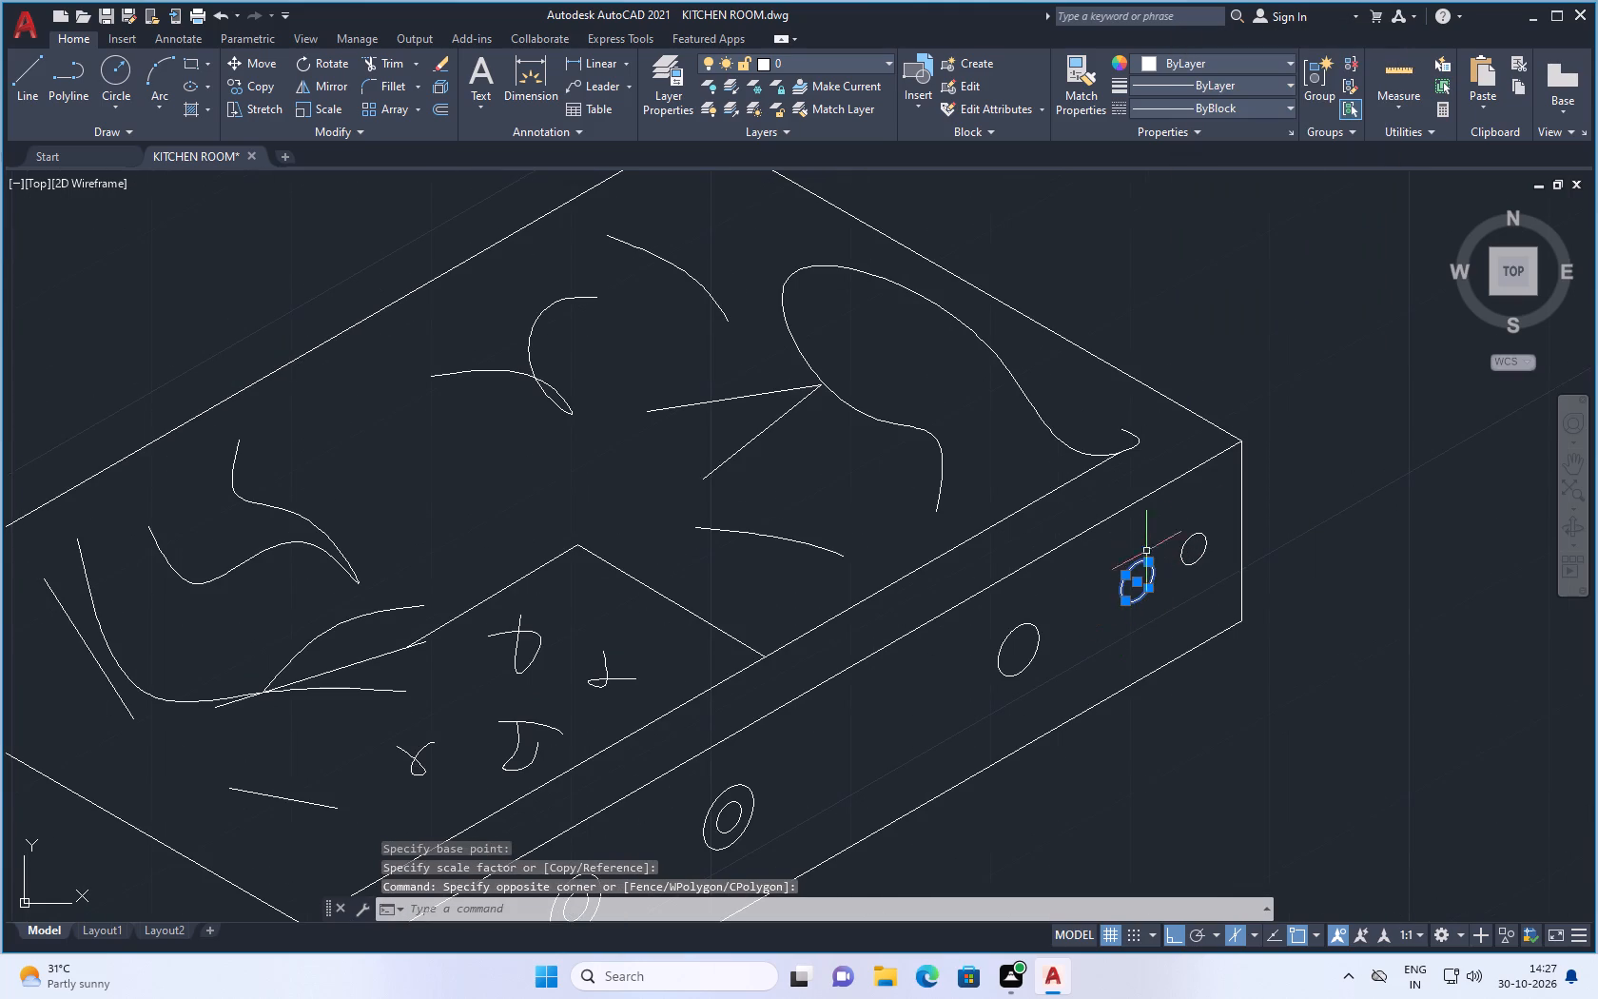
pyautogui.rightClick(1155, 535)
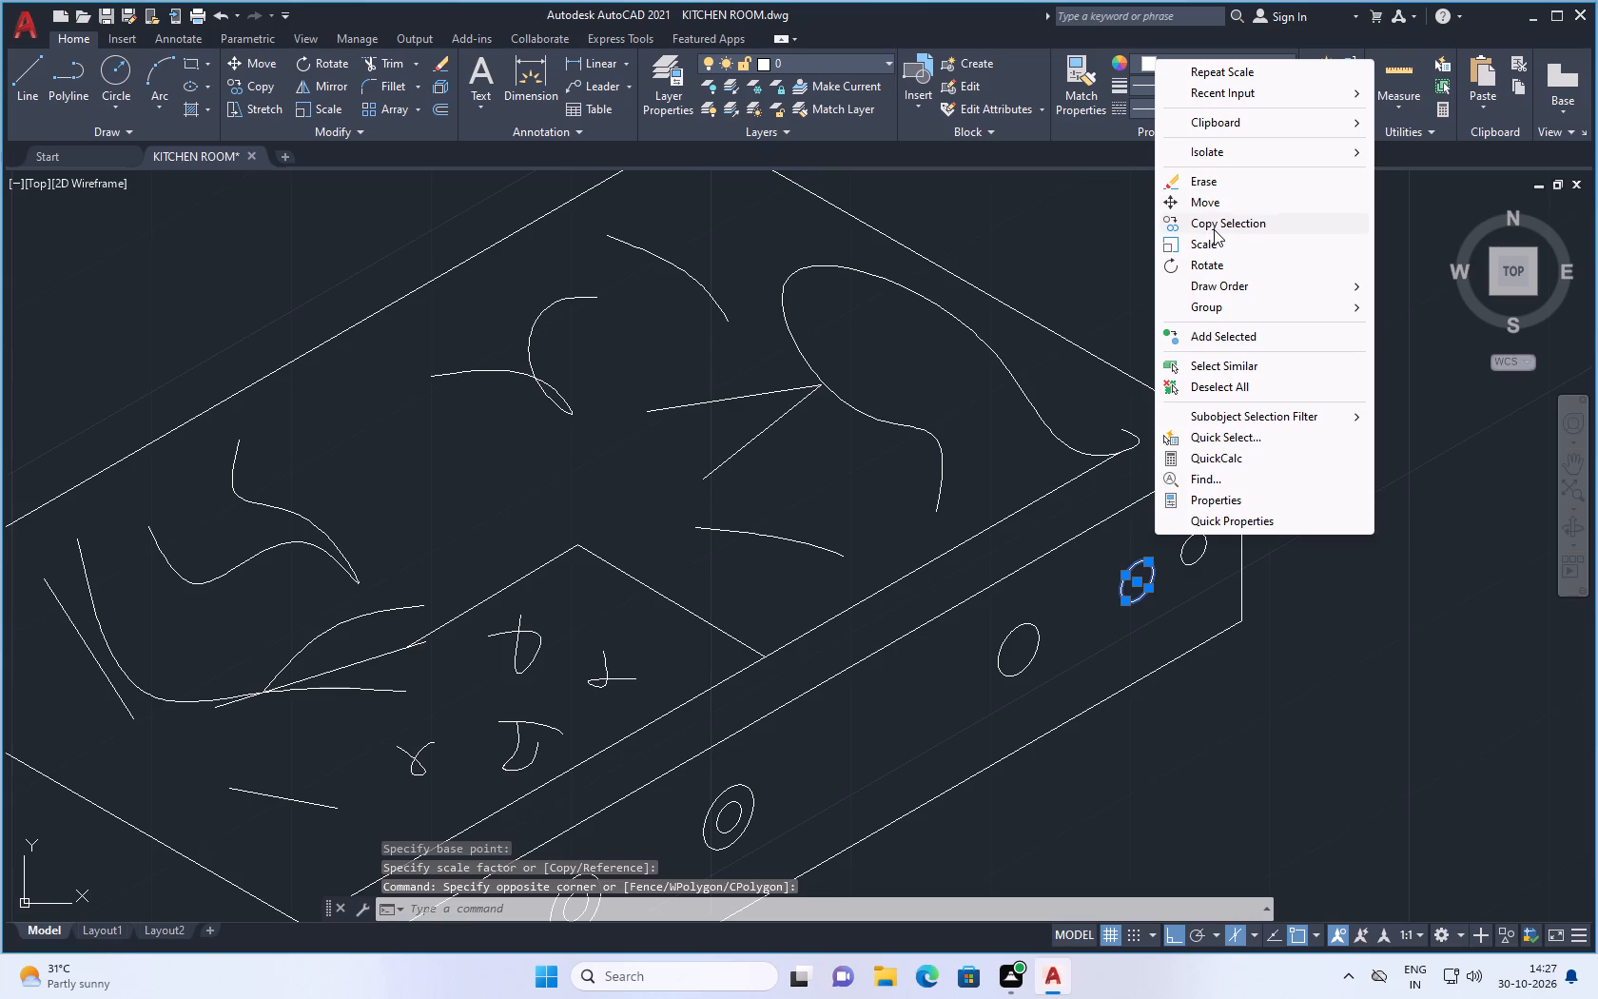
pyautogui.click(1209, 240)
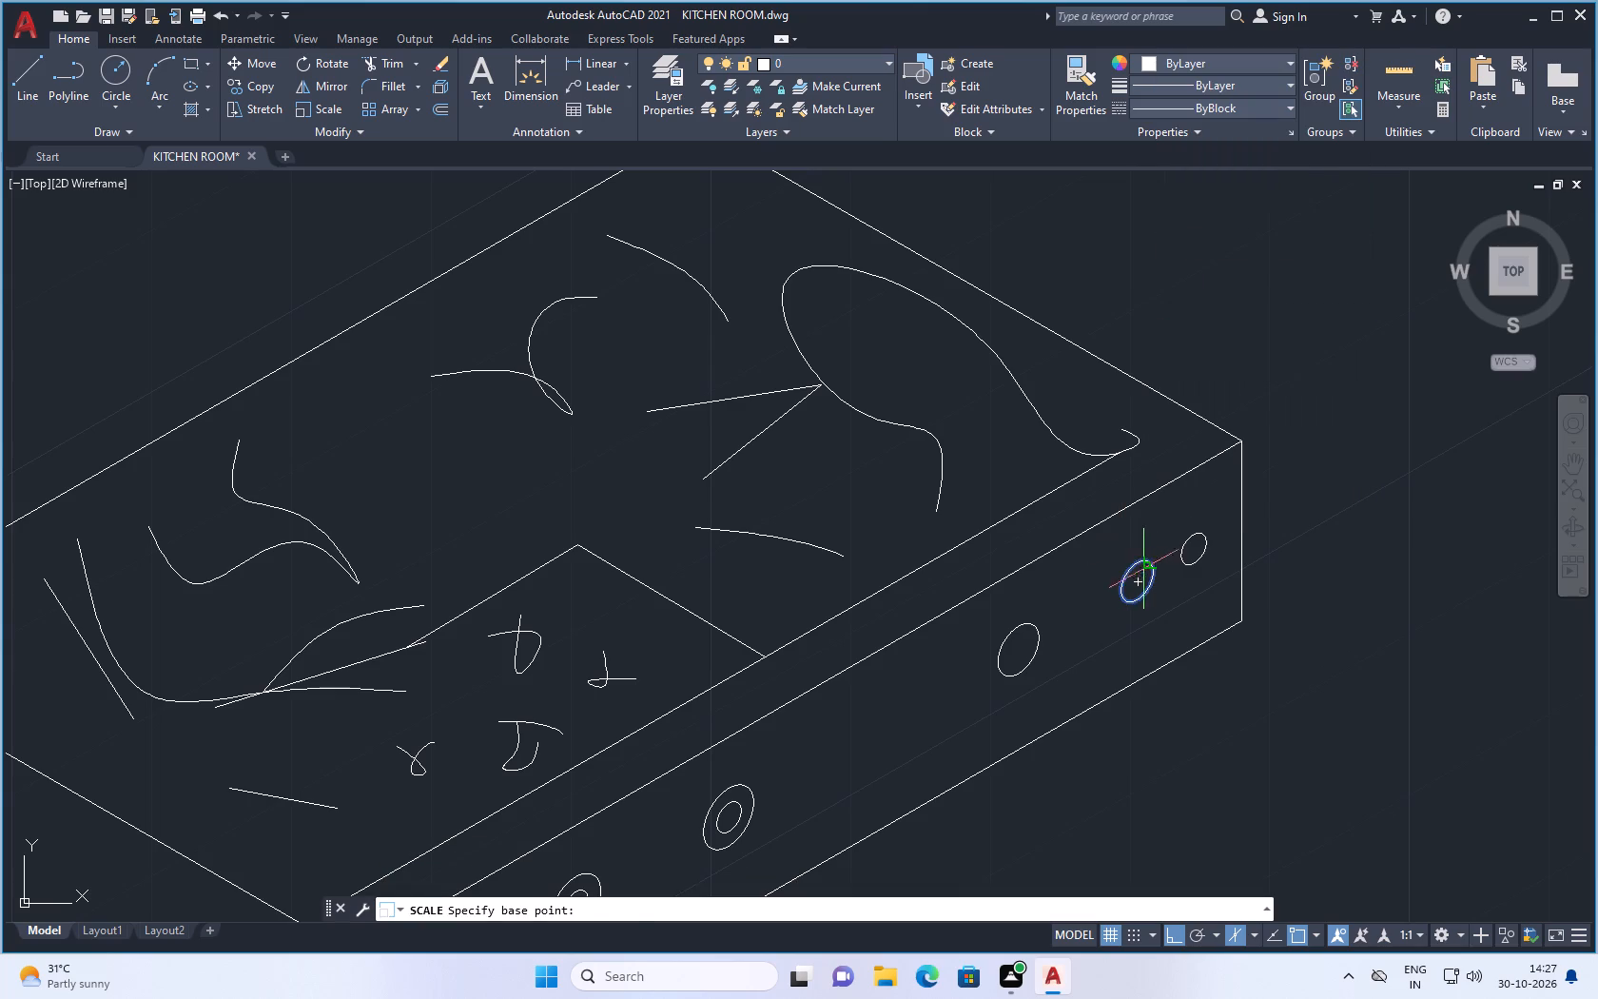
pyautogui.click(1142, 579)
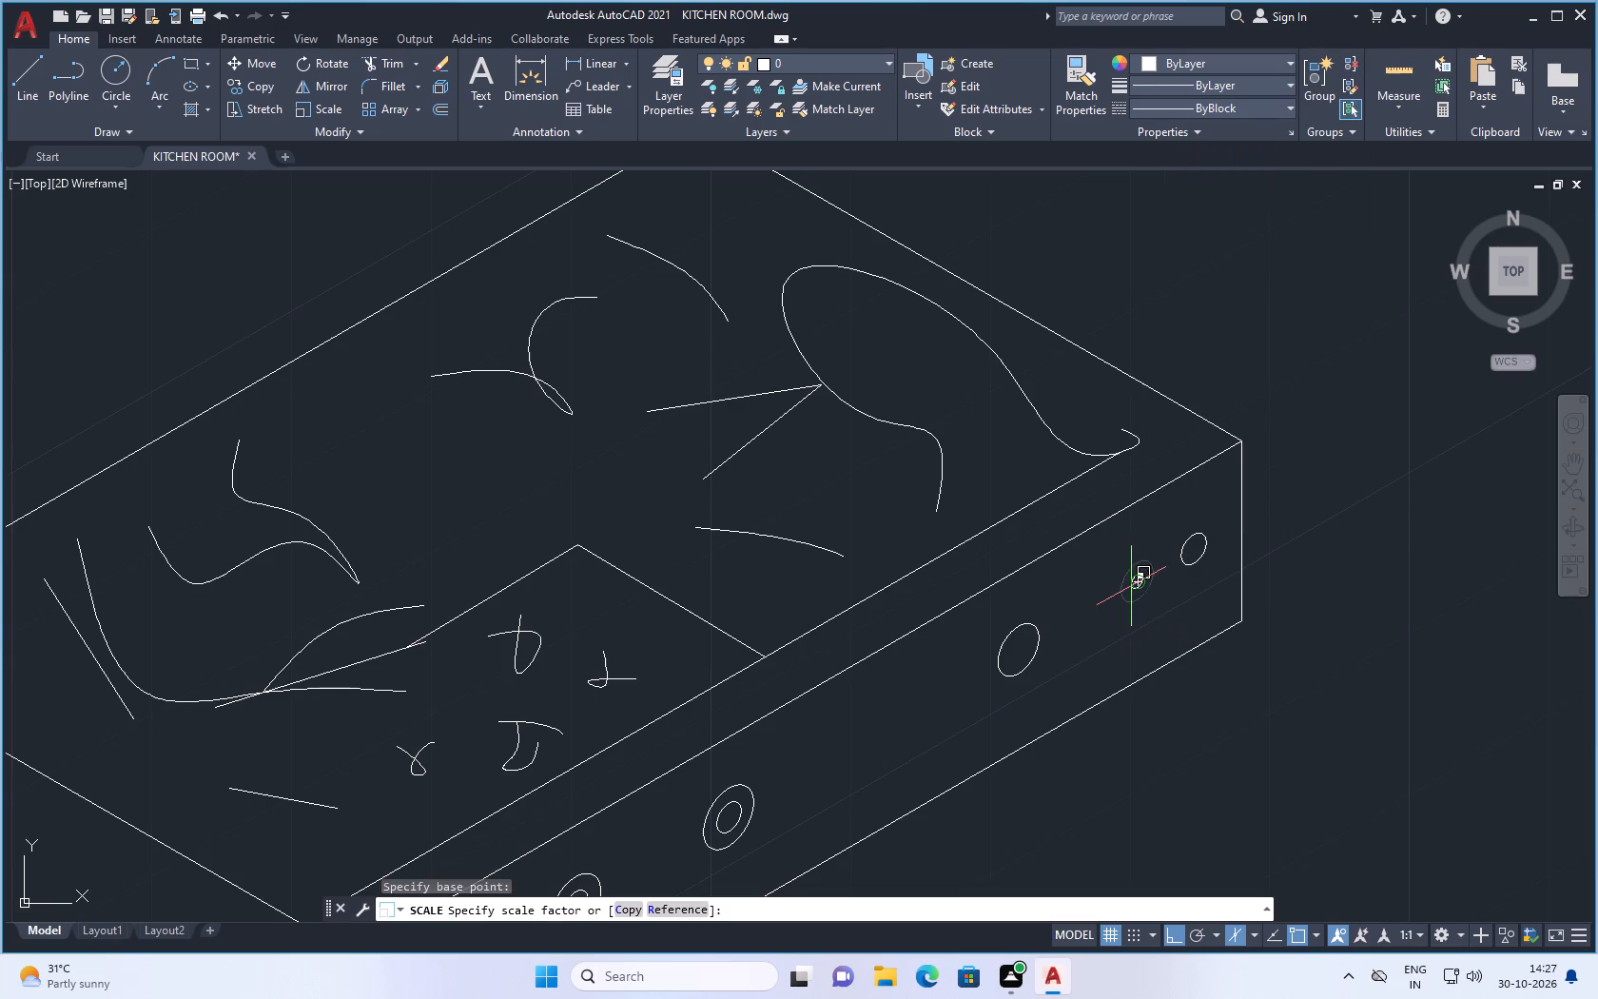
pyautogui.click(1122, 590)
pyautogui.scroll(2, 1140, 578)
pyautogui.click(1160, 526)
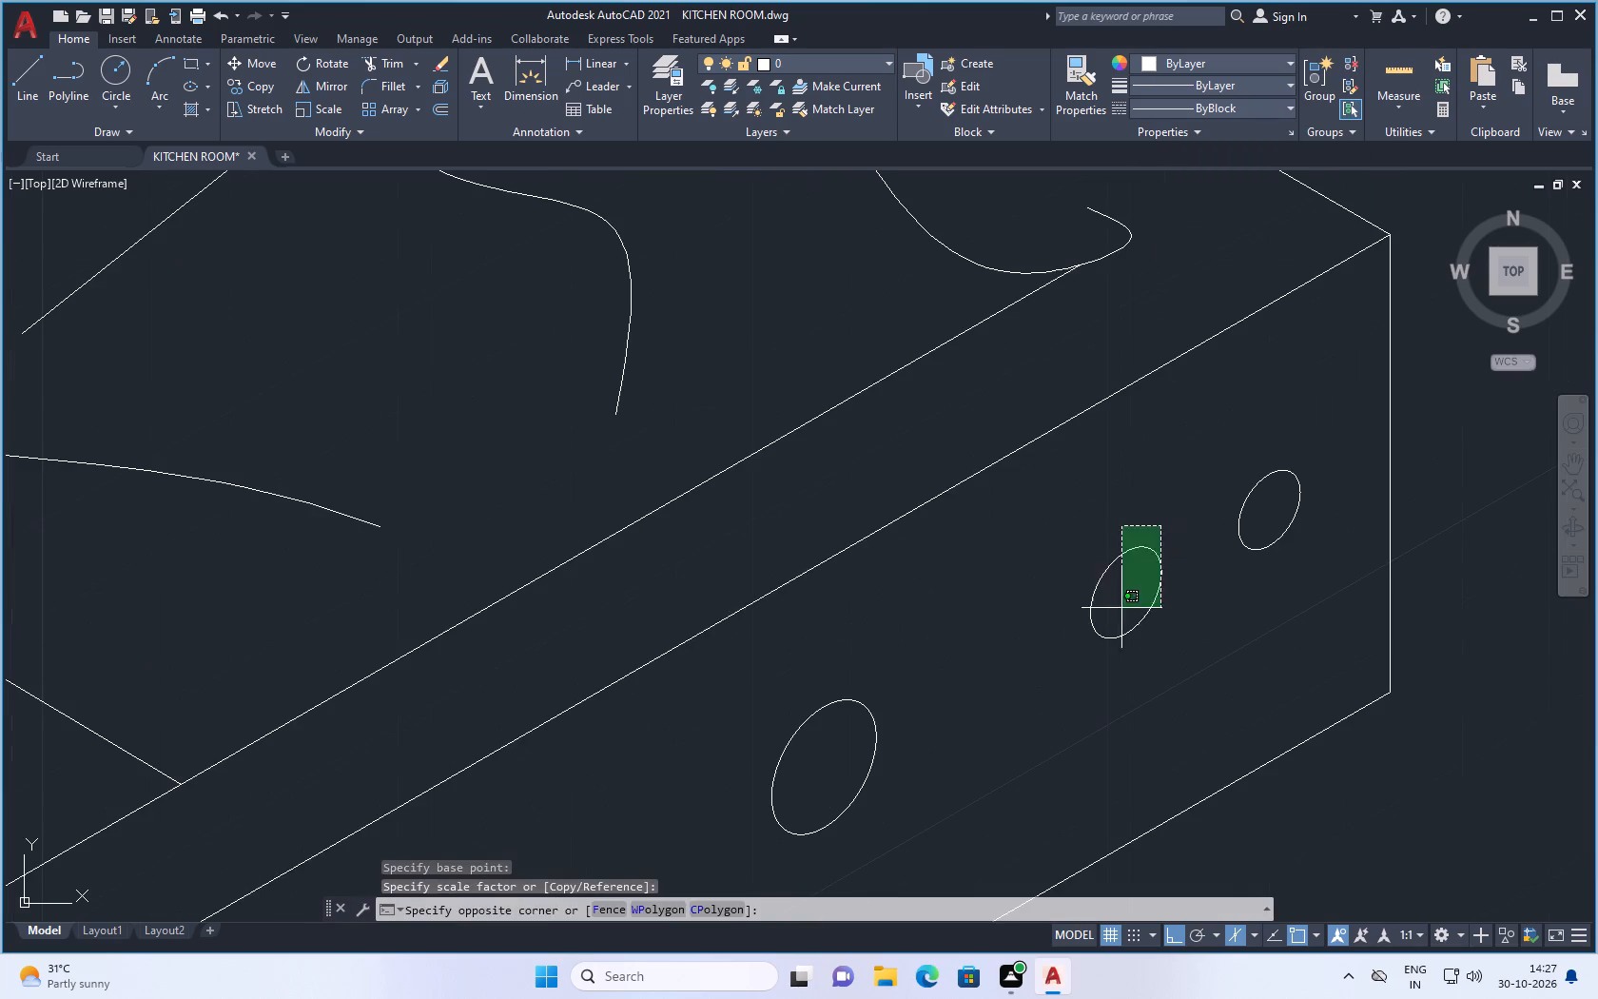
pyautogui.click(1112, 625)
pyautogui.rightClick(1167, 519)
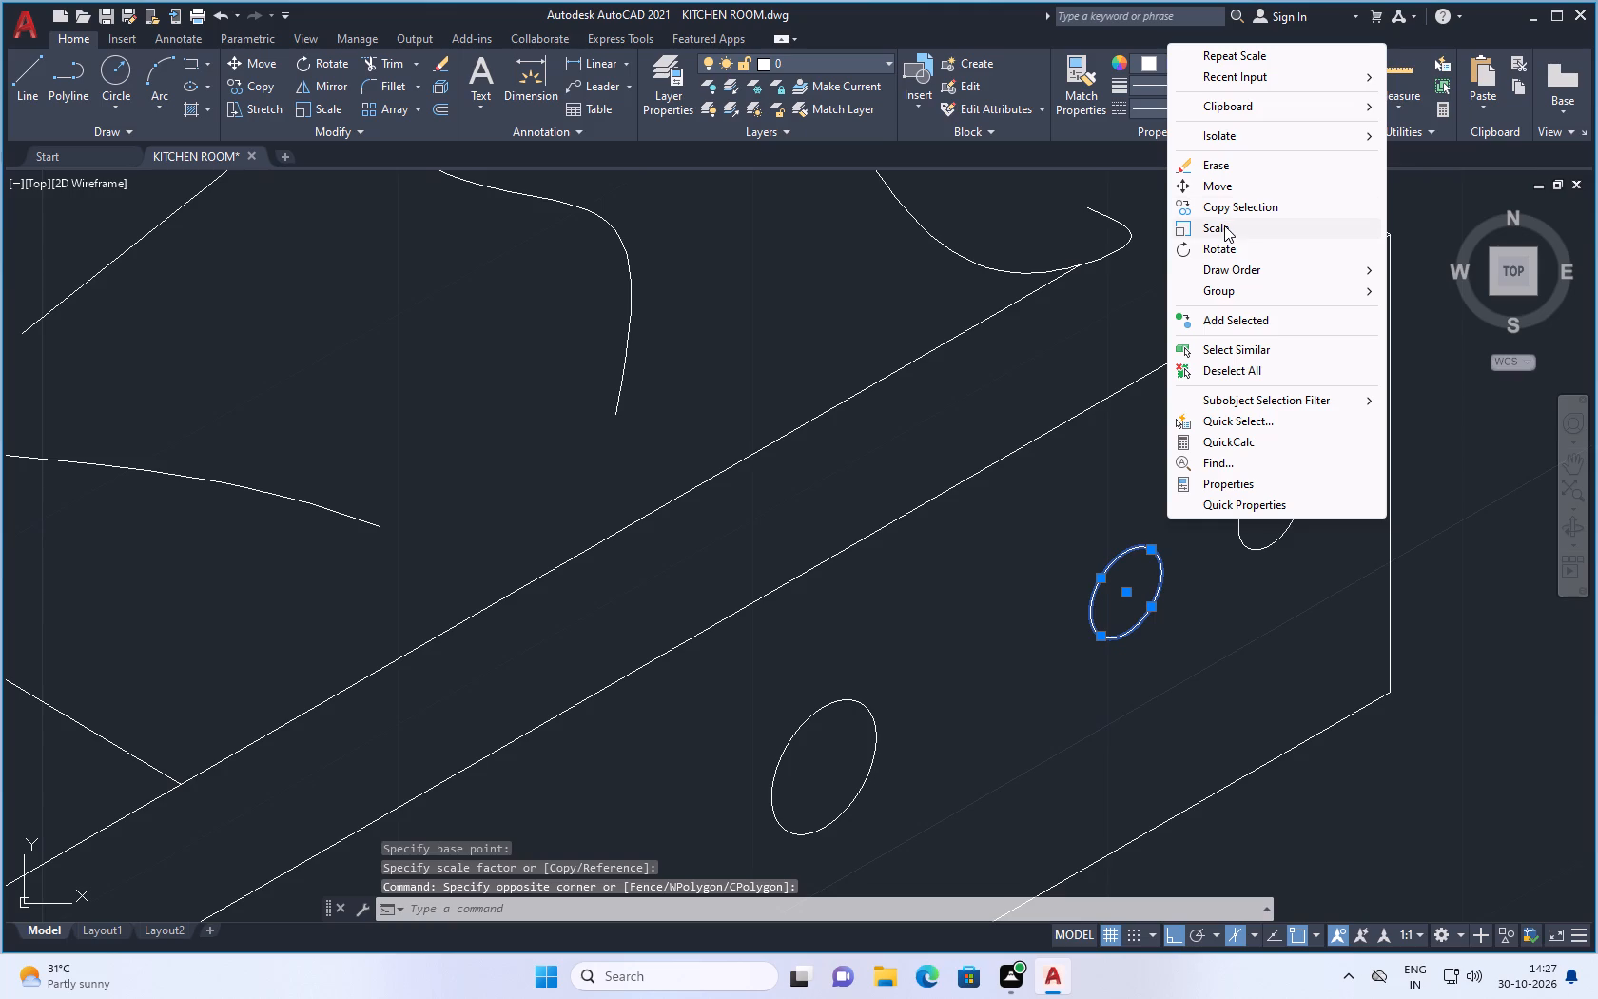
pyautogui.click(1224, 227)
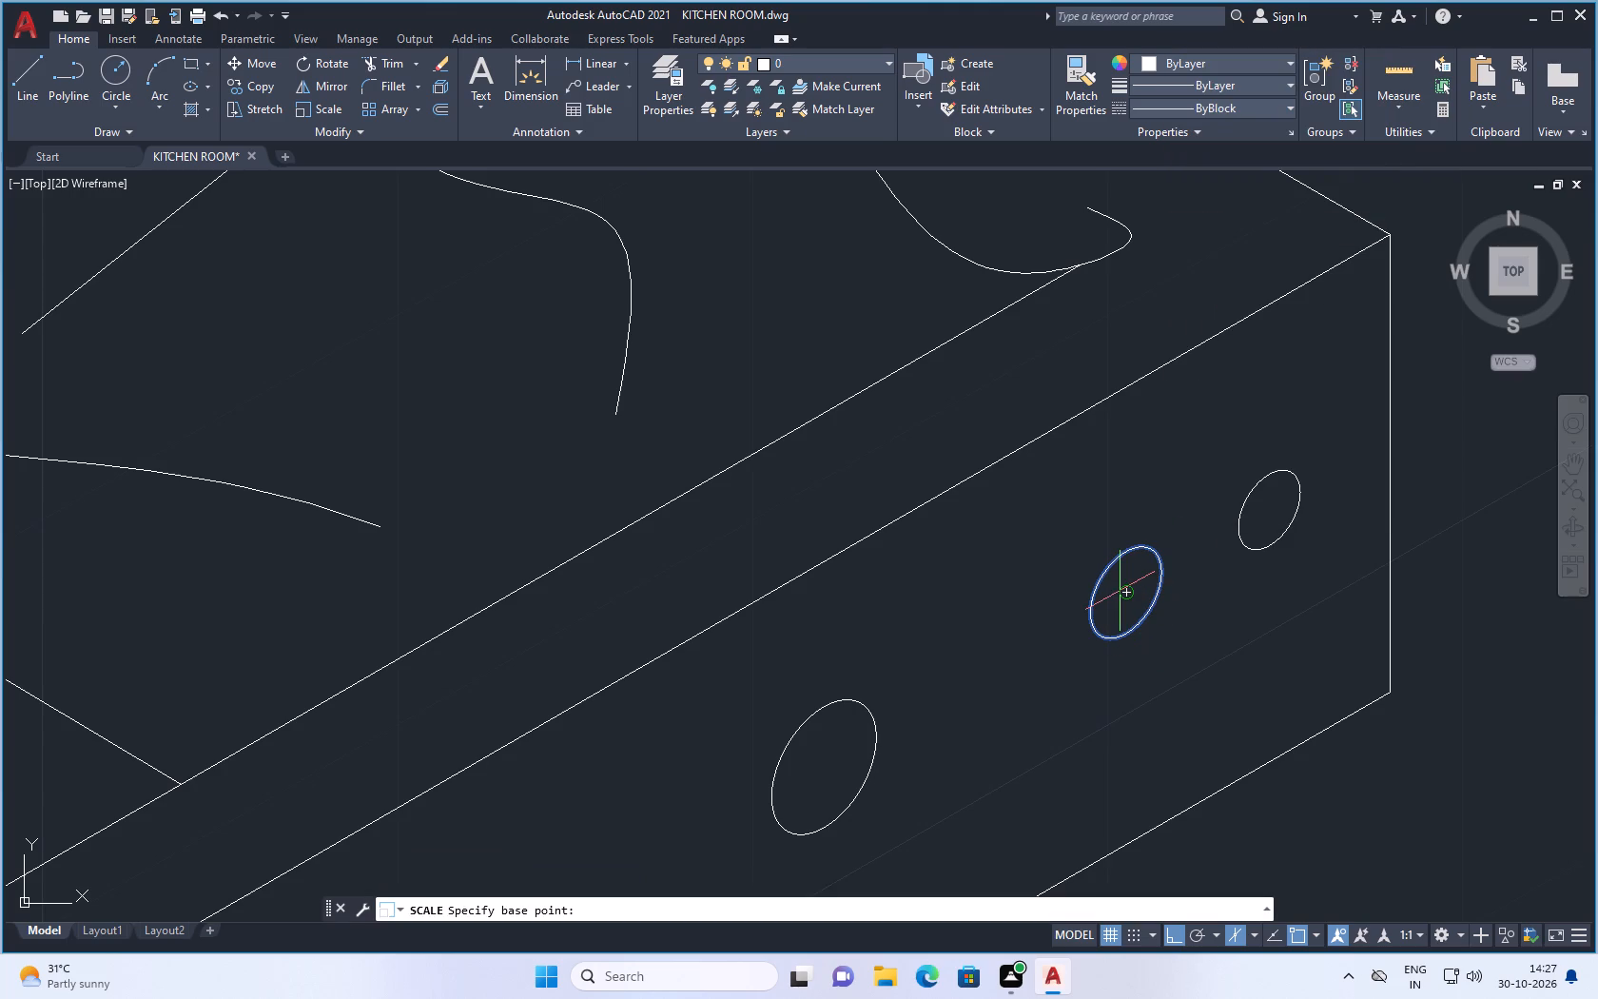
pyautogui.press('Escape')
# Move the fourth knob's ellipse by its centre along the front panel, closer to the third knob.
pyautogui.click(1161, 527)
pyautogui.click(1095, 663)
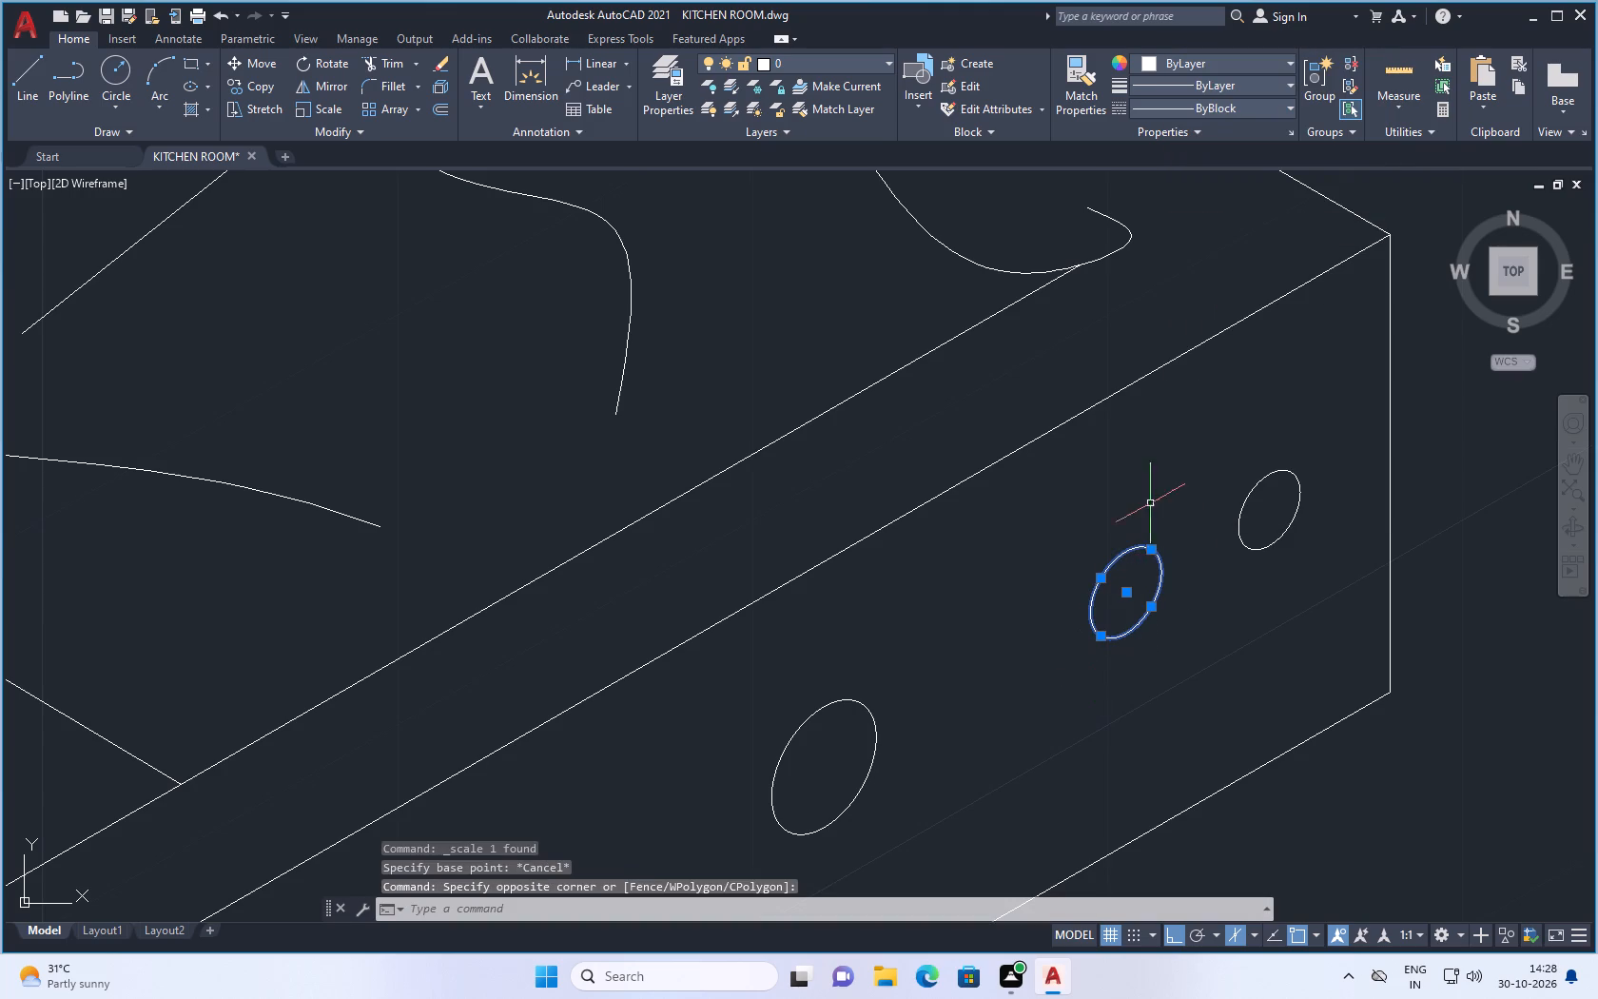
pyautogui.rightClick(1154, 494)
pyautogui.click(1224, 162)
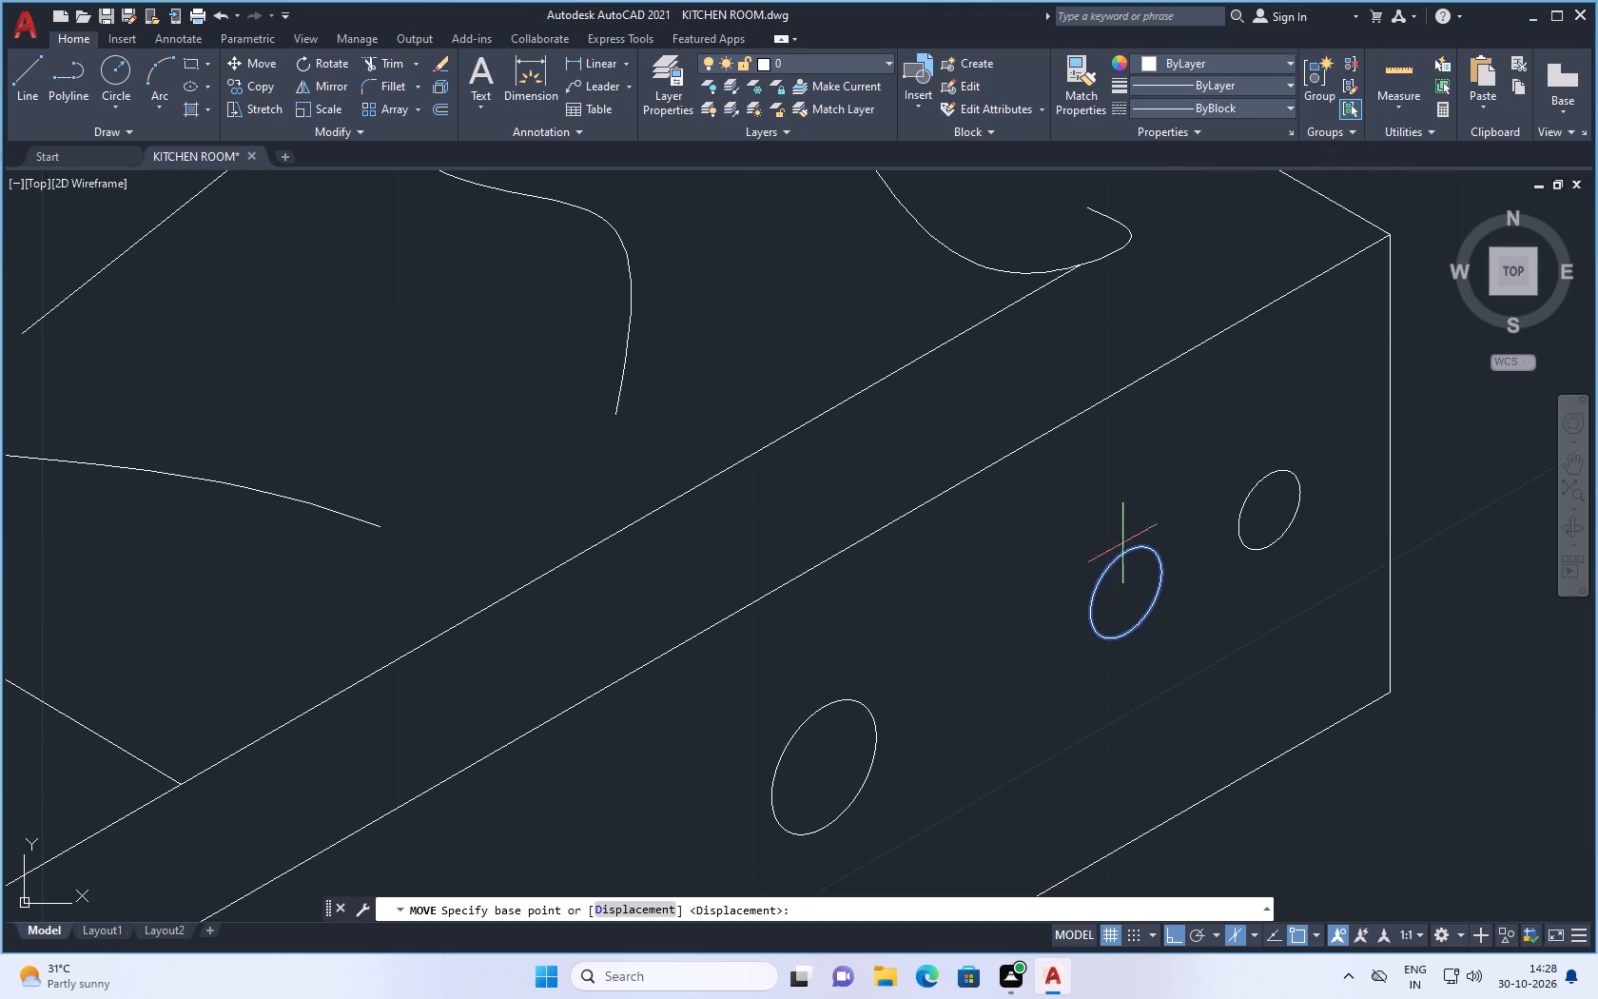
pyautogui.click(1130, 593)
pyautogui.click(998, 707)
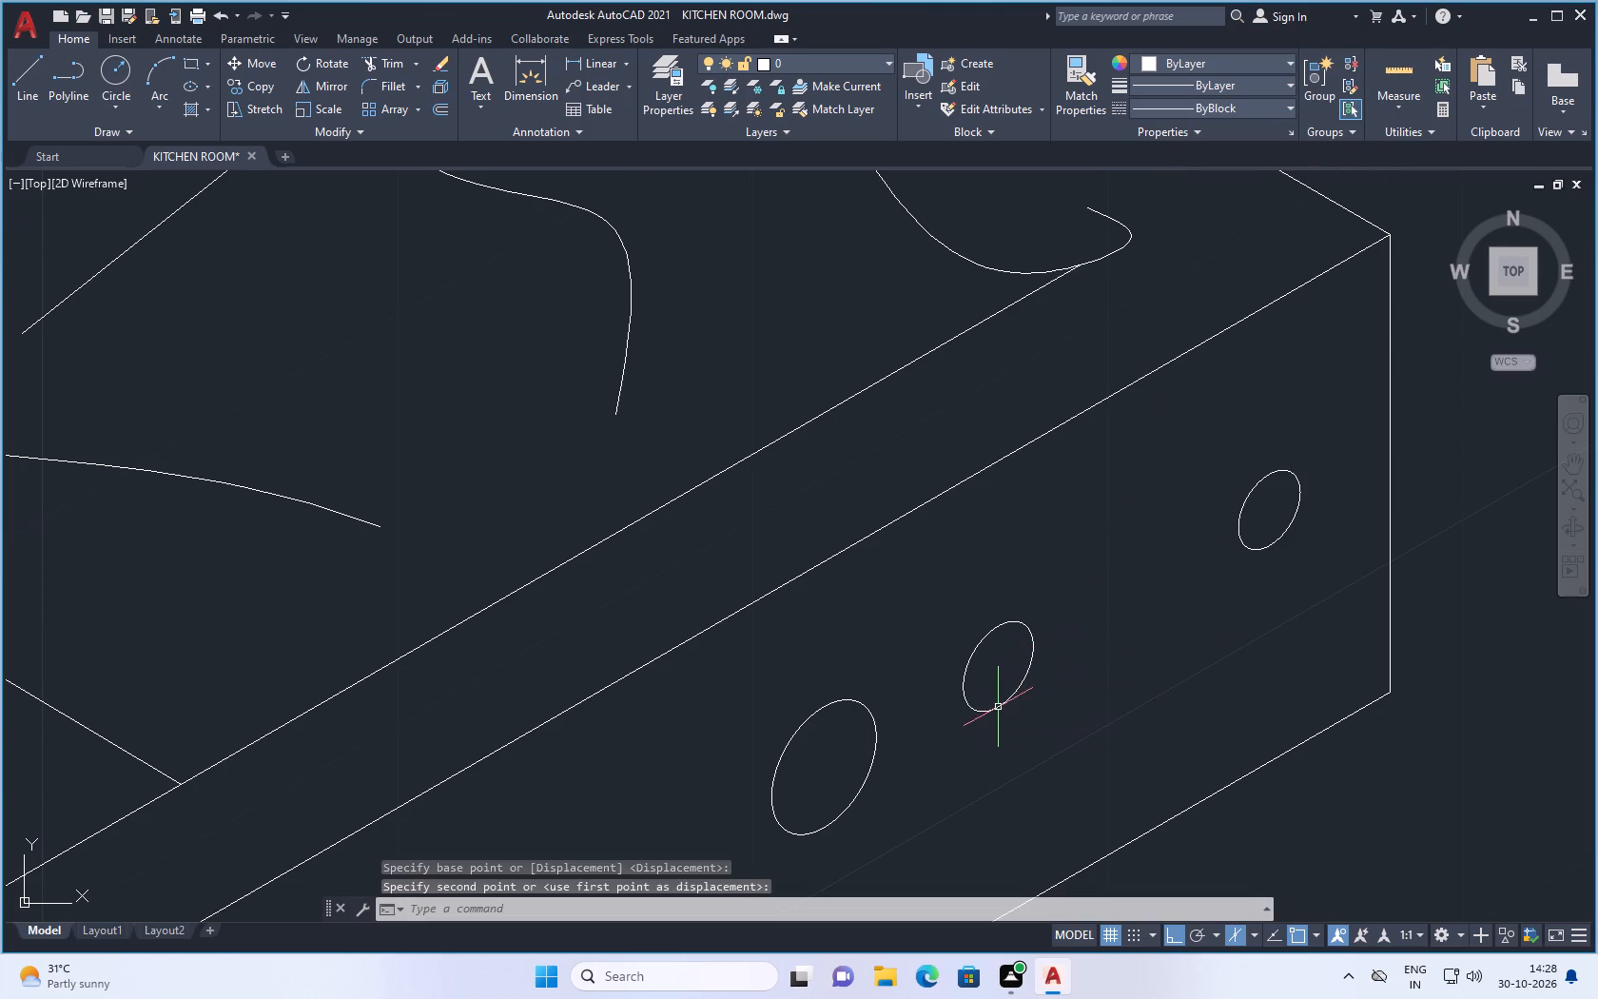
# Scale the farthest ellipse about its centre in two passes so it is smaller than the fourth knob's ellipse.
pyautogui.click(1301, 449)
pyautogui.click(1249, 557)
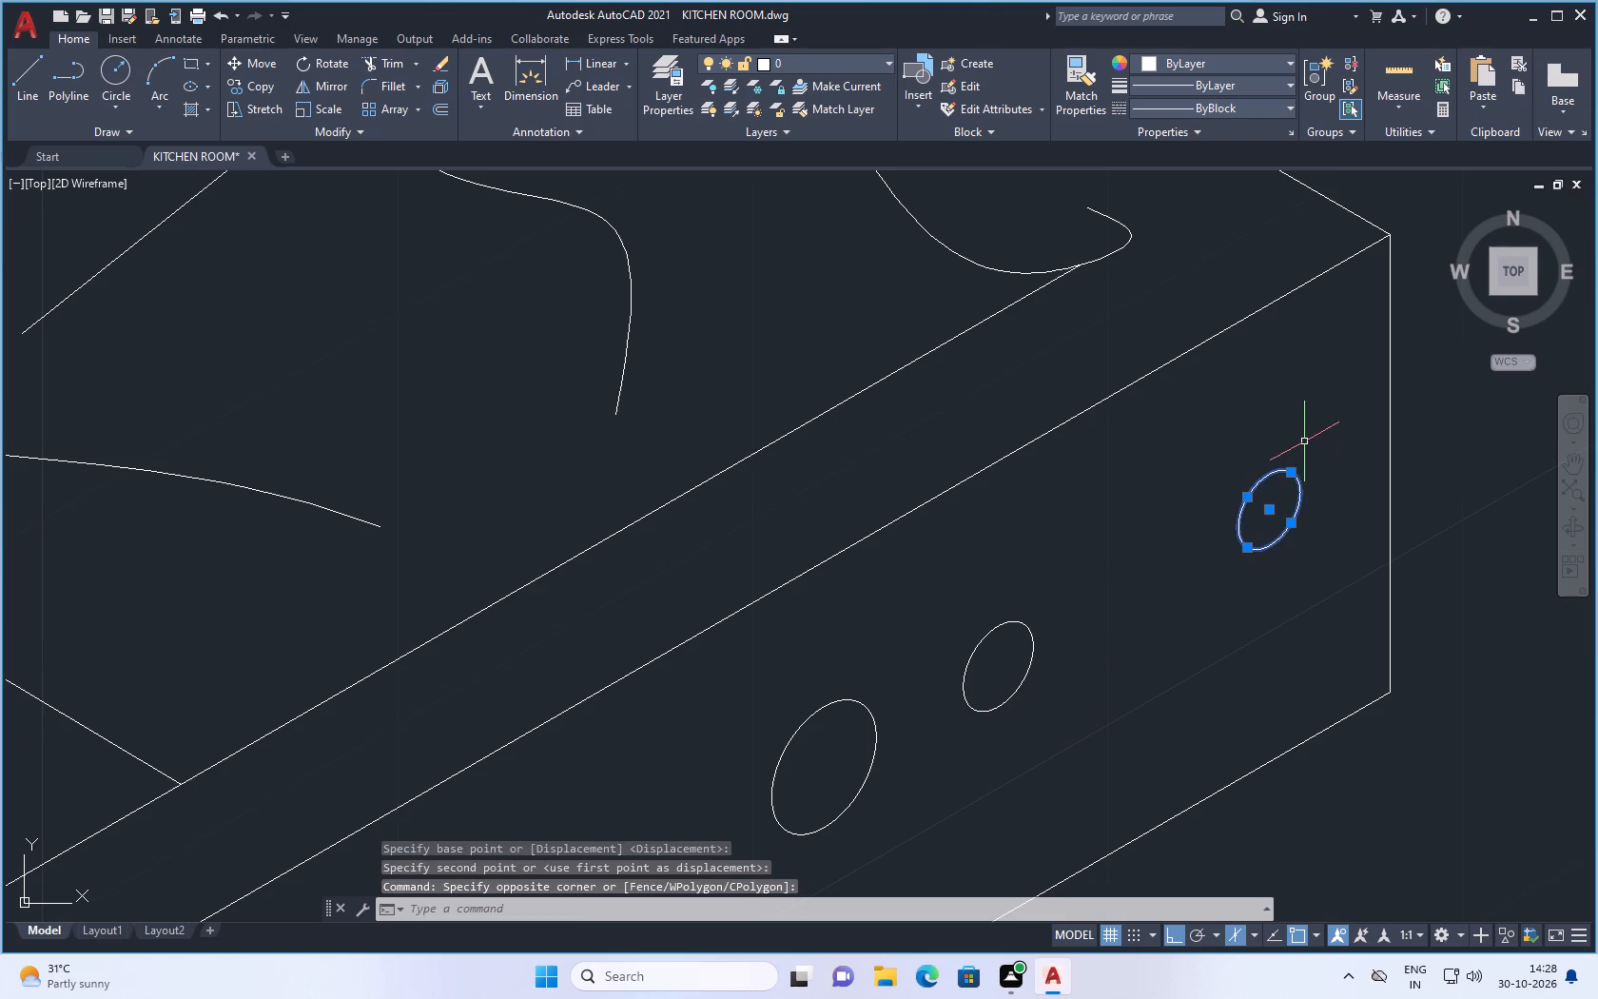
pyautogui.rightClick(1300, 439)
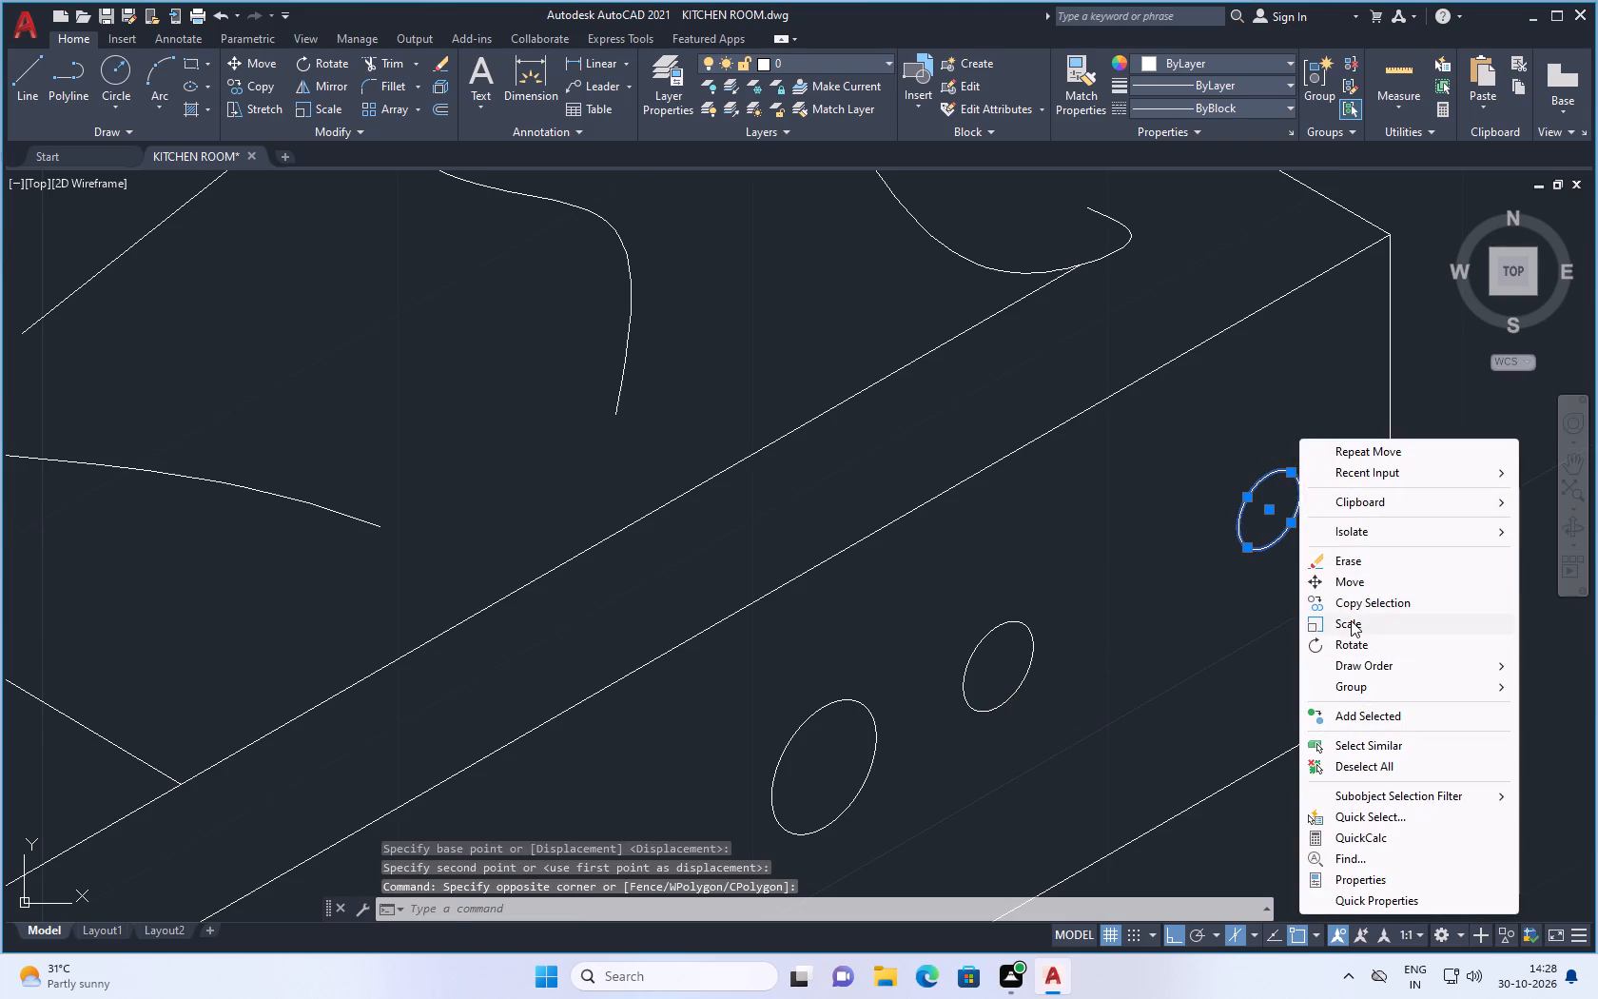
pyautogui.click(1351, 620)
pyautogui.click(1273, 510)
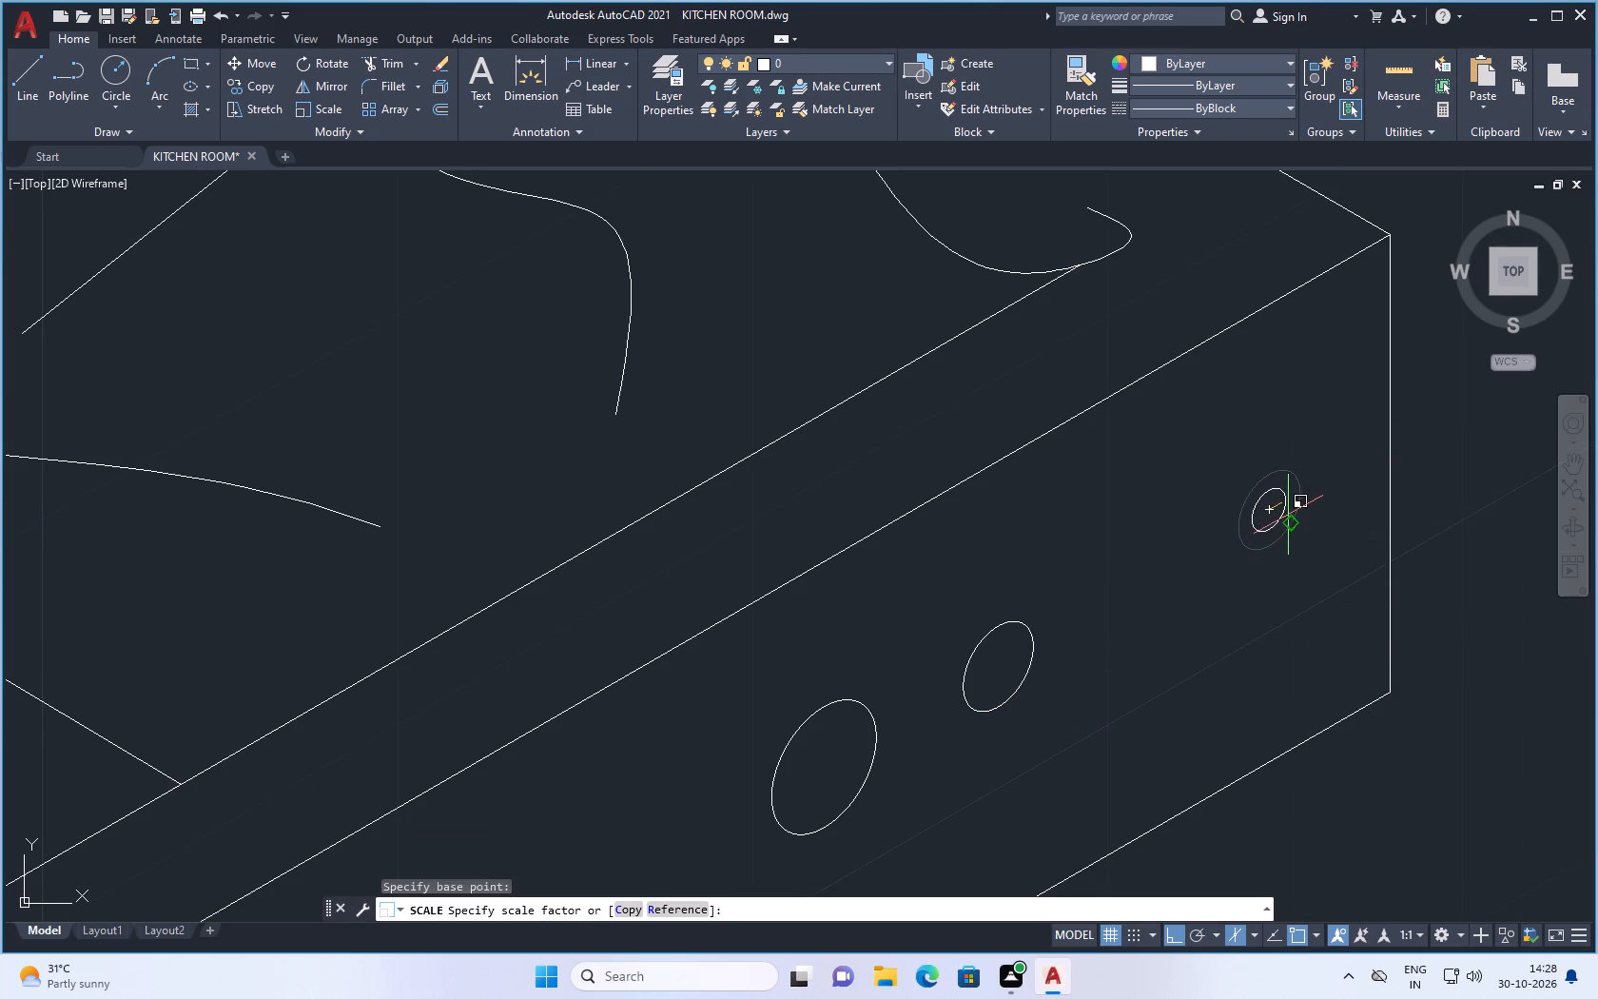
pyautogui.click(1288, 515)
pyautogui.moveTo(1310, 440); pyautogui.dragTo(1299, 453)
pyautogui.click(1210, 573)
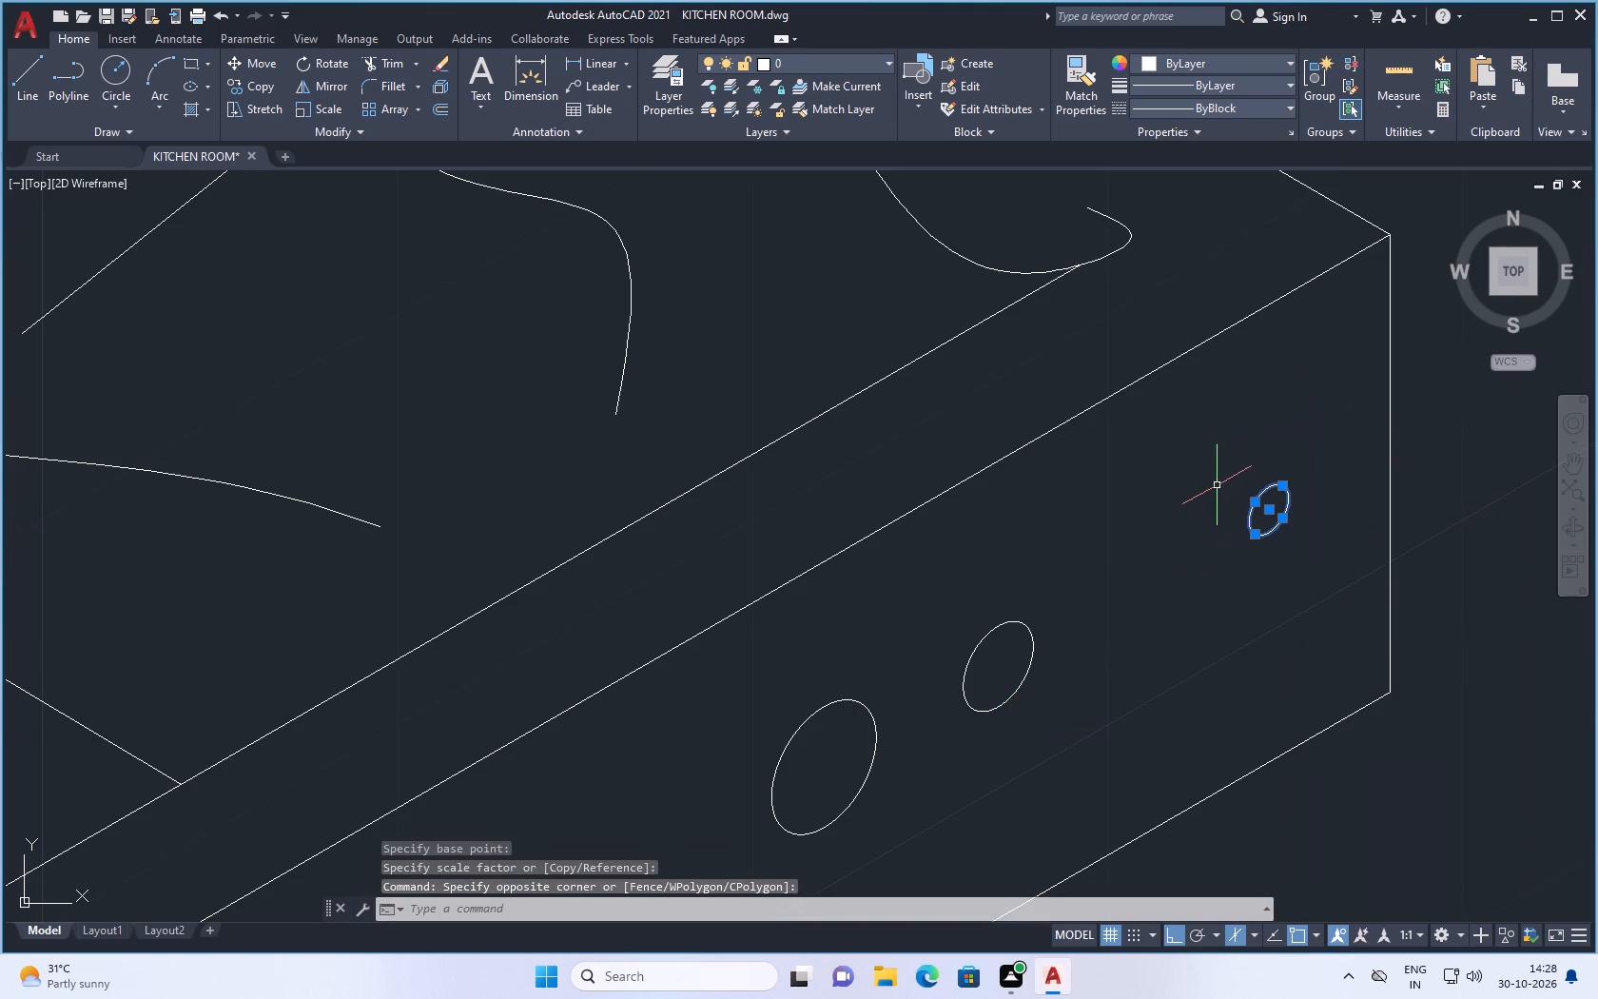
pyautogui.rightClick(1217, 485)
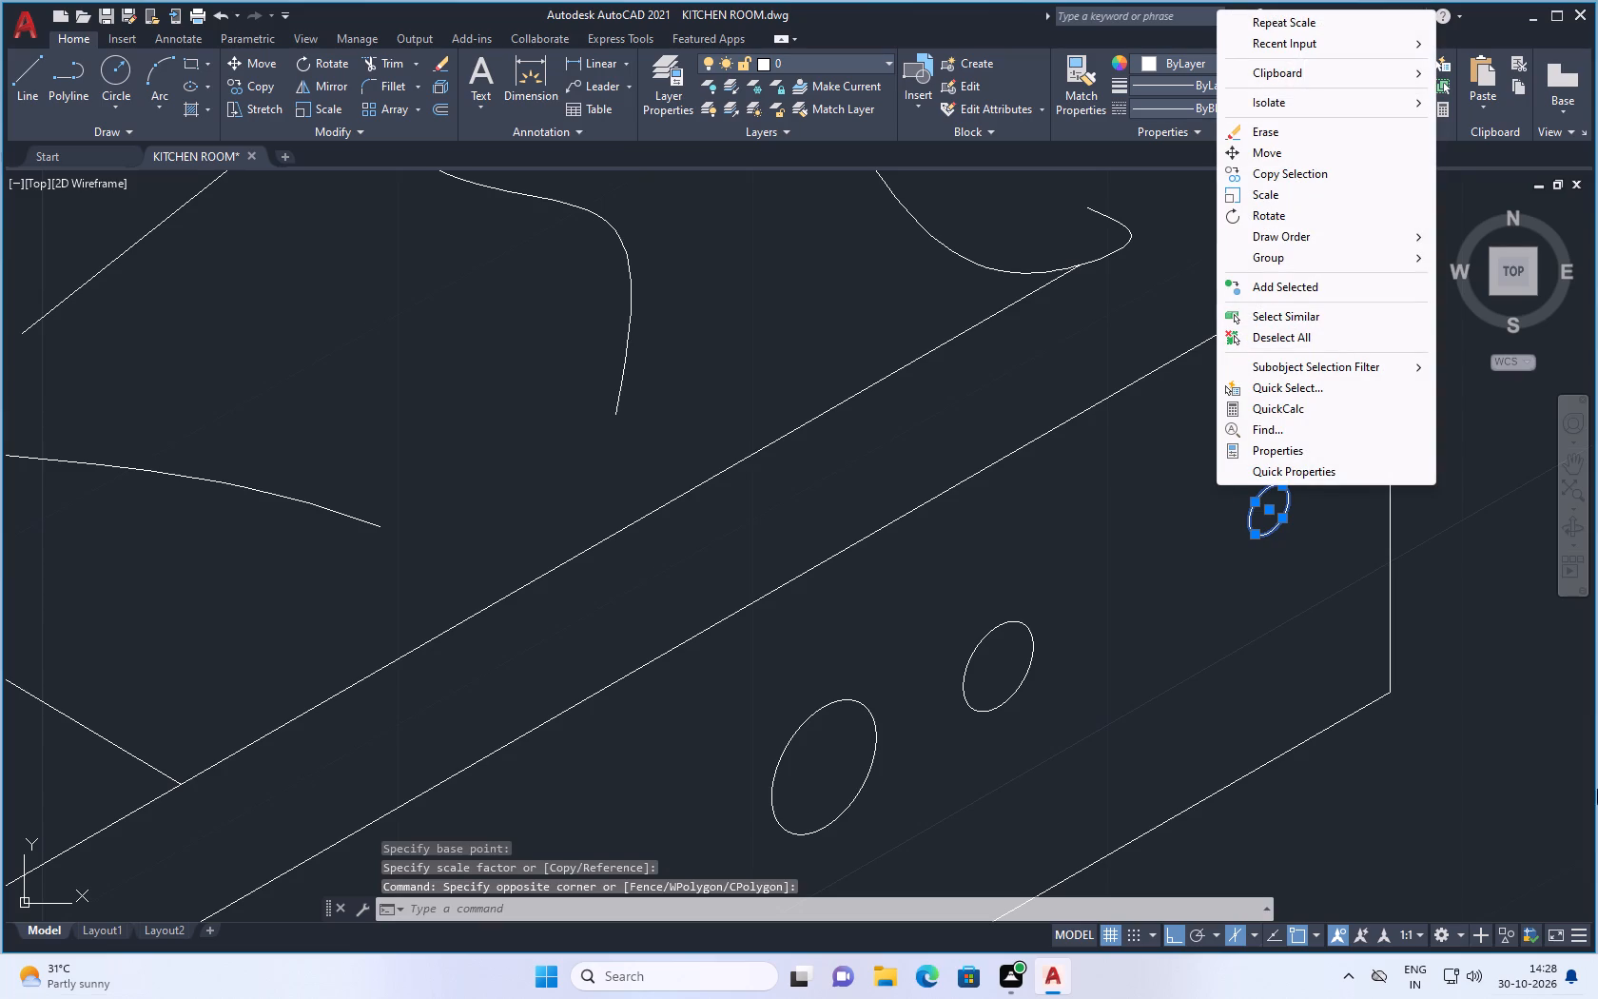
pyautogui.click(1264, 192)
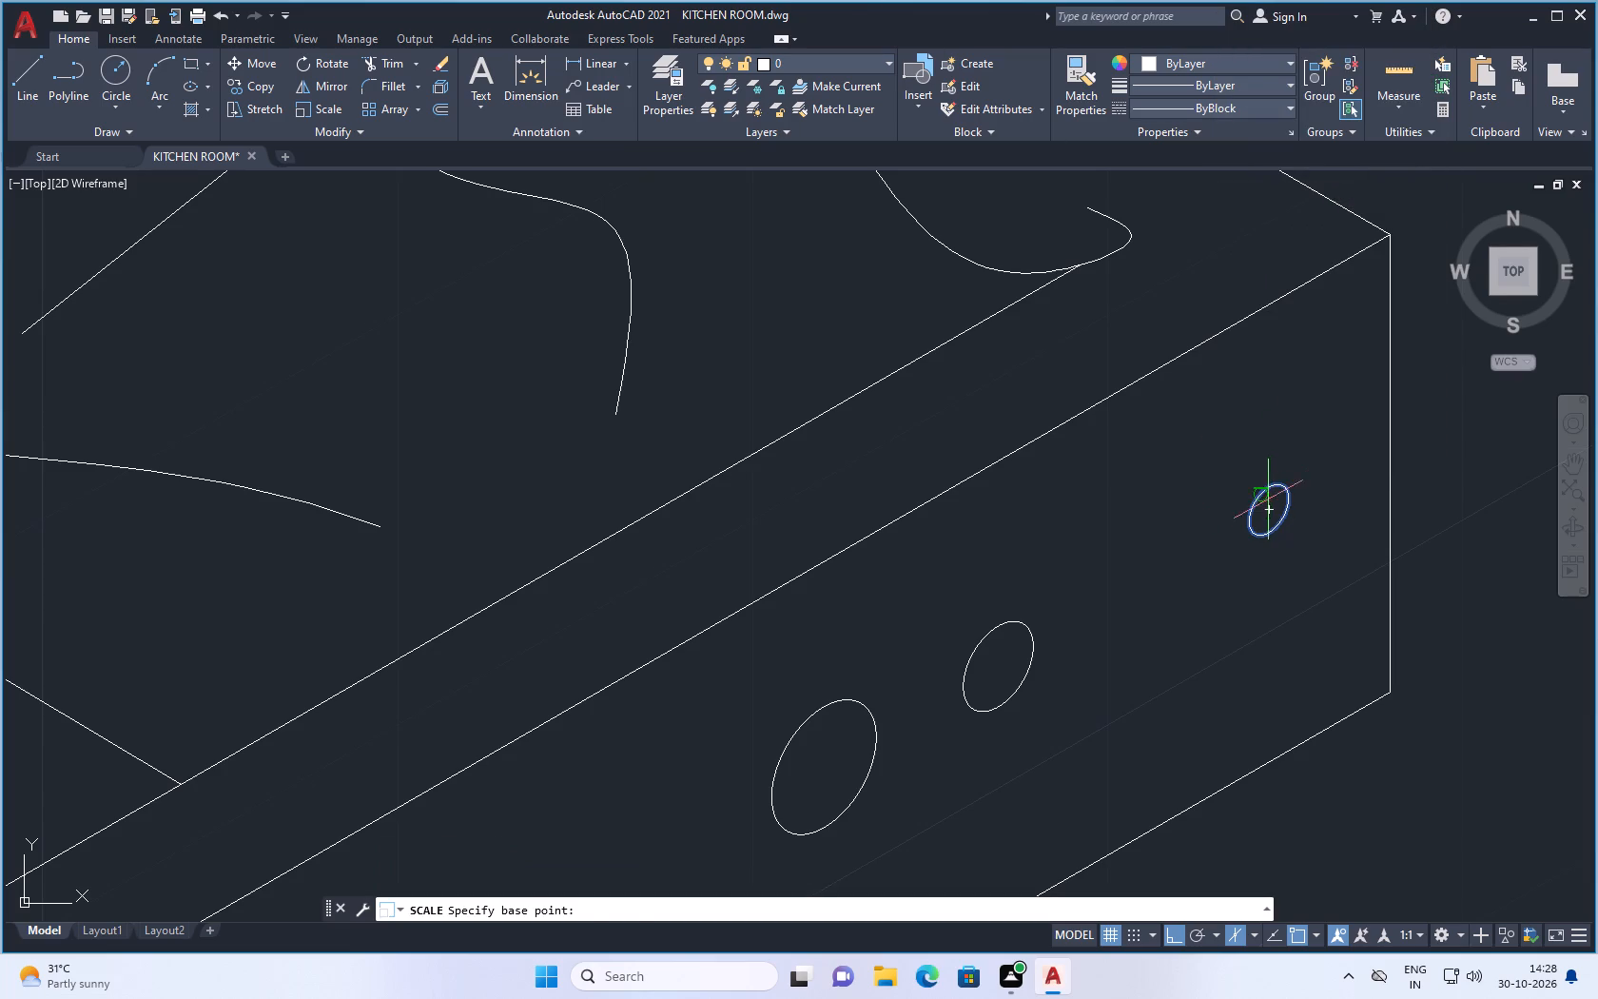
pyautogui.click(1266, 506)
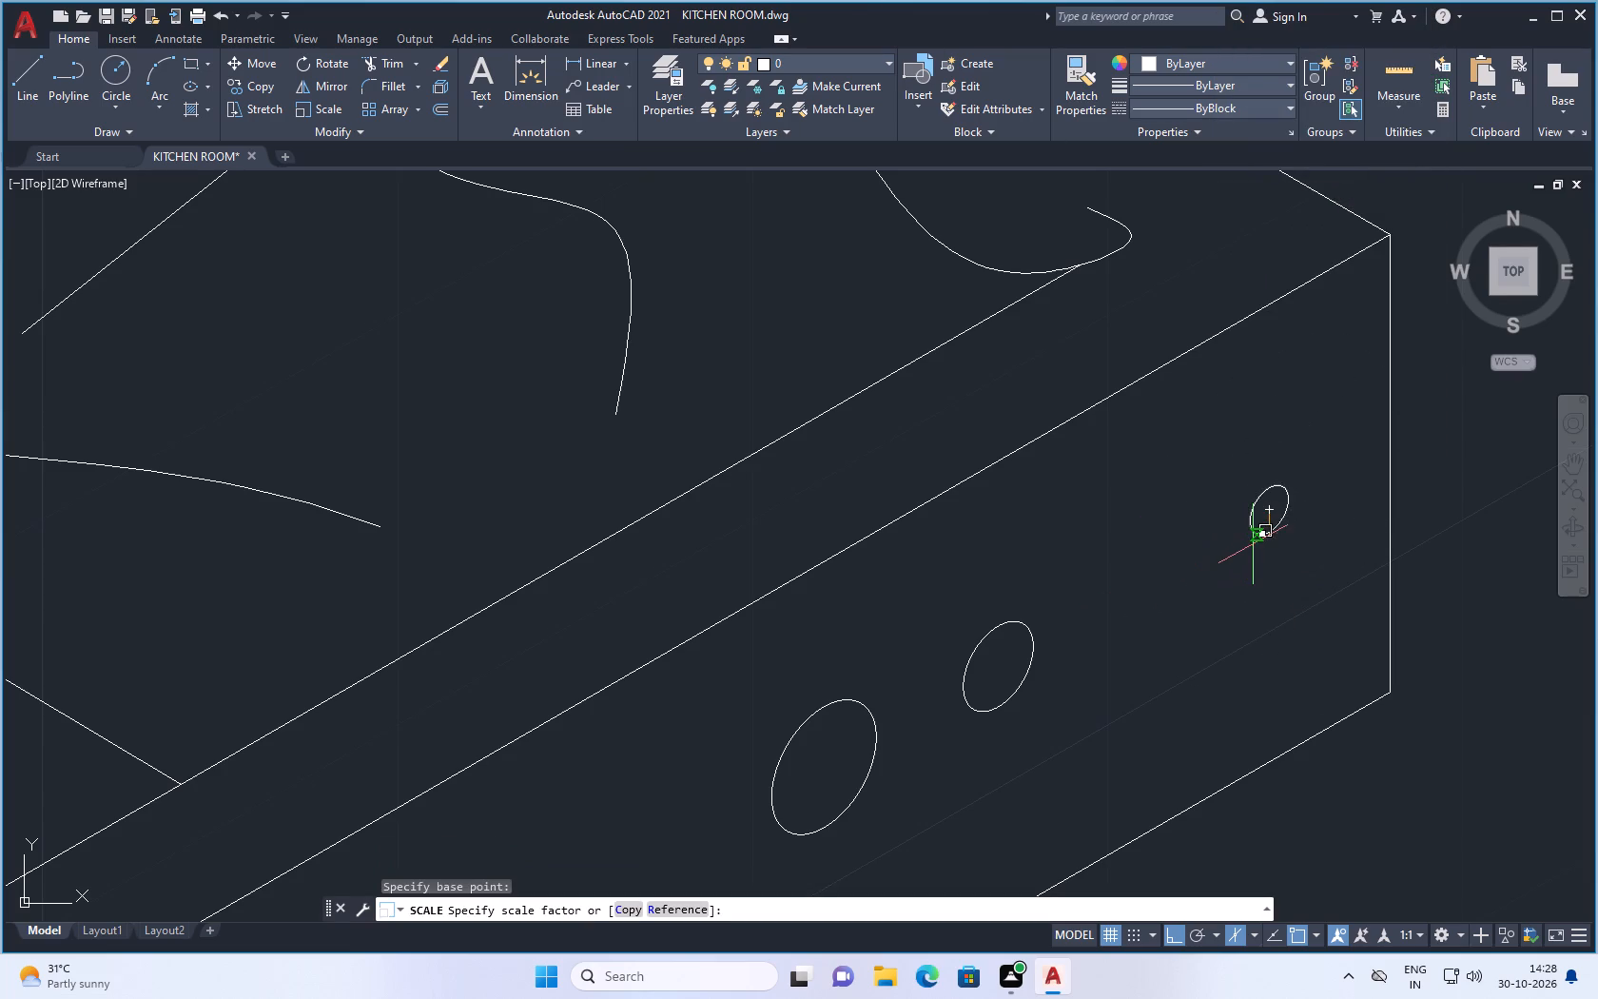
pyautogui.click(1253, 544)
# Move the farthest ellipse by its centre about 5 units along 210°, close to the fourth knob.
pyautogui.click(1295, 471)
pyautogui.click(1217, 585)
pyautogui.rightClick(1286, 420)
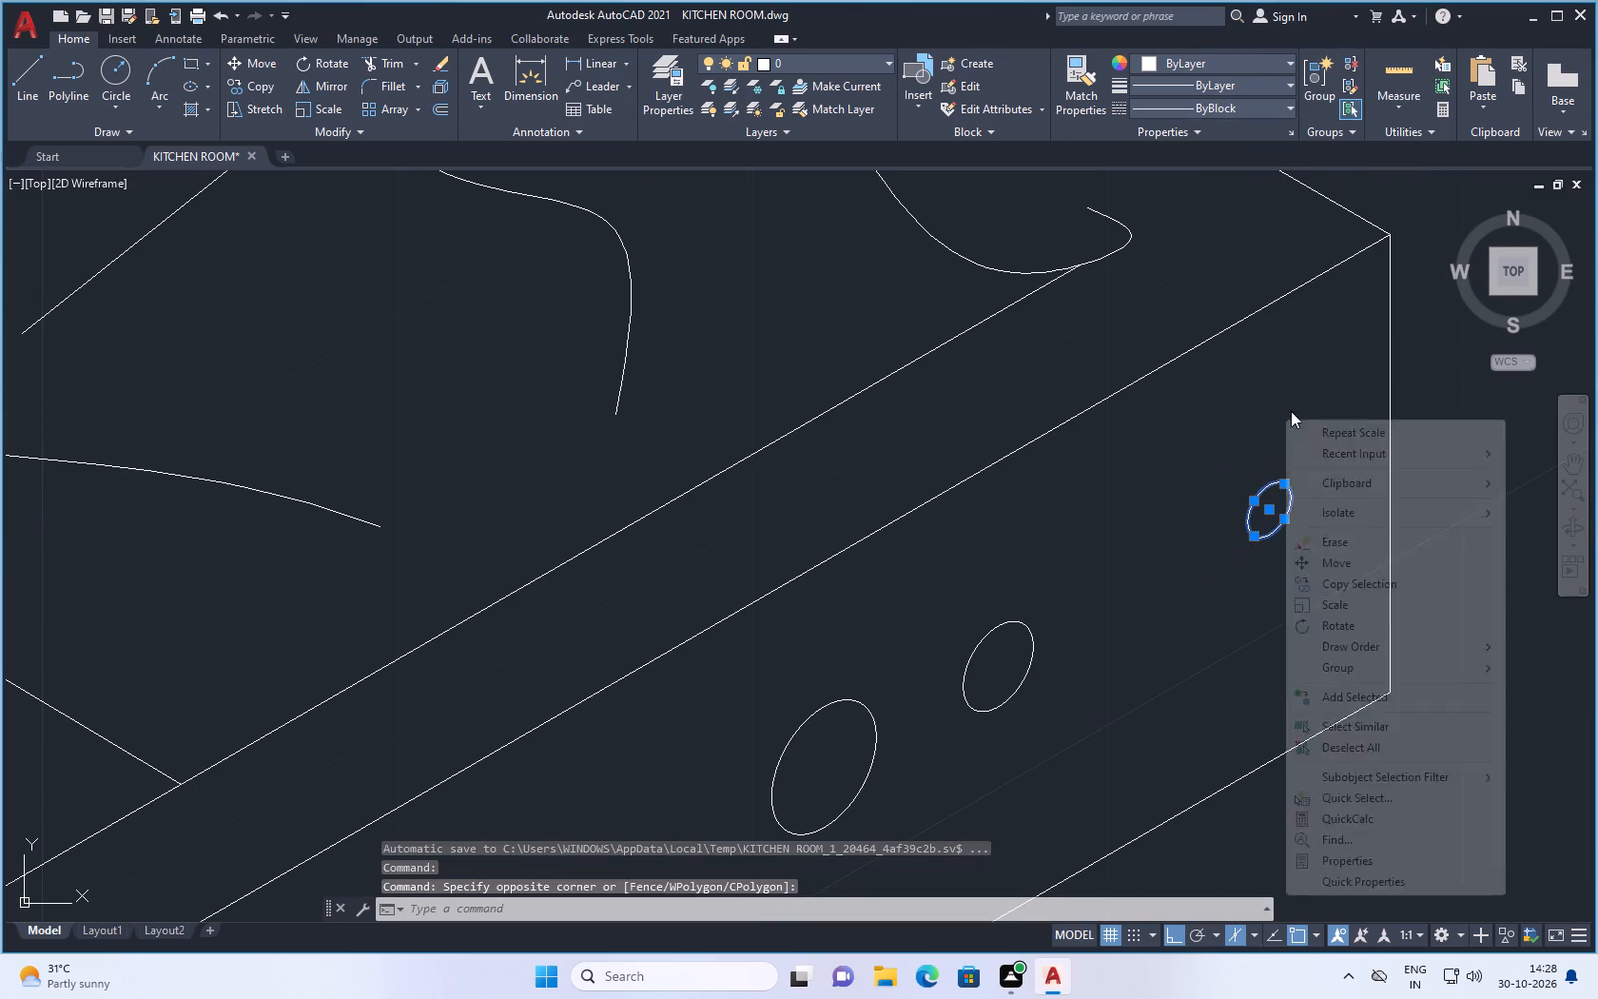
pyautogui.click(1345, 565)
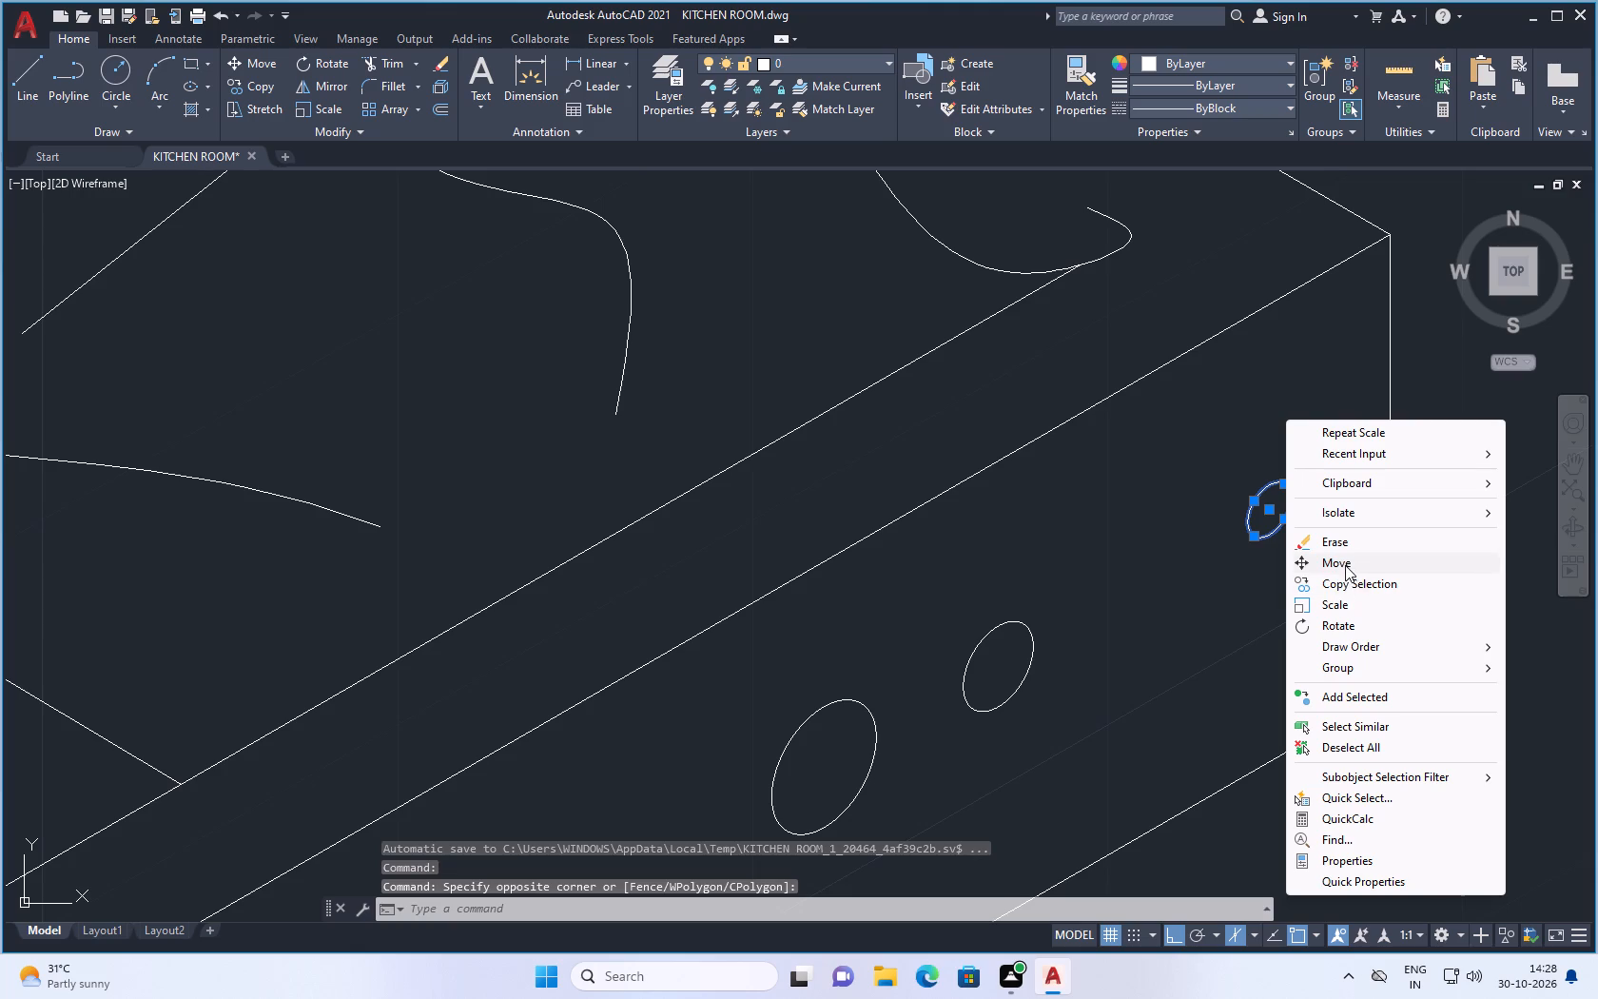
pyautogui.click(1268, 506)
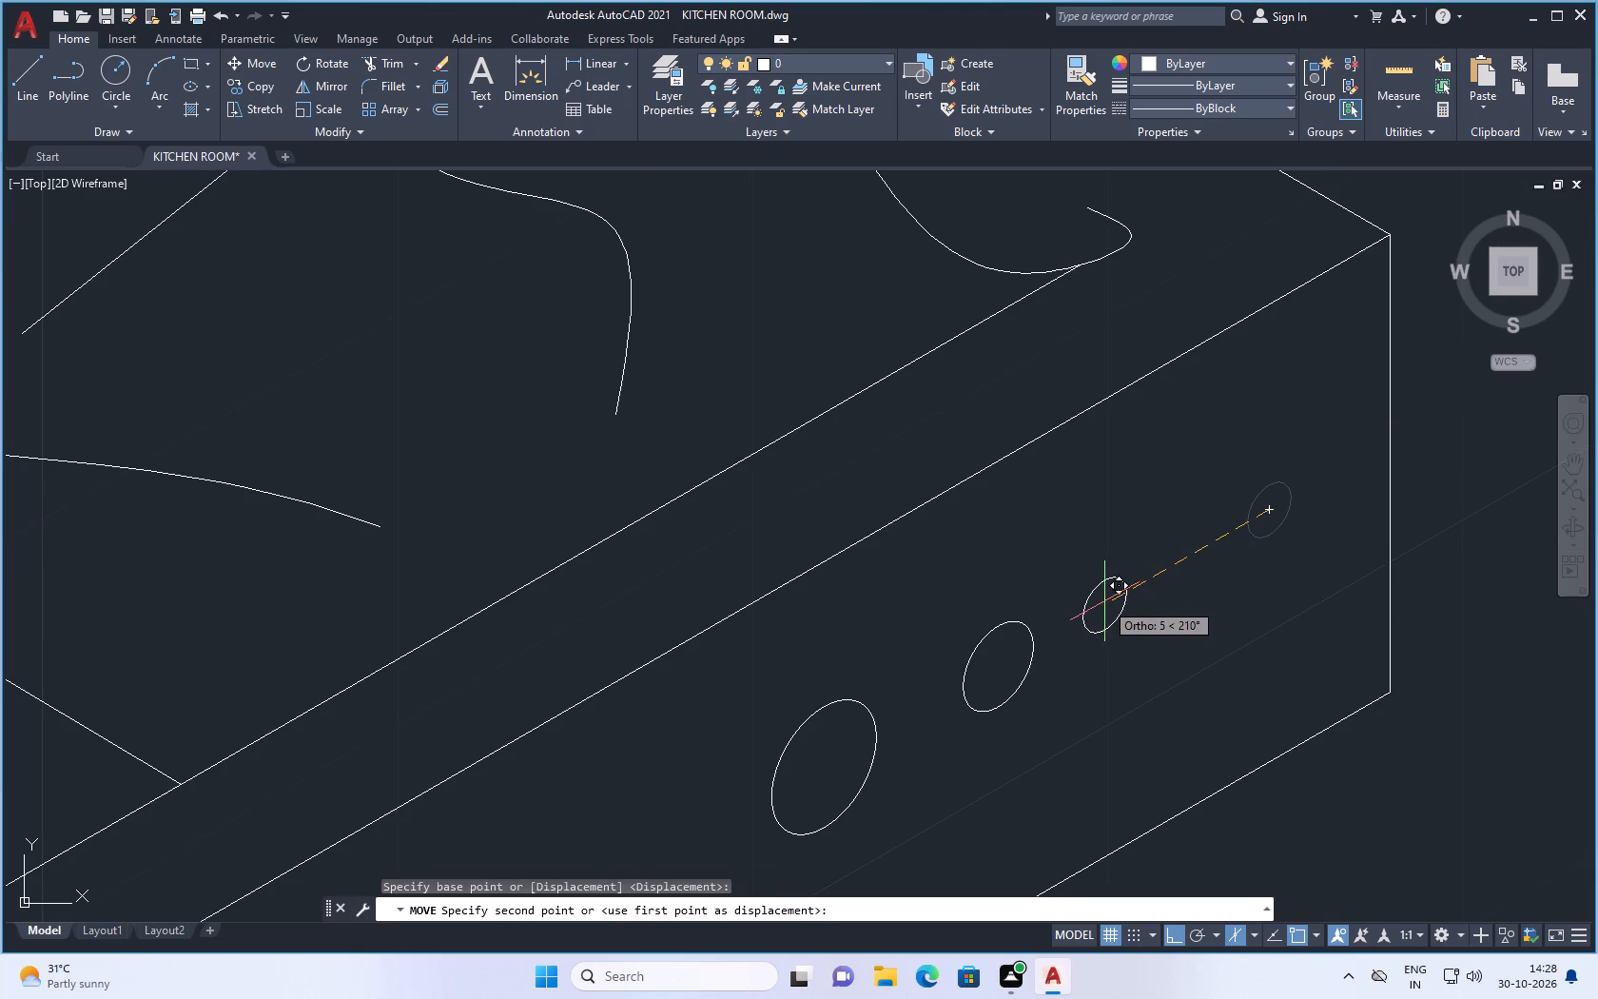
pyautogui.click(1121, 595)
# Erase the inner ellipses of the second and first knobs on the front panel, keeping their outer ellipses.
pyautogui.scroll(-2, 1136, 577)
pyautogui.scroll(-2, 1039, 633)
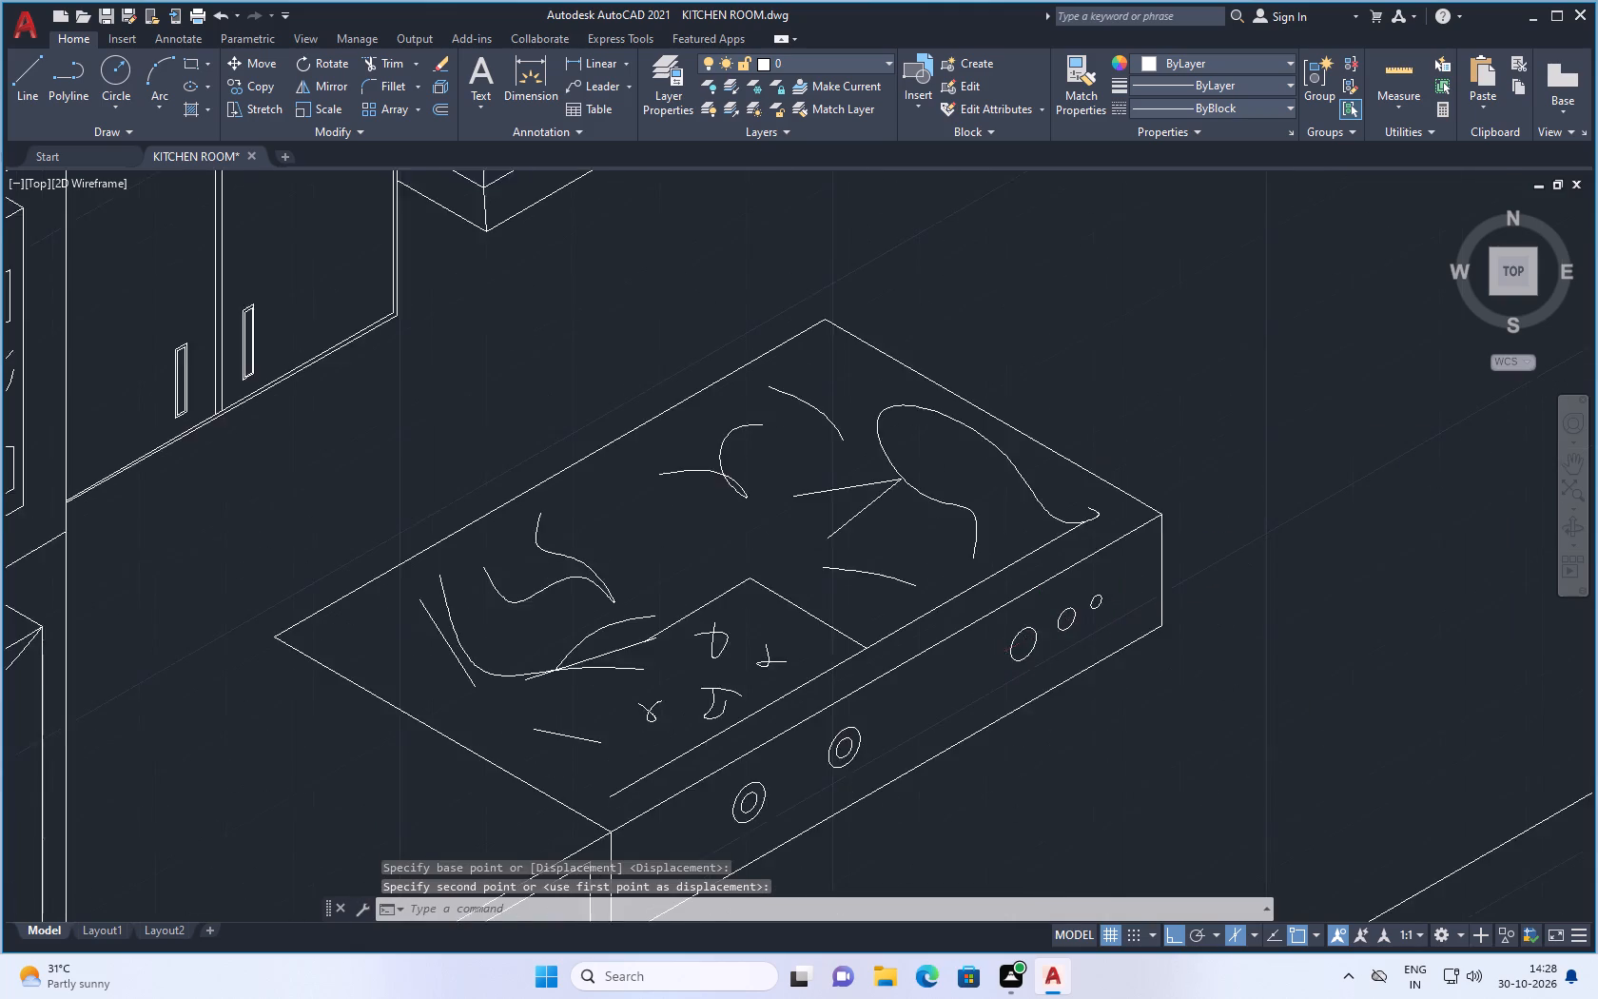
pyautogui.scroll(1, 882, 745)
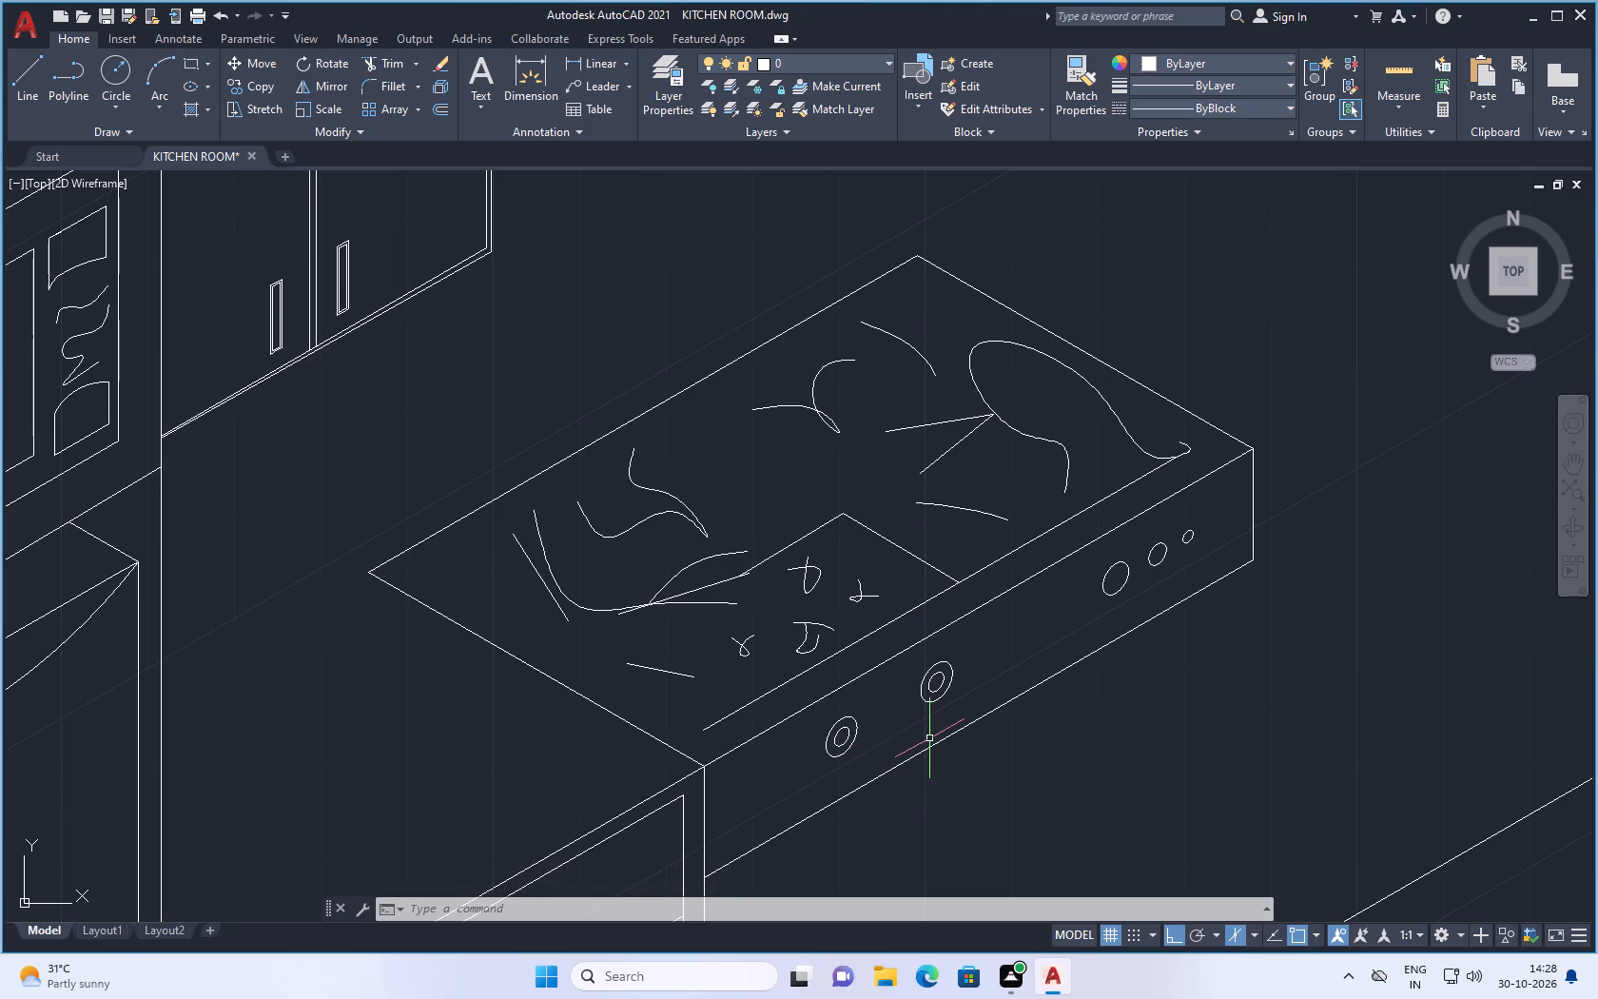
pyautogui.scroll(1, 932, 677)
pyautogui.click(940, 674)
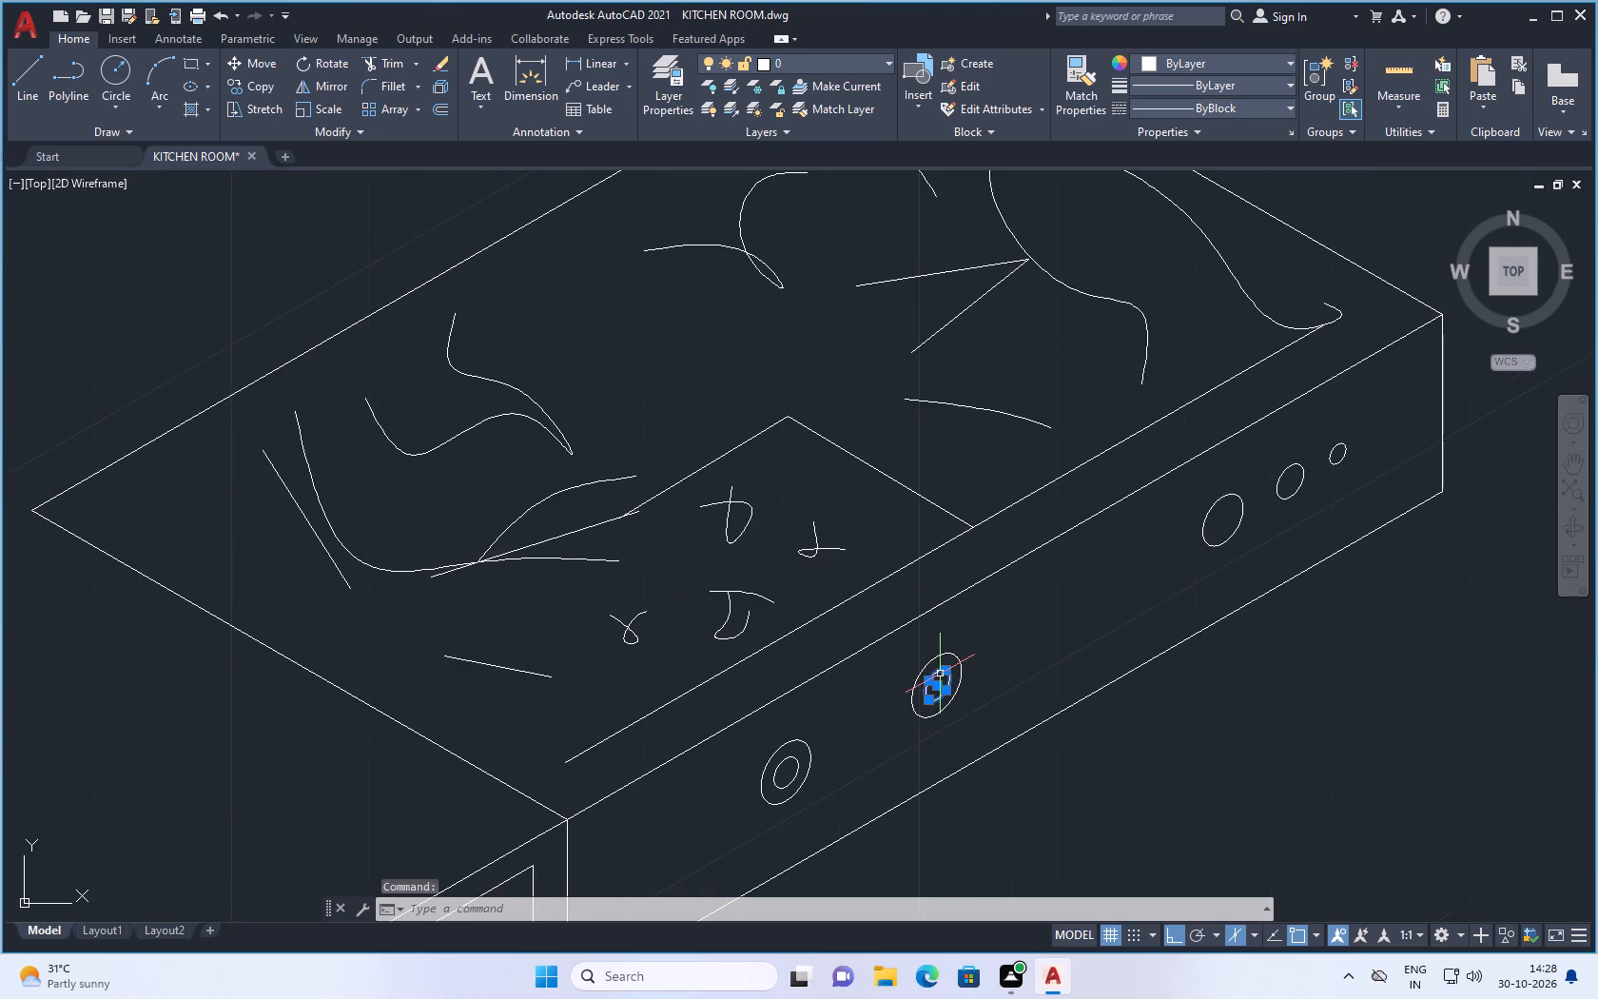
pyautogui.press('Delete')
pyautogui.click(953, 655)
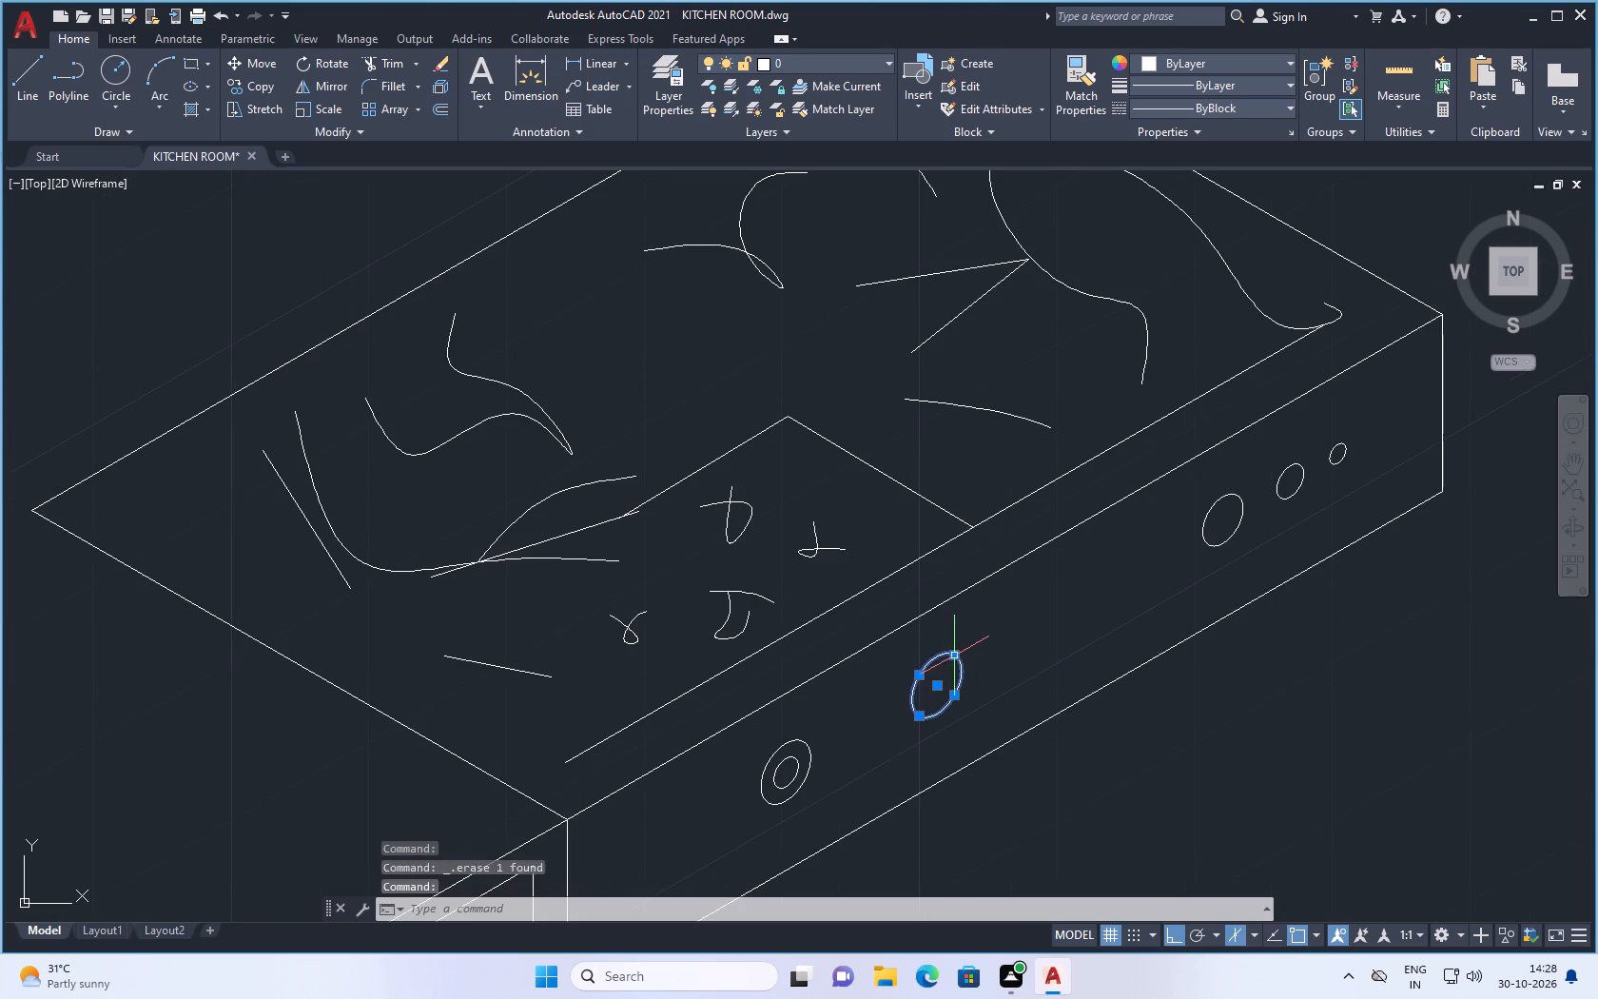
pyautogui.scroll(-1, 976, 639)
pyautogui.scroll(2, 954, 678)
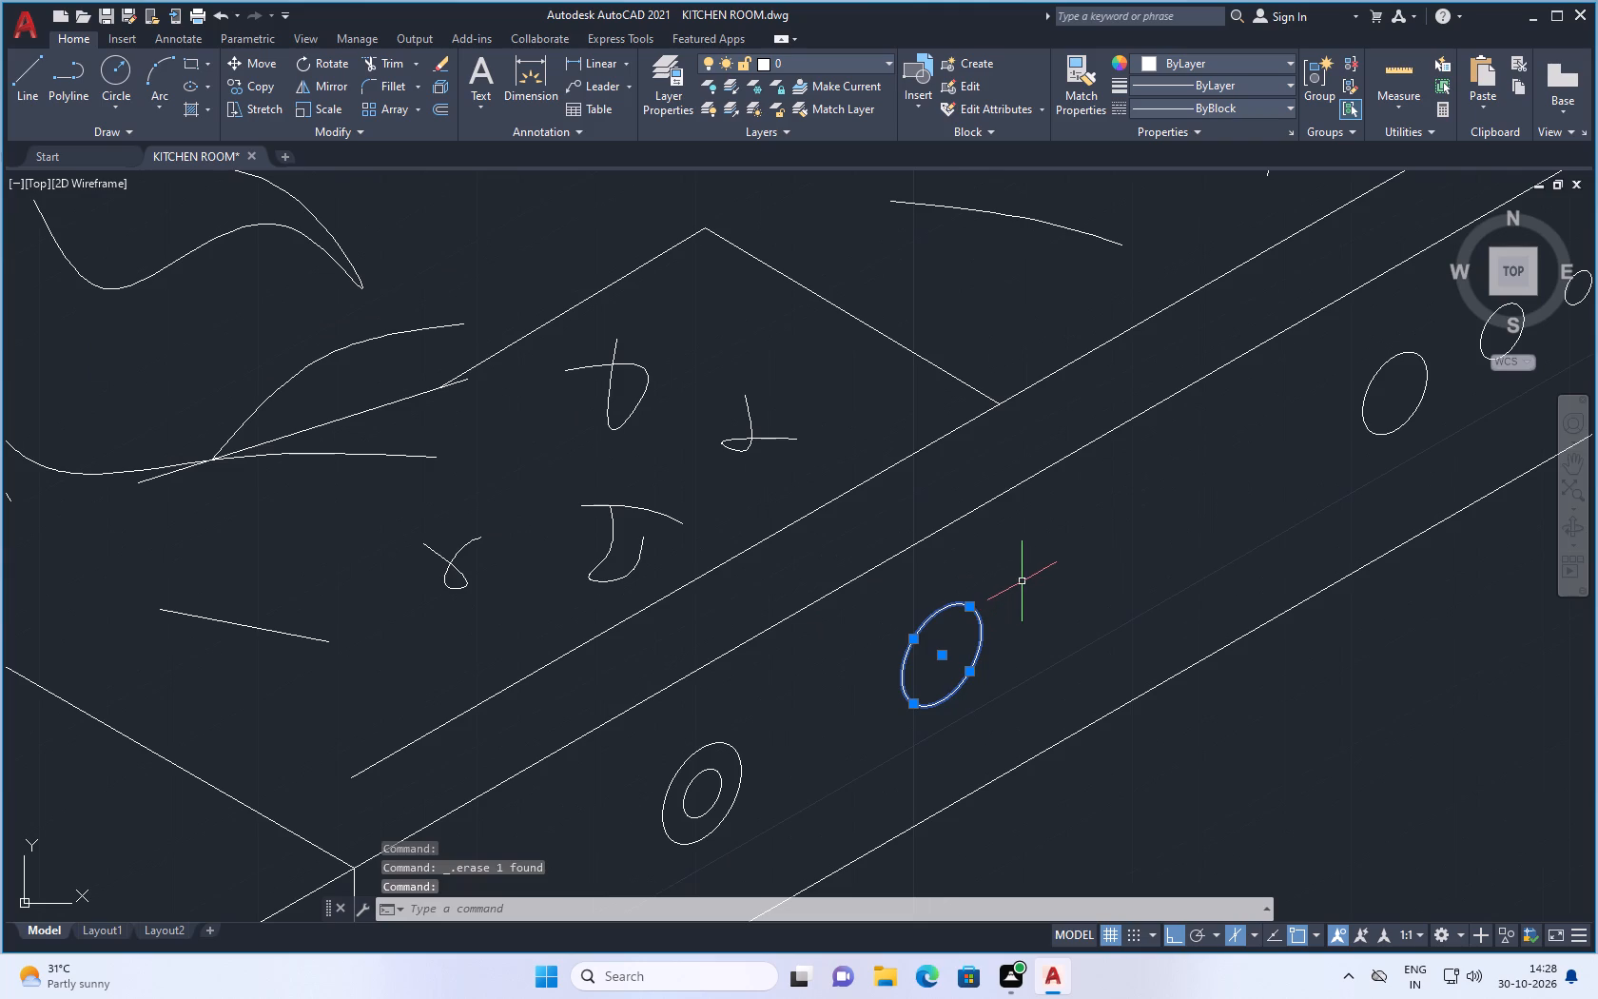
pyautogui.press('Escape')
pyautogui.click(713, 769)
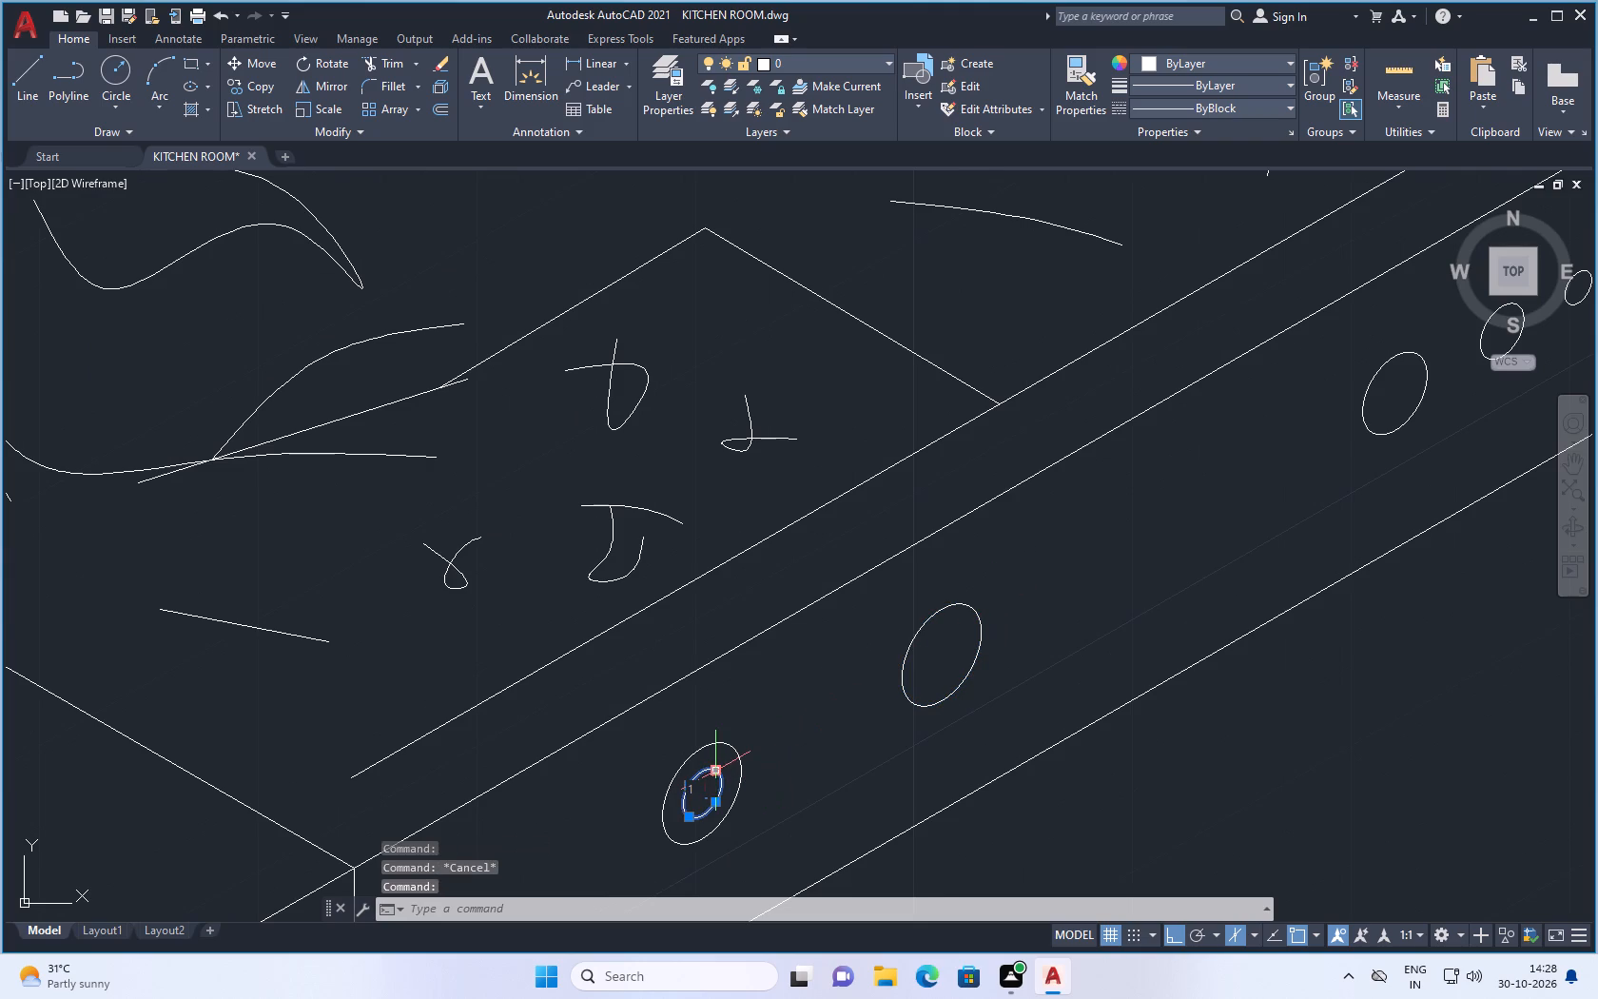
pyautogui.press('Delete')
# Copy the farthest small knob ellipse along the front panel's 210° direction, placing copies just beyond the second knob and before the first knob.
pyautogui.scroll(-2, 761, 765)
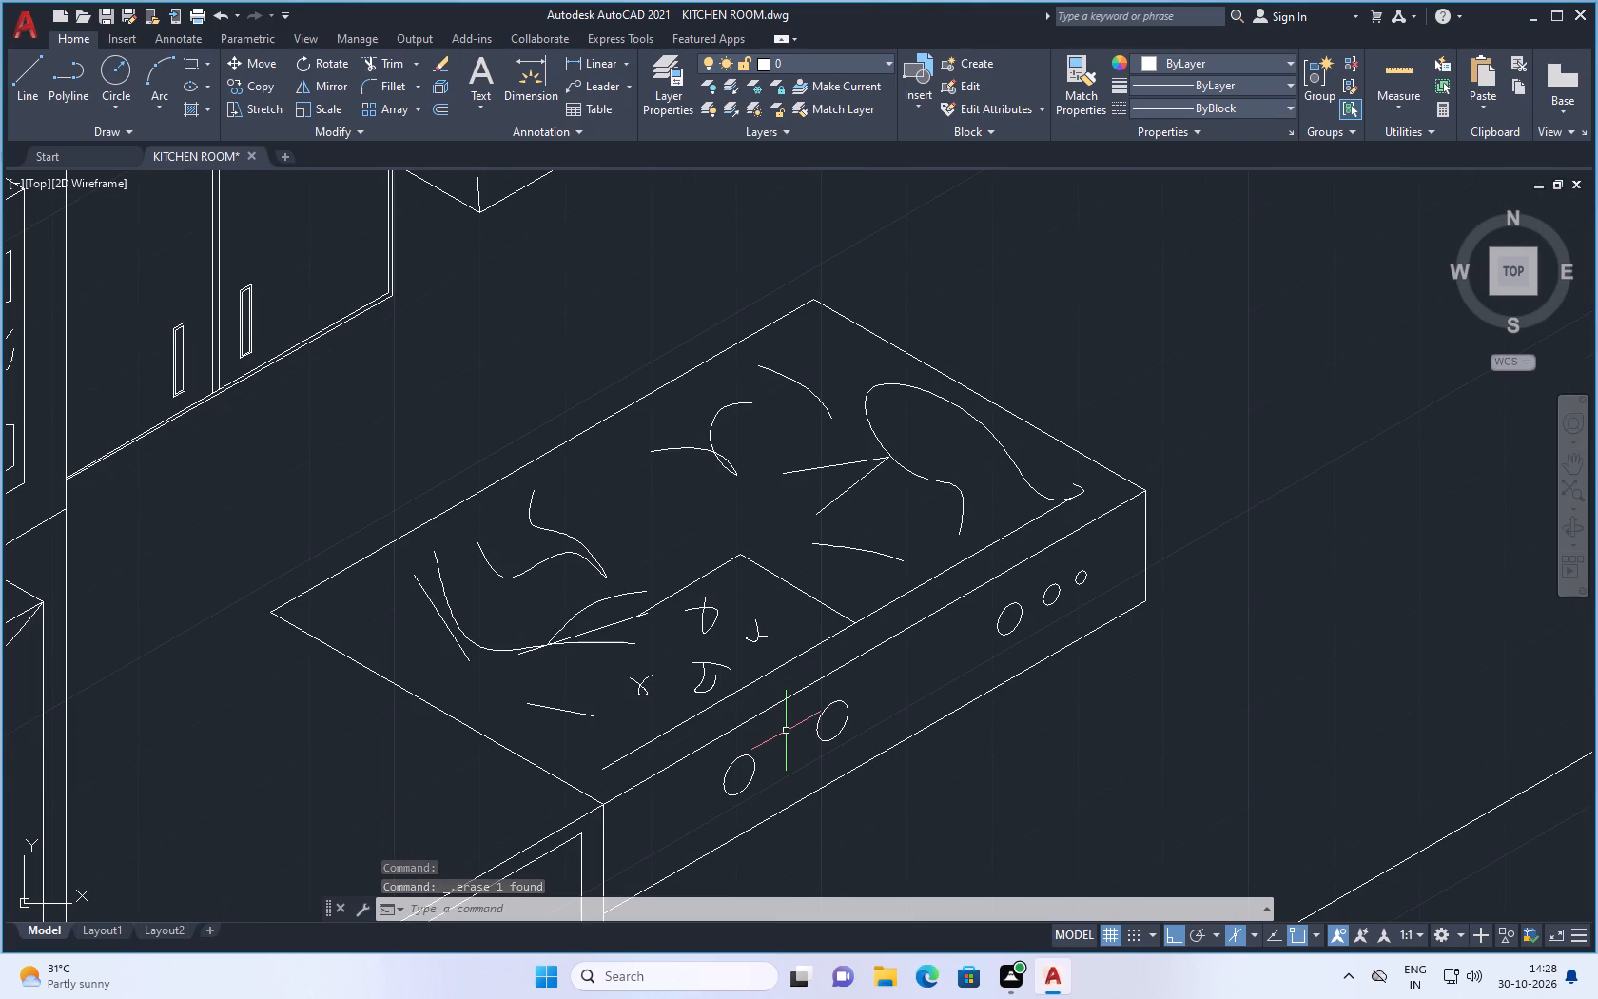
pyautogui.click(1092, 565)
pyautogui.click(1078, 591)
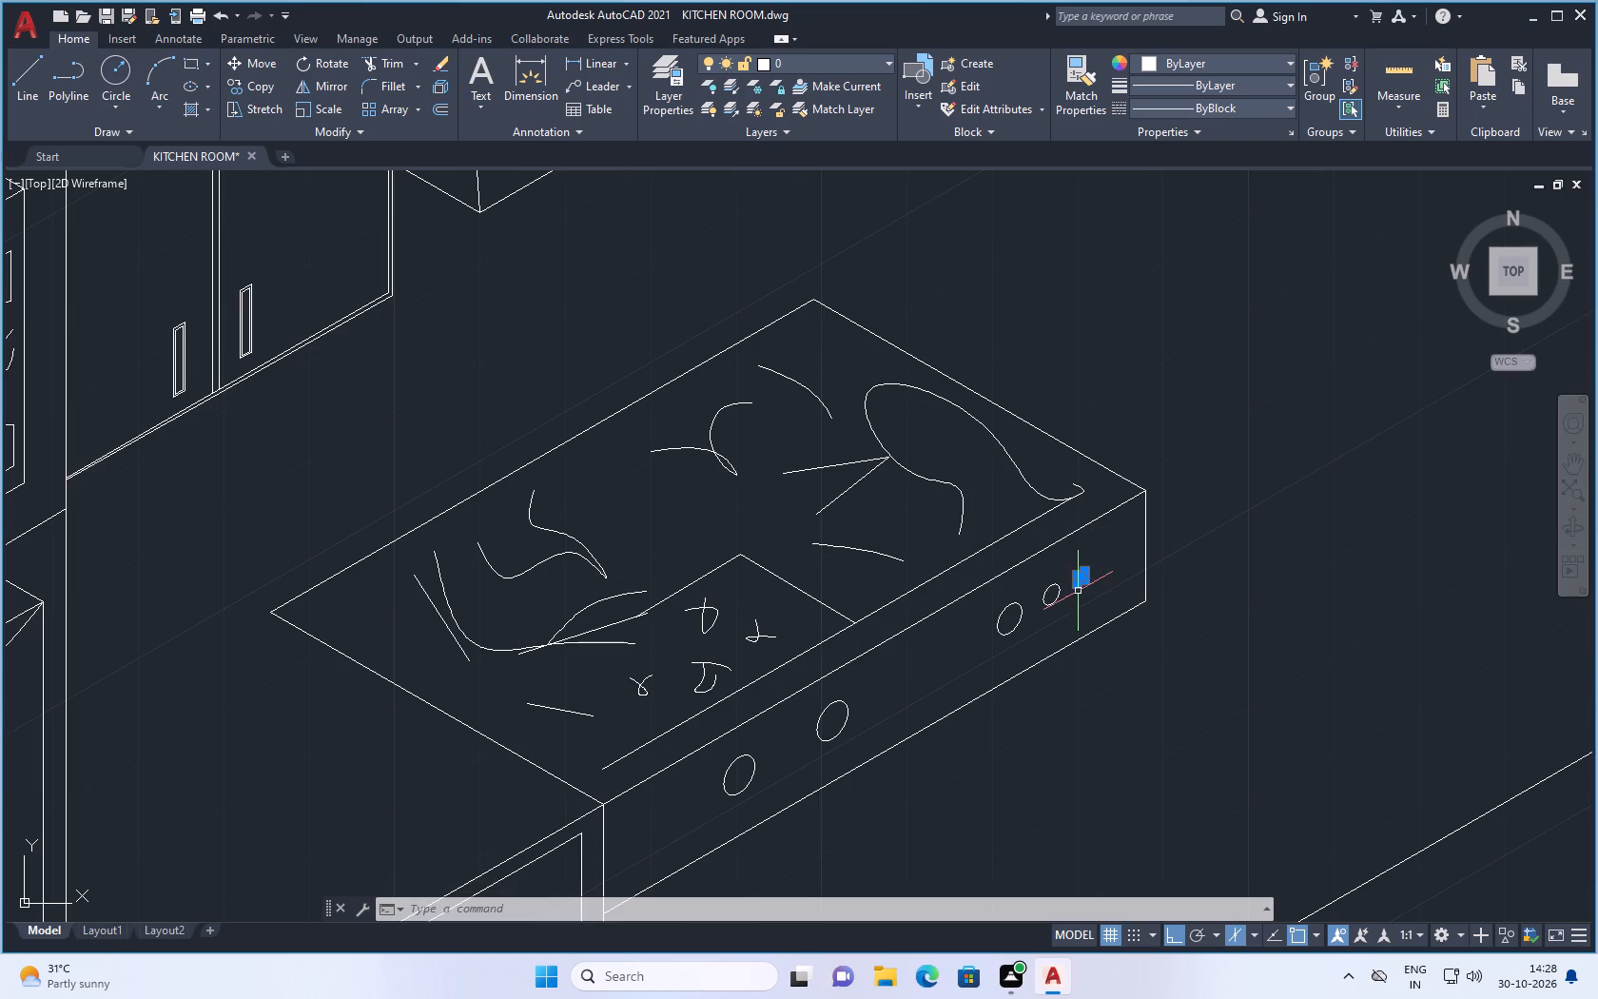
pyautogui.rightClick(1104, 540)
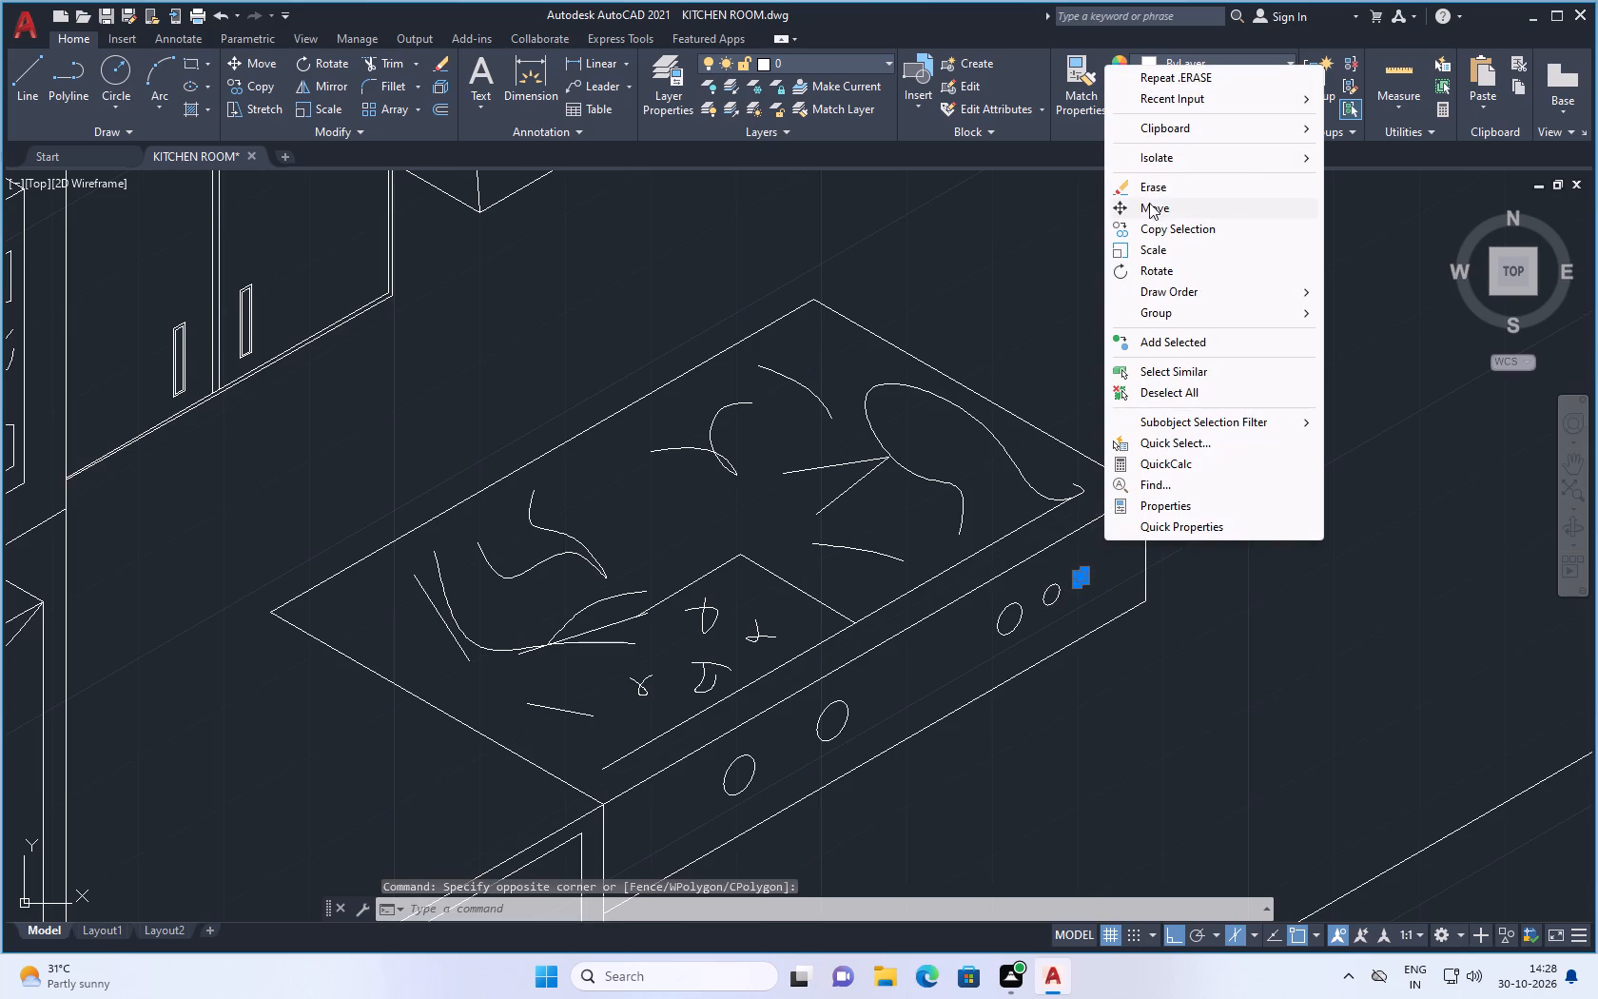
pyautogui.click(1163, 227)
pyautogui.click(1085, 573)
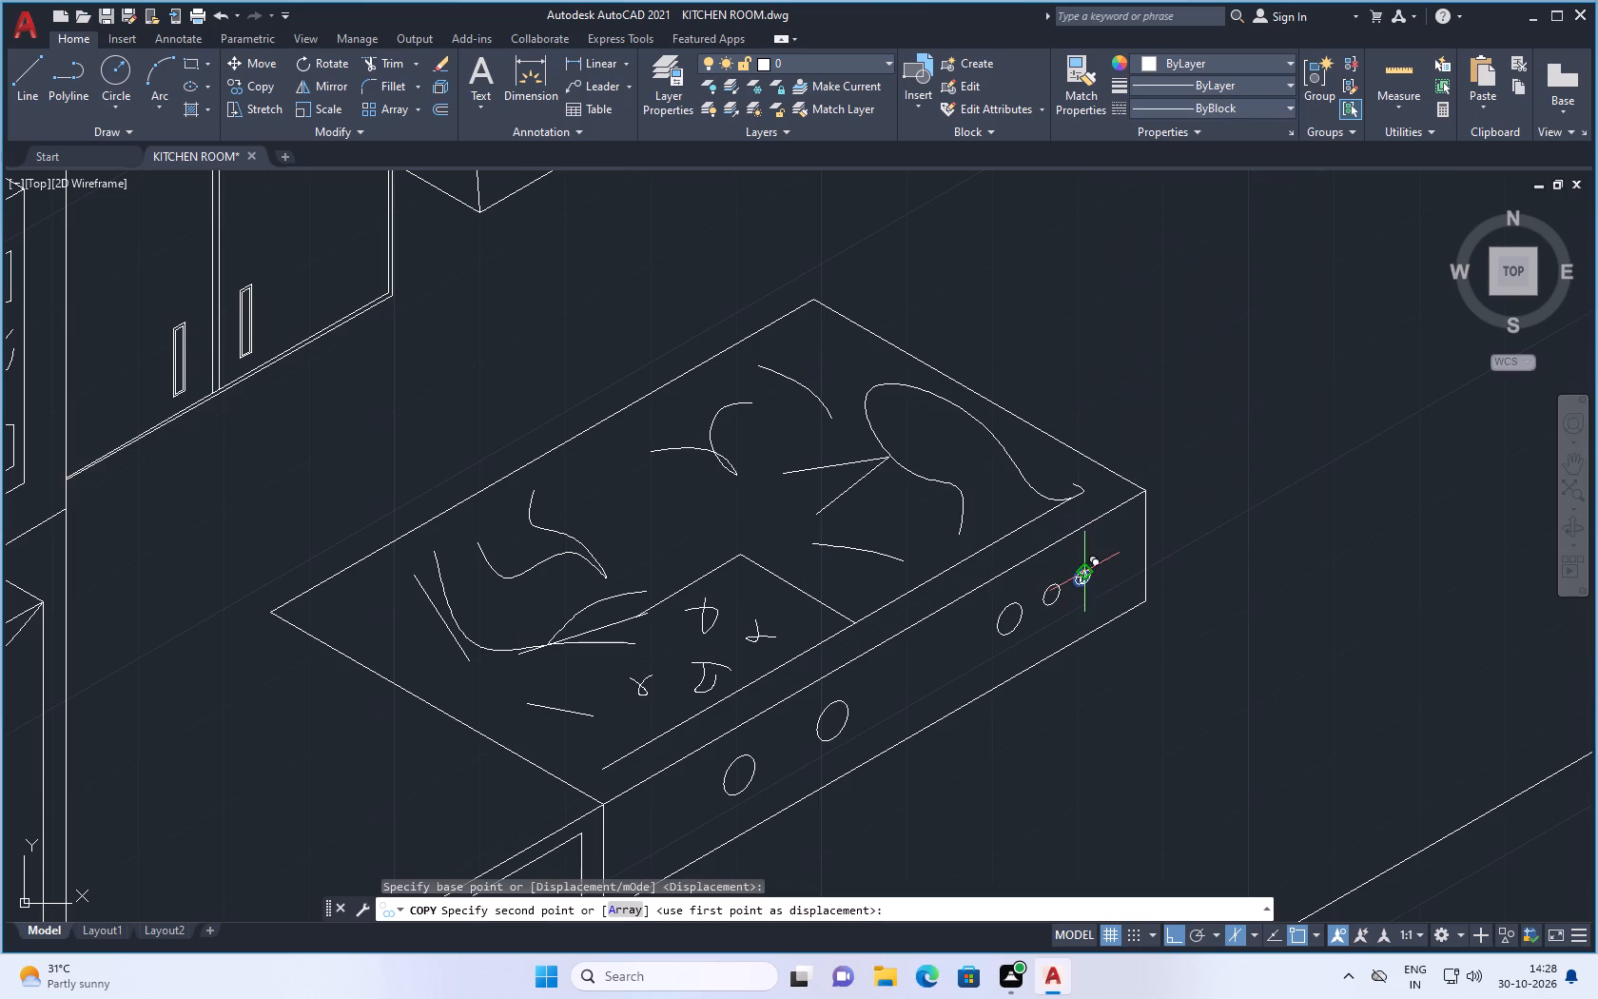
pyautogui.click(871, 709)
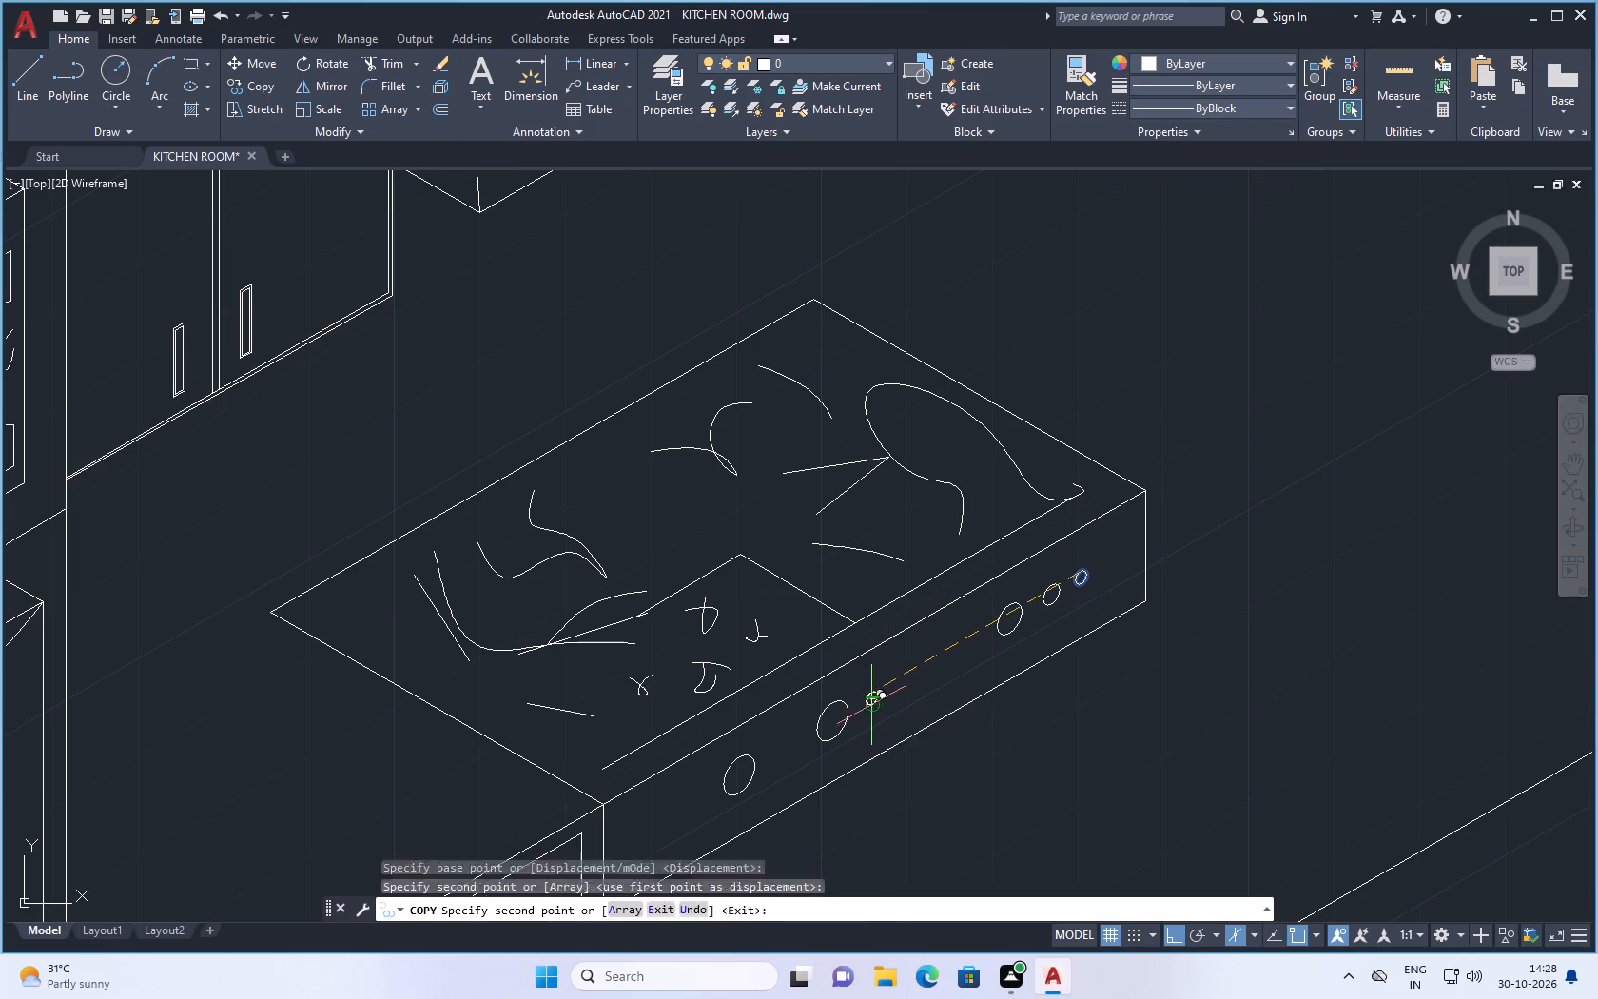
pyautogui.click(672, 826)
pyautogui.press('Escape')
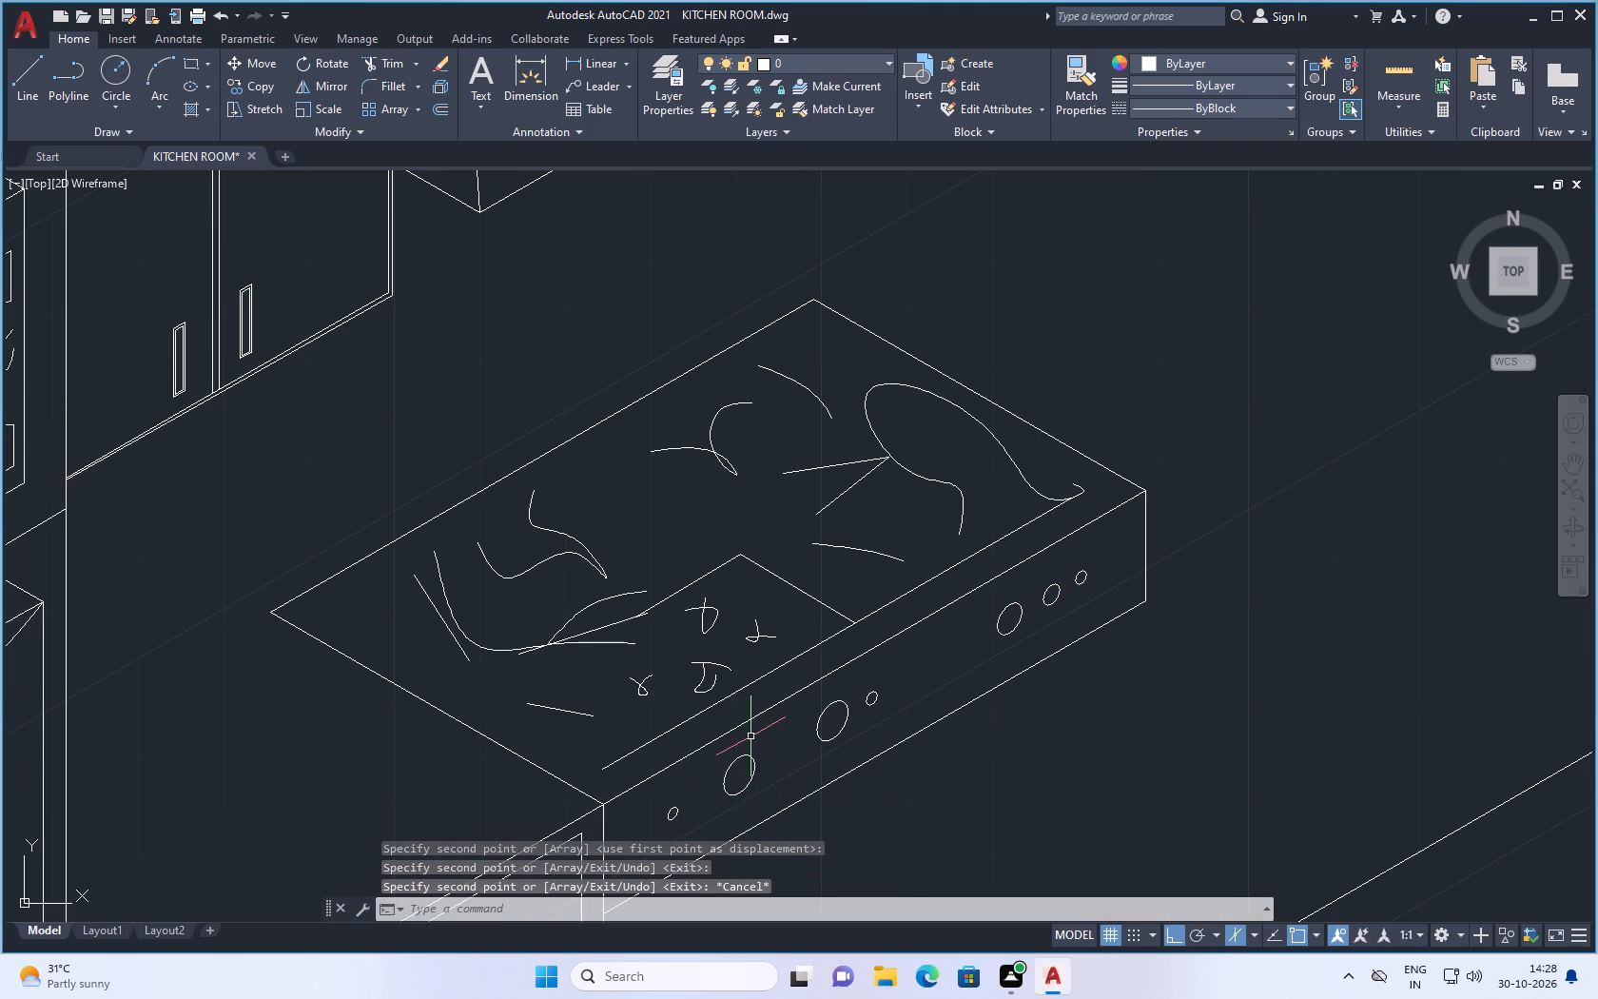
# Draw a vertical line down from the front panel's far lower corner, extending past the wall's base line.
pyautogui.scroll(-2, 767, 732)
pyautogui.scroll(1, 712, 789)
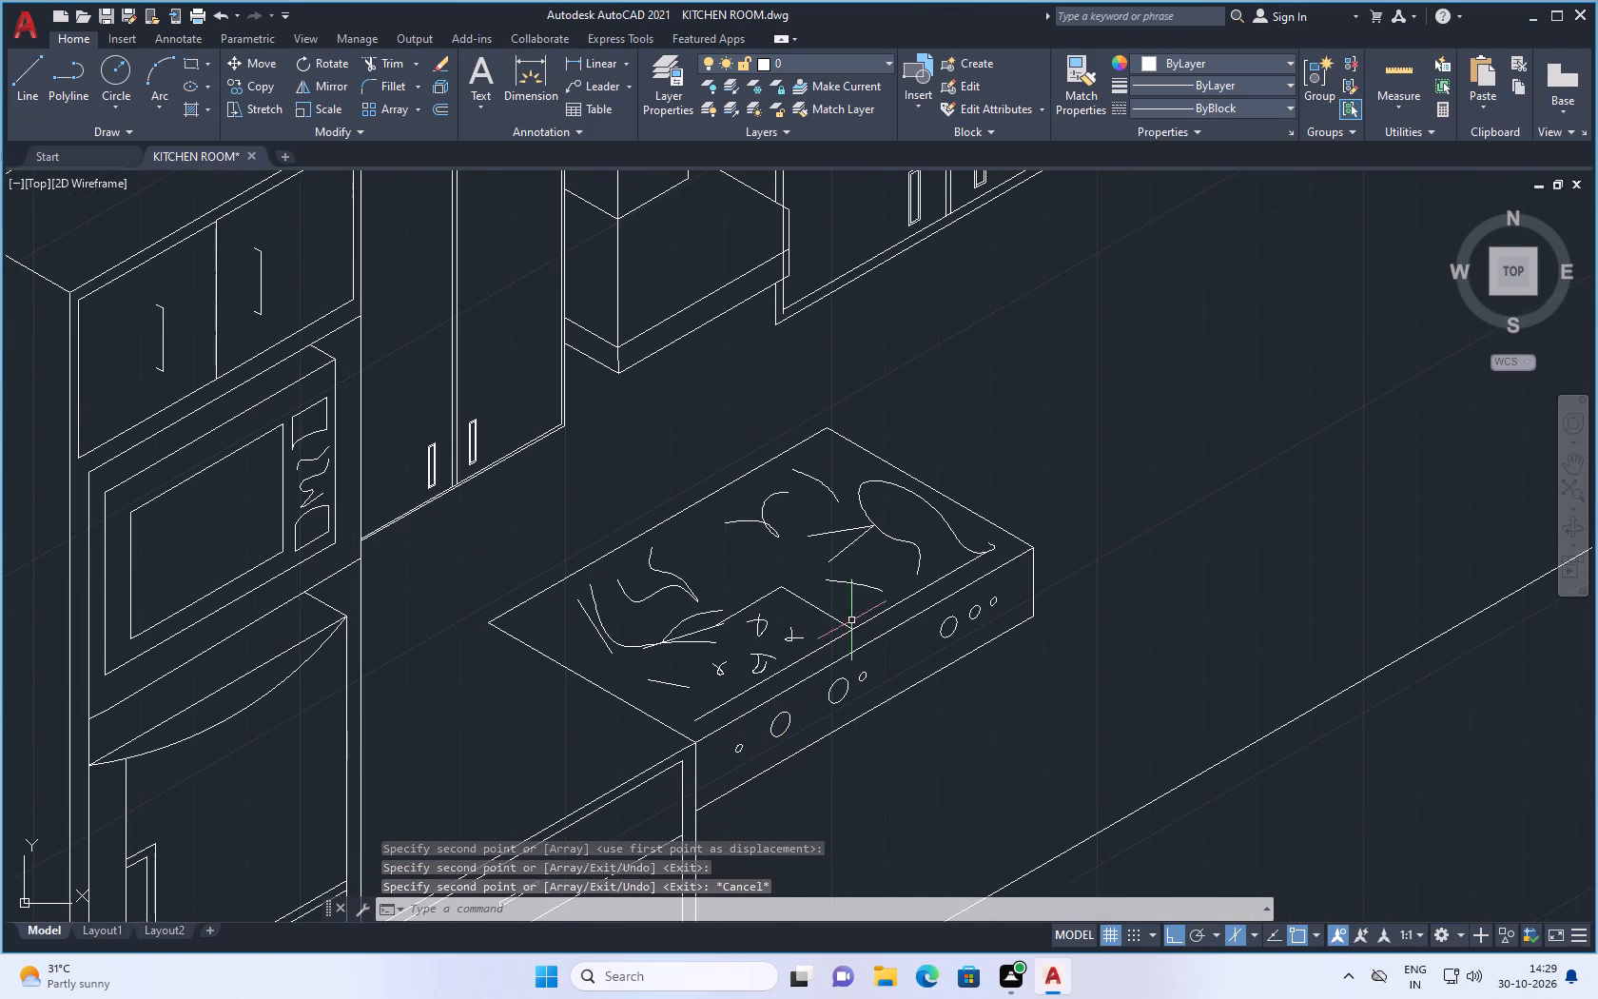
pyautogui.scroll(-1, 857, 566)
pyautogui.scroll(-1, 849, 655)
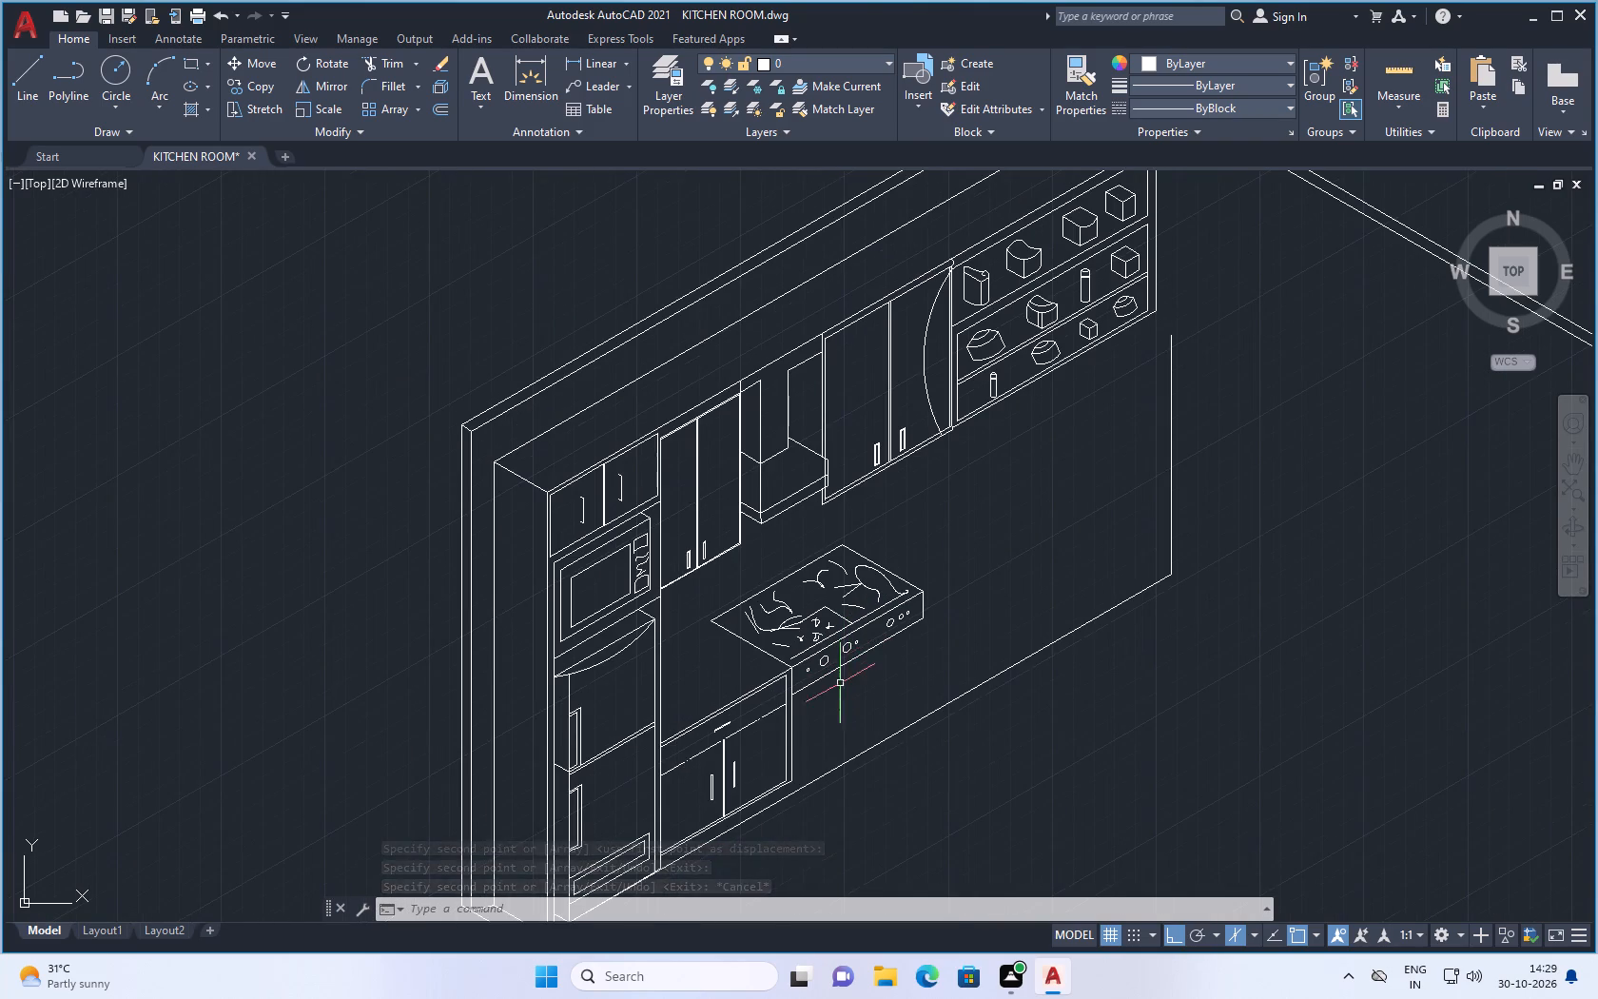
pyautogui.scroll(-1, 826, 630)
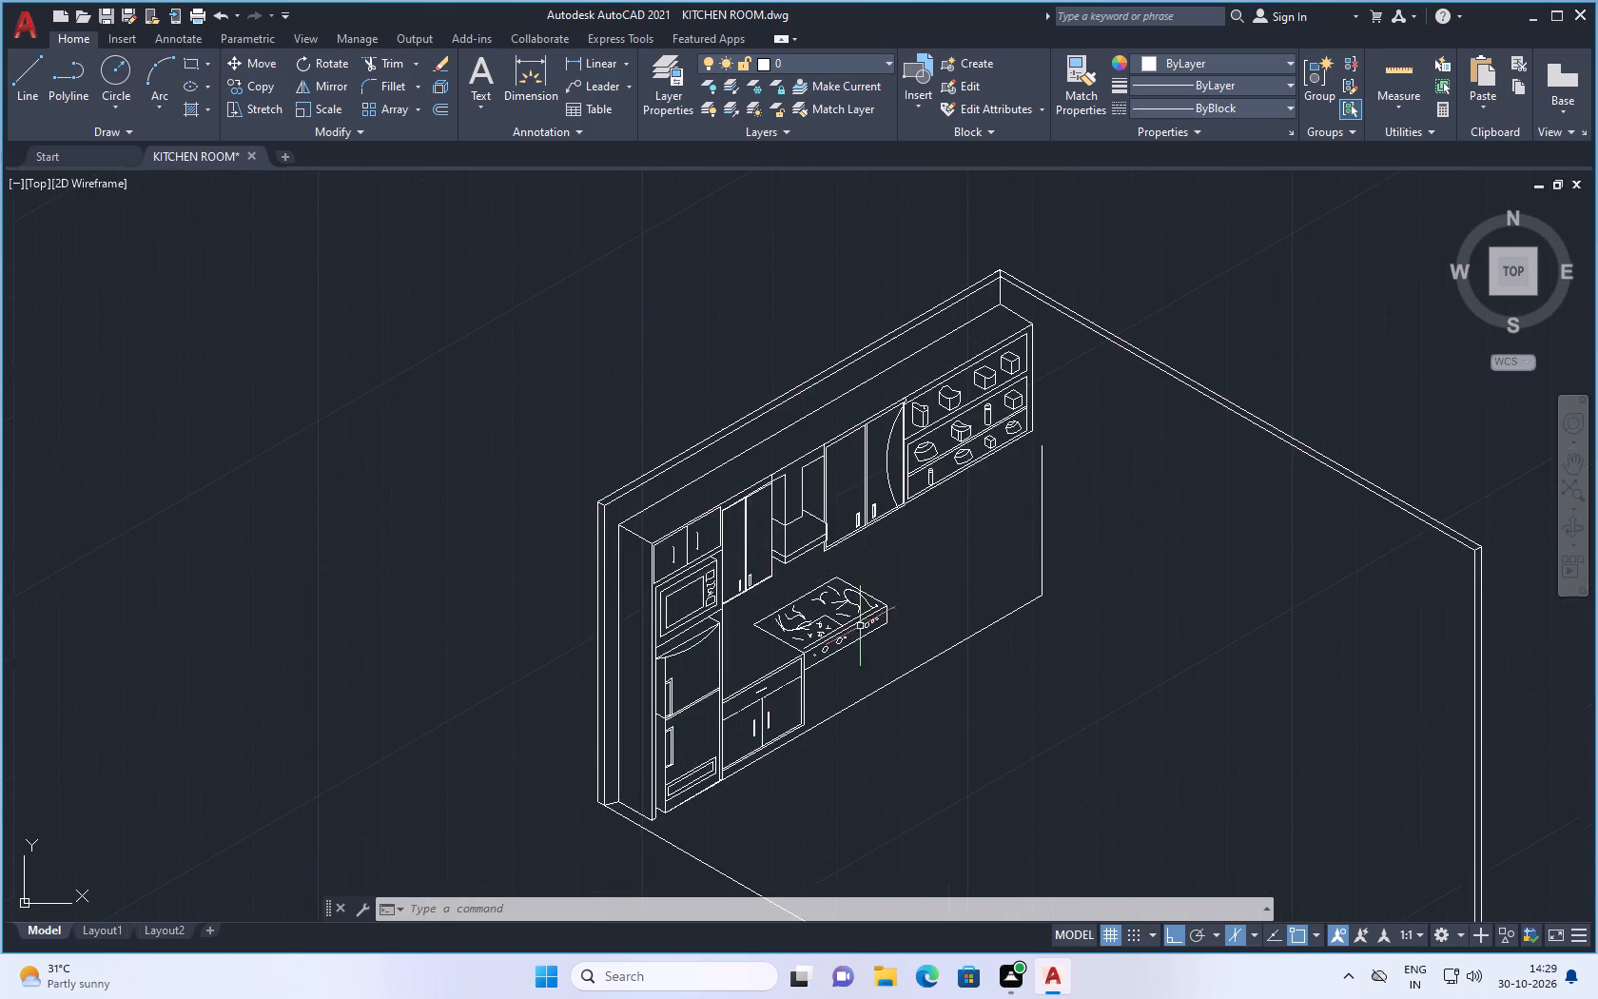
pyautogui.scroll(1, 896, 657)
pyautogui.click(24, 69)
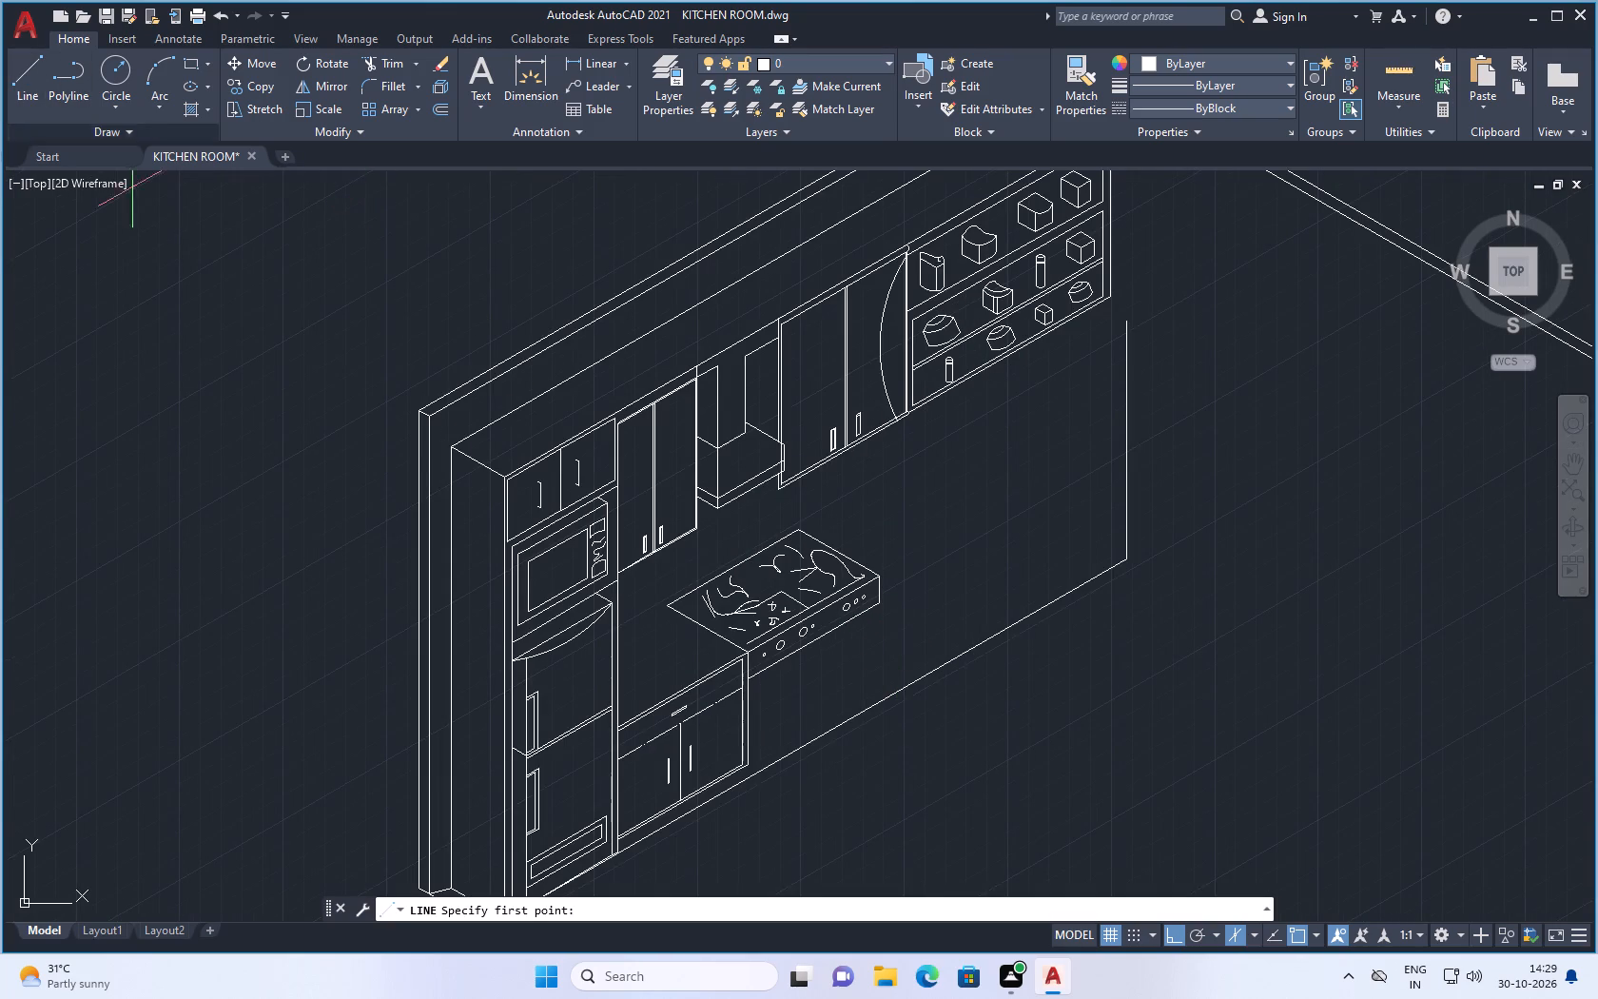
pyautogui.scroll(2, 875, 643)
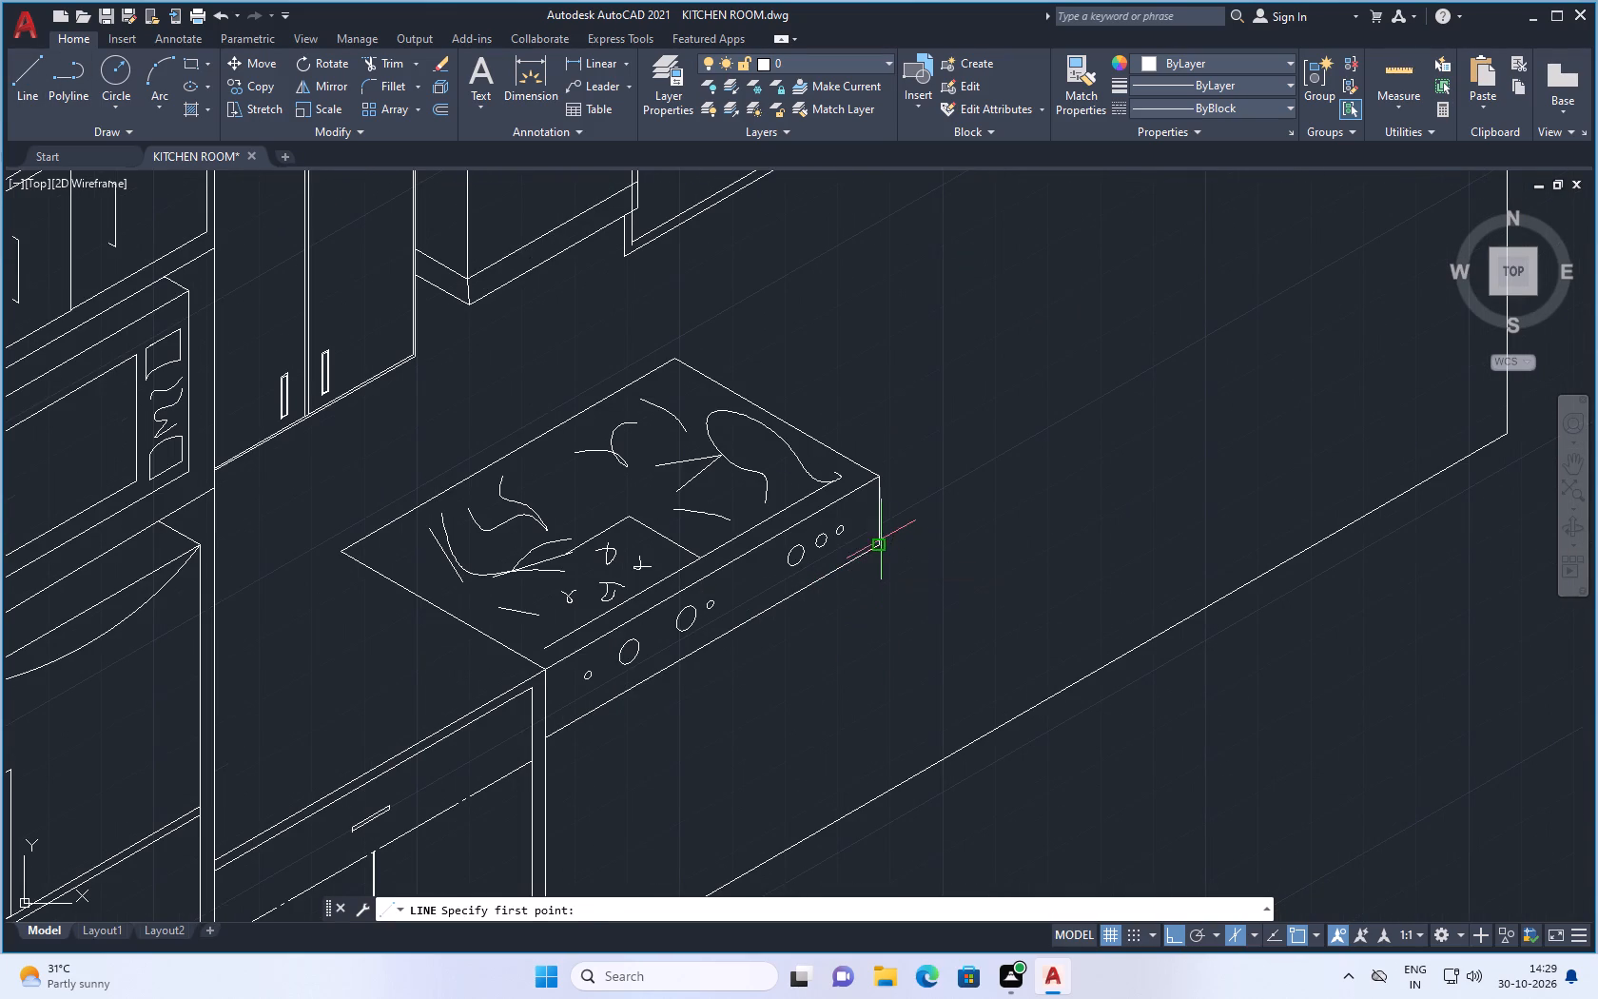
pyautogui.click(881, 539)
pyautogui.click(889, 834)
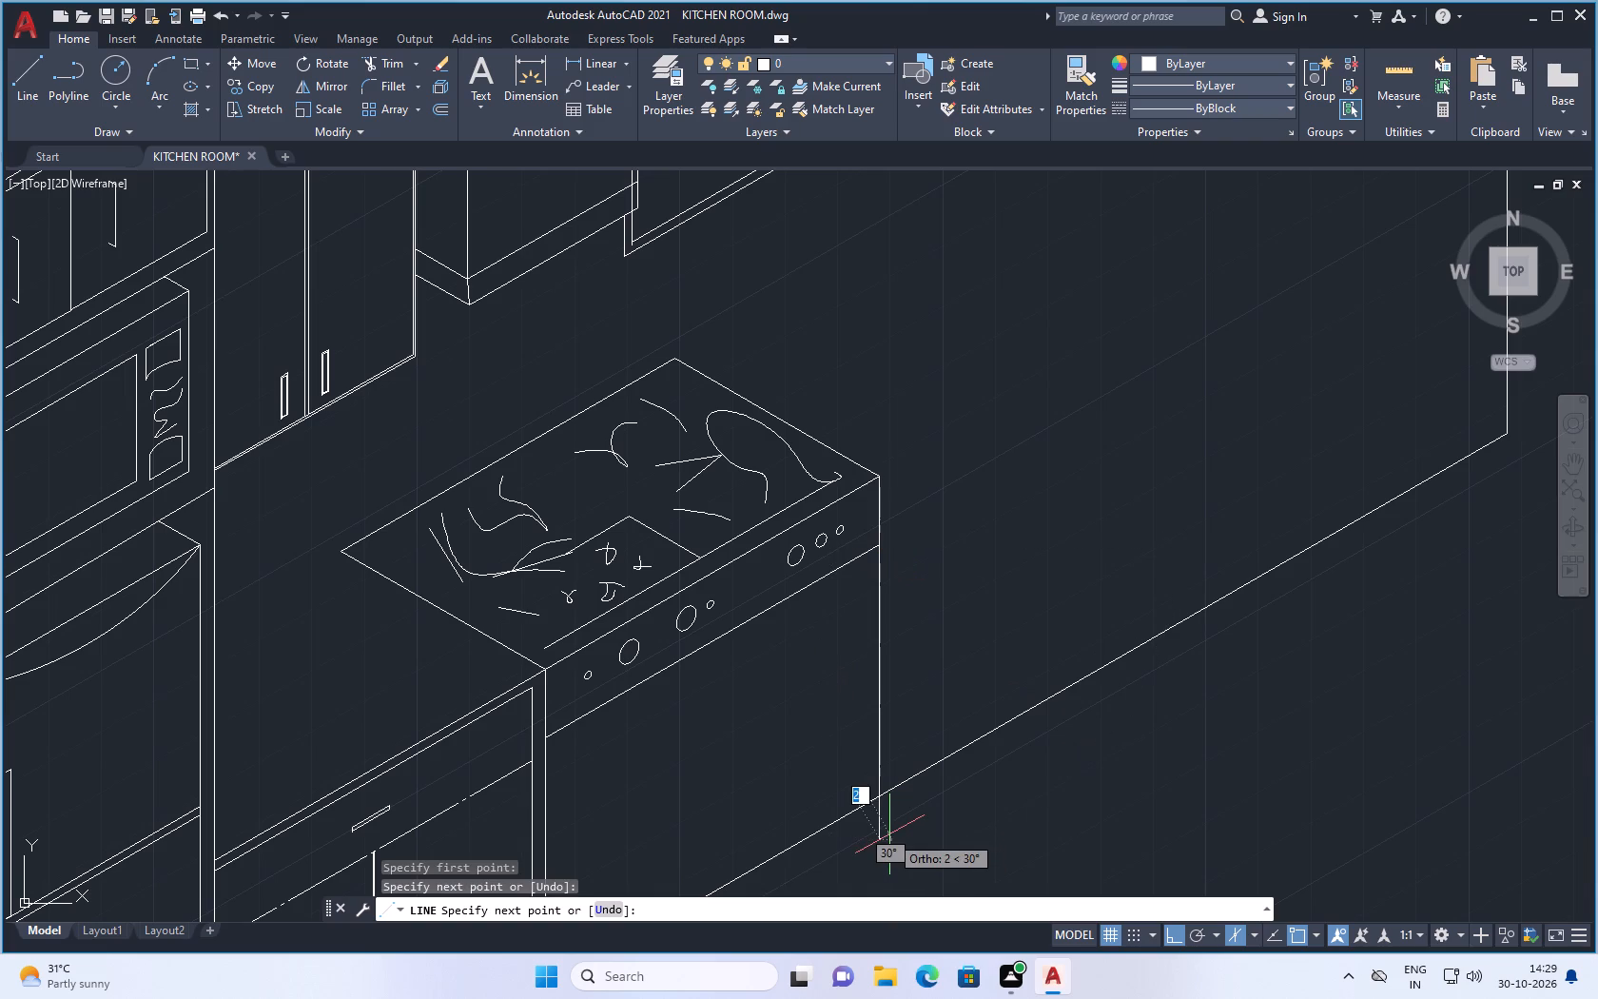
pyautogui.press('Escape')
# Draw a line about 42 units long at 30° just below the knob panel, parallel to its lower edge.
pyautogui.scroll(-2, 848, 650)
pyautogui.scroll(1, 861, 780)
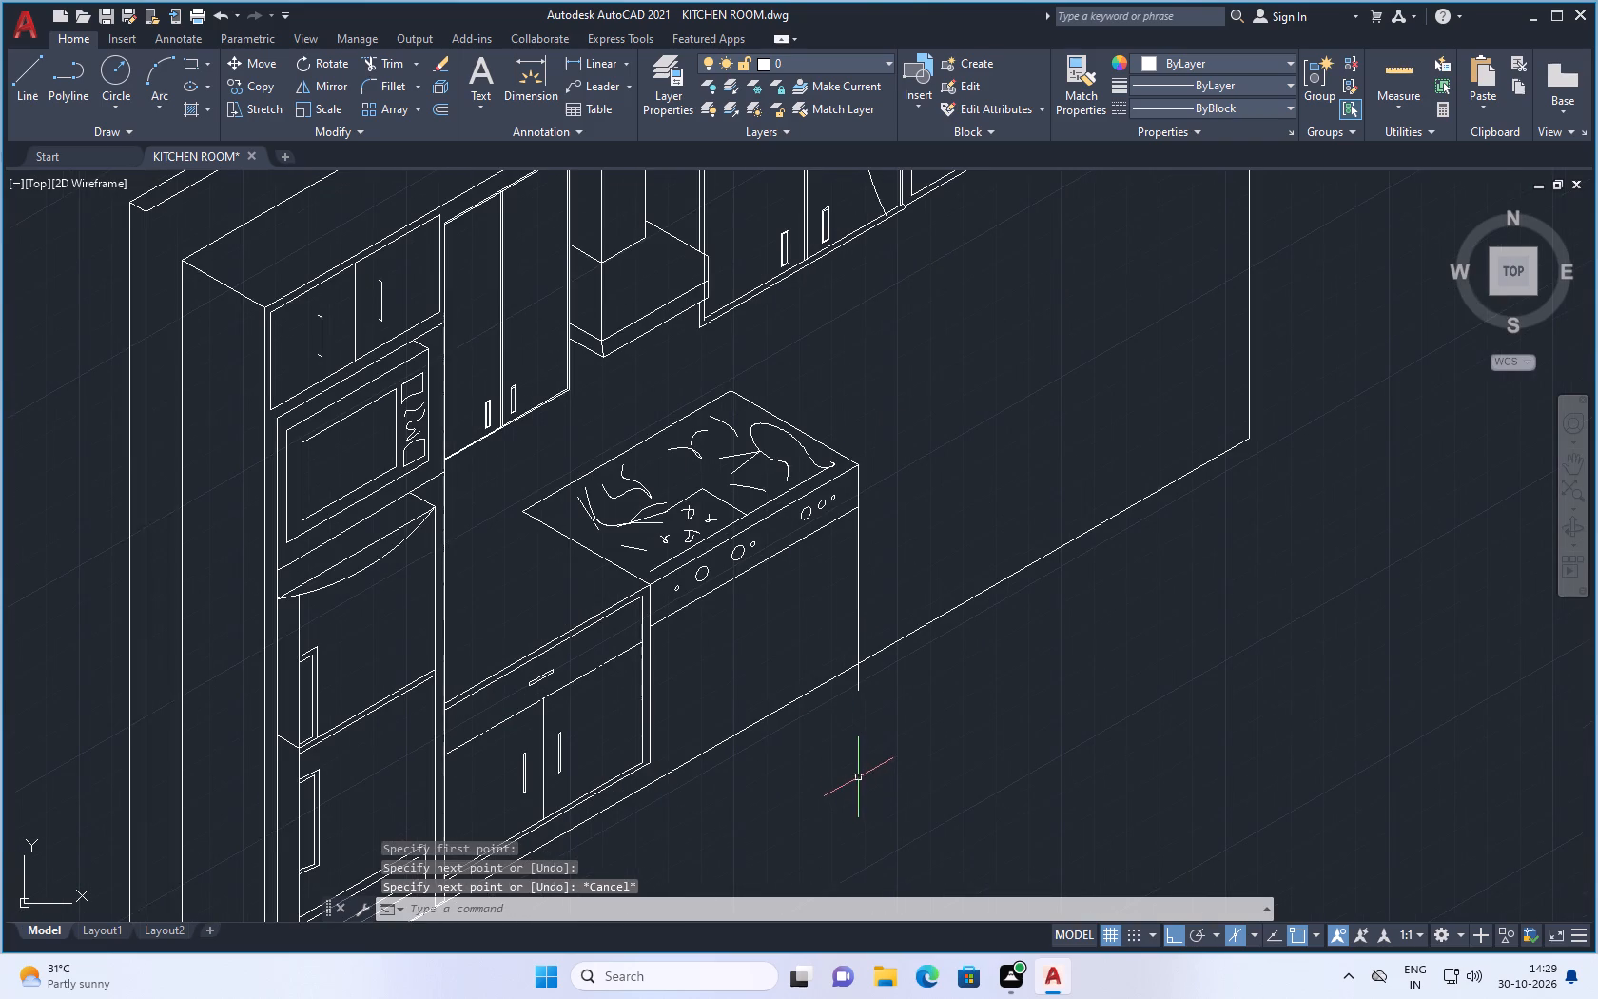
pyautogui.press('space')
pyautogui.scroll(1, 711, 608)
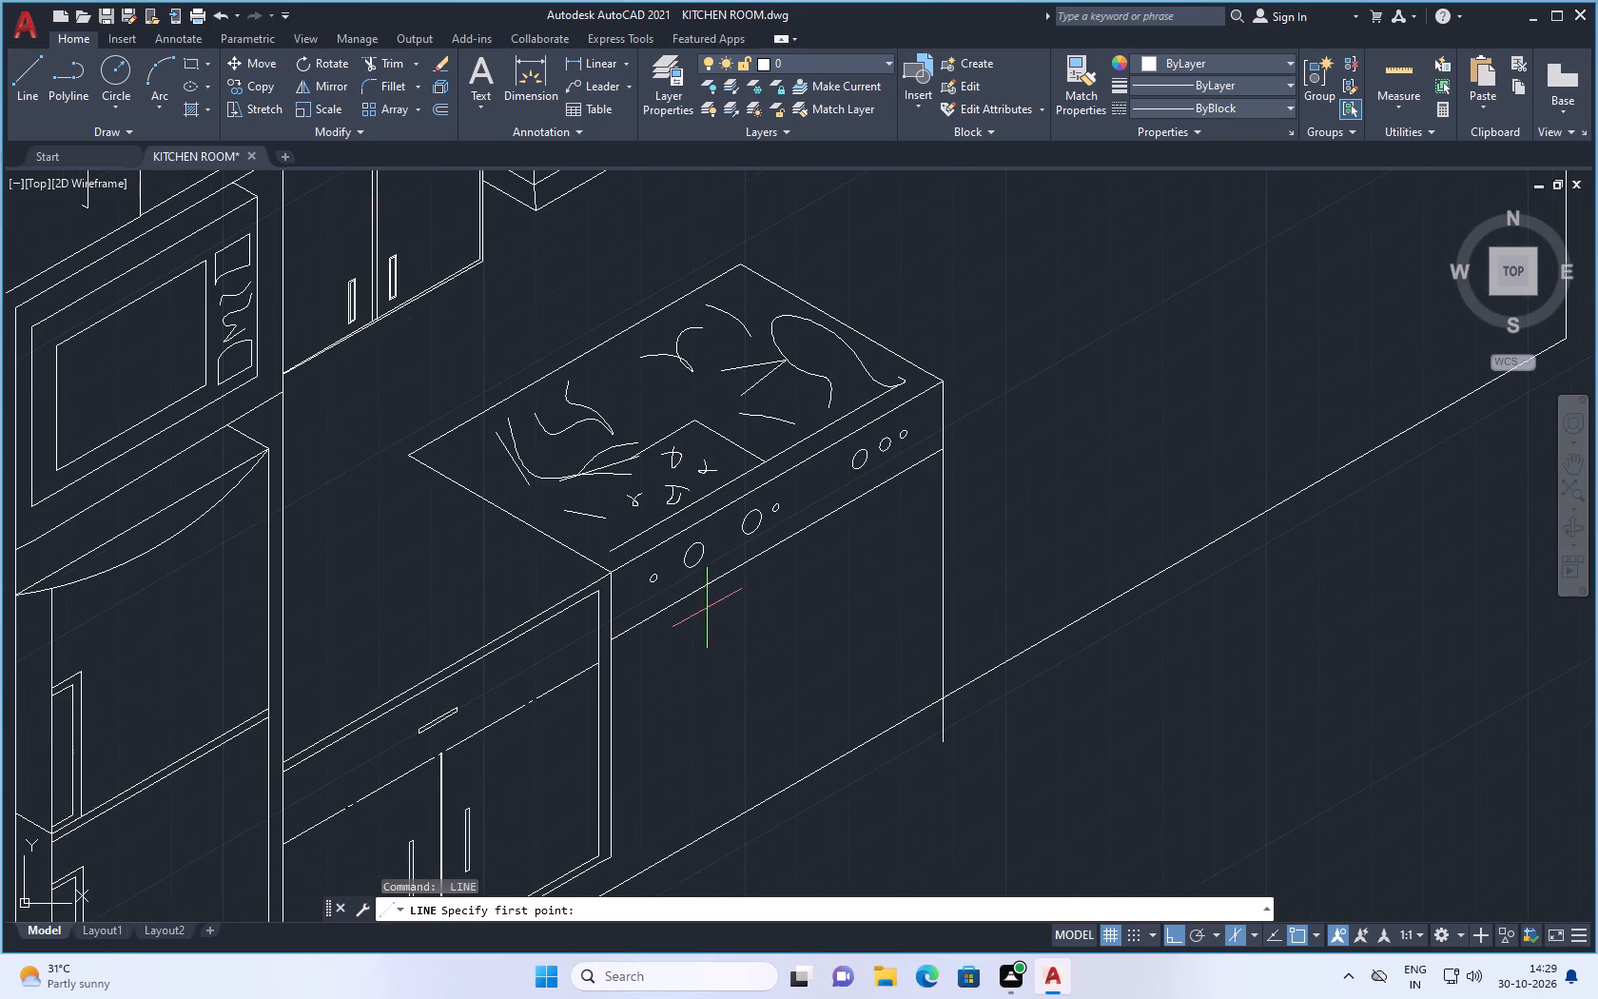
pyautogui.click(666, 629)
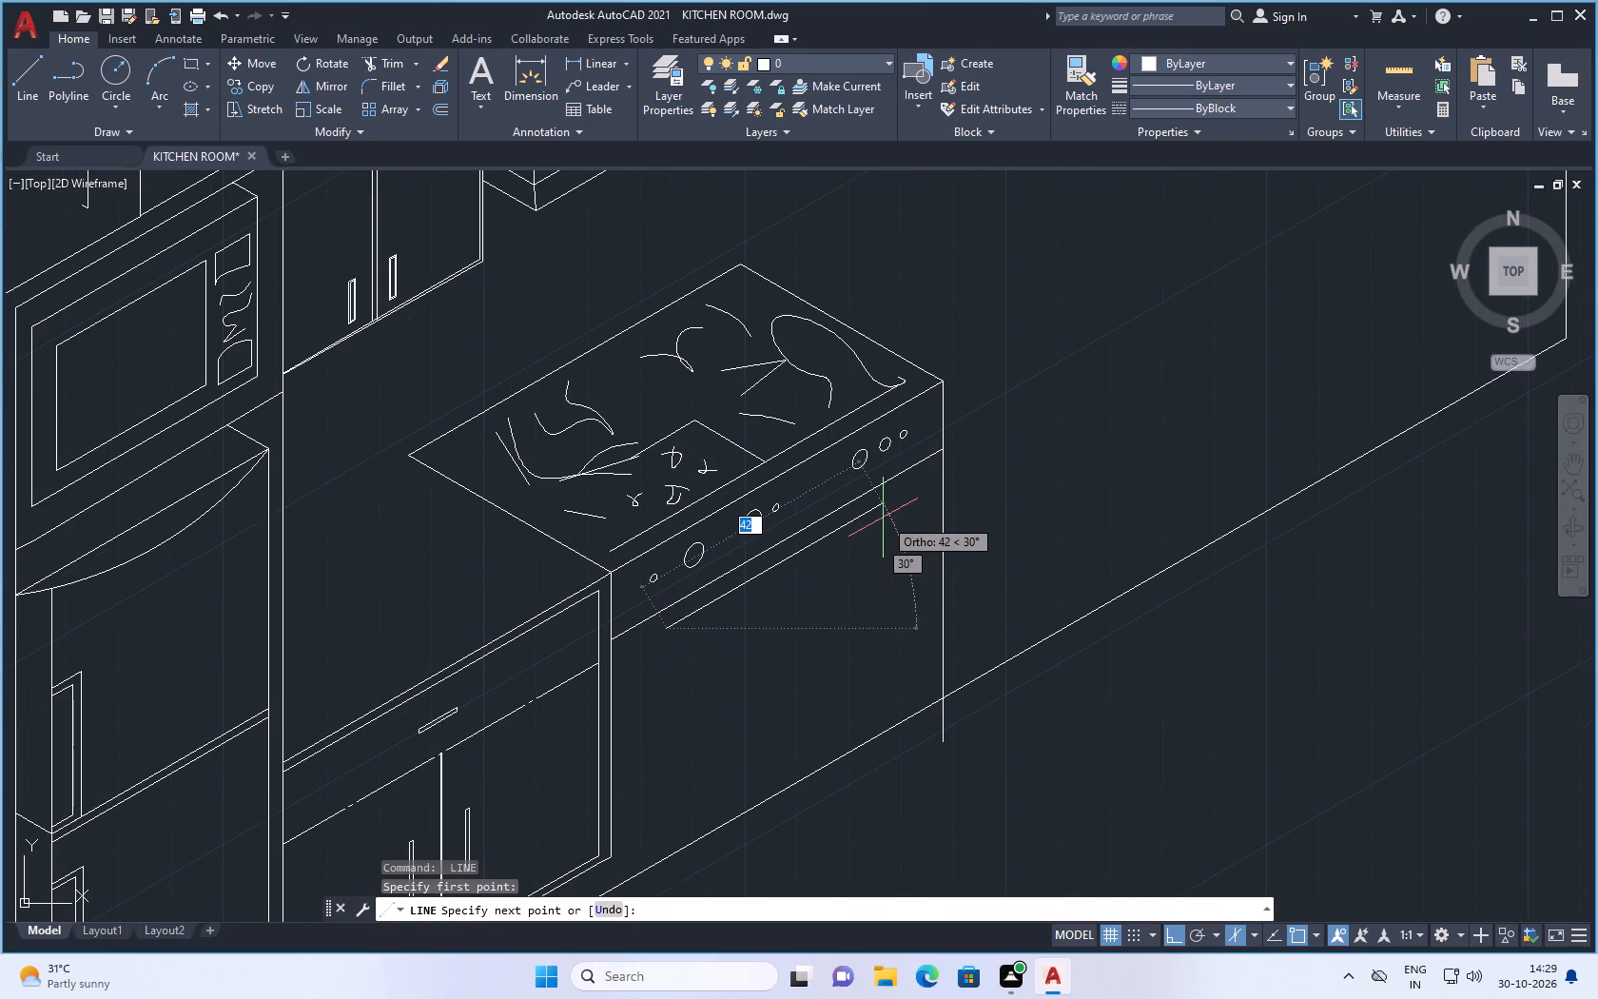
pyautogui.click(891, 505)
pyautogui.press('space')
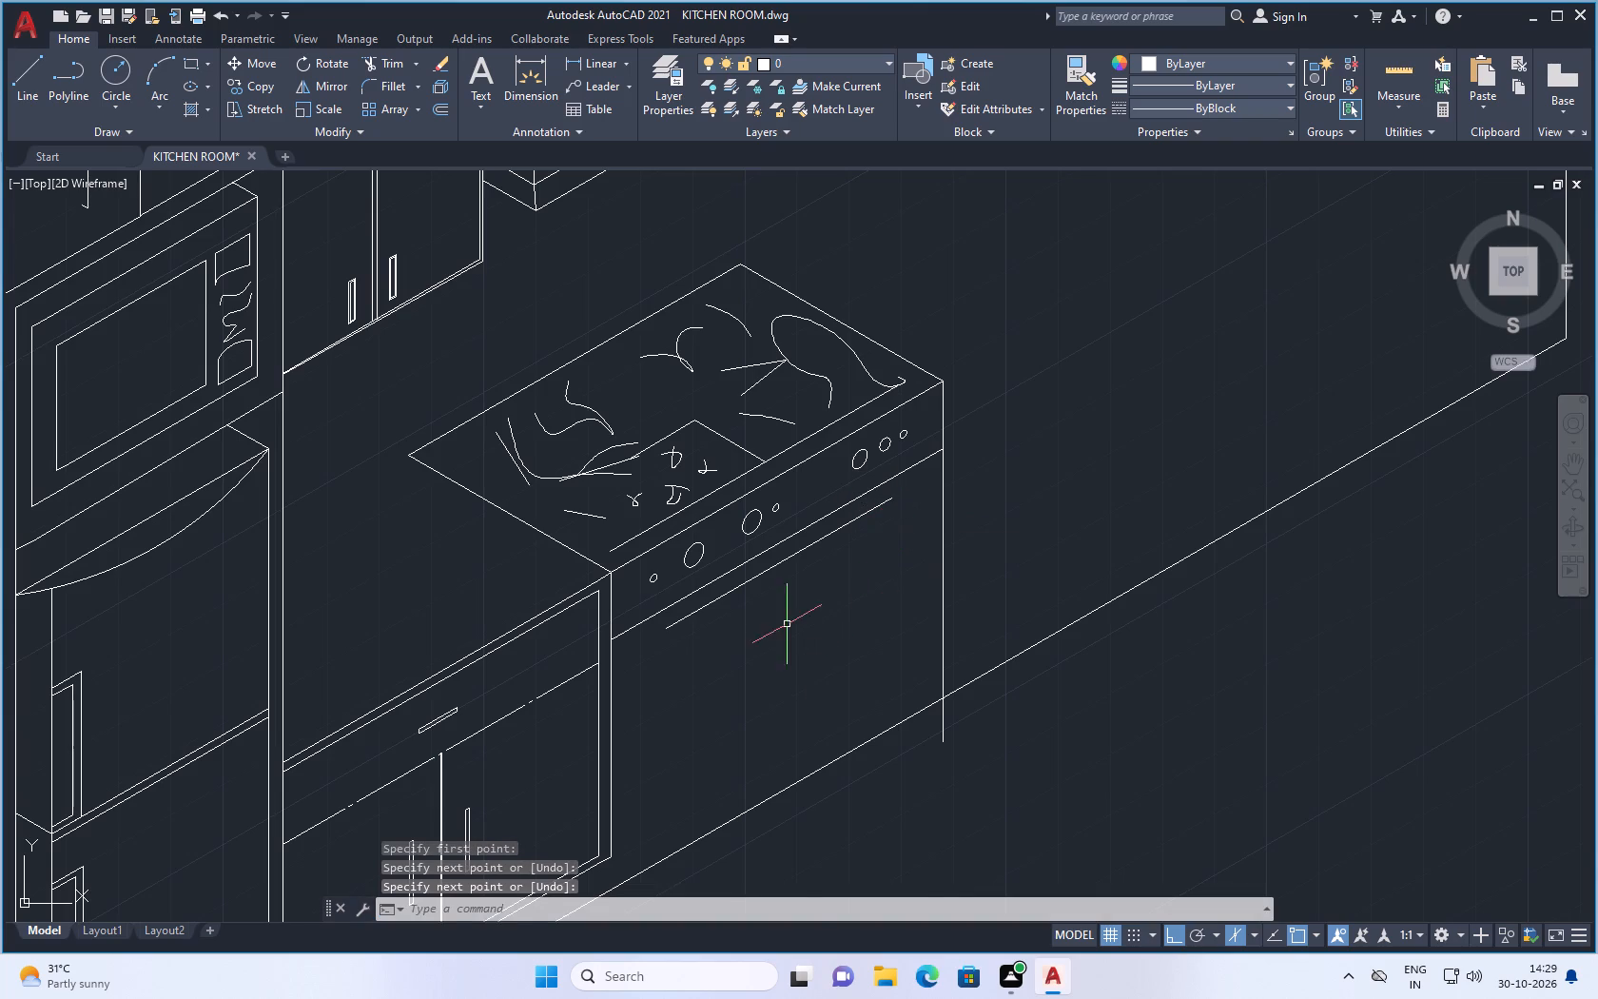
# Draw the oven door's top edge about 45 units at 30° below that line, and its far side about 32 units straight down.
pyautogui.scroll(-1, 786, 623)
pyautogui.scroll(1, 773, 658)
pyautogui.press('space')
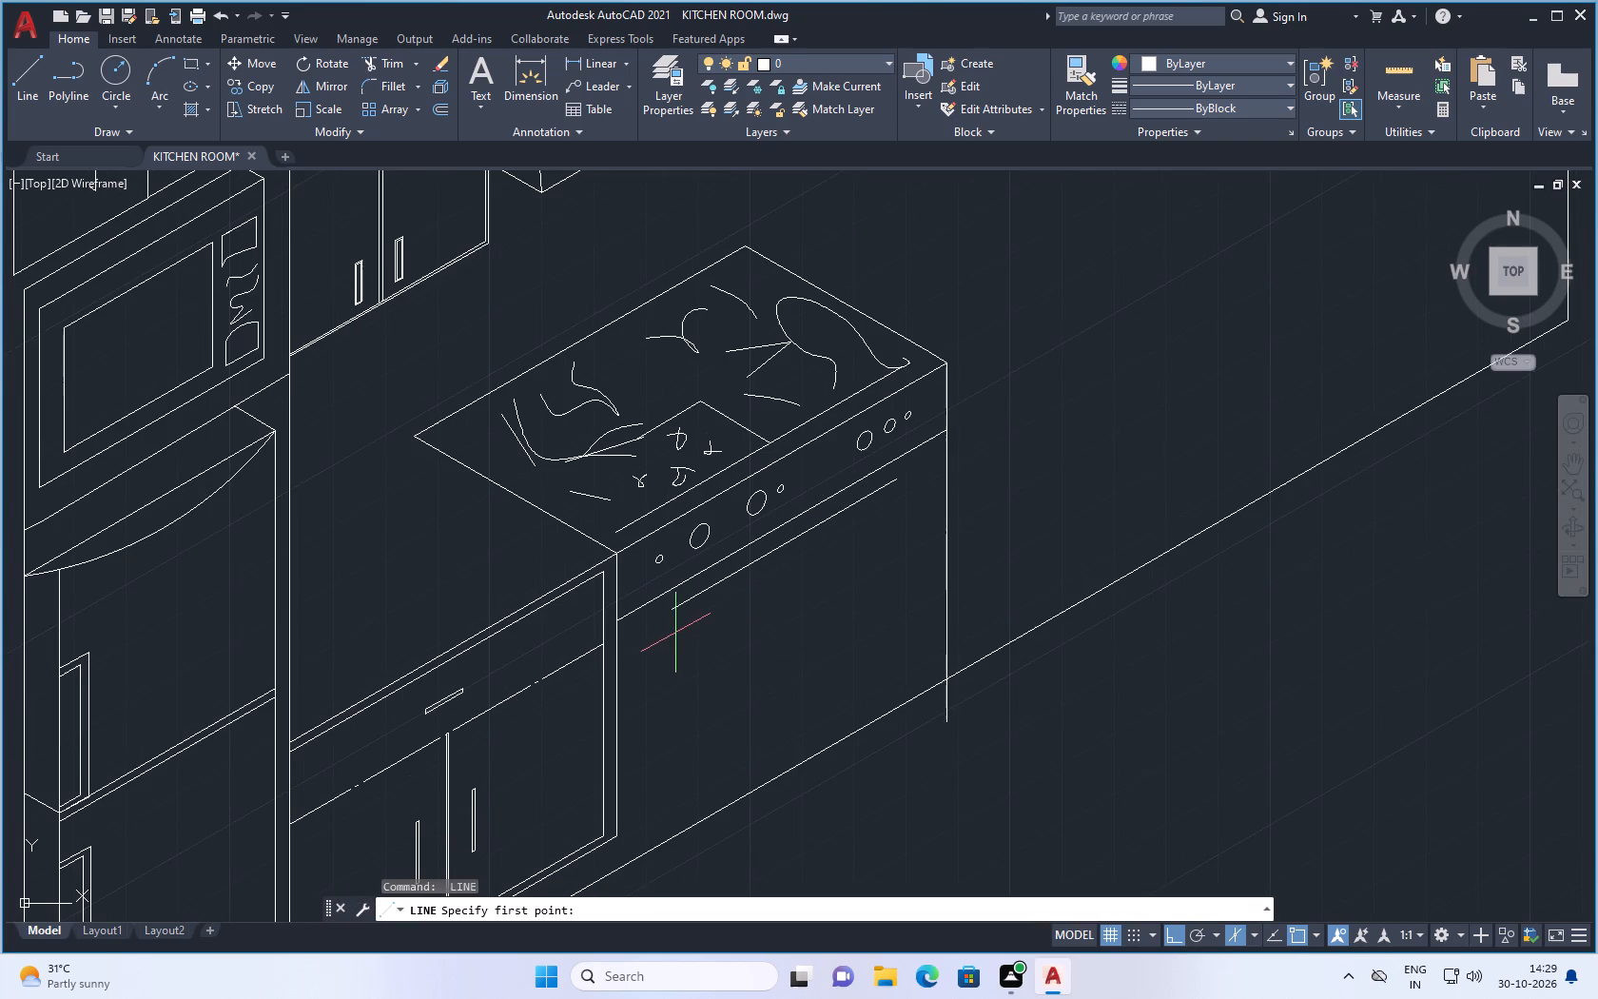
pyautogui.click(667, 634)
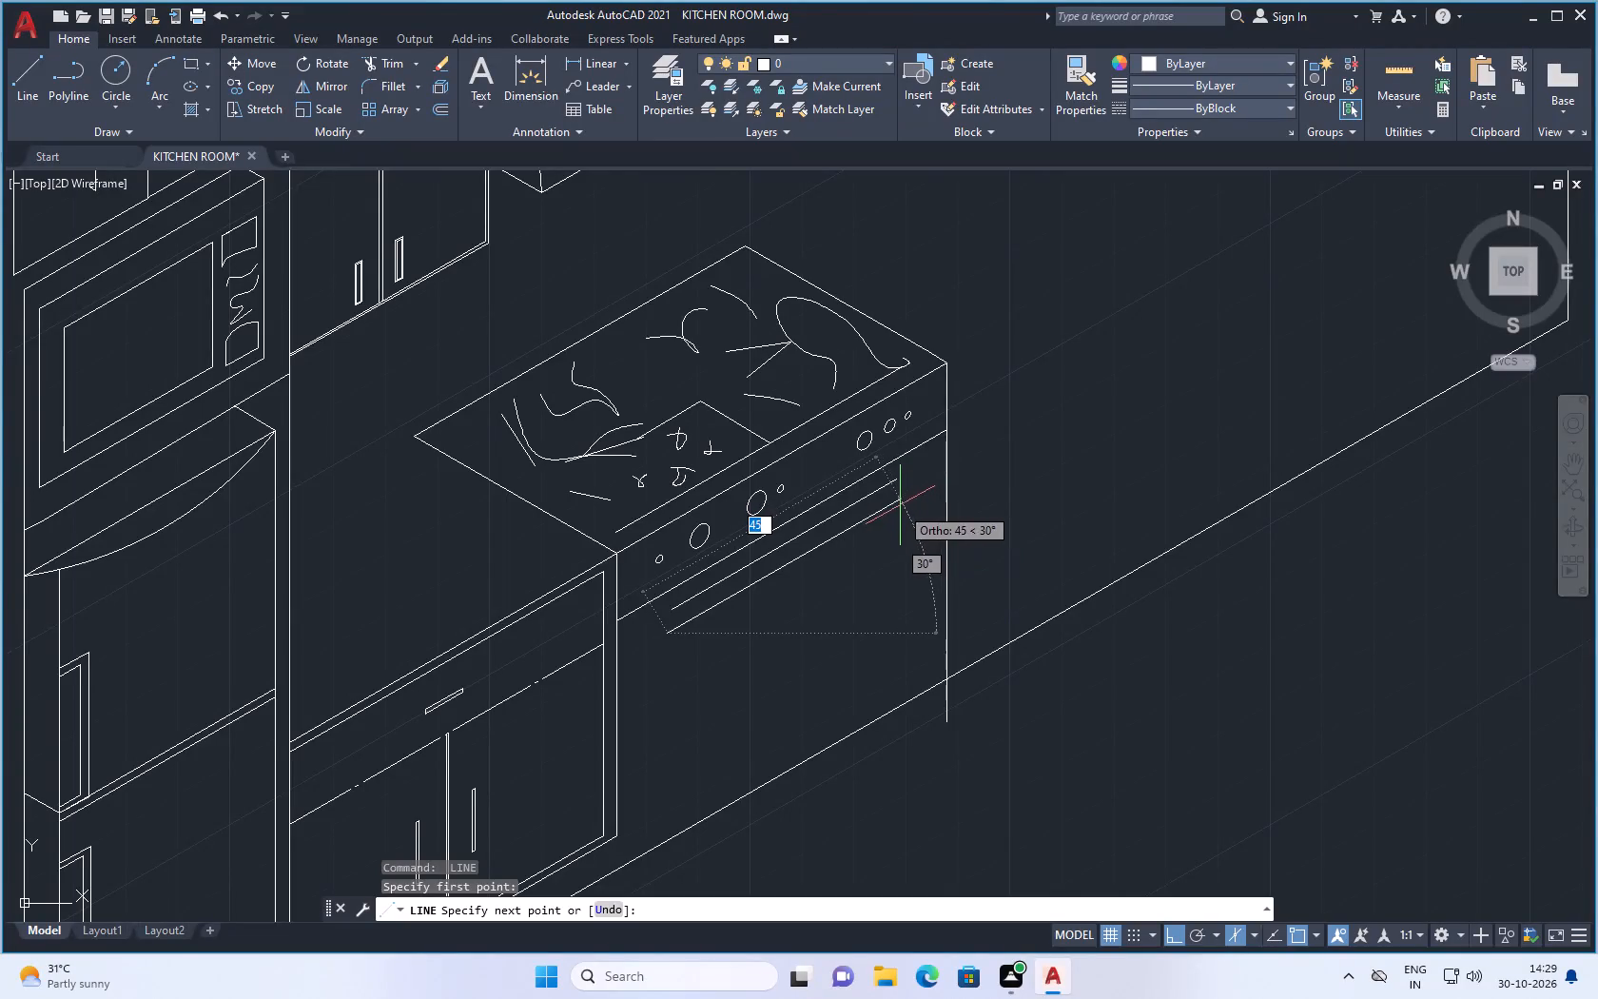
pyautogui.click(900, 504)
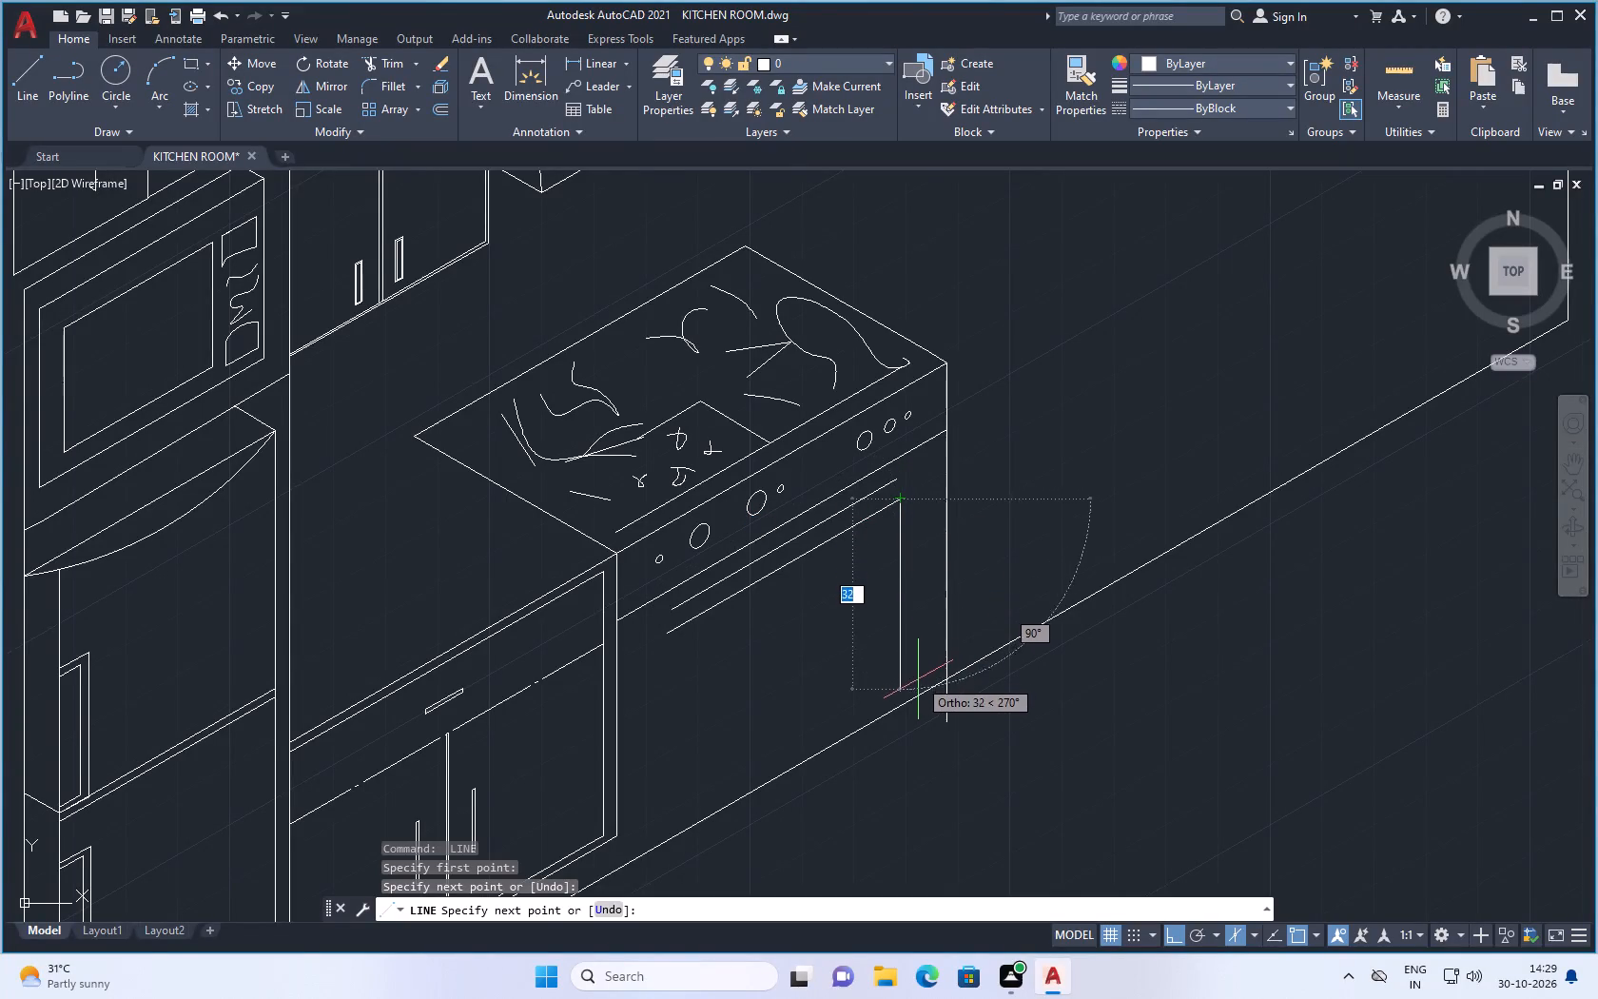
pyautogui.scroll(1, 900, 695)
pyautogui.click(900, 695)
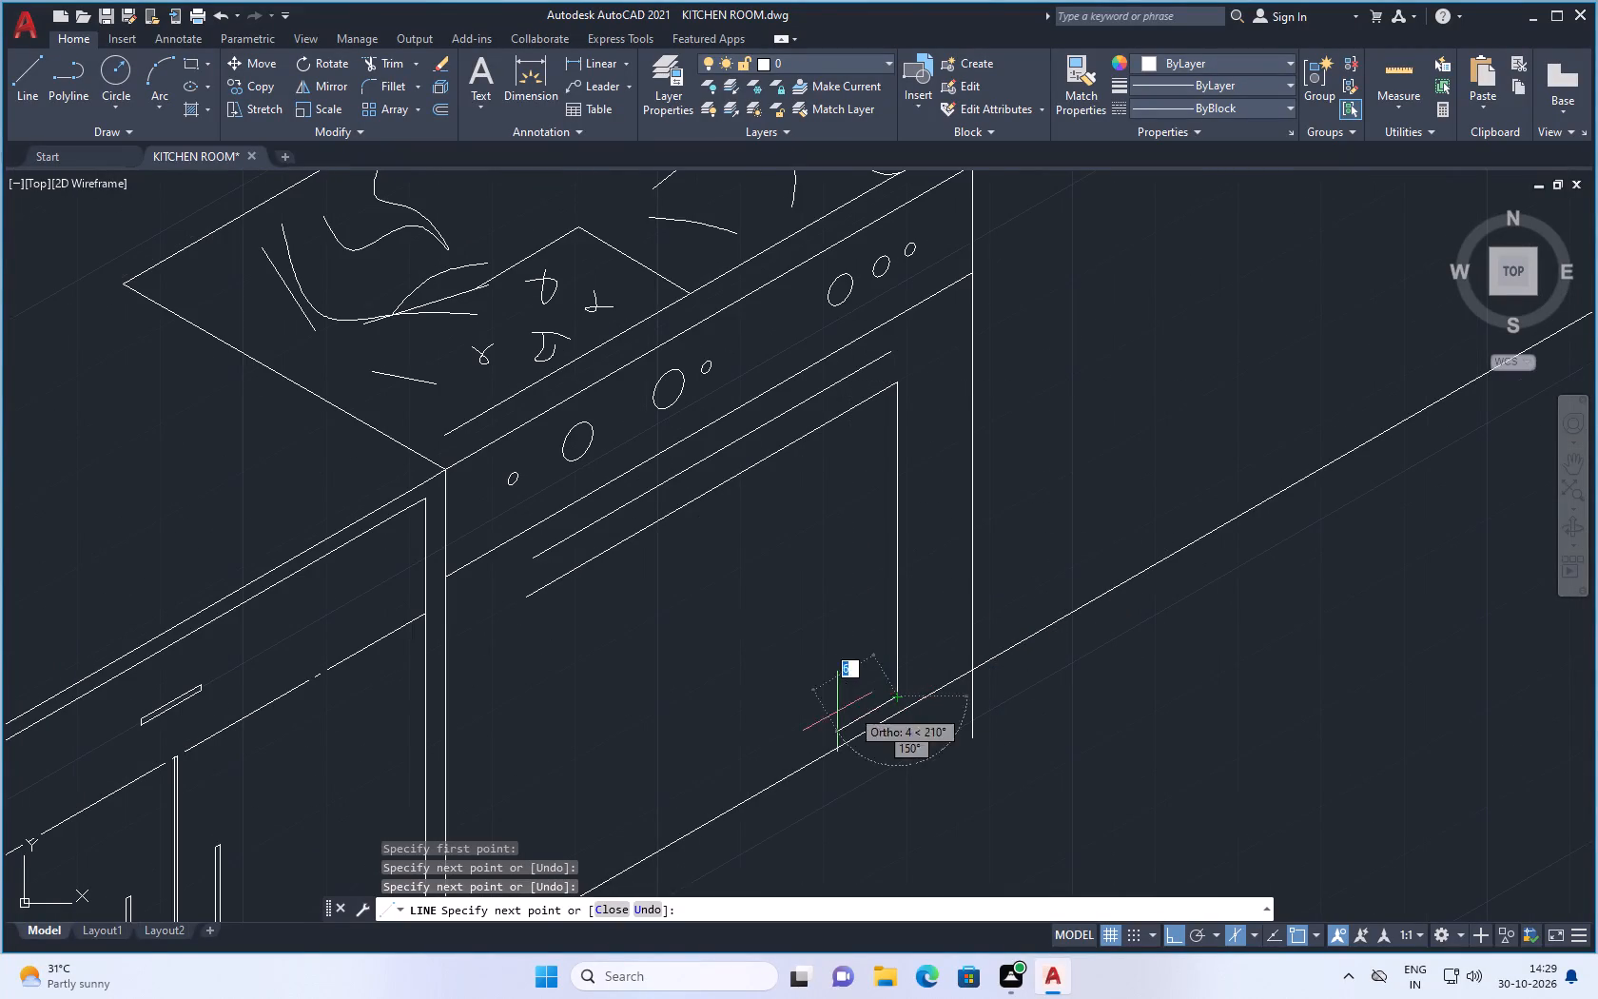
pyautogui.scroll(-2, 720, 758)
pyautogui.scroll(2, 655, 799)
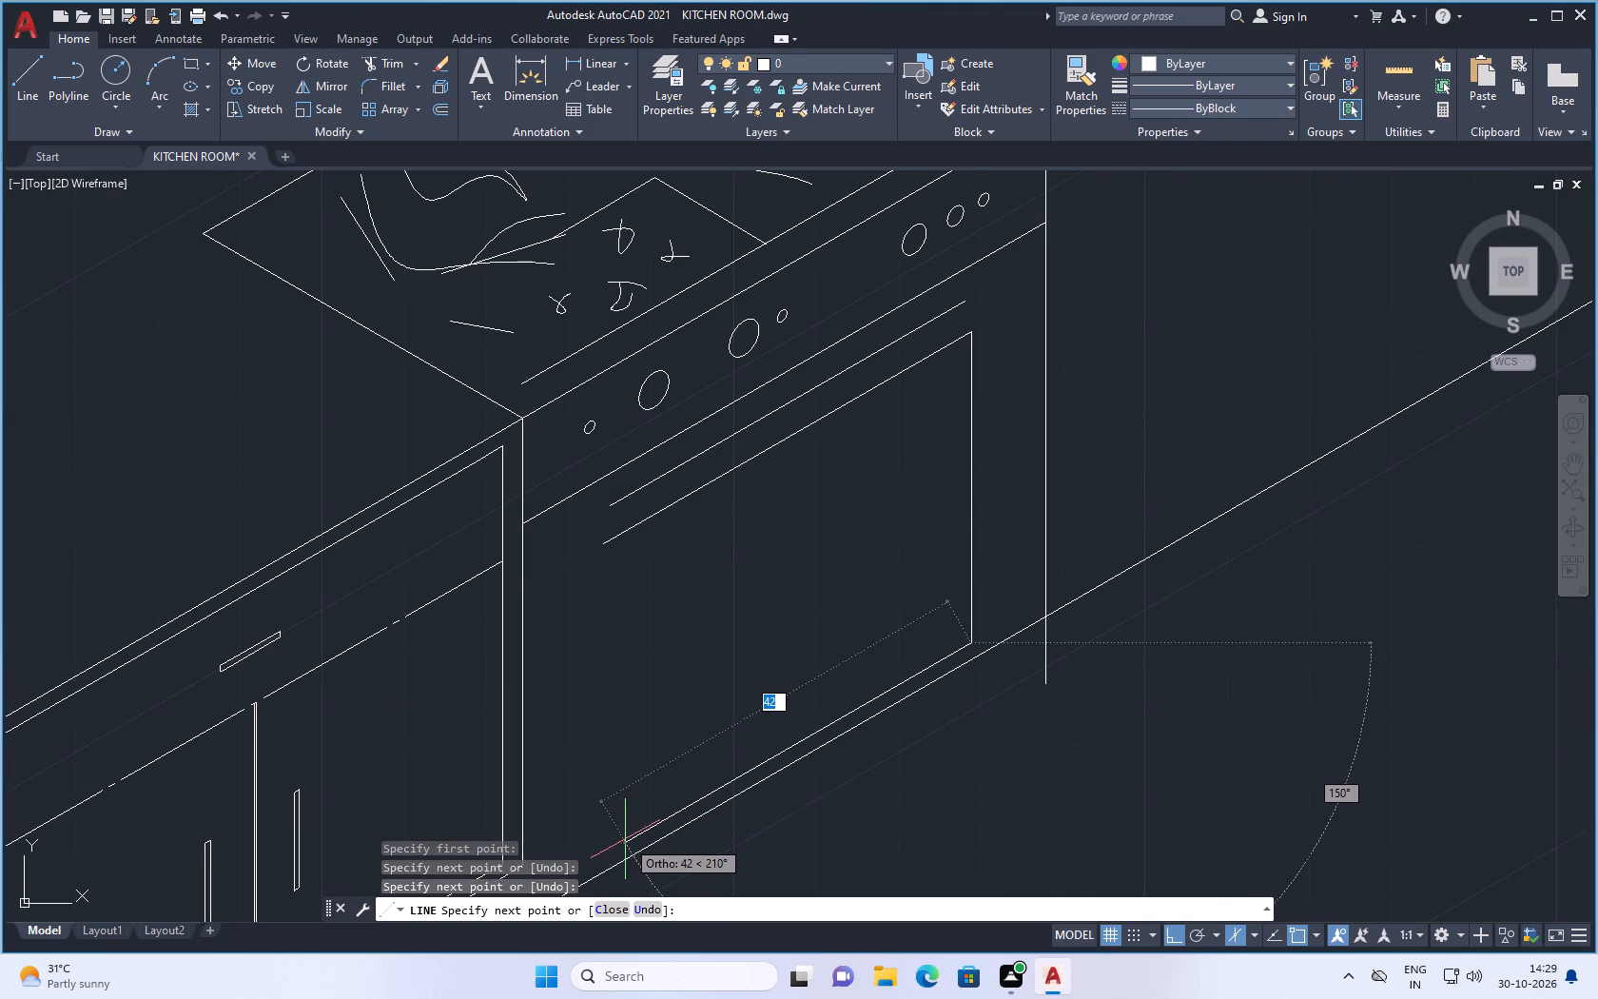
pyautogui.press('Escape')
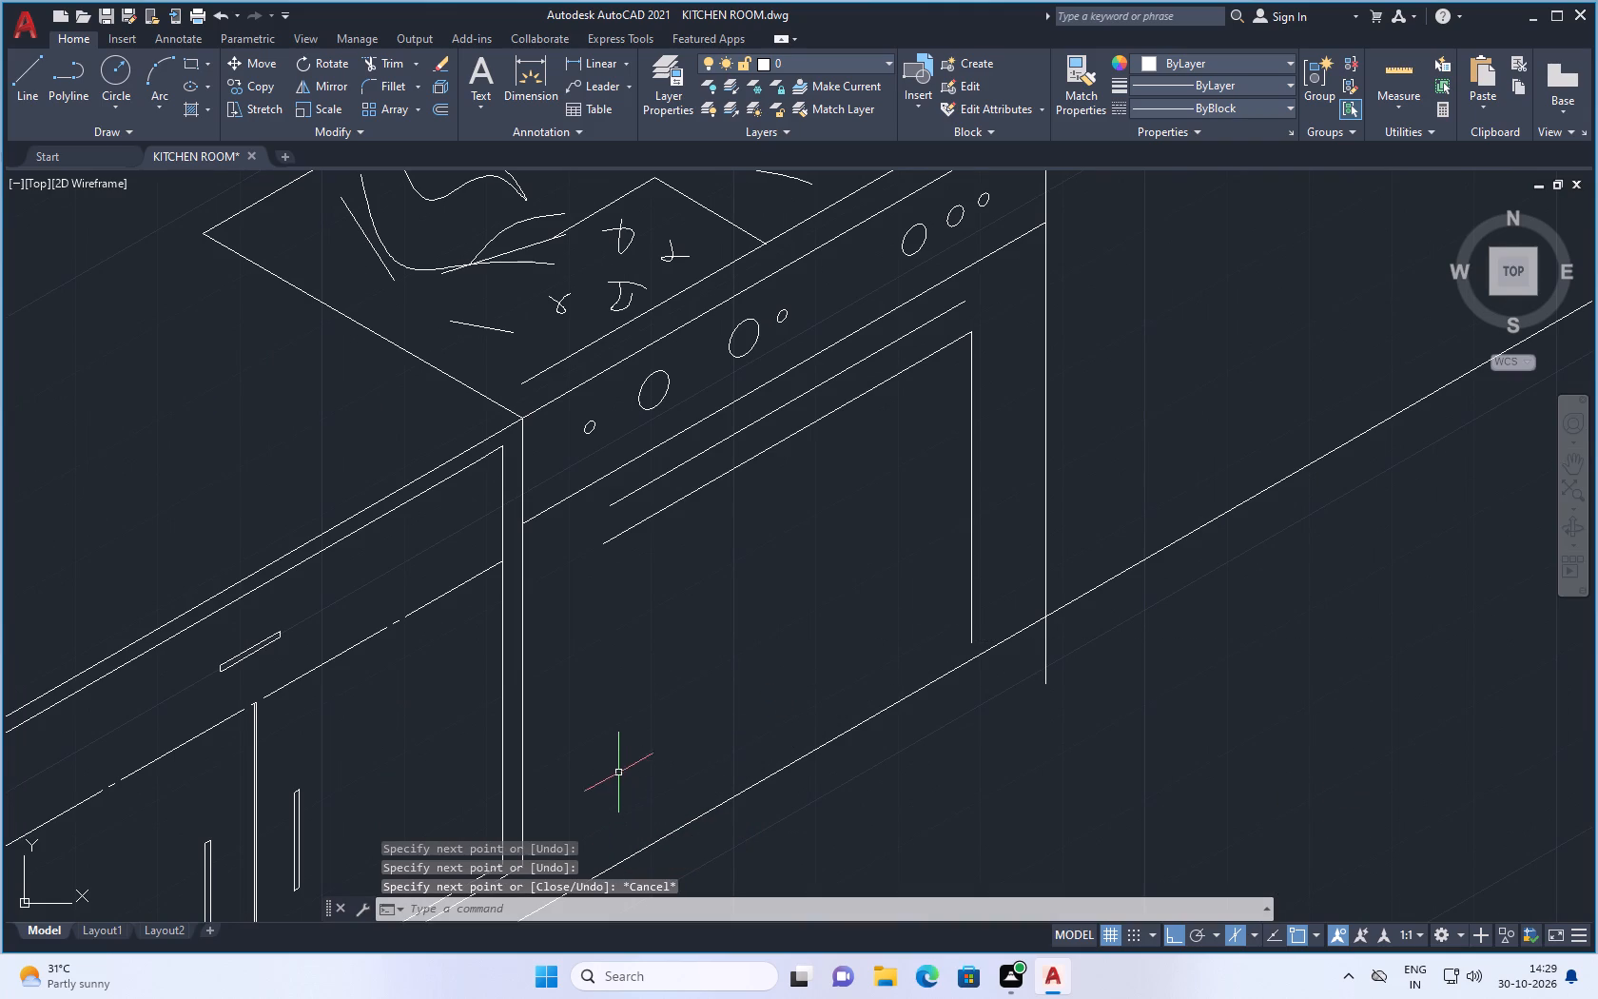
# Extend the door's top edge slightly along 210°, draw its near side about 30 units down, and its bottom edge about 50 units at 30°.
pyautogui.press('space')
pyautogui.click(603, 539)
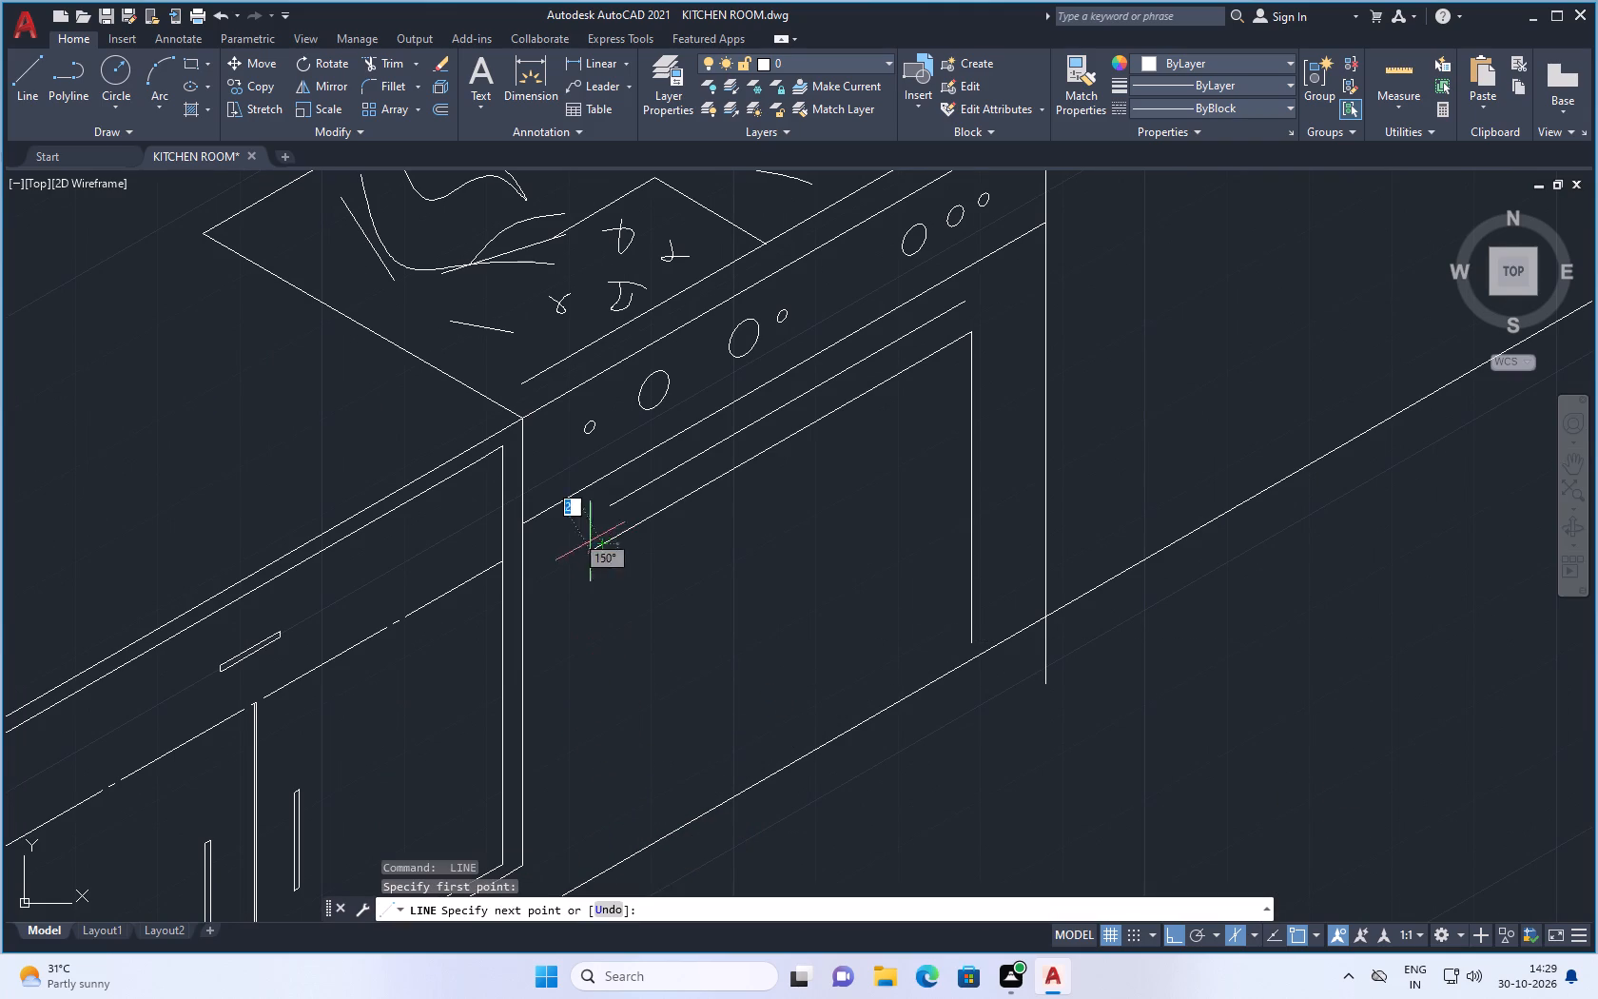
pyautogui.click(575, 548)
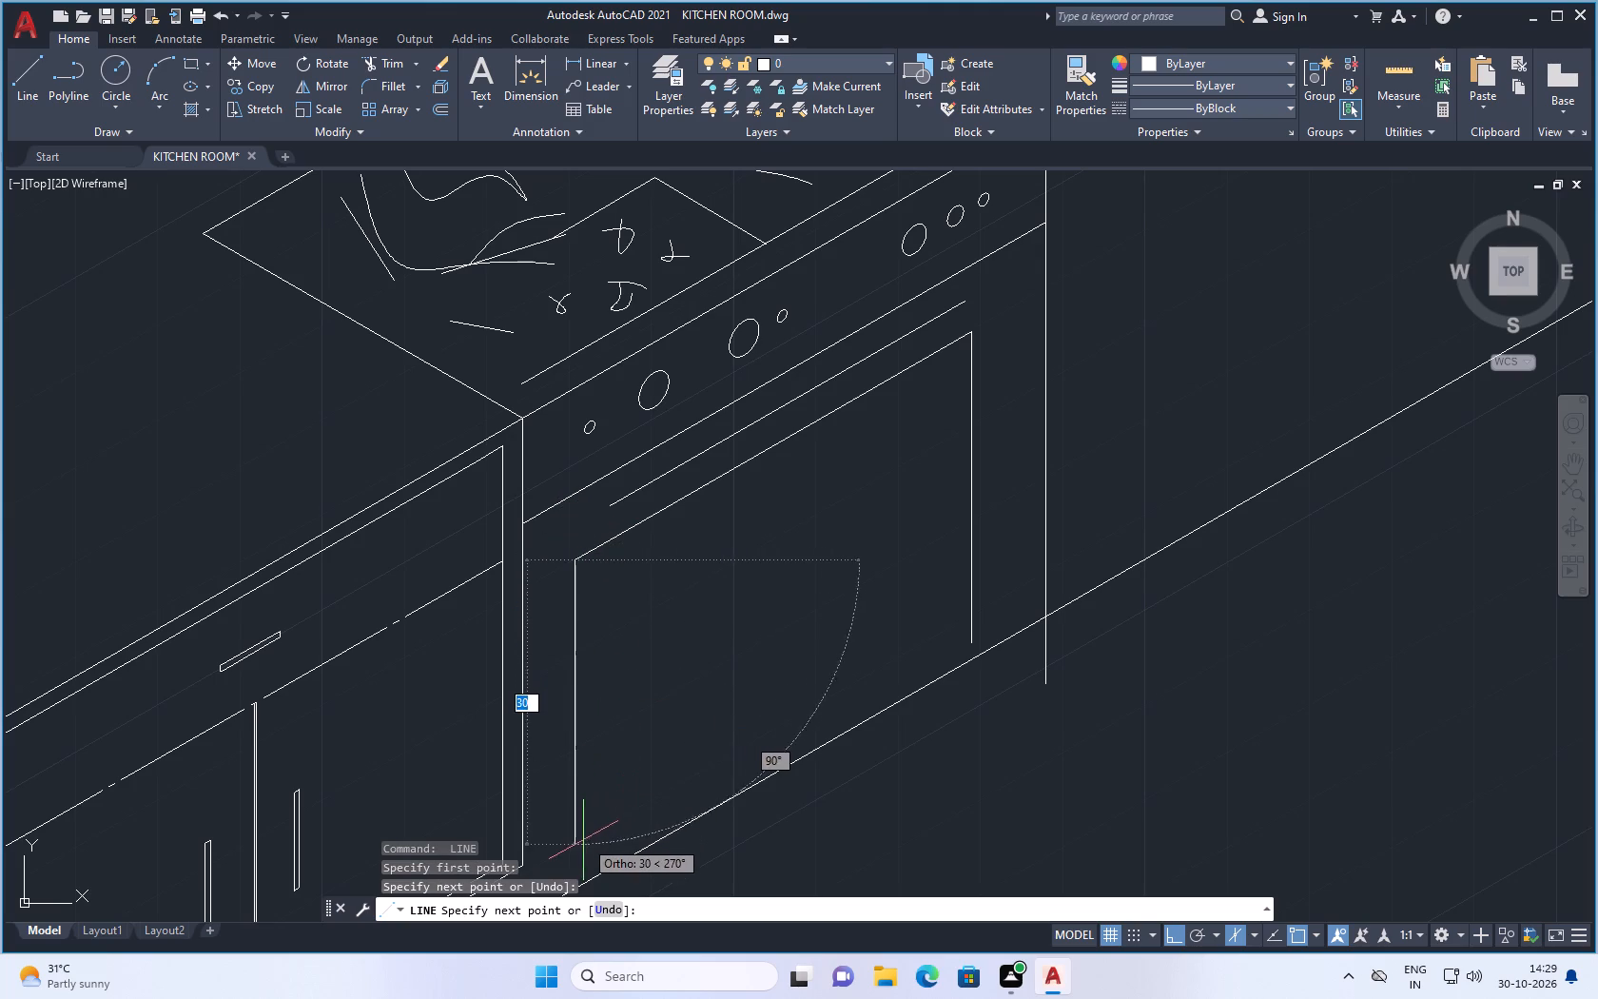
pyautogui.click(581, 849)
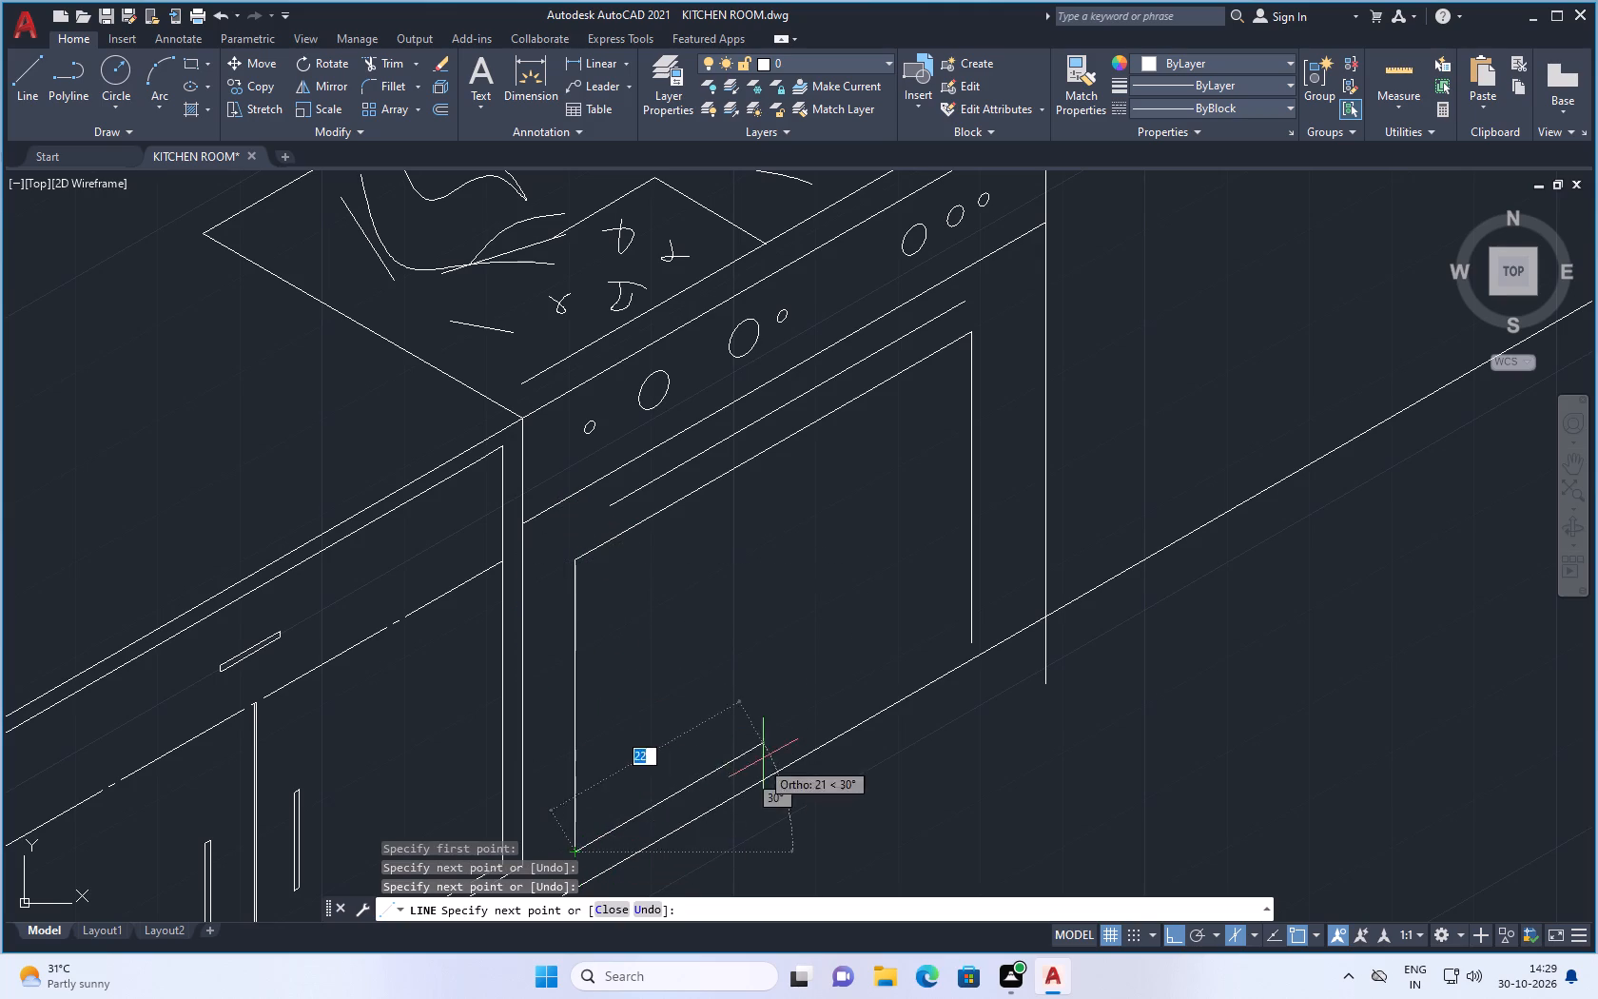
pyautogui.click(993, 616)
pyautogui.press('Escape')
# Trim the two overshooting line ends at the oven door's far lower corner.
pyautogui.write('tr')
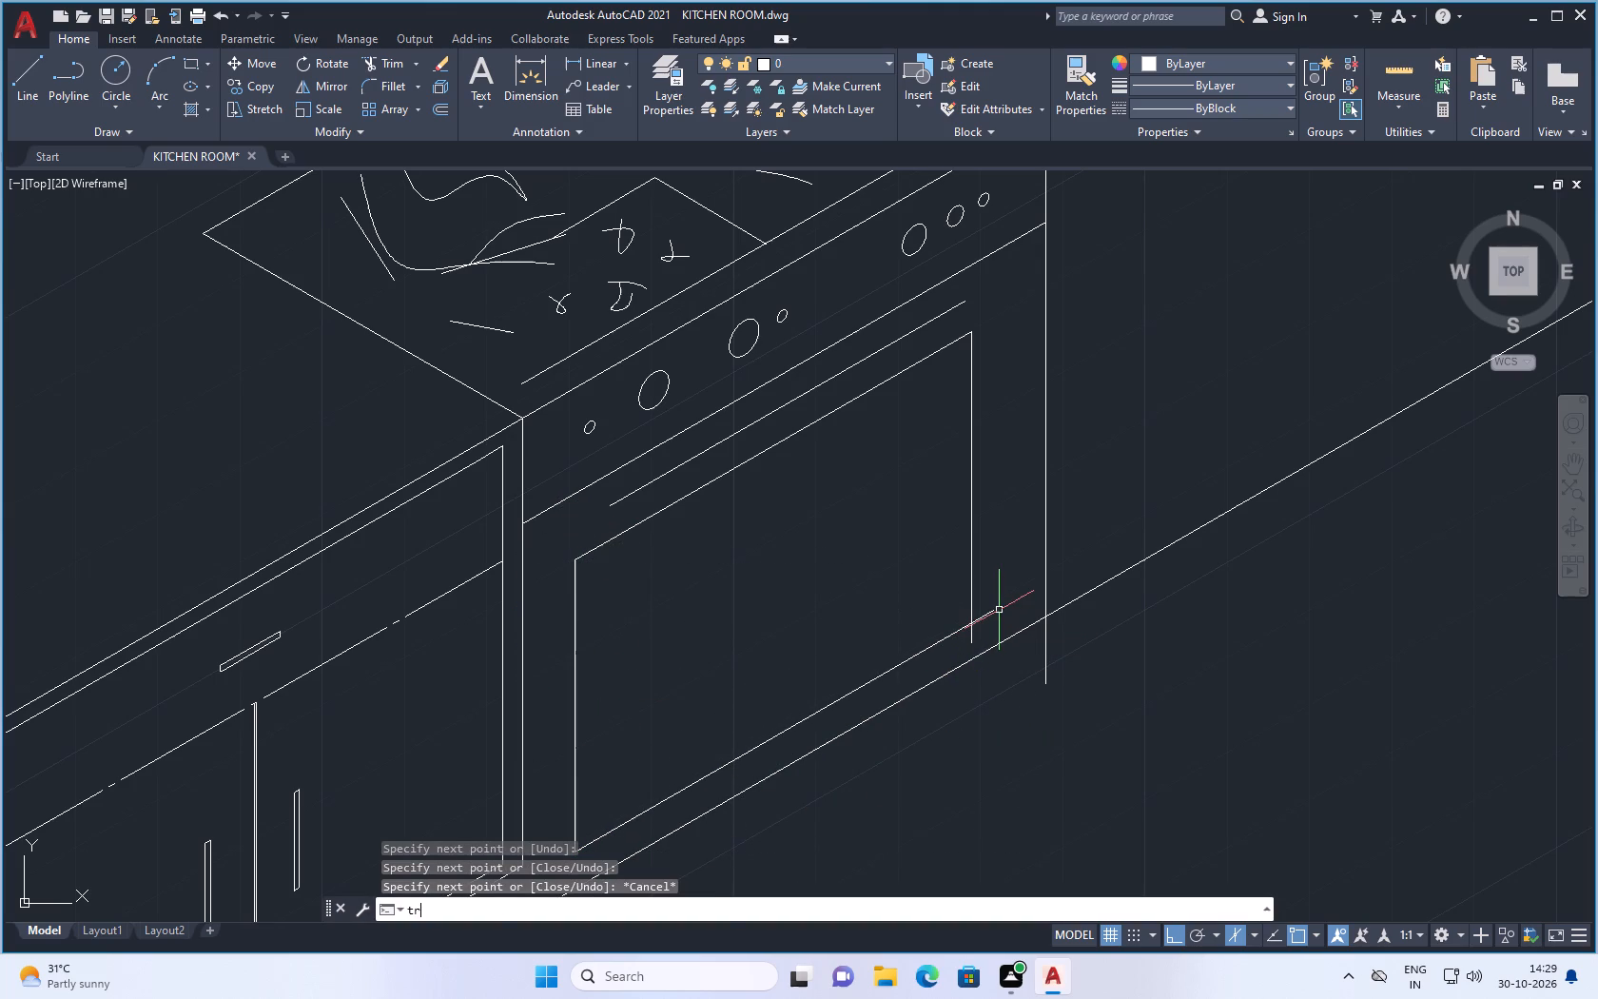
pyautogui.press('Return')
pyautogui.click(984, 617)
pyautogui.click(970, 635)
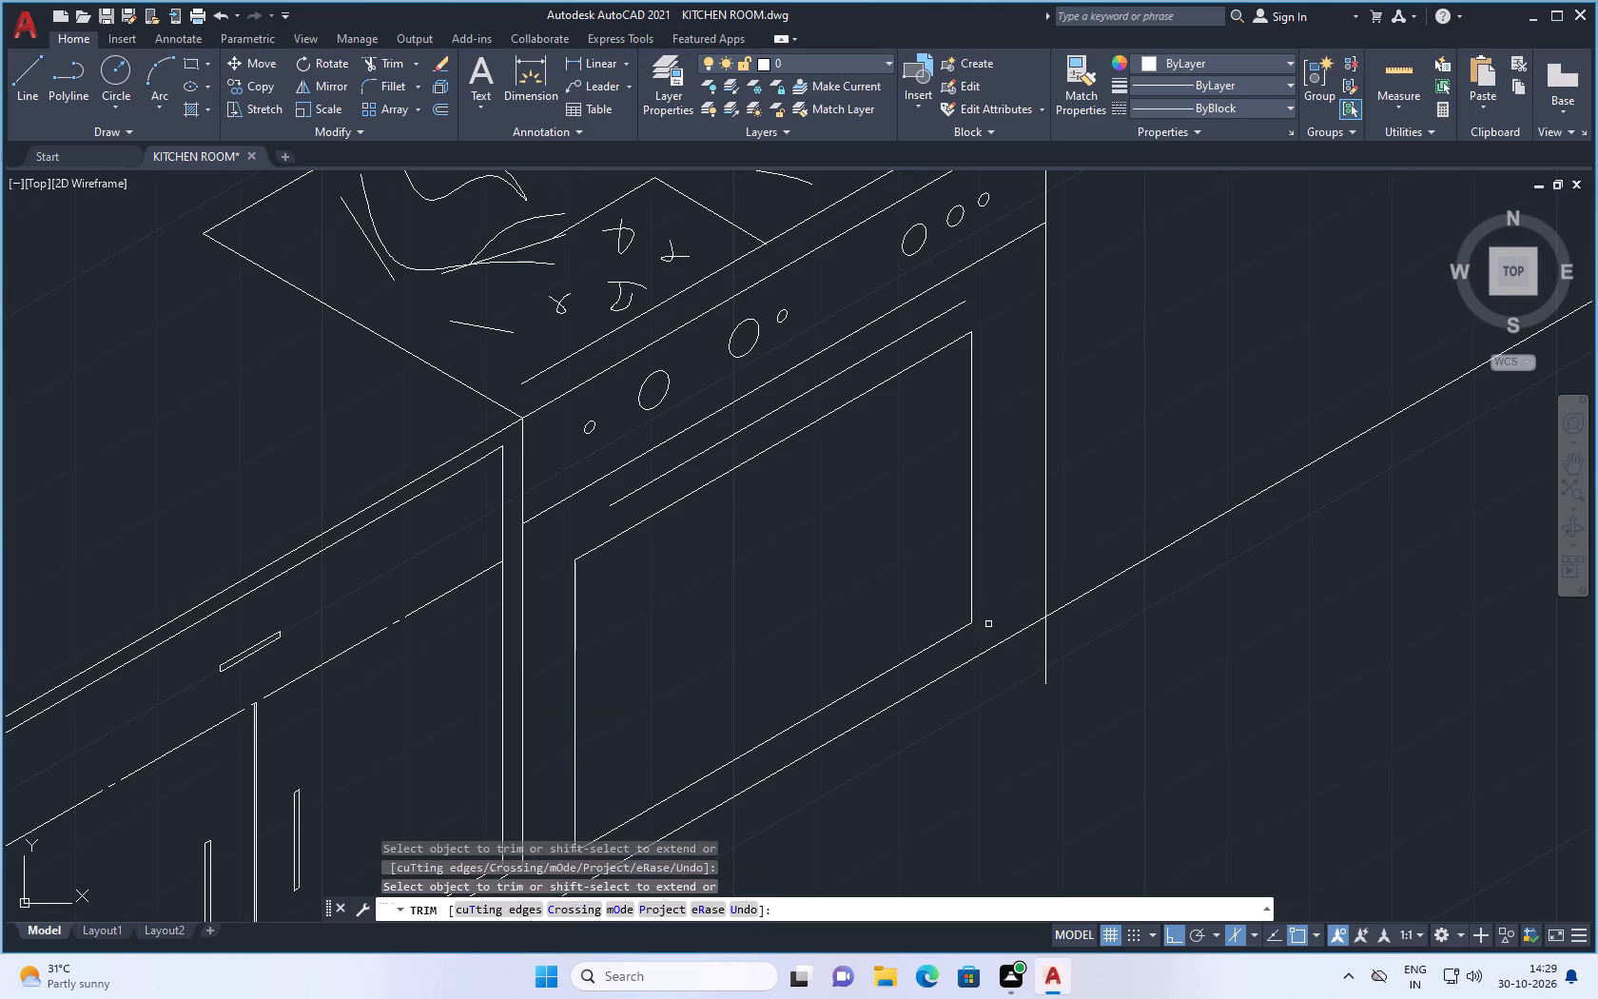
pyautogui.press('Escape')
# Trim the part of the oven's far vertical edge that extends below the wall's base line.
pyautogui.scroll(-2, 820, 666)
pyautogui.scroll(1, 760, 589)
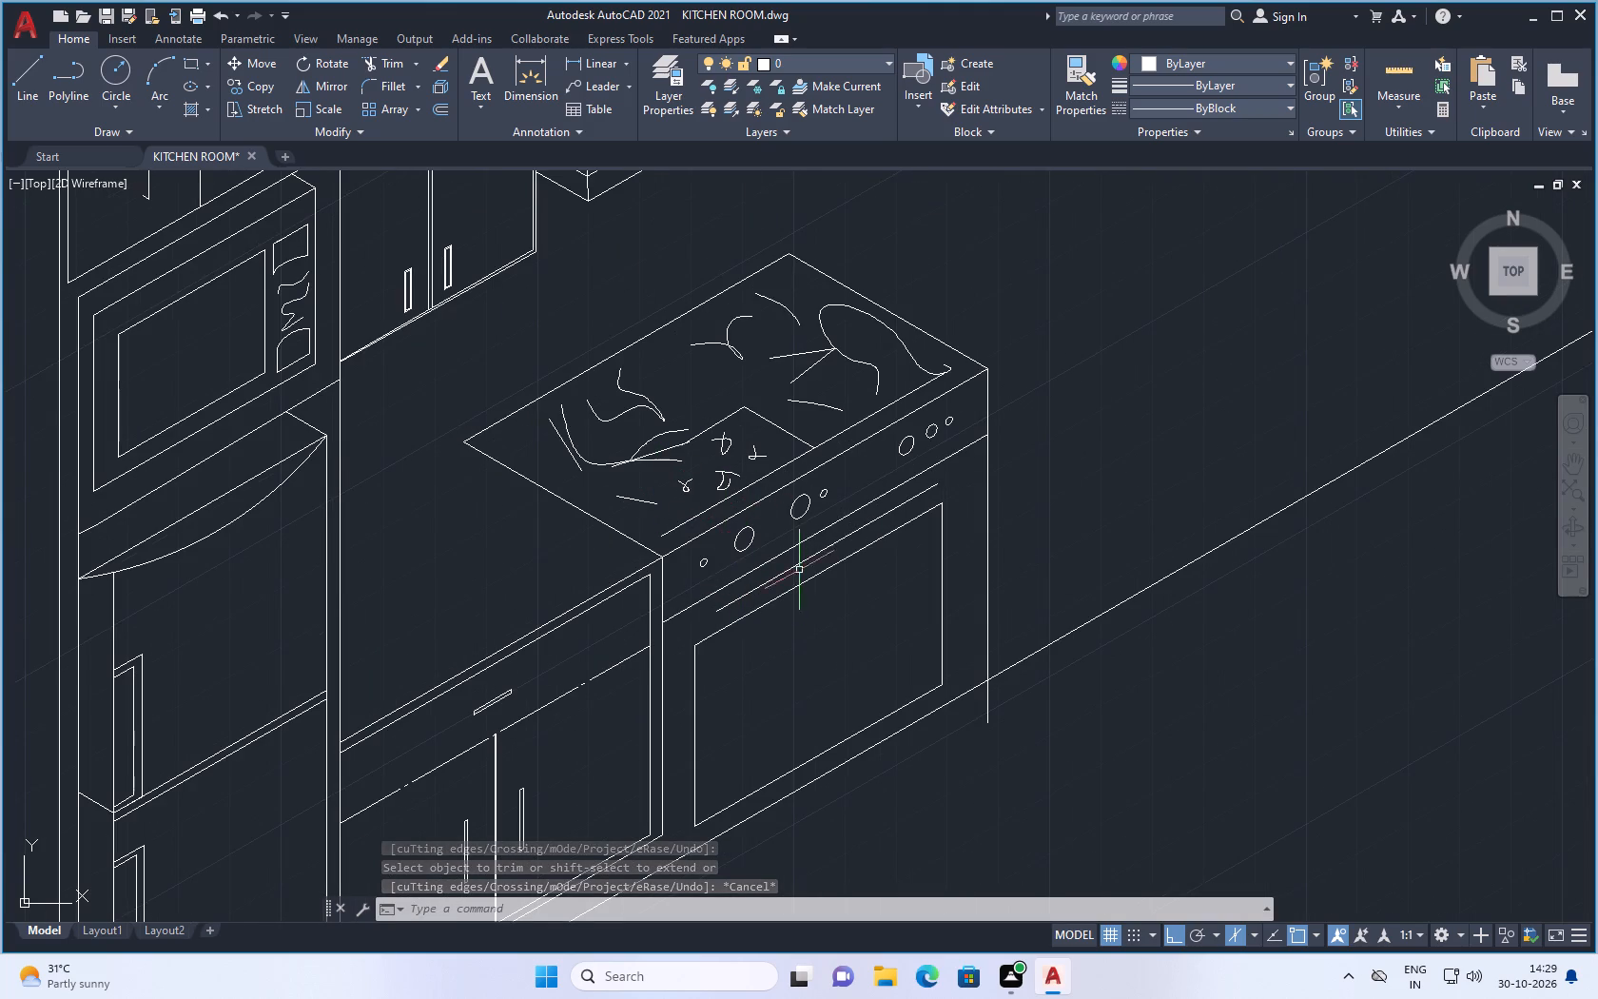
pyautogui.scroll(-1, 765, 613)
pyautogui.scroll(1, 750, 618)
pyautogui.scroll(-1, 743, 595)
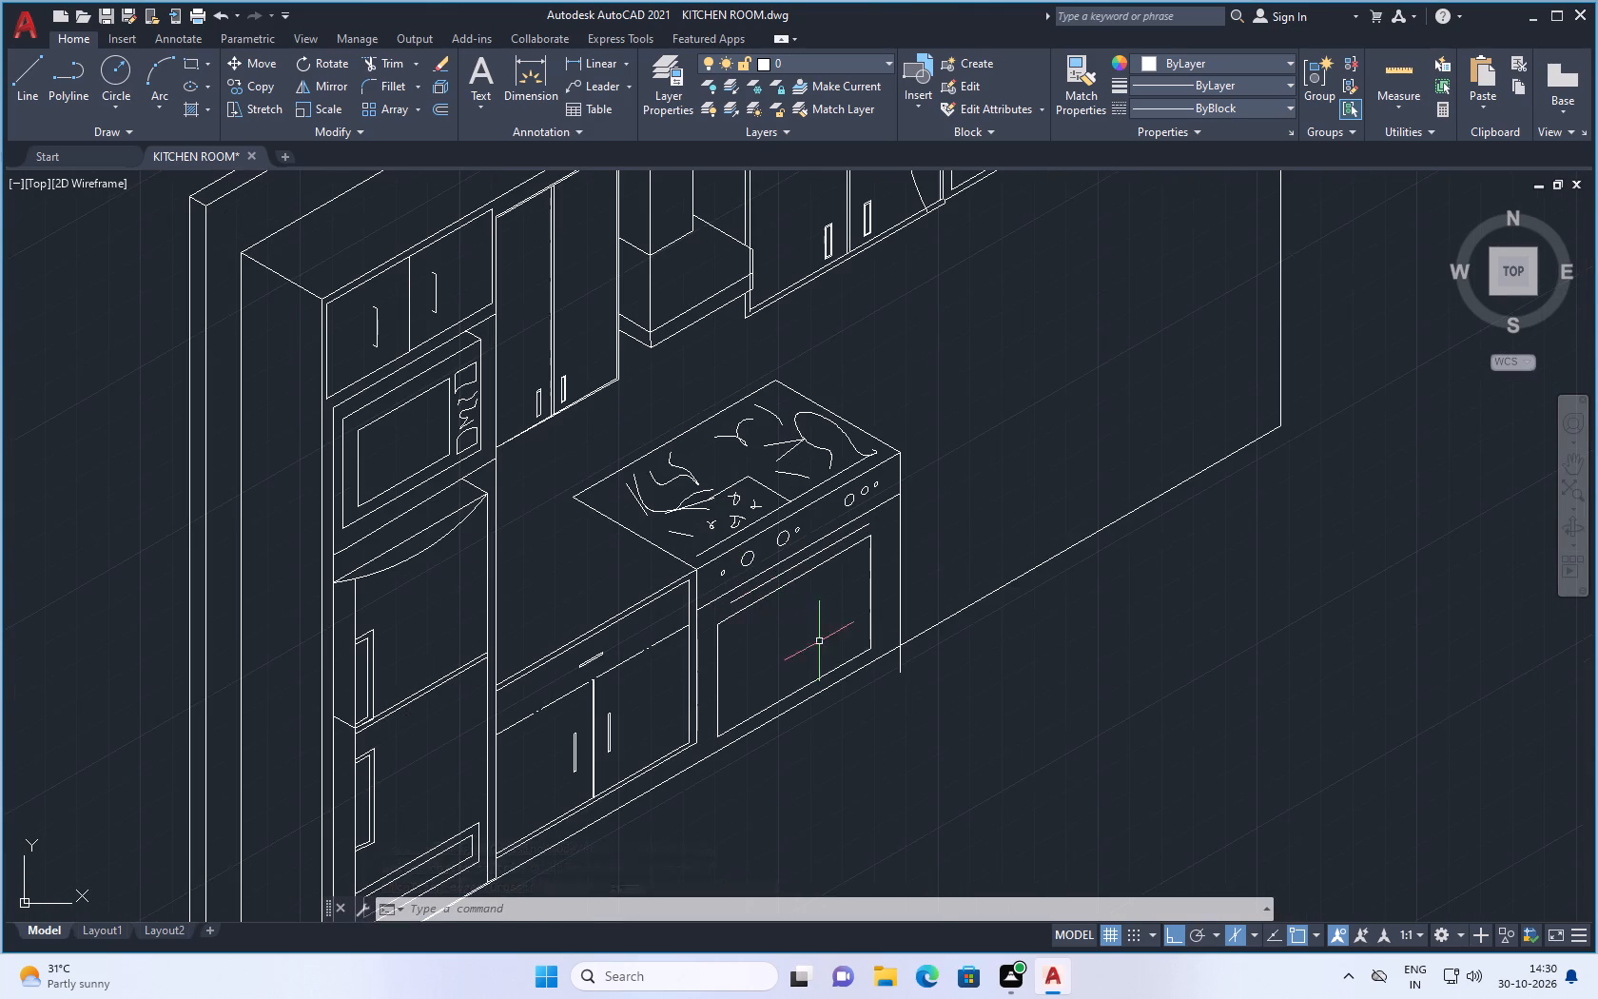
pyautogui.scroll(-1, 732, 542)
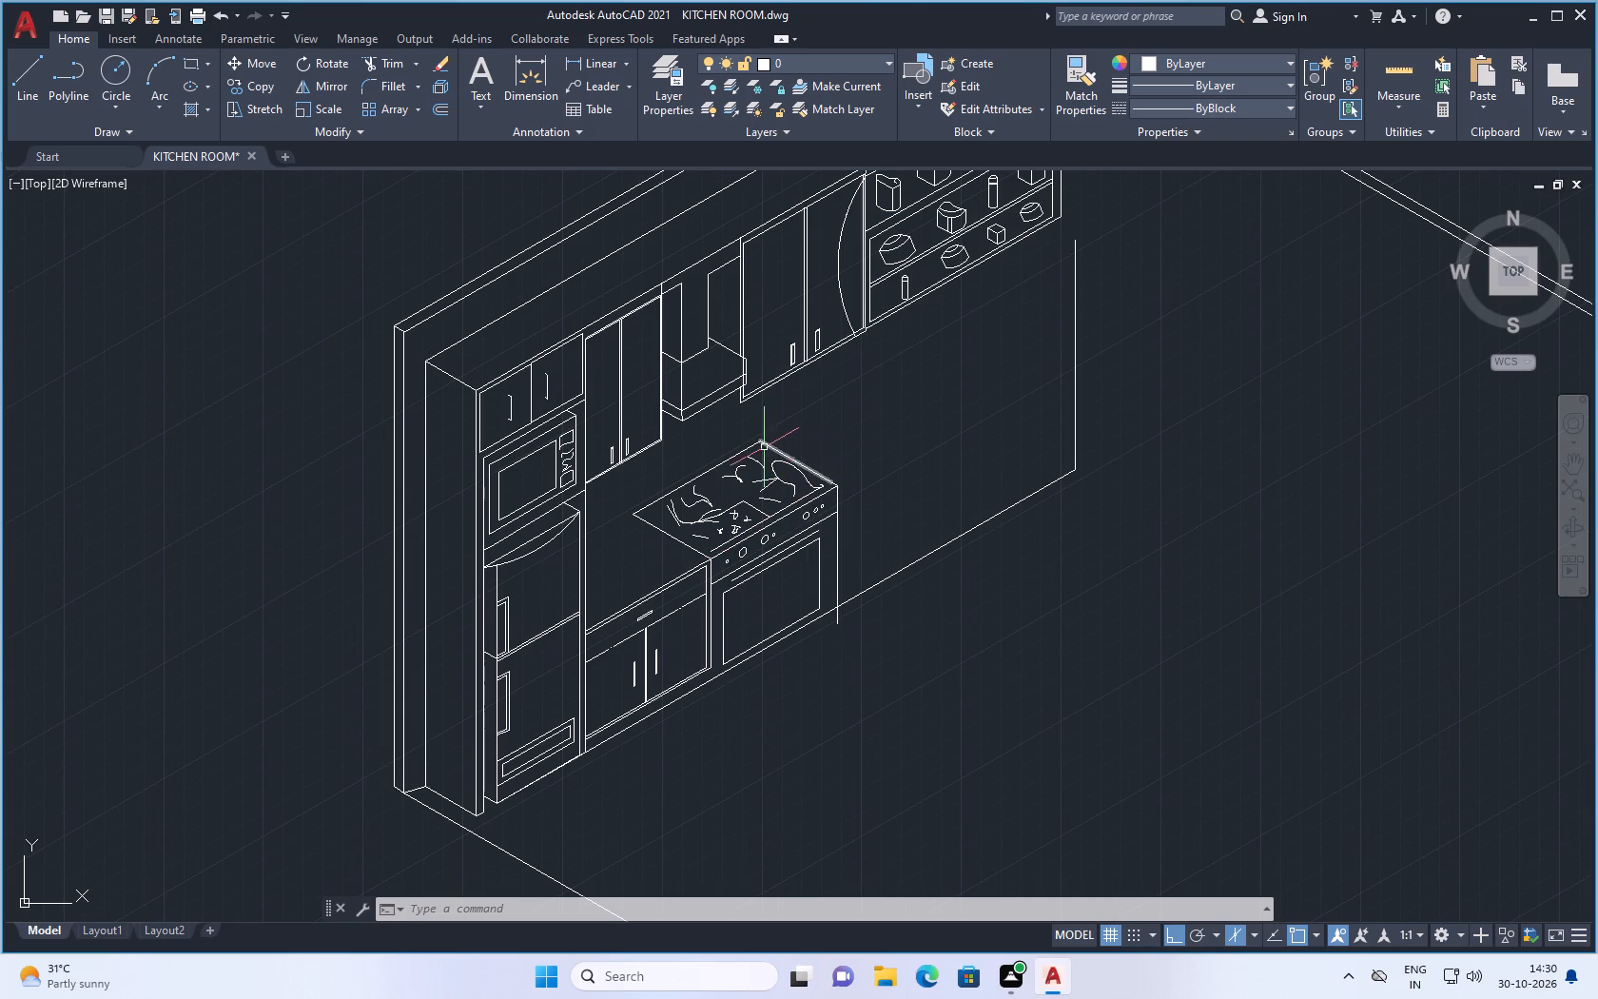
pyautogui.scroll(2, 824, 605)
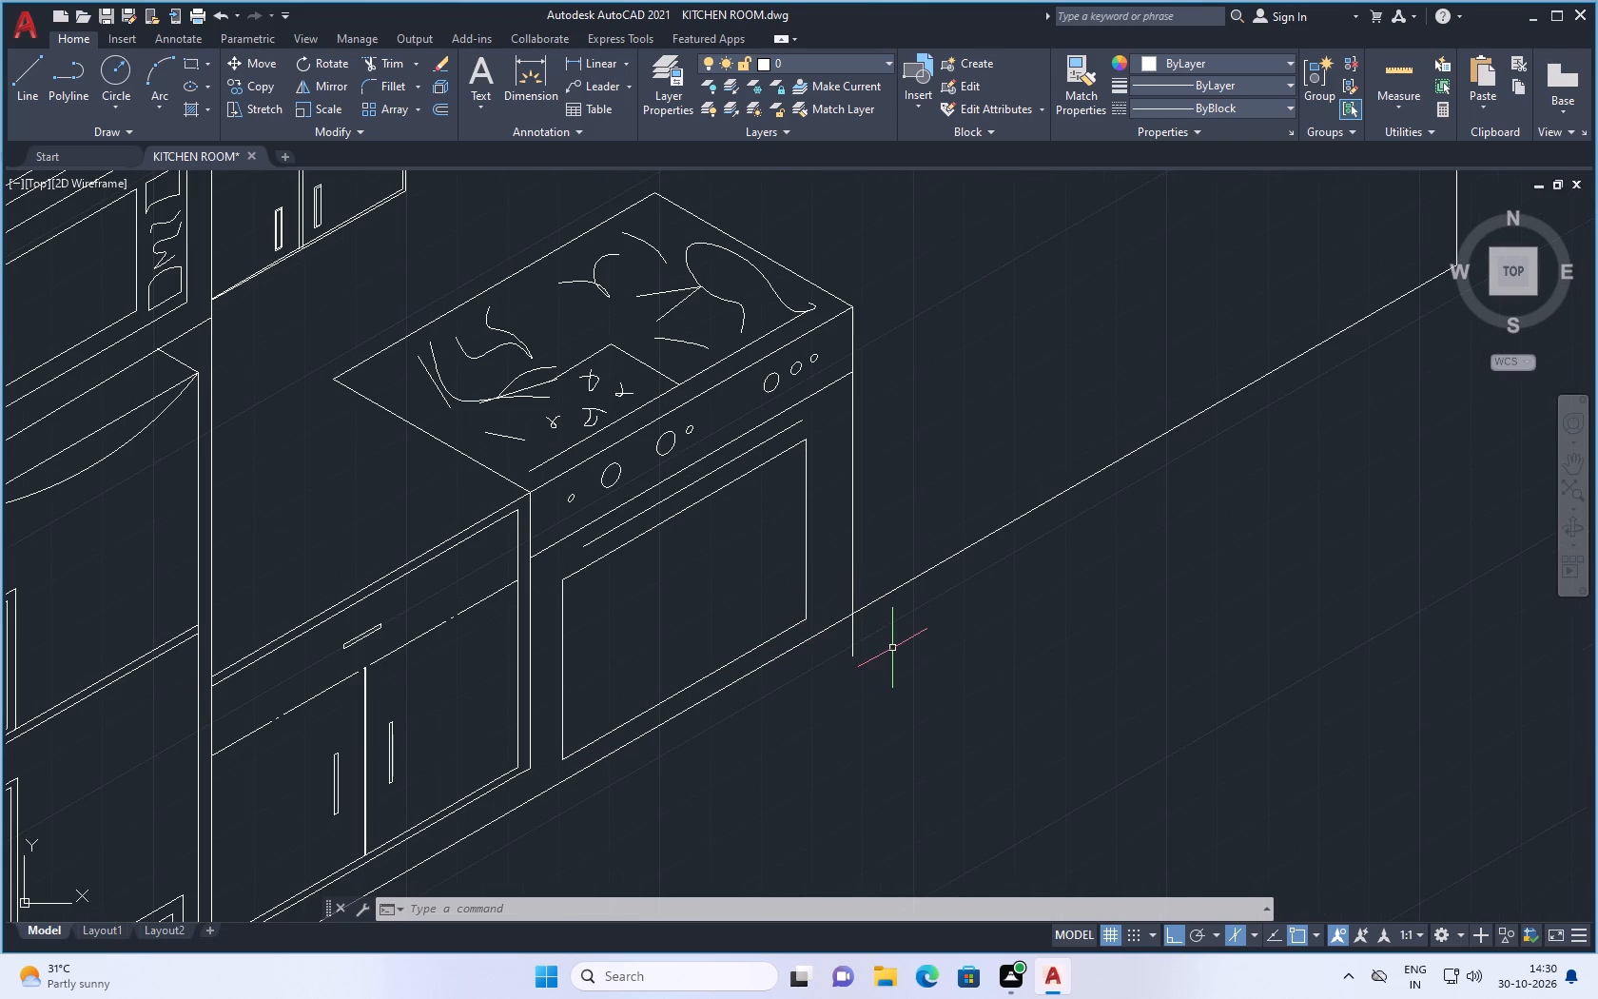
pyautogui.press('t')
pyautogui.press('r')
pyautogui.press('Return')
pyautogui.scroll(1, 861, 652)
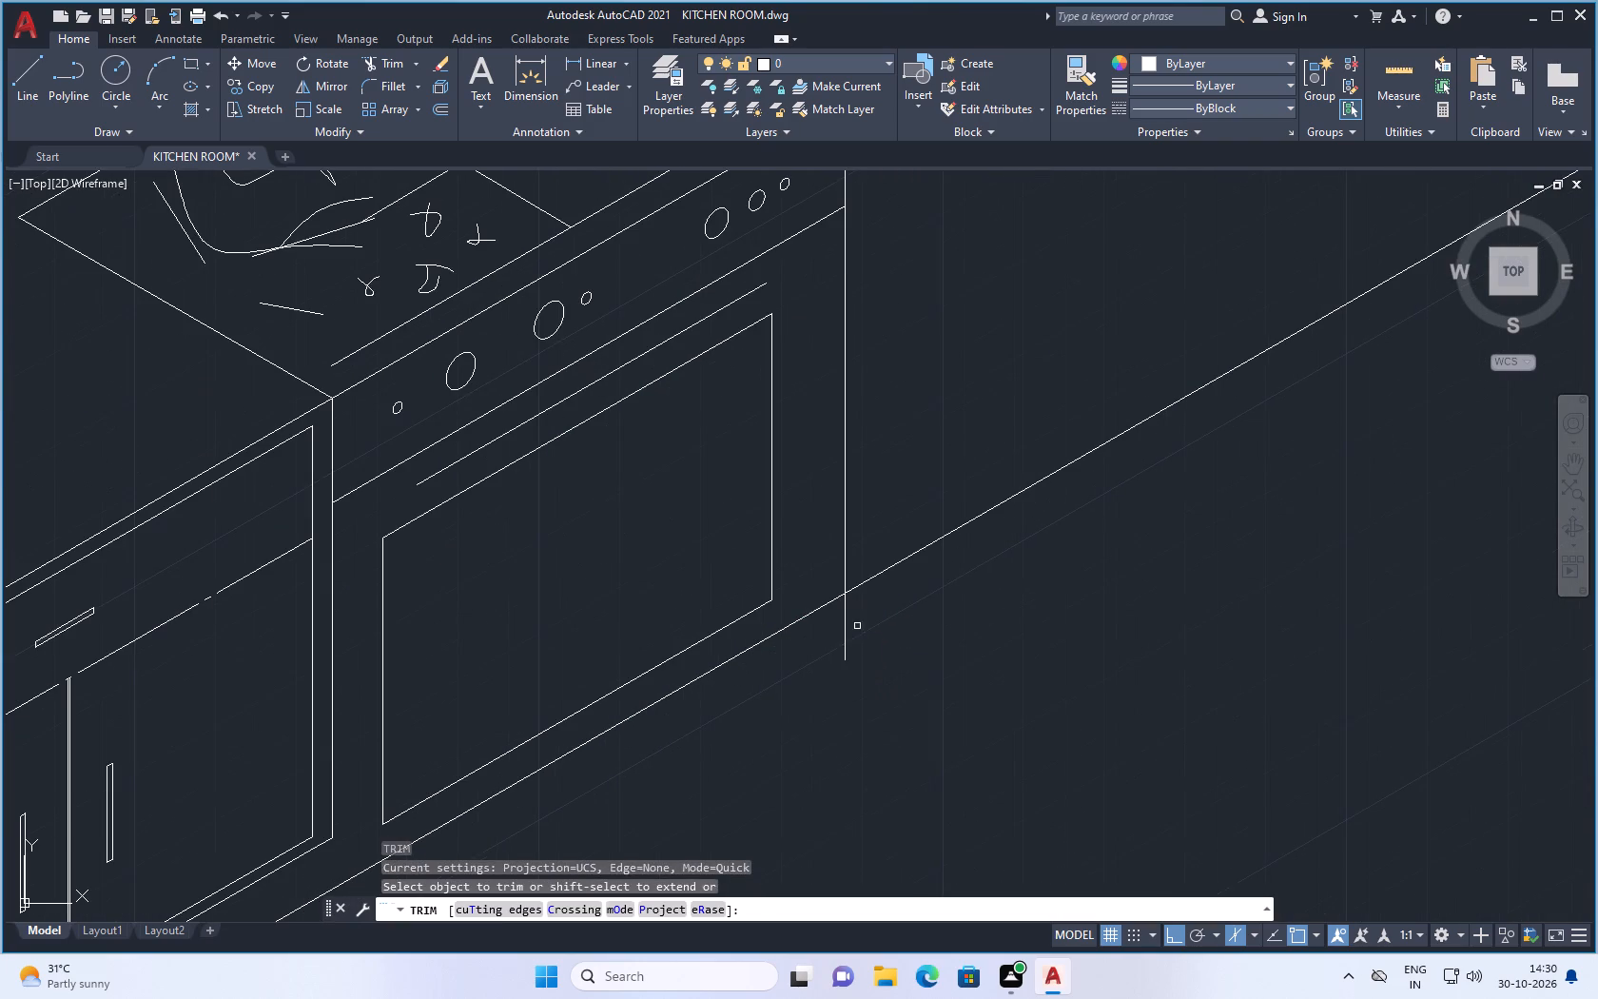
pyautogui.moveTo(854, 628); pyautogui.dragTo(820, 653)
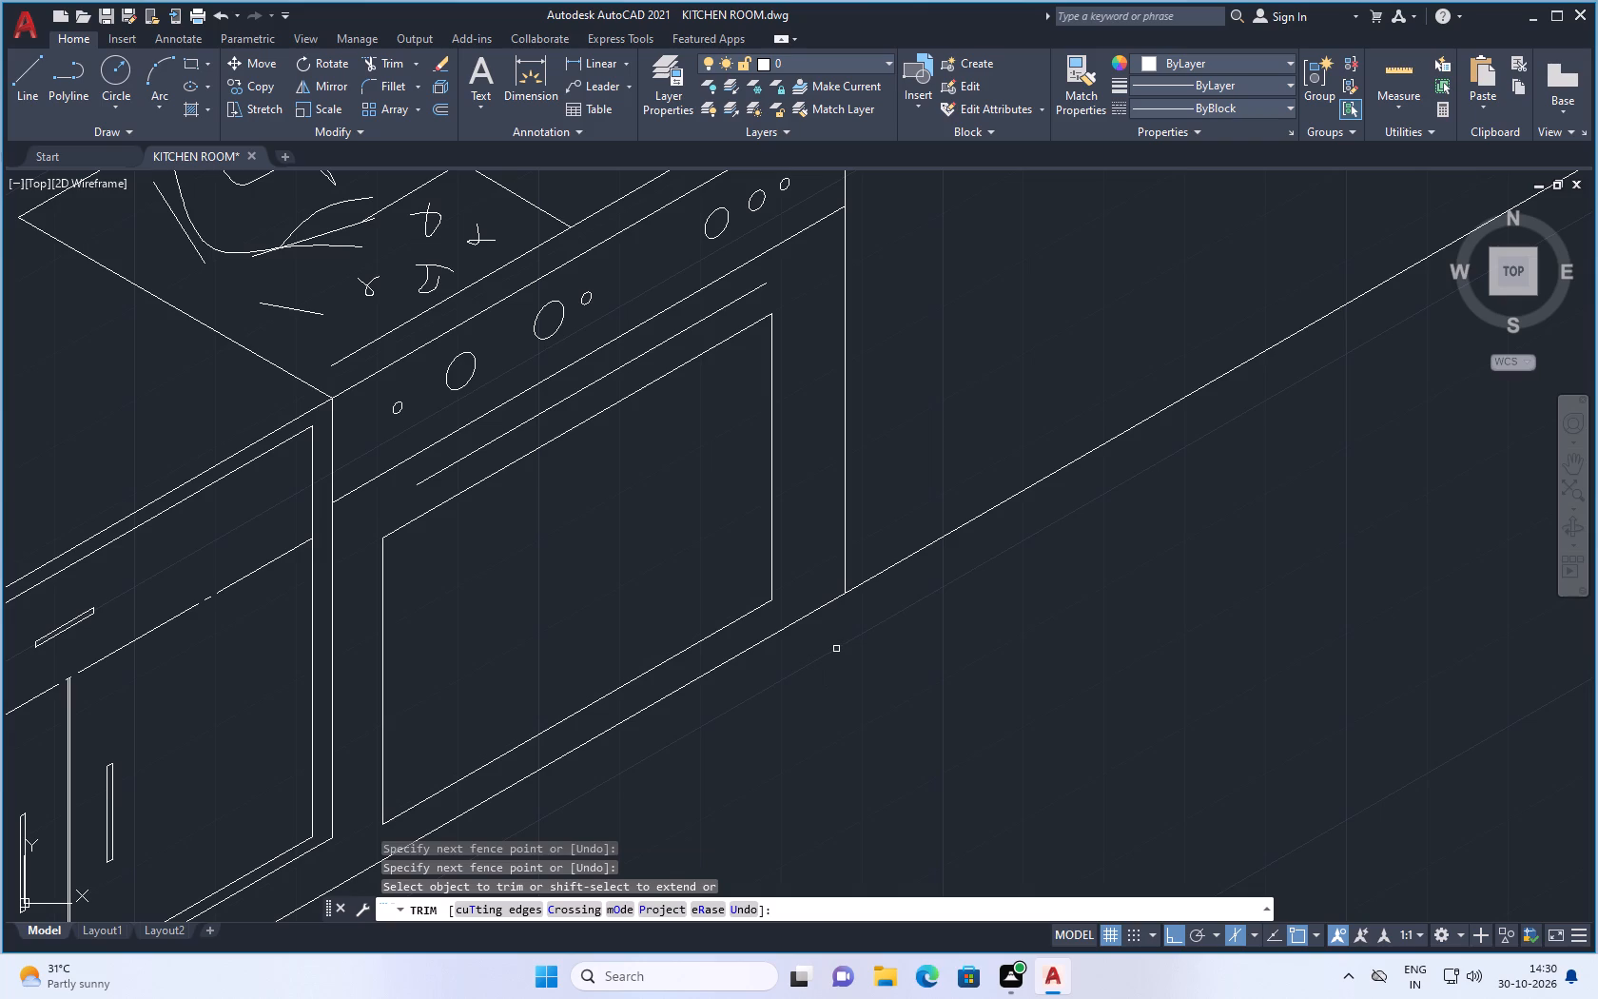
pyautogui.press('Escape')
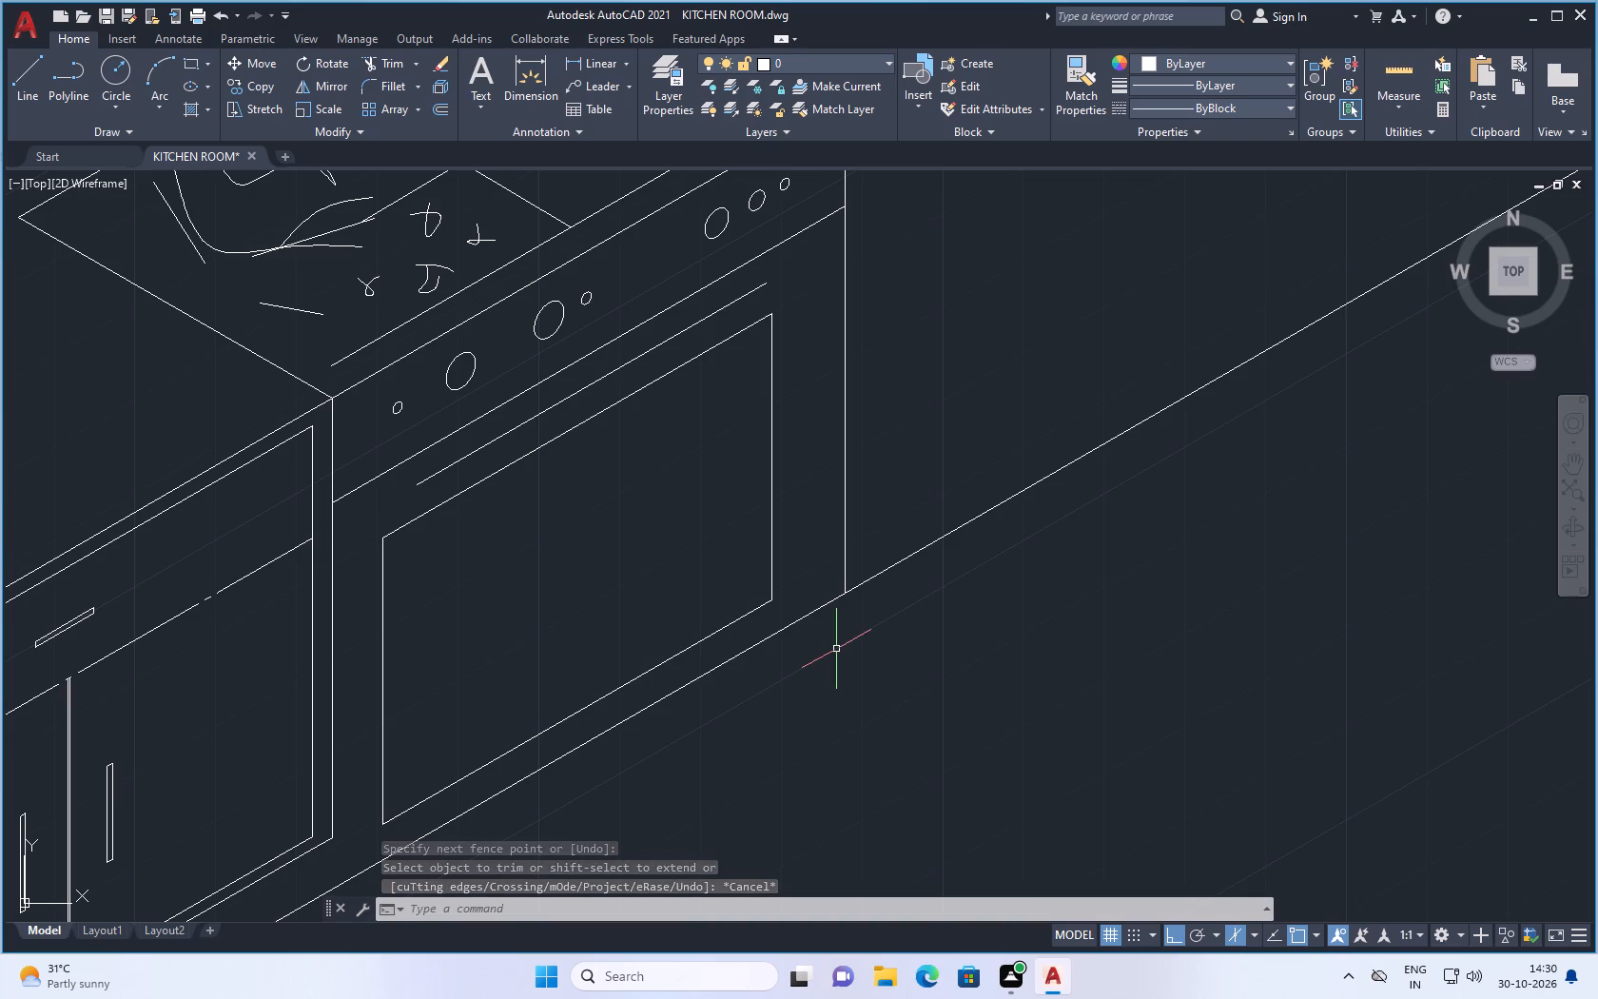
pyautogui.scroll(-1, 486, 462)
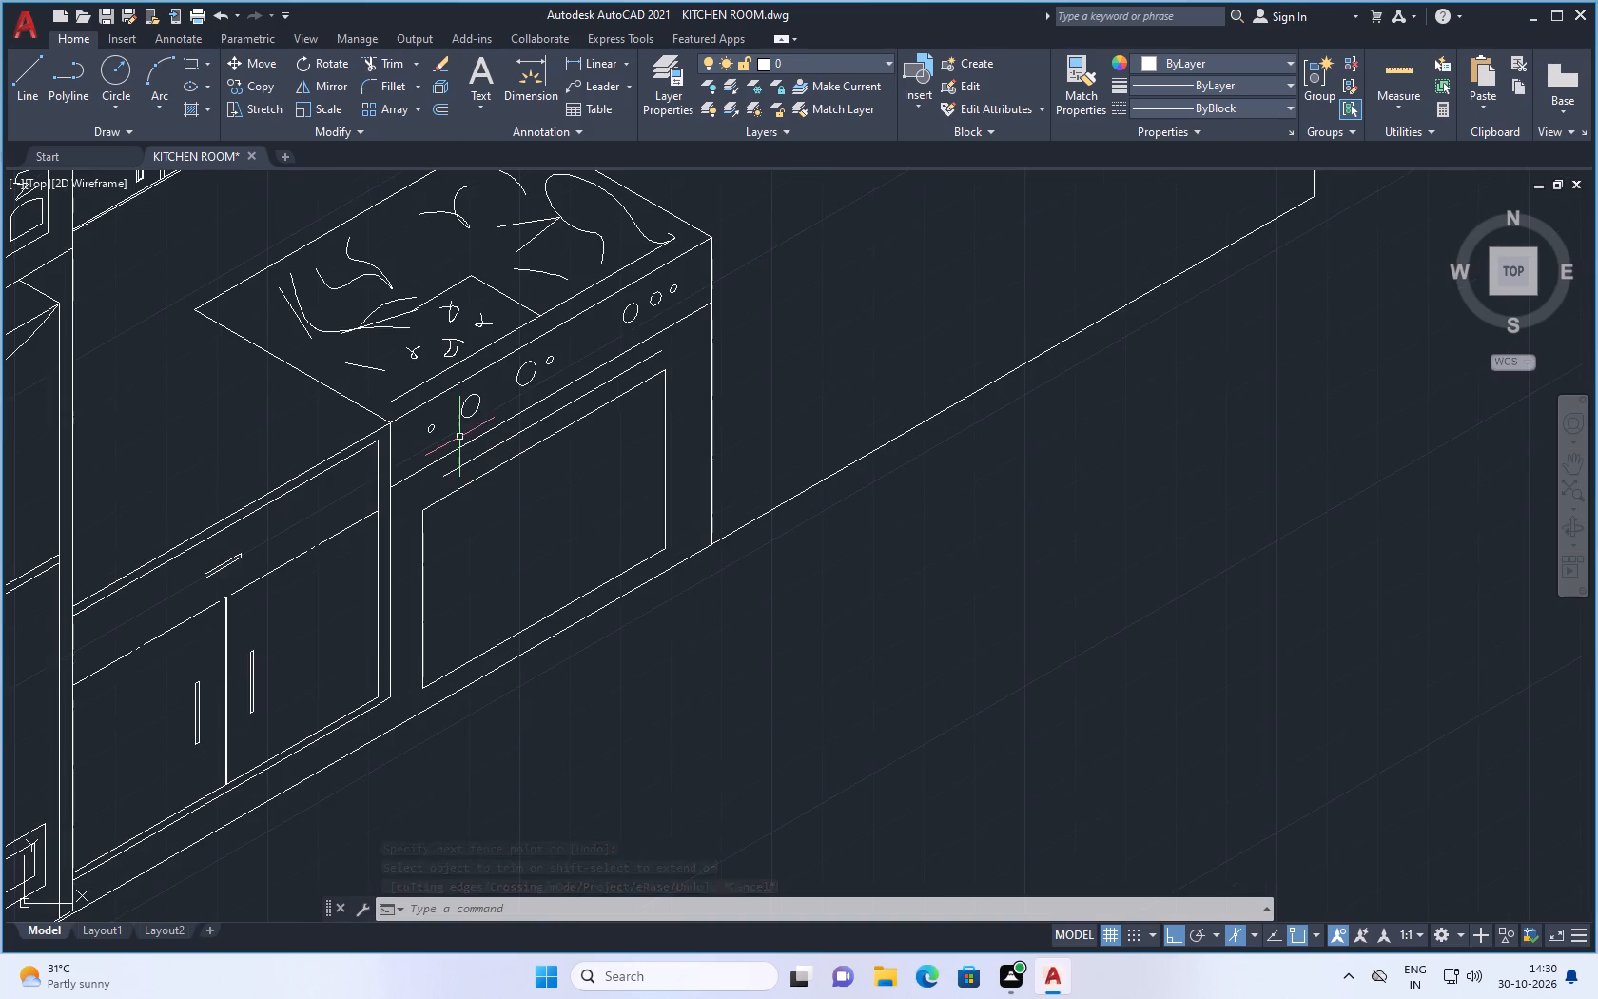
# Draw the oven handle's near end about 1 unit straight down from the near end of the line above the door.
pyautogui.scroll(1, 444, 430)
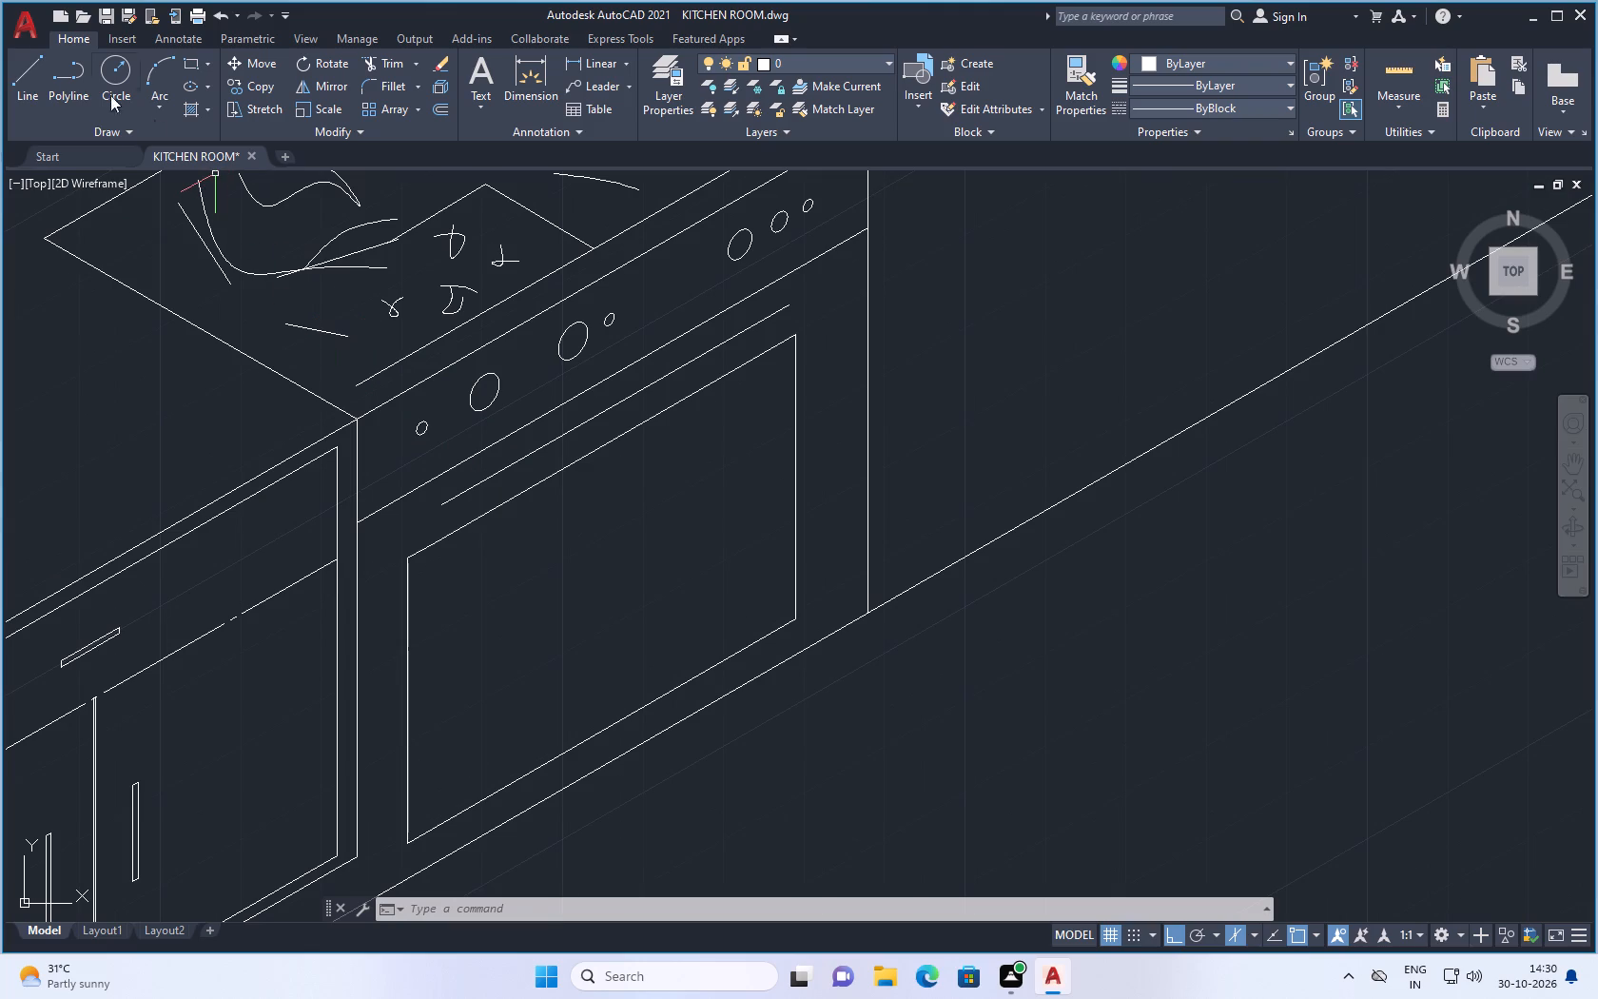
pyautogui.click(19, 81)
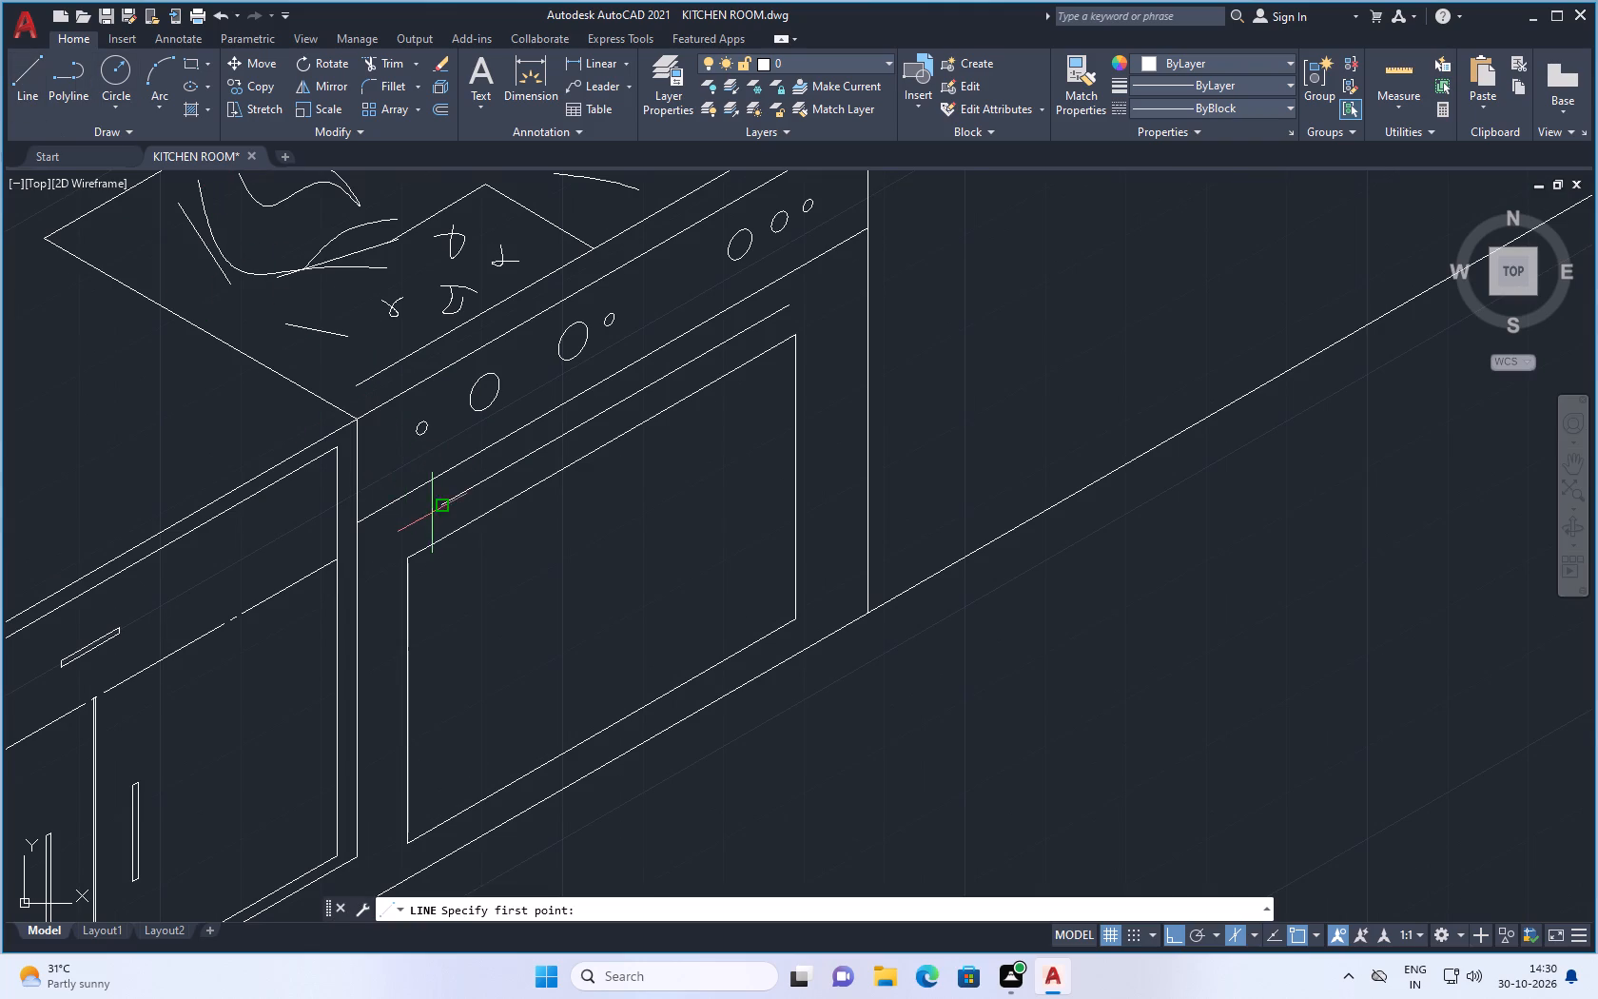
pyautogui.scroll(2, 435, 515)
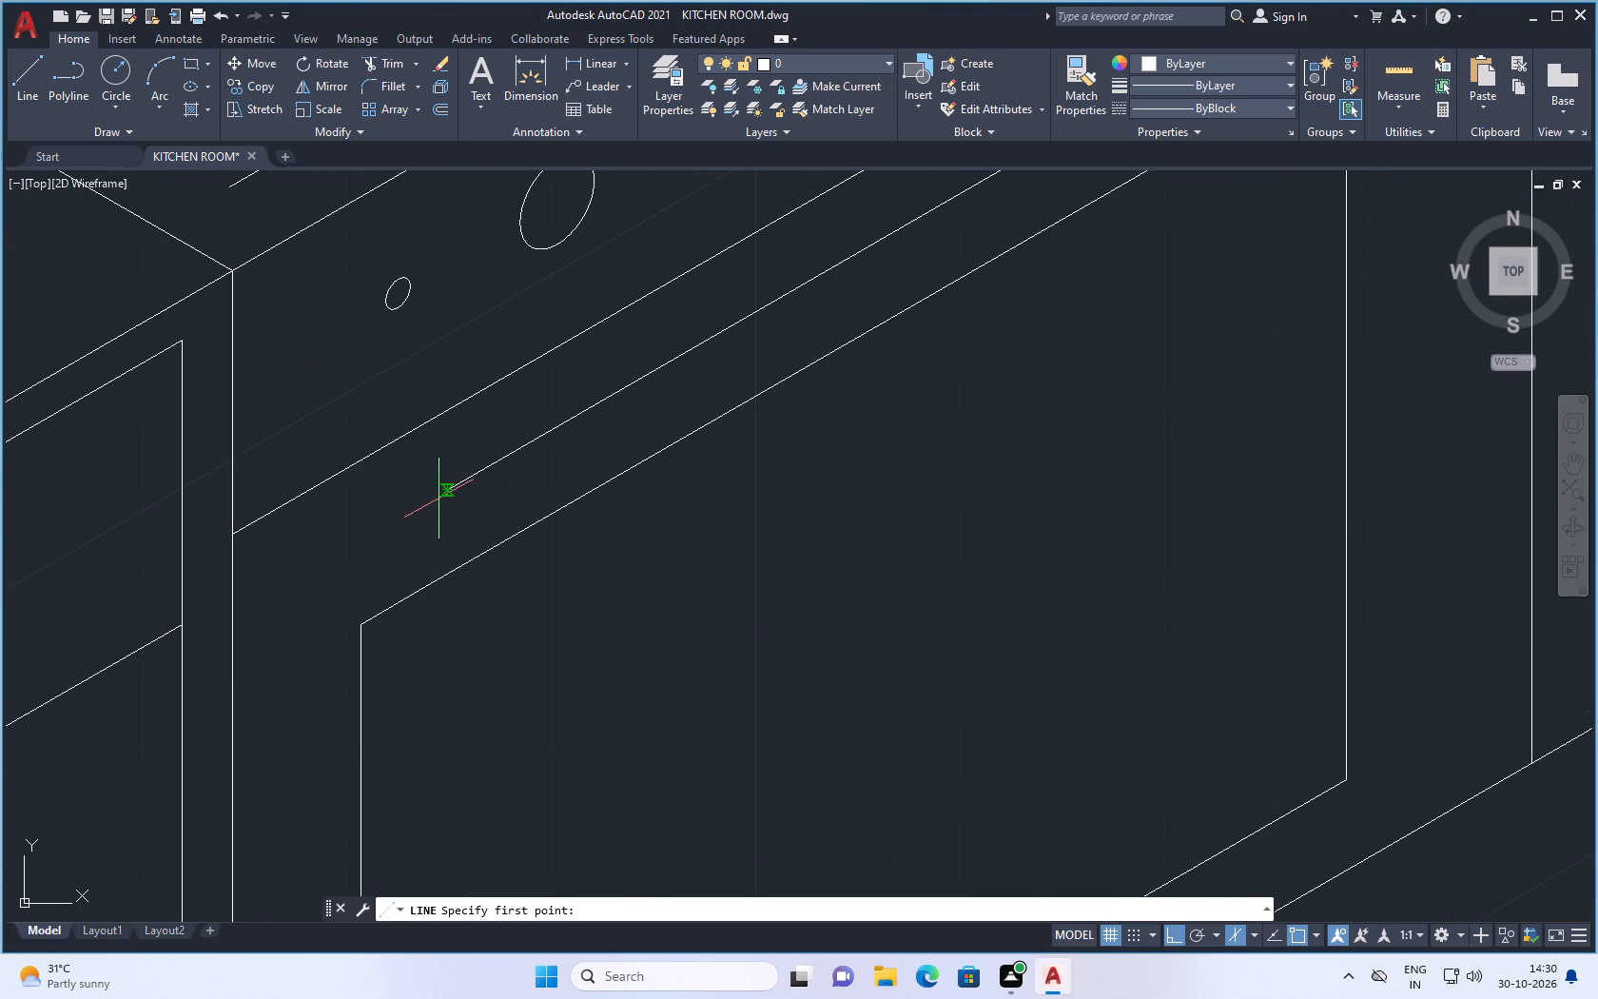
pyautogui.click(438, 494)
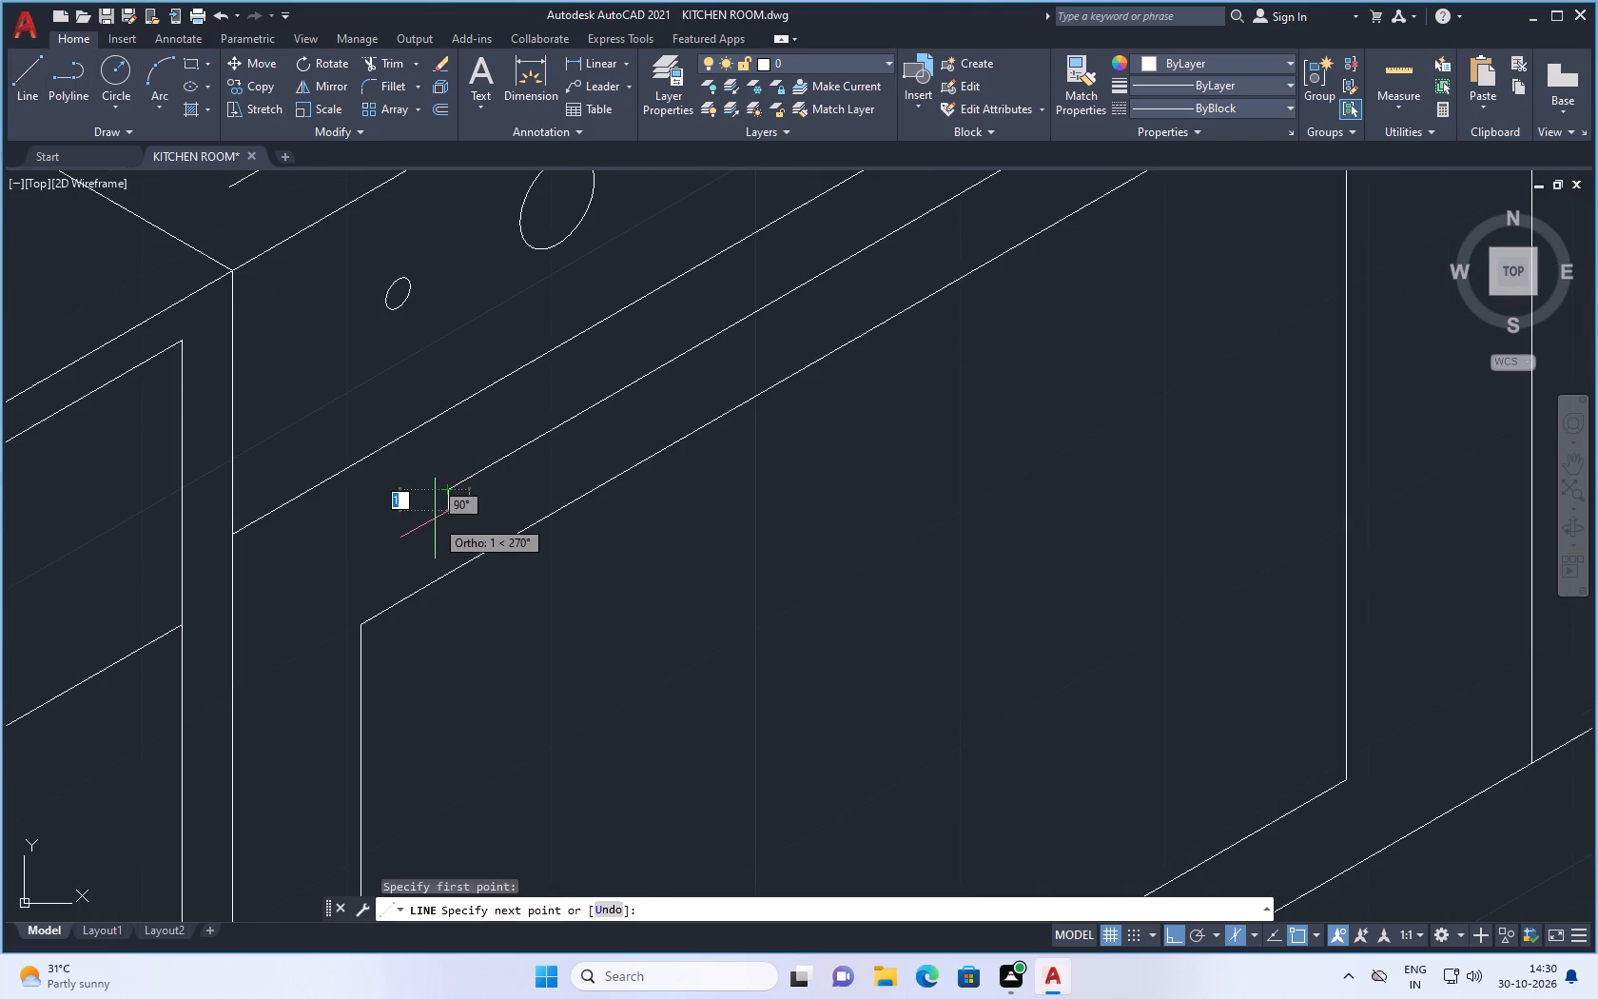
pyautogui.click(435, 519)
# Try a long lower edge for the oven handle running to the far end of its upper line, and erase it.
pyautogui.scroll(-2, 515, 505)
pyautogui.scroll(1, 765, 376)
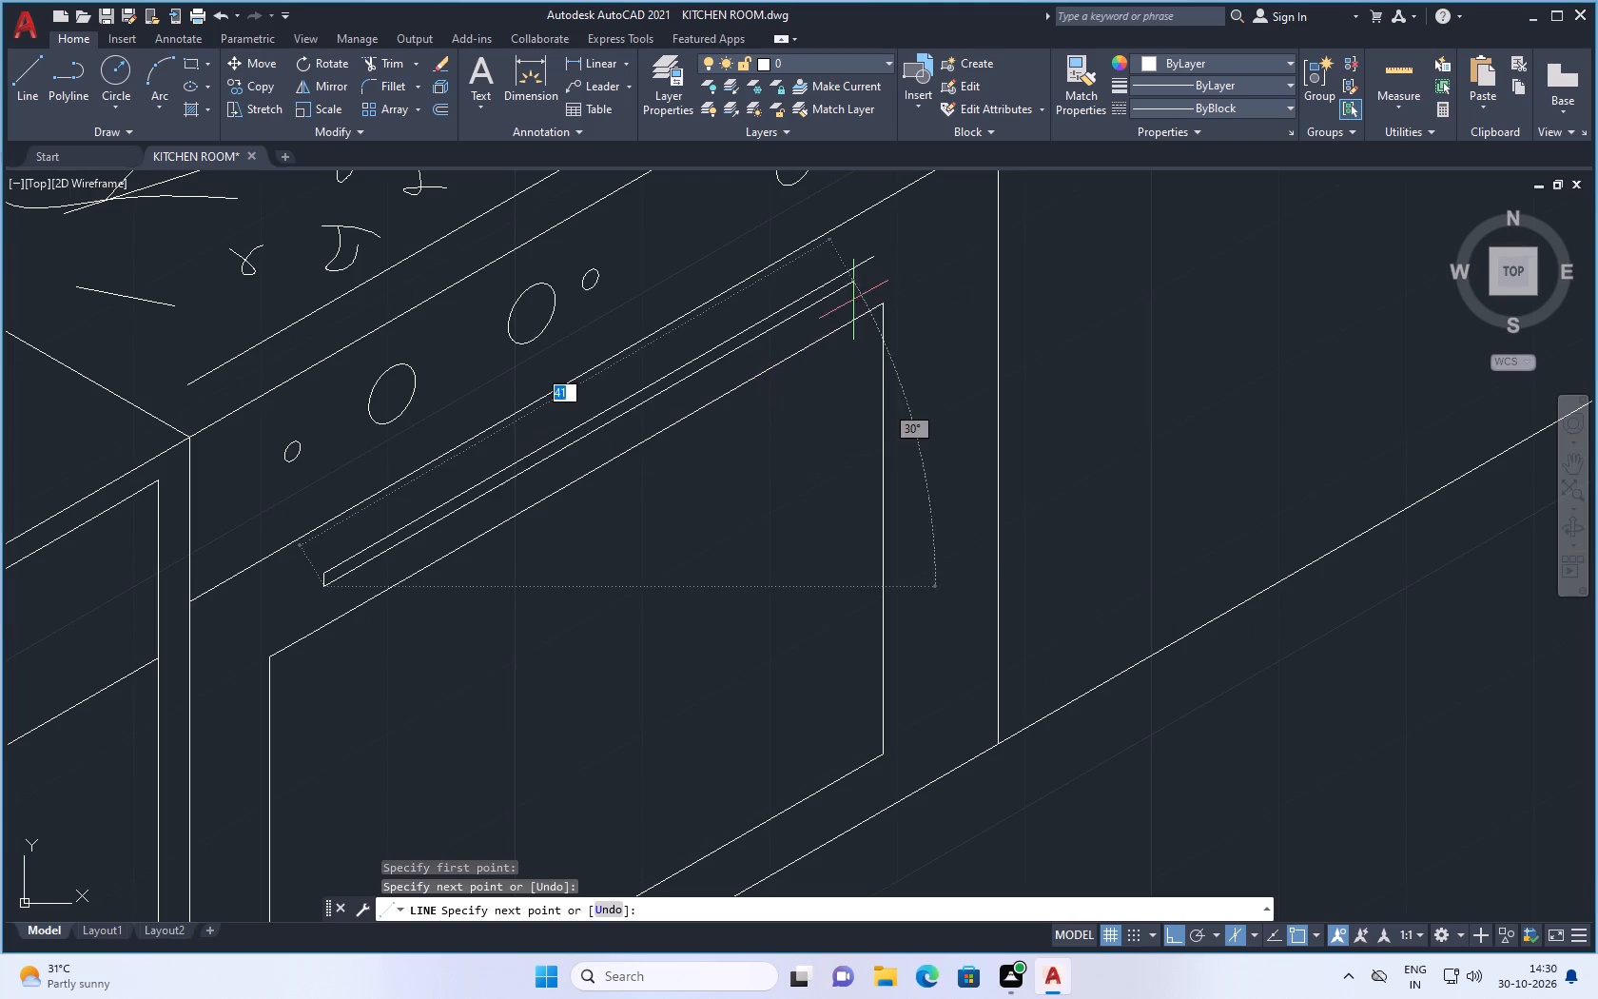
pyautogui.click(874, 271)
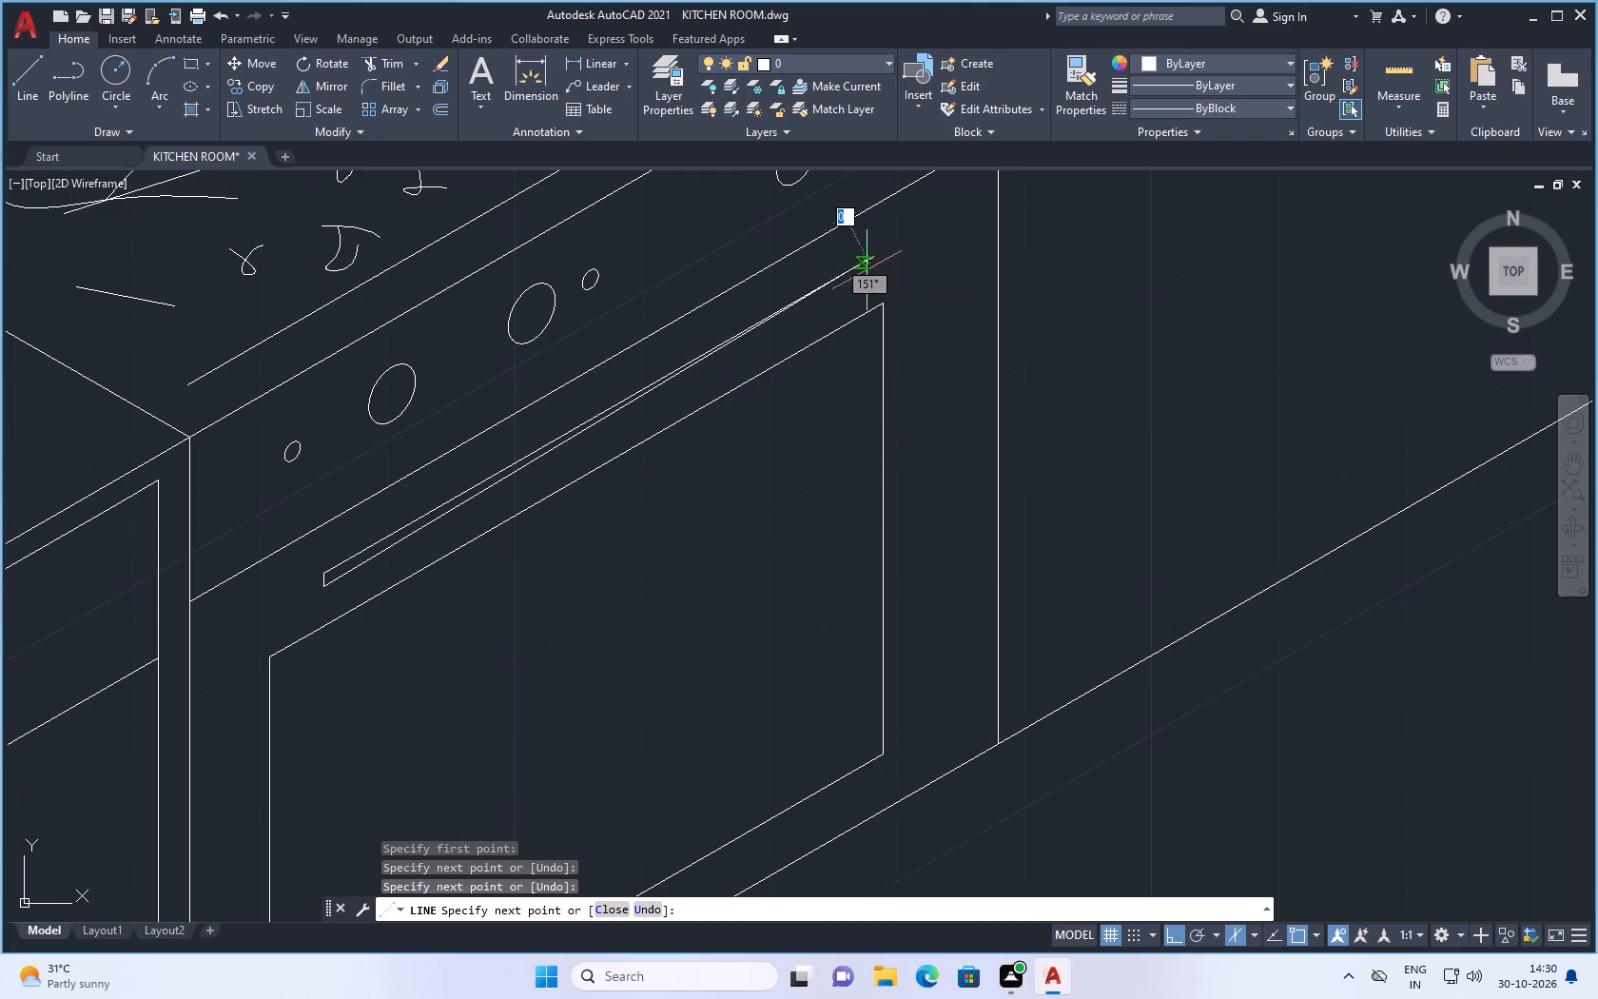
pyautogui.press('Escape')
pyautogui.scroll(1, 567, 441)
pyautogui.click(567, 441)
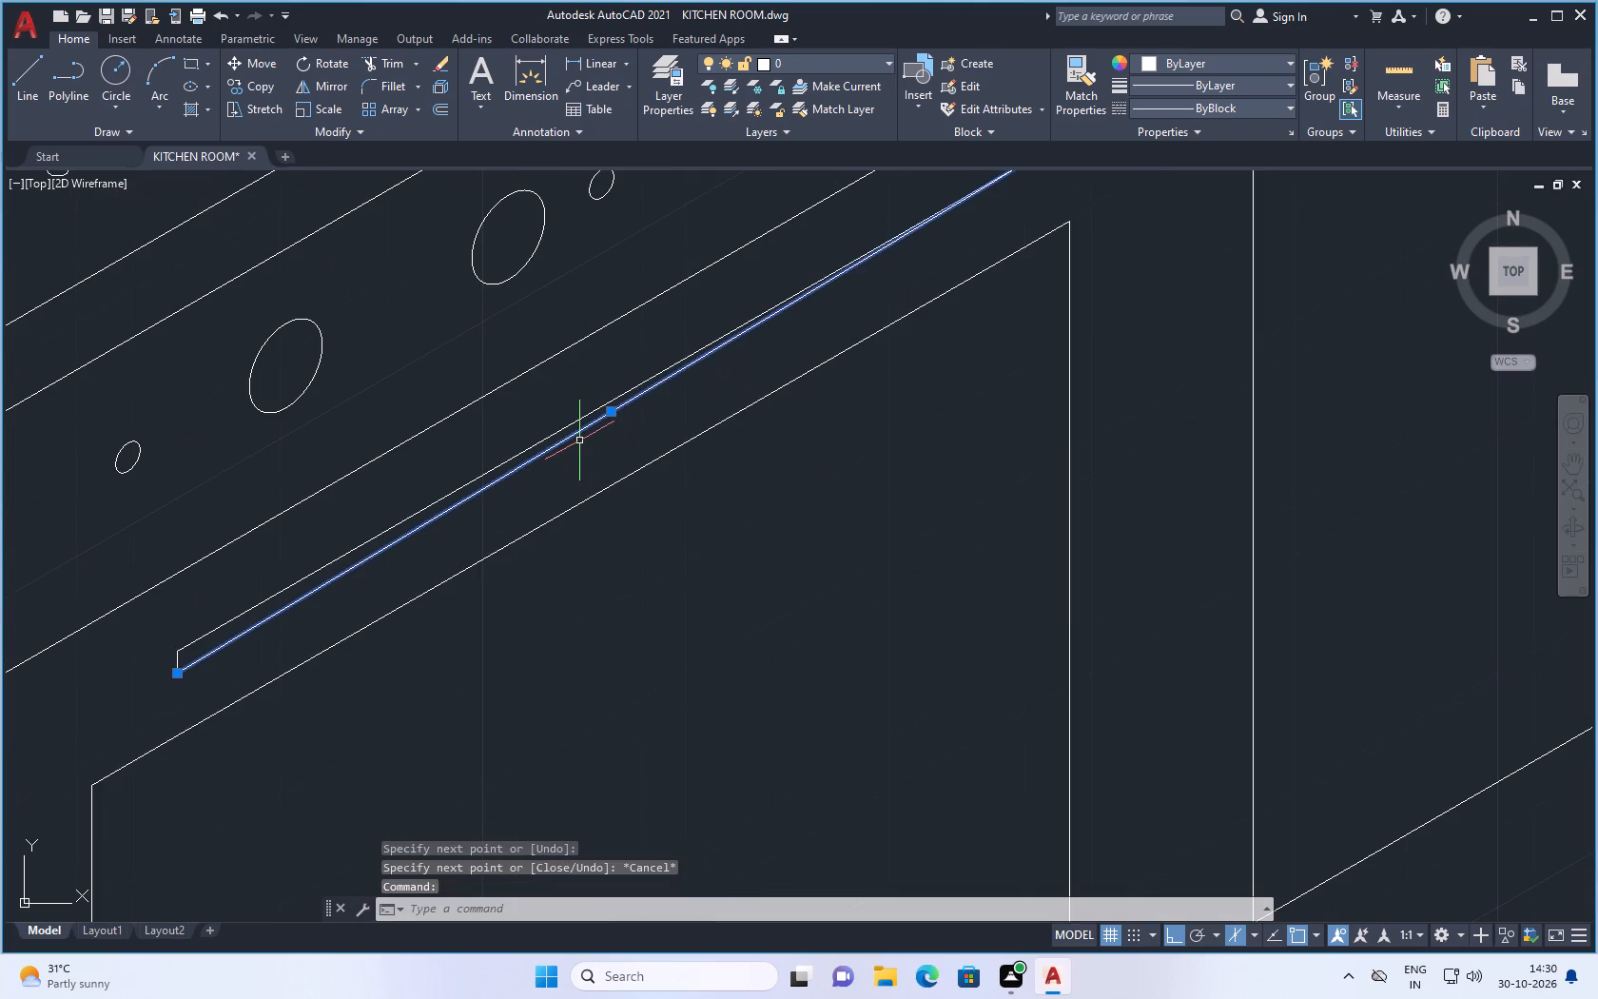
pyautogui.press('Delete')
# Draw the oven handle's lower edge about 43 units at 30° and close its far end up to the upper line.
pyautogui.scroll(-2, 501, 474)
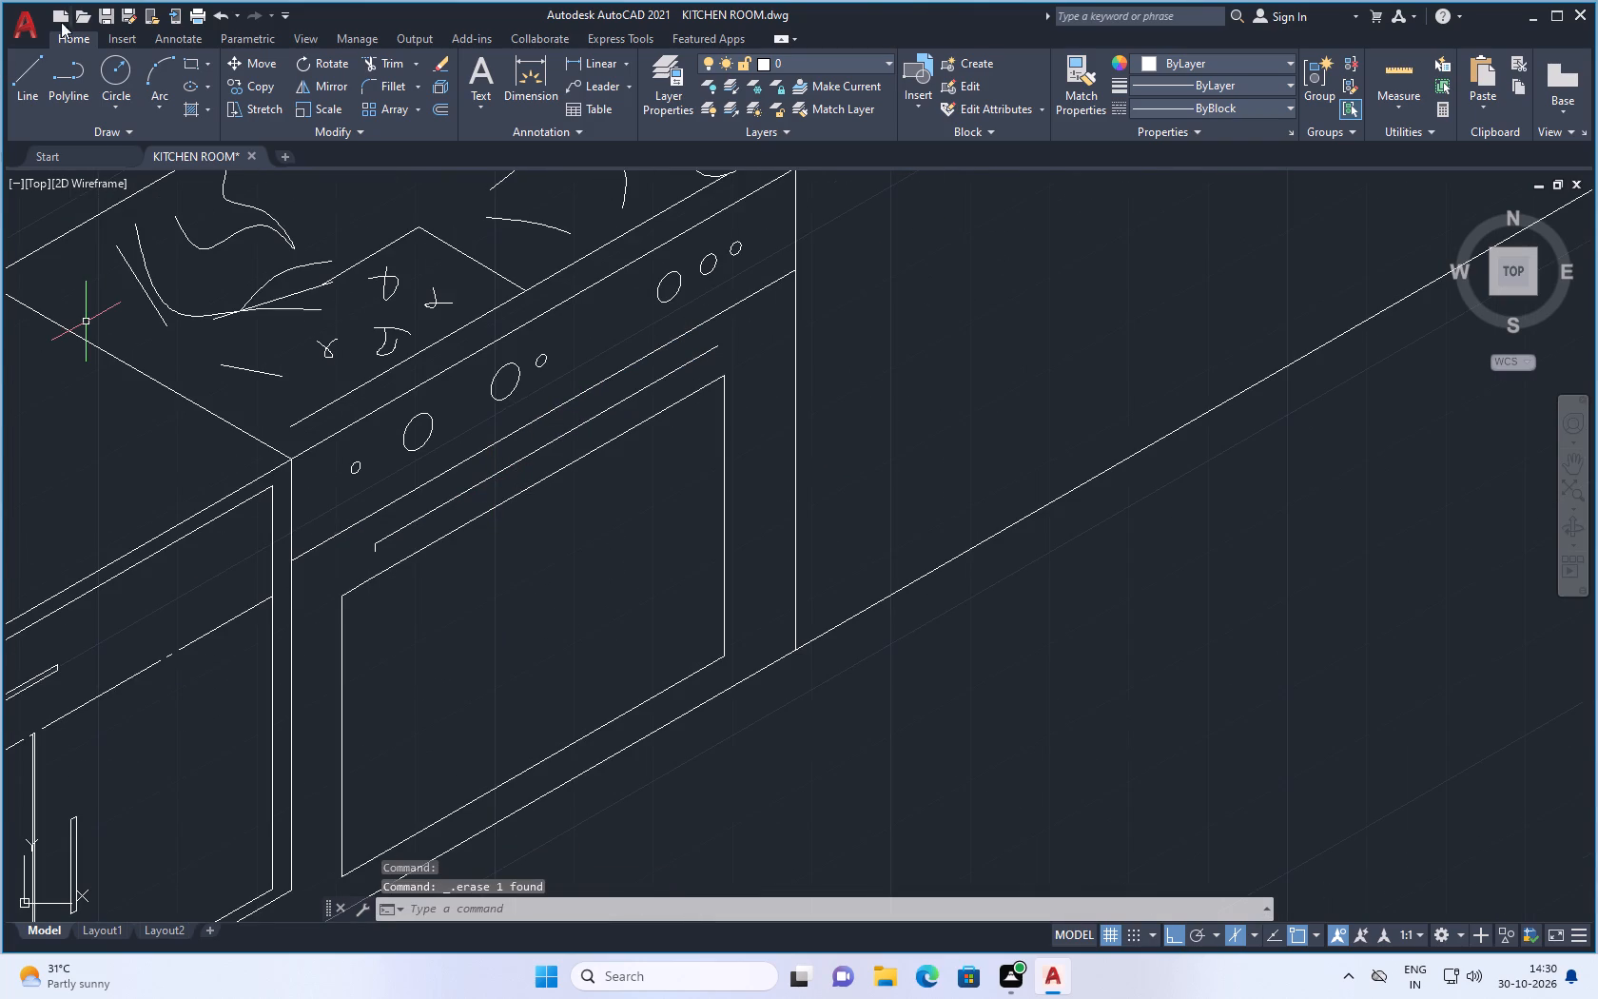
pyautogui.click(18, 80)
pyautogui.scroll(3, 394, 507)
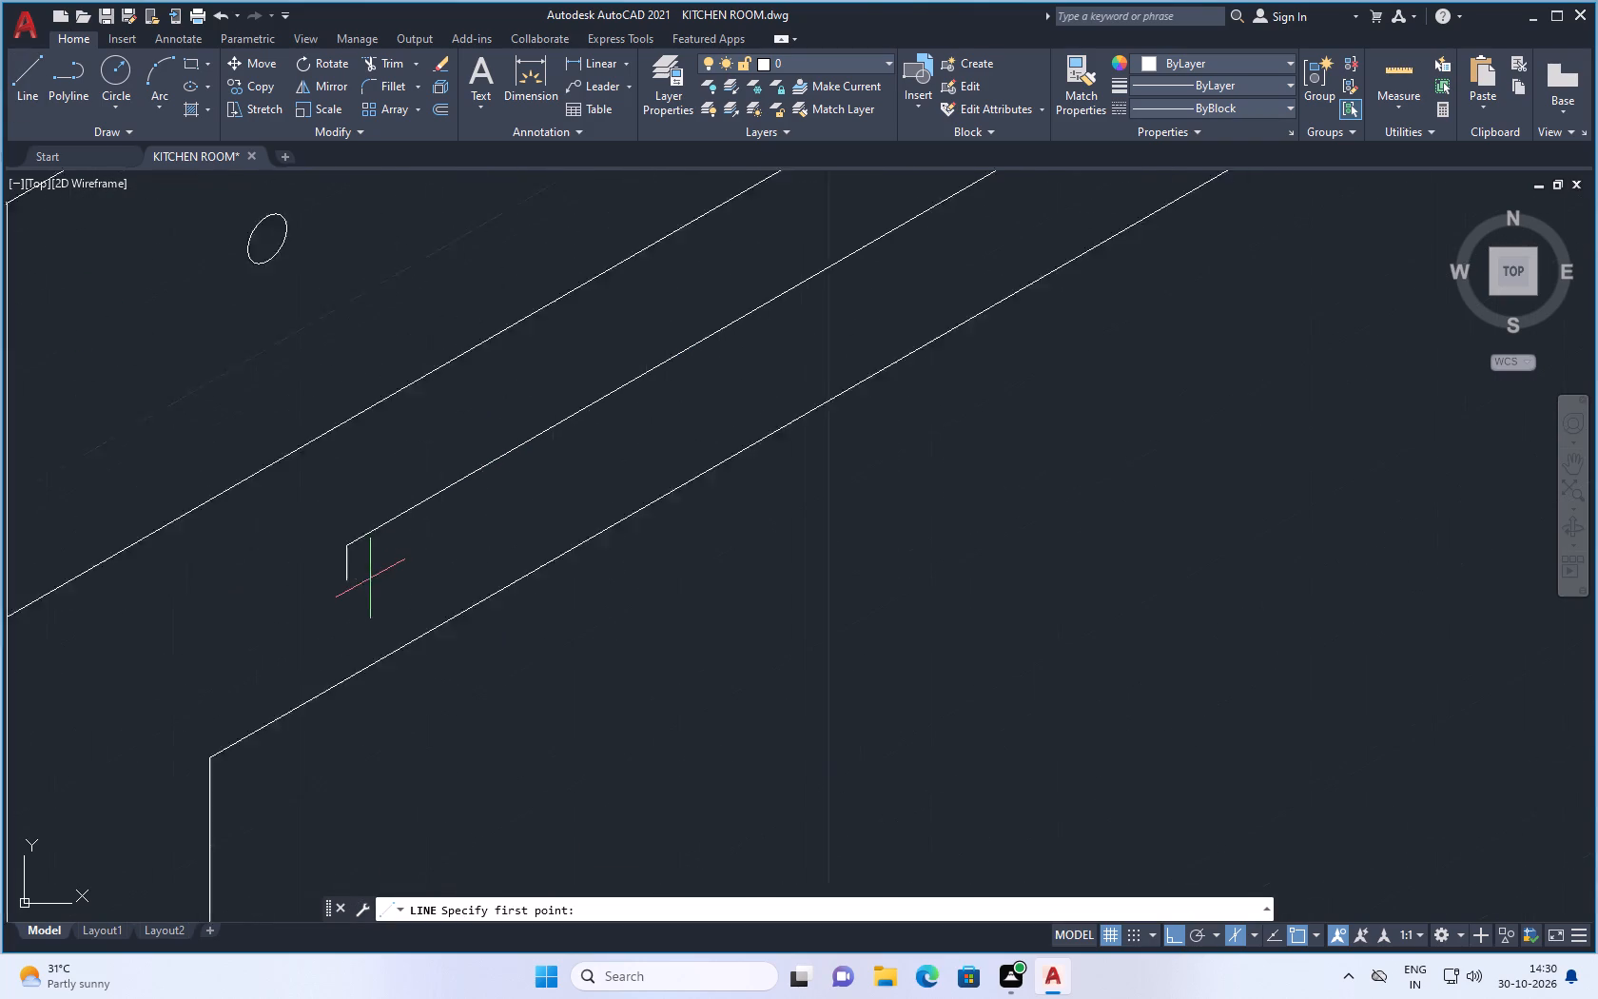
pyautogui.click(351, 574)
pyautogui.scroll(-1, 505, 546)
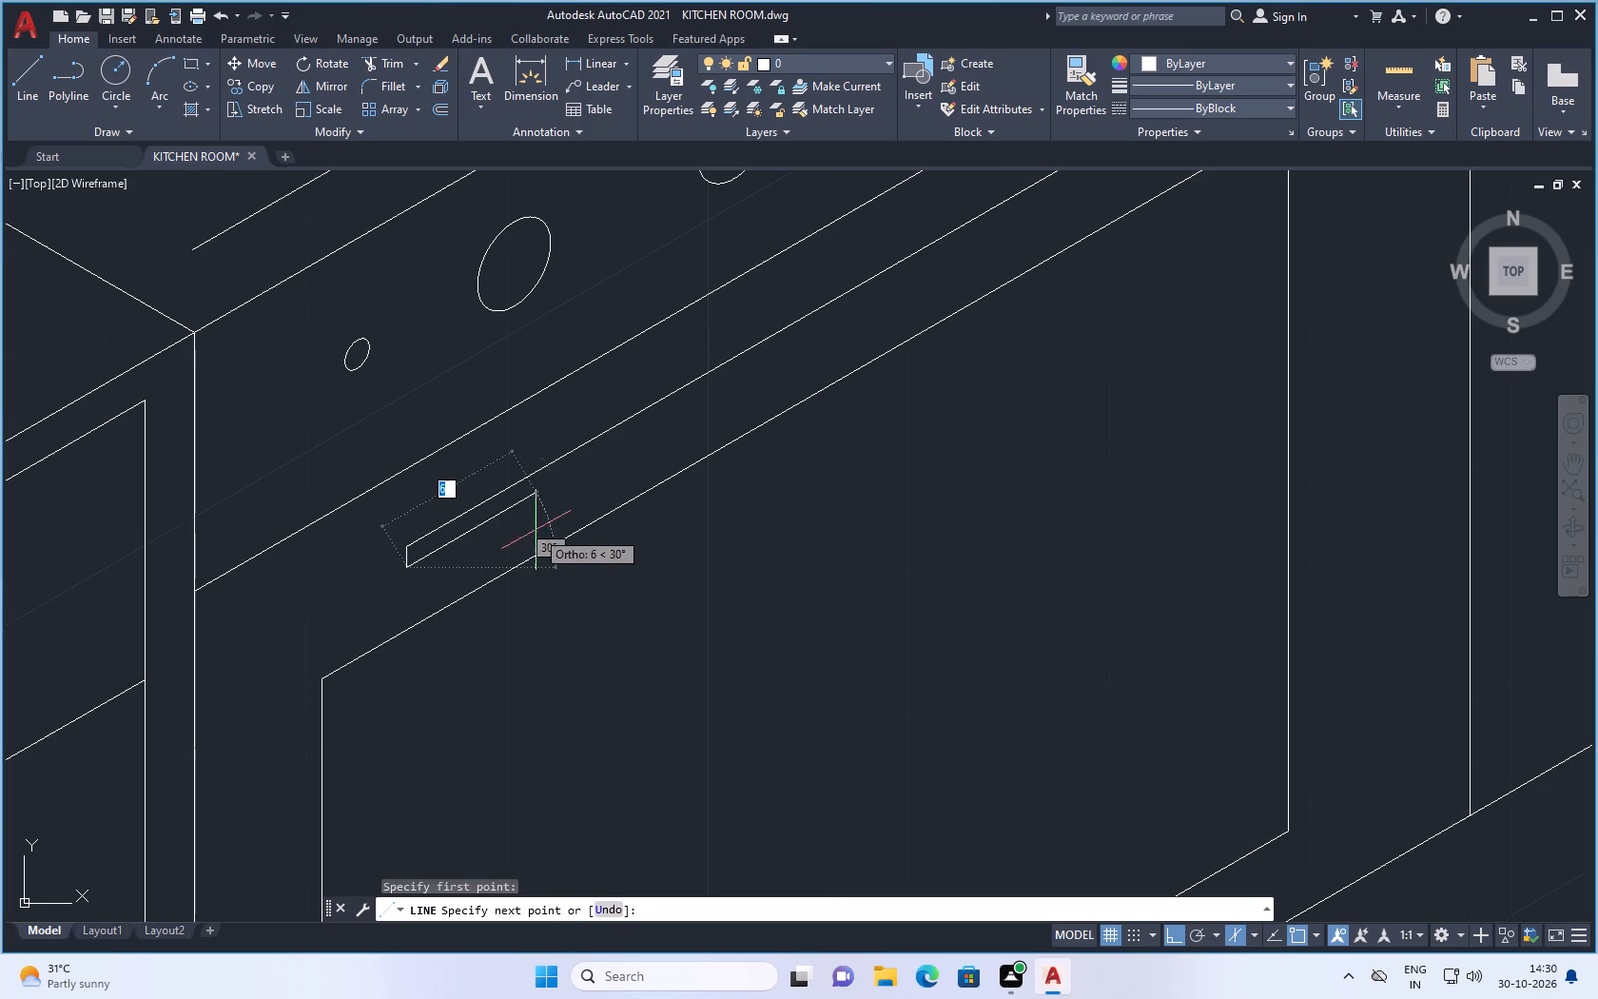
pyautogui.scroll(-2, 836, 357)
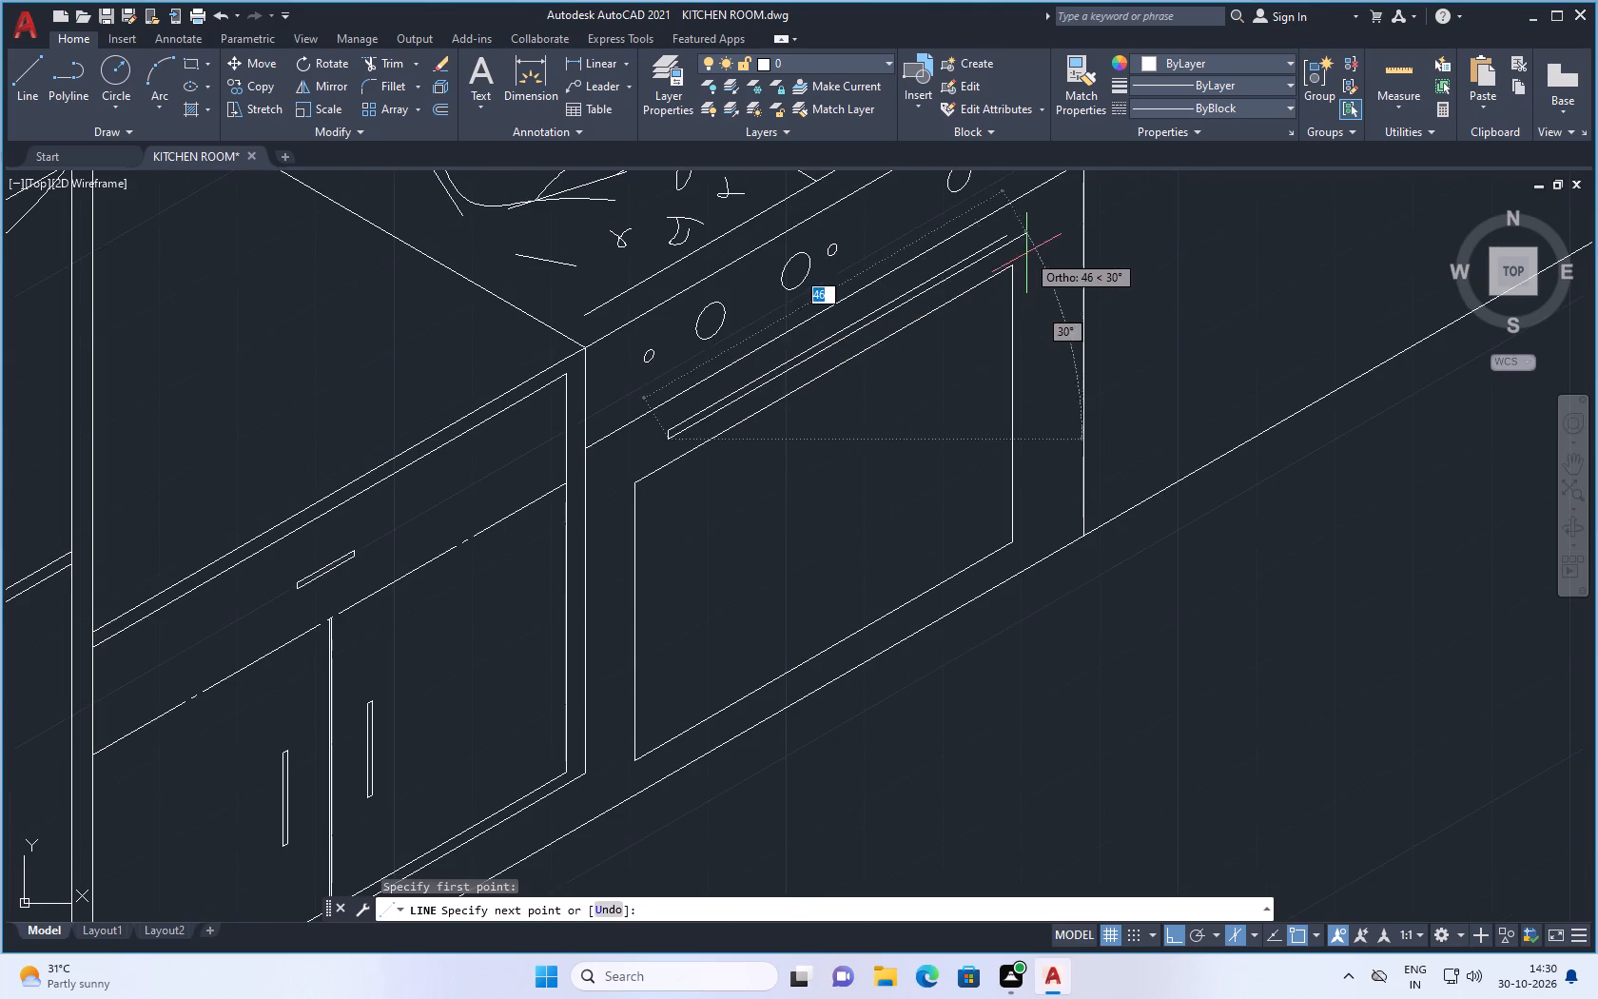
pyautogui.scroll(4, 1026, 250)
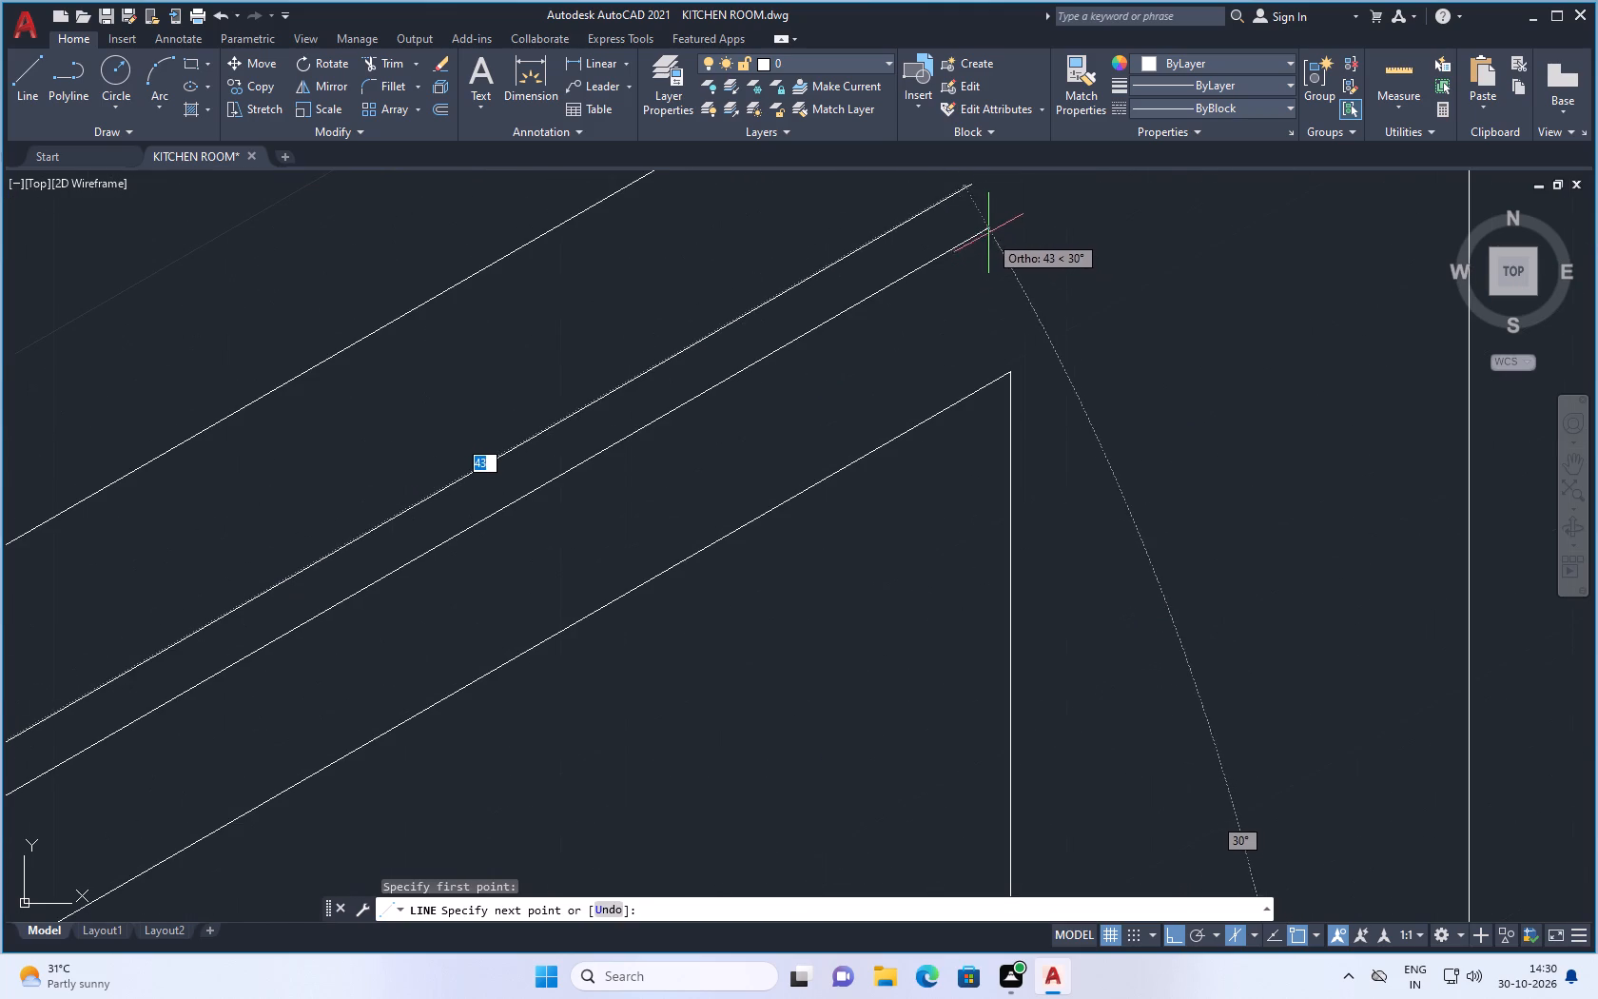
pyautogui.click(985, 230)
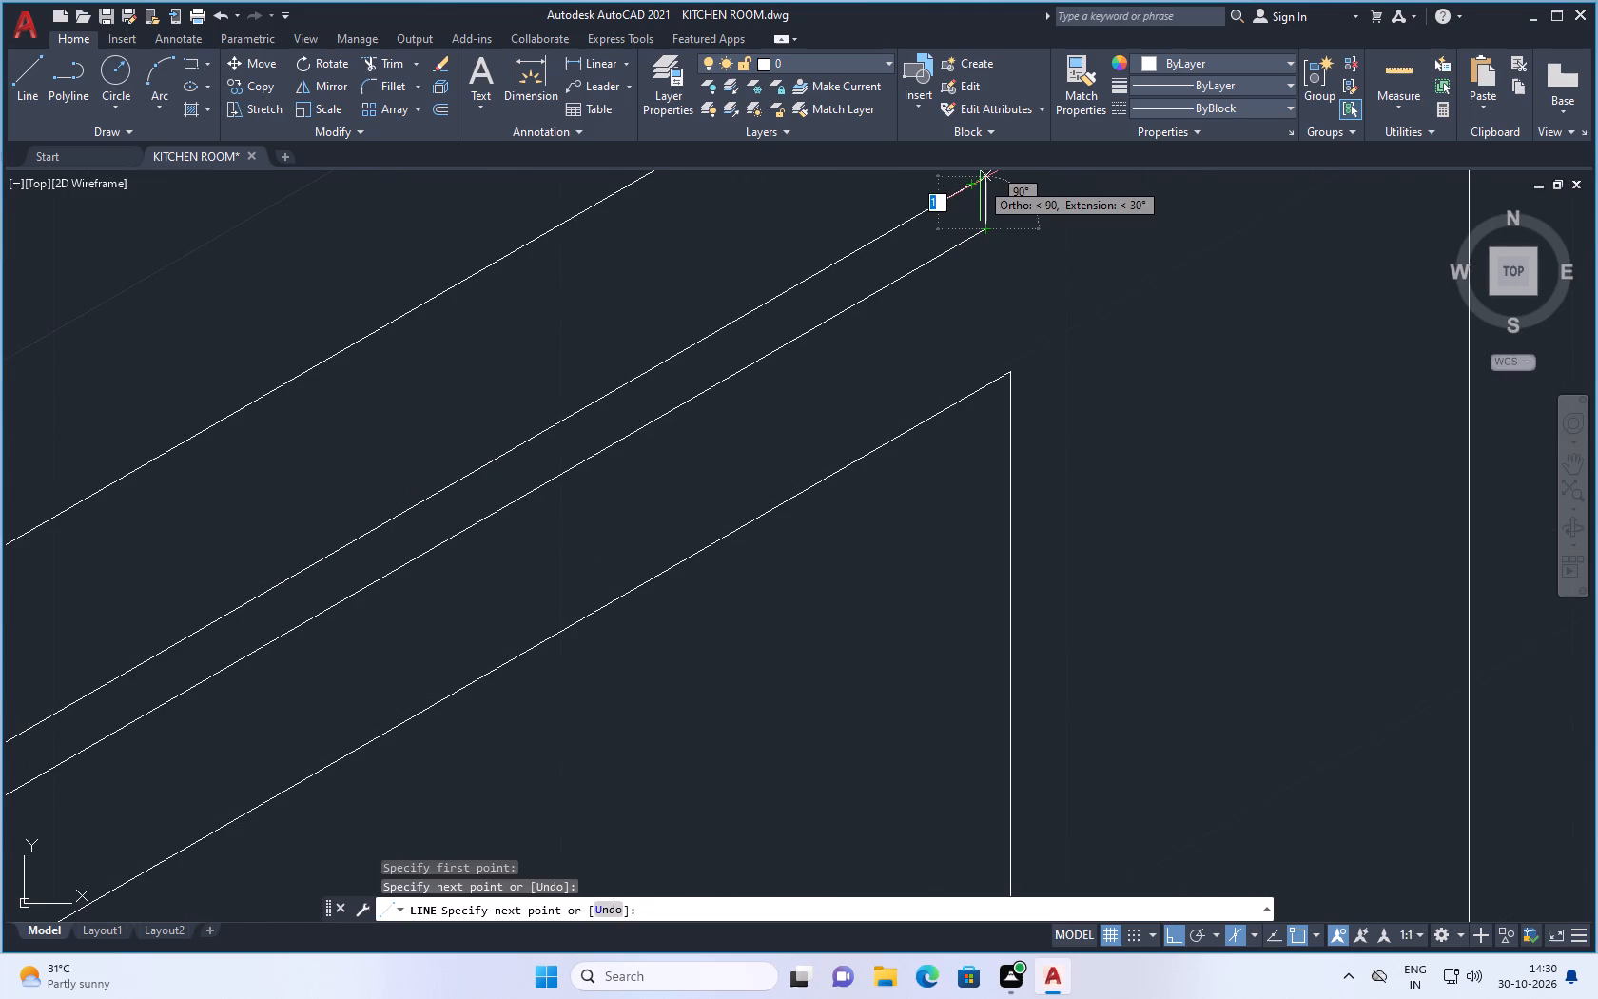
pyautogui.click(980, 181)
pyautogui.click(952, 196)
pyautogui.press('Escape')
# Examine the oven door and handle up close and against the cooktop and neighbouring cabinets.
pyautogui.scroll(-2, 885, 350)
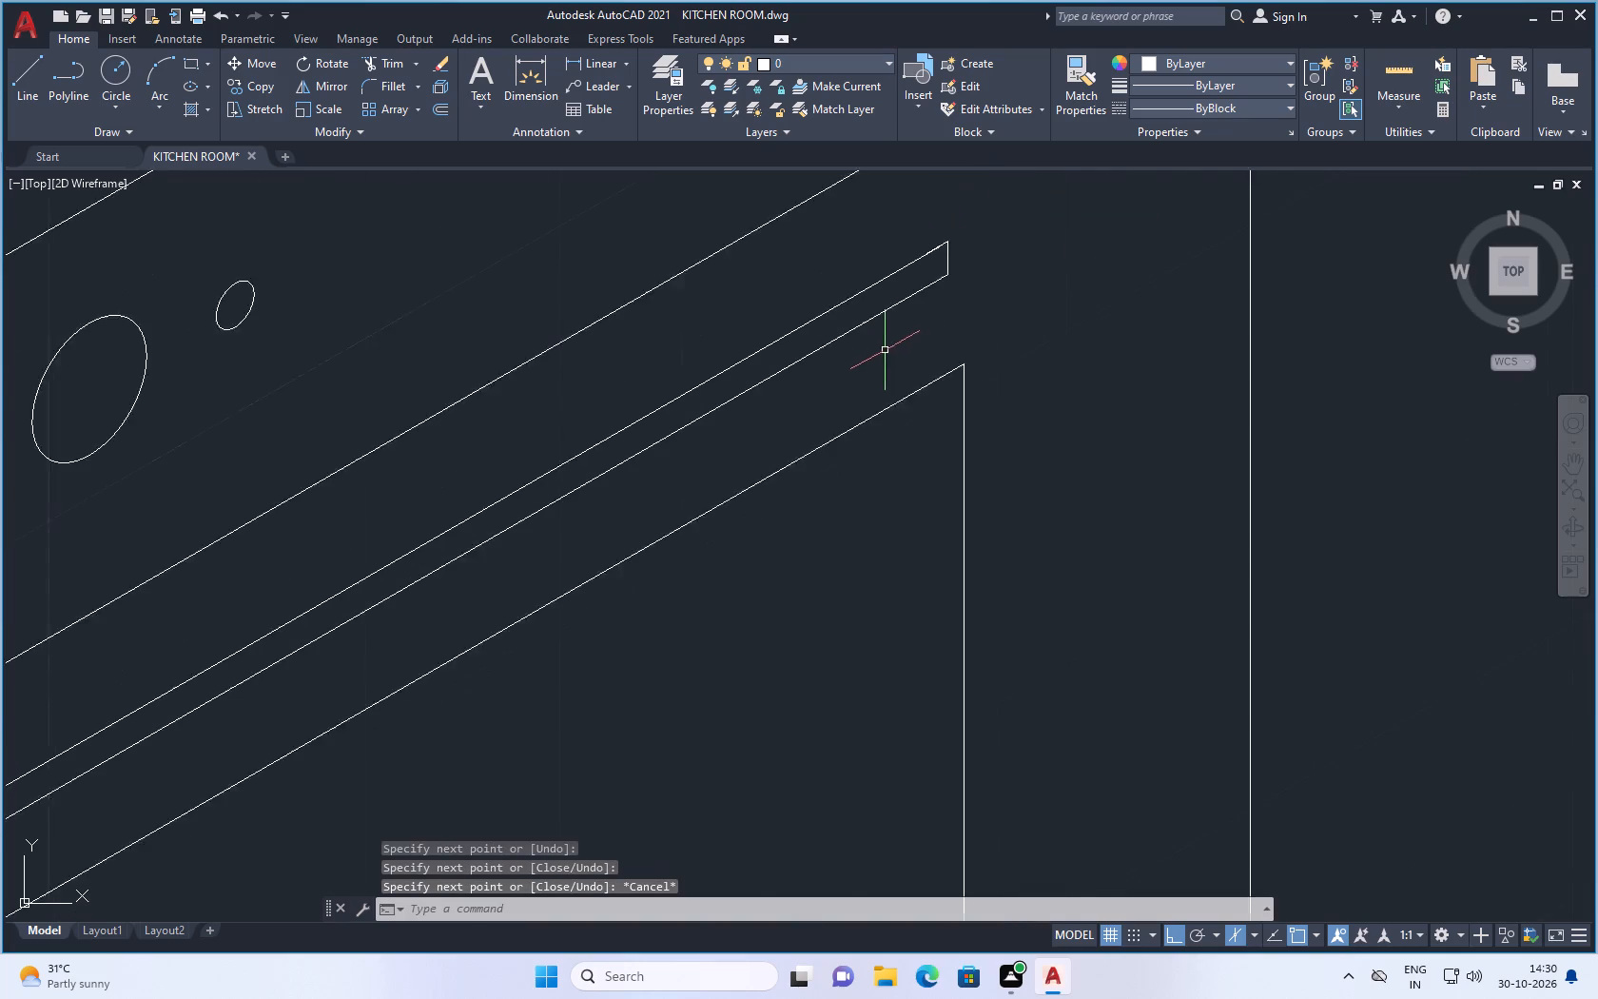
pyautogui.scroll(-4, 884, 351)
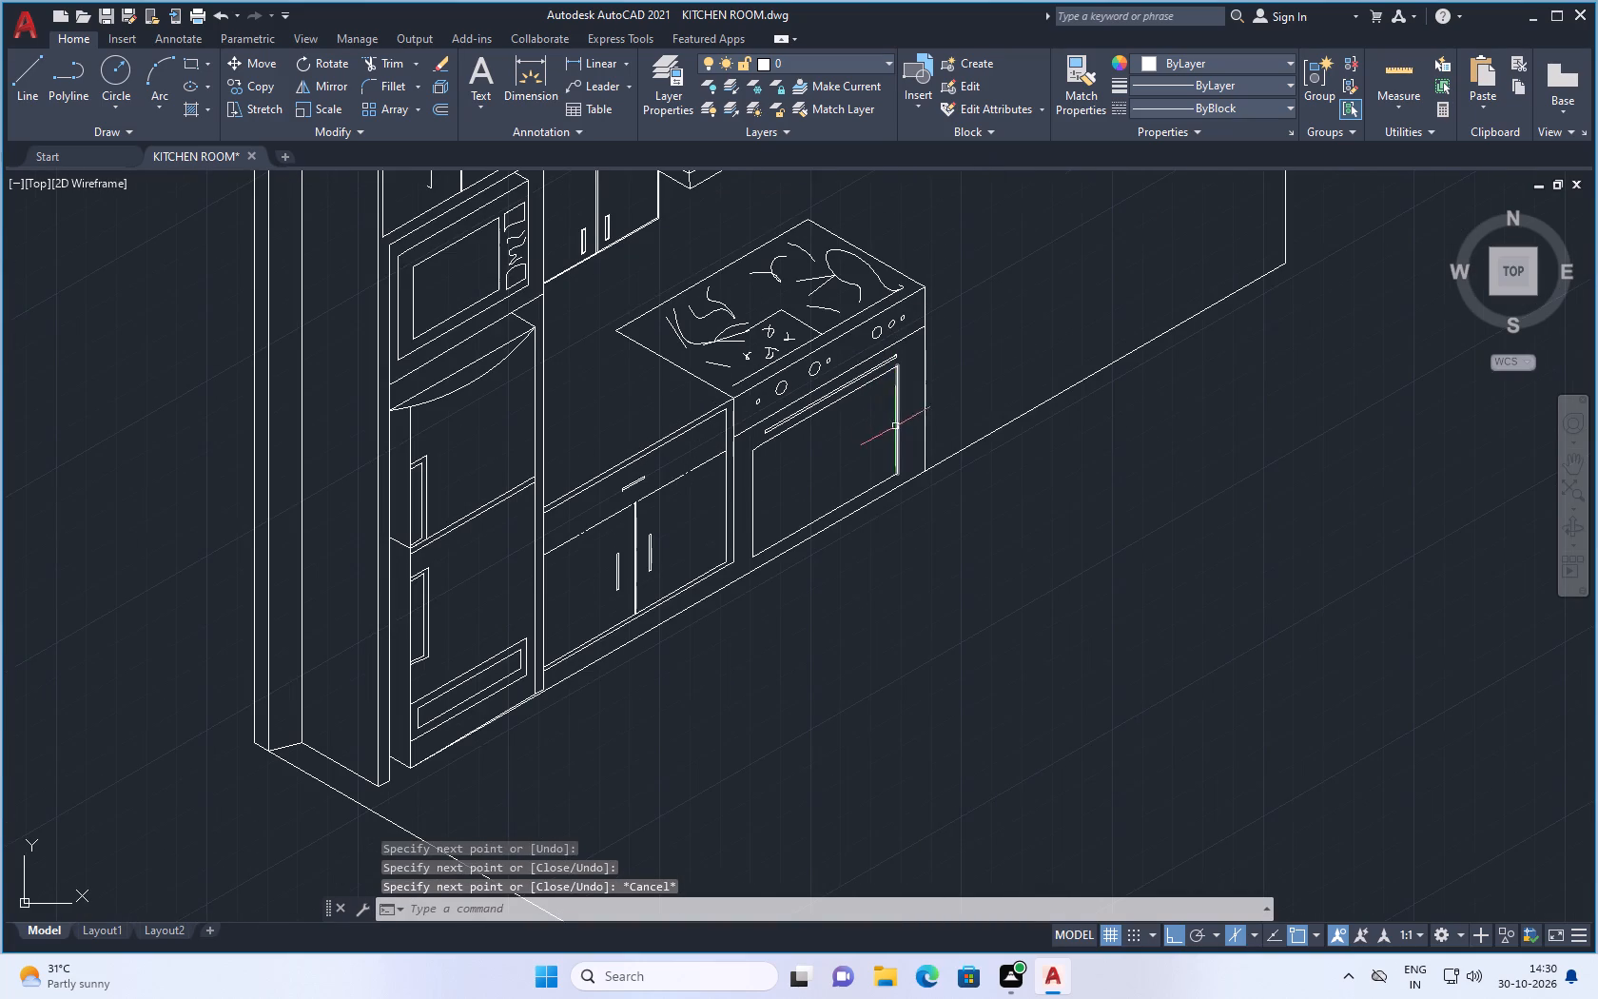
pyautogui.scroll(1, 768, 465)
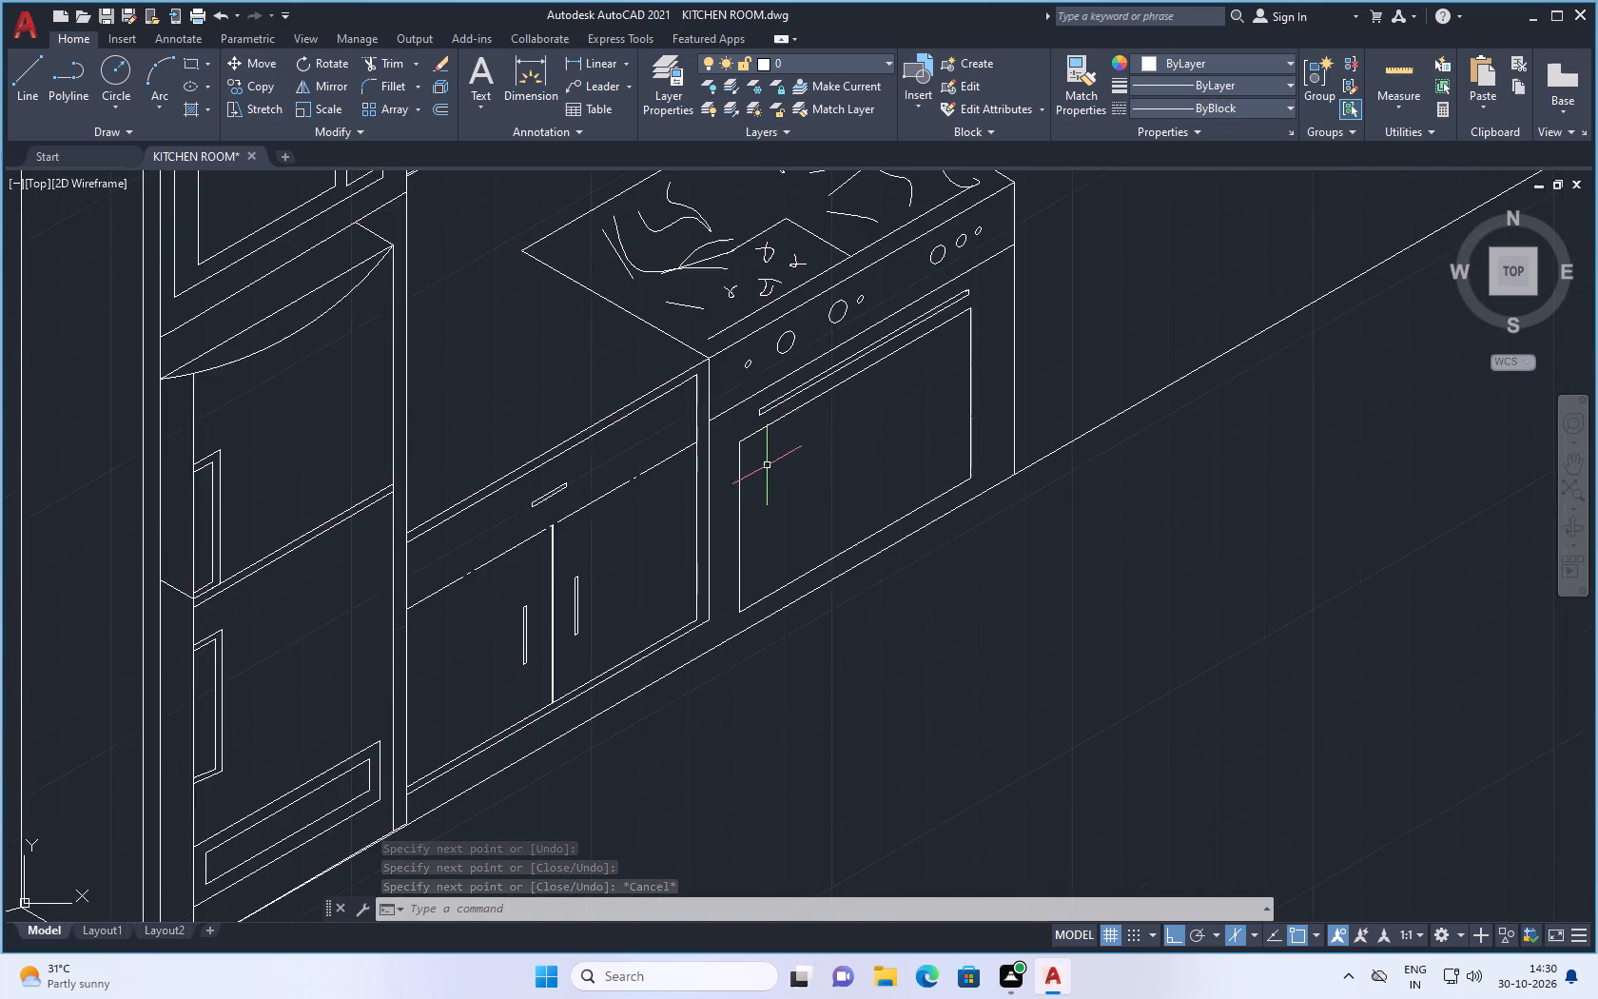
pyautogui.scroll(3, 765, 467)
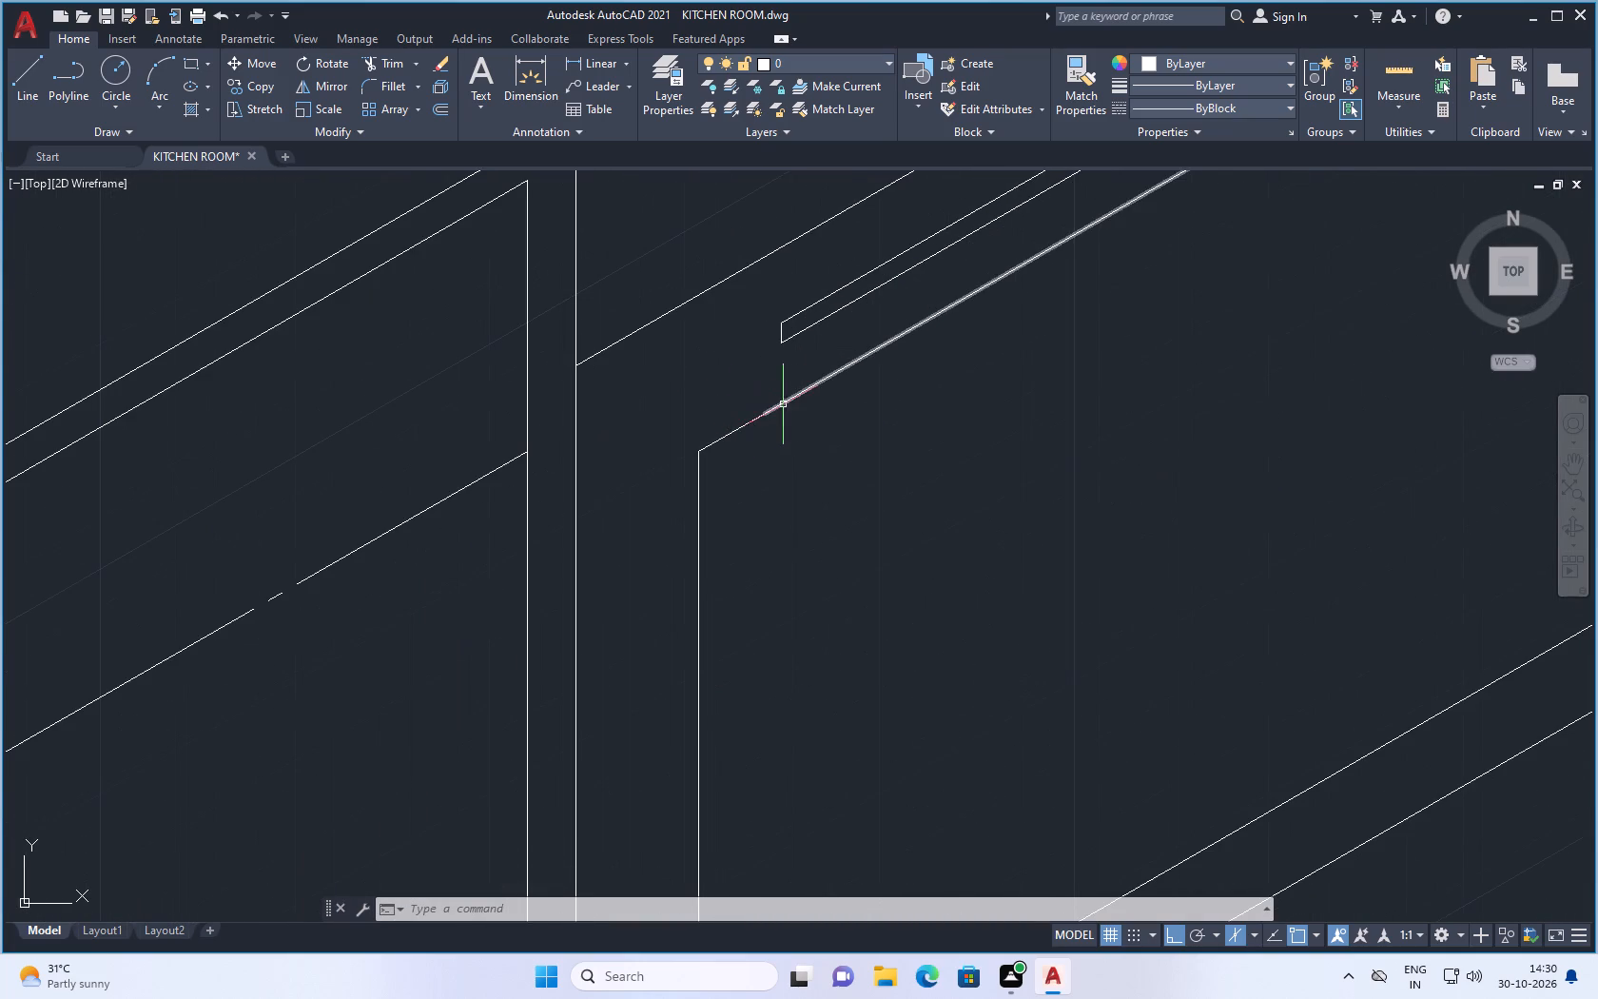
pyautogui.scroll(-3, 759, 424)
pyautogui.scroll(2, 887, 366)
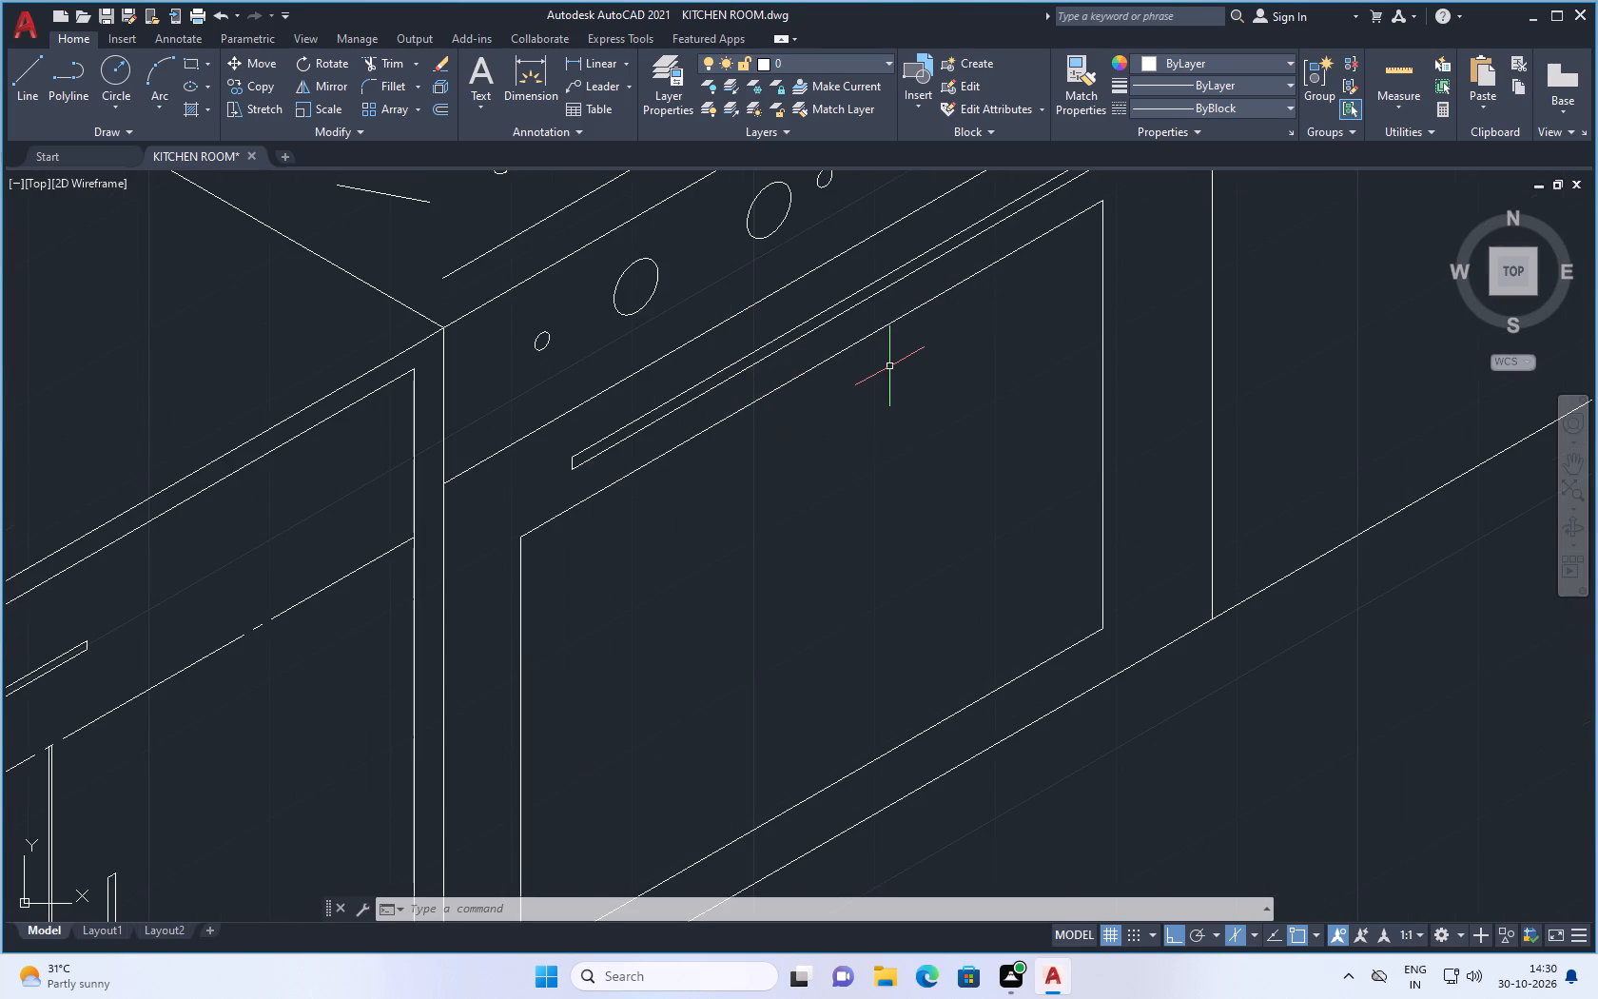
pyautogui.scroll(-1, 891, 388)
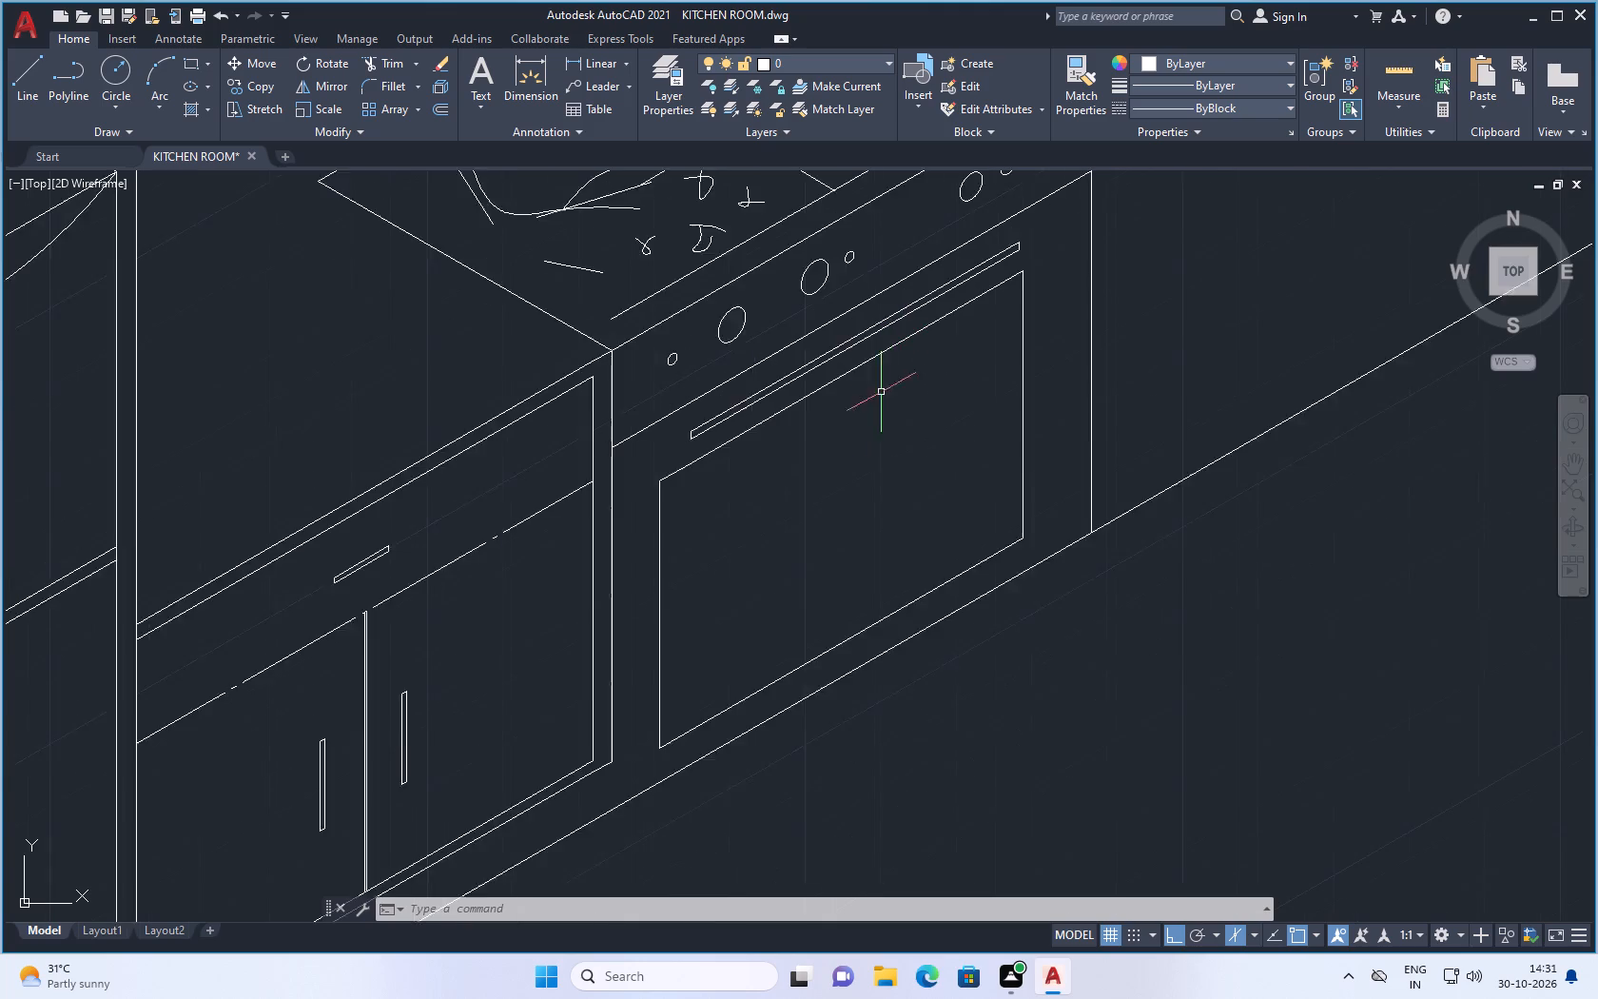
pyautogui.scroll(-1, 881, 393)
pyautogui.scroll(3, 952, 335)
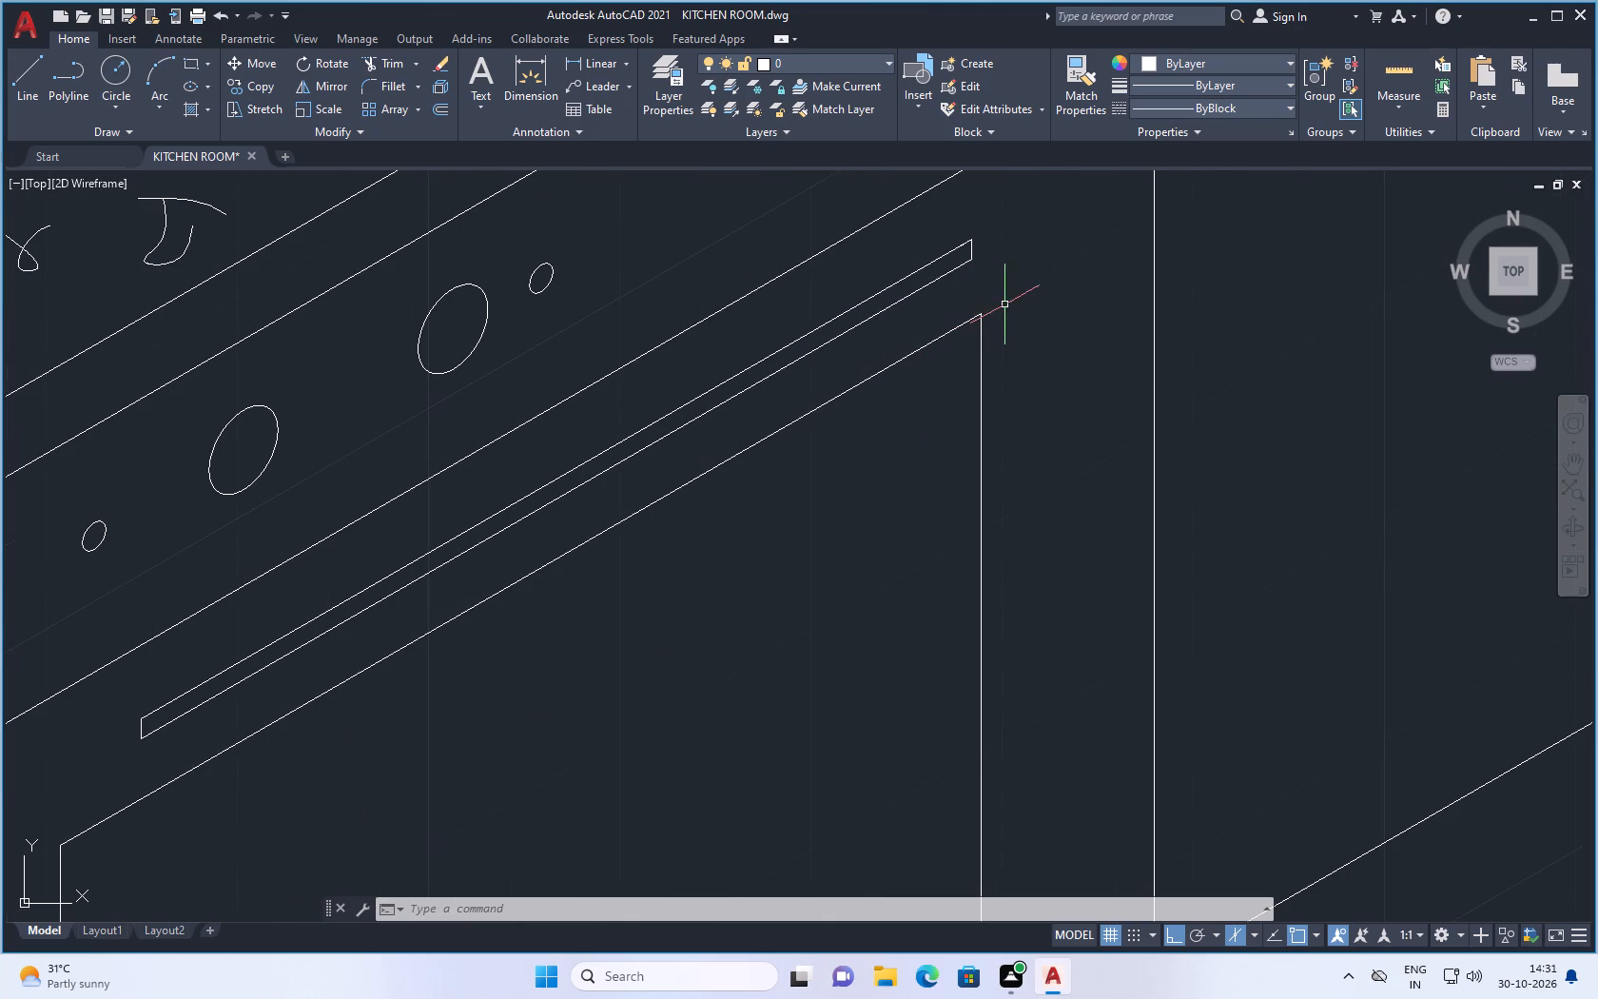
pyautogui.scroll(-2, 935, 372)
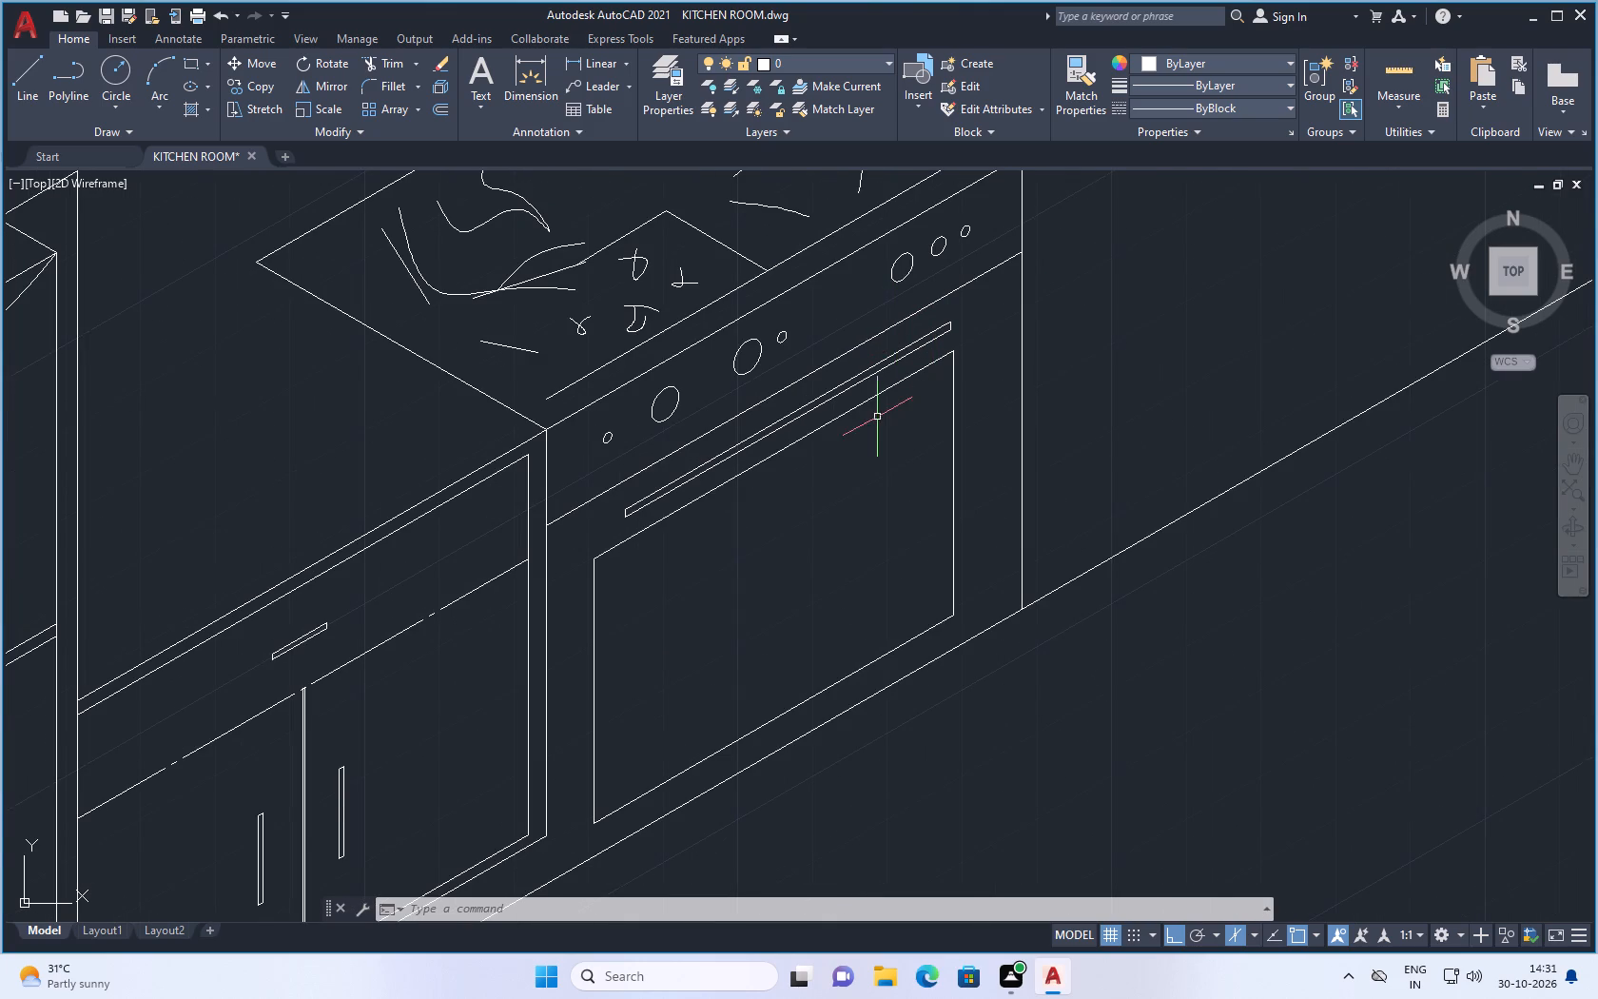
pyautogui.scroll(-2, 868, 428)
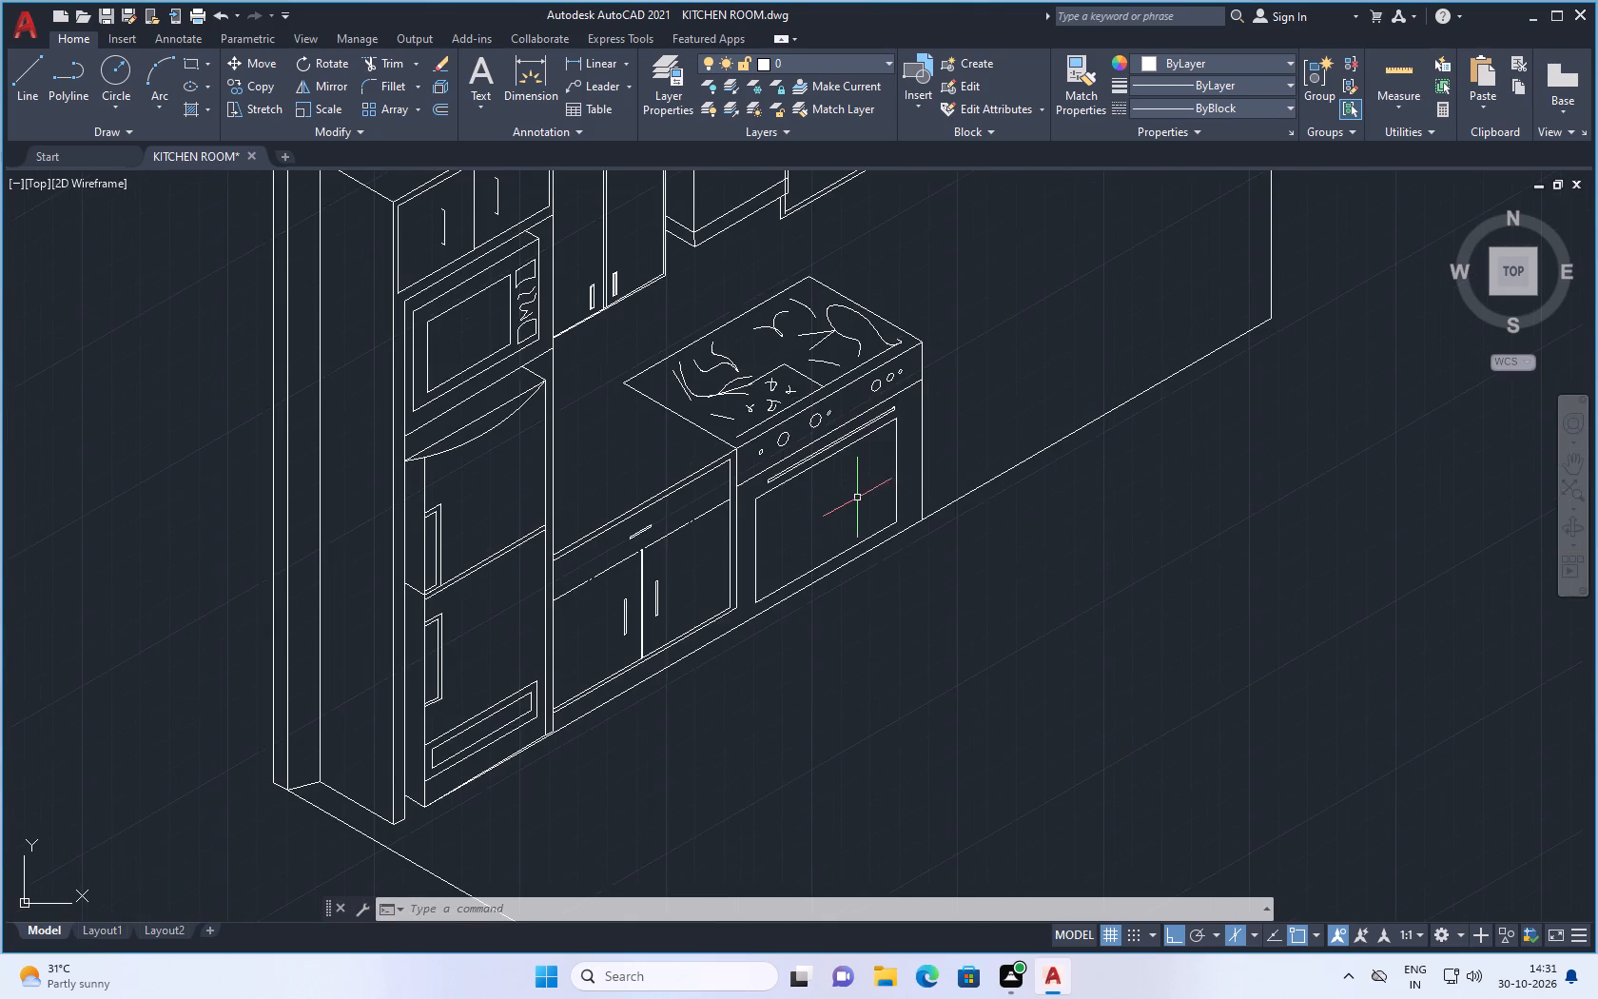
pyautogui.scroll(1, 861, 503)
pyautogui.scroll(2, 731, 481)
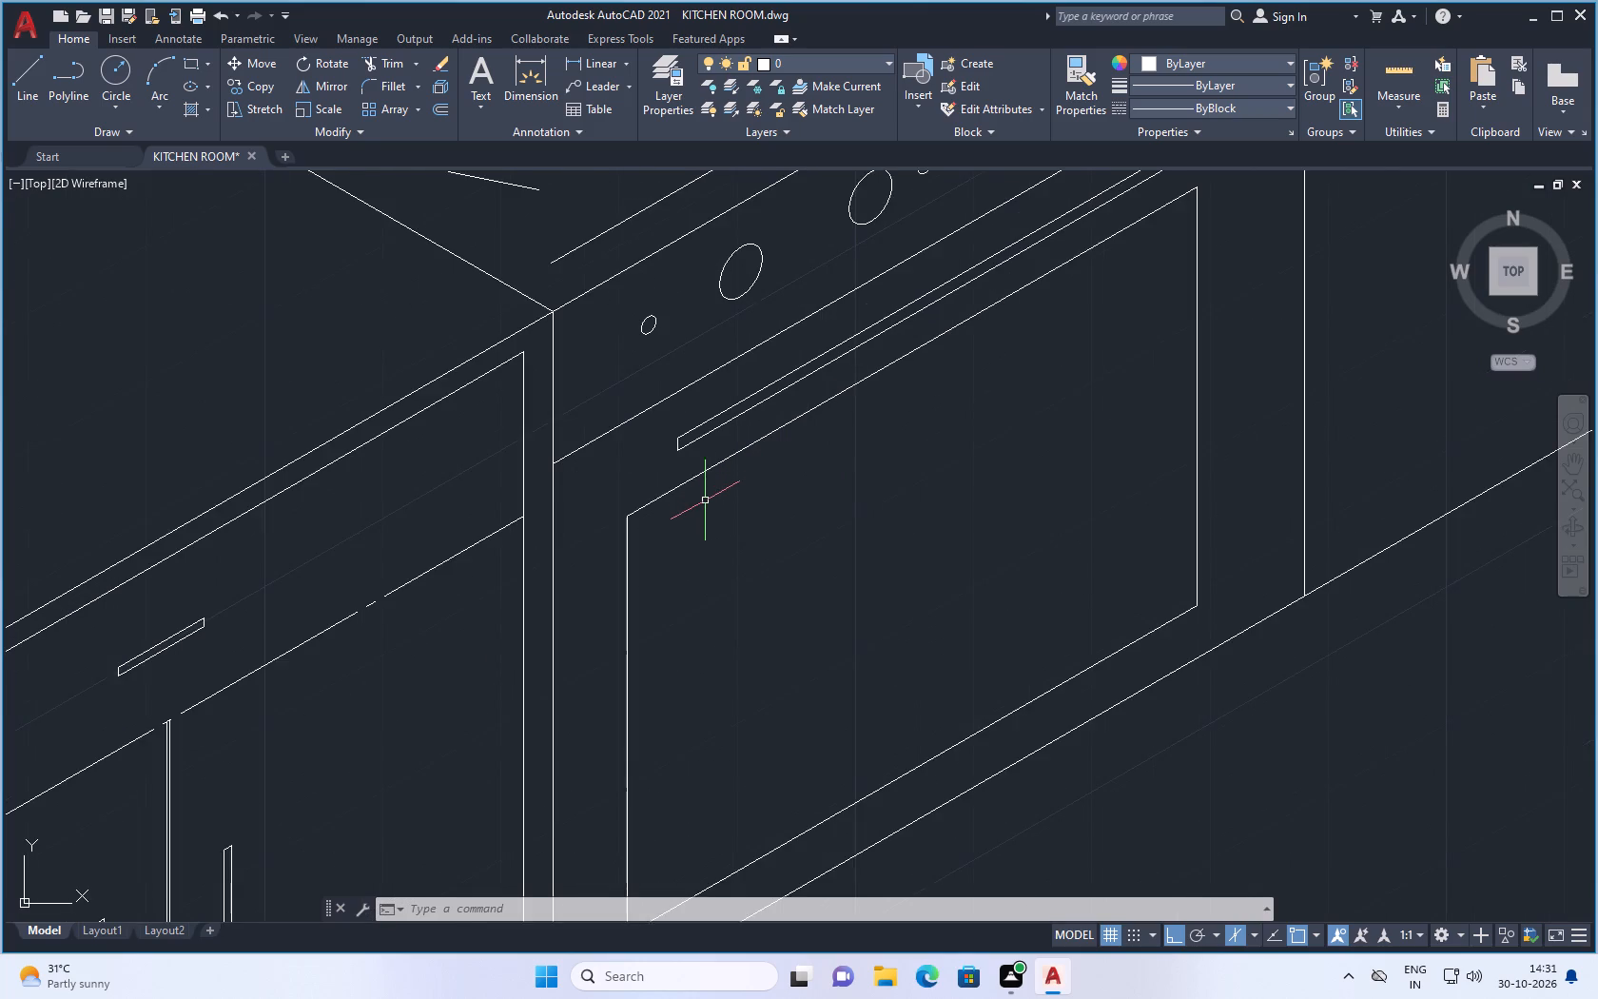
pyautogui.scroll(-1, 705, 505)
pyautogui.scroll(2, 992, 307)
pyautogui.scroll(-2, 962, 379)
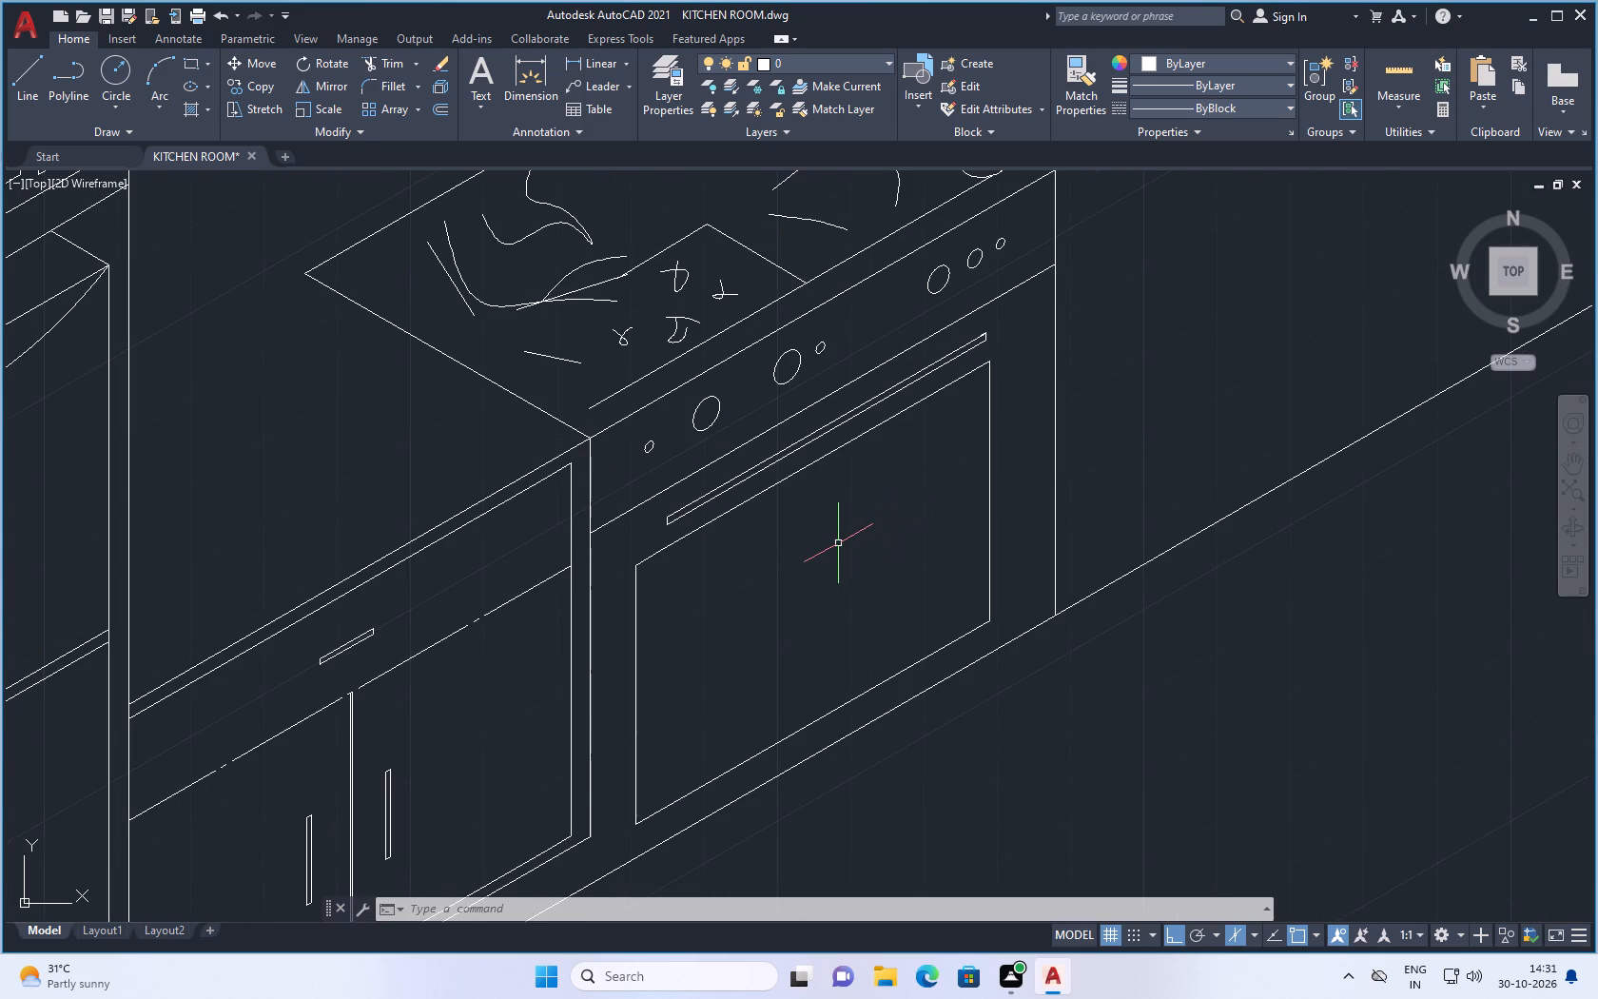
pyautogui.scroll(-1, 785, 721)
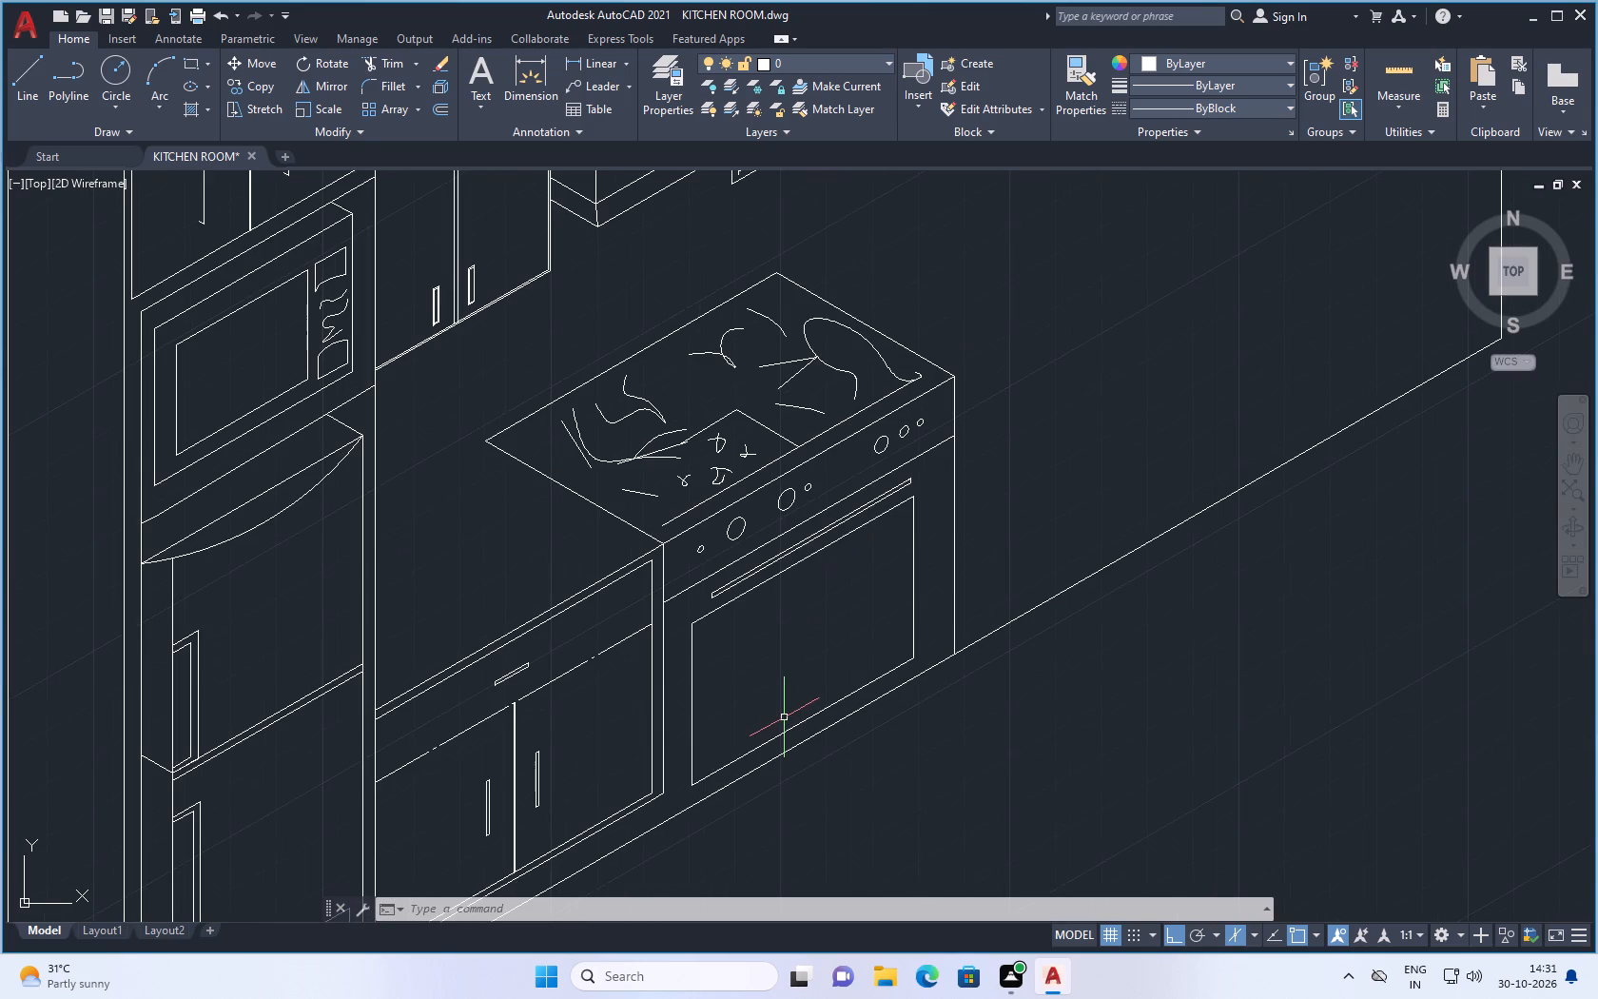
pyautogui.scroll(-1, 773, 704)
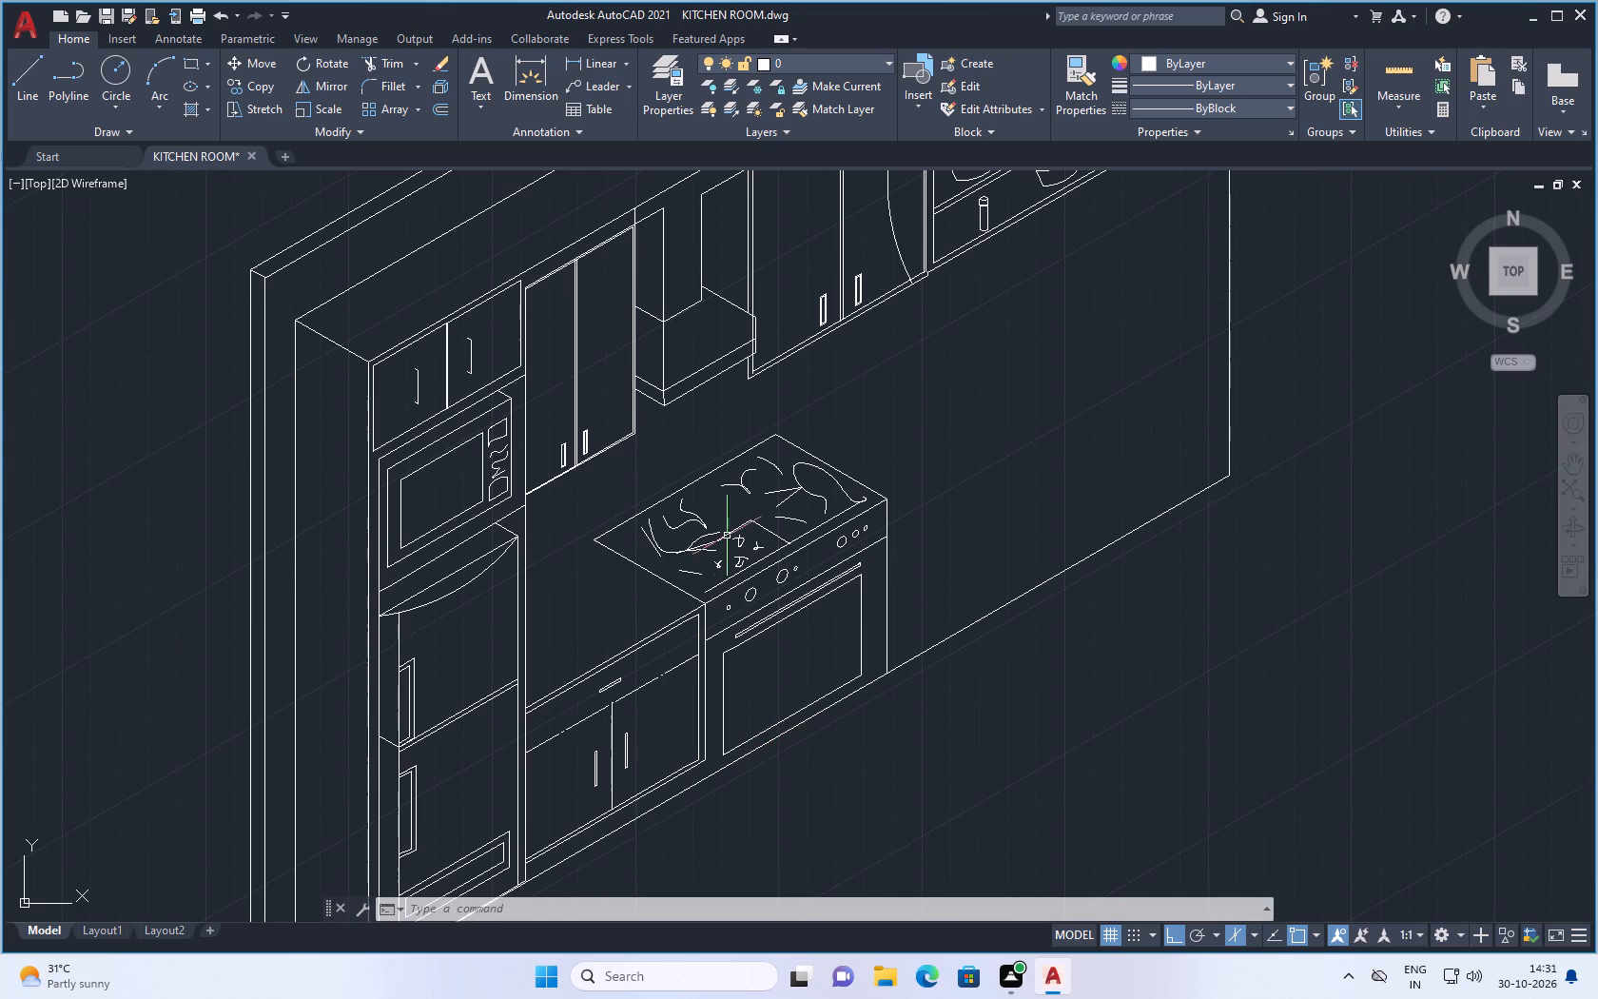
# Draw a short vertical line up from the base line, just beside the oven door's near lower corner.
pyautogui.click(13, 83)
pyautogui.scroll(2, 724, 787)
pyautogui.scroll(2, 661, 739)
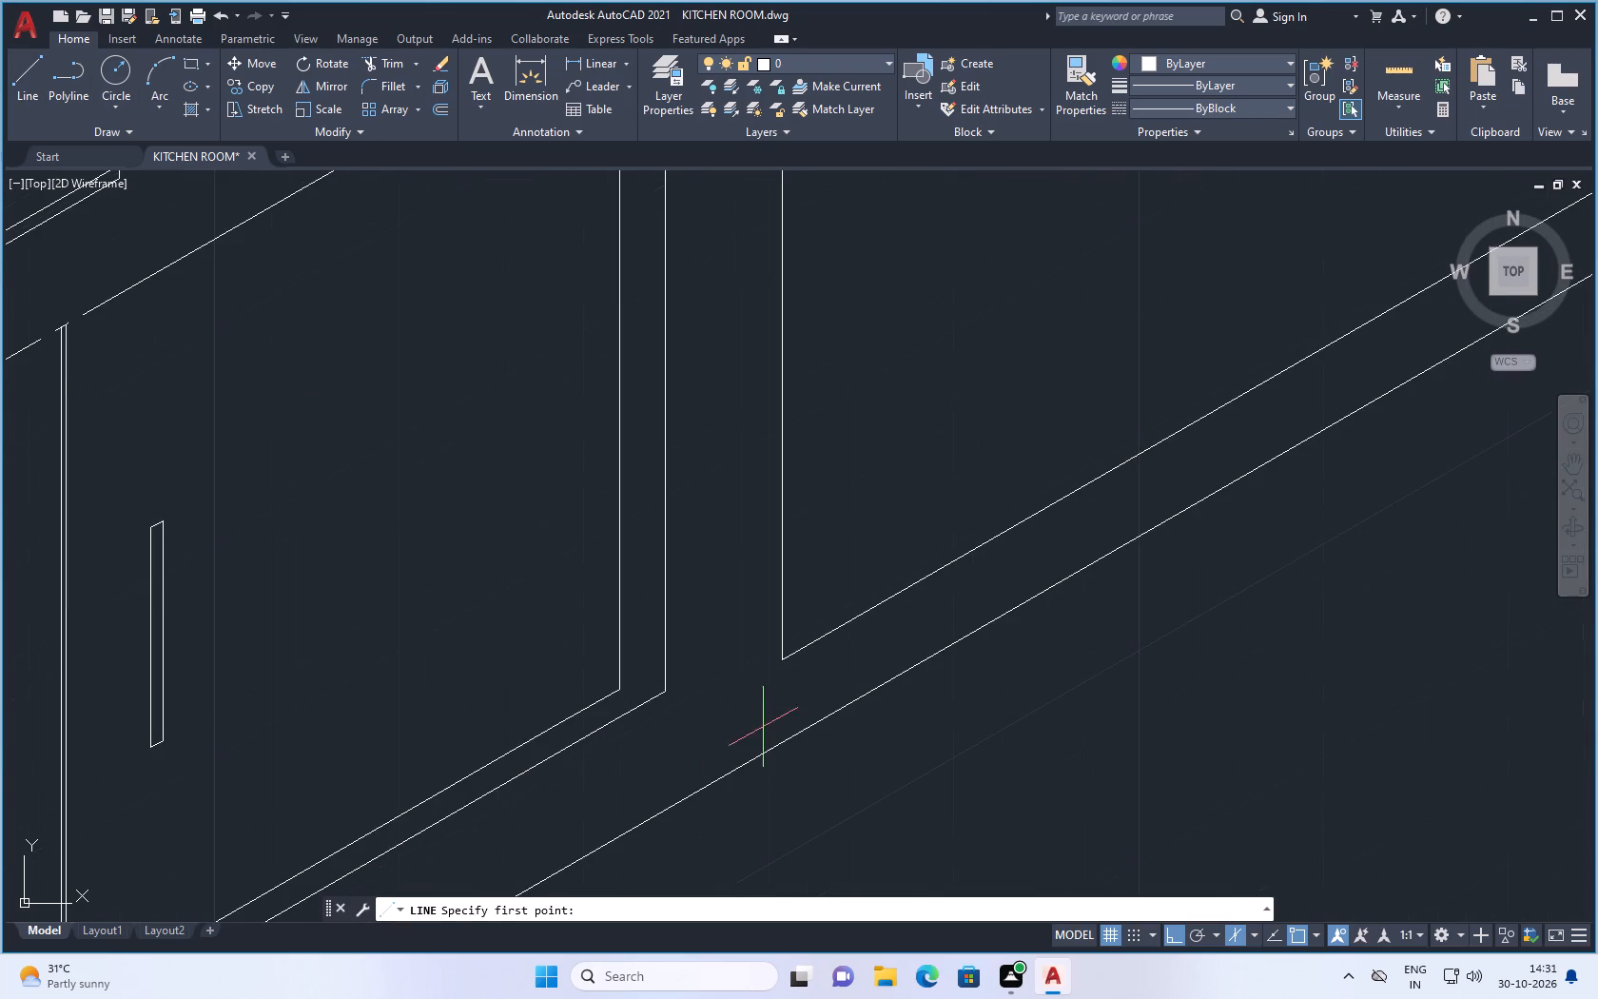
pyautogui.scroll(1, 772, 742)
pyautogui.click(771, 751)
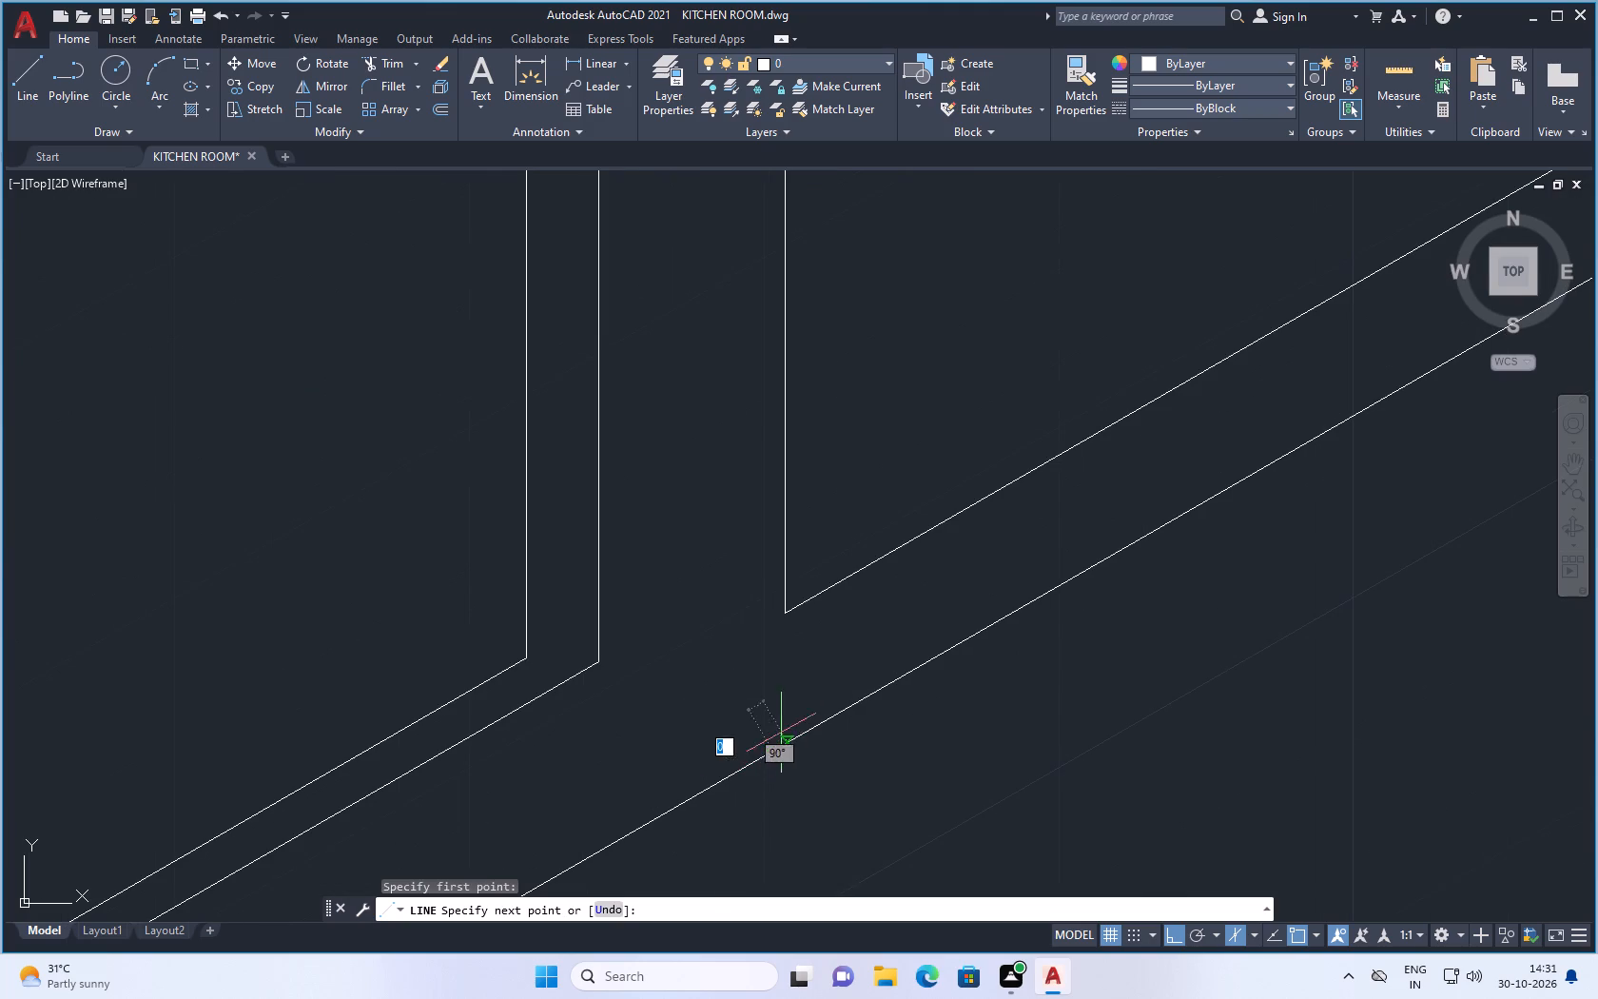
pyautogui.click(780, 628)
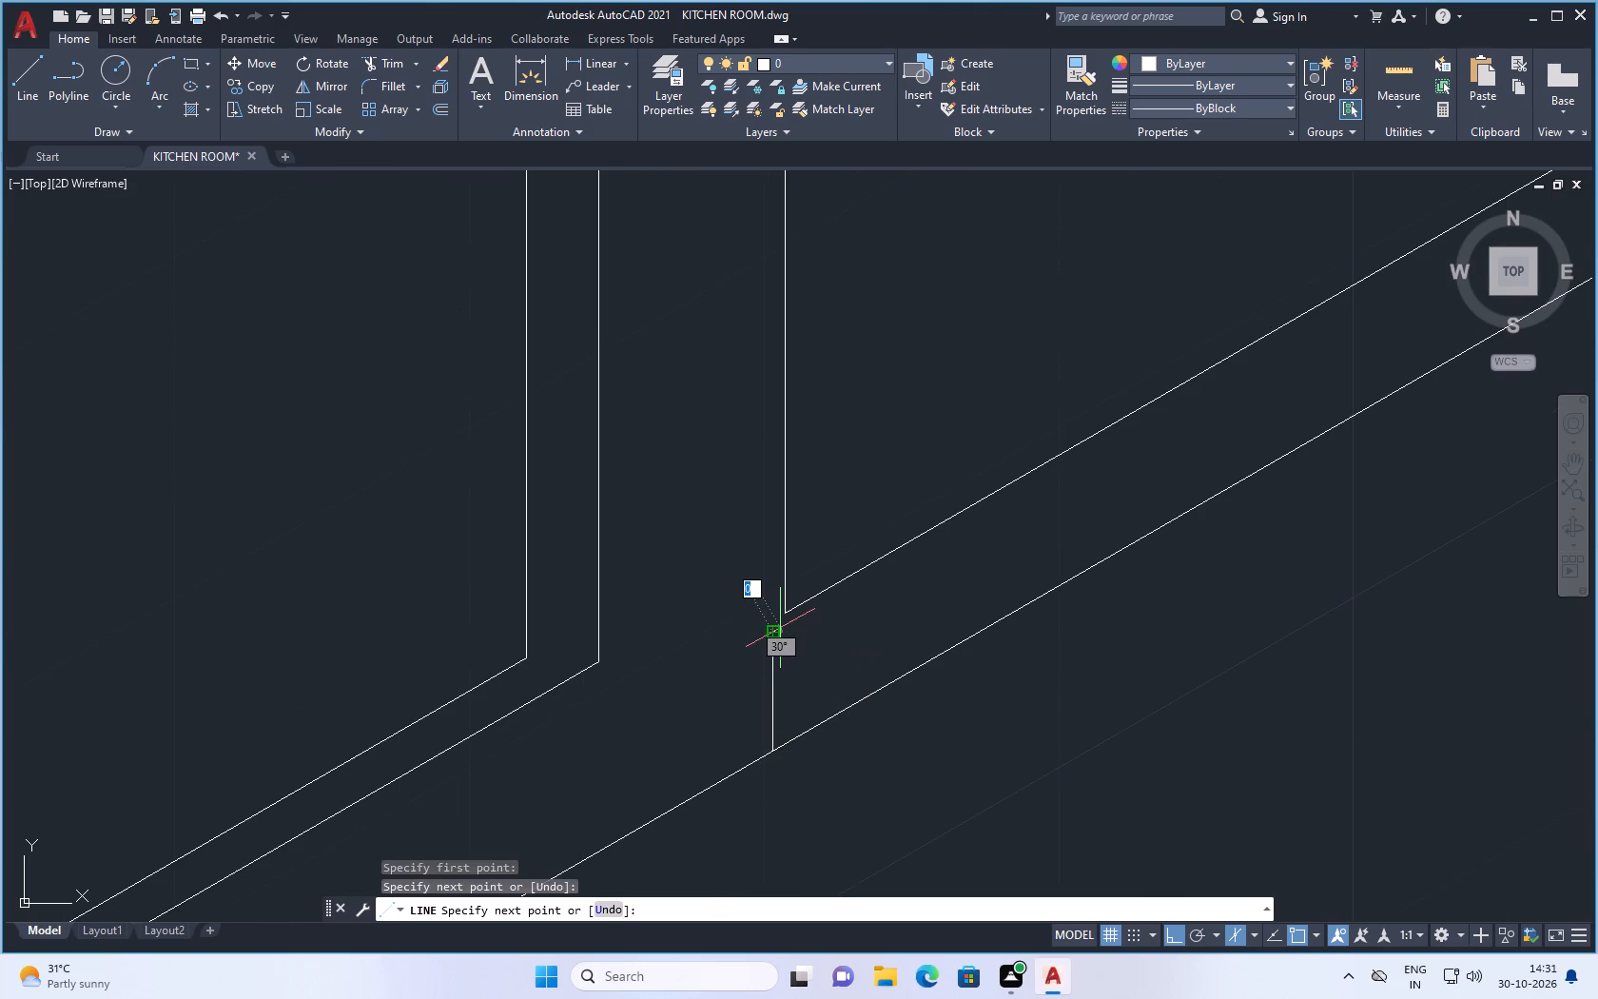
pyautogui.press('Escape')
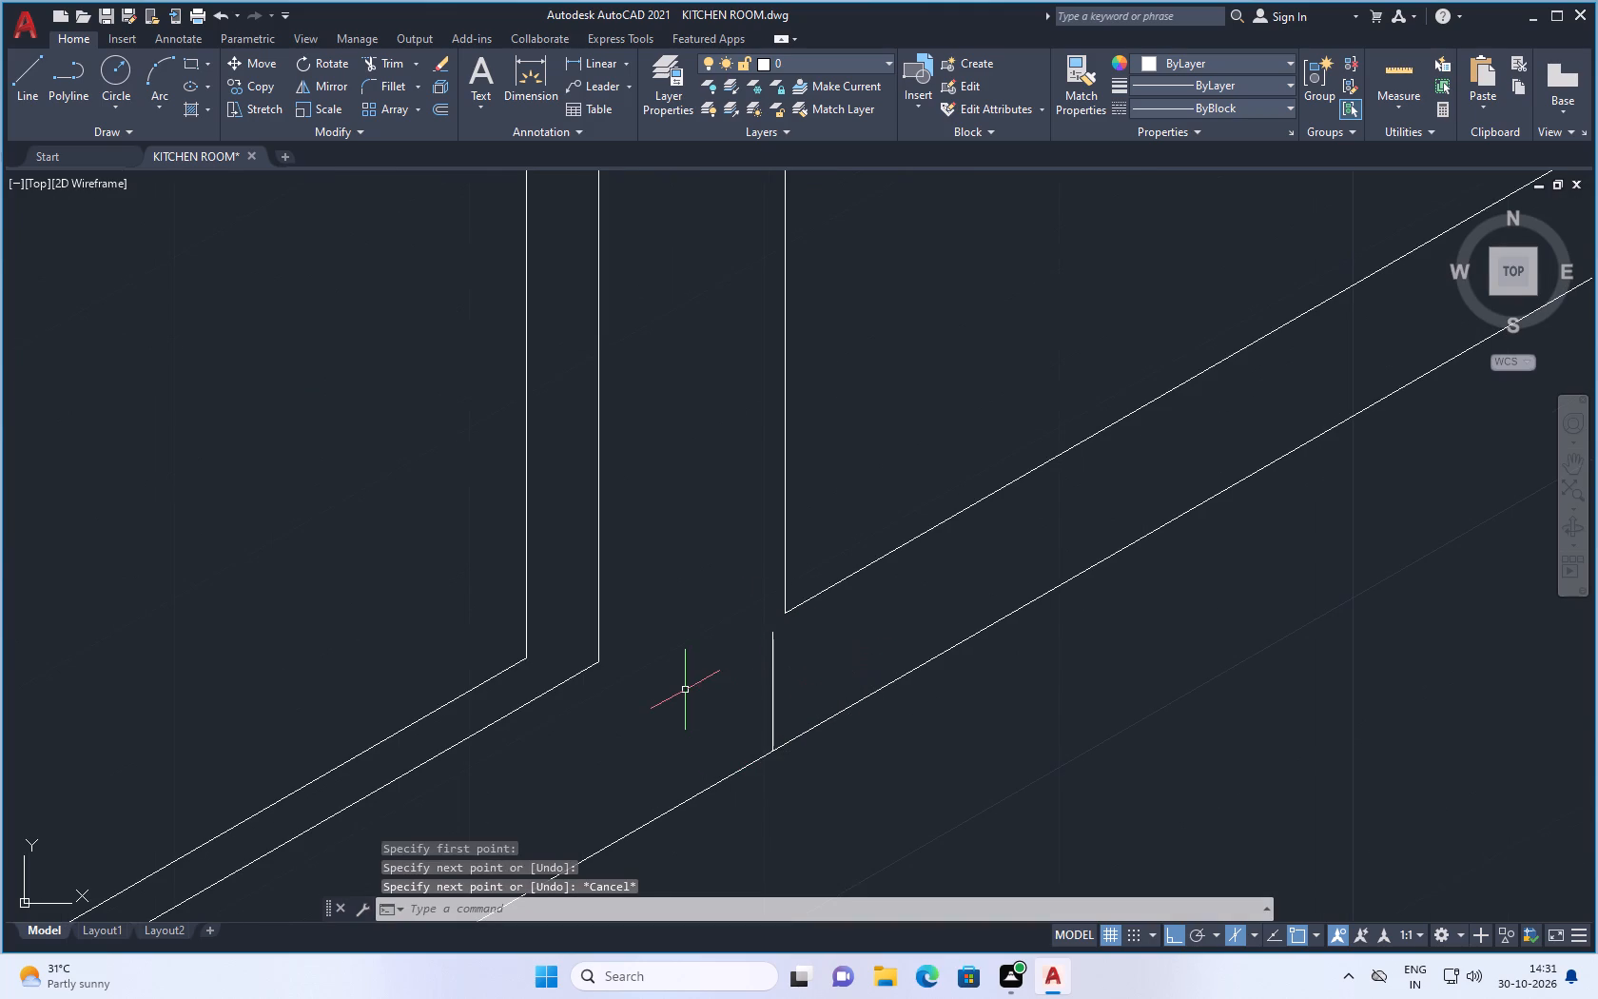
# With ortho off, draw a slanted line from the adjacent base cabinet's lower corner to the short vertical line beside the oven door.
pyautogui.press('space')
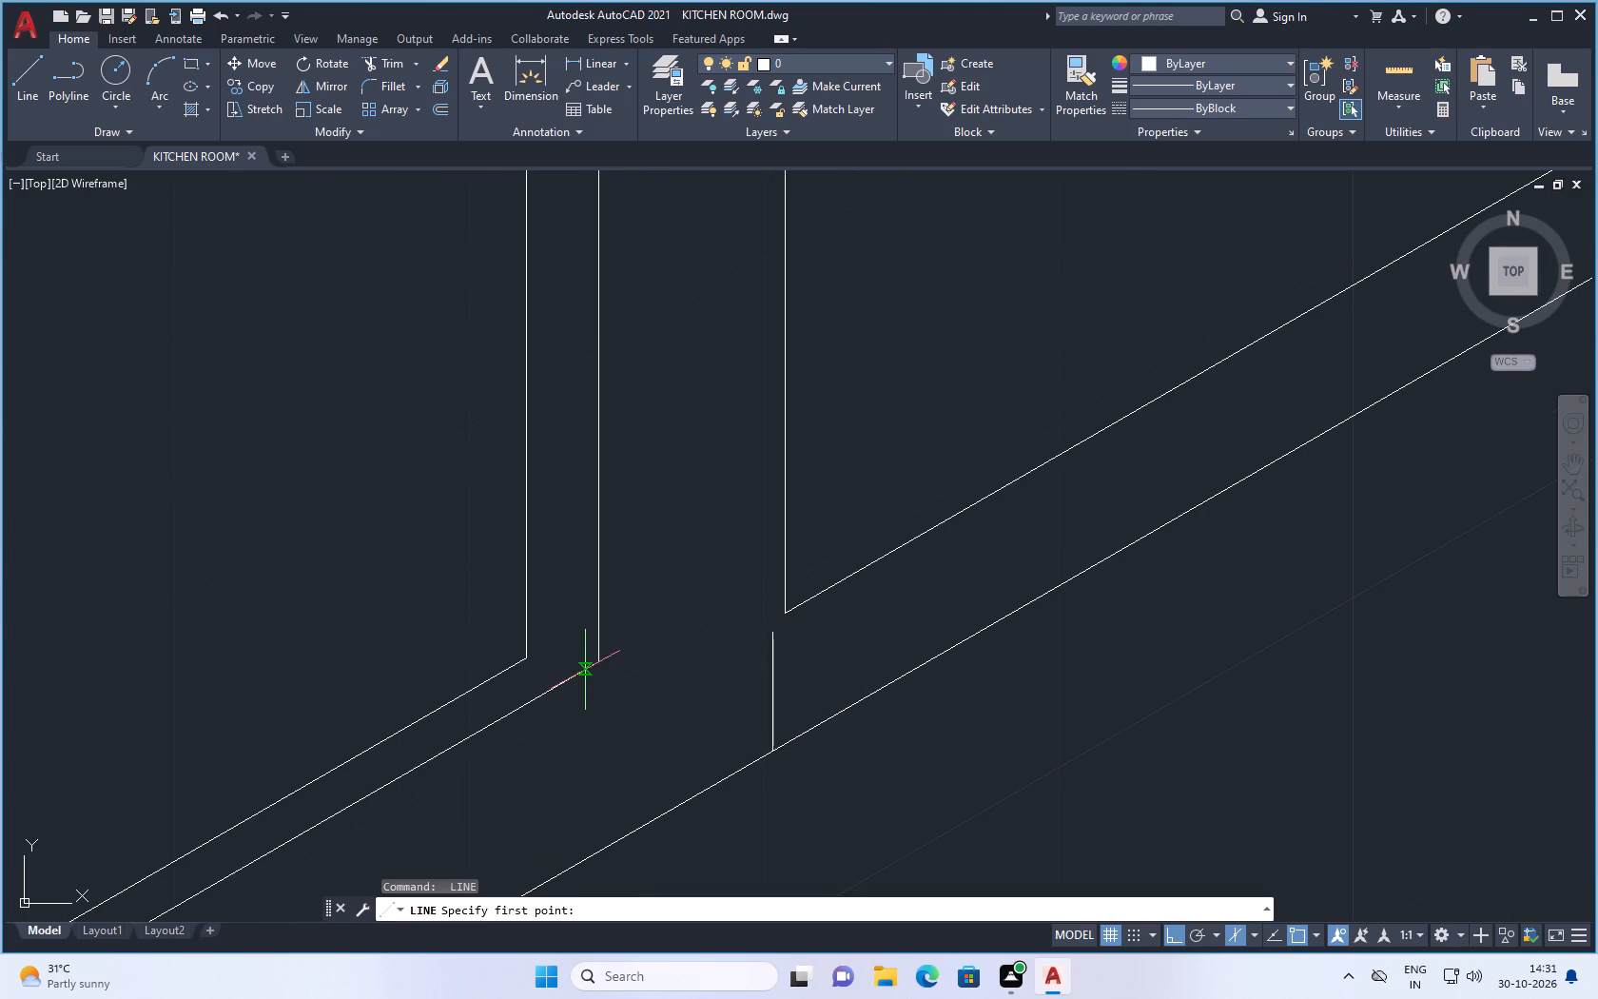
pyautogui.click(585, 670)
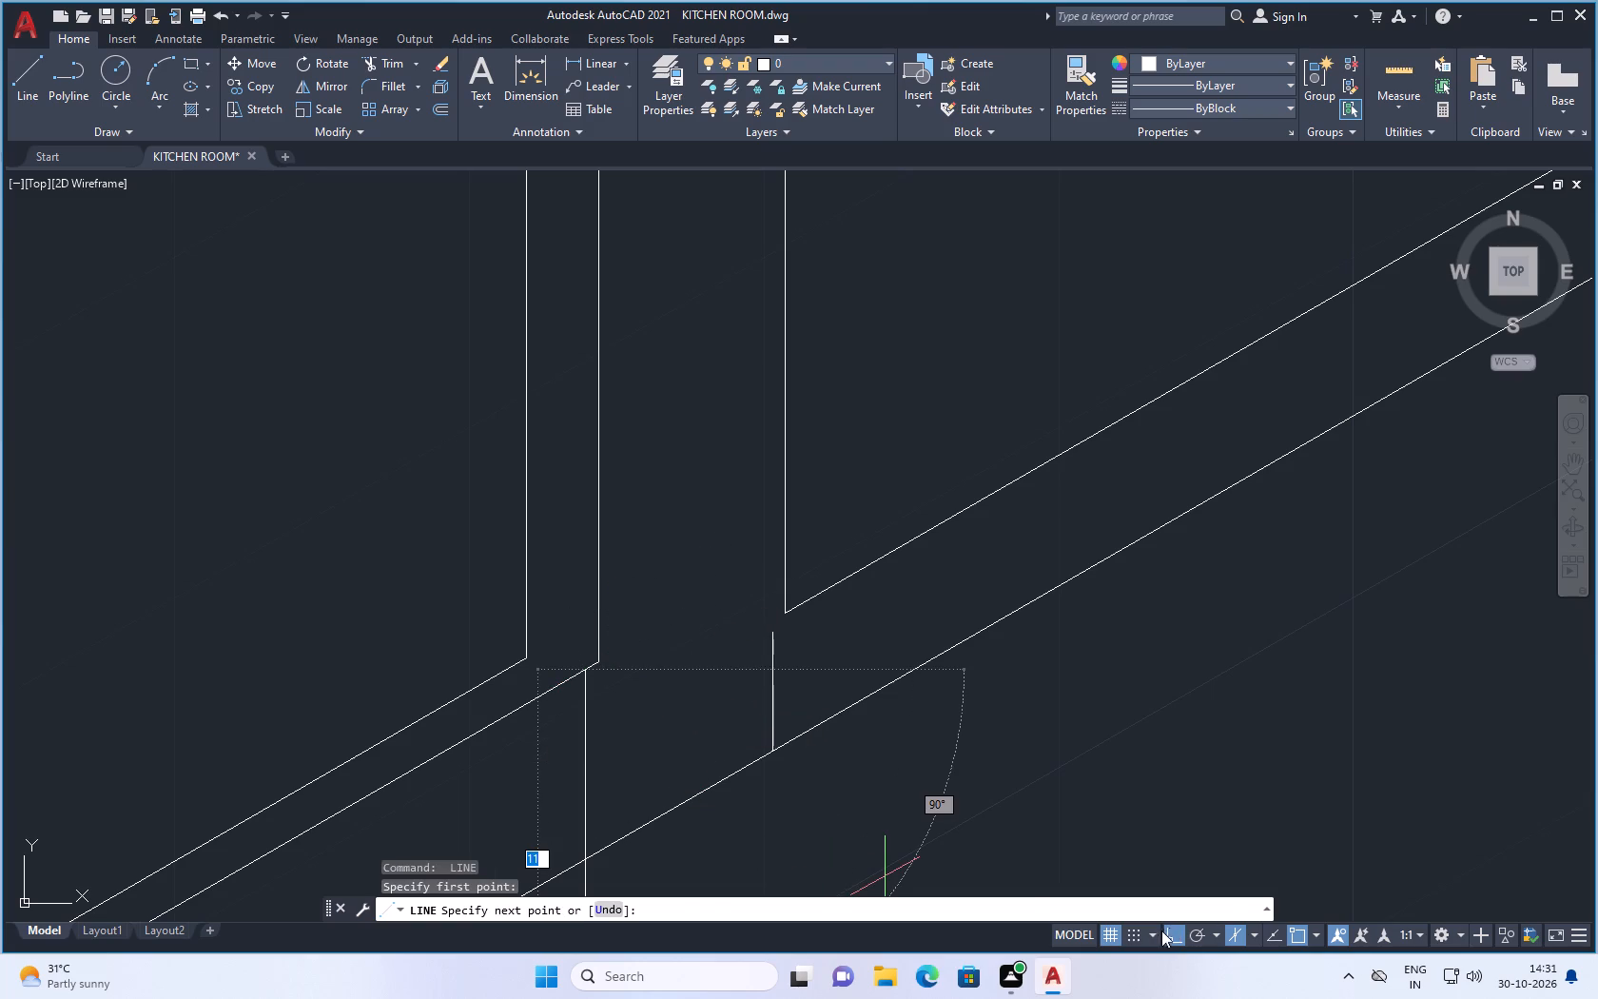
pyautogui.click(1170, 931)
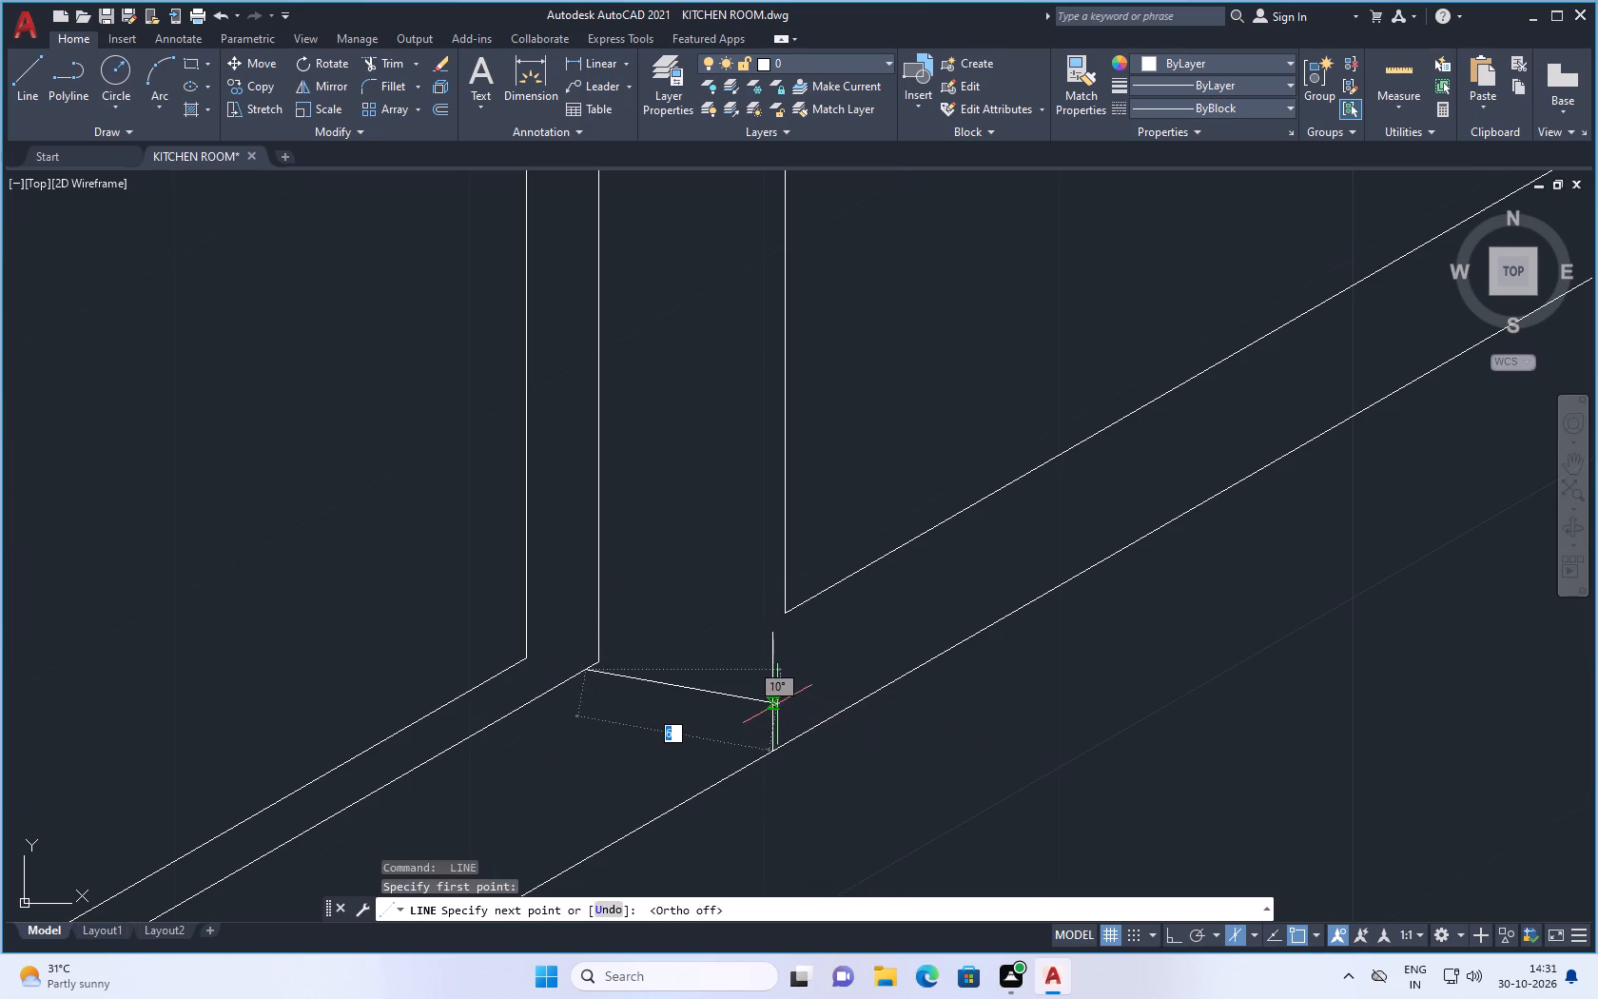
pyautogui.click(772, 710)
pyautogui.press('Escape')
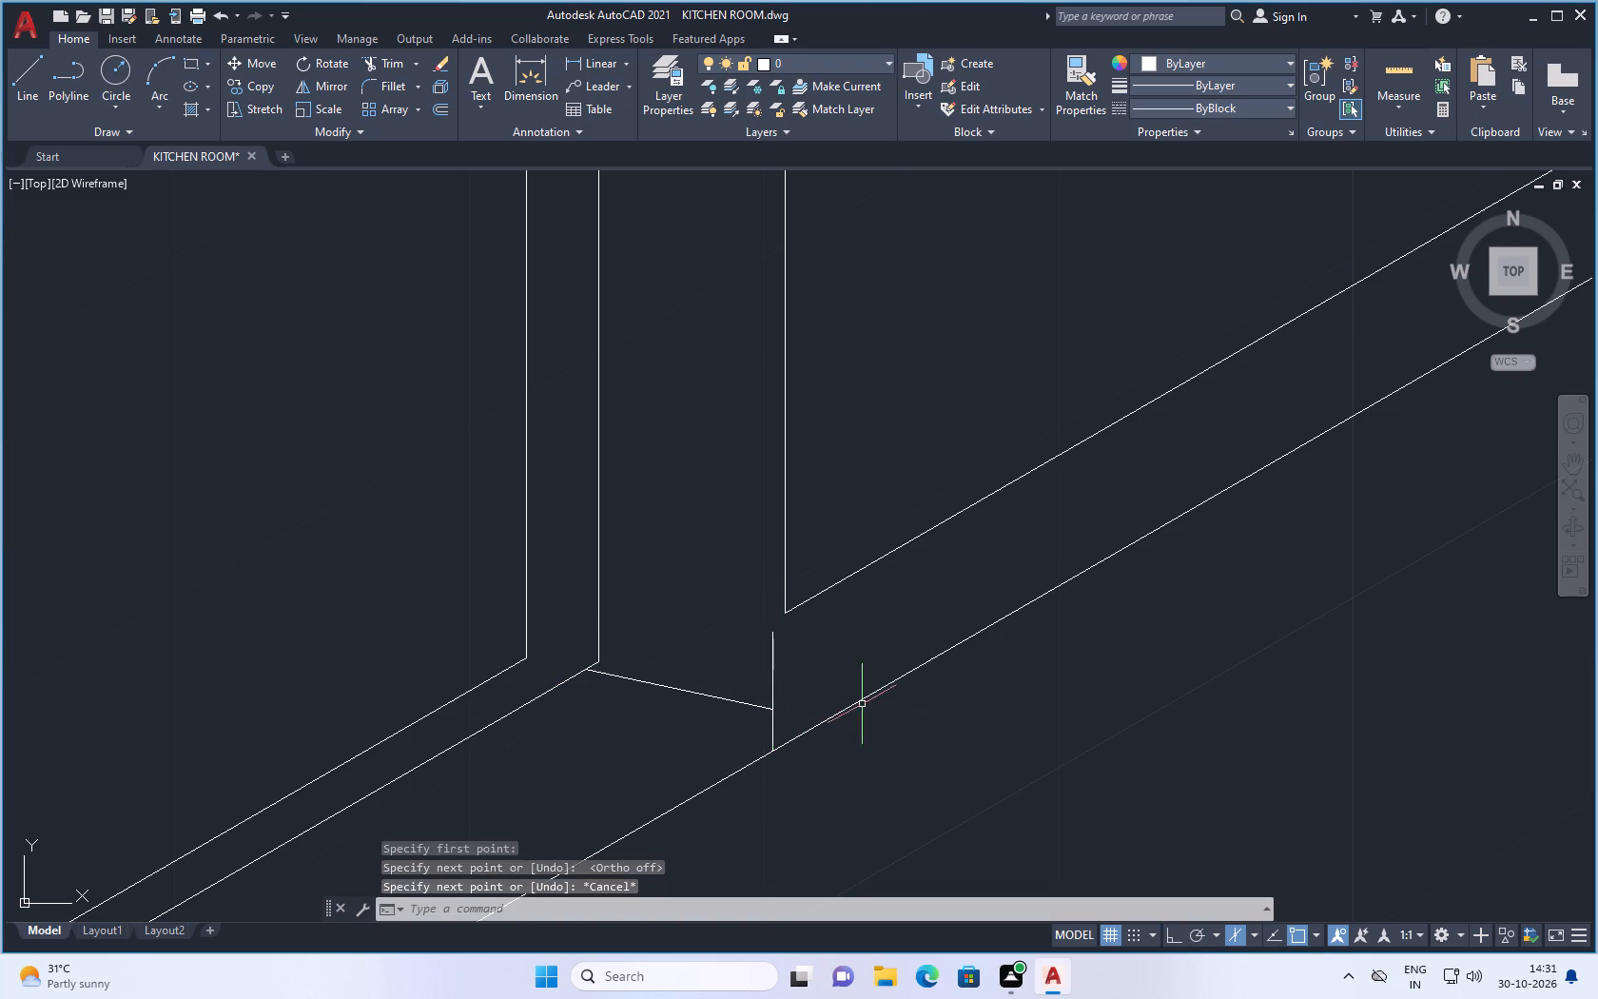
pyautogui.scroll(-3, 753, 701)
pyautogui.scroll(-2, 752, 472)
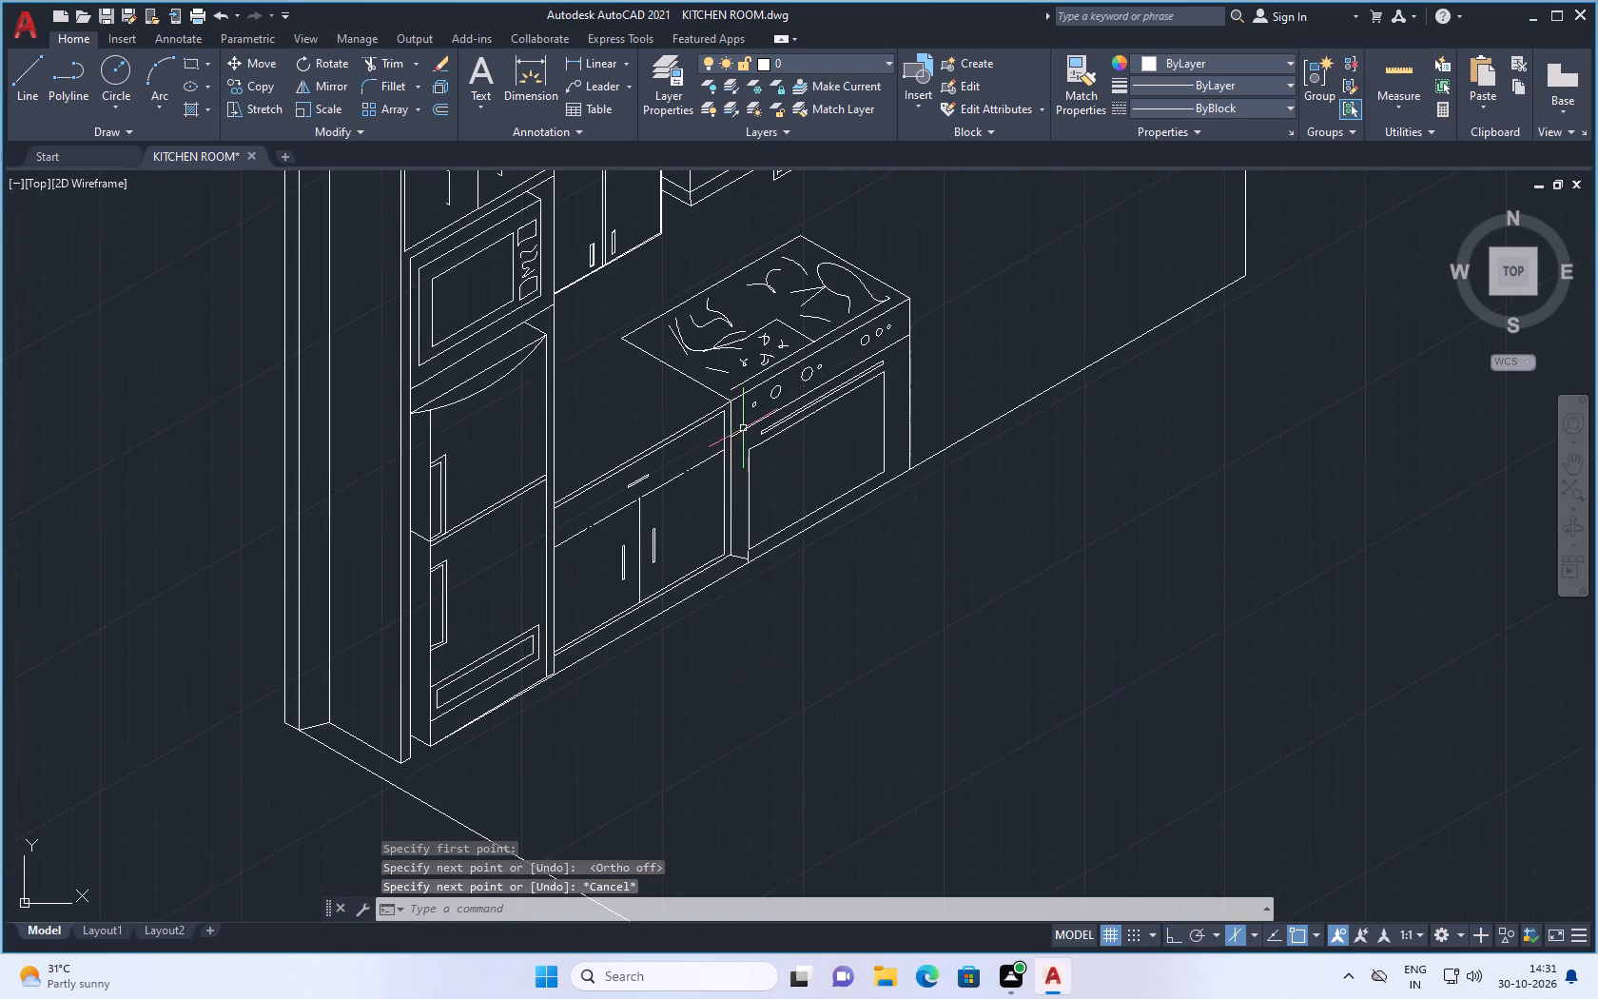
# Examine the oven door, its lower corner beside the base cabinet, and the surrounding appliances up close and from afar.
pyautogui.scroll(2, 731, 436)
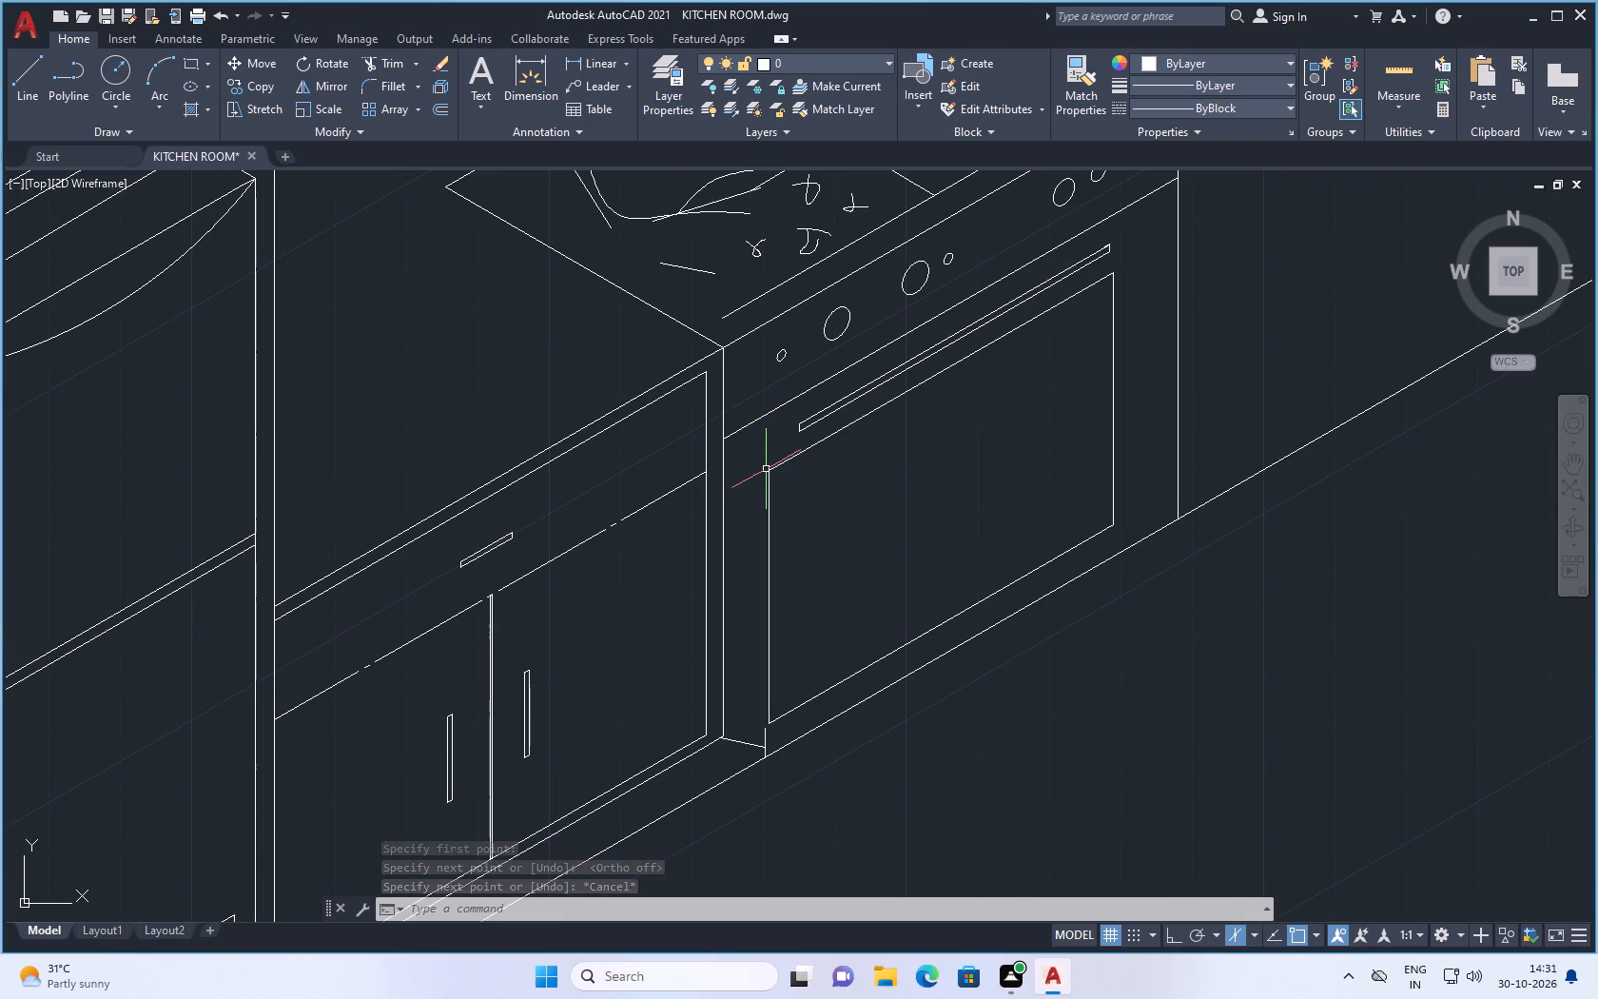
pyautogui.scroll(-1, 895, 556)
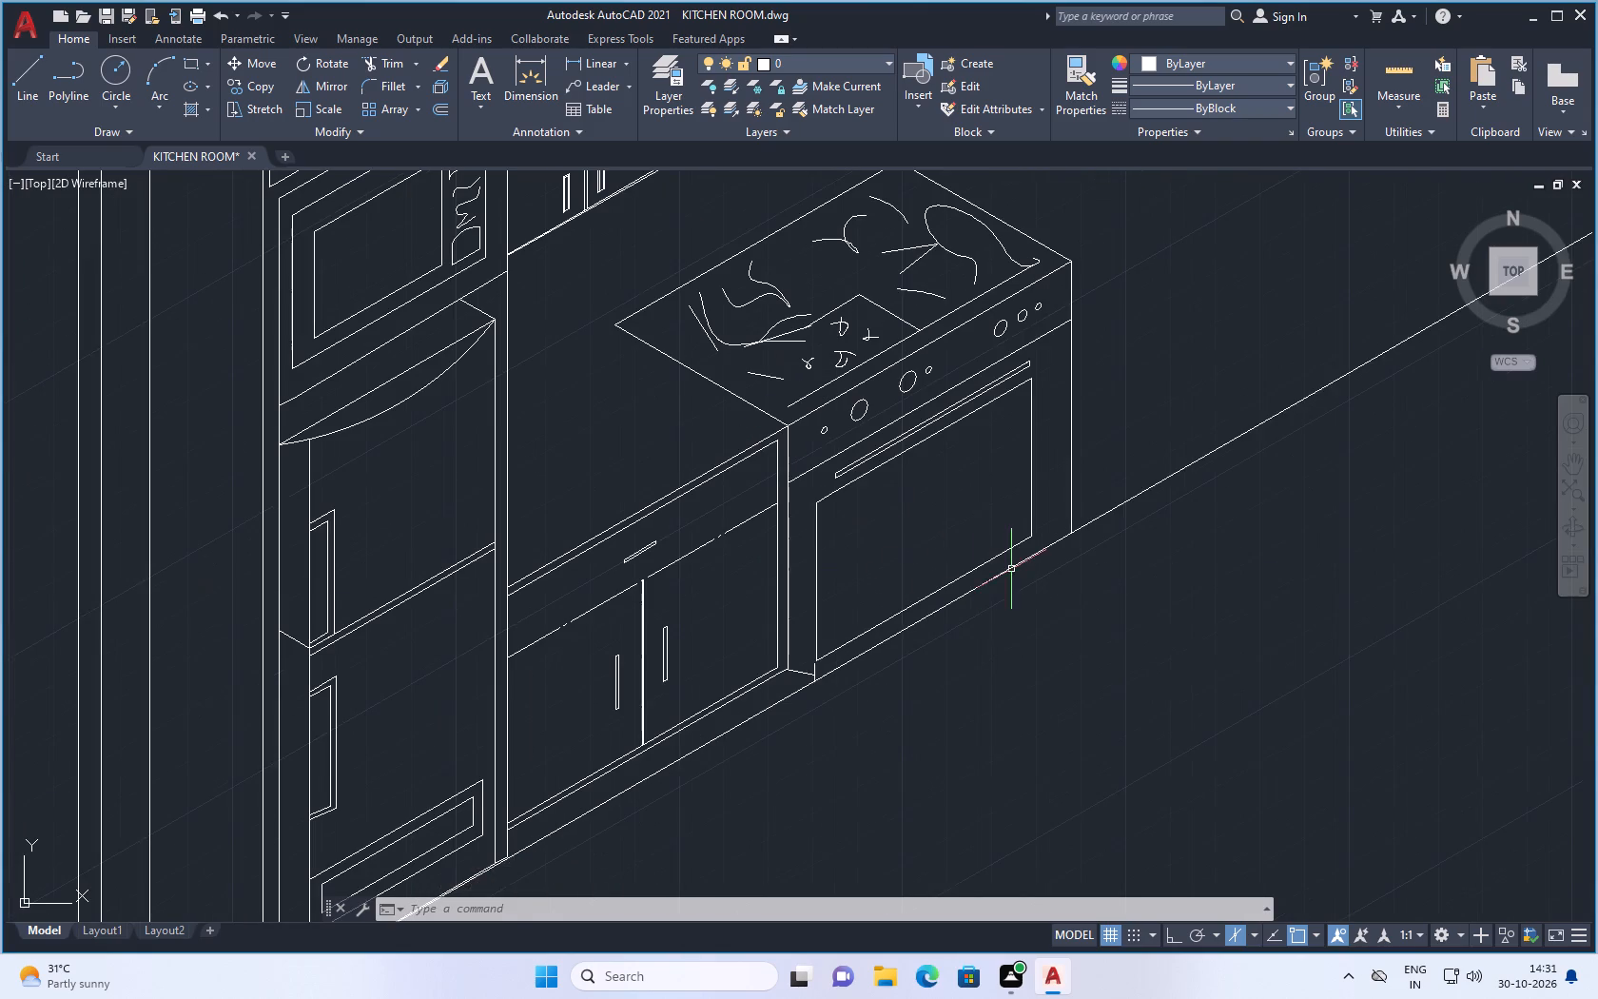
pyautogui.scroll(2, 810, 650)
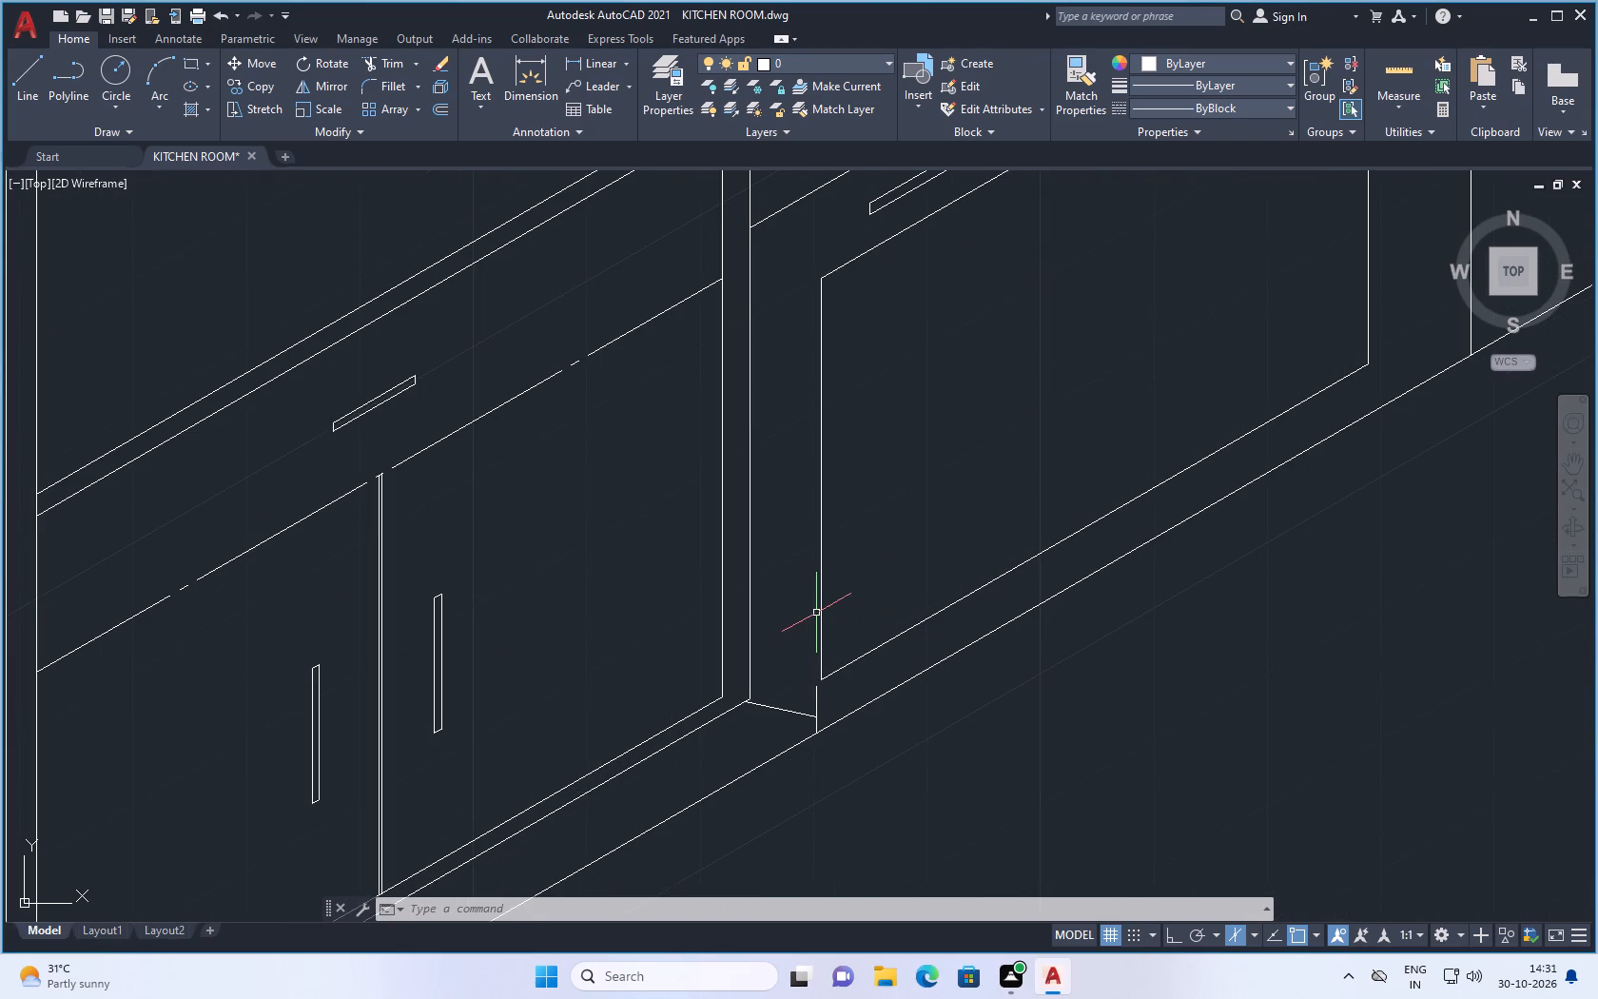
pyautogui.scroll(-2, 814, 613)
pyautogui.scroll(2, 820, 479)
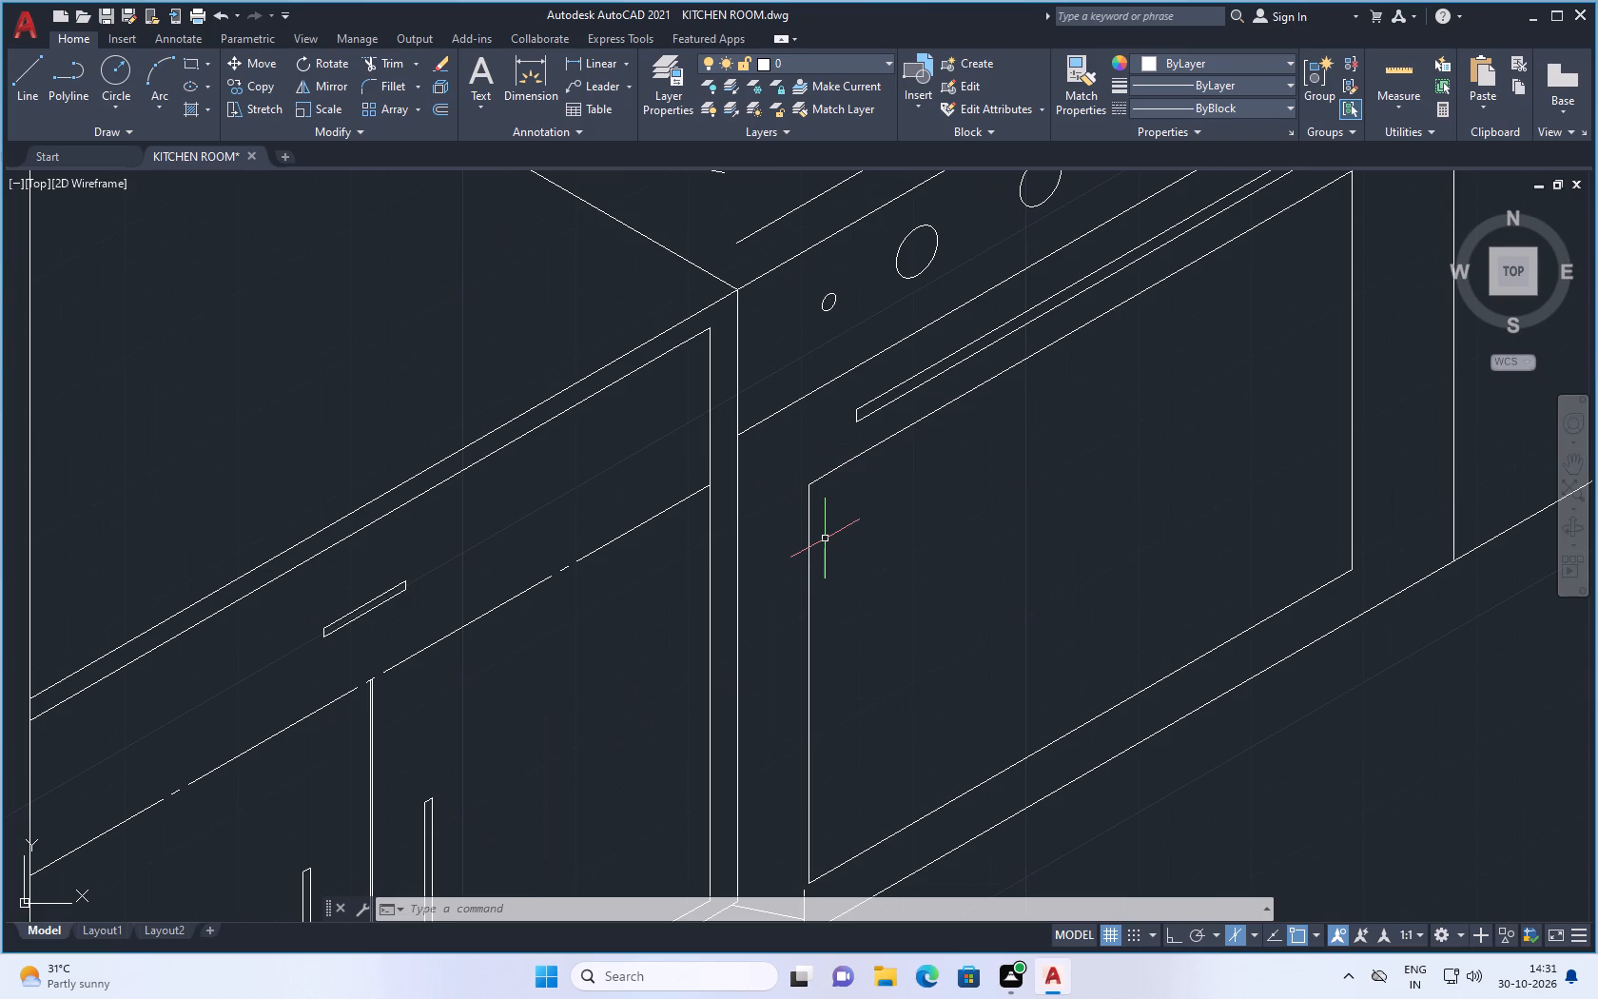
pyautogui.scroll(-4, 843, 557)
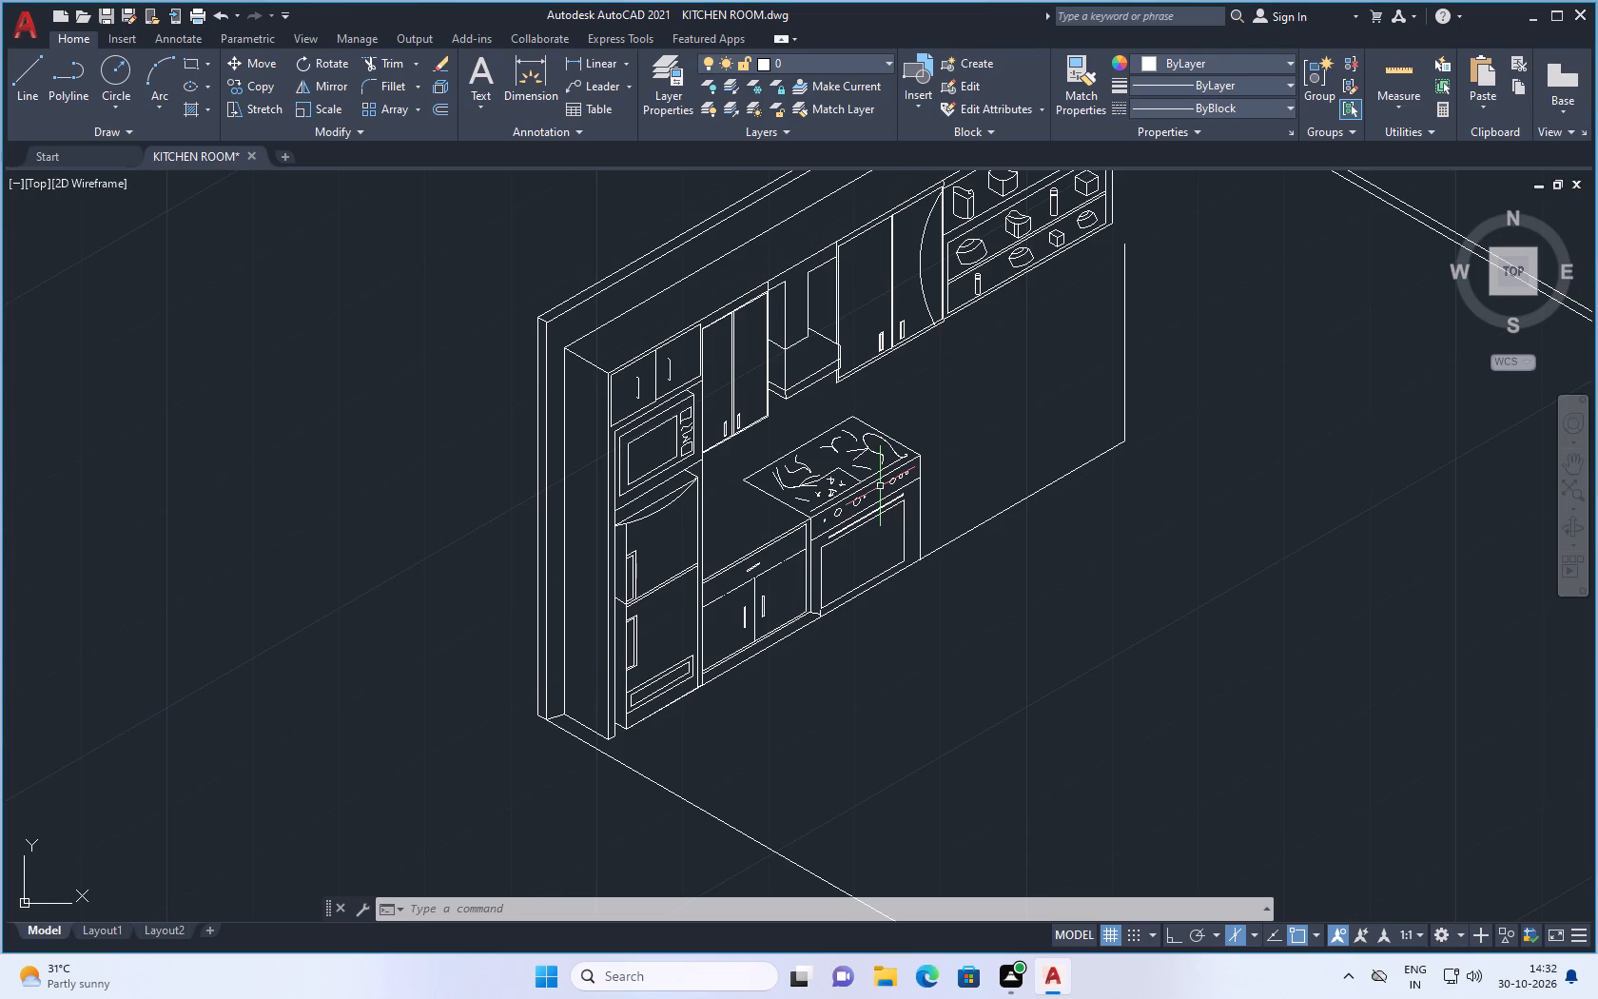
pyautogui.scroll(2, 809, 552)
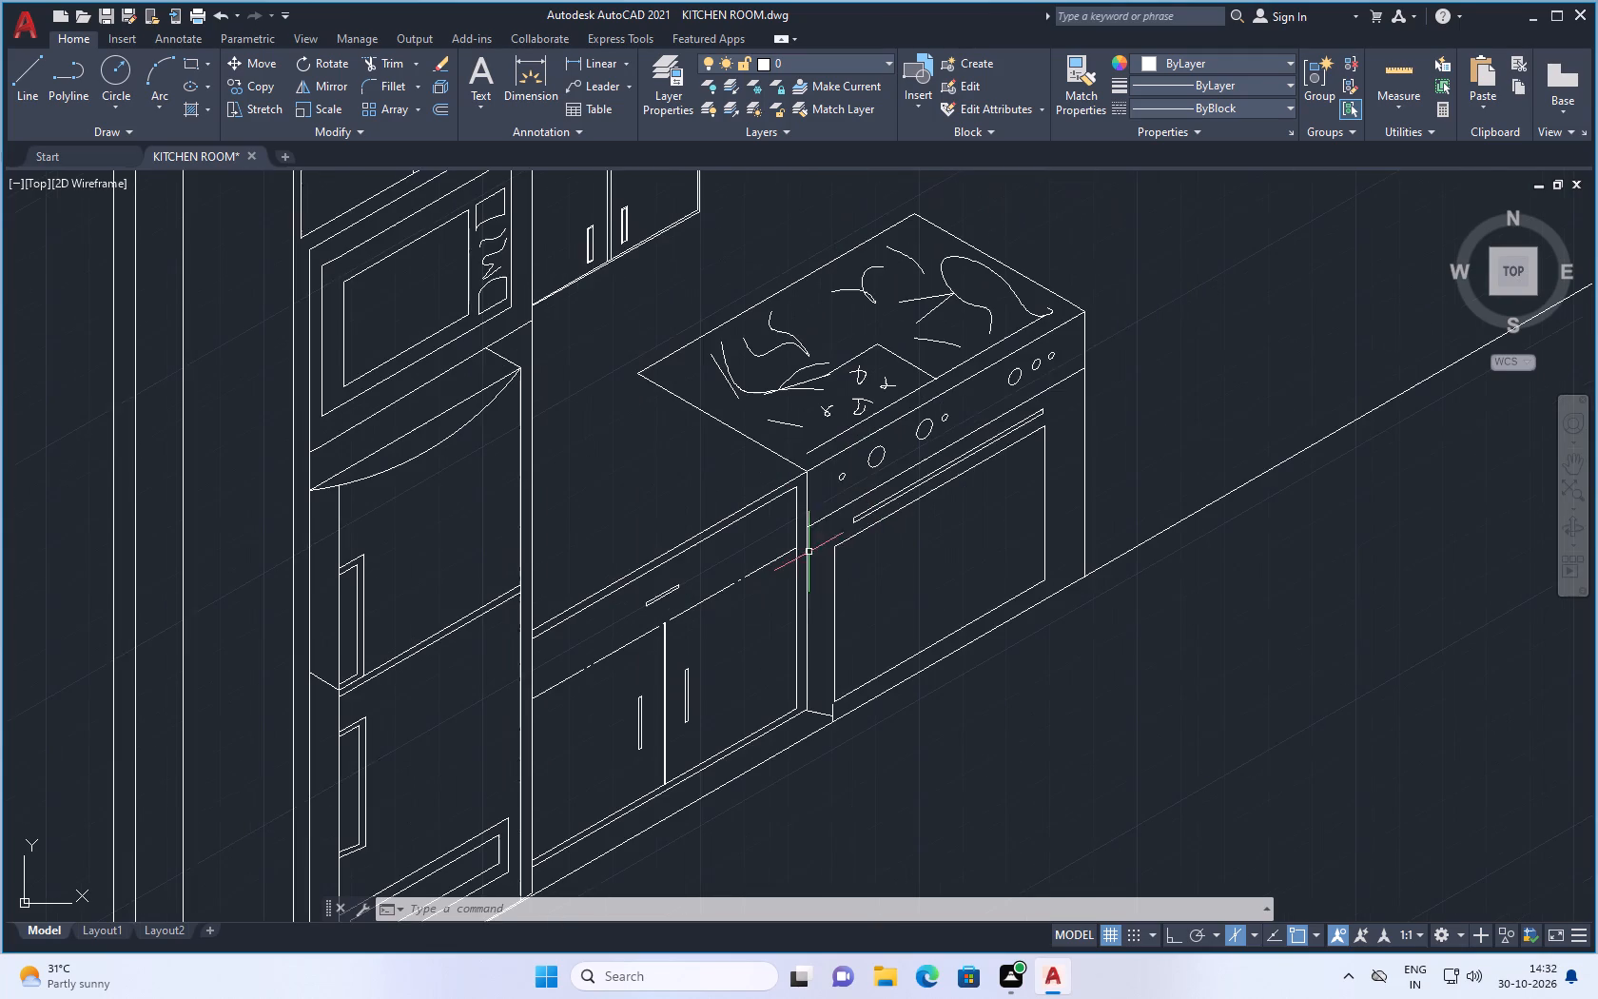
pyautogui.scroll(1, 858, 574)
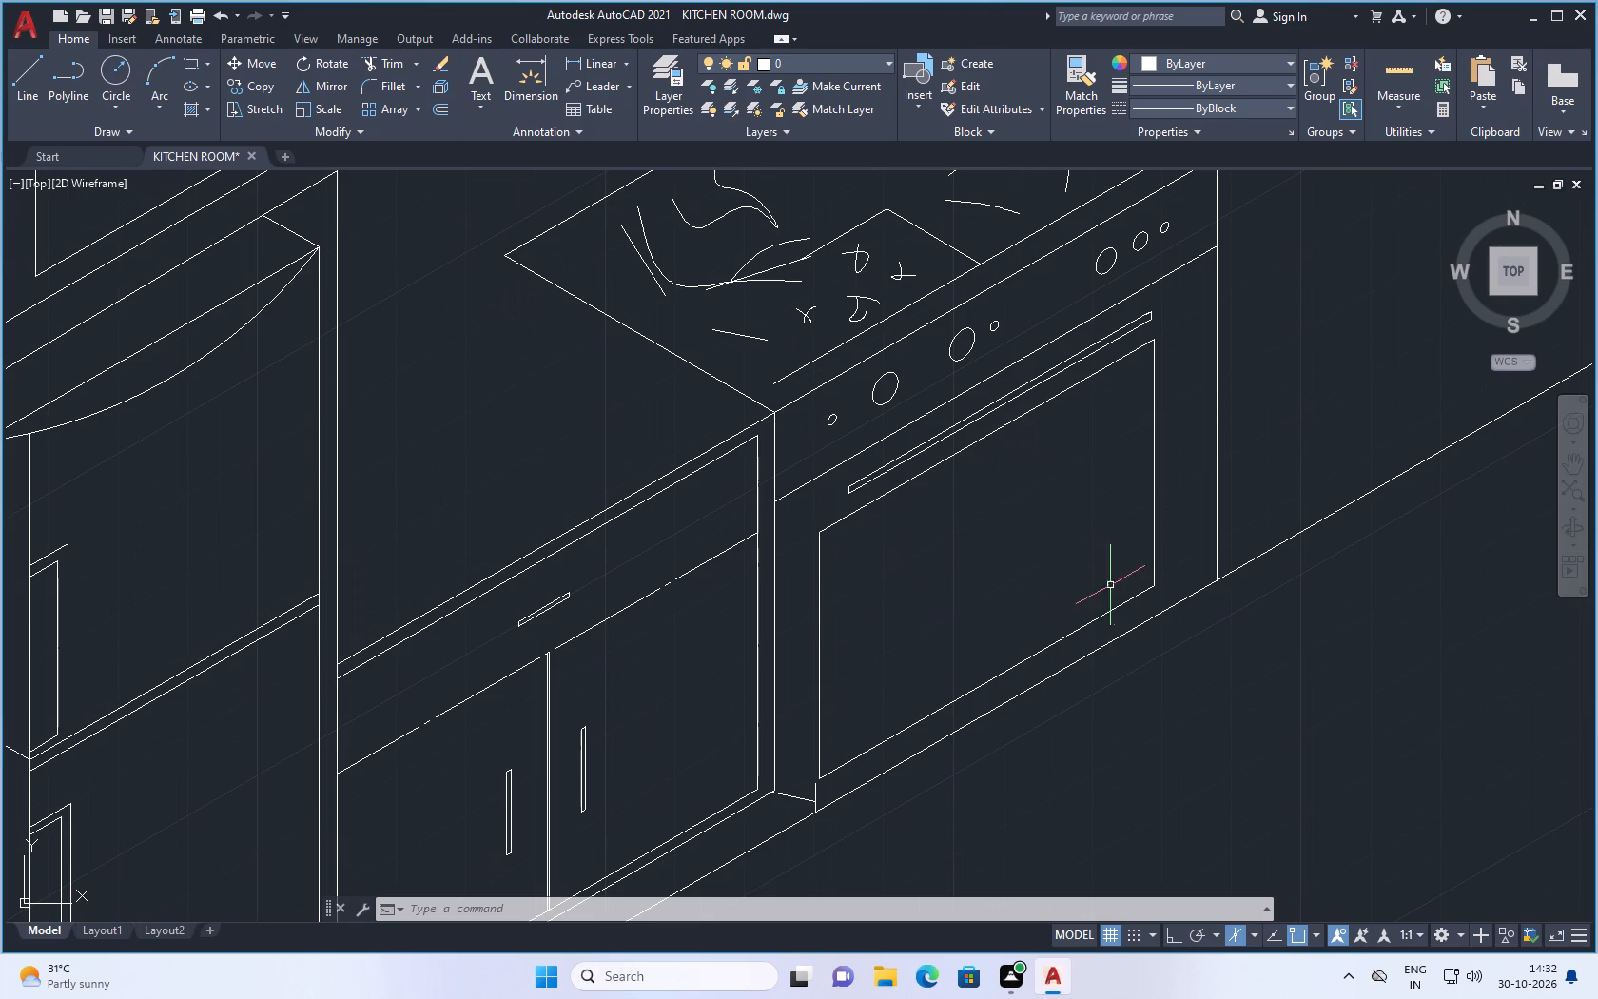
# Erase the oven door's lower edge and redraw it slightly higher from the far vertical edge, about 44 units long at 30°.
pyautogui.click(1078, 631)
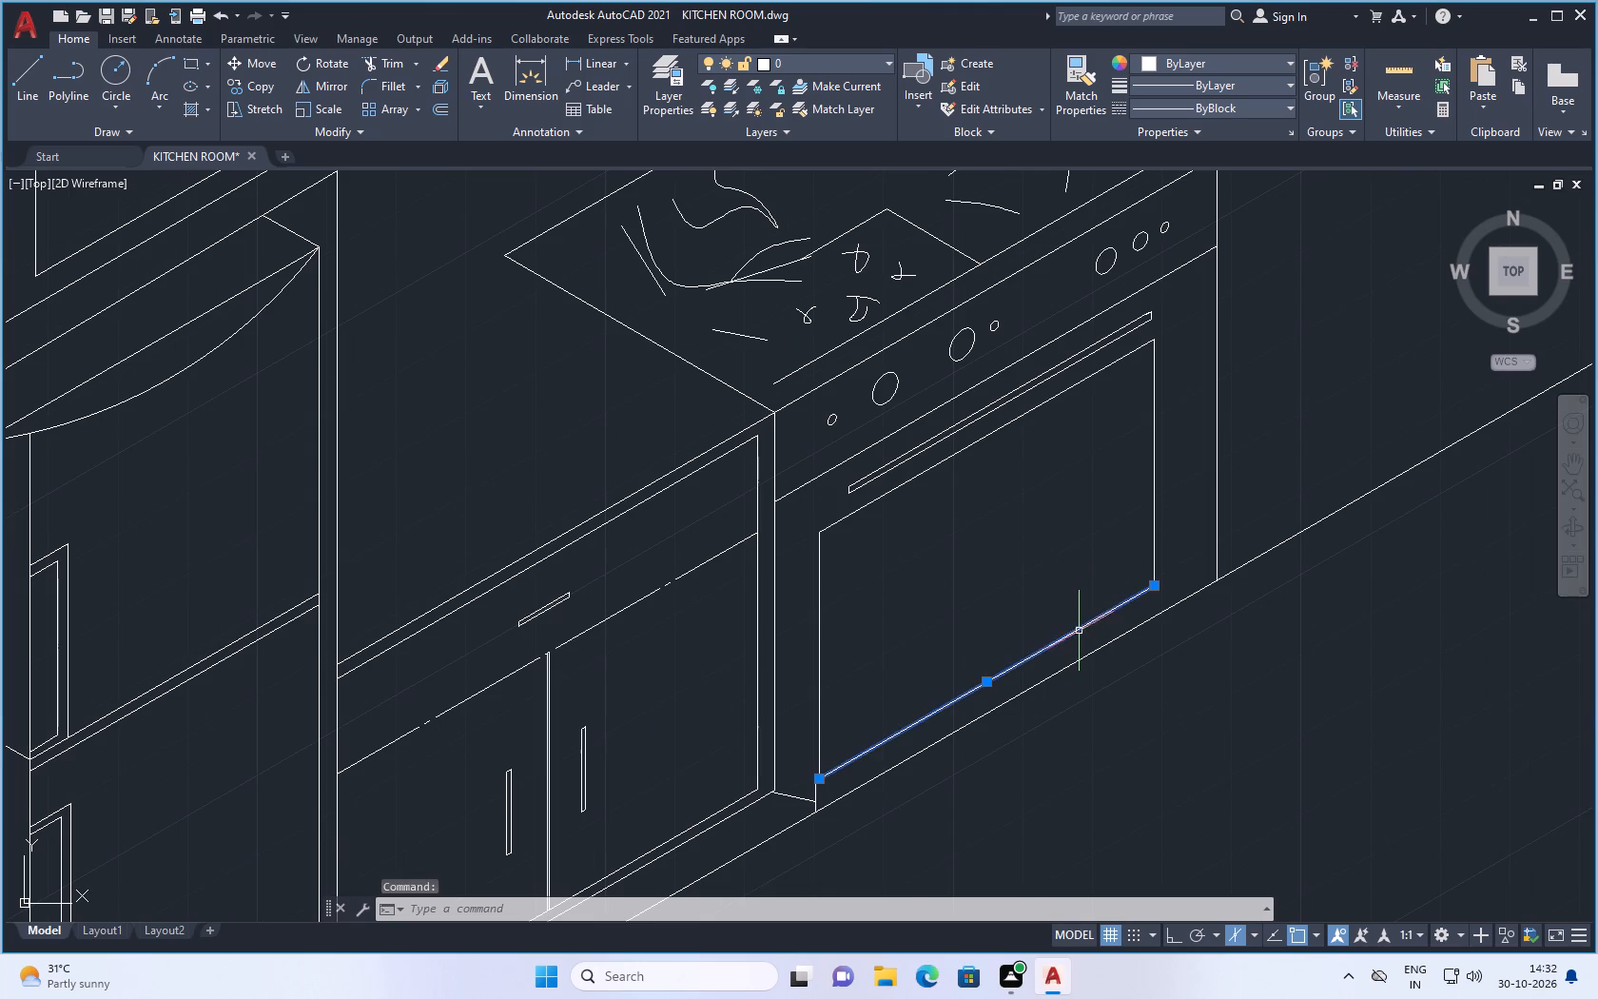
pyautogui.press('Delete')
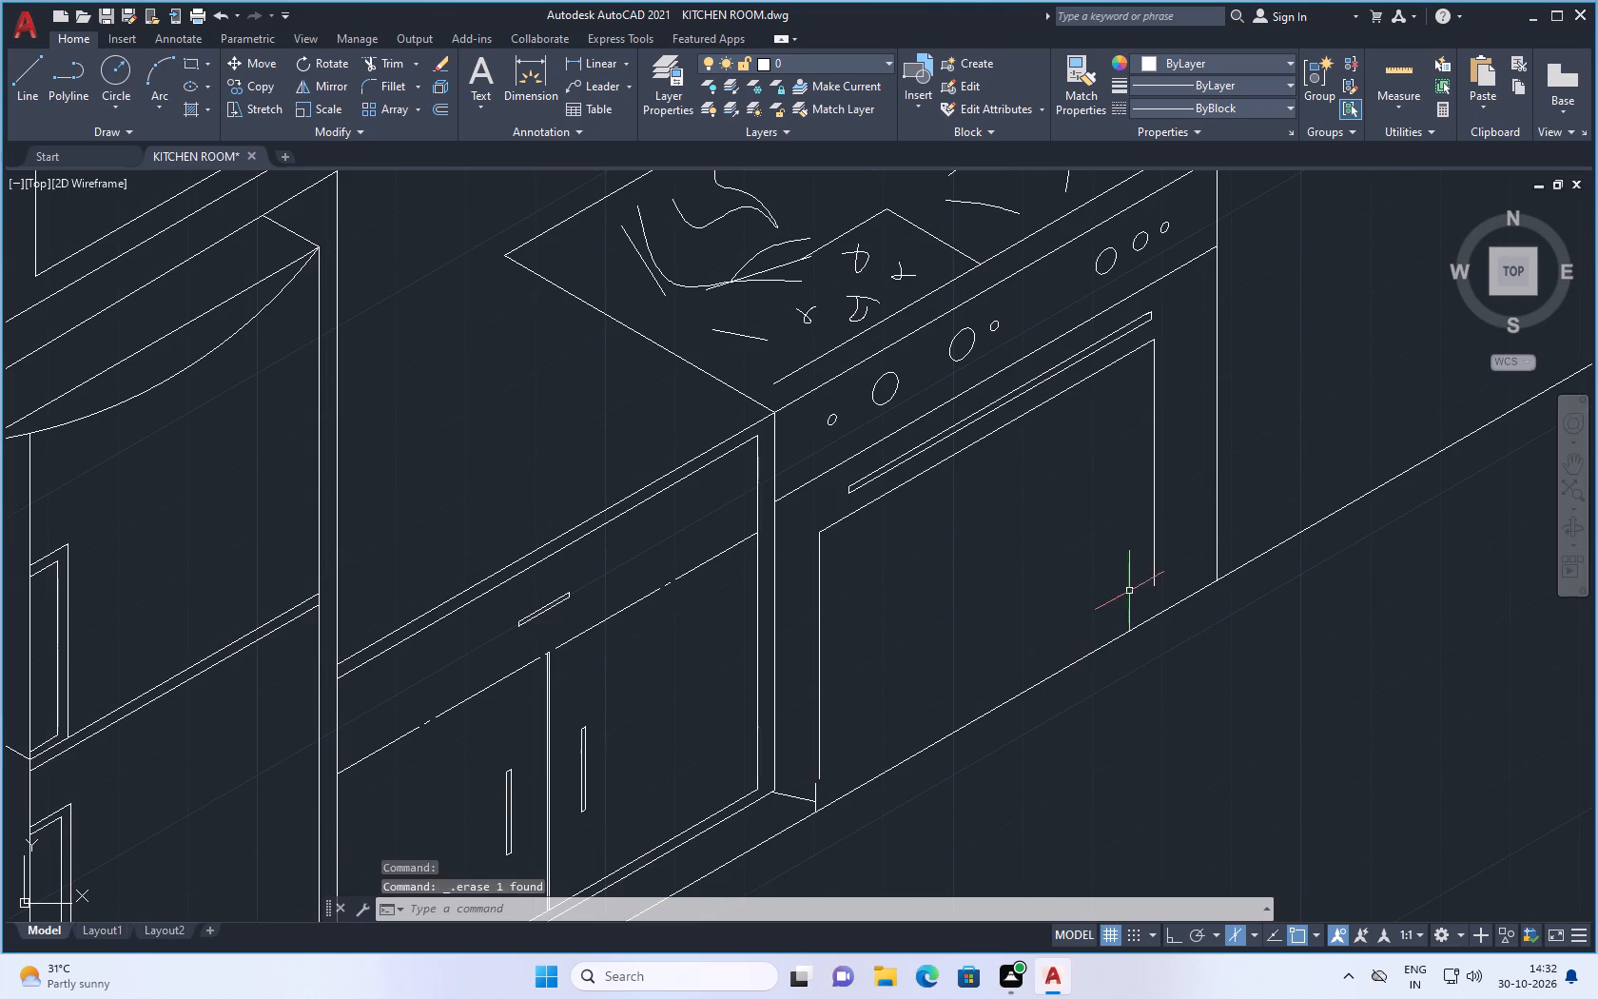
pyautogui.click(16, 79)
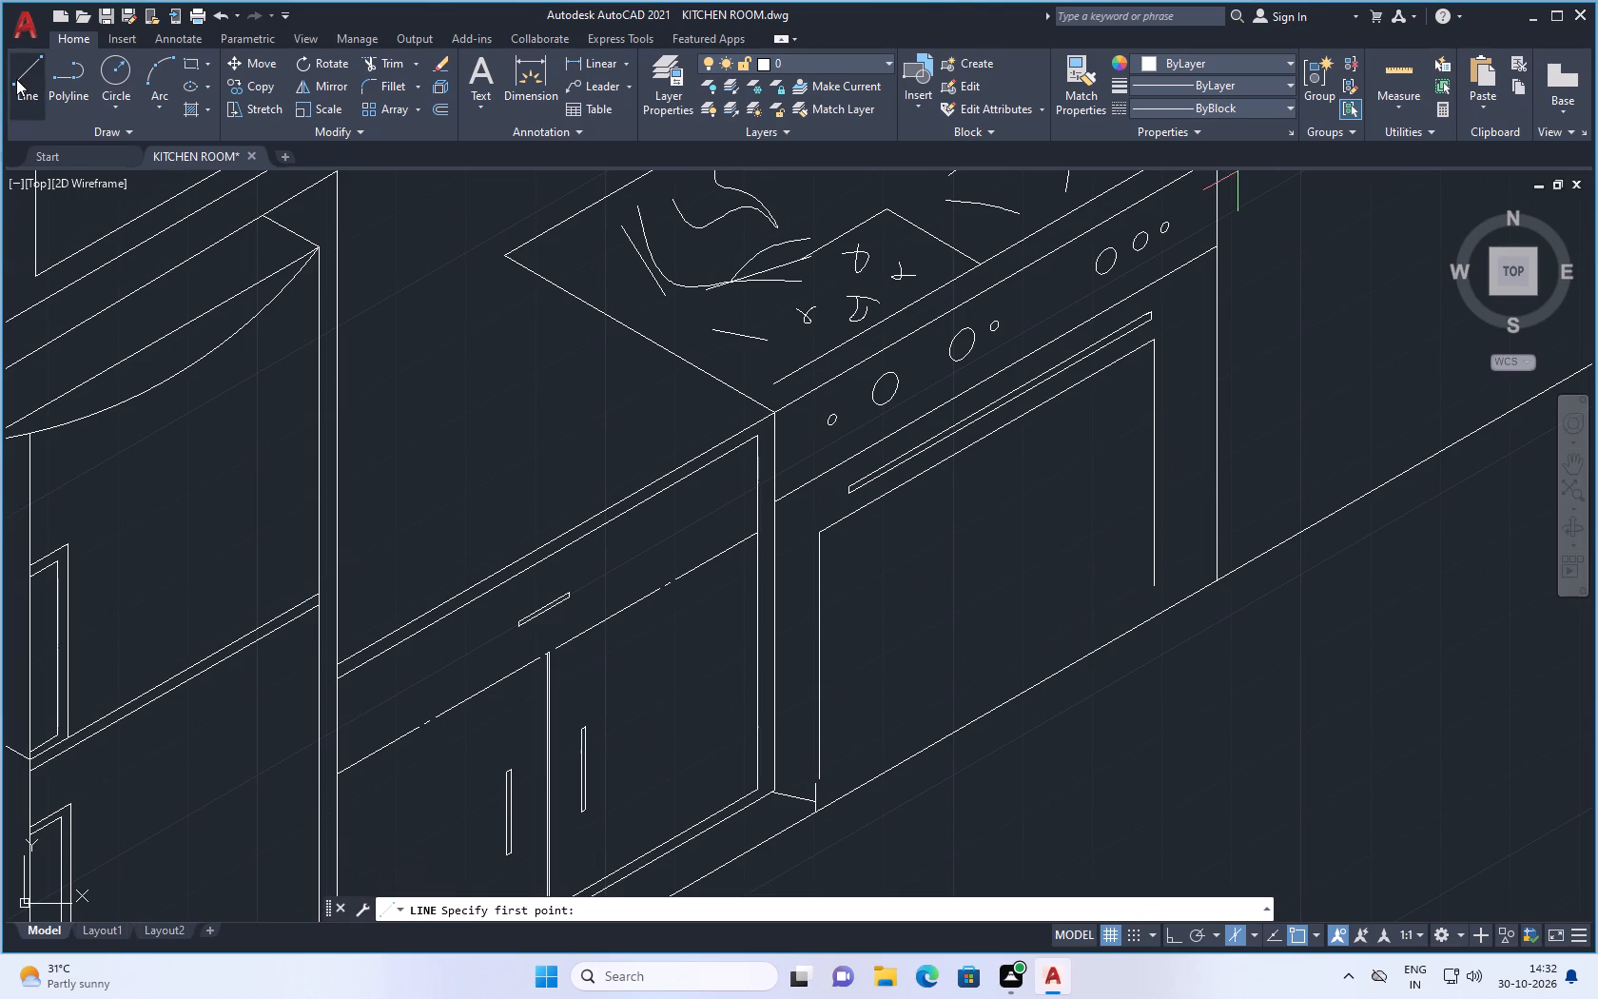
pyautogui.click(1153, 564)
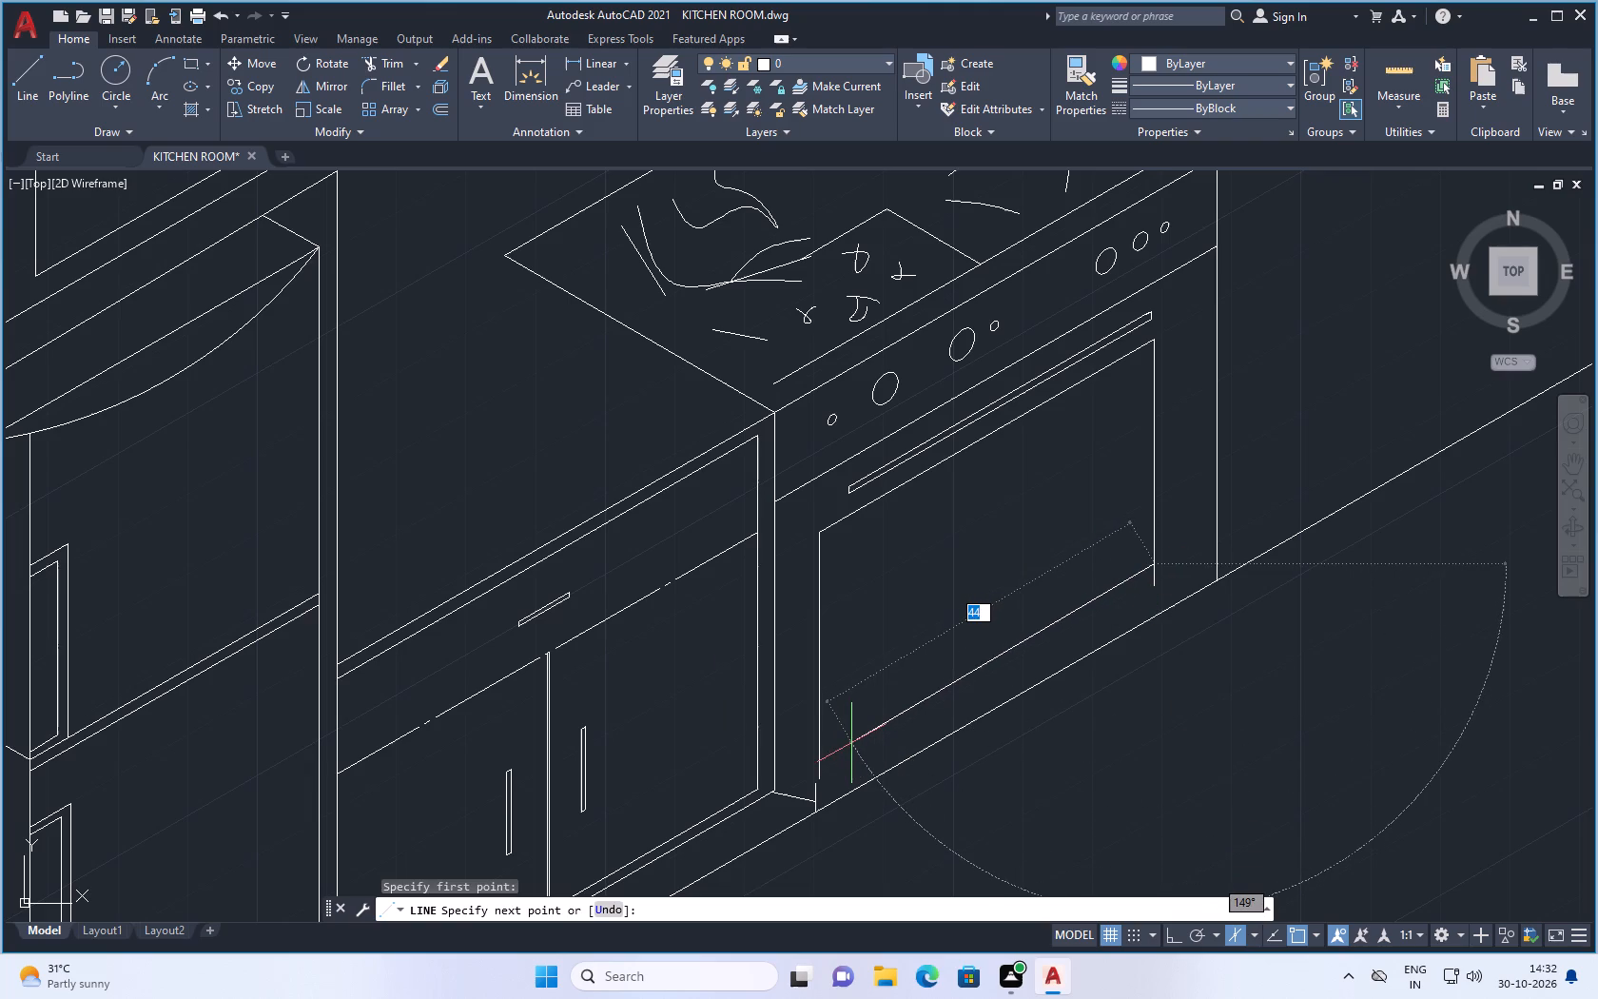
pyautogui.click(846, 744)
pyautogui.press('Escape')
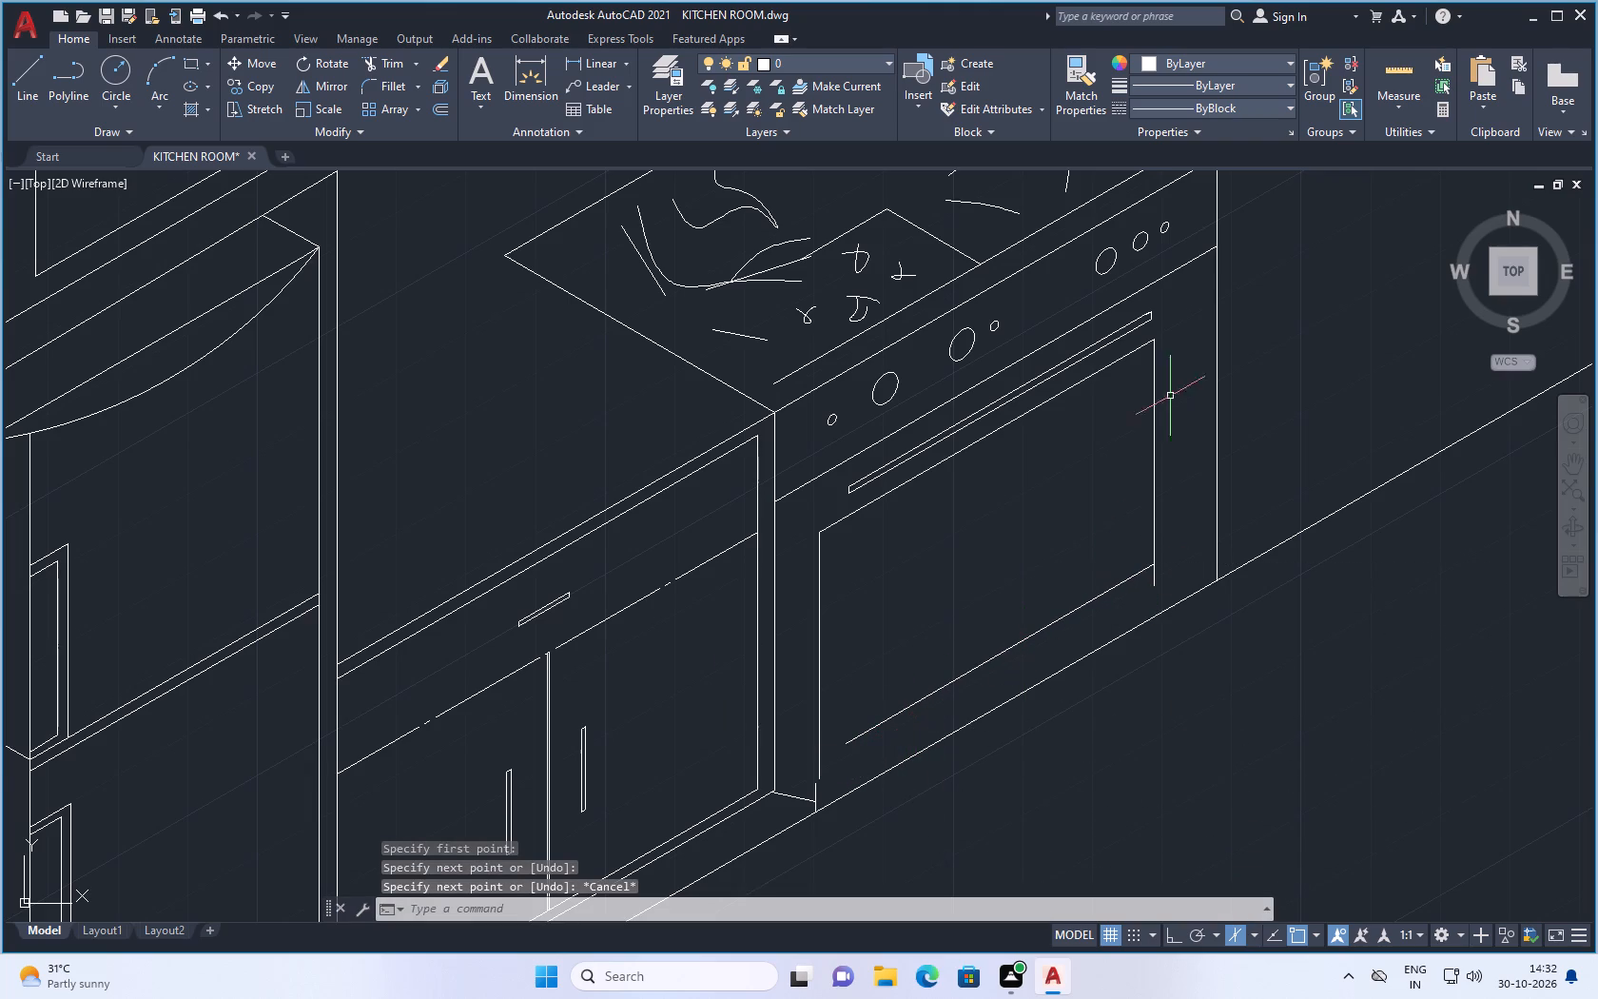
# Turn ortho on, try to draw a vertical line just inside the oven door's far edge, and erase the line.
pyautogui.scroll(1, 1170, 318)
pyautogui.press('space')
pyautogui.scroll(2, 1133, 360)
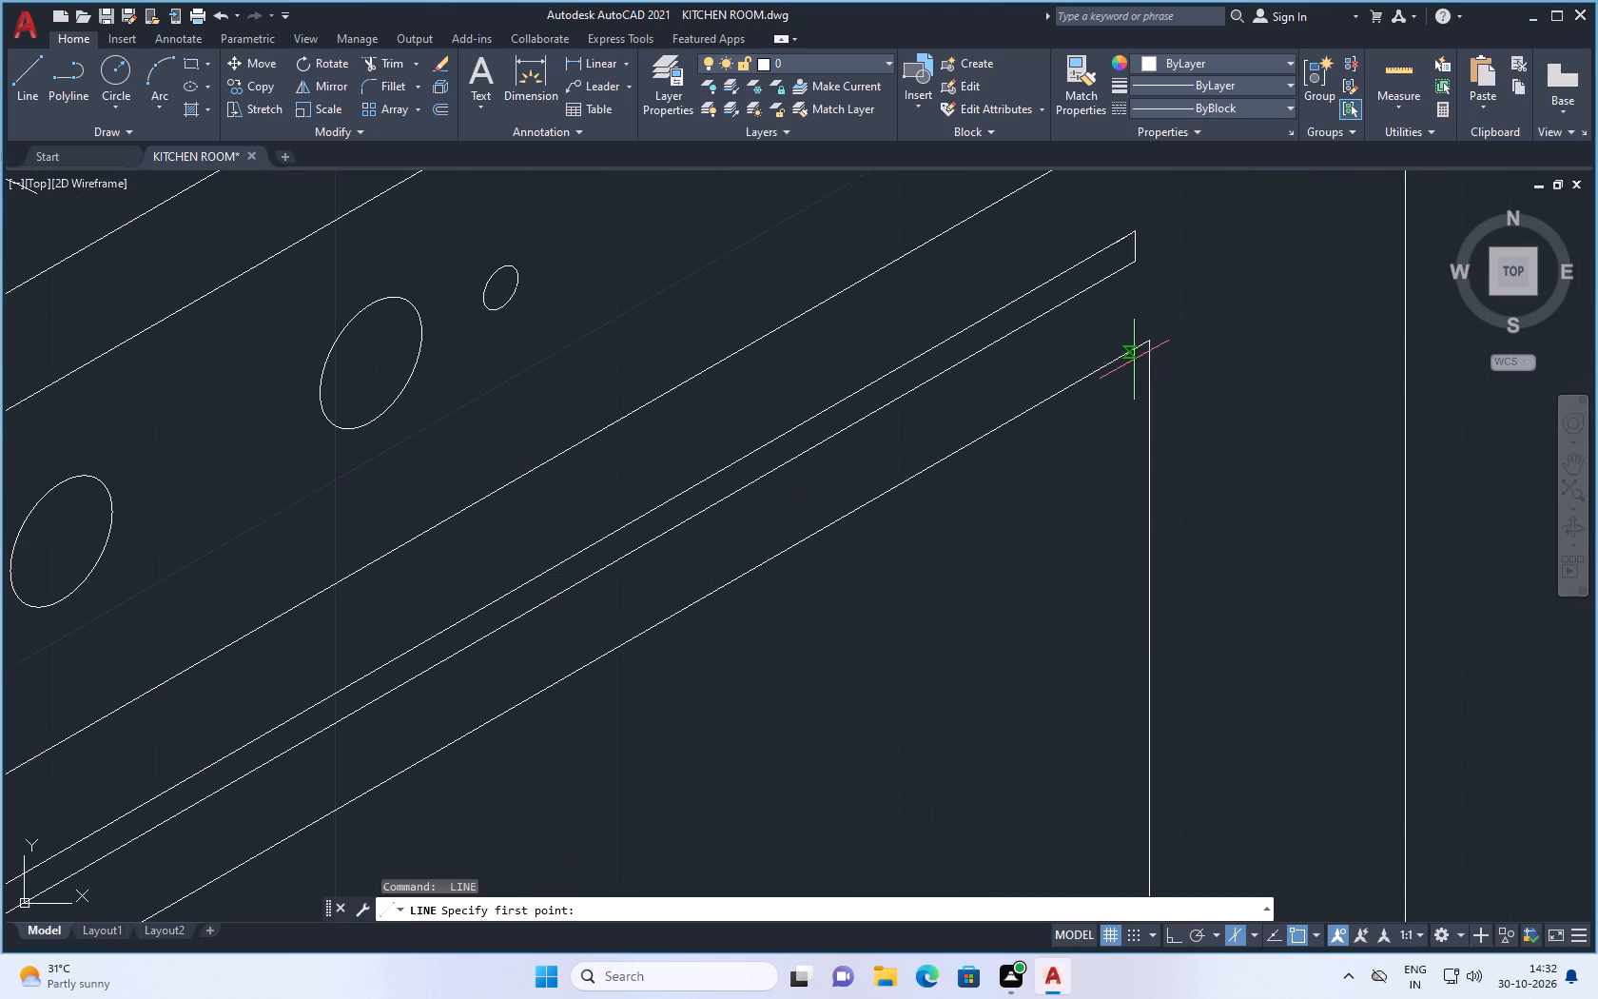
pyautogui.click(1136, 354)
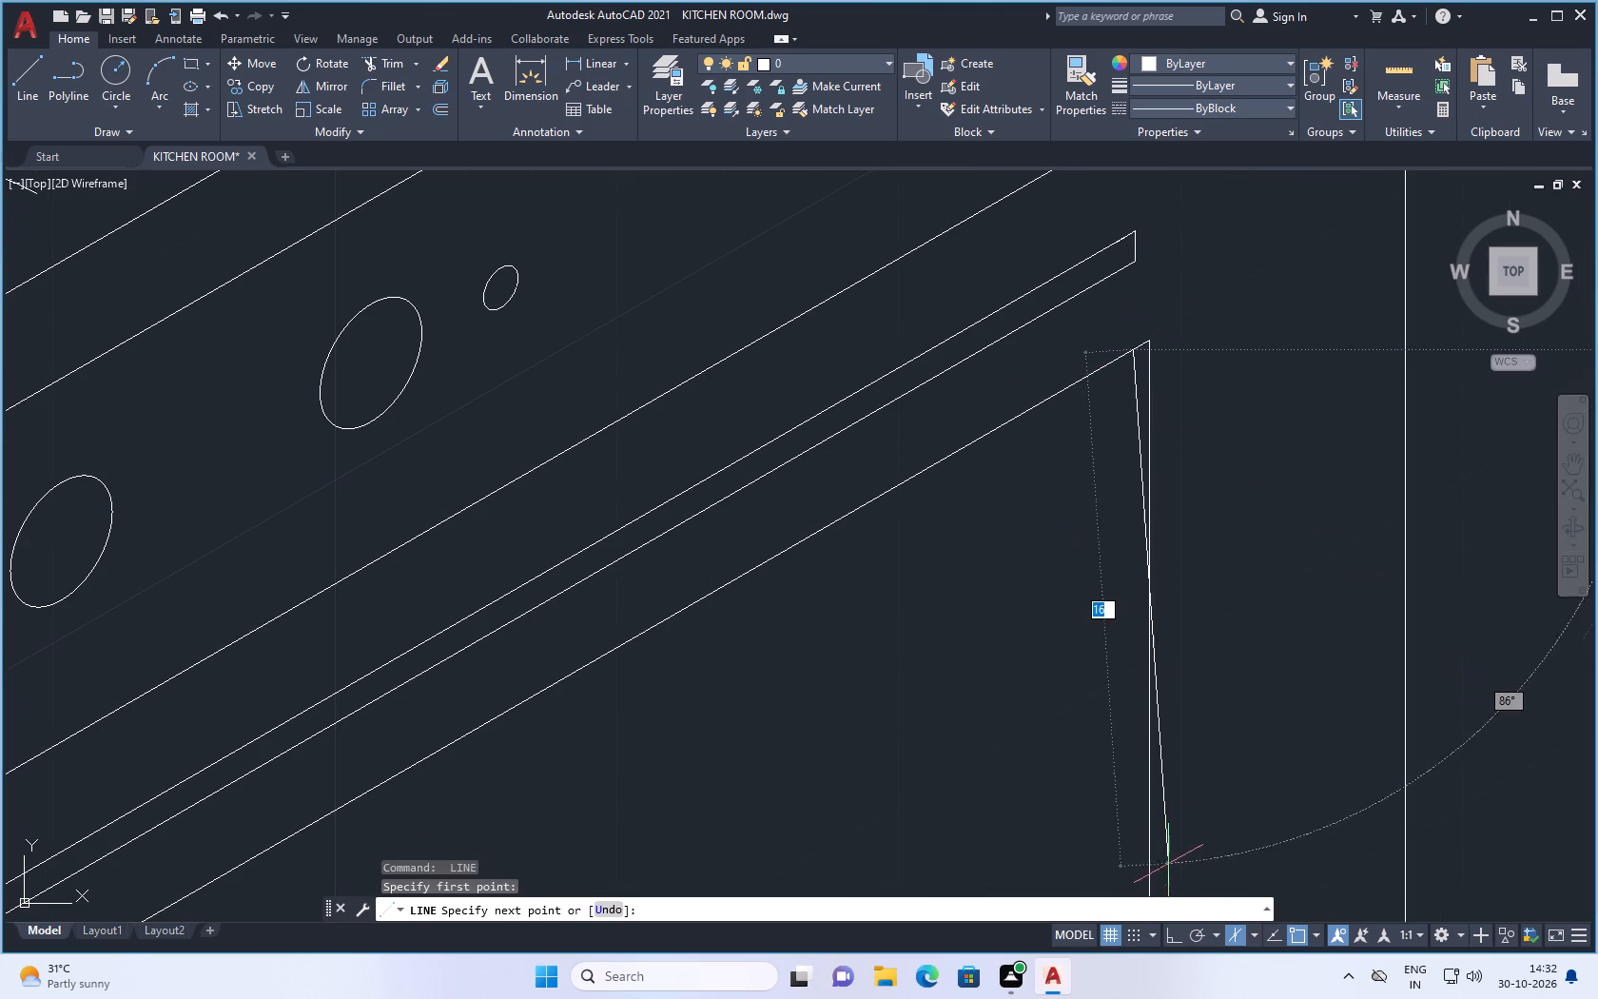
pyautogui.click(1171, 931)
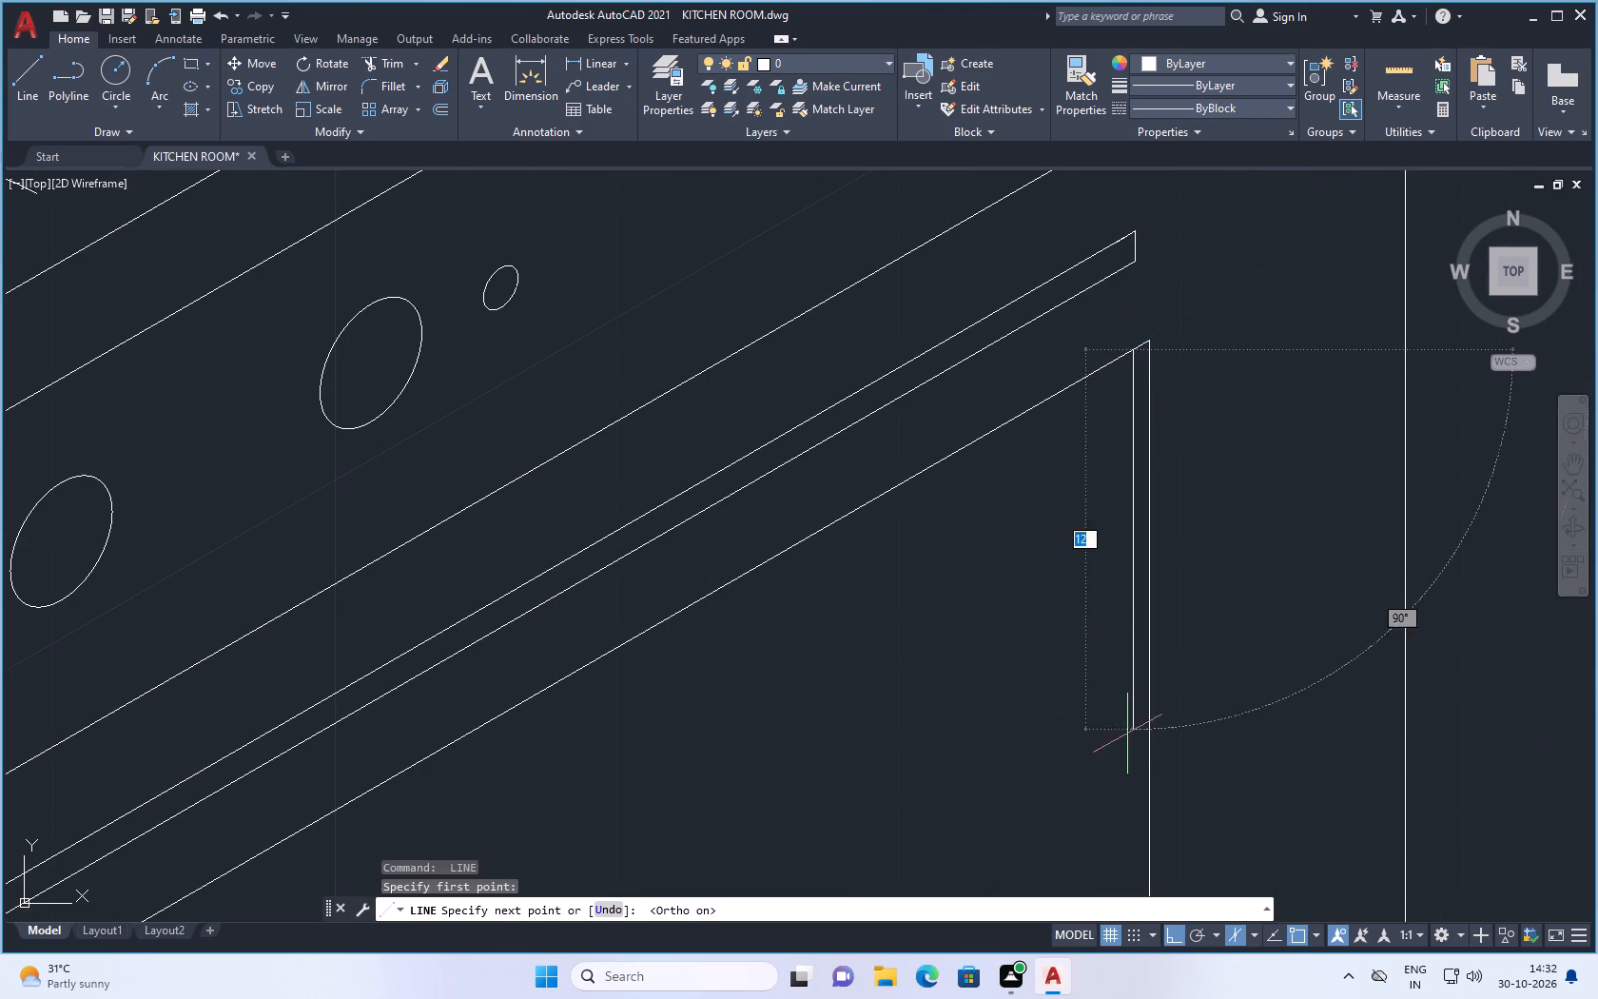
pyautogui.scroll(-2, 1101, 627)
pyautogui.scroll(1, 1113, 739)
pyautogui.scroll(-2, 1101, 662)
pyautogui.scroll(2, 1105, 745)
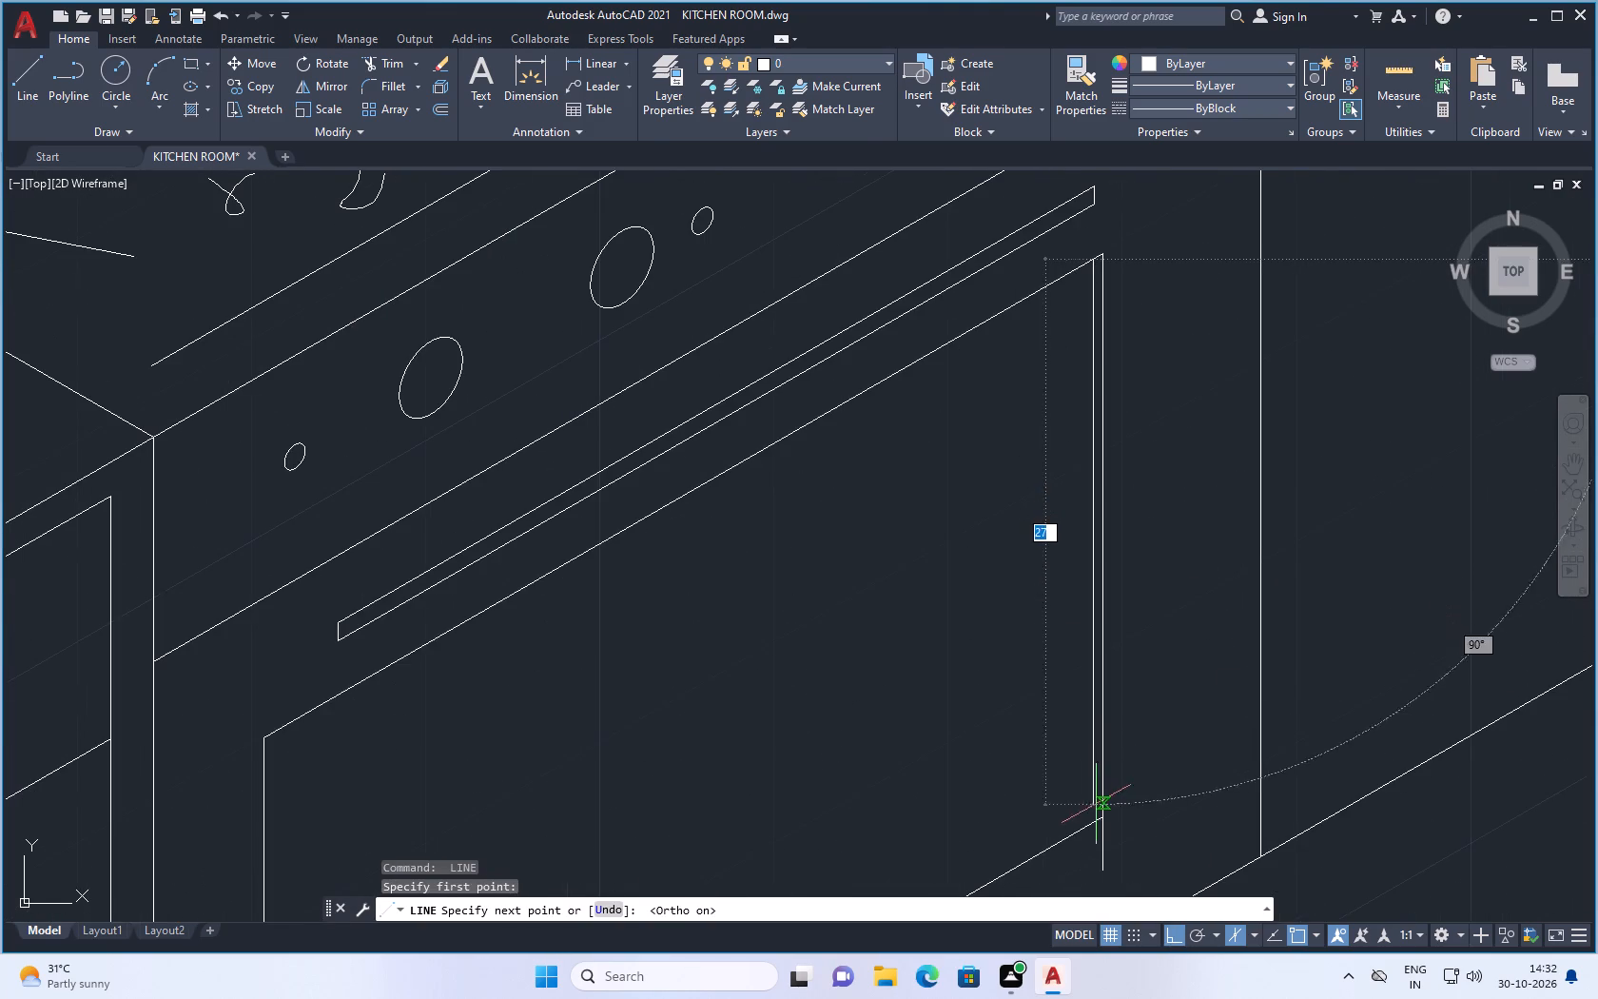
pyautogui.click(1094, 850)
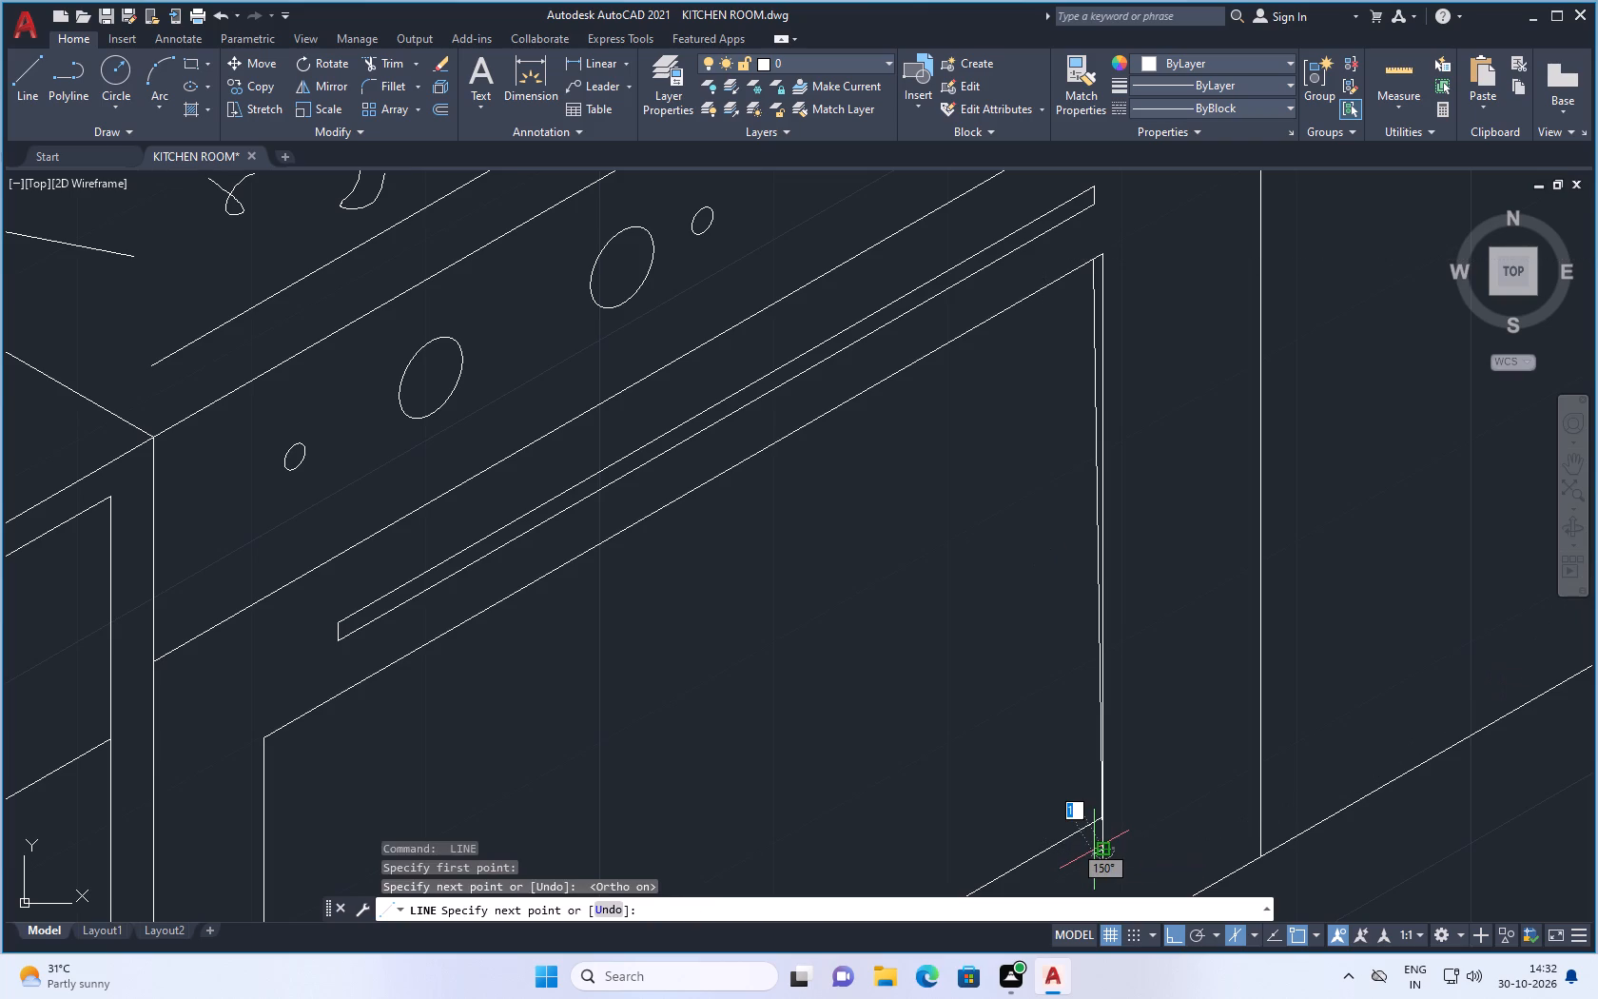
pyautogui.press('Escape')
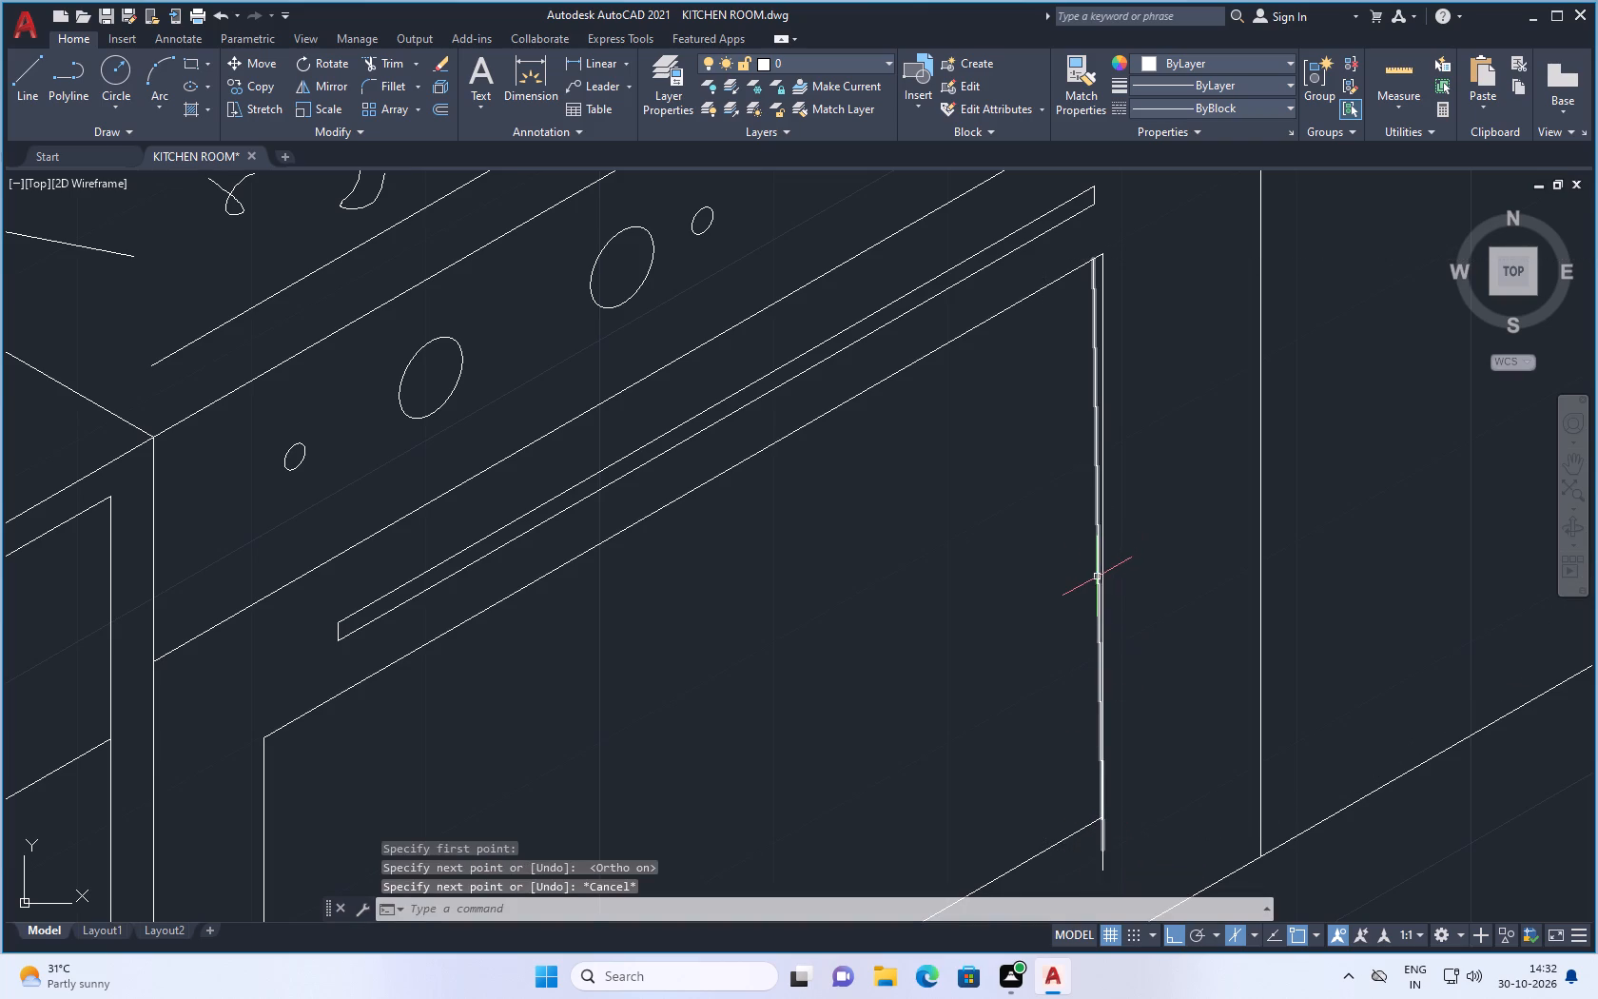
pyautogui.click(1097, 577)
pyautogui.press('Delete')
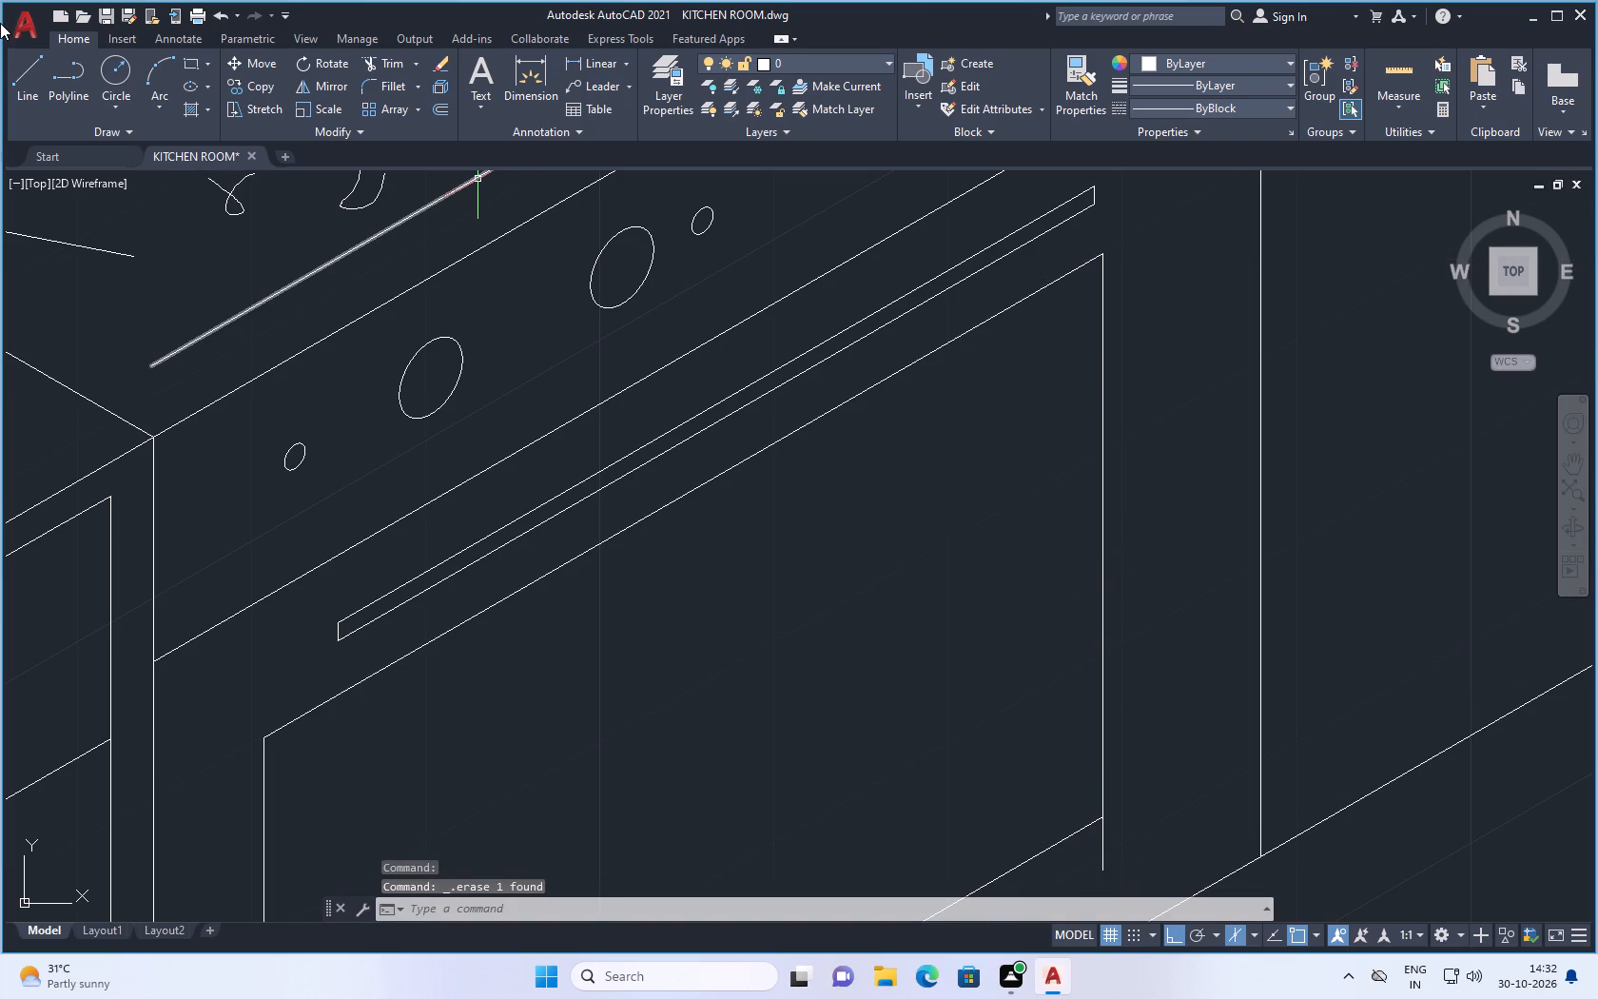
# Draw a vertical line about 32 units down from the oven door's upper edge, just inside its far edge.
pyautogui.click(20, 74)
pyautogui.scroll(1, 1114, 284)
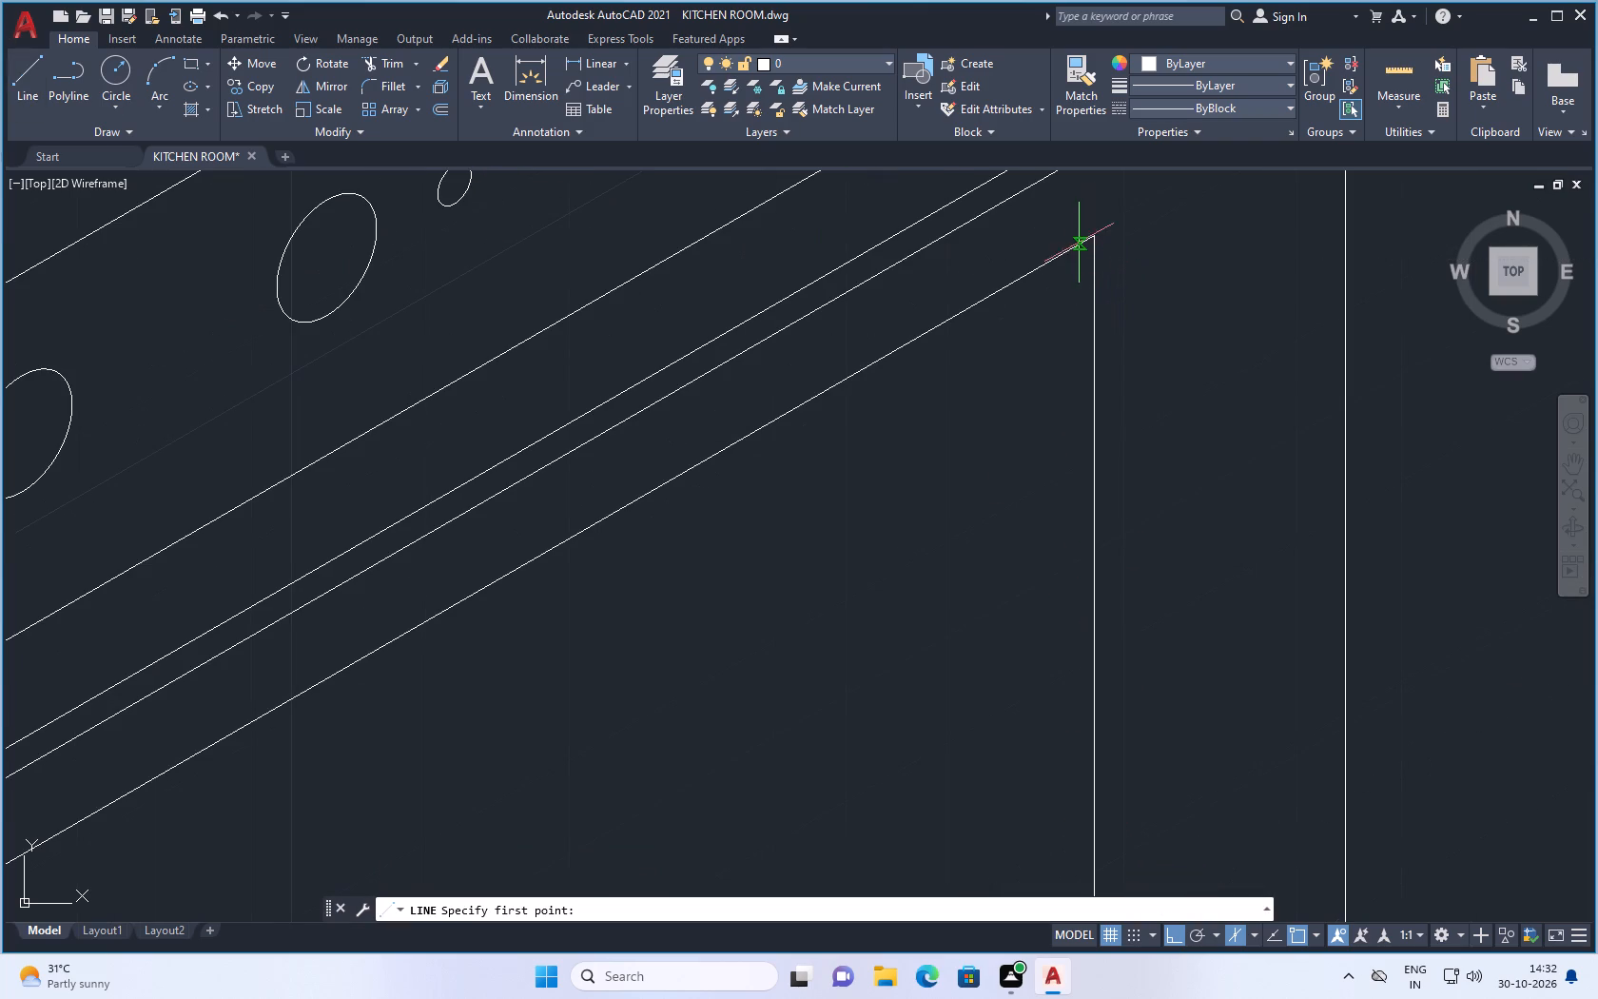
pyautogui.click(1076, 247)
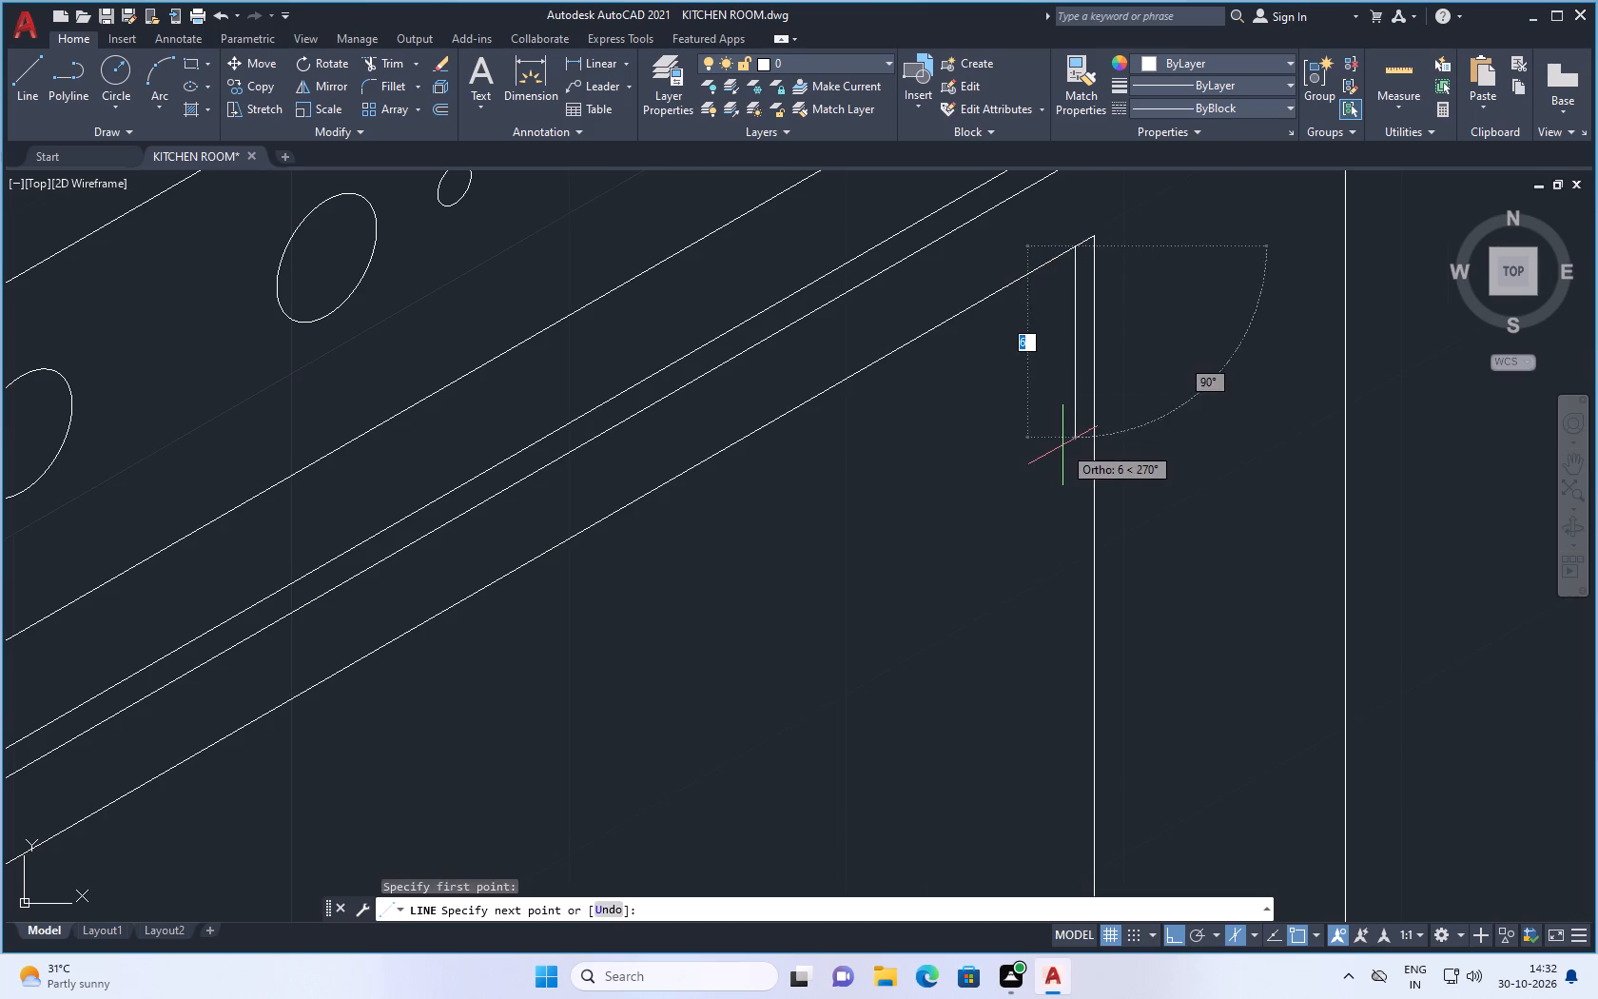
pyautogui.scroll(-2, 1062, 445)
pyautogui.scroll(1, 1054, 743)
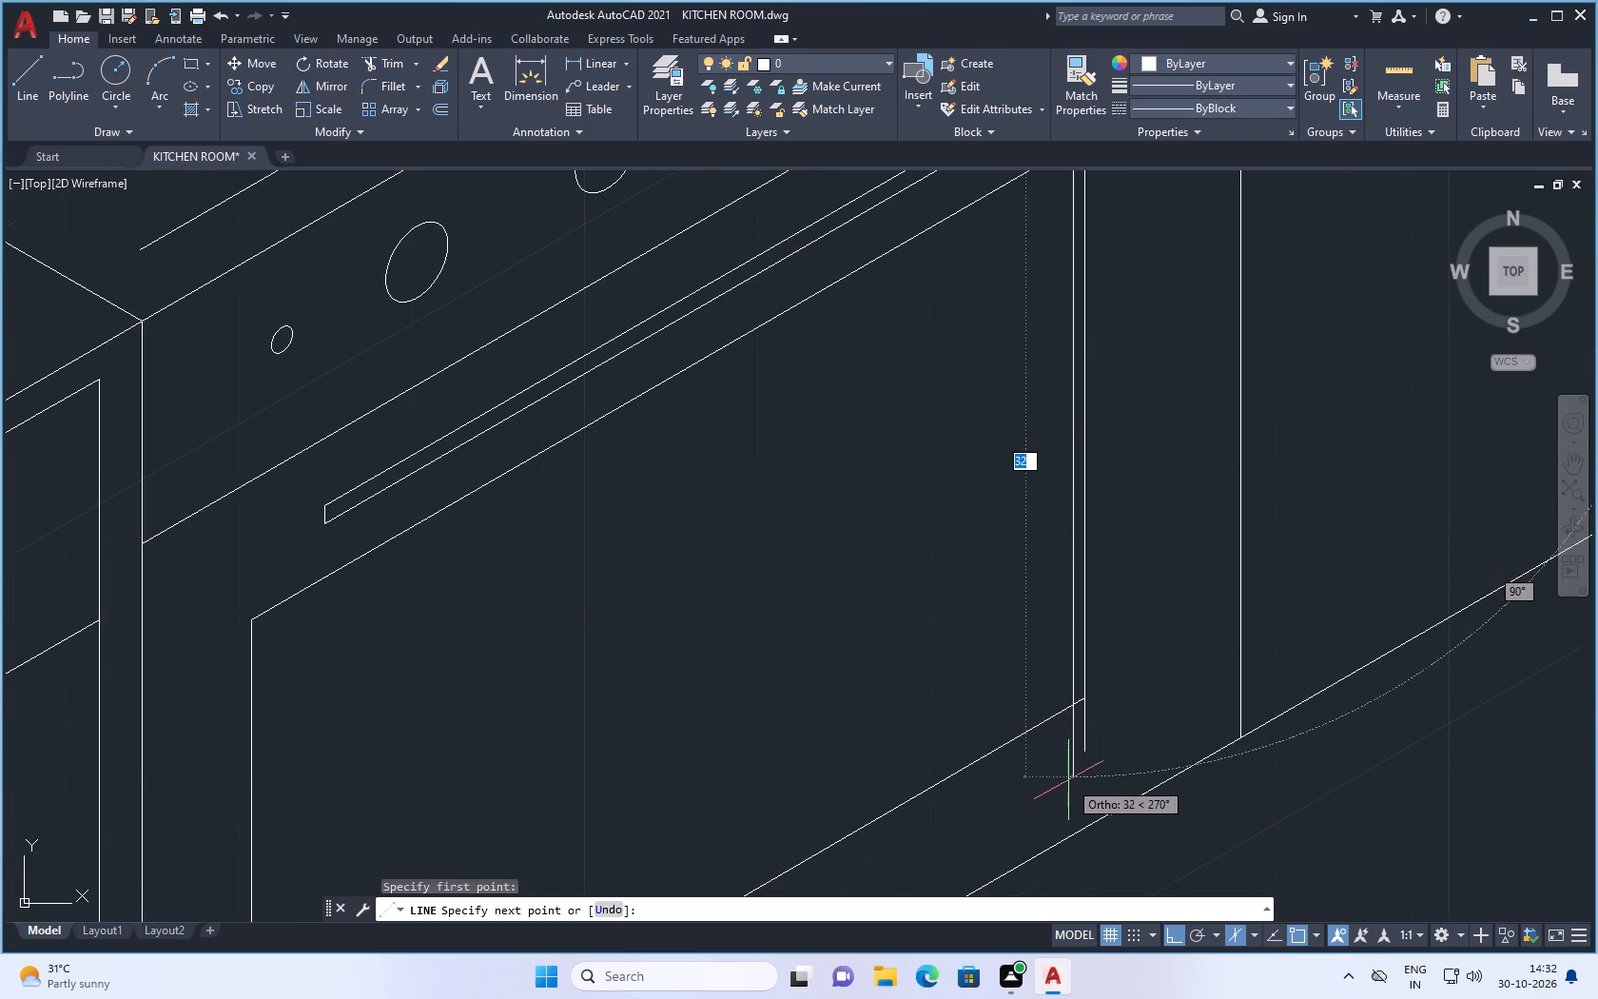
pyautogui.click(1068, 785)
pyautogui.press('Escape')
# Draw a 30° line just below the oven door's upper edge, from the inner vertical line past the door's near edge.
pyautogui.scroll(-1, 1086, 746)
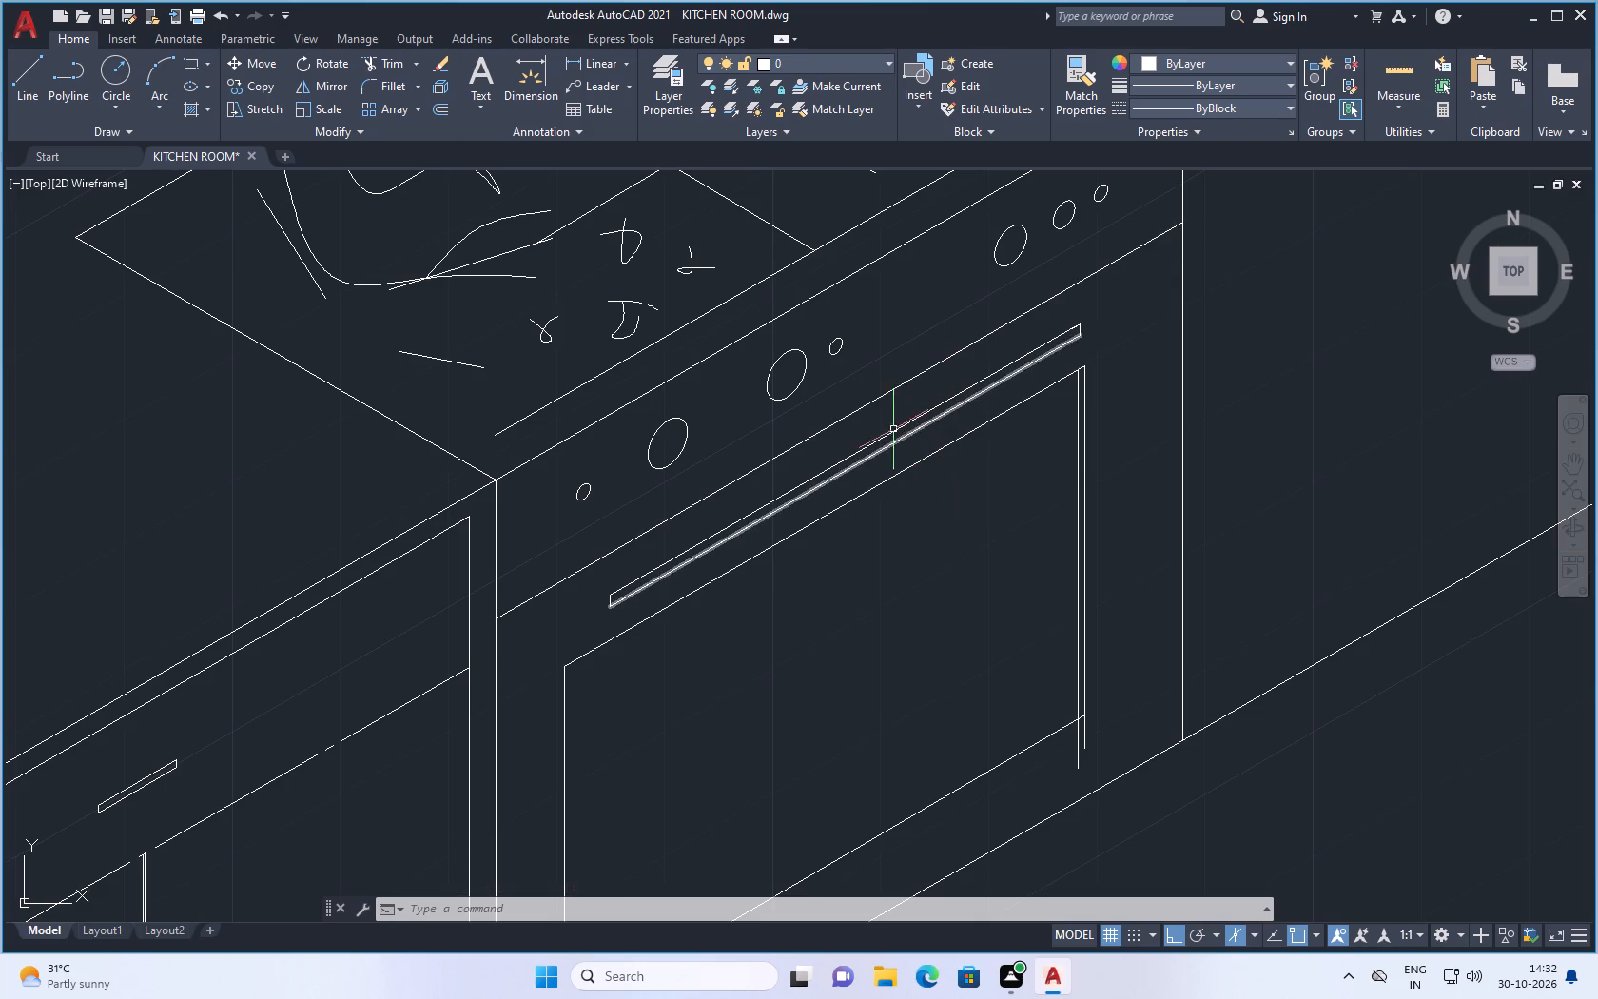
pyautogui.press('space')
pyautogui.scroll(2, 1075, 389)
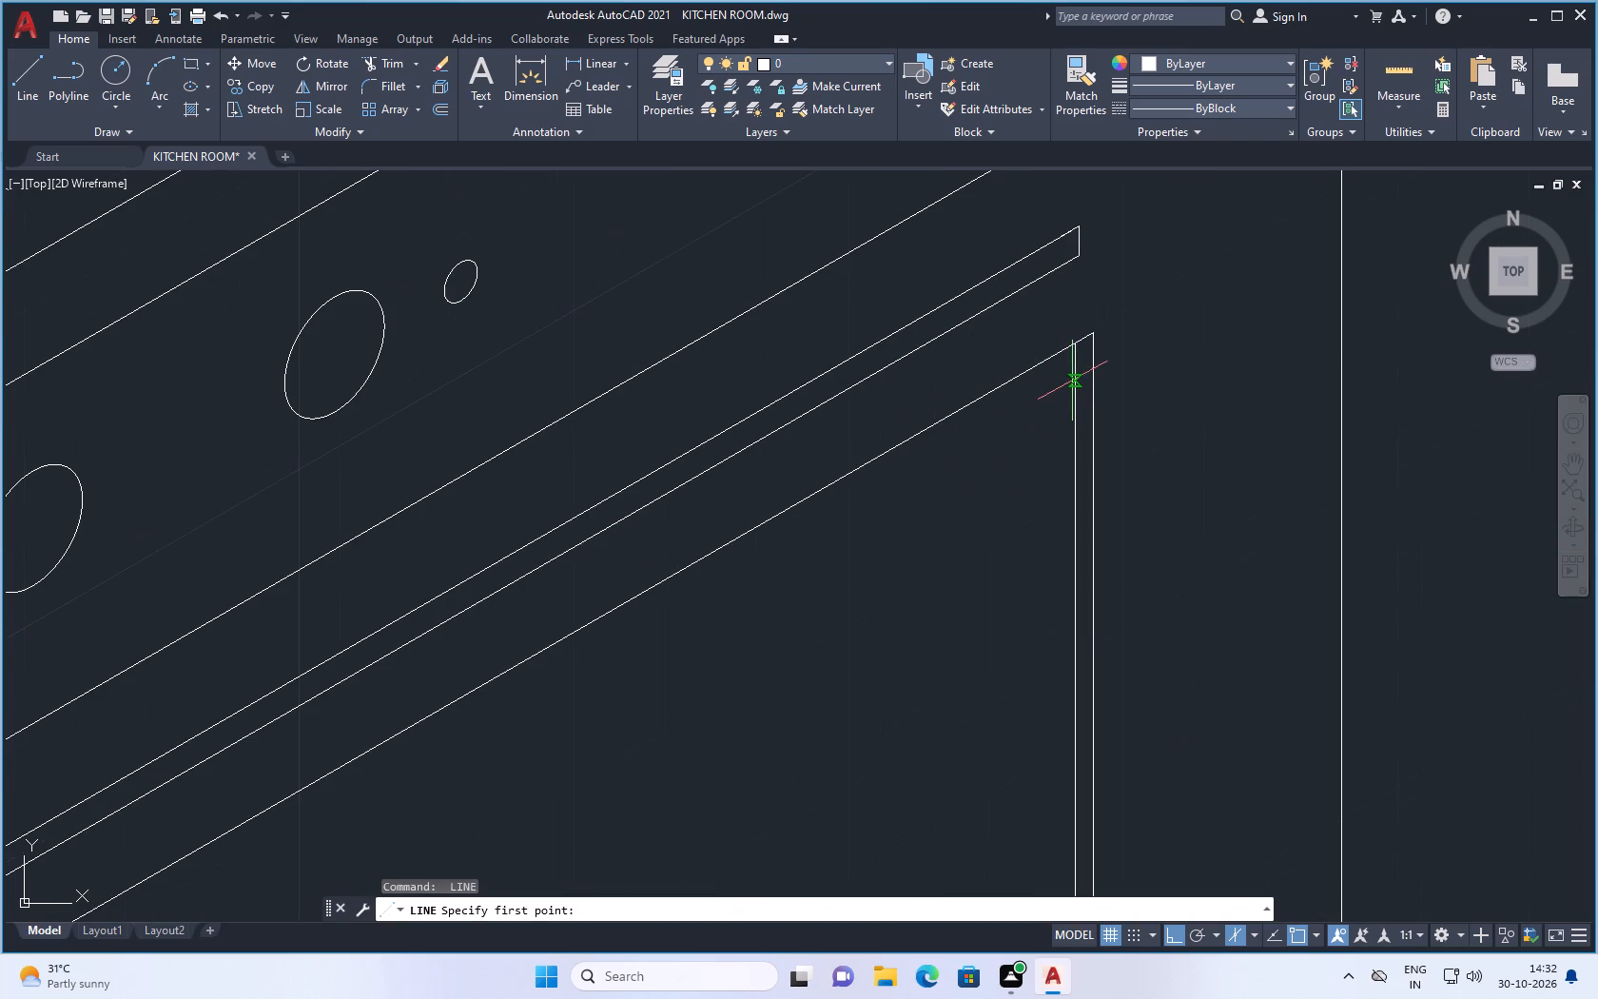
pyautogui.click(1072, 376)
pyautogui.scroll(-2, 720, 620)
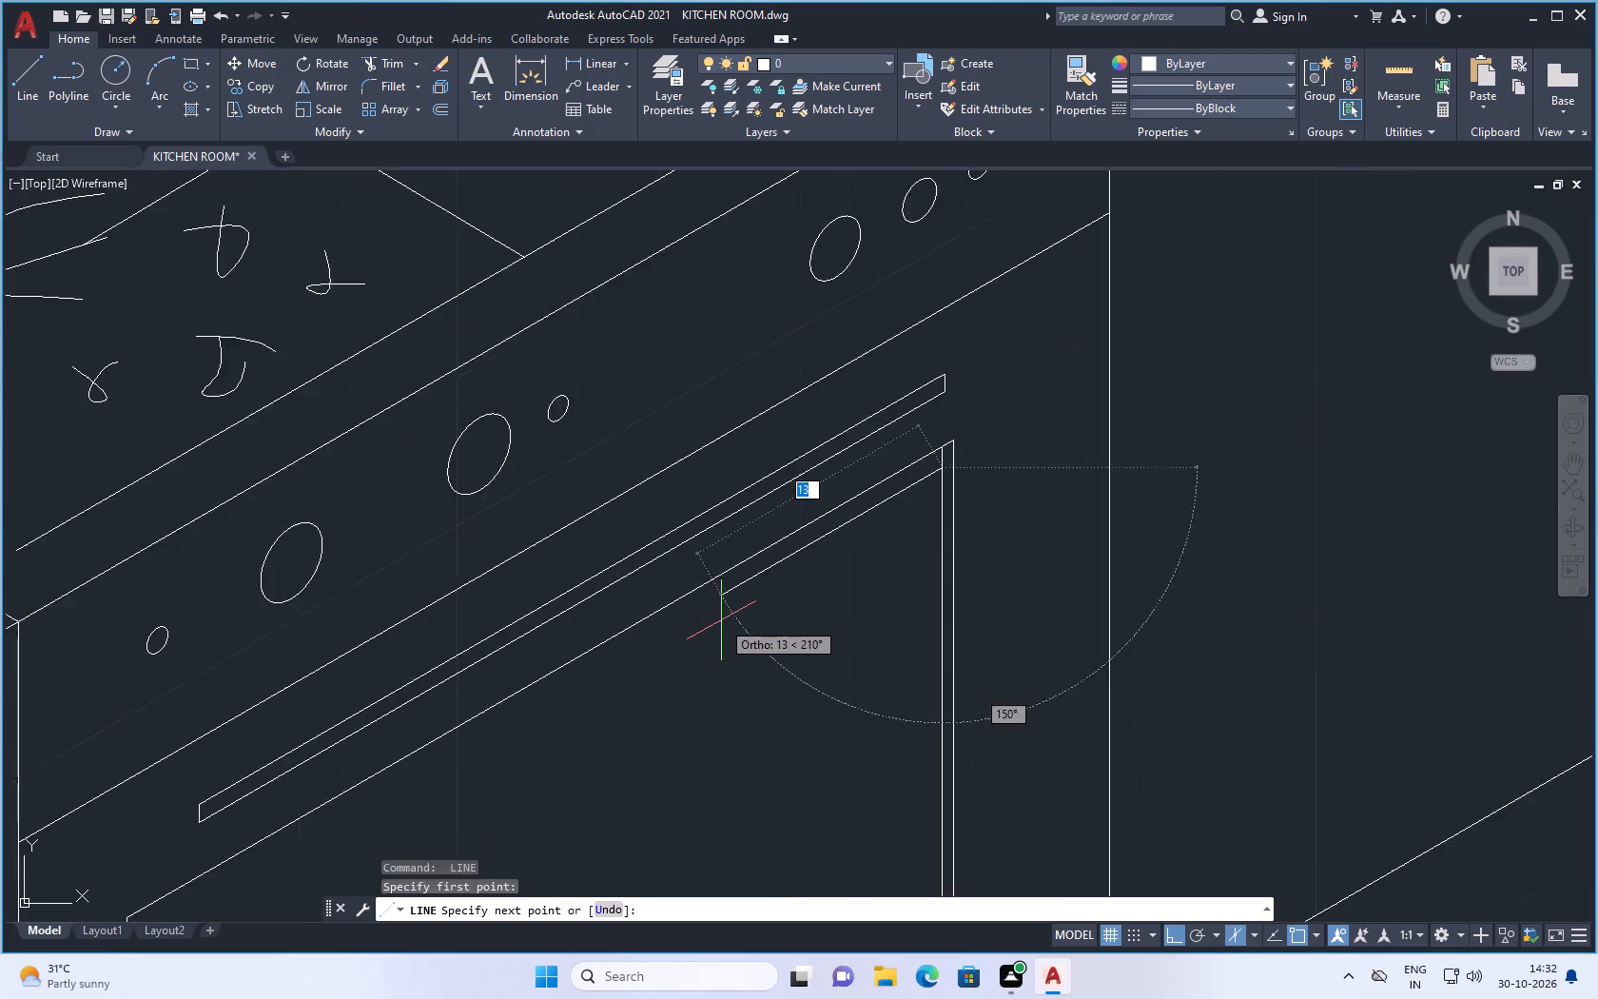
pyautogui.scroll(-2, 793, 553)
pyautogui.scroll(2, 594, 654)
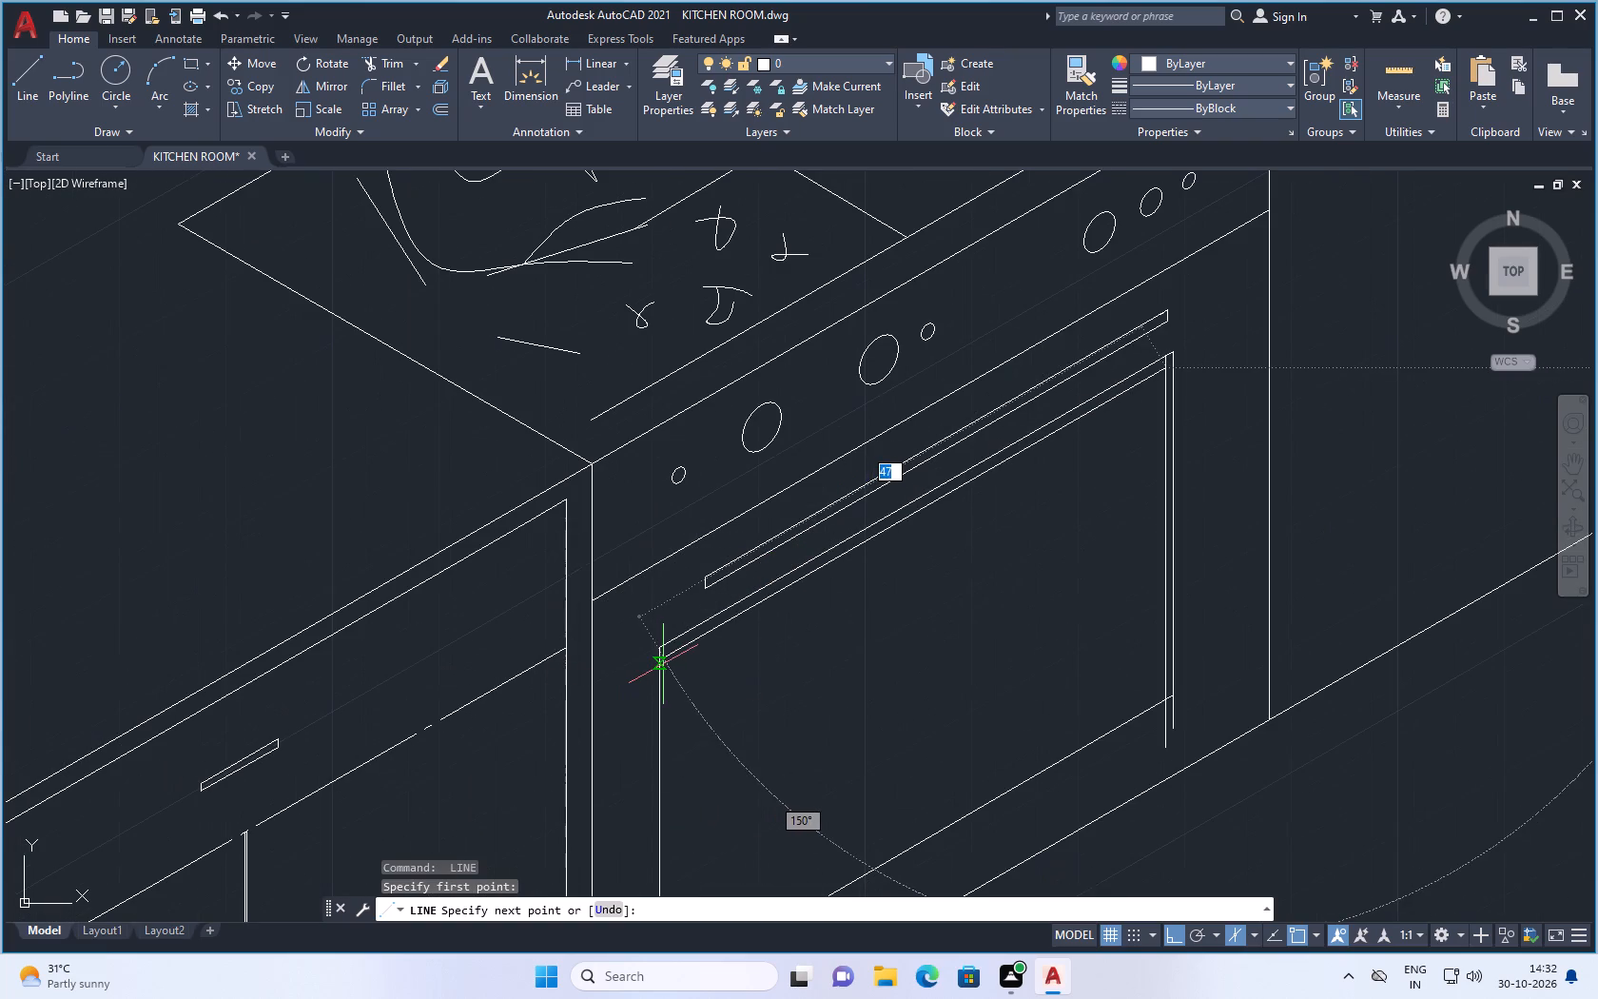
pyautogui.click(616, 702)
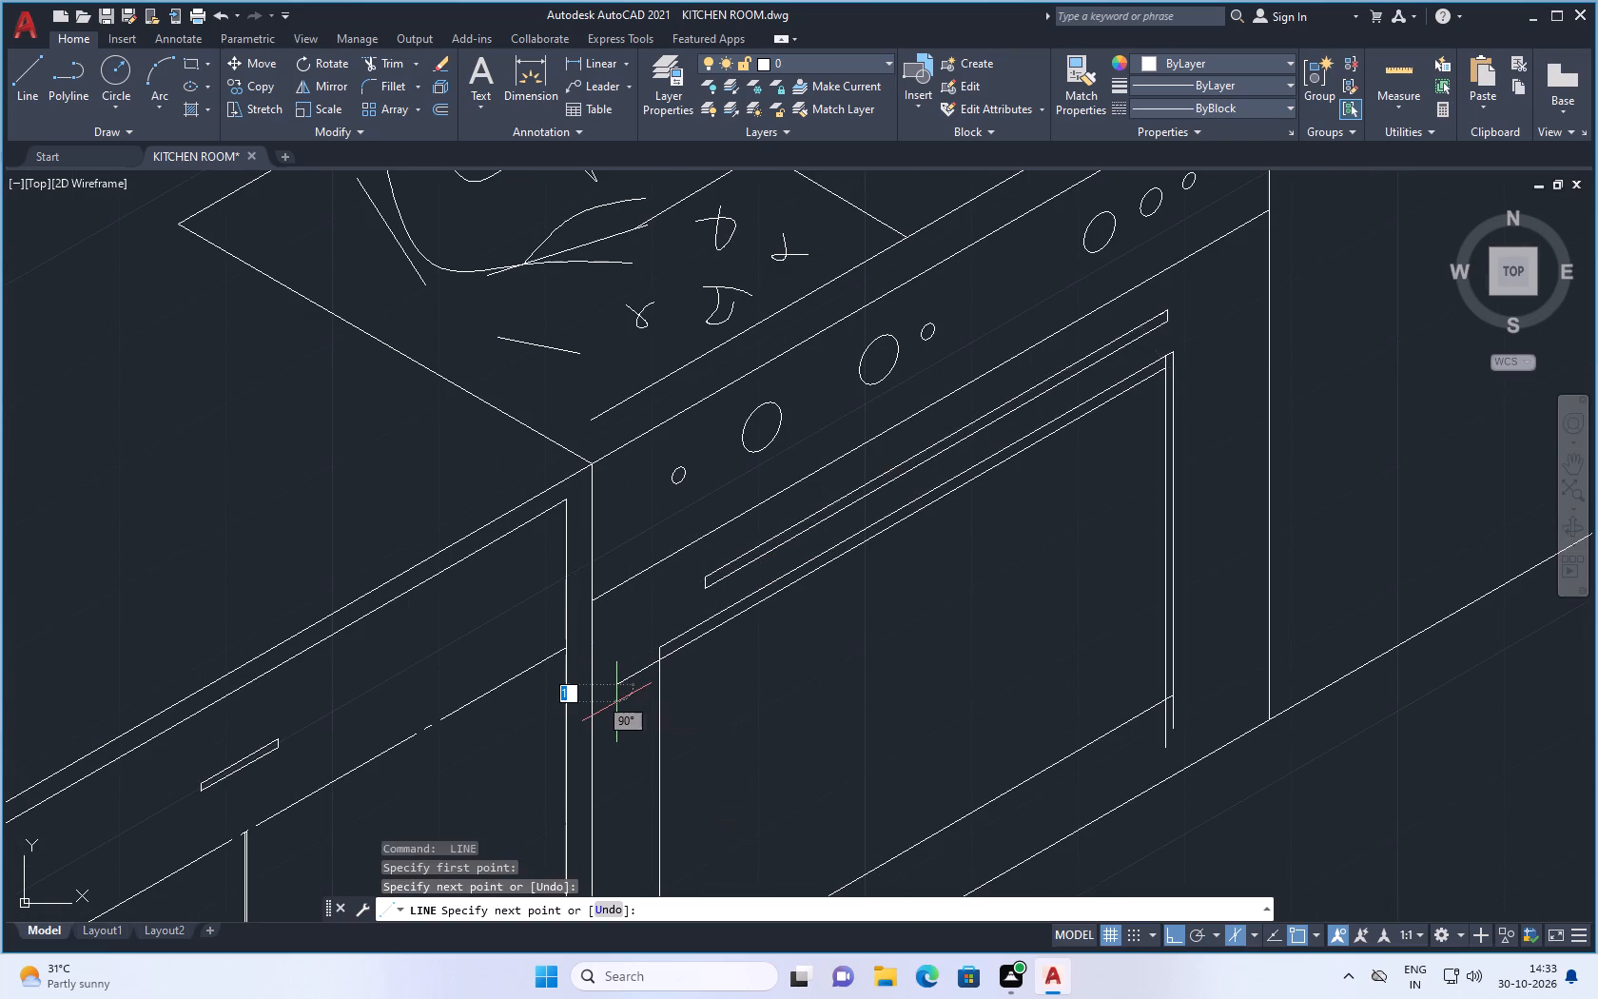
pyautogui.press('Escape')
# Trim the part of the inner upper line that sticks out beyond the oven door's near edge.
pyautogui.write('tr')
pyautogui.press('Return')
pyautogui.click(623, 677)
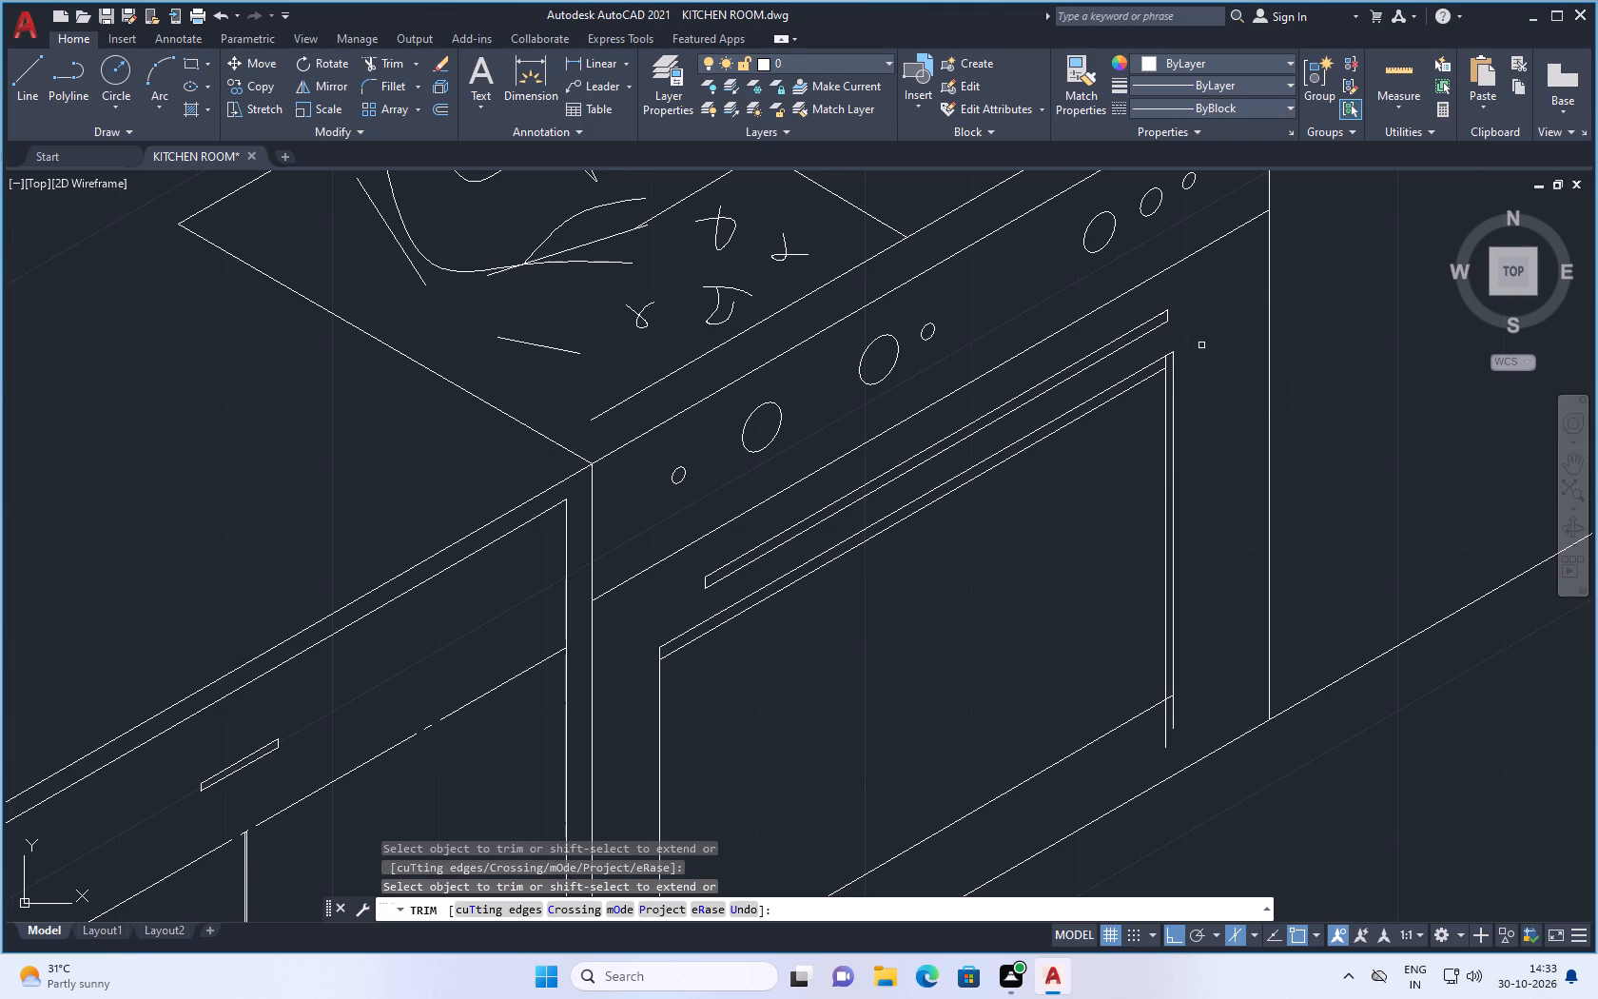
pyautogui.press('Escape')
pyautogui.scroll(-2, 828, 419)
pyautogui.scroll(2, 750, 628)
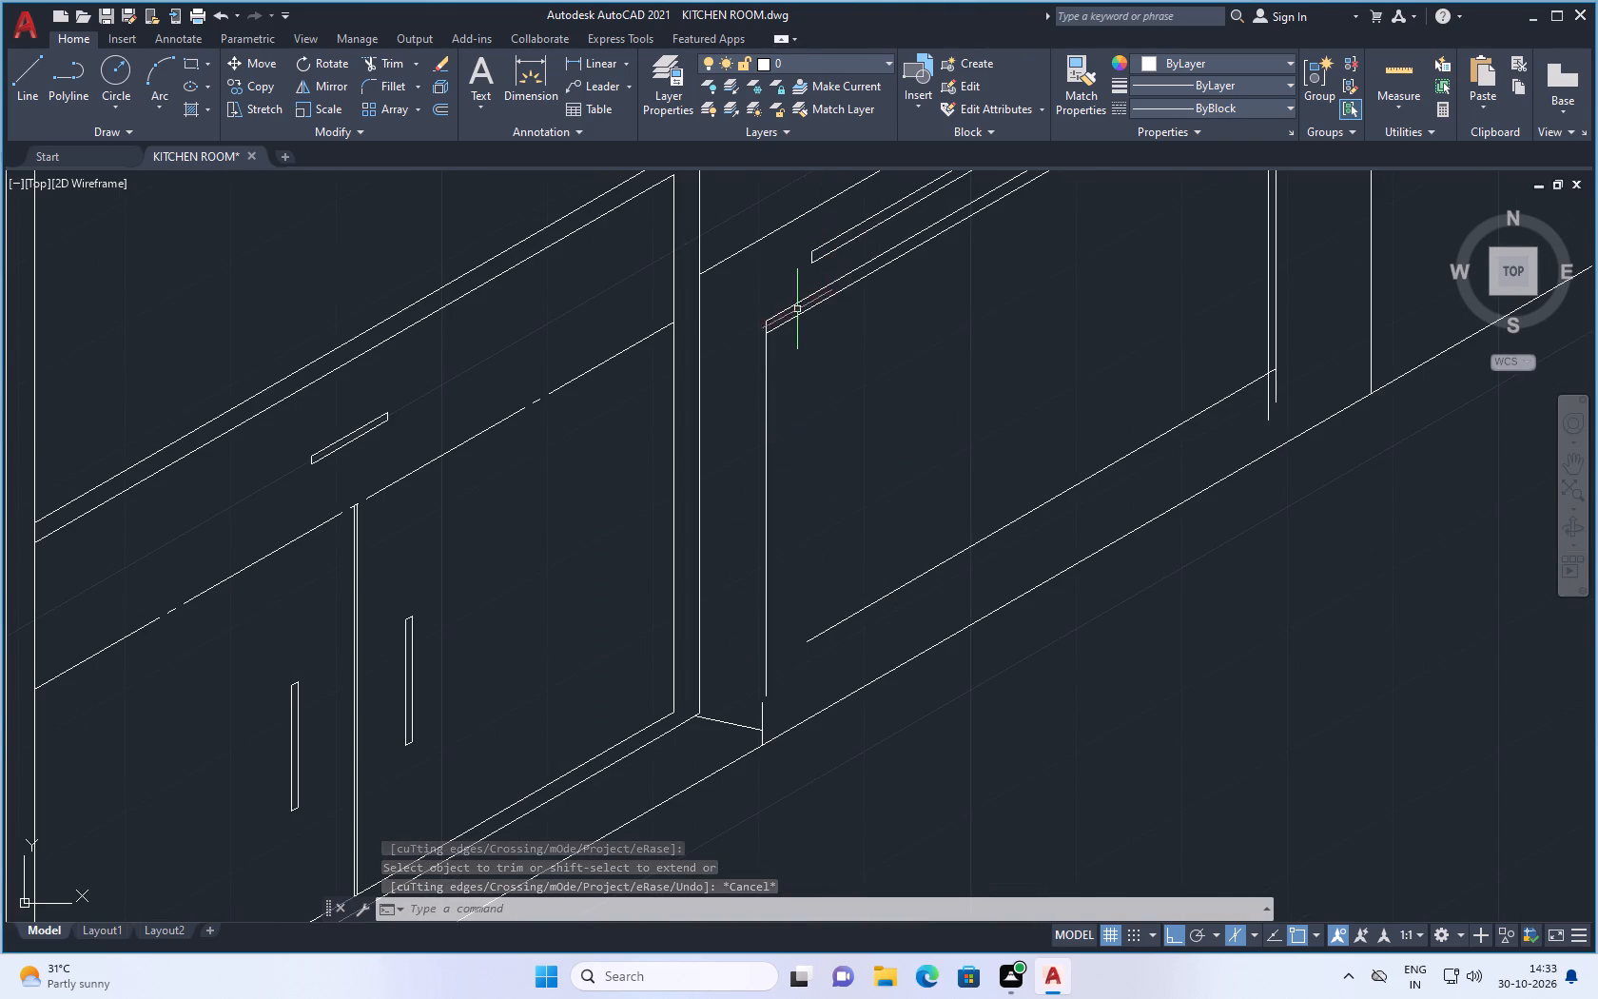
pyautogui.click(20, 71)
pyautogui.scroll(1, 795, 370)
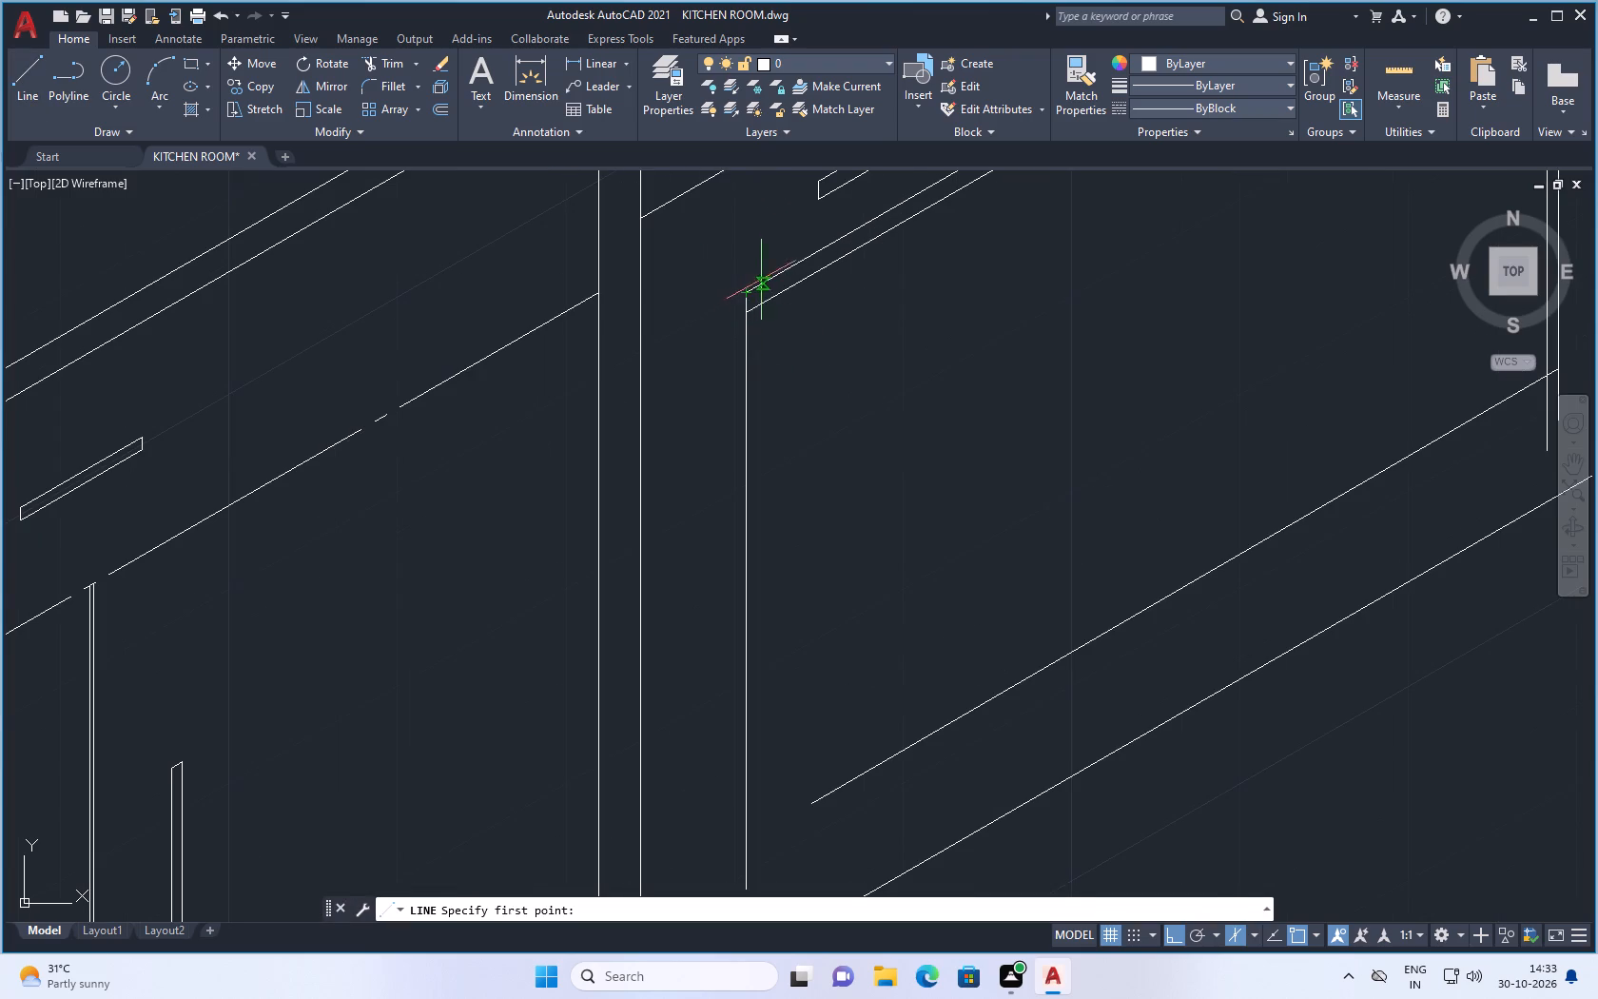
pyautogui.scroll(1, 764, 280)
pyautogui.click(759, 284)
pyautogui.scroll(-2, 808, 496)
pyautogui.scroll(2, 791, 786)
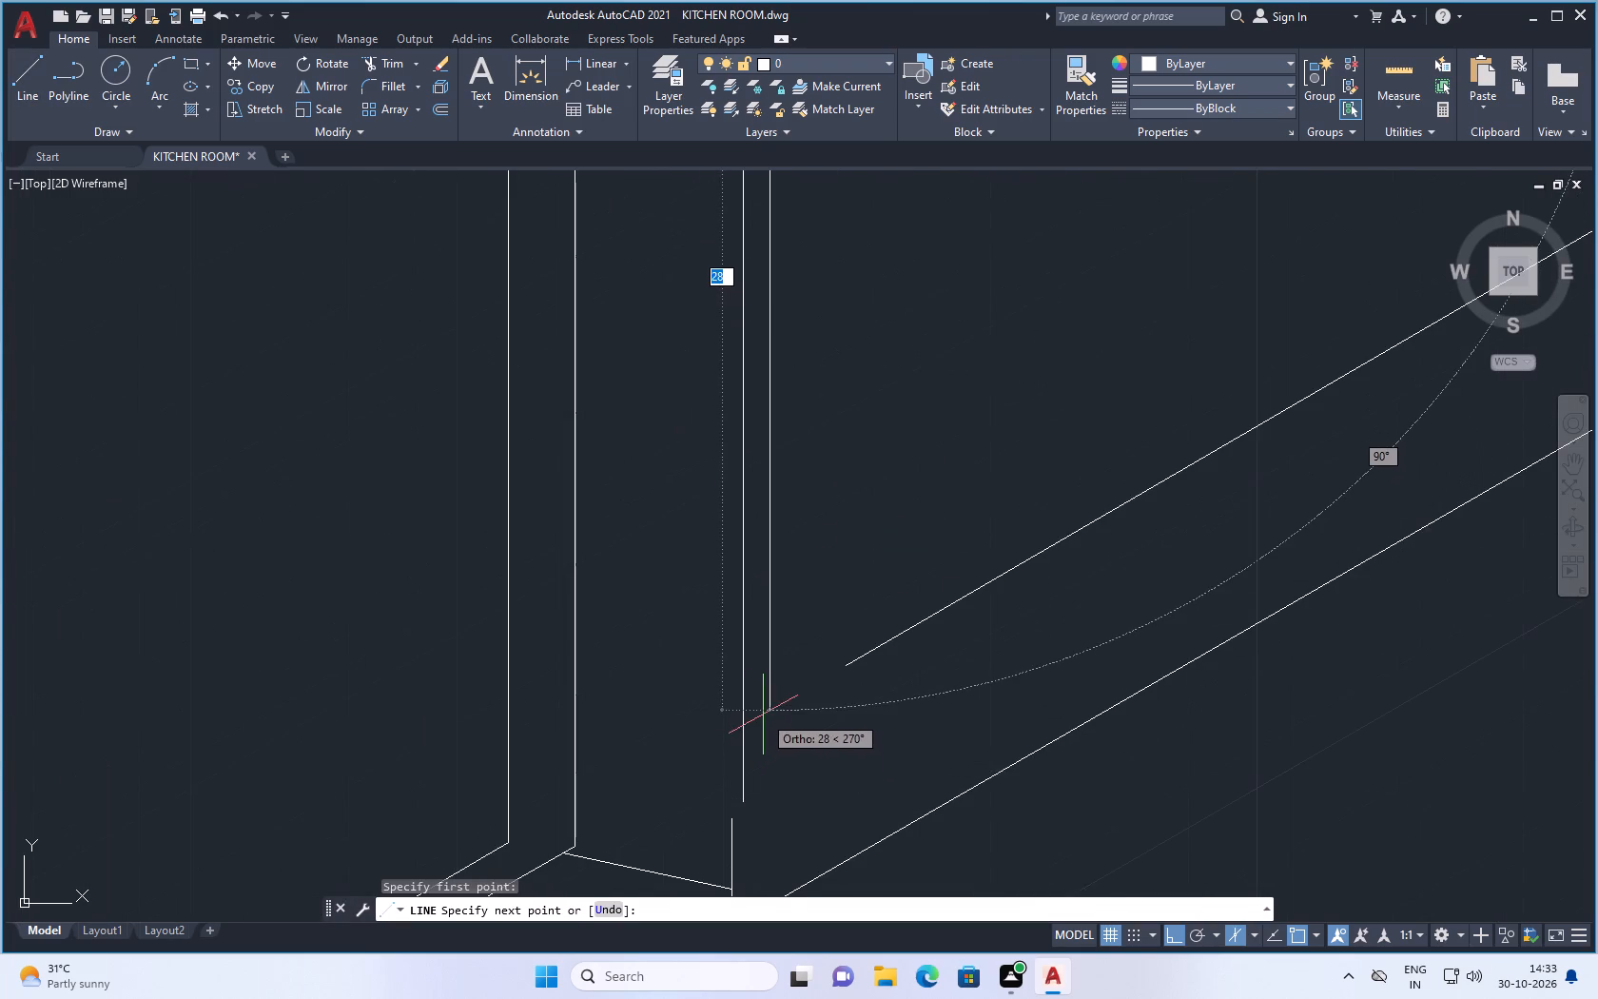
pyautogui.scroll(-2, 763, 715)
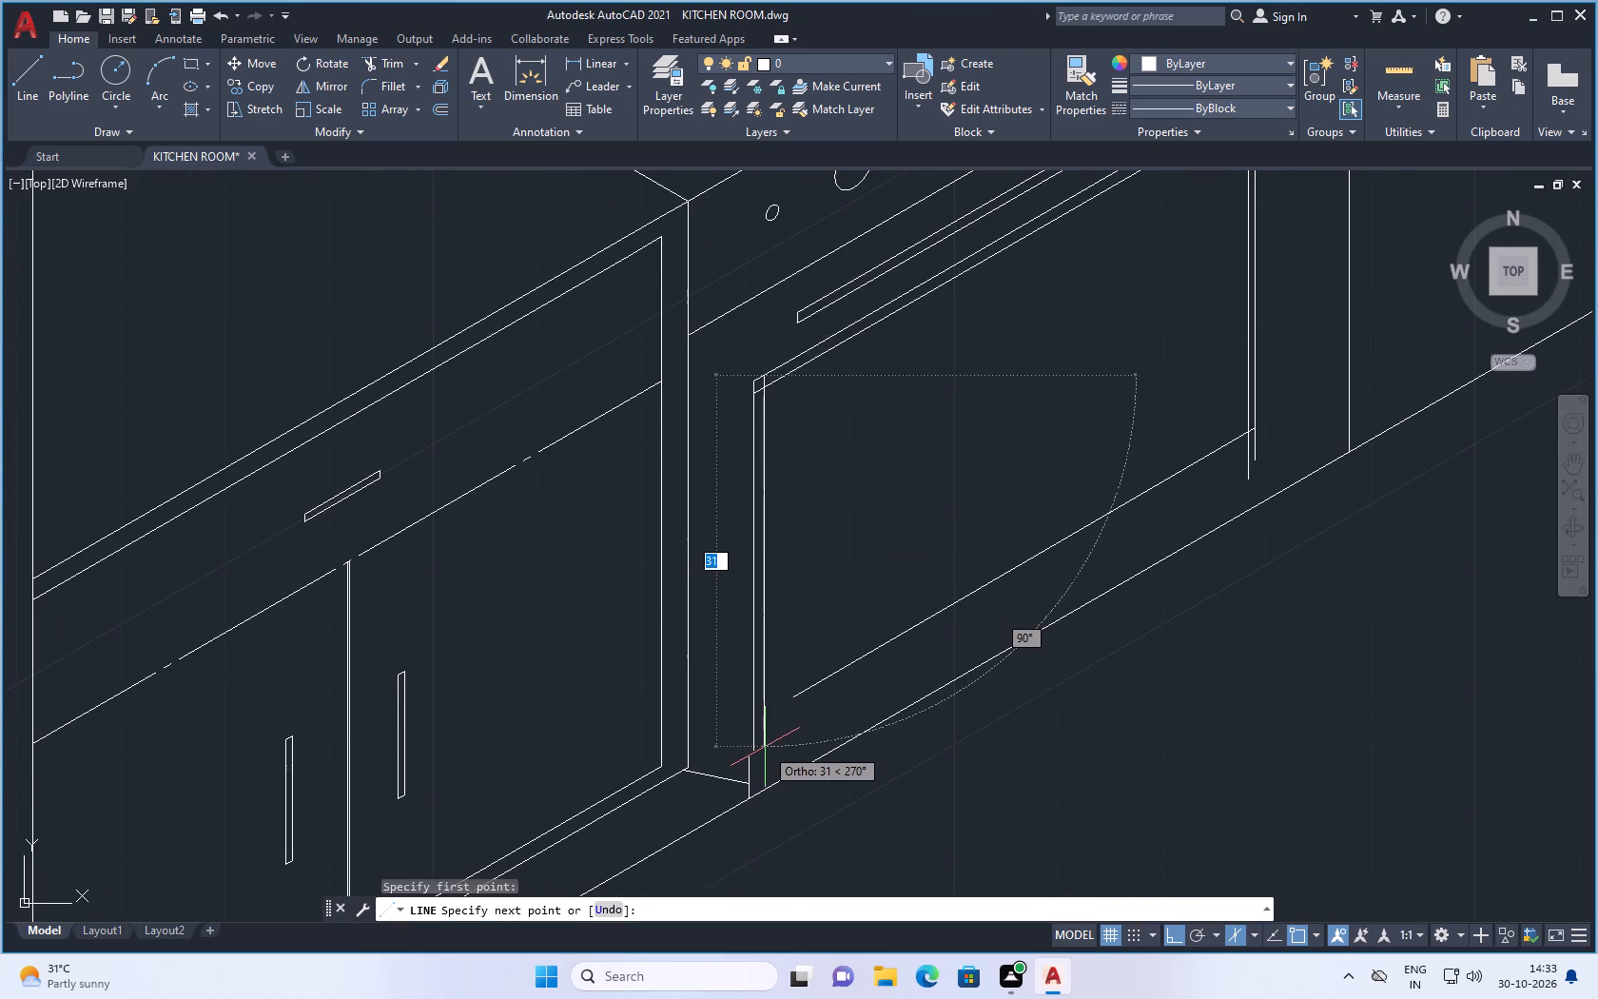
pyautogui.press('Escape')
# Draw a vertical line down from the oven door's upper edge, just inside its near edge.
pyautogui.press('space')
pyautogui.scroll(2, 768, 431)
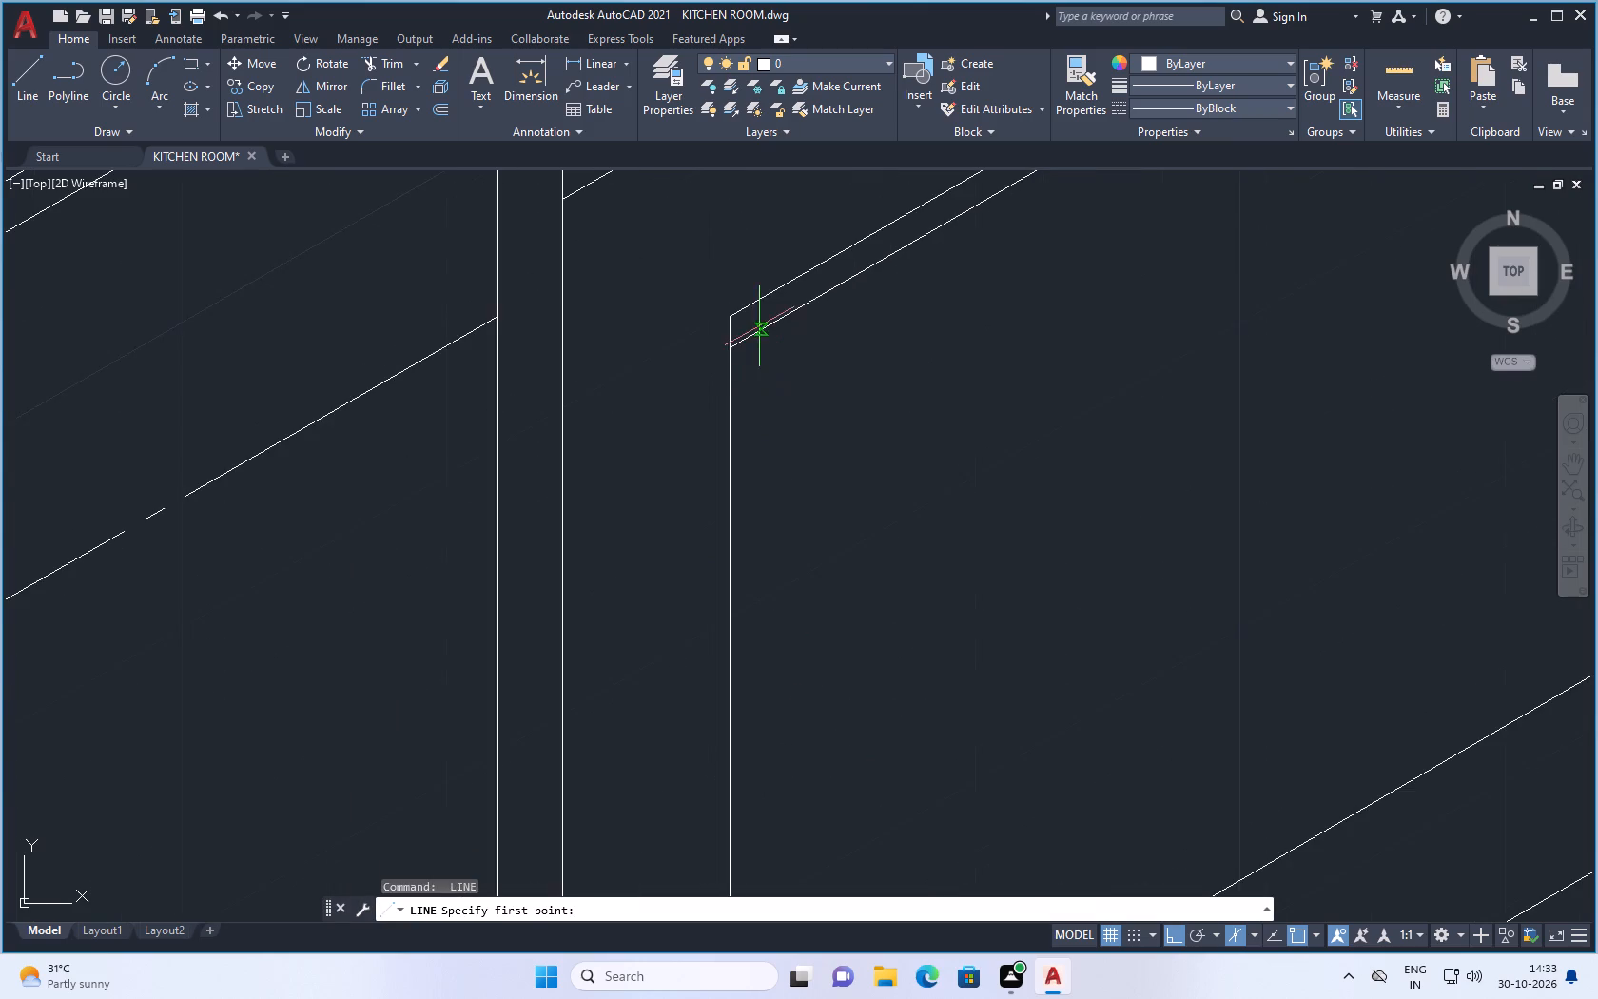
pyautogui.scroll(2, 758, 323)
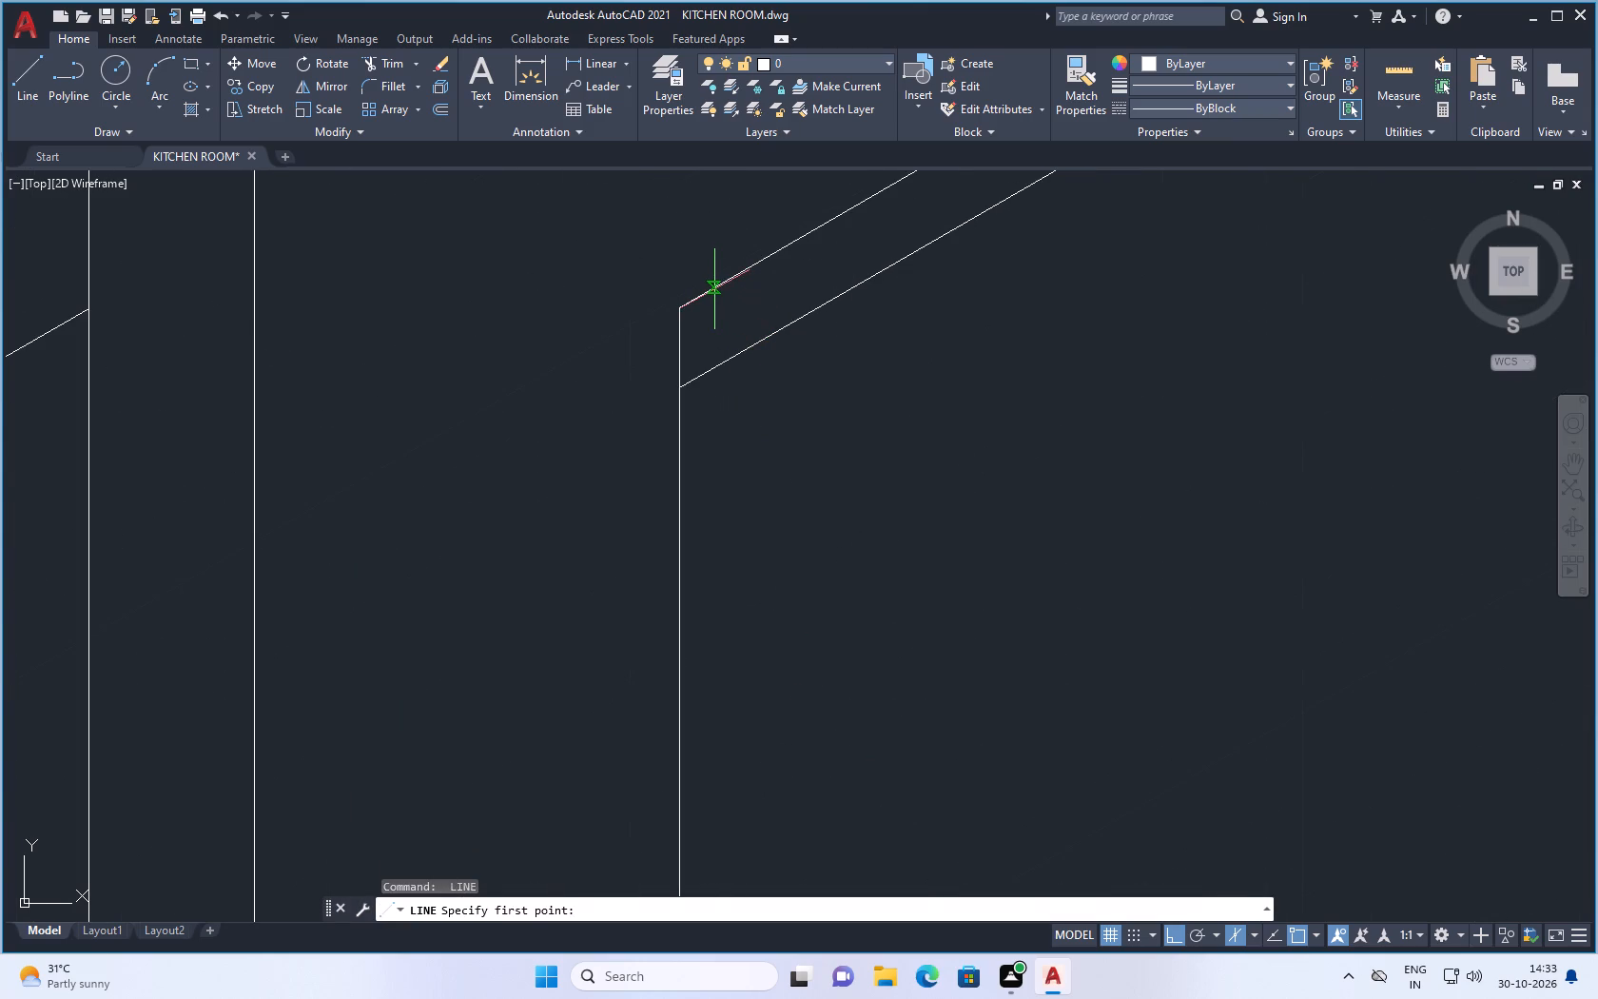
pyautogui.click(710, 292)
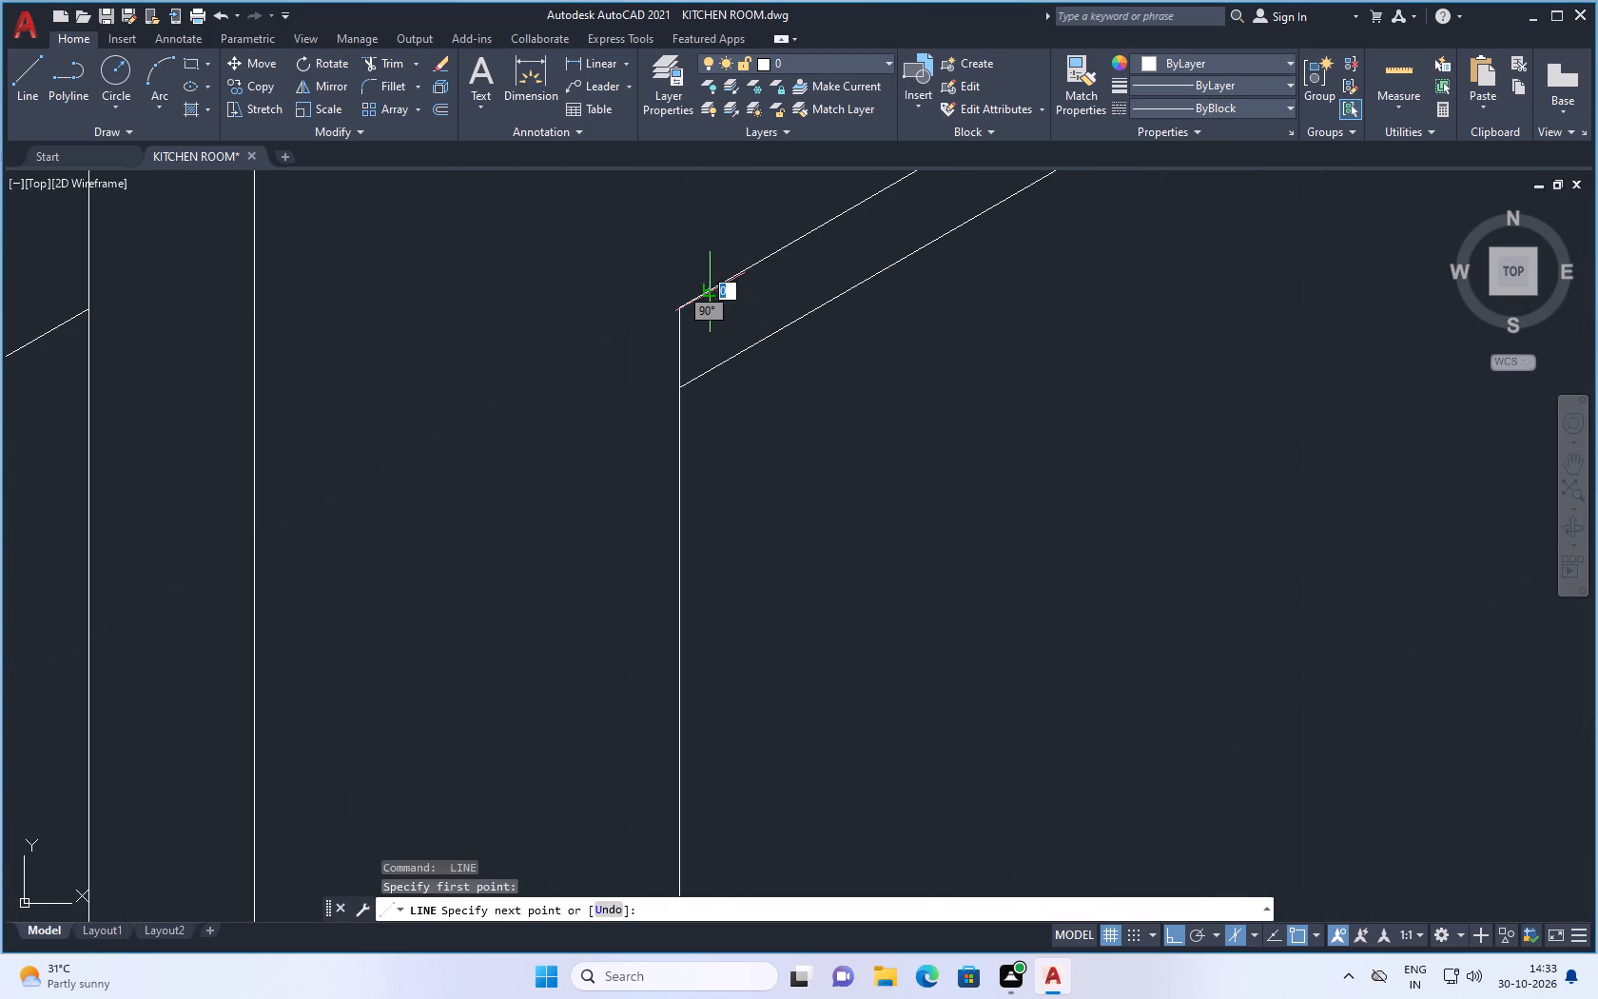
pyautogui.scroll(-3, 728, 541)
pyautogui.scroll(-2, 781, 656)
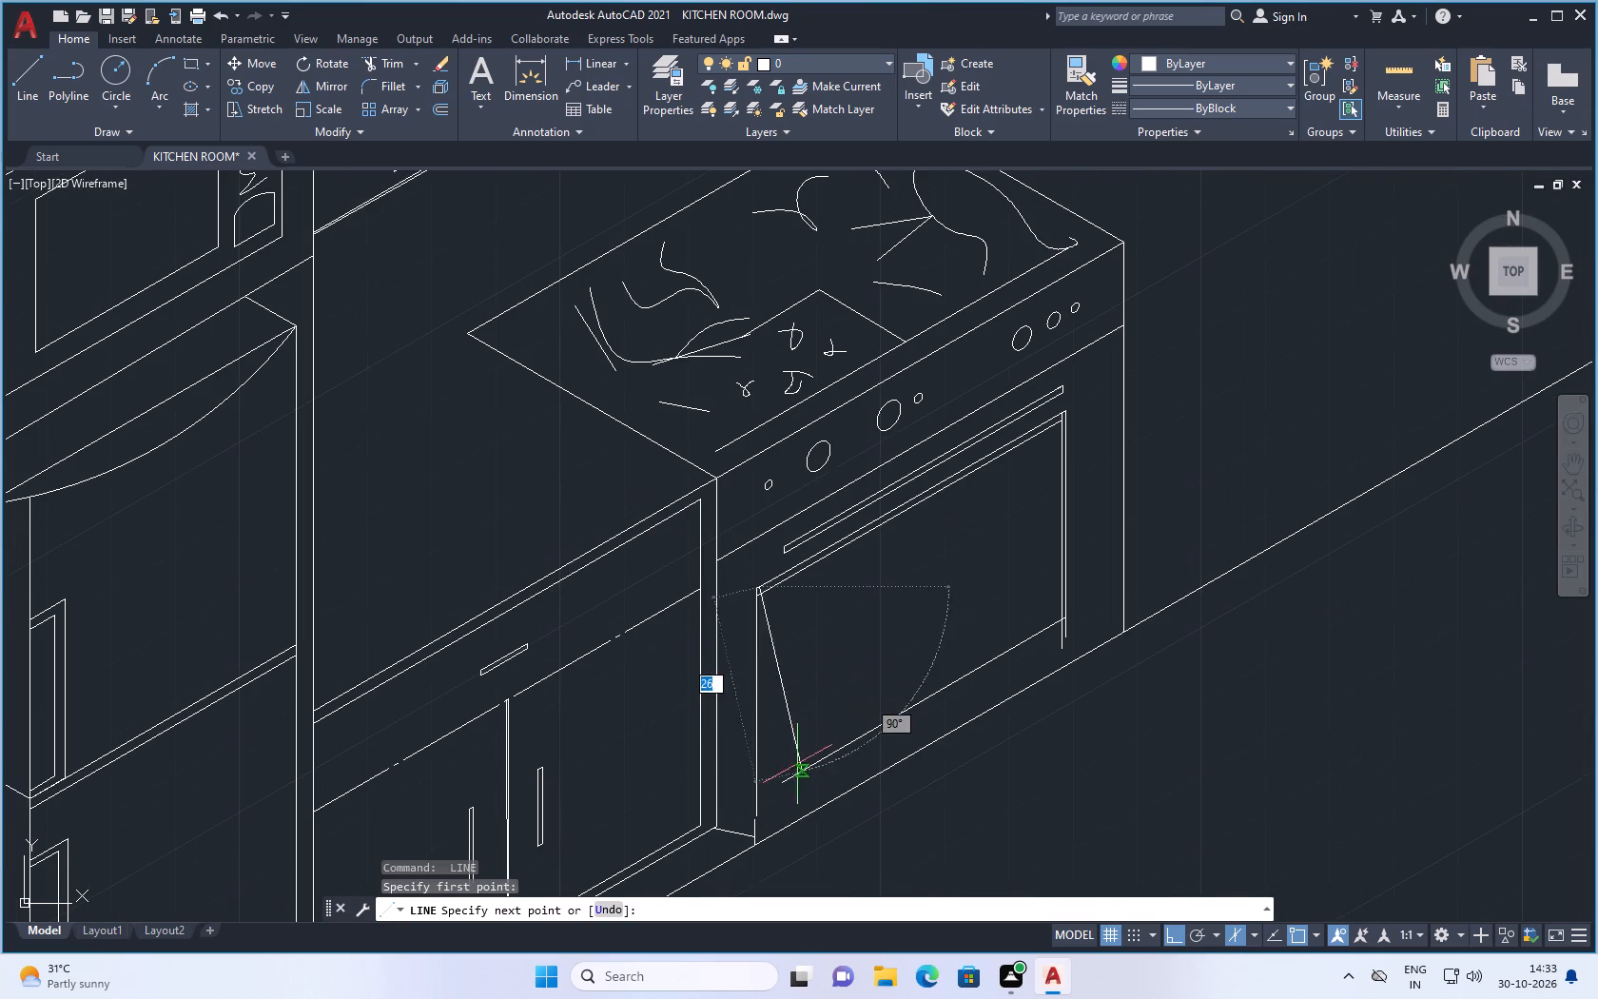
pyautogui.scroll(2, 774, 819)
pyautogui.click(748, 795)
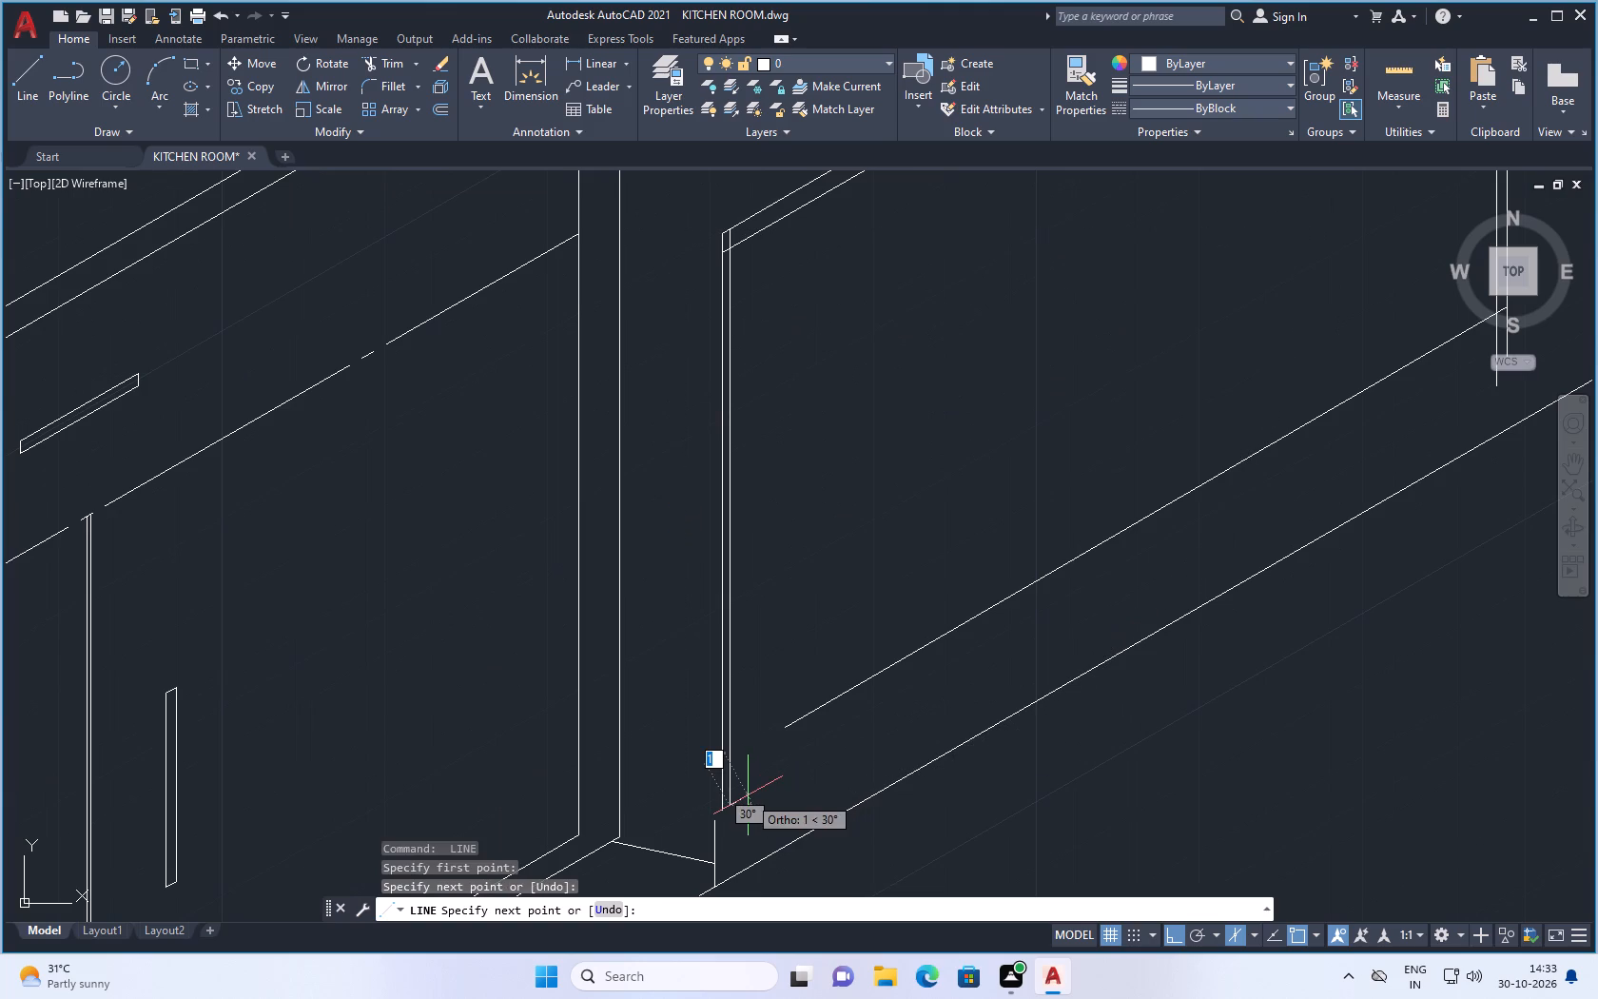
pyautogui.press('Escape')
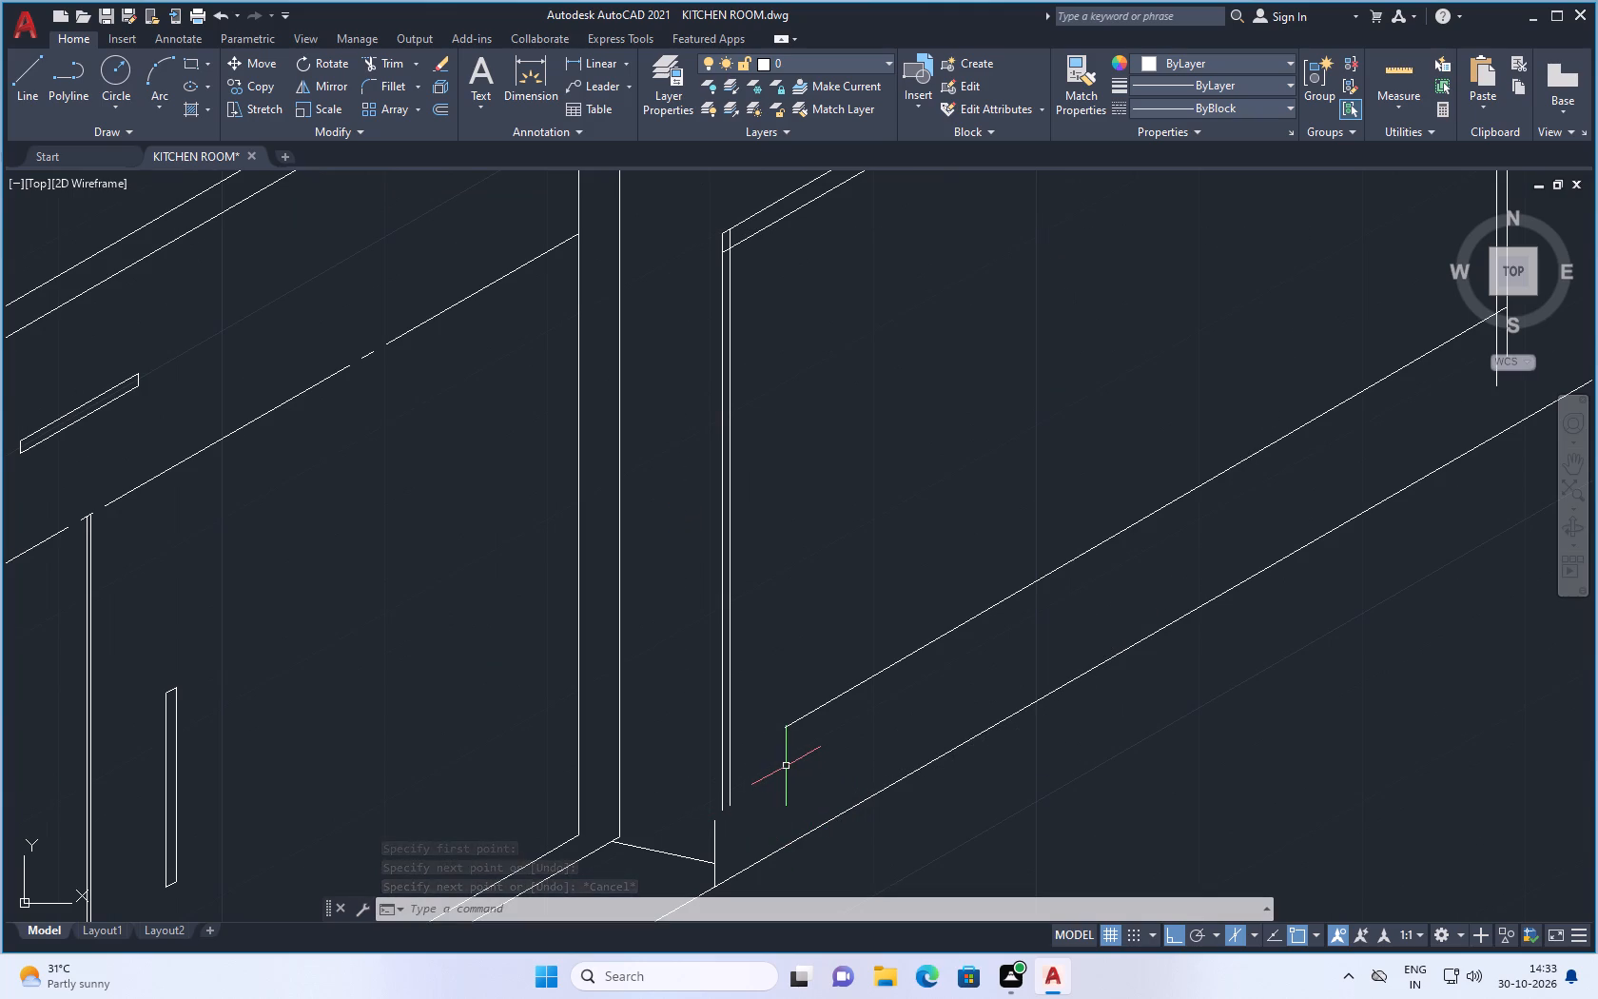
# Continue the oven door's inner lower line about 3 units from its open end to the inner vertical line beside the near edge.
pyautogui.scroll(-1, 849, 741)
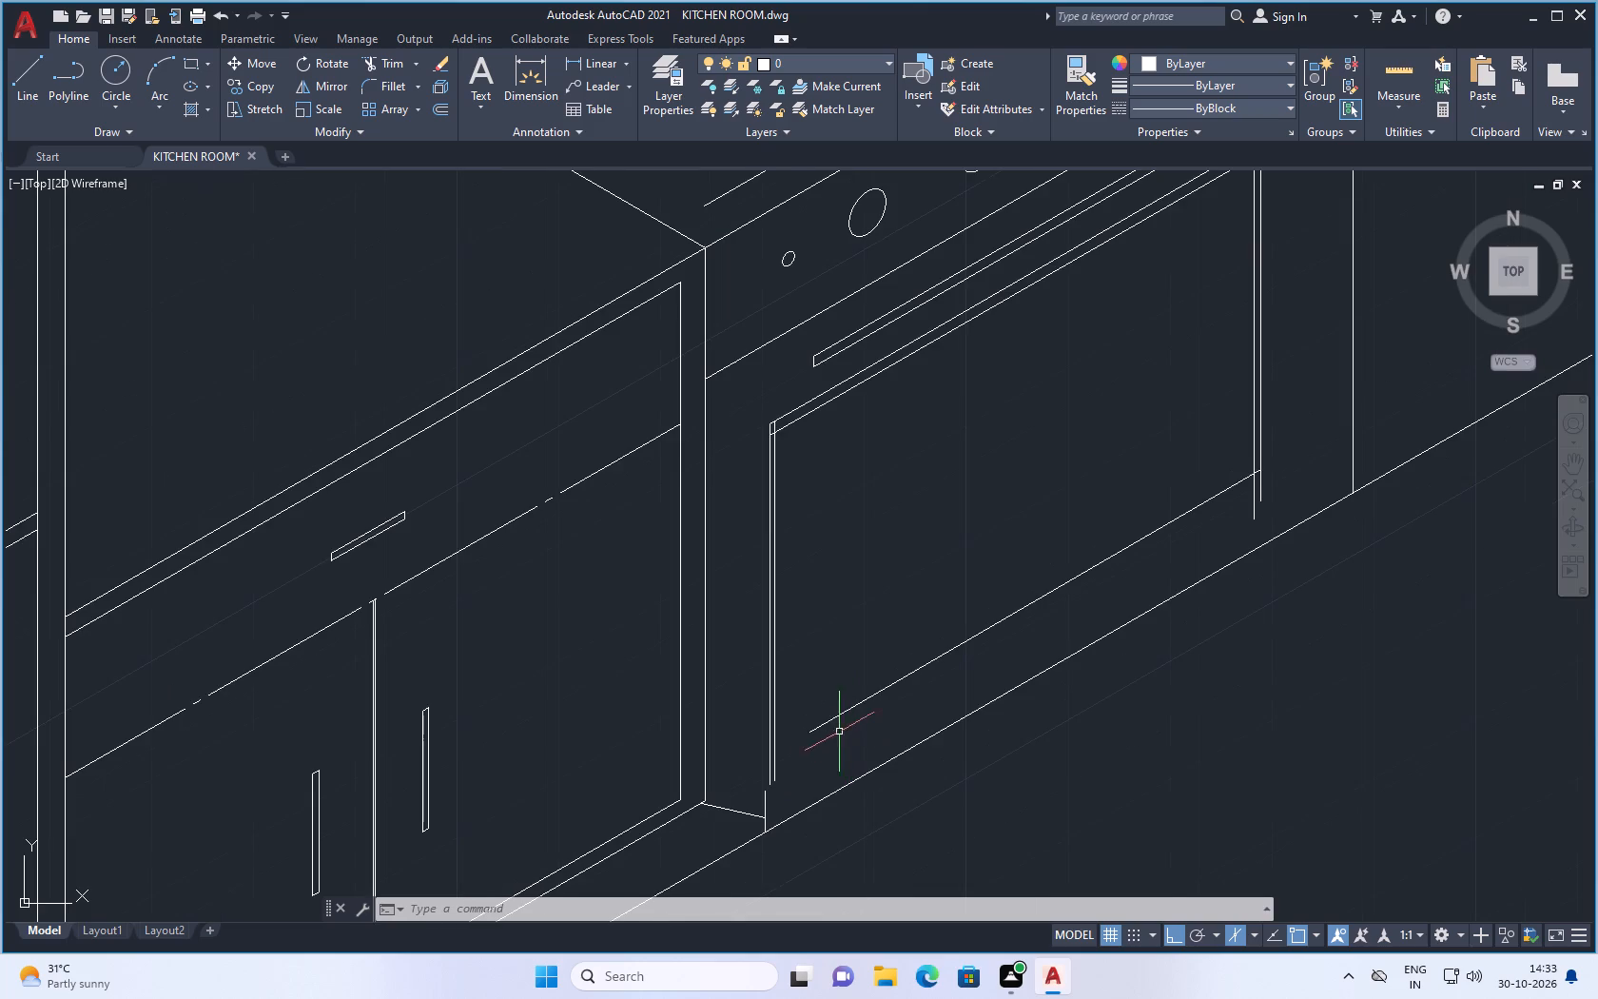
pyautogui.scroll(1, 822, 752)
pyautogui.press('space')
pyautogui.scroll(2, 789, 731)
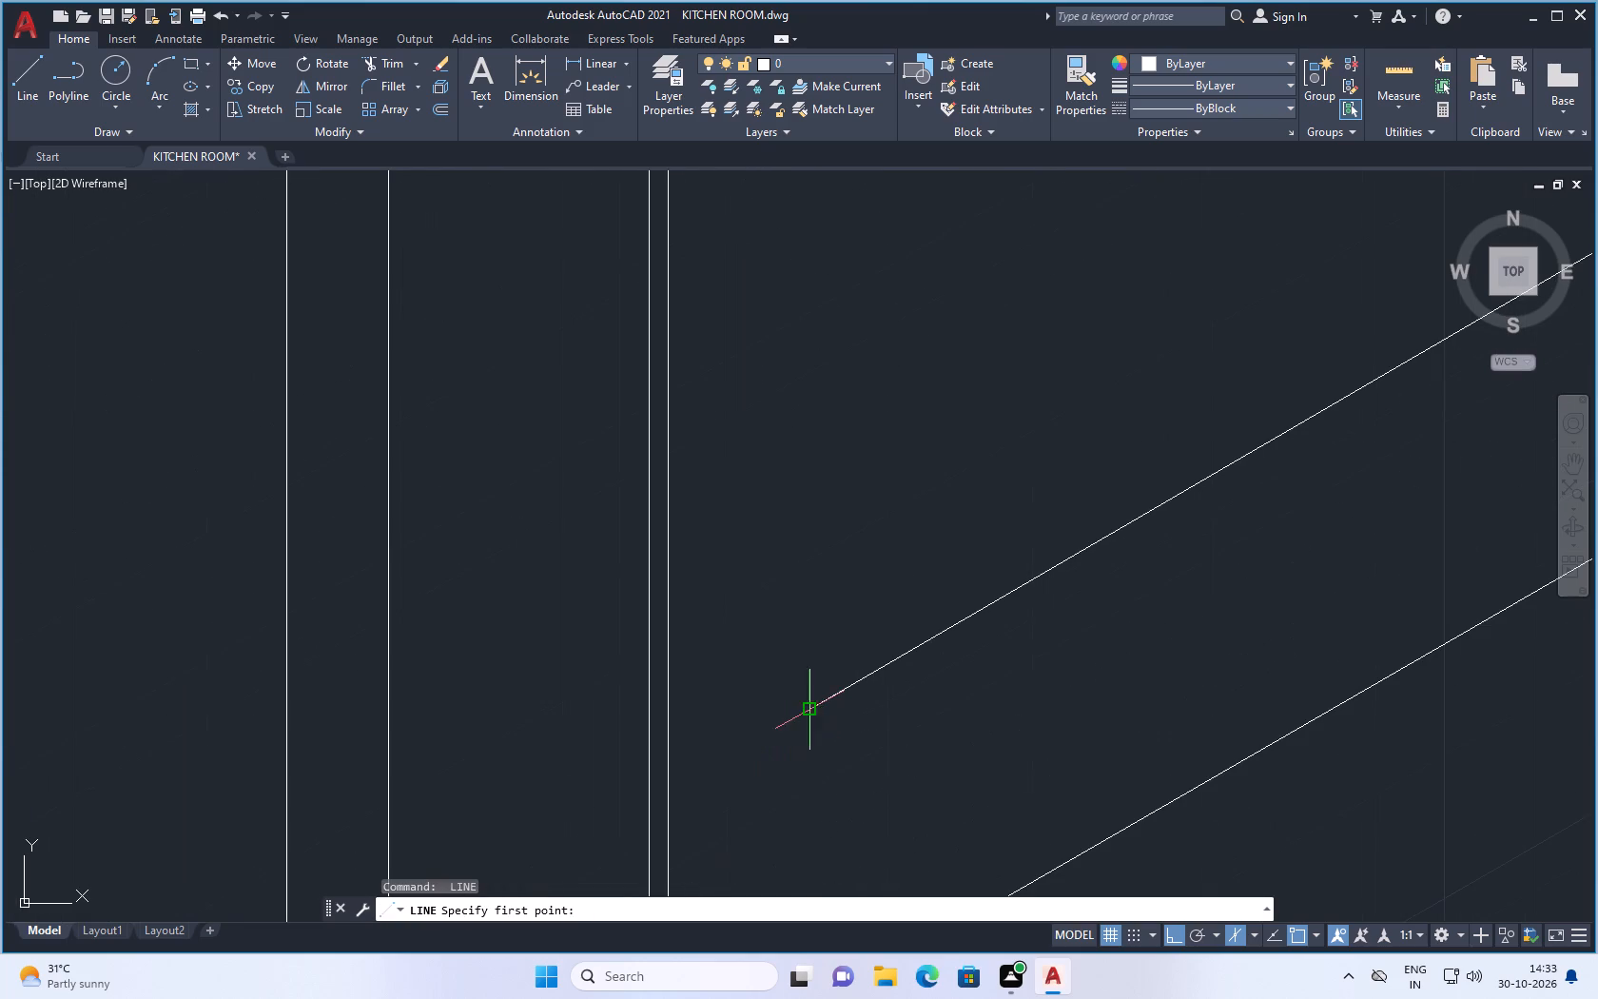
pyautogui.click(811, 710)
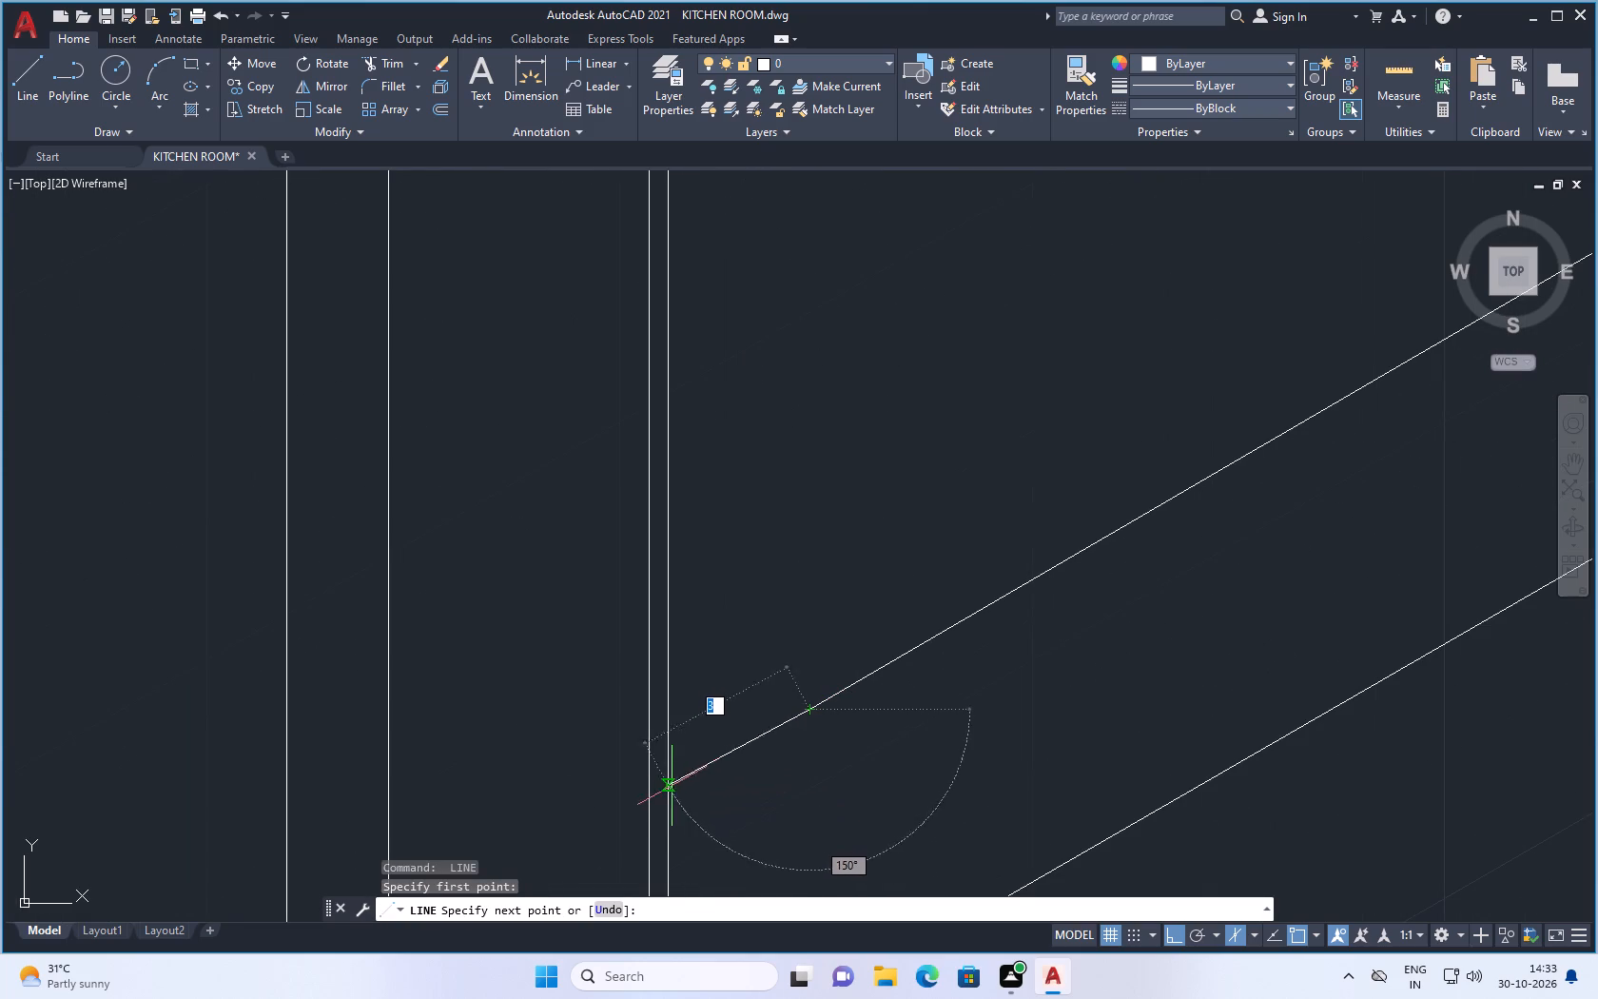
pyautogui.click(660, 797)
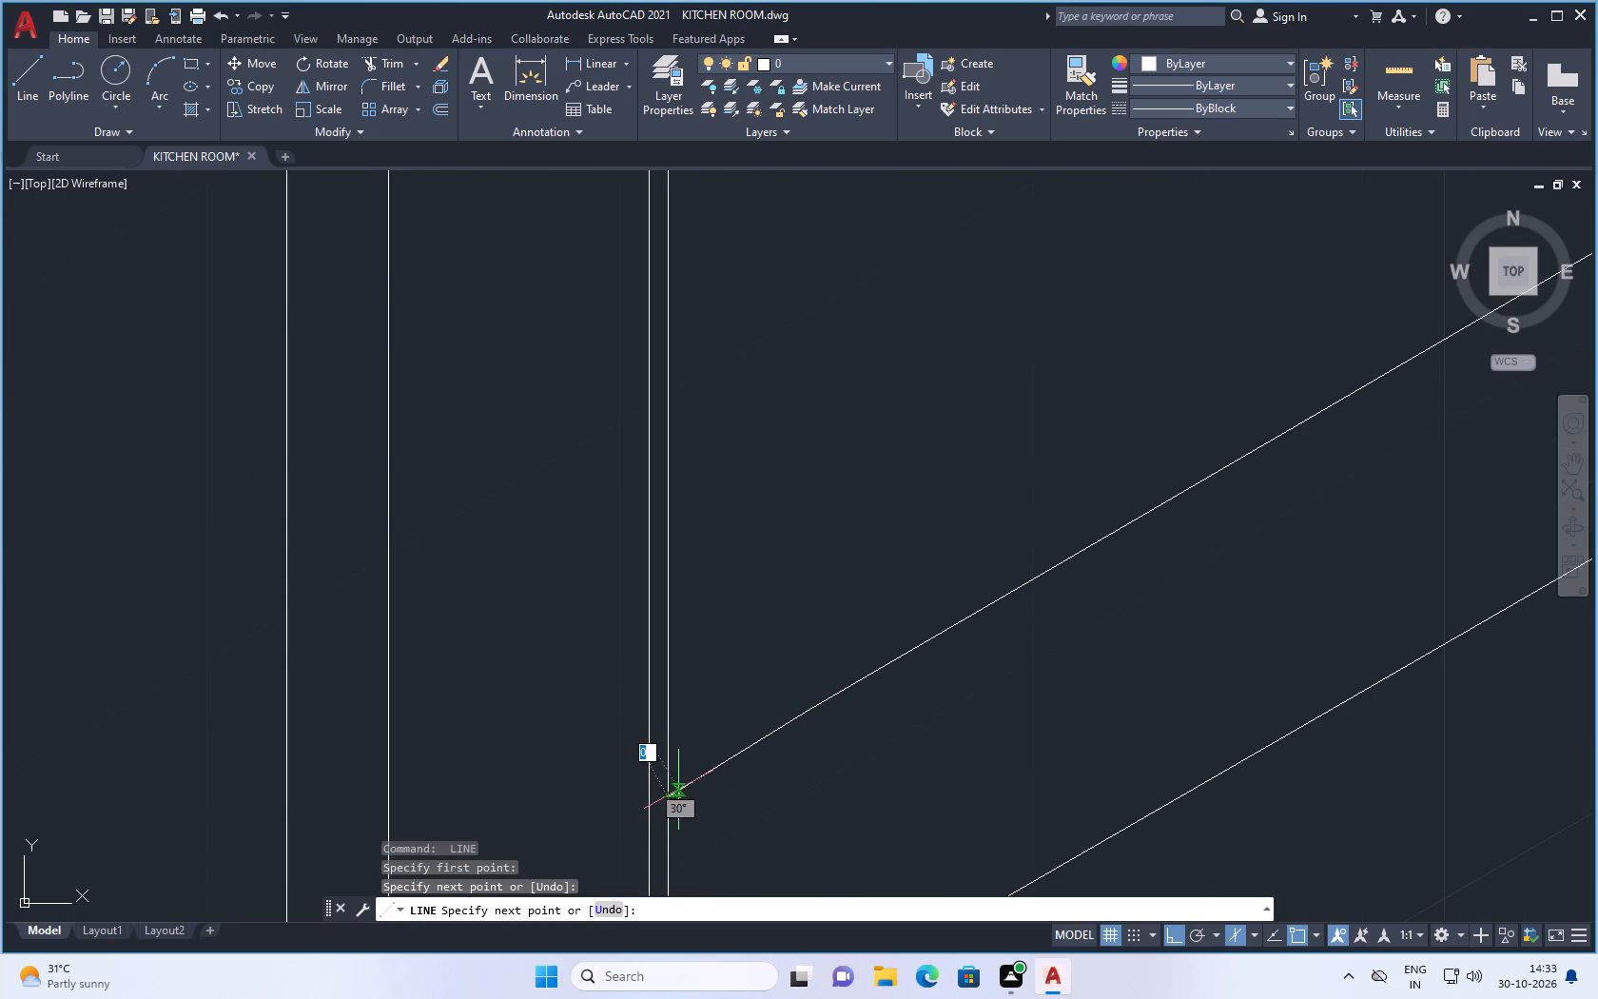
pyautogui.press('space')
# Trim the ends of both inner vertical lines that hang below the oven door's inner lower line.
pyautogui.scroll(-5, 726, 742)
pyautogui.scroll(2, 849, 706)
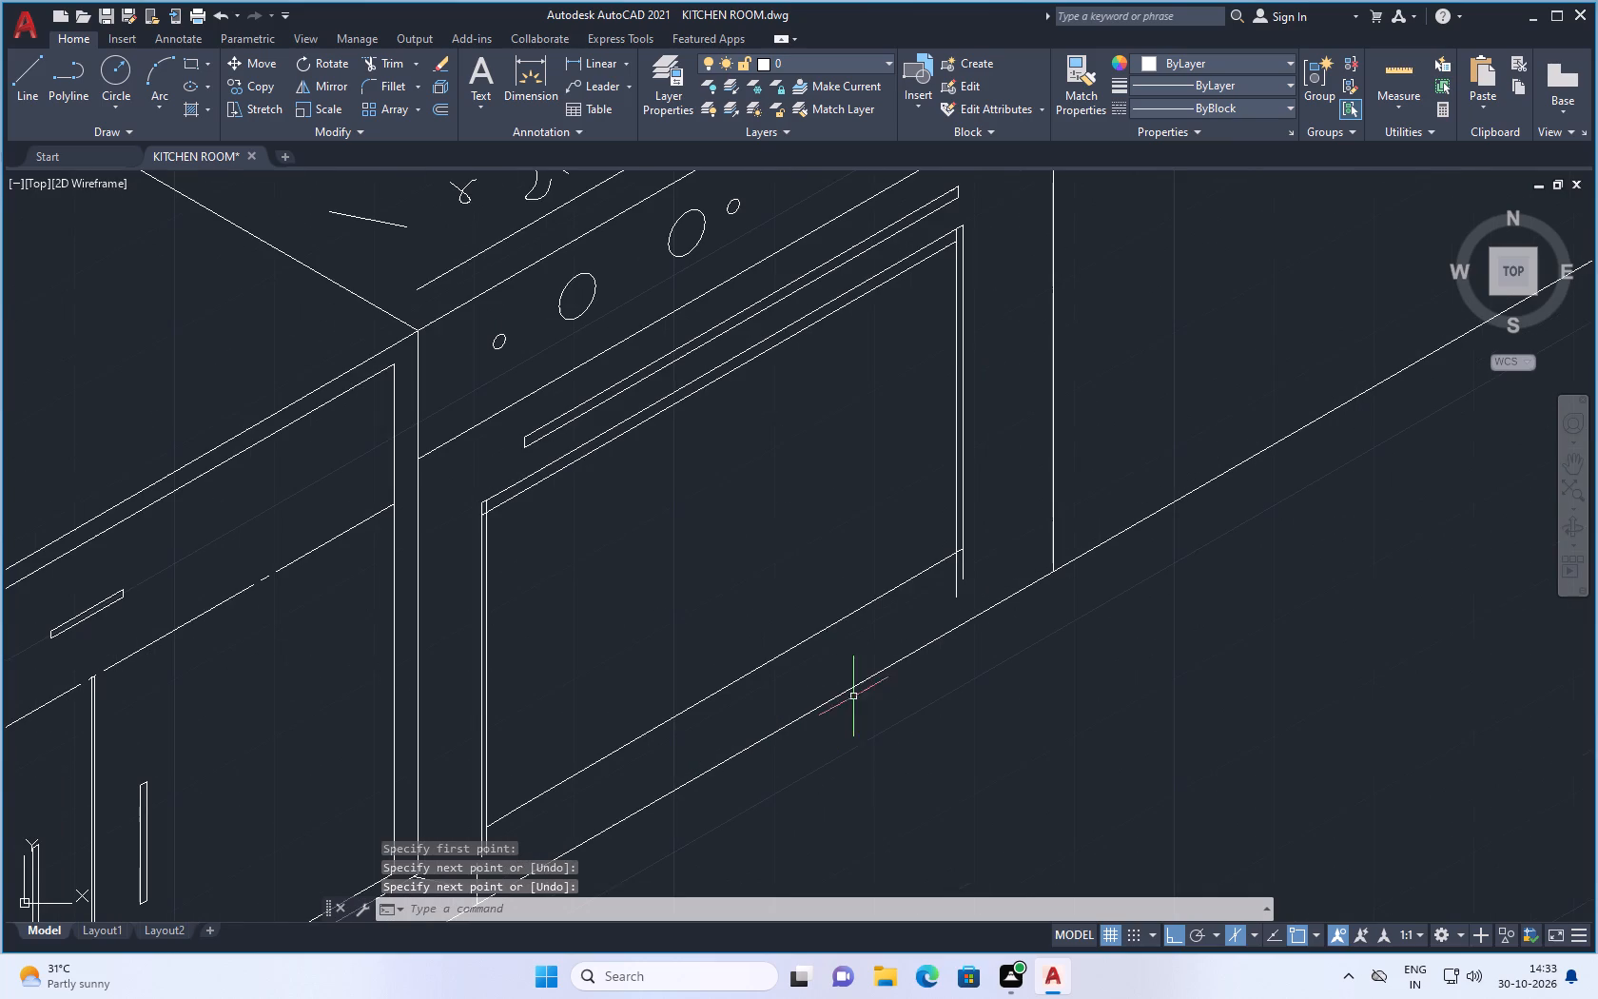
pyautogui.write('tr')
pyautogui.press('Return')
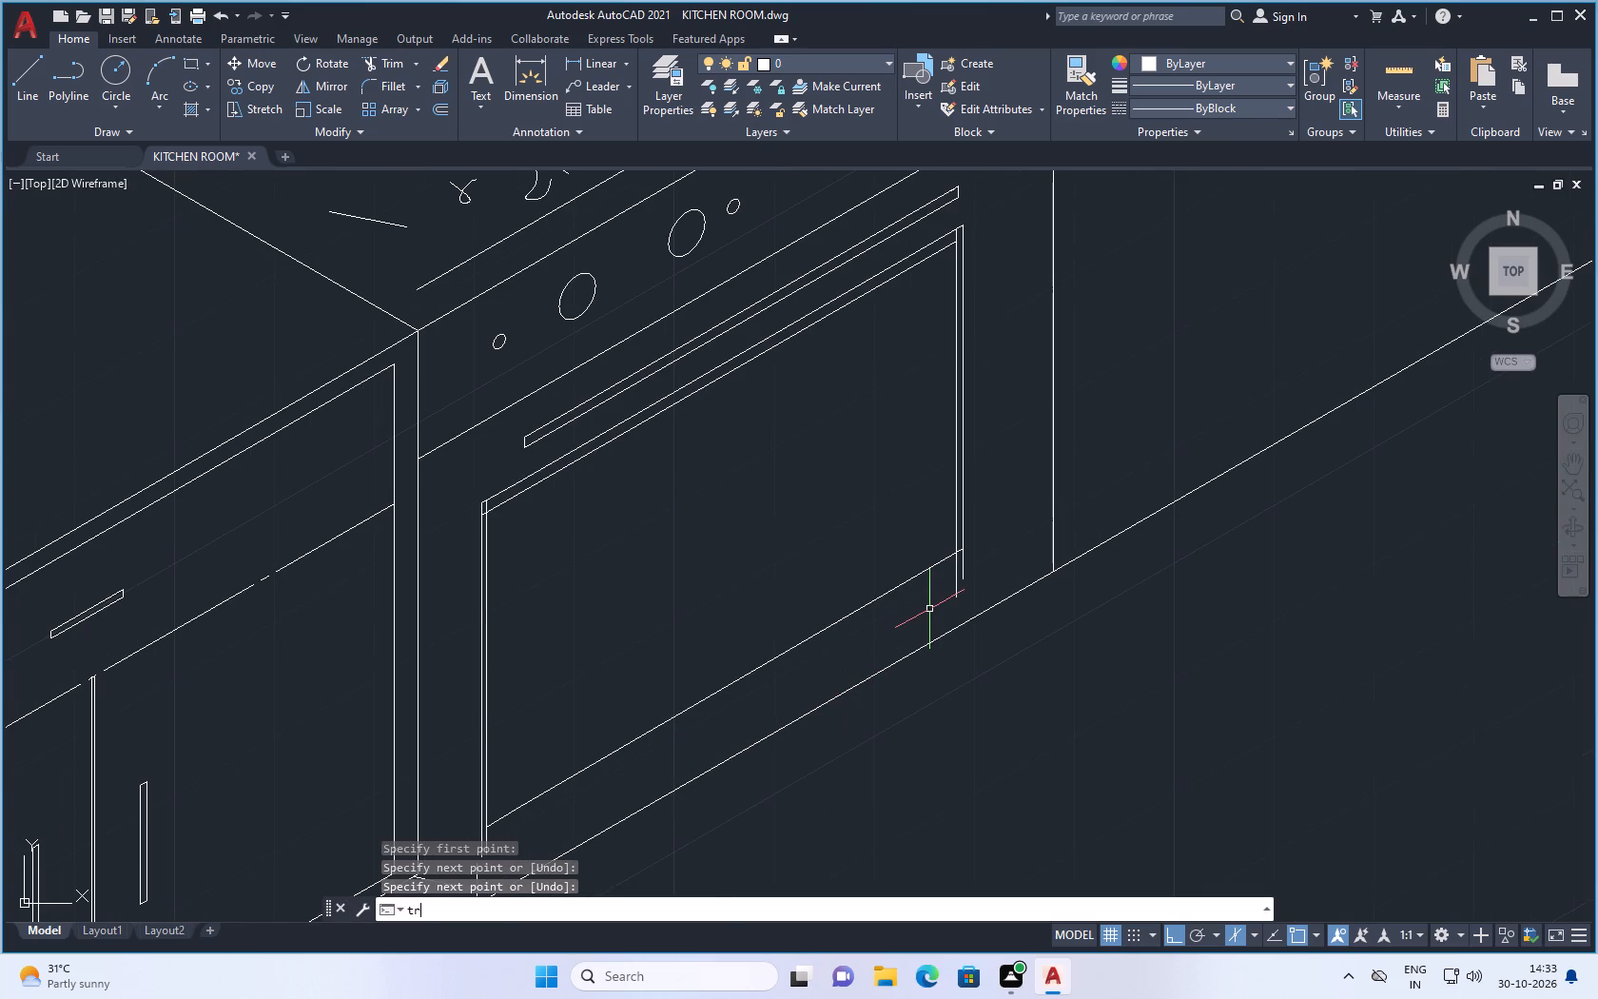
pyautogui.click(955, 590)
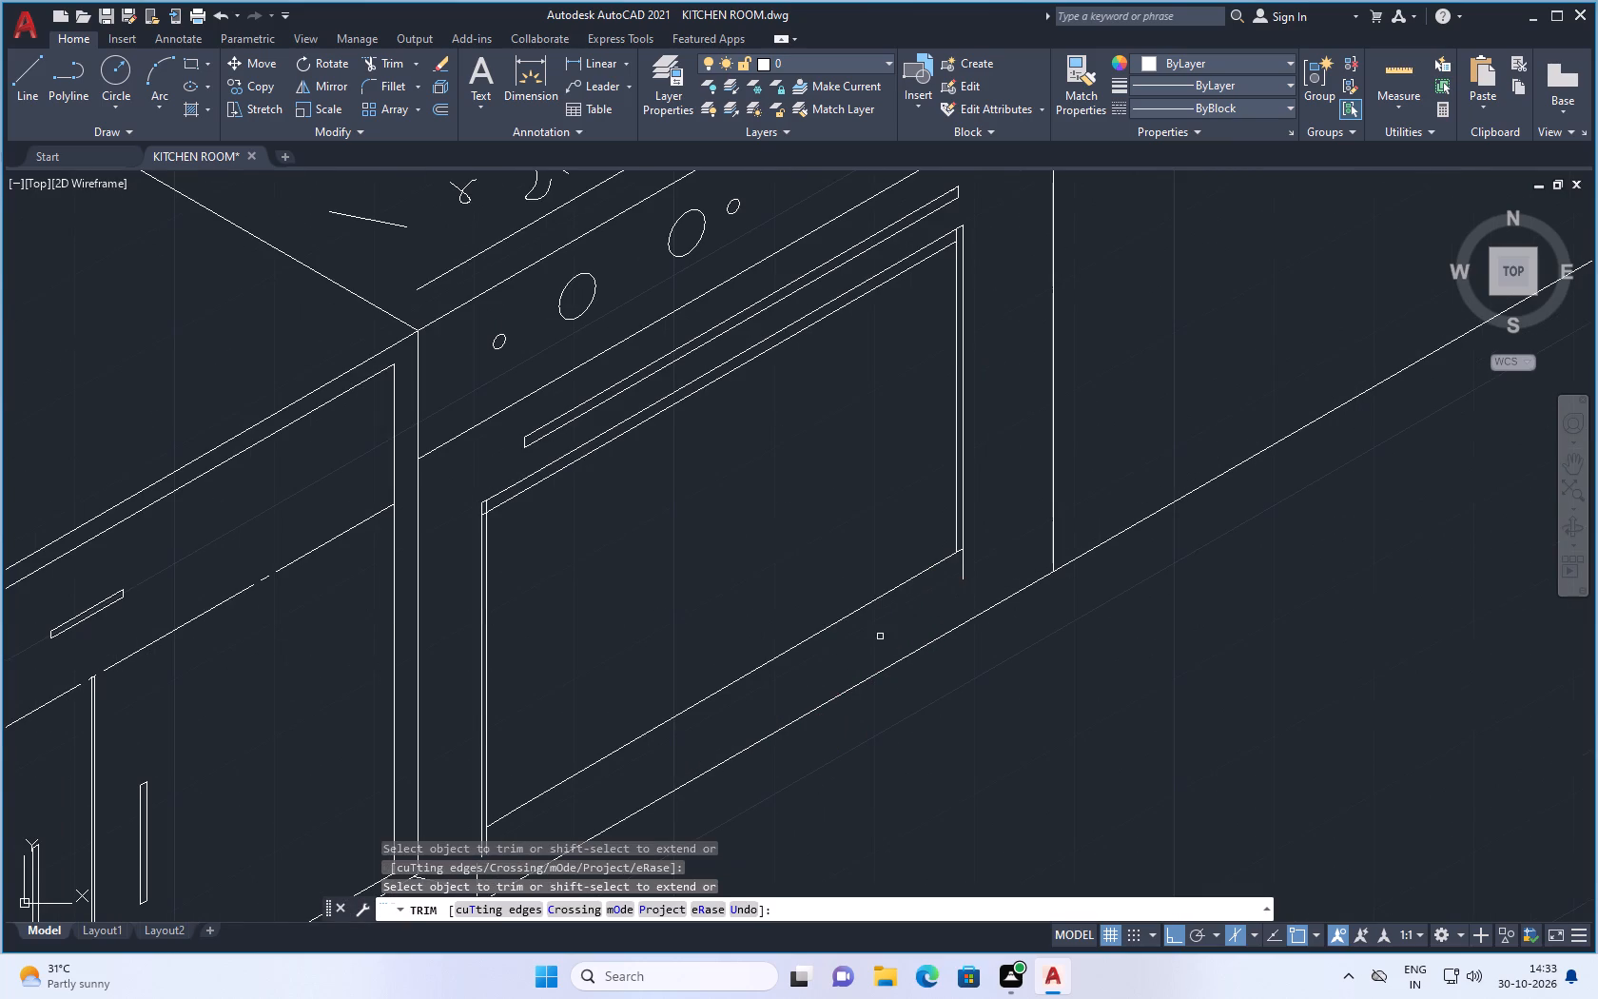
pyautogui.scroll(-1, 813, 666)
pyautogui.scroll(2, 612, 775)
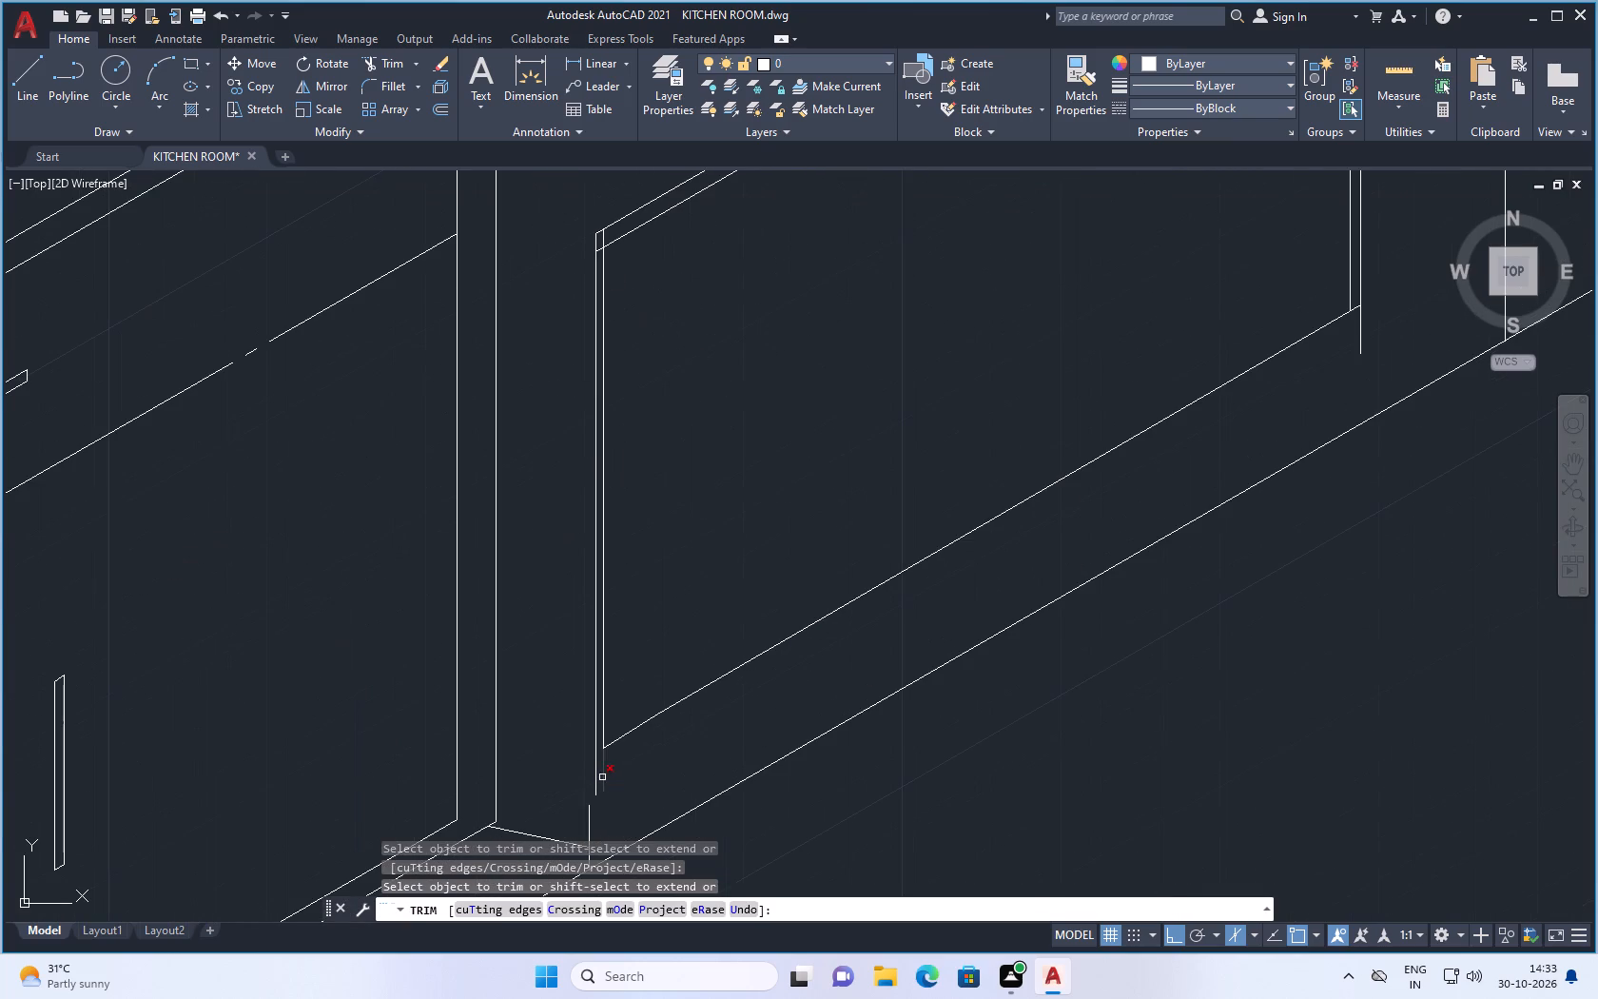
pyautogui.click(602, 776)
pyautogui.press('Escape')
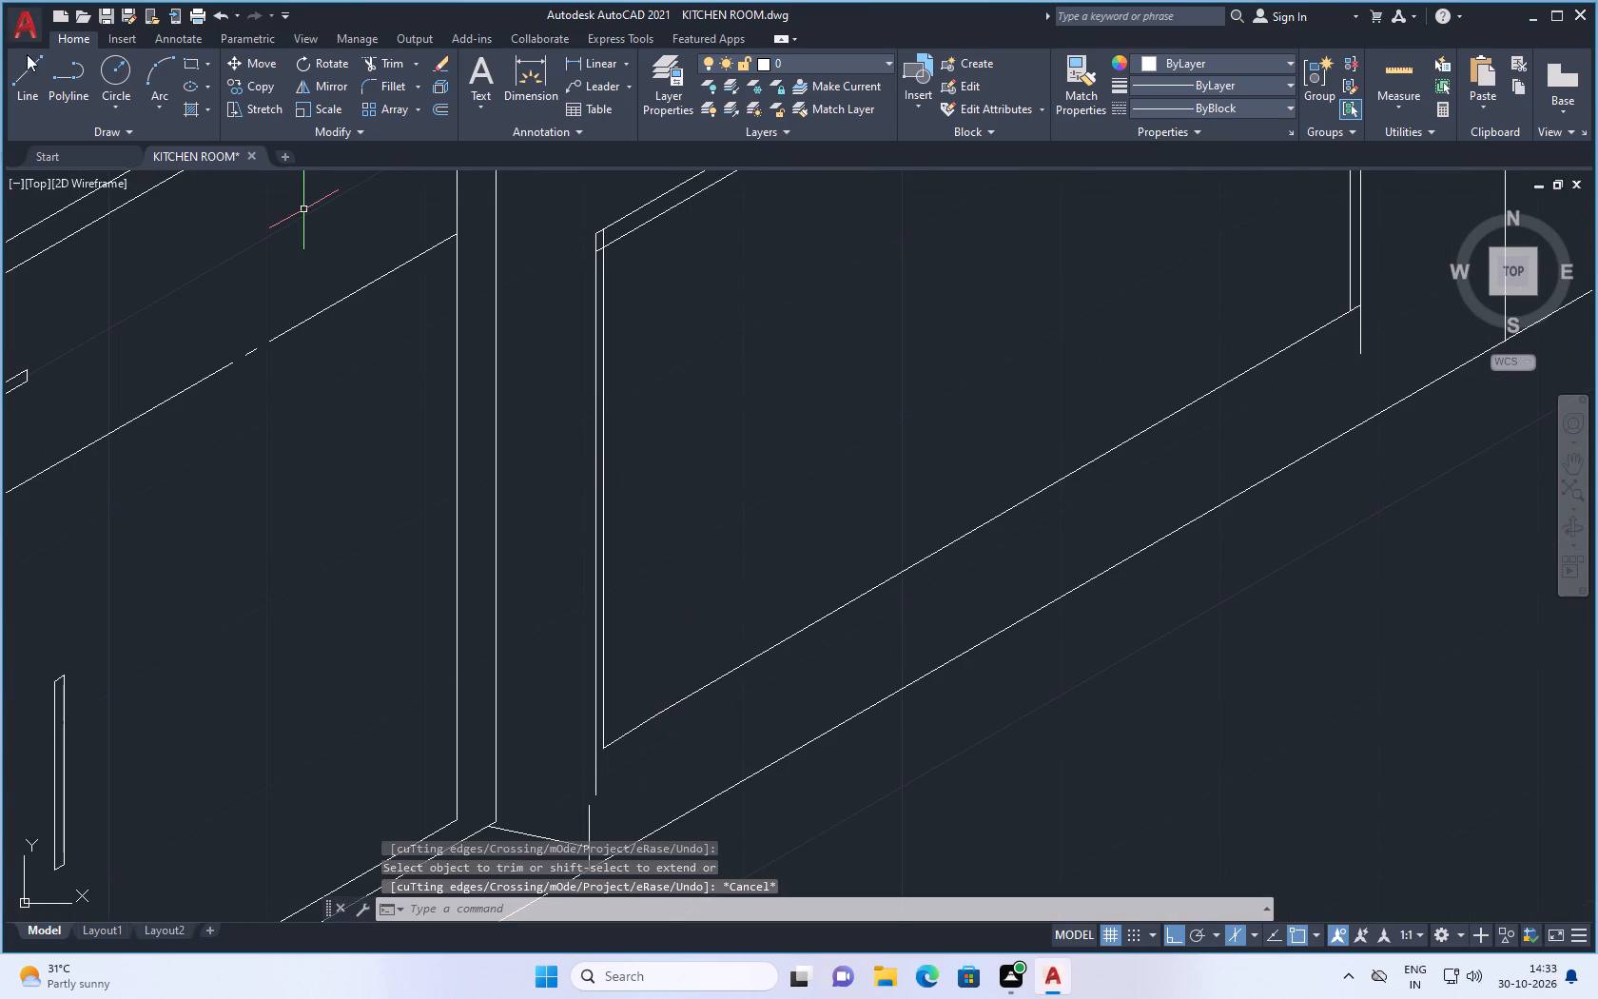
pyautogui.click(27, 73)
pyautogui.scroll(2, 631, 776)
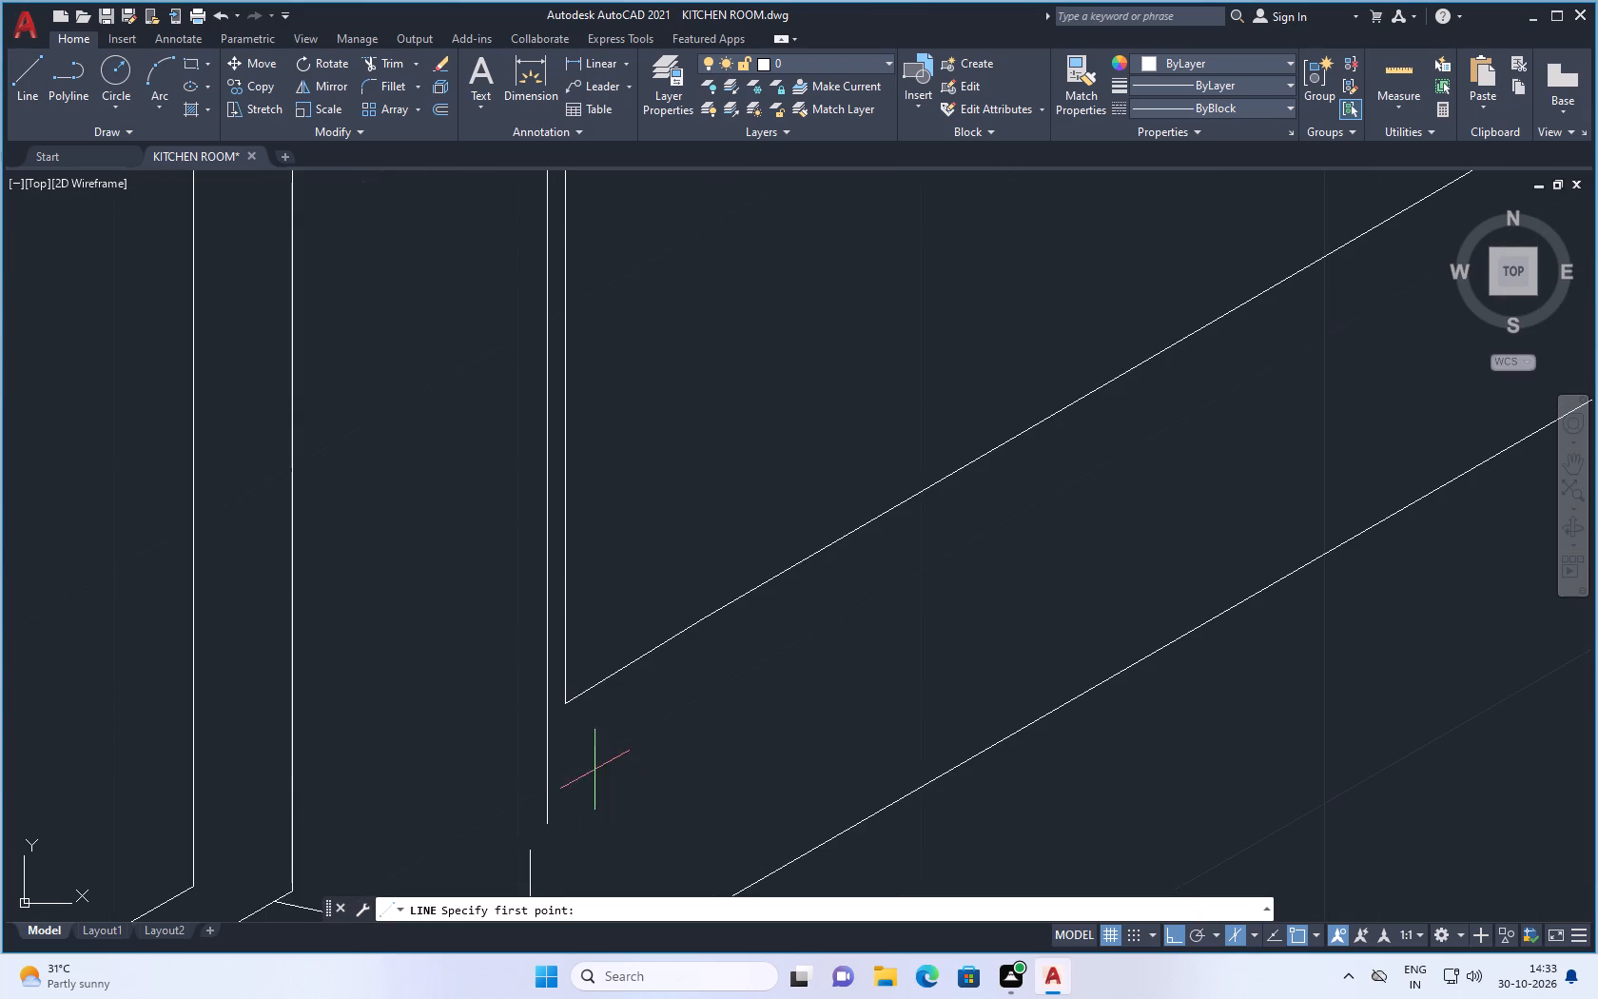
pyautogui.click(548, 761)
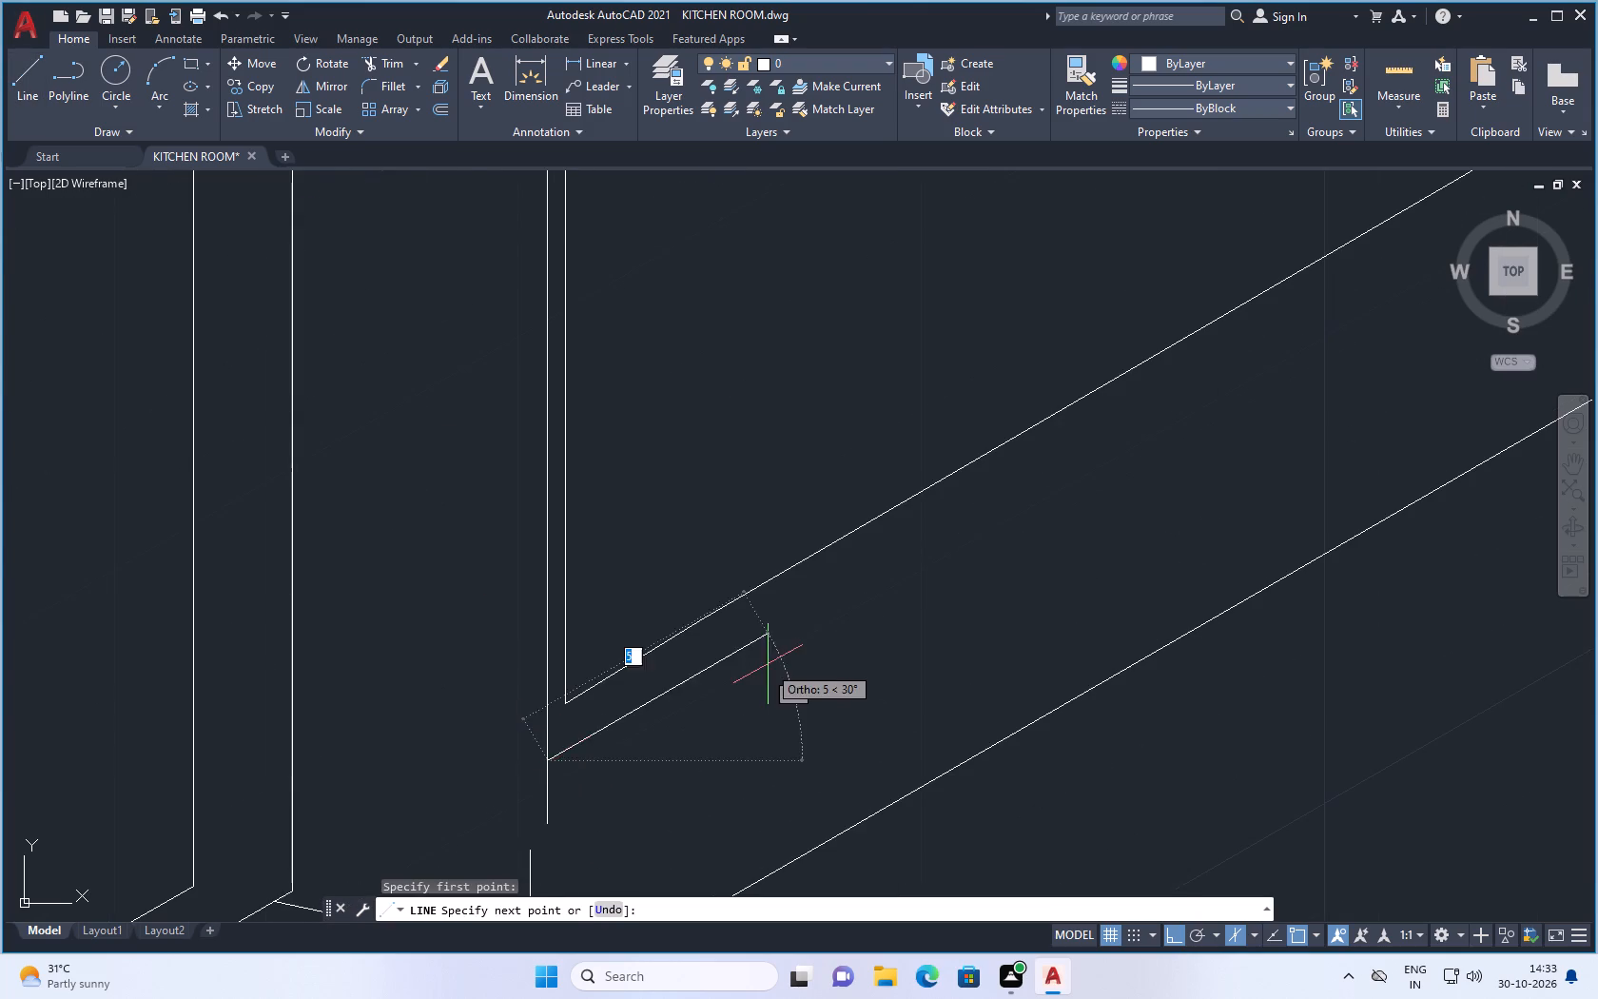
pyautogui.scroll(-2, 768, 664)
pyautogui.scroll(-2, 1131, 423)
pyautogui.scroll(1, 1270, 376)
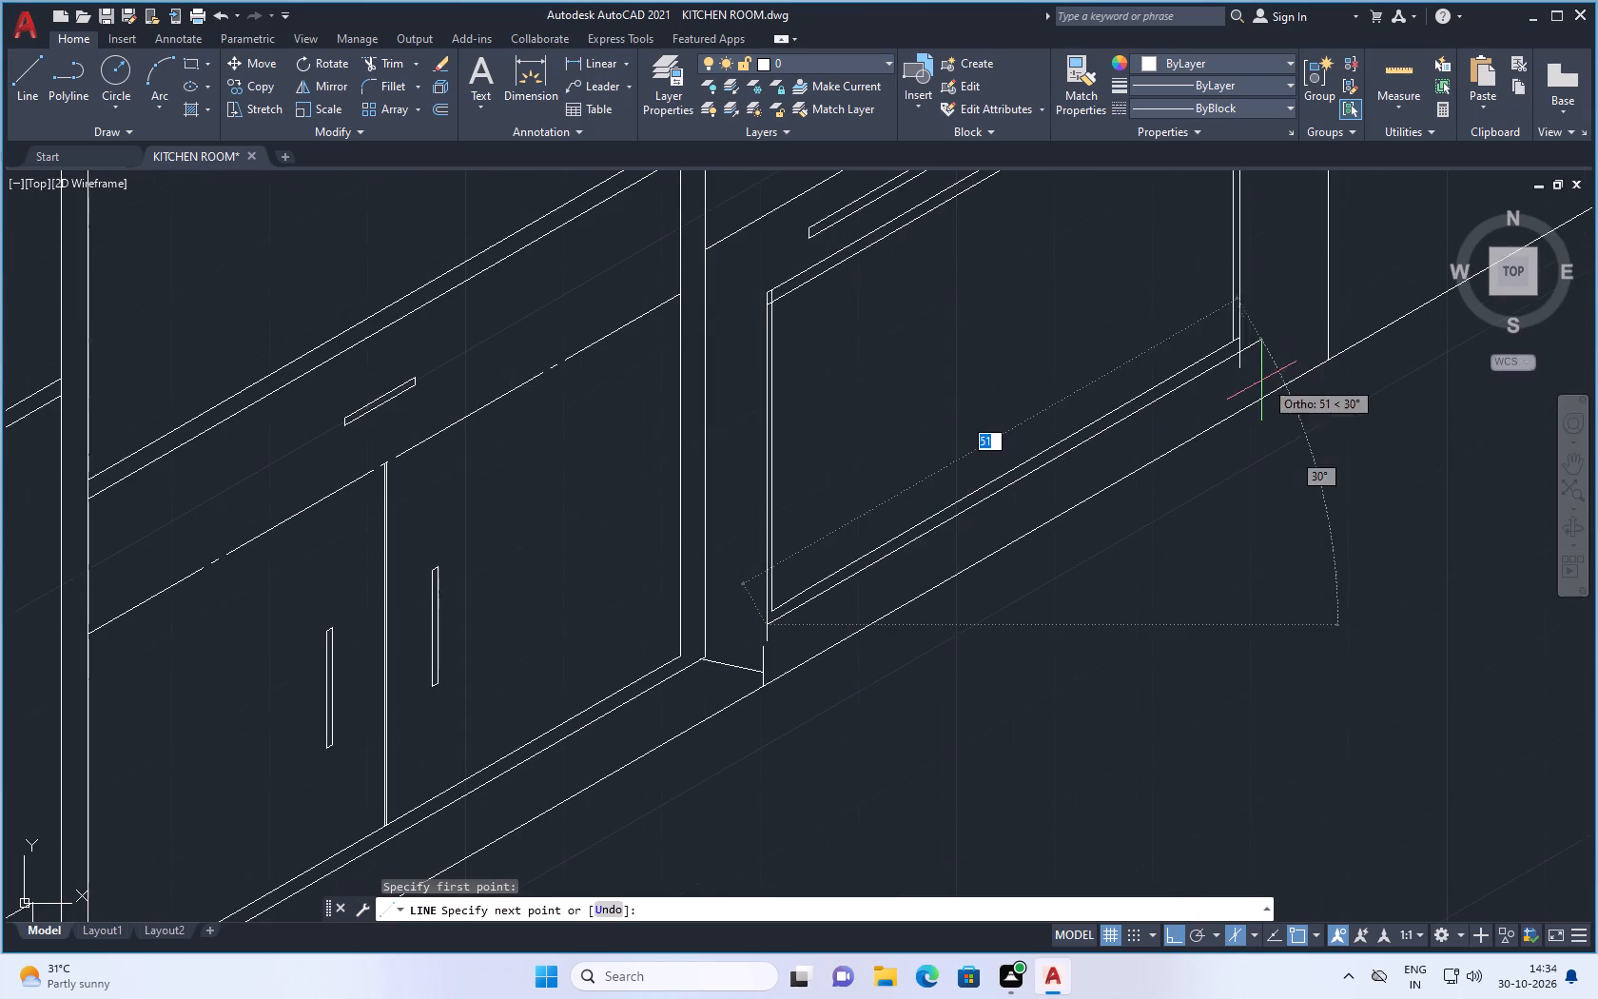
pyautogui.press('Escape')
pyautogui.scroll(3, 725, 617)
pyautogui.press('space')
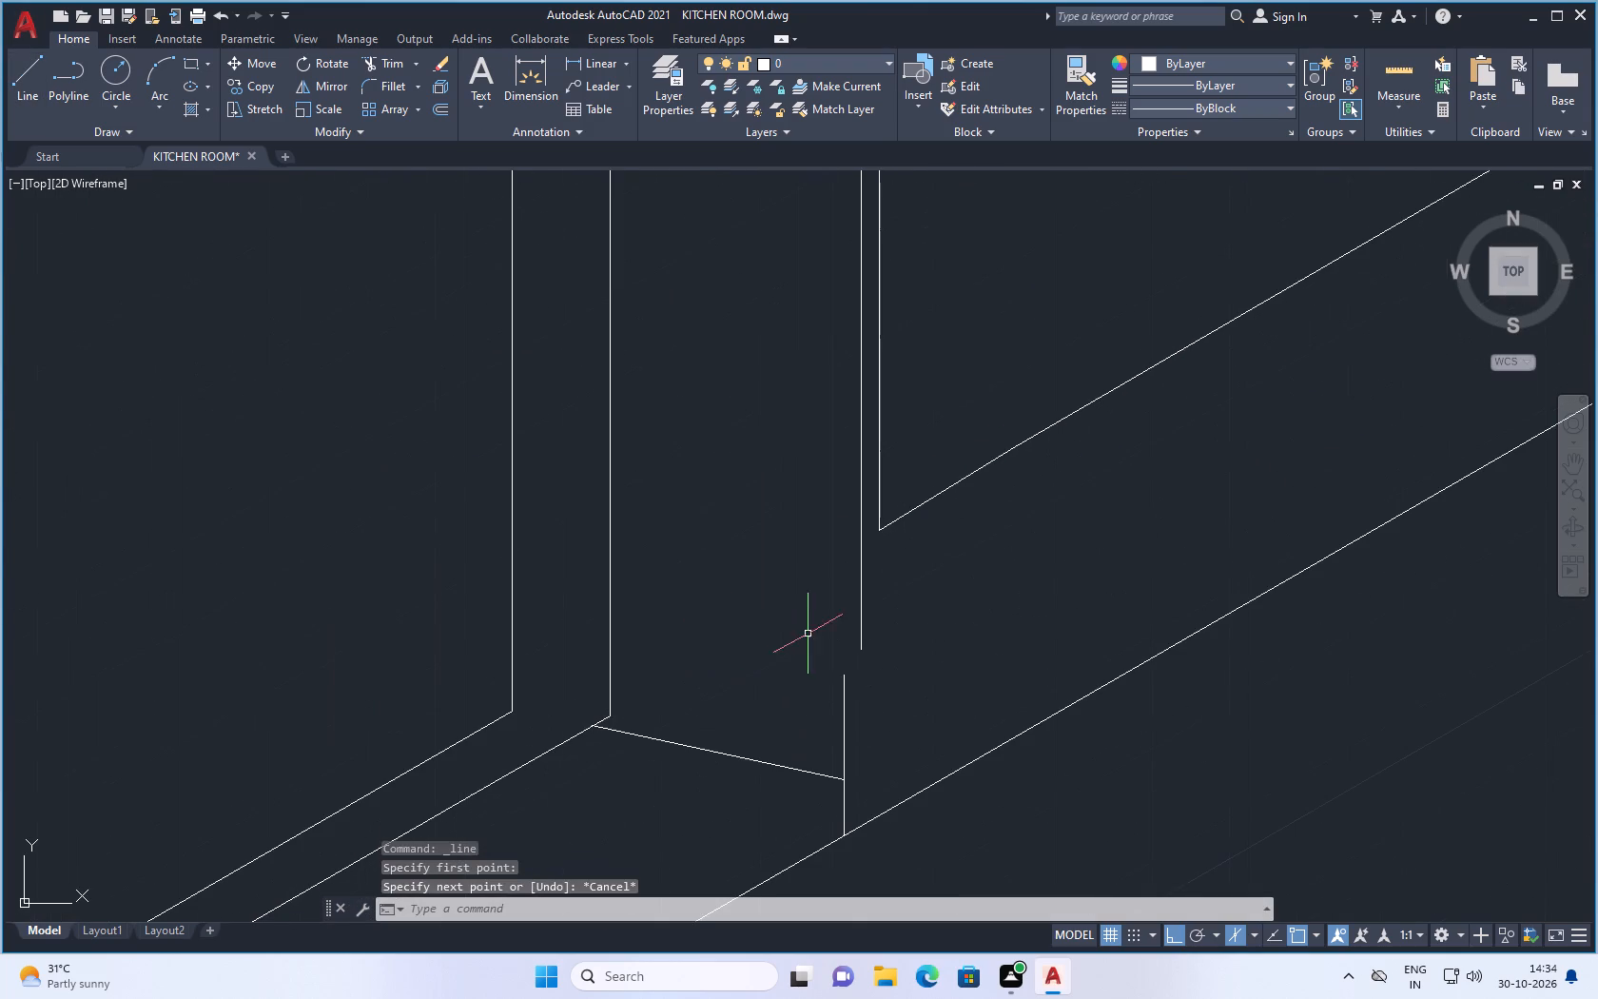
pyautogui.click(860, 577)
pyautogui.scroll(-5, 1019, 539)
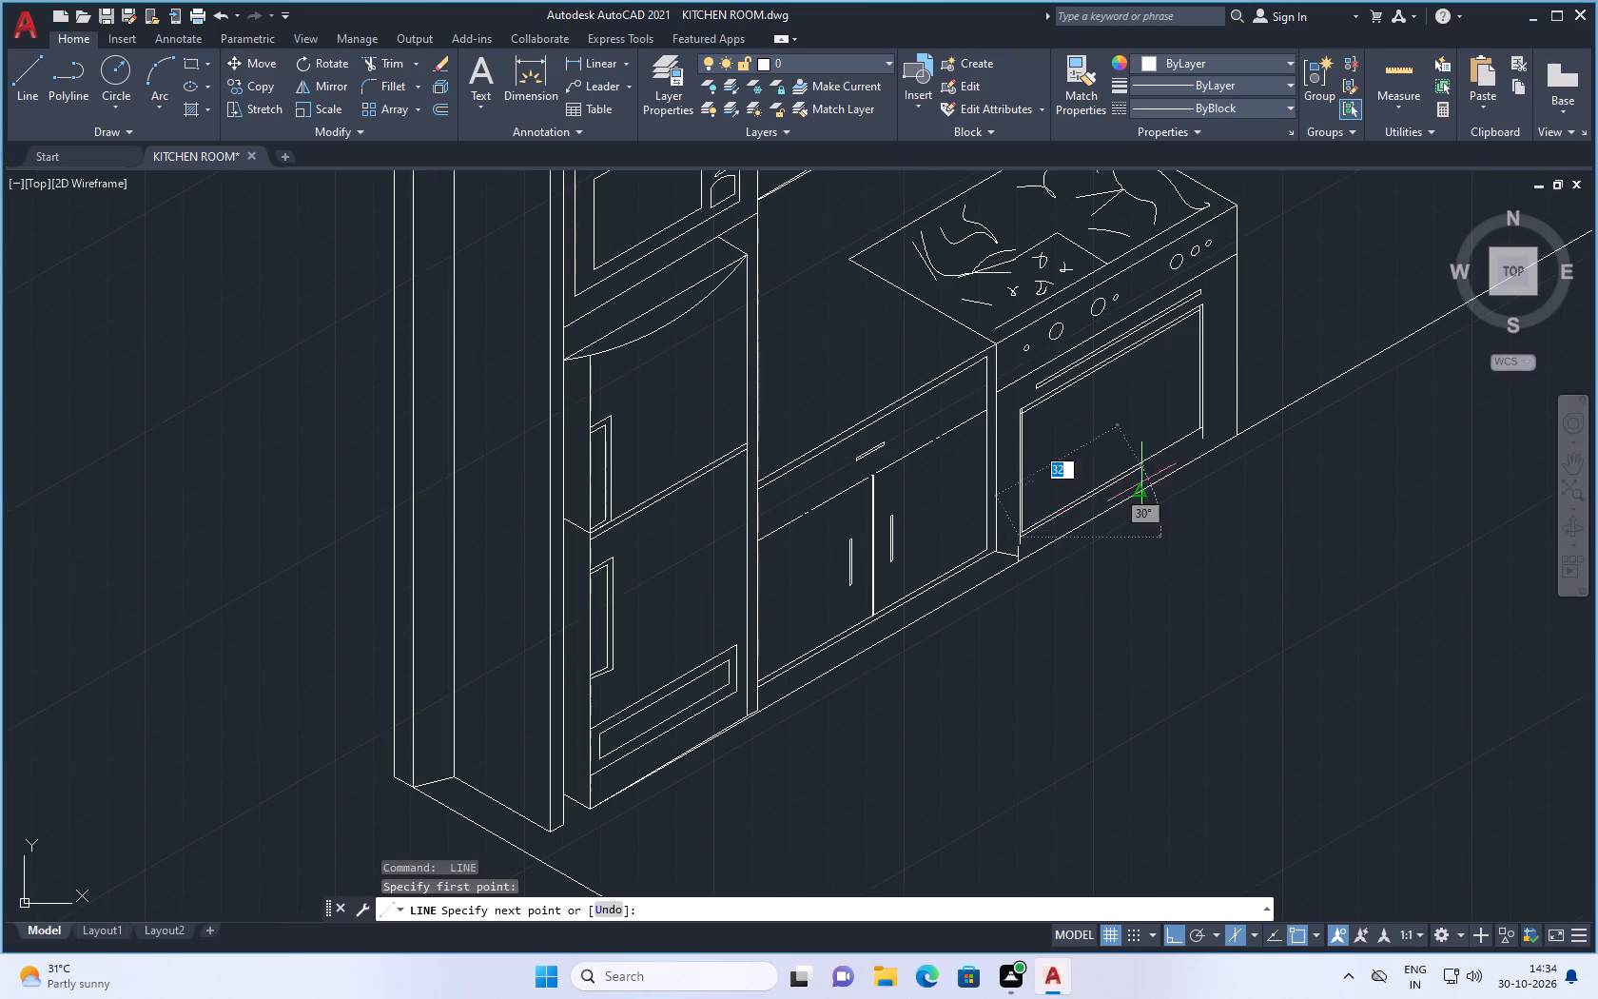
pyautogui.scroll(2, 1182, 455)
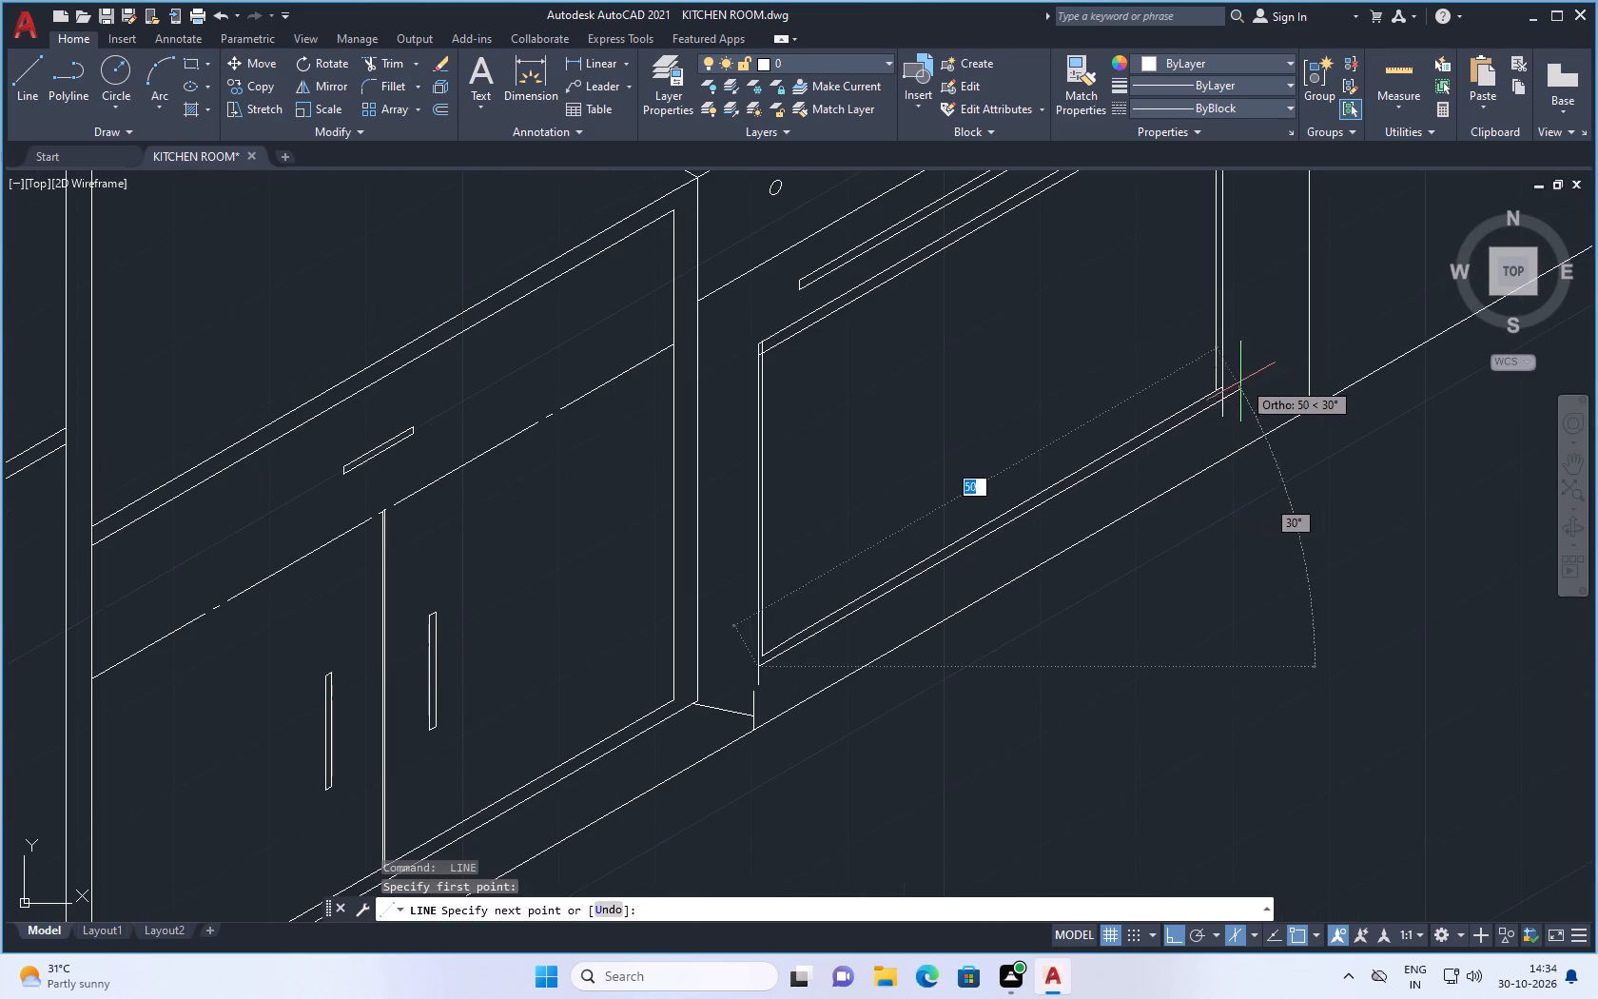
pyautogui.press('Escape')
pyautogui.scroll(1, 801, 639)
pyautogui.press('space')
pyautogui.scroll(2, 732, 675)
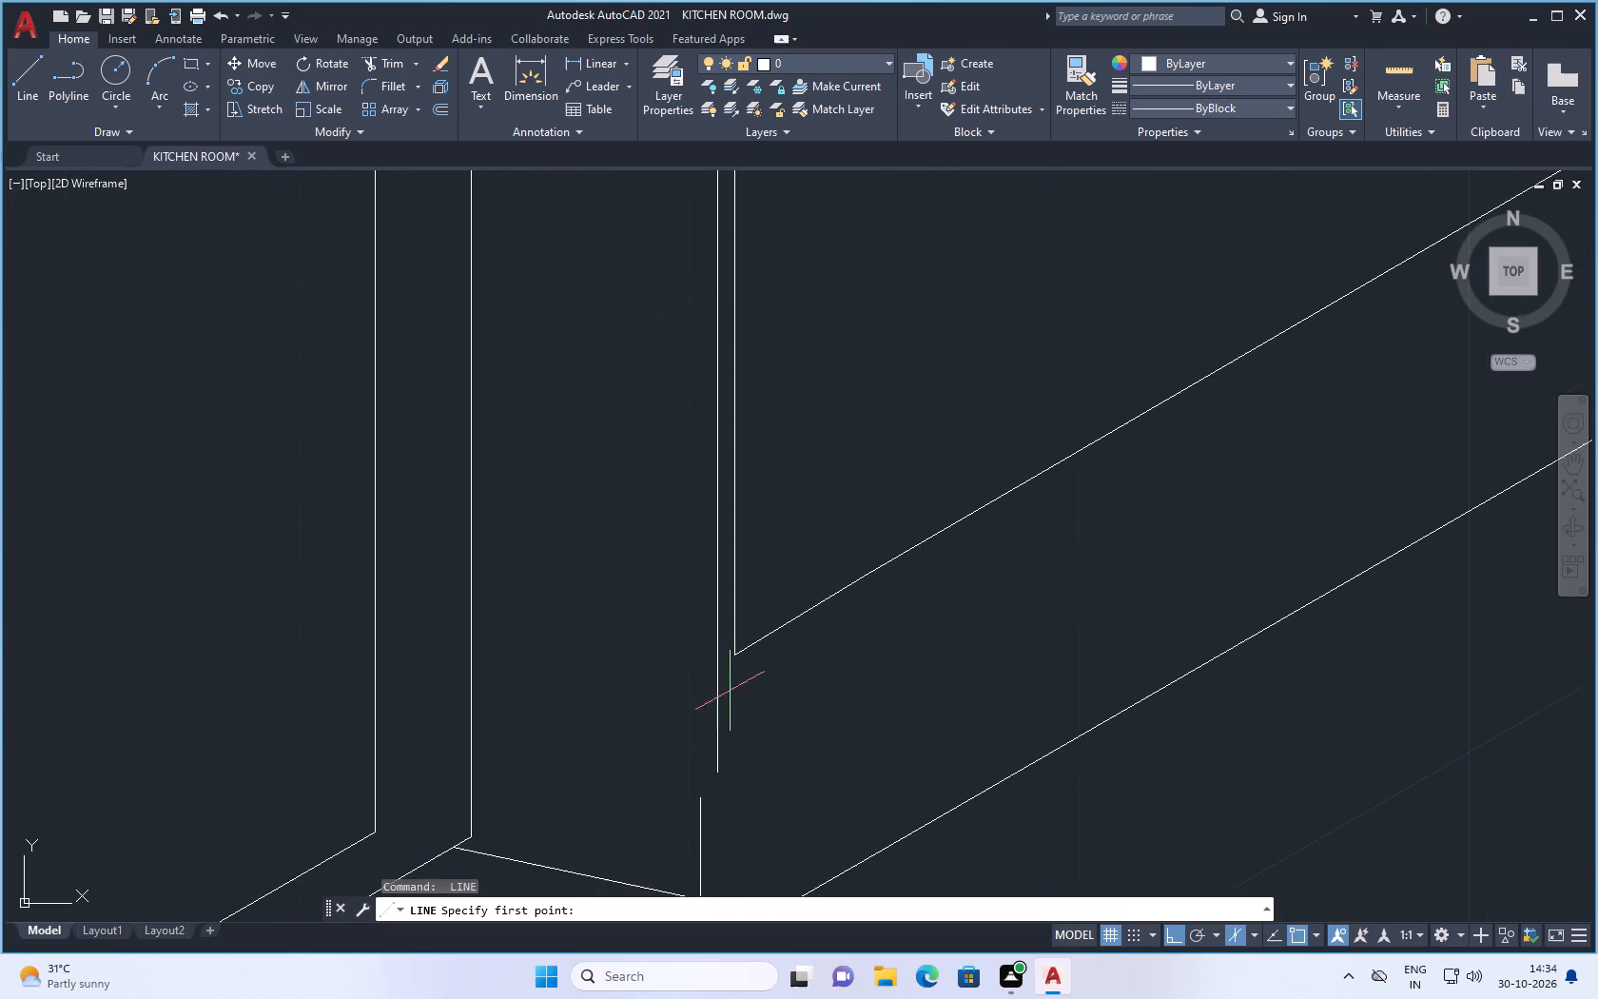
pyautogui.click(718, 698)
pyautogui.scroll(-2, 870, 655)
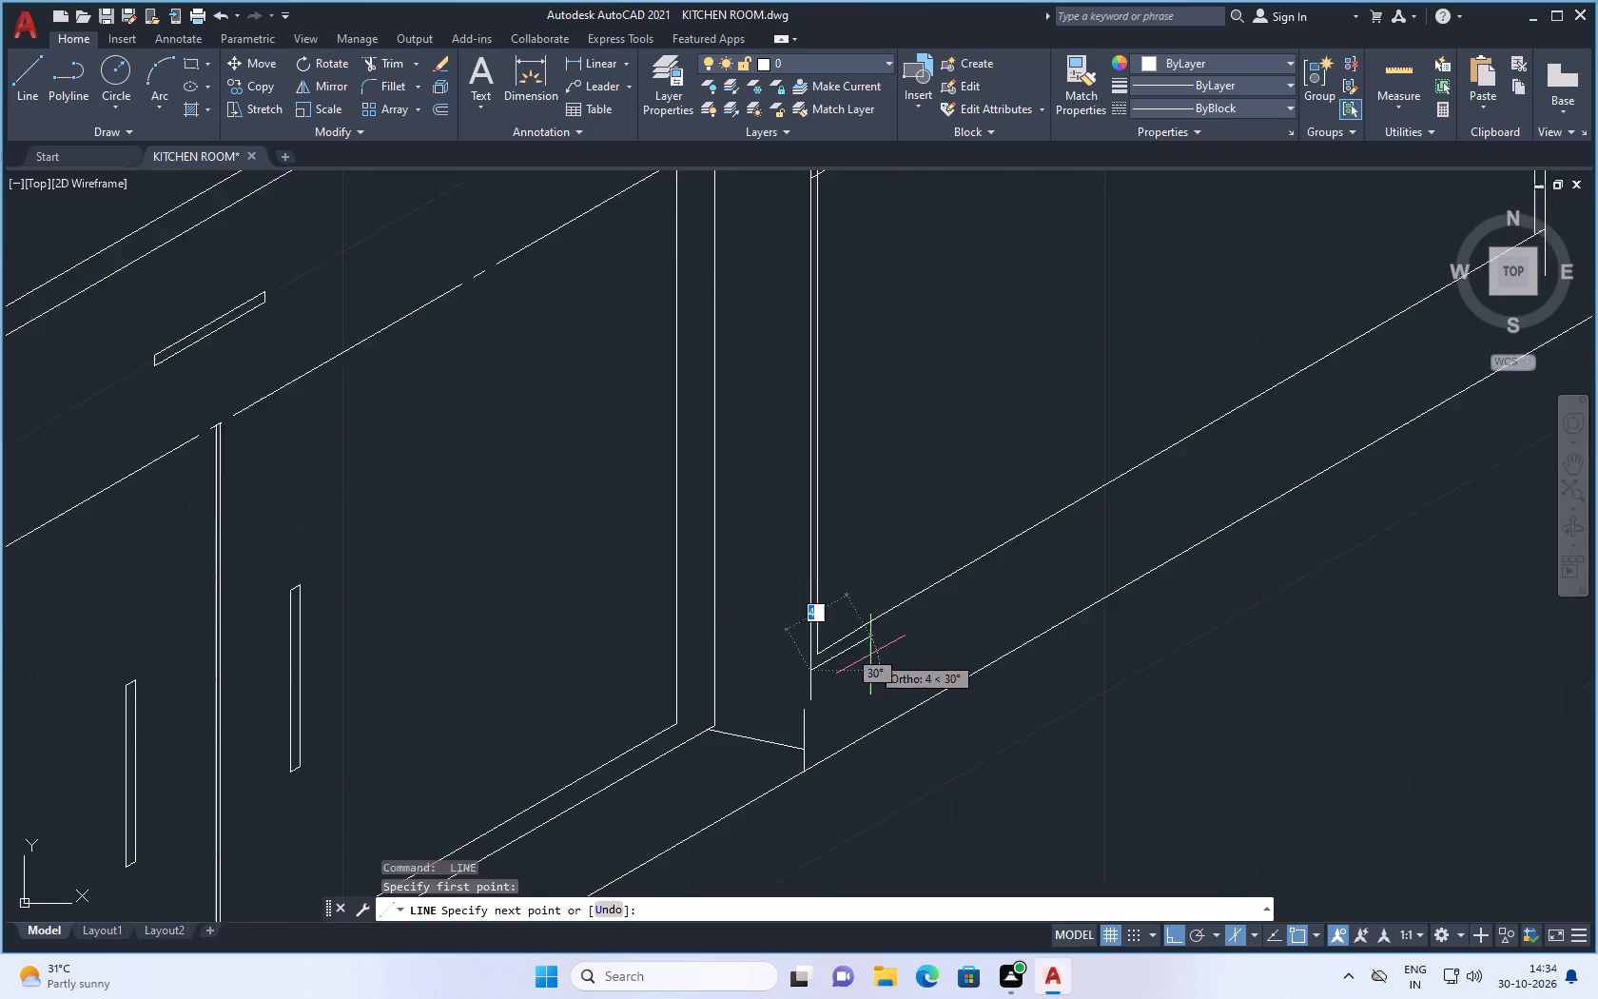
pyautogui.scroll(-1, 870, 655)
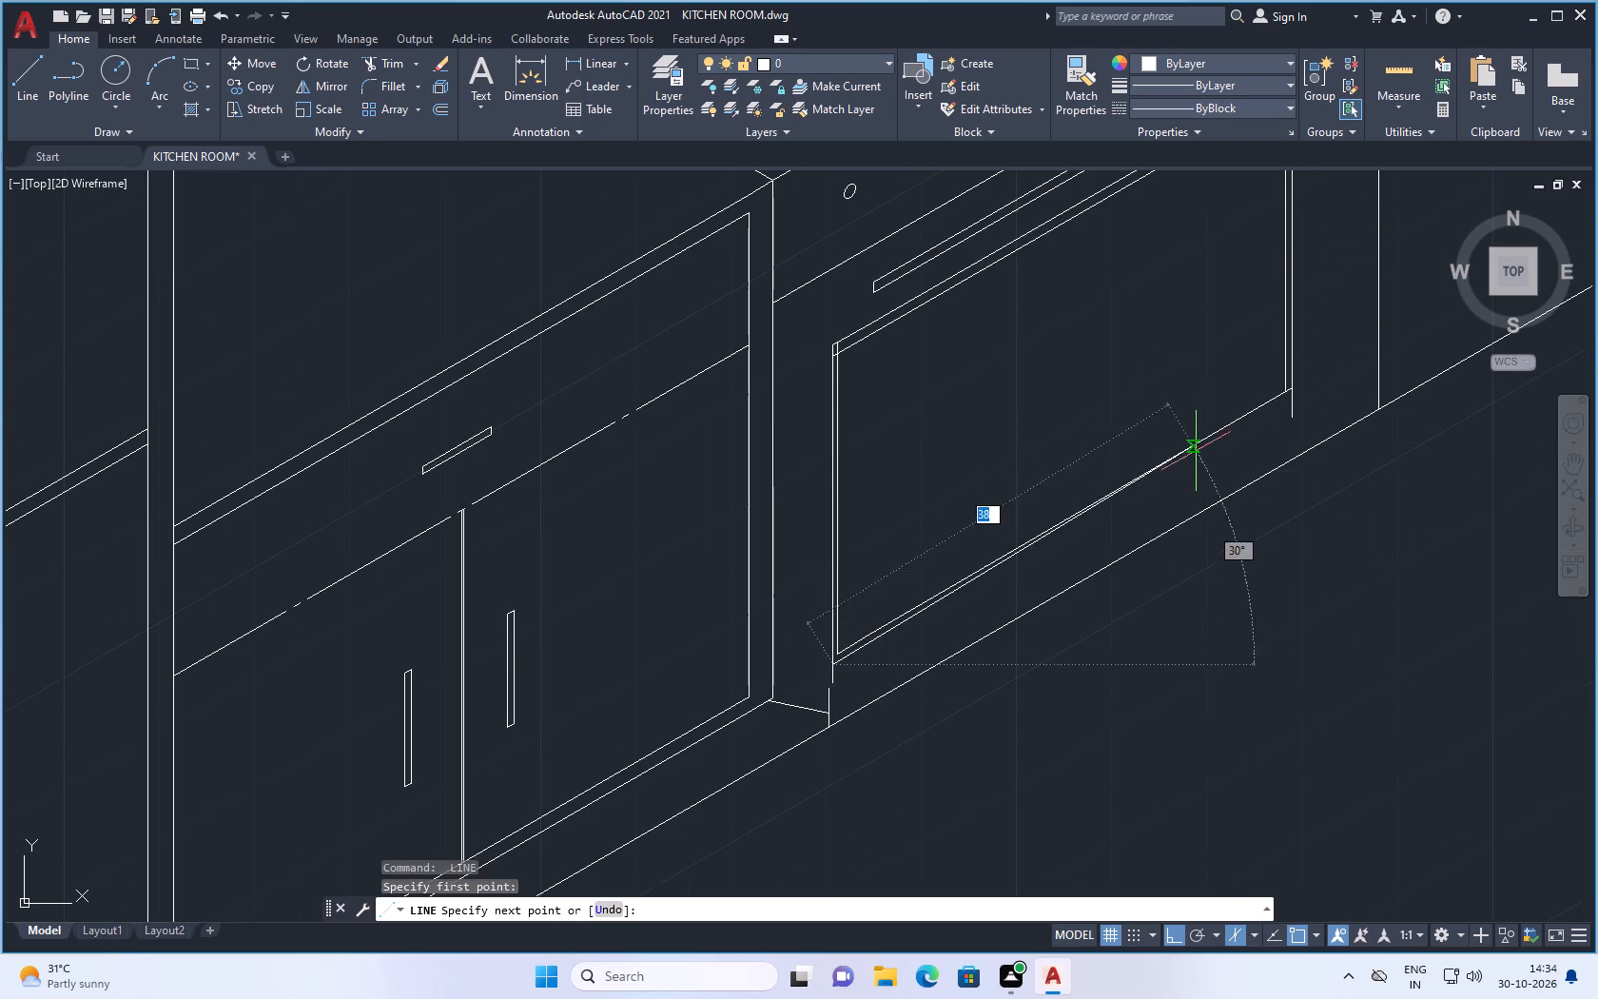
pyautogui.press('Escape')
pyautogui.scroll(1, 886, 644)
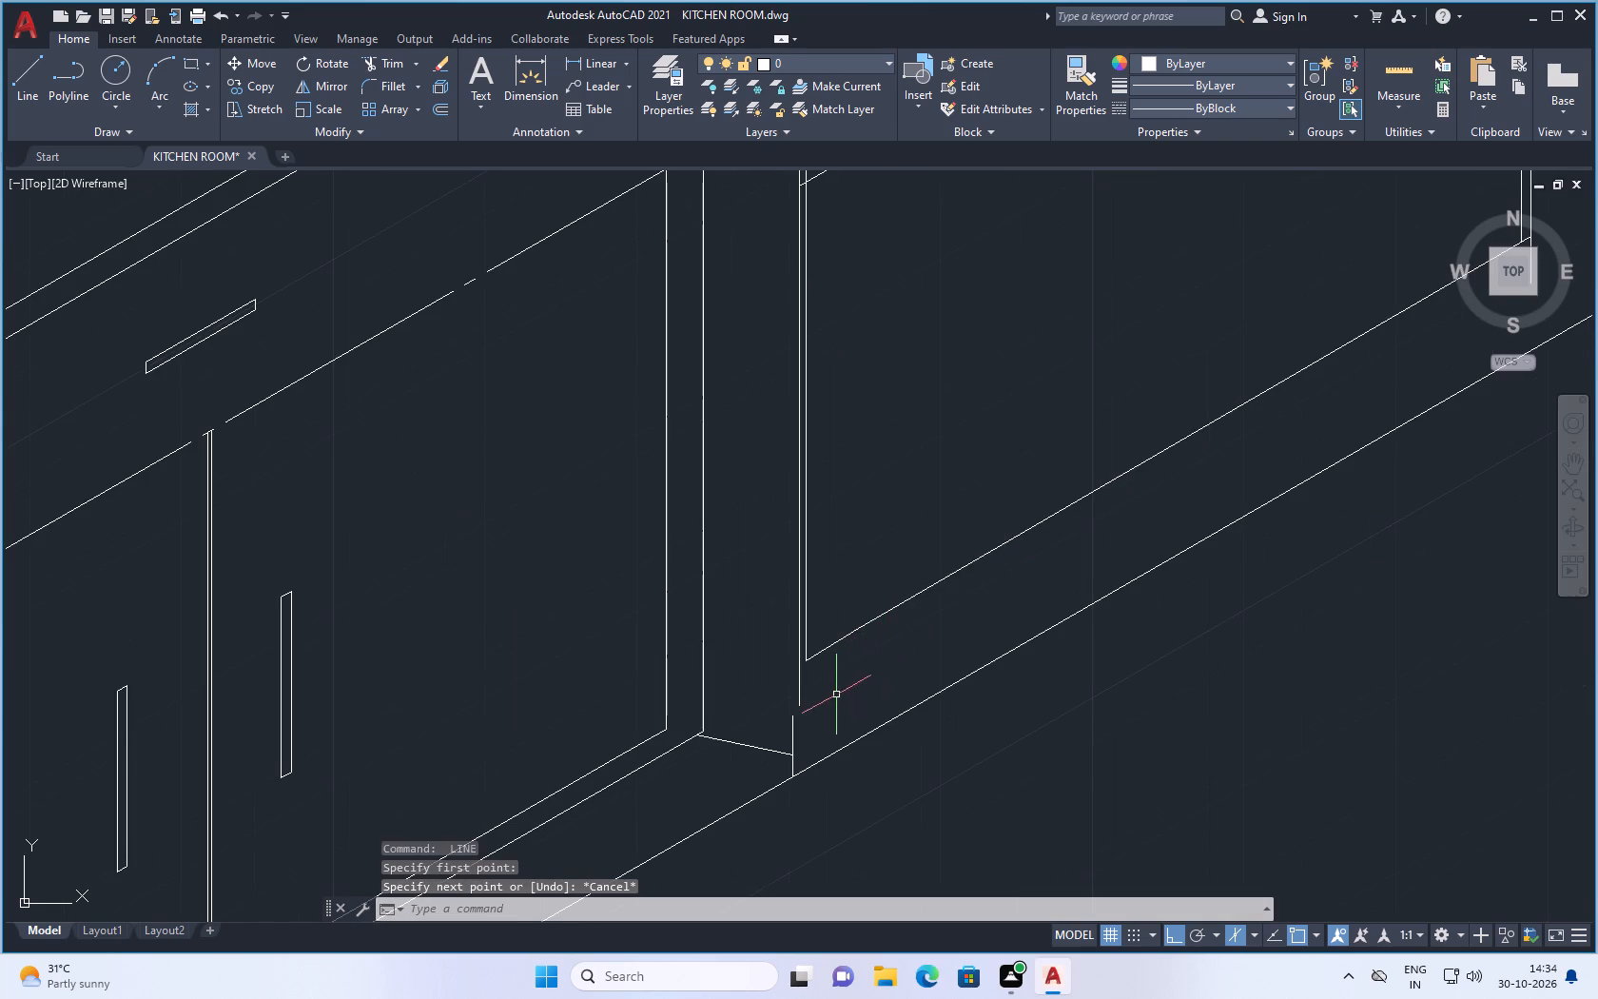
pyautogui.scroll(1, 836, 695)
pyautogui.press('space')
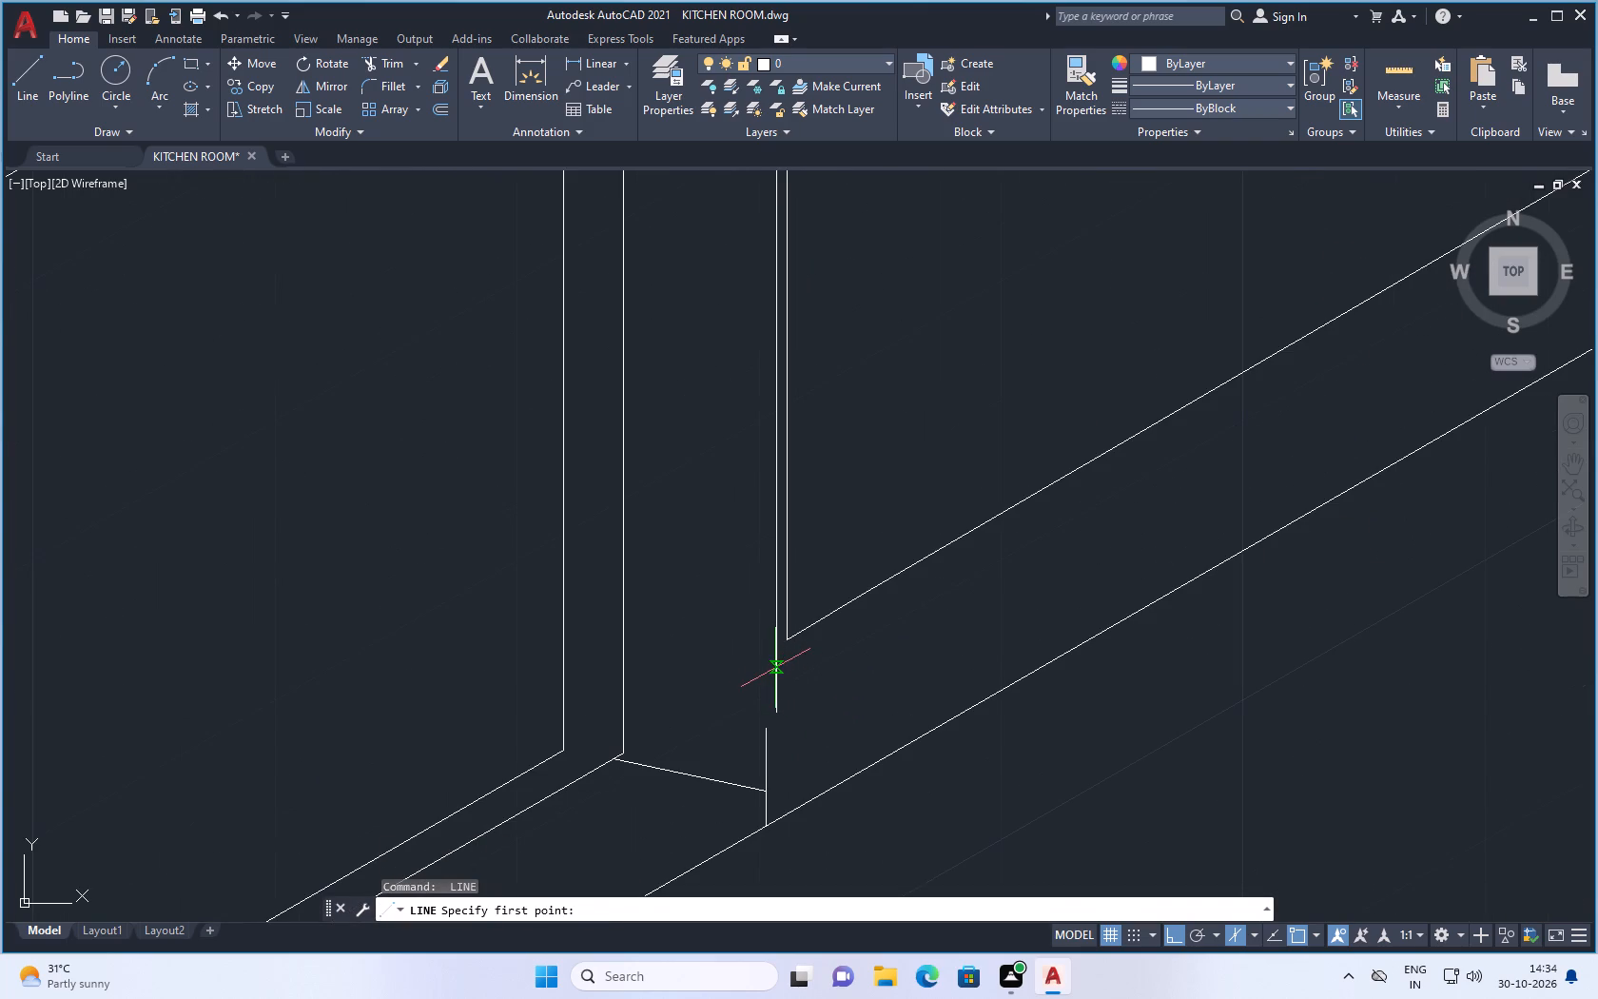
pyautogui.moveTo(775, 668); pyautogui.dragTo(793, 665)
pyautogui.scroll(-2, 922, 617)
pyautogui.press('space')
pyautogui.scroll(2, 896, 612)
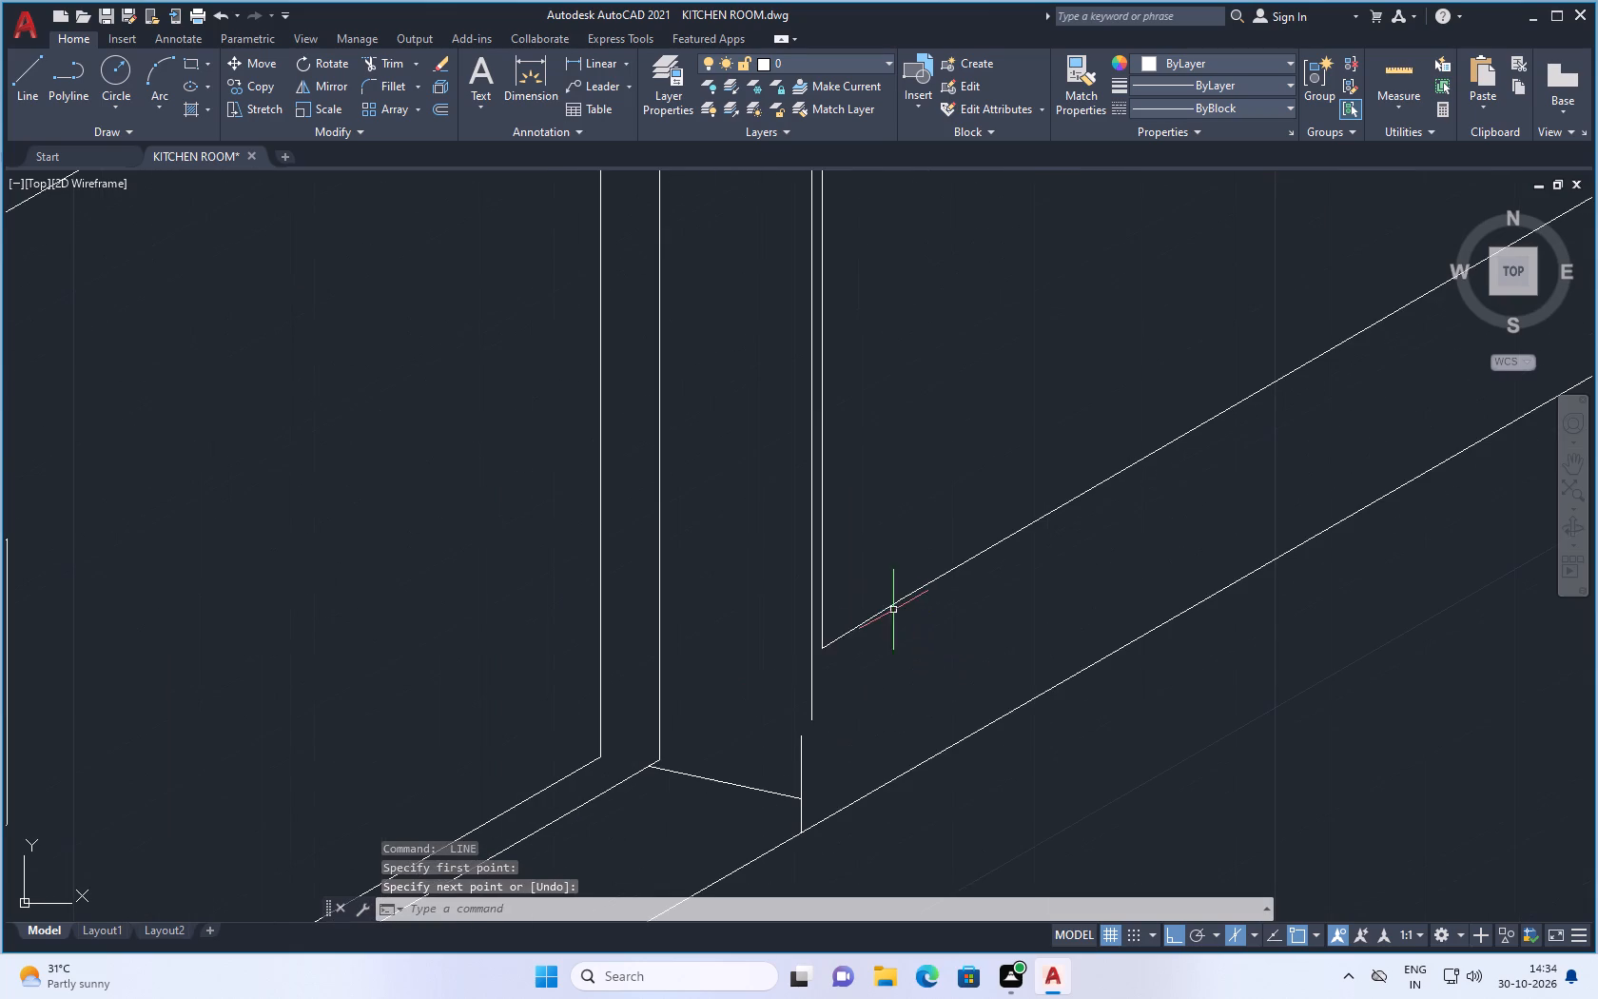
# Draw a 30° line just below the inner lower line, from the oven door's near outer edge past its far outer edge.
pyautogui.press('space')
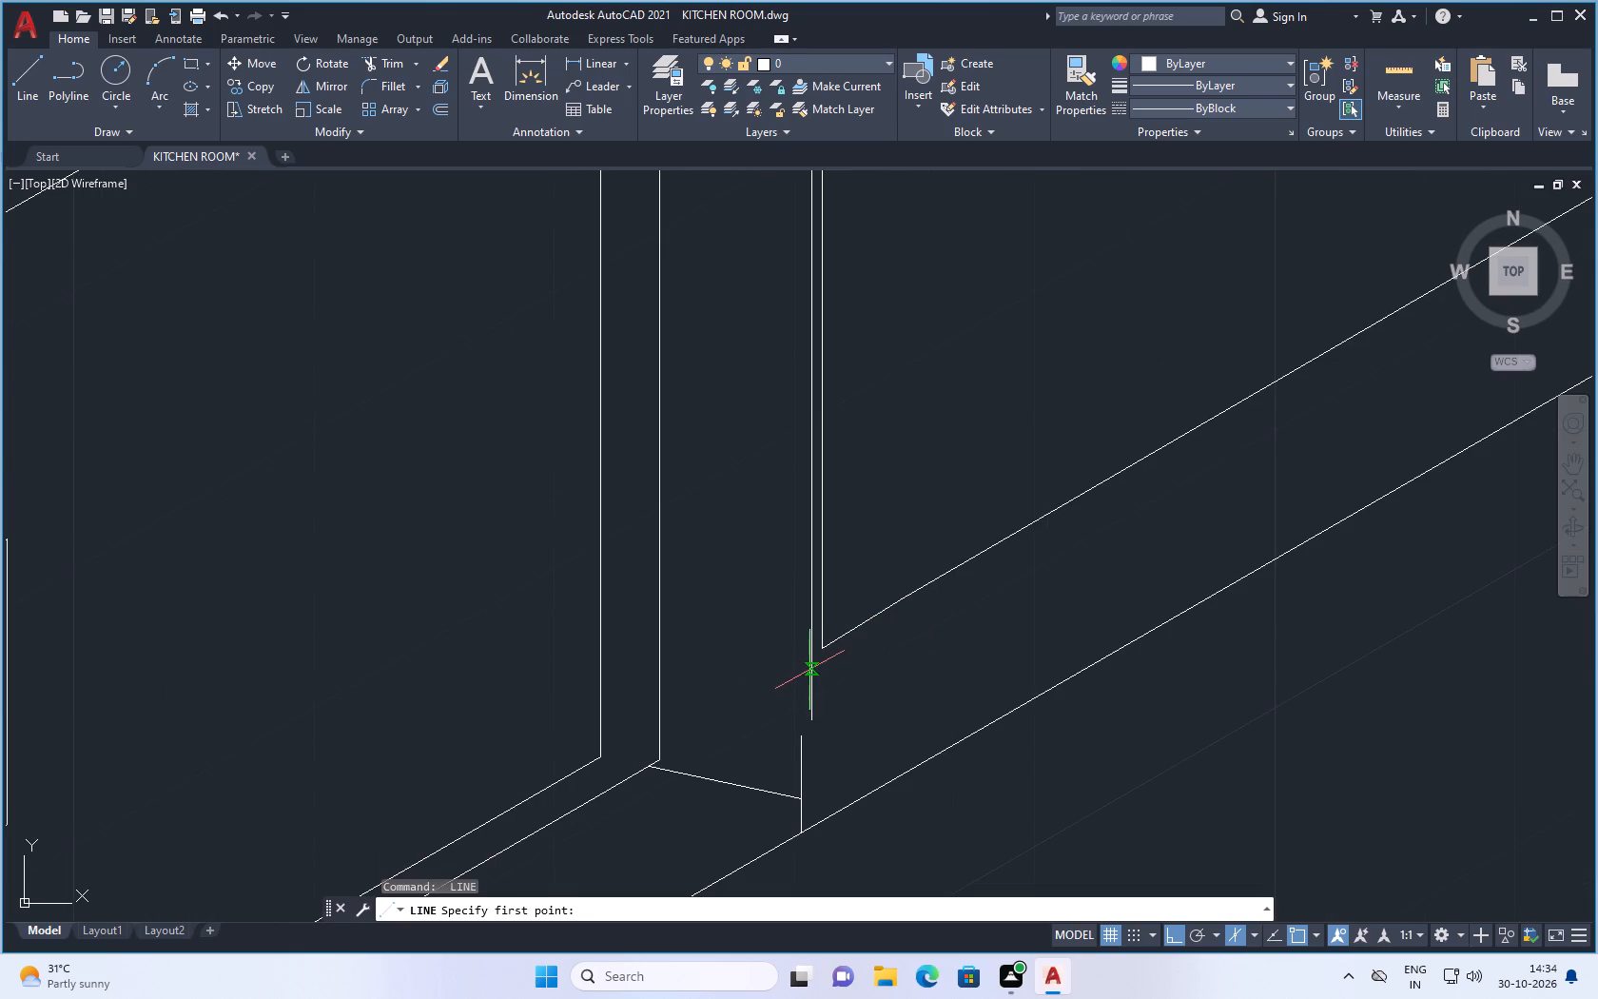
pyautogui.click(809, 670)
pyautogui.scroll(-2, 917, 650)
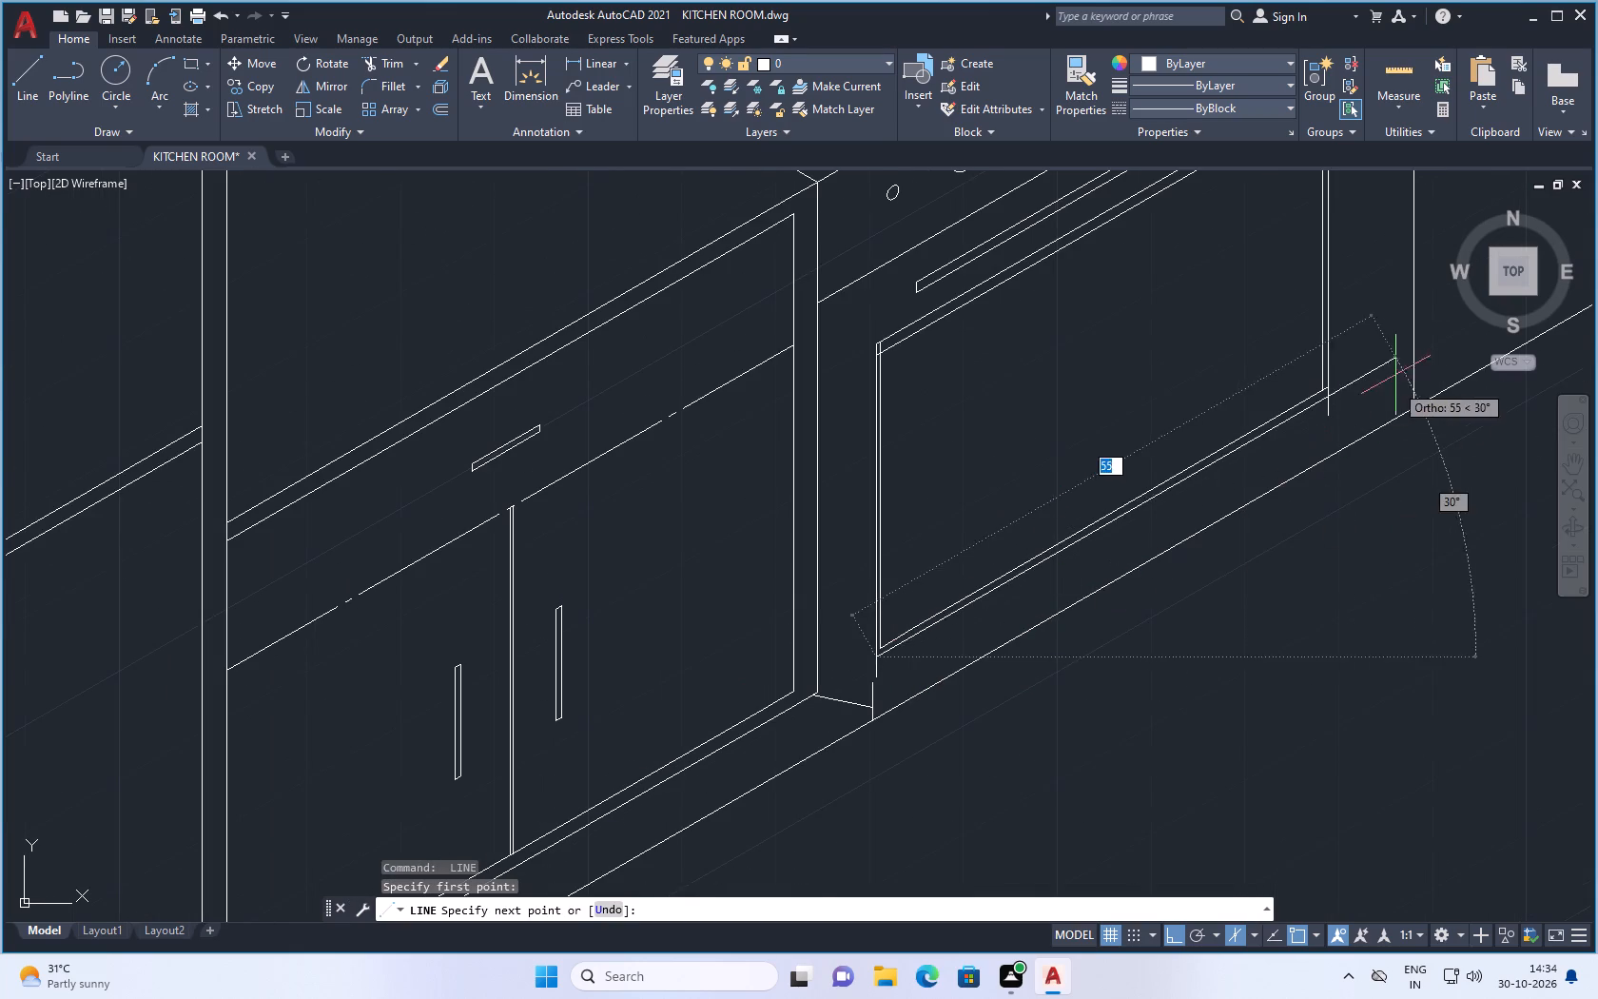
pyautogui.scroll(1, 1374, 349)
pyautogui.click(1331, 399)
pyautogui.press('Escape')
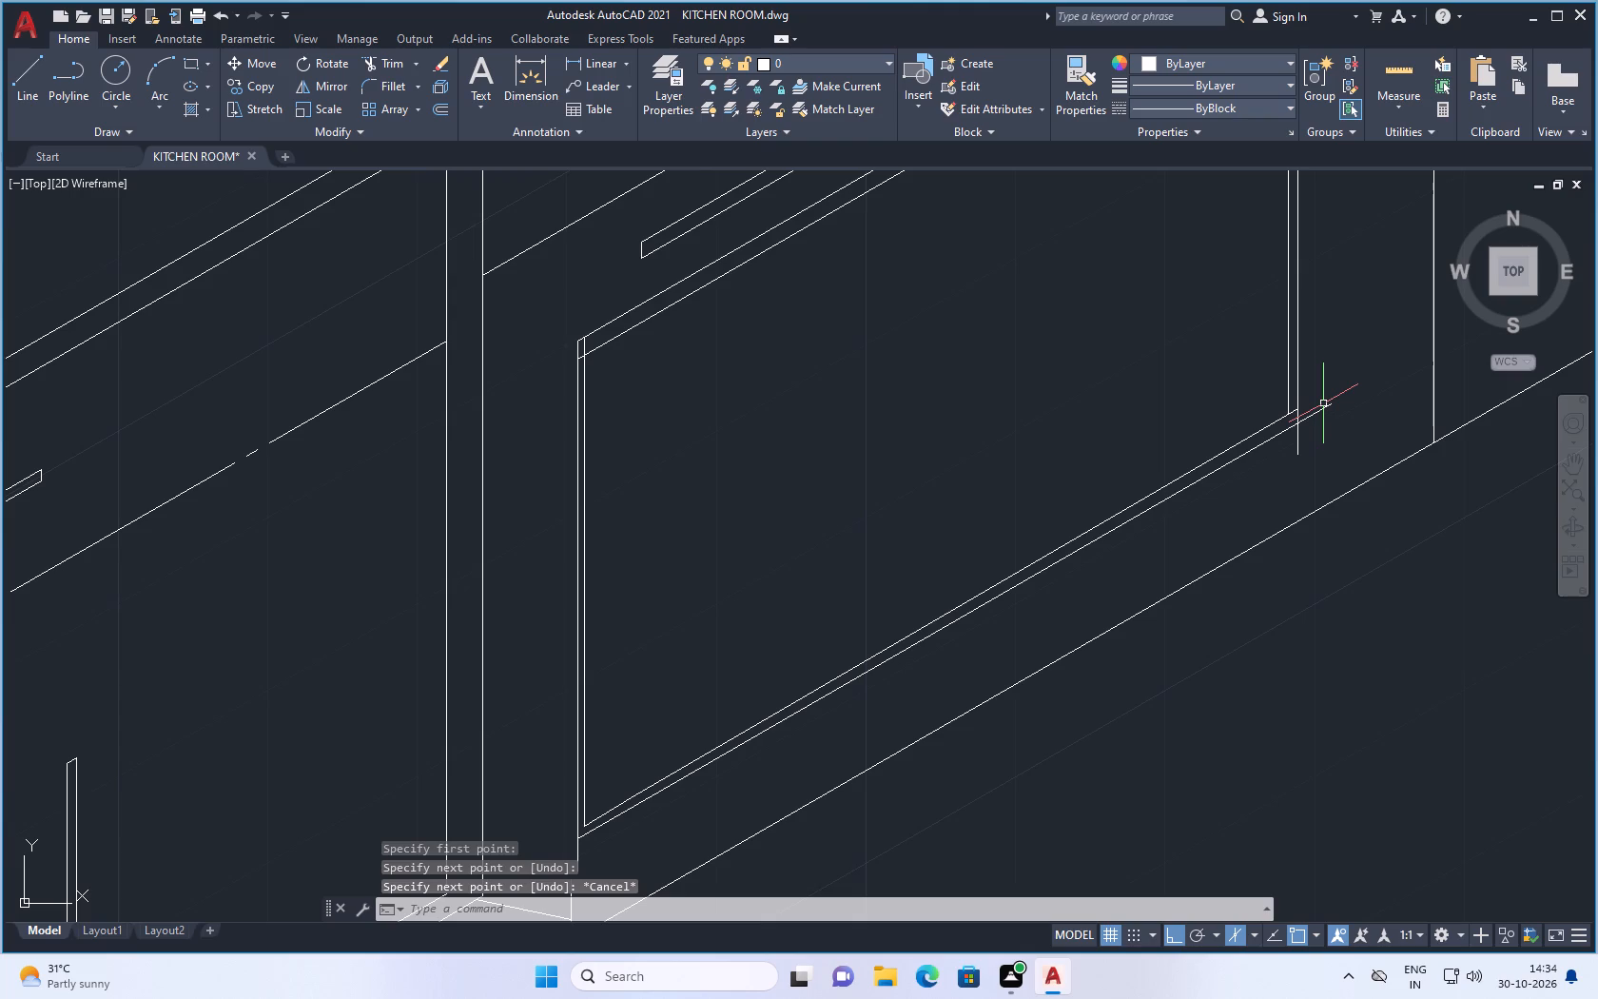
# Trim the overhanging ends of the oven door's outer lower line and outer far edge where they cross at the far lower corner.
pyautogui.scroll(-2, 1466, 523)
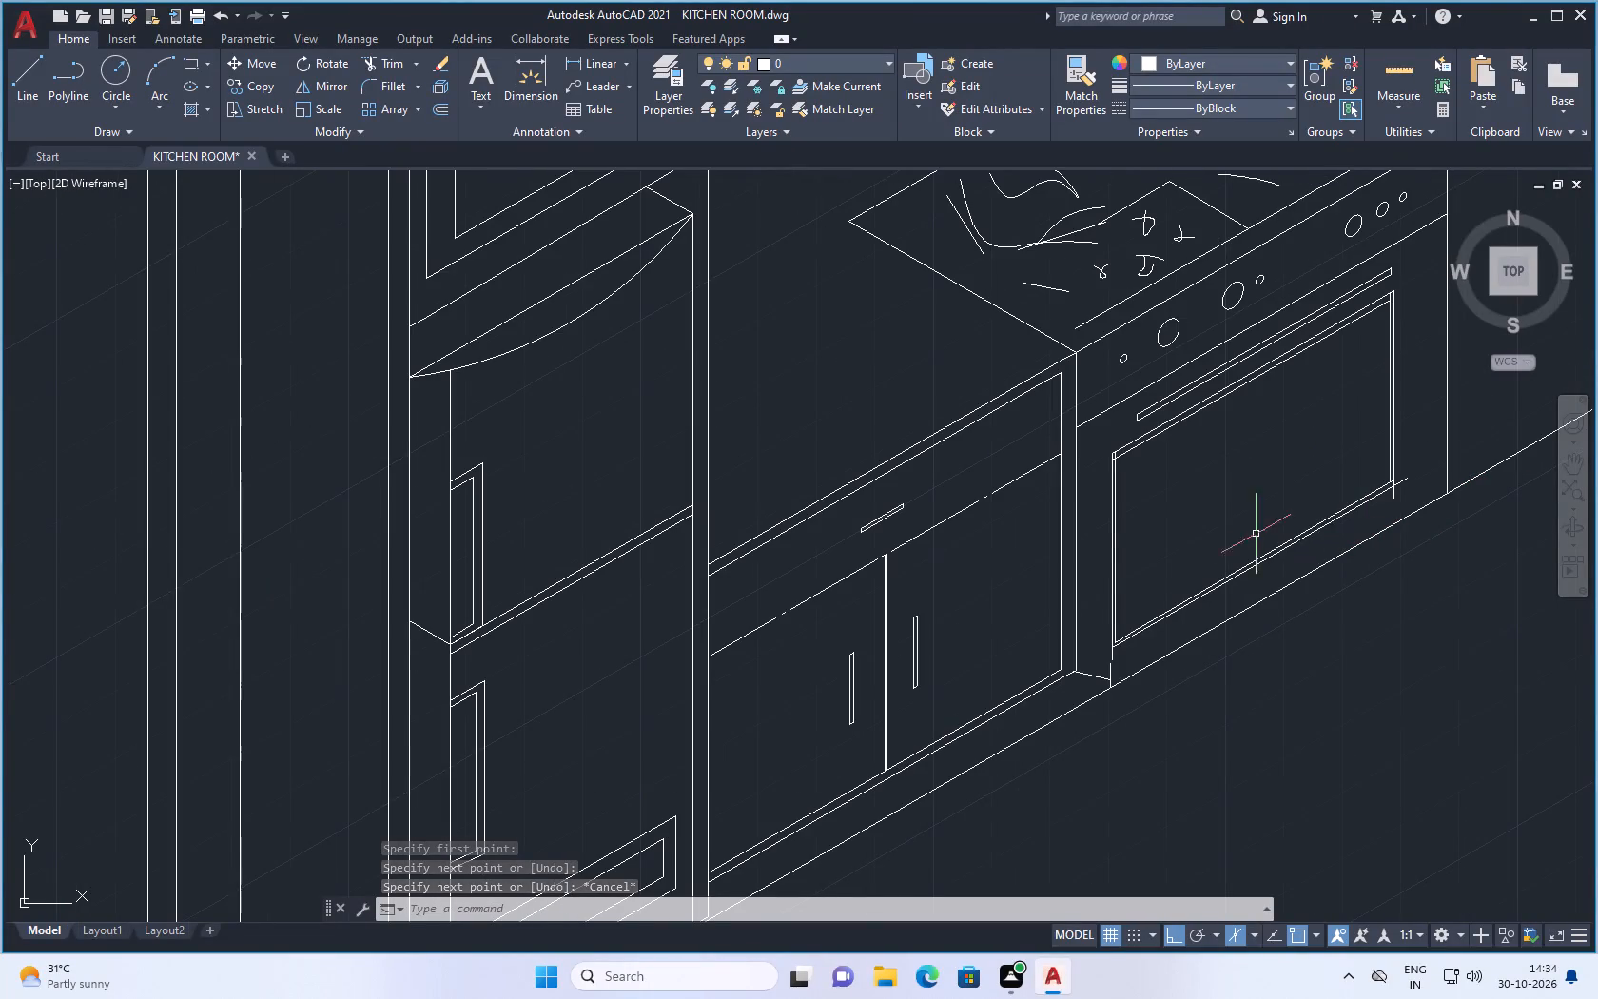
pyautogui.scroll(4, 1122, 470)
pyautogui.write('tr')
pyautogui.press('Return')
pyautogui.scroll(2, 1041, 389)
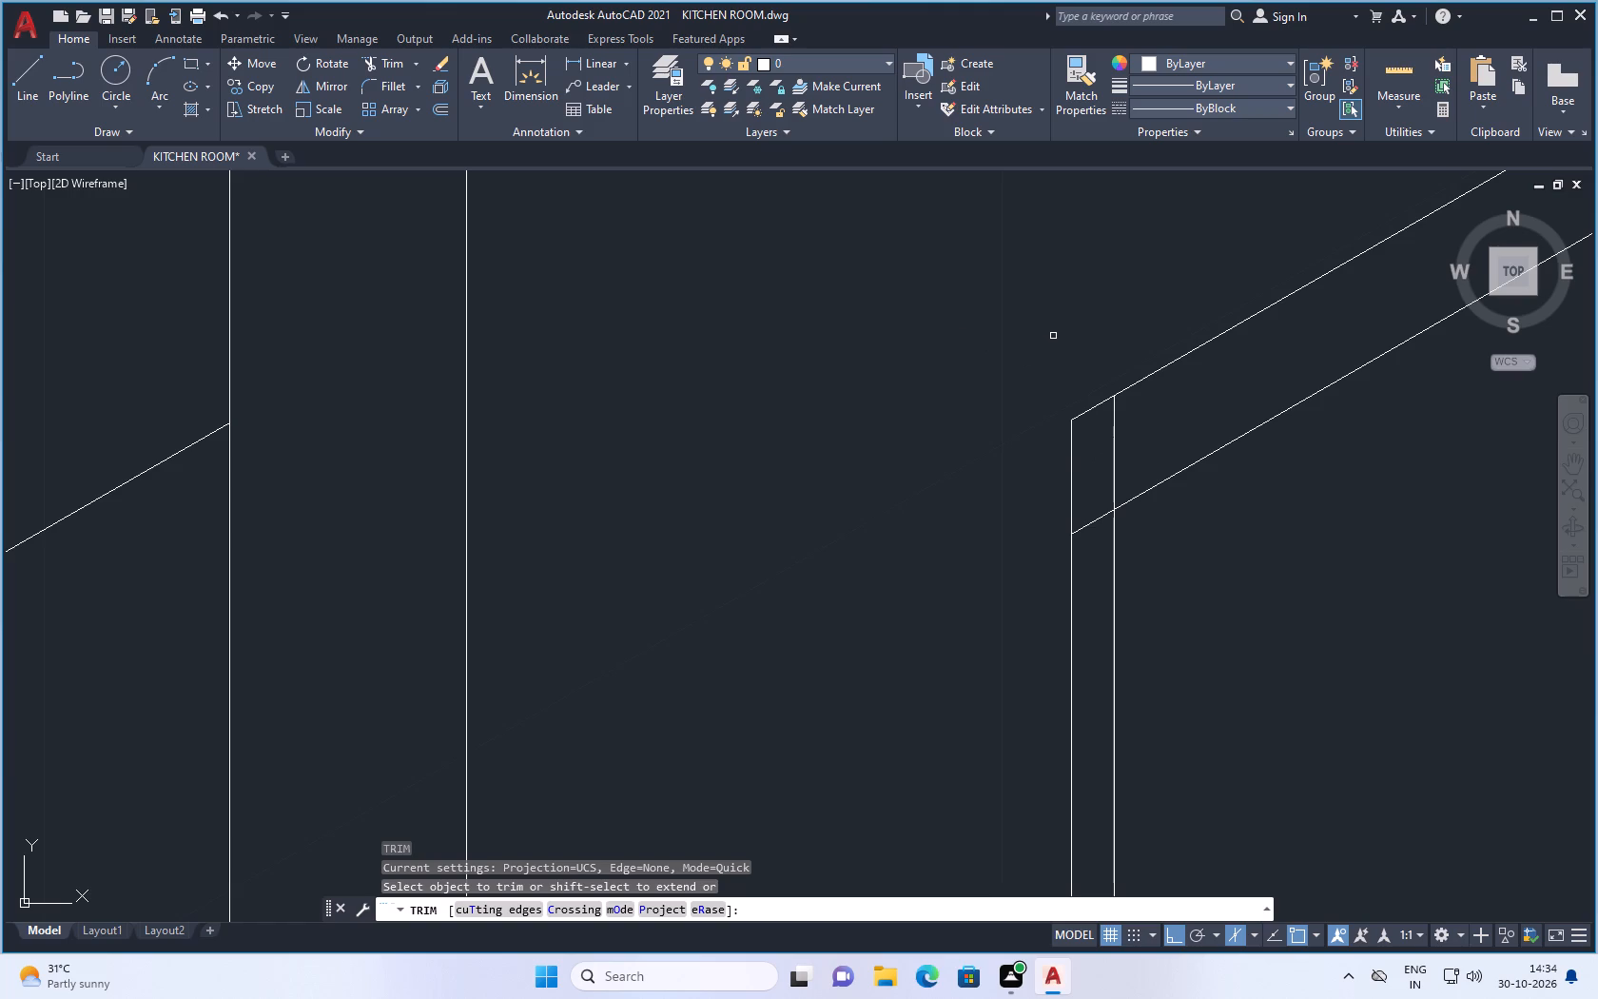
pyautogui.scroll(-4, 1045, 339)
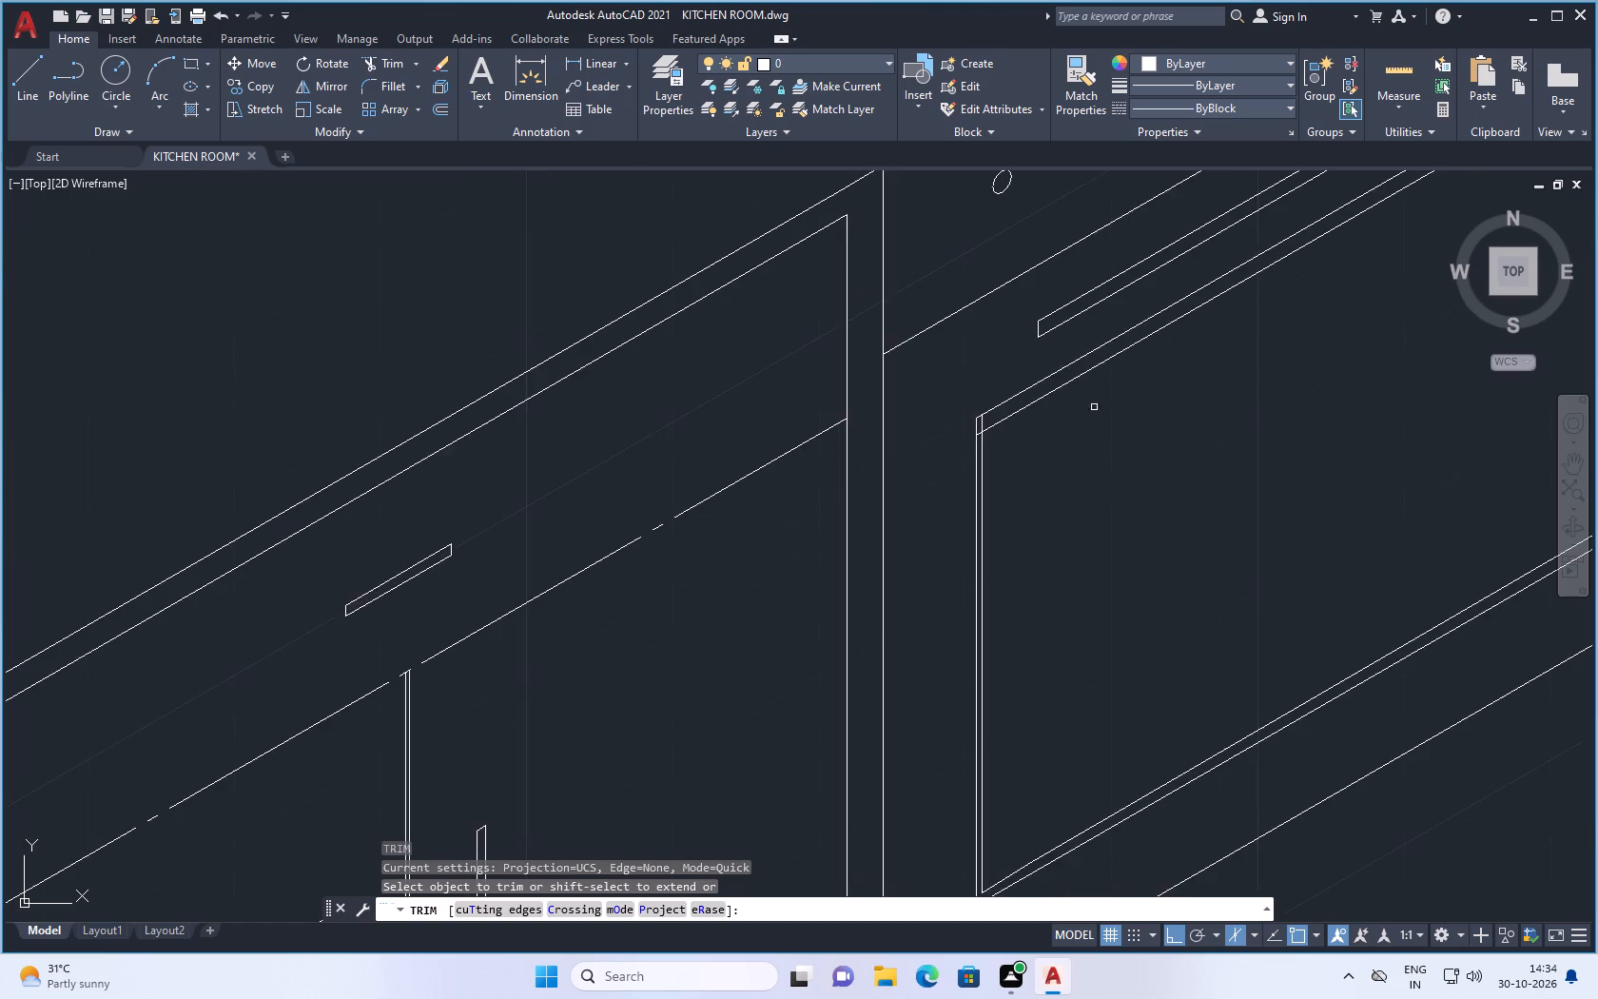
pyautogui.scroll(-3, 1103, 389)
pyautogui.scroll(5, 1215, 298)
pyautogui.scroll(-3, 1202, 346)
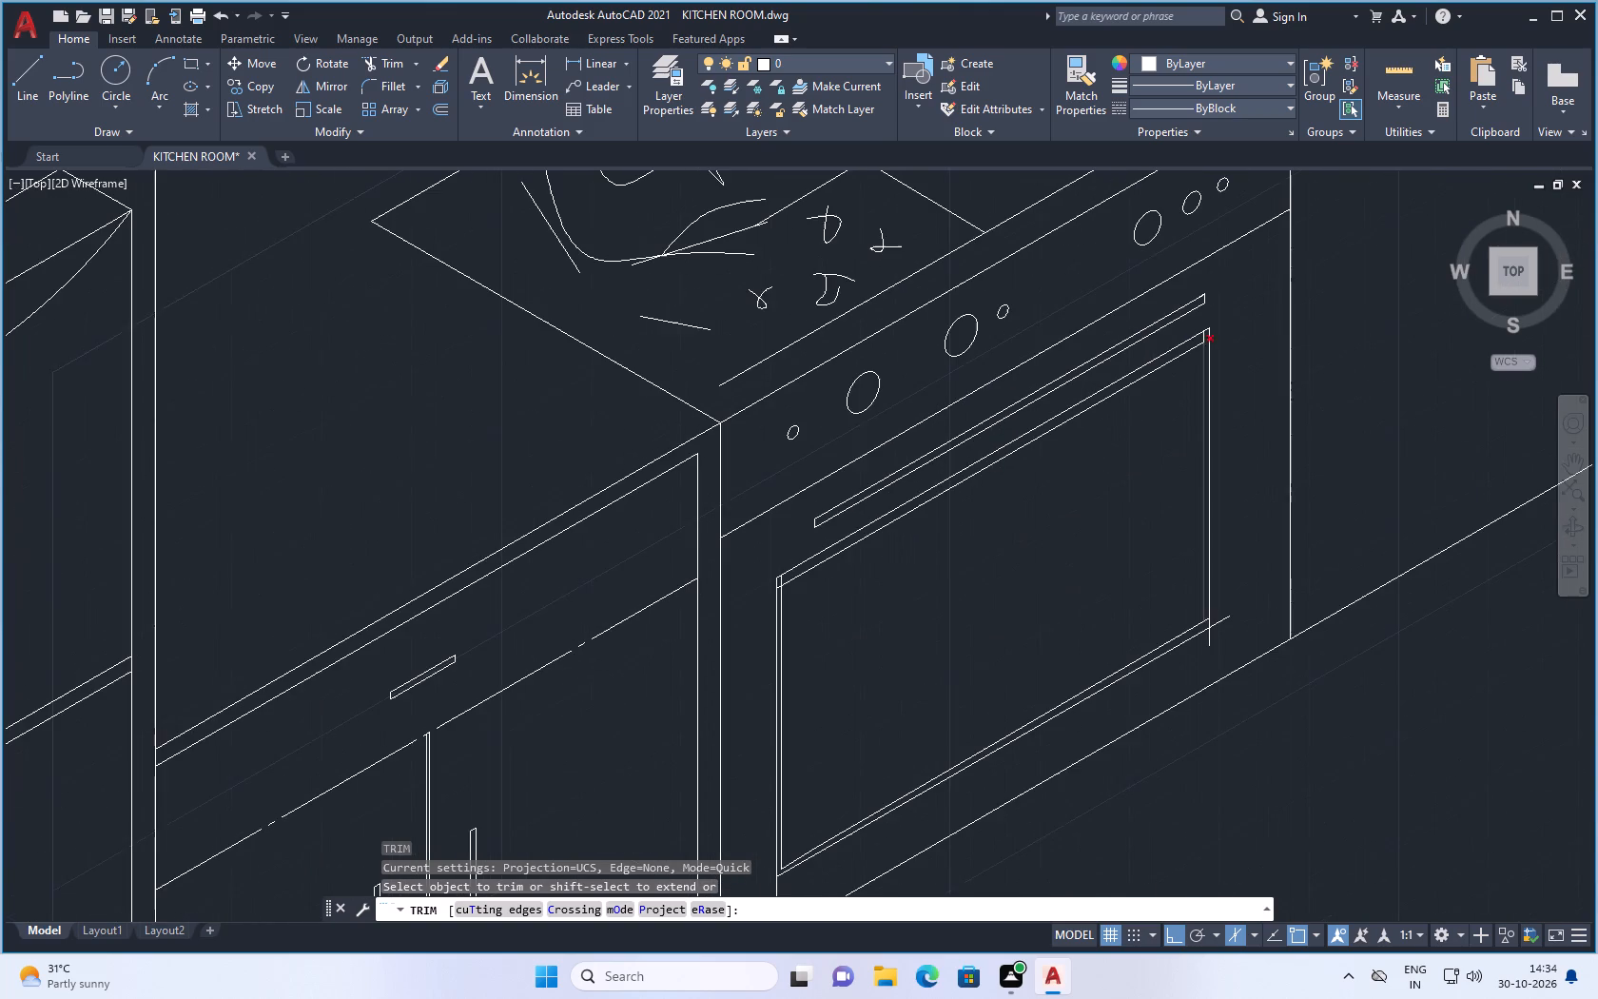
pyautogui.scroll(2, 1211, 655)
pyautogui.click(1218, 572)
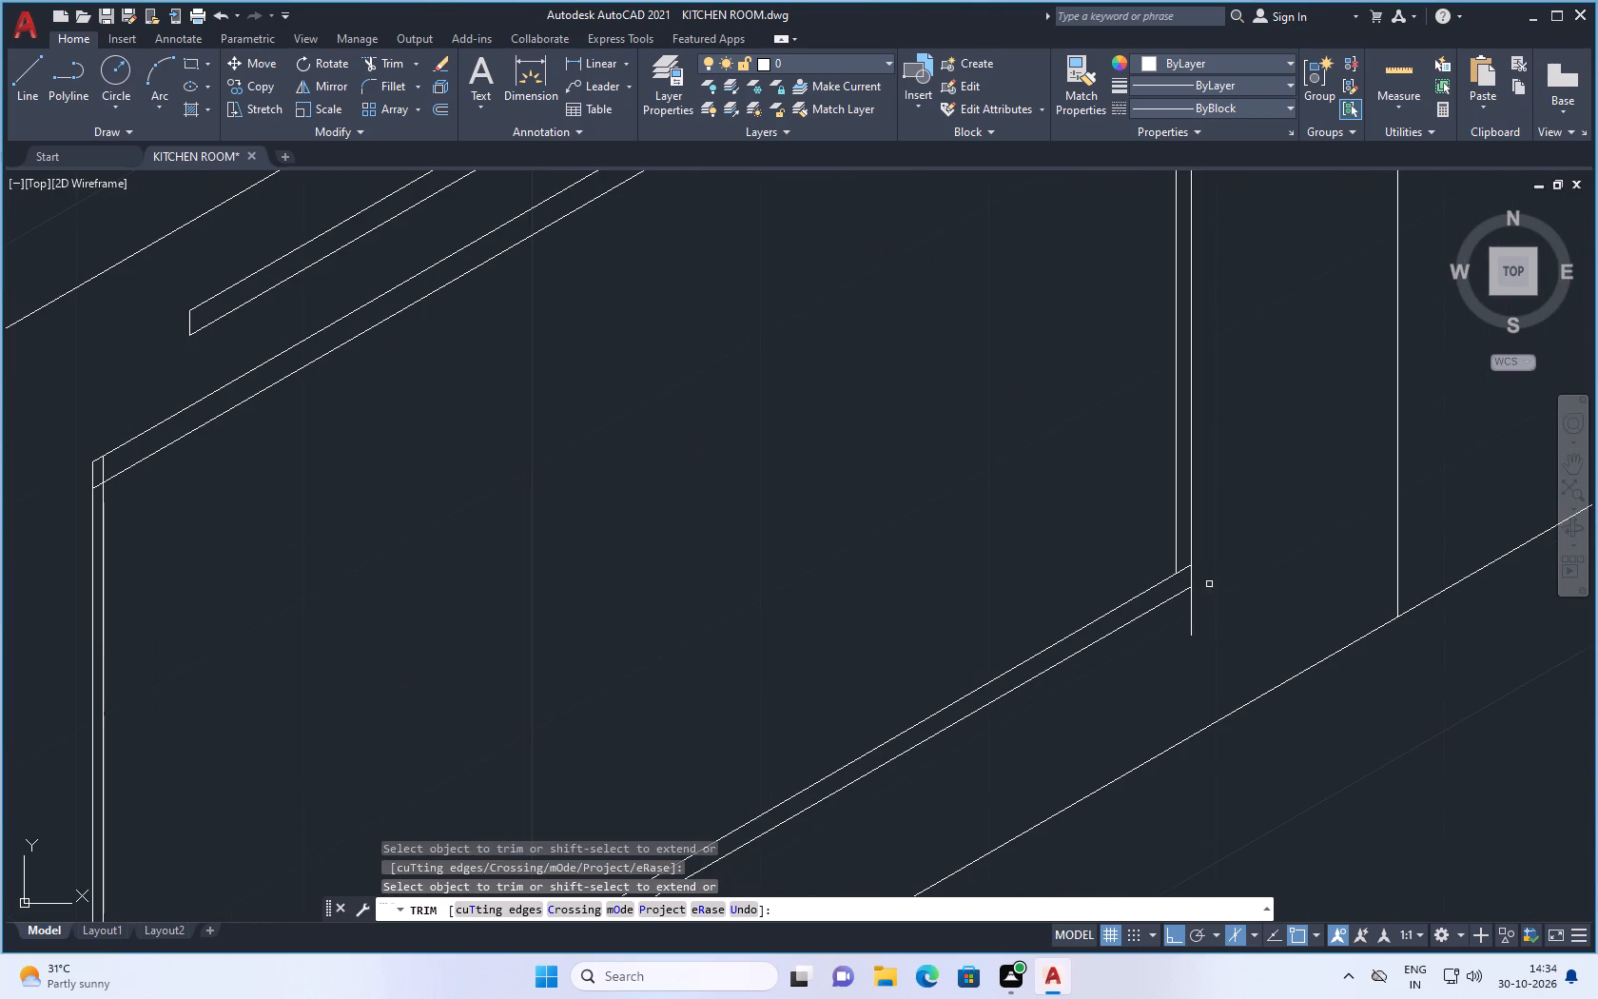
pyautogui.moveTo(1203, 606); pyautogui.dragTo(1121, 646)
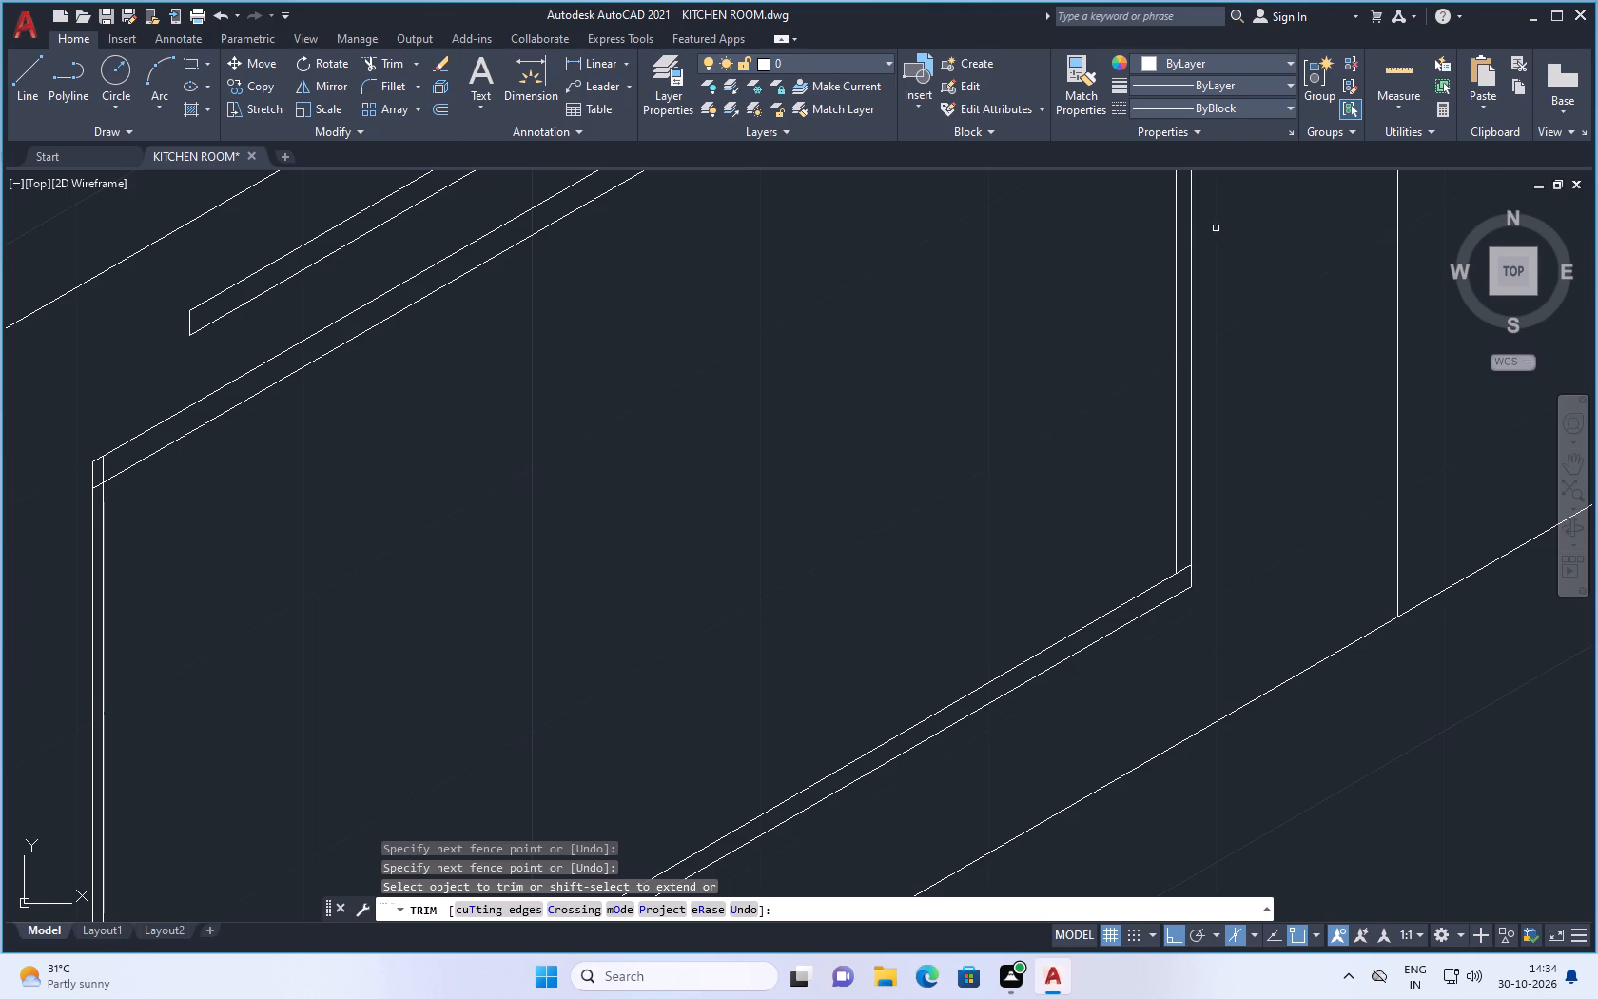
# Trim the inner vertical and inner upper line stubs that overrun each other at the oven door frame's near upper corner.
pyautogui.scroll(-3, 973, 319)
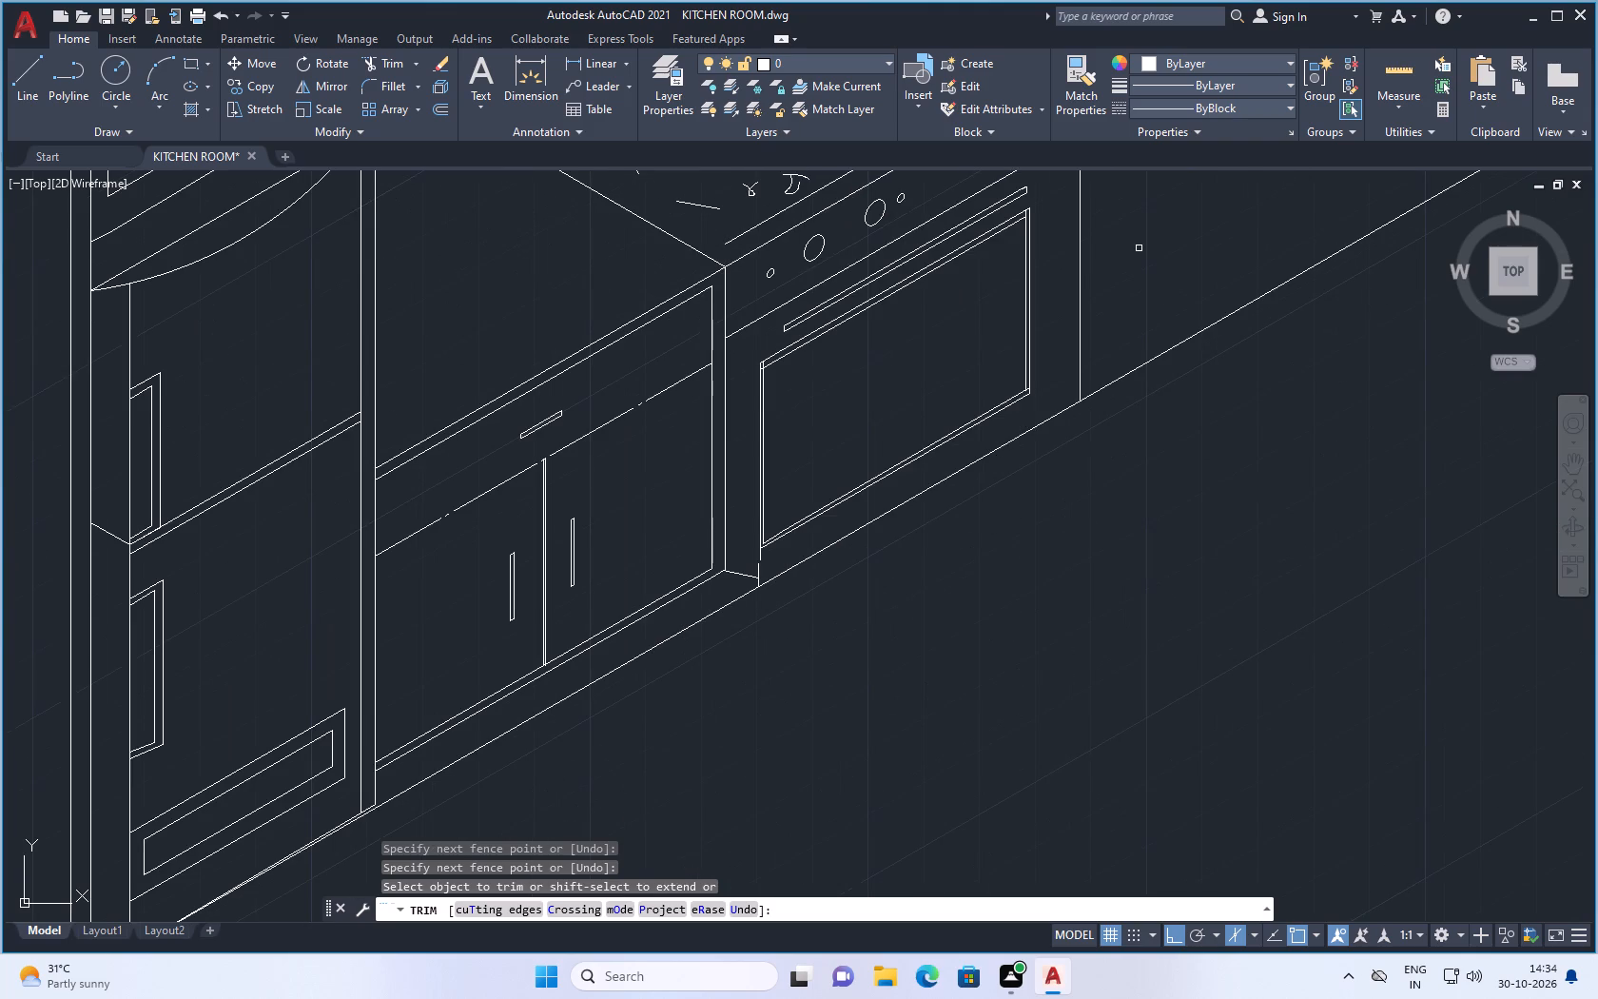
pyautogui.scroll(2, 788, 371)
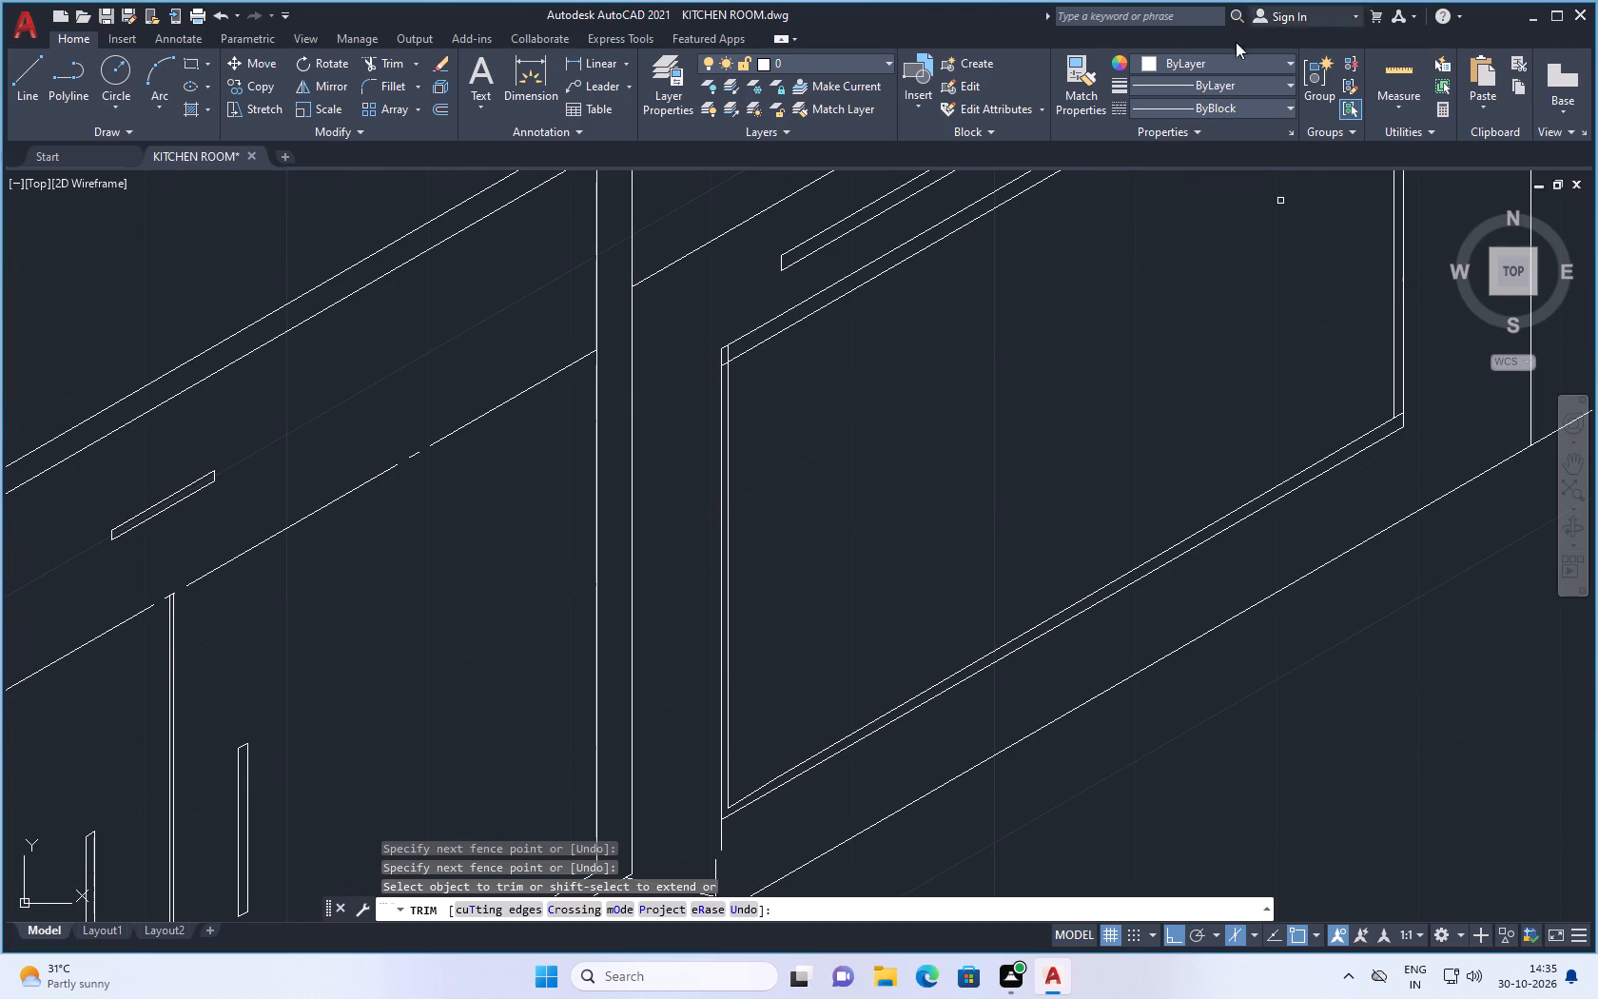
pyautogui.scroll(3, 708, 382)
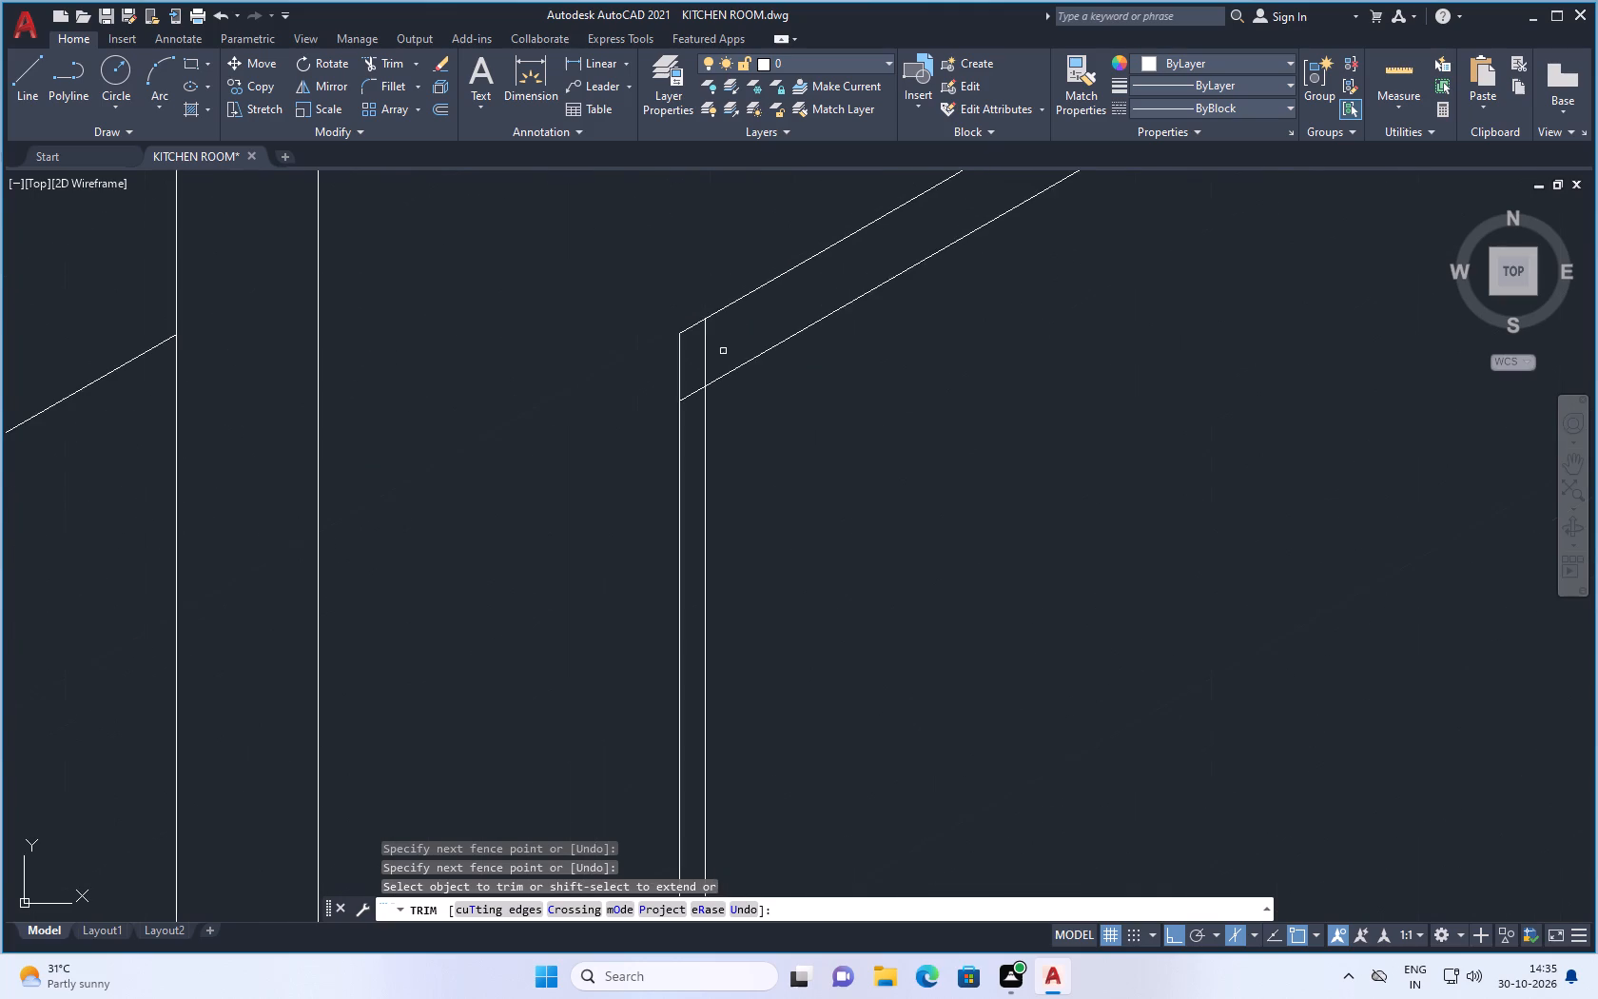
pyautogui.scroll(1, 723, 351)
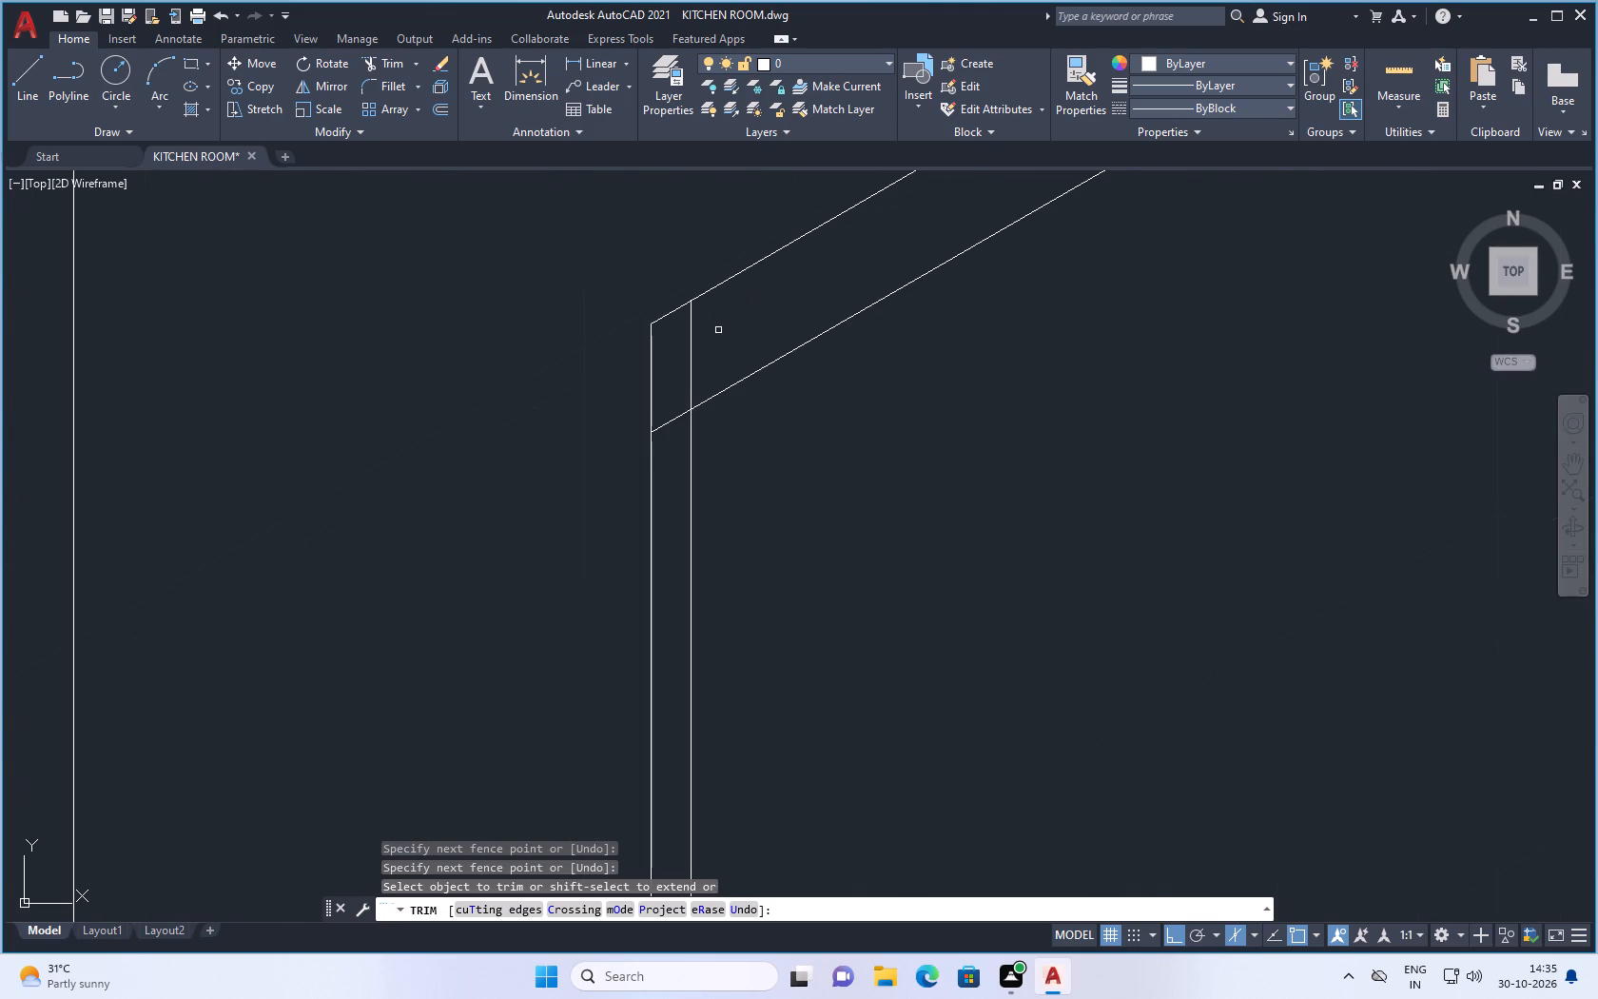
pyautogui.scroll(1, 676, 343)
pyautogui.moveTo(706, 335); pyautogui.dragTo(702, 352)
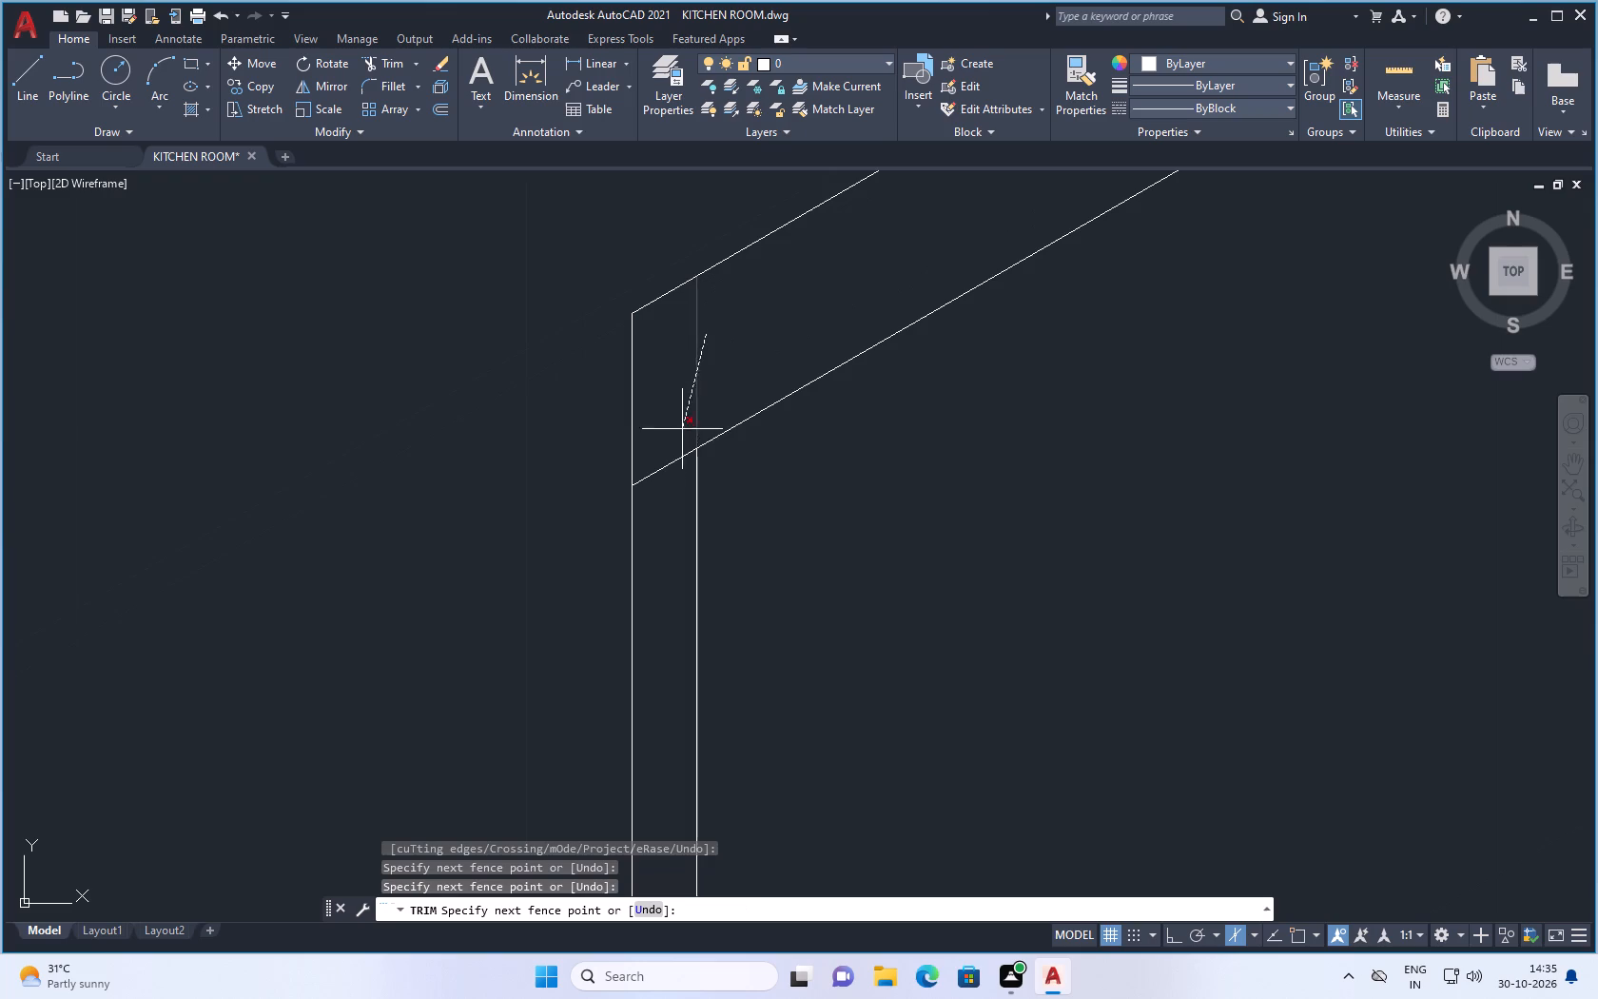
pyautogui.click(678, 469)
# Trim the inner frame line stubs at the oven door's far lower and far upper corners.
pyautogui.scroll(-5, 663, 491)
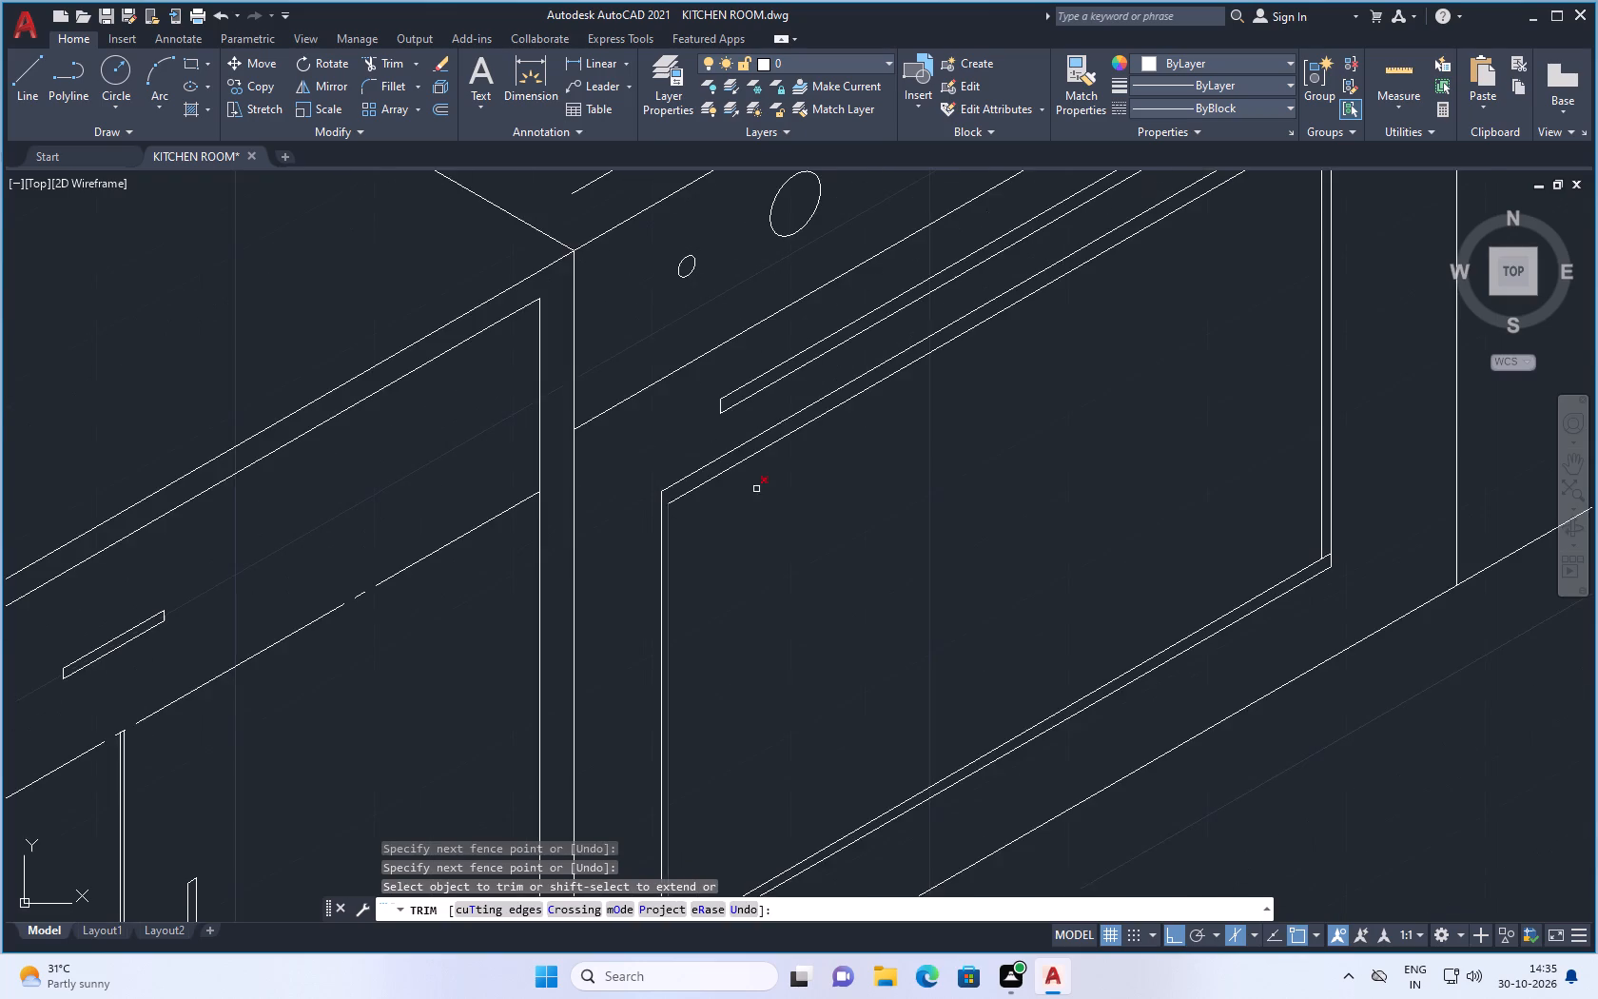
pyautogui.scroll(-2, 777, 477)
pyautogui.scroll(2, 939, 338)
pyautogui.scroll(1, 1032, 342)
pyautogui.scroll(-2, 939, 398)
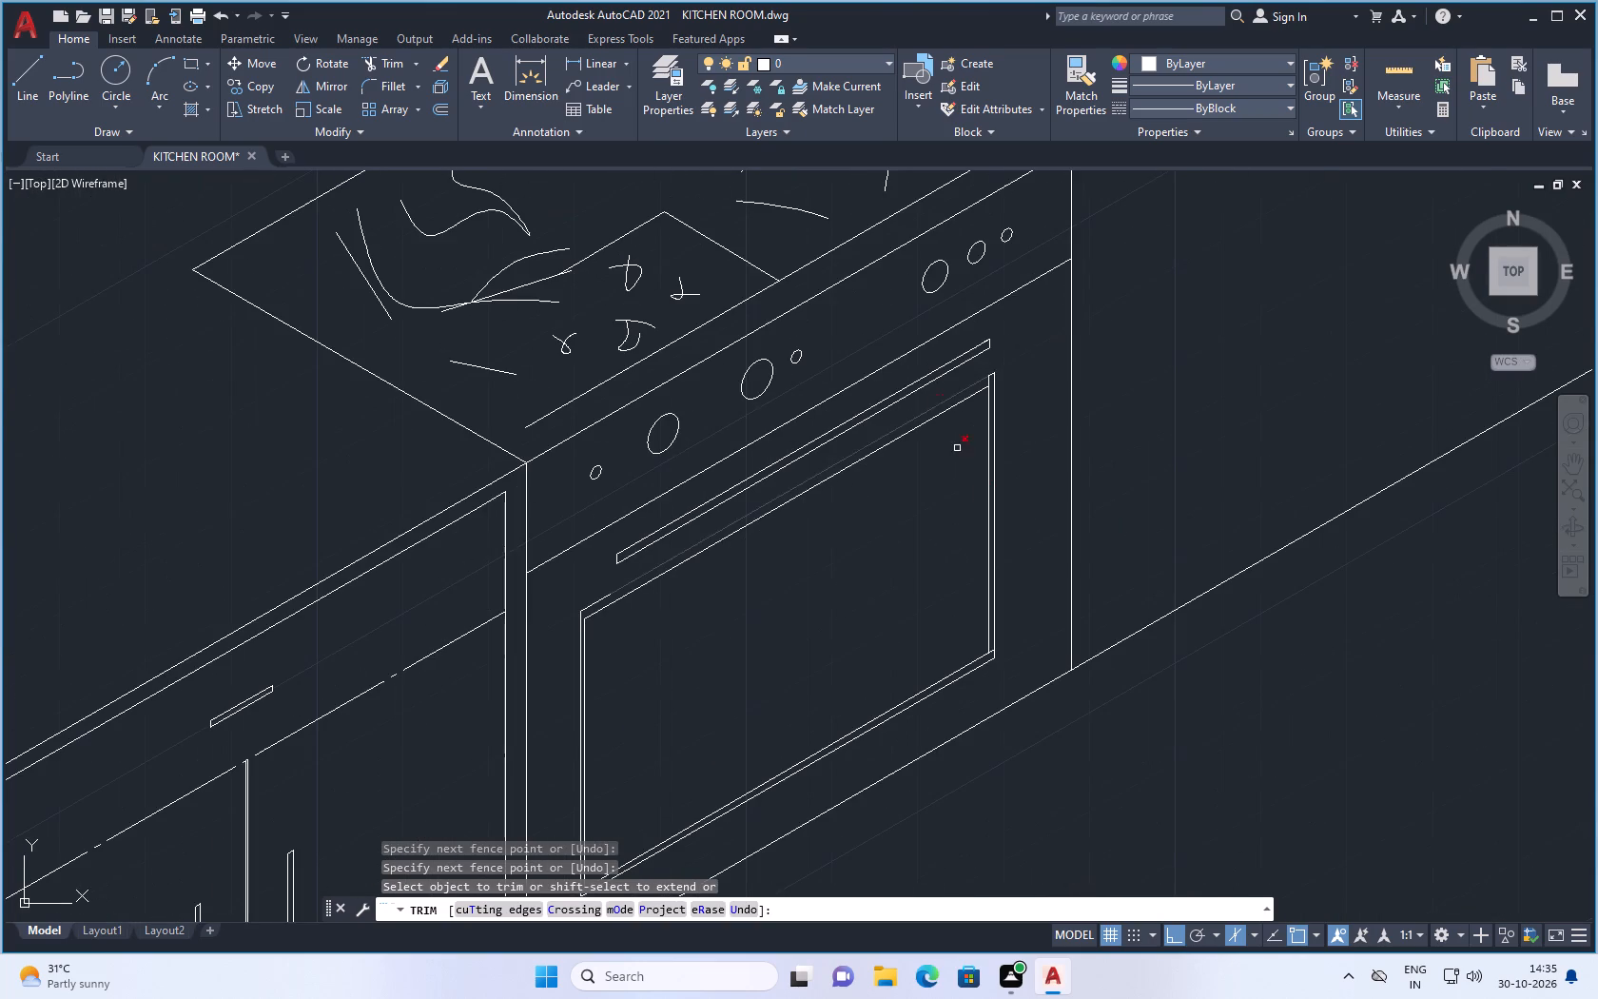
pyautogui.scroll(4, 974, 670)
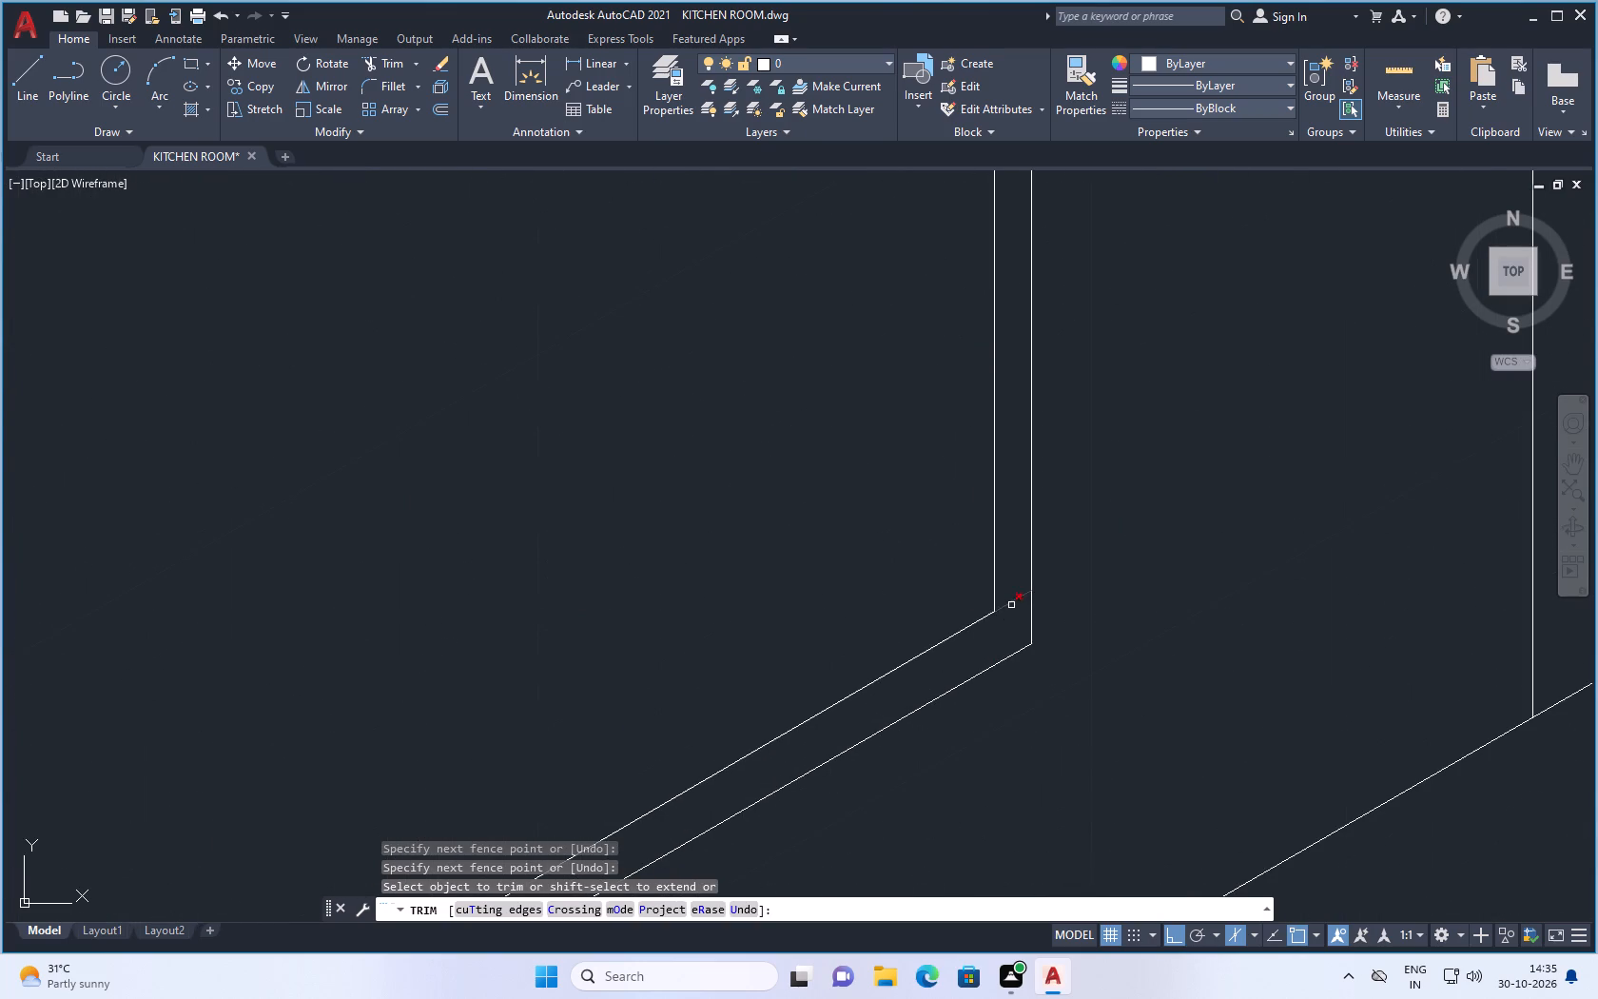
pyautogui.click(1011, 605)
pyautogui.scroll(-5, 828, 622)
pyautogui.scroll(2, 886, 467)
pyautogui.scroll(2, 926, 570)
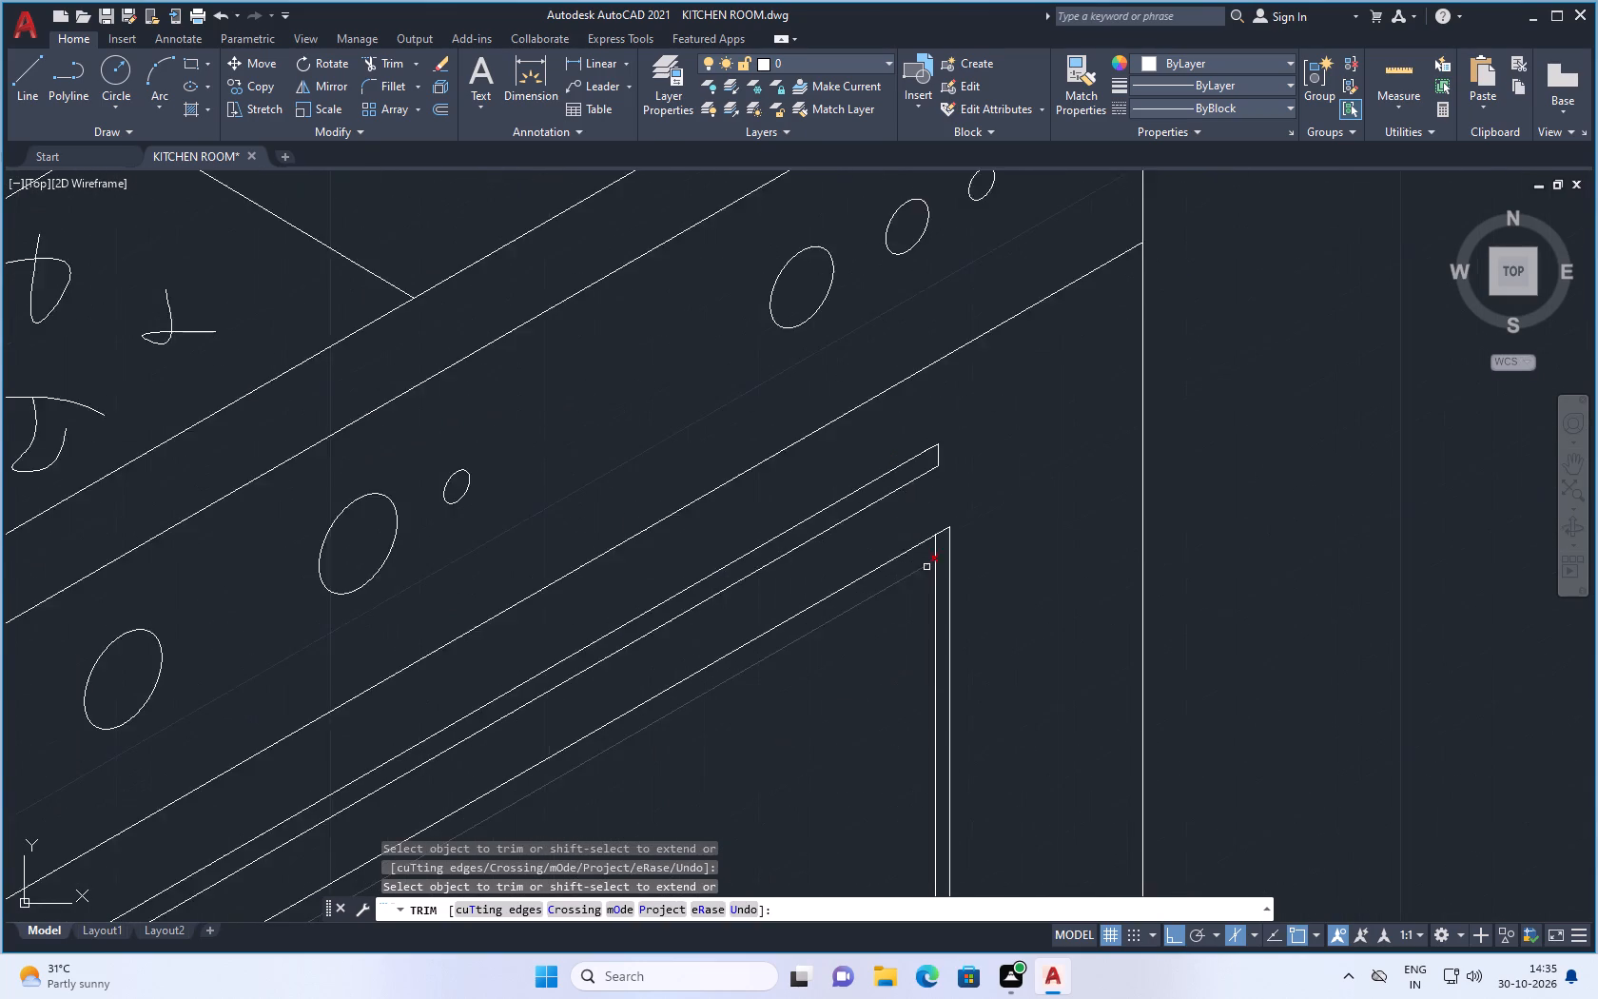
pyautogui.click(937, 534)
pyautogui.scroll(-3, 926, 473)
pyautogui.scroll(-2, 865, 607)
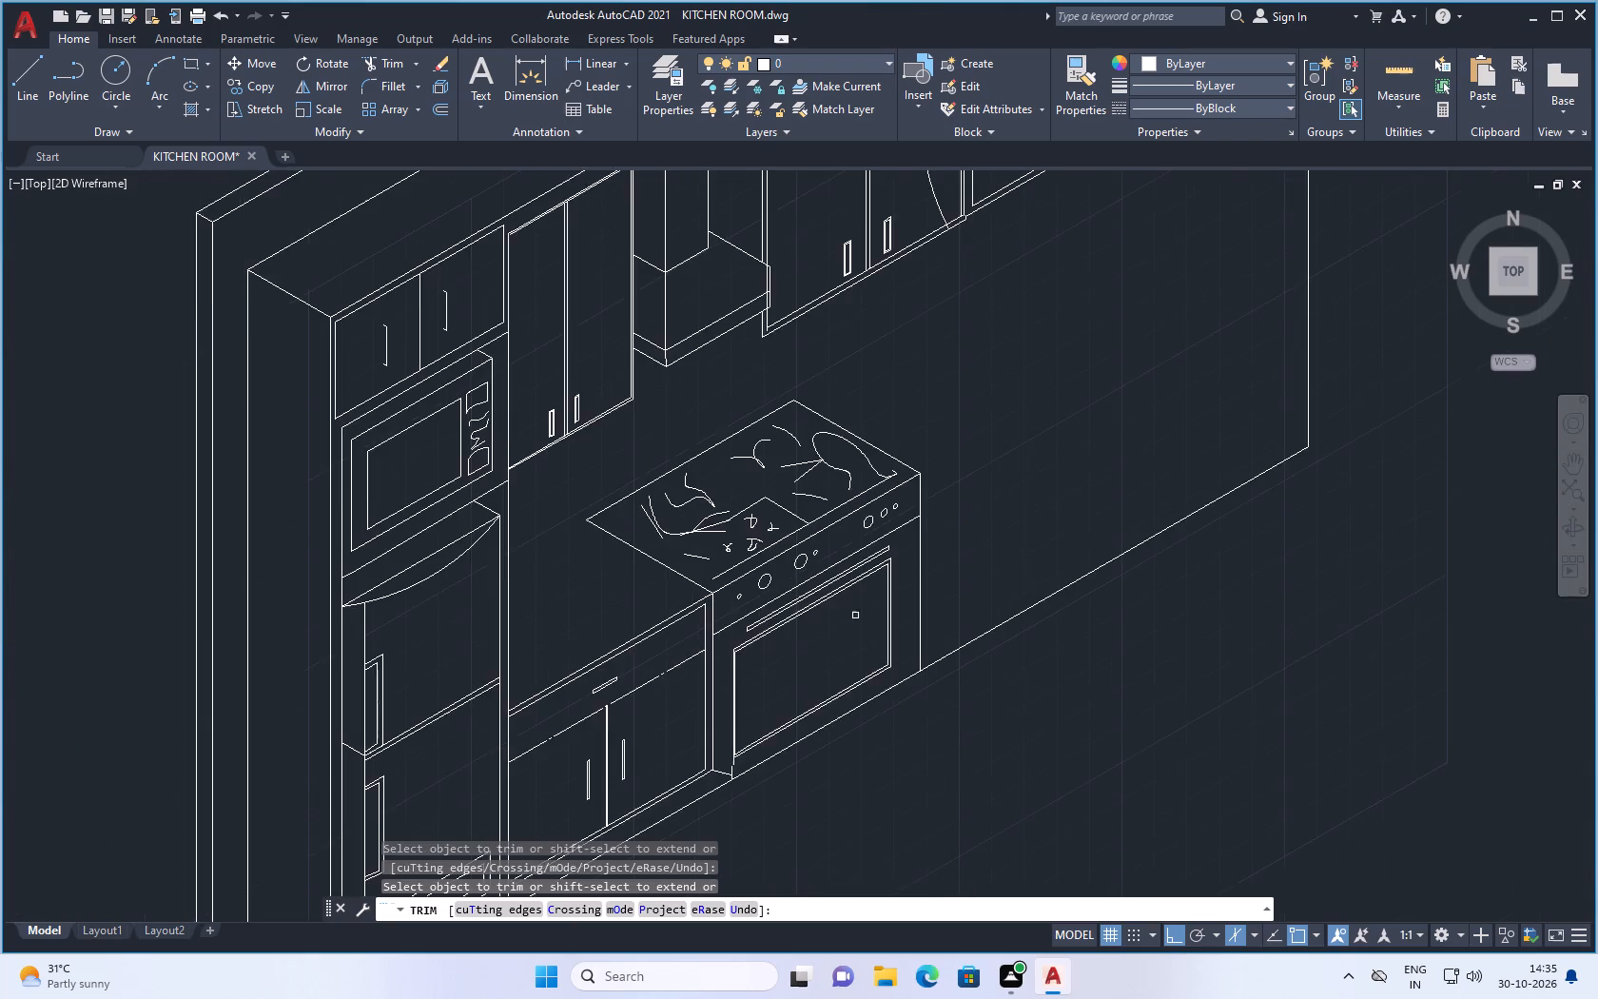
pyautogui.scroll(2, 748, 744)
pyautogui.scroll(4, 687, 791)
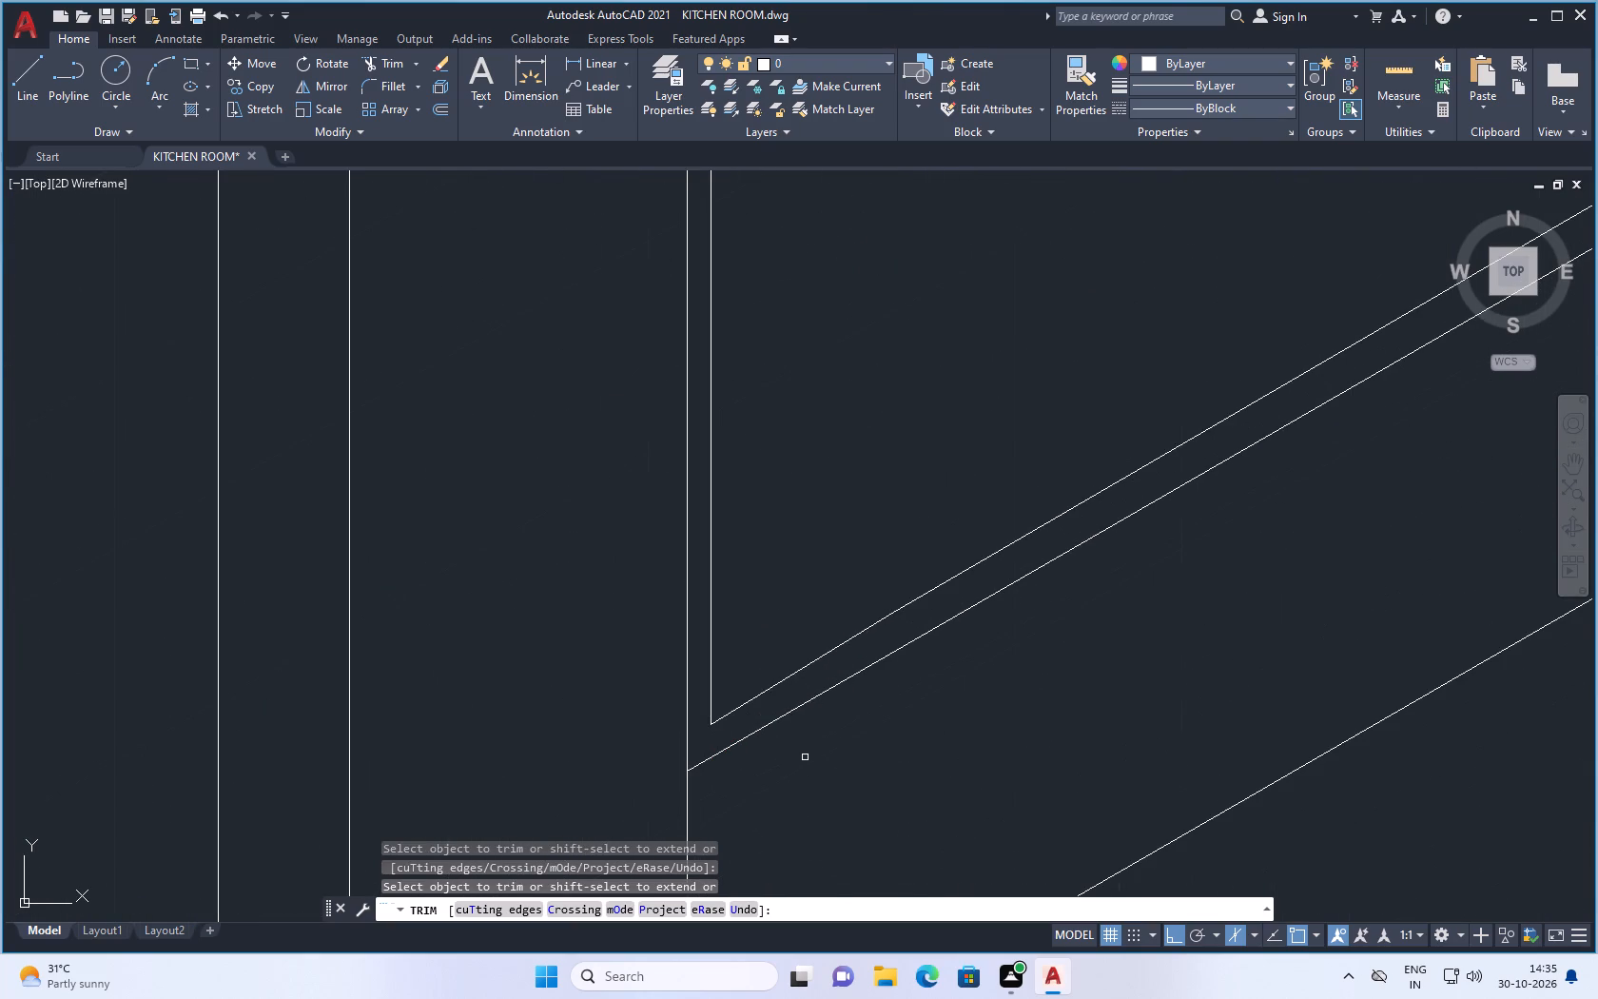
pyautogui.press('Escape')
# Draw a 30° line about 155 units long from the cooktop's rear far corner to the vertical line at the wall's far end.
pyautogui.scroll(-5, 800, 768)
pyautogui.scroll(2, 802, 781)
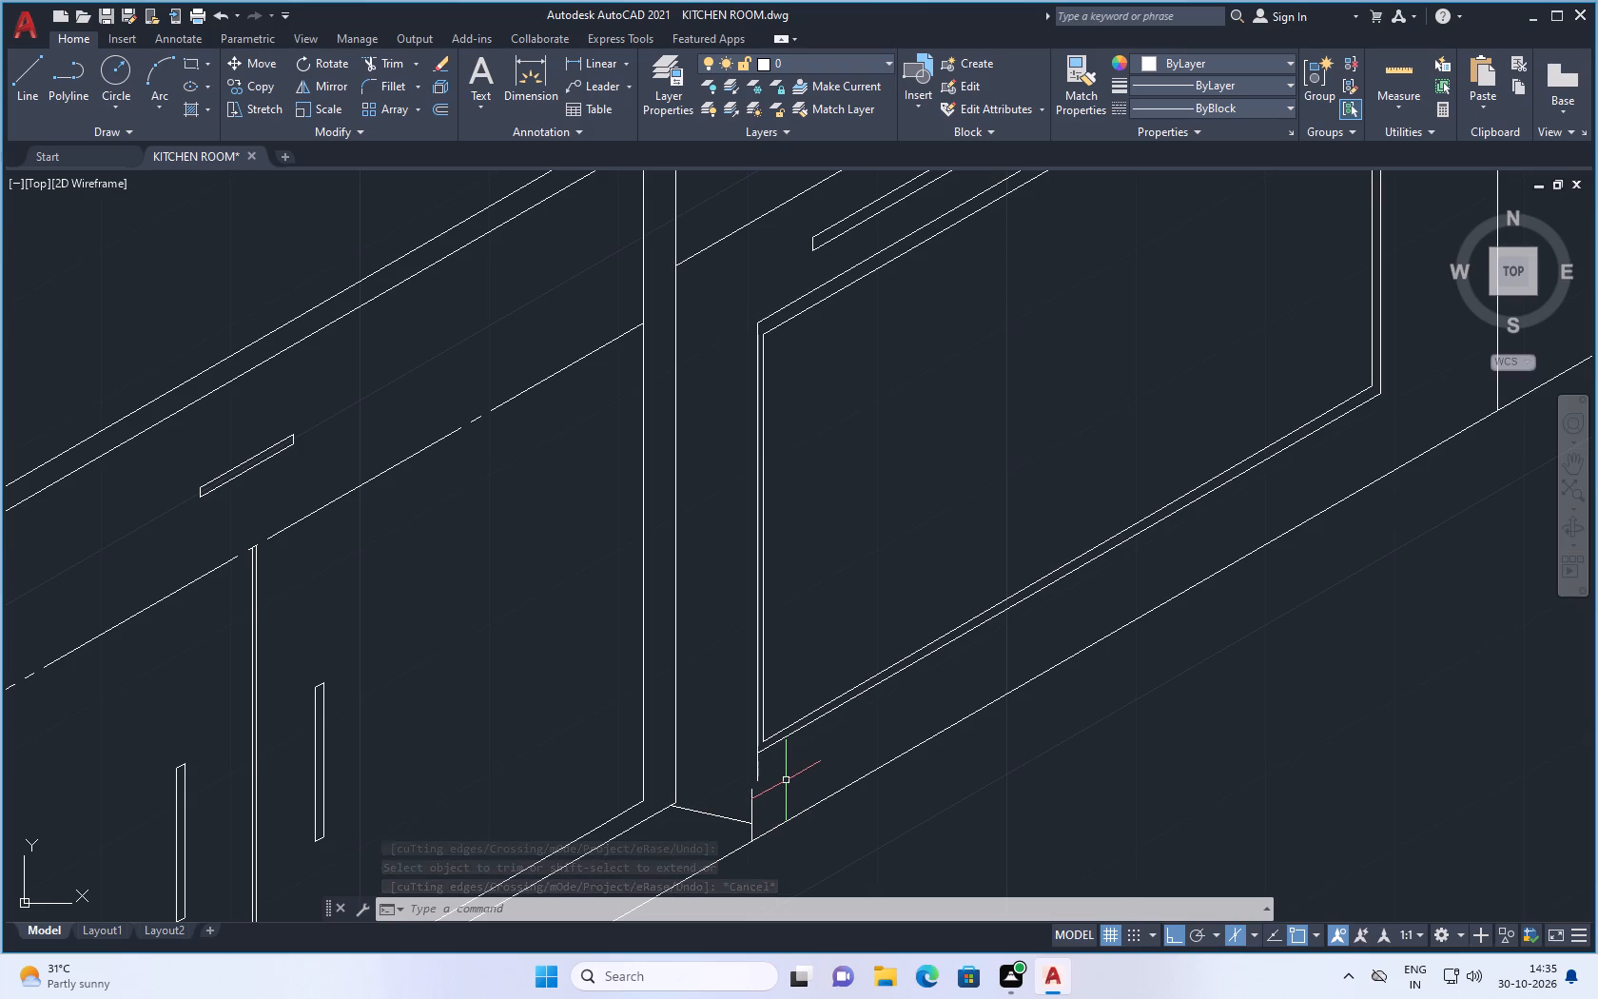
pyautogui.scroll(2, 767, 777)
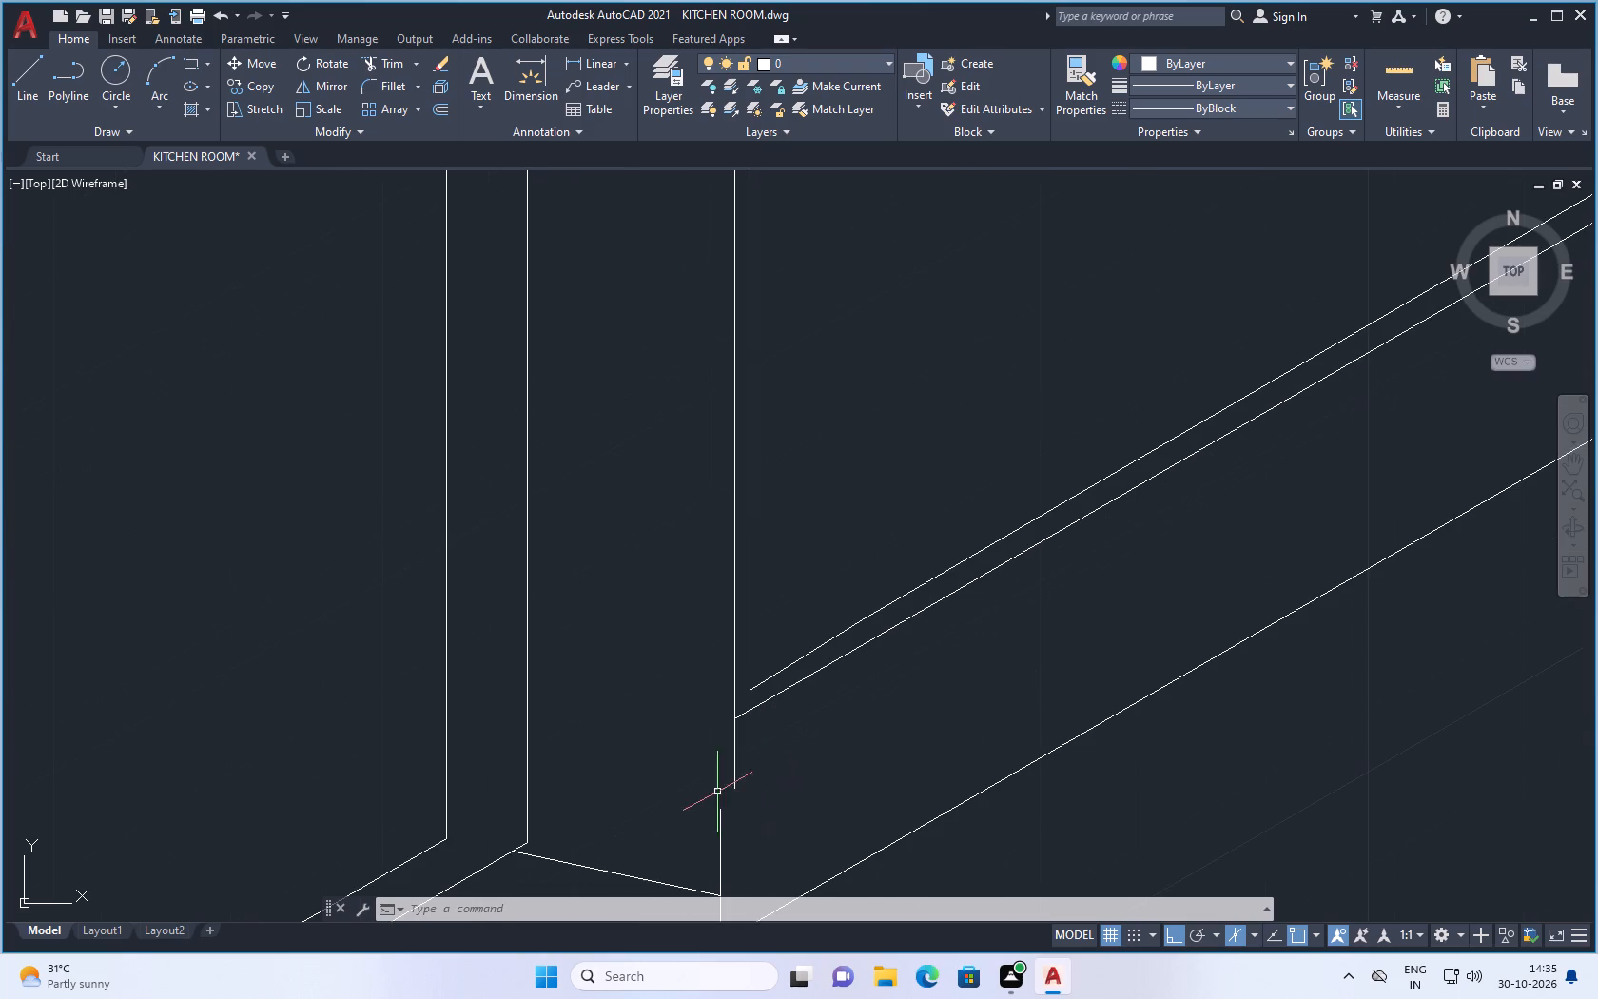
pyautogui.scroll(-4, 689, 780)
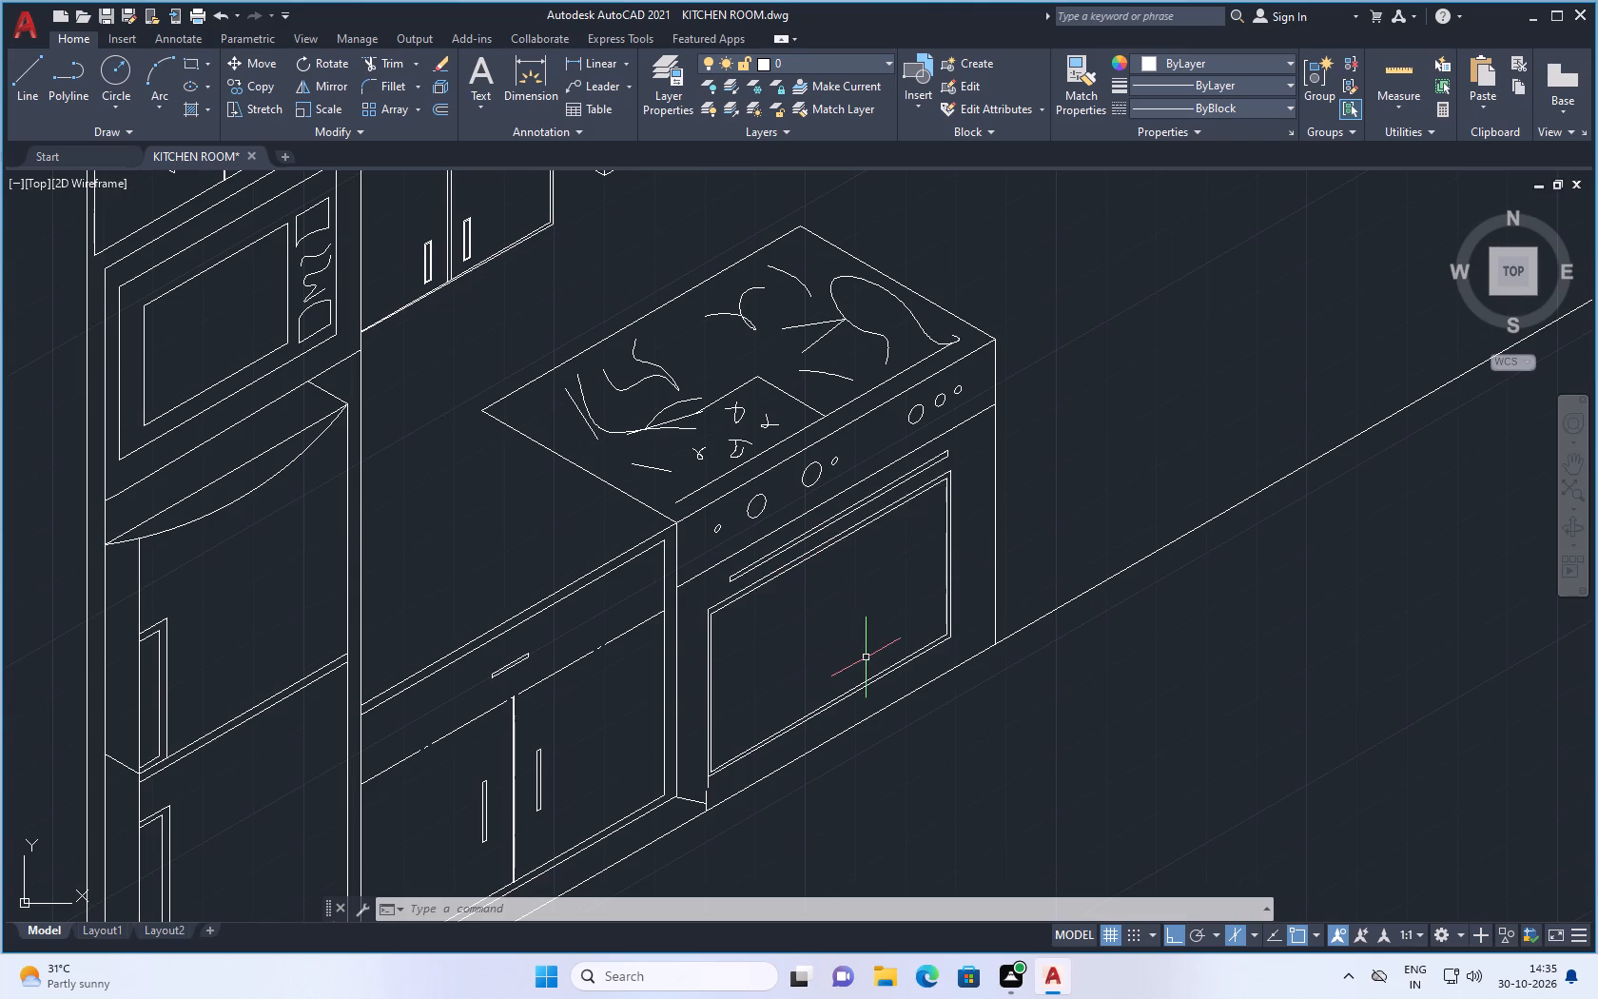
pyautogui.scroll(-1, 1111, 230)
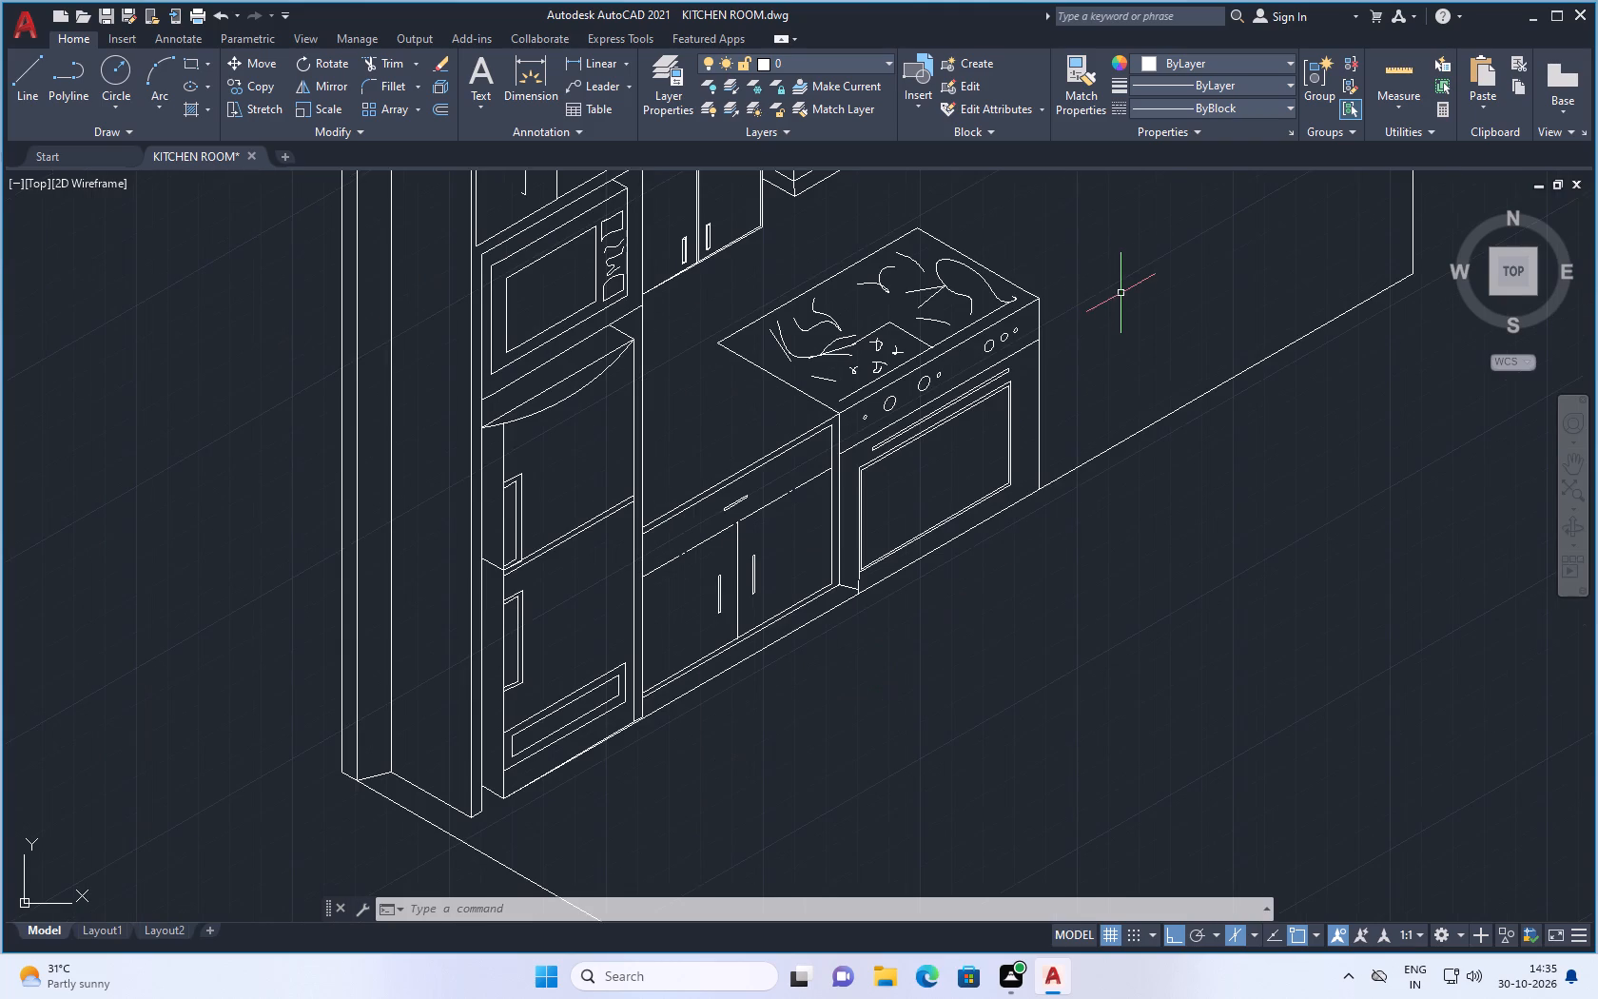
pyautogui.scroll(-2, 981, 459)
pyautogui.scroll(2, 1034, 347)
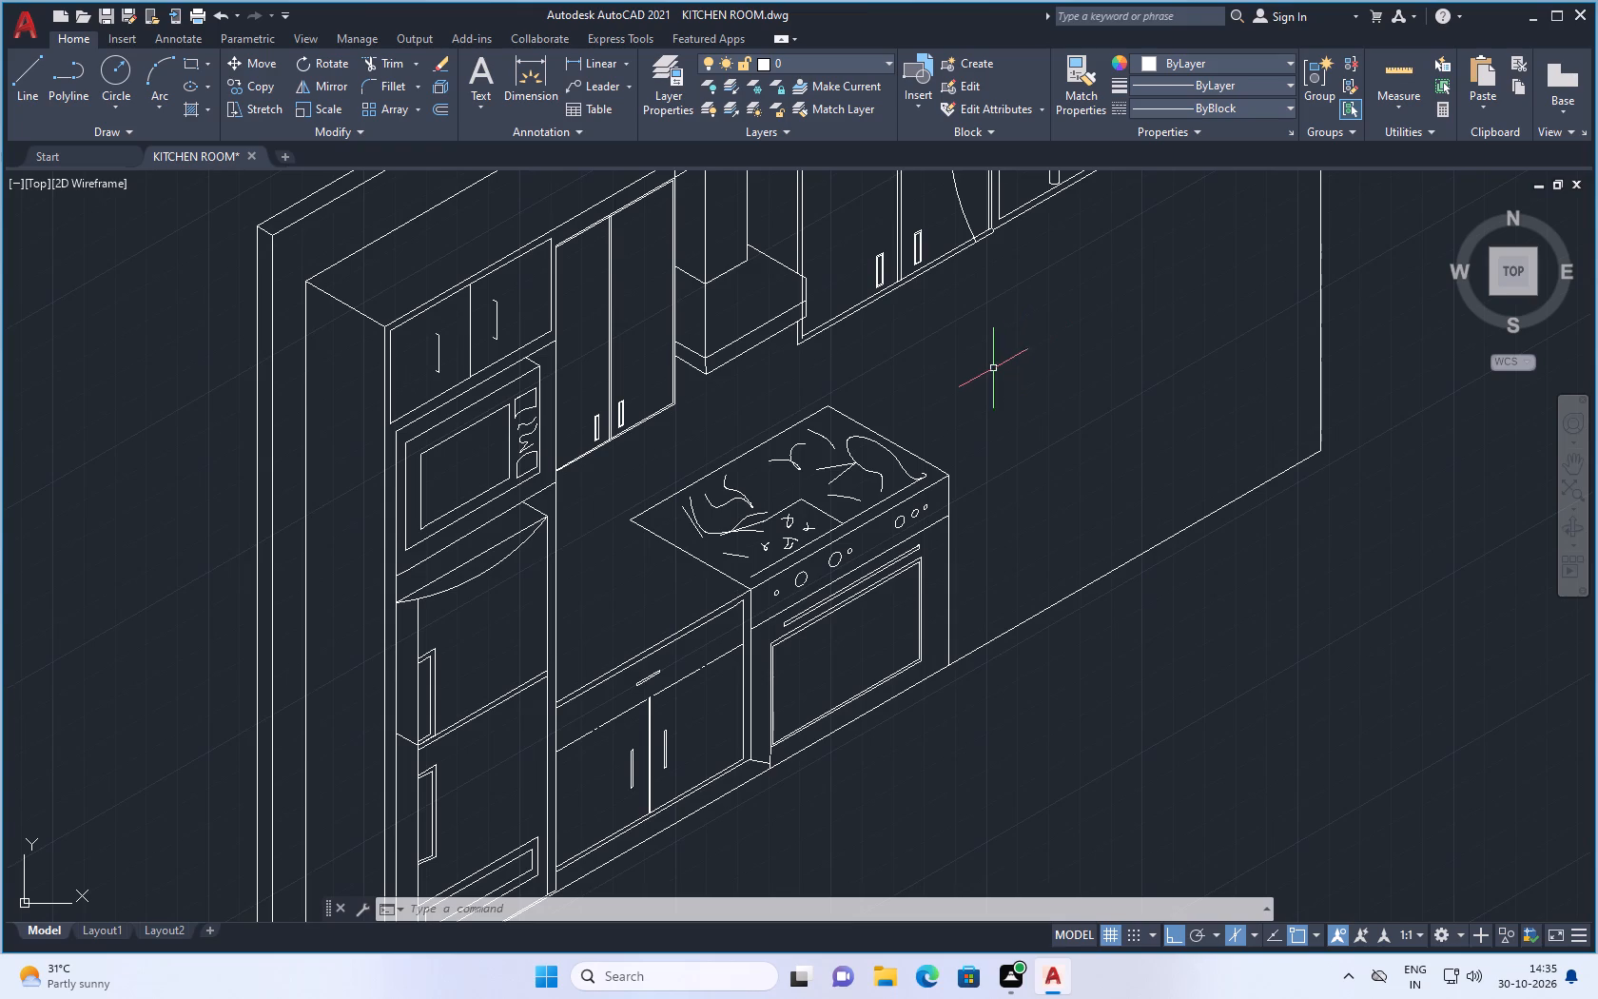
pyautogui.scroll(-2, 975, 478)
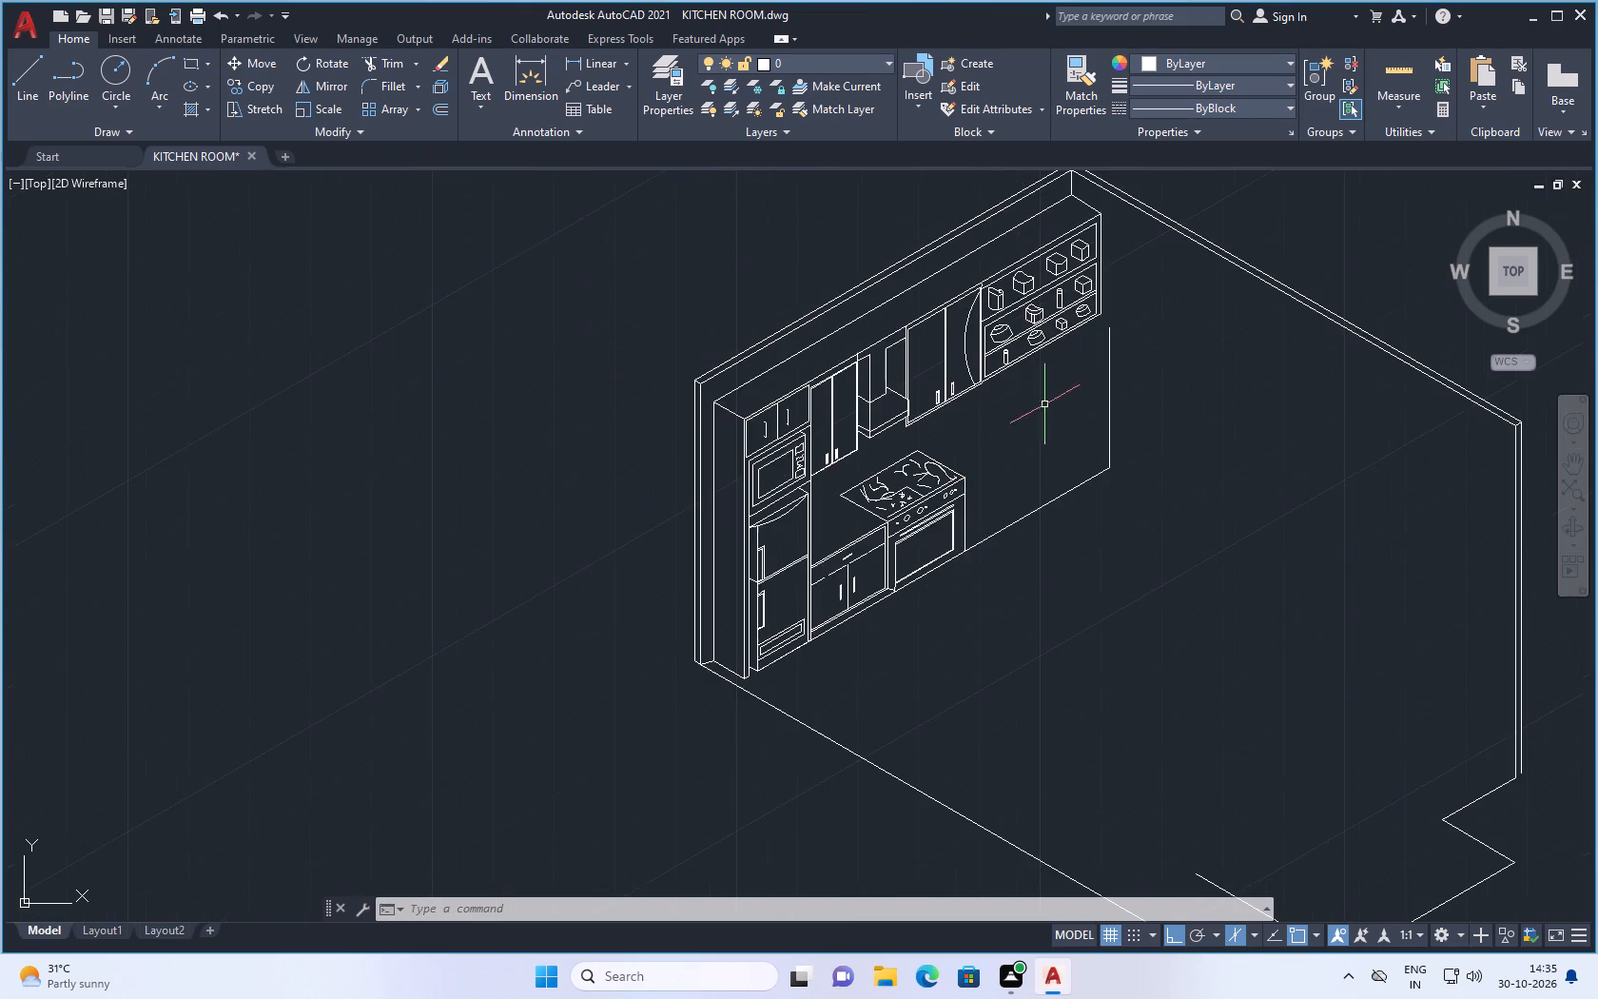
pyautogui.scroll(1, 1099, 362)
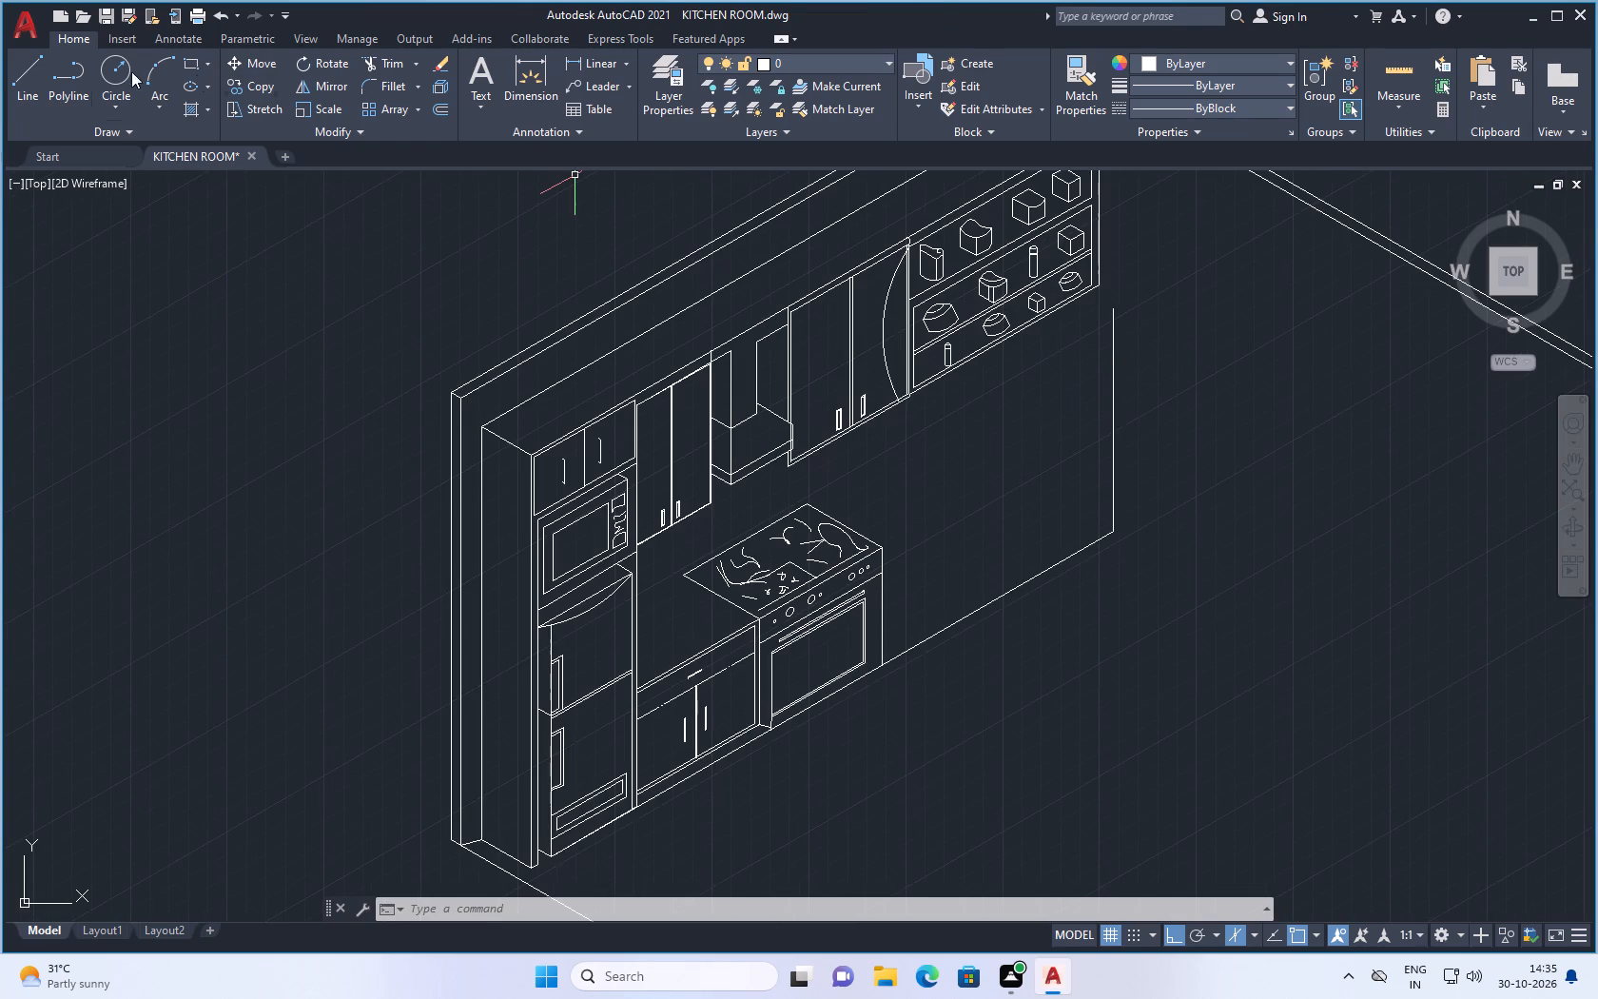
pyautogui.click(27, 67)
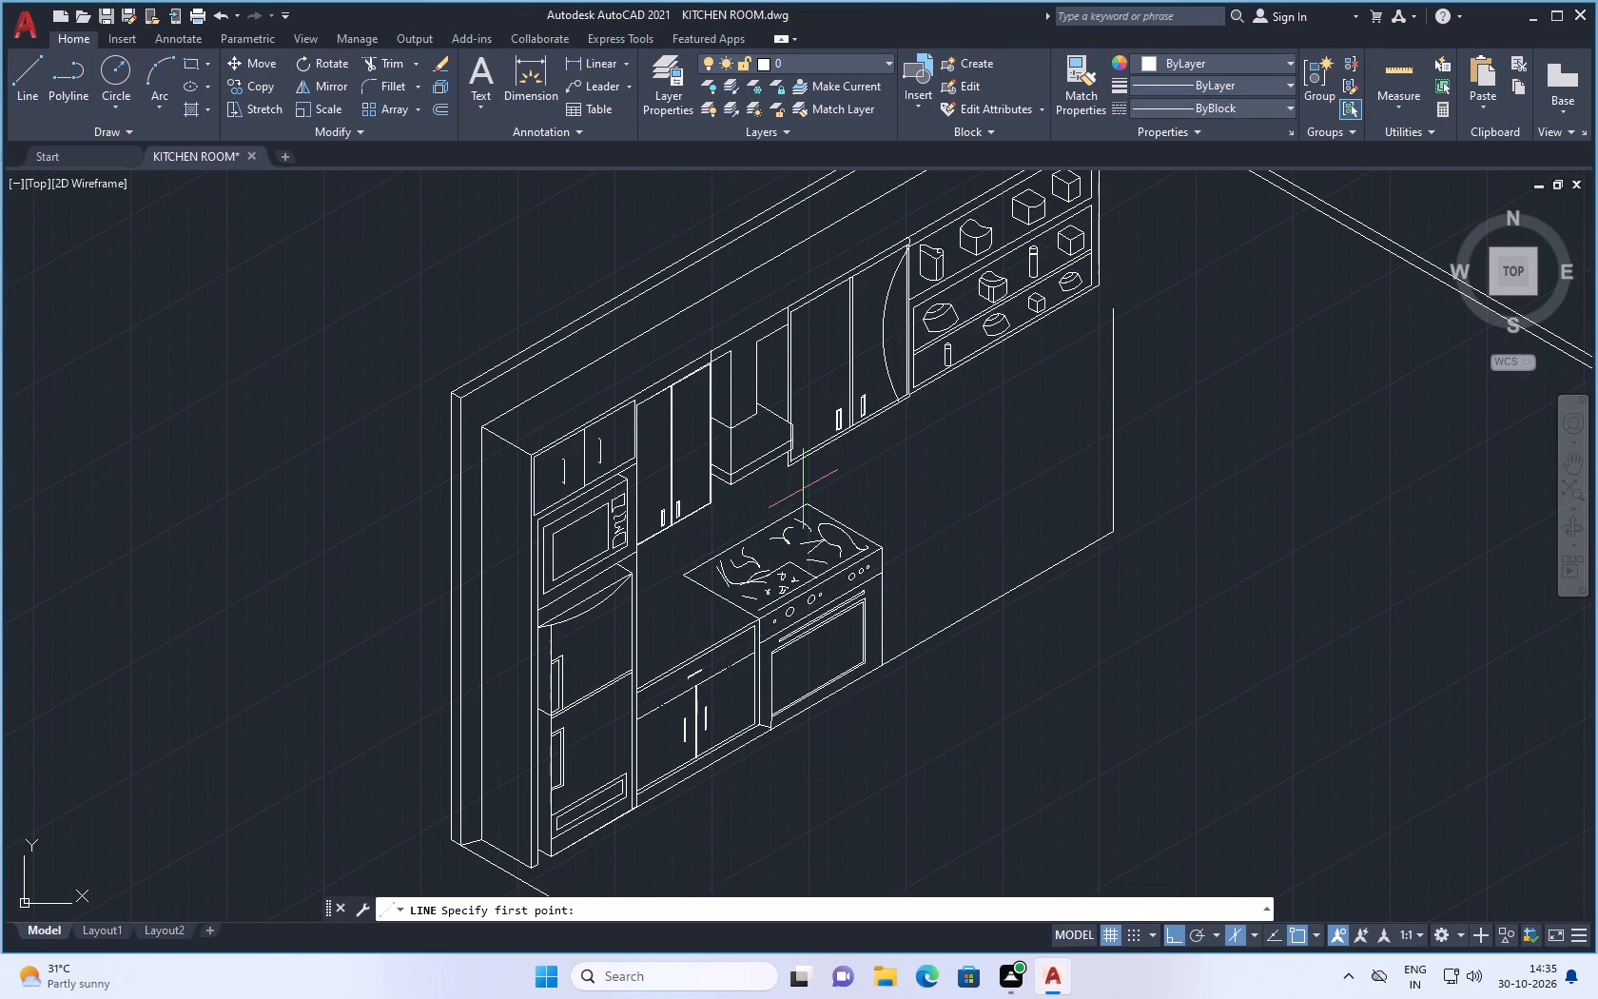
pyautogui.click(809, 501)
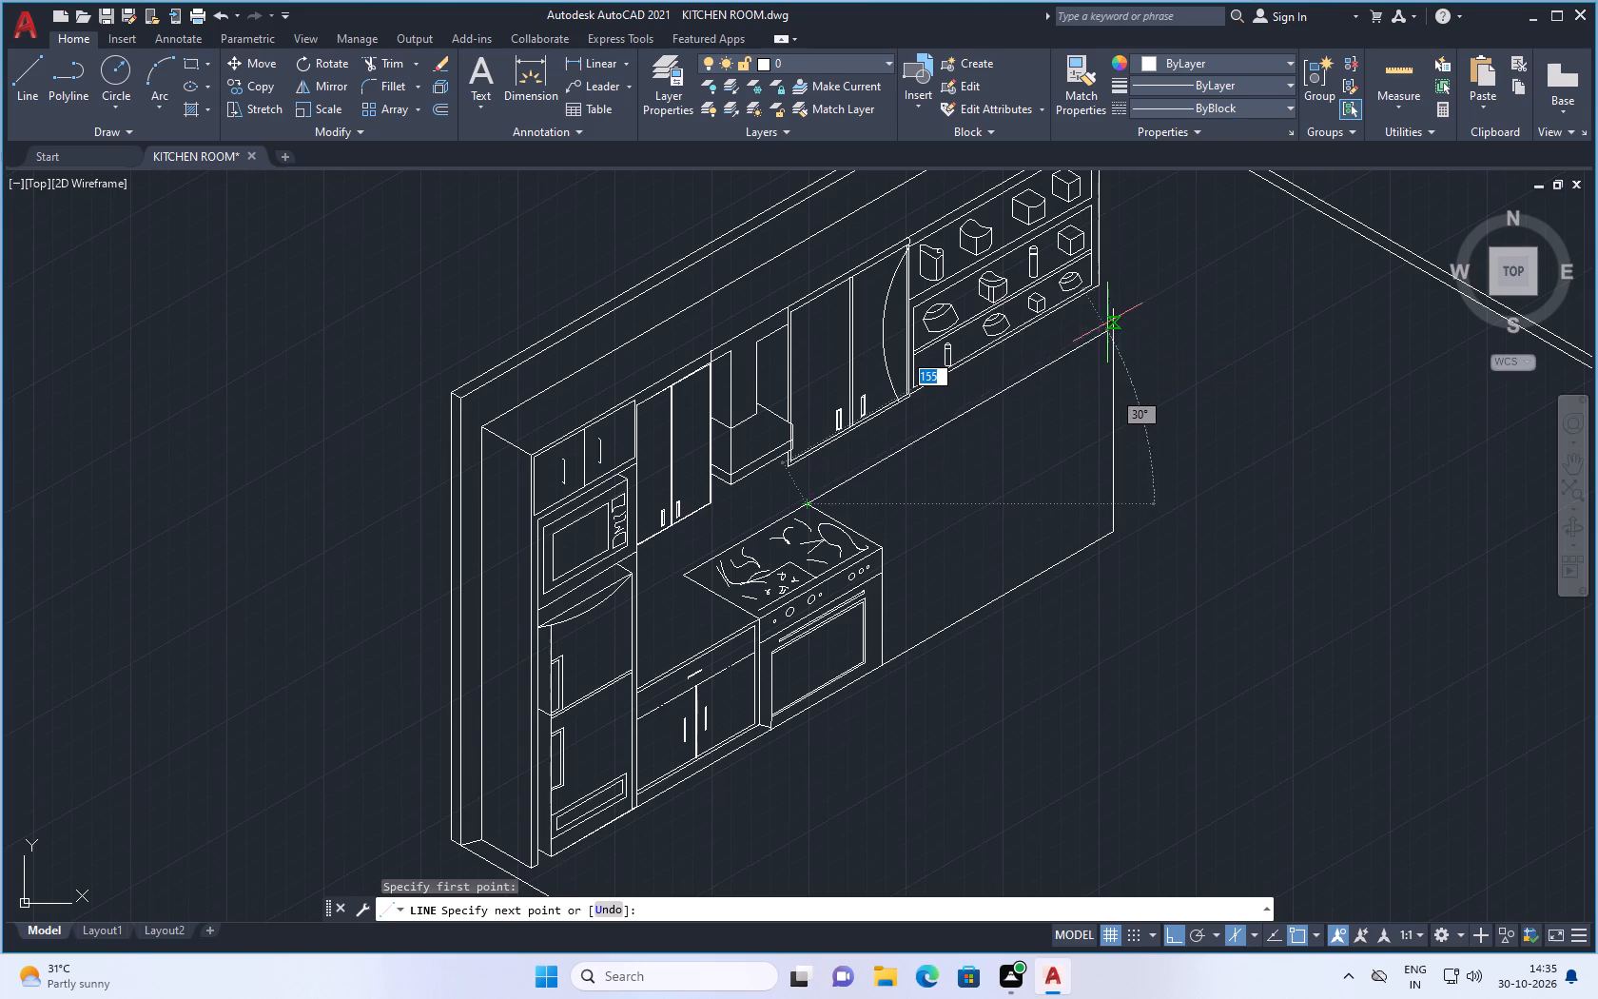
pyautogui.click(1112, 328)
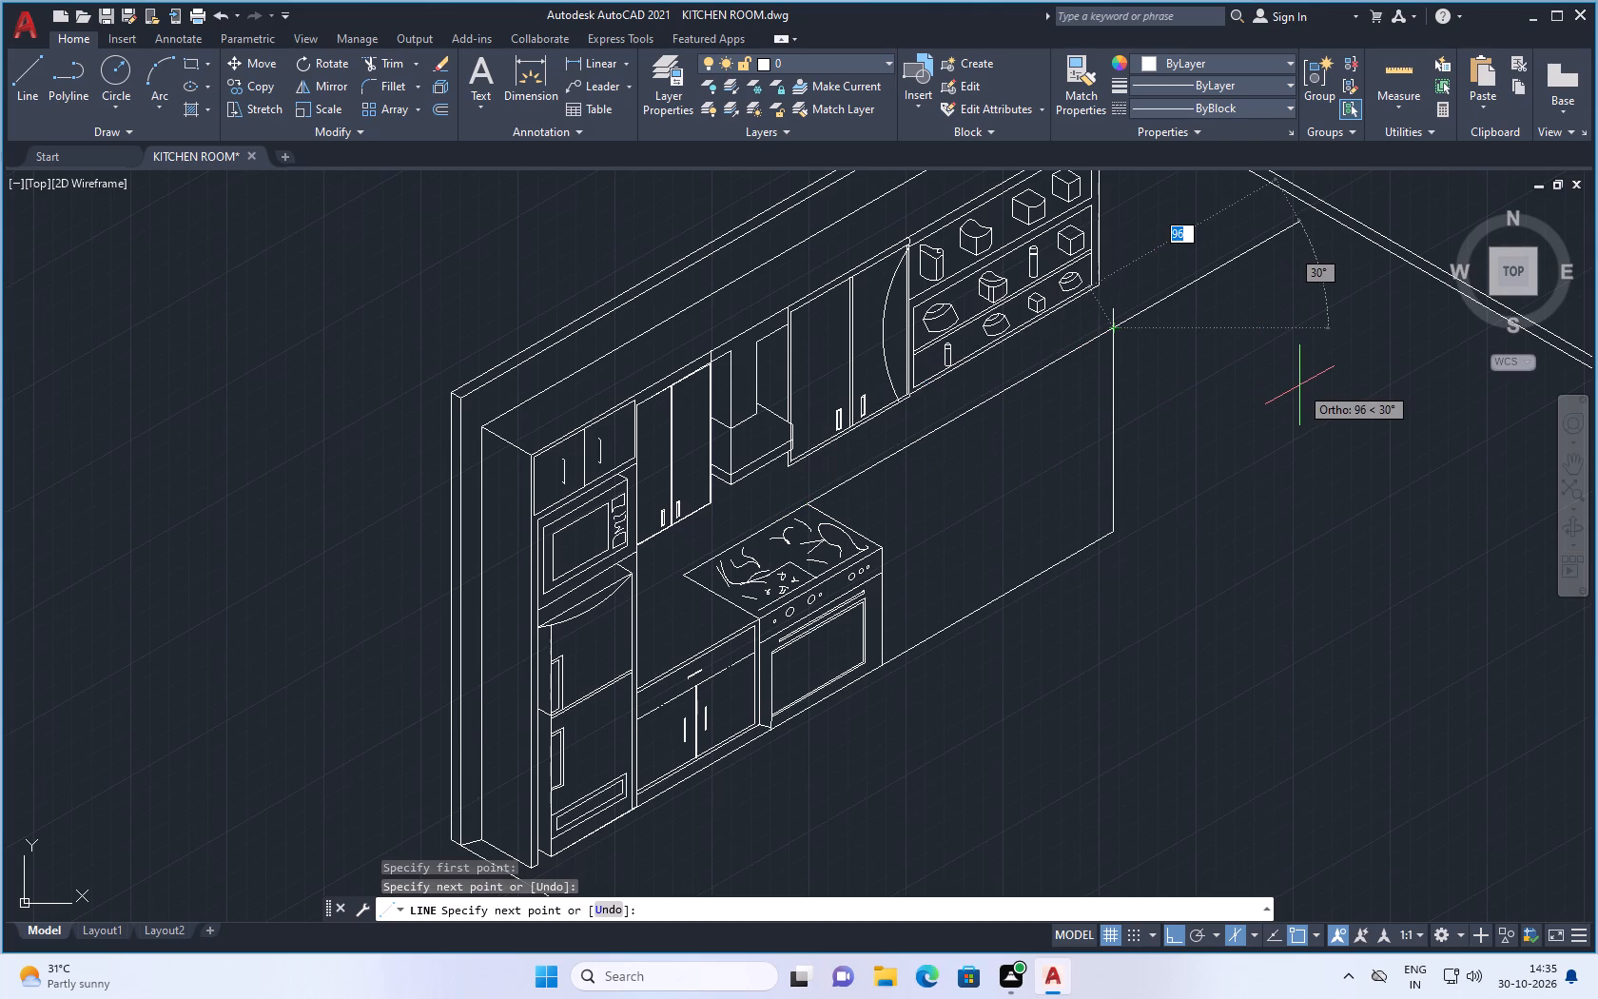
pyautogui.press('Escape')
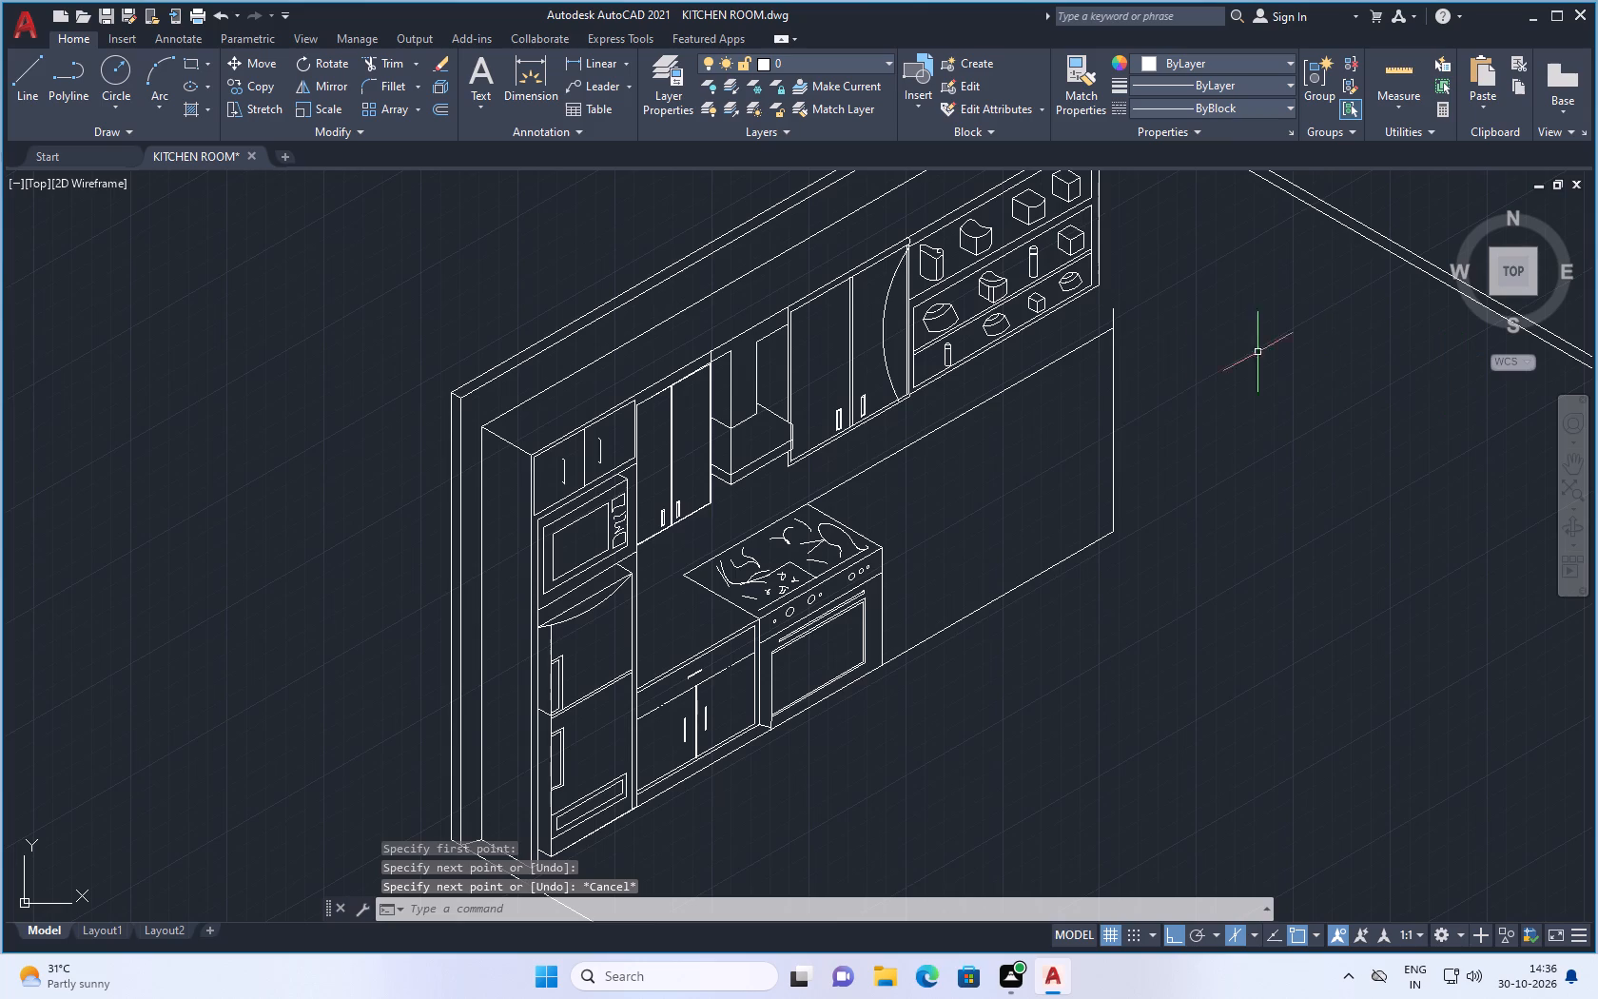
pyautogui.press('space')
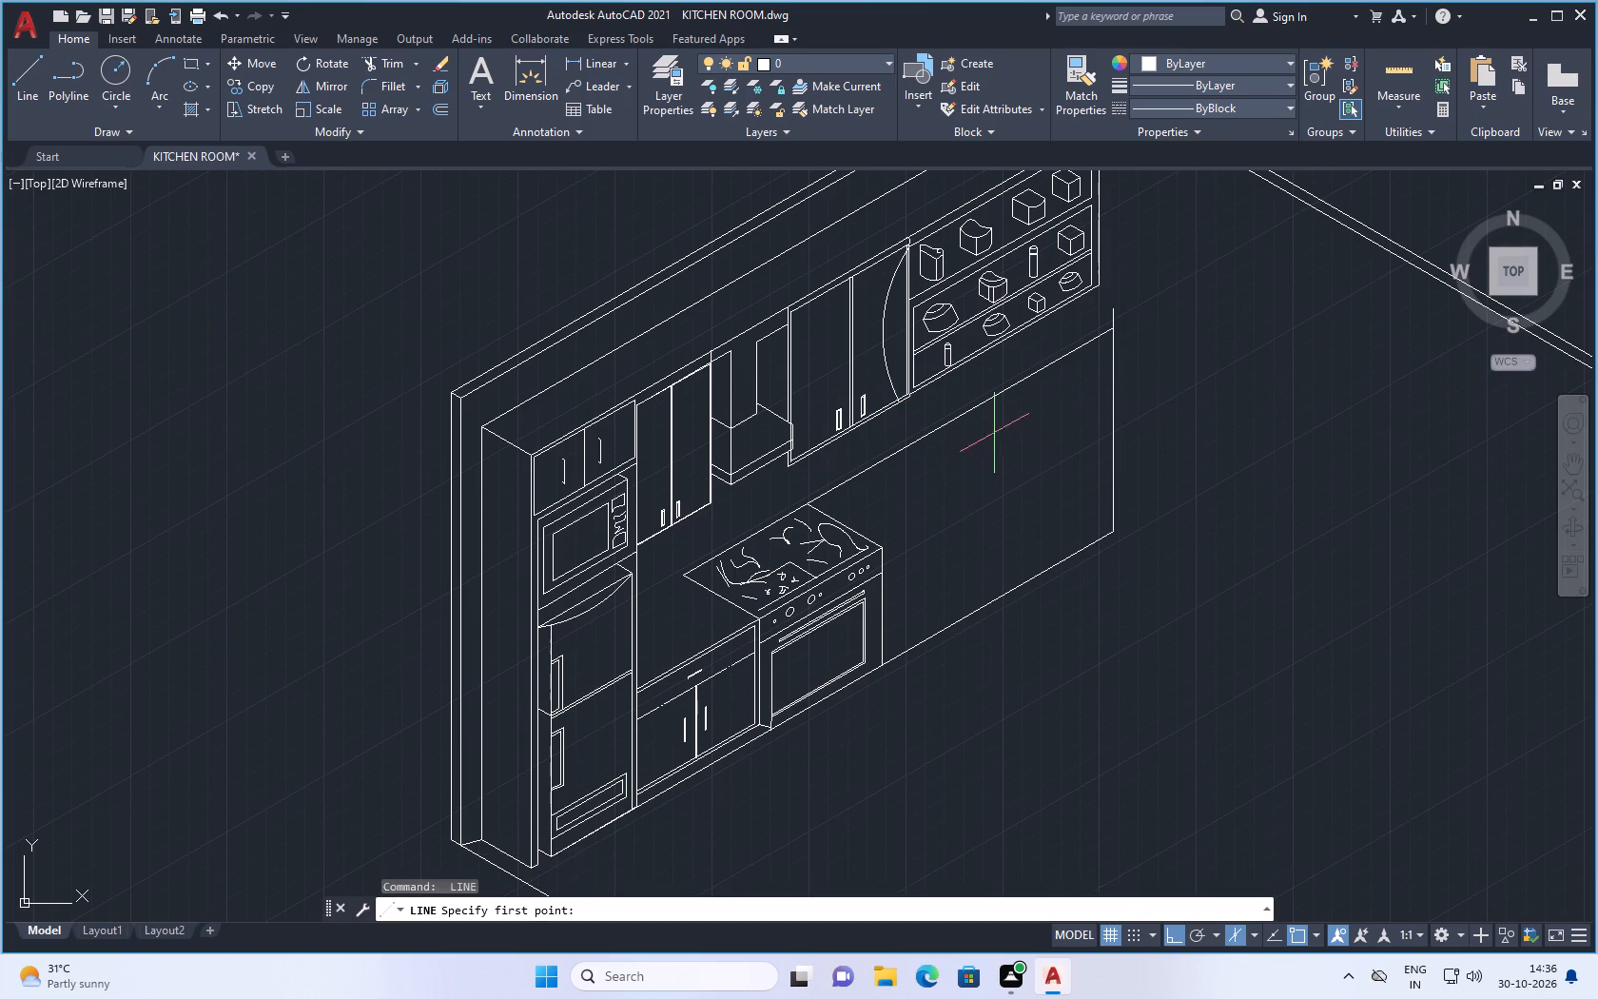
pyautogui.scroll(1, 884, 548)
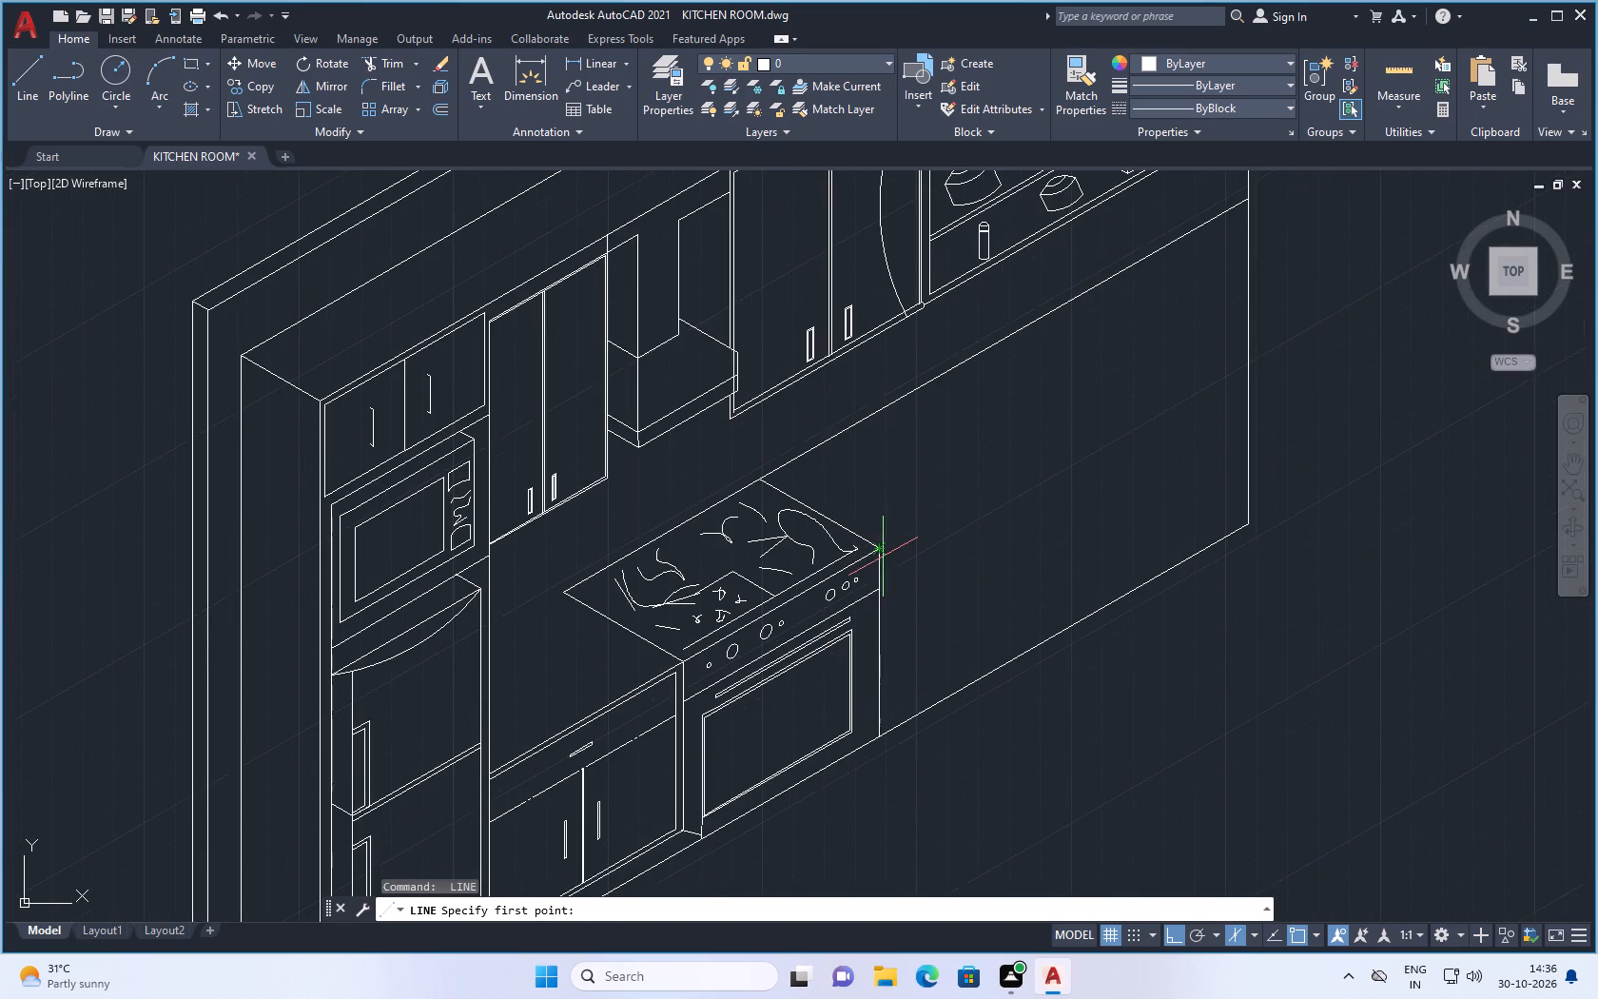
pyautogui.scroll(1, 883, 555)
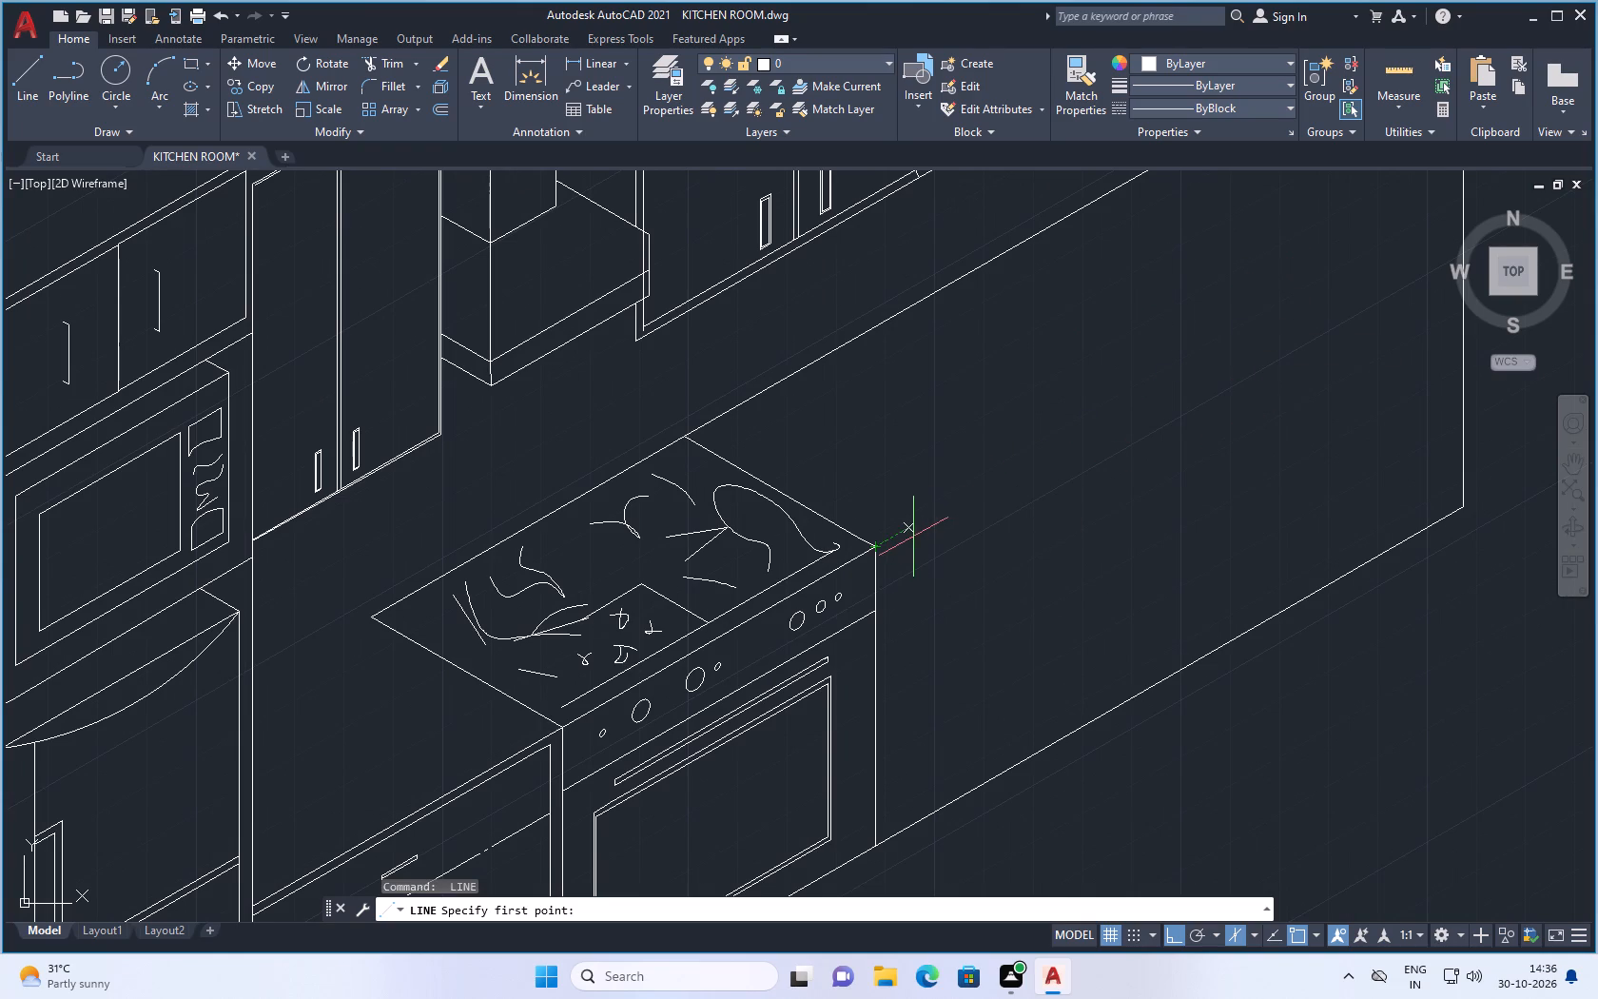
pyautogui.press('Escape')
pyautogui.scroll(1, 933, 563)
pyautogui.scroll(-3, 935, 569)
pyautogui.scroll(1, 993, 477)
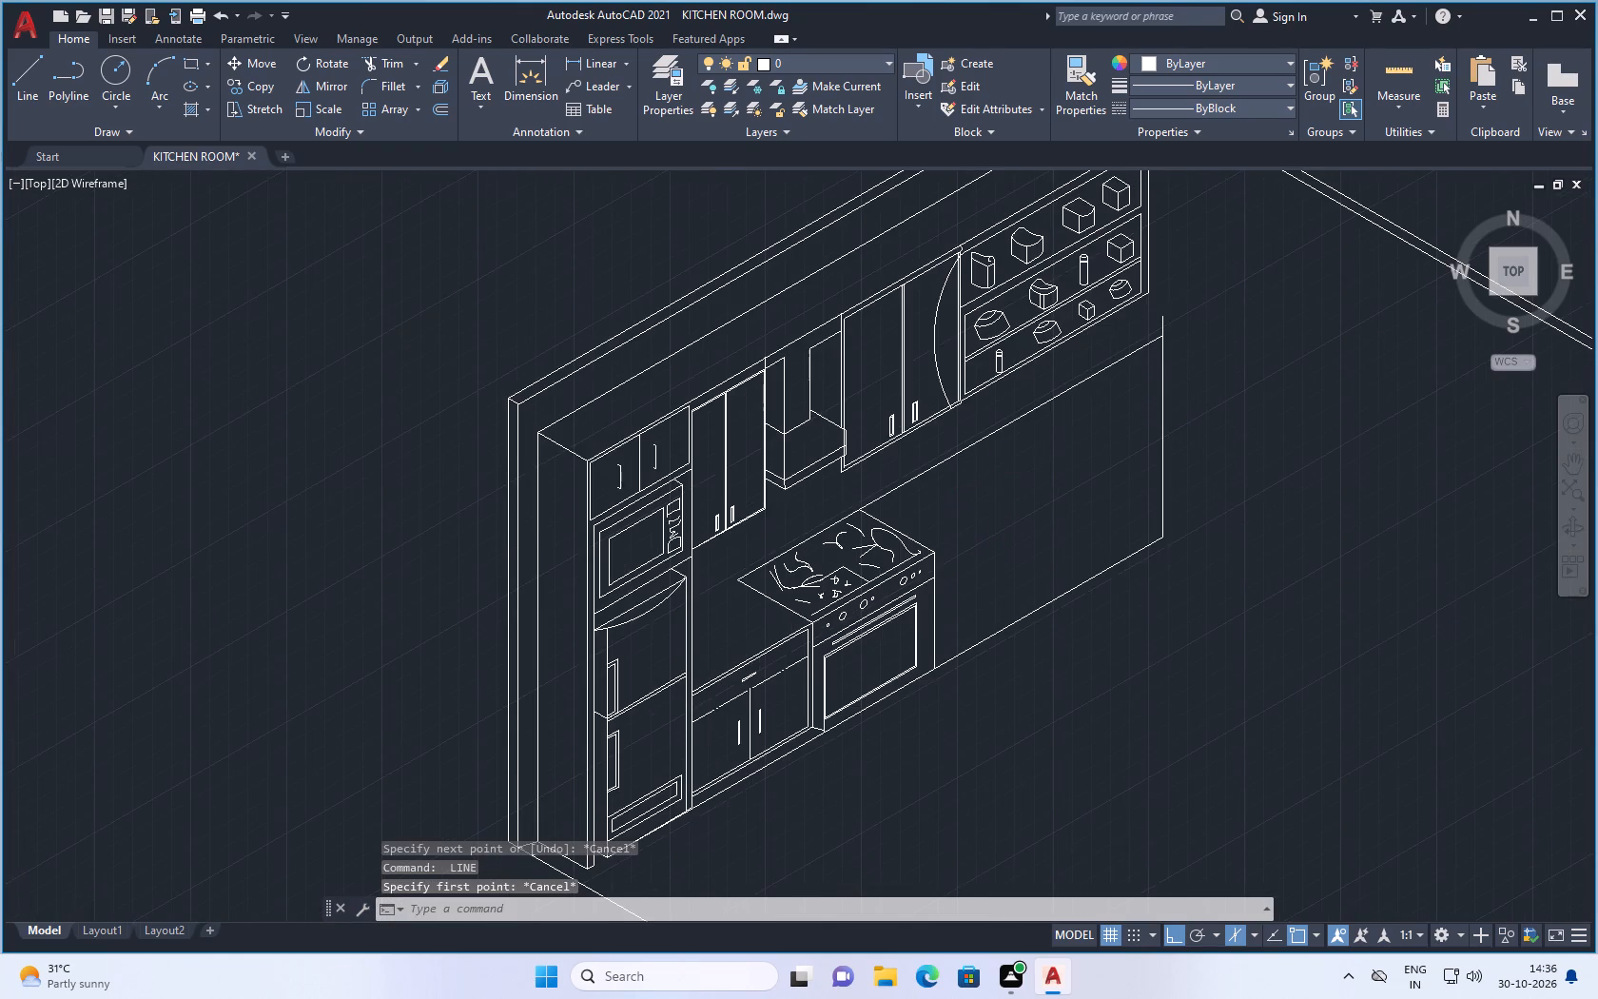
# Draw a 30° countertop front-edge line from just below the cooktop's front far corner to slightly beyond the wall's far-end vertical line.
pyautogui.press('space')
pyautogui.scroll(2, 930, 610)
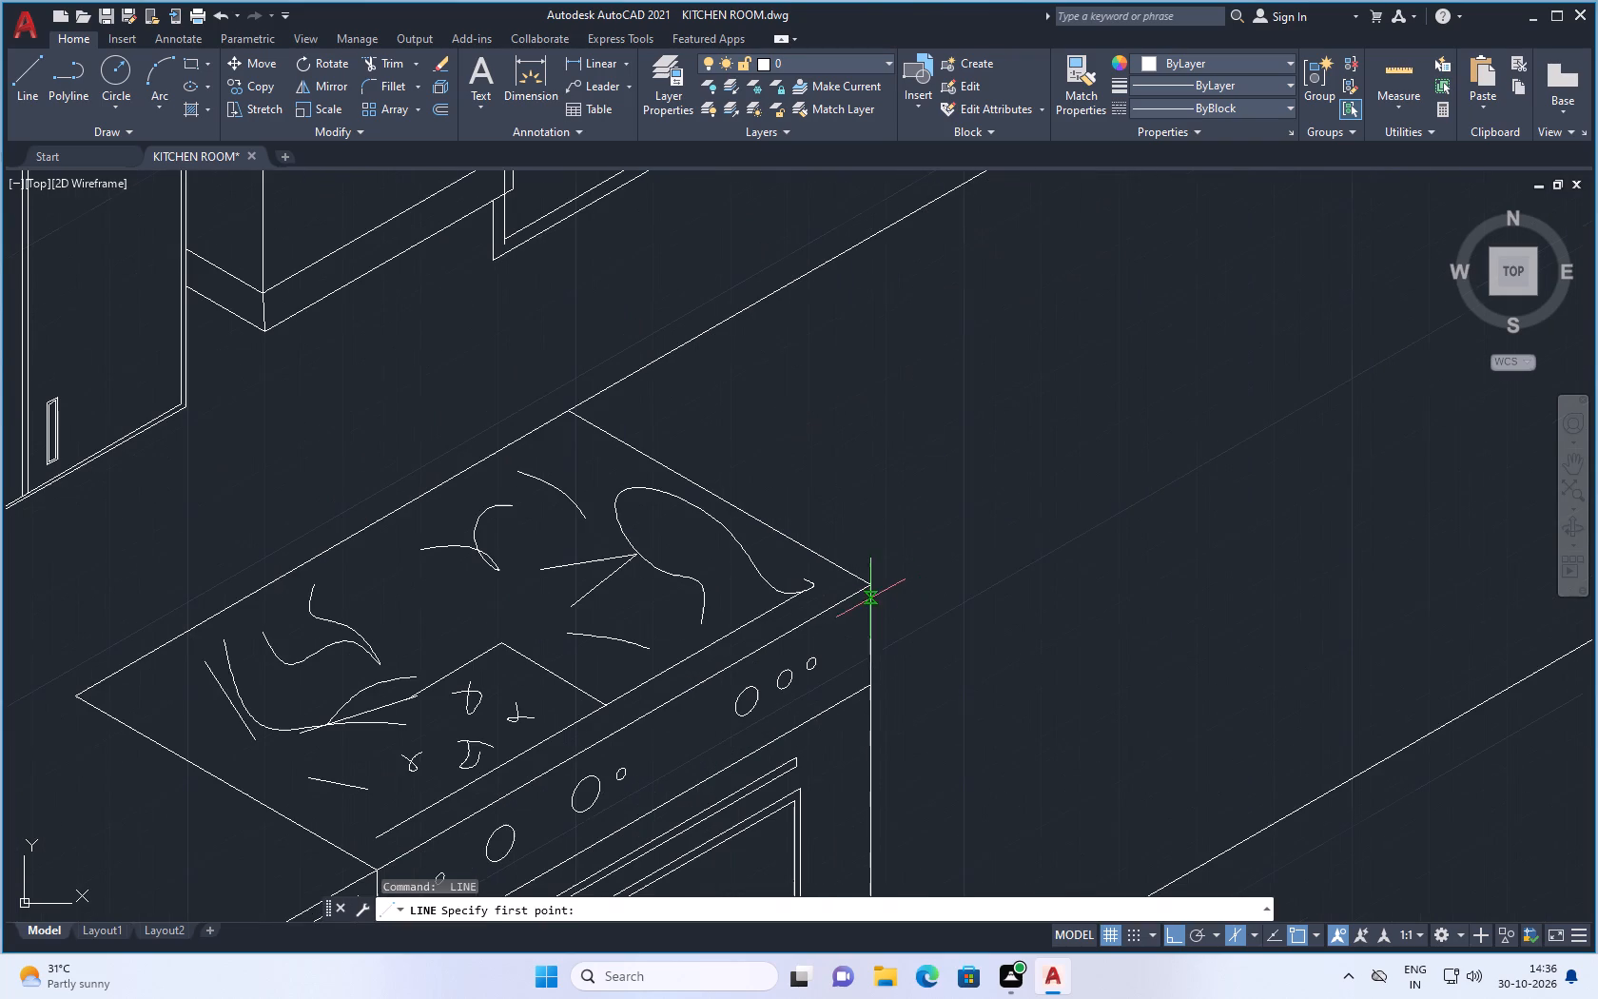
pyautogui.moveTo(871, 600); pyautogui.dragTo(887, 587)
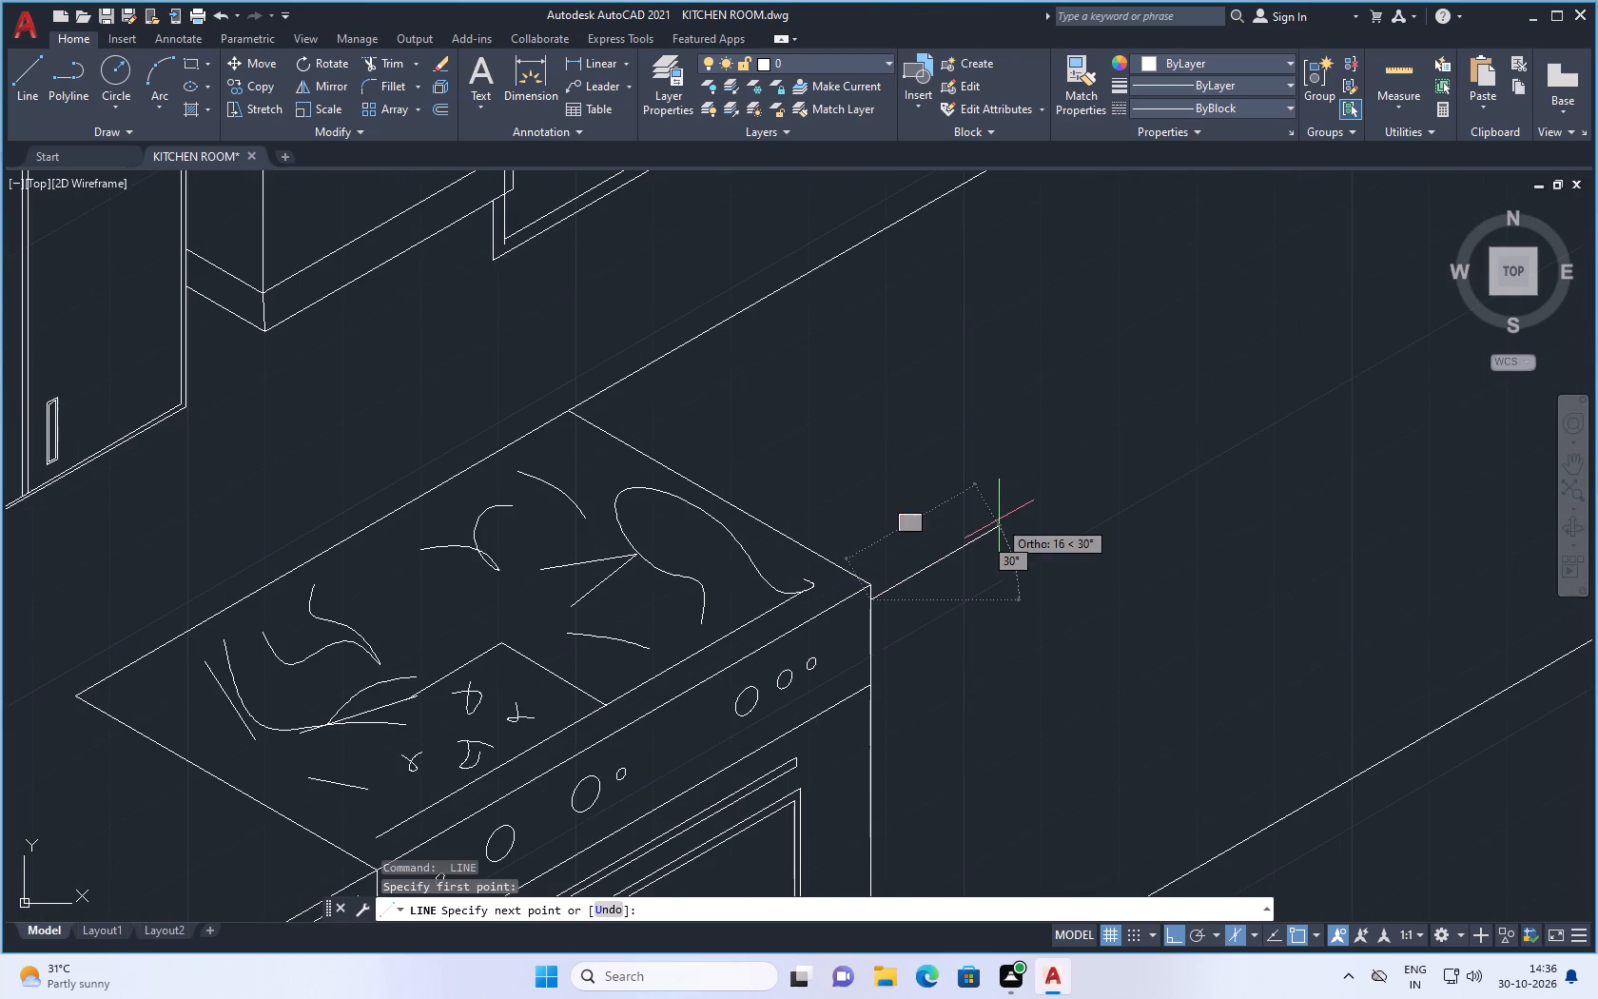
pyautogui.scroll(-3, 979, 483)
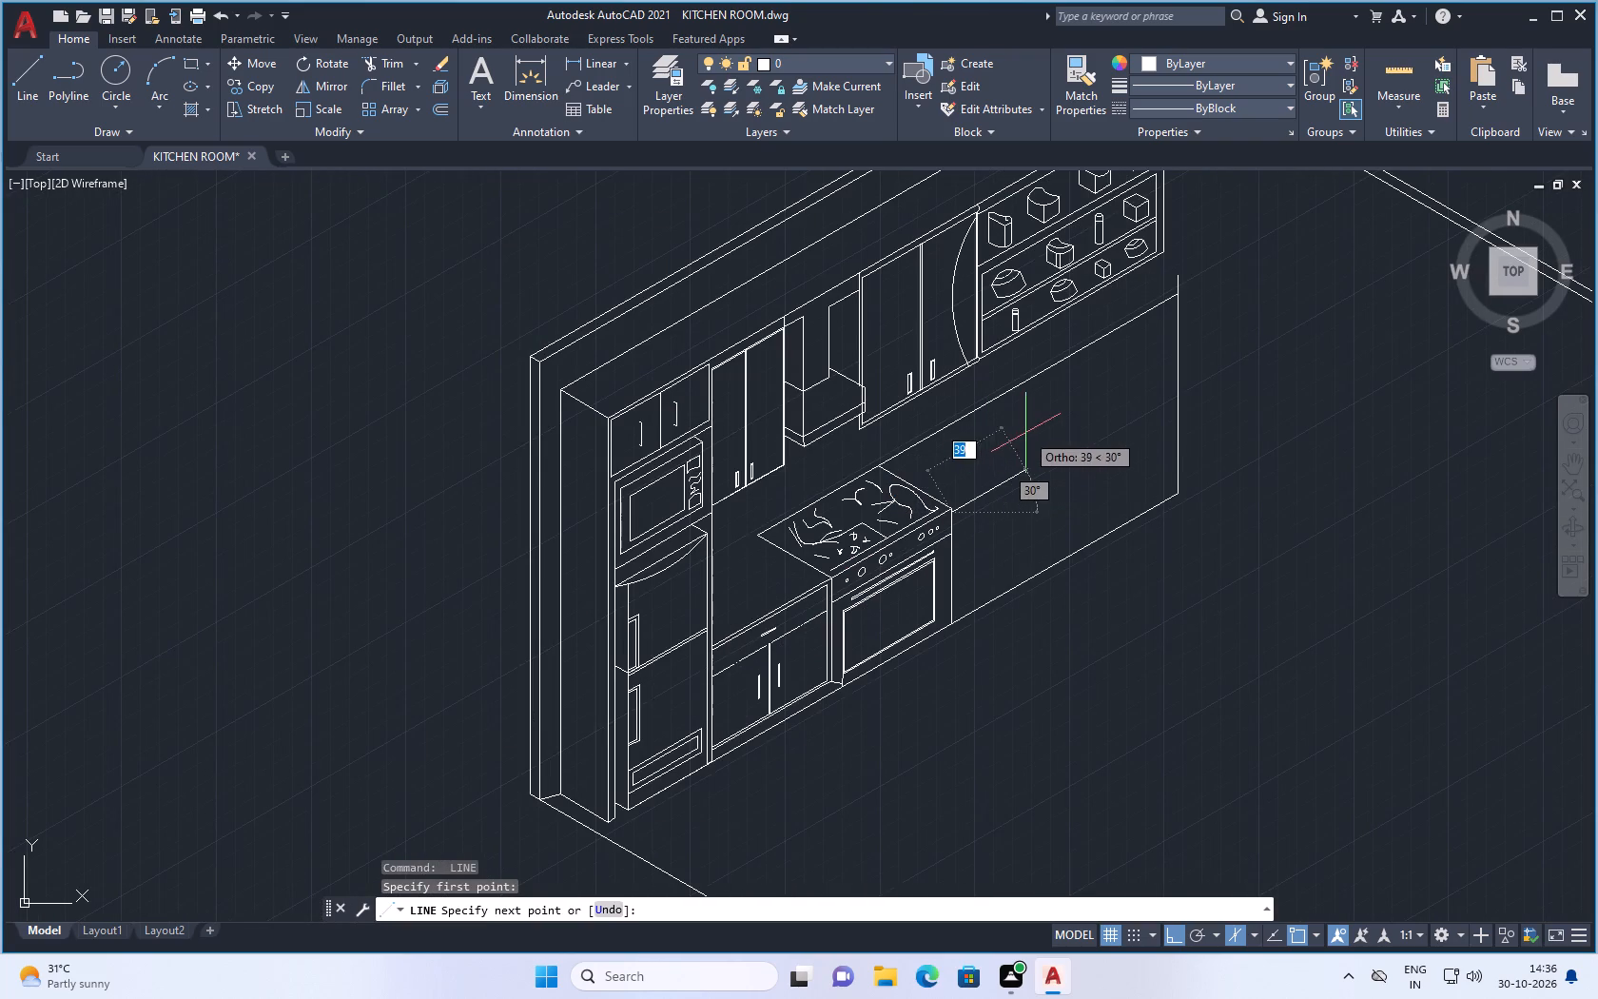
pyautogui.scroll(1, 1164, 400)
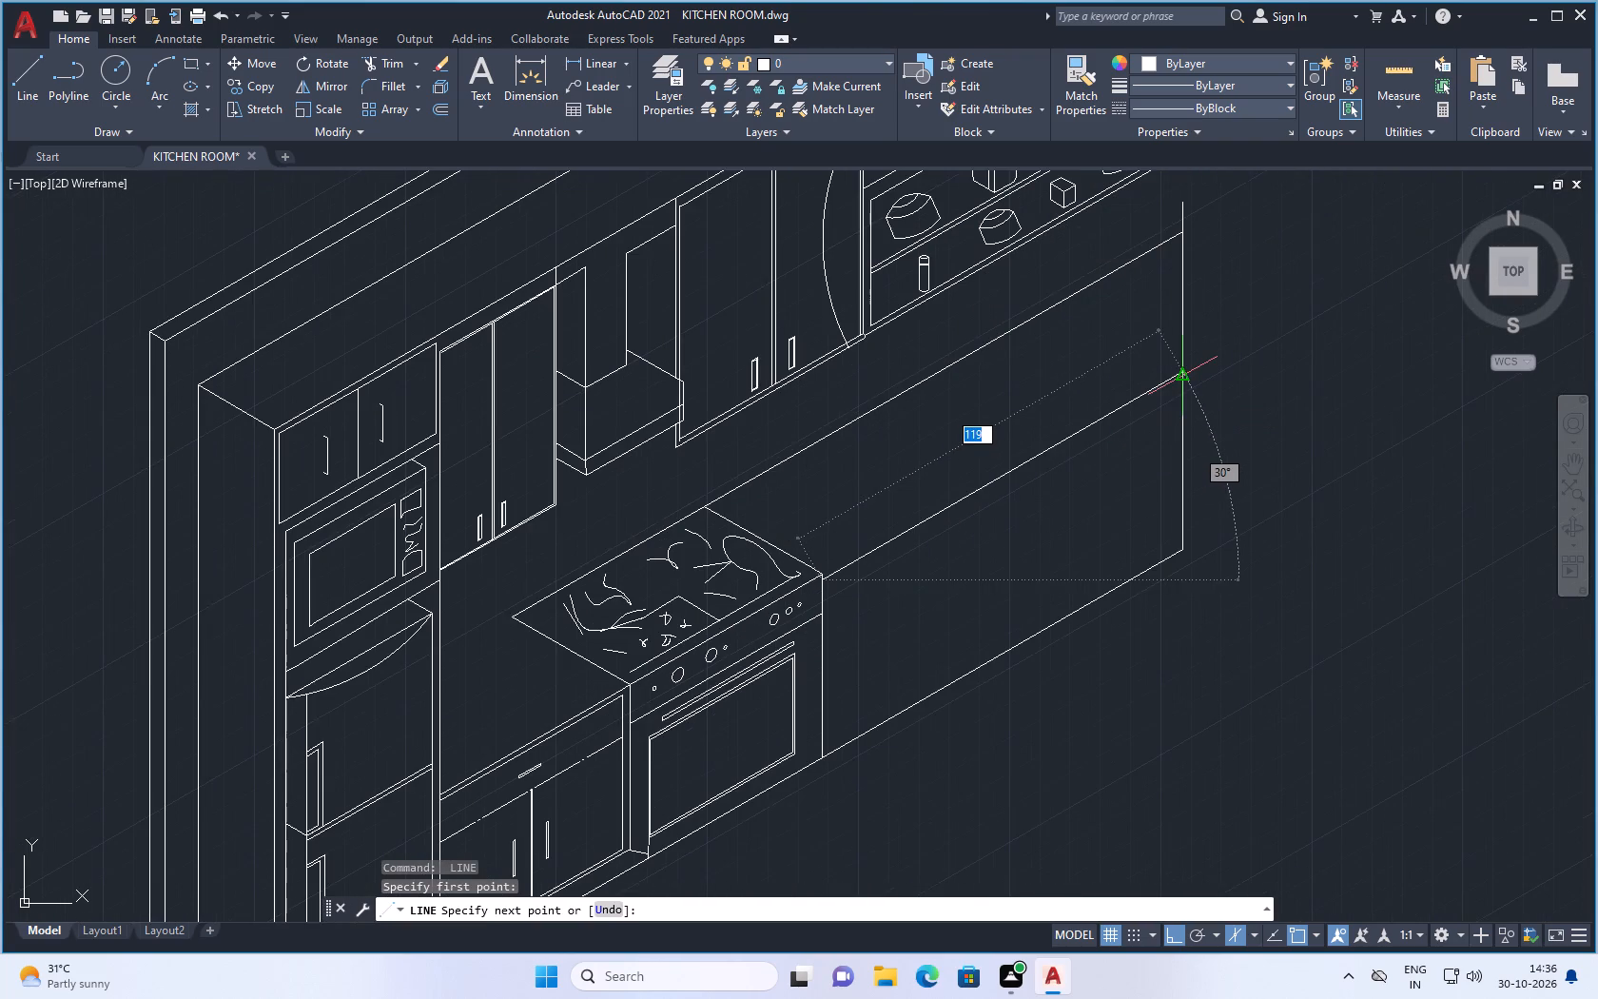
pyautogui.click(1217, 366)
pyautogui.press('Escape')
# Trim the new countertop front-edge line where it overhangs the vertical line at the wall's far end.
pyautogui.press('t')
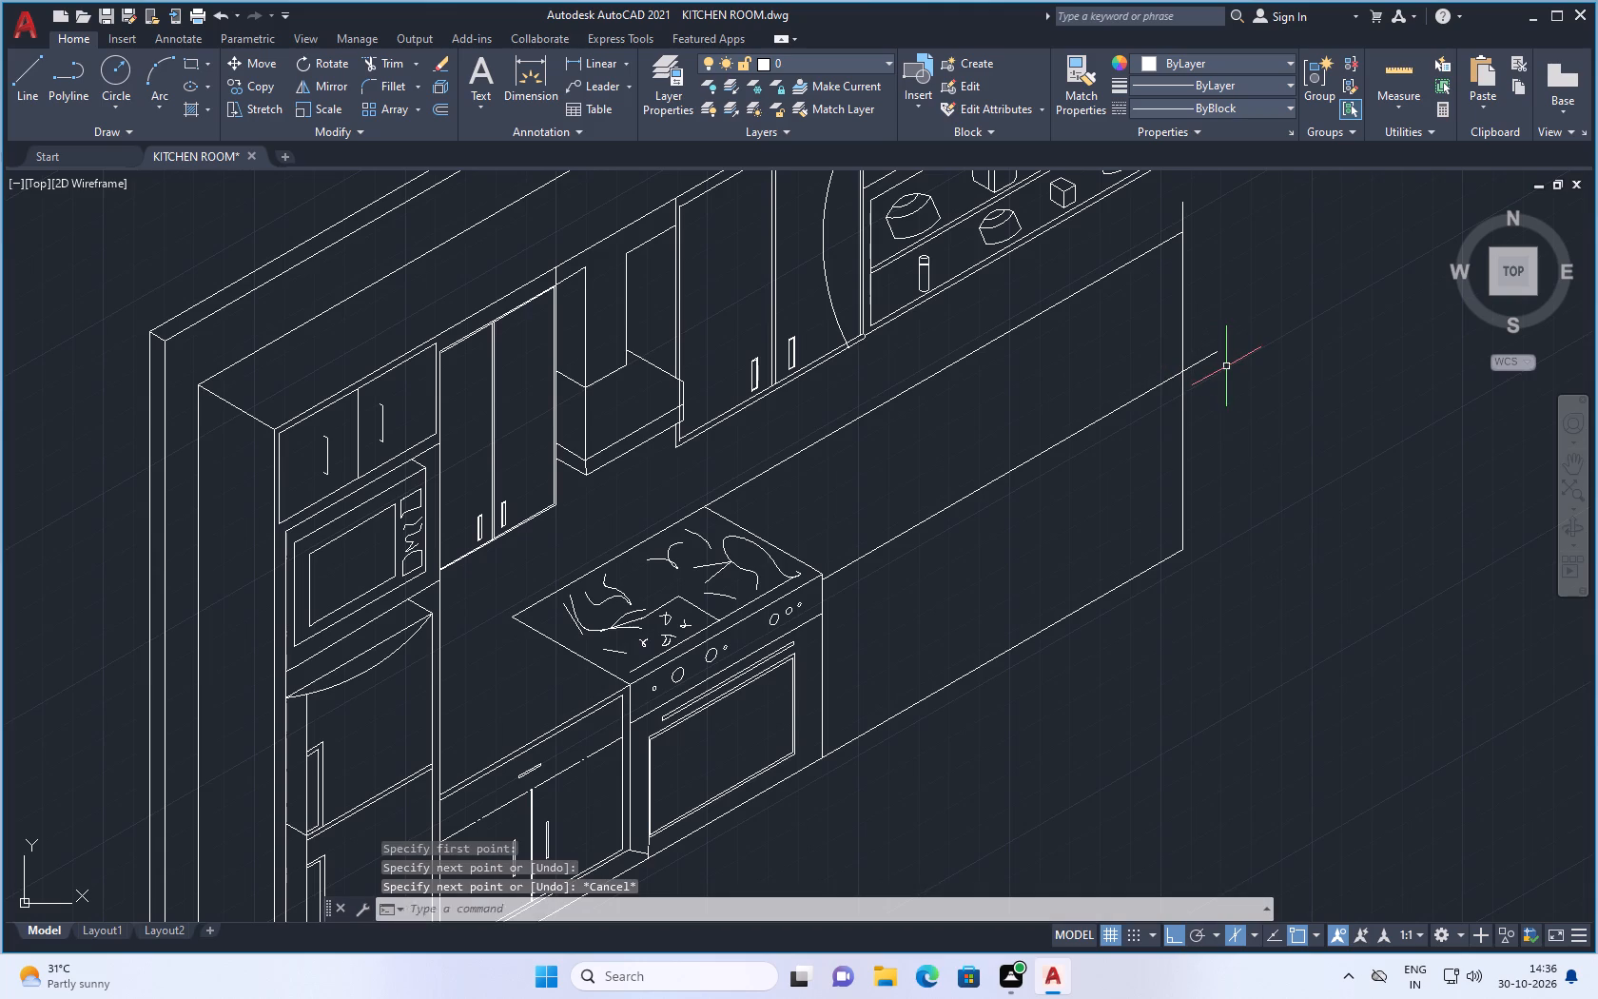
pyautogui.press('r')
pyautogui.press('Return')
pyautogui.moveTo(1205, 354); pyautogui.dragTo(1234, 402)
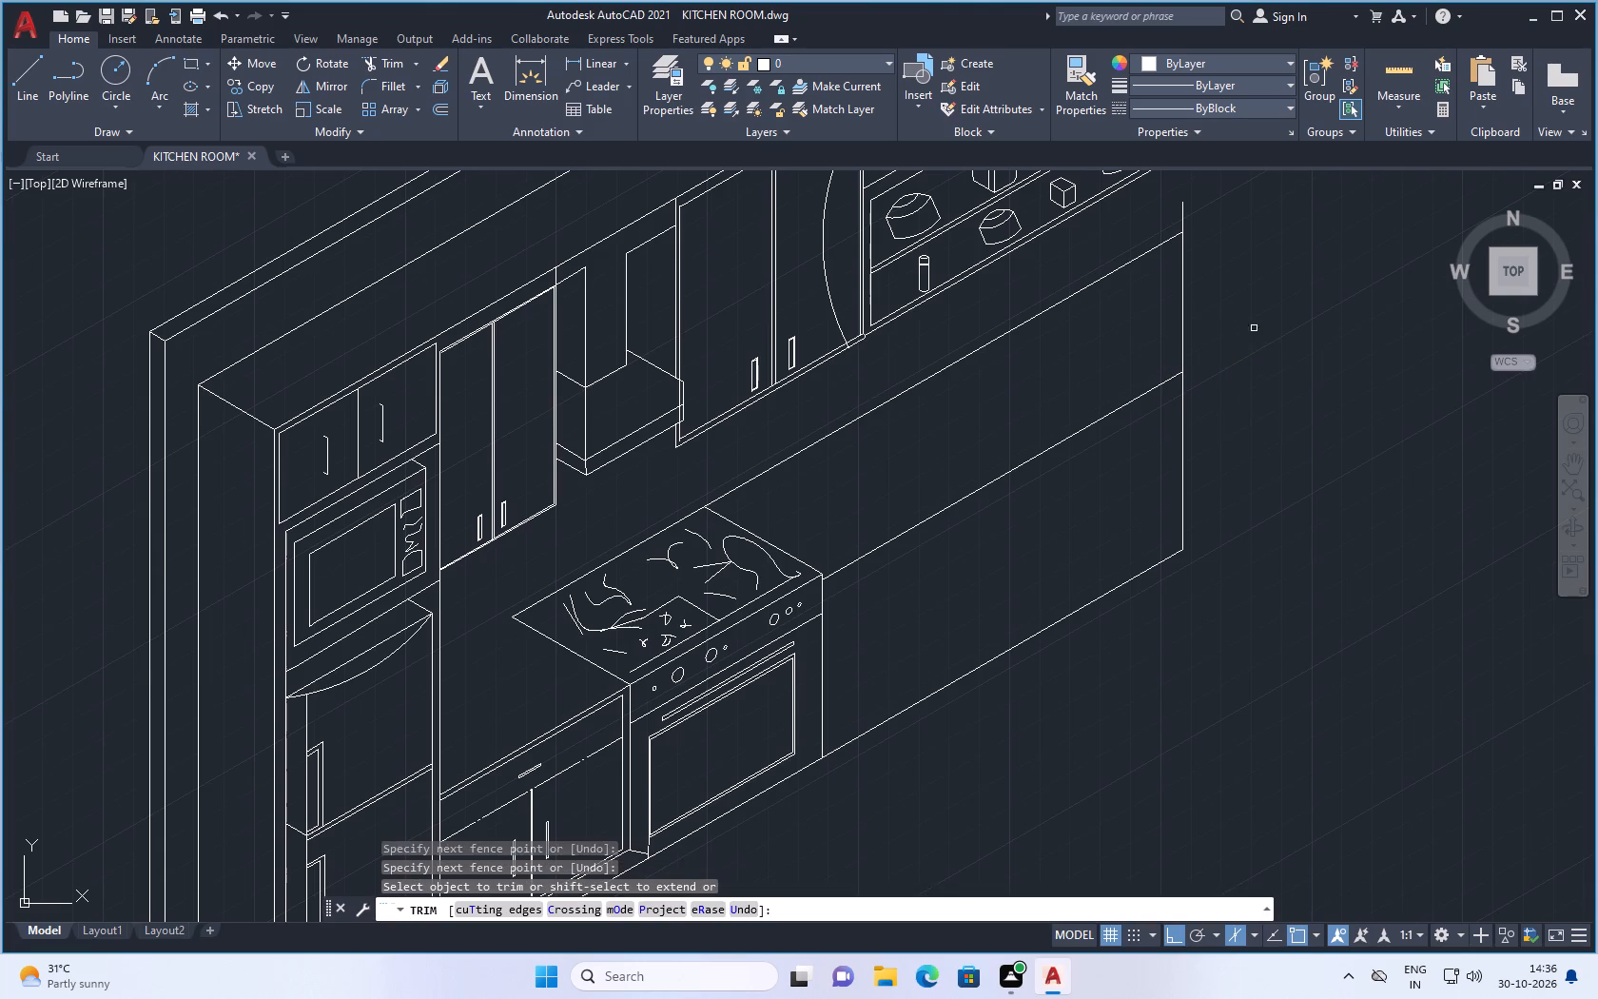
pyautogui.scroll(-1, 1227, 359)
pyautogui.press('Escape')
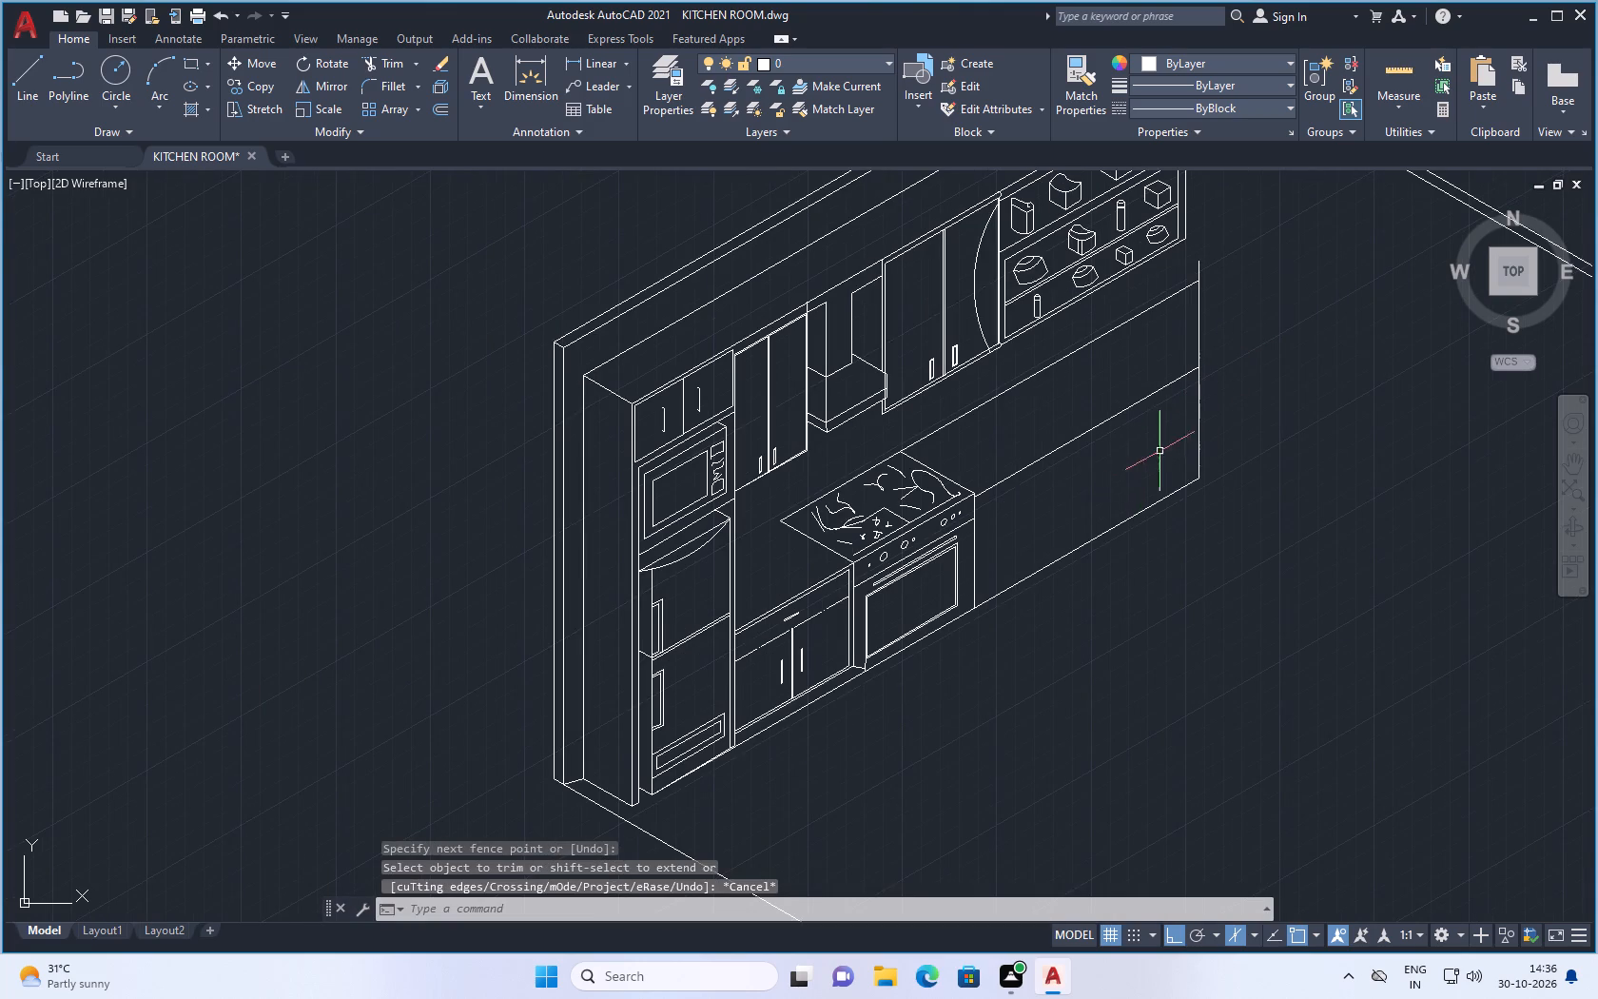
# Draw a second 30° line slightly below the countertop front edge, from the oven's far vertical edge past the far-end vertical line.
pyautogui.scroll(1, 1069, 503)
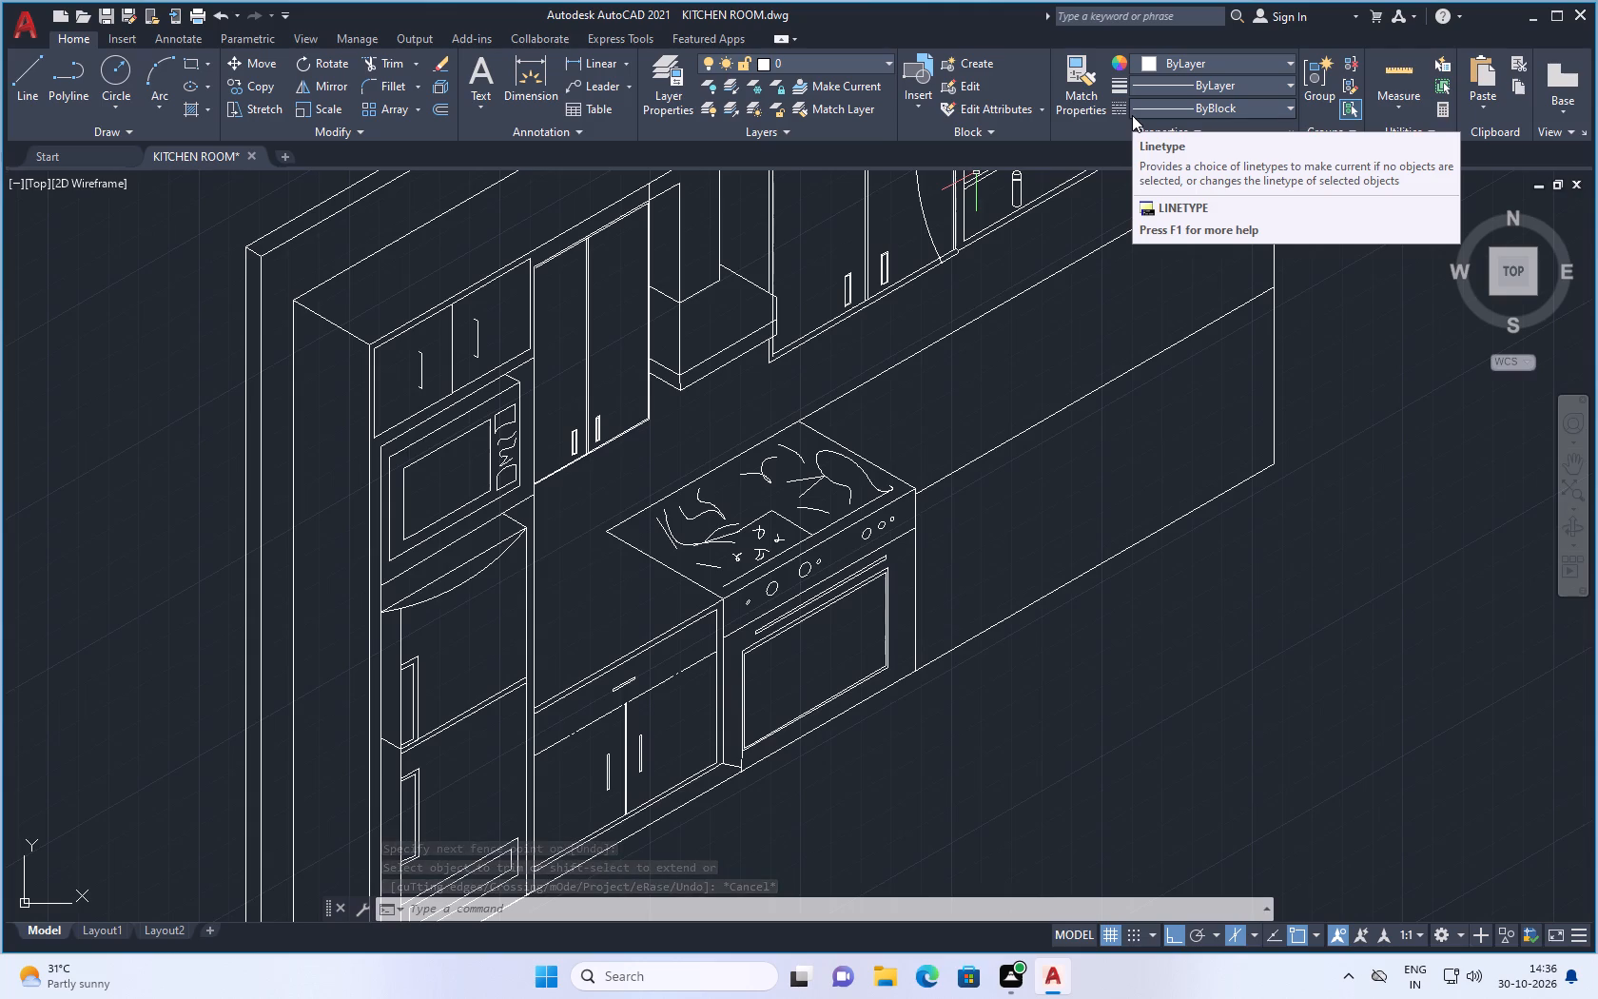
pyautogui.scroll(1, 1145, 407)
pyautogui.scroll(-2, 1031, 462)
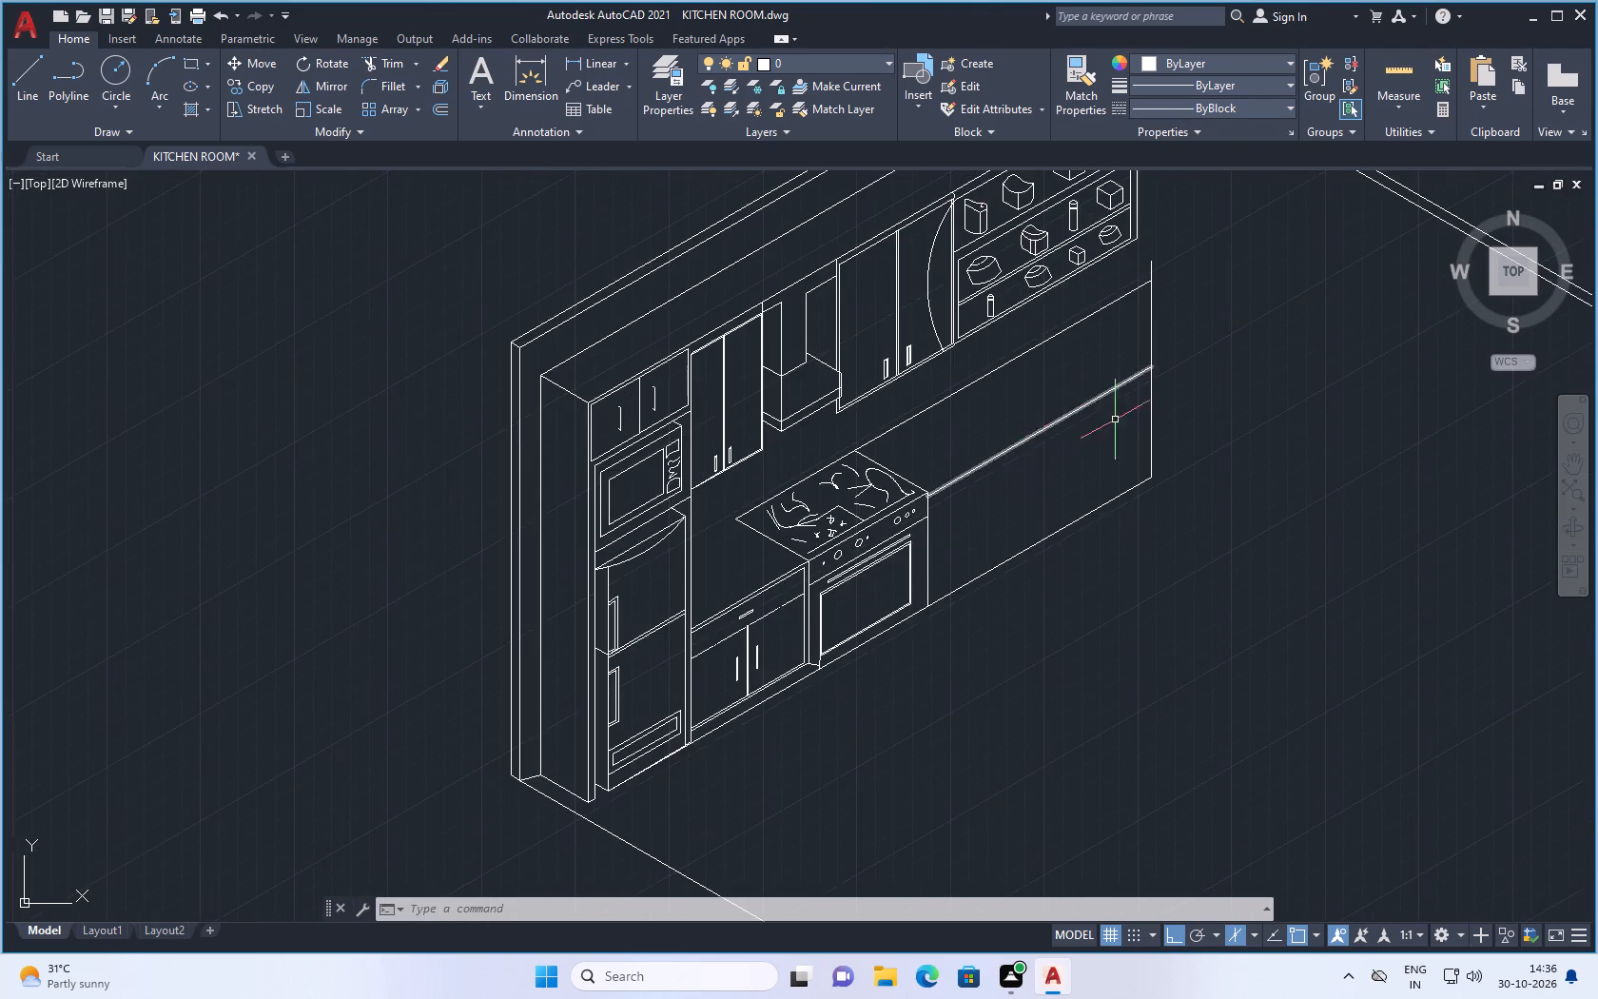
pyautogui.scroll(2, 1118, 419)
pyautogui.click(14, 75)
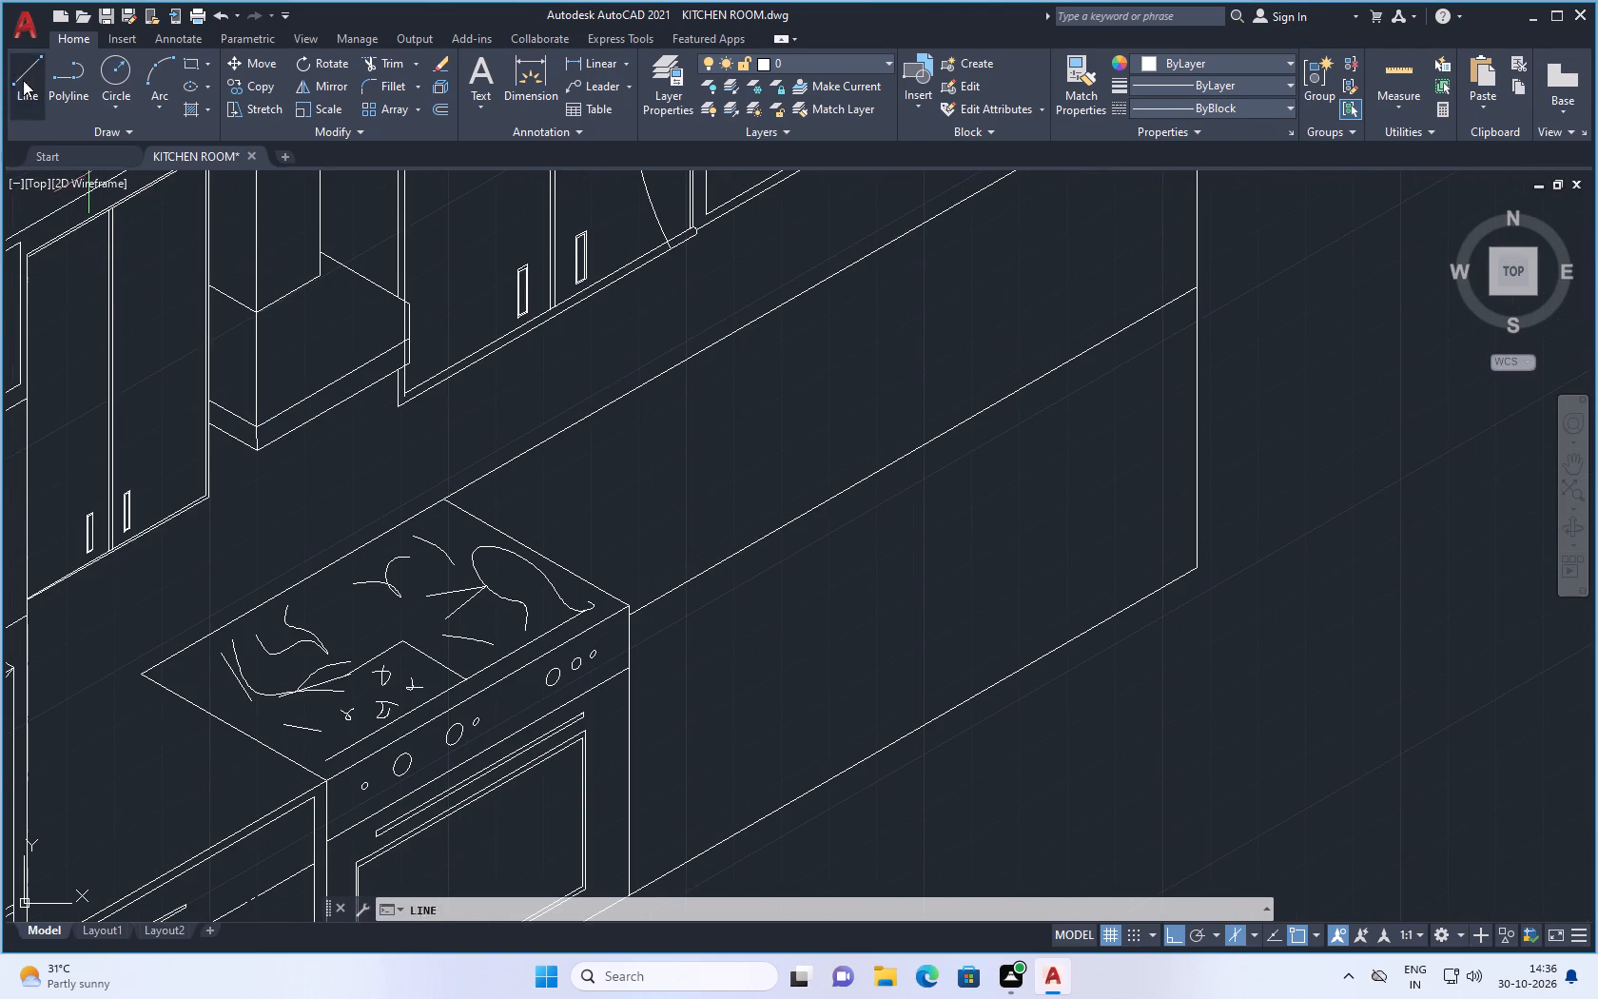
pyautogui.scroll(1, 604, 643)
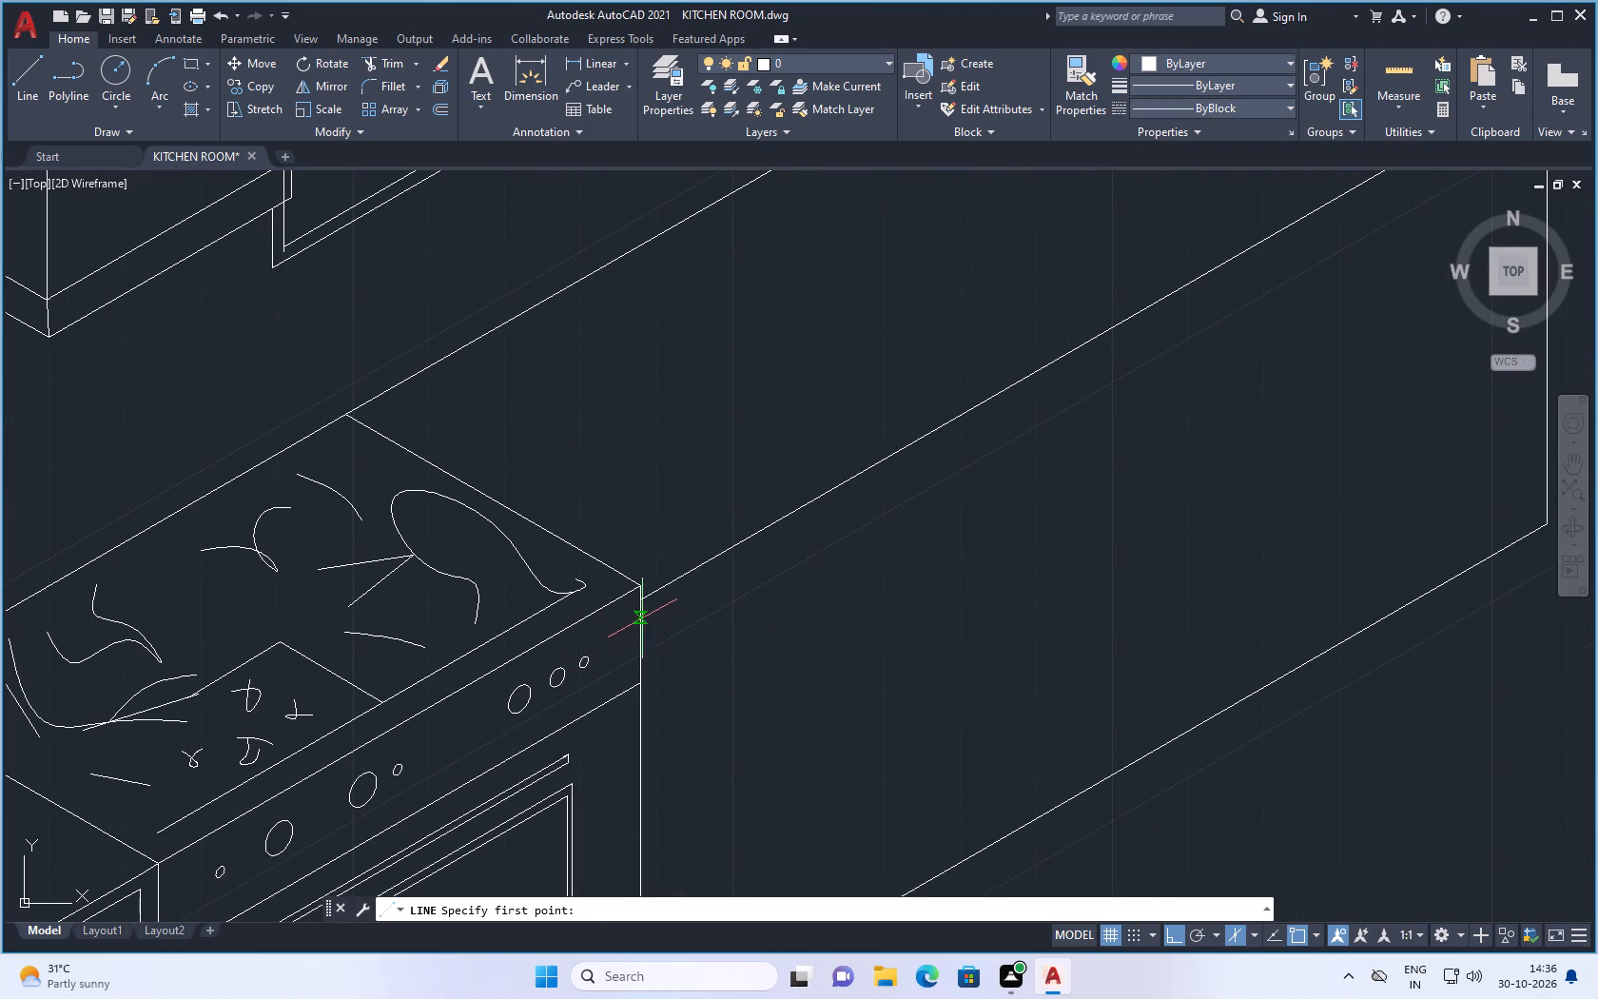
pyautogui.click(640, 618)
pyautogui.scroll(-2, 900, 574)
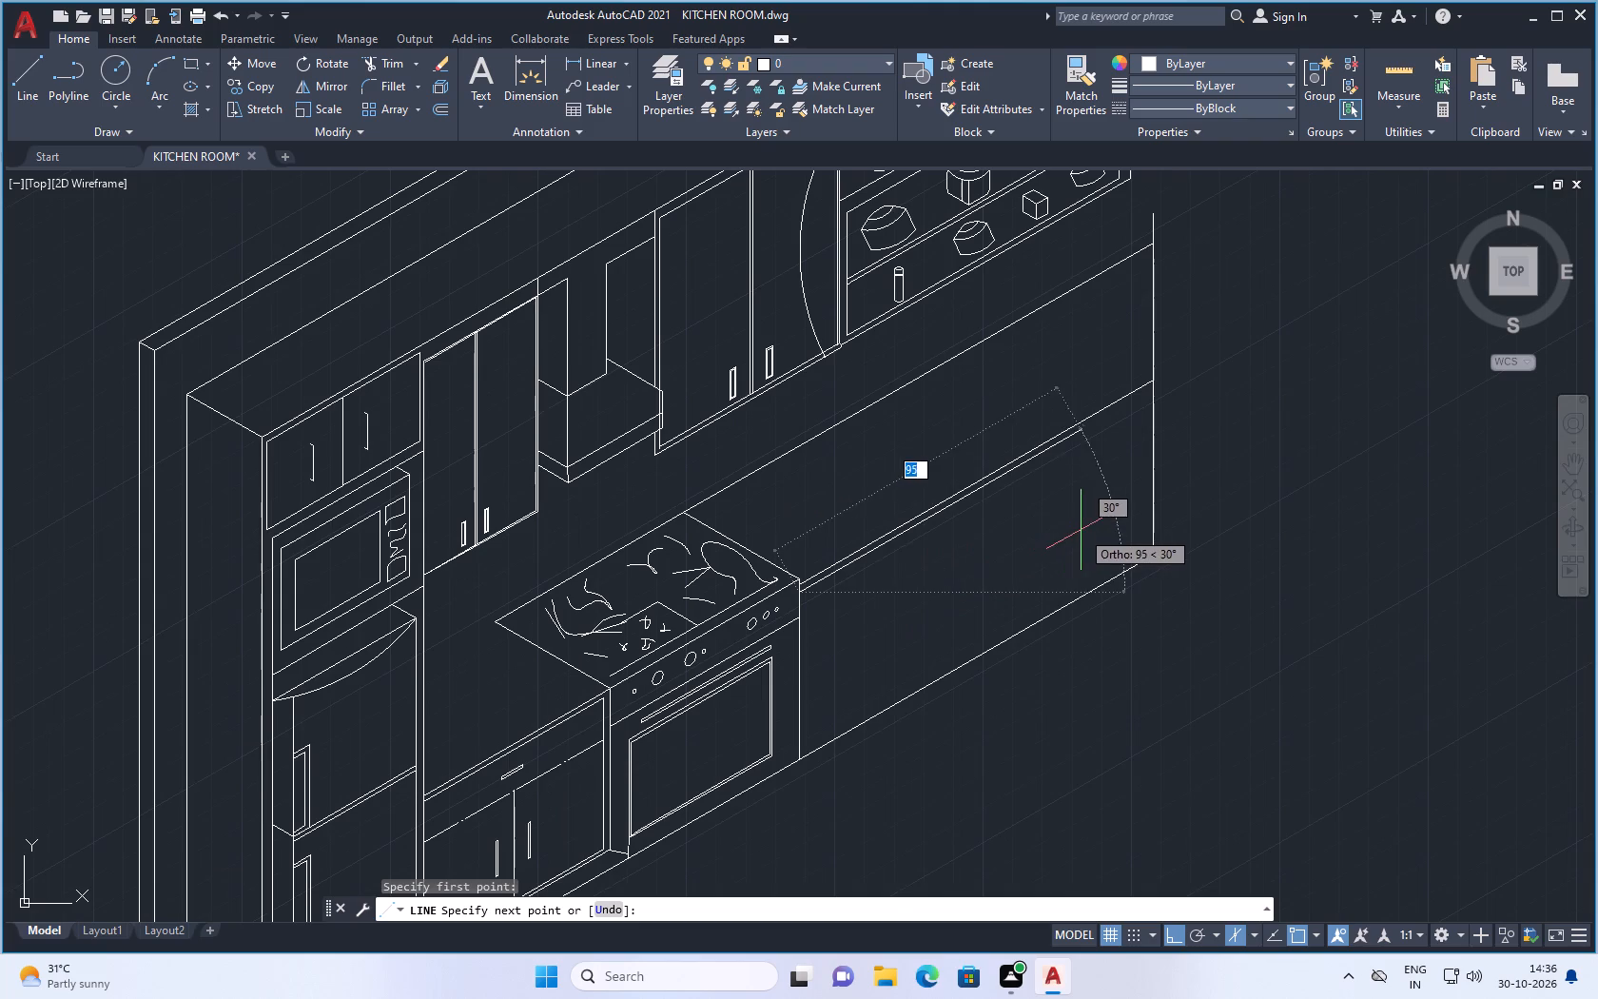
pyautogui.scroll(2, 1183, 380)
pyautogui.click(1183, 380)
pyautogui.press('Escape')
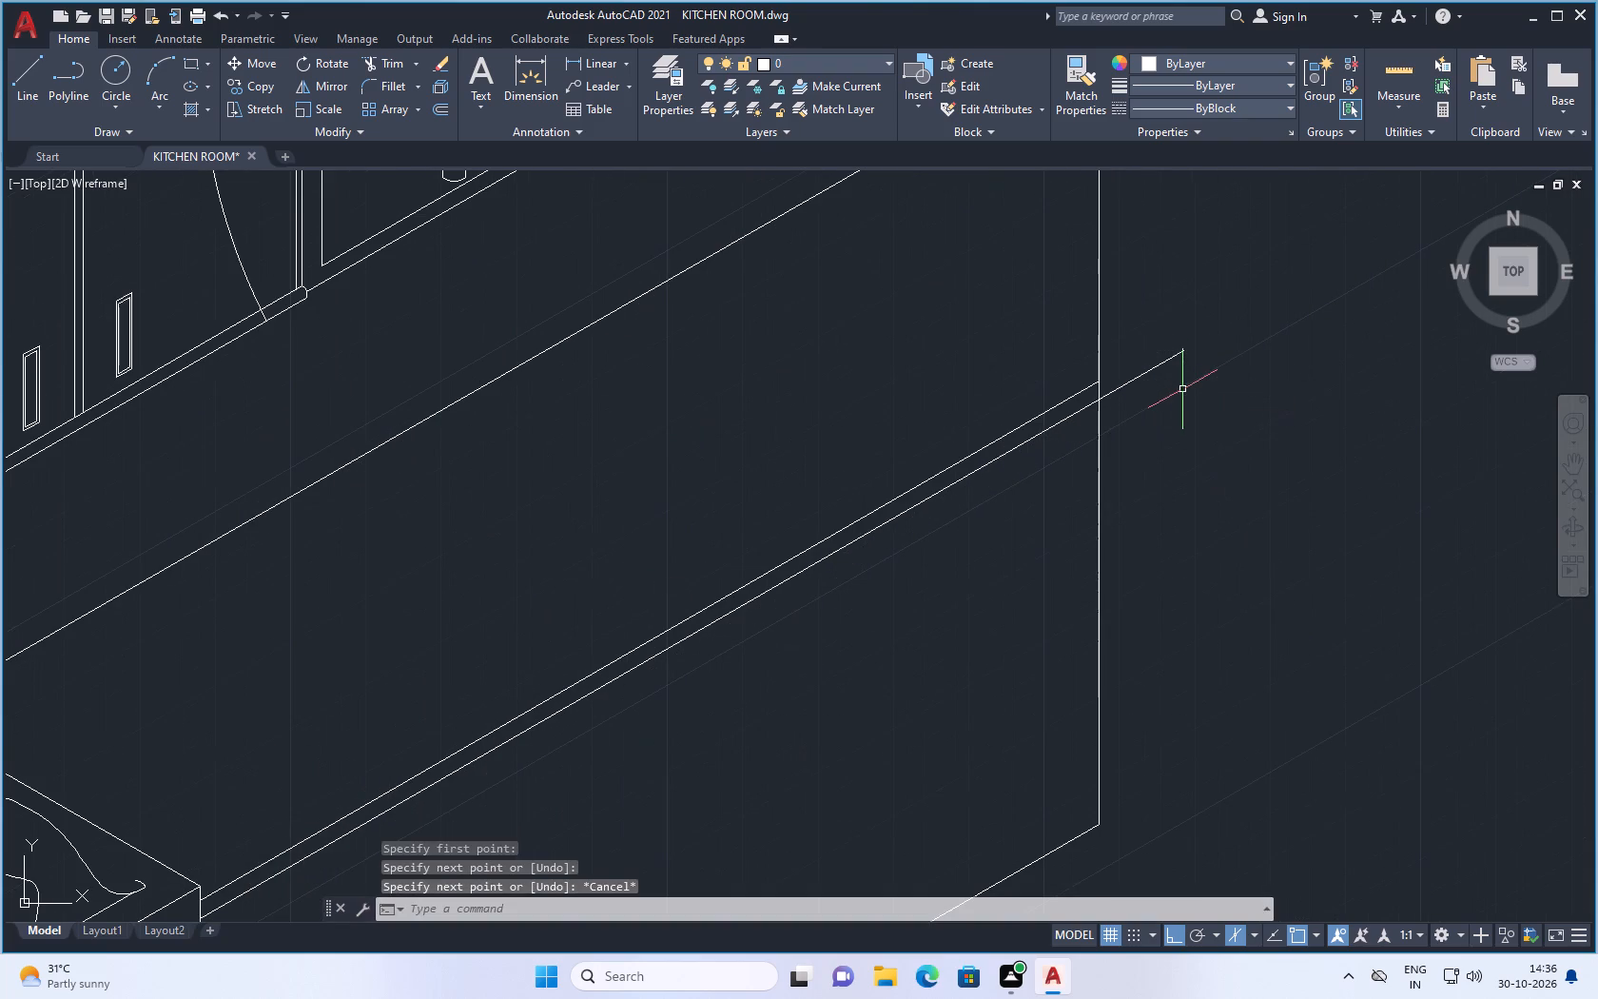
# Trim the overhanging end of the lower countertop edge line beyond the far-end vertical line.
pyautogui.write('tr')
pyautogui.press('Return')
pyautogui.moveTo(1153, 370); pyautogui.dragTo(1153, 424)
pyautogui.press('Escape')
pyautogui.scroll(-4, 1127, 478)
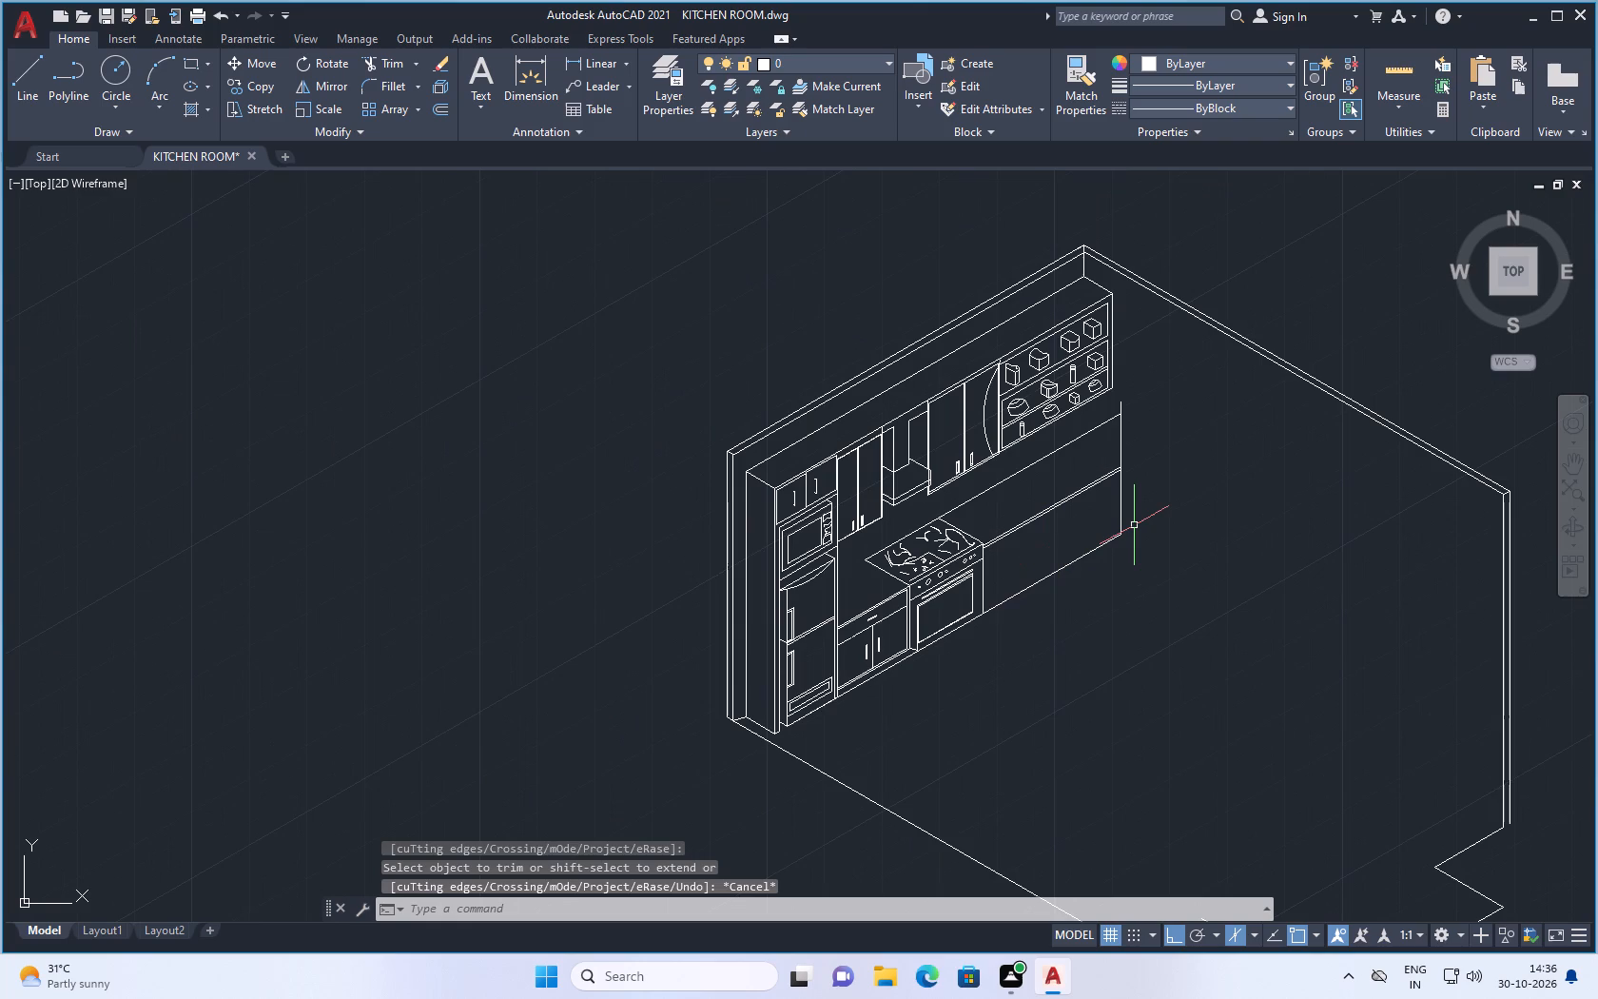
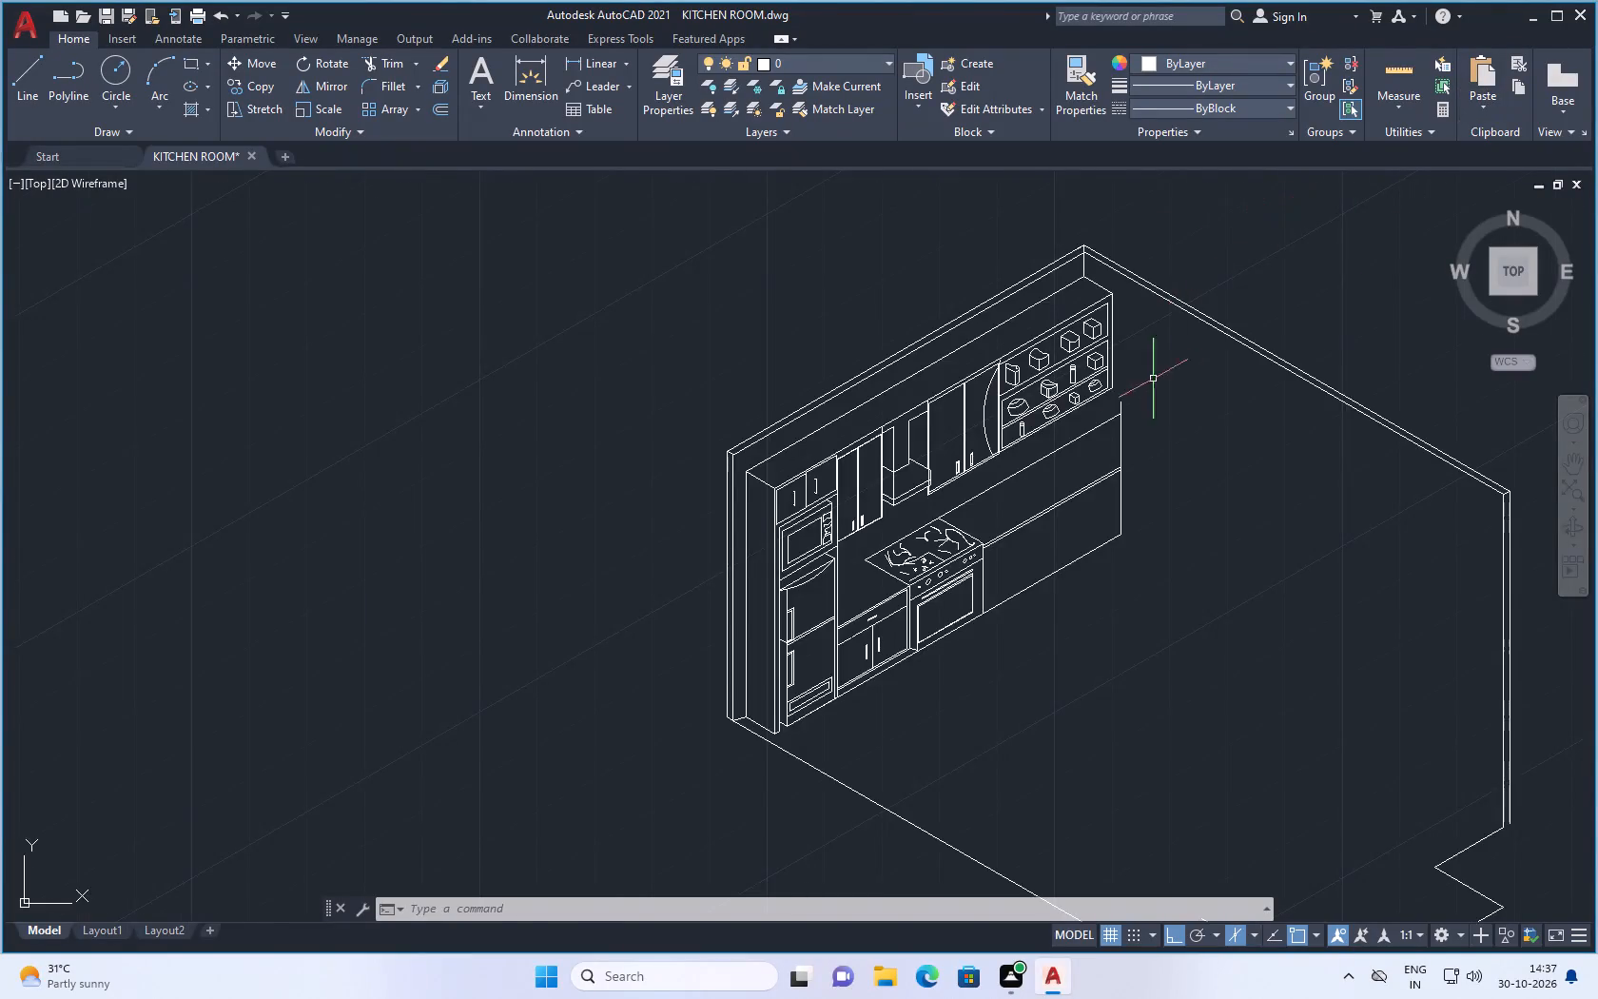
# Trim the vertical stub projecting above the countertop's back corner at the end farthest from the stove.
pyautogui.scroll(2, 1131, 399)
pyautogui.scroll(-2, 1062, 495)
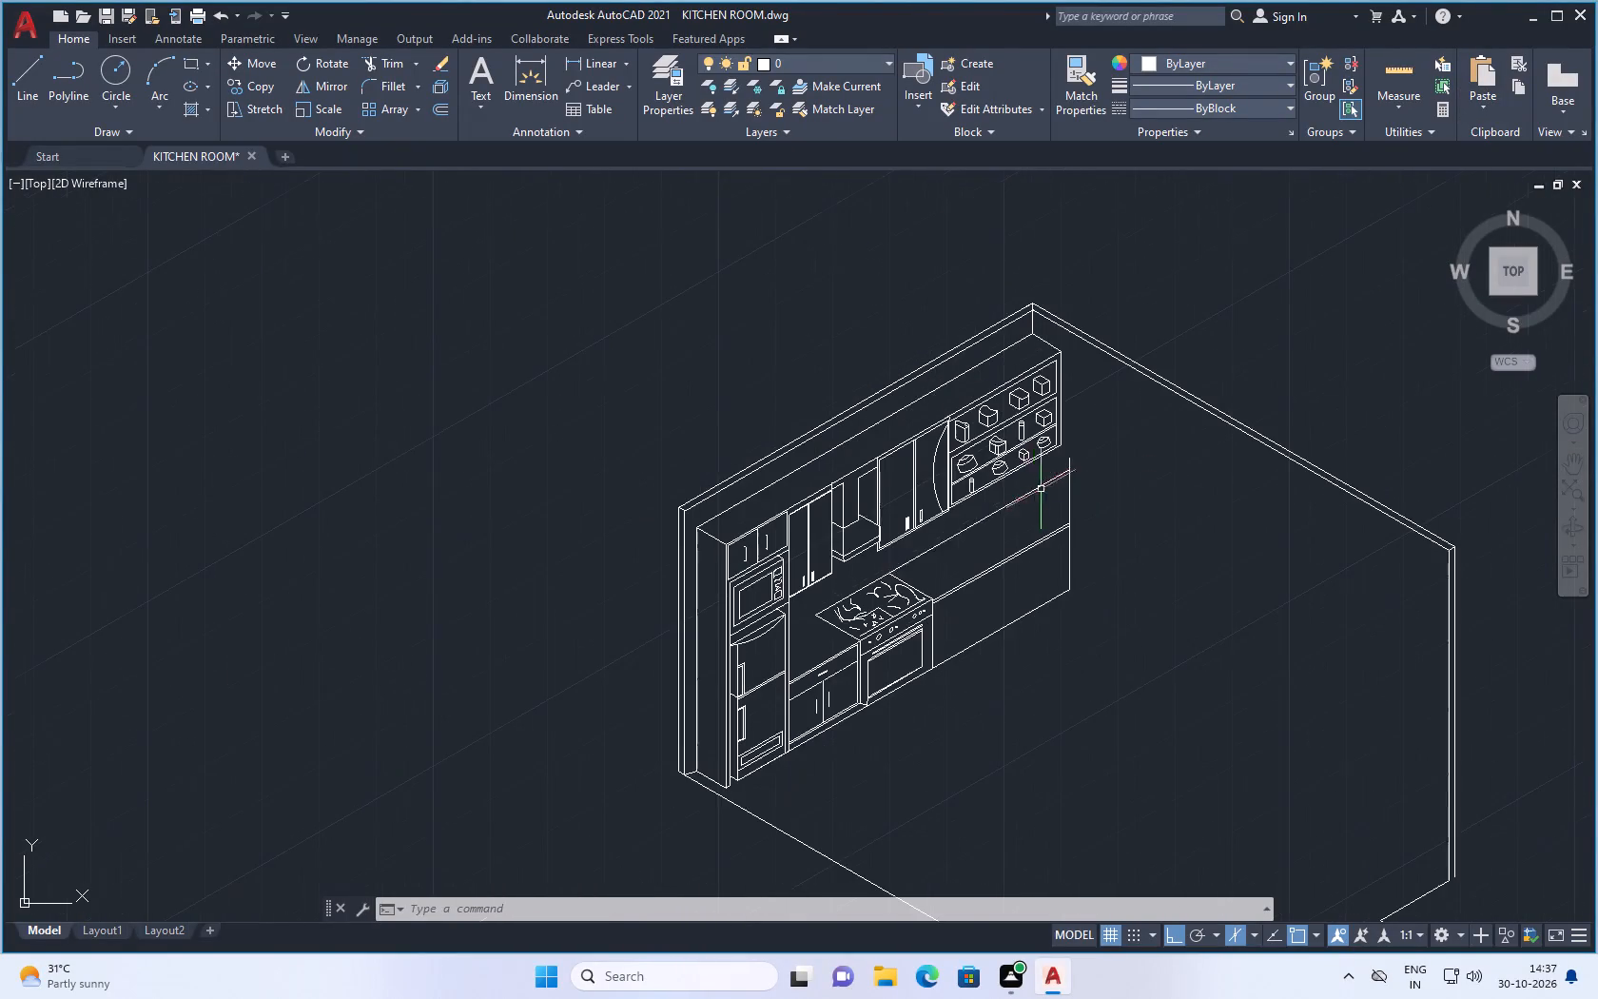
pyautogui.scroll(2, 964, 524)
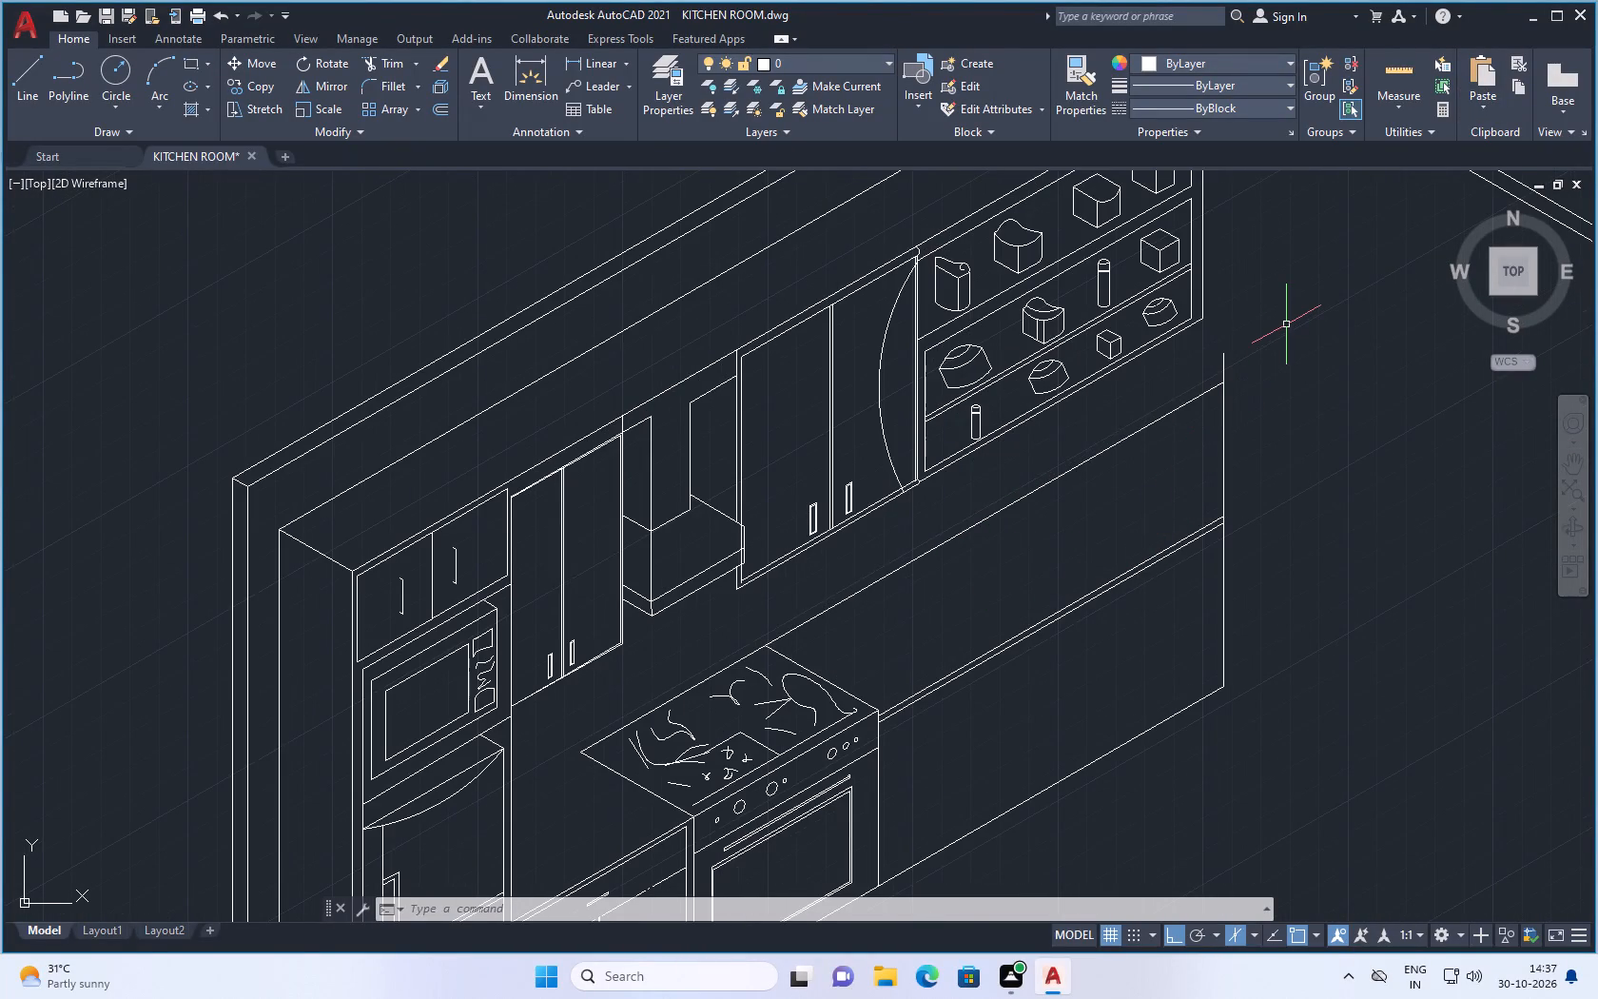
pyautogui.write('tr')
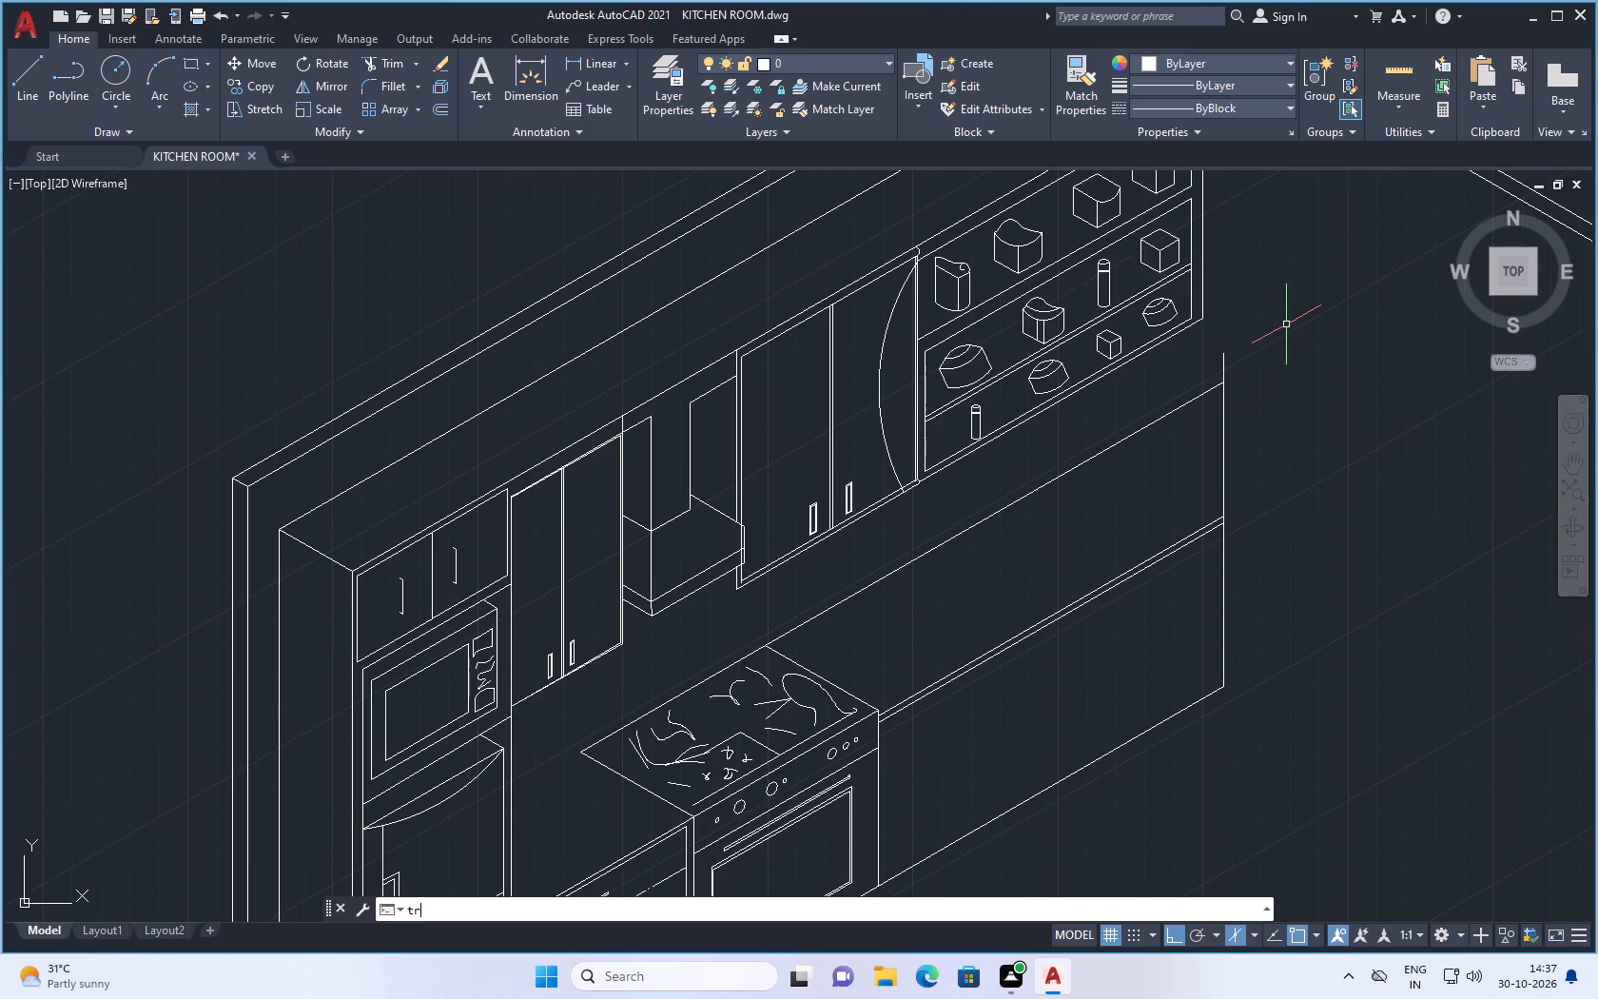
pyautogui.press('Return')
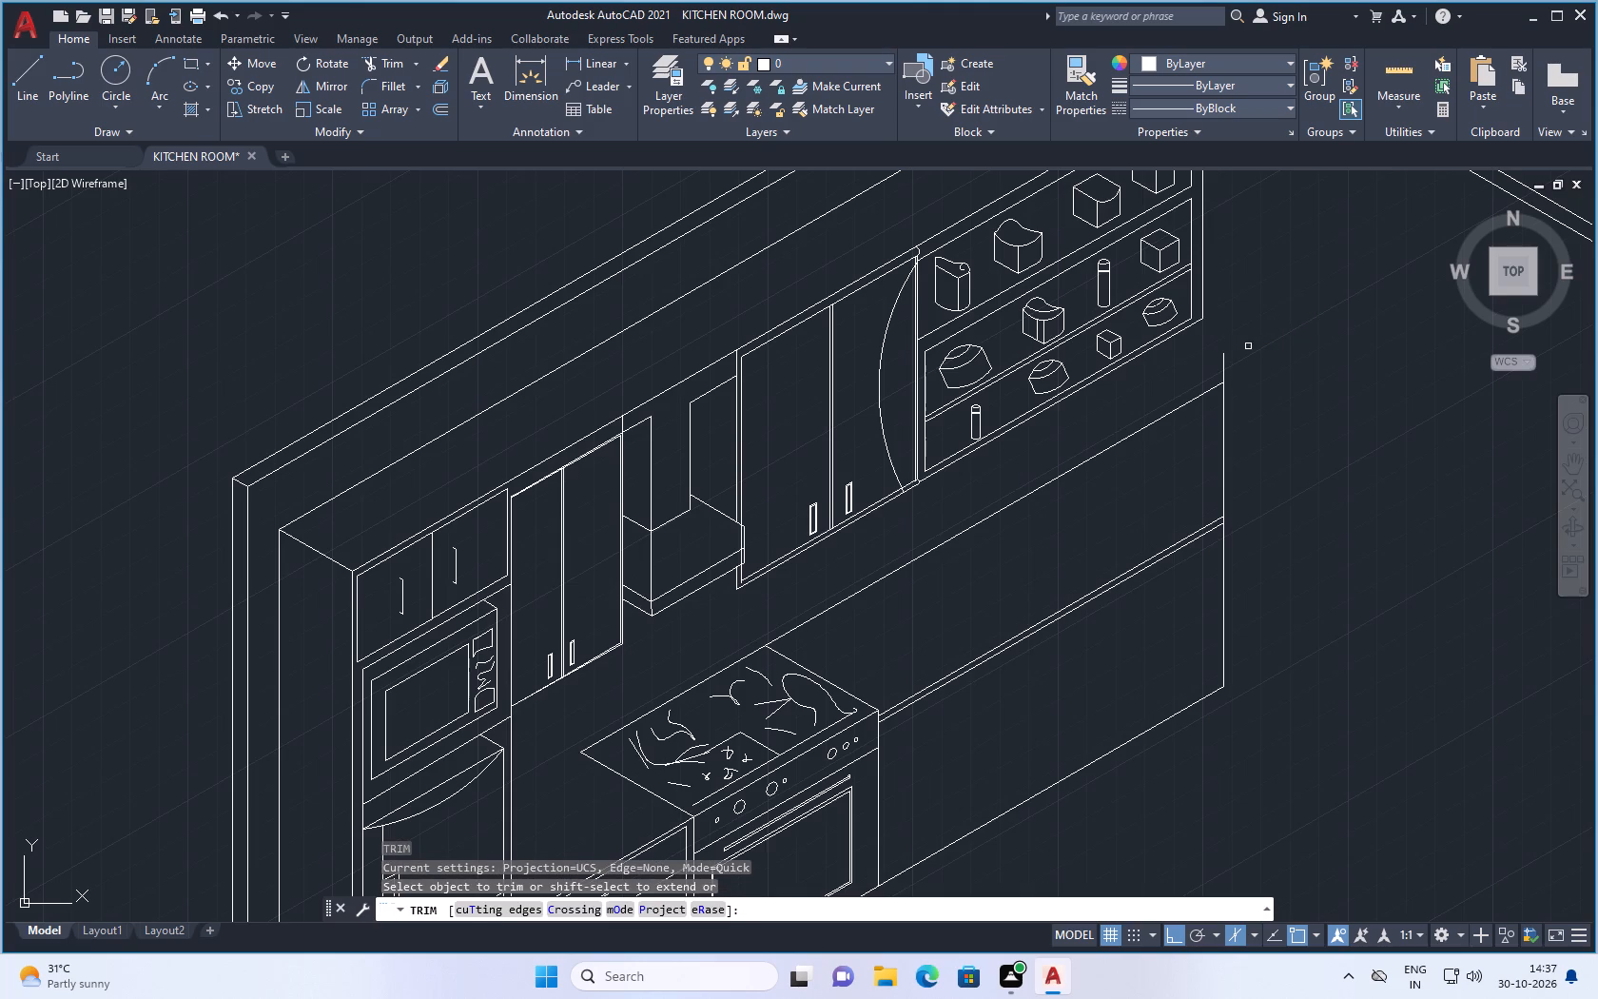
pyautogui.click(1247, 346)
pyautogui.click(1220, 357)
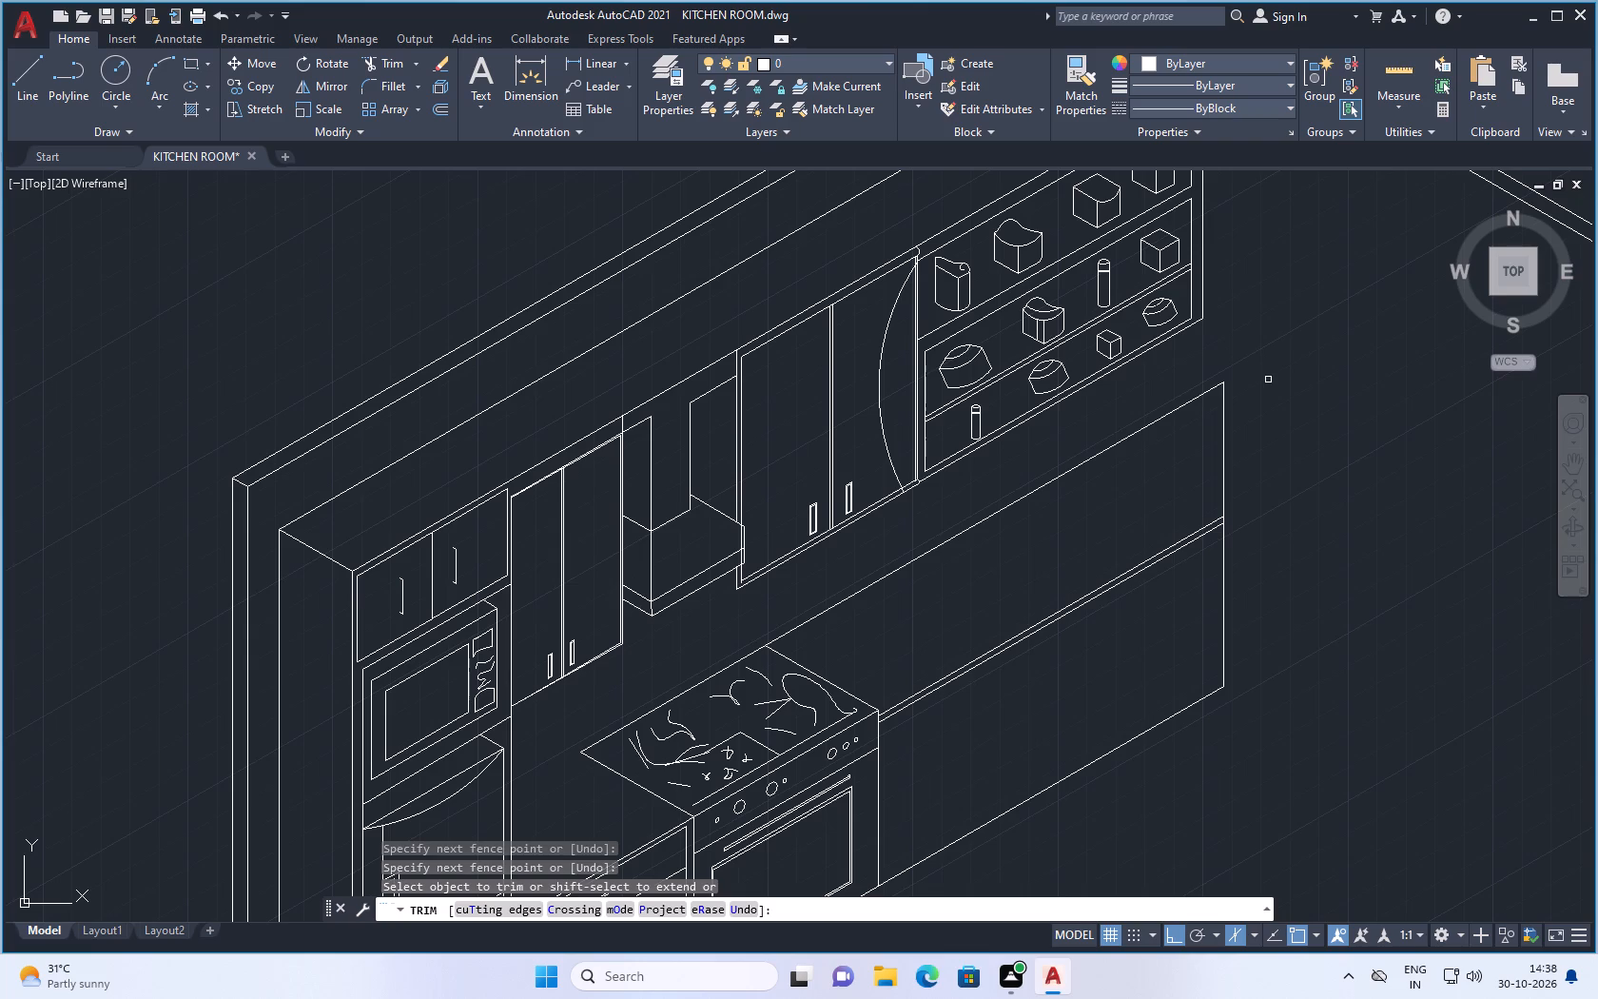
pyautogui.press('Escape')
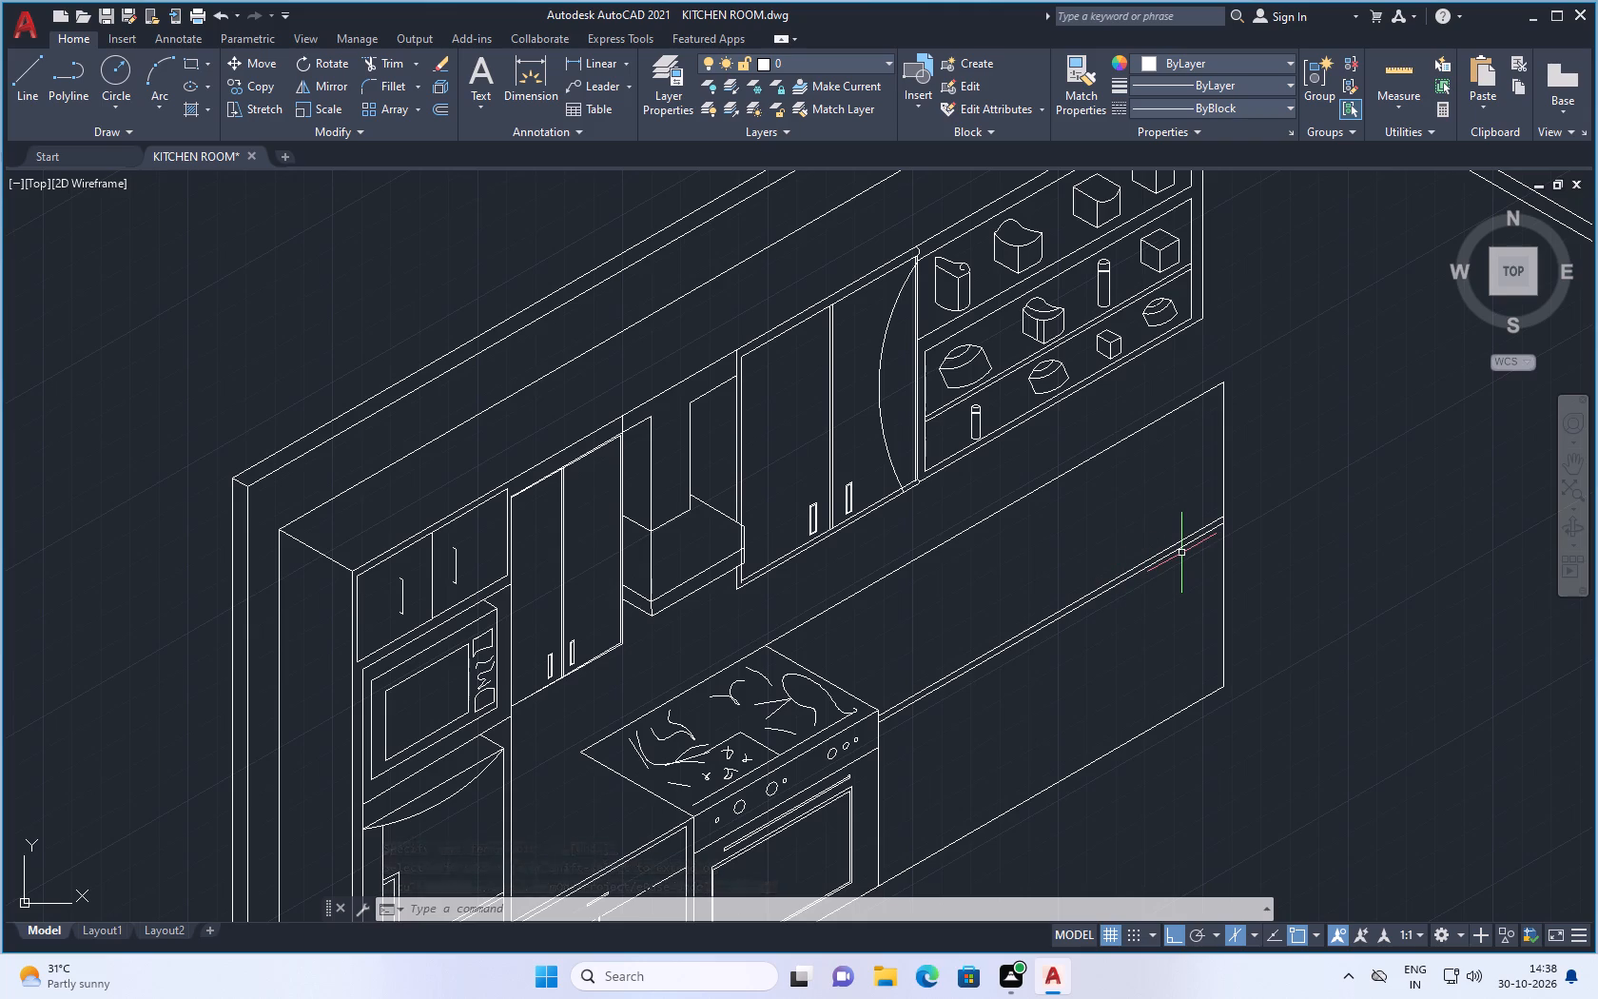
# Delete the lower of the two parallel lines along the front edge of the countertop beside the stove.
pyautogui.scroll(1, 1143, 657)
pyautogui.click(1017, 588)
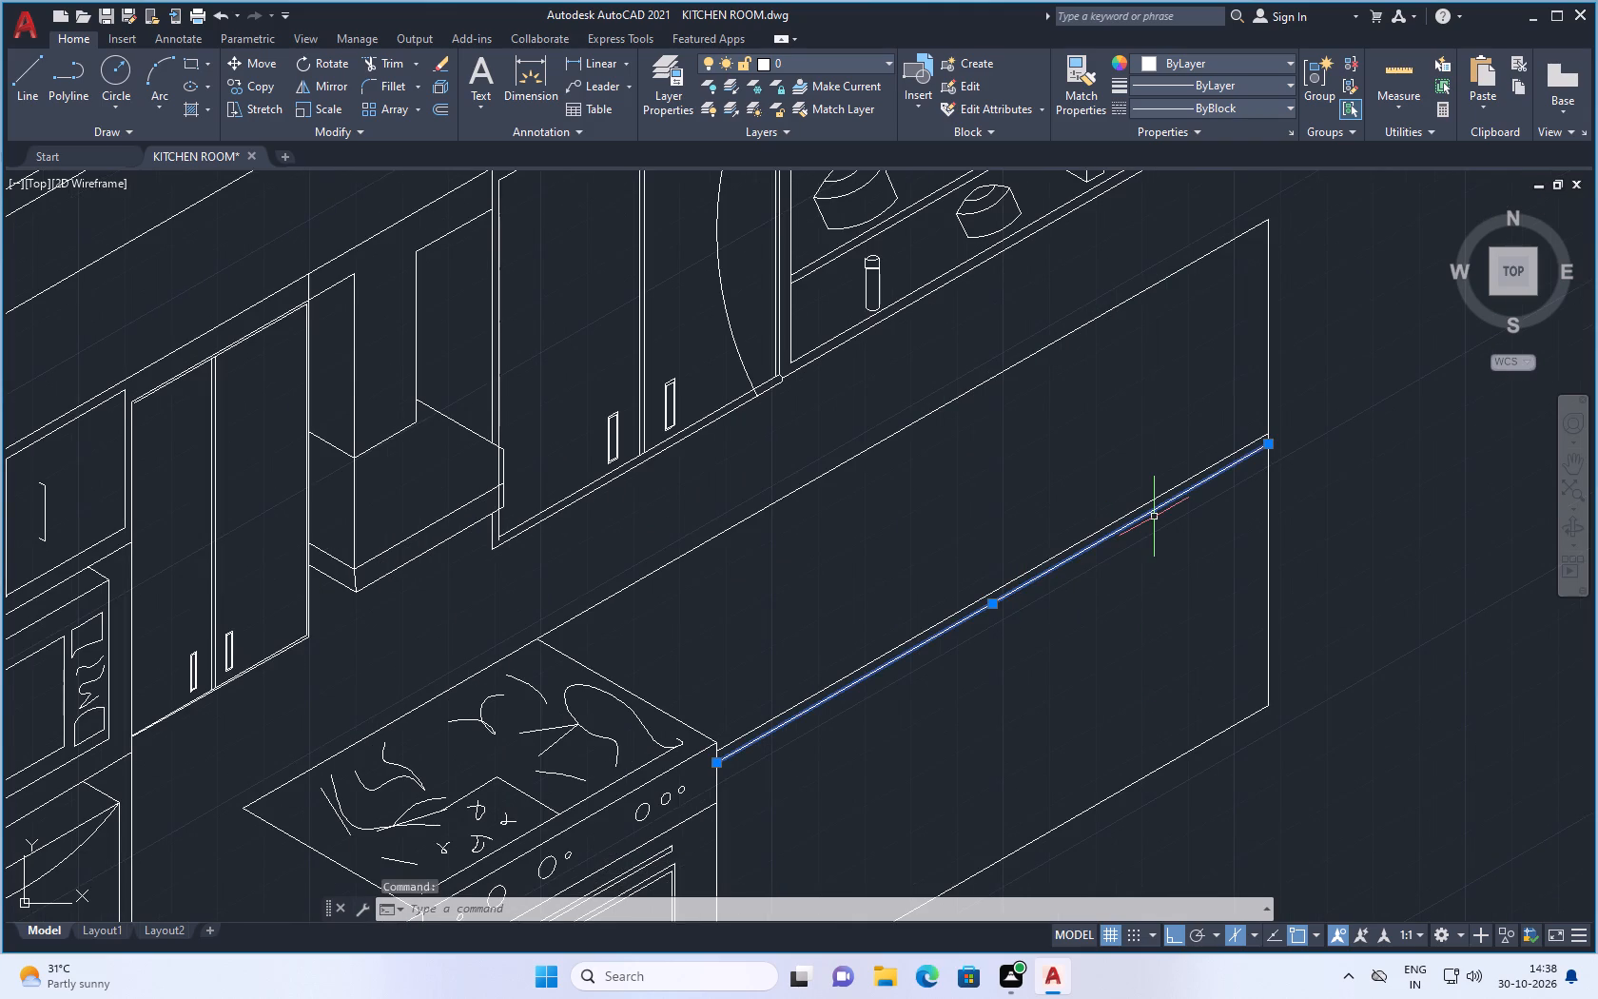
pyautogui.press('Delete')
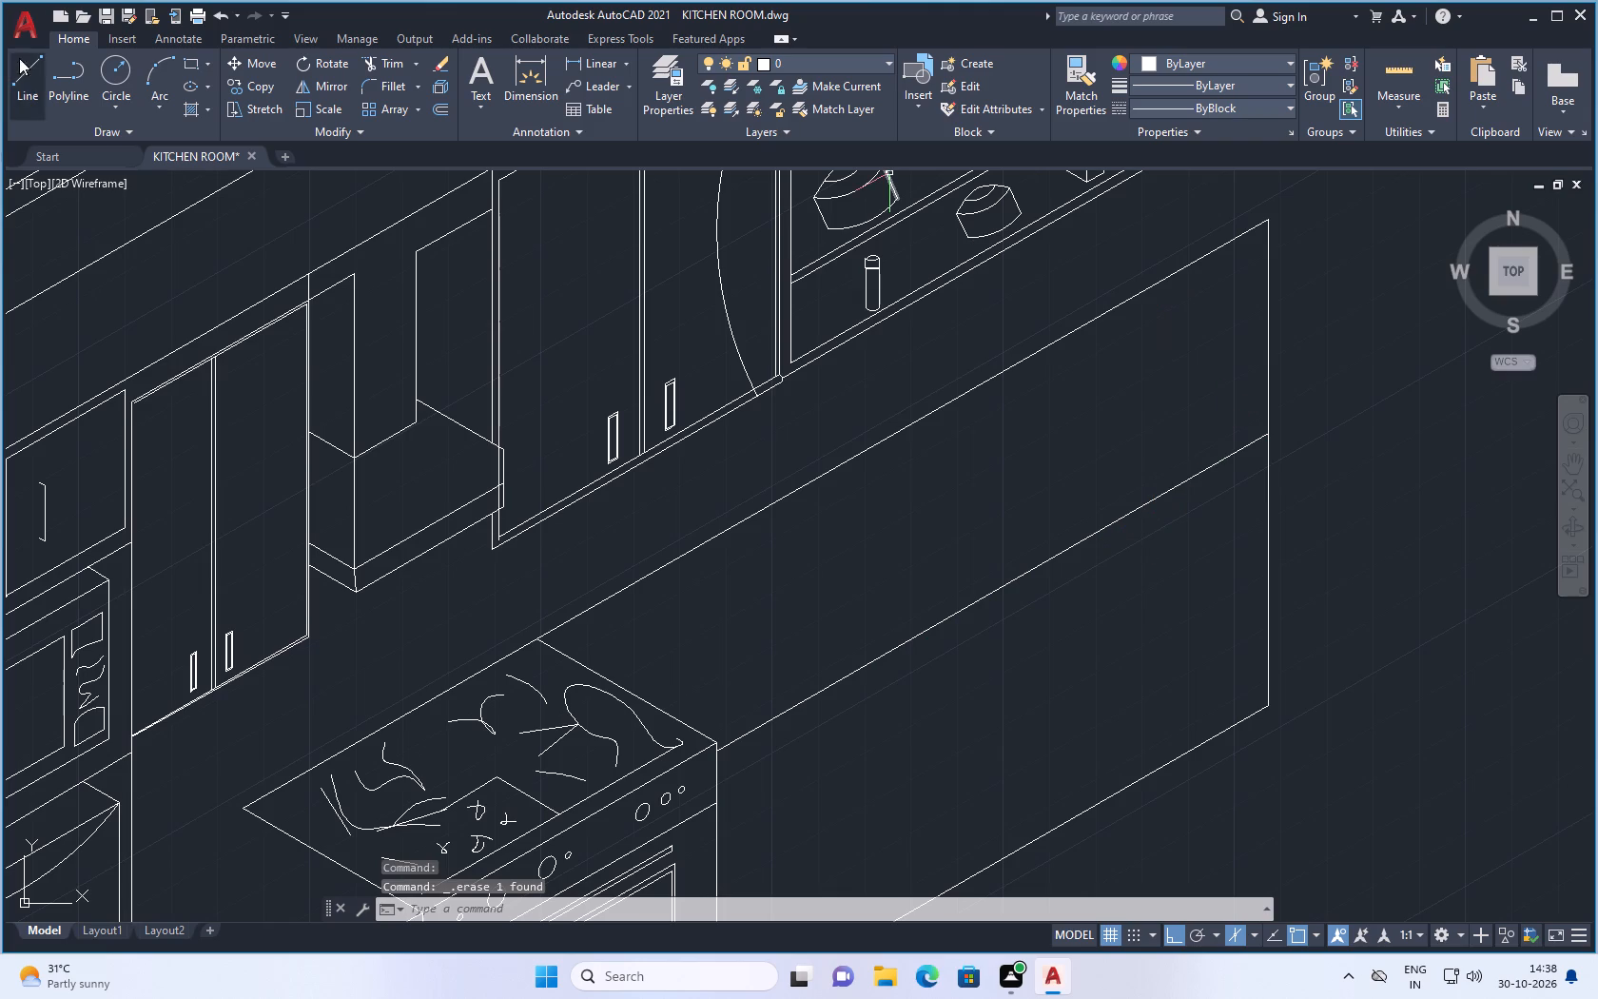
# Draw a 30° line just below the countertop's front edge, from the stove to the cabinet's far end, and trim its overhang.
pyautogui.click(30, 84)
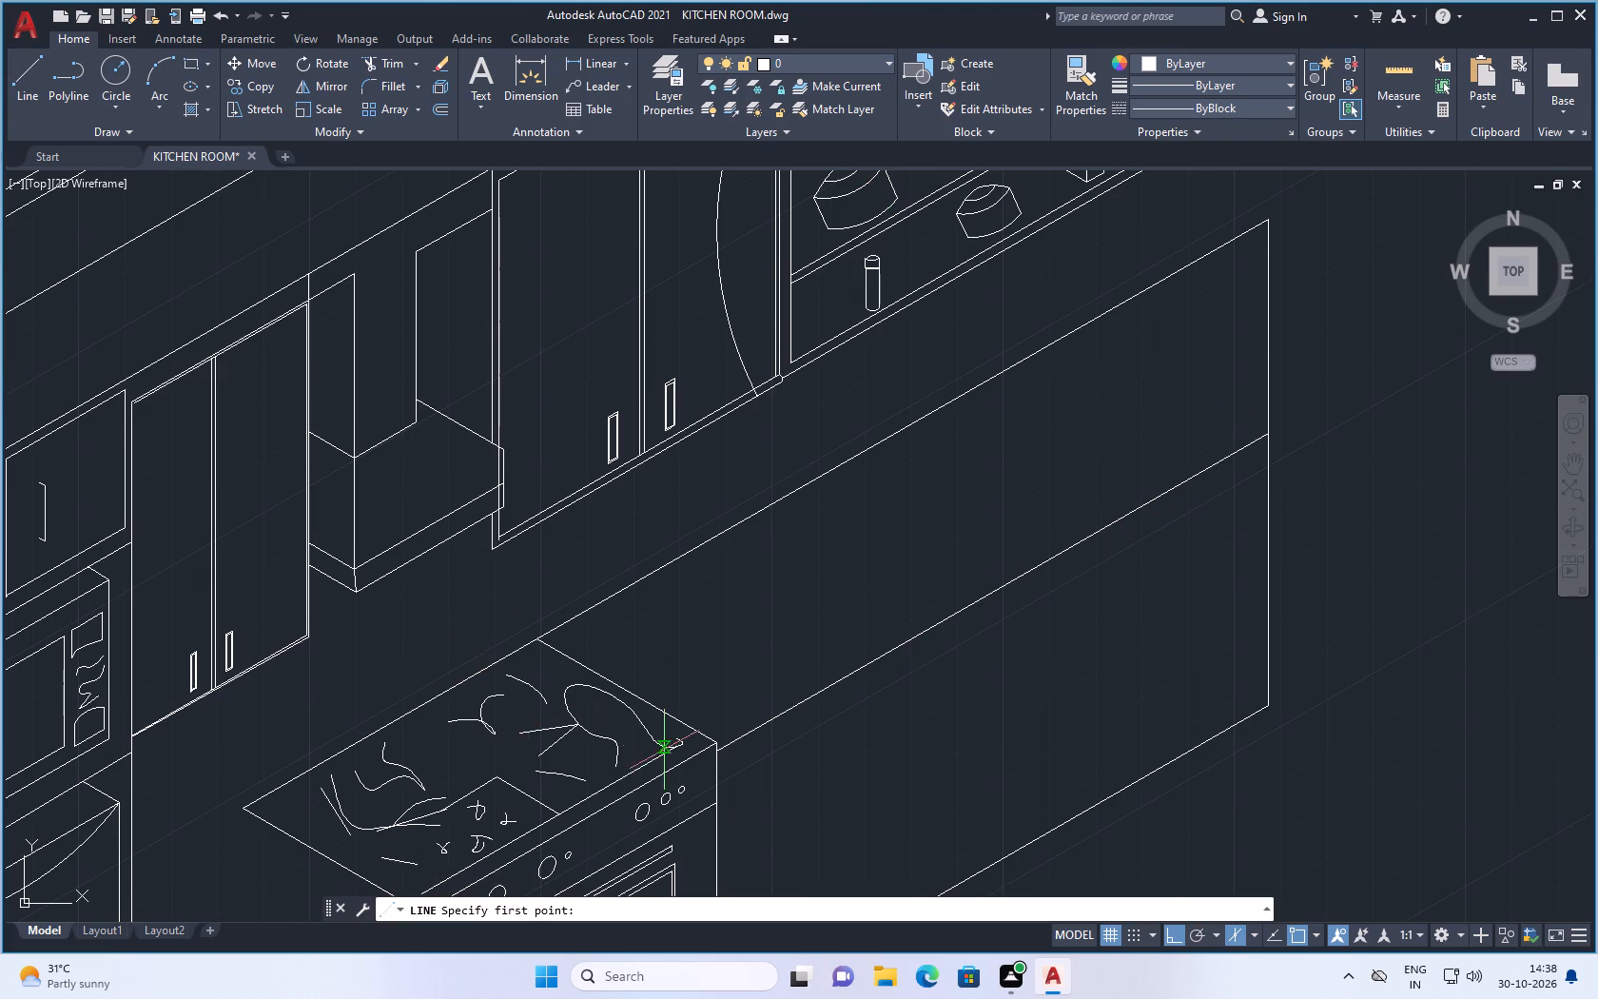
pyautogui.scroll(1, 750, 786)
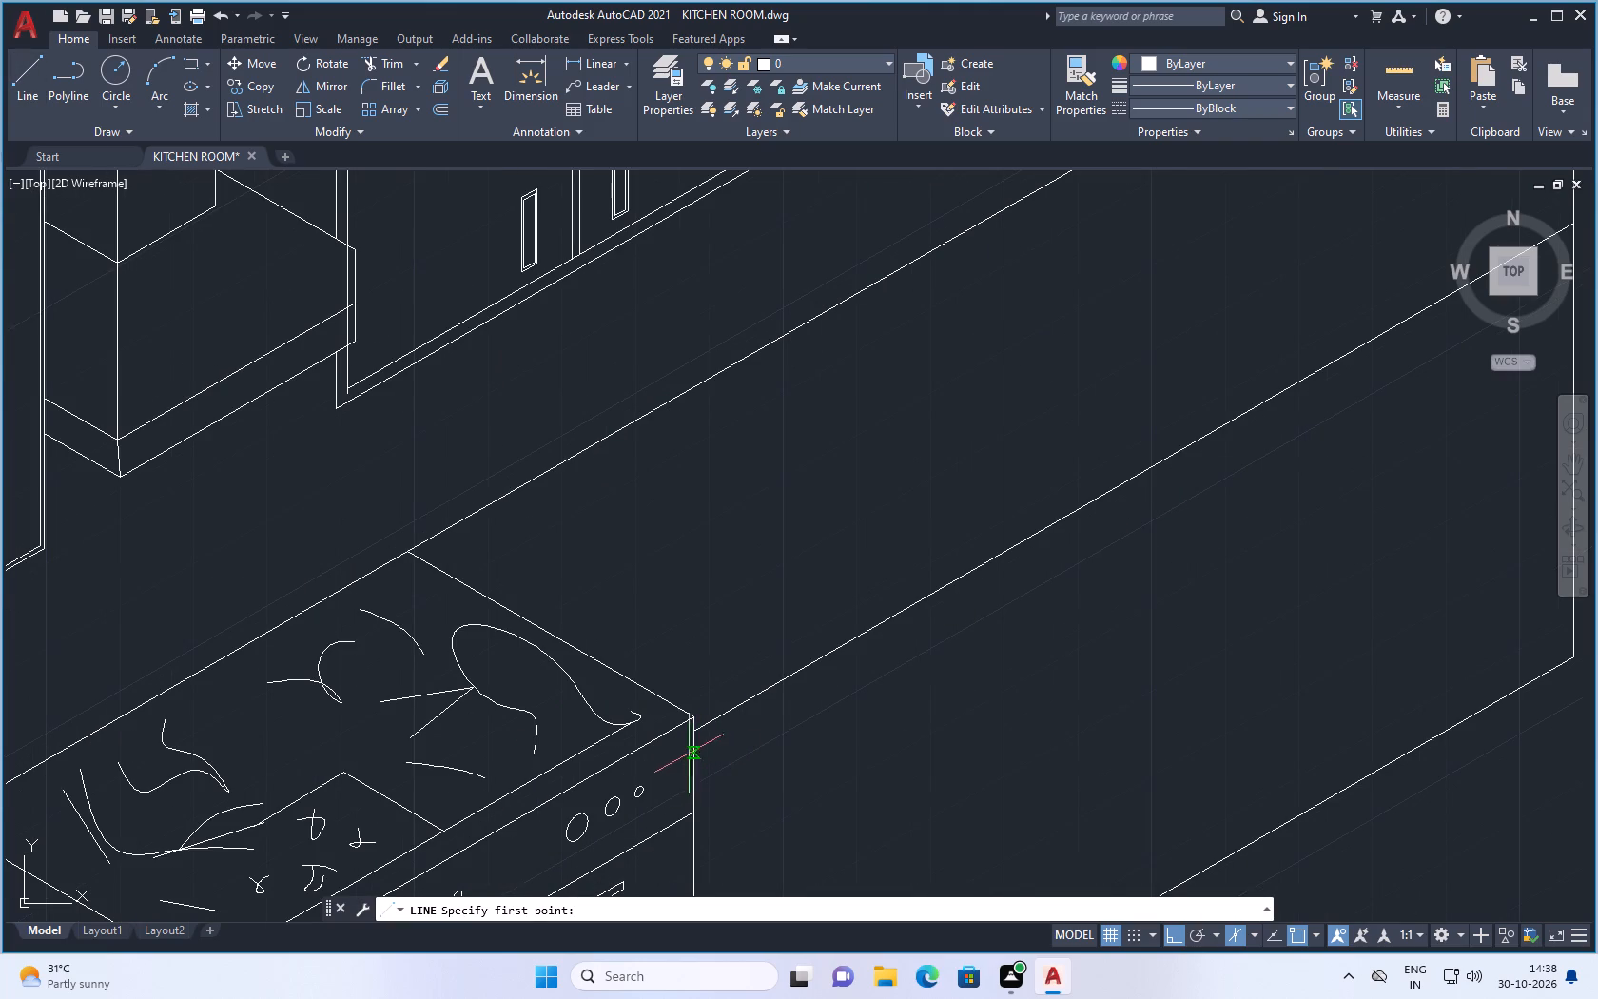
pyautogui.click(692, 760)
pyautogui.scroll(-2, 869, 714)
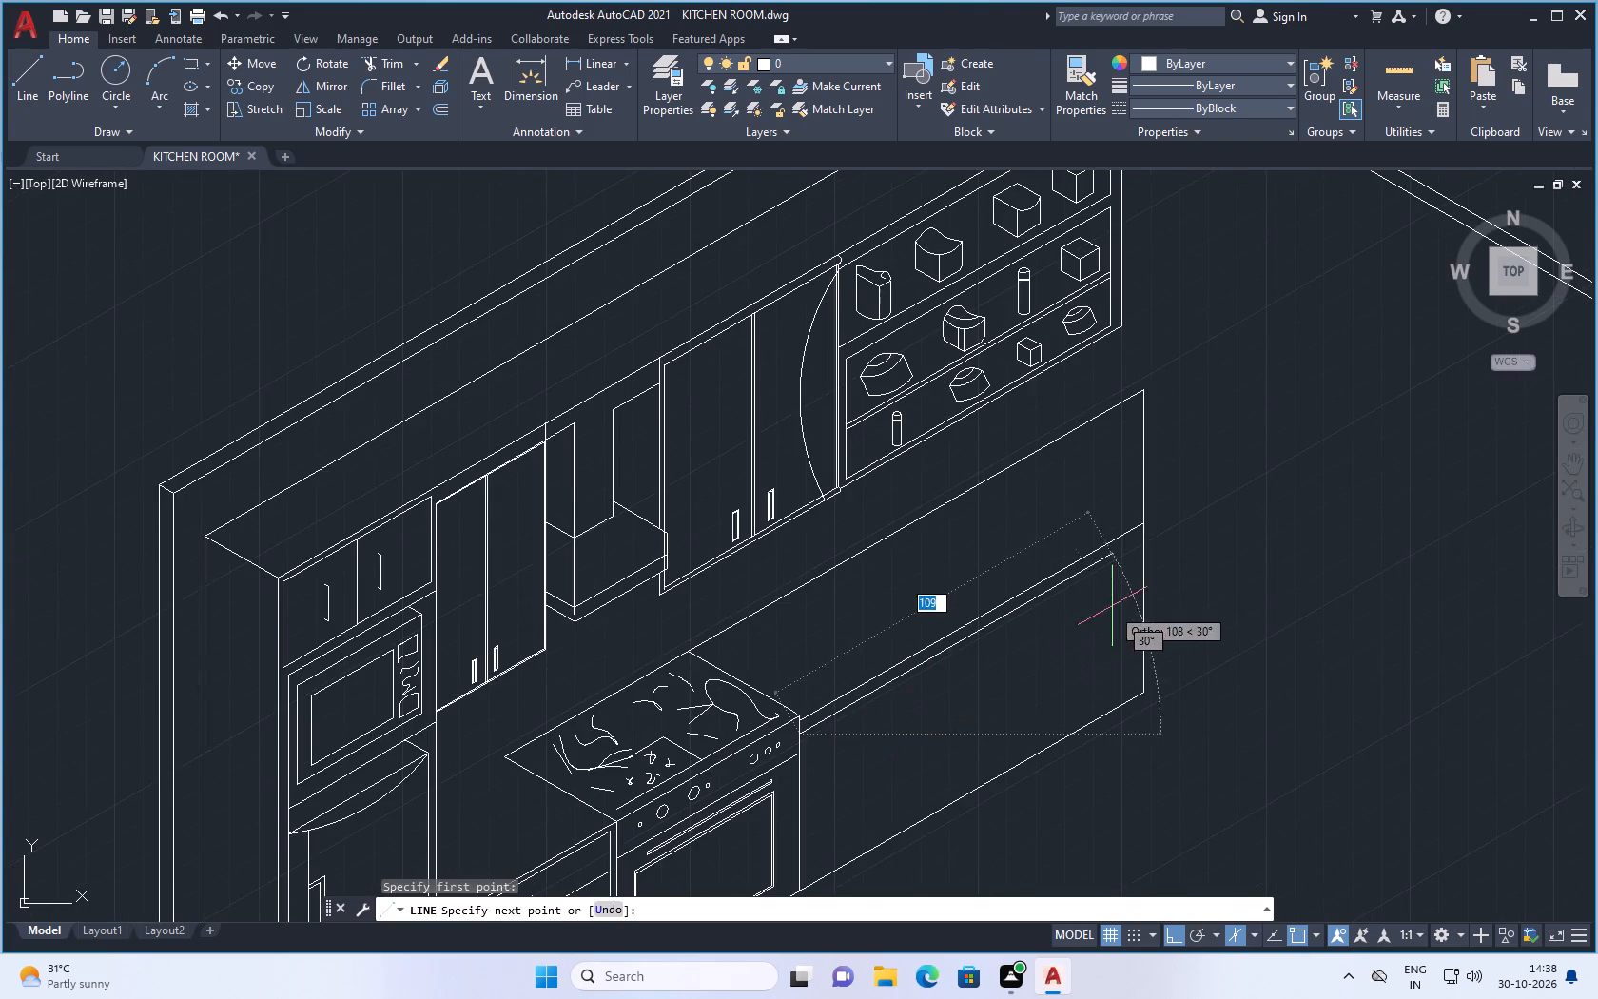
pyautogui.scroll(1, 1155, 558)
pyautogui.click(1154, 520)
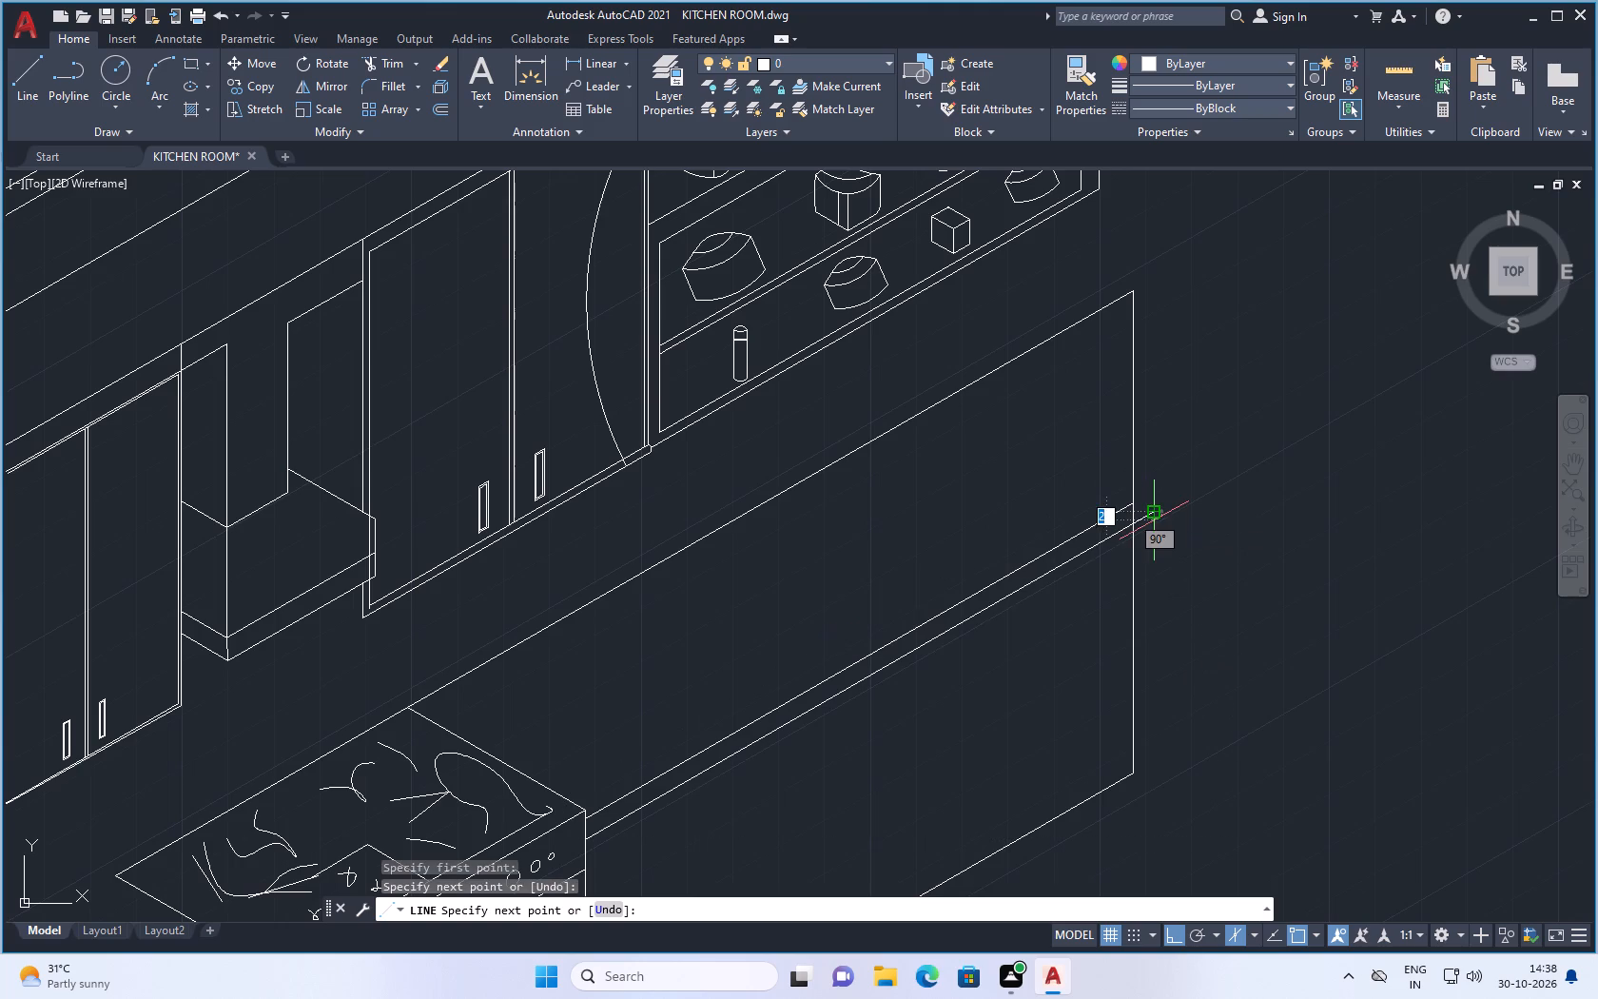
pyautogui.press('Escape')
pyautogui.write('tr')
pyautogui.press('Return')
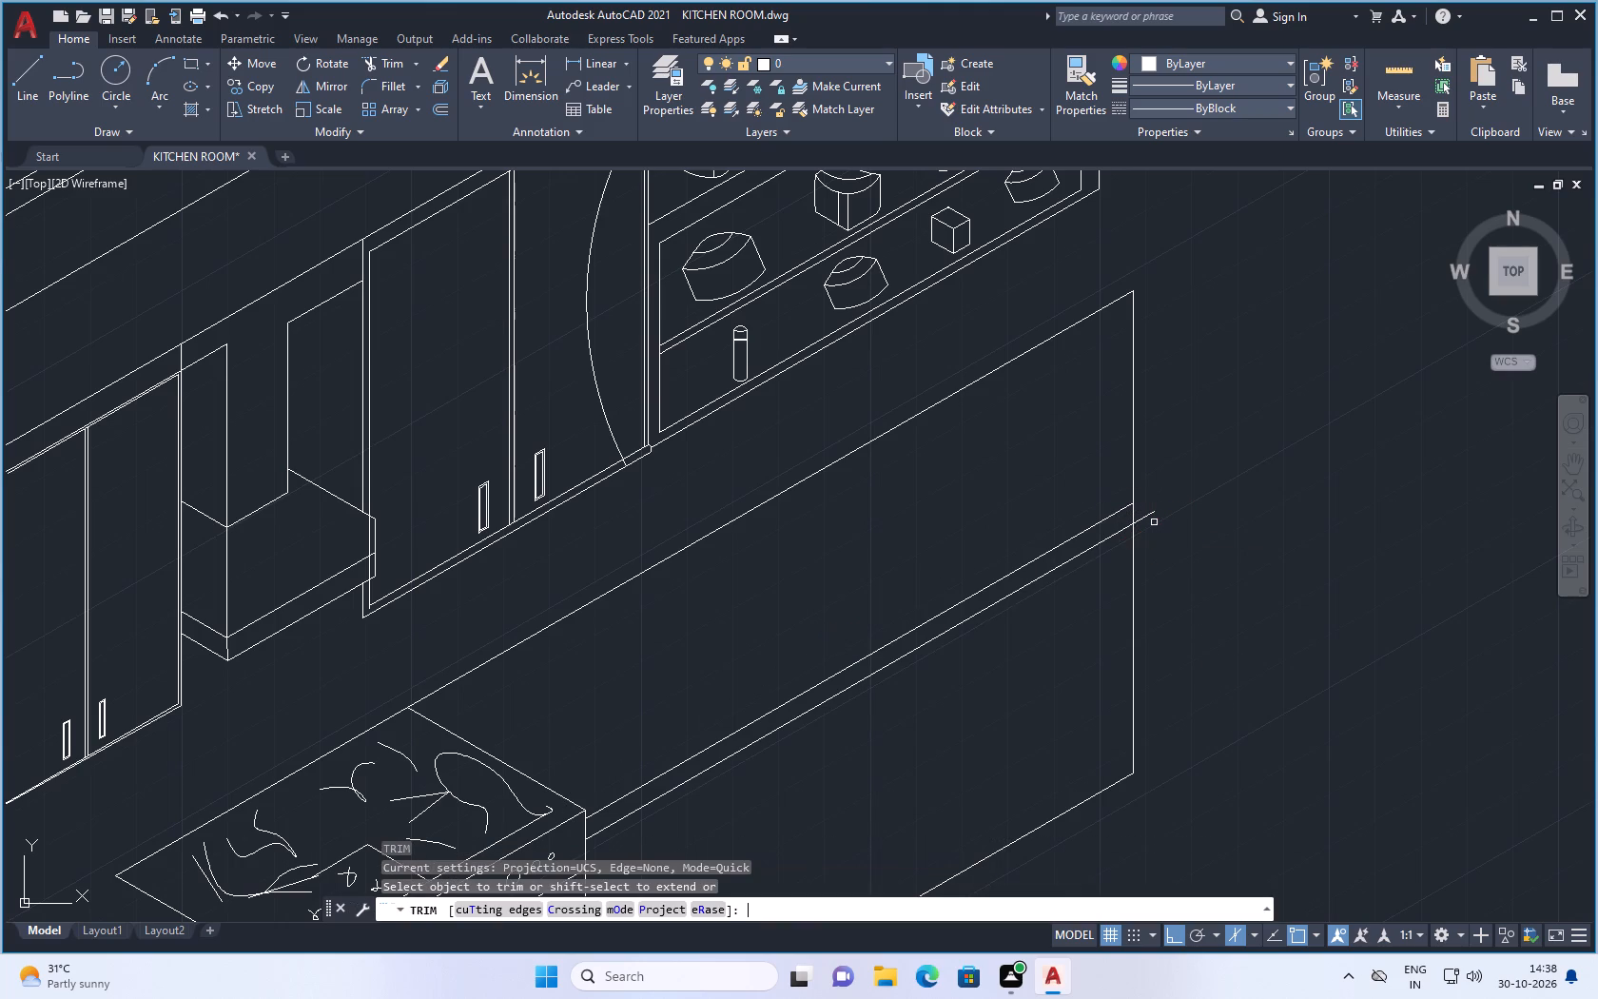
pyautogui.scroll(2, 1137, 527)
pyautogui.moveTo(1156, 457); pyautogui.dragTo(1160, 539)
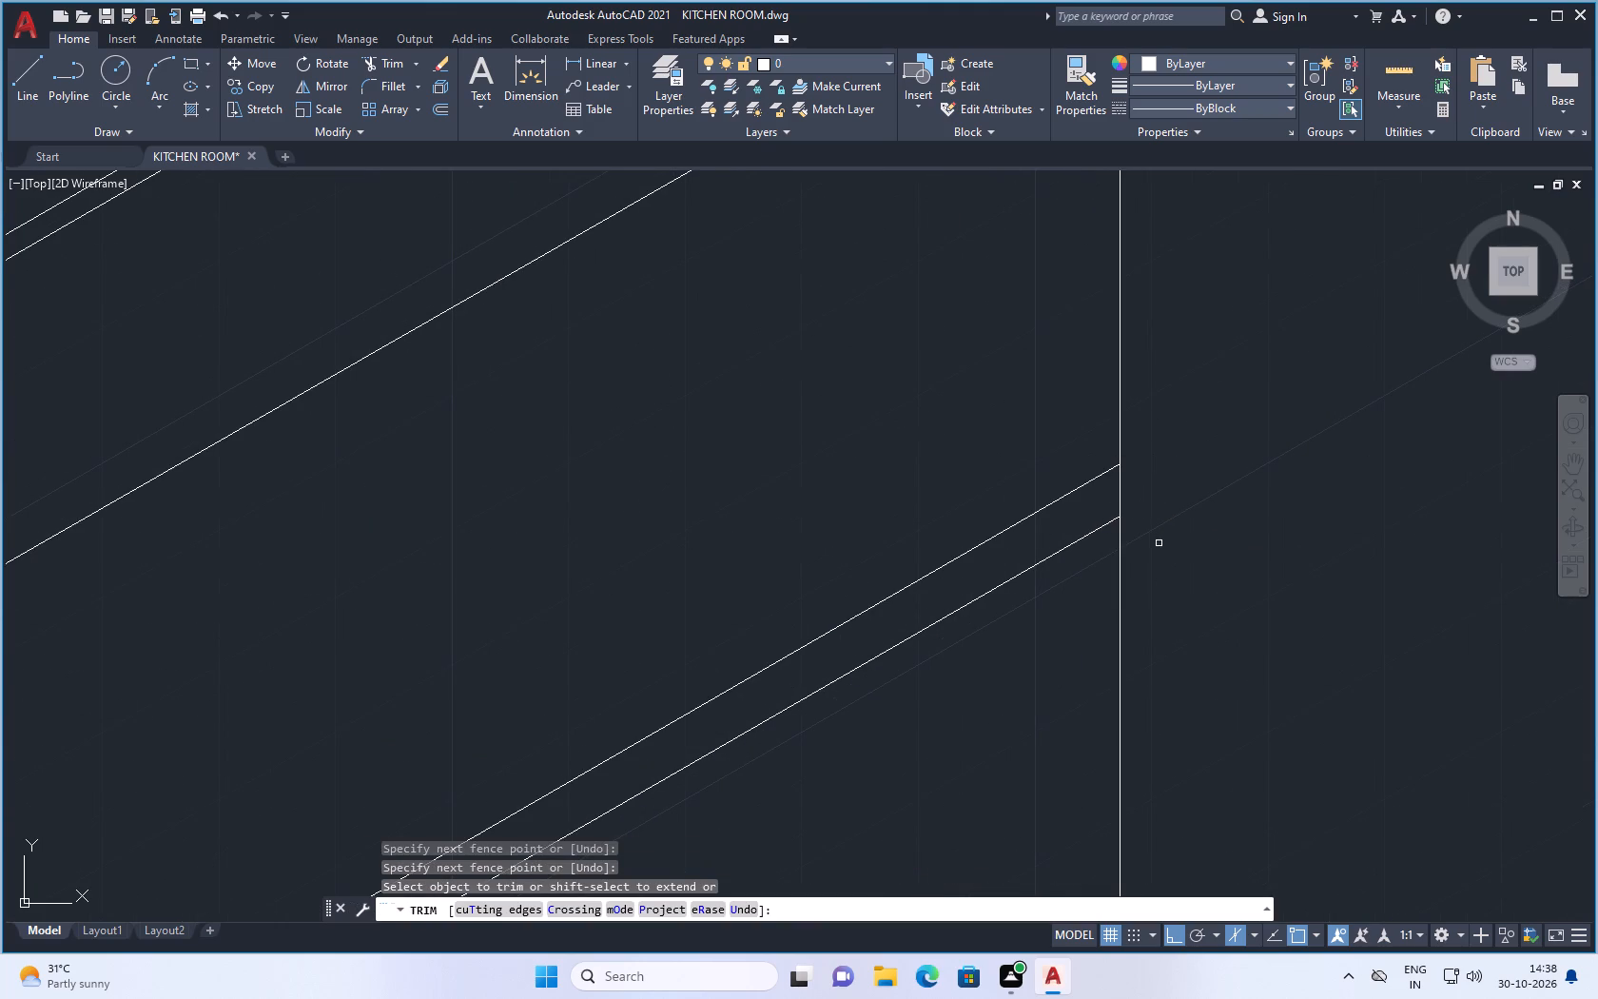
pyautogui.press('Escape')
# Draw a vertical divider from the midpoint of the lower countertop edge line to the cabinet base, trimming the excess below it.
pyautogui.scroll(-2, 1112, 656)
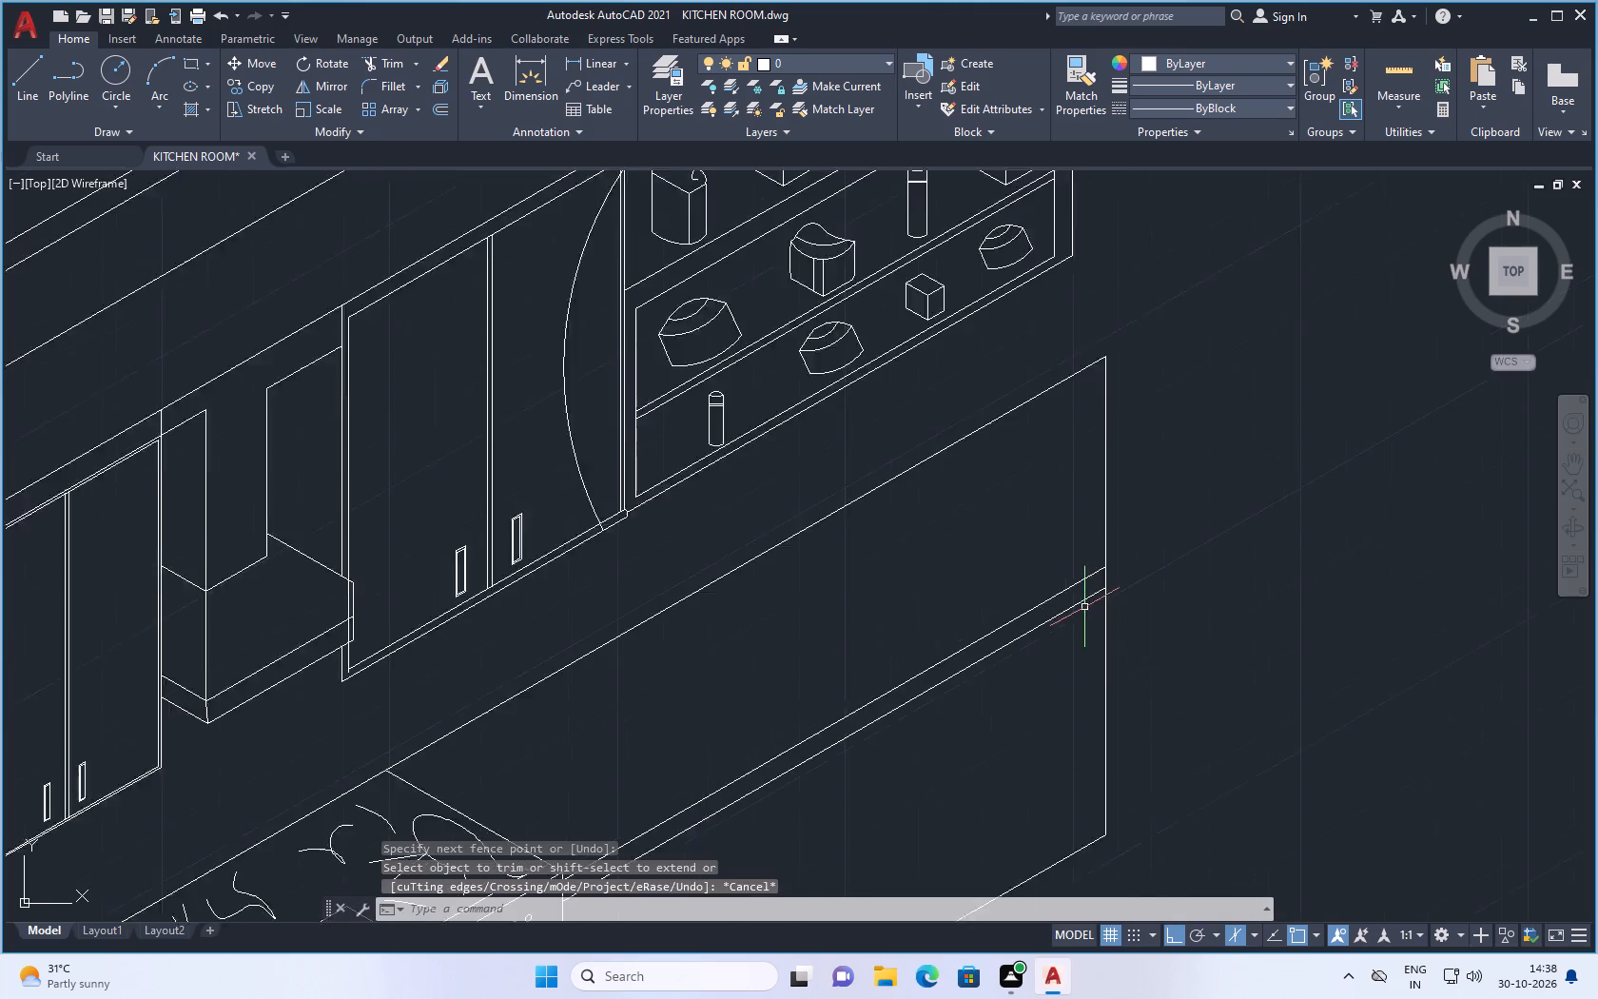
pyautogui.scroll(-1, 1082, 600)
pyautogui.scroll(-1, 1055, 529)
pyautogui.scroll(1, 1060, 609)
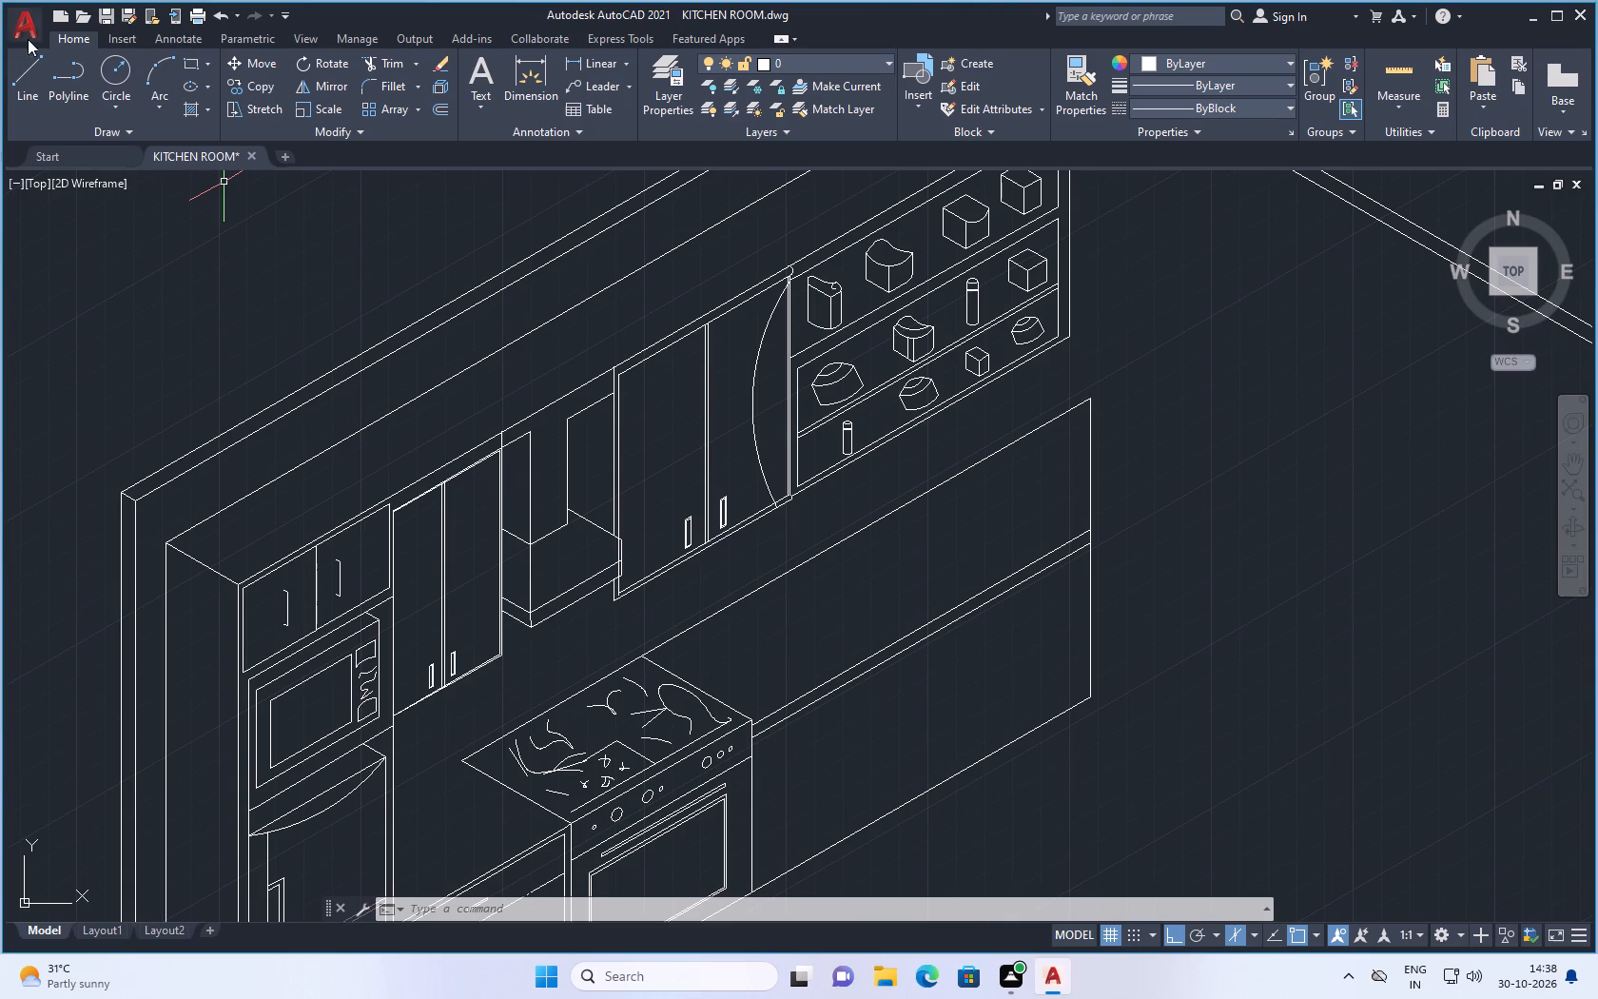
pyautogui.click(23, 75)
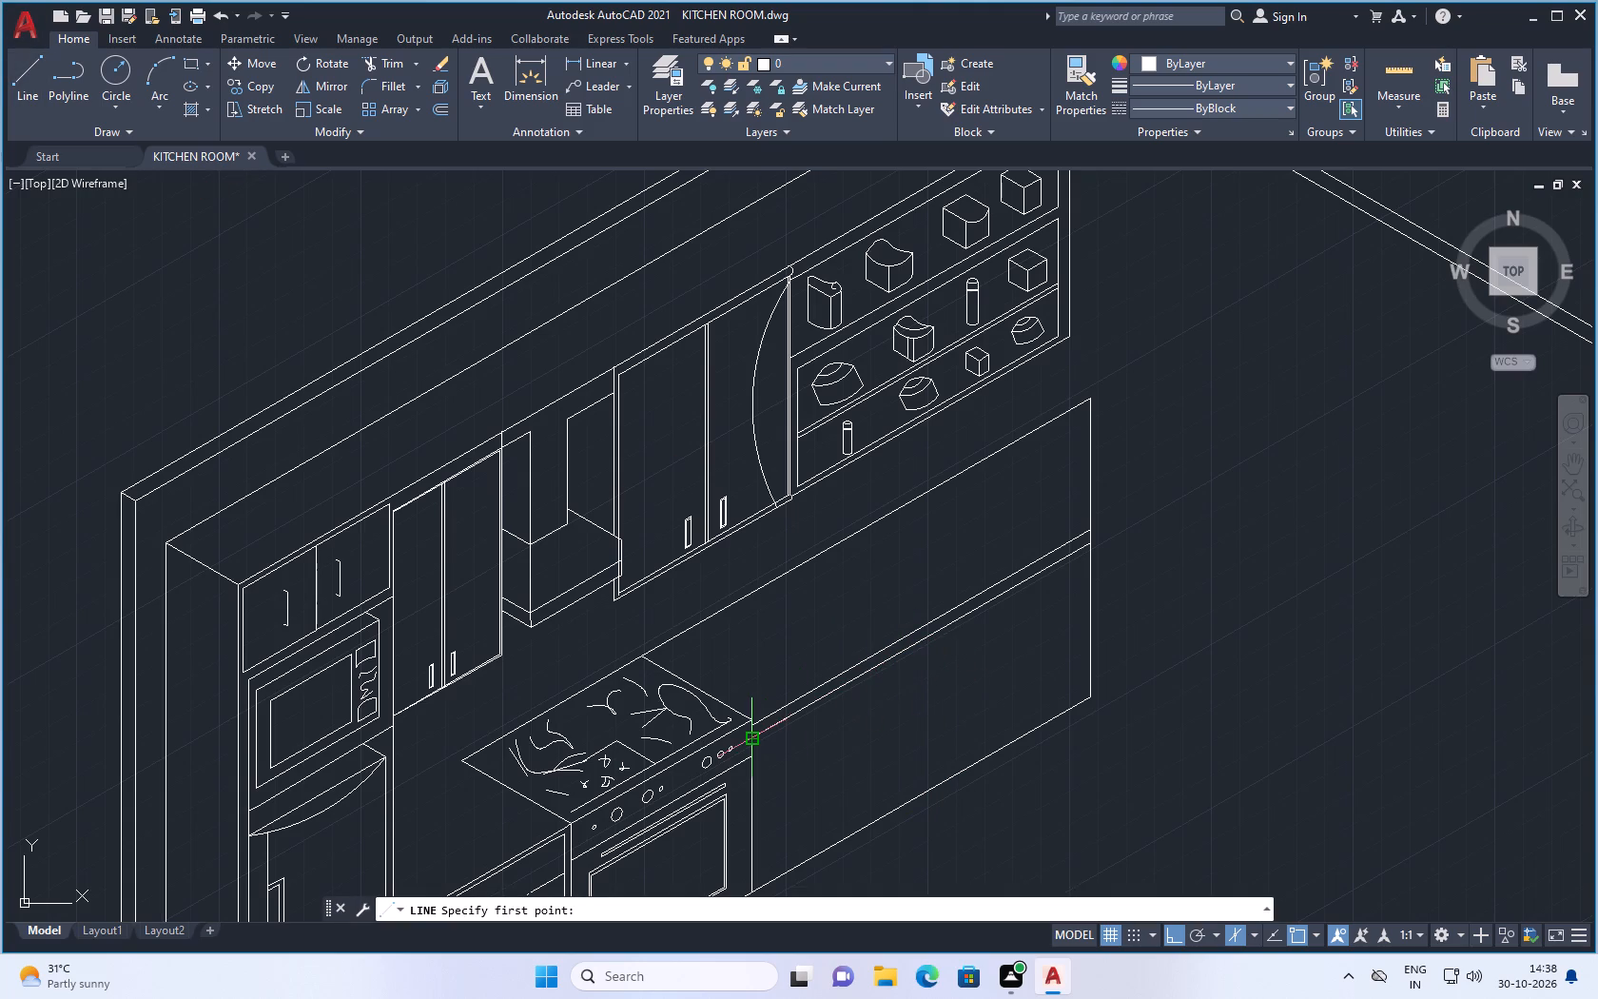
pyautogui.click(923, 640)
pyautogui.scroll(2, 937, 797)
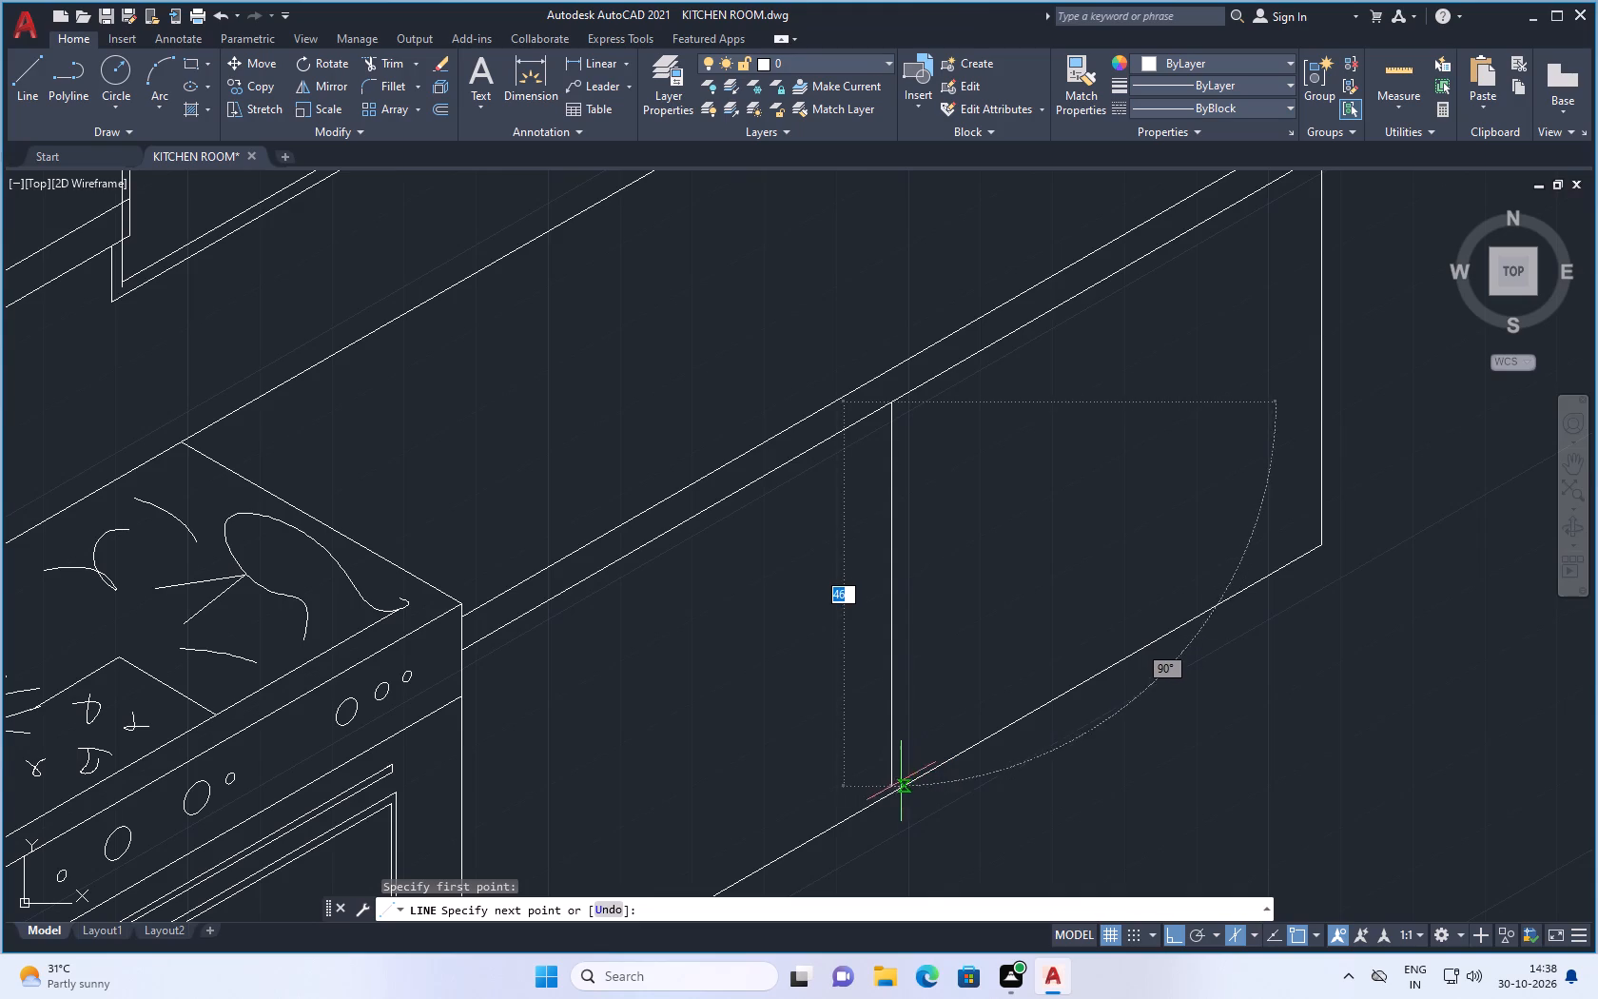
pyautogui.click(905, 811)
pyautogui.press('Escape')
pyautogui.write('tr')
pyautogui.press('Return')
pyautogui.moveTo(908, 799); pyautogui.dragTo(871, 824)
pyautogui.press('Escape')
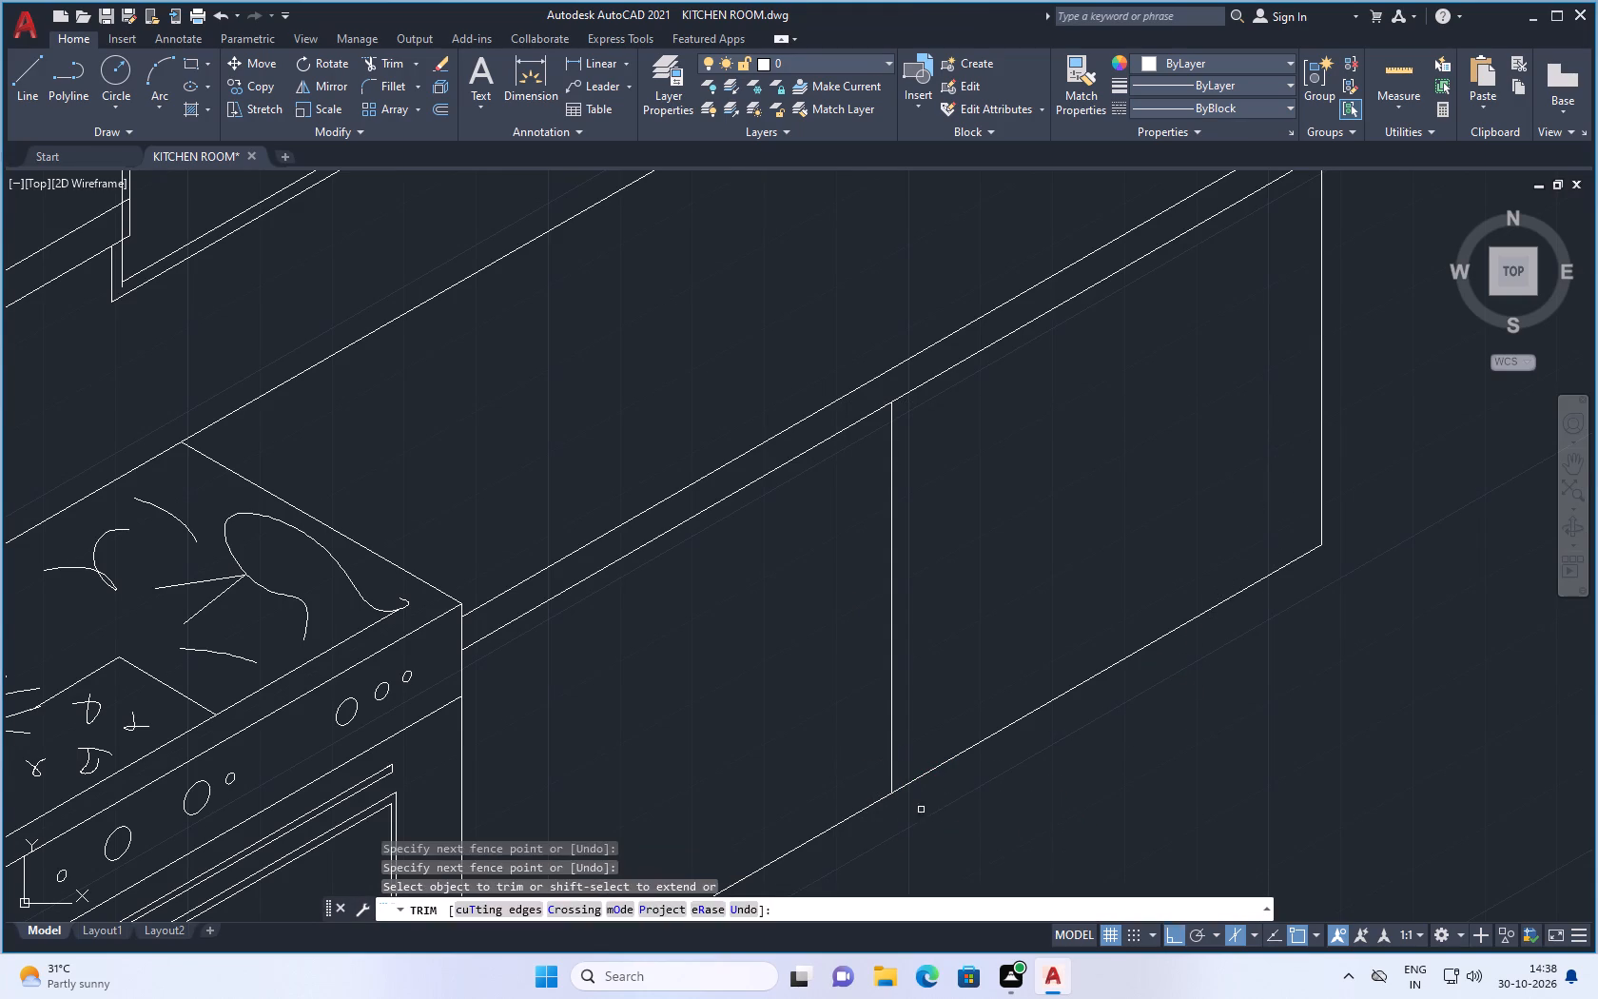
# Add a second vertical divider line about 47 units long, close beside the first, and trim it at the cabinet base line.
pyautogui.click(19, 76)
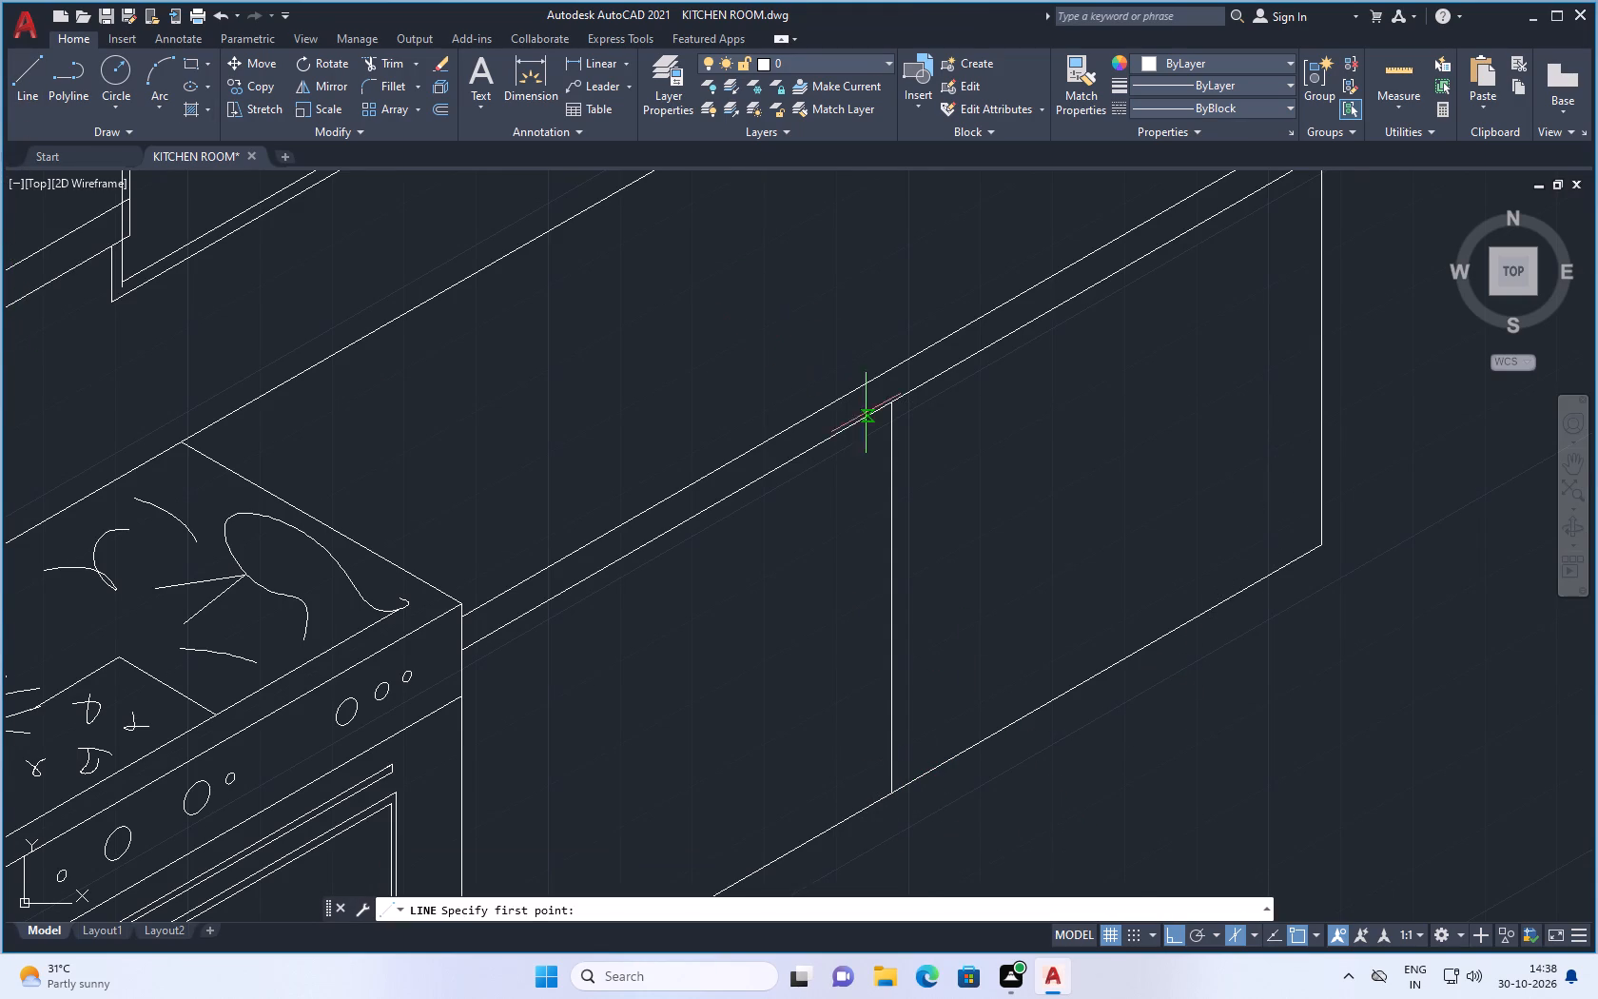
pyautogui.scroll(2, 872, 395)
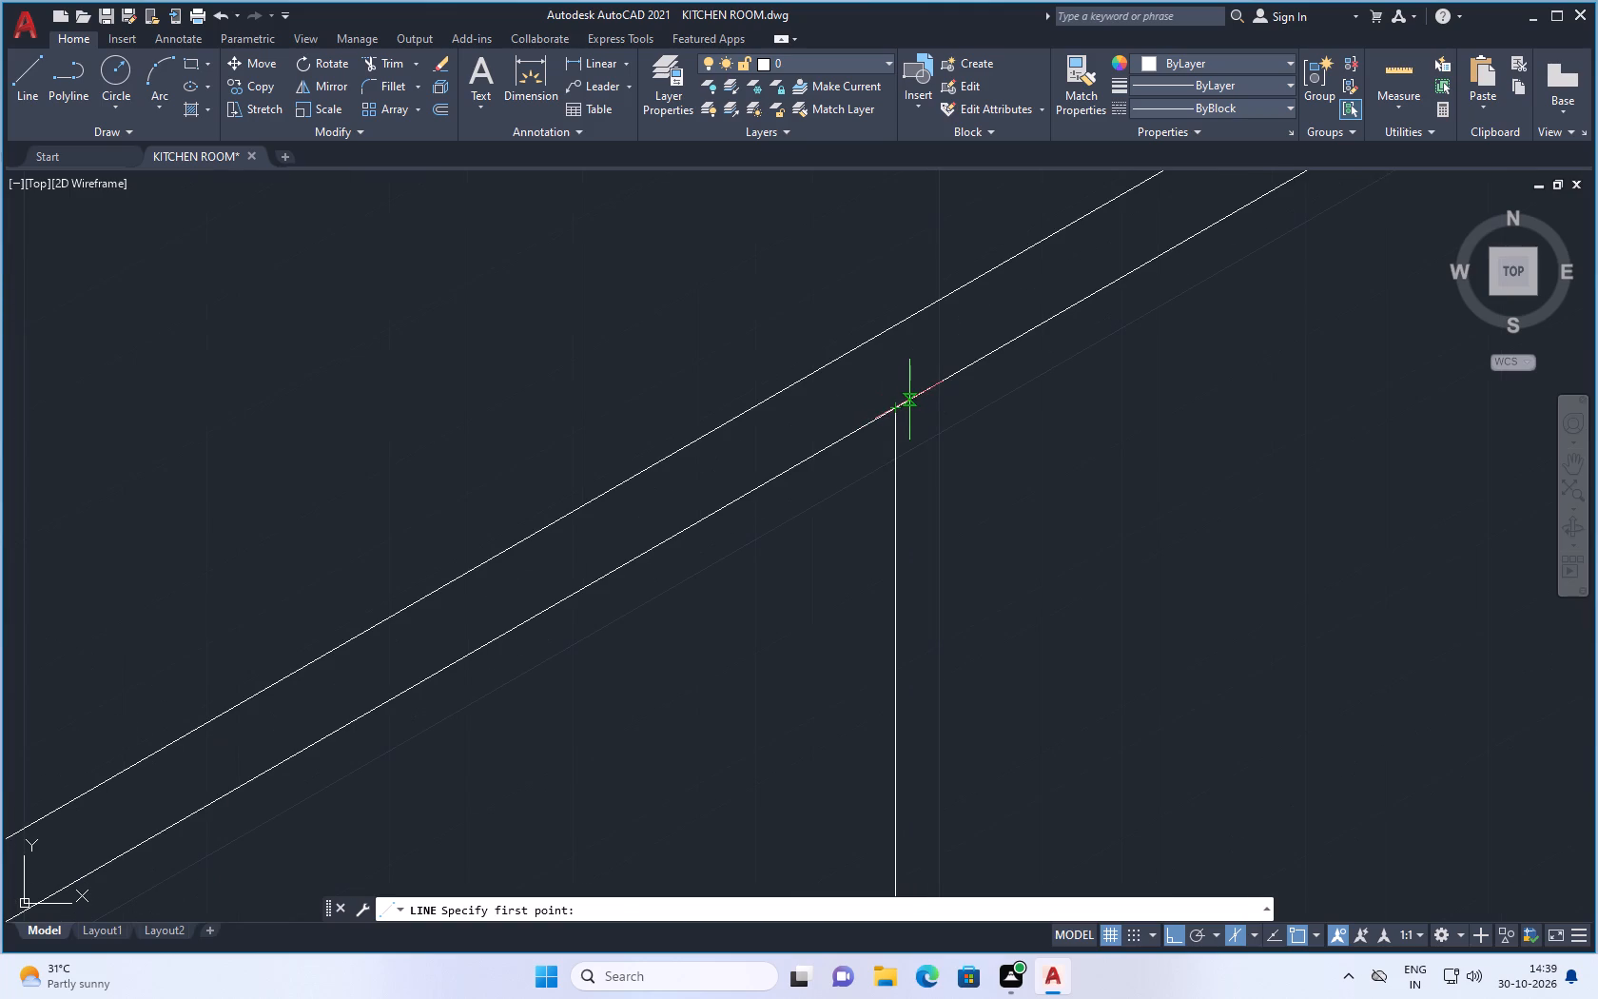
pyautogui.click(909, 400)
pyautogui.scroll(-3, 938, 568)
pyautogui.scroll(2, 948, 749)
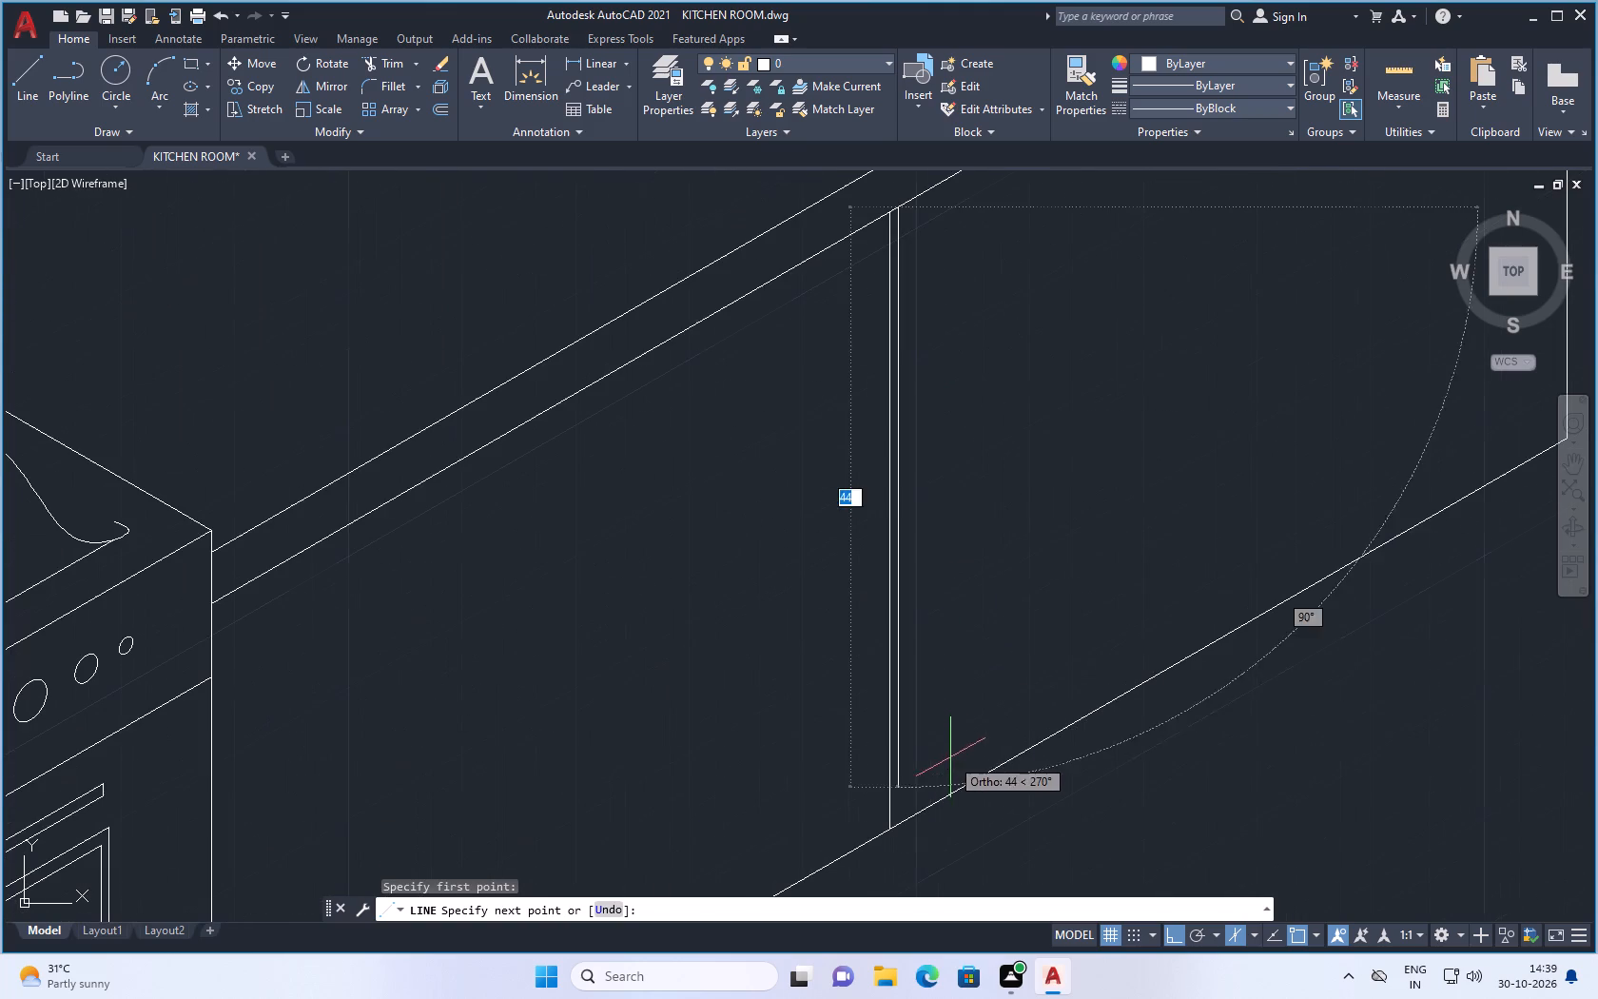
pyautogui.click(903, 846)
pyautogui.press('Escape')
pyautogui.press('t')
pyautogui.press('r')
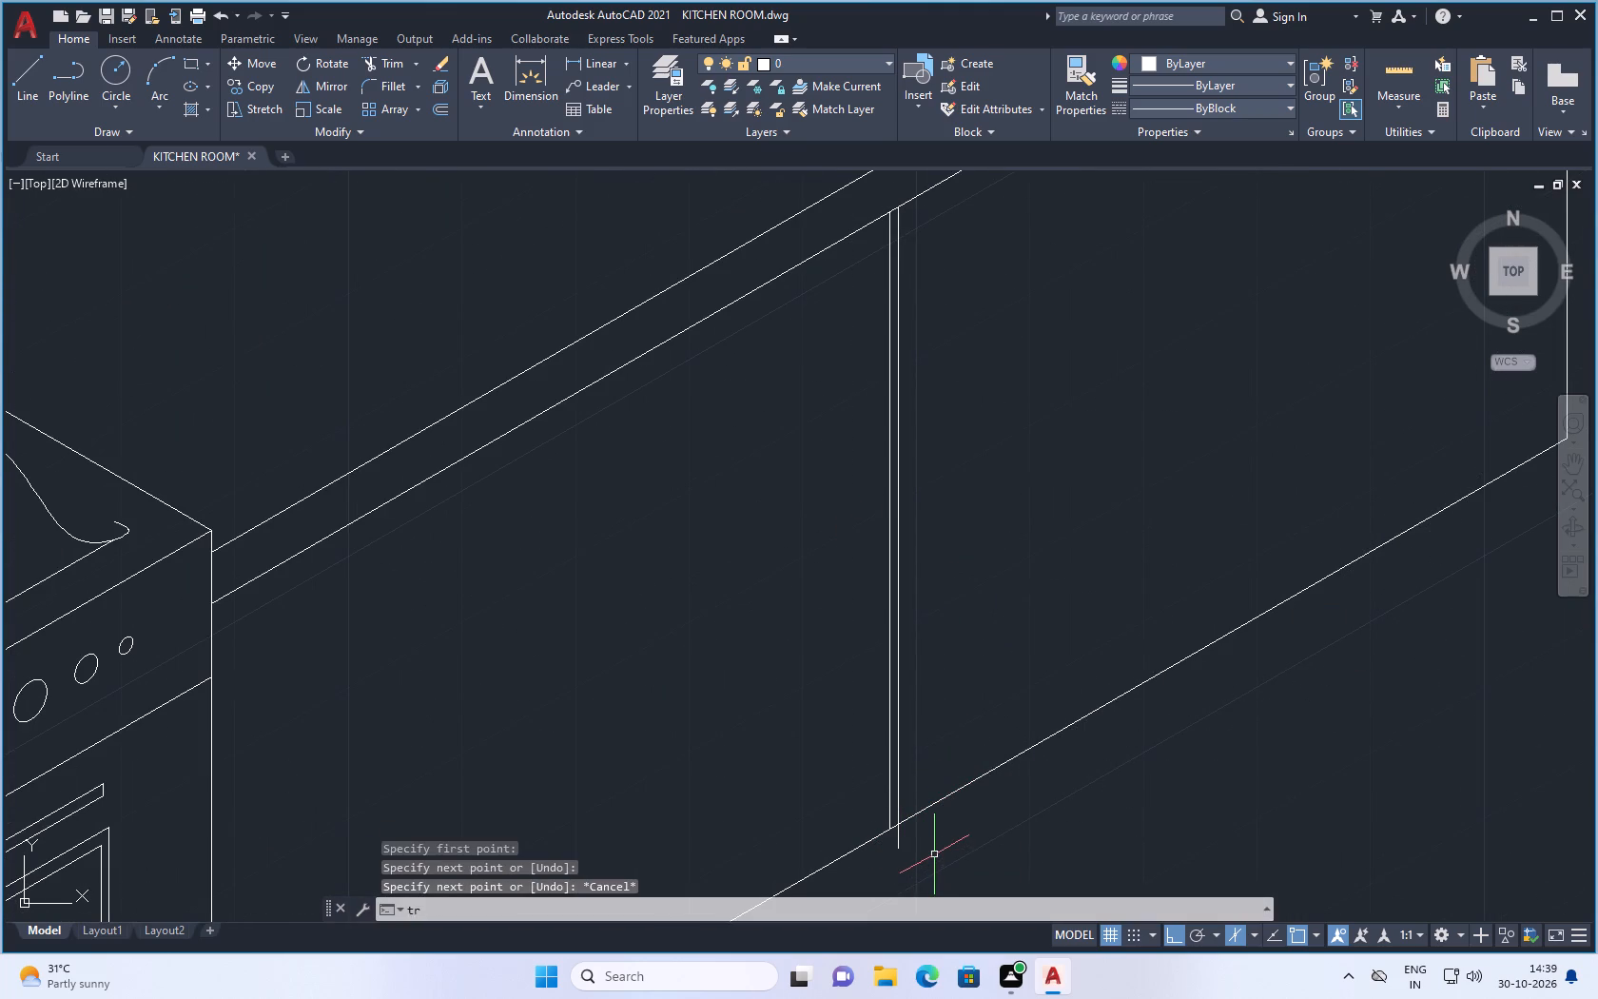
pyautogui.press('Return')
pyautogui.moveTo(915, 841); pyautogui.dragTo(887, 850)
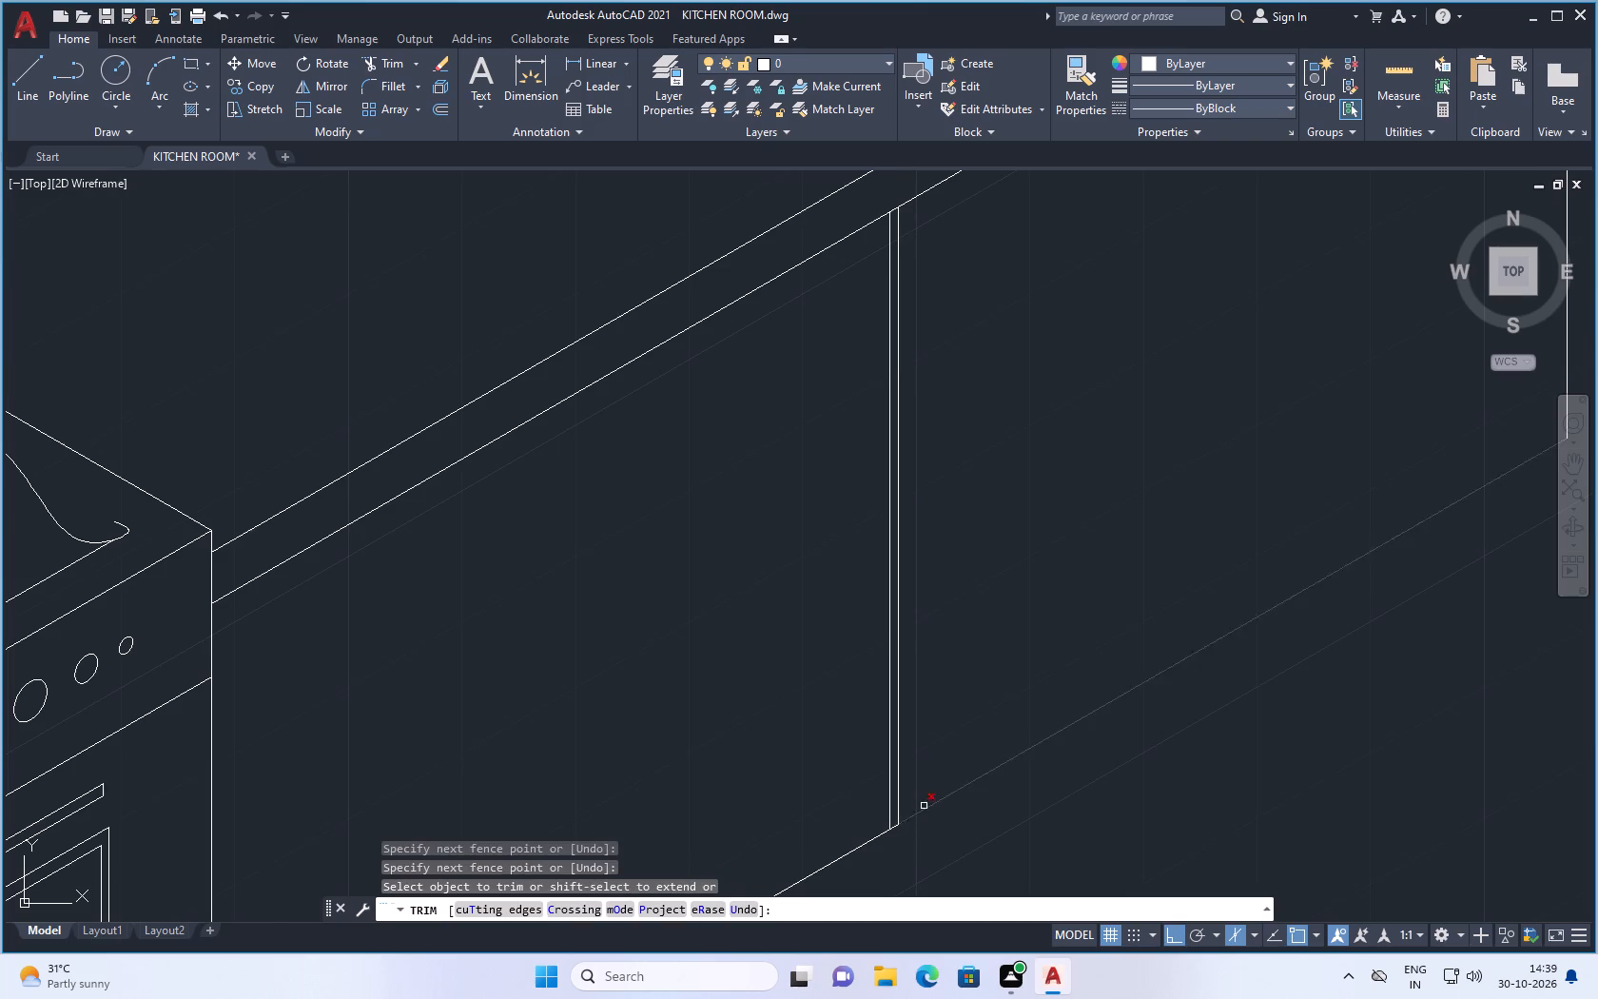
pyautogui.scroll(-2, 916, 805)
pyautogui.press('Escape')
pyautogui.scroll(-1, 870, 676)
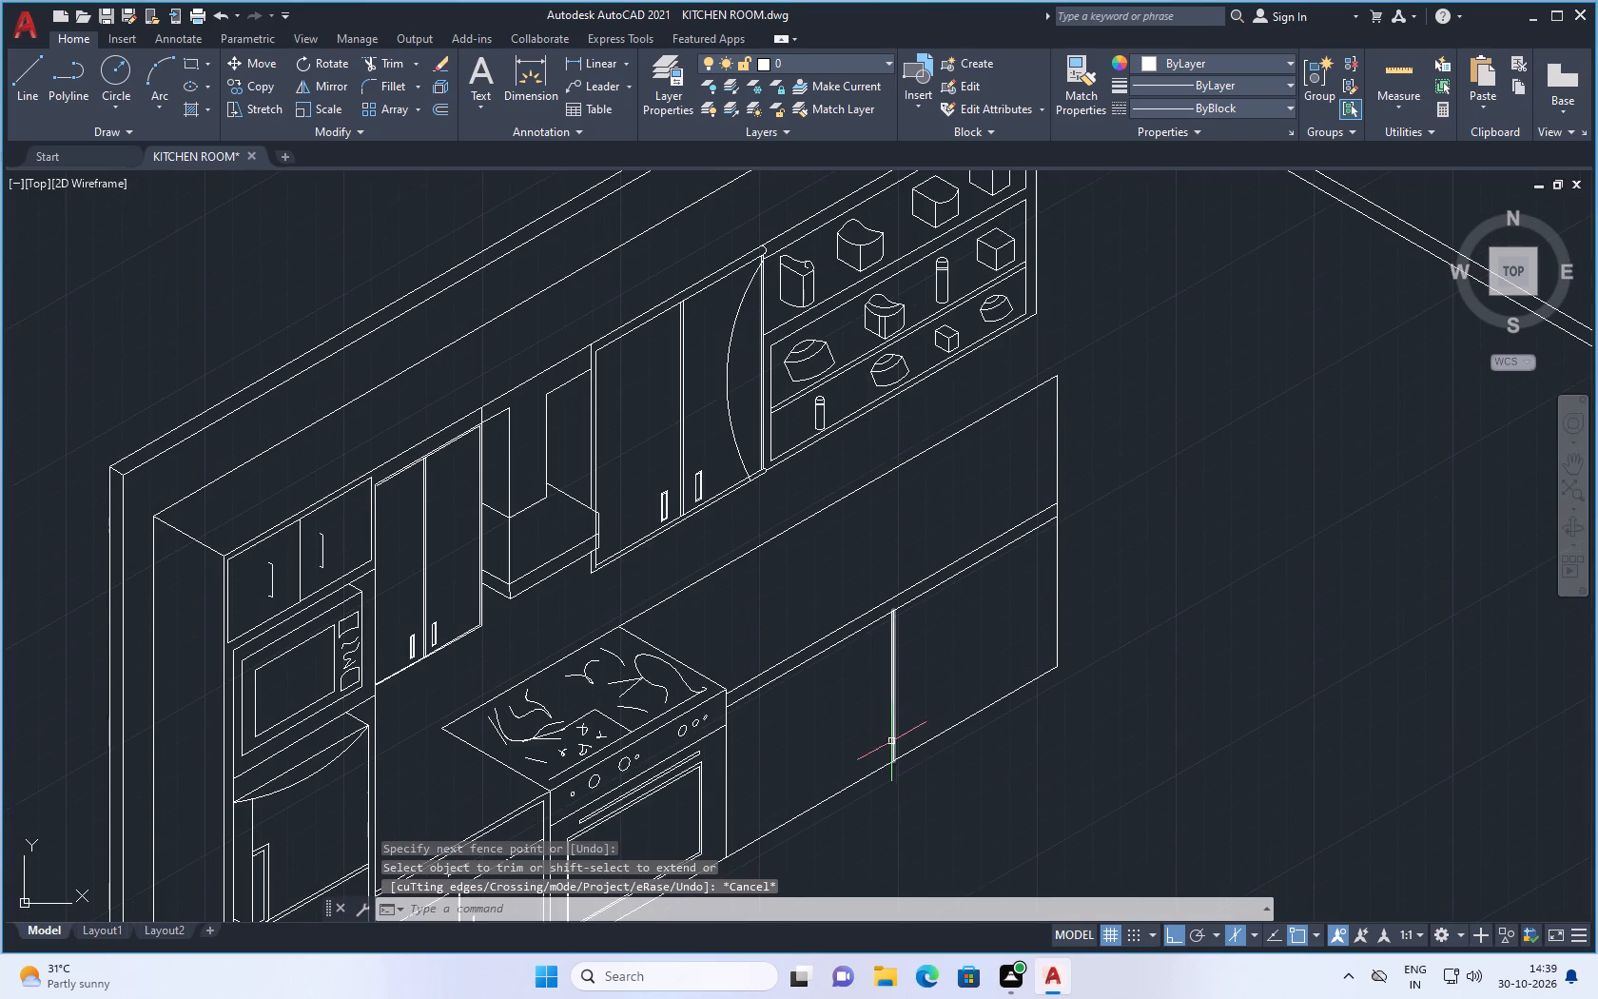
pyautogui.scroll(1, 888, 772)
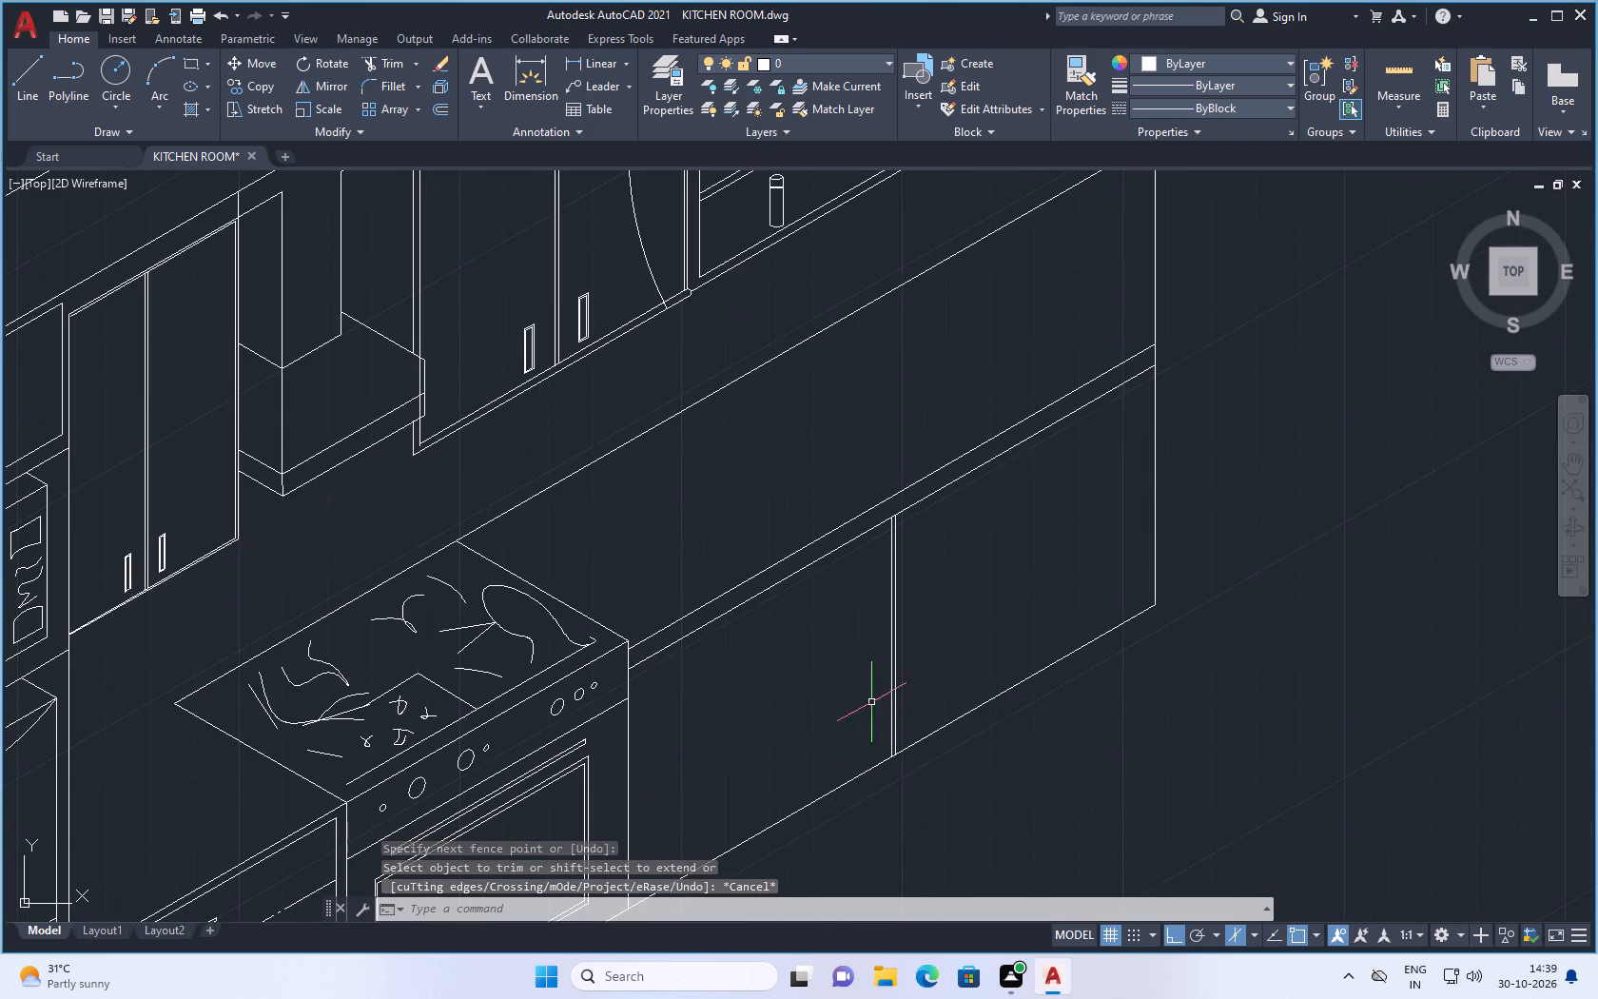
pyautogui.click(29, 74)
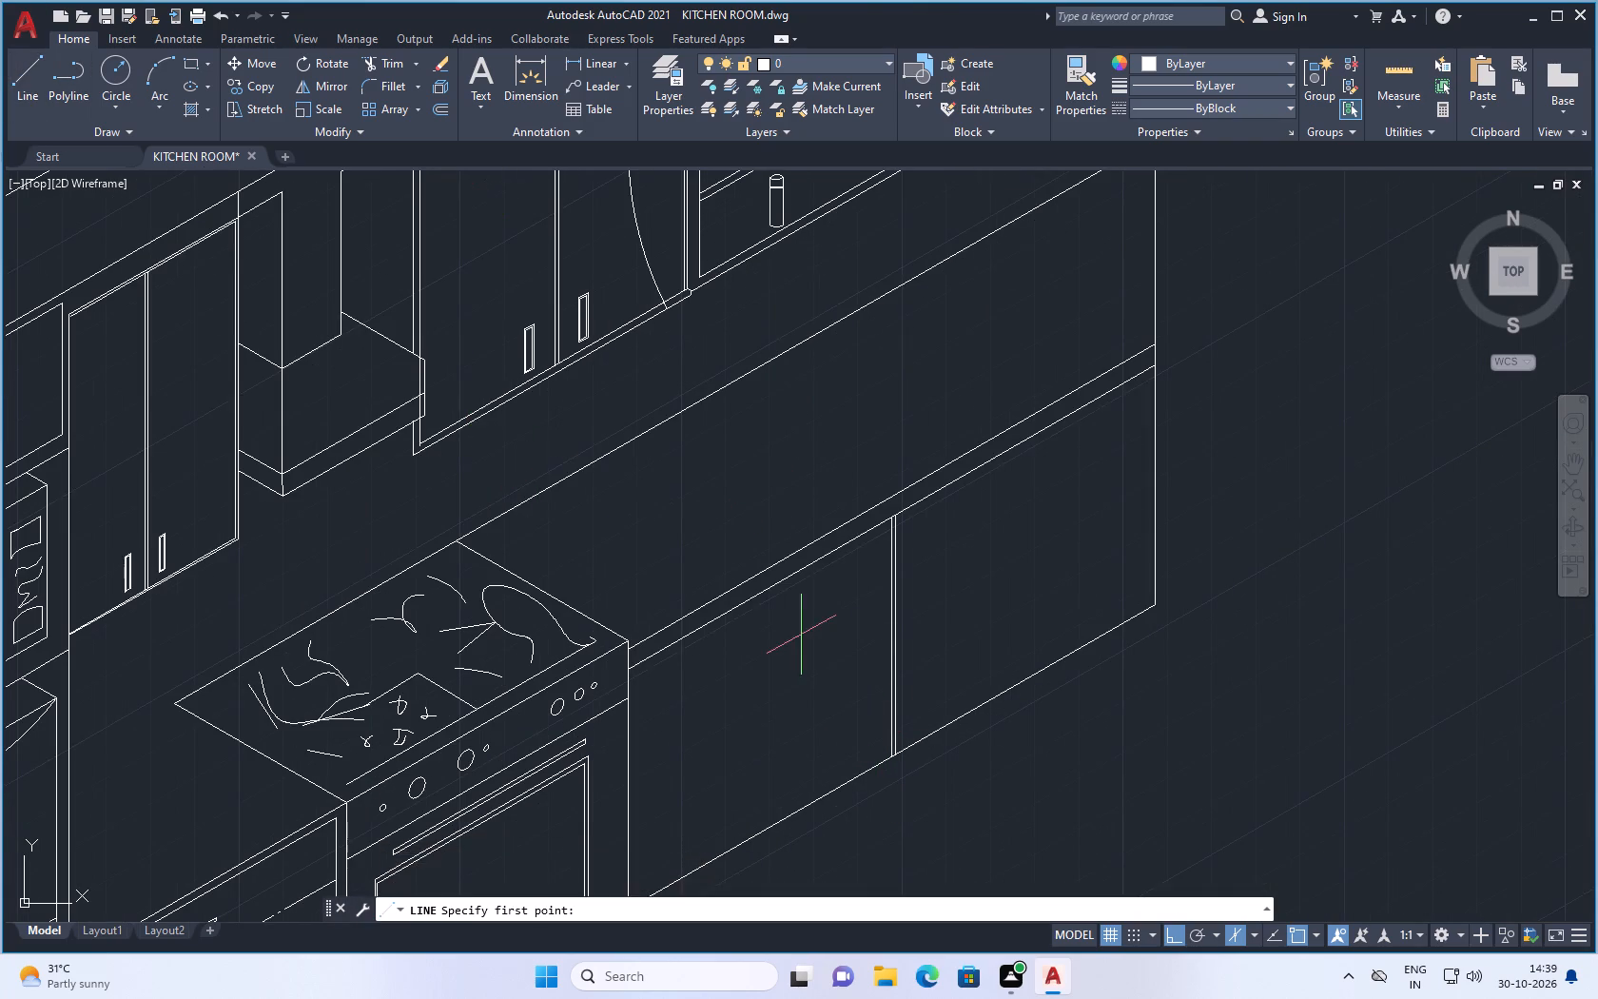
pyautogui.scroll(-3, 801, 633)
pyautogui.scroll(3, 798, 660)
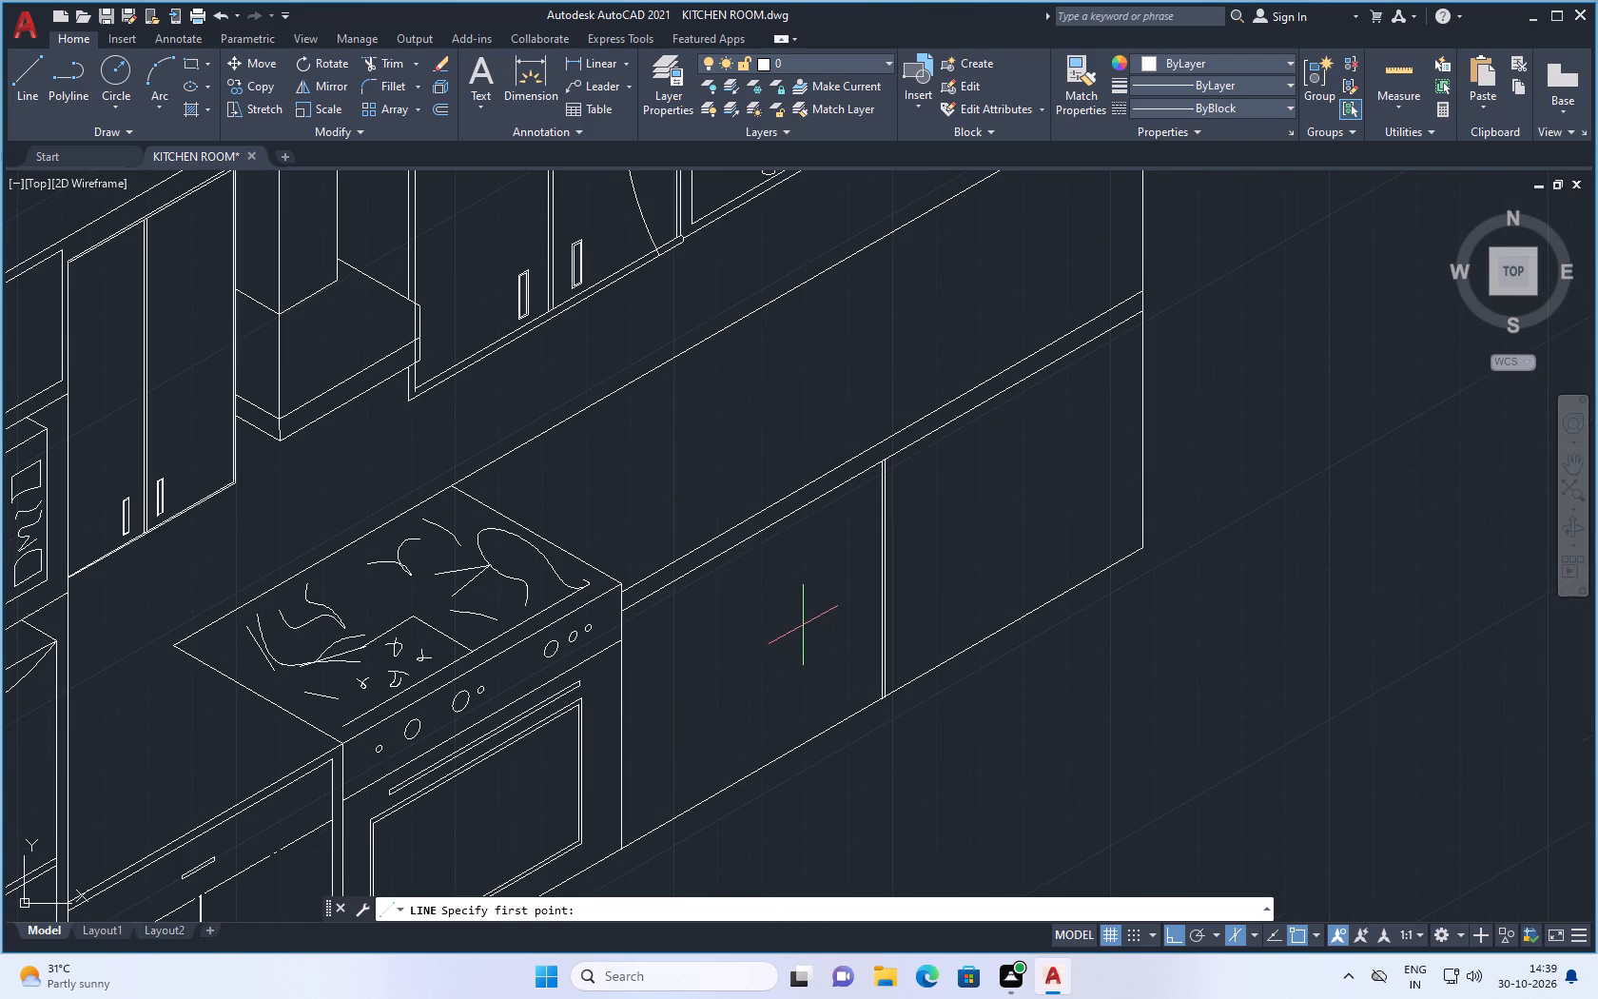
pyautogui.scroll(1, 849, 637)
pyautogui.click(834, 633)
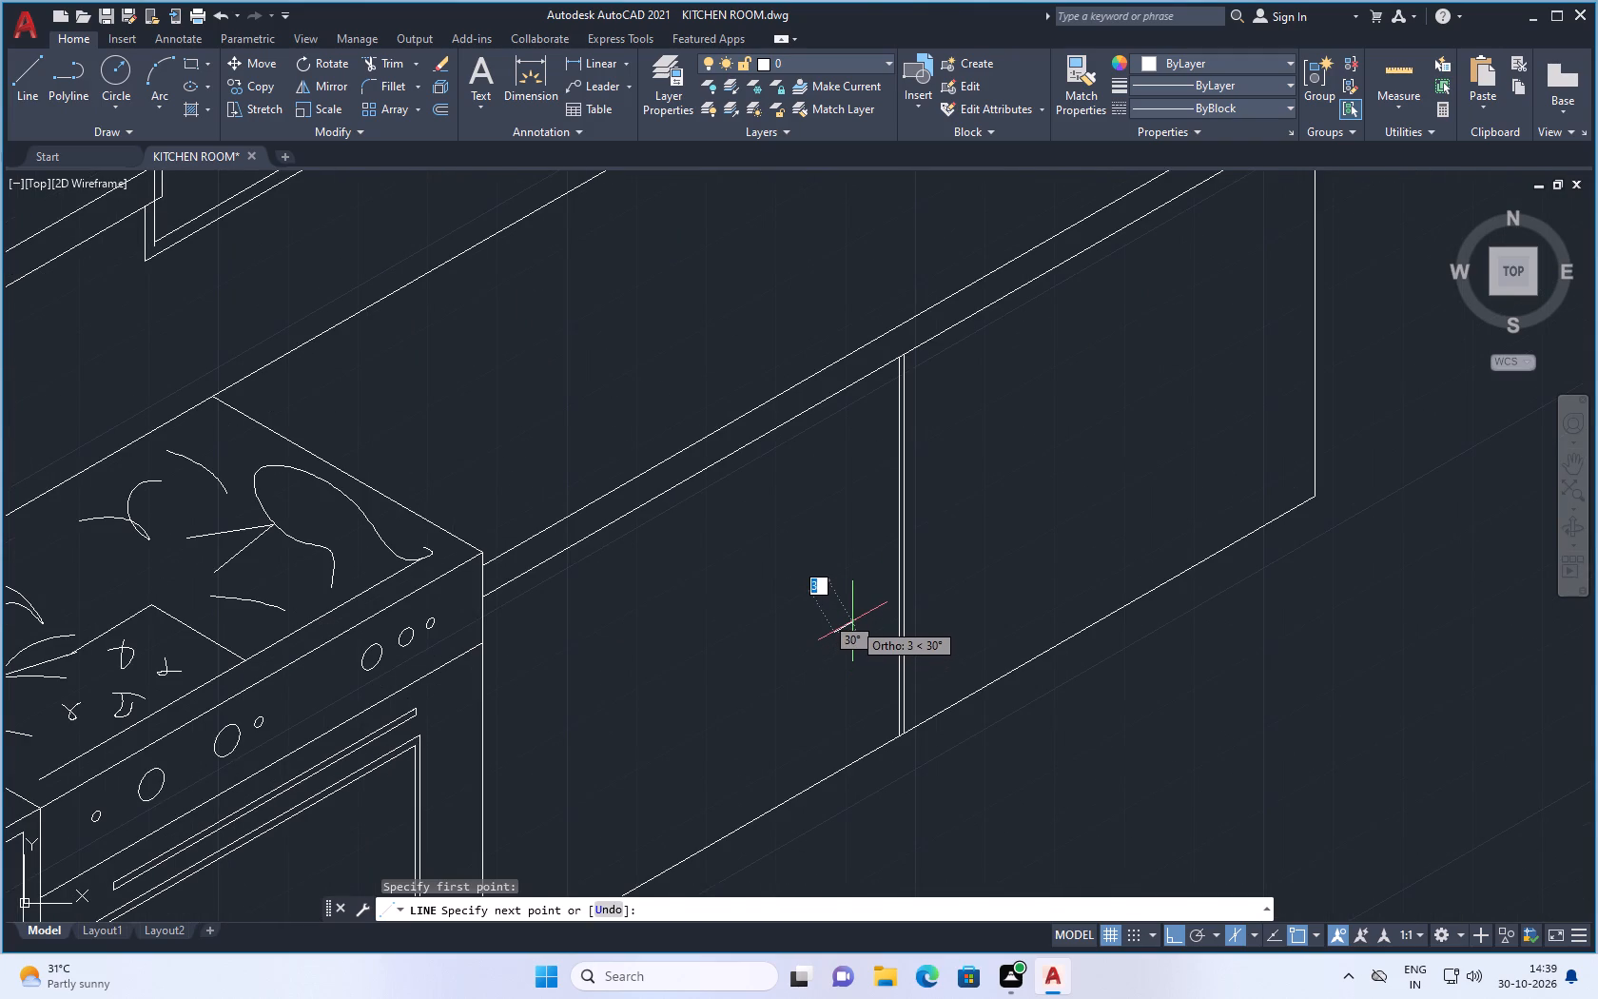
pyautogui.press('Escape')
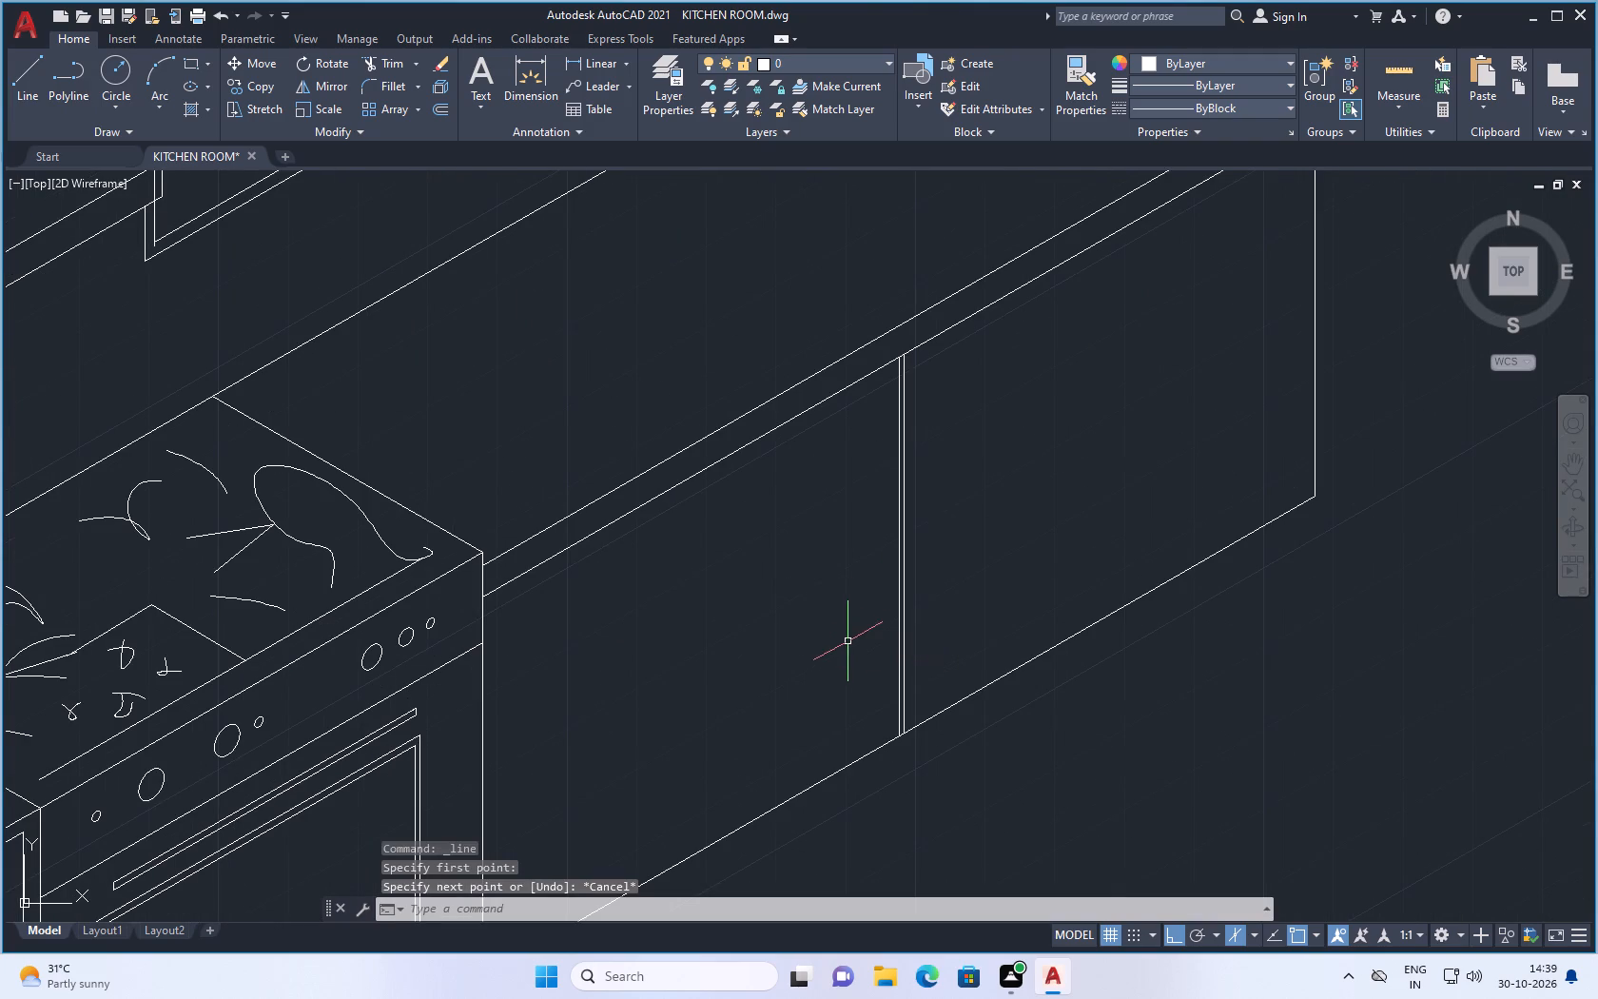
# Draw a bracket-shaped handle on the stove-side door near the divider, with slanted ends about 2 units at top and 1 at bottom.
pyautogui.click(19, 64)
pyautogui.scroll(1, 836, 661)
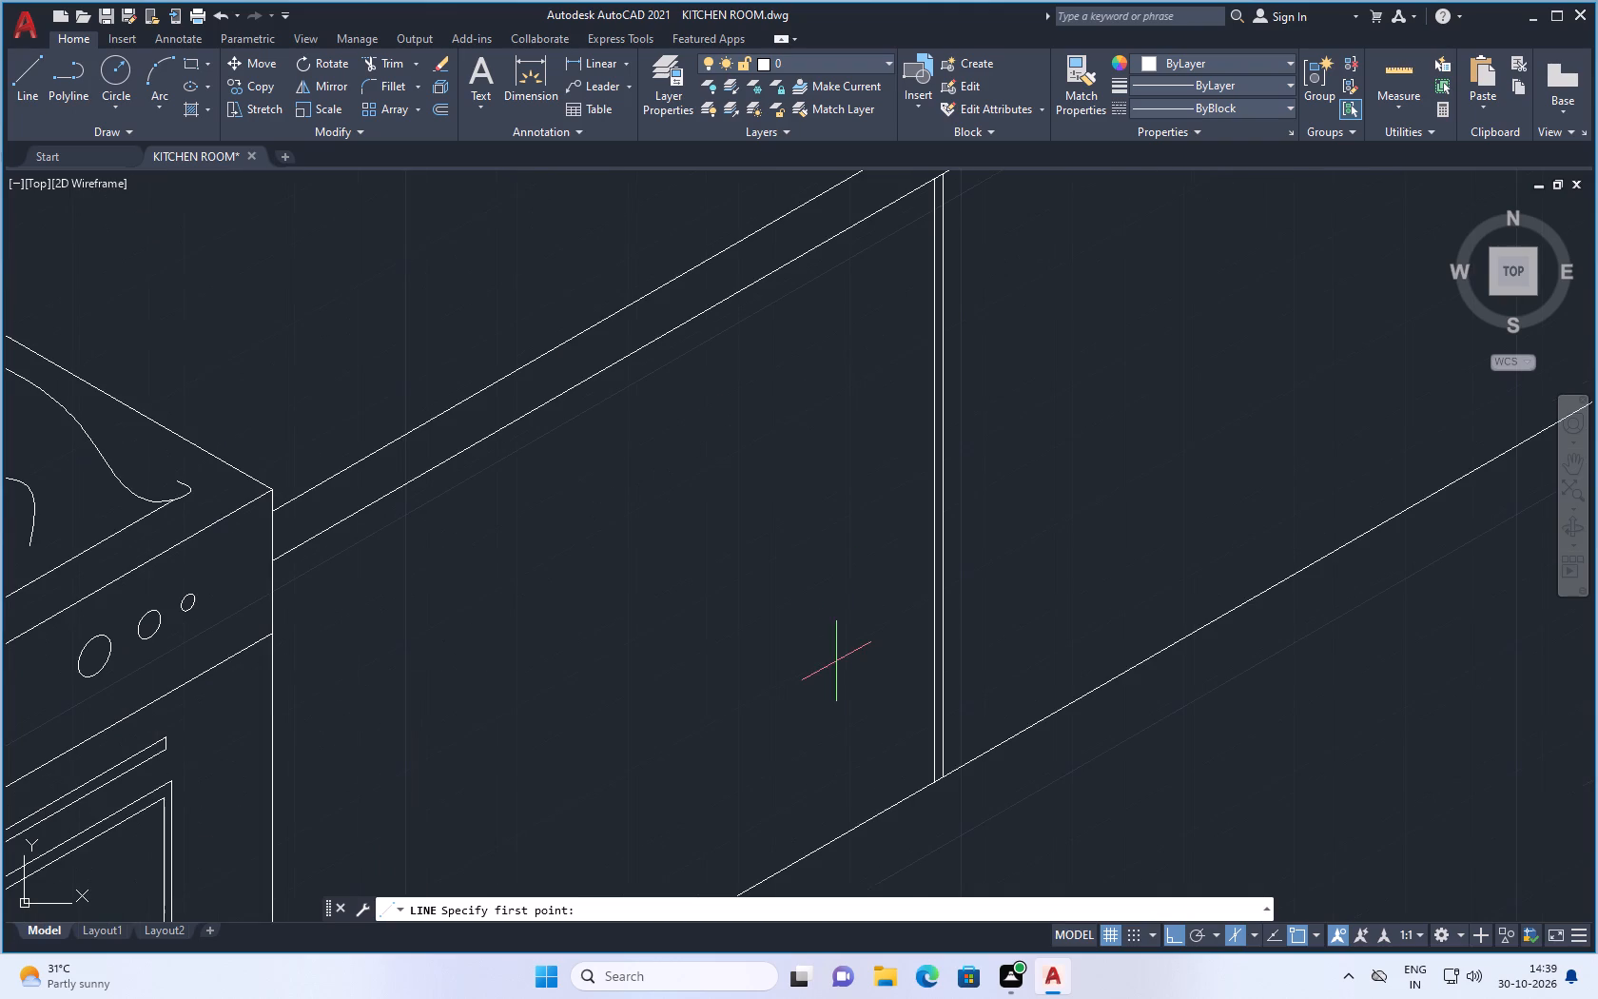
pyautogui.click(844, 647)
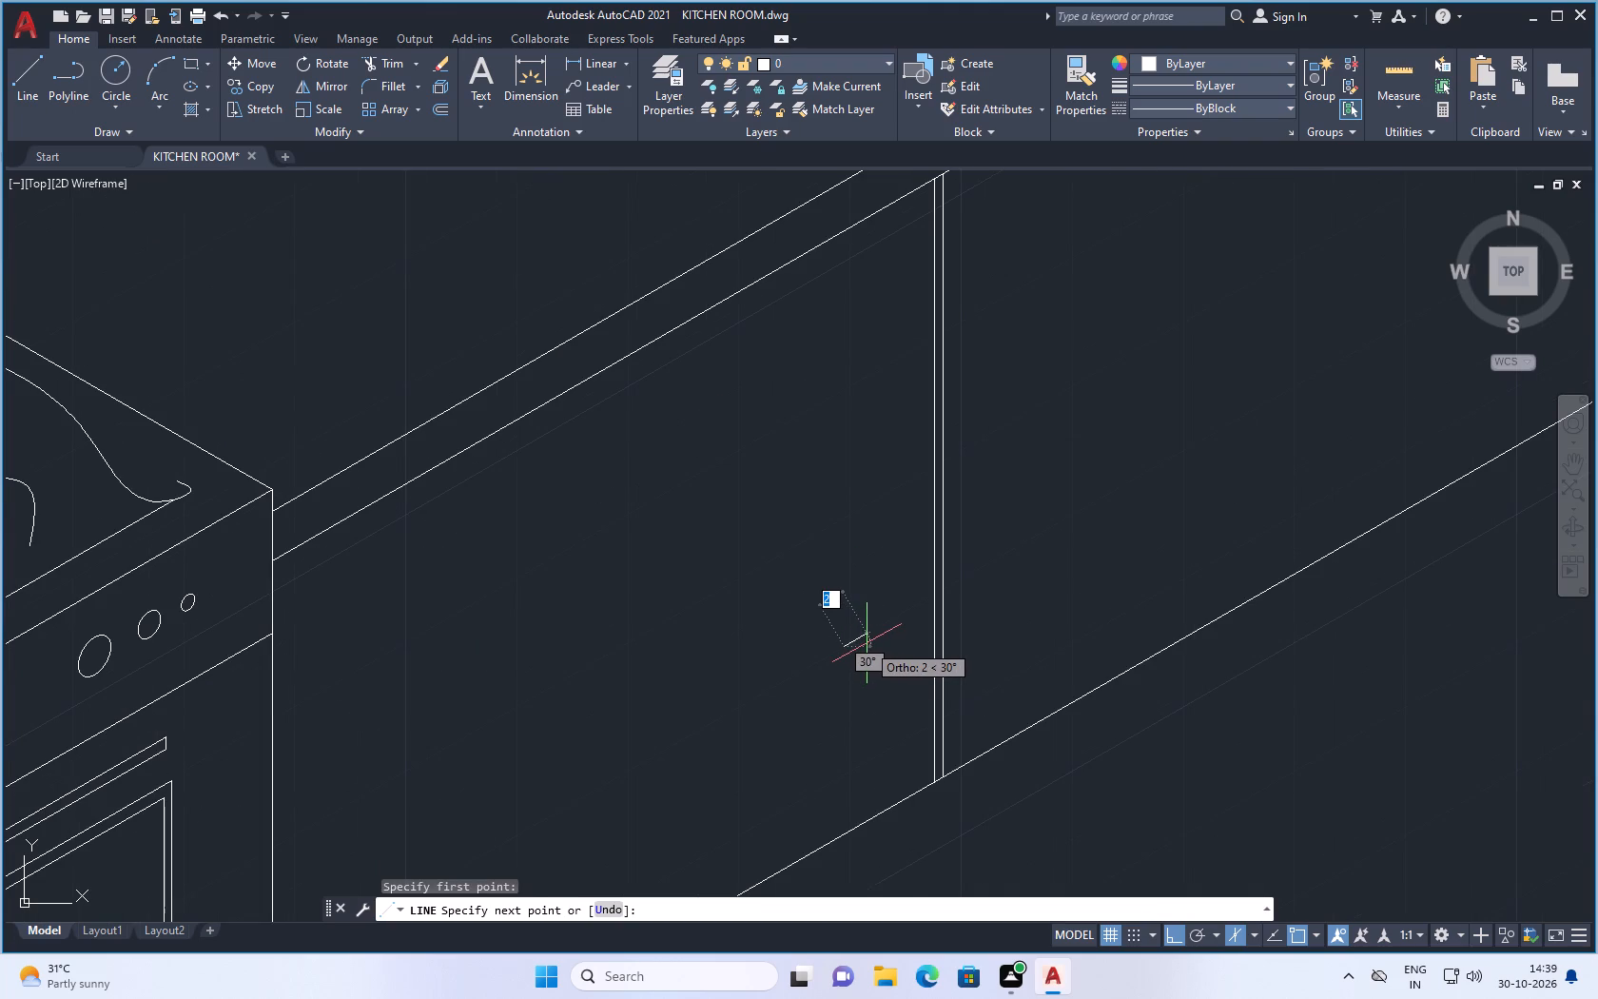
pyautogui.click(864, 639)
pyautogui.scroll(1, 878, 750)
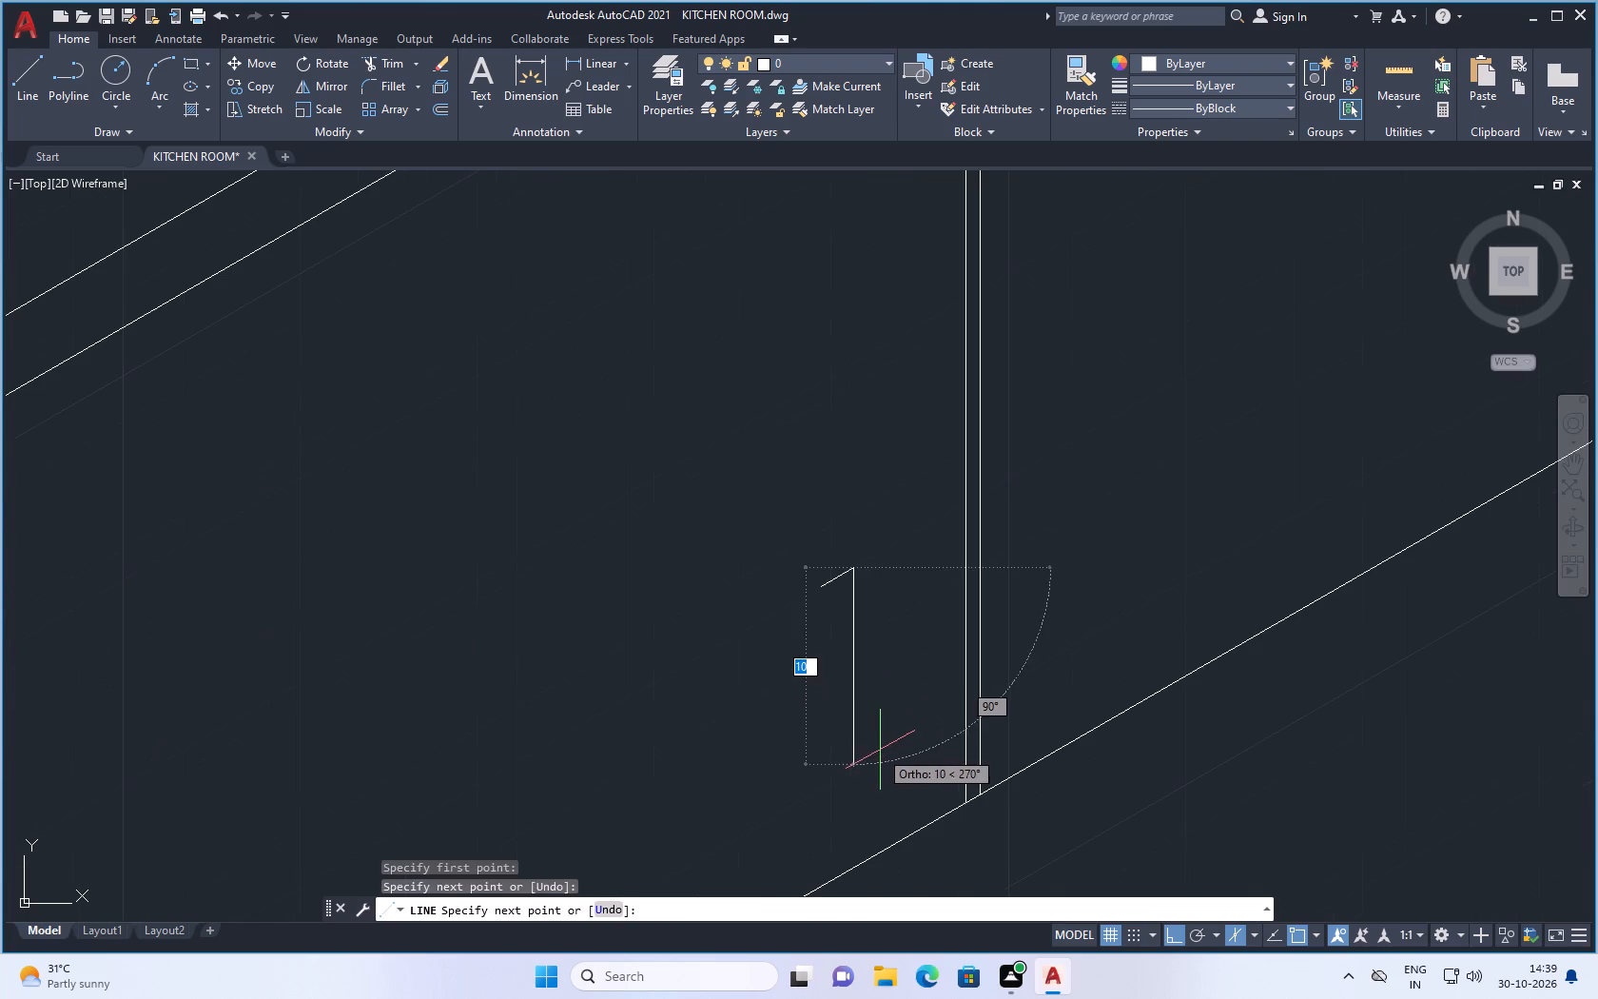
pyautogui.click(861, 793)
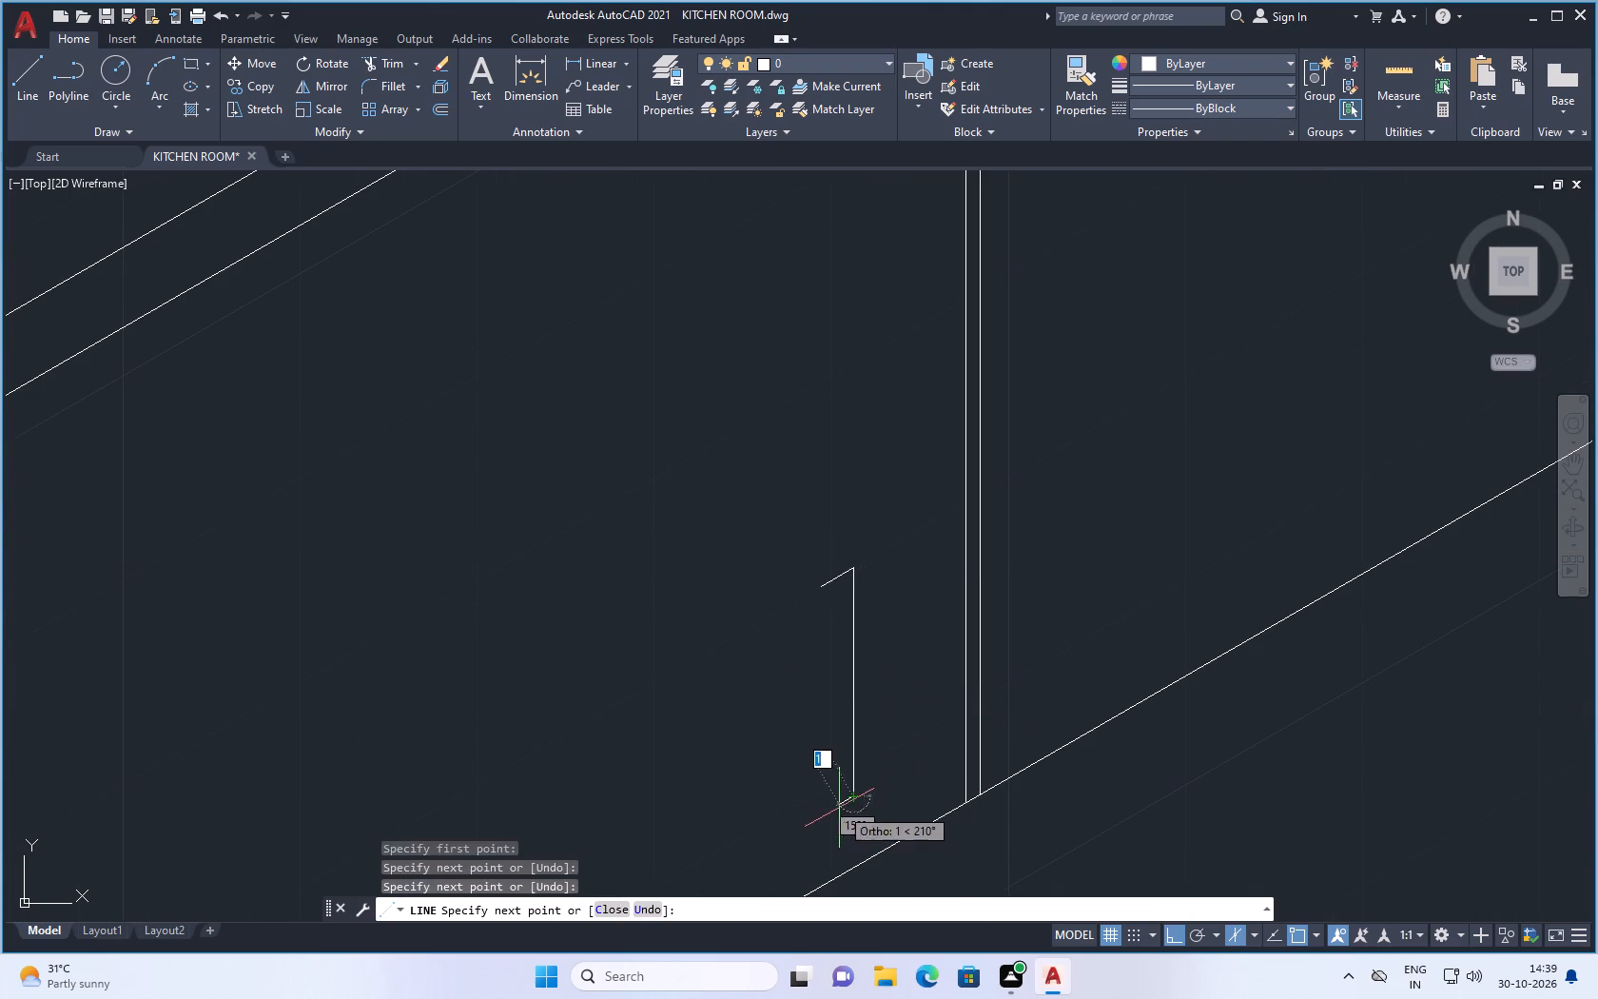
pyautogui.click(837, 809)
pyautogui.press('Escape')
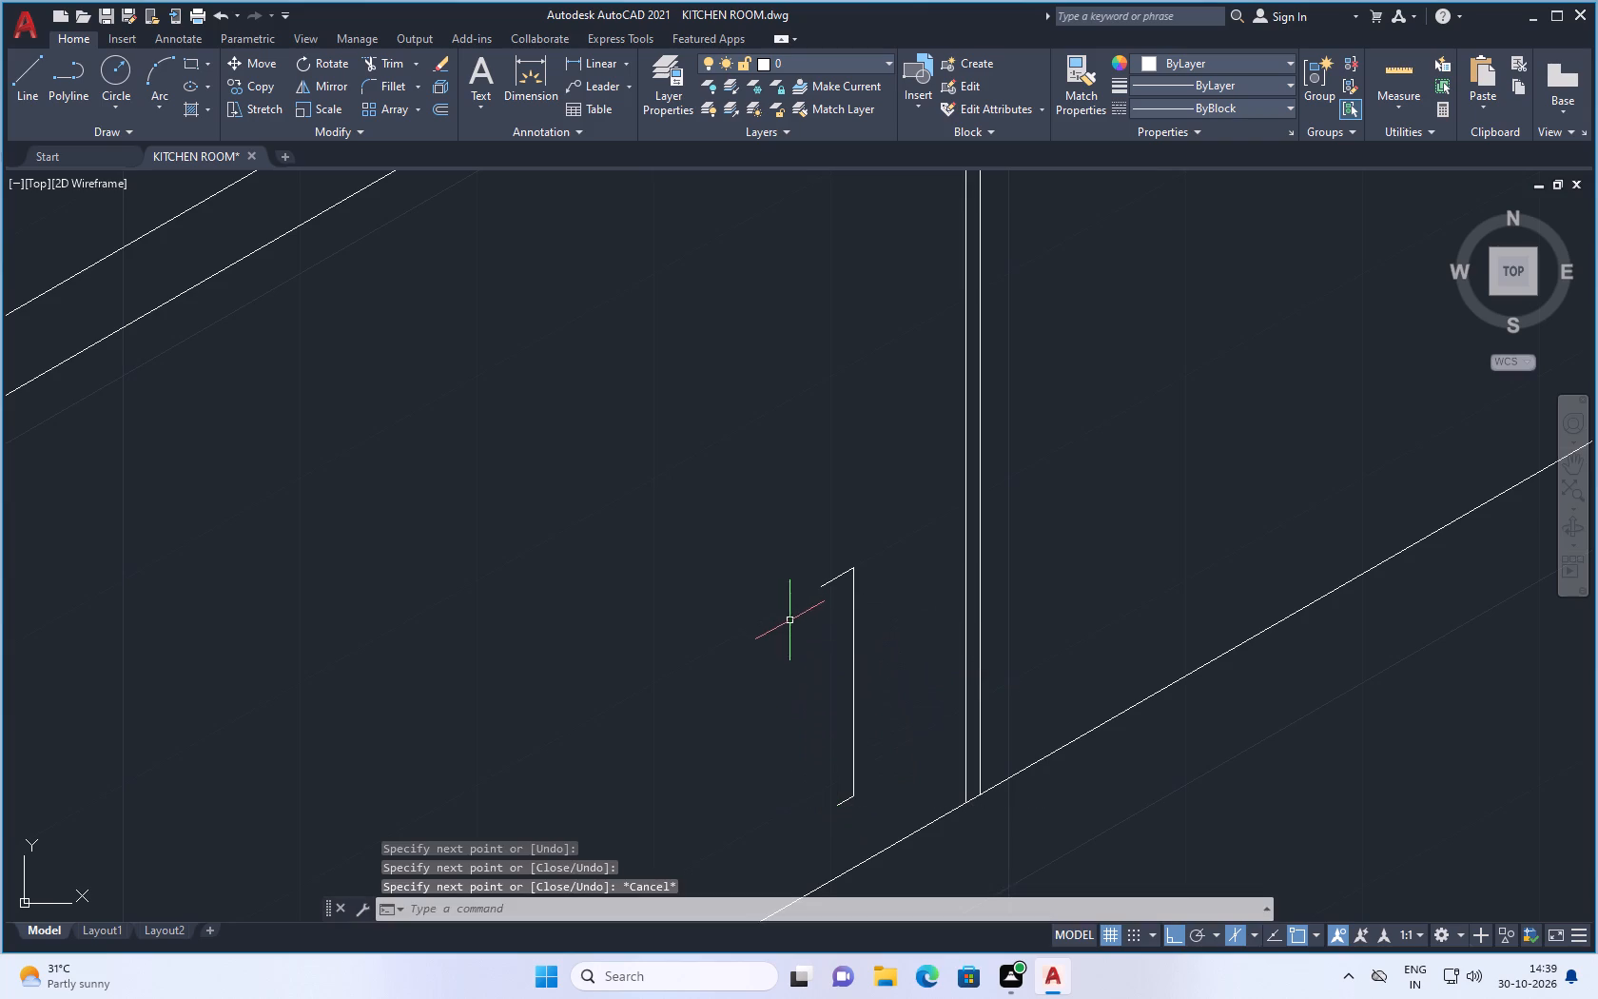
# Complete the stove-side door handle's outer outline with a vertical line about 11 units long and a 30° line joining the lower corner.
pyautogui.press('space')
pyautogui.click(819, 591)
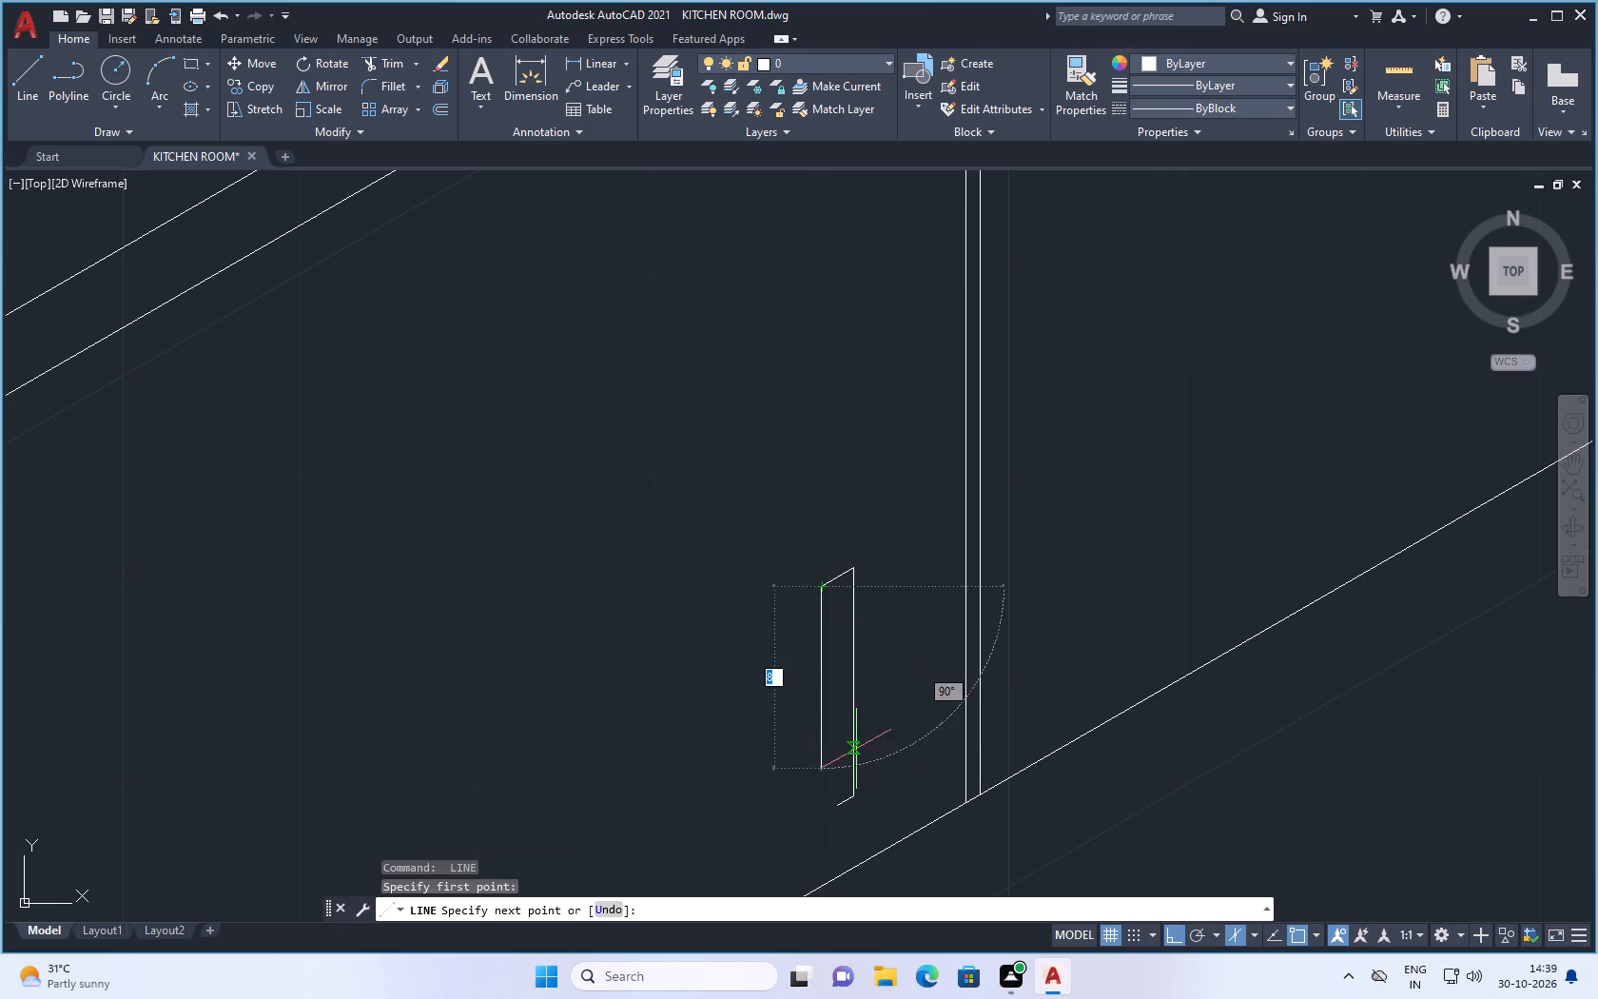
pyautogui.scroll(2, 843, 801)
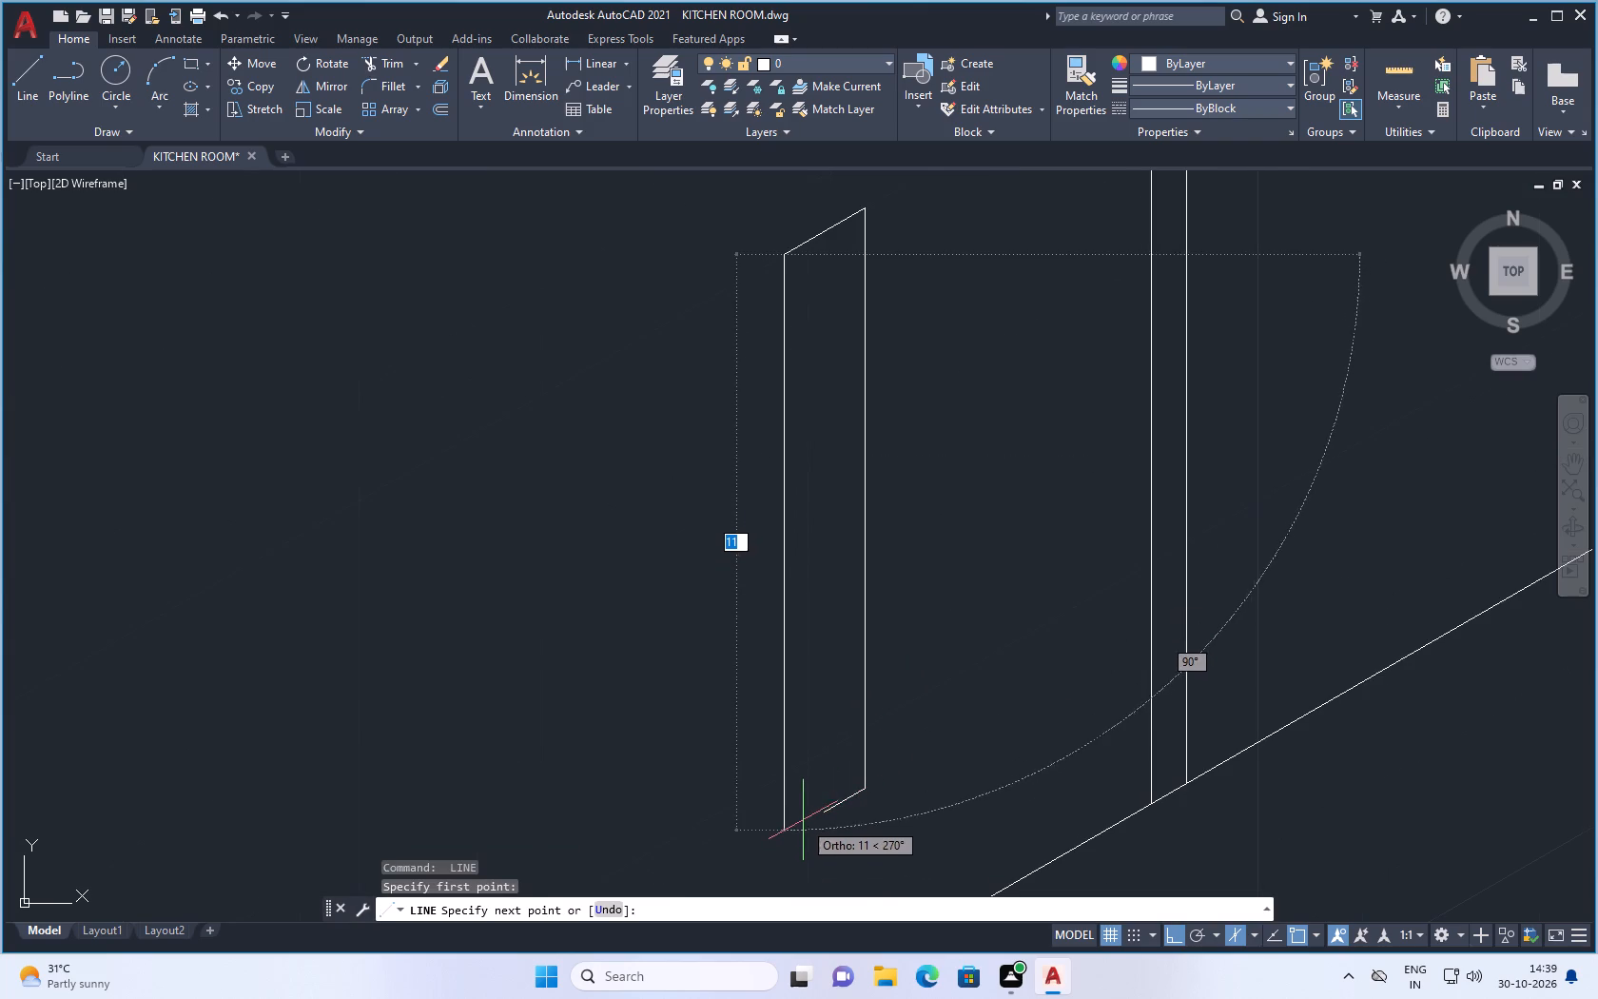
pyautogui.click(800, 827)
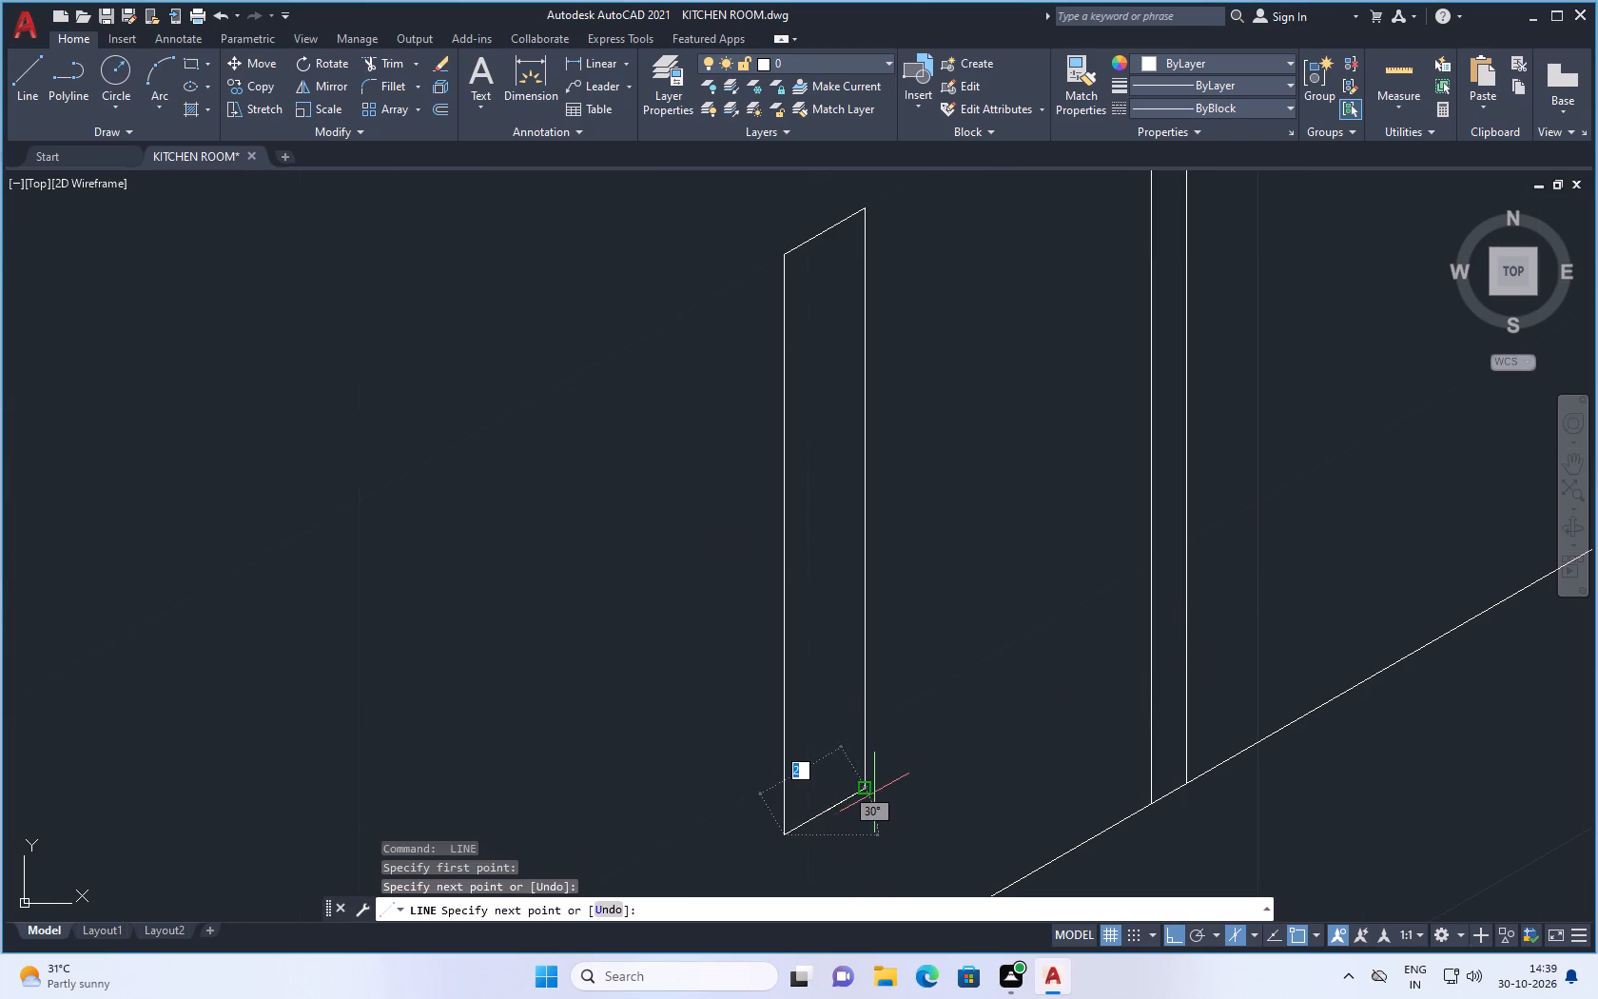
pyautogui.click(867, 786)
pyautogui.press('Escape')
# Draw a closed inner outline just inside the stove-side door handle, with a vertical side about 10 units long near the divider.
pyautogui.press('space')
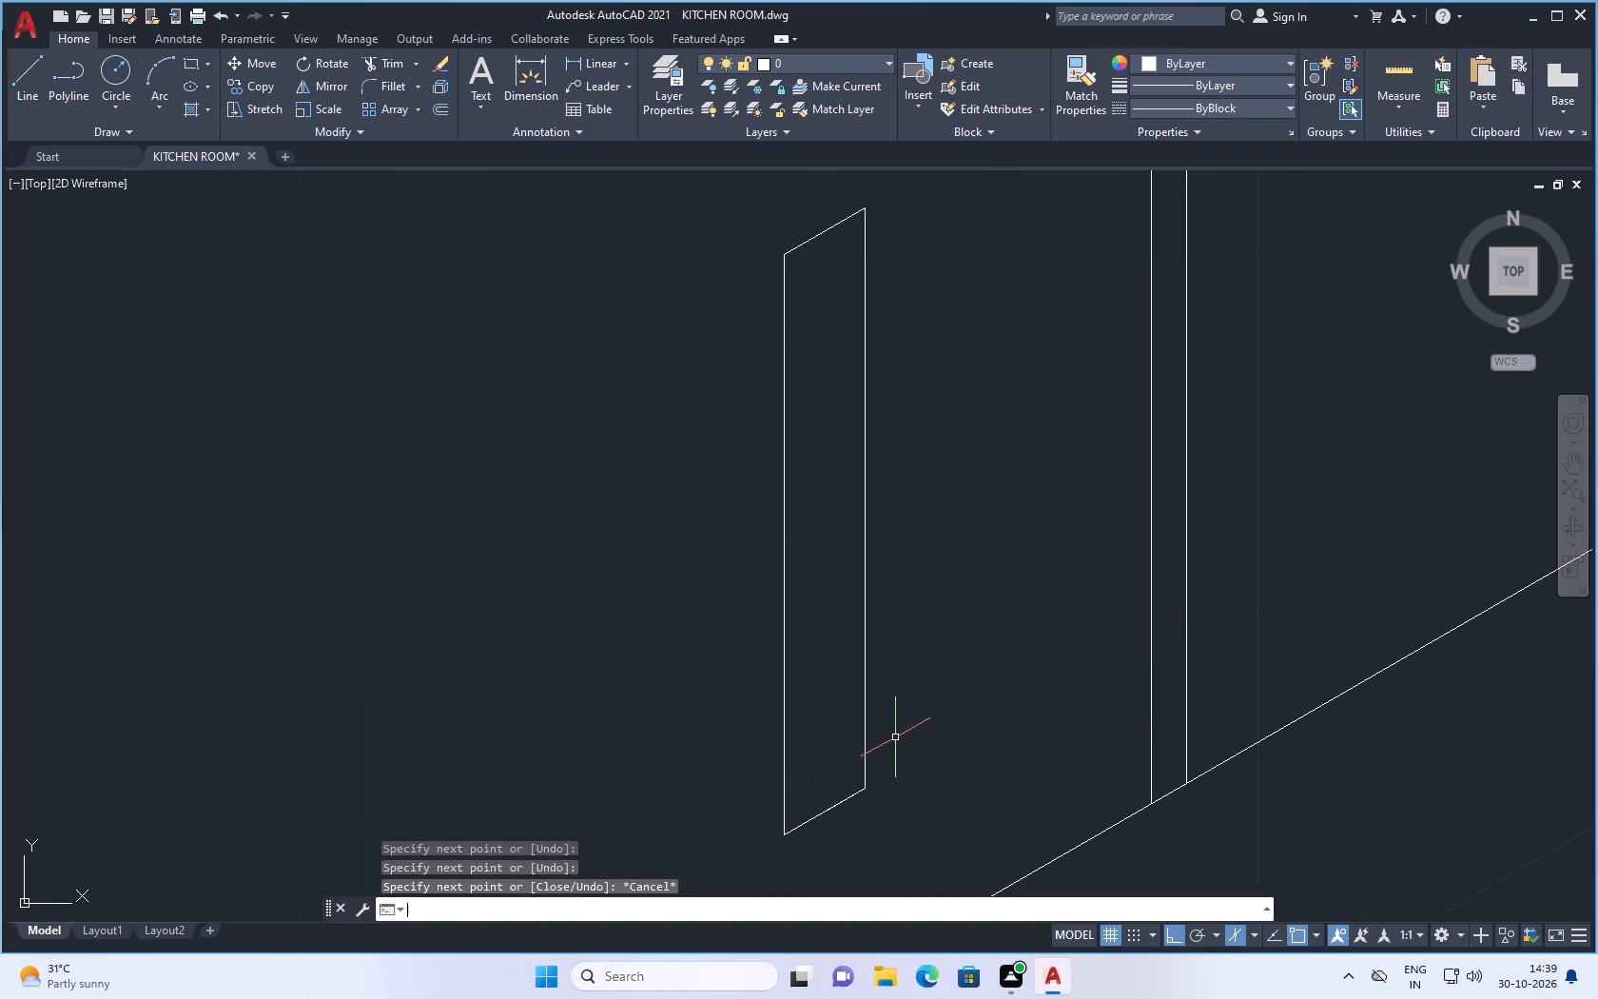
pyautogui.scroll(-1, 795, 502)
pyautogui.scroll(1, 813, 321)
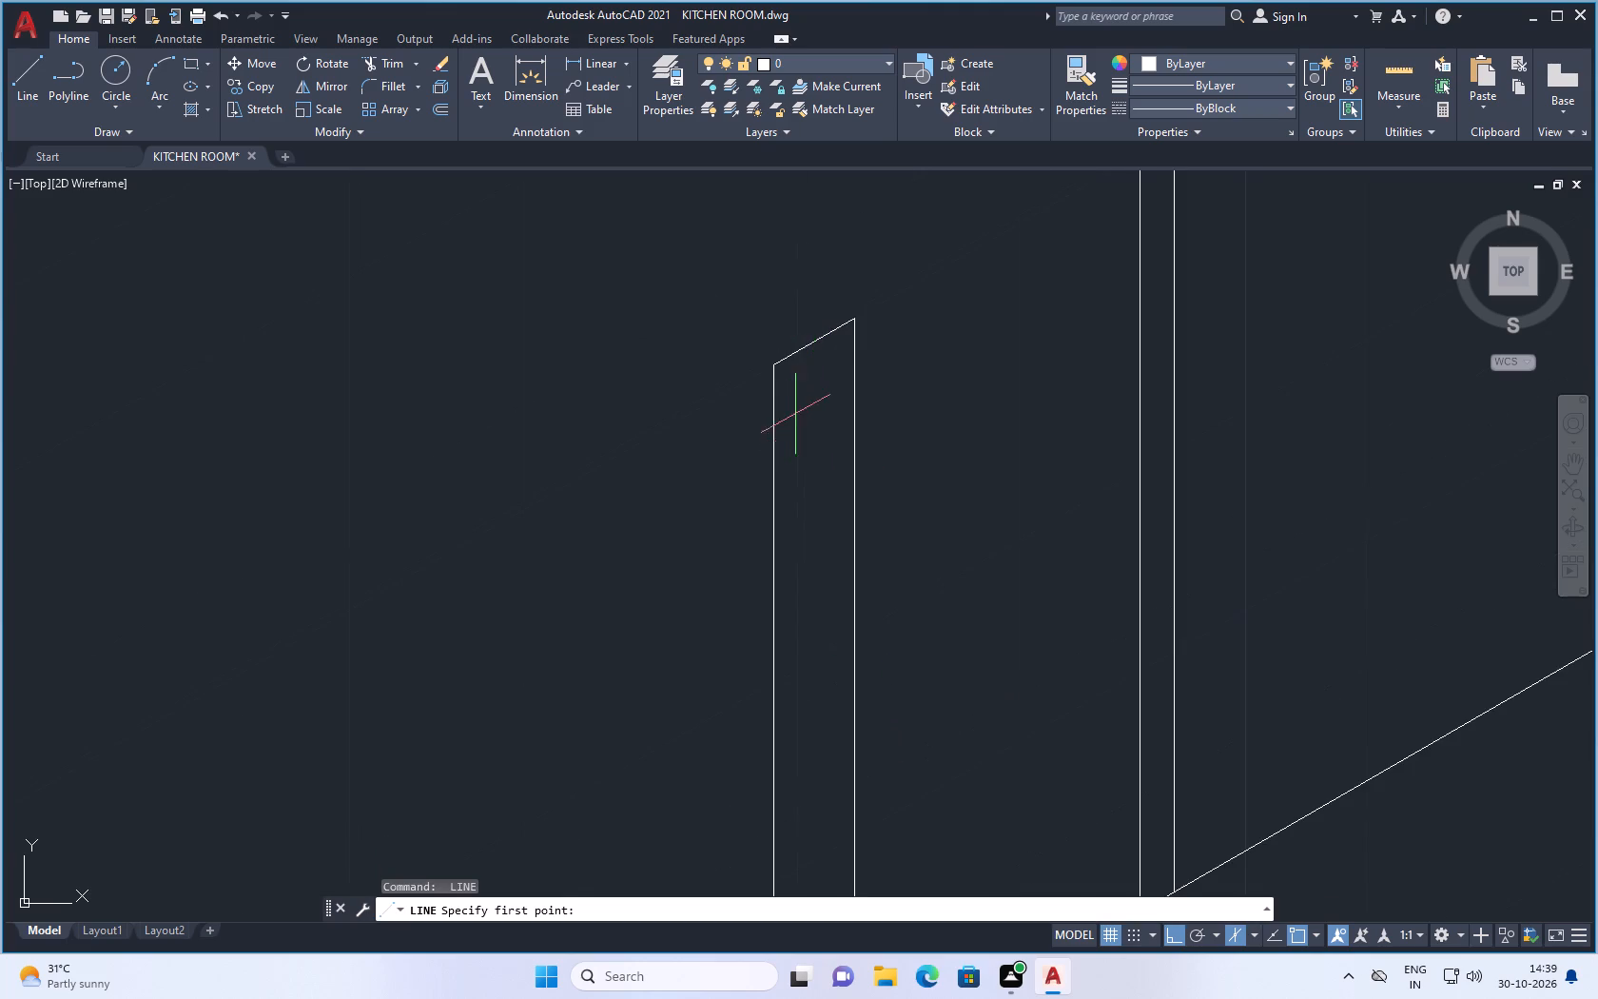
pyautogui.scroll(2, 795, 381)
pyautogui.click(765, 380)
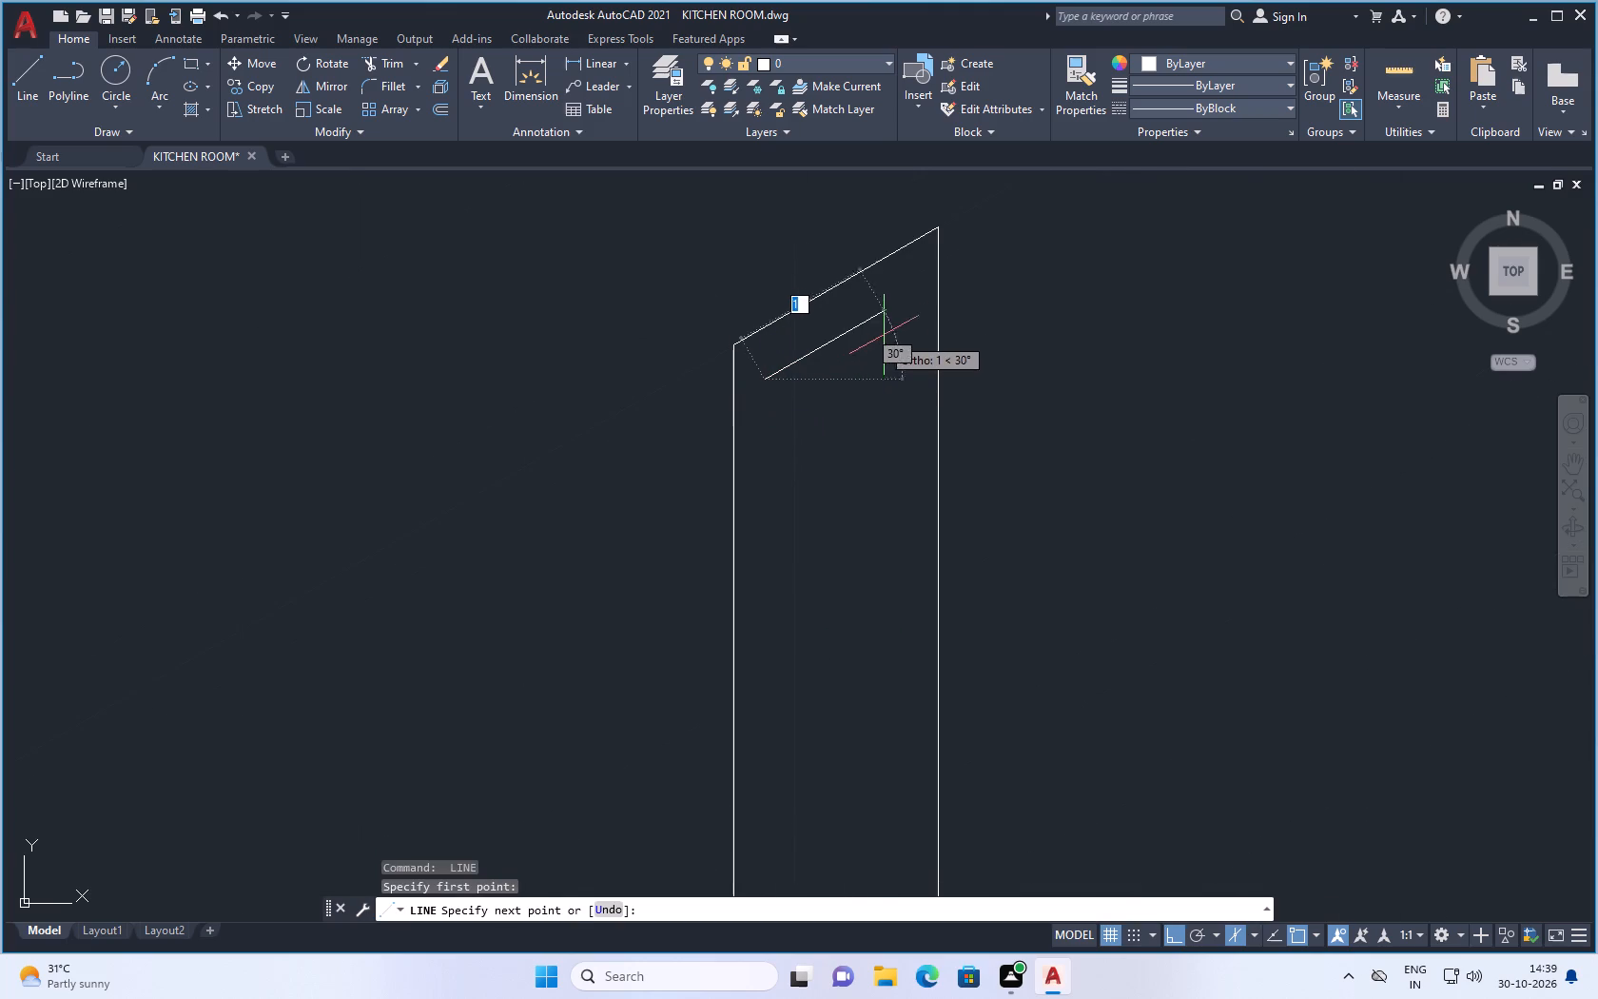
pyautogui.click(910, 307)
pyautogui.scroll(-3, 902, 549)
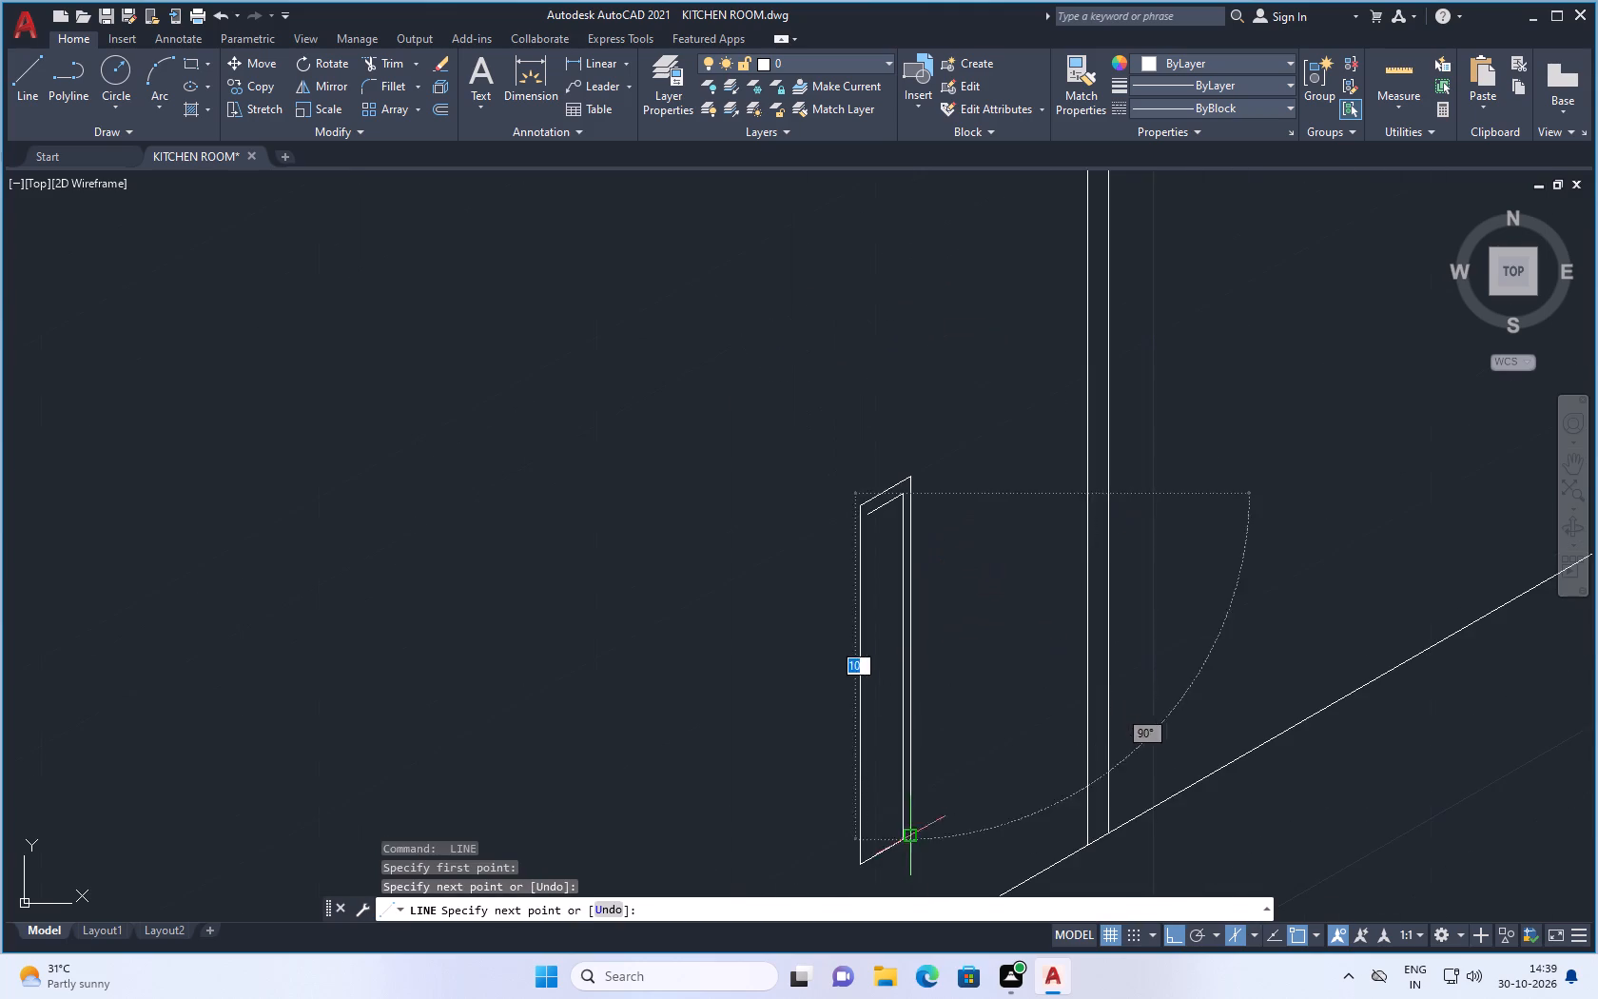
pyautogui.scroll(2, 900, 856)
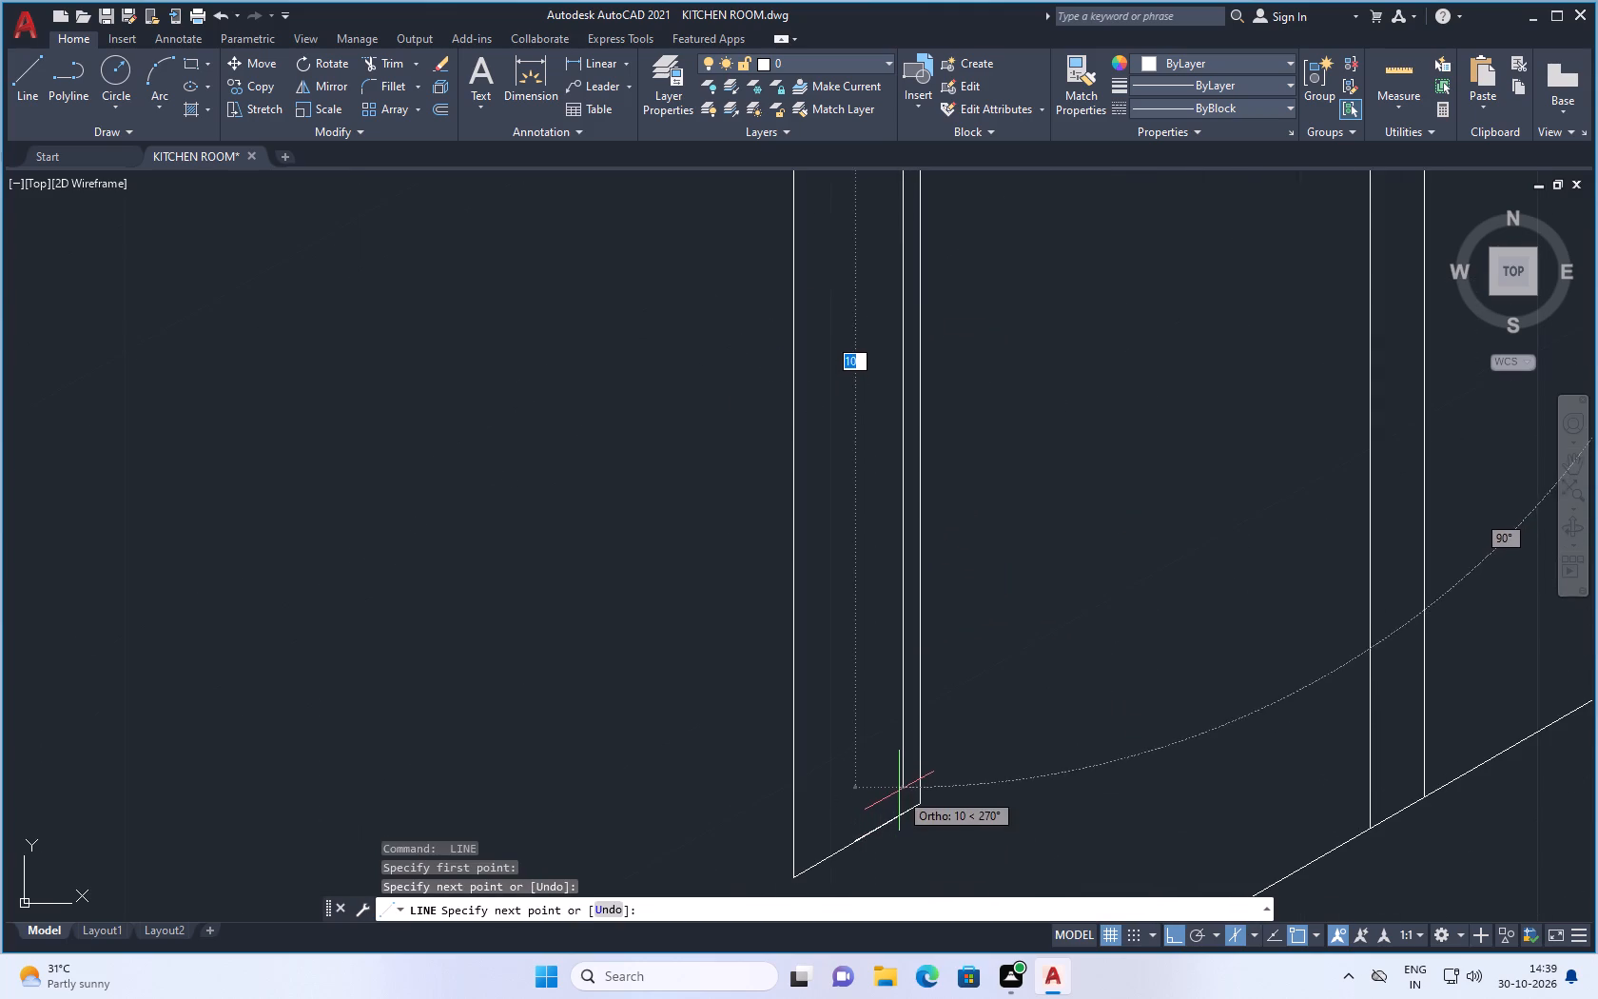
pyautogui.click(899, 791)
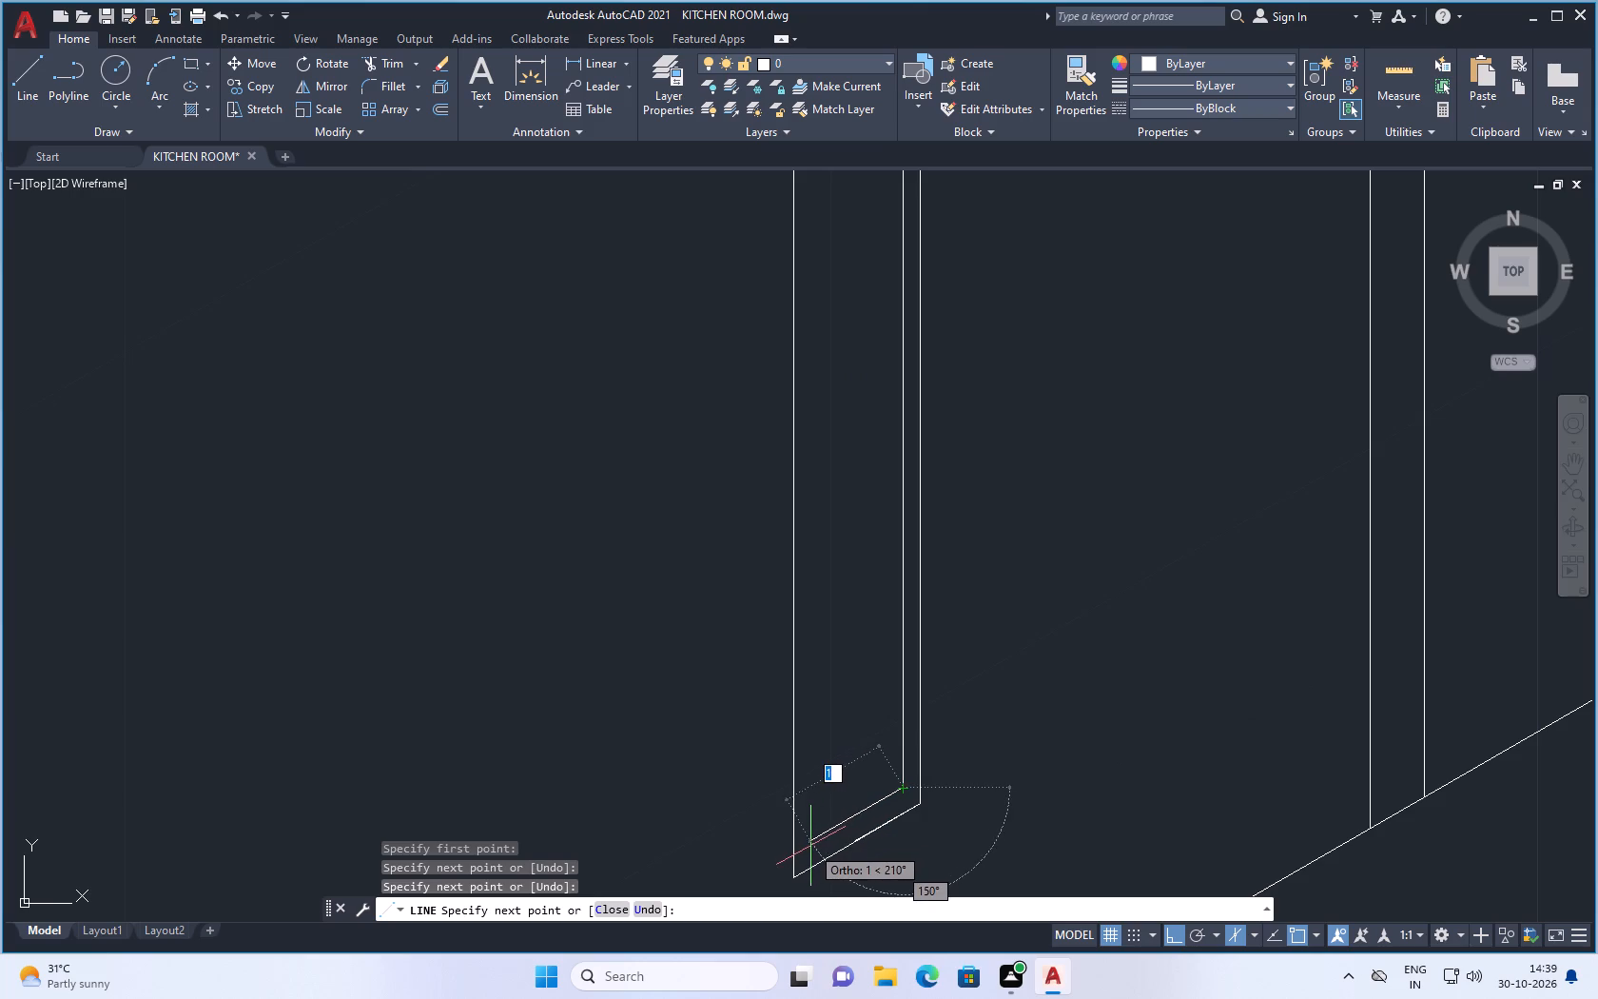
pyautogui.click(812, 843)
pyautogui.scroll(-2, 811, 778)
pyautogui.scroll(1, 797, 472)
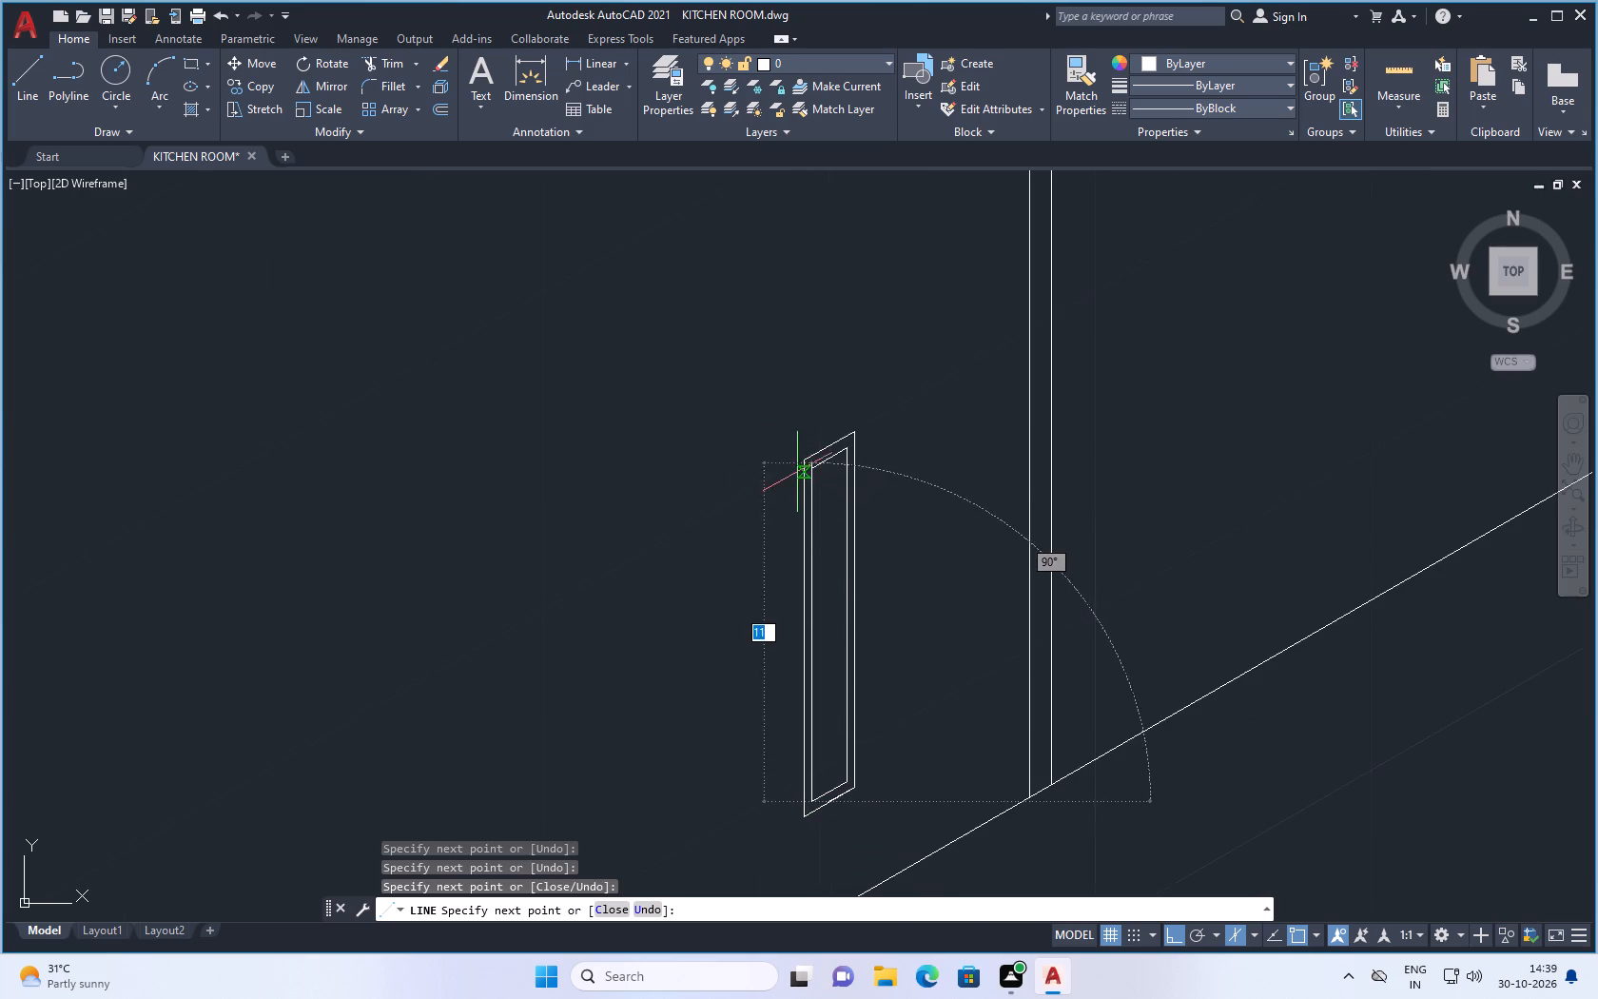
pyautogui.scroll(1, 797, 472)
pyautogui.click(829, 465)
pyautogui.press('Escape')
pyautogui.scroll(-4, 861, 554)
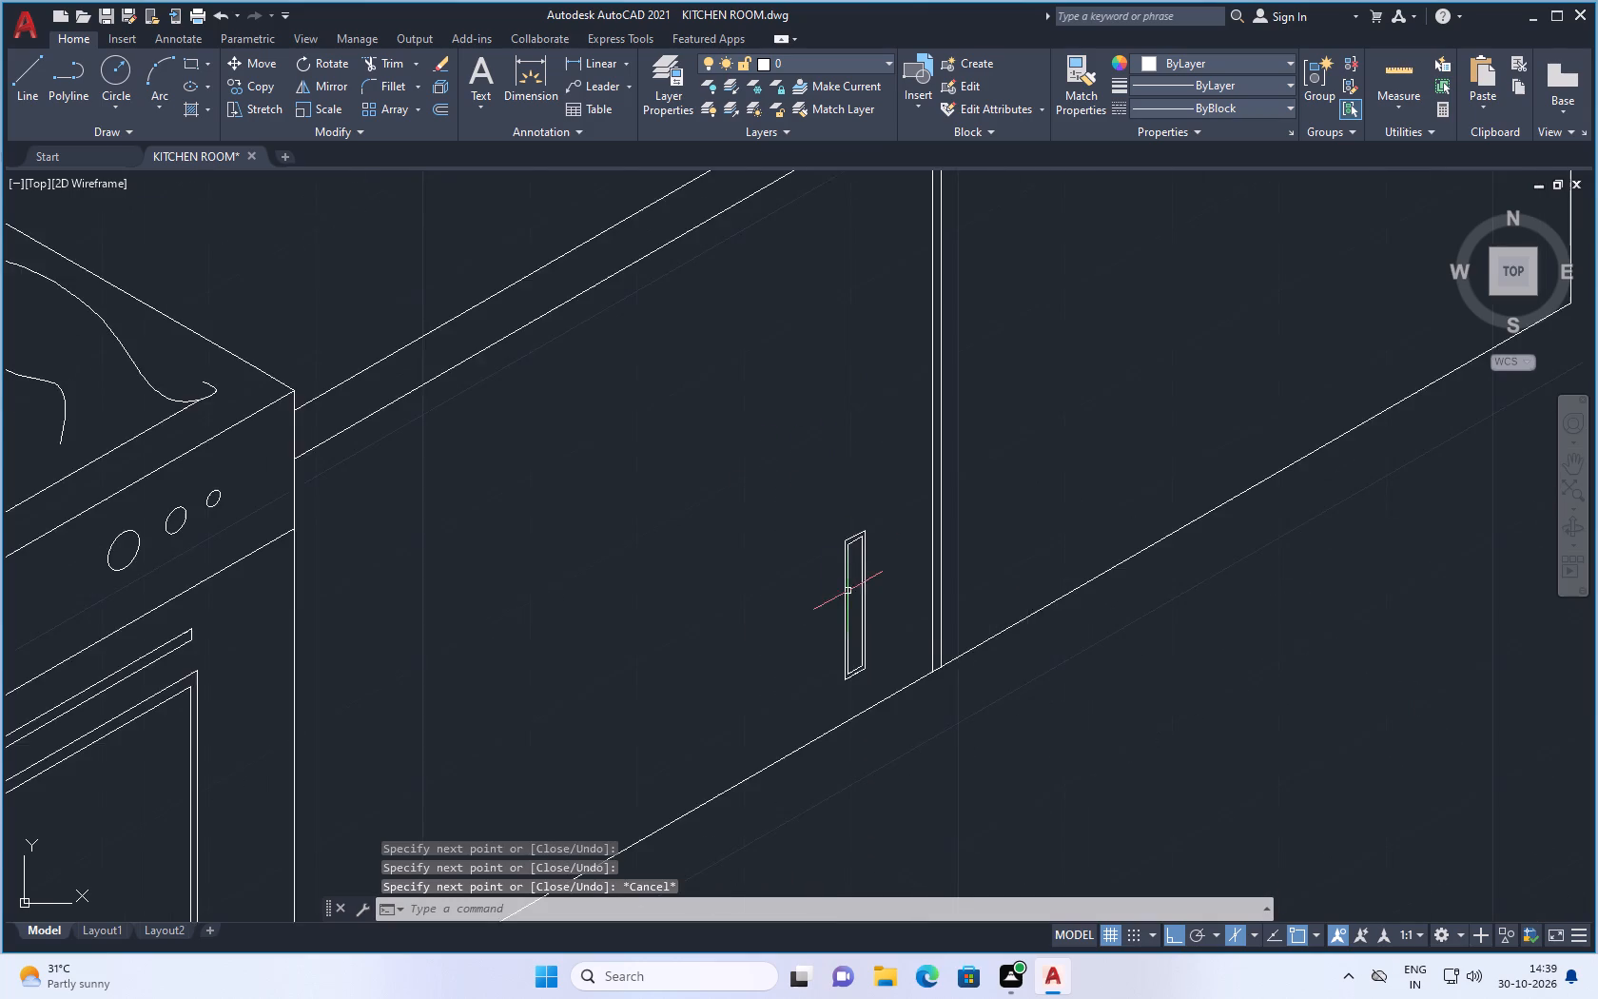
# Copy the whole door handle about 15 units along the 30° direction onto the door across the divider.
pyautogui.scroll(-2, 854, 583)
pyautogui.scroll(2, 851, 597)
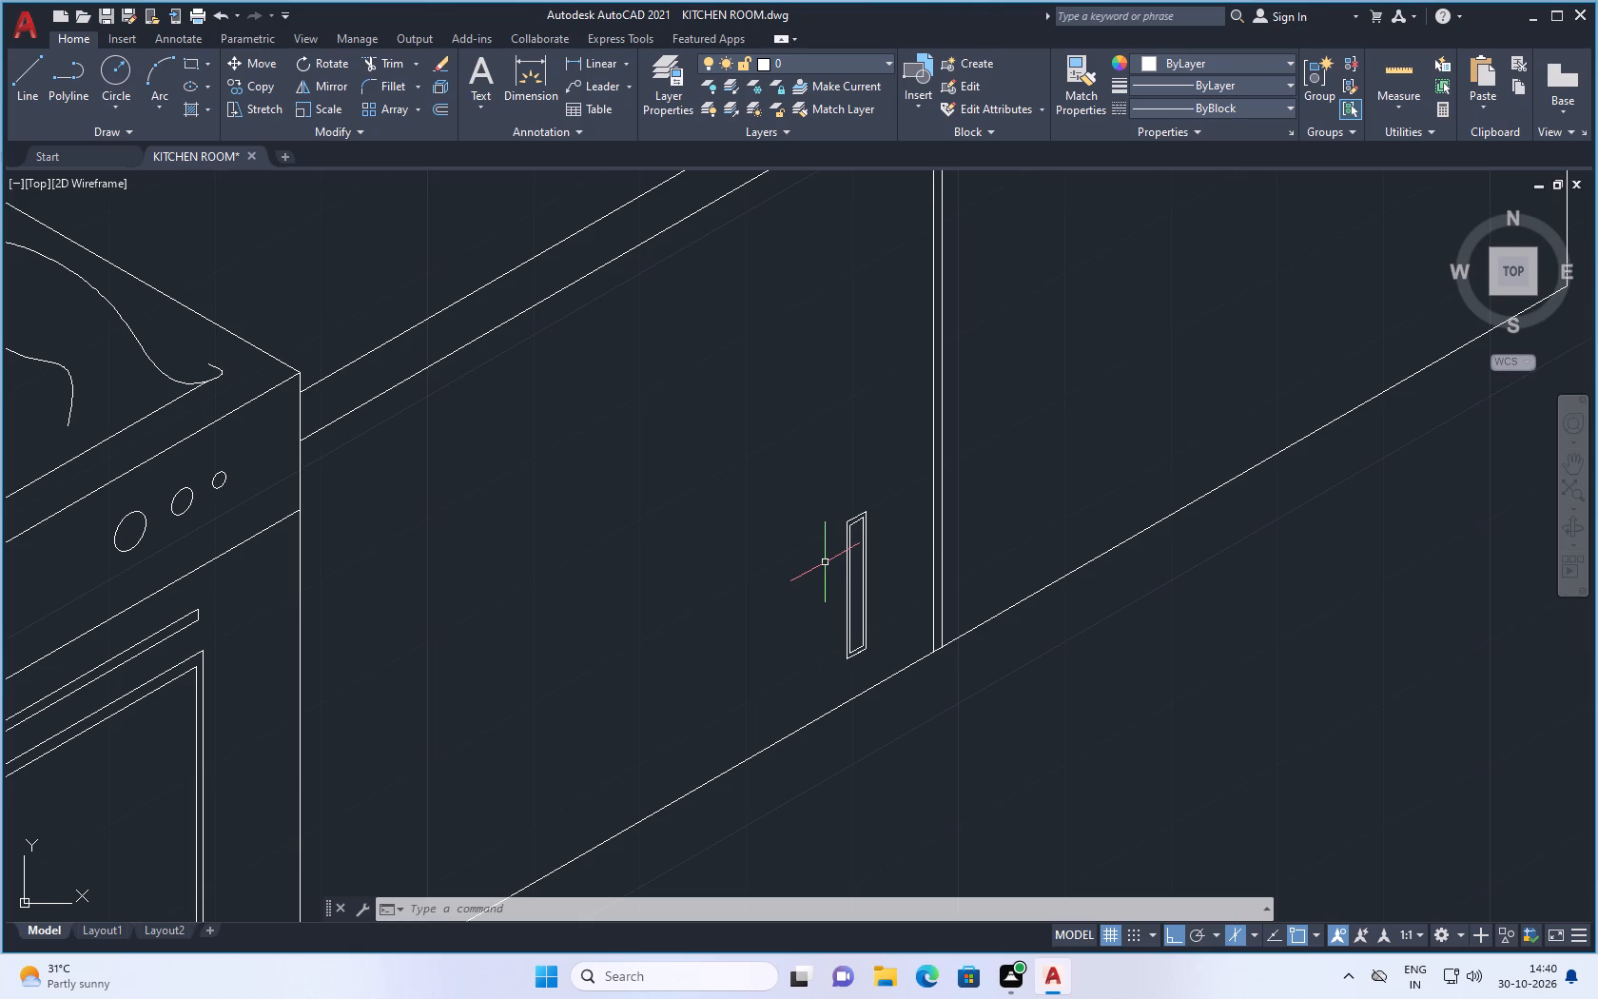
pyautogui.scroll(-2, 821, 569)
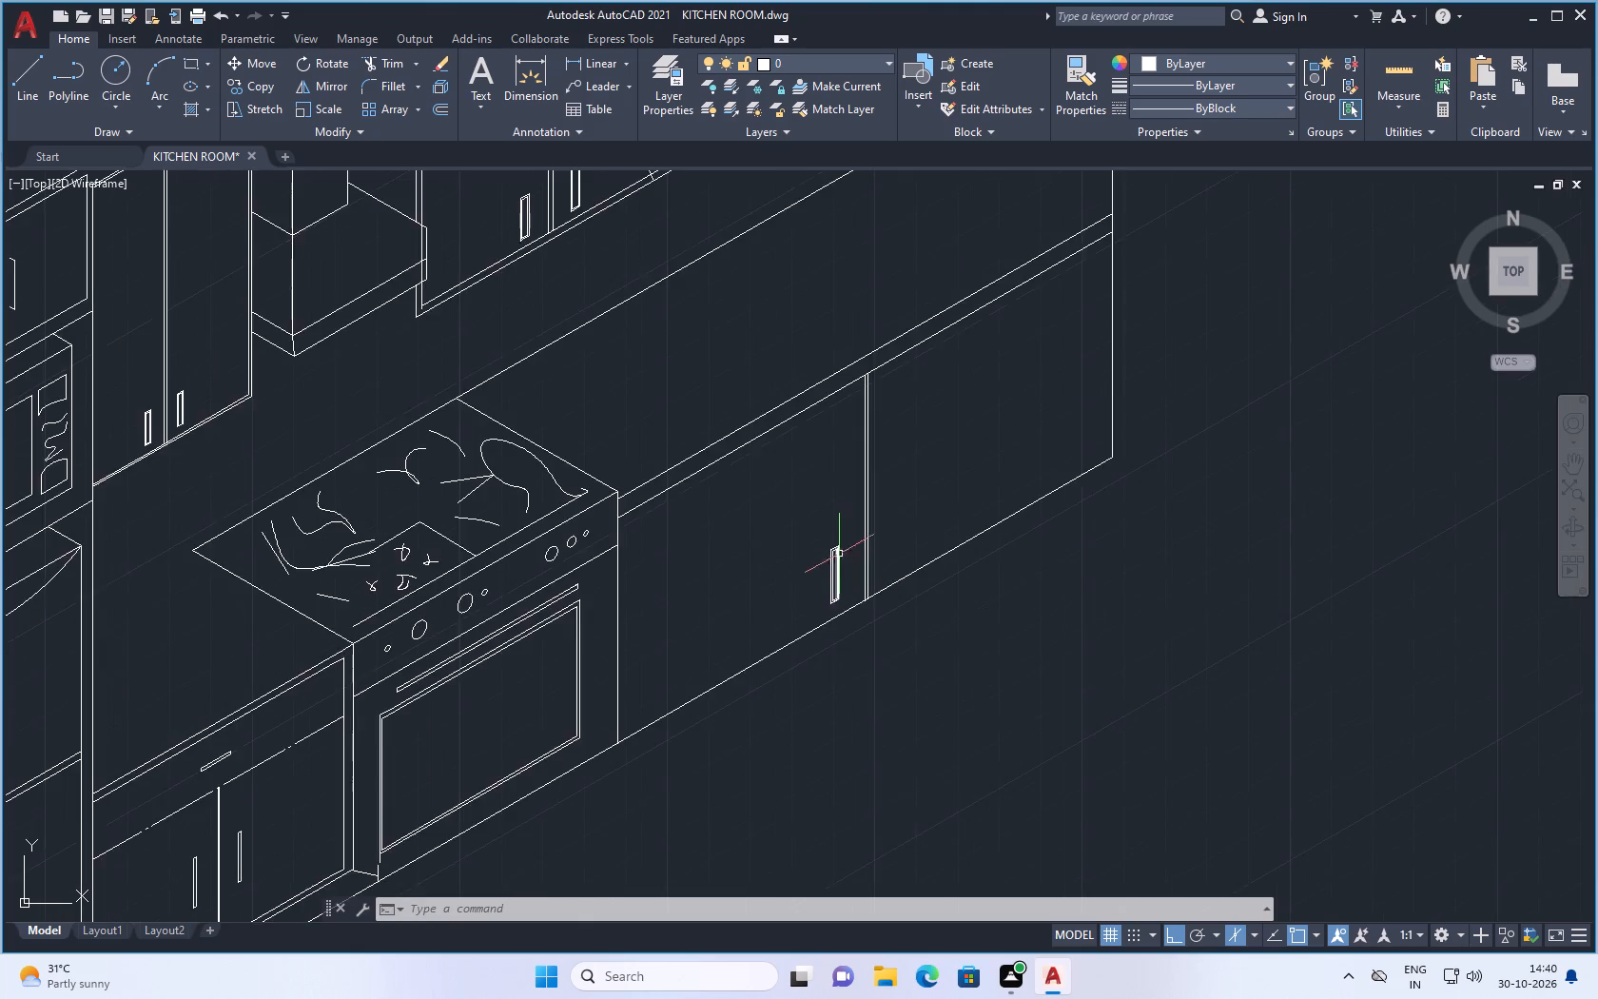
pyautogui.scroll(3, 841, 544)
pyautogui.click(843, 510)
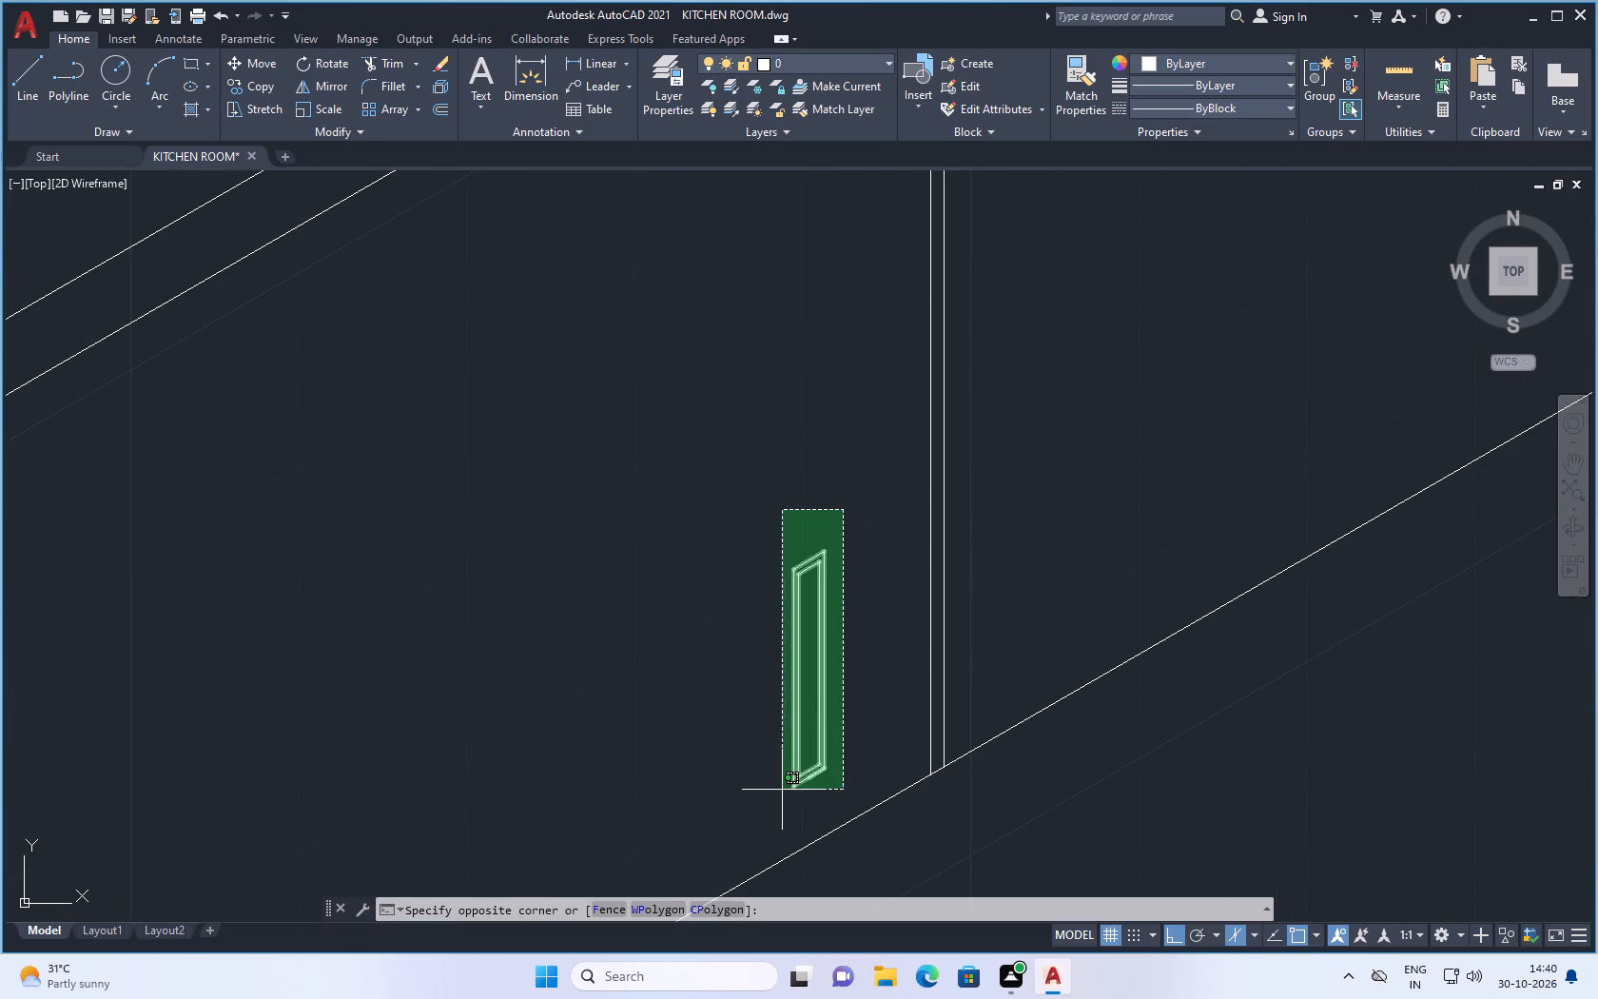
pyautogui.click(777, 793)
pyautogui.rightClick(701, 570)
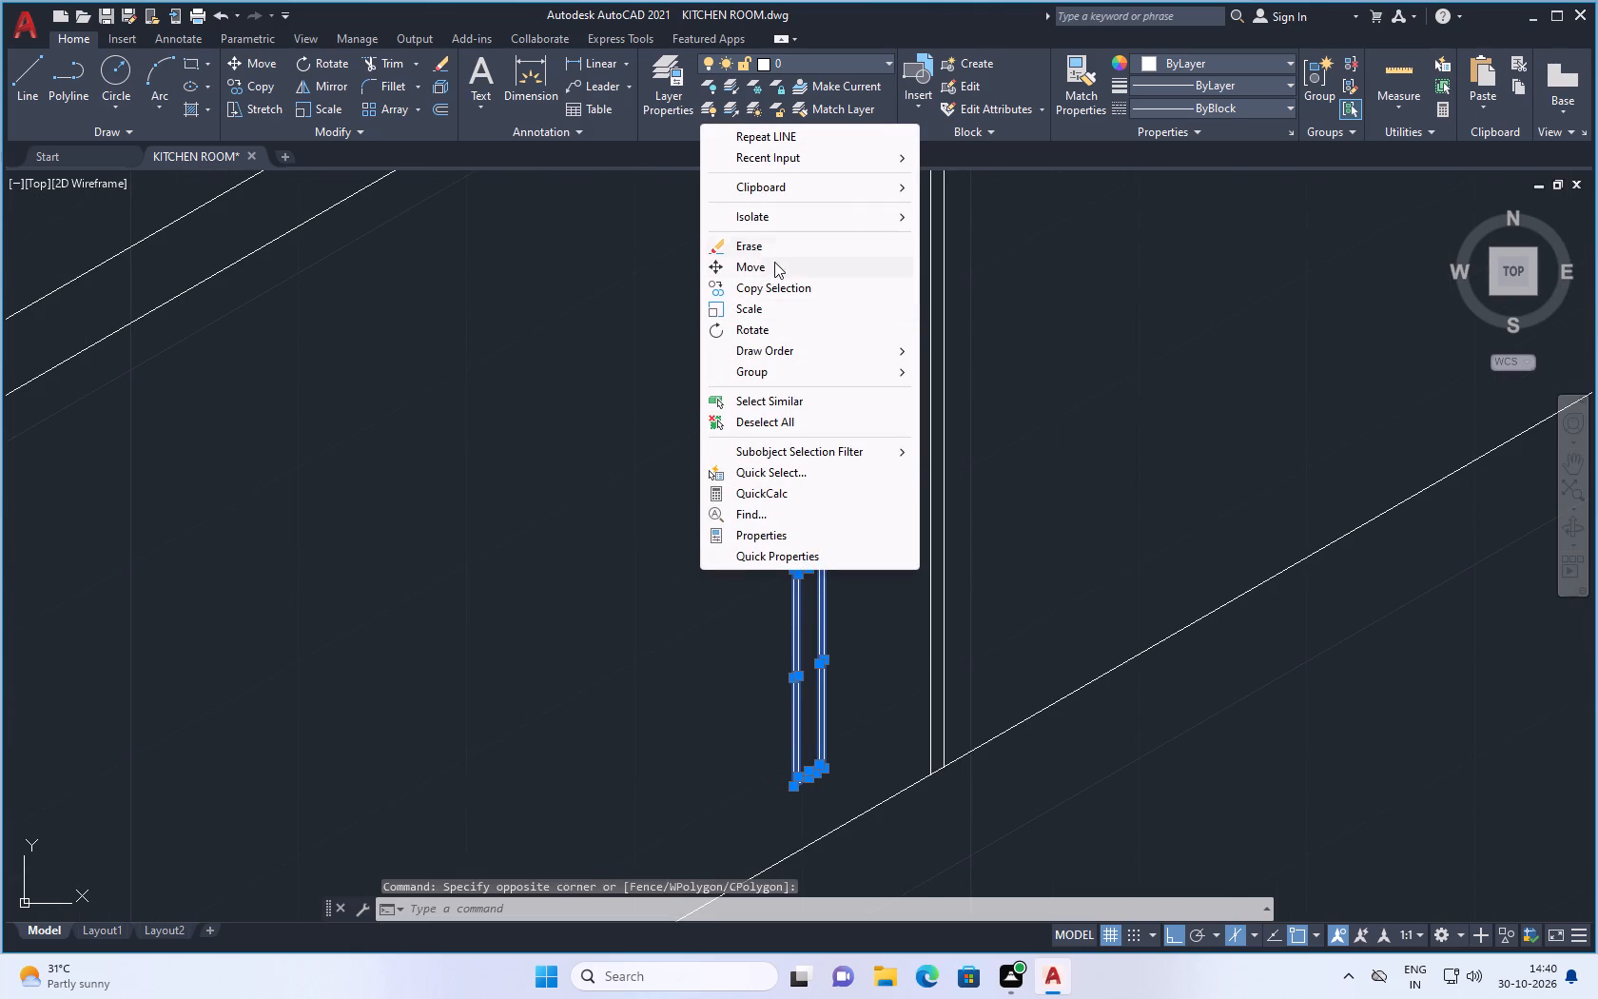
pyautogui.click(787, 289)
pyautogui.click(809, 661)
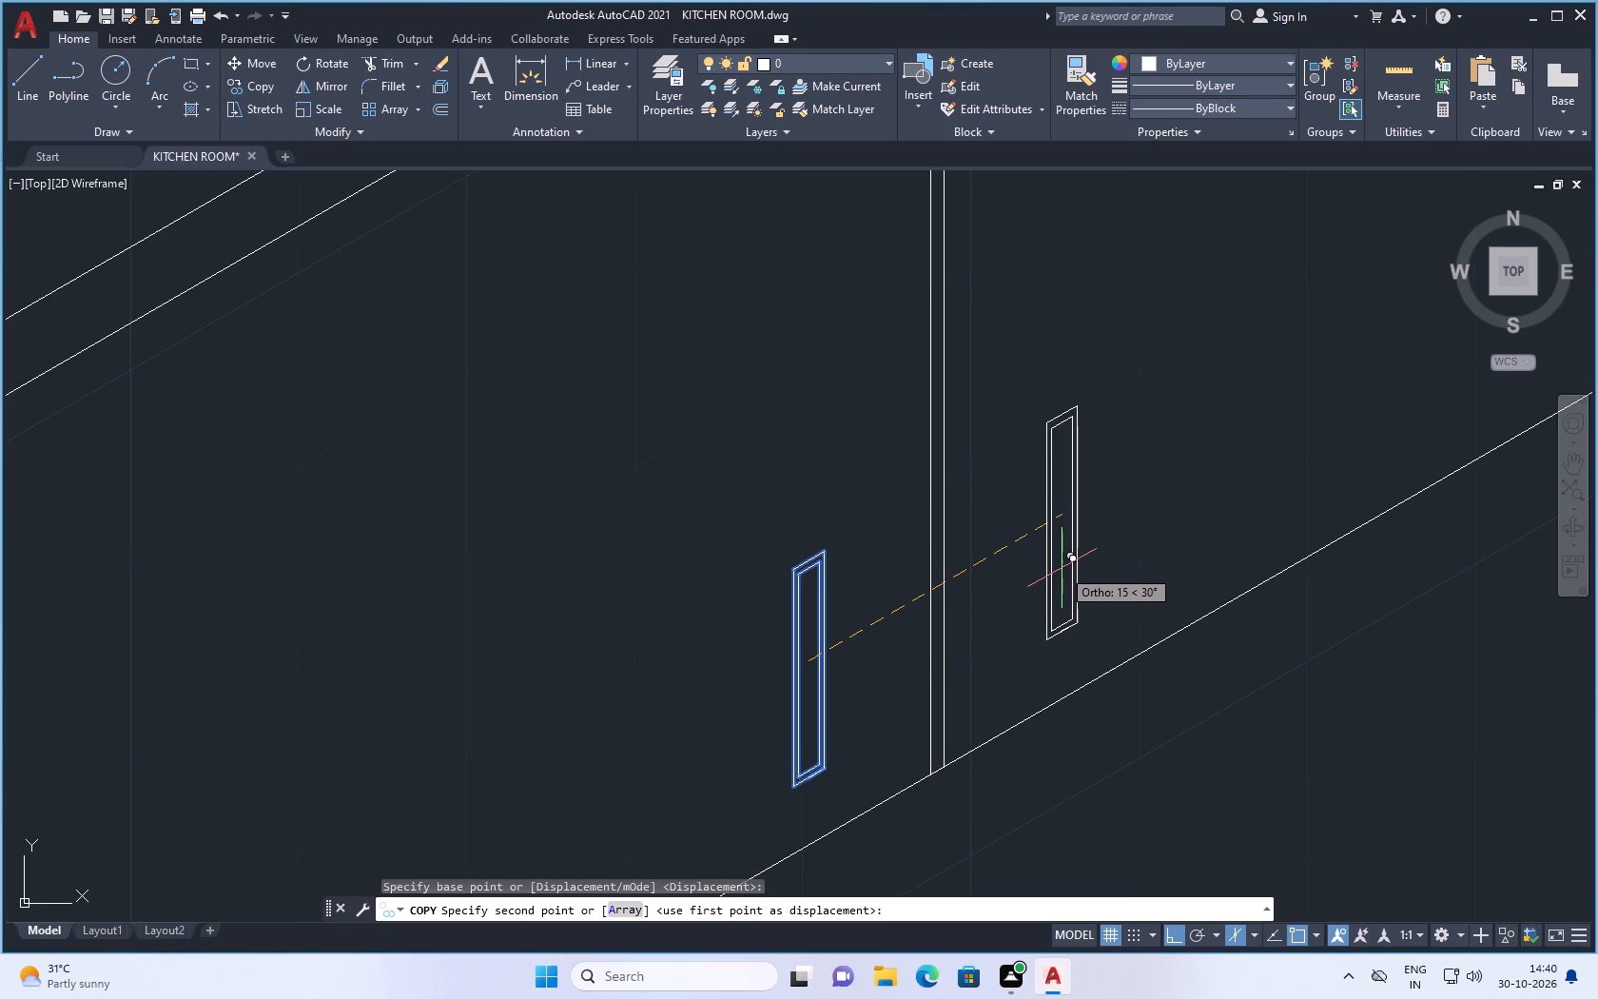
pyautogui.click(1062, 568)
pyautogui.press('Escape')
pyautogui.scroll(-3, 1035, 605)
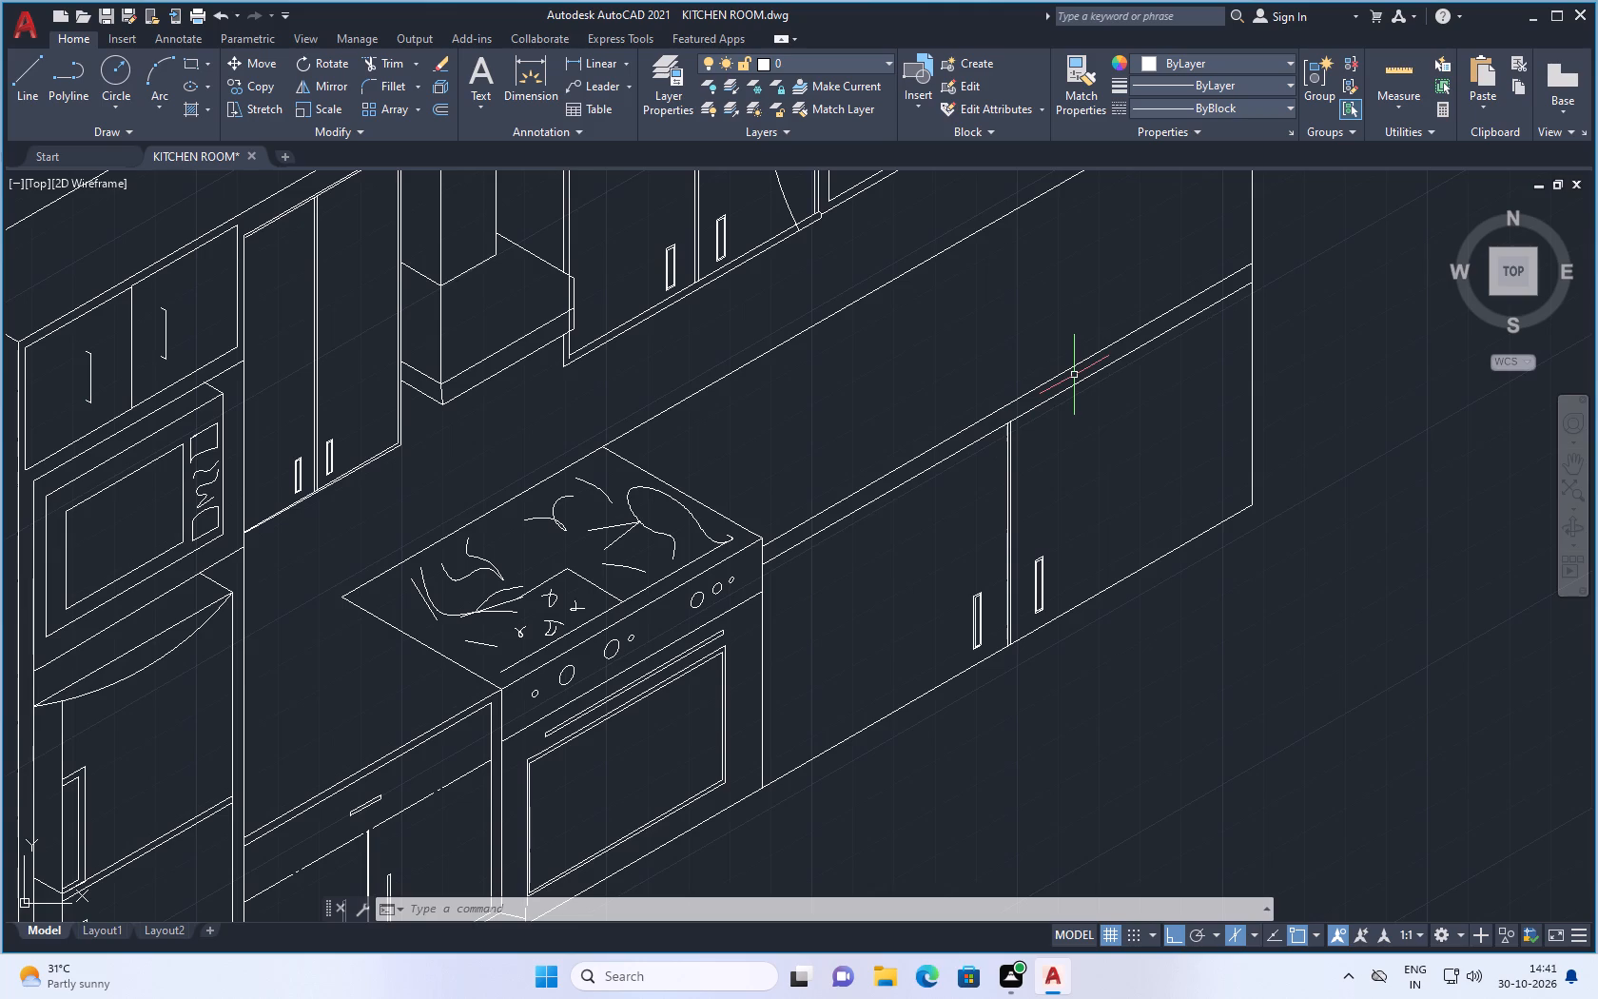
# Draw three sides of a long 30° handle high on the stove-side door, with a vertical end about 3 units tall near the divider.
pyautogui.scroll(1, 983, 626)
pyautogui.click(19, 75)
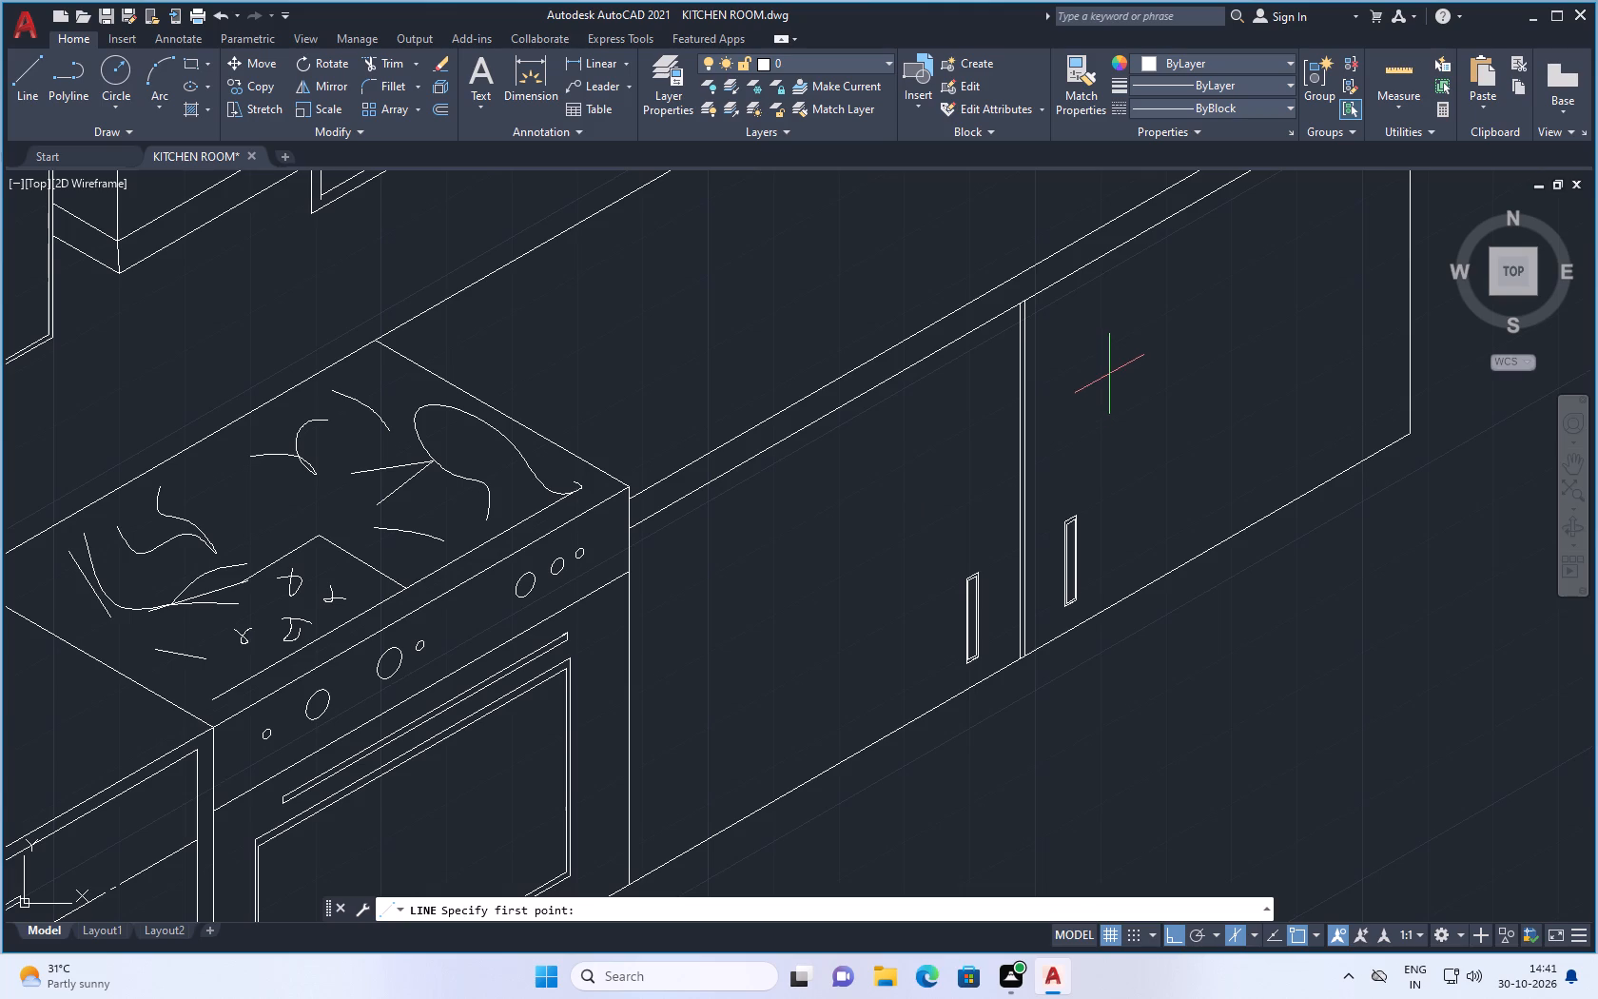
pyautogui.click(15, 71)
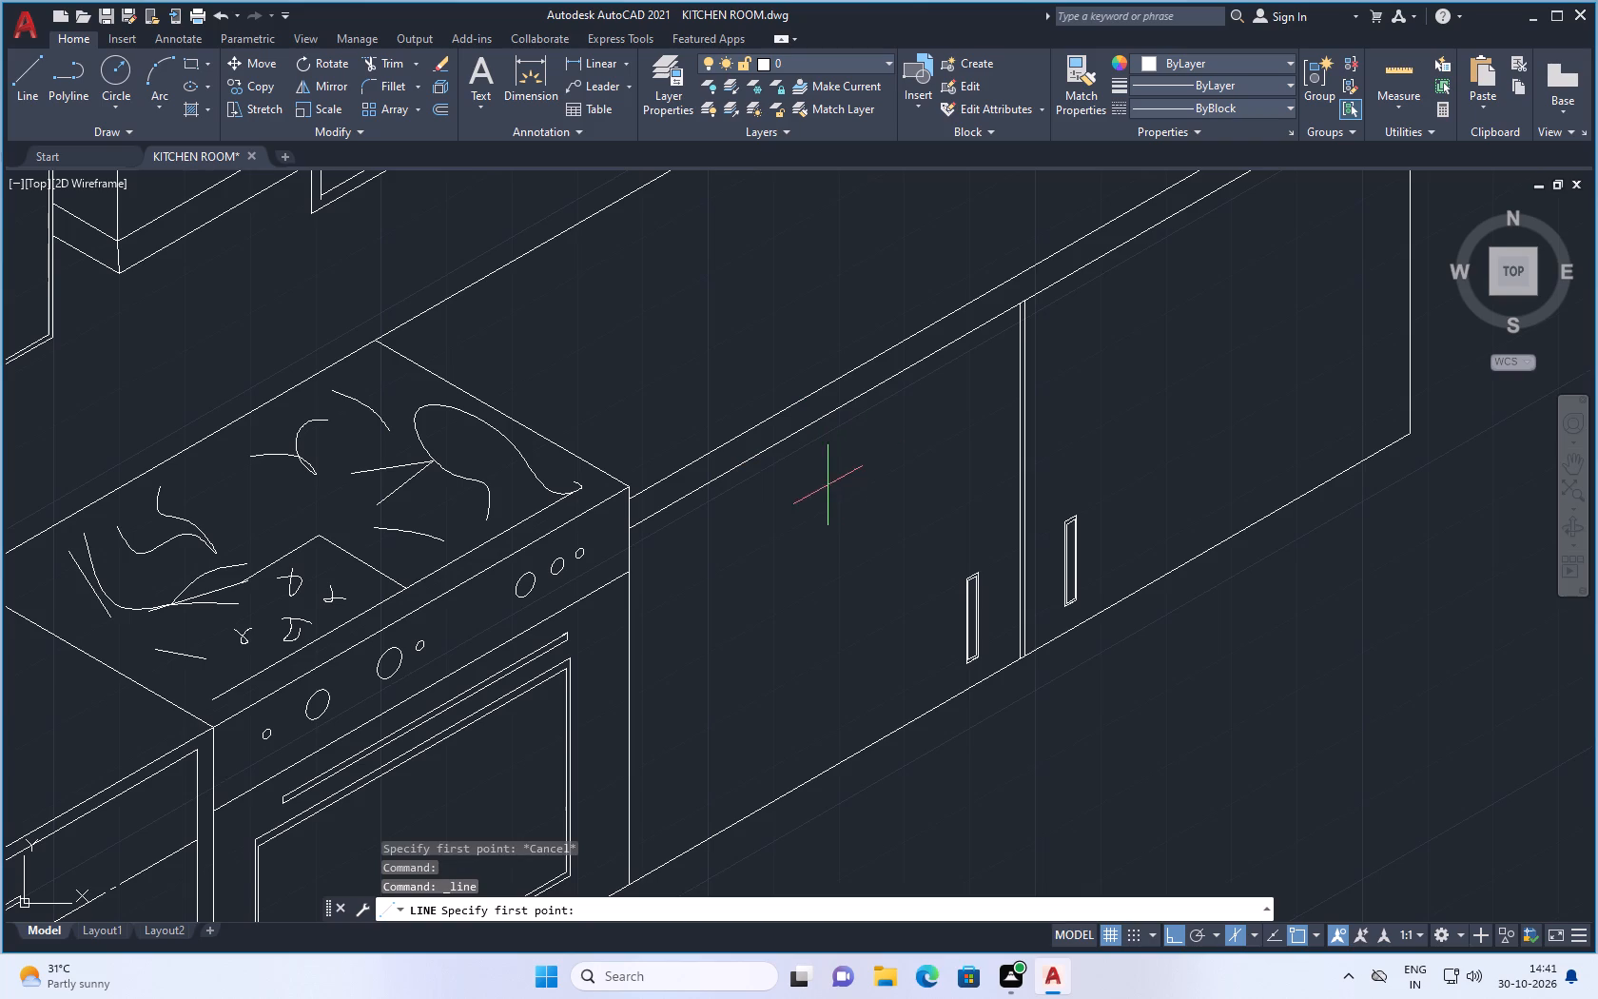
pyautogui.click(828, 485)
pyautogui.click(932, 428)
pyautogui.scroll(1, 930, 447)
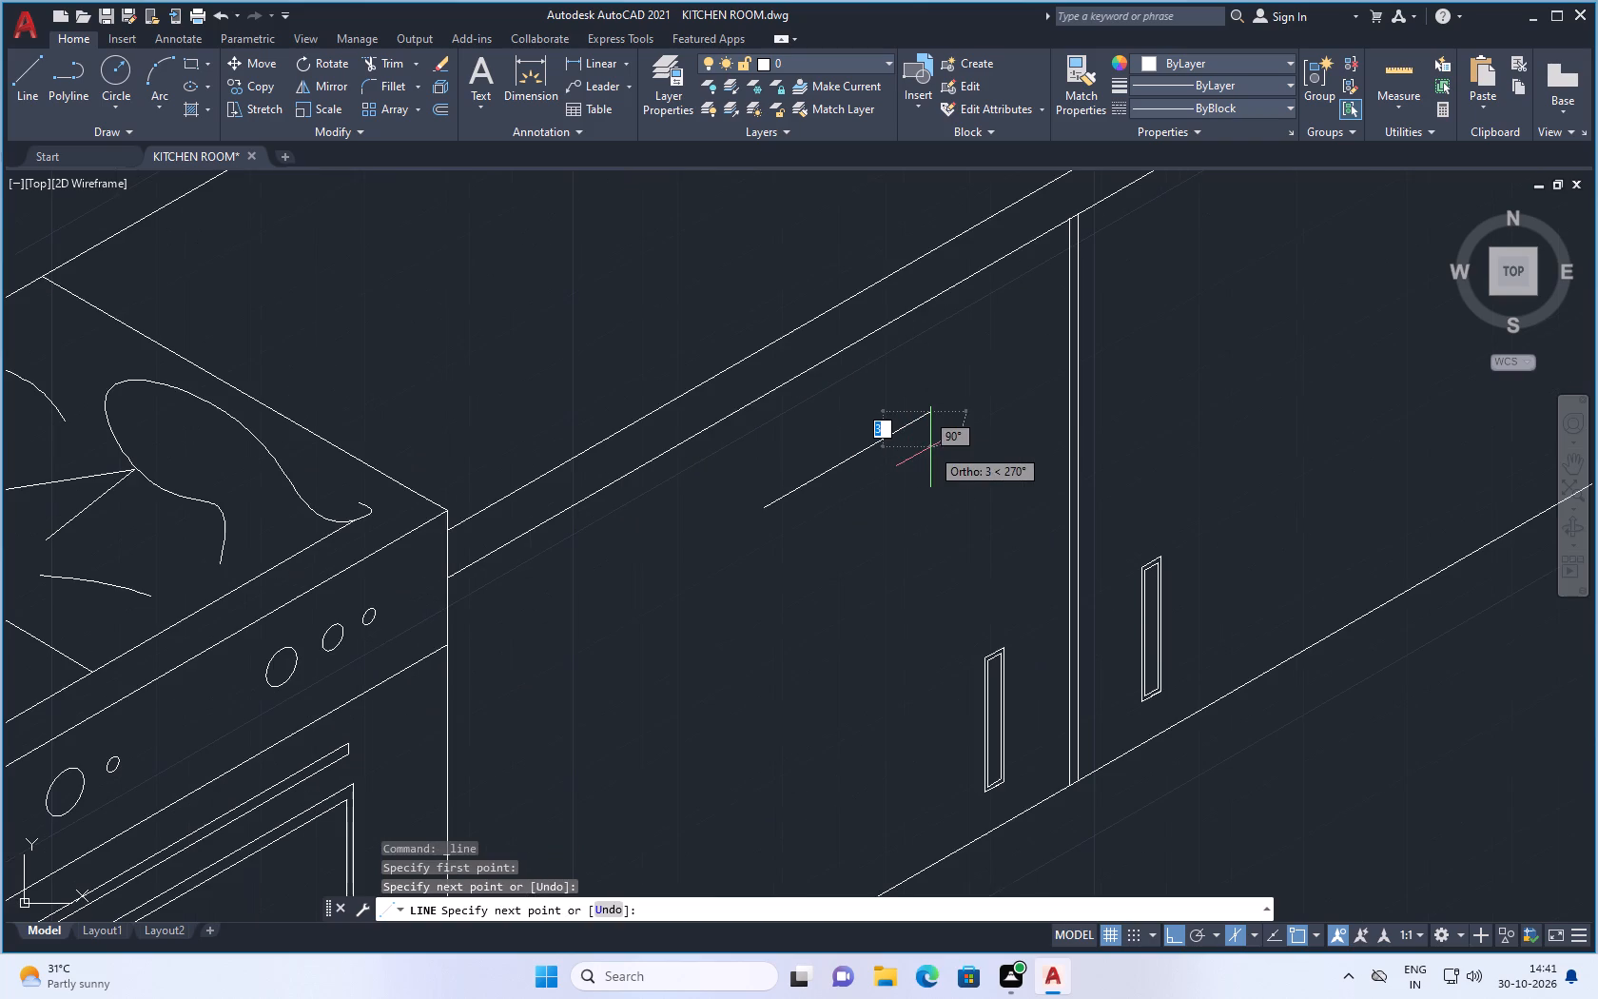
pyautogui.click(929, 445)
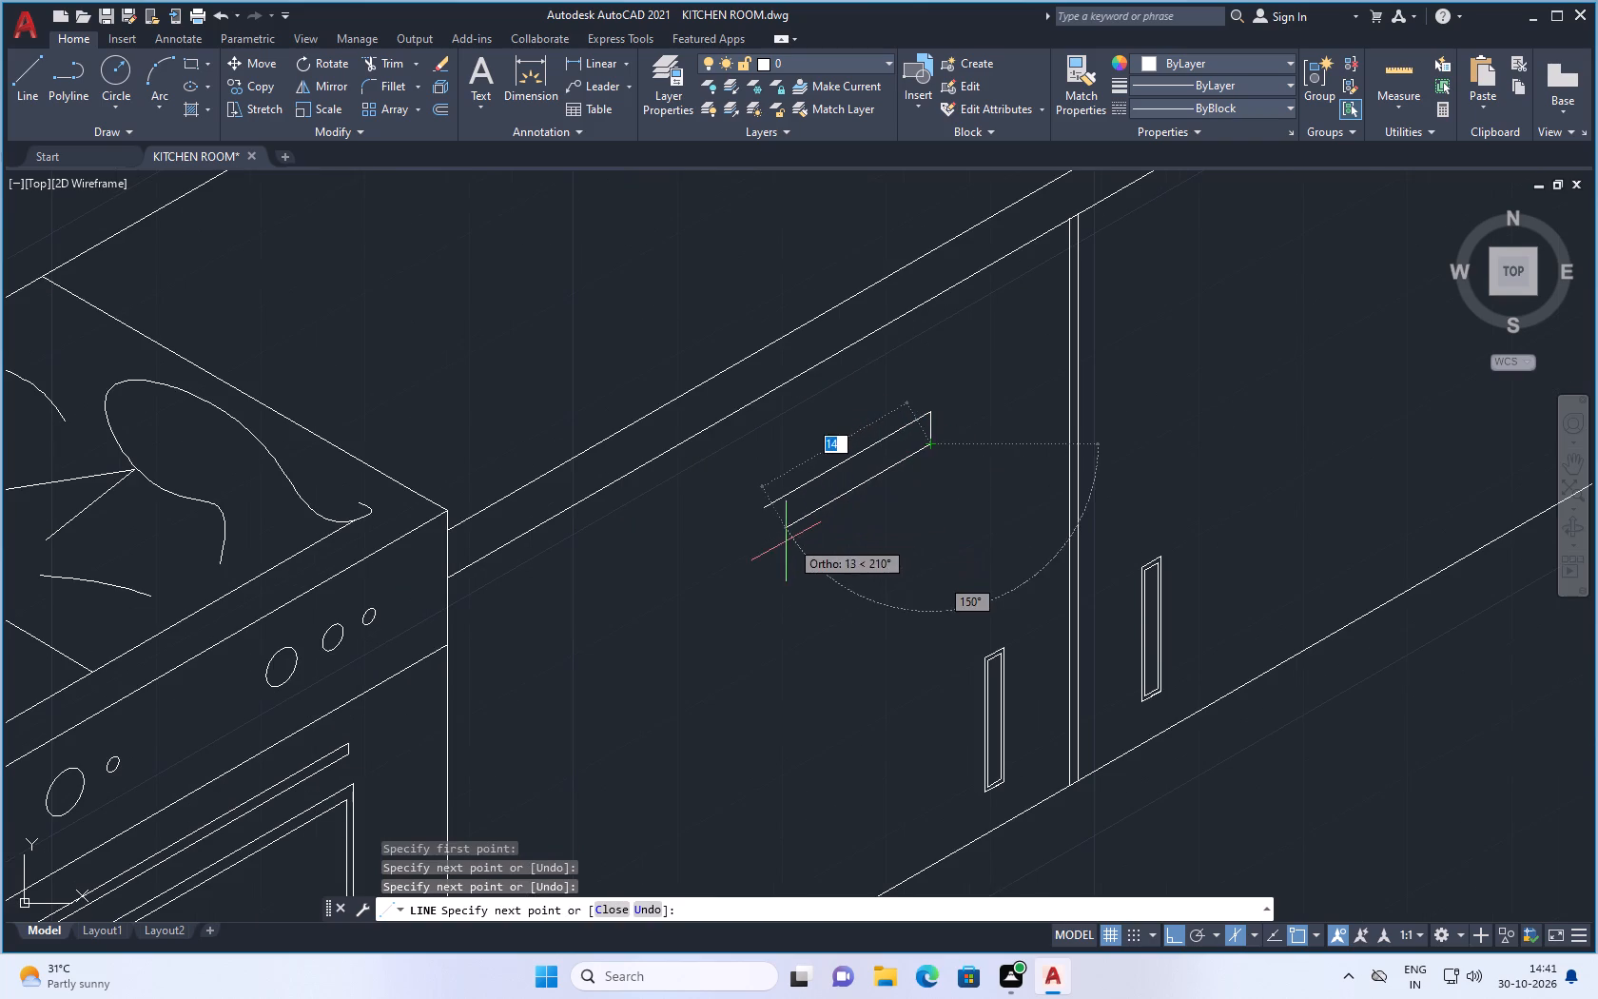
pyautogui.scroll(2, 772, 554)
pyautogui.click(761, 530)
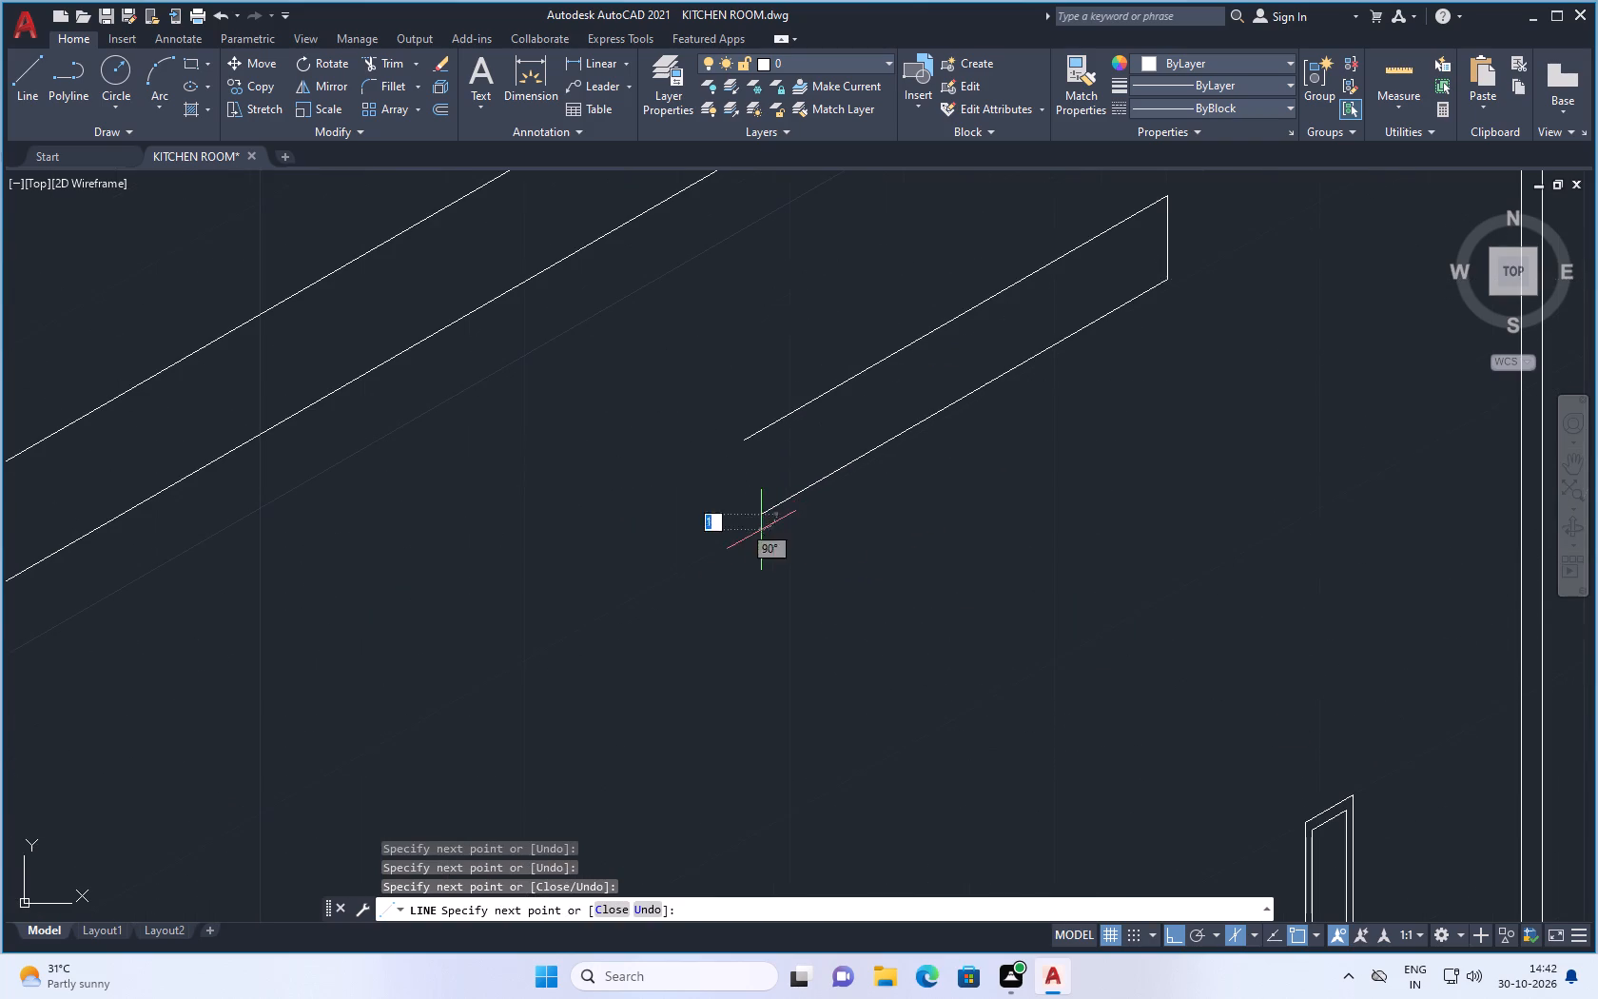
pyautogui.press('Escape')
# Close the long handle's stove-side end with a vertical line about 4 units long, and extend the lower edge past it.
pyautogui.press('space')
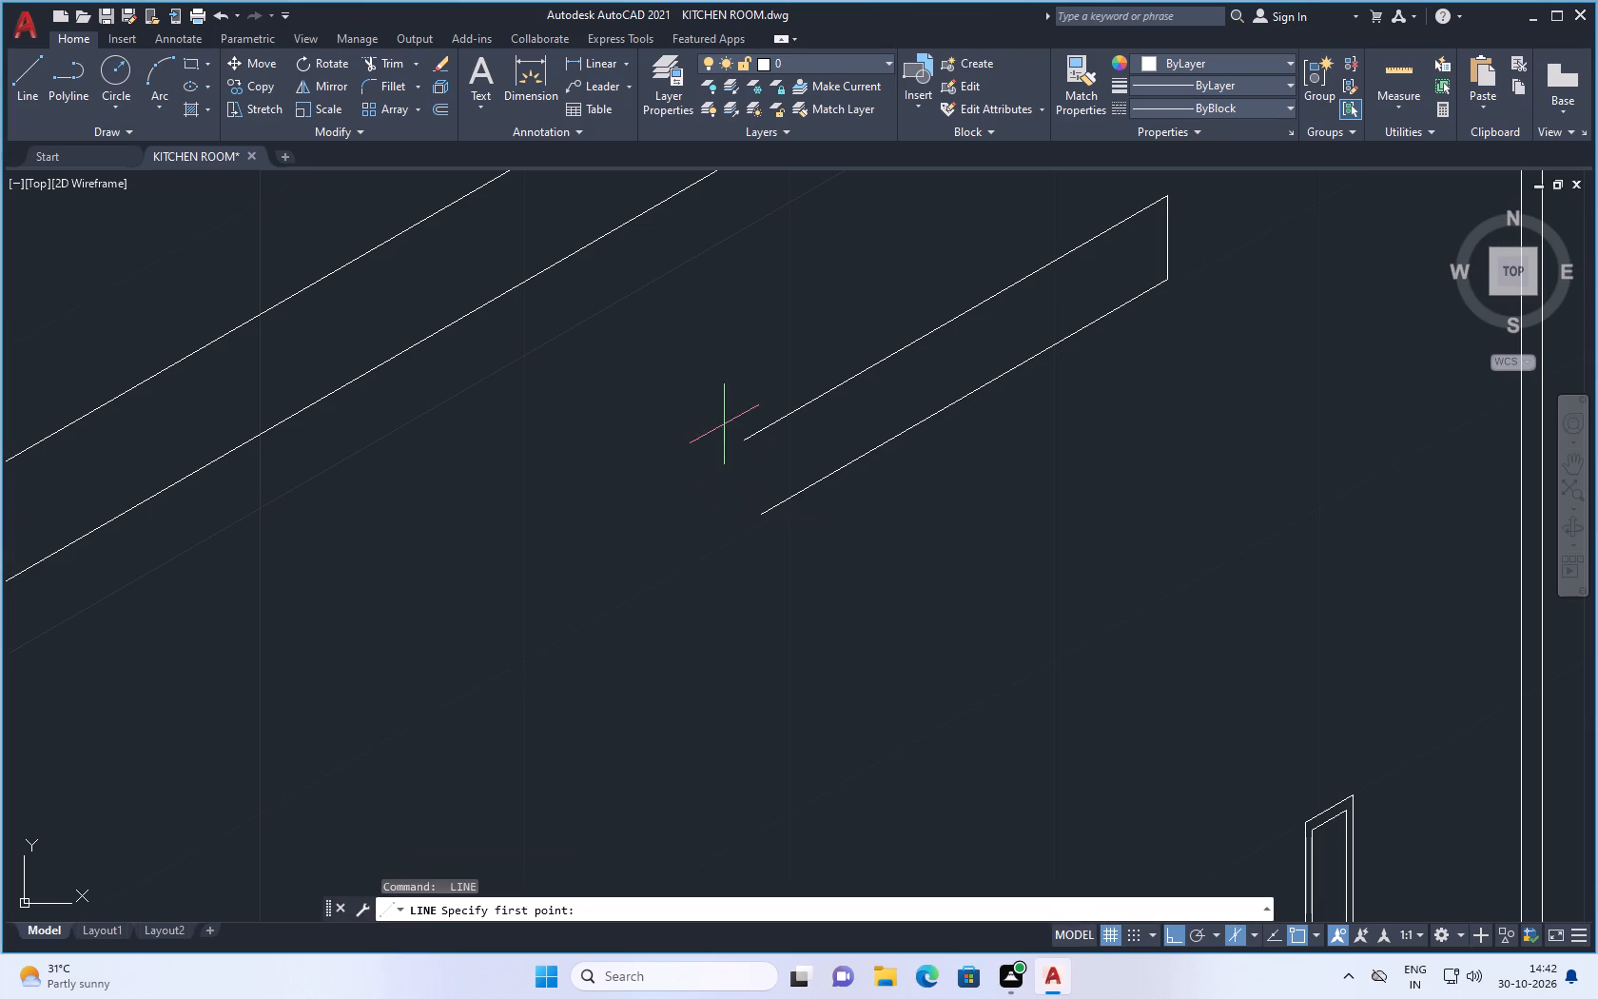
pyautogui.click(741, 442)
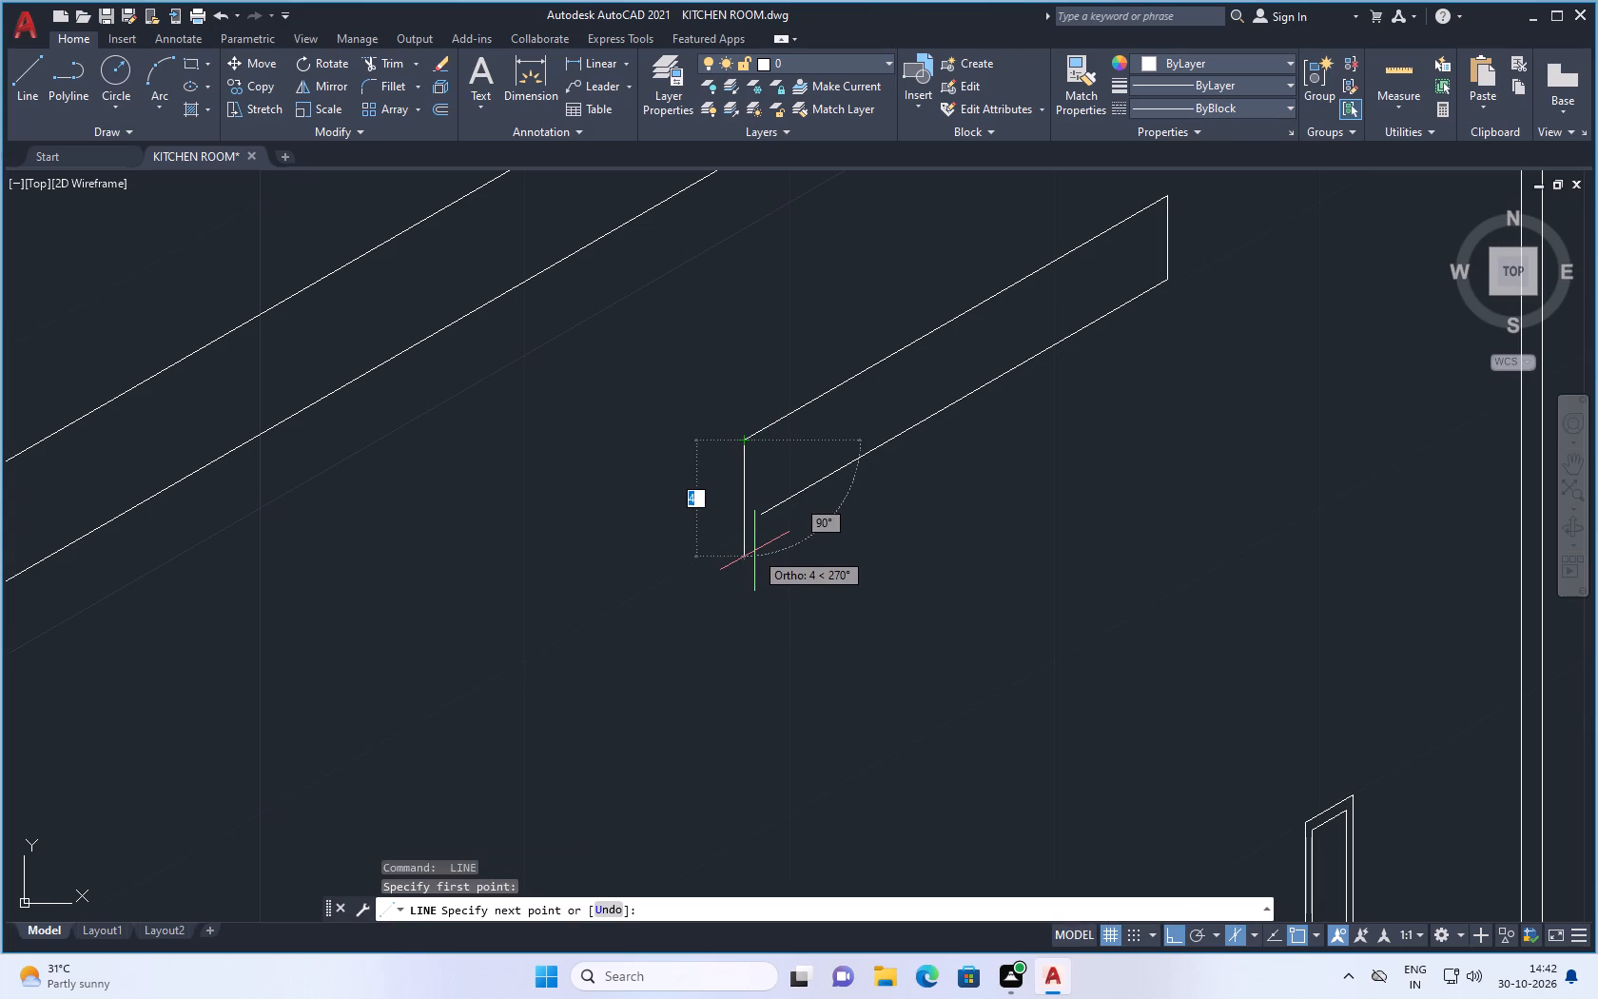
pyautogui.click(752, 554)
pyautogui.press('Escape')
pyautogui.press('space')
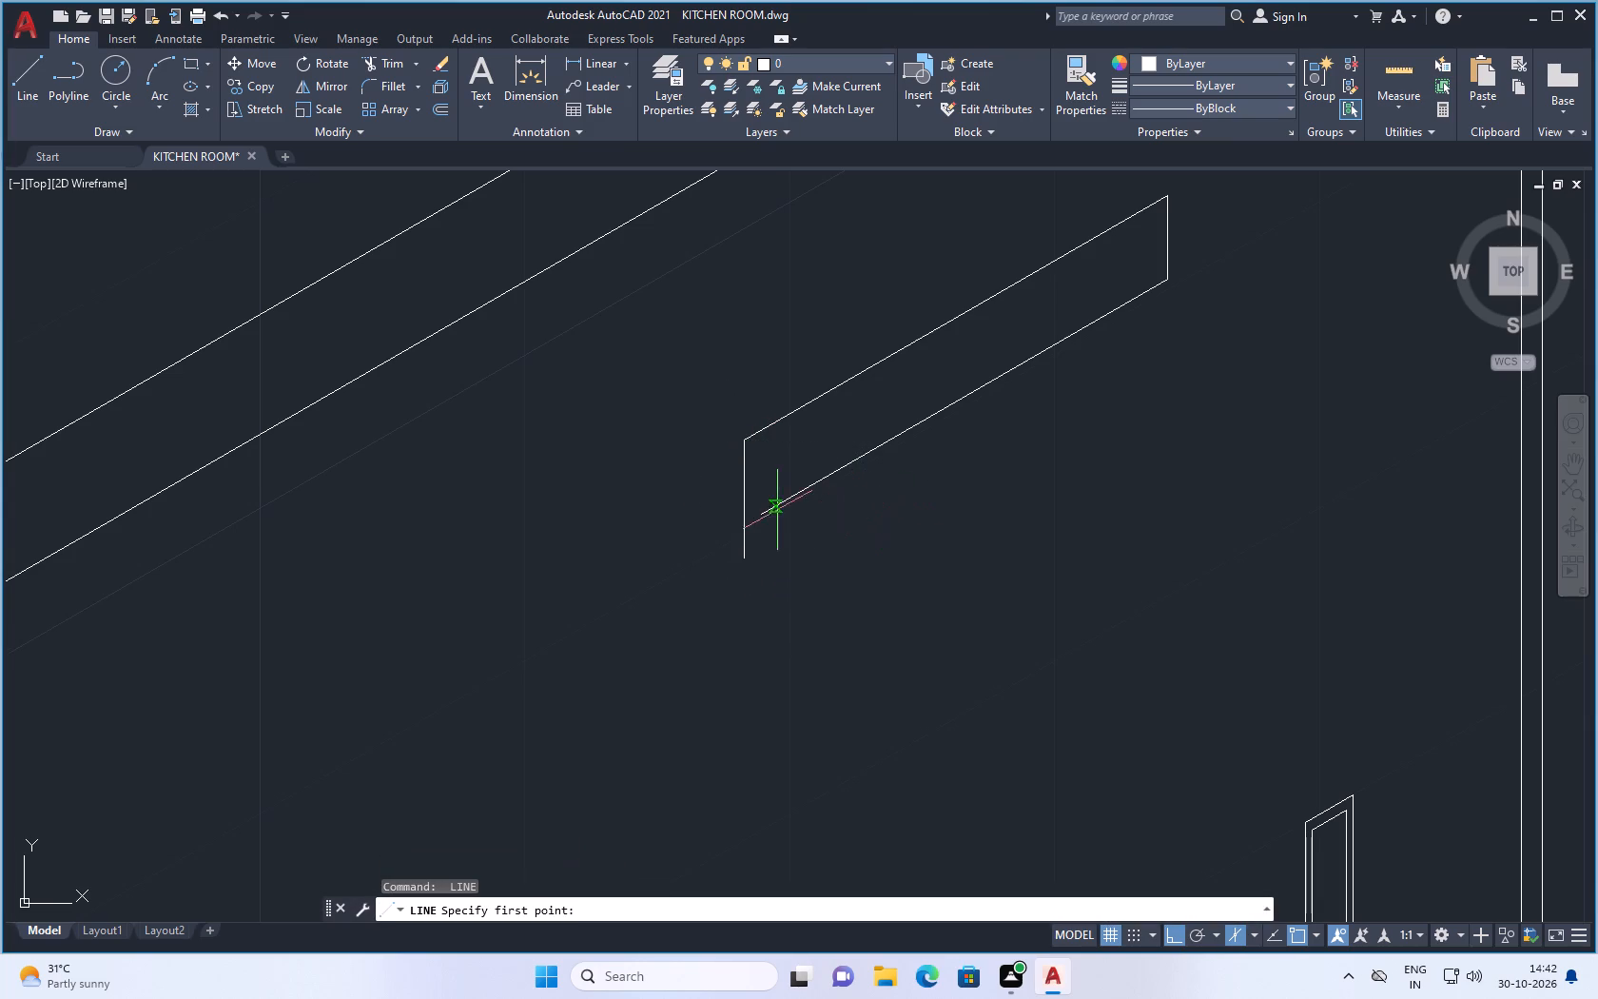
pyautogui.scroll(2, 765, 515)
pyautogui.click(750, 509)
pyautogui.click(630, 576)
pyautogui.press('Escape')
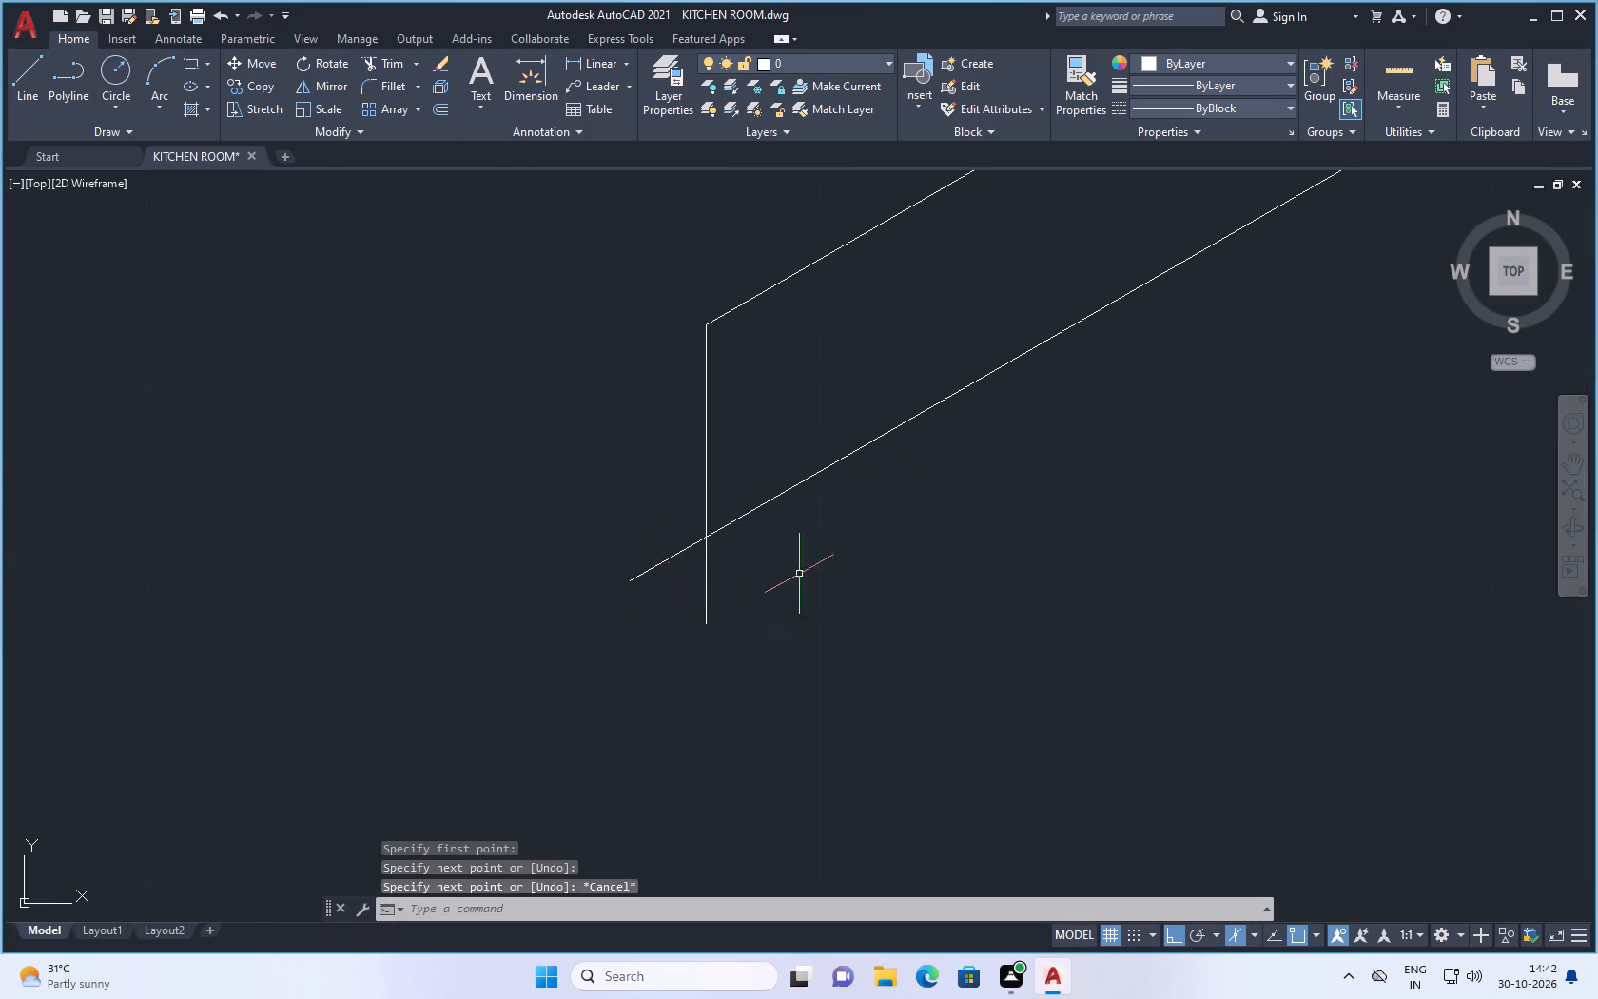
# Draw an inner outline inside the long handle, about 14 units long and 2 units high, closing it at the stove-side end.
pyautogui.scroll(-4, 692, 565)
pyautogui.scroll(2, 855, 477)
pyautogui.press('space')
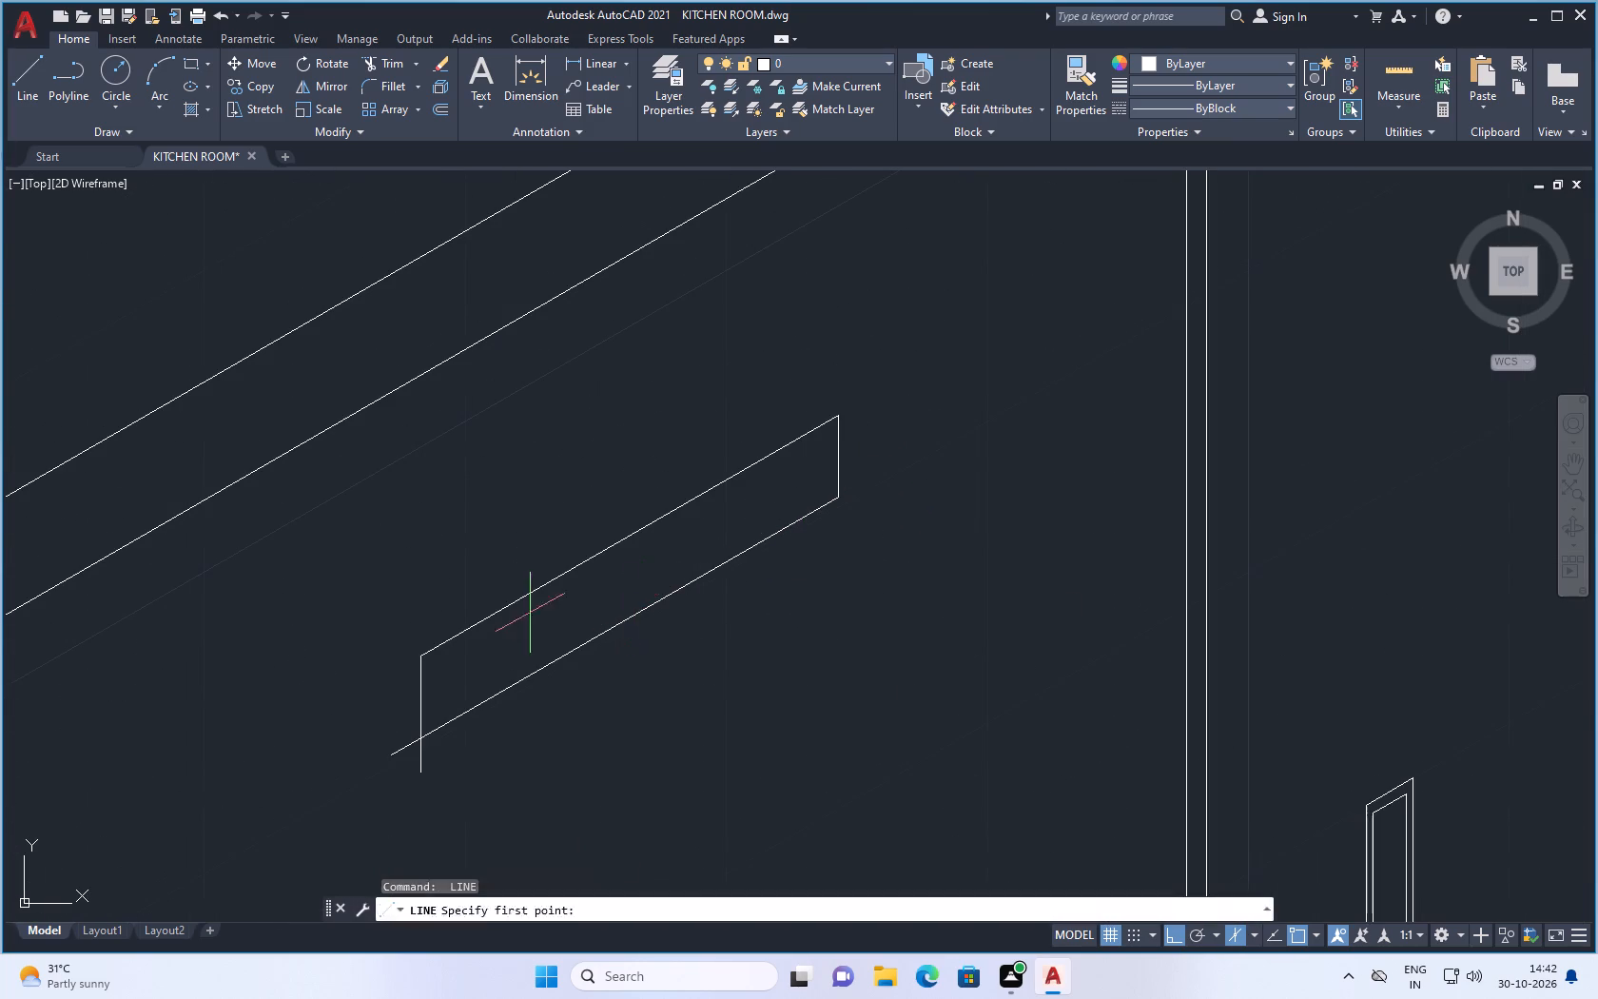
pyautogui.scroll(1, 502, 636)
pyautogui.moveTo(400, 679); pyautogui.dragTo(419, 676)
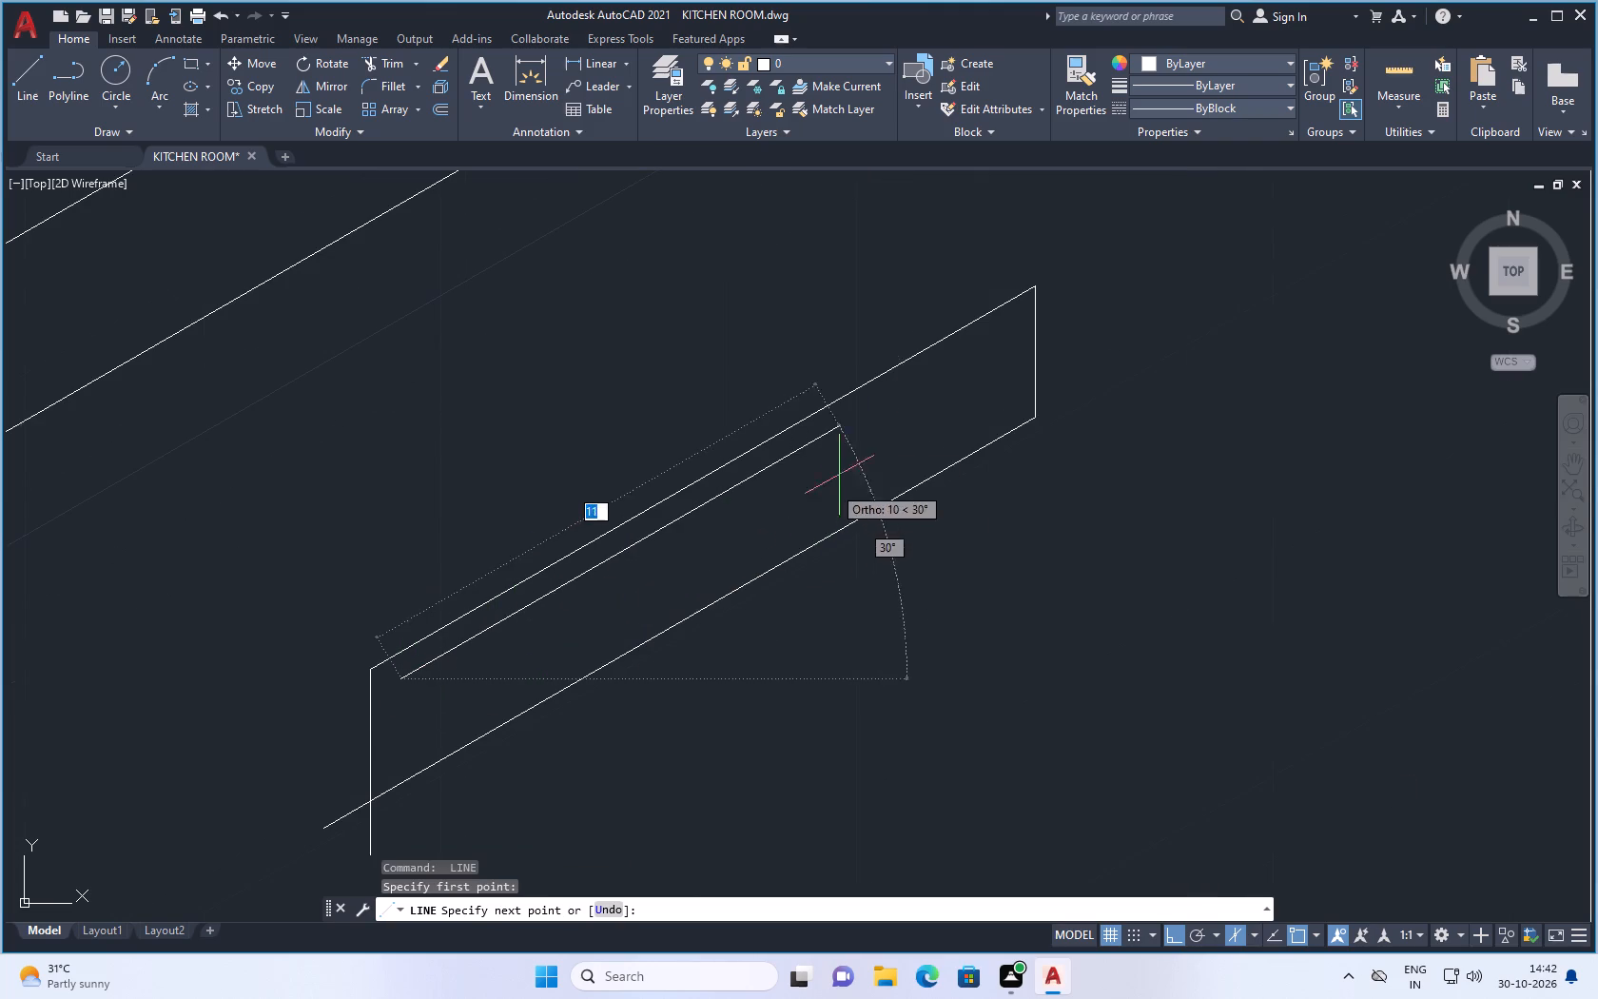
pyautogui.click(996, 341)
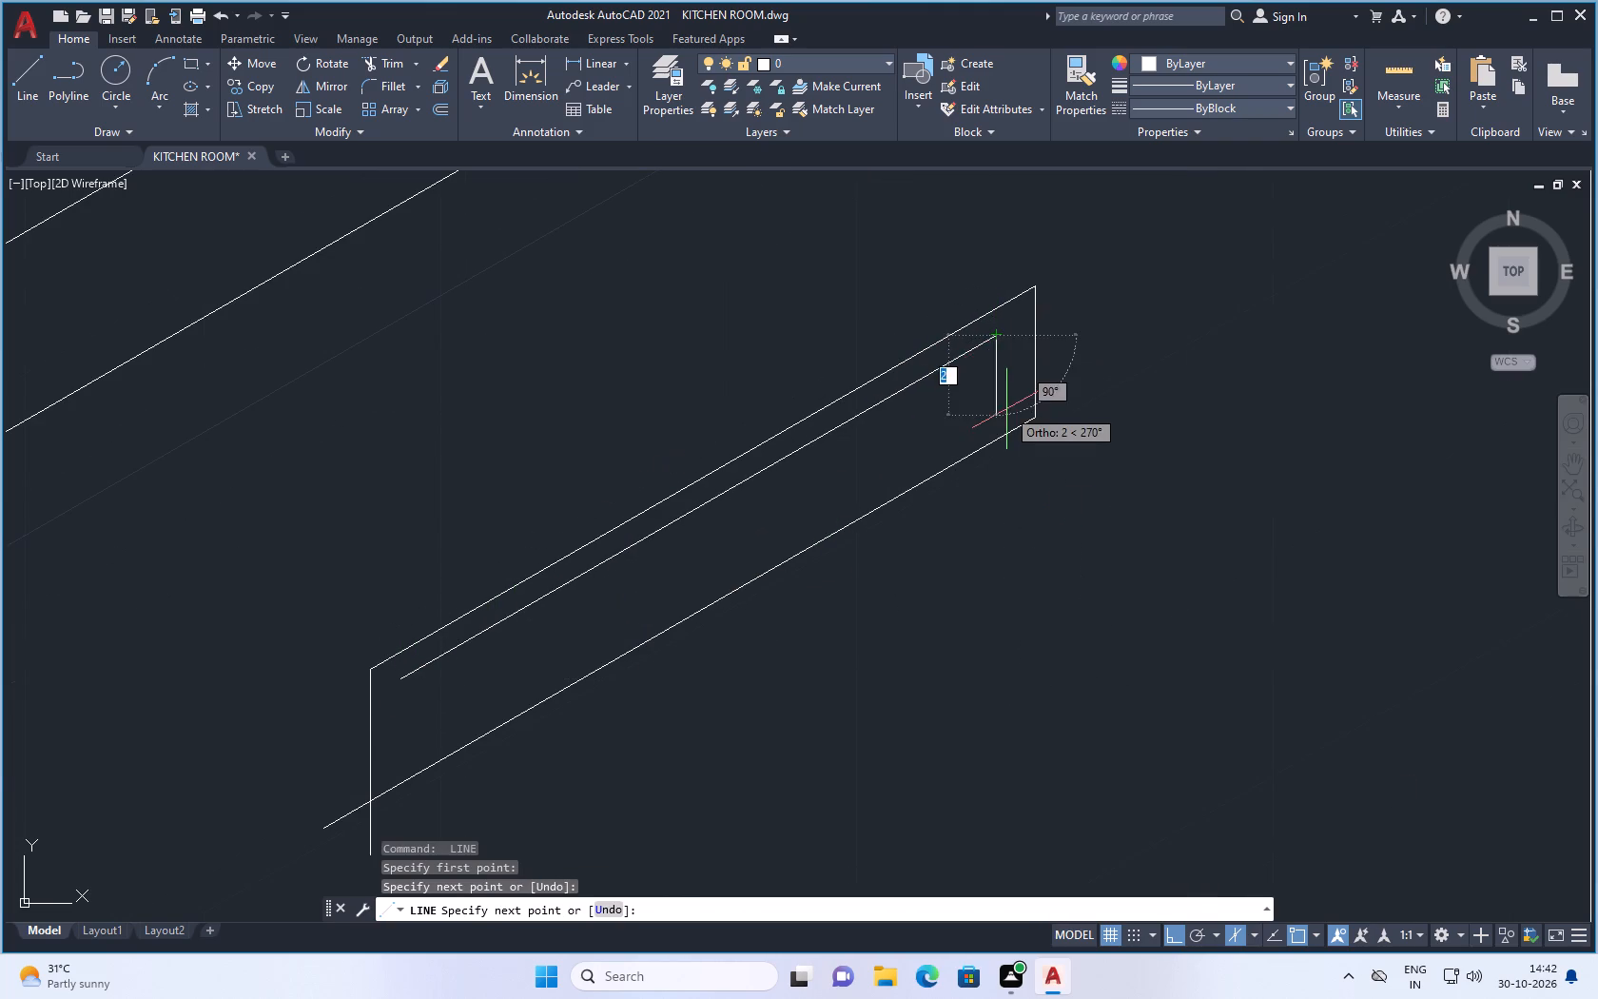
pyautogui.scroll(2, 1006, 409)
pyautogui.click(986, 427)
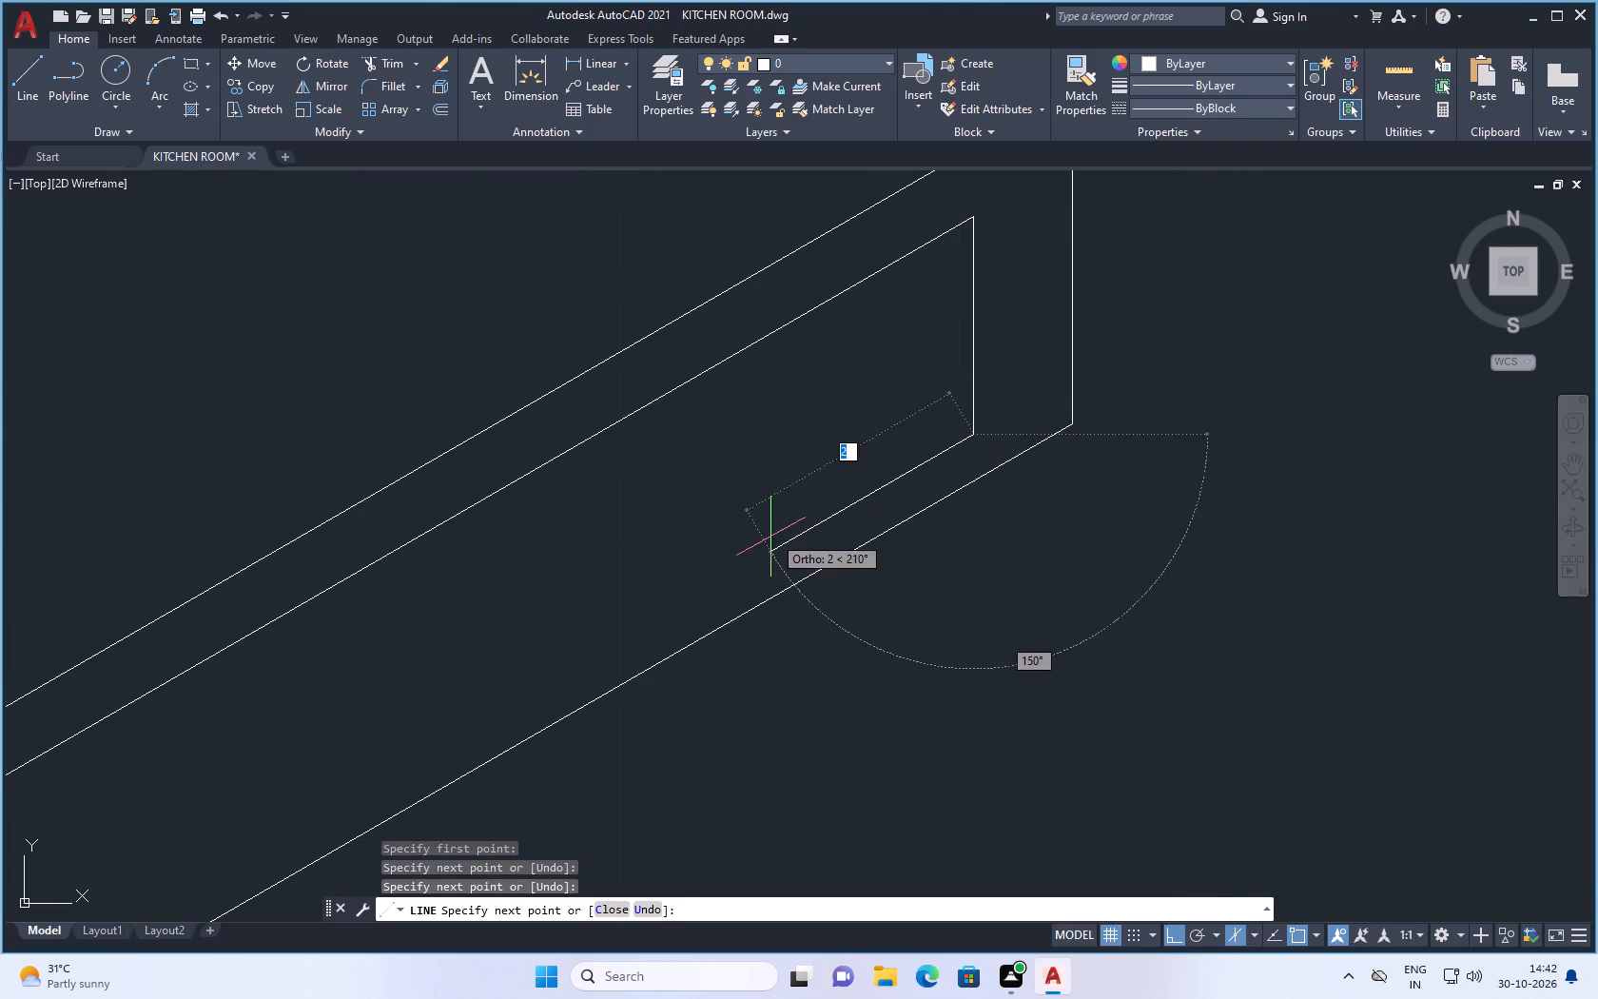
pyautogui.scroll(-3, 797, 518)
pyautogui.scroll(2, 587, 671)
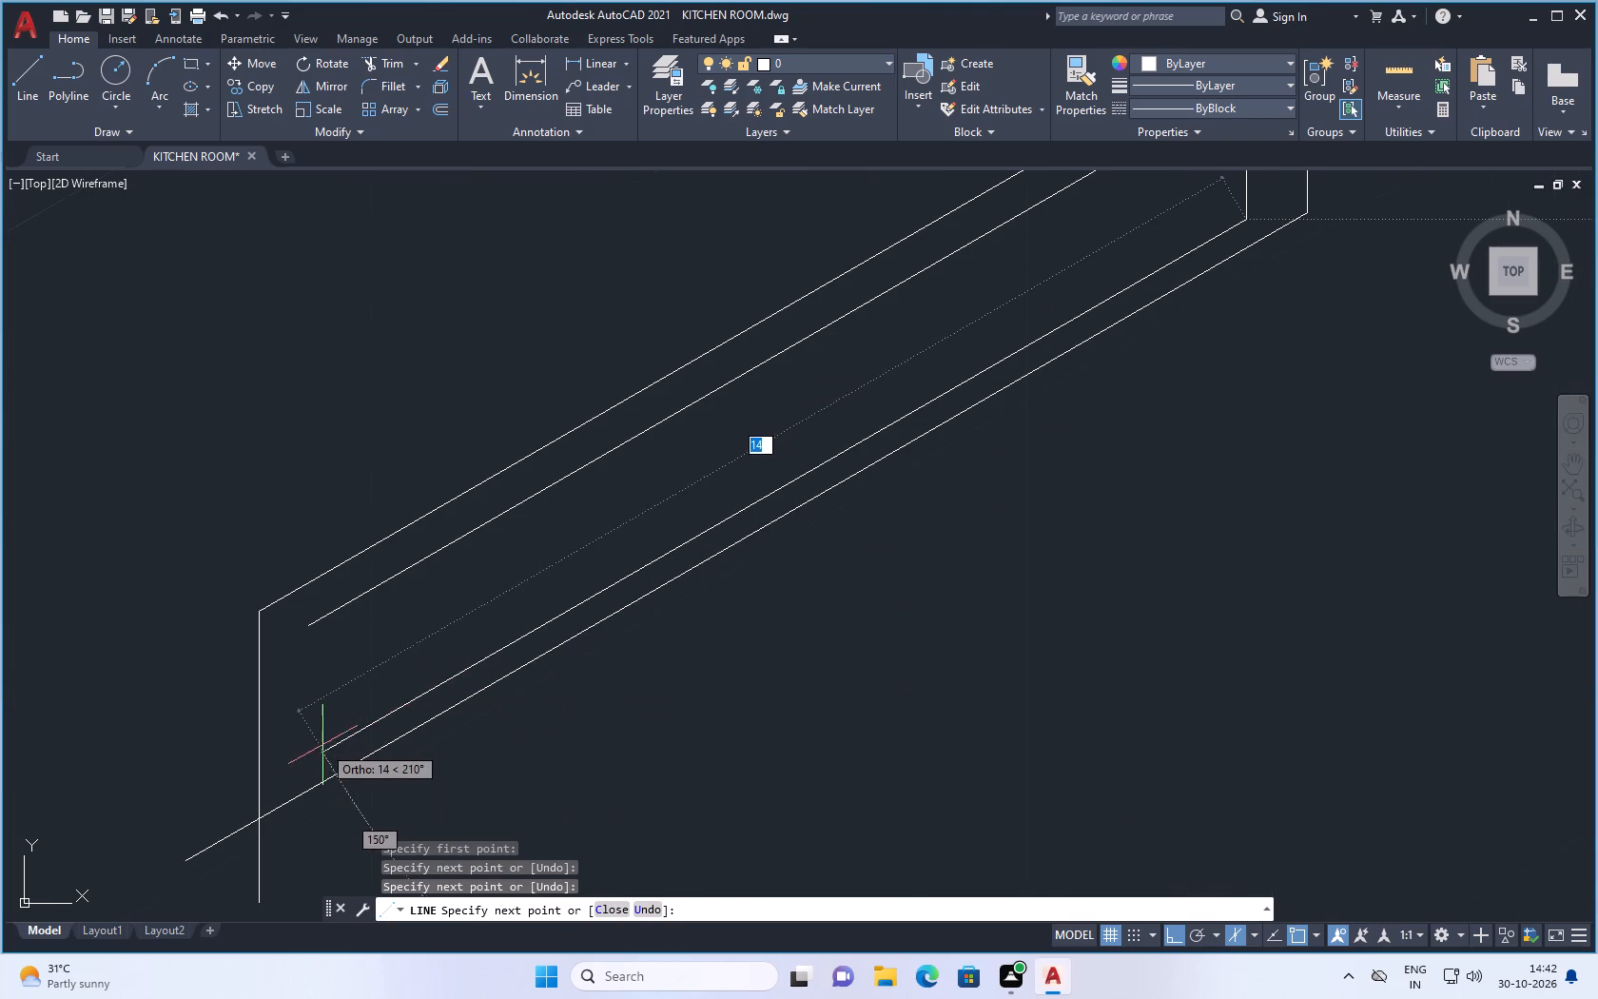
pyautogui.click(302, 760)
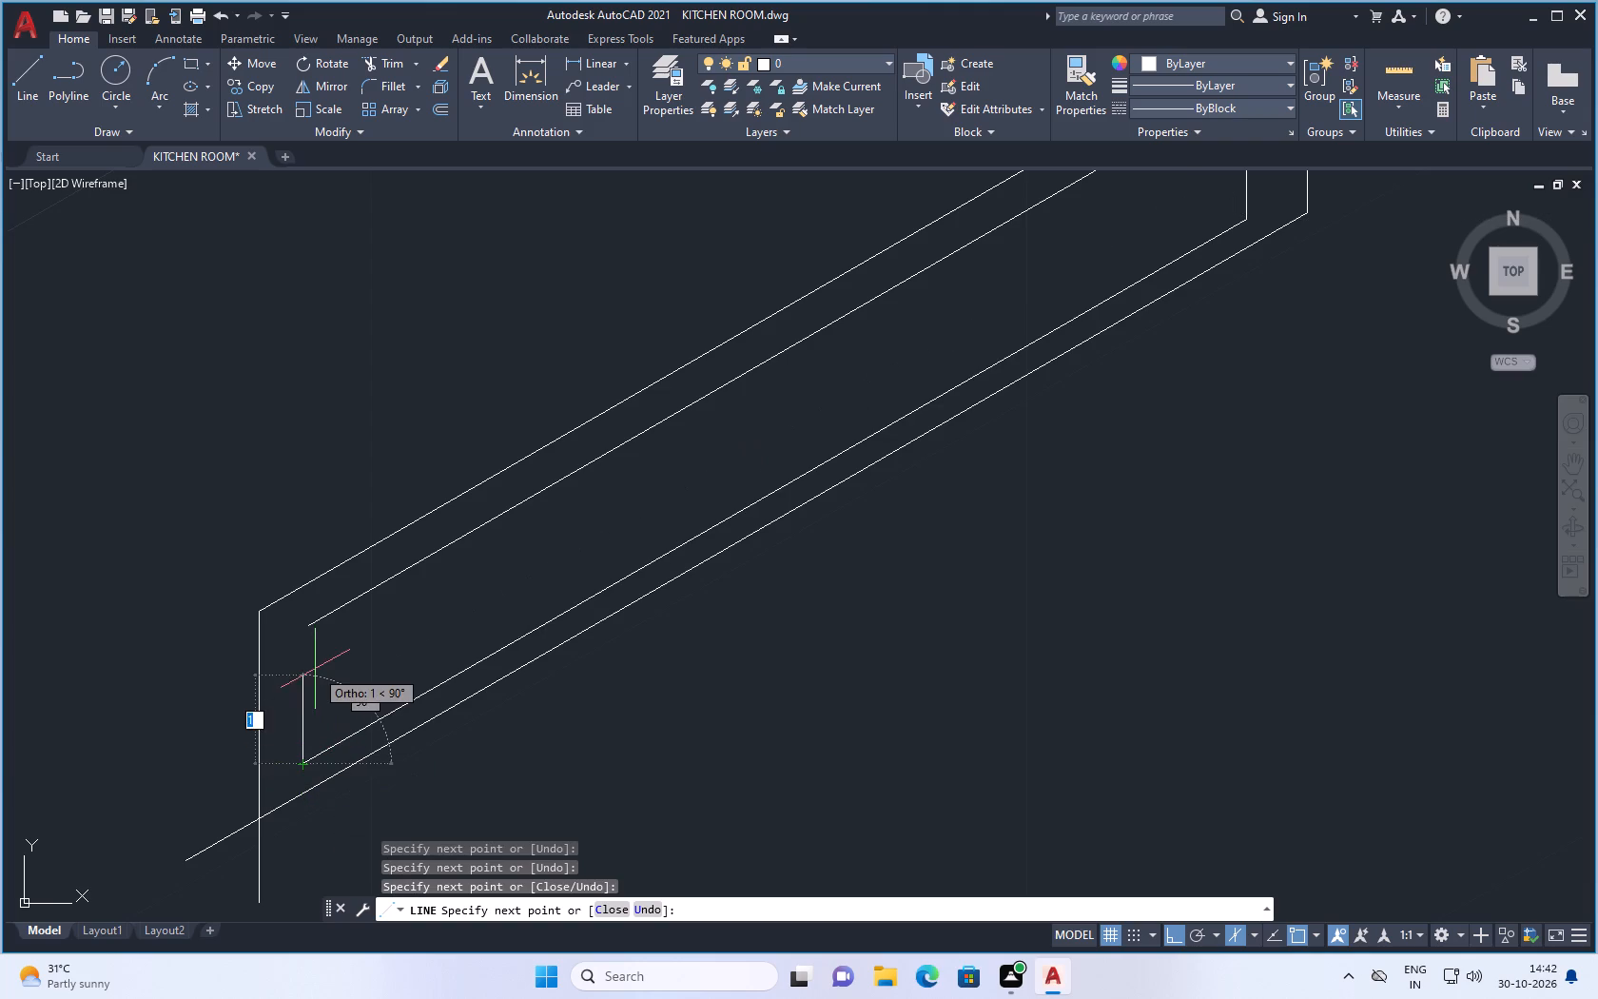
pyautogui.click(304, 628)
pyautogui.press('Escape')
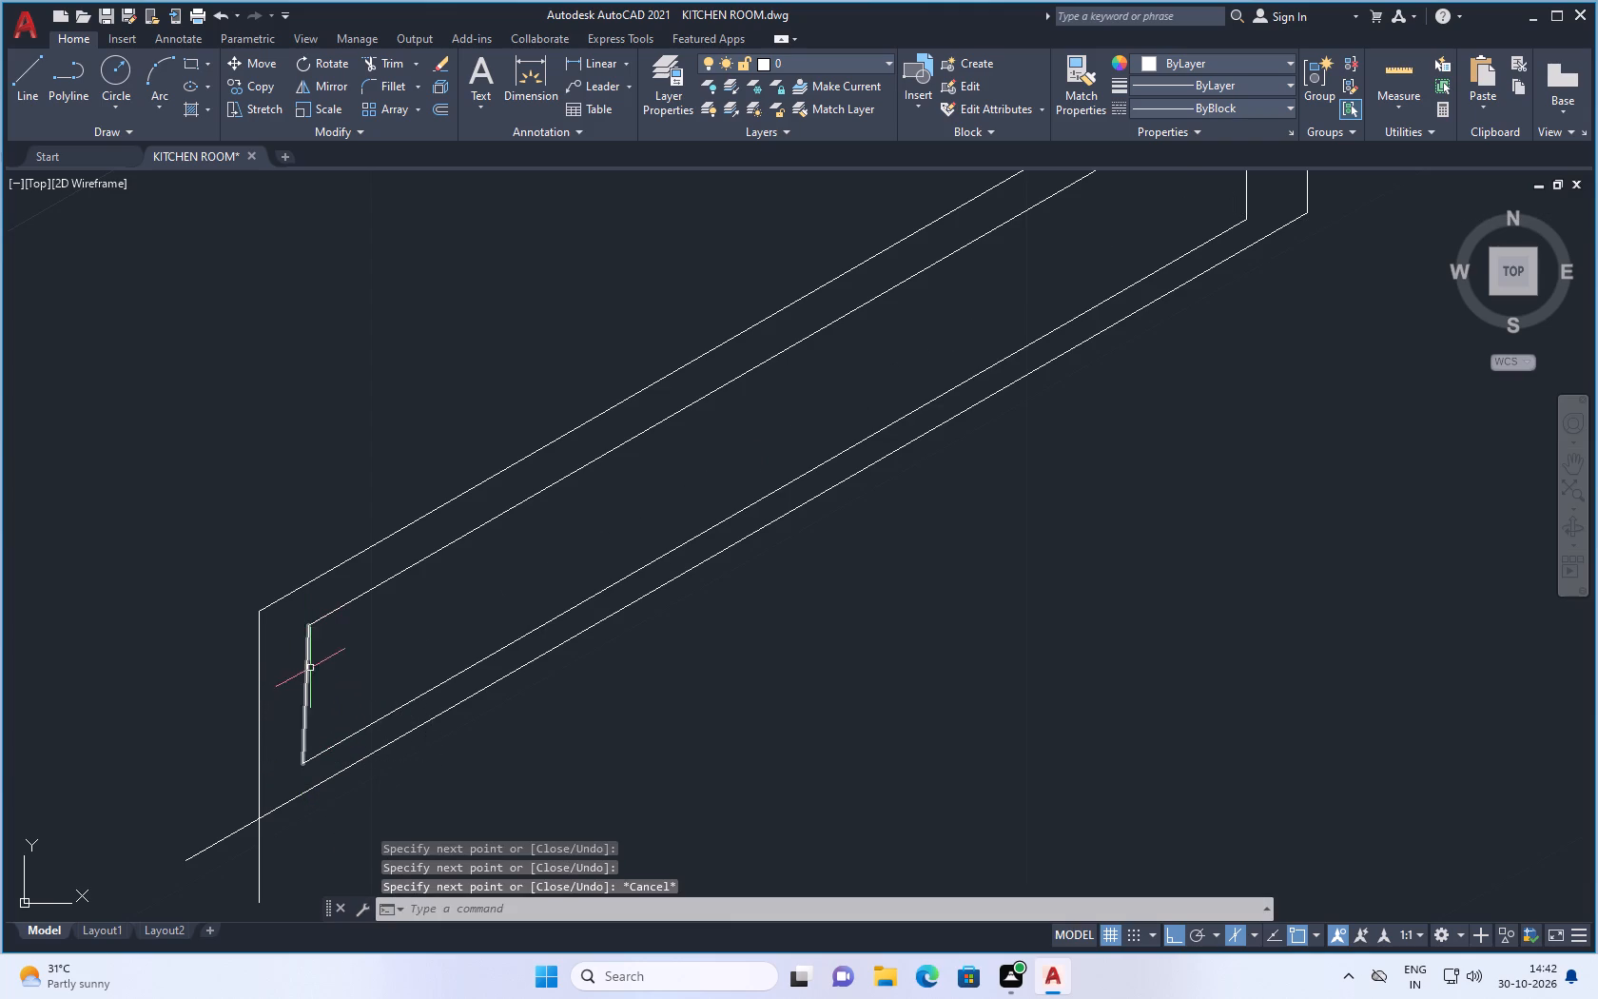
# Erase the slightly tilted closing line at the stove-side end of the long handle's inner outline.
pyautogui.click(314, 665)
pyautogui.click(302, 687)
pyautogui.press('Delete')
pyautogui.scroll(-3, 497, 416)
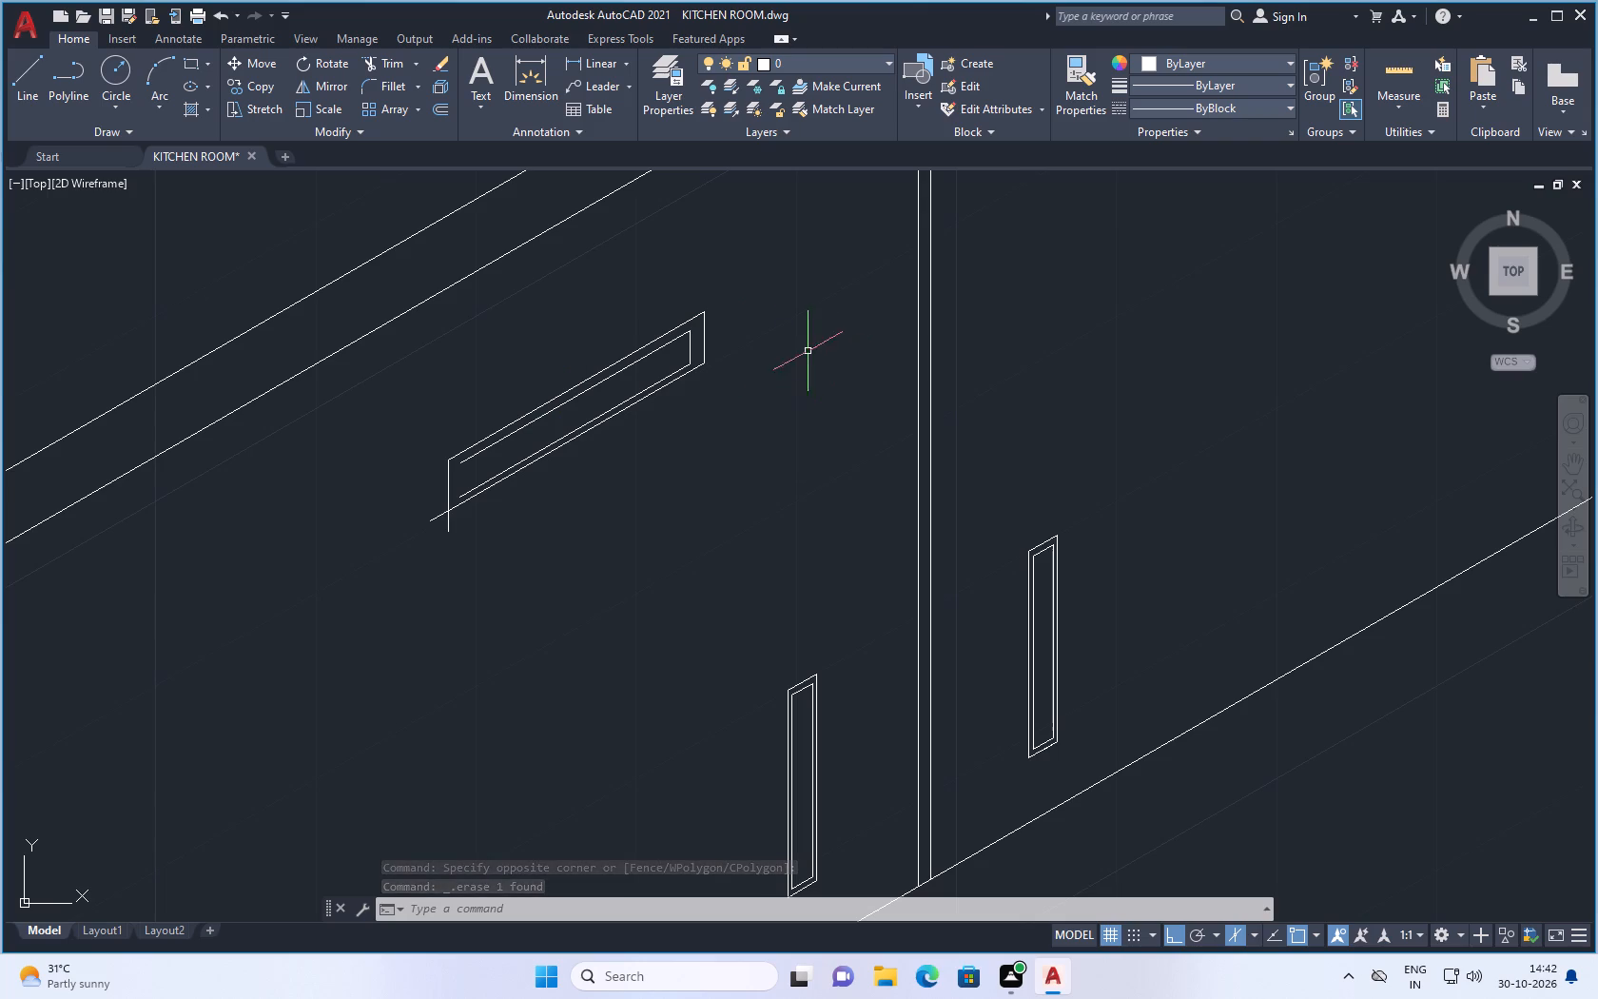
# Erase the vertical line closing the divider-side end of the long handle's inner outline.
pyautogui.scroll(2, 670, 327)
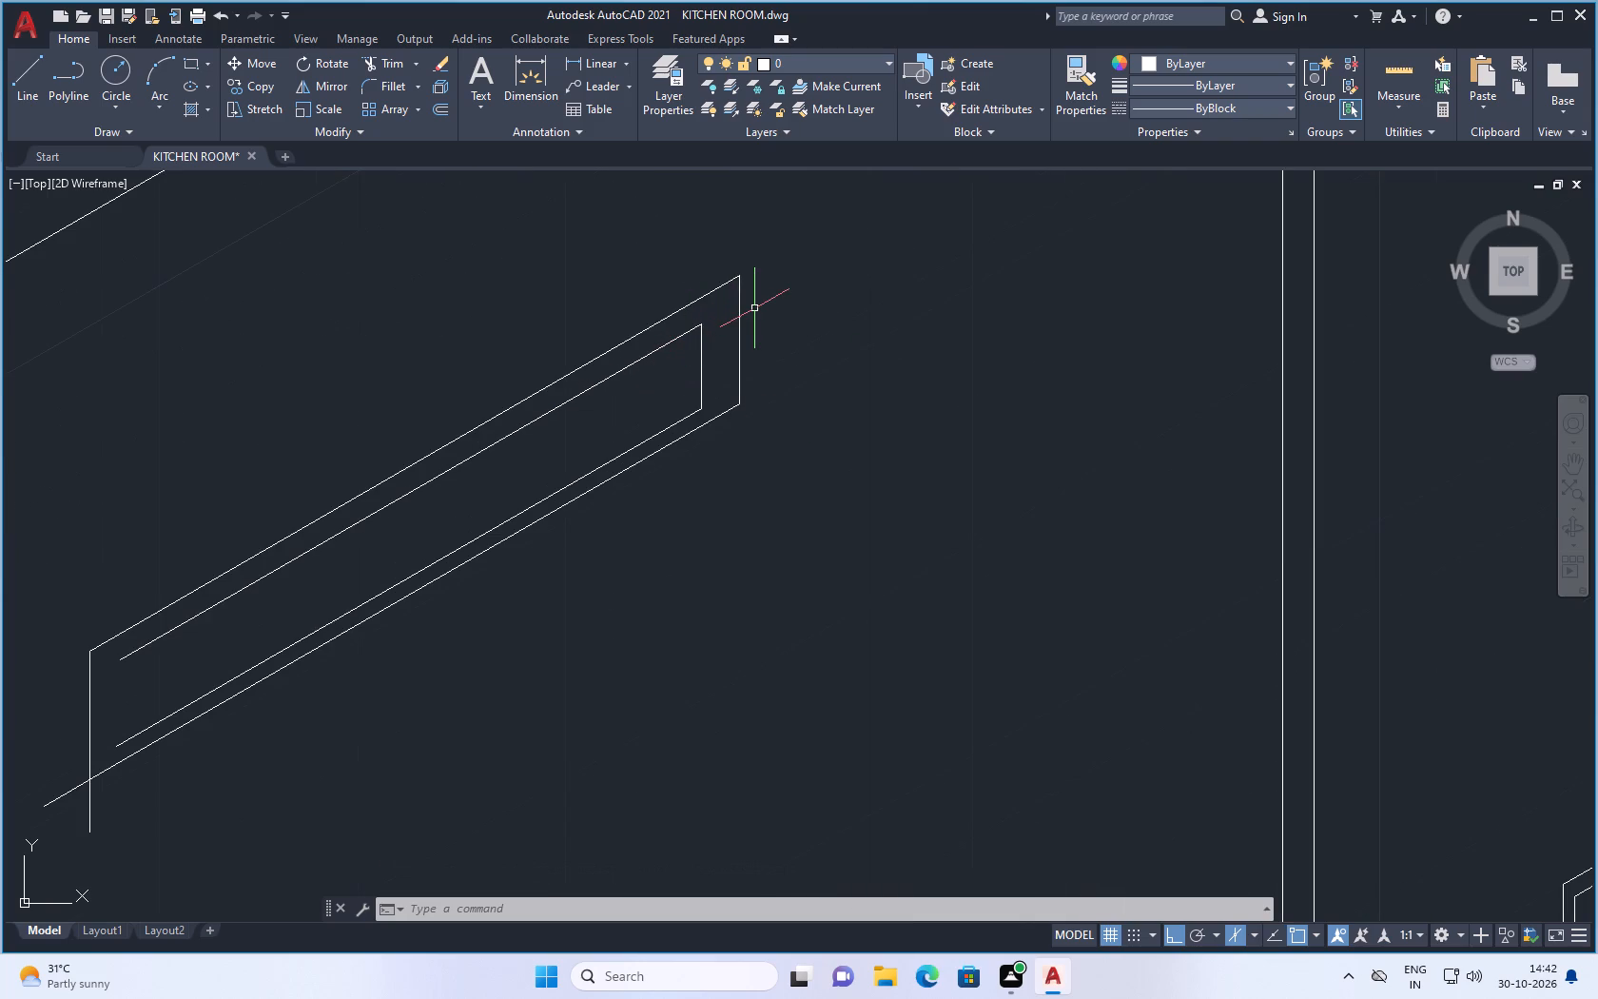
pyautogui.scroll(1, 698, 346)
pyautogui.moveTo(715, 353); pyautogui.dragTo(692, 362)
pyautogui.click(672, 389)
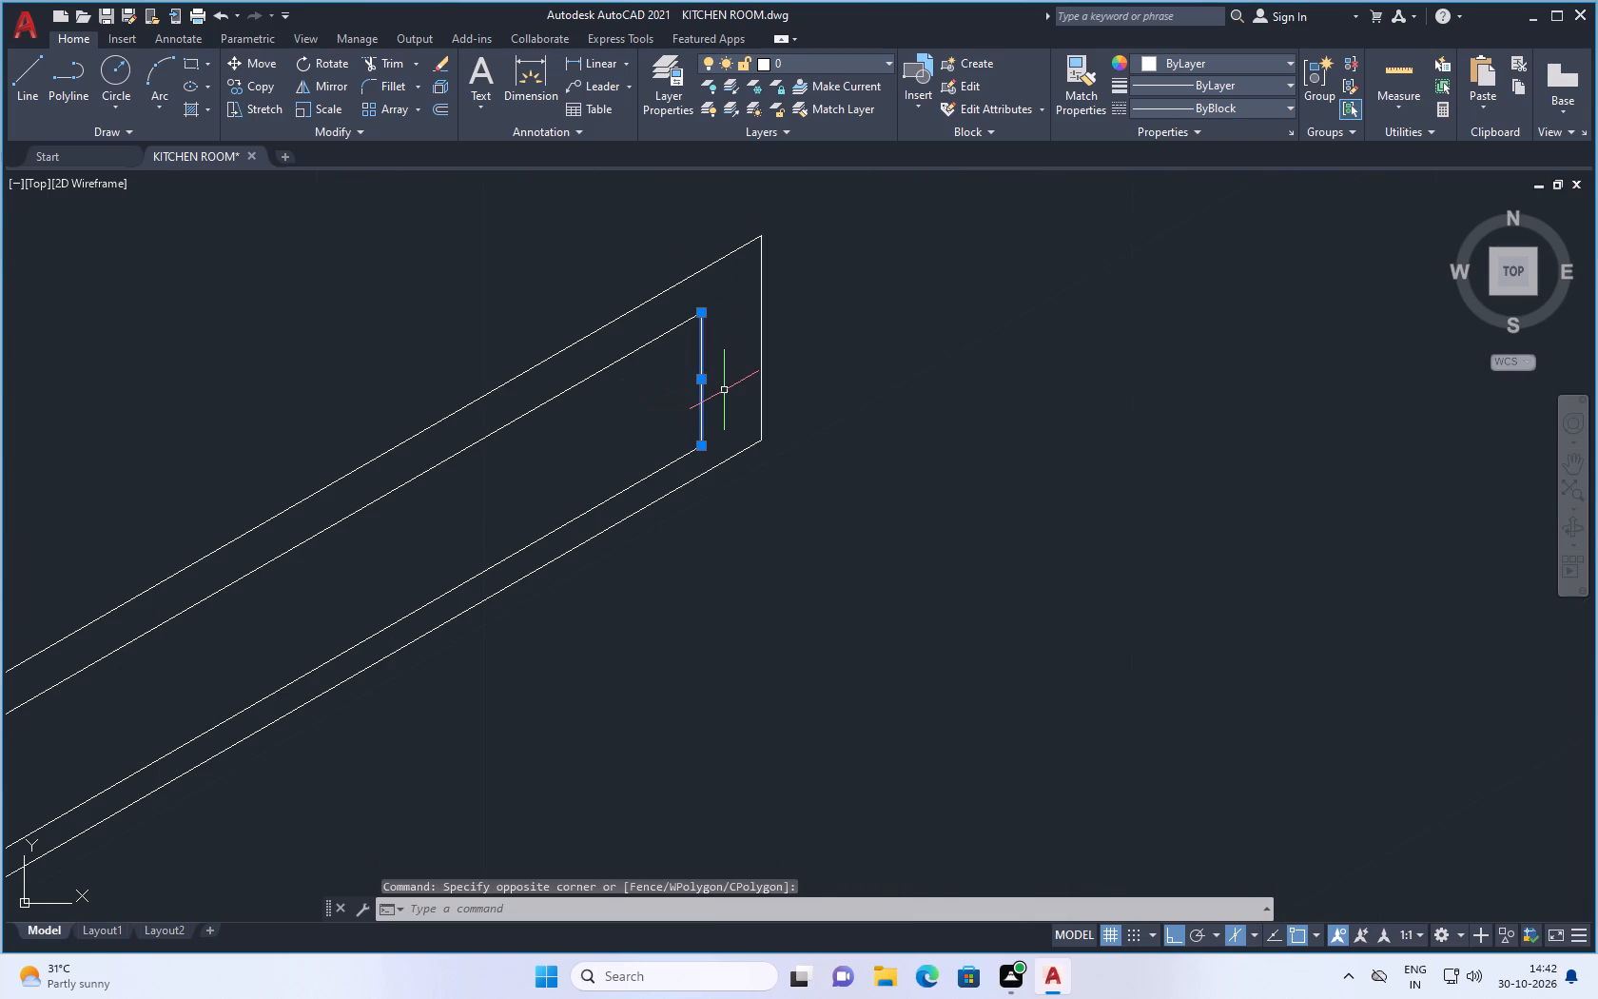
pyautogui.press('Delete')
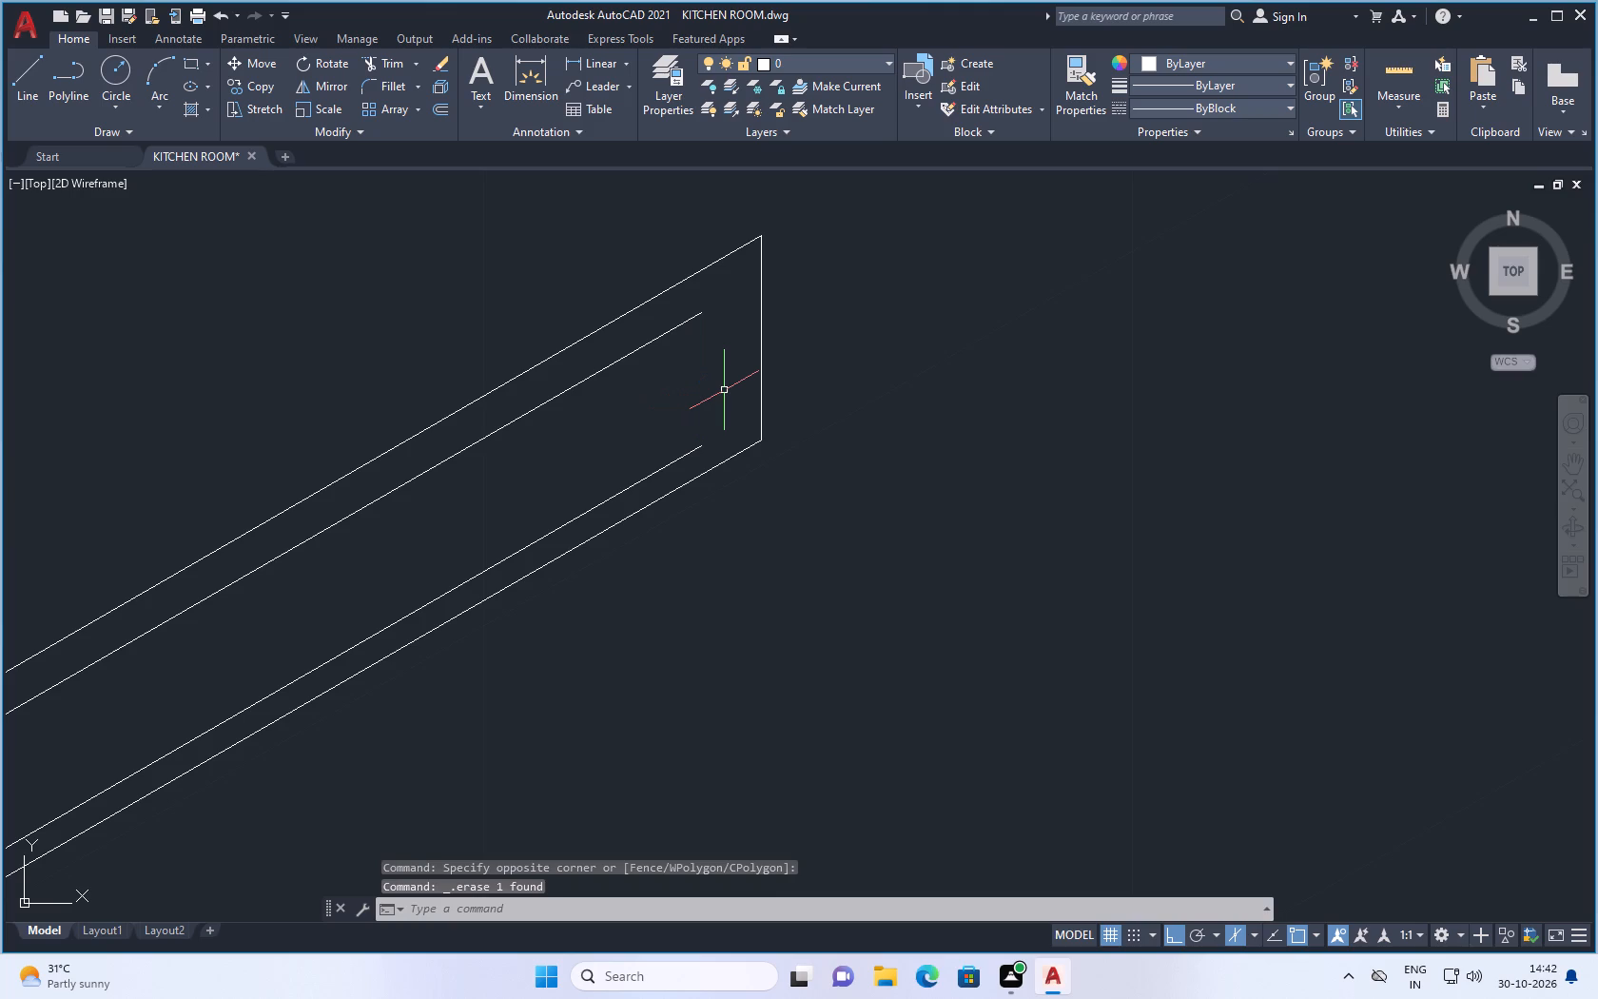
# Extend the inner outline's upper edge at 30° toward the divider, draw a vertical end about 2 units long, and join it to the lower edge.
pyautogui.click(25, 70)
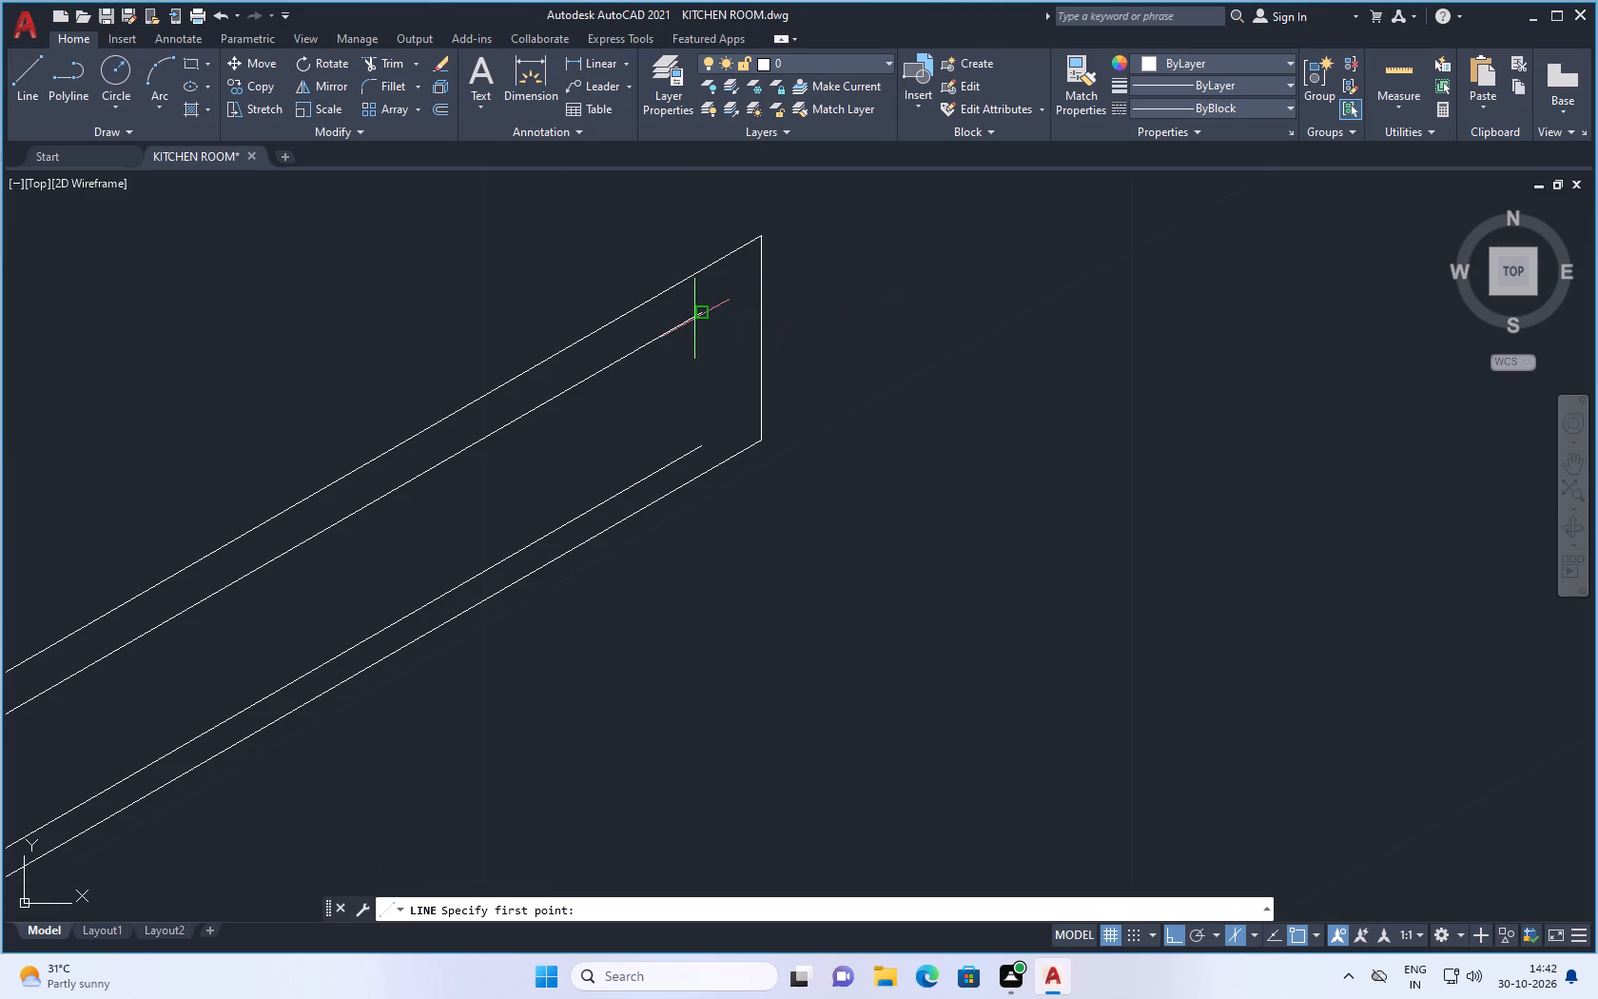
pyautogui.click(700, 312)
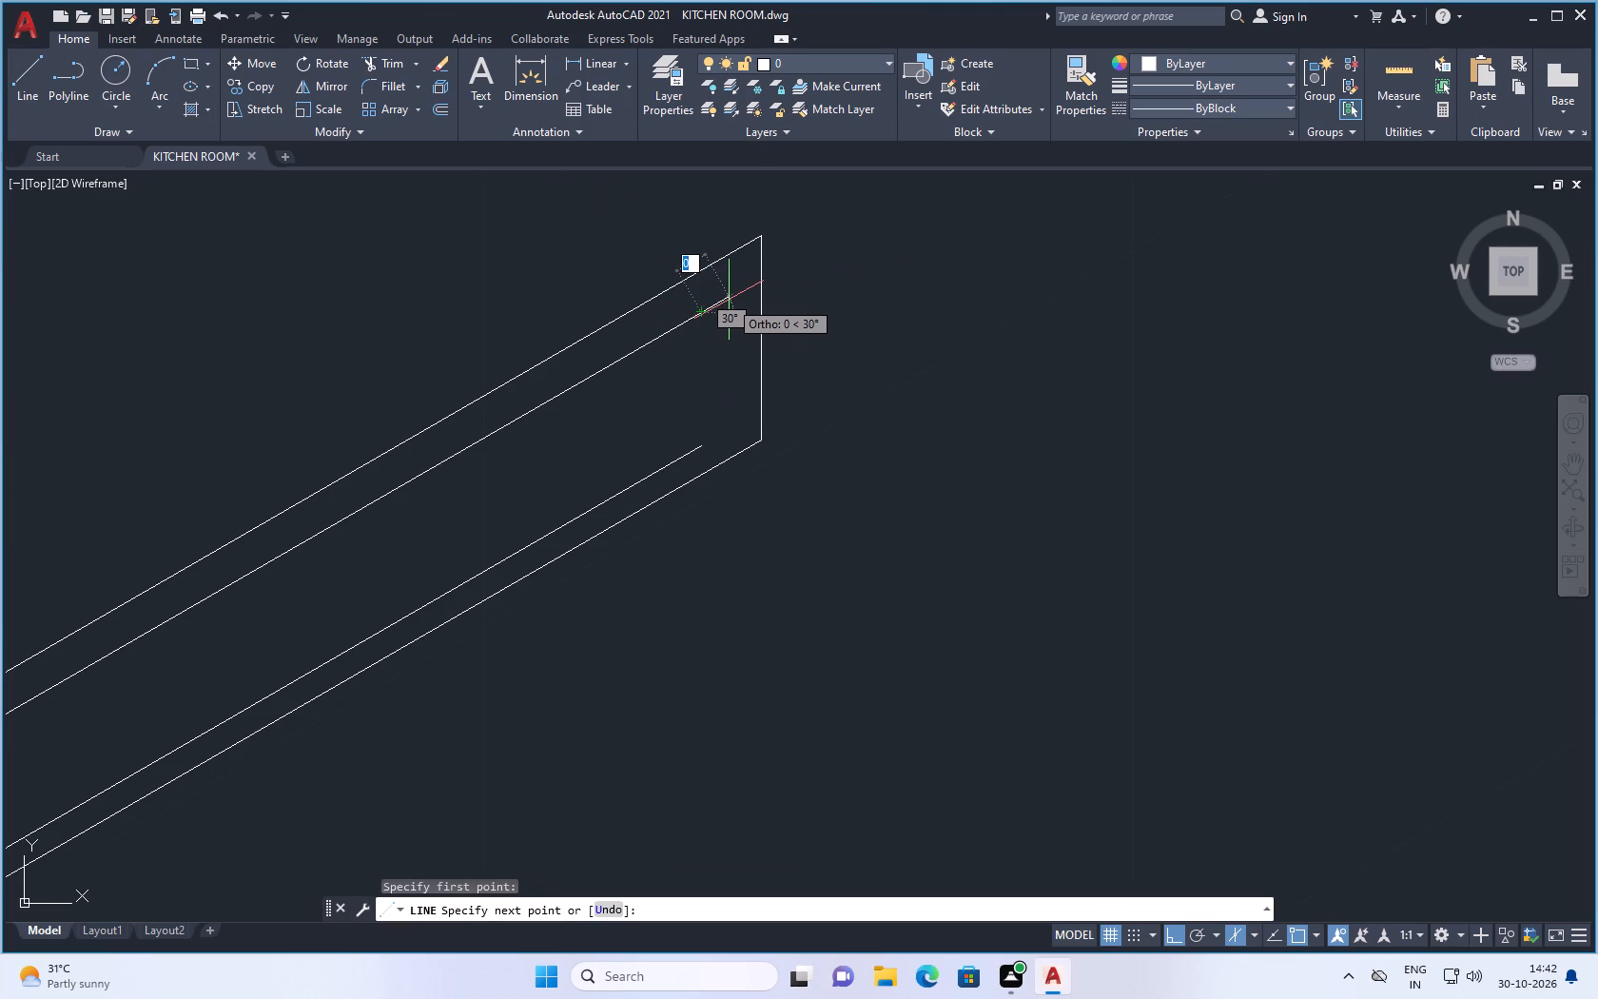
pyautogui.click(734, 300)
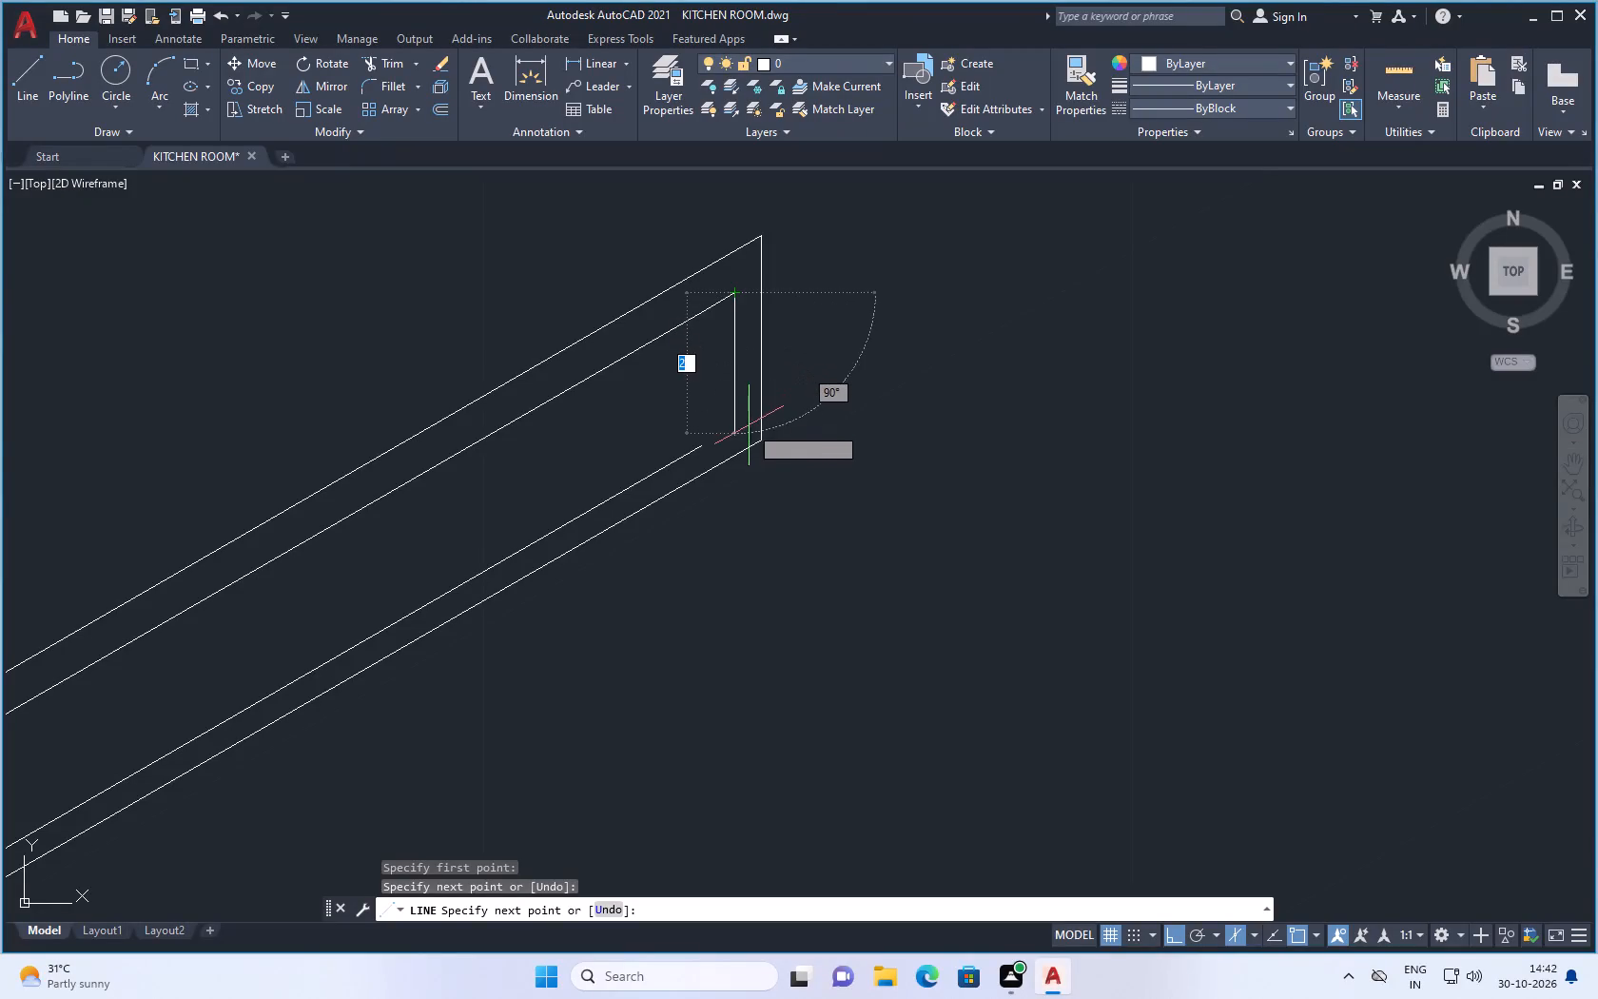
pyautogui.scroll(1, 740, 436)
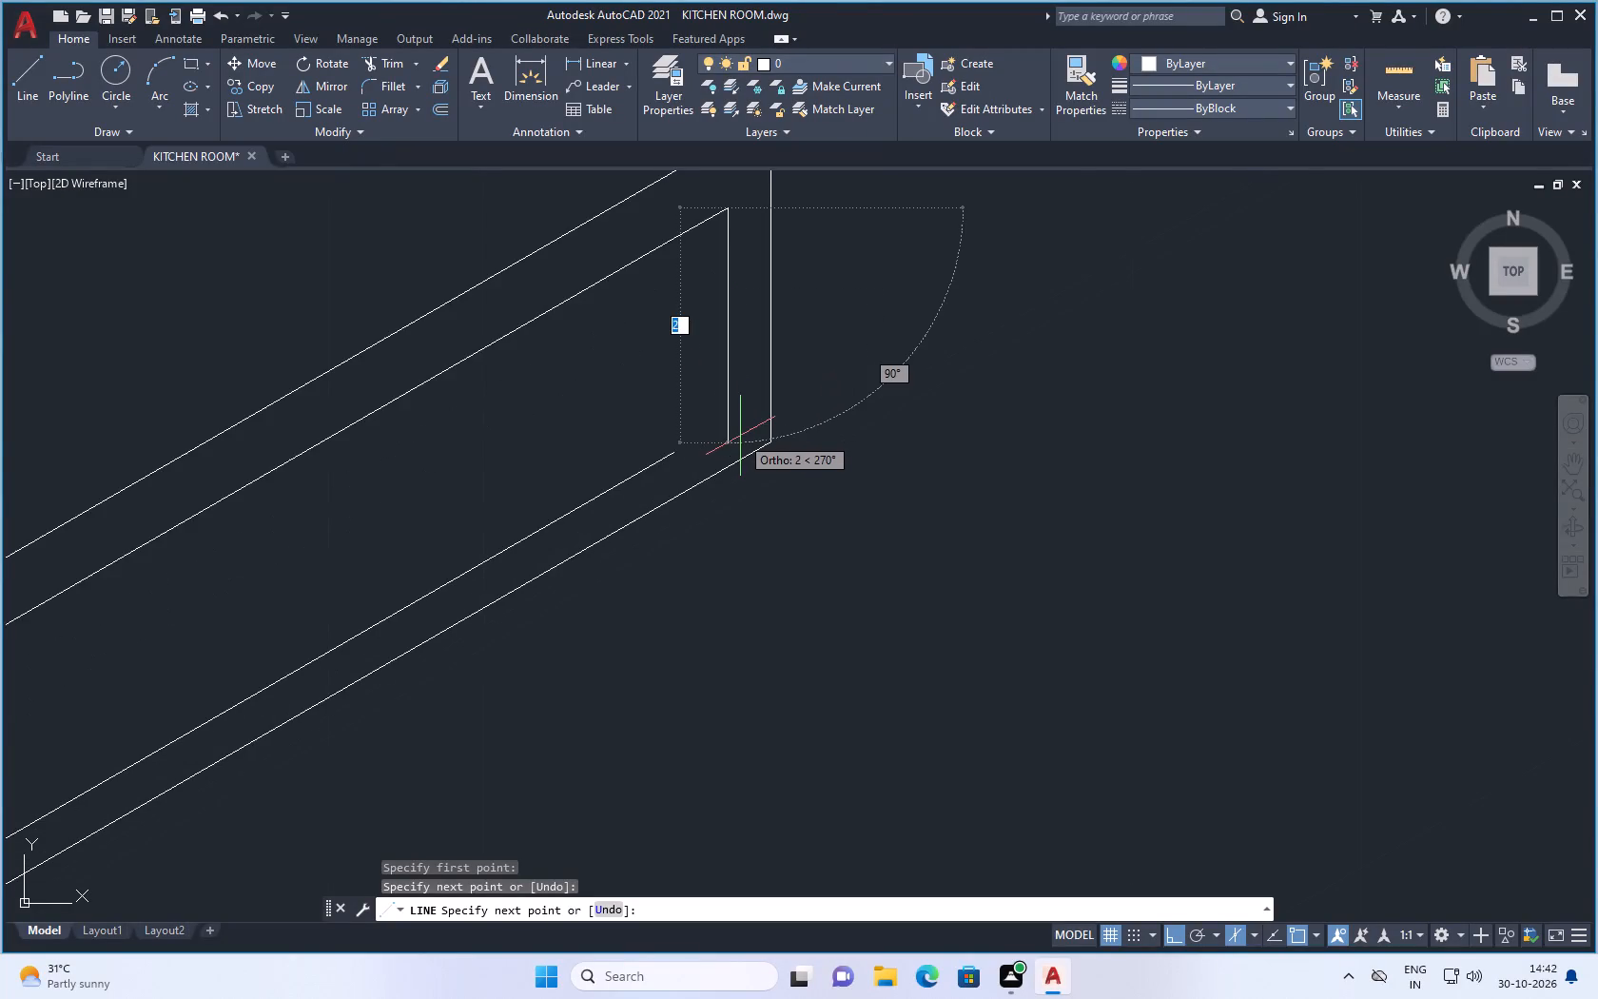
pyautogui.scroll(1, 740, 436)
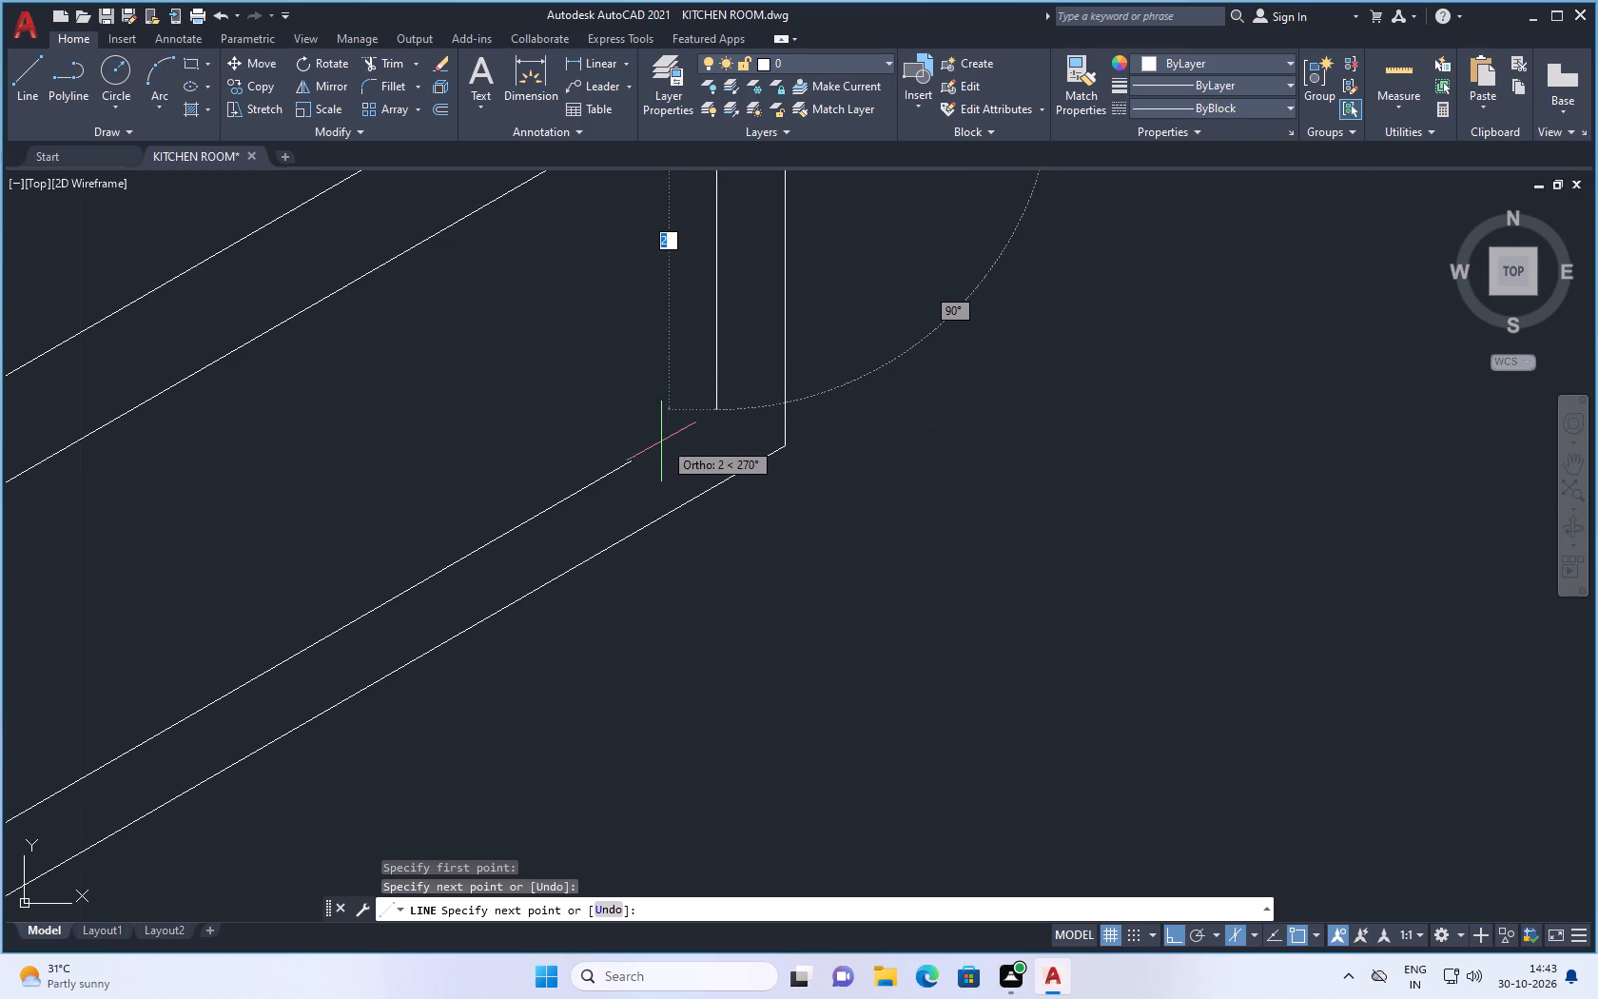
pyautogui.click(717, 411)
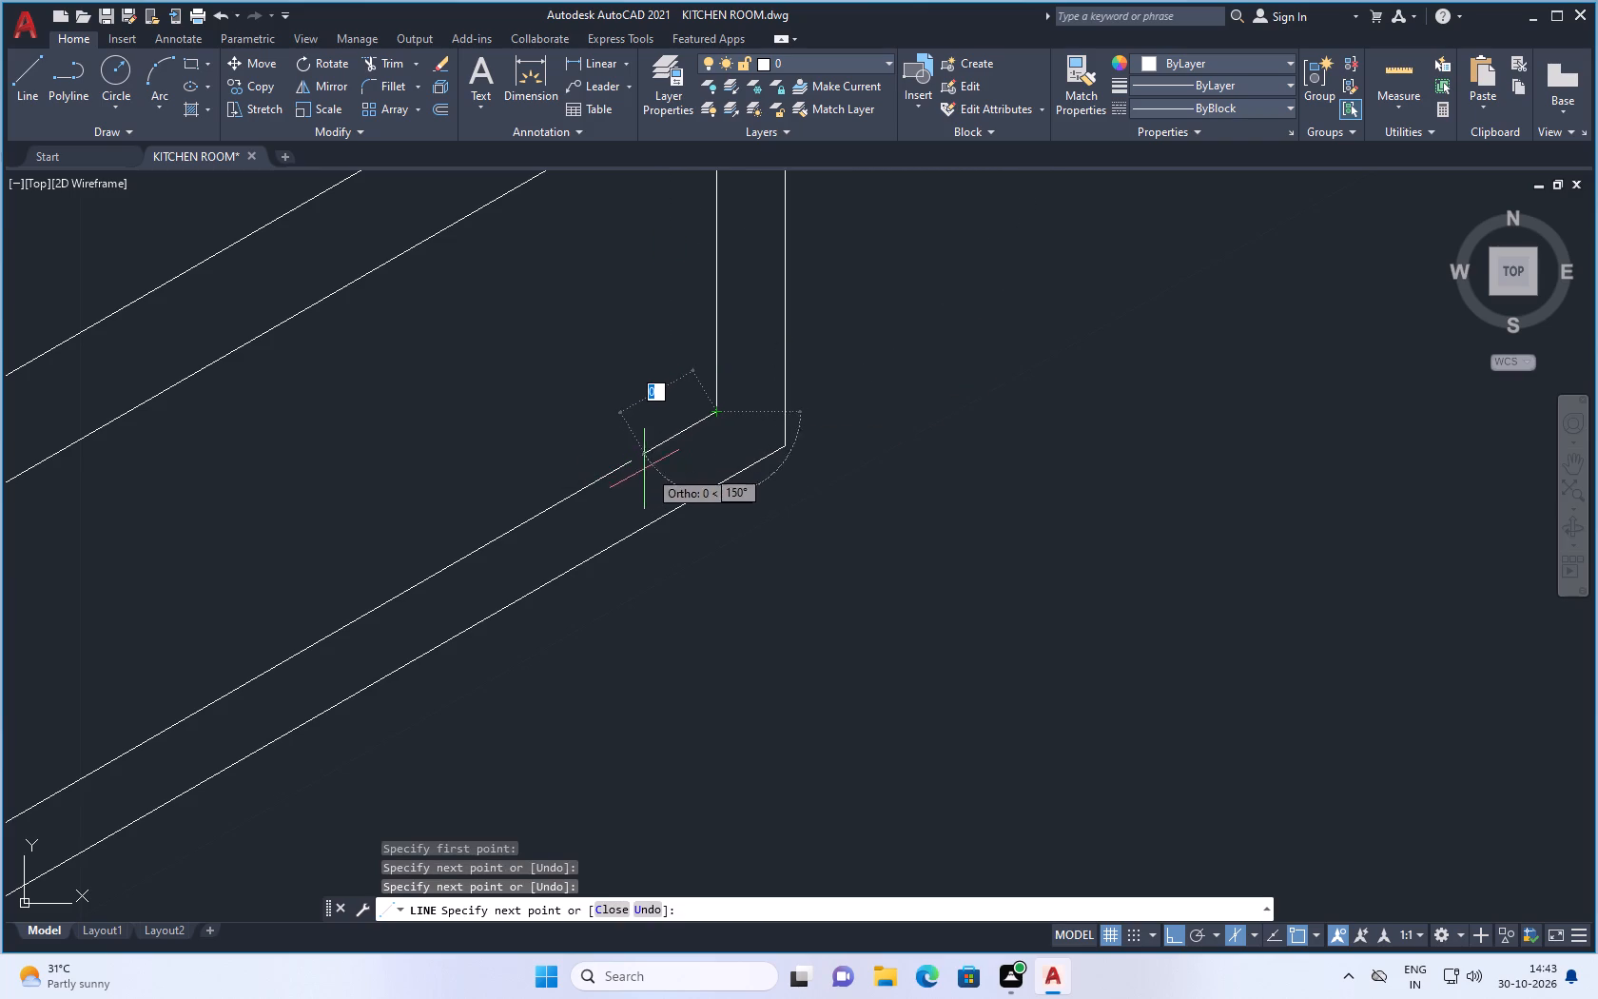
pyautogui.click(628, 462)
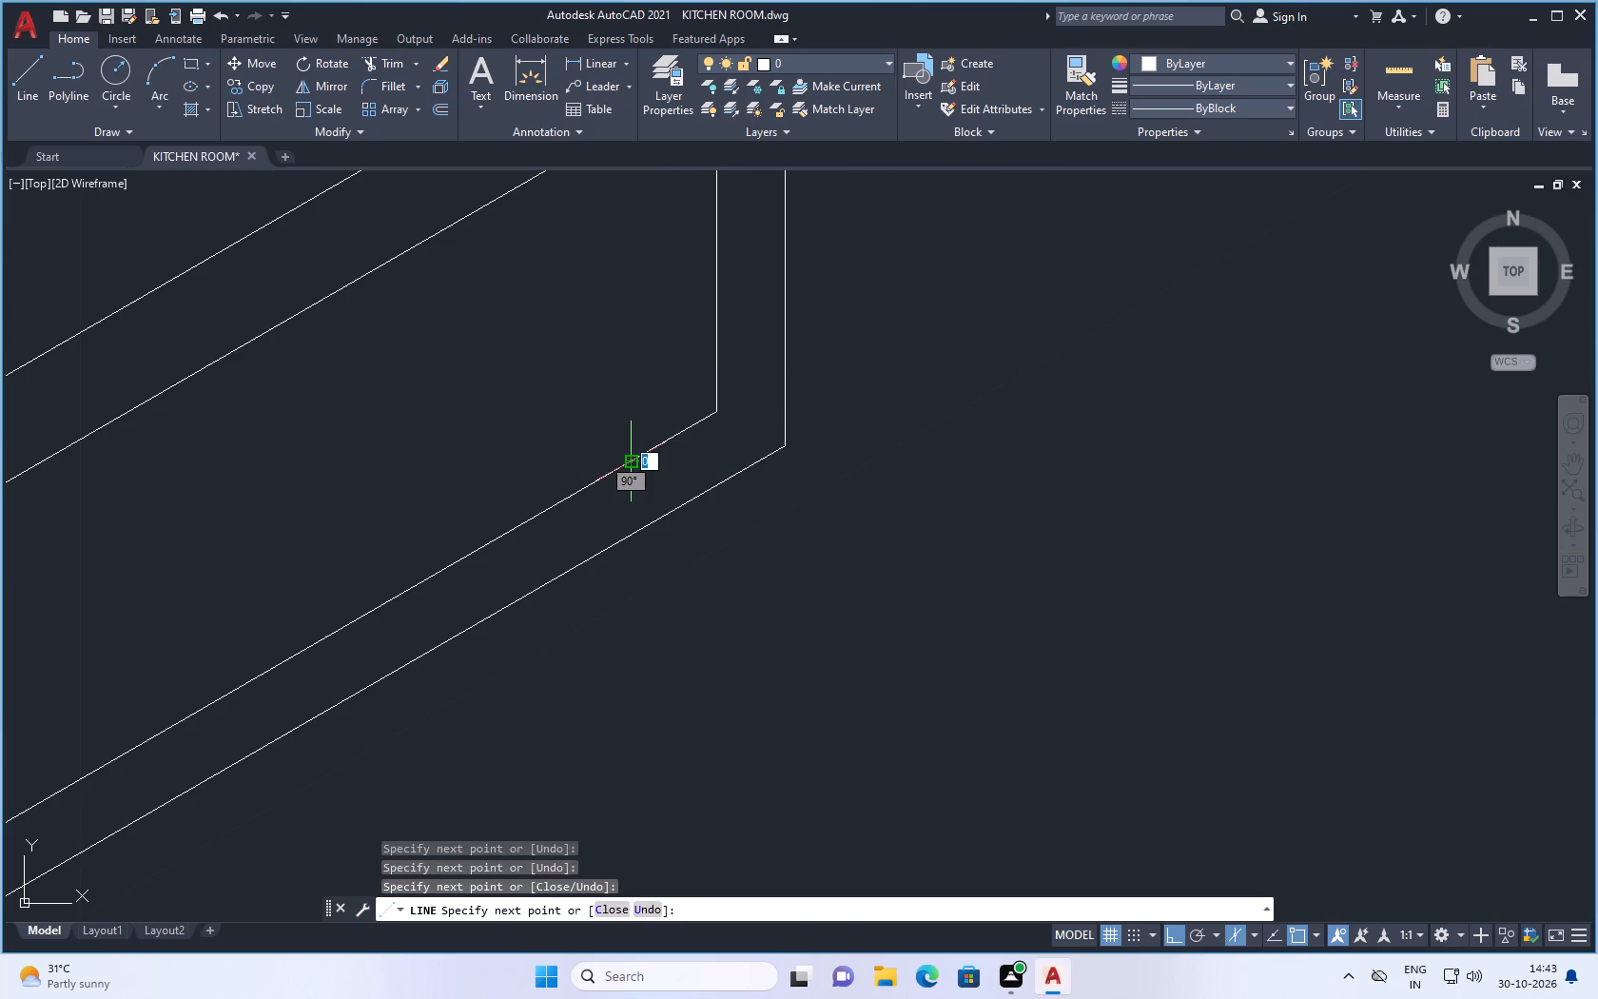
pyautogui.press('Escape')
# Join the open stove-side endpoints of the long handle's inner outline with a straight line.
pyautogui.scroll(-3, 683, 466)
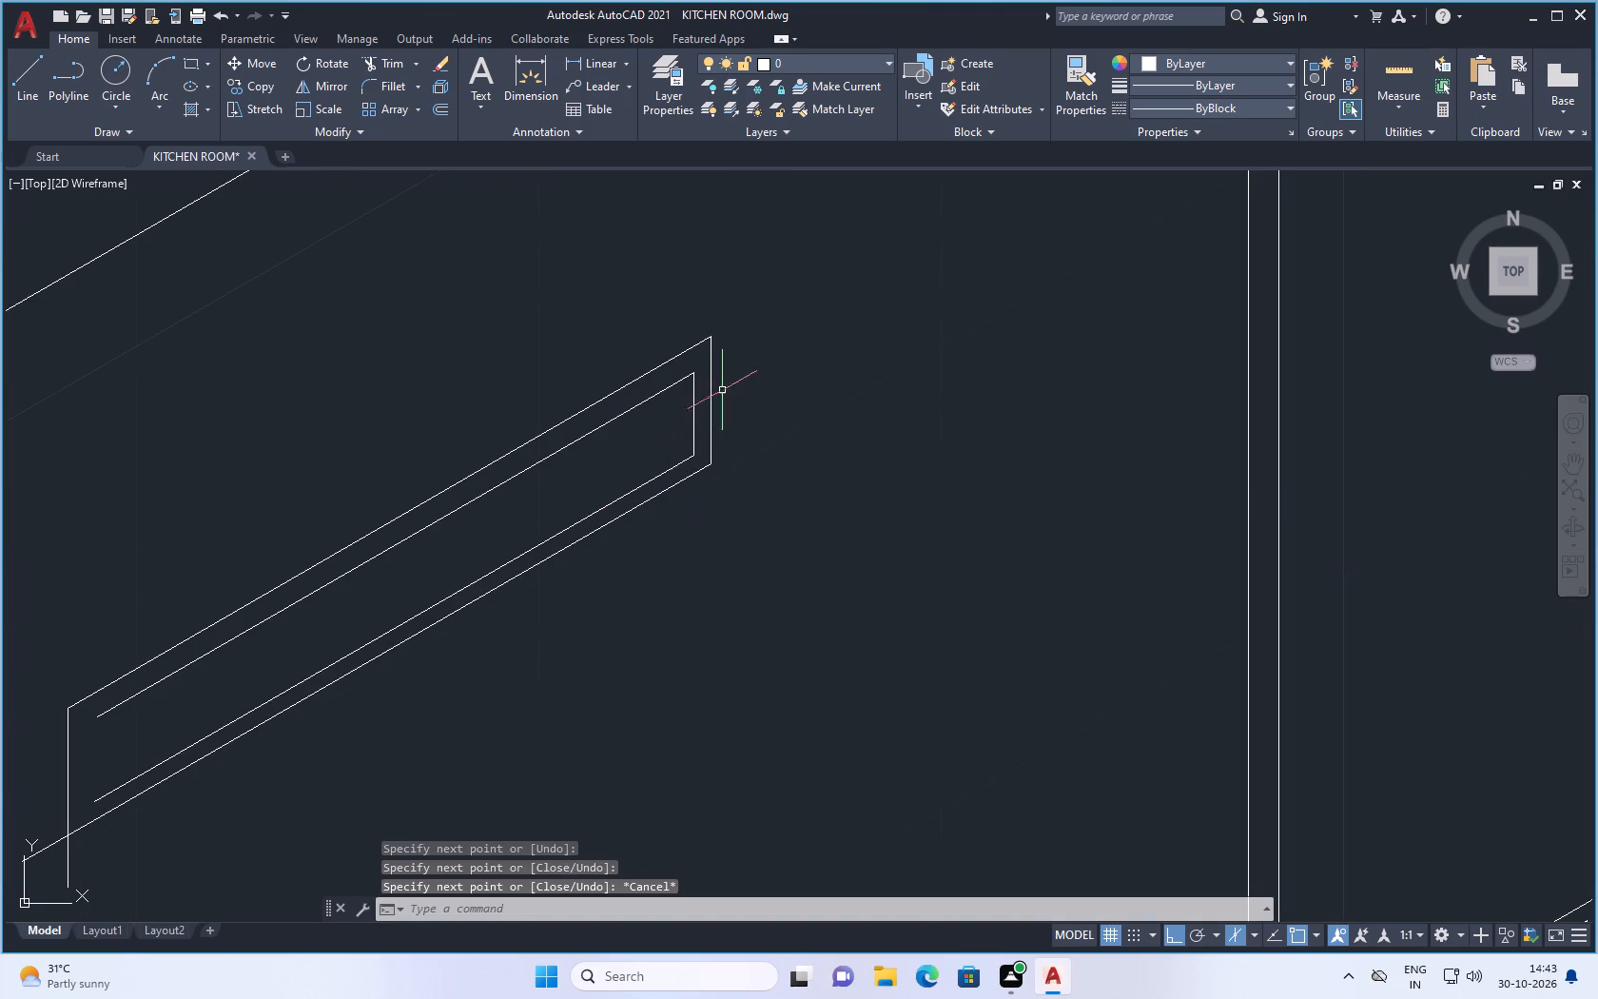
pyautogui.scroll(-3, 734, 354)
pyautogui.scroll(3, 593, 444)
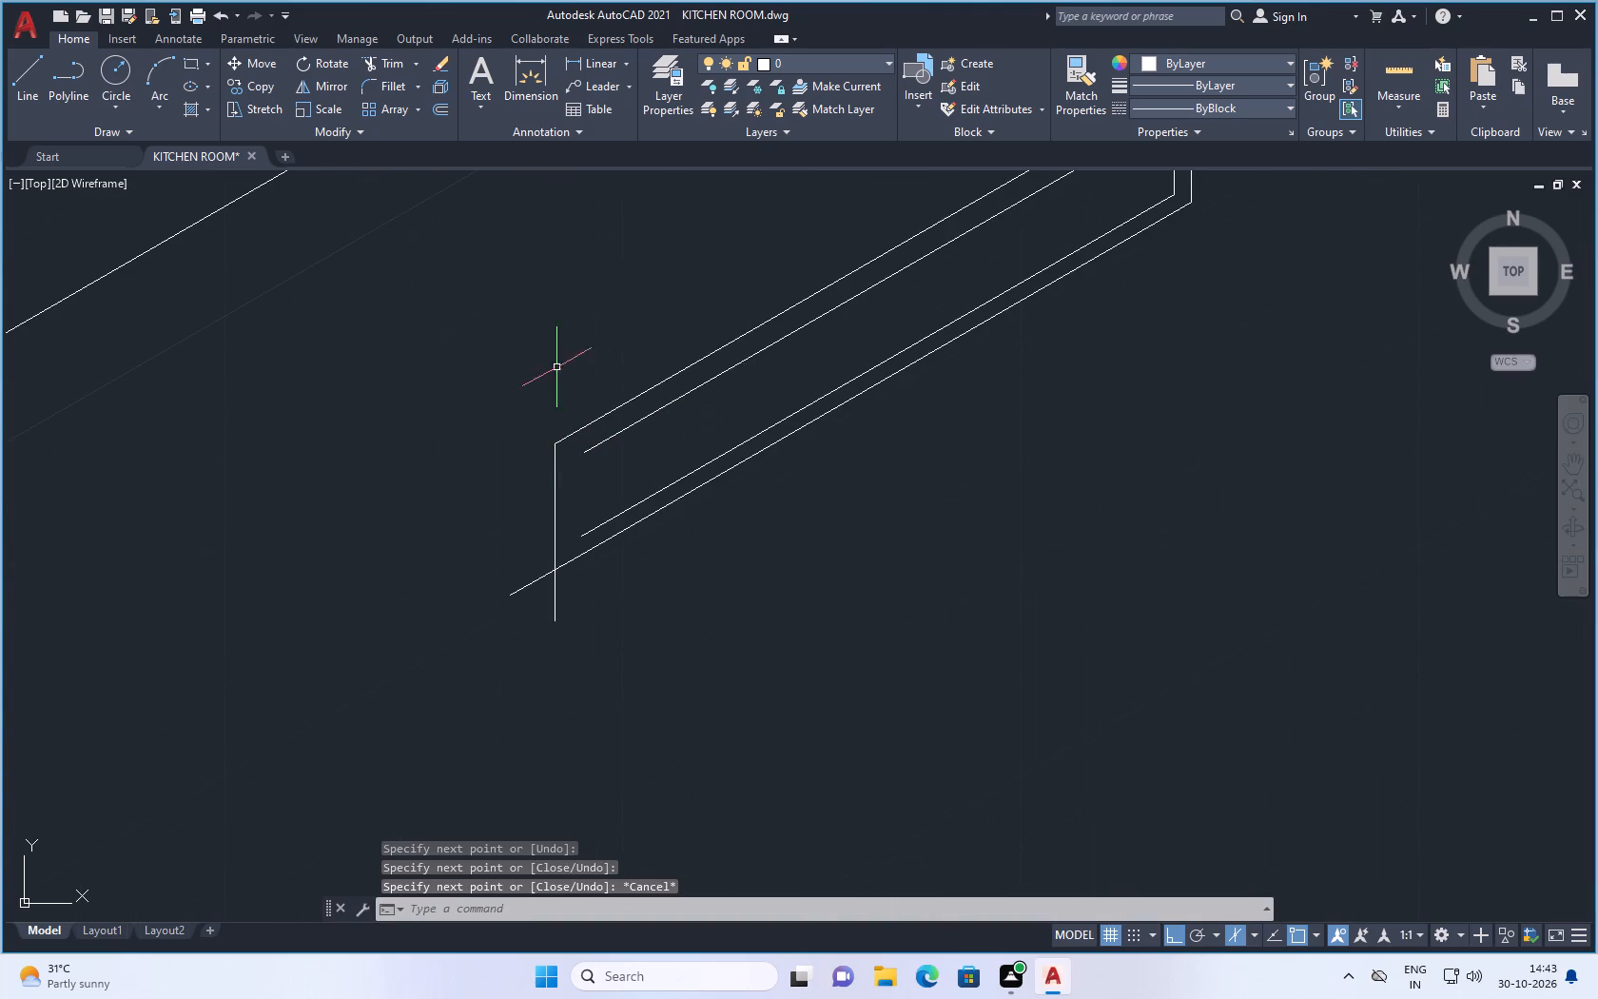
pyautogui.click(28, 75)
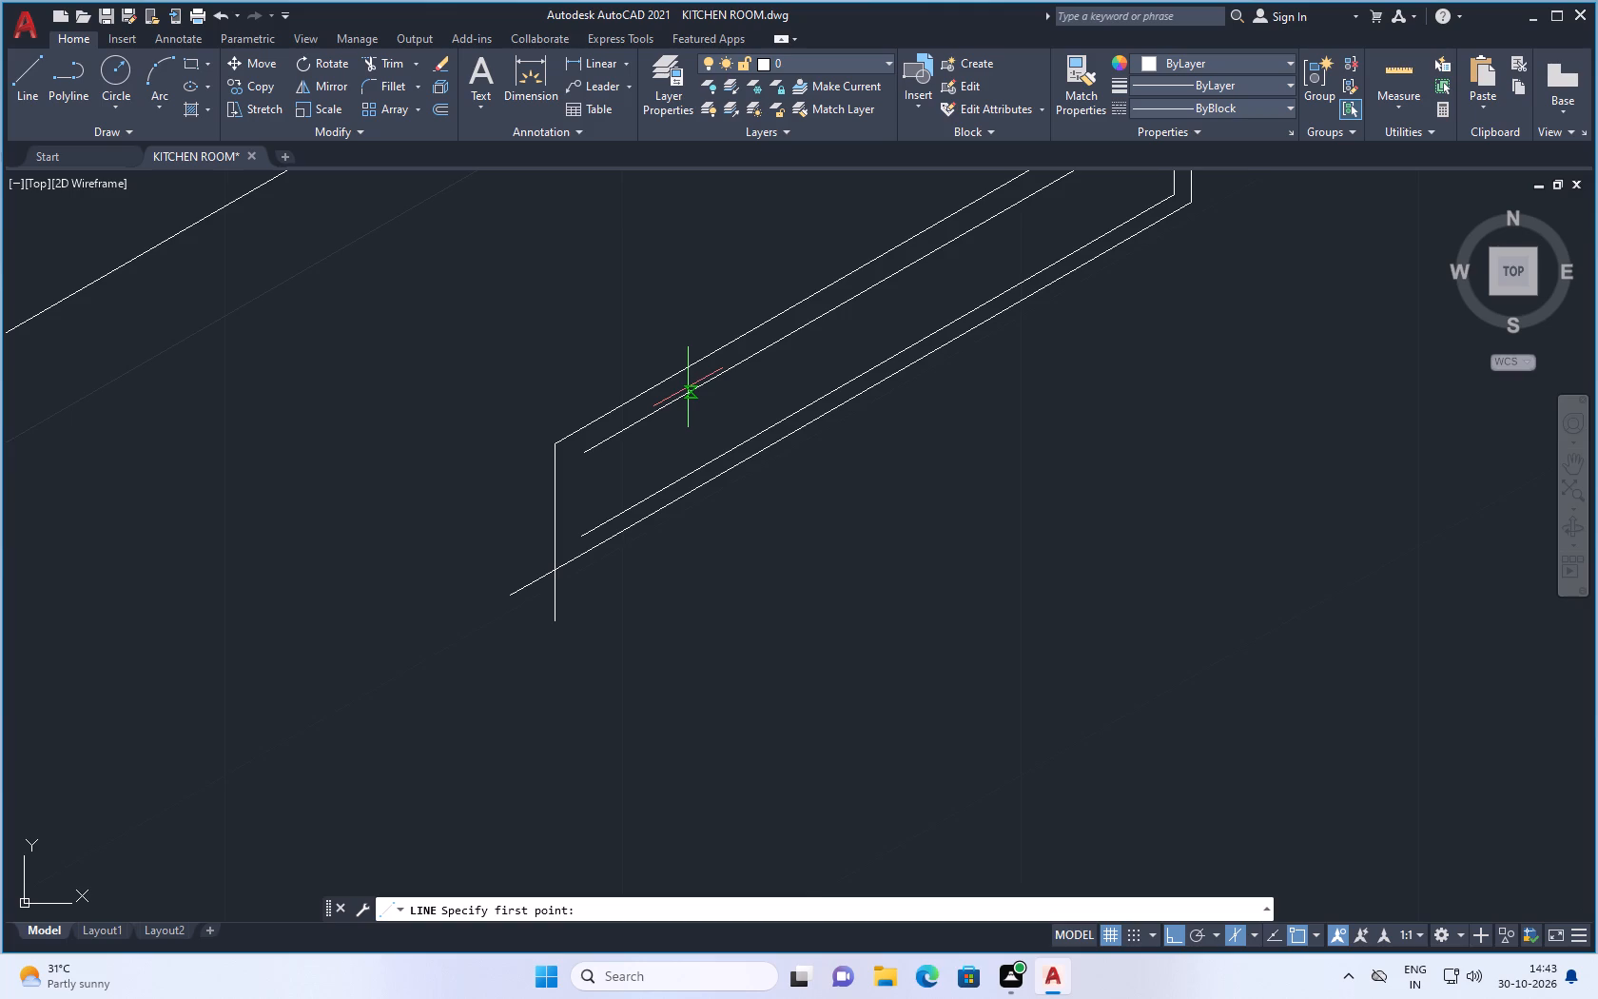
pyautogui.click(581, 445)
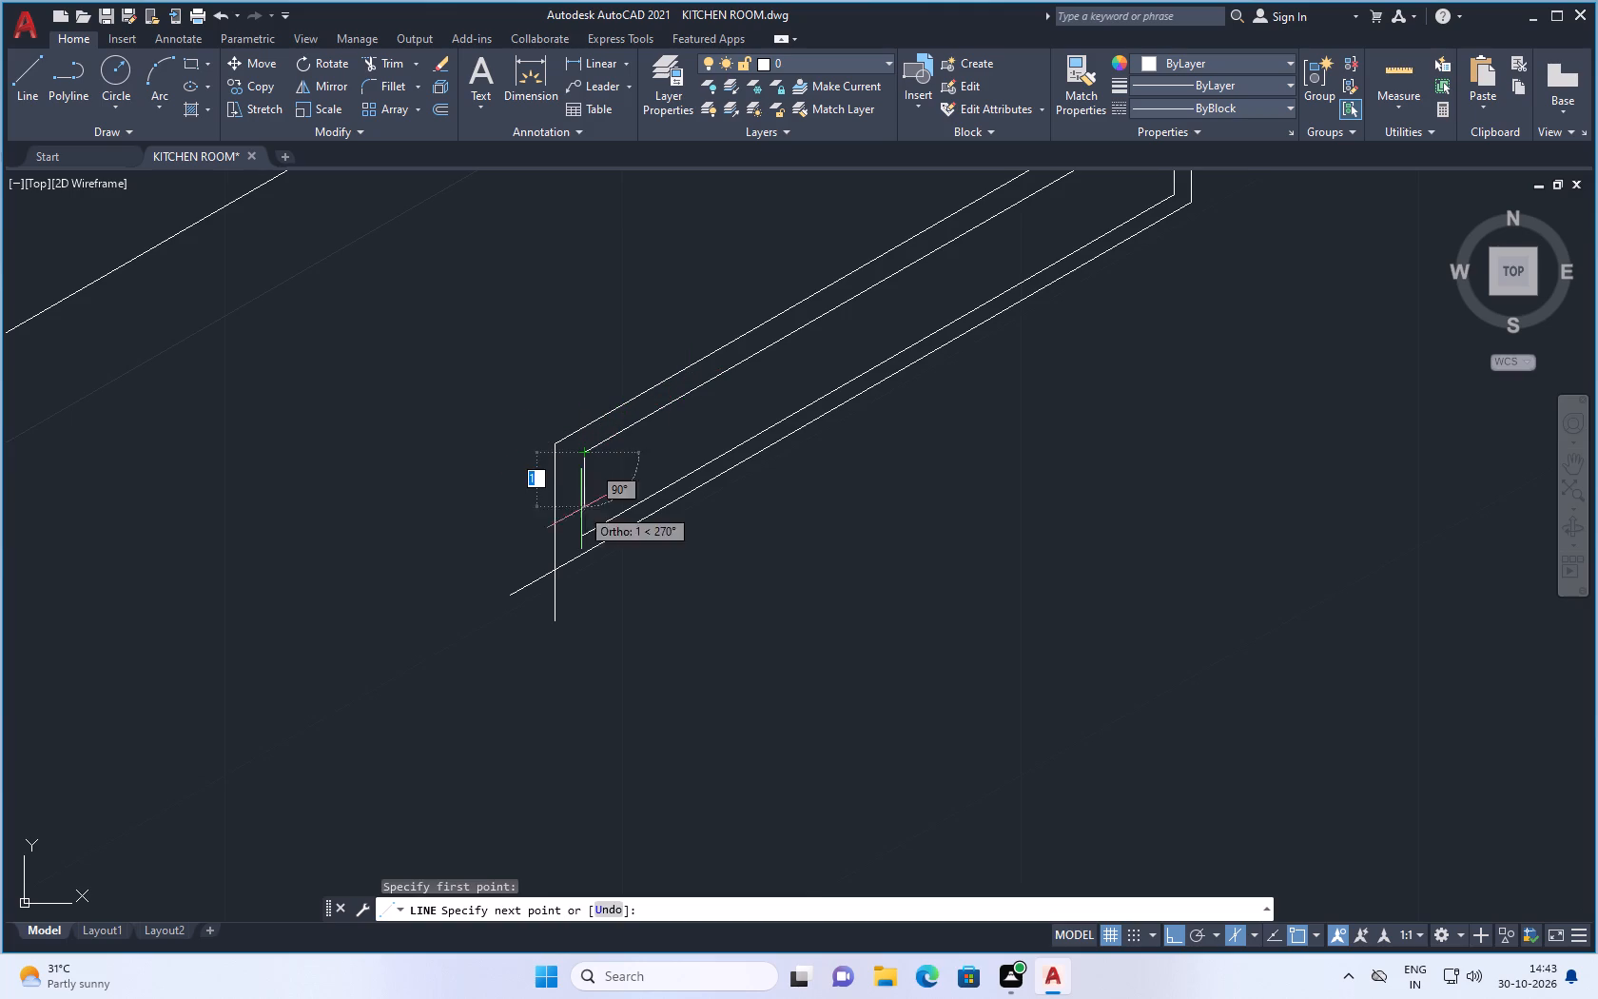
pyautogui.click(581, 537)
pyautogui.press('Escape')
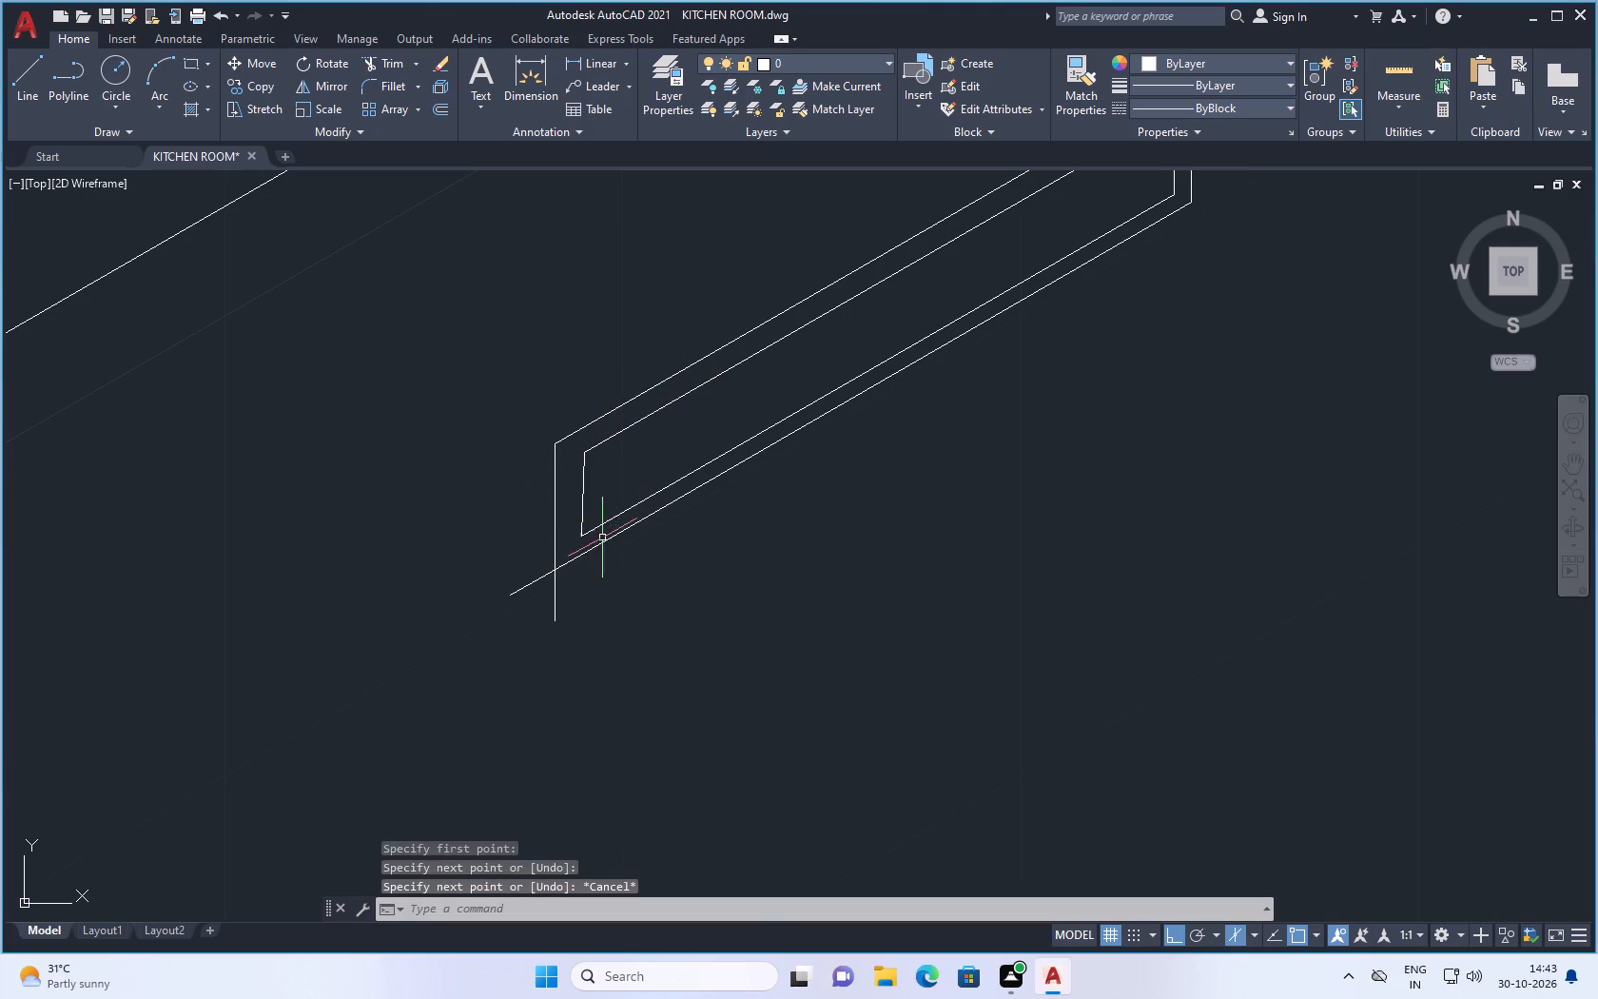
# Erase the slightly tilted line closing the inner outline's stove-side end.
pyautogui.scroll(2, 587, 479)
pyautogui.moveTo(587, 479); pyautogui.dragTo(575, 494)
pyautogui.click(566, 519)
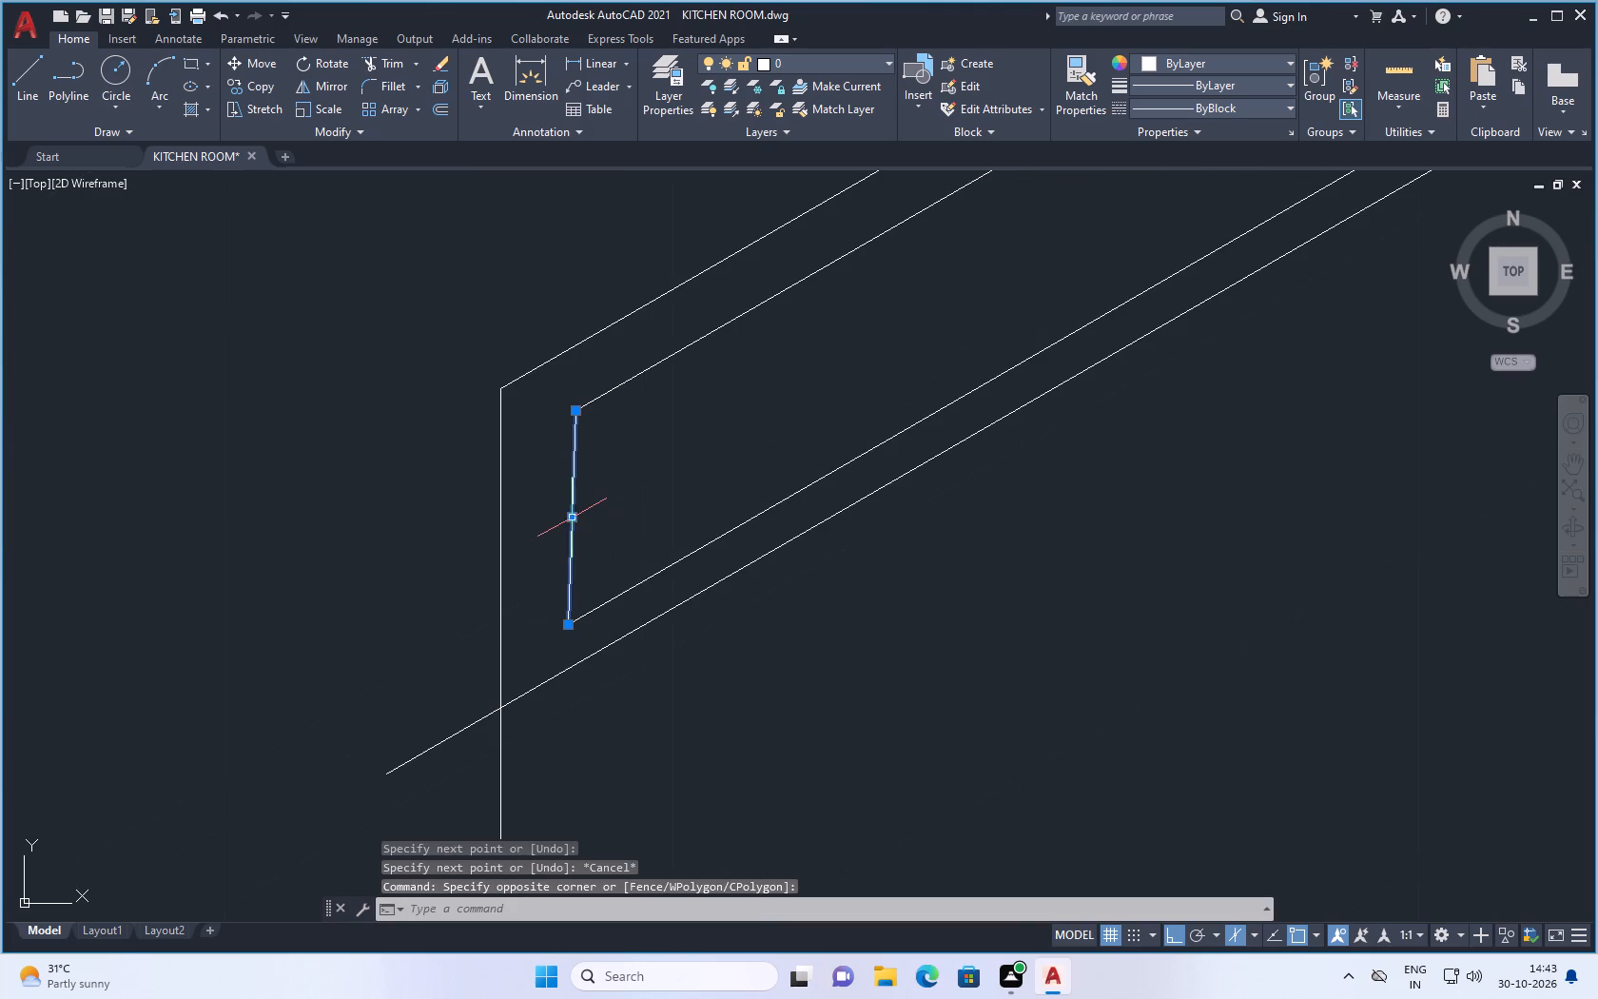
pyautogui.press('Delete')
# Draw a vertical line about 2 units long from the inner outline's lower stove-side endpoint, and extend the upper edge at 30° past it.
pyautogui.click(20, 79)
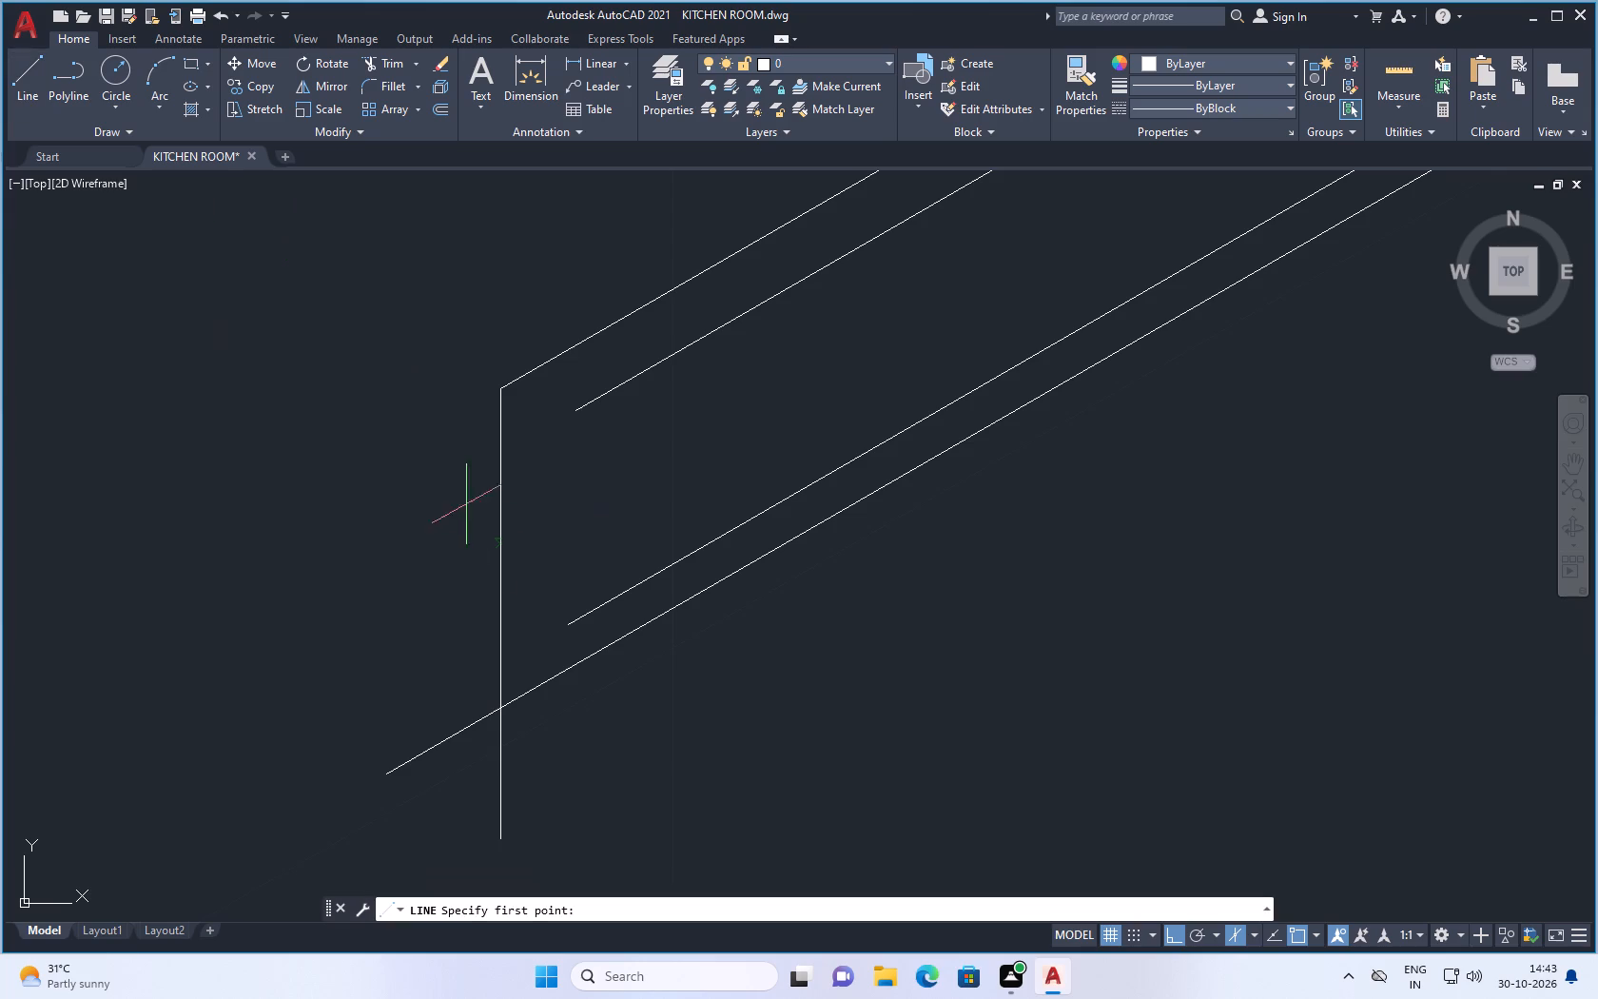
pyautogui.click(569, 623)
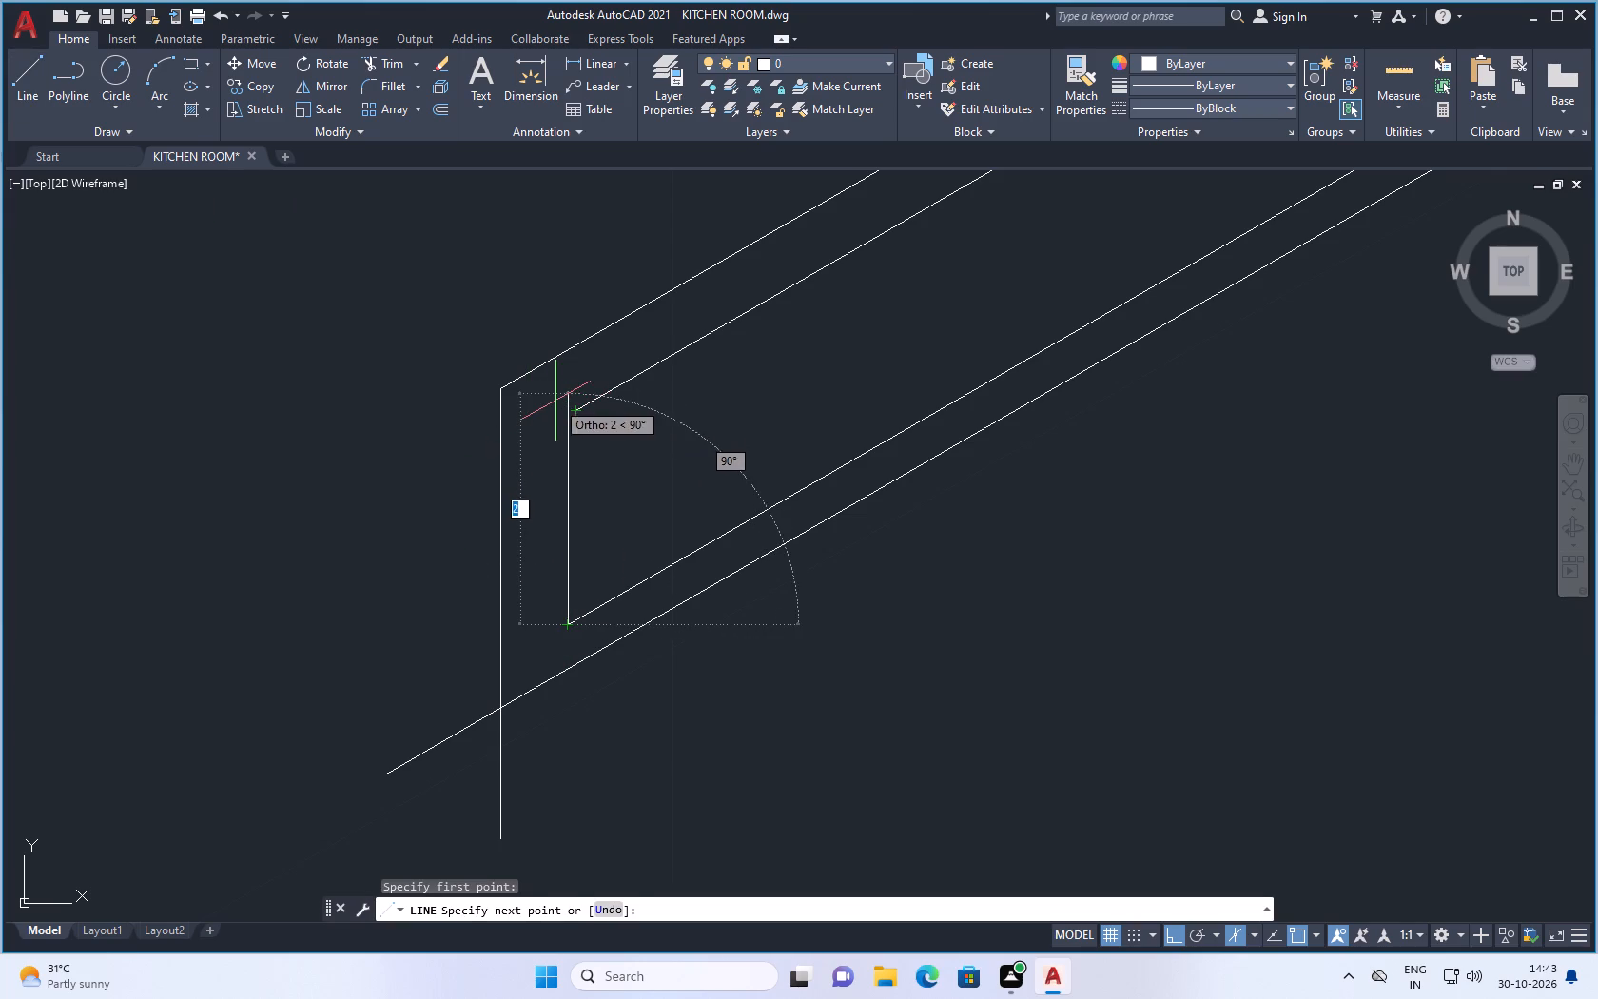
pyautogui.click(555, 401)
pyautogui.press('Escape')
pyautogui.press('space')
pyautogui.moveTo(574, 410); pyautogui.dragTo(554, 422)
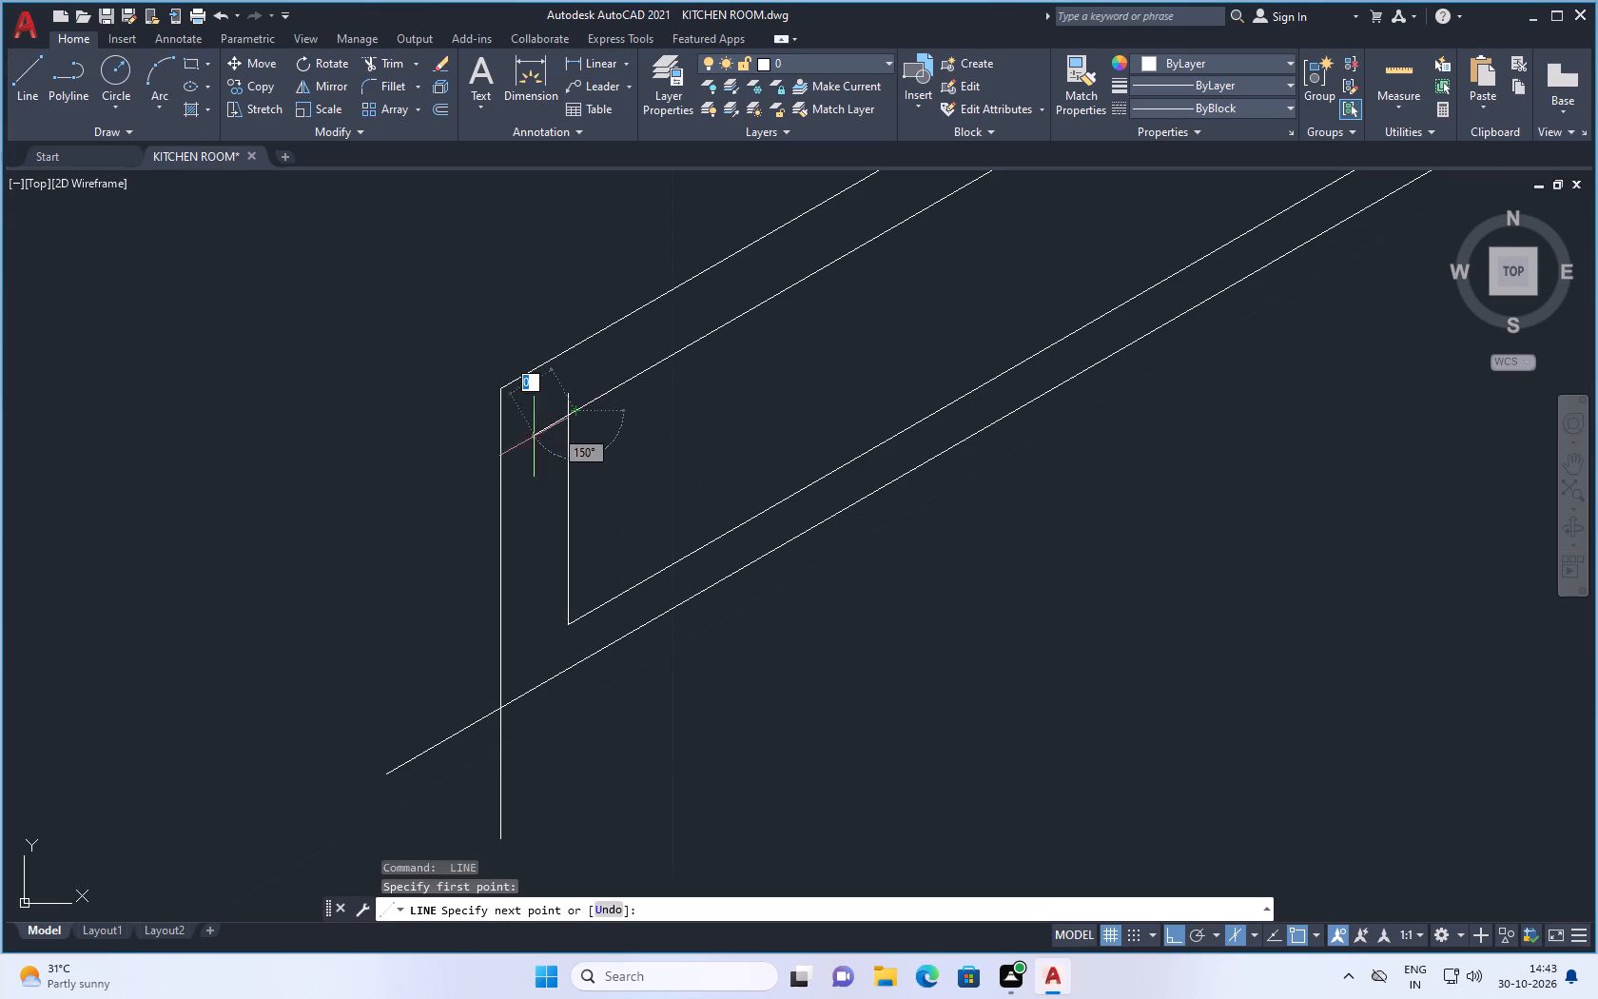
pyautogui.click(524, 453)
pyautogui.press('Escape')
# Trim the overhanging line ends at the stove-side corners of the long handle's inner and outer outlines.
pyautogui.write('tr')
pyautogui.press('Return')
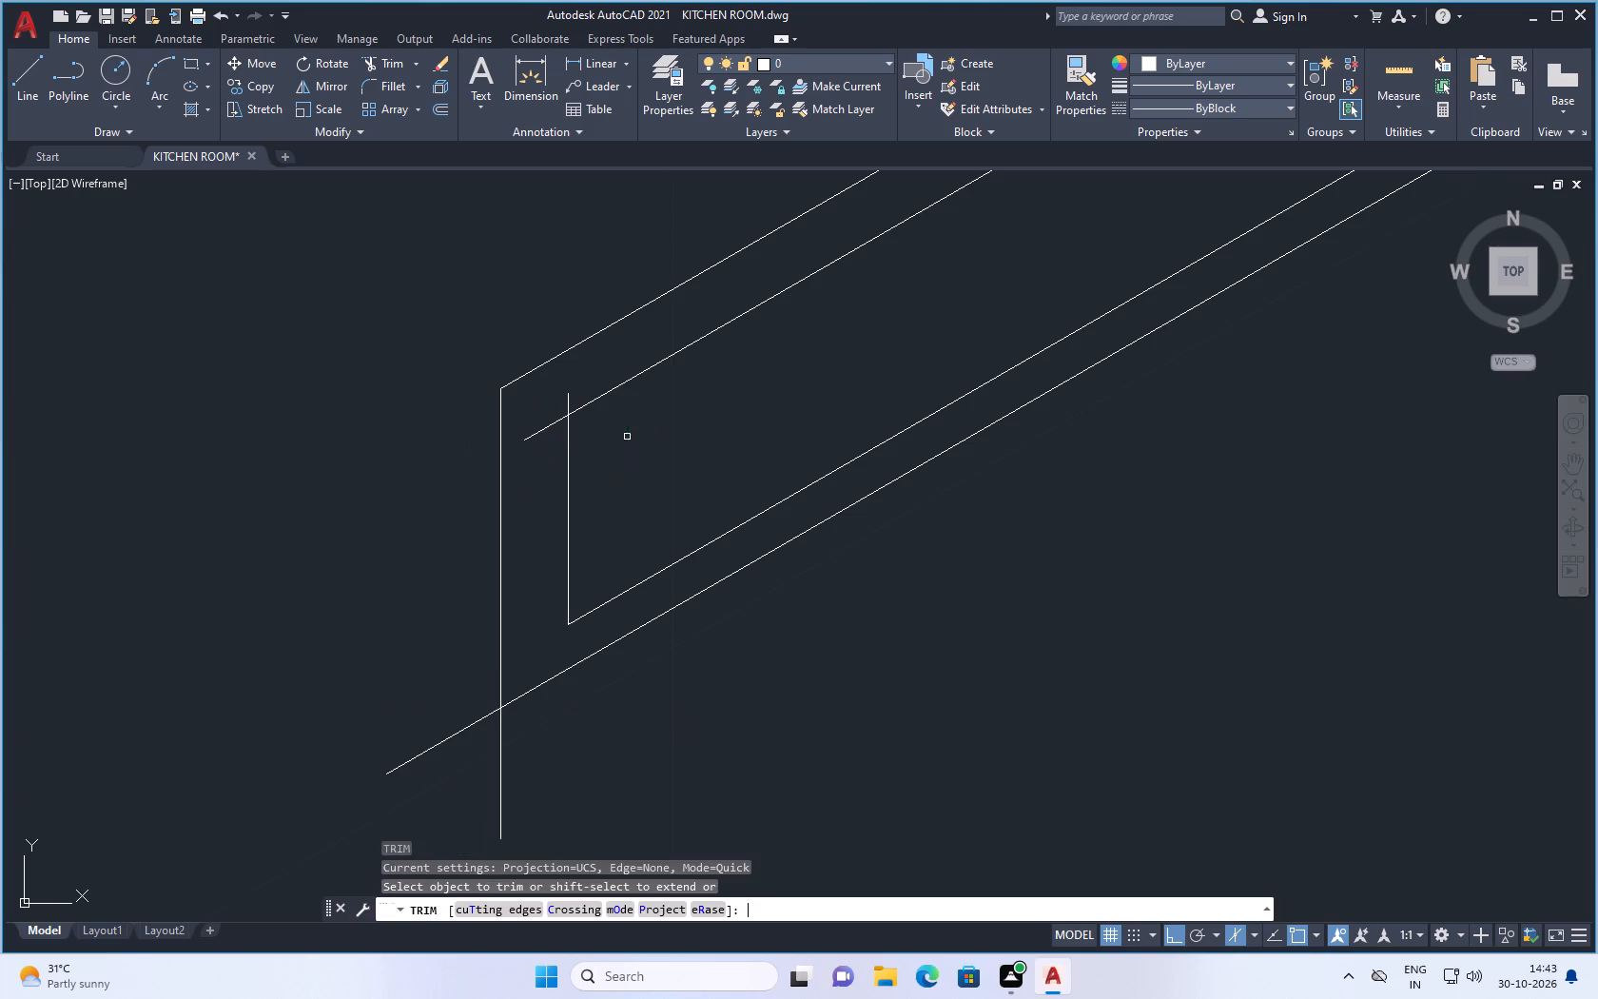
pyautogui.moveTo(572, 397); pyautogui.dragTo(558, 416)
pyautogui.click(541, 417)
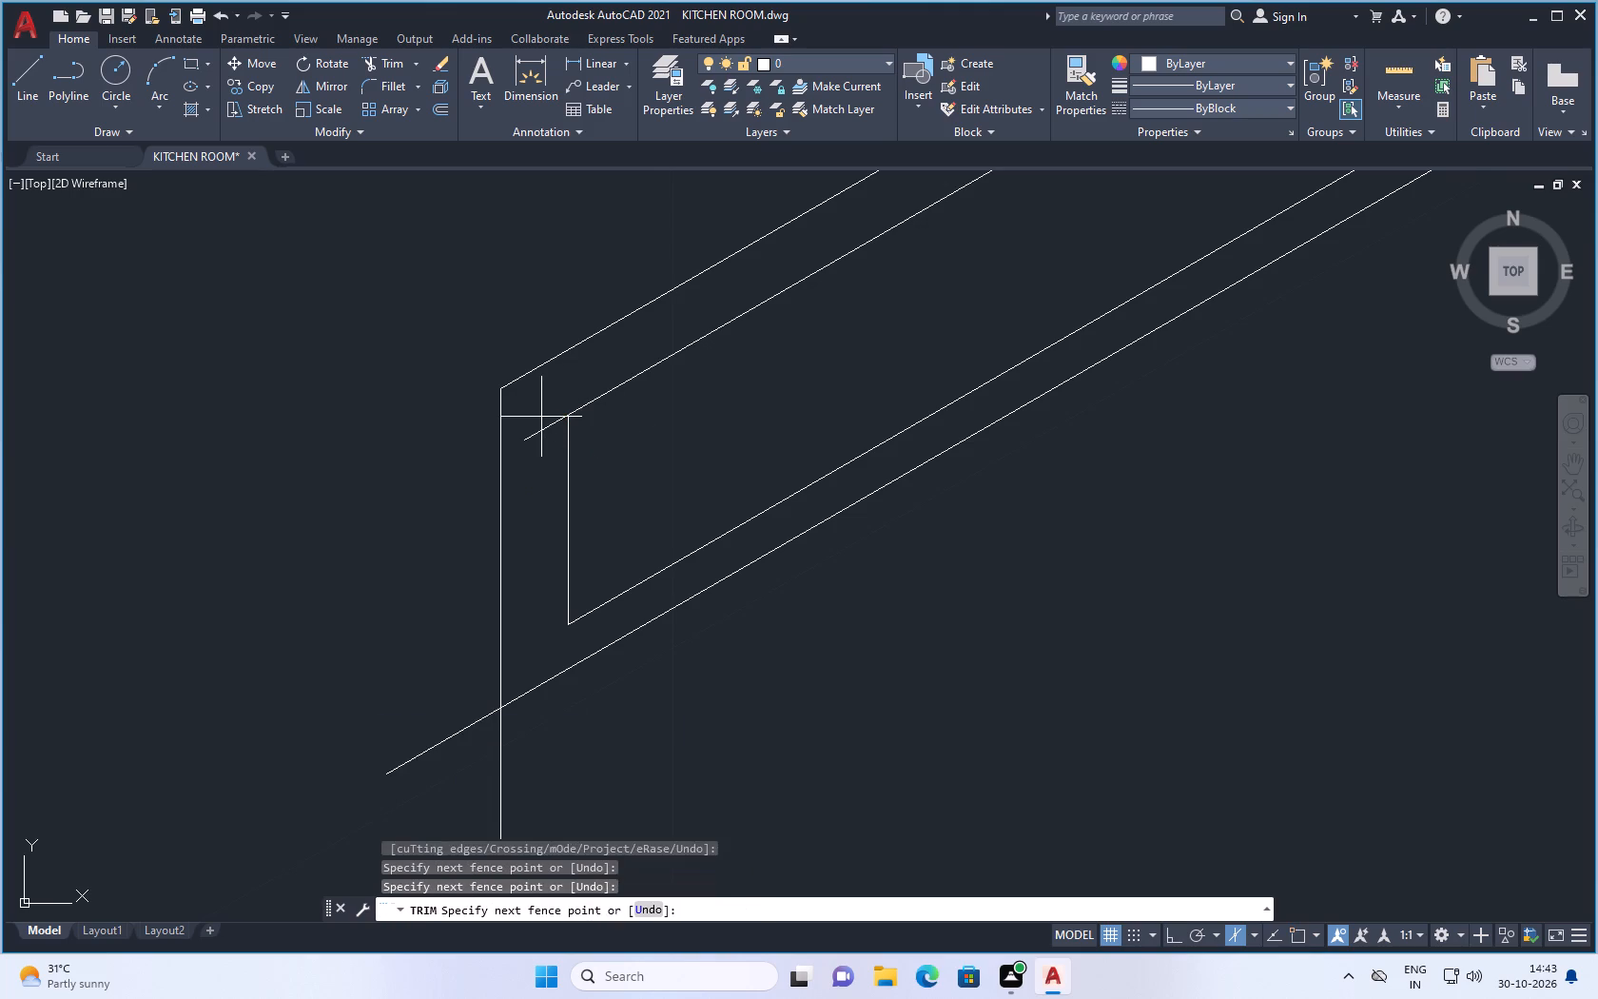
pyautogui.click(555, 457)
pyautogui.scroll(-2, 550, 466)
pyautogui.scroll(2, 482, 634)
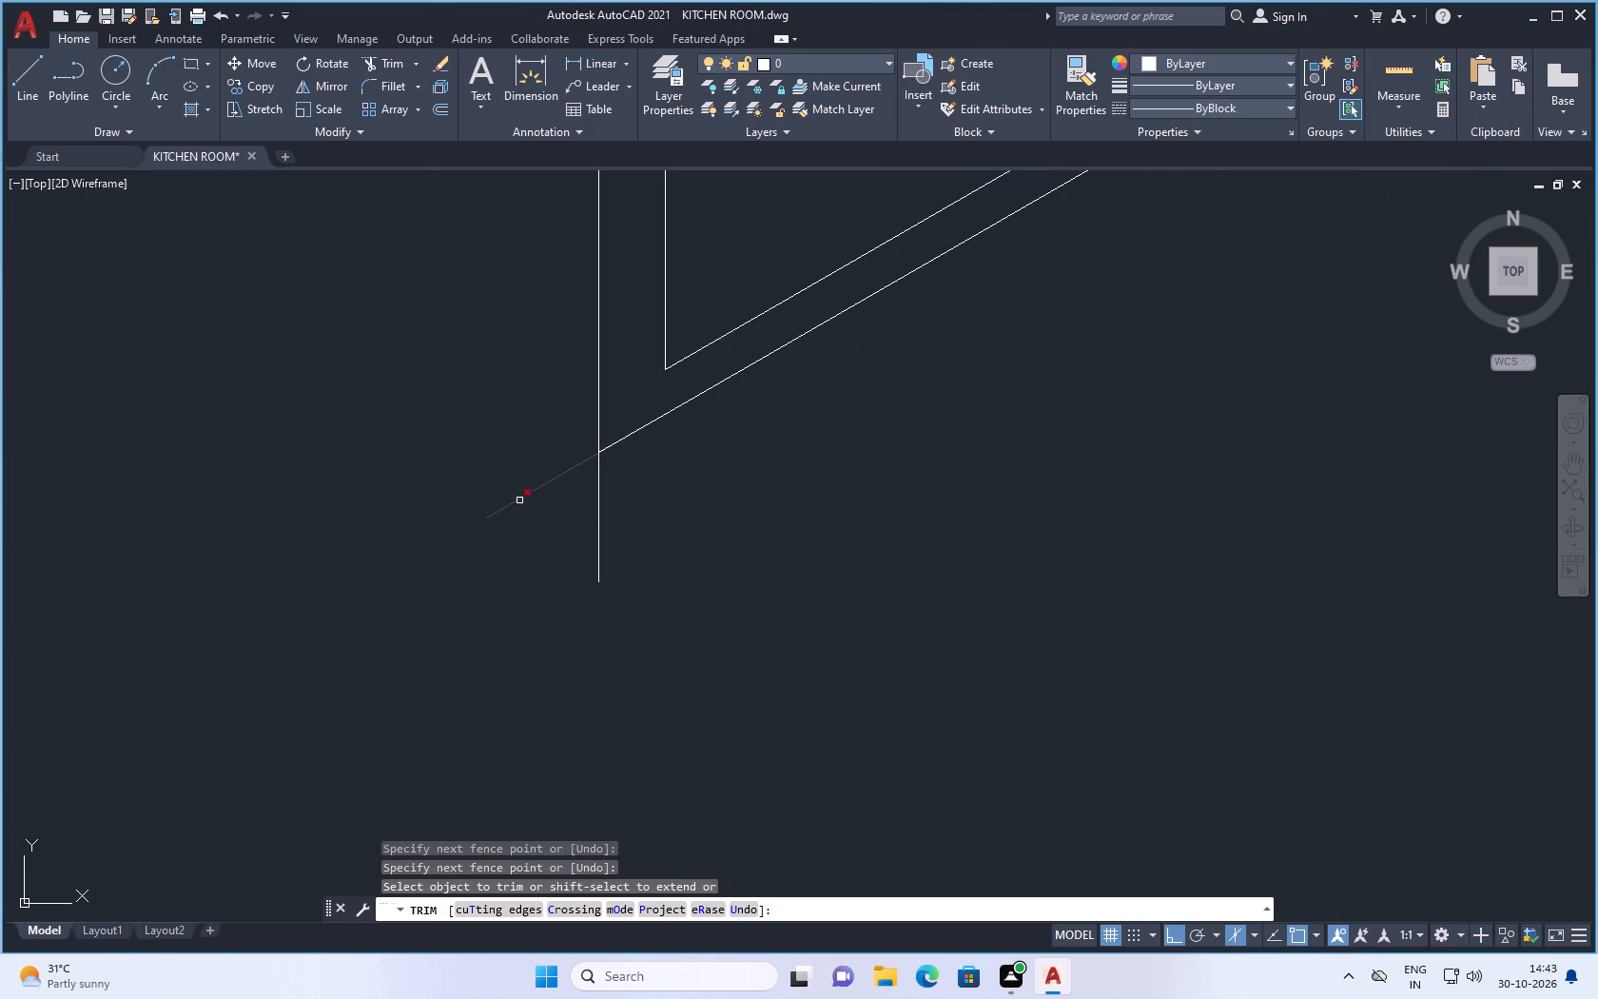
pyautogui.click(519, 500)
pyautogui.moveTo(596, 501); pyautogui.dragTo(607, 525)
pyautogui.press('Escape')
# Save the drawing.
pyautogui.scroll(-3, 588, 563)
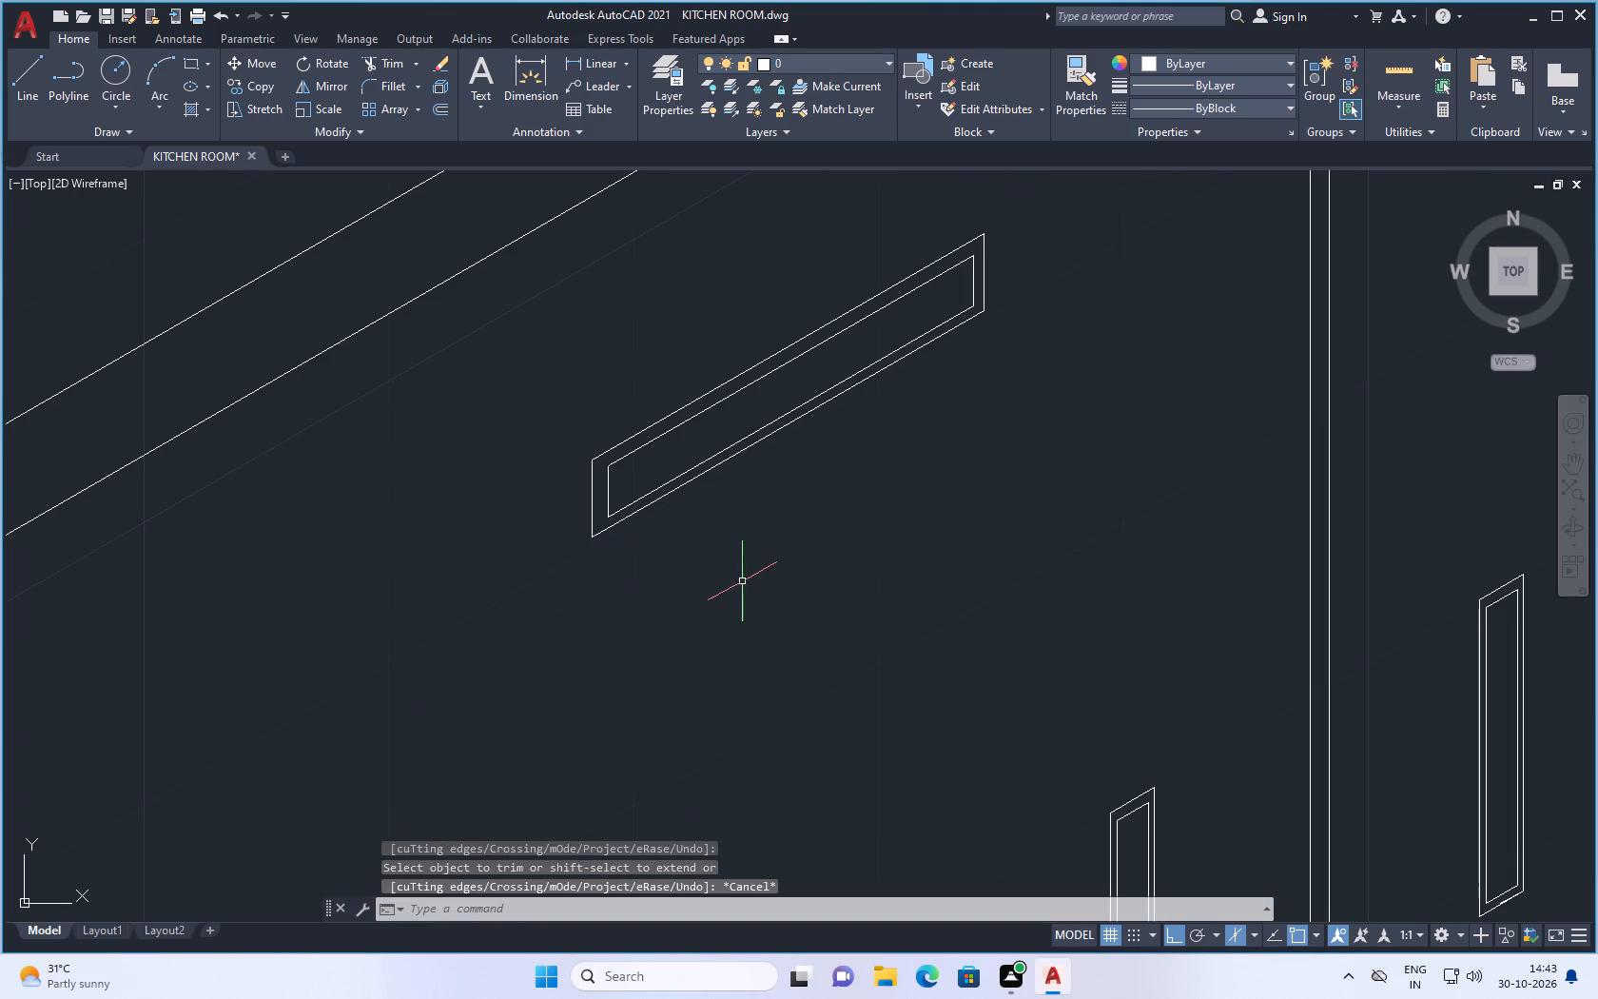
pyautogui.hotkey('ctrl', 's')
# Copy all lines of the long slanted handle along the 30° axis onto the door on the far side of the divider.
pyautogui.scroll(-4, 611, 538)
pyautogui.scroll(2, 671, 520)
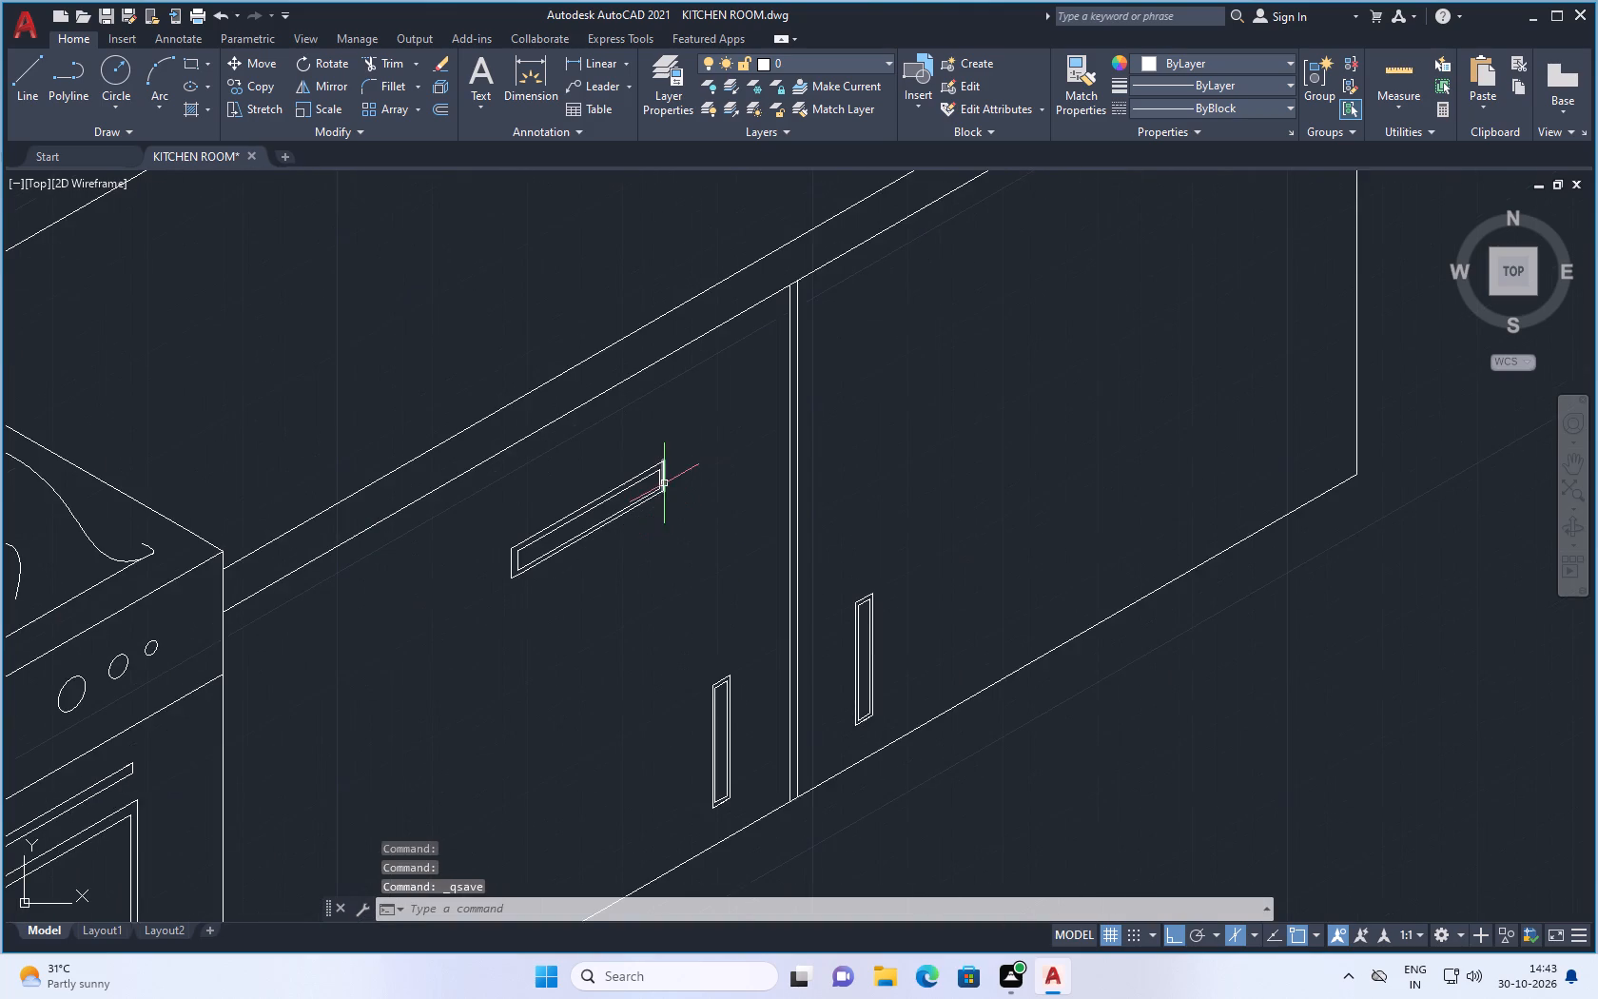
pyautogui.scroll(2, 655, 481)
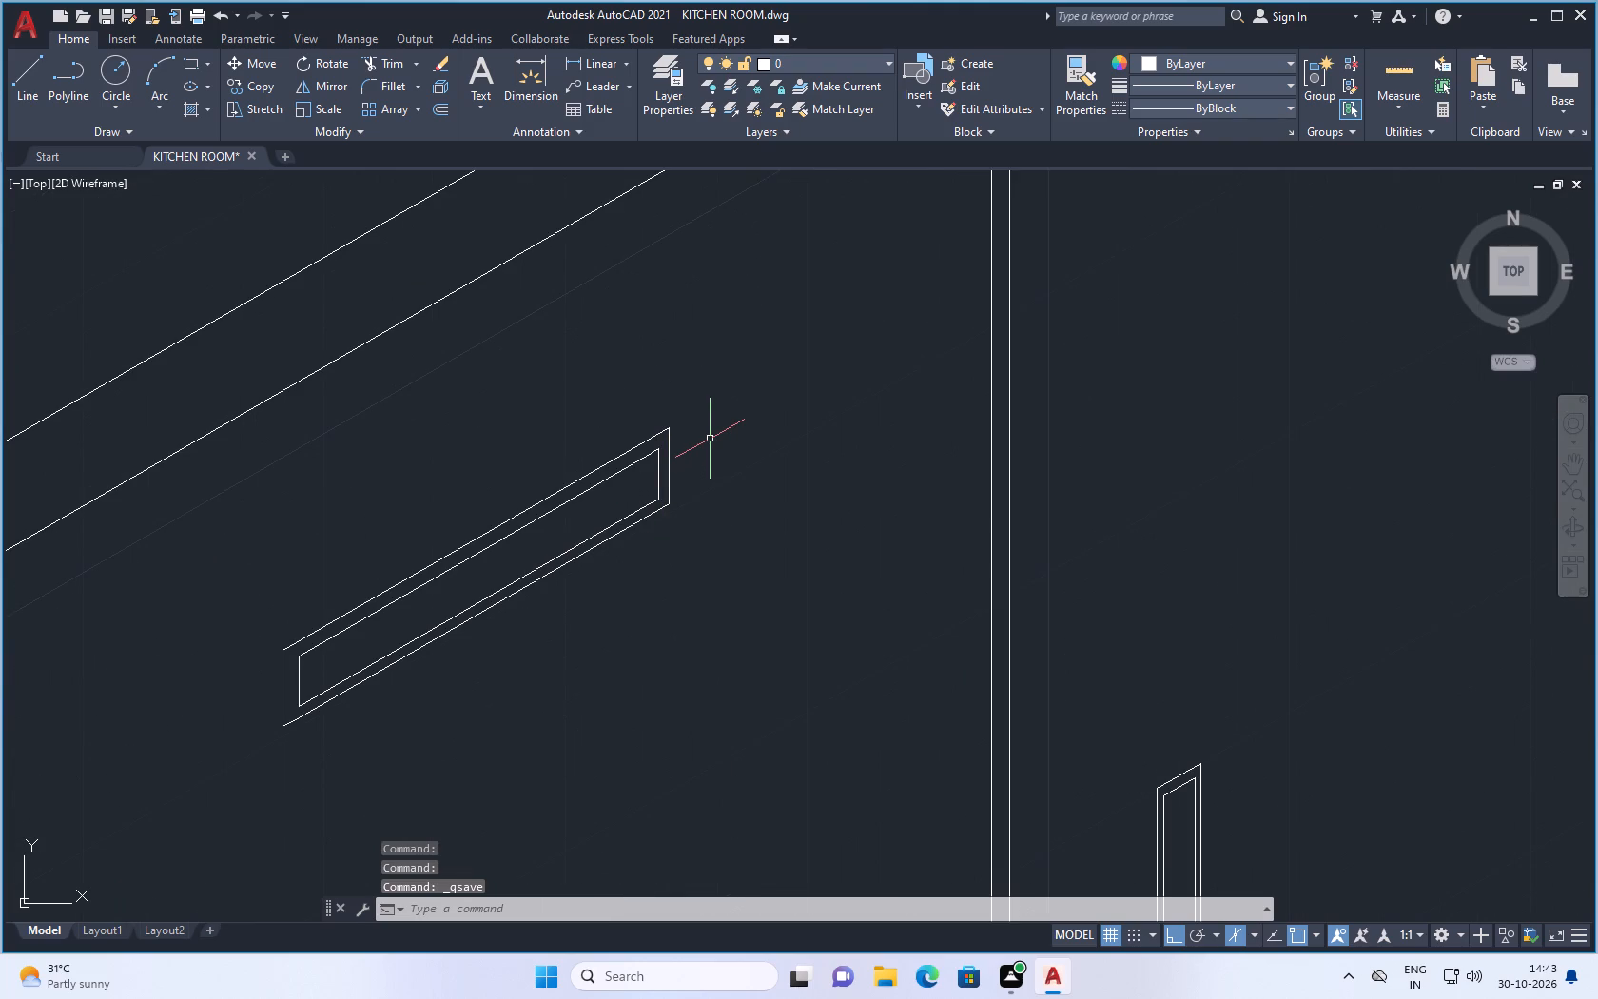
pyautogui.scroll(-2, 731, 478)
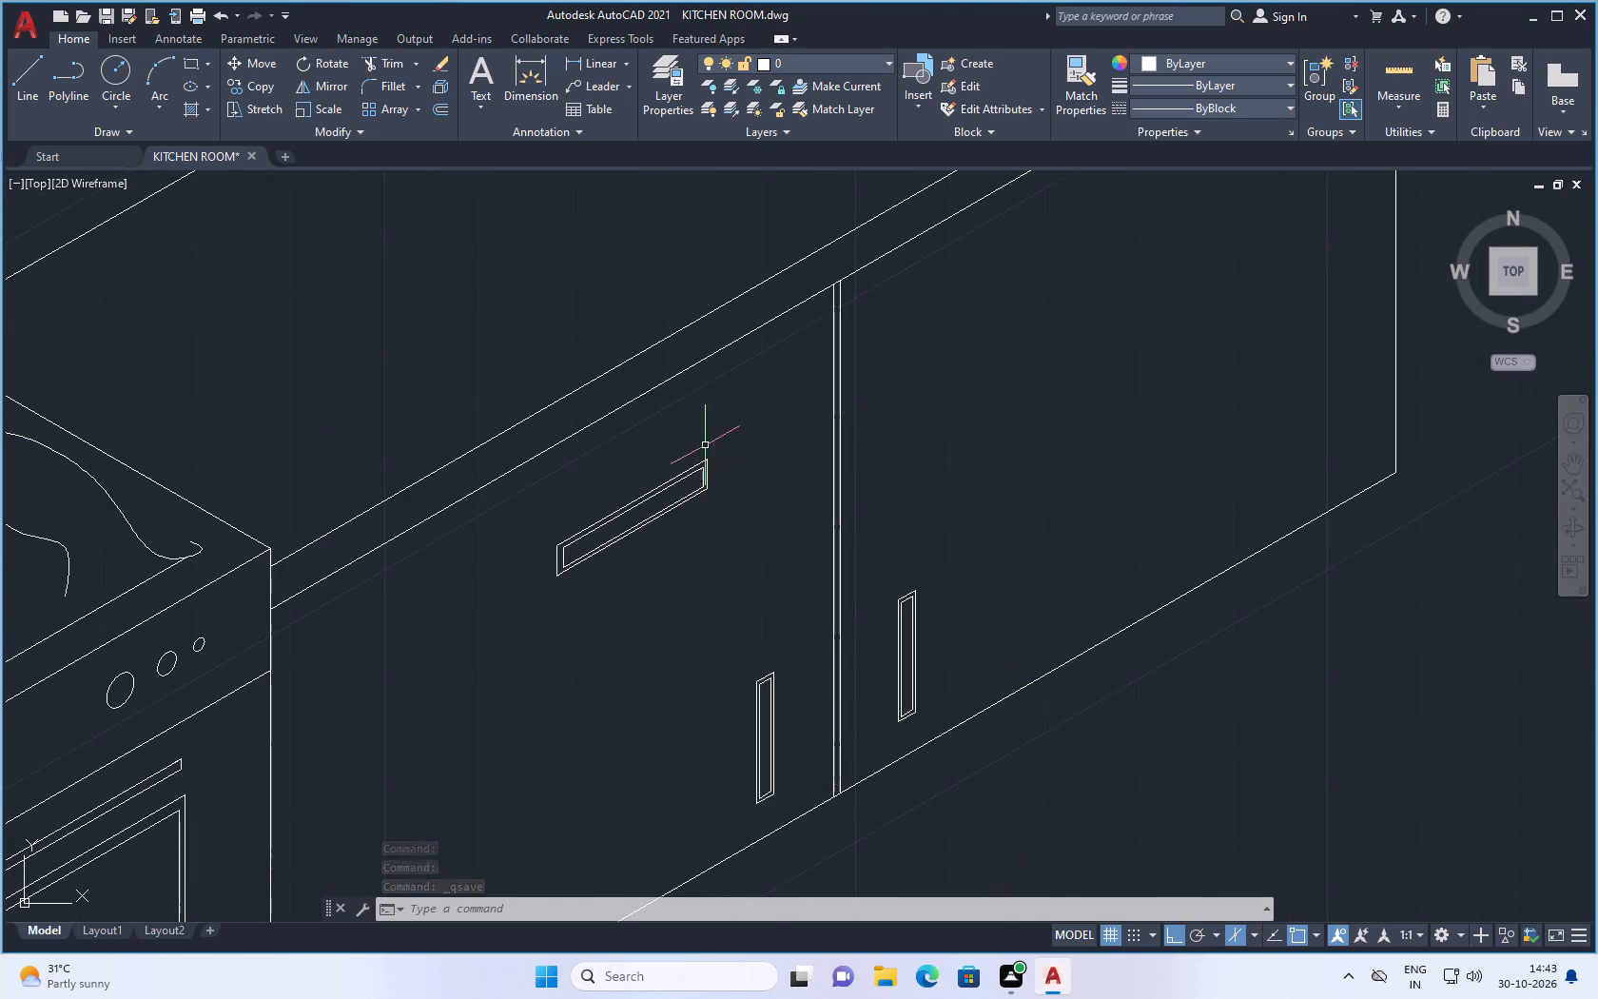
pyautogui.click(727, 431)
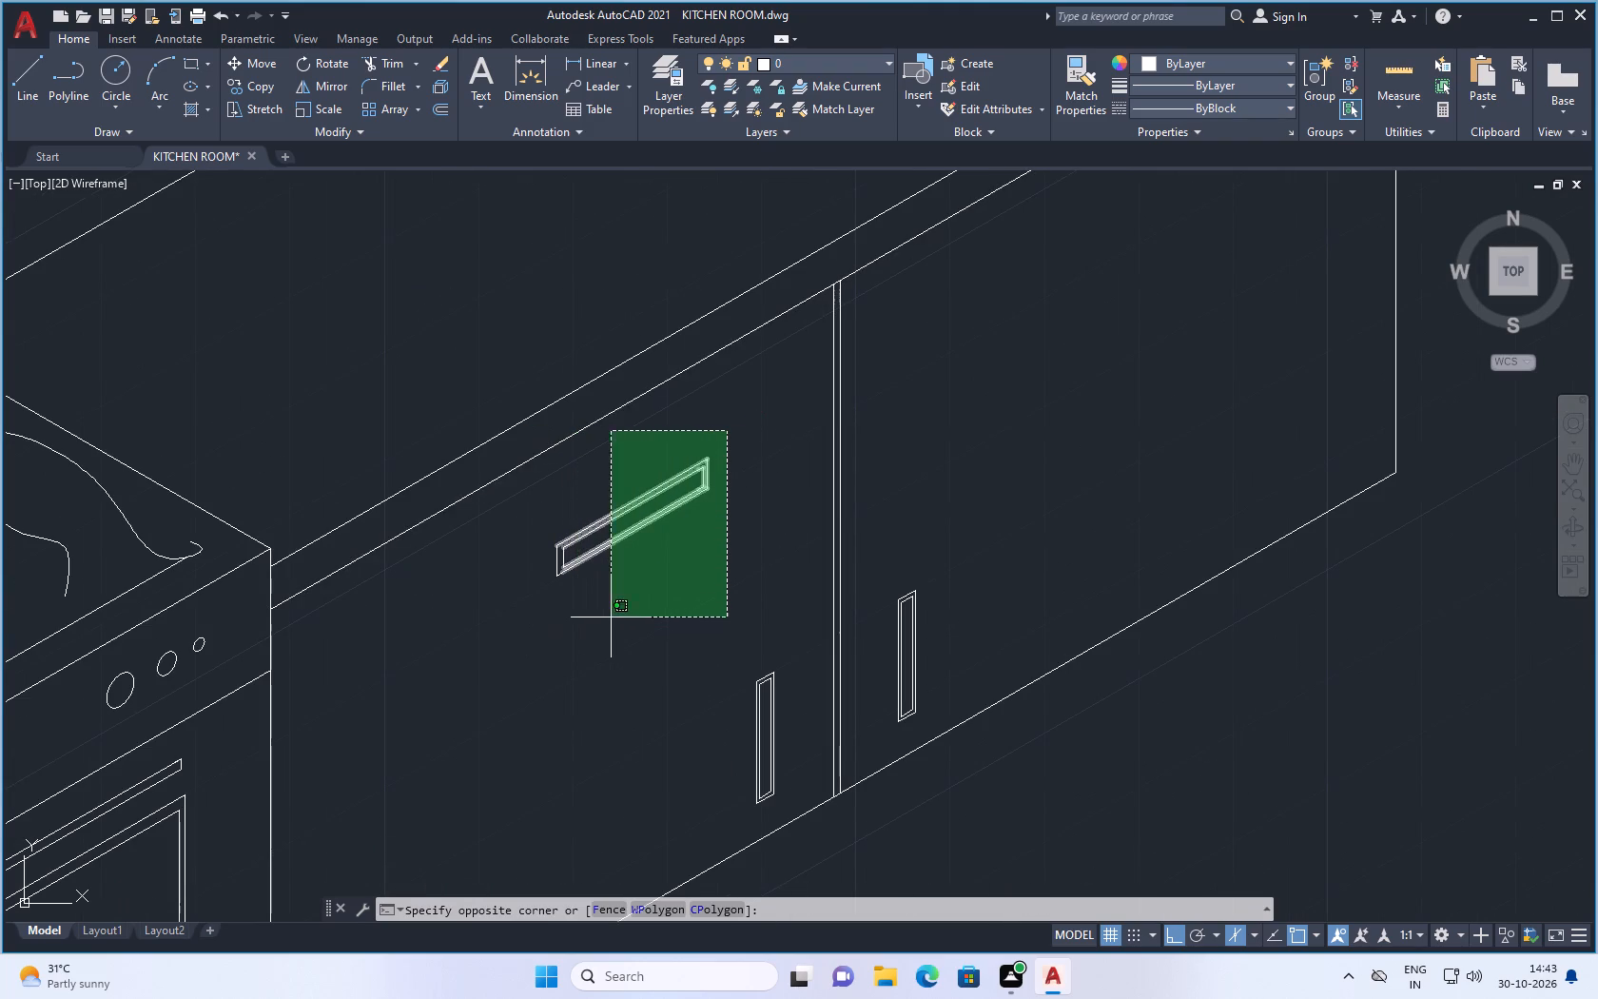
pyautogui.click(659, 562)
pyautogui.scroll(3, 523, 567)
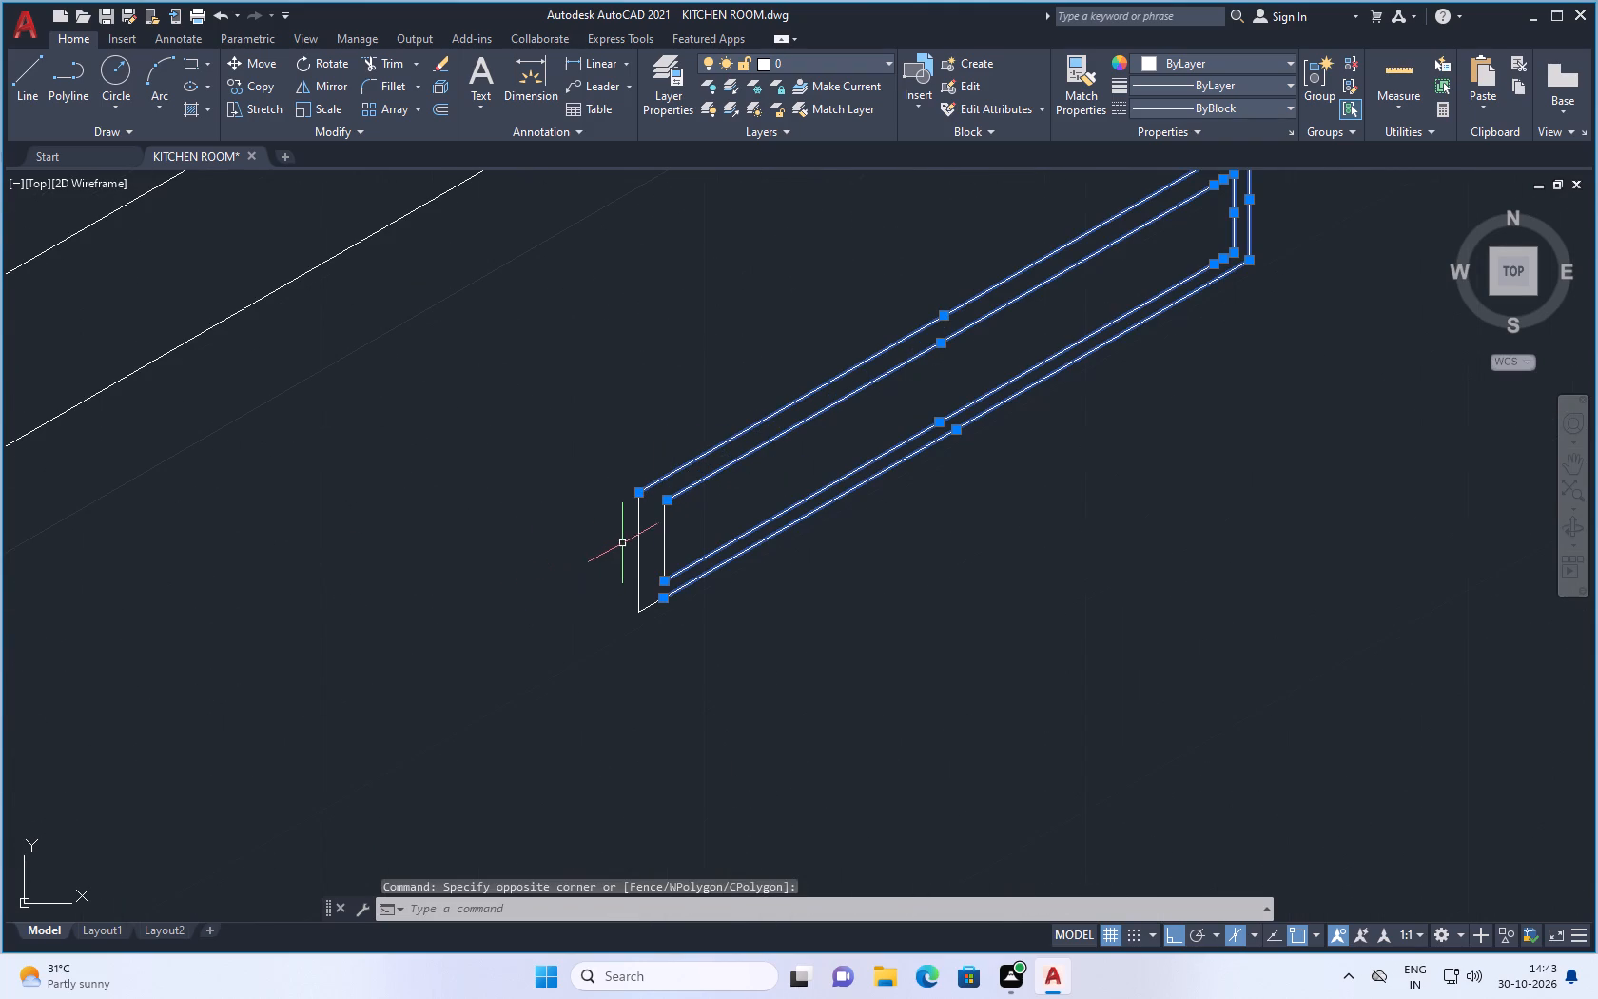
pyautogui.moveTo(624, 541); pyautogui.dragTo(648, 538)
pyautogui.click(703, 535)
pyautogui.moveTo(663, 523); pyautogui.dragTo(651, 532)
pyautogui.click(632, 551)
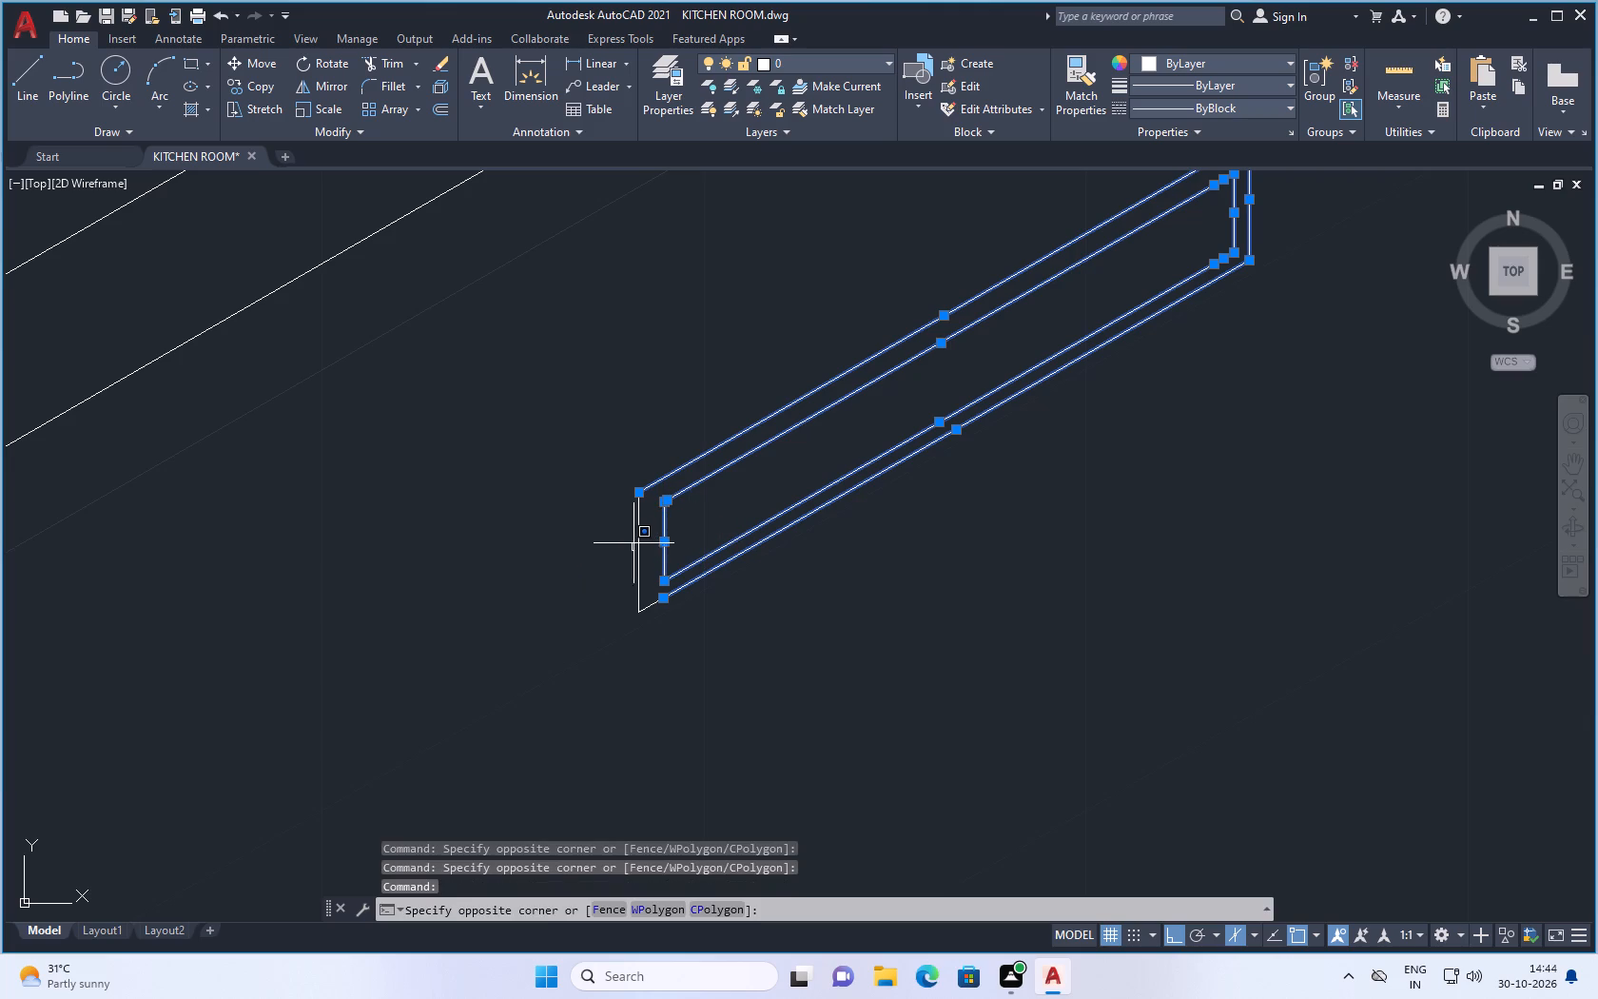
pyautogui.moveTo(637, 539); pyautogui.dragTo(634, 559)
pyautogui.click(634, 561)
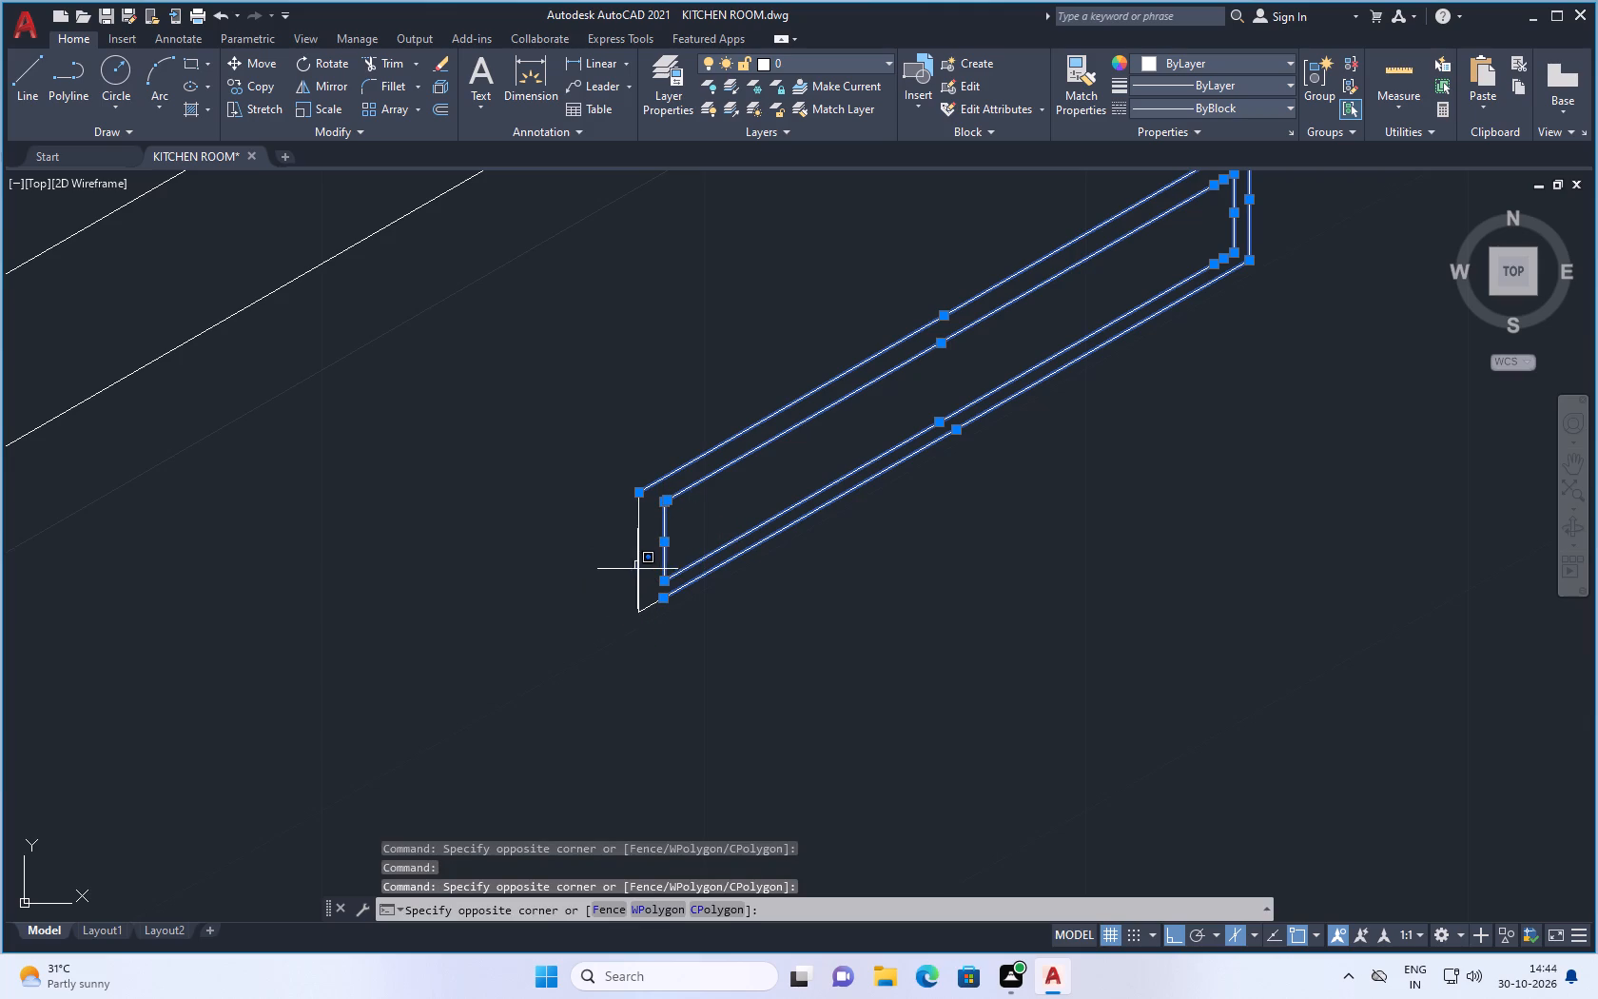
pyautogui.click(637, 569)
pyautogui.click(637, 559)
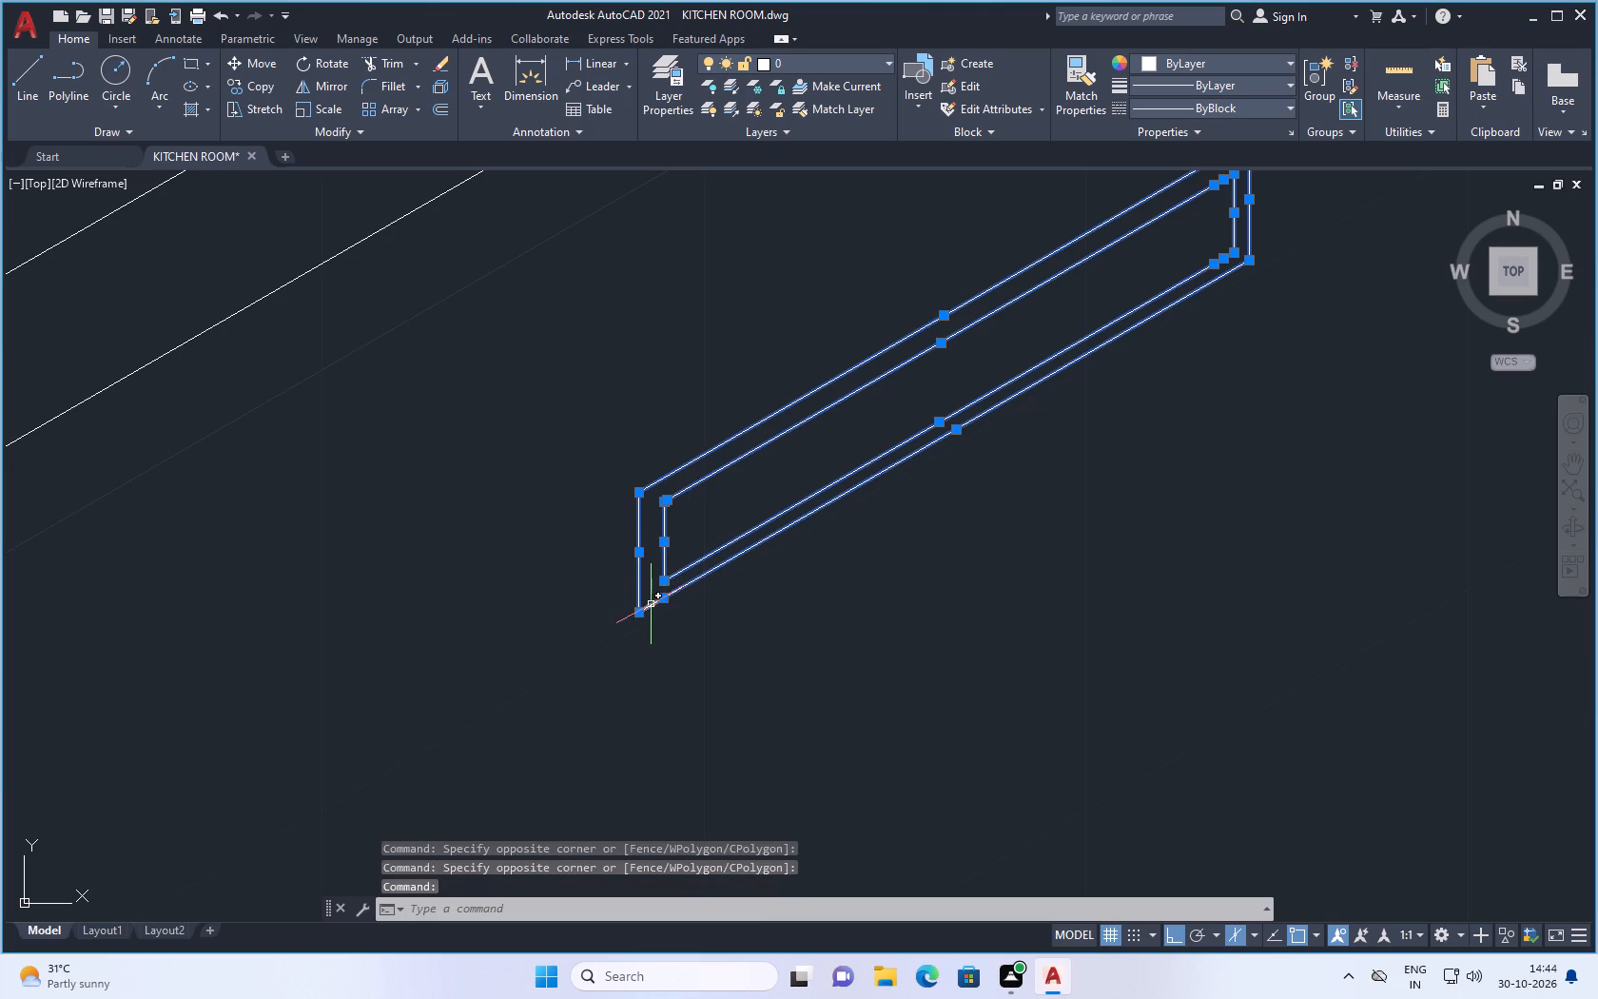
pyautogui.click(651, 604)
pyautogui.scroll(-3, 653, 605)
pyautogui.rightClick(827, 435)
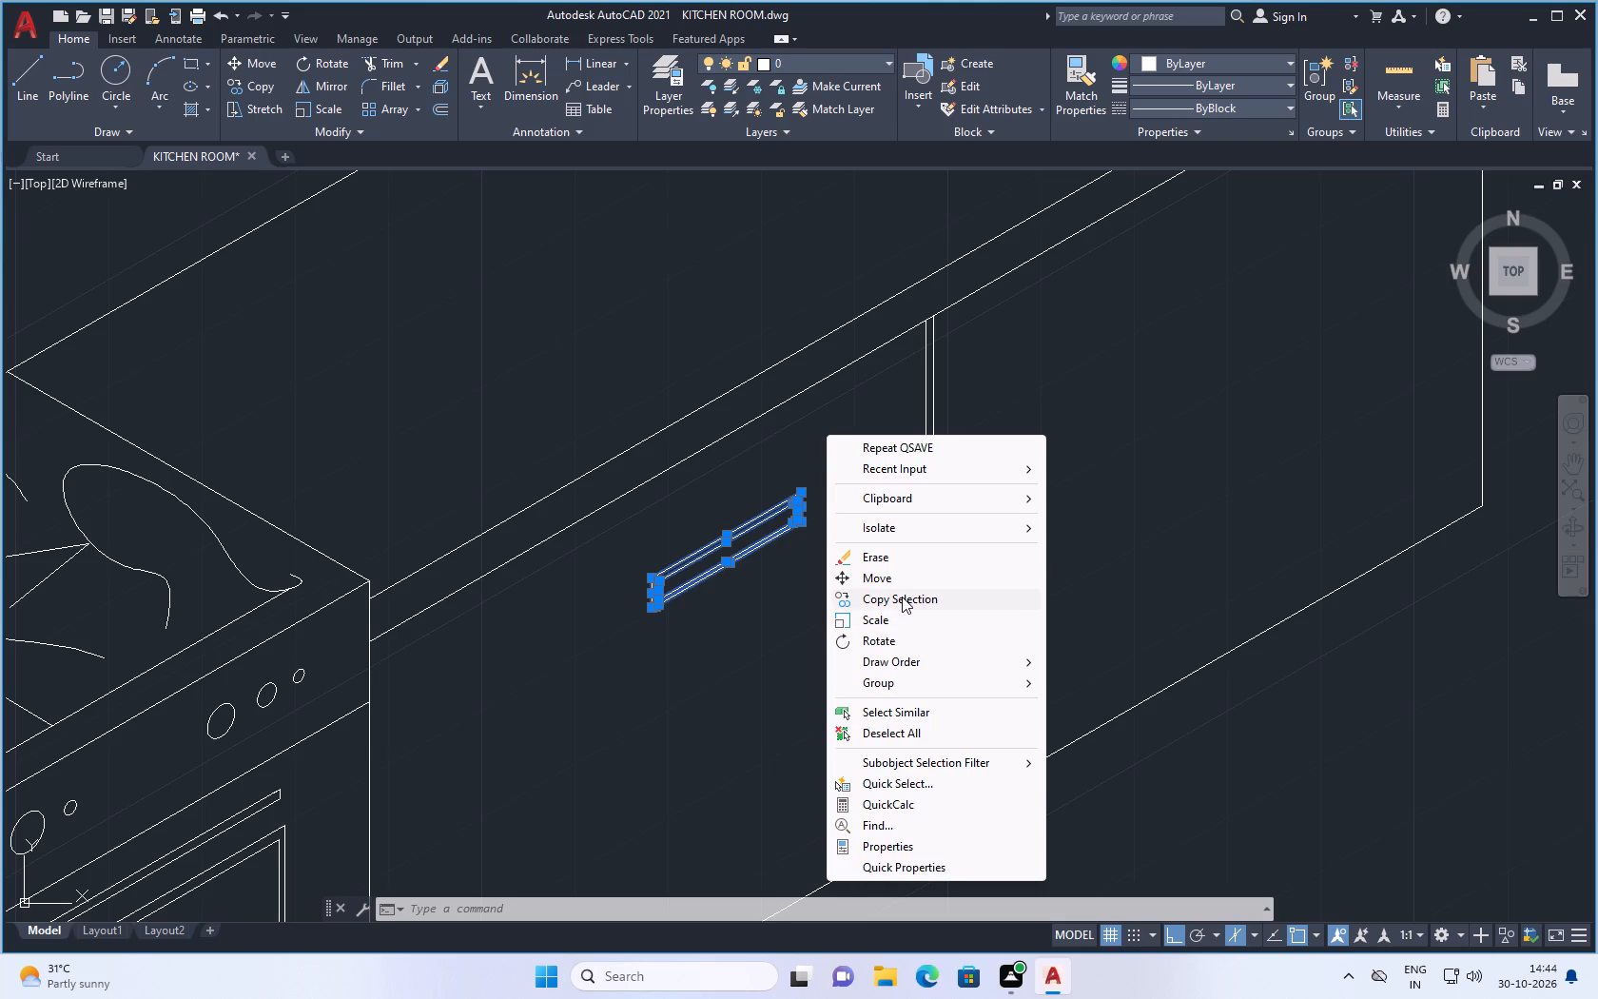
pyautogui.click(902, 597)
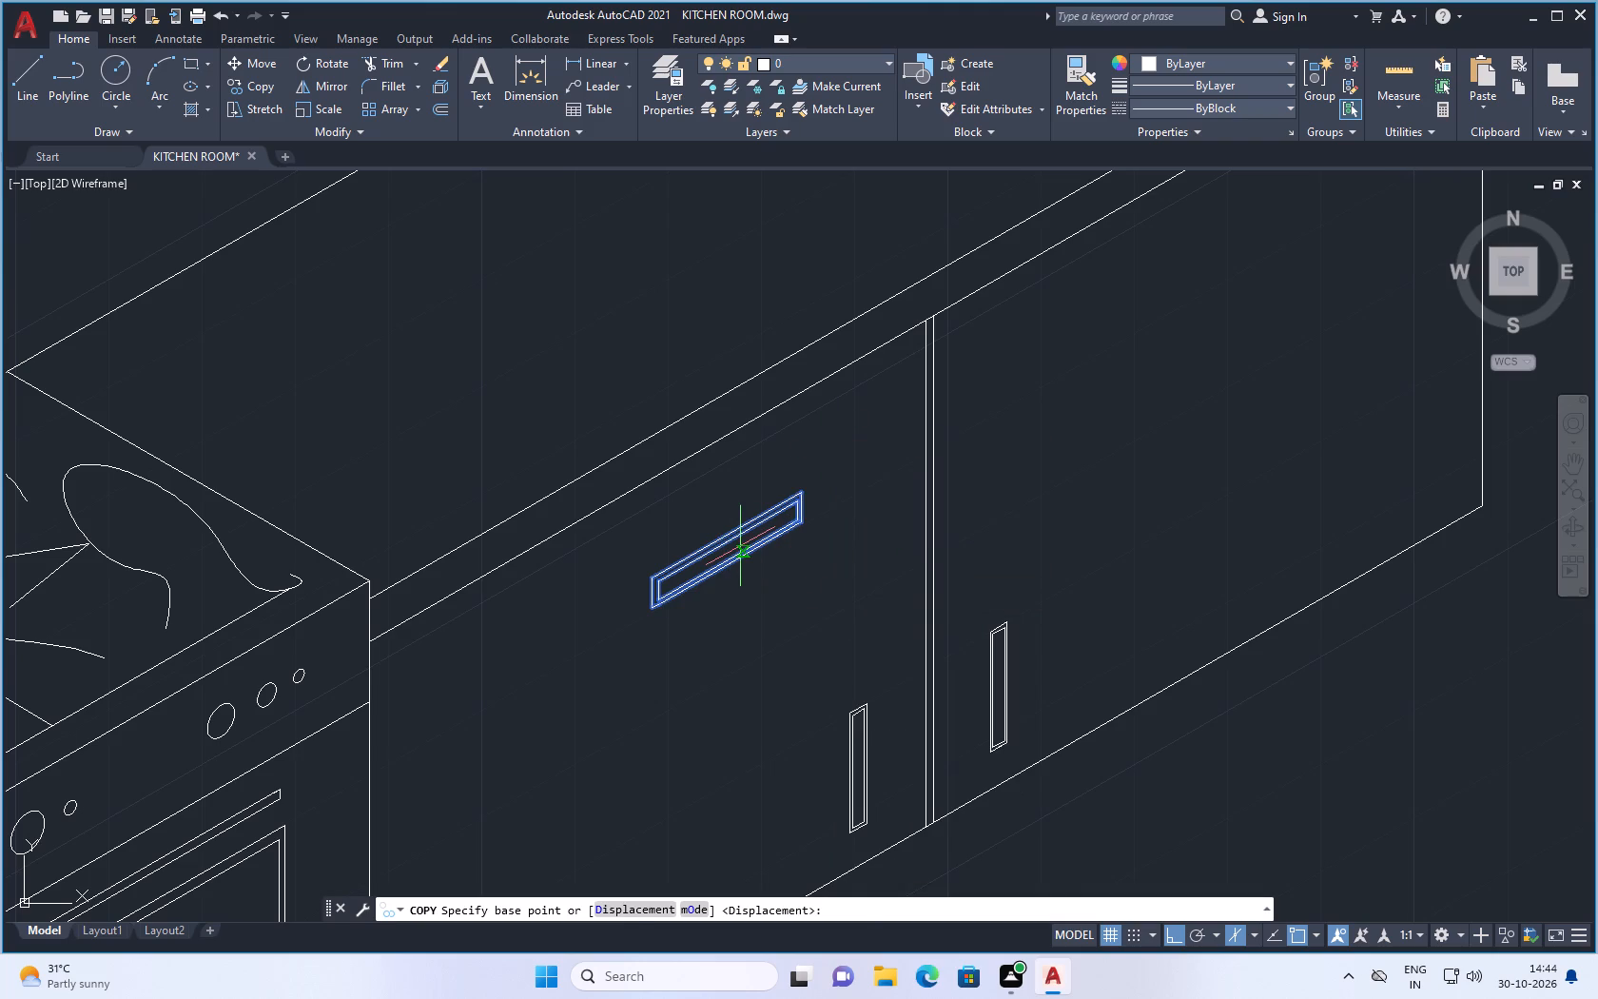
pyautogui.click(740, 546)
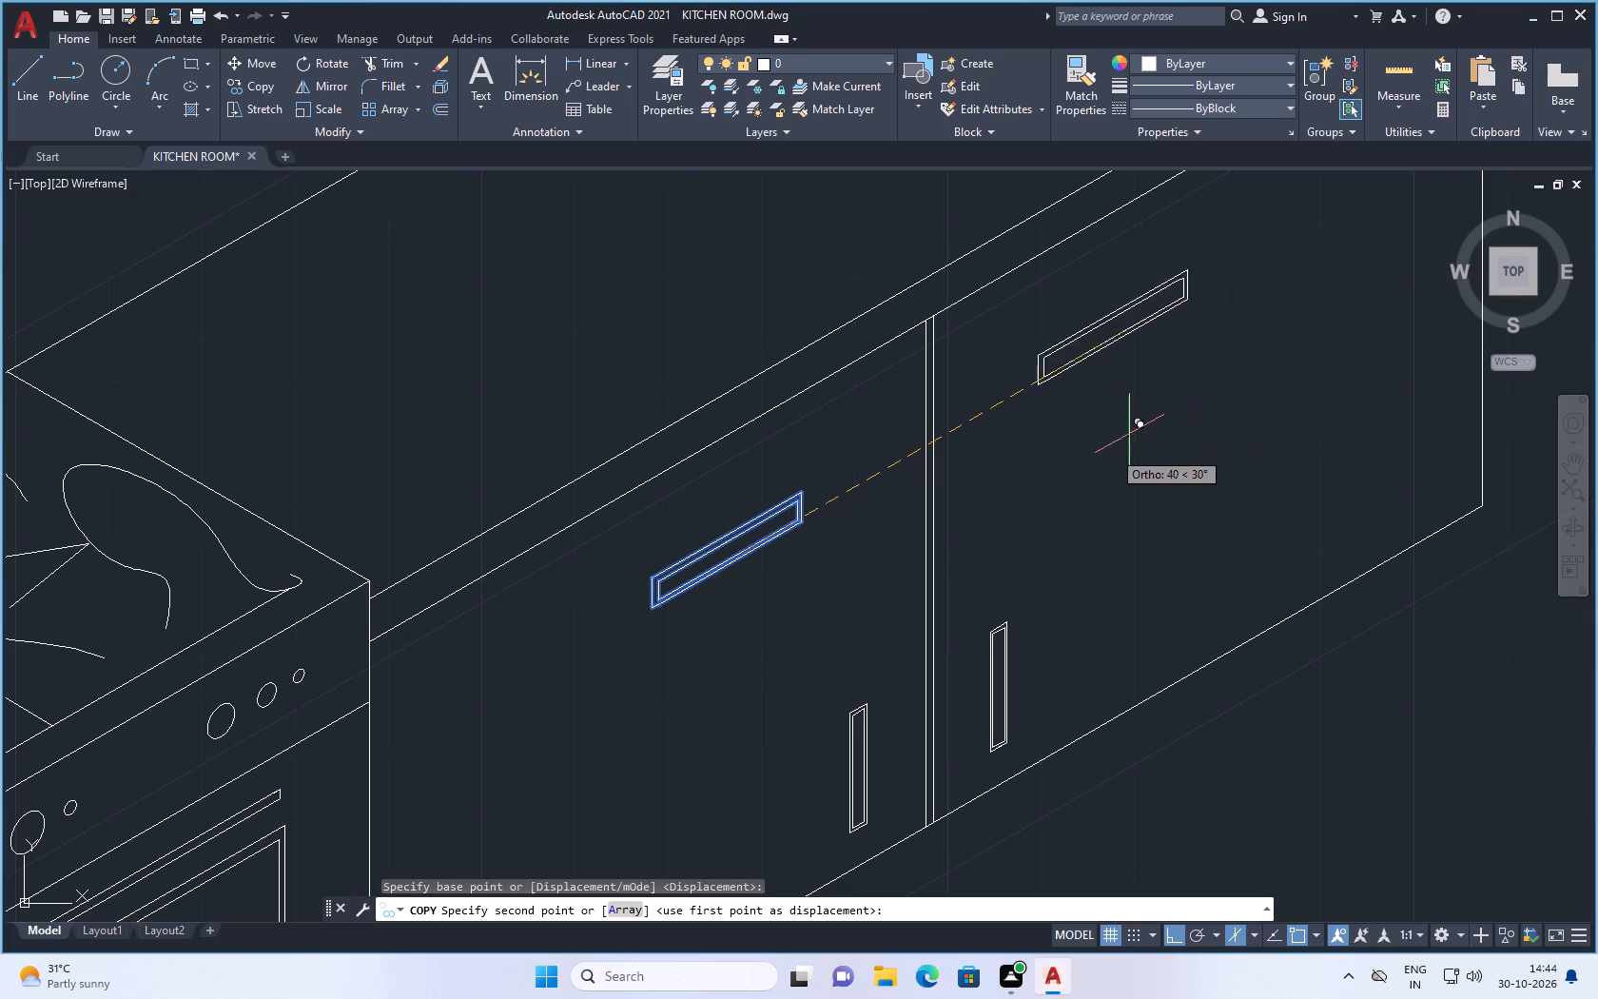
pyautogui.scroll(-2, 1110, 452)
pyautogui.click(1160, 429)
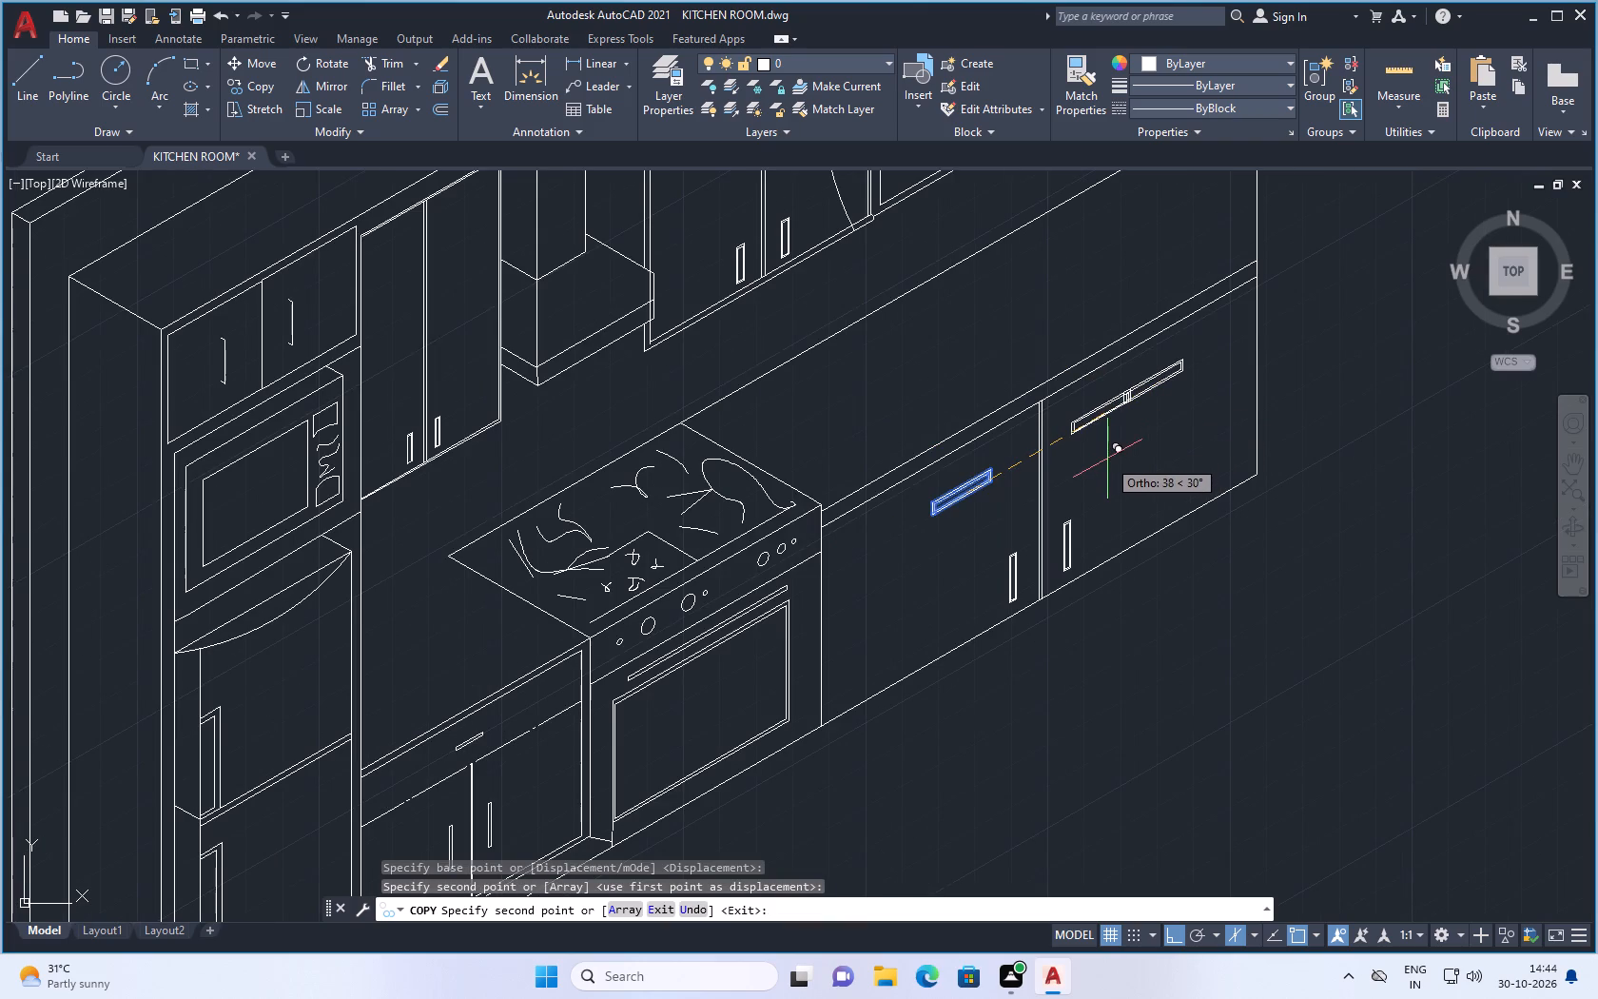
# Move all lines of the copied long slanted handle about 9 units at 210° toward the cabinet's divider.
pyautogui.press('Escape')
pyautogui.scroll(-2, 965, 552)
pyautogui.scroll(2, 1028, 462)
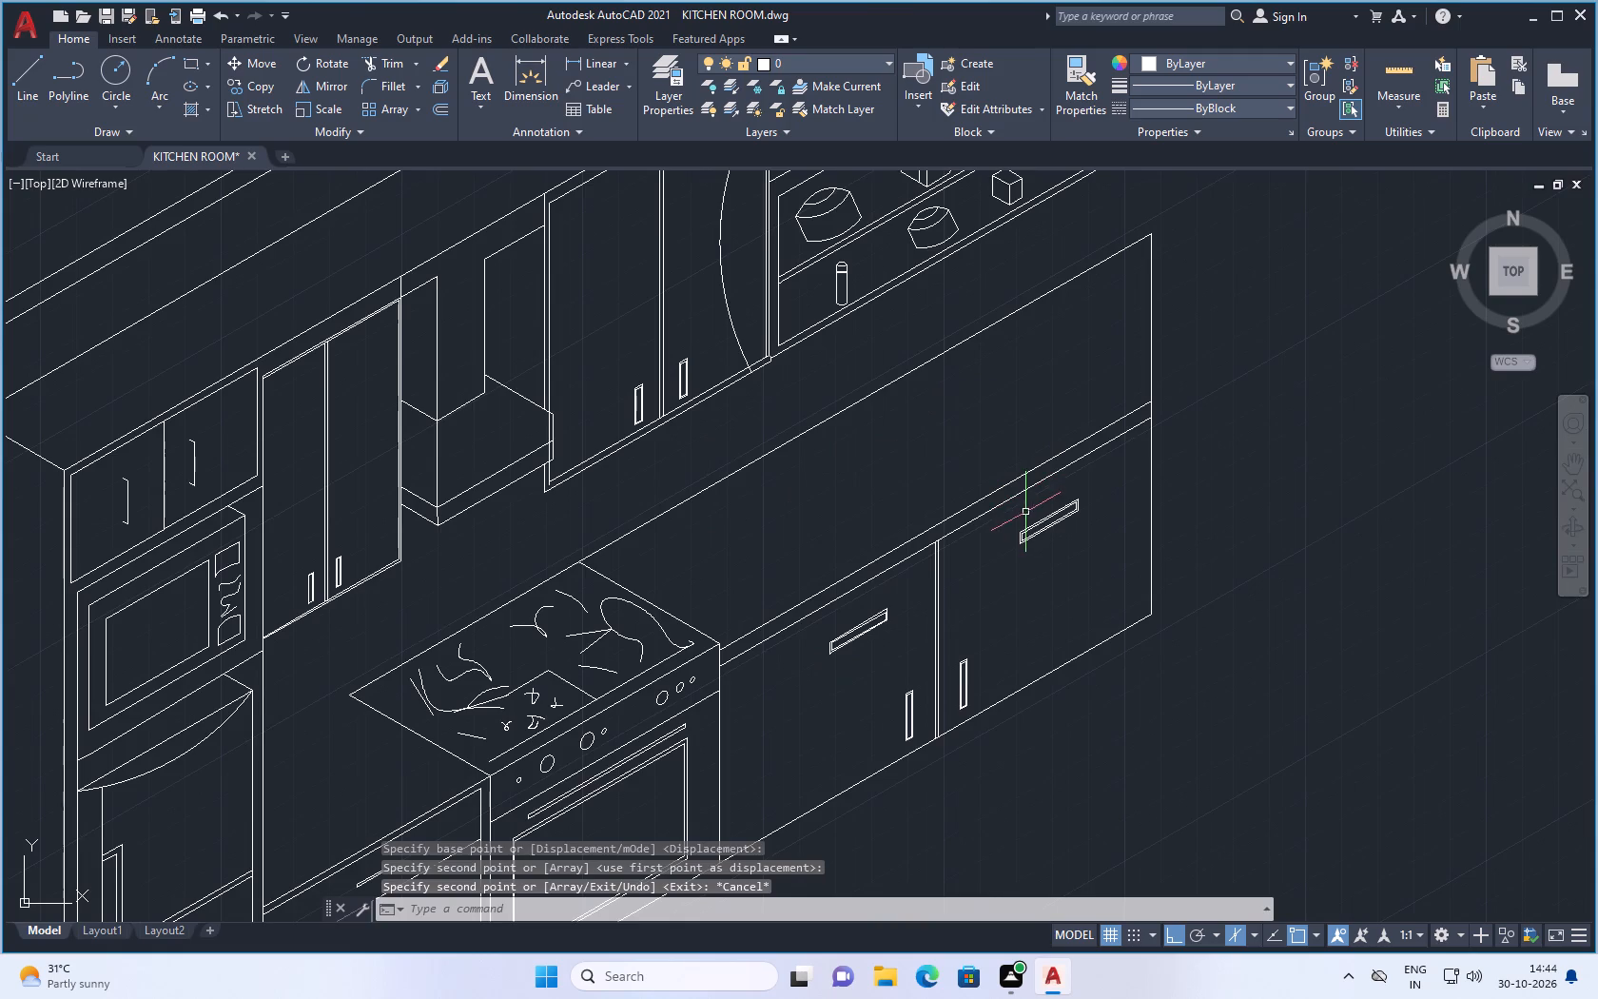
pyautogui.scroll(1, 1027, 512)
pyautogui.moveTo(1135, 461); pyautogui.dragTo(1121, 476)
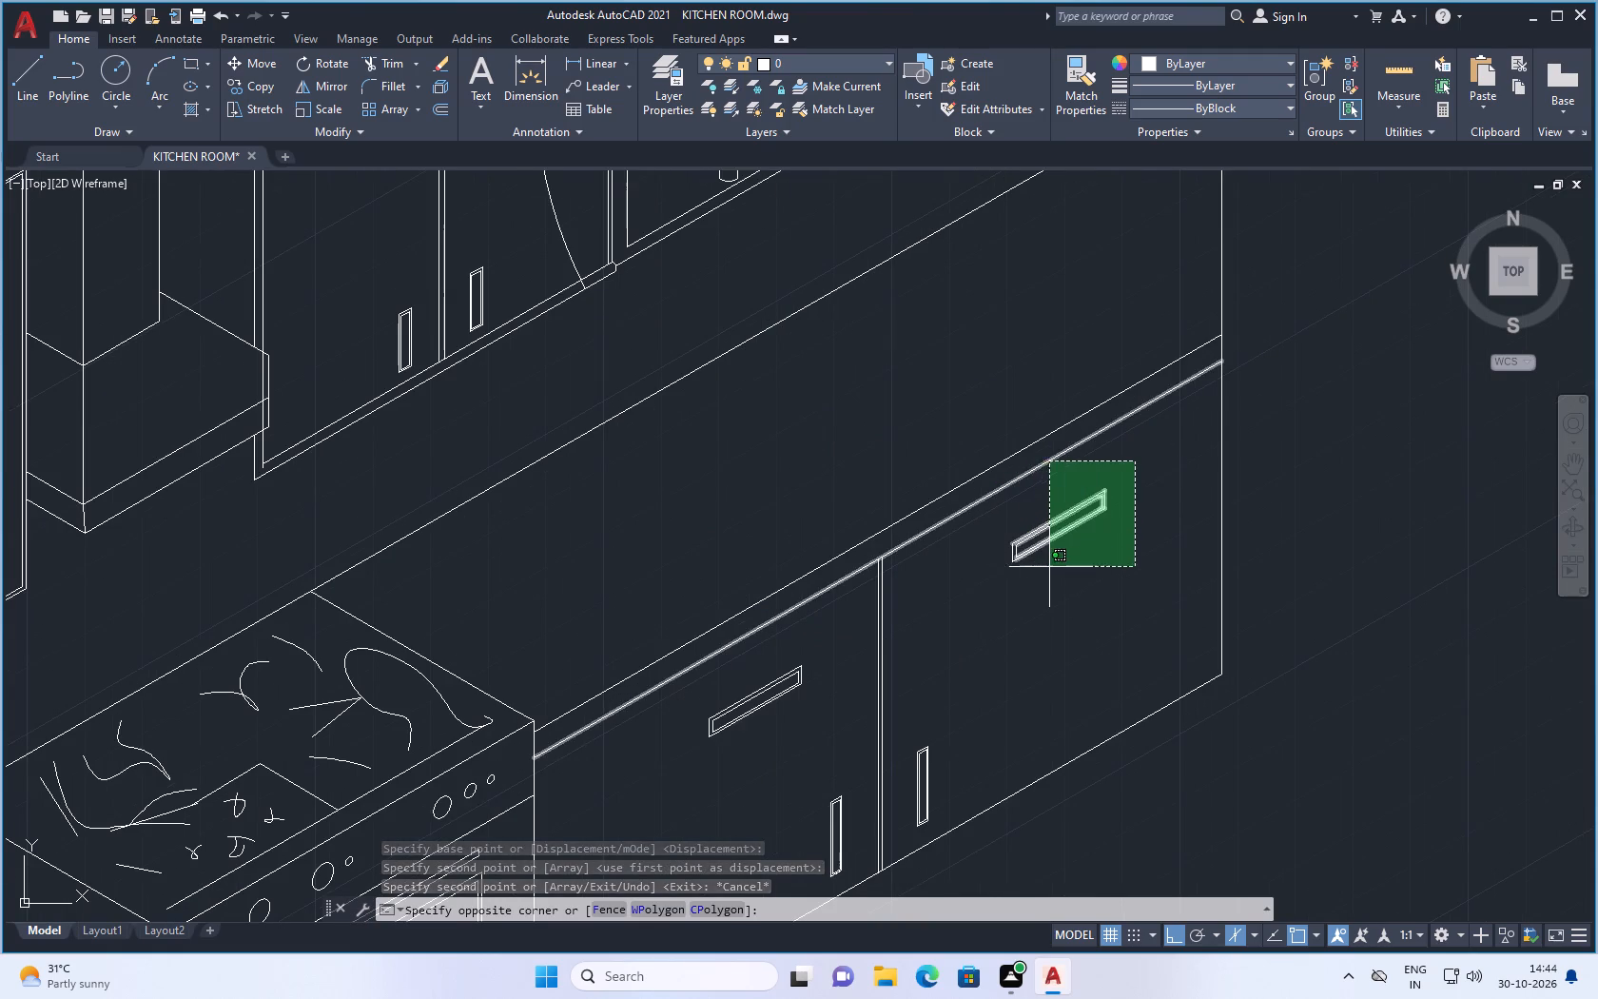
pyautogui.click(1093, 544)
pyautogui.scroll(2, 990, 559)
pyautogui.scroll(3, 1082, 540)
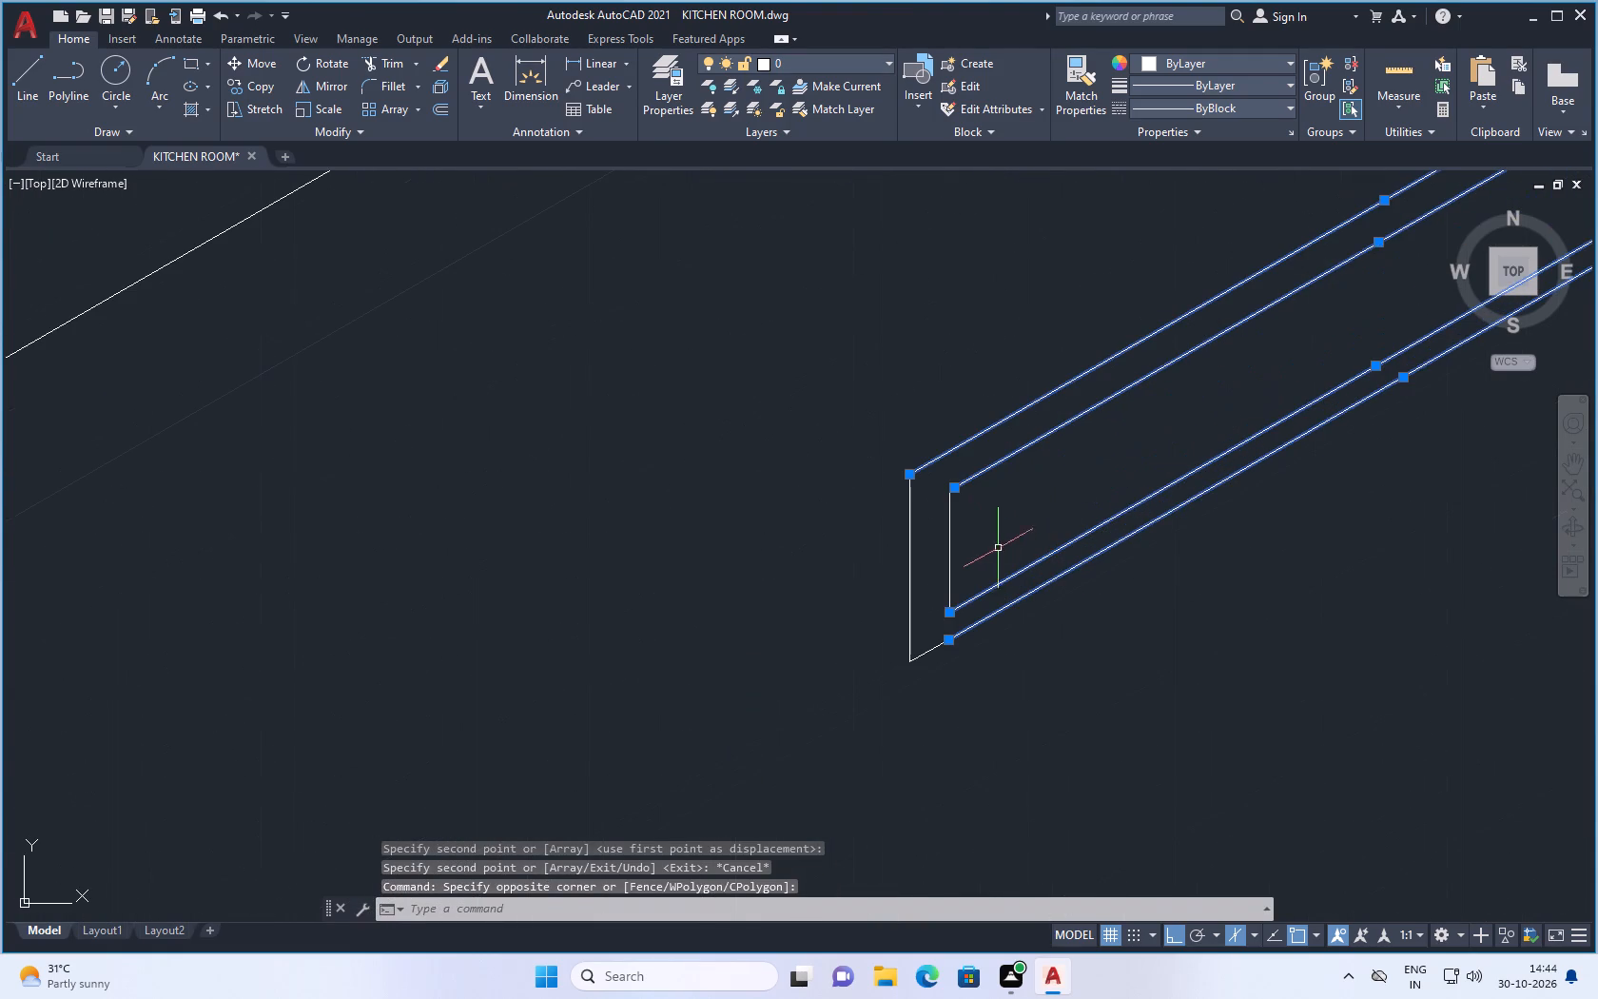
pyautogui.moveTo(994, 530); pyautogui.dragTo(966, 549)
pyautogui.moveTo(937, 586); pyautogui.dragTo(918, 591)
pyautogui.click(914, 577)
pyautogui.click(906, 594)
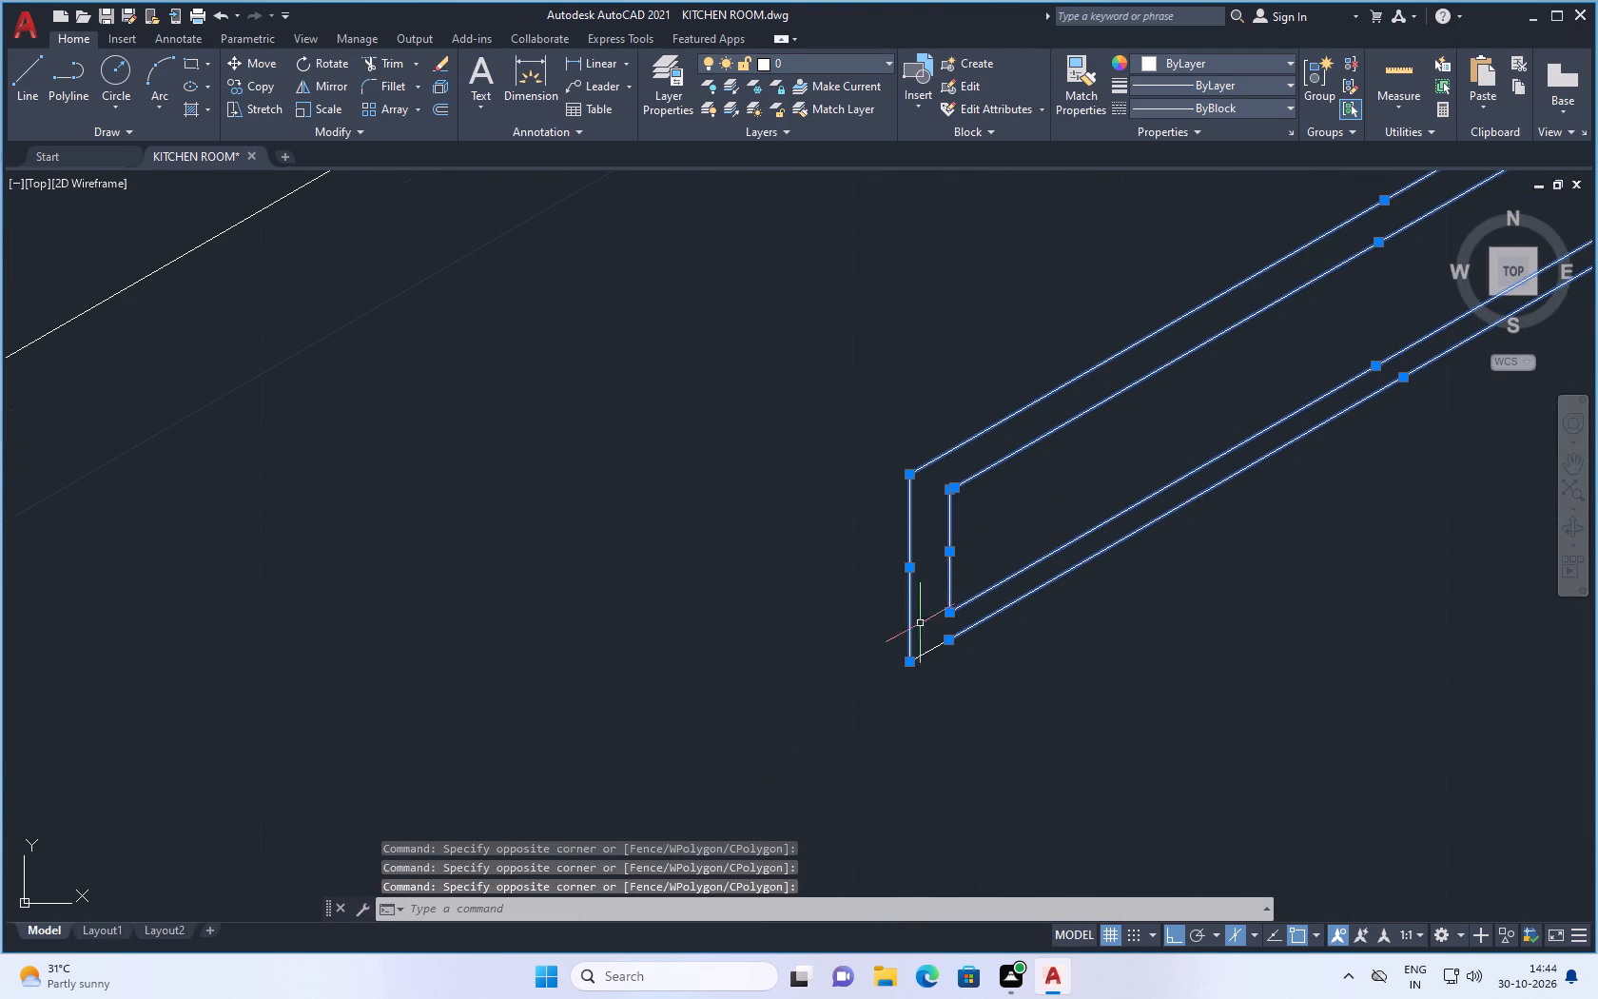
pyautogui.click(934, 644)
pyautogui.scroll(-2, 868, 692)
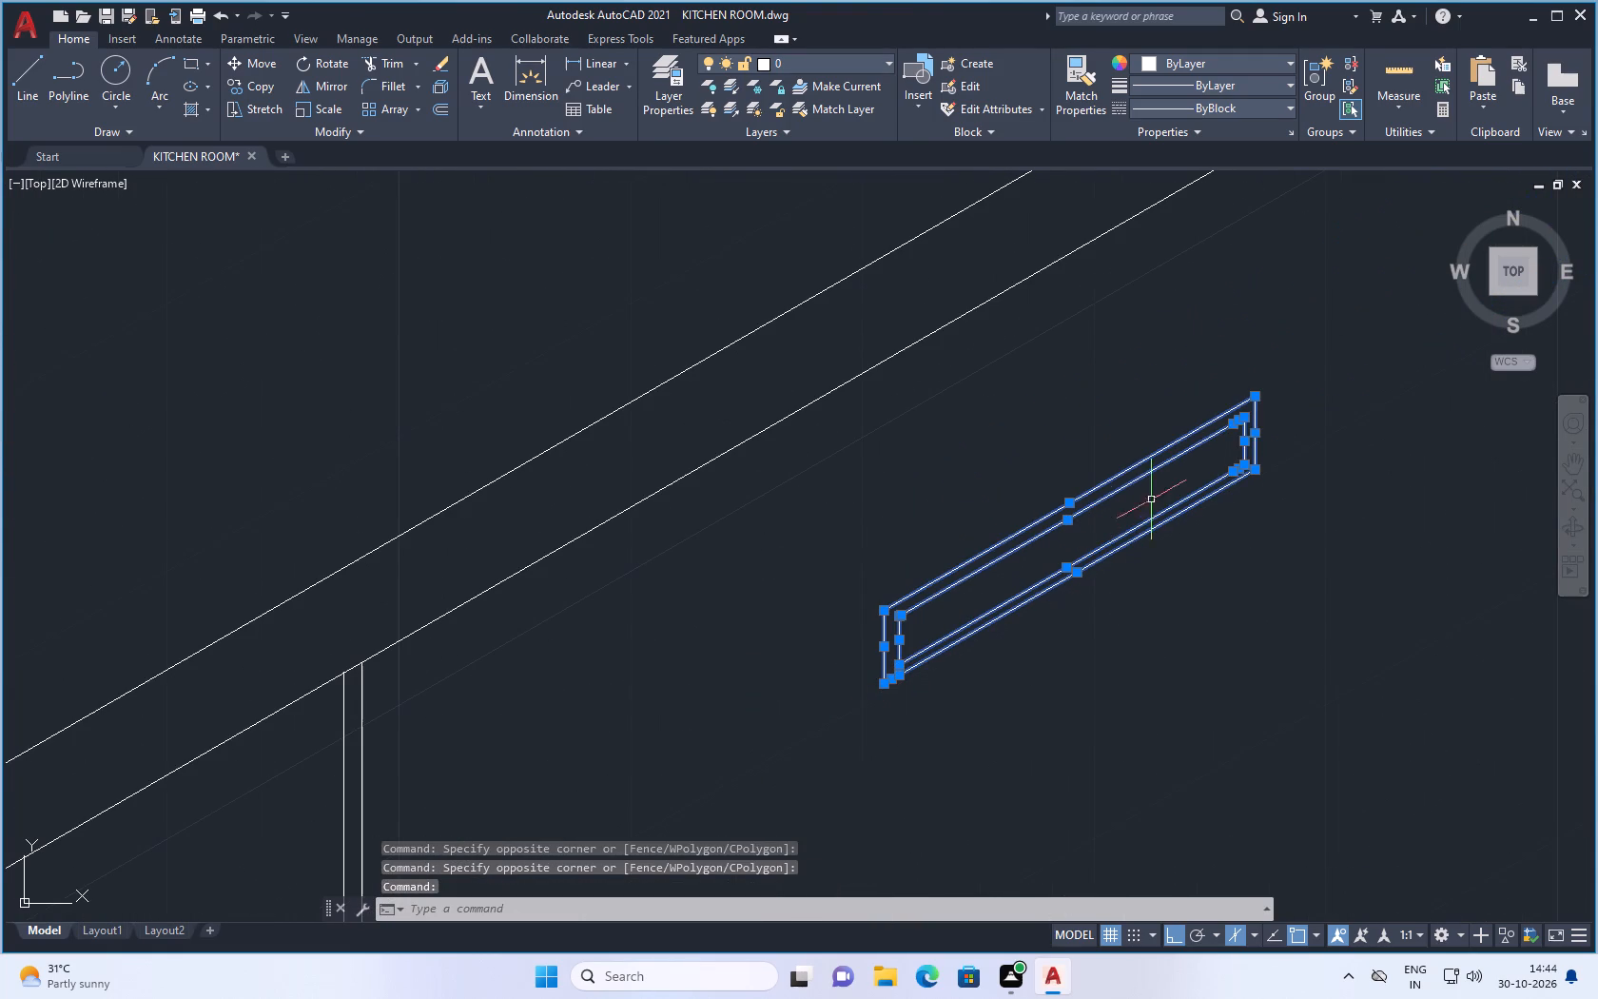
pyautogui.rightClick(1193, 354)
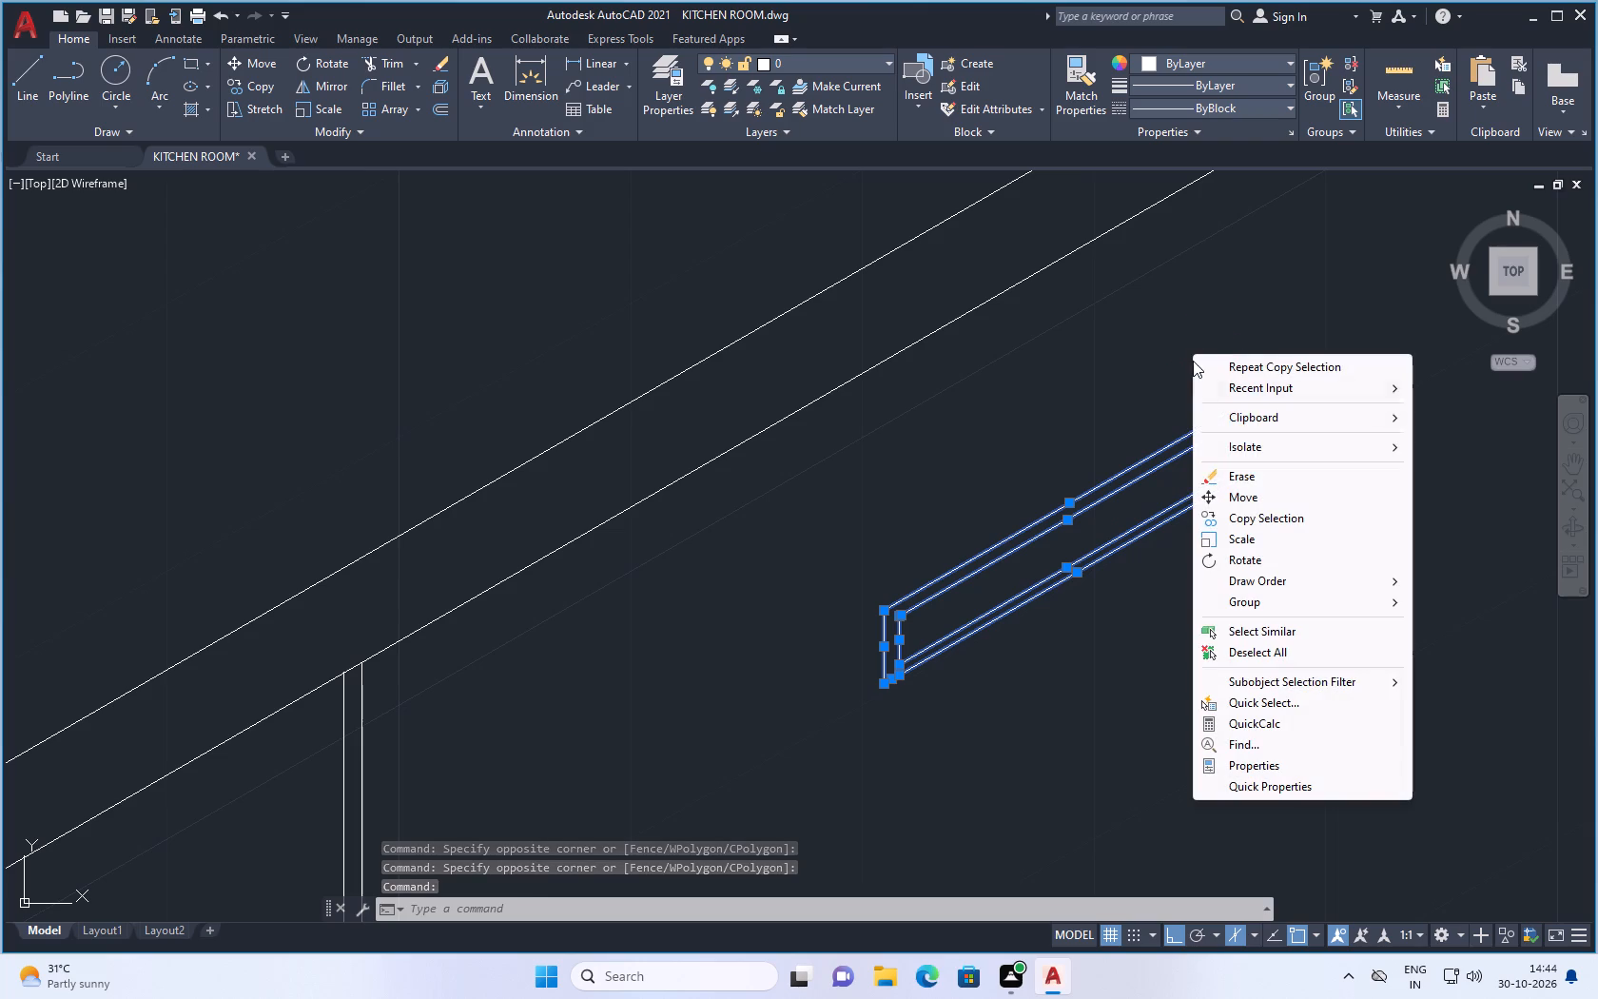
pyautogui.click(1245, 499)
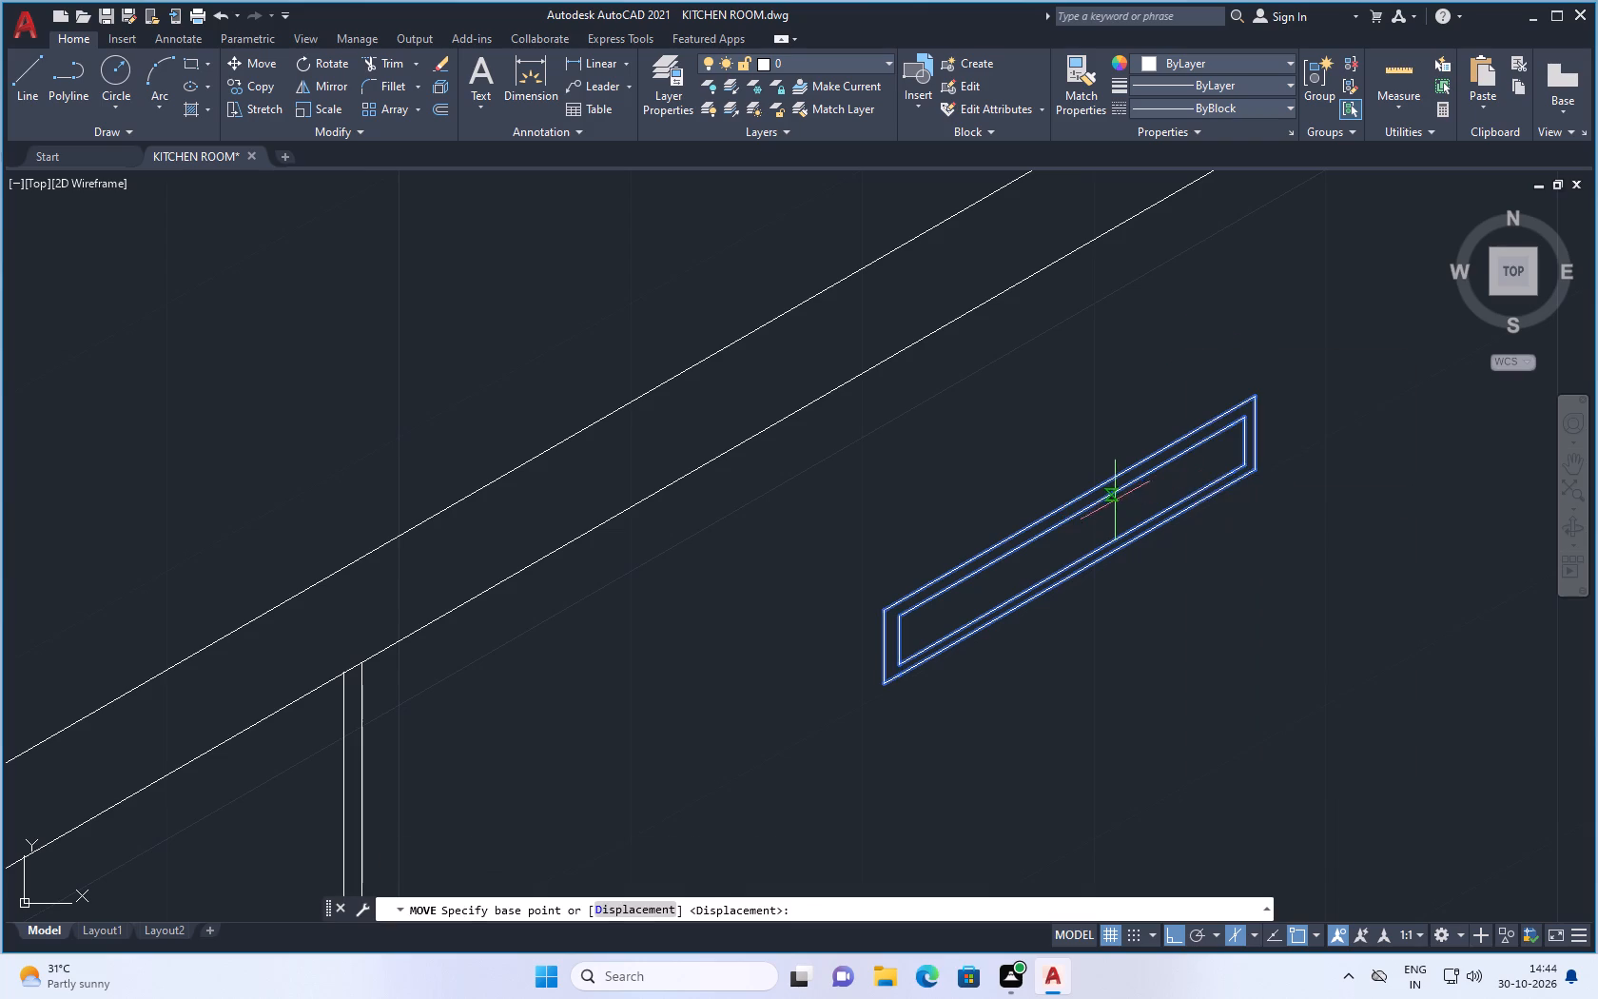
pyautogui.click(1084, 523)
pyautogui.scroll(-3, 1028, 550)
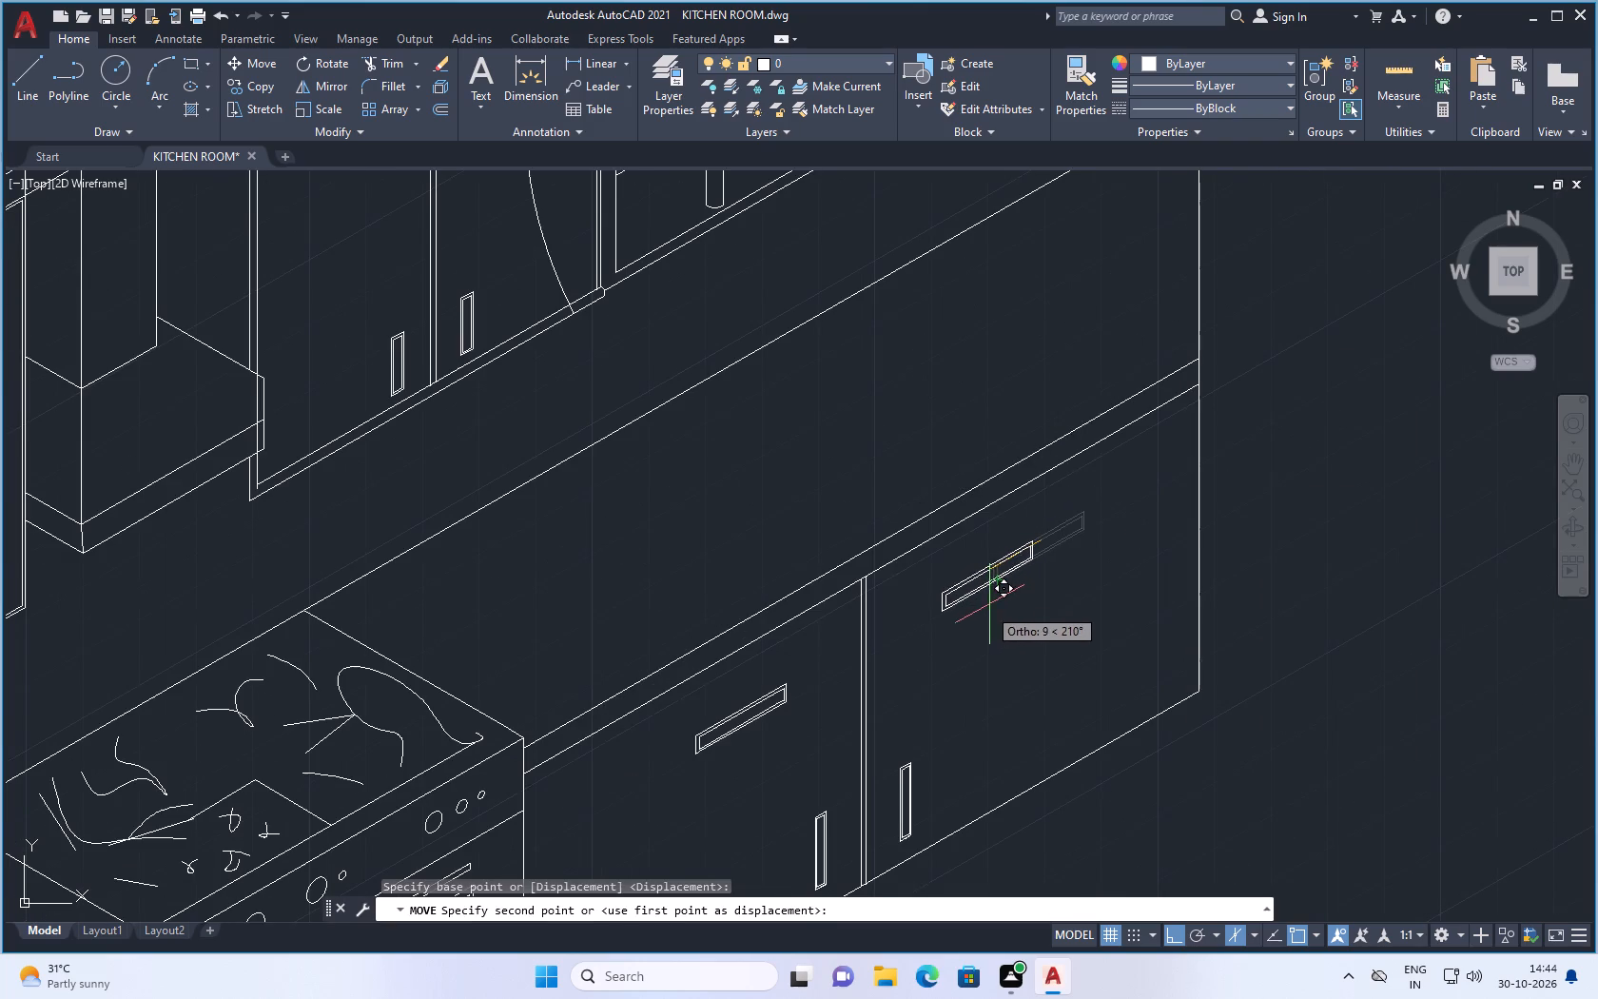
pyautogui.click(986, 608)
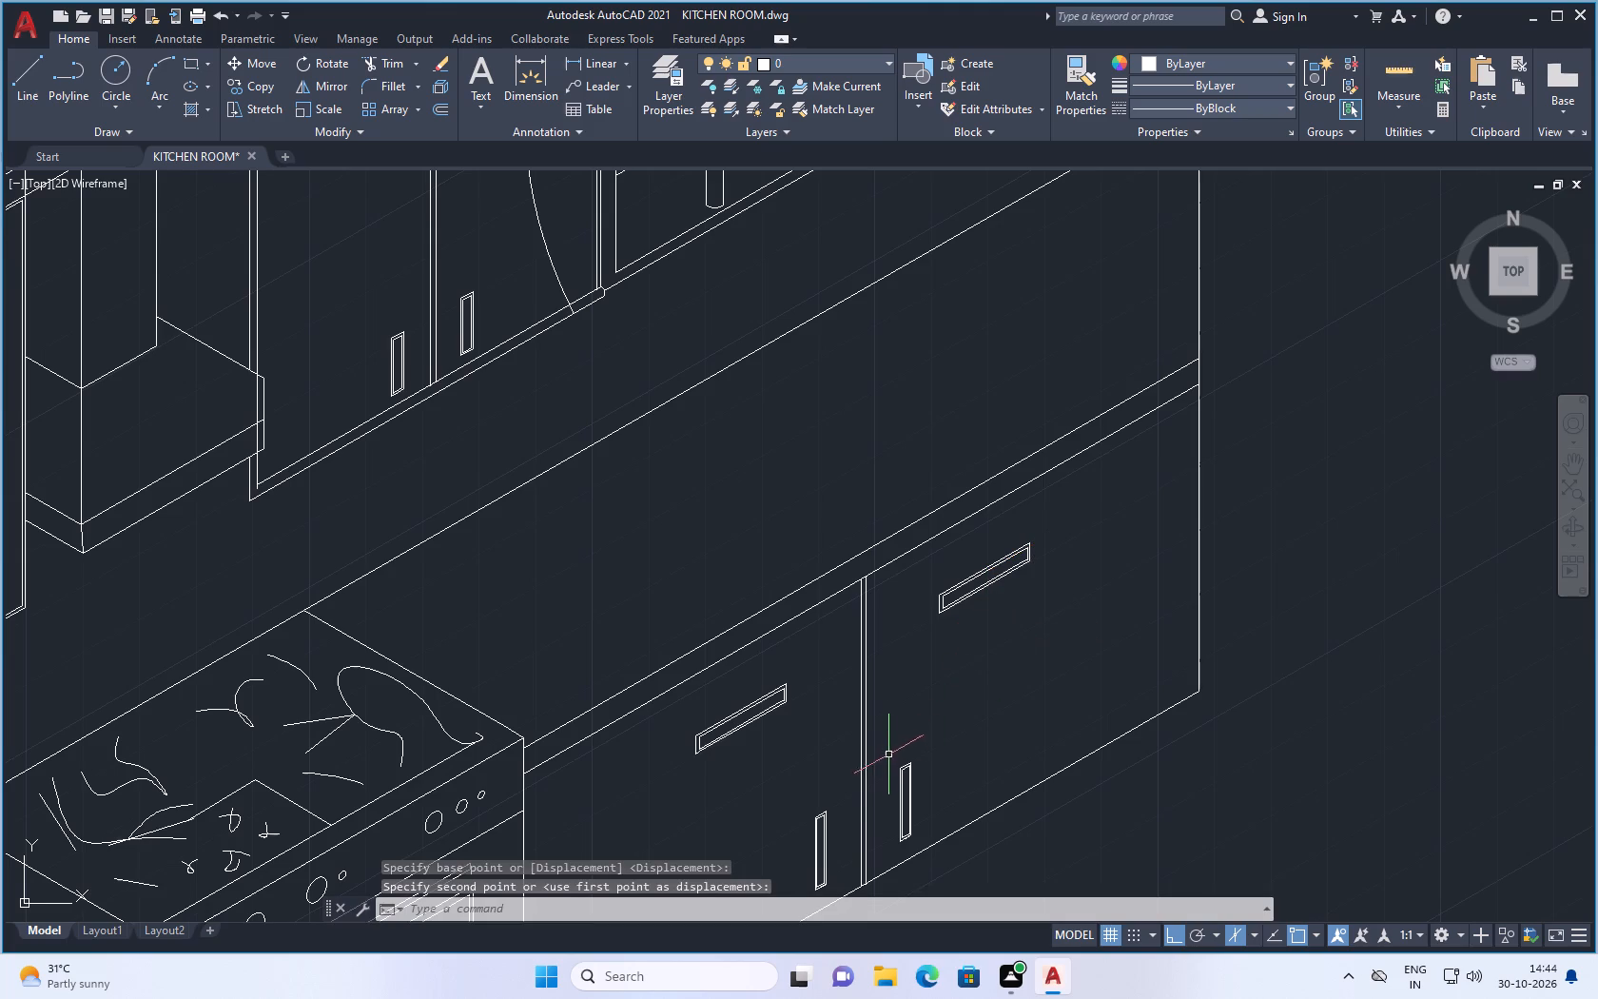
# Examine the handles, the divider and the bottom edge of the base cabinet beside the stove.
pyautogui.scroll(2, 900, 801)
pyautogui.scroll(-1, 932, 725)
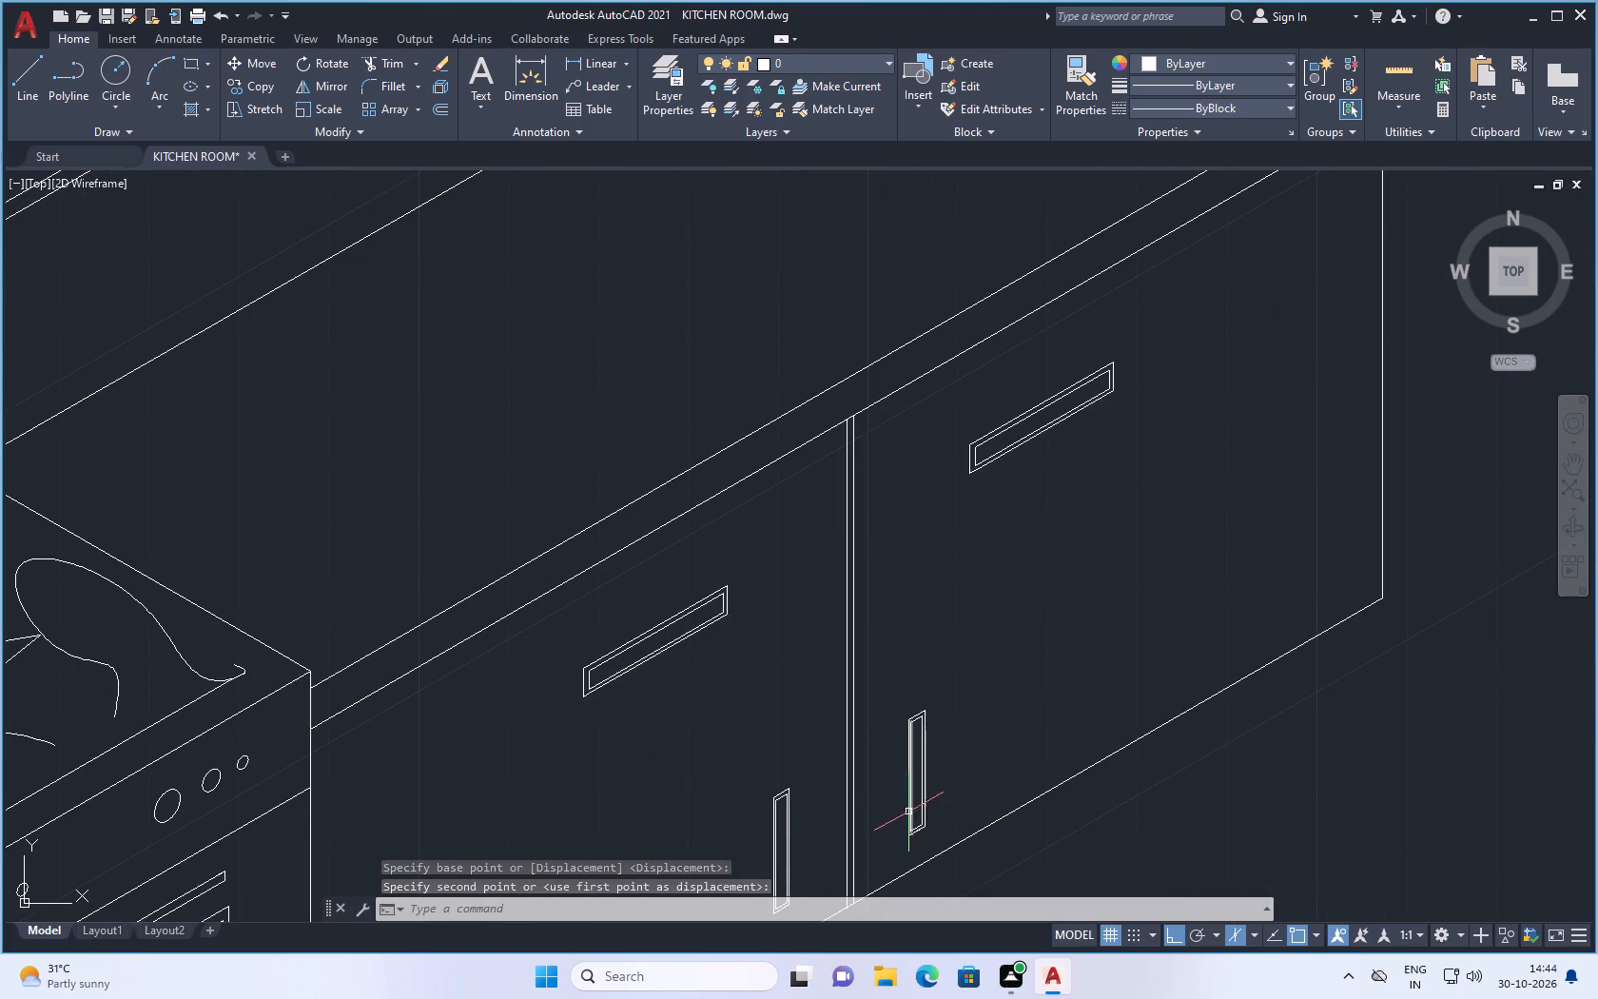
pyautogui.scroll(-2, 925, 505)
pyautogui.scroll(4, 906, 655)
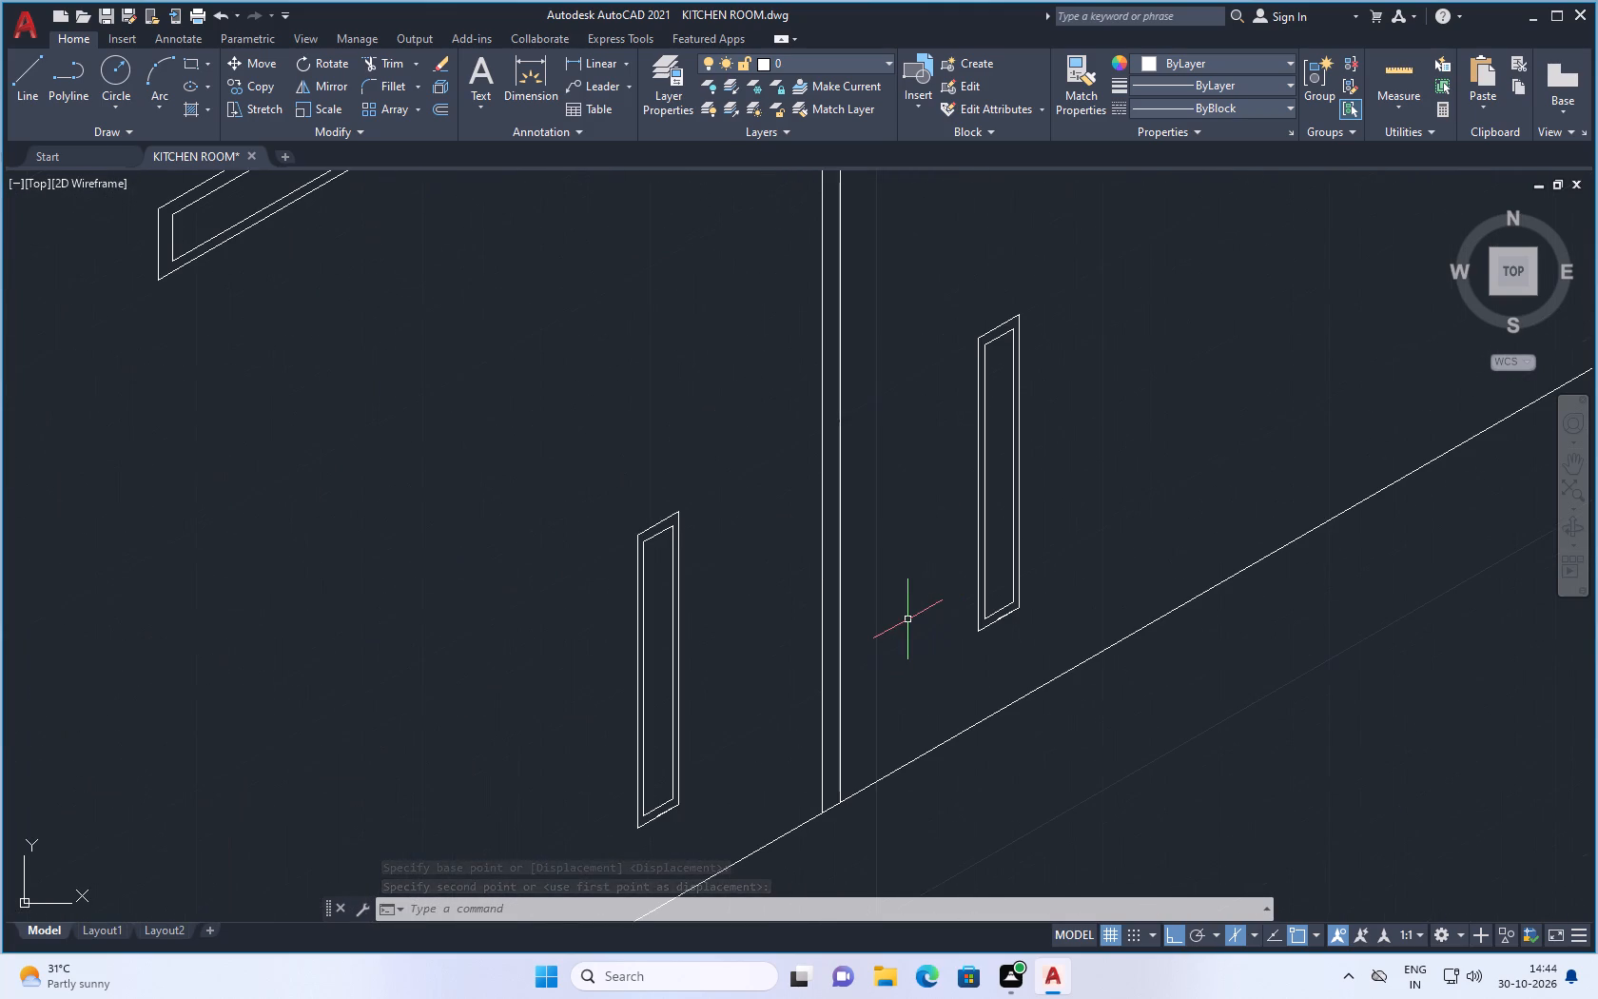
pyautogui.scroll(-2, 926, 594)
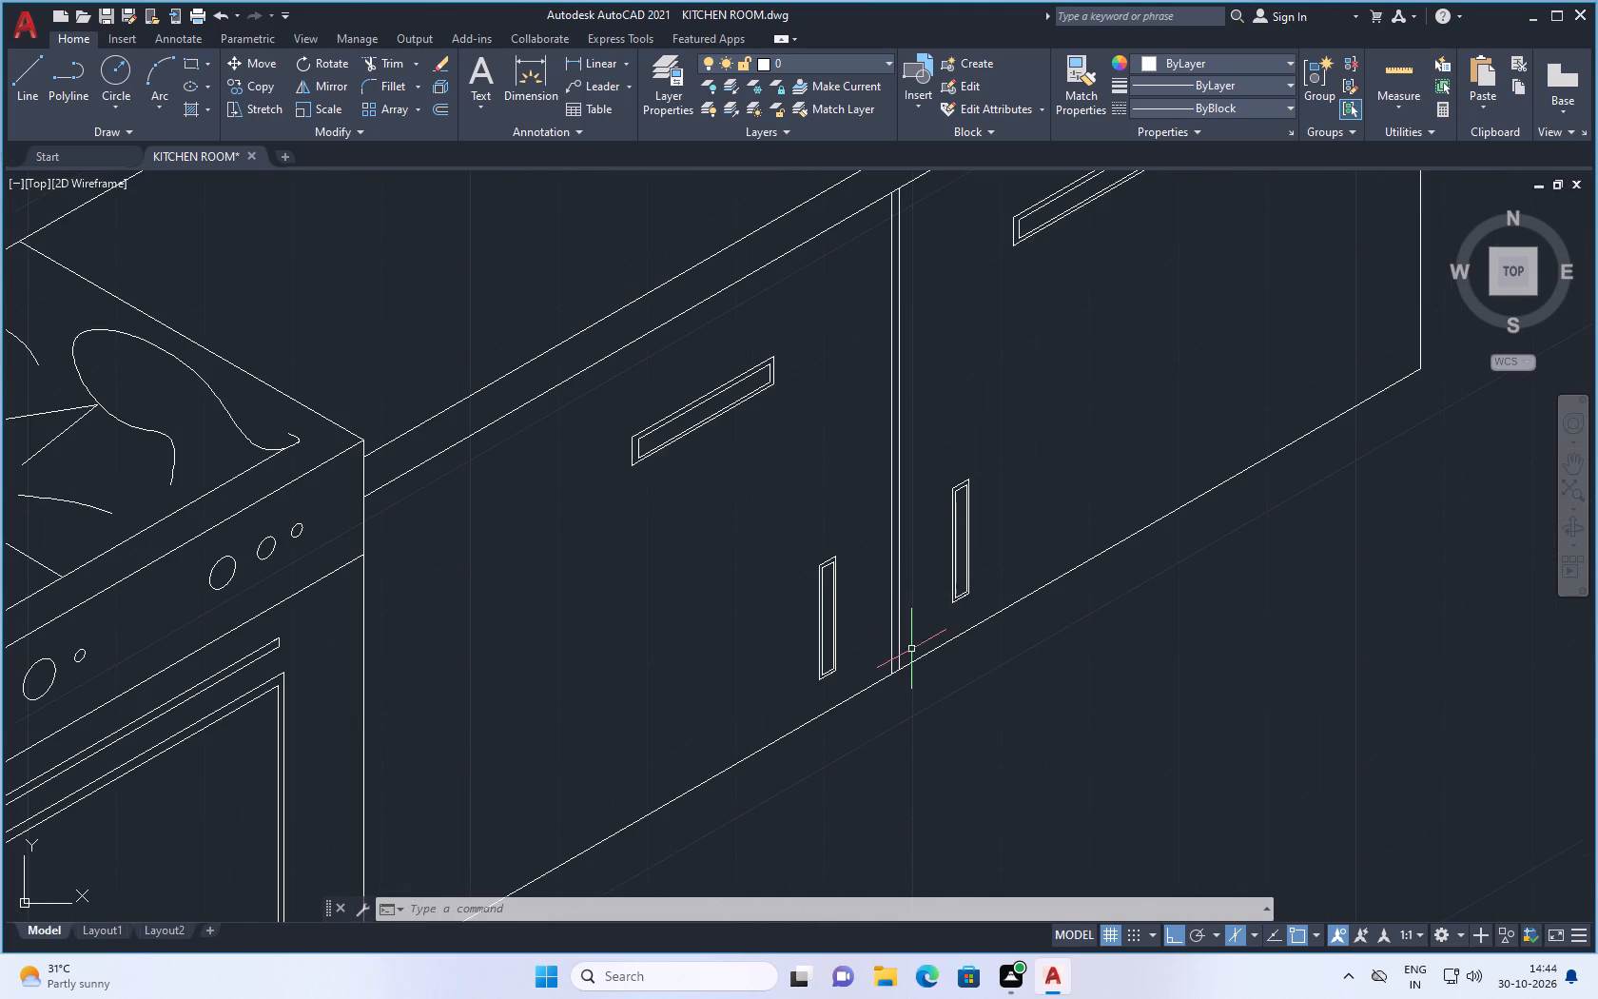
pyautogui.scroll(-2, 906, 646)
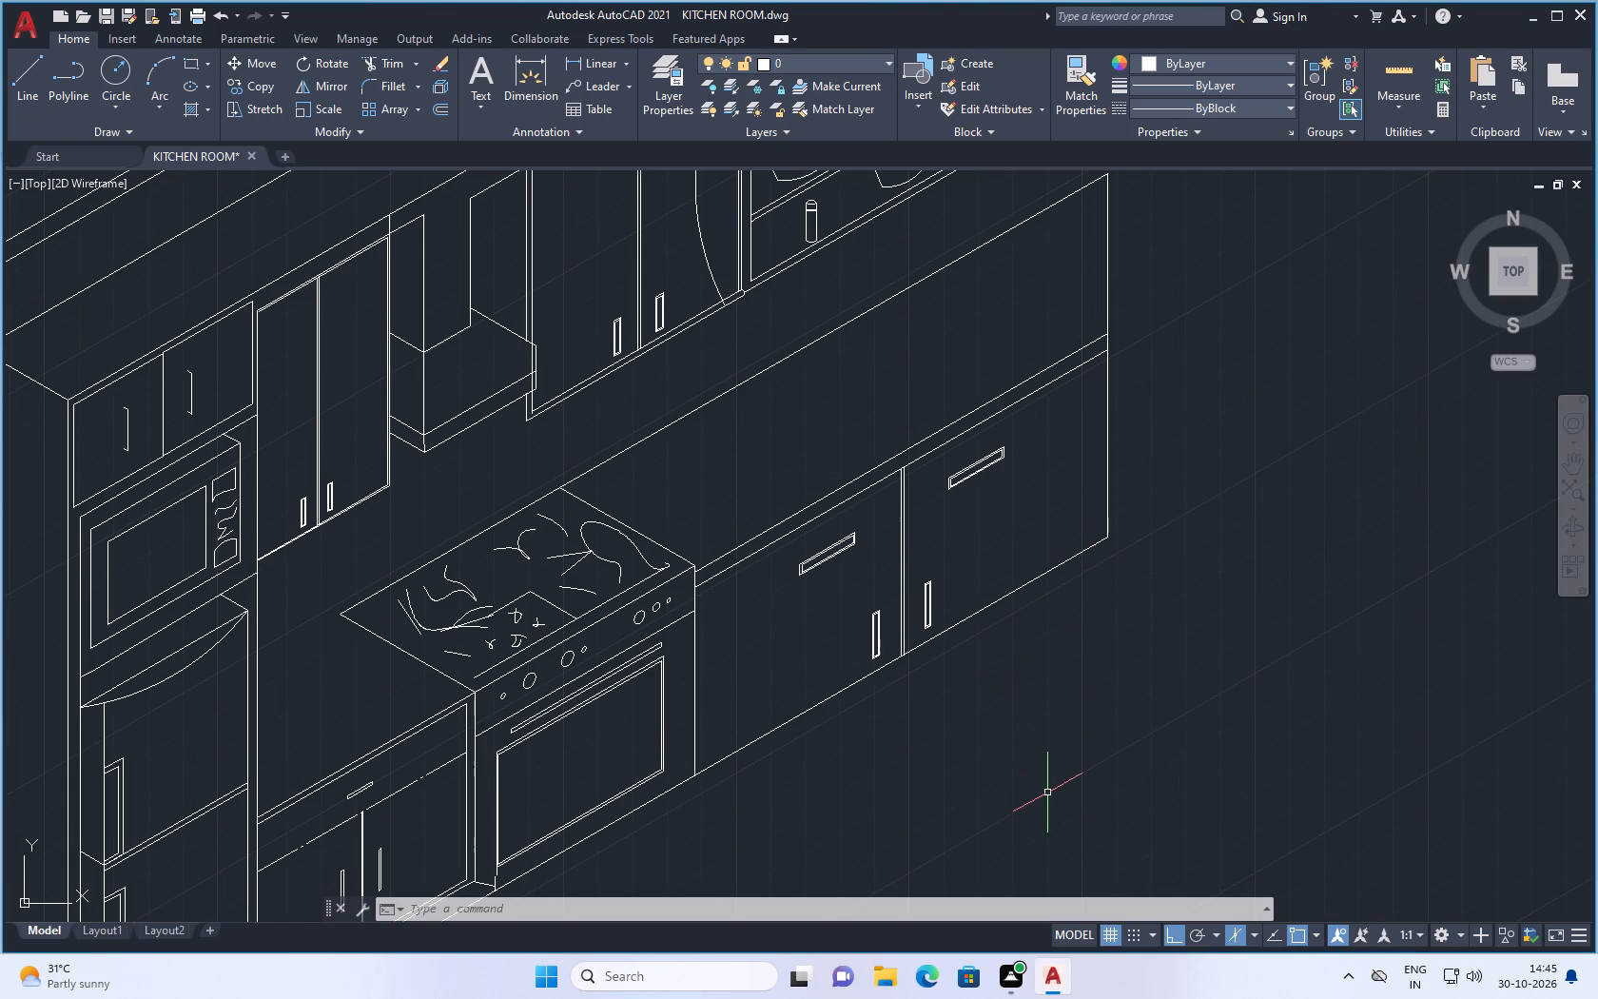
# Trim away the vertical line above the base cabinet's far end, between the cabinet top and the slanted counter line behind it.
pyautogui.scroll(-1, 928, 716)
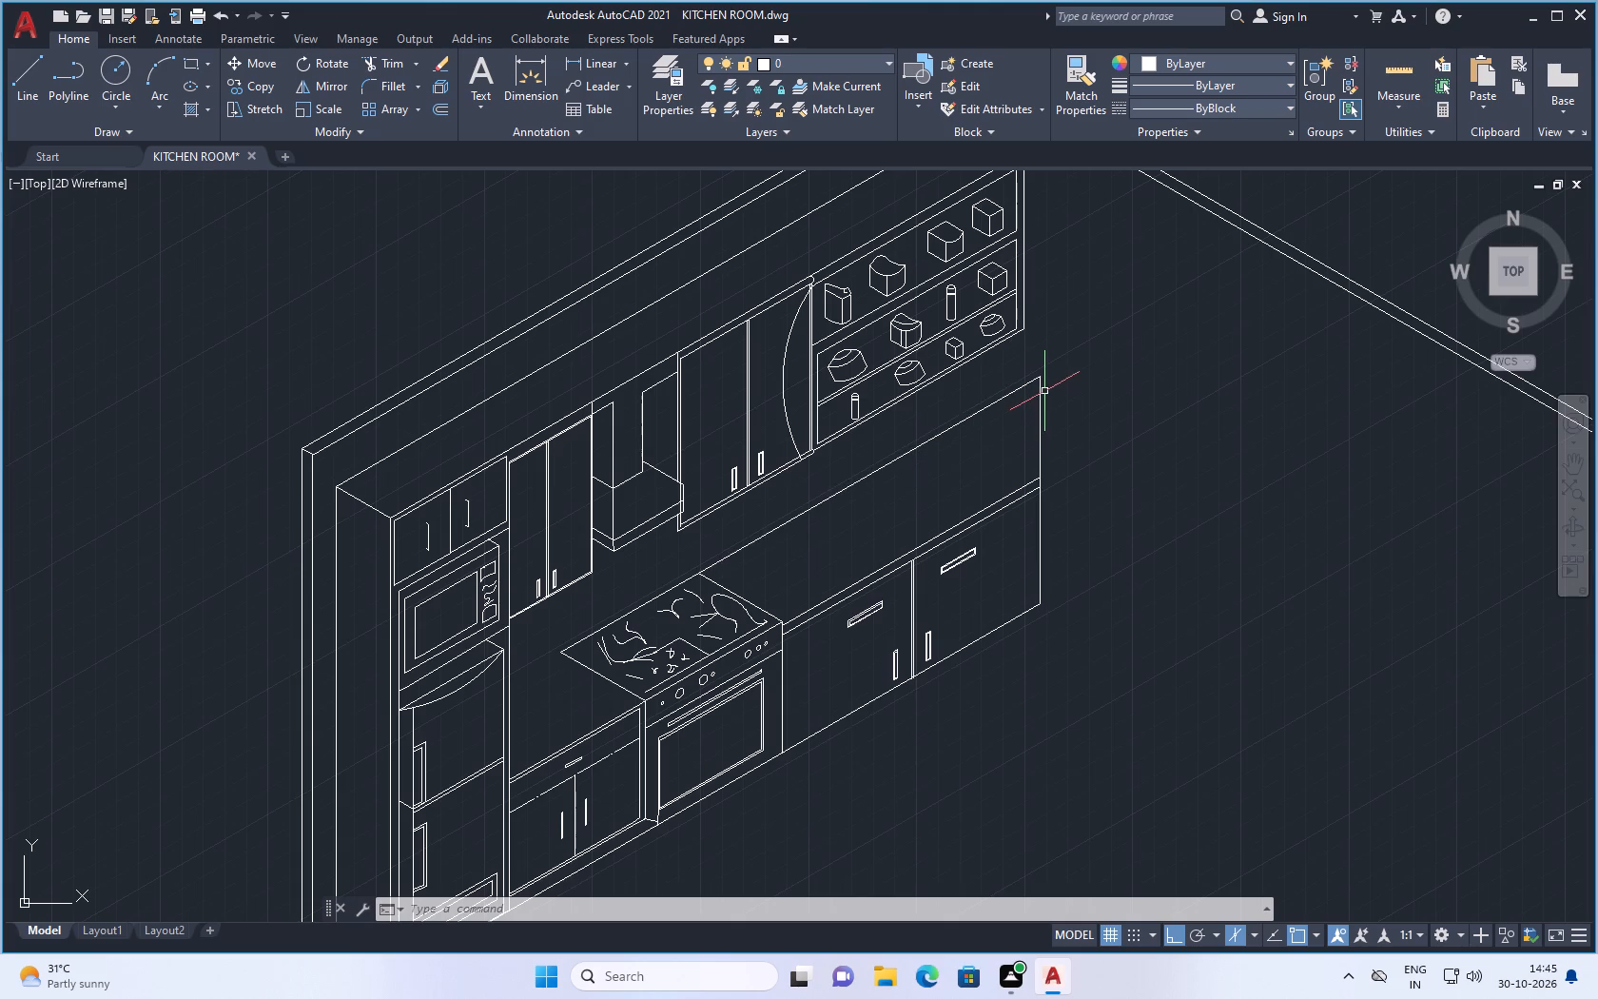
pyautogui.write('tr')
pyautogui.press('Return')
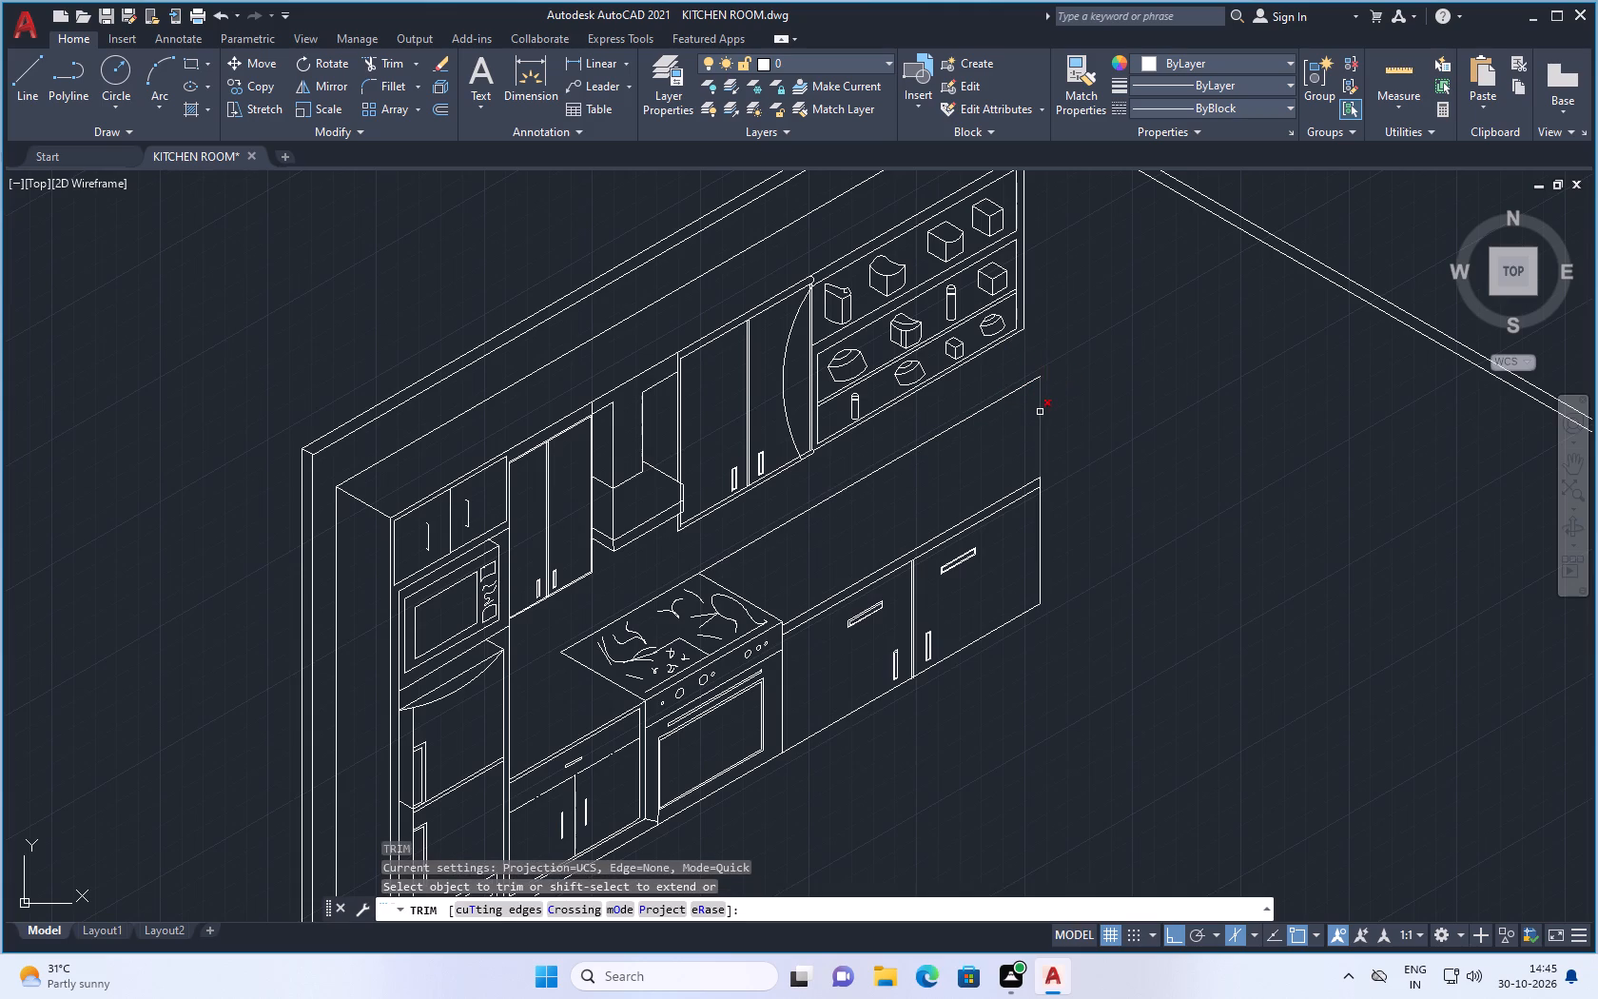
pyautogui.click(1040, 414)
pyautogui.press('Escape')
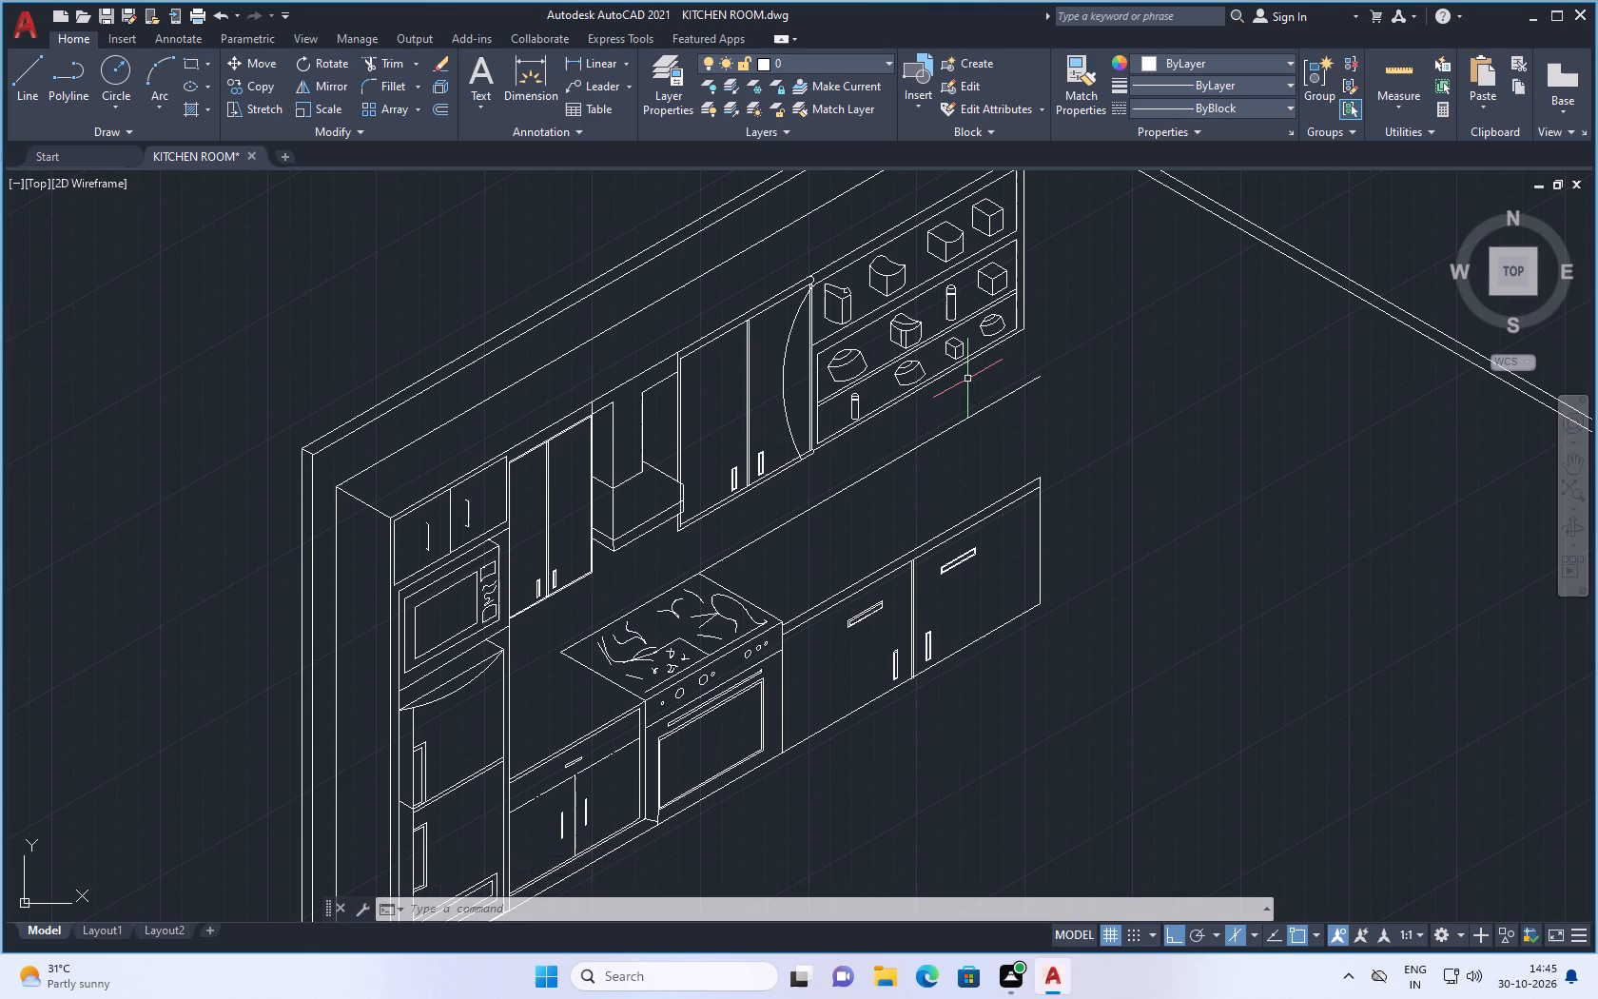
# Examine the whole kitchen layout and the empty wall beyond the open shelves.
pyautogui.scroll(-1, 994, 420)
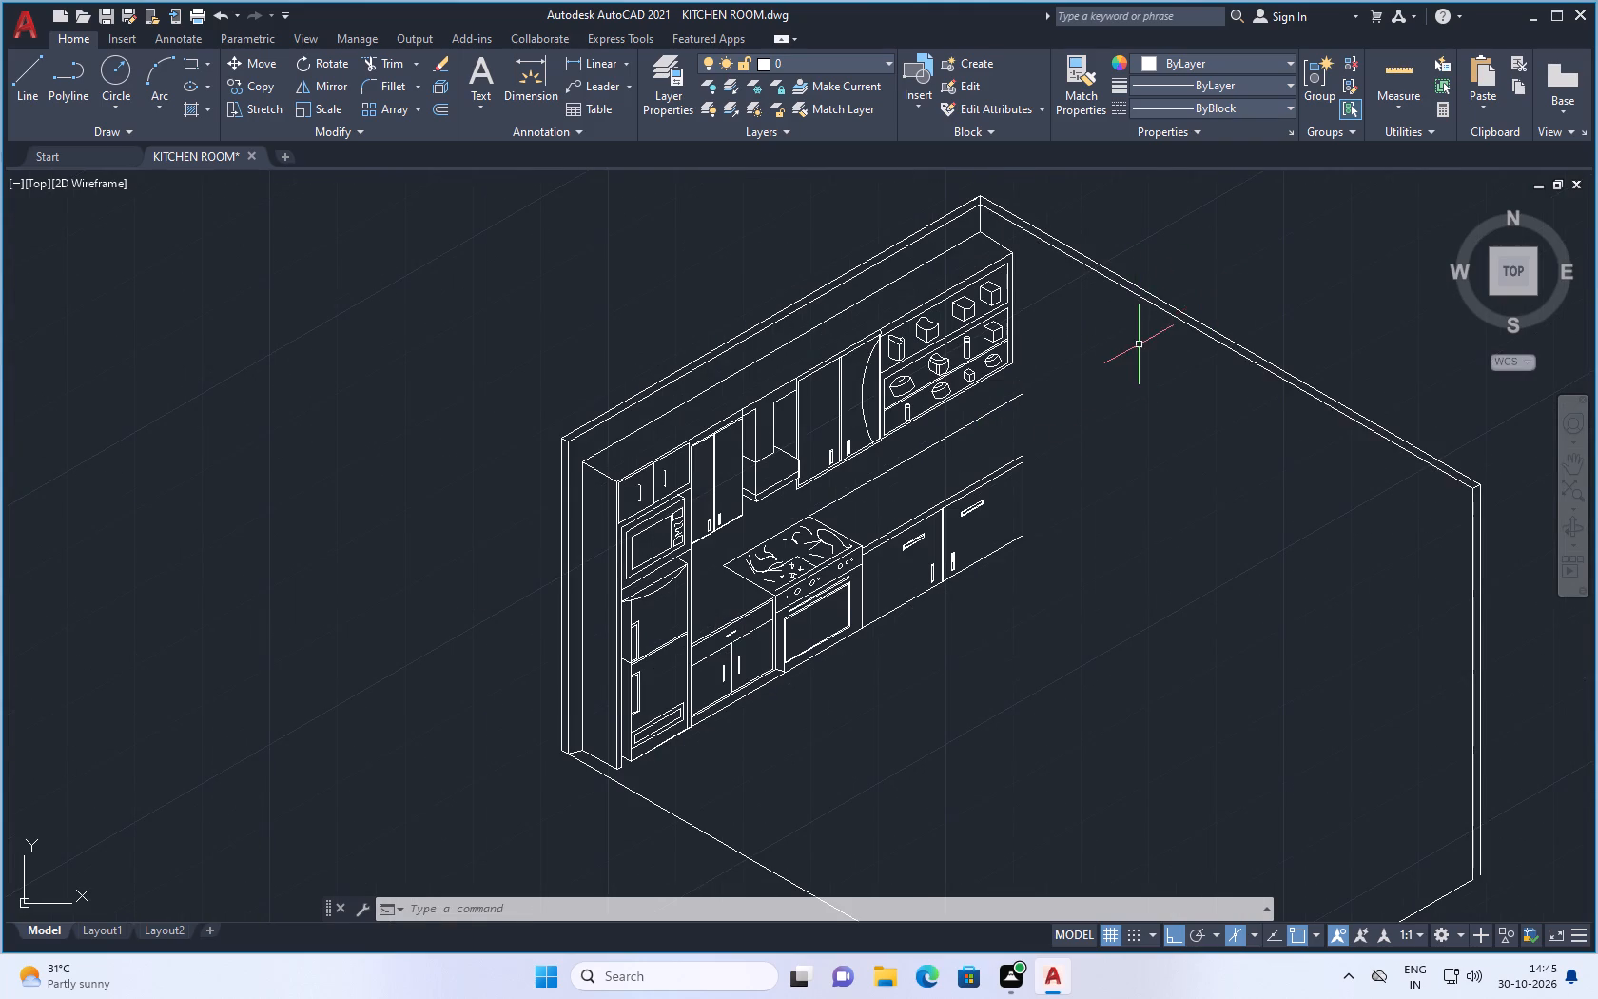
pyautogui.scroll(1, 1133, 352)
pyautogui.scroll(-2, 1014, 353)
pyautogui.scroll(1, 1057, 346)
pyautogui.scroll(-1, 1020, 375)
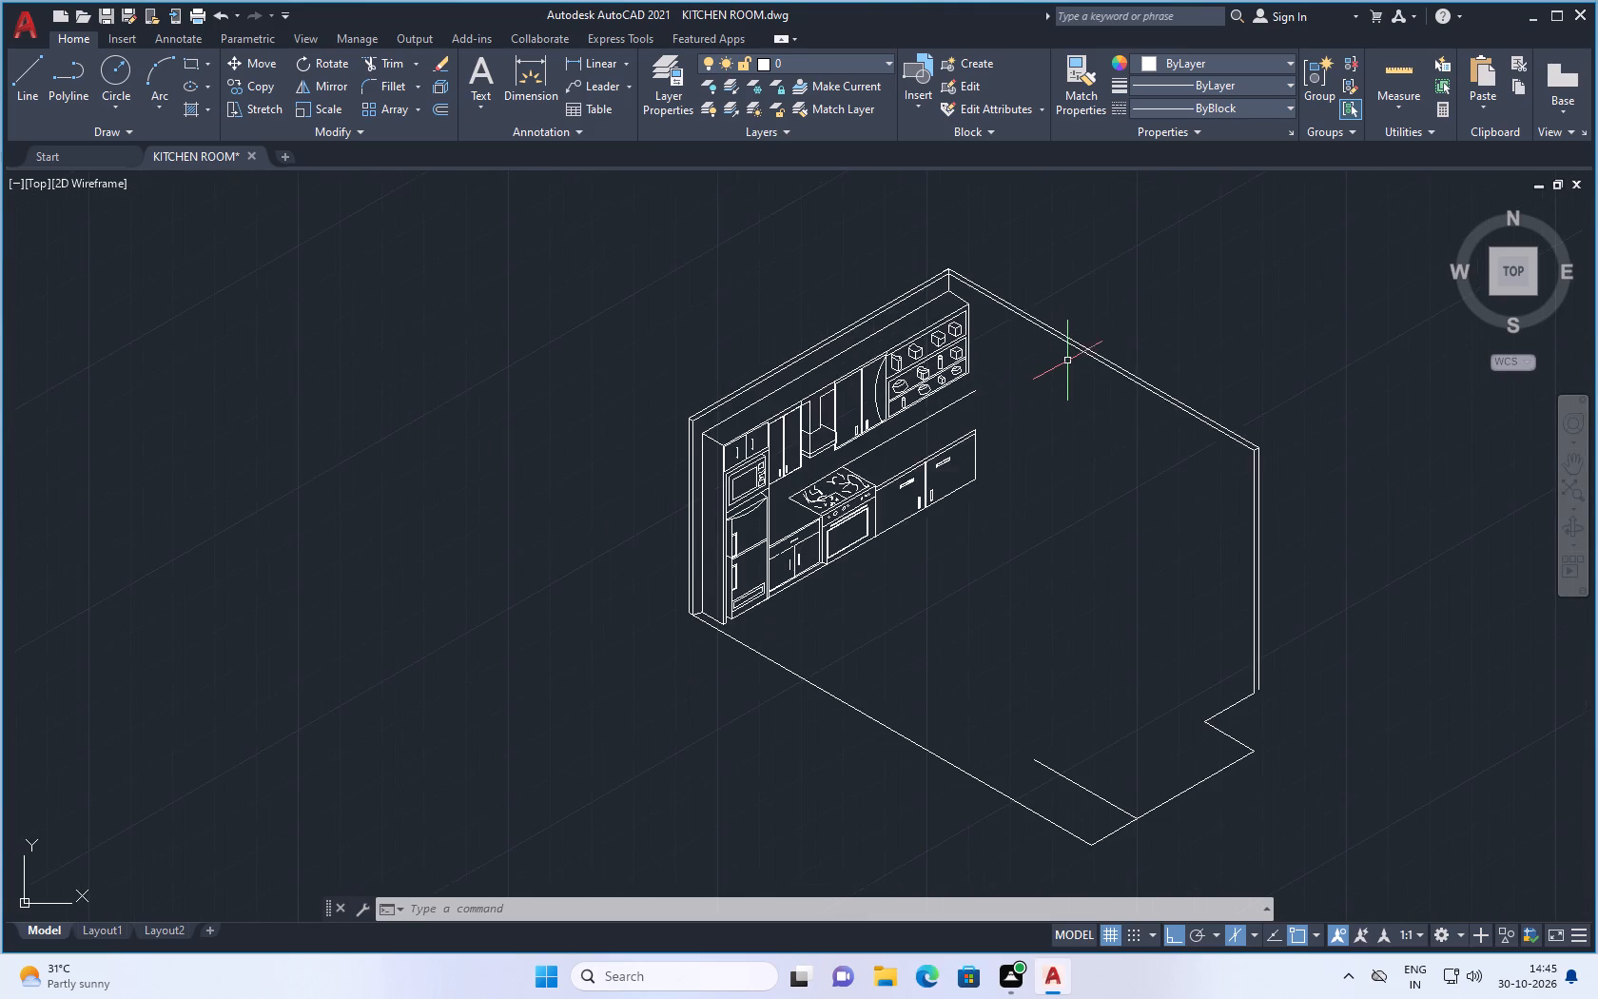
pyautogui.scroll(1, 1068, 361)
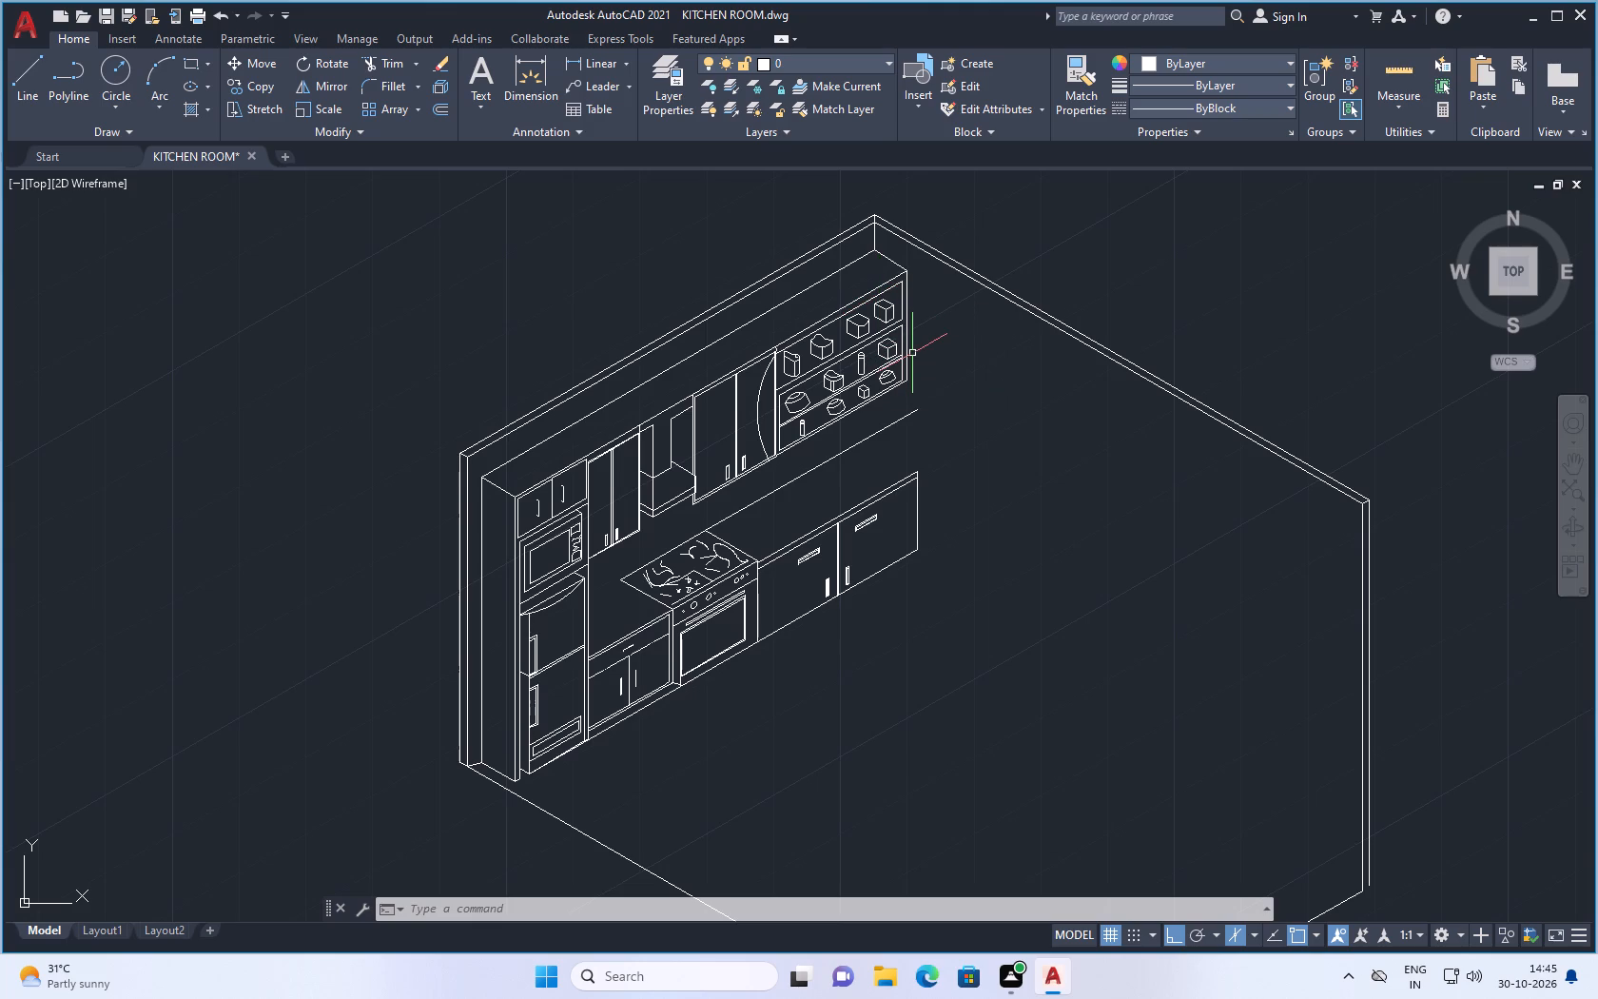
pyautogui.scroll(1, 976, 406)
pyautogui.scroll(-1, 959, 410)
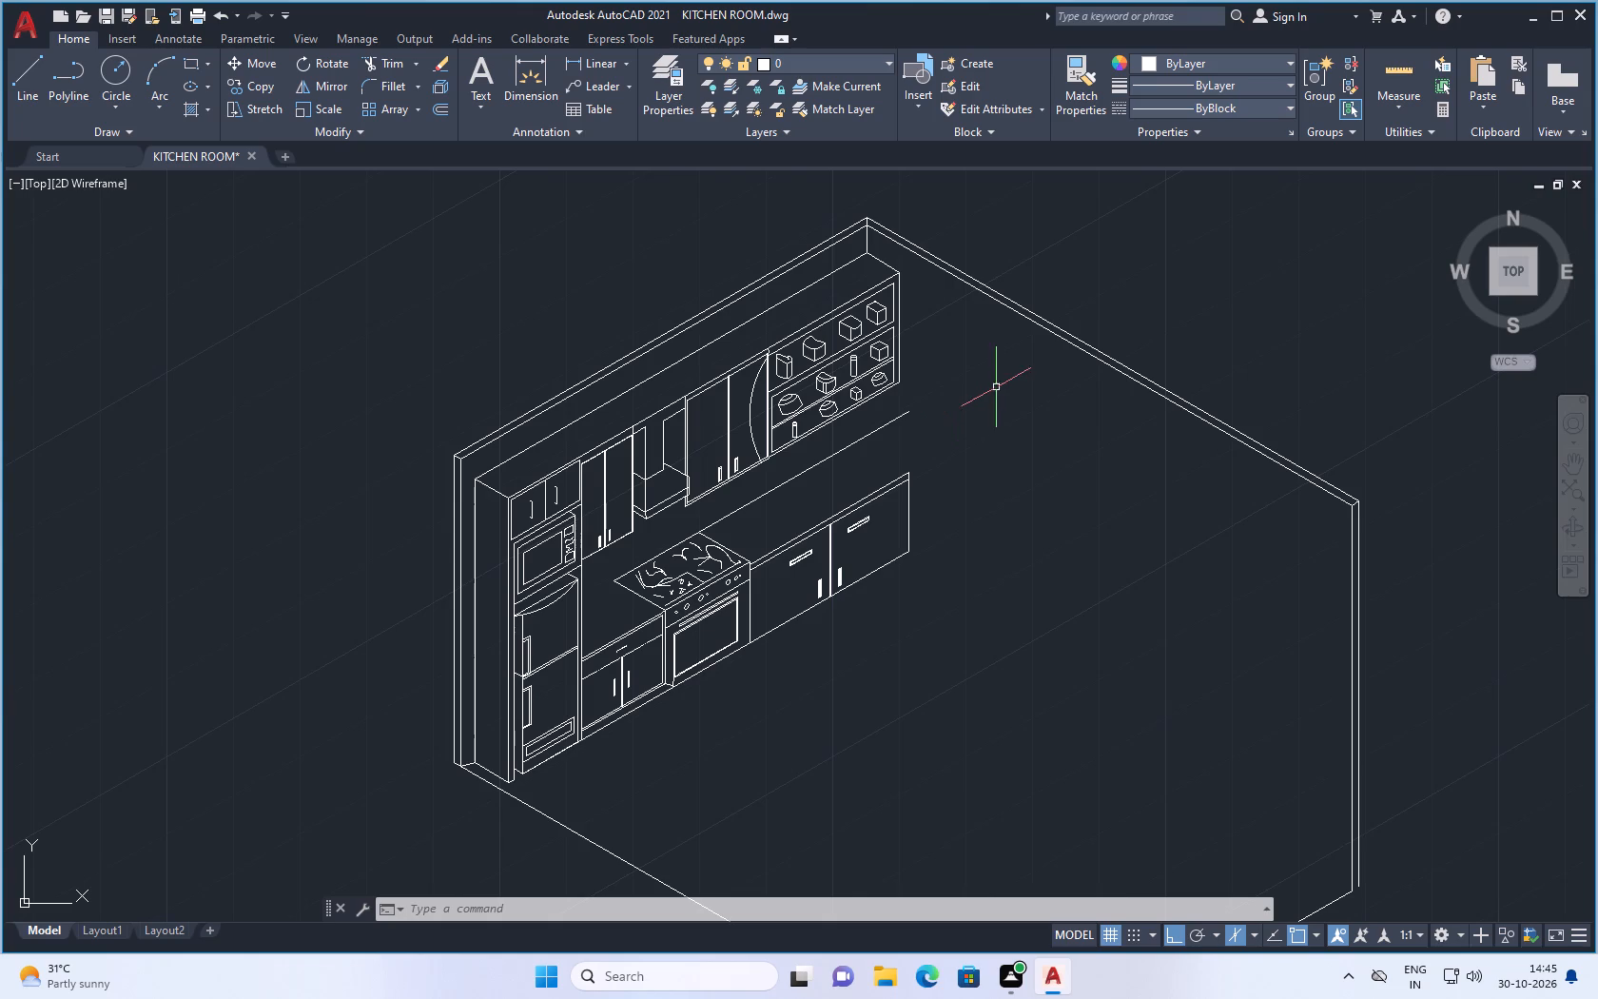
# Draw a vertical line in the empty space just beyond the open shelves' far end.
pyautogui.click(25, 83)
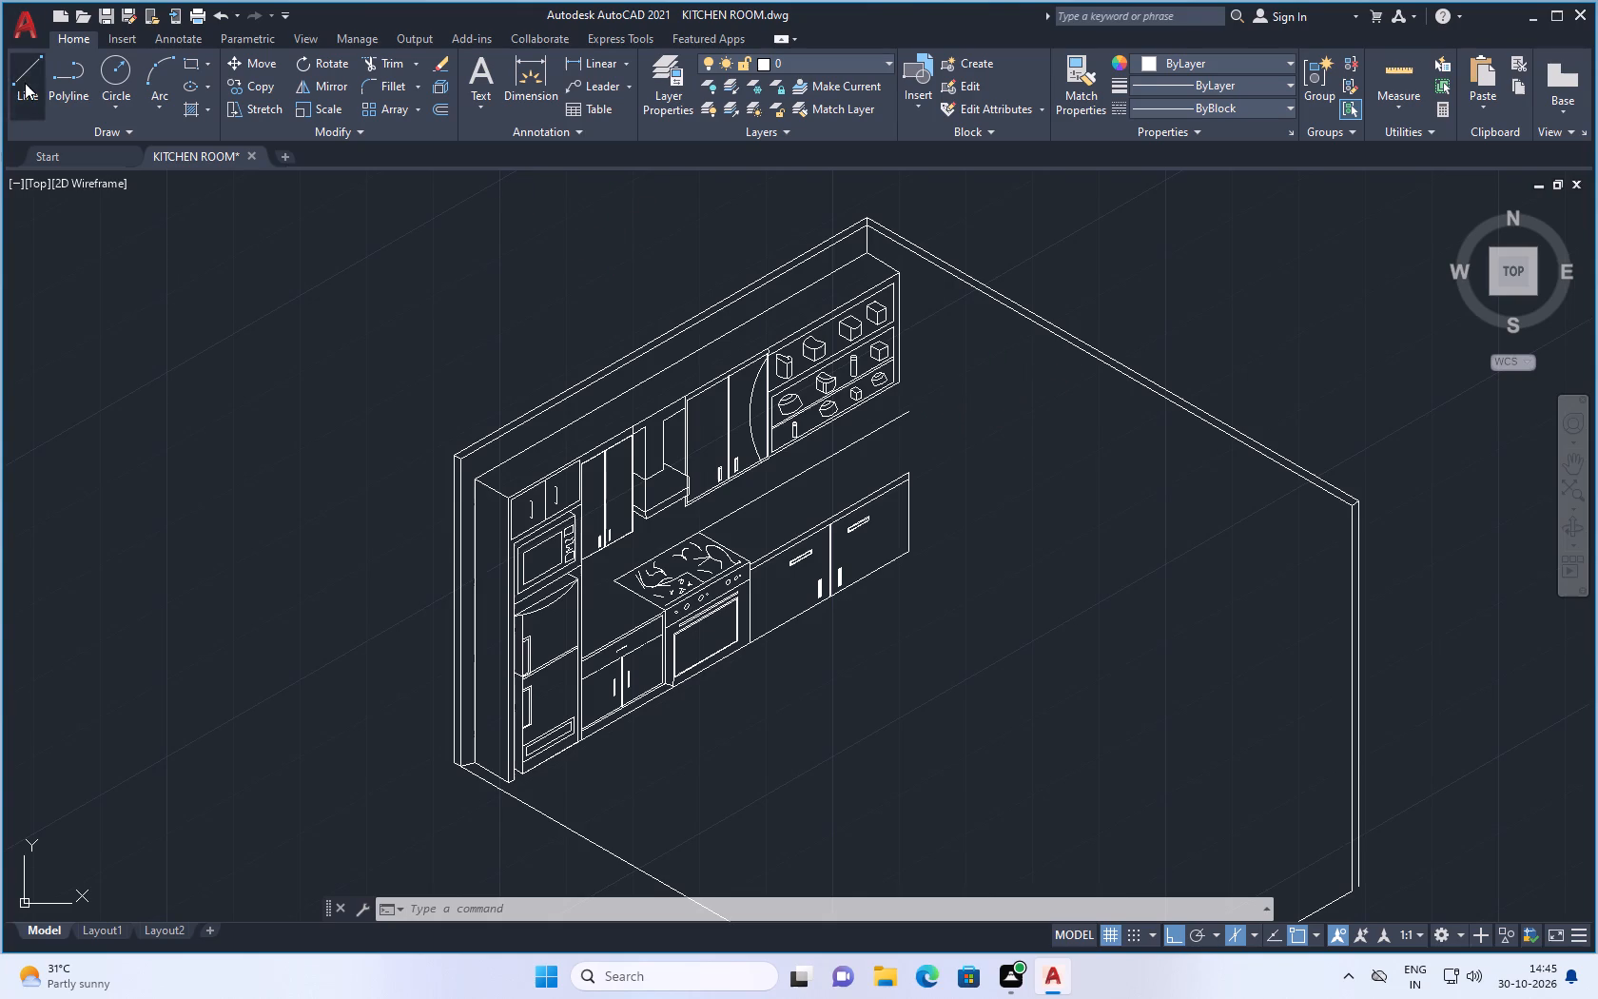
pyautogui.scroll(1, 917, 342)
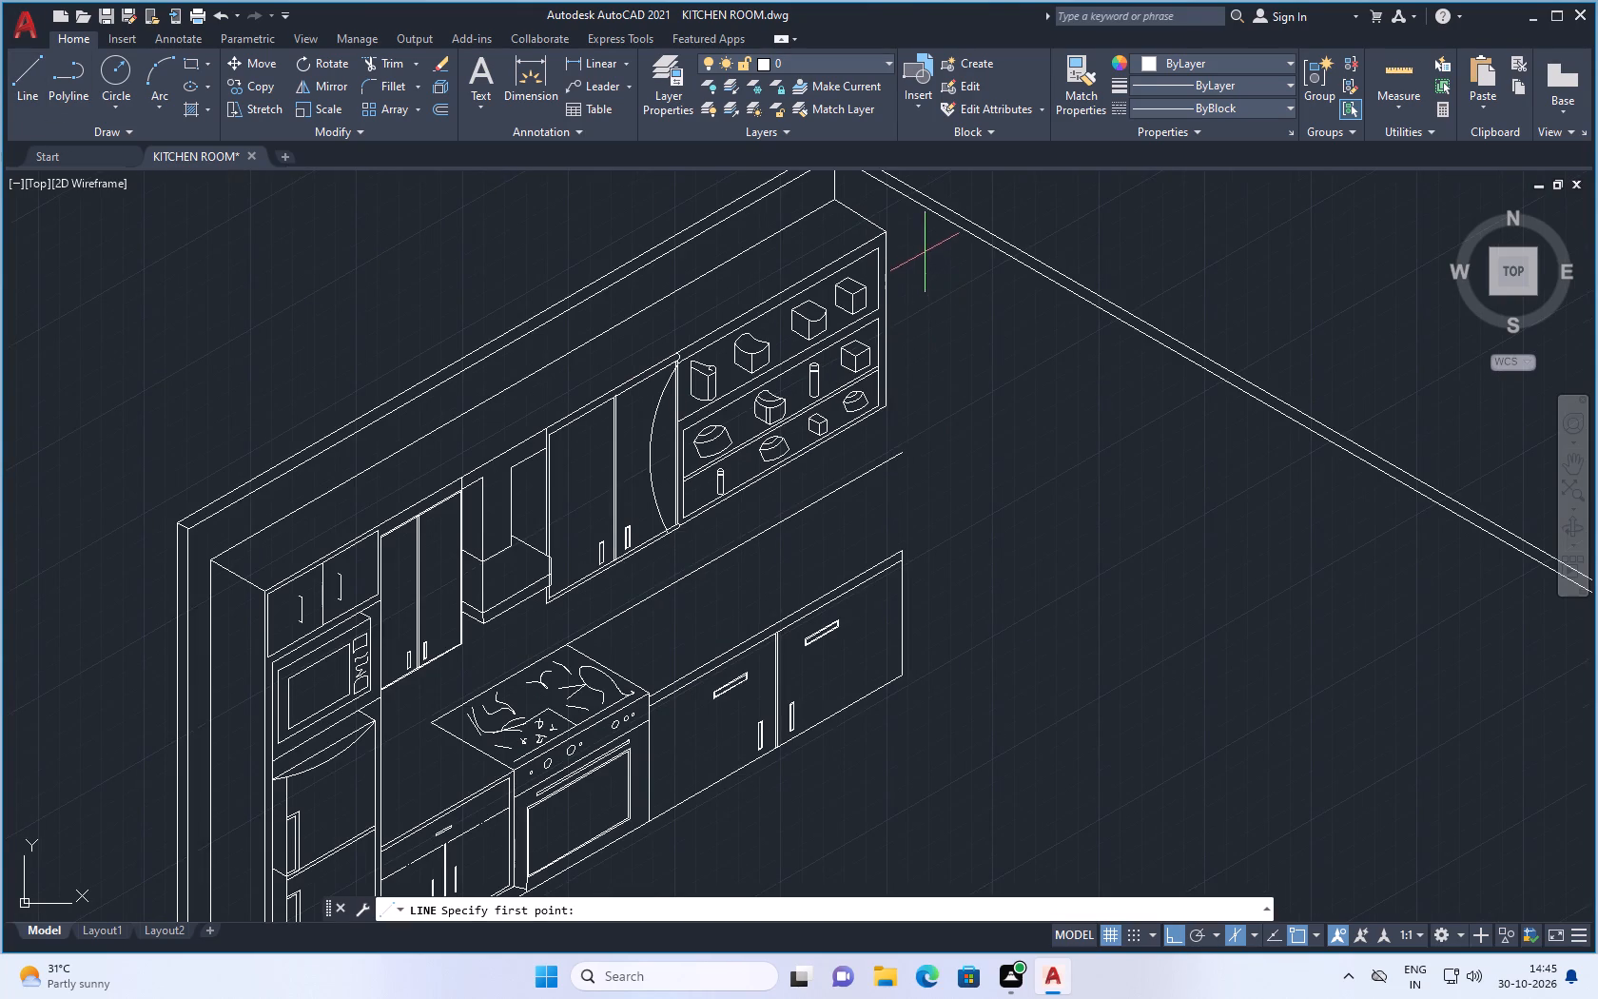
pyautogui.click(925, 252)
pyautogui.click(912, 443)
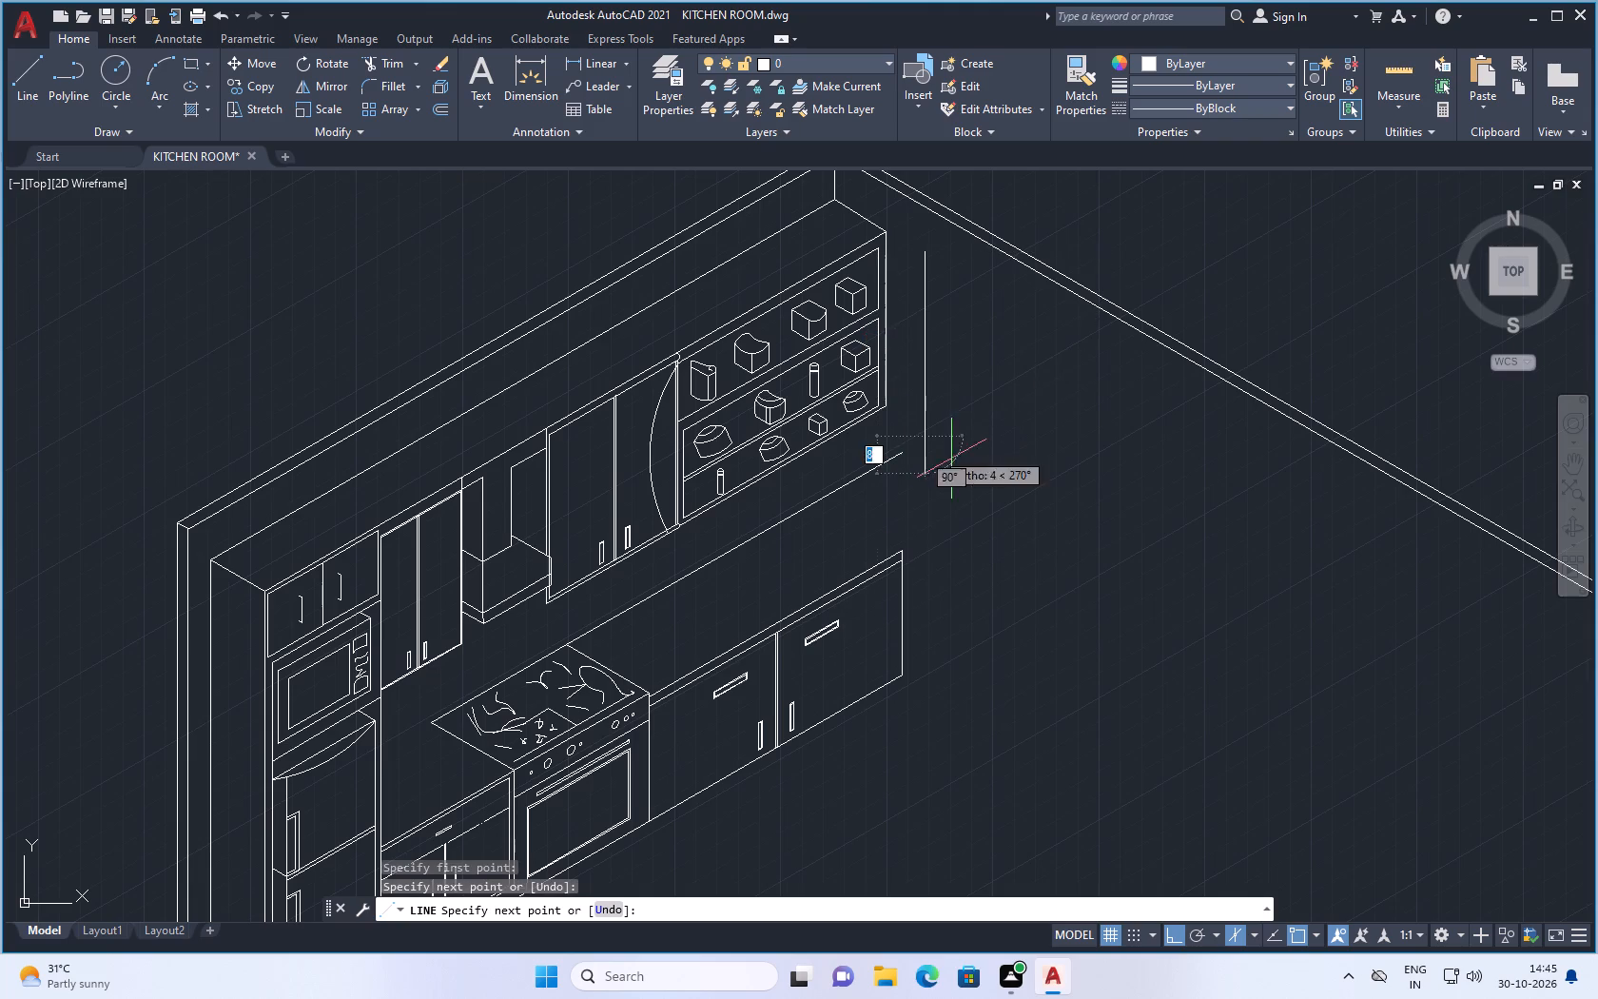
# Switch the isometric drafting plane to isoplane Top.
pyautogui.click(1247, 935)
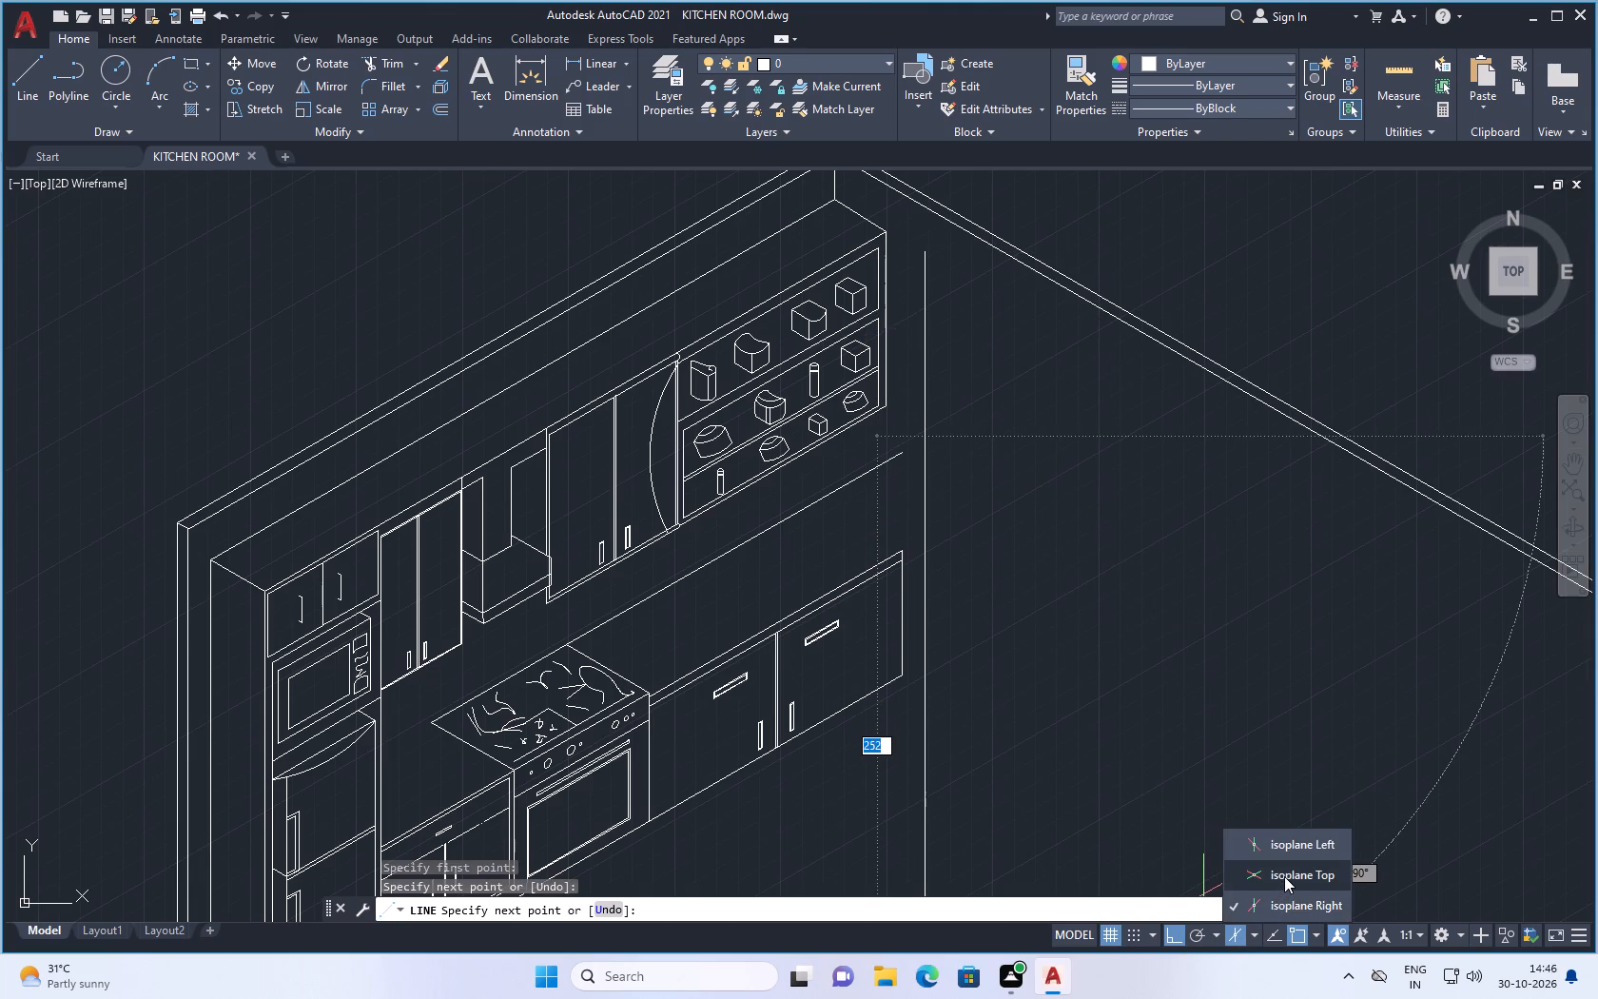
pyautogui.click(1284, 876)
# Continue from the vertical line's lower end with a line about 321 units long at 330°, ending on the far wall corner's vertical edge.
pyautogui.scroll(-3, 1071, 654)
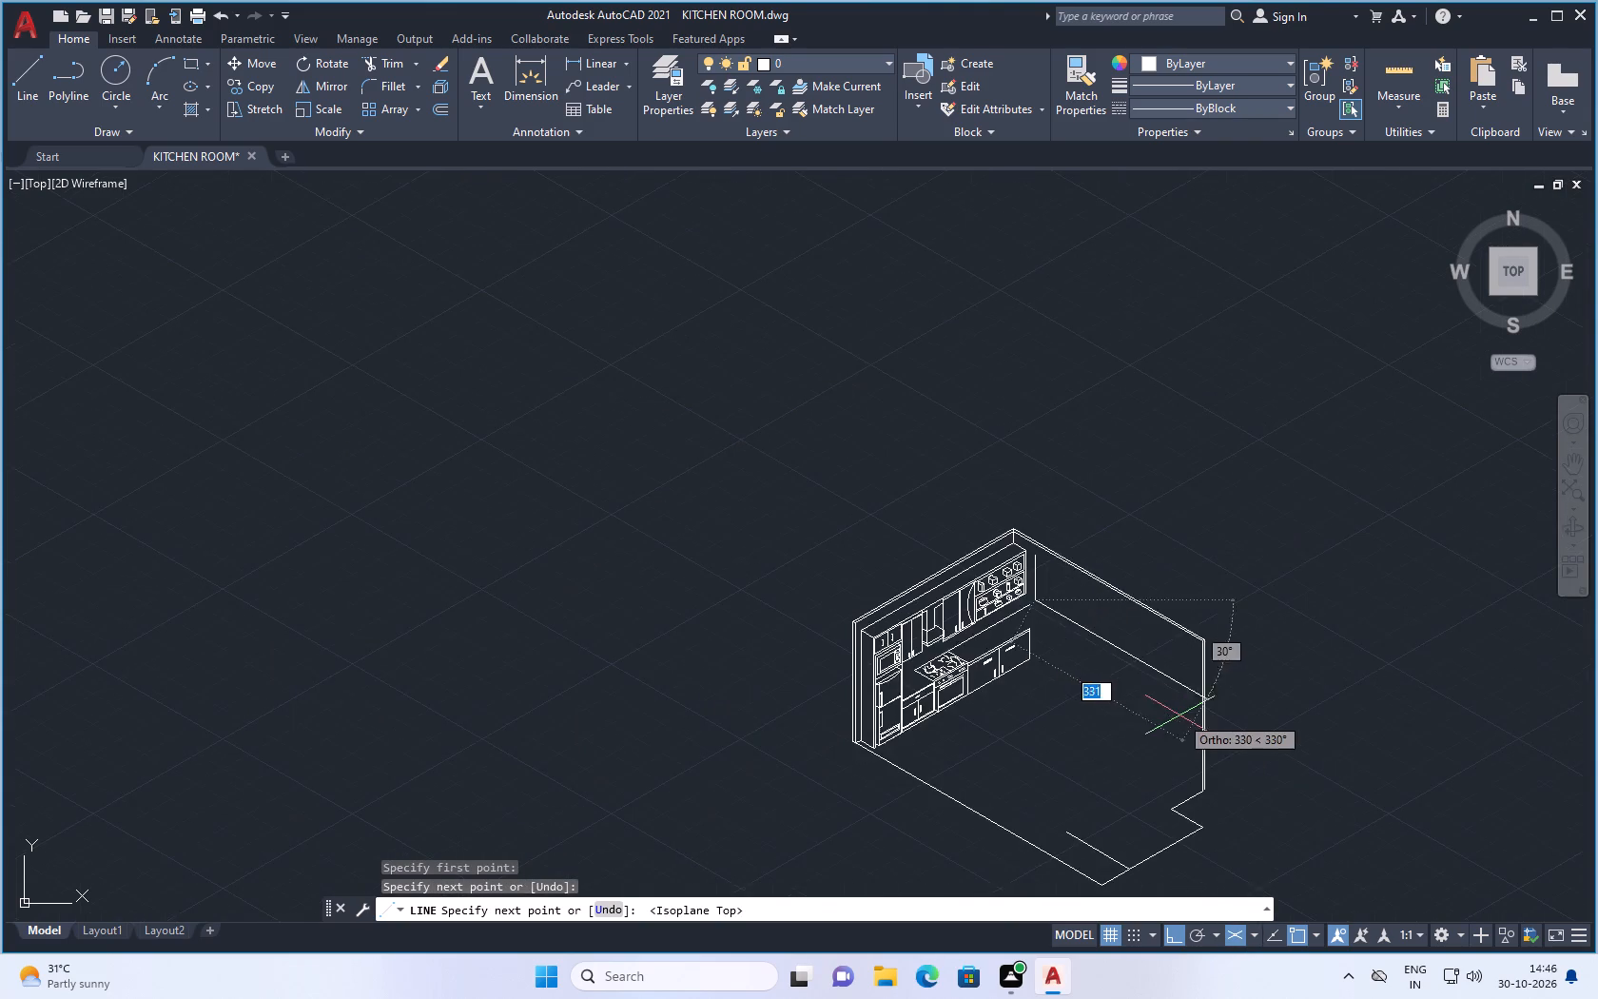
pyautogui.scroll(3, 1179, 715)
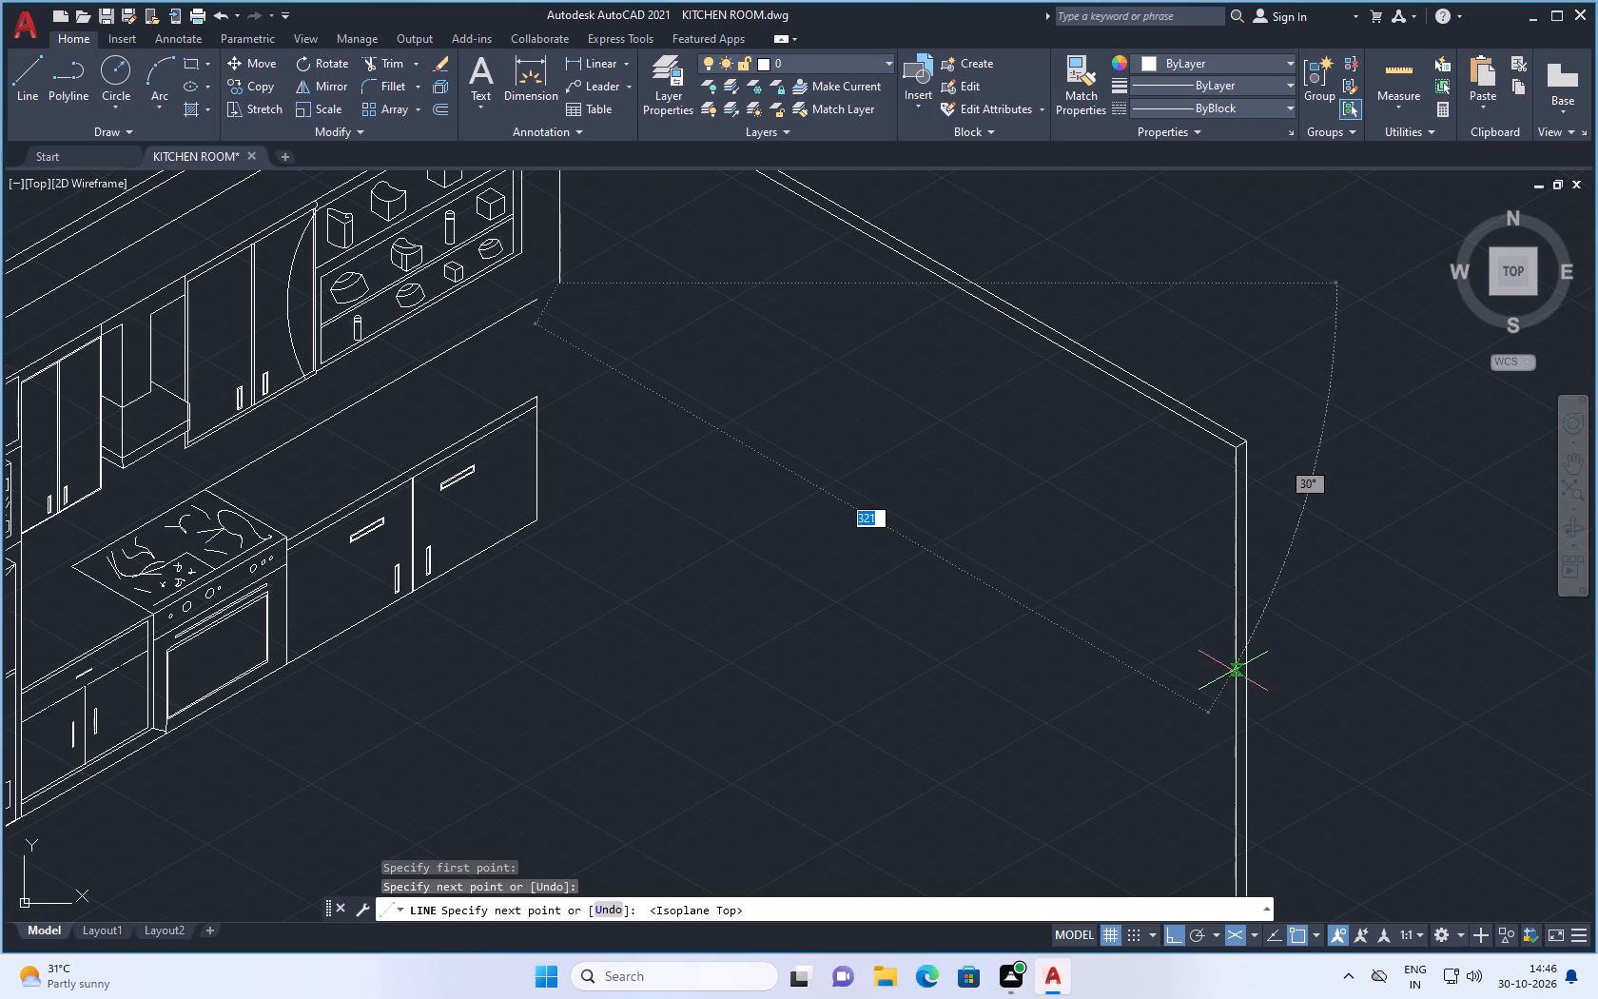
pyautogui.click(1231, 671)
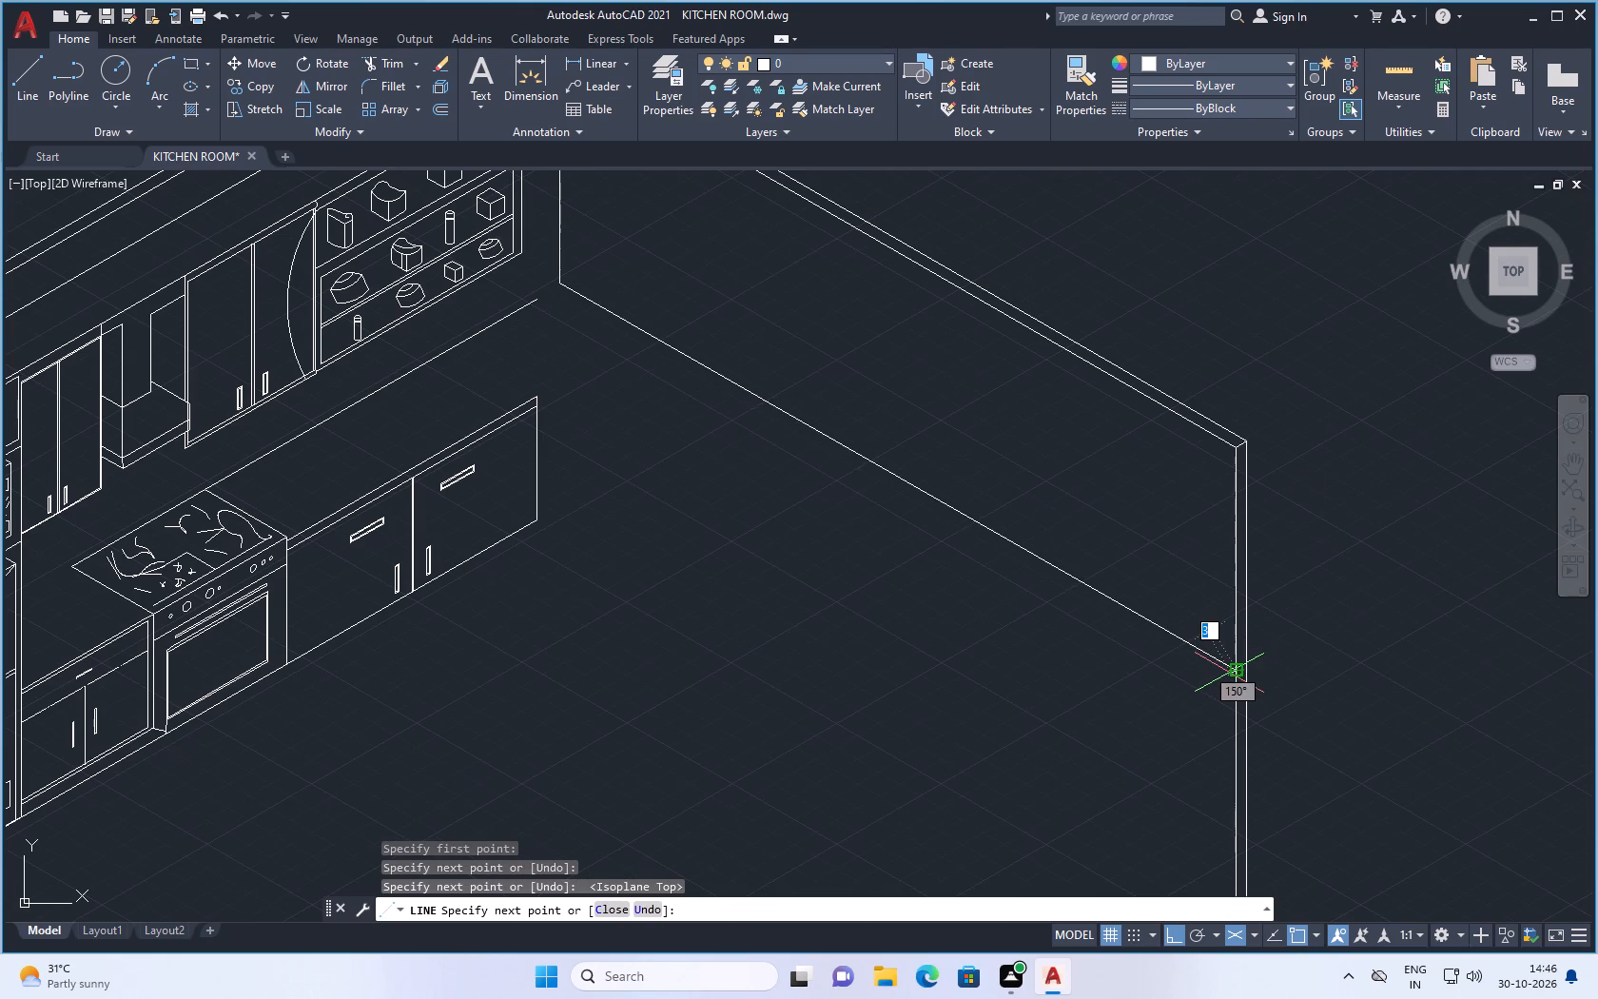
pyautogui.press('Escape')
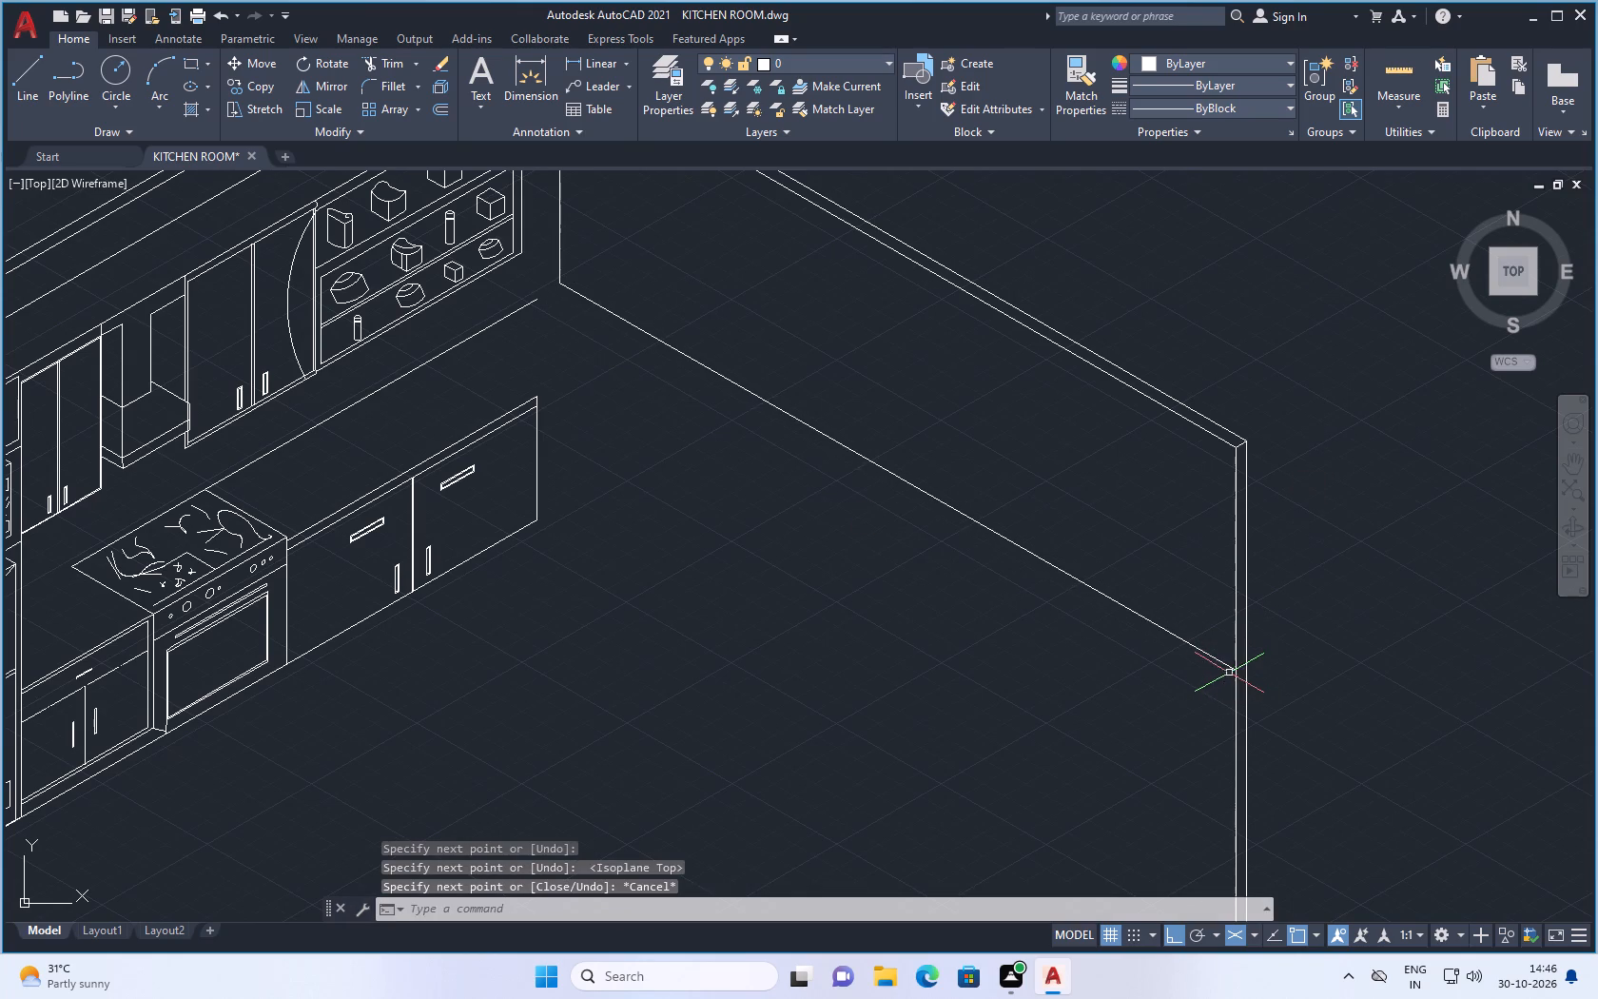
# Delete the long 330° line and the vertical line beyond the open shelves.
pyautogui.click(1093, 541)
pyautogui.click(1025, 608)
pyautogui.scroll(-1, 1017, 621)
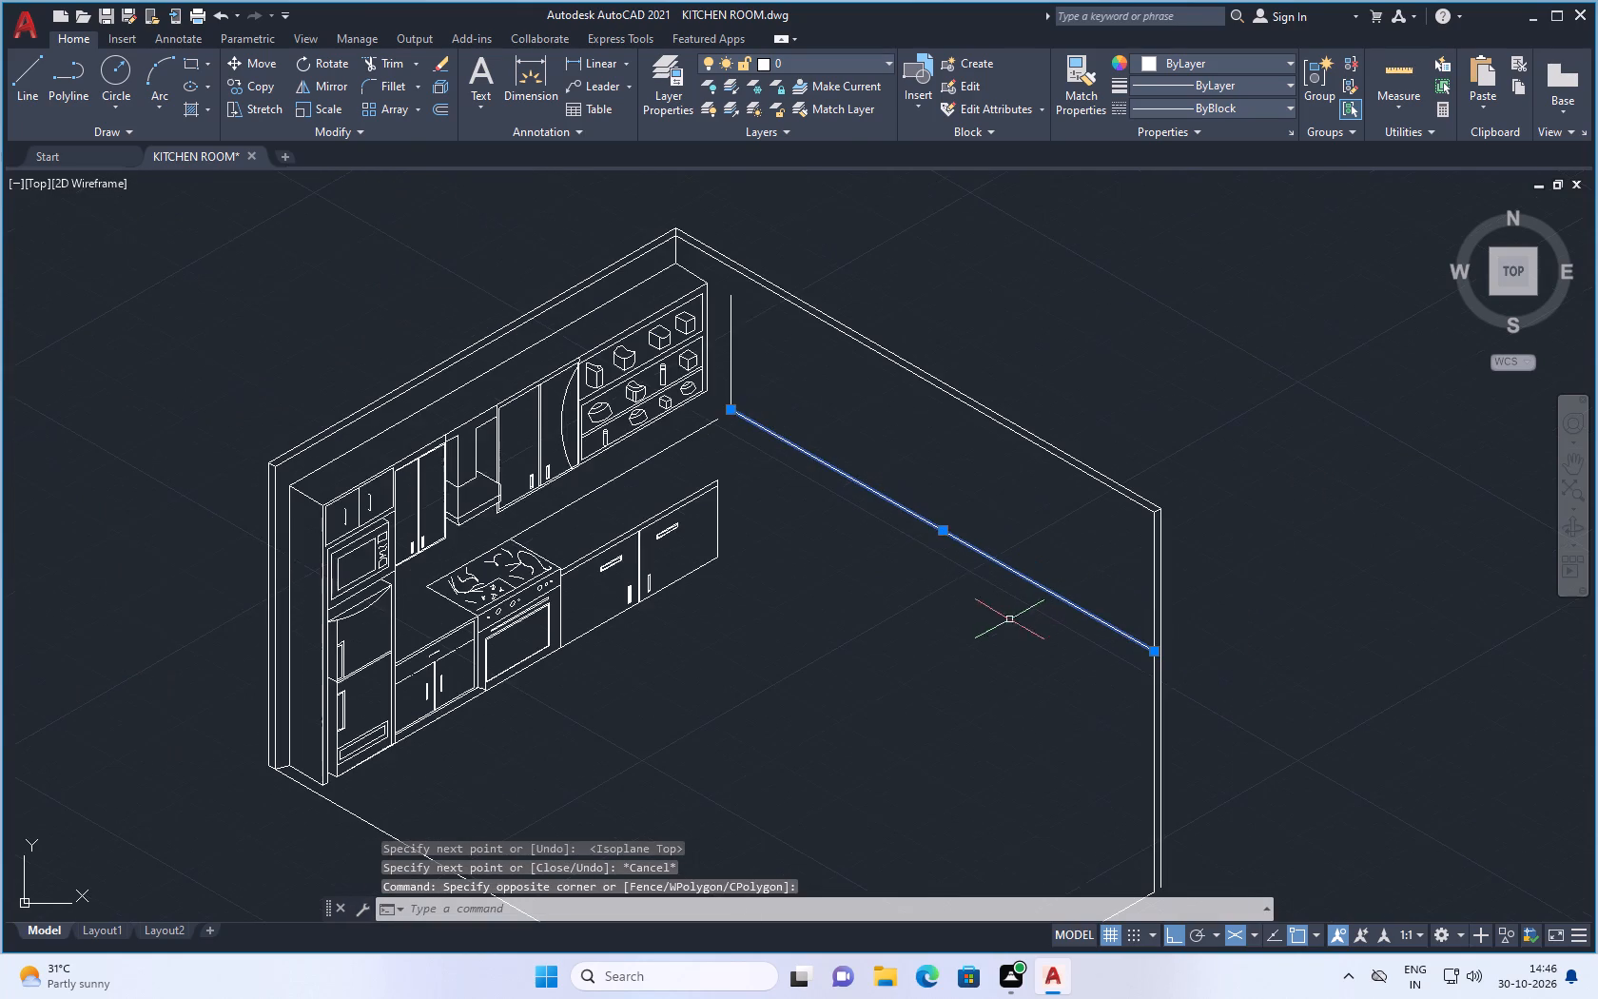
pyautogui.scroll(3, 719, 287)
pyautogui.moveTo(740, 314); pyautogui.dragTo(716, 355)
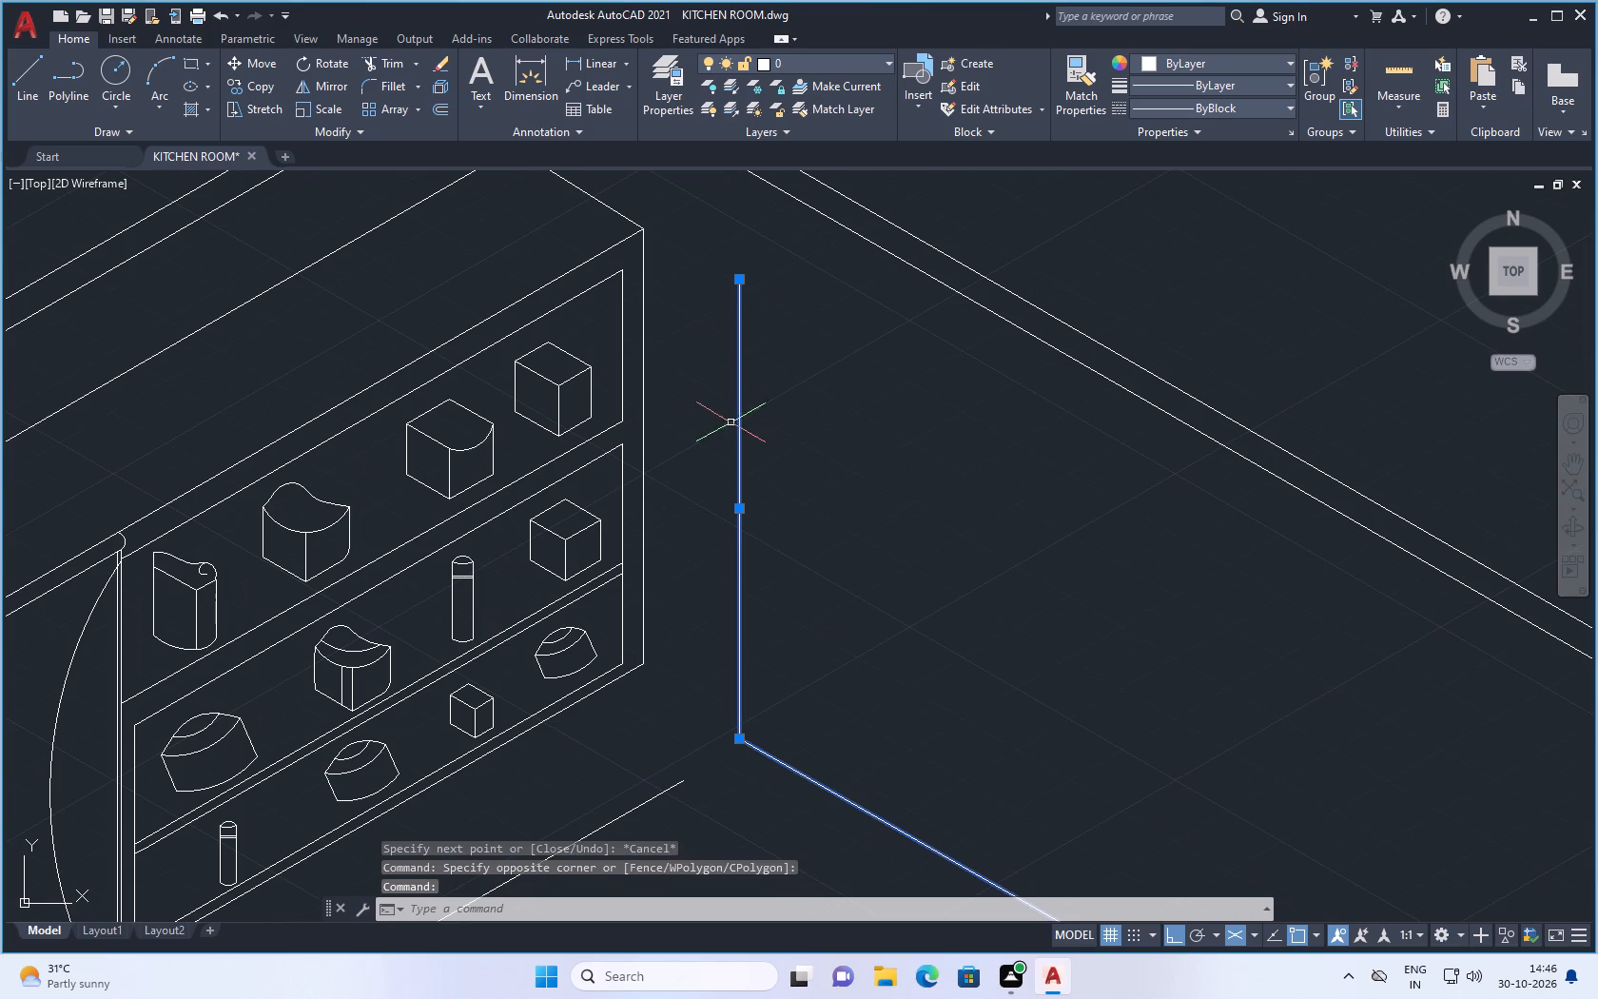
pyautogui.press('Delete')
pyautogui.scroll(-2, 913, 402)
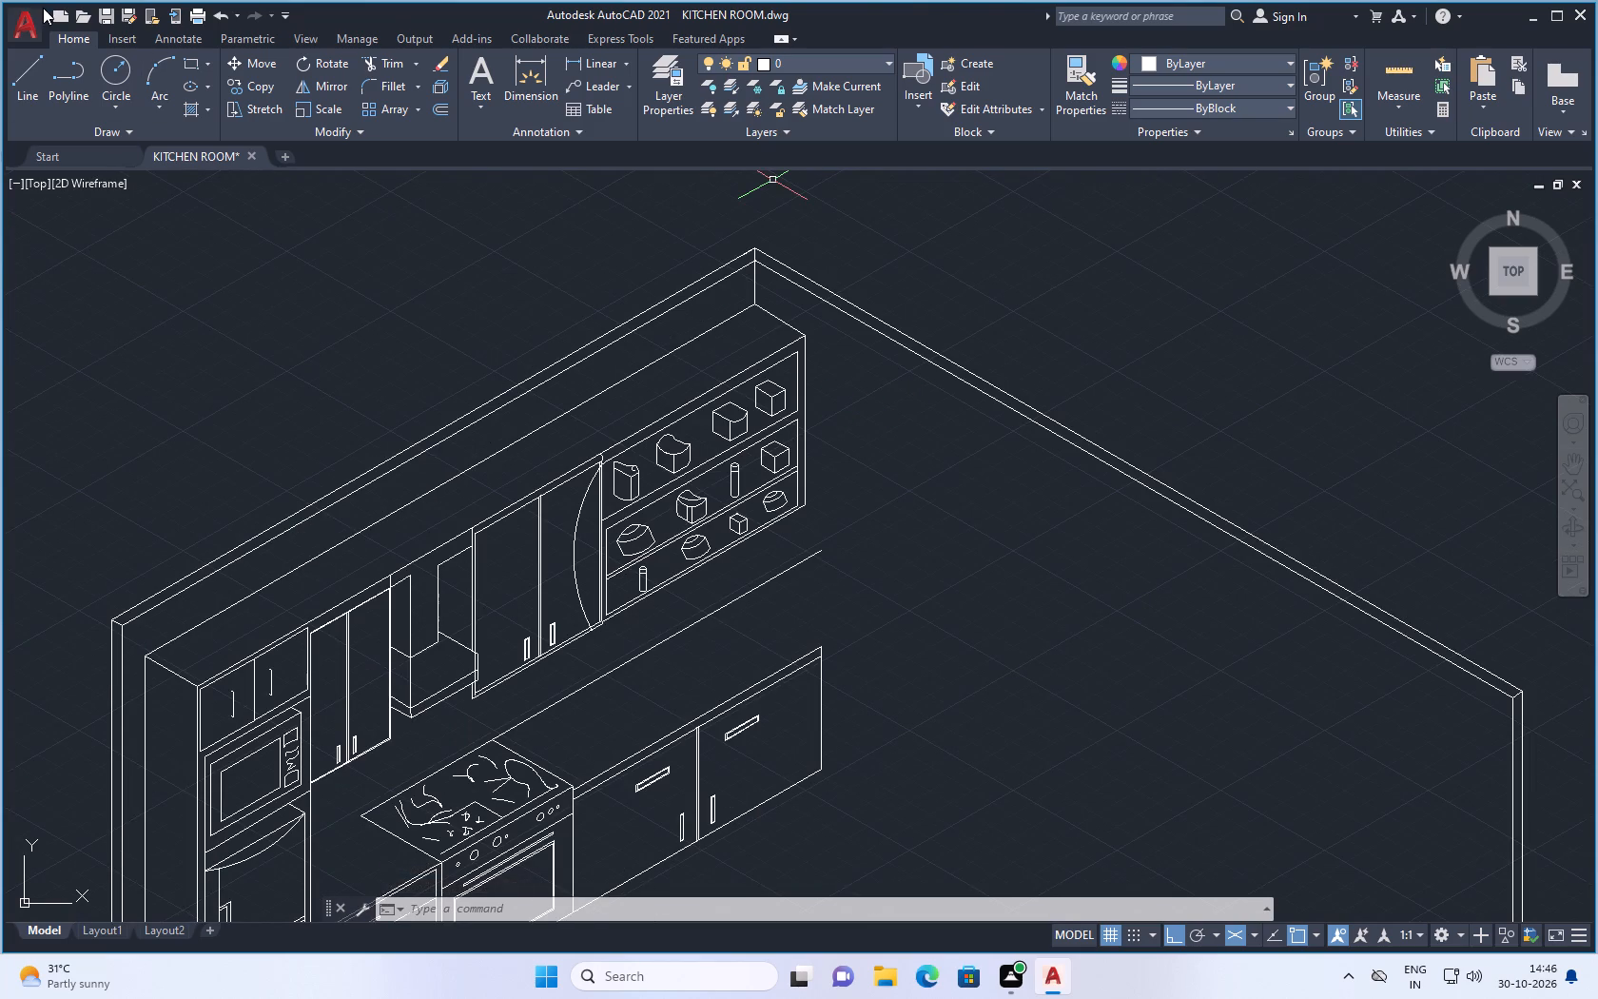
# Draw a long line at 330° on the empty wall beyond the open shelves, parallel to the wall's top edge.
pyautogui.click(22, 81)
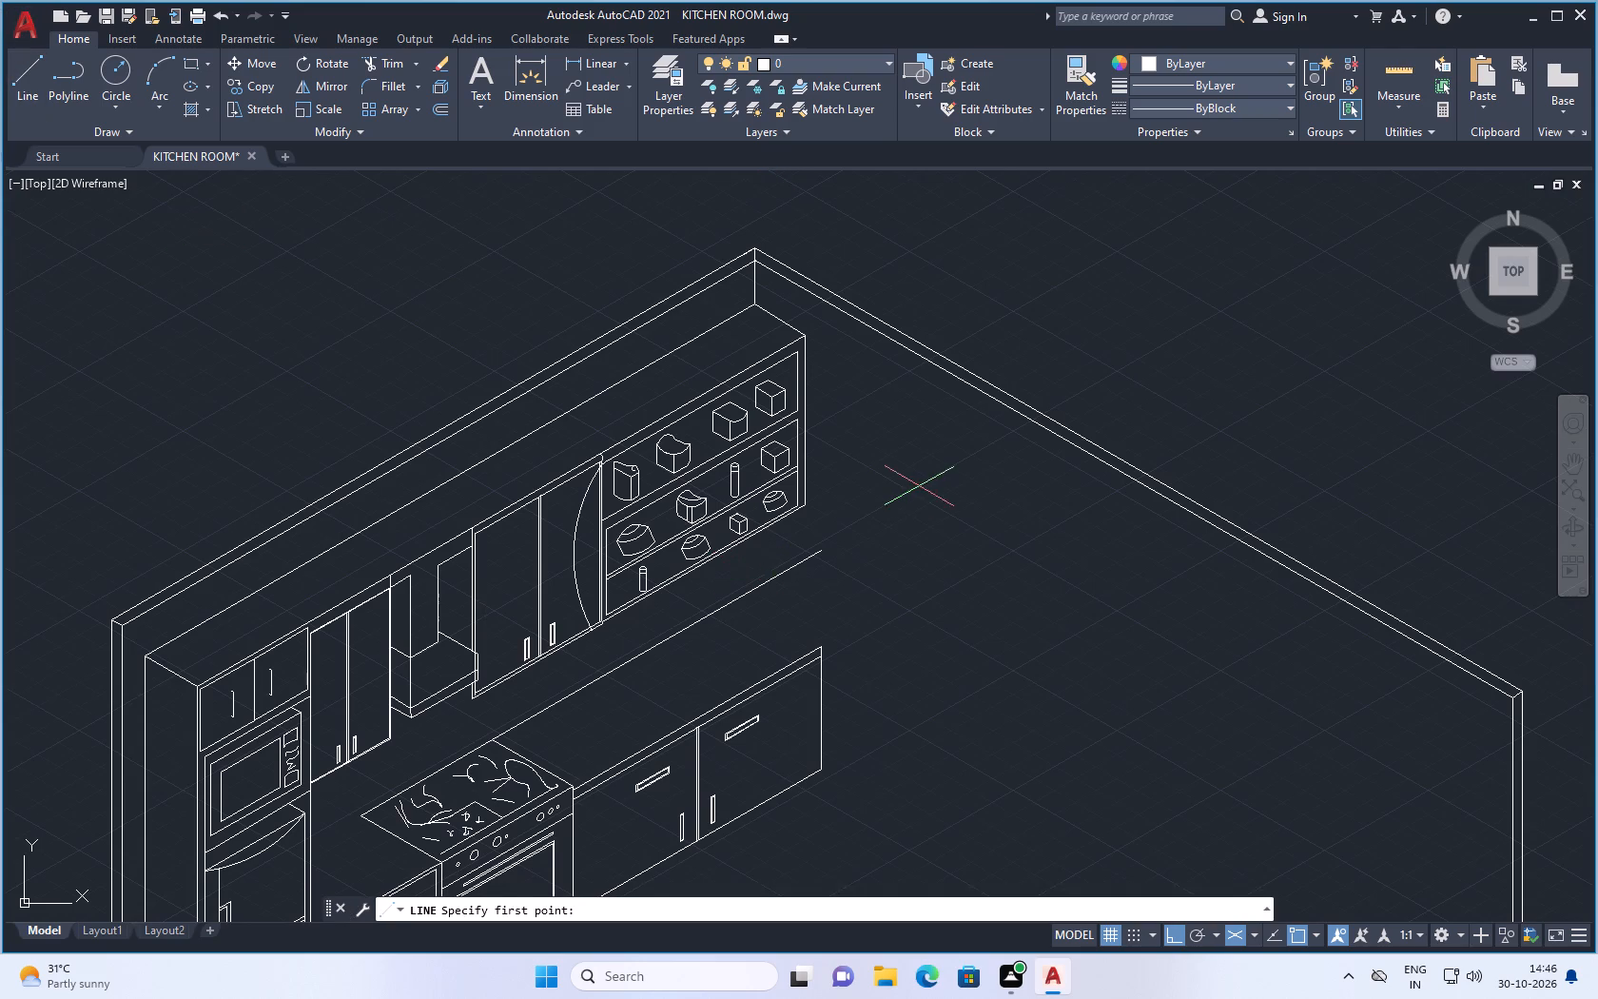
pyautogui.scroll(1, 919, 486)
pyautogui.click(914, 381)
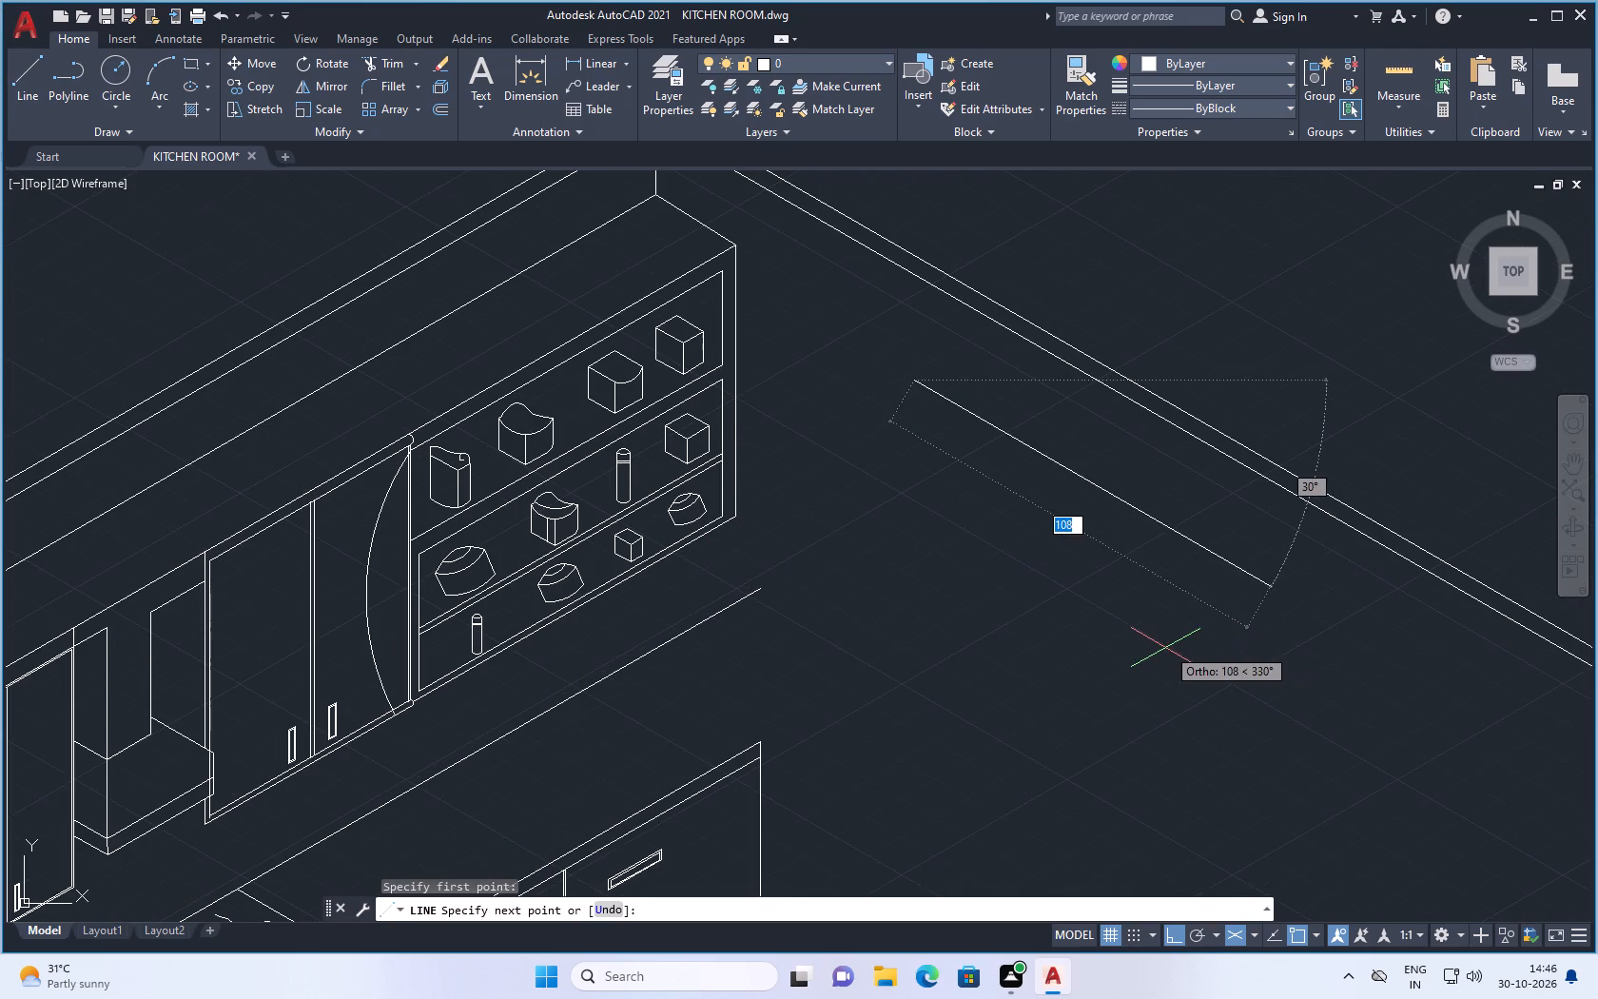
pyautogui.scroll(-1, 1165, 648)
pyautogui.click(1240, 636)
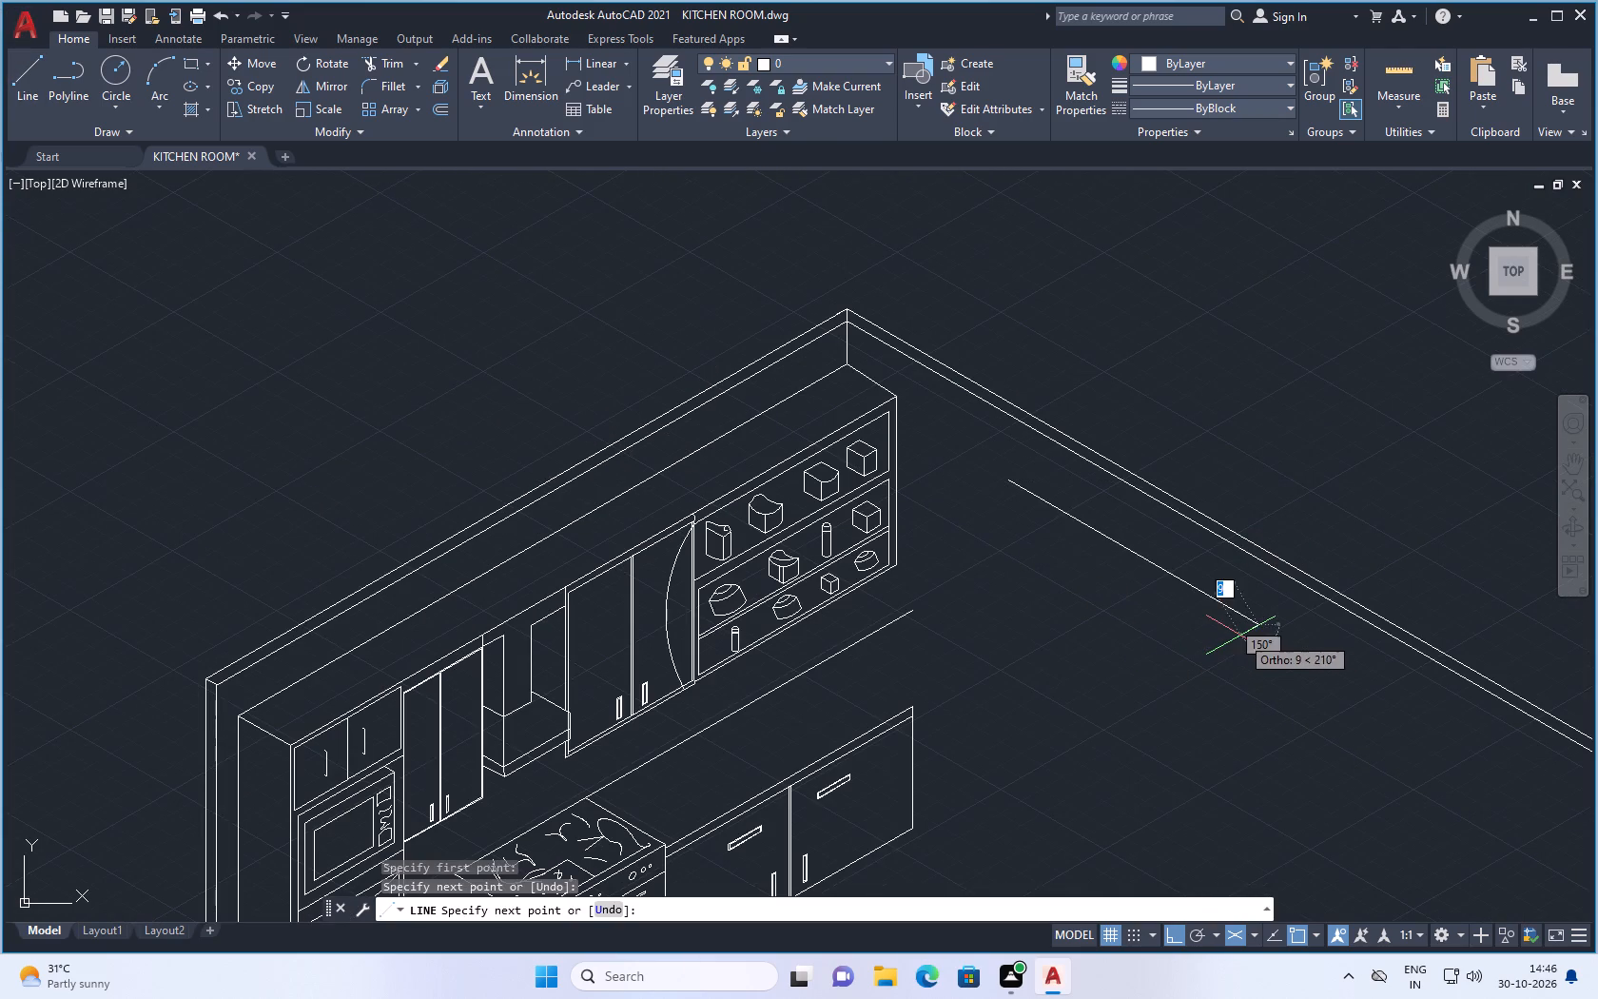
# Switch to isoplane Right and draw a line about 25 units straight down from the 330° line's lower end.
pyautogui.click(1254, 935)
pyautogui.click(1269, 898)
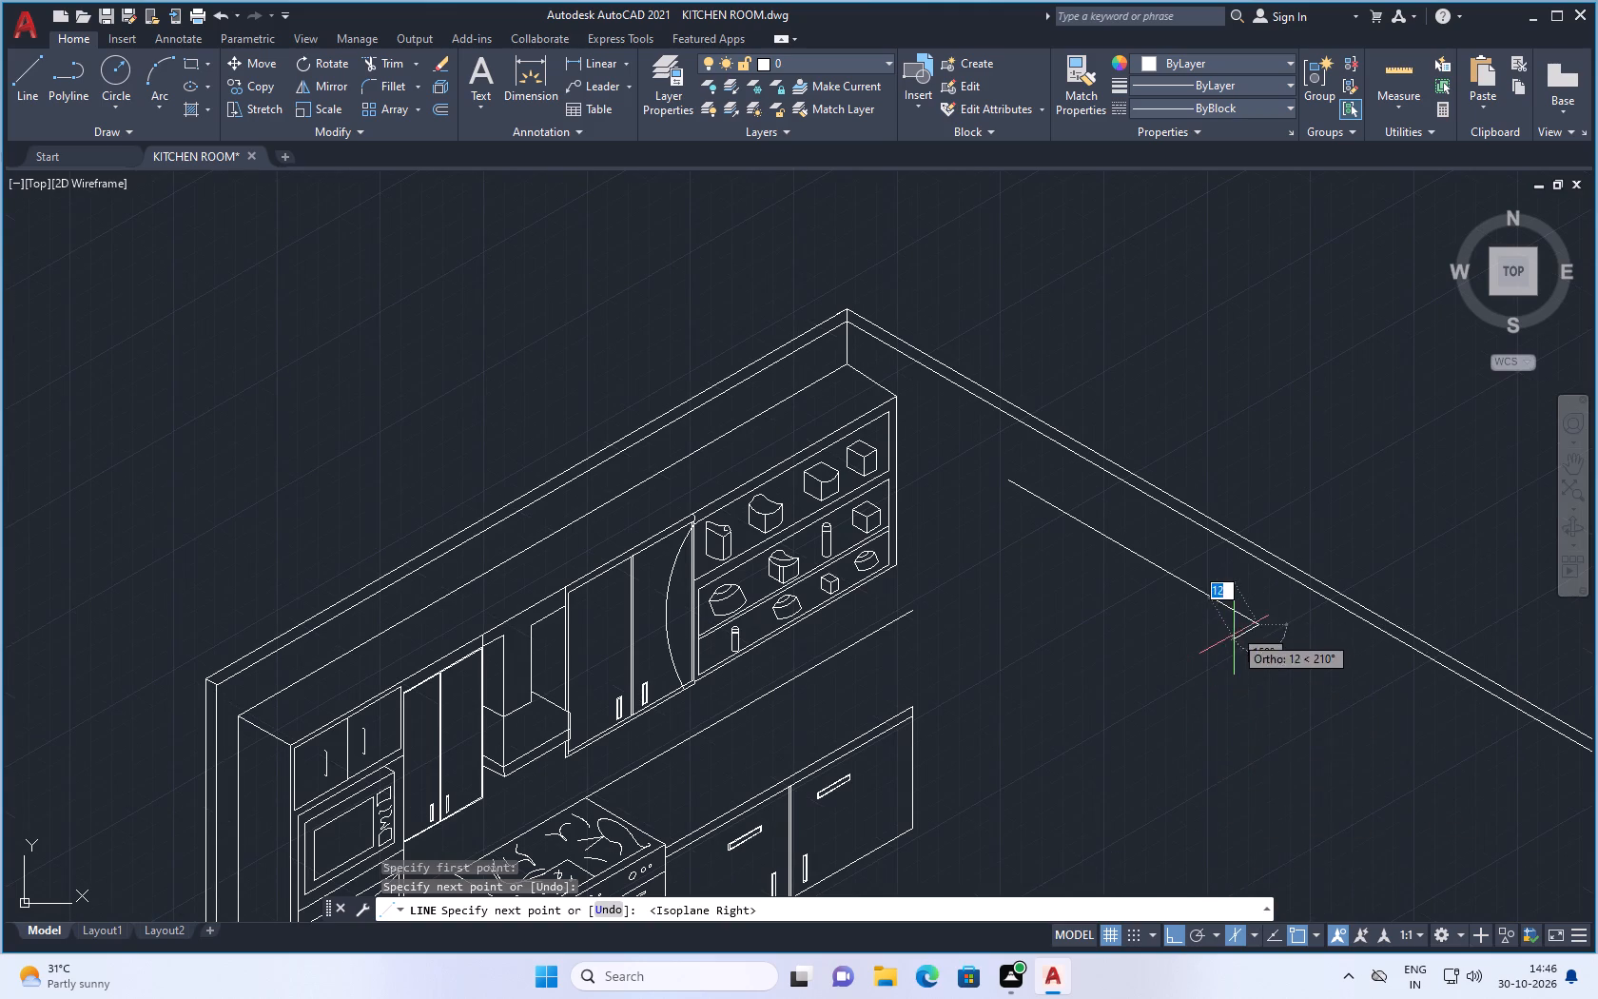
pyautogui.scroll(1, 1236, 635)
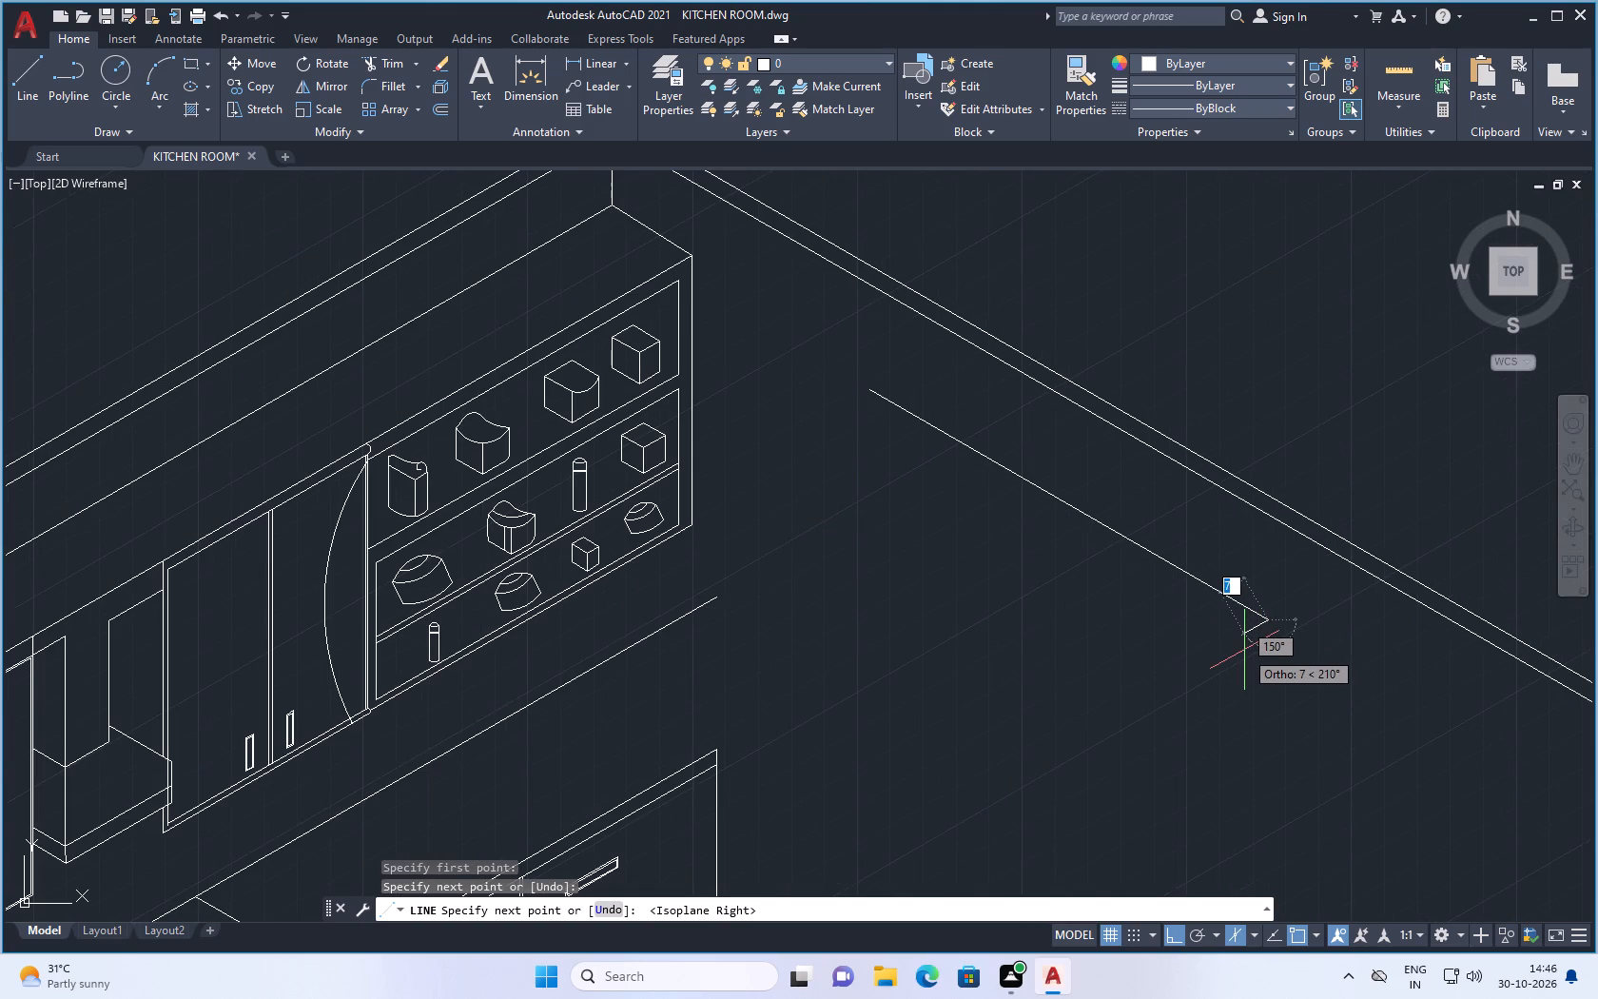
pyautogui.click(1251, 727)
pyautogui.press('Escape')
# Draw a line about 33 units straight down from the 330° line's upper end, near the open shelves.
pyautogui.press('space')
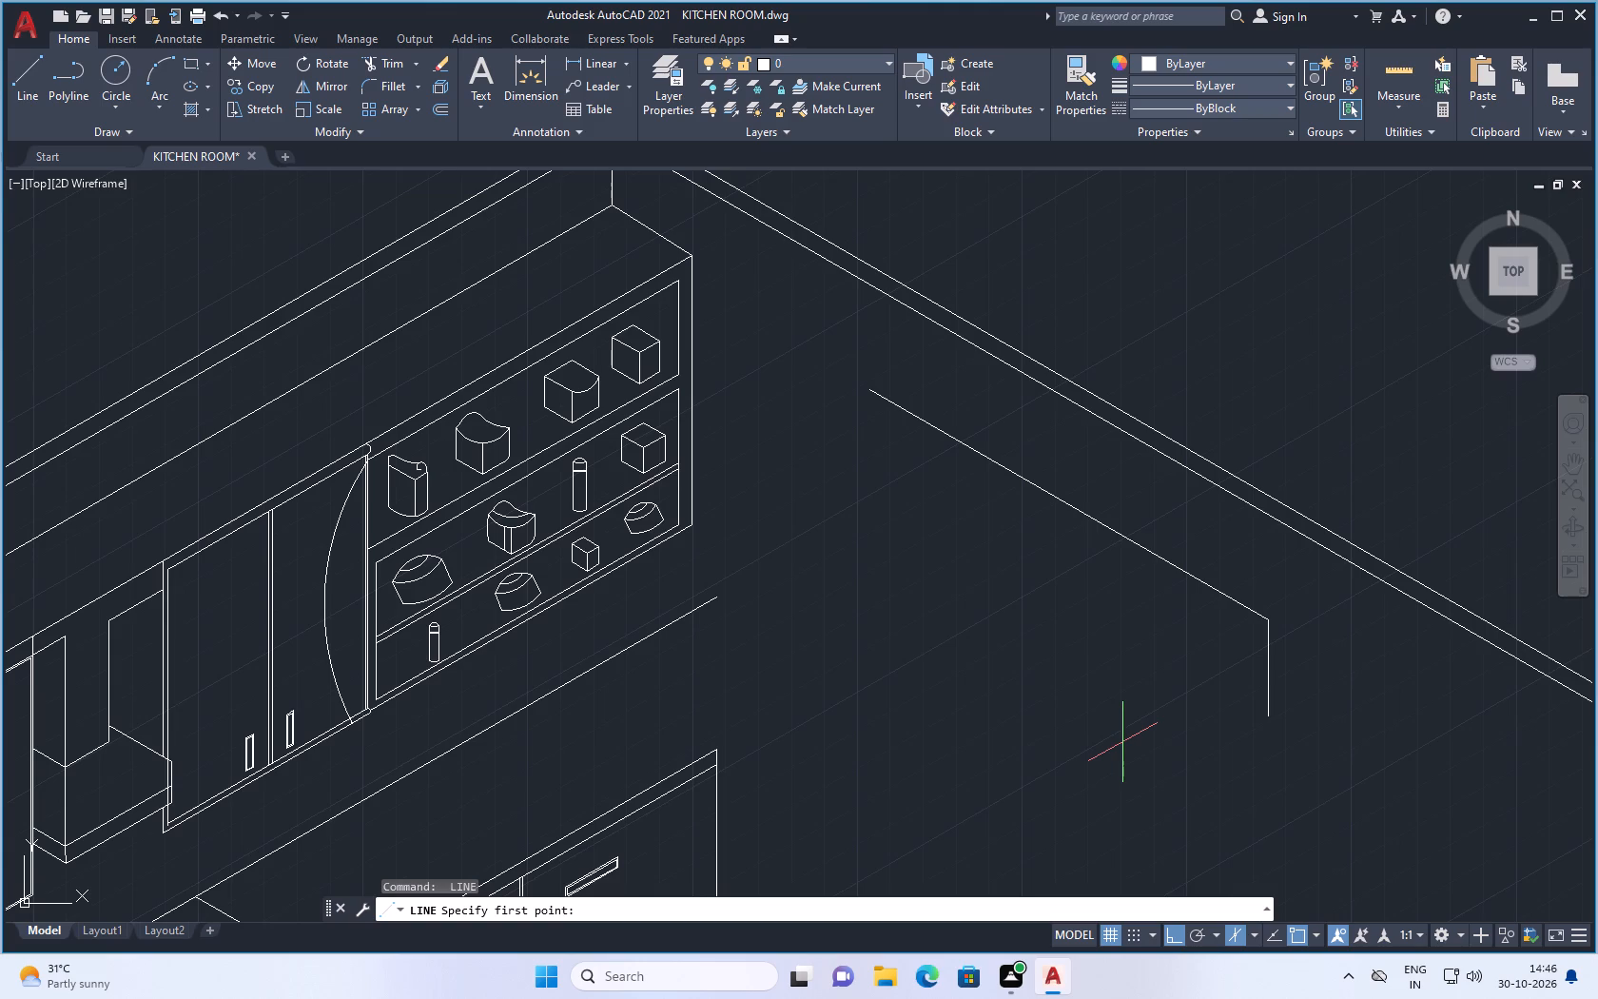
pyautogui.click(861, 394)
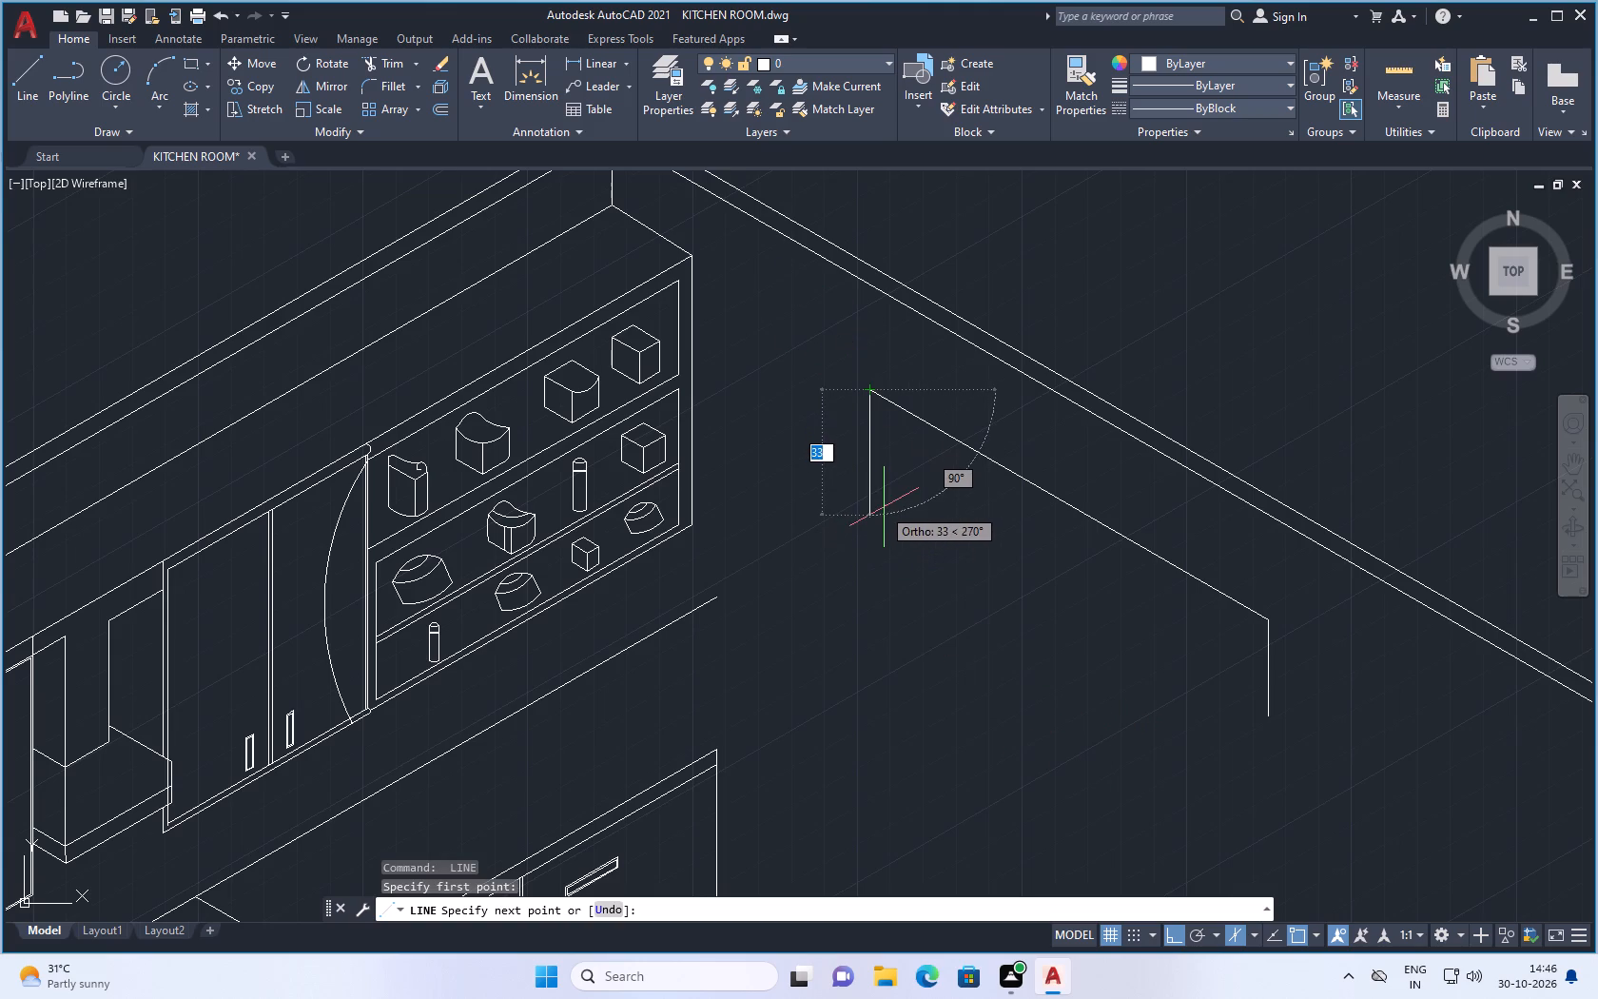
pyautogui.click(880, 507)
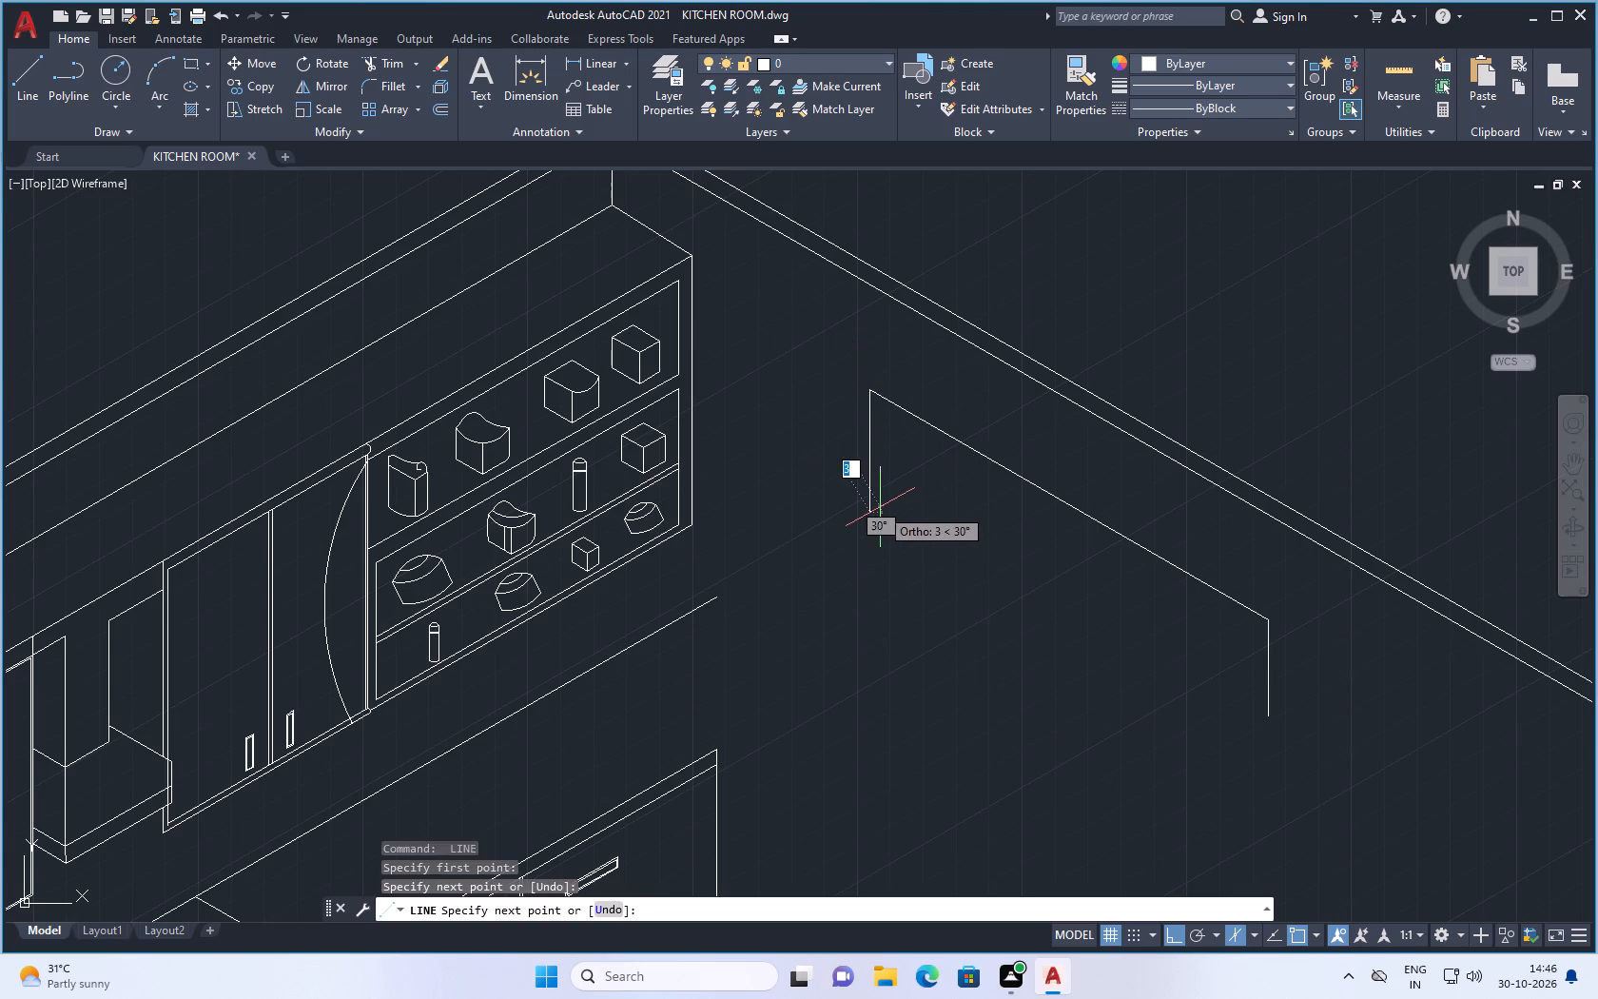
pyautogui.press('Escape')
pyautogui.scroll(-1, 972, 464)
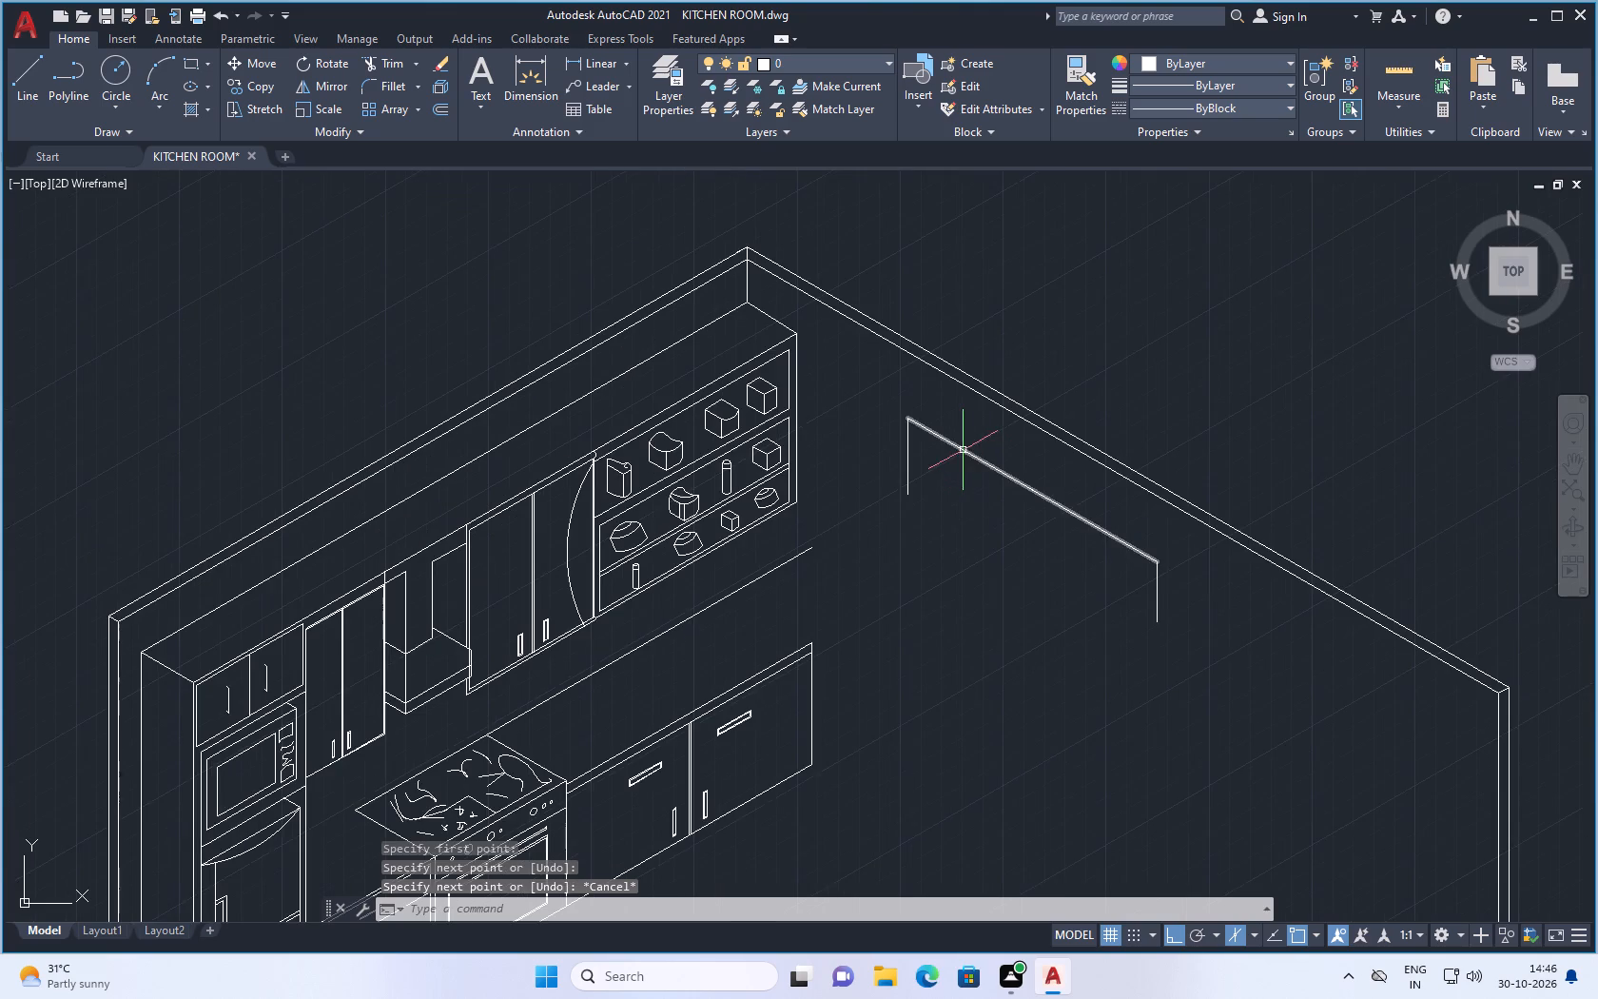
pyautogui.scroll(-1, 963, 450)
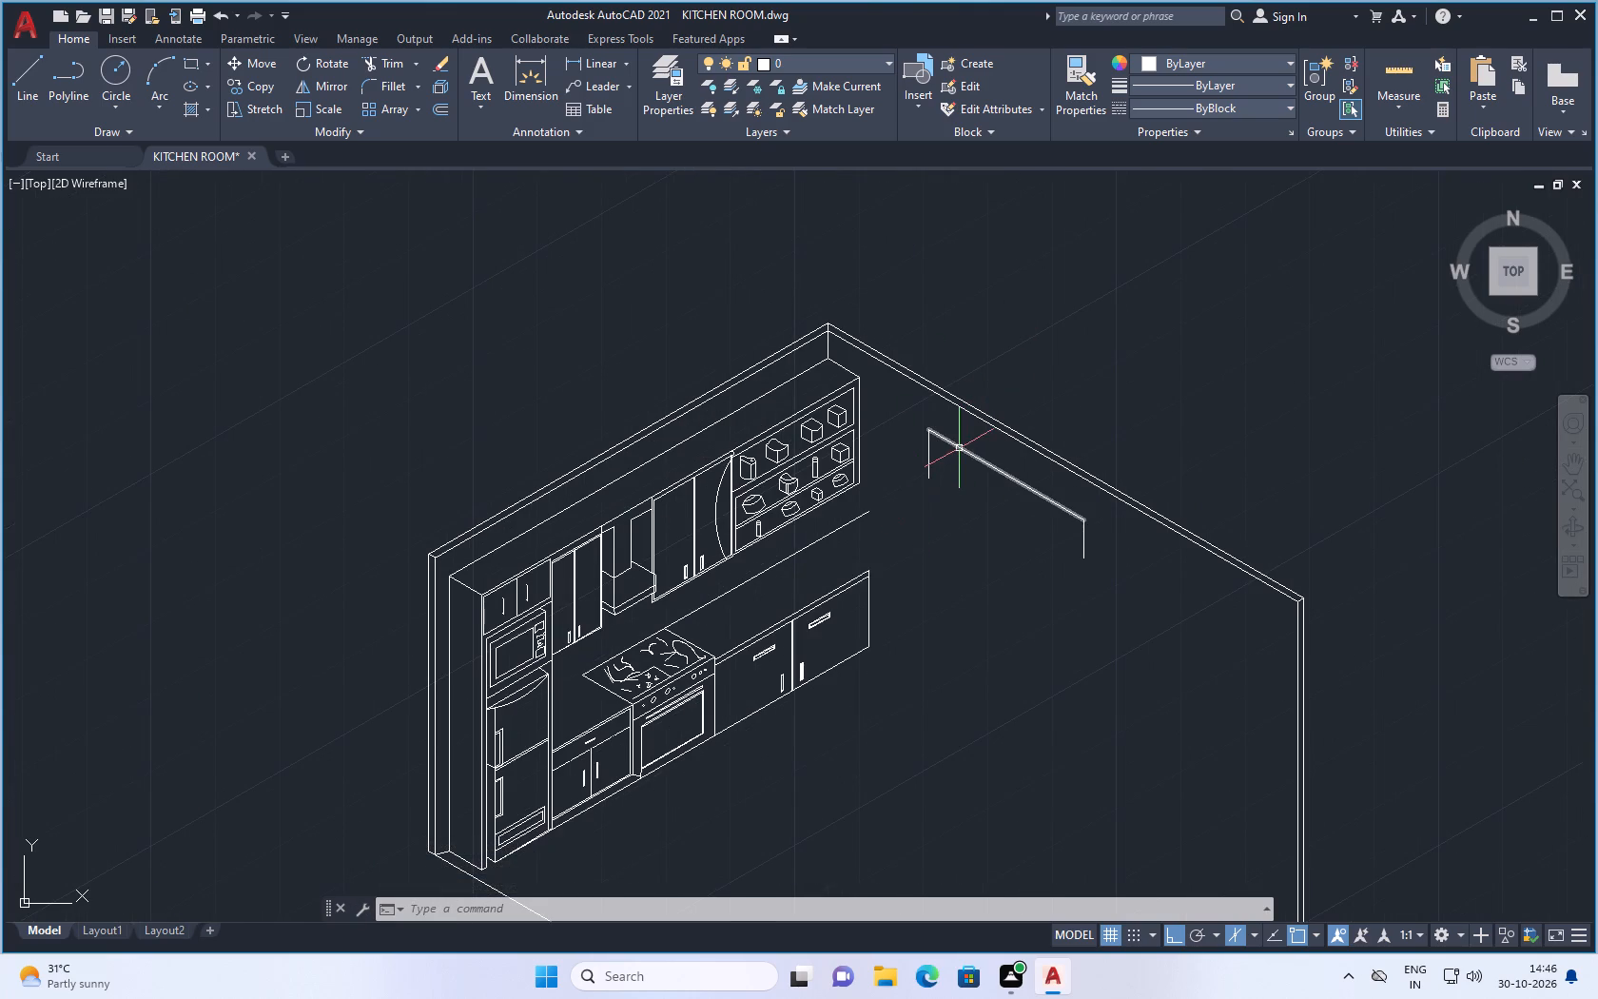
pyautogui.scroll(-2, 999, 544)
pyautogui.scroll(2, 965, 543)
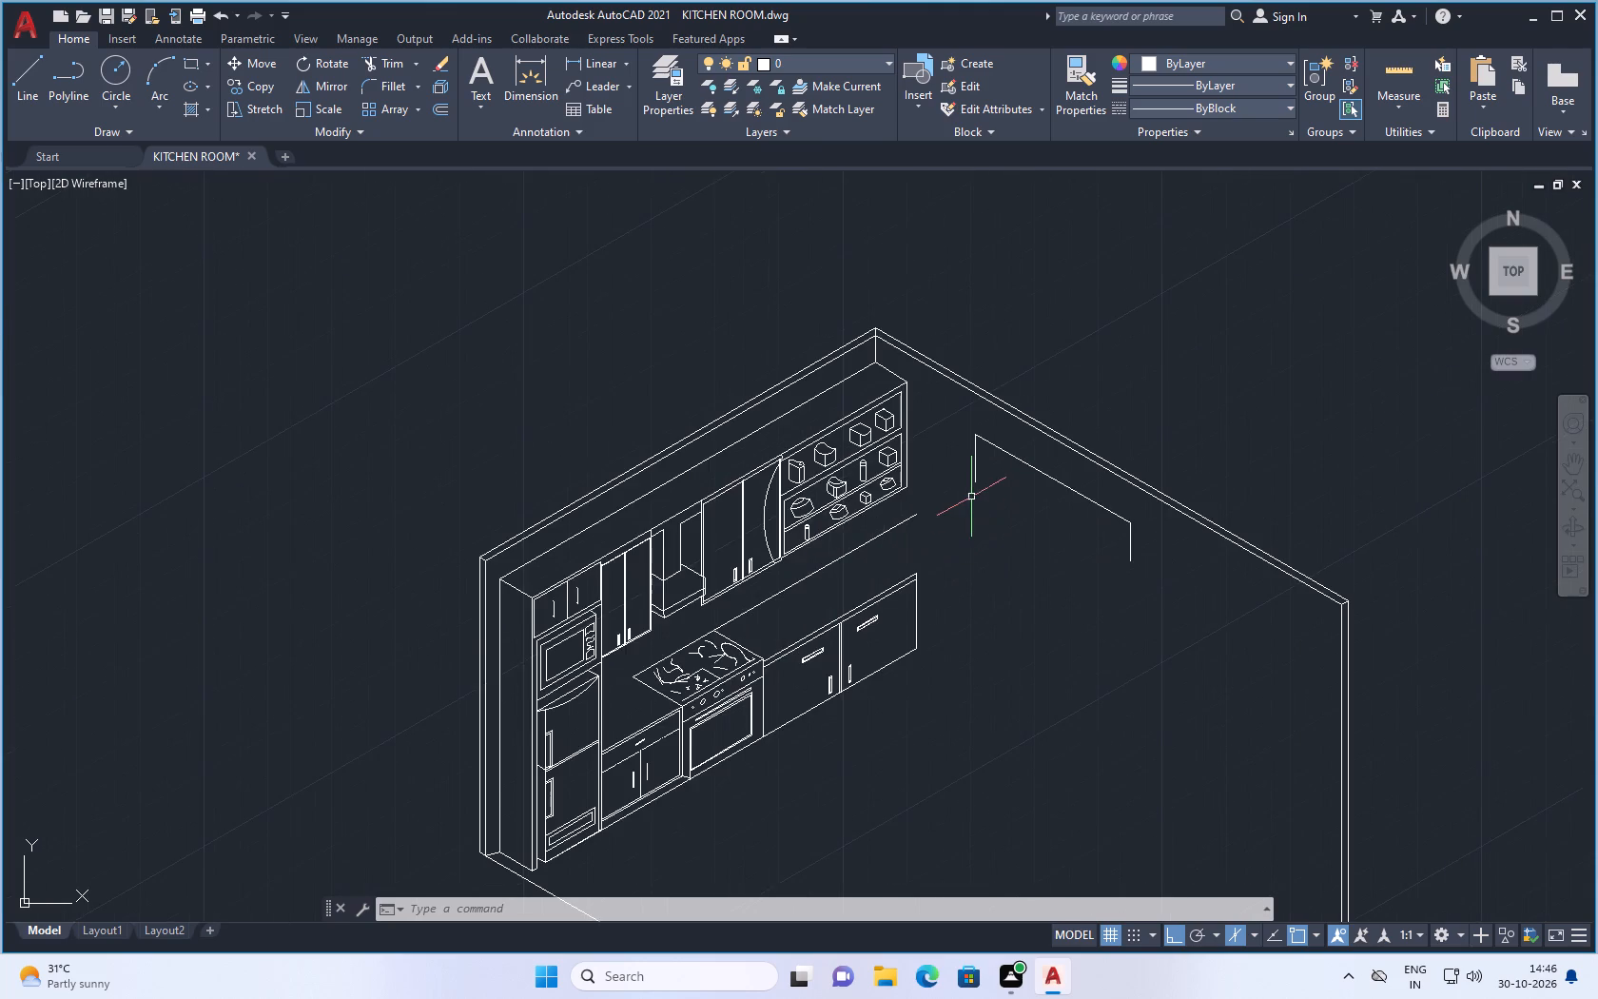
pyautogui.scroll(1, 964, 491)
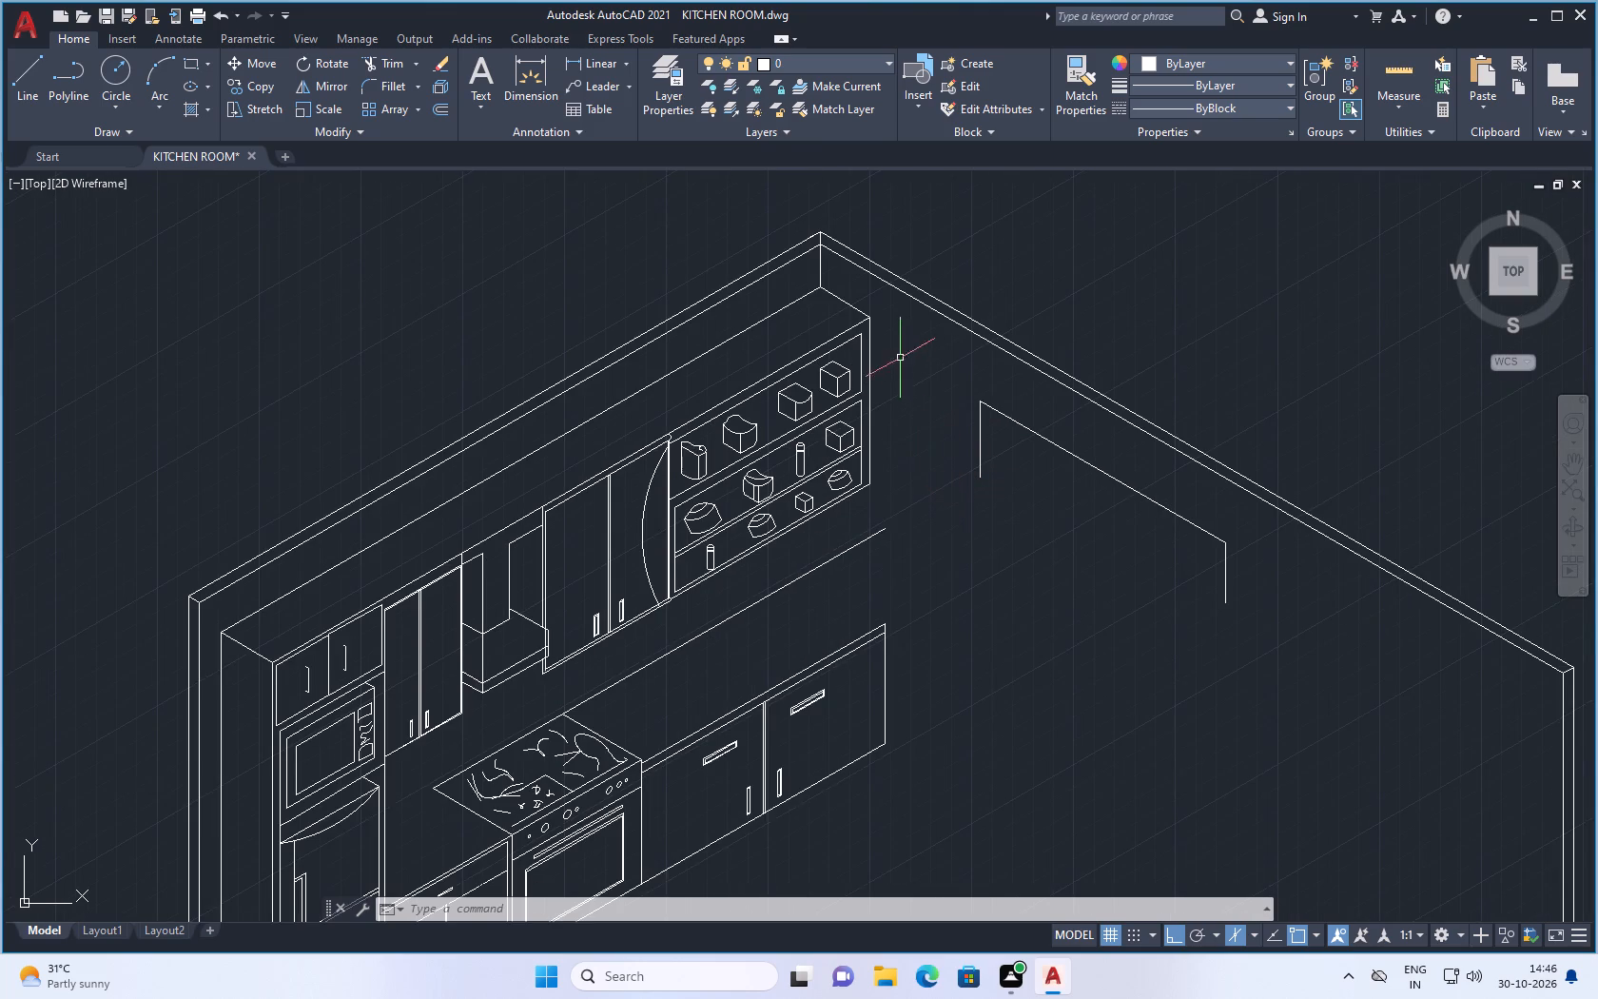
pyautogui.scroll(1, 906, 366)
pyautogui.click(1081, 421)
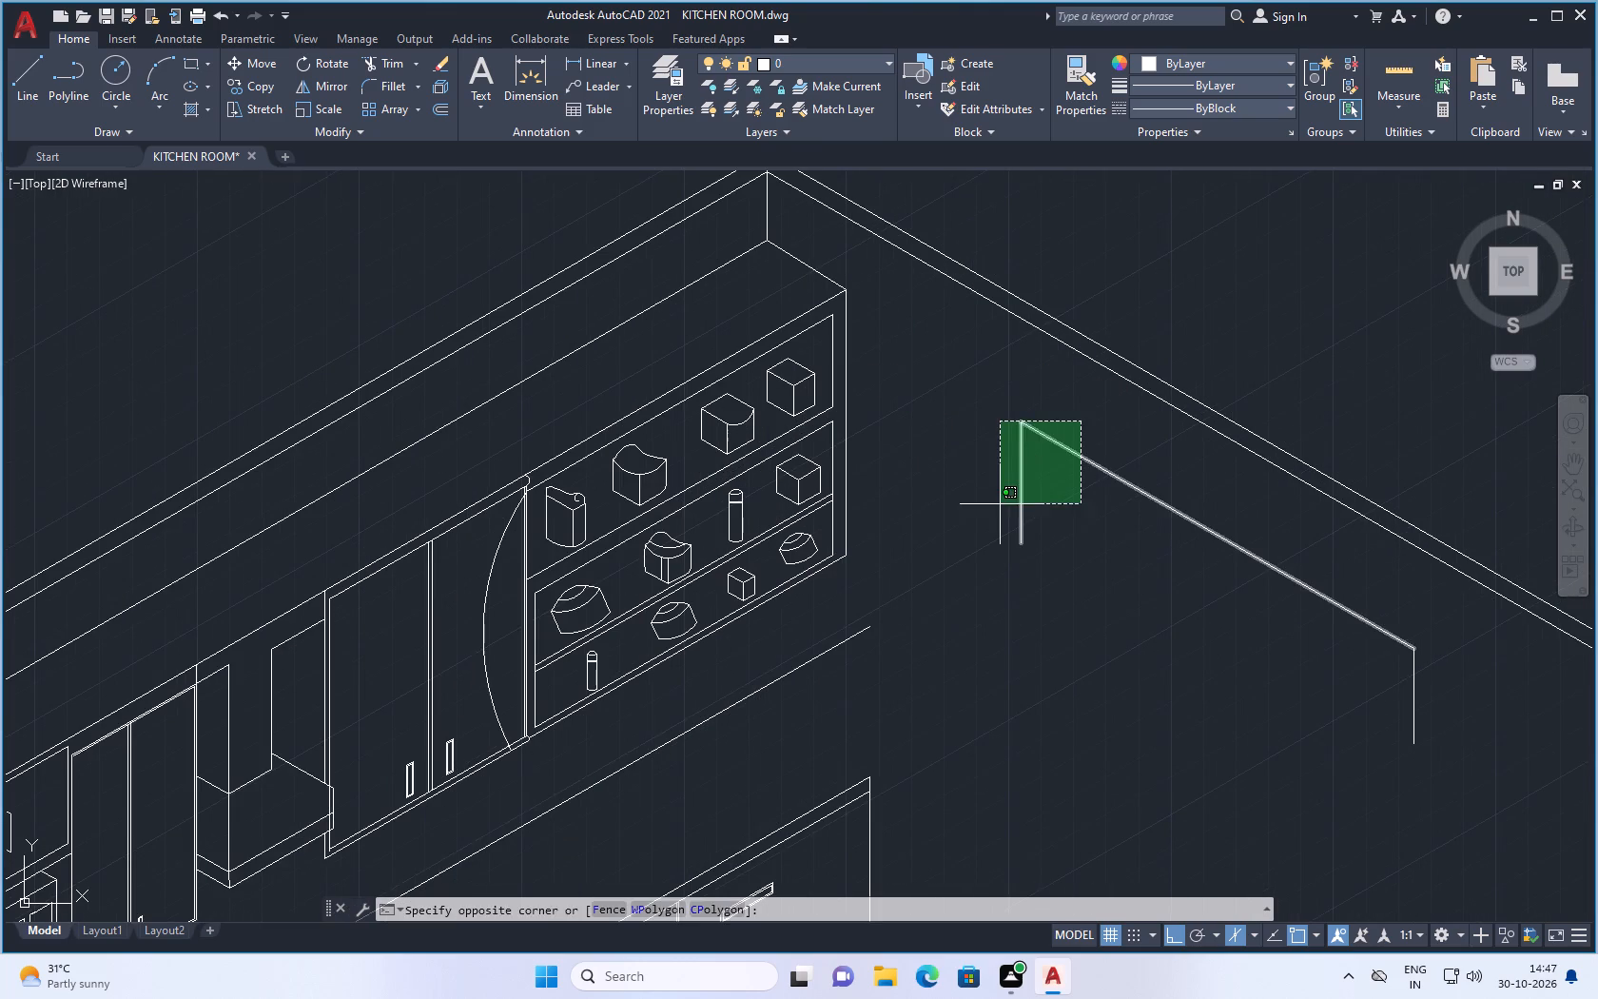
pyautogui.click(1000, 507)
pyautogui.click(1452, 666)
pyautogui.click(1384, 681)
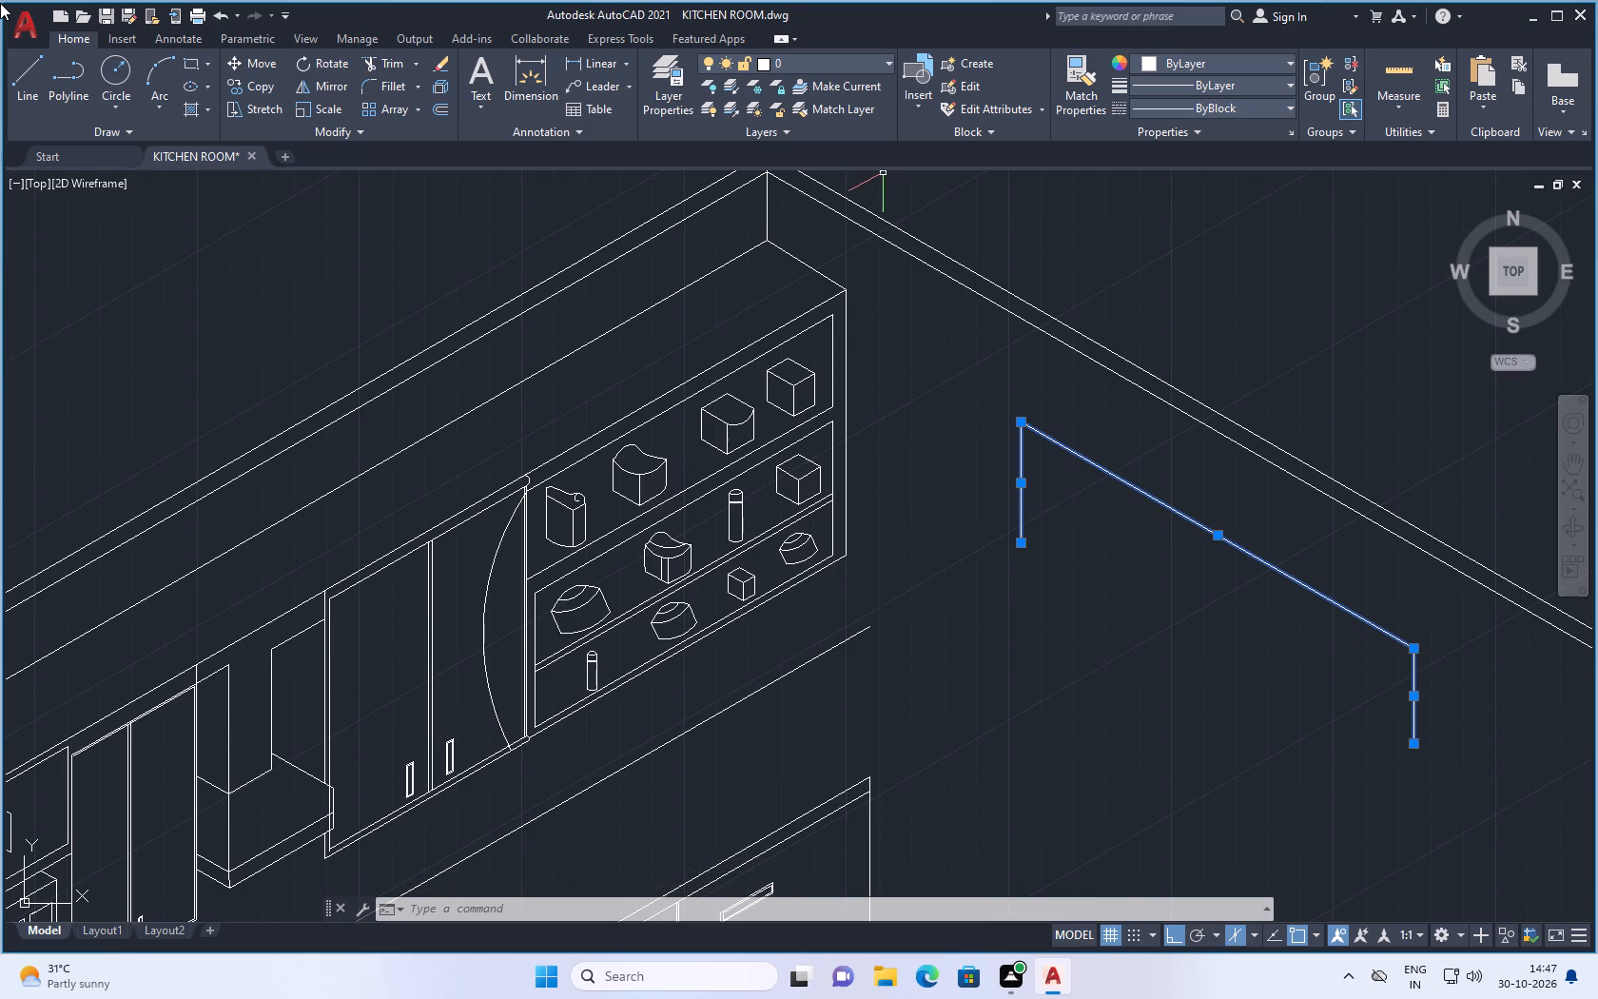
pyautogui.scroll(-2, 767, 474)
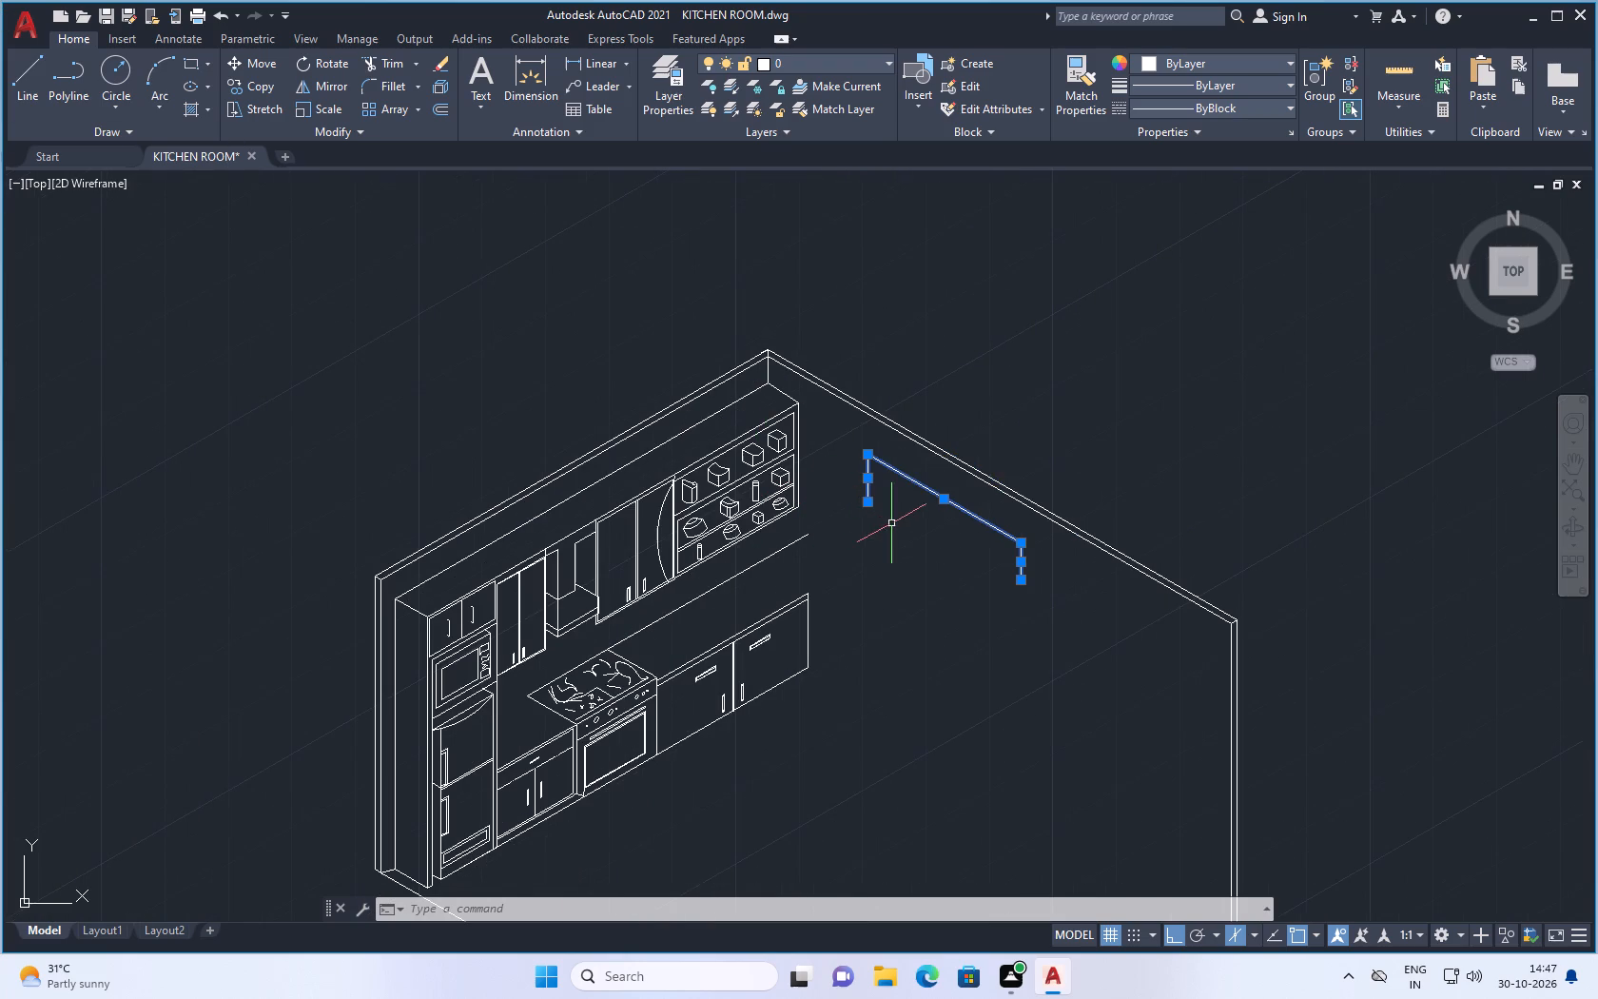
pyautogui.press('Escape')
# Move the long line and its two verticals closer to the wall's top edge from the long line's midpoint, with Ortho off.
pyautogui.scroll(1, 858, 479)
pyautogui.click(914, 444)
pyautogui.click(863, 482)
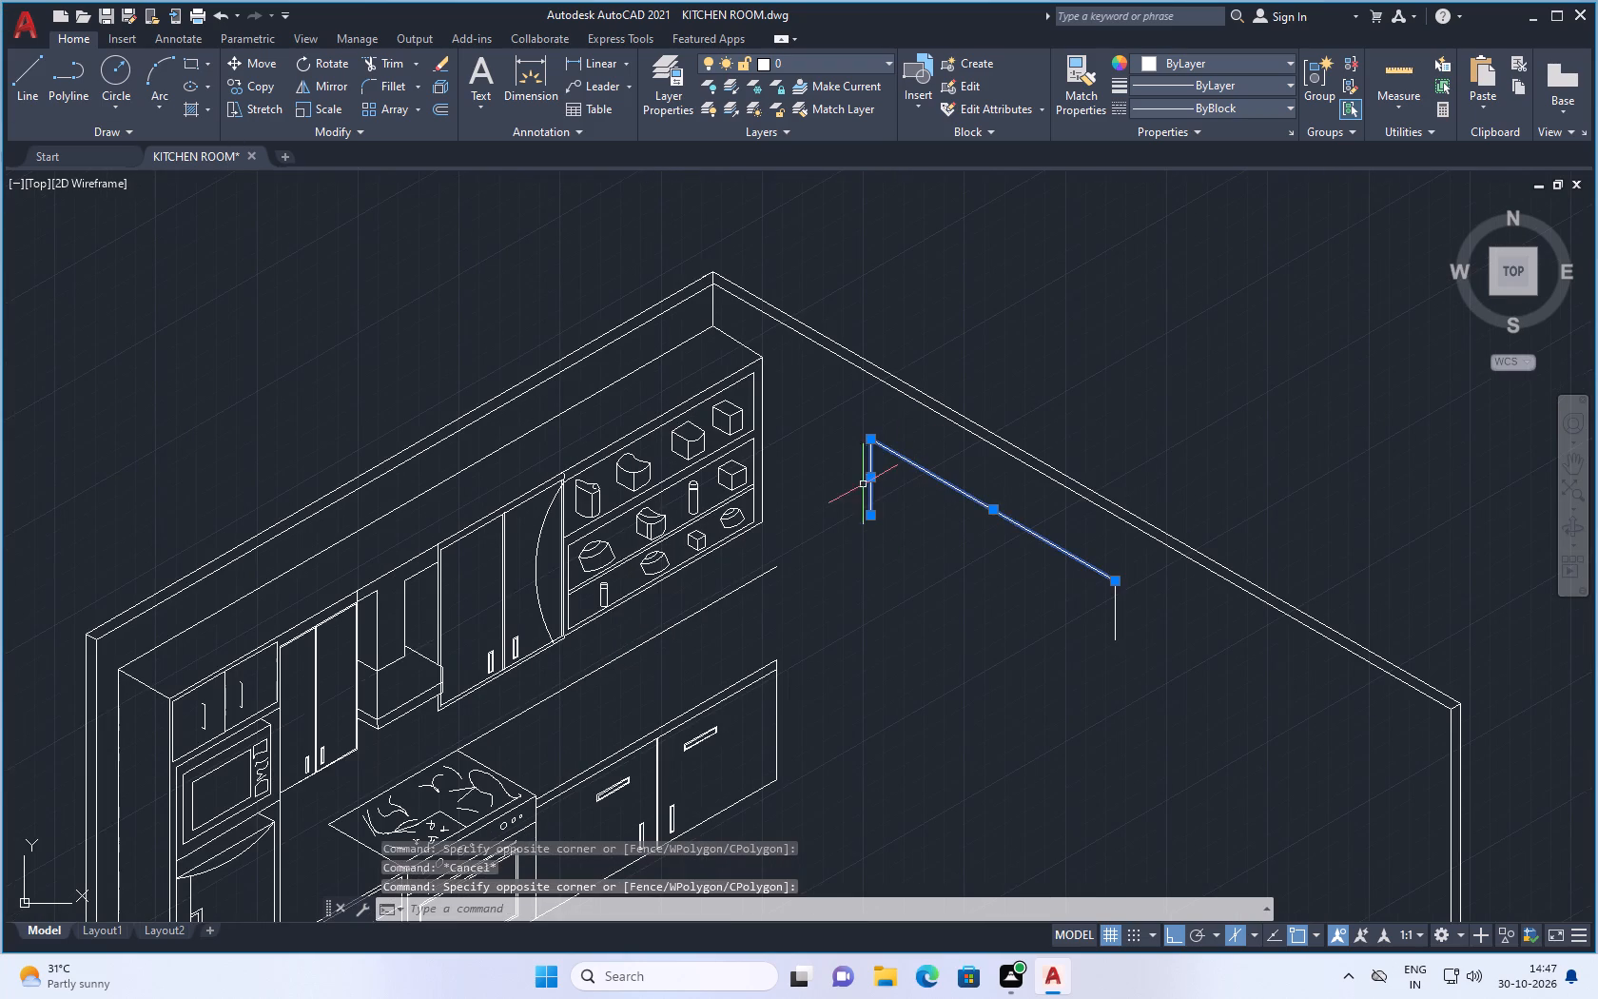
pyautogui.moveTo(1131, 591); pyautogui.dragTo(1056, 637)
pyautogui.click(1044, 687)
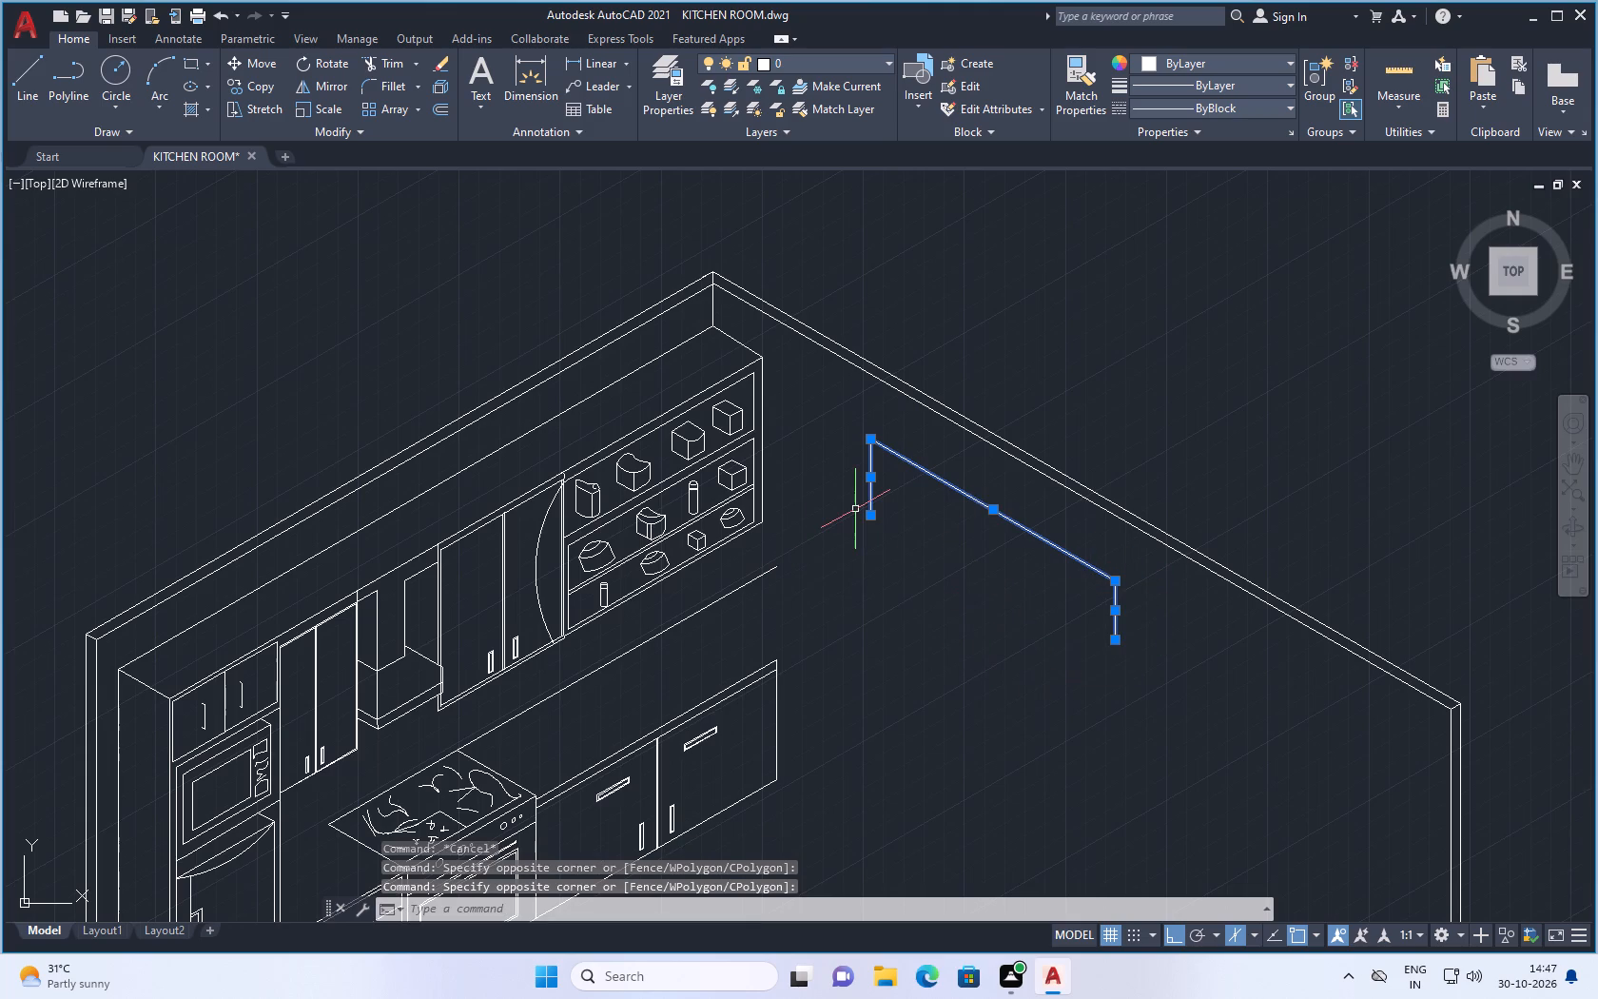
pyautogui.rightClick(961, 735)
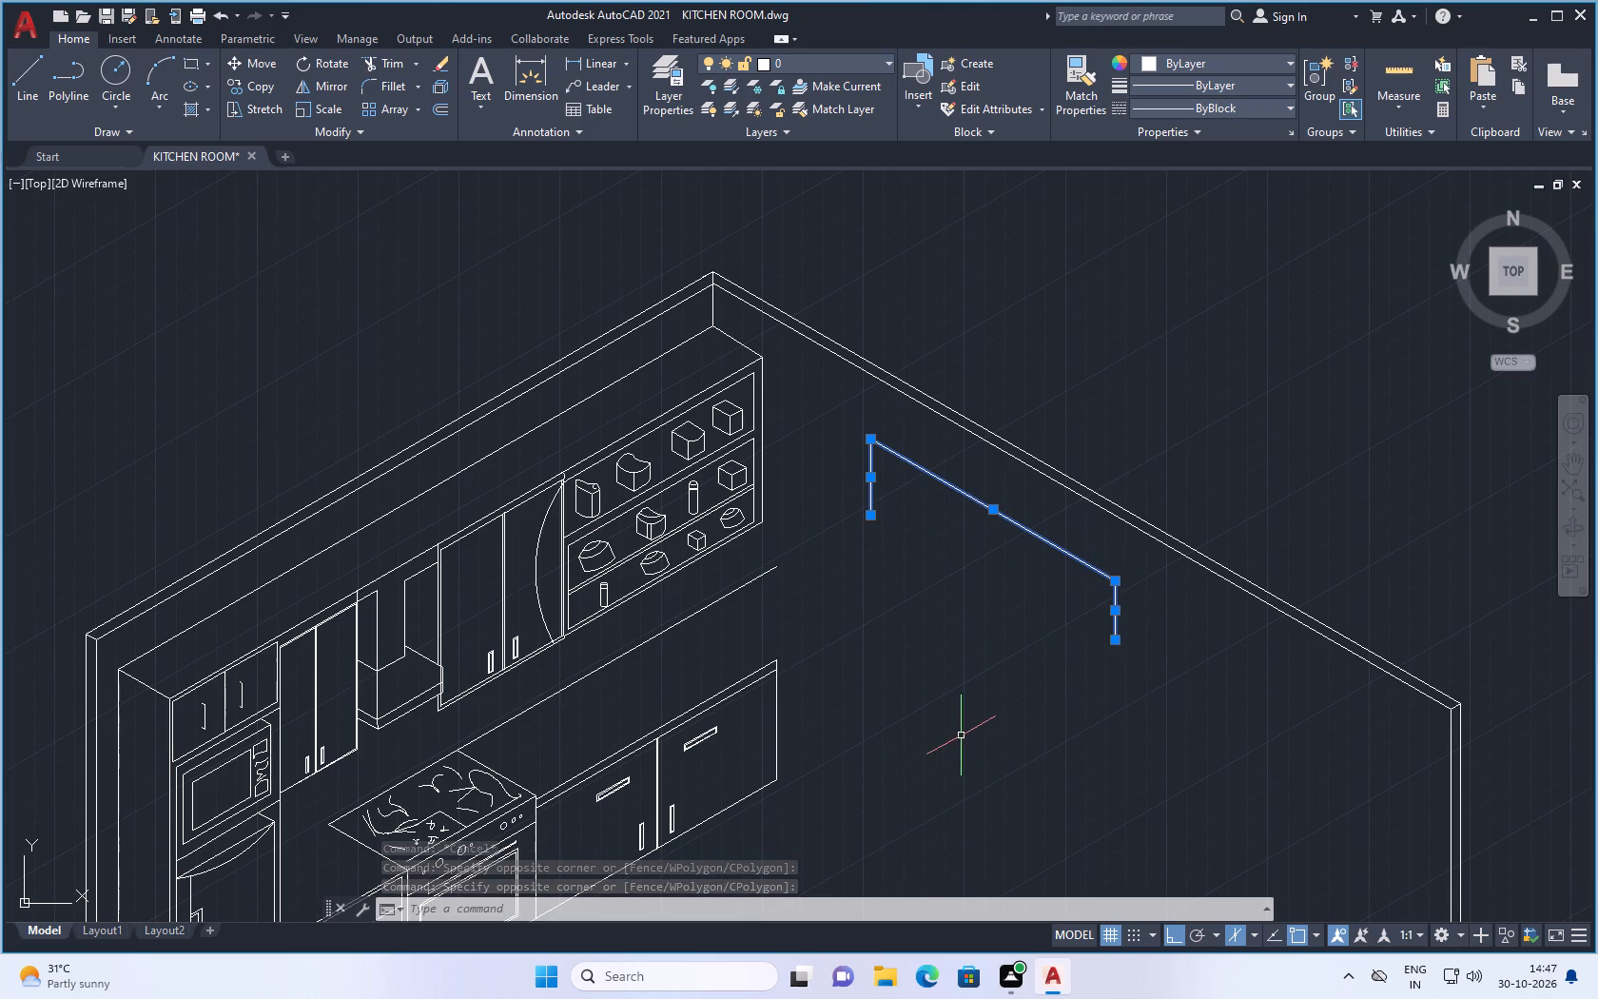
pyautogui.click(1022, 437)
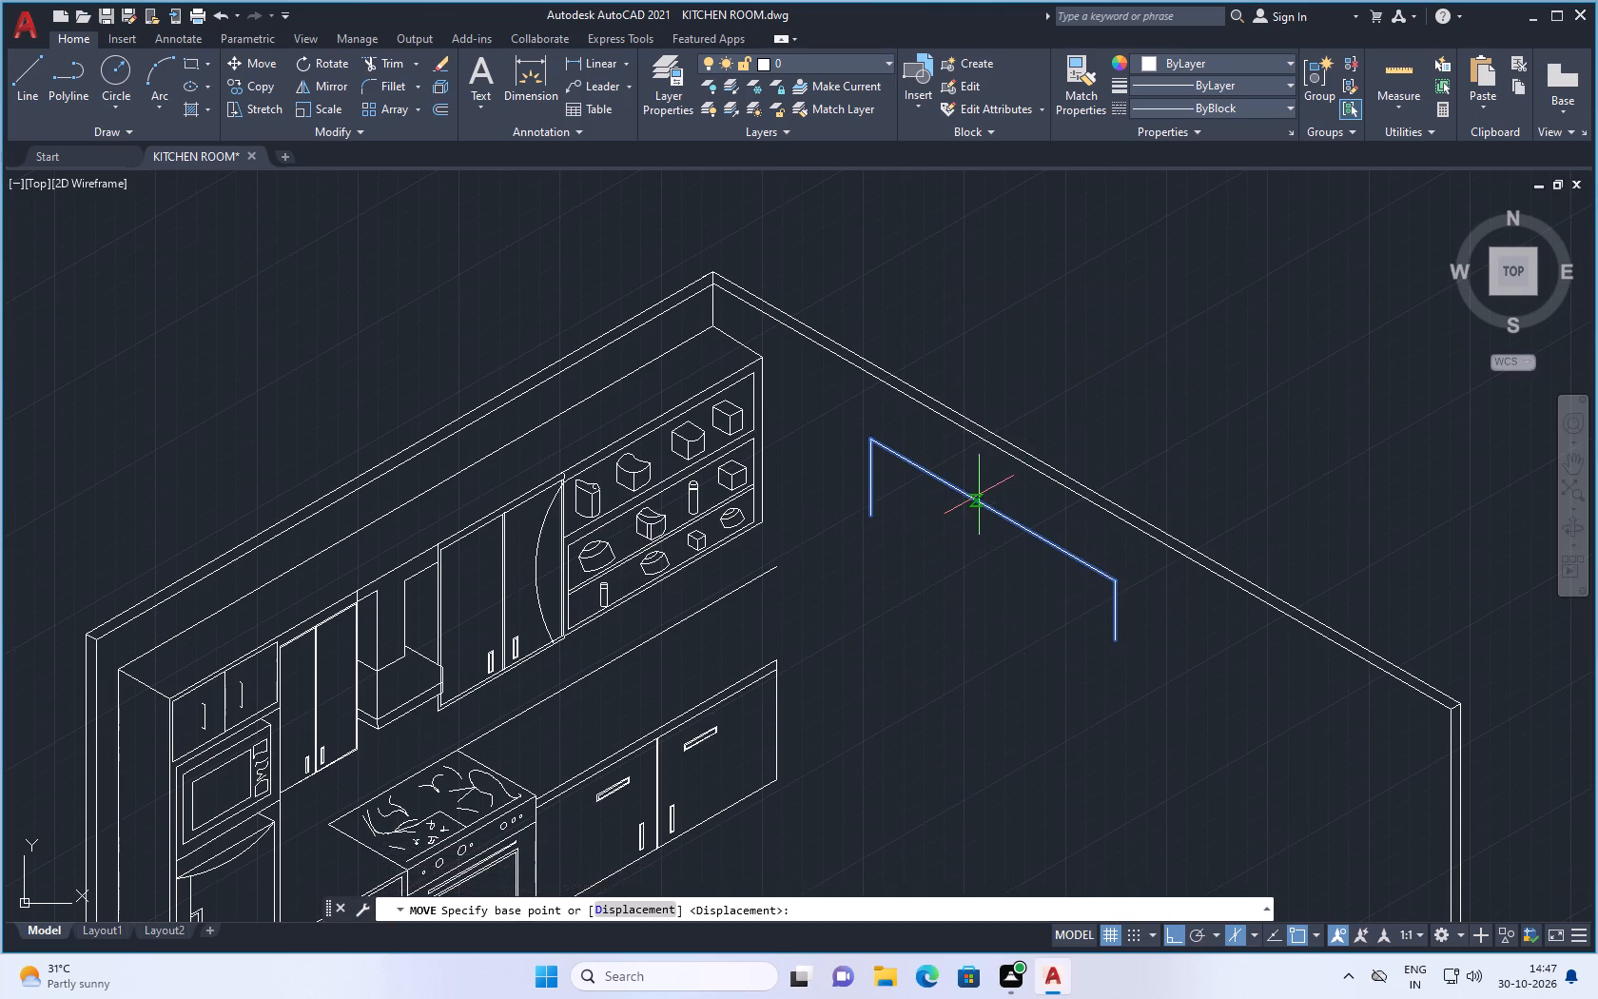
pyautogui.click(994, 506)
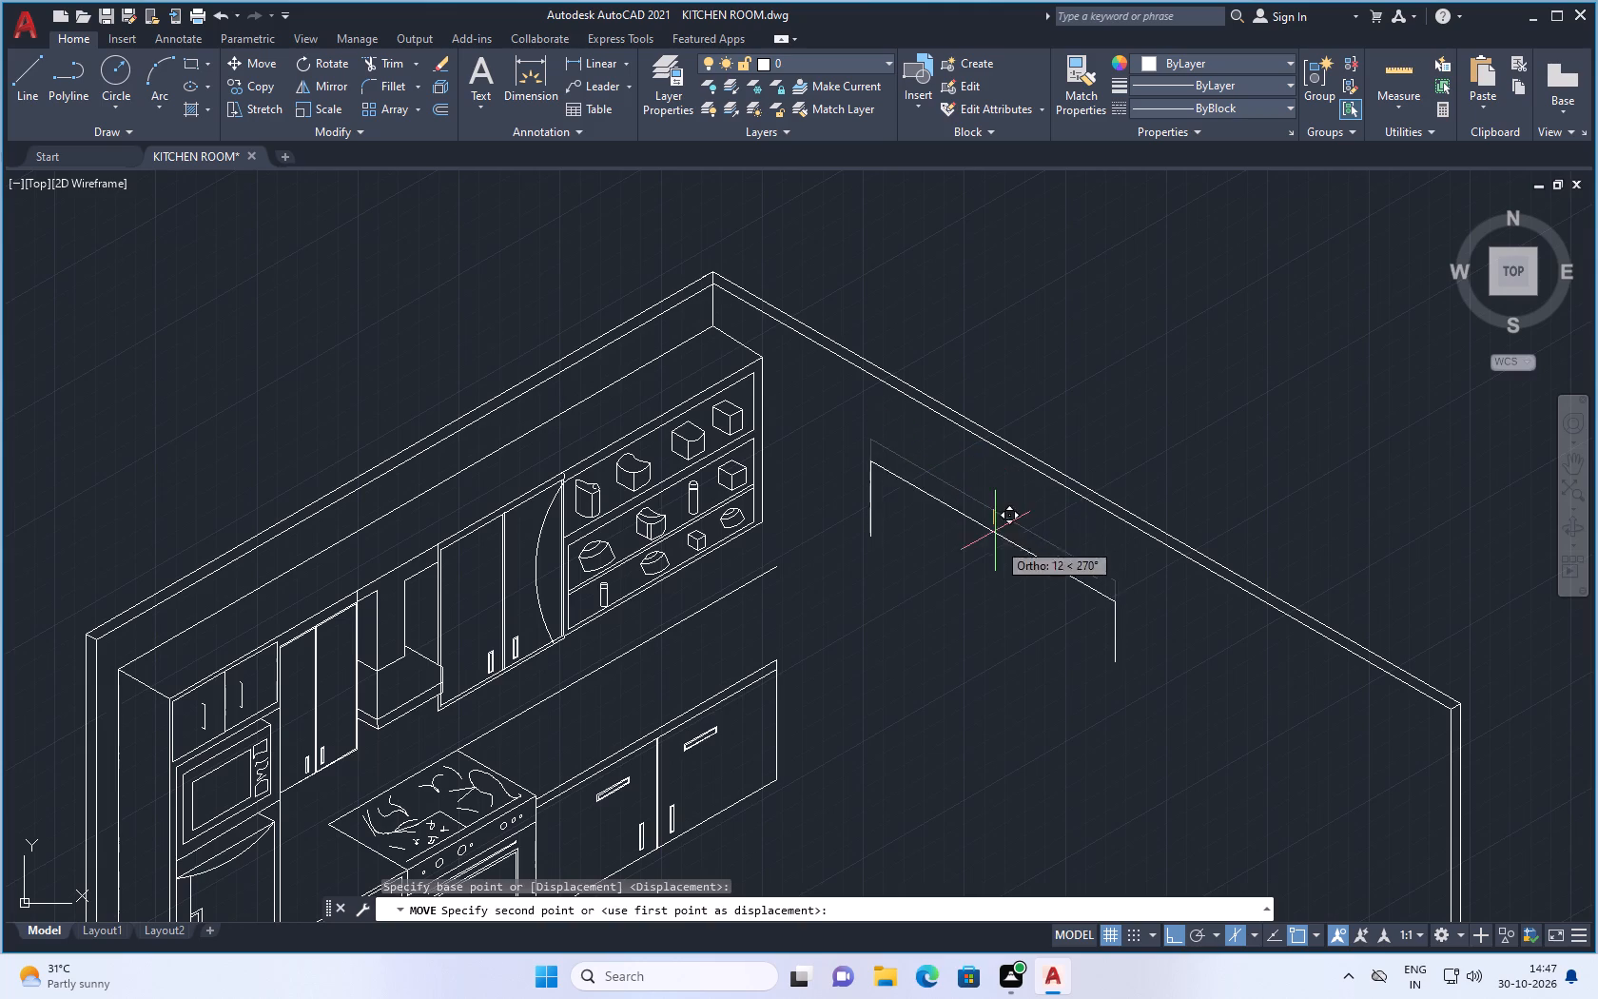
pyautogui.click(1169, 932)
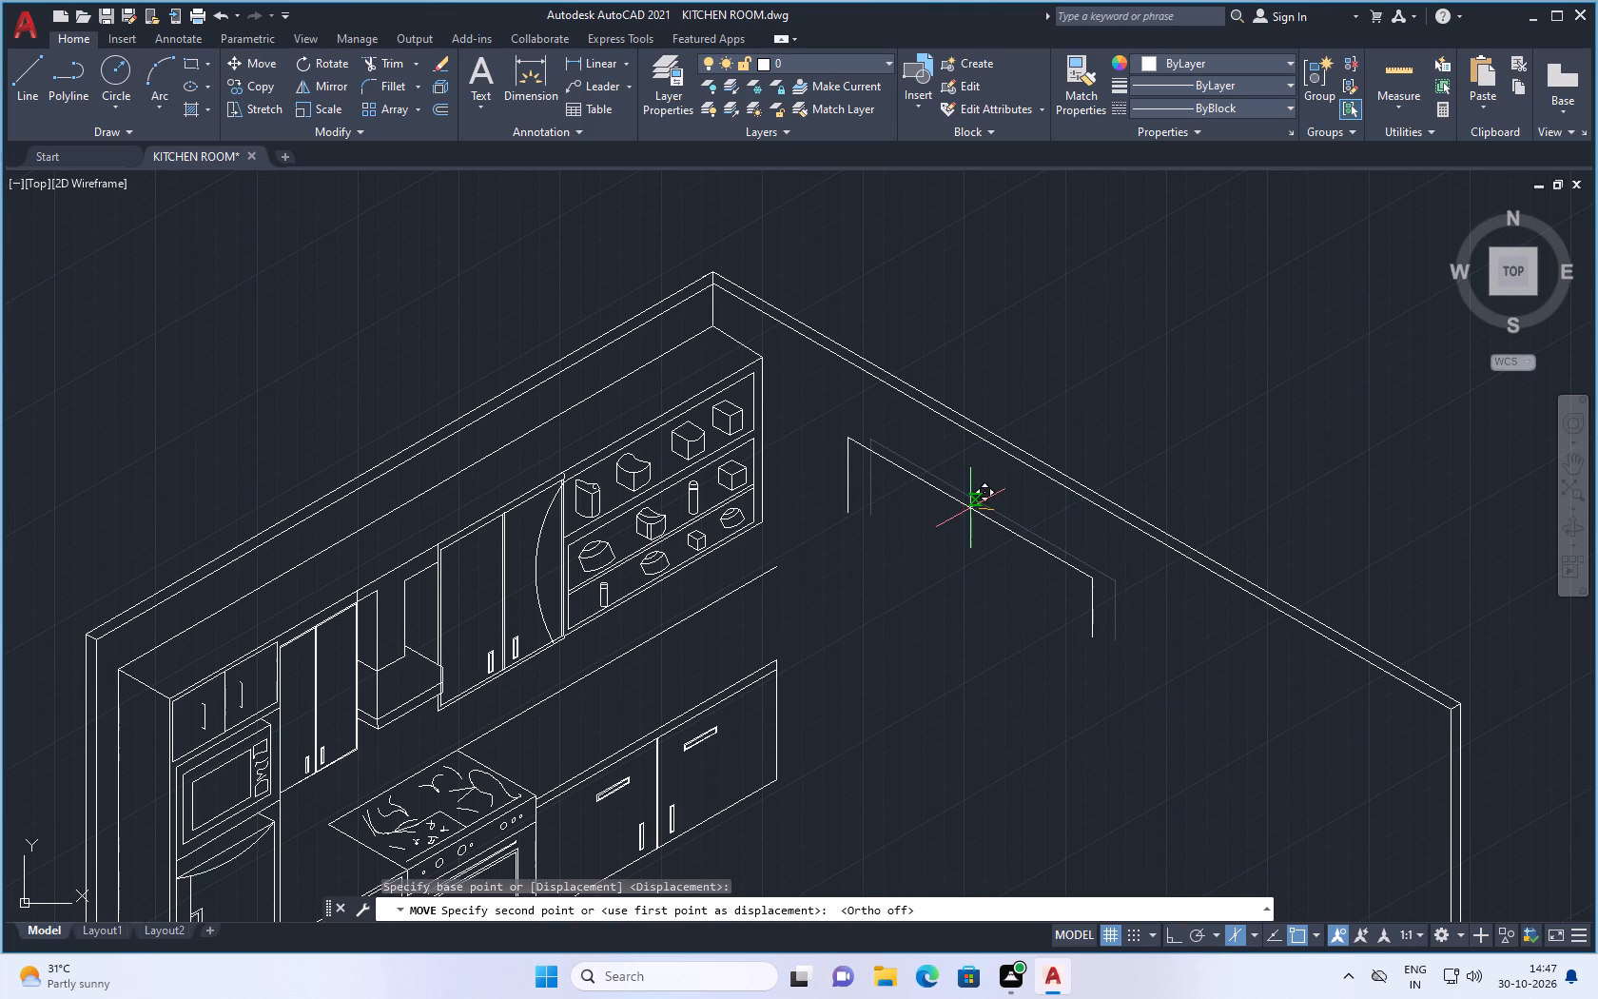
pyautogui.scroll(1, 969, 504)
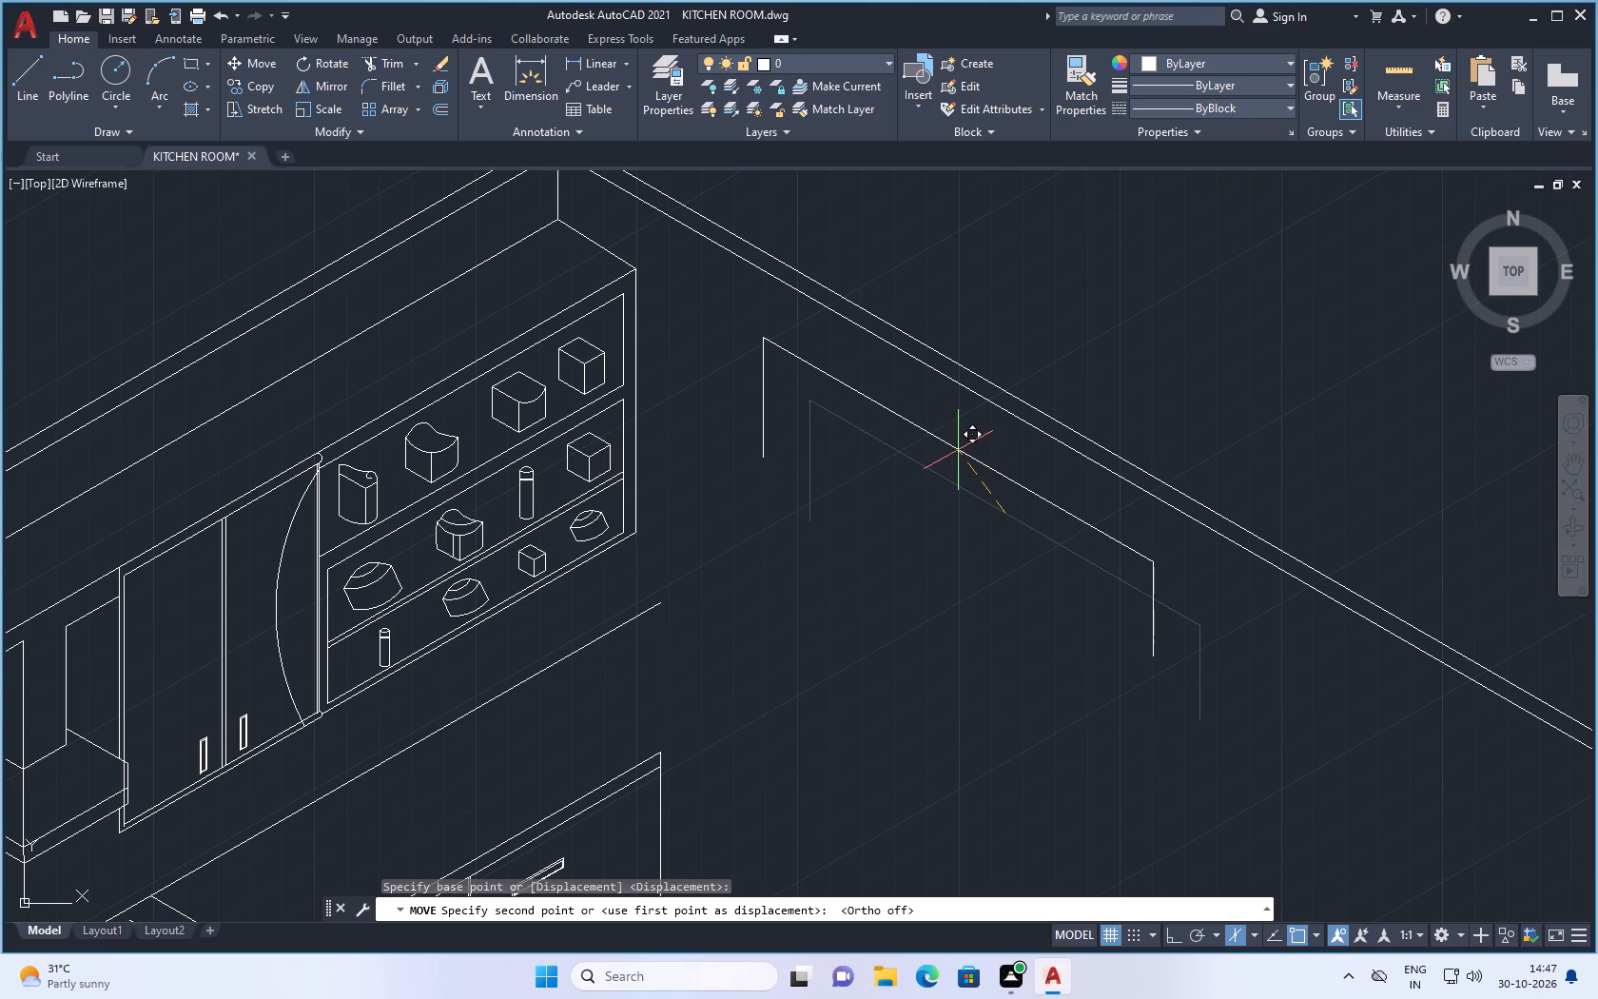
pyautogui.click(964, 460)
pyautogui.press('Escape')
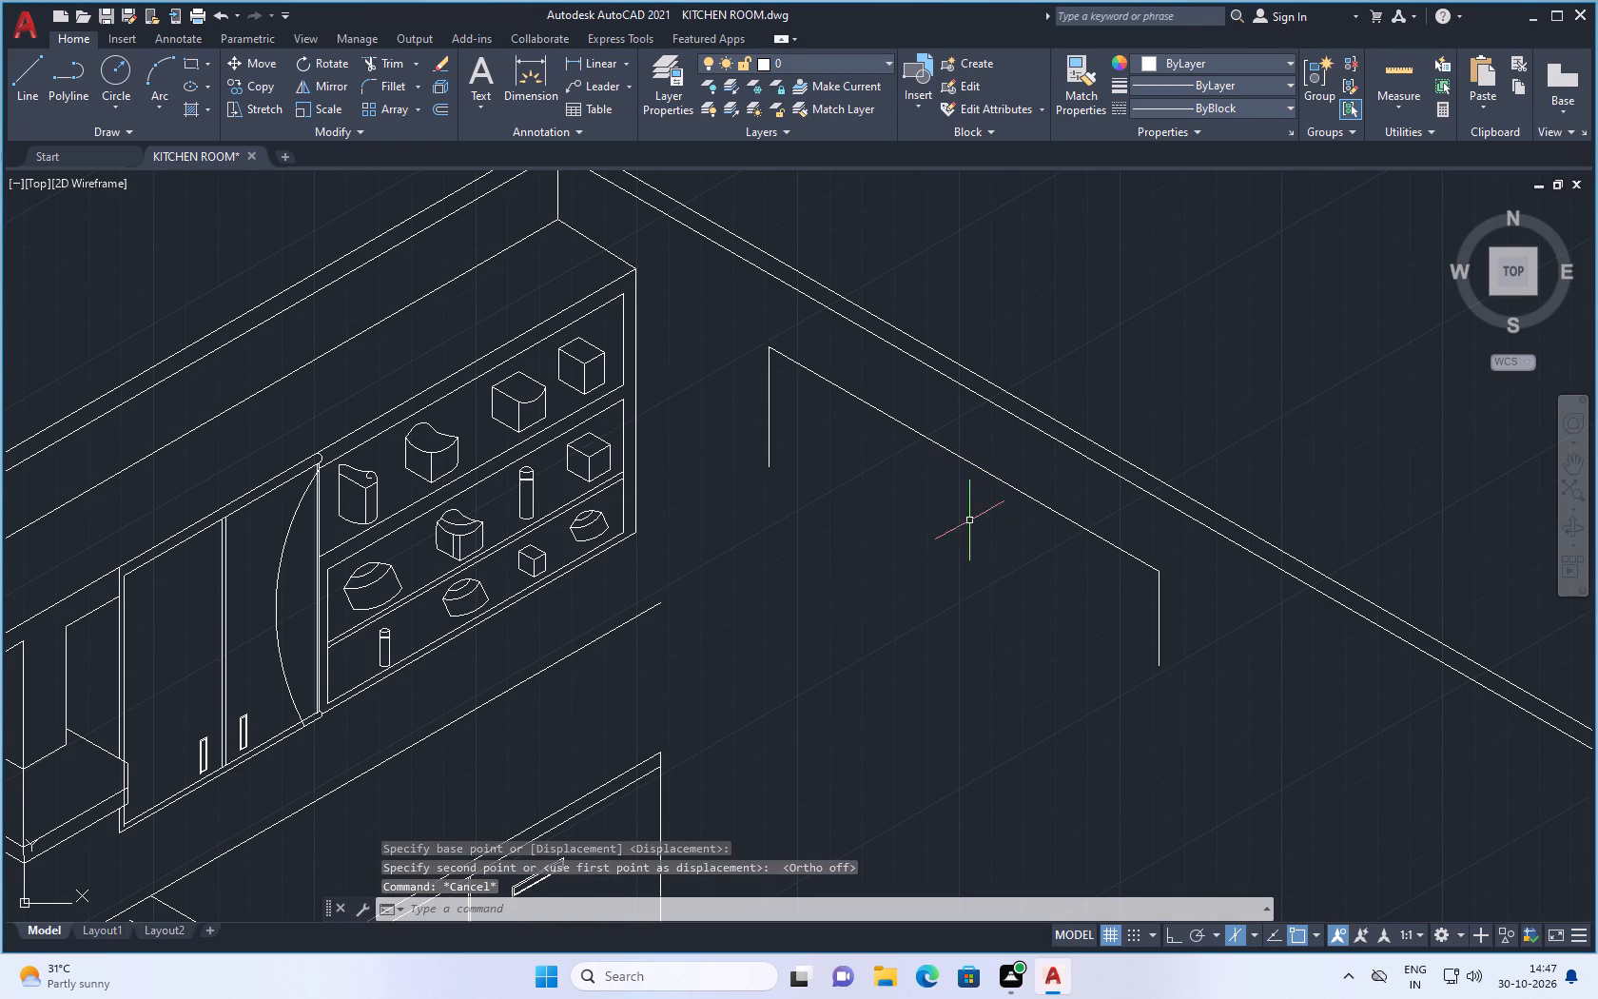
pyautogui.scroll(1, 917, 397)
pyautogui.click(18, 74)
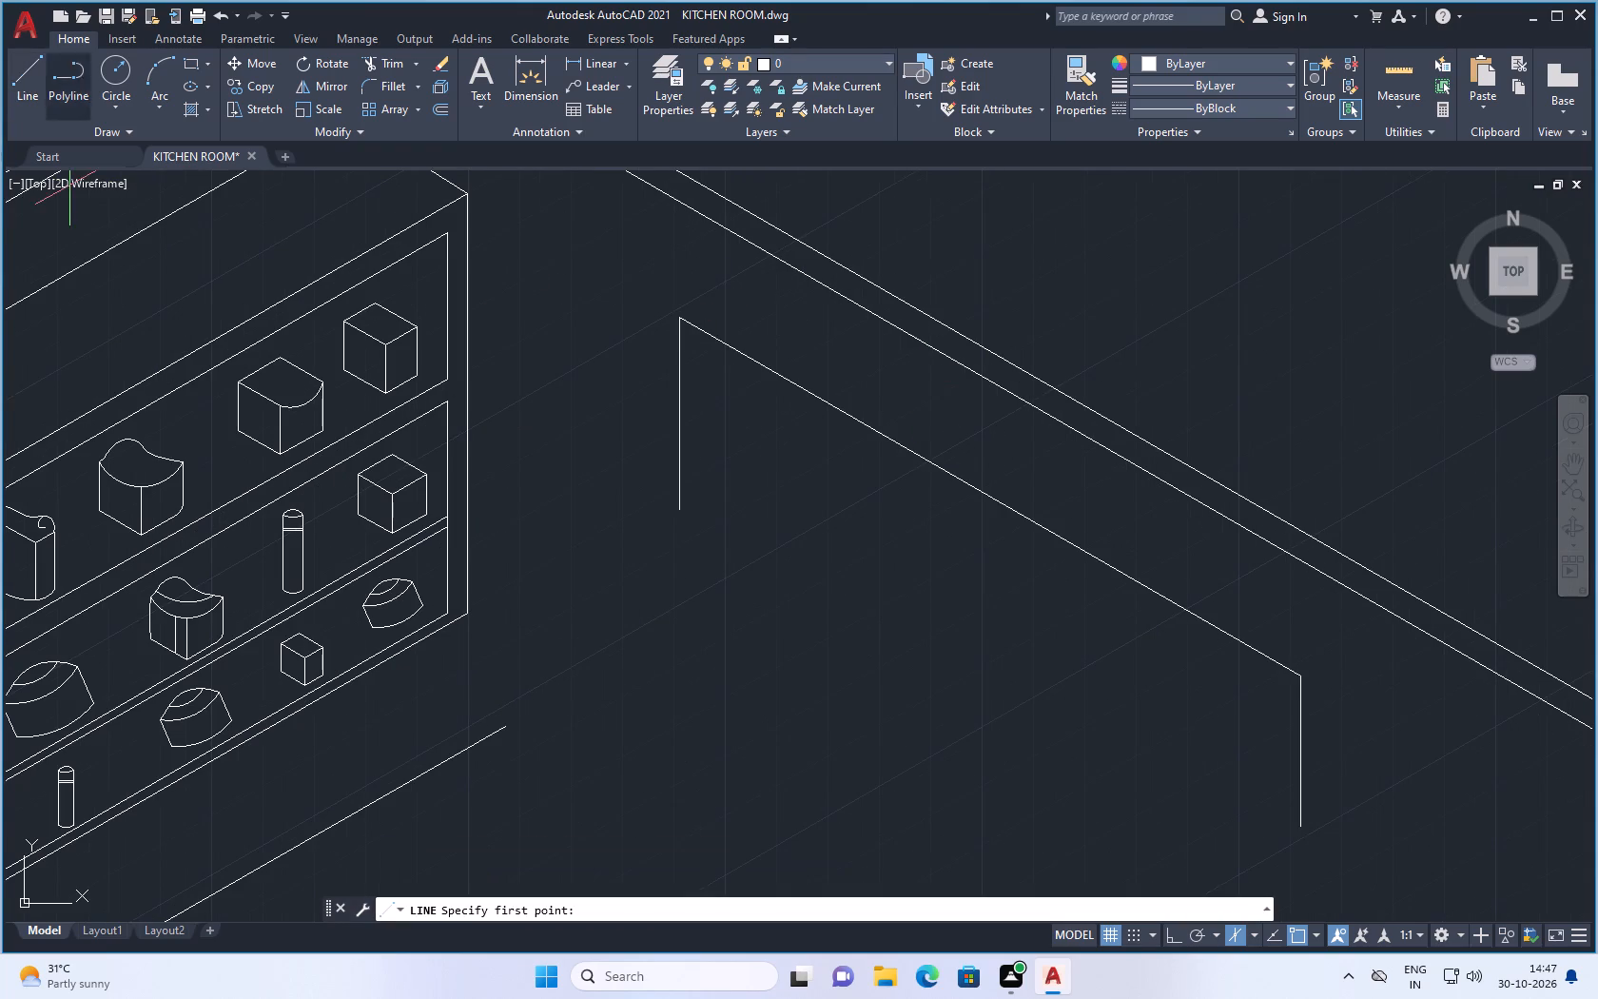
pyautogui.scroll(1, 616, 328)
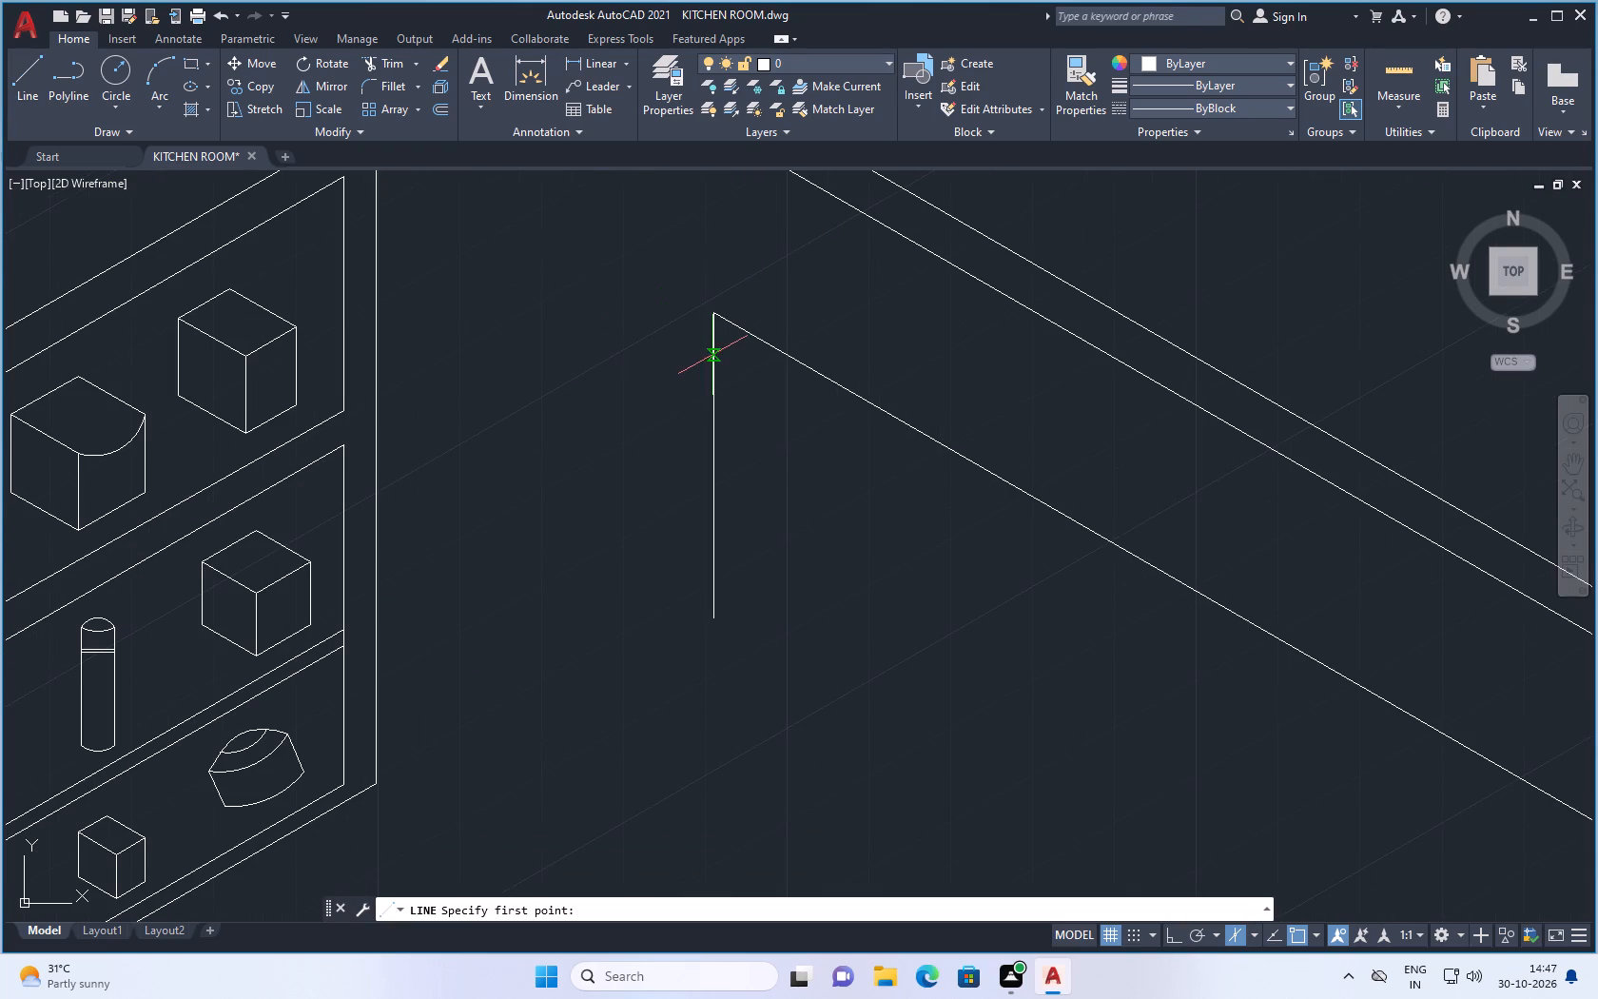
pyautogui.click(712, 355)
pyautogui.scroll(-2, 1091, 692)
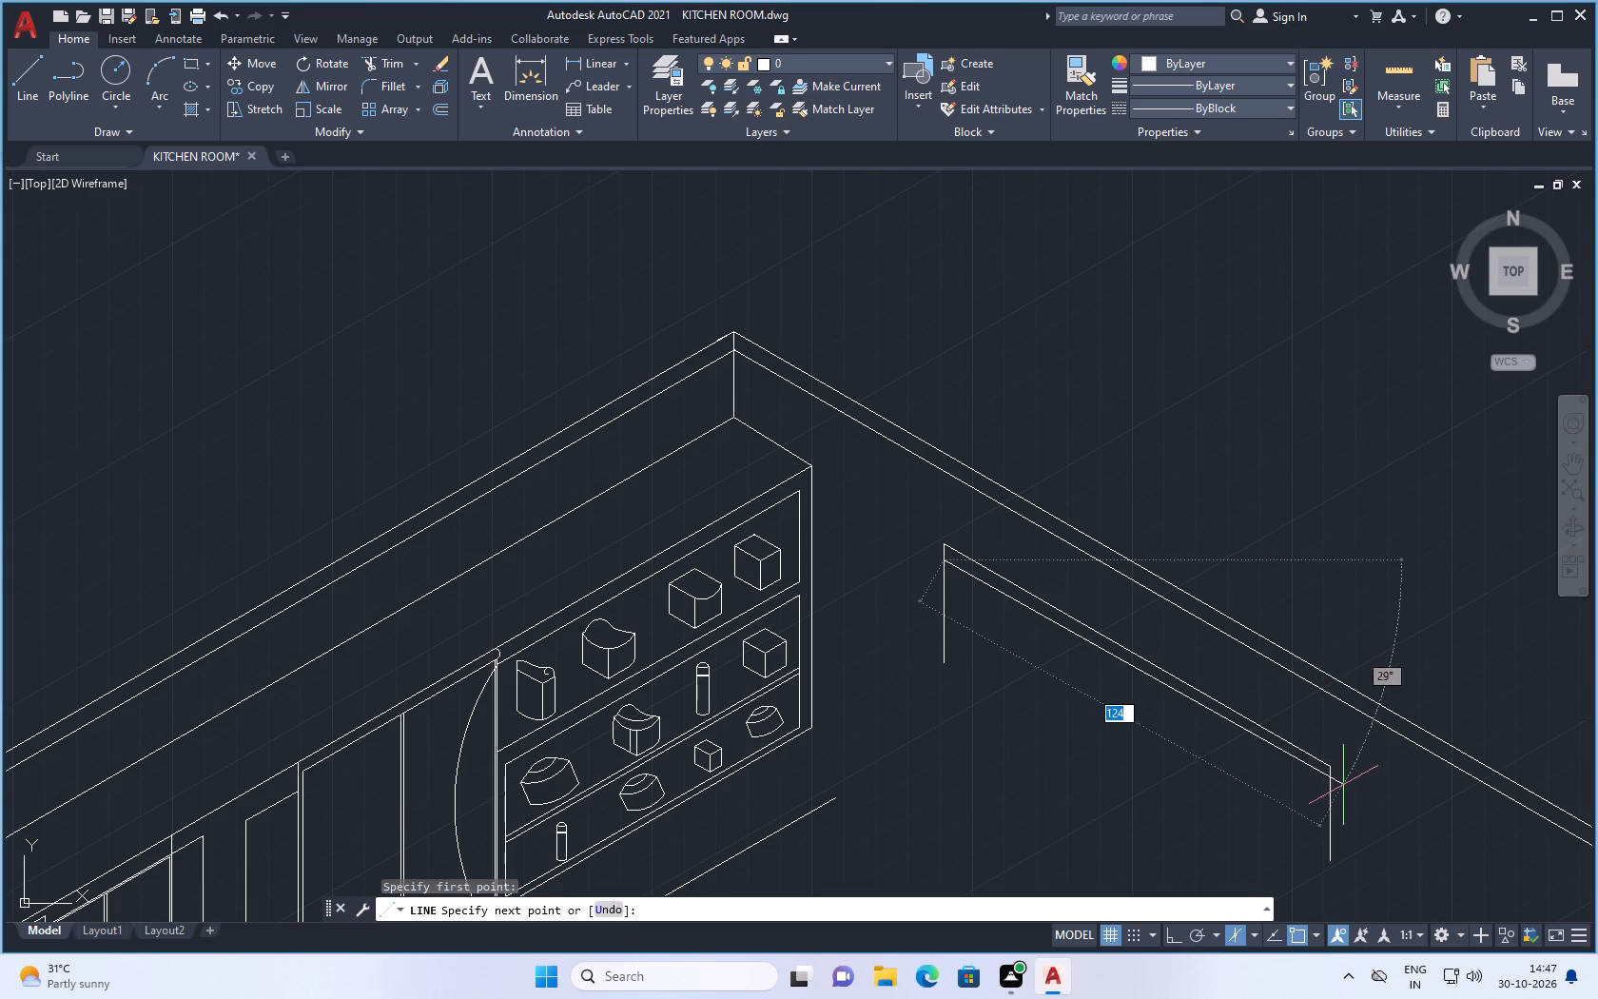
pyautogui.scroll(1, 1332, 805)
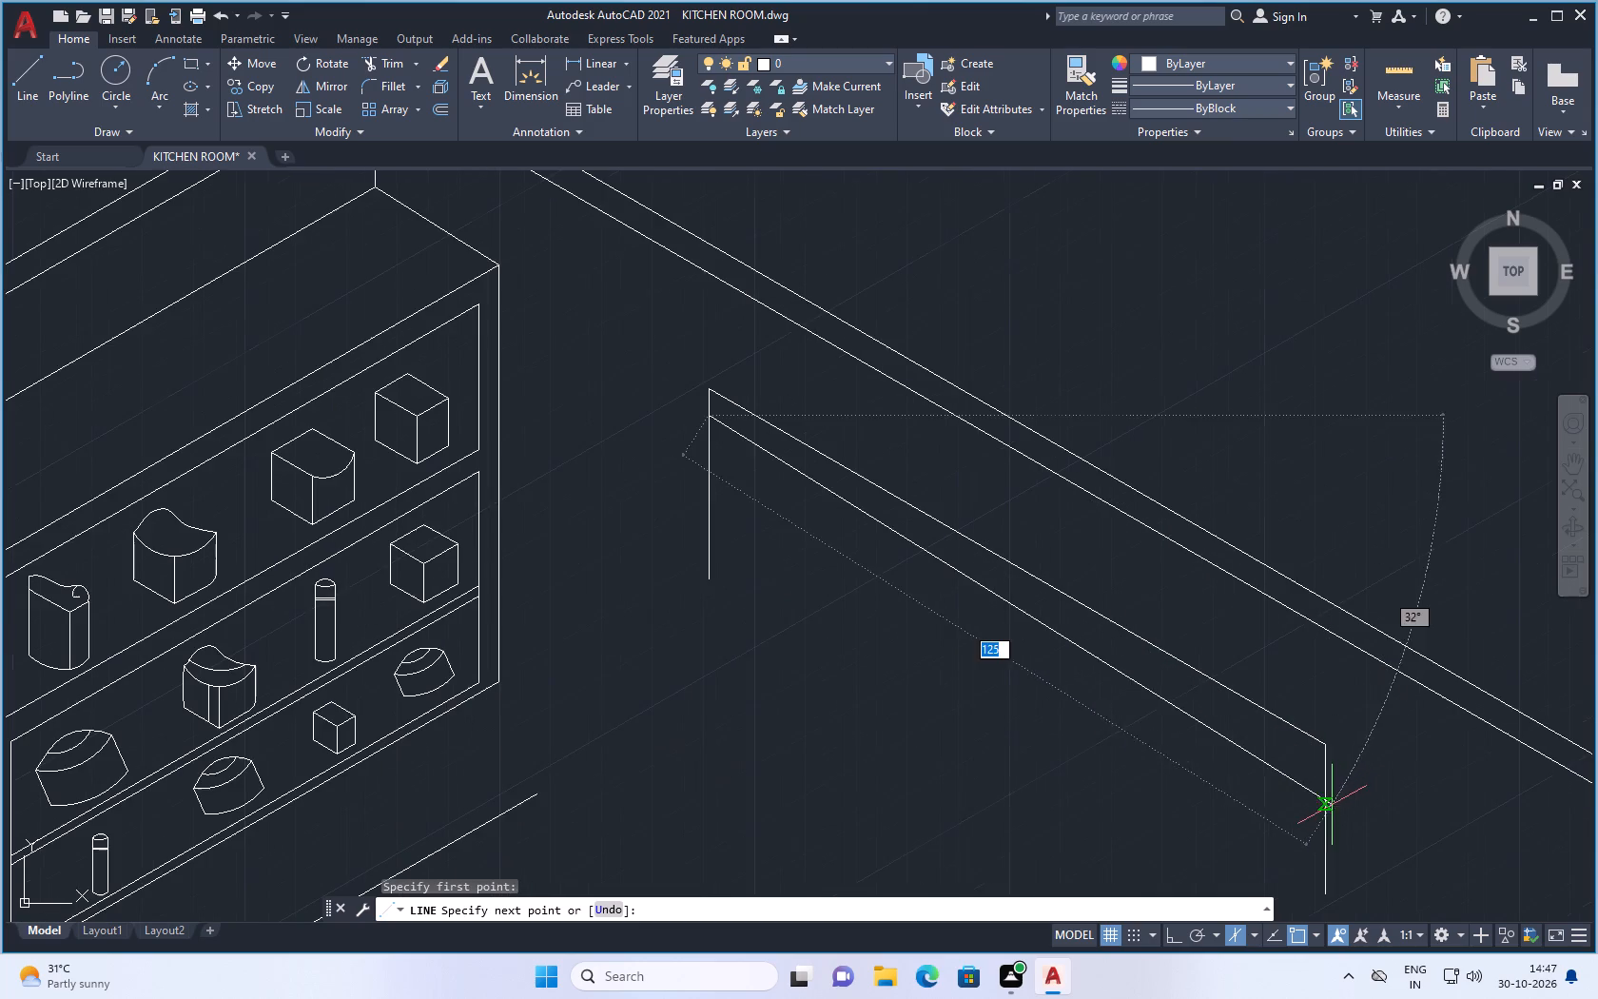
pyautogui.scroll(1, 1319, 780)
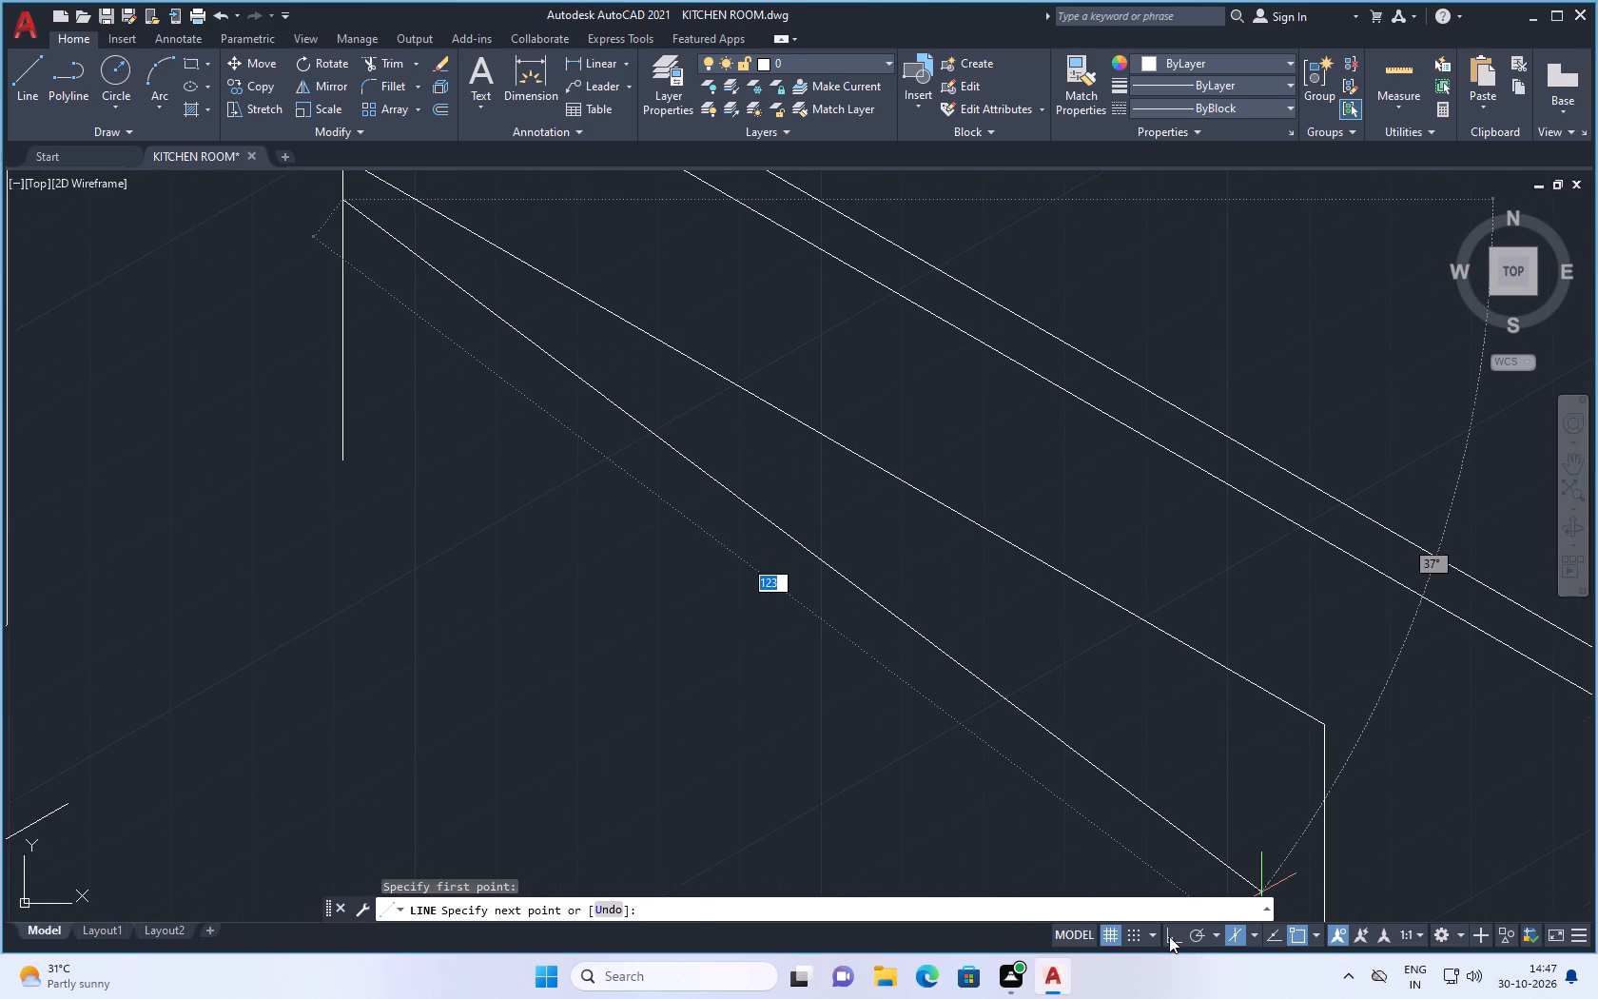
# Turn Ortho back on and cancel the pending line from the vertical nearest the shelves.
pyautogui.click(1169, 936)
pyautogui.scroll(-2, 1323, 751)
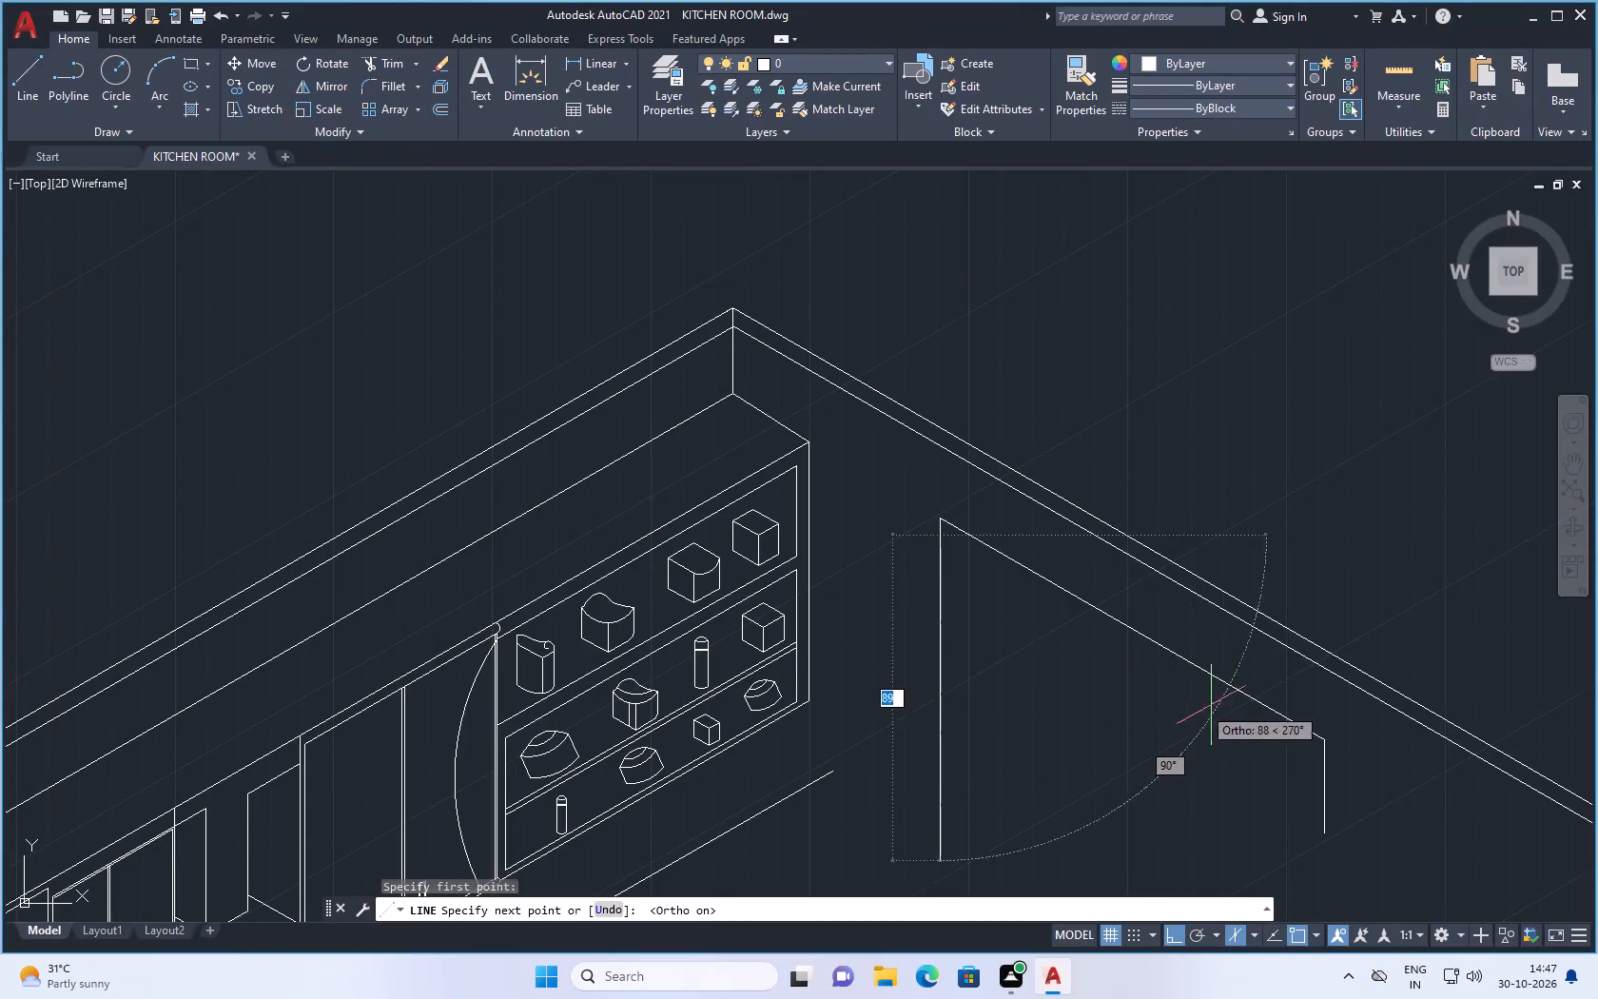
pyautogui.press('Escape')
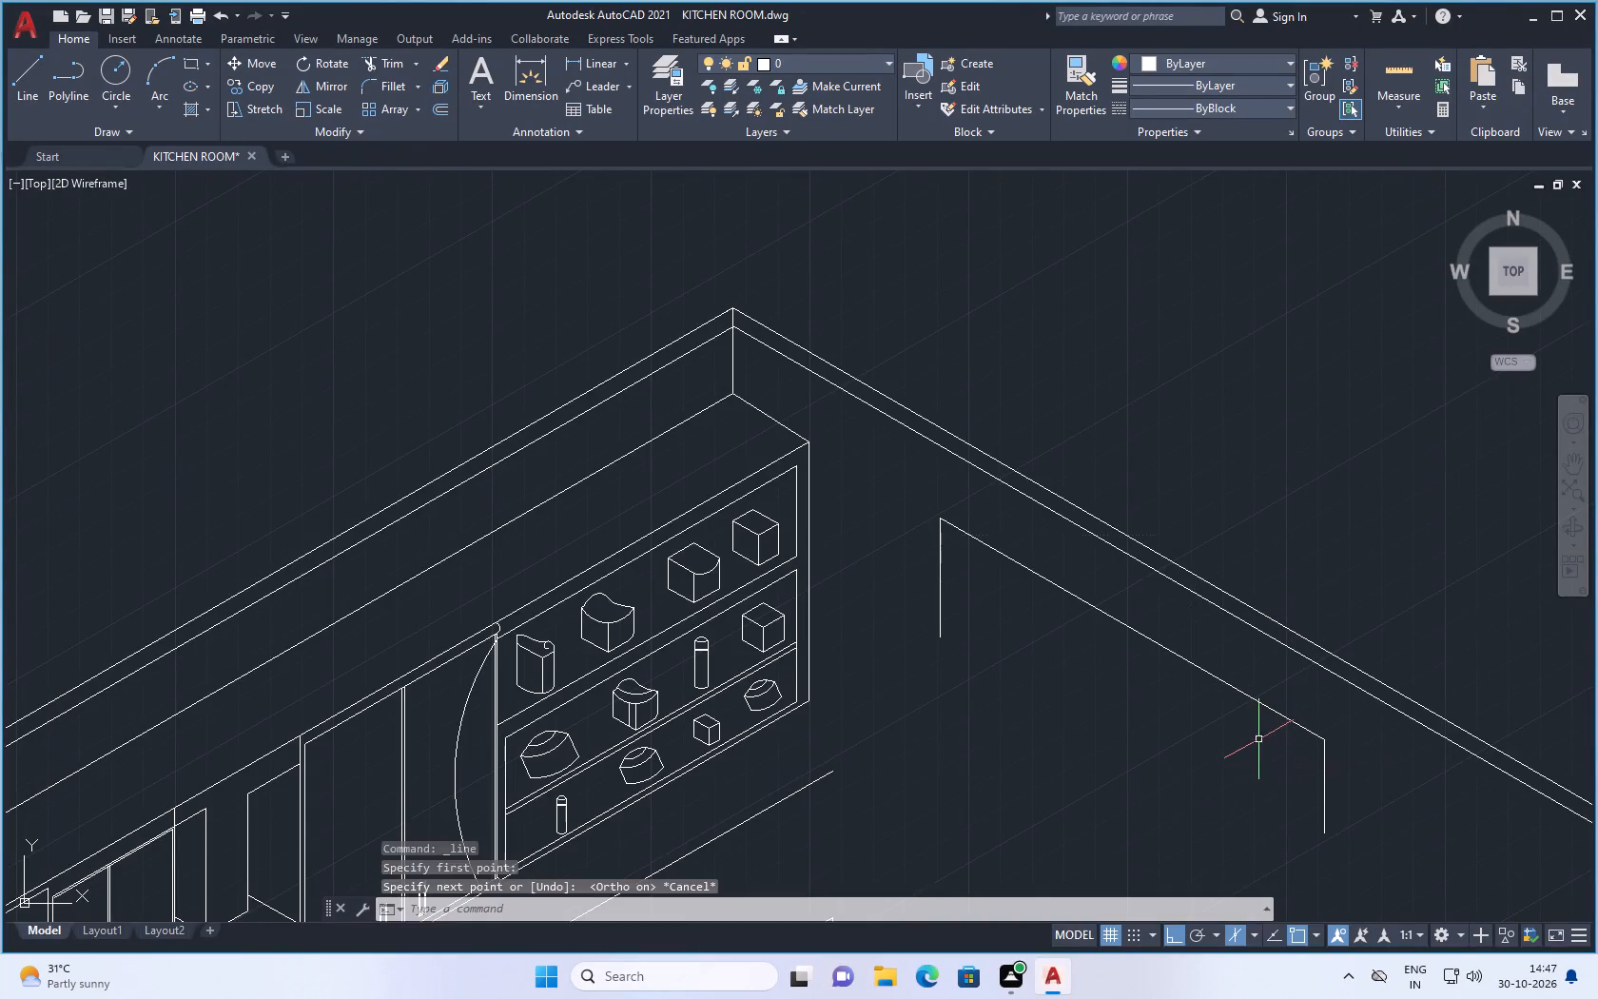
# Start a new line for the three-sided outline on the empty wall.
pyautogui.press('space')
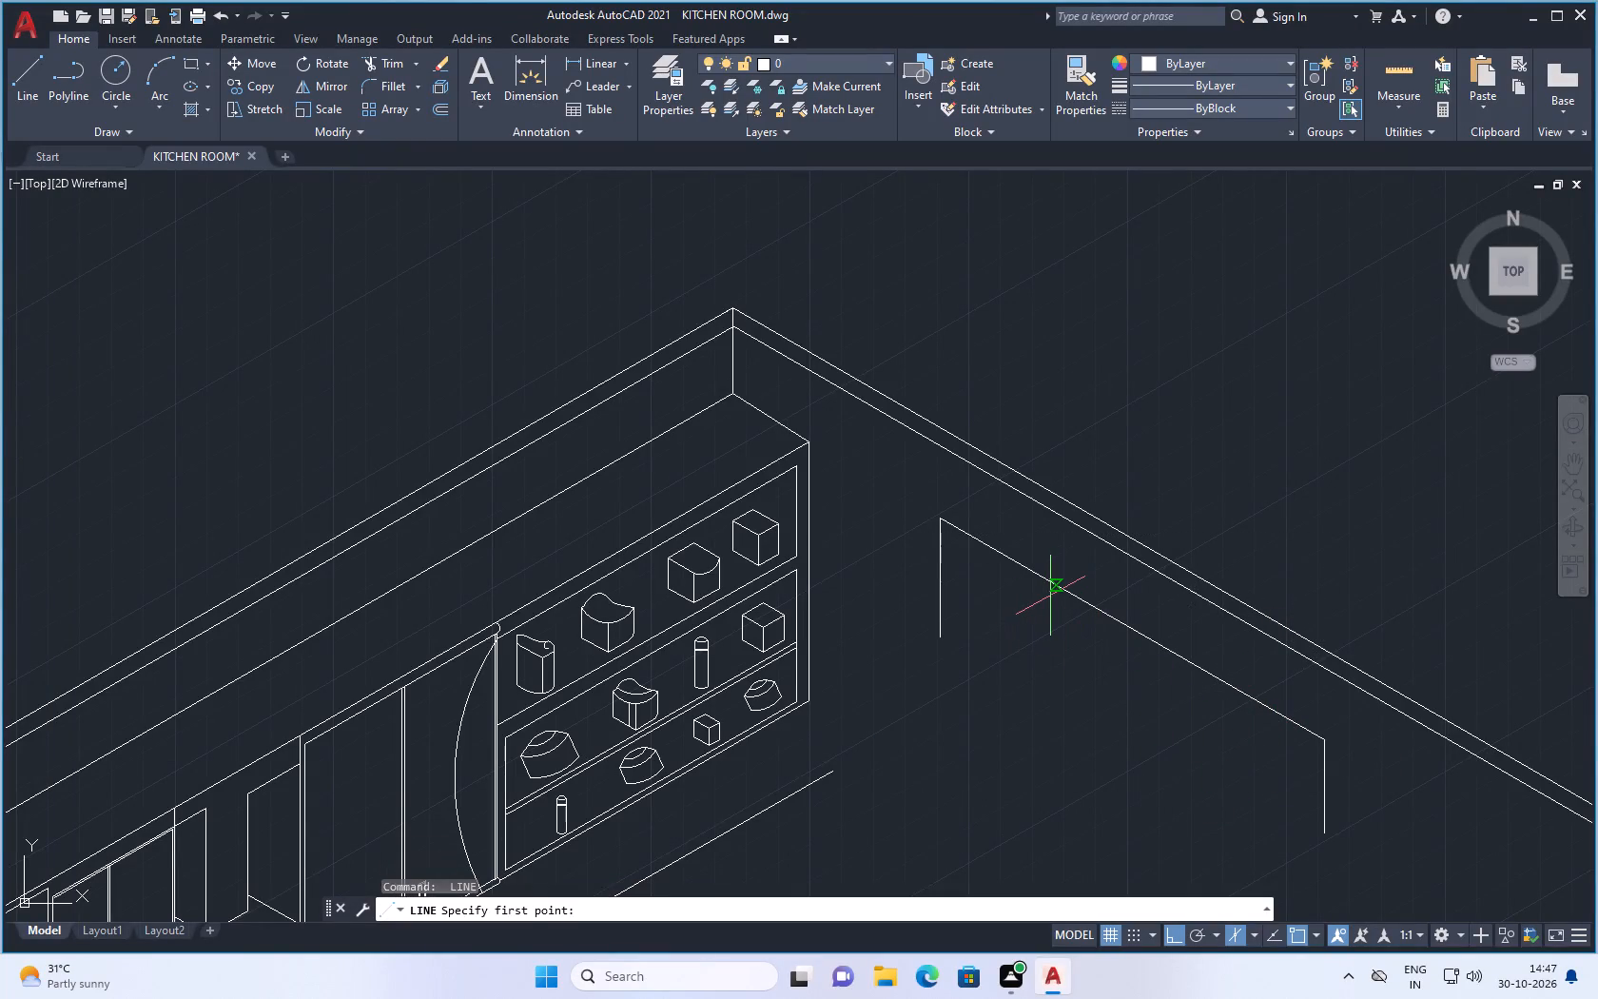
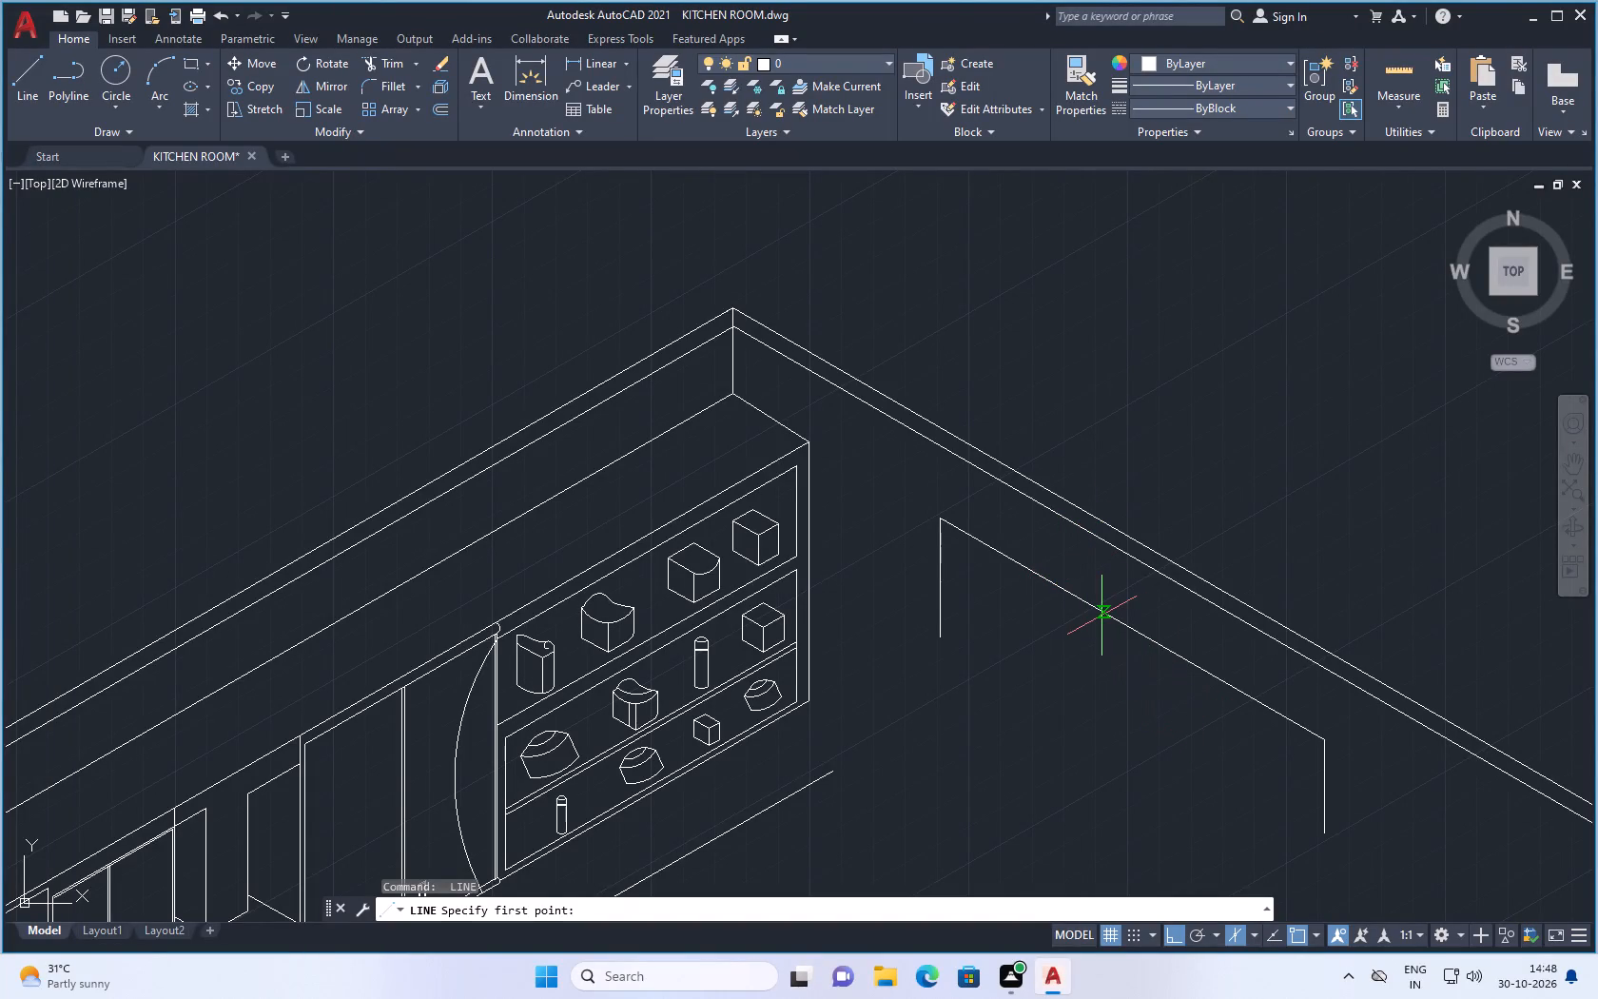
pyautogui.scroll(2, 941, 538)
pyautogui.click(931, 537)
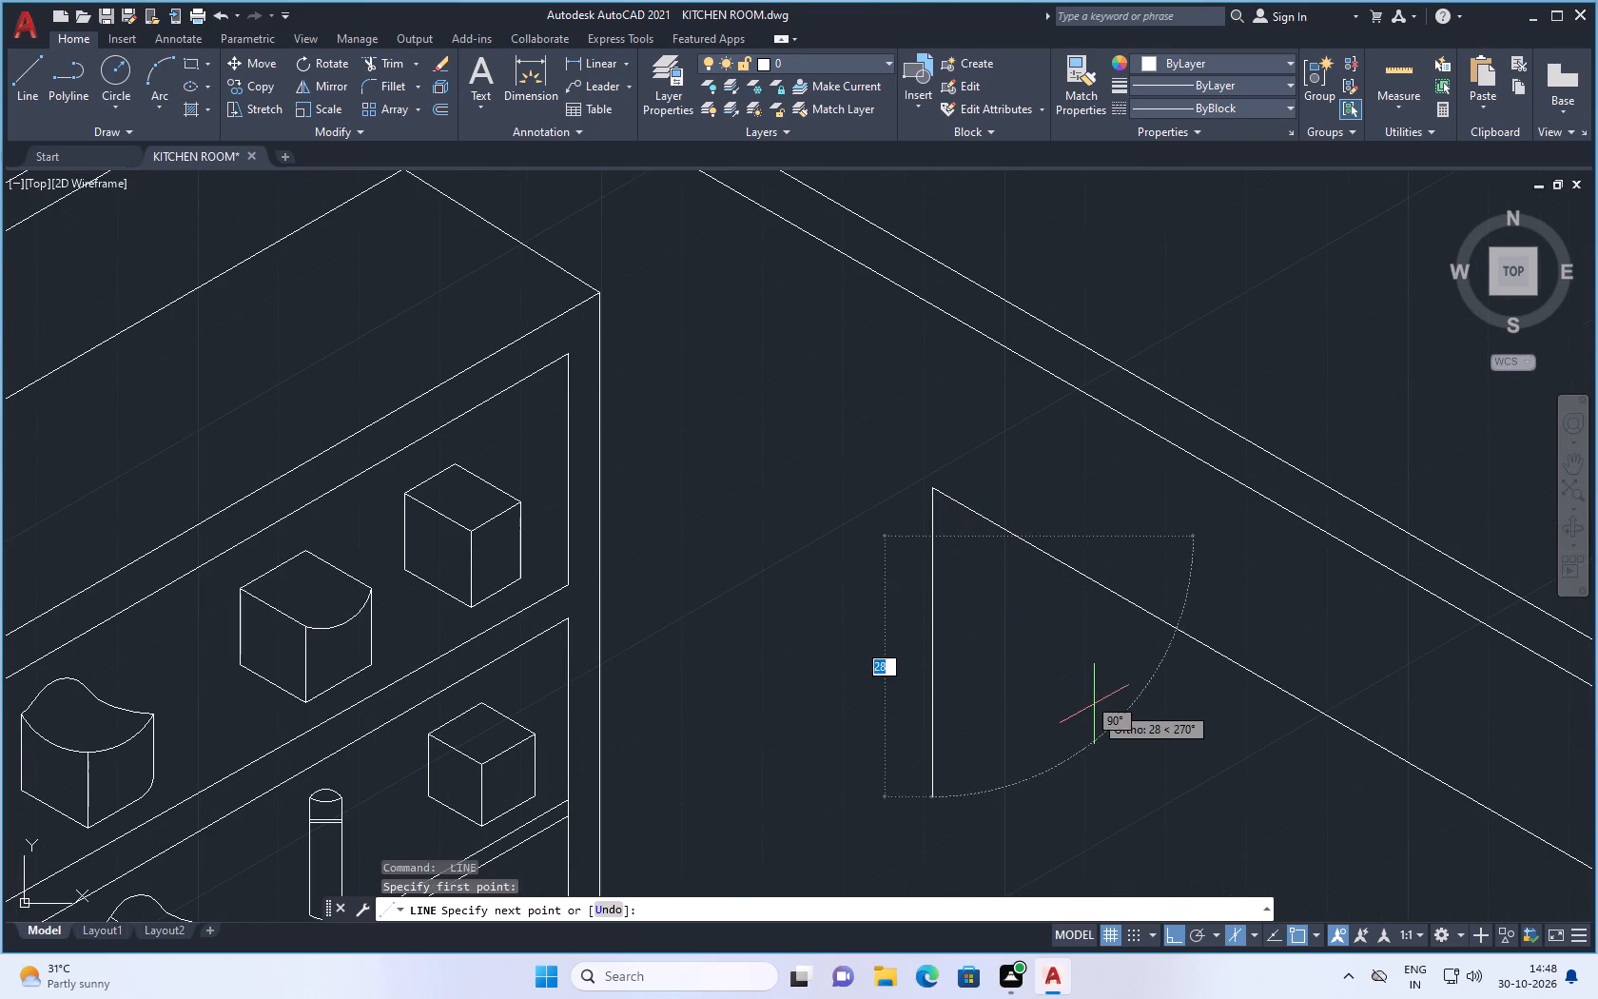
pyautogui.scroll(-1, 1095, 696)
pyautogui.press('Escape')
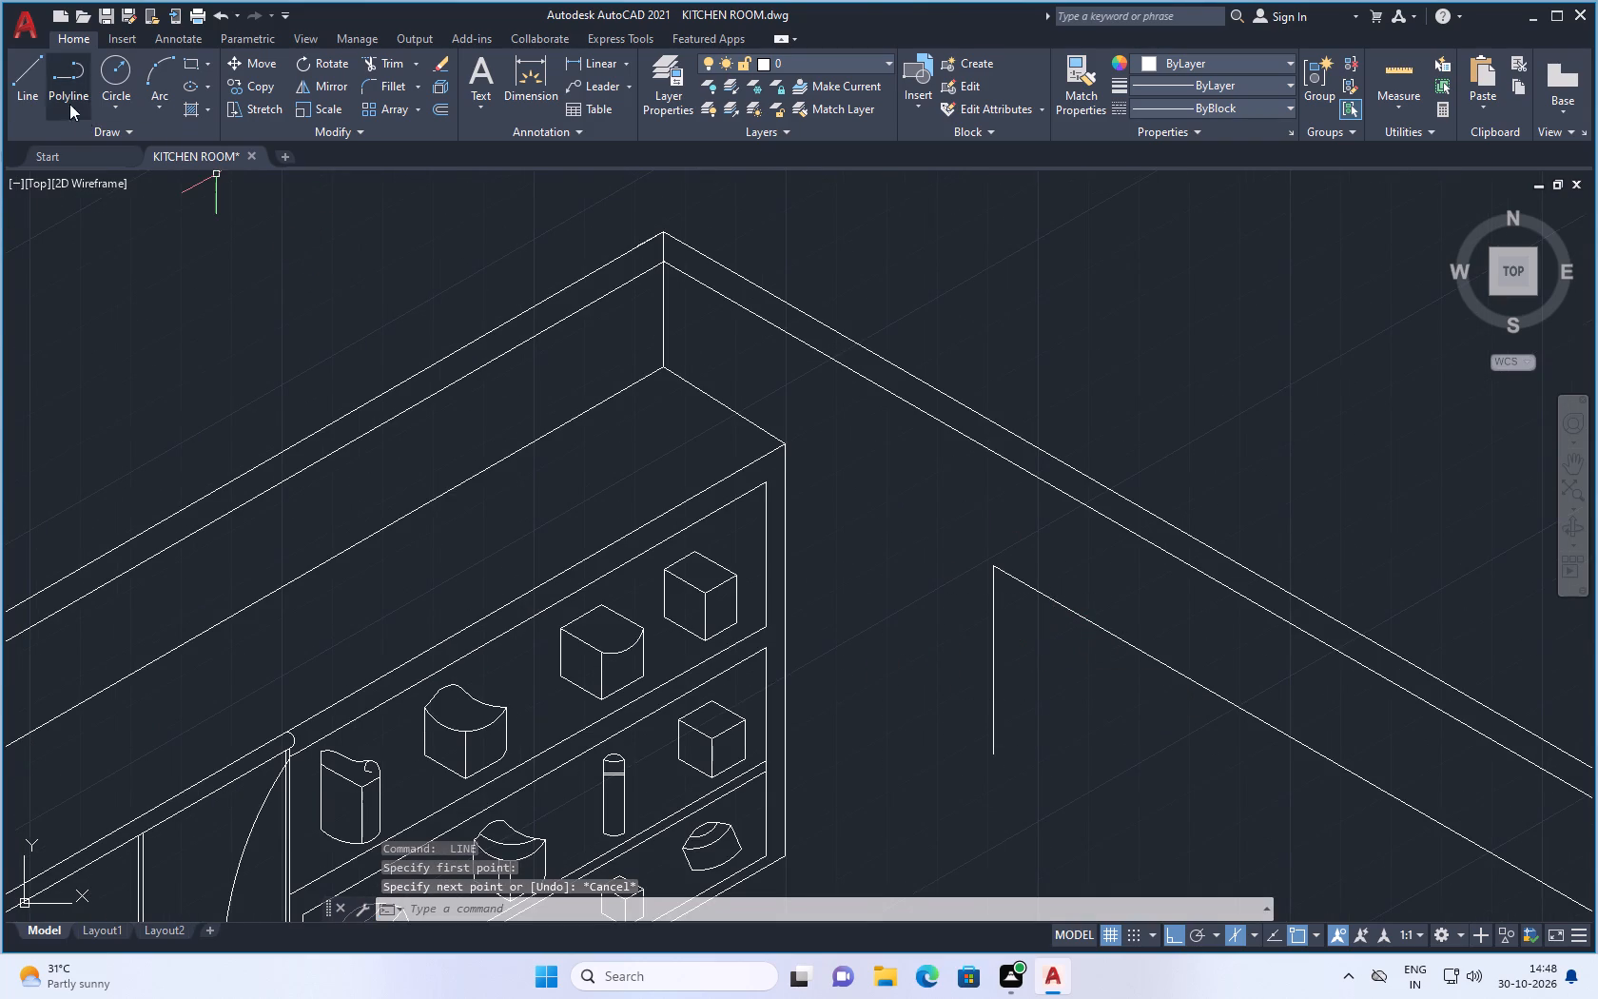
# On isoplane Top, draw a 330° line just below the outline's top line, from the shelf-side vertical to just past the far vertical.
pyautogui.click(30, 75)
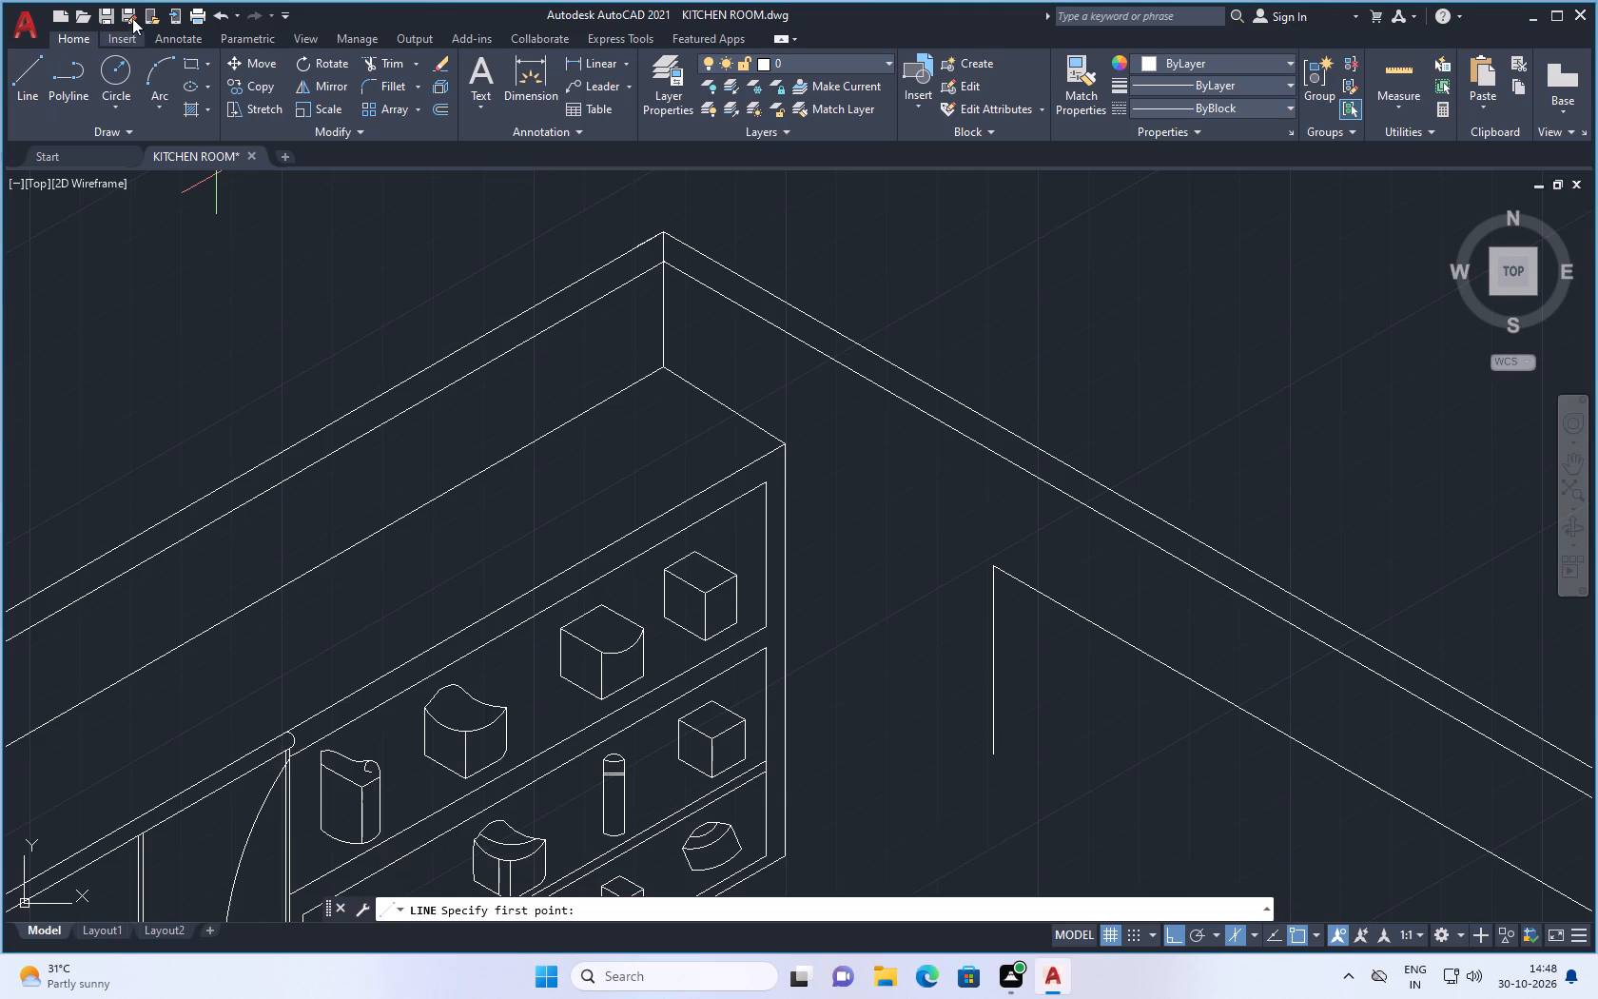
pyautogui.scroll(-2, 928, 575)
pyautogui.scroll(1, 1092, 728)
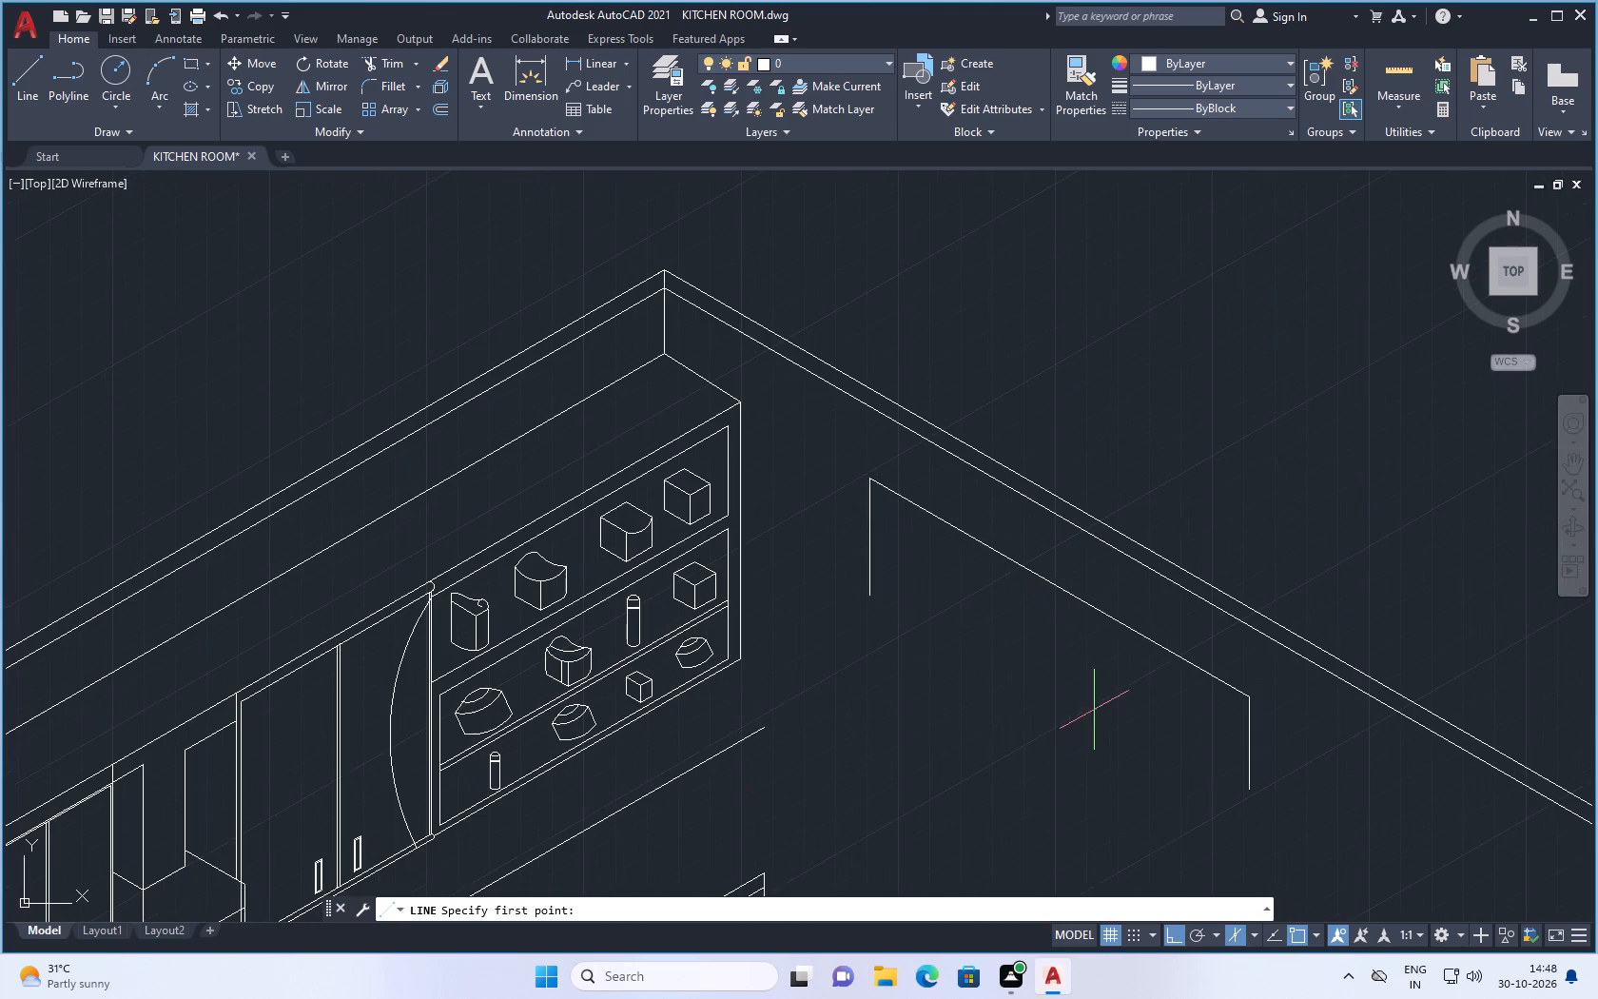
pyautogui.click(1257, 937)
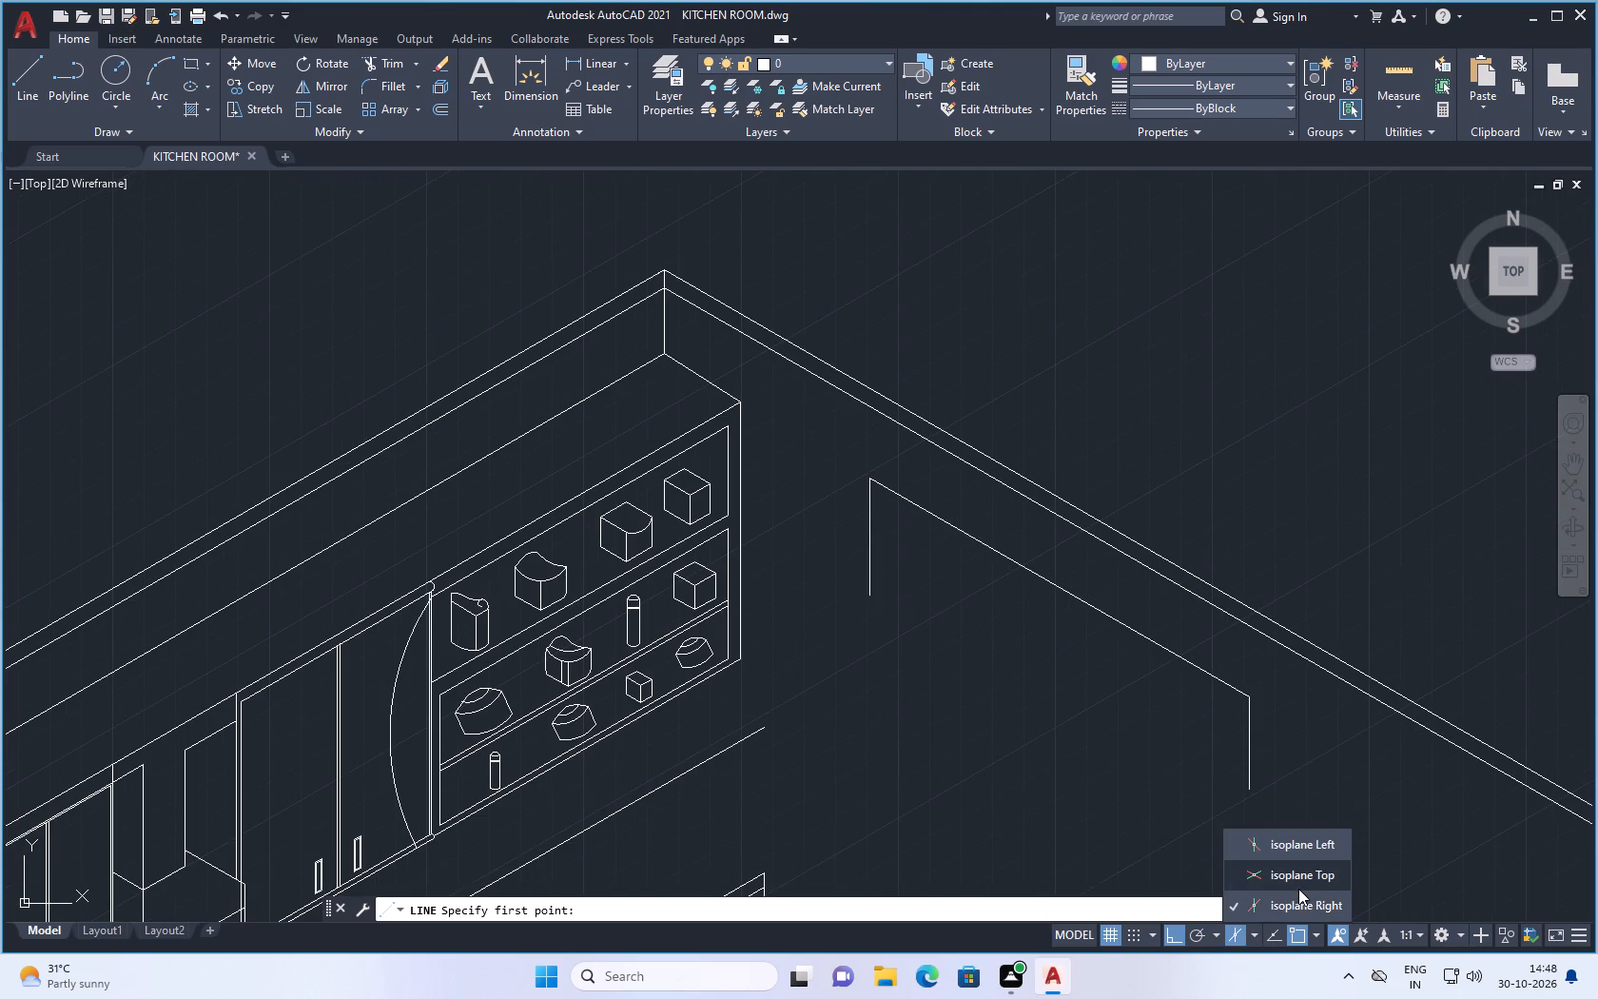
pyautogui.click(1300, 879)
pyautogui.scroll(1, 875, 482)
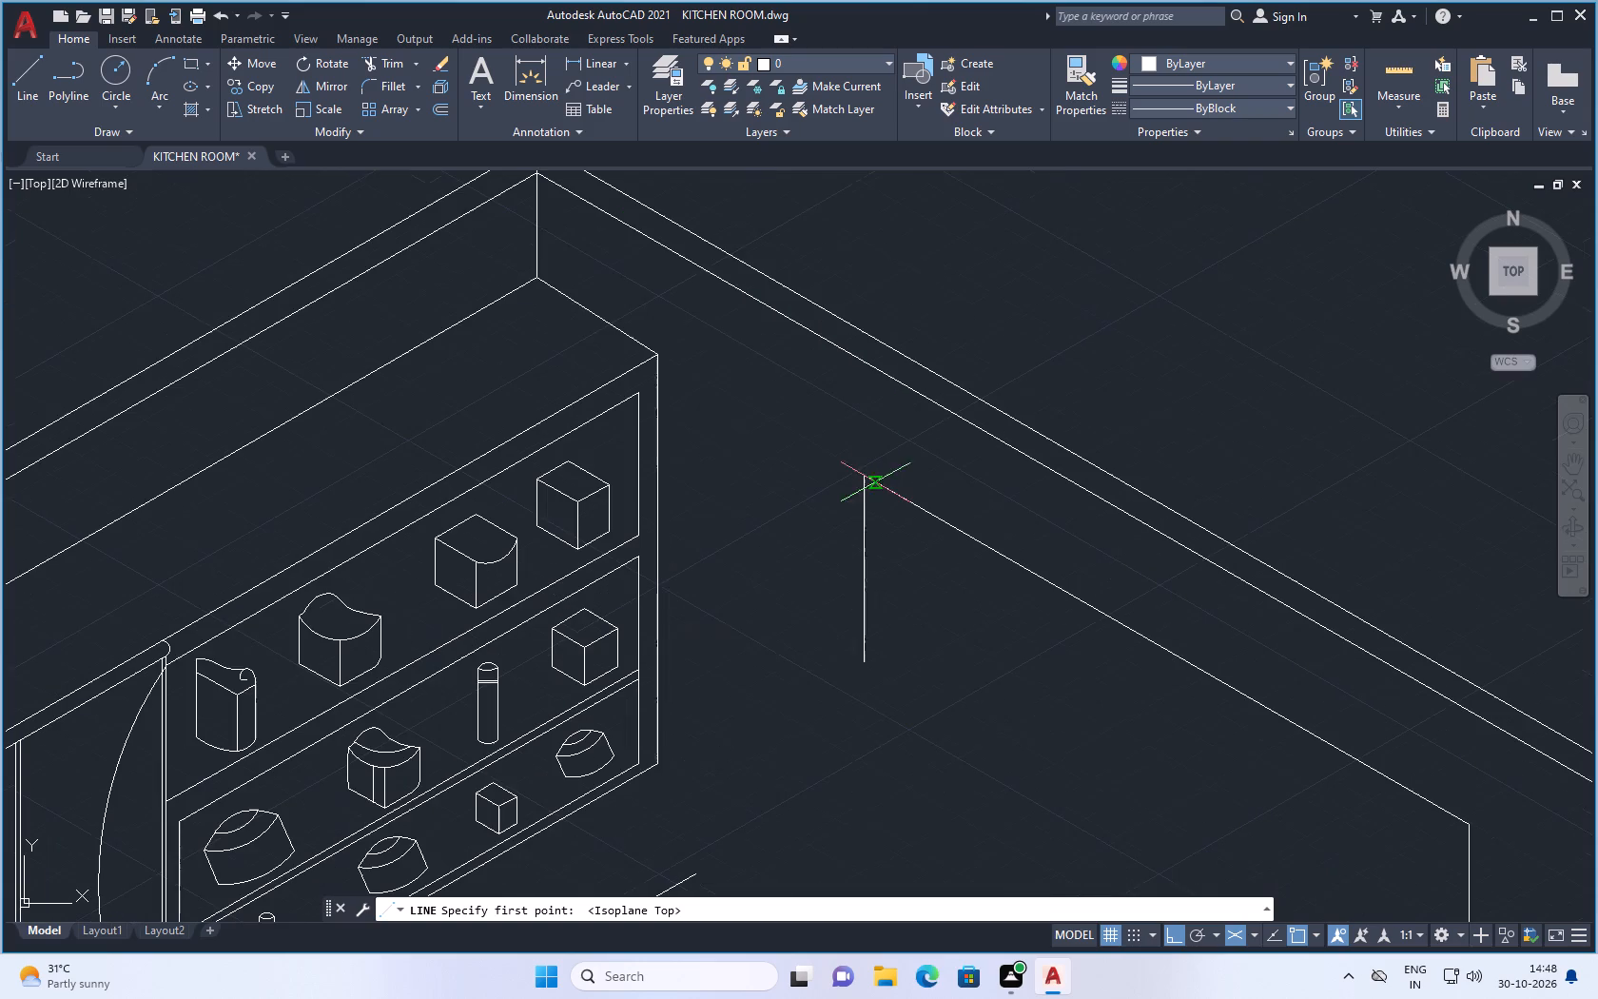
pyautogui.click(862, 507)
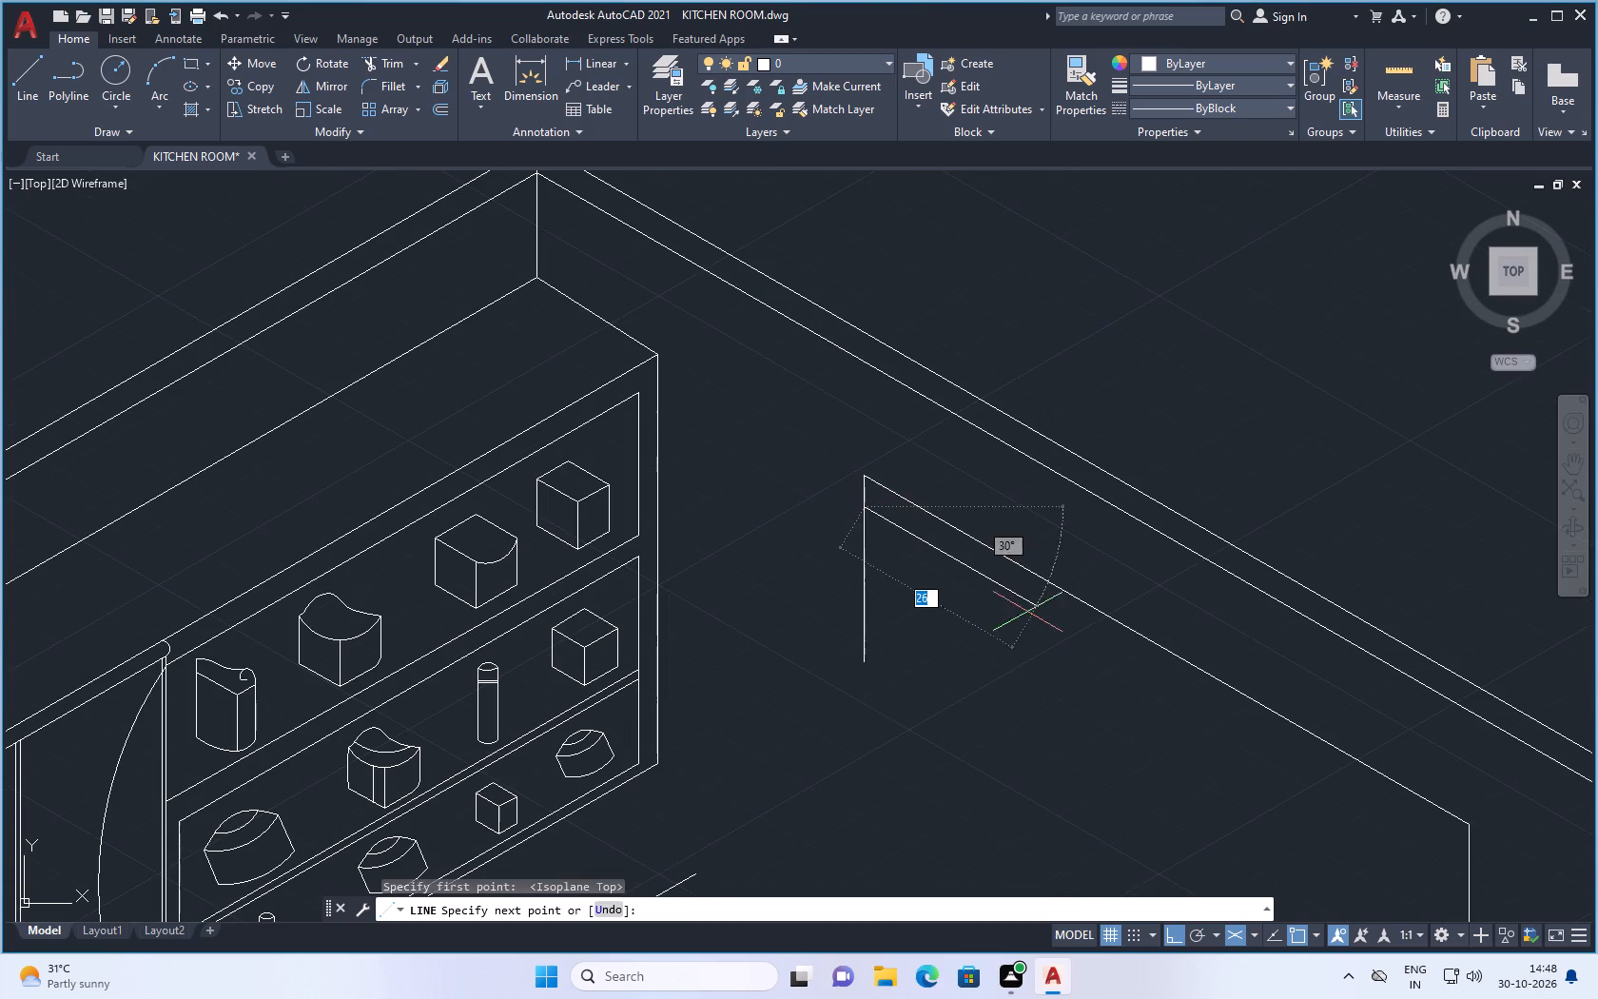
pyautogui.scroll(-1, 1039, 622)
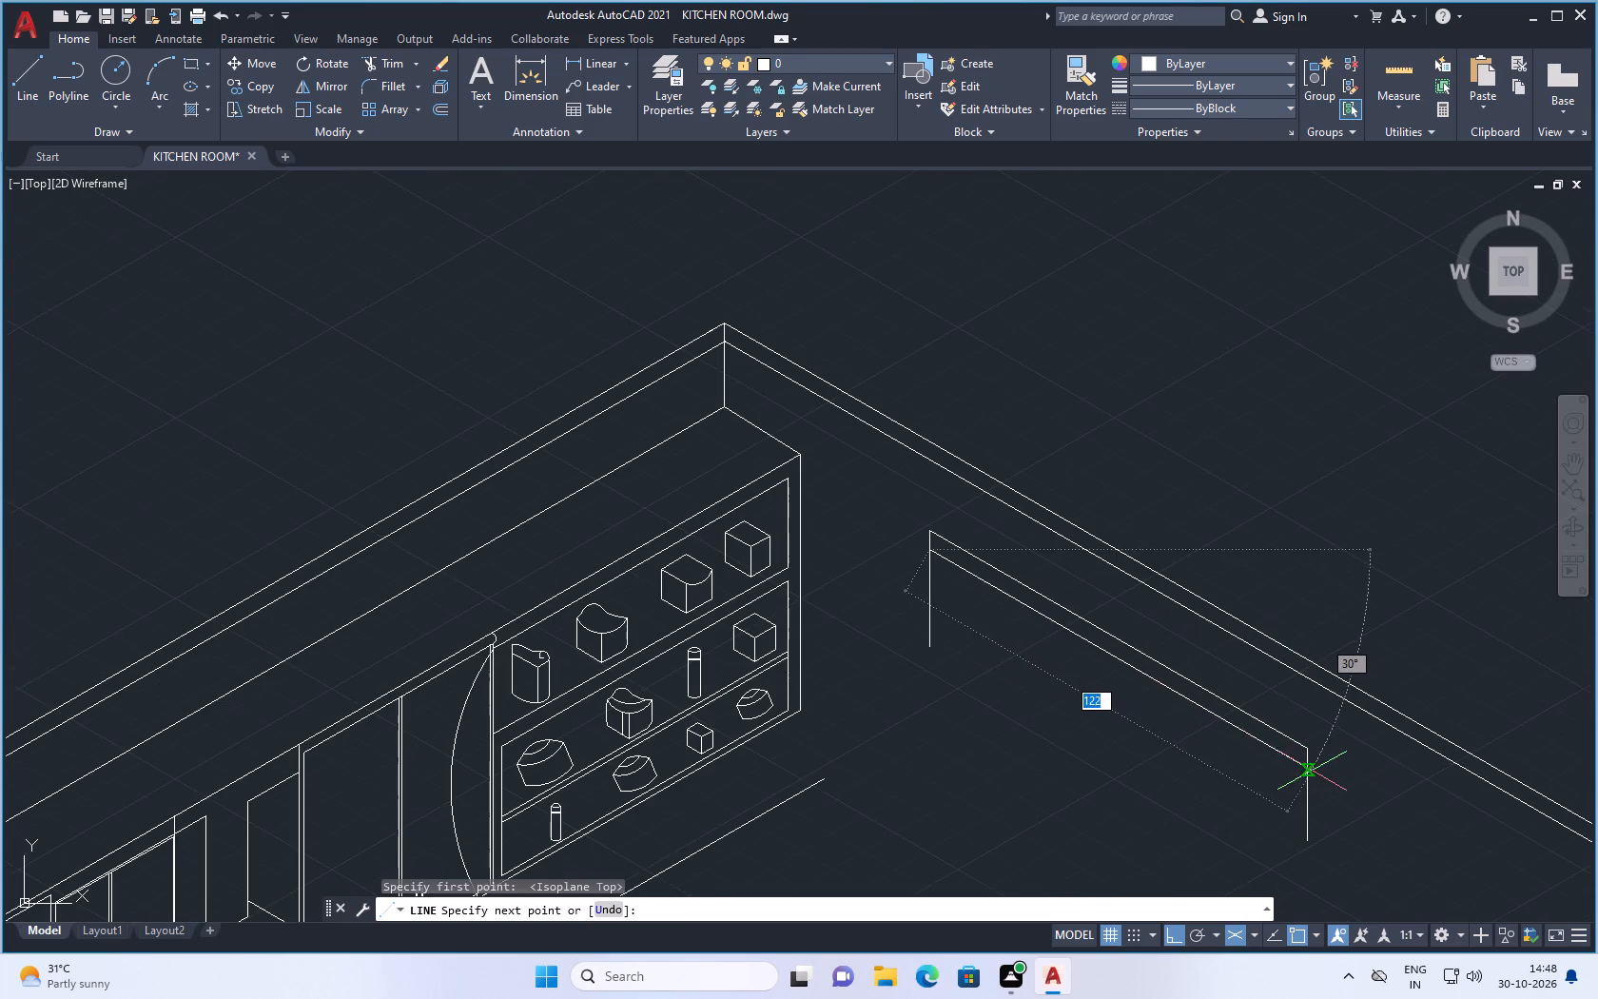
pyautogui.click(1331, 778)
pyautogui.press('Escape')
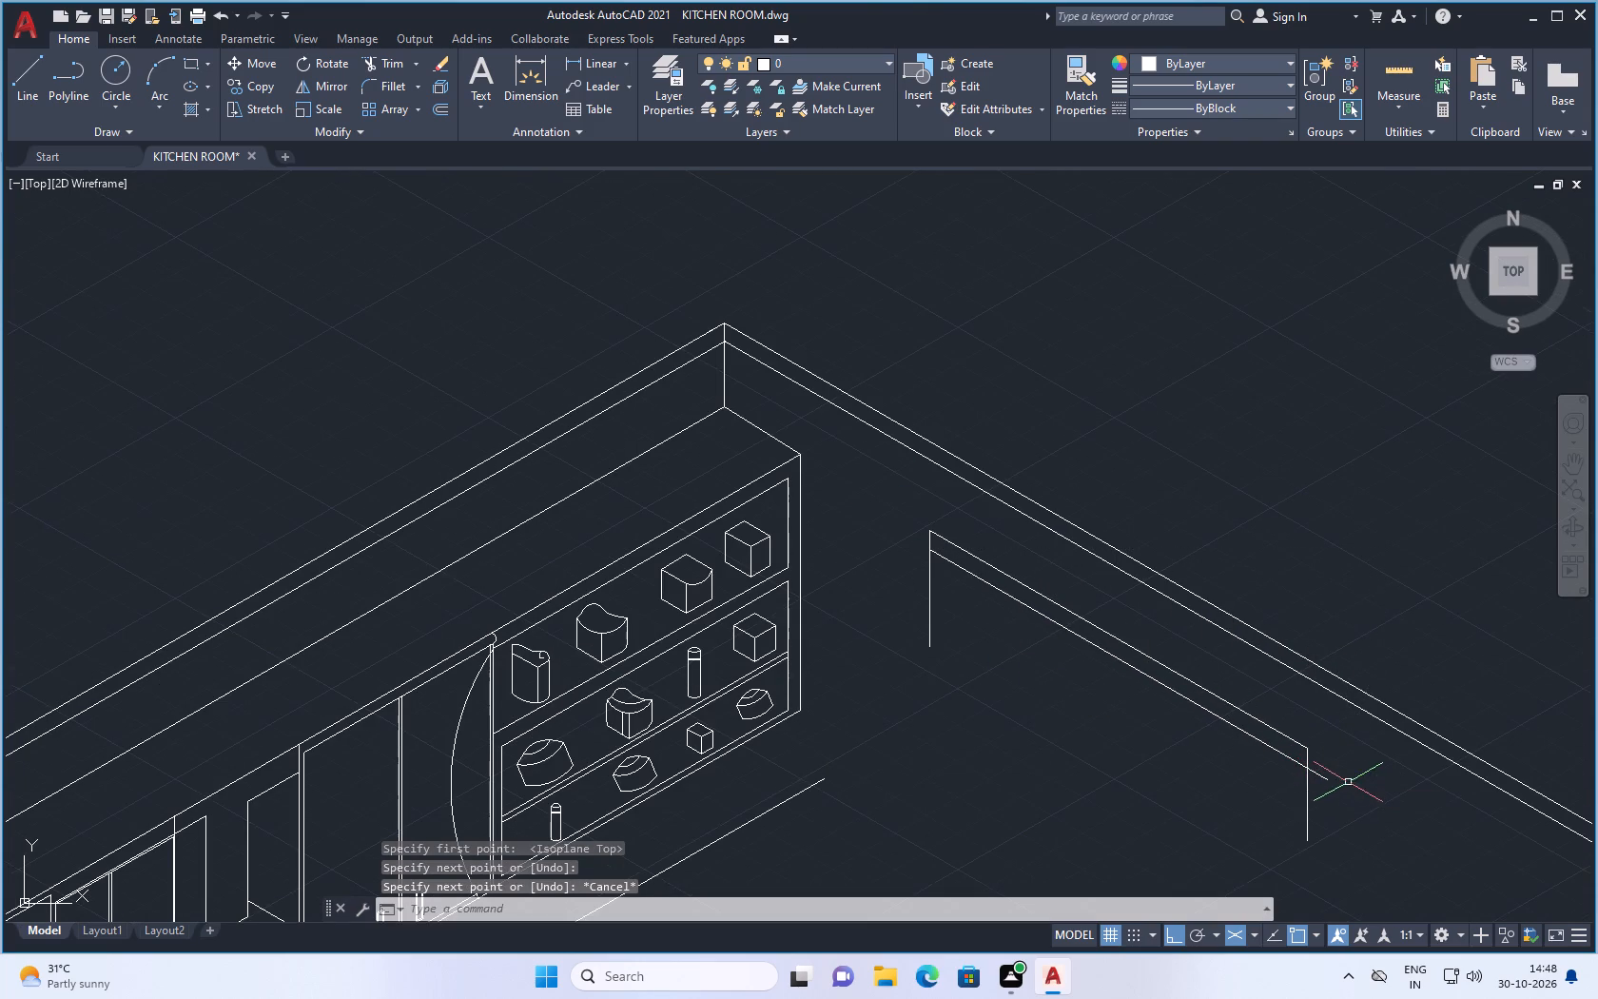
# Trim the end of the new inner line that overshoots the far vertical.
pyautogui.press('t')
pyautogui.press('r')
pyautogui.press('Return')
pyautogui.scroll(2, 1331, 786)
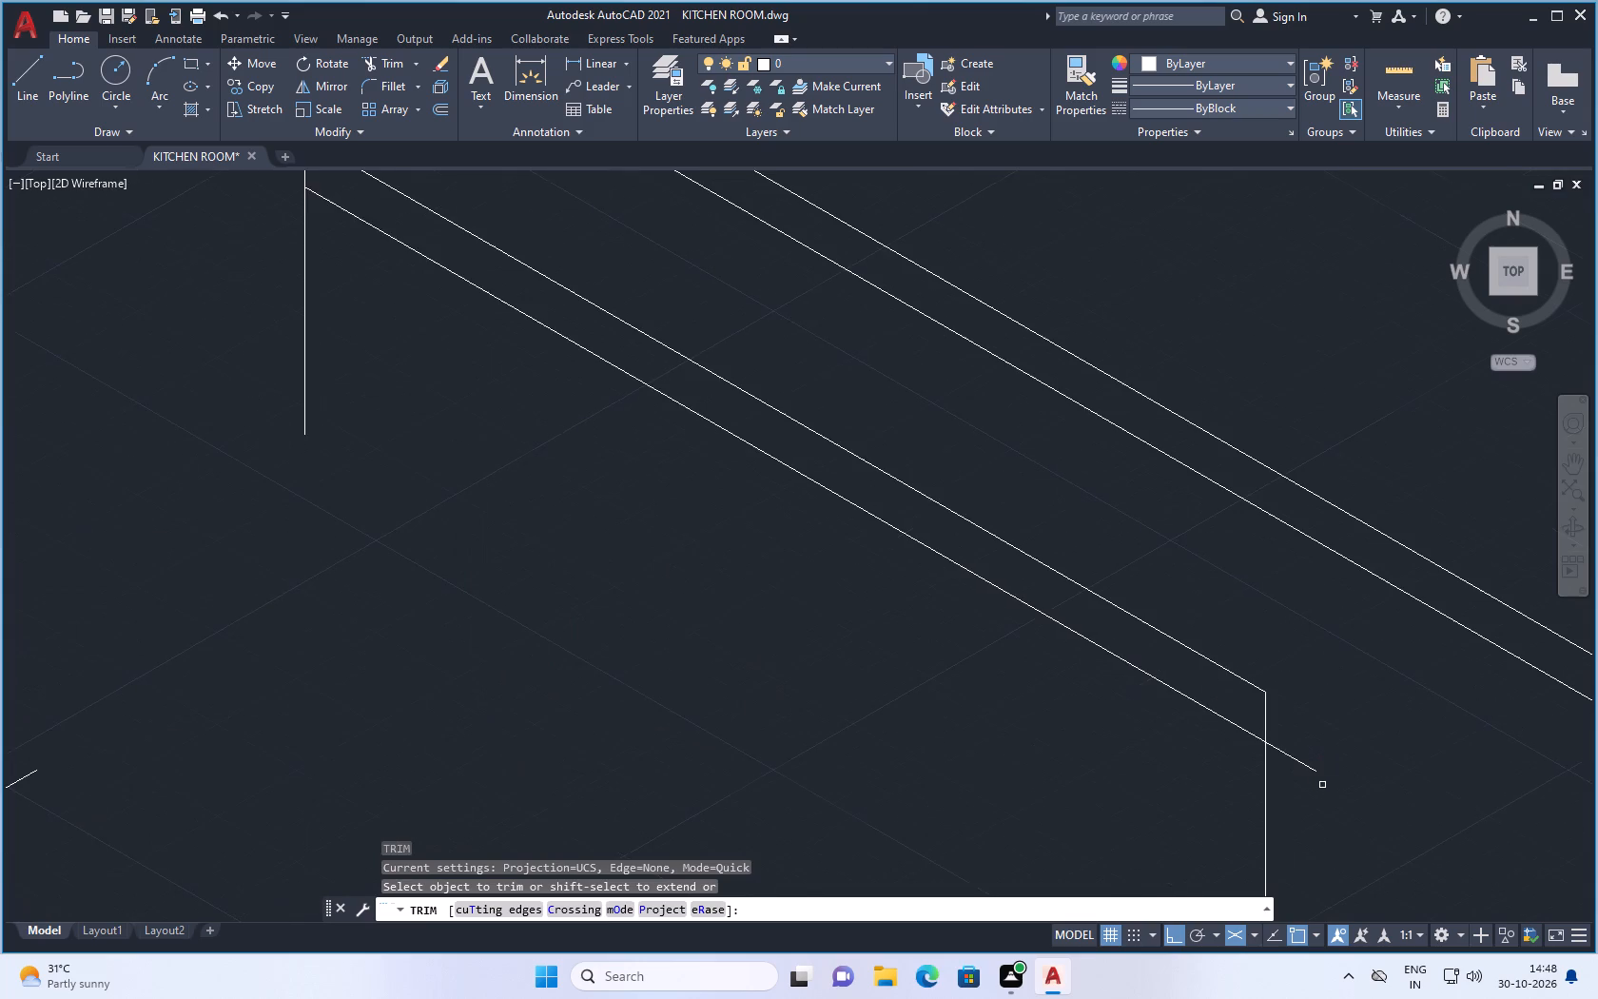
pyautogui.moveTo(1308, 761); pyautogui.dragTo(1296, 779)
pyautogui.press('Escape')
pyautogui.scroll(-1, 1268, 747)
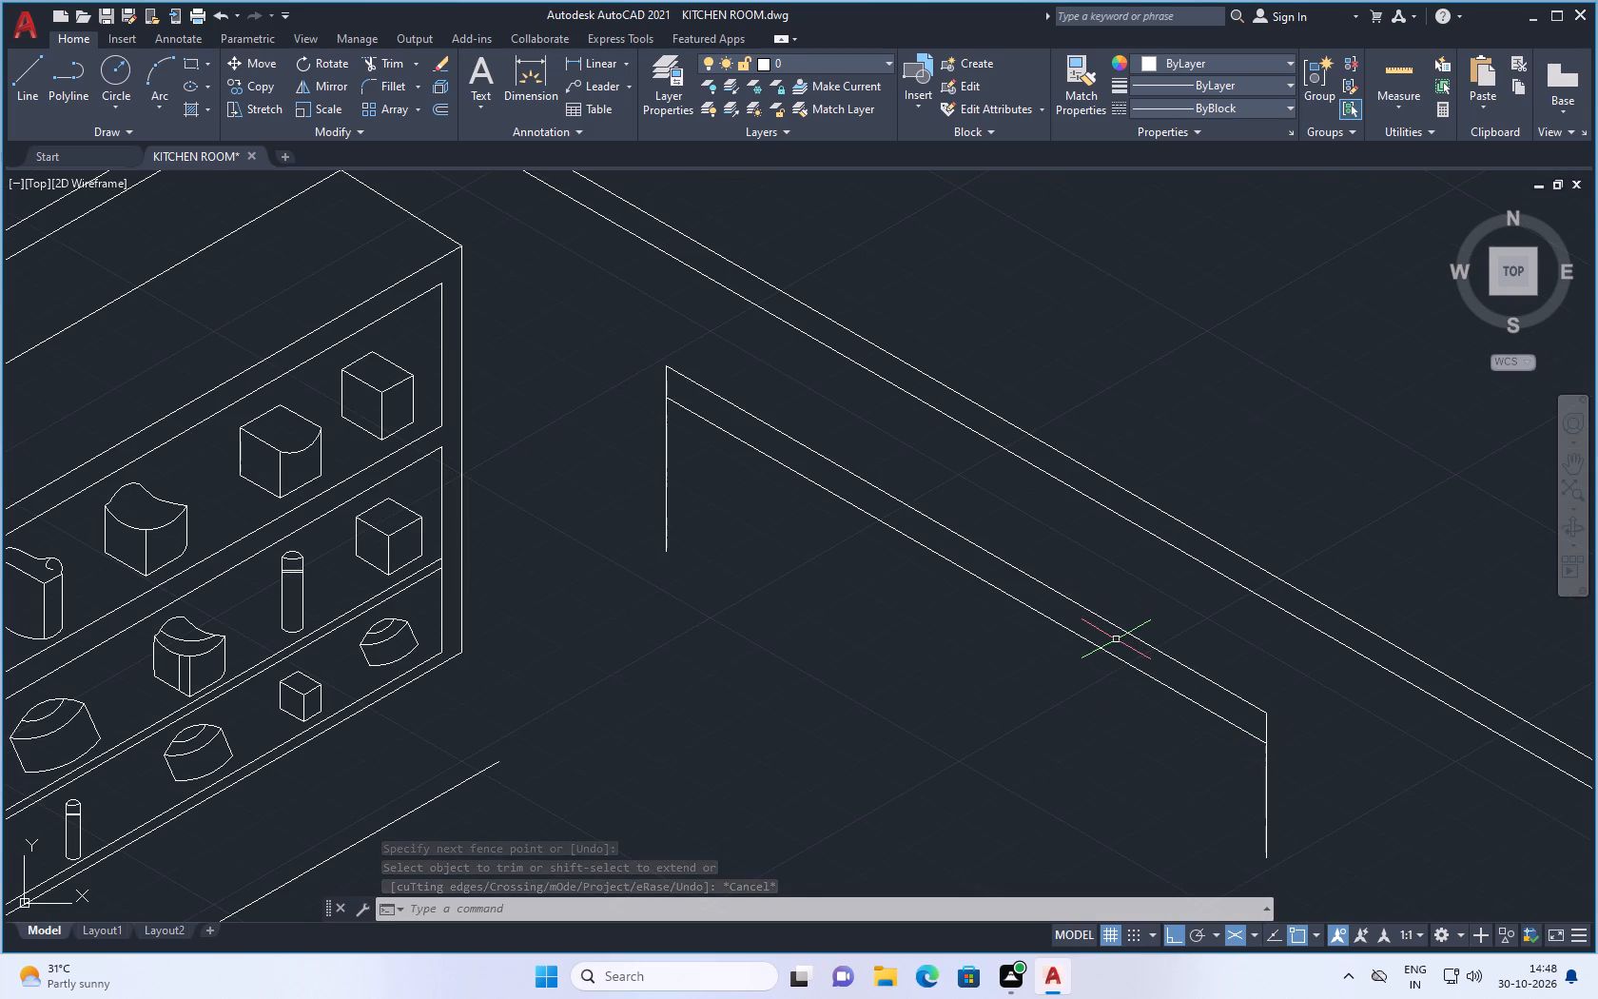
# Draw a 330° bottom line about 121 units long from near the shelf-side vertical's lower end to directly below the far vertical.
pyautogui.scroll(-1, 1056, 677)
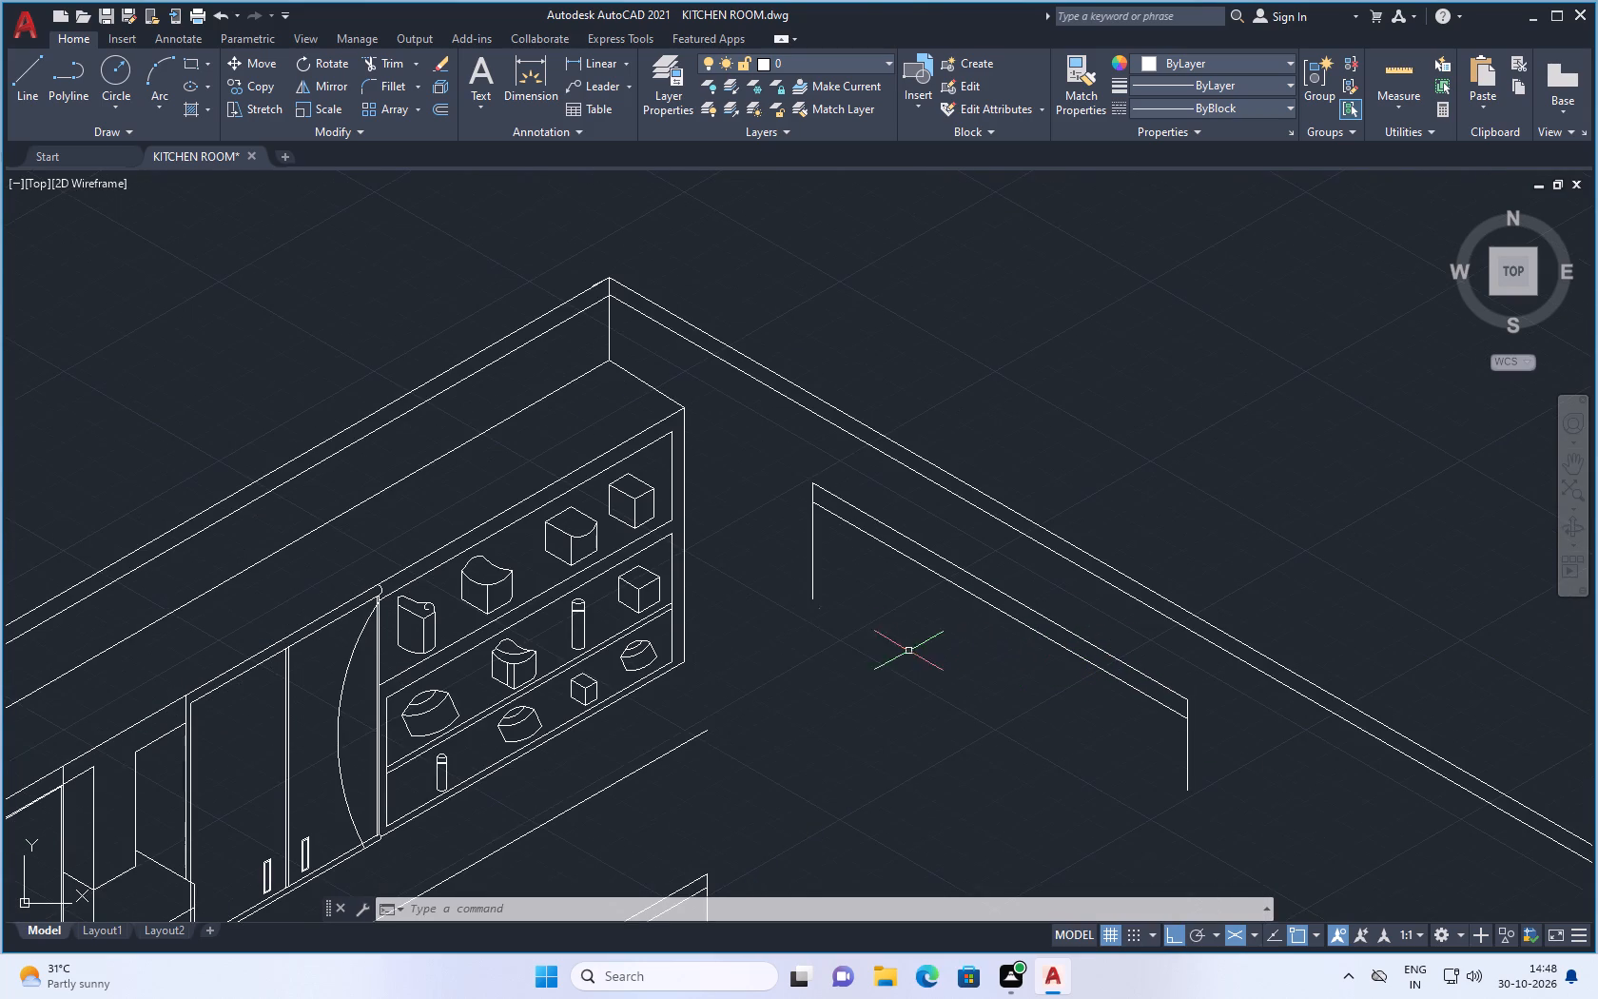
pyautogui.scroll(1, 828, 598)
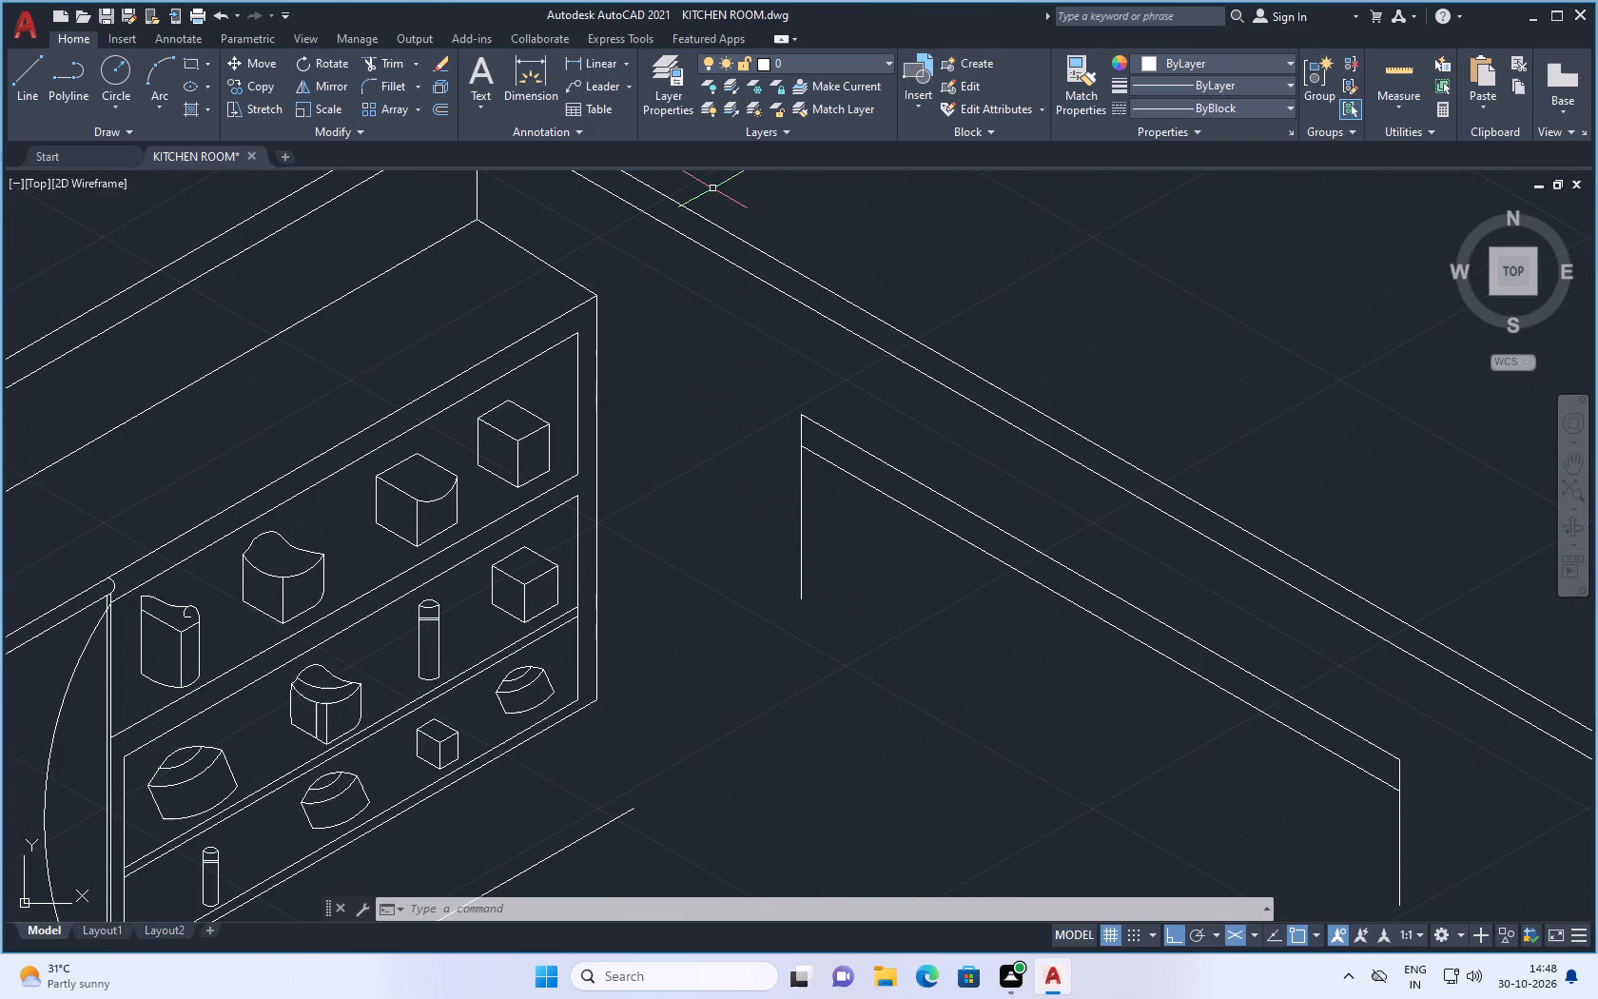
pyautogui.click(26, 75)
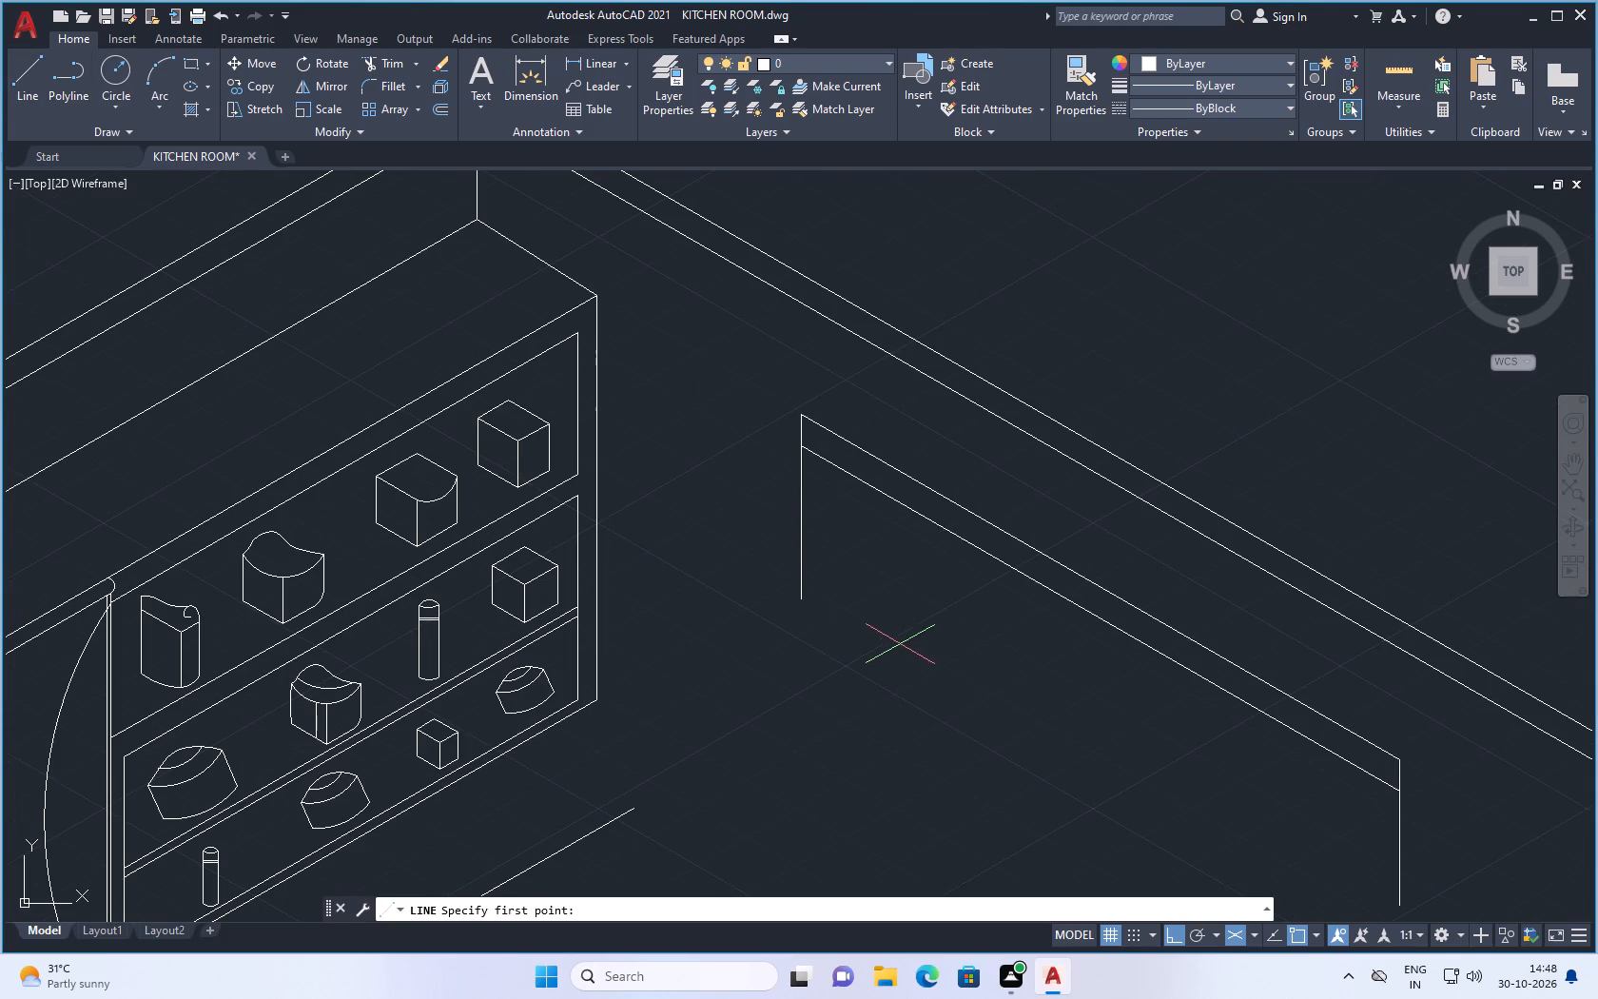
pyautogui.scroll(-1, 879, 616)
pyautogui.scroll(1, 951, 672)
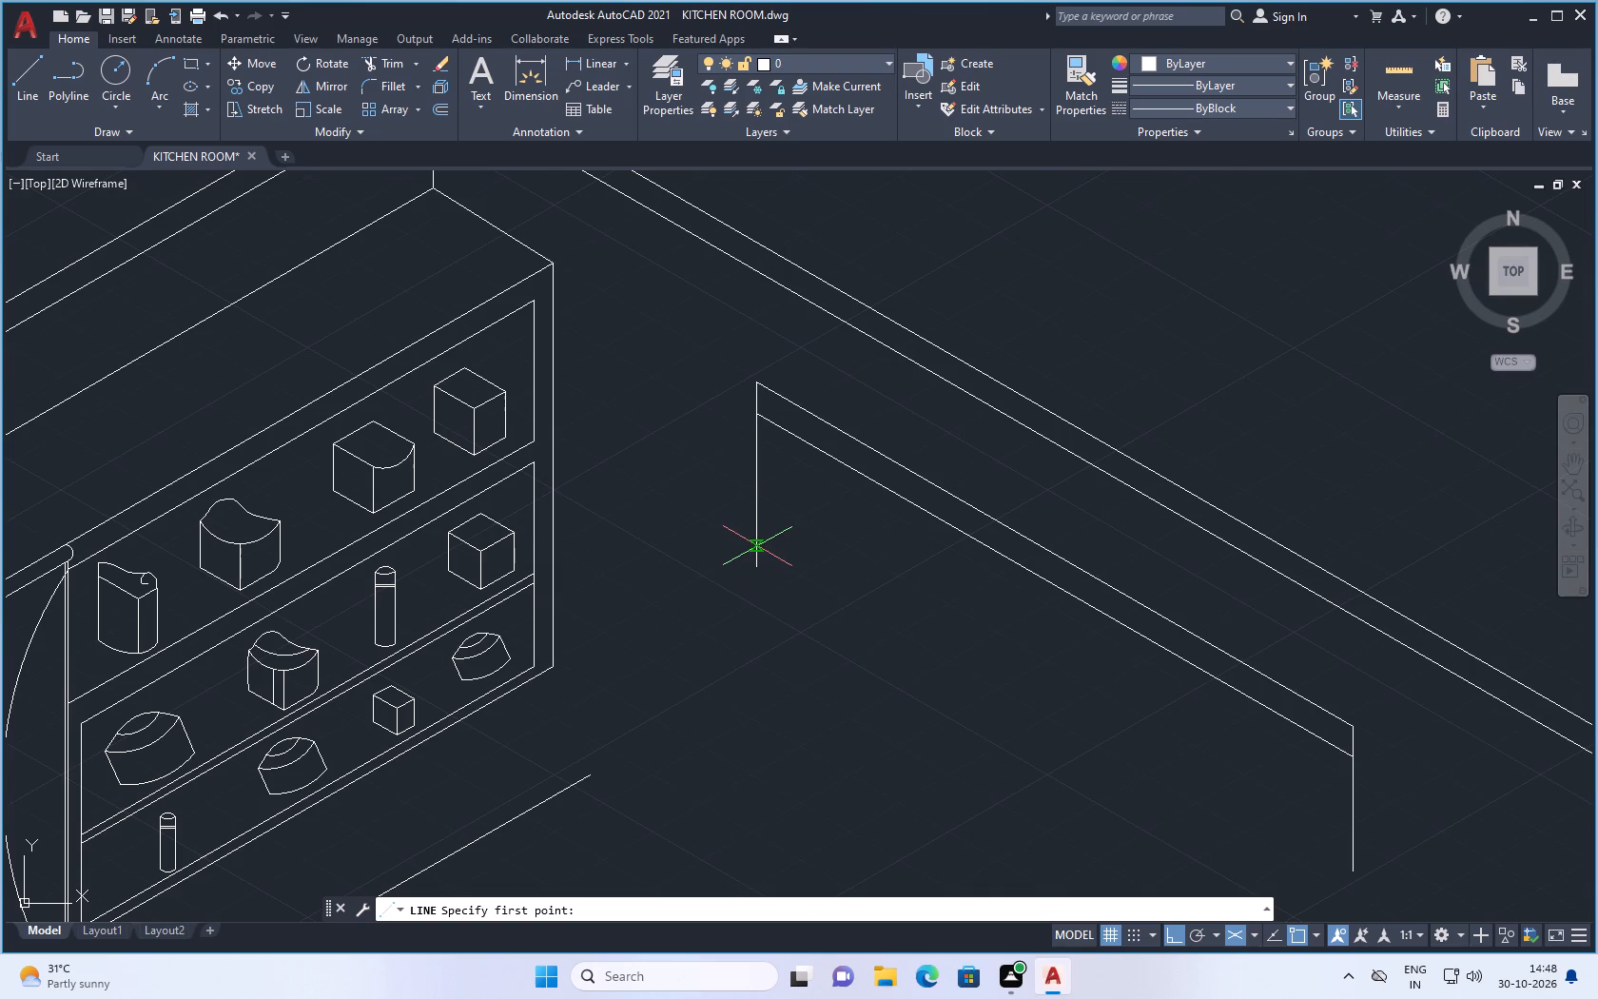
pyautogui.click(757, 546)
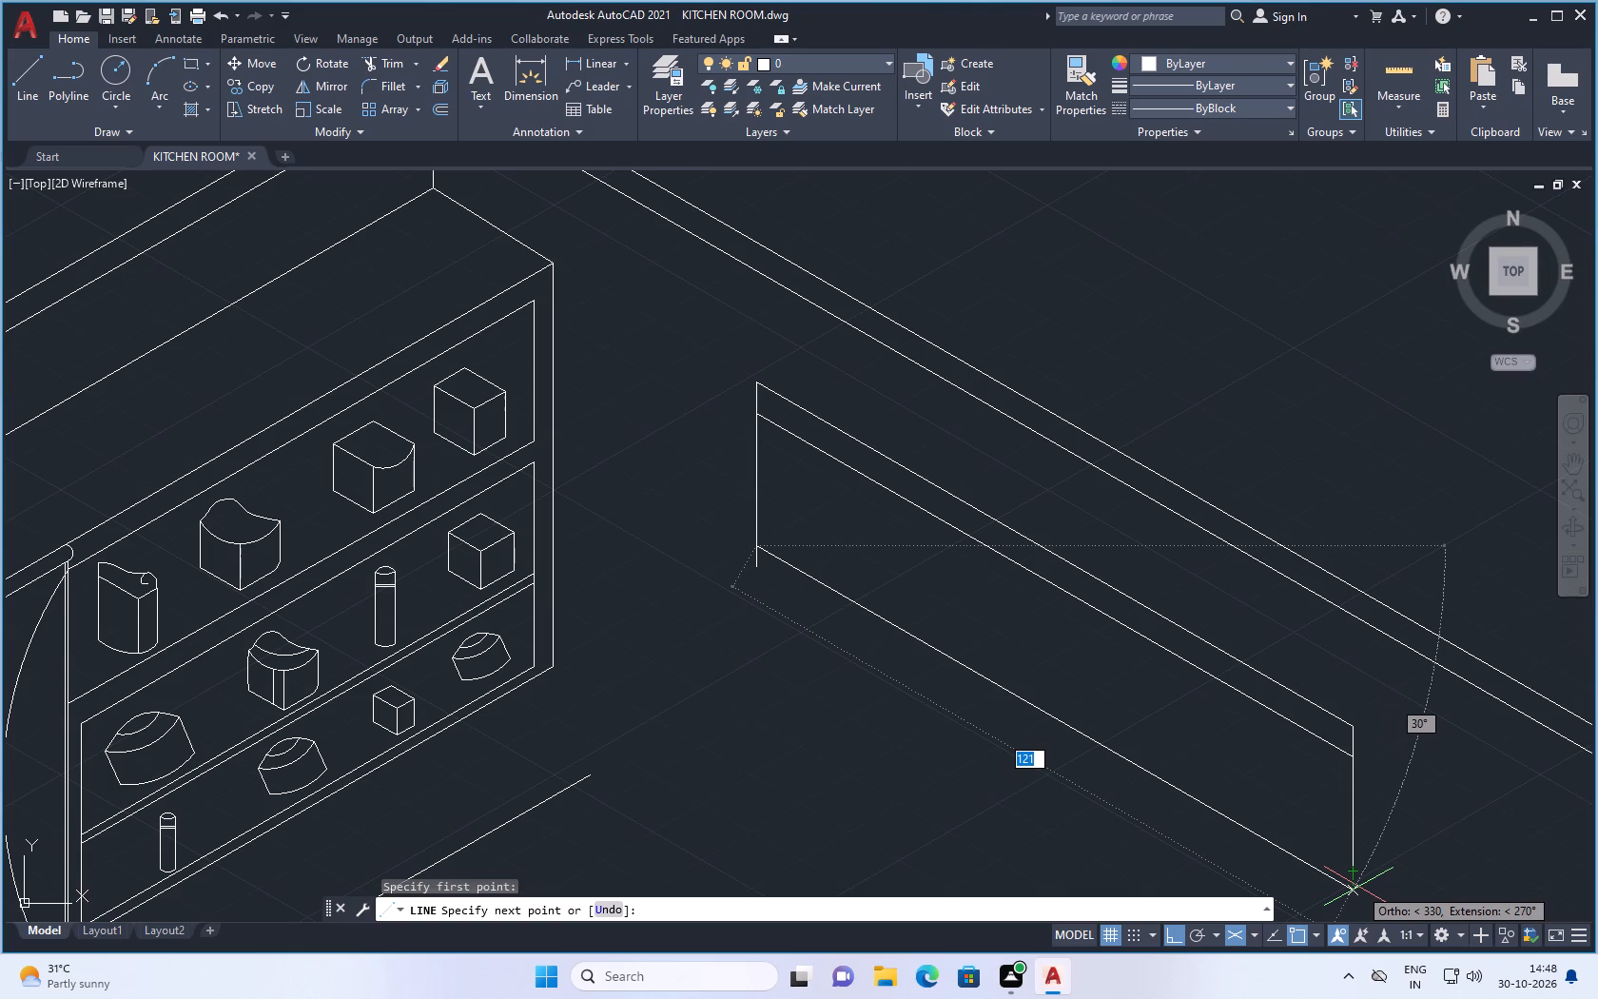
pyautogui.click(1358, 887)
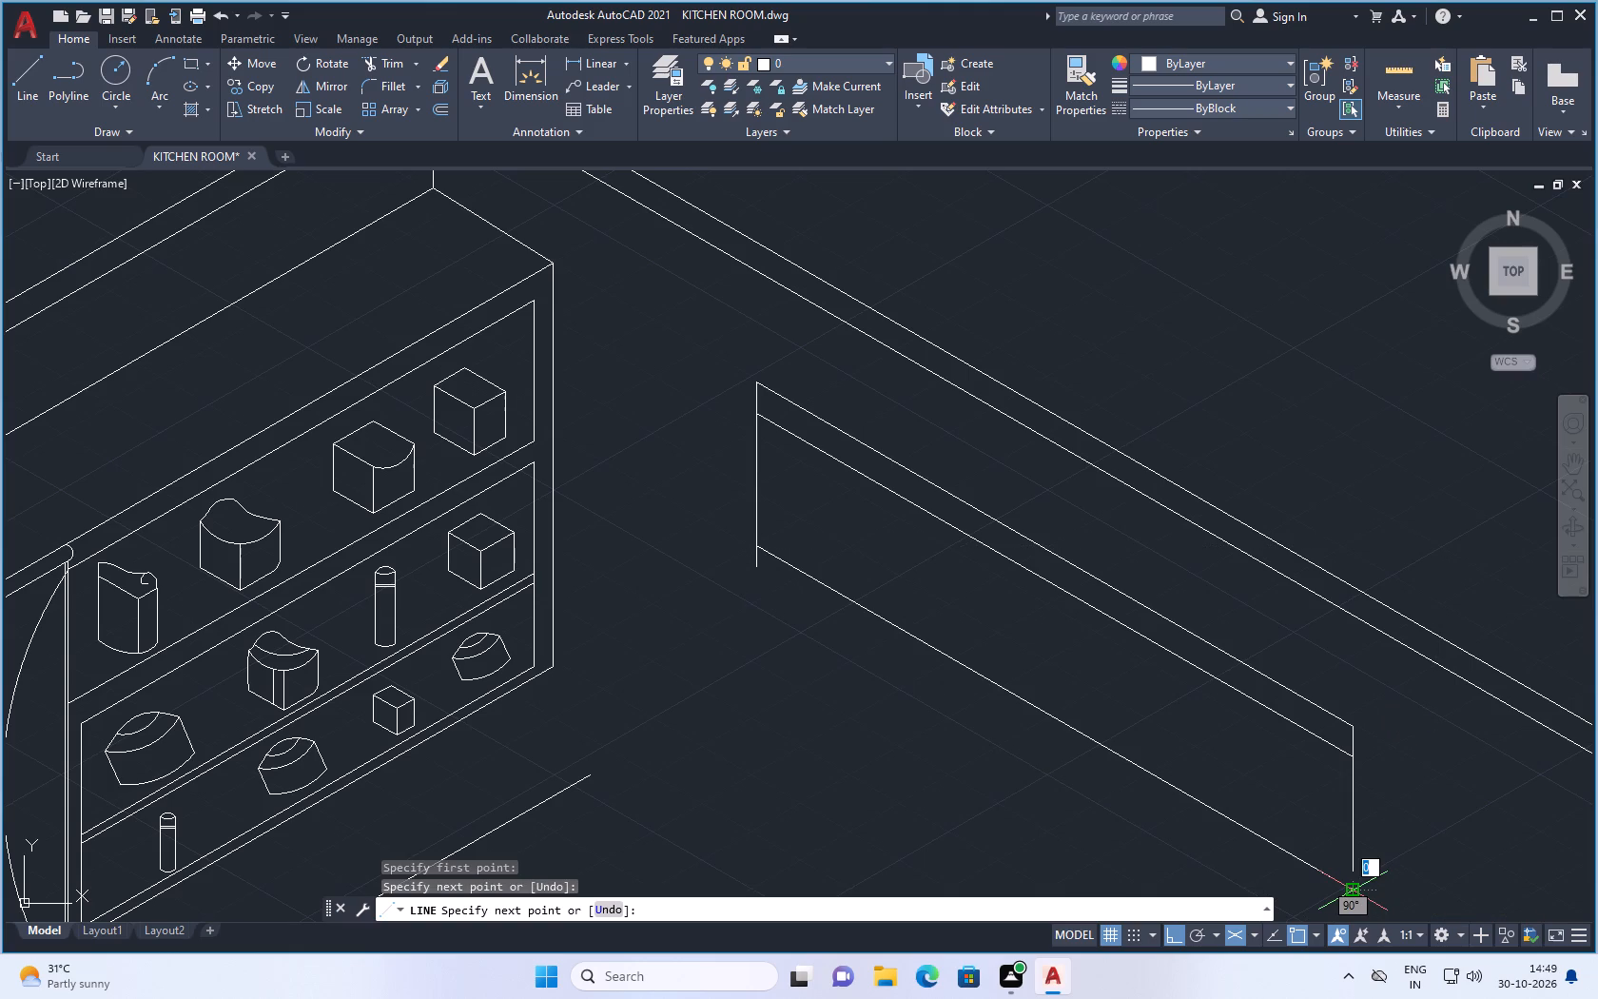
pyautogui.press('Escape')
# On isoplane Right, extend the far side with a short line from its vertical's lower end down past the bottom line.
pyautogui.press('space')
pyautogui.scroll(-2, 1266, 749)
pyautogui.scroll(3, 1308, 816)
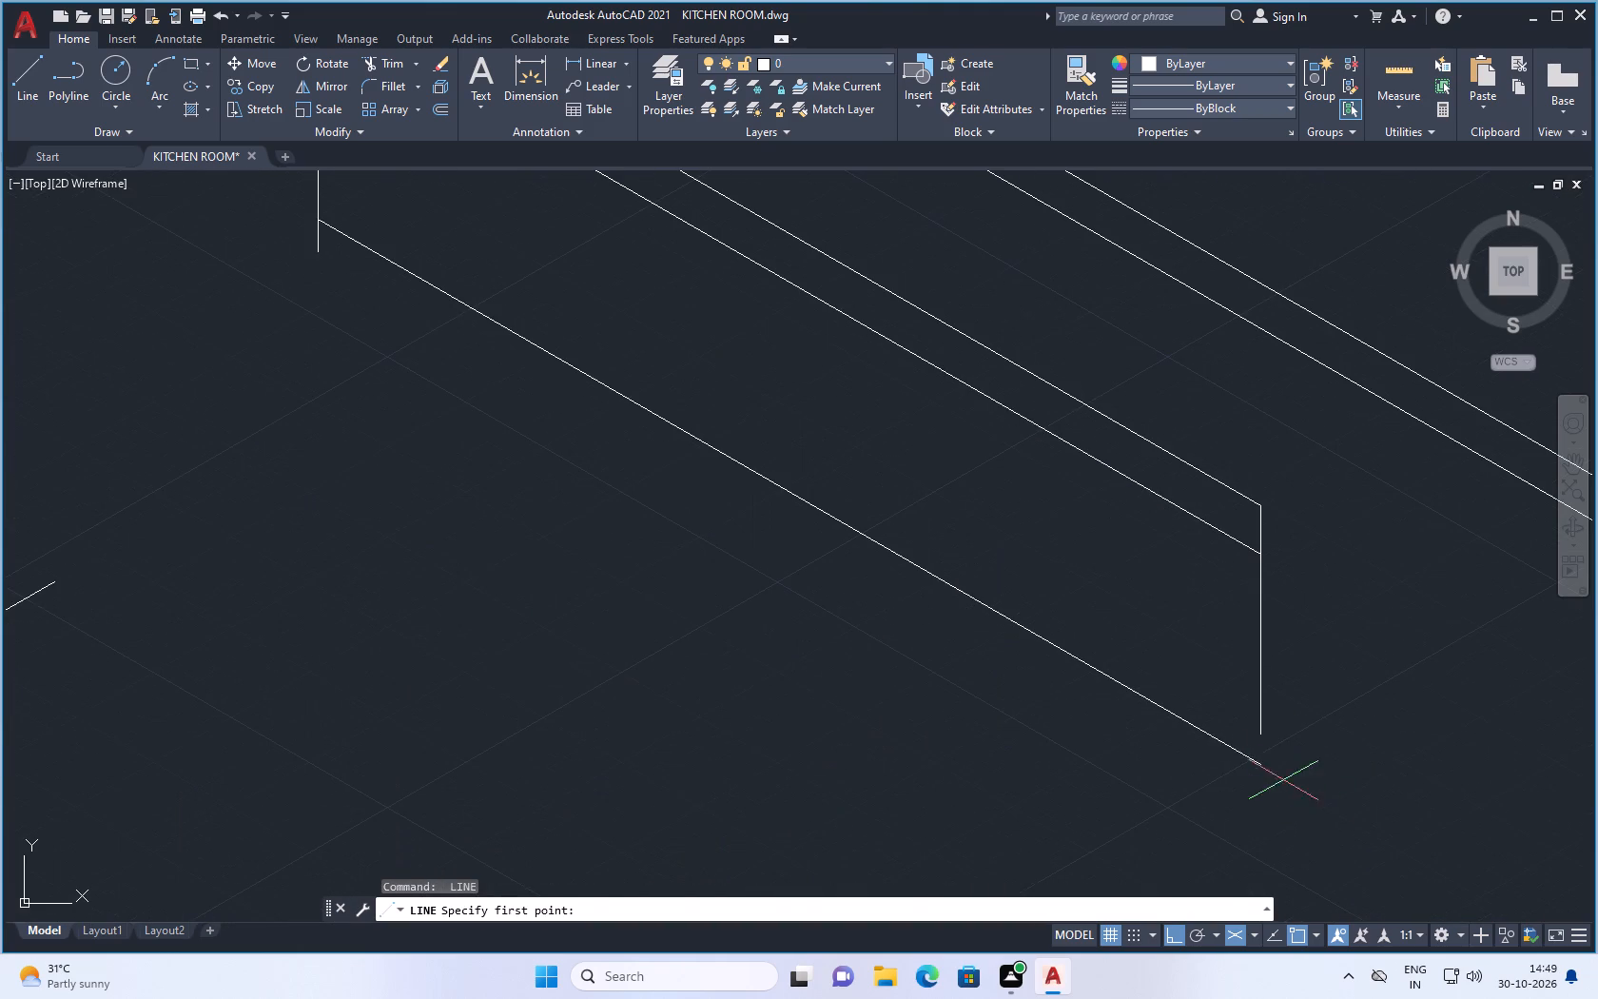
pyautogui.moveTo(1256, 734); pyautogui.dragTo(1255, 744)
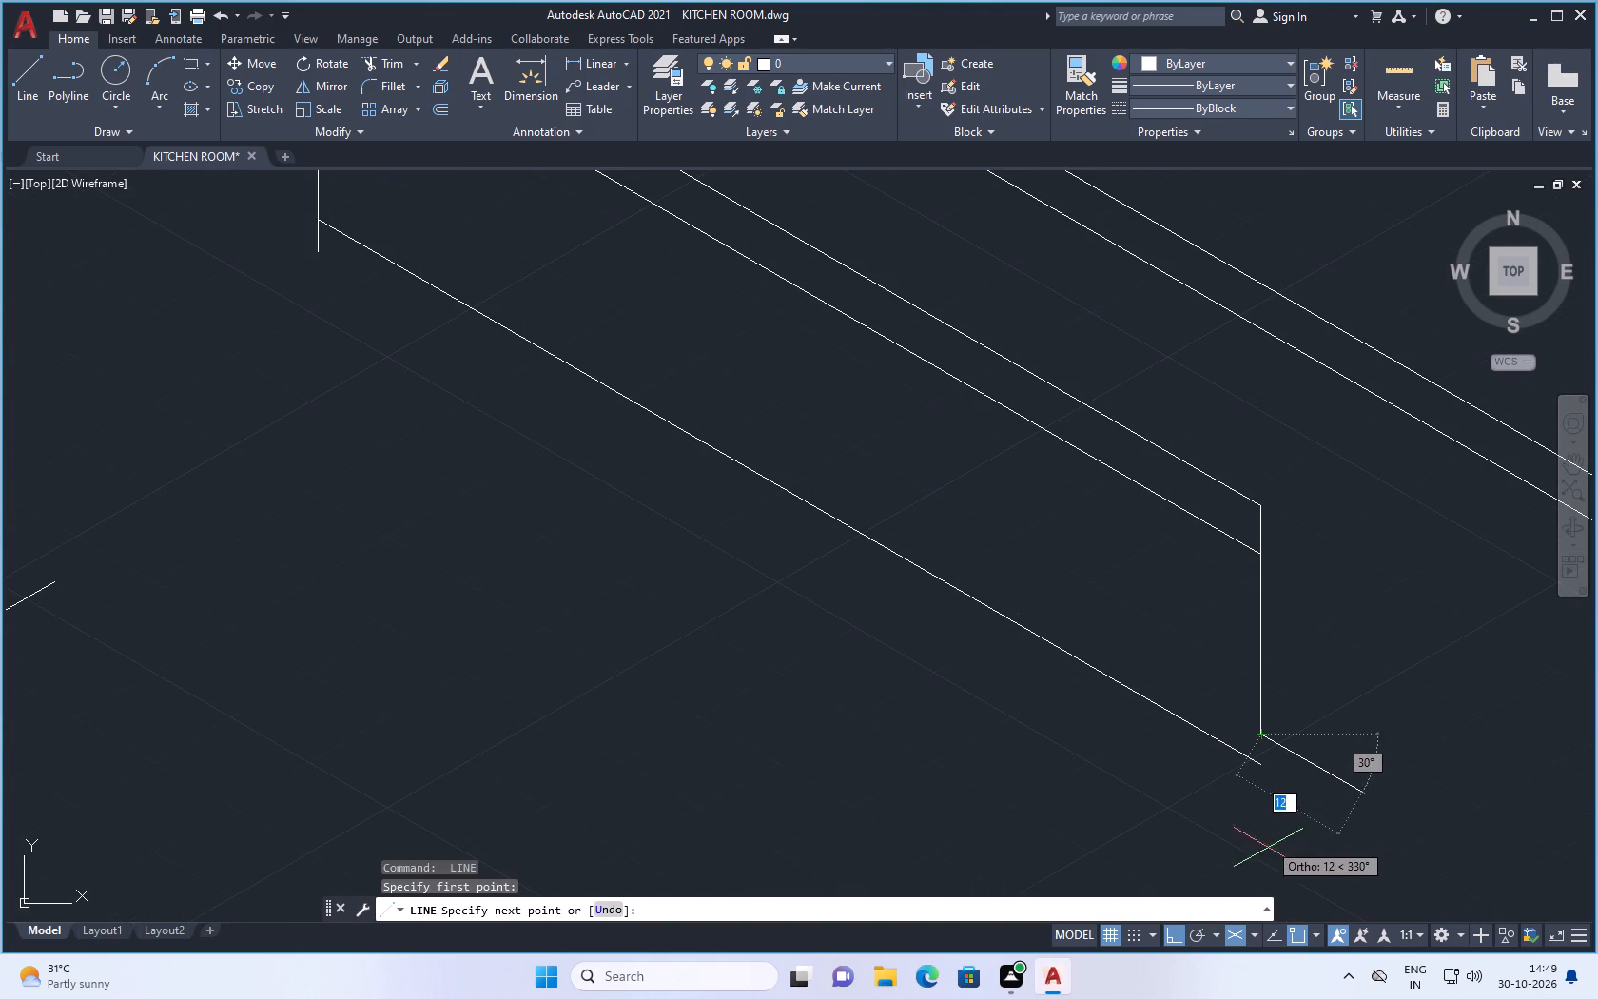
pyautogui.click(1256, 933)
pyautogui.click(1274, 900)
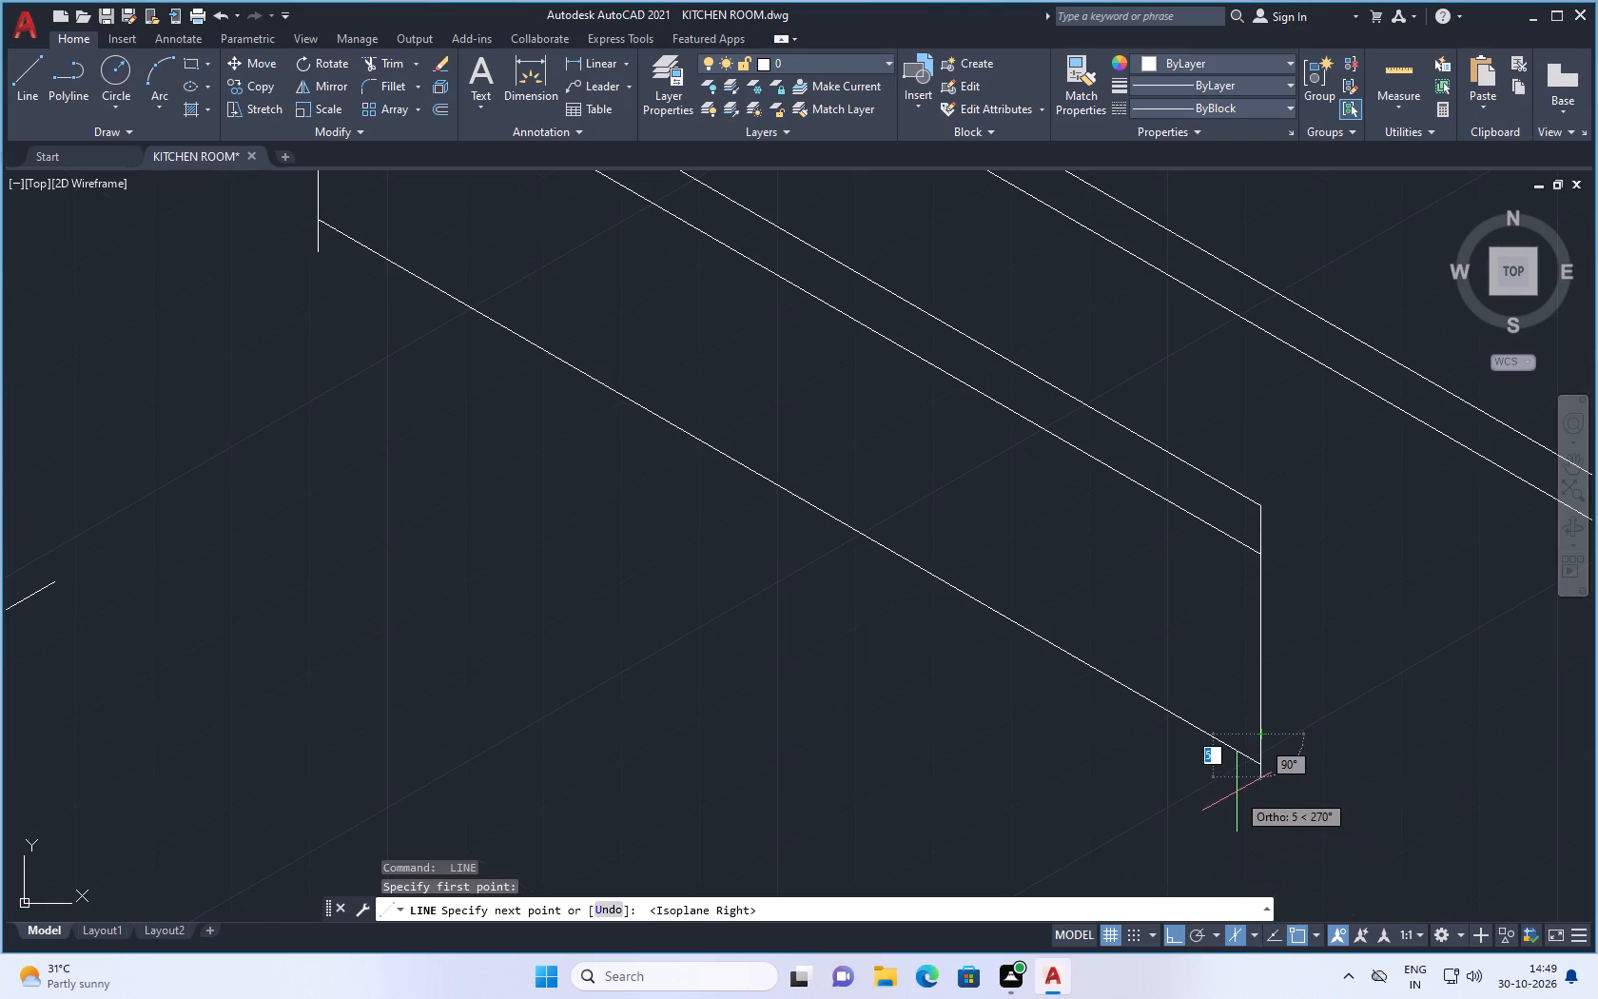
pyautogui.click(1235, 799)
pyautogui.press('Escape')
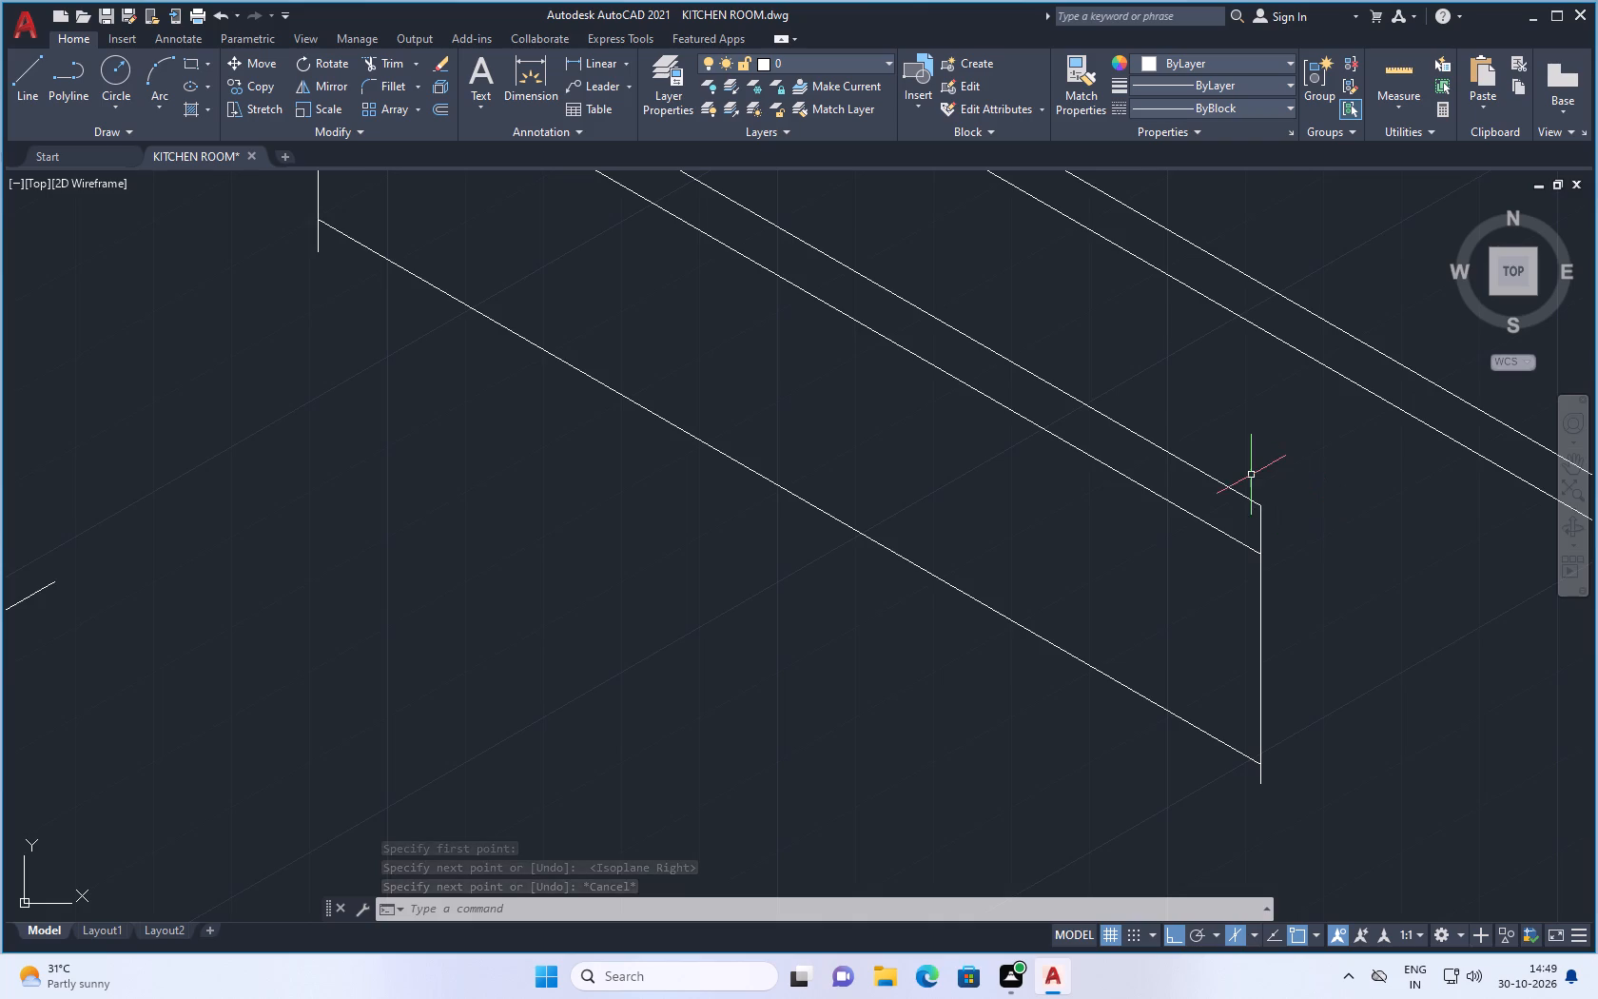
# Draw a vertical line just inside the far vertical, from the inner top line down past the bottom line.
pyautogui.scroll(1, 1251, 475)
pyautogui.click(26, 84)
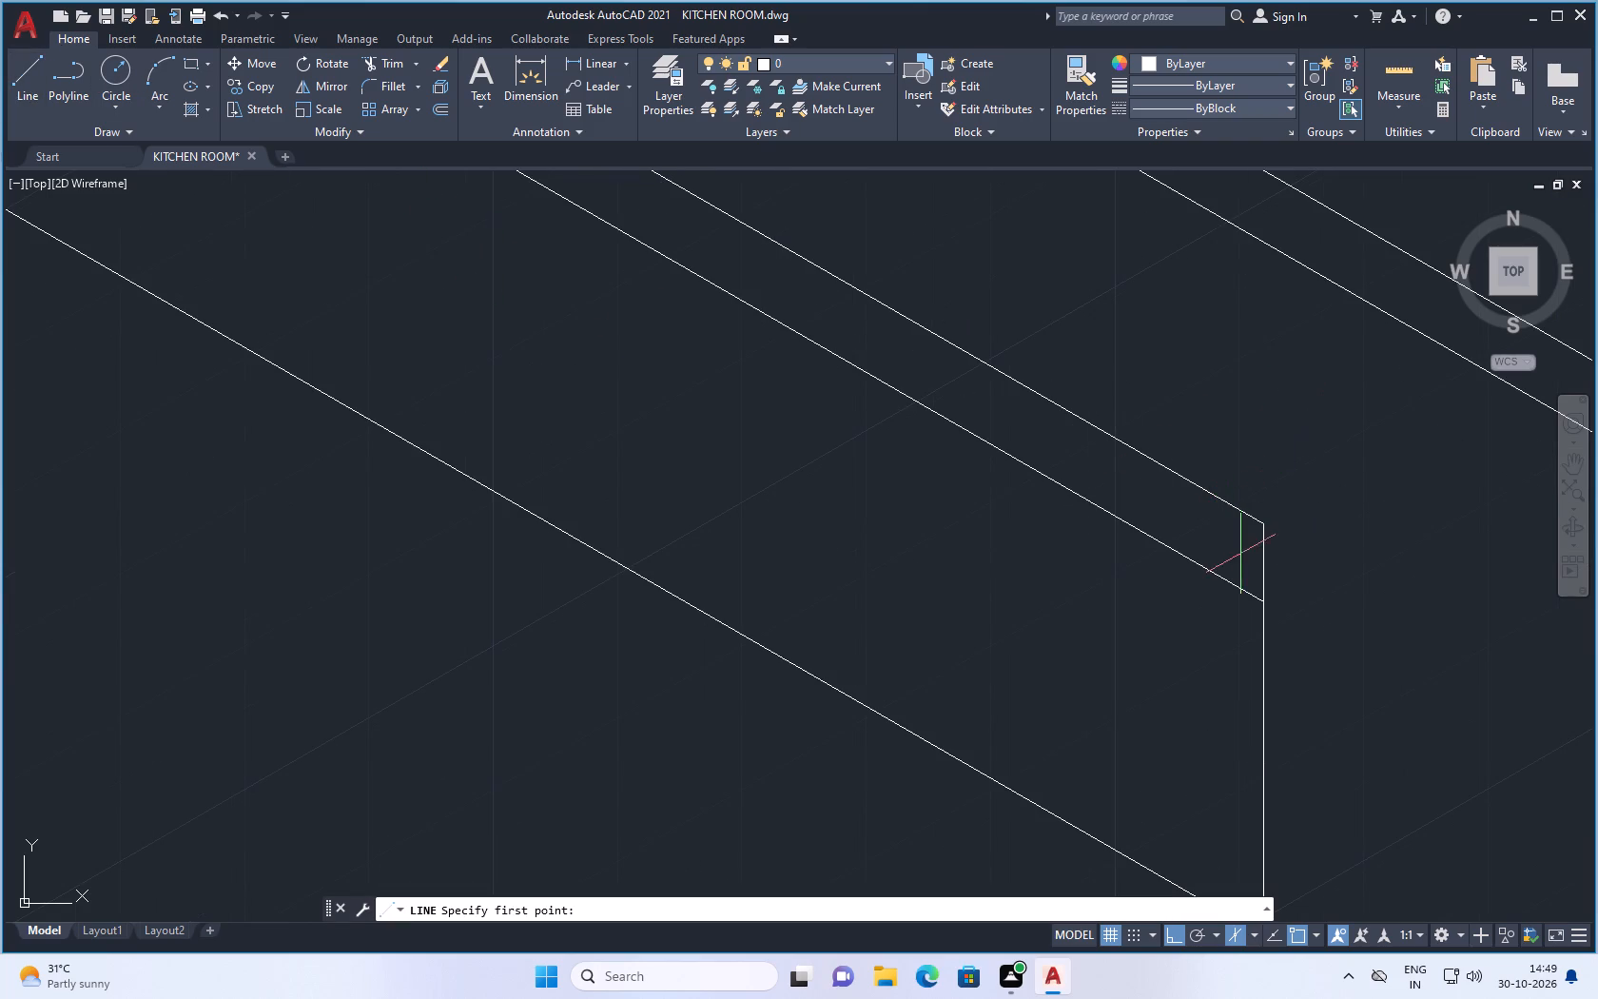
pyautogui.scroll(-1, 1213, 578)
pyautogui.scroll(1, 1200, 585)
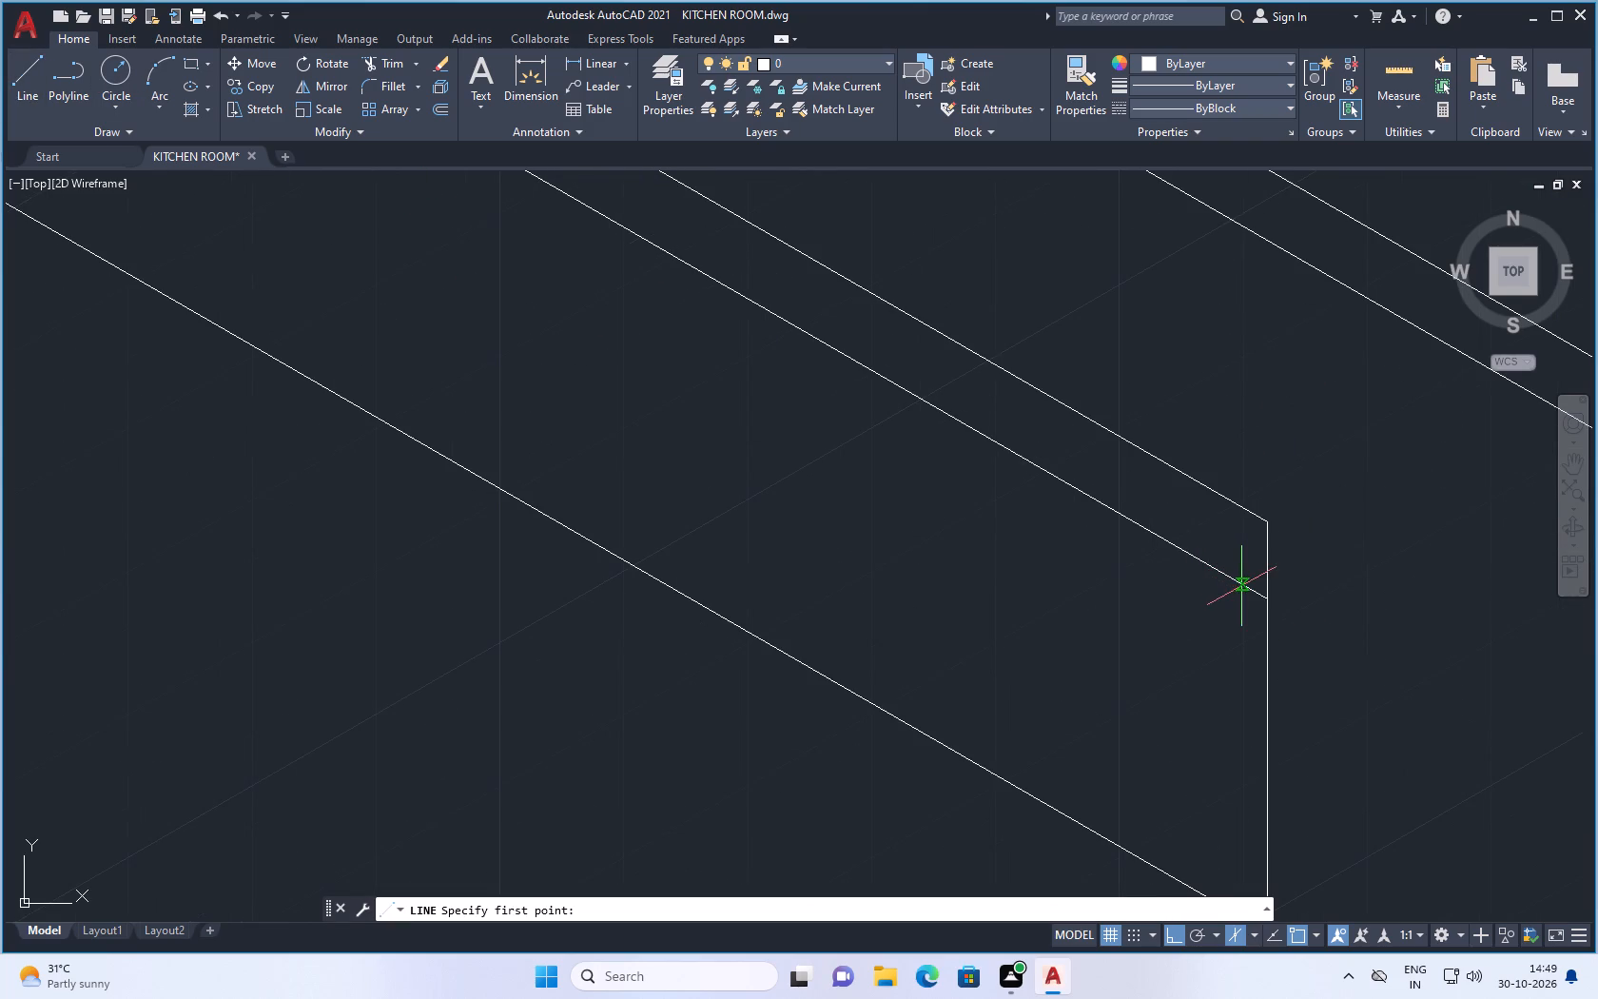
pyautogui.click(1232, 581)
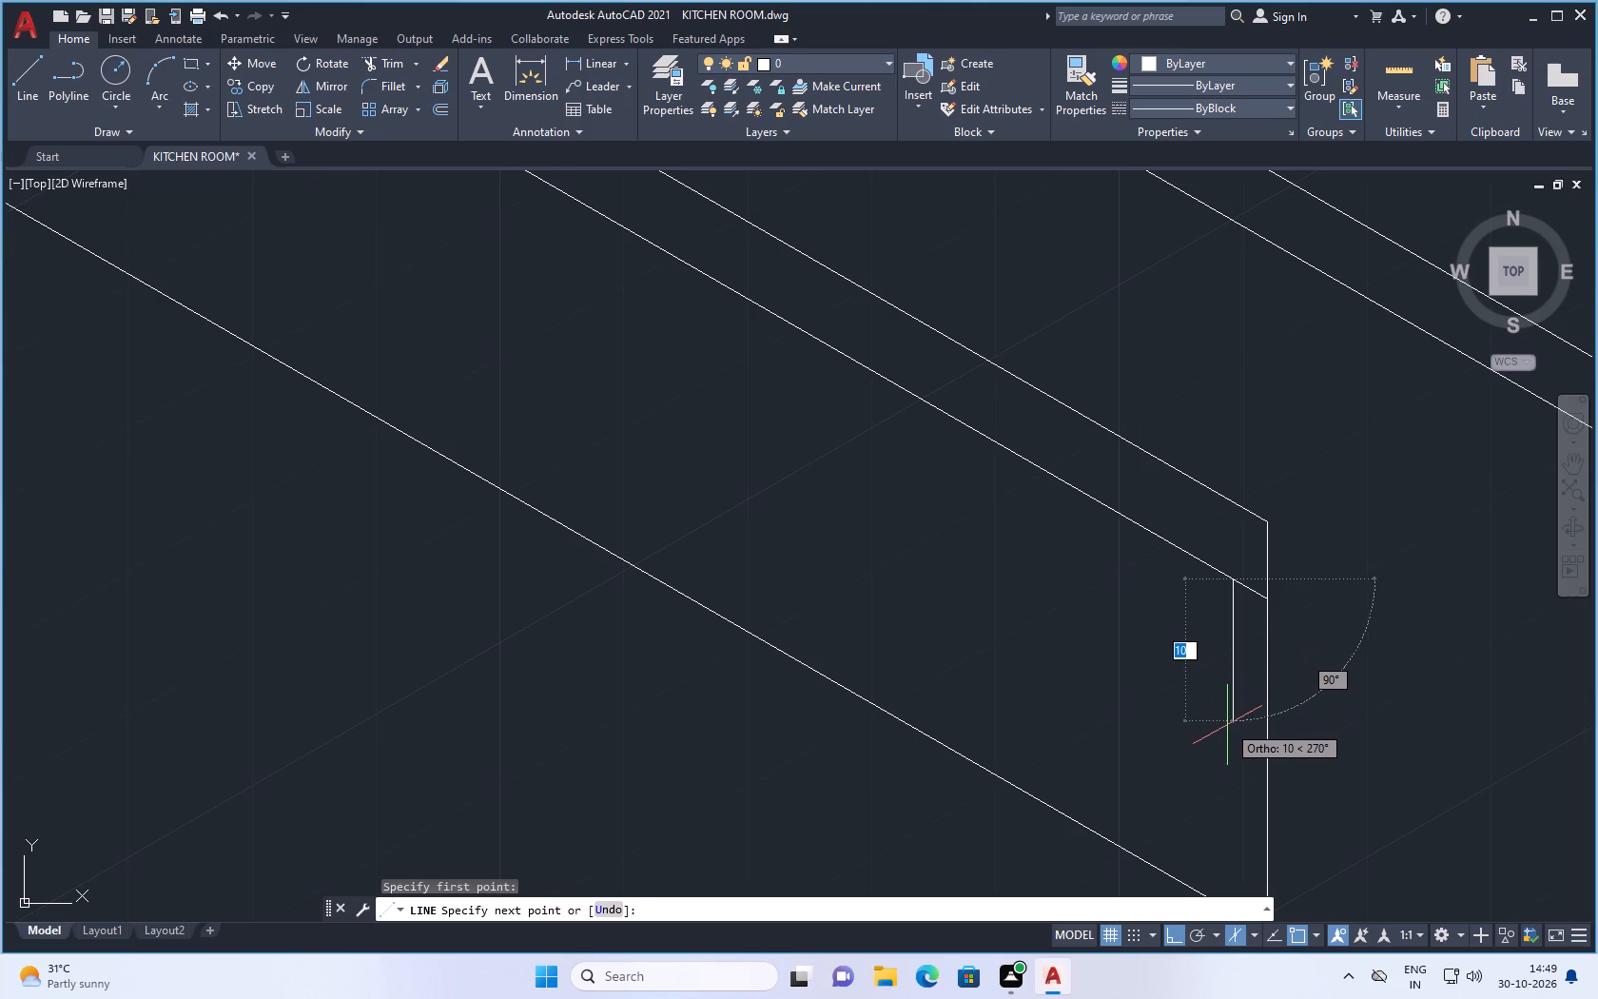
pyautogui.scroll(-2, 1226, 726)
pyautogui.scroll(2, 1220, 805)
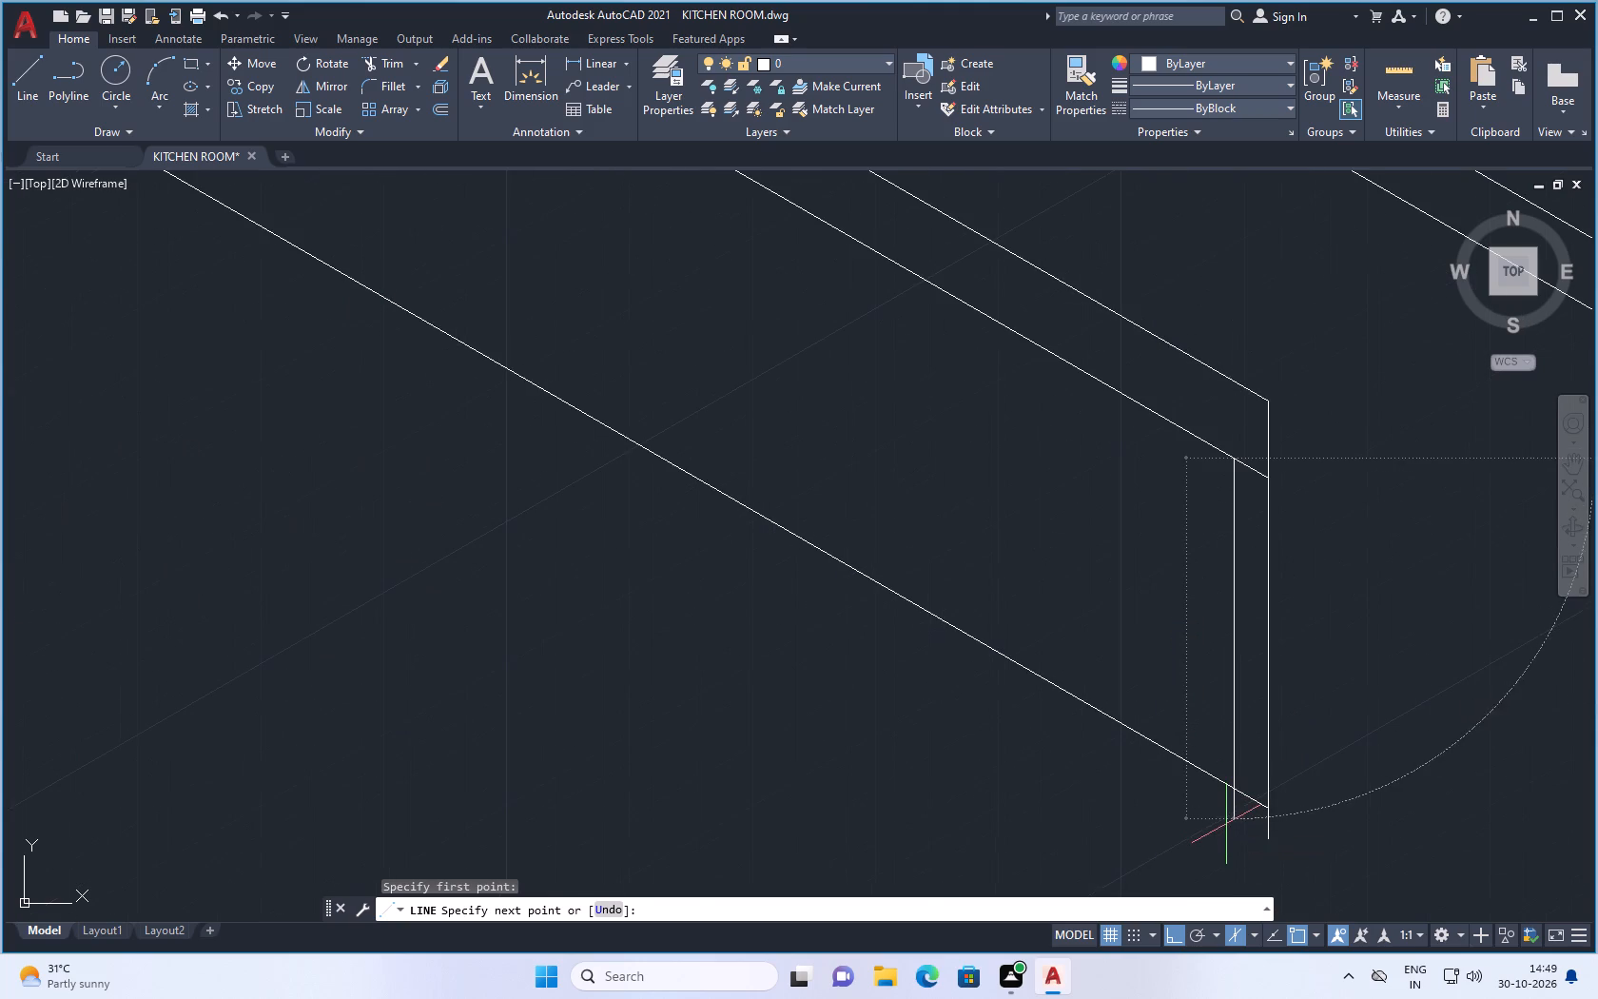
pyautogui.click(1226, 824)
pyautogui.press('Escape')
# Trim the ends of both far-side verticals that overhang the bottom line.
pyautogui.write('tr')
pyautogui.press('Return')
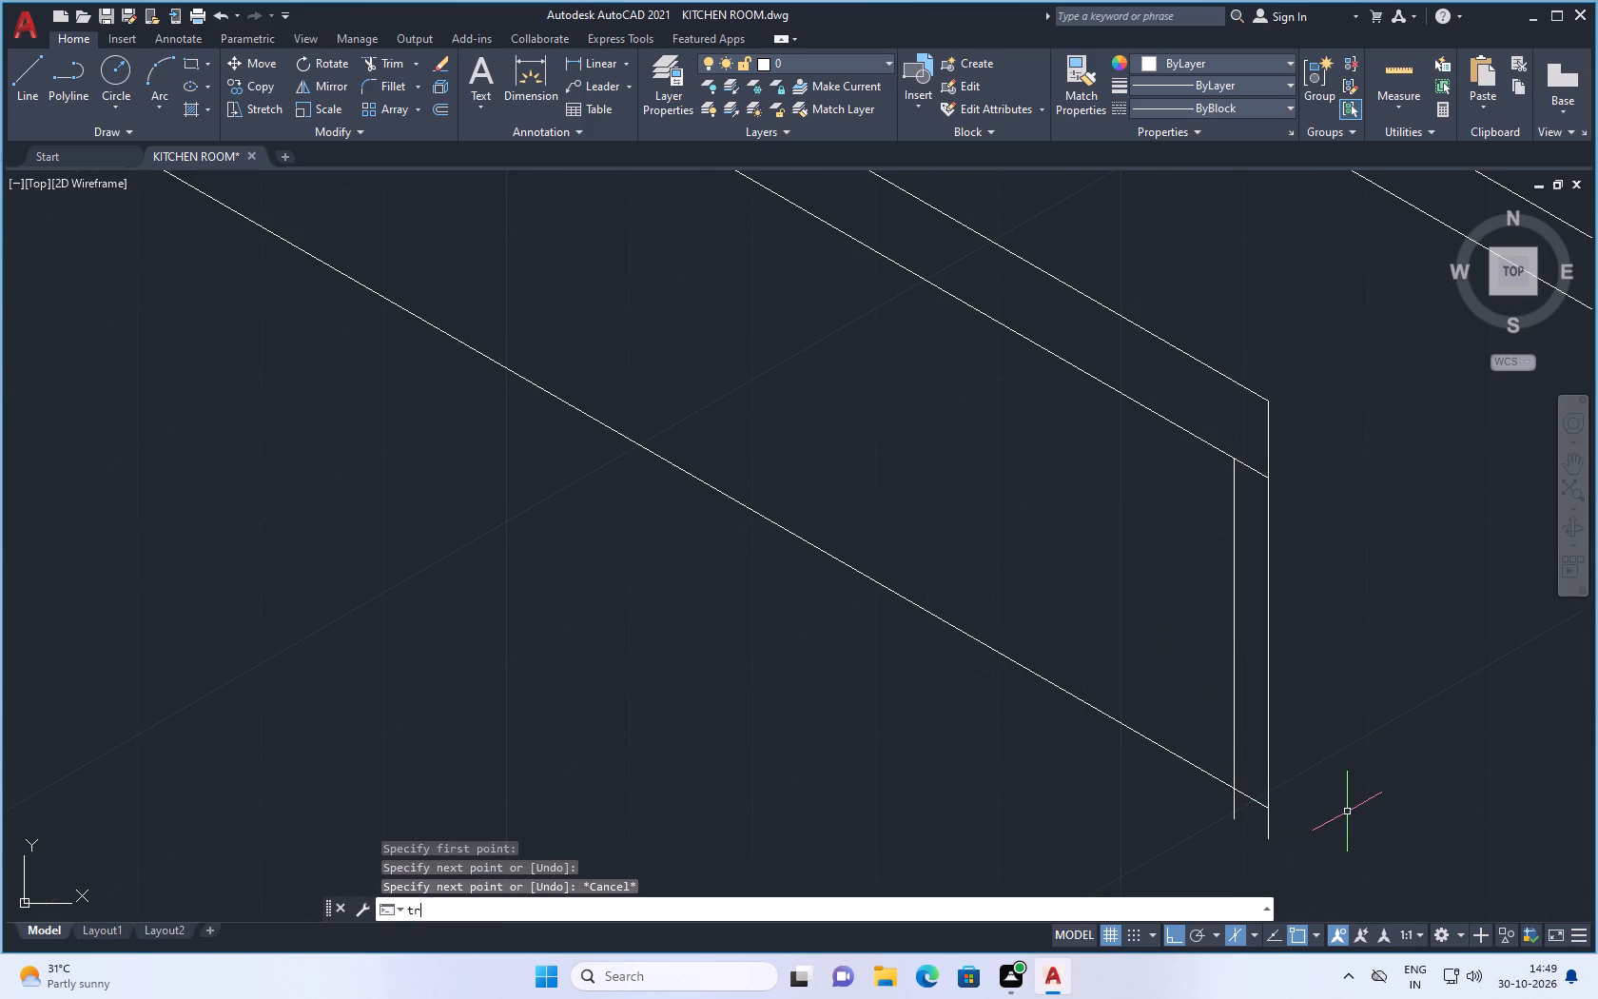
pyautogui.click(1281, 823)
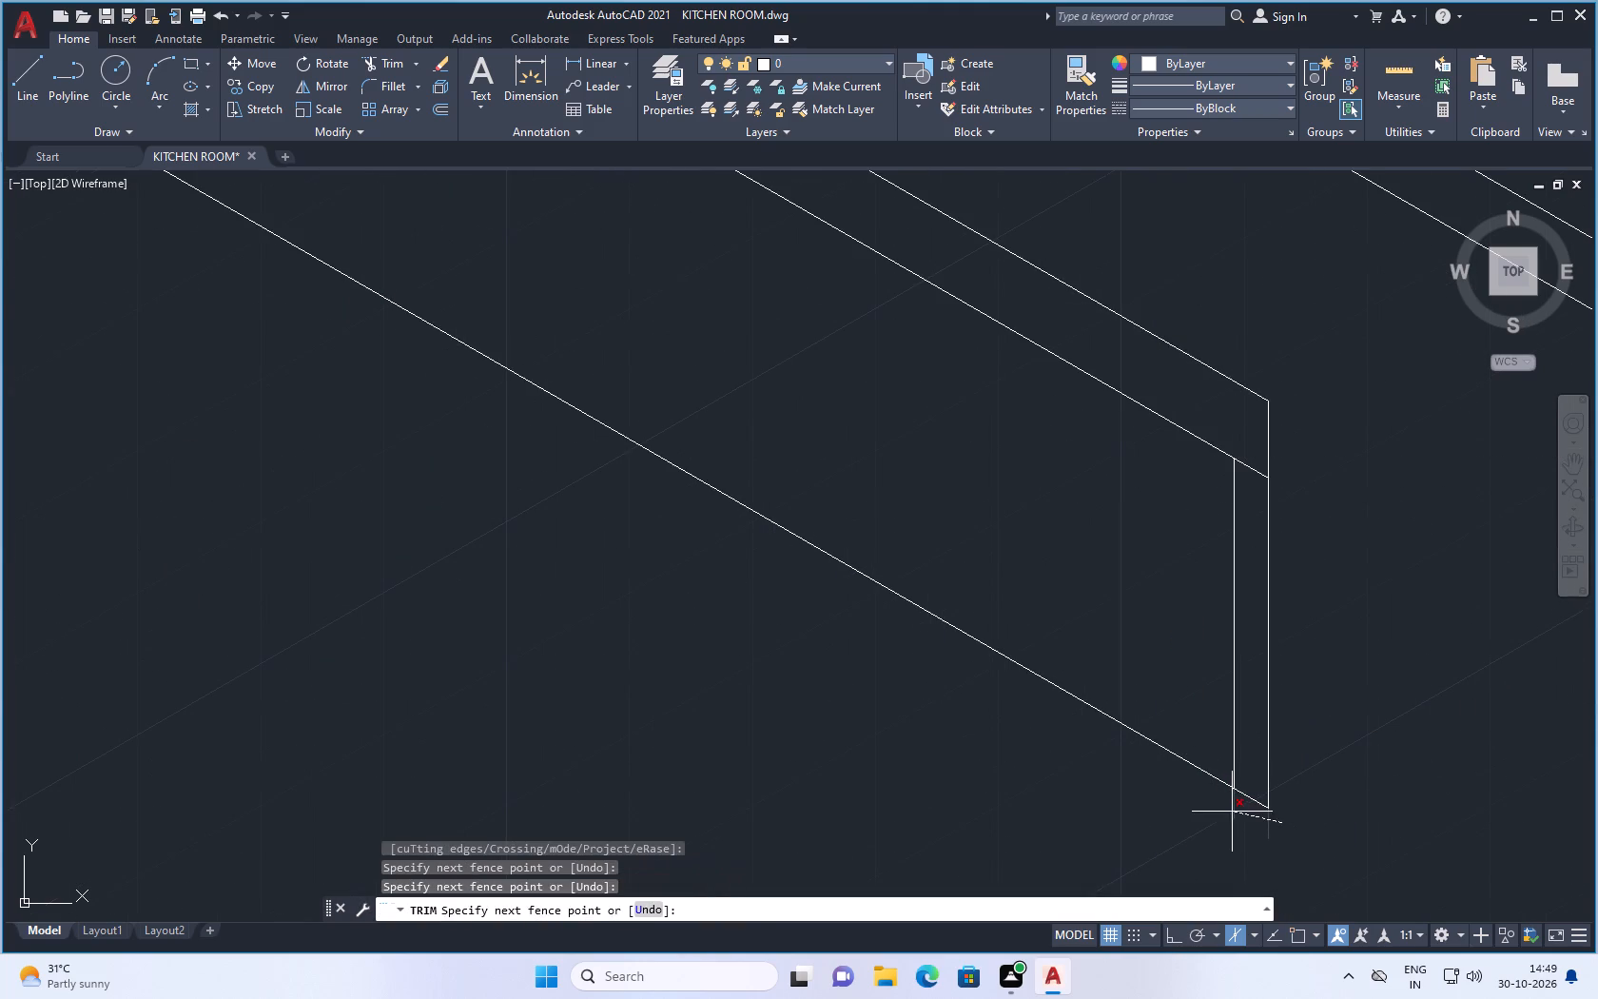
pyautogui.click(1231, 811)
pyautogui.press('Escape')
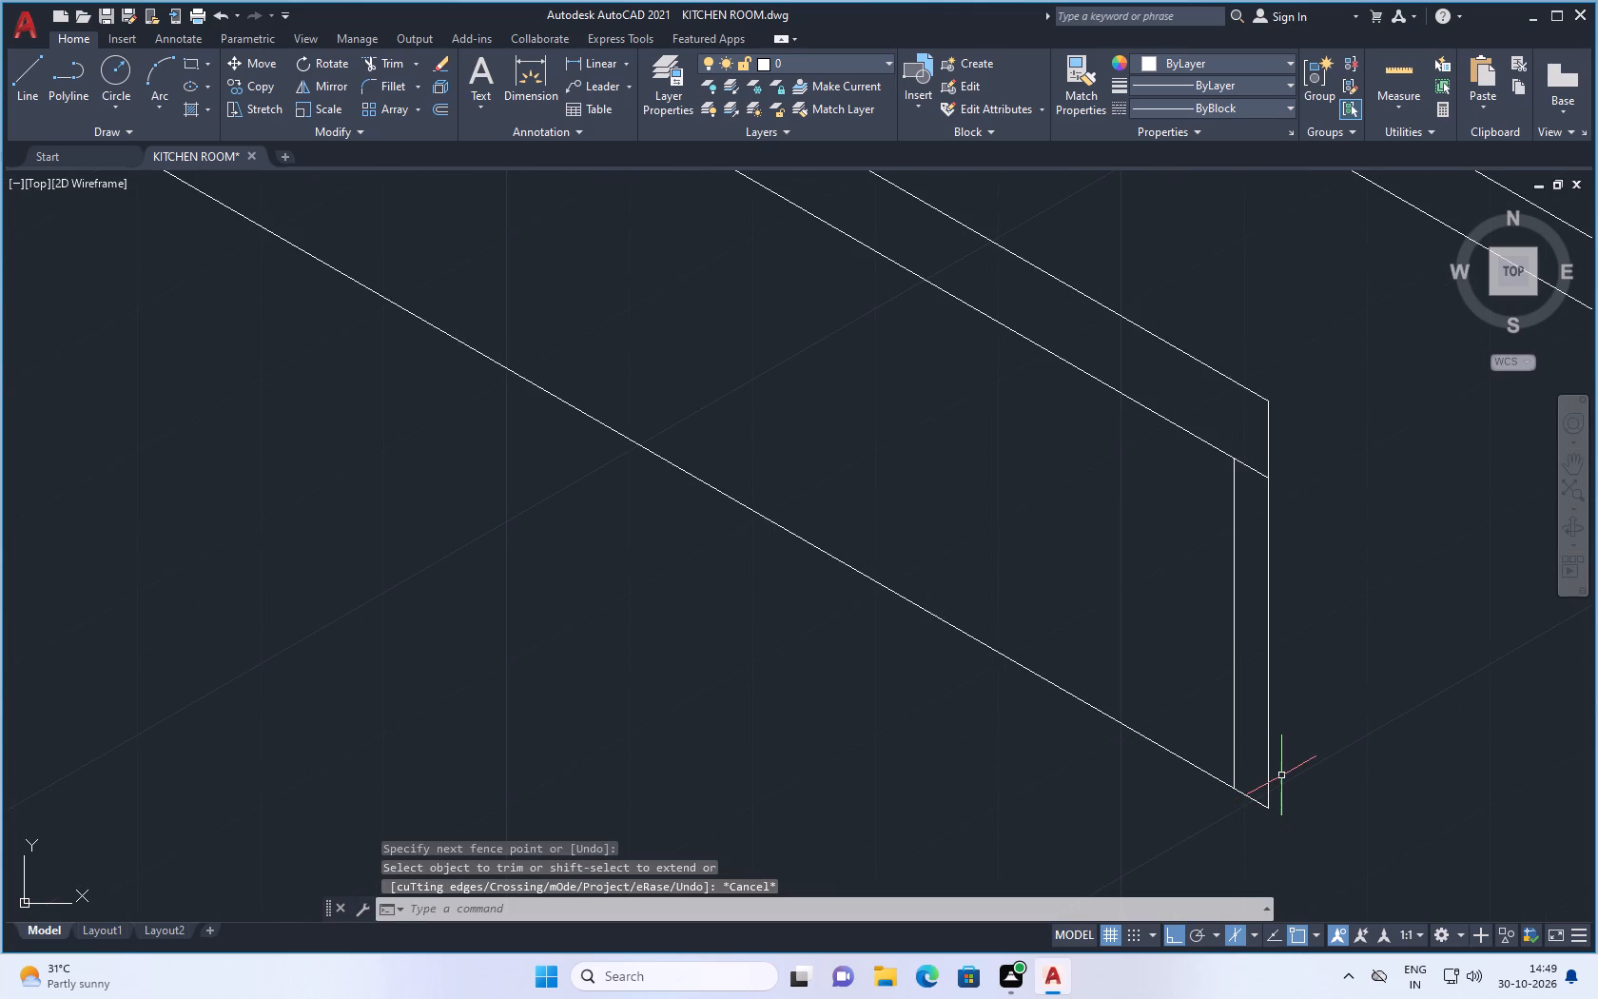
# Trim the short piece of the inner top line between the two far-side verticals.
pyautogui.scroll(-2, 1276, 773)
pyautogui.scroll(1, 1237, 819)
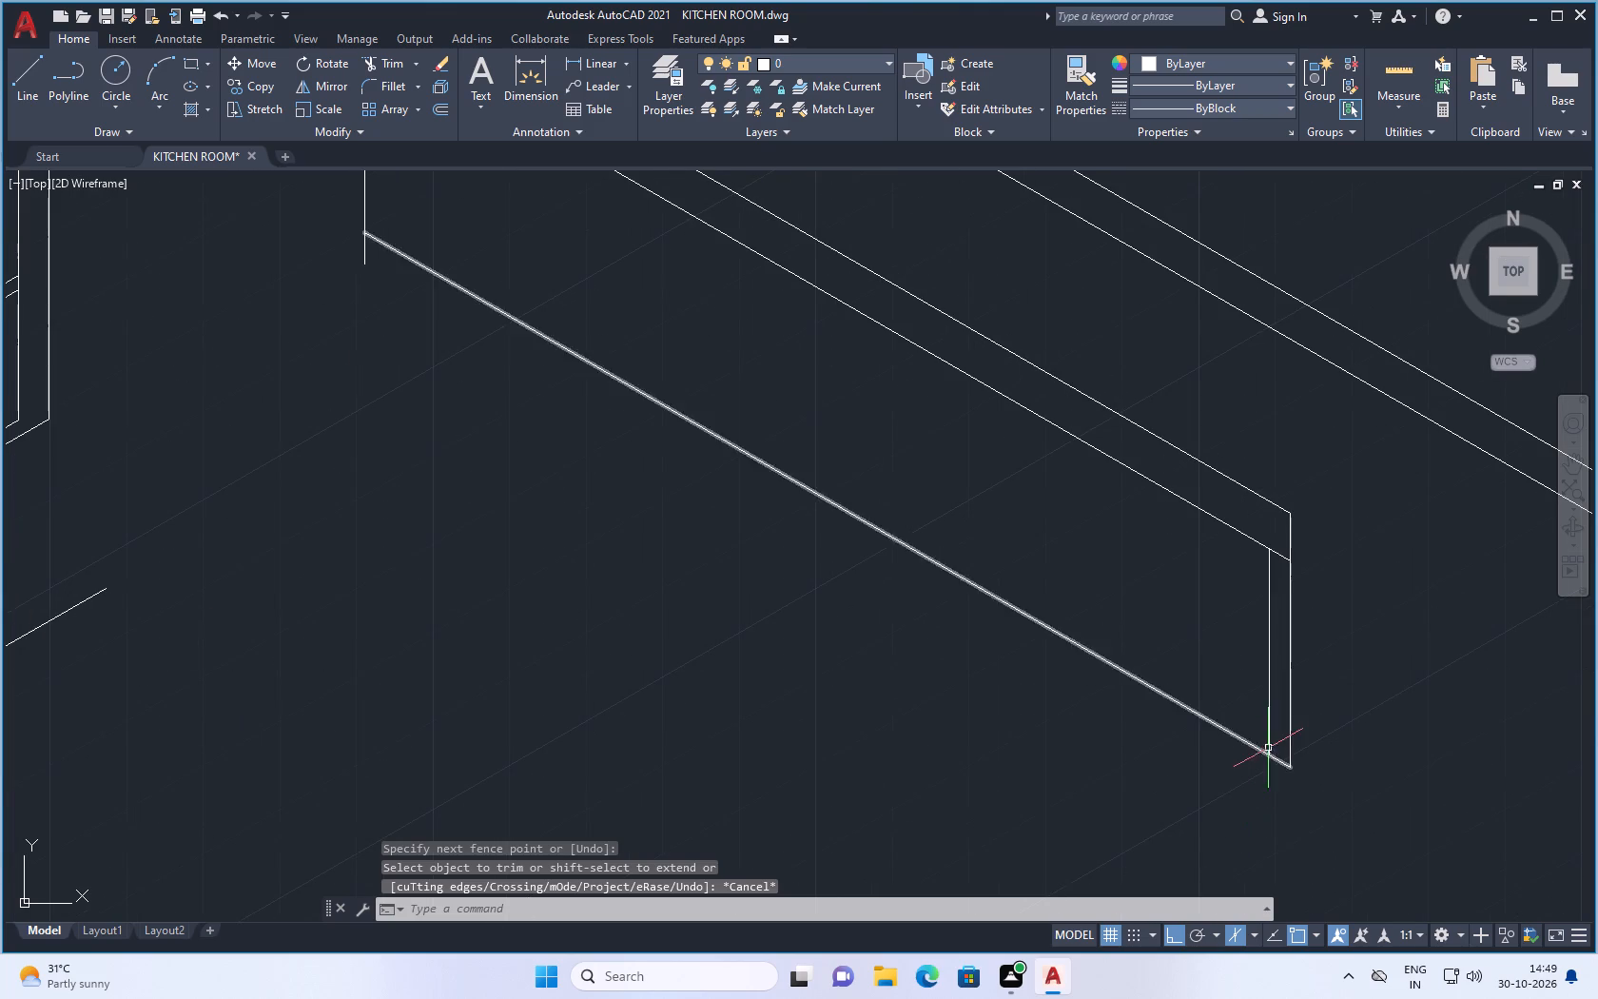
pyautogui.write('tr')
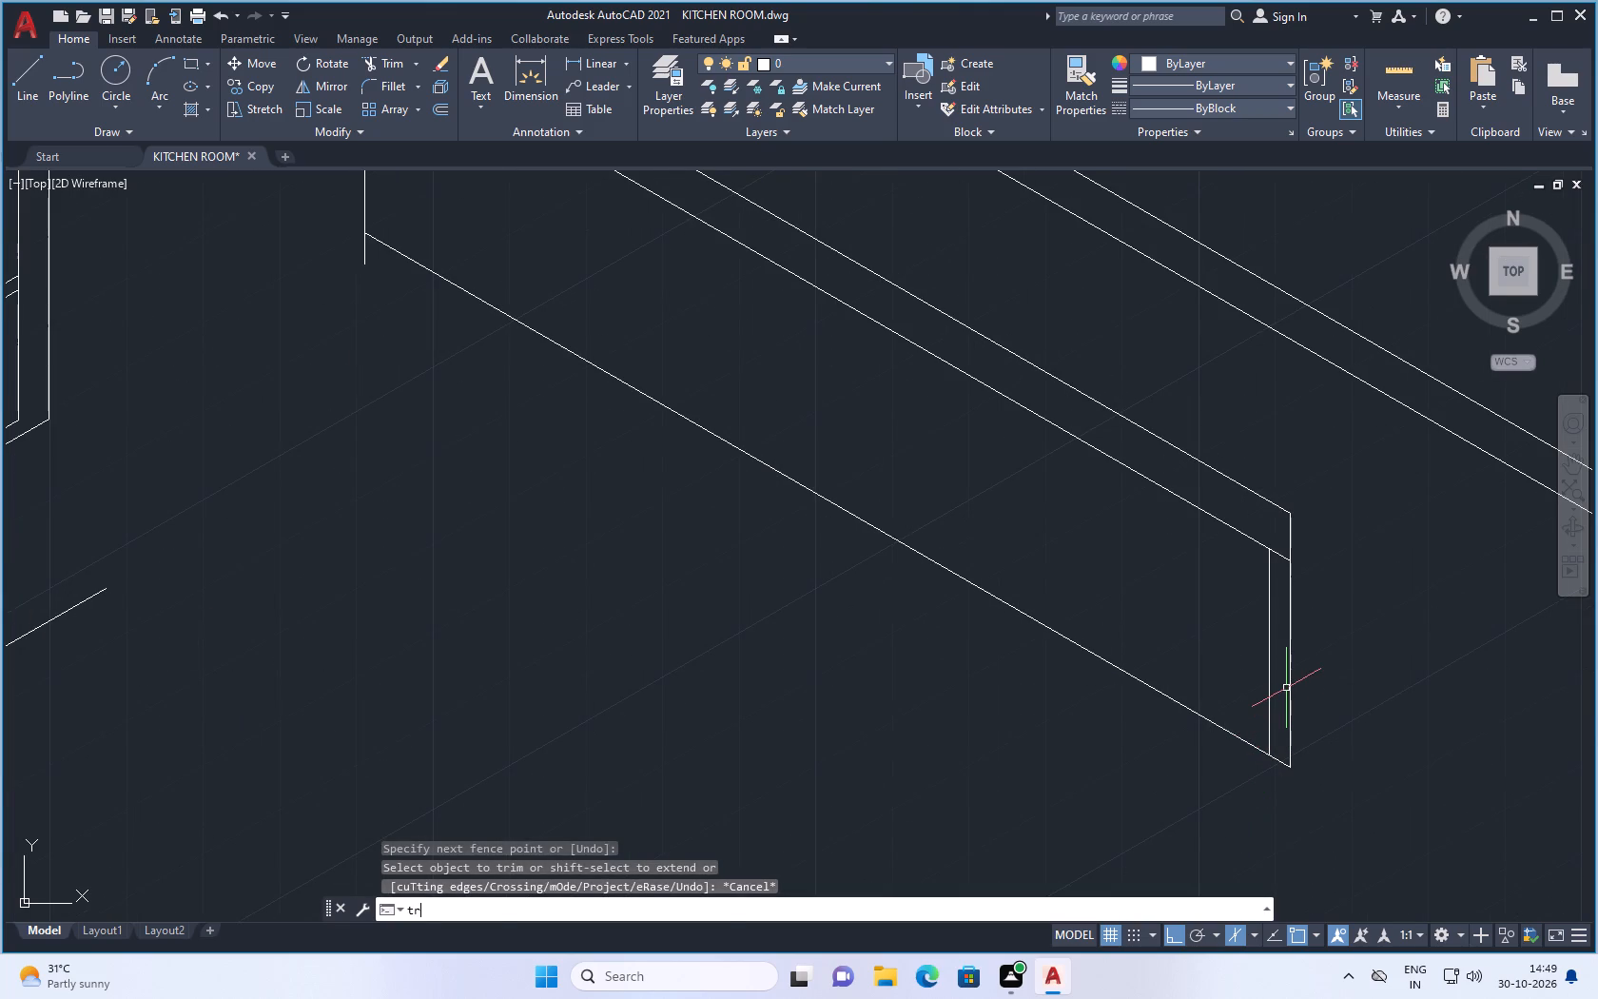
pyautogui.press('Return')
pyautogui.scroll(1, 1279, 565)
pyautogui.moveTo(1279, 538); pyautogui.dragTo(1277, 561)
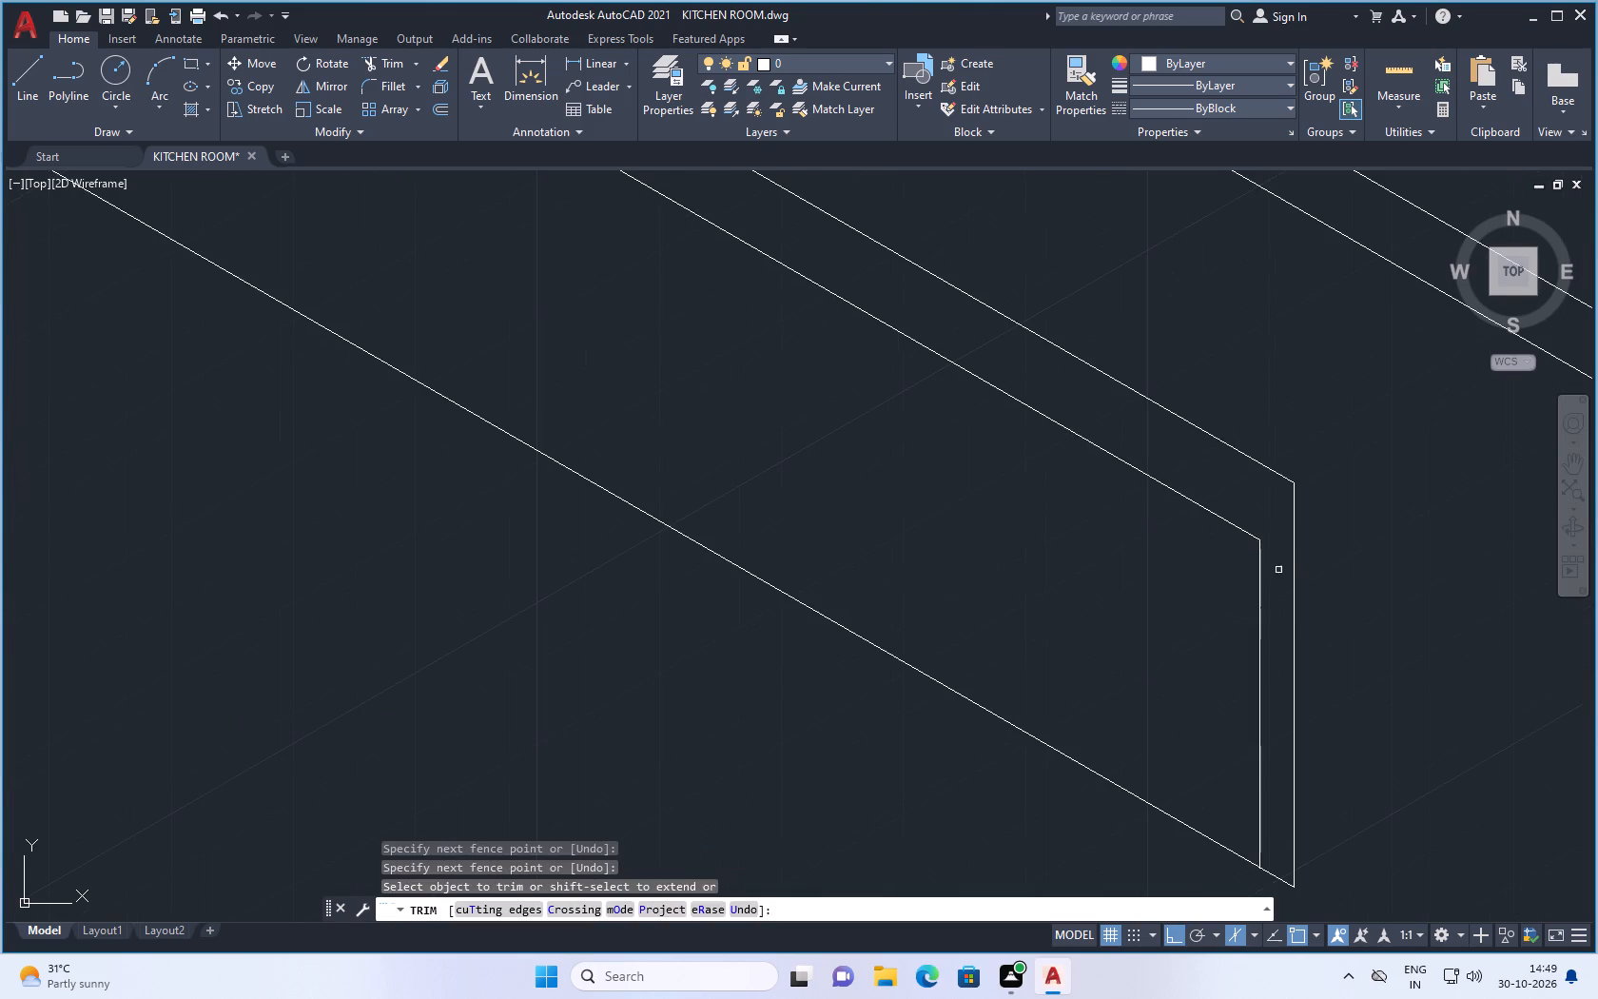
pyautogui.press('Escape')
pyautogui.scroll(-1, 1346, 618)
# Shift the panel's inner top line slightly up toward the outer top line by its midpoint.
pyautogui.scroll(-1, 1125, 676)
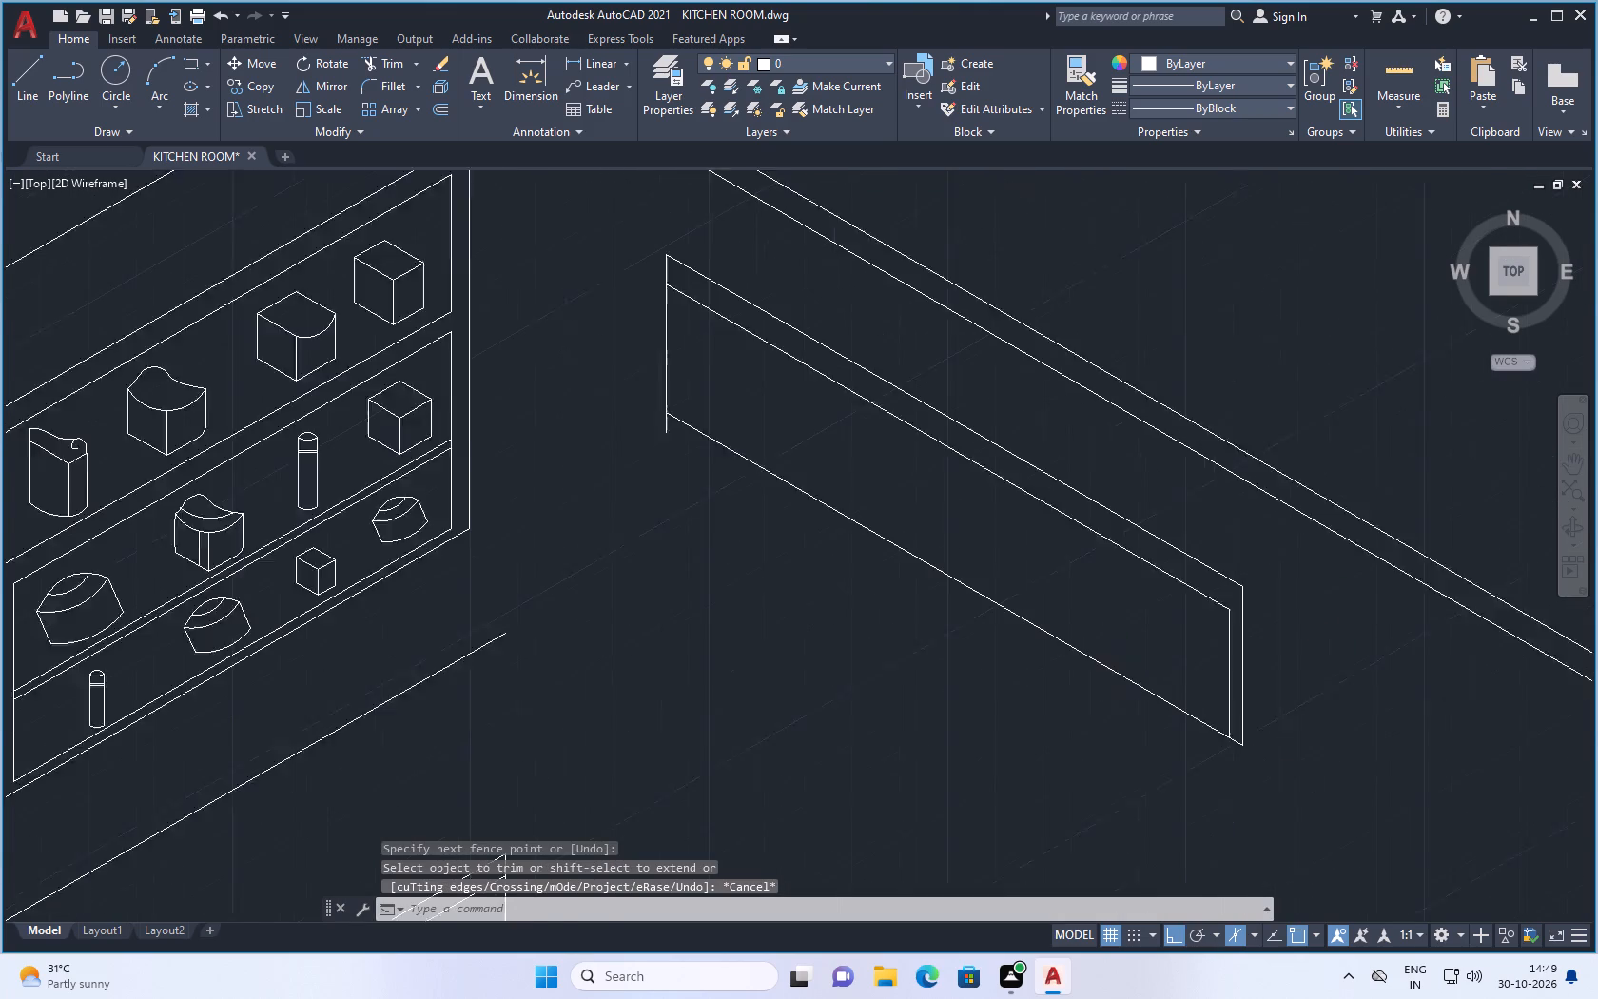
pyautogui.scroll(-1, 1125, 676)
pyautogui.scroll(2, 874, 529)
pyautogui.scroll(-1, 983, 533)
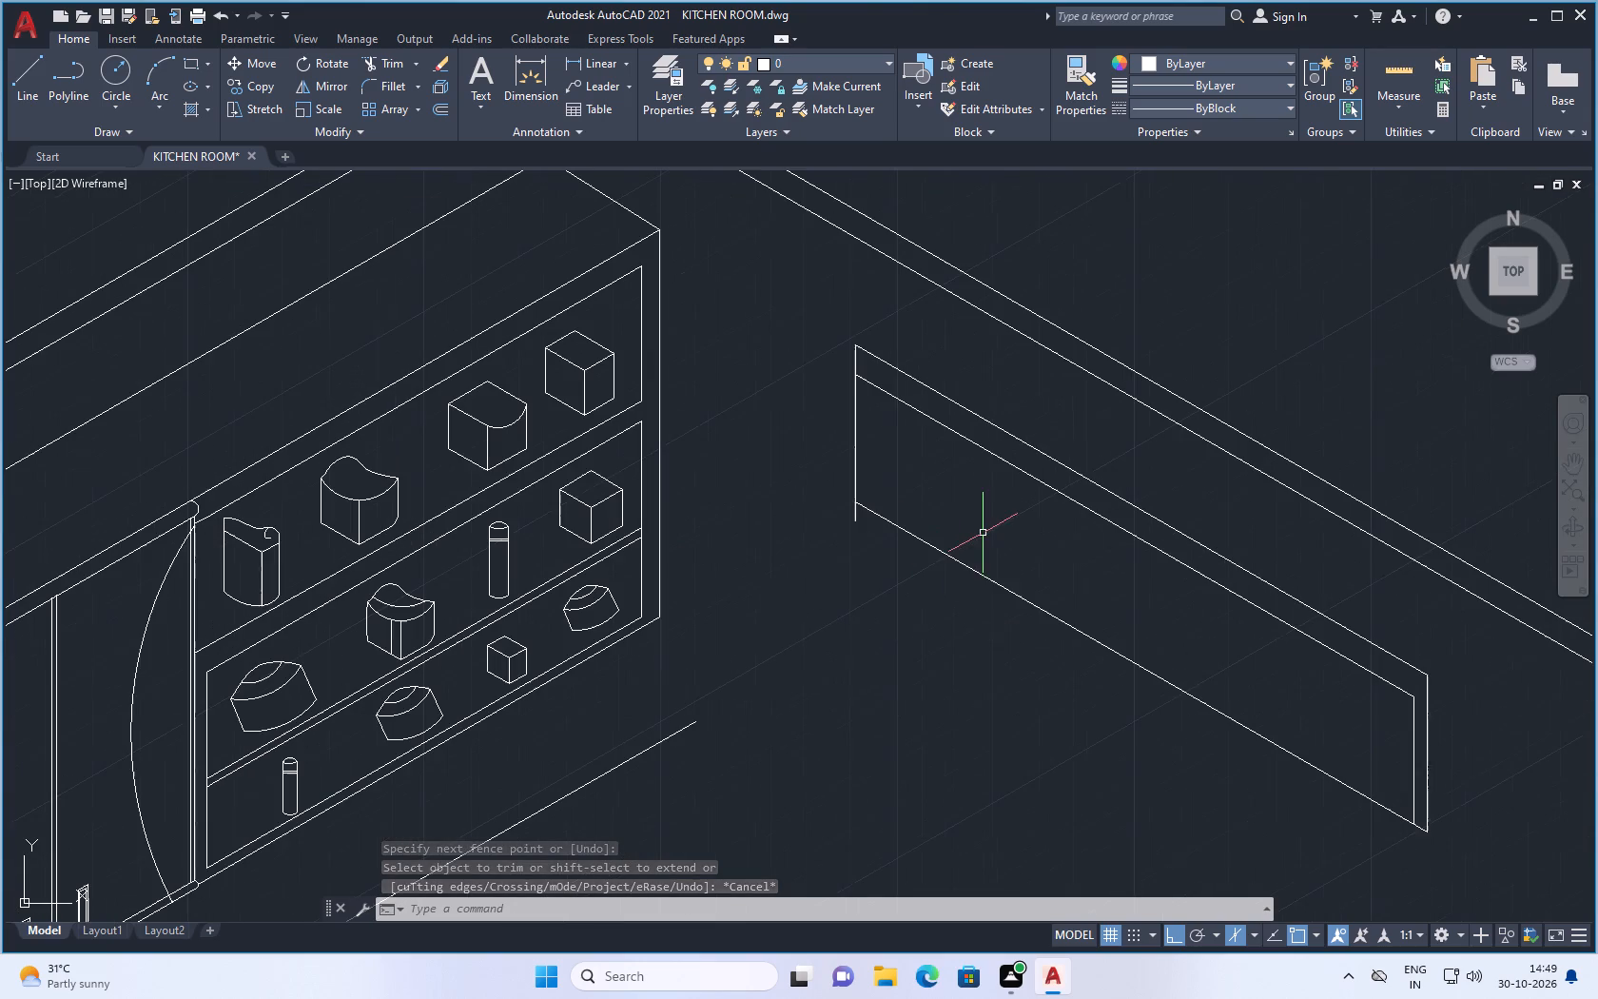
pyautogui.click(1134, 538)
pyautogui.scroll(1, 1145, 530)
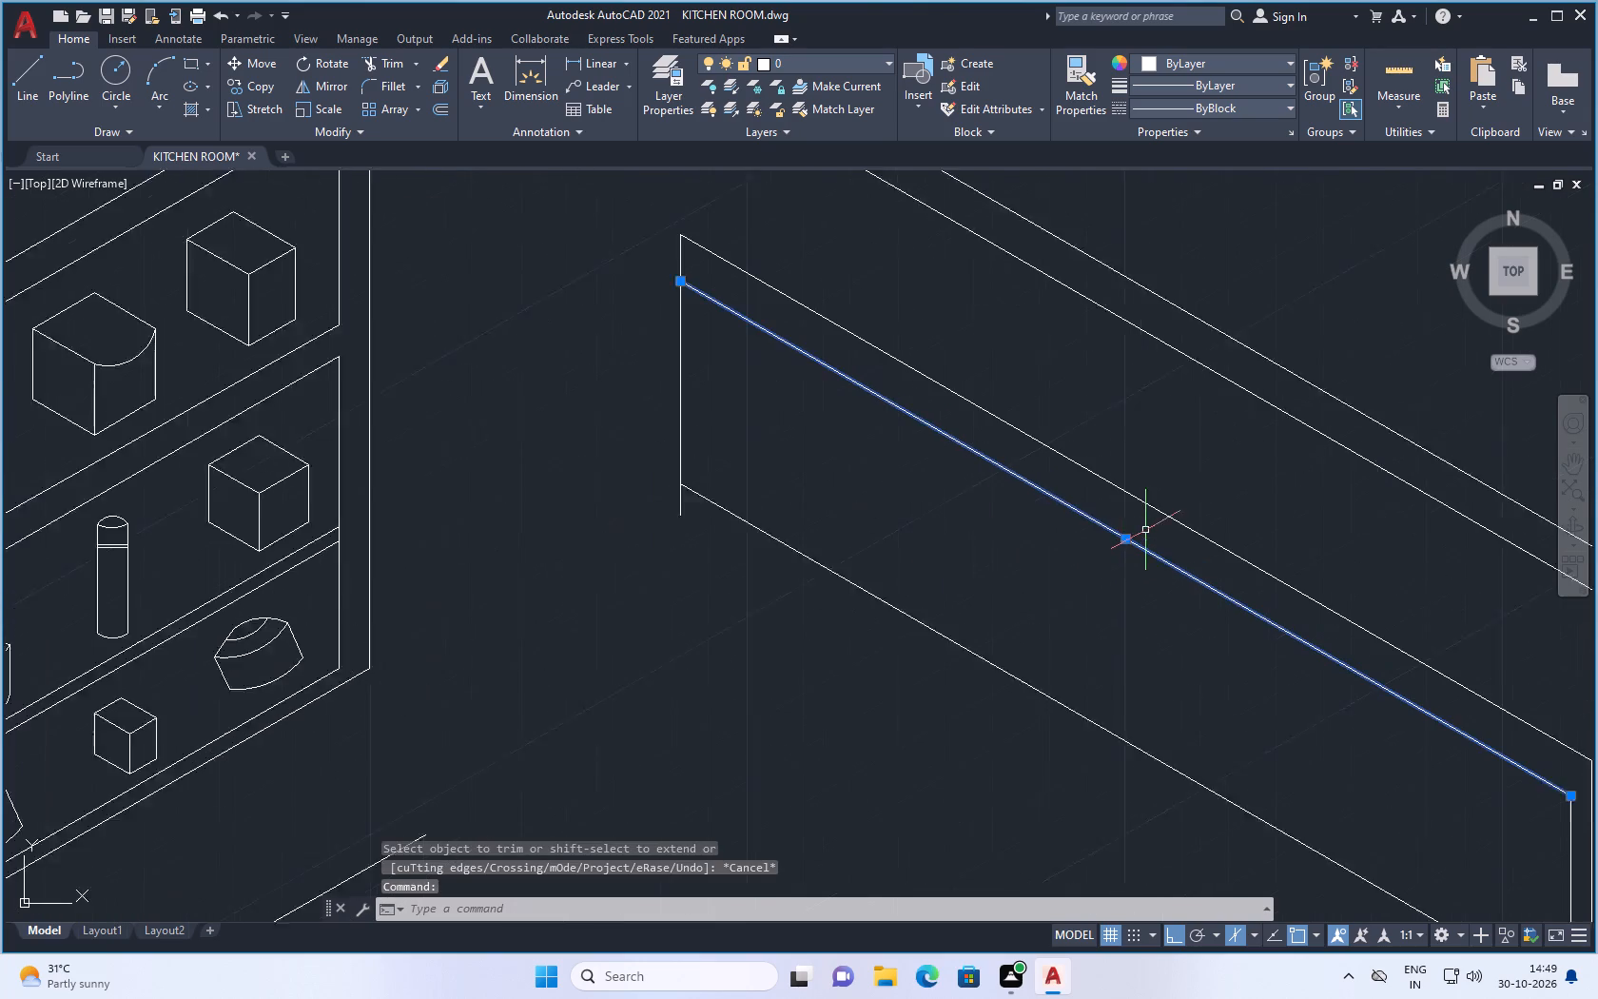
pyautogui.scroll(1, 1147, 529)
pyautogui.click(1113, 546)
pyautogui.click(1120, 538)
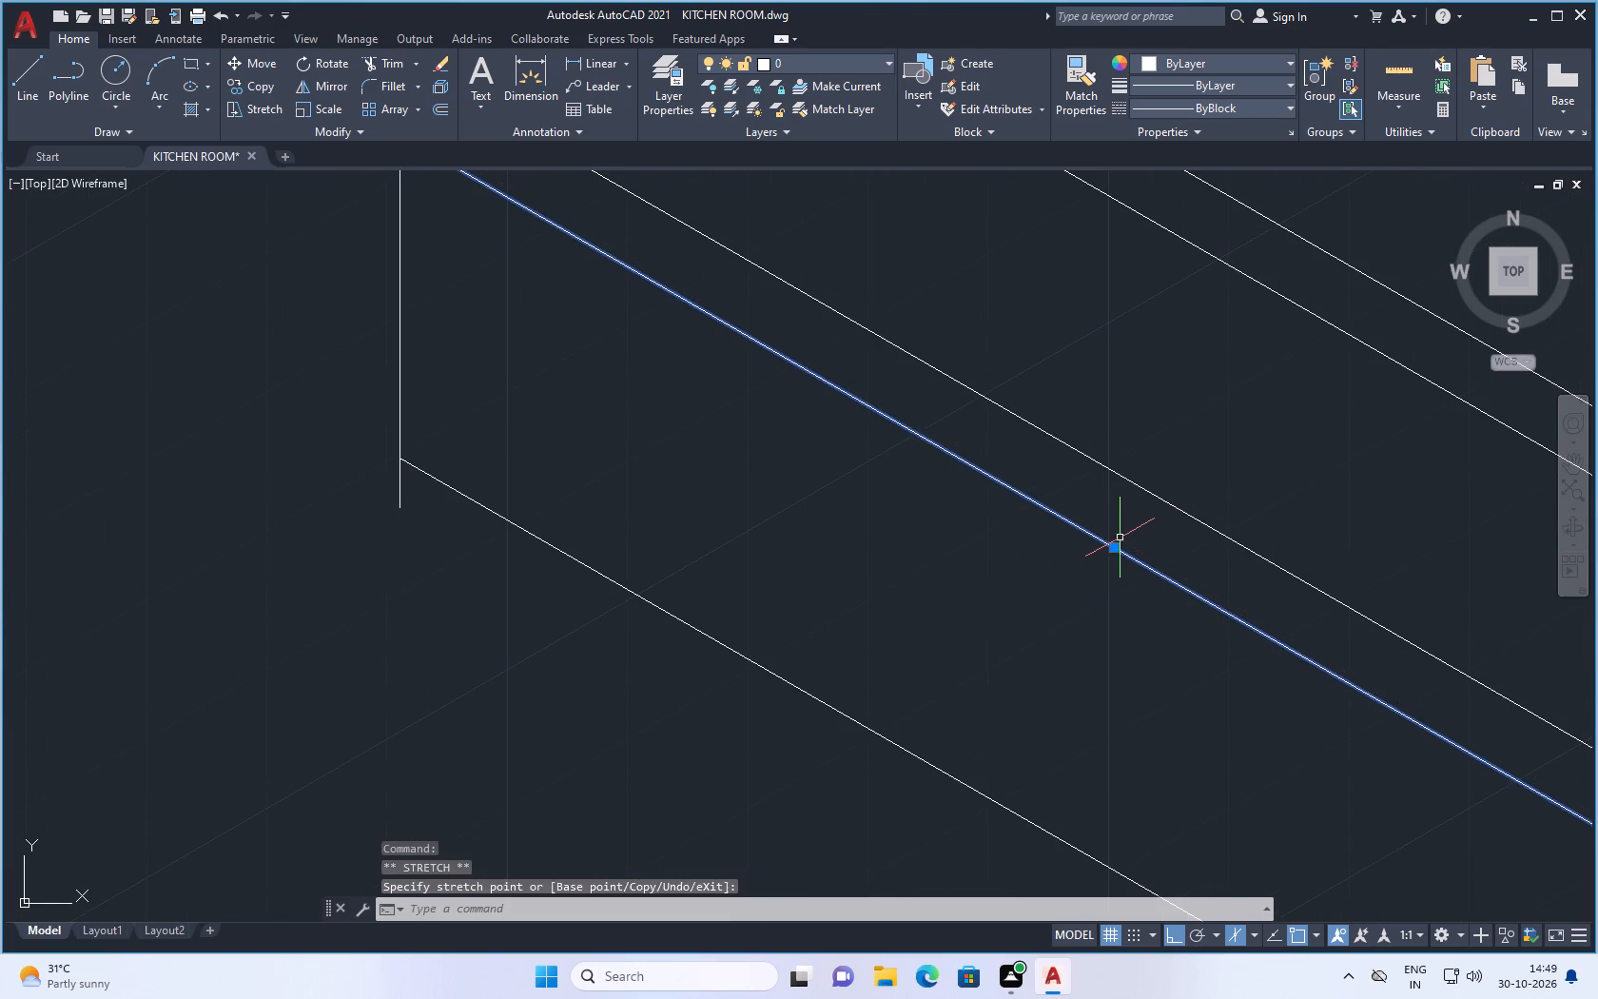
pyautogui.press('Escape')
pyautogui.click(1117, 547)
pyautogui.click(1115, 547)
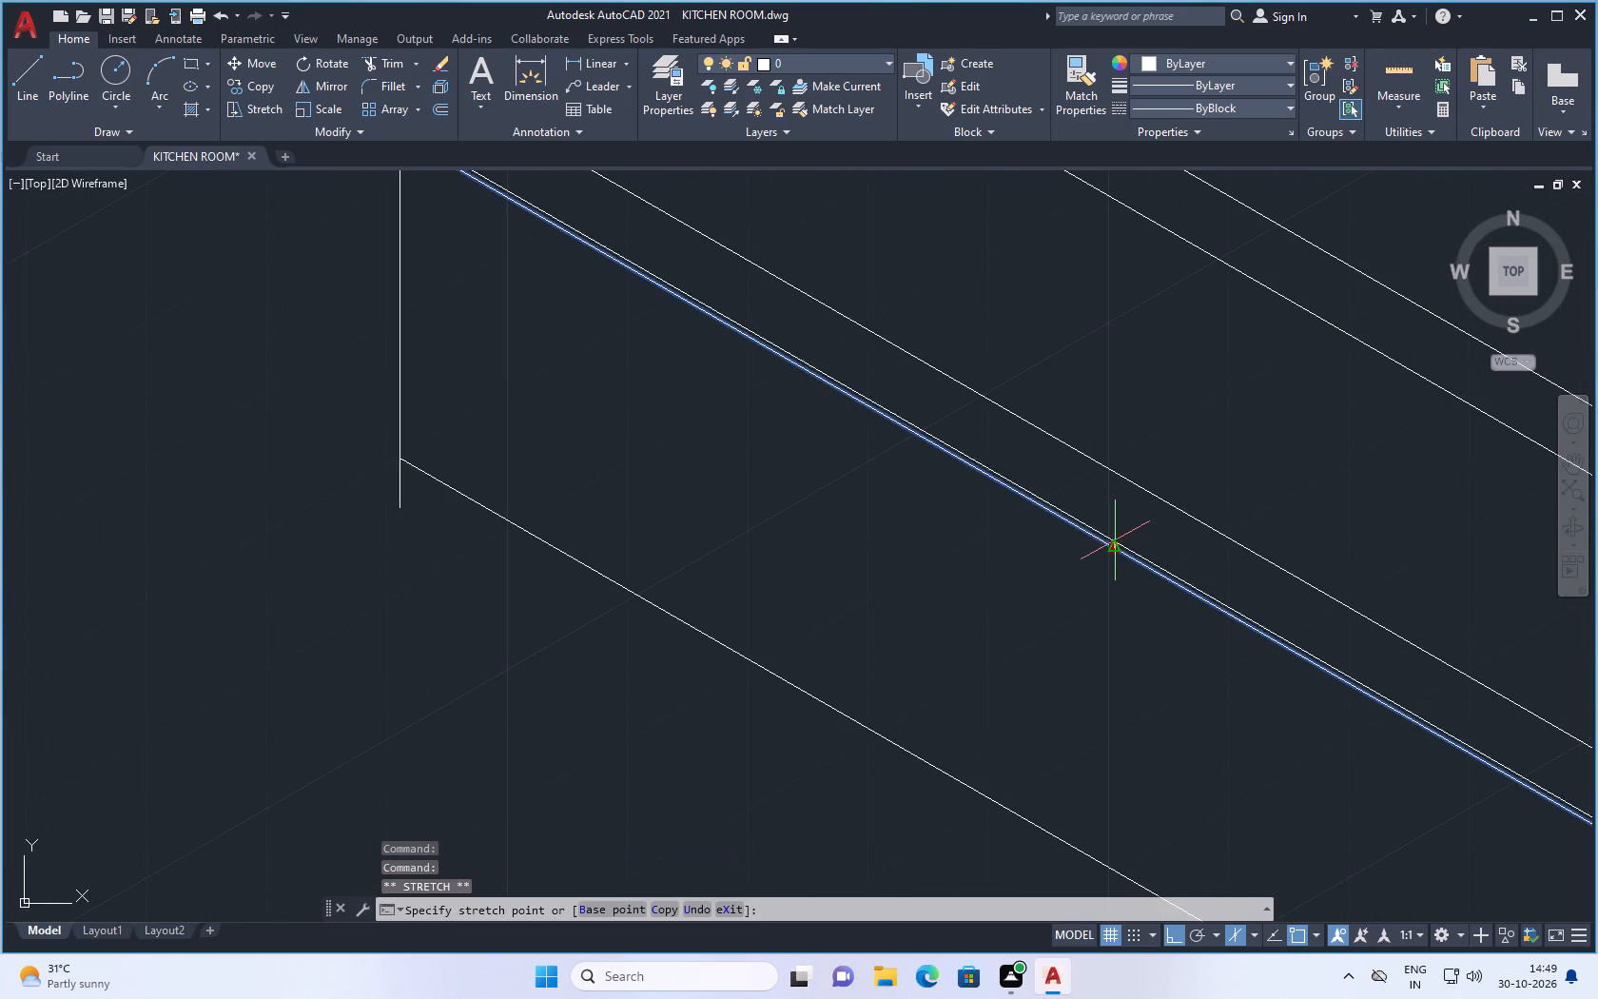
pyautogui.click(1118, 533)
pyautogui.scroll(-3, 1092, 533)
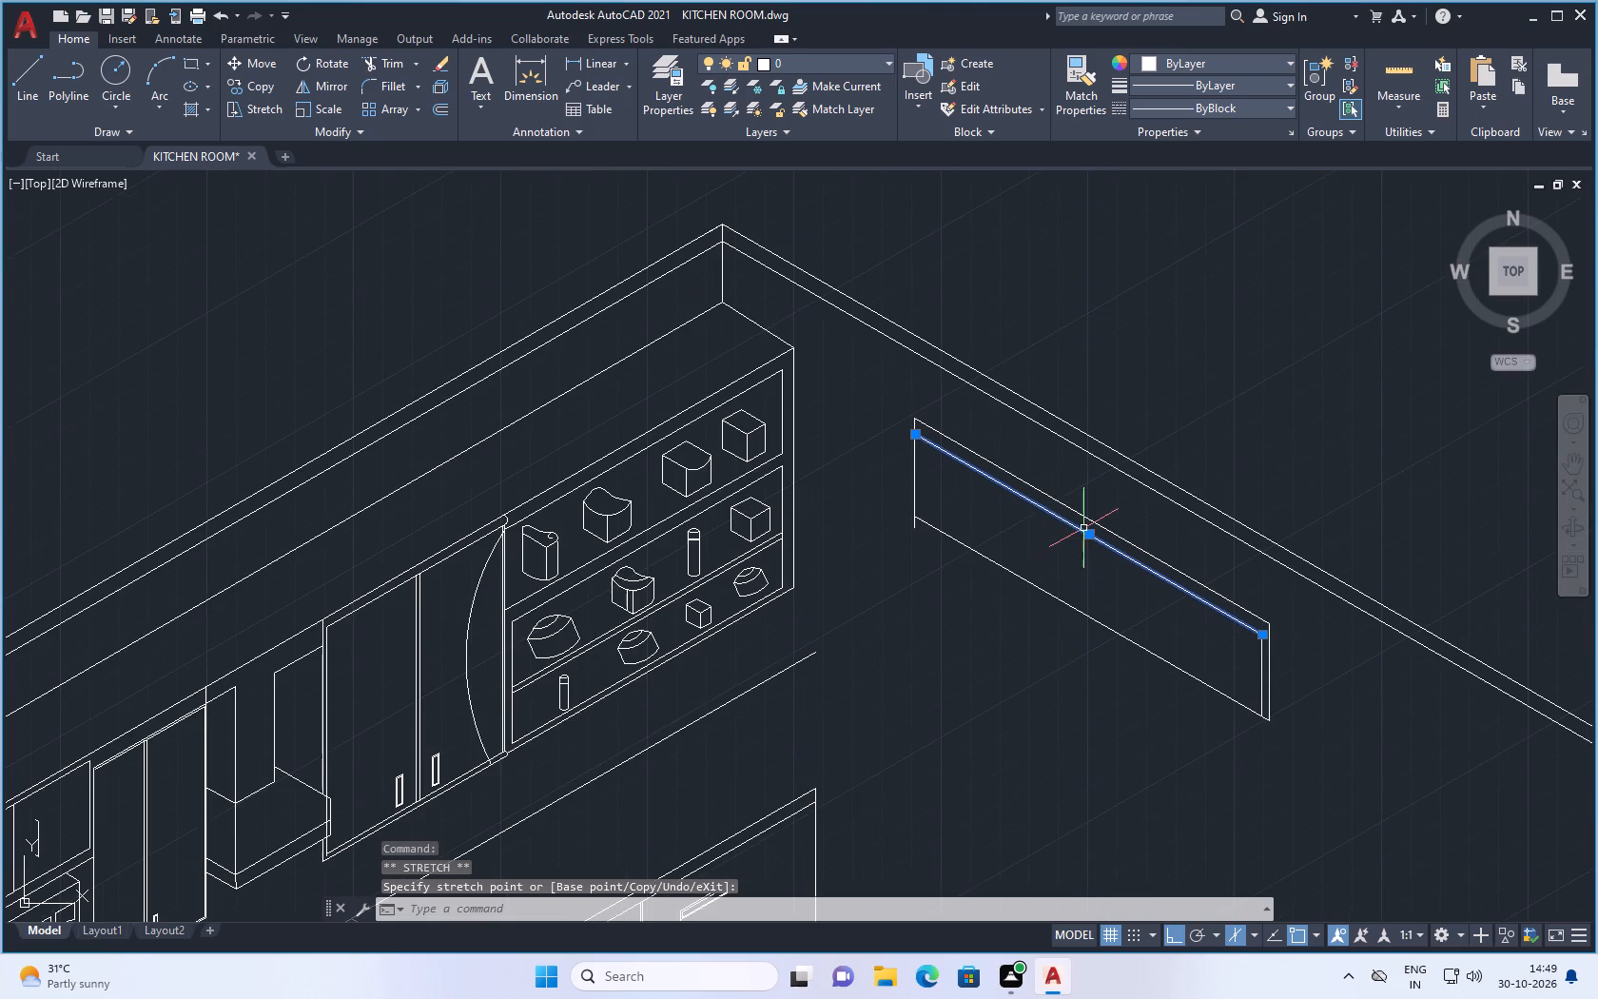
pyautogui.press('Escape')
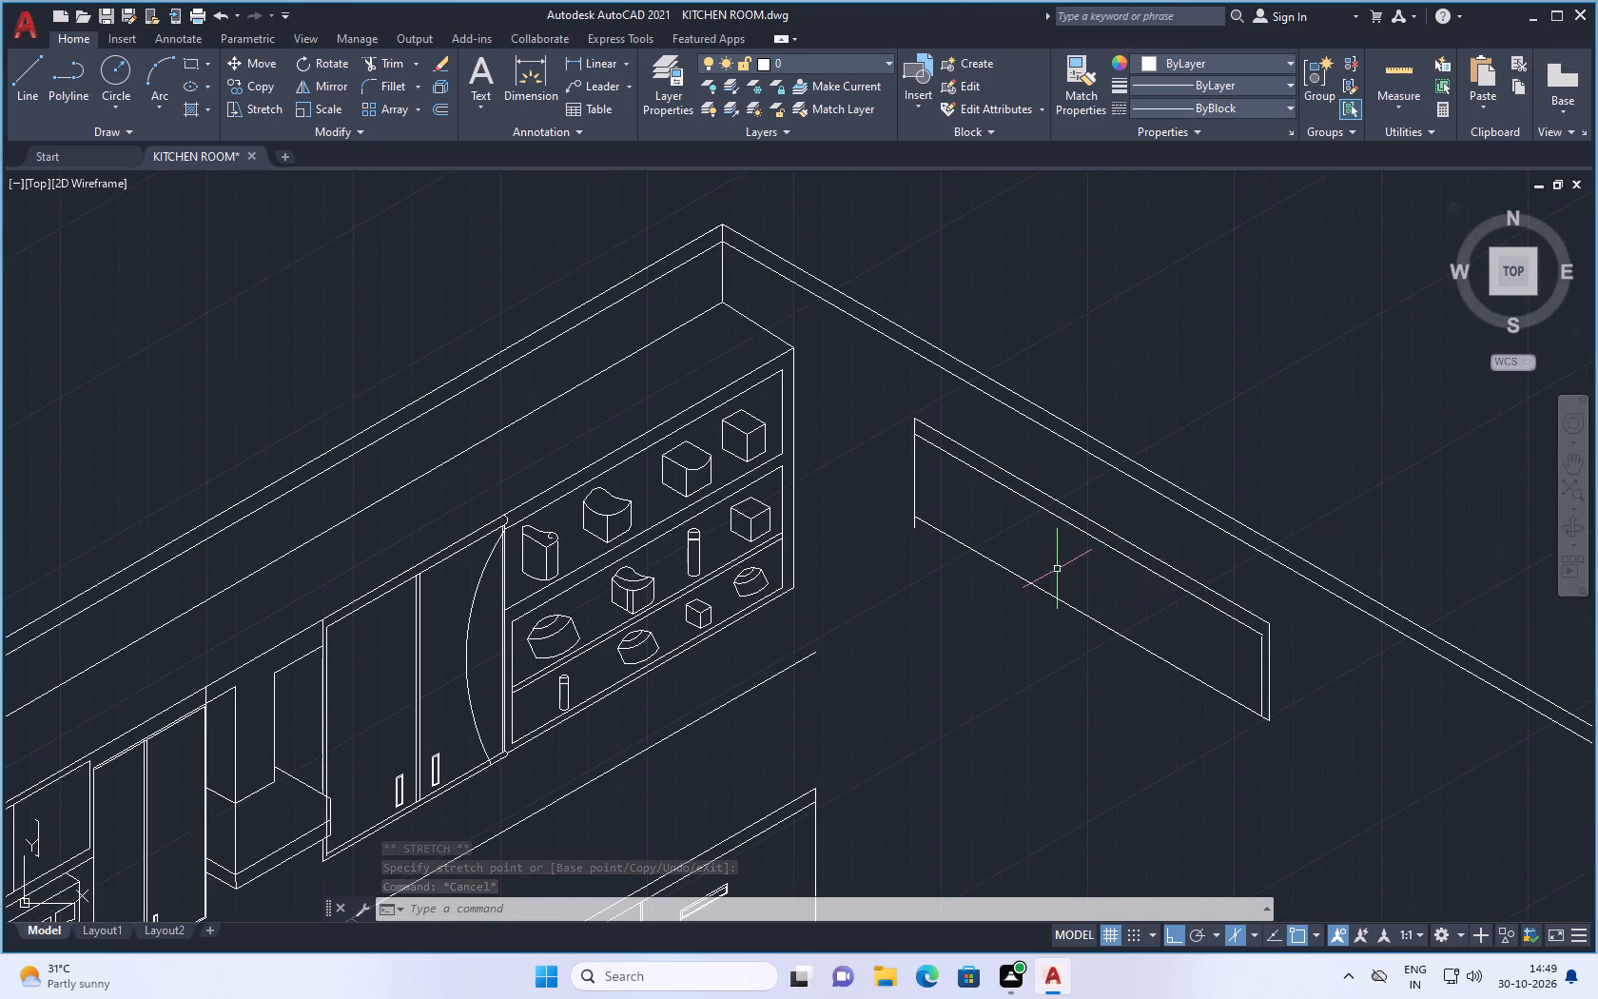
# Erase the bottom line of the panel outline on the empty wall.
pyautogui.scroll(1, 1096, 597)
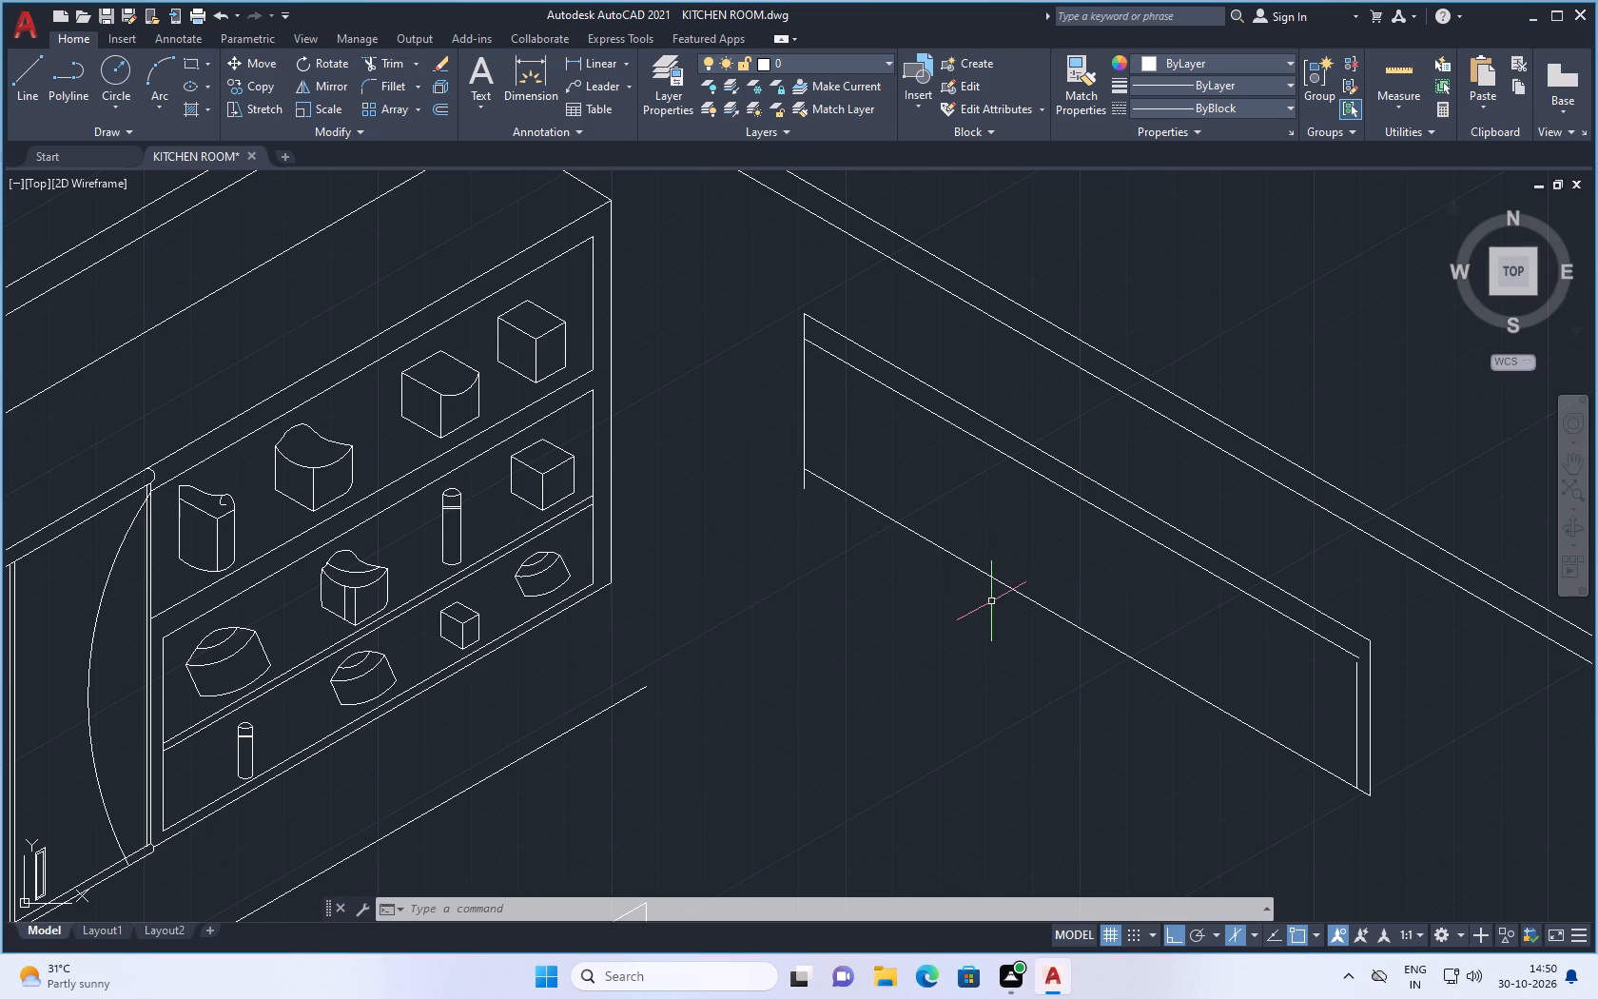
pyautogui.scroll(-1, 1027, 616)
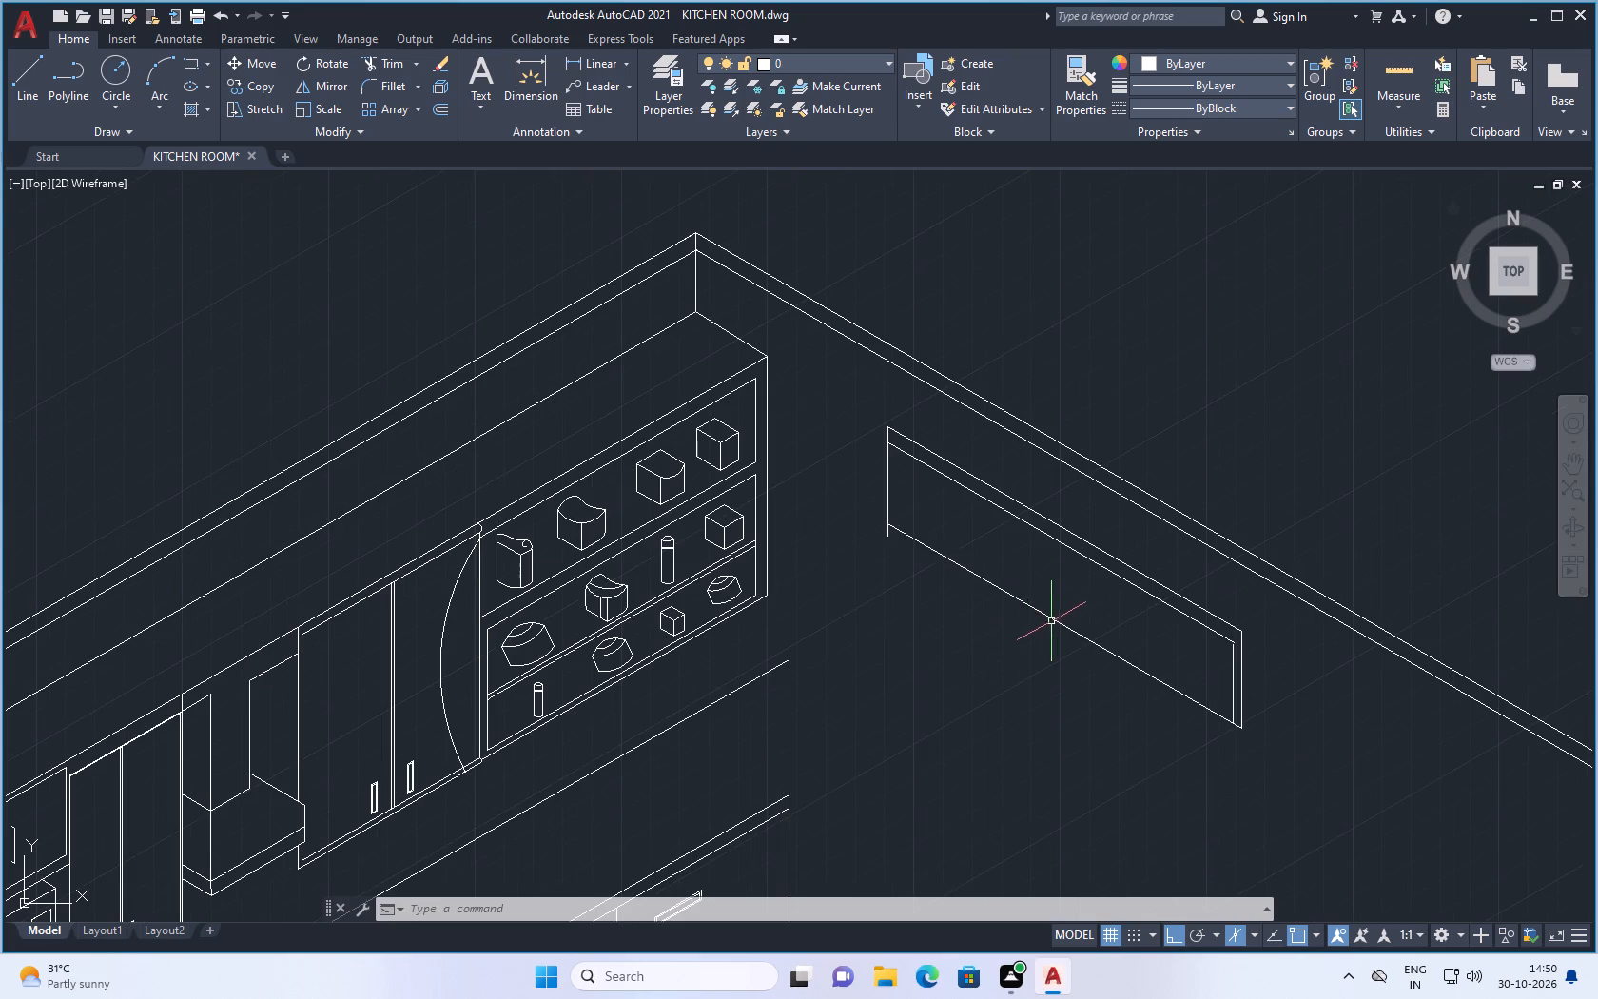
pyautogui.scroll(1, 1052, 620)
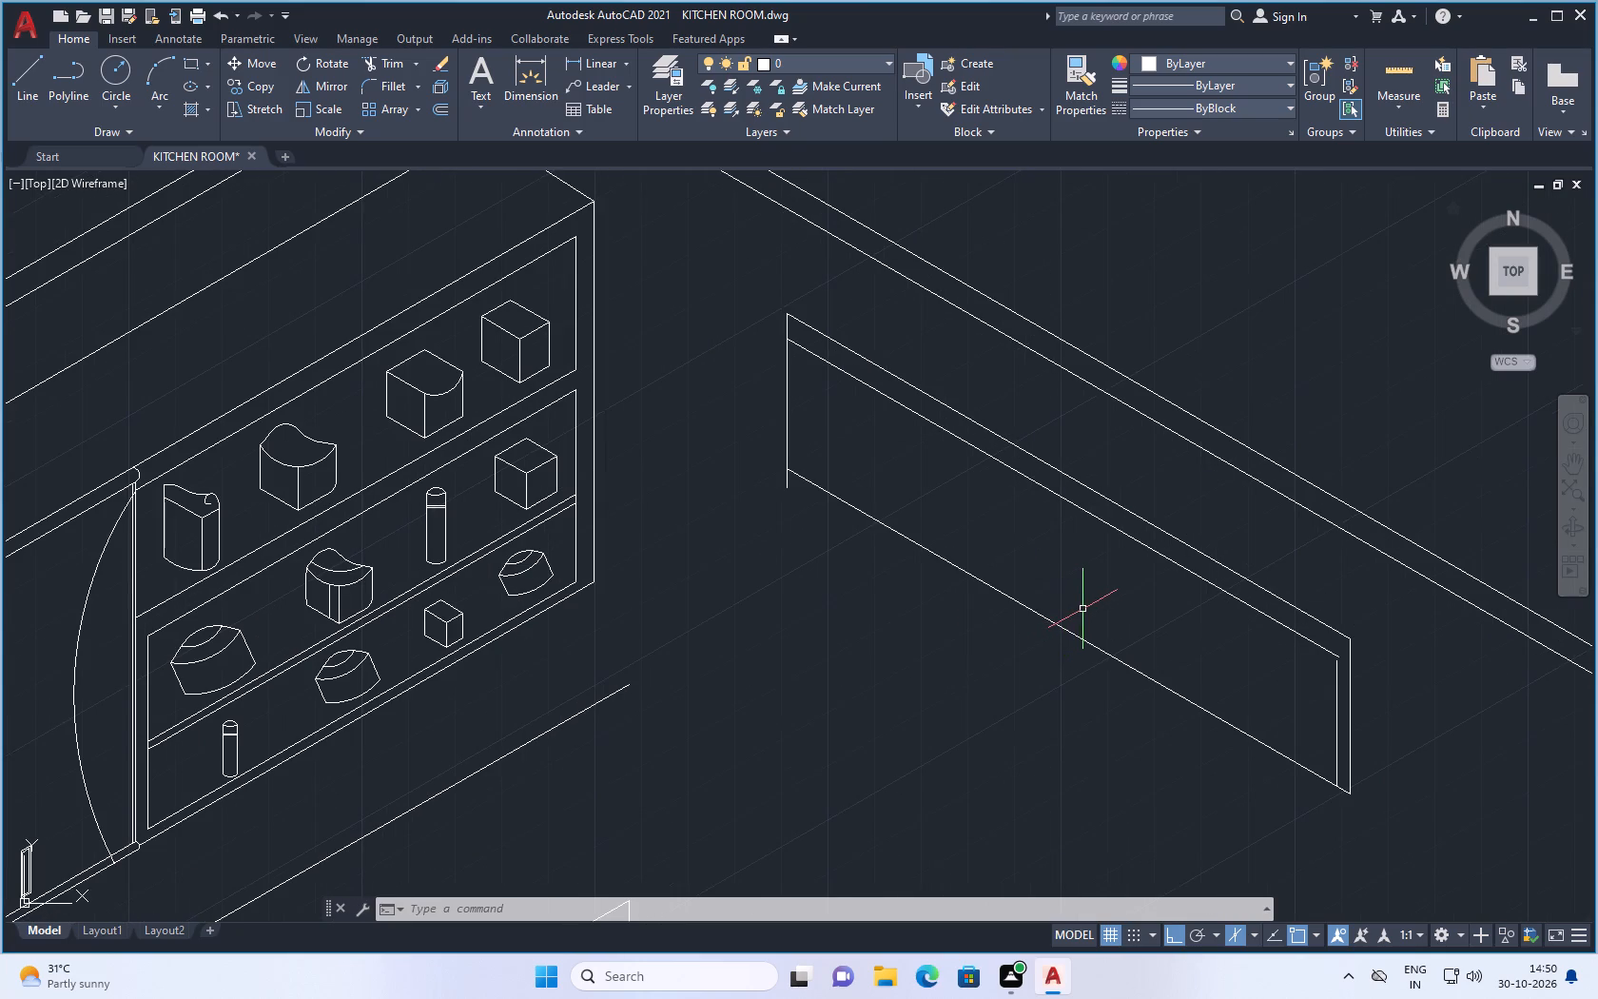
pyautogui.click(1068, 628)
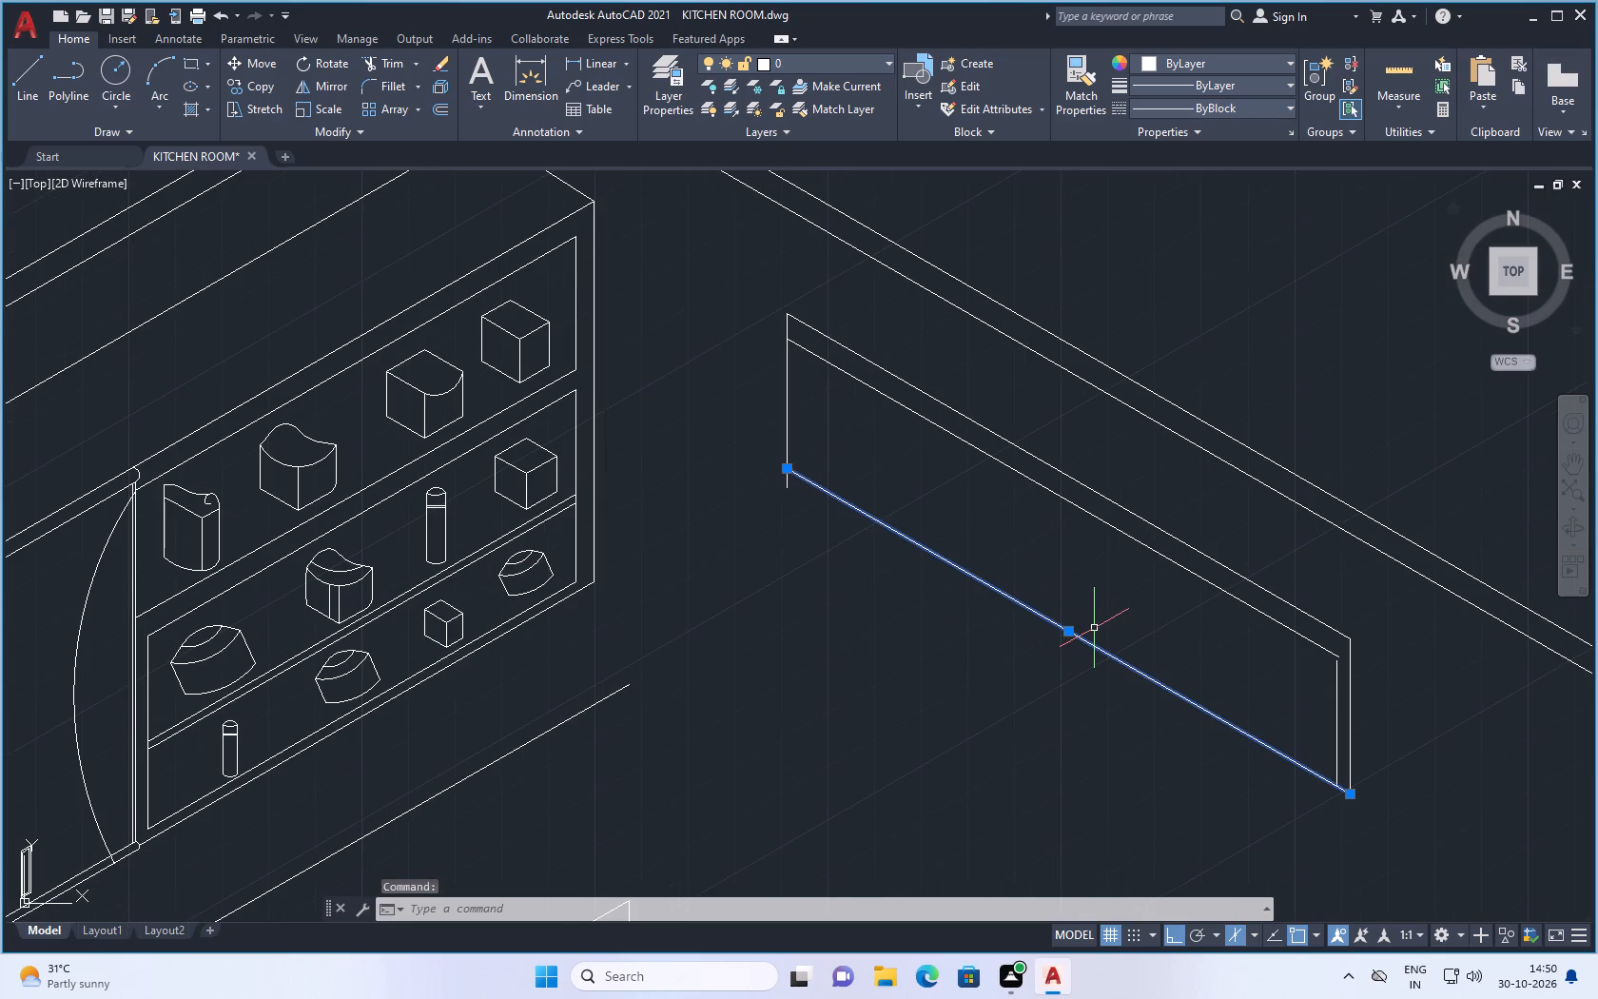
pyautogui.press('Delete')
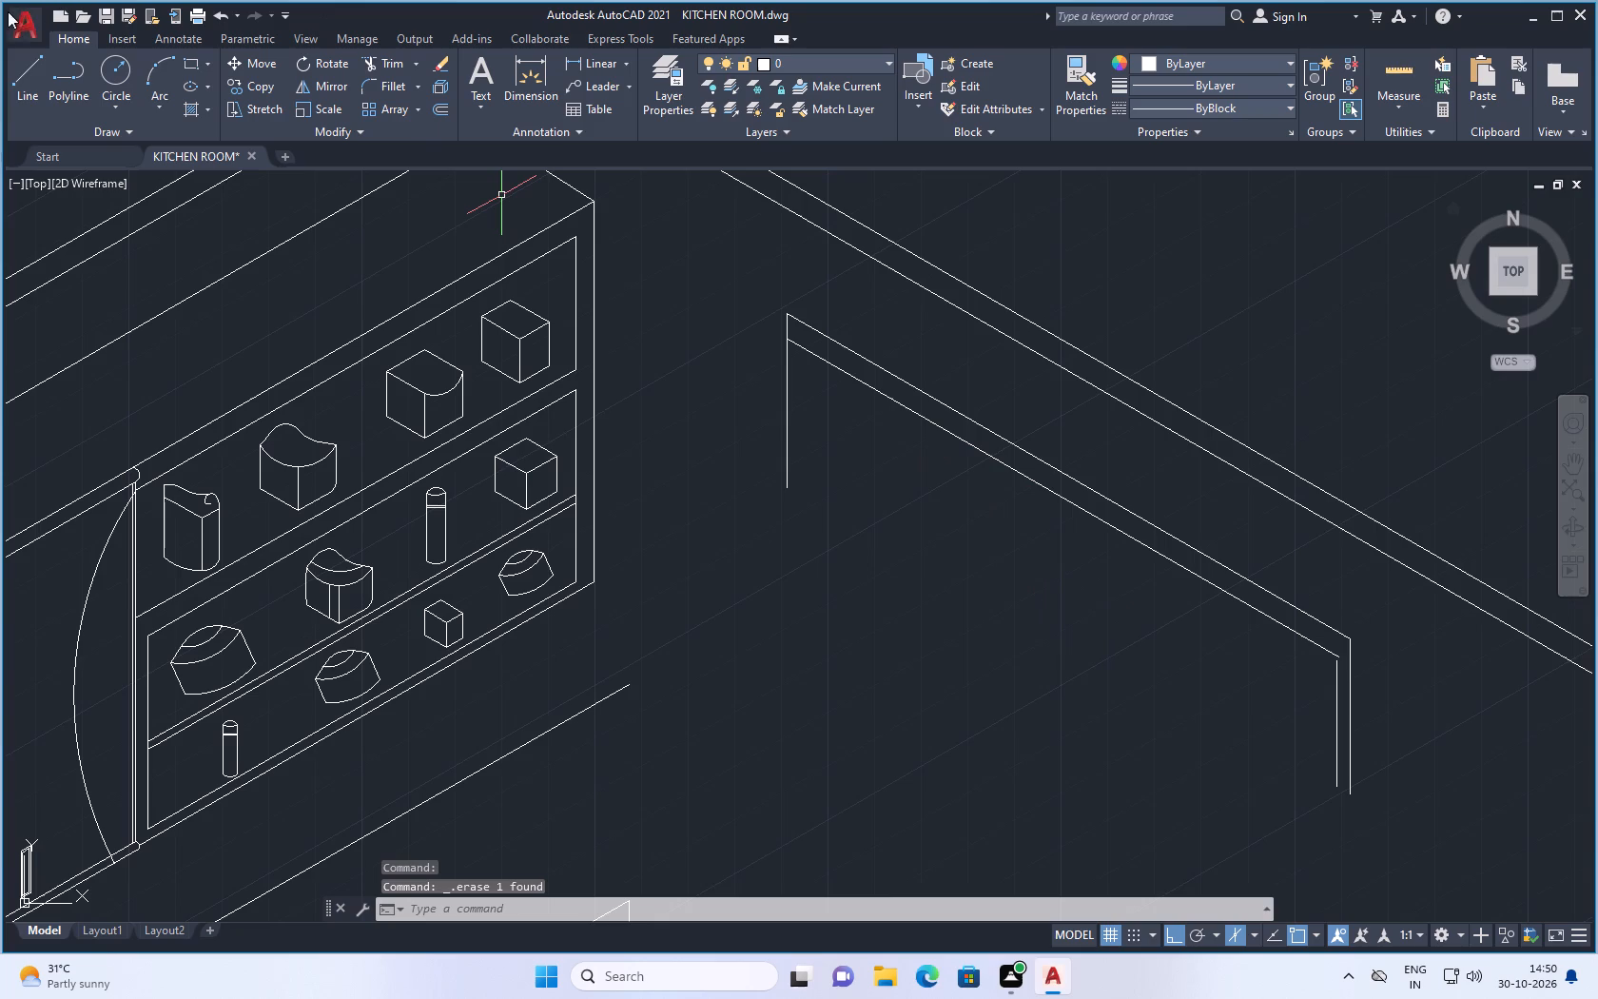
# On isoplane Top, draw a new bottom line about 130 long from just above the near vertical's lower end past the far verticals.
pyautogui.click(26, 83)
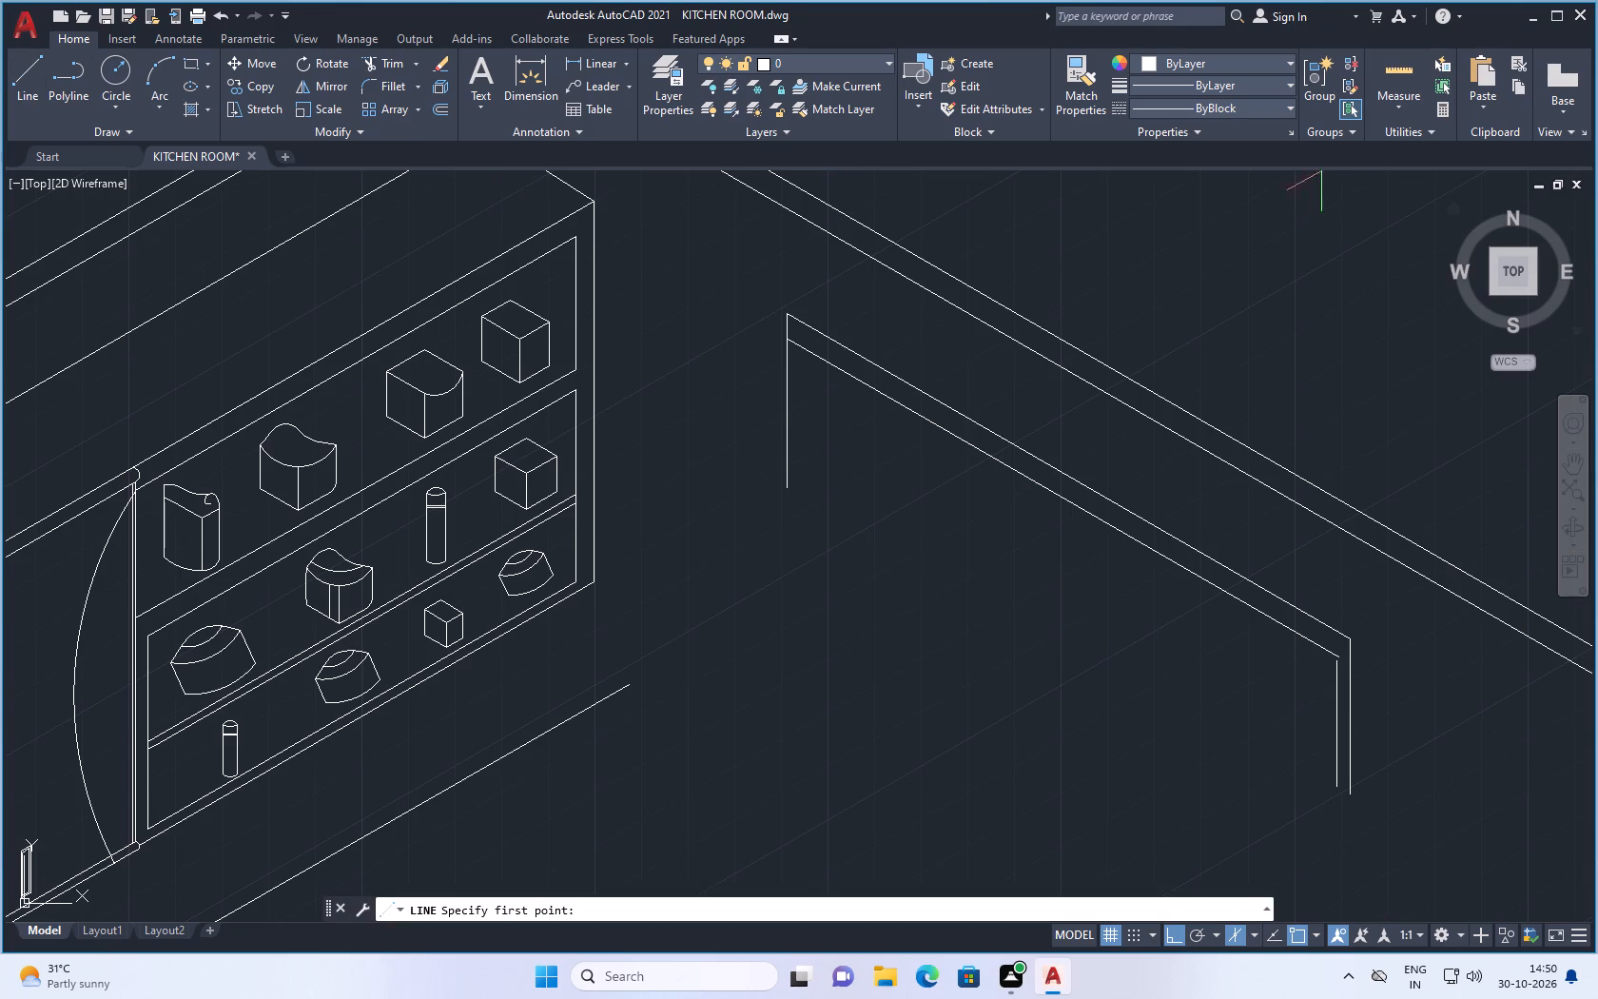
pyautogui.scroll(-1, 1216, 356)
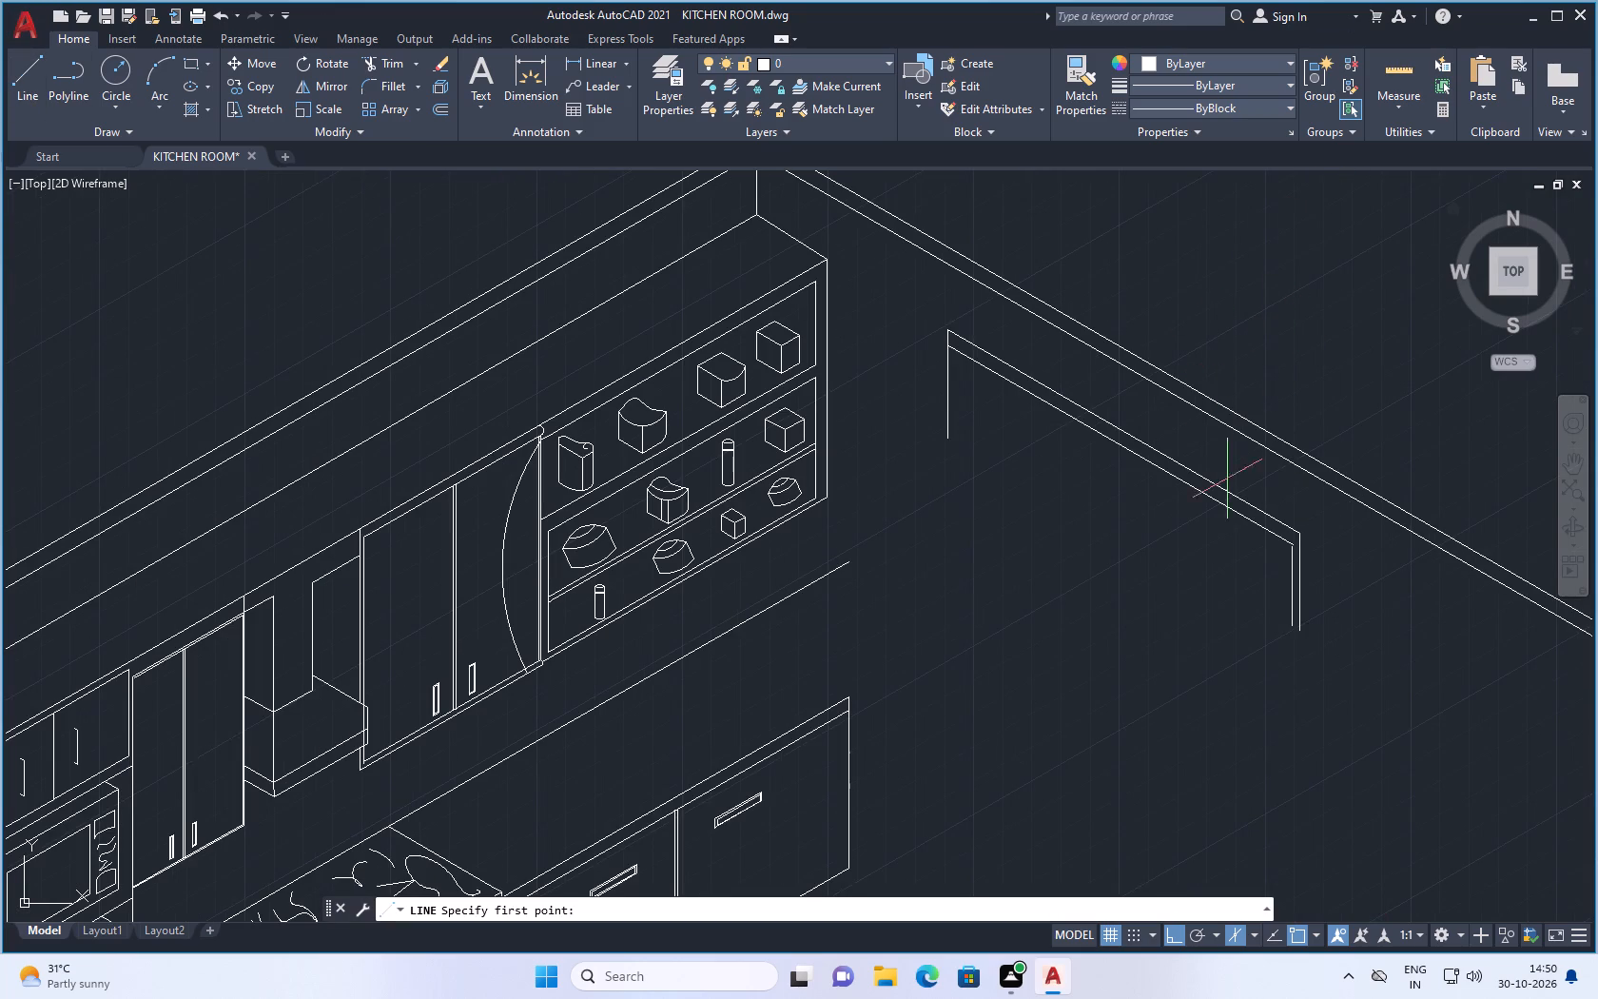
pyautogui.scroll(2, 1284, 626)
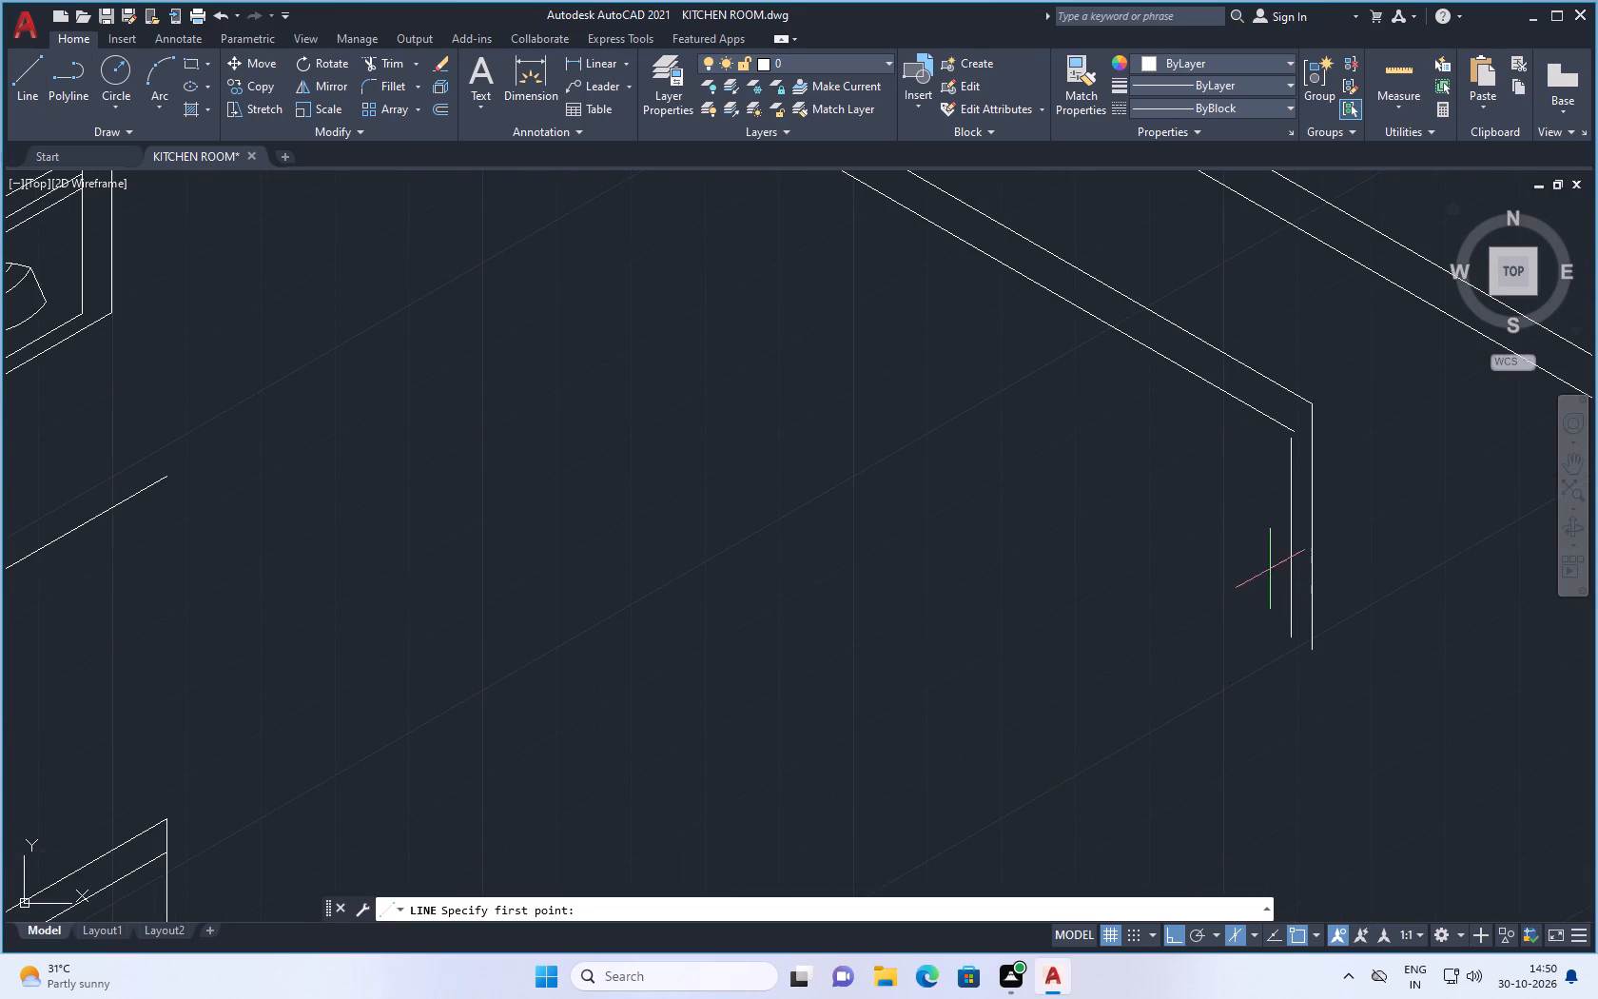
pyautogui.scroll(-2, 934, 396)
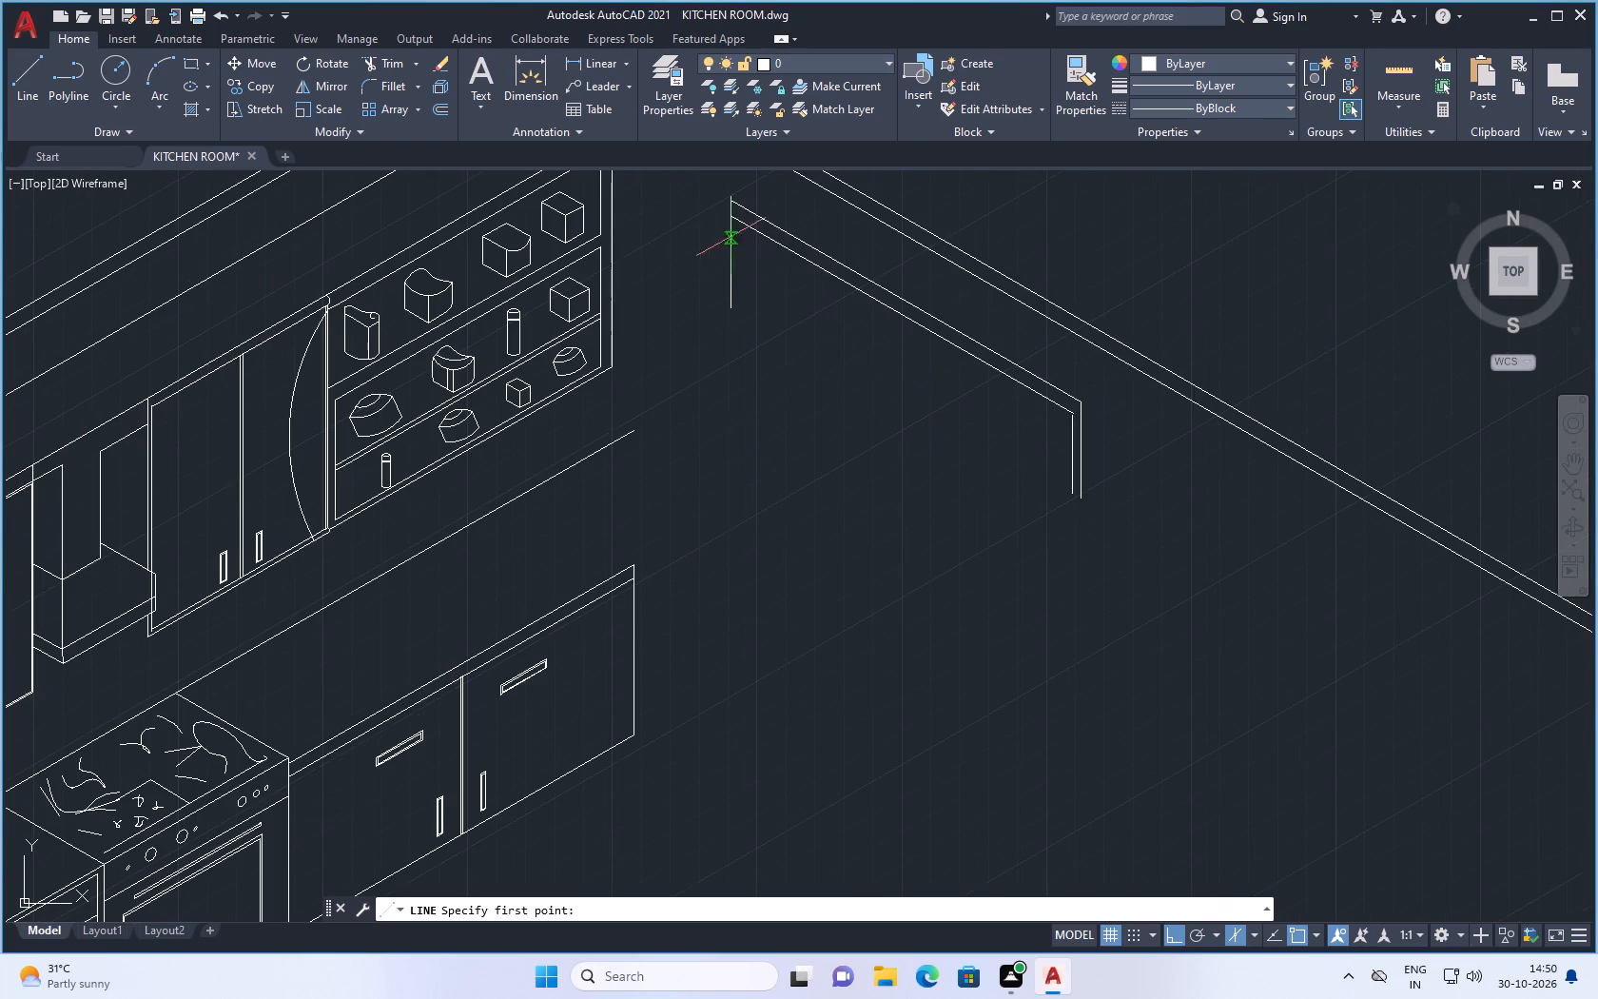
pyautogui.scroll(1, 732, 281)
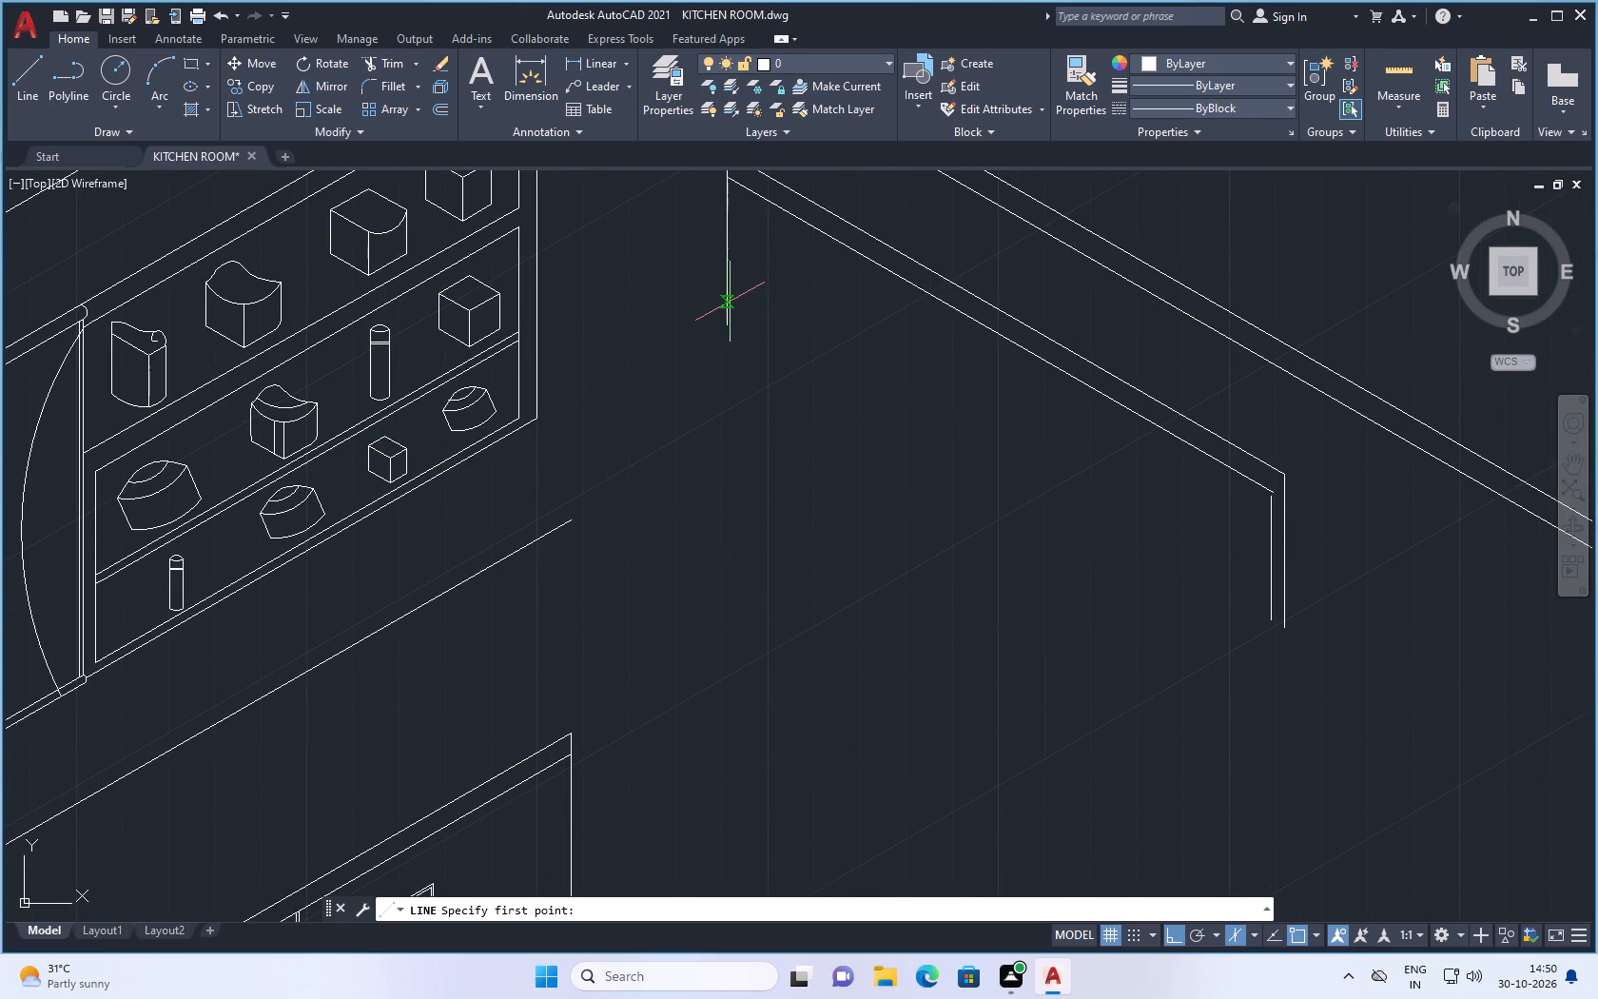
pyautogui.click(728, 304)
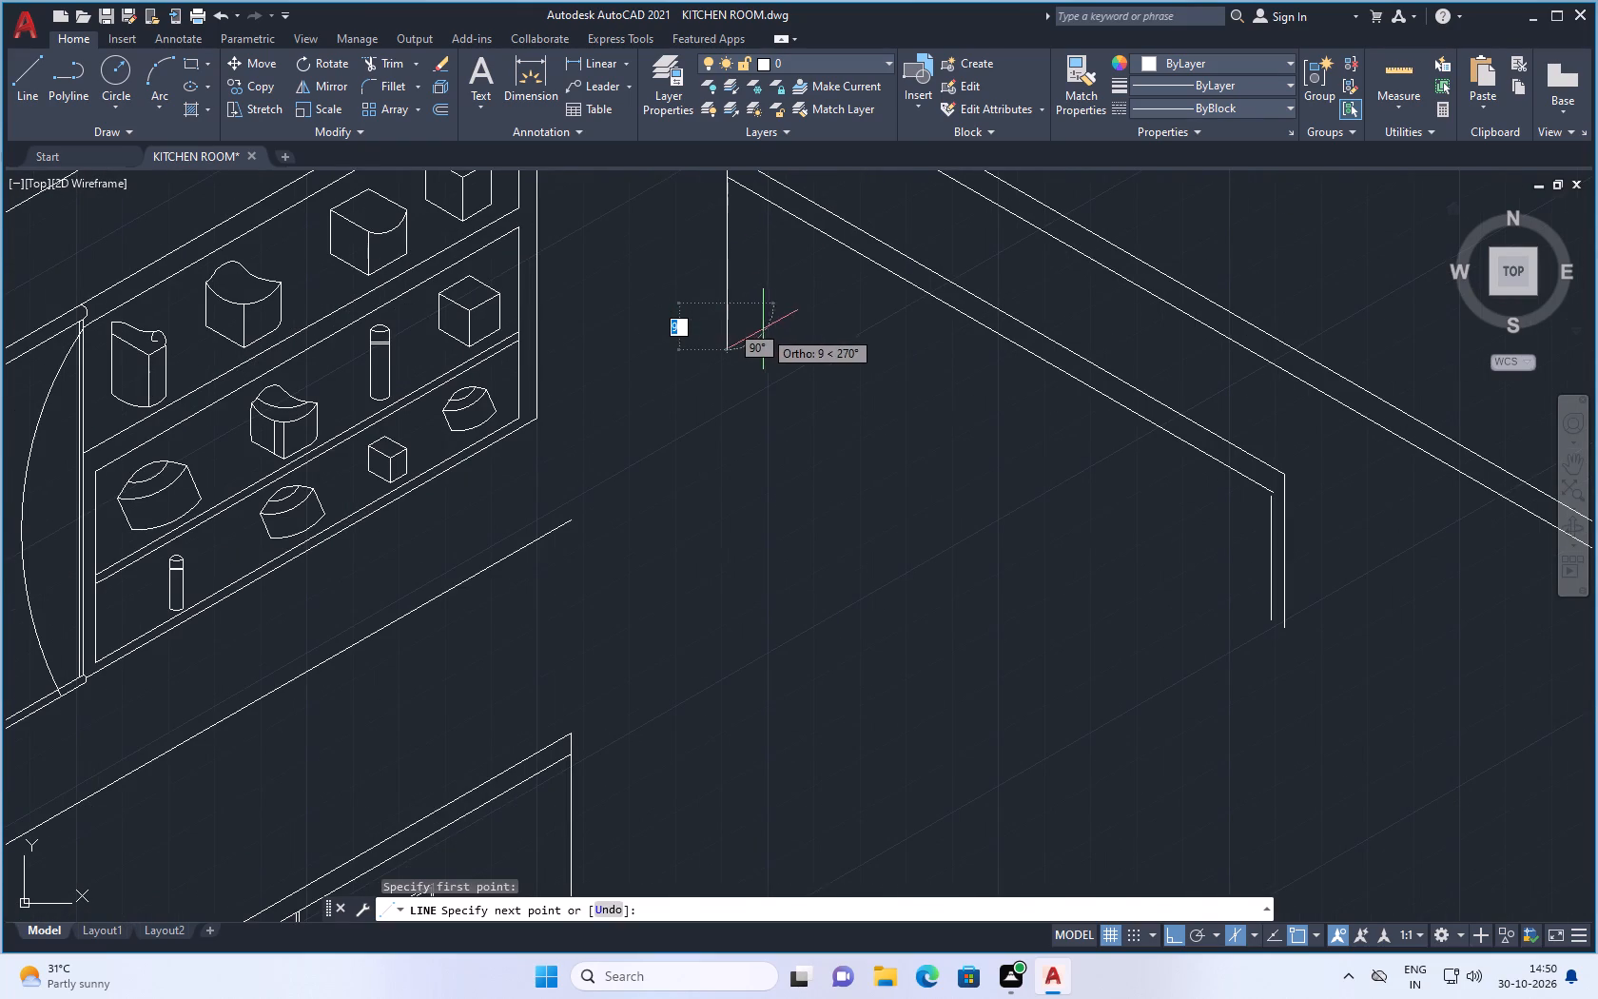
pyautogui.click(1250, 929)
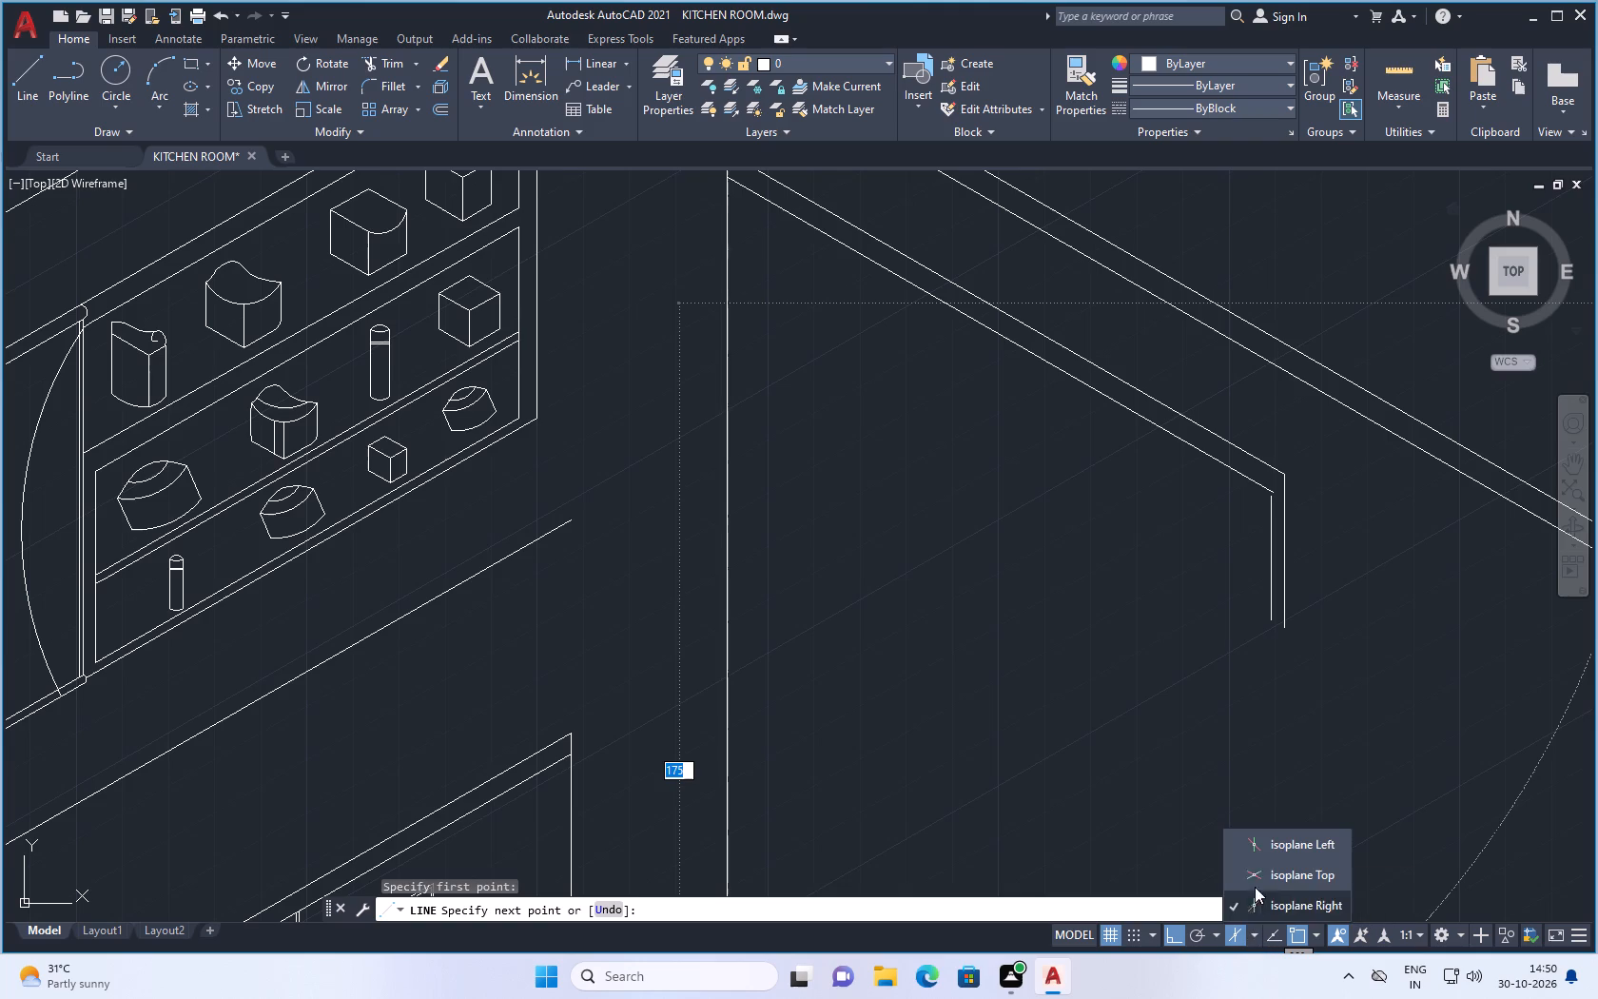
pyautogui.click(1267, 872)
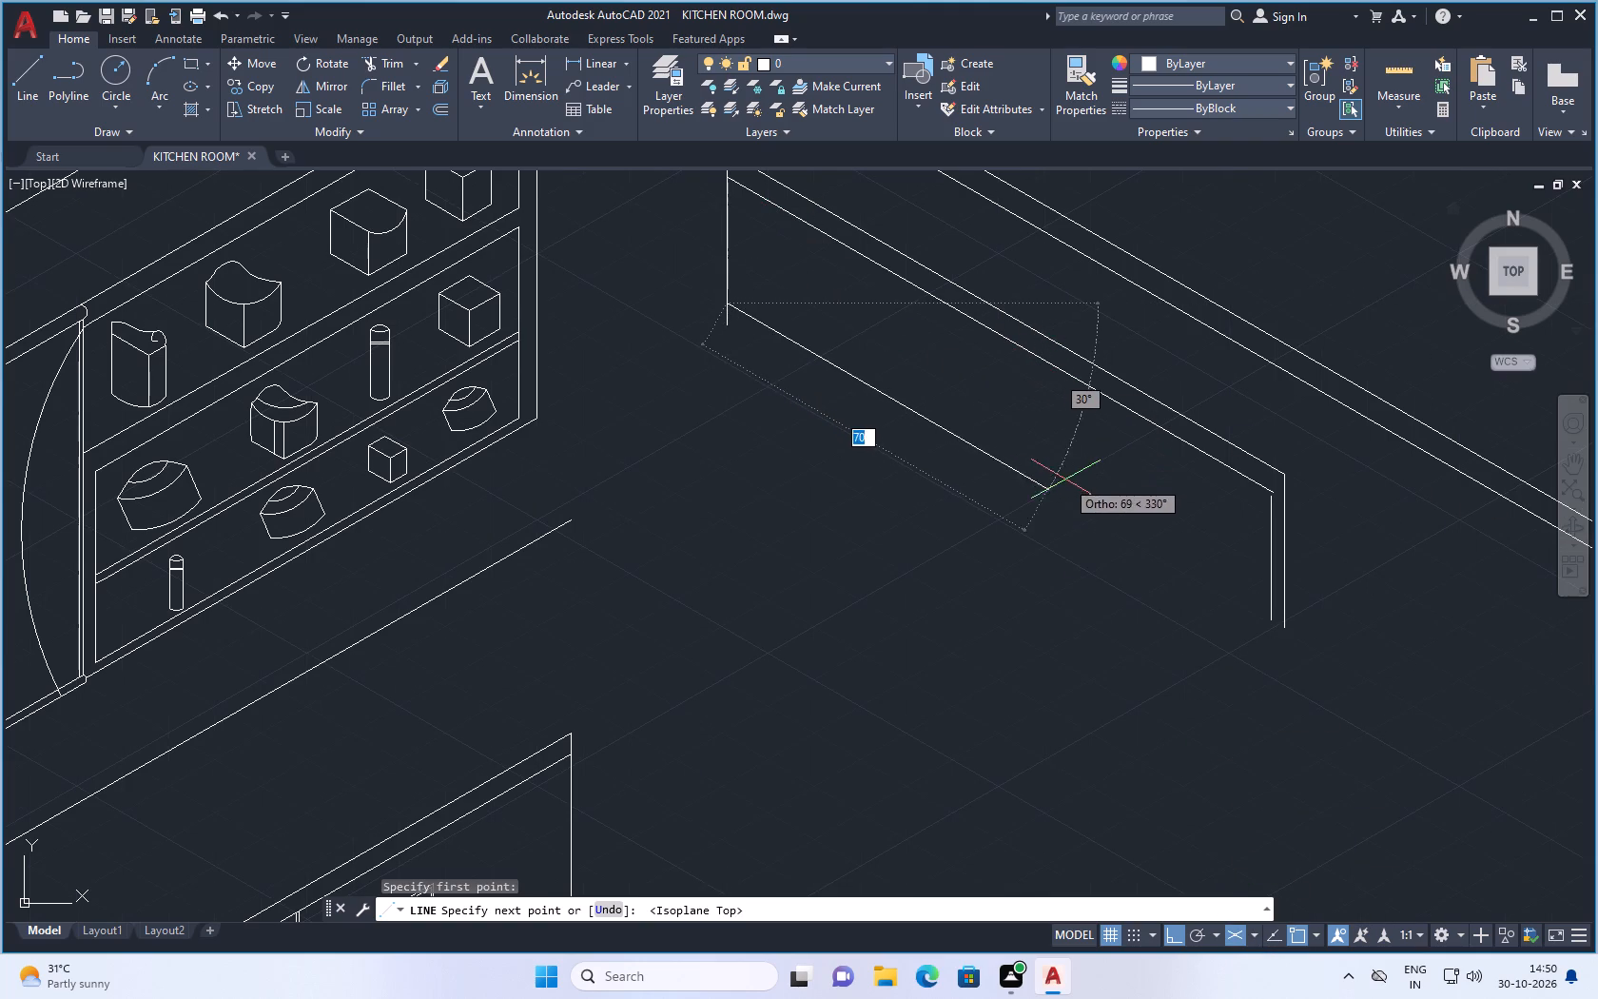
pyautogui.click(1354, 637)
pyautogui.press('Escape')
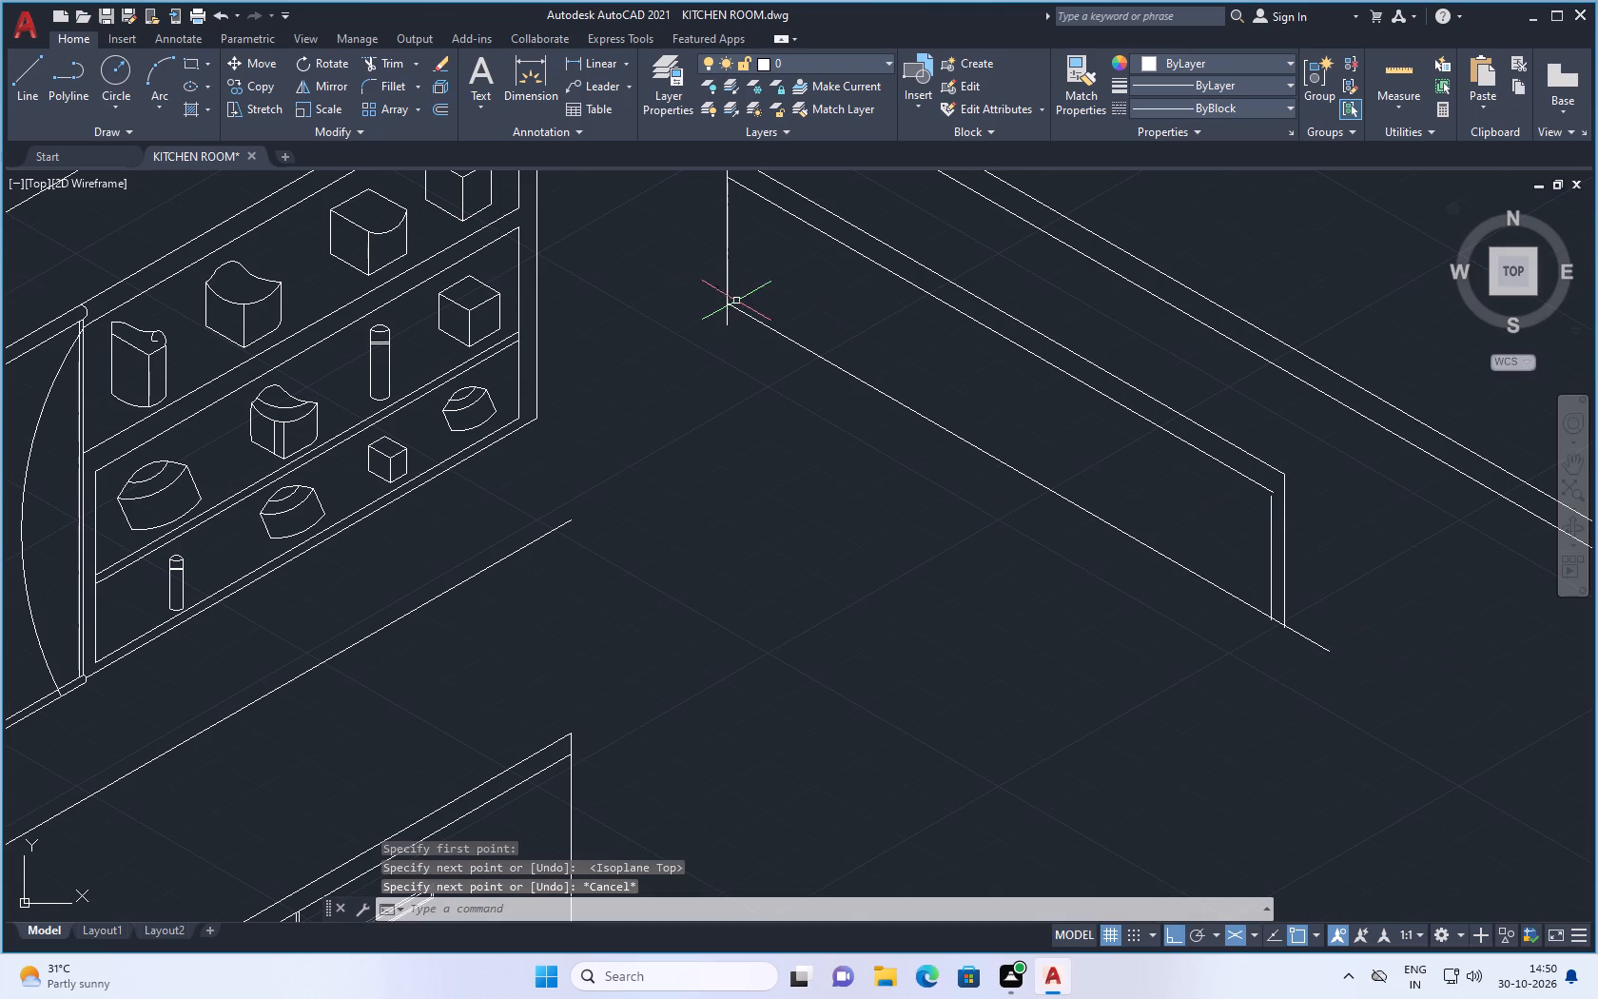
# Draw a second bottom line about 130 long just below the first, from the near vertical past the far side.
pyautogui.scroll(2, 736, 302)
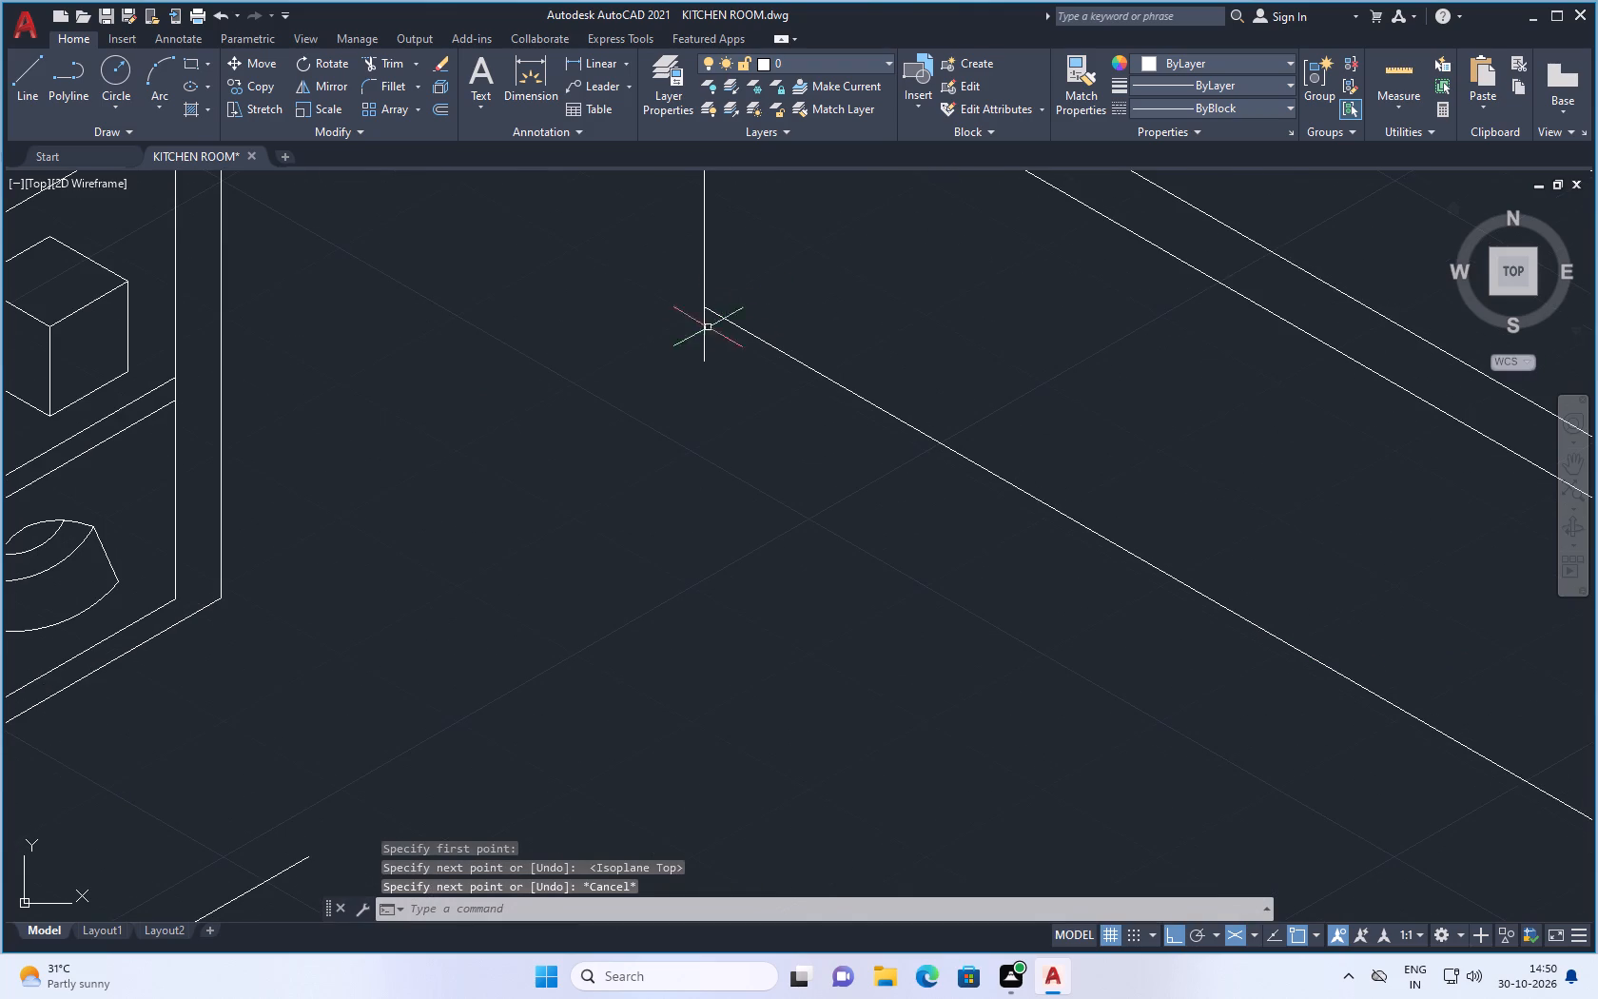
pyautogui.scroll(1, 653, 320)
pyautogui.press('space')
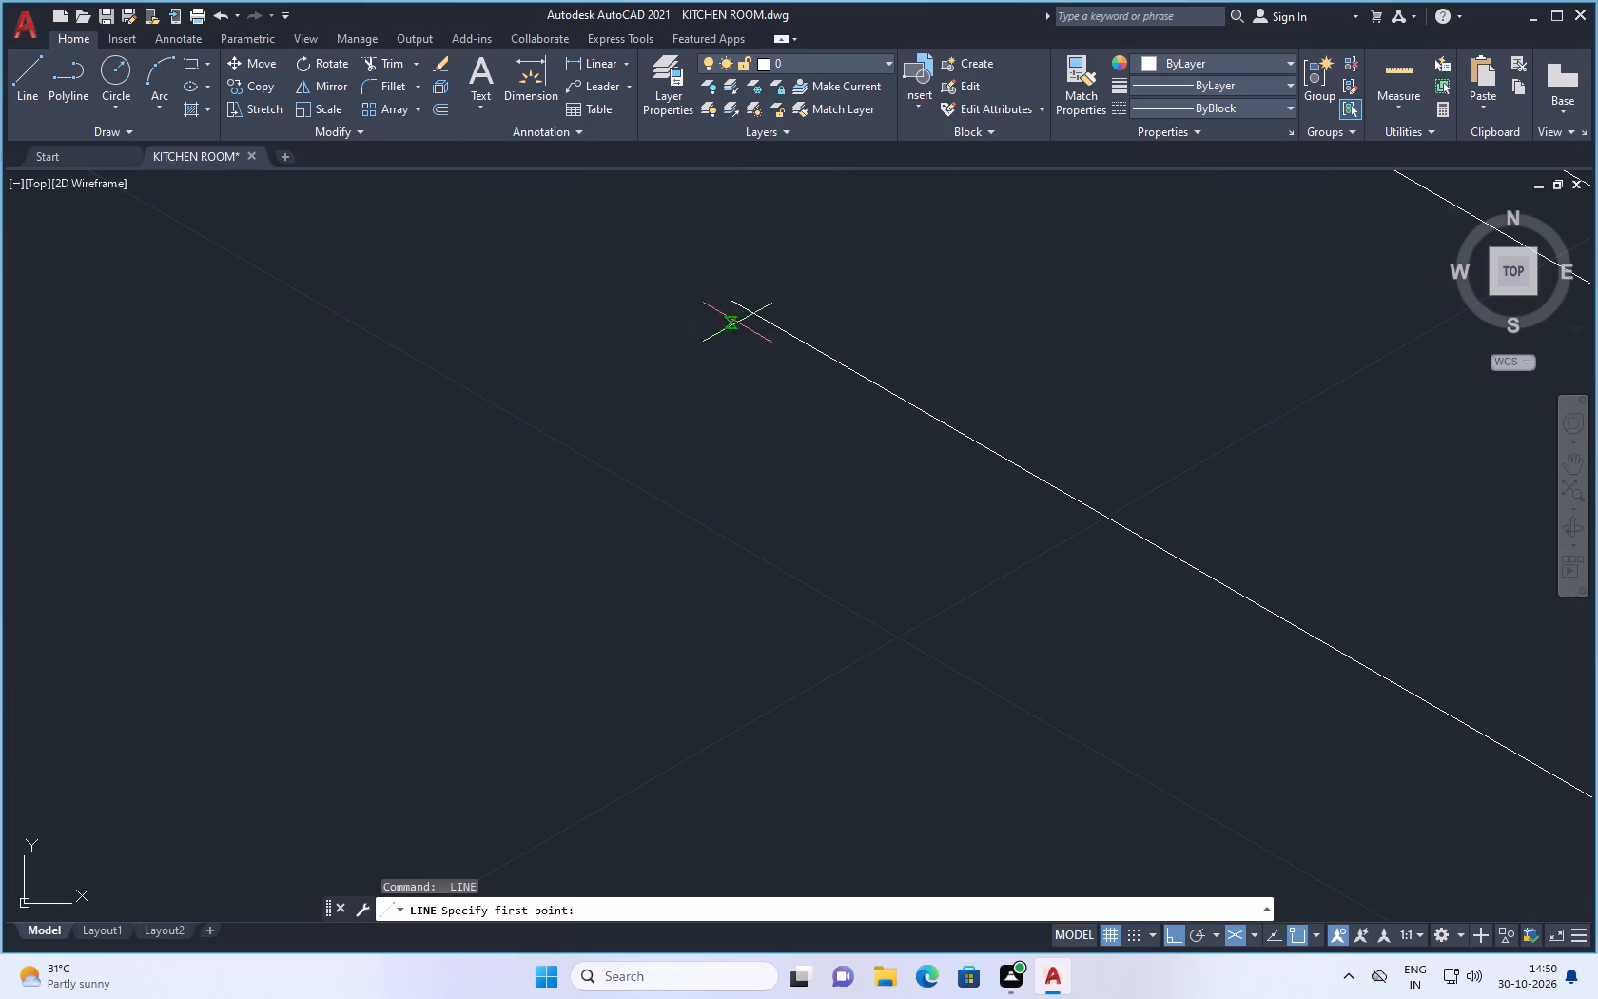
pyautogui.scroll(-1, 751, 315)
pyautogui.scroll(1, 768, 384)
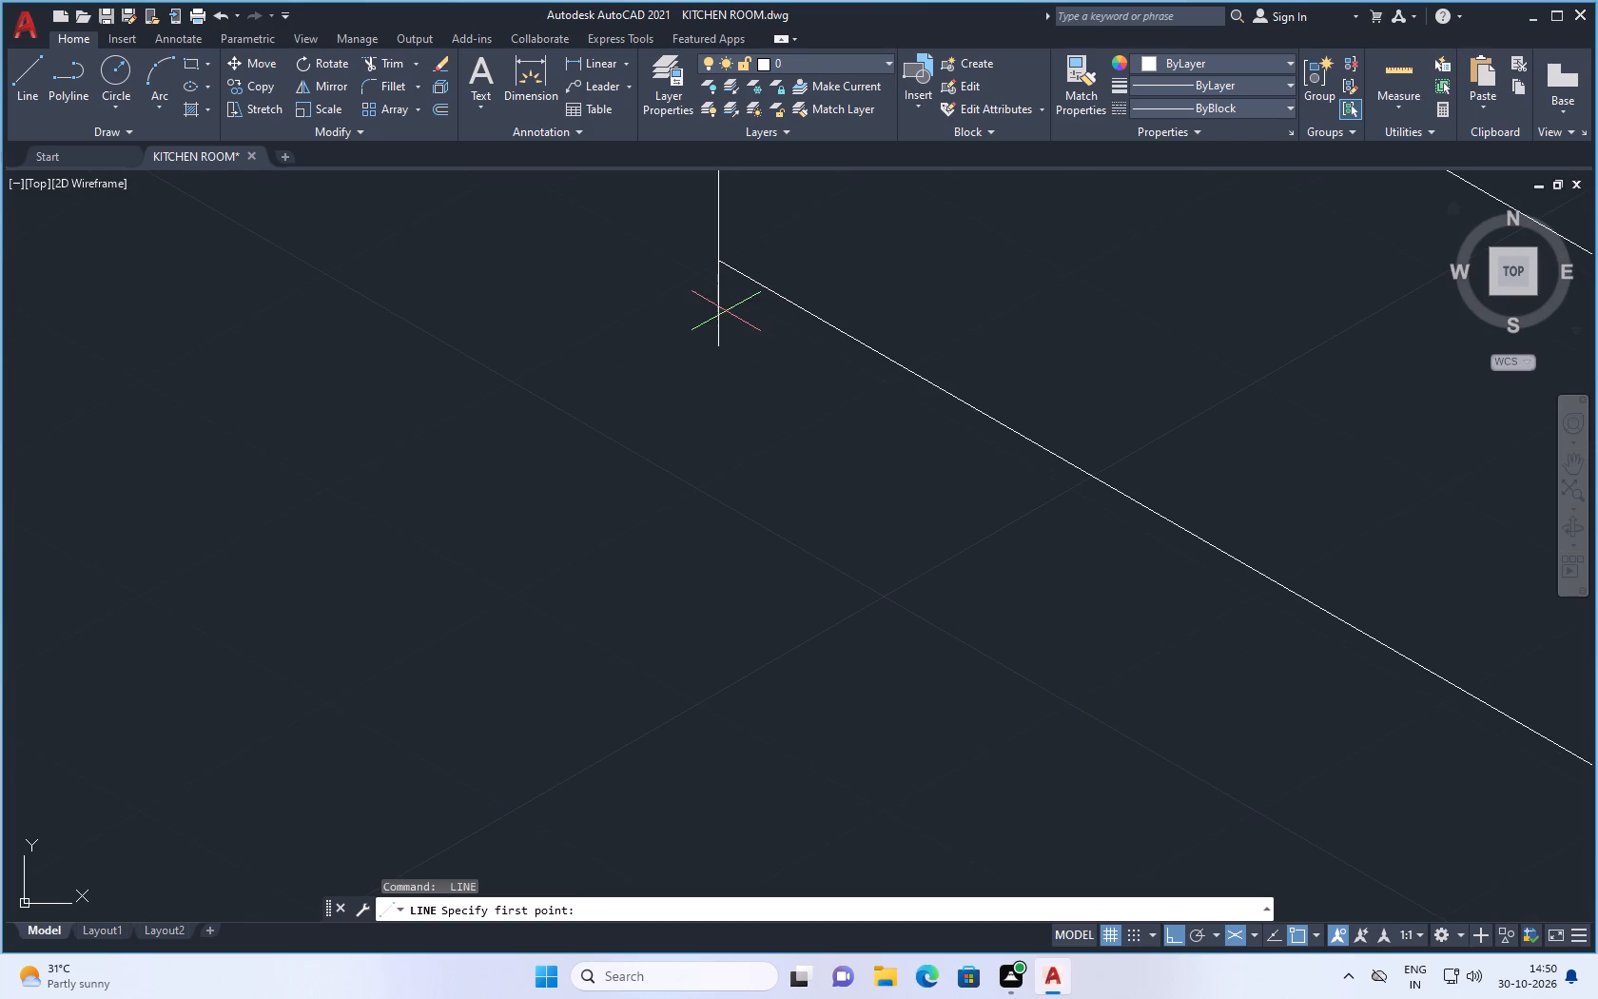
pyautogui.click(720, 306)
pyautogui.scroll(-2, 858, 435)
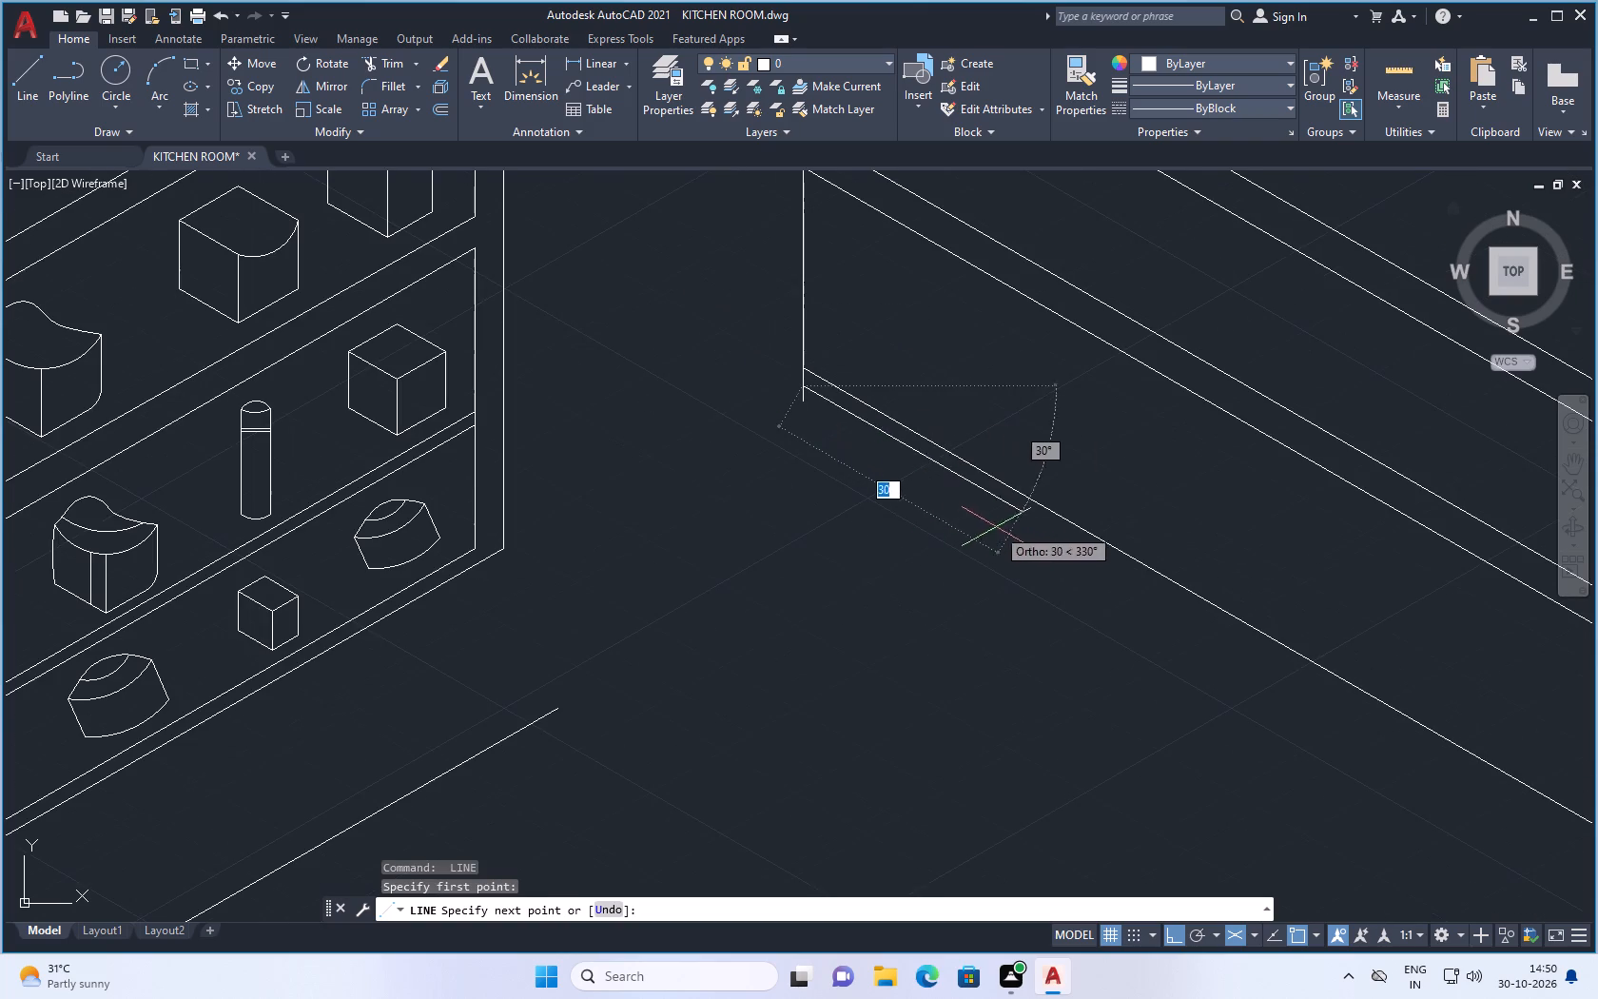
pyautogui.scroll(-2, 1103, 619)
pyautogui.scroll(1, 1309, 753)
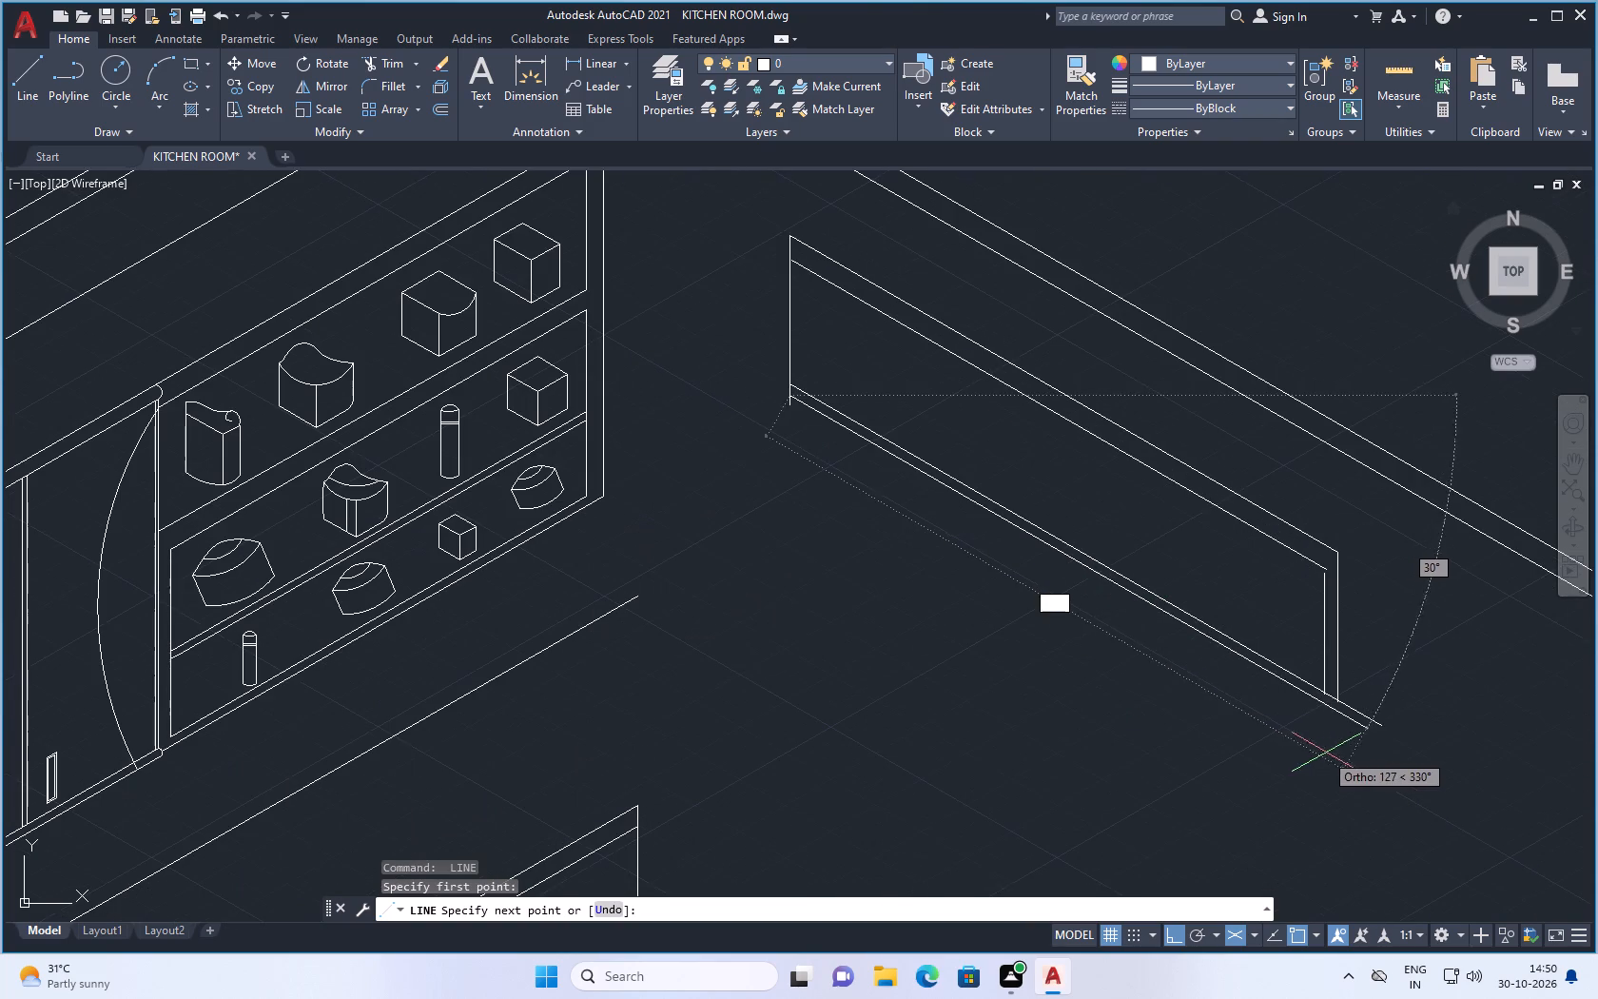
pyautogui.click(1363, 754)
pyautogui.press('Escape')
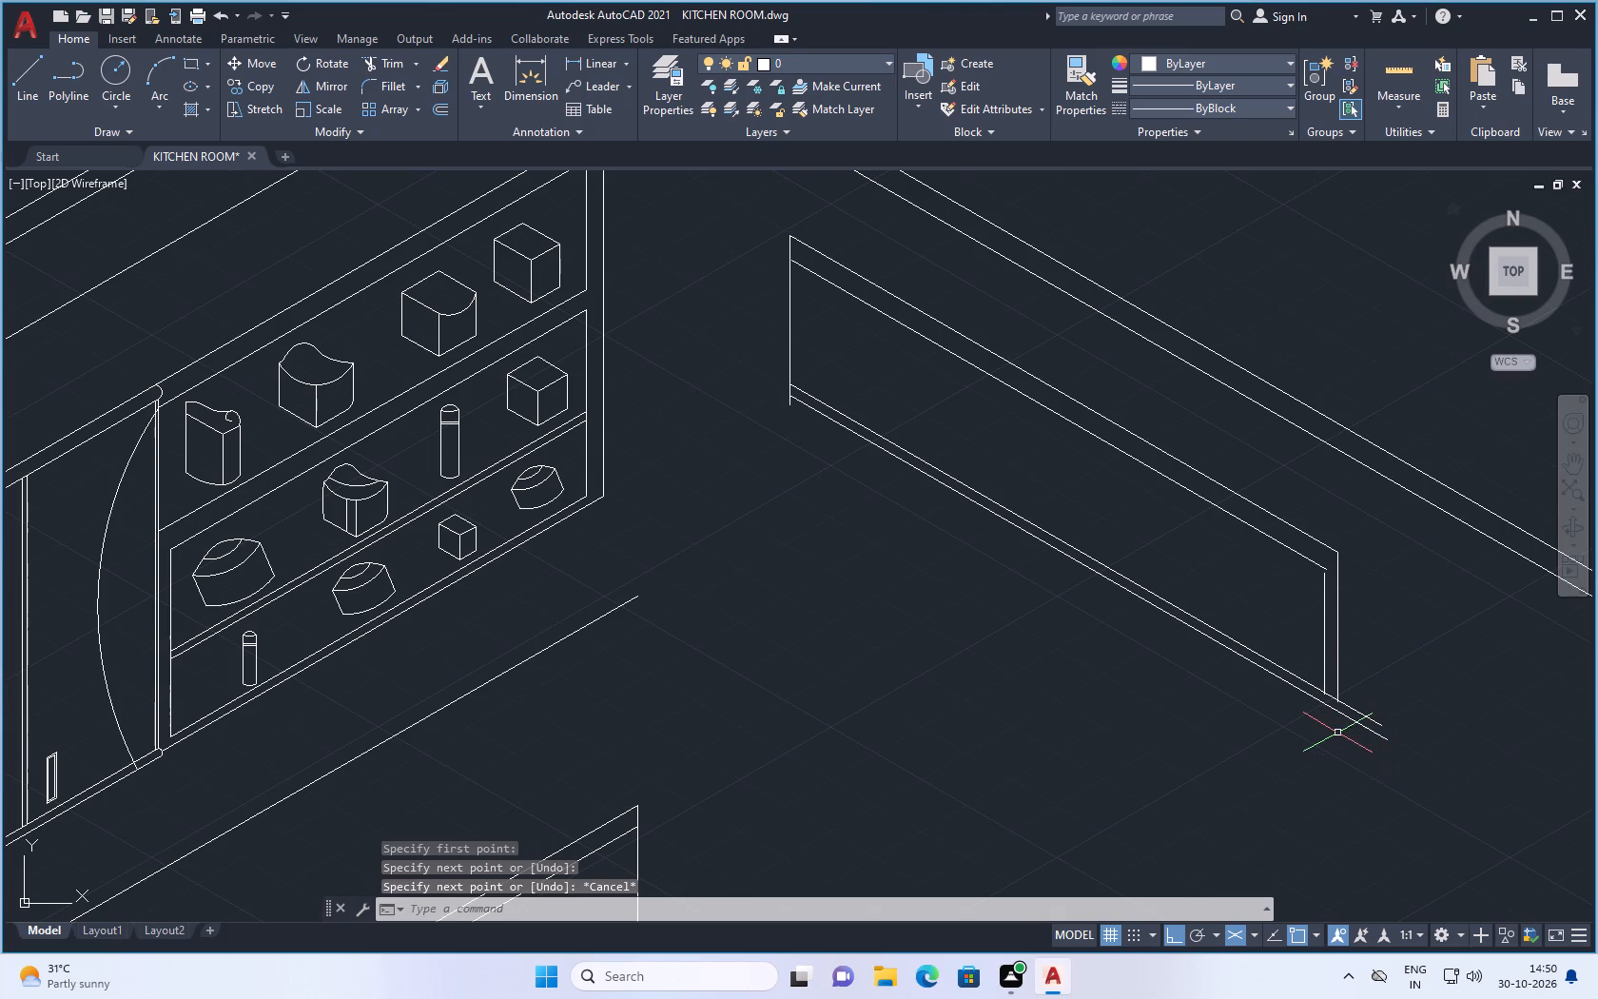
# On isoplane Right, extend the outer far vertical with a short line from its lower end down past the lower bottom line.
pyautogui.scroll(1, 1339, 693)
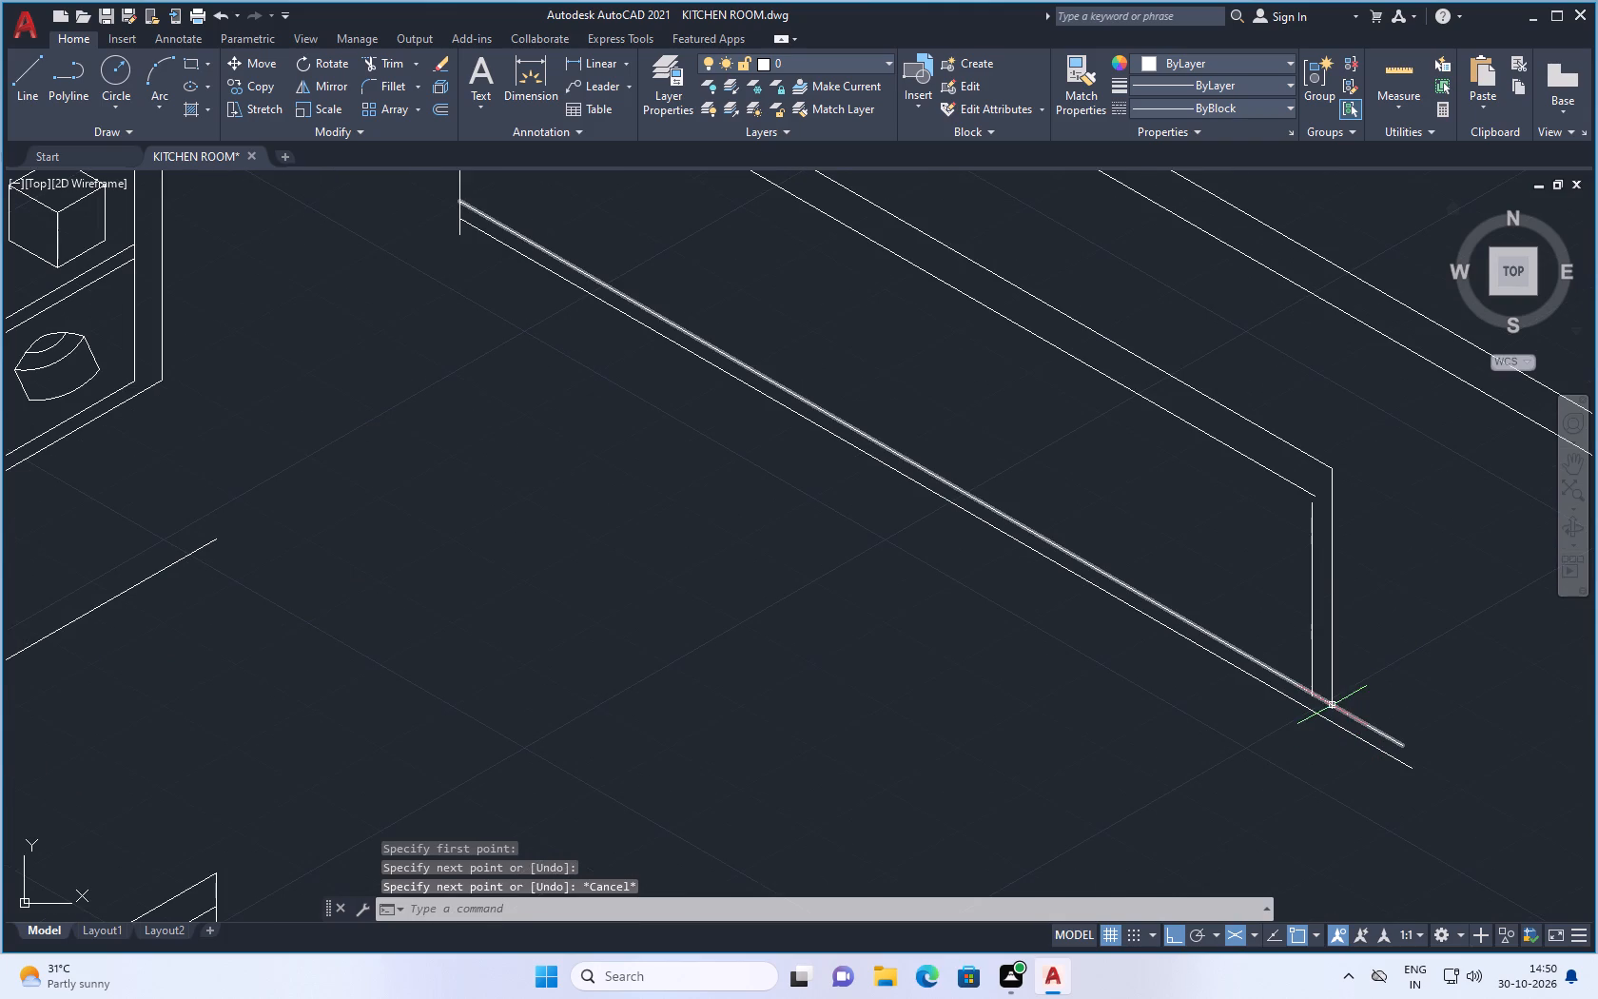
pyautogui.press('space')
pyautogui.moveTo(1332, 705); pyautogui.dragTo(1331, 722)
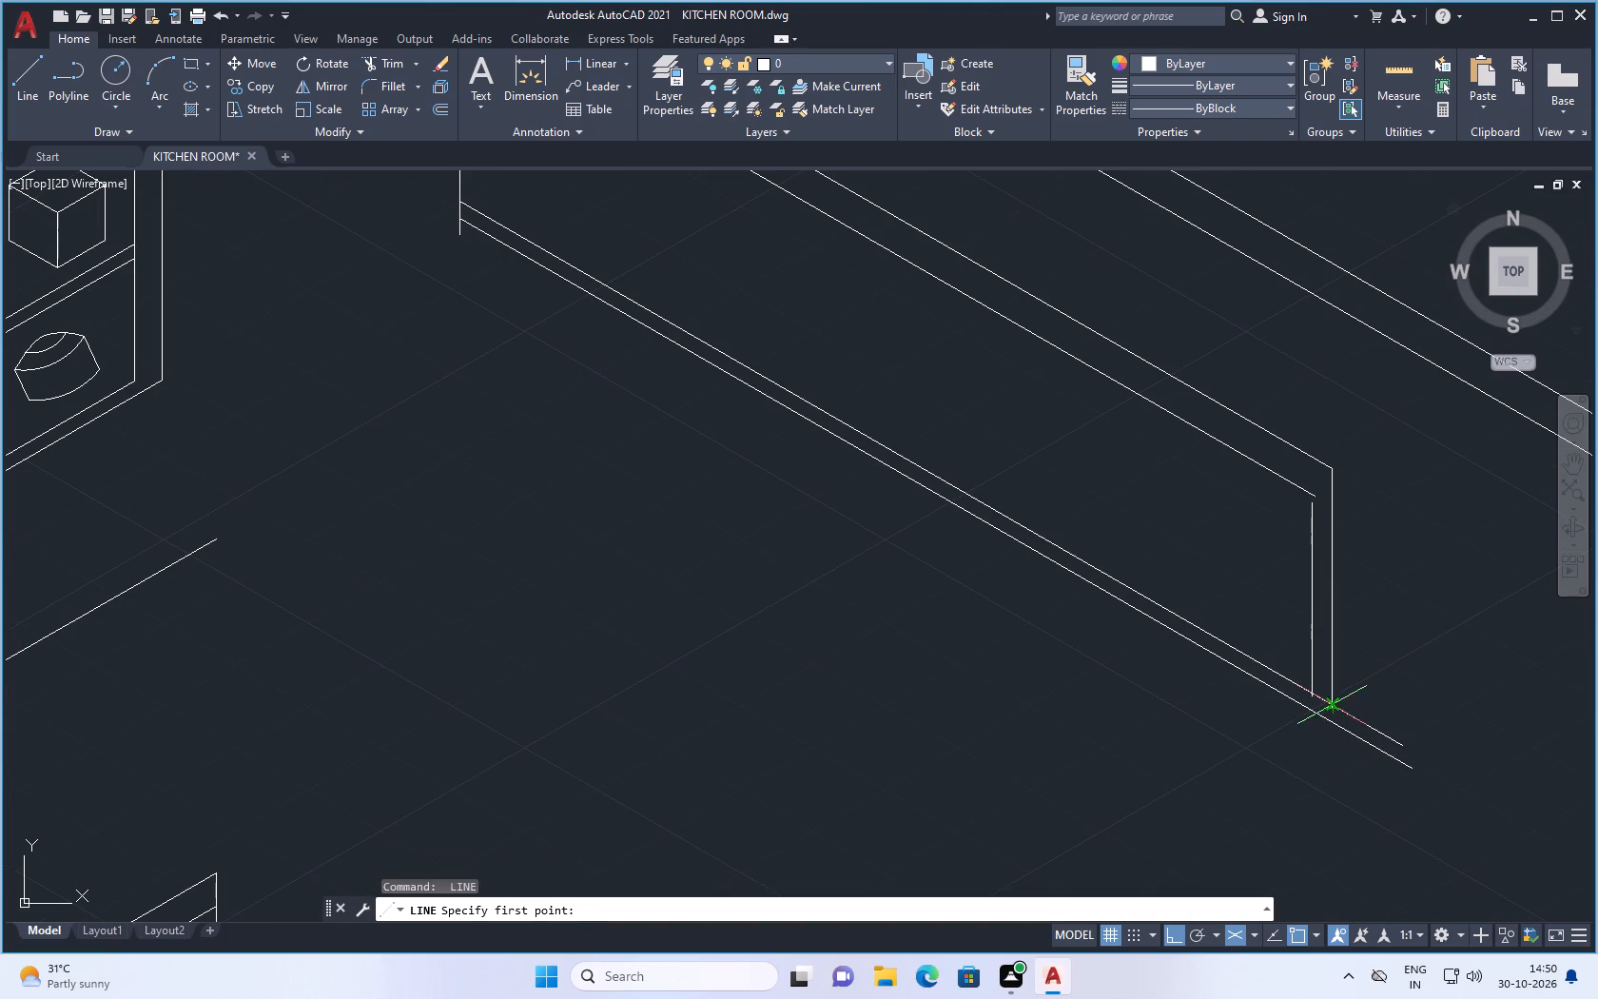
pyautogui.click(1333, 705)
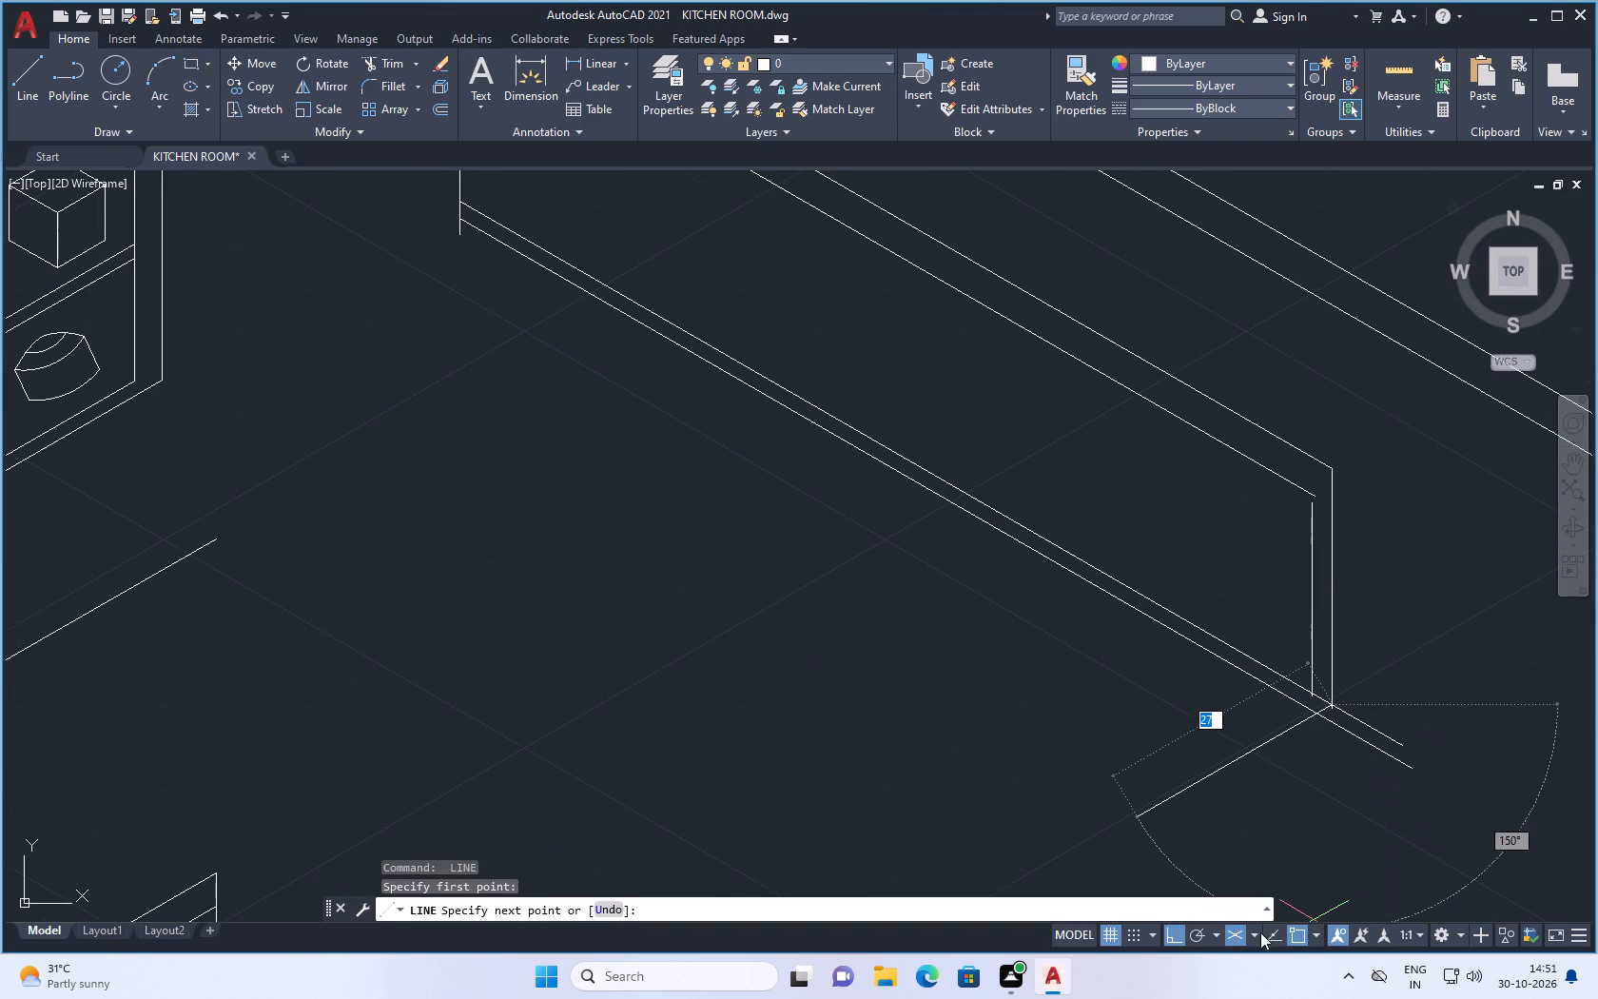
pyautogui.click(1257, 936)
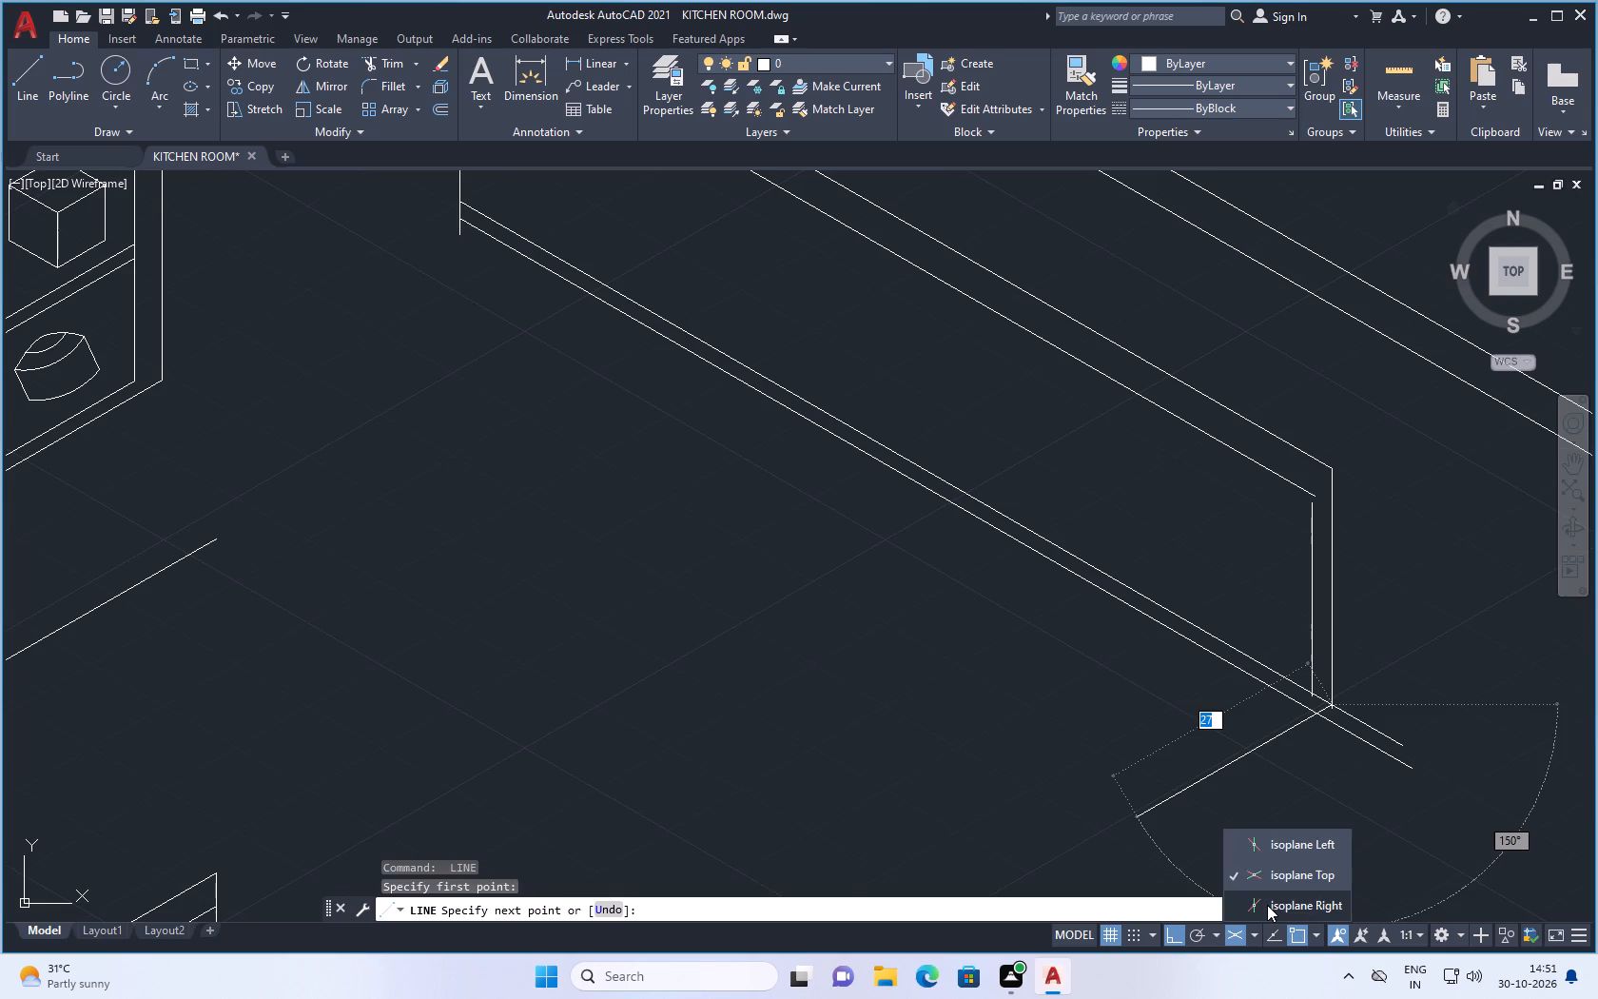
pyautogui.click(1267, 905)
pyautogui.click(1309, 785)
pyautogui.press('Escape')
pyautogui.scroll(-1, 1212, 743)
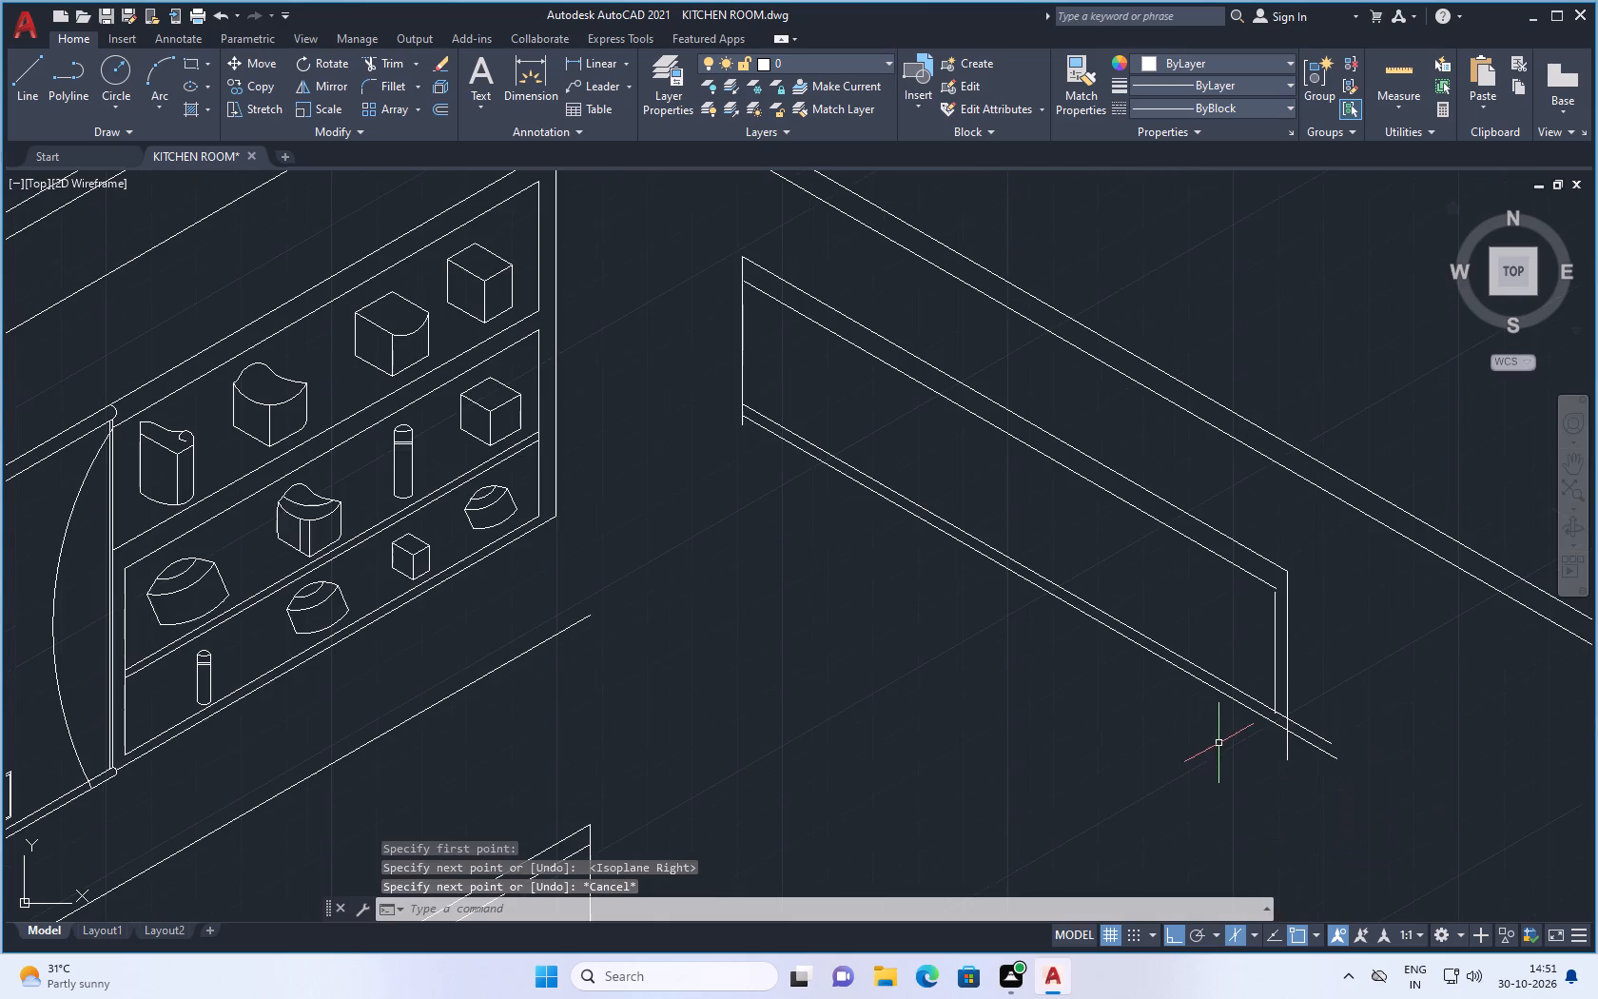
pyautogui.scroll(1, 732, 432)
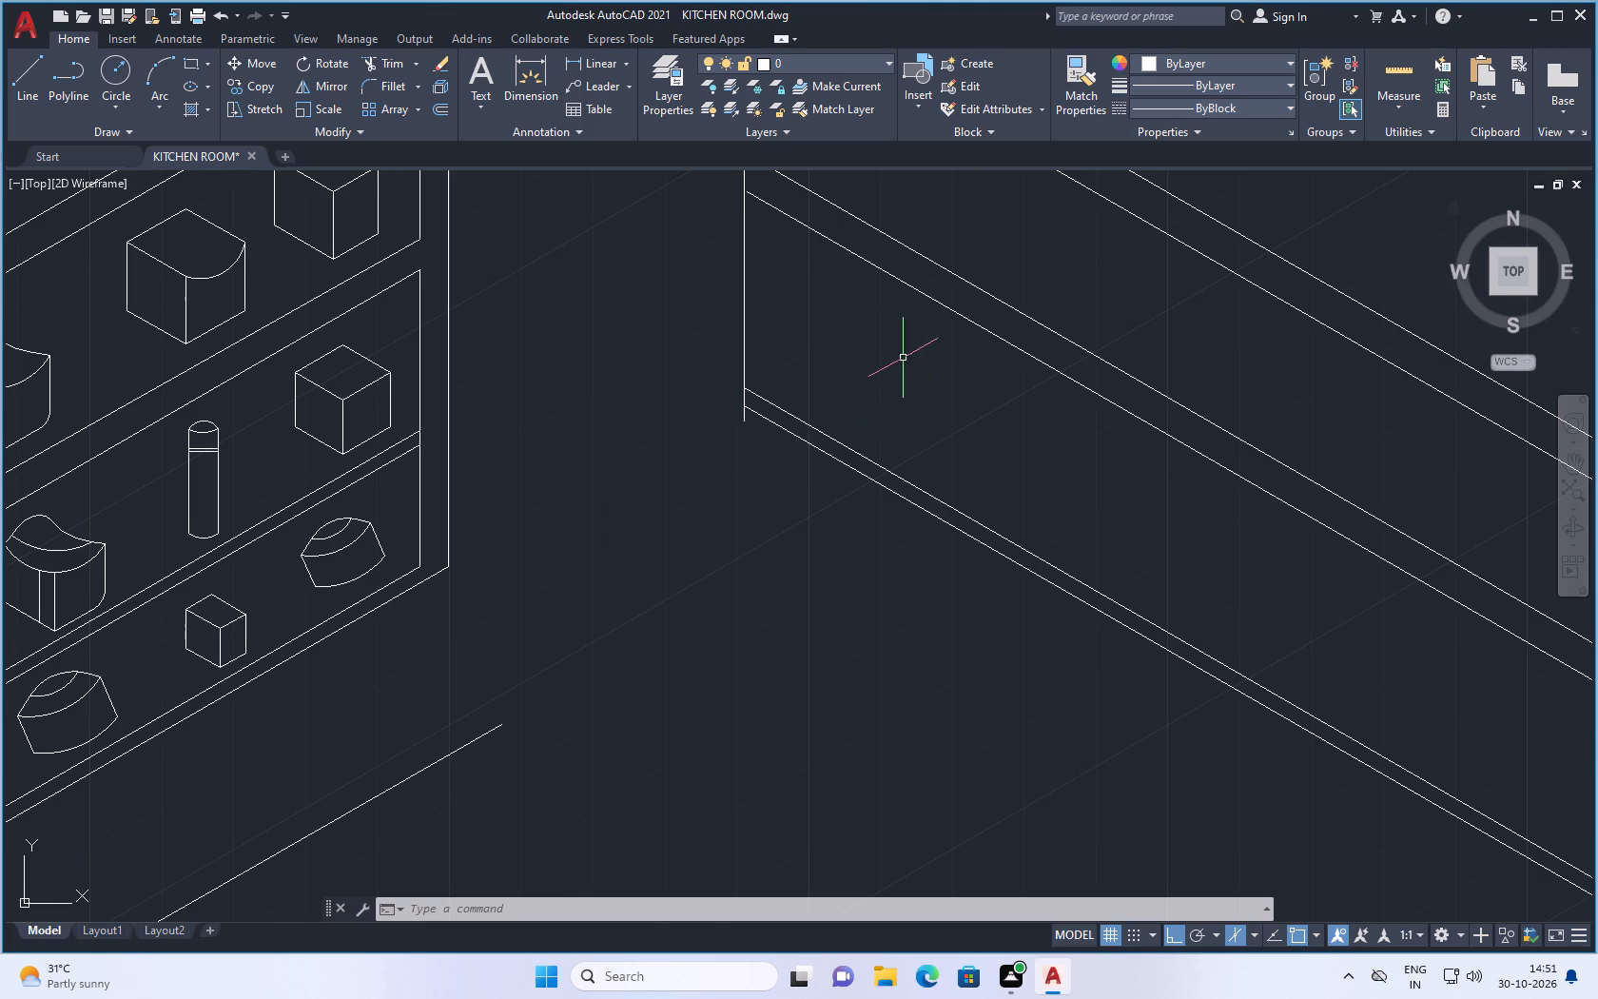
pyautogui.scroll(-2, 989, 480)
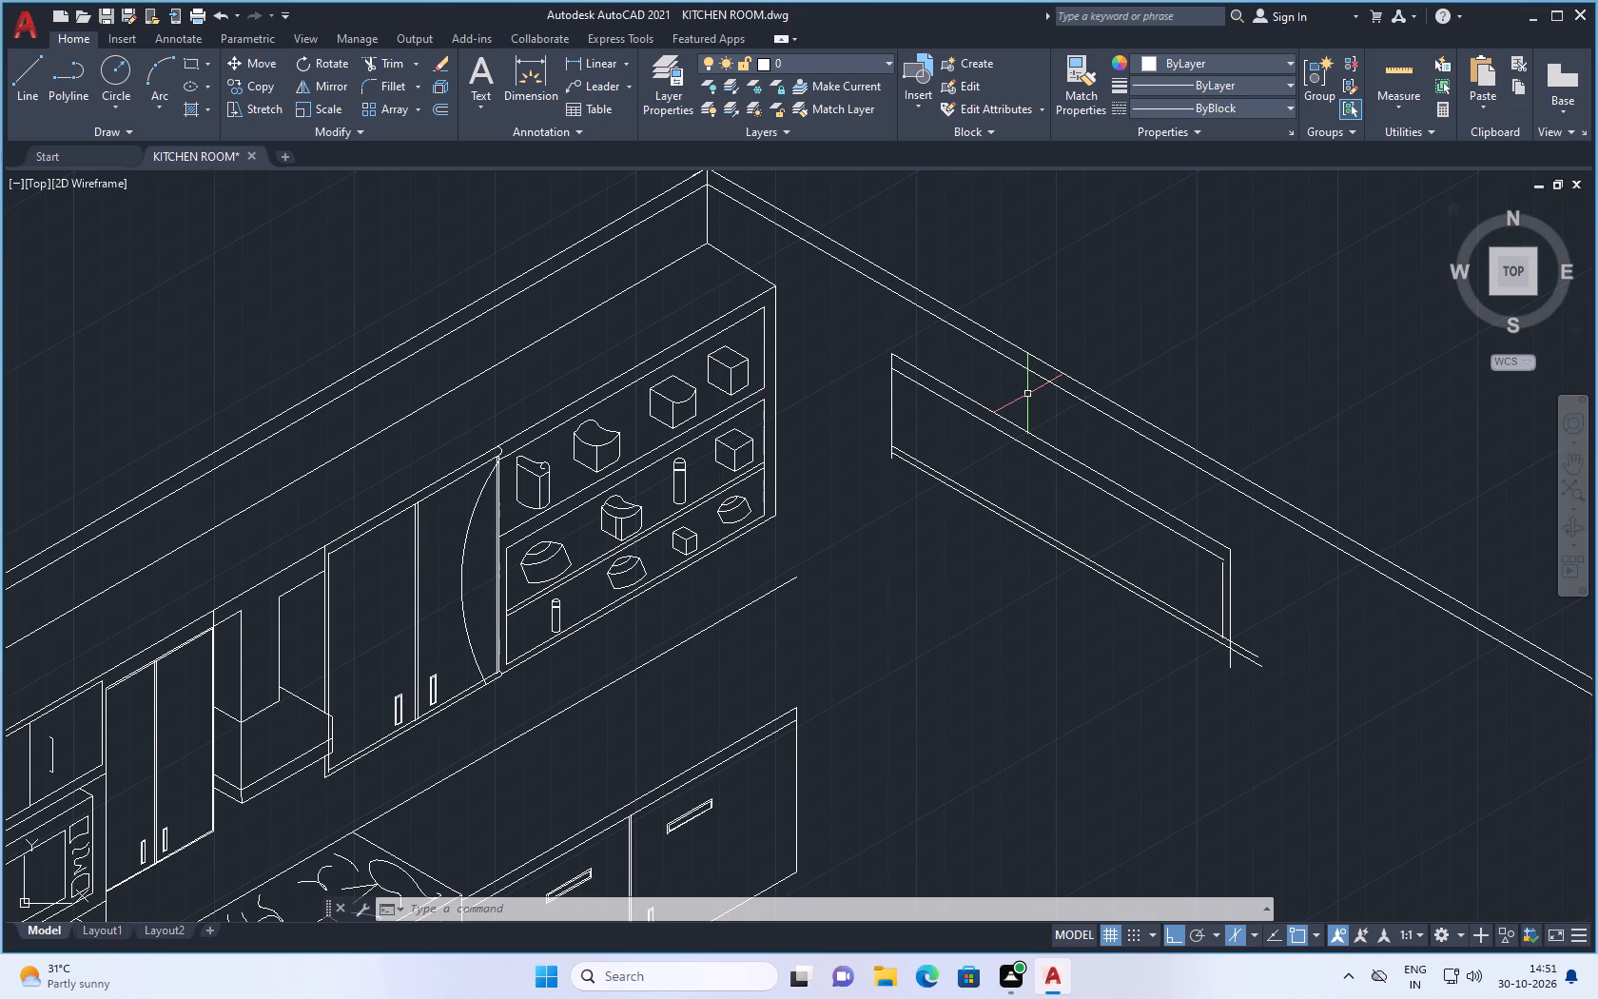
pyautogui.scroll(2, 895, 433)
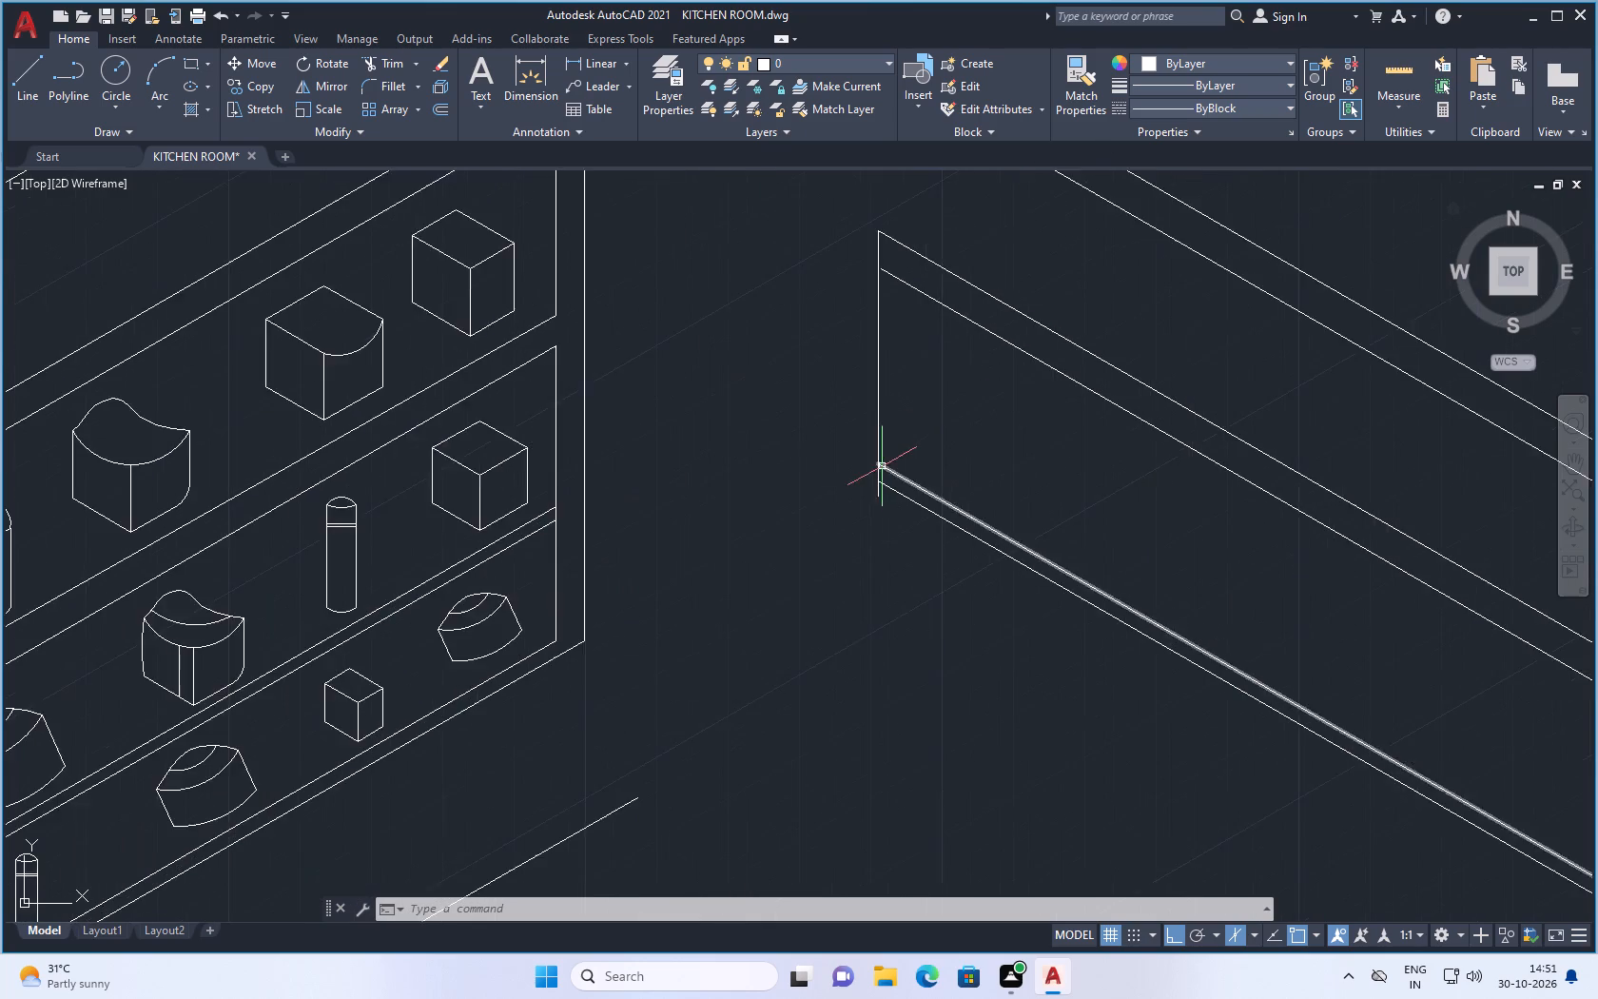
# On isoplane Top, draw a short line about 2 long from the near vertical's lower end, parallel to the panel's bottom lines.
pyautogui.scroll(1, 881, 466)
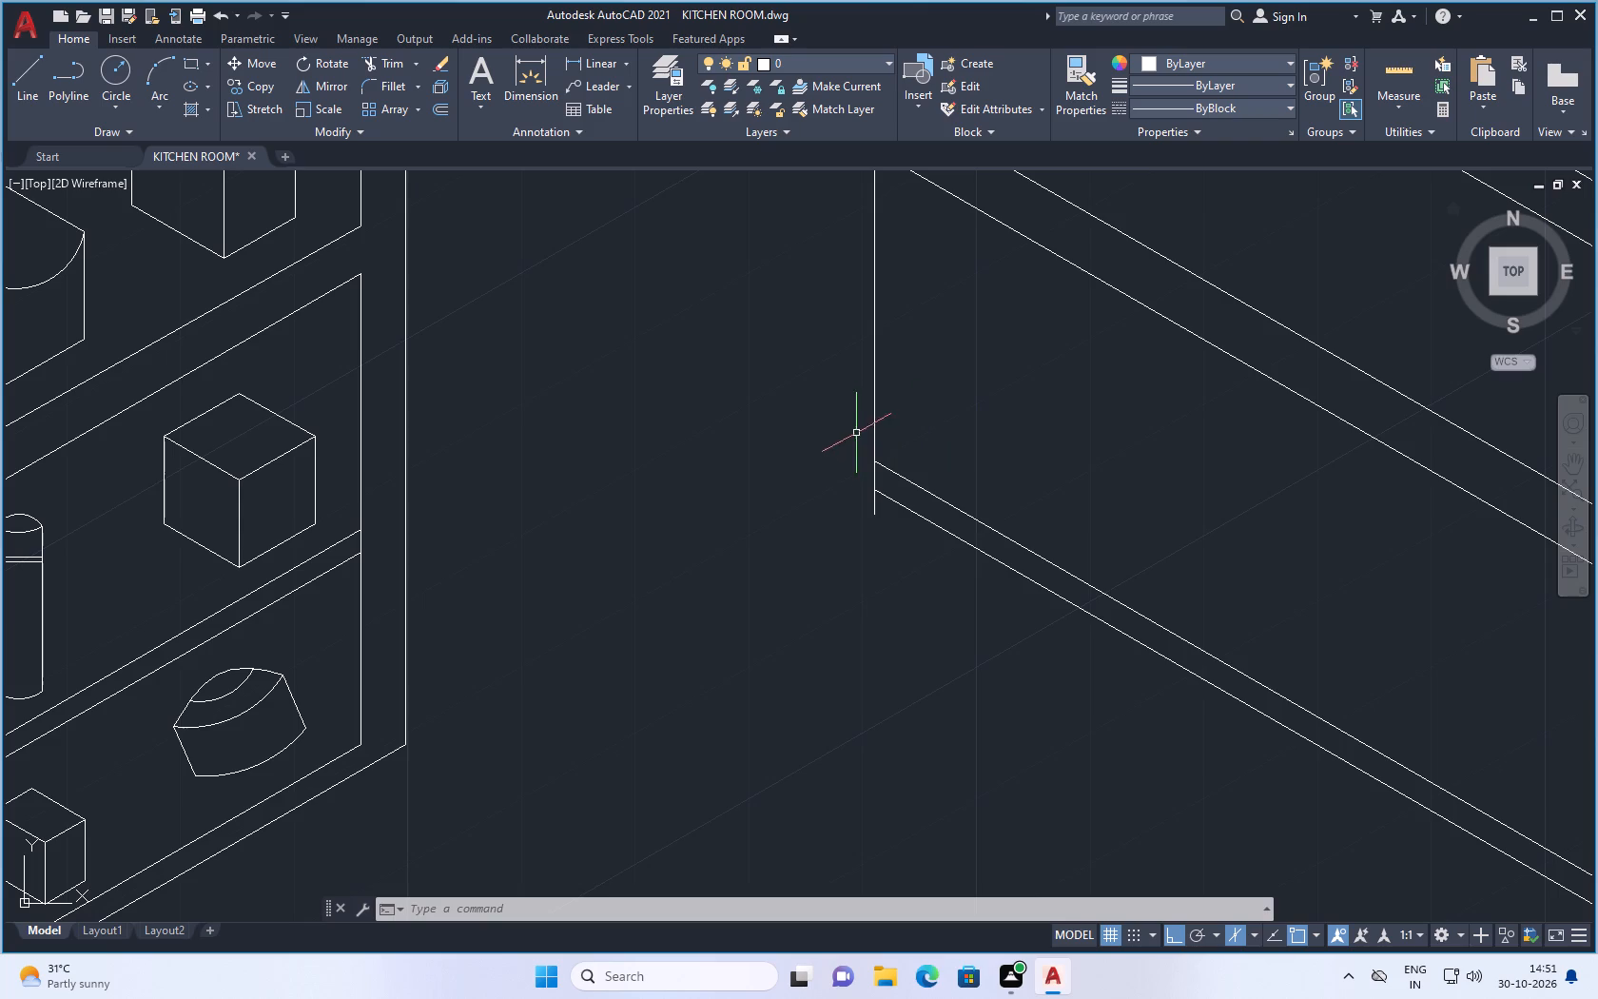
pyautogui.click(21, 88)
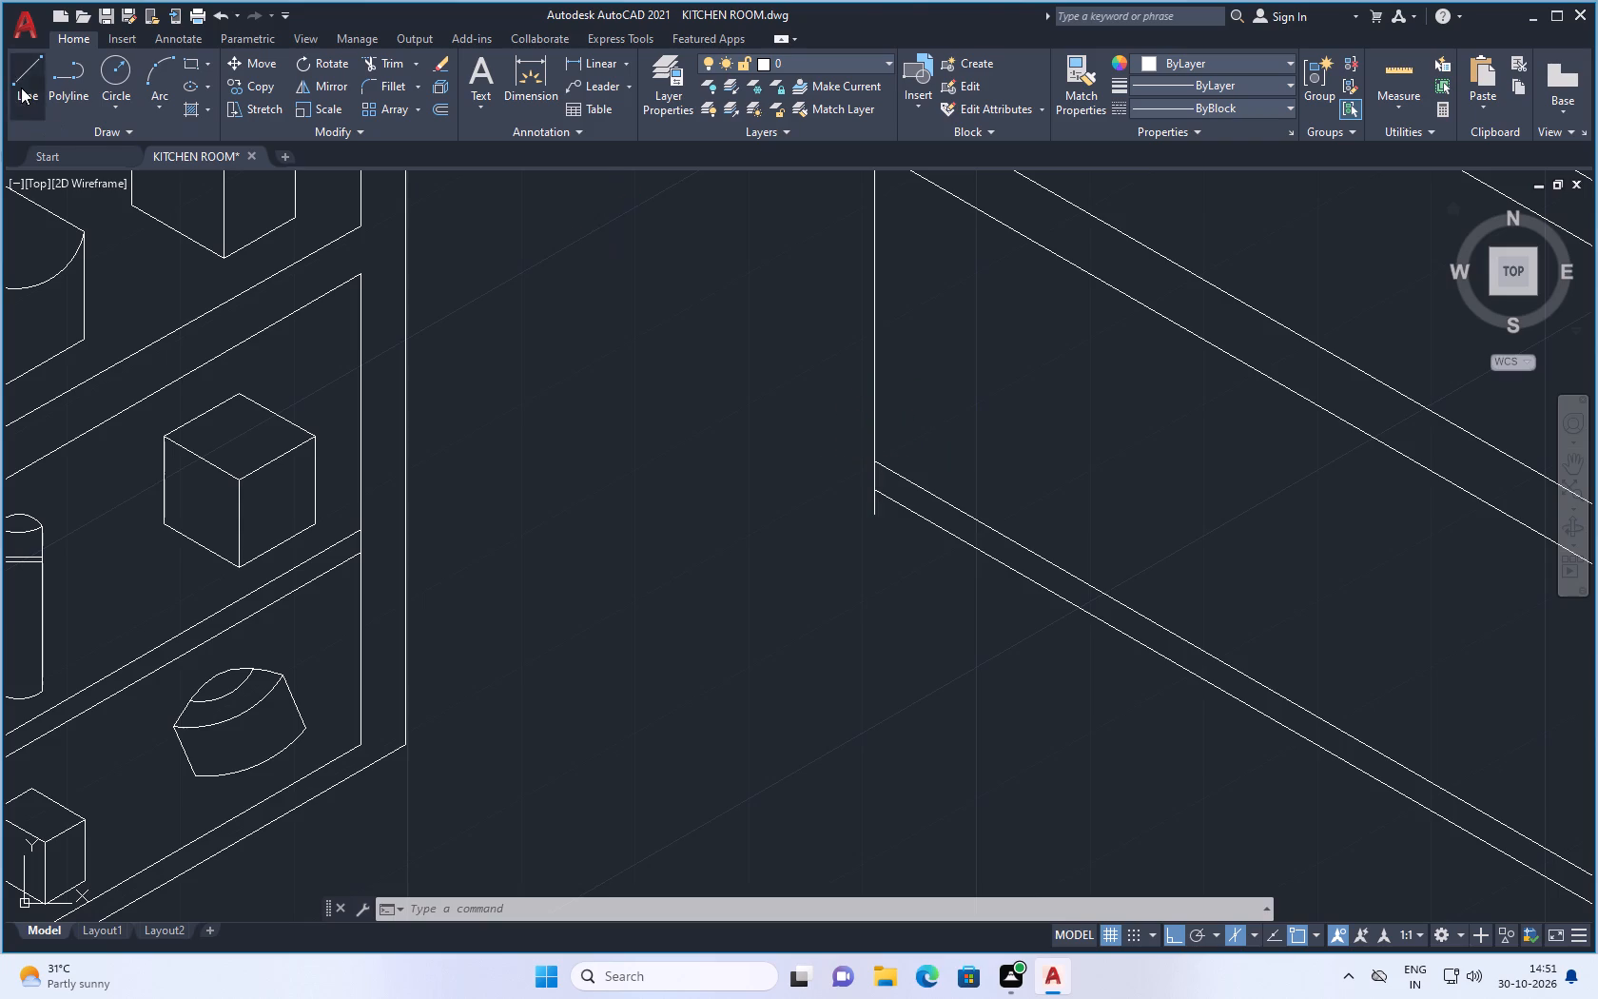
pyautogui.scroll(1, 875, 512)
pyautogui.click(875, 512)
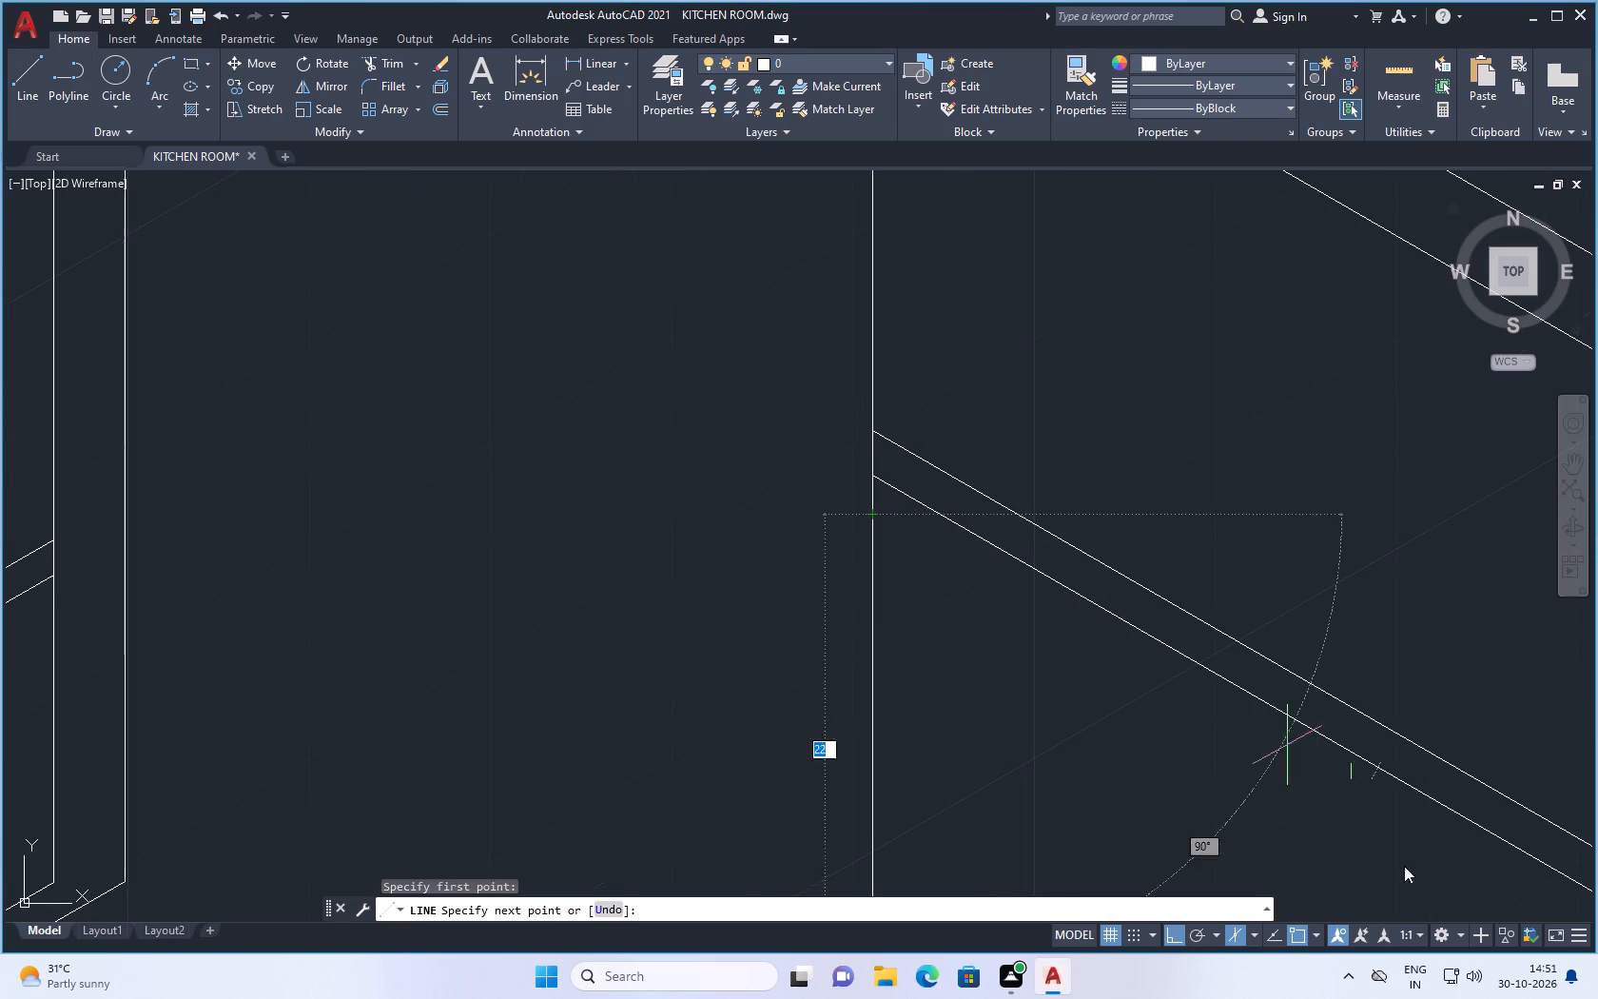
pyautogui.click(1251, 932)
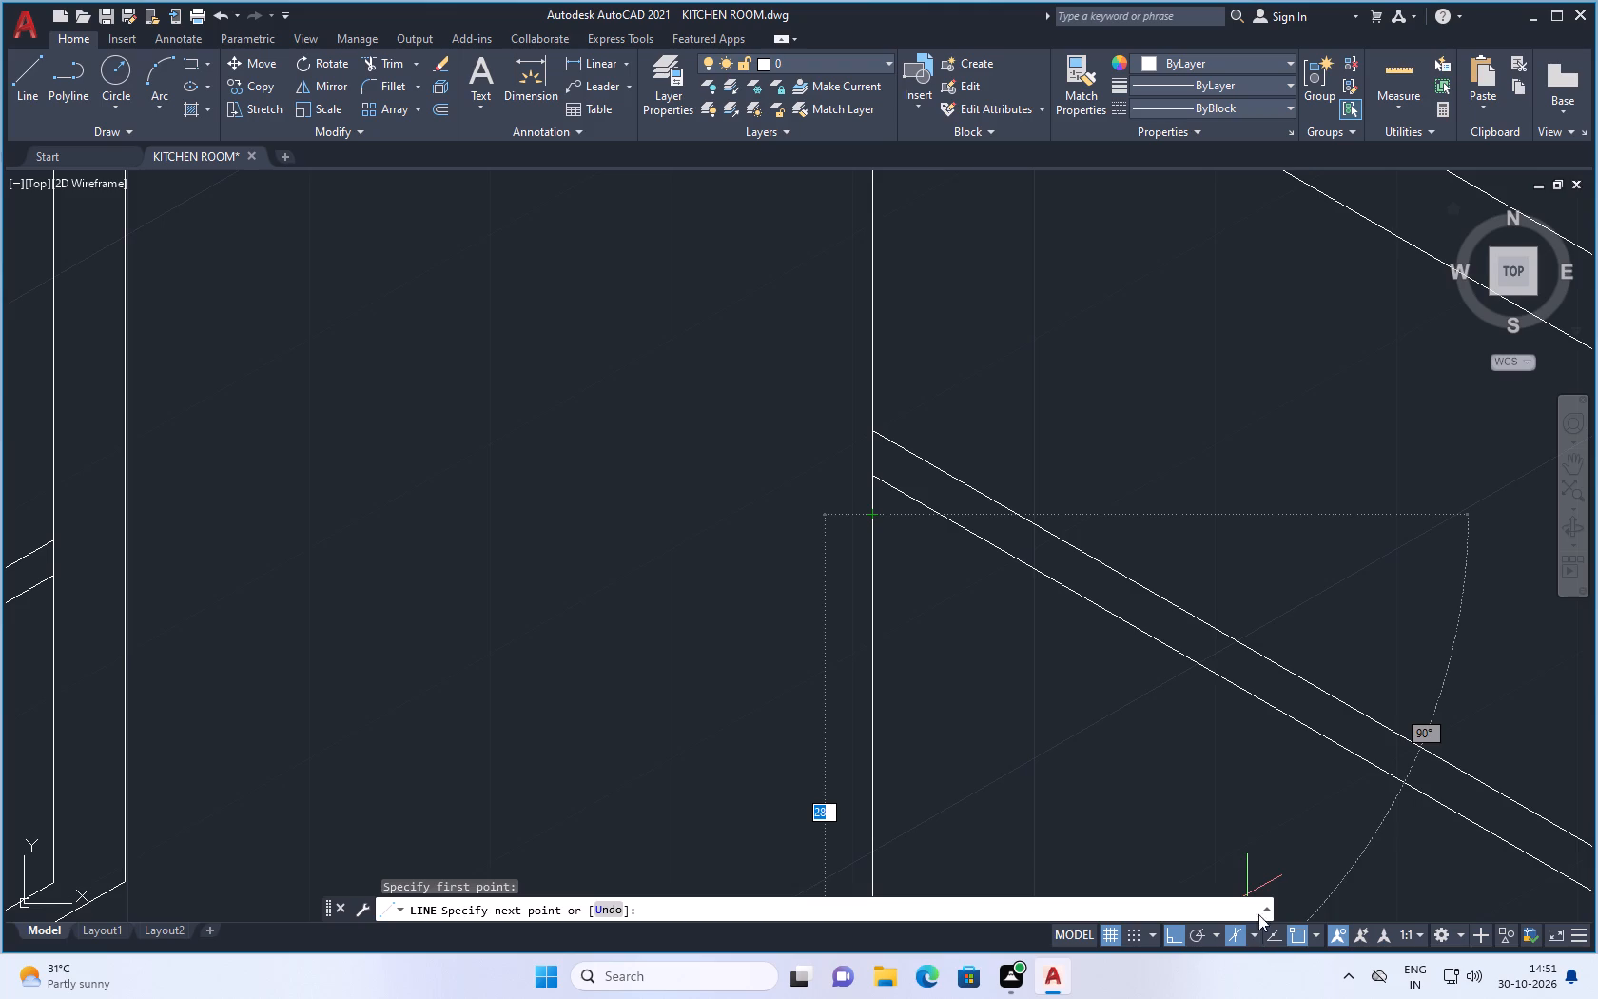
pyautogui.click(1271, 873)
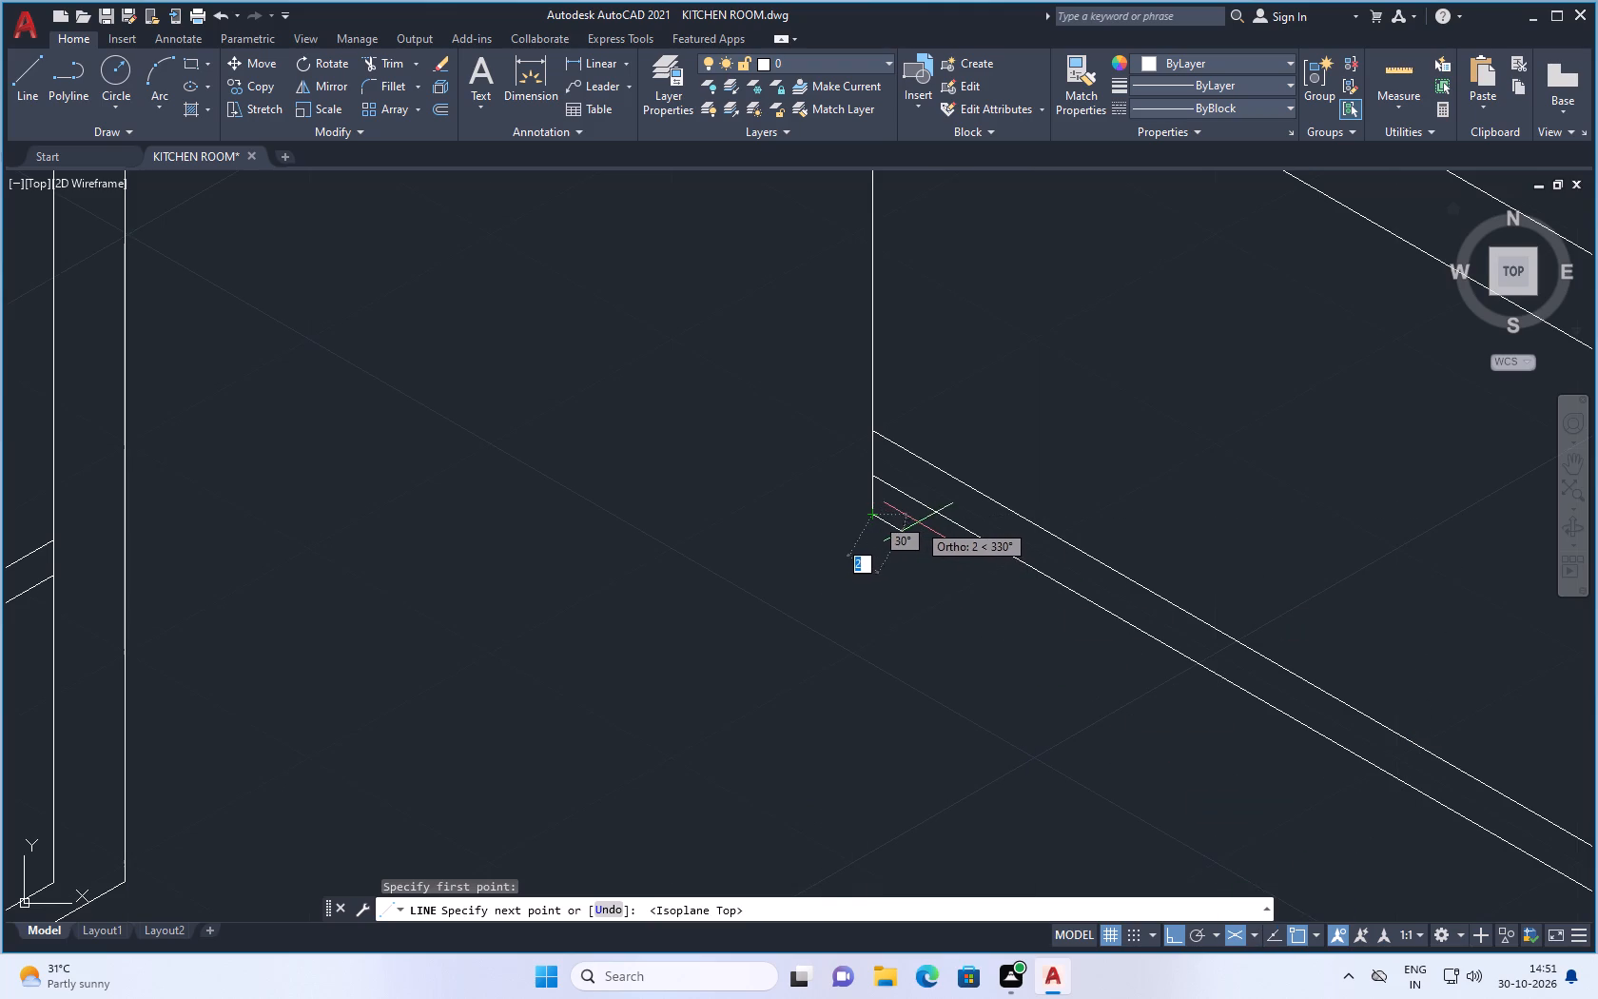
pyautogui.scroll(1, 926, 523)
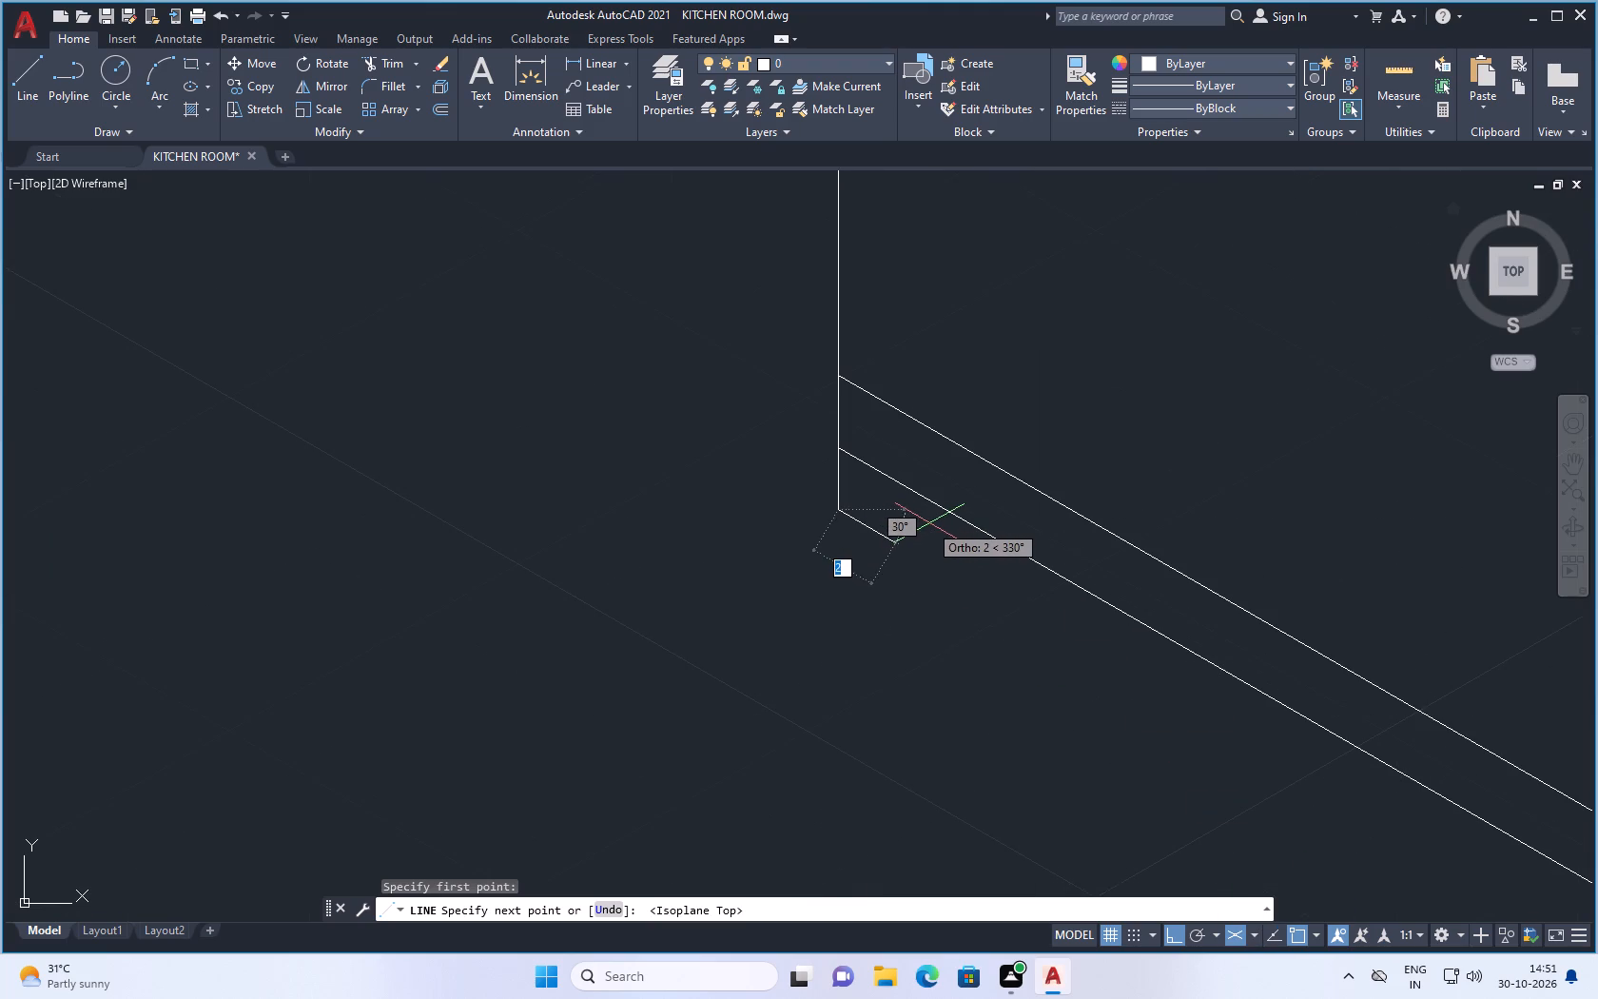
pyautogui.click(930, 525)
pyautogui.press('Escape')
# On isoplane Right, draw a vertical line about 19 long down from the lower bottom line, just beyond the short line's end.
pyautogui.scroll(-3, 957, 518)
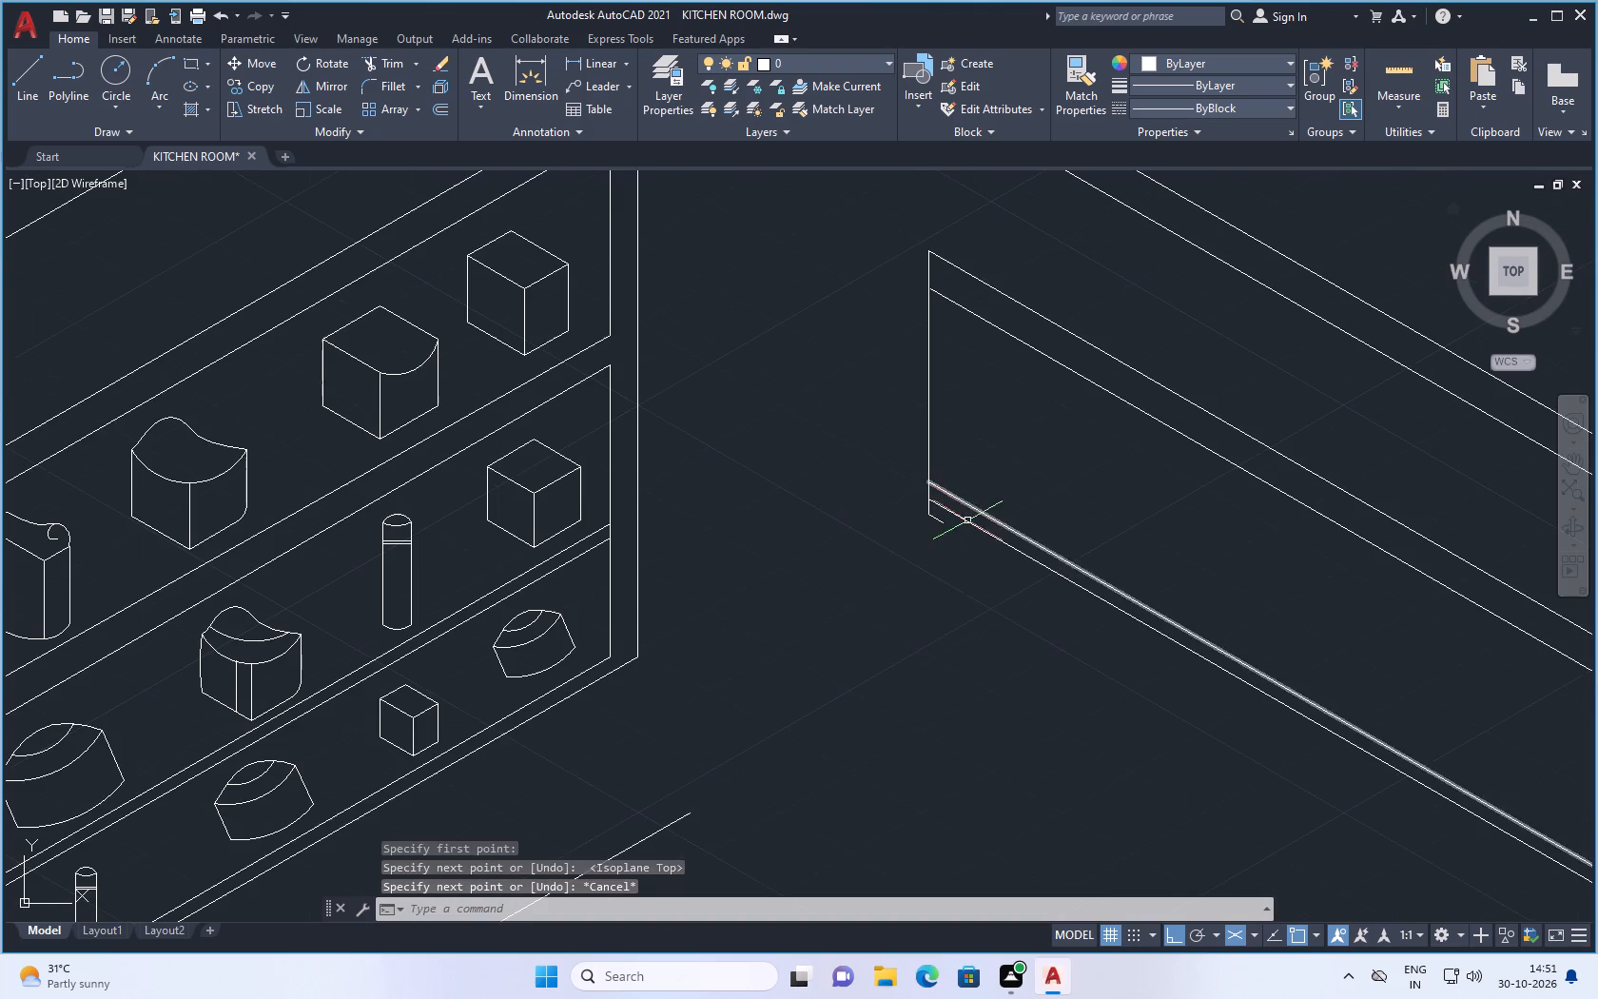
pyautogui.press('space')
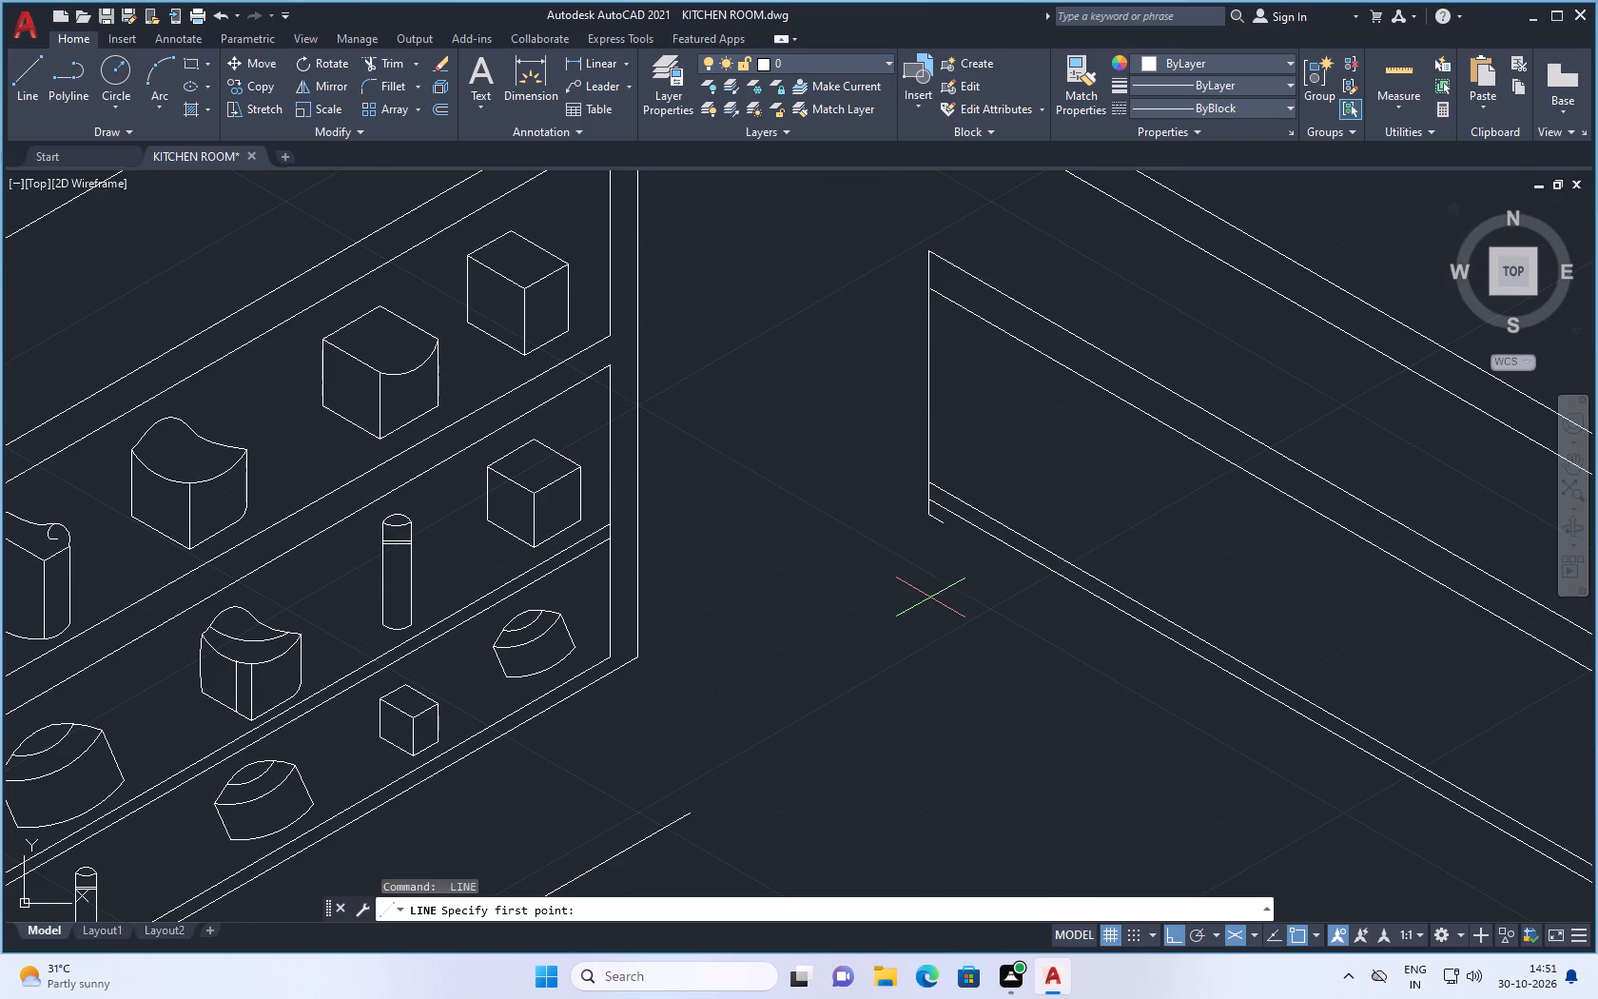
pyautogui.scroll(2, 861, 498)
pyautogui.scroll(-2, 902, 513)
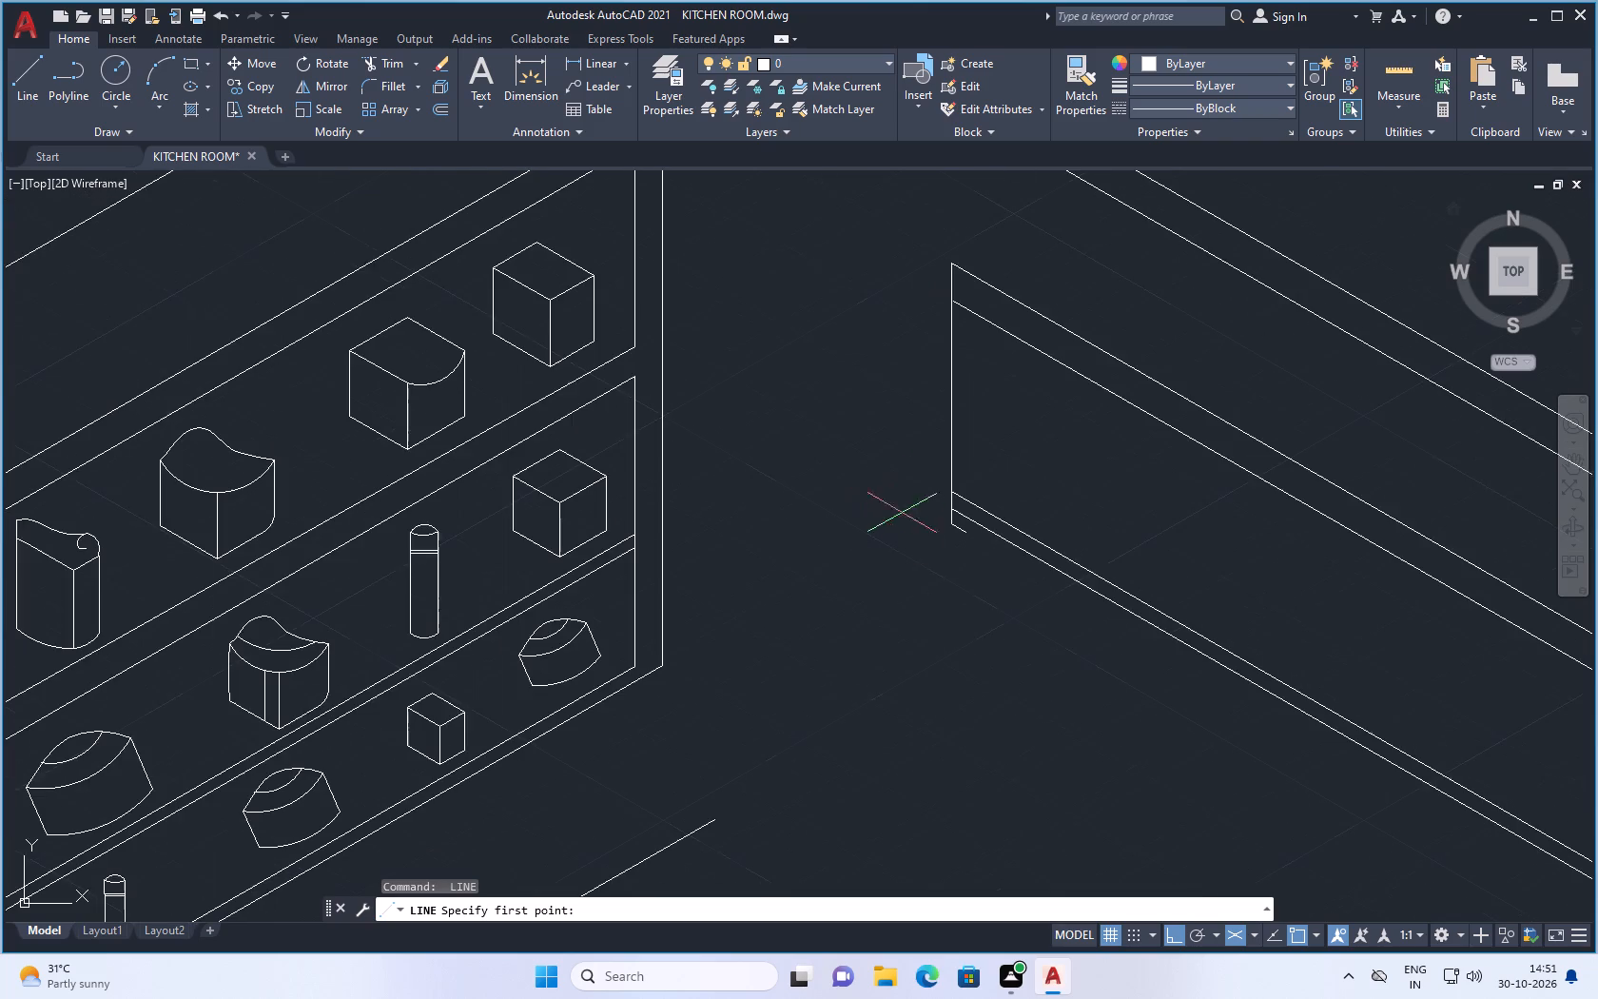
pyautogui.scroll(-2, 961, 537)
pyautogui.scroll(2, 943, 595)
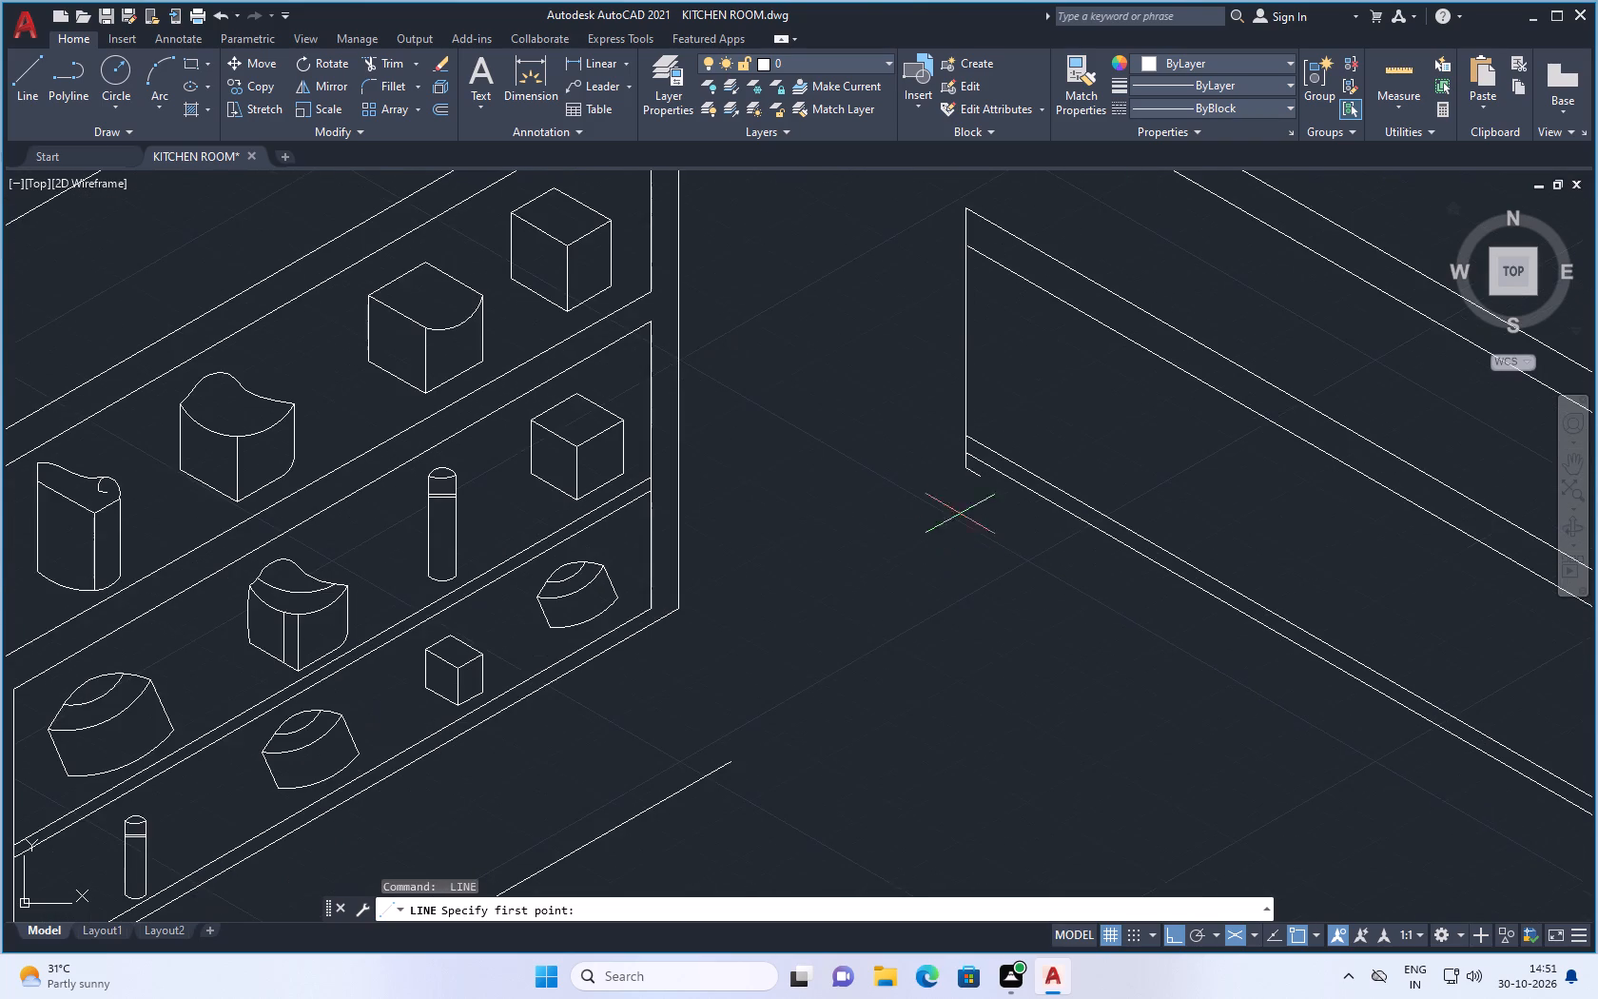
pyautogui.scroll(2, 971, 454)
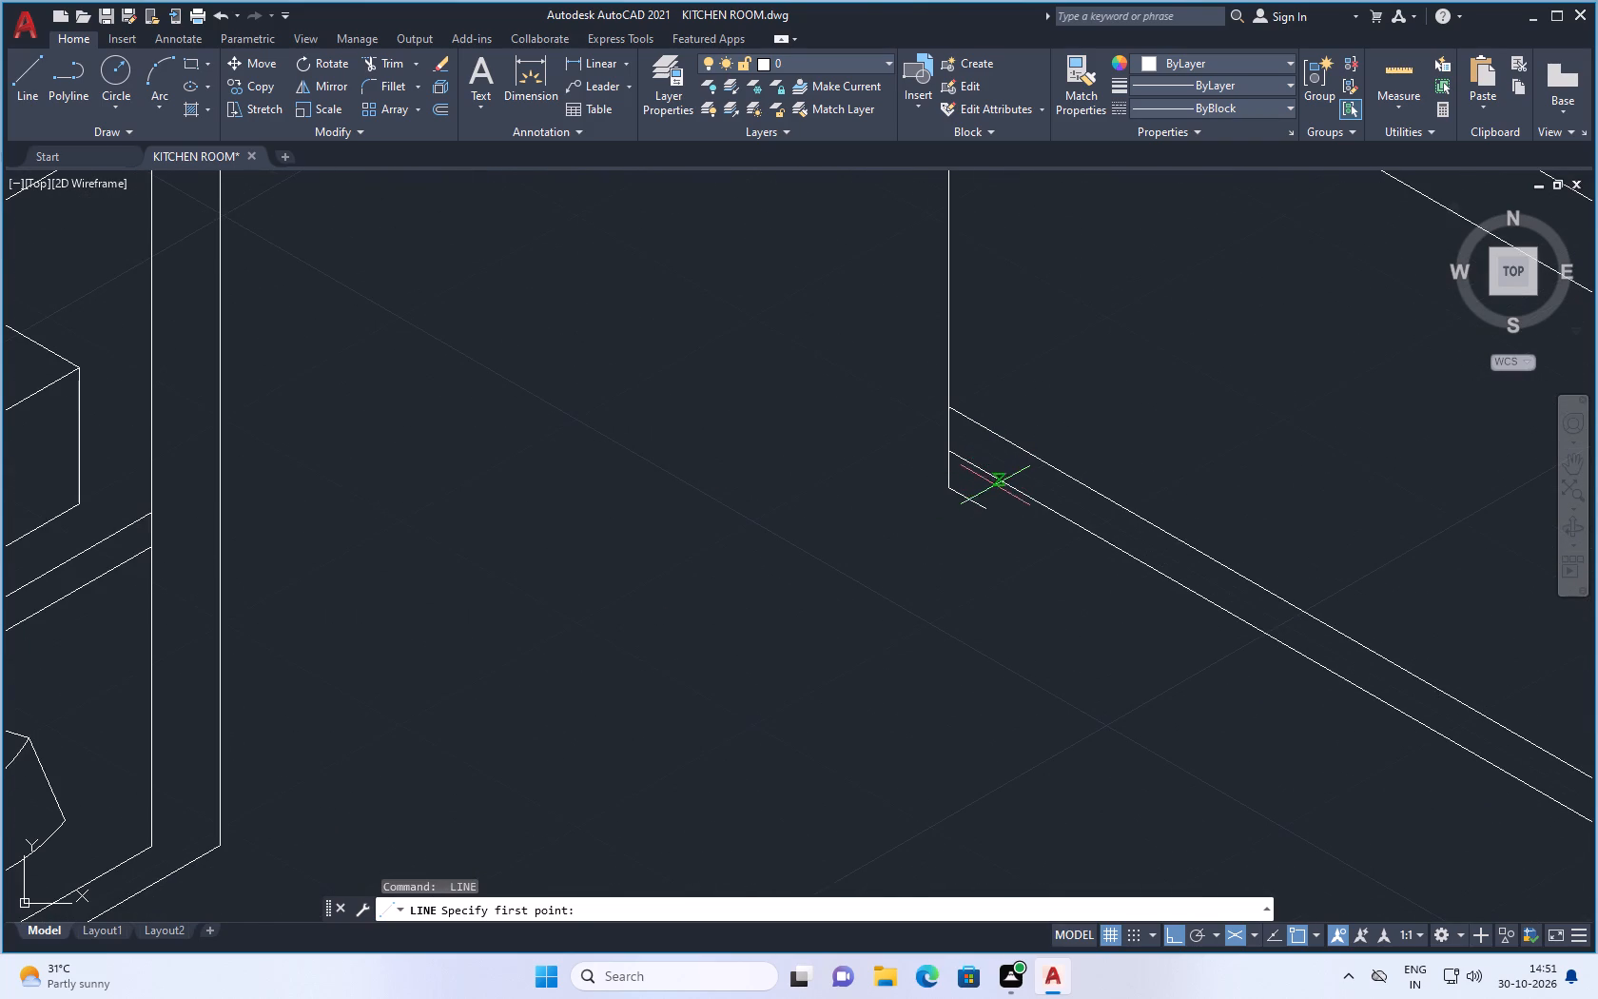
pyautogui.click(995, 483)
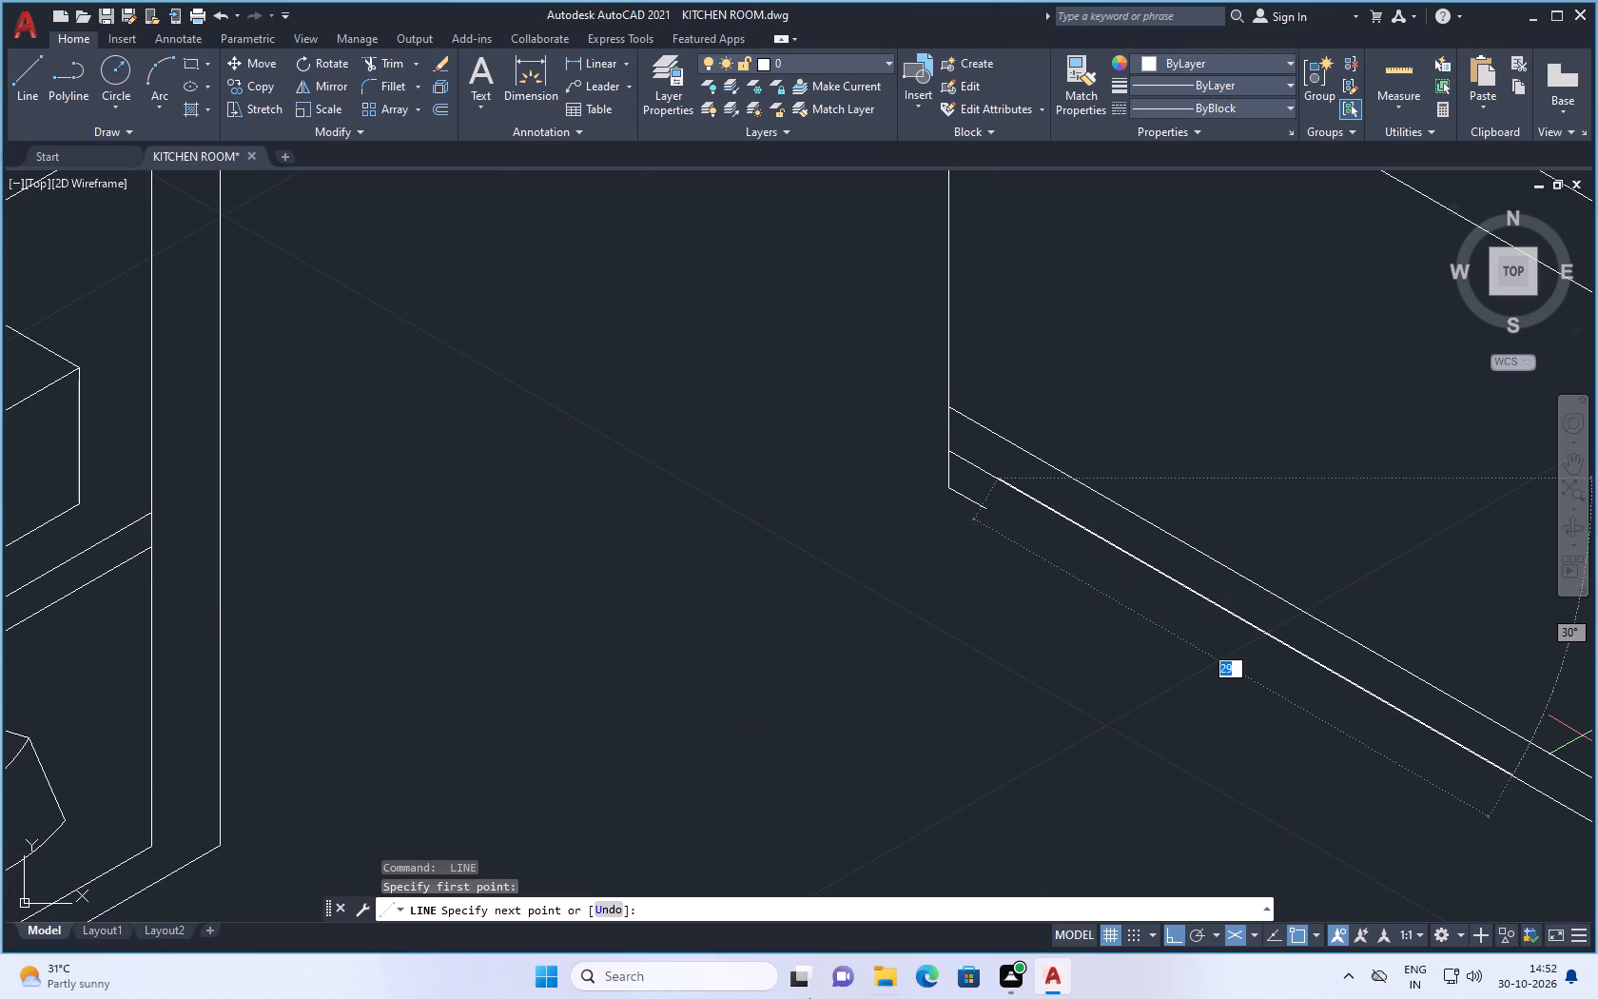
pyautogui.click(1249, 933)
pyautogui.click(1265, 905)
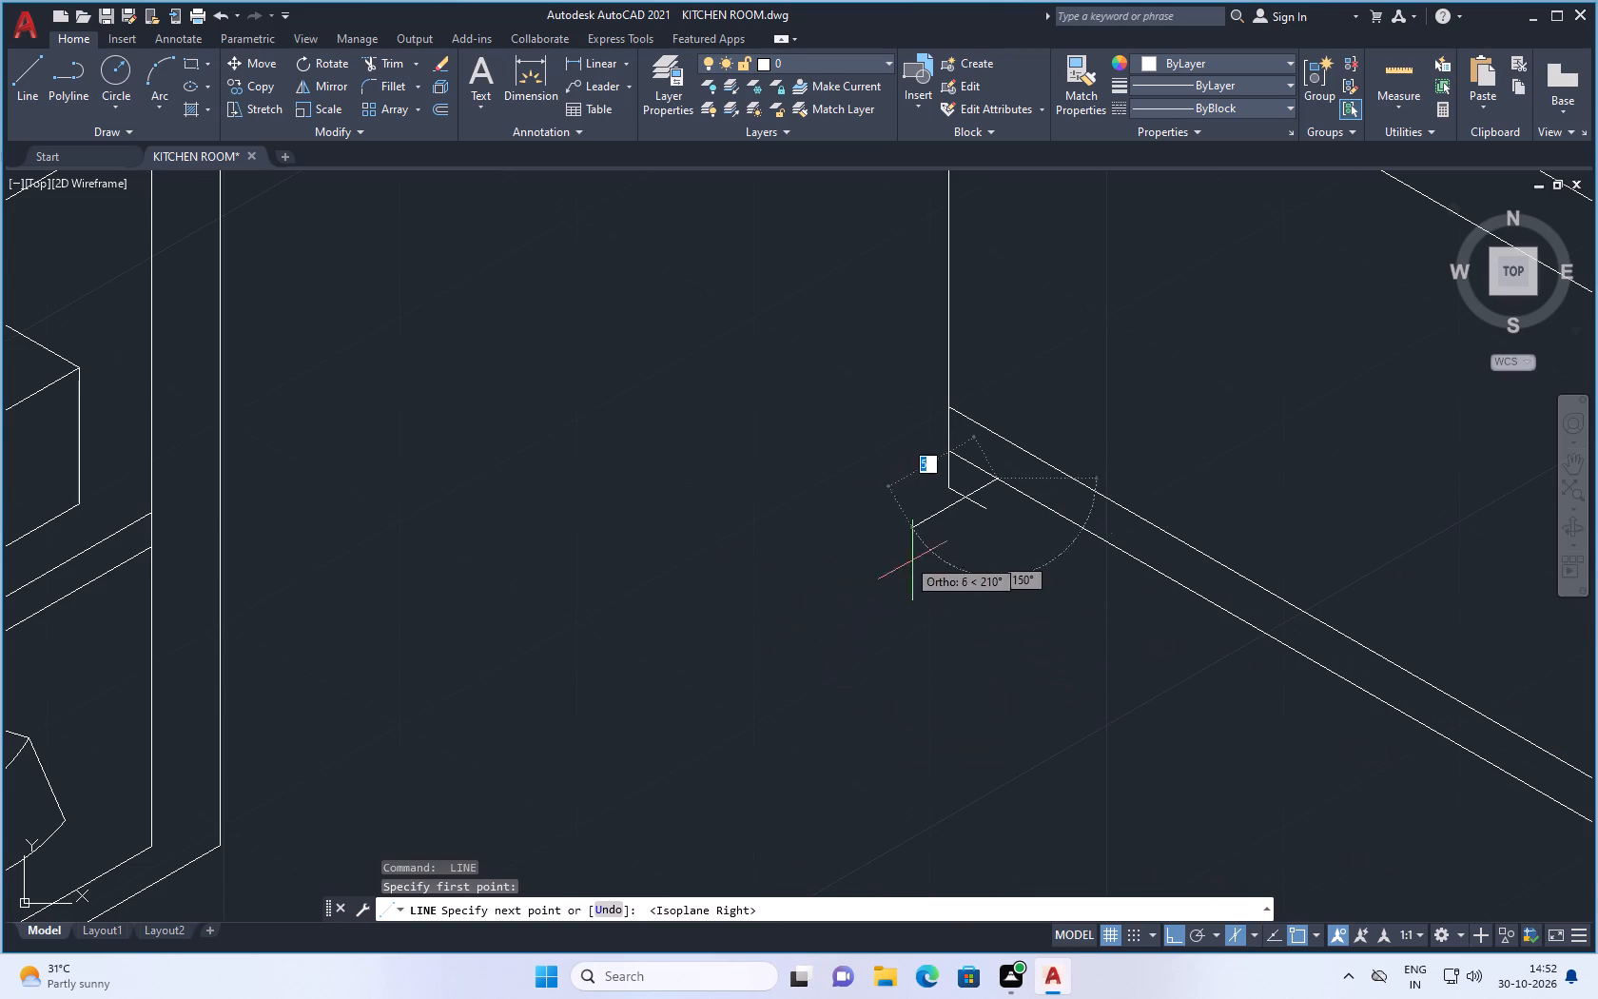
pyautogui.scroll(-2, 985, 608)
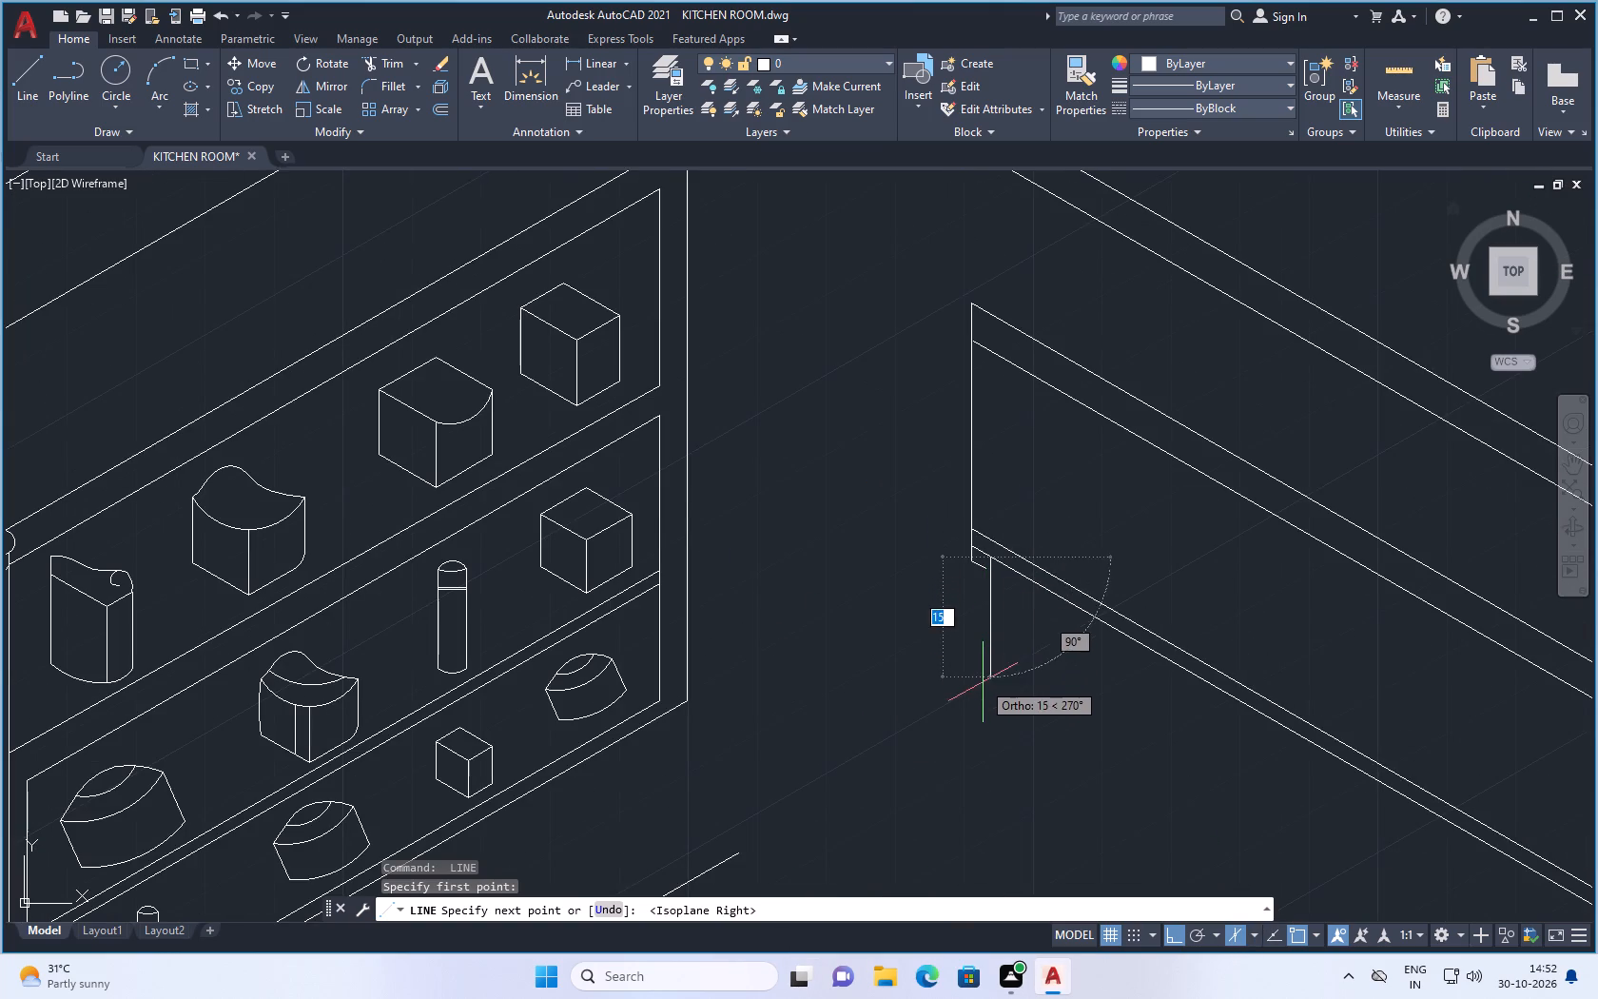
pyautogui.scroll(-1, 984, 685)
pyautogui.scroll(1, 990, 735)
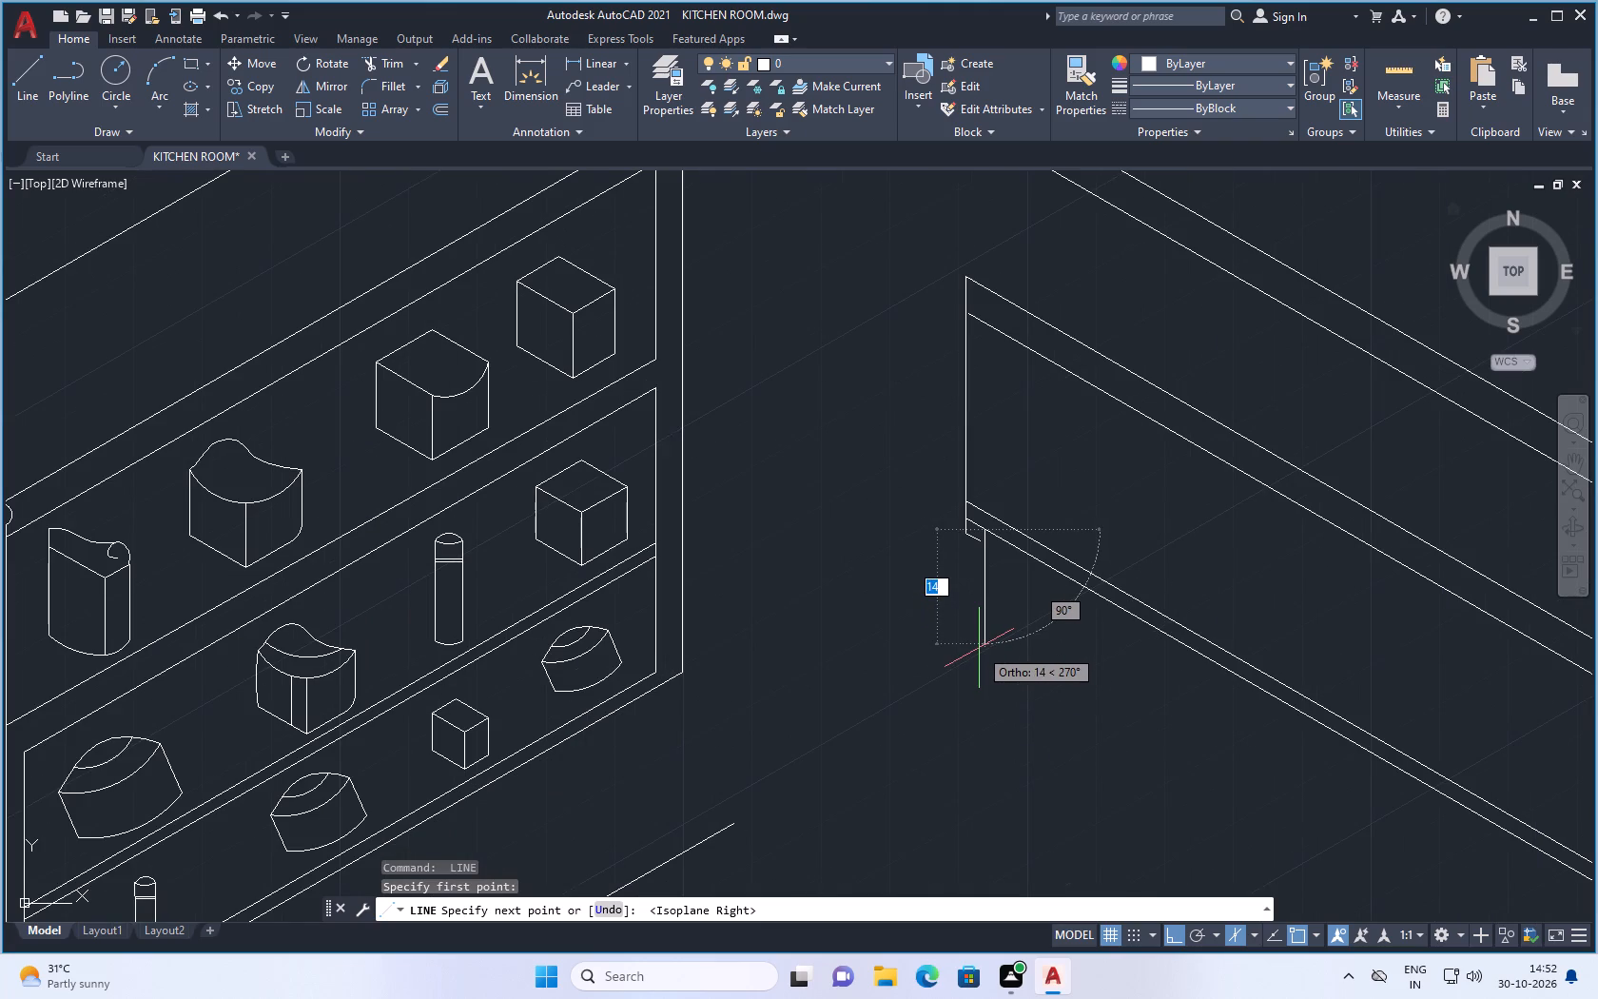
pyautogui.scroll(-1, 987, 656)
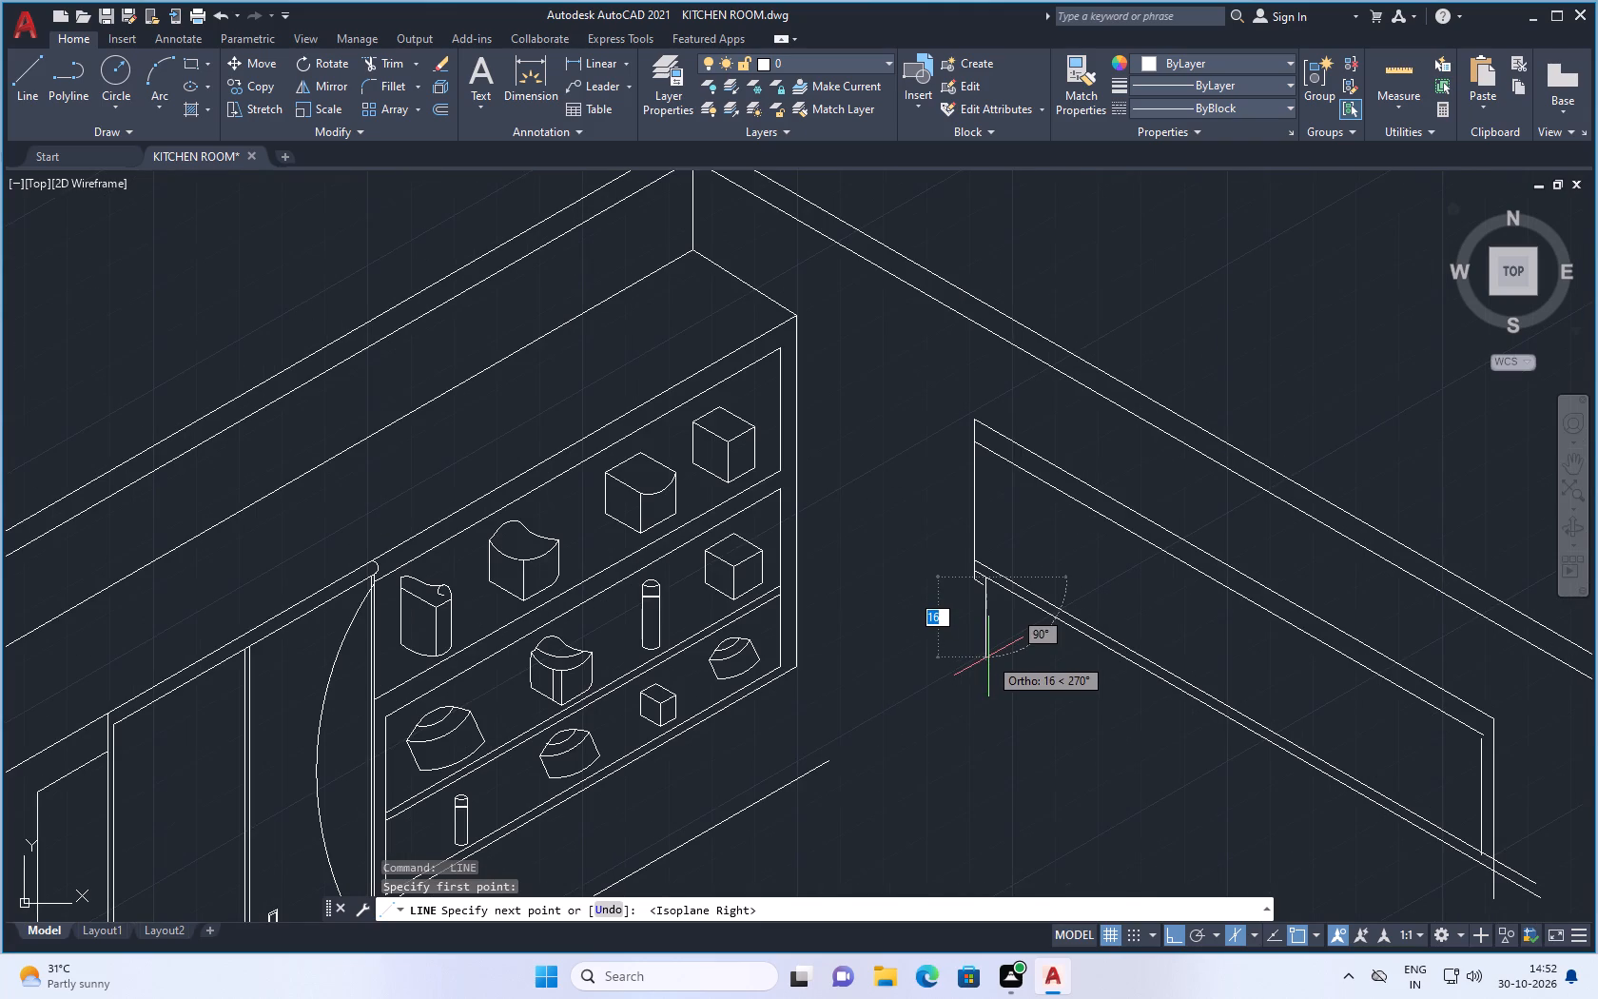
pyautogui.scroll(1, 978, 689)
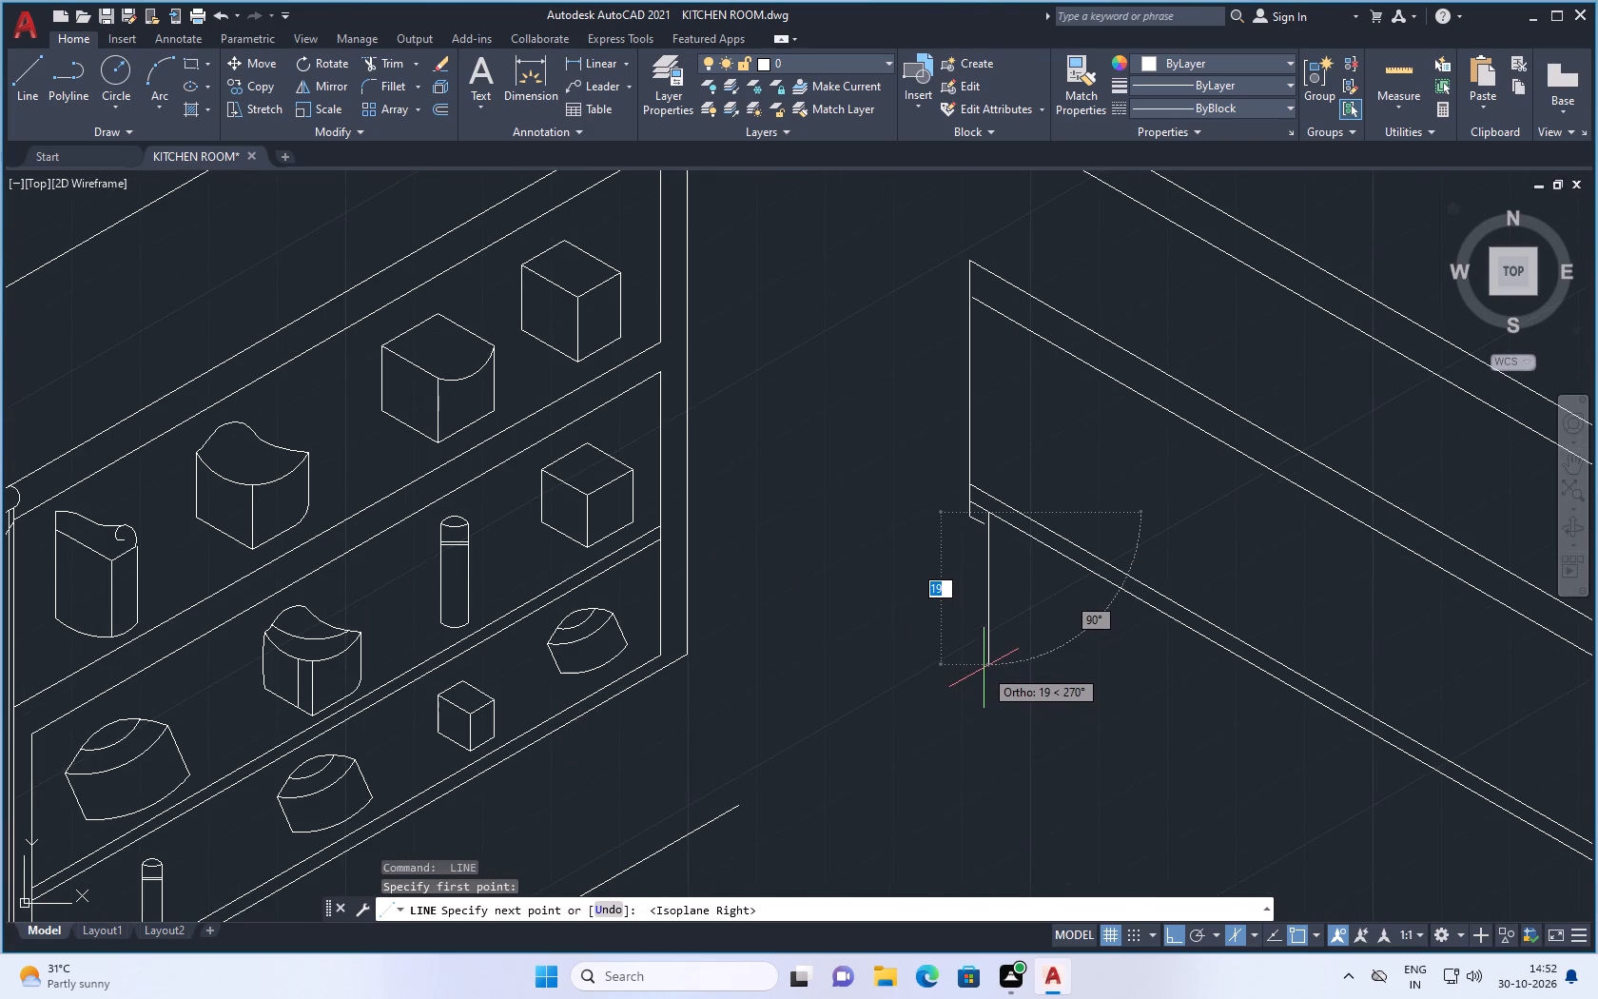
pyautogui.click(984, 656)
pyautogui.press('Escape')
# On isoplane Top, extend the short line at the panel's near lower corner with another segment past the new vertical.
pyautogui.scroll(2, 975, 492)
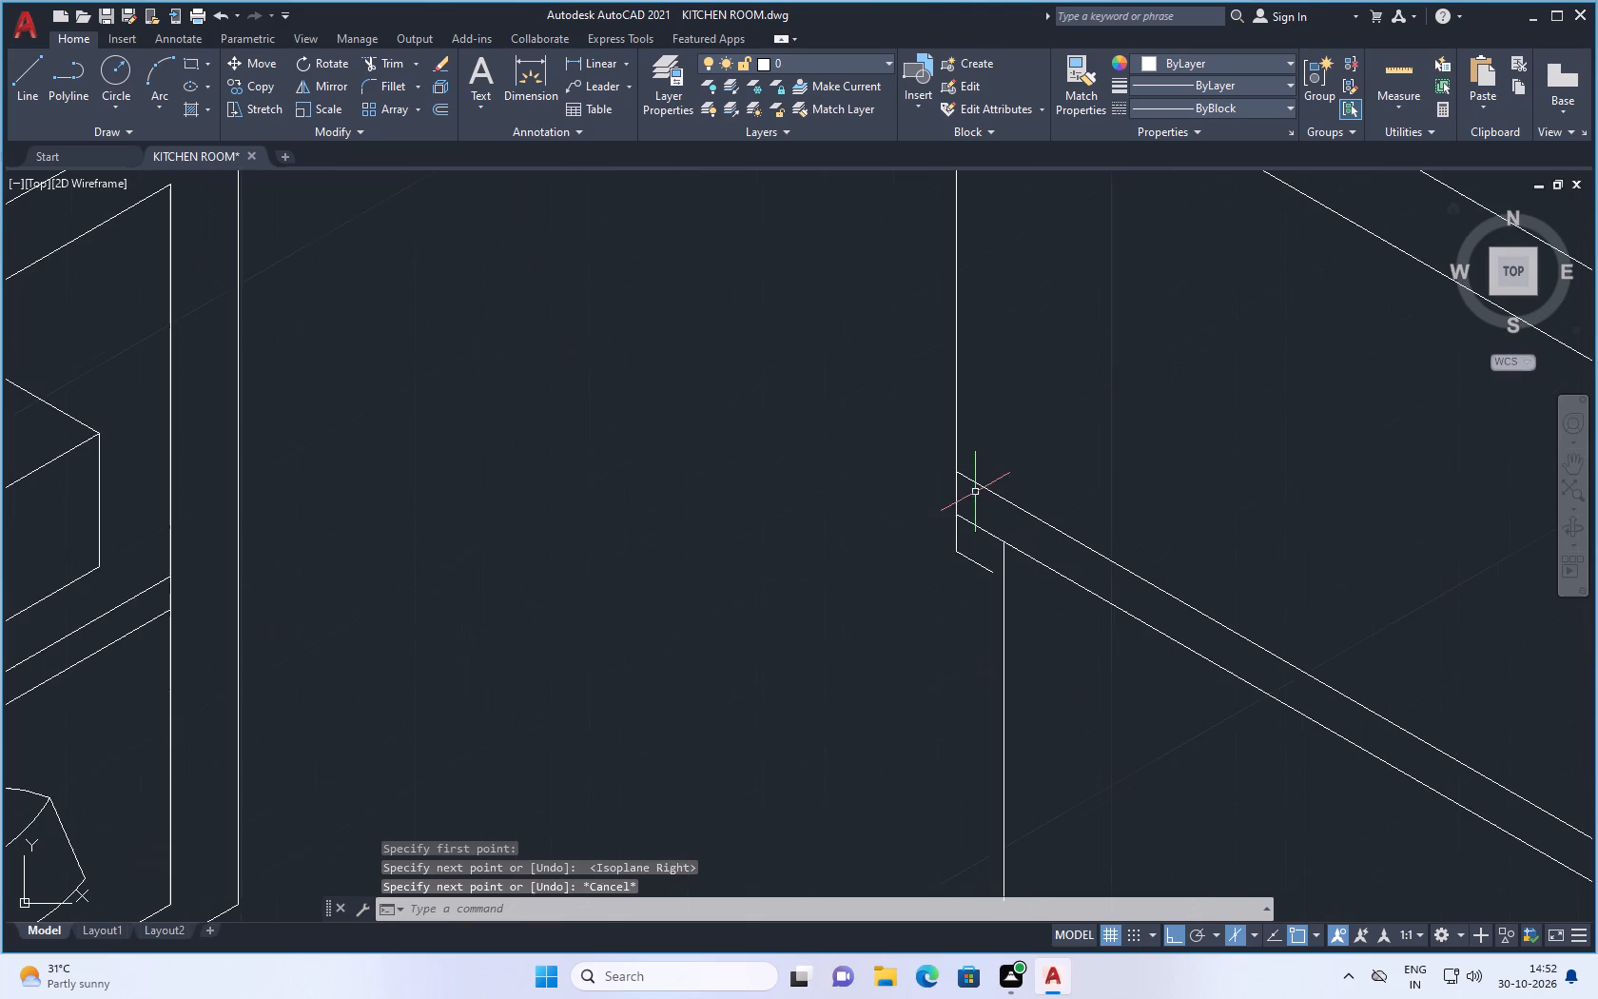
pyautogui.scroll(1, 966, 581)
pyautogui.click(19, 70)
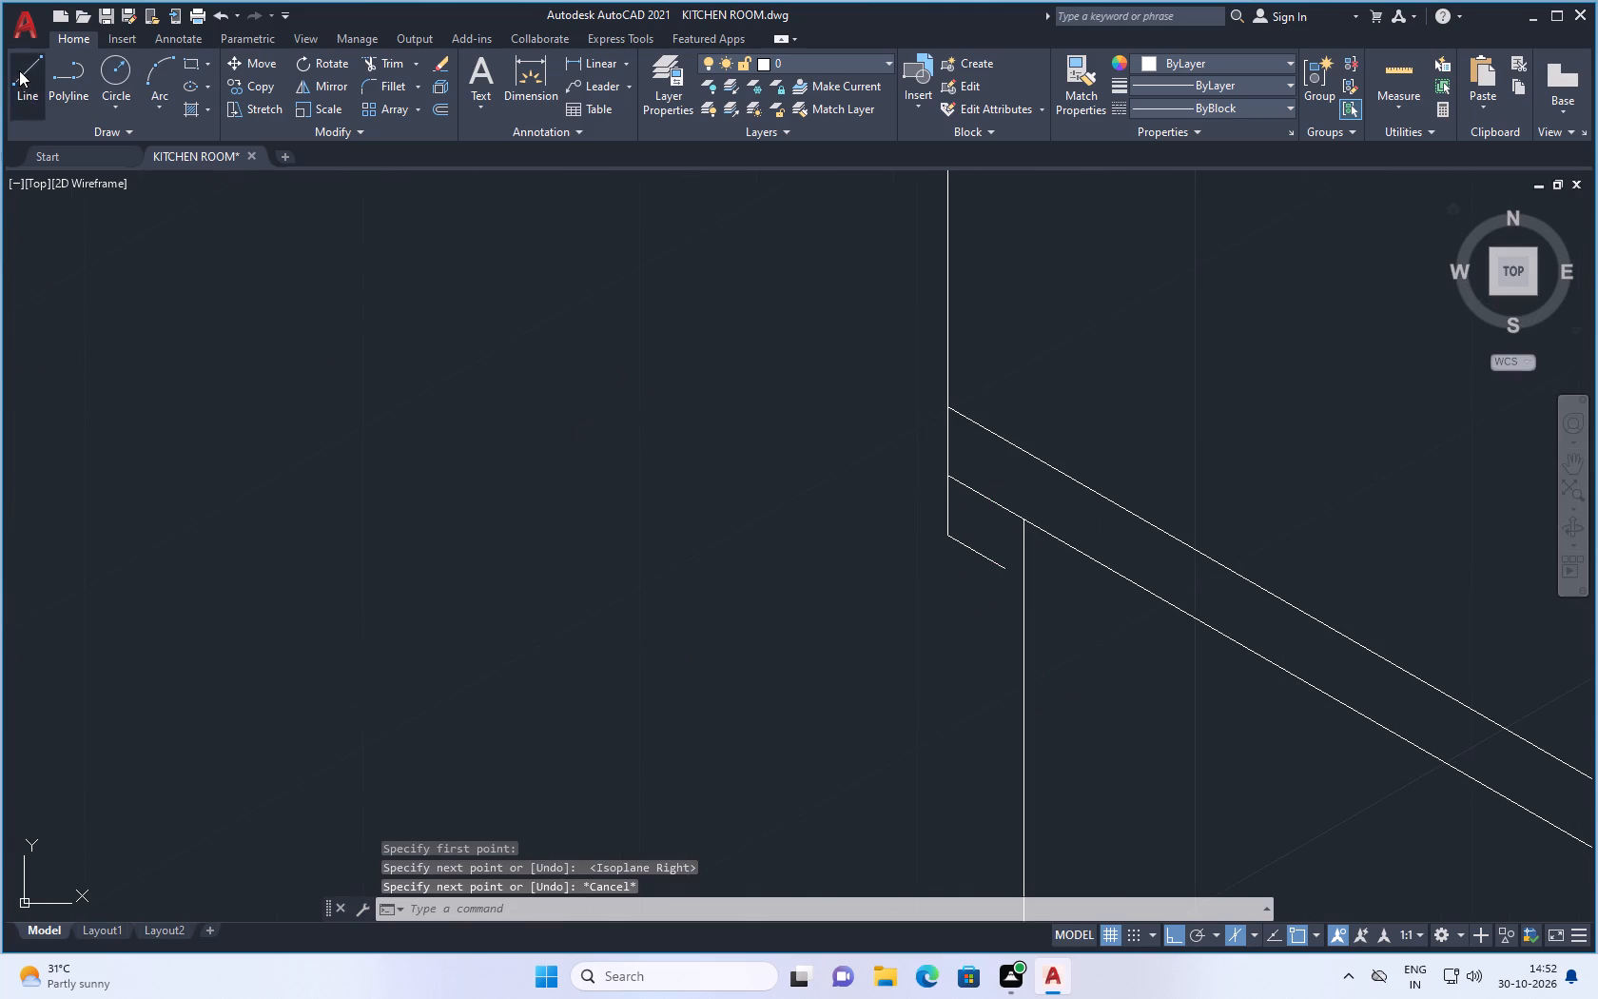
pyautogui.scroll(1, 999, 553)
pyautogui.click(1004, 578)
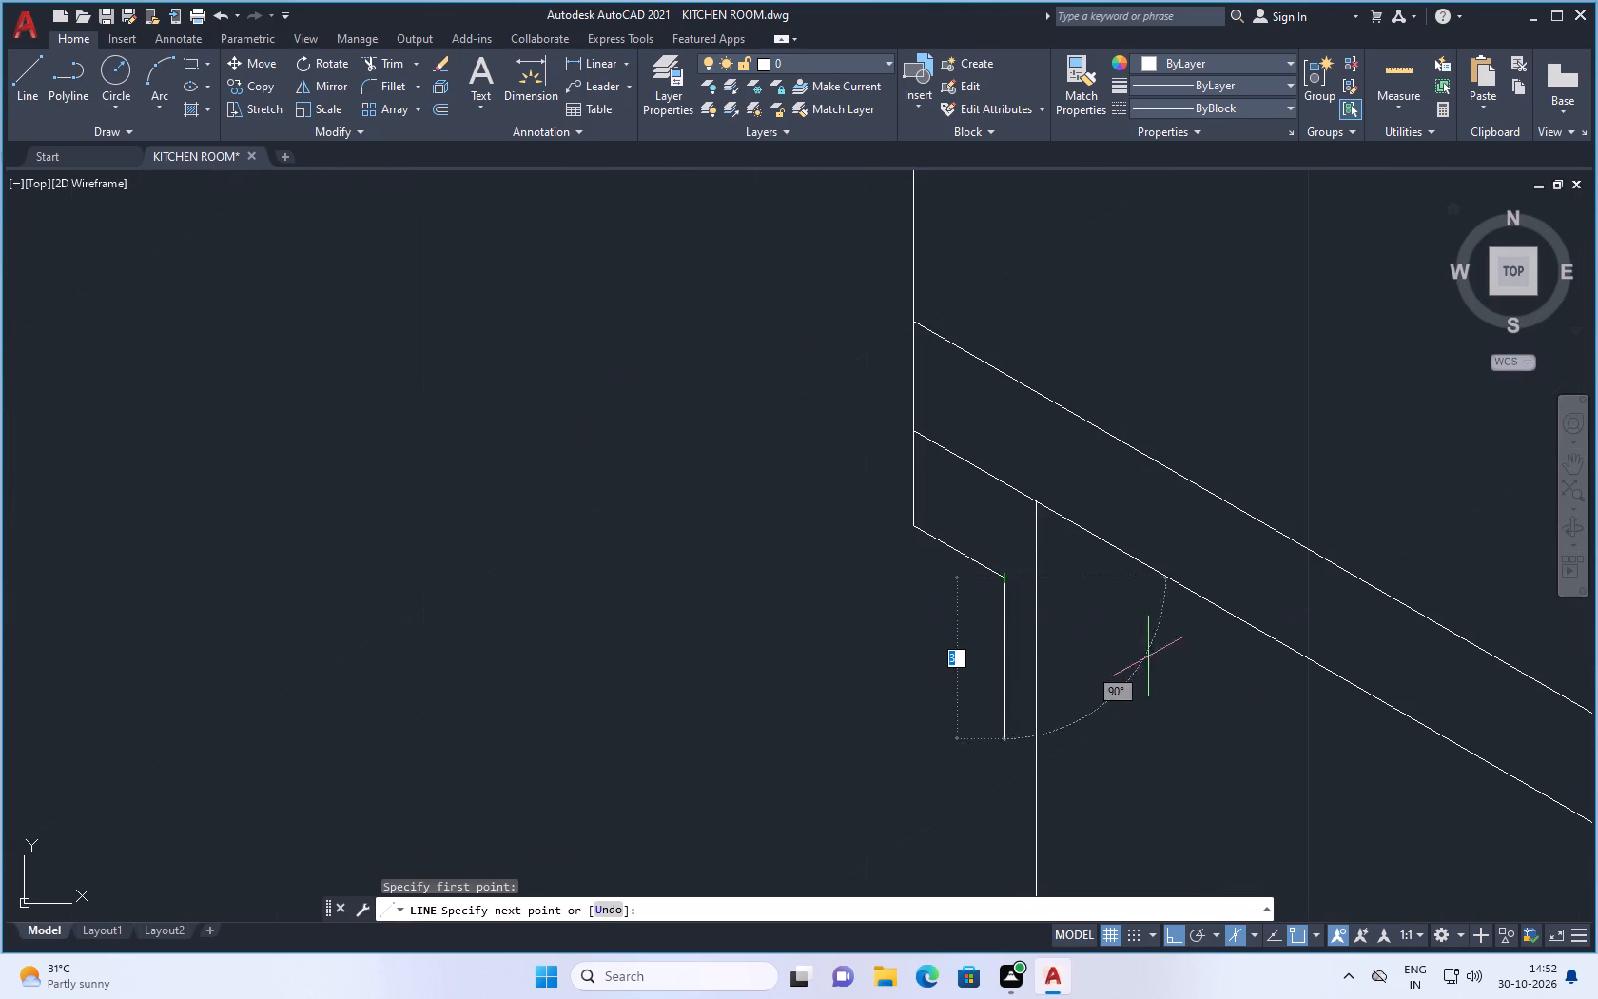
pyautogui.click(1251, 930)
pyautogui.click(1264, 874)
pyautogui.click(1110, 619)
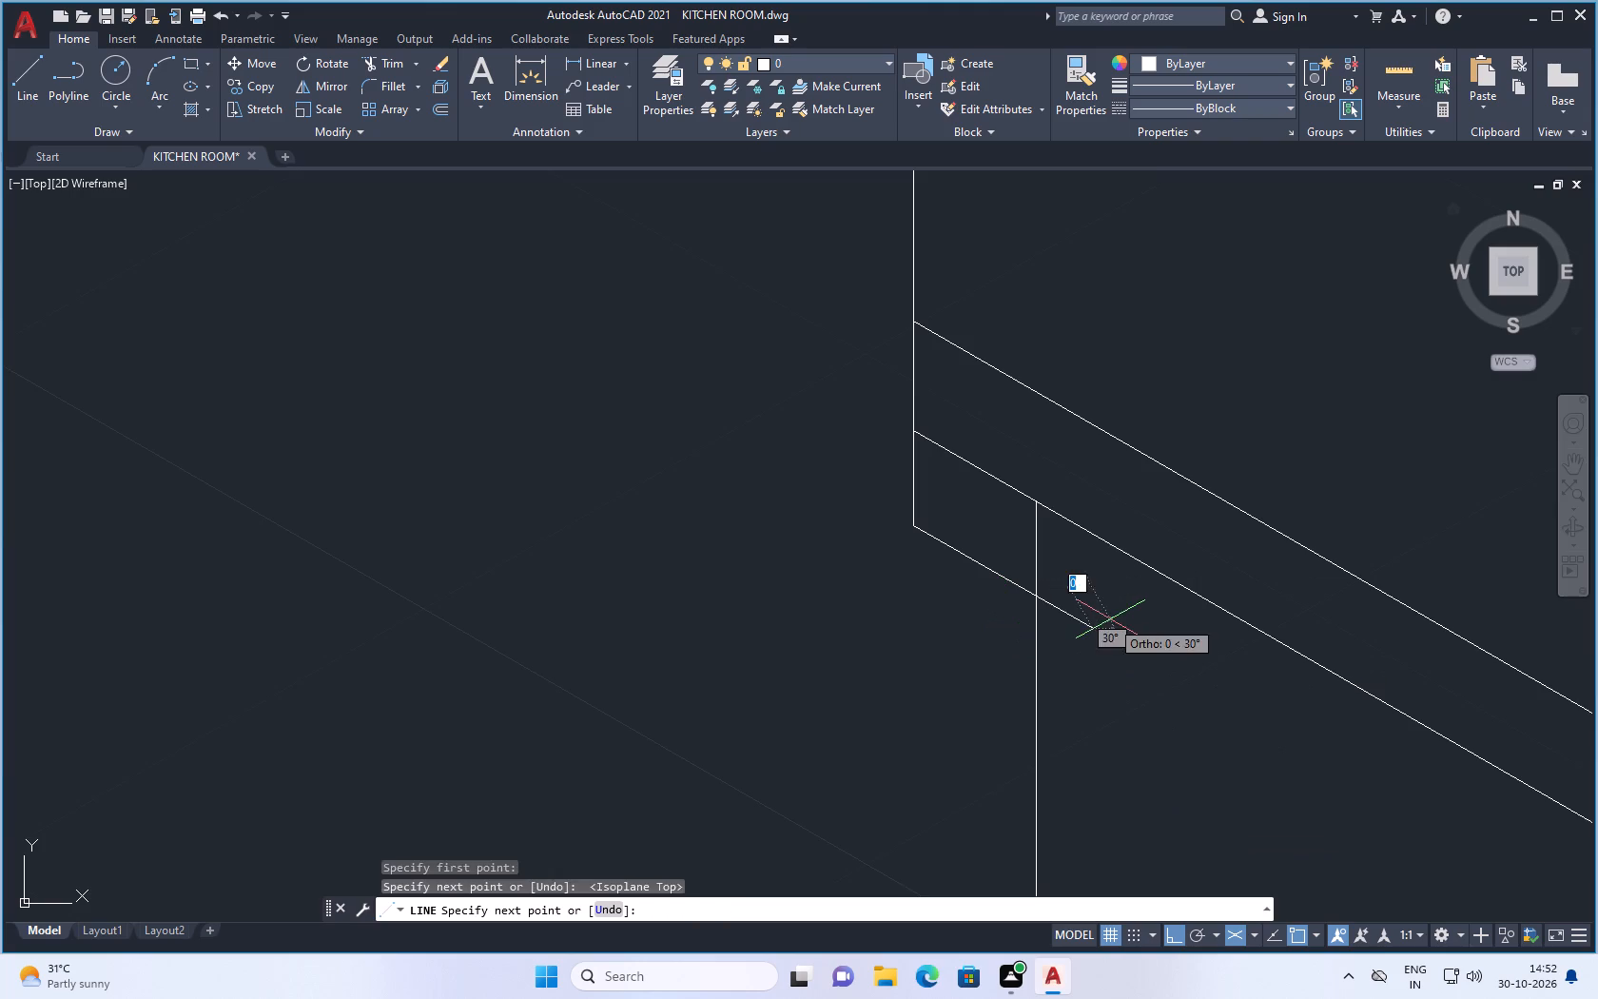
pyautogui.press('Escape')
# Trim the part of the short corner line that overshoots the new vertical.
pyautogui.press('t')
pyautogui.press('r')
pyautogui.press('Return')
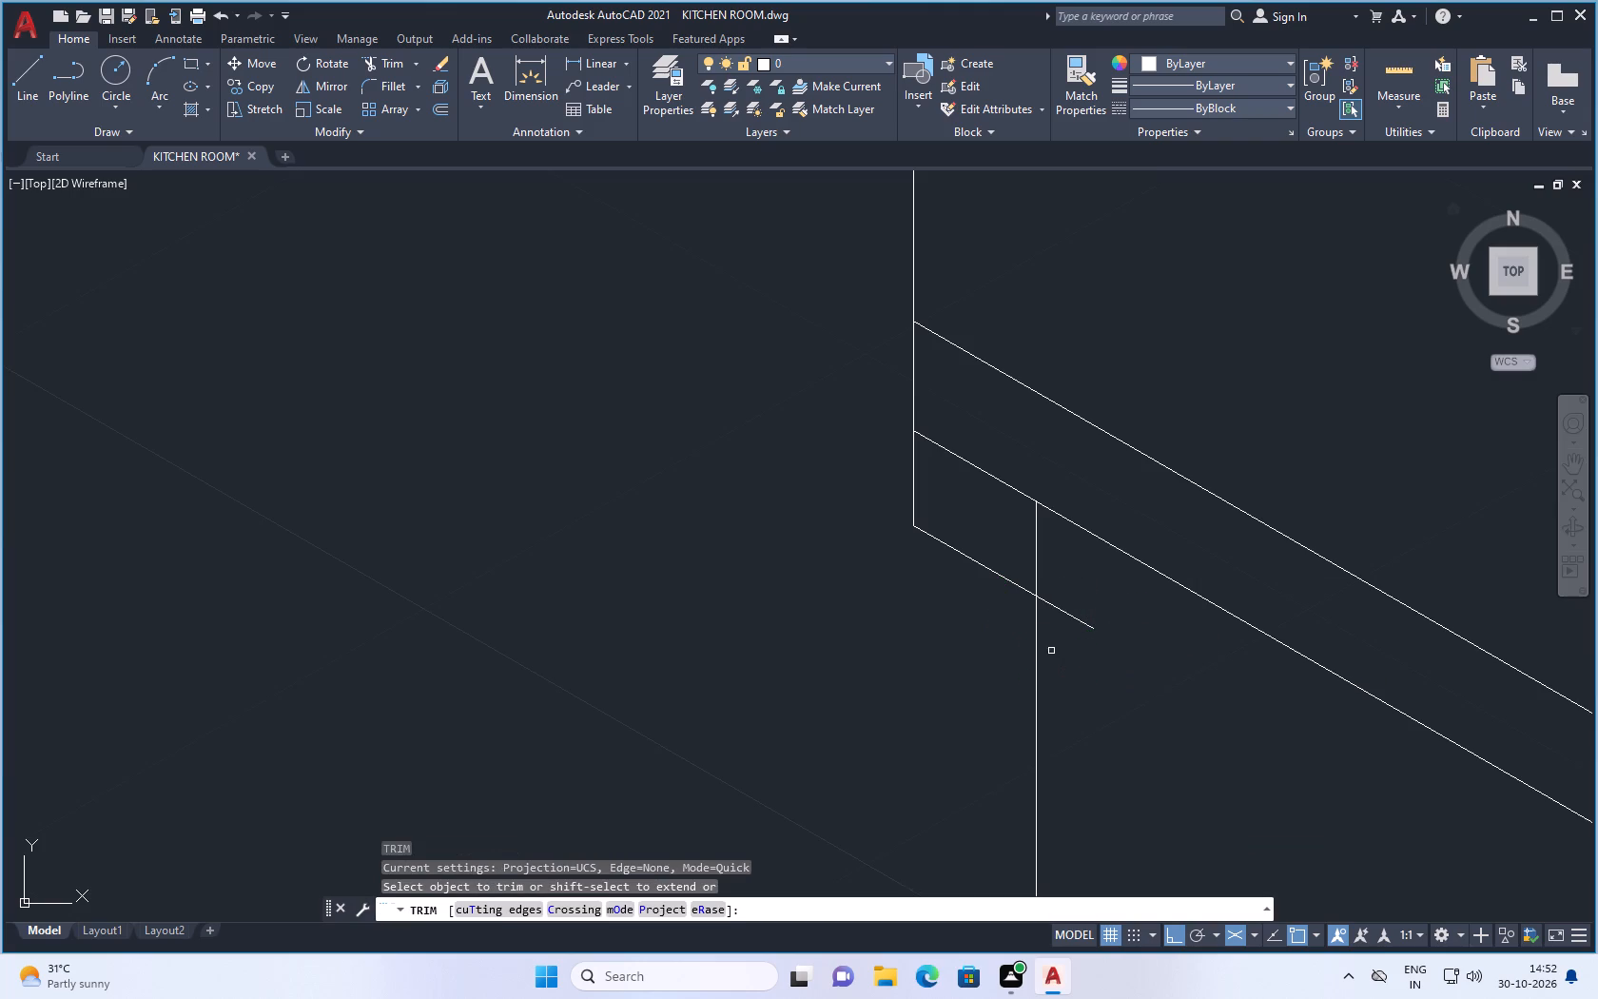
pyautogui.moveTo(1073, 622); pyautogui.dragTo(1079, 610)
pyautogui.press('Escape')
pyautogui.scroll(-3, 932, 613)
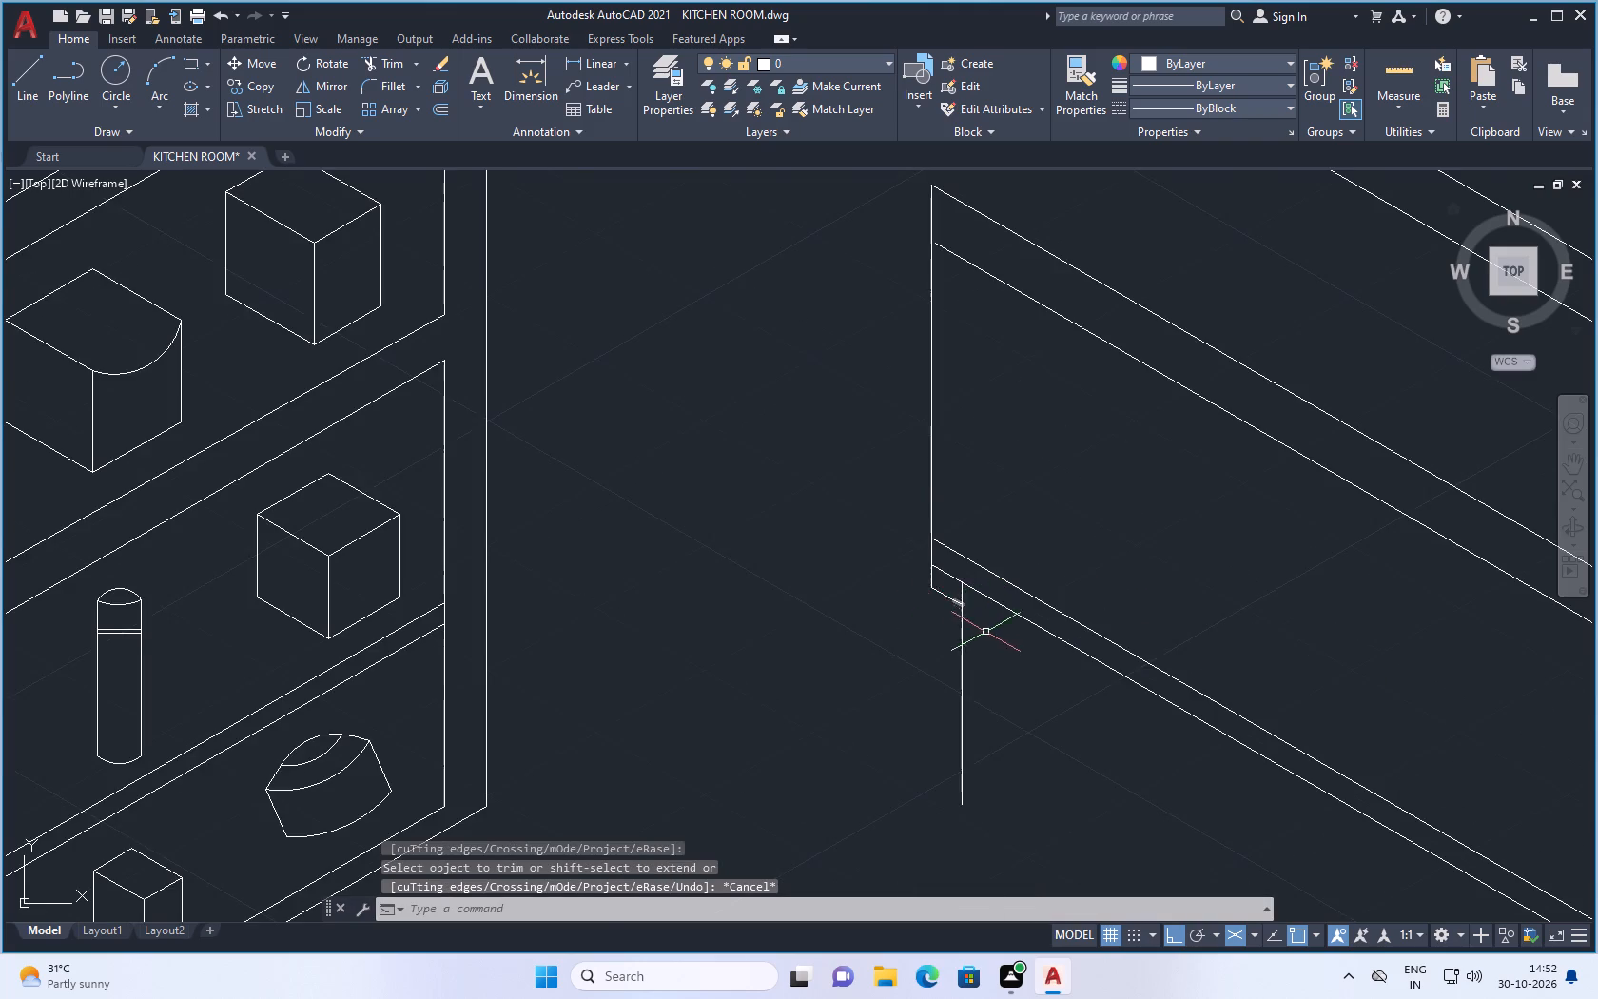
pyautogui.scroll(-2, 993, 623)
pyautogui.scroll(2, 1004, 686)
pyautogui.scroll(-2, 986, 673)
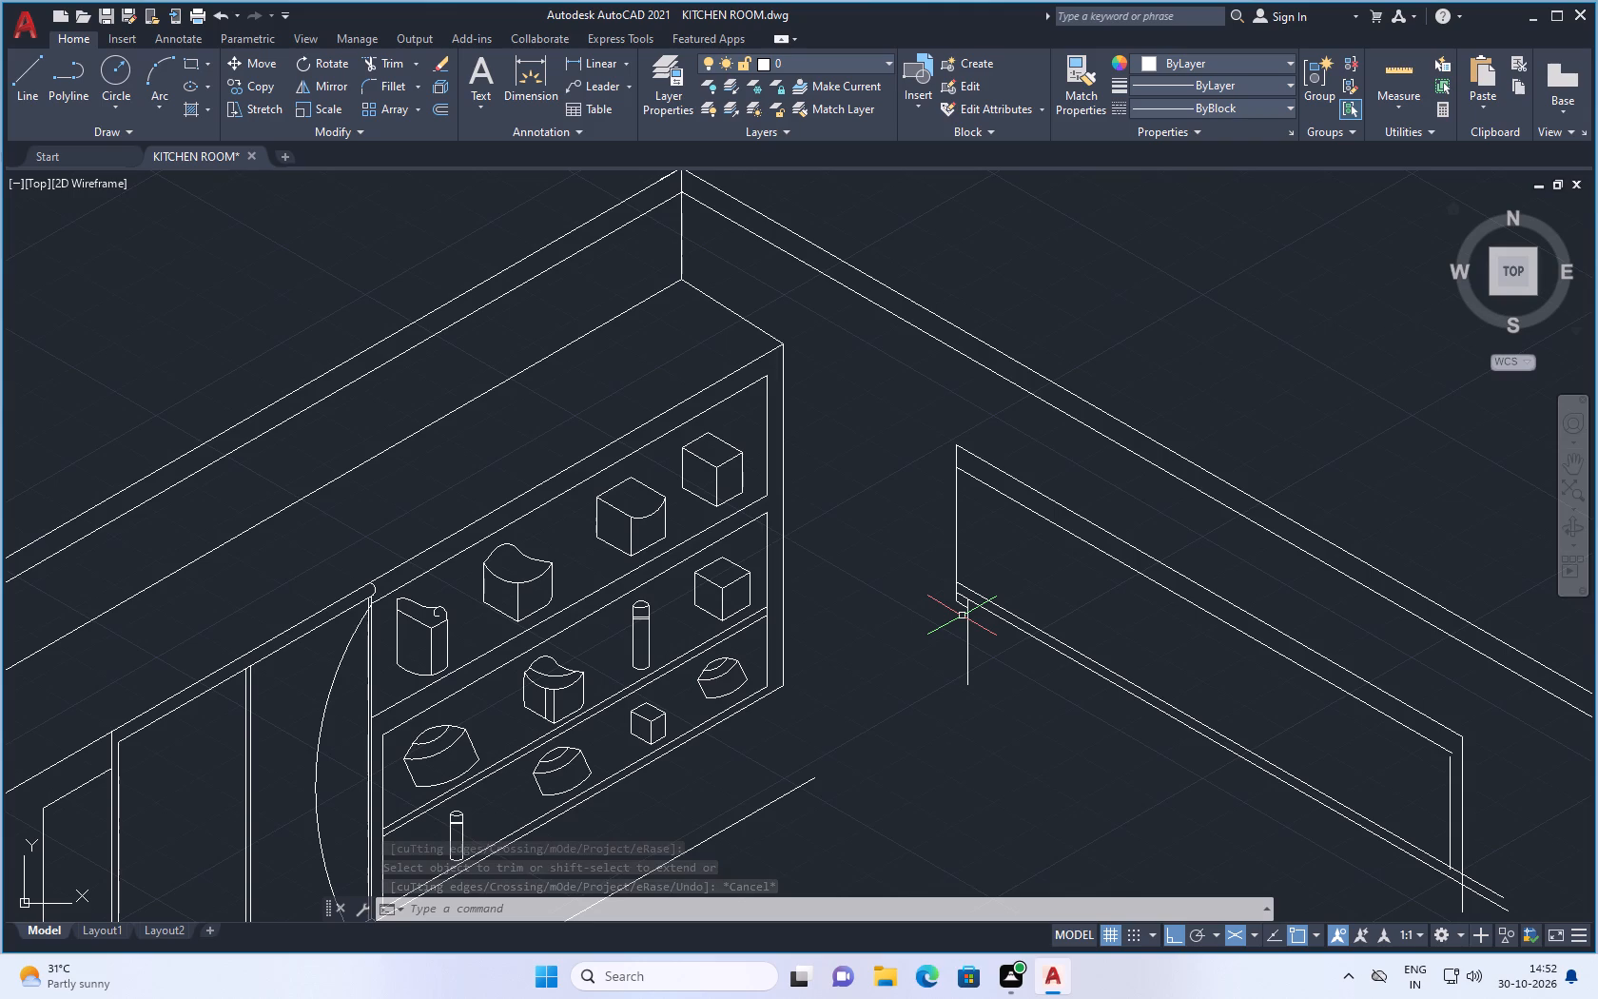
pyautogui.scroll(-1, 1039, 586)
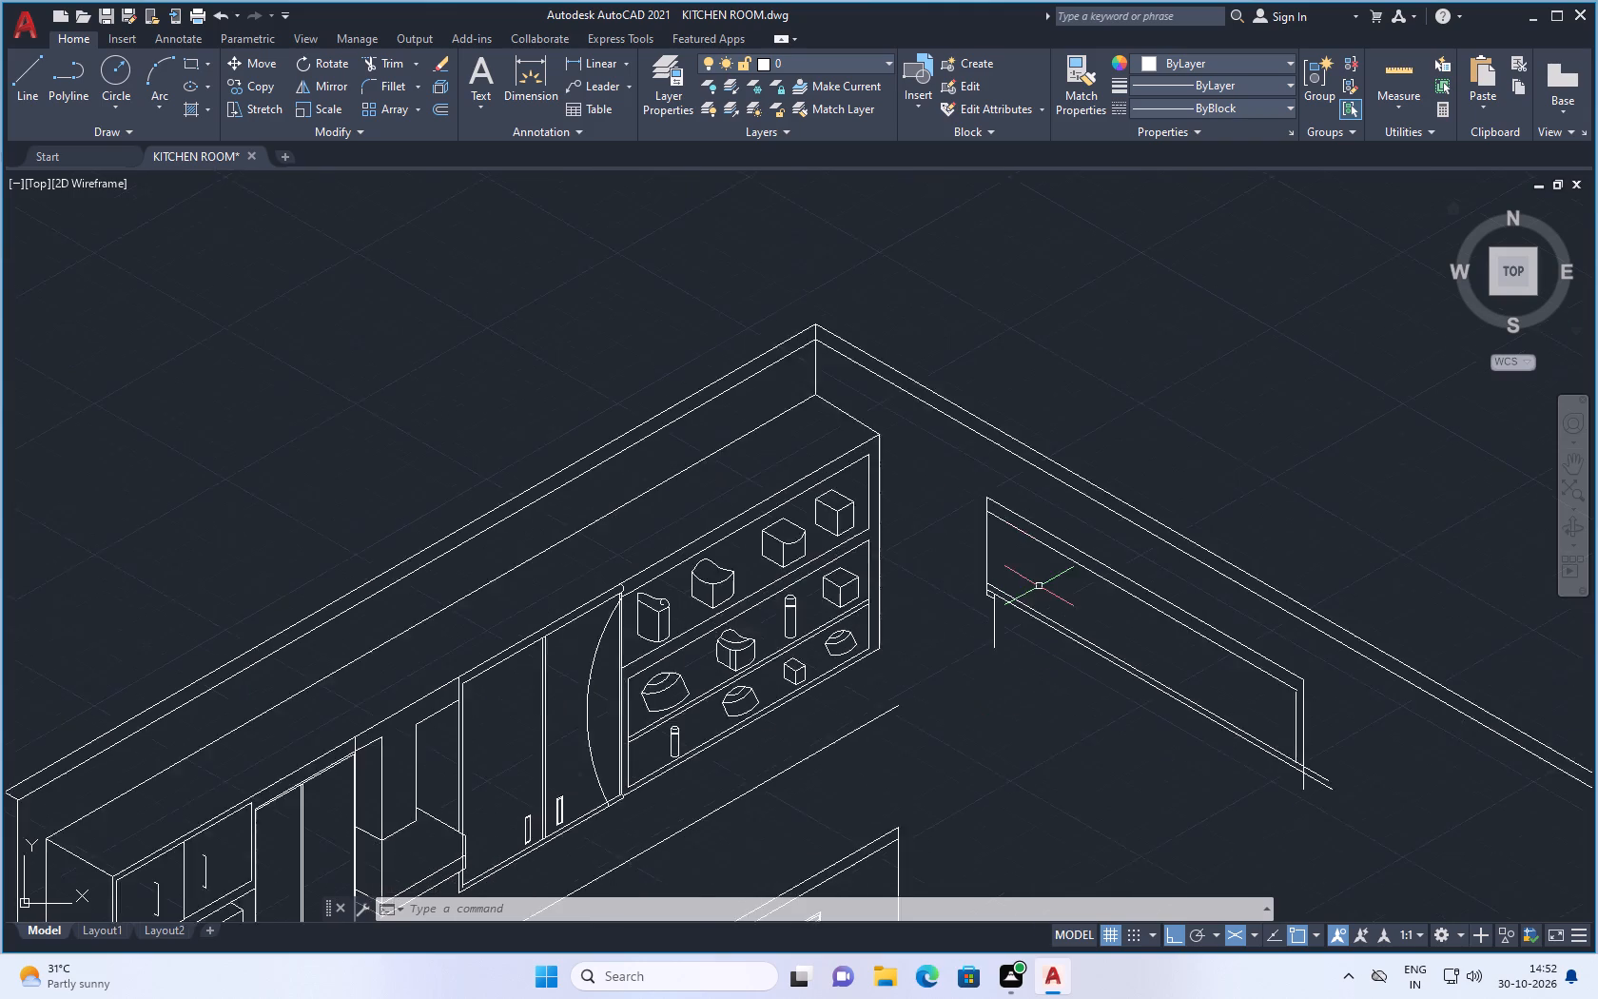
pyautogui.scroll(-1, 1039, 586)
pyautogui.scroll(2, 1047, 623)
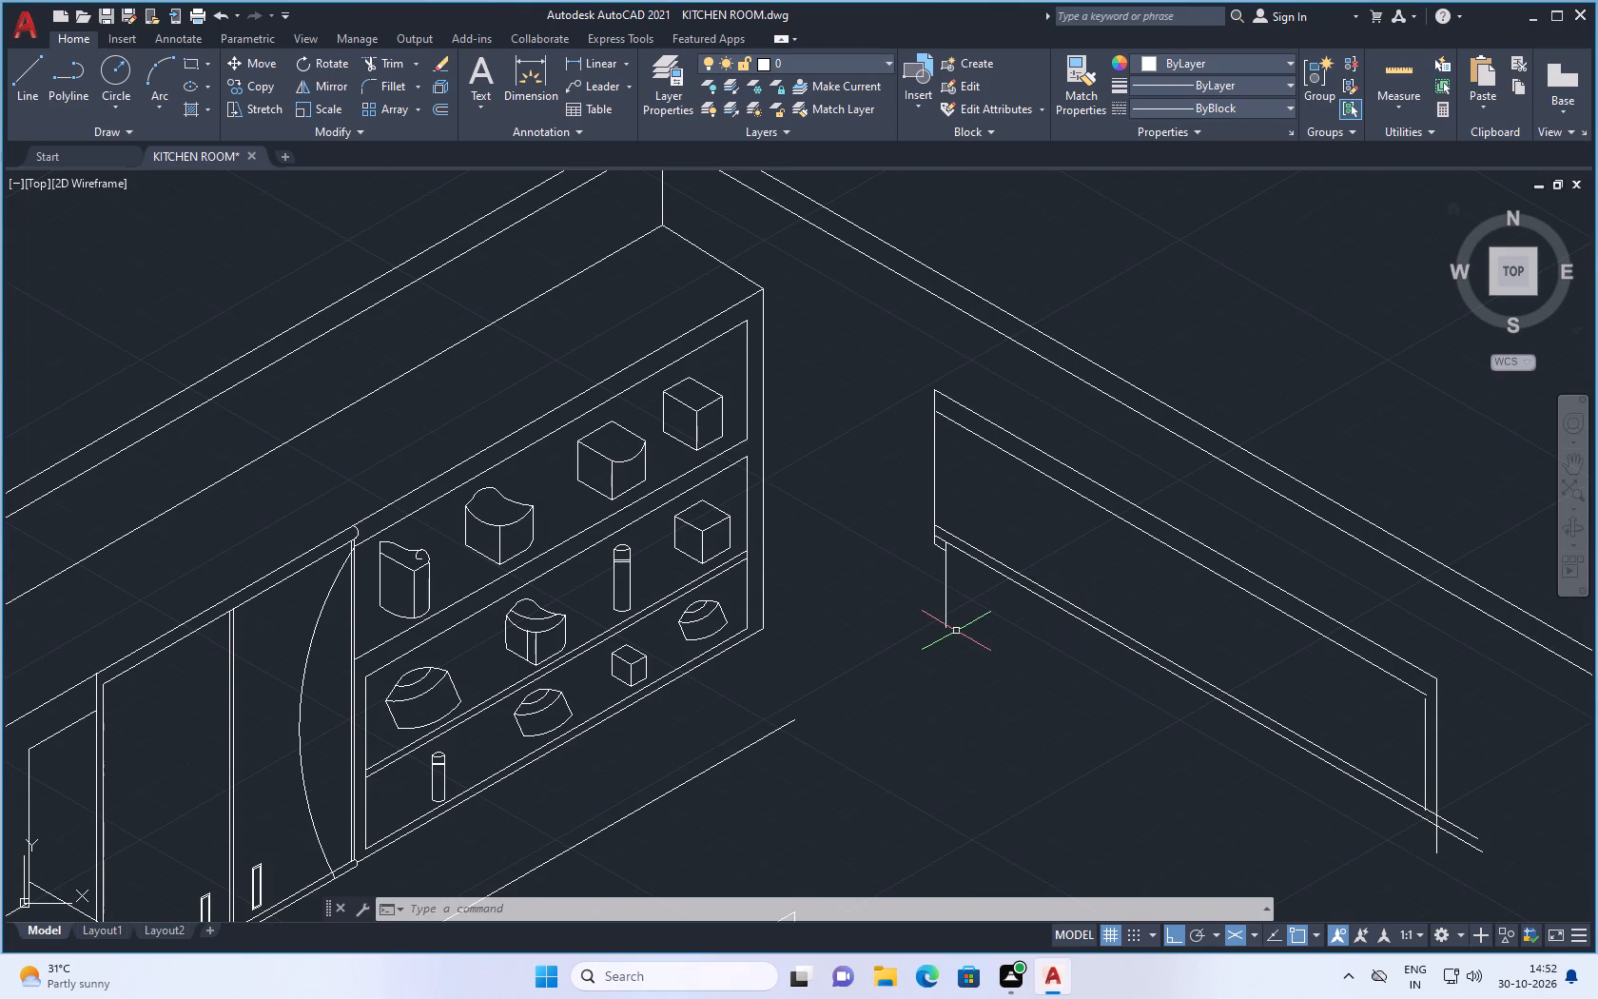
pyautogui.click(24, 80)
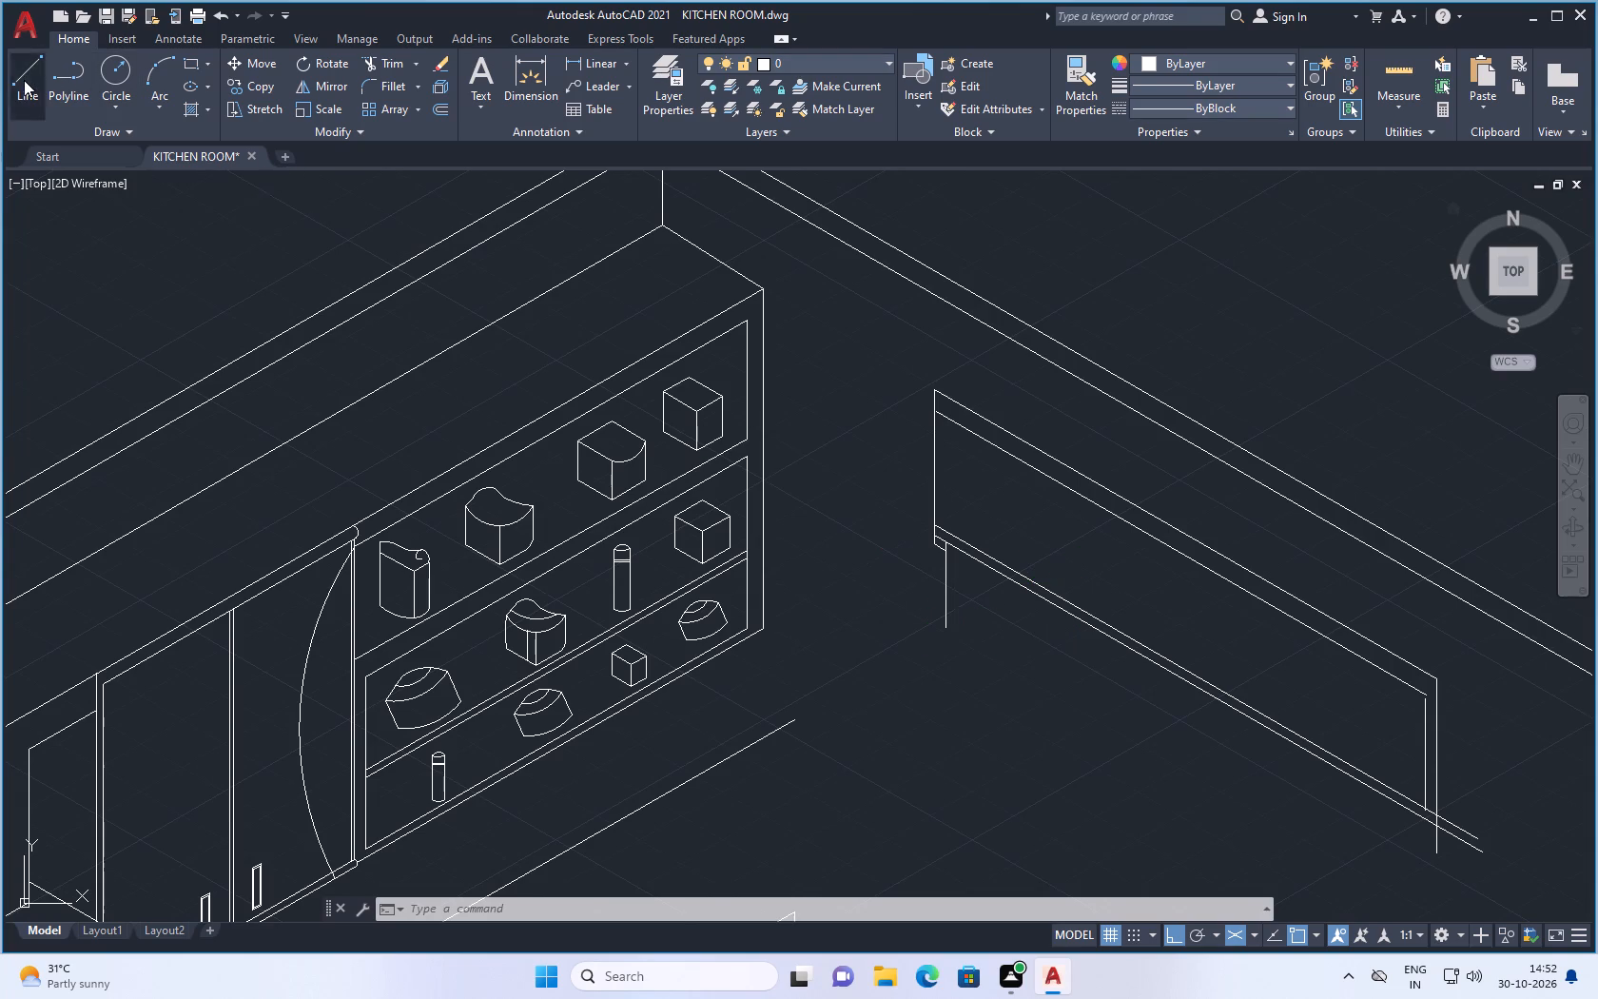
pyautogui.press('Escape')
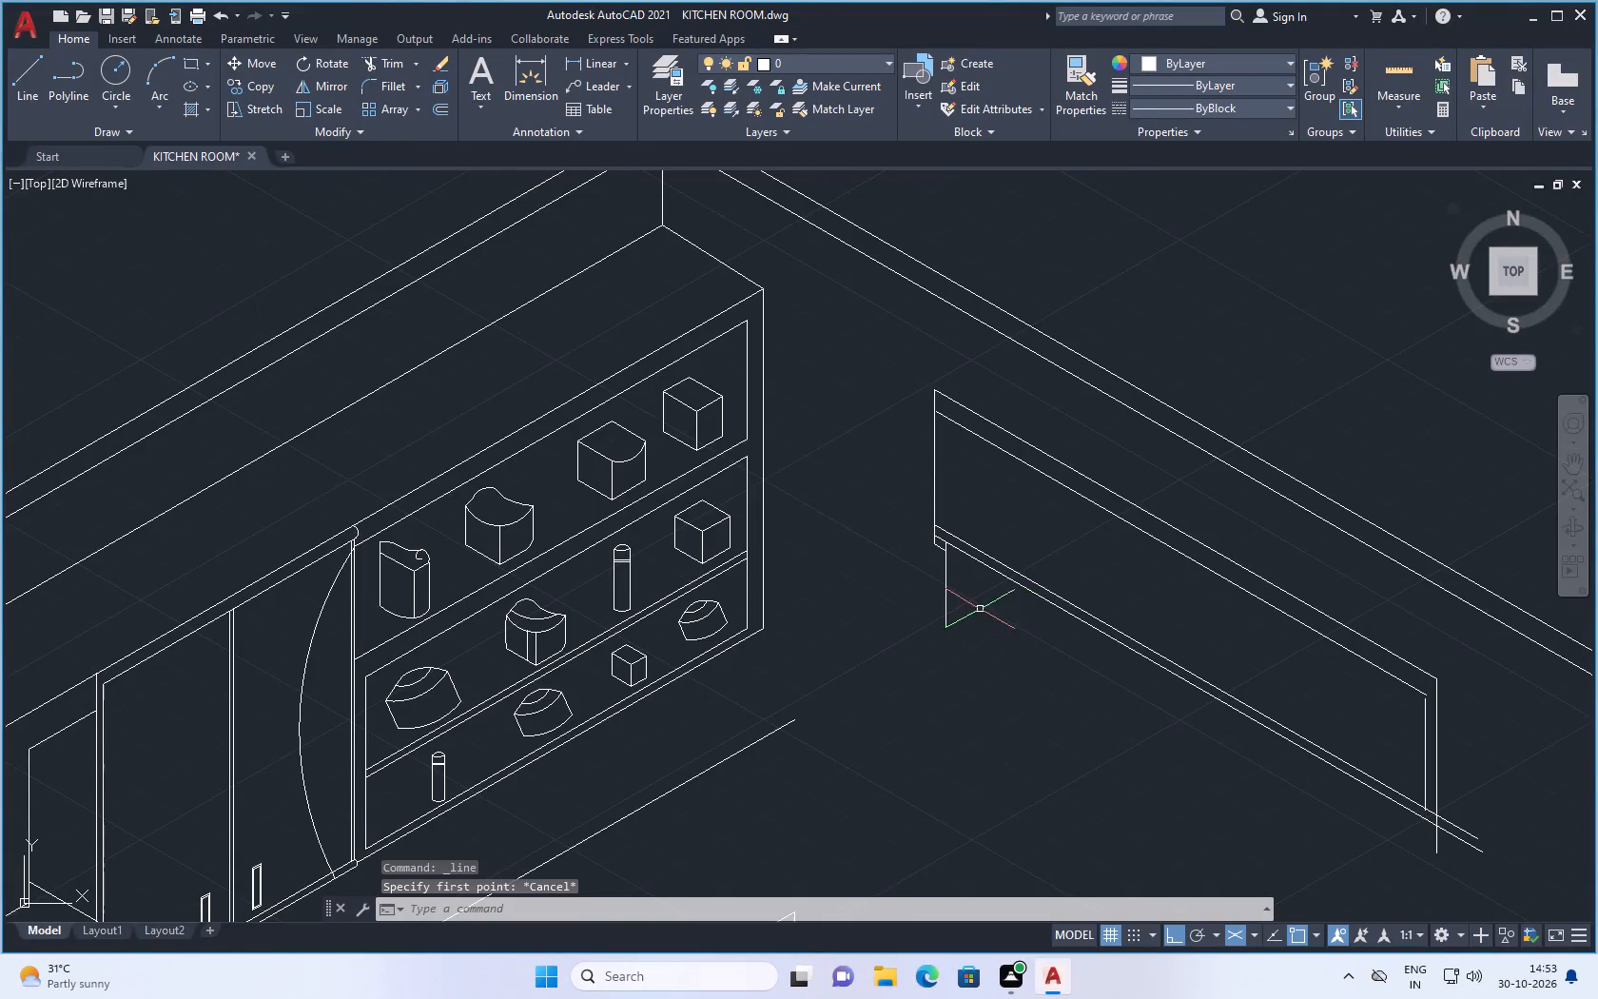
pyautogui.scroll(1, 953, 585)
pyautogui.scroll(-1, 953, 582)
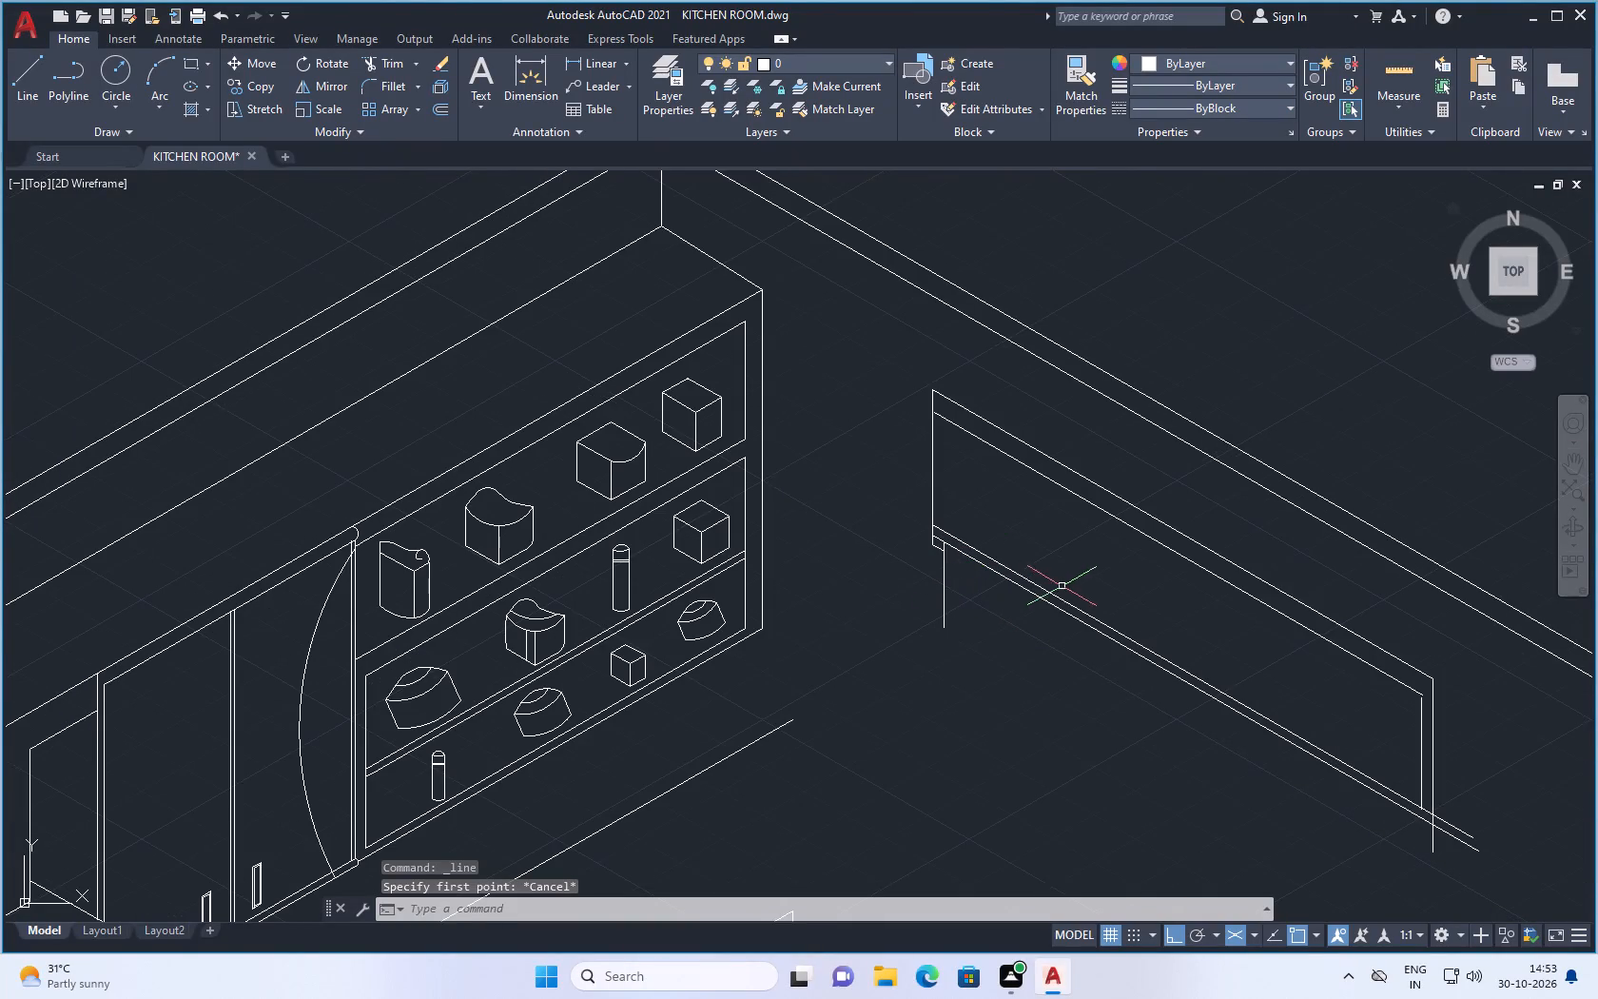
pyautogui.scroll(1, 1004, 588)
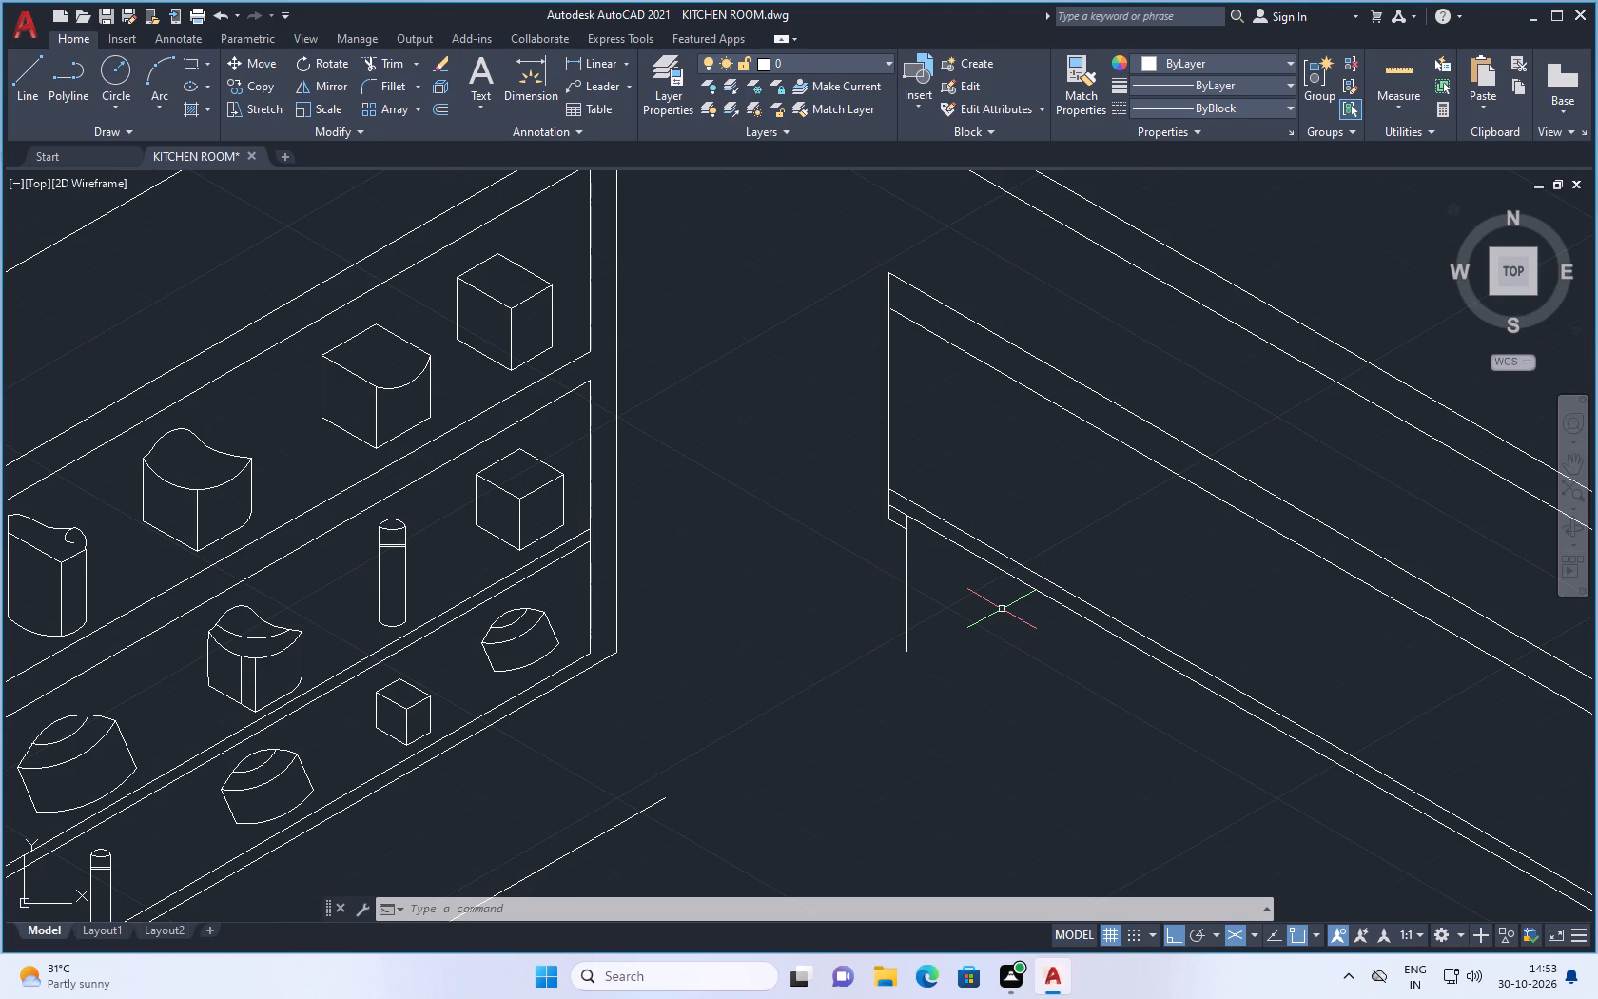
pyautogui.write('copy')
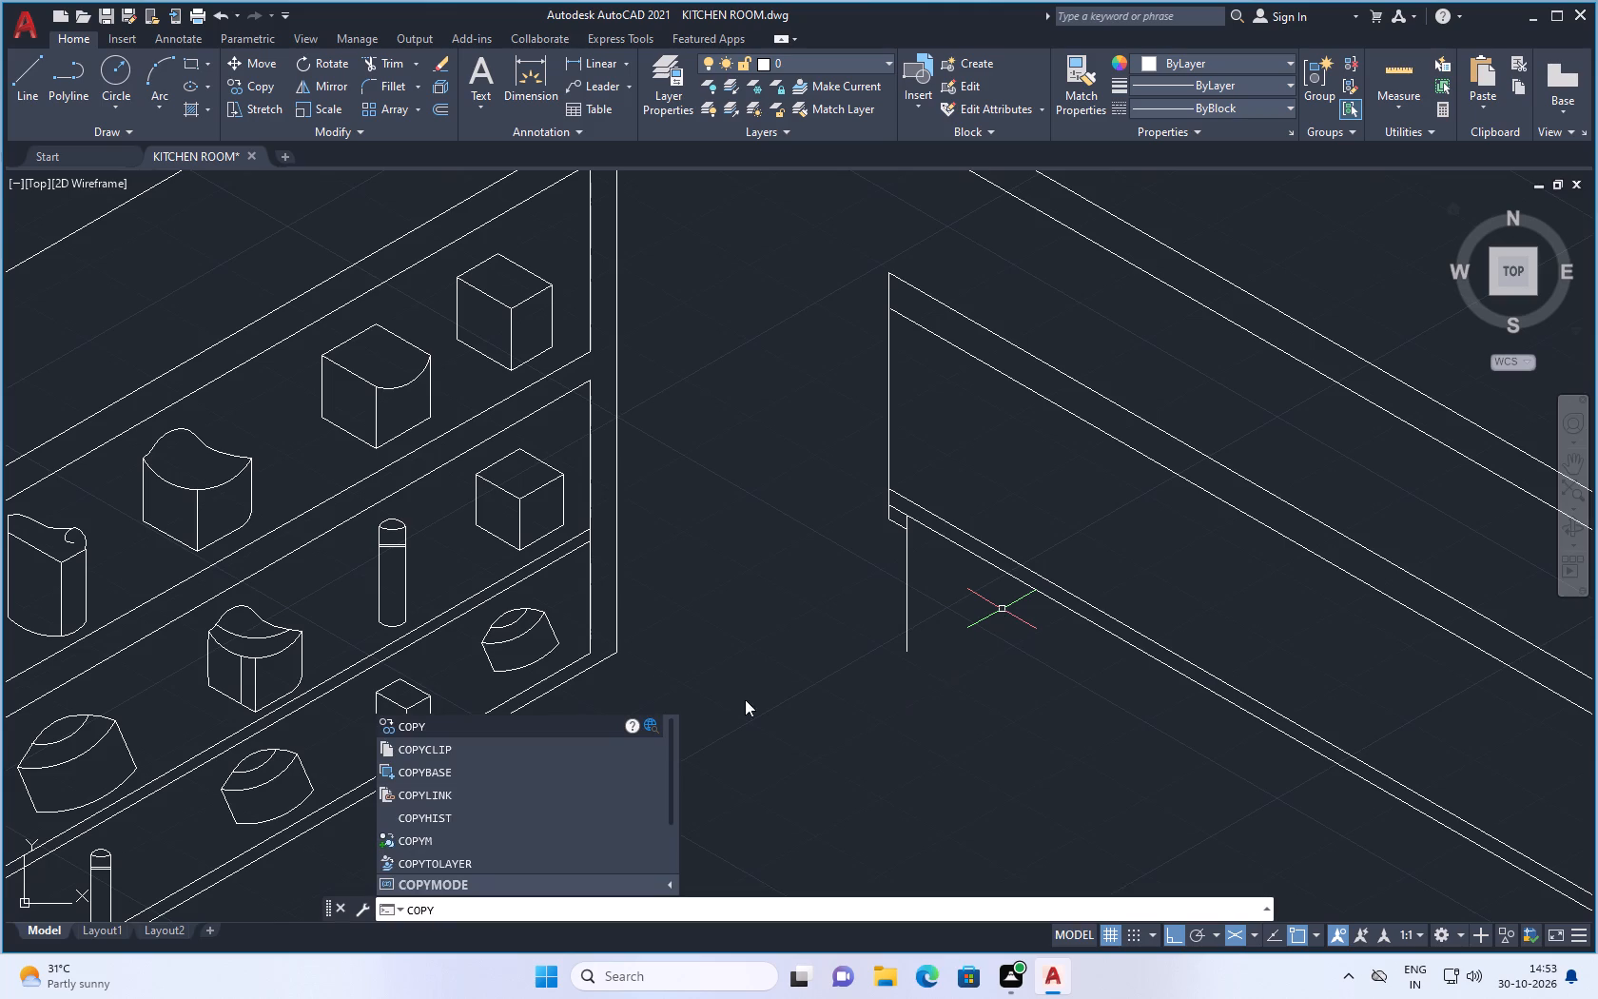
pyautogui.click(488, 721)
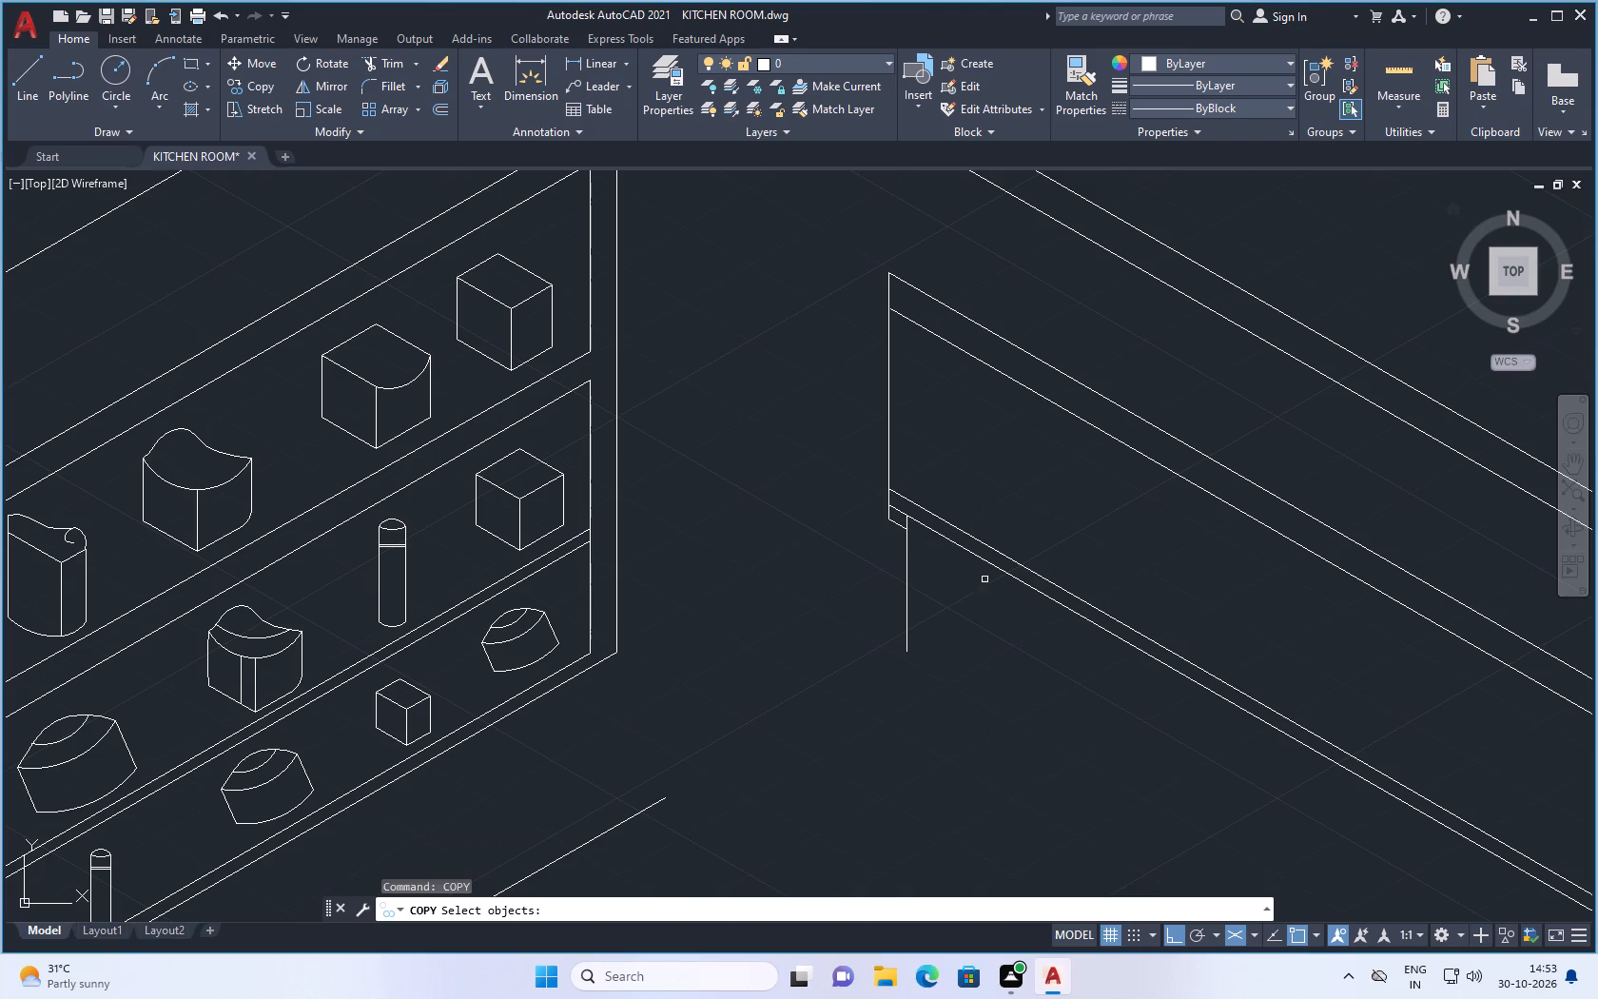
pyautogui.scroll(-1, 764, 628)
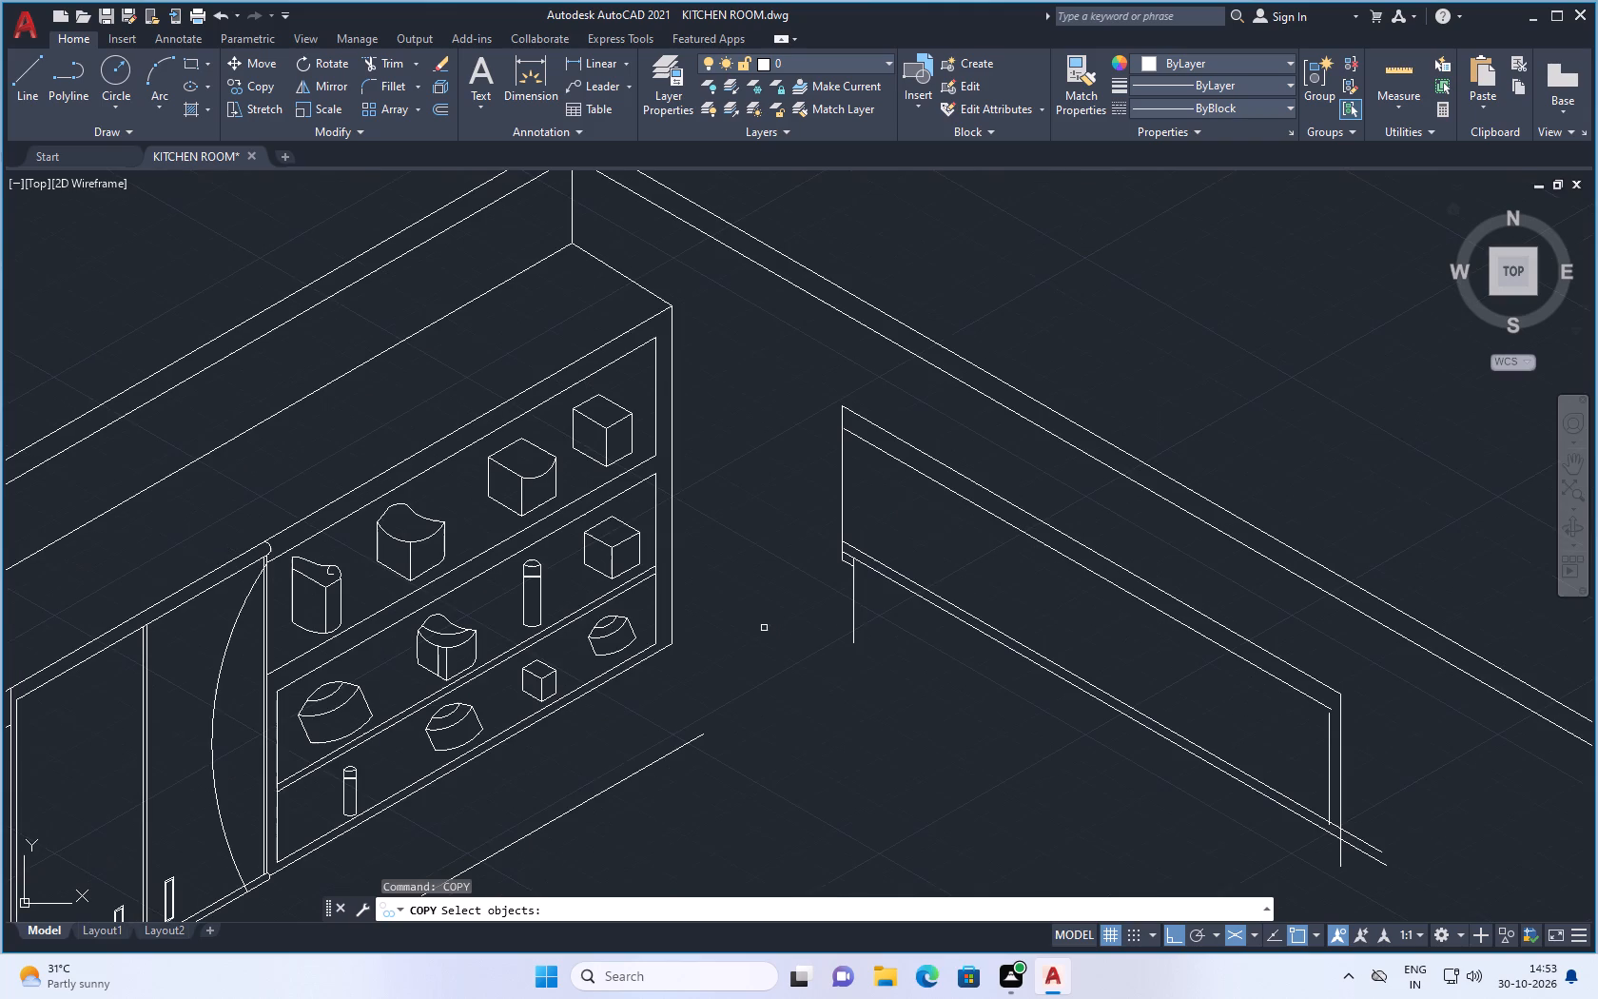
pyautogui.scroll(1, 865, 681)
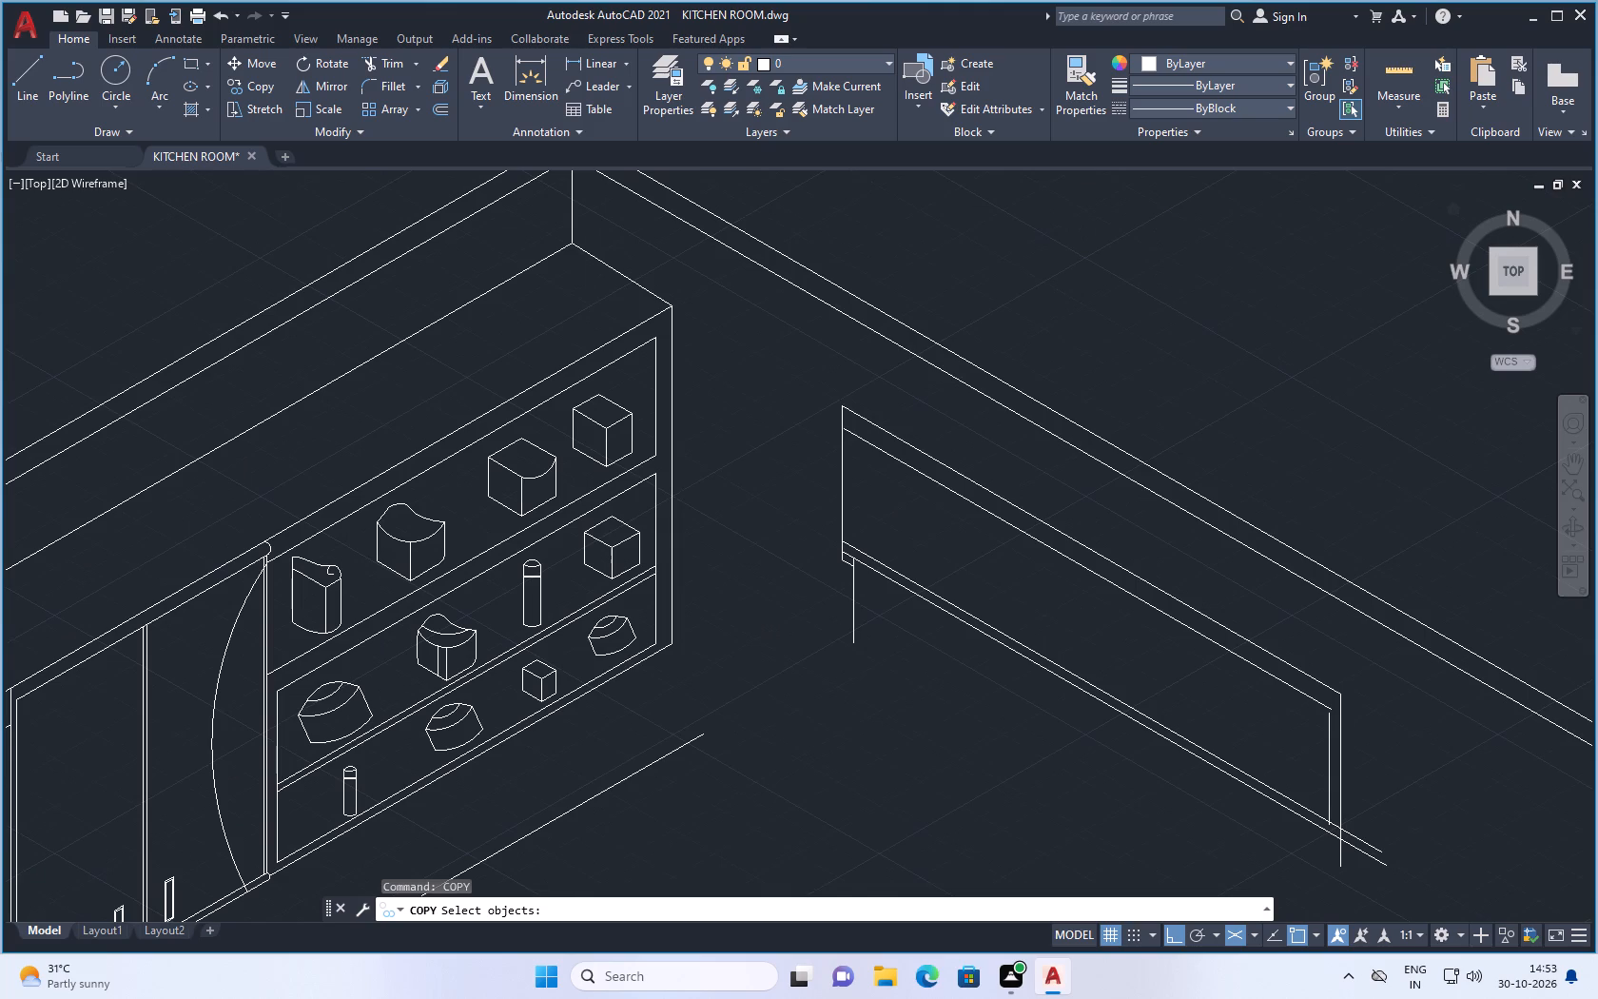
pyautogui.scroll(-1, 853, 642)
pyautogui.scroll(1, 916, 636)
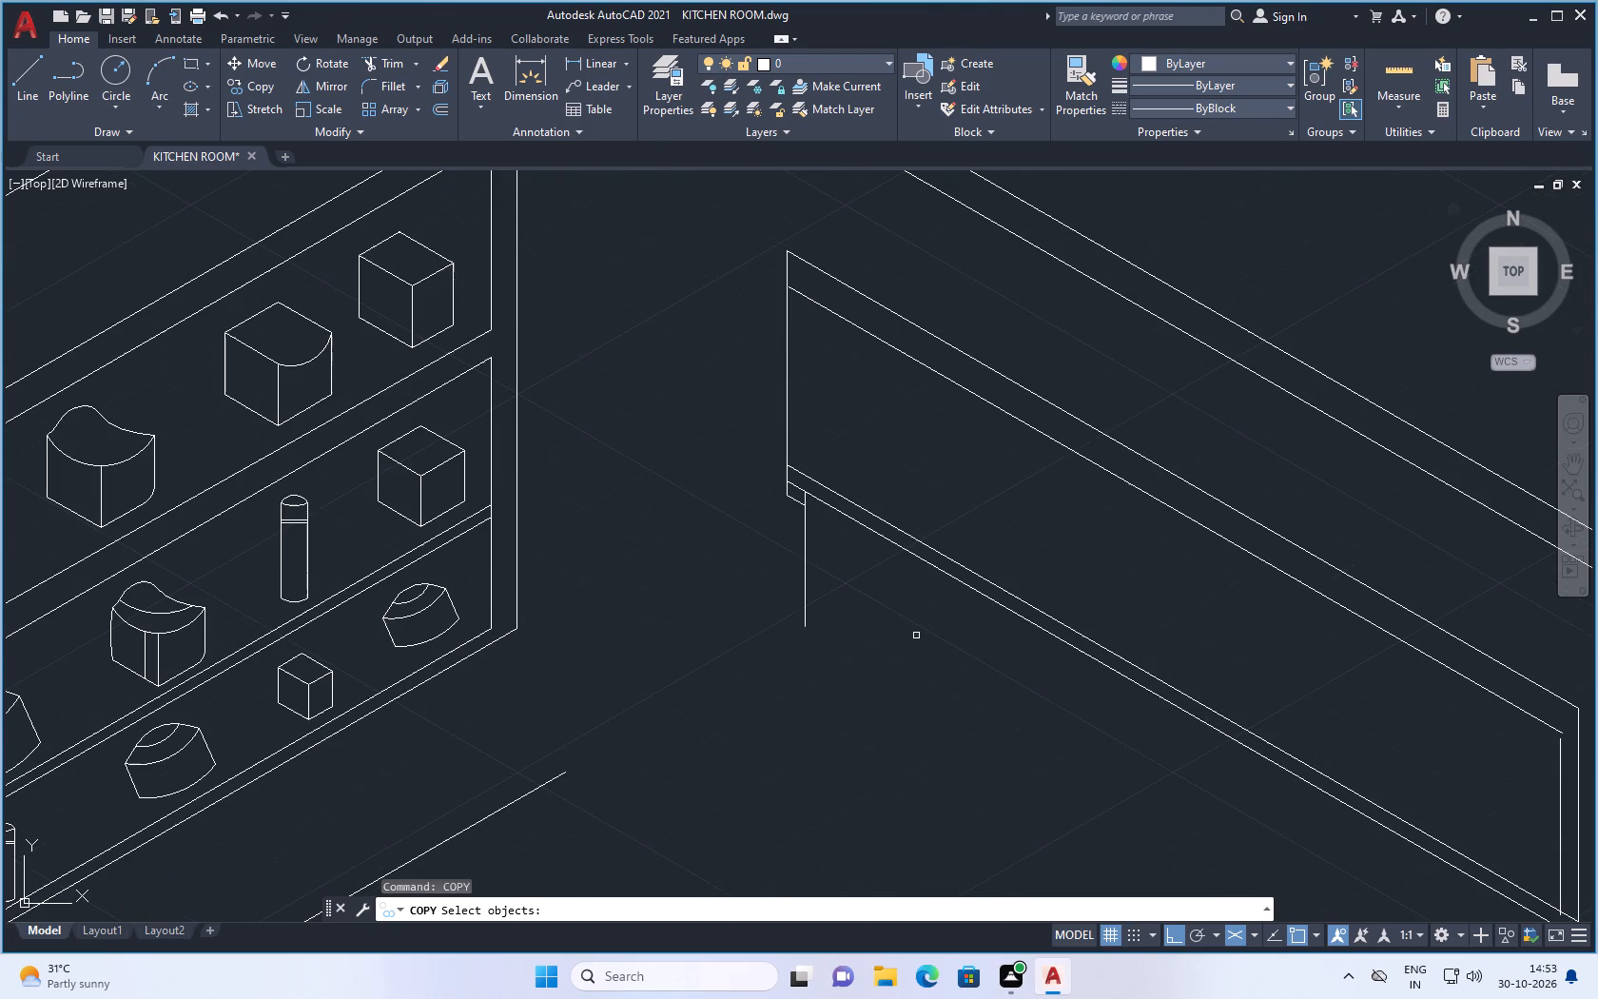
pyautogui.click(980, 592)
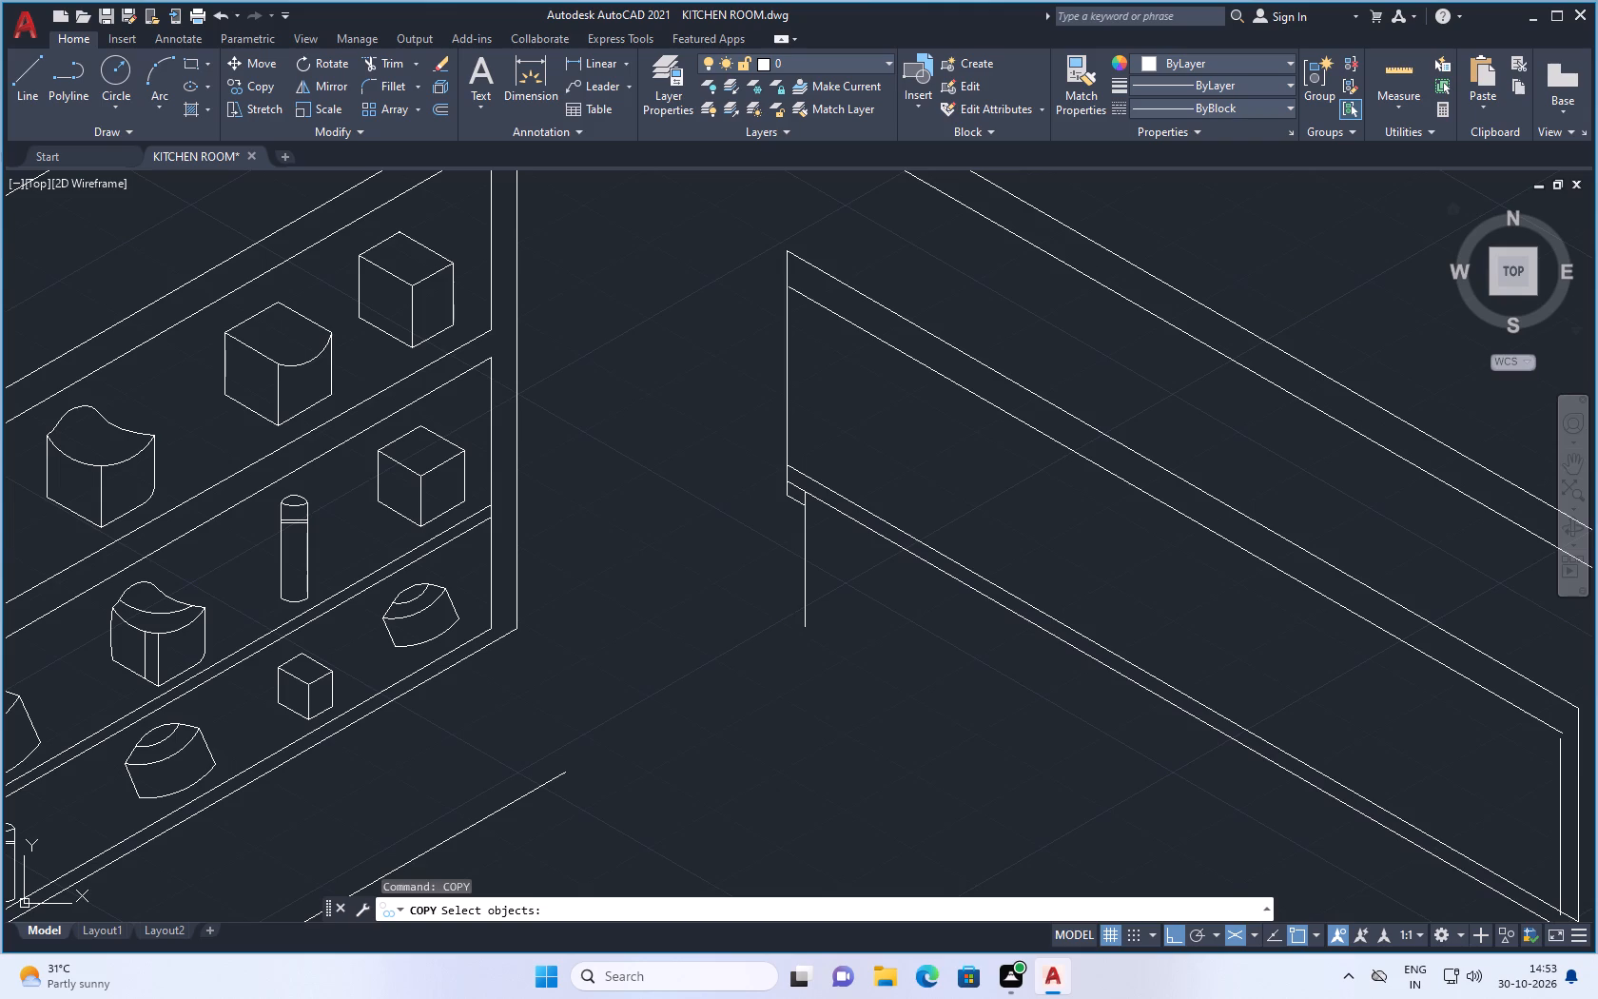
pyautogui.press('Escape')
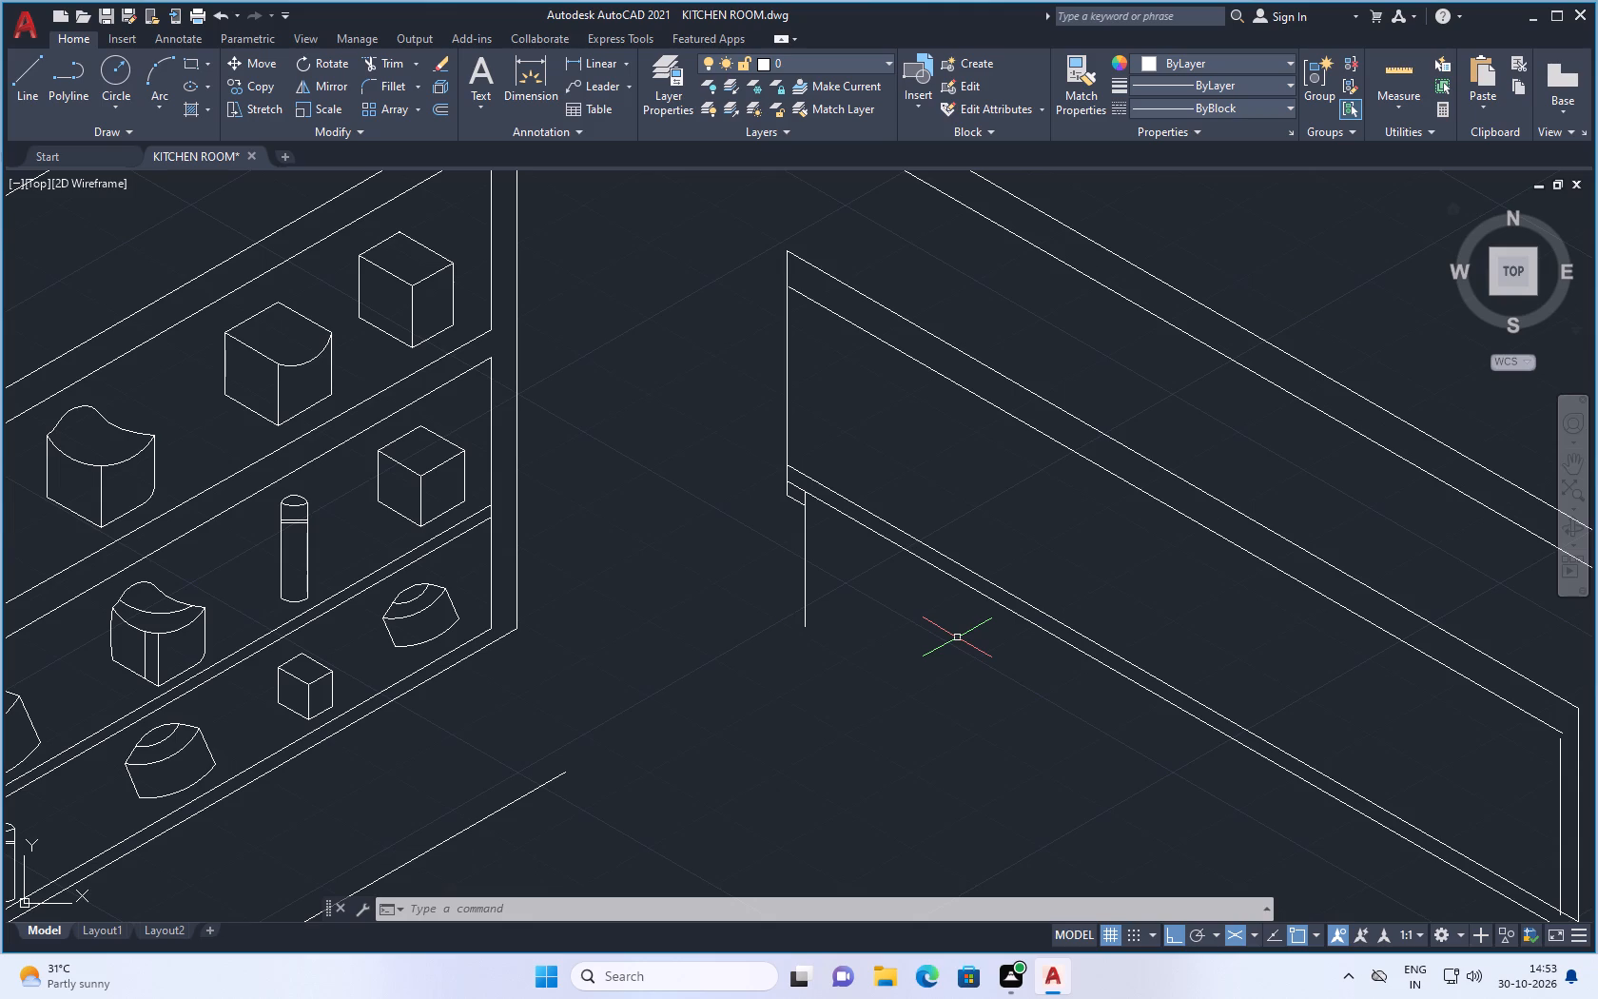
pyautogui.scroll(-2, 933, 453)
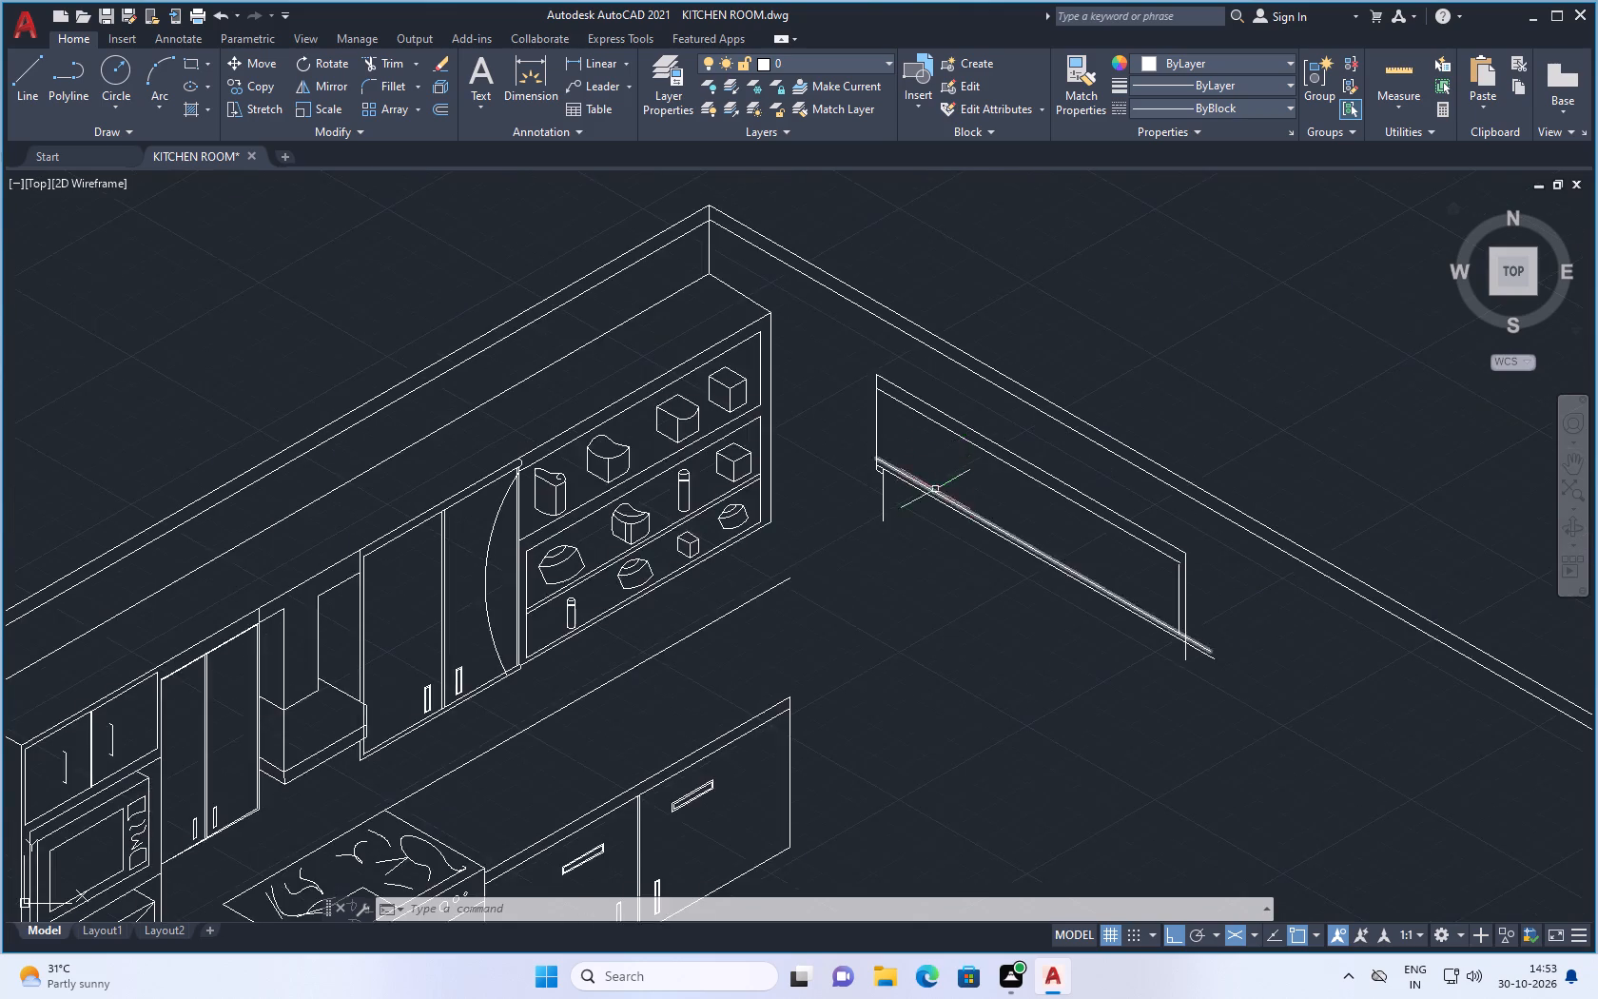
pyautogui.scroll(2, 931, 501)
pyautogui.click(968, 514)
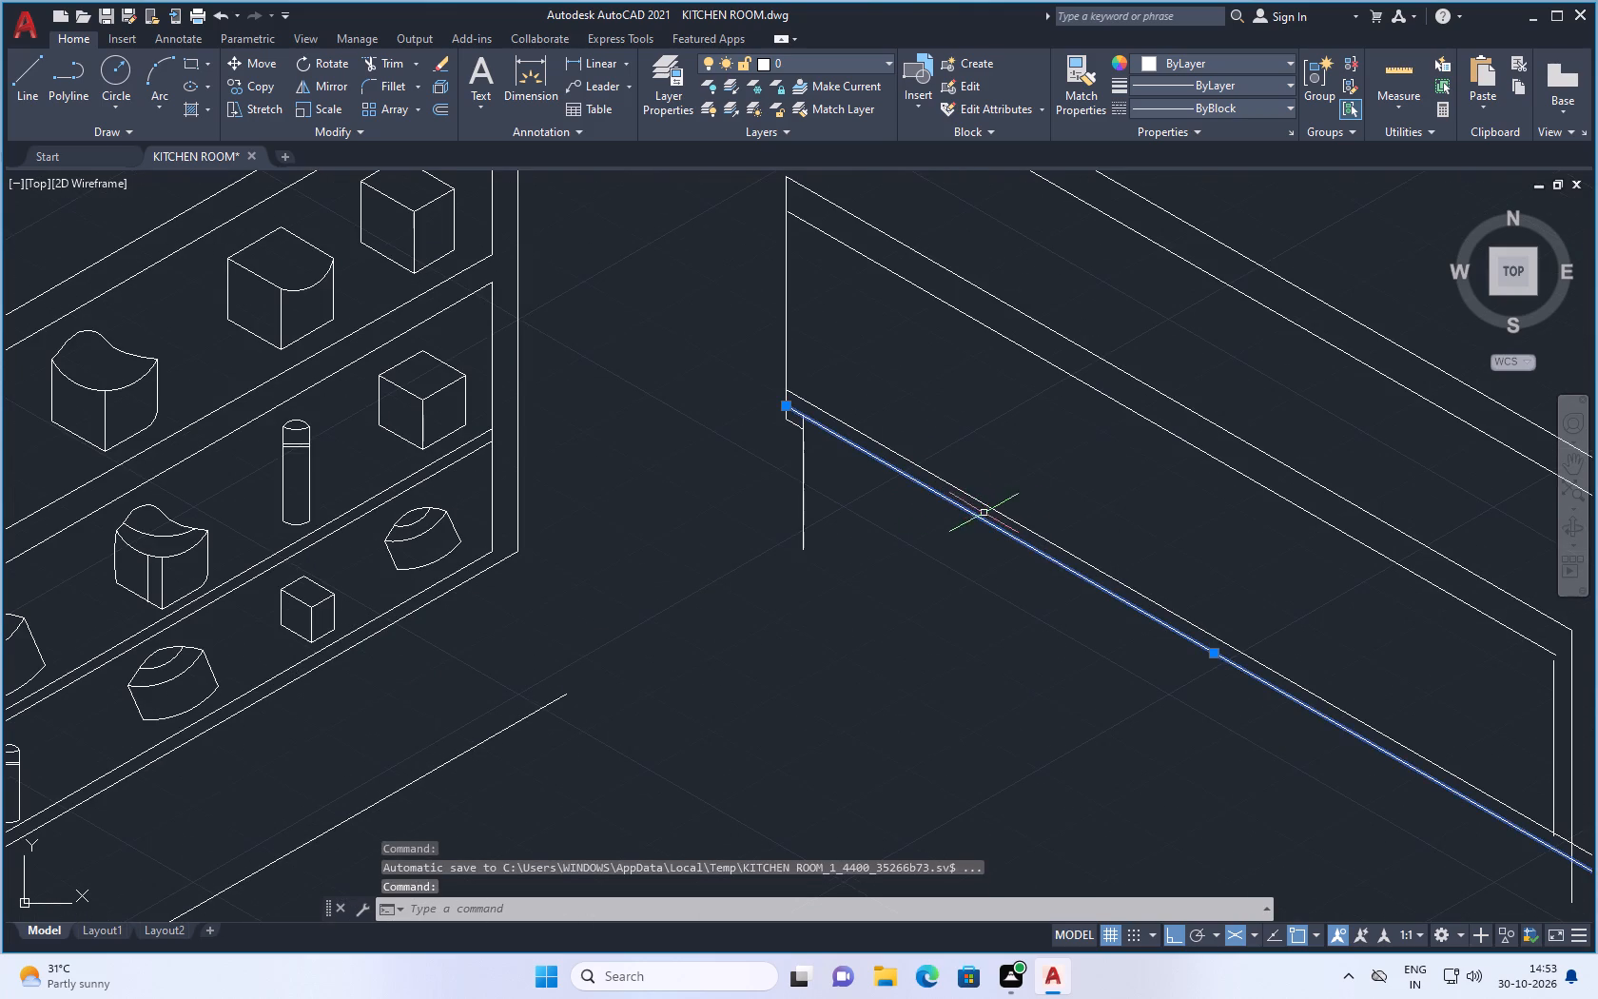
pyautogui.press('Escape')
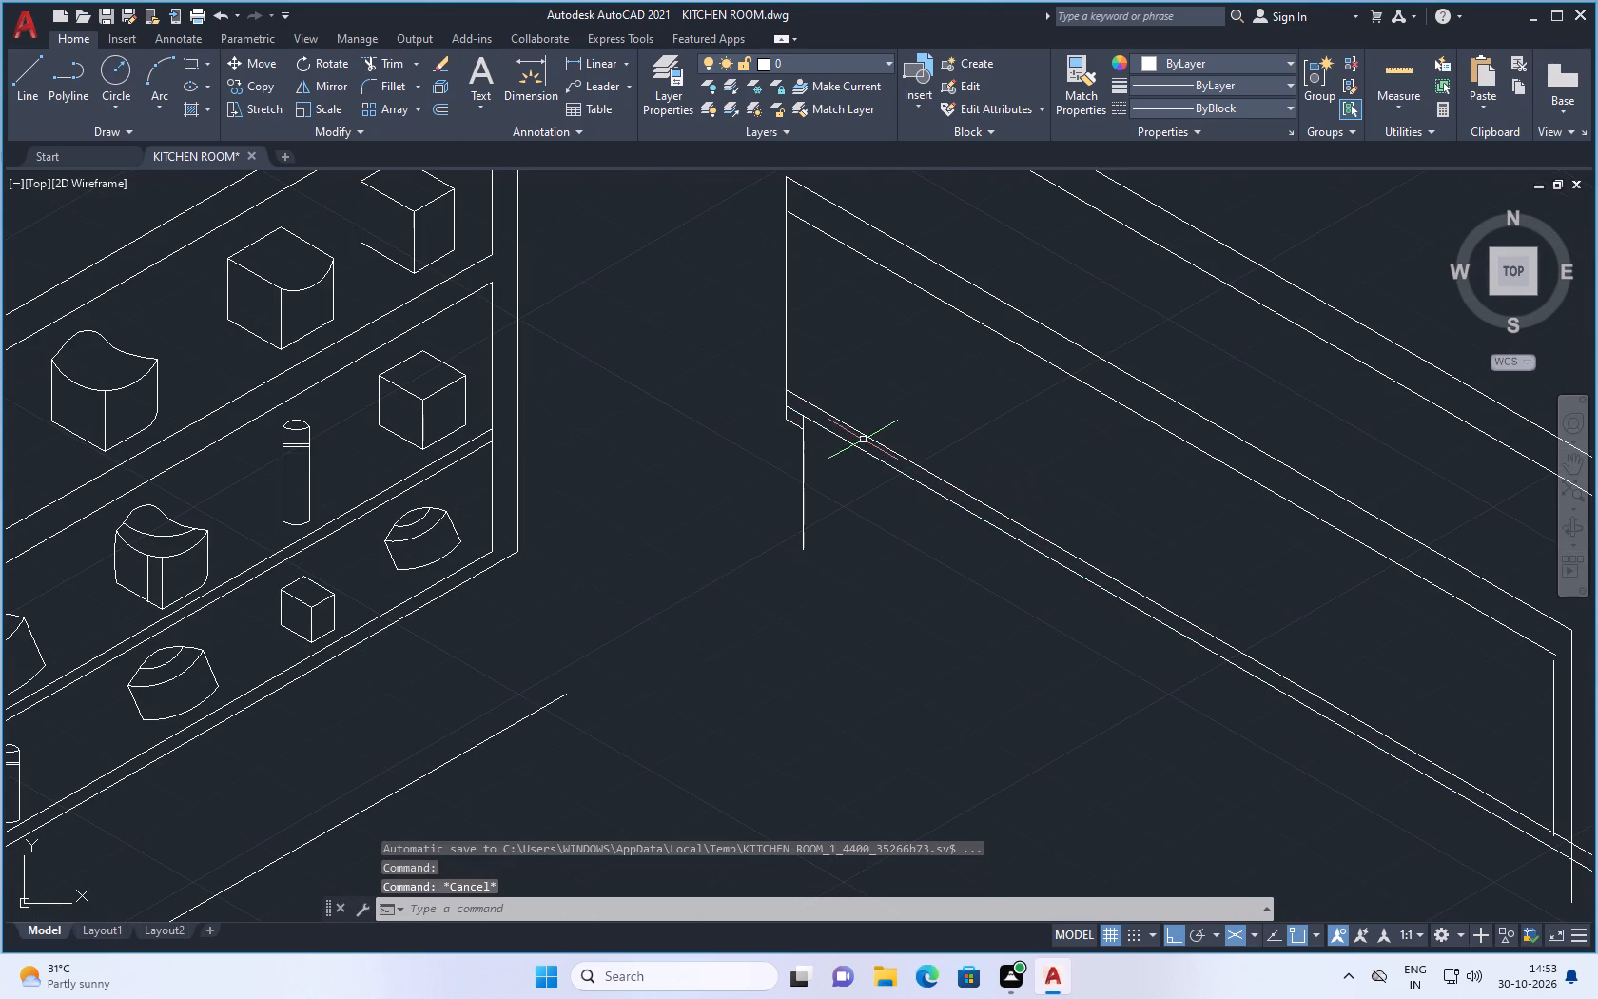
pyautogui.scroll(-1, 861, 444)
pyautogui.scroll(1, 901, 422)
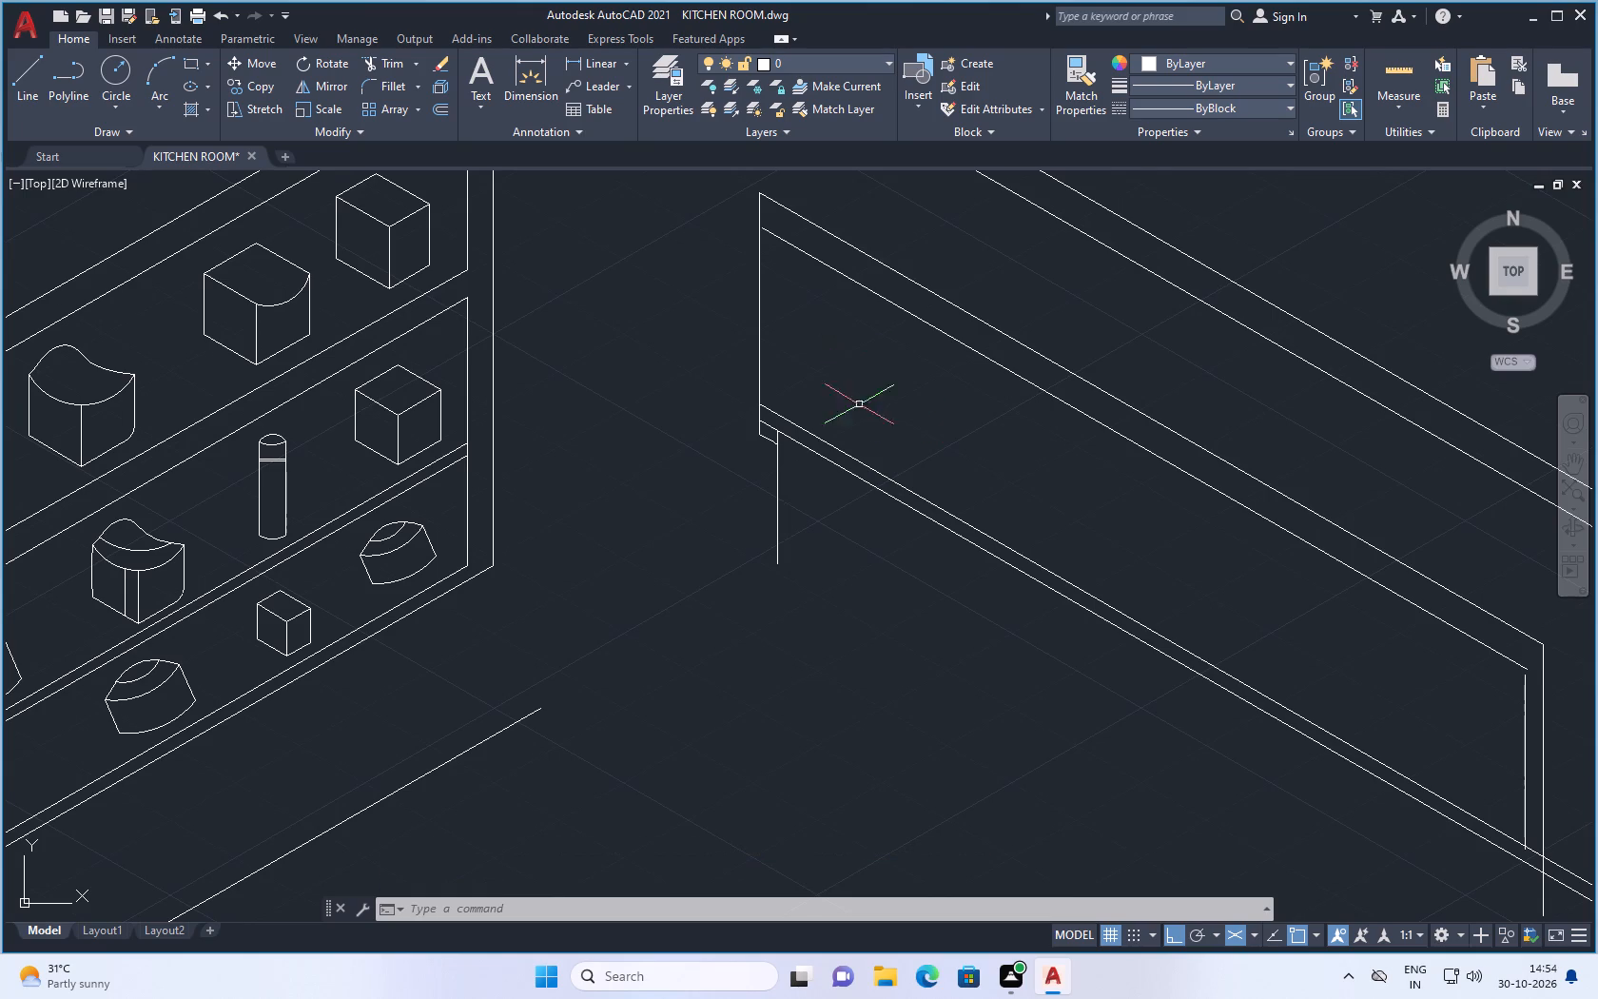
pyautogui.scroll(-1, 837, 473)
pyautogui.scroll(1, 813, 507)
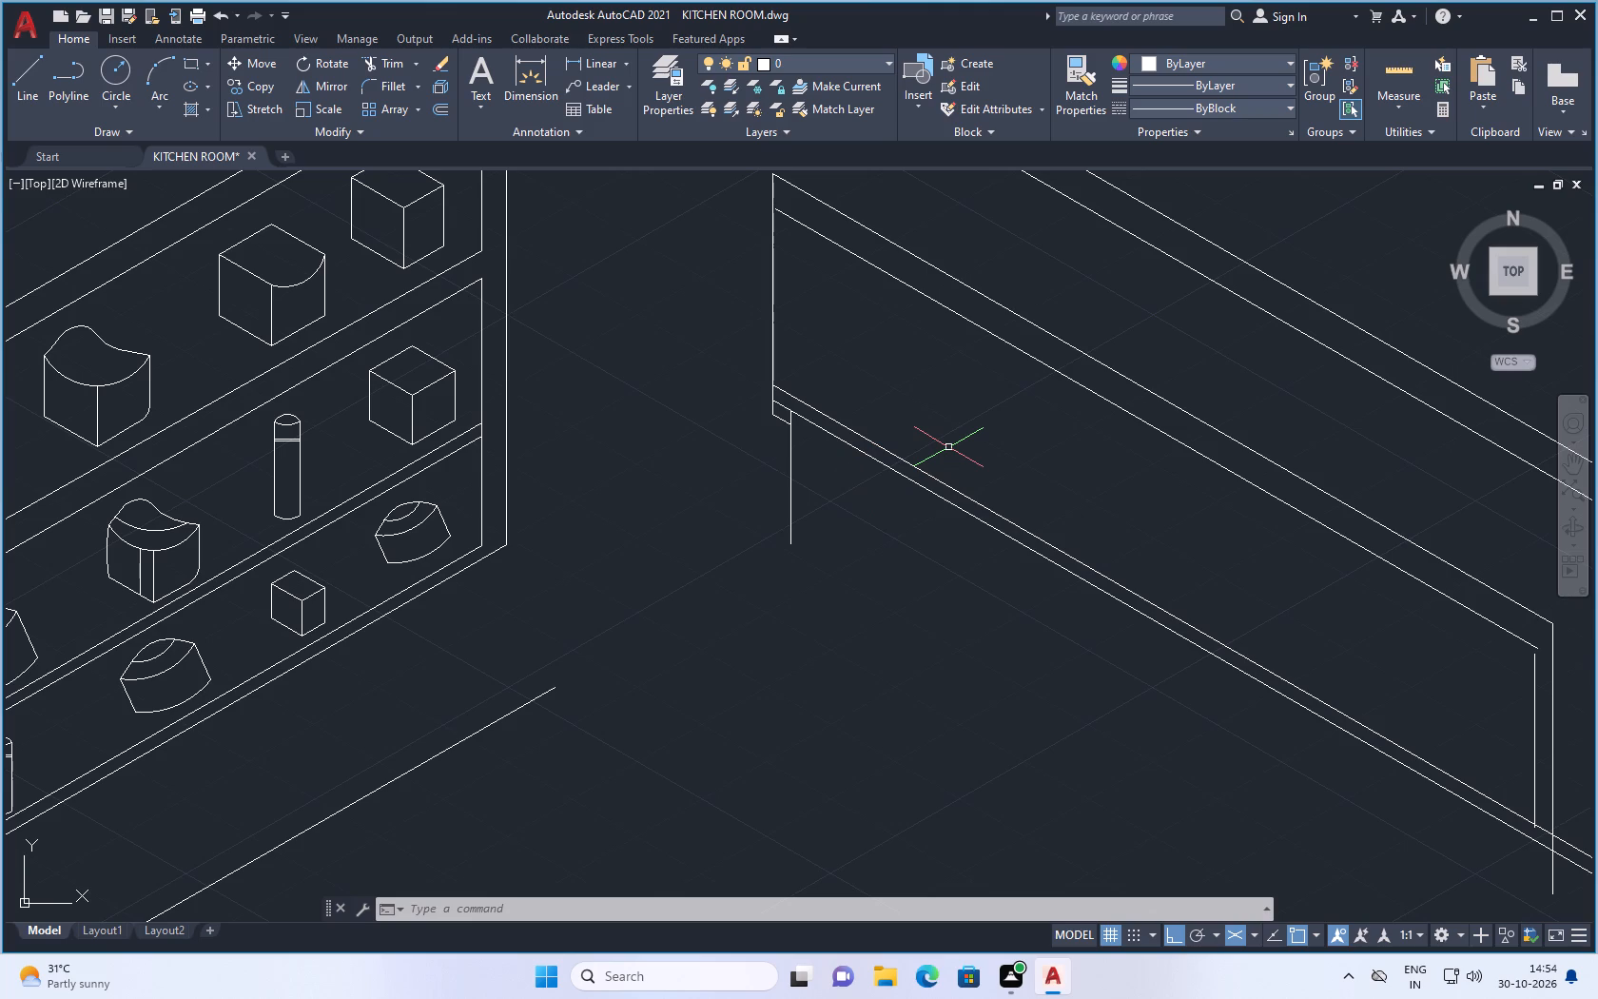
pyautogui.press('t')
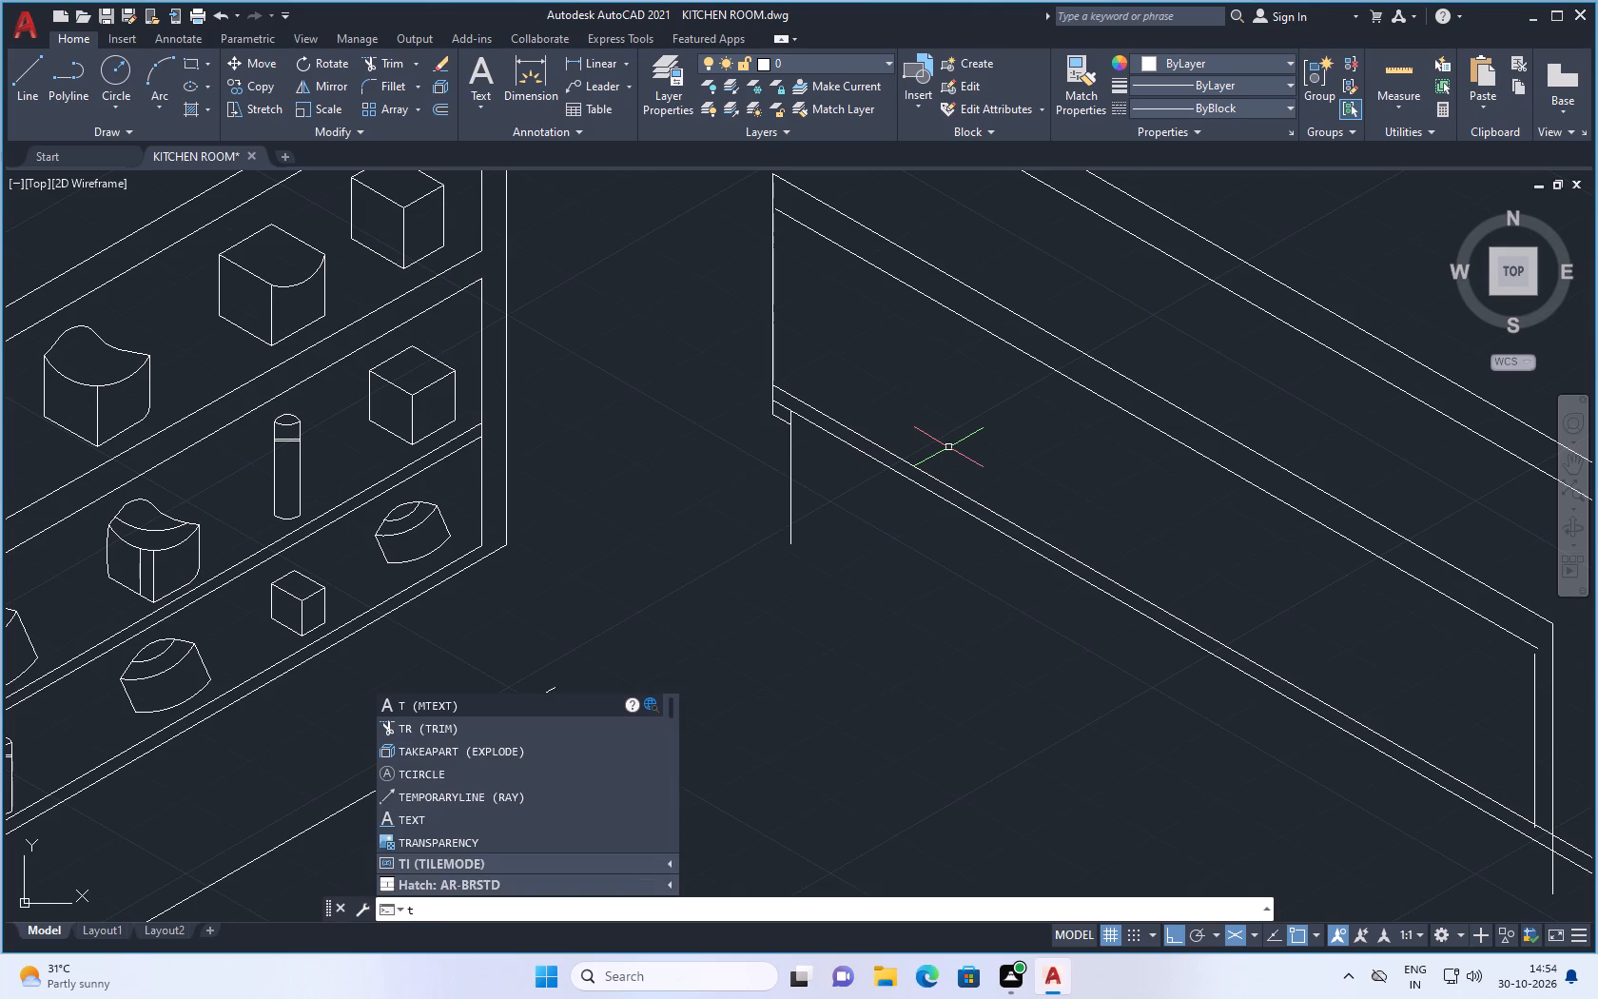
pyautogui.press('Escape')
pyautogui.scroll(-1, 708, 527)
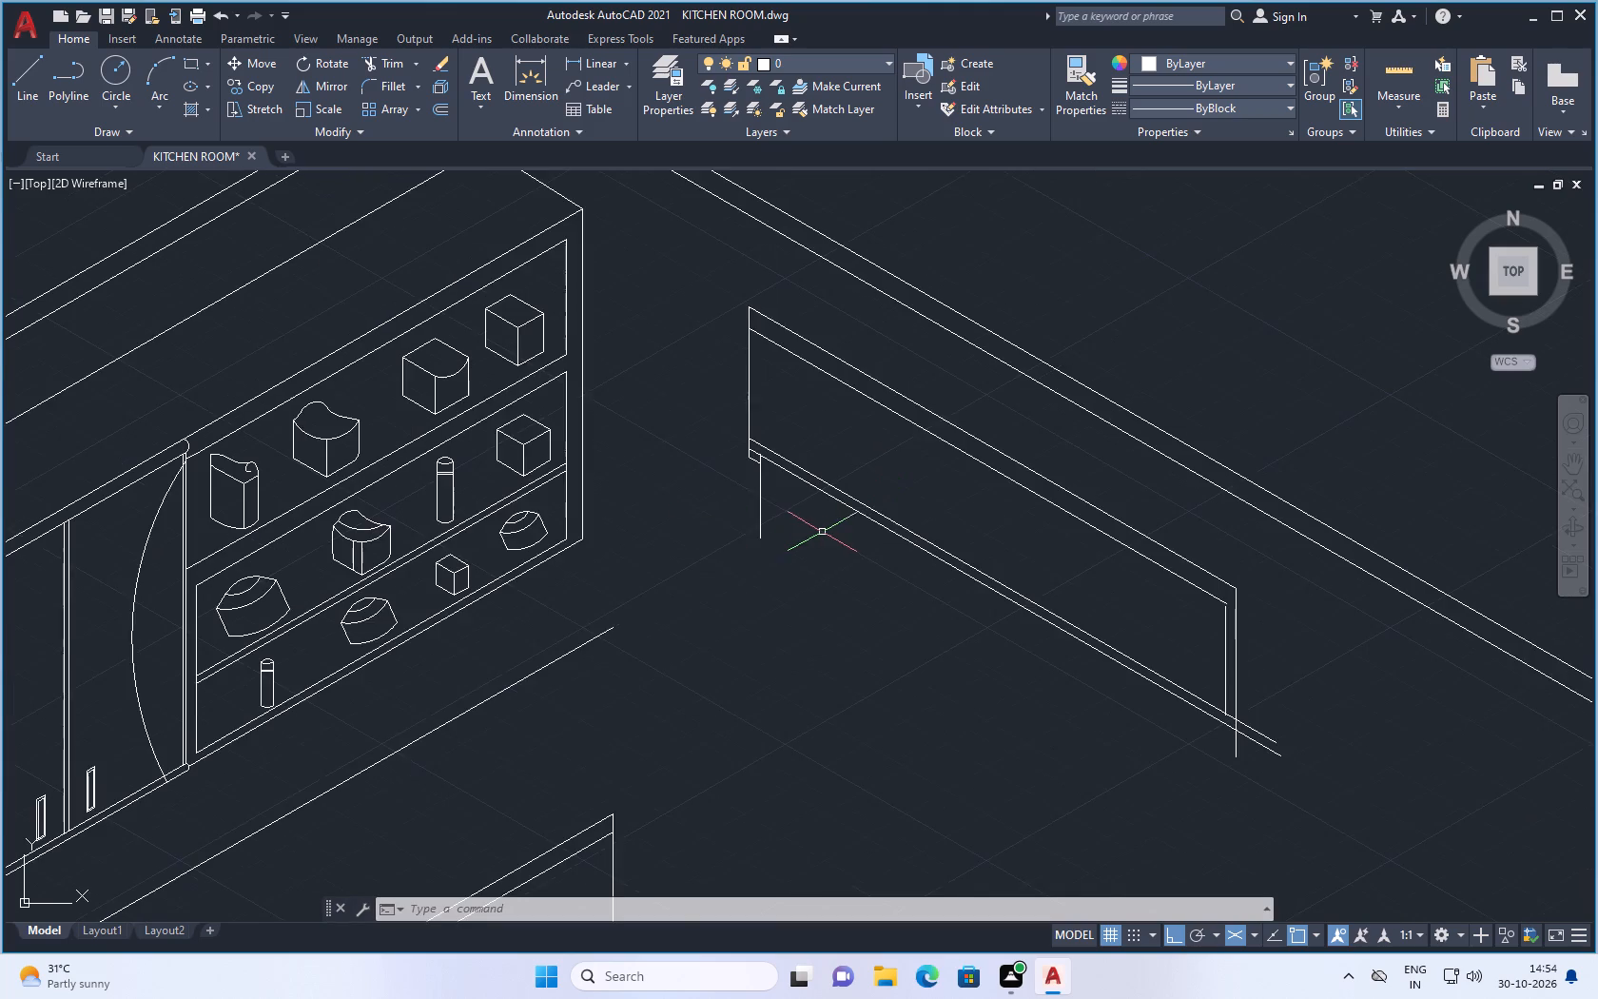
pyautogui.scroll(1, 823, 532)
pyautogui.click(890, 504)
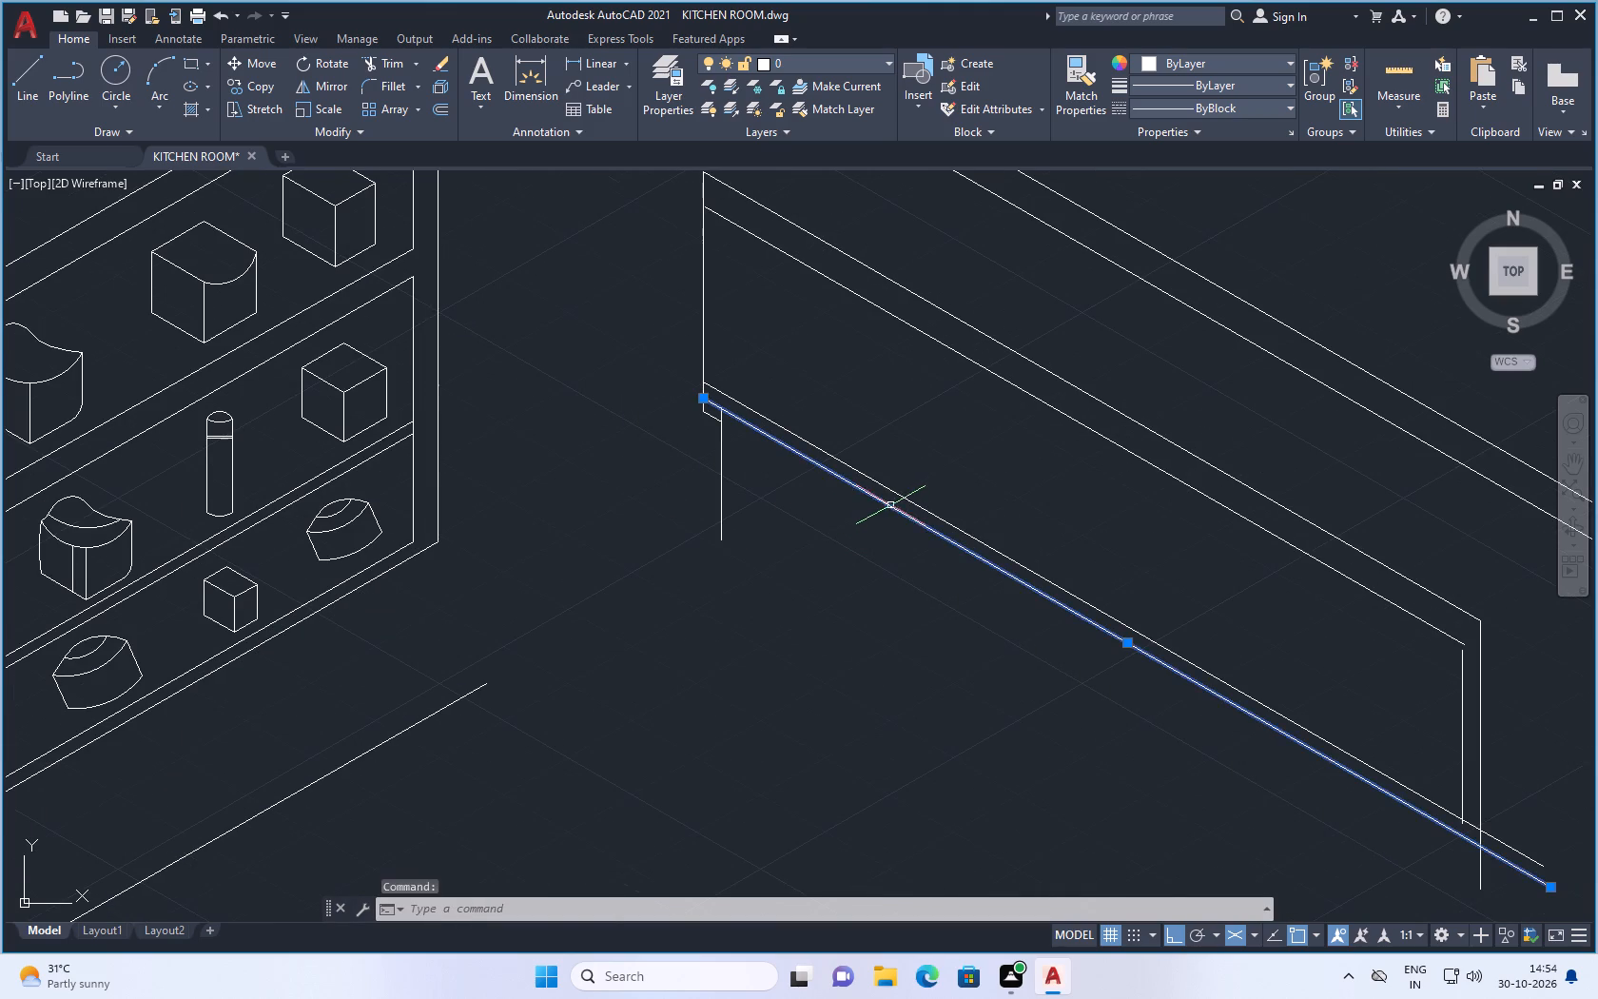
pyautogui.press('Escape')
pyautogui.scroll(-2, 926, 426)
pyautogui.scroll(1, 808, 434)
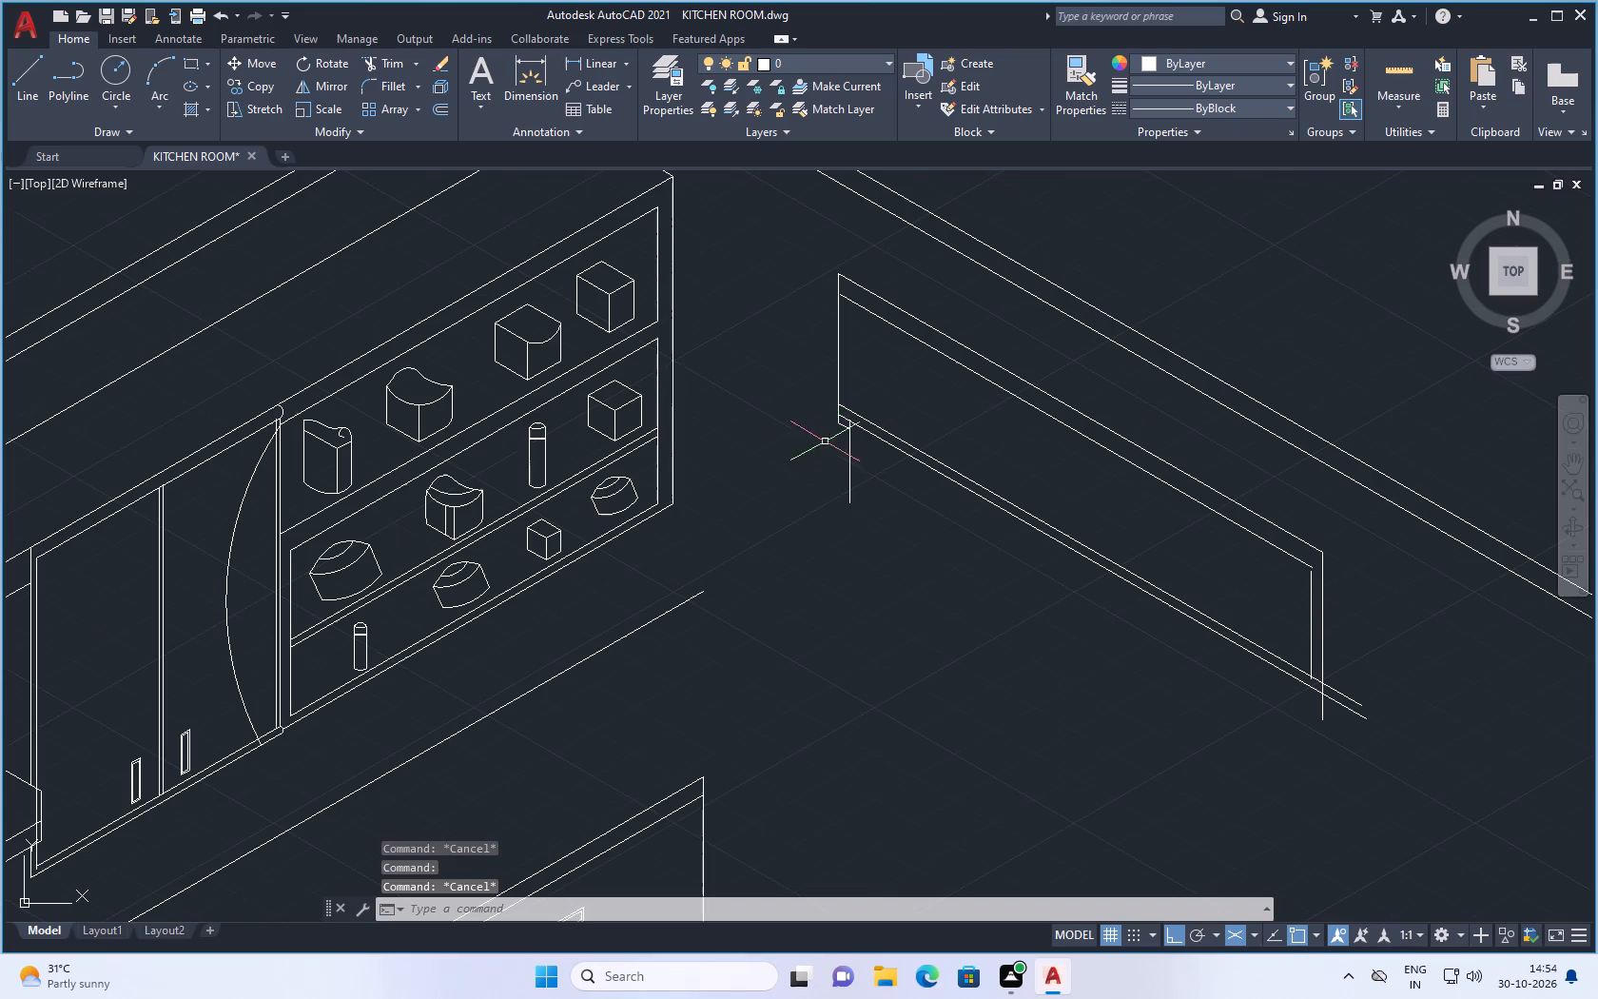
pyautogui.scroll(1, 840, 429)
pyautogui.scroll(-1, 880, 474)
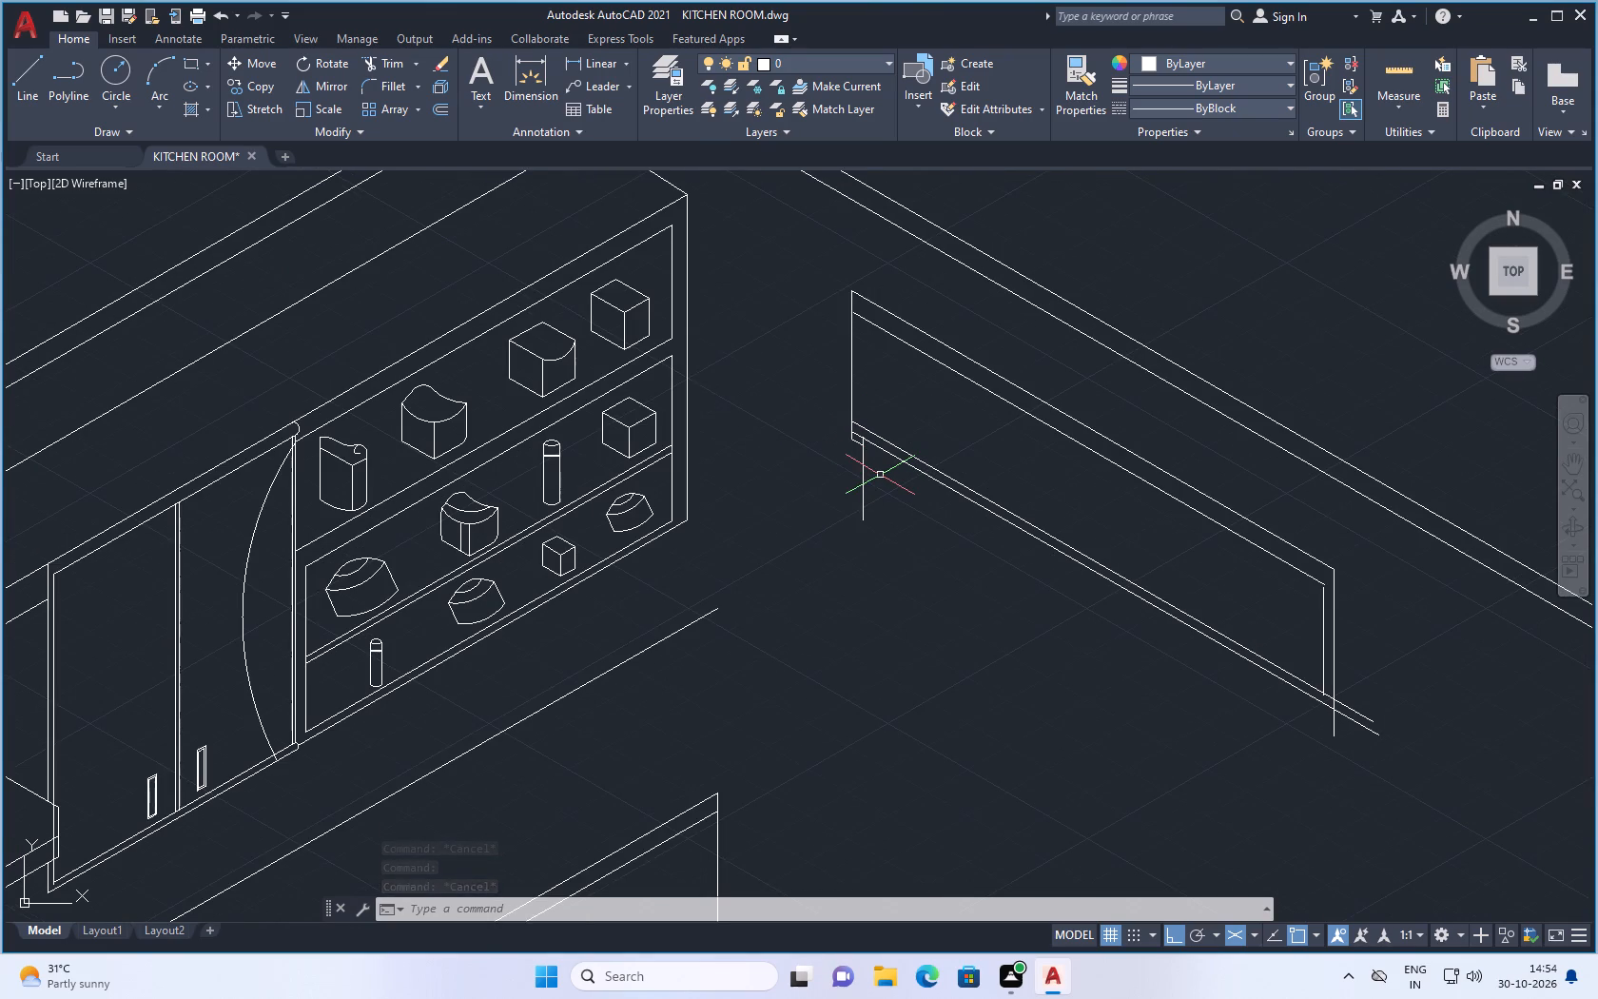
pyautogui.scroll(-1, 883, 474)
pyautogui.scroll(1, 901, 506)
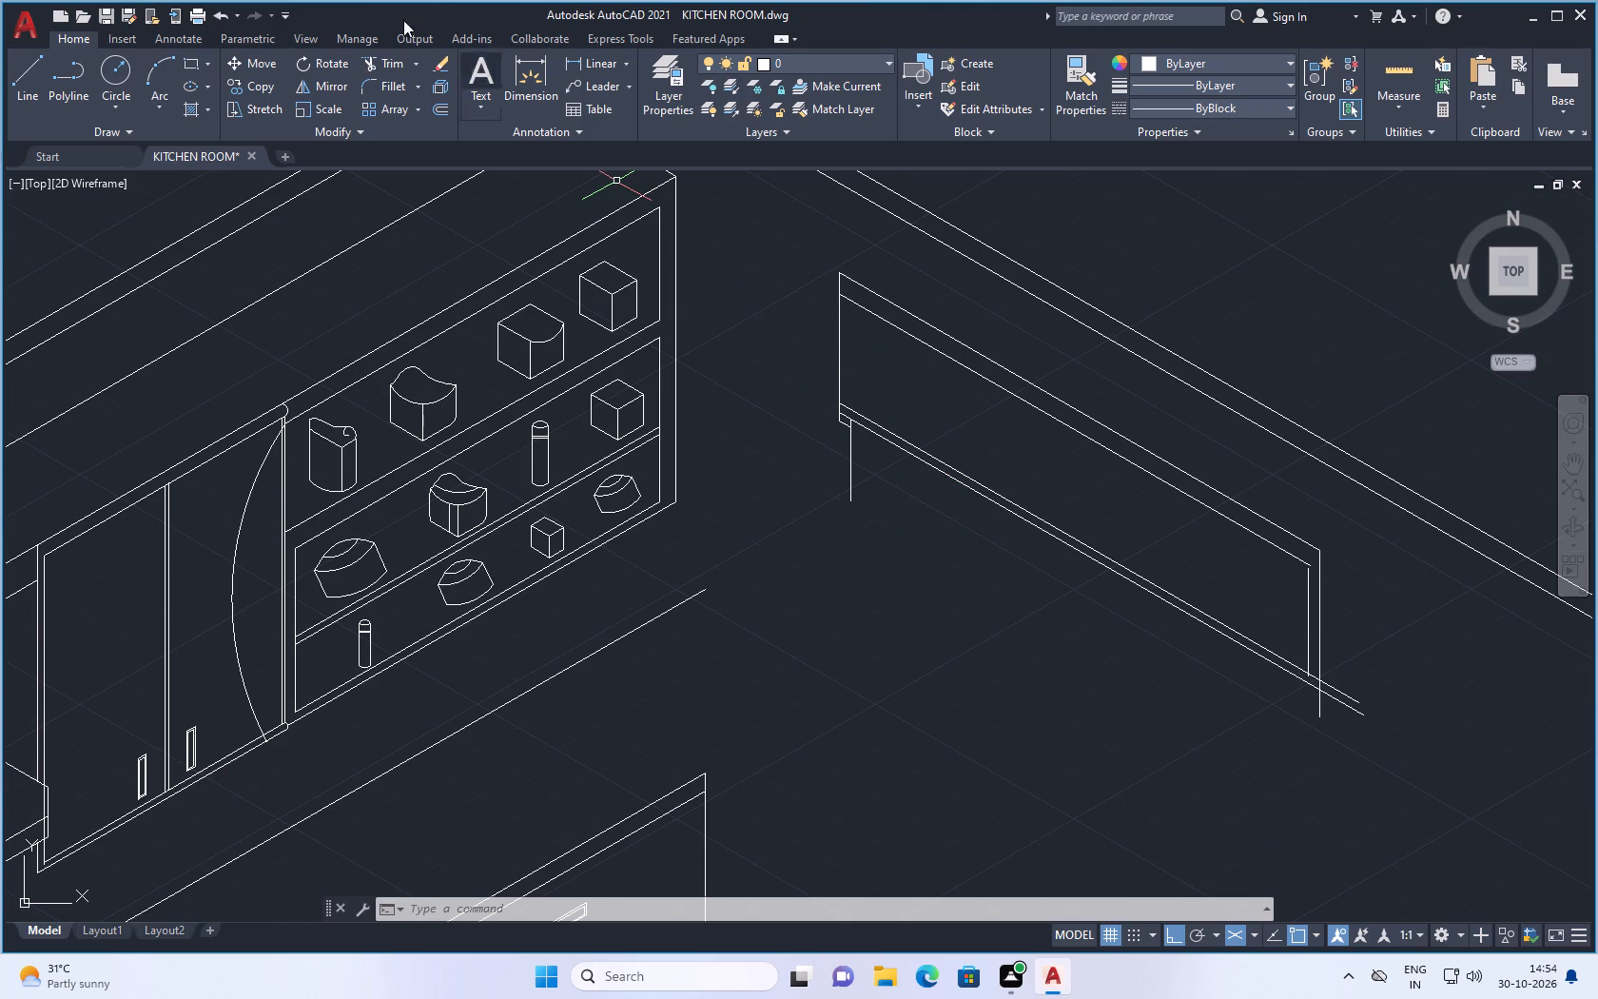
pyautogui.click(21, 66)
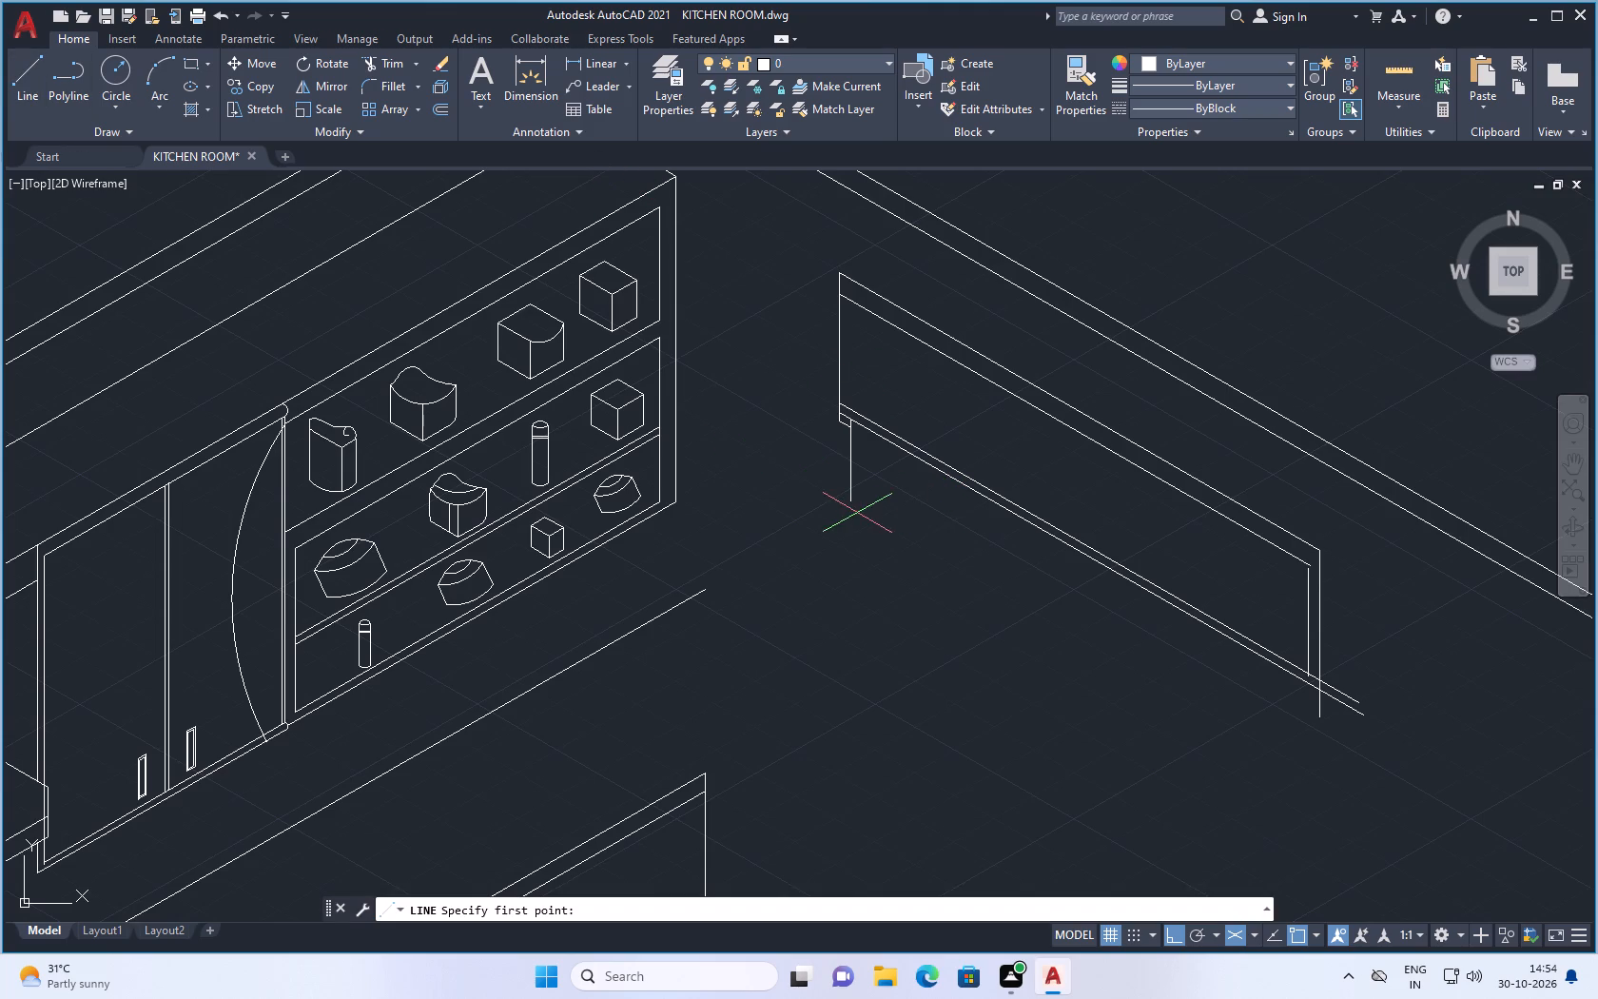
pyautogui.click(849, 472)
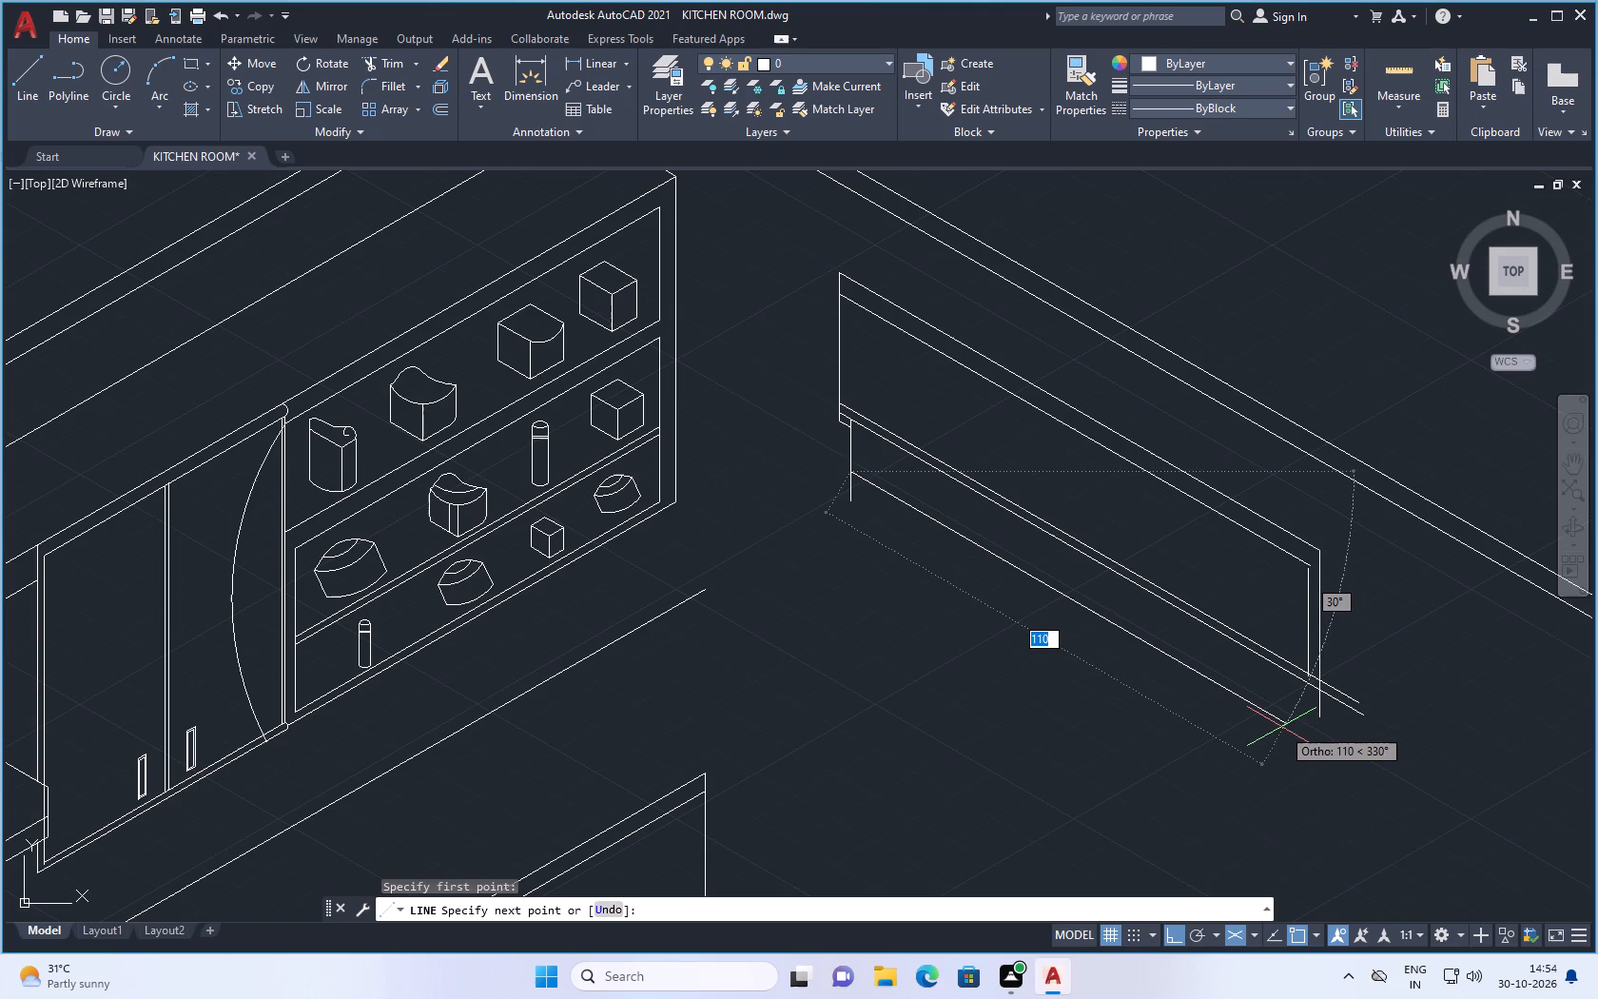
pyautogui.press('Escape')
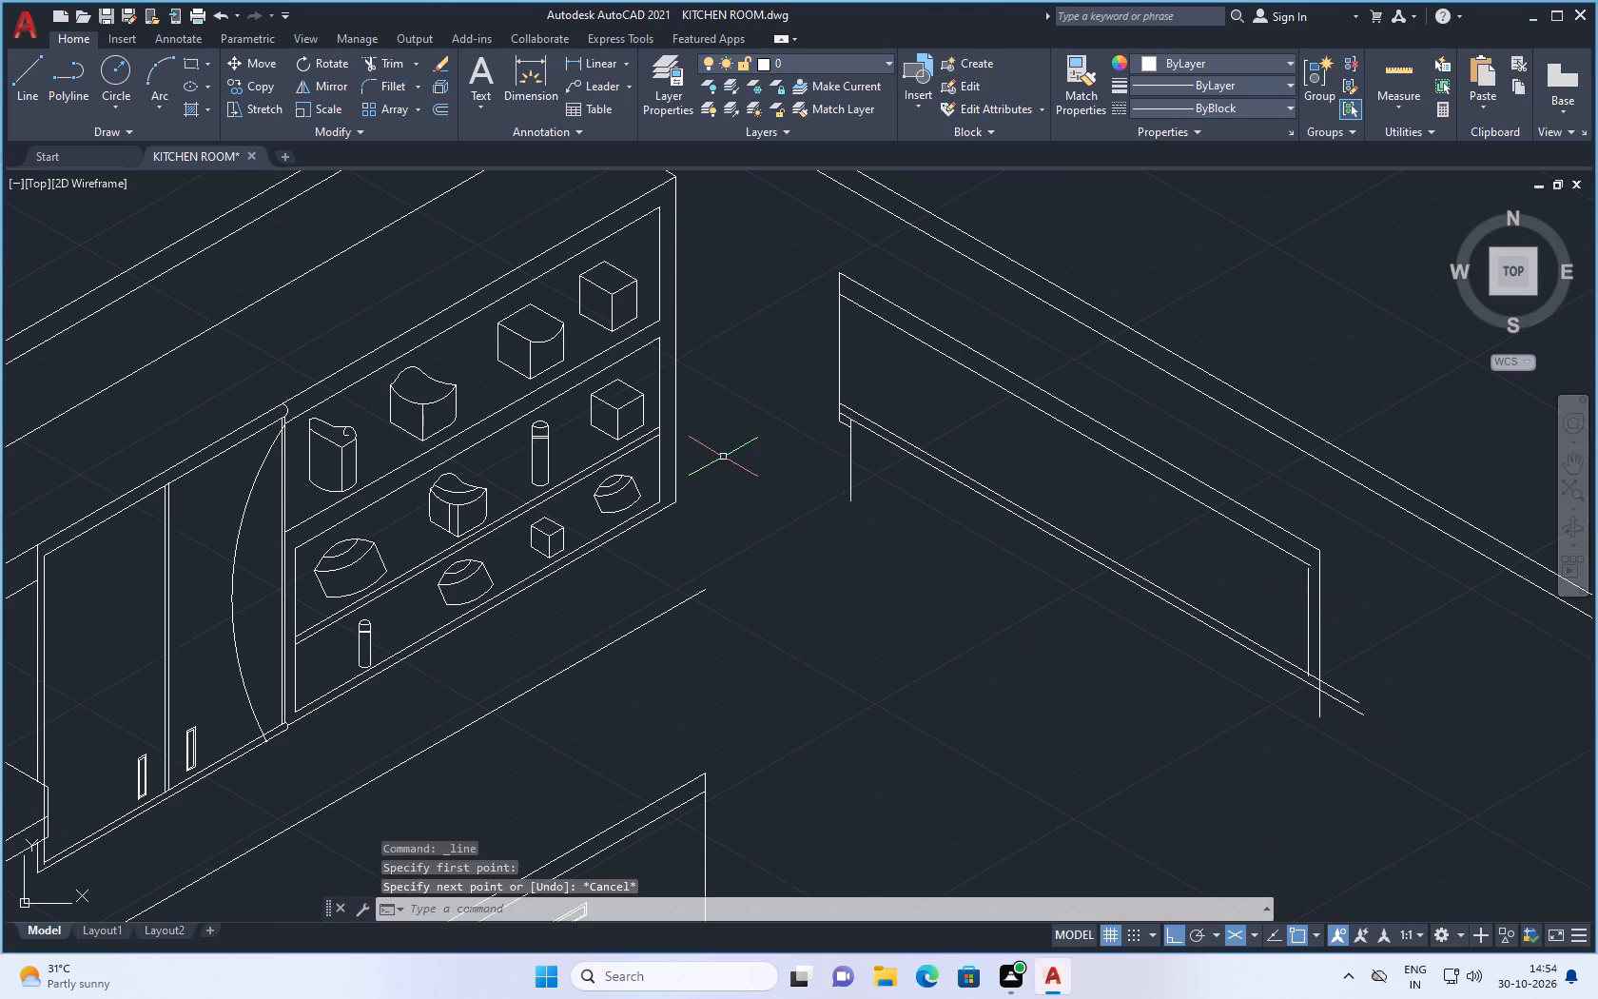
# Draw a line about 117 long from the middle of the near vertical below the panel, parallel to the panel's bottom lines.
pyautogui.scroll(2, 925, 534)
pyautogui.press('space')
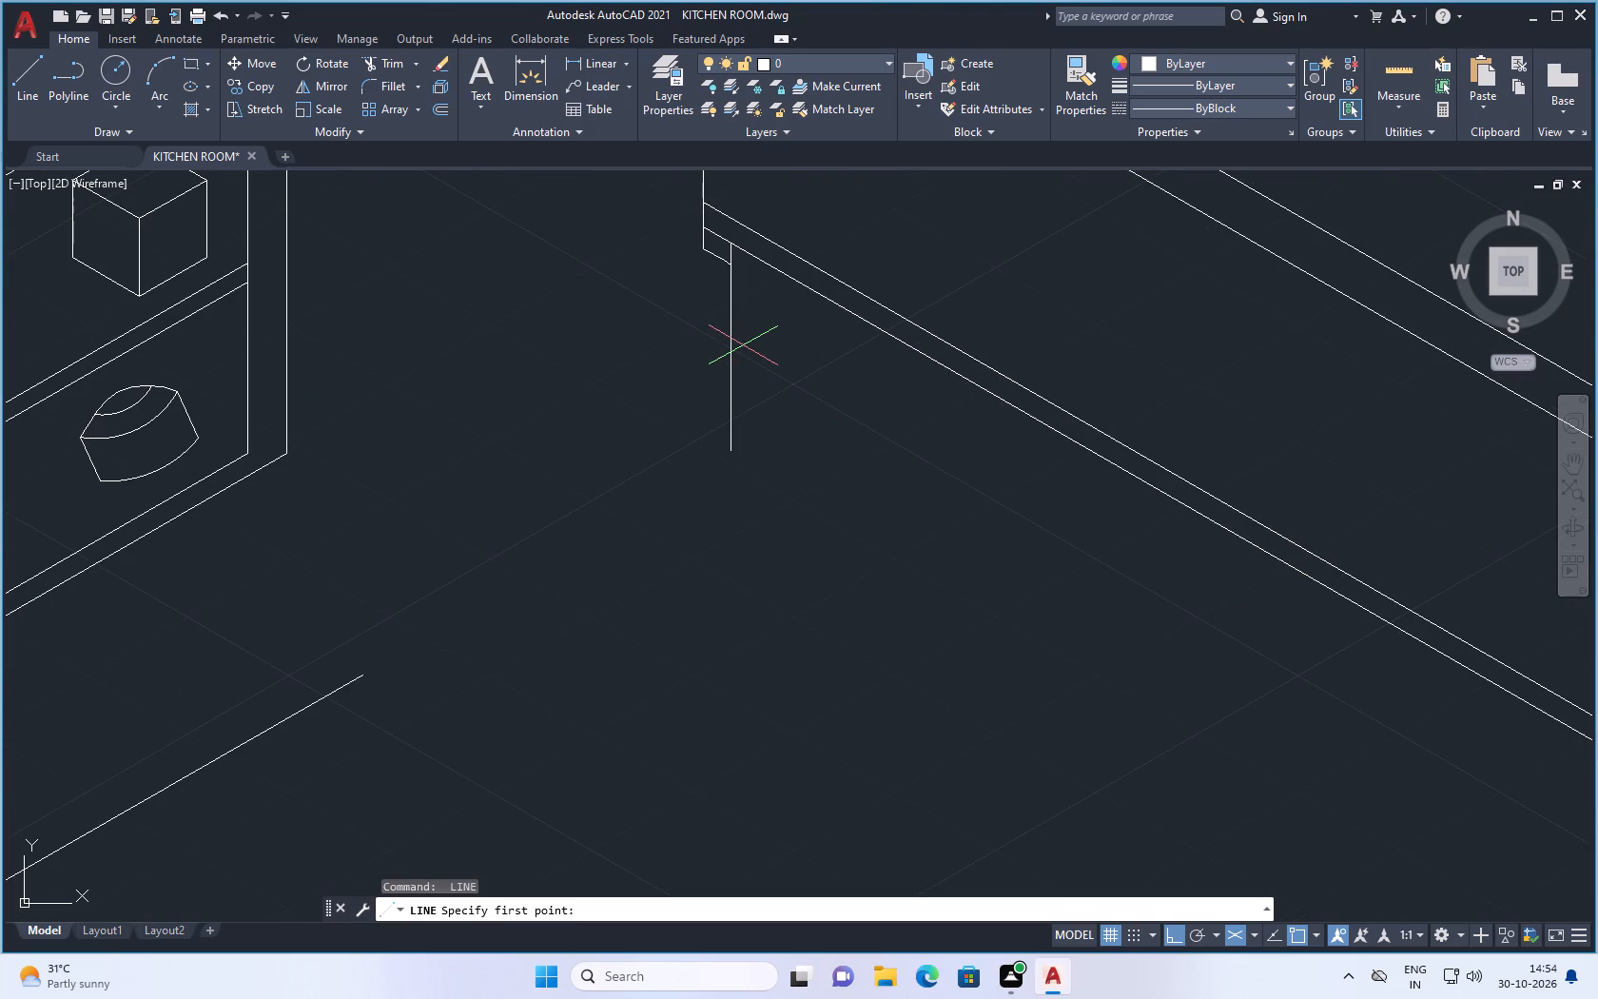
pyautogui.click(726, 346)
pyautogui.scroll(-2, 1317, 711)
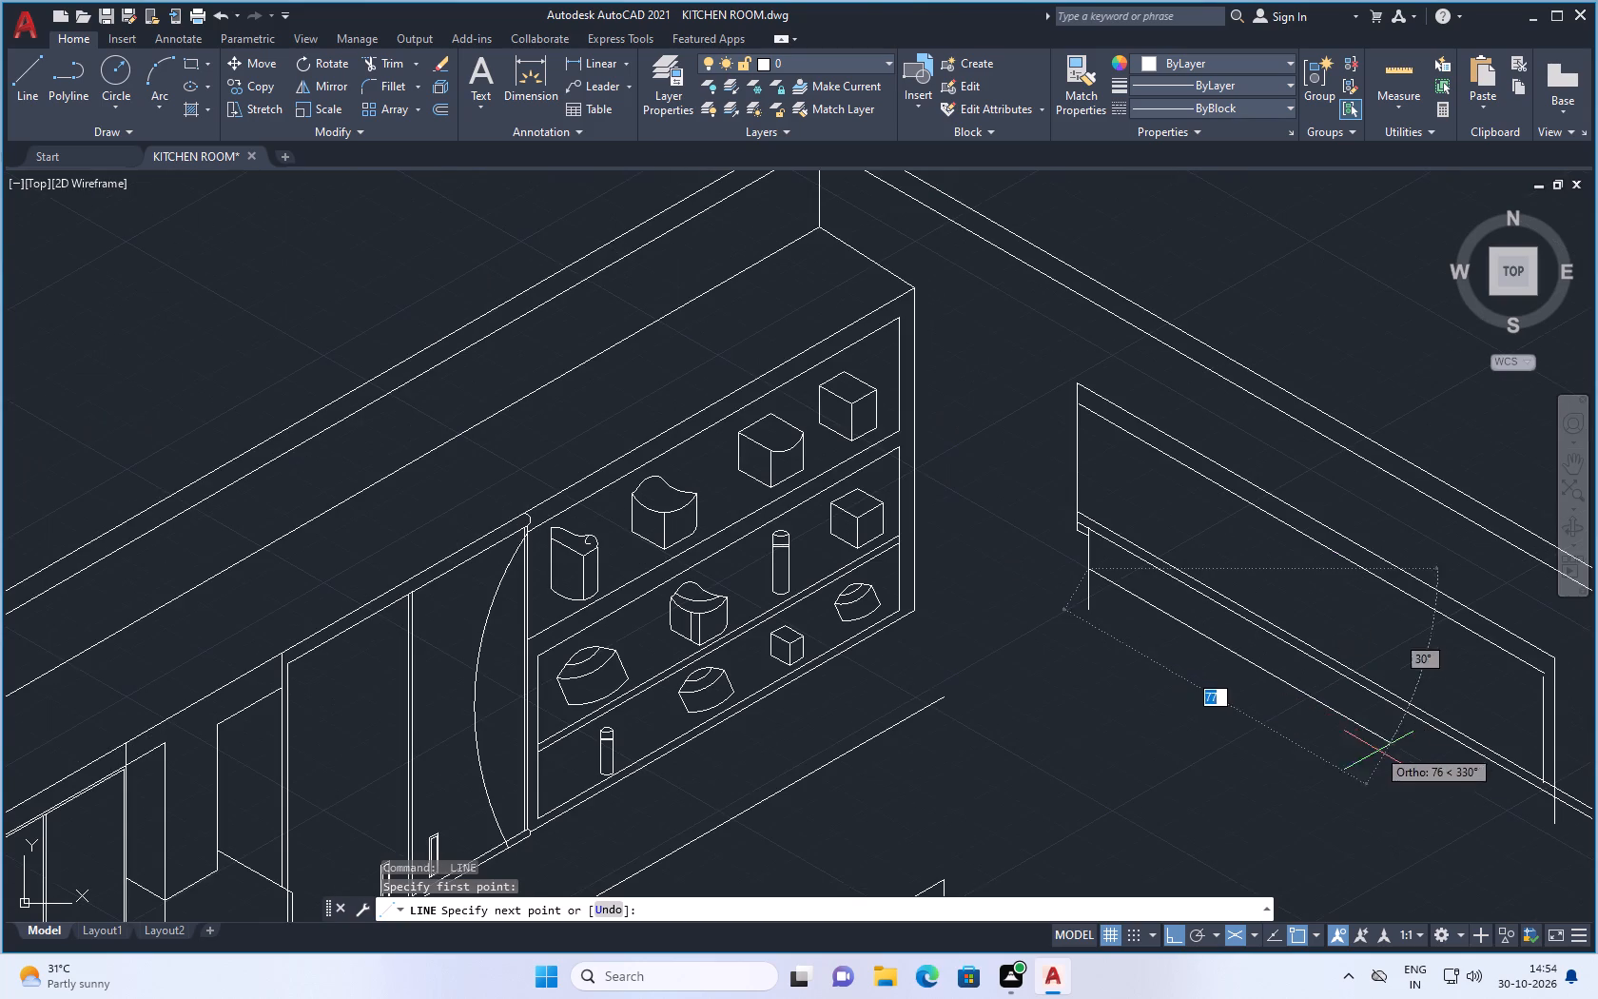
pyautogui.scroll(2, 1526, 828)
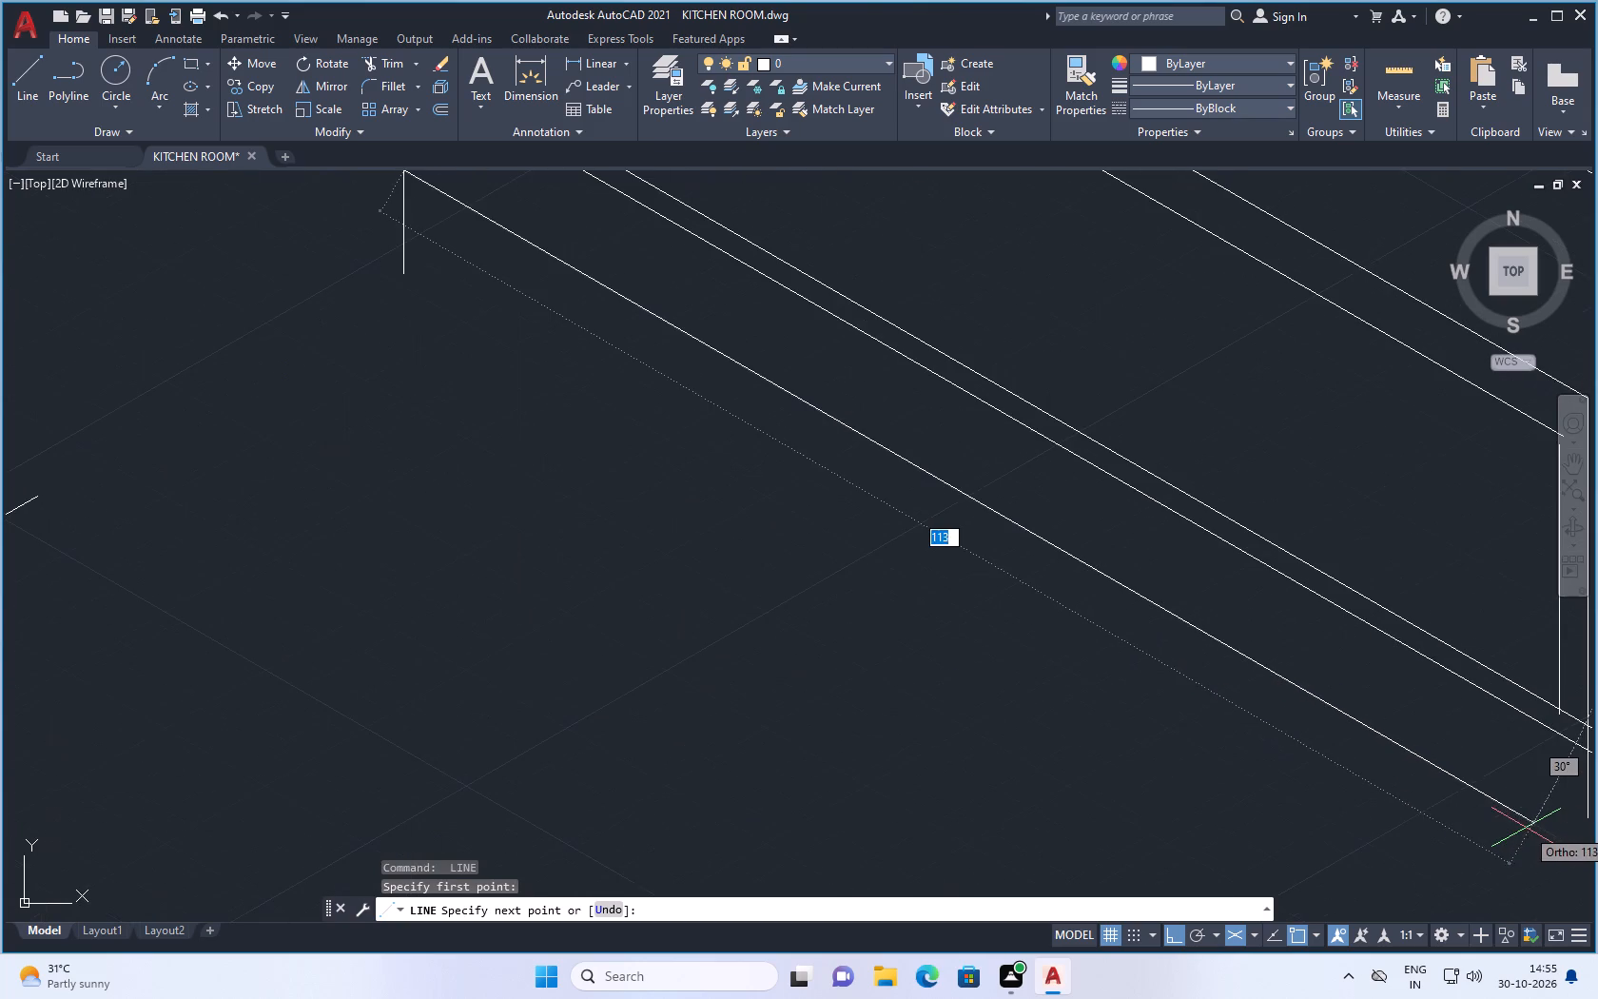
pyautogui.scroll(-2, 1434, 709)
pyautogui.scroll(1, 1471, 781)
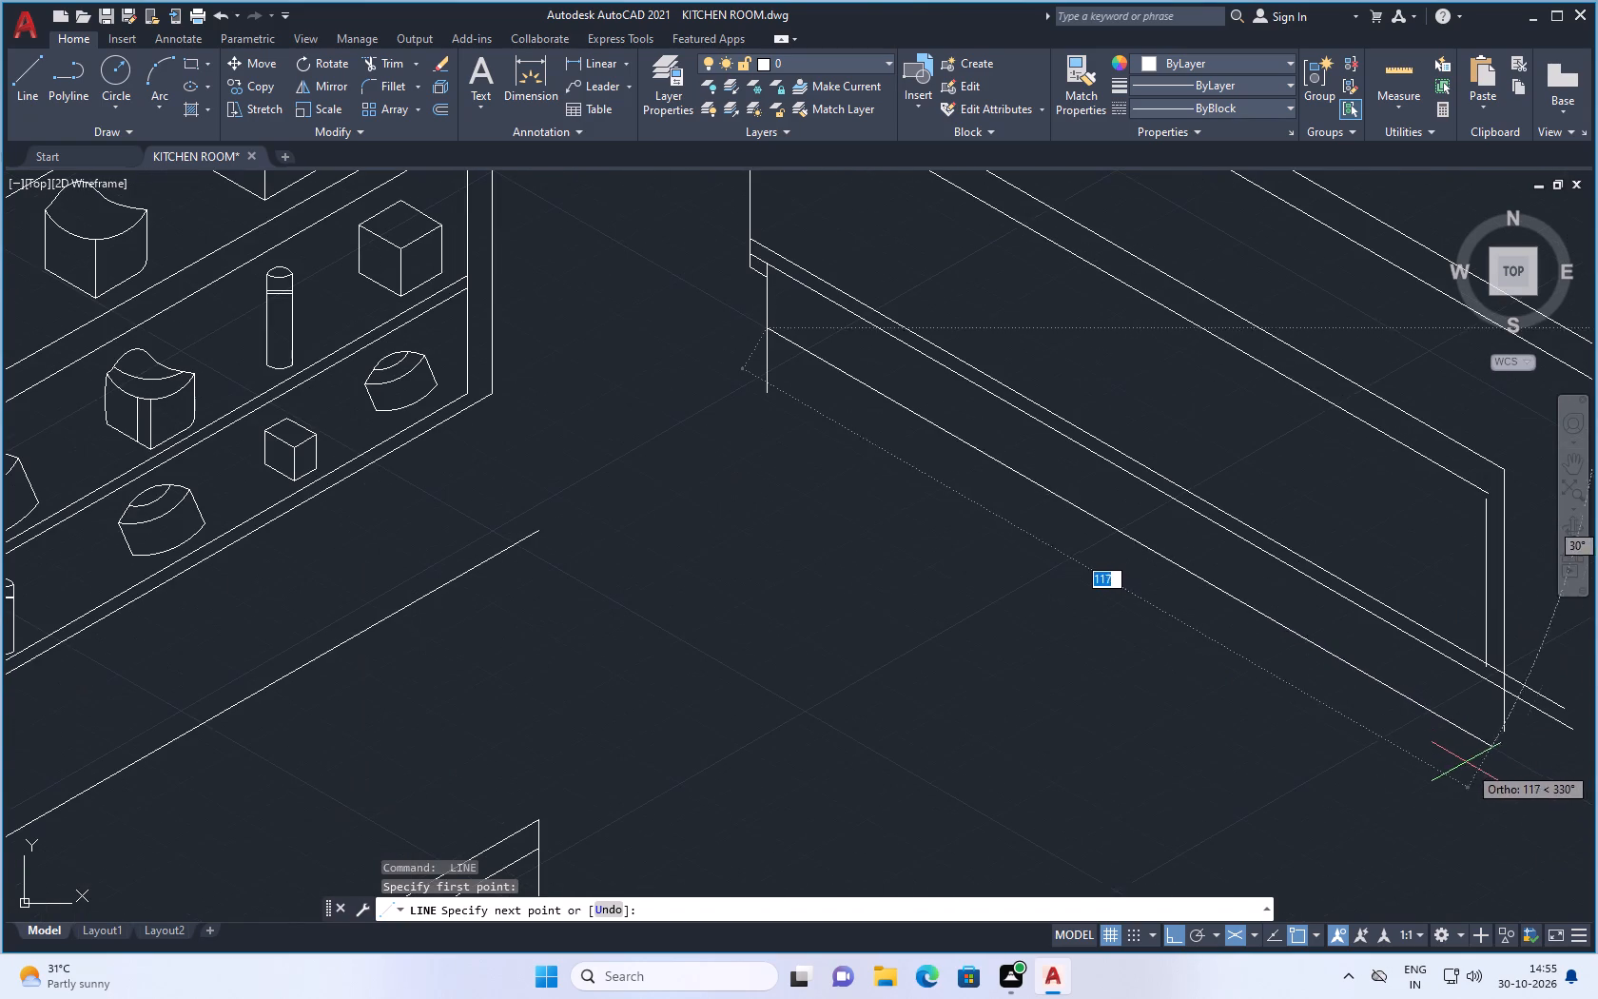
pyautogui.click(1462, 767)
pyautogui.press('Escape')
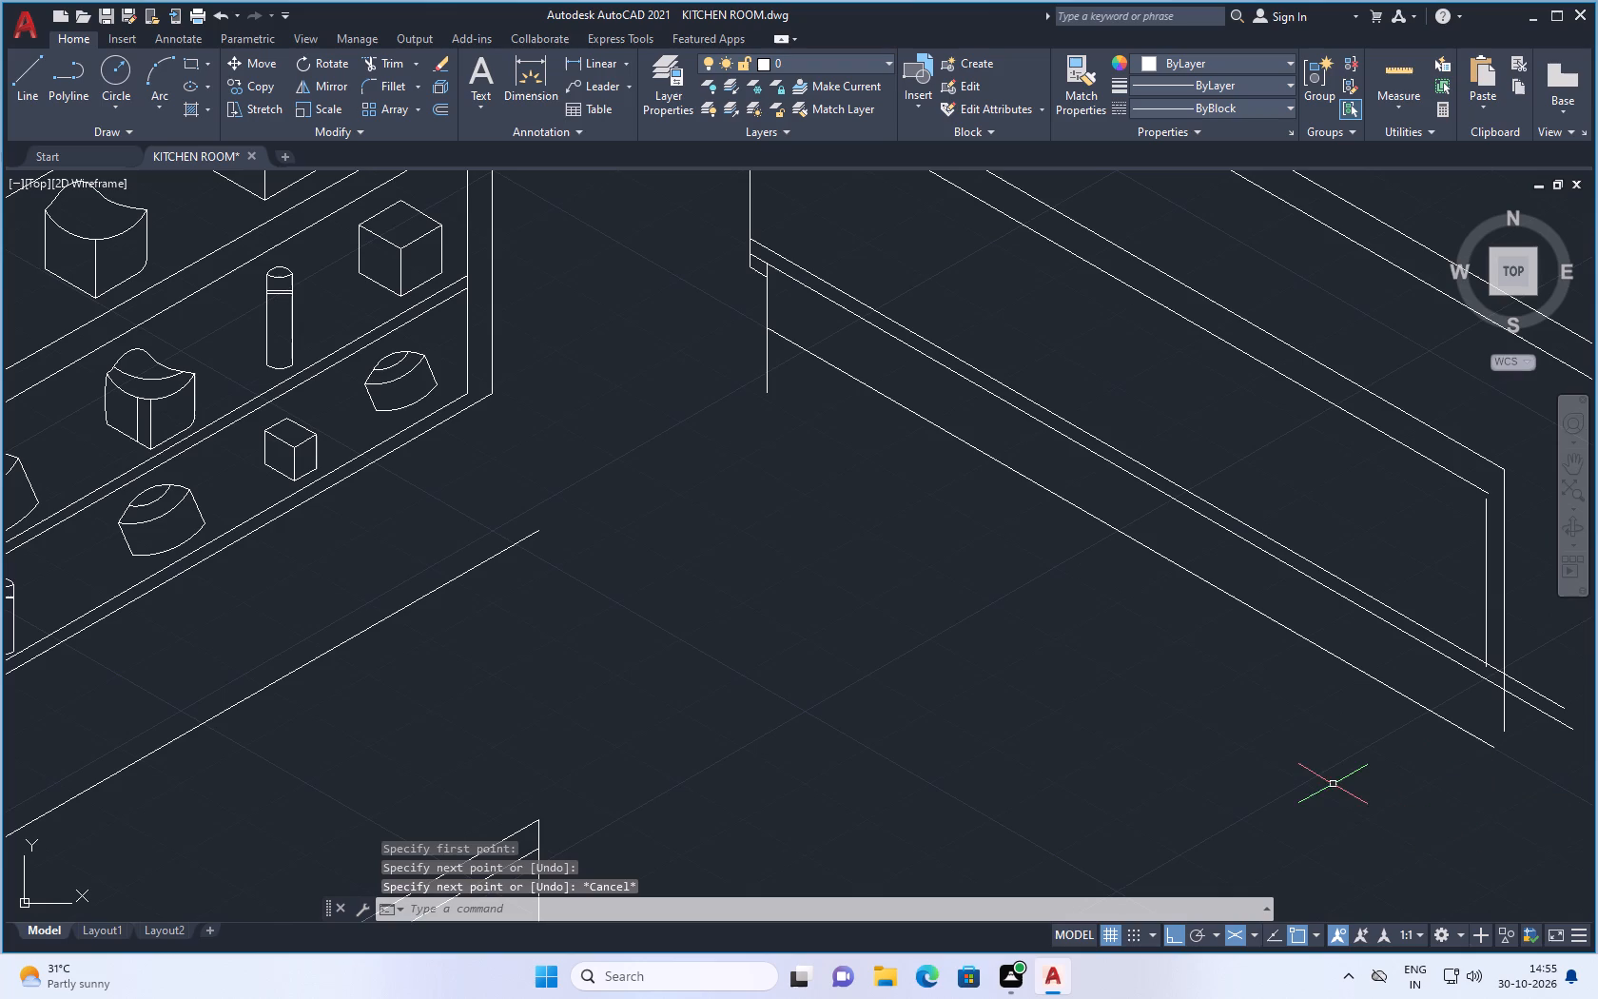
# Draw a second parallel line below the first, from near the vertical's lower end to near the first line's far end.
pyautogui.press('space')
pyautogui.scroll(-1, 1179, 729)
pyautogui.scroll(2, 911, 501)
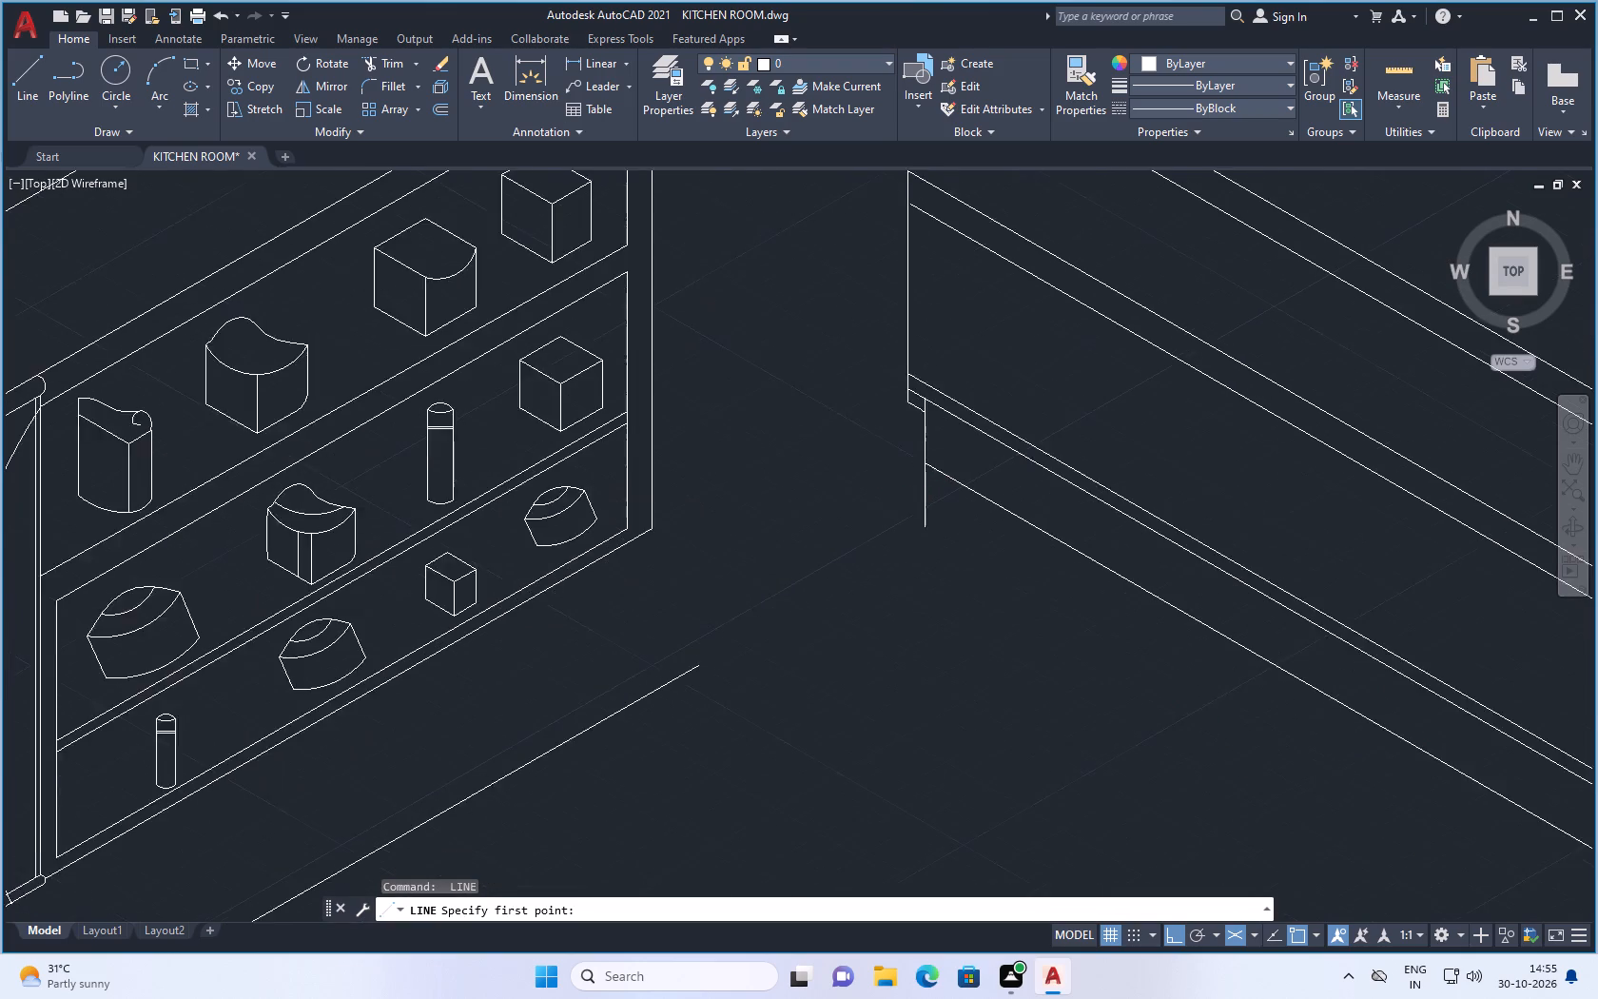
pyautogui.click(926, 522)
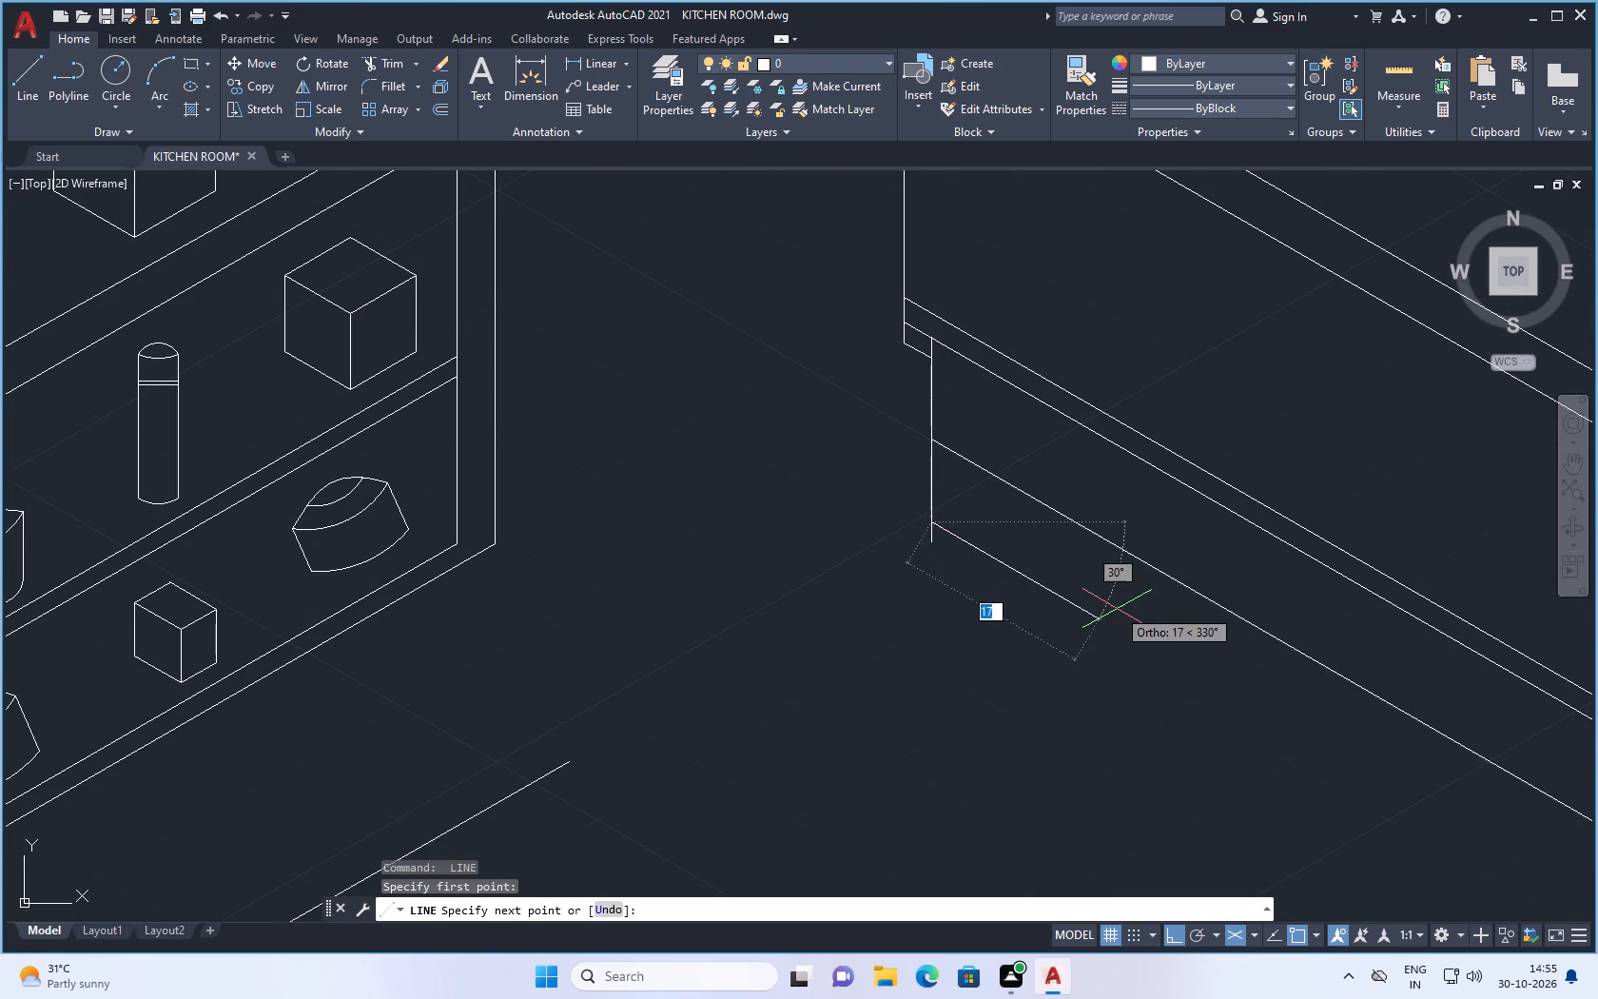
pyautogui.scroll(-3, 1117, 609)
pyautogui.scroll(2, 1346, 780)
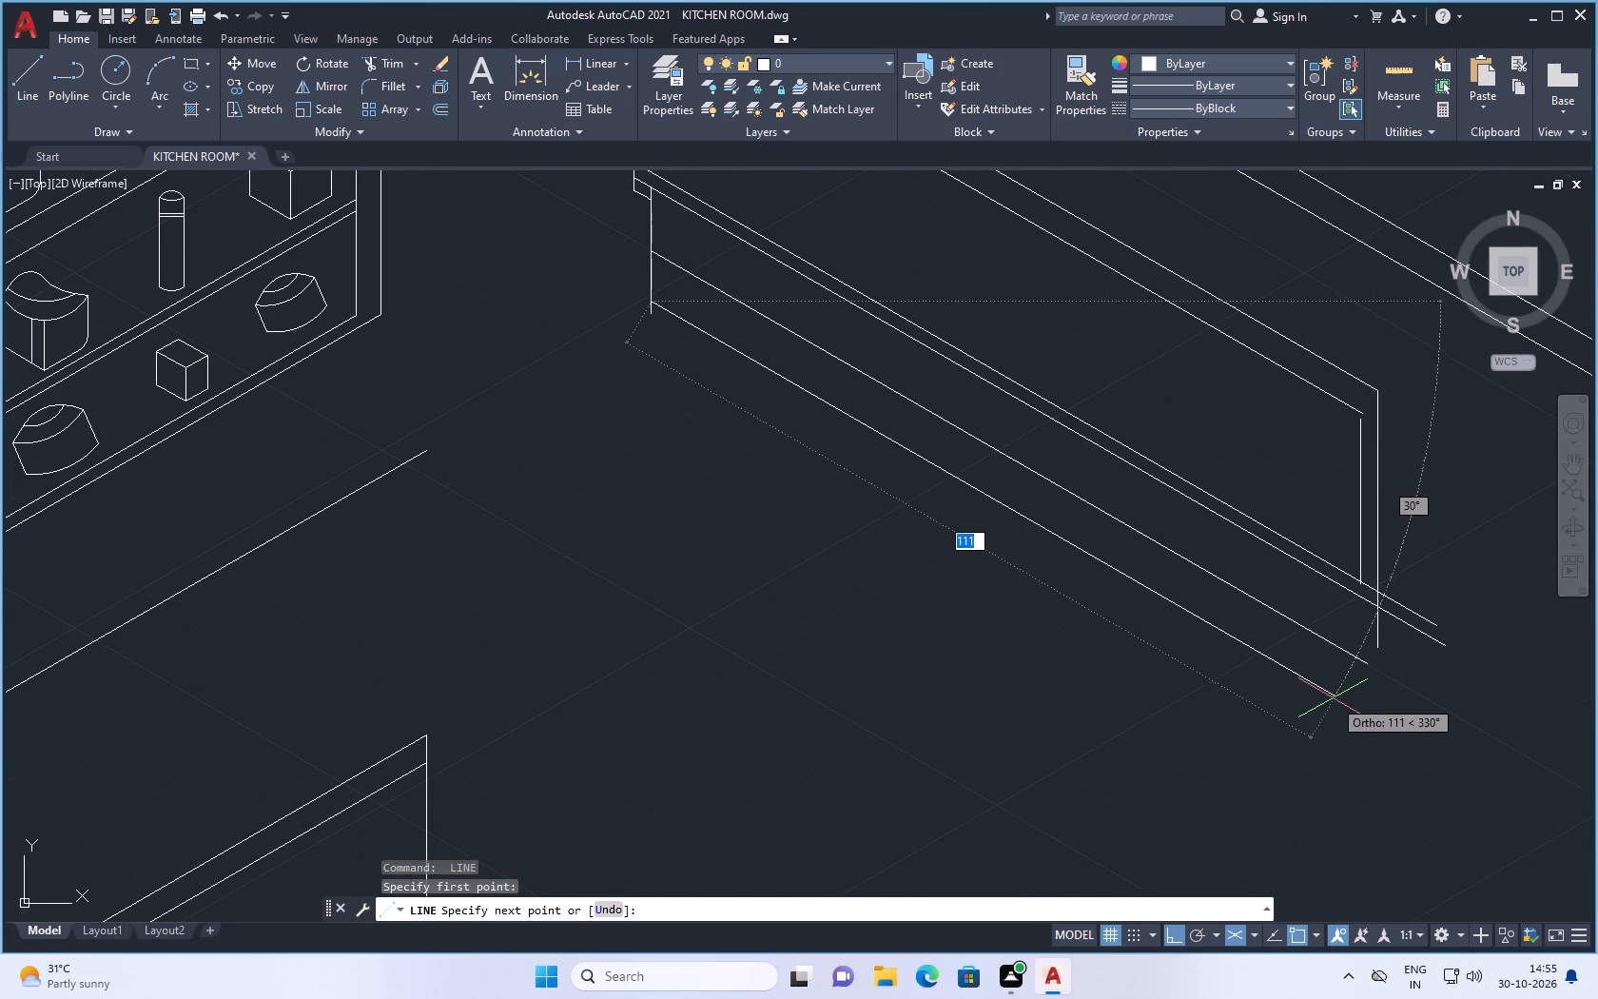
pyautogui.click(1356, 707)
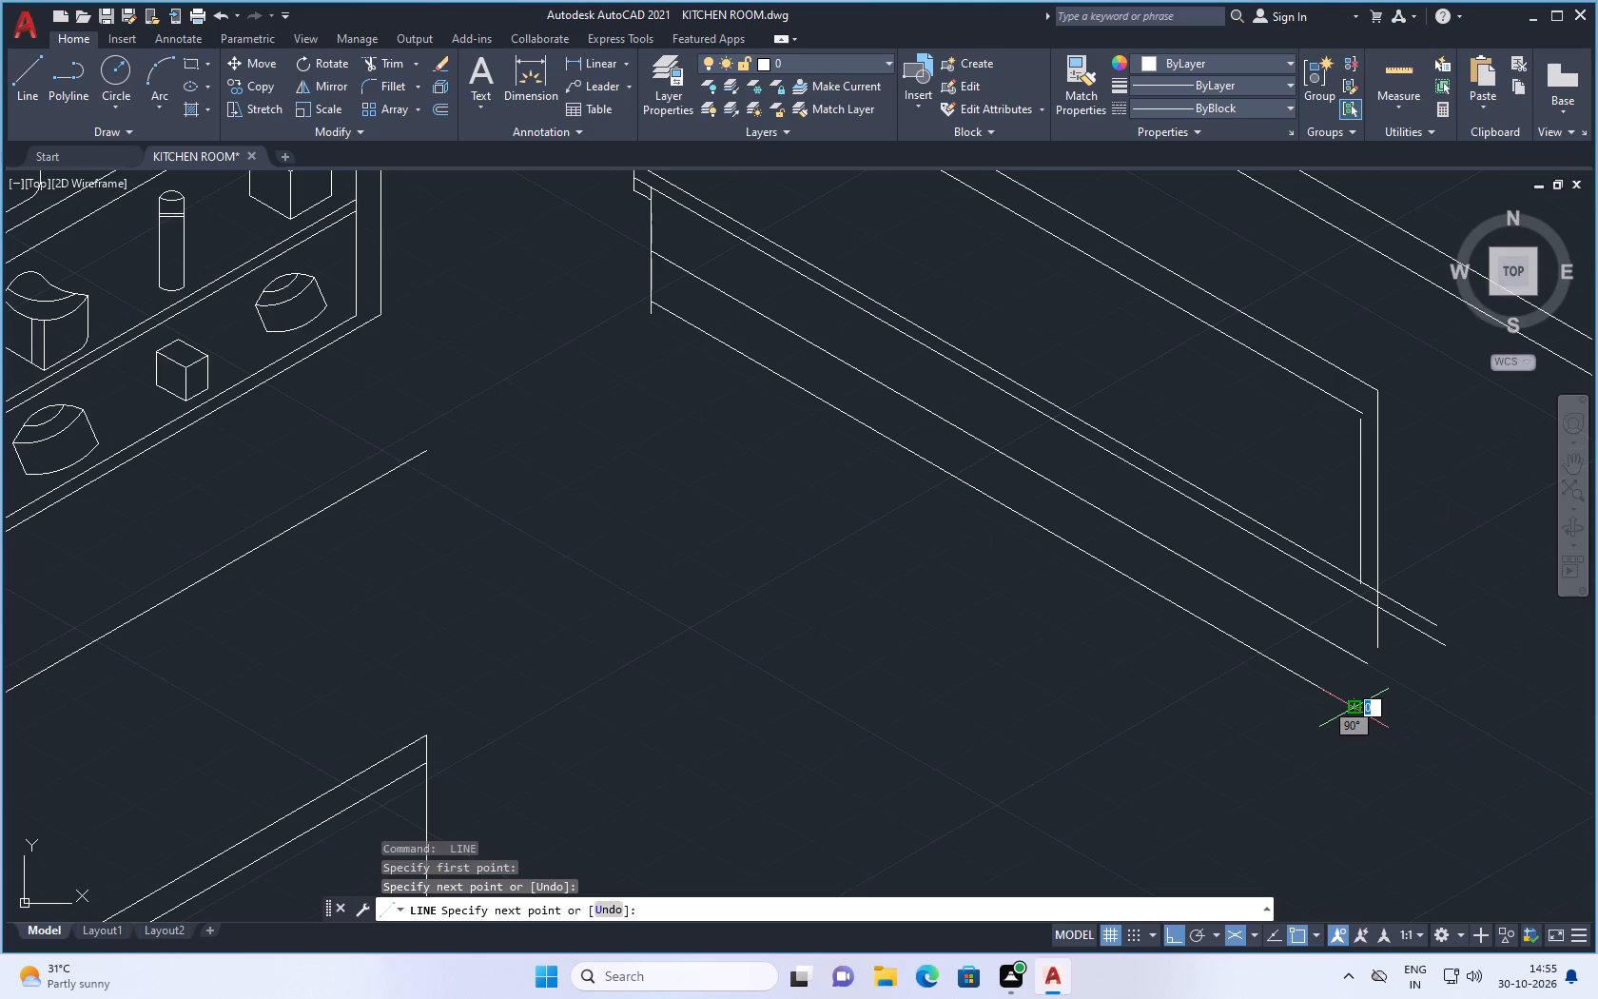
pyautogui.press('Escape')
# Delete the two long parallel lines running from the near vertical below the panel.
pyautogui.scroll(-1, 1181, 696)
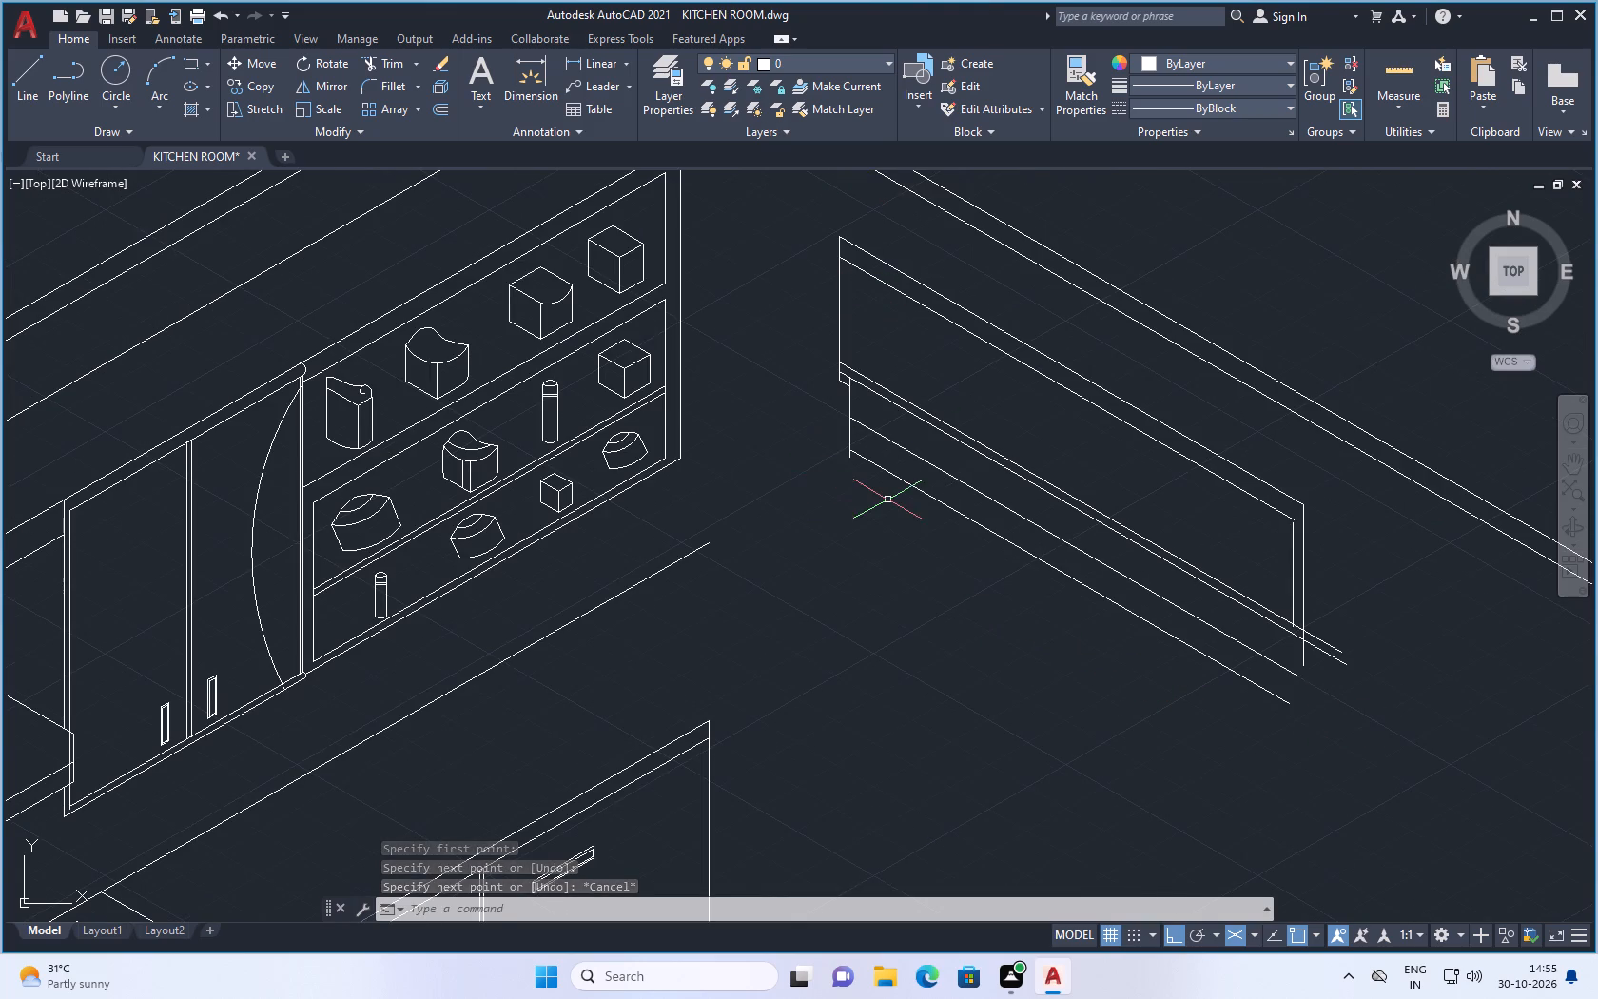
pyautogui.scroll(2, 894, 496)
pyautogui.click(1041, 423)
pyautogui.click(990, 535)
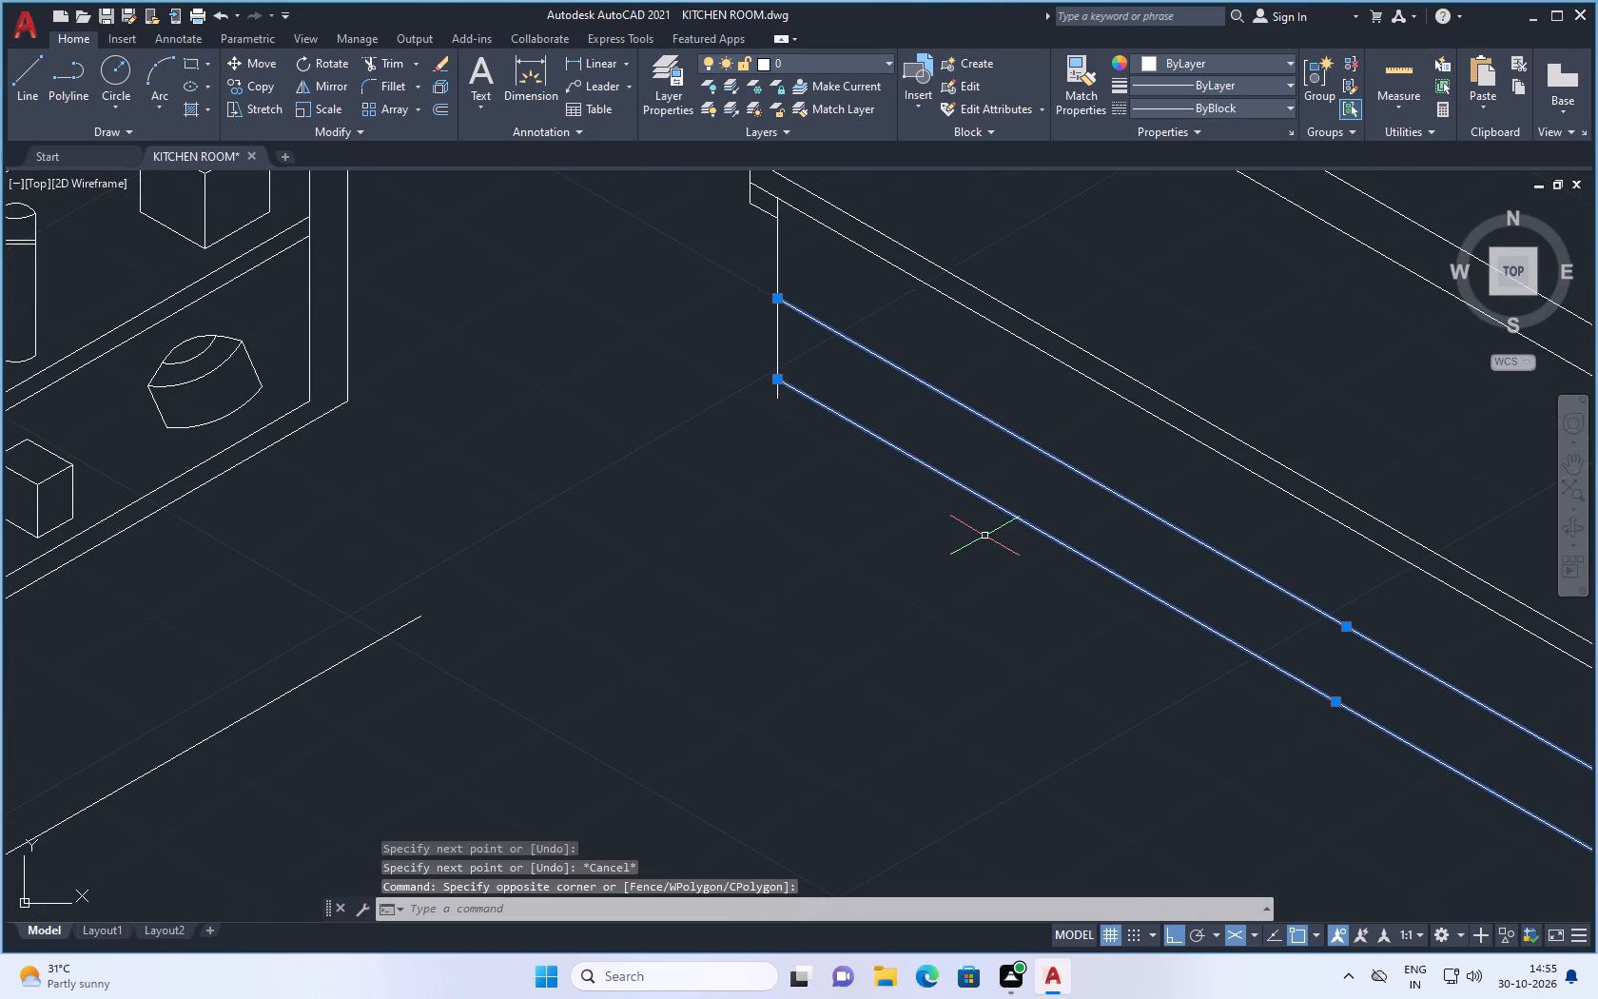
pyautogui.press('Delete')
# Draw a line about 118 long from the near vertical below the panel to the far vertical's lower end, parallel to the panel's bottom lines.
pyautogui.click(25, 82)
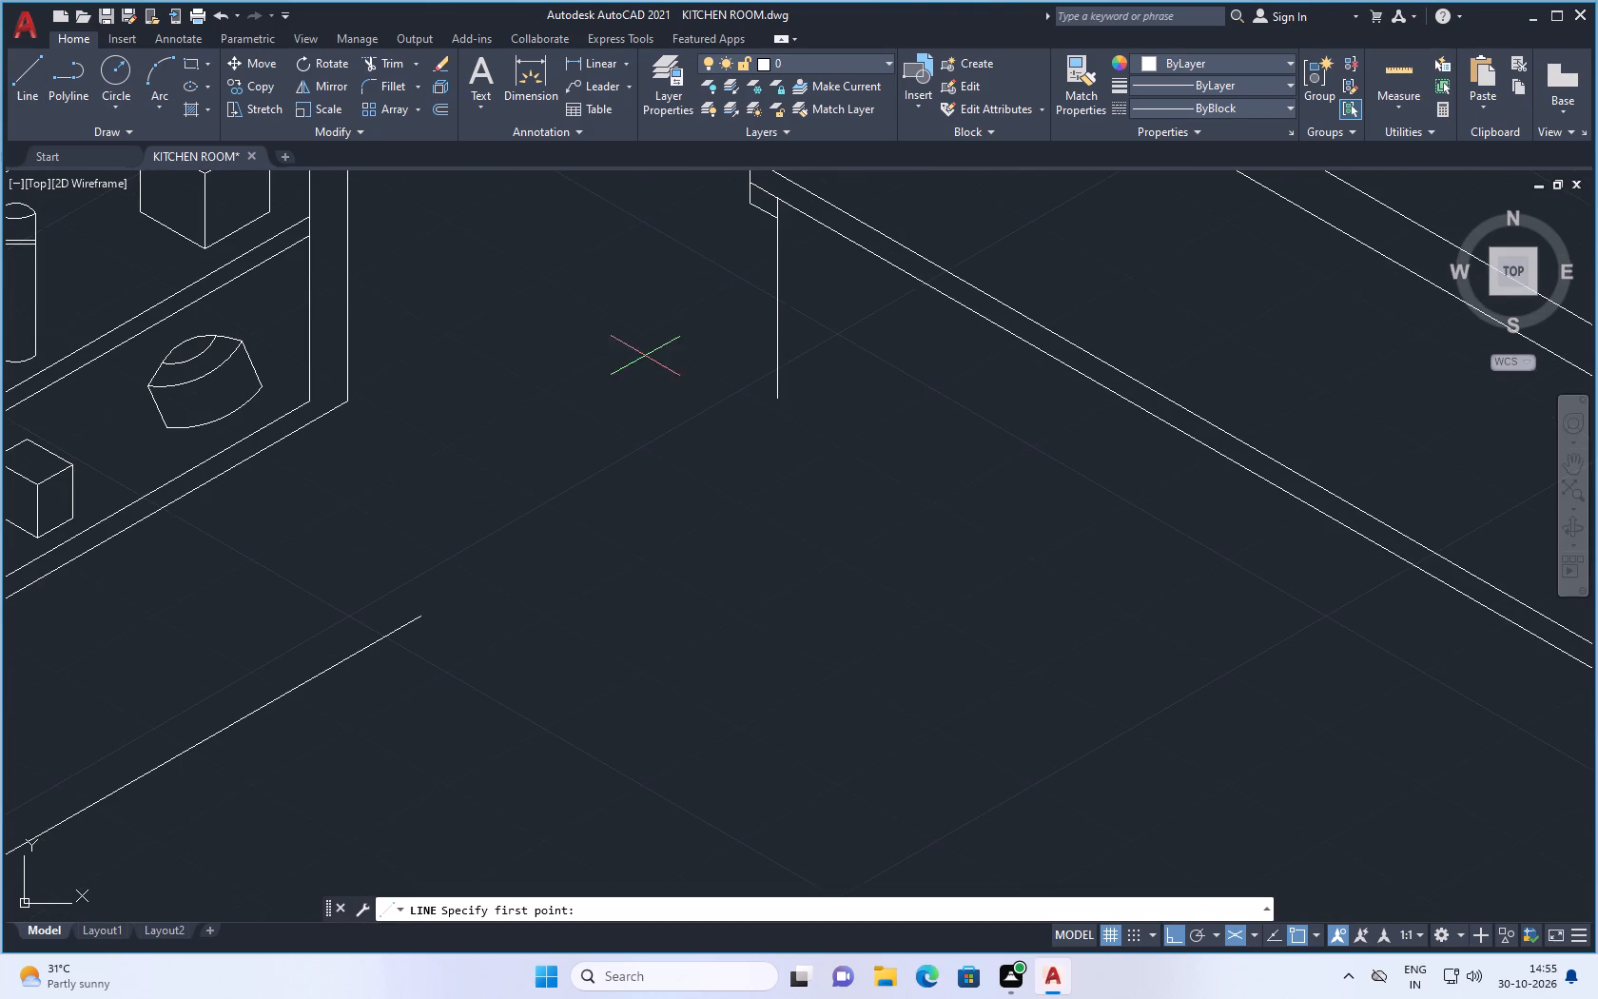
pyautogui.scroll(-1, 638, 329)
pyautogui.scroll(1, 760, 300)
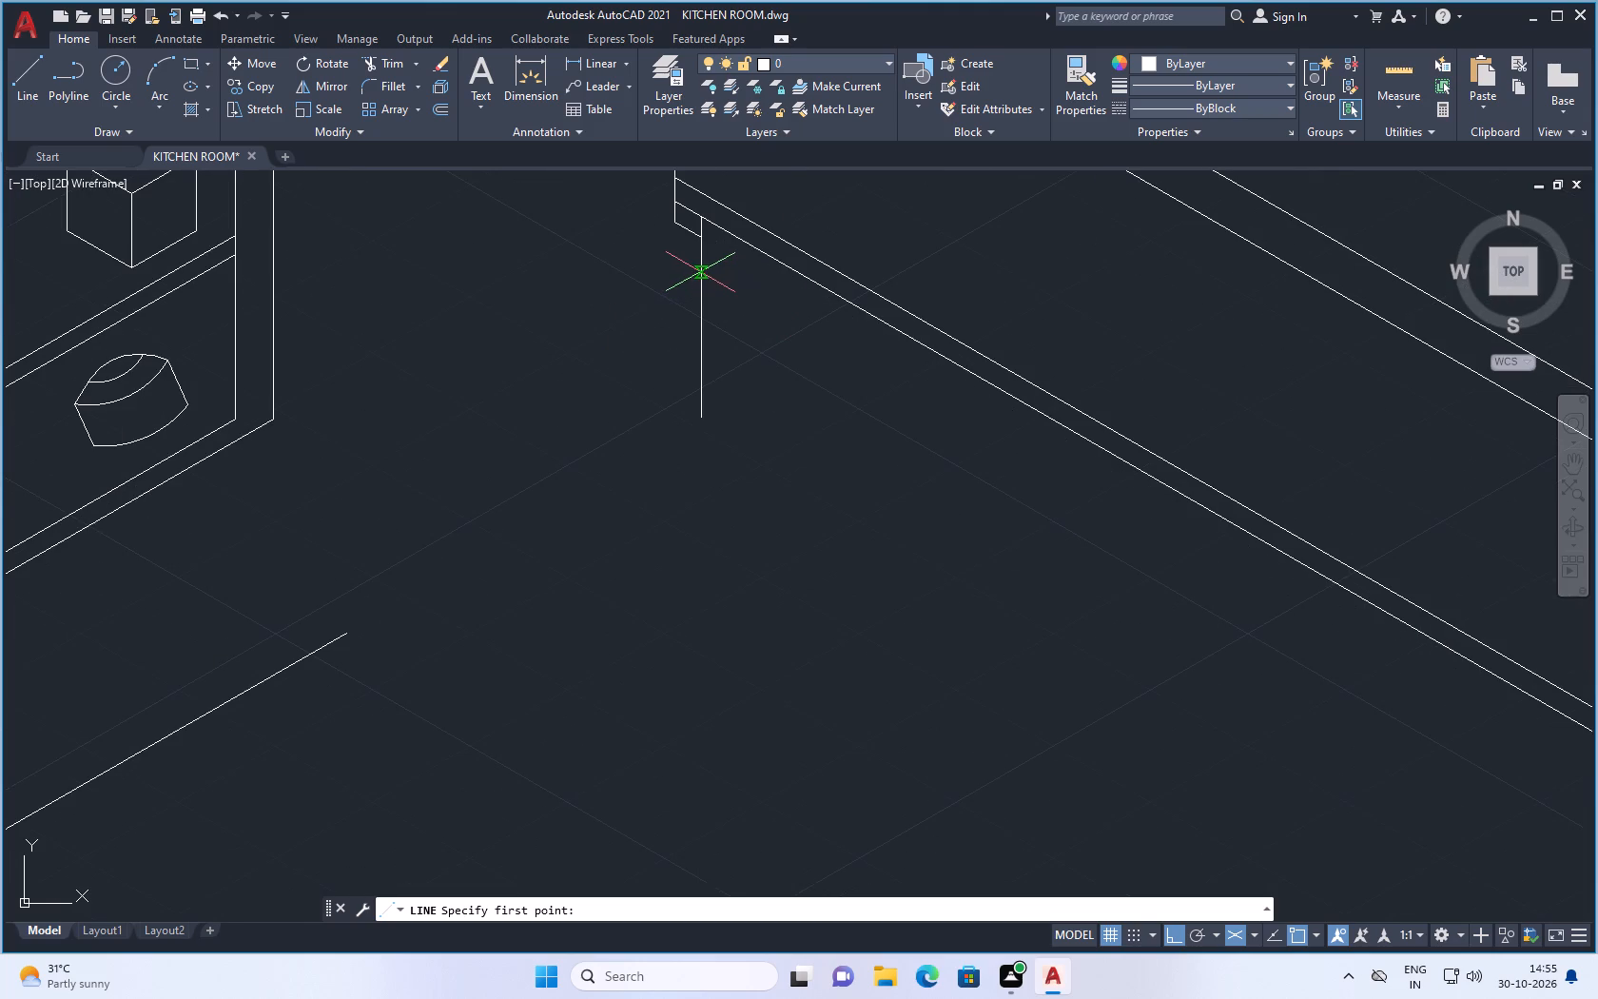
pyautogui.moveTo(700, 277); pyautogui.dragTo(714, 284)
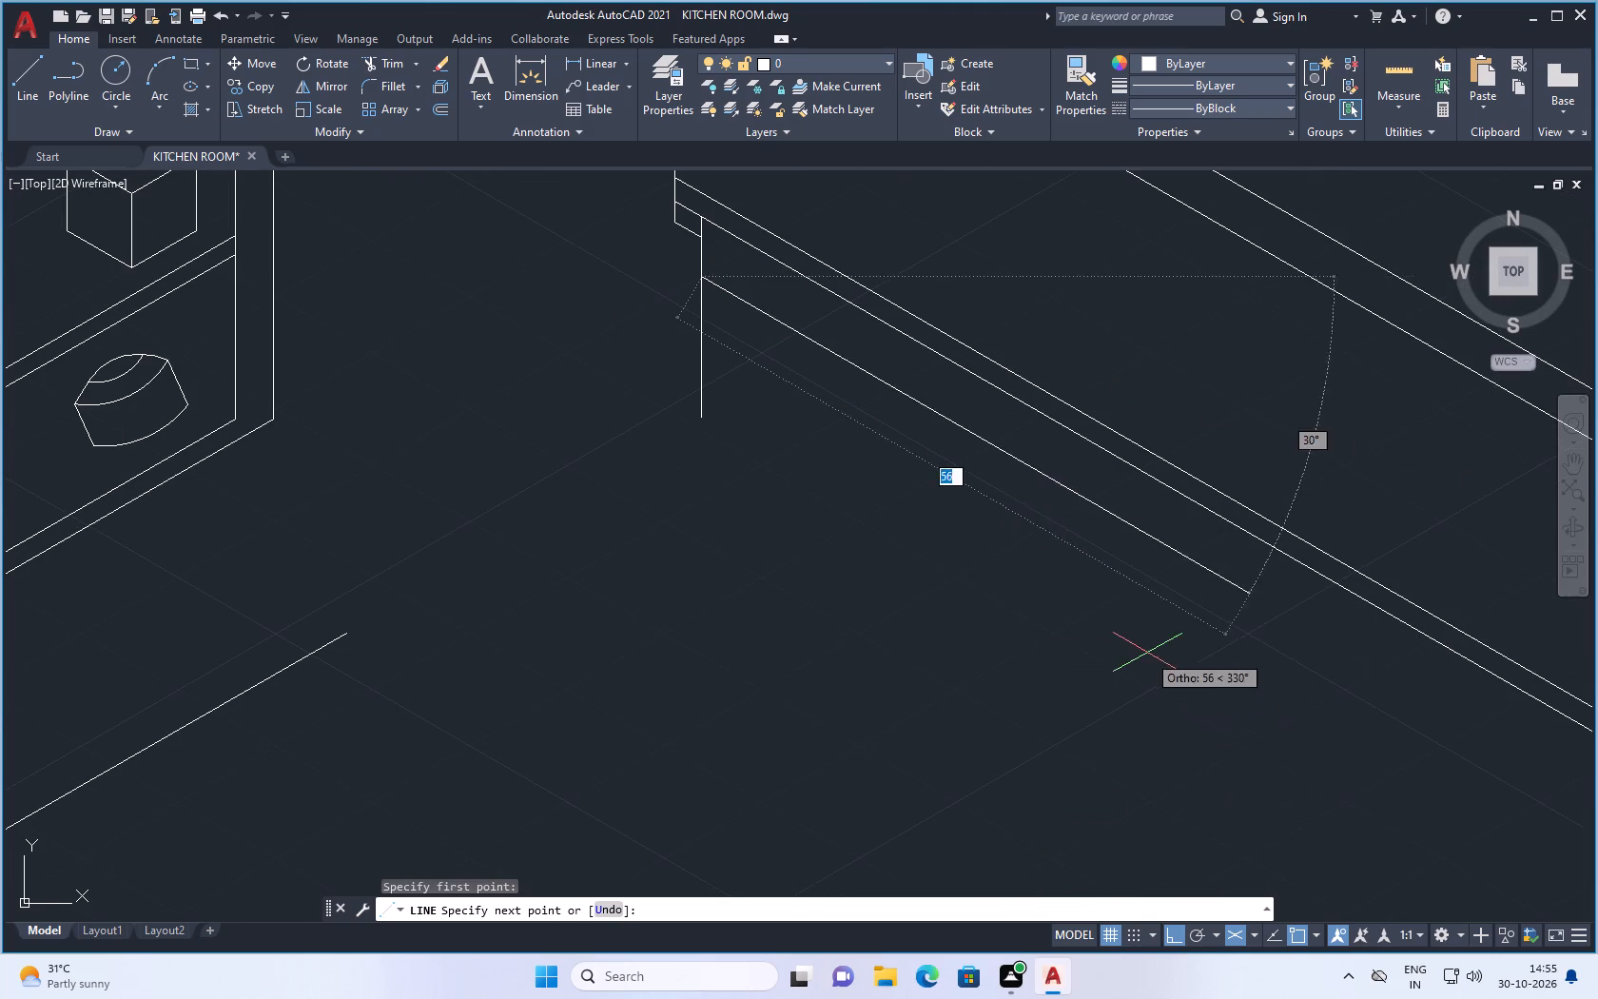
pyautogui.scroll(-2, 1143, 653)
pyautogui.scroll(2, 1431, 781)
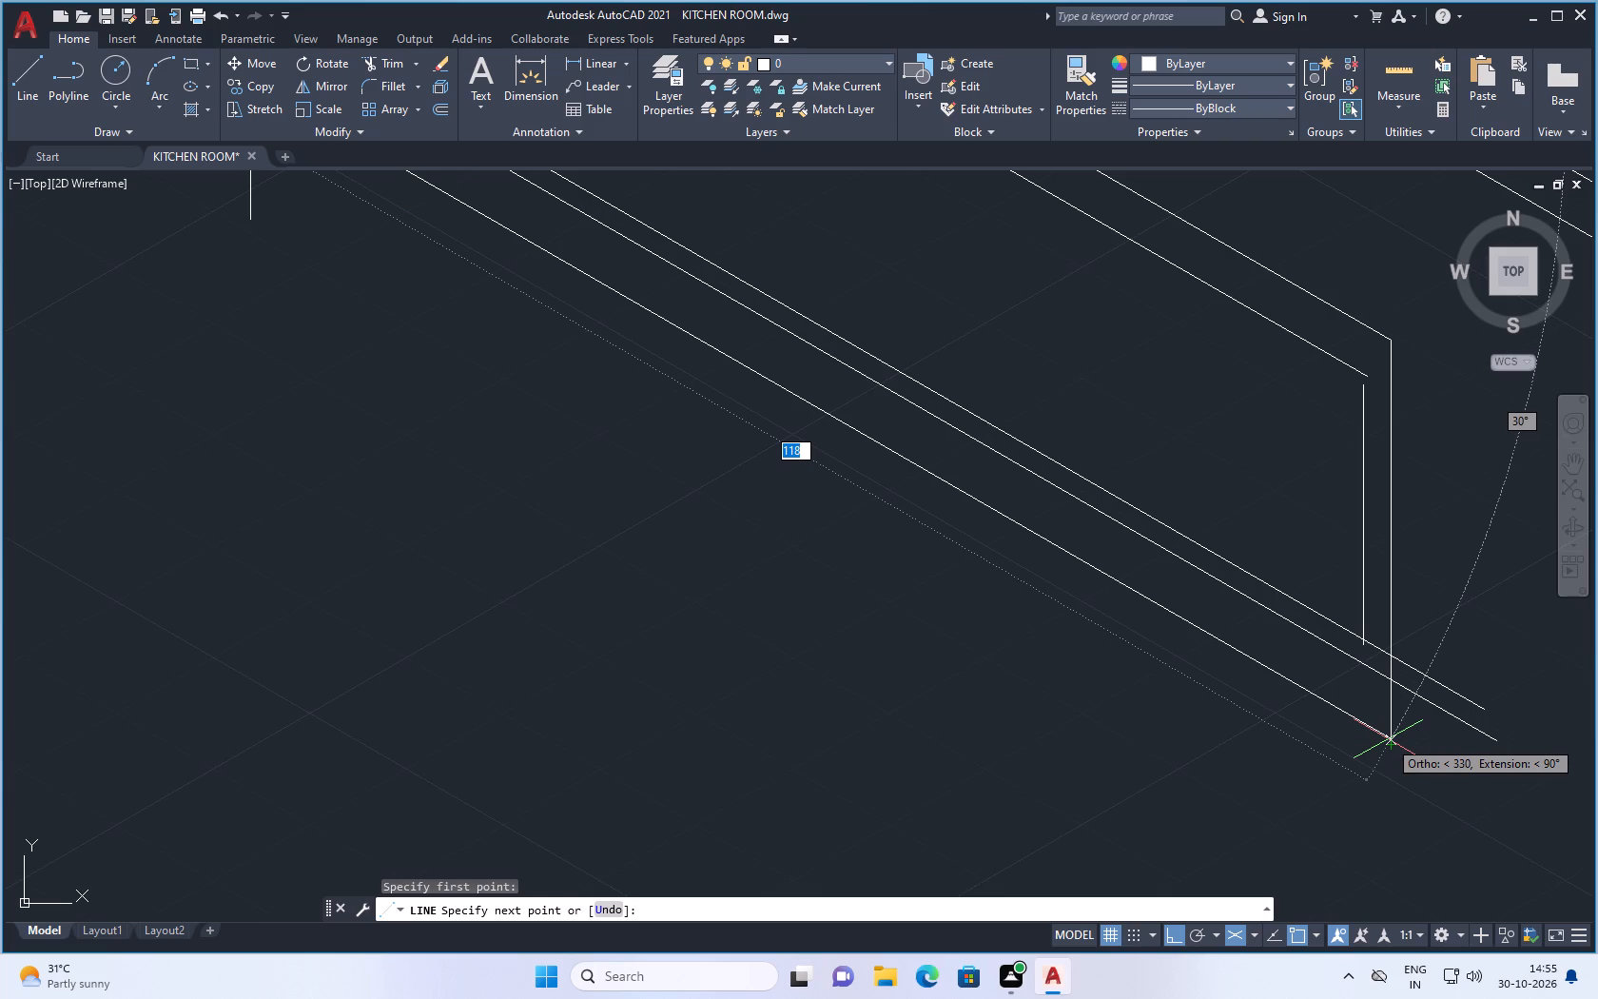
pyautogui.click(1388, 739)
pyautogui.press('Escape')
# Measure the gap between the panel's lowest bottom line and the new parallel line with an aligned dimension.
pyautogui.scroll(-2, 1010, 656)
pyautogui.scroll(1, 899, 645)
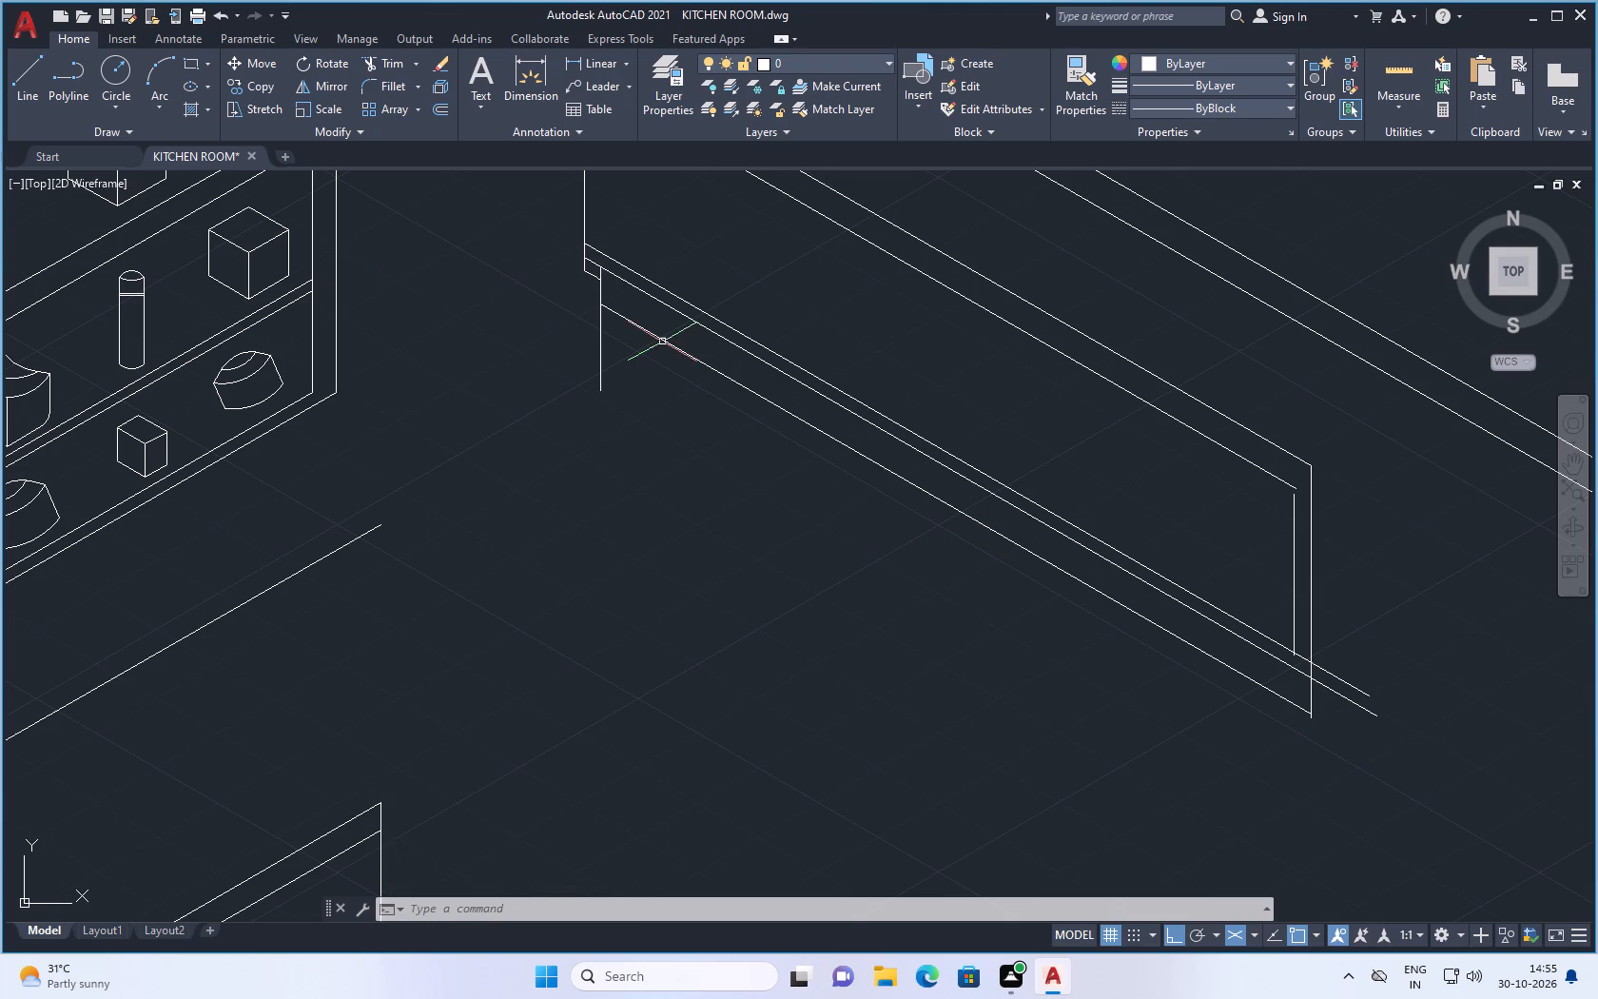
pyautogui.scroll(1, 664, 341)
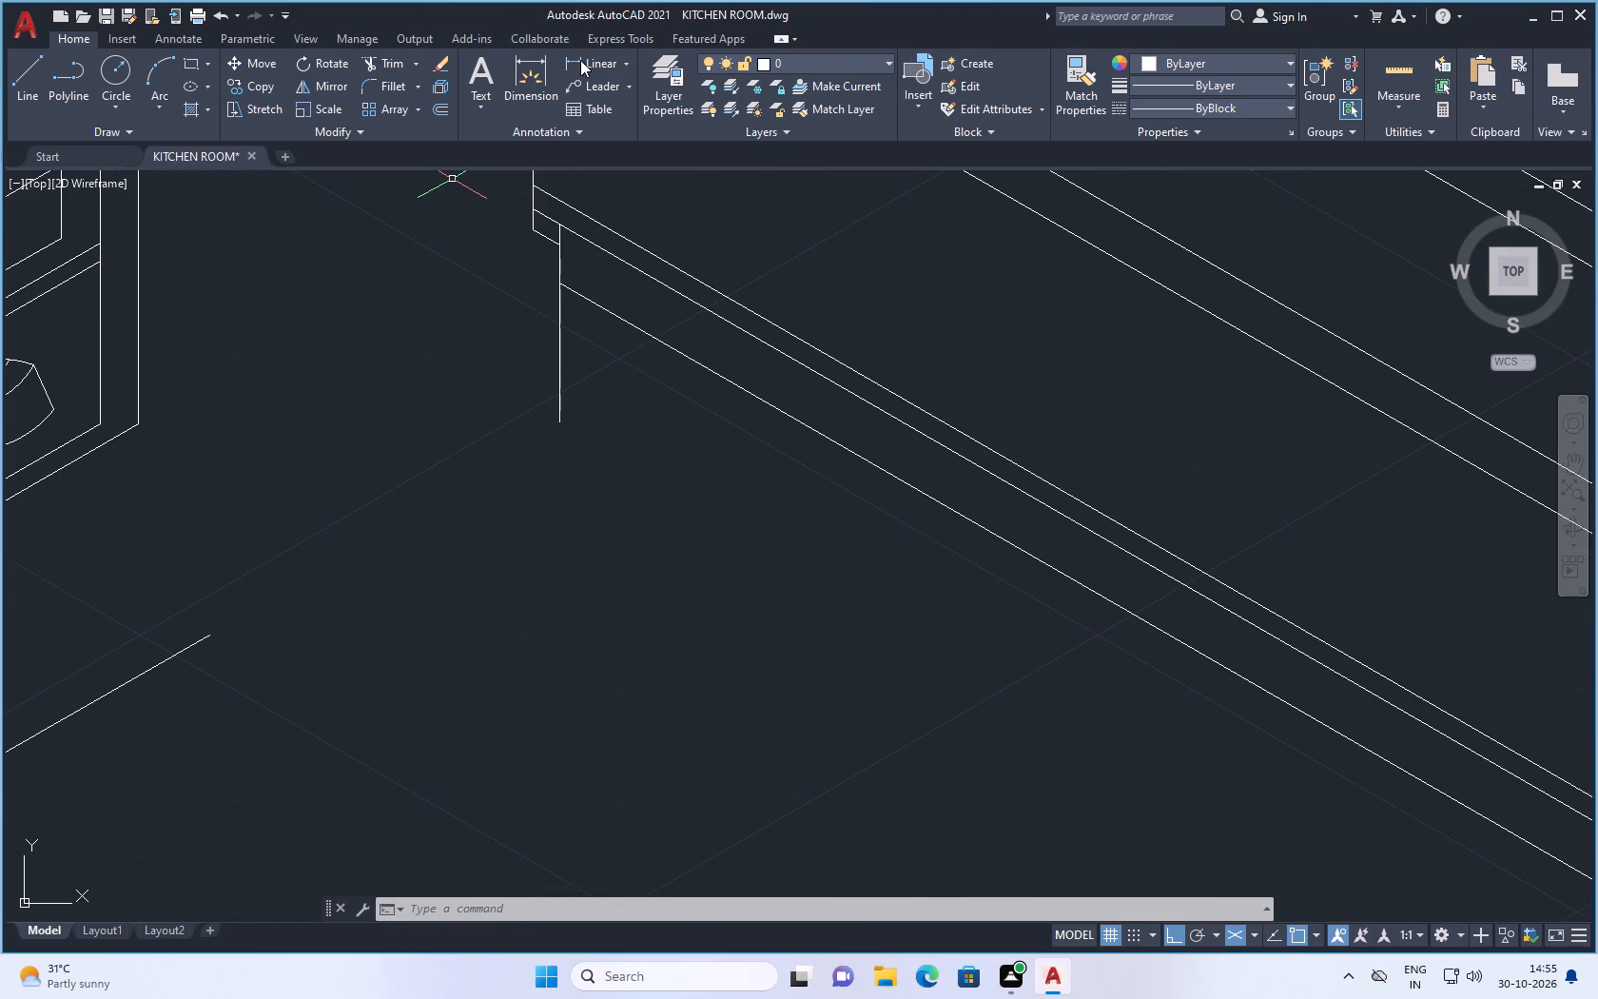
pyautogui.click(580, 60)
pyautogui.scroll(1, 761, 369)
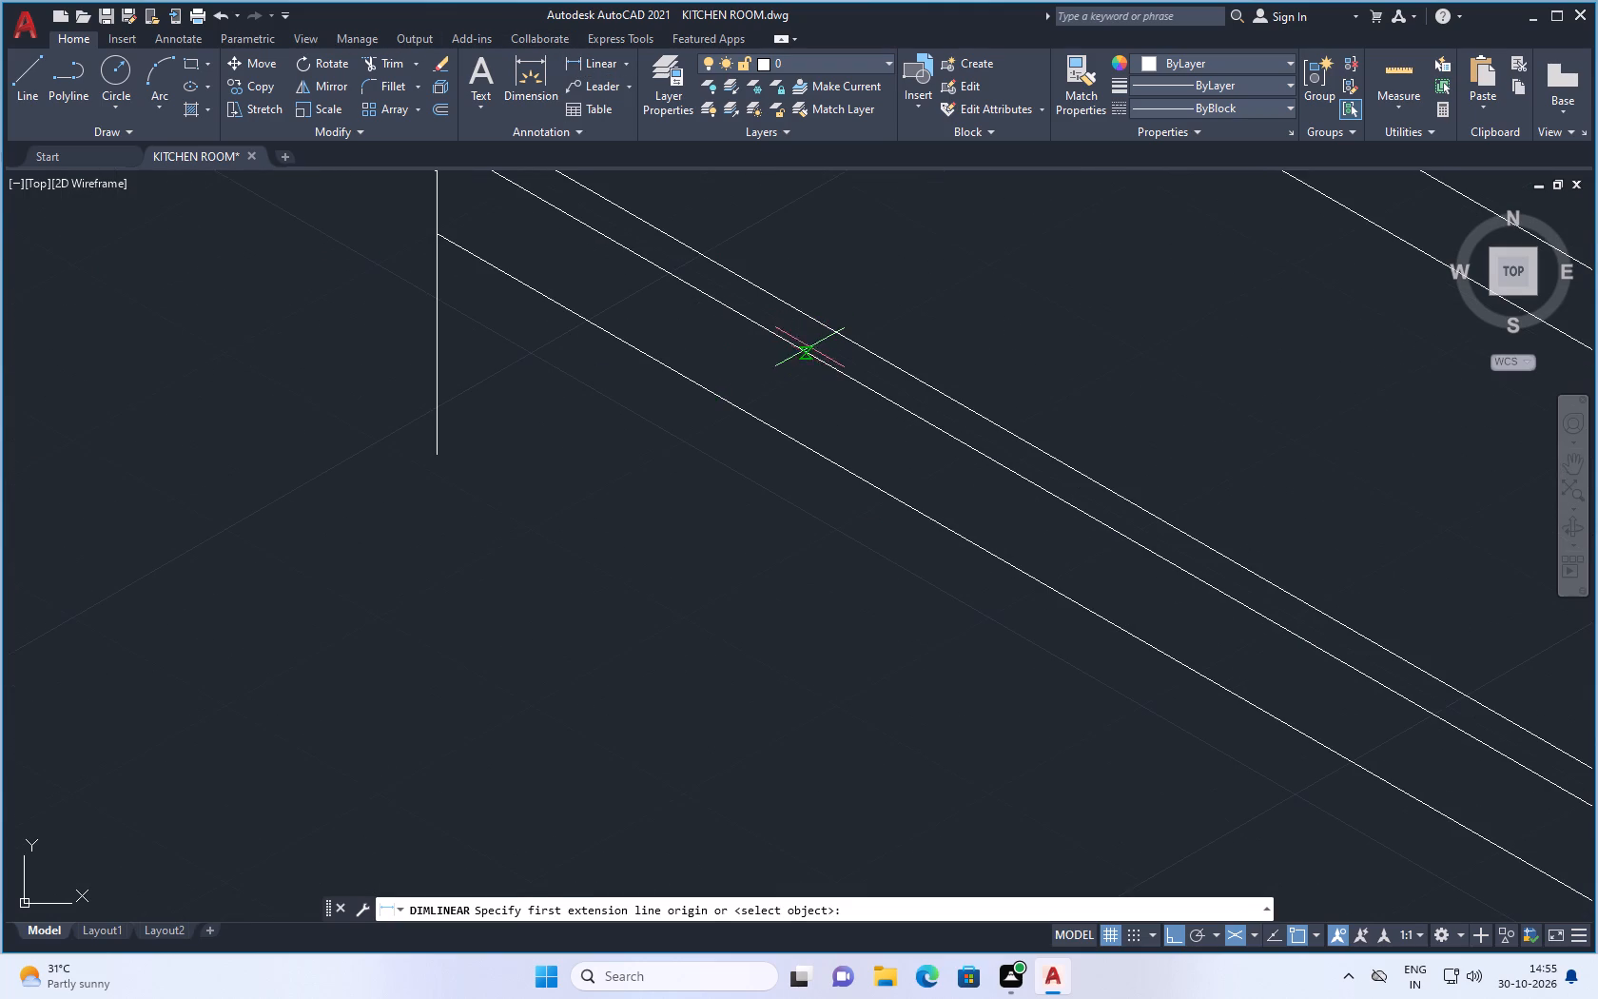
pyautogui.click(624, 58)
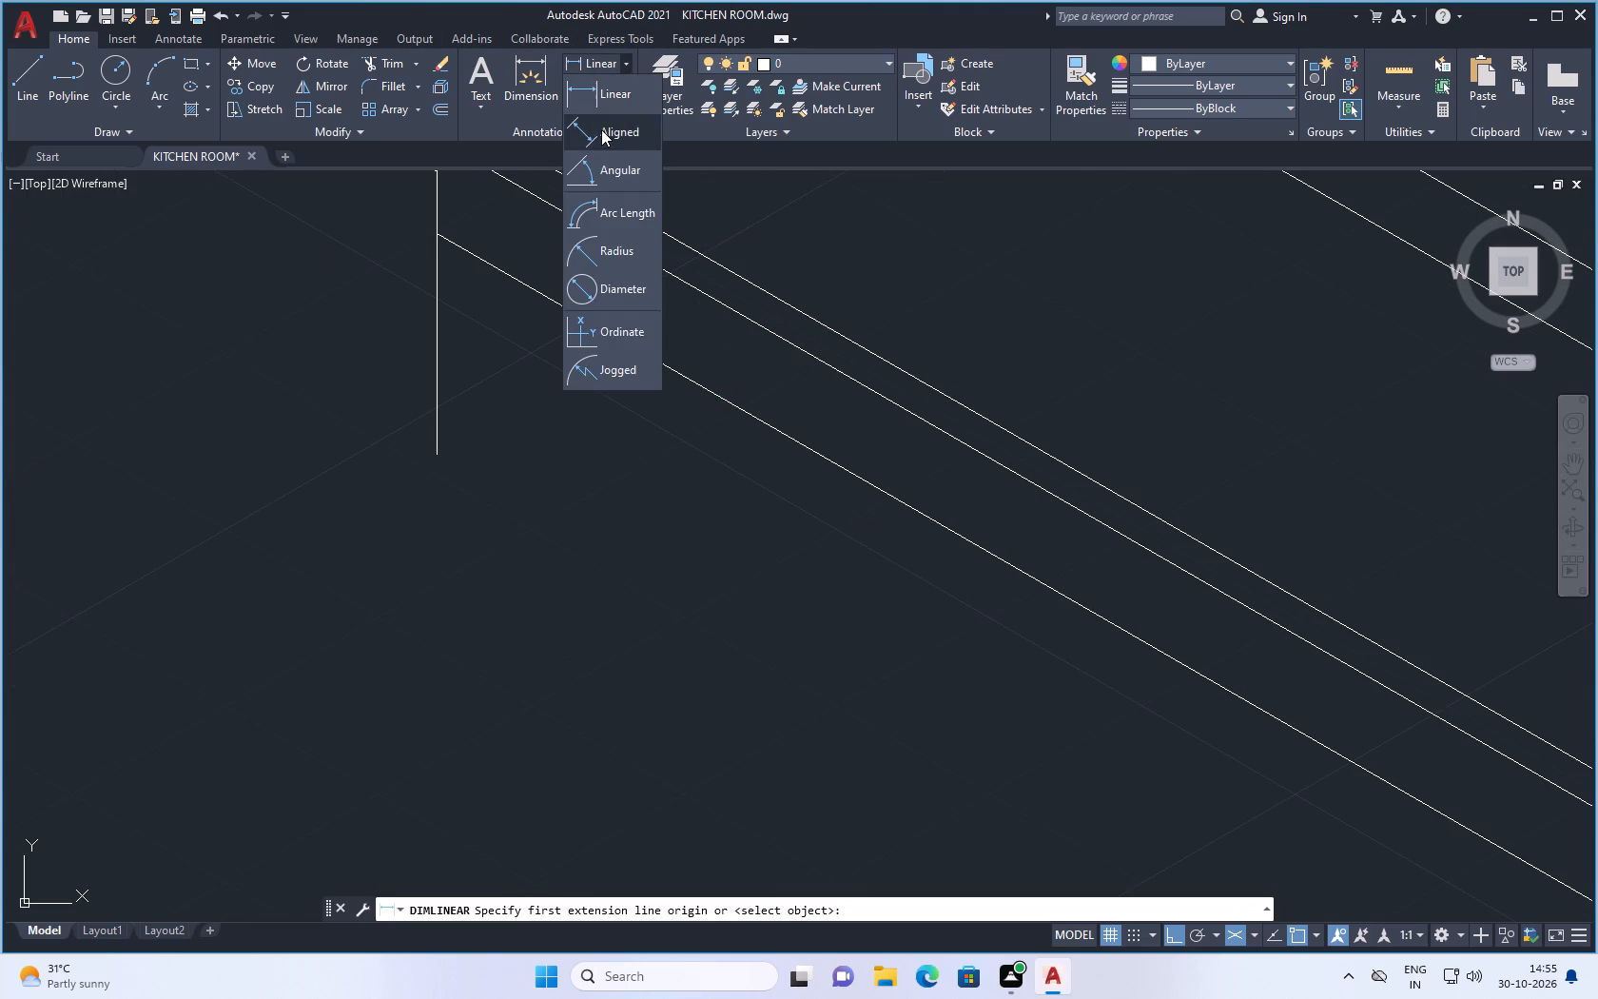
pyautogui.click(601, 130)
pyautogui.click(791, 343)
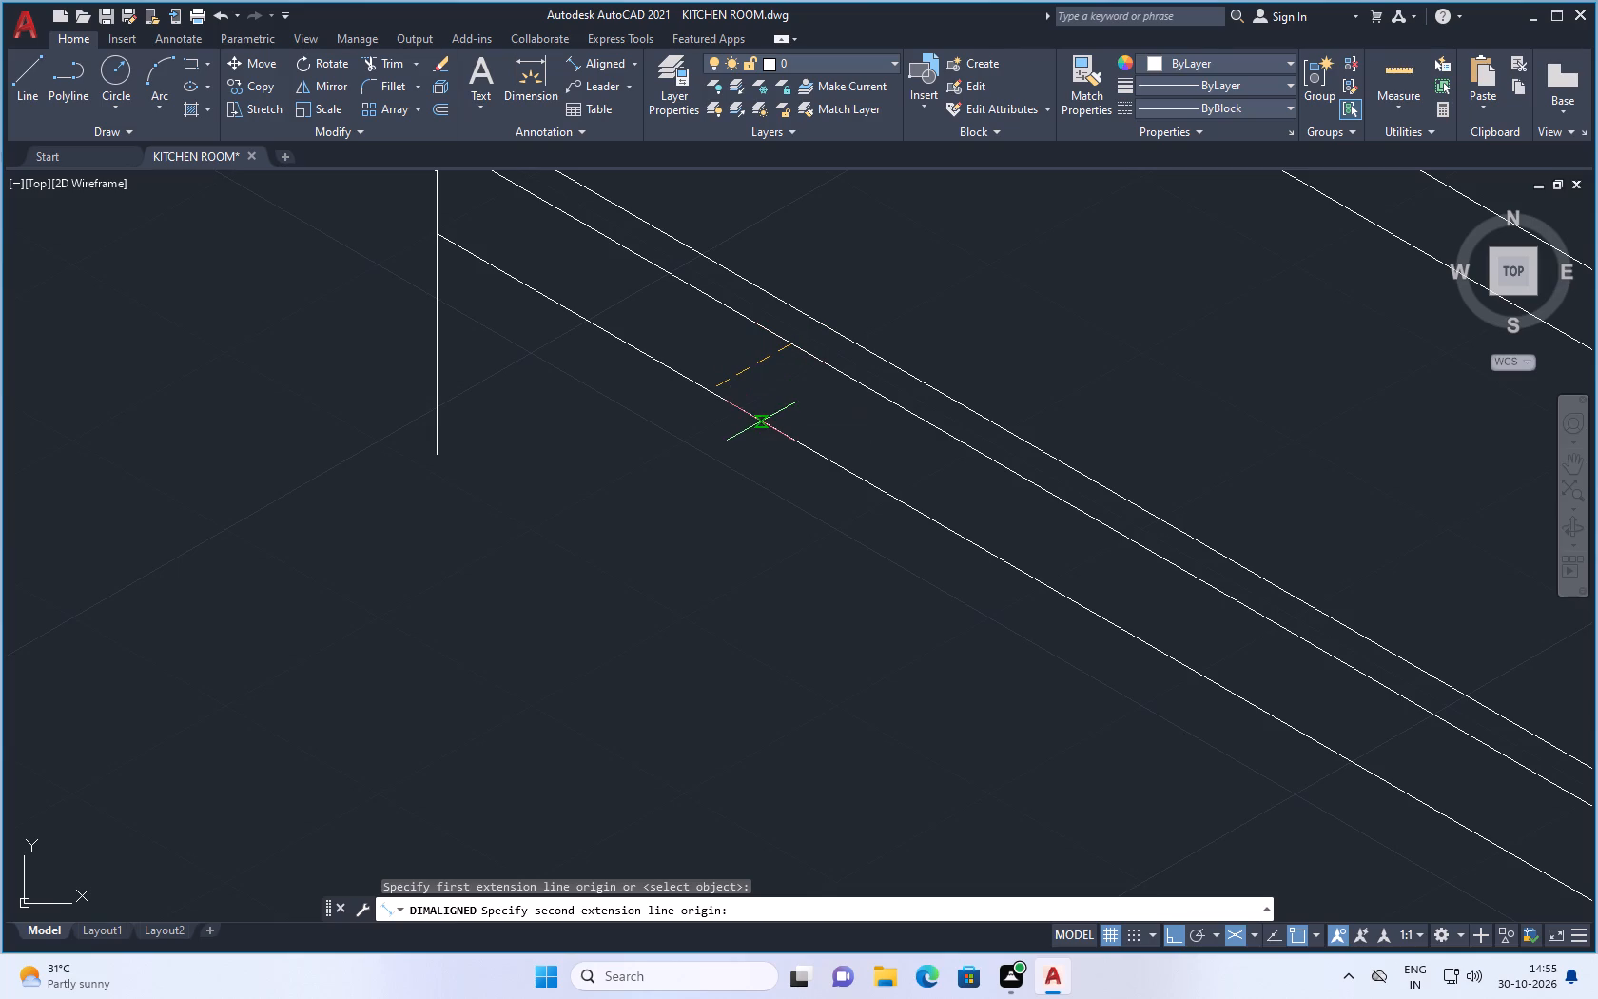
pyautogui.click(751, 412)
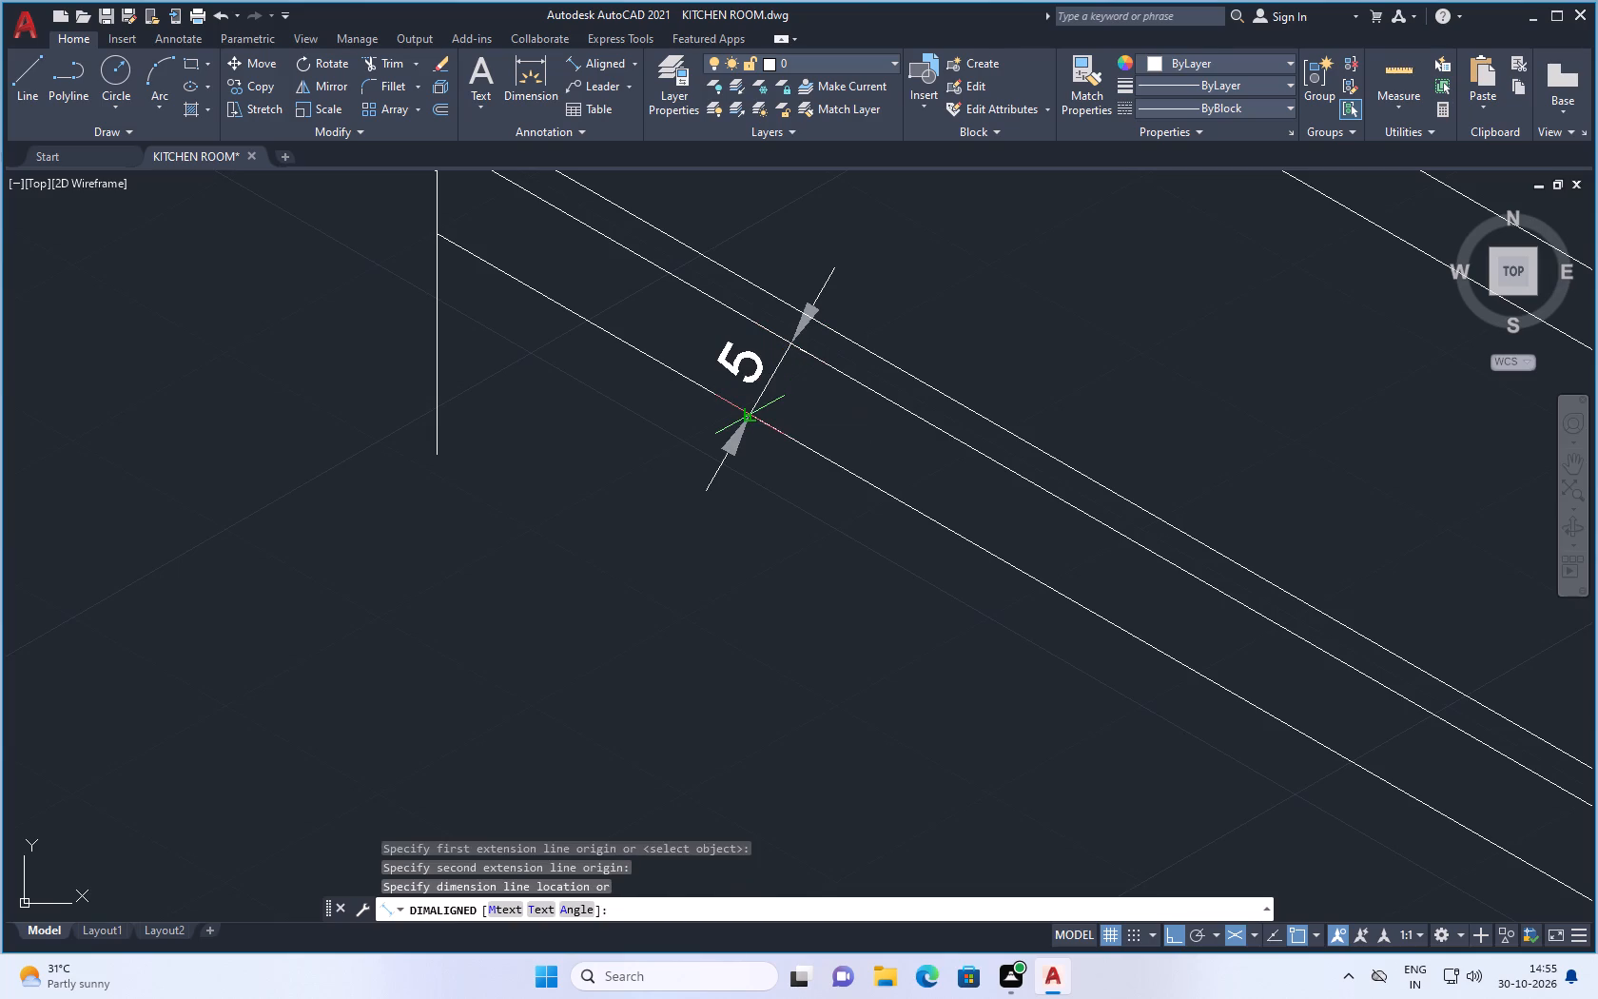
pyautogui.press('Escape')
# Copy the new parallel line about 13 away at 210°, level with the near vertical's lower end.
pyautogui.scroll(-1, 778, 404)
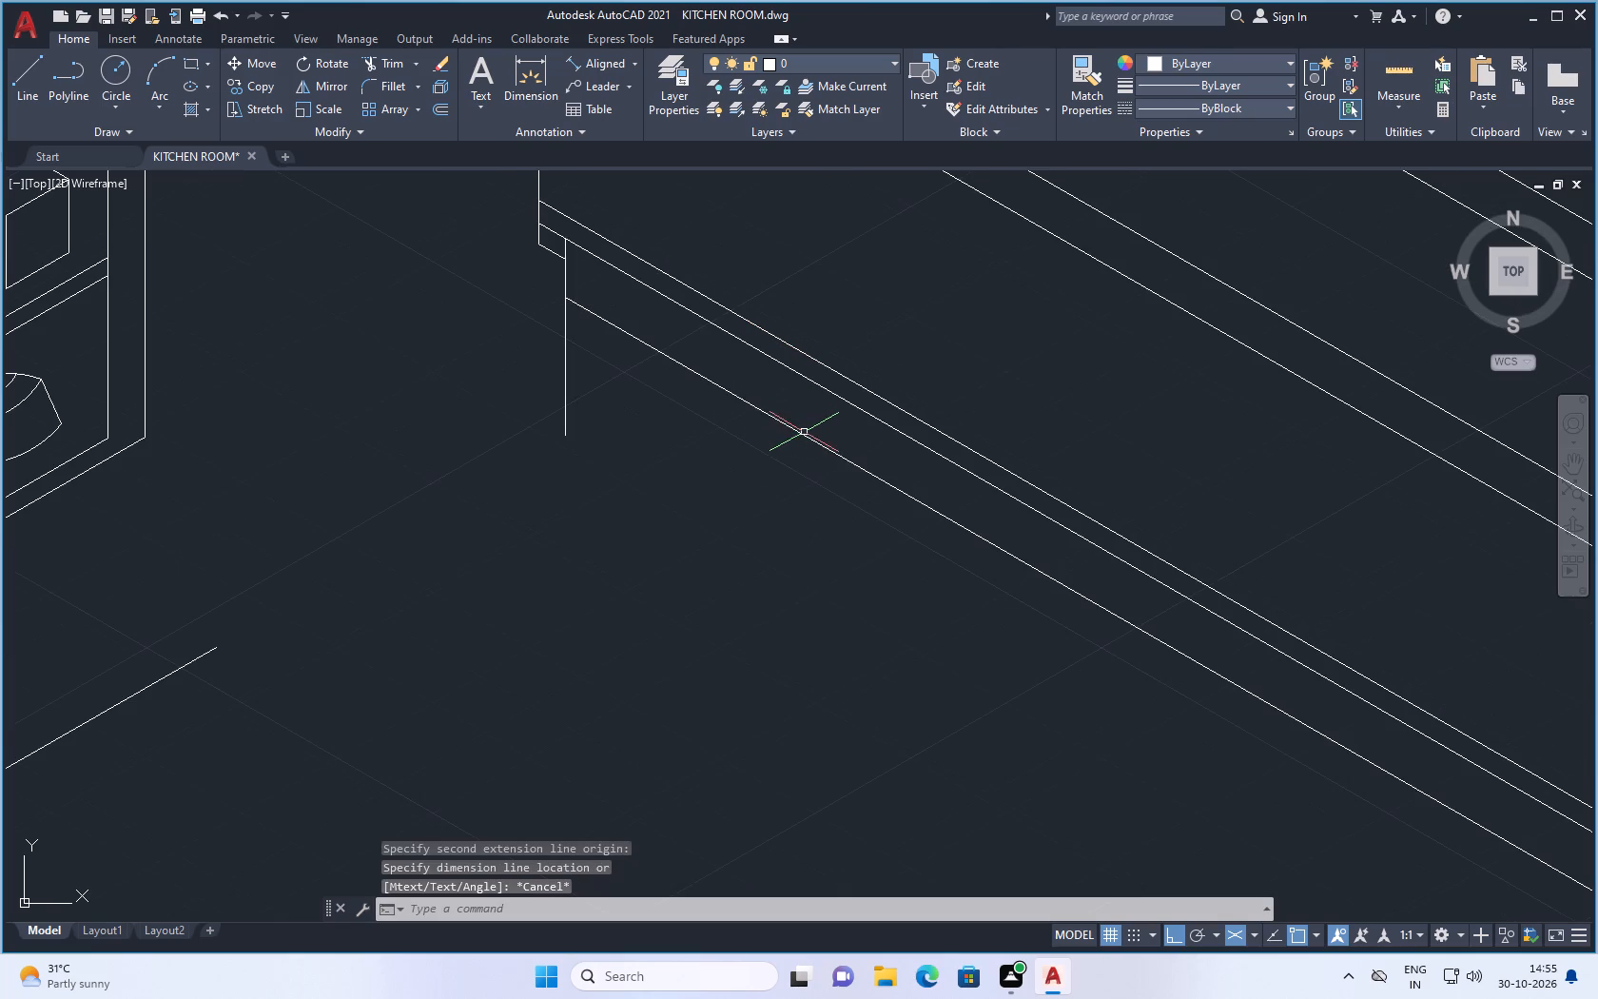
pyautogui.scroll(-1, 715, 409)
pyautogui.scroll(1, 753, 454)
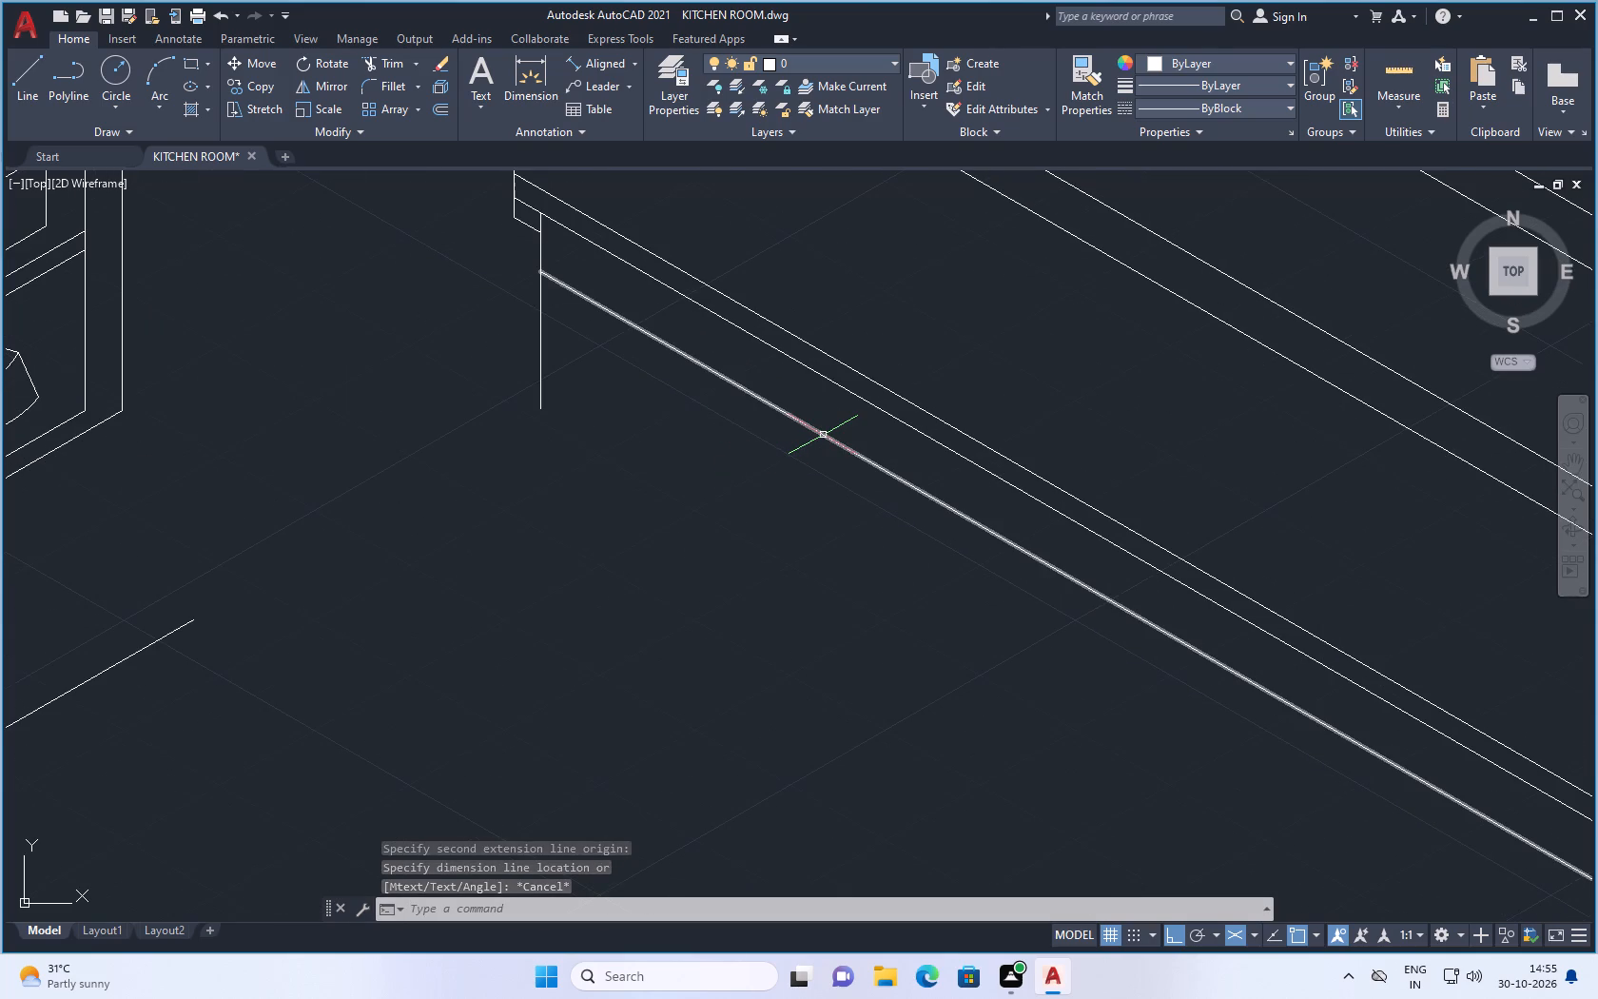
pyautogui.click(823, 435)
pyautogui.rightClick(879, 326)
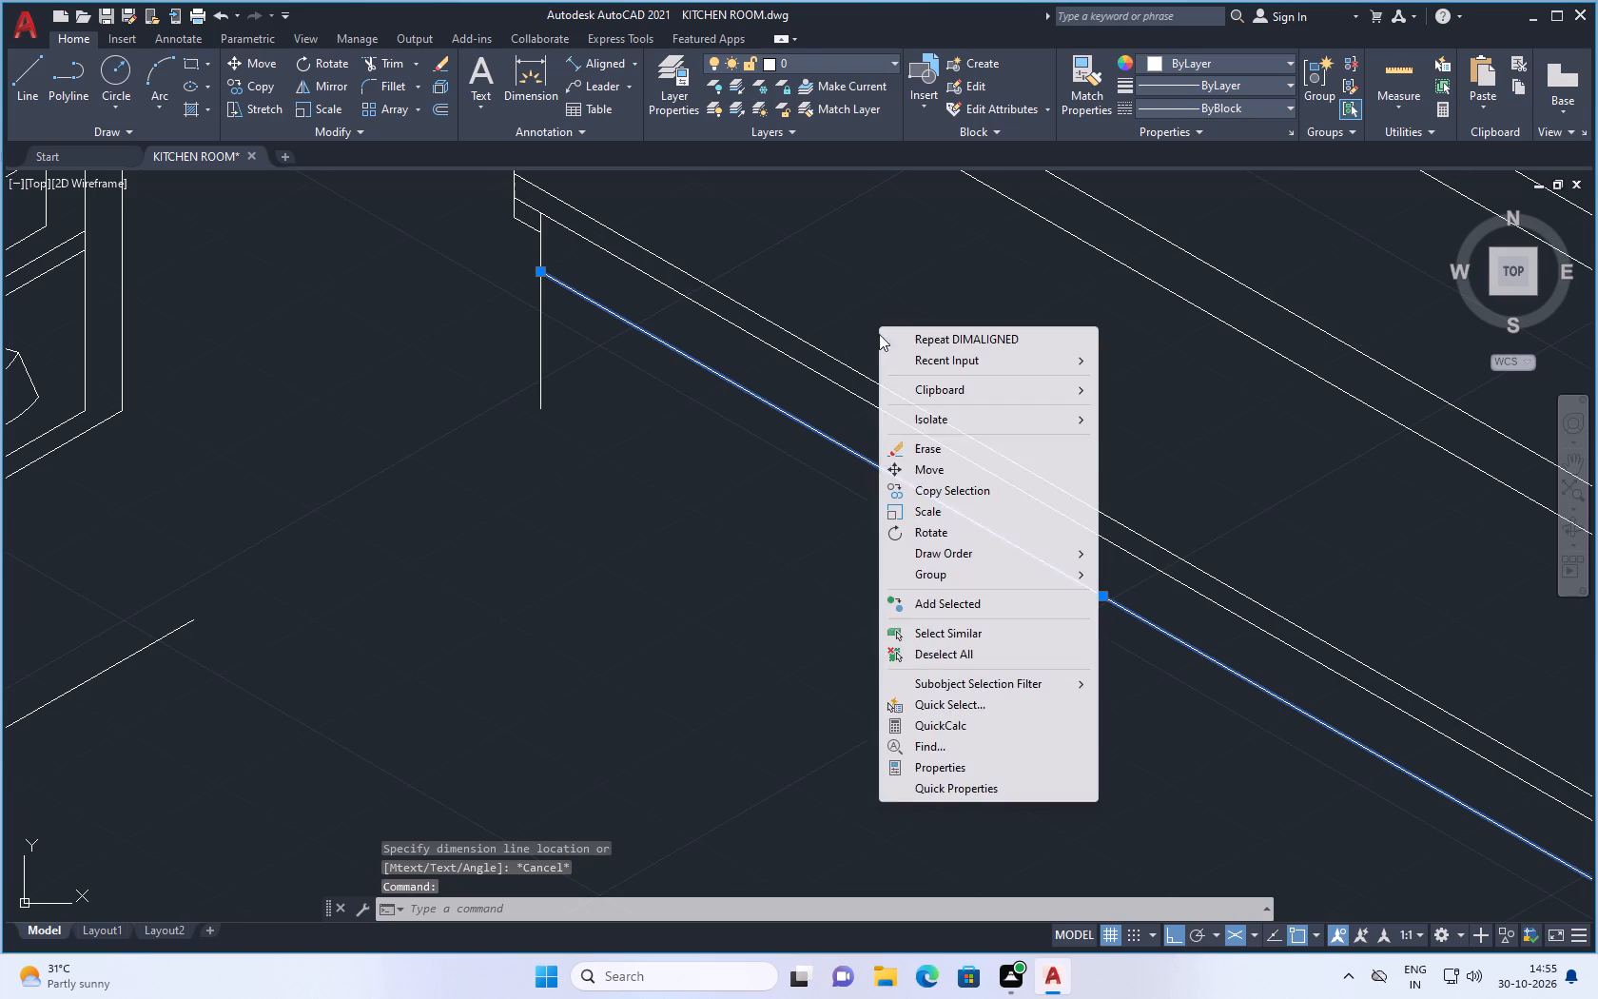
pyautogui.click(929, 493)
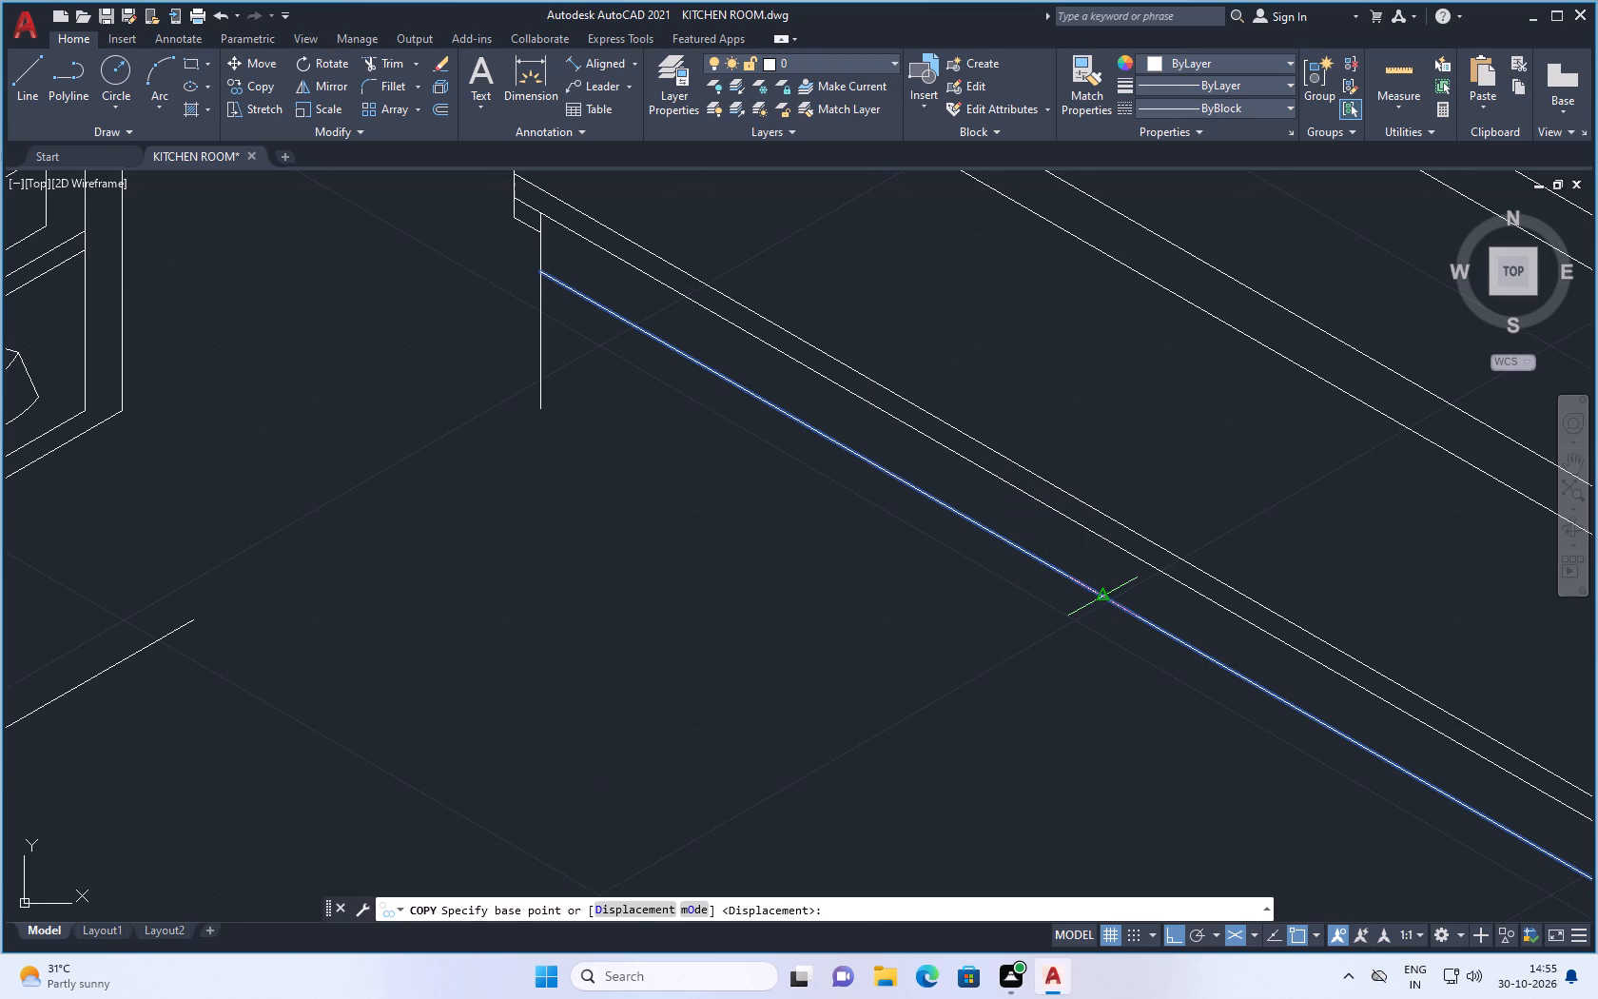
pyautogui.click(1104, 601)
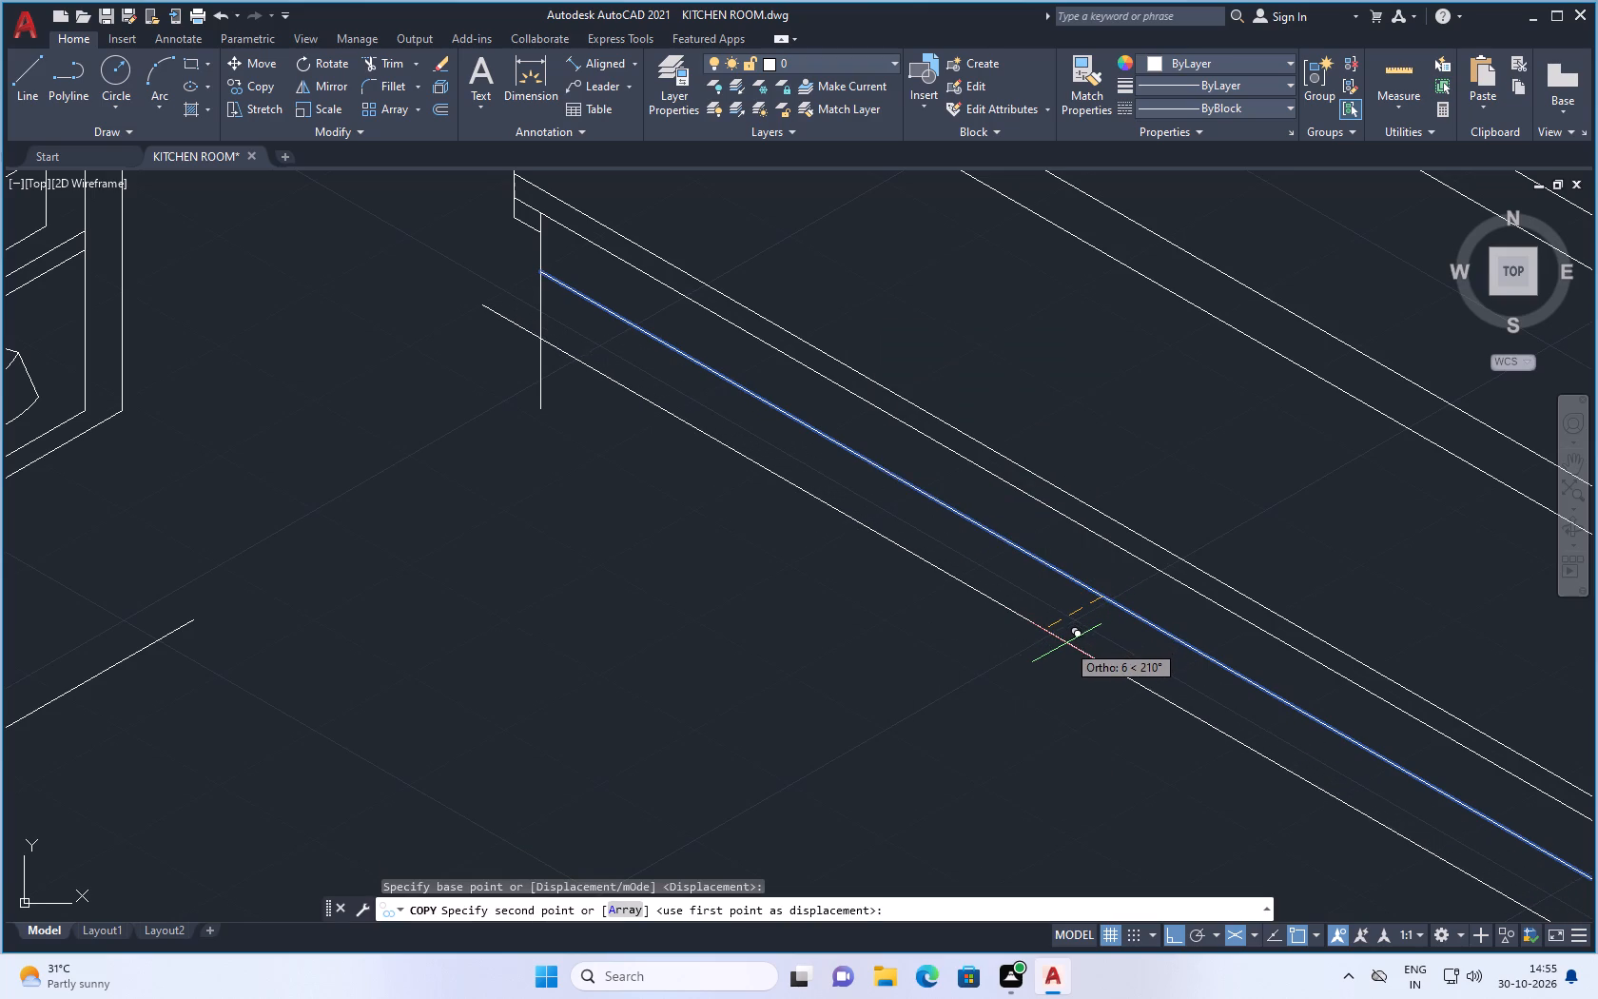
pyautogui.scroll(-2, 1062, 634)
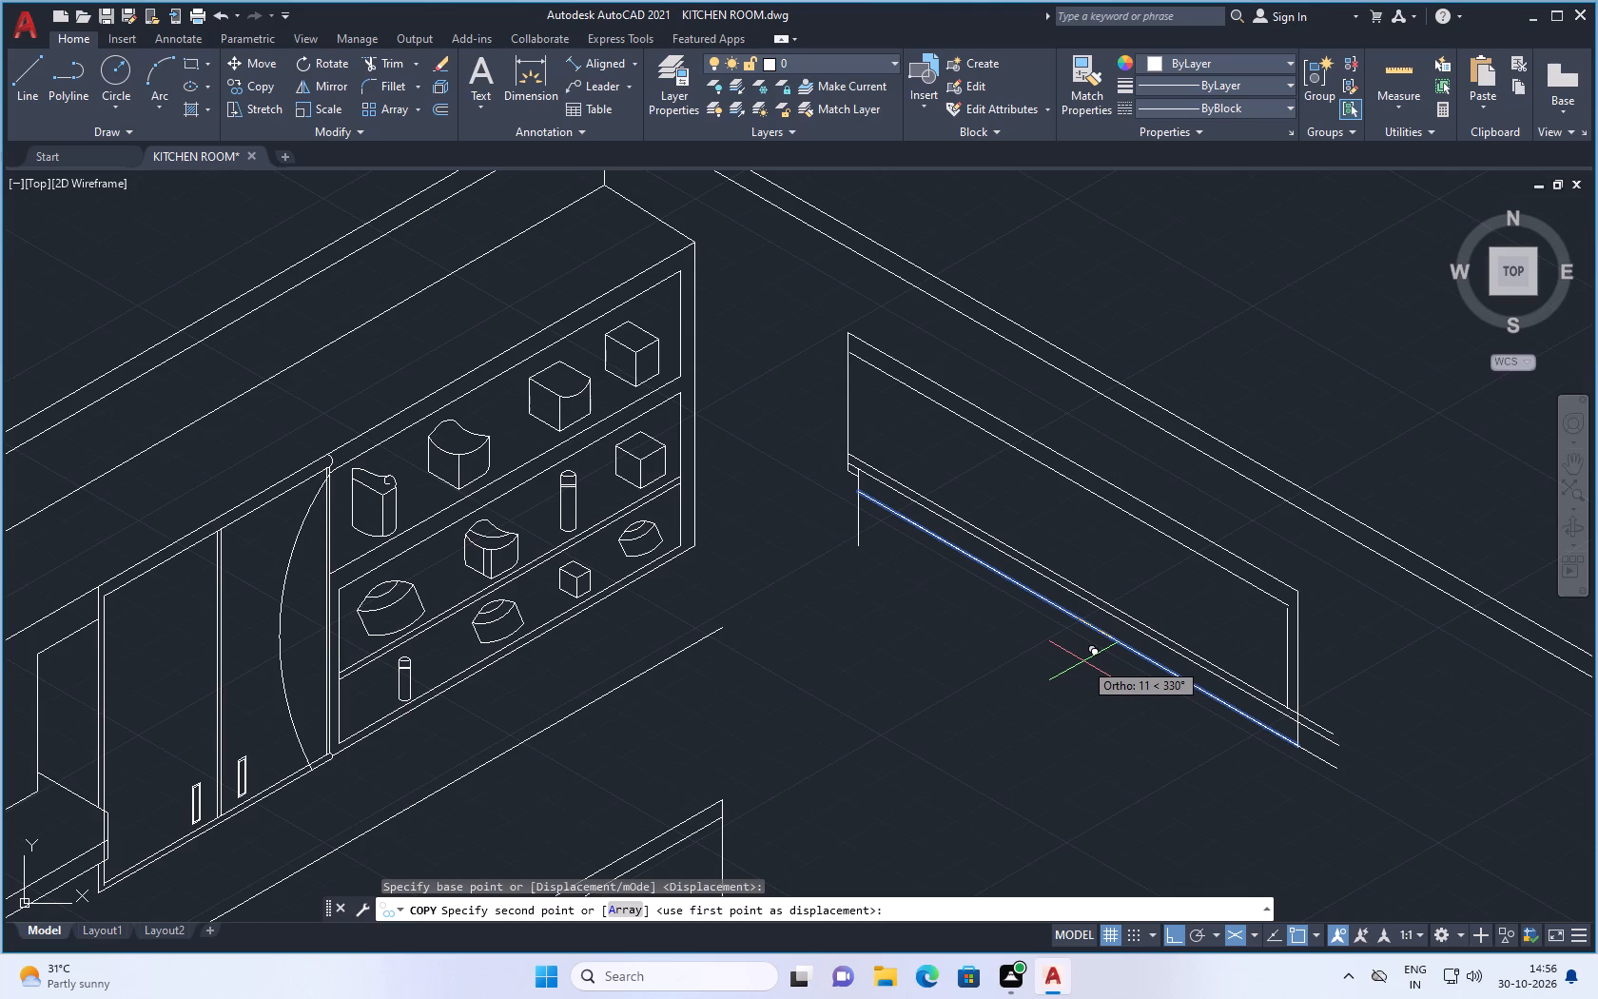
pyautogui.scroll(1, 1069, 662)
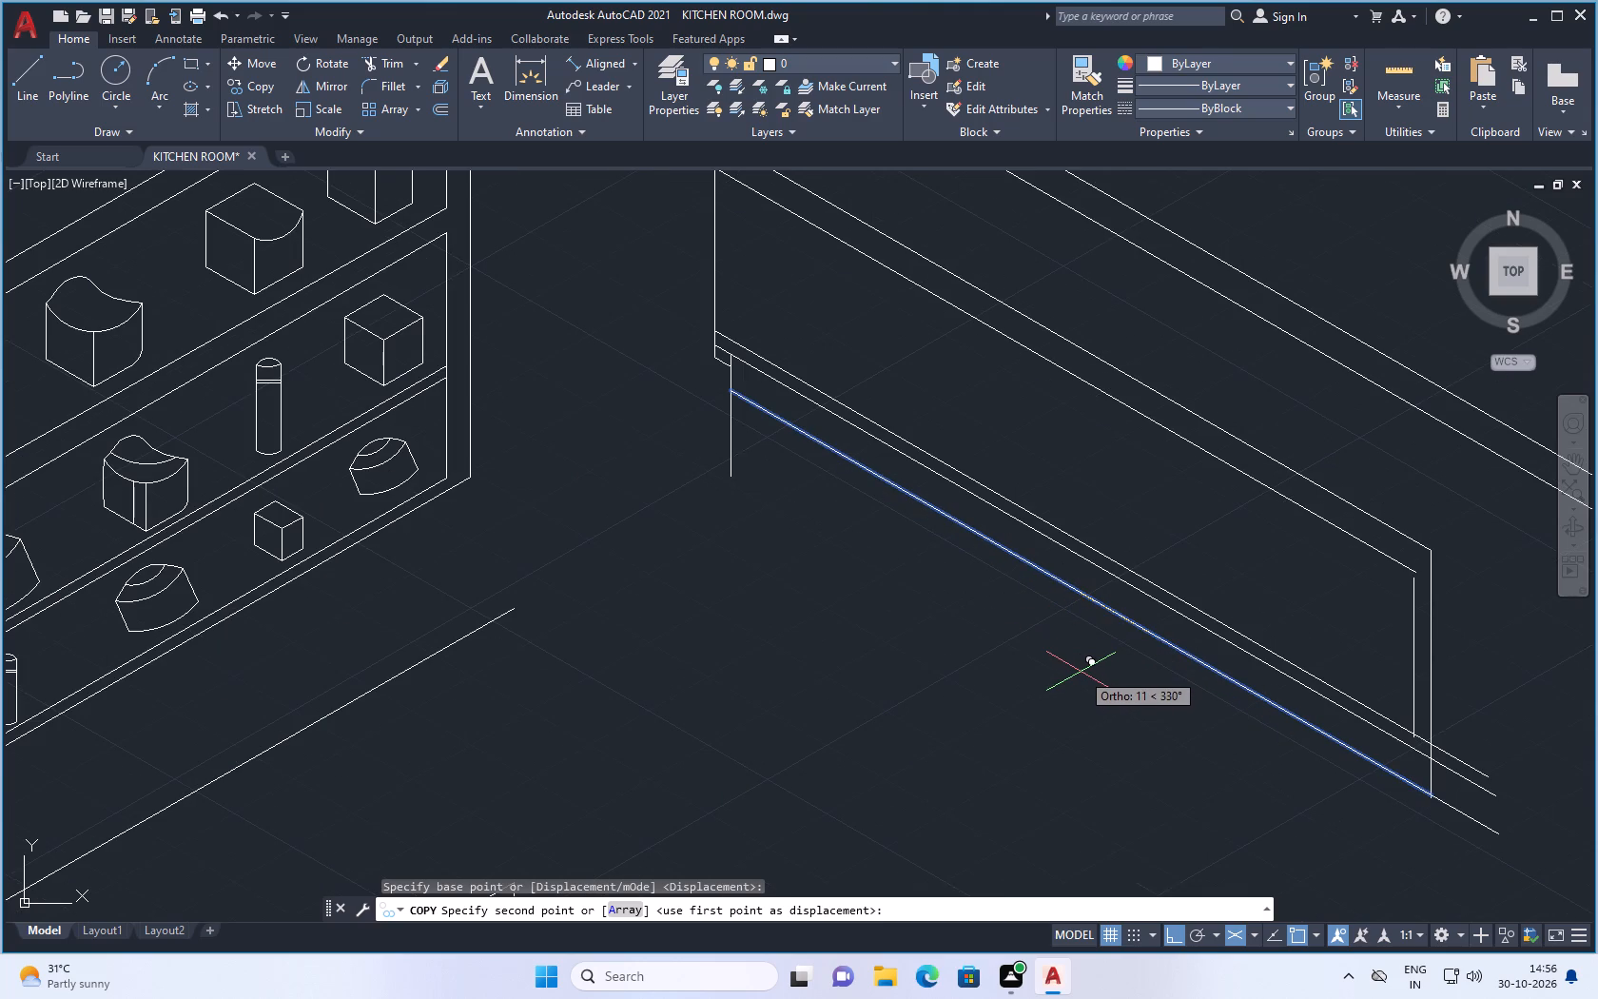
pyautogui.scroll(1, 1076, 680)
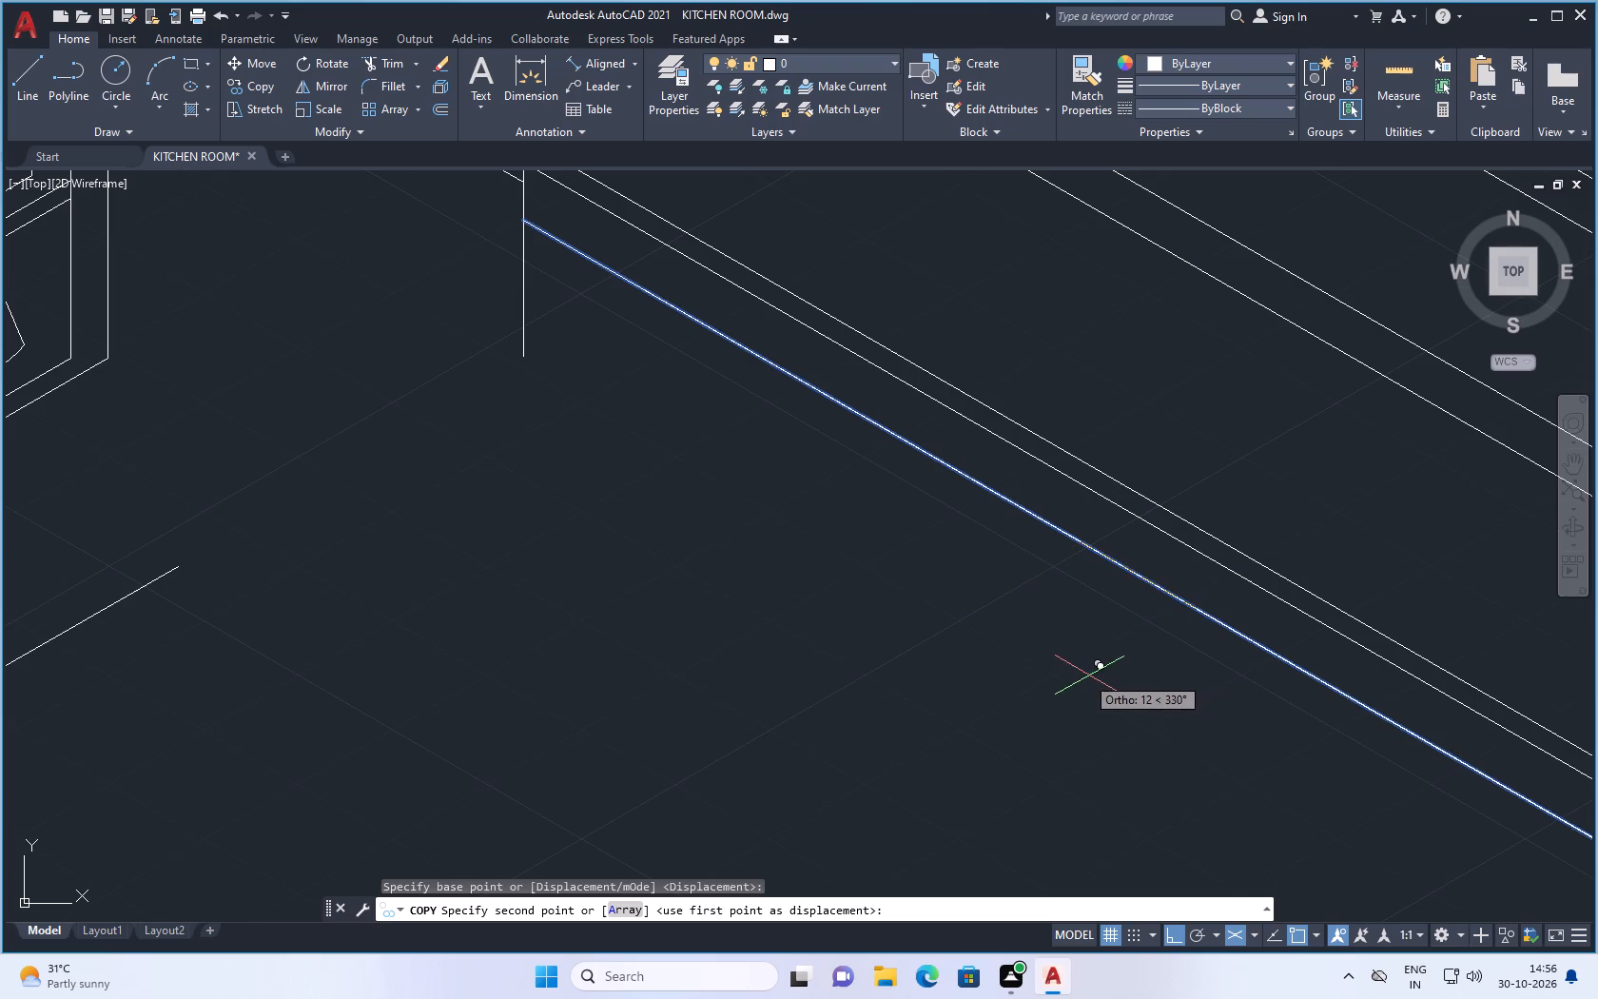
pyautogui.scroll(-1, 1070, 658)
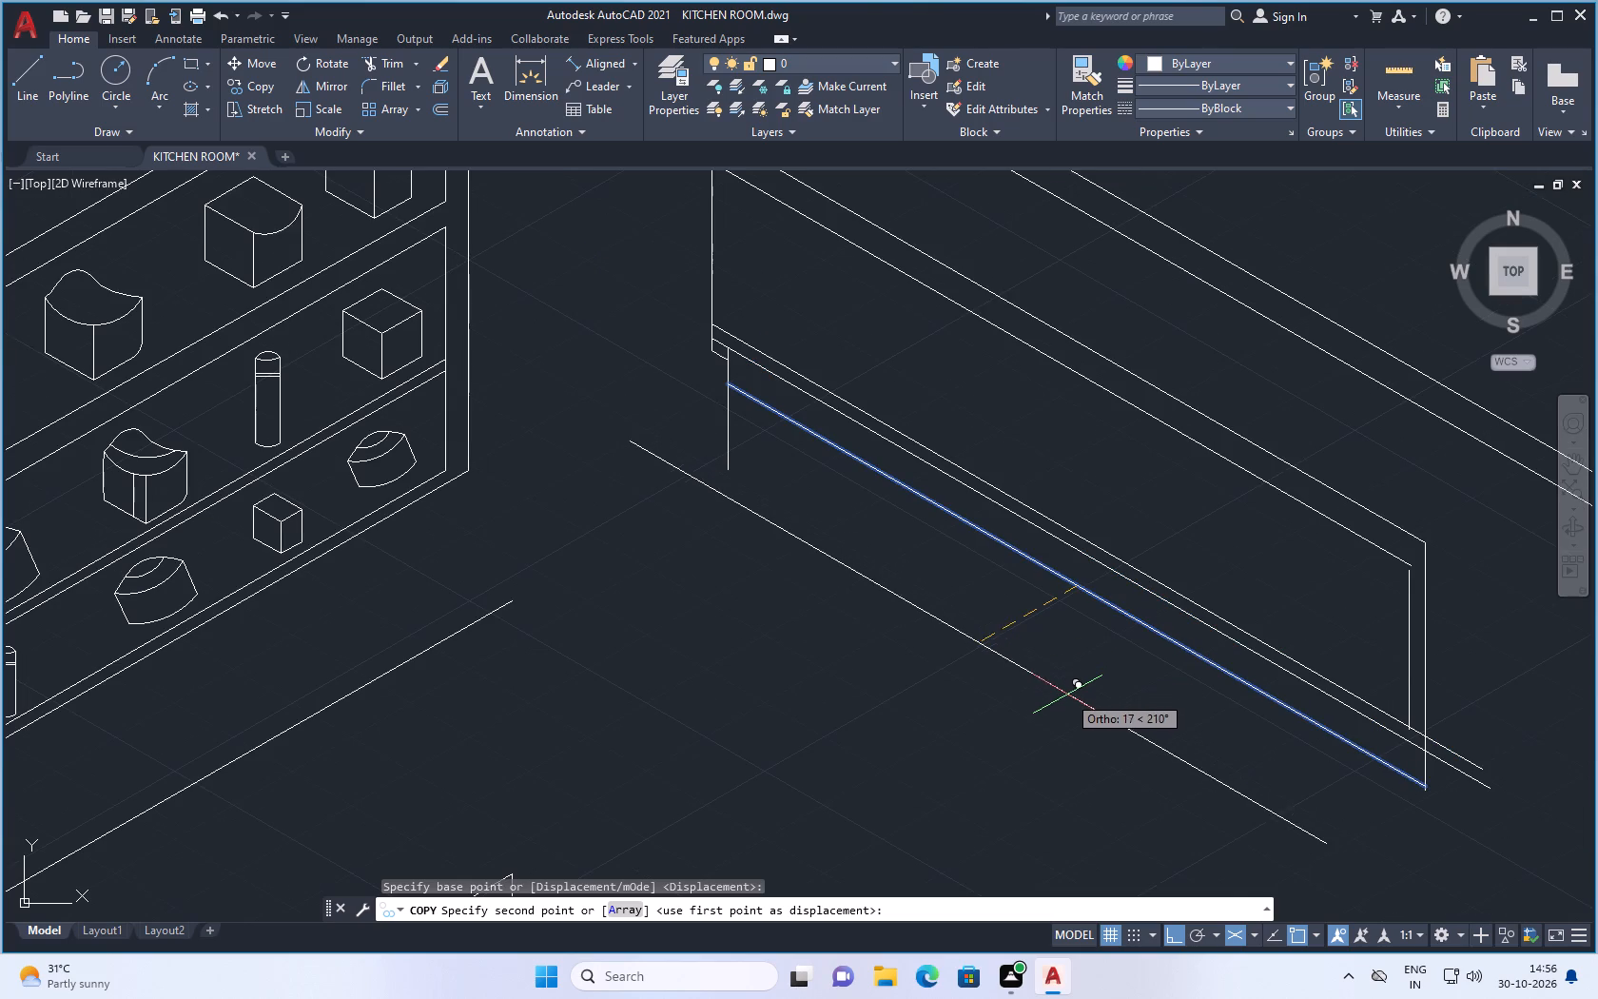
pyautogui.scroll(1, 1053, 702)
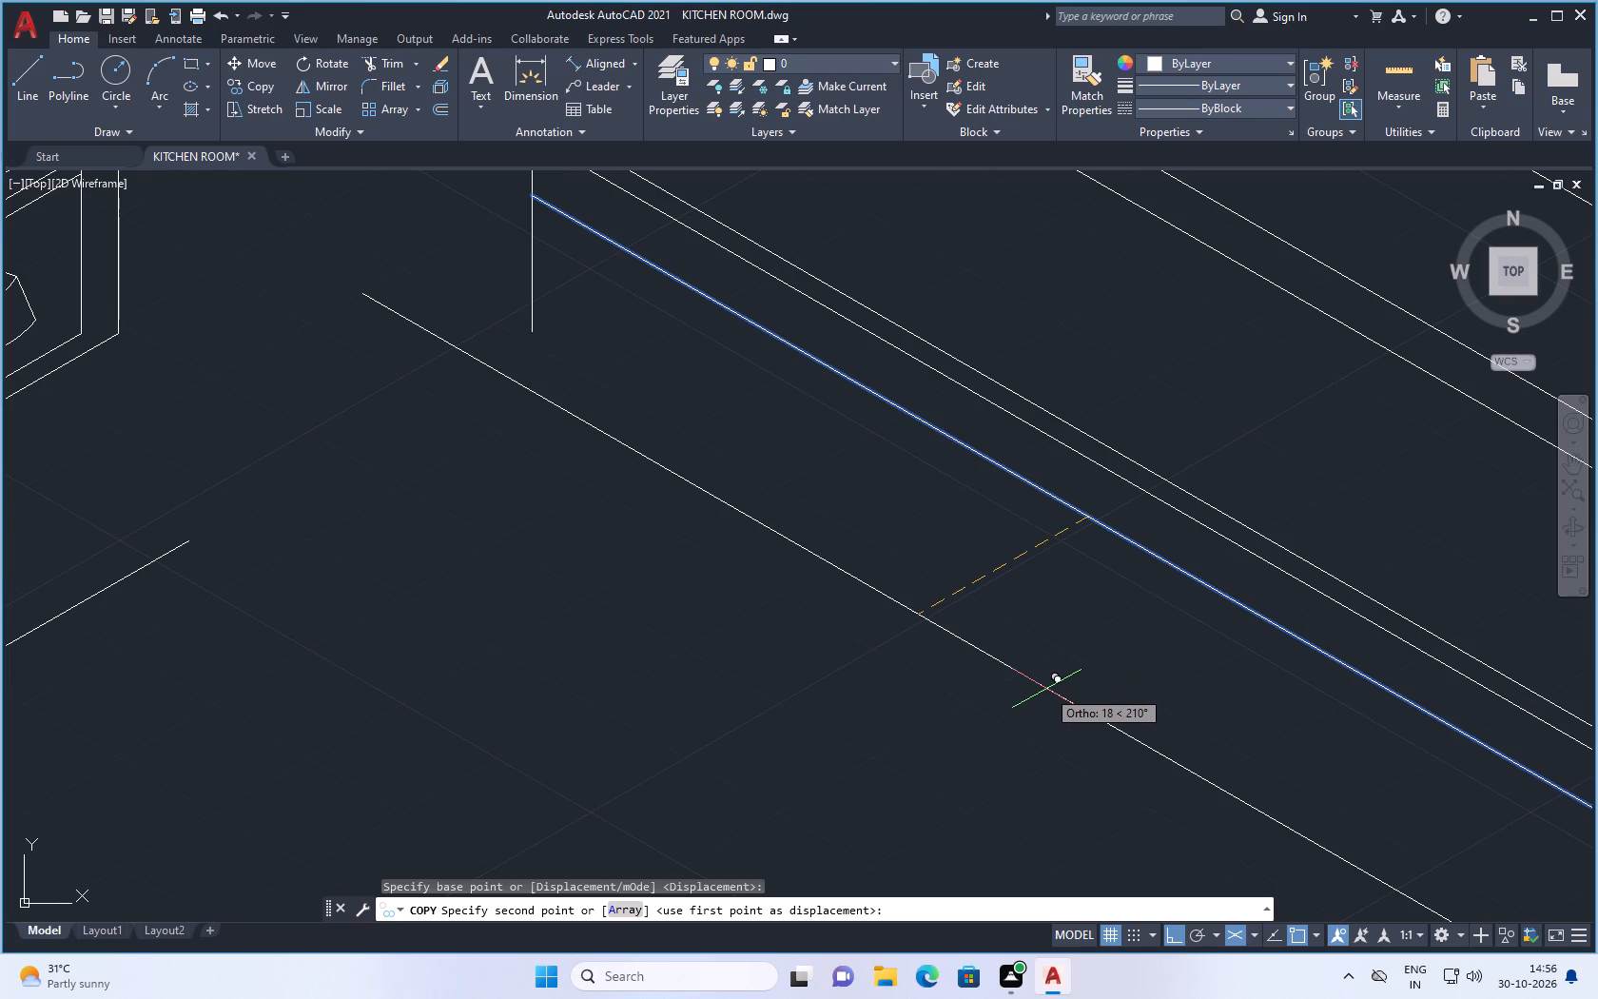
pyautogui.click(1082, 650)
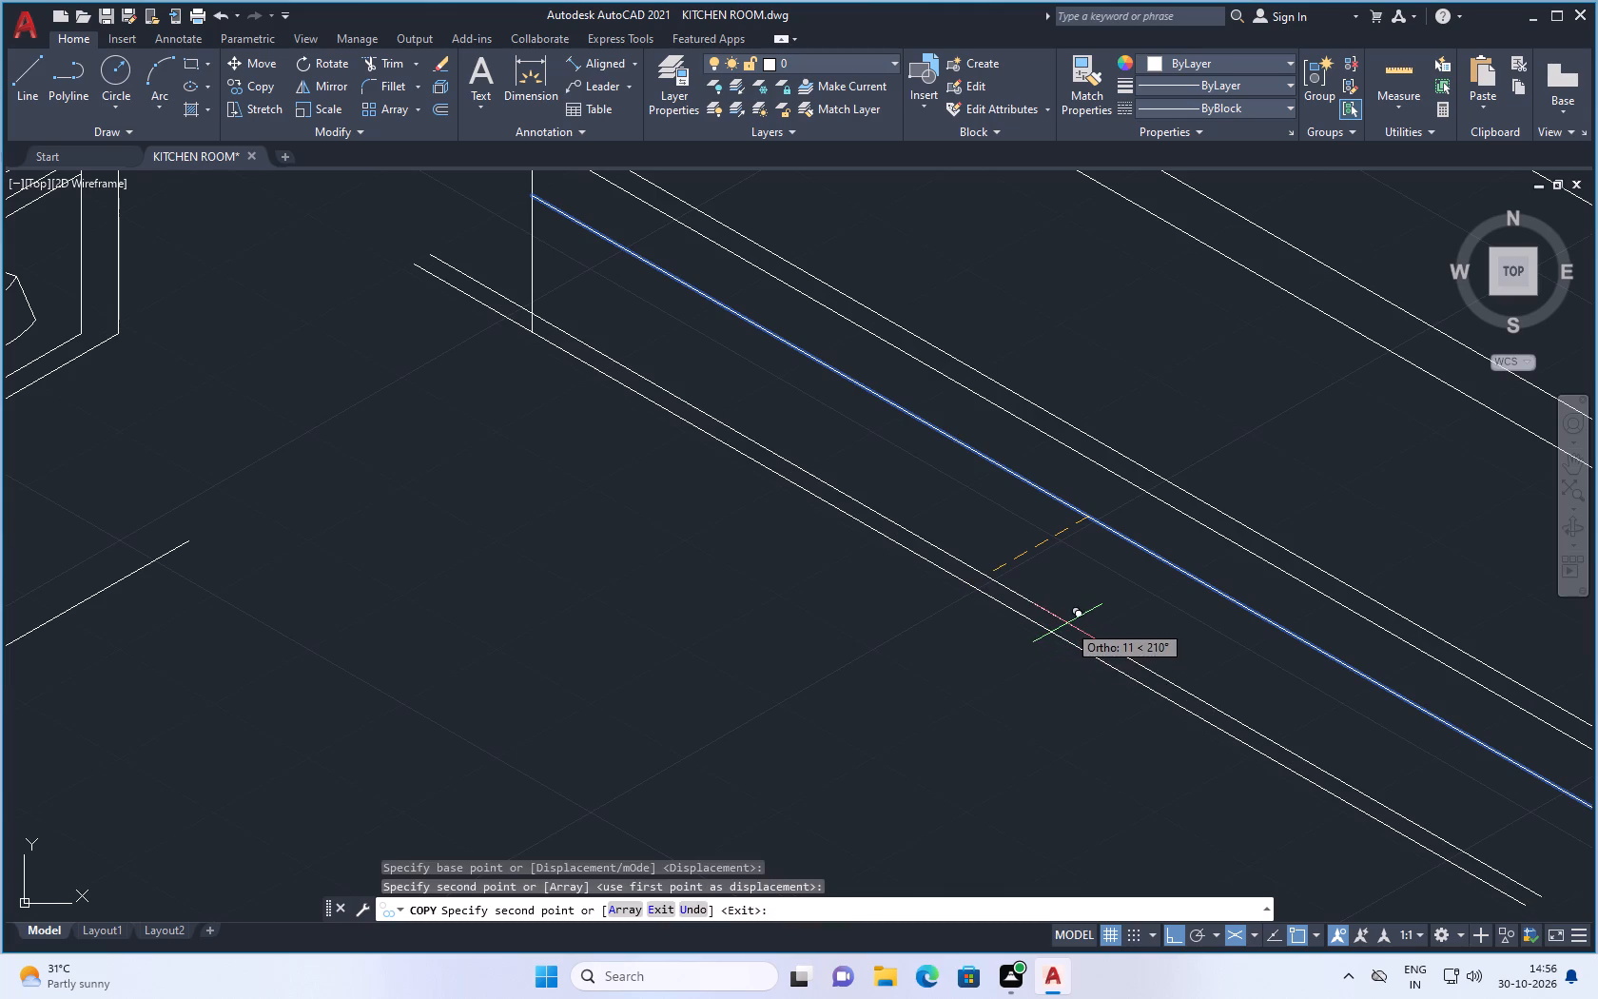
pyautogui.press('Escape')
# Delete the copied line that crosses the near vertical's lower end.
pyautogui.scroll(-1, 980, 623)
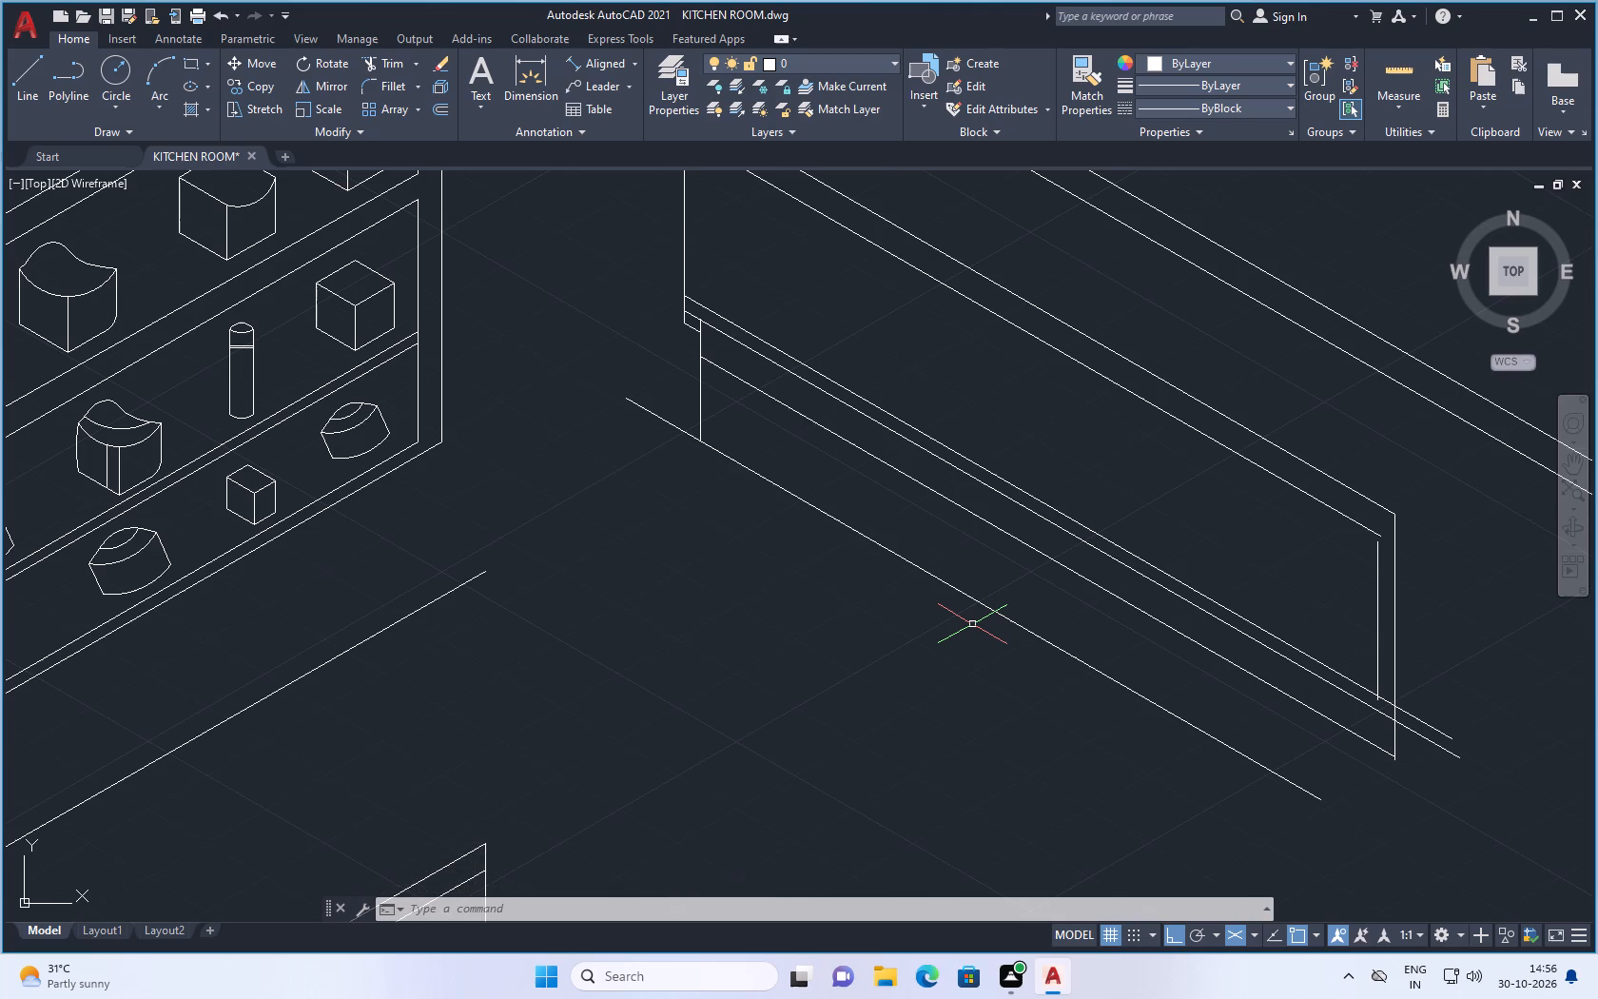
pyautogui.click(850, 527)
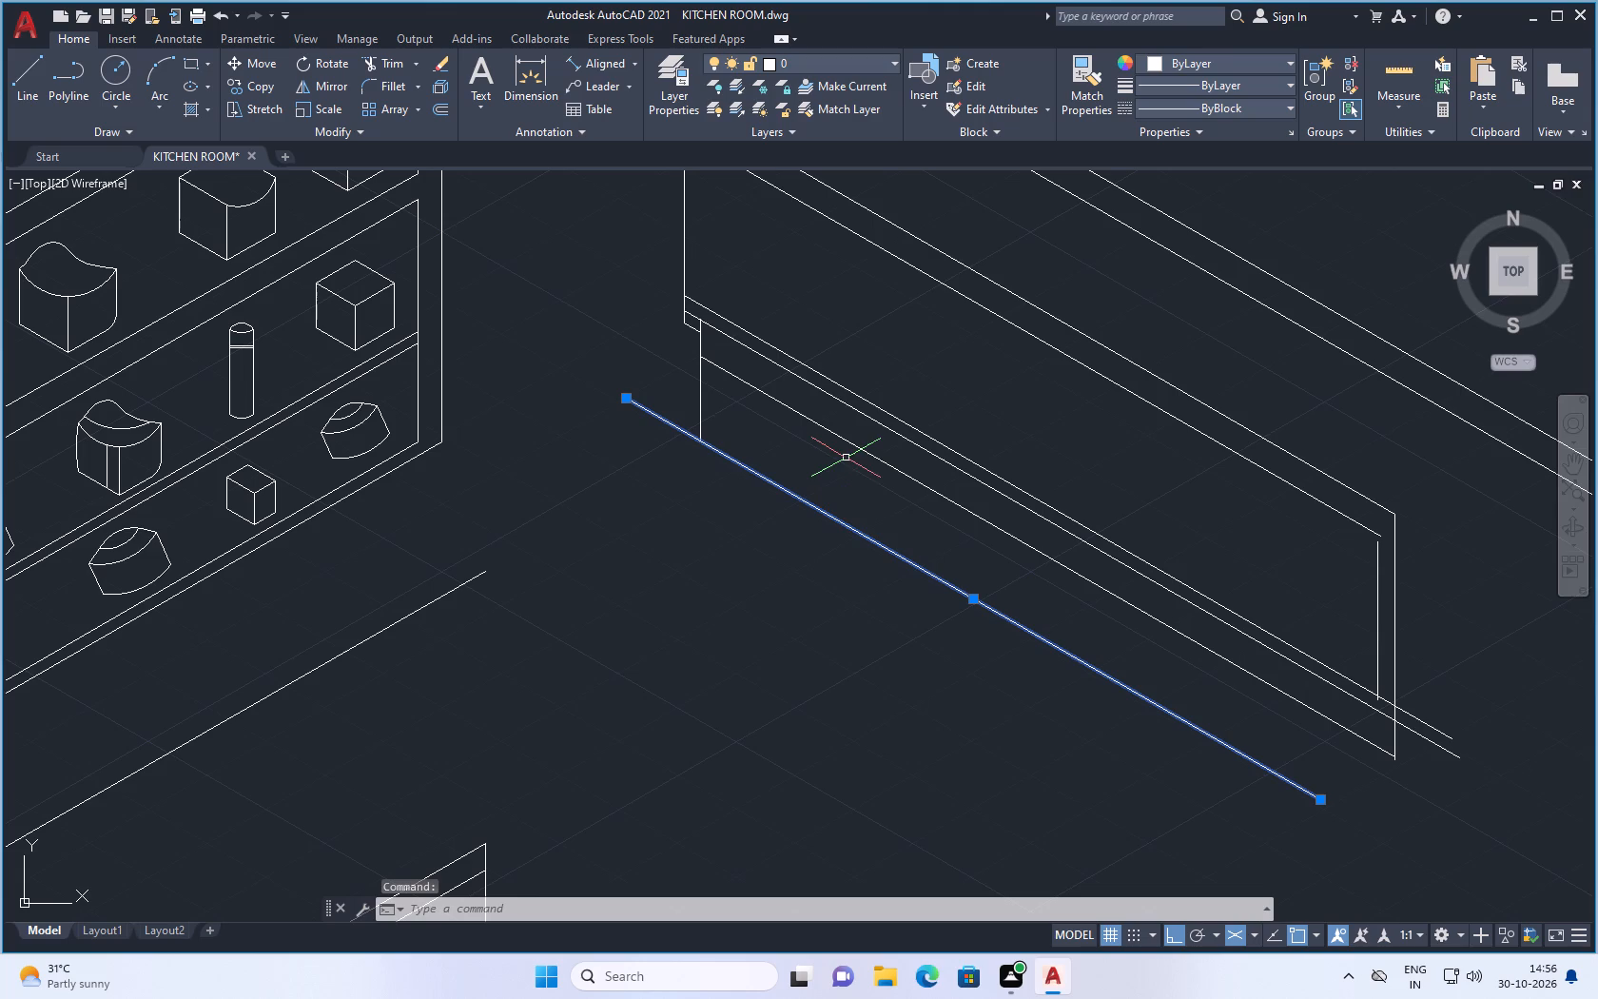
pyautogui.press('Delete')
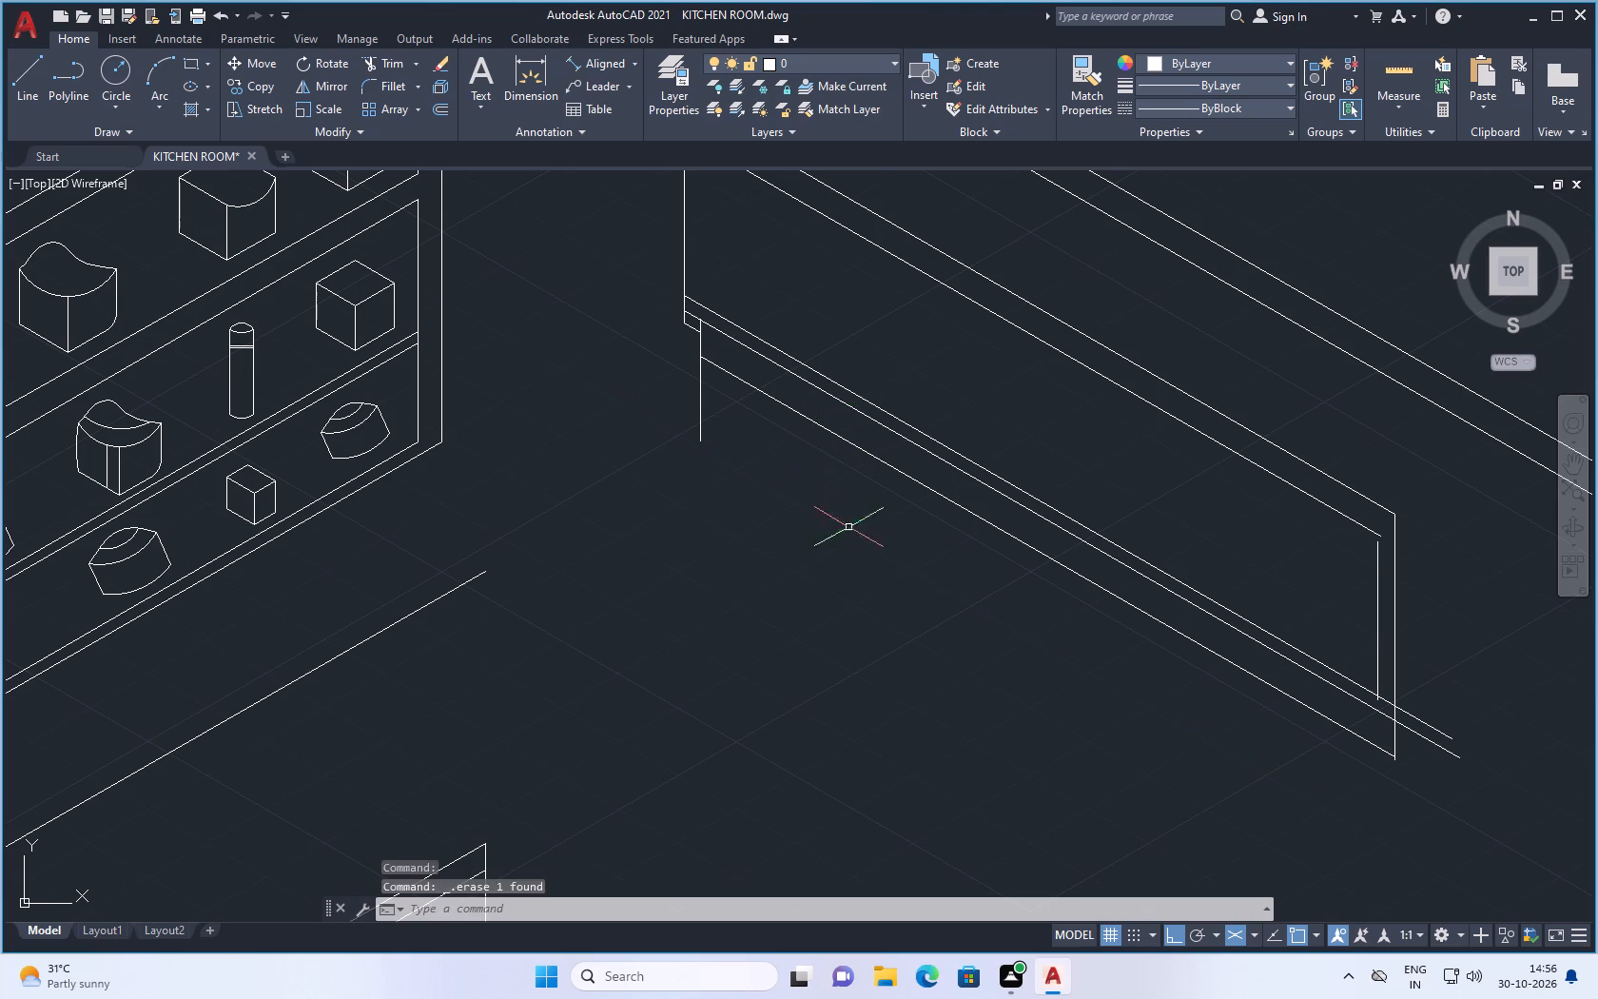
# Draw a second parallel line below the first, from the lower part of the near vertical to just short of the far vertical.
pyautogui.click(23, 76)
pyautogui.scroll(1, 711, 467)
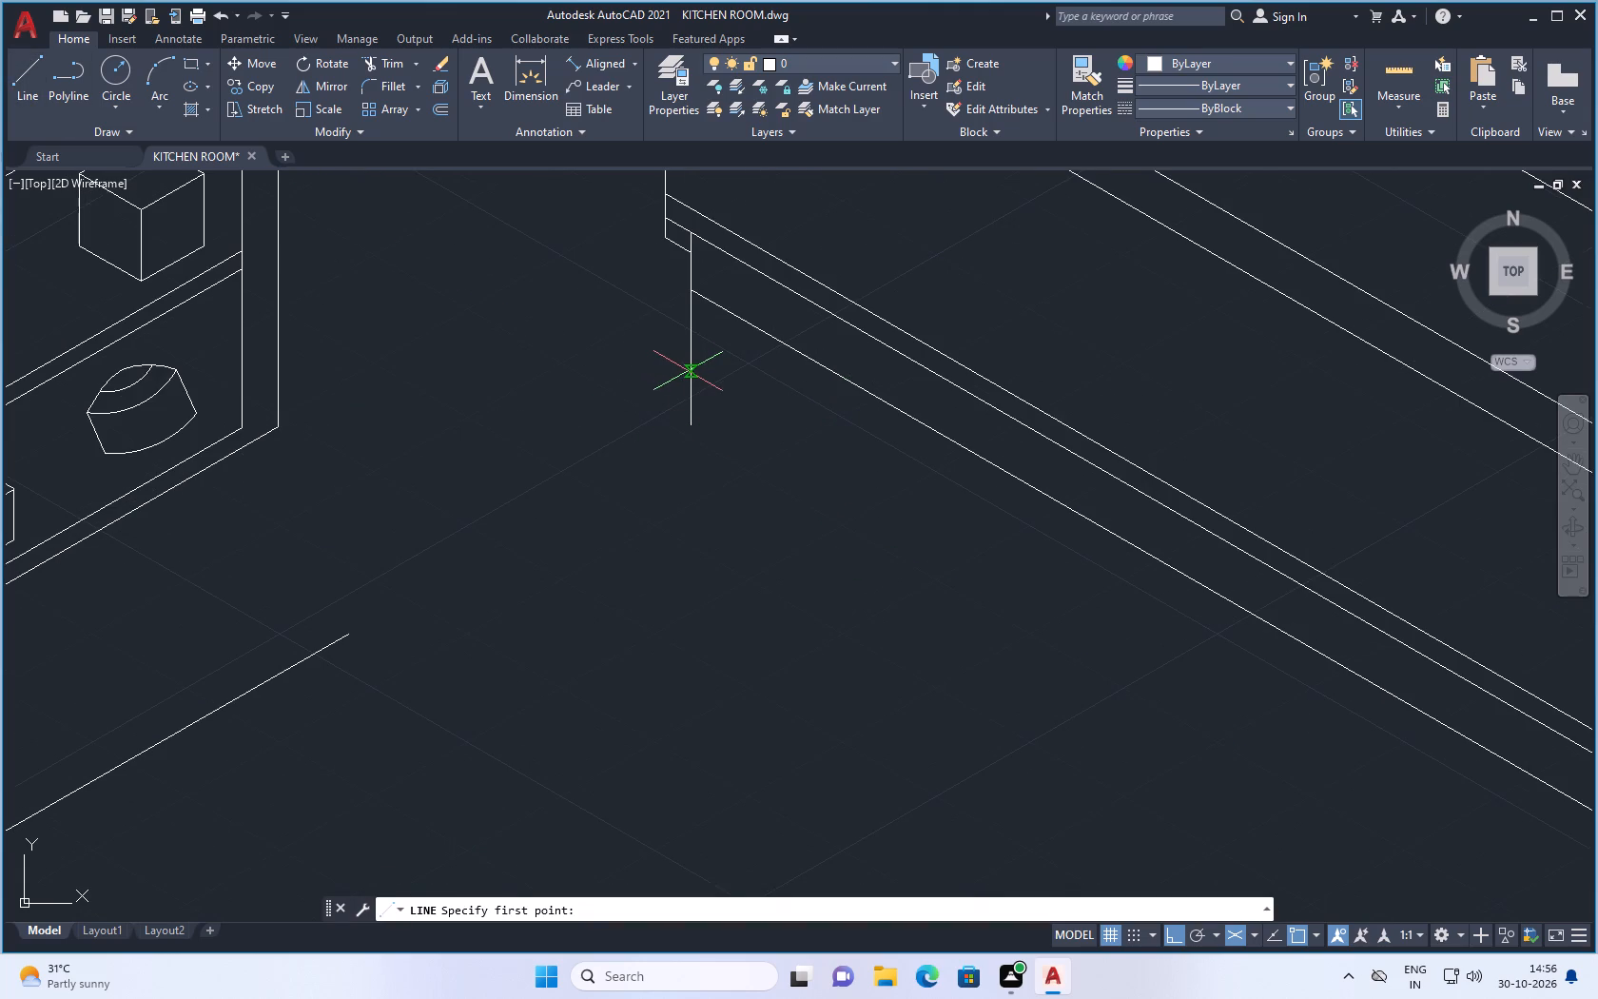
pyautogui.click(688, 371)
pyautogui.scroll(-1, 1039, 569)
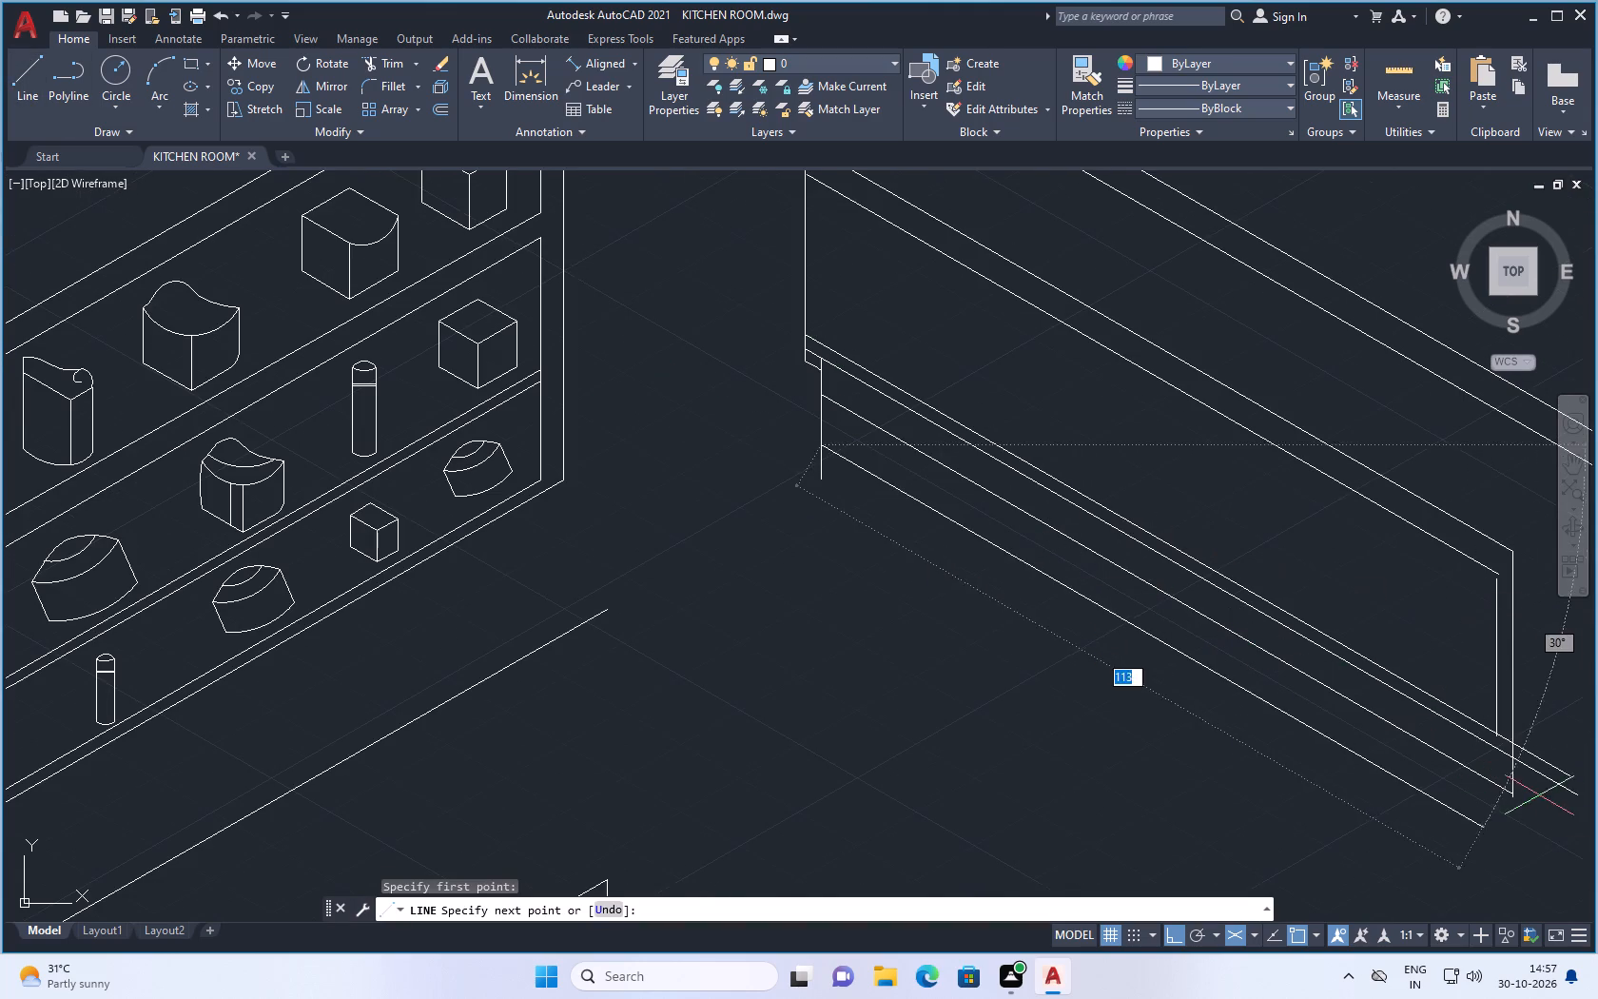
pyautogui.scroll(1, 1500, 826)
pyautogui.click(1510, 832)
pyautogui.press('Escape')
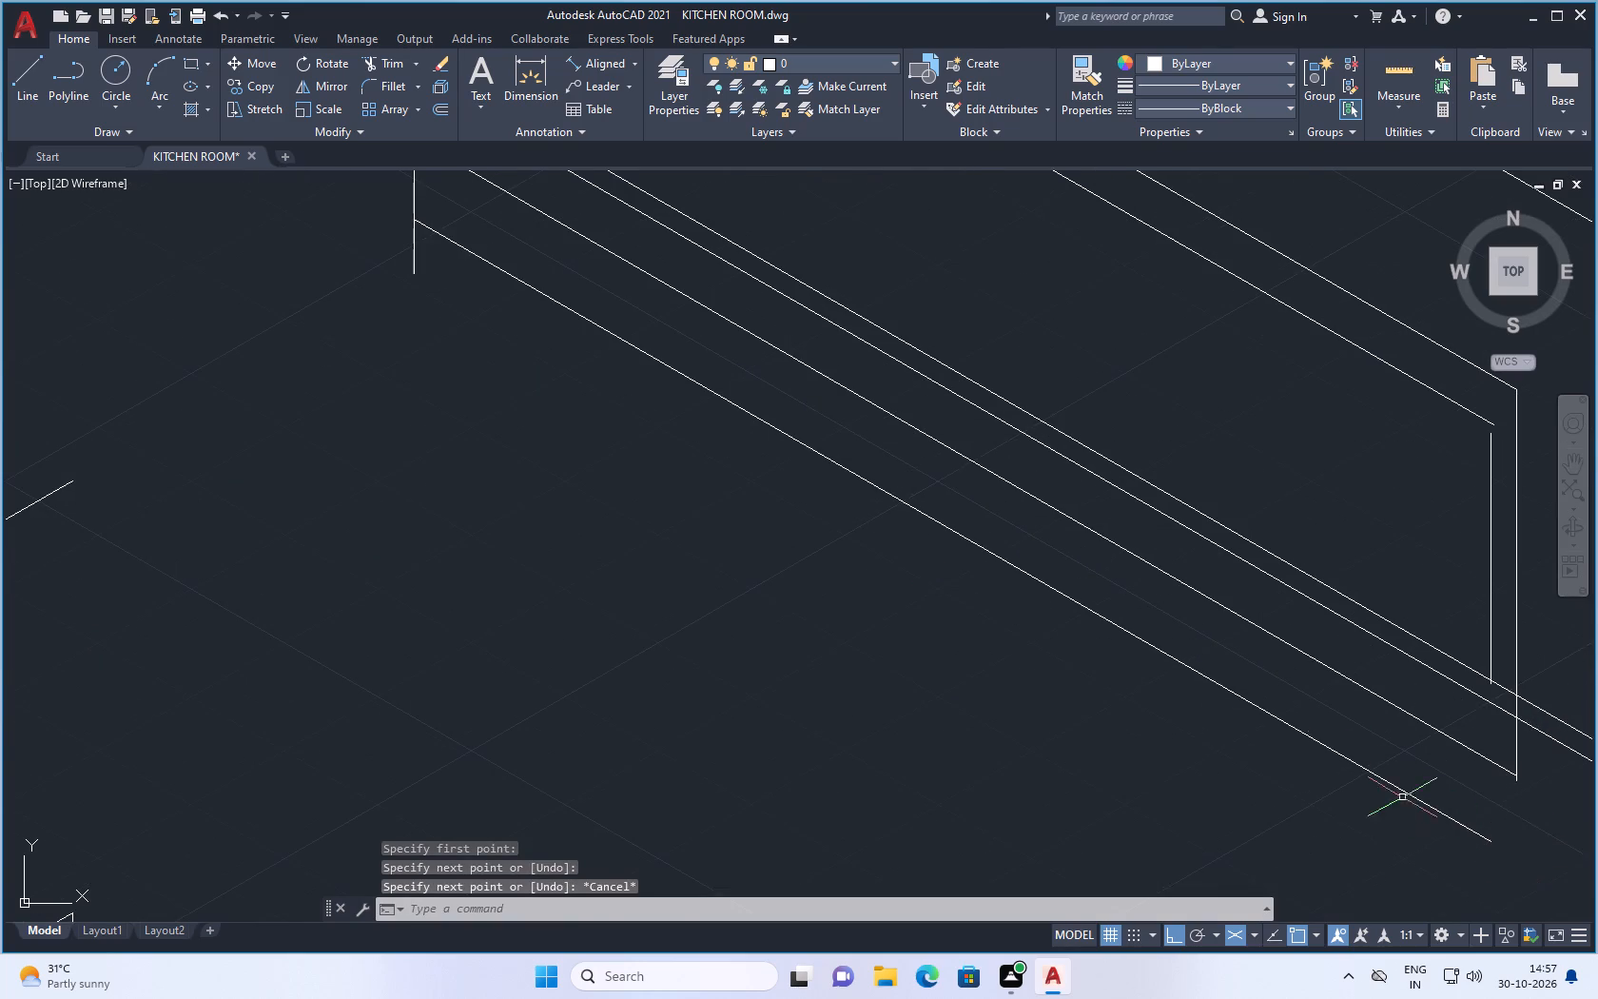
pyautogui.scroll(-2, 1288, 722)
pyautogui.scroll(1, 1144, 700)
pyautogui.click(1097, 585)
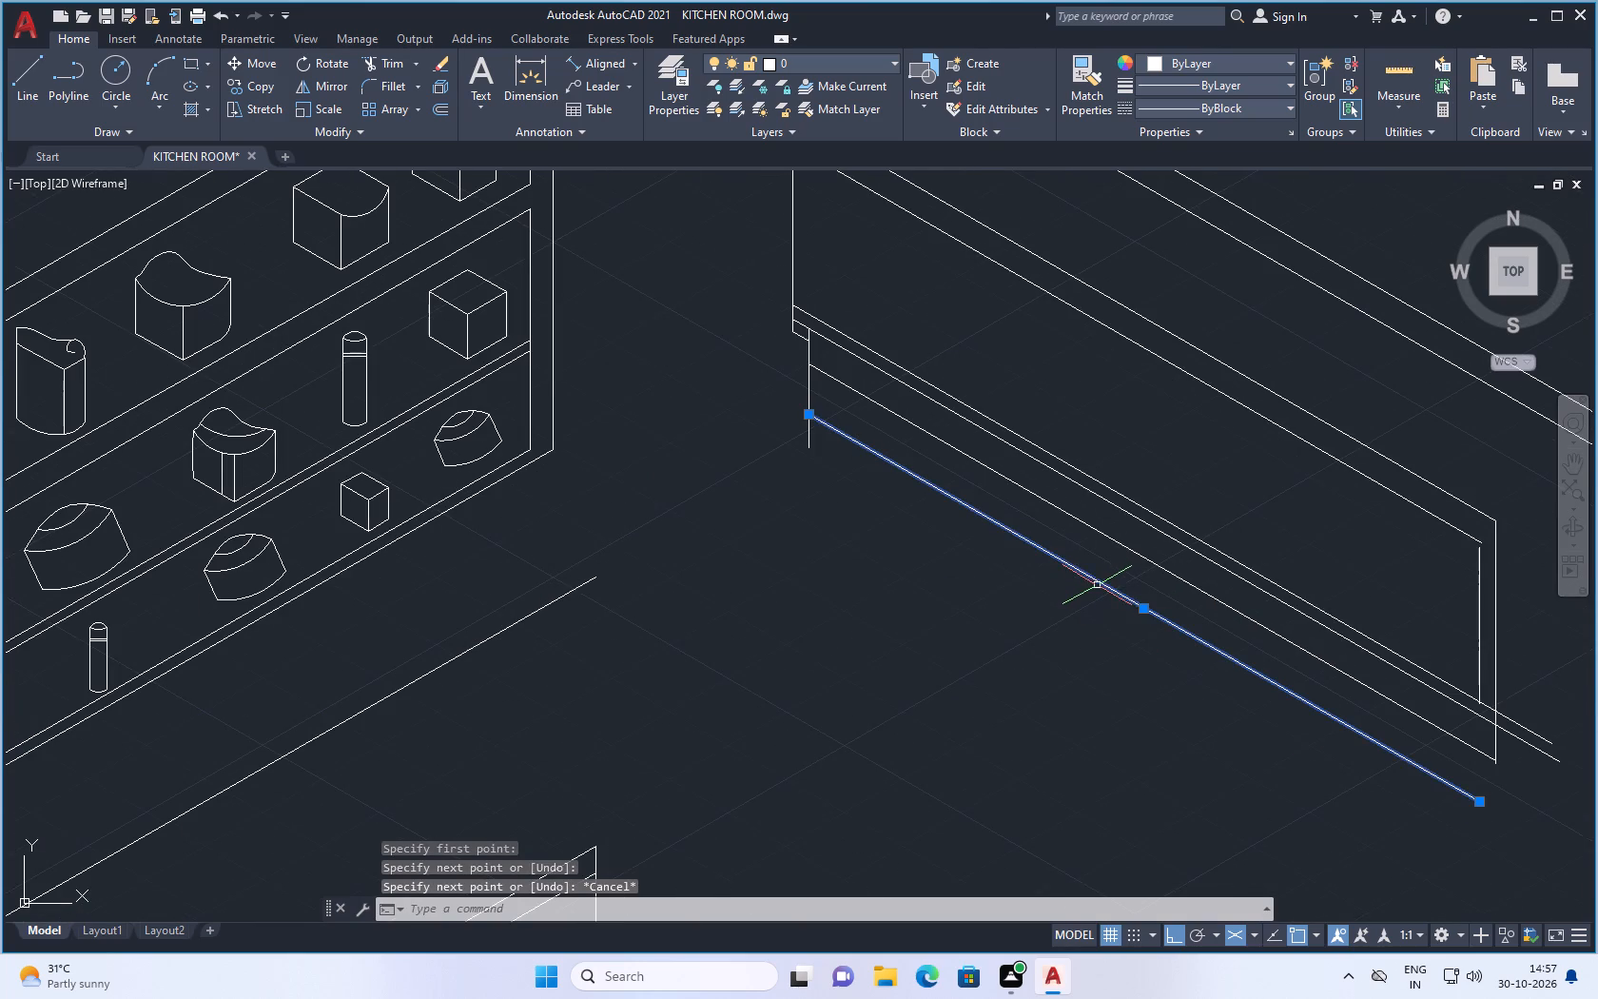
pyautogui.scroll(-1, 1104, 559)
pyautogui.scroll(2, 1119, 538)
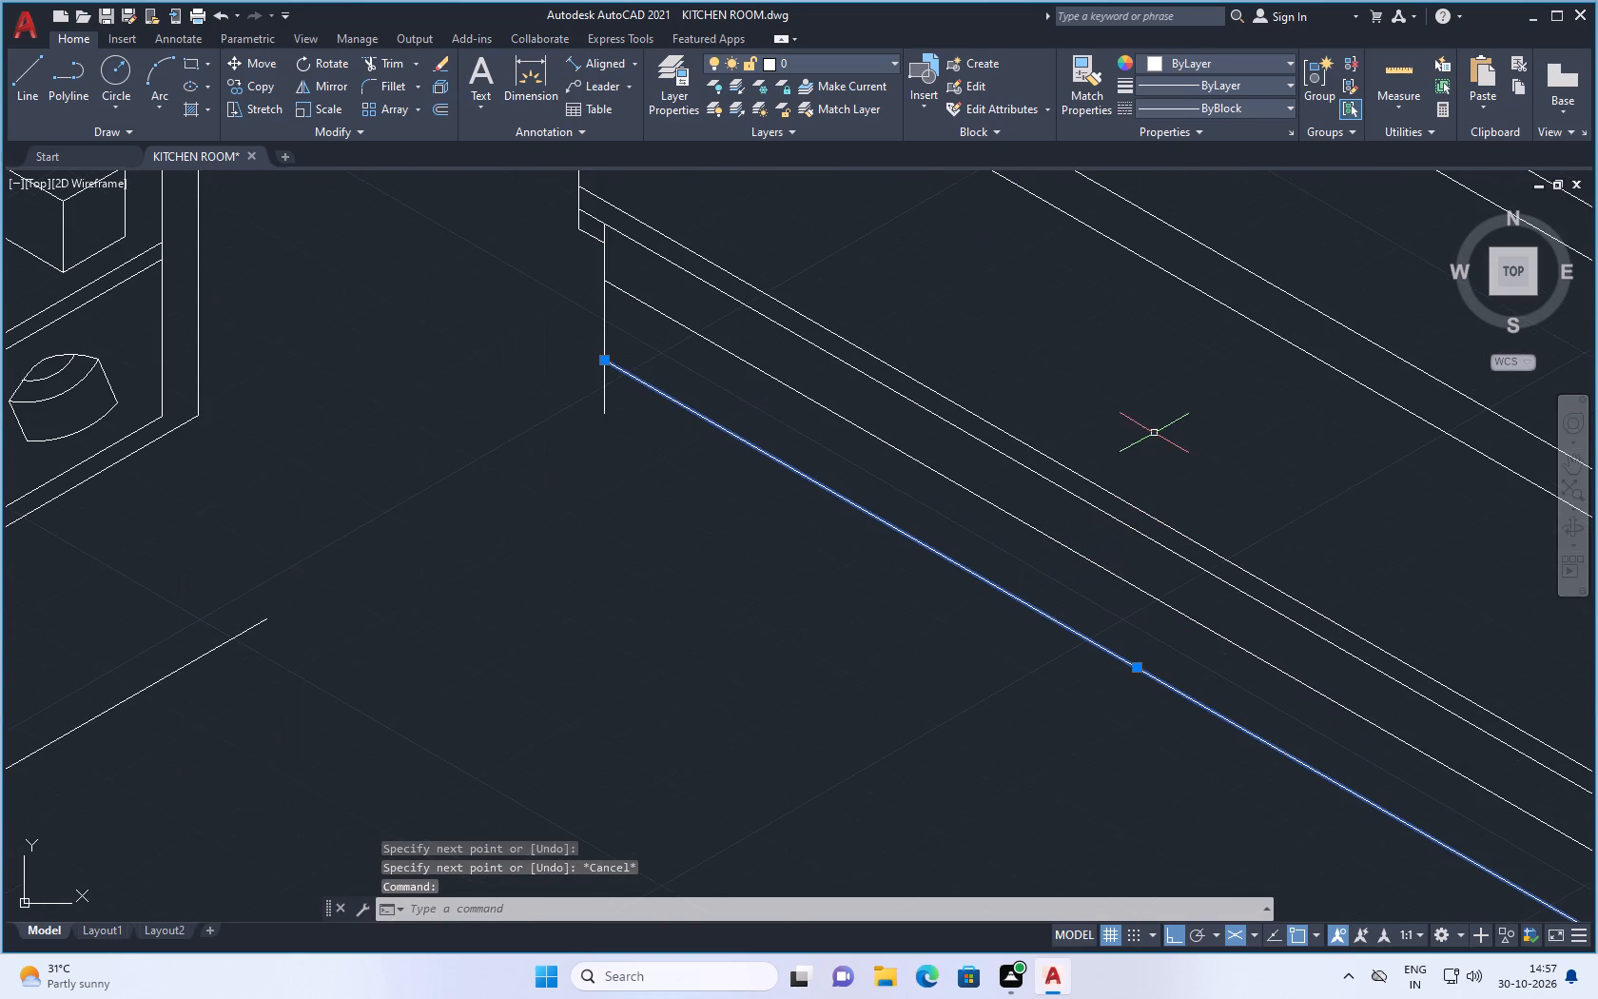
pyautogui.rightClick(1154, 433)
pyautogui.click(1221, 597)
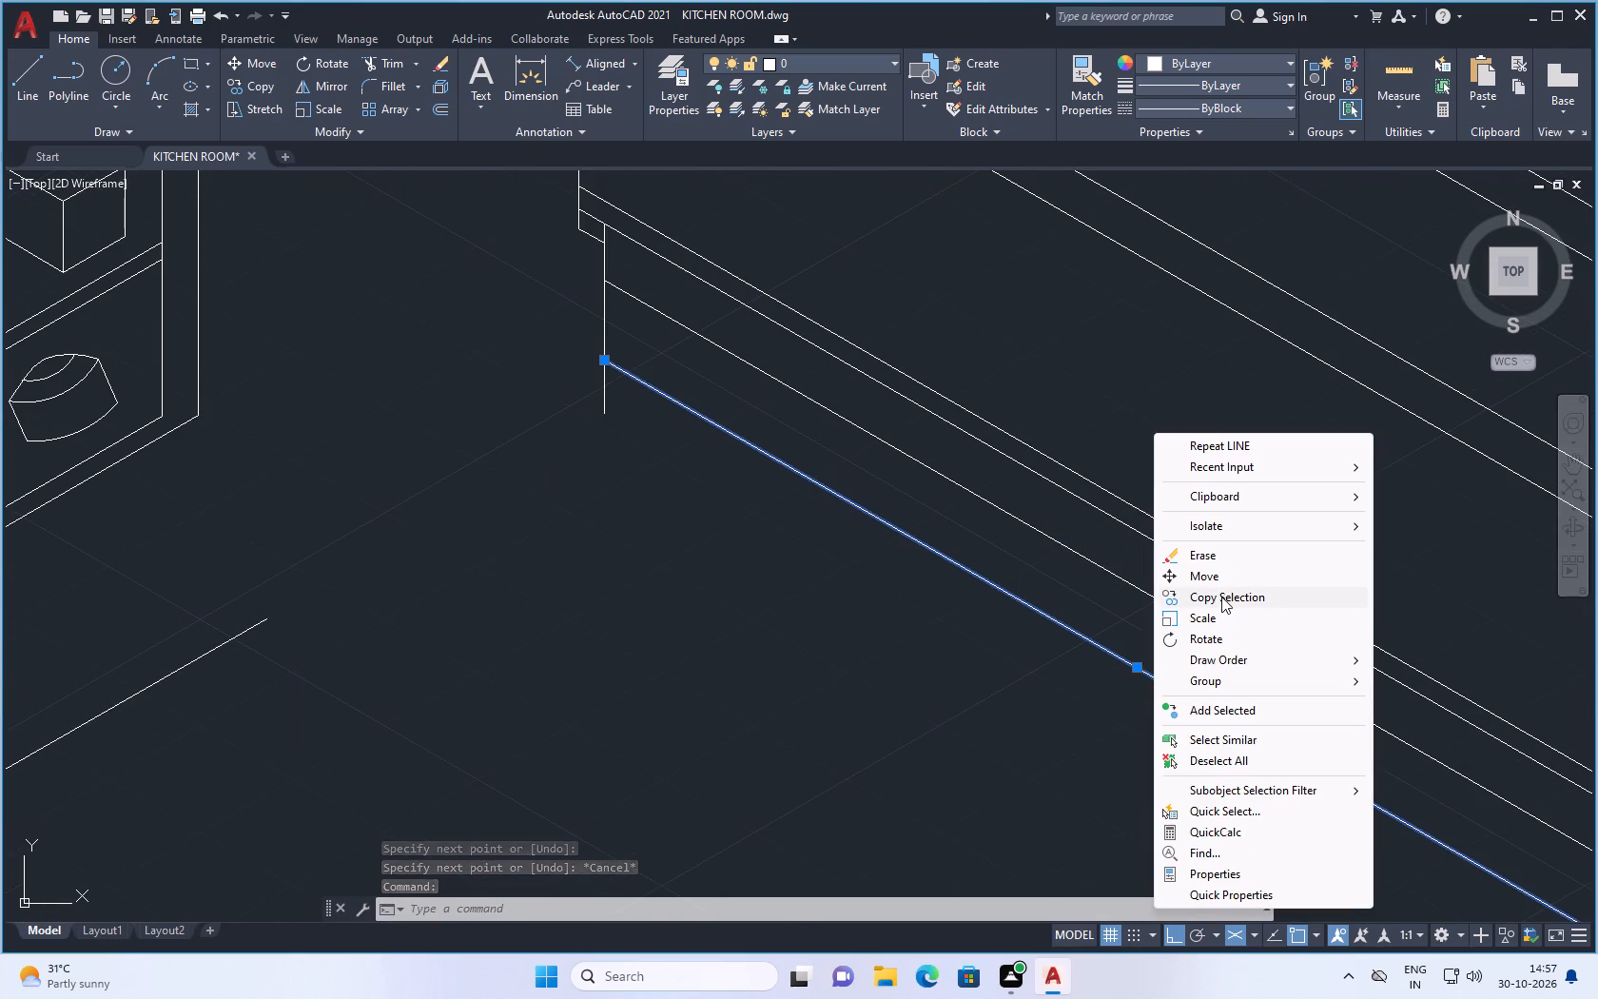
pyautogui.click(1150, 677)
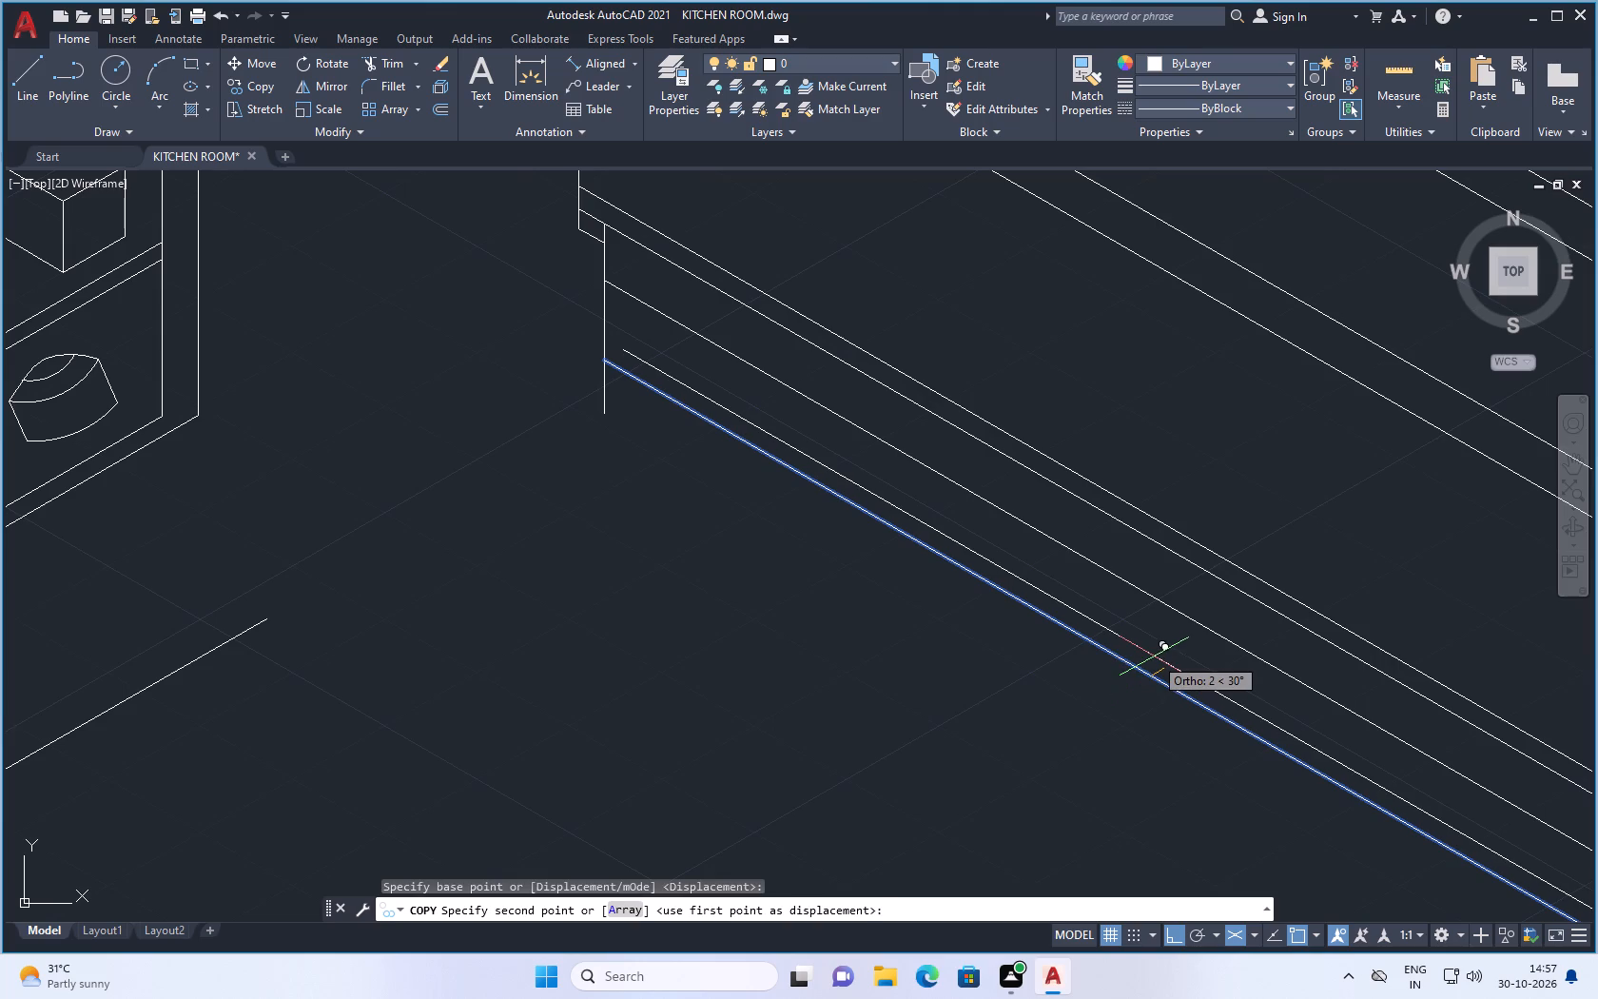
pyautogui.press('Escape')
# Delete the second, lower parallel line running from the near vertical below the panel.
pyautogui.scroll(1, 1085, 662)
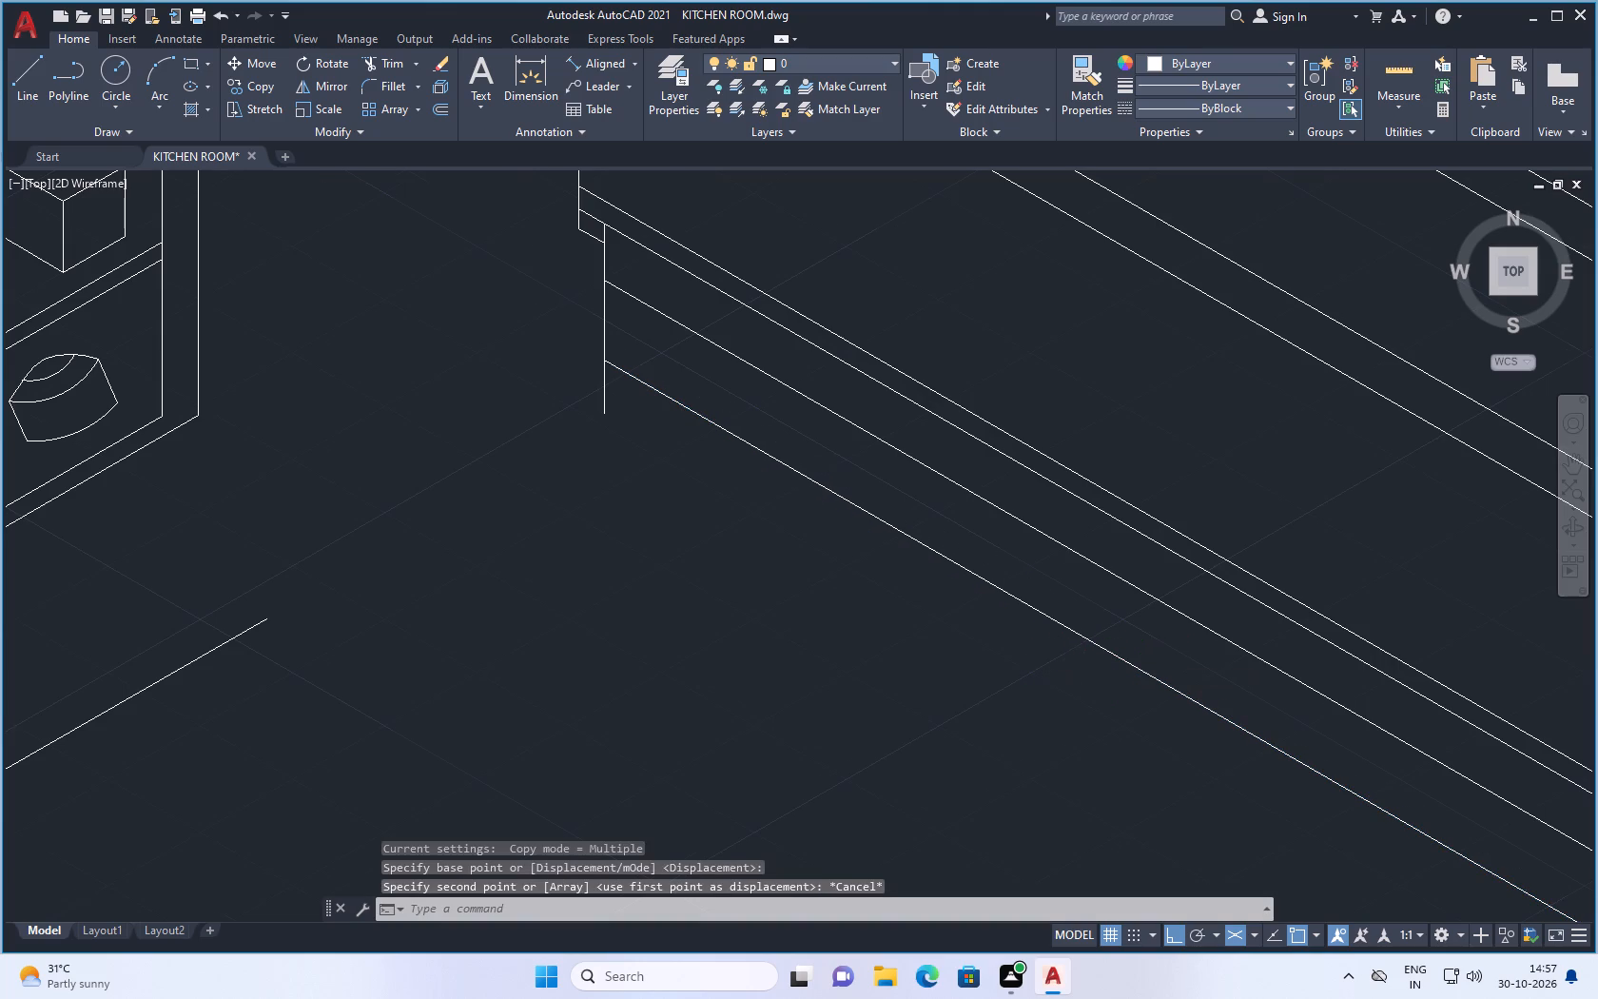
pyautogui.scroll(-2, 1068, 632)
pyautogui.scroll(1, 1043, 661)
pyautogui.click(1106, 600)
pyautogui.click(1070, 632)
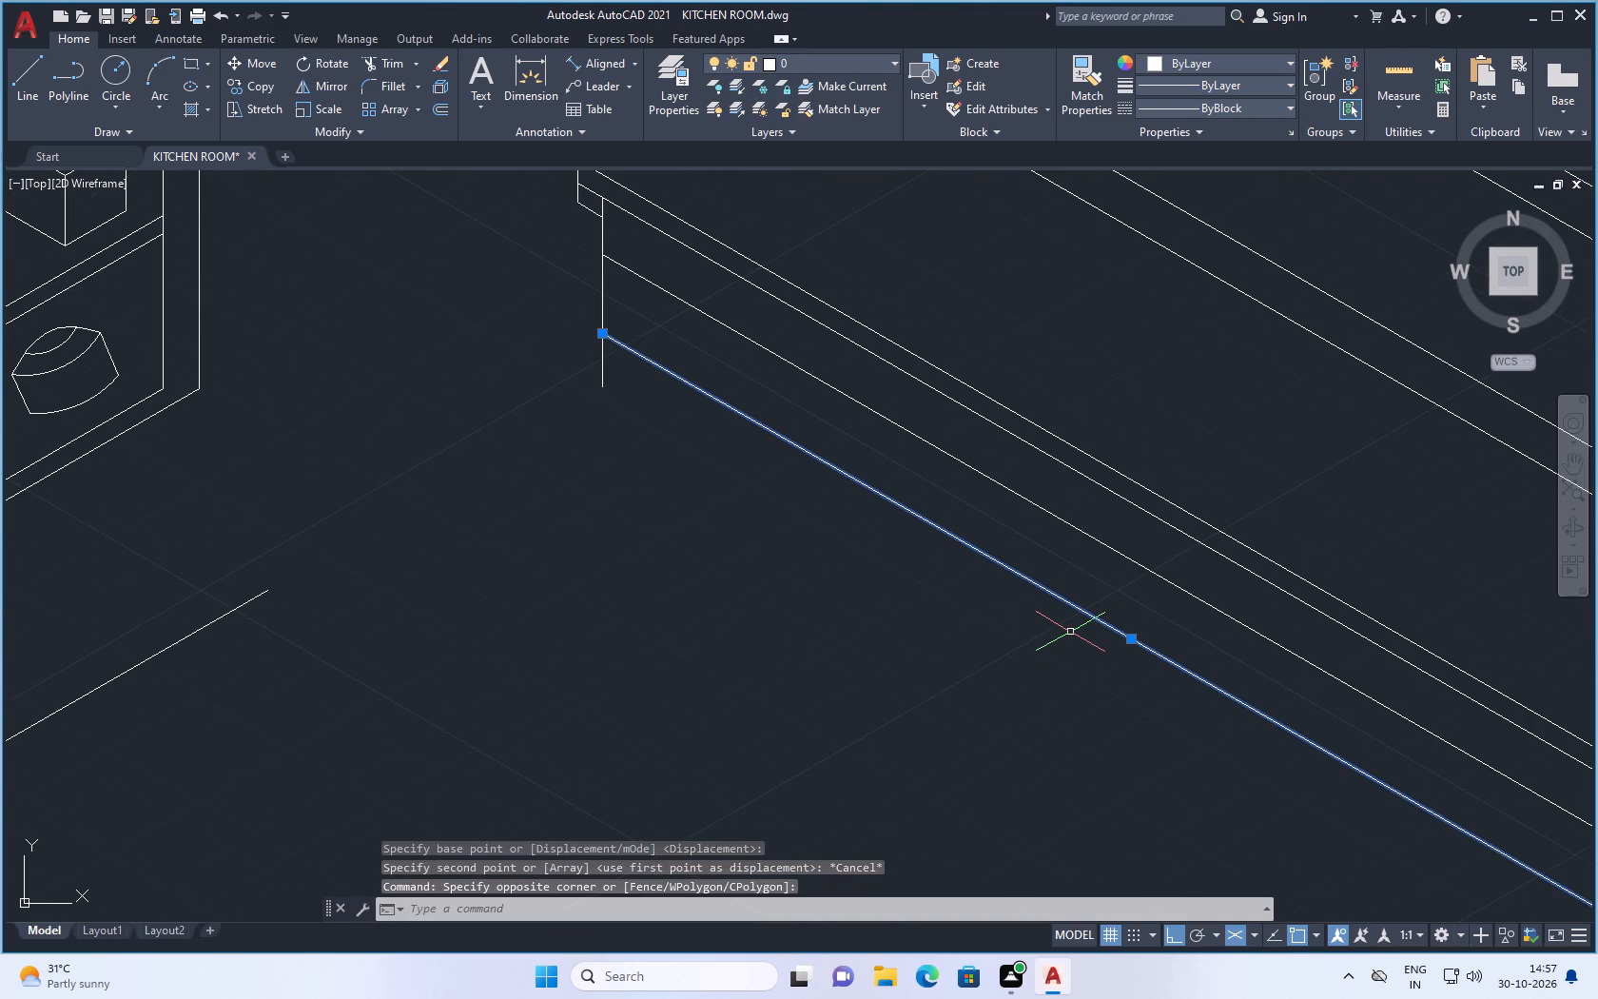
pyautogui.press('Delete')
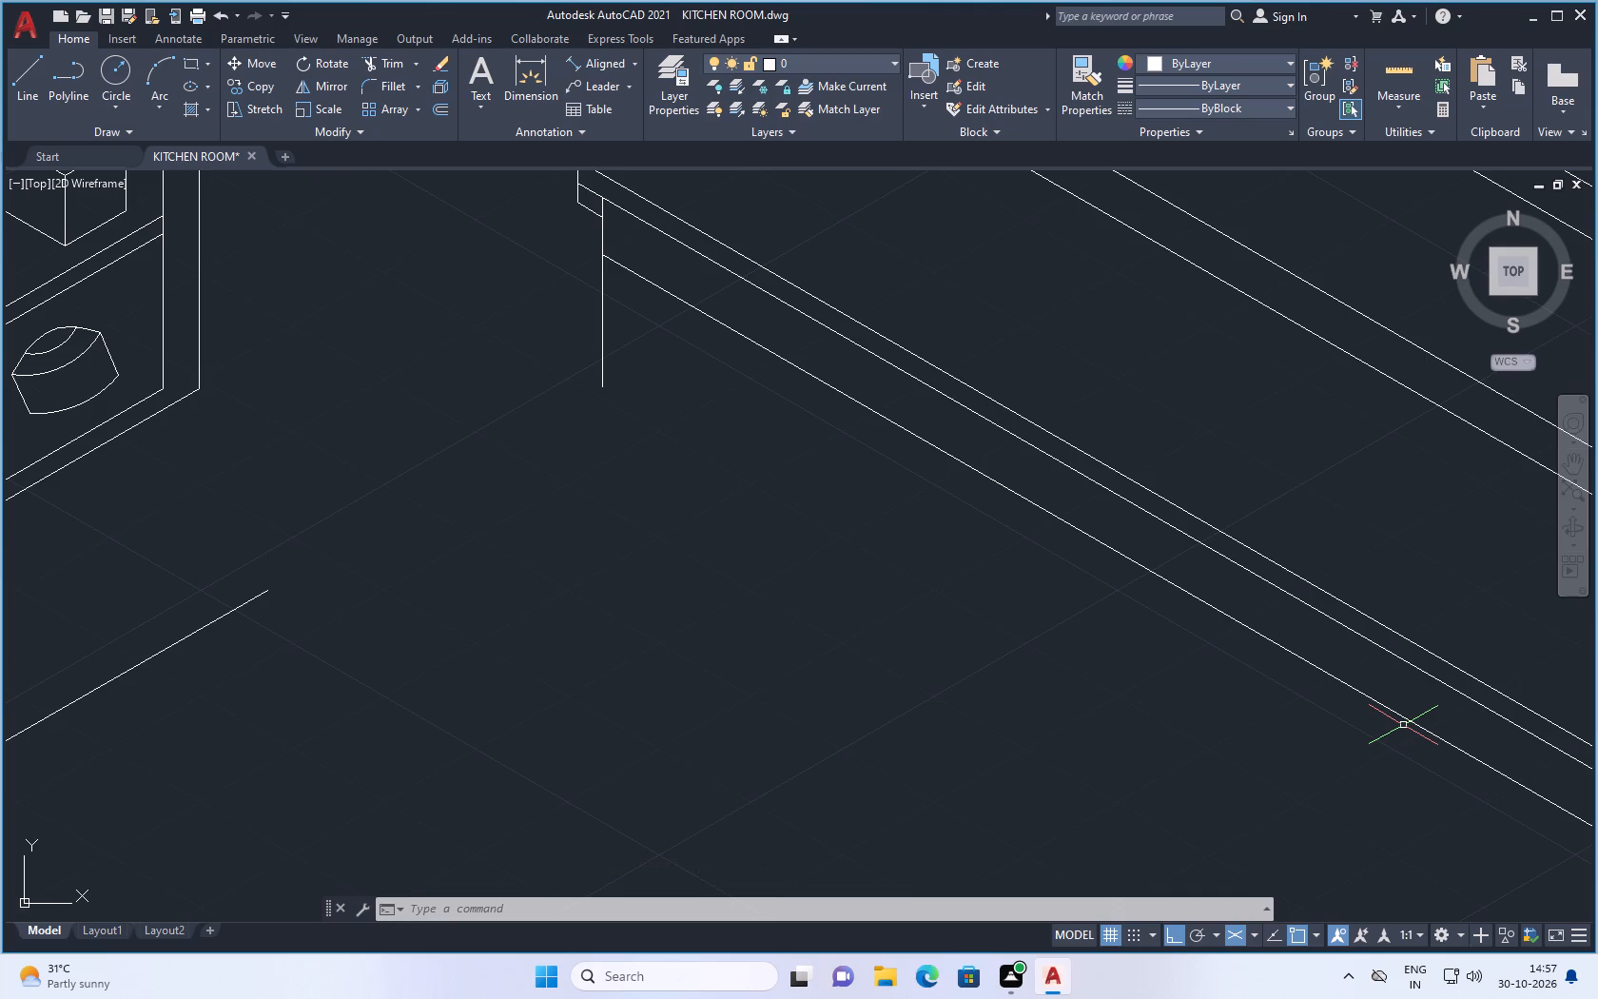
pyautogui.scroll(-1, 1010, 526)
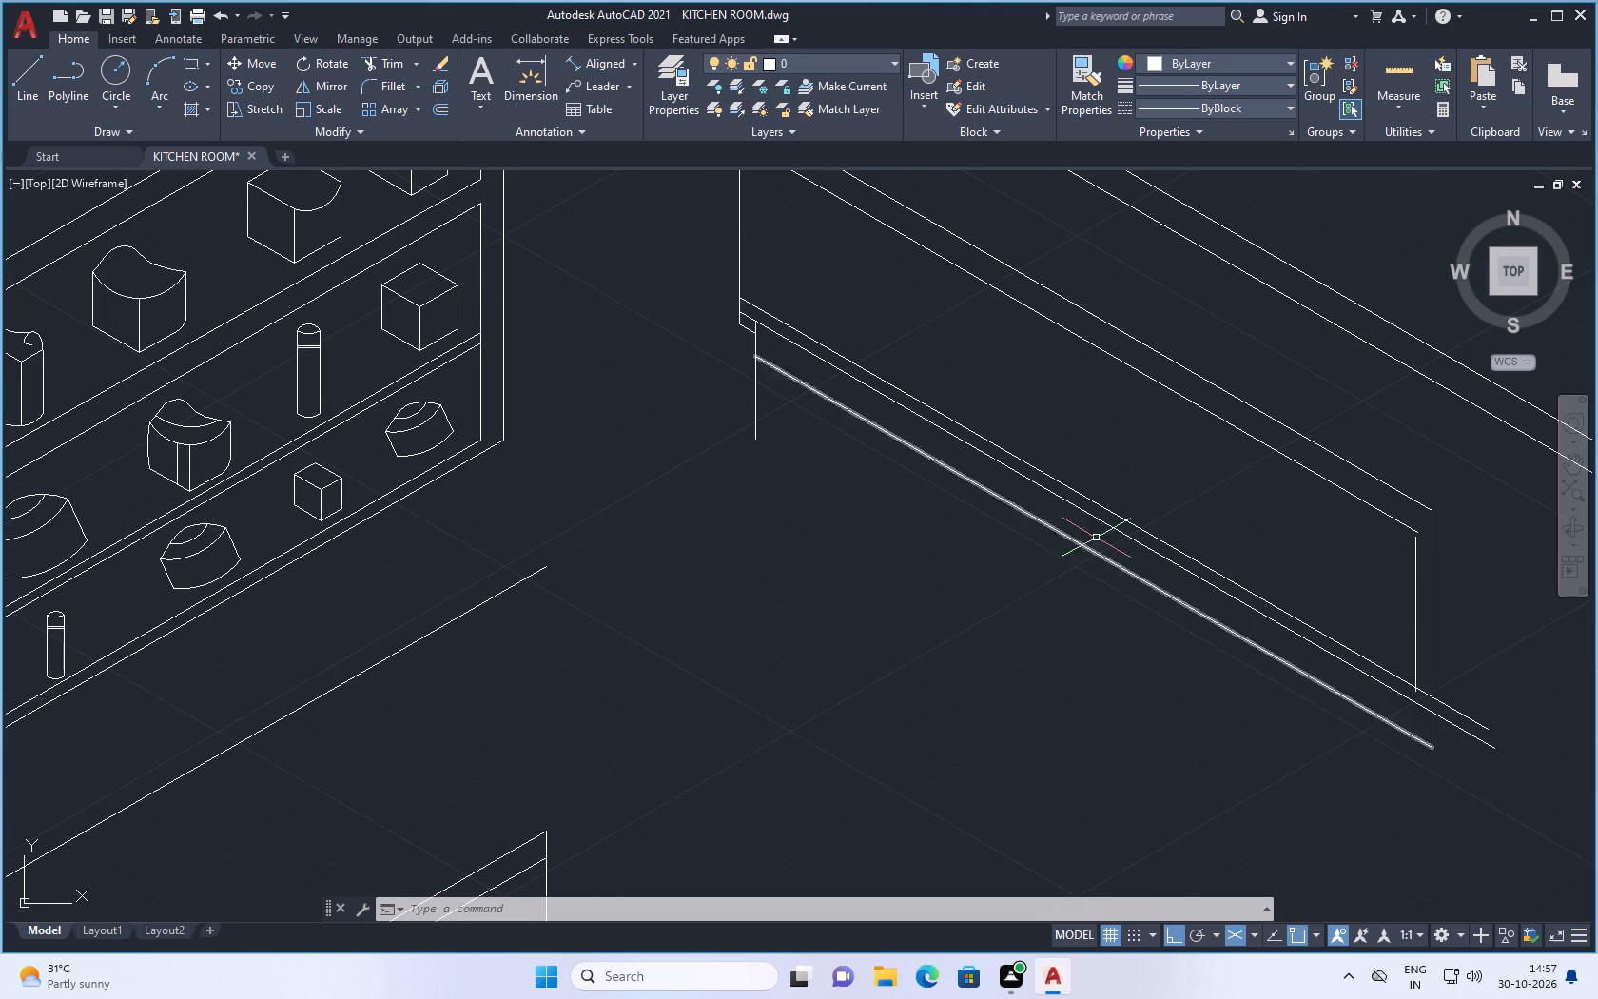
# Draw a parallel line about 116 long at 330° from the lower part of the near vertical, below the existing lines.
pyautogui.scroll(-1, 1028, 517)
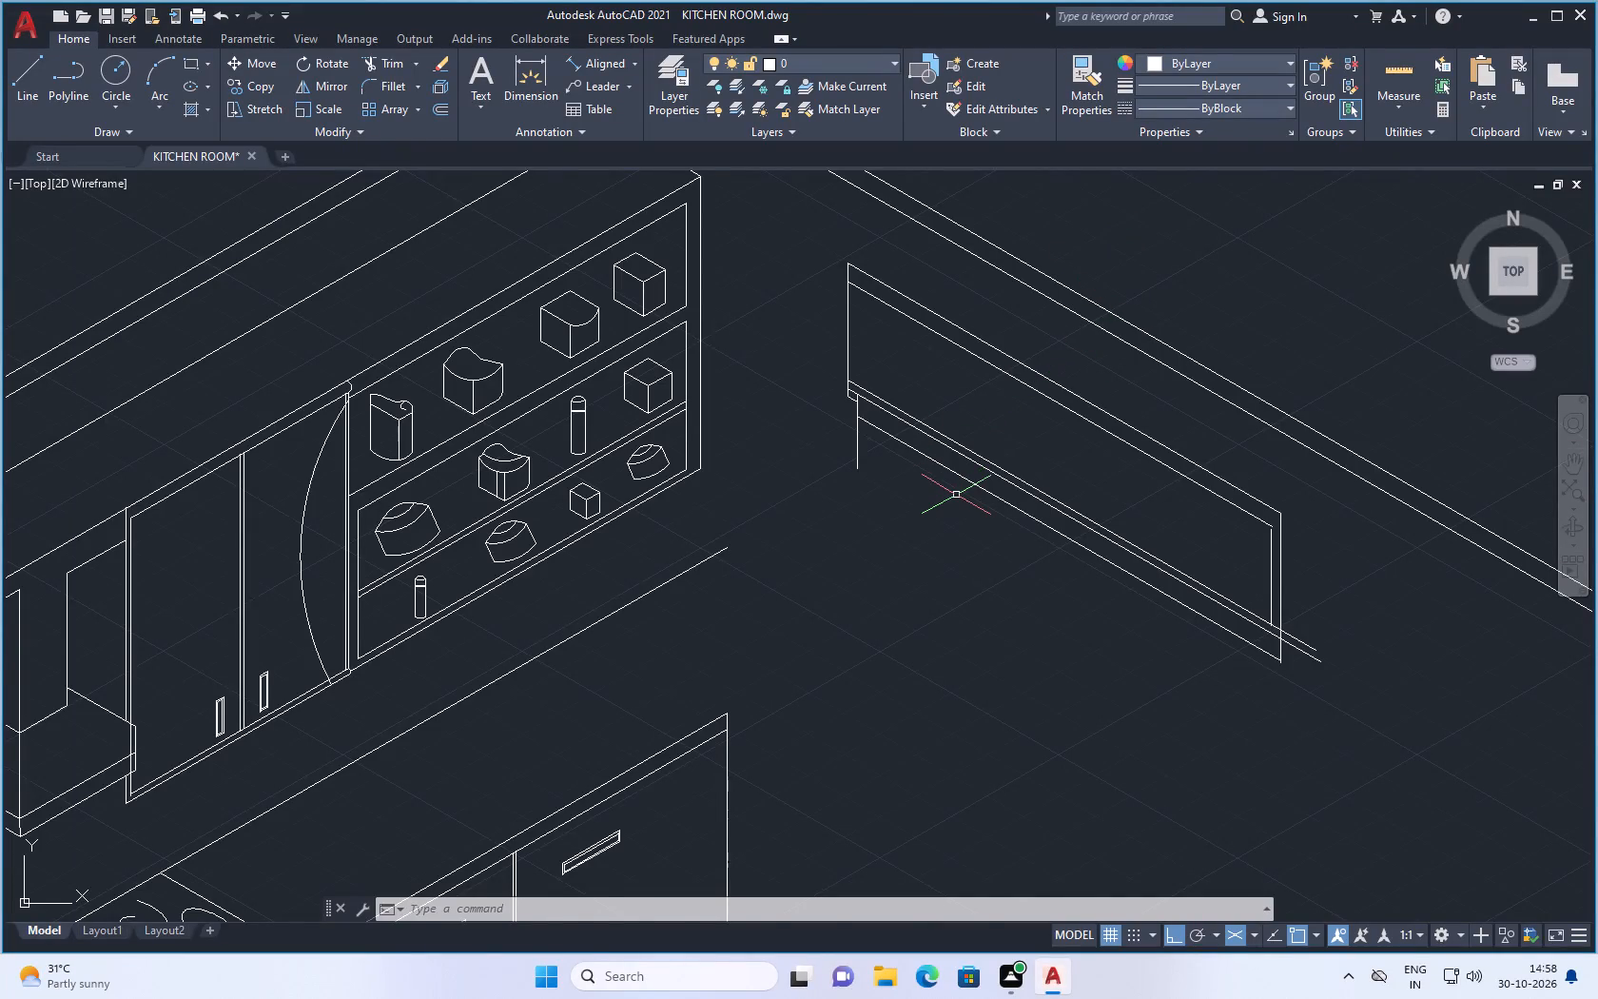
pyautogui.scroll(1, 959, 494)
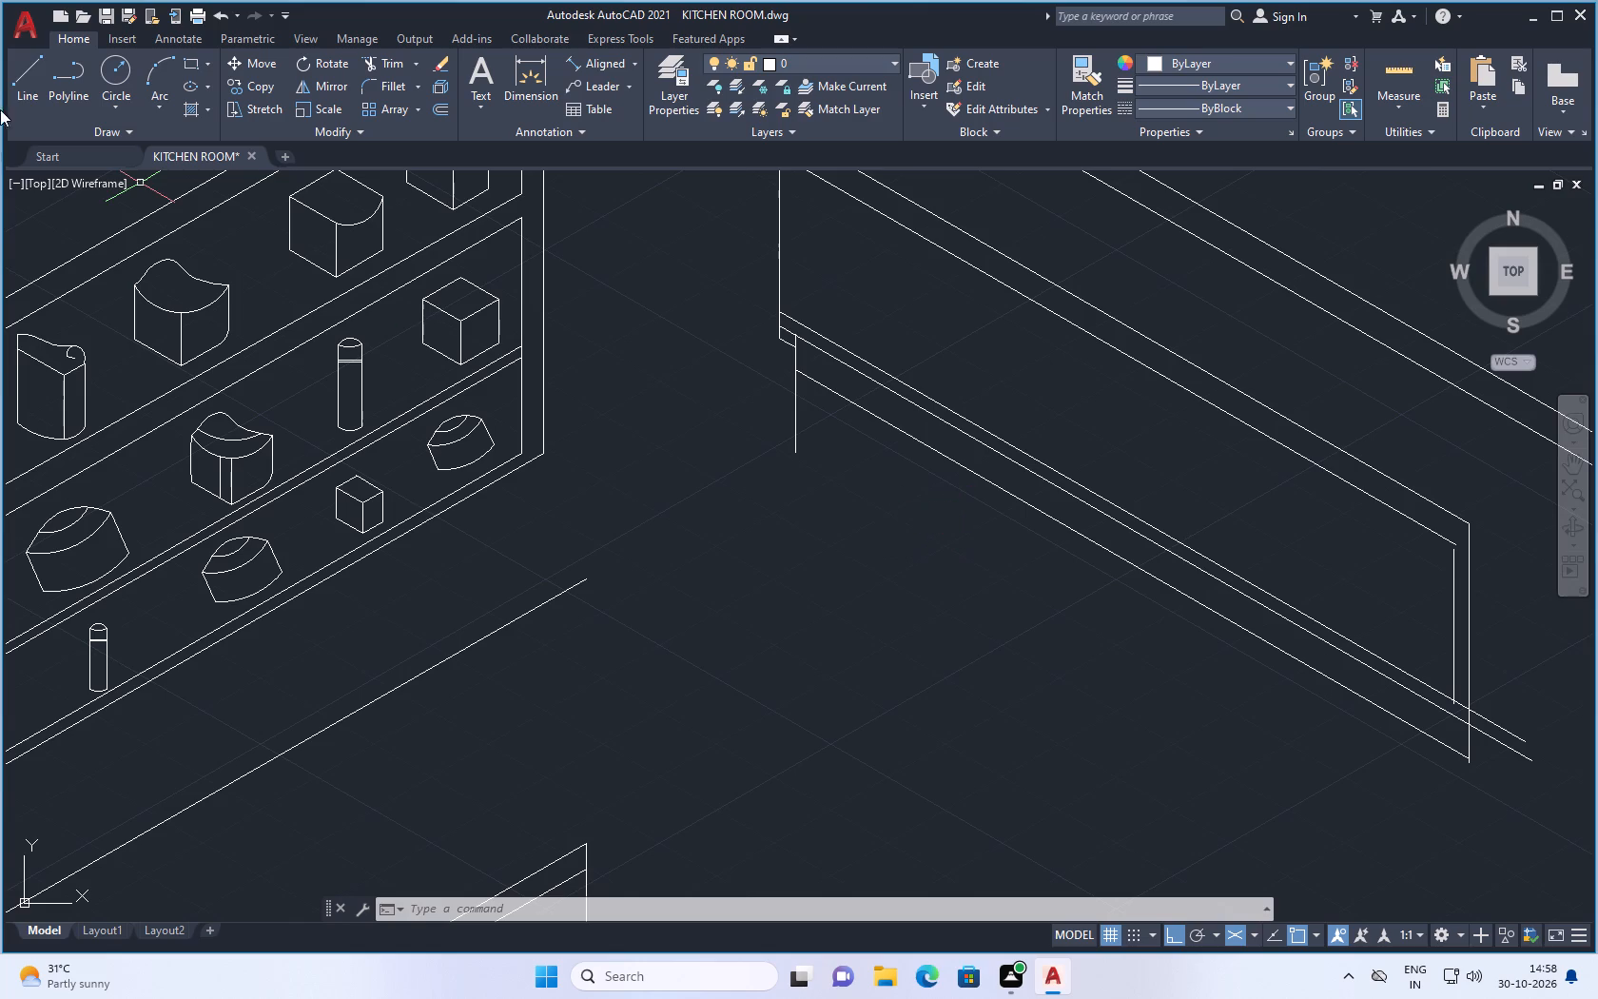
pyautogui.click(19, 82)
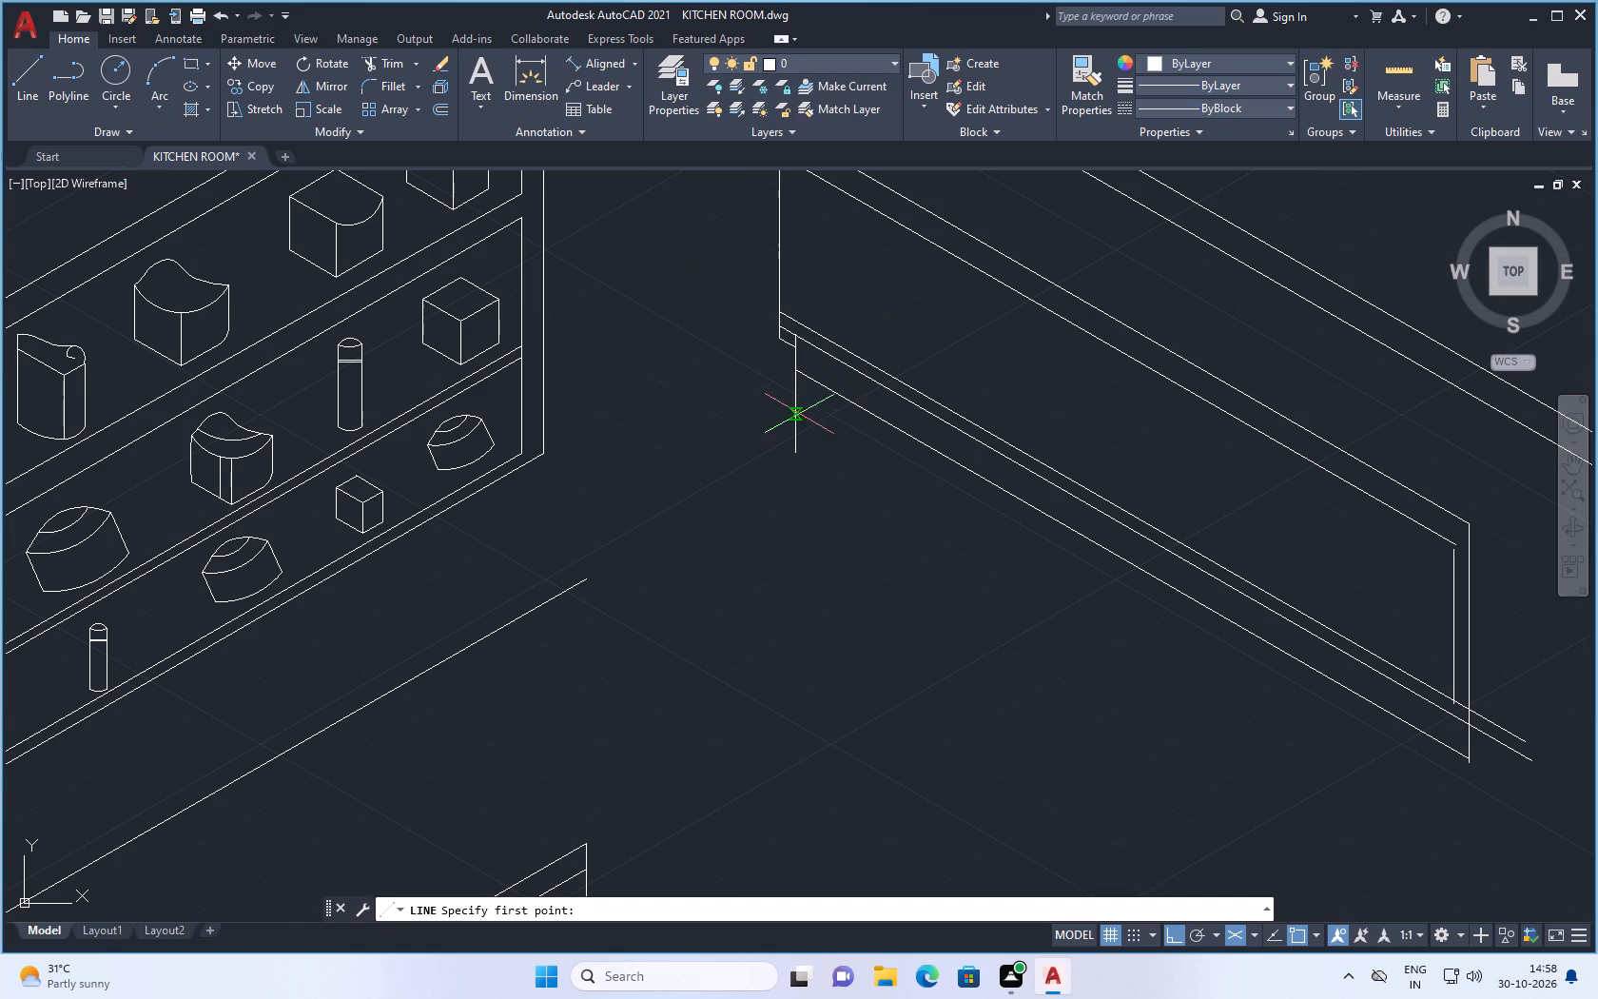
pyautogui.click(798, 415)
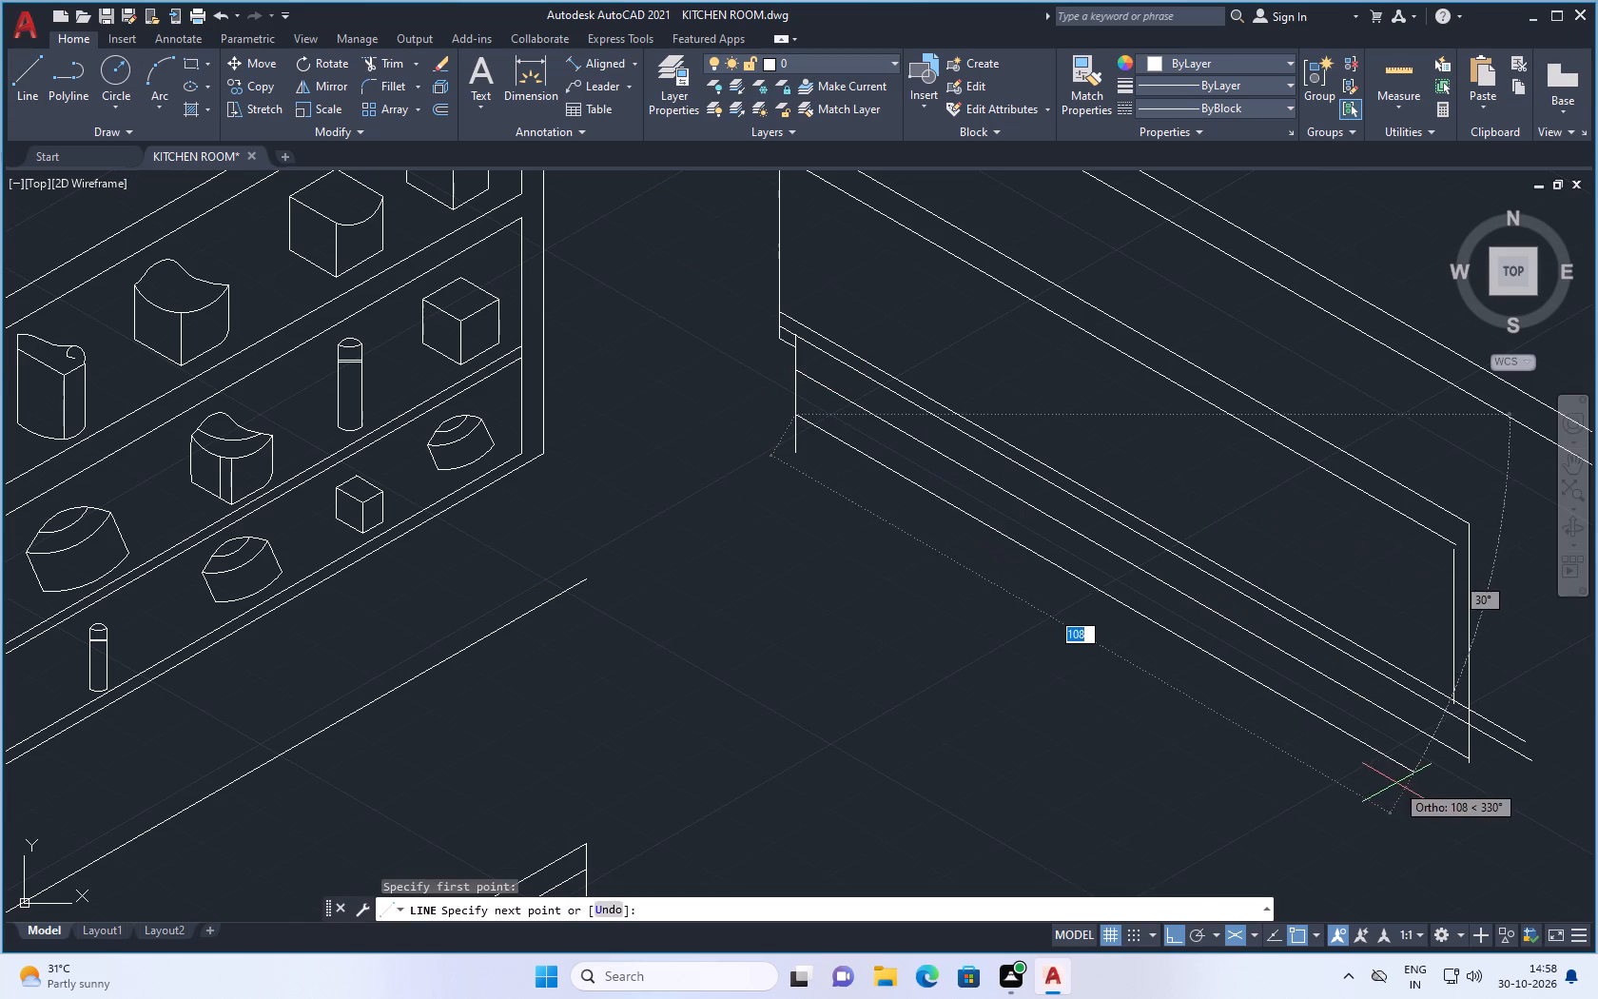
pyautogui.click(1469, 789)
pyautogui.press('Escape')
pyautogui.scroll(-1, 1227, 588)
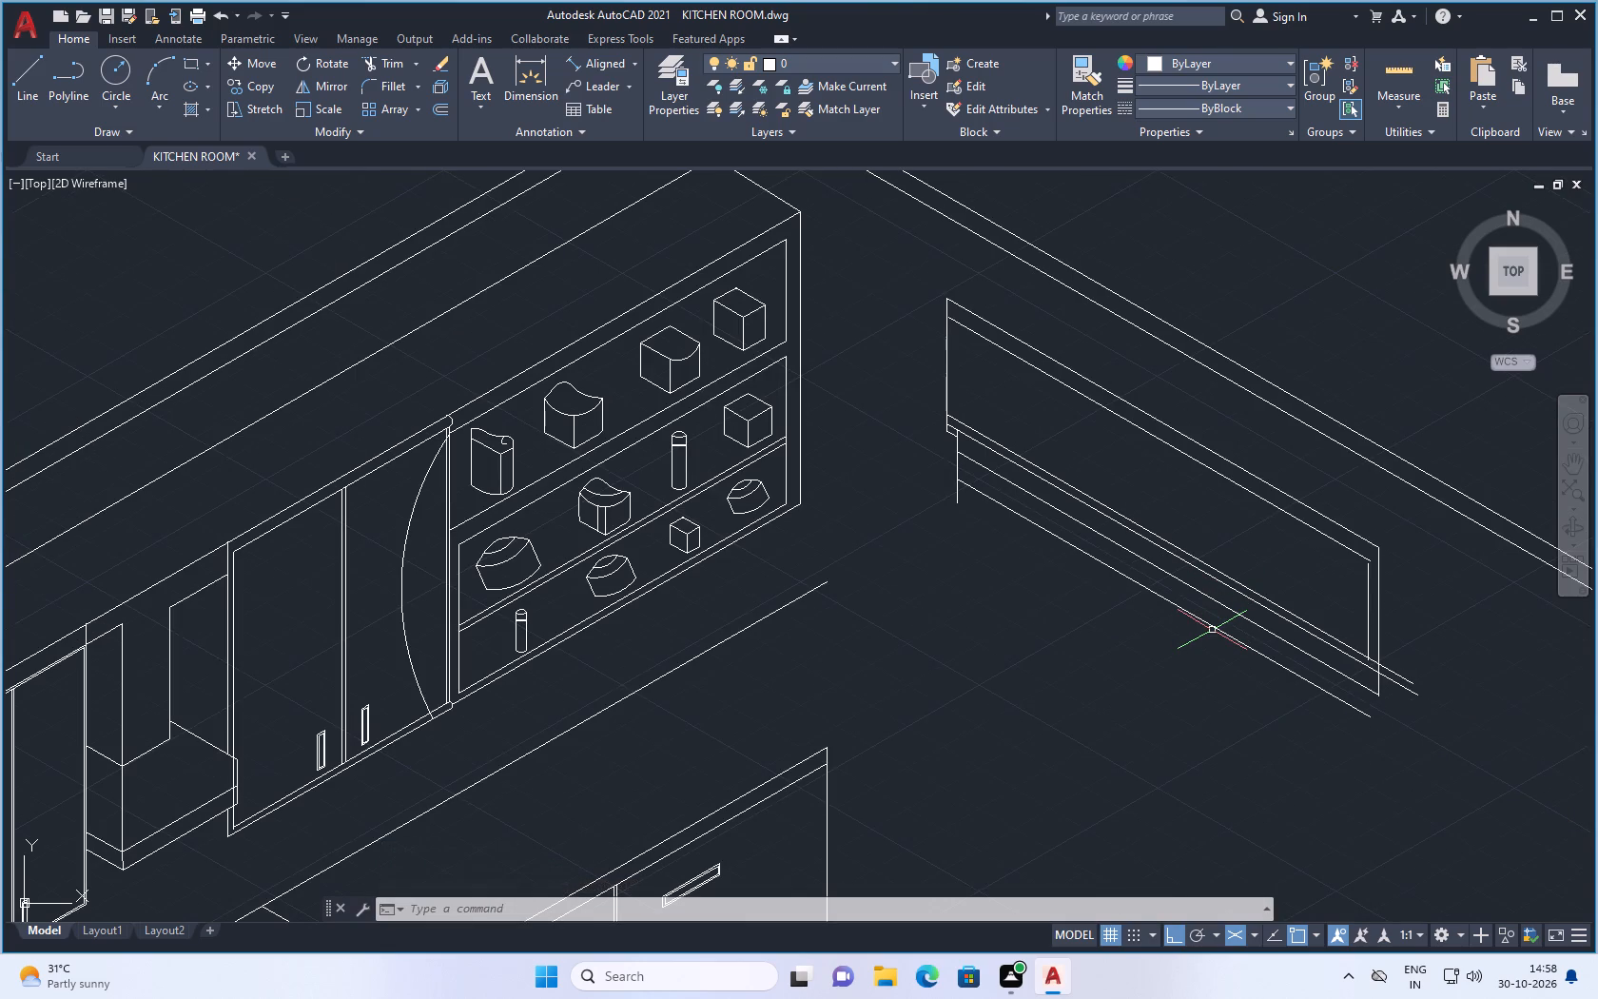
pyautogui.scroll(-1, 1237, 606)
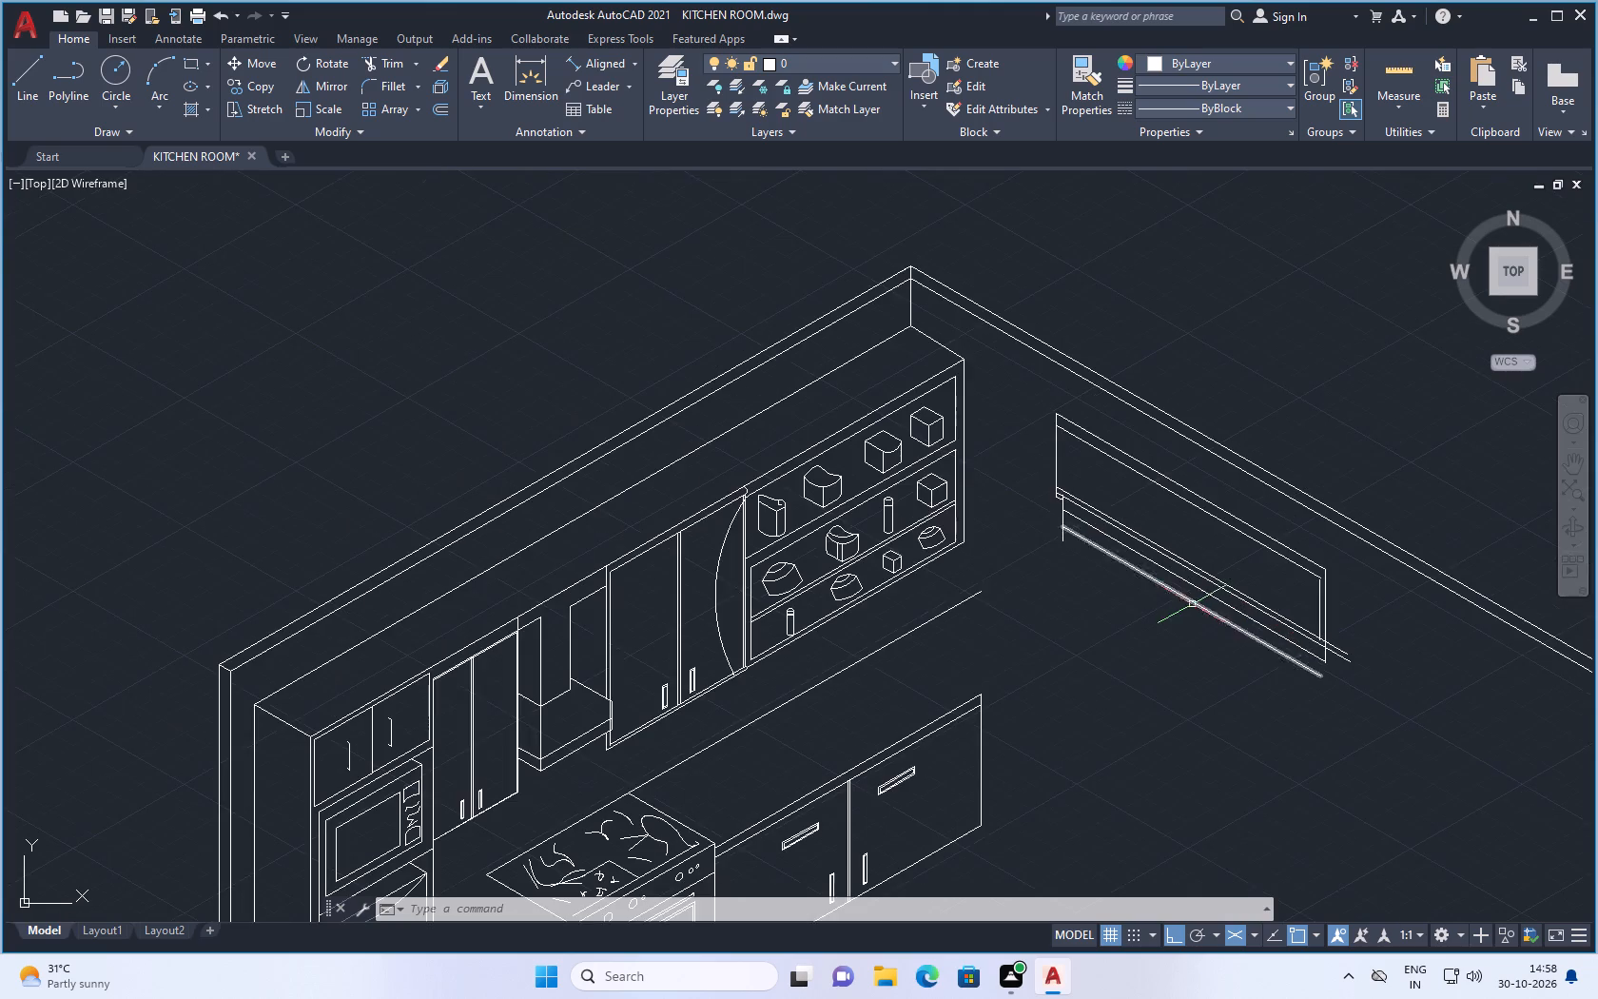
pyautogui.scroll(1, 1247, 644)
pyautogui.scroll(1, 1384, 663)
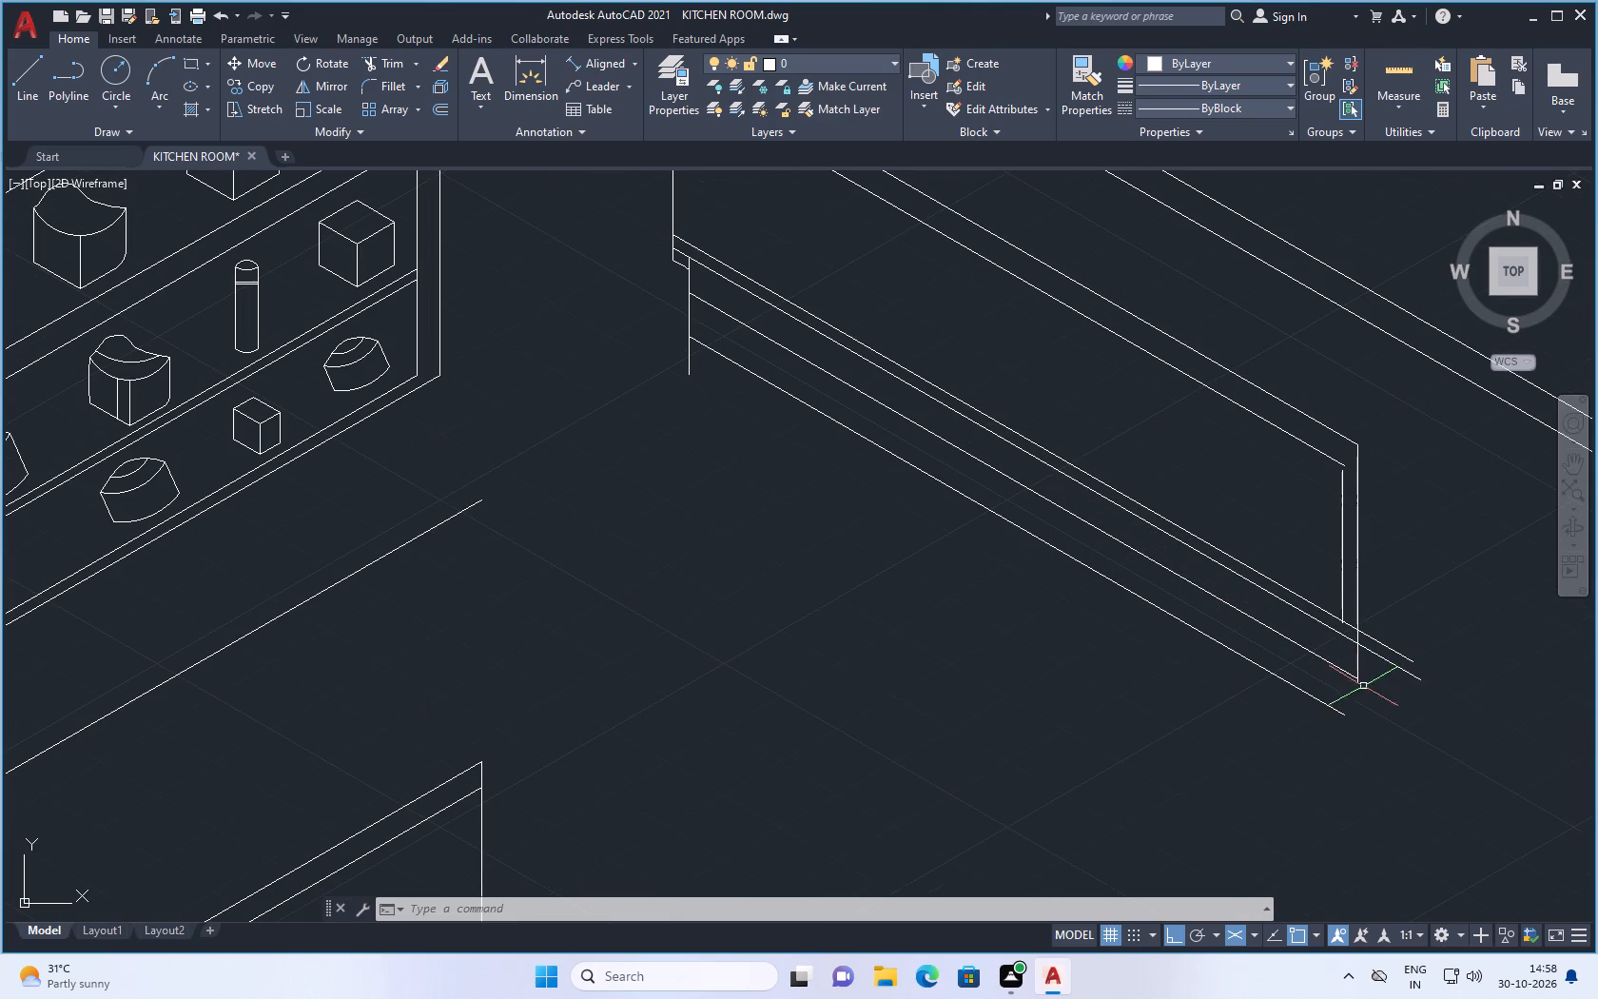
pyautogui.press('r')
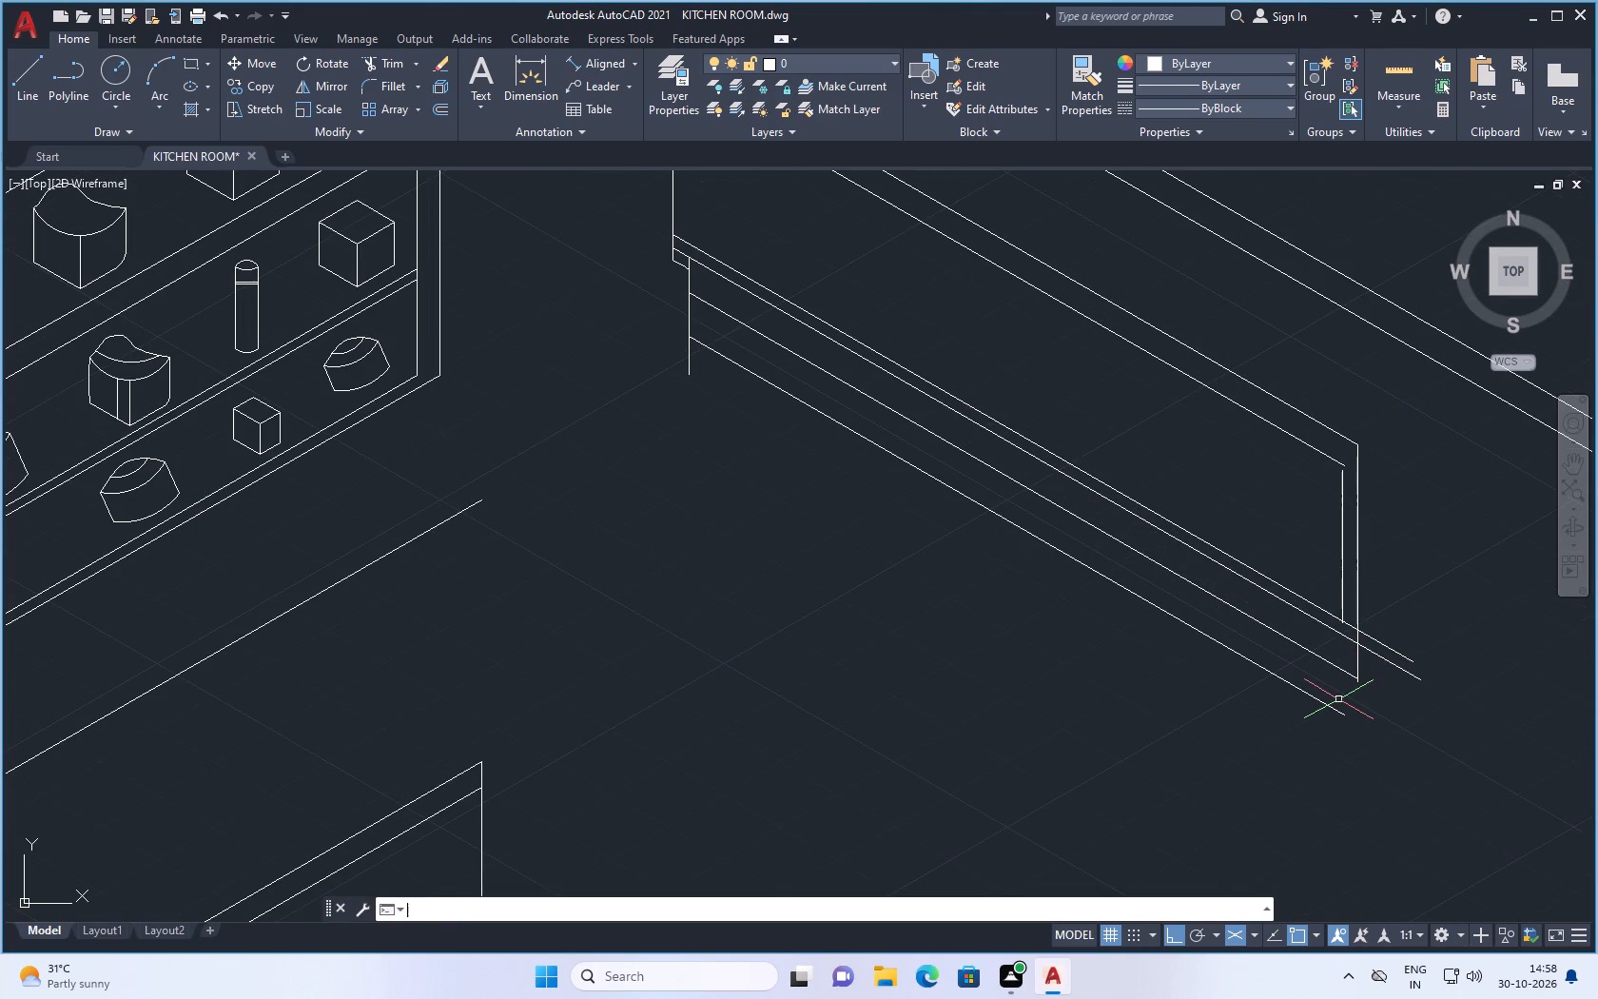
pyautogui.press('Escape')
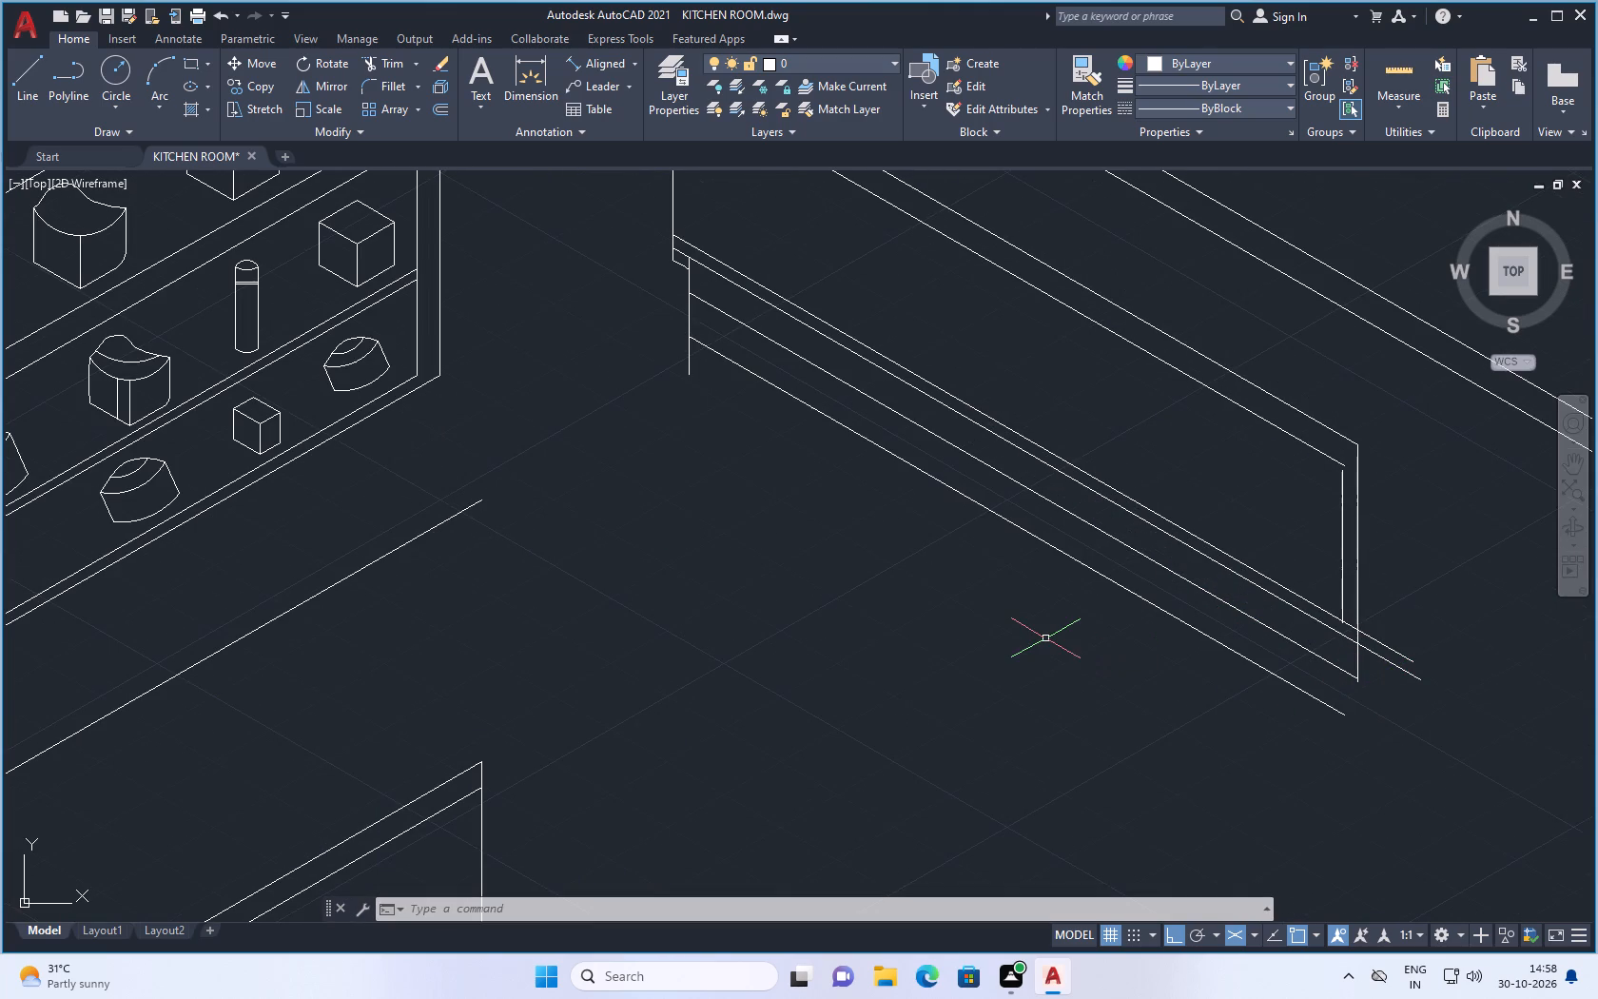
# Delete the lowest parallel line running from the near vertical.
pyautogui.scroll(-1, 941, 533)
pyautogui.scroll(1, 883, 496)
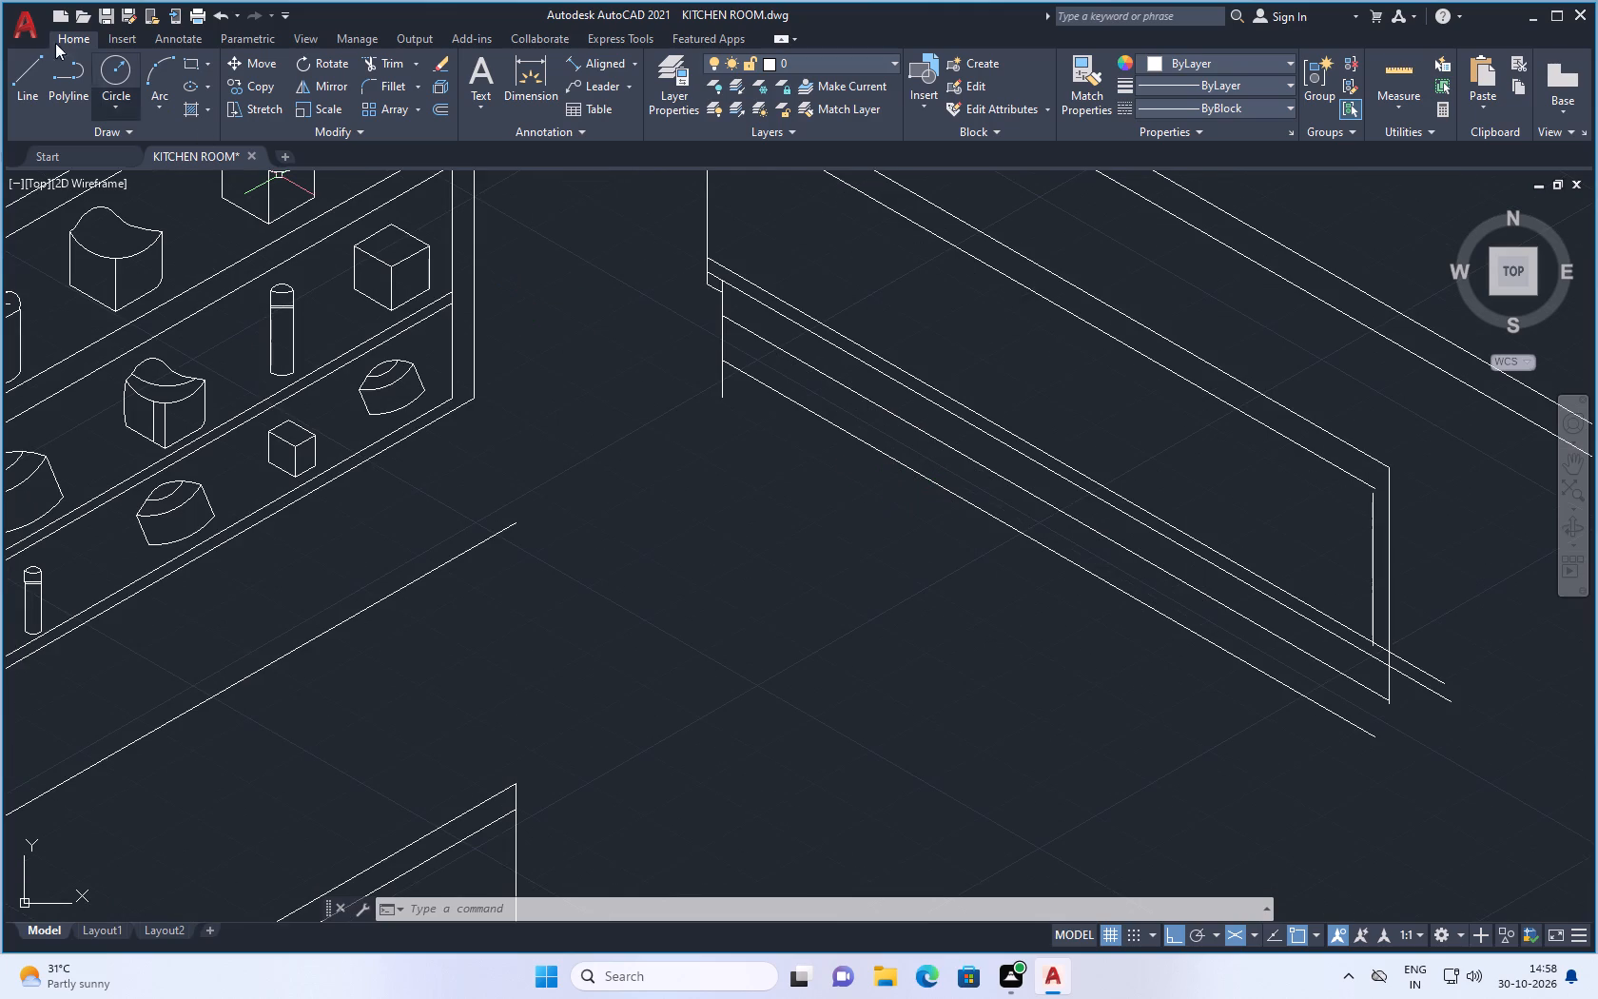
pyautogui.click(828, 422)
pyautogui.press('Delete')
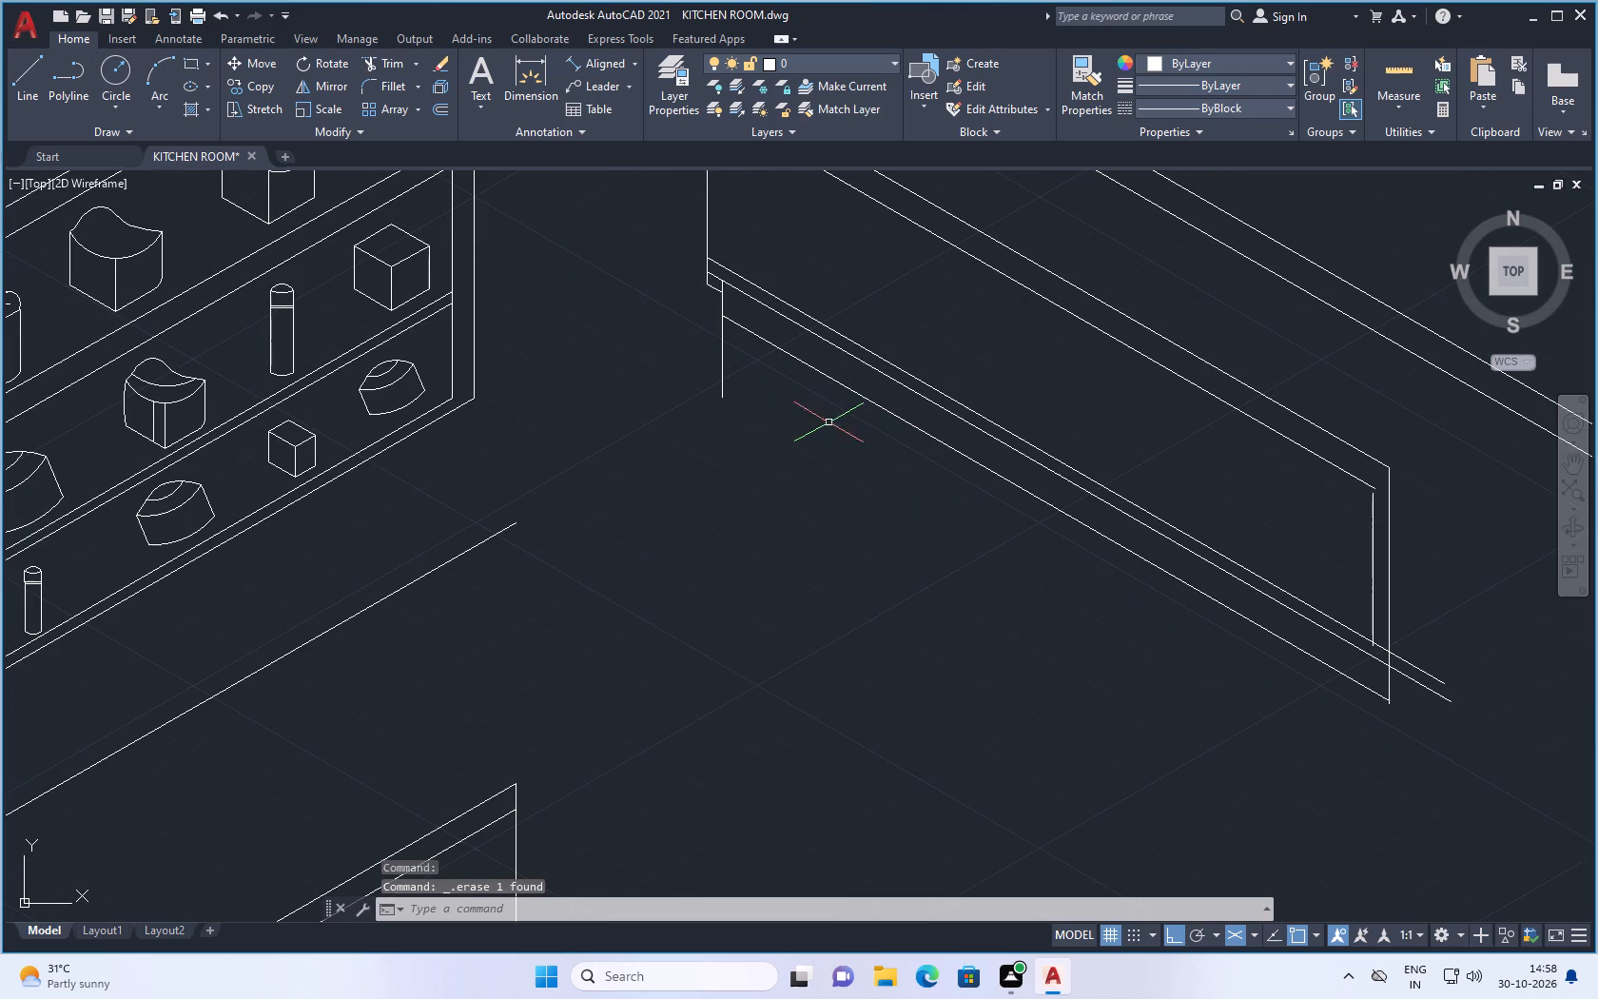
# Draw a parallel line at 330° from the middle of the near vertical to just past the far vertical, below the existing lines.
pyautogui.click(25, 72)
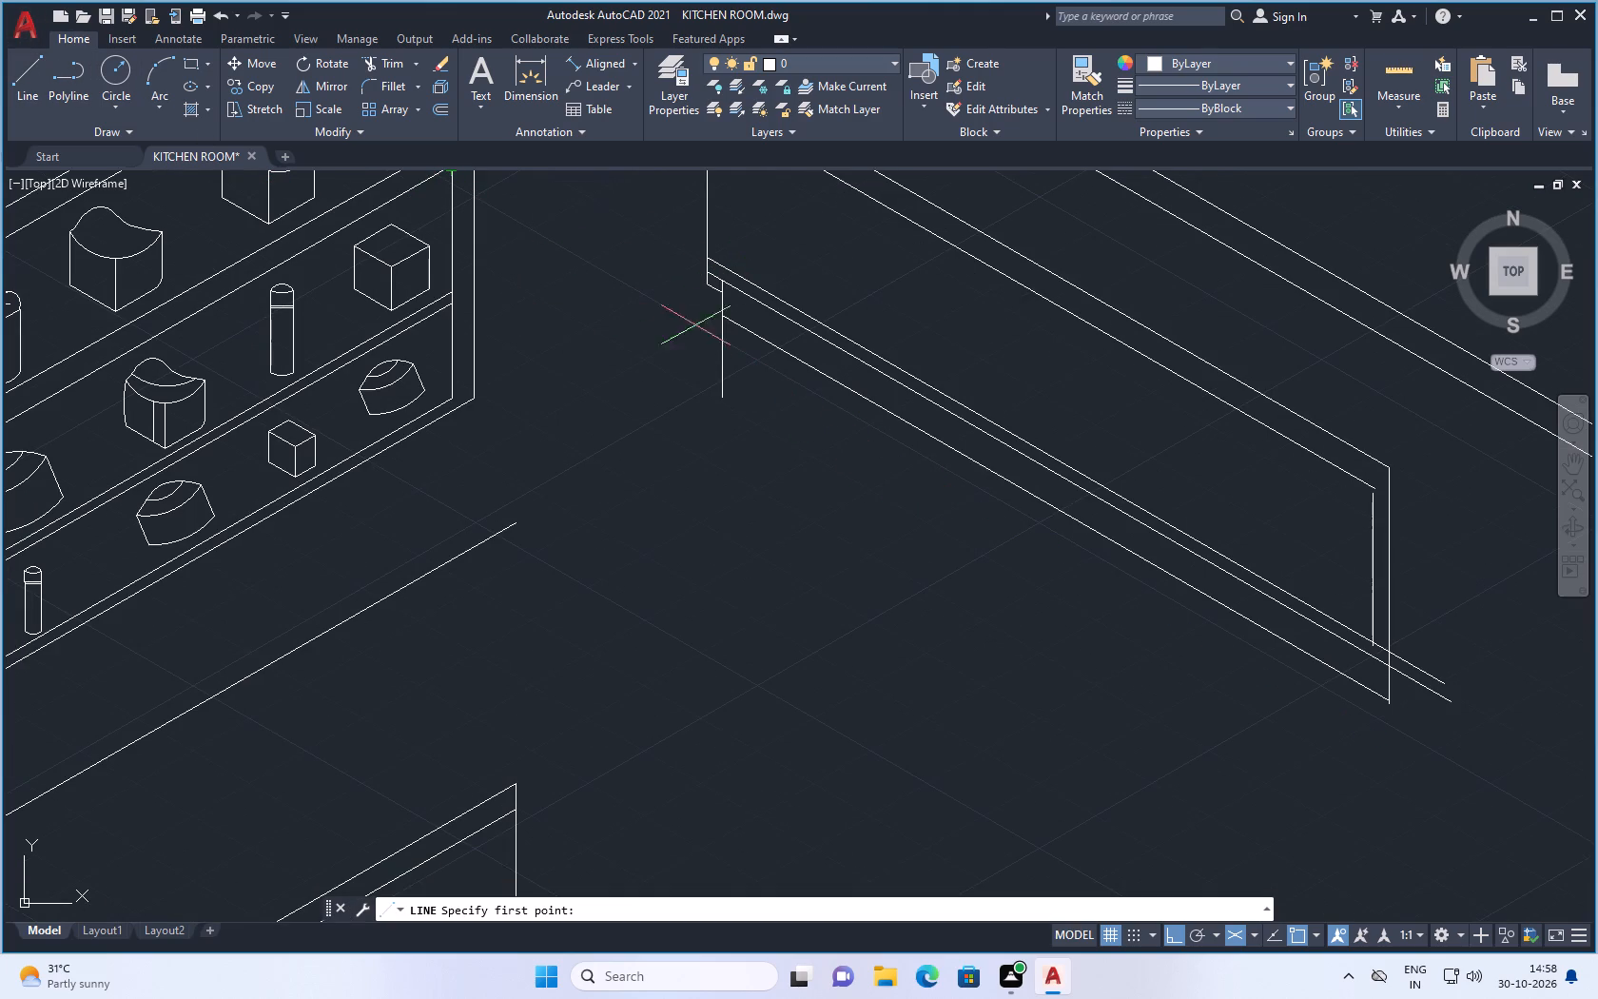
pyautogui.click(727, 354)
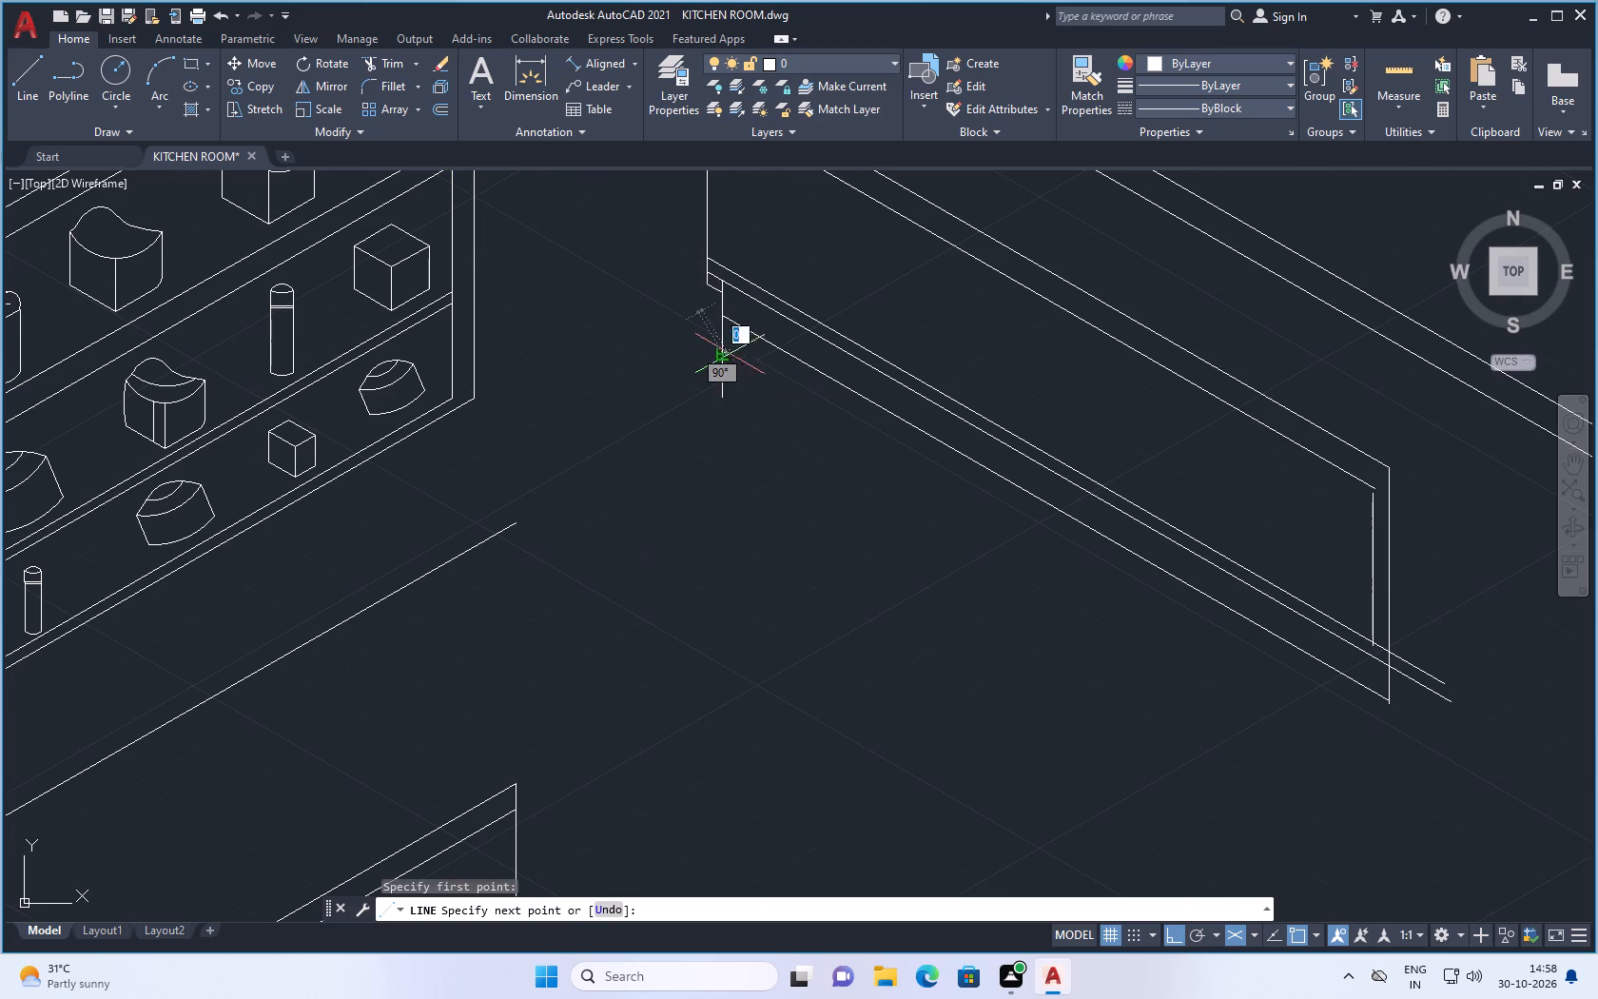
pyautogui.click(1404, 738)
pyautogui.press('Escape')
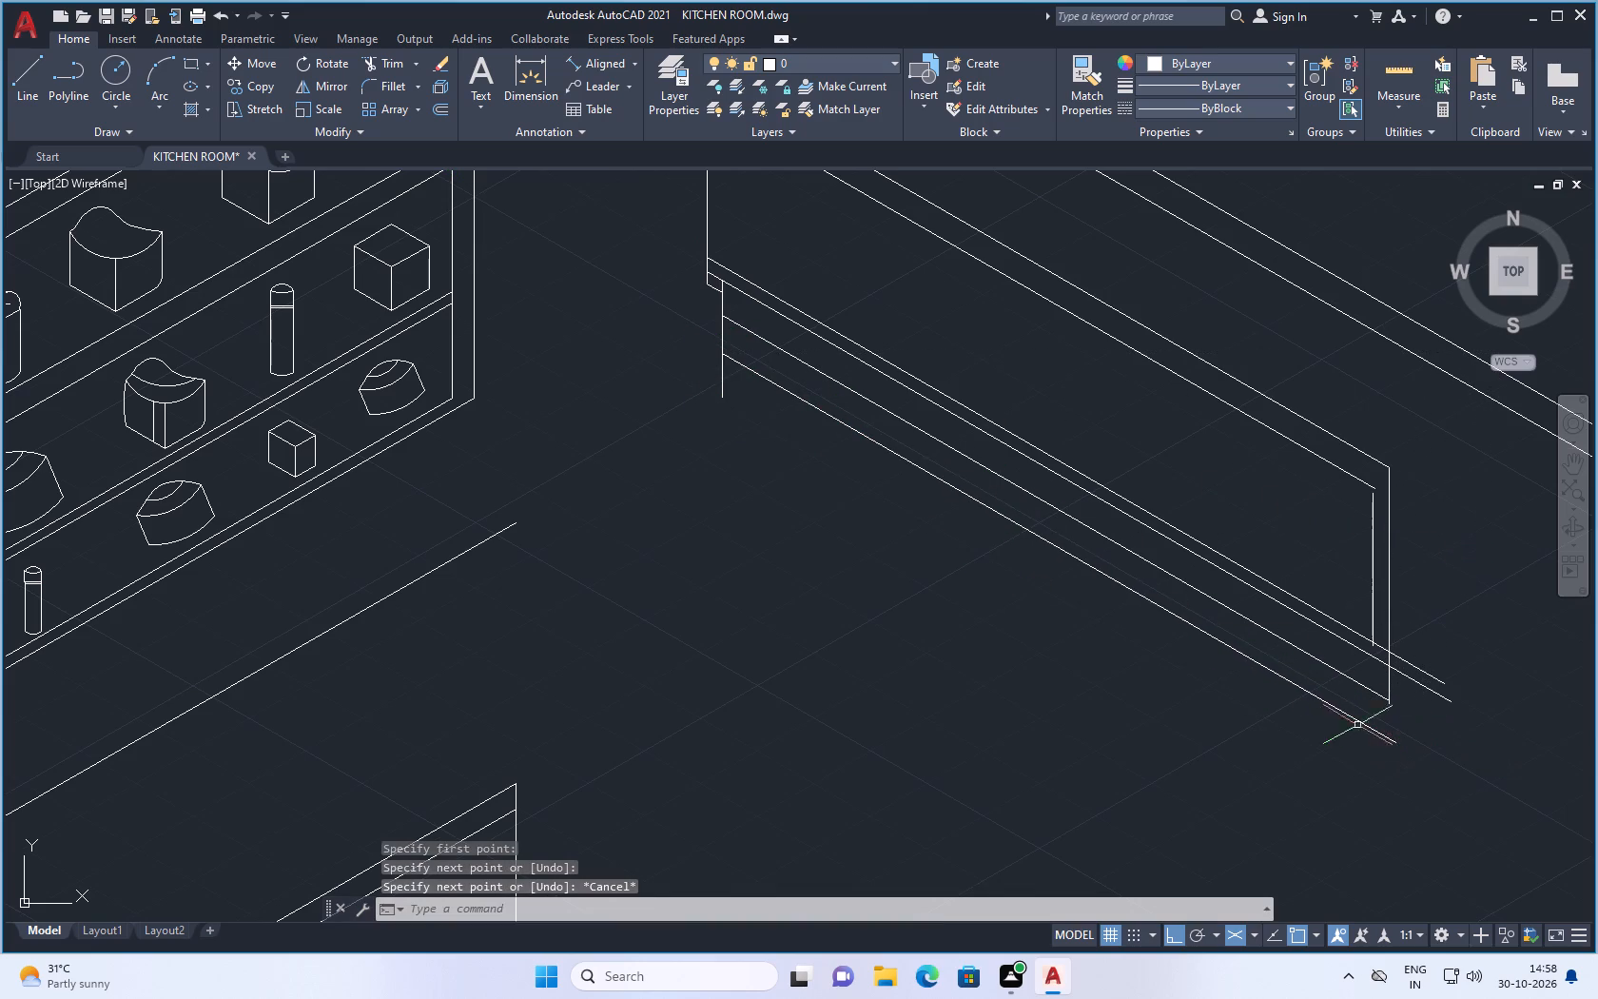
# Draw another parallel line at 330° from just above the near vertical's lower end to just short of the far vertical.
pyautogui.press('space')
pyautogui.scroll(1, 730, 396)
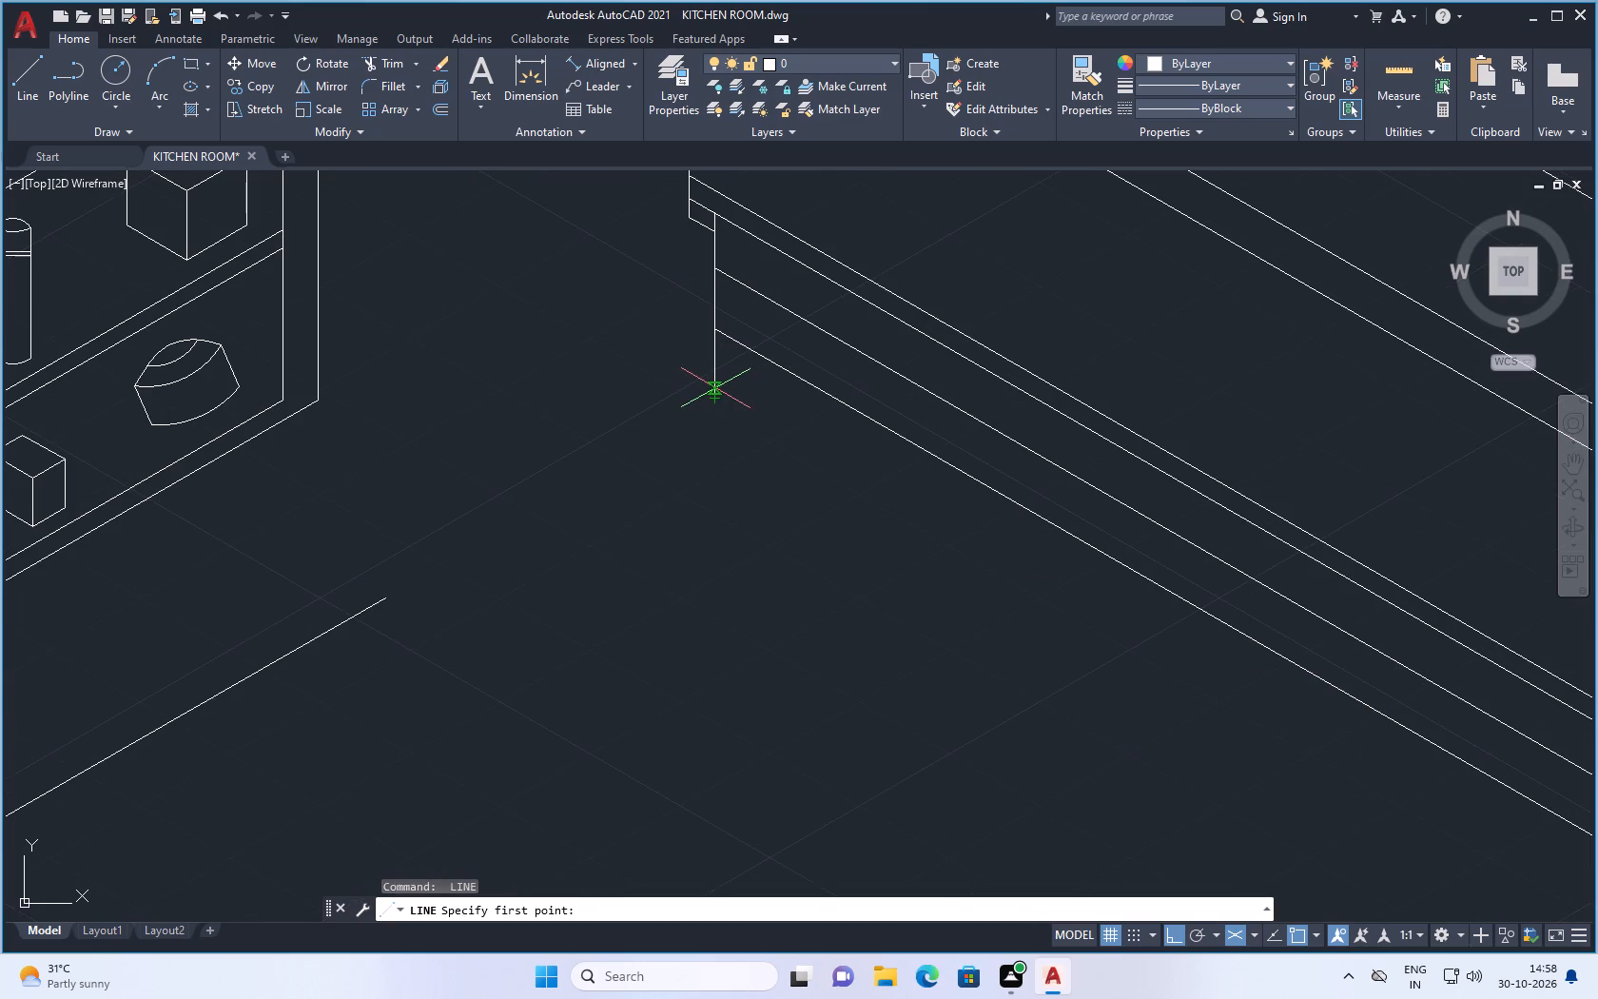
pyautogui.click(714, 383)
pyautogui.scroll(-2, 1156, 666)
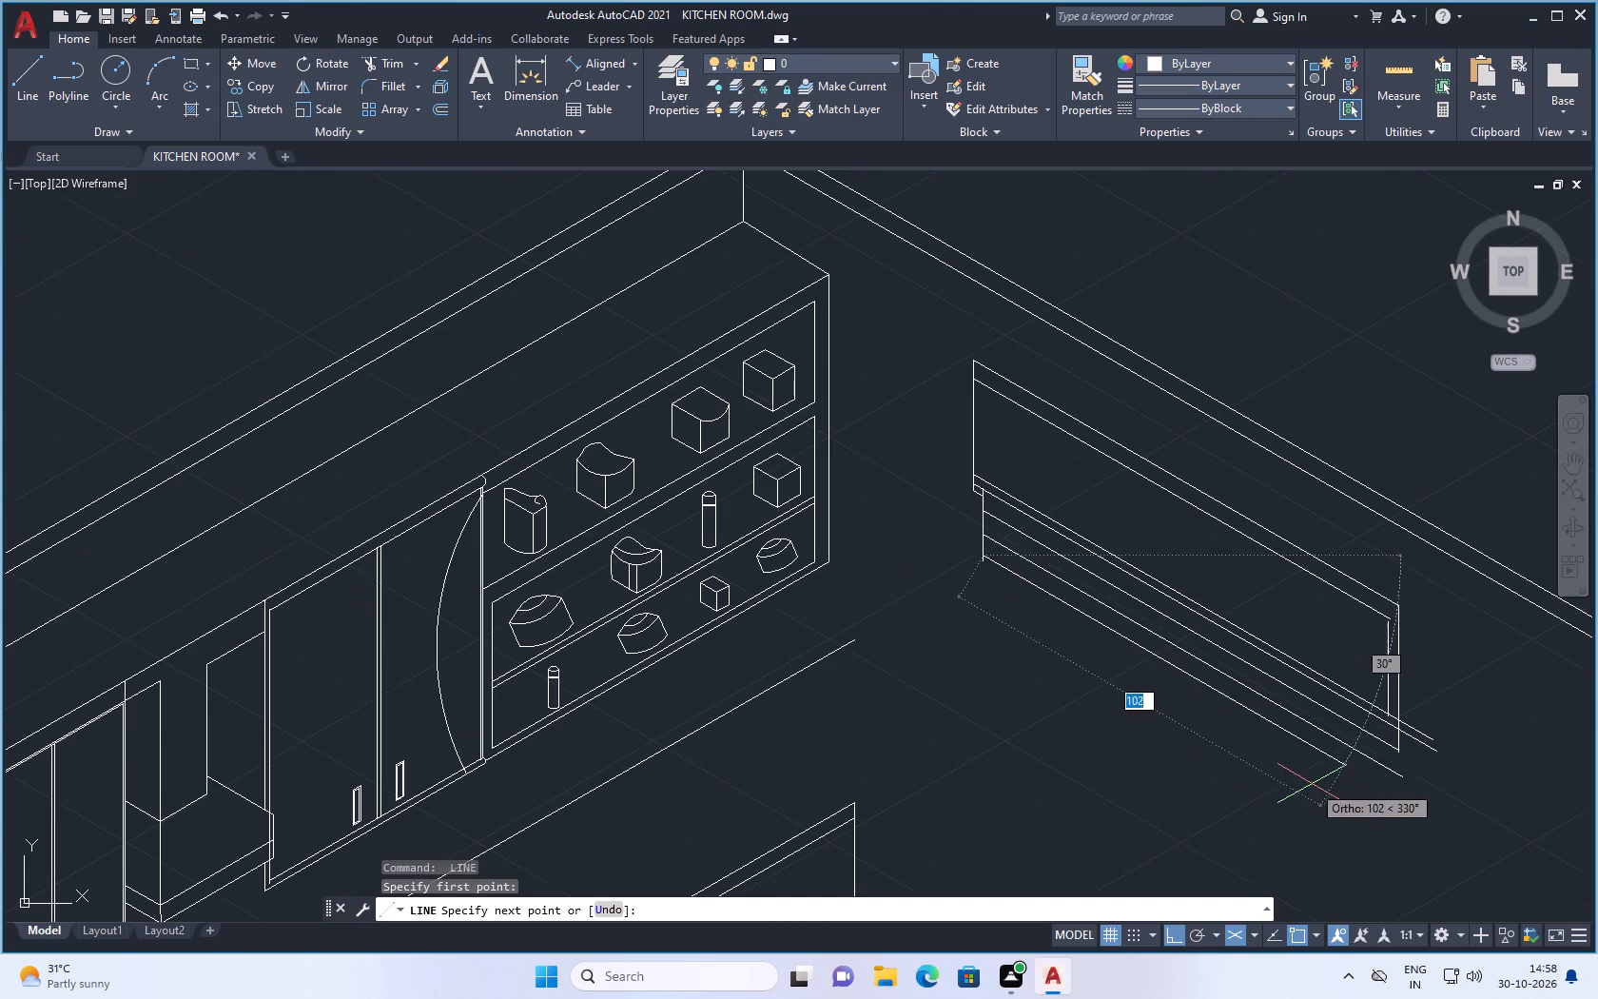
pyautogui.scroll(1, 1322, 792)
pyautogui.click(1424, 796)
pyautogui.press('Escape')
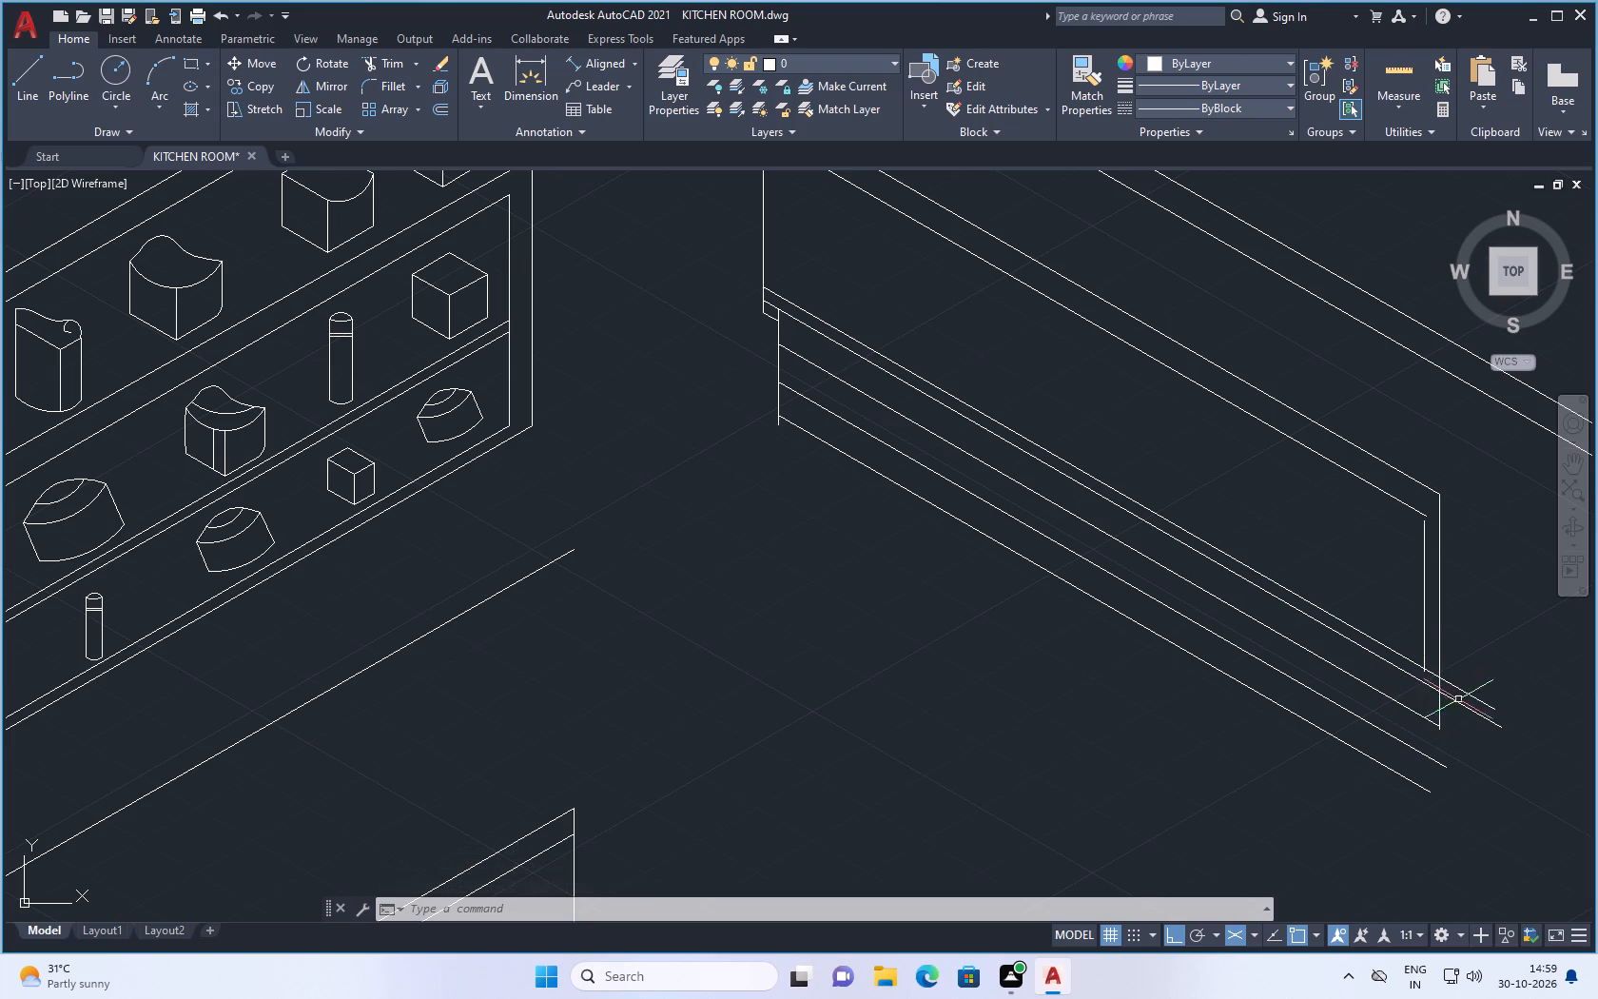
# Trim the two line ends past the far vertical and the overhanging lower ends of the inner and outer far verticals.
pyautogui.scroll(1, 1447, 742)
pyautogui.write('tr')
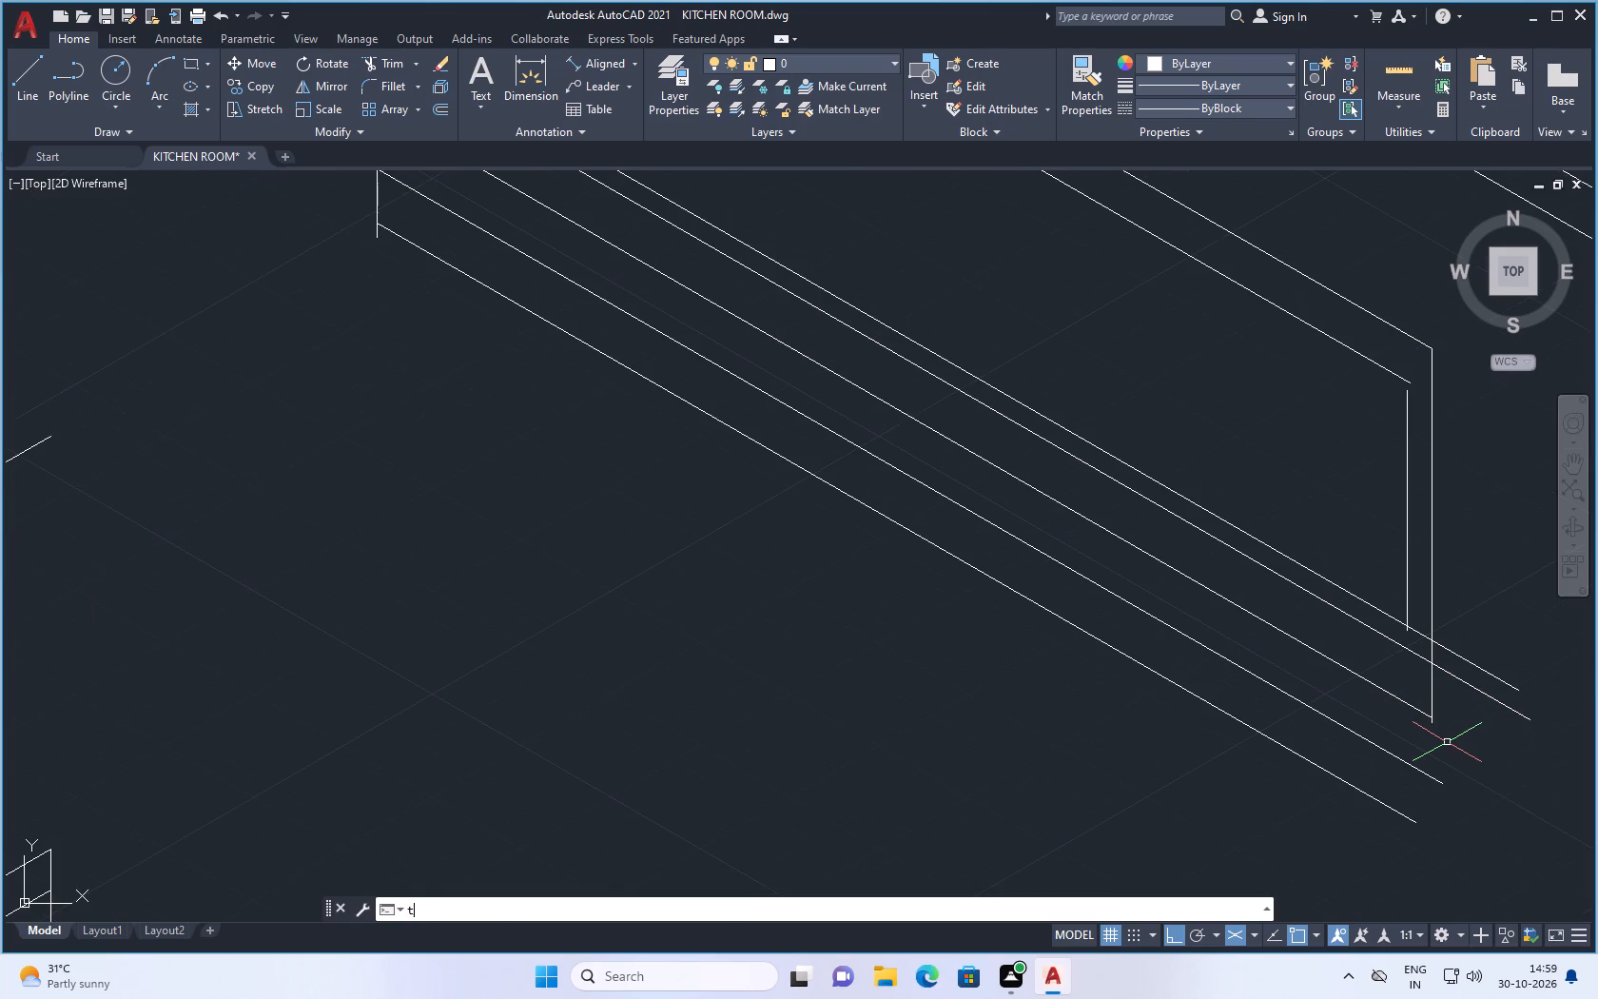
pyautogui.press('Return')
pyautogui.moveTo(1469, 708); pyautogui.dragTo(1476, 670)
pyautogui.moveTo(1476, 657); pyautogui.dragTo(1467, 678)
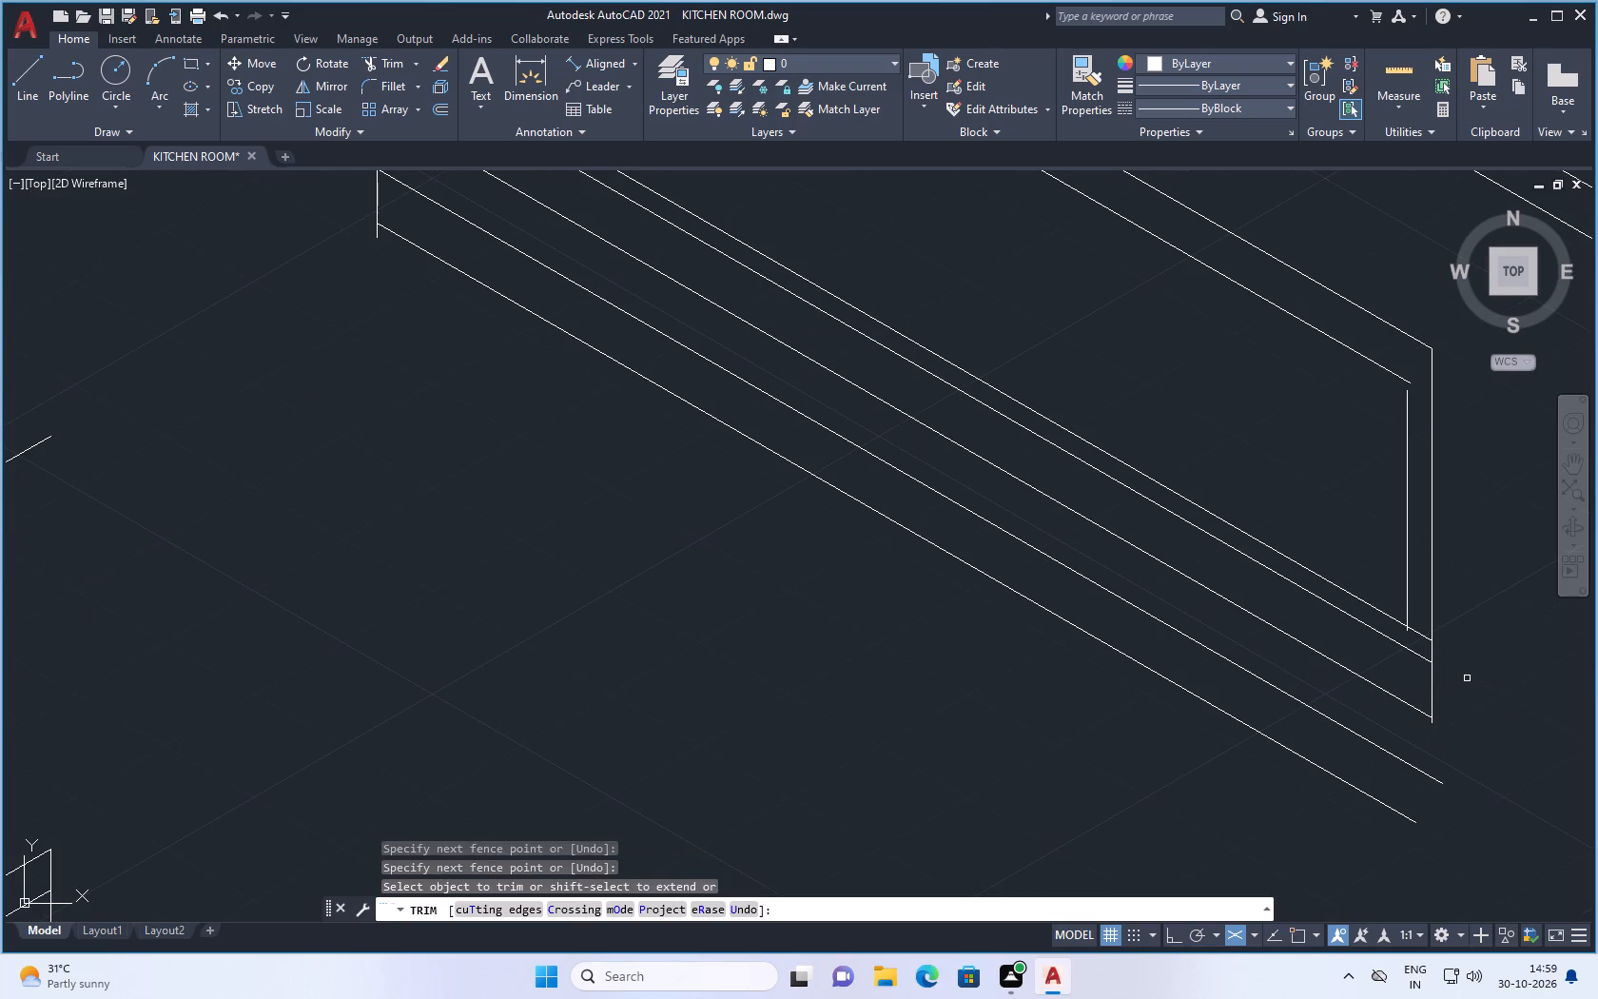
pyautogui.scroll(4, 1395, 632)
pyautogui.click(1416, 628)
pyautogui.click(1432, 641)
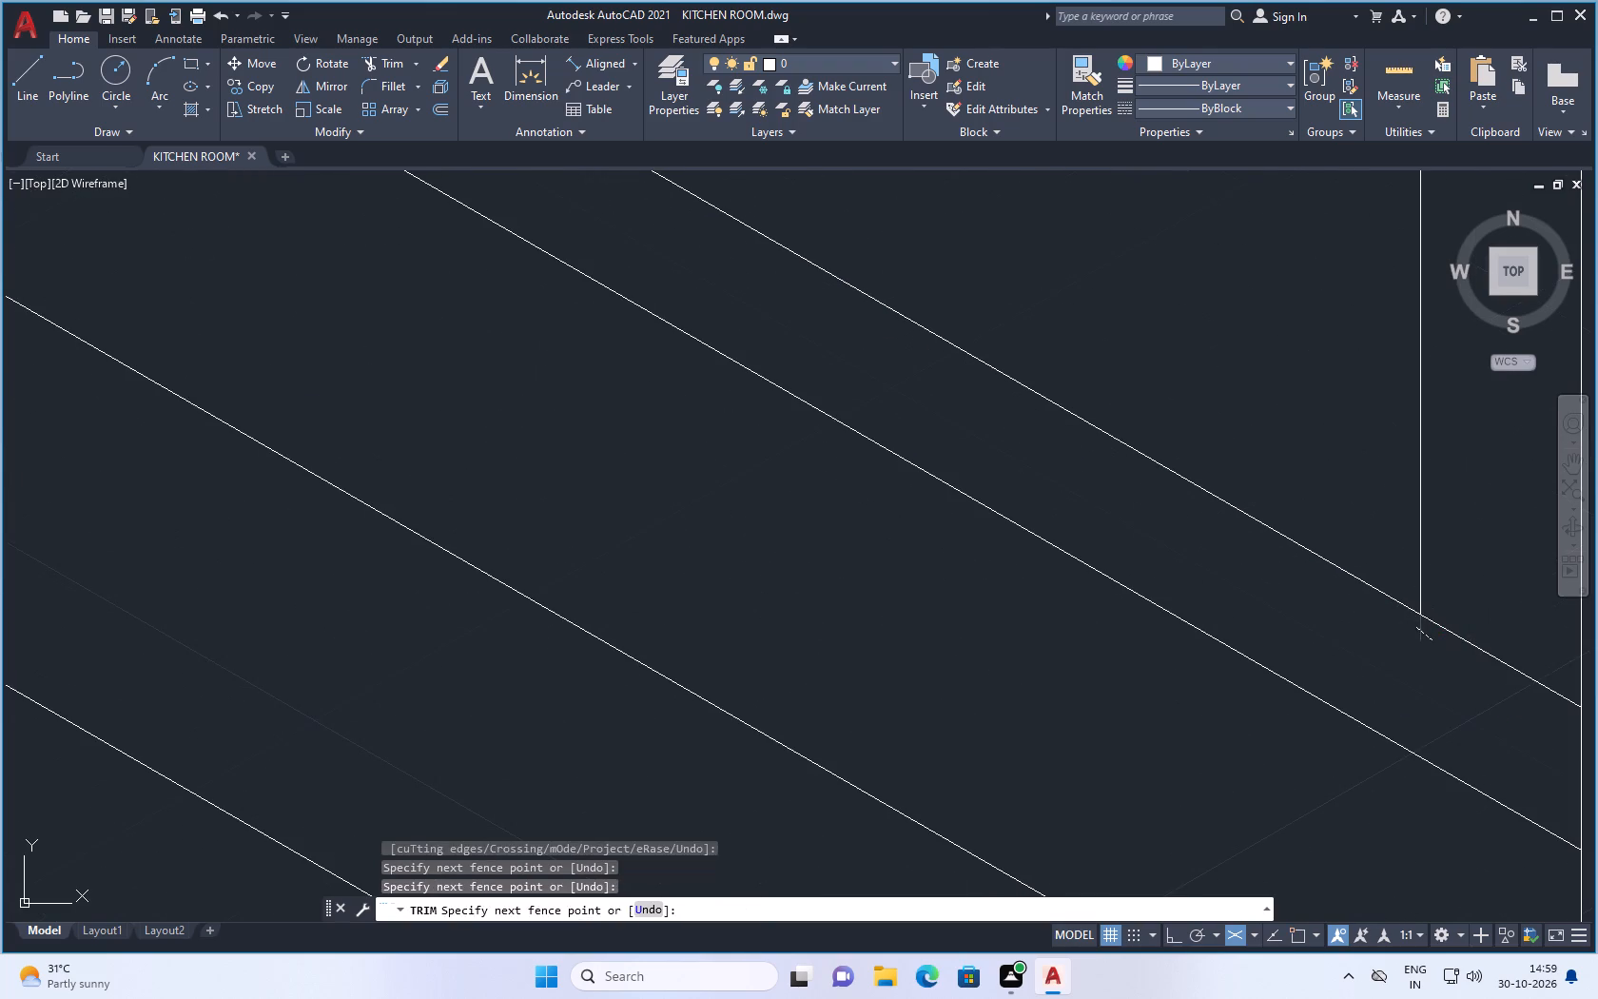
pyautogui.scroll(-2, 1393, 656)
pyautogui.scroll(-1, 1436, 752)
pyautogui.scroll(1, 1455, 843)
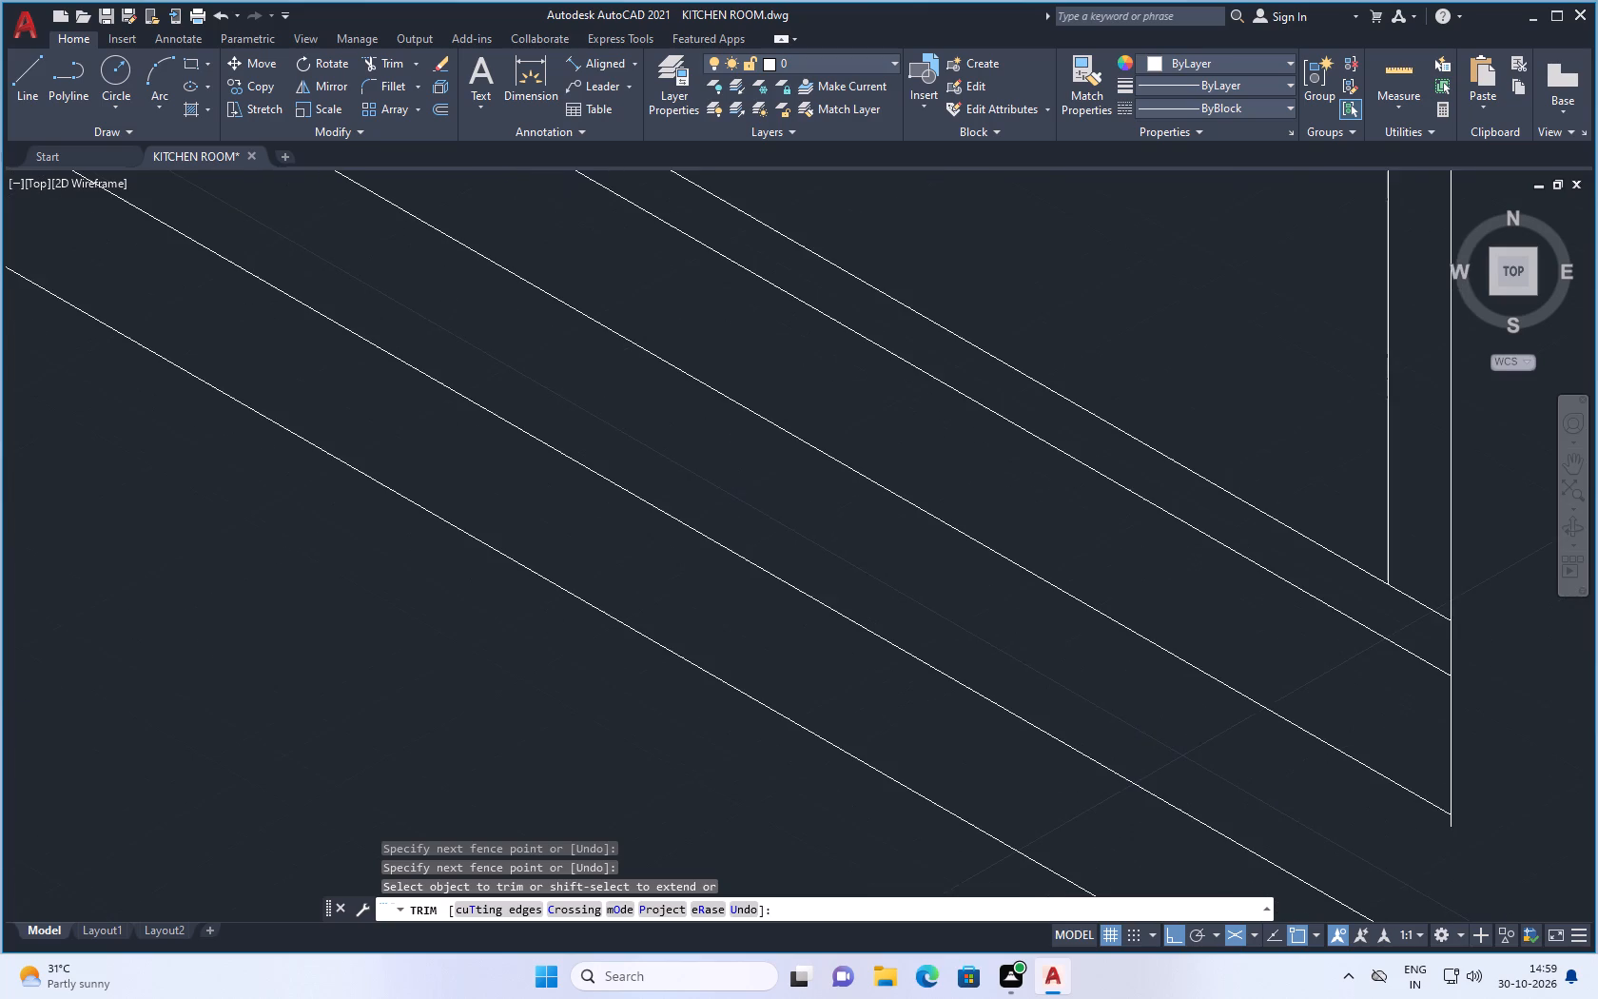
pyautogui.click(1451, 826)
pyautogui.press('Escape')
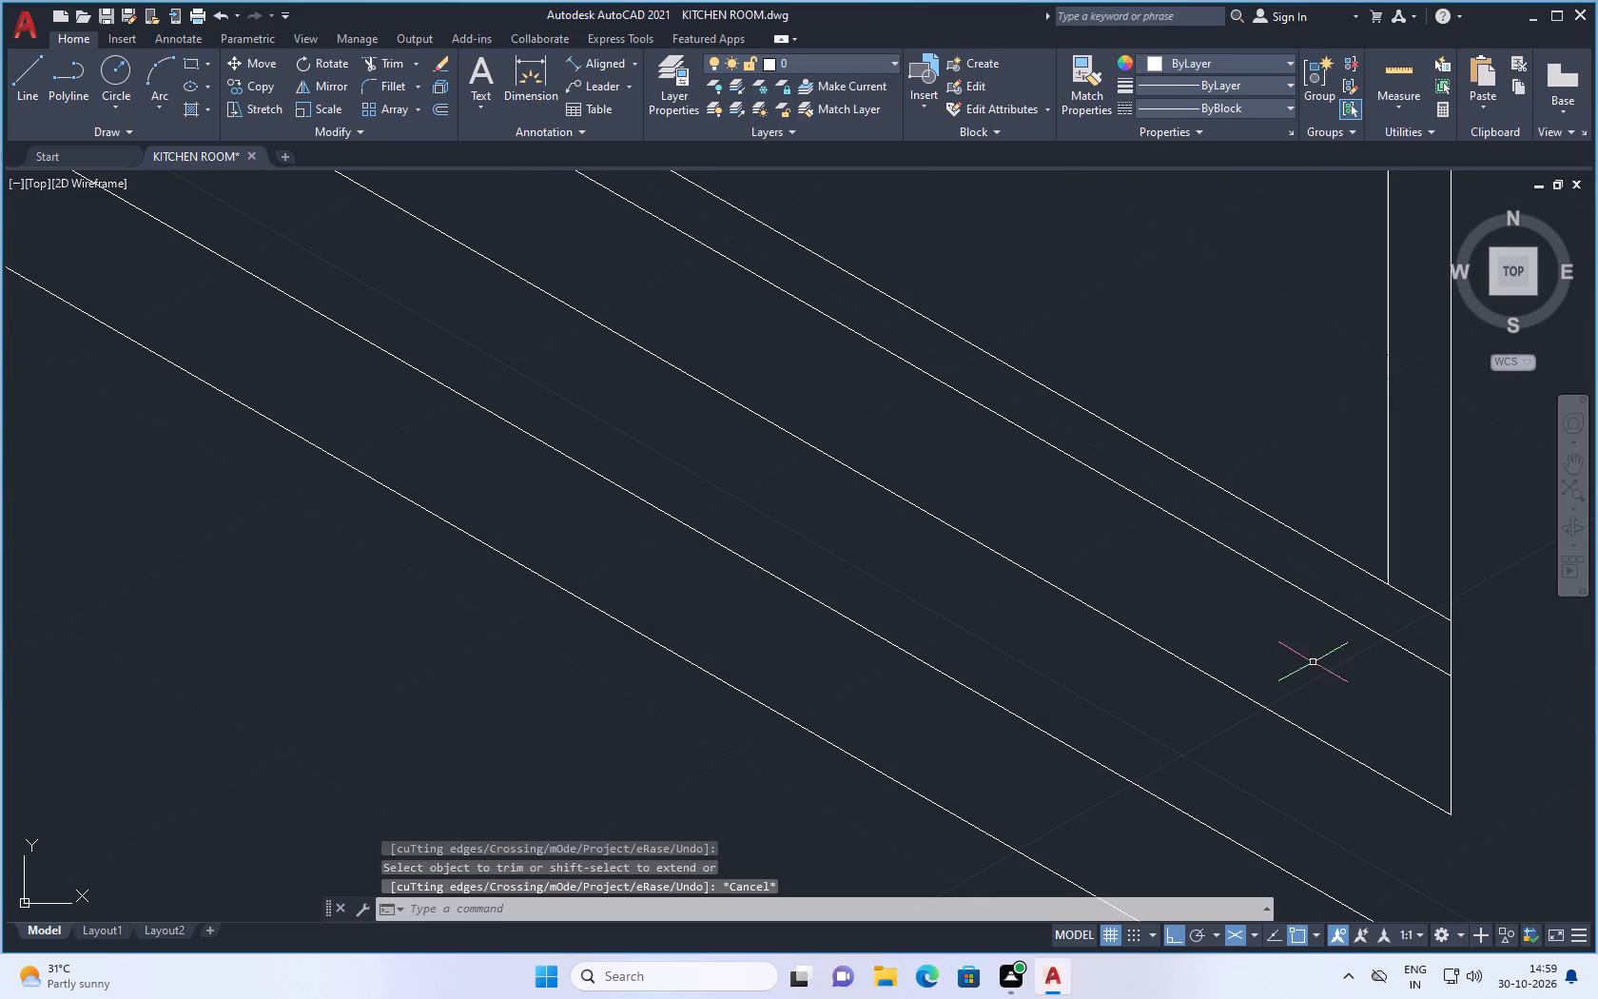
# Extend the panel's outer far vertical straight down from its lower end to just below the lowest parallel line, using isoplane Right.
pyautogui.scroll(-3, 1132, 557)
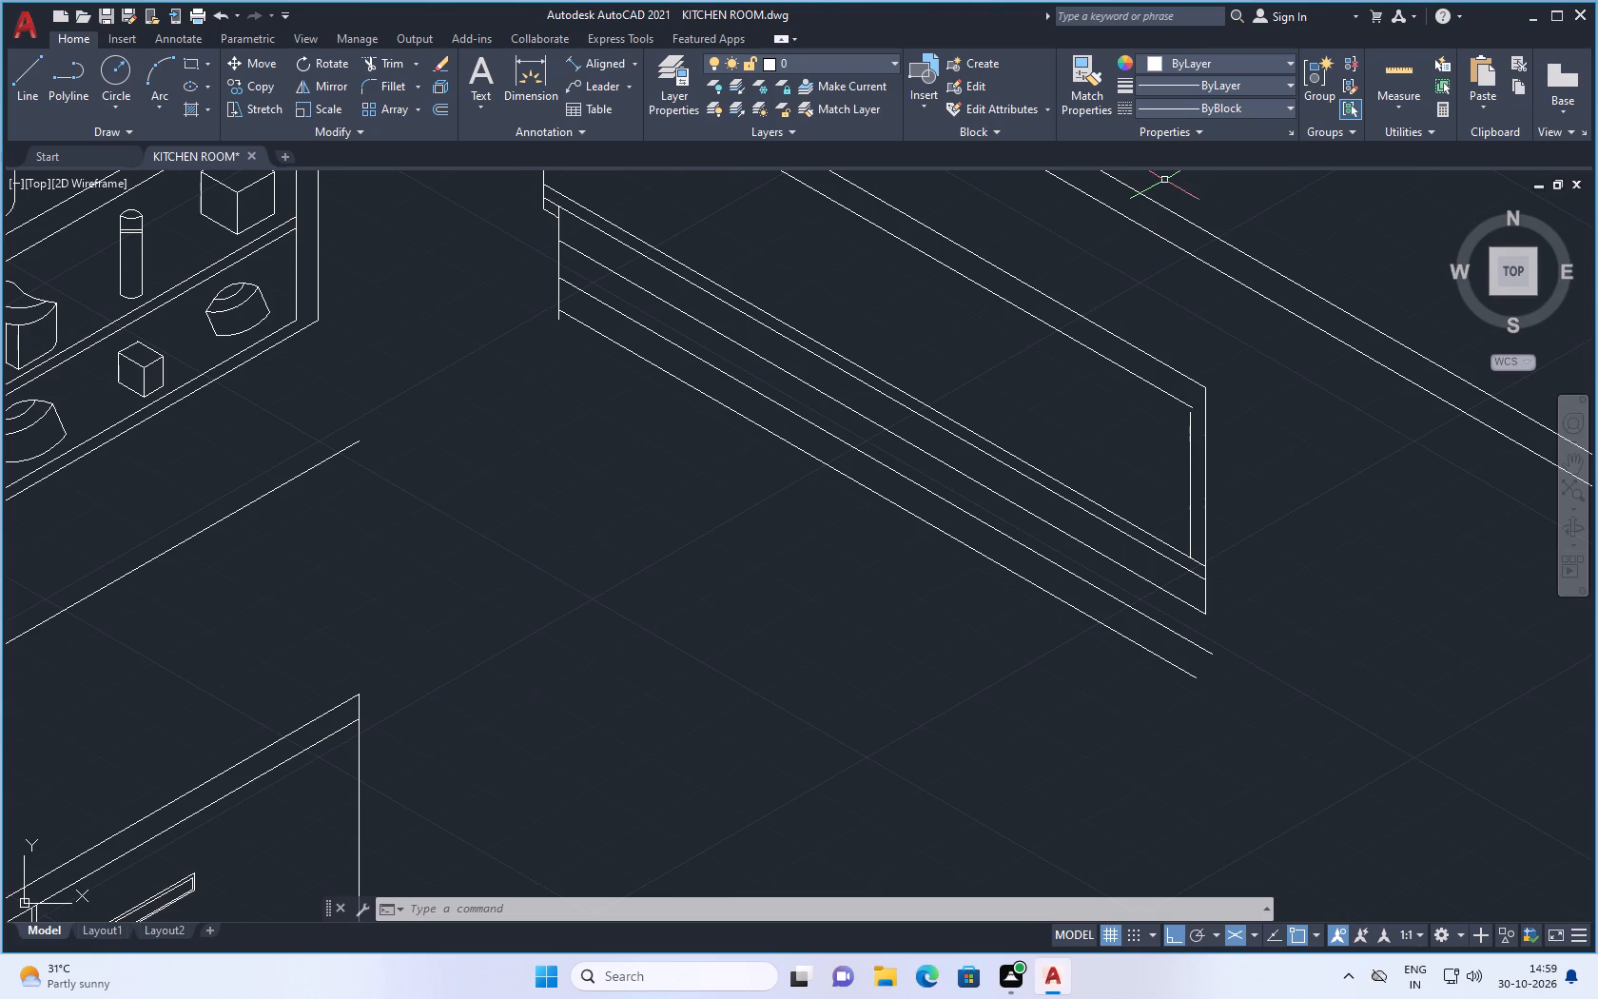
pyautogui.click(19, 75)
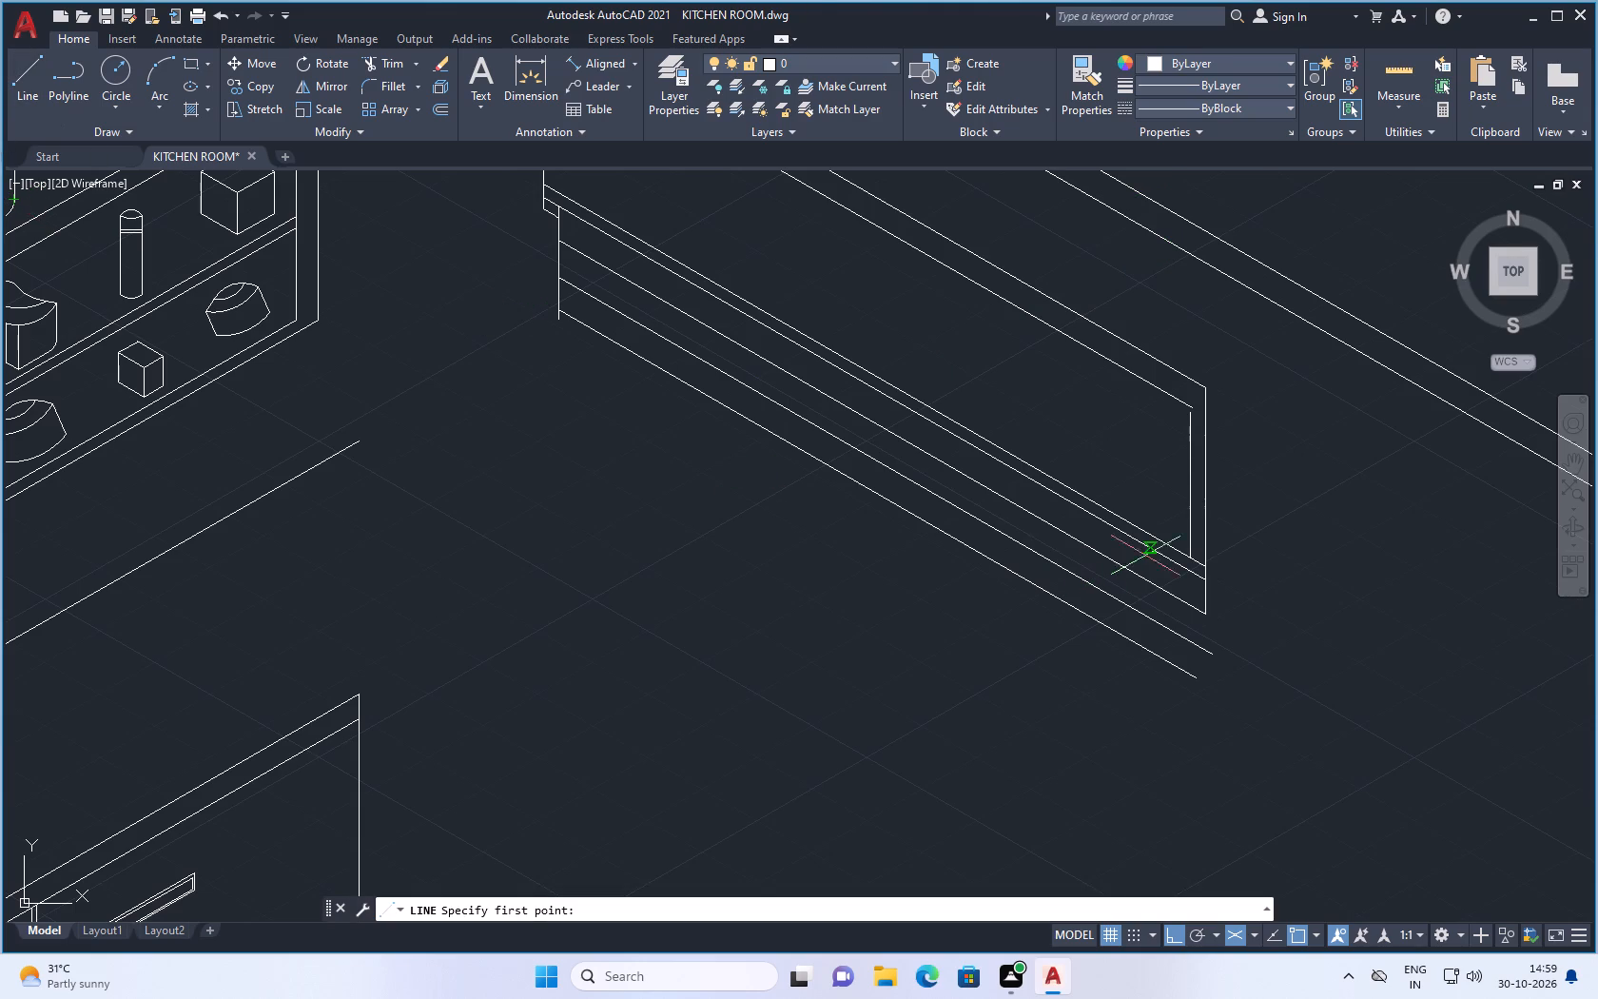
pyautogui.scroll(1, 1157, 567)
pyautogui.scroll(-2, 1181, 606)
pyautogui.scroll(1, 1172, 642)
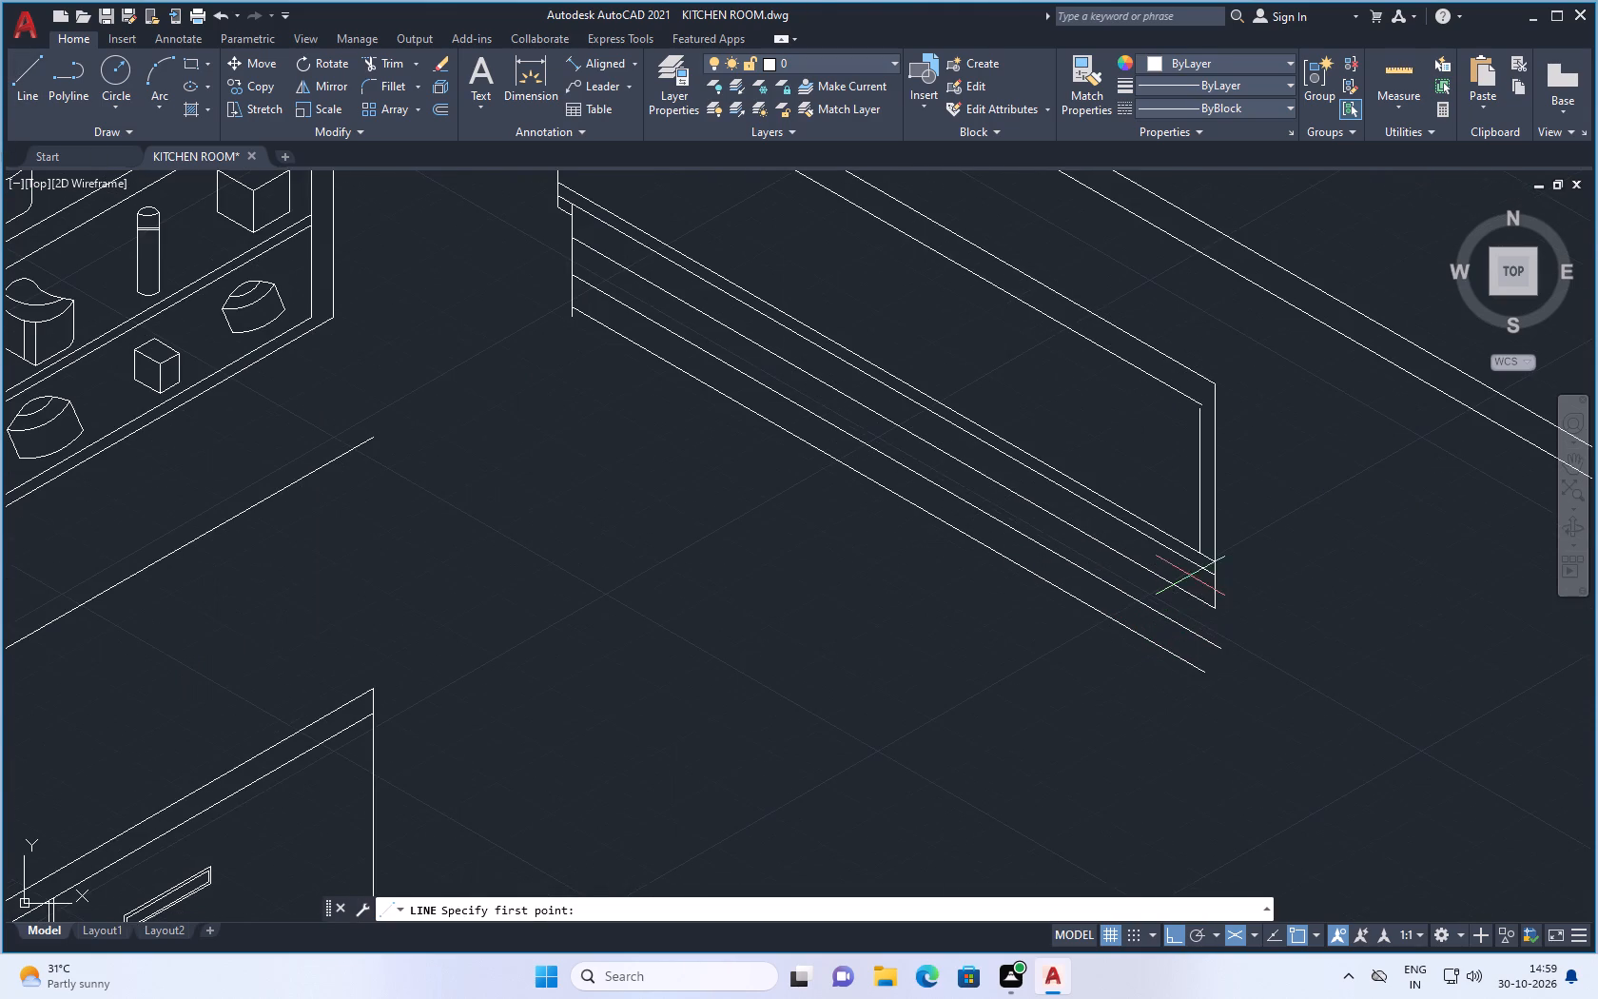
pyautogui.scroll(1, 1175, 581)
pyautogui.scroll(-1, 1179, 574)
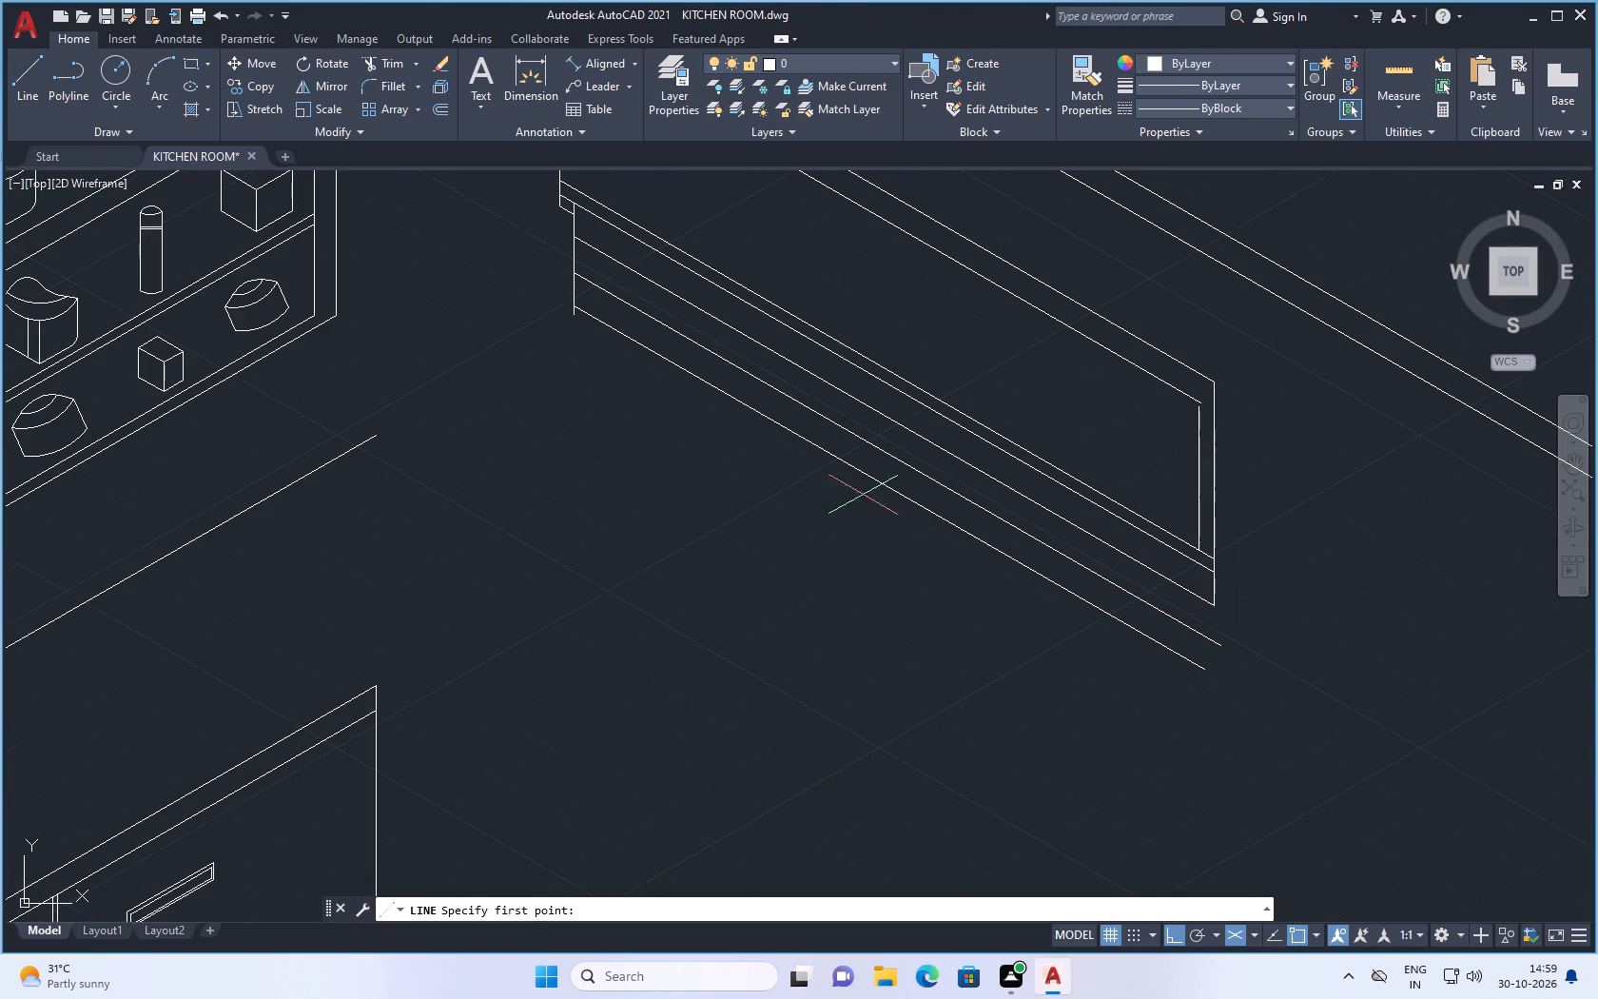
pyautogui.scroll(1, 1181, 606)
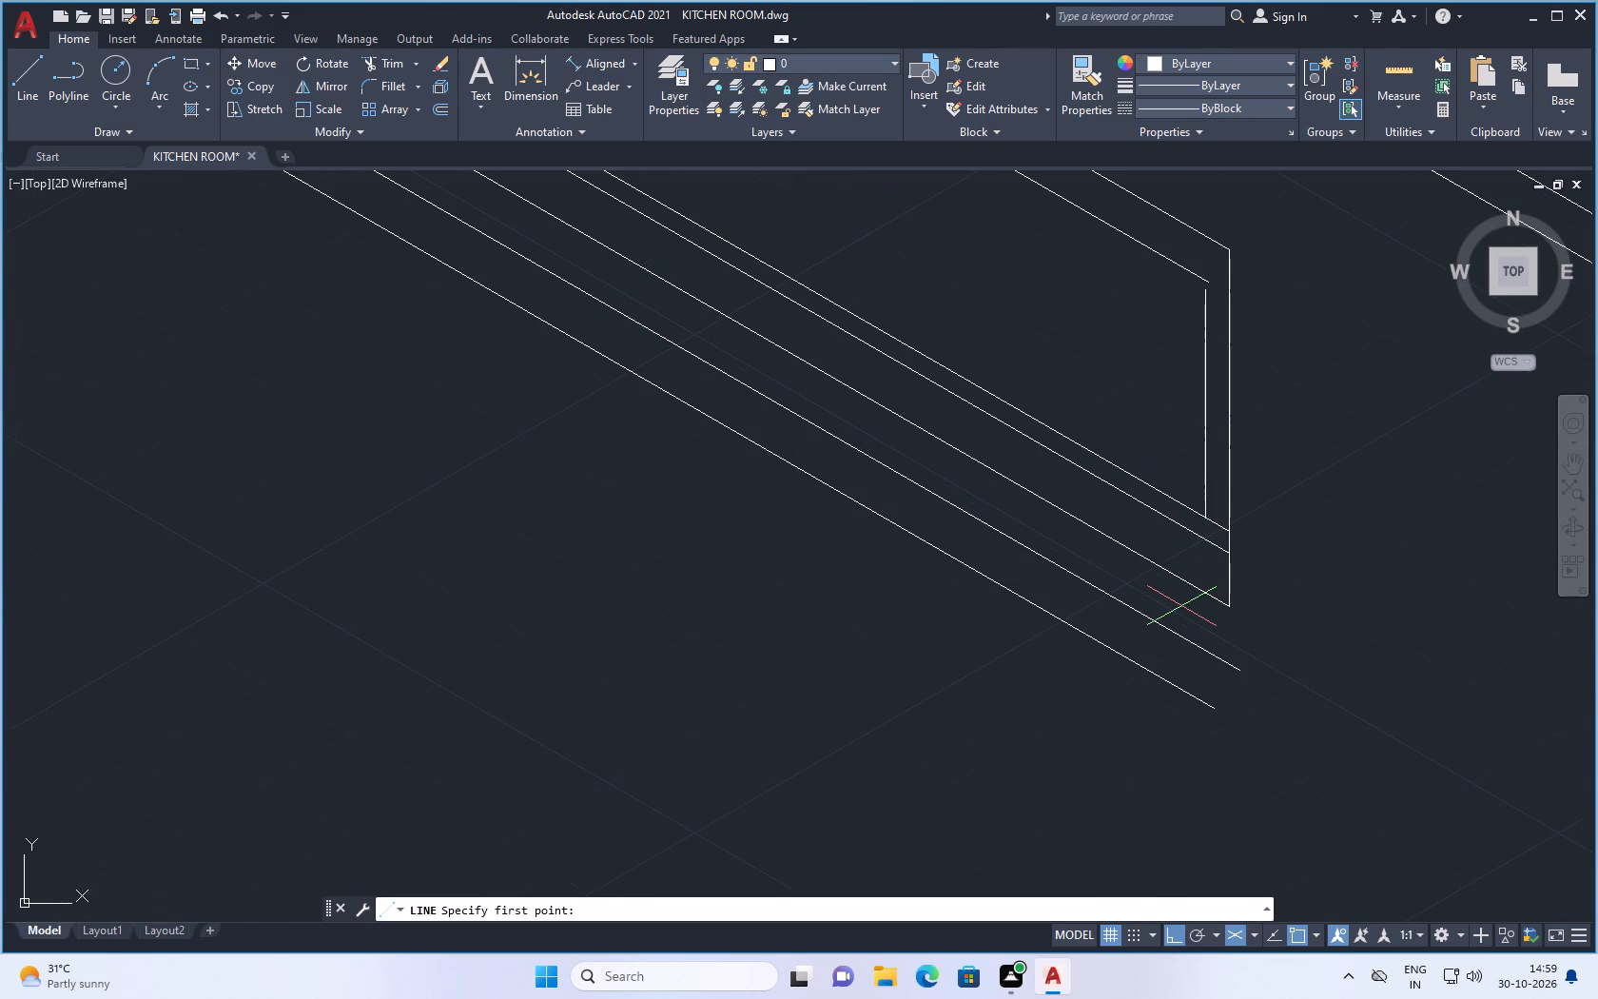
pyautogui.scroll(-1, 1181, 606)
pyautogui.scroll(1, 1167, 621)
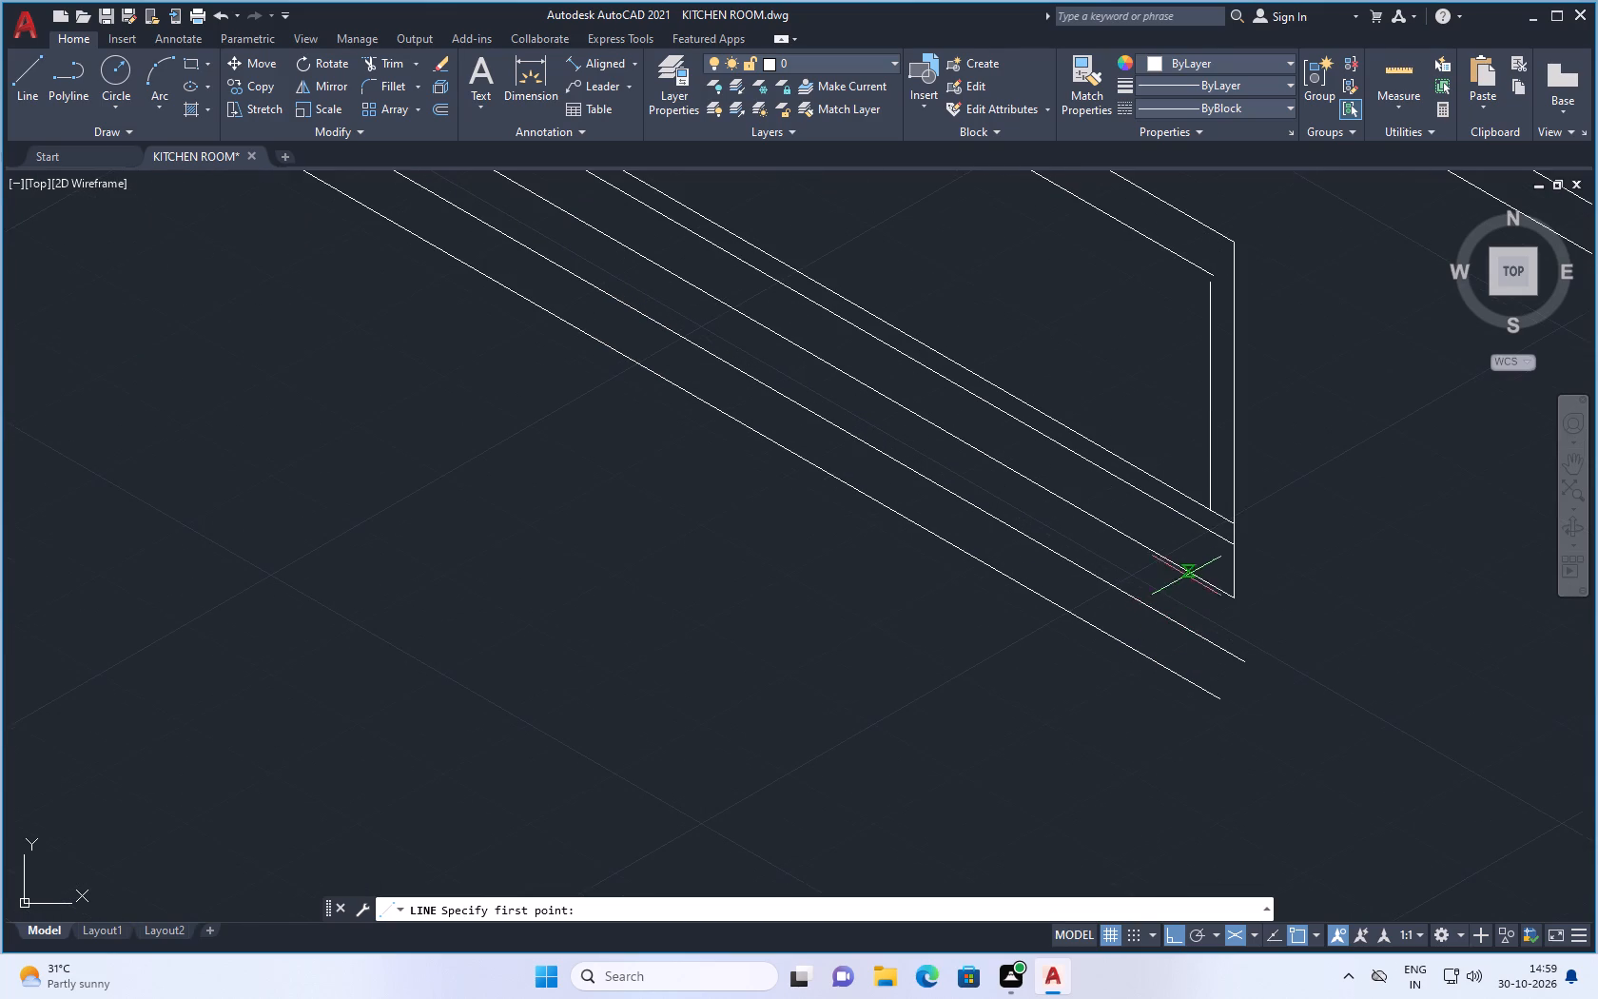
pyautogui.scroll(-2, 1197, 571)
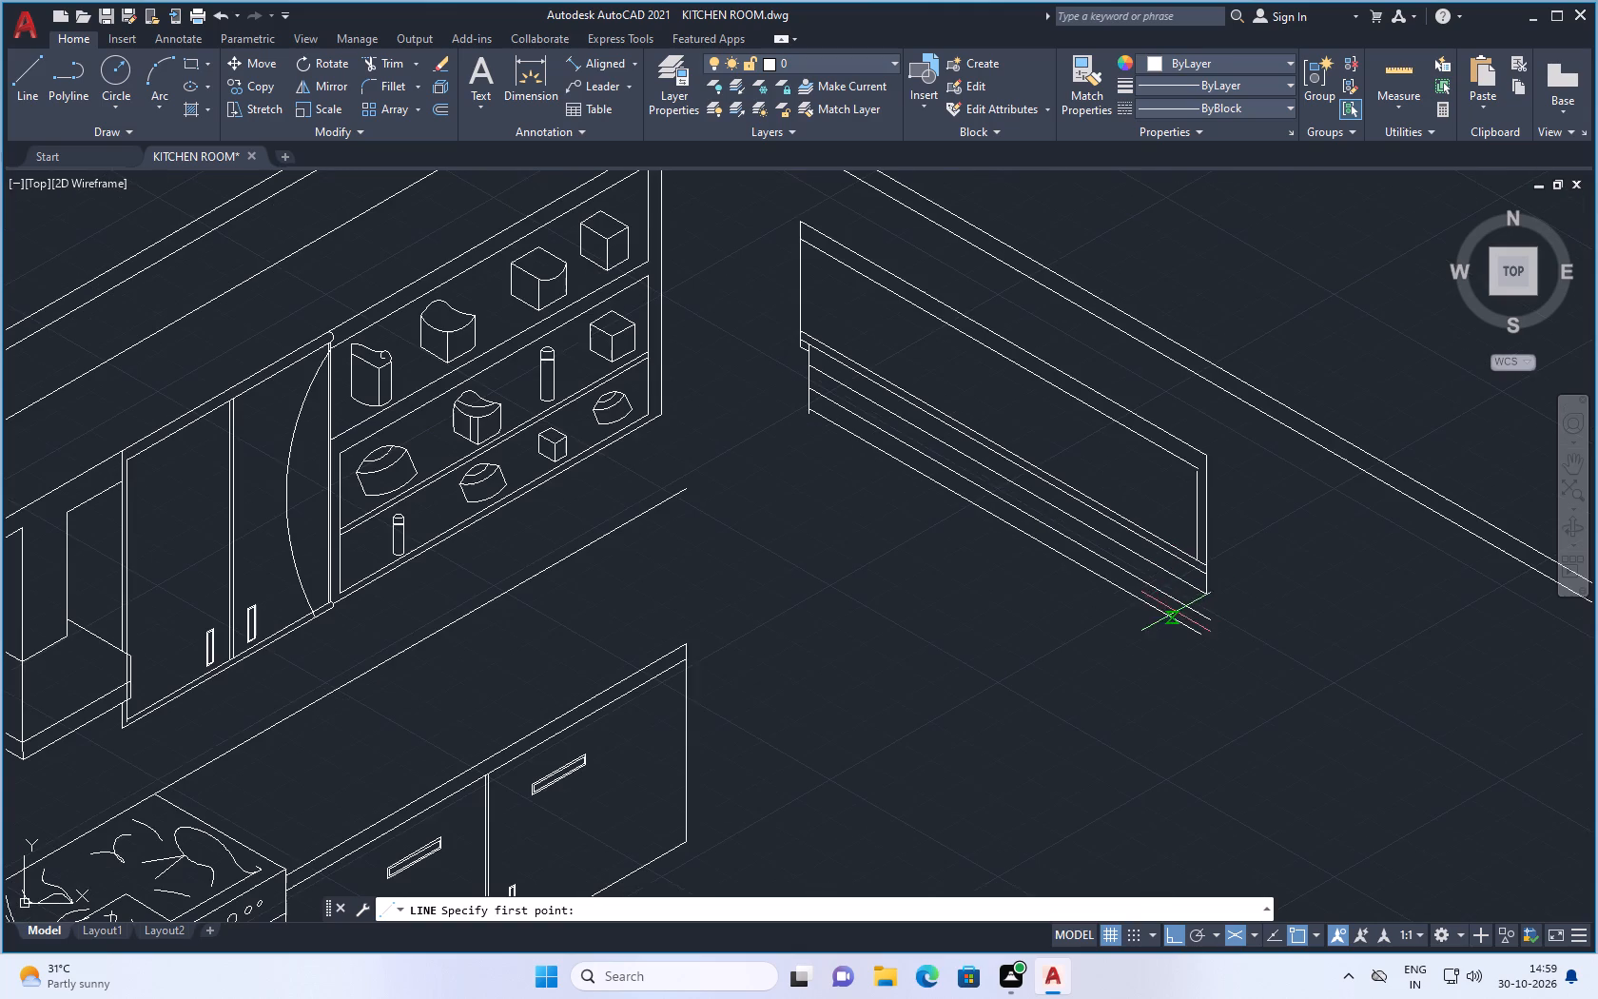
pyautogui.scroll(1, 781, 356)
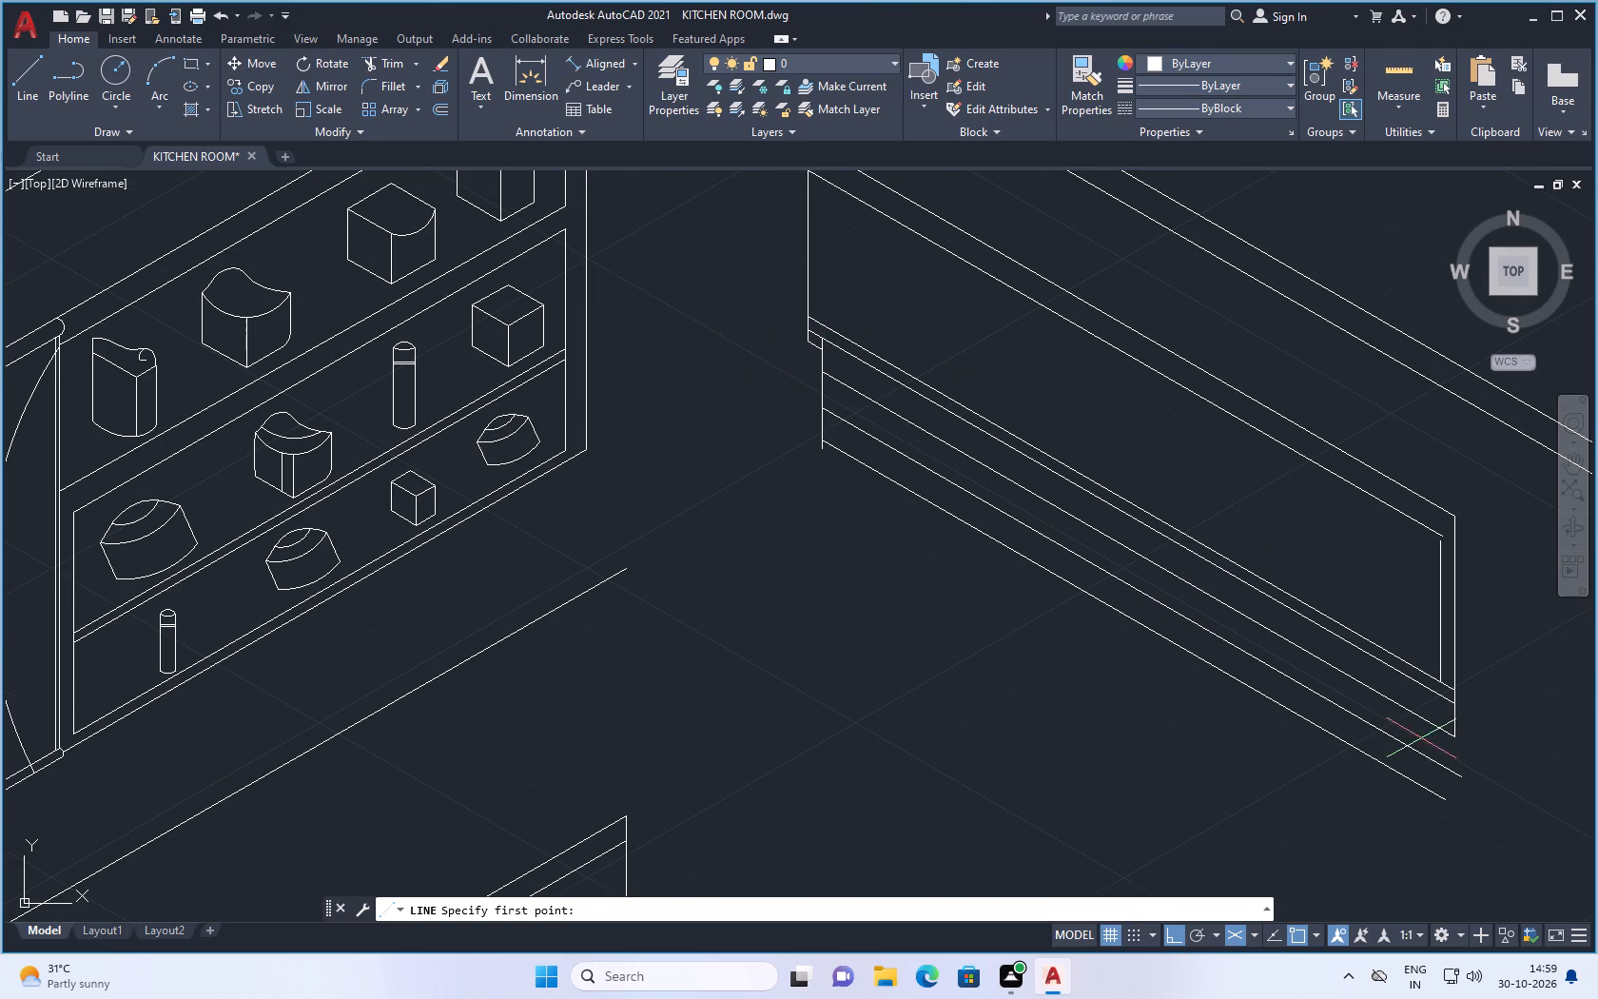
pyautogui.scroll(1, 1438, 762)
pyautogui.scroll(-1, 1331, 711)
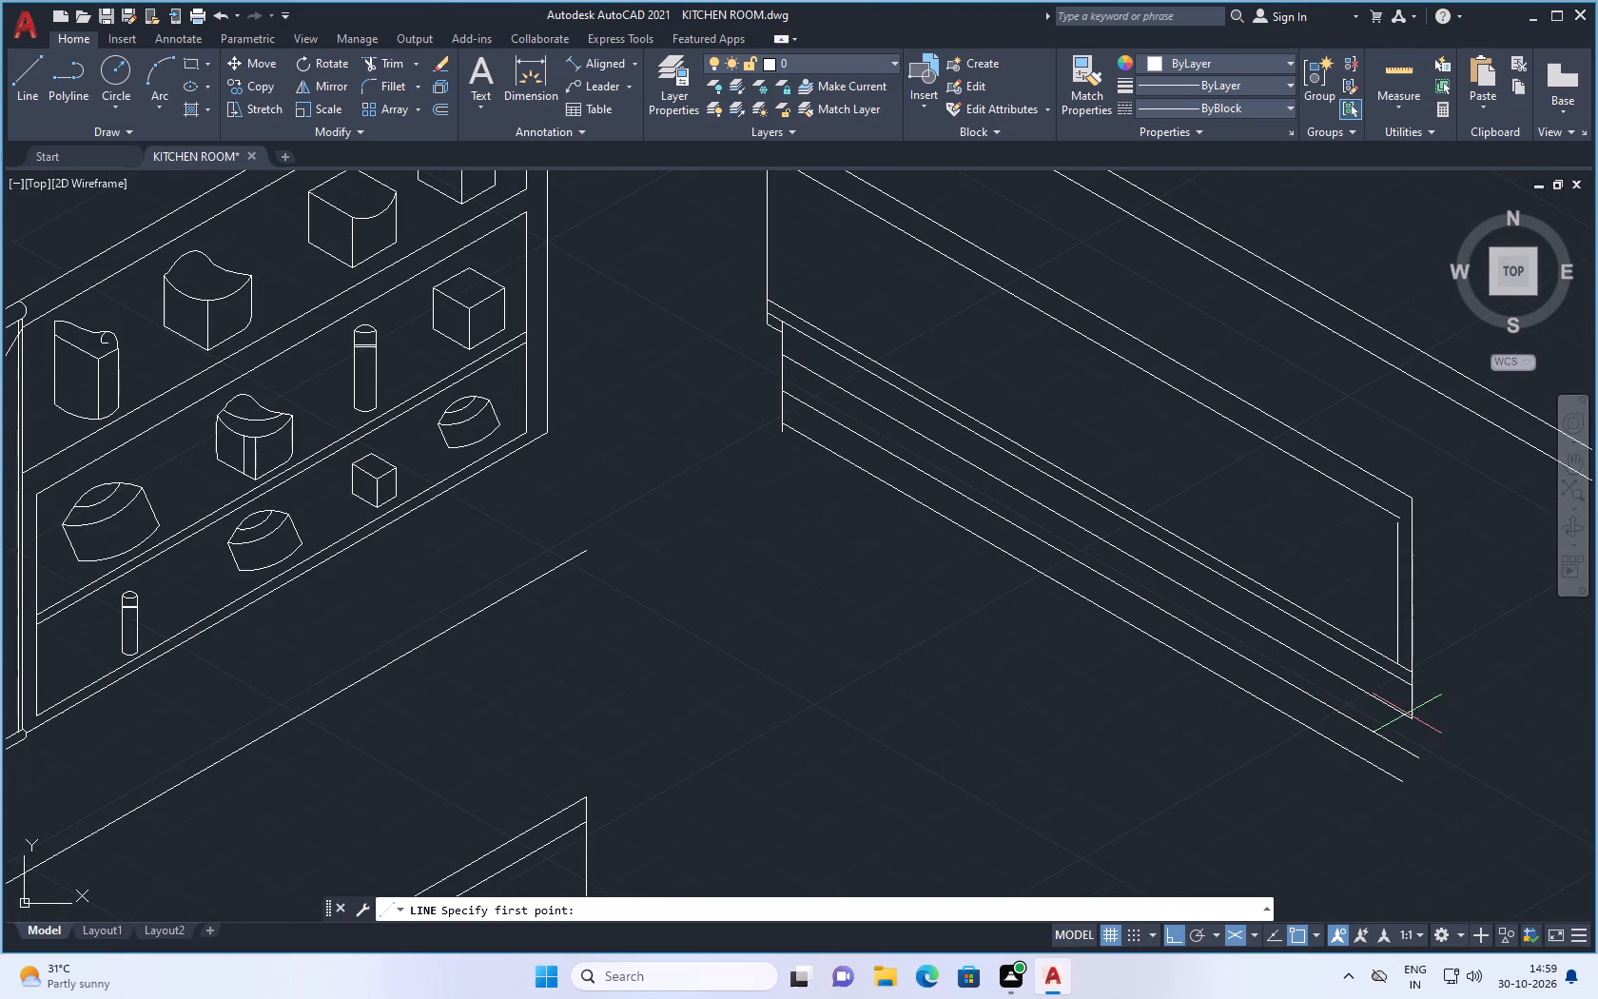
pyautogui.scroll(1, 1428, 730)
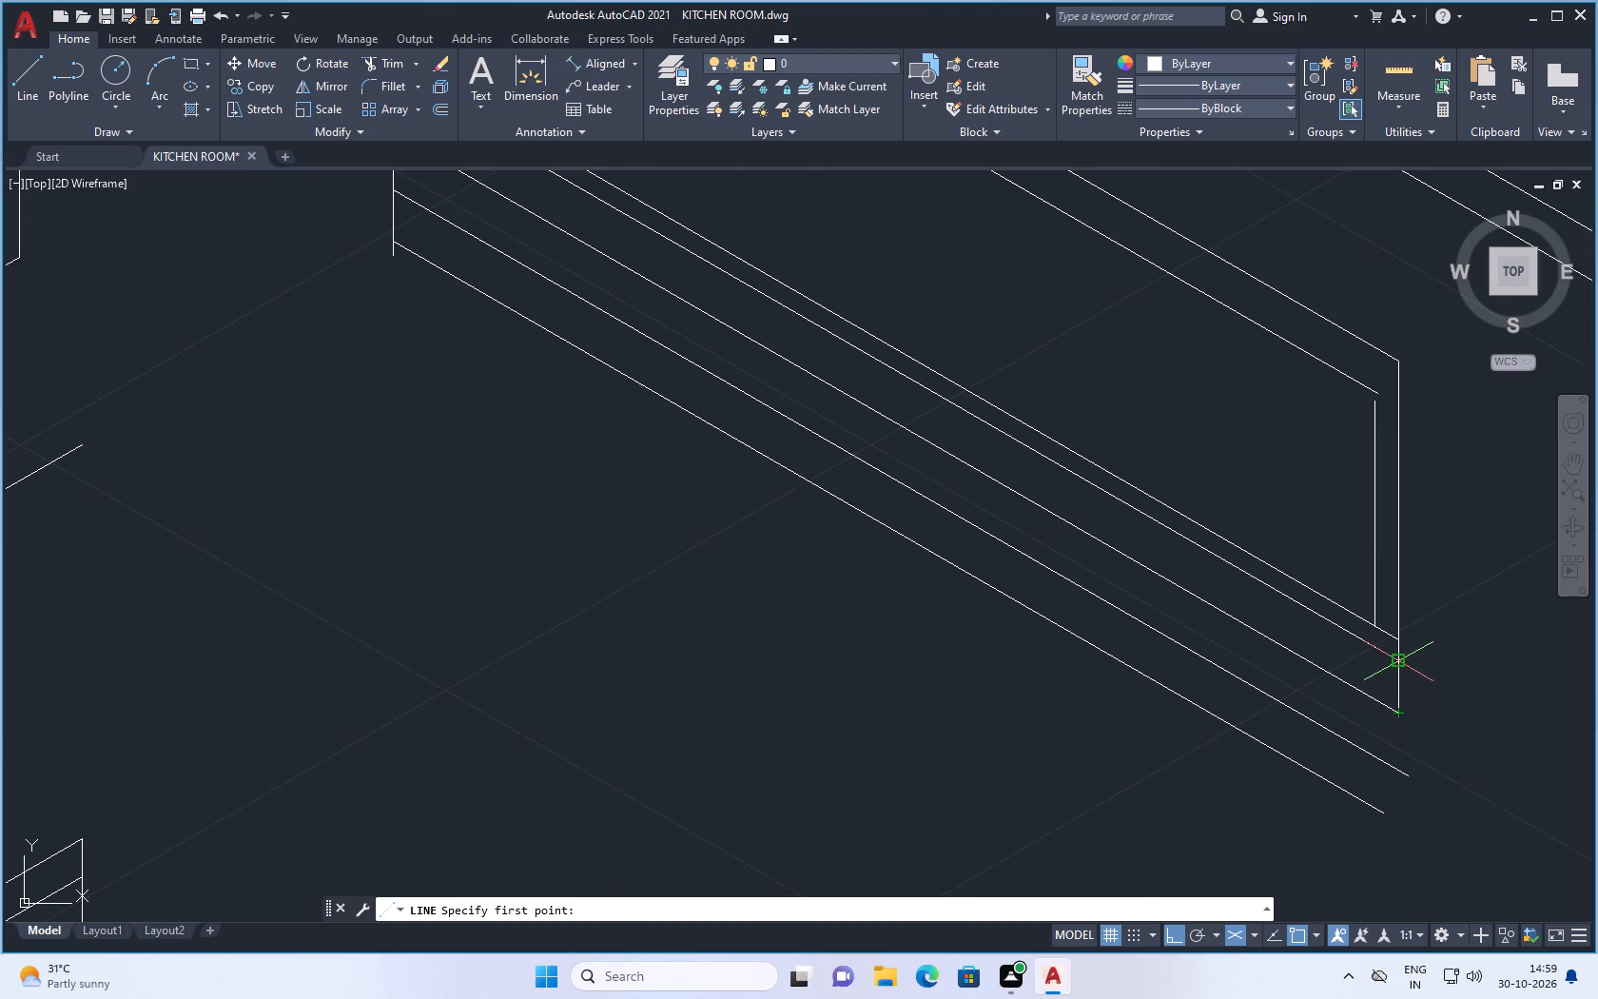
pyautogui.click(1396, 715)
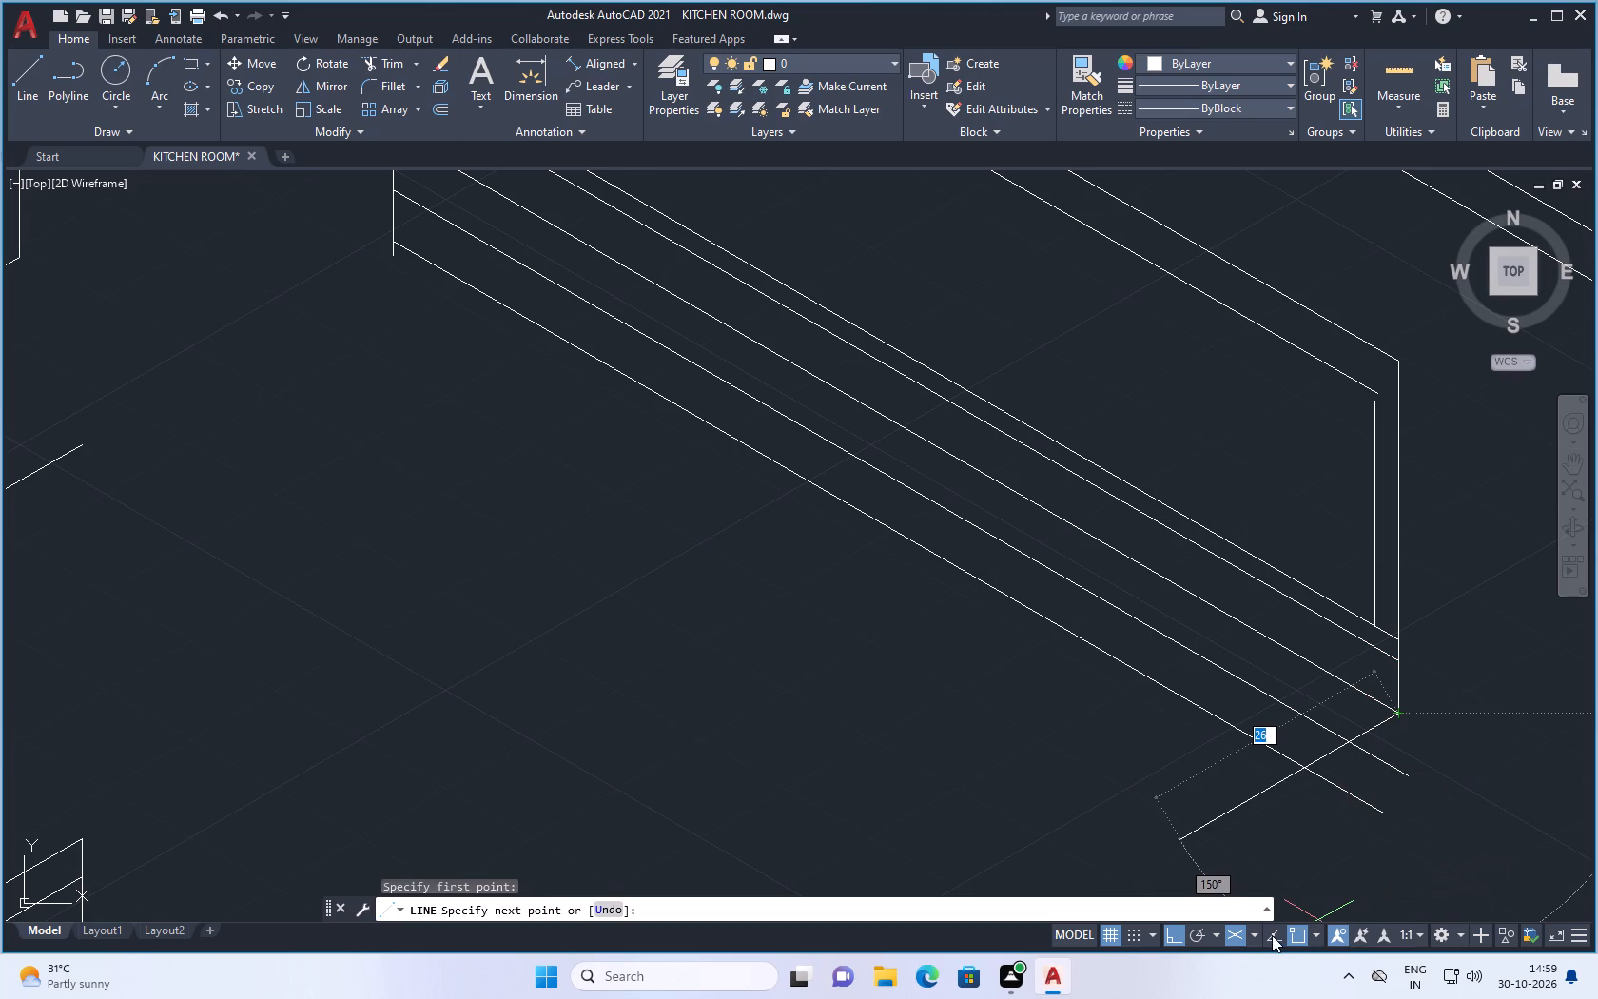
pyautogui.scroll(-1, 1279, 812)
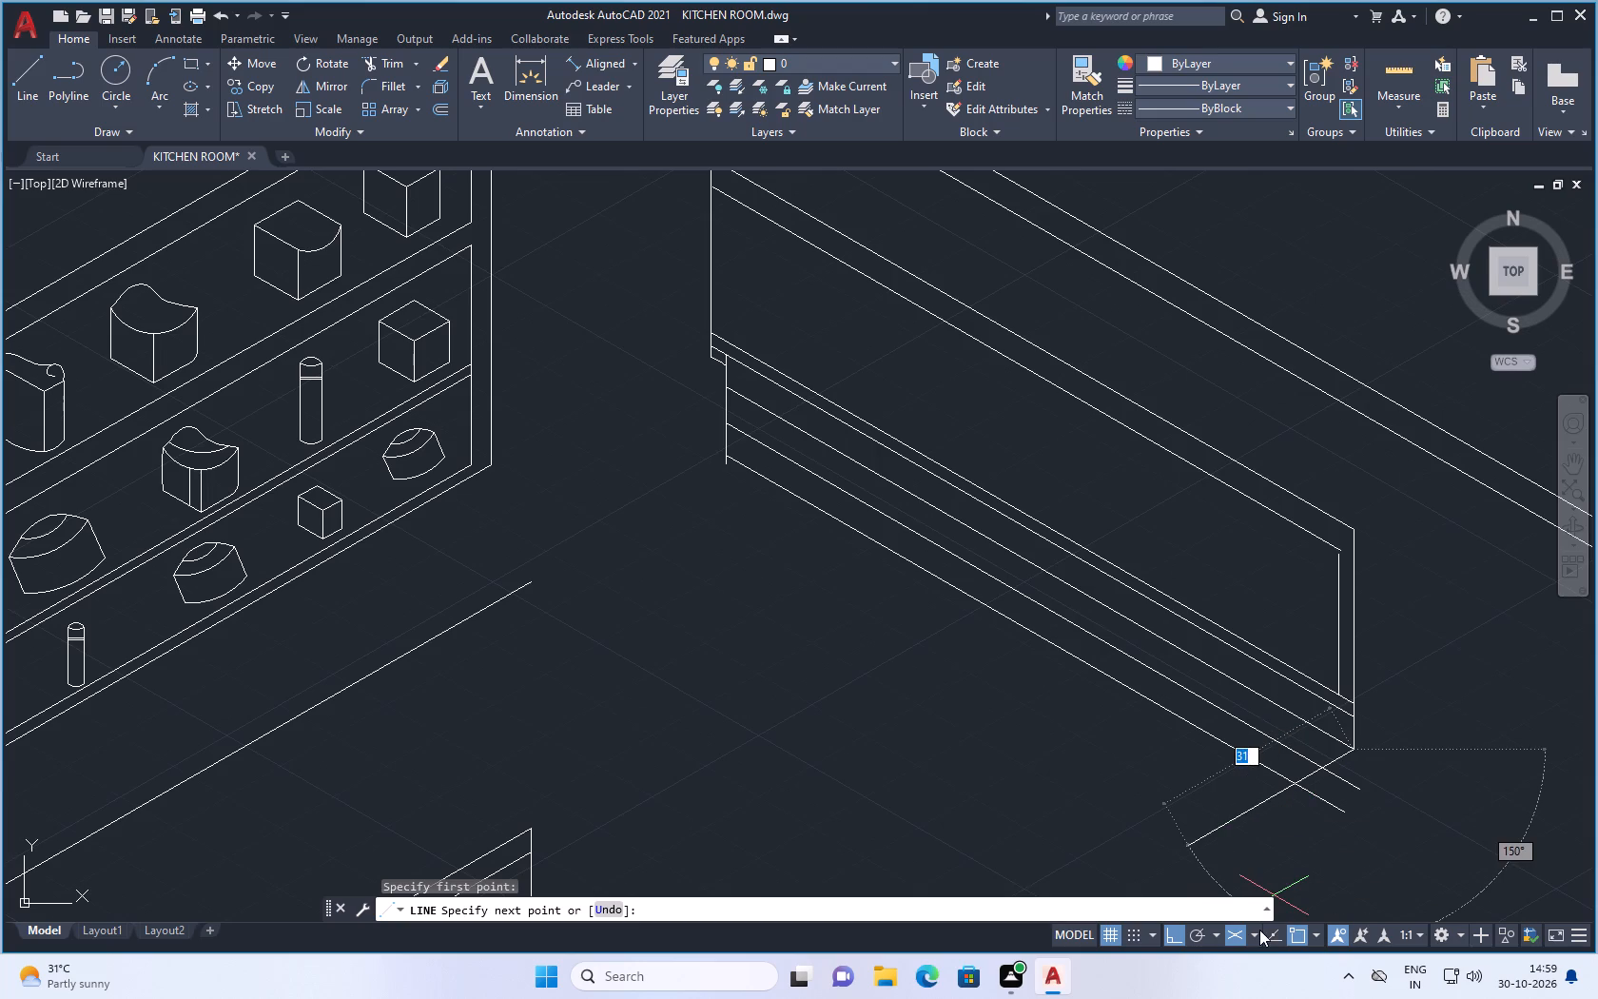
pyautogui.click(1250, 935)
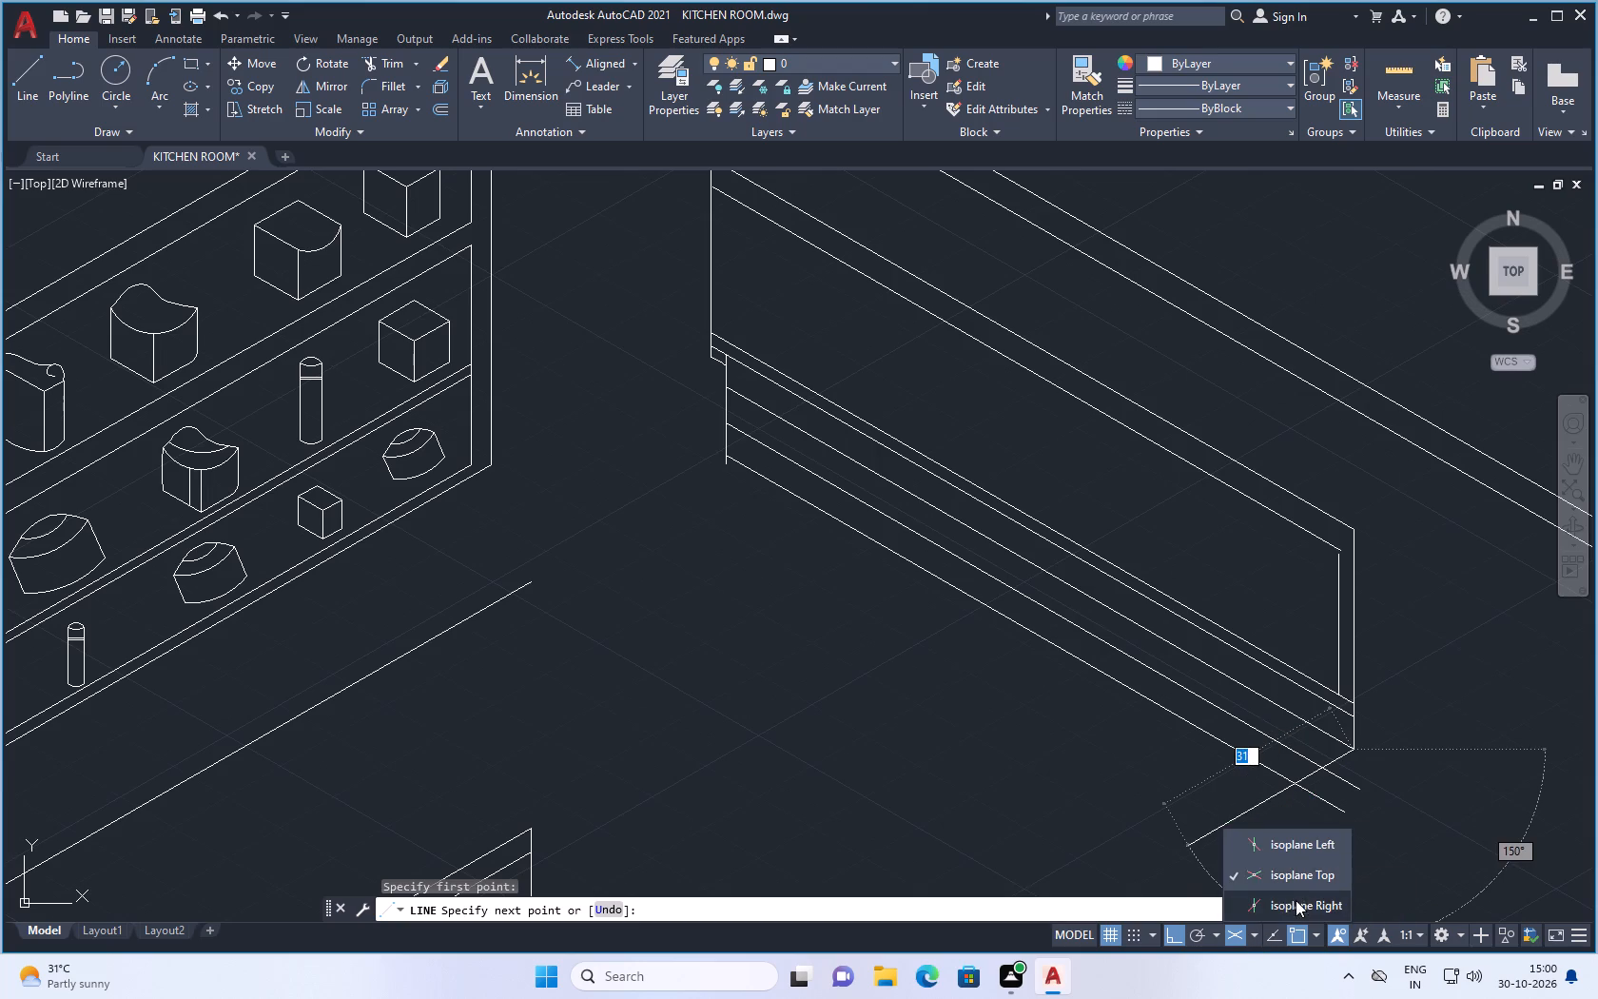
pyautogui.click(1299, 906)
pyautogui.scroll(1, 1333, 798)
pyautogui.click(1344, 846)
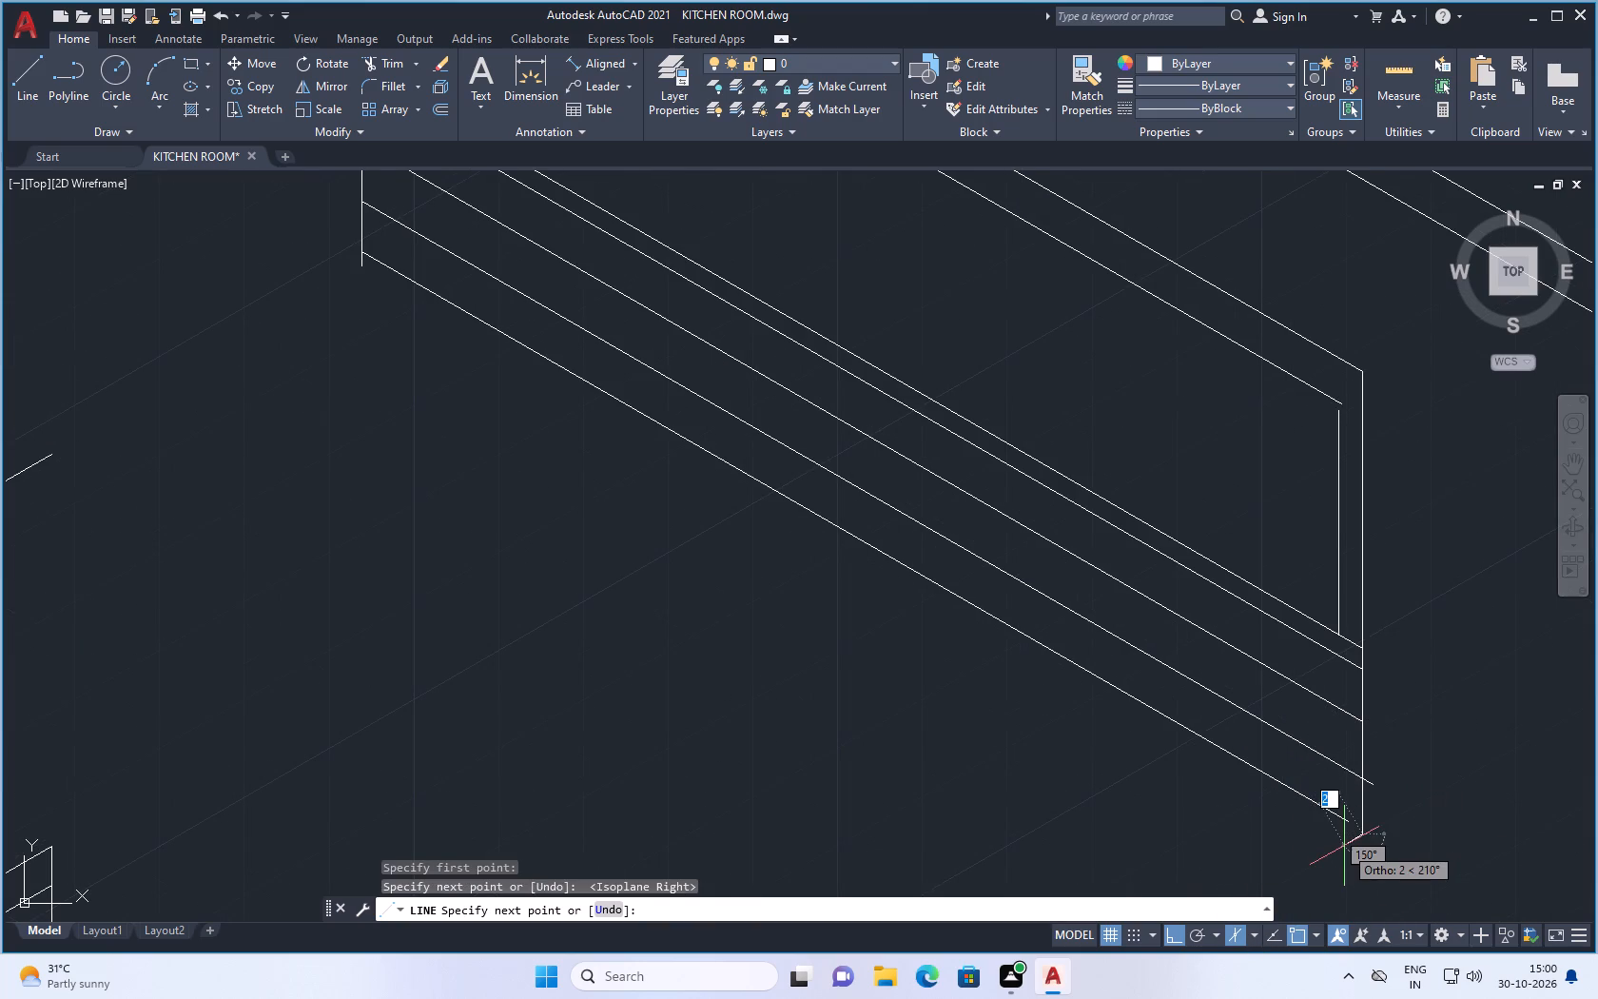
pyautogui.press('Escape')
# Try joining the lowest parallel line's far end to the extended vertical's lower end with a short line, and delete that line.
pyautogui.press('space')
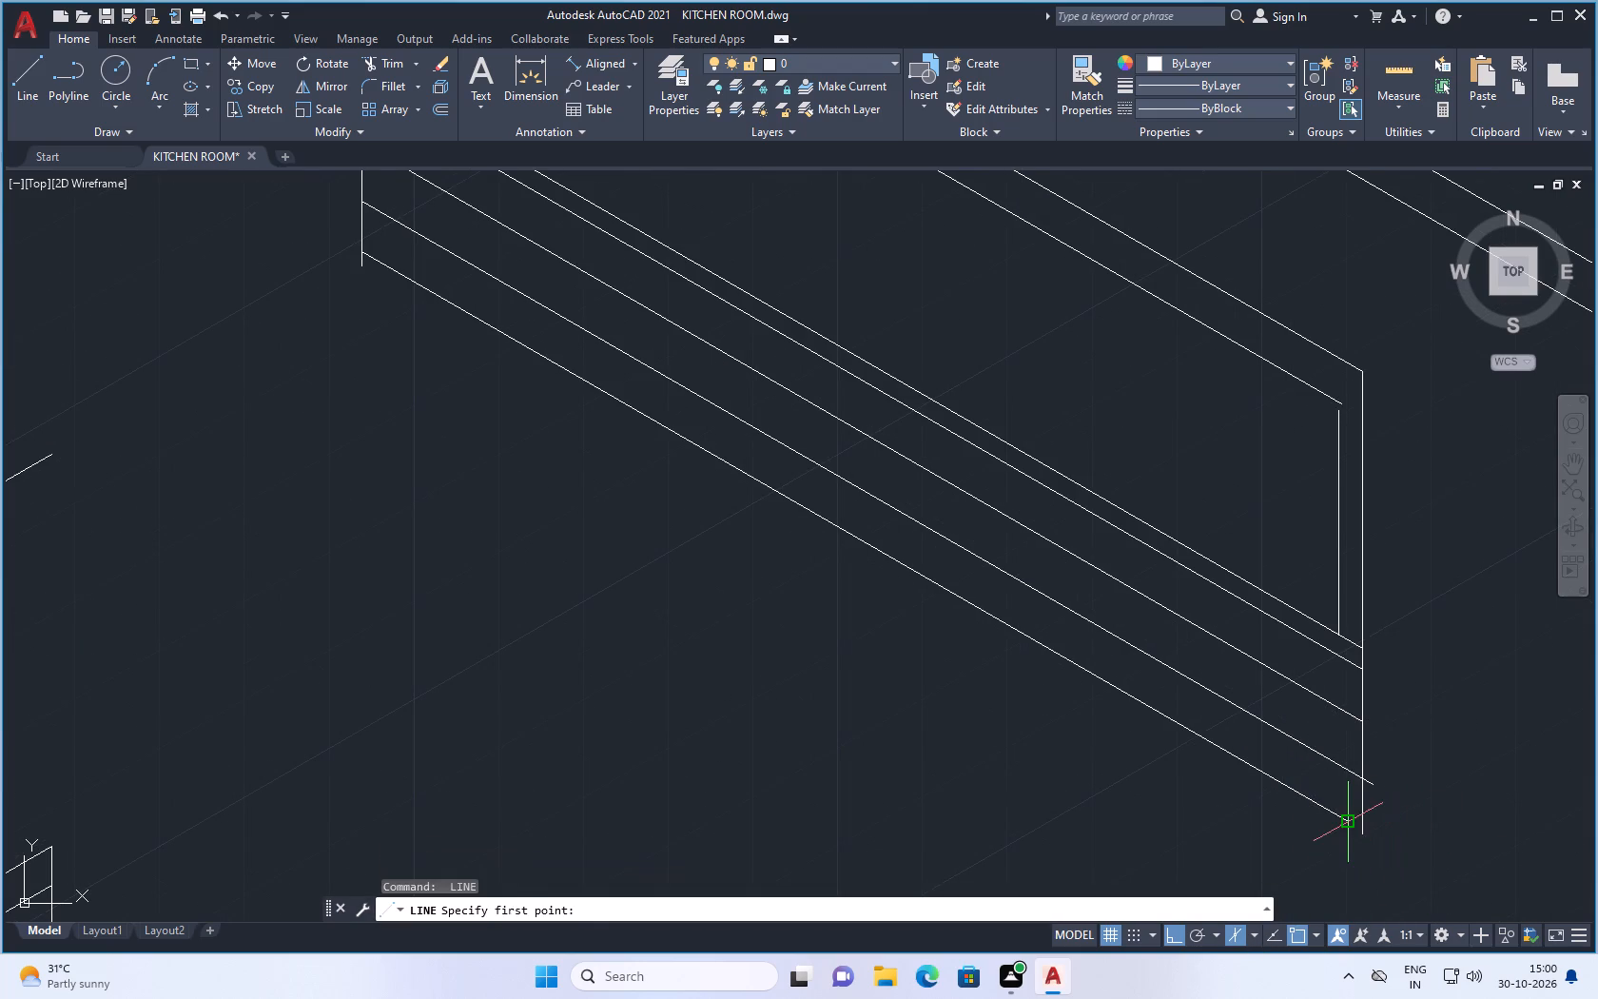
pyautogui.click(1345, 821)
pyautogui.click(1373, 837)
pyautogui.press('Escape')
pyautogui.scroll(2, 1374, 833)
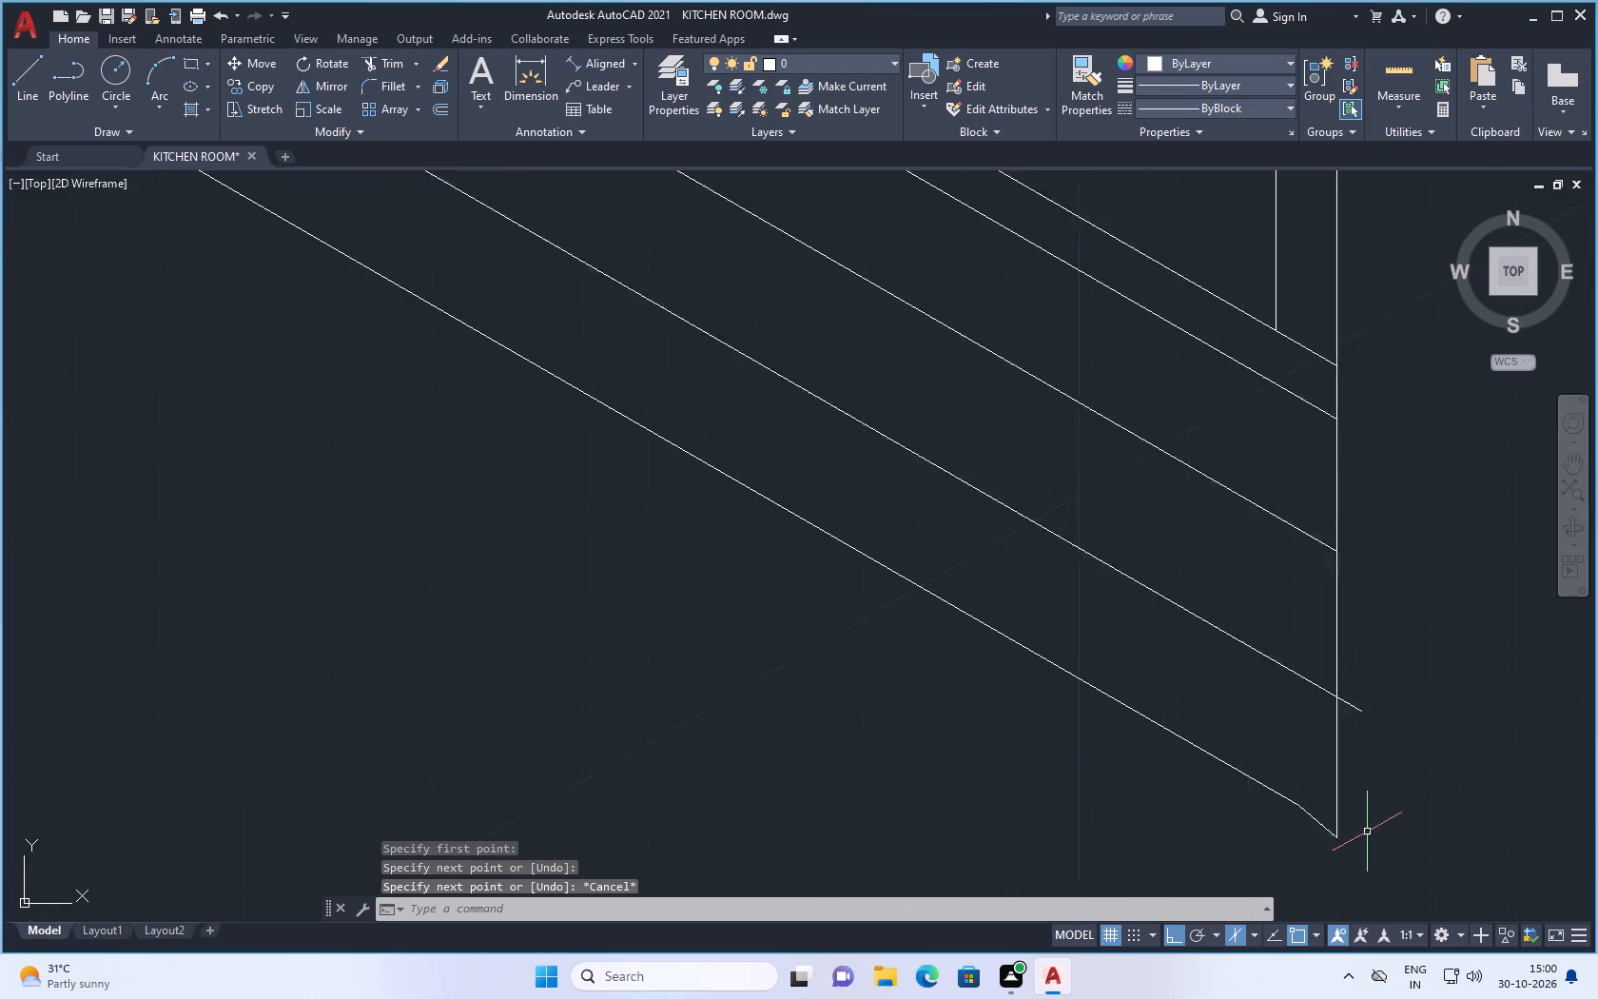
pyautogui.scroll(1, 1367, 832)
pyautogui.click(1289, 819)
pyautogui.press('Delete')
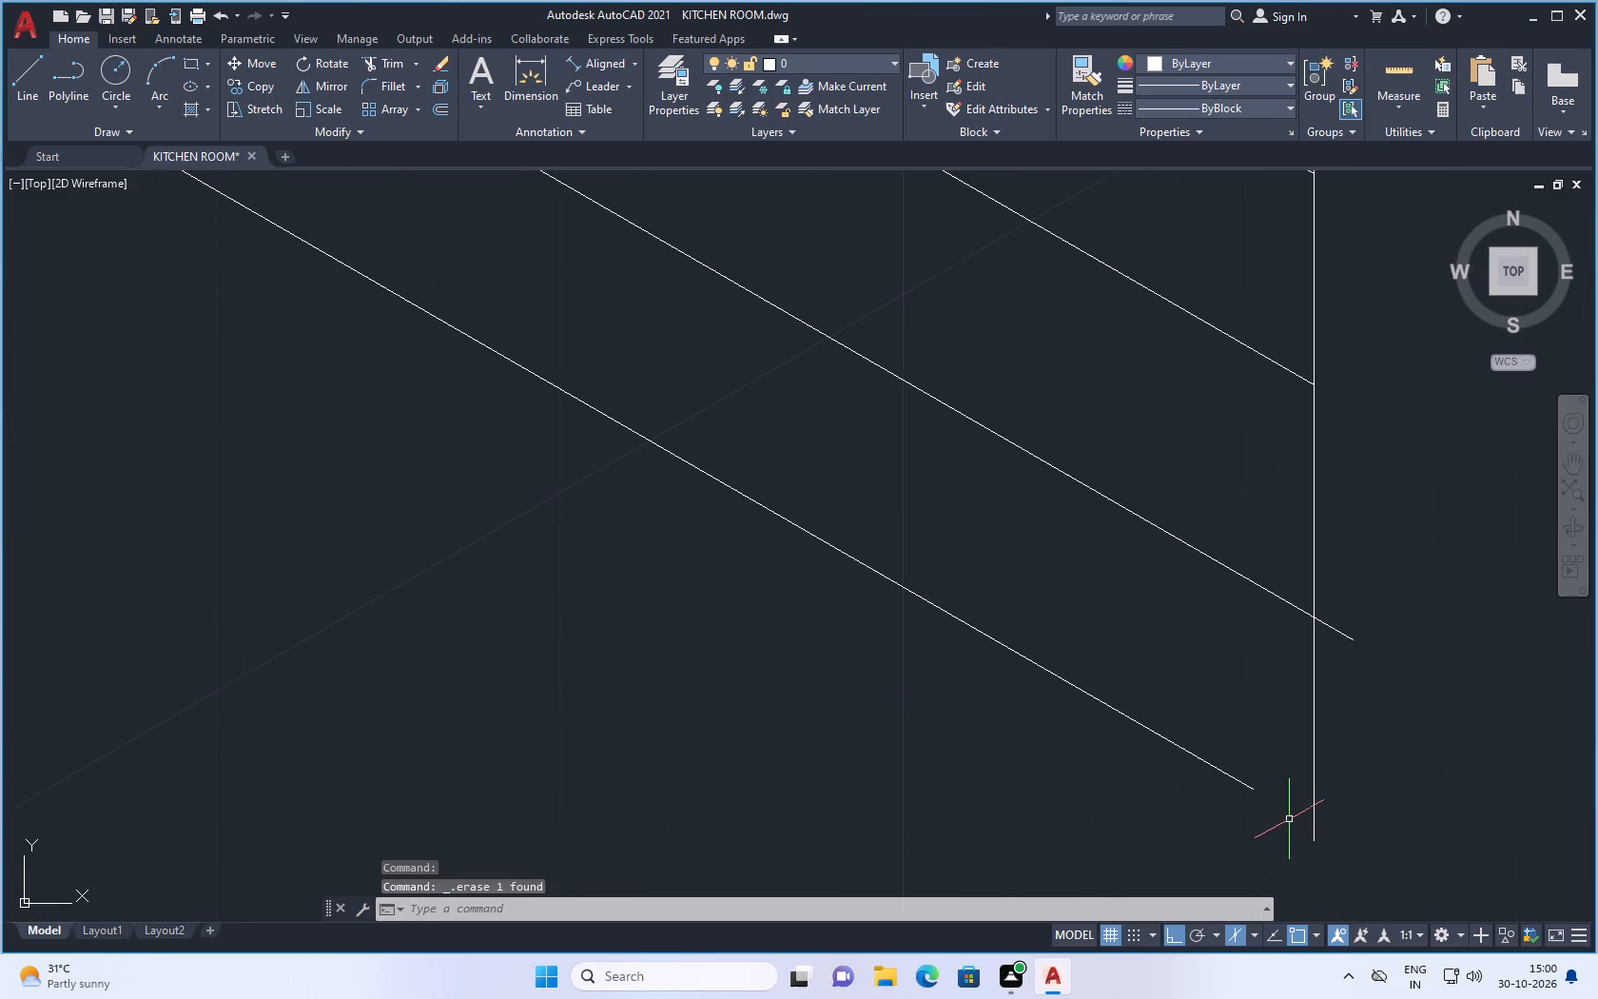
# Continue the lowest parallel line from its far end in isoplane Top to just past the extended far vertical.
pyautogui.click(27, 69)
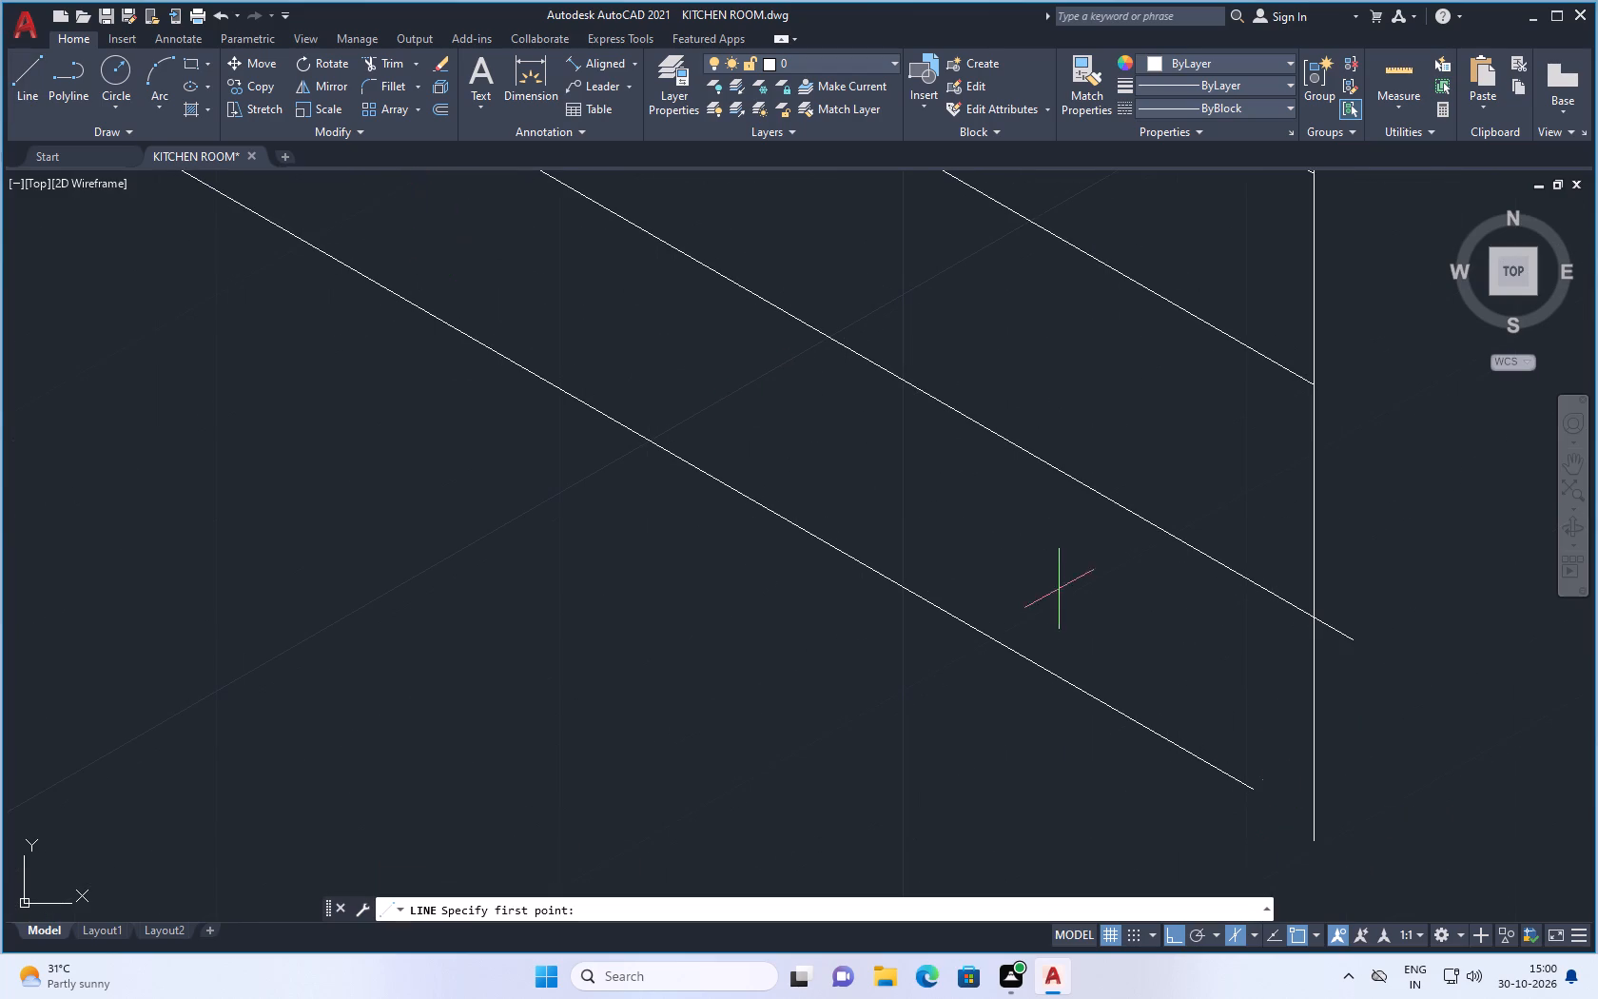
pyautogui.click(1255, 789)
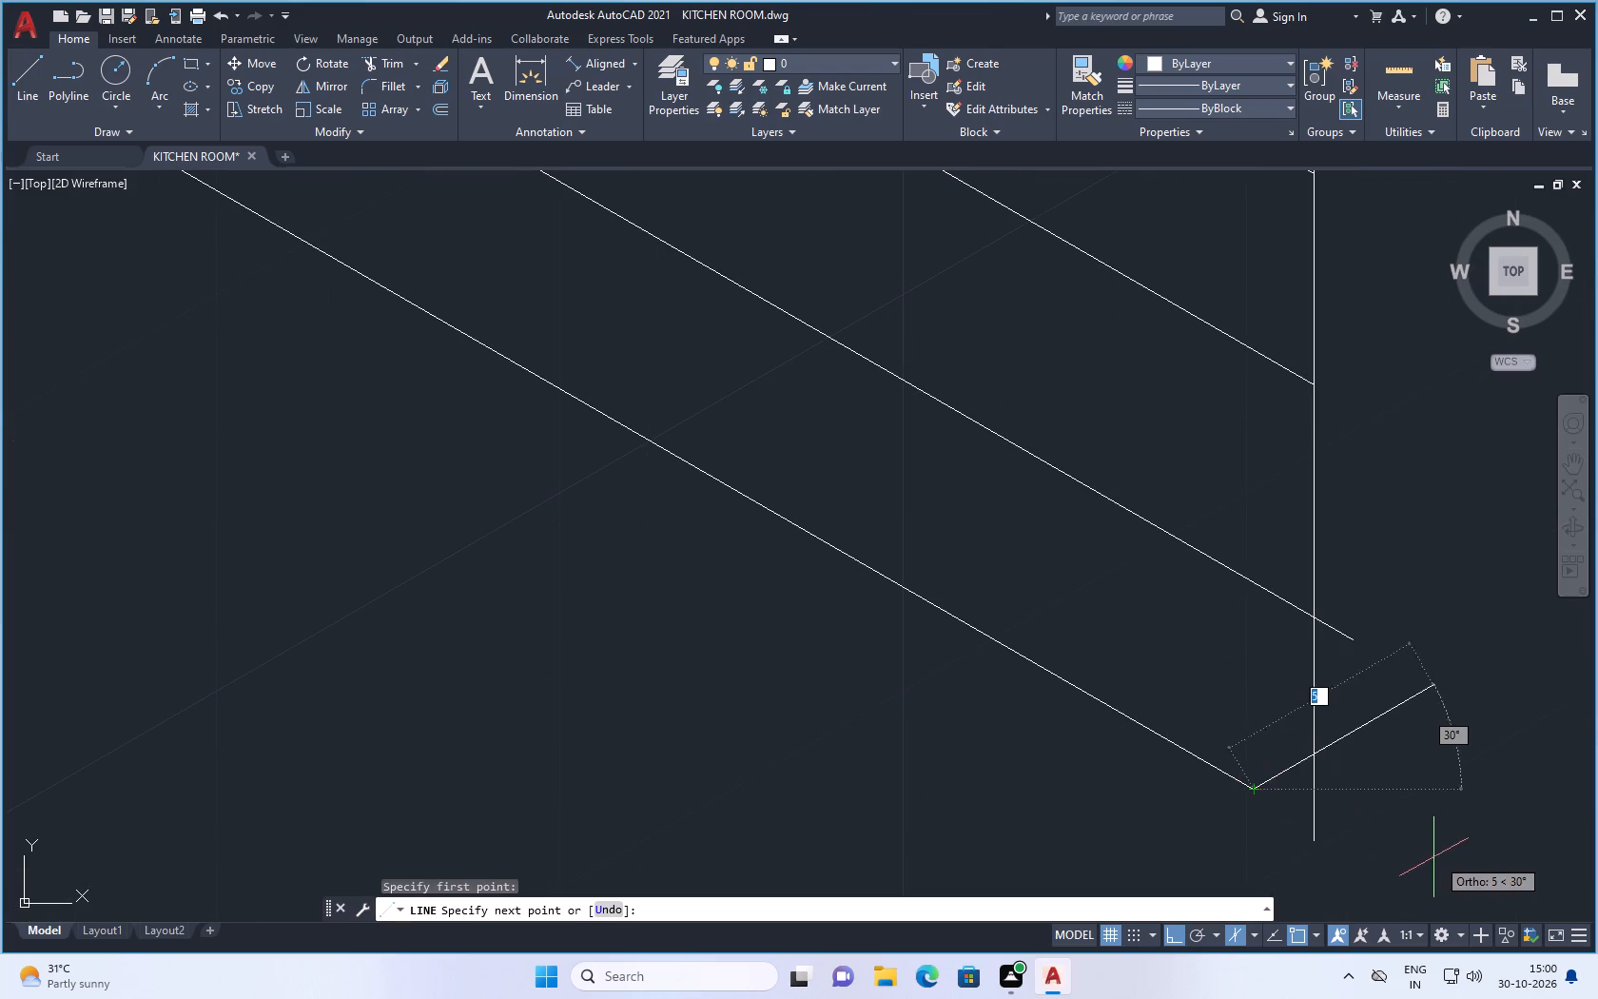
pyautogui.click(1257, 930)
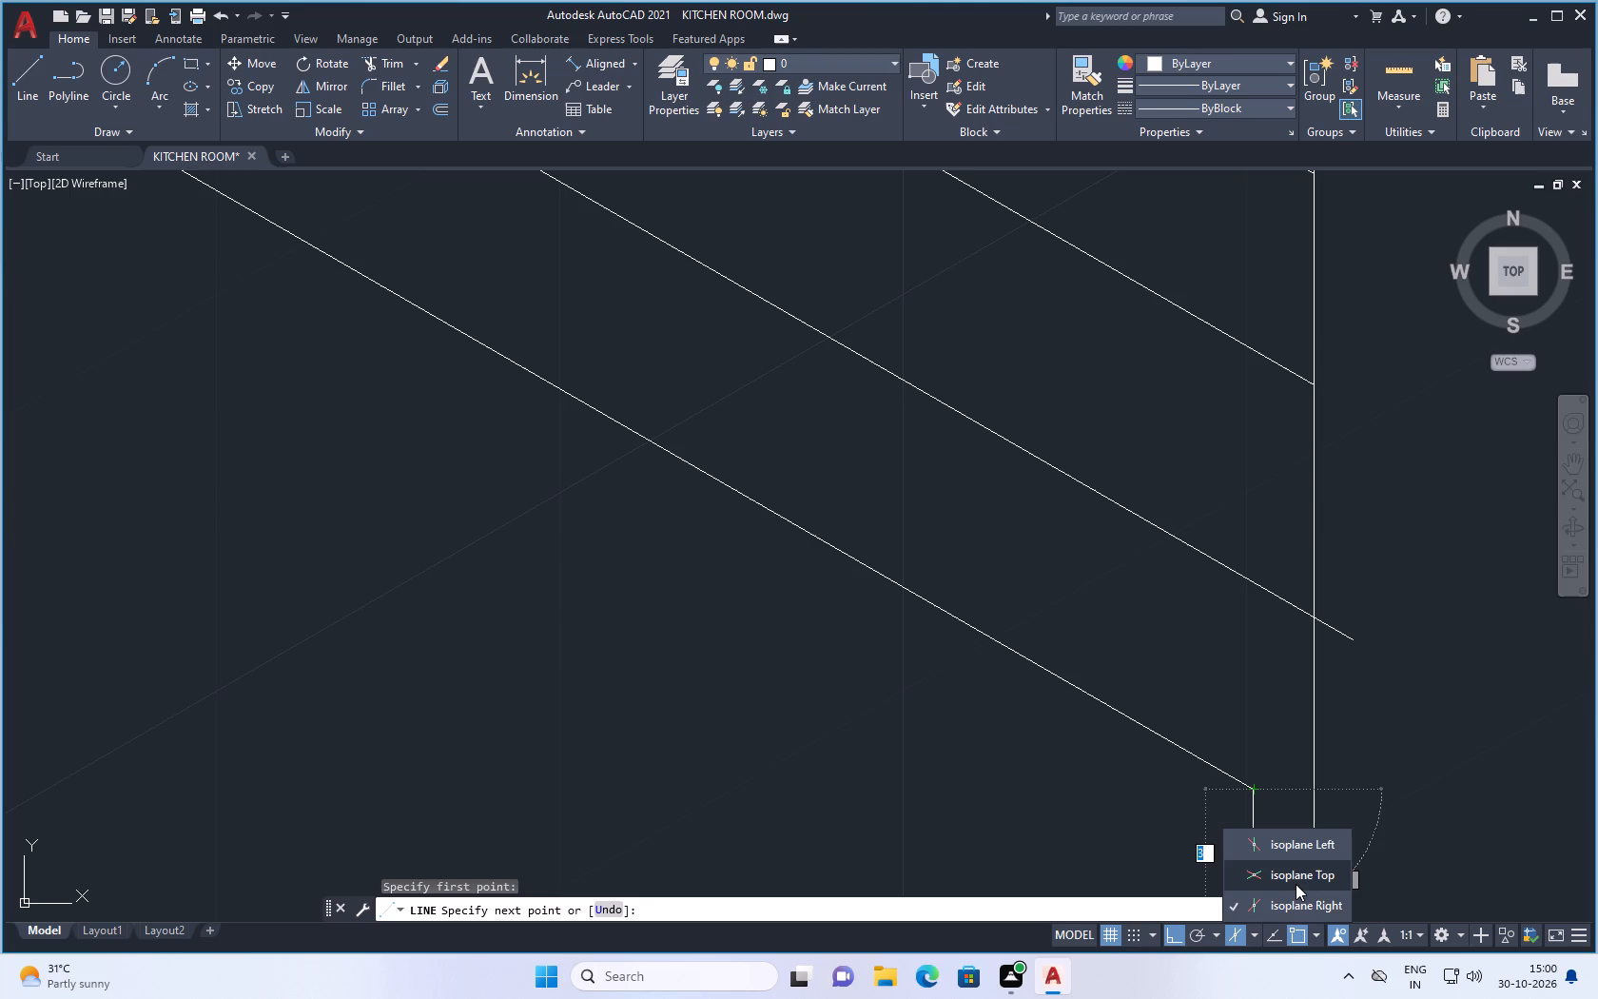
pyautogui.click(1296, 878)
pyautogui.click(1364, 853)
pyautogui.press('Escape')
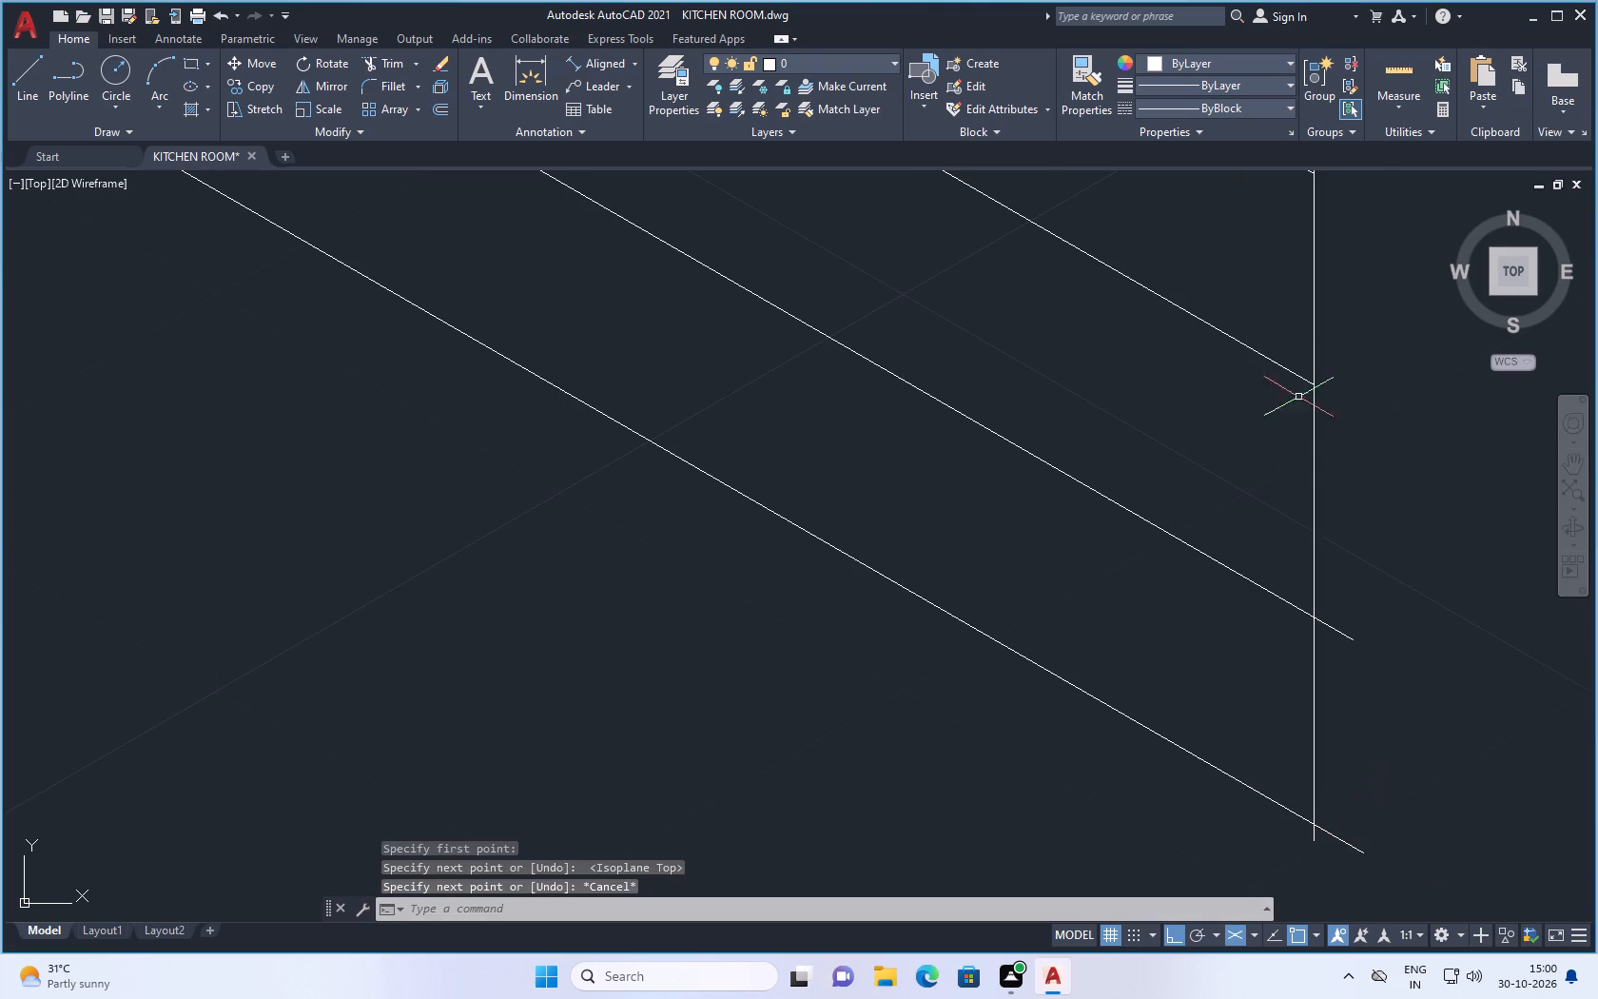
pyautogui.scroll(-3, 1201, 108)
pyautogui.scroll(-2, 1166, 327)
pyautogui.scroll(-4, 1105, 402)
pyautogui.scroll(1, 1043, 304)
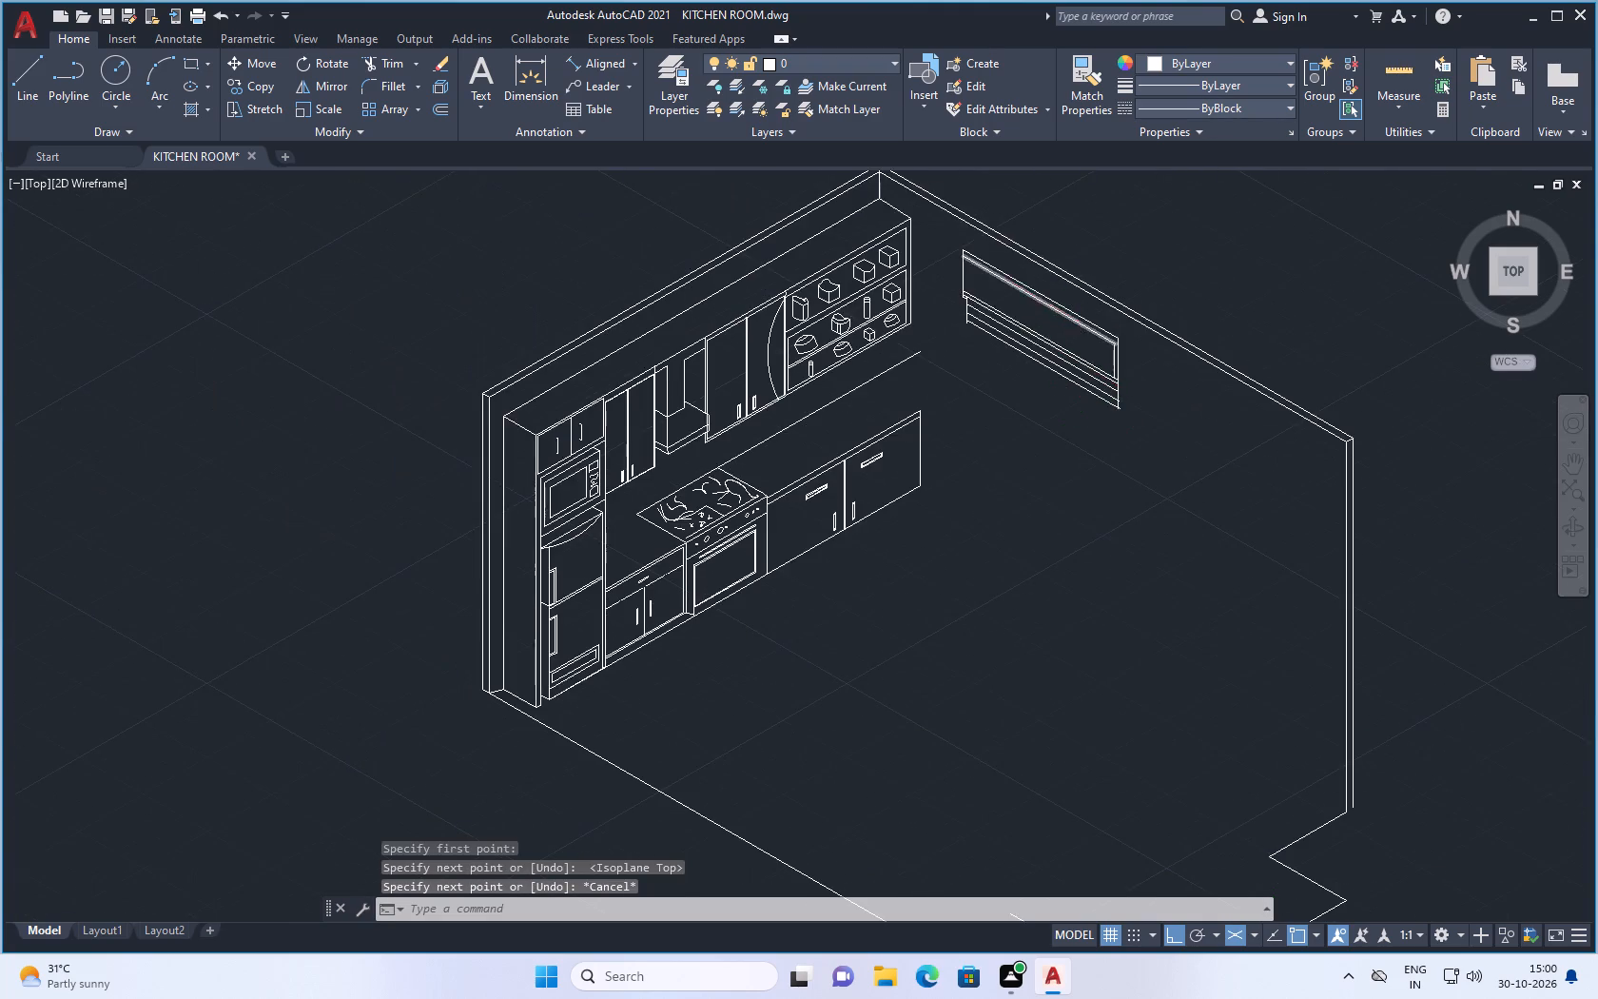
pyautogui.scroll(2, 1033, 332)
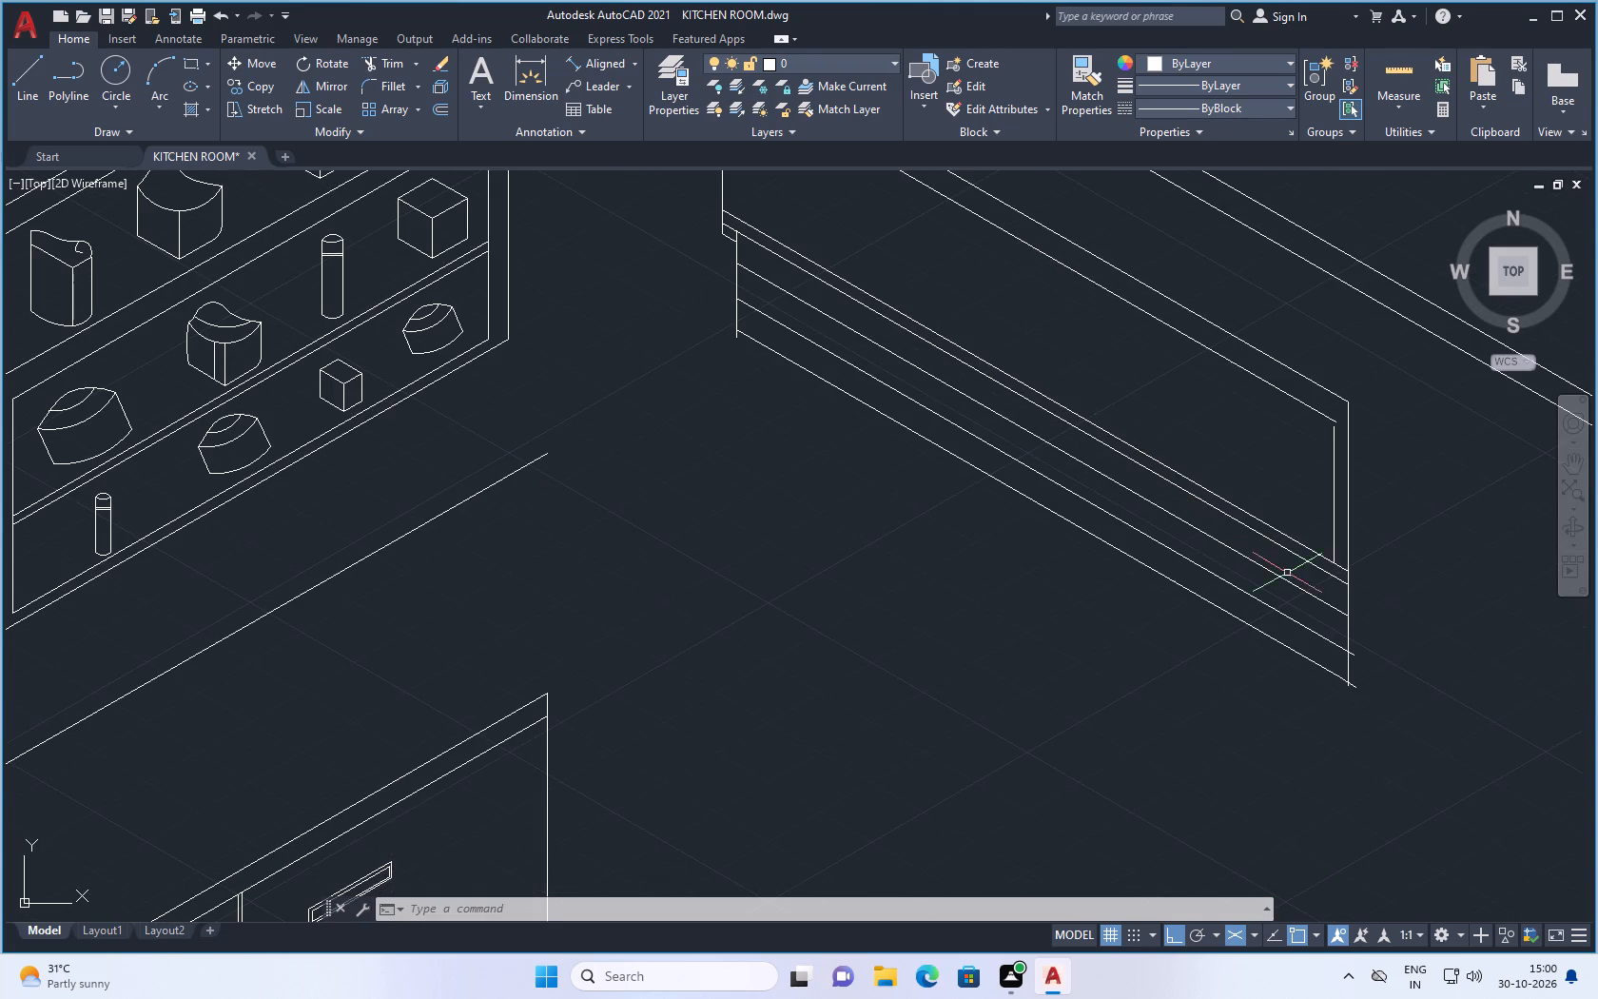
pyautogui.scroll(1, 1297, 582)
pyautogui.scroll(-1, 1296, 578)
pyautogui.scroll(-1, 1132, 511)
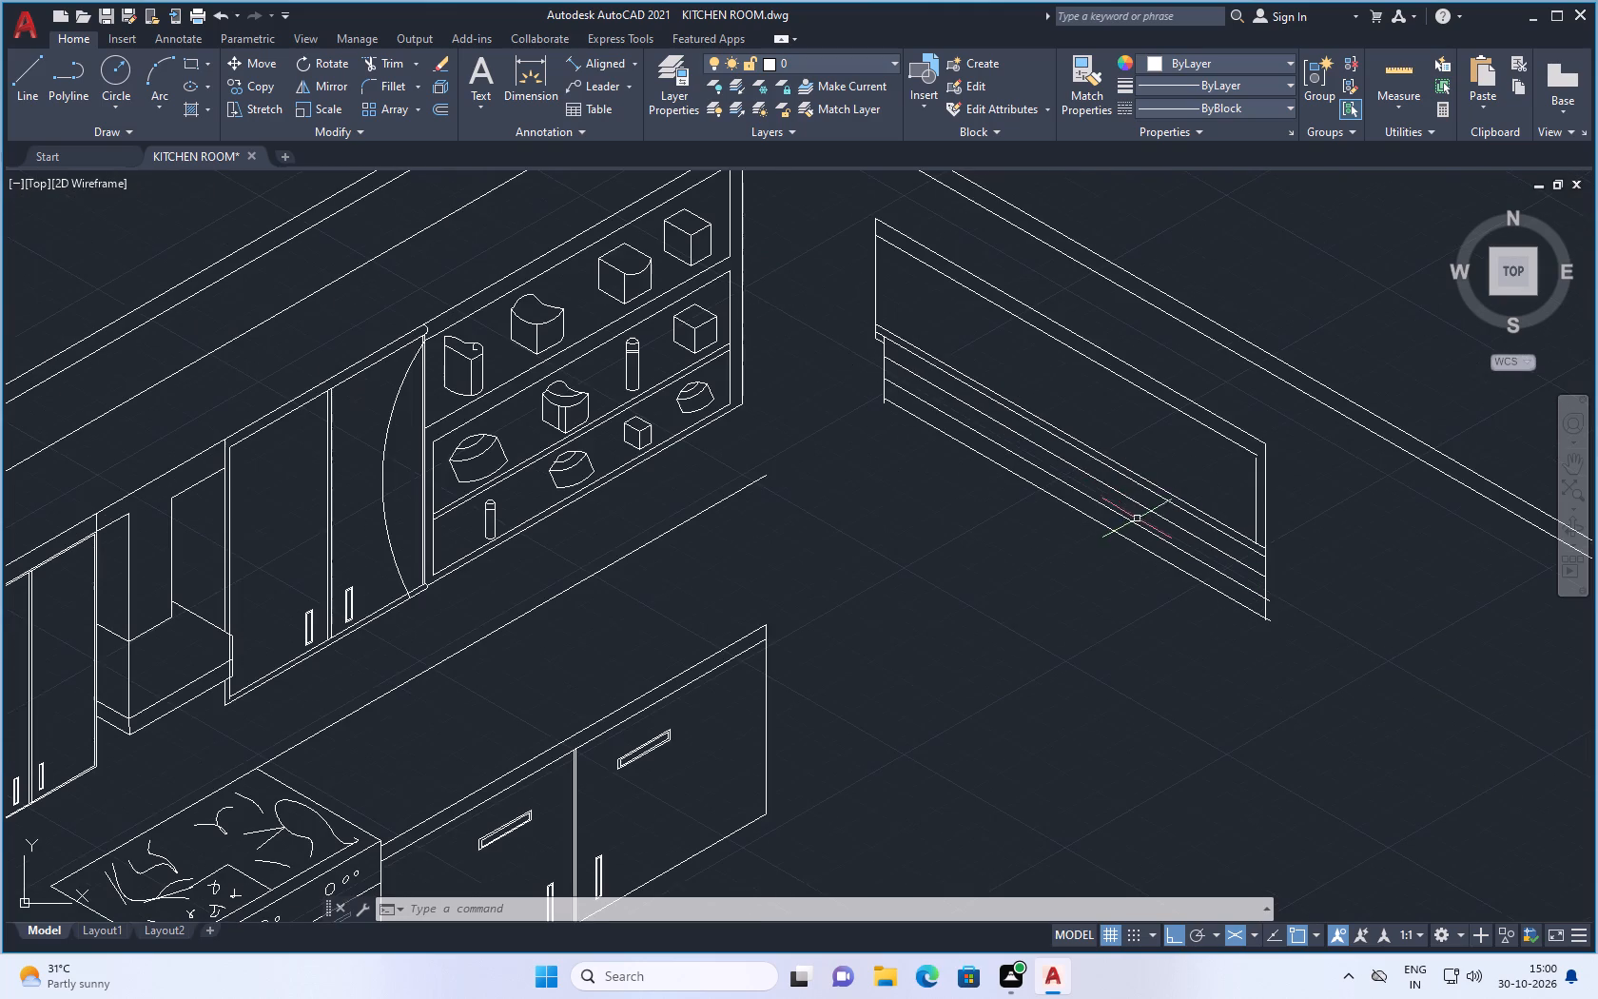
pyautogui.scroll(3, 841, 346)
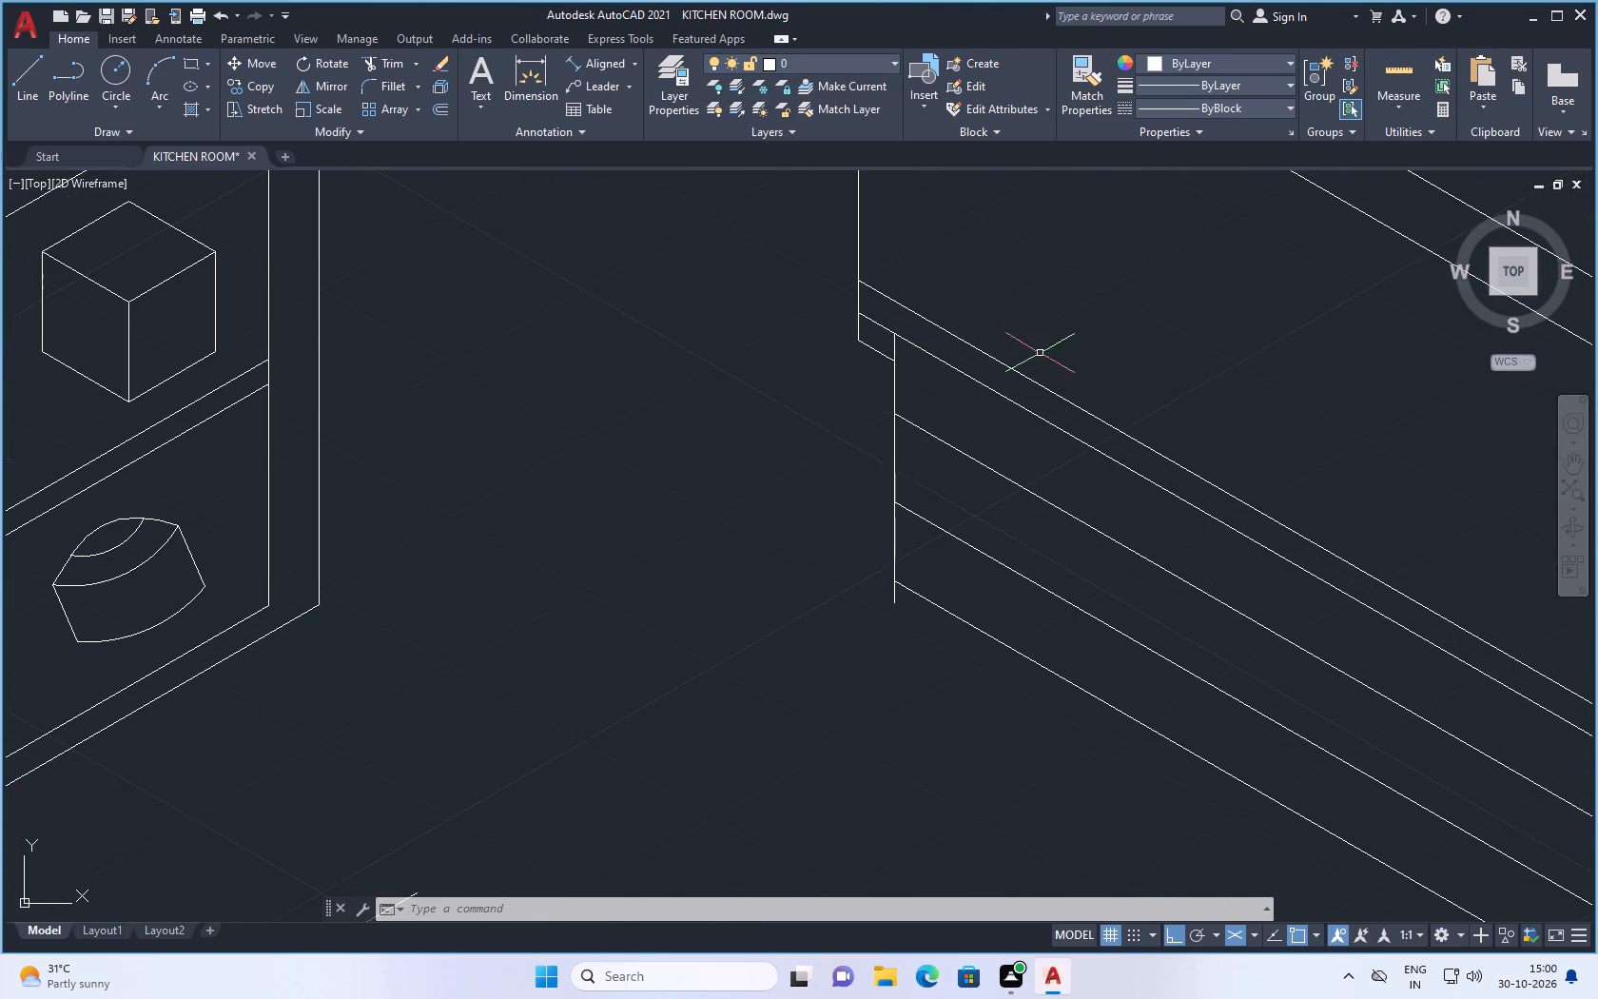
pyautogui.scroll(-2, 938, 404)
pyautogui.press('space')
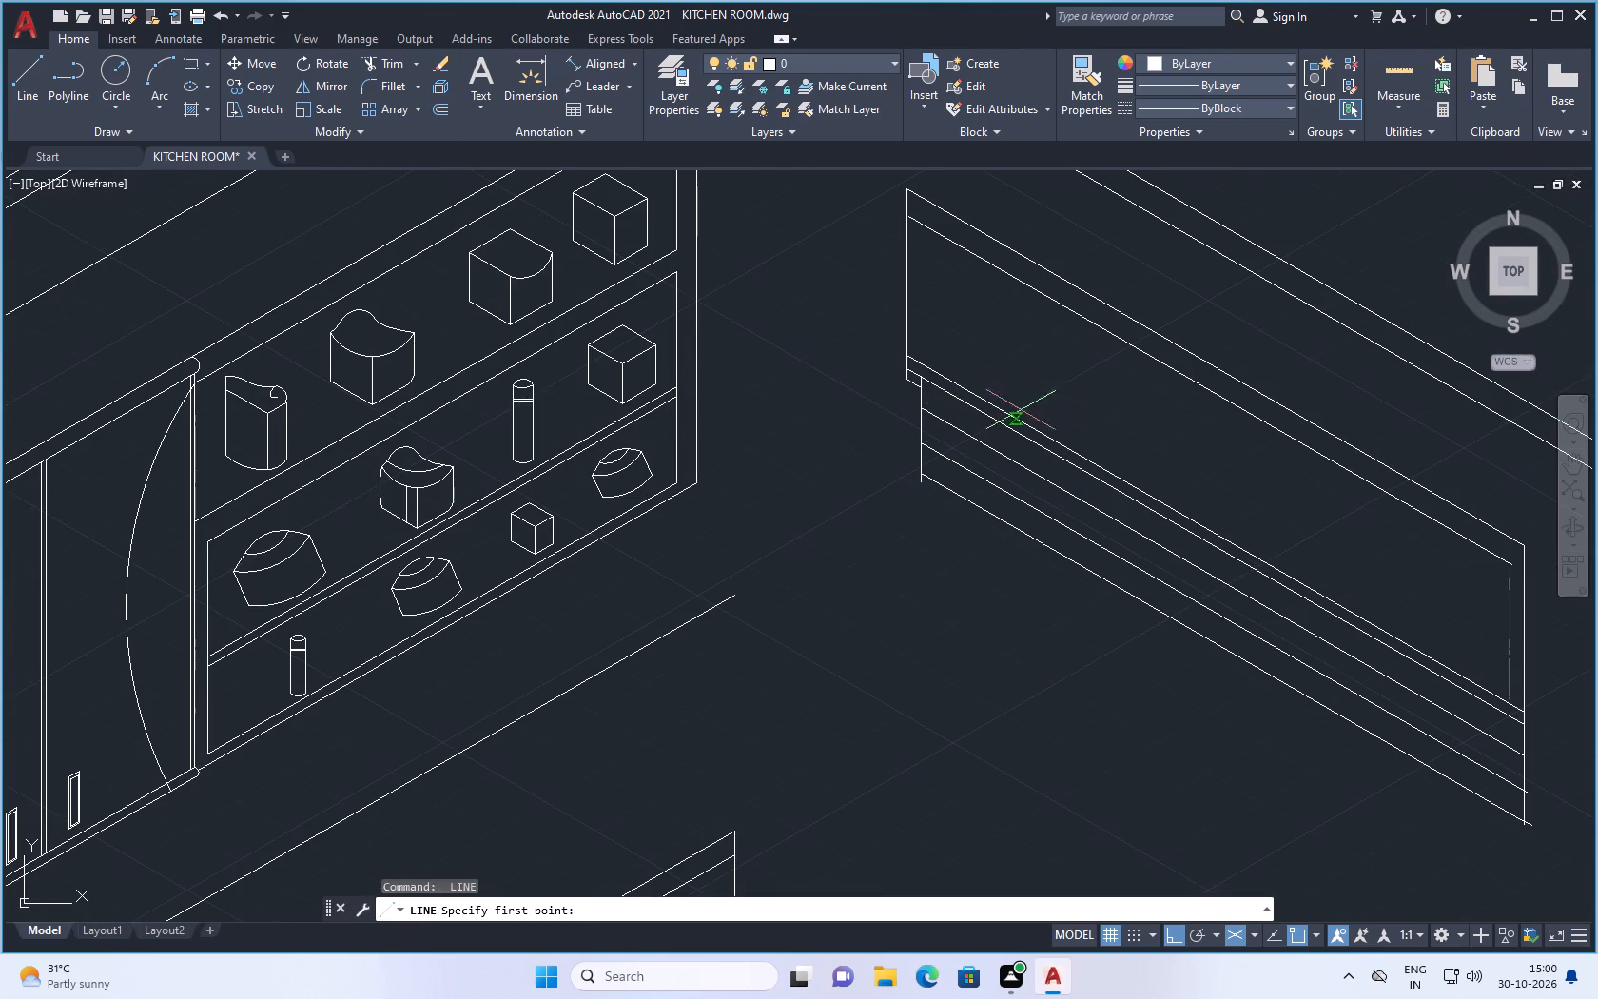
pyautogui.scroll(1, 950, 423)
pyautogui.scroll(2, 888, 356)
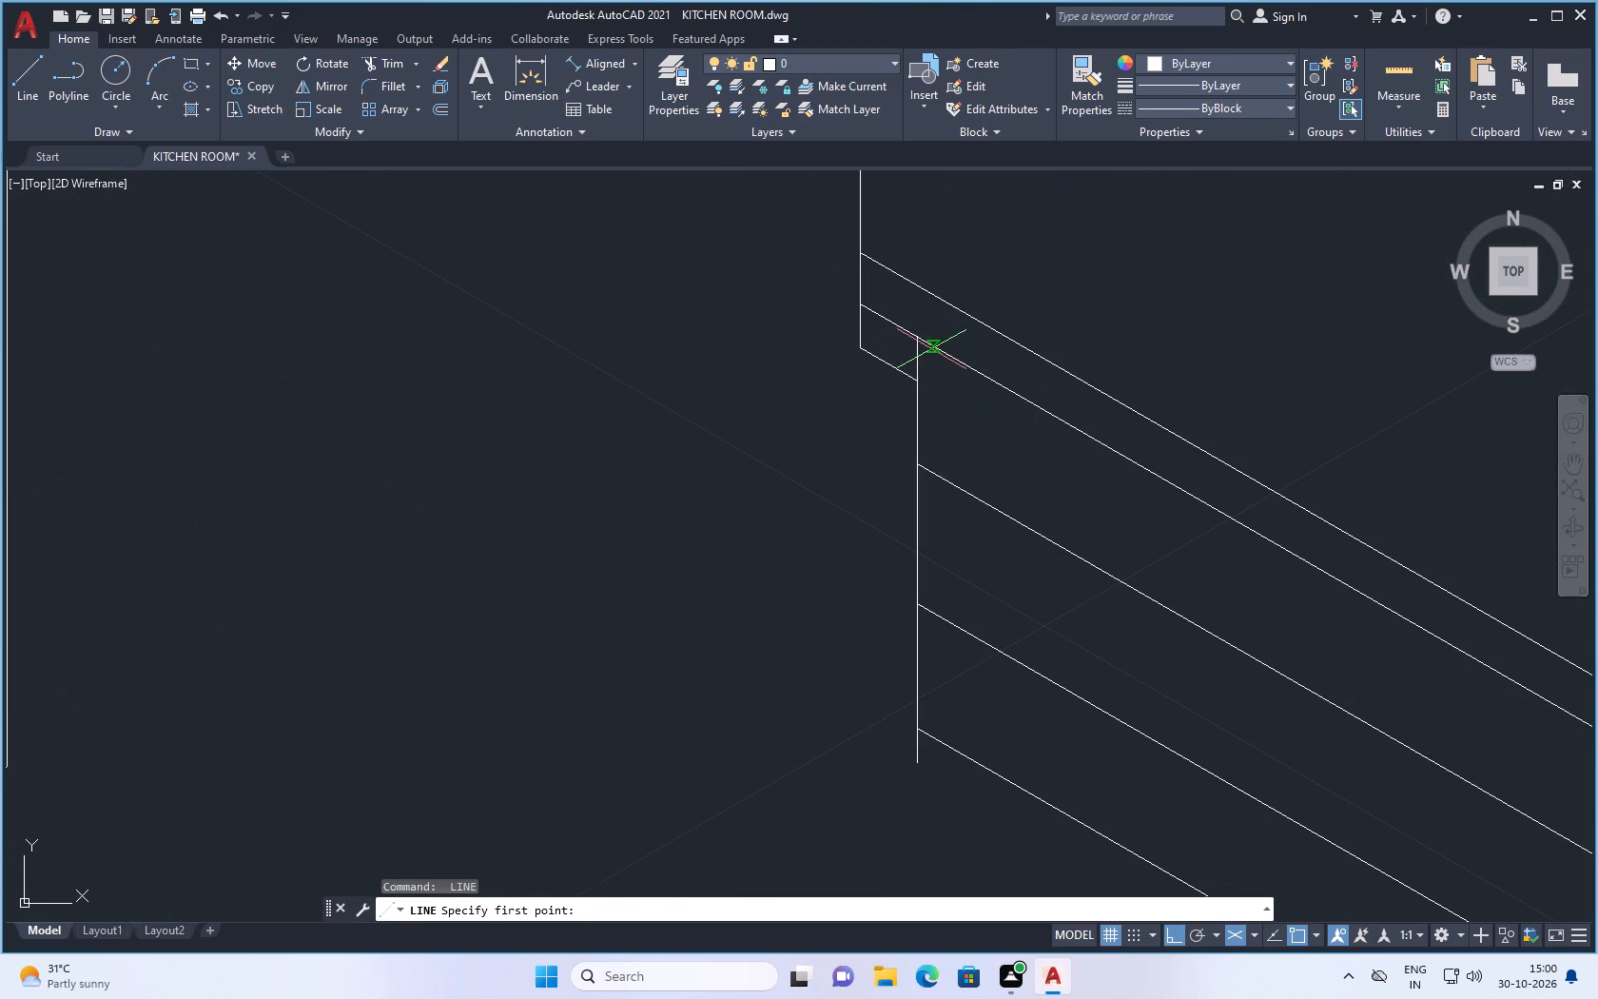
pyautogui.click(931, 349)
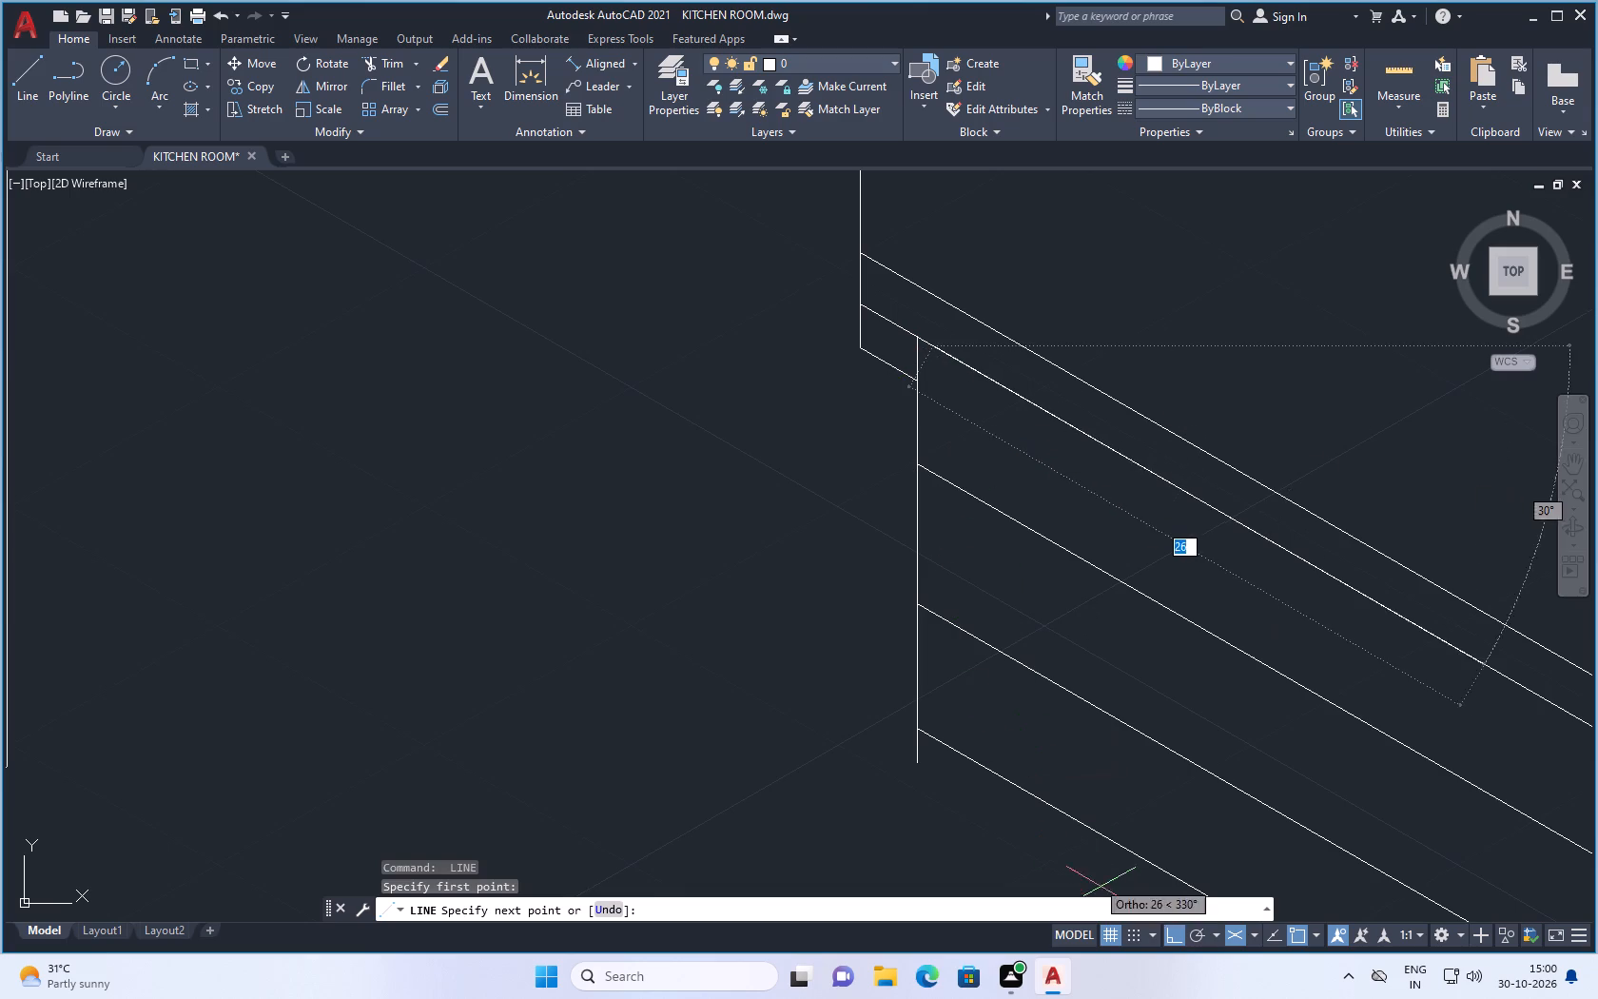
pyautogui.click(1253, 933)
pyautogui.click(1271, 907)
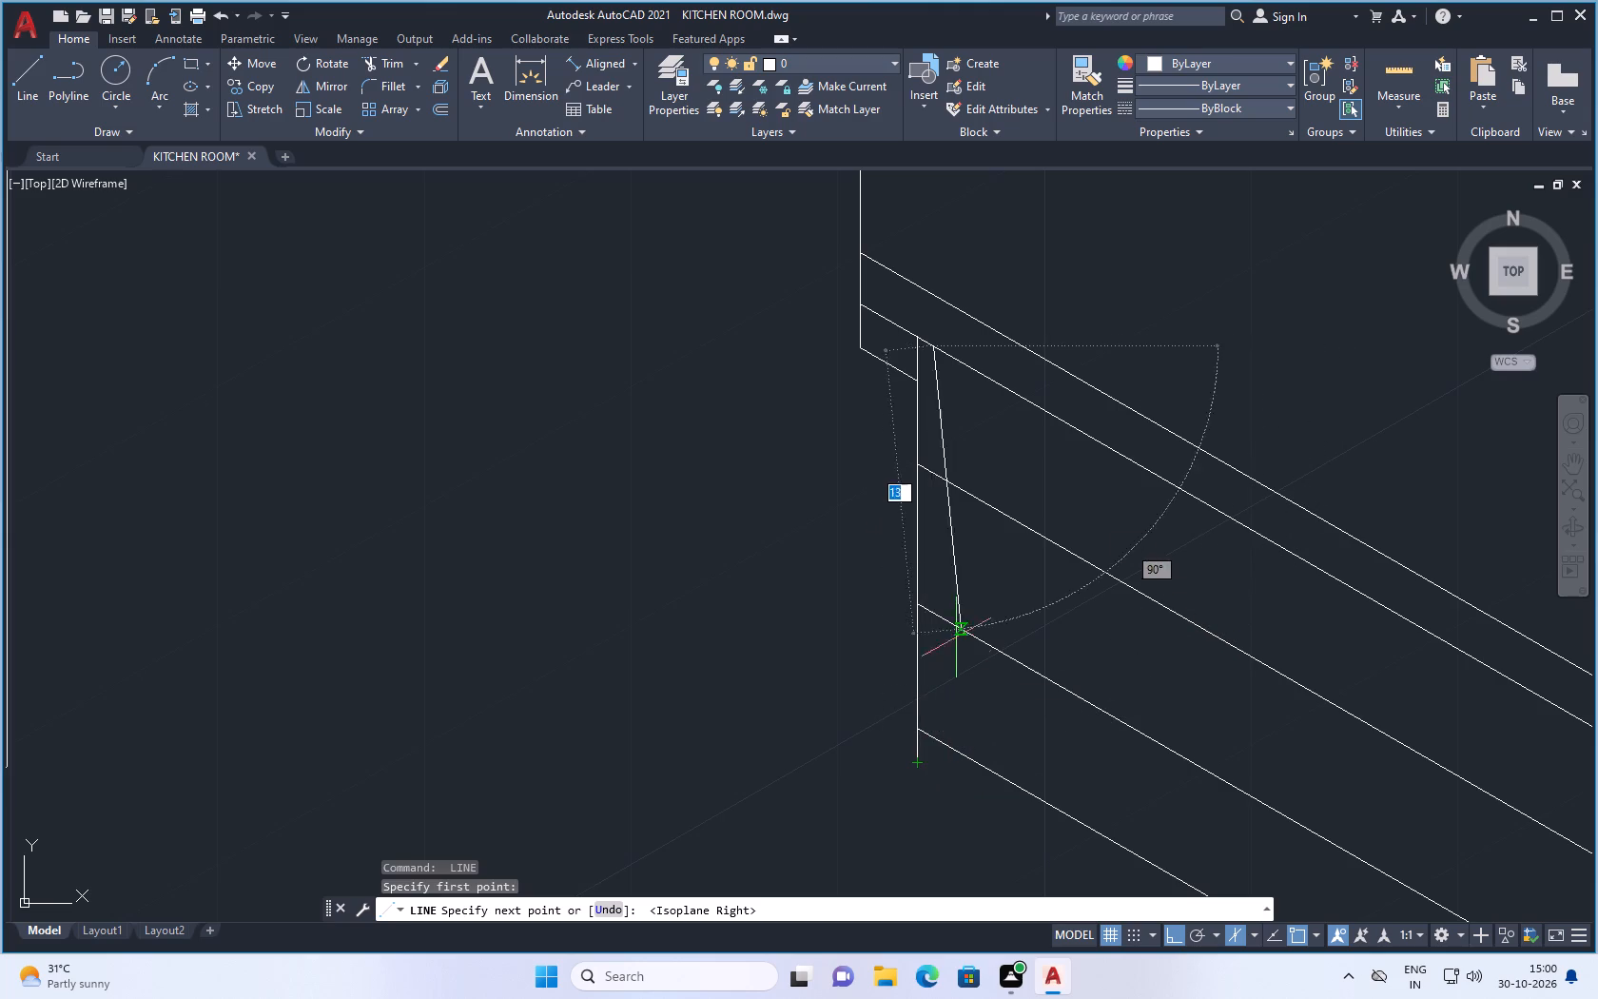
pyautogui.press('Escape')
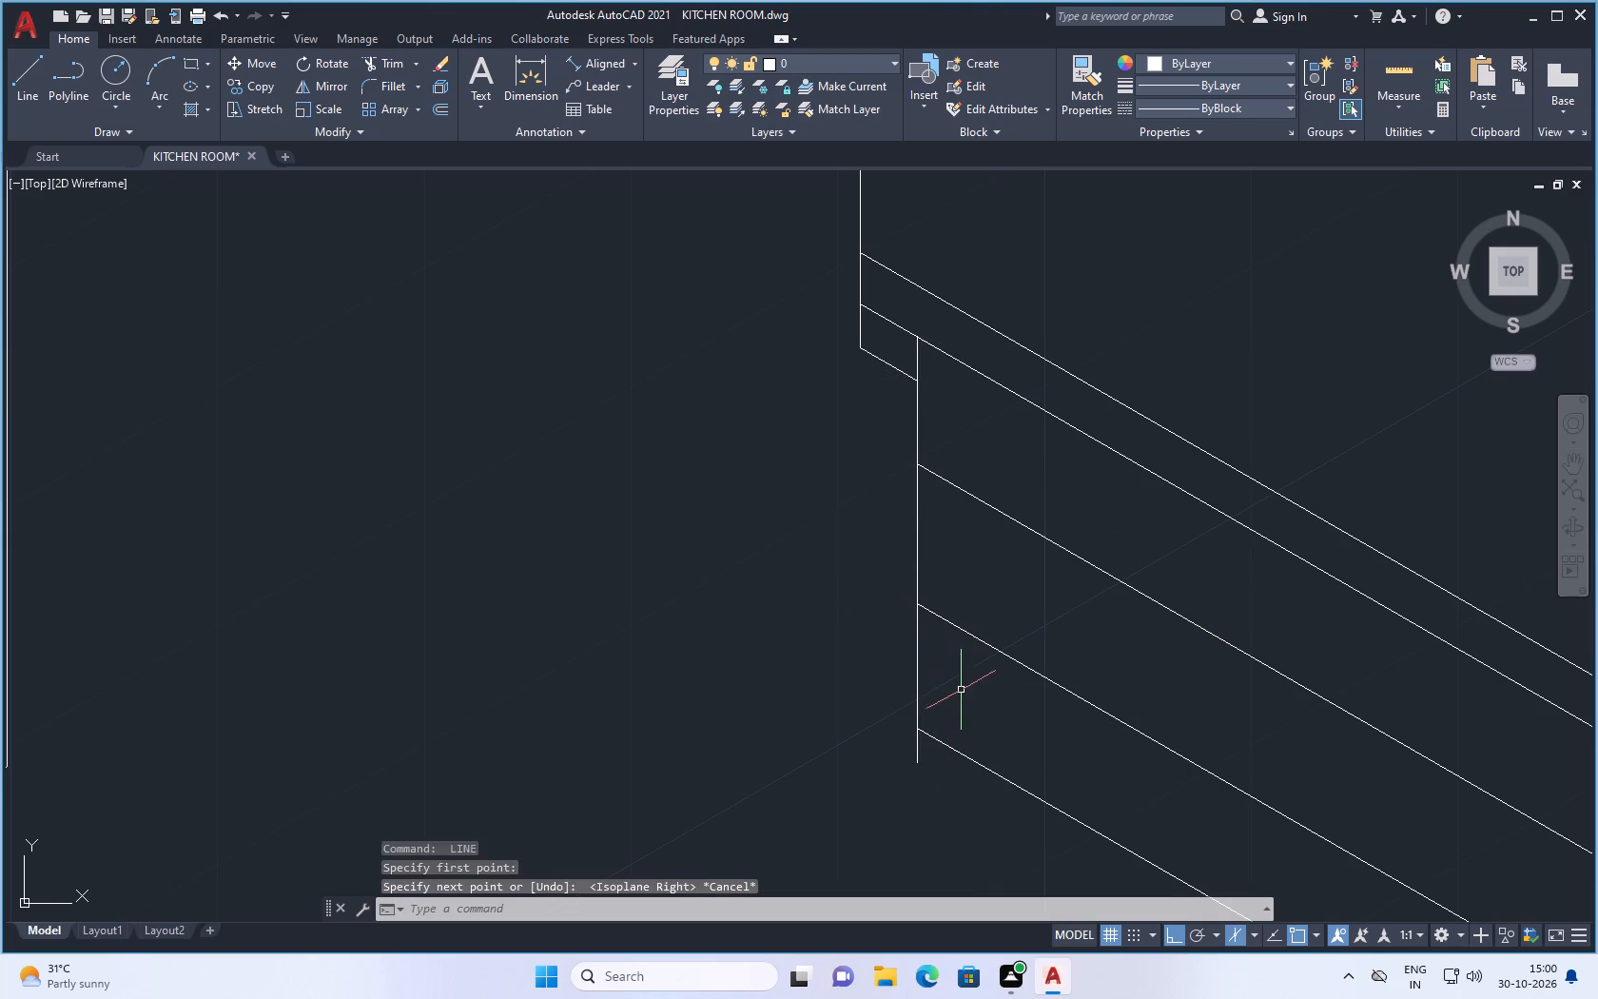
# Trim the two lowest parallel lines' ends past the far vertical, and that vertical's overhang below the lowest line.
pyautogui.scroll(-1, 912, 691)
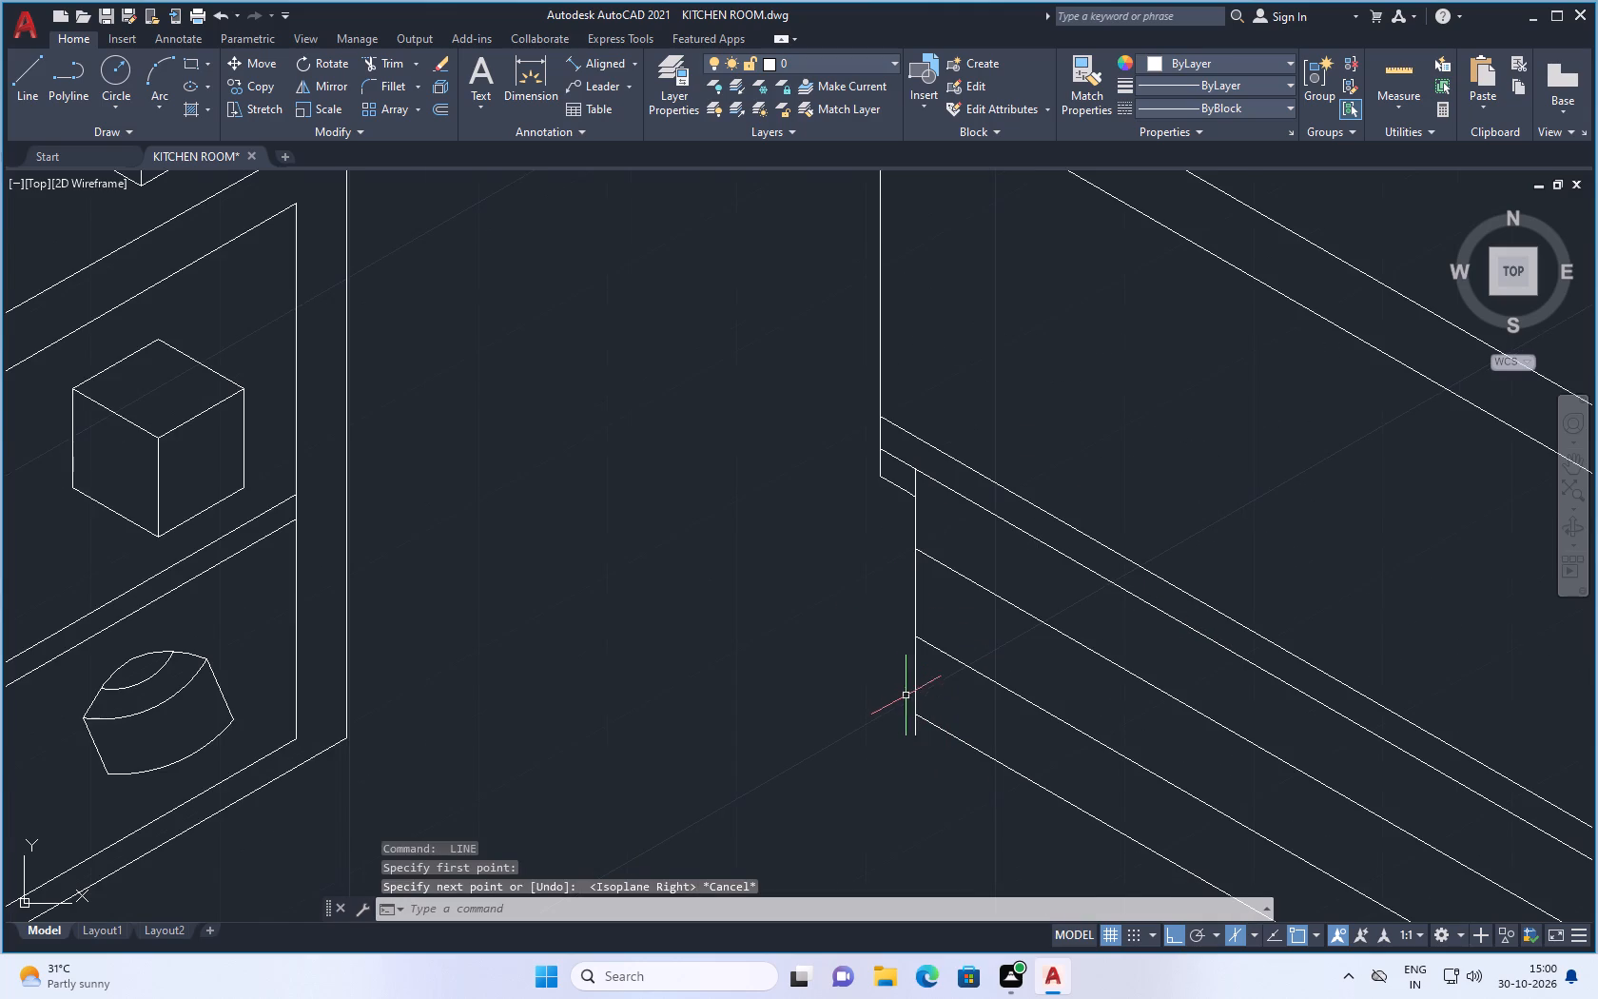
pyautogui.scroll(-3, 896, 669)
pyautogui.scroll(-2, 1151, 720)
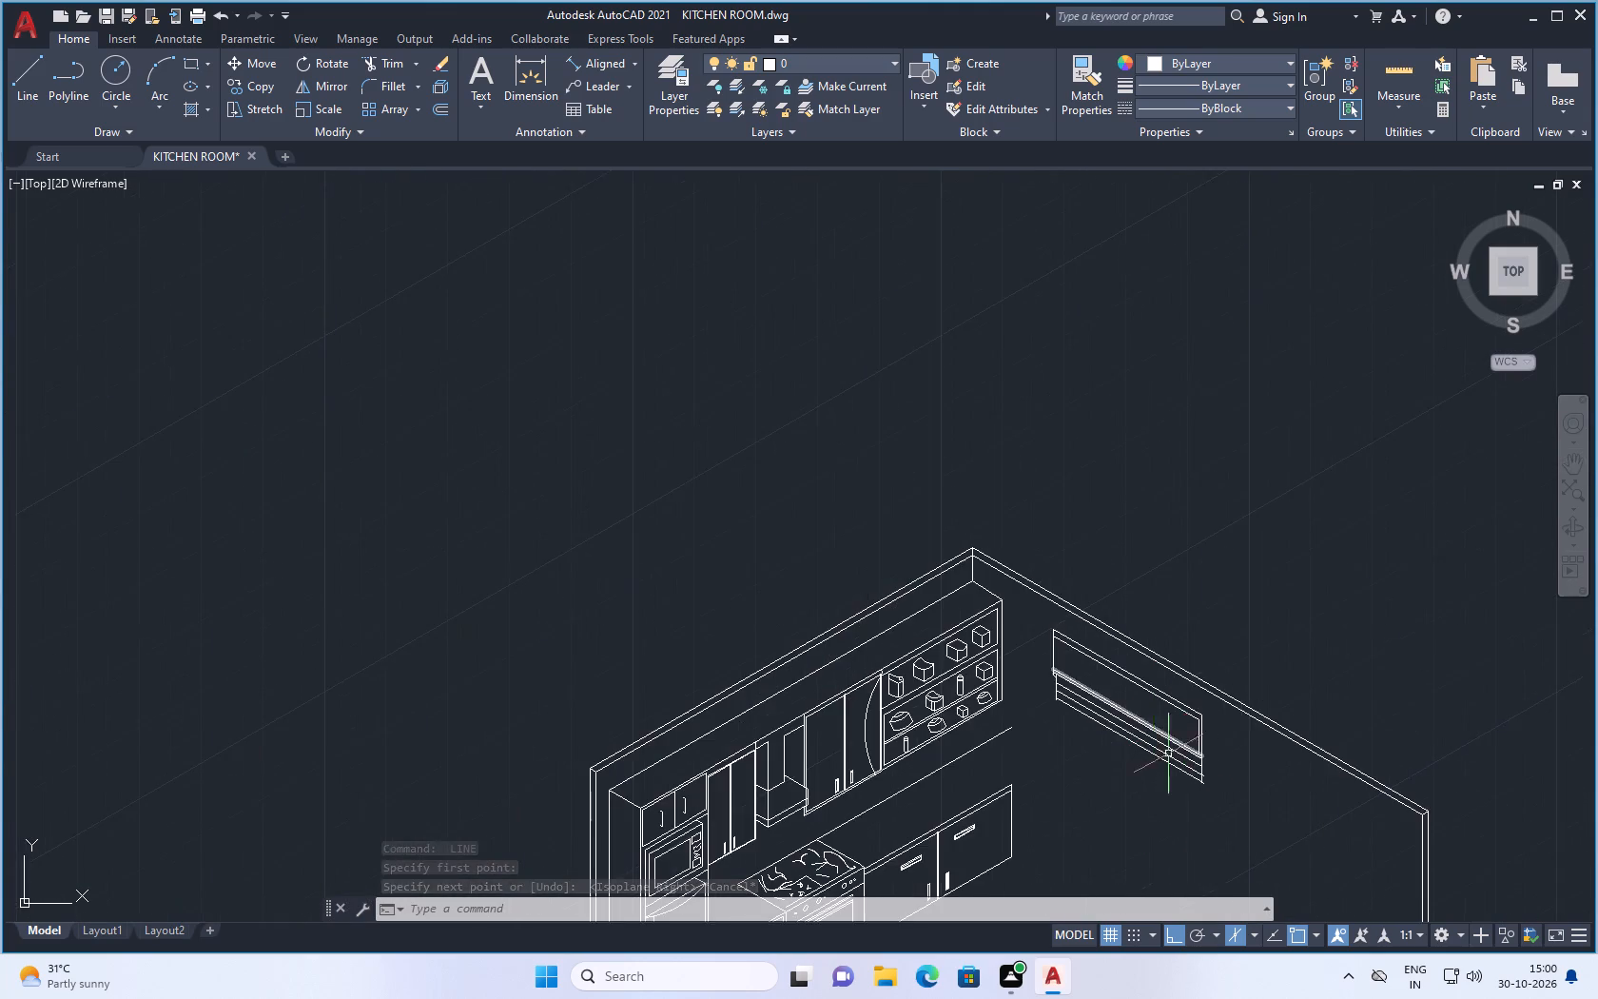
pyautogui.scroll(2, 1196, 809)
pyautogui.scroll(1, 1142, 708)
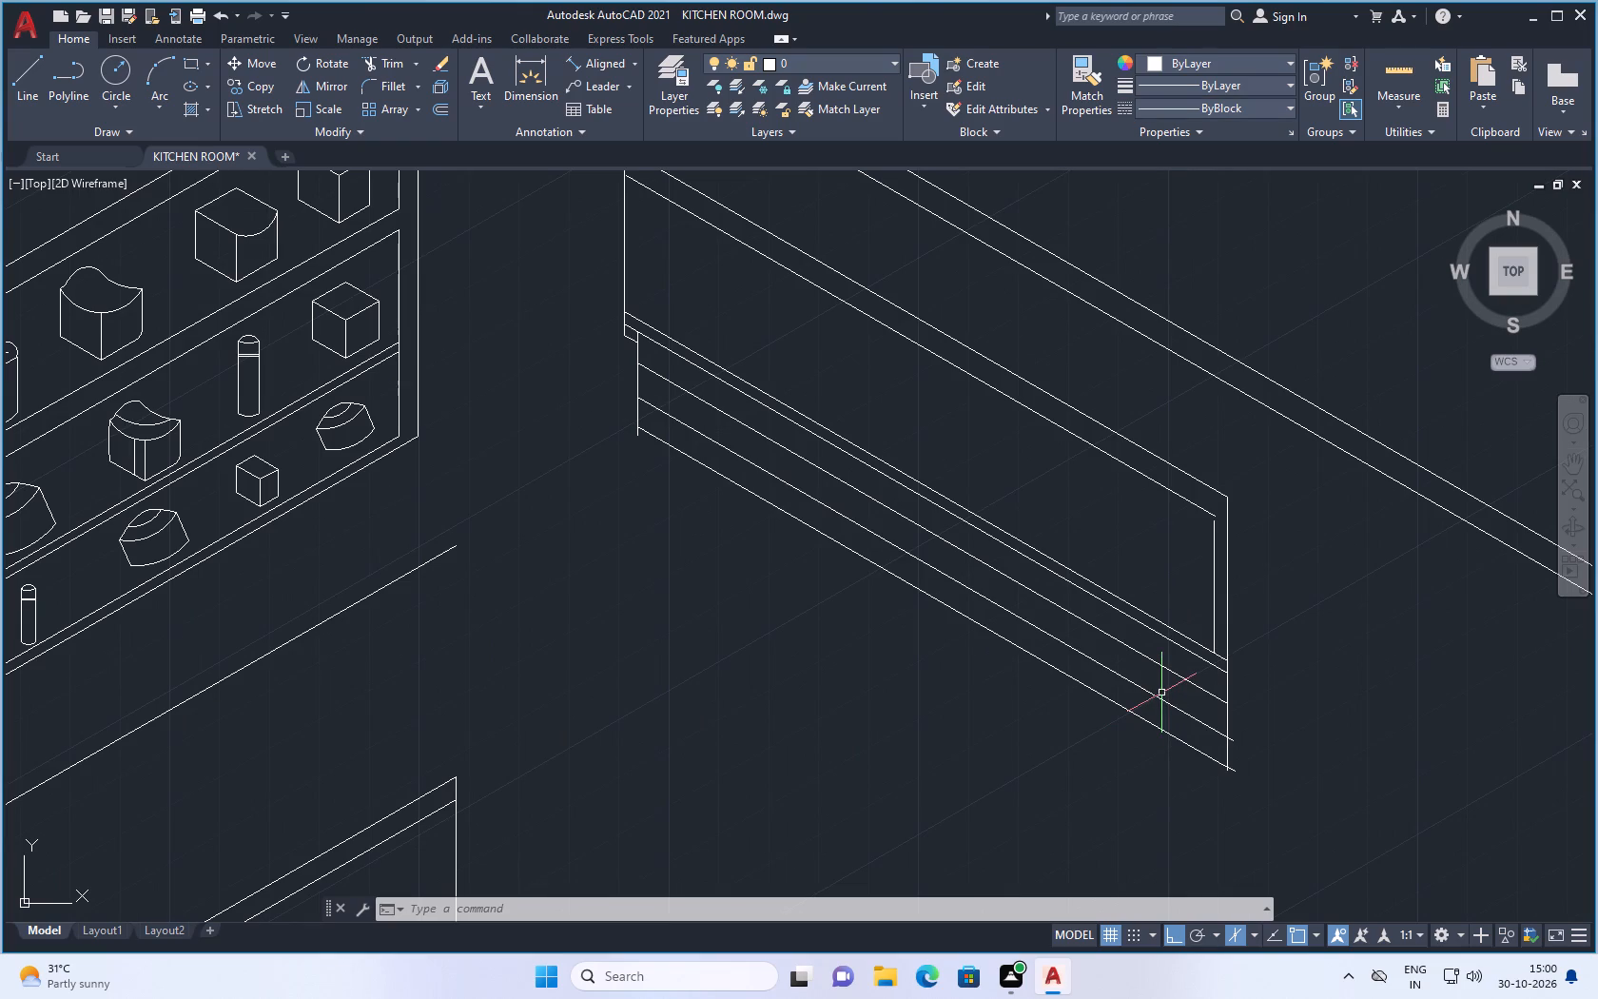
pyautogui.write('tr')
pyautogui.press('Return')
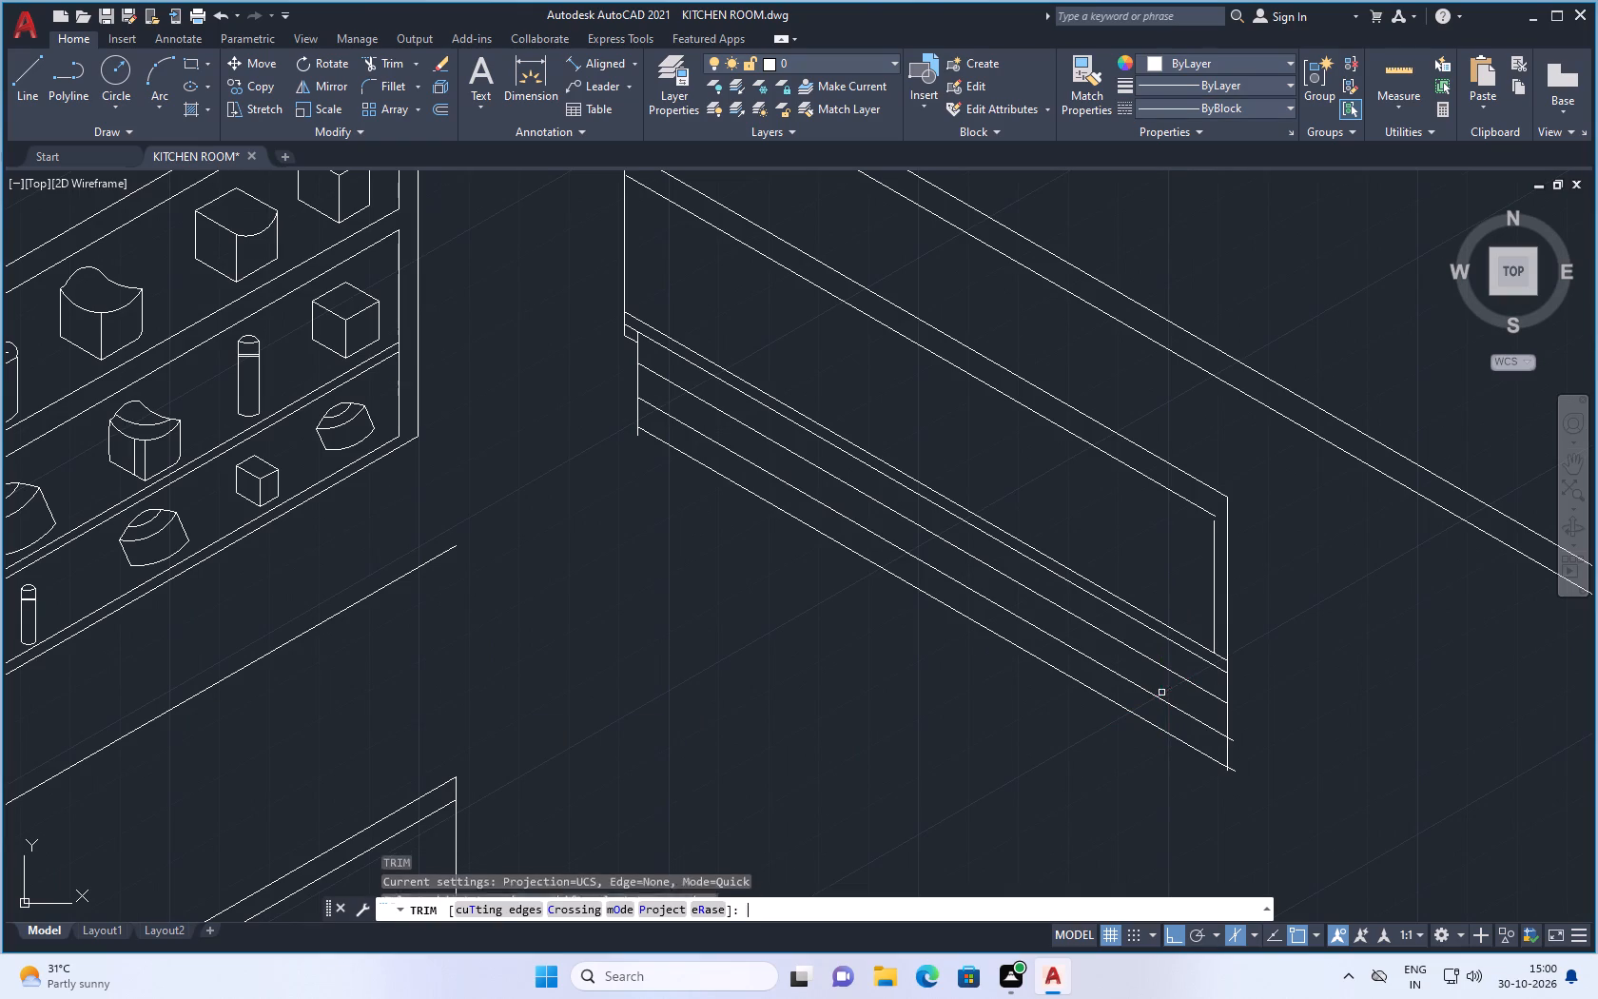
pyautogui.scroll(3, 1223, 728)
pyautogui.moveTo(1244, 744); pyautogui.dragTo(1247, 781)
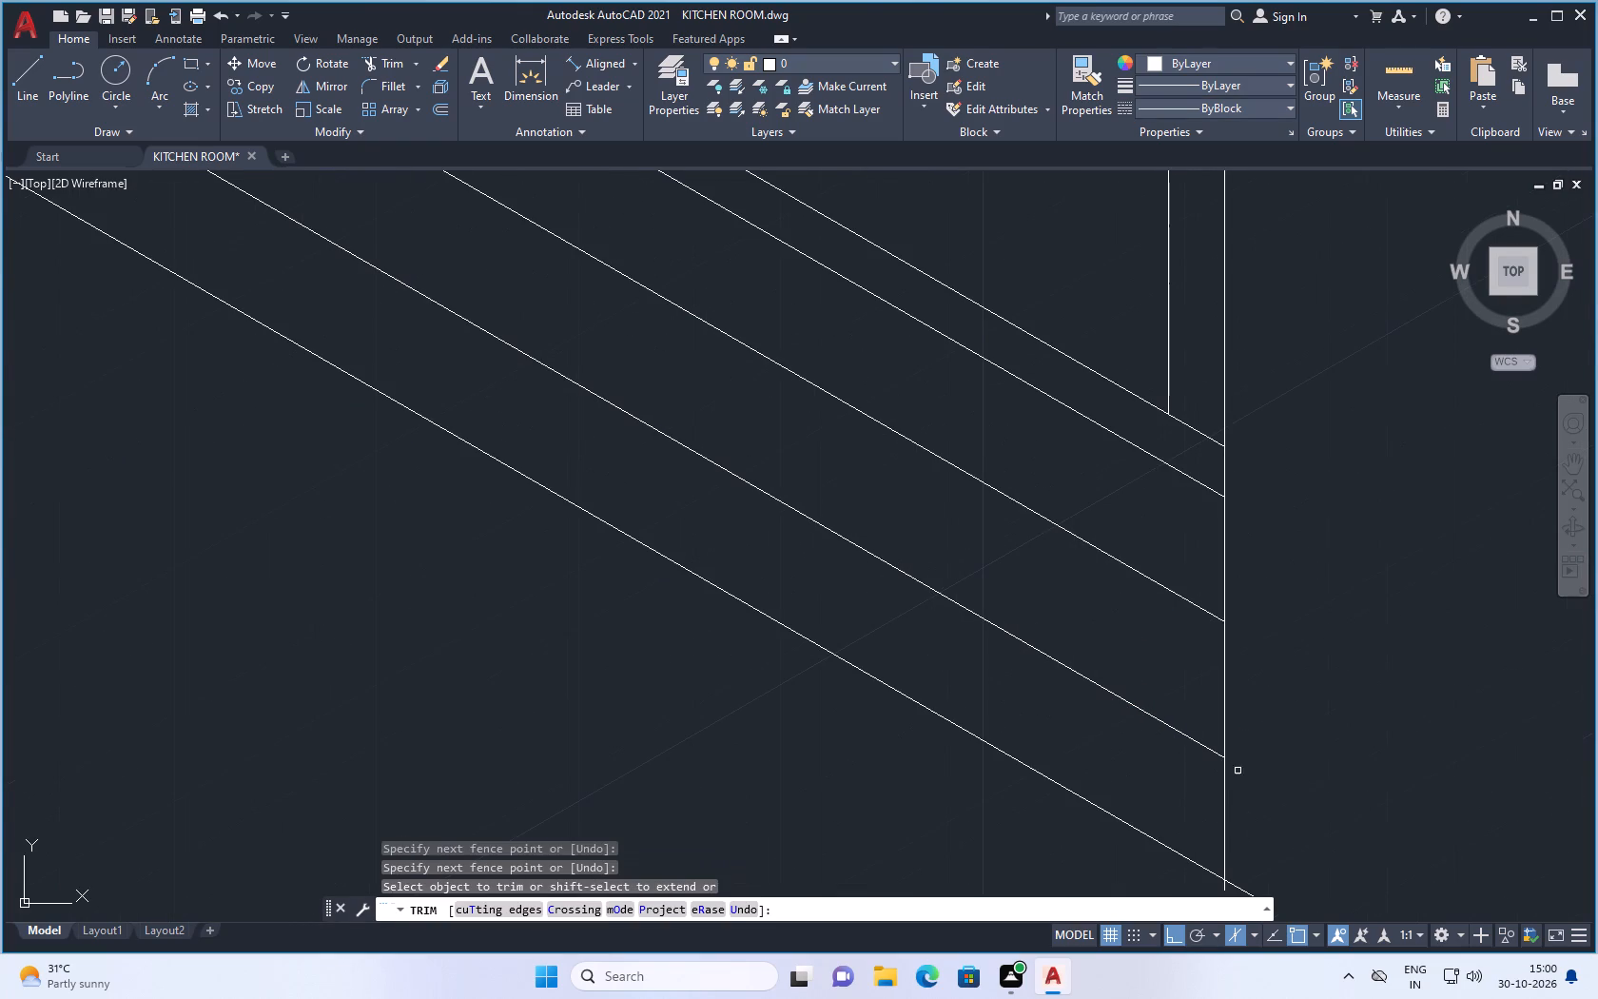
pyautogui.scroll(-2, 1269, 686)
pyautogui.scroll(2, 1245, 829)
pyautogui.click(1271, 675)
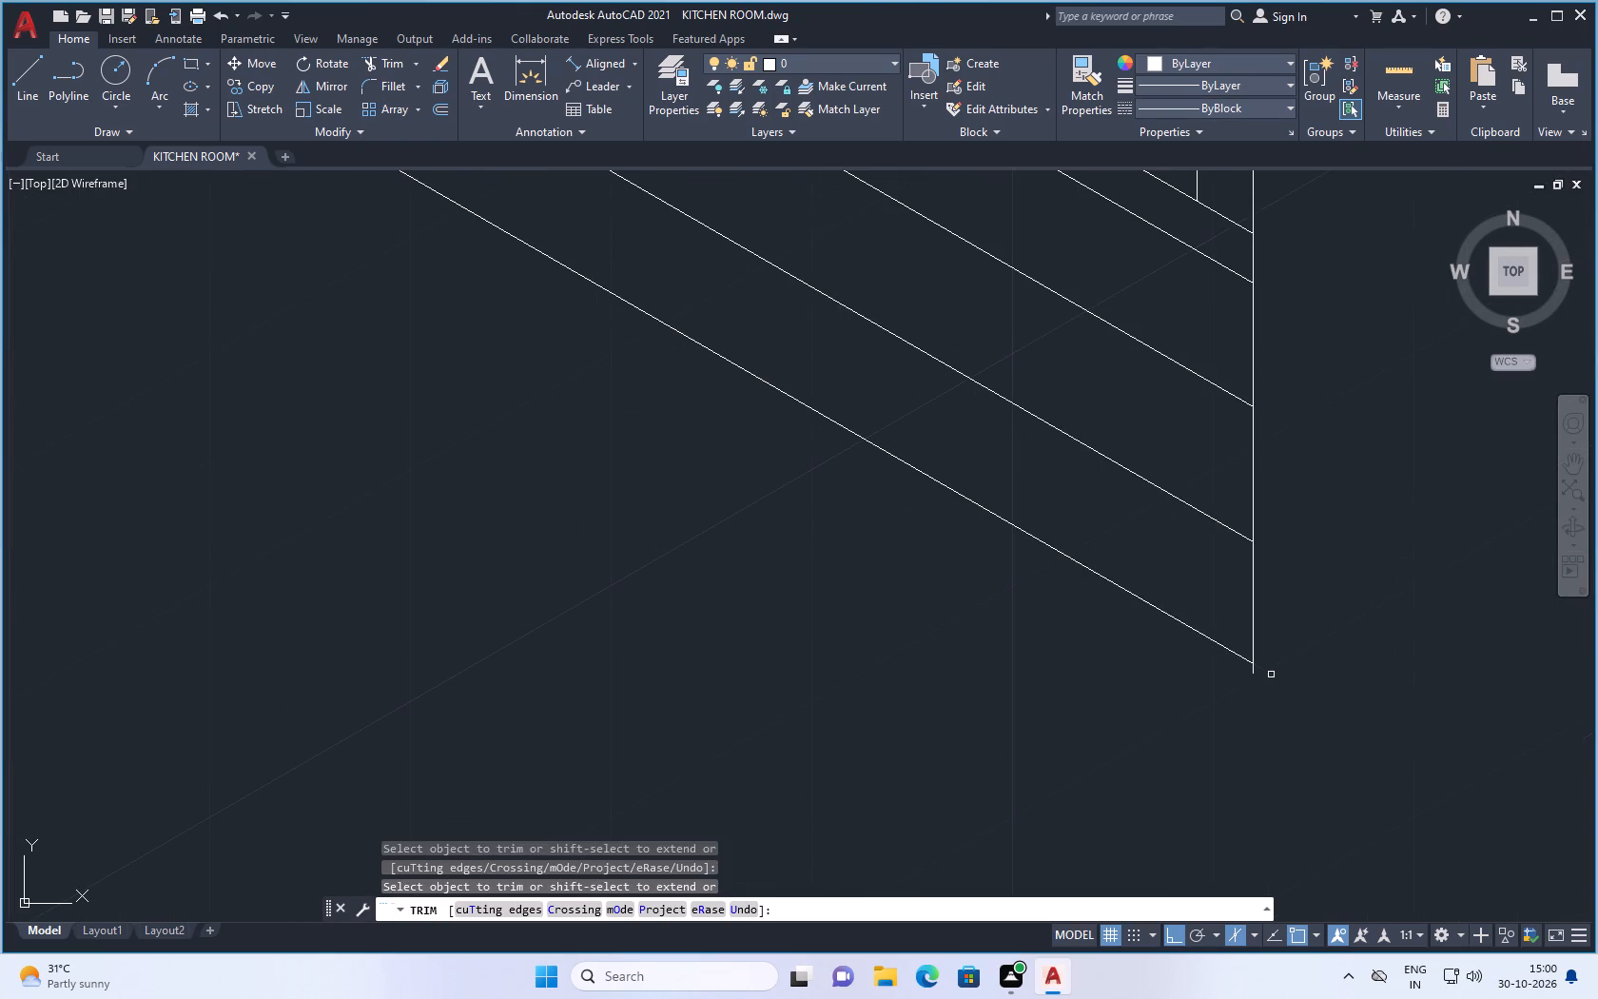
pyautogui.click(1255, 673)
pyautogui.scroll(-3, 1262, 701)
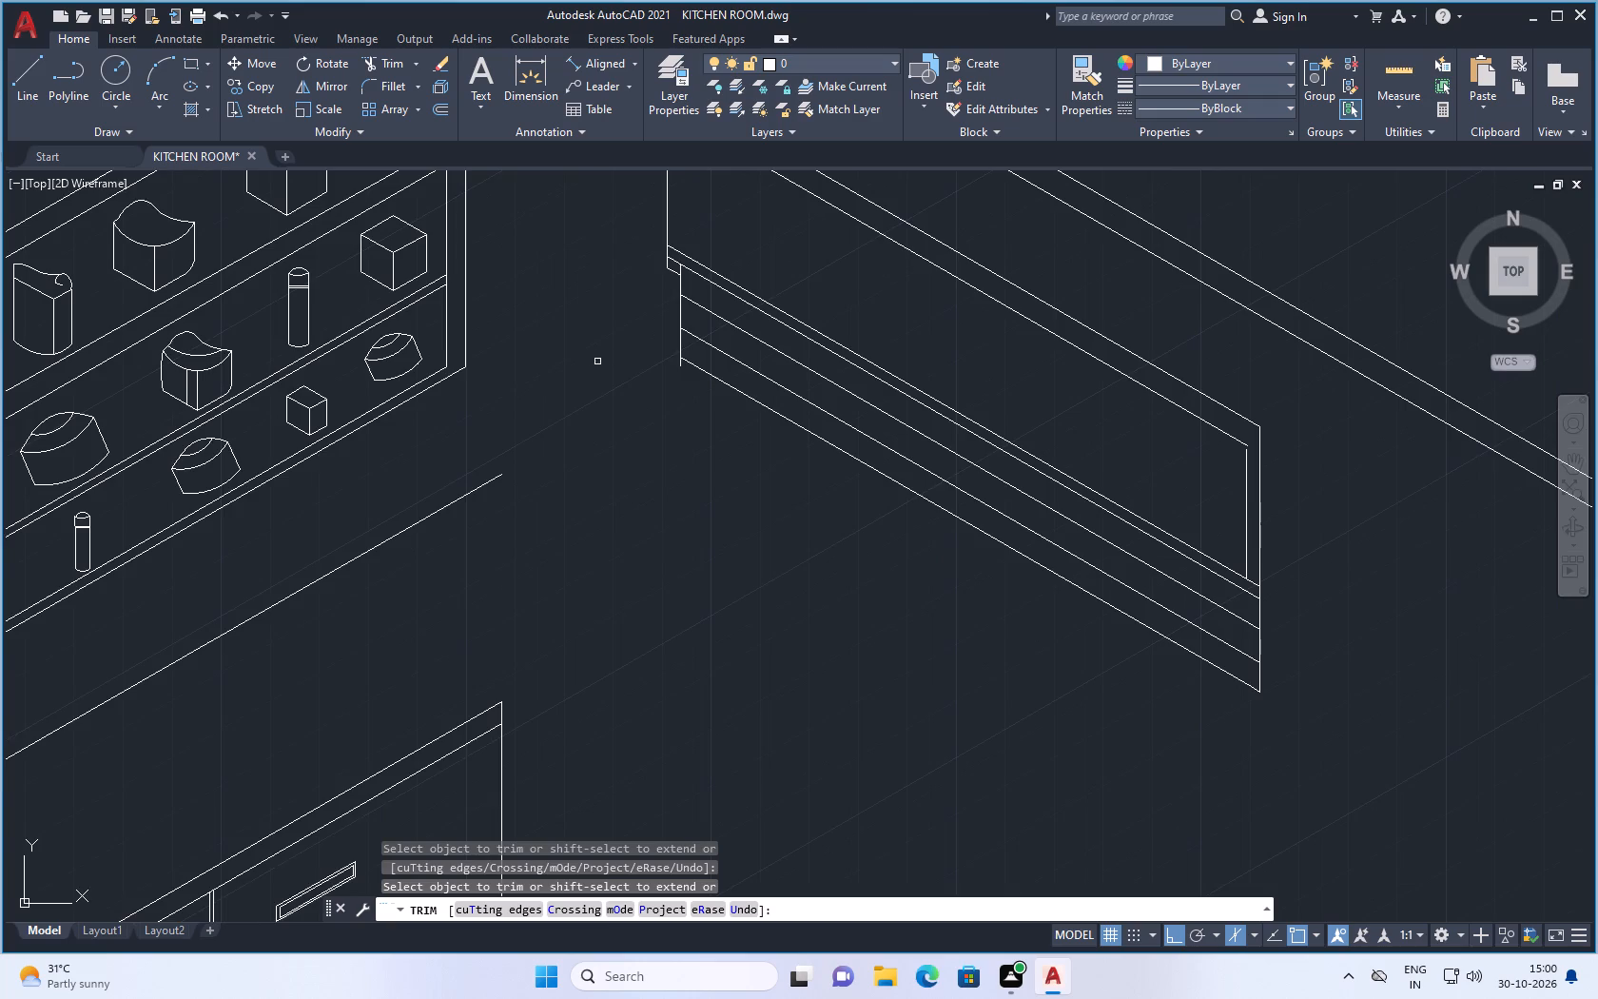
# Trim the overhang of the vertical nearest the open shelves below the lowest parallel line.
pyautogui.scroll(2, 601, 362)
pyautogui.scroll(2, 740, 350)
pyautogui.moveTo(831, 392); pyautogui.dragTo(855, 387)
pyautogui.moveTo(870, 389); pyautogui.dragTo(846, 394)
pyautogui.press('Escape')
pyautogui.scroll(-1, 763, 517)
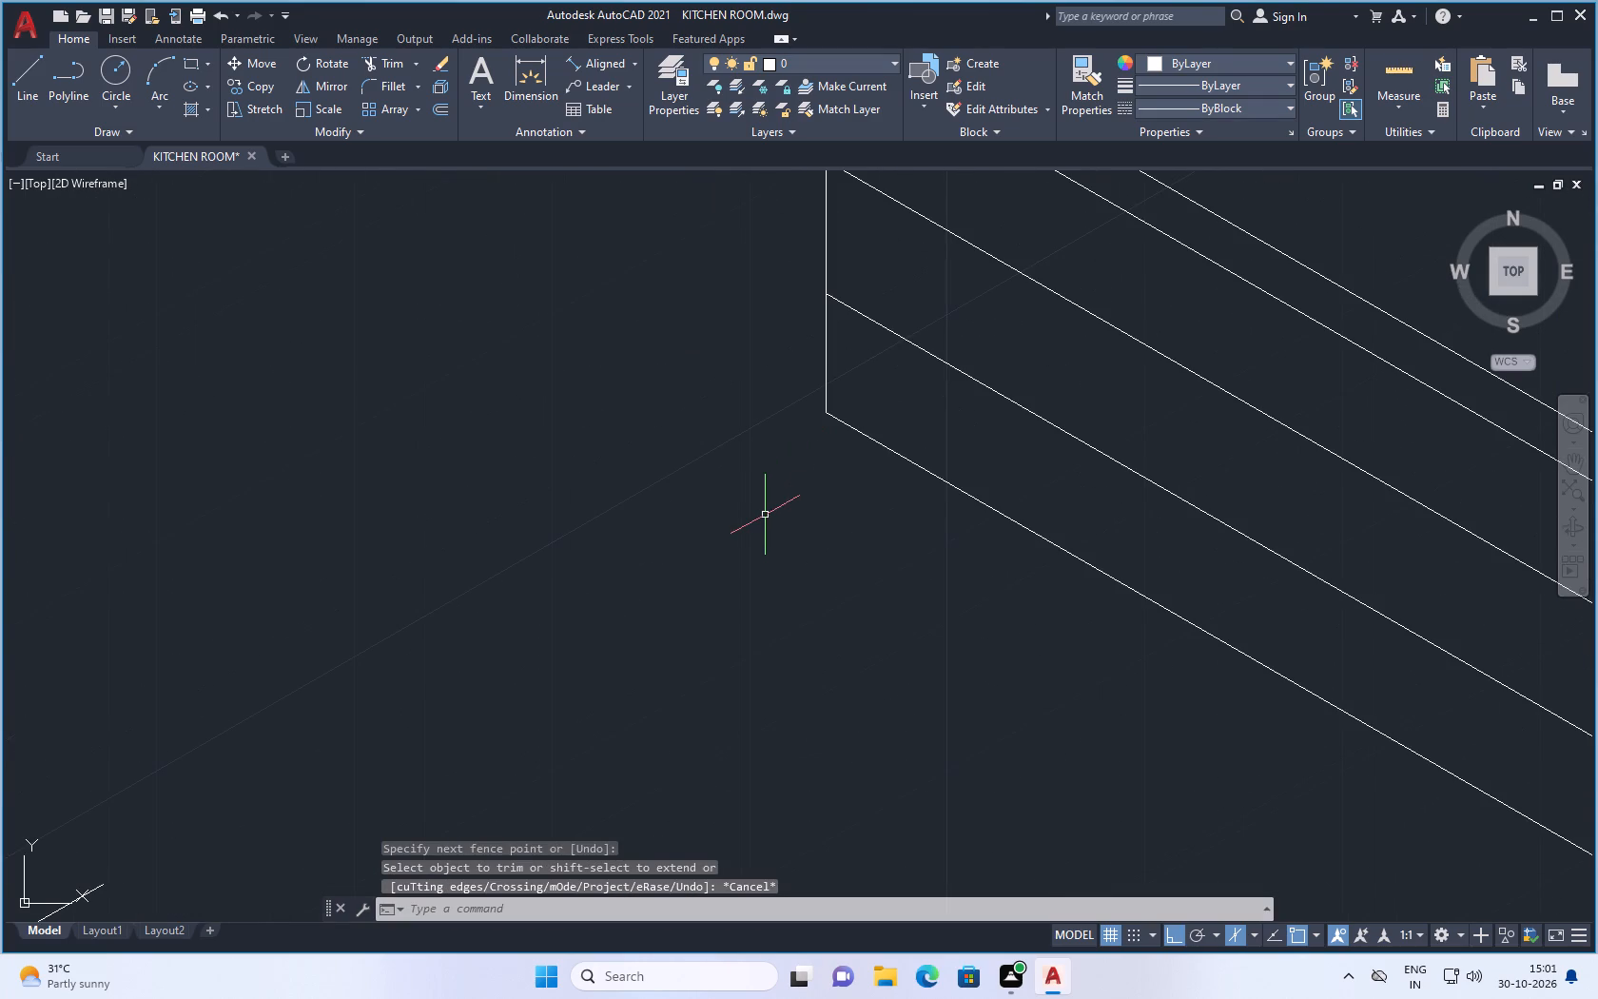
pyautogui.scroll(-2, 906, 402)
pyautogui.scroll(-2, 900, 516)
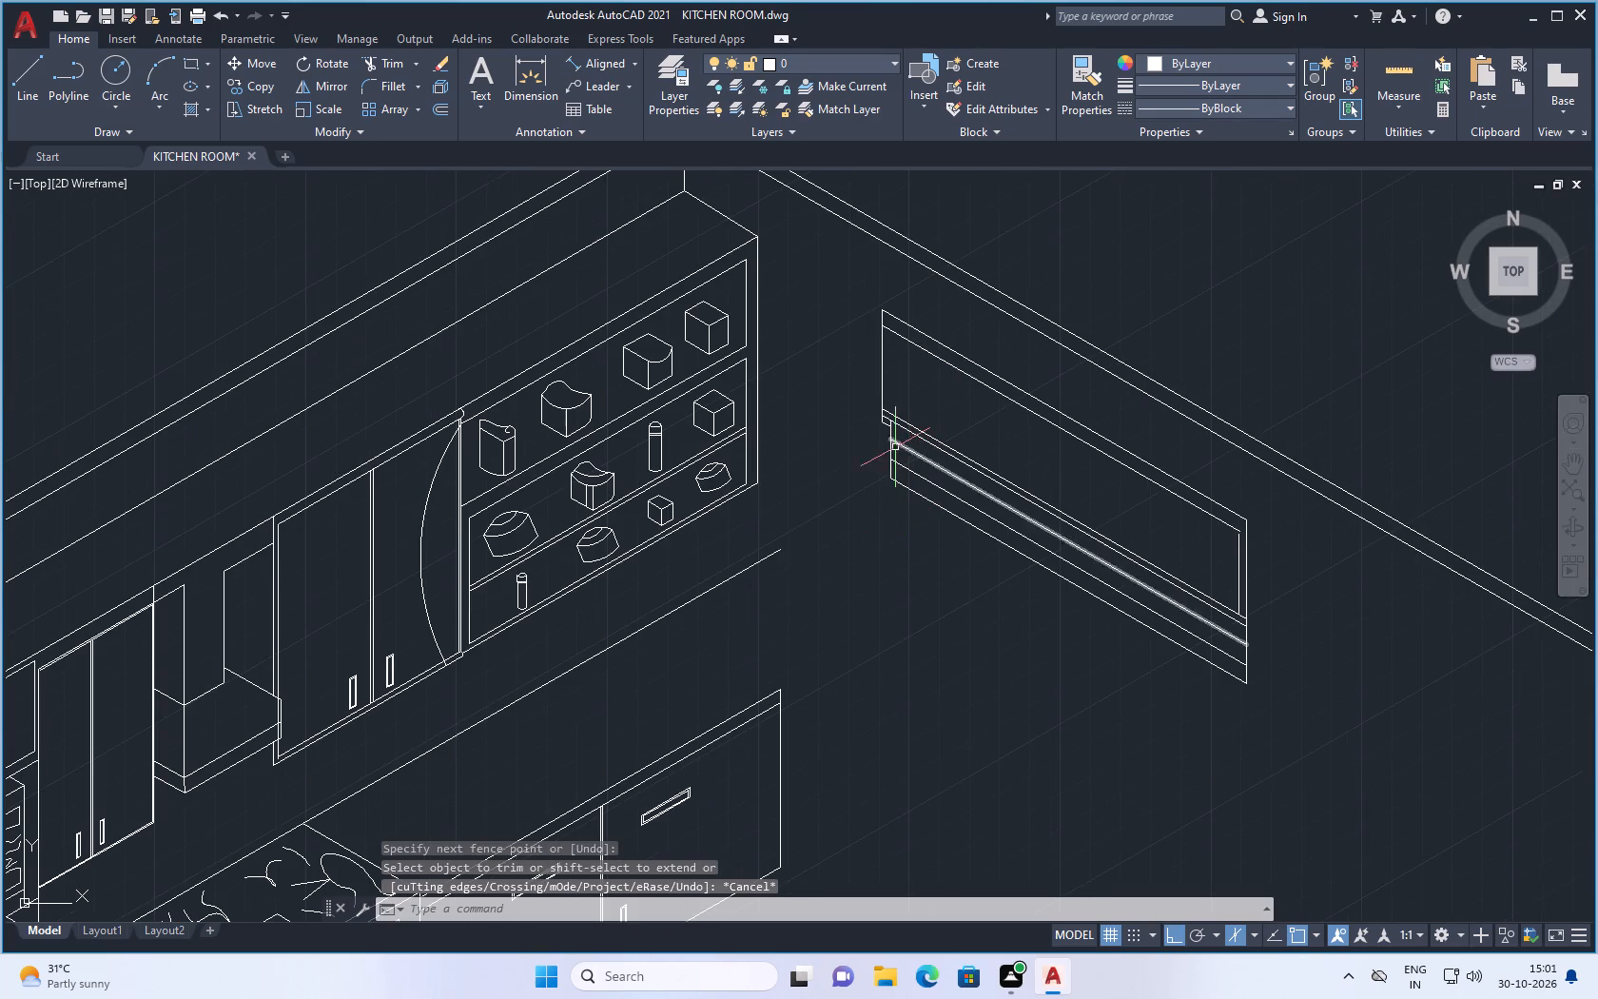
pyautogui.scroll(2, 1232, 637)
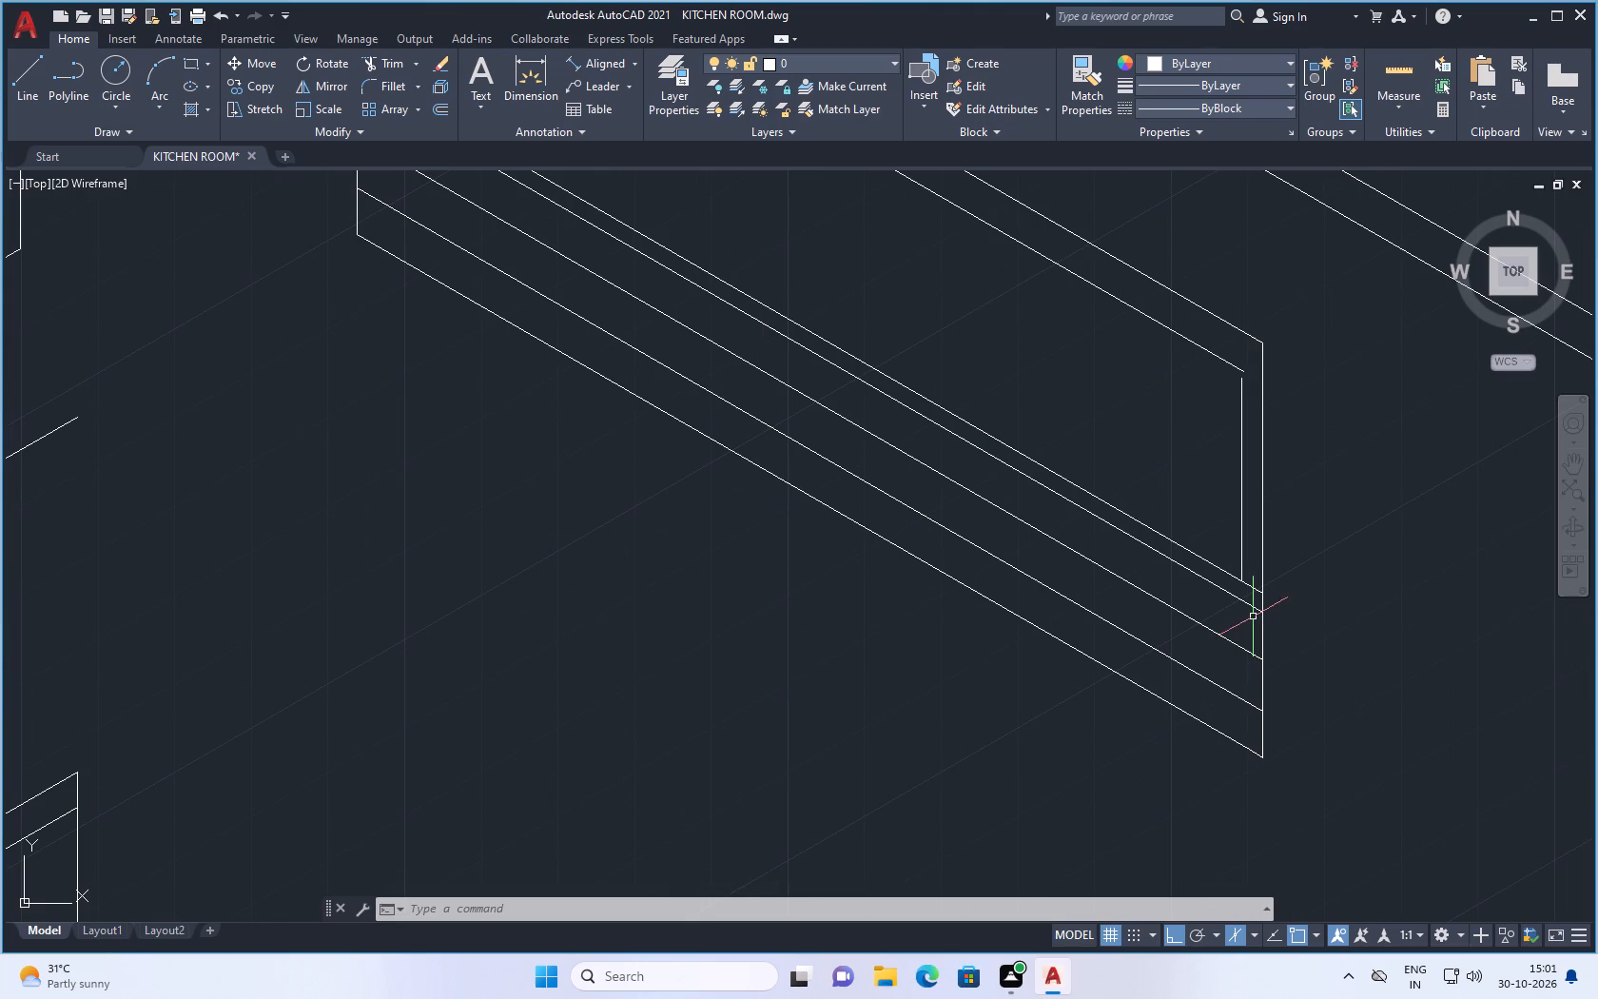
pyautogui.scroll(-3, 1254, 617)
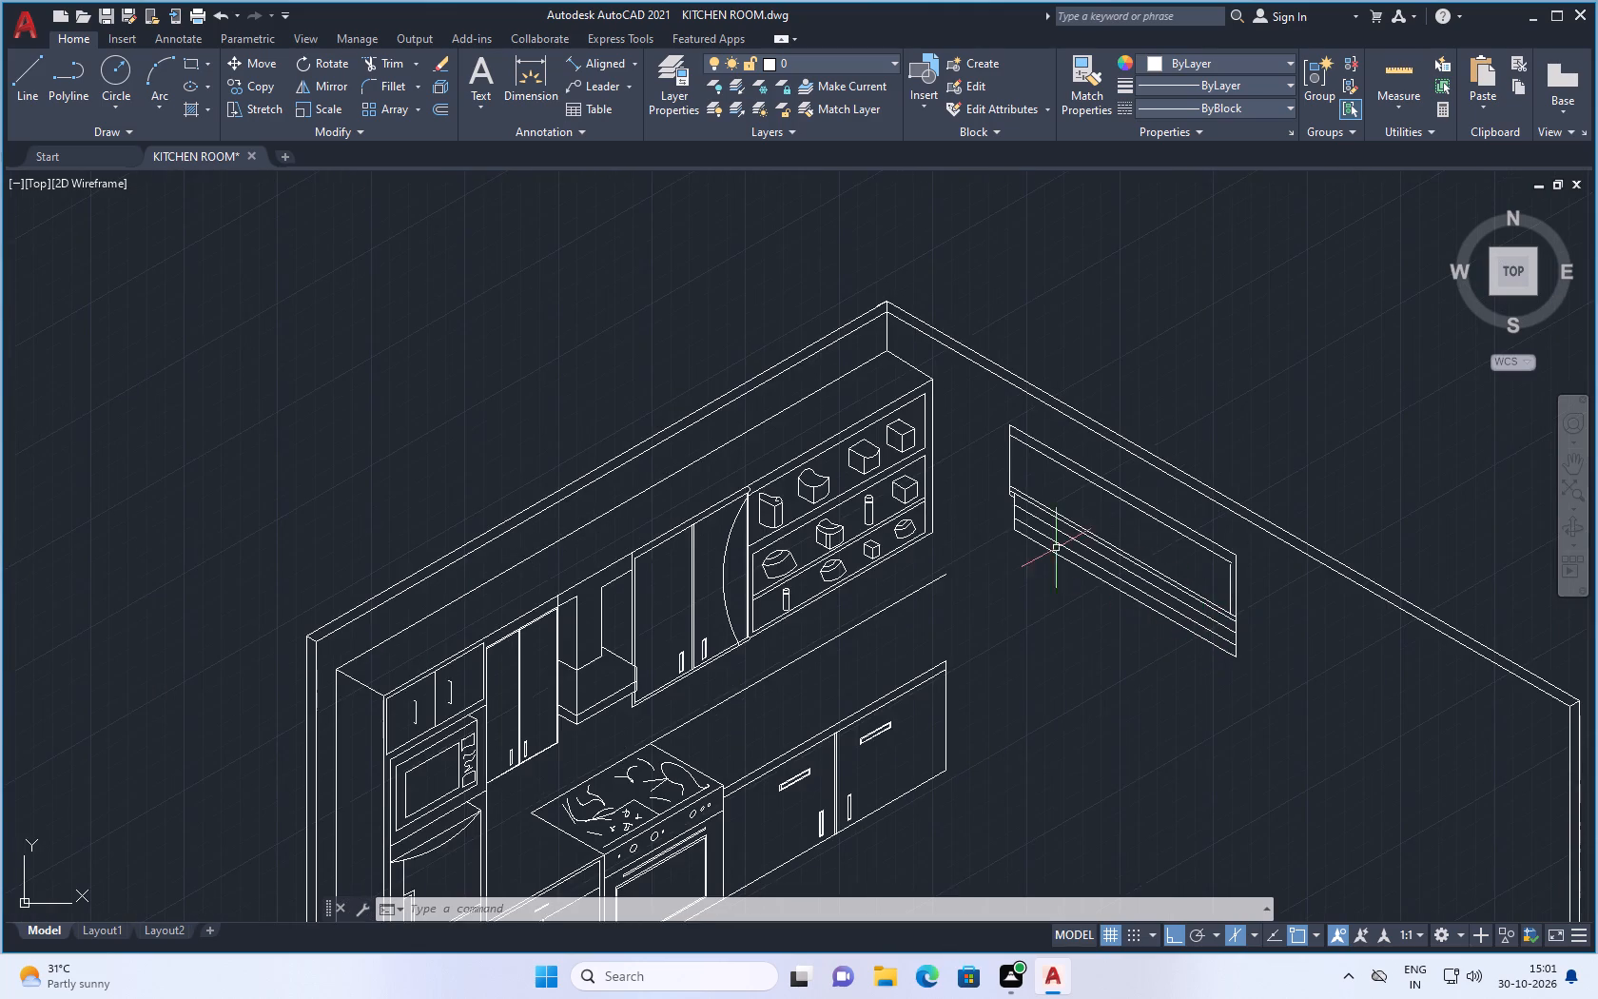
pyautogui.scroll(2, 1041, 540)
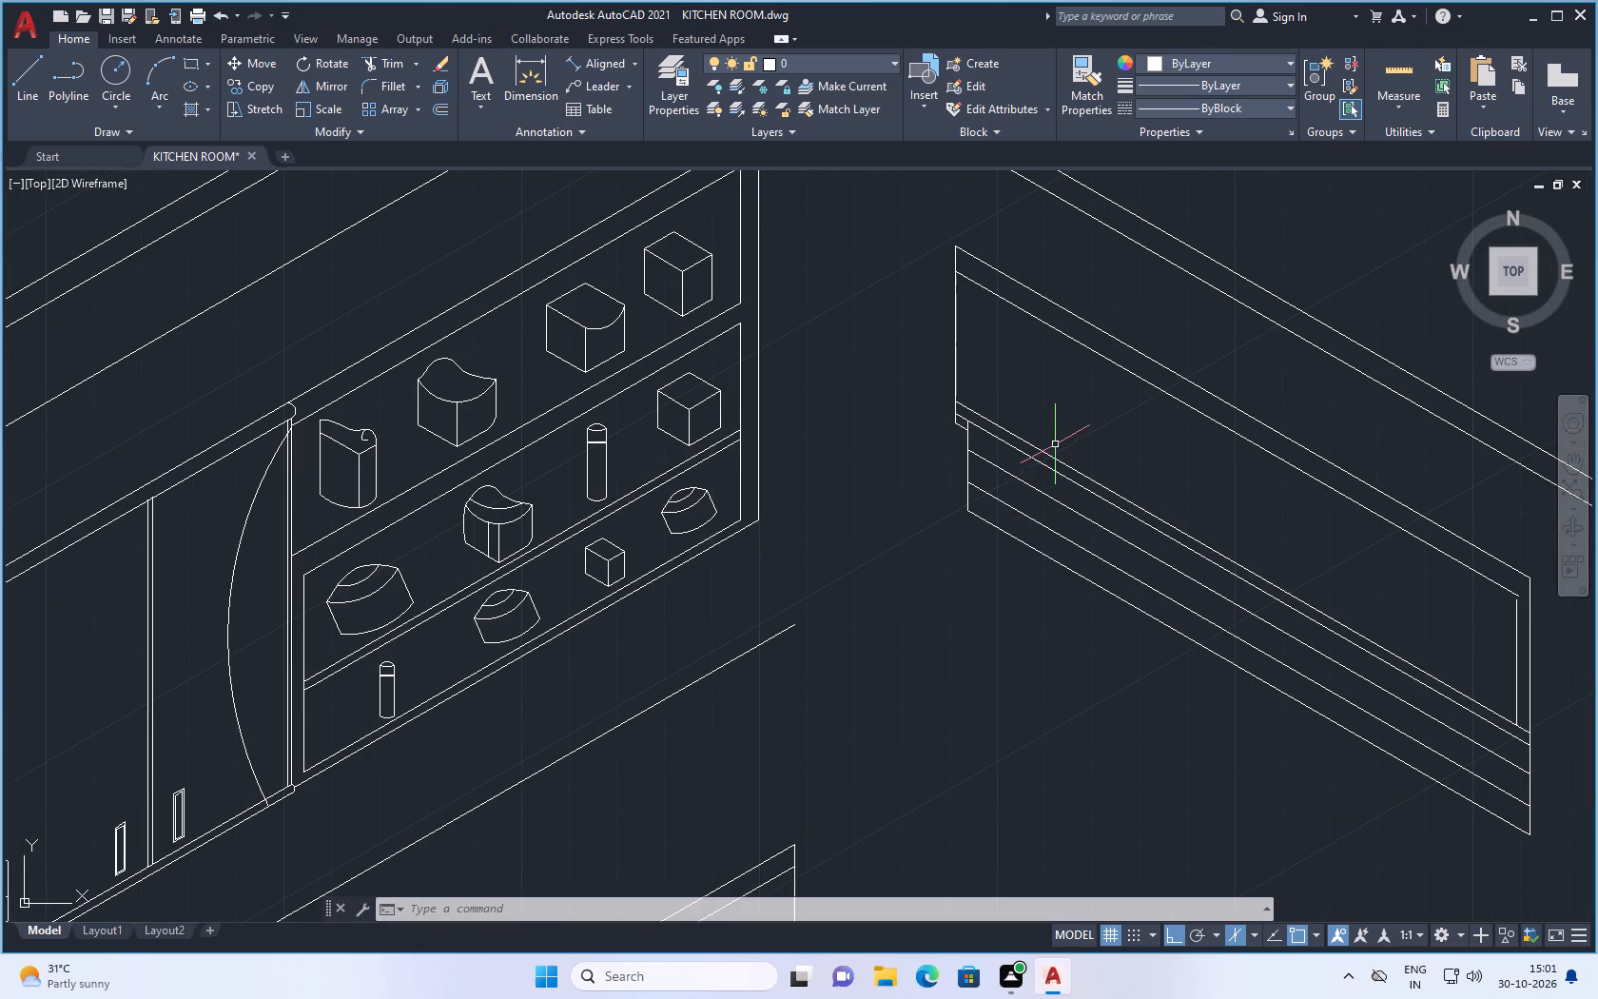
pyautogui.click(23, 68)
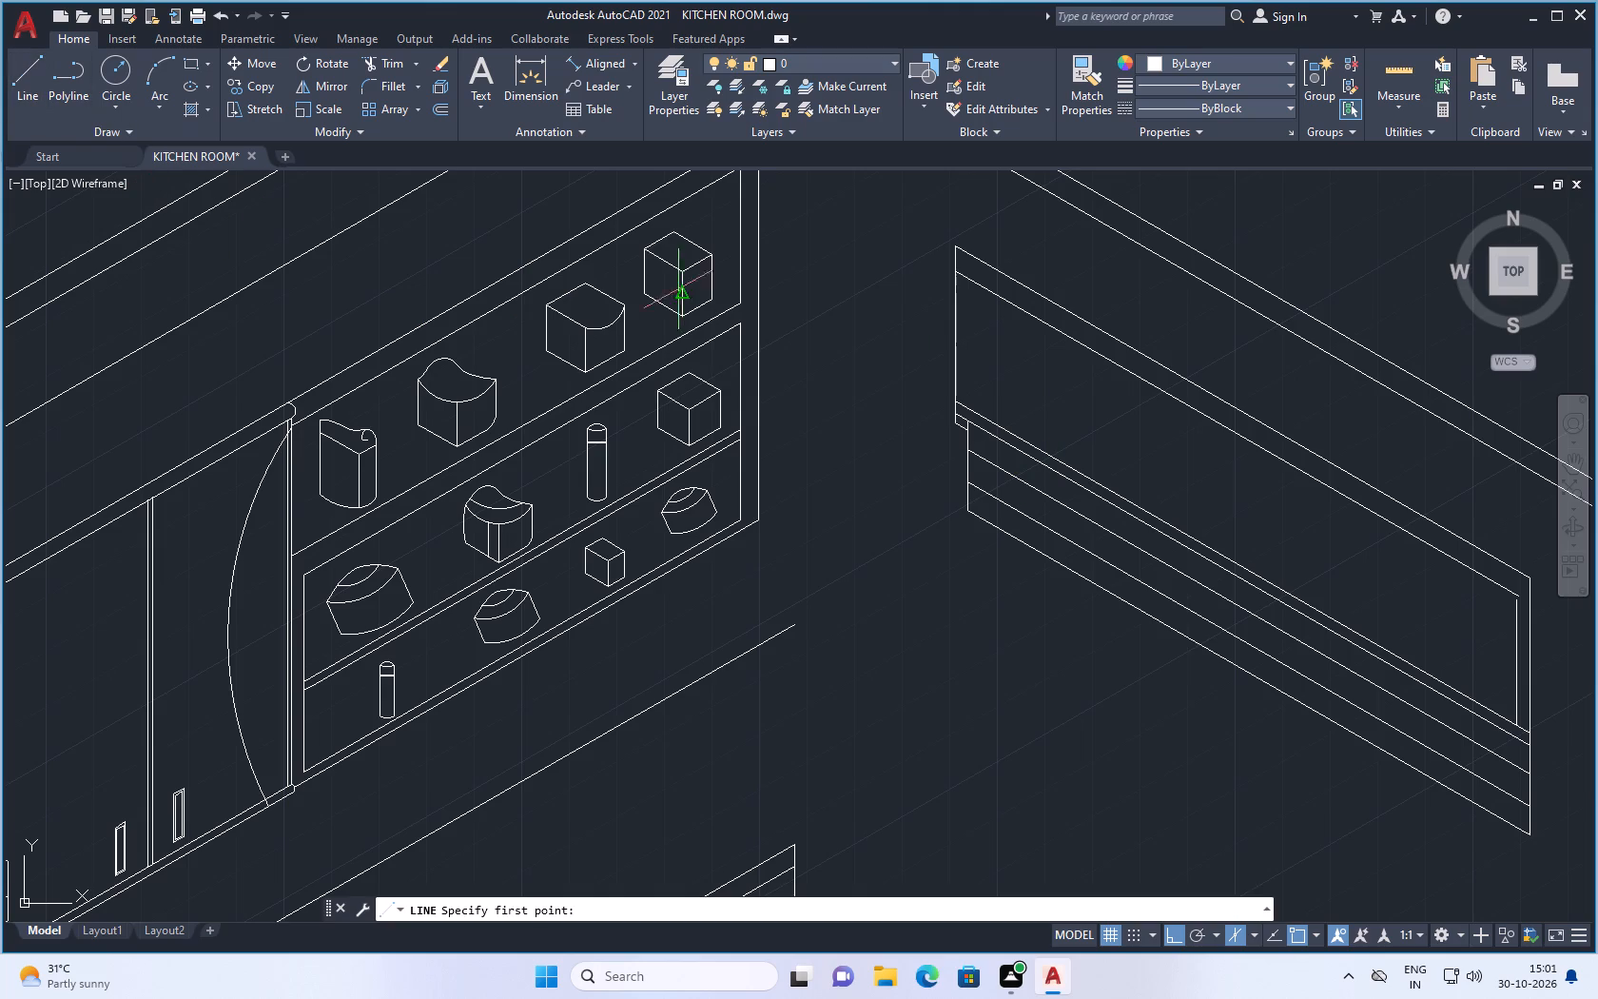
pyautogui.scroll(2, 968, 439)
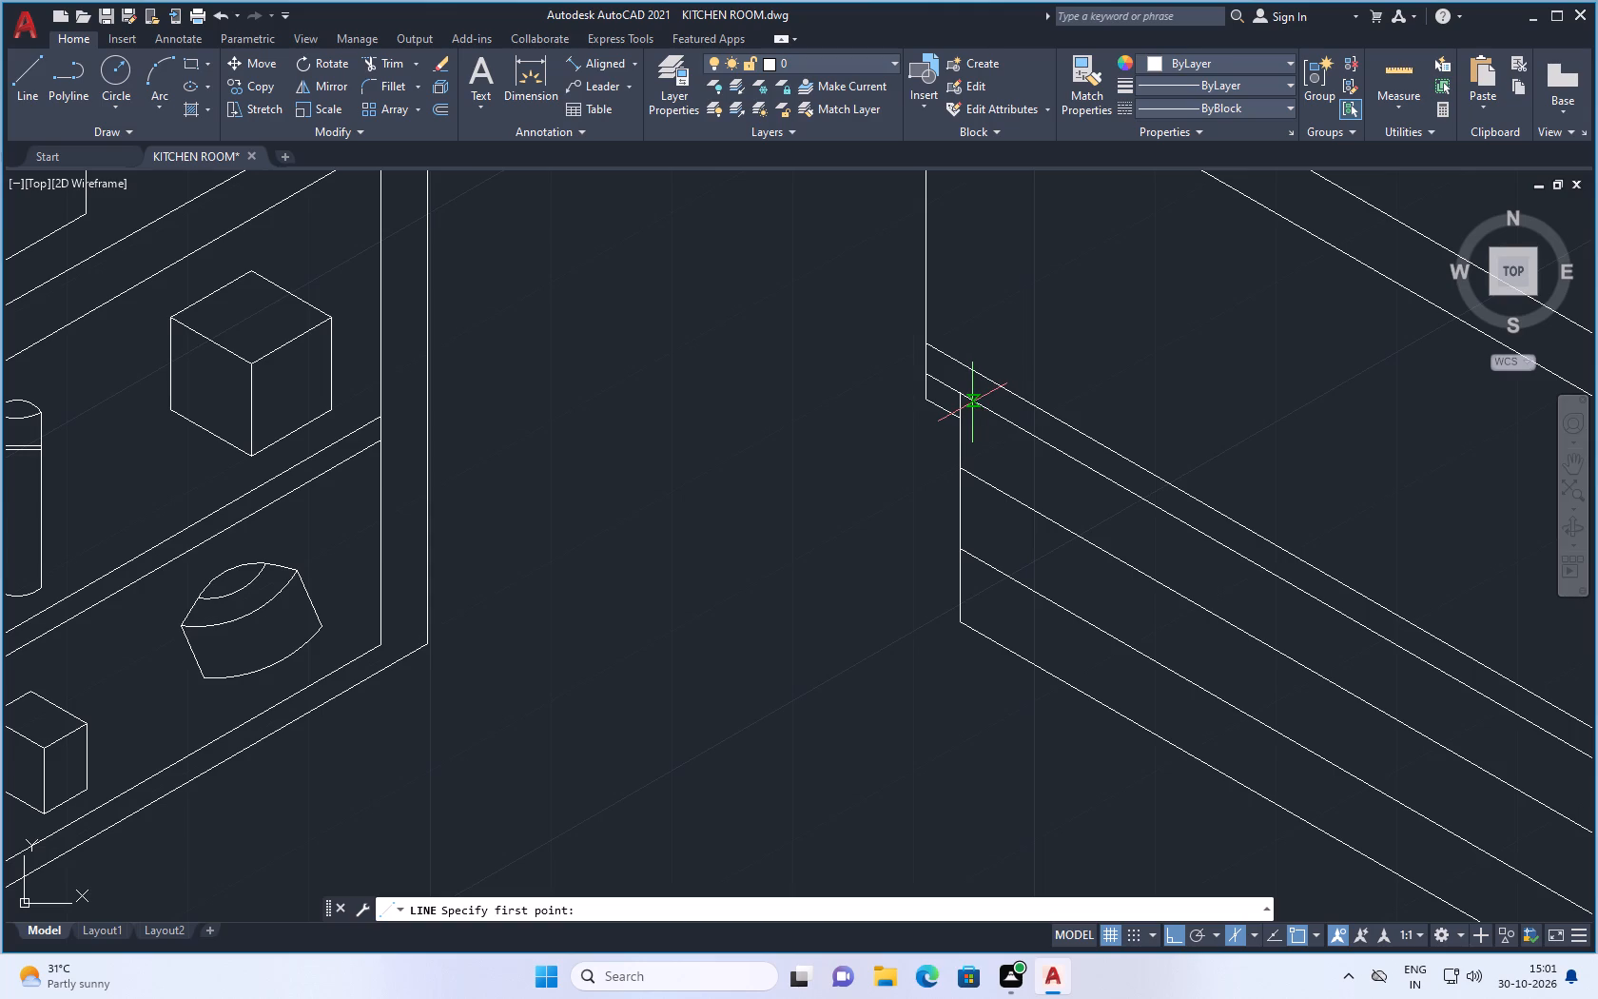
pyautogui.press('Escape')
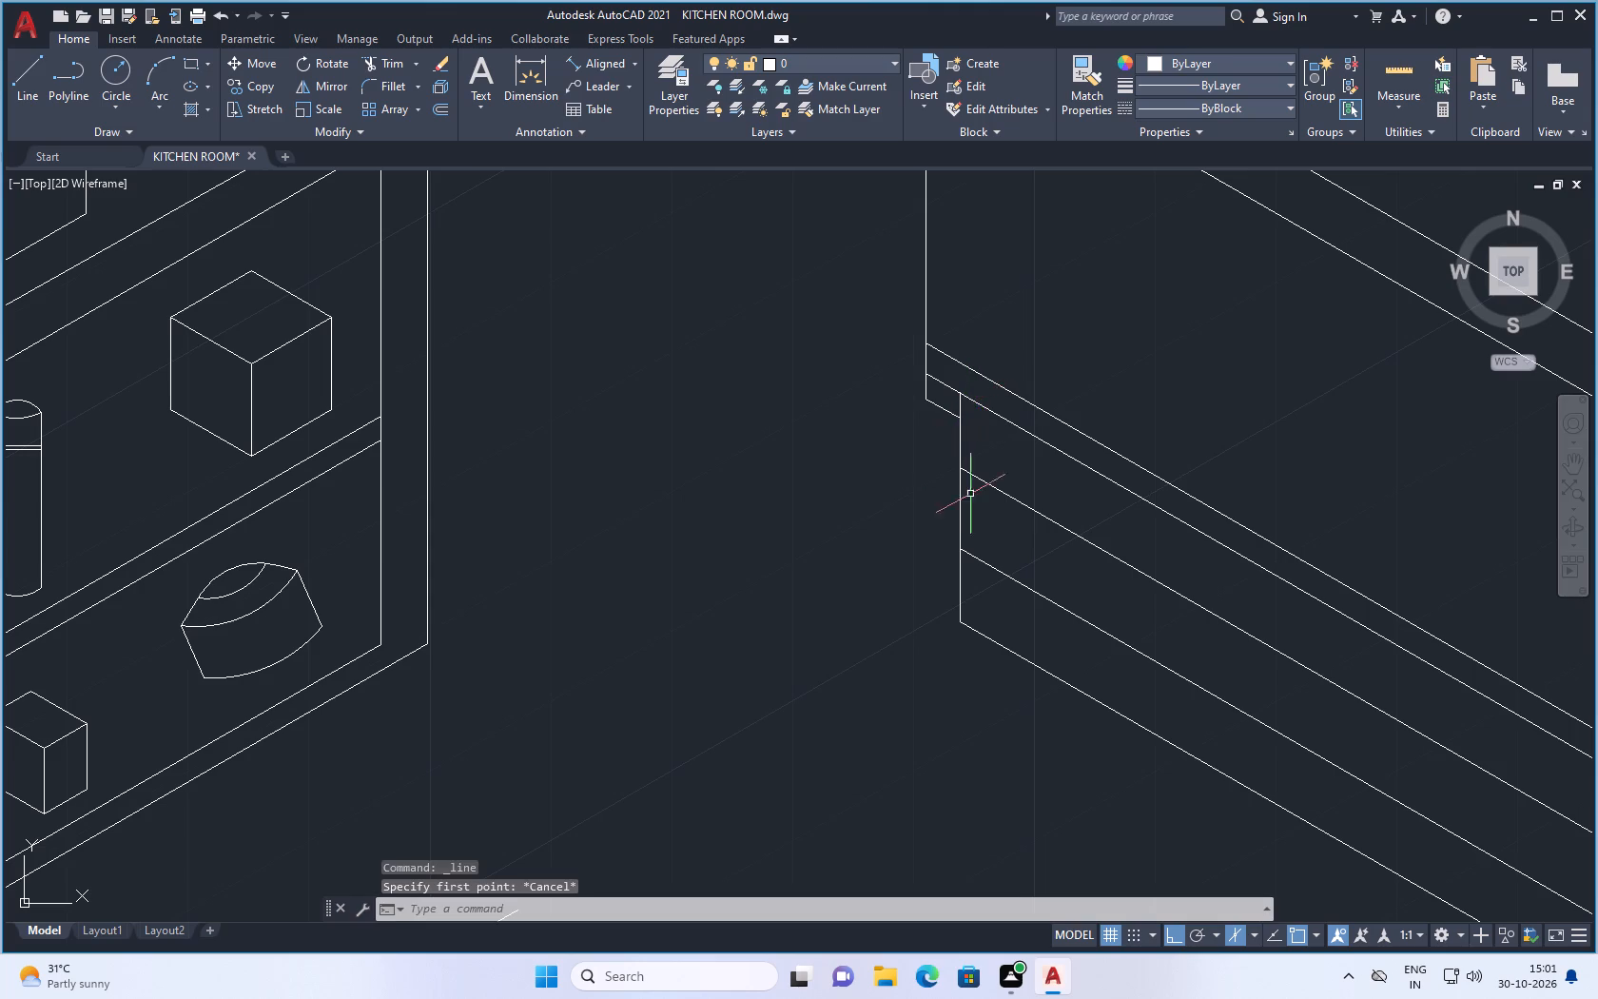
# Draw a vertical line about 49 long straight down from the lowest parallel line, slightly in from its end nearest the open shelves.
pyautogui.scroll(-2, 965, 504)
pyautogui.scroll(-3, 1137, 296)
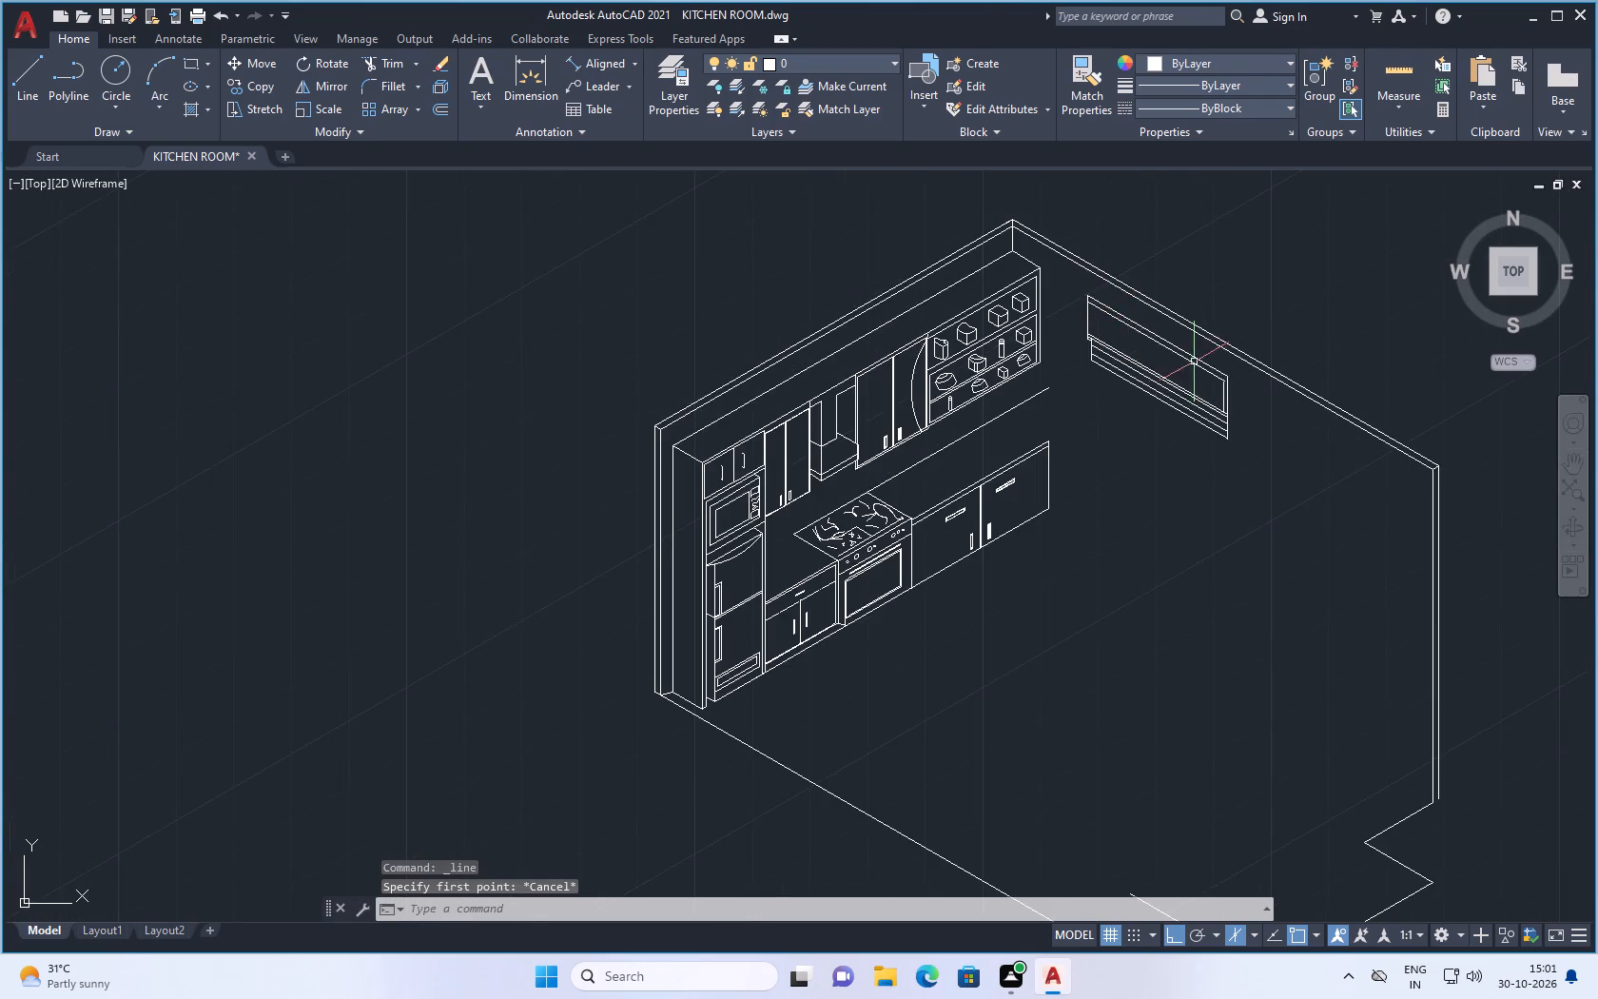
pyautogui.scroll(-2, 1194, 362)
pyautogui.scroll(2, 1167, 309)
pyautogui.scroll(2, 1149, 420)
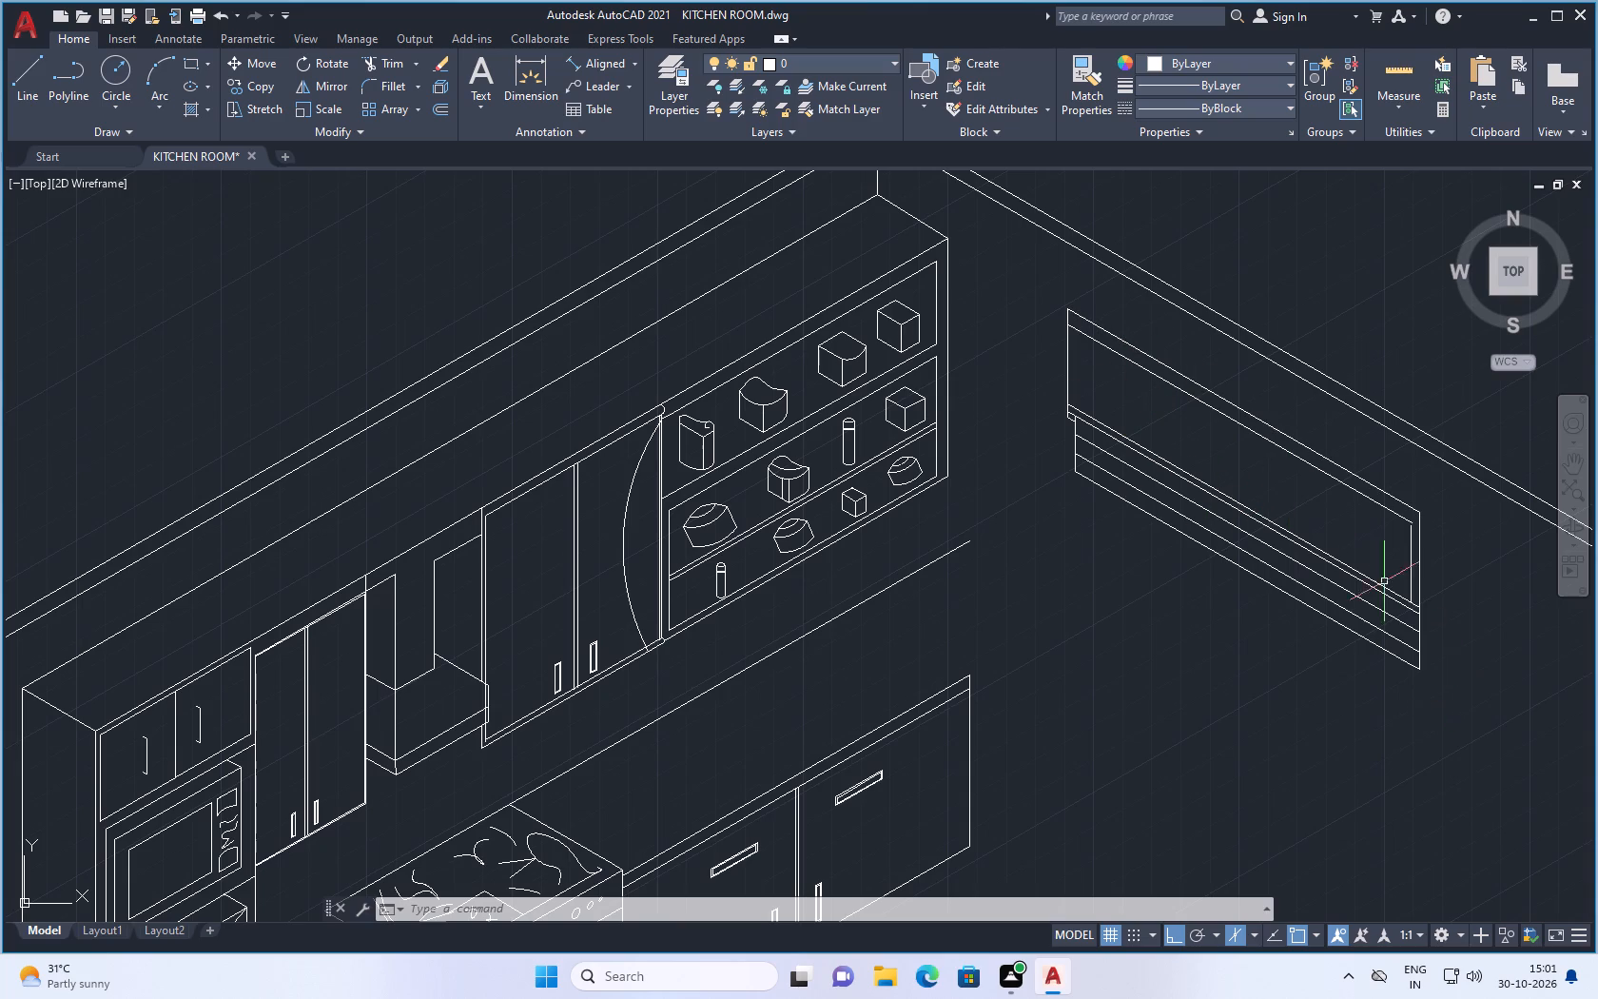
pyautogui.scroll(-2, 1266, 479)
pyautogui.scroll(2, 1335, 598)
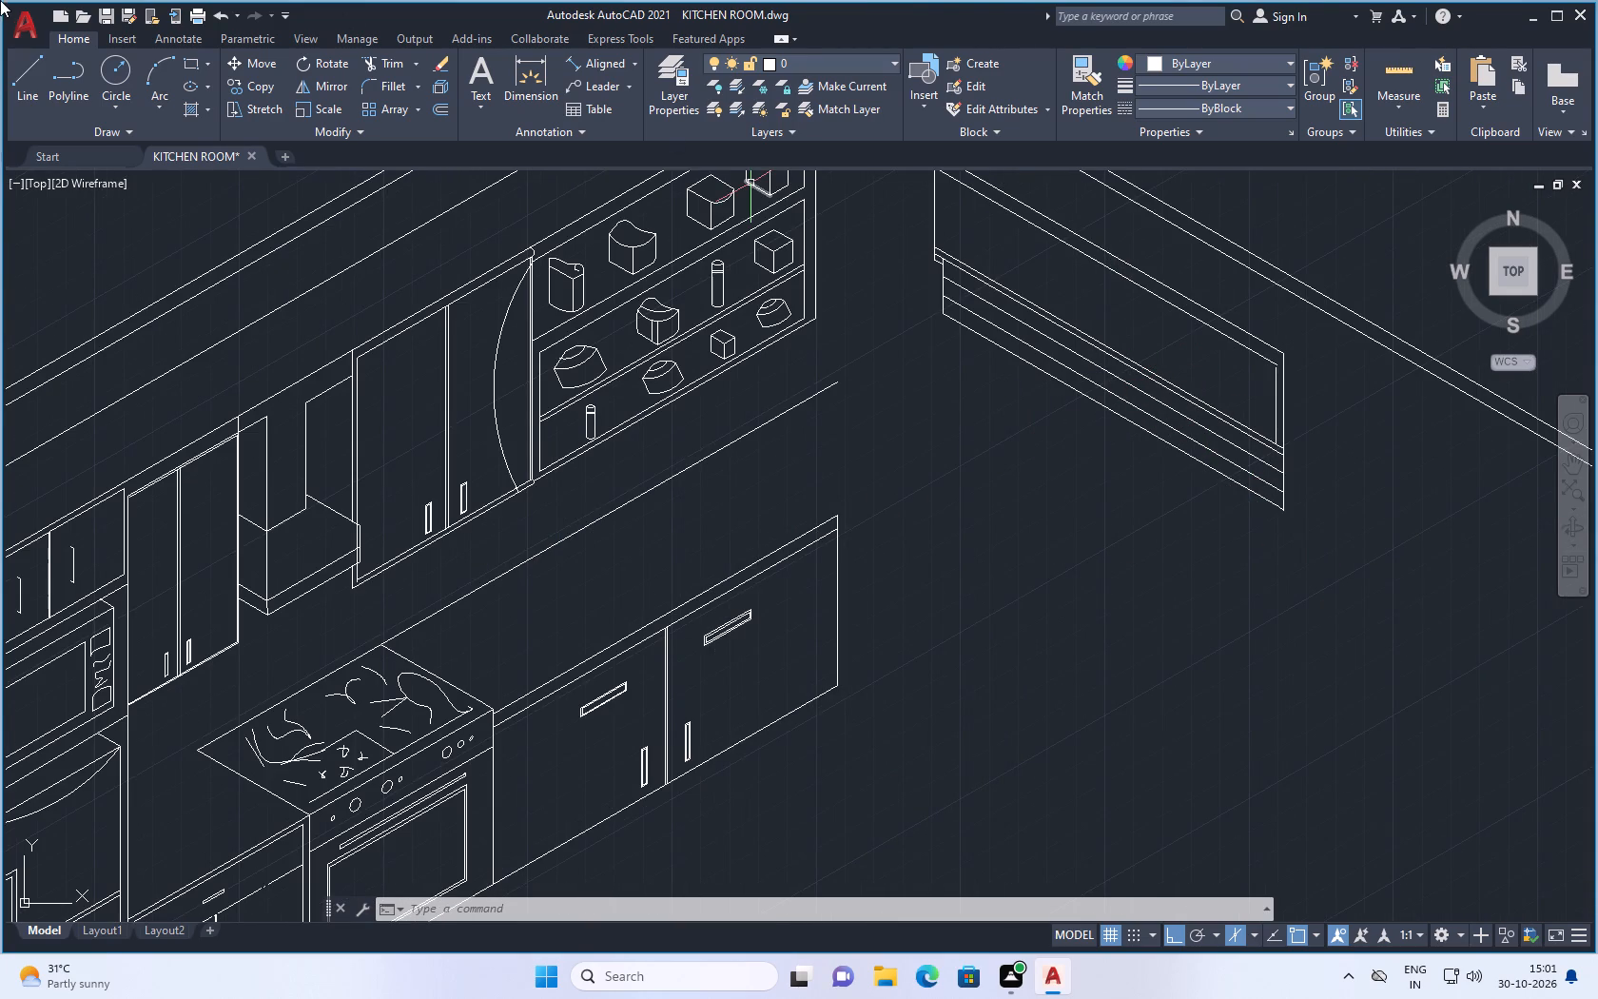
pyautogui.click(20, 68)
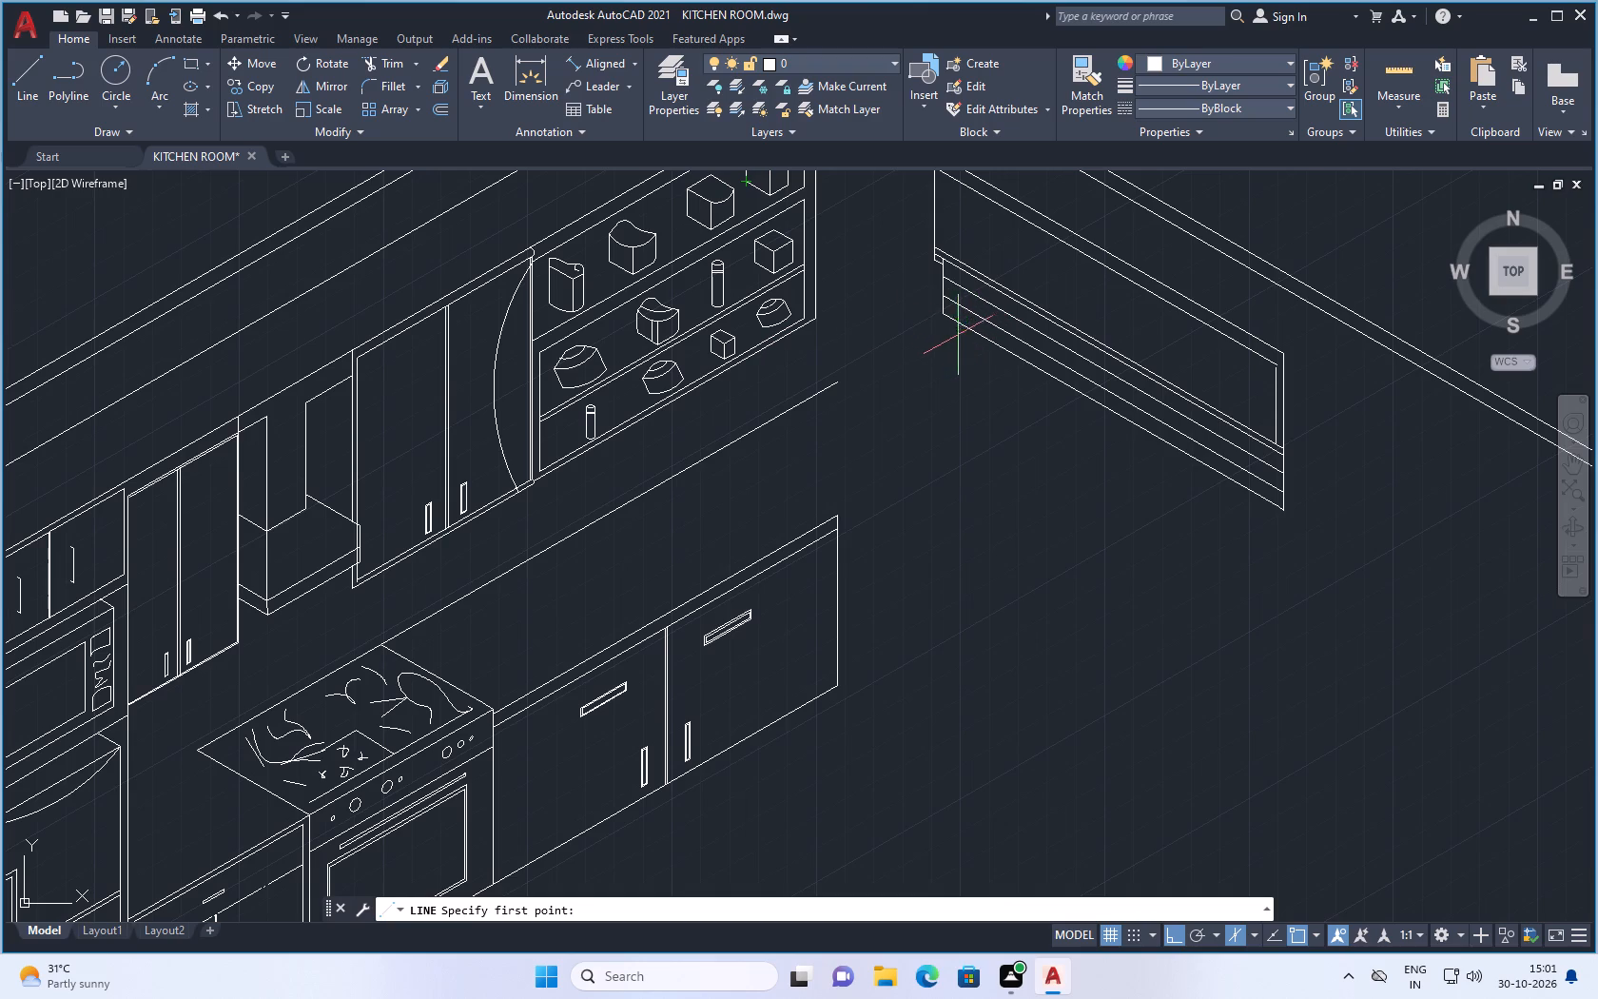
pyautogui.scroll(1, 965, 337)
pyautogui.click(971, 329)
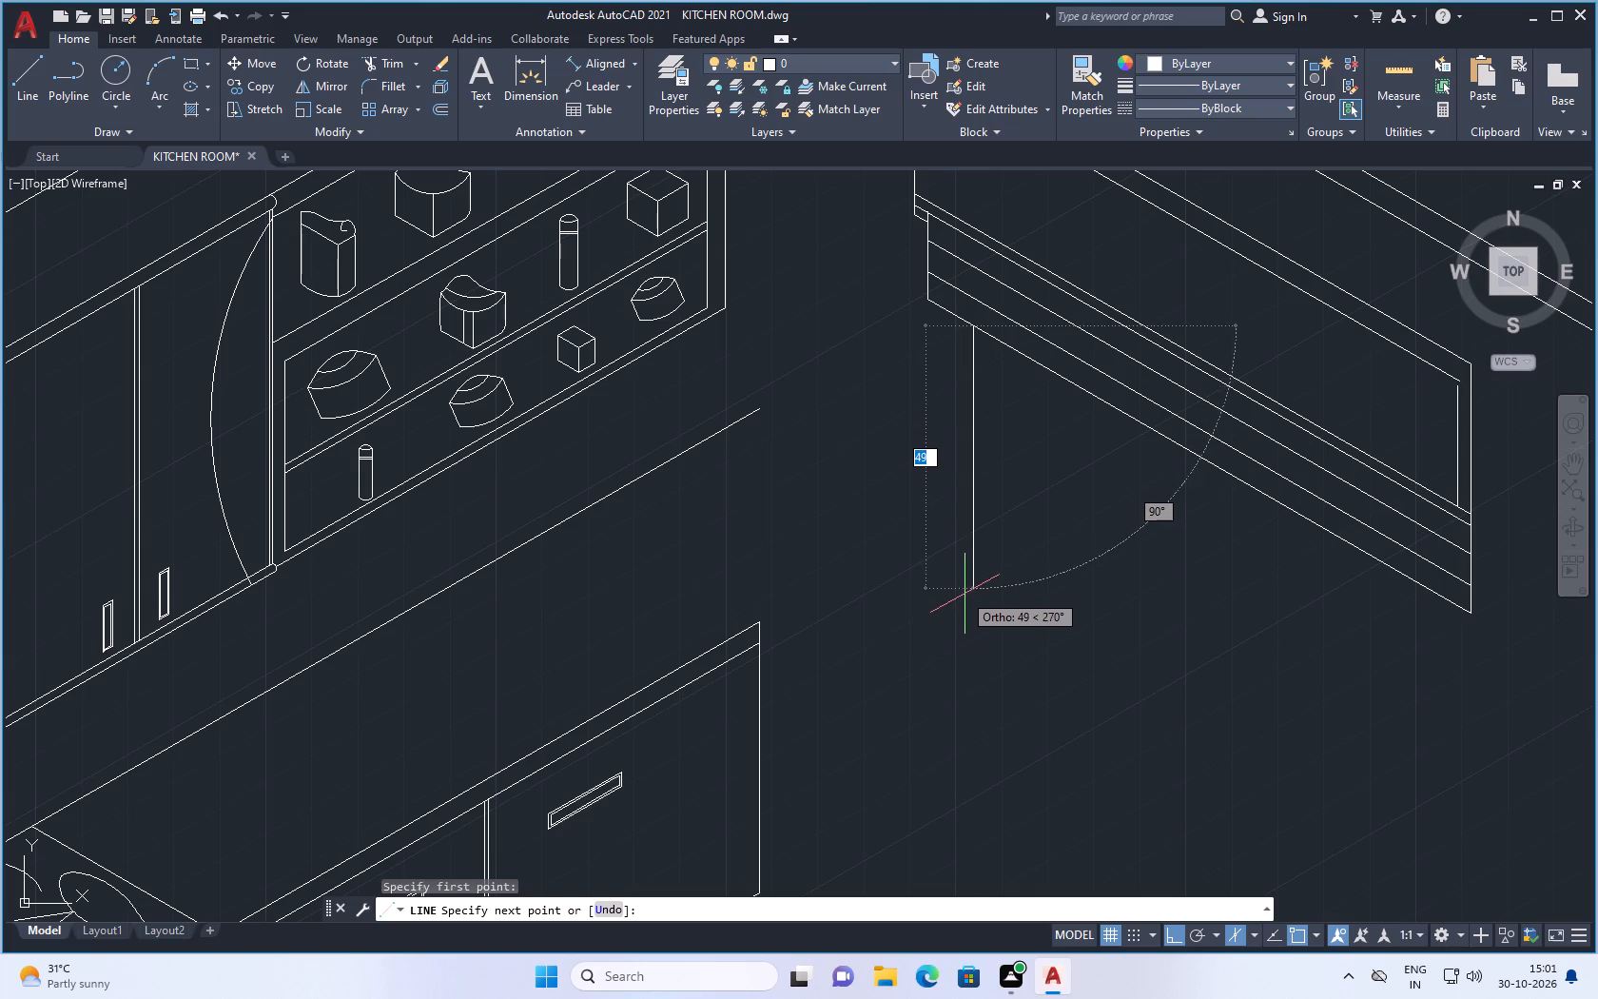
pyautogui.click(965, 594)
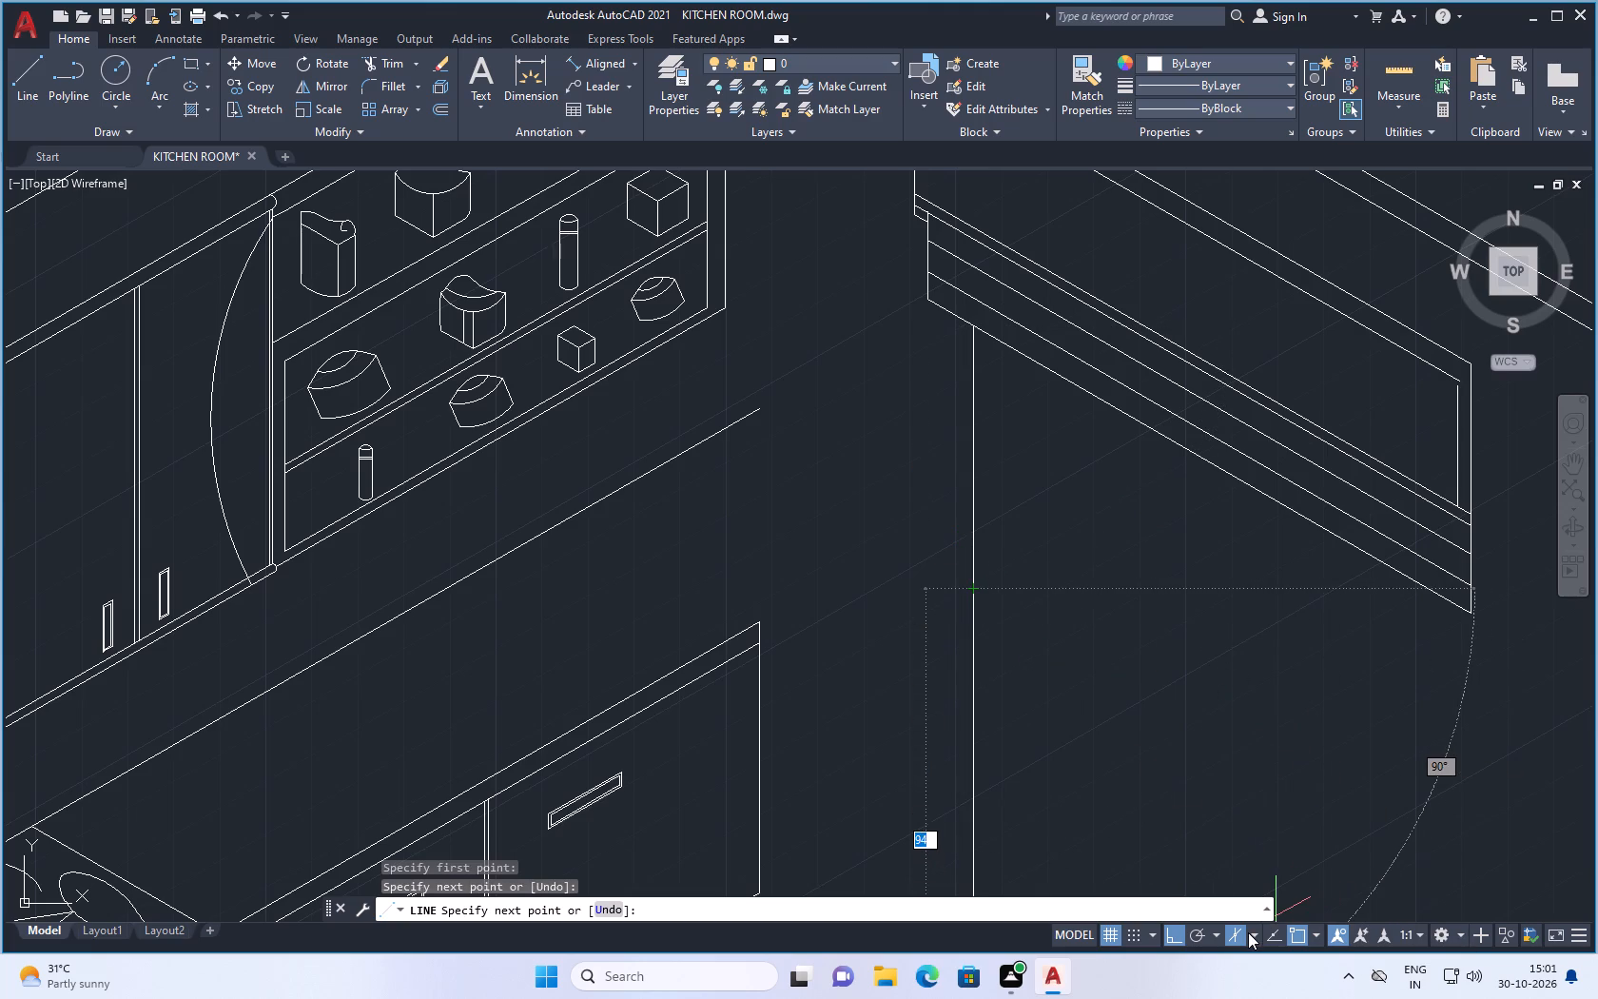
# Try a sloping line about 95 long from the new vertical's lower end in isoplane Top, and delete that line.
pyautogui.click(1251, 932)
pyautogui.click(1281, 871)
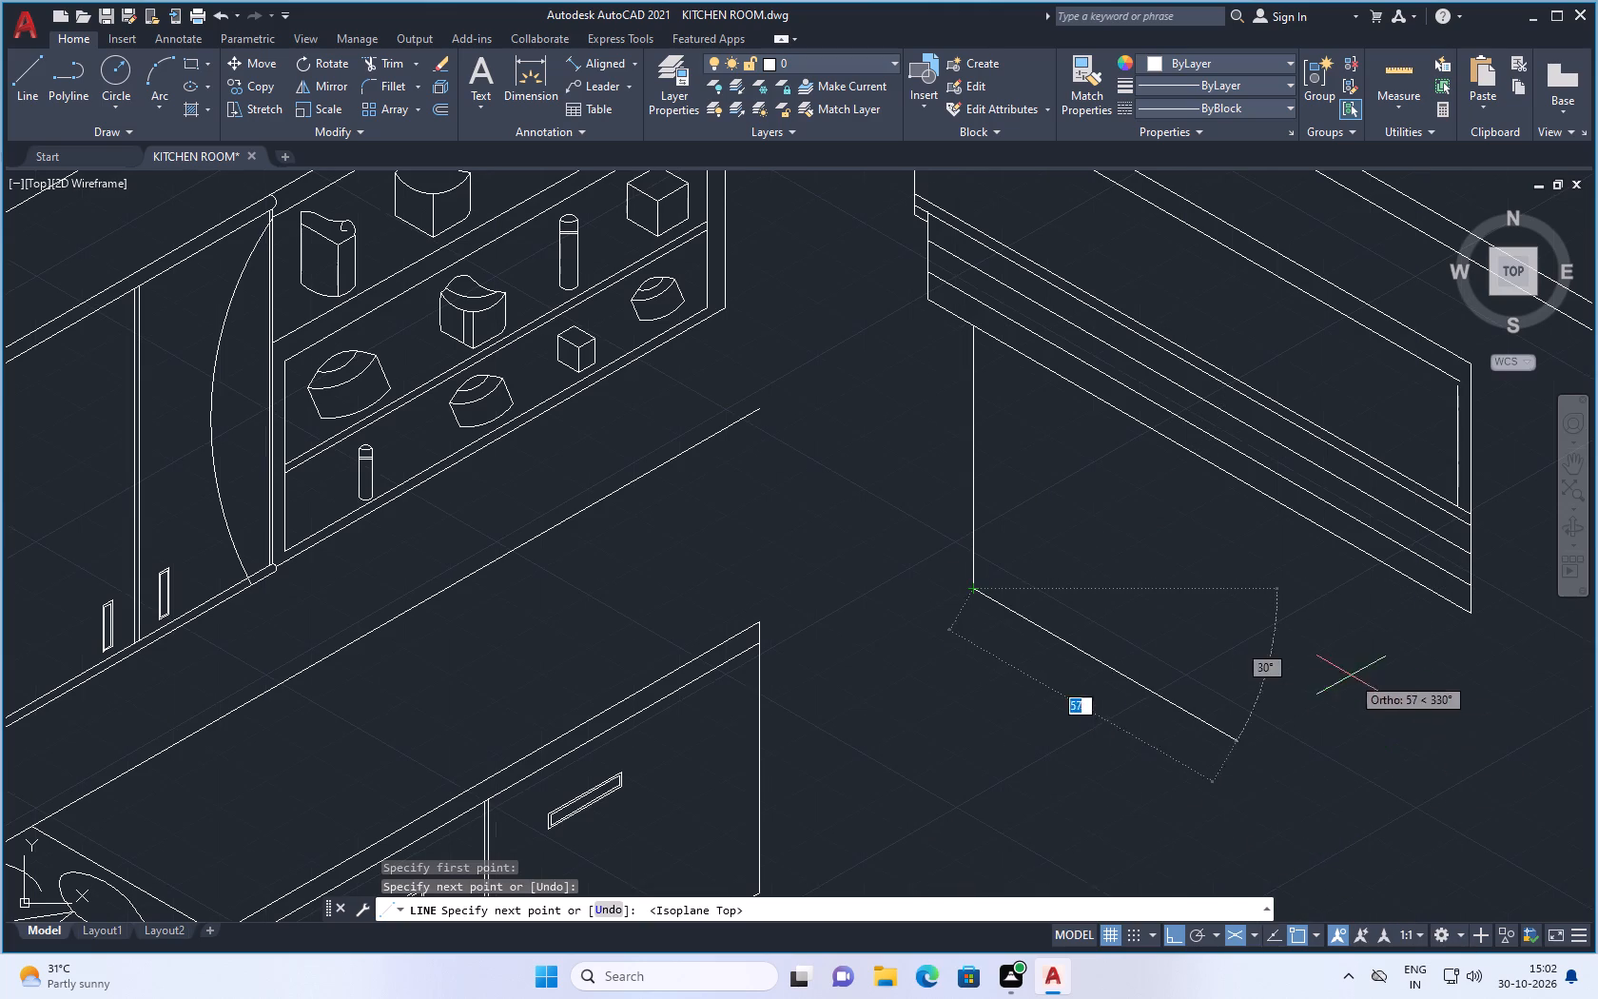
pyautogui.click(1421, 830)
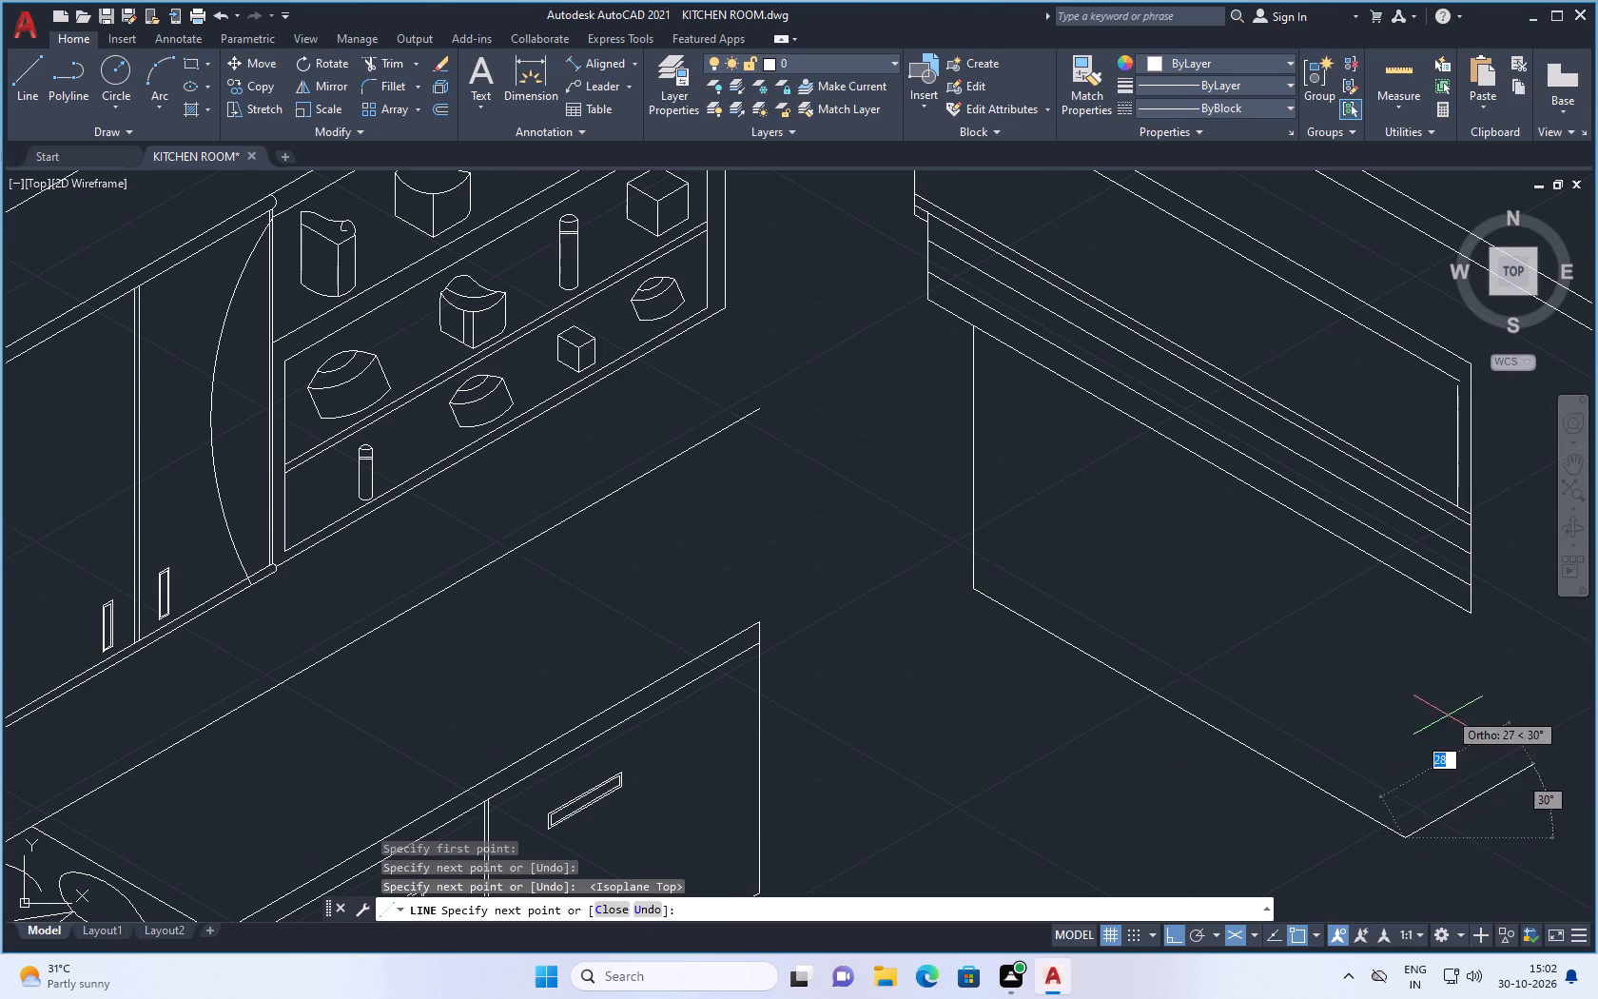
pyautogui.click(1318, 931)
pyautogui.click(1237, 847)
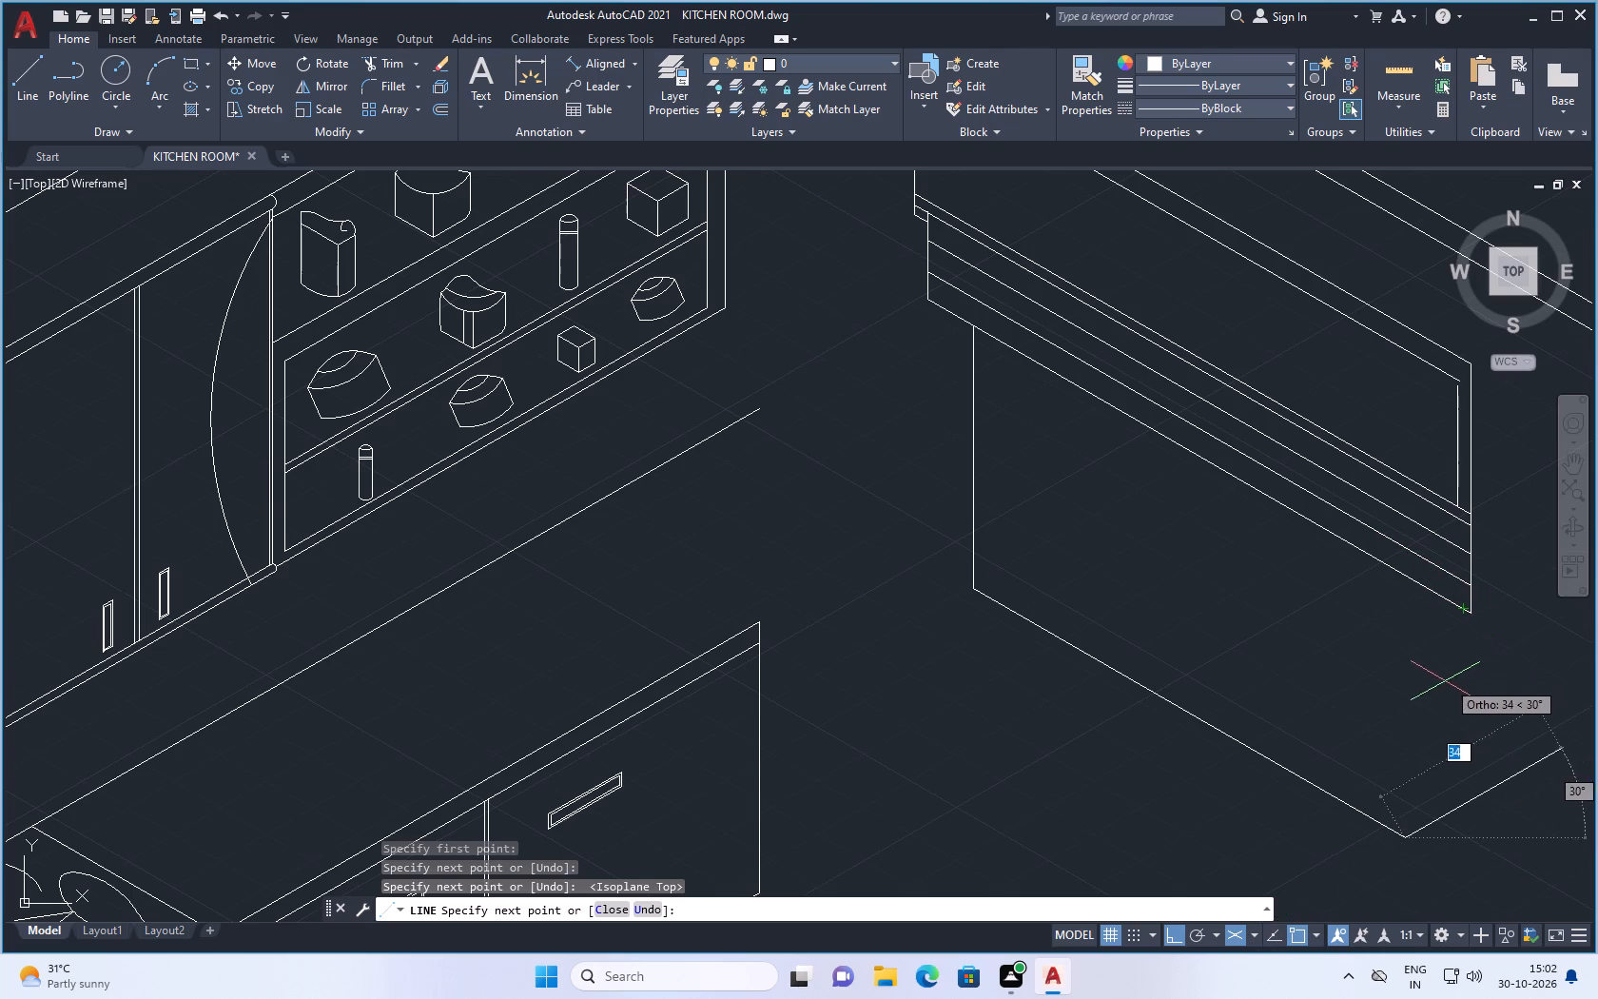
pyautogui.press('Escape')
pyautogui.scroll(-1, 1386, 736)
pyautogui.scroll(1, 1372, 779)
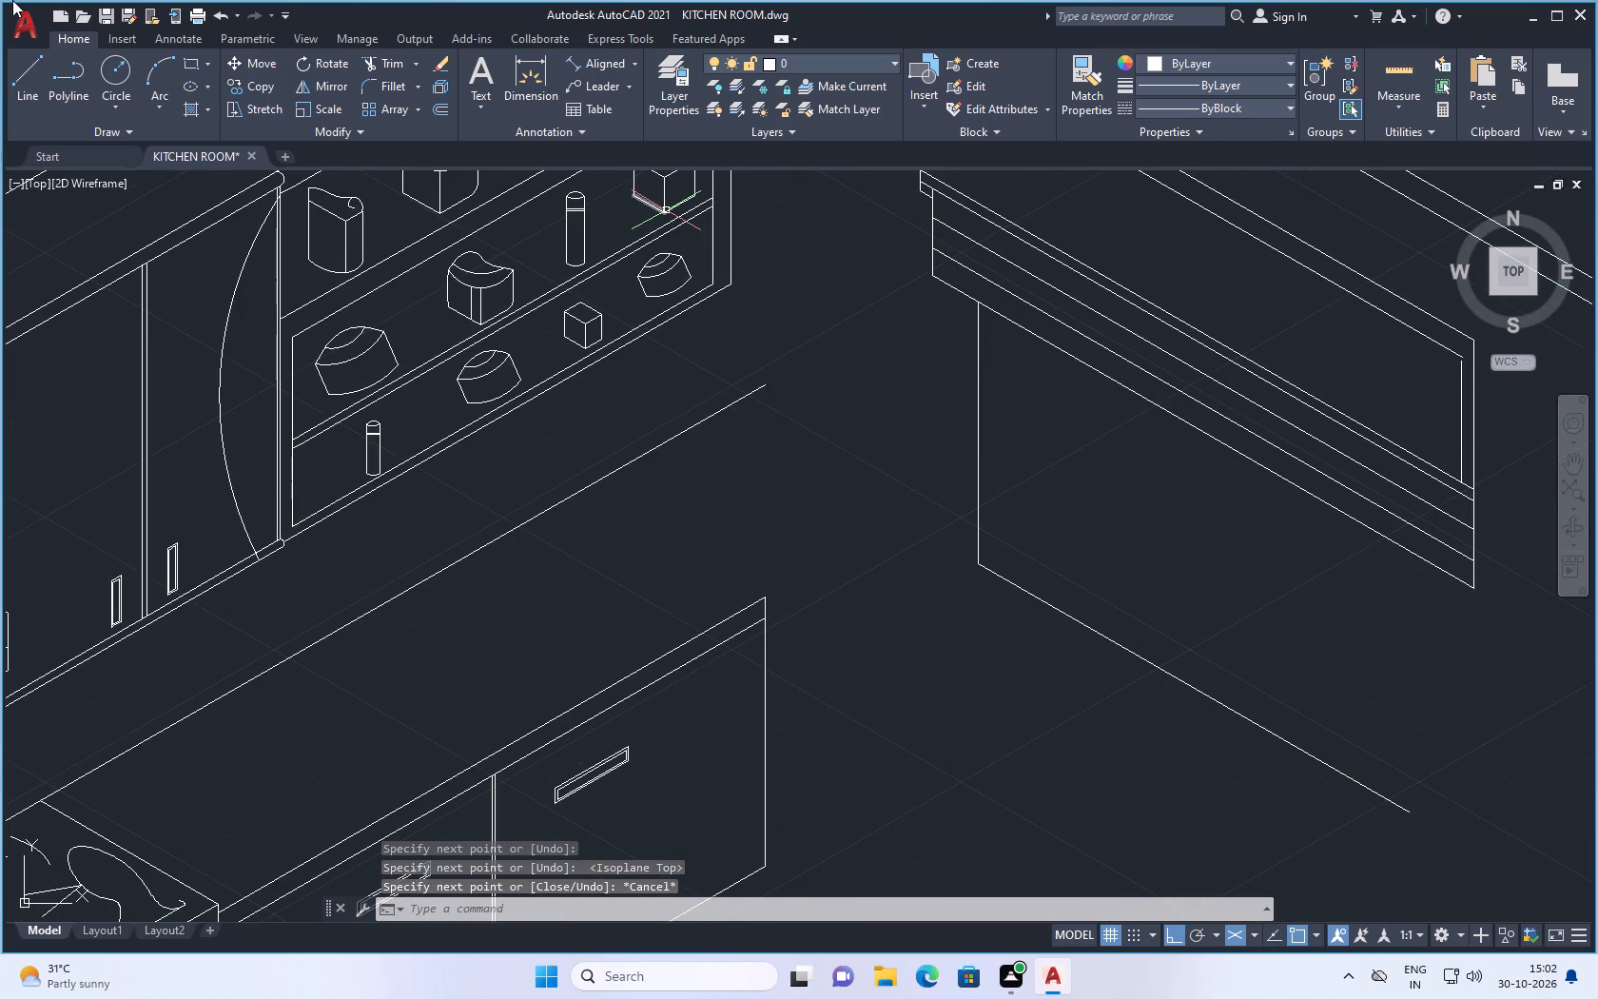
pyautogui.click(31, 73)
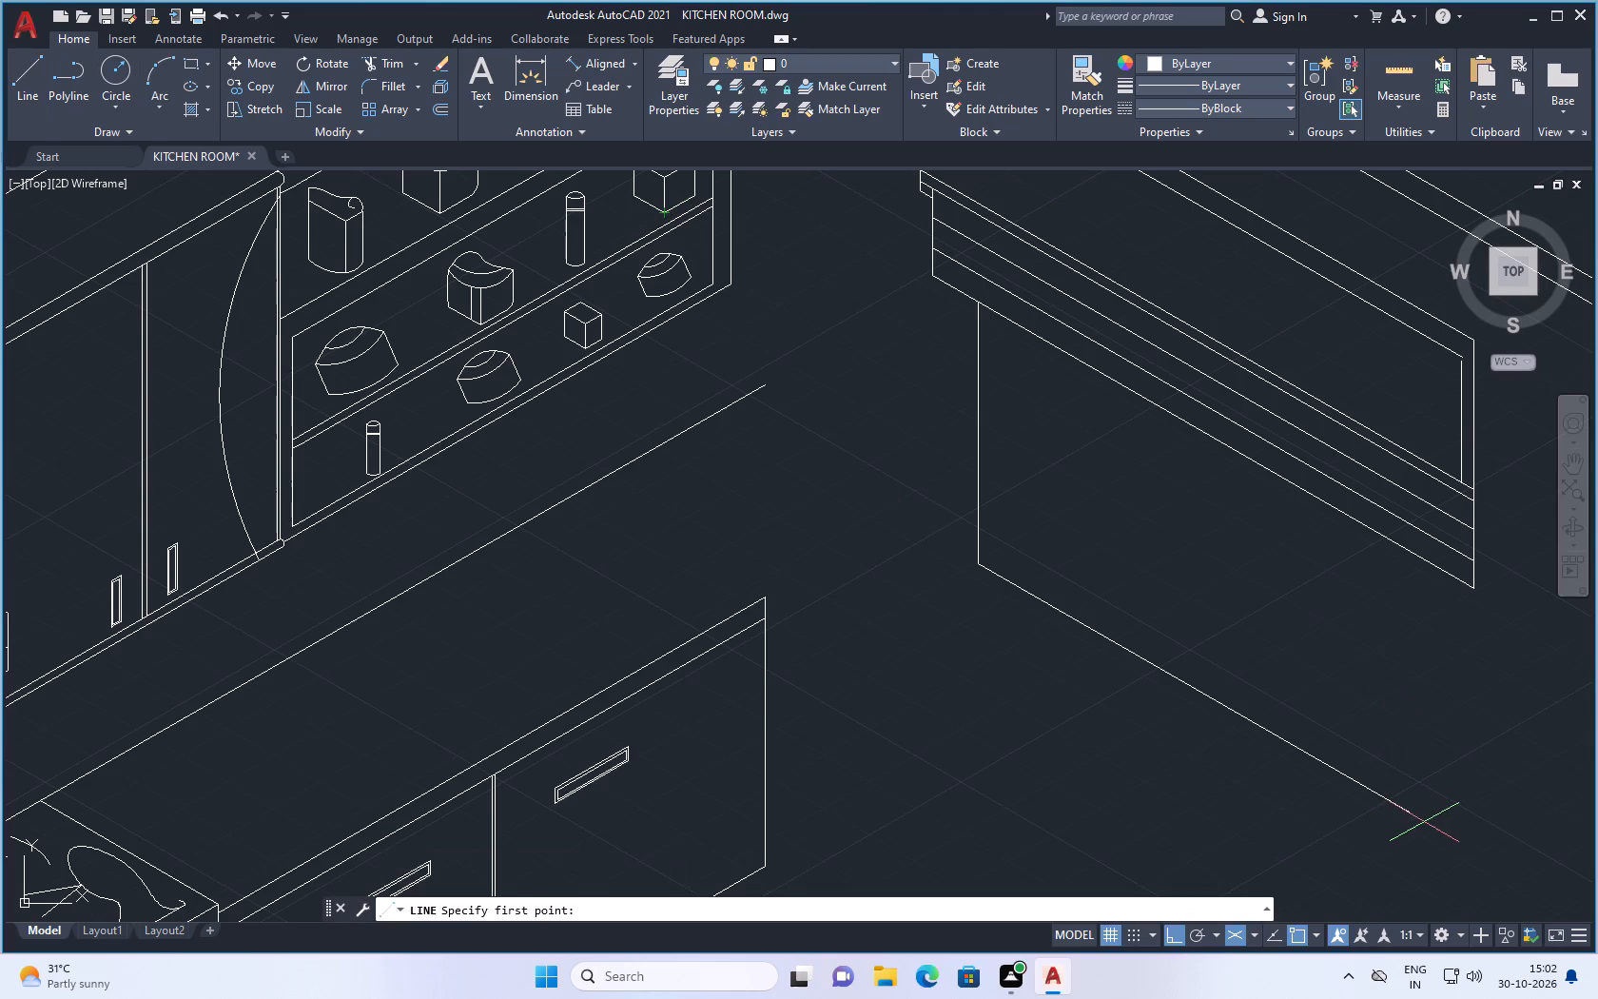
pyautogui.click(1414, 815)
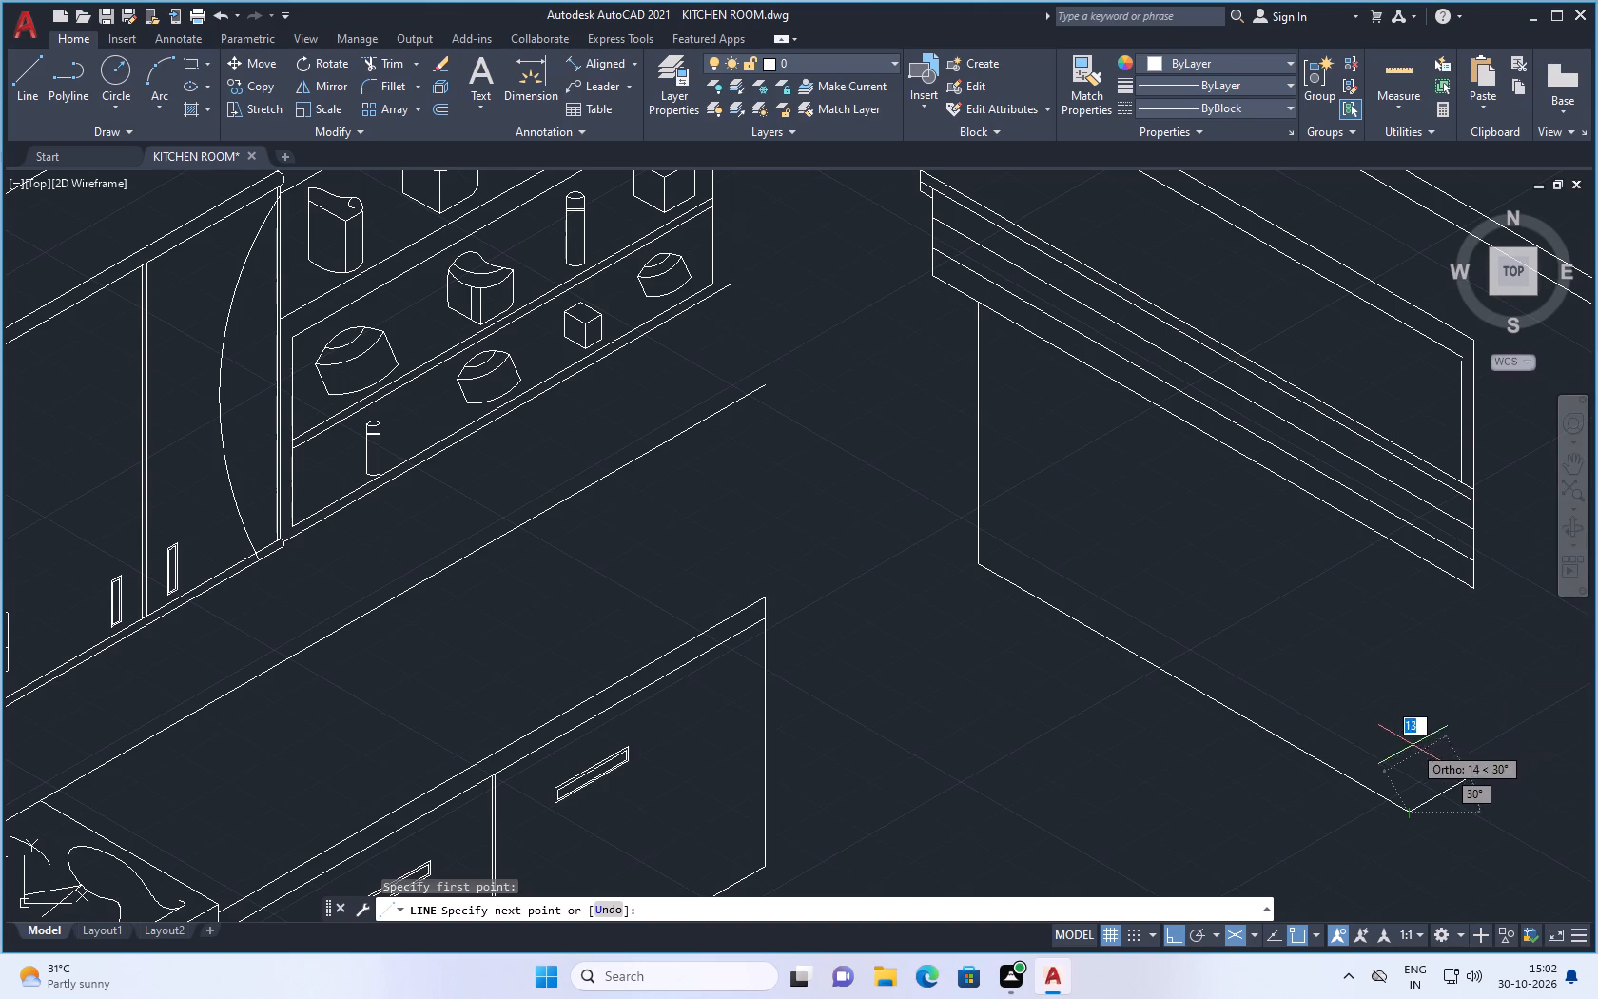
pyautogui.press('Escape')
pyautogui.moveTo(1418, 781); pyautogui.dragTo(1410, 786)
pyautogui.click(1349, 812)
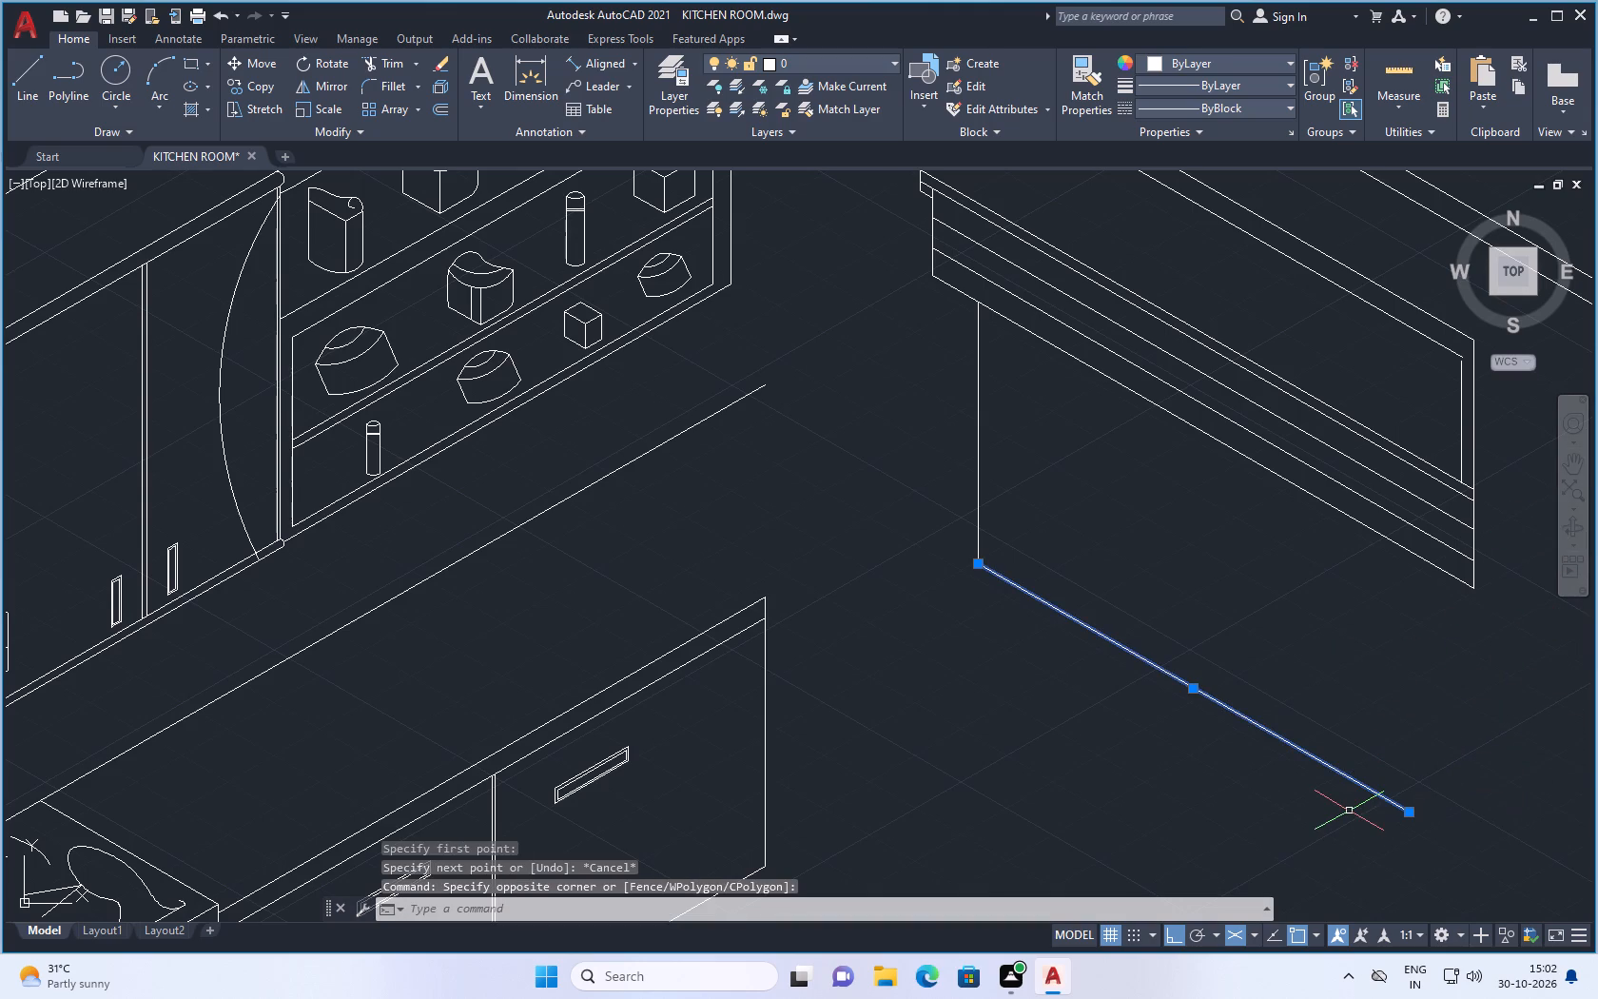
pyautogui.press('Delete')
# Draw a vertical line about 47 long straight down from the lowest parallel line's far corner, using isoplane Right.
pyautogui.scroll(-1, 947, 408)
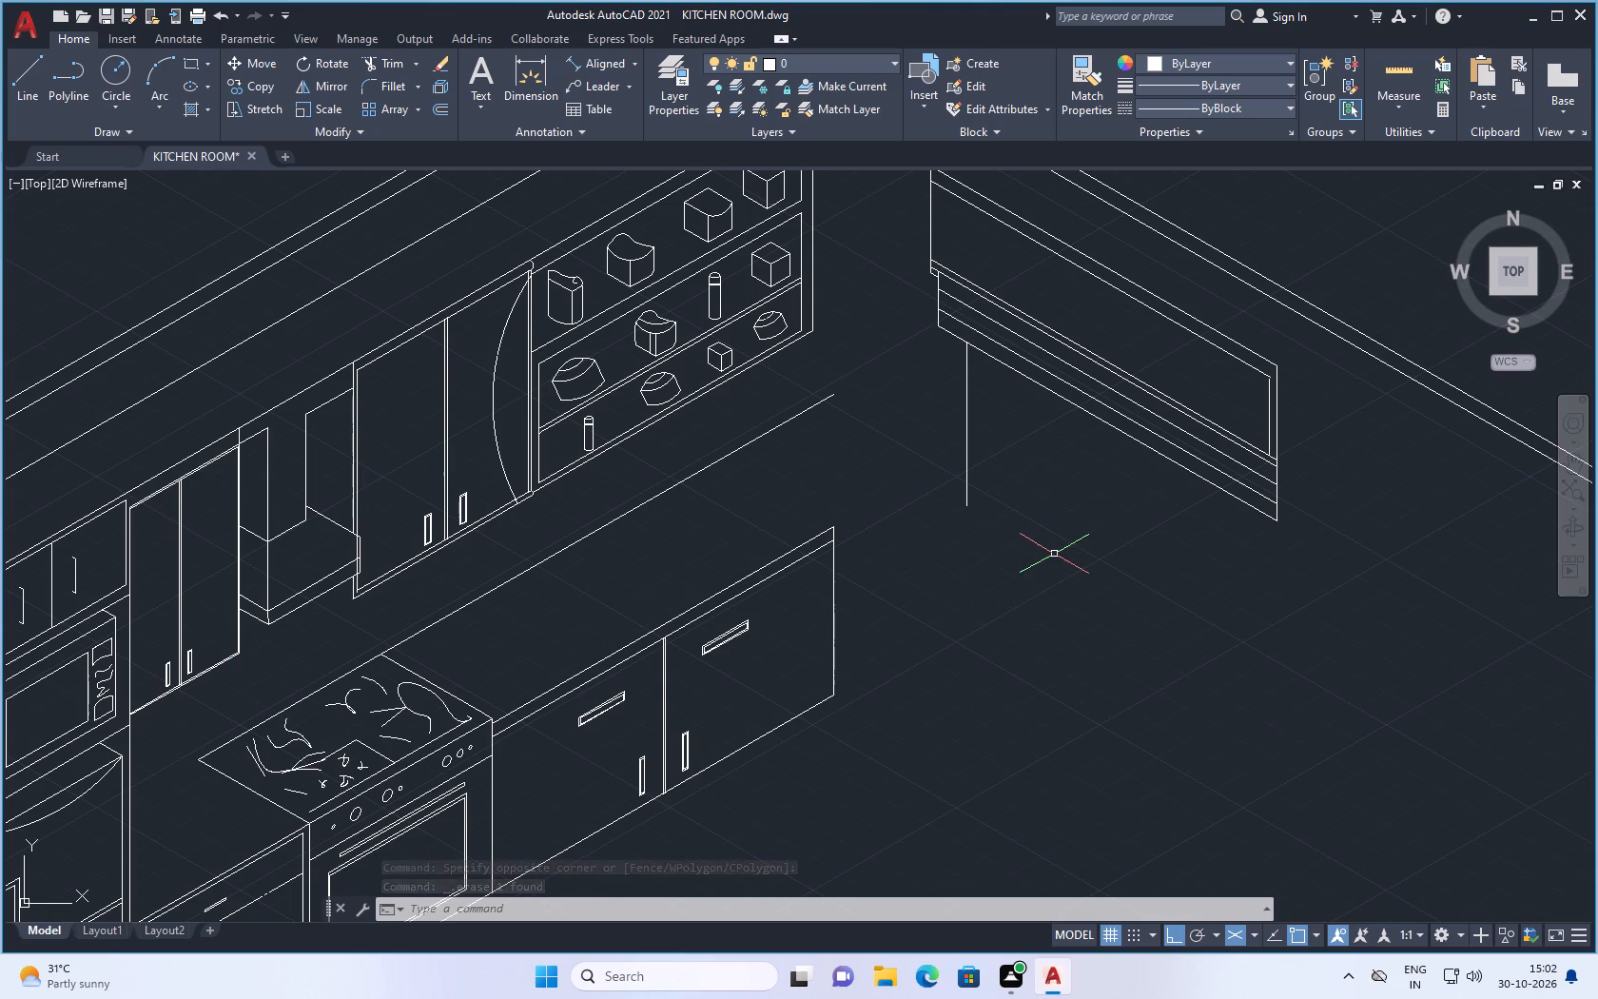
pyautogui.click(24, 73)
pyautogui.click(1277, 524)
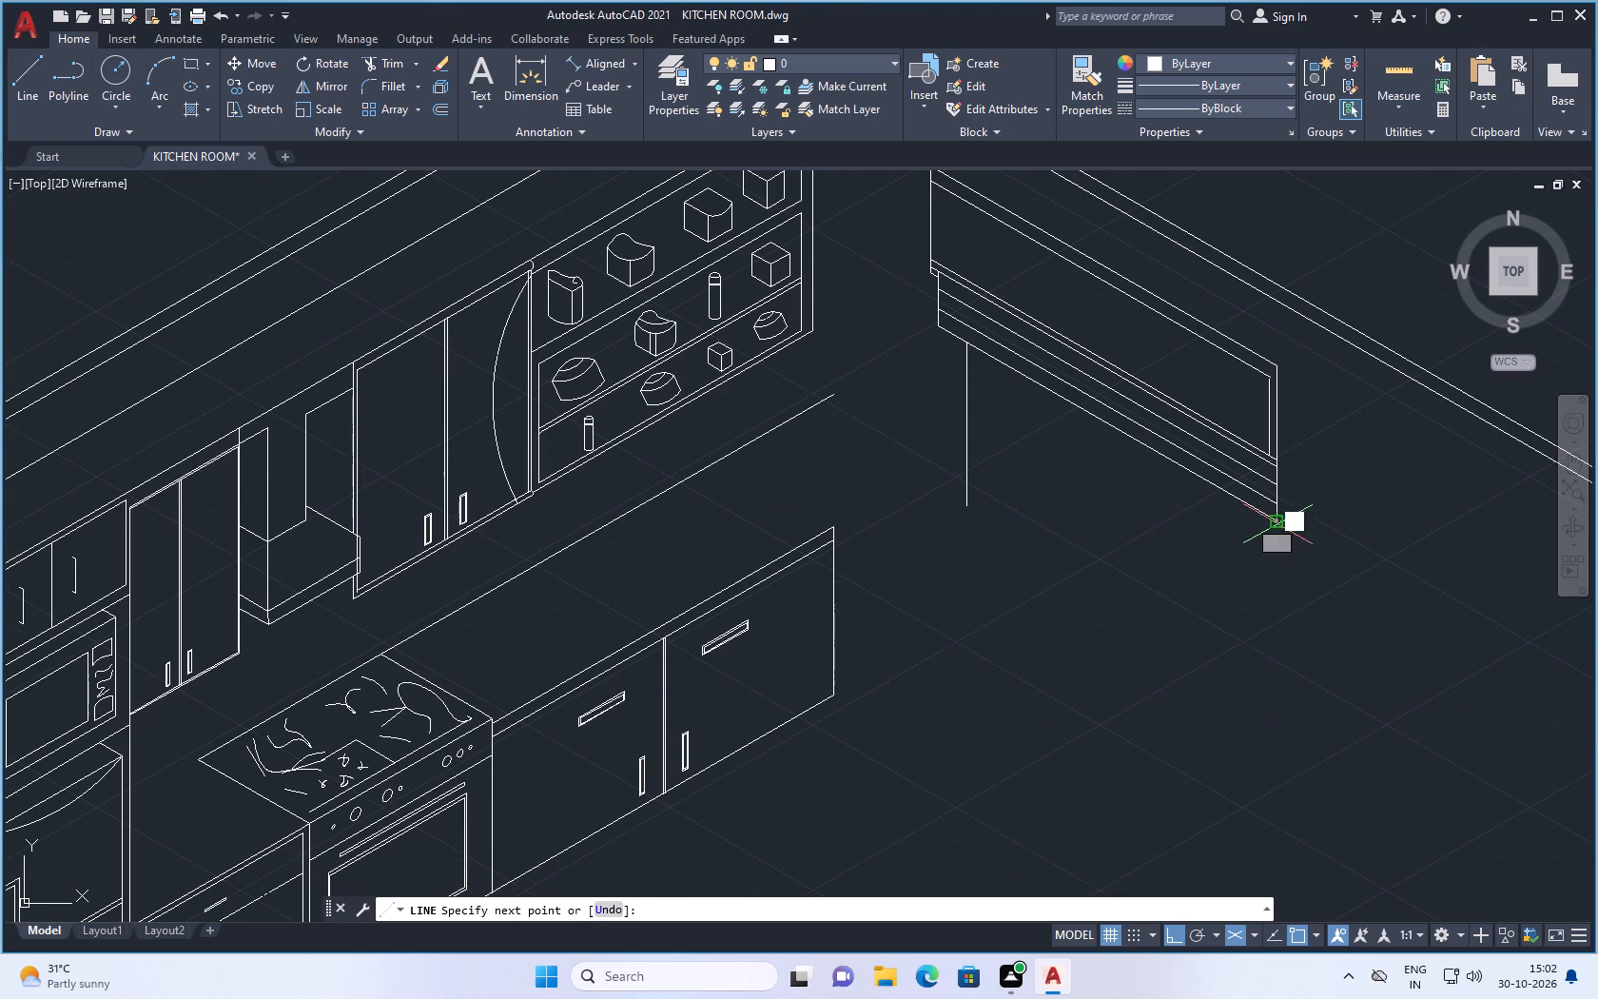
pyautogui.click(1254, 936)
pyautogui.click(1284, 905)
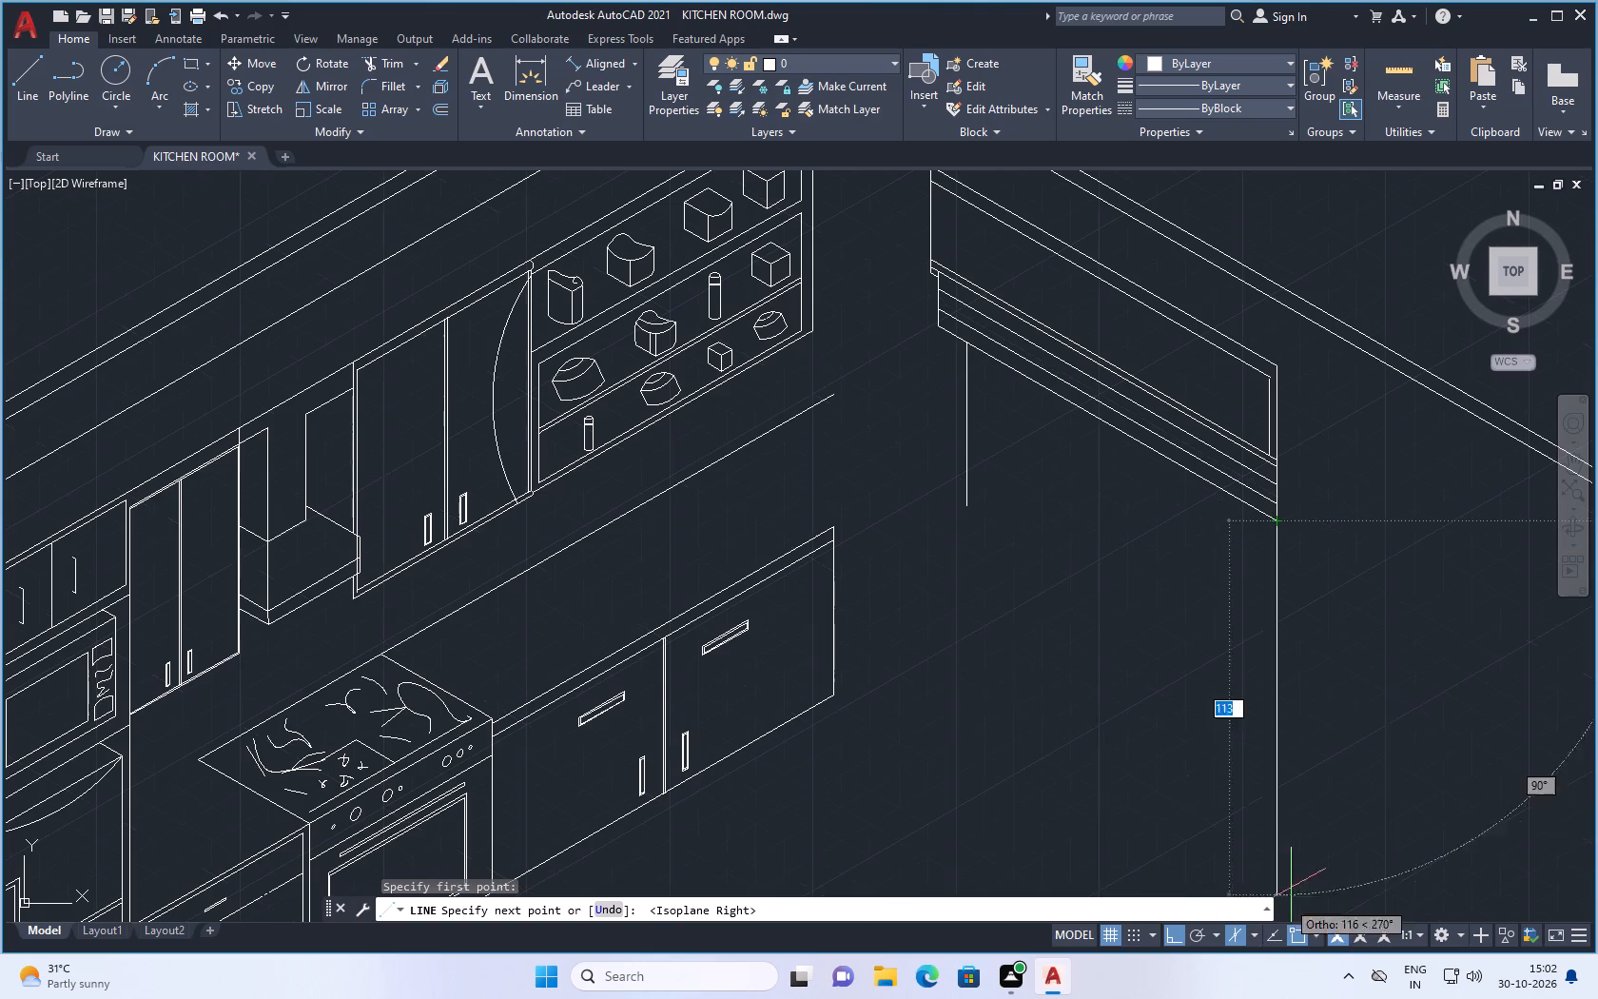
pyautogui.scroll(1, 1261, 630)
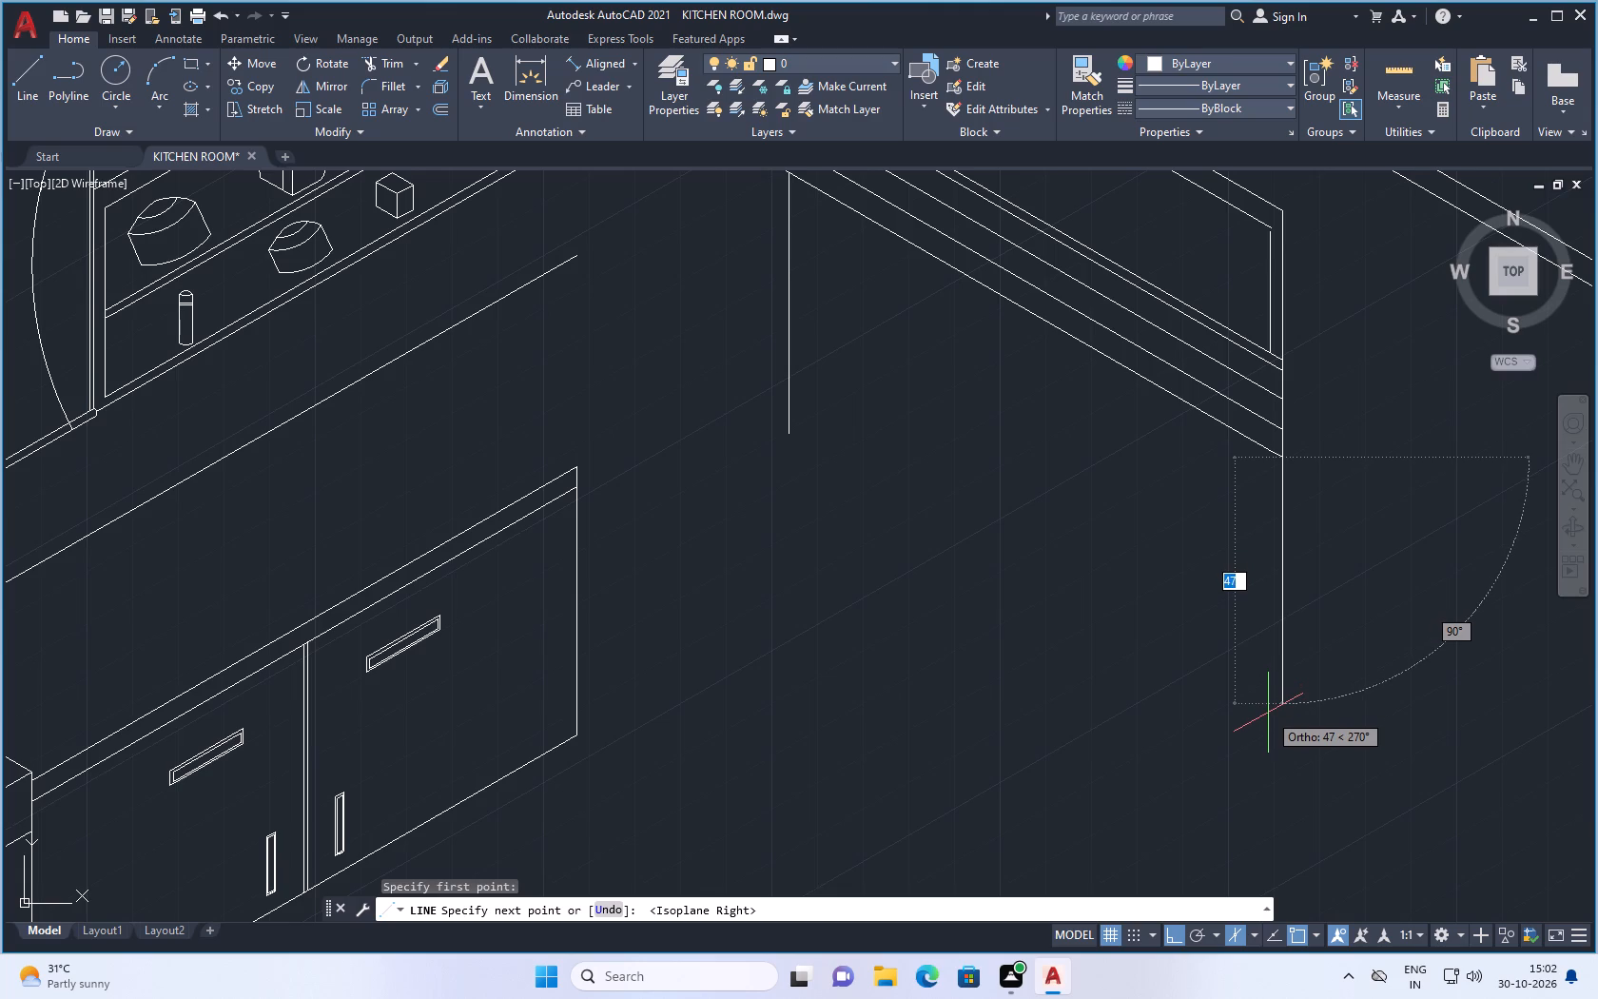
pyautogui.click(1268, 713)
pyautogui.press('Escape')
pyautogui.scroll(-2, 1174, 586)
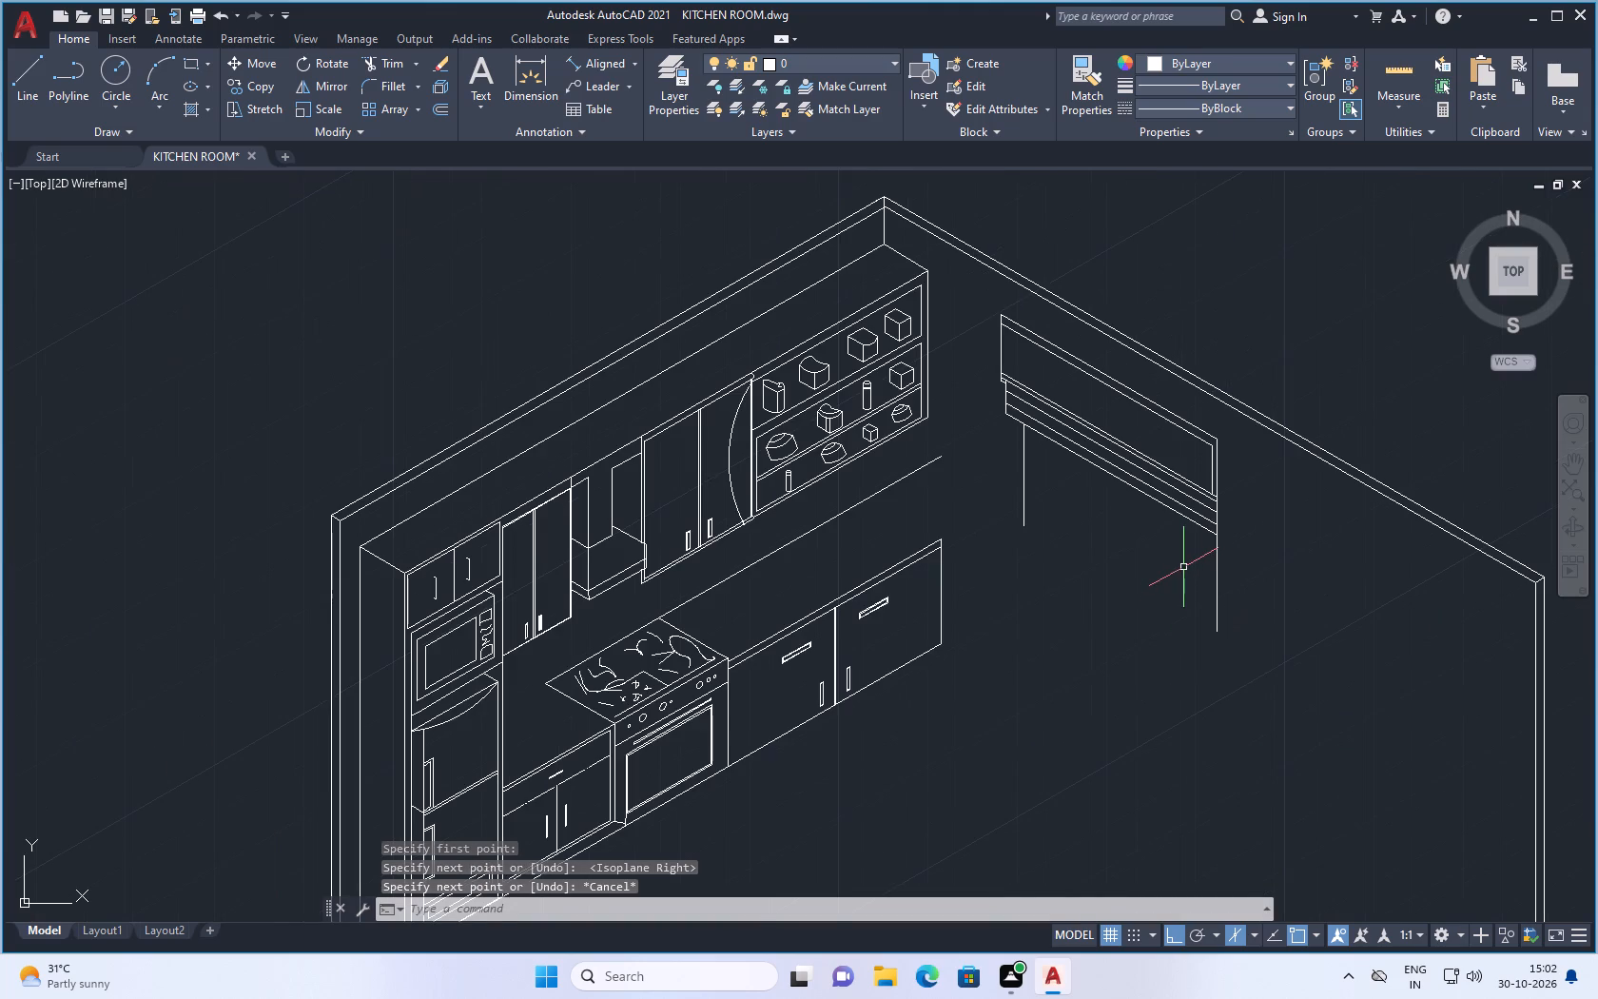
# Draw a vertical line about 49 long straight down from the lowest parallel line, slightly in from its far corner.
pyautogui.press('space')
pyautogui.scroll(2, 1187, 543)
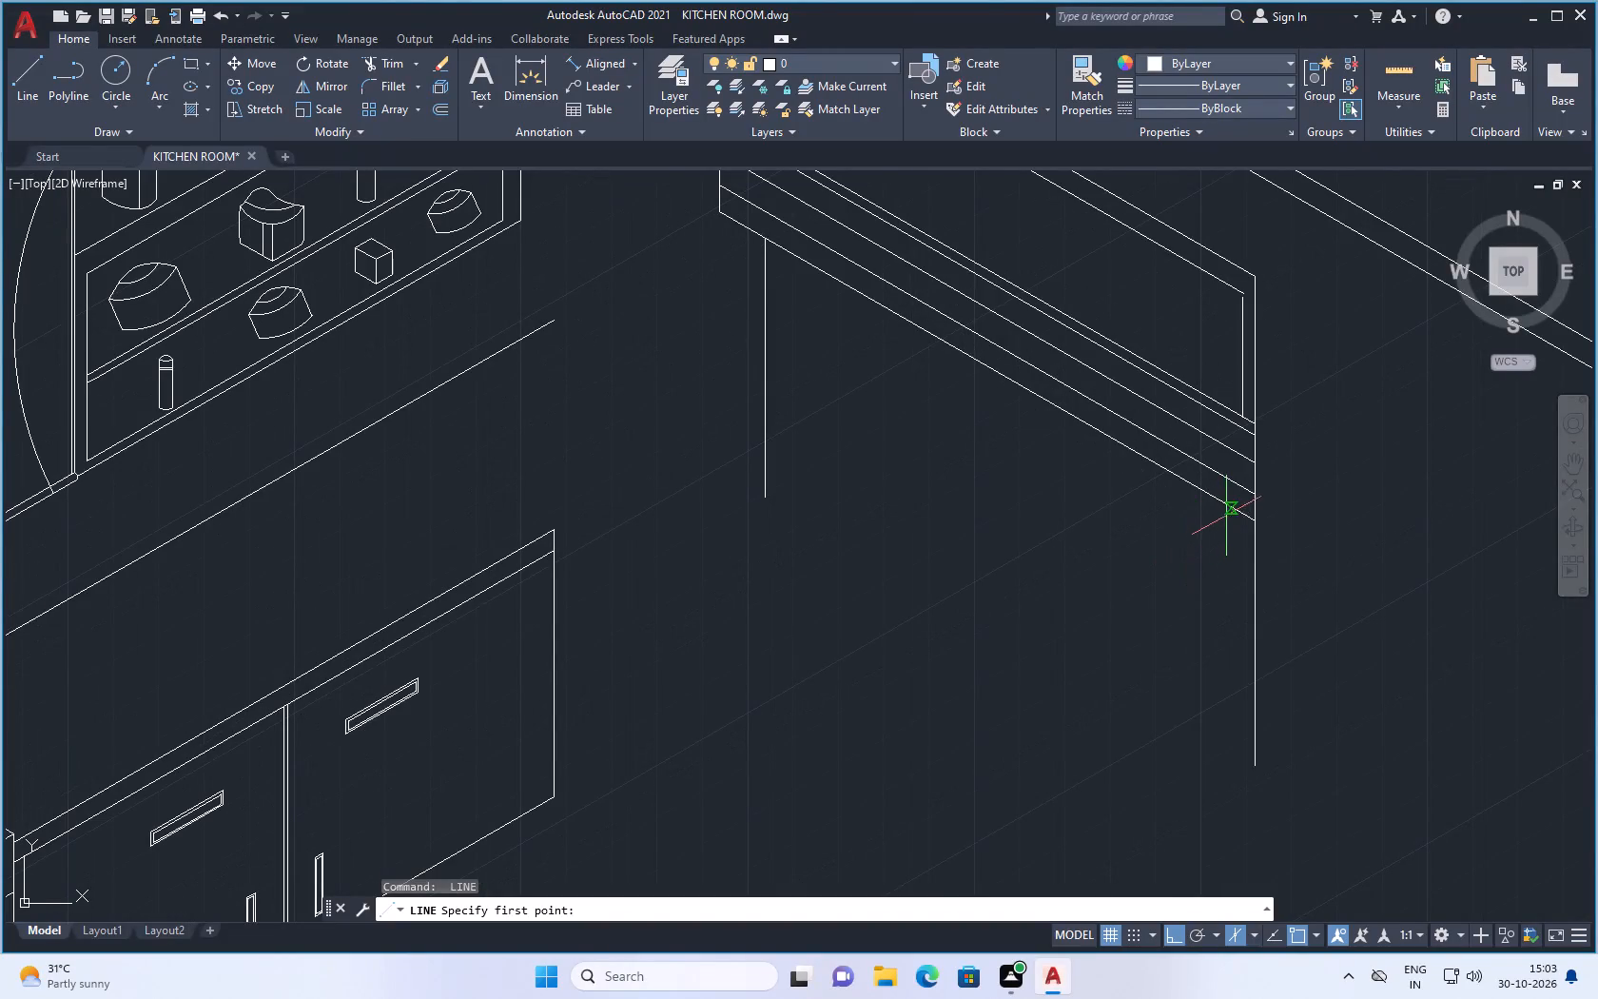
pyautogui.click(1227, 513)
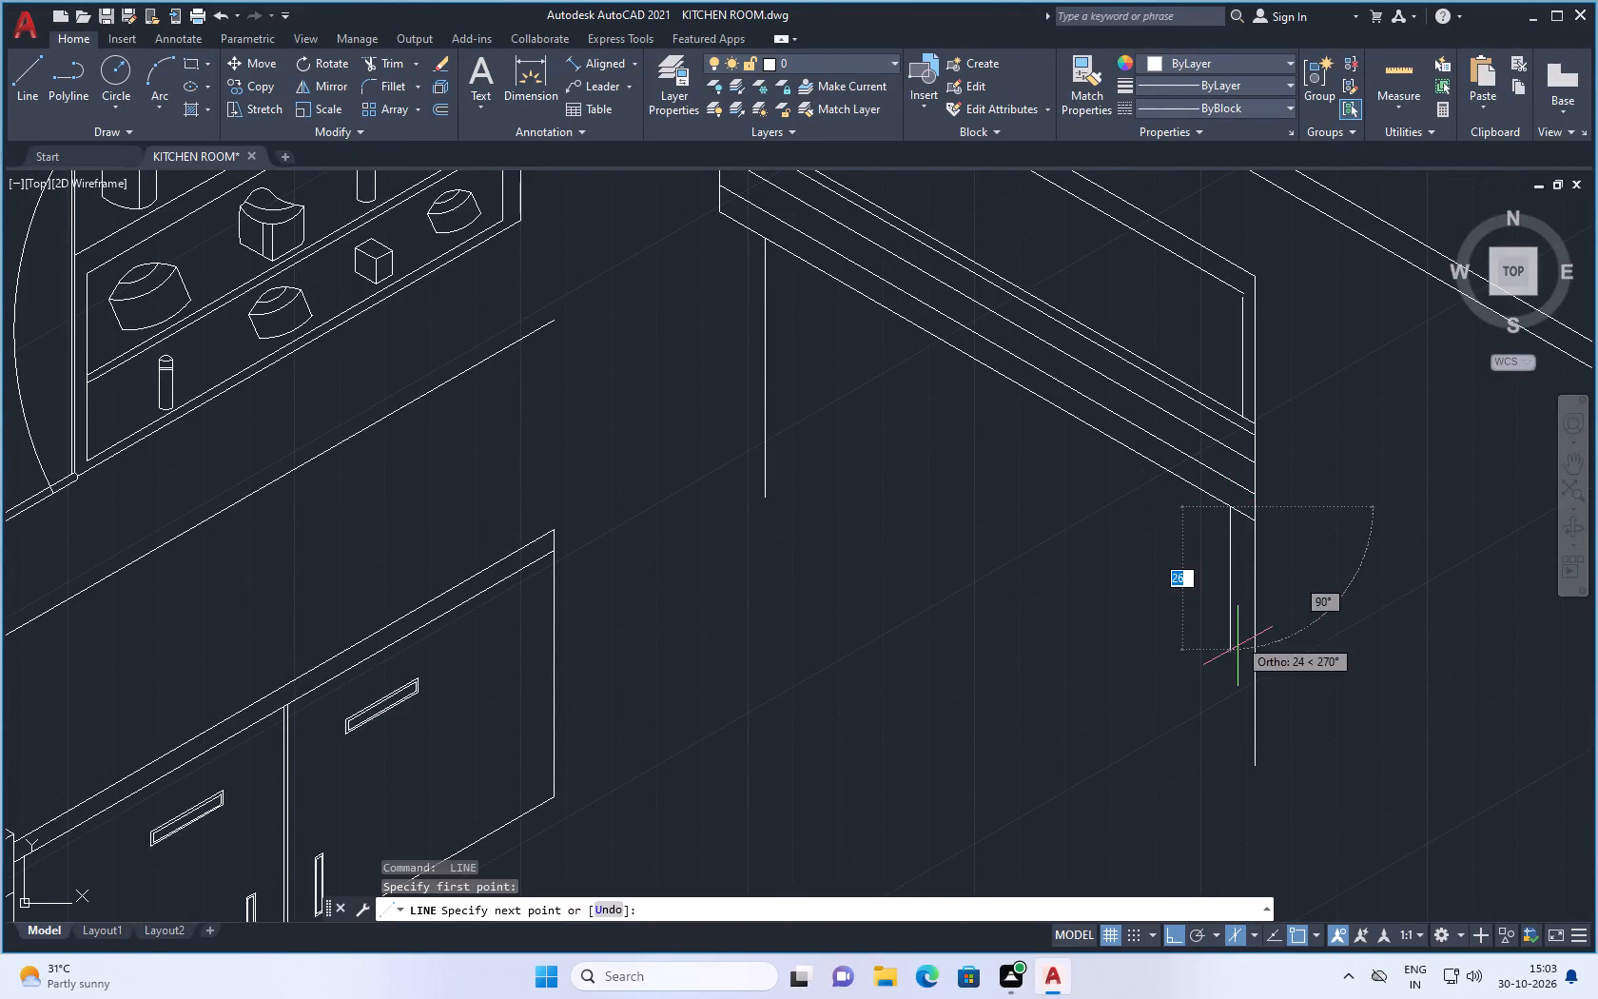
pyautogui.scroll(1, 1208, 774)
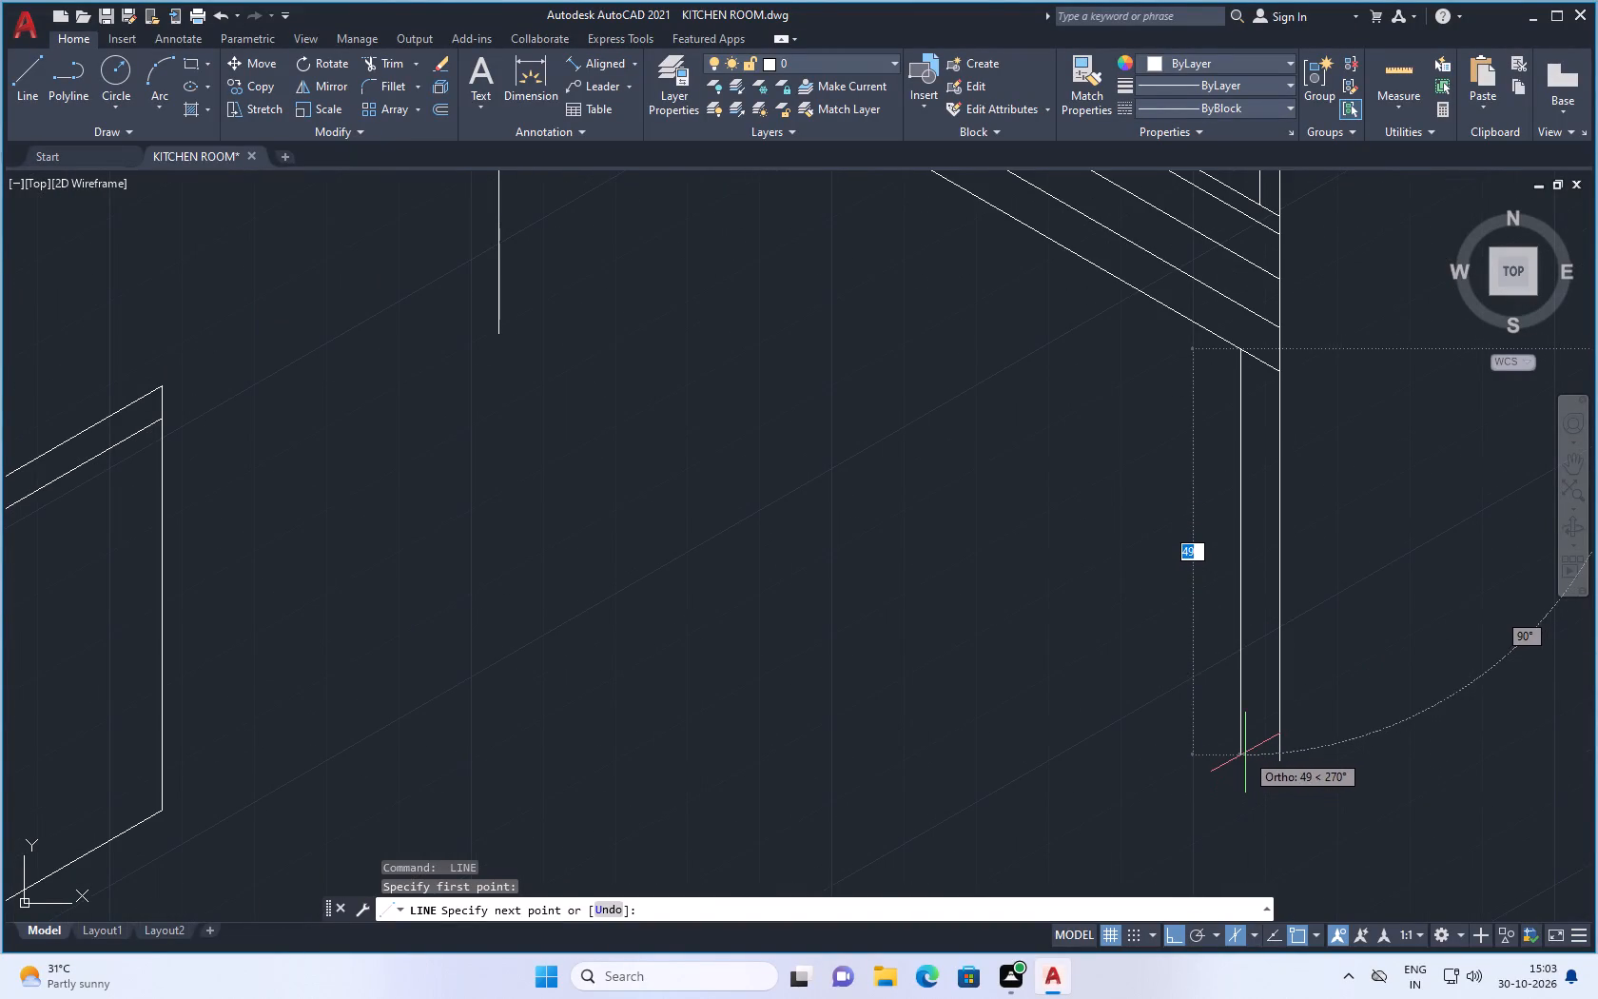
pyautogui.click(1245, 753)
pyautogui.press('Escape')
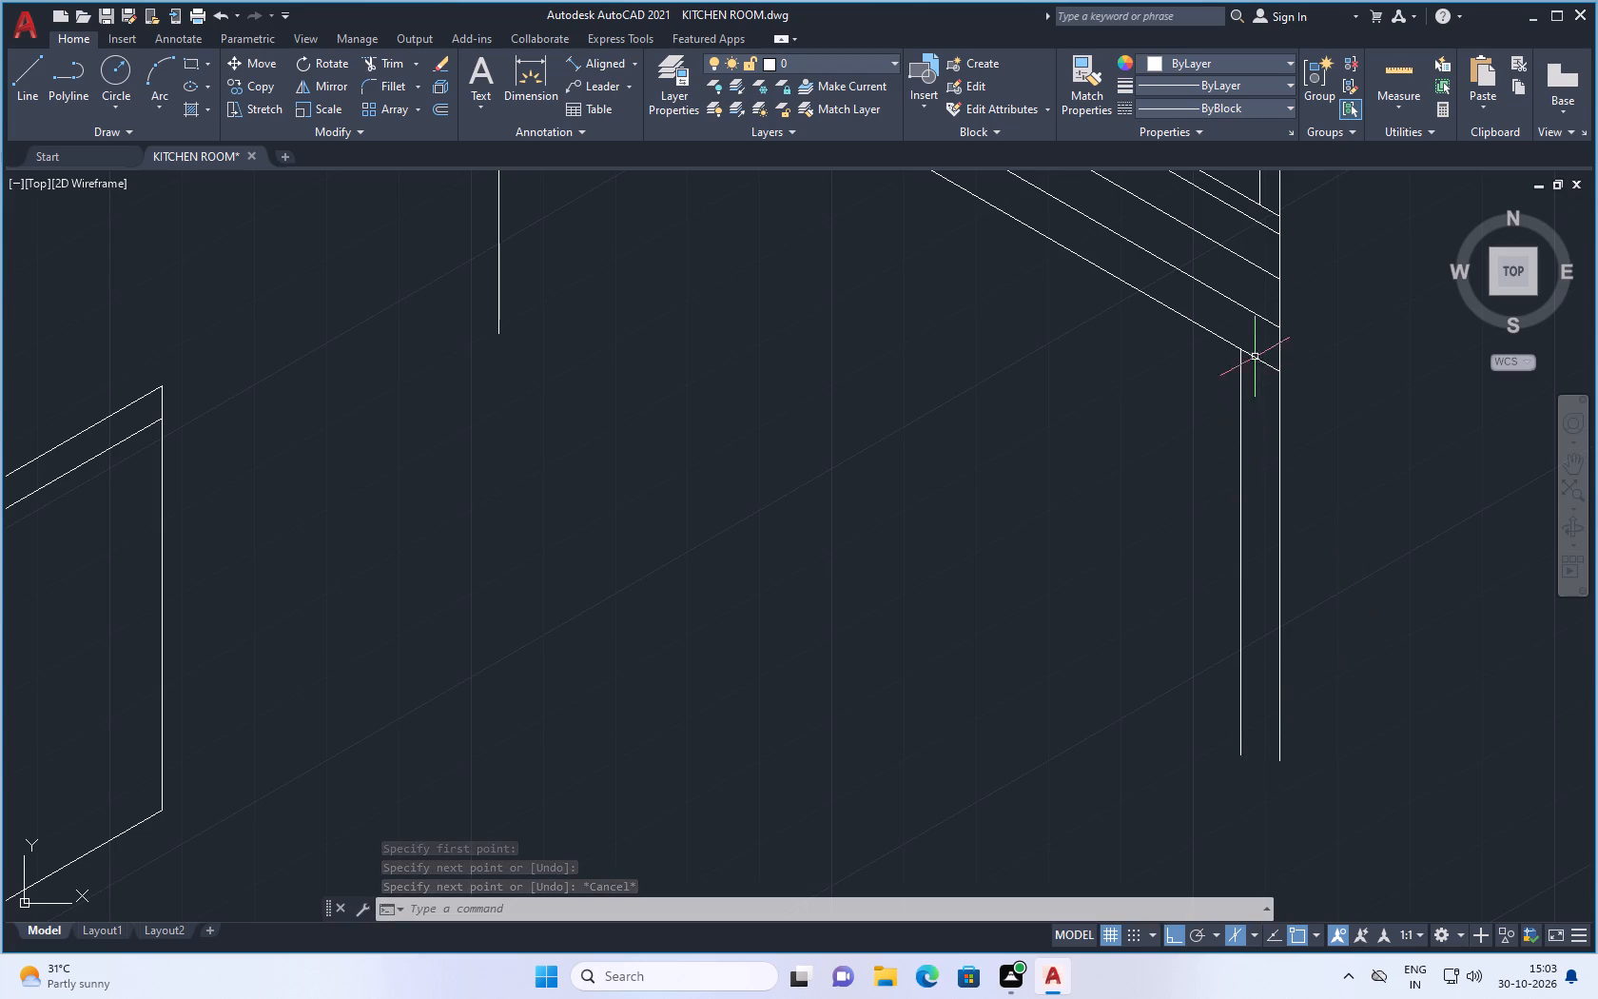
# Draw a second vertical about 49 long down from the lowest parallel line, just beside the new inner vertical toward the far corner.
pyautogui.scroll(2, 1255, 357)
pyautogui.press('space')
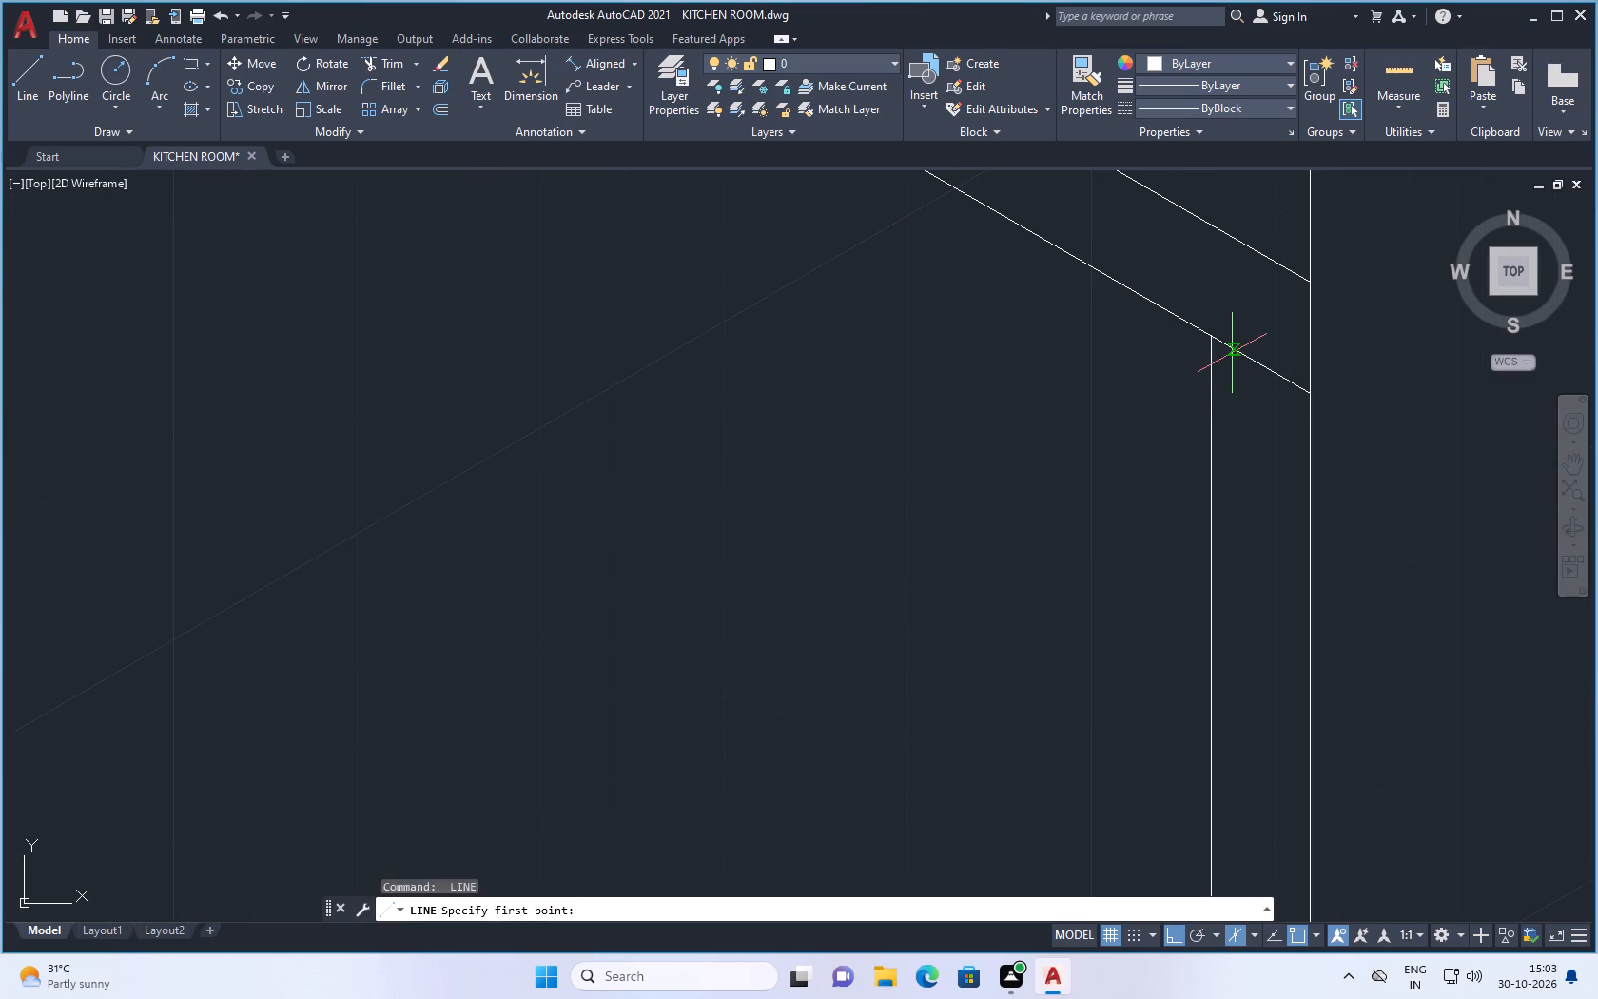
pyautogui.click(1240, 355)
pyautogui.scroll(-2, 1258, 539)
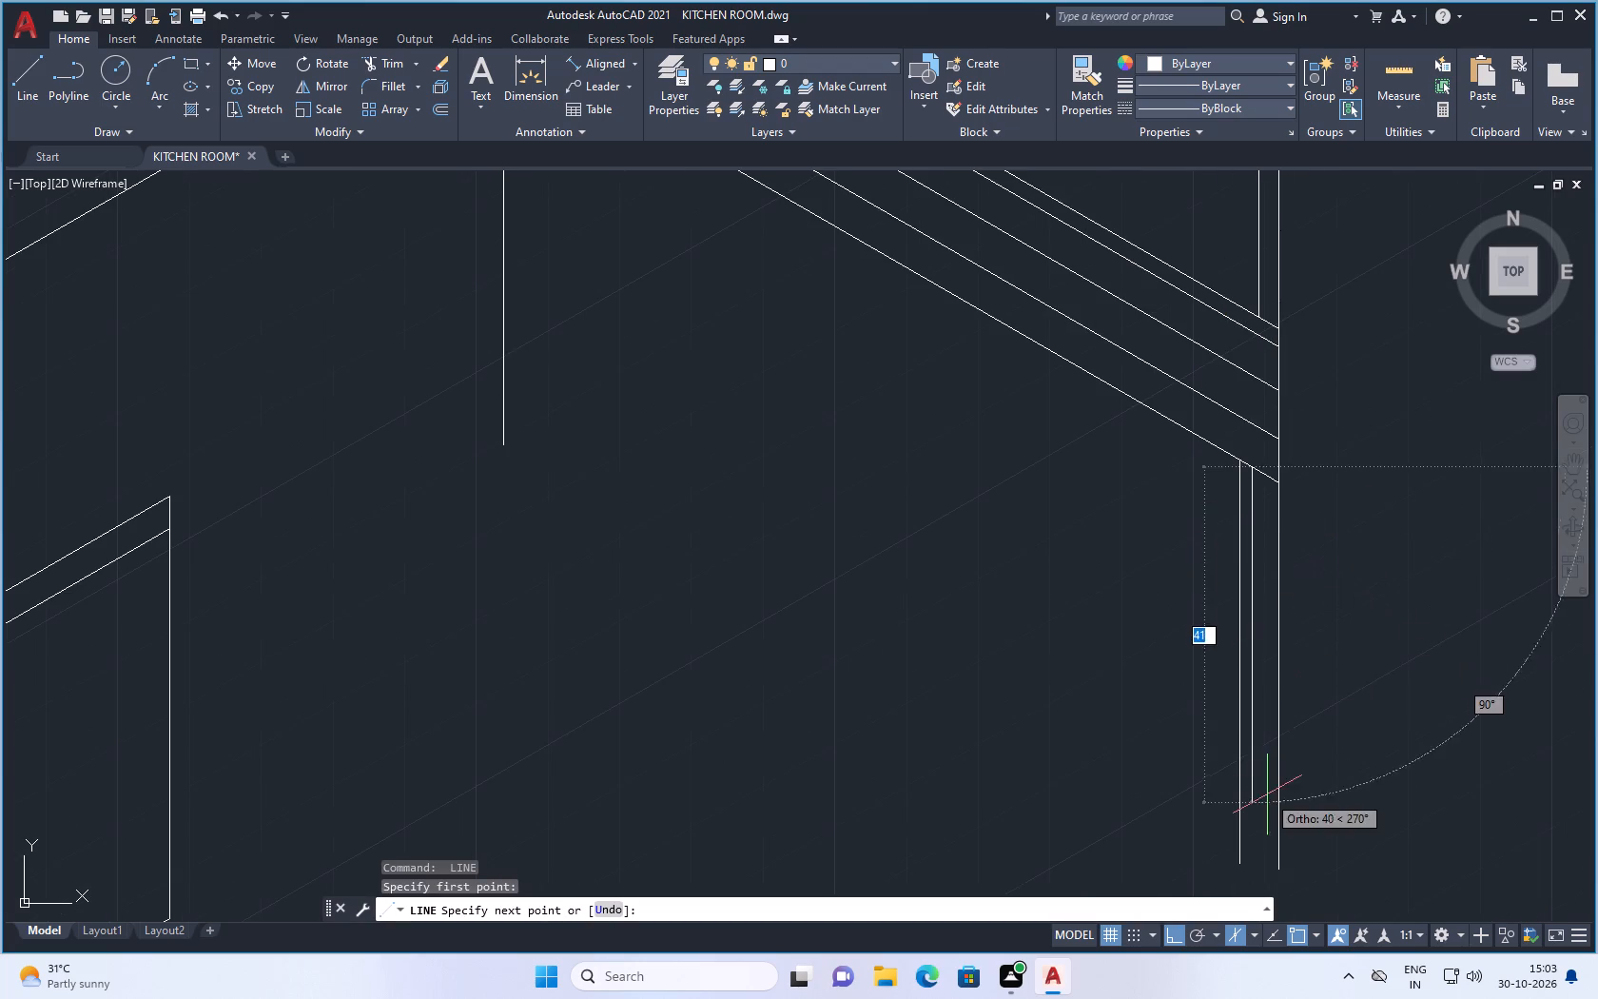
pyautogui.scroll(2, 1255, 837)
pyautogui.scroll(-2, 1261, 729)
pyautogui.scroll(2, 1255, 807)
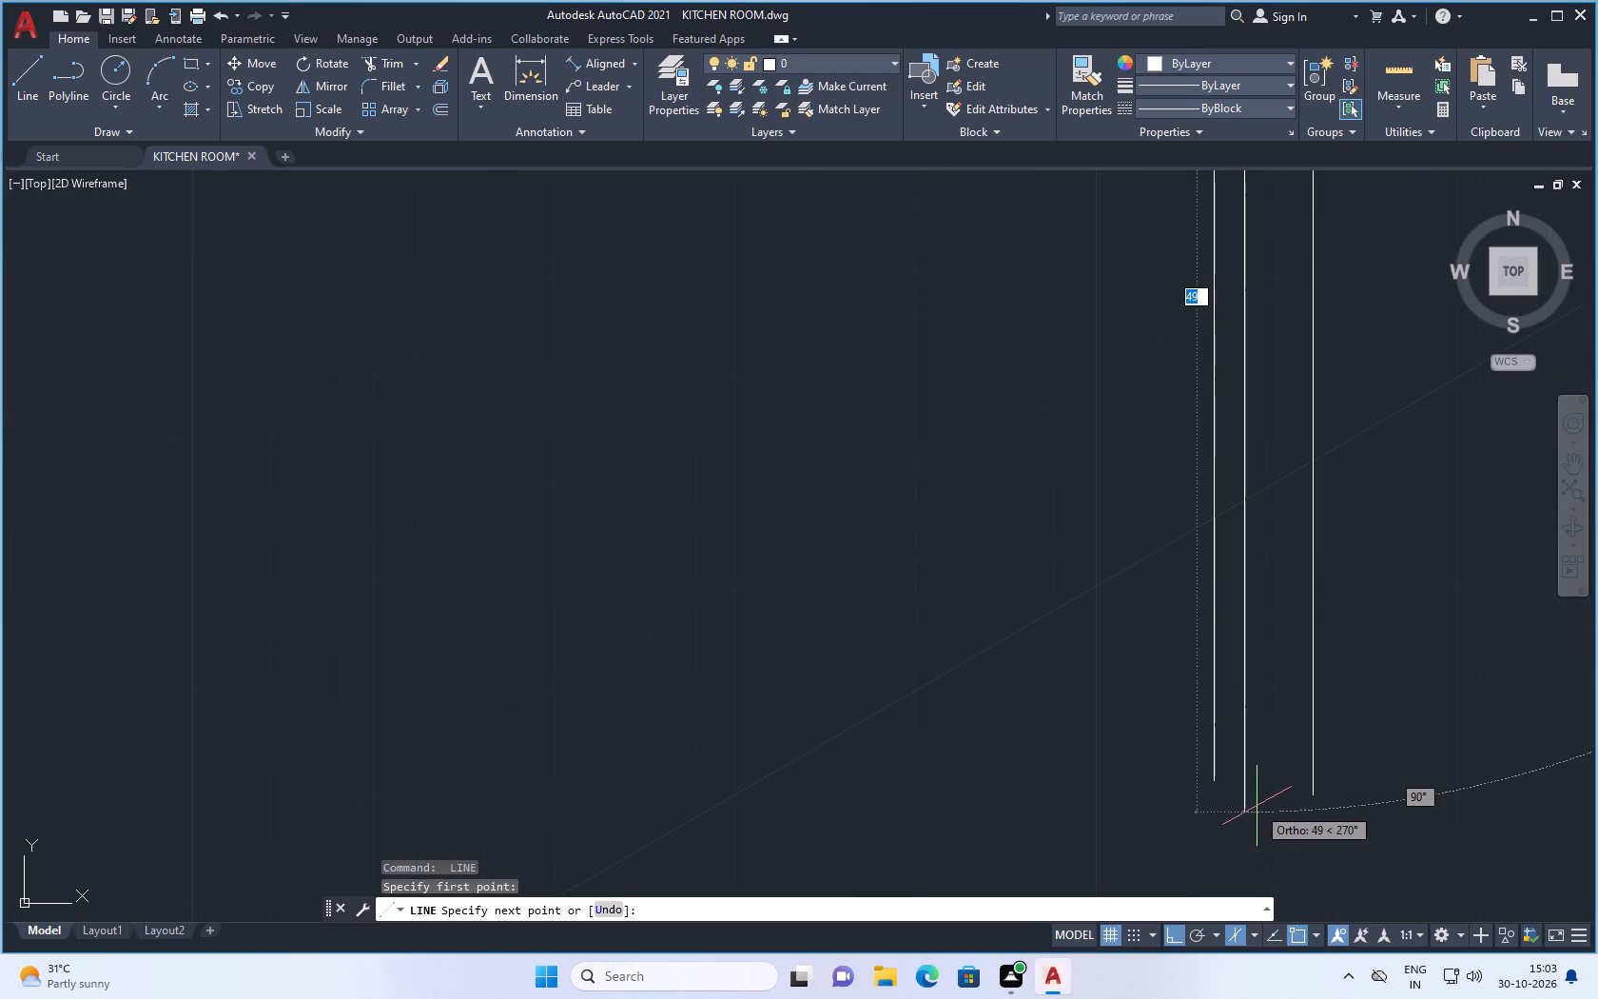
pyautogui.click(1259, 780)
pyautogui.press('space')
# Draw a third vertical about 48 long down from the lowest parallel line, between the second inner vertical and the far-corner vertical.
pyautogui.scroll(-2, 1286, 680)
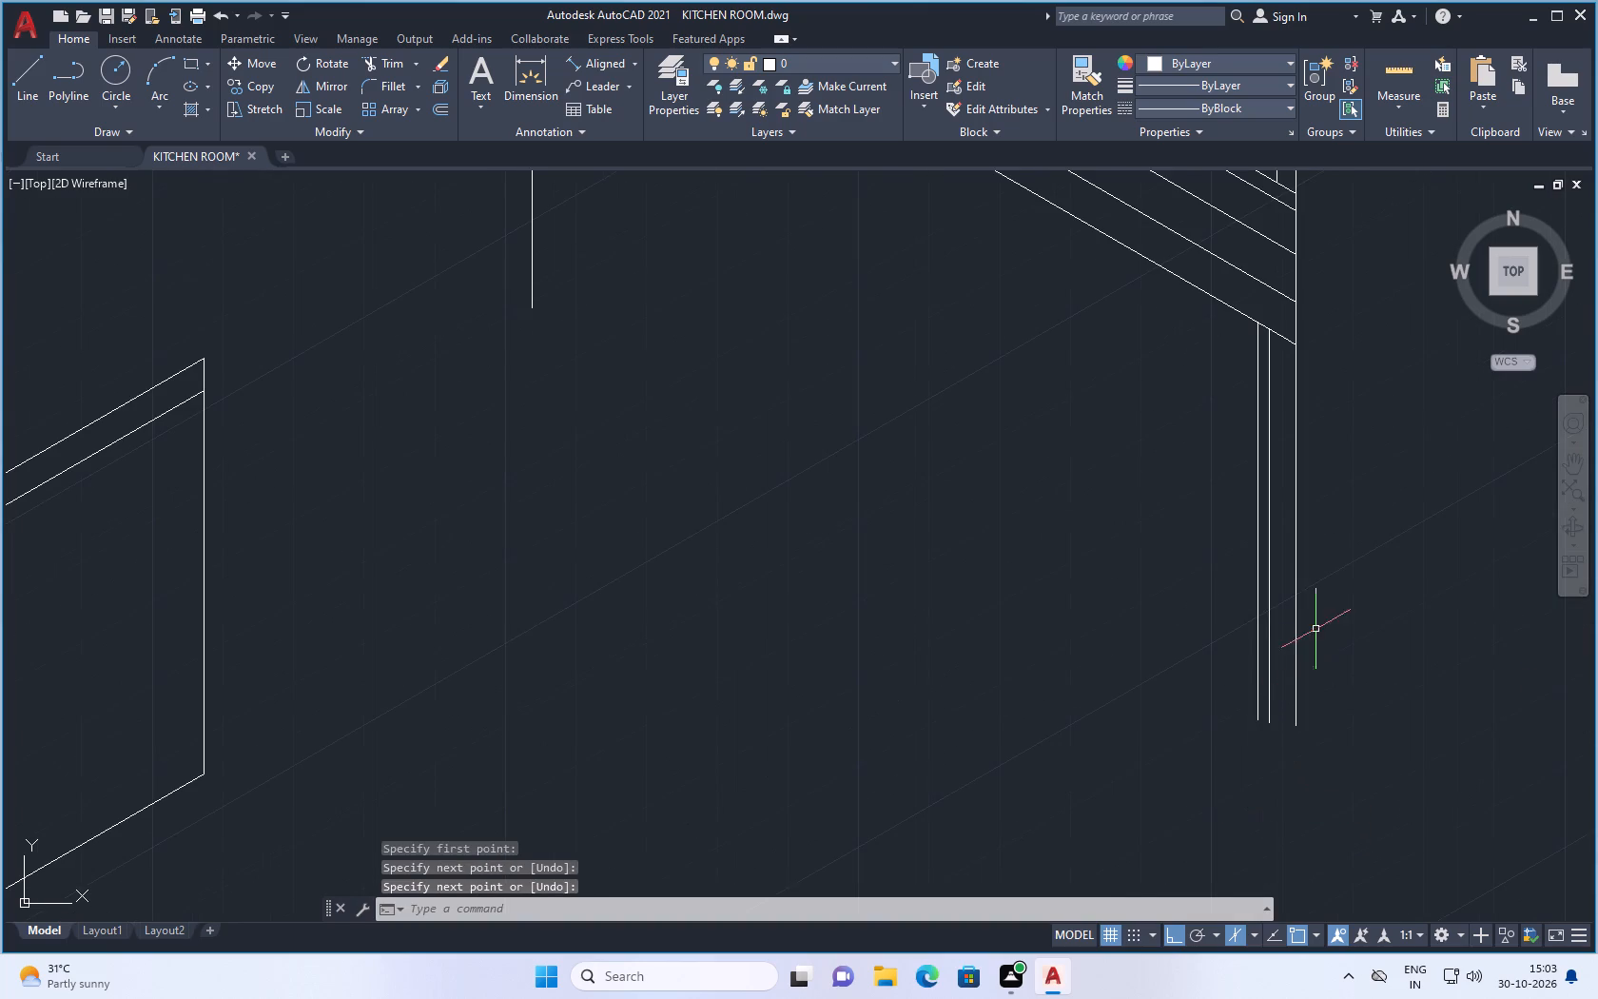
pyautogui.scroll(2, 1268, 351)
pyautogui.press('space')
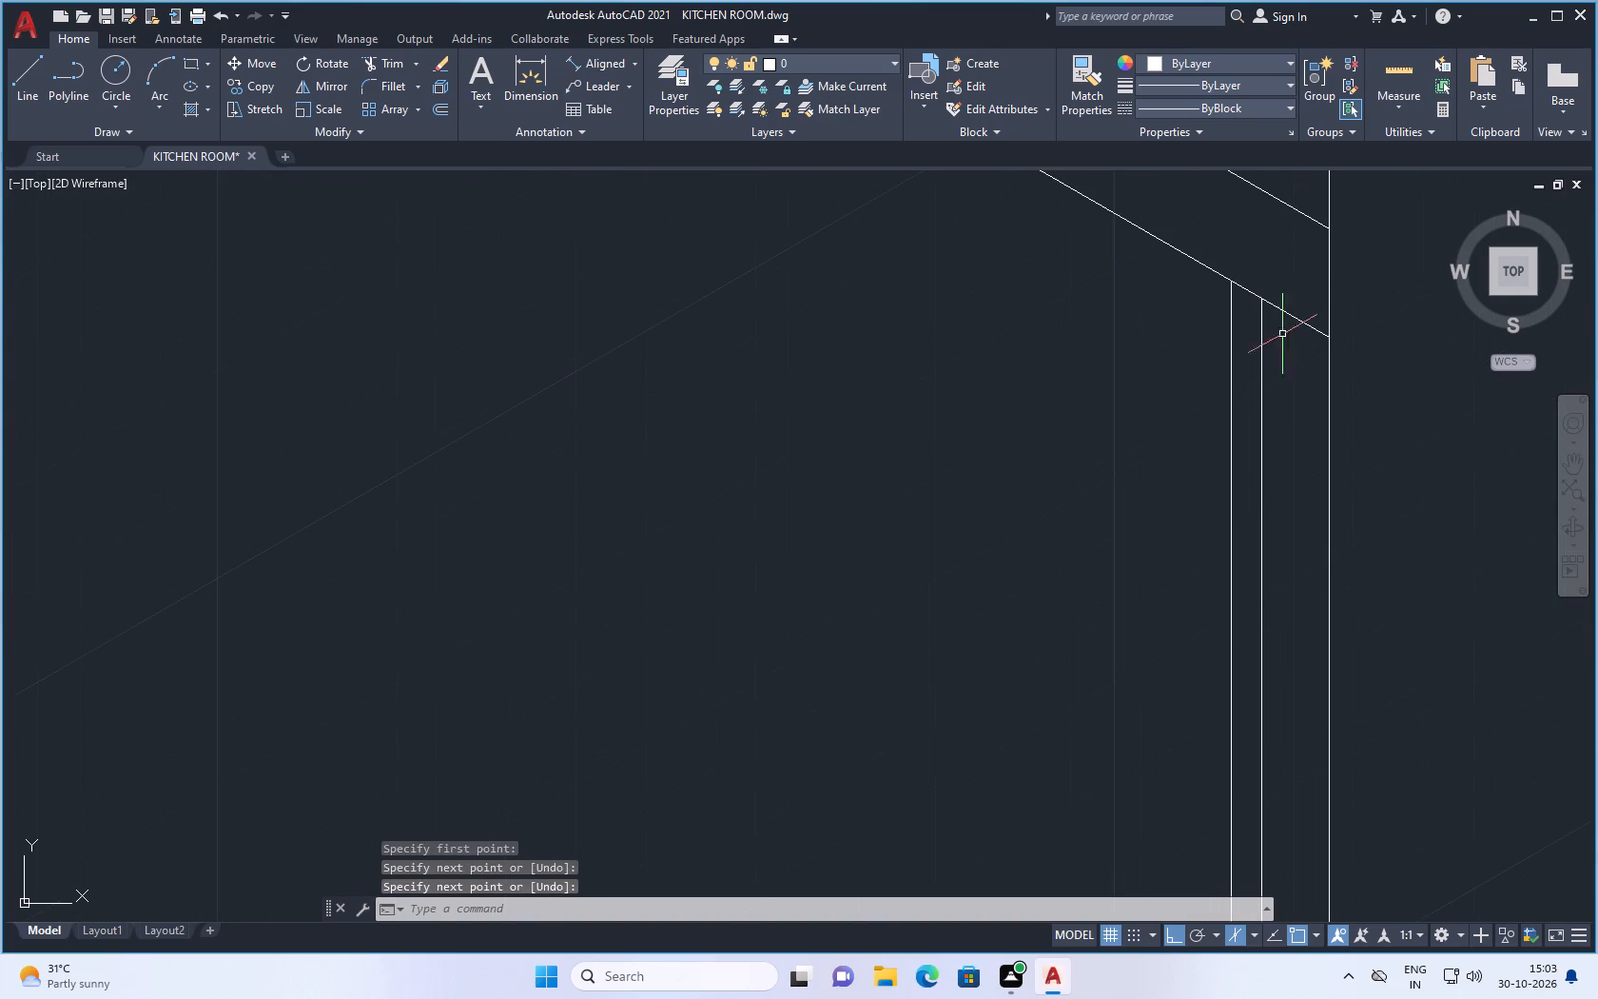
pyautogui.click(1299, 325)
pyautogui.scroll(-2, 1278, 622)
pyautogui.scroll(1, 1276, 905)
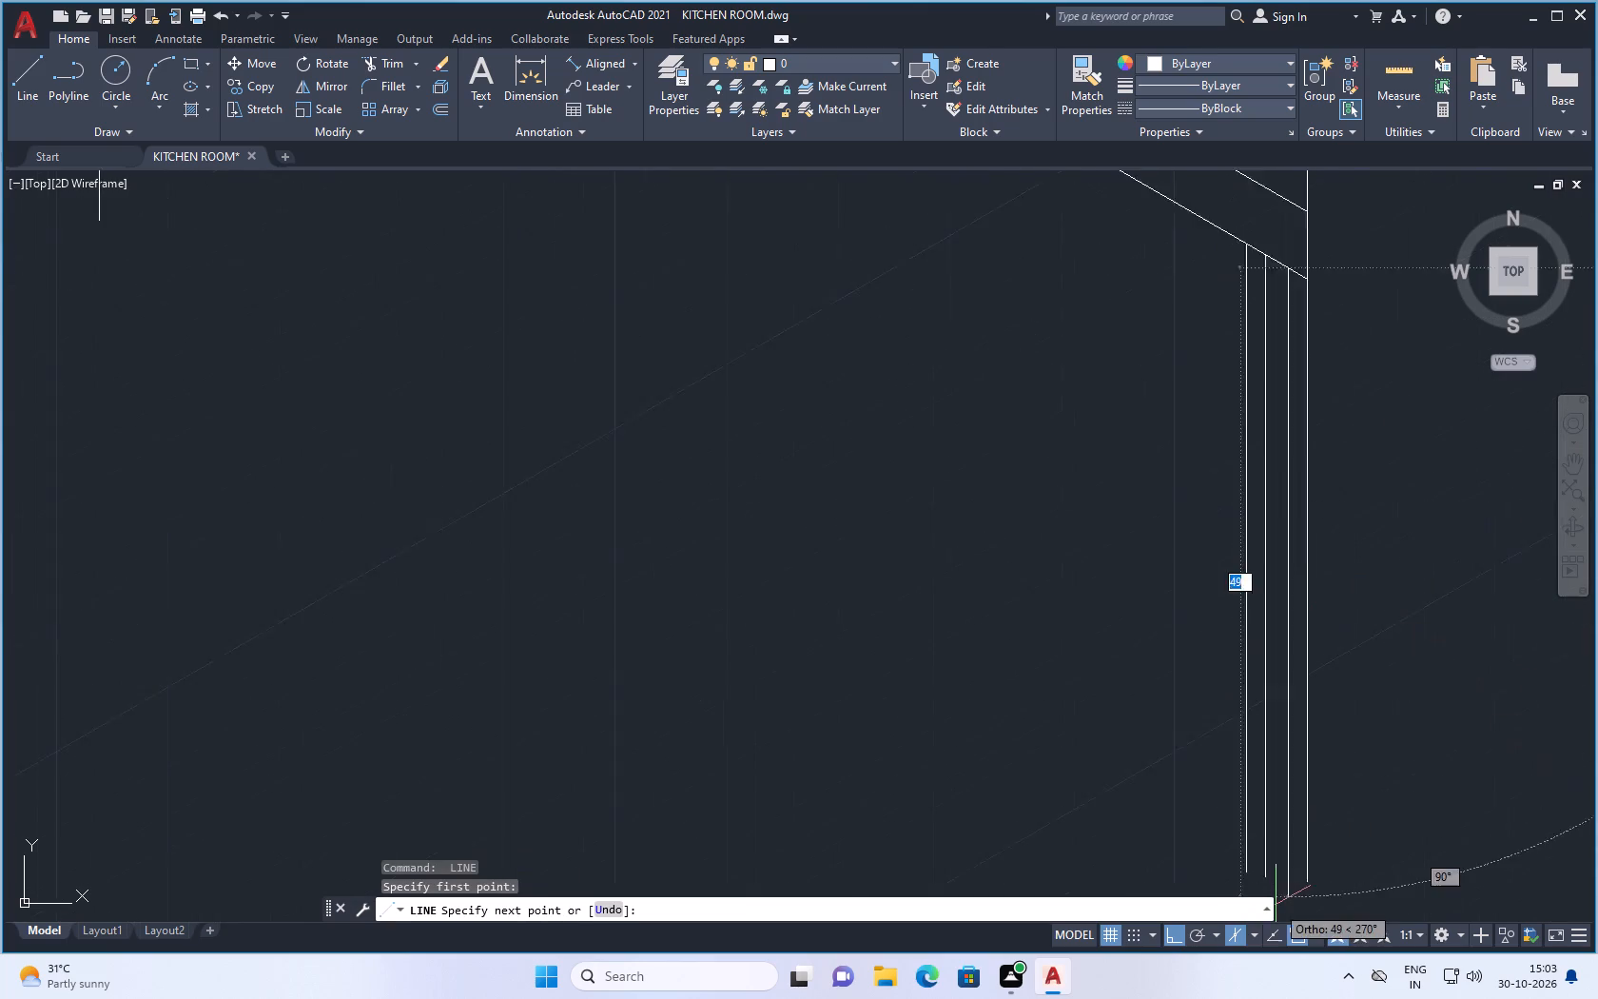
pyautogui.scroll(1, 1276, 905)
pyautogui.scroll(-1, 1290, 817)
pyautogui.click(1291, 847)
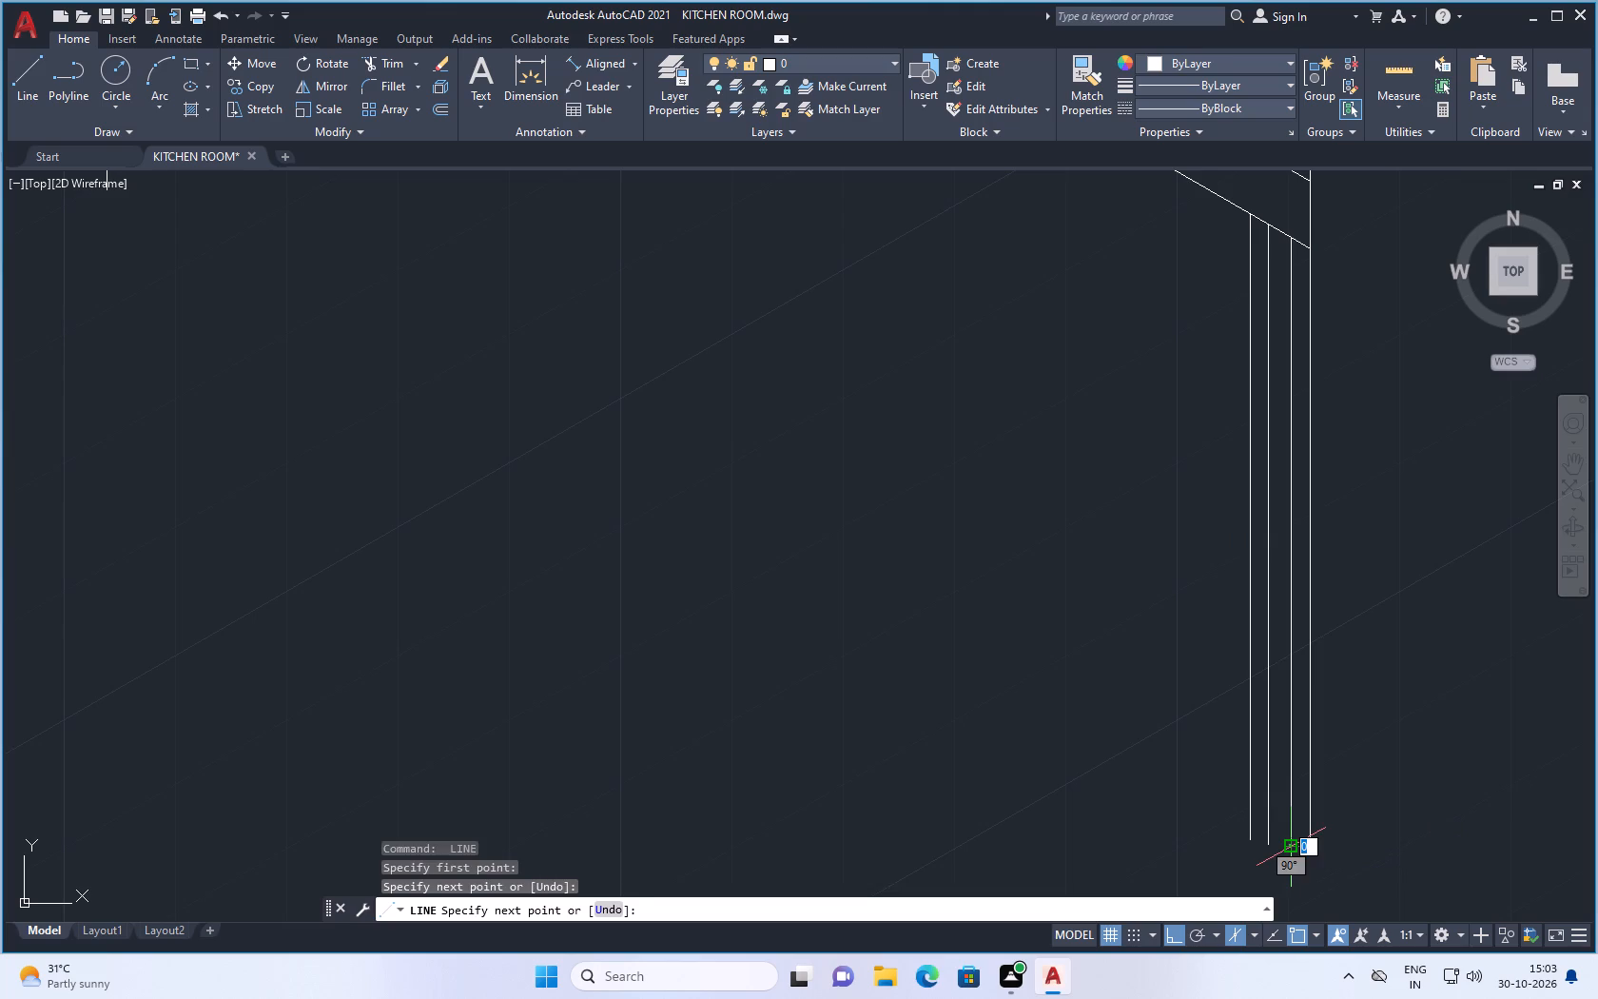
pyautogui.press('Escape')
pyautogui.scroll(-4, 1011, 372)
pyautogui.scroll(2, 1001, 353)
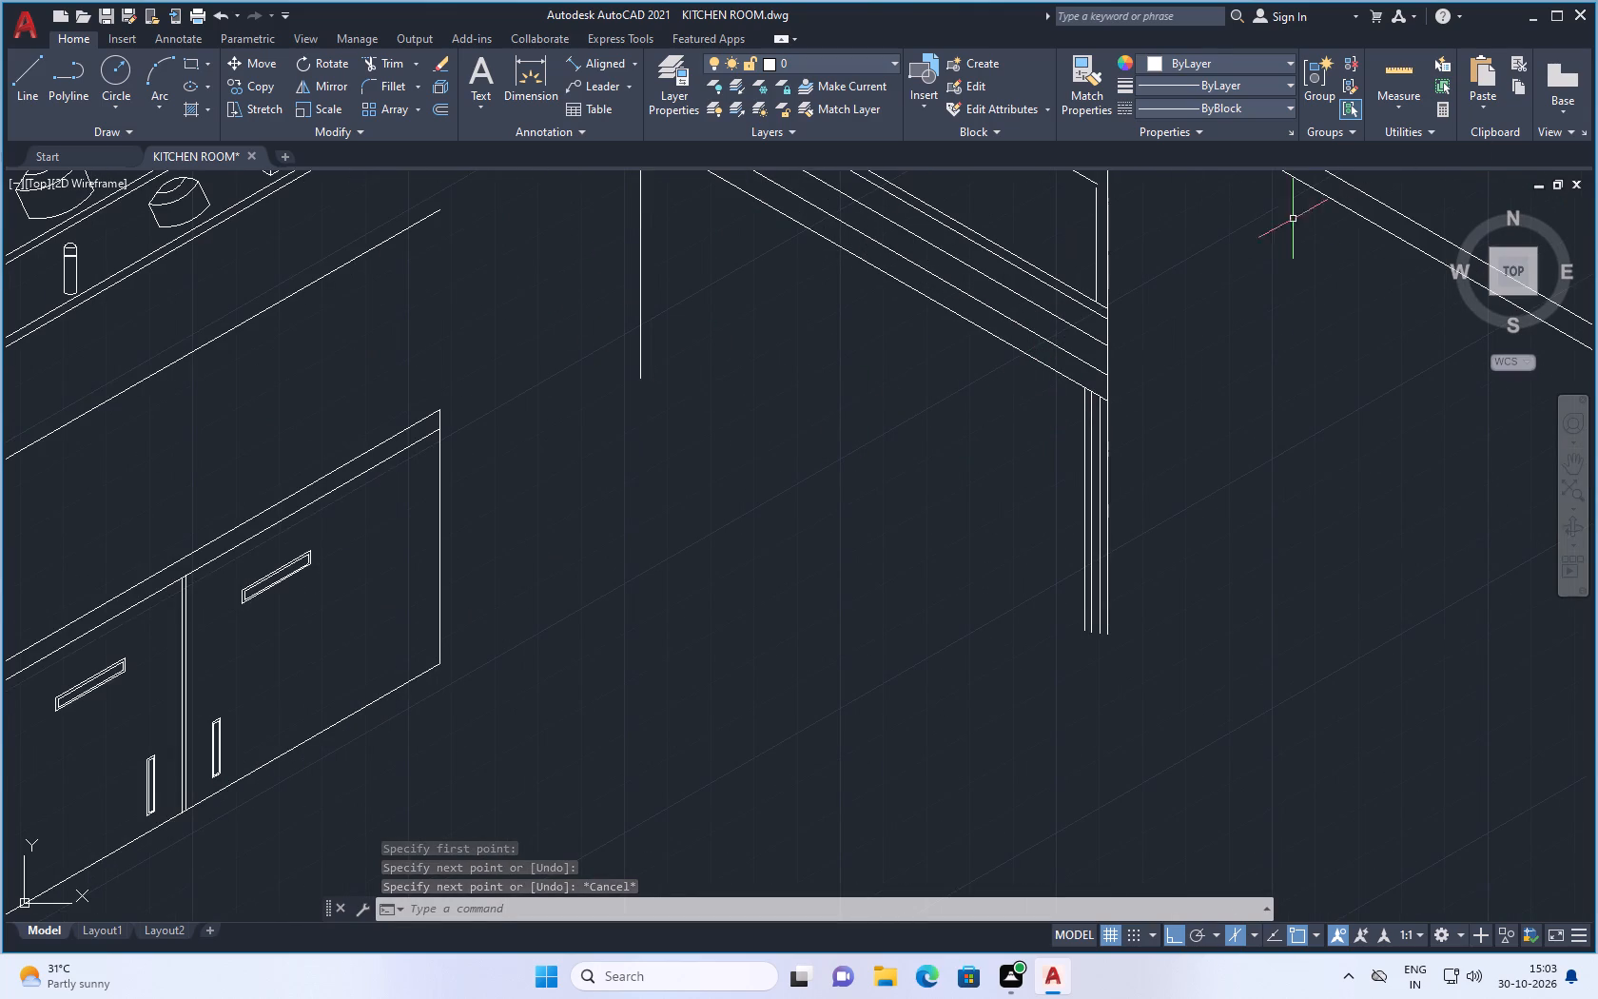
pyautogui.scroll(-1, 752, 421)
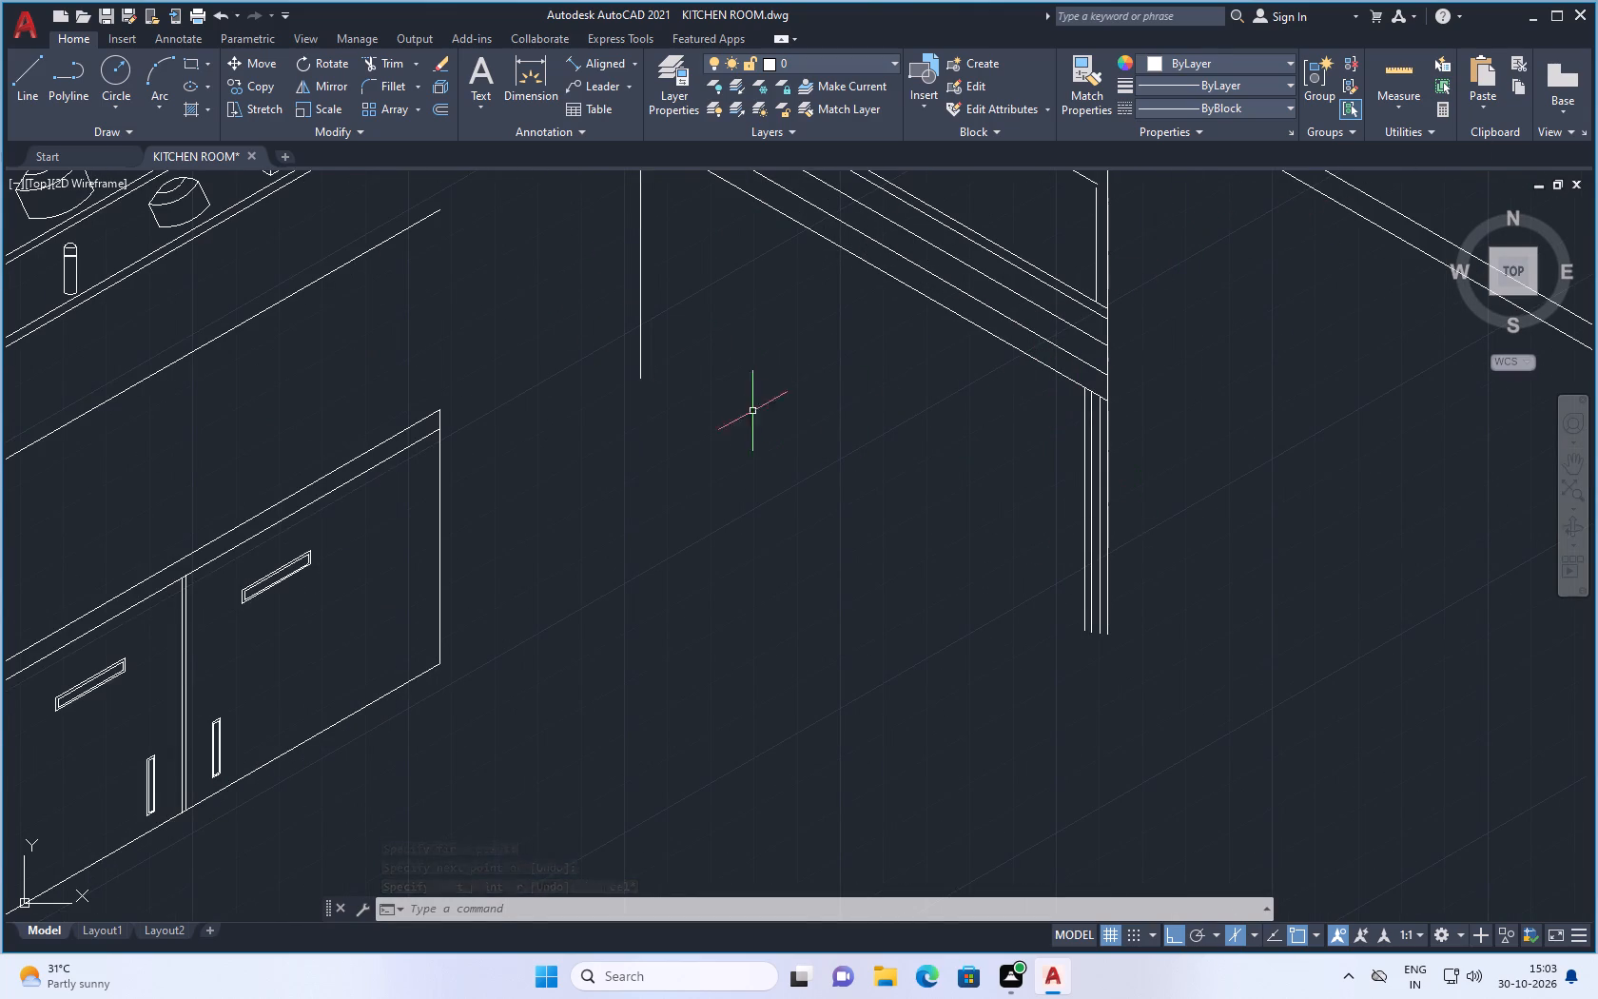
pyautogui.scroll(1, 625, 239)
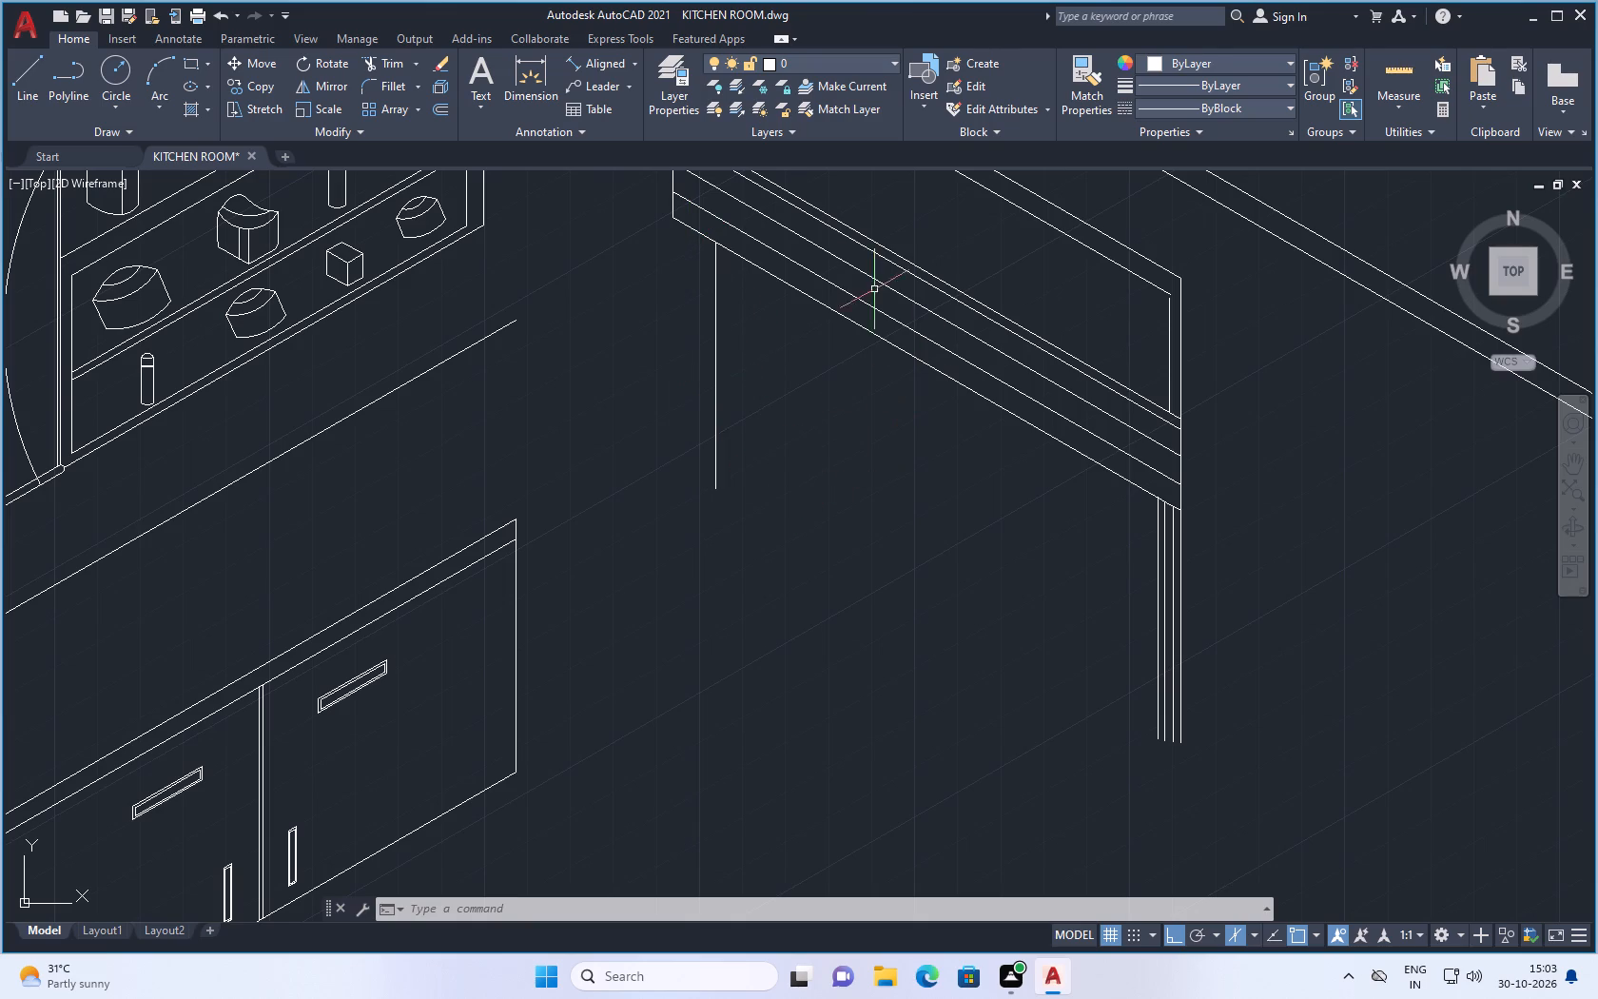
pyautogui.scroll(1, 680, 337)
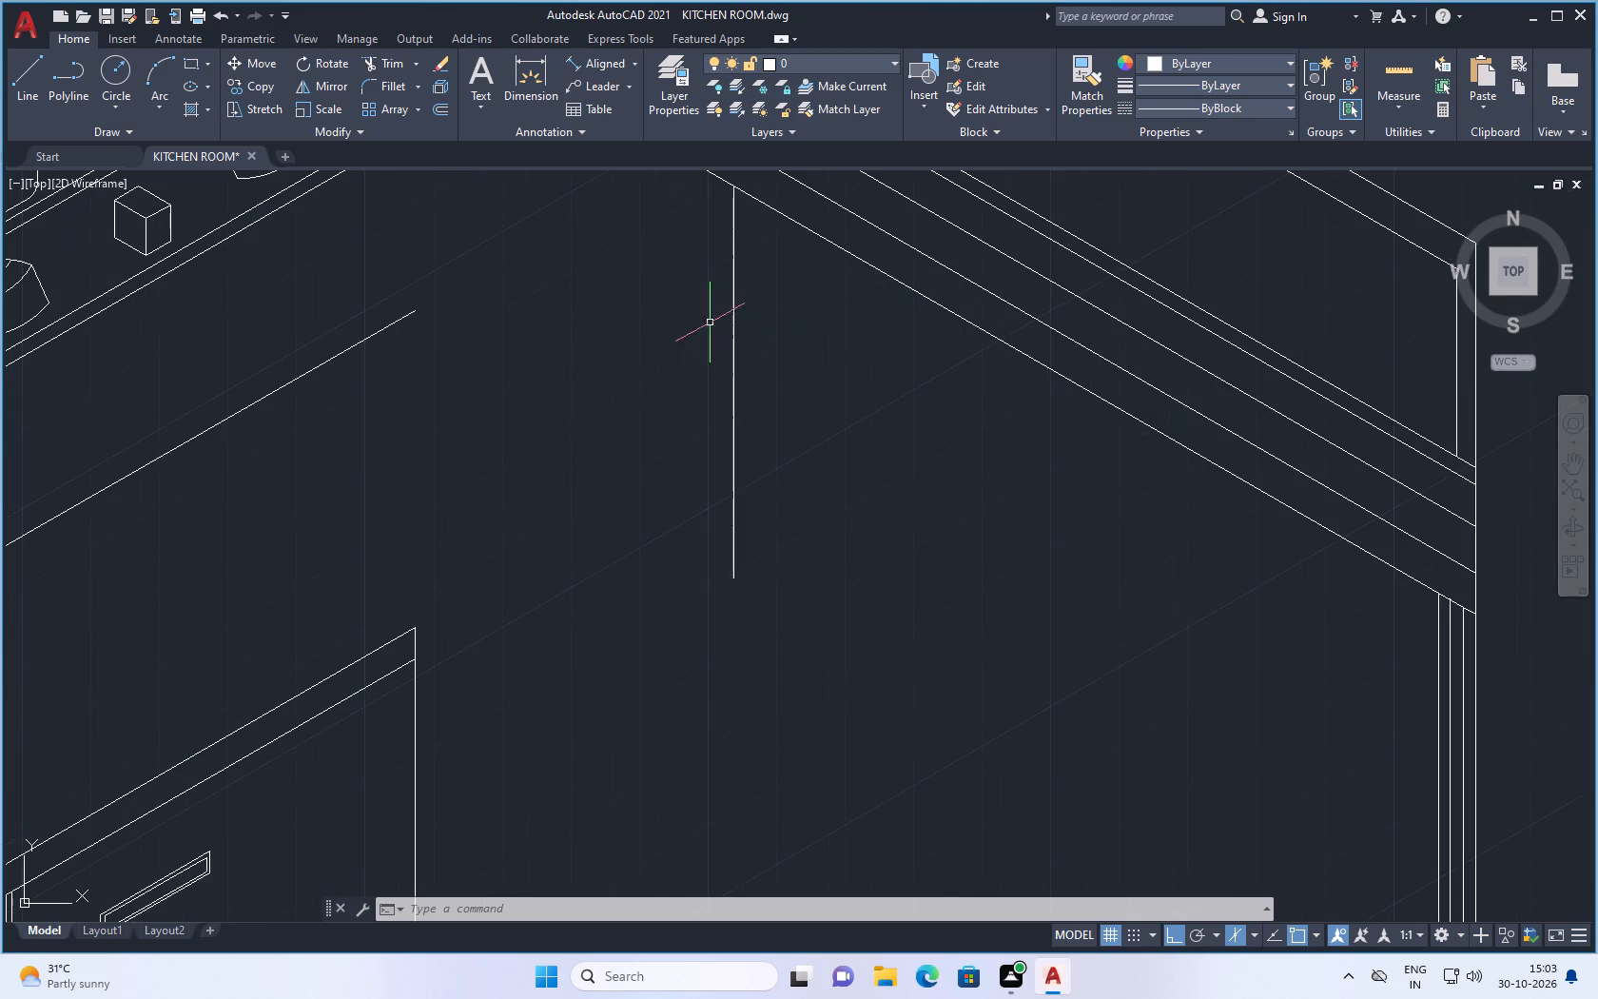
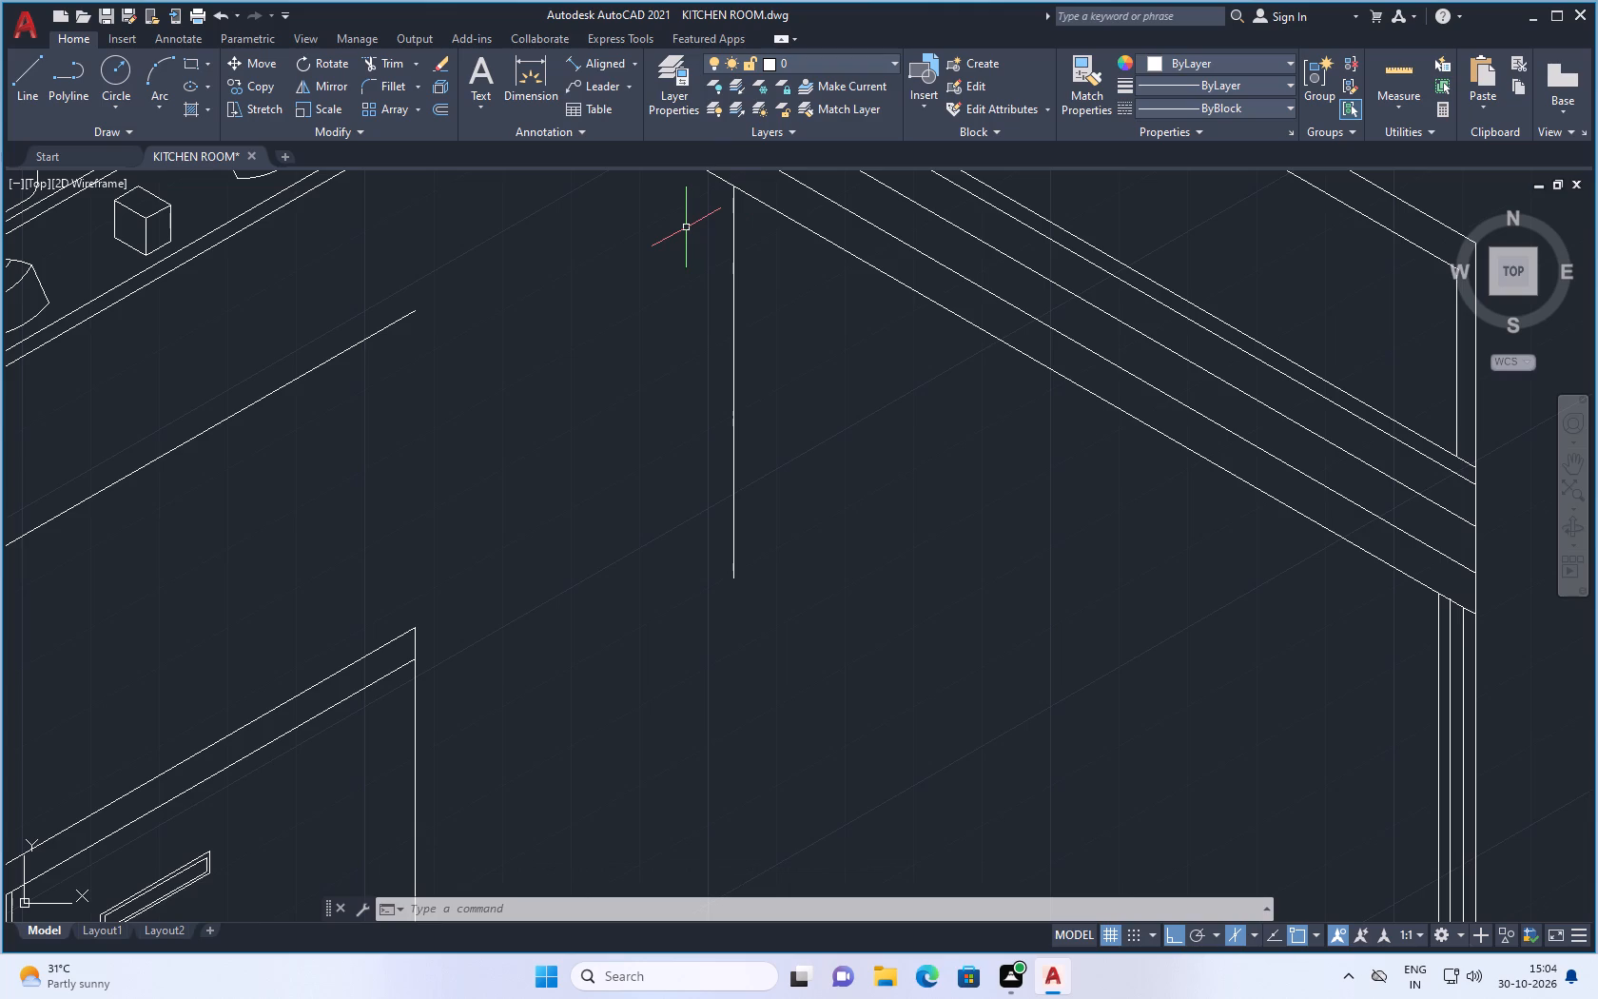
# Draw a vertical line about 46 long down from the lowest parallel line, just inward of the existing vertical at its near end.
pyautogui.scroll(-2, 767, 389)
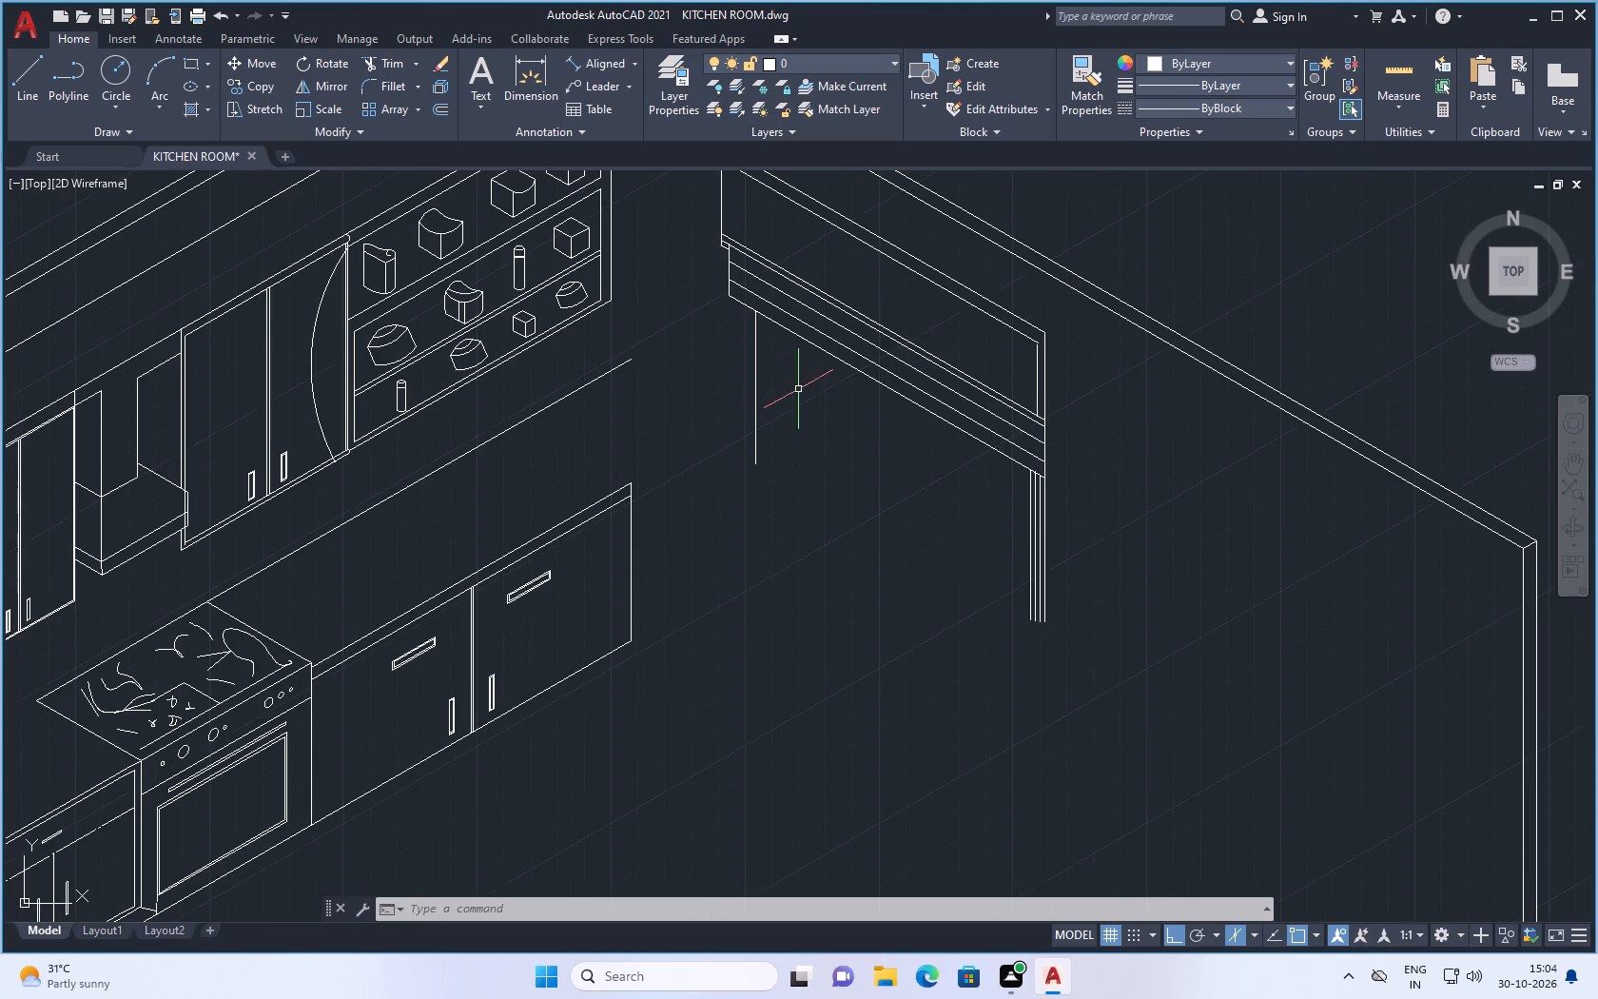
pyautogui.scroll(1, 776, 309)
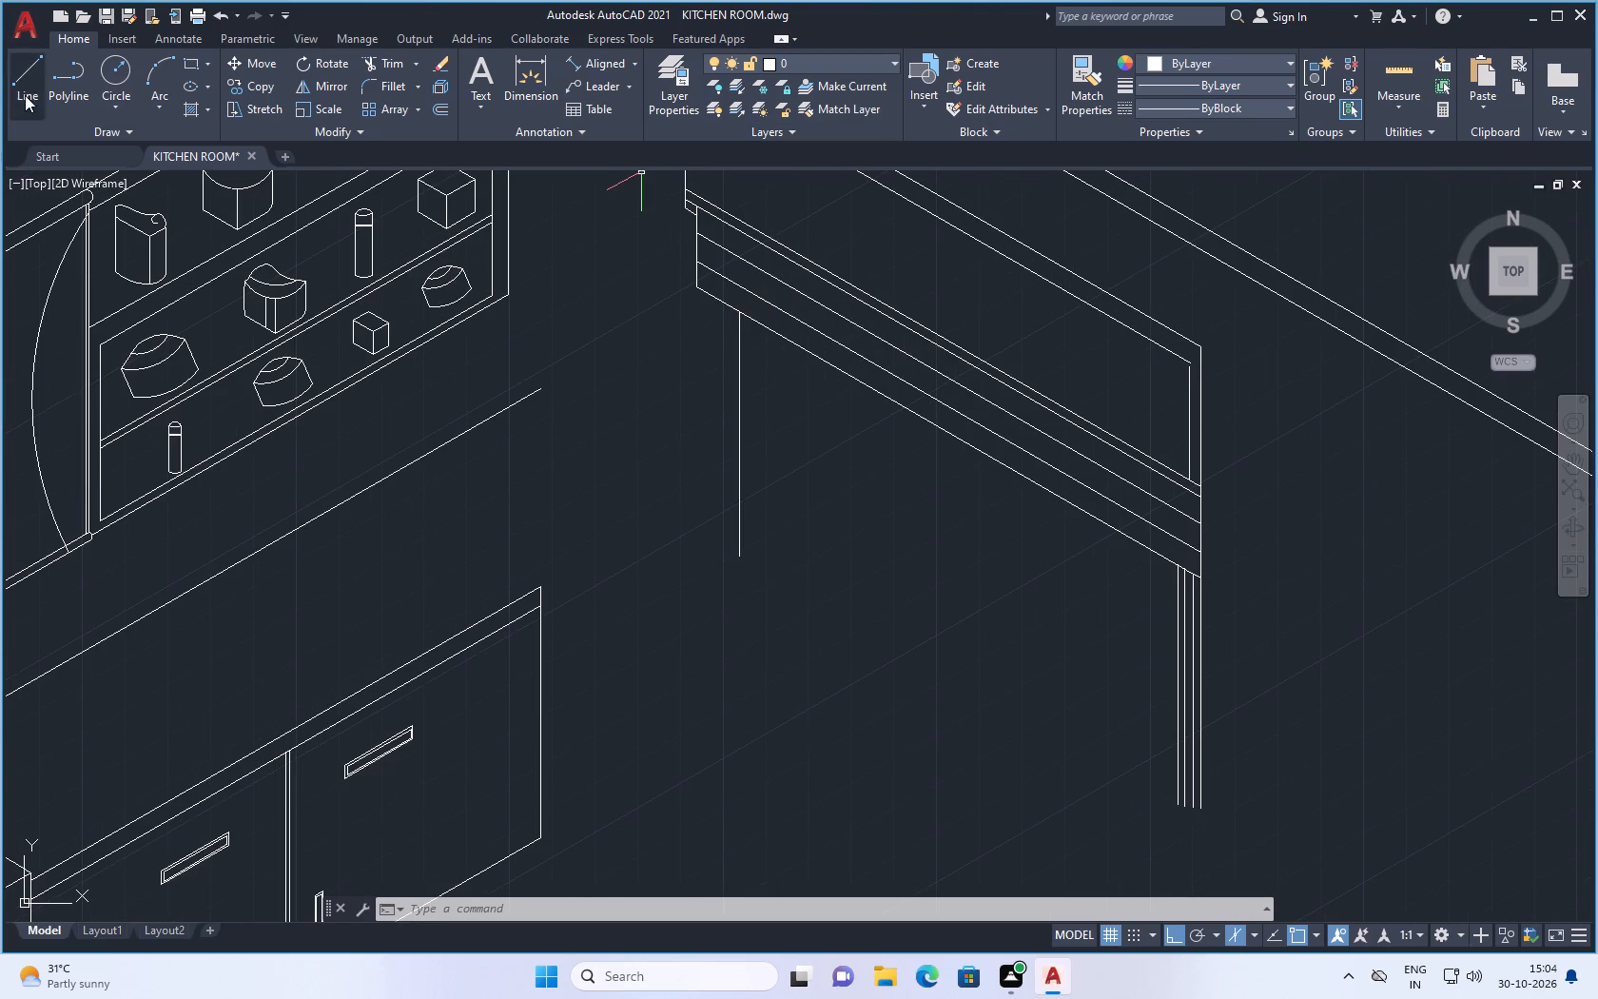
pyautogui.click(14, 82)
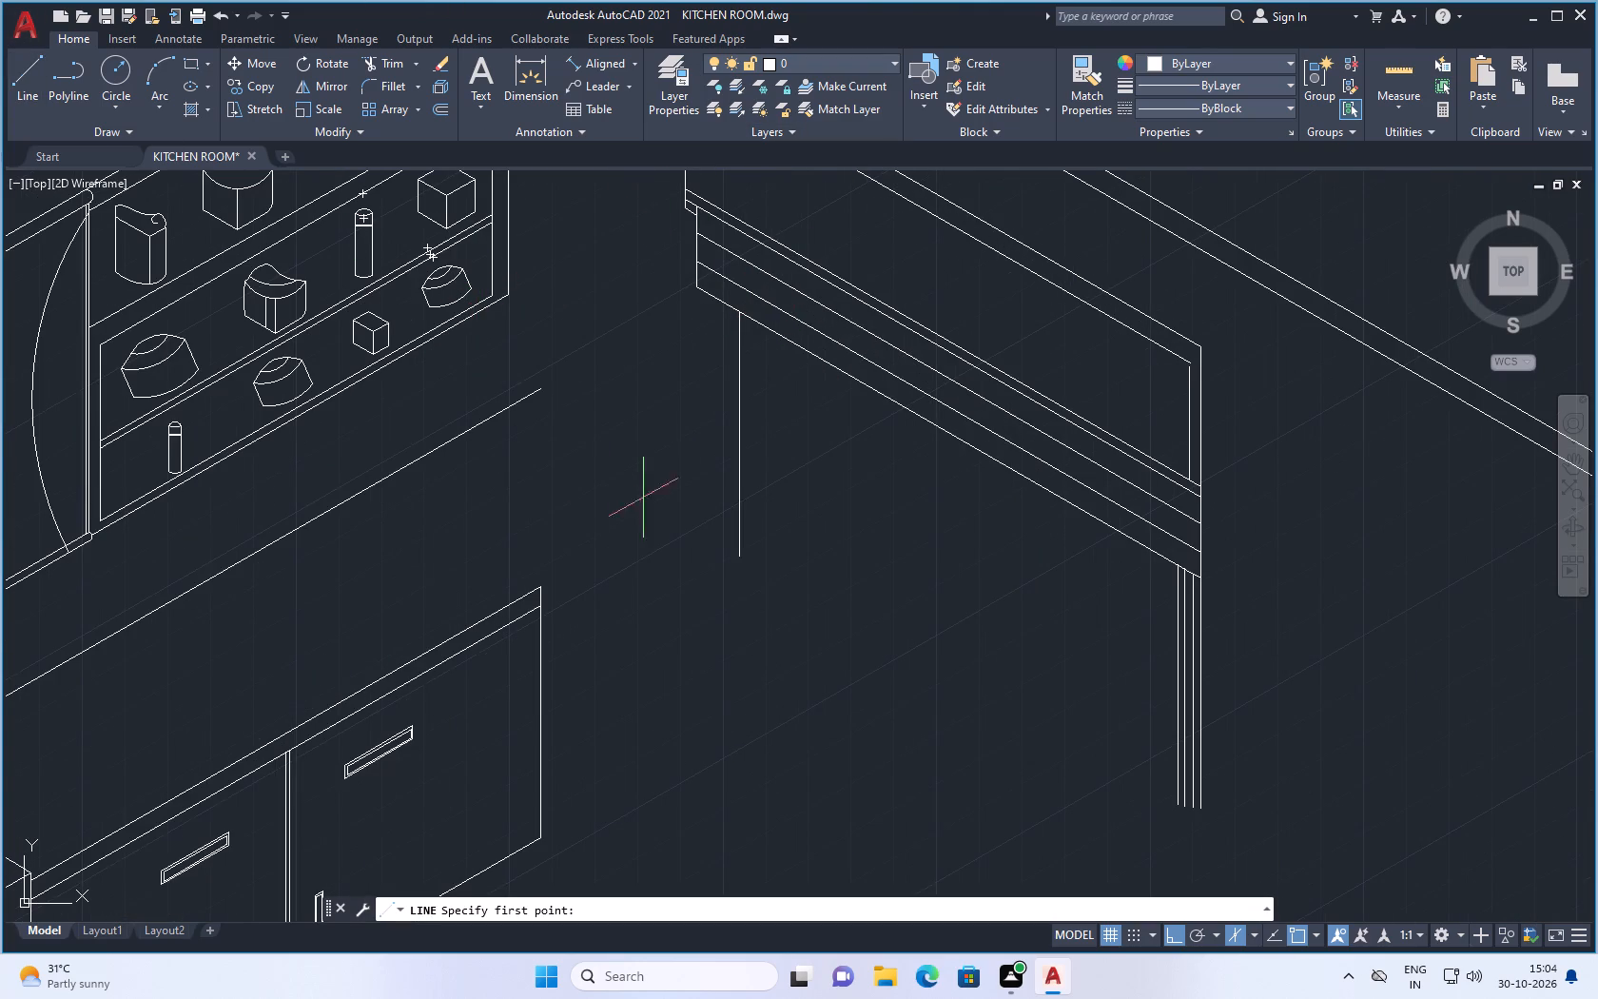
pyautogui.scroll(1, 711, 356)
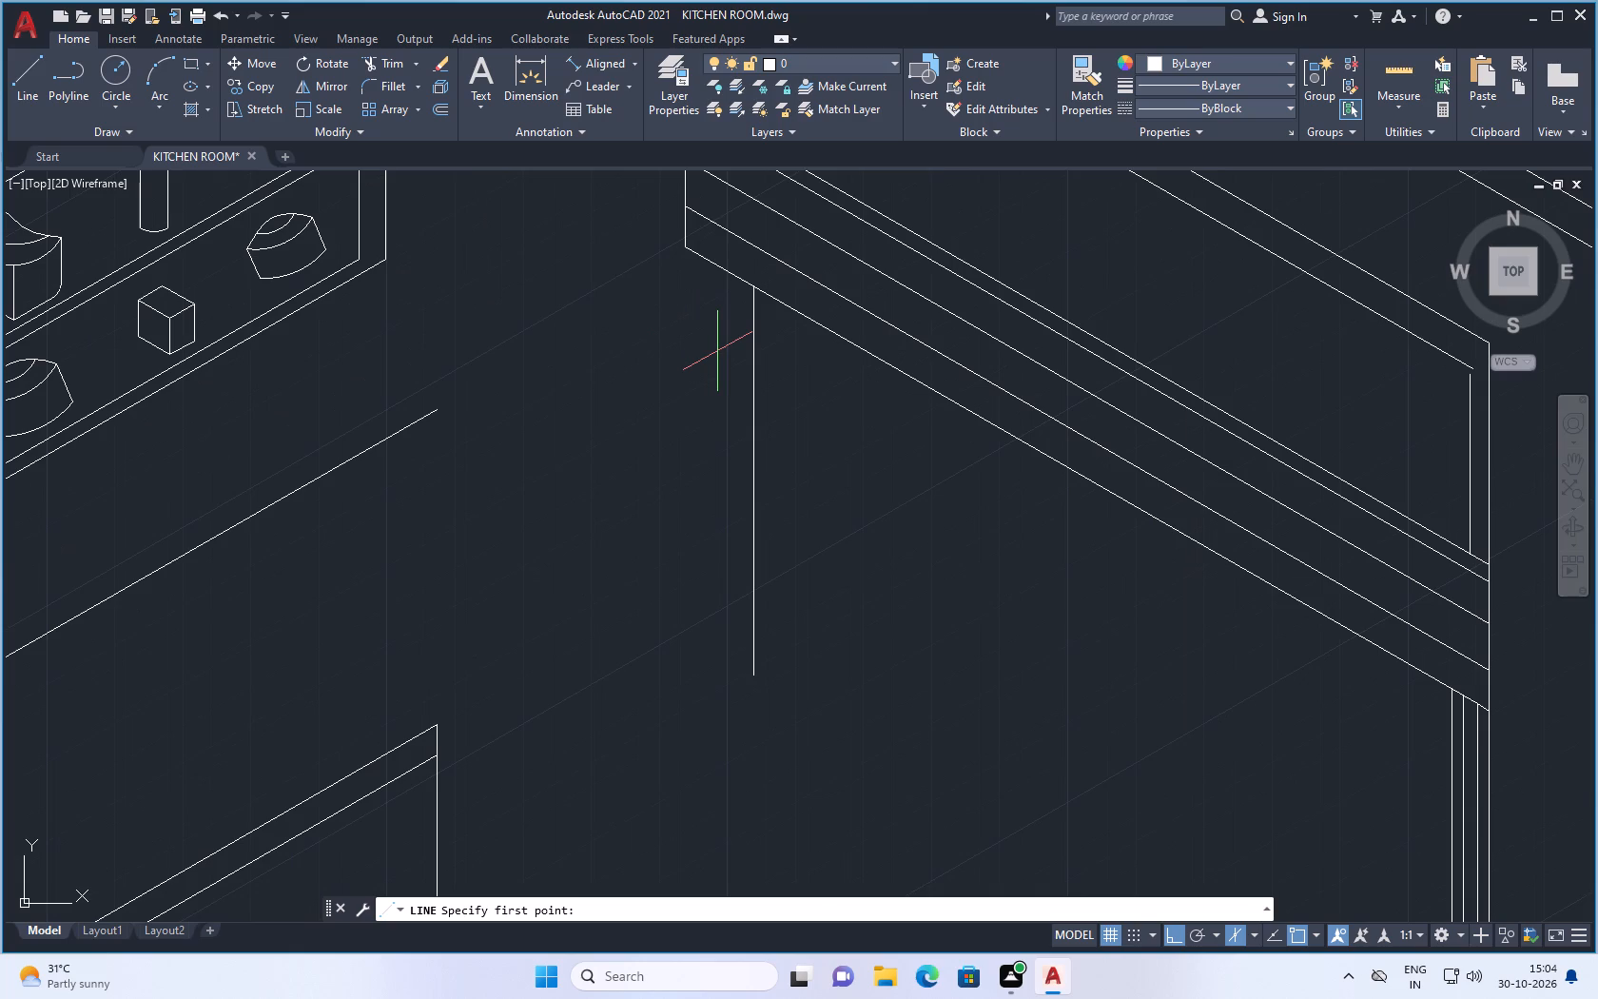
pyautogui.scroll(-1, 717, 351)
pyautogui.scroll(1, 760, 370)
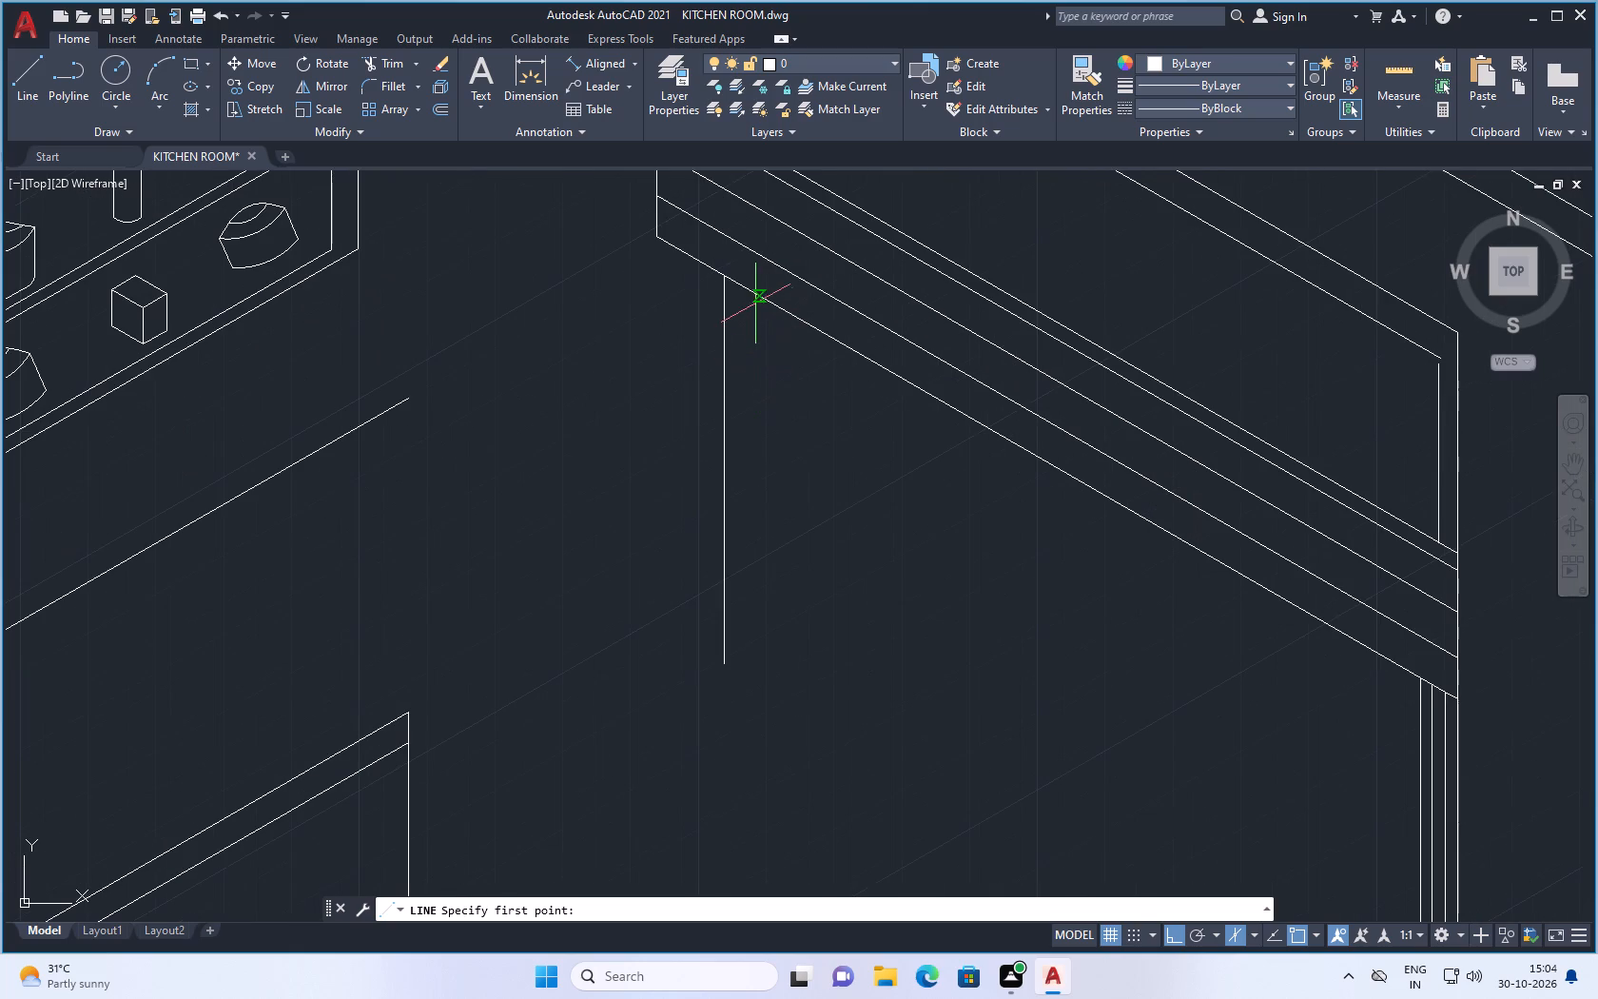
pyautogui.click(757, 298)
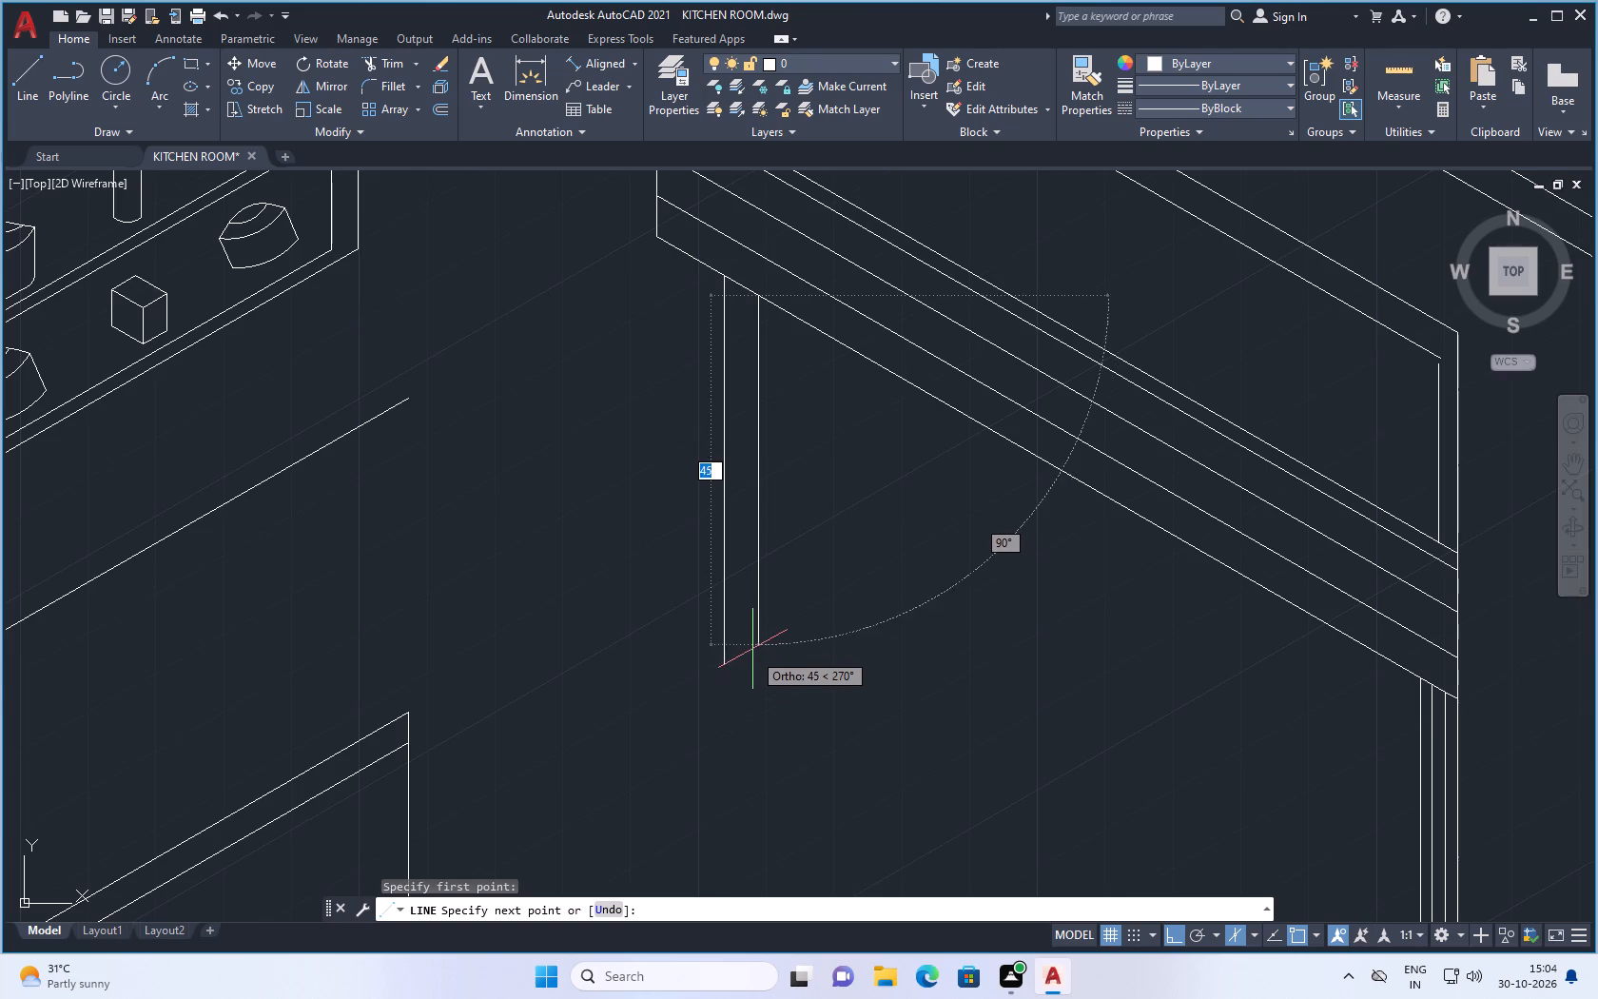
pyautogui.scroll(-1, 752, 649)
pyautogui.scroll(1, 749, 666)
pyautogui.scroll(-1, 759, 613)
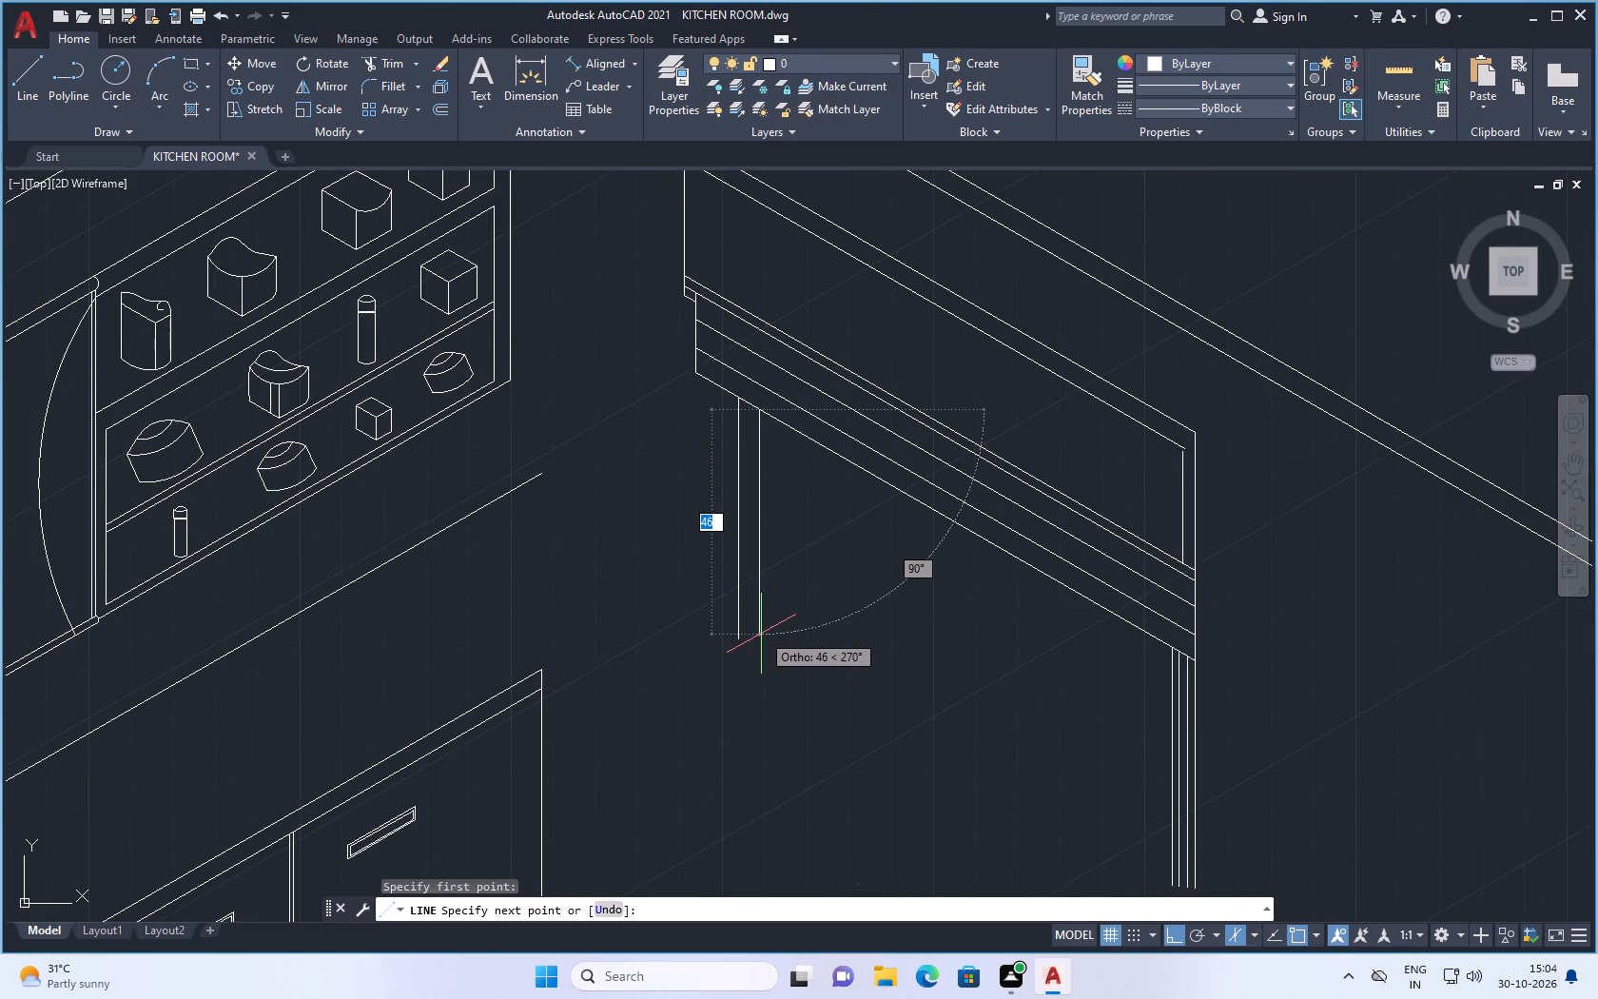
pyautogui.click(761, 634)
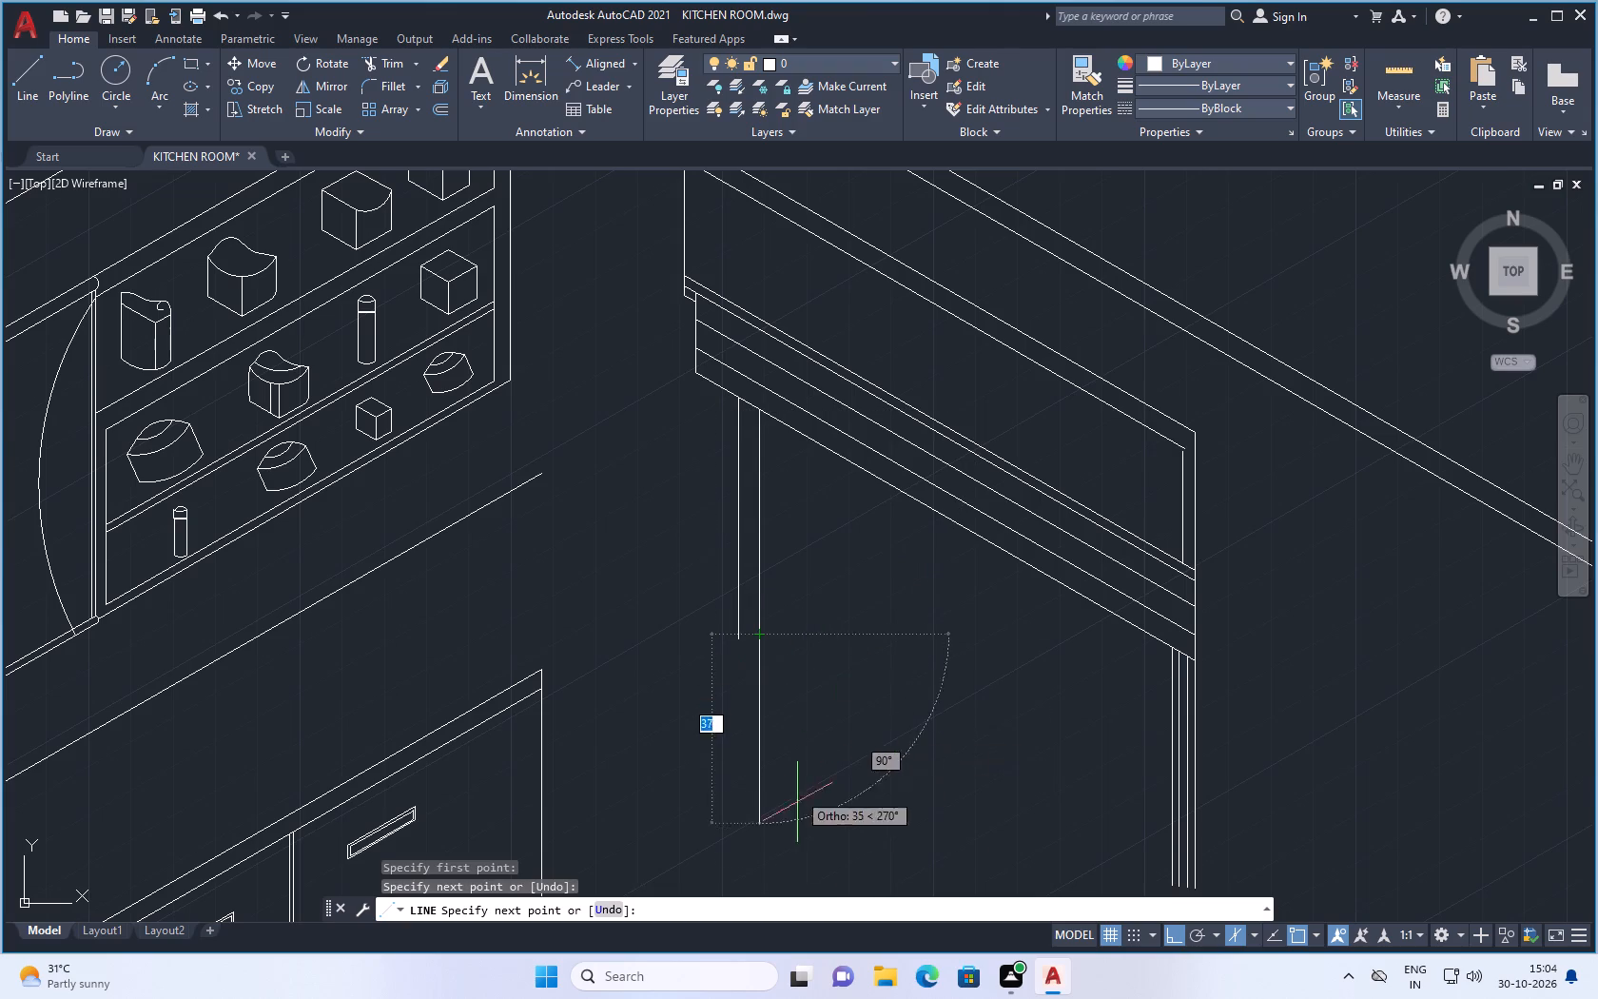
# Continue the line in isoplane Top from the new vertical's foot, about 151 long at 330°, past the far-end verticals.
pyautogui.click(1249, 930)
pyautogui.click(1268, 878)
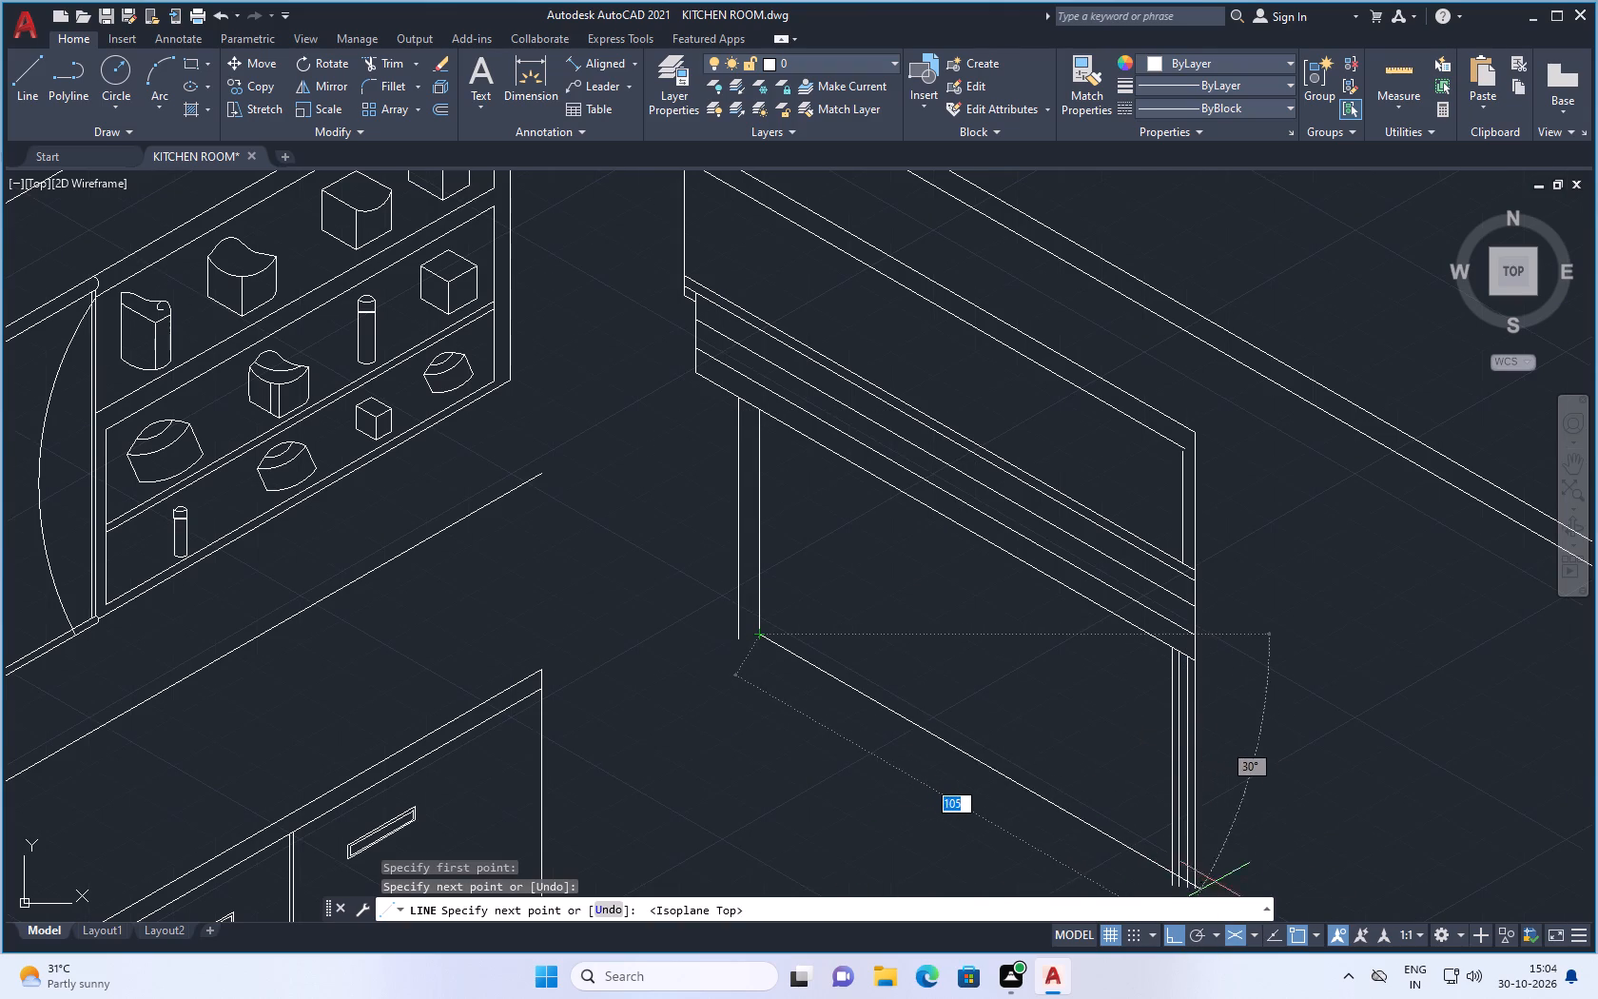
pyautogui.scroll(-2, 1239, 738)
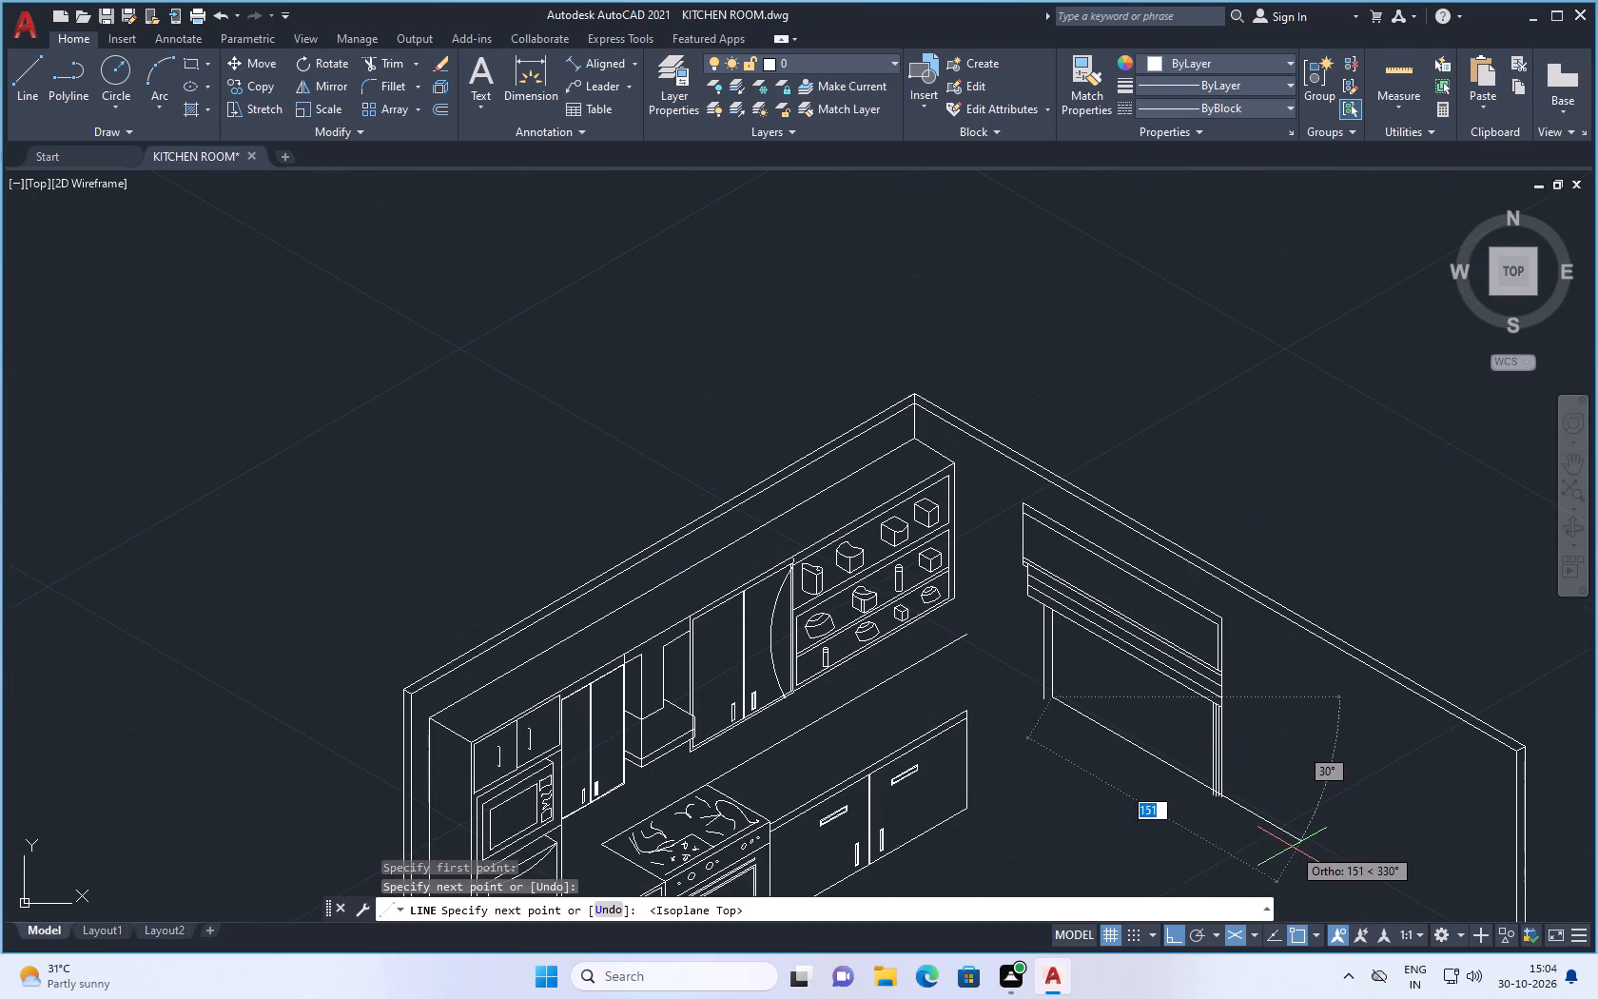
pyautogui.click(1292, 847)
pyautogui.press('space')
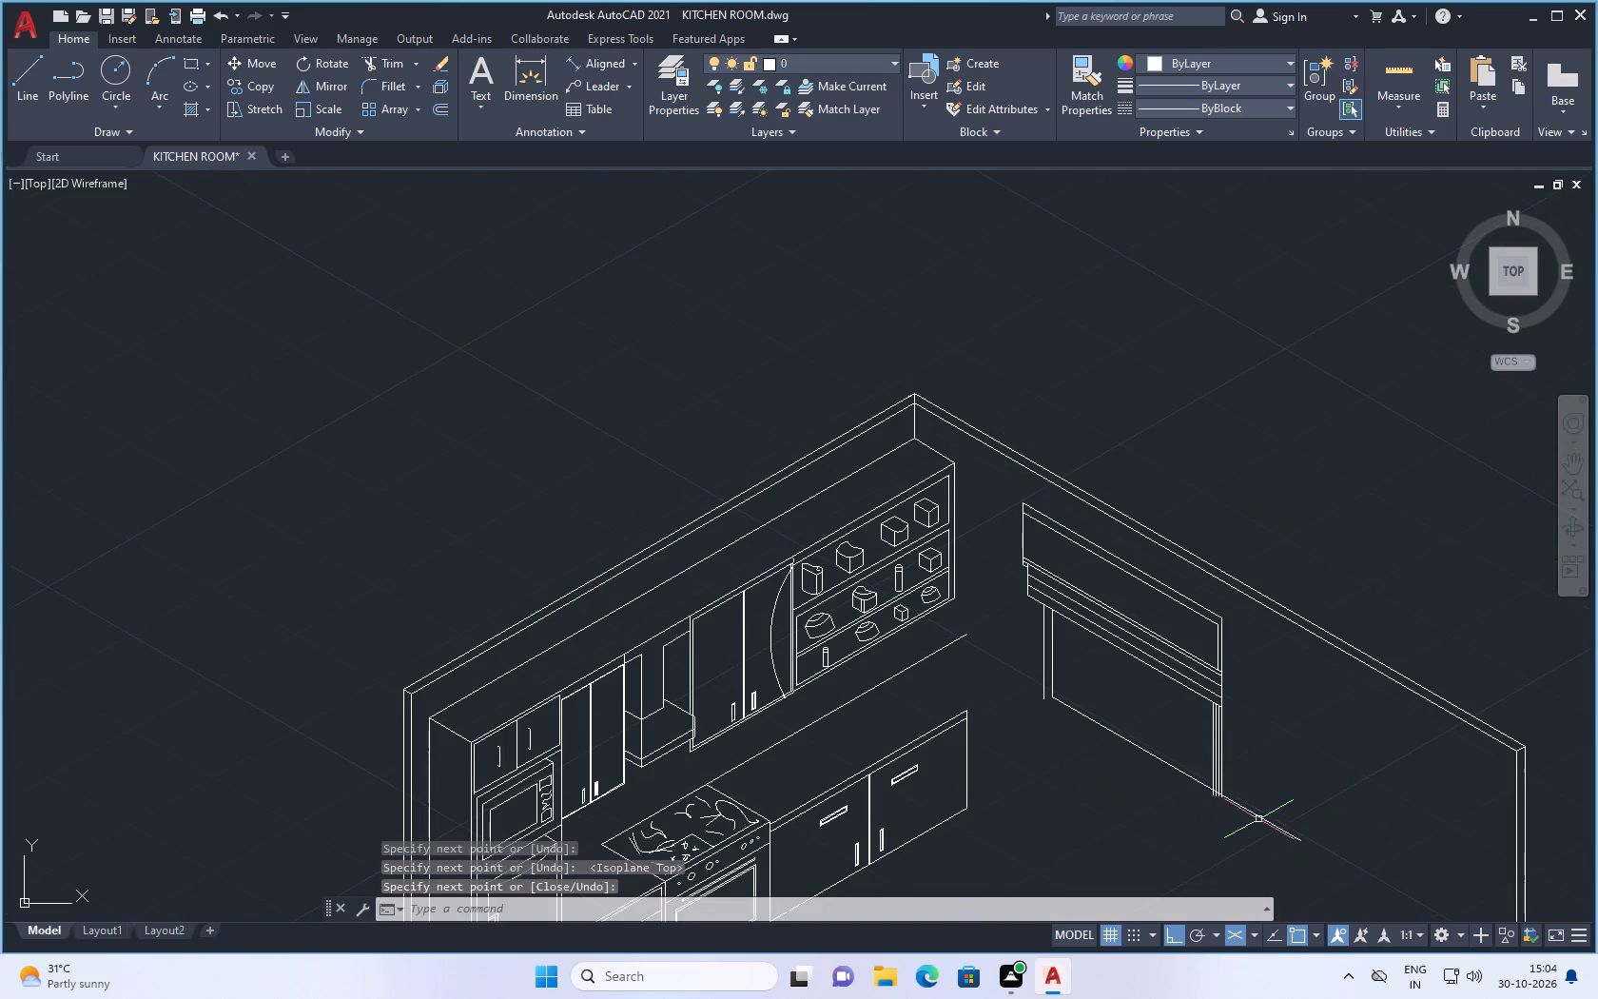
# Trim the part of the sloping bottom line that extends beyond the far-corner vertical.
pyautogui.write('tr')
pyautogui.press('Return')
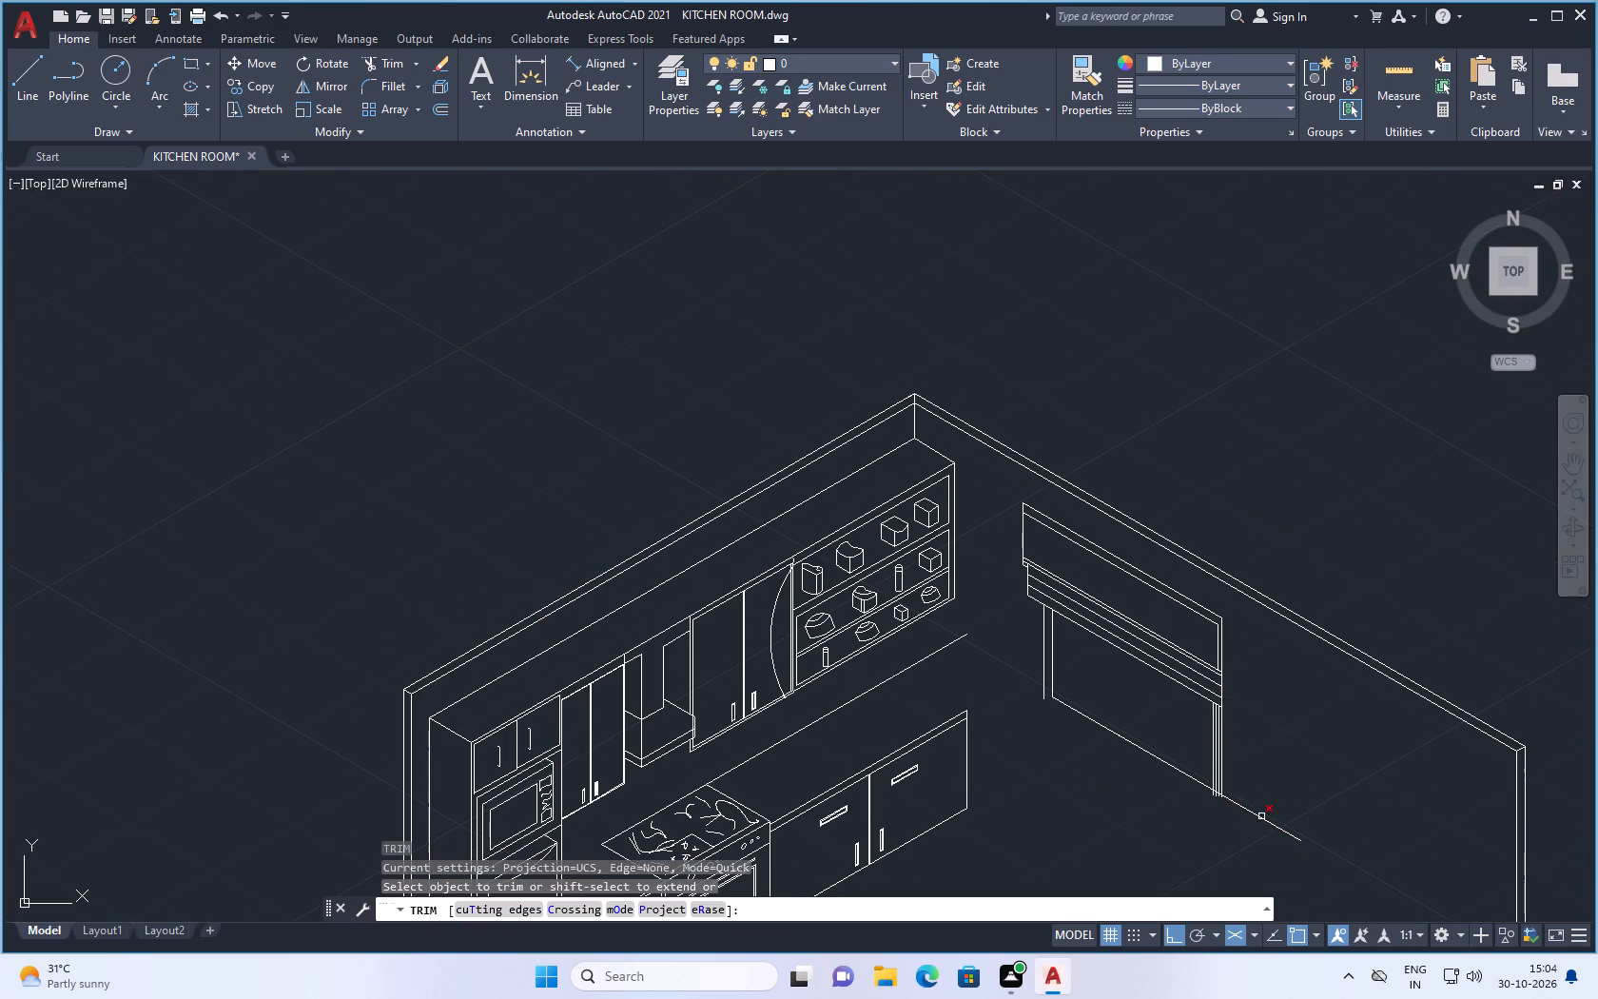
pyautogui.click(1261, 816)
pyautogui.press('Escape')
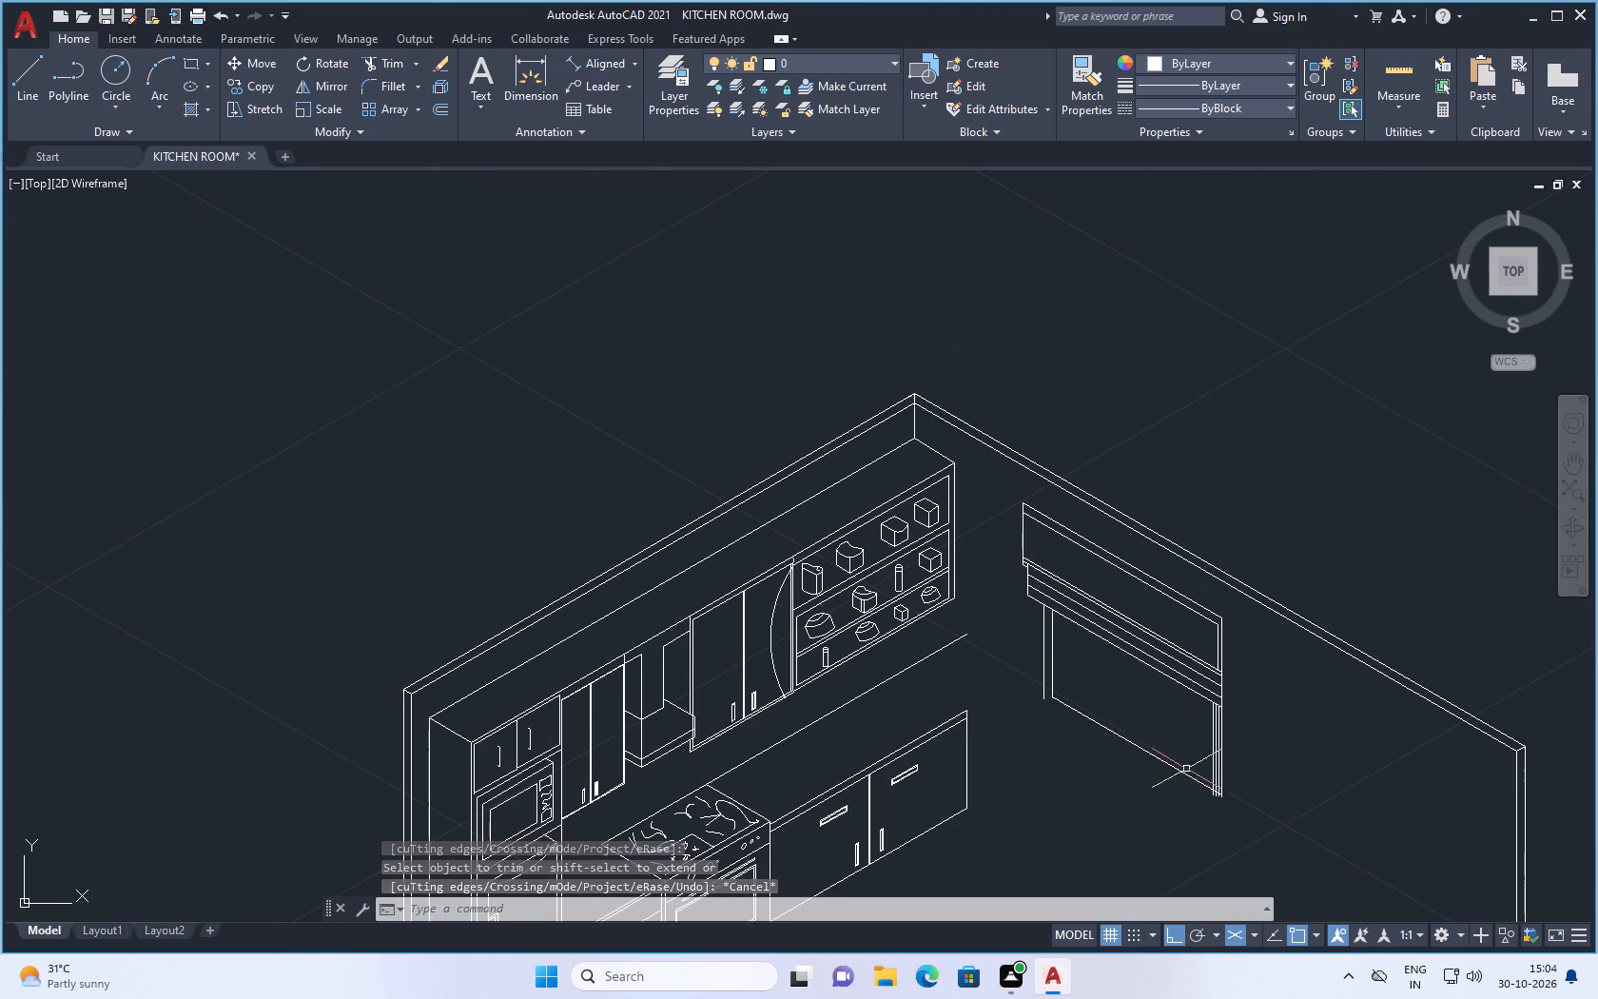
# Trim the ends of the four far-end verticals that project below the sloping bottom line.
pyautogui.scroll(2, 1186, 769)
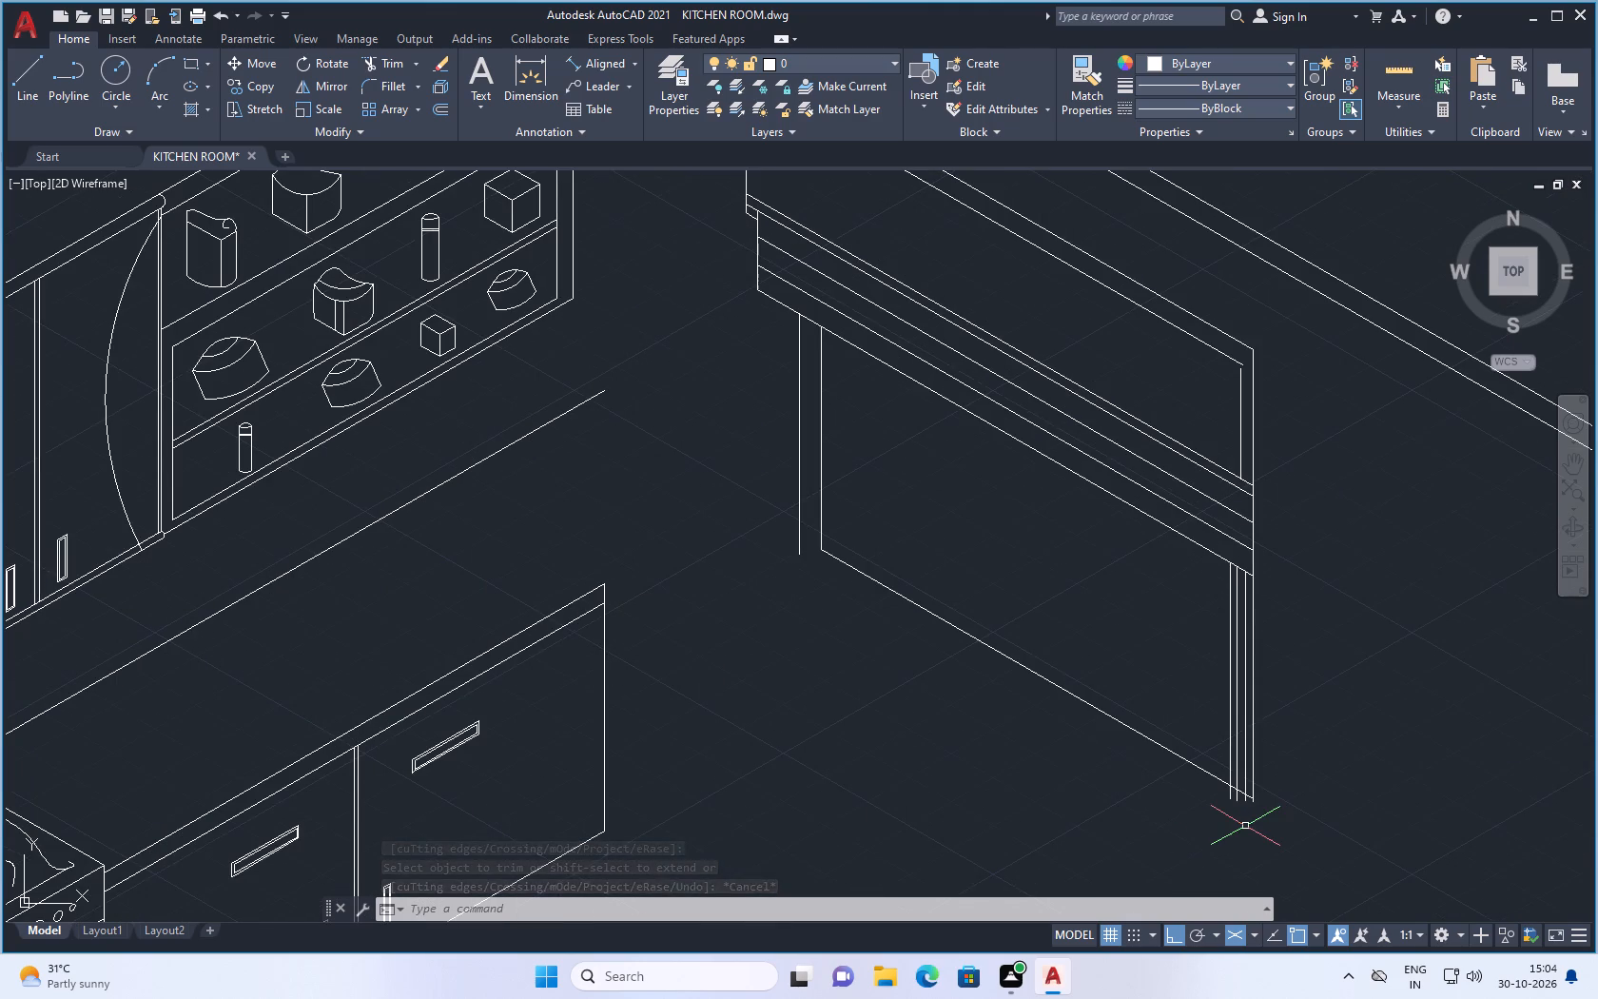
pyautogui.write('tr')
pyautogui.press('Return')
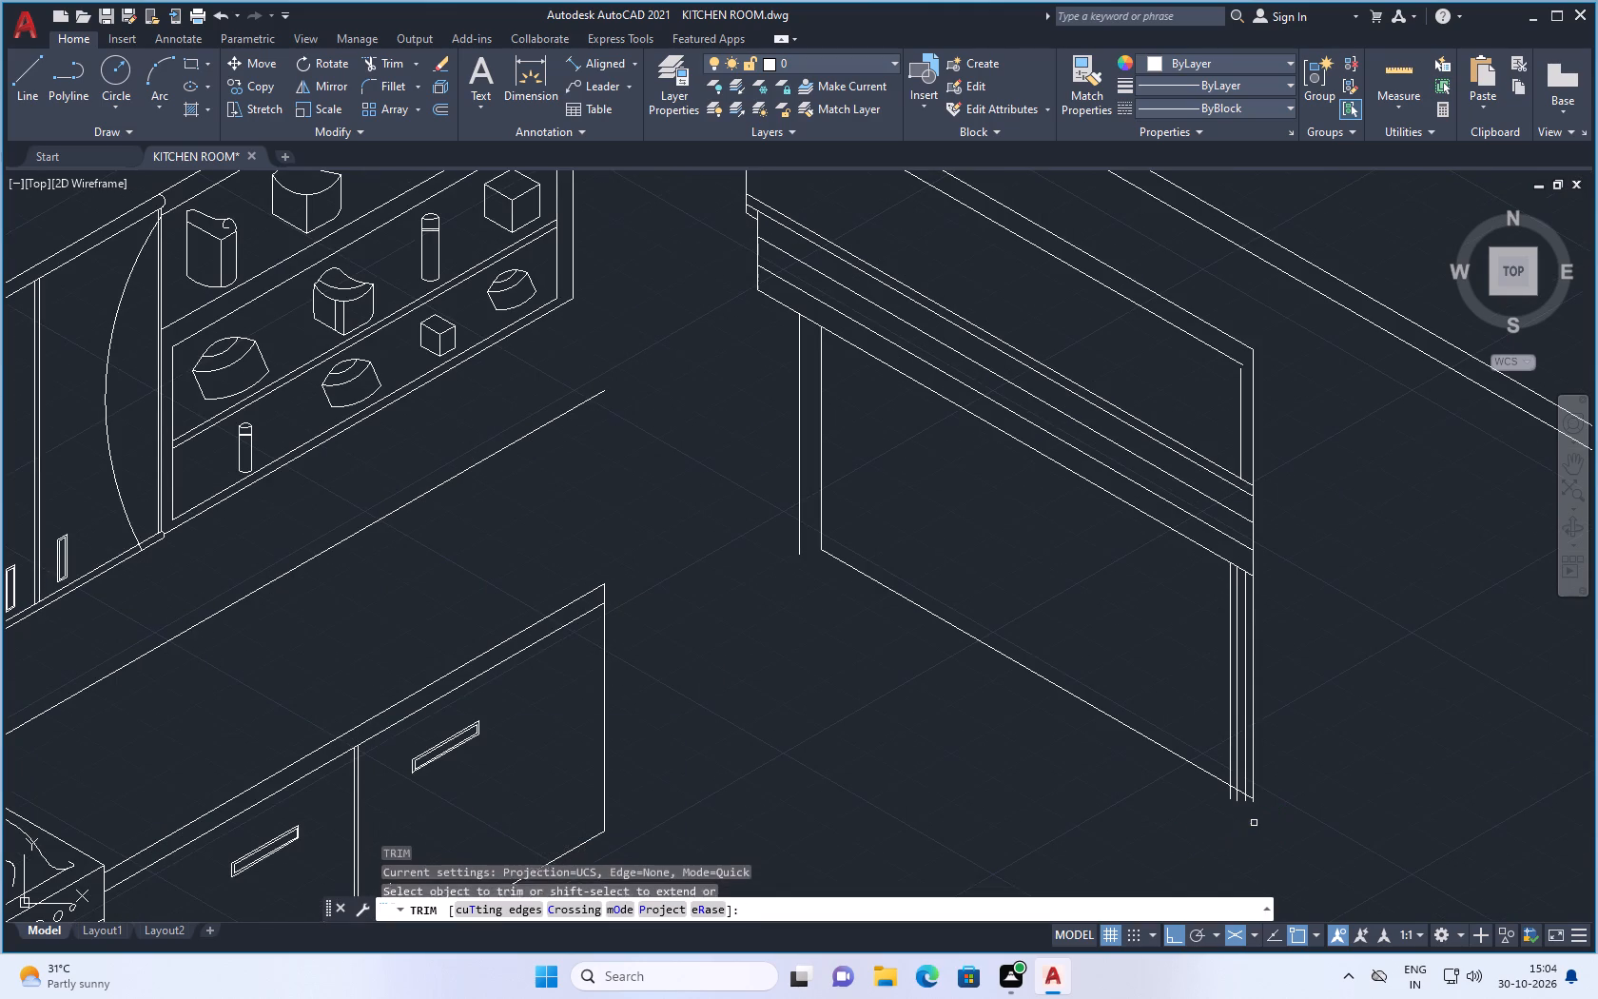
pyautogui.scroll(2, 1228, 796)
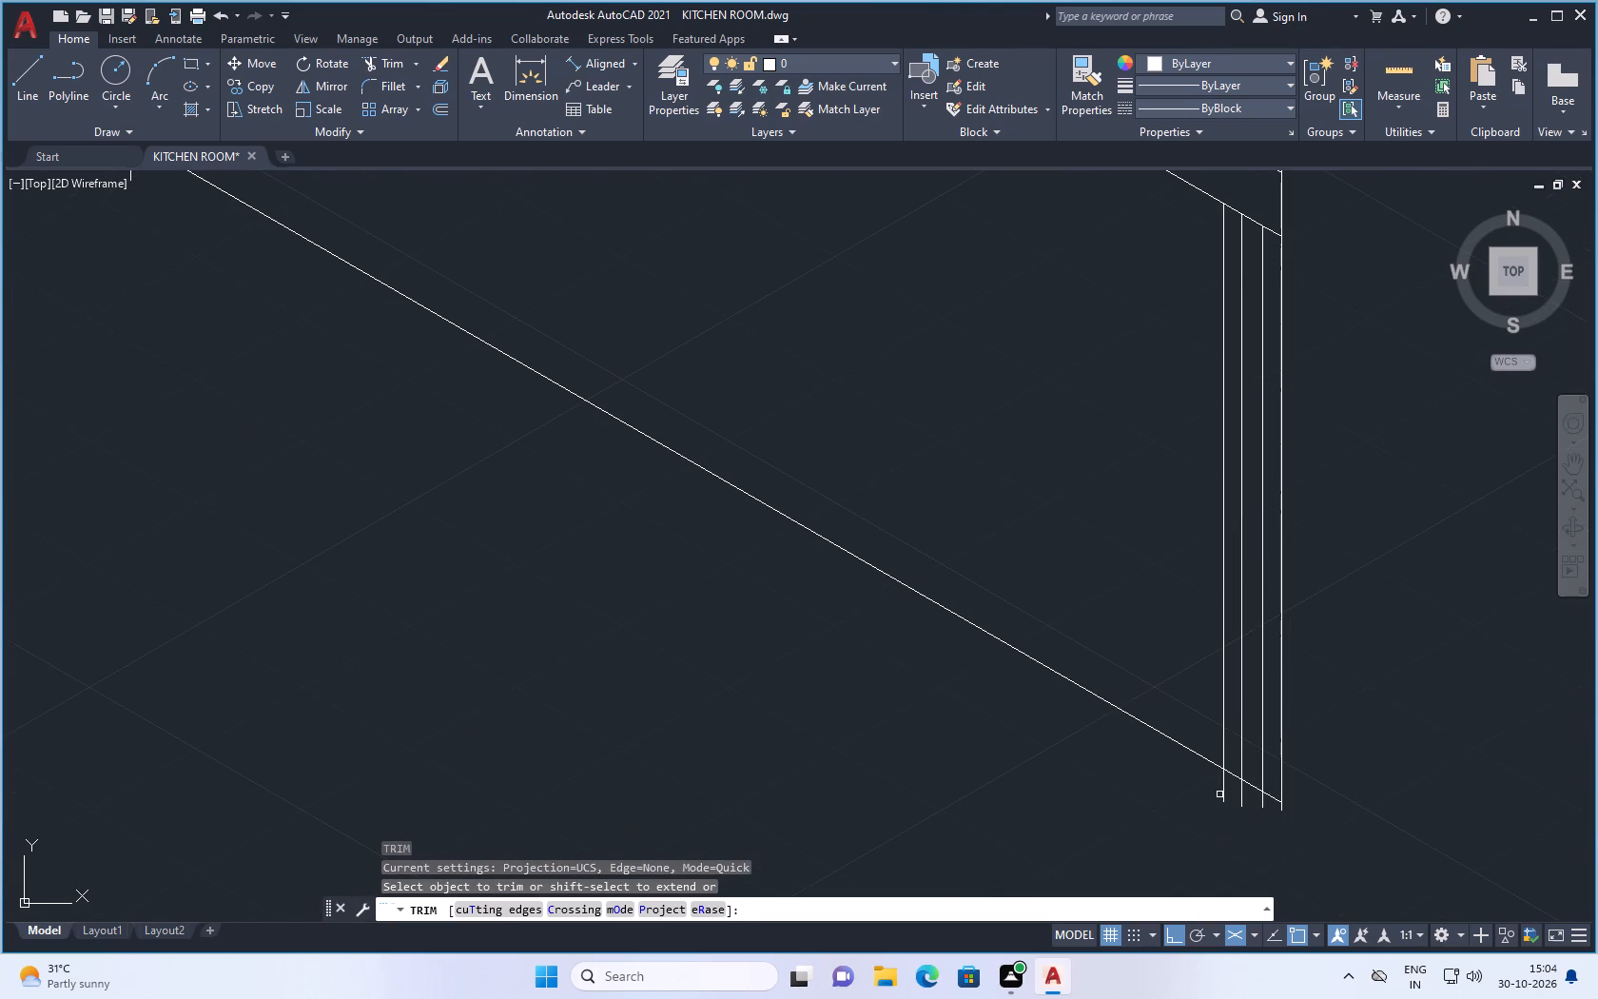
pyautogui.click(1221, 794)
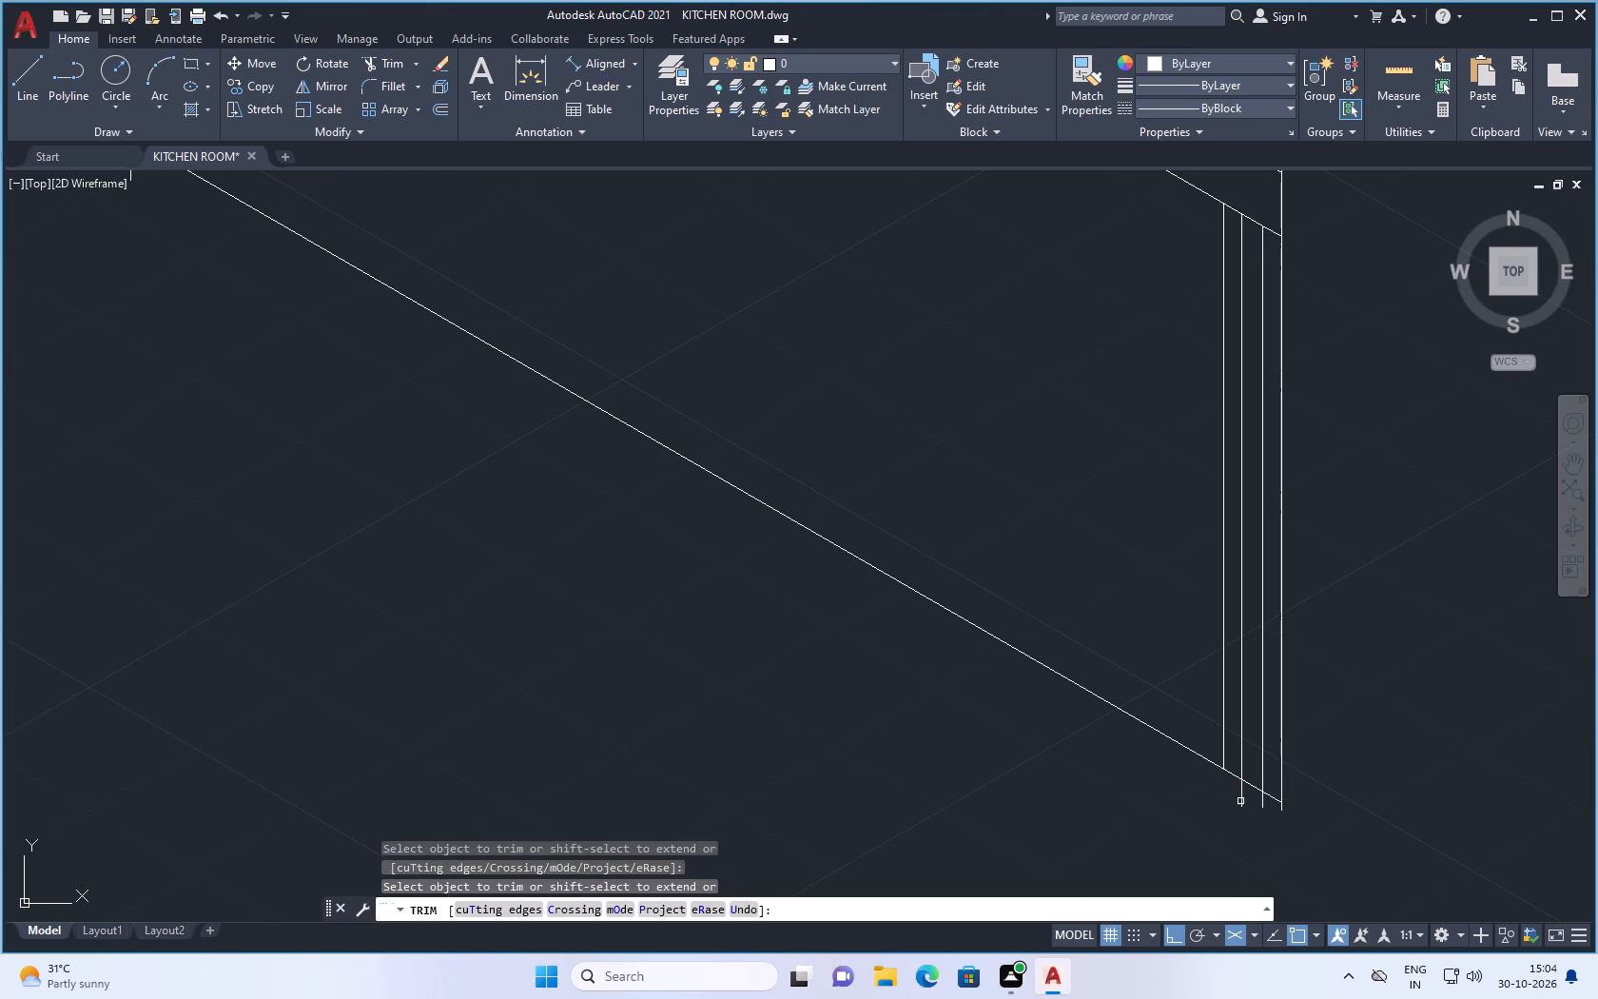
pyautogui.moveTo(1246, 804); pyautogui.dragTo(1236, 804)
pyautogui.click(1233, 804)
pyautogui.click(1266, 807)
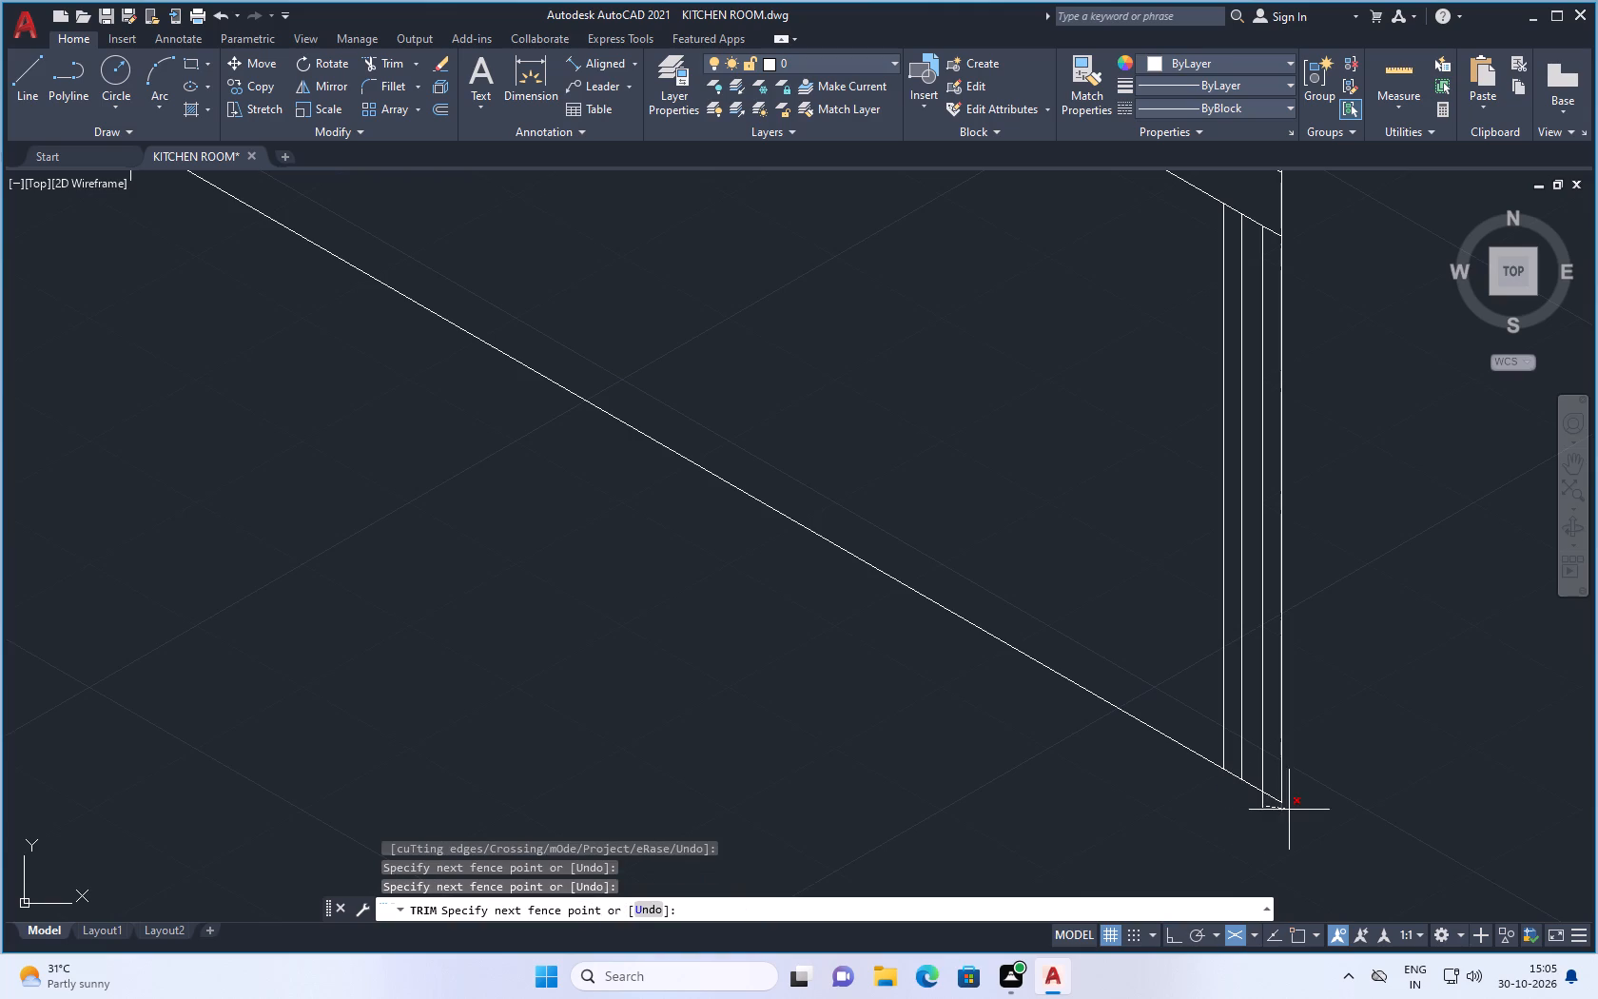
pyautogui.click(1277, 810)
pyautogui.click(1262, 801)
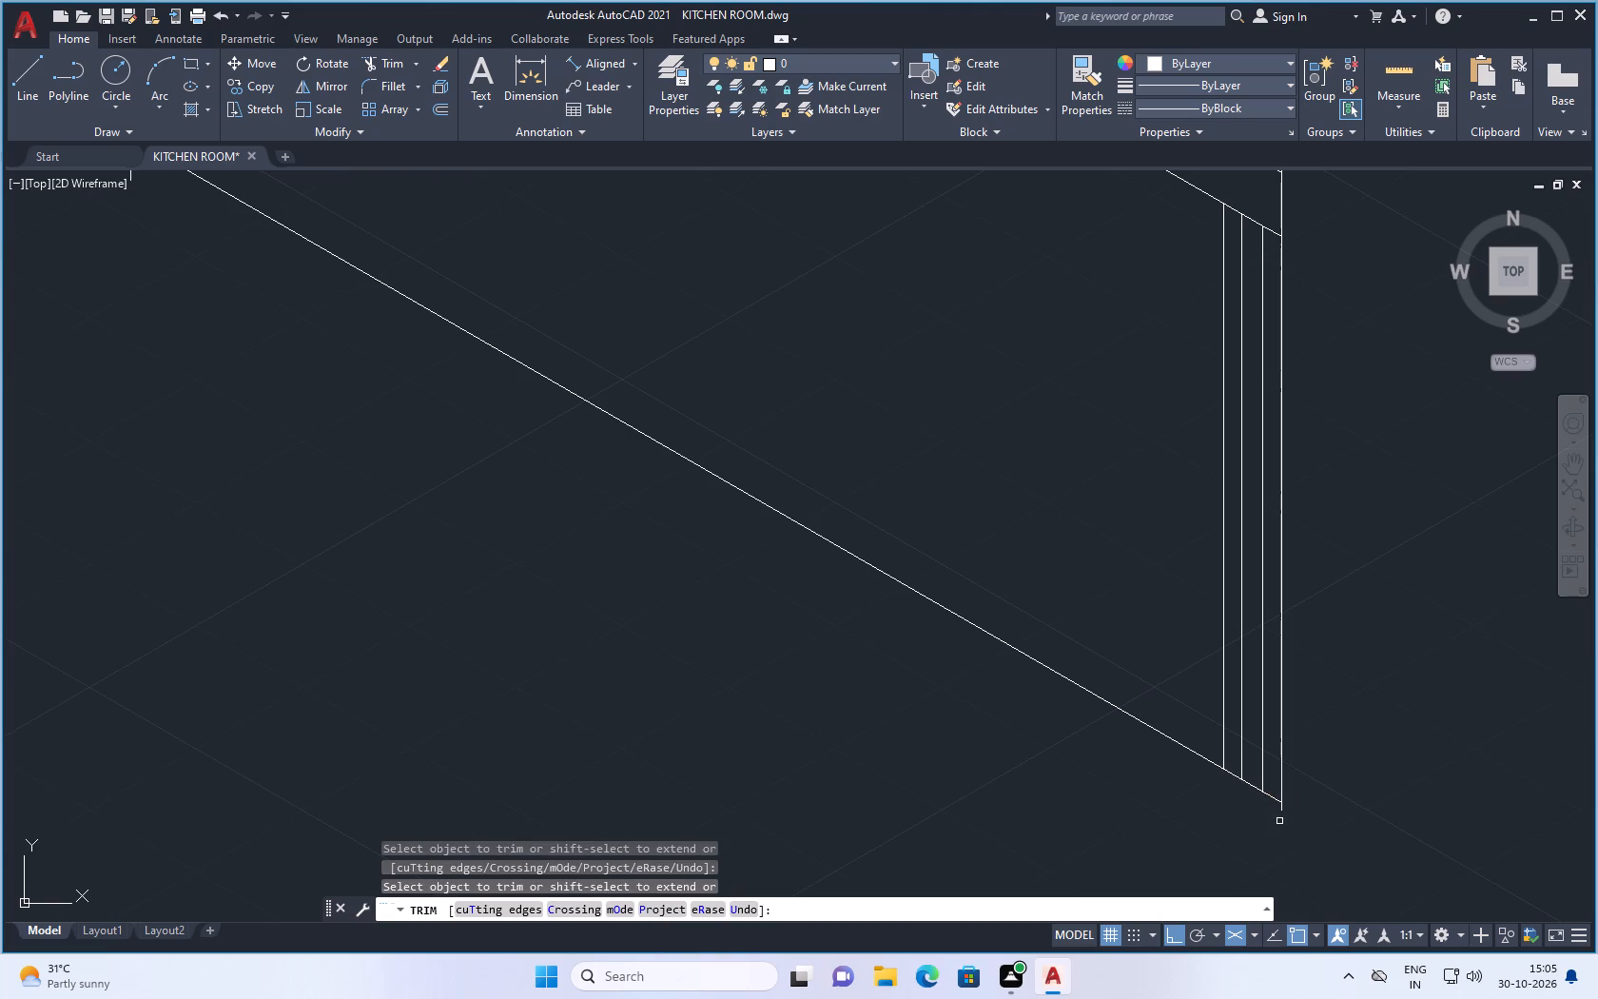
pyautogui.scroll(2, 1284, 809)
pyautogui.moveTo(1270, 801); pyautogui.dragTo(1247, 825)
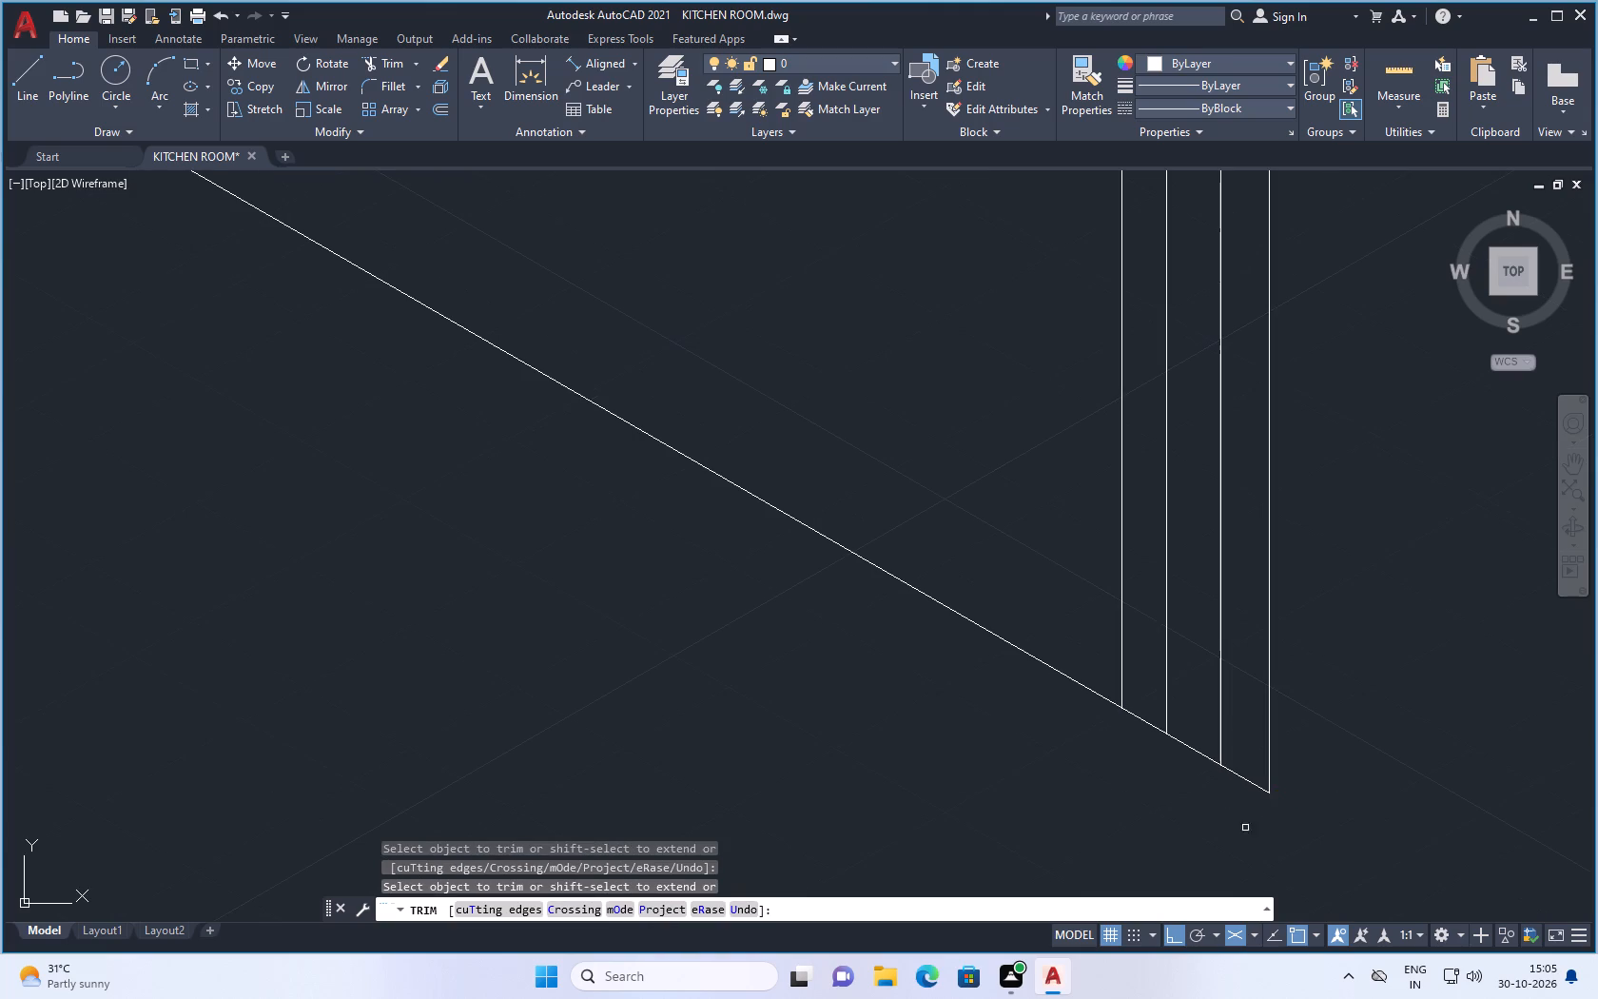
pyautogui.press('Escape')
# Switch to isoplane Left and try a vertical line down from the lowest parallel line, just inward of the near-end inner vertical.
pyautogui.scroll(-5, 1237, 755)
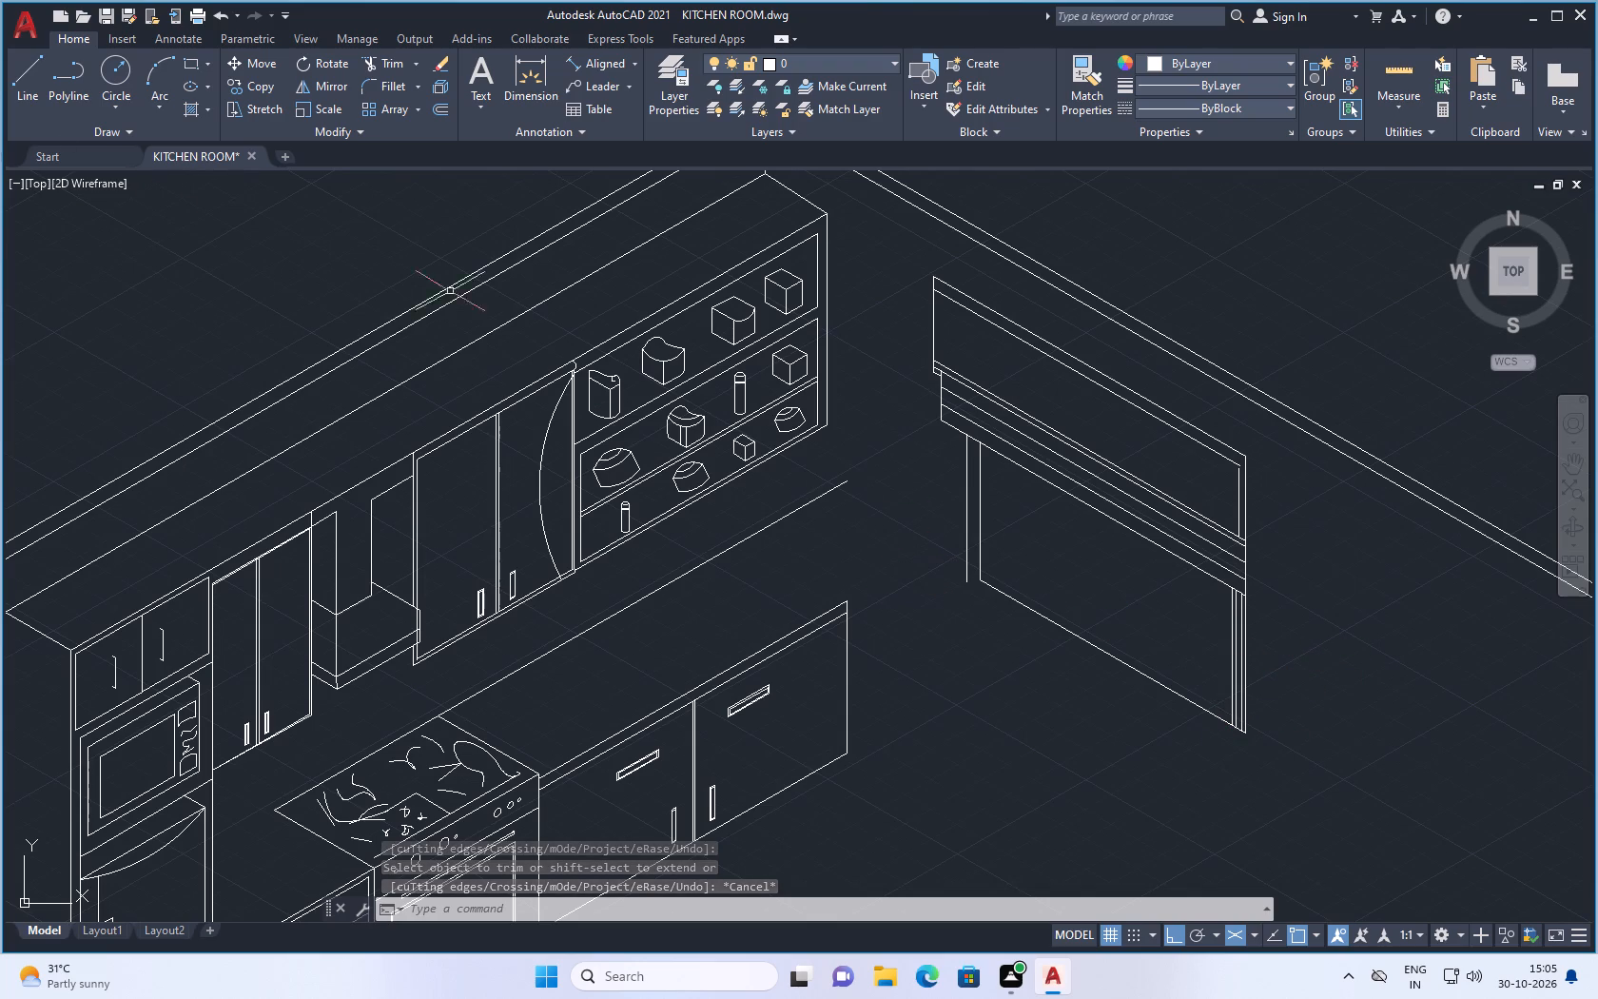
pyautogui.click(29, 73)
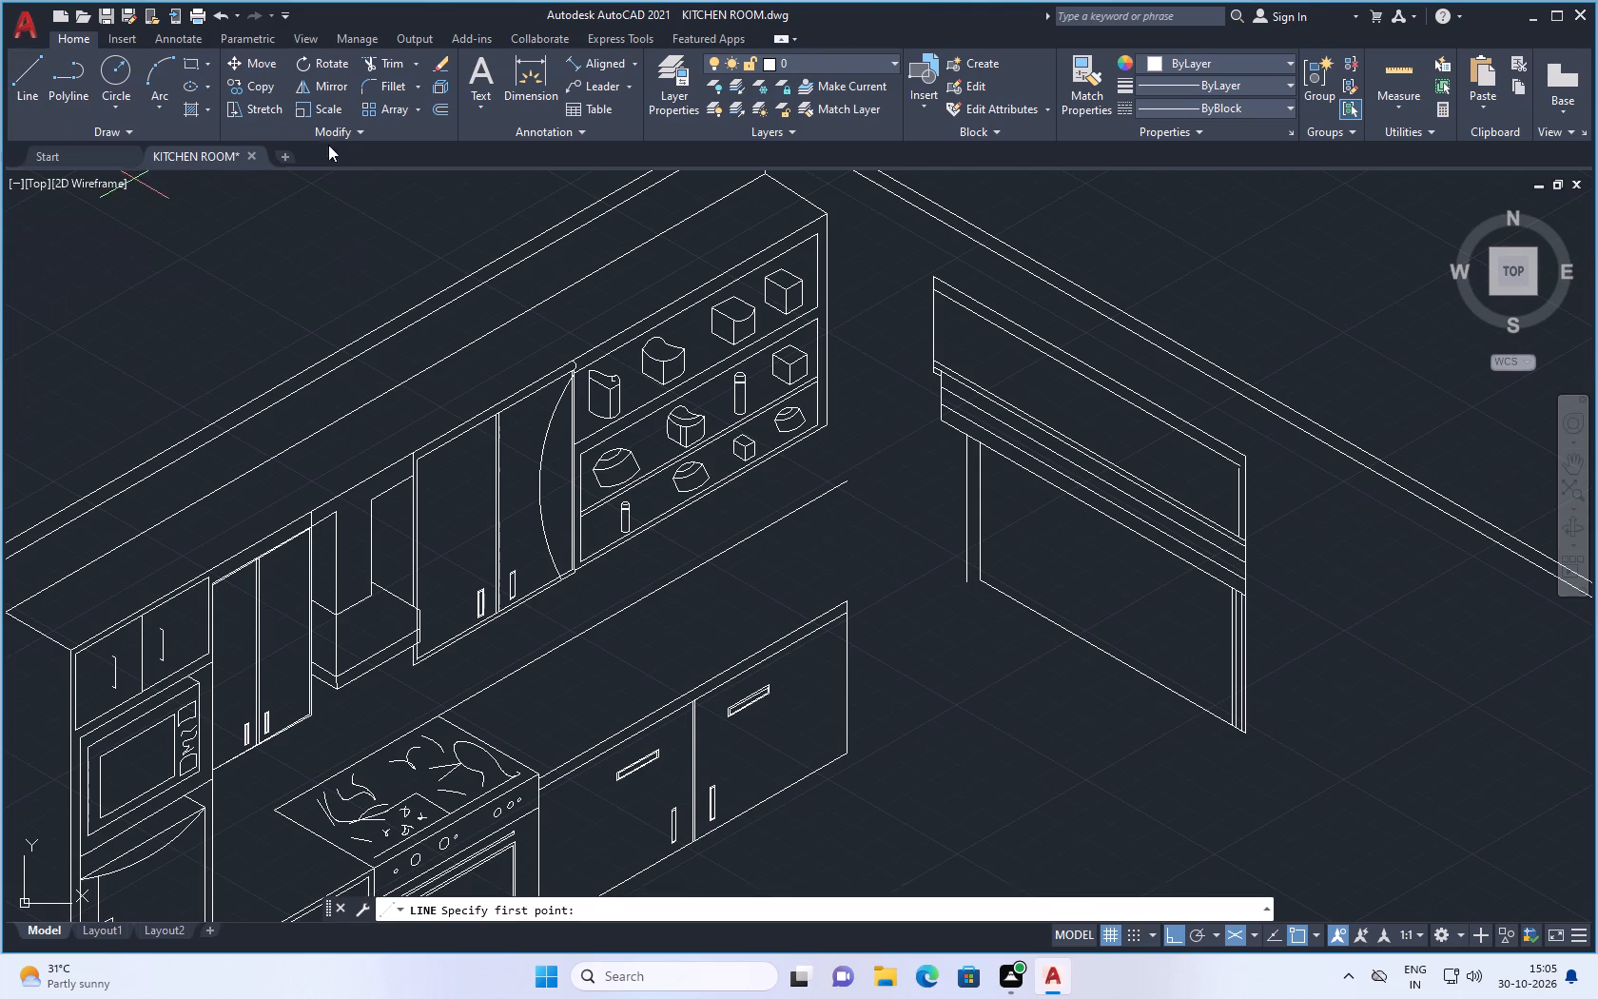
pyautogui.scroll(3, 977, 468)
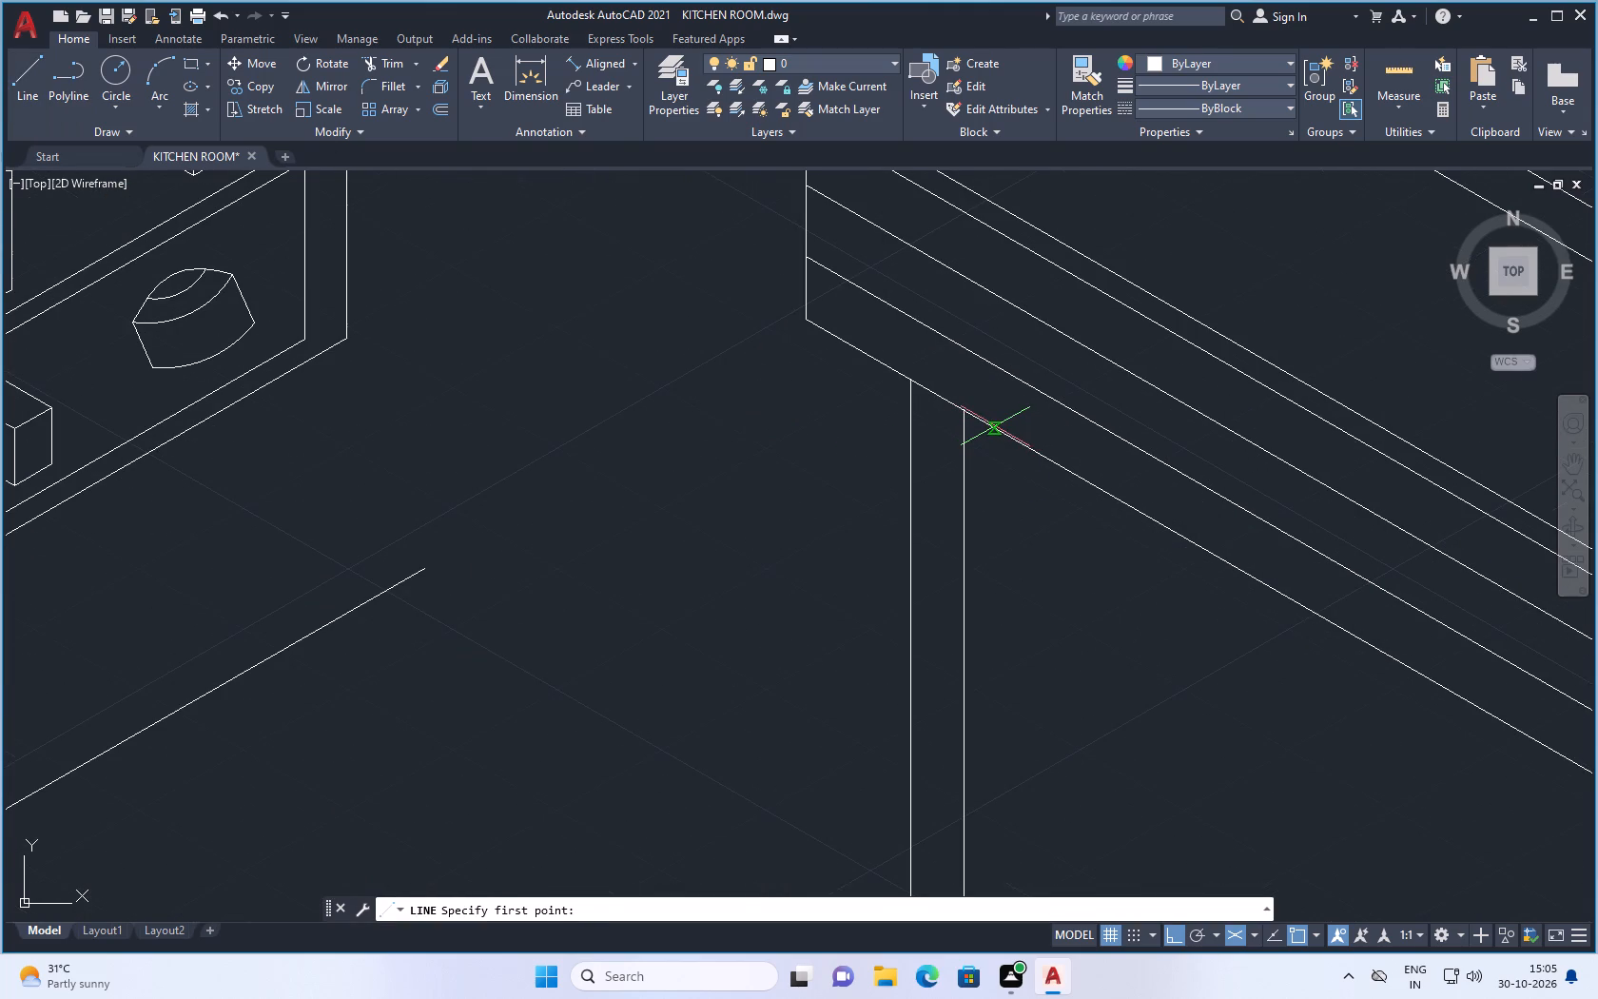
pyautogui.moveTo(995, 426); pyautogui.dragTo(995, 456)
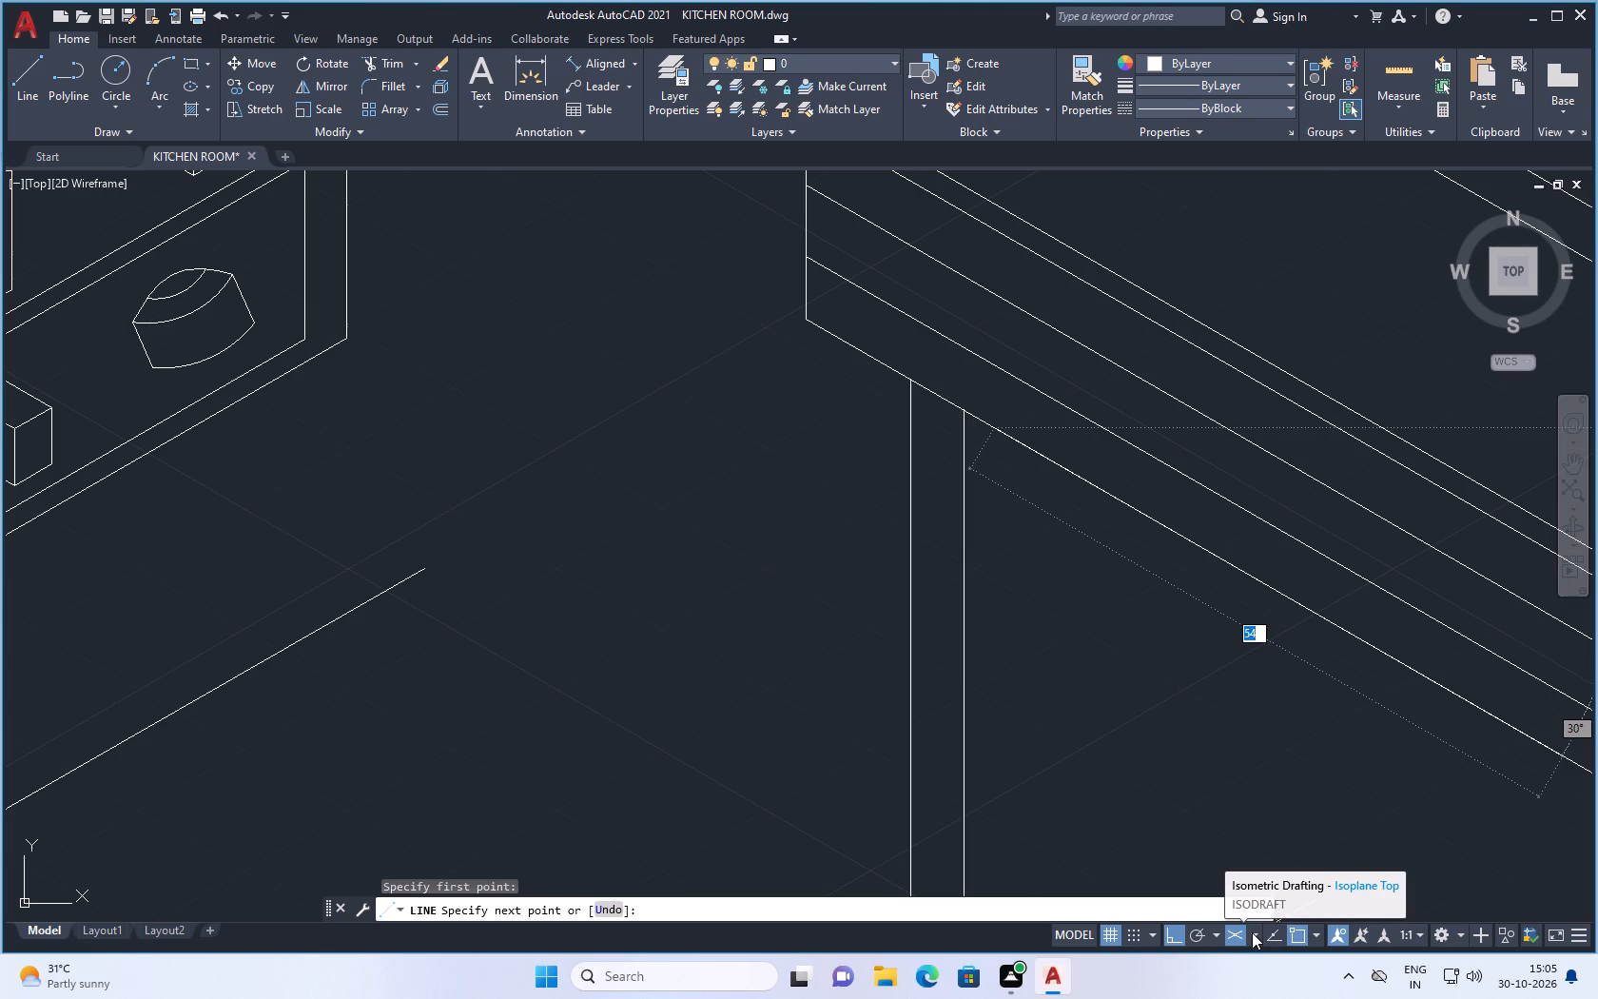
pyautogui.click(1252, 932)
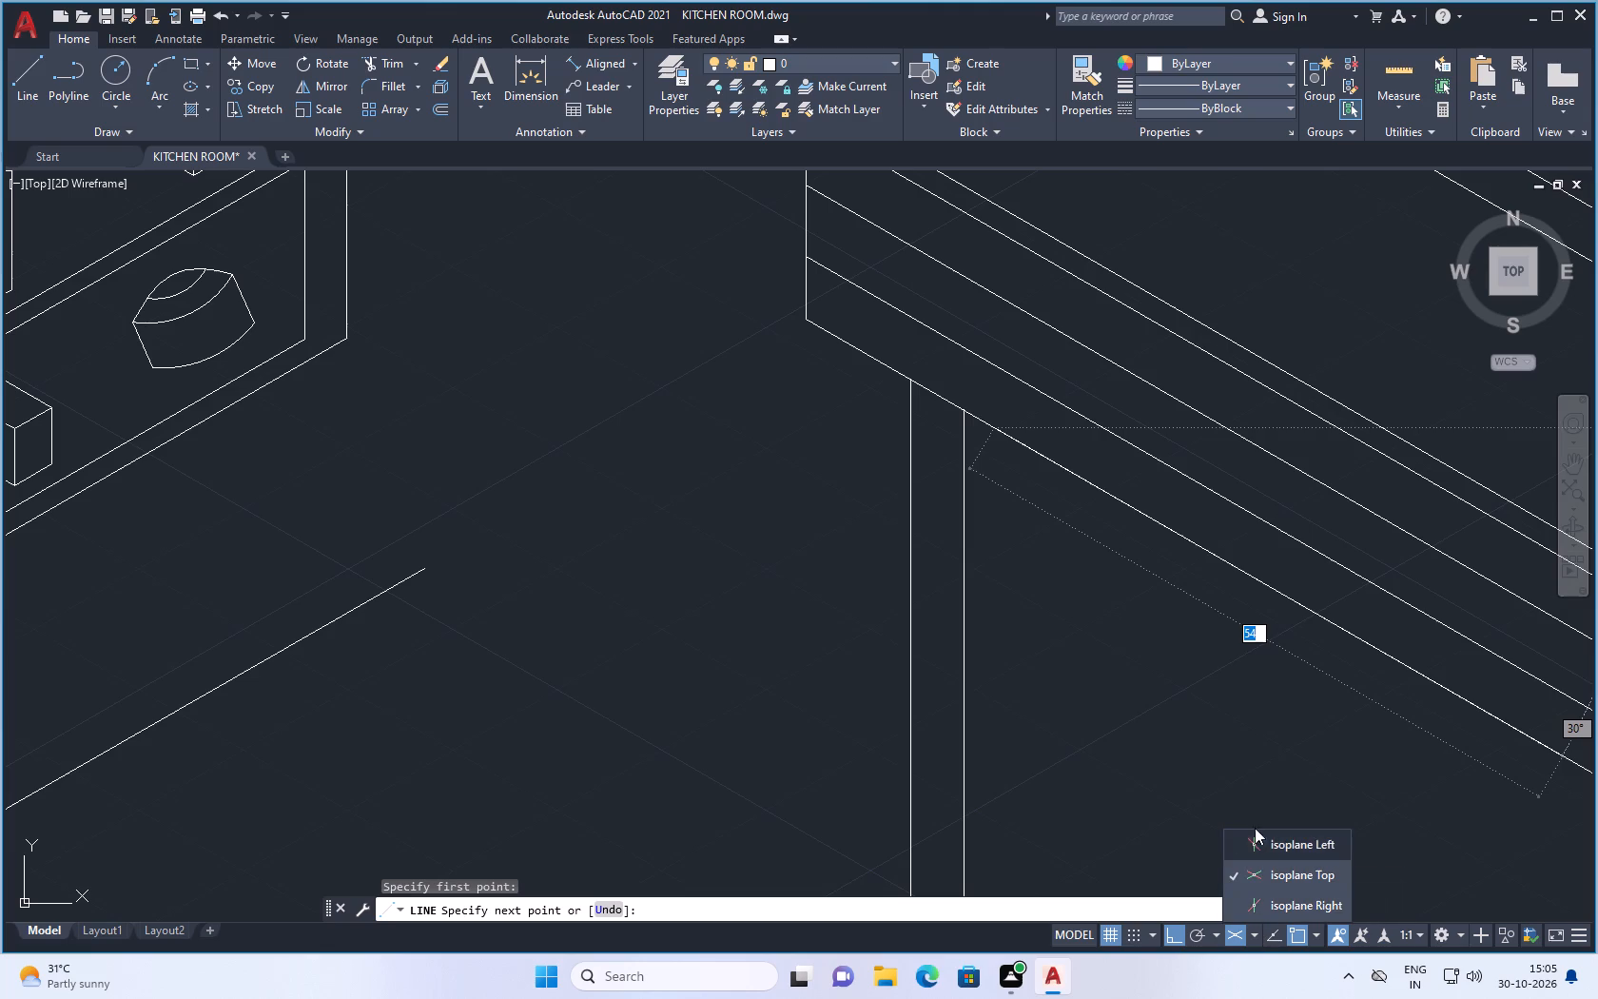
pyautogui.click(1239, 836)
pyautogui.scroll(-2, 1118, 663)
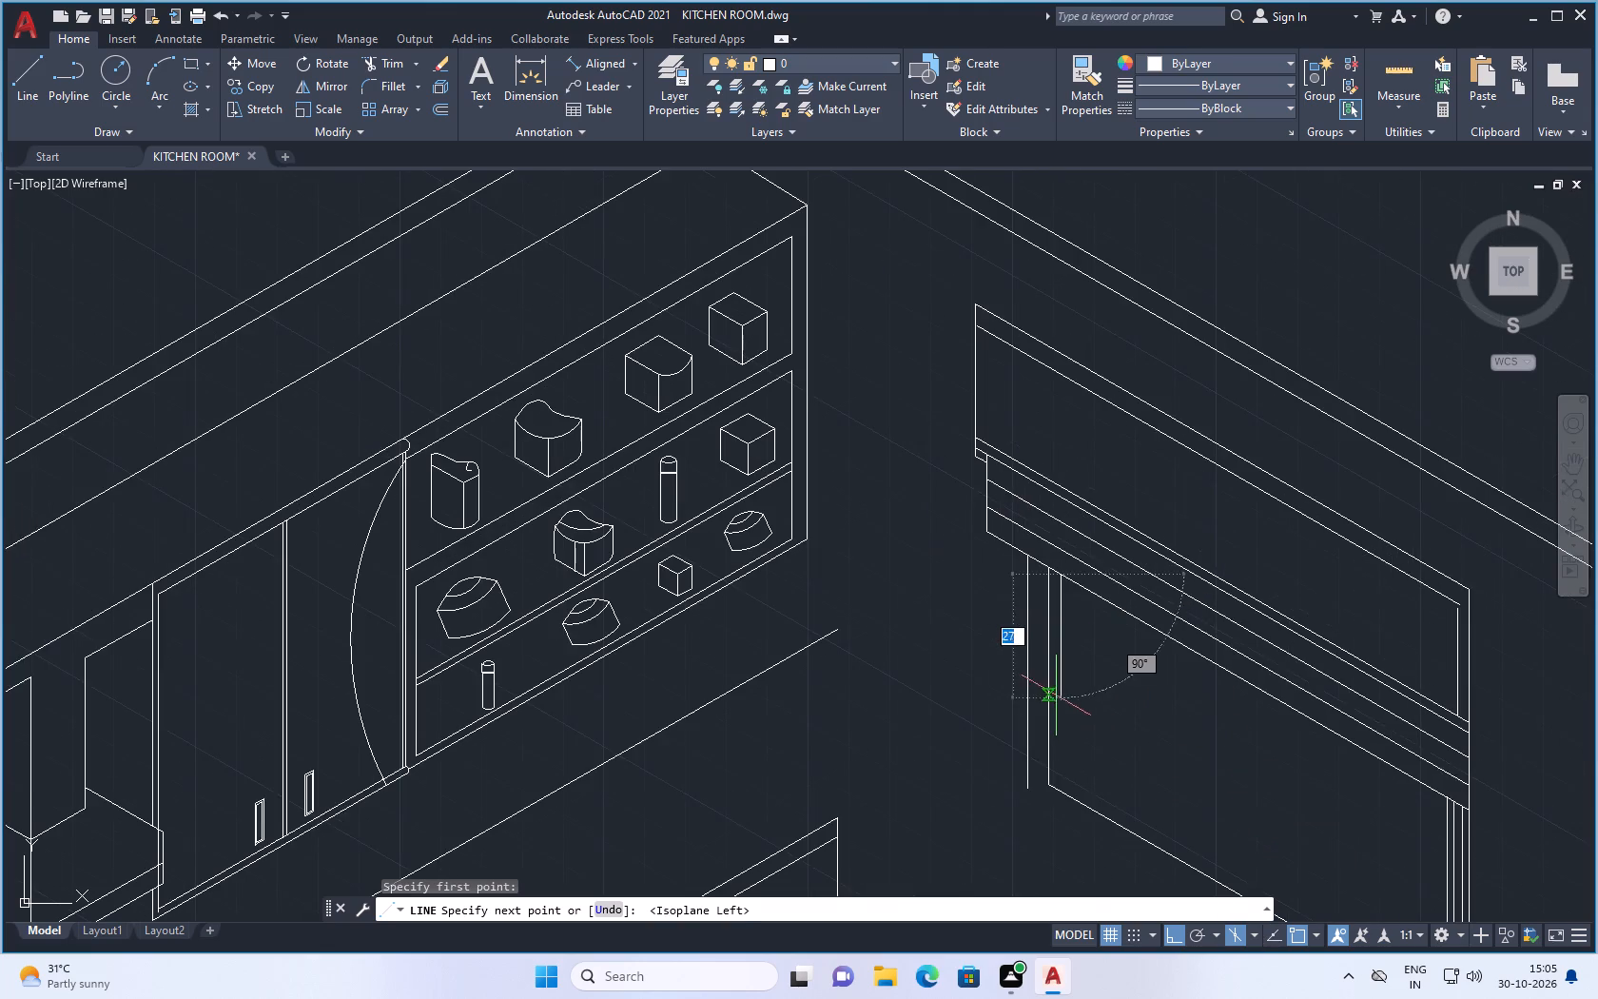
pyautogui.scroll(1, 1064, 777)
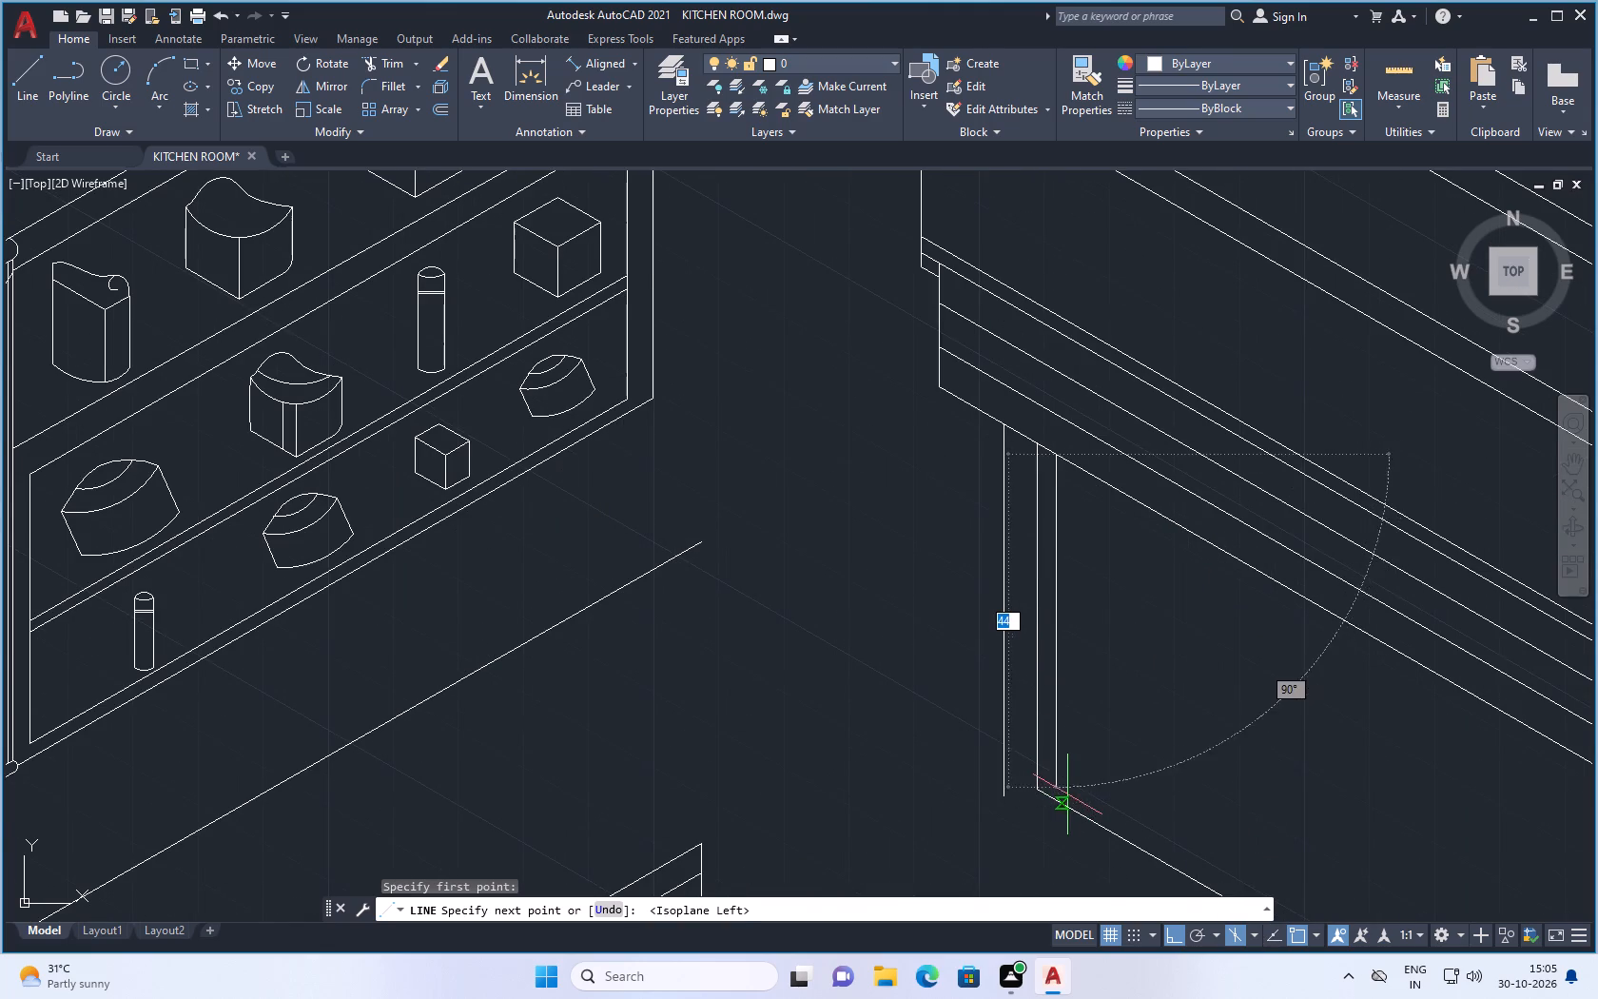
pyautogui.scroll(1, 1068, 801)
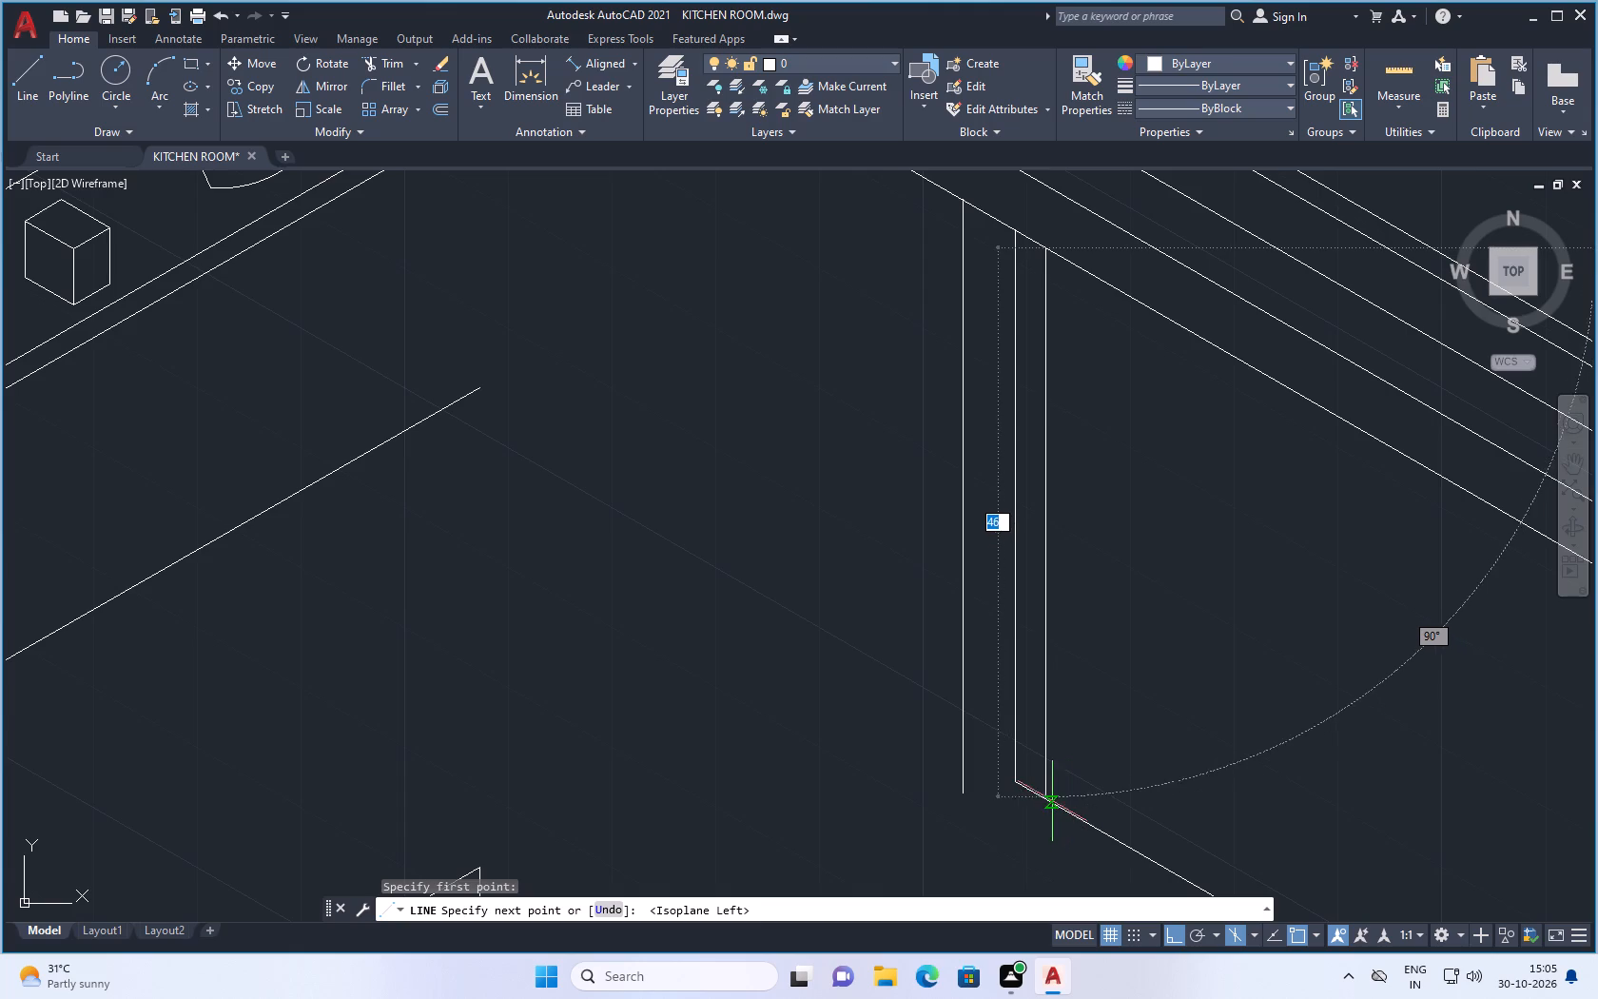
pyautogui.press('Escape')
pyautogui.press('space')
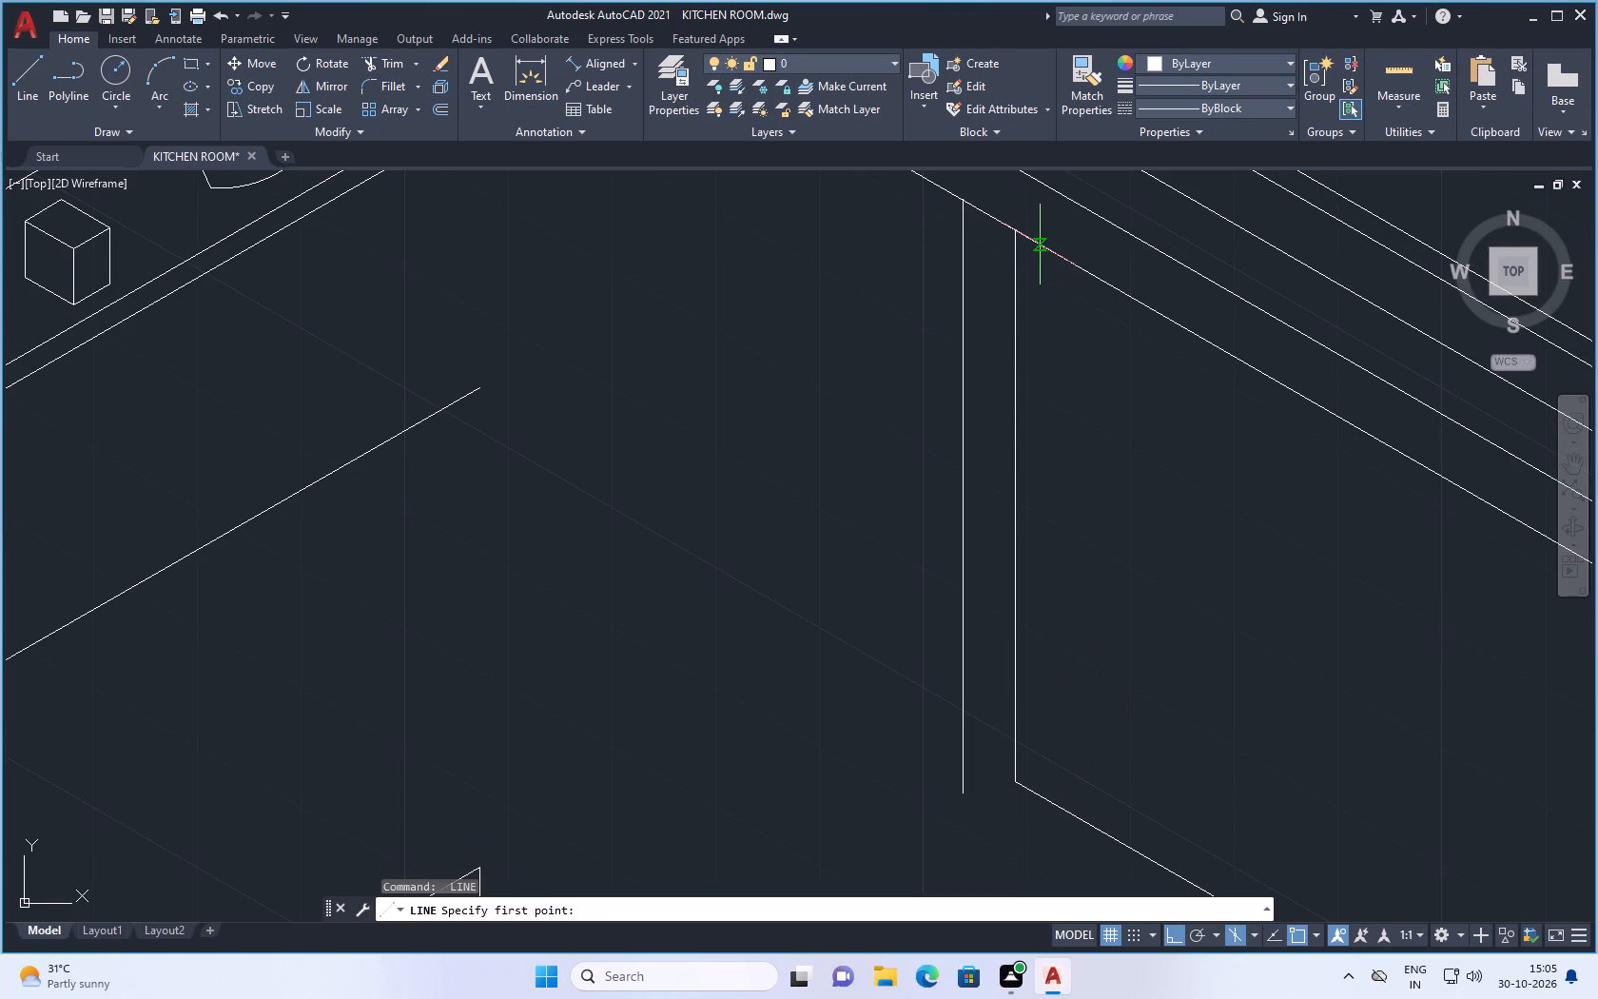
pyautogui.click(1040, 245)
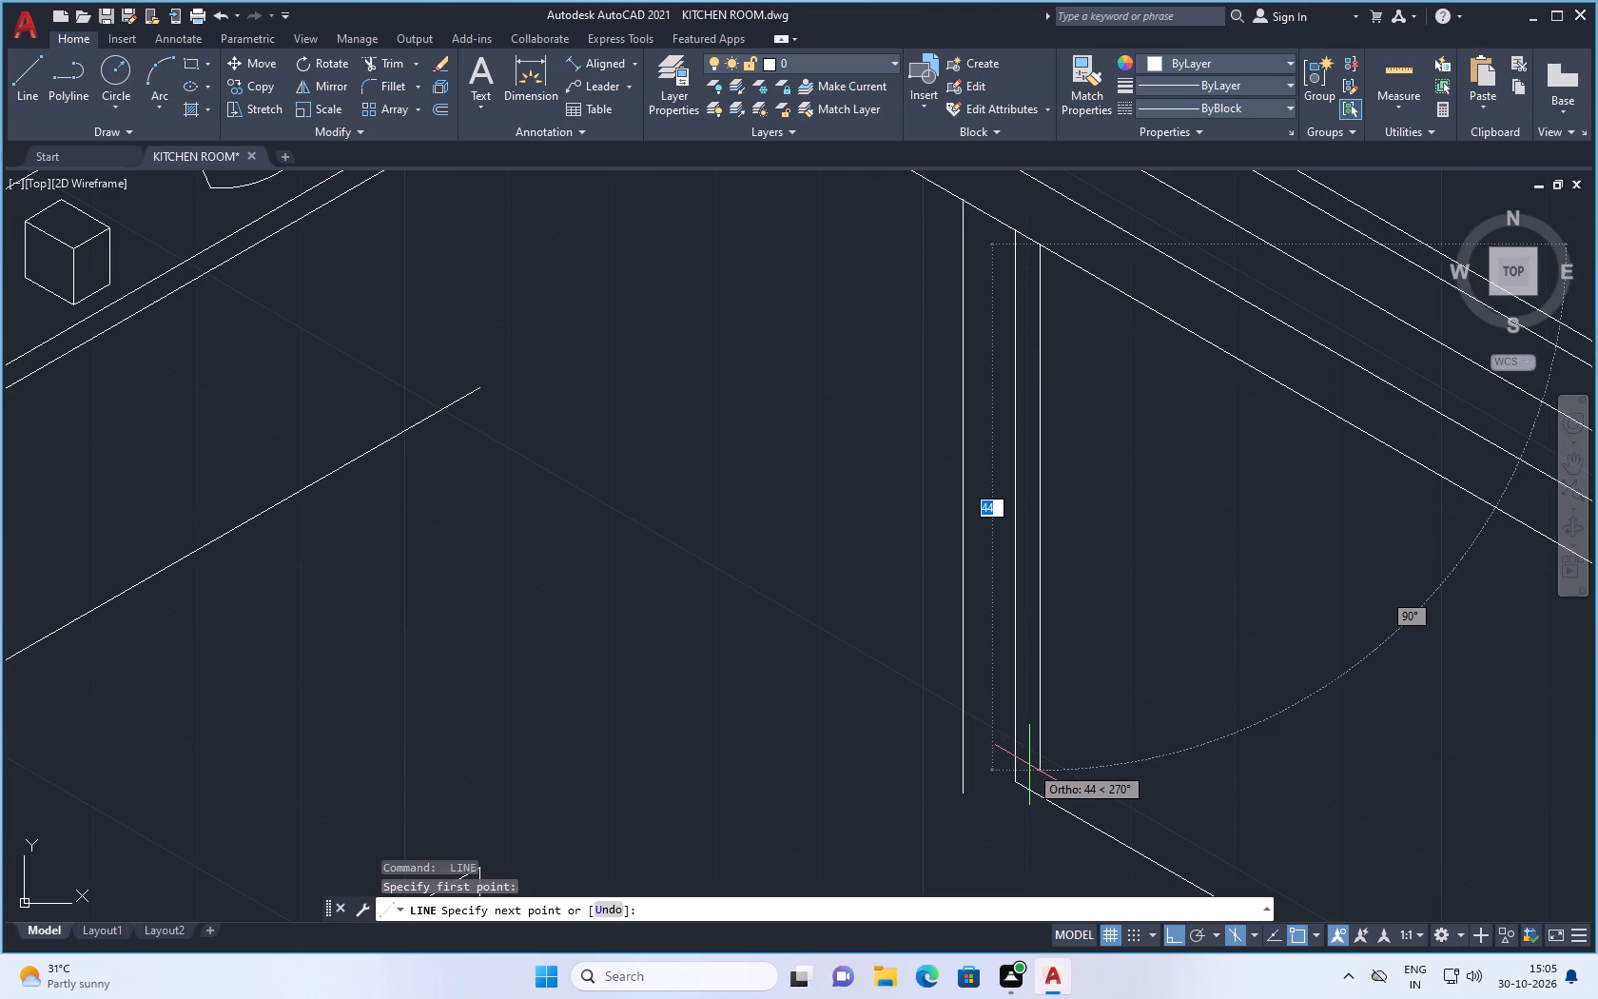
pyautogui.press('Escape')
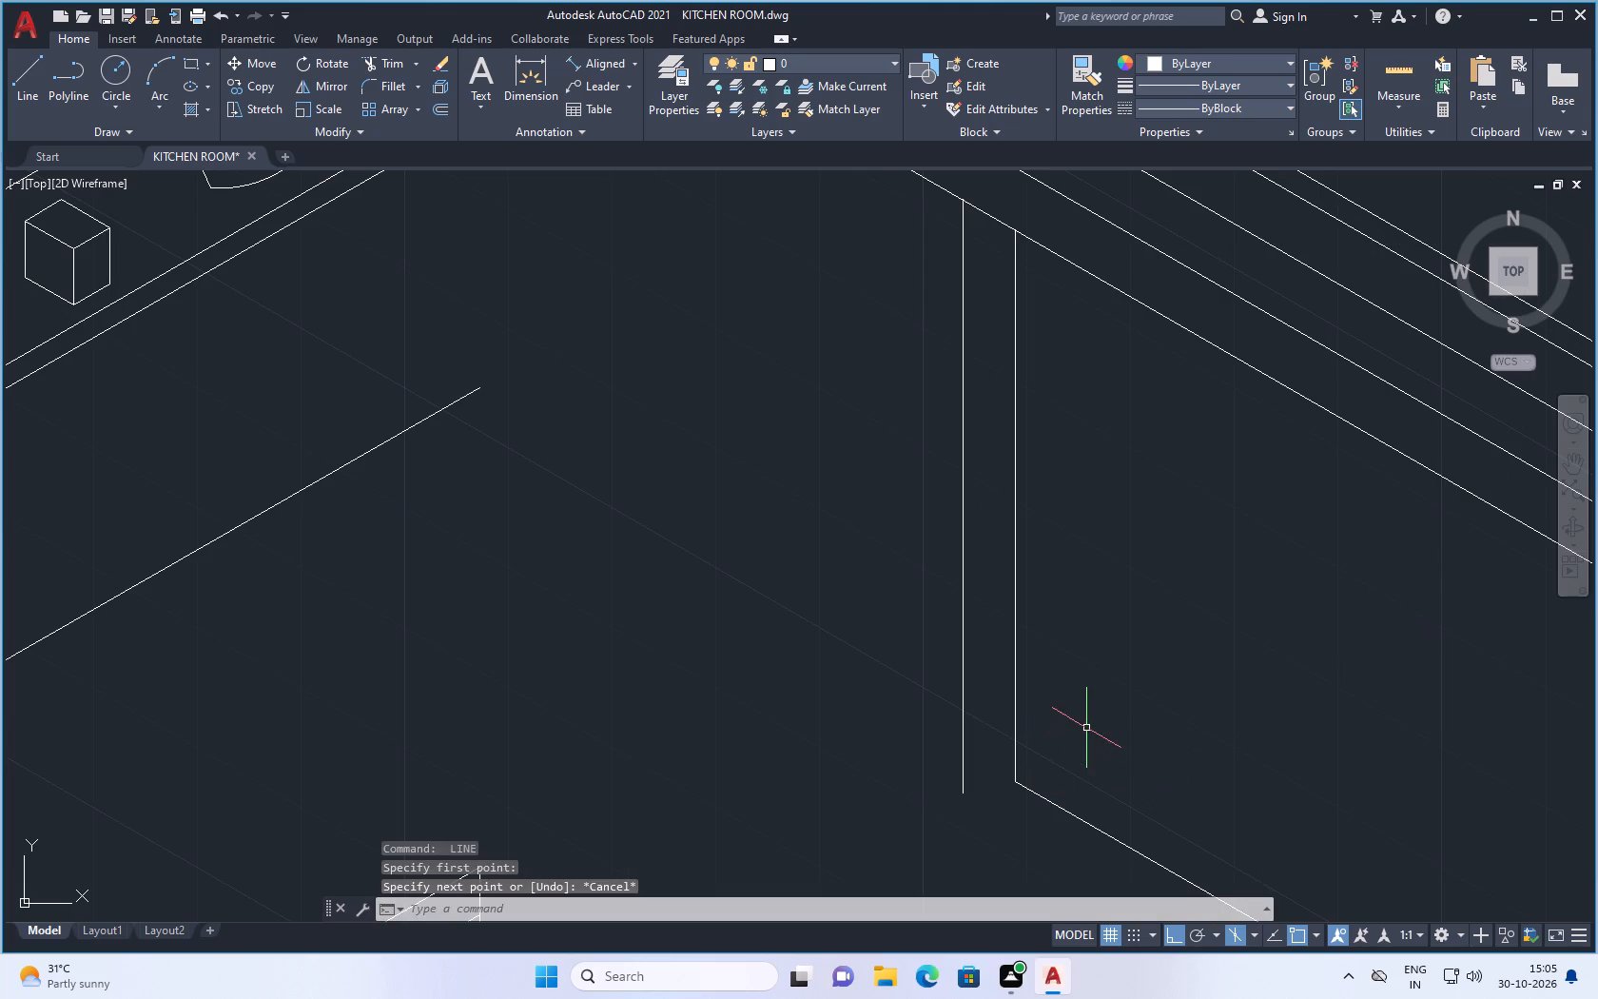
# Draw a vertical line about 45 long at 270° from the lowest parallel line, just inward of the near-end inner vertical.
pyautogui.press('space')
pyautogui.scroll(2, 1011, 175)
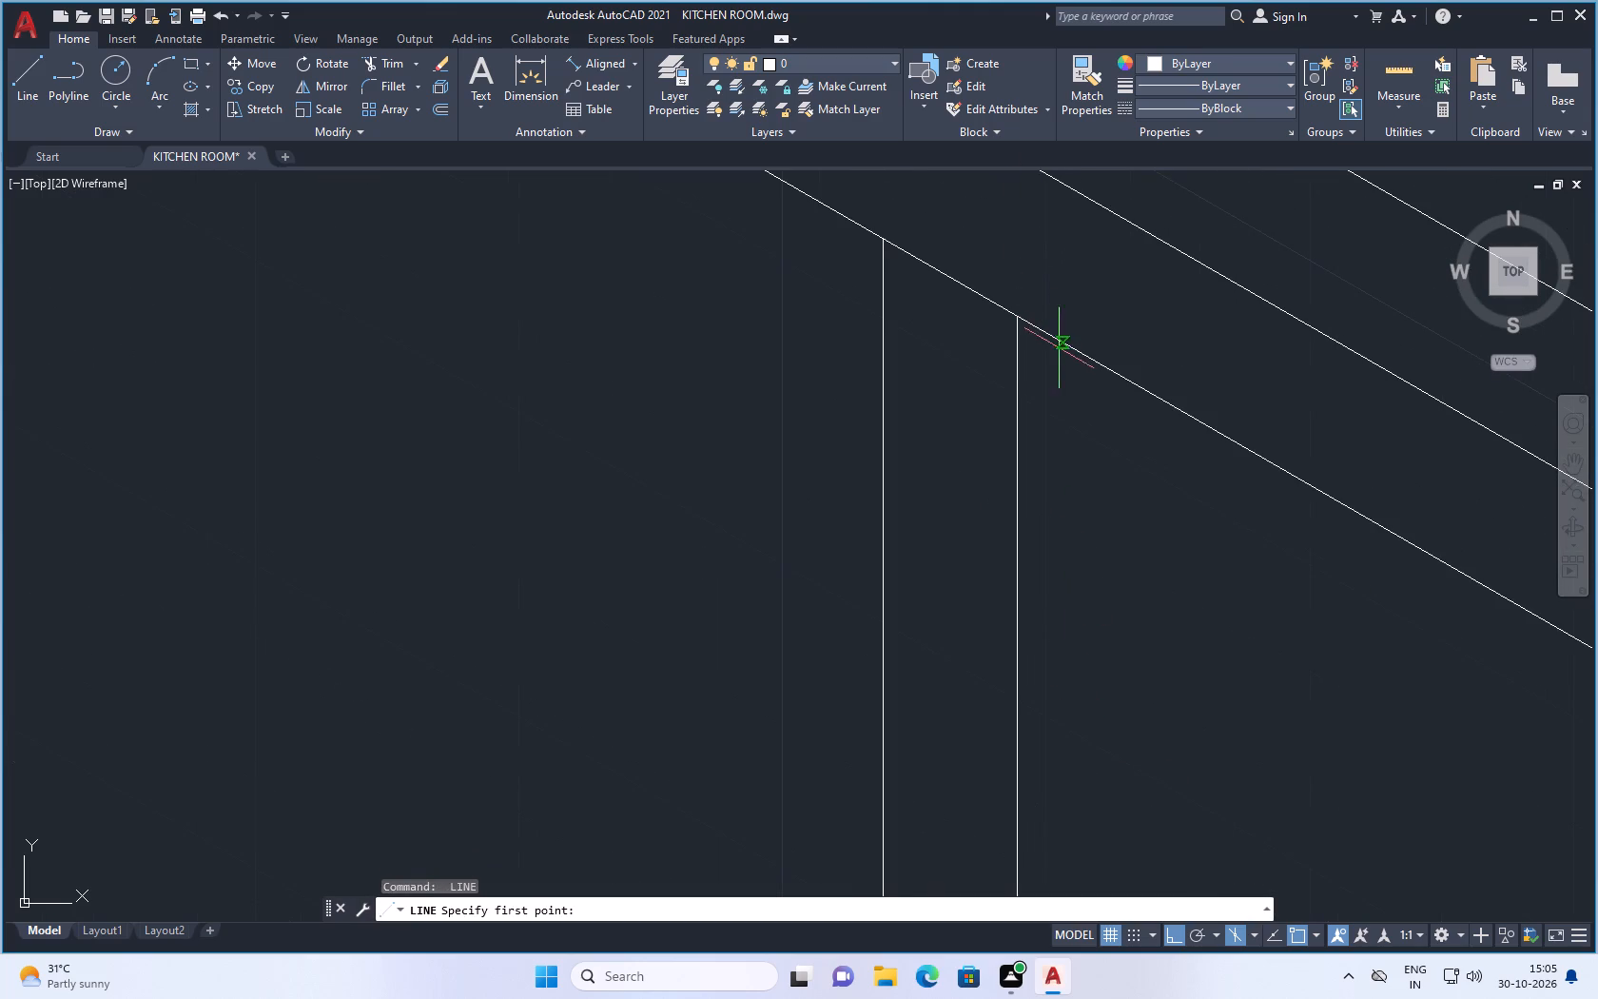
pyautogui.click(1060, 340)
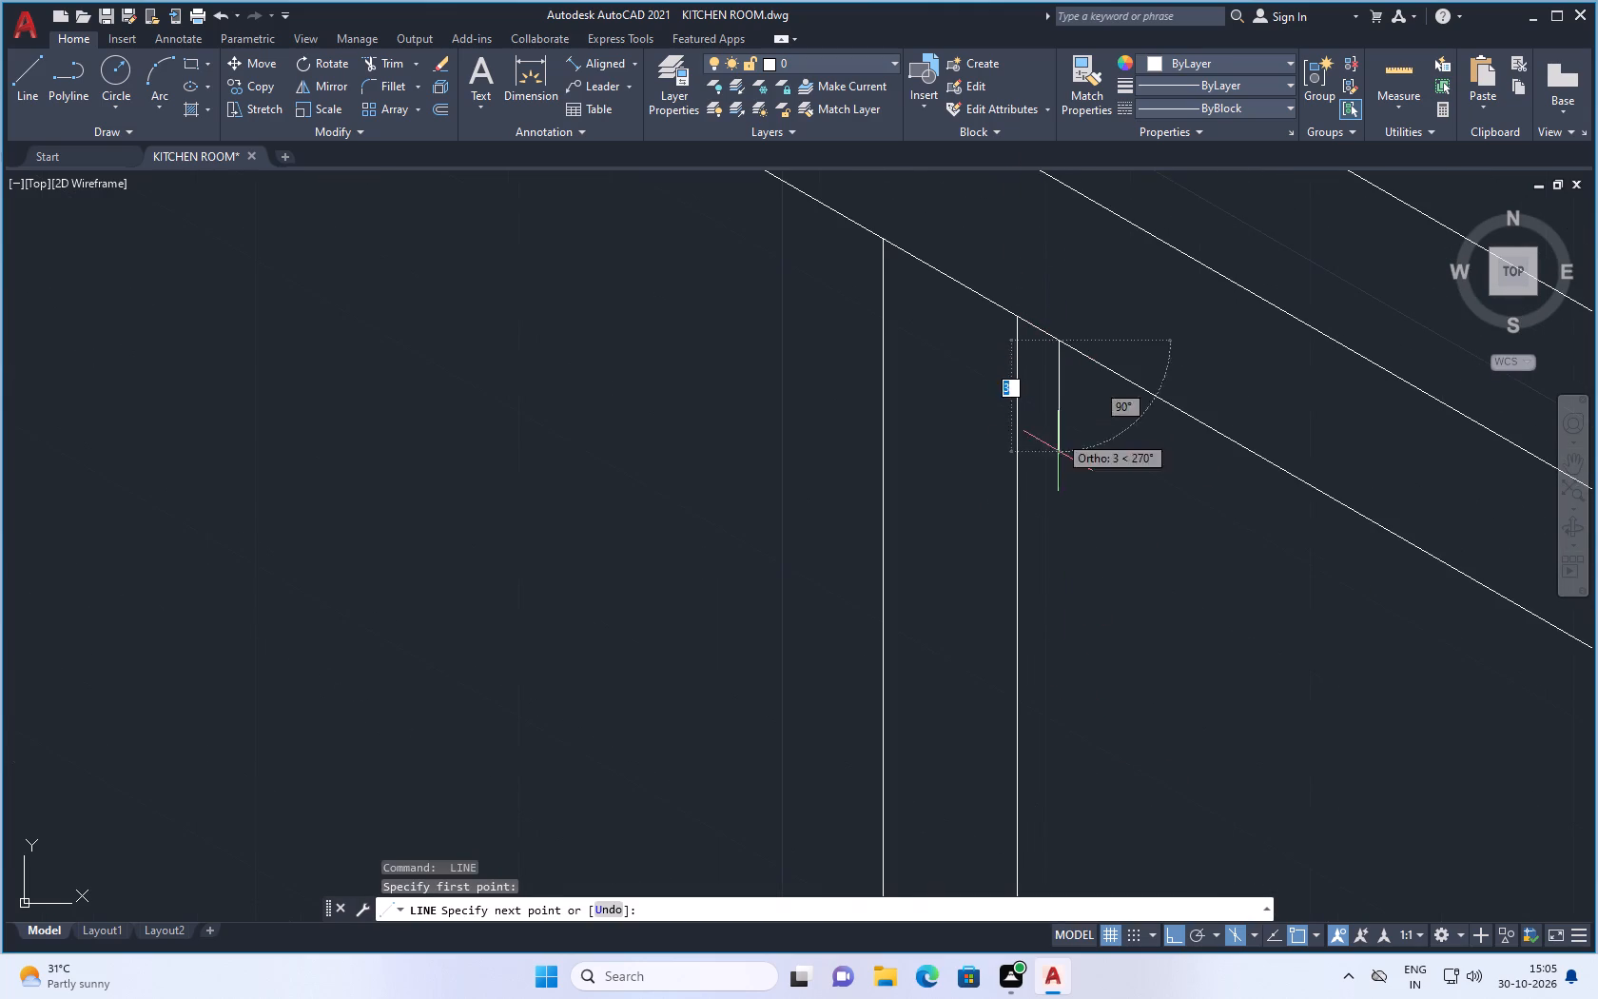
pyautogui.scroll(-5, 1050, 472)
pyautogui.scroll(2, 1037, 534)
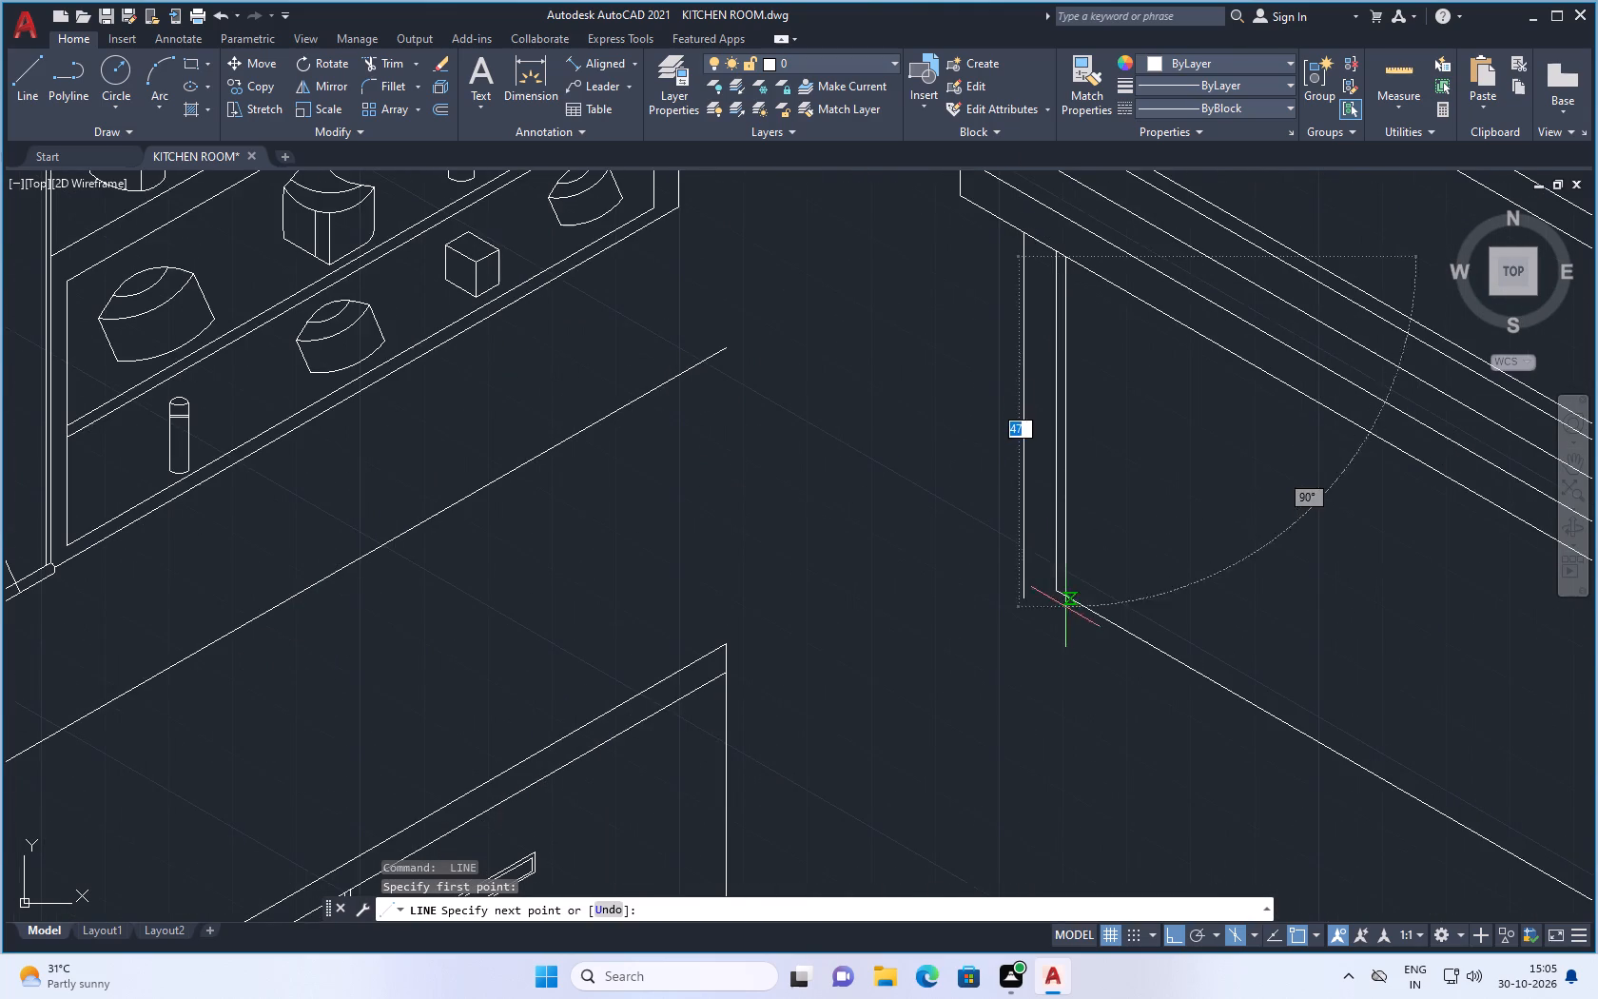
pyautogui.scroll(2, 1076, 595)
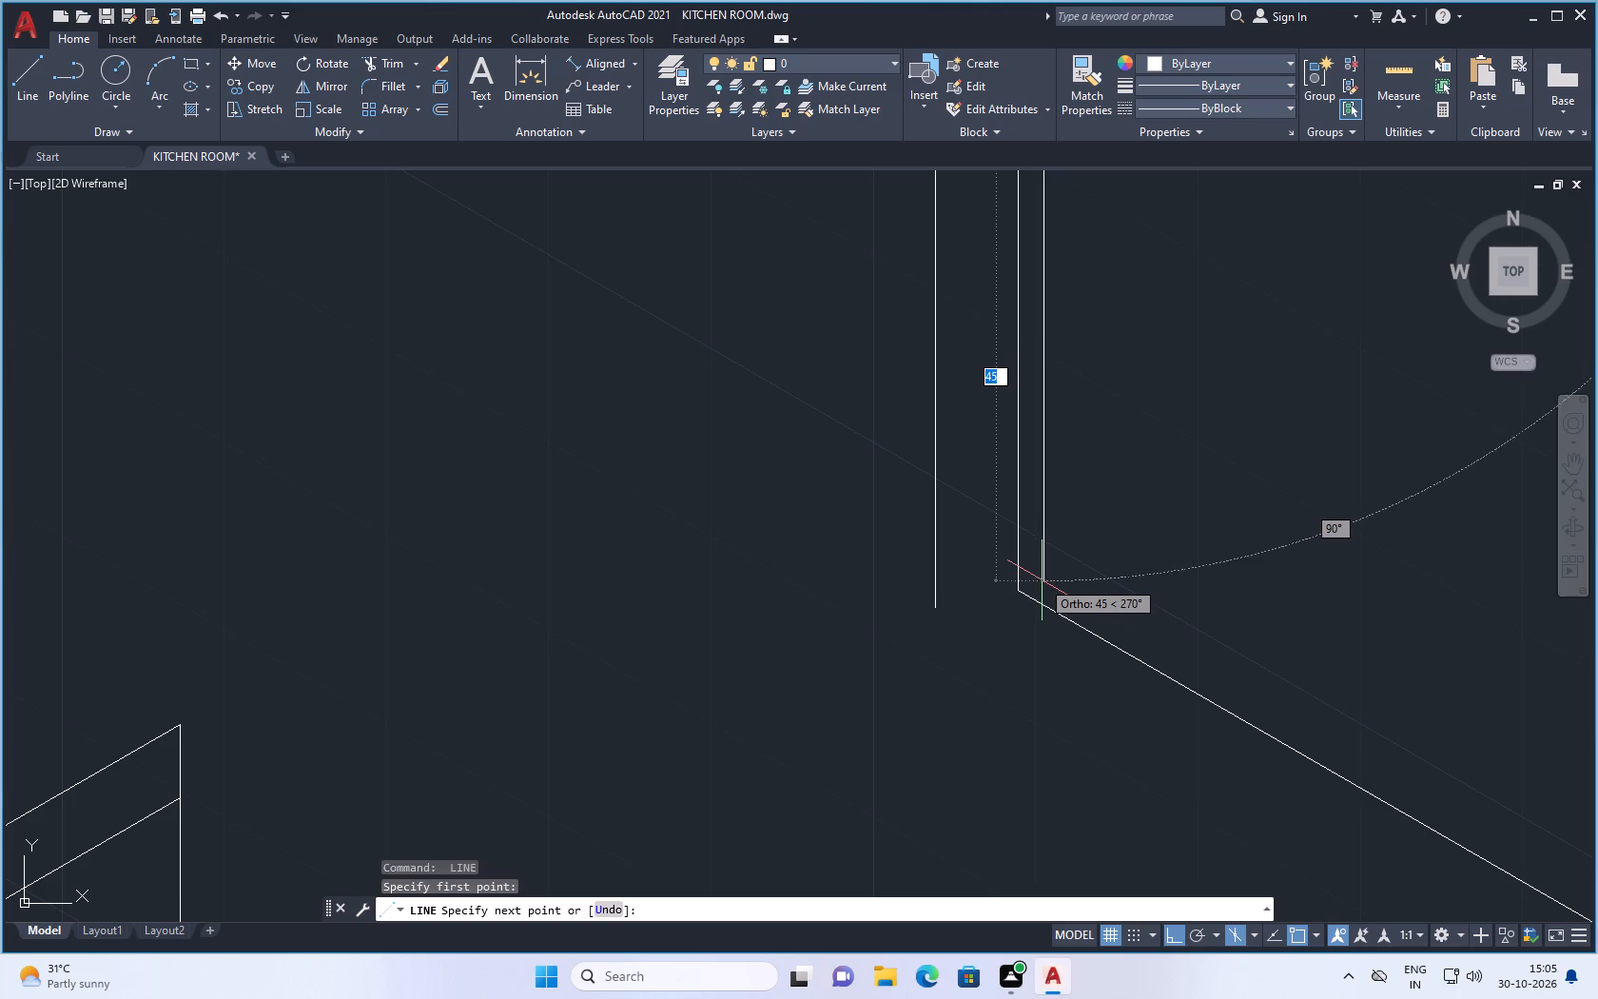
pyautogui.click(1045, 580)
pyautogui.scroll(-2, 1170, 653)
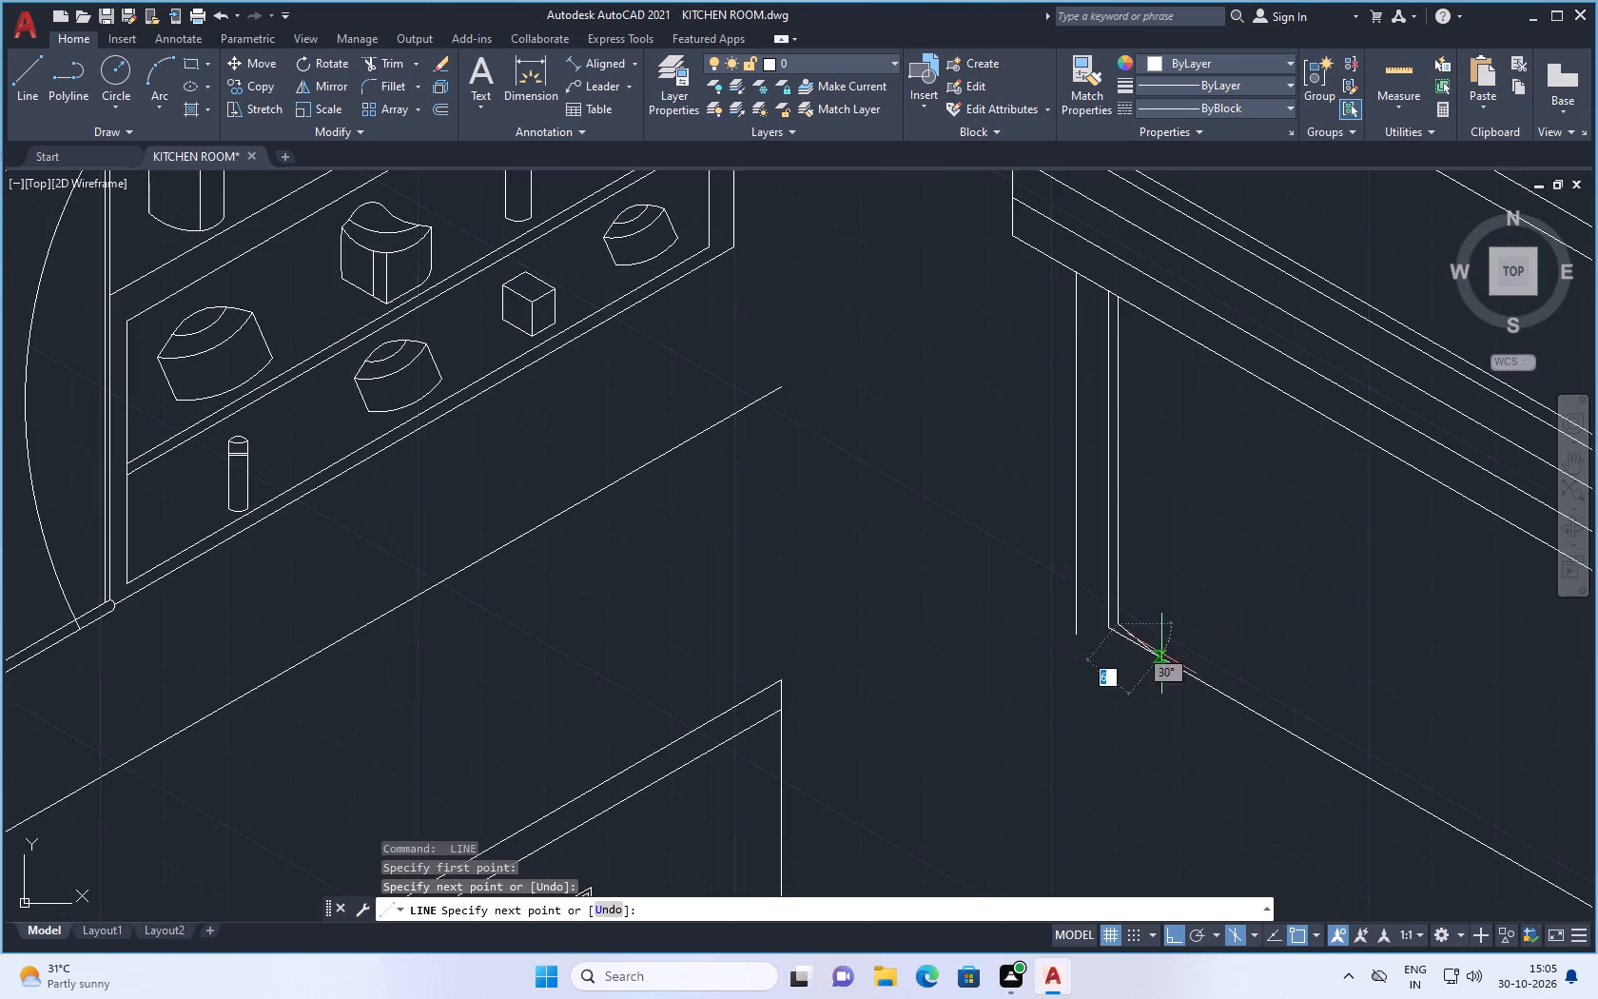
pyautogui.scroll(-2, 1226, 675)
pyautogui.scroll(1, 1390, 795)
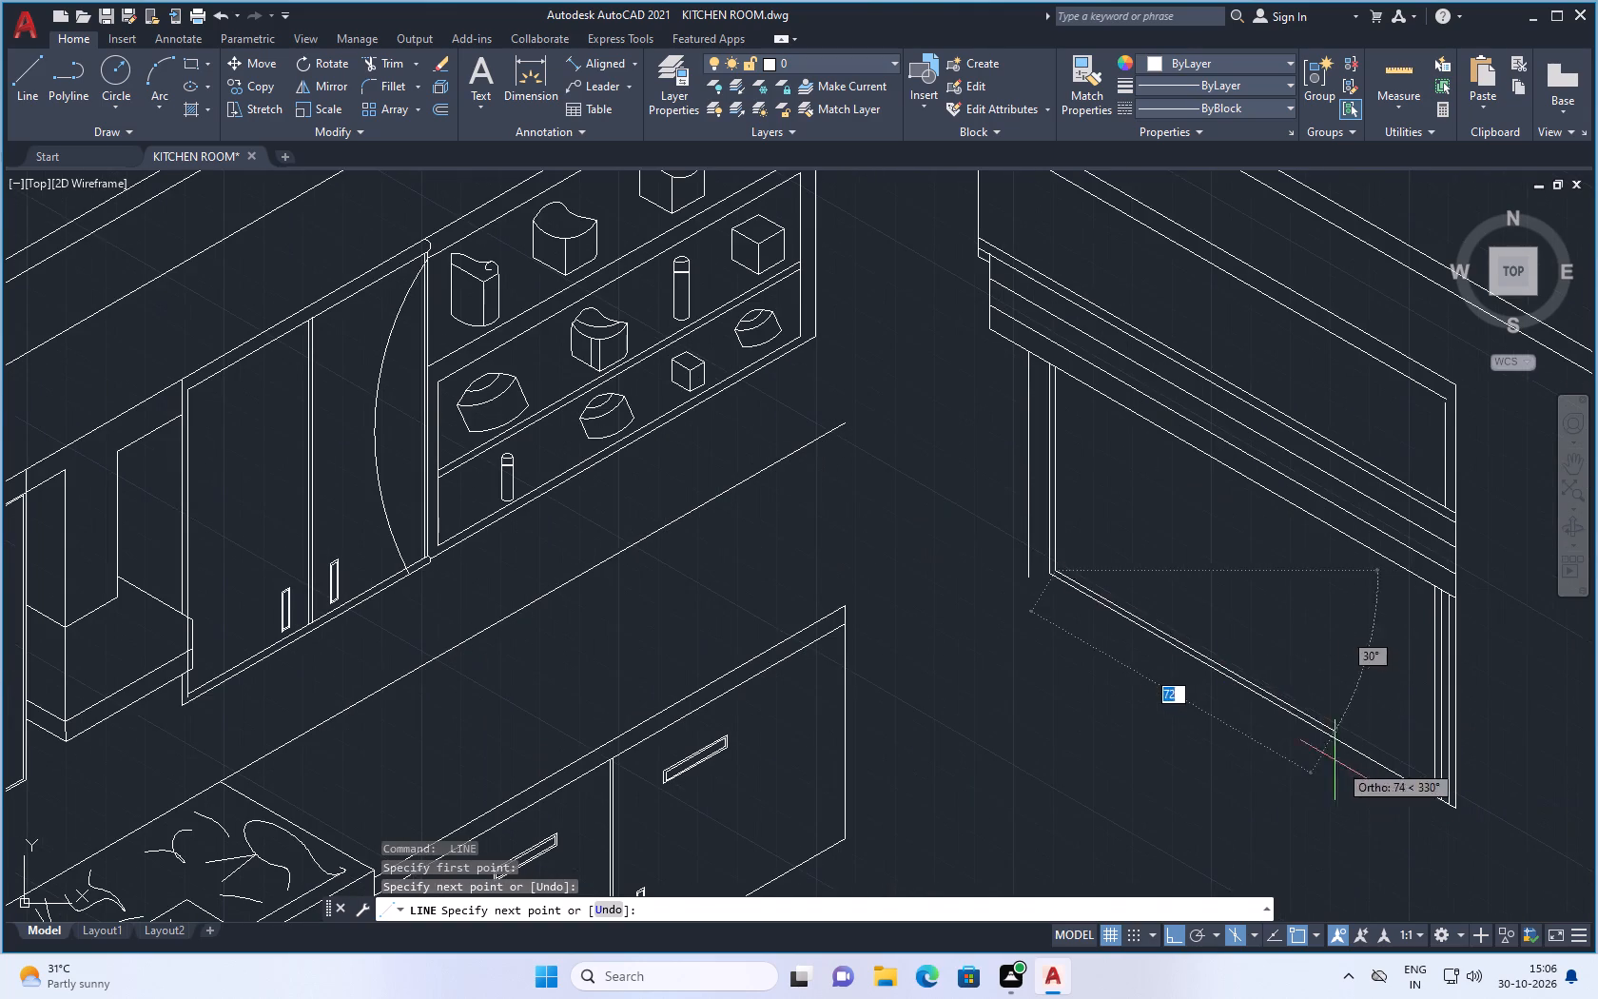
pyautogui.press('Escape')
# Draw a line about 96 long at 330° from the new vertical's foot to the innermost far-end vertical, parallel to the sloping bottom line.
pyautogui.scroll(2, 1070, 571)
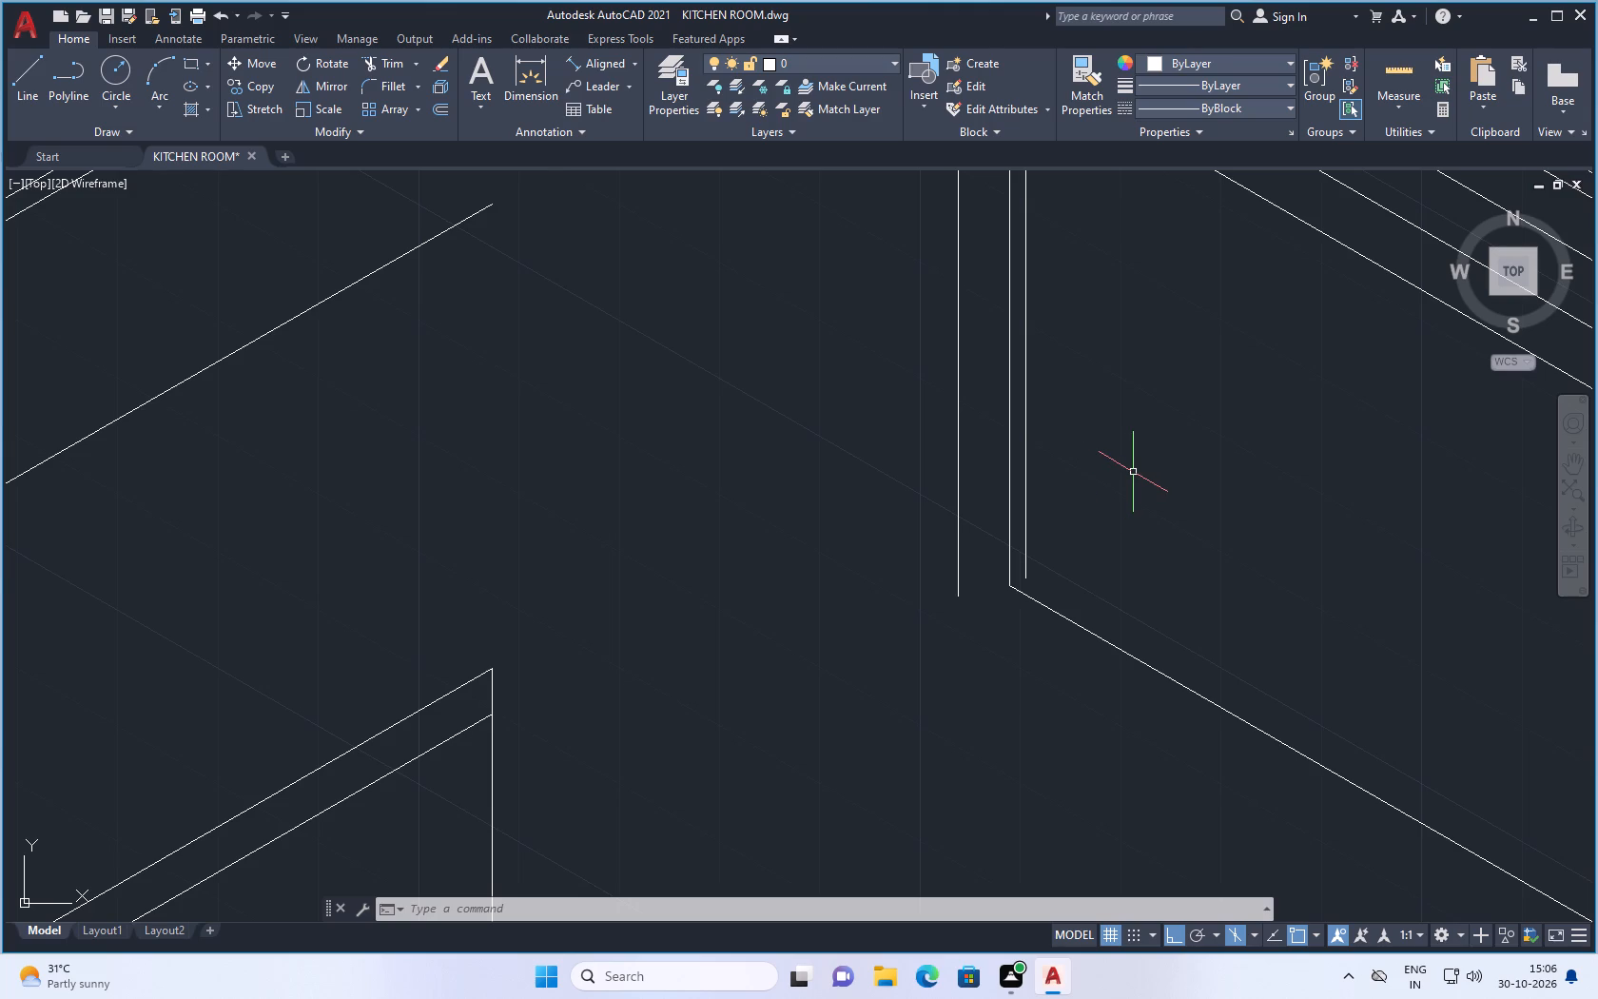
pyautogui.scroll(-1, 1143, 503)
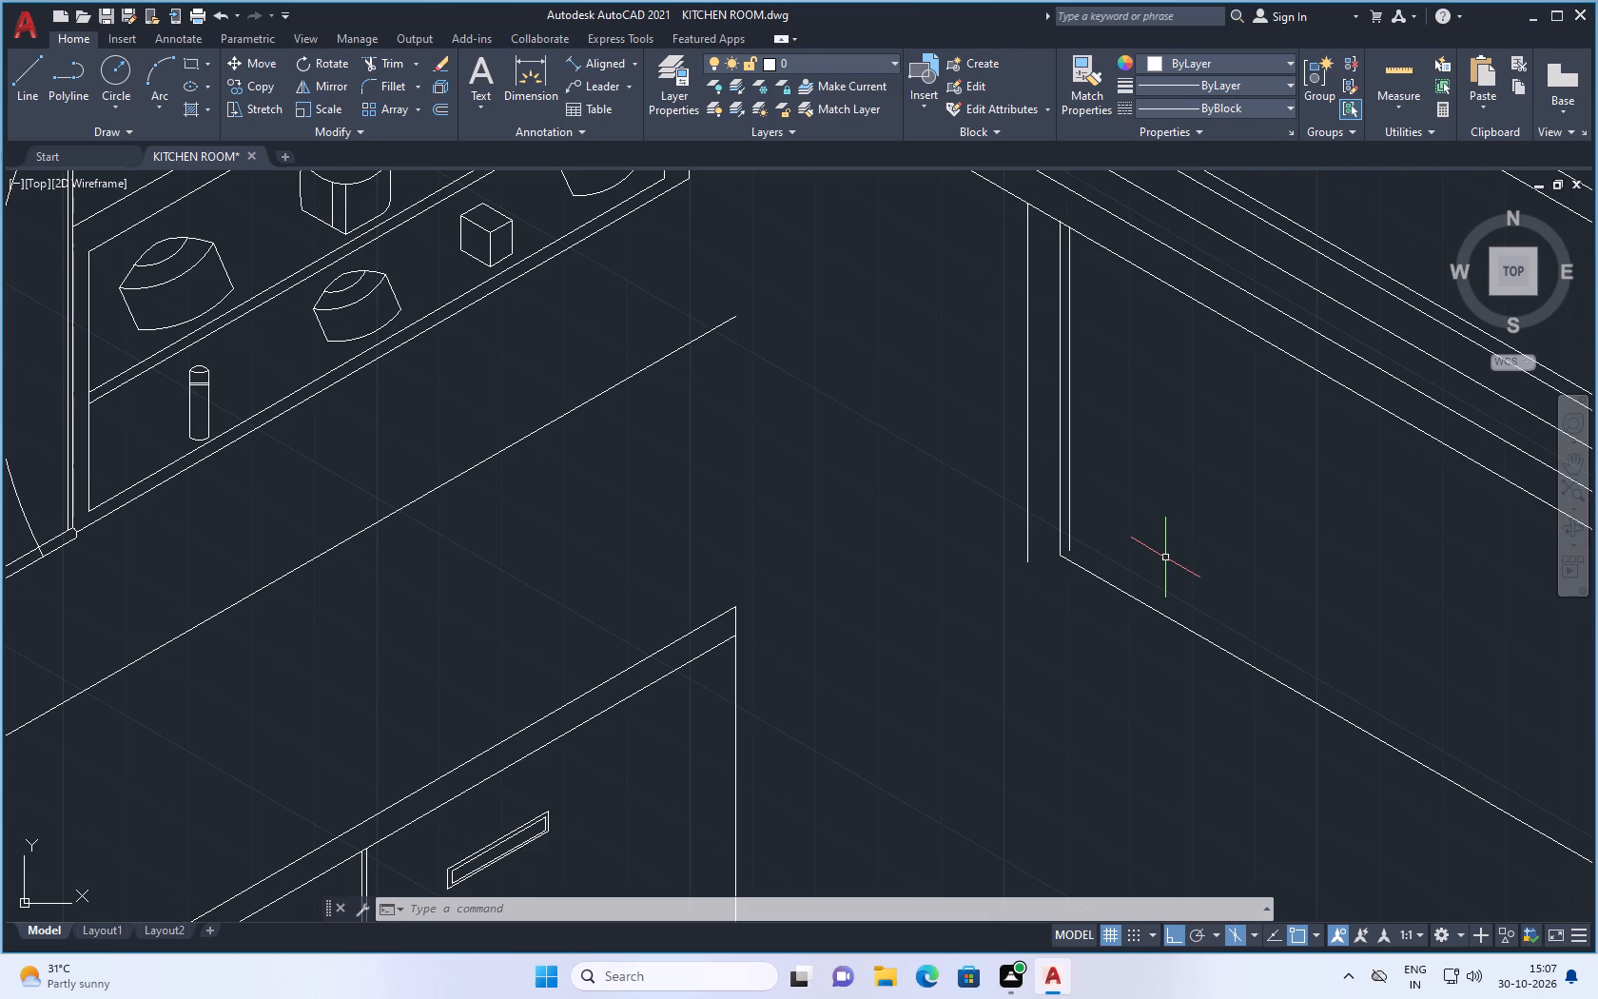
pyautogui.scroll(-4, 1276, 382)
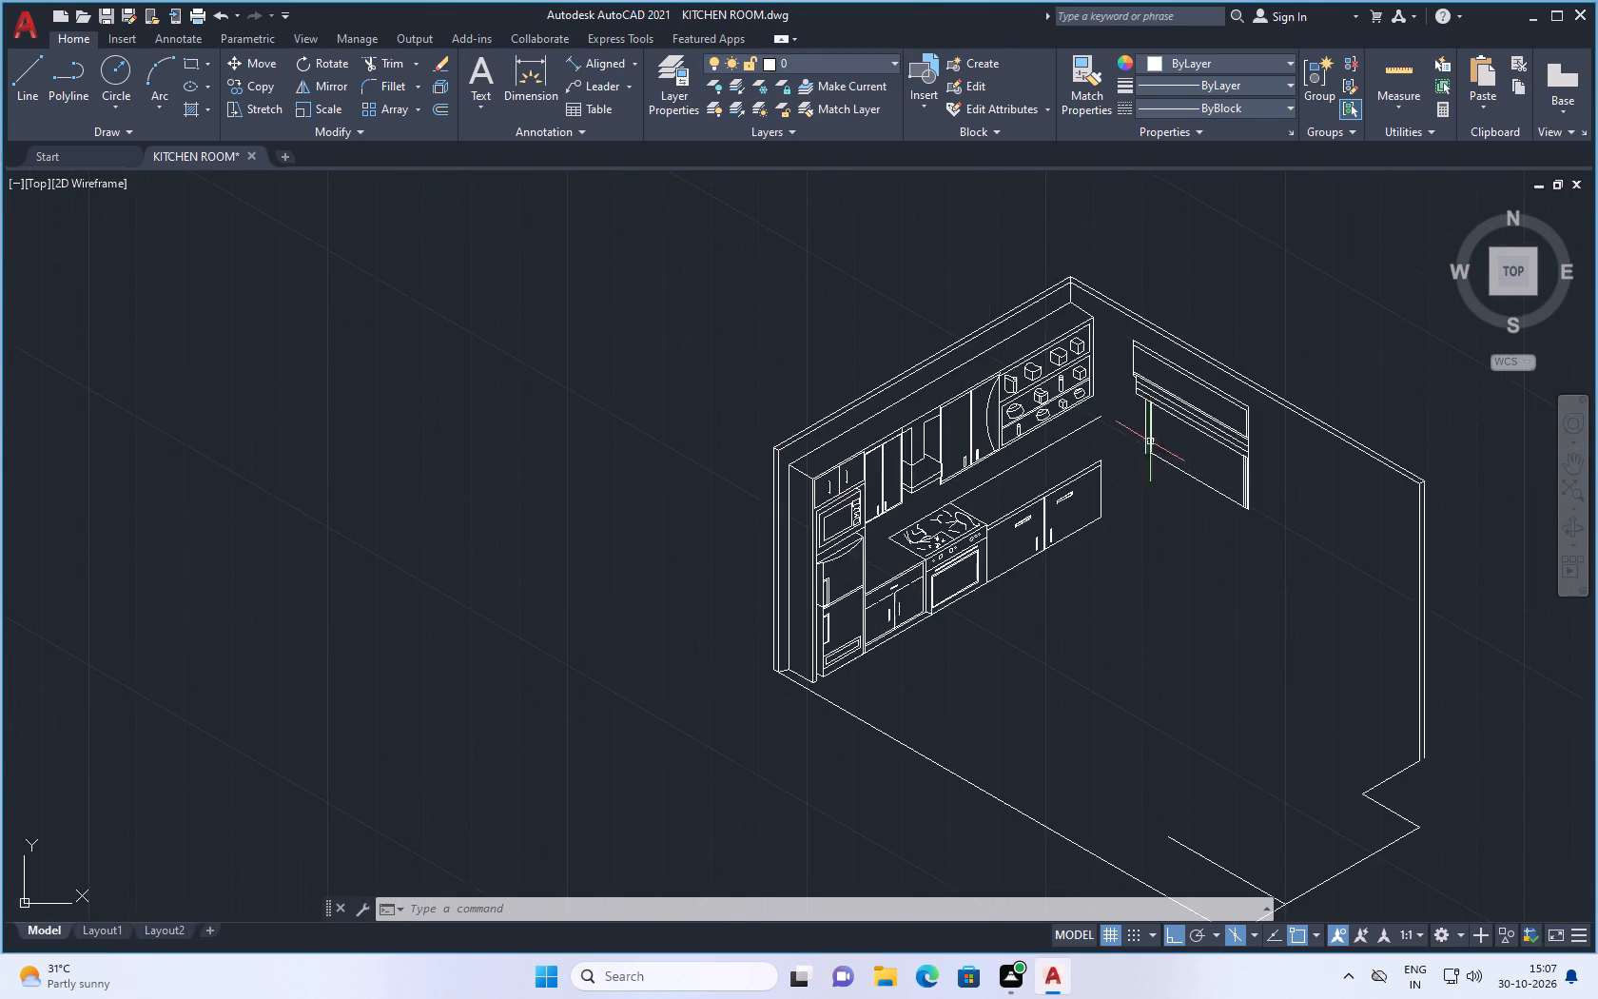
pyautogui.scroll(2, 1196, 414)
pyautogui.scroll(2, 1115, 451)
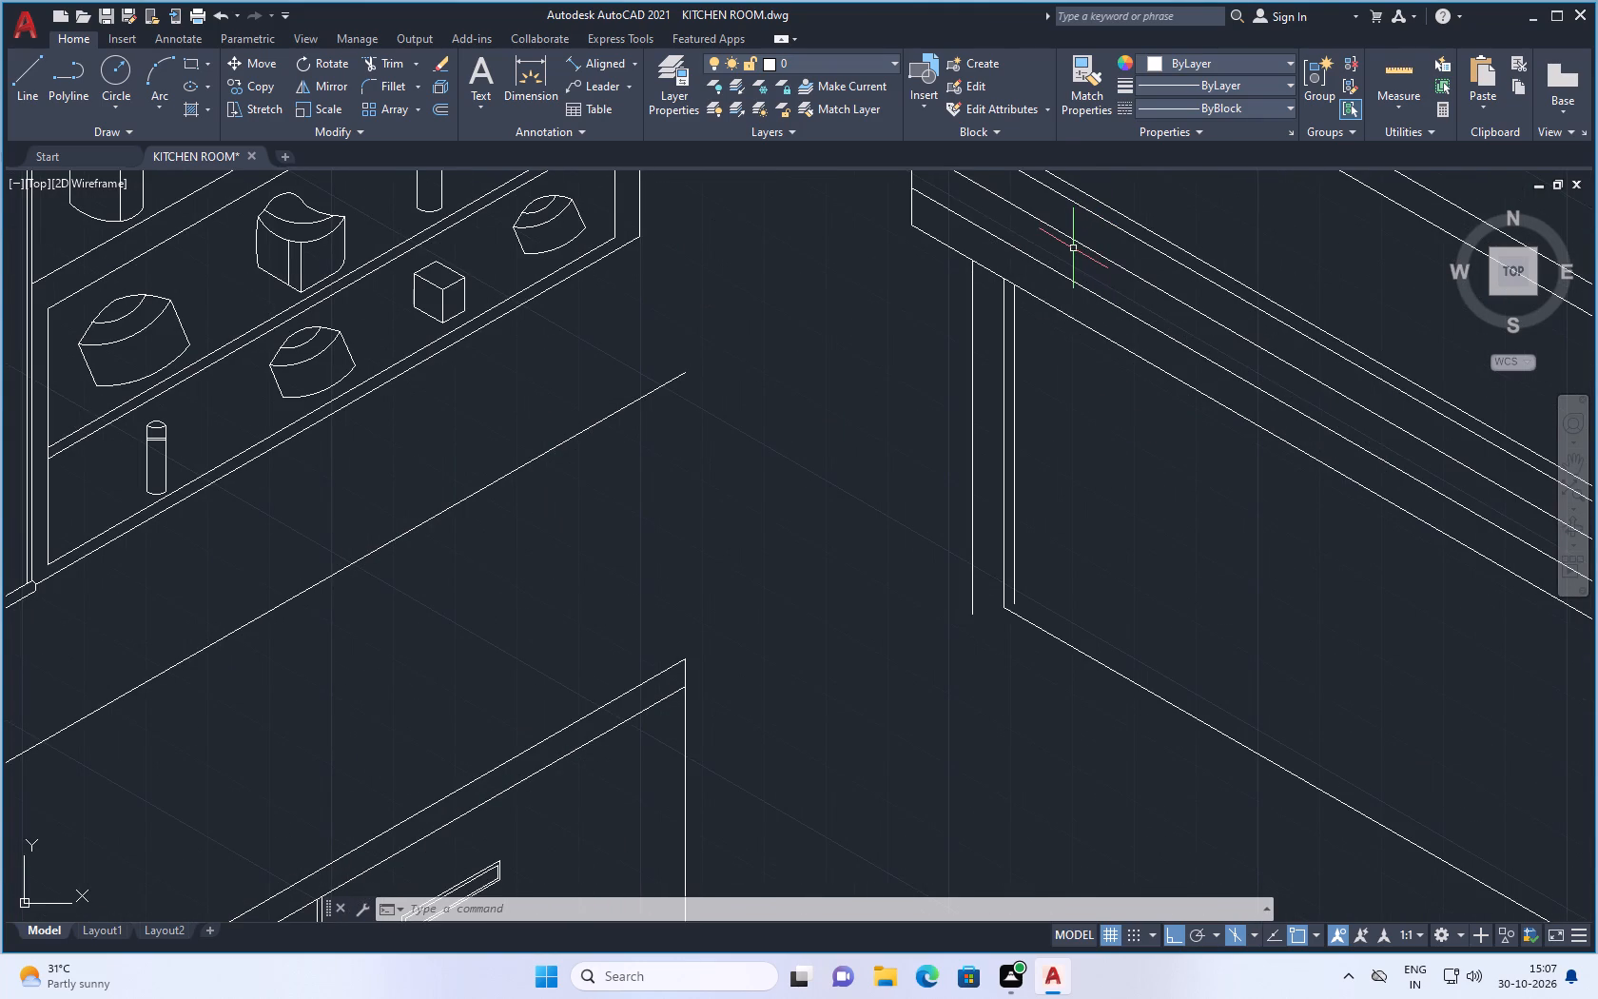
pyautogui.scroll(-1, 1035, 330)
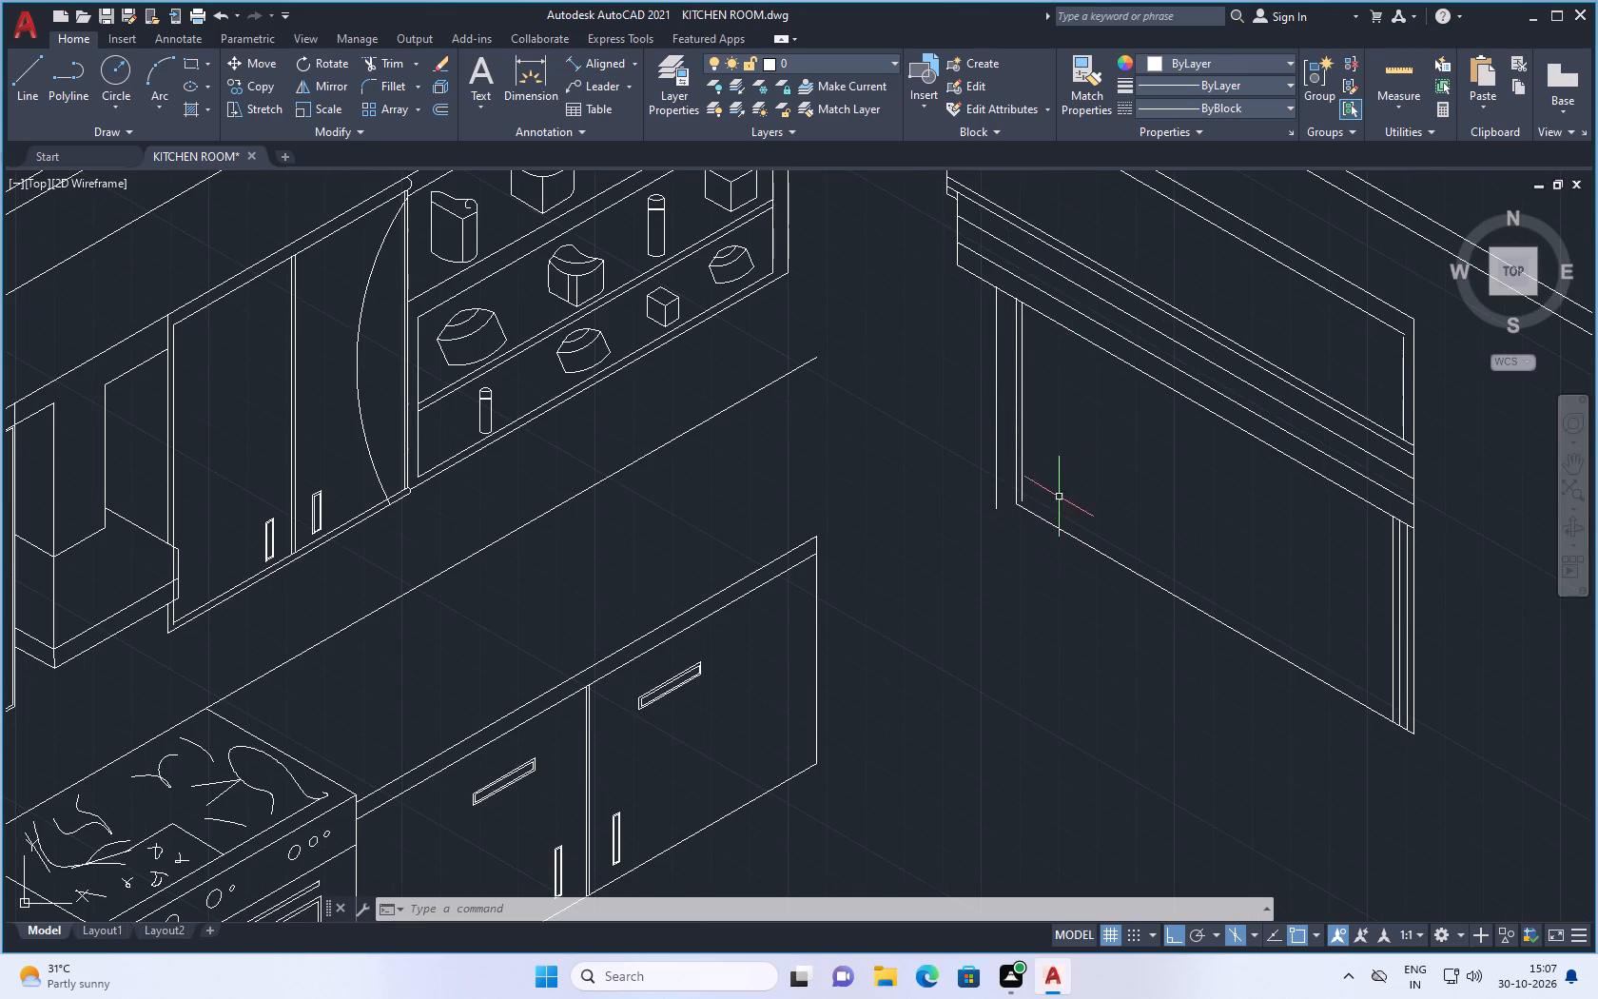
pyautogui.scroll(-1, 1052, 499)
pyautogui.scroll(1, 1125, 518)
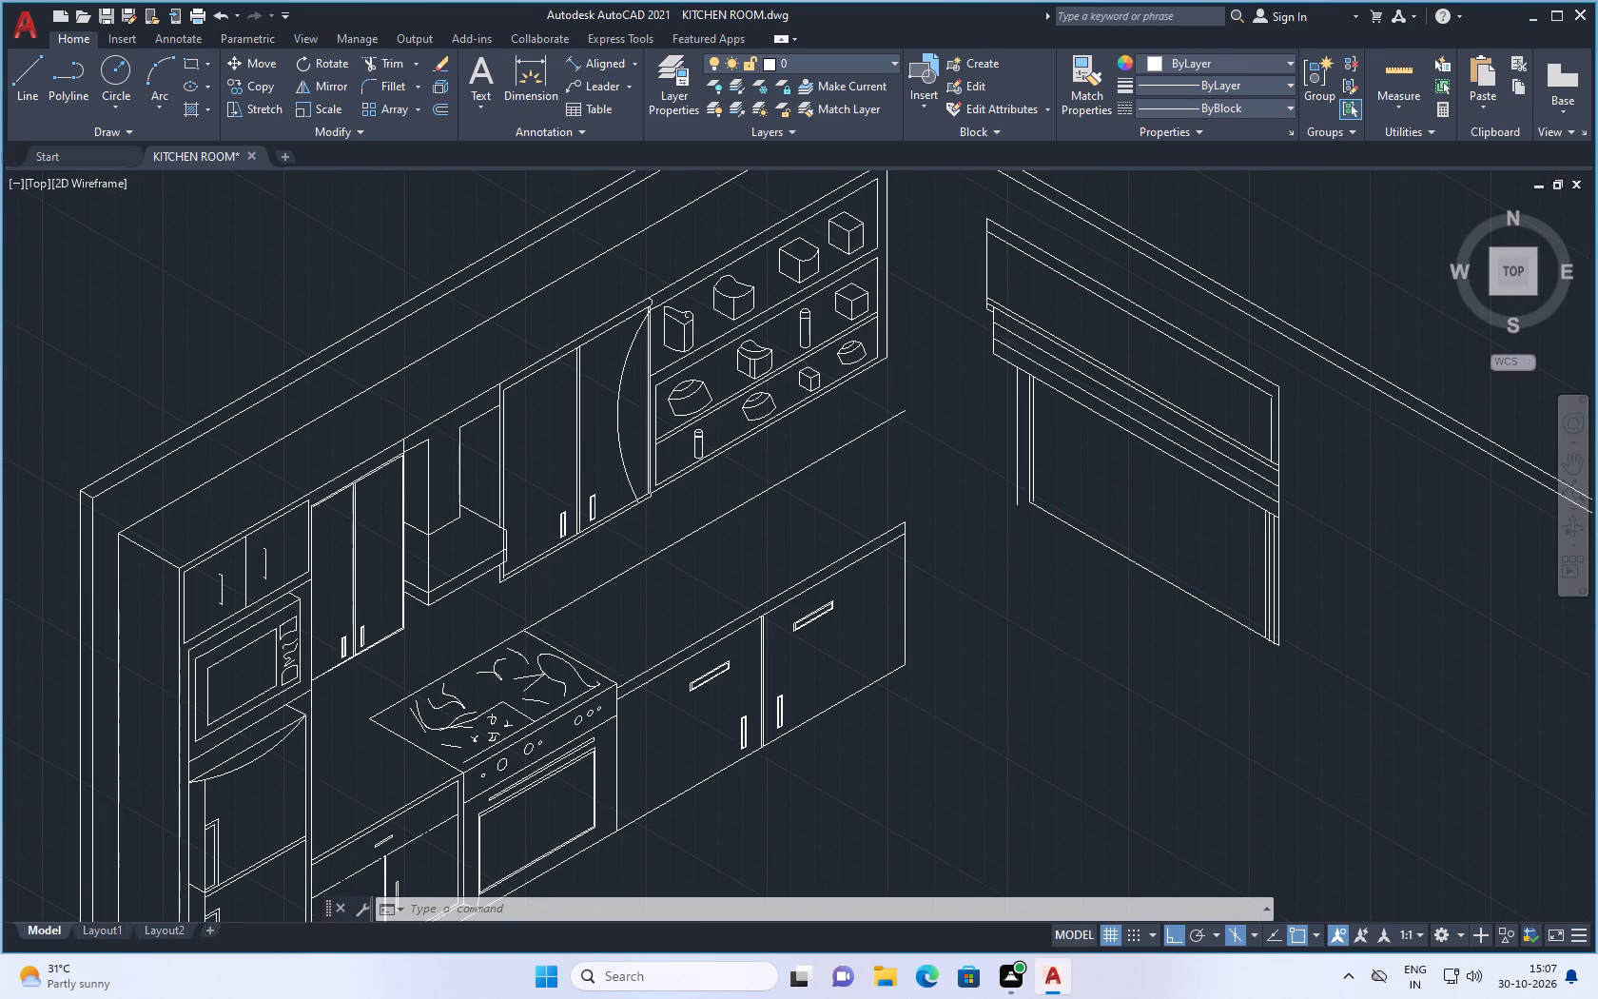
pyautogui.scroll(1, 1124, 518)
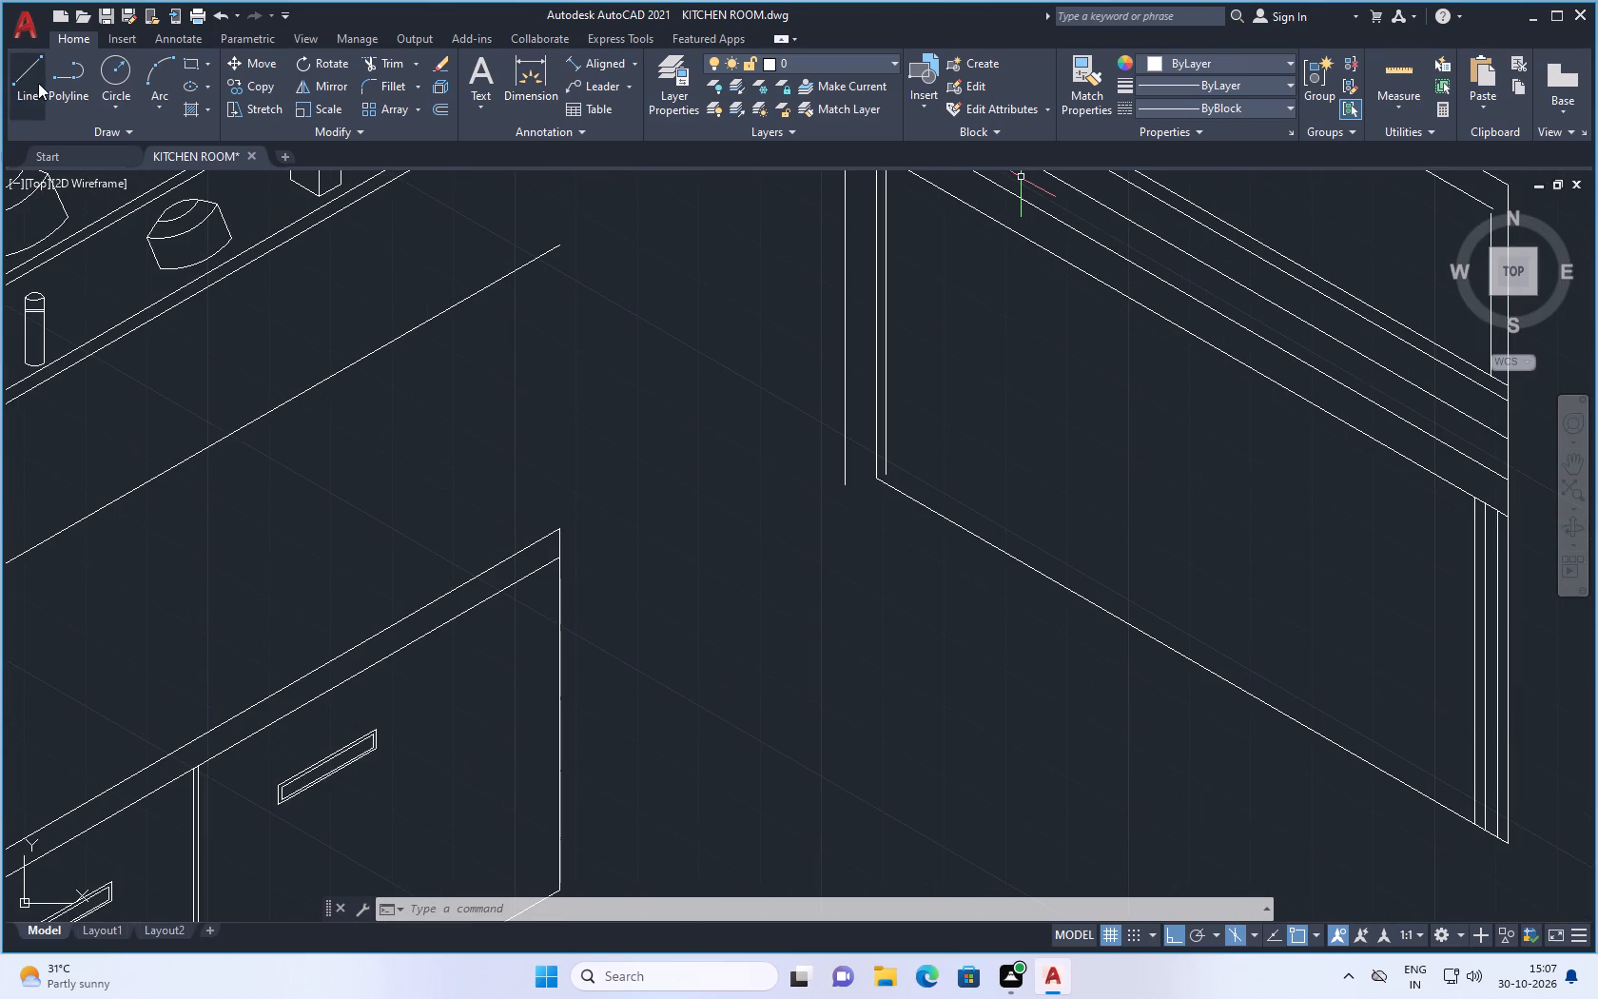
pyautogui.click(25, 77)
pyautogui.scroll(-1, 898, 513)
pyautogui.scroll(1, 926, 510)
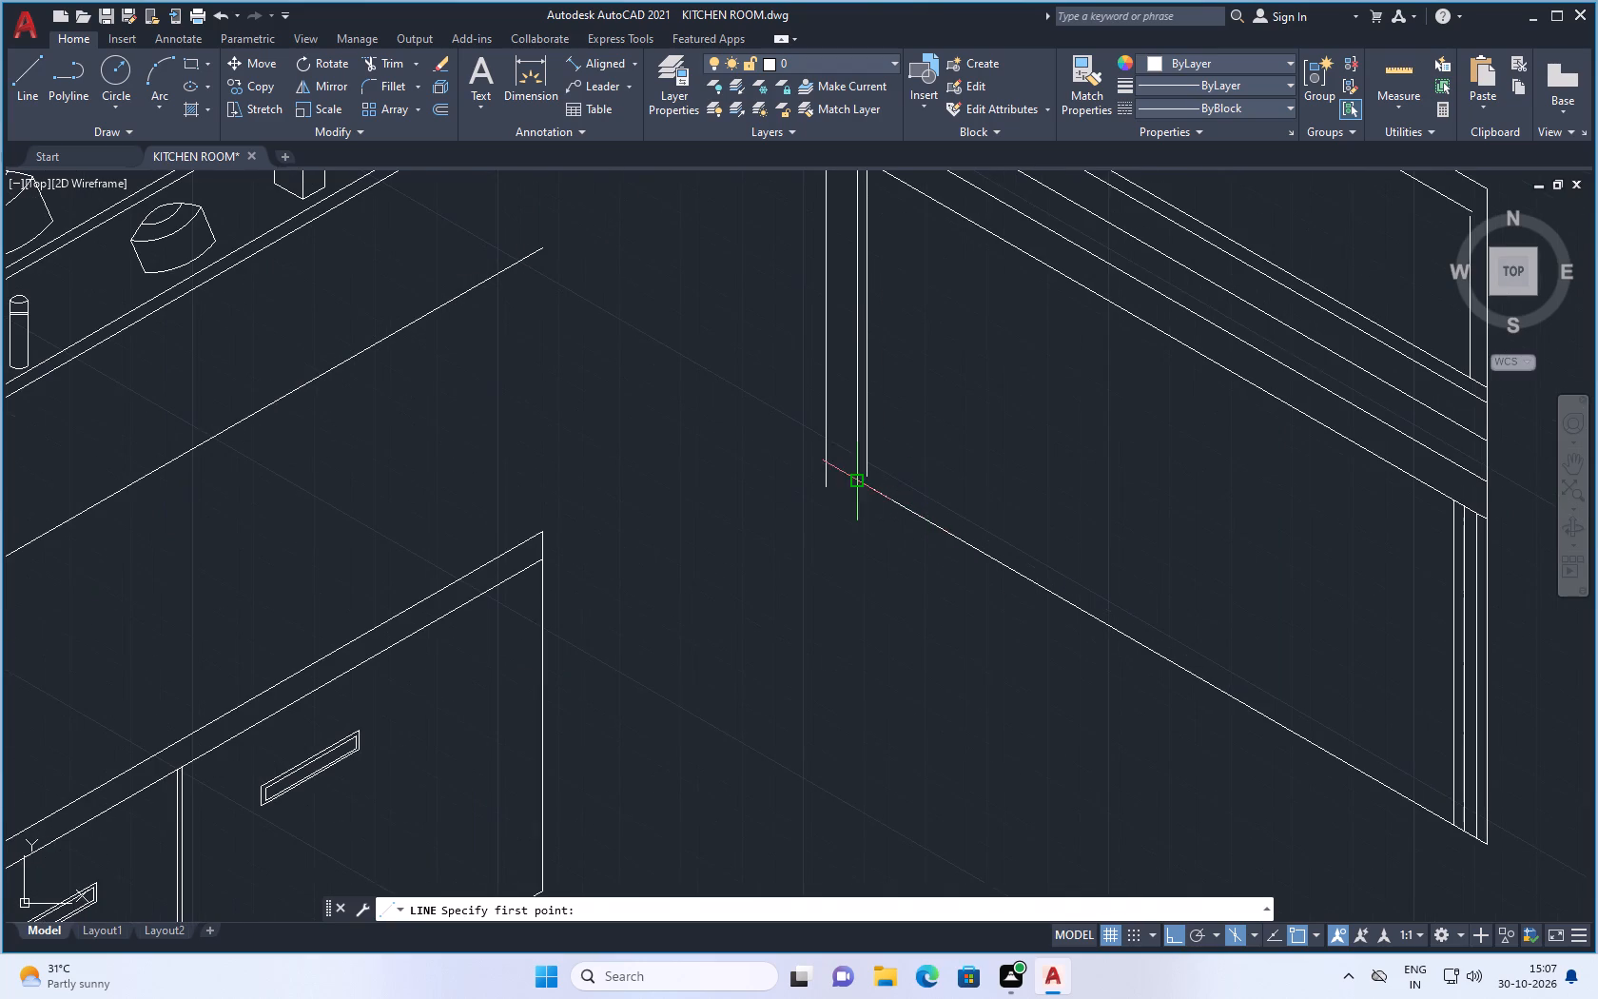
pyautogui.click(868, 474)
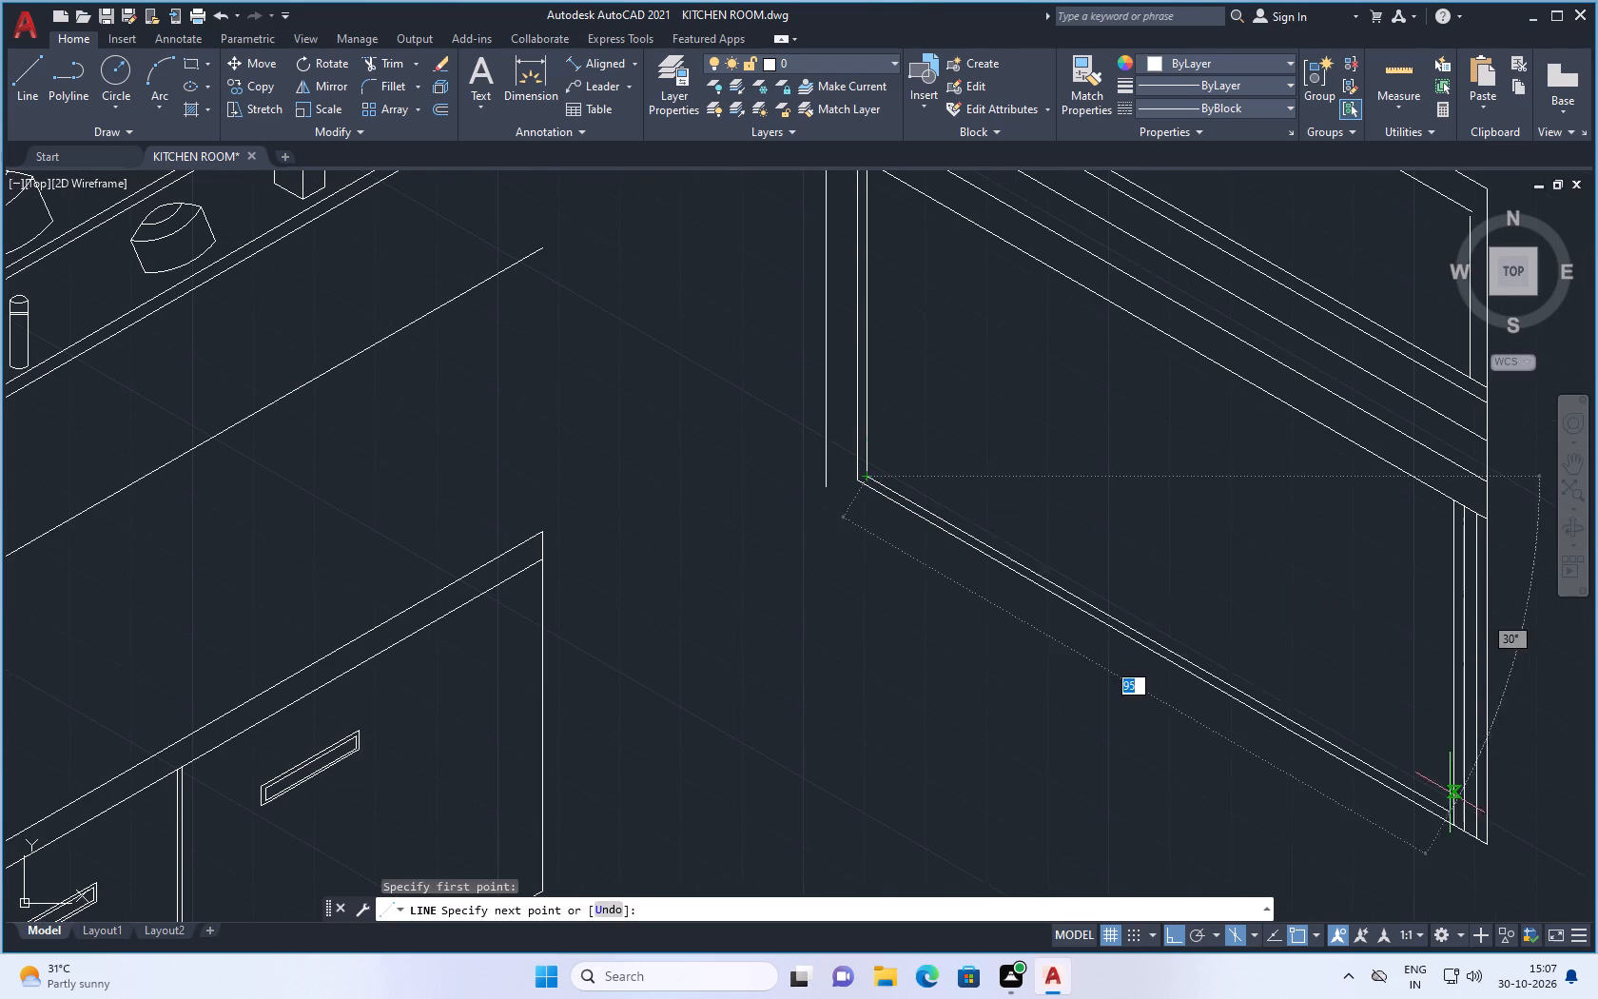
pyautogui.scroll(2, 1452, 820)
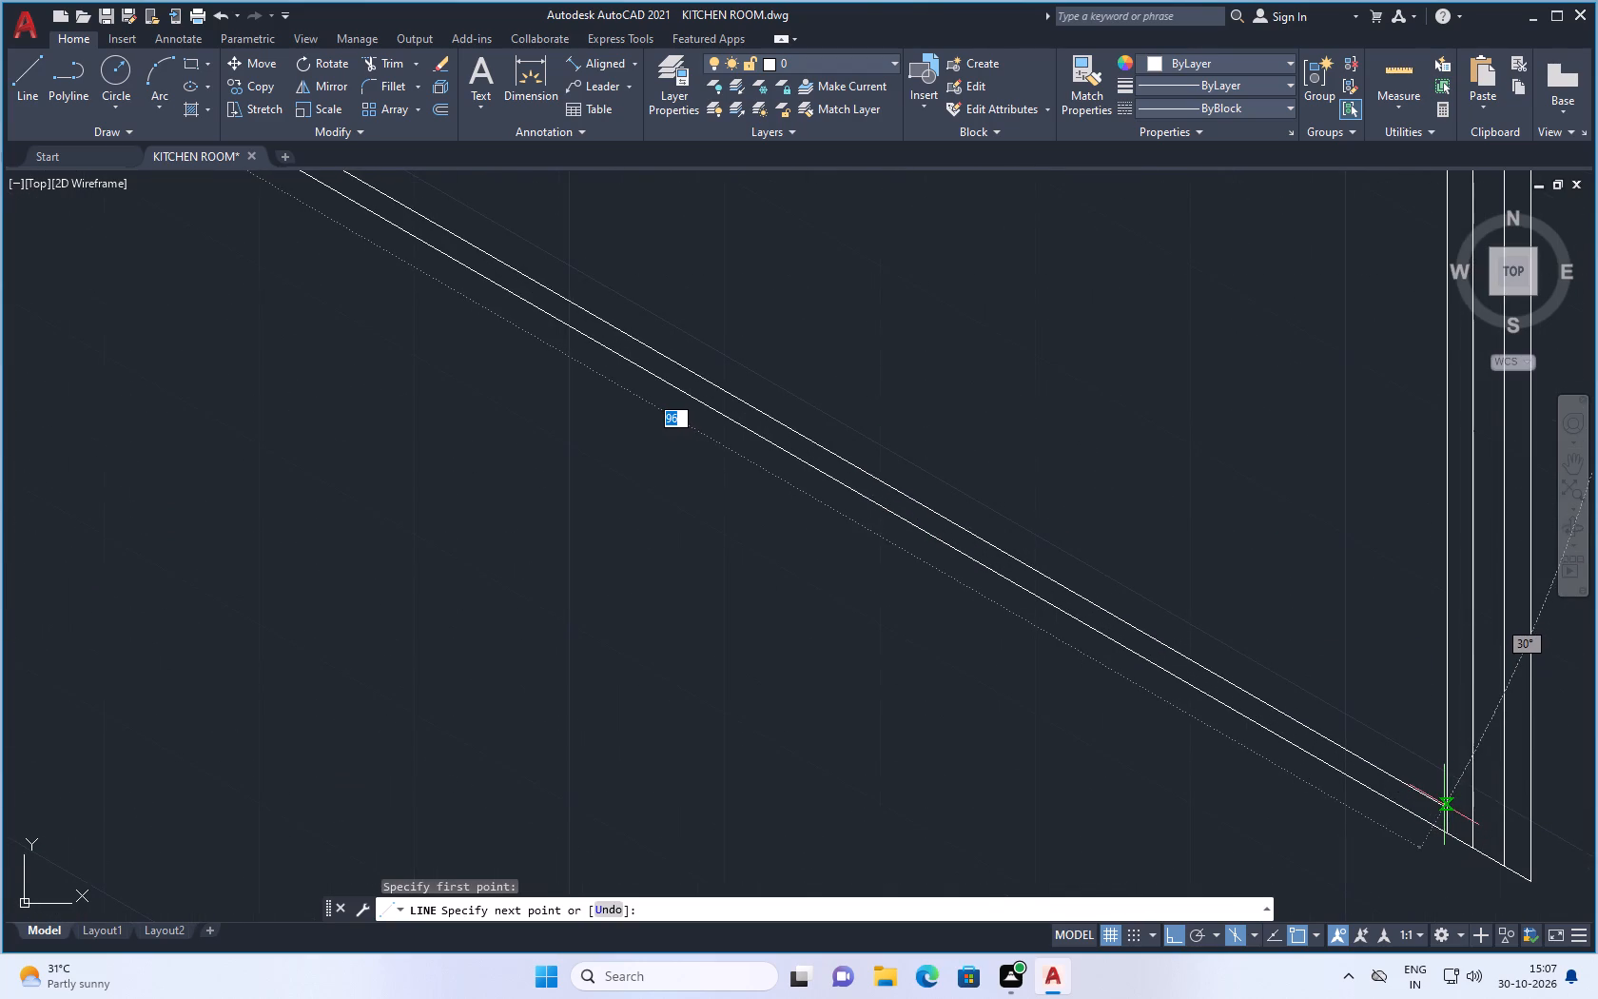
pyautogui.click(1455, 810)
pyautogui.press('Escape')
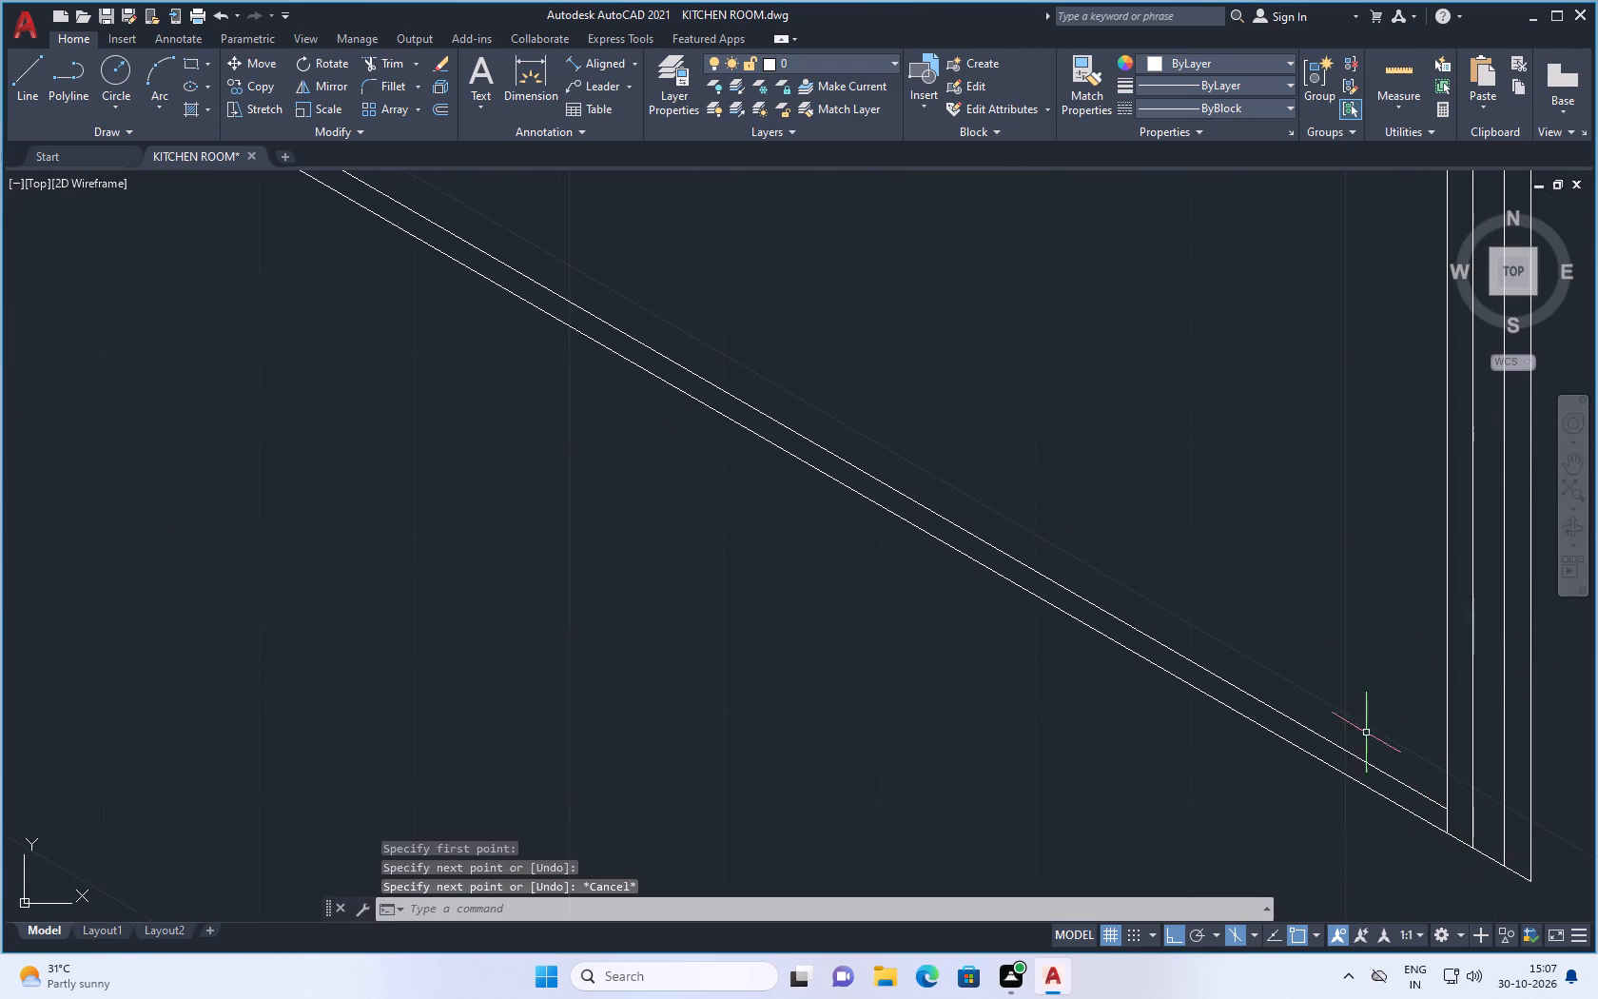
# Draw a vertical line down from the lowest parallel line, just outside the near-end outer vertical and extending slightly below its foot.
pyautogui.scroll(-3, 1283, 658)
pyautogui.scroll(-2, 1061, 275)
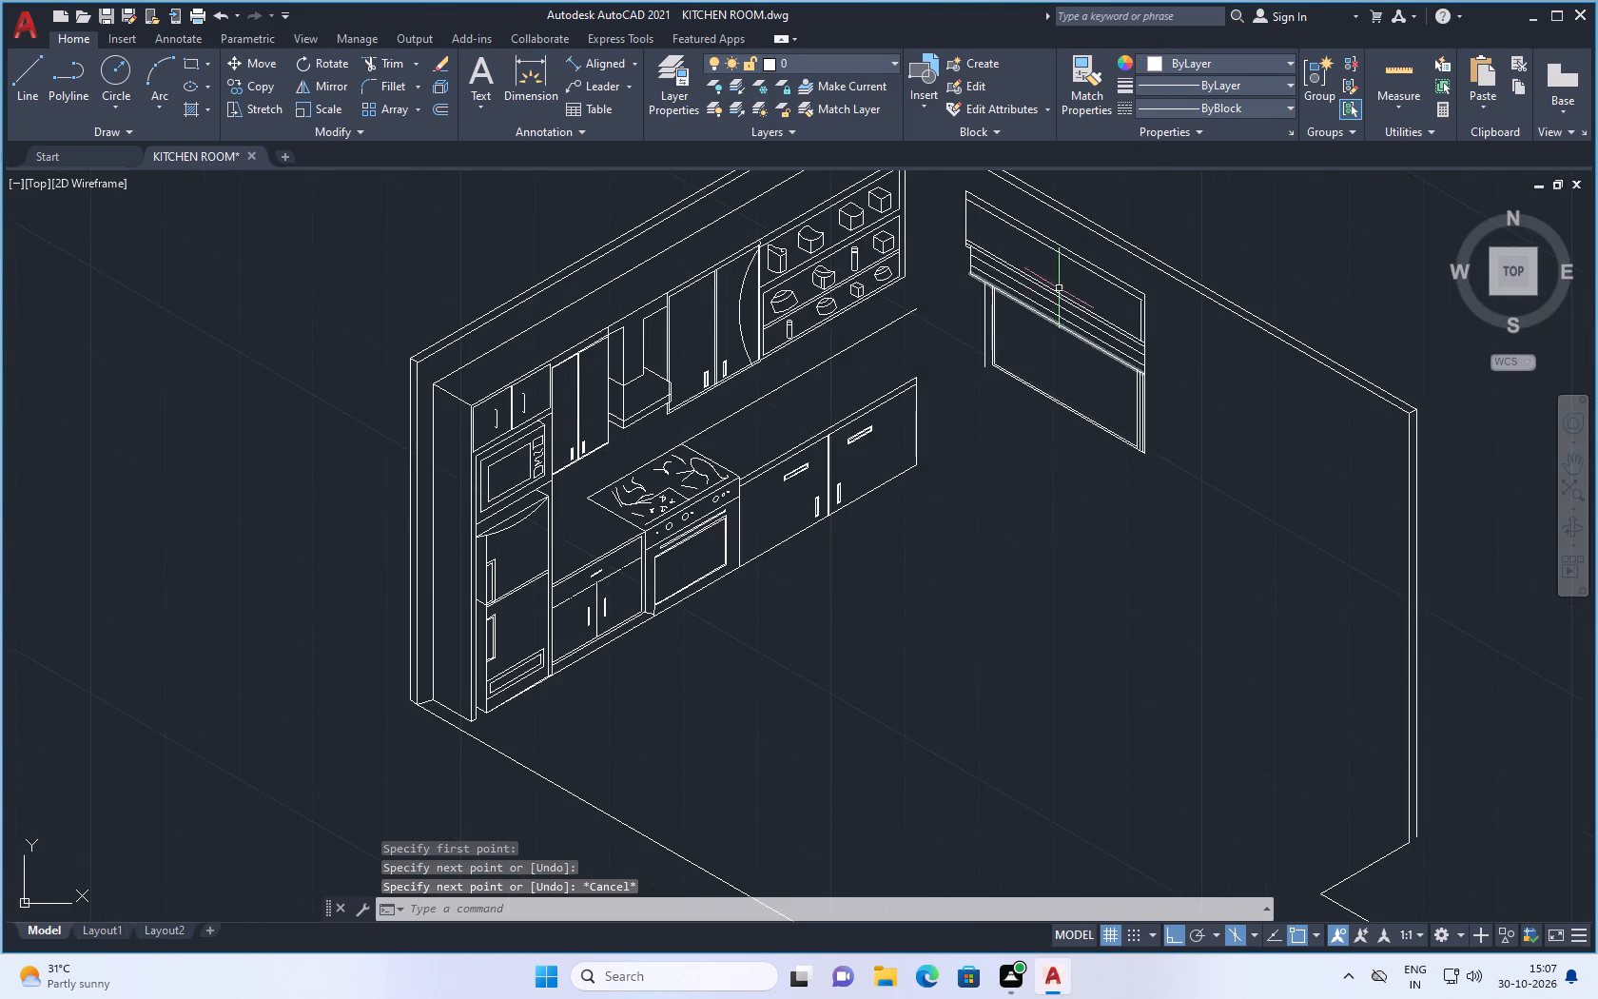
pyautogui.scroll(2, 1044, 284)
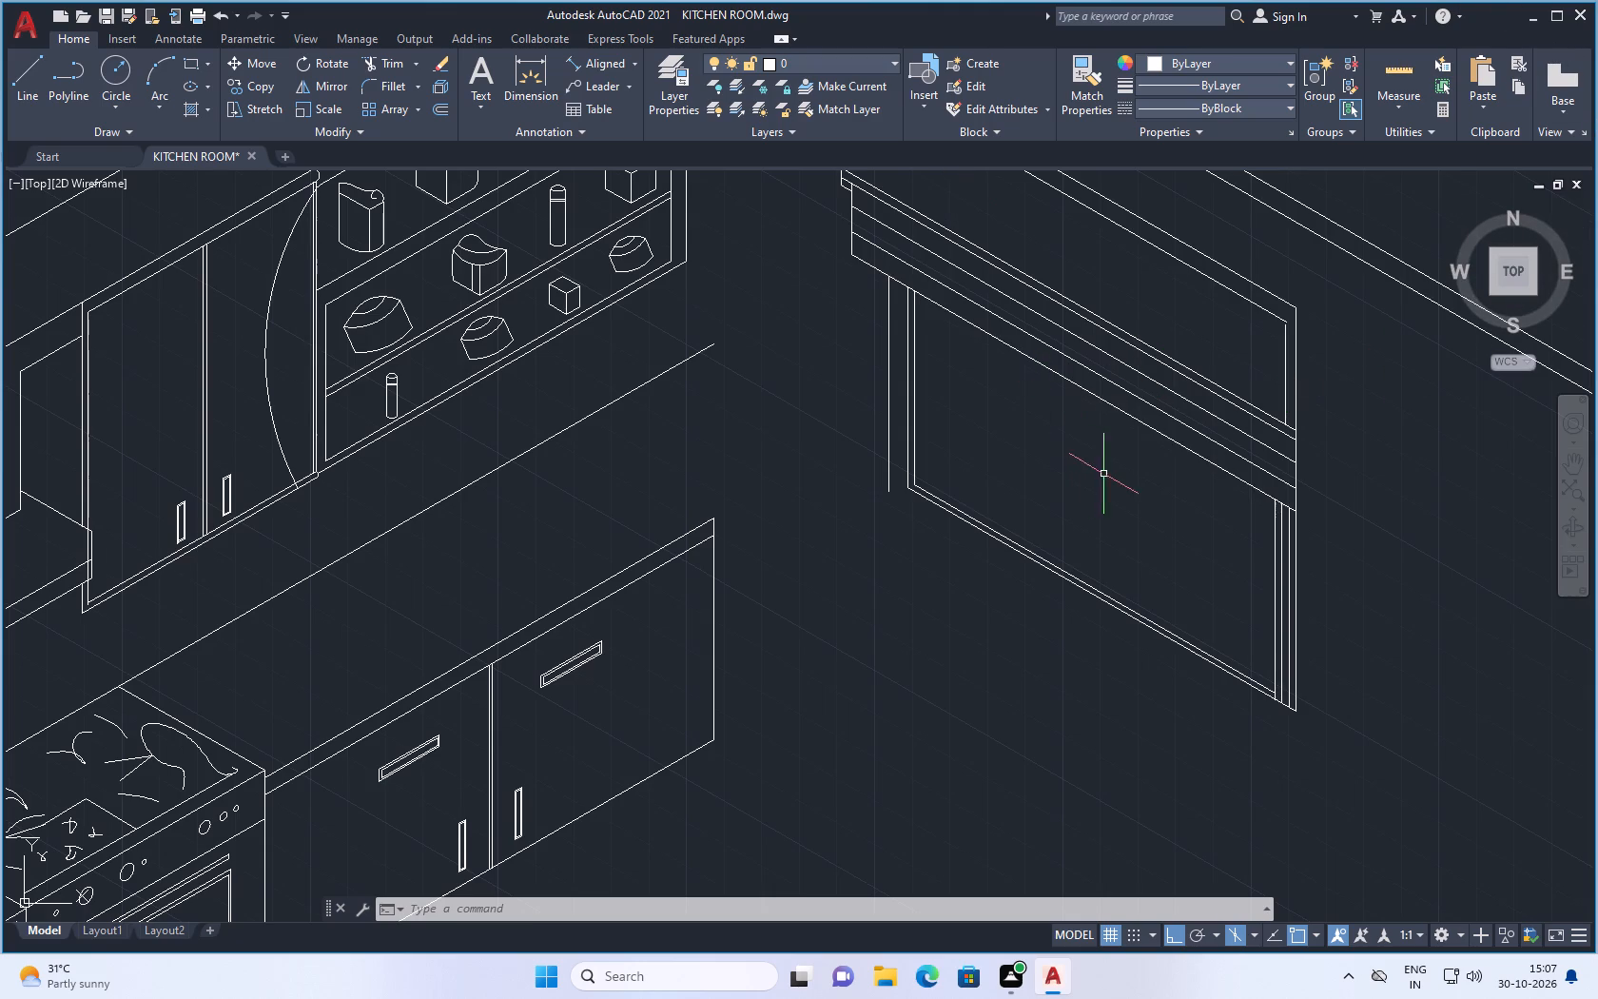
pyautogui.scroll(1, 1380, 353)
pyautogui.scroll(-2, 978, 537)
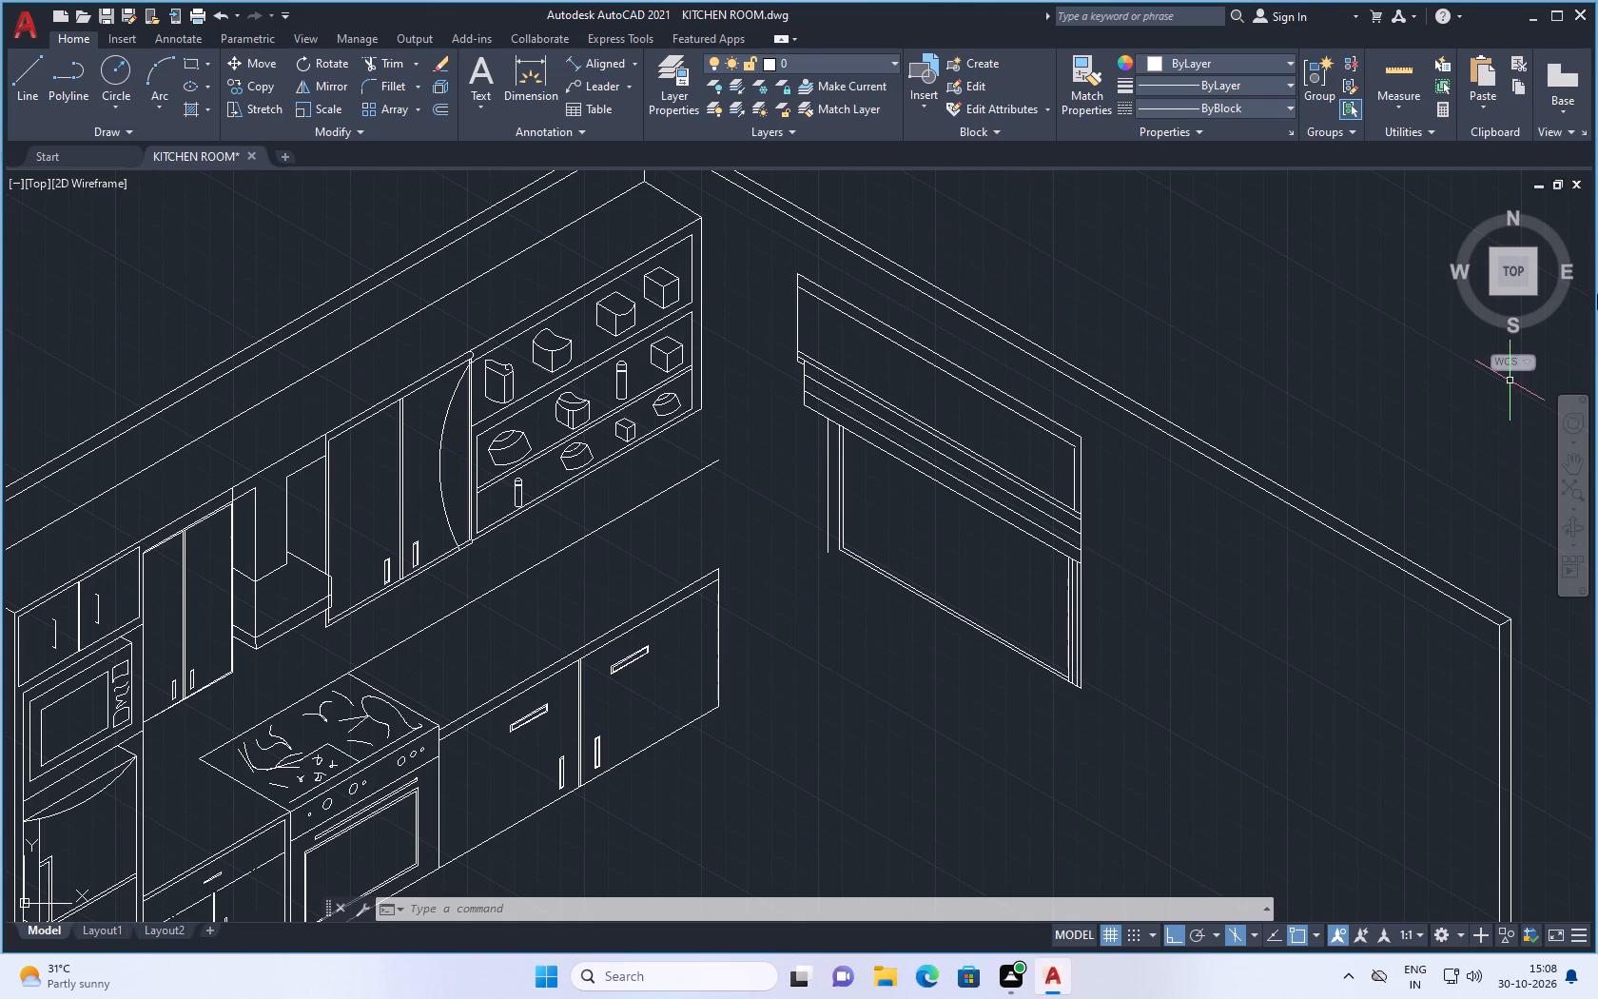
pyautogui.scroll(2, 822, 598)
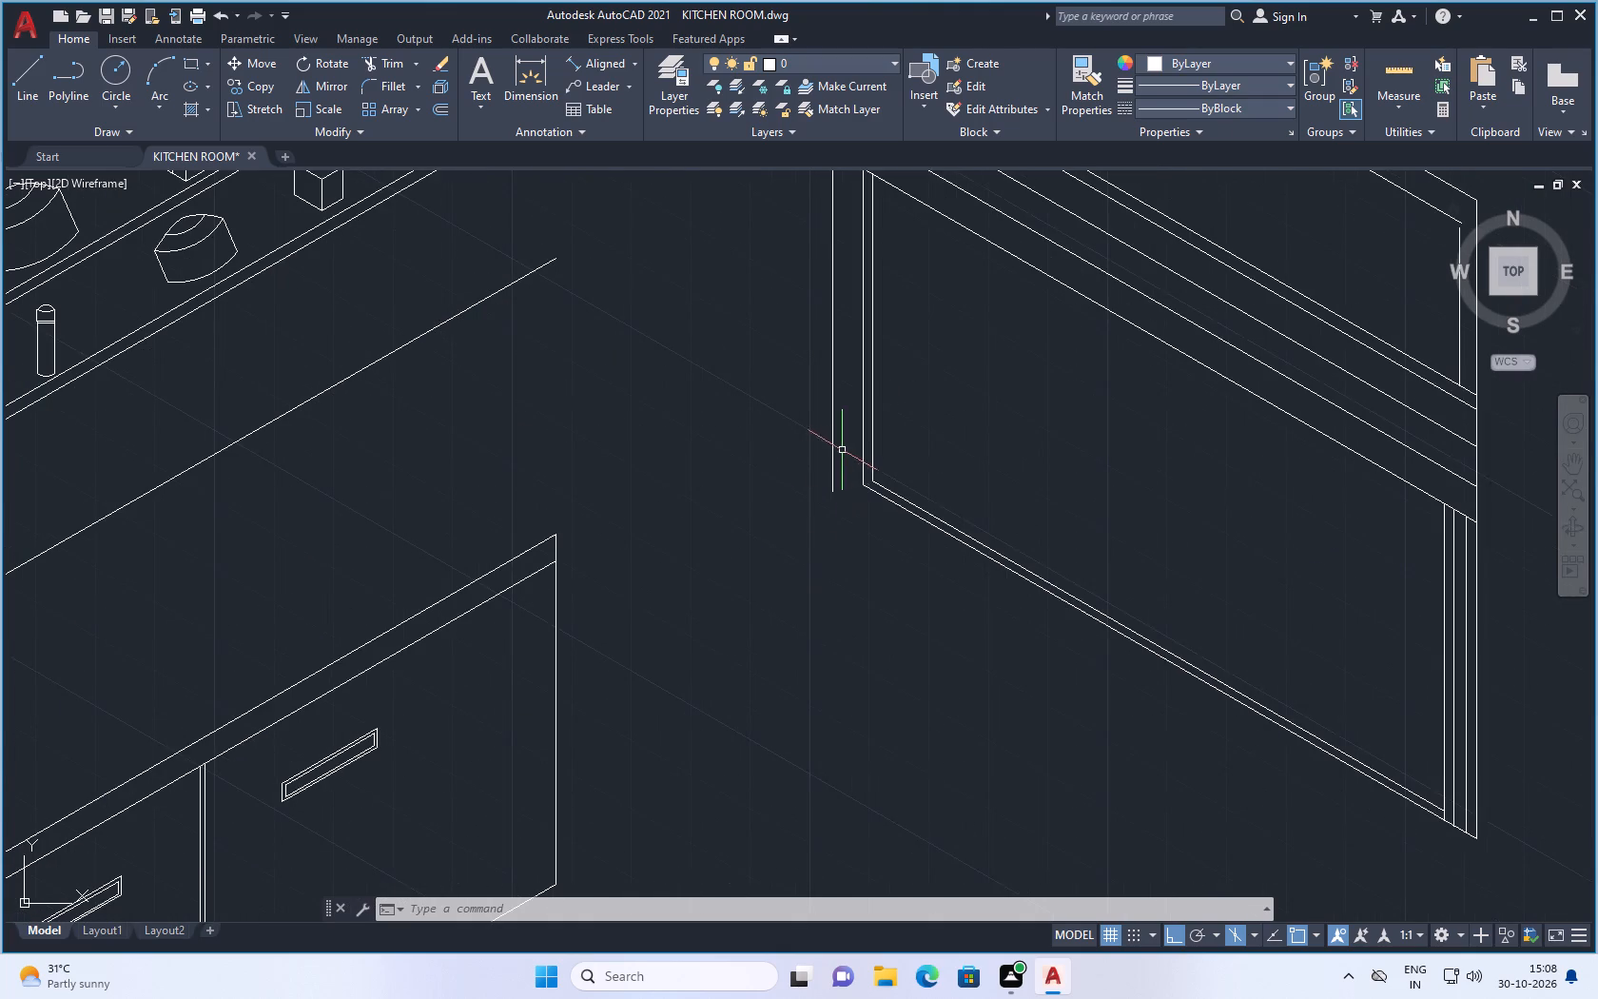
pyautogui.scroll(-1, 767, 550)
pyautogui.scroll(1, 776, 420)
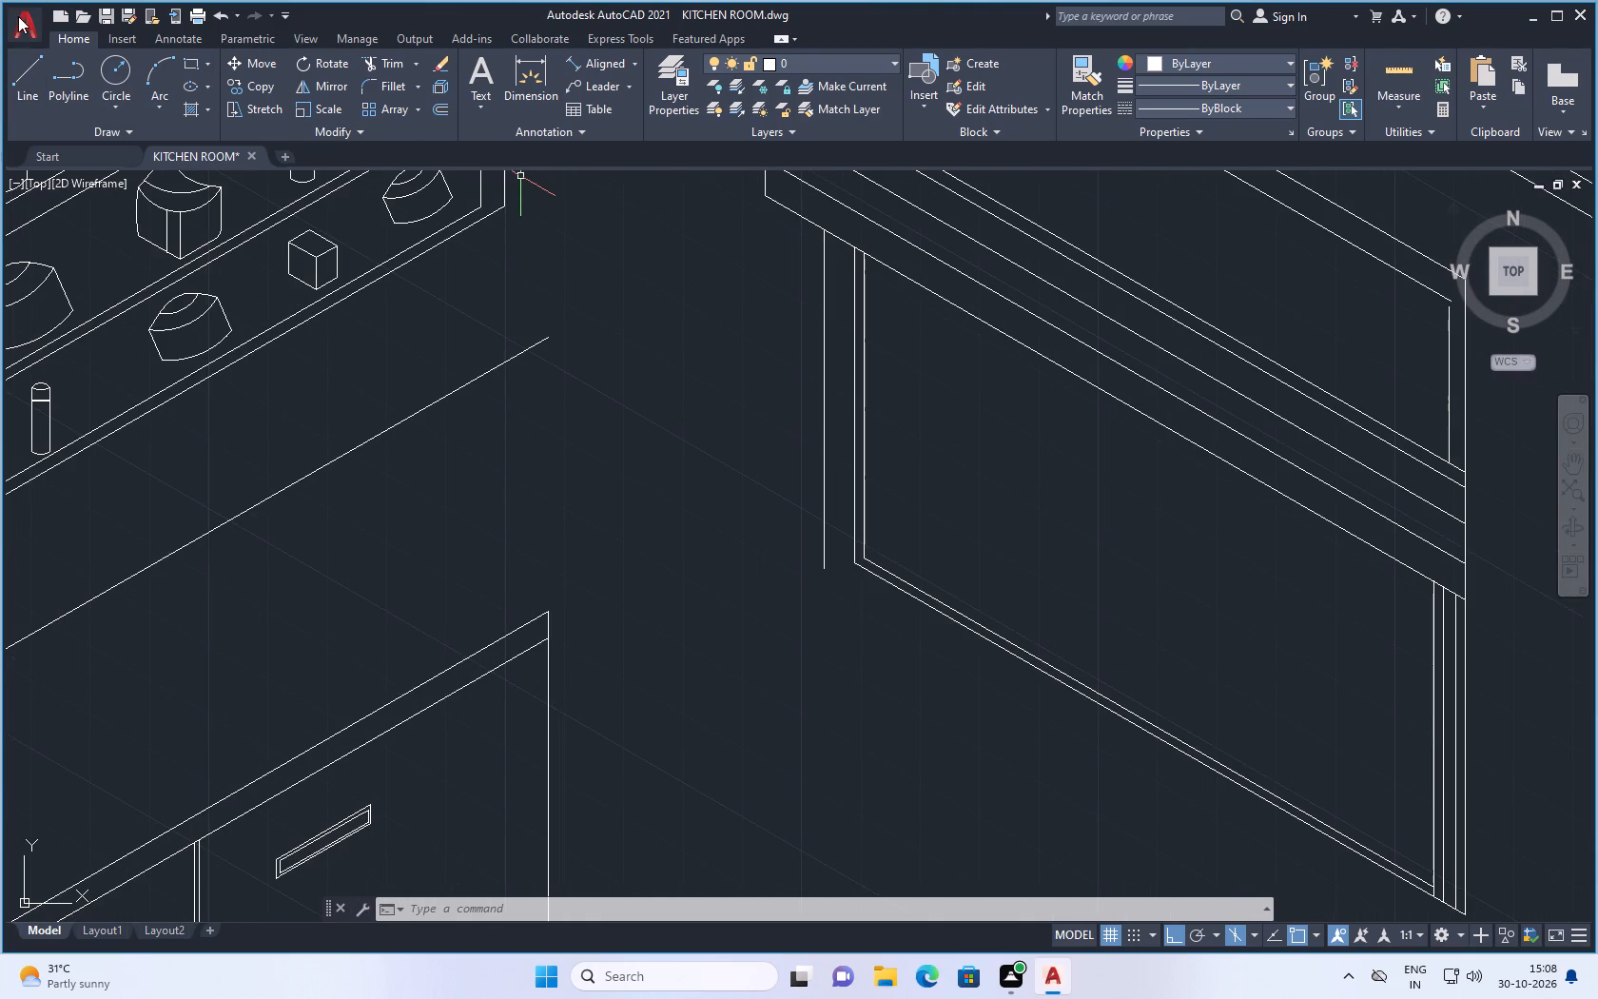
pyautogui.click(23, 81)
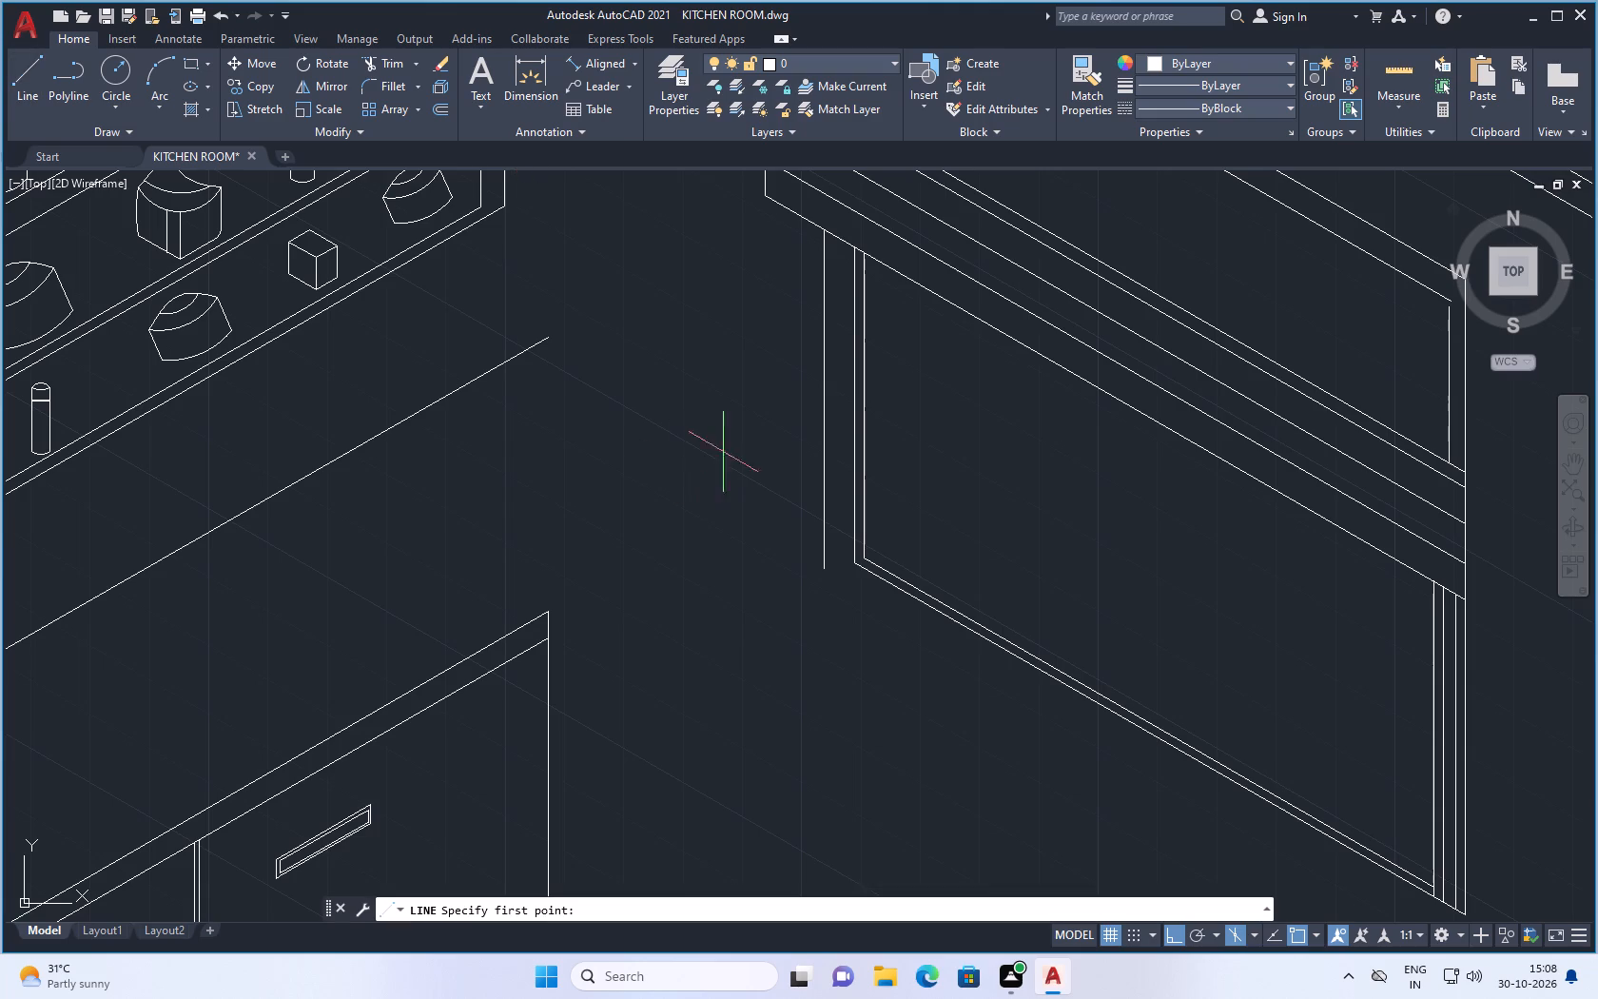
pyautogui.scroll(1, 789, 274)
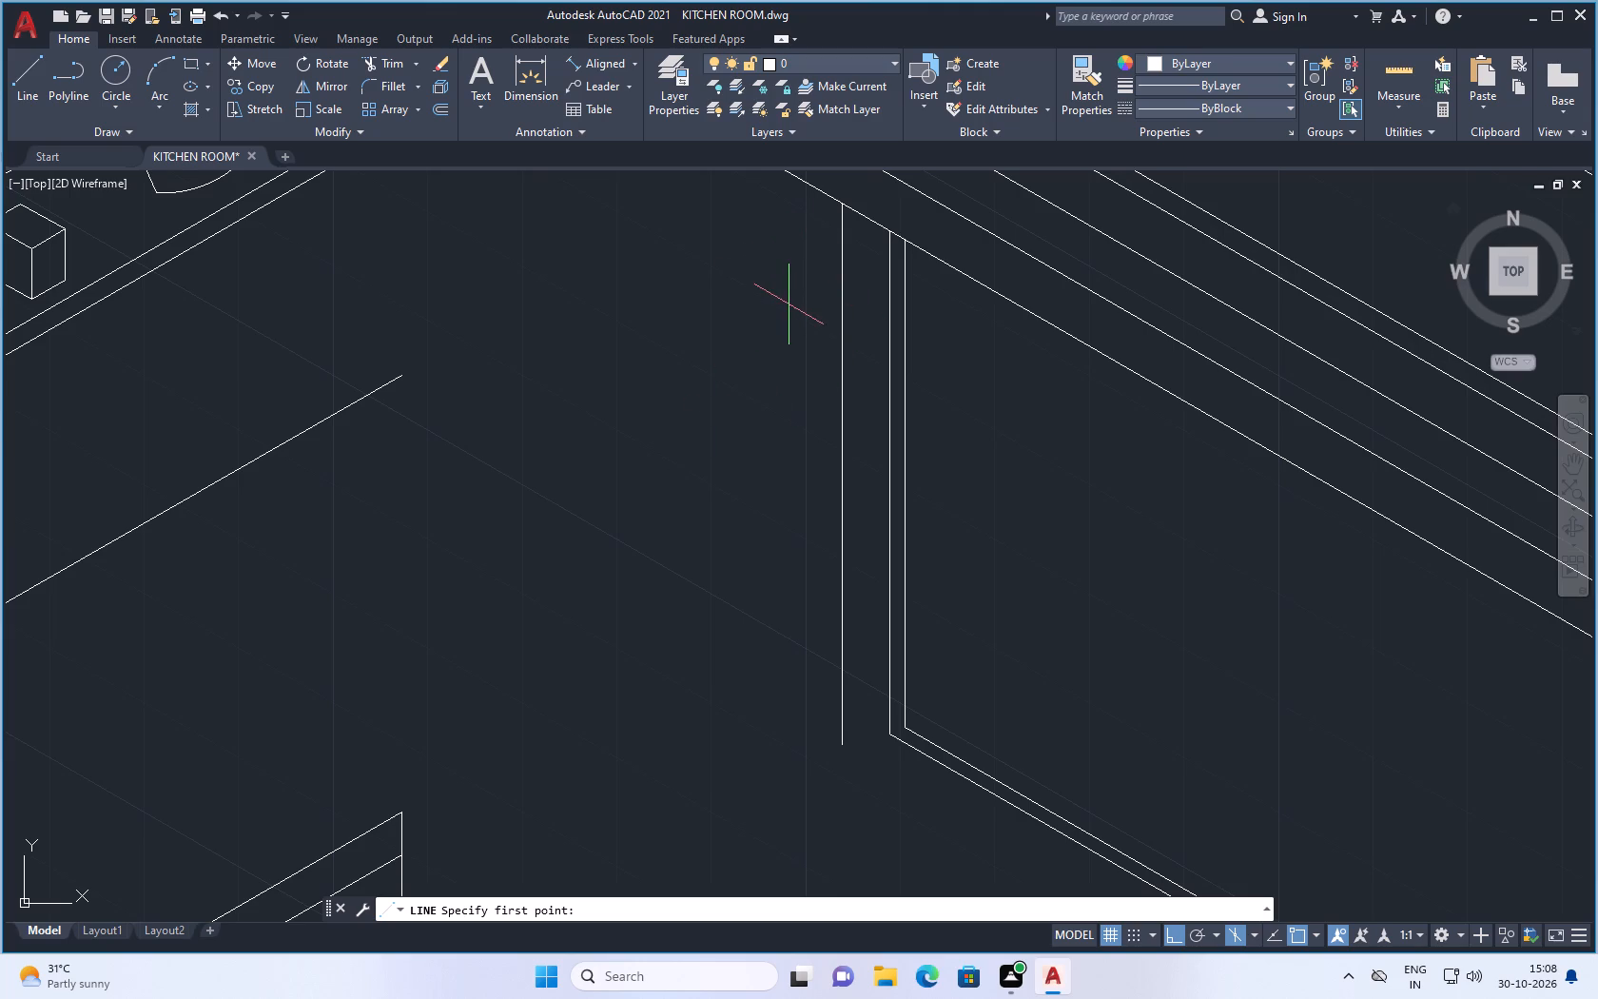
pyautogui.scroll(-1, 847, 402)
pyautogui.scroll(2, 828, 323)
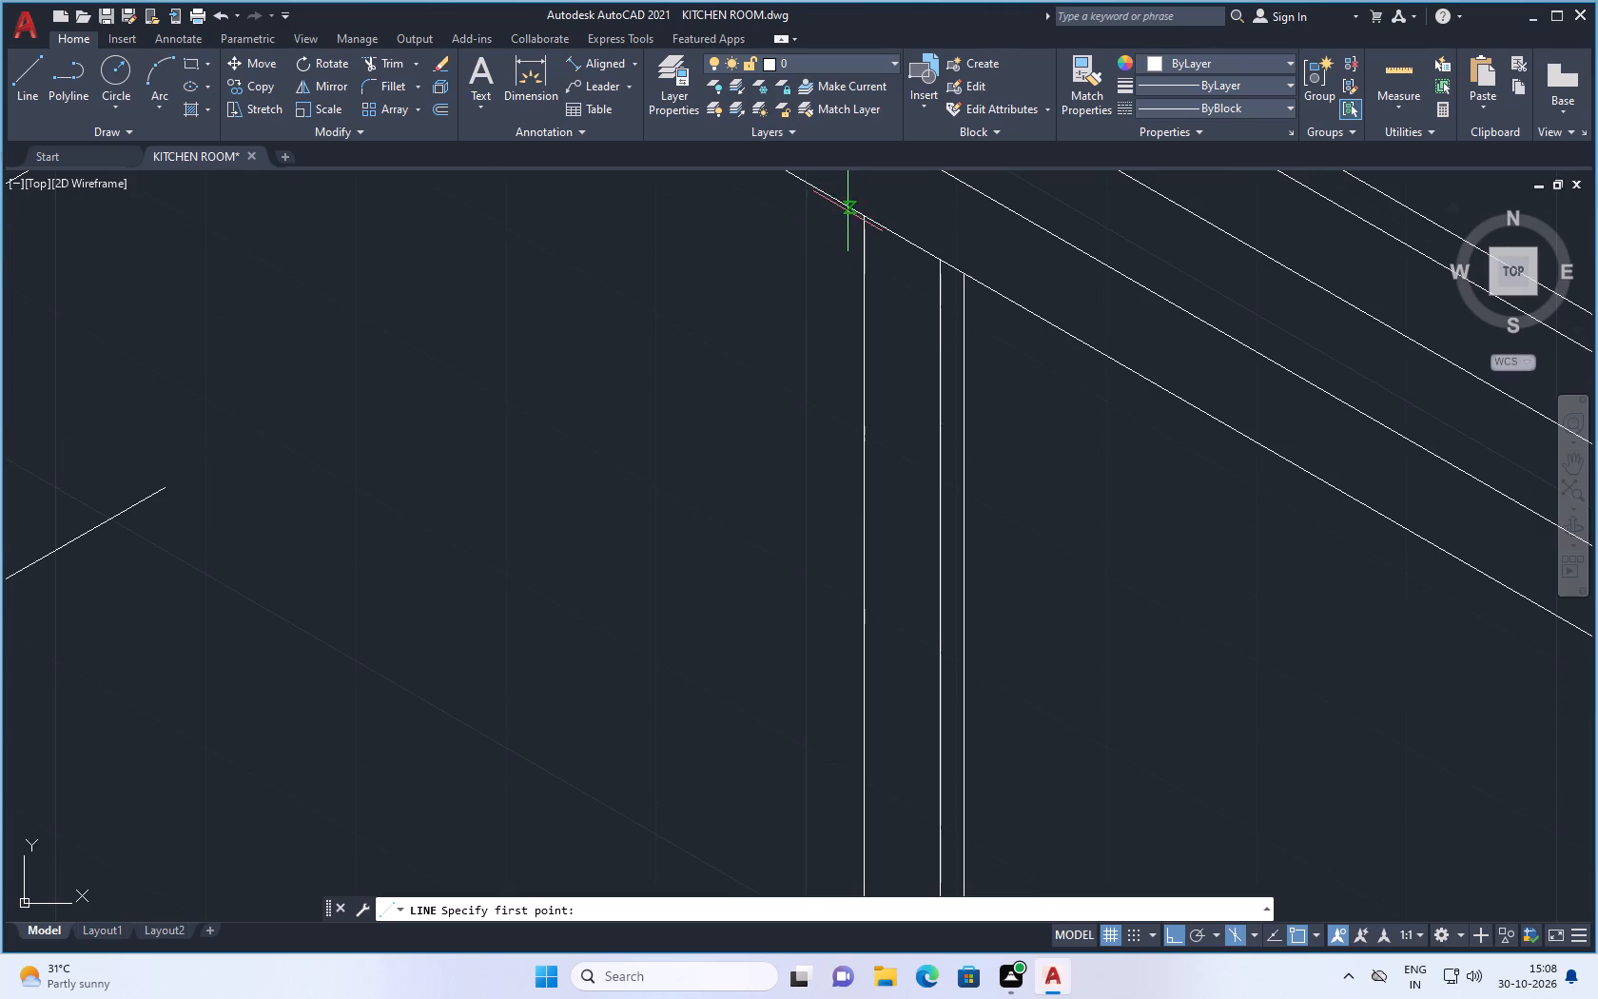
pyautogui.click(846, 205)
pyautogui.scroll(-2, 825, 345)
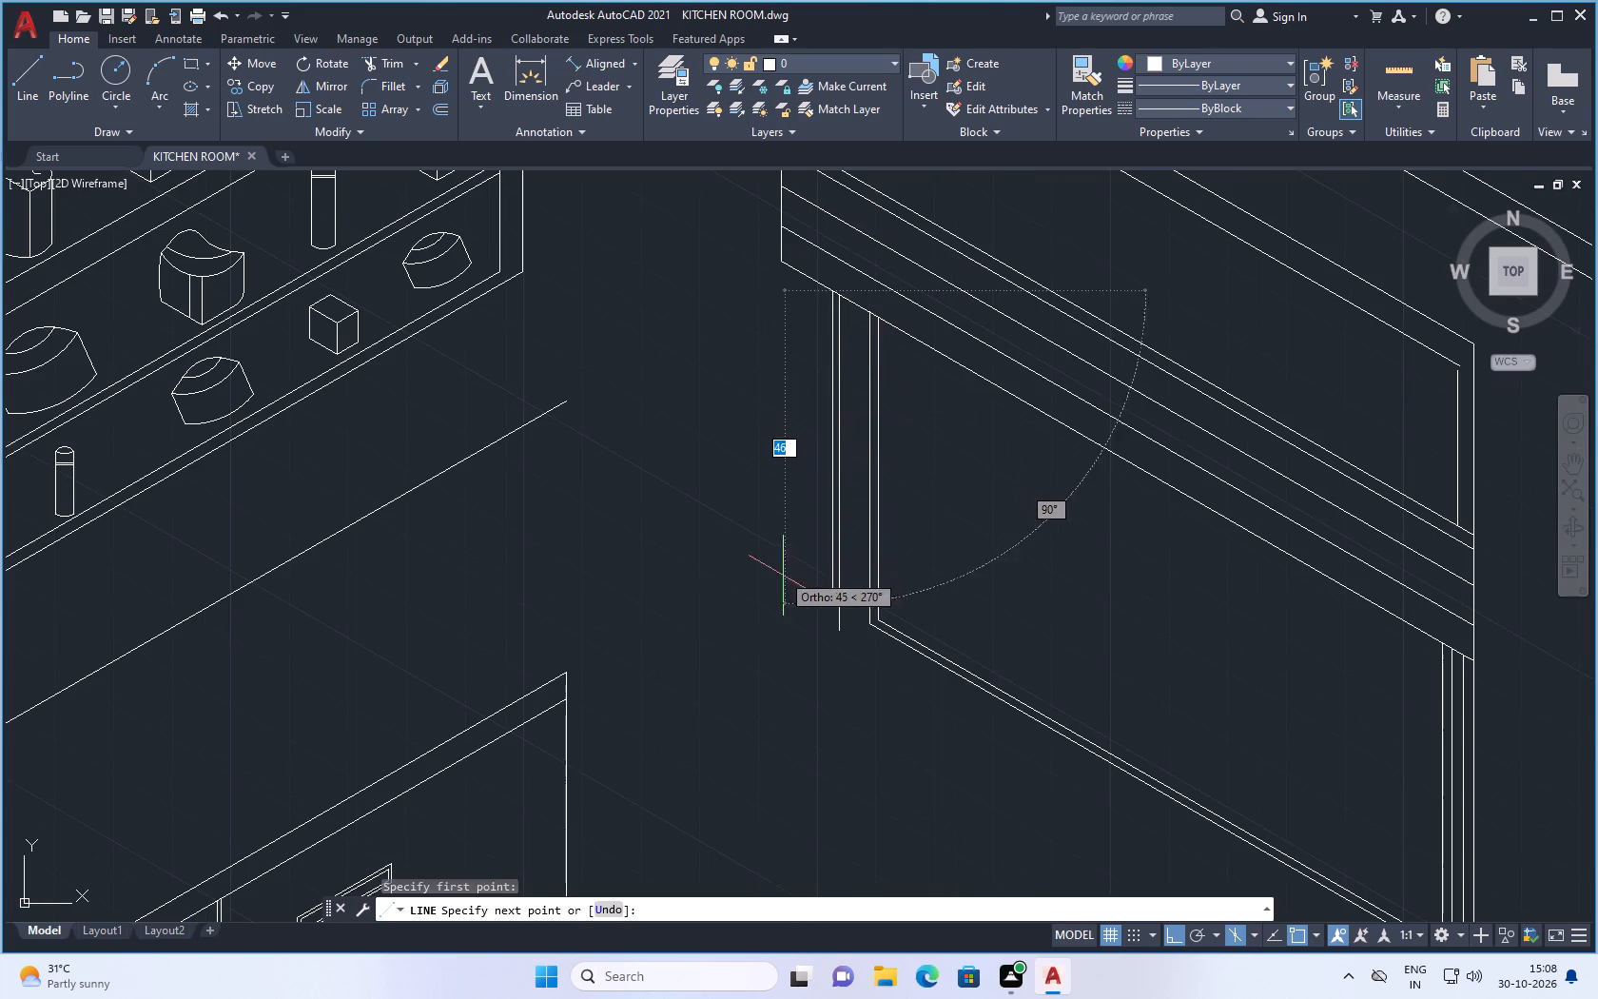
pyautogui.scroll(1, 797, 610)
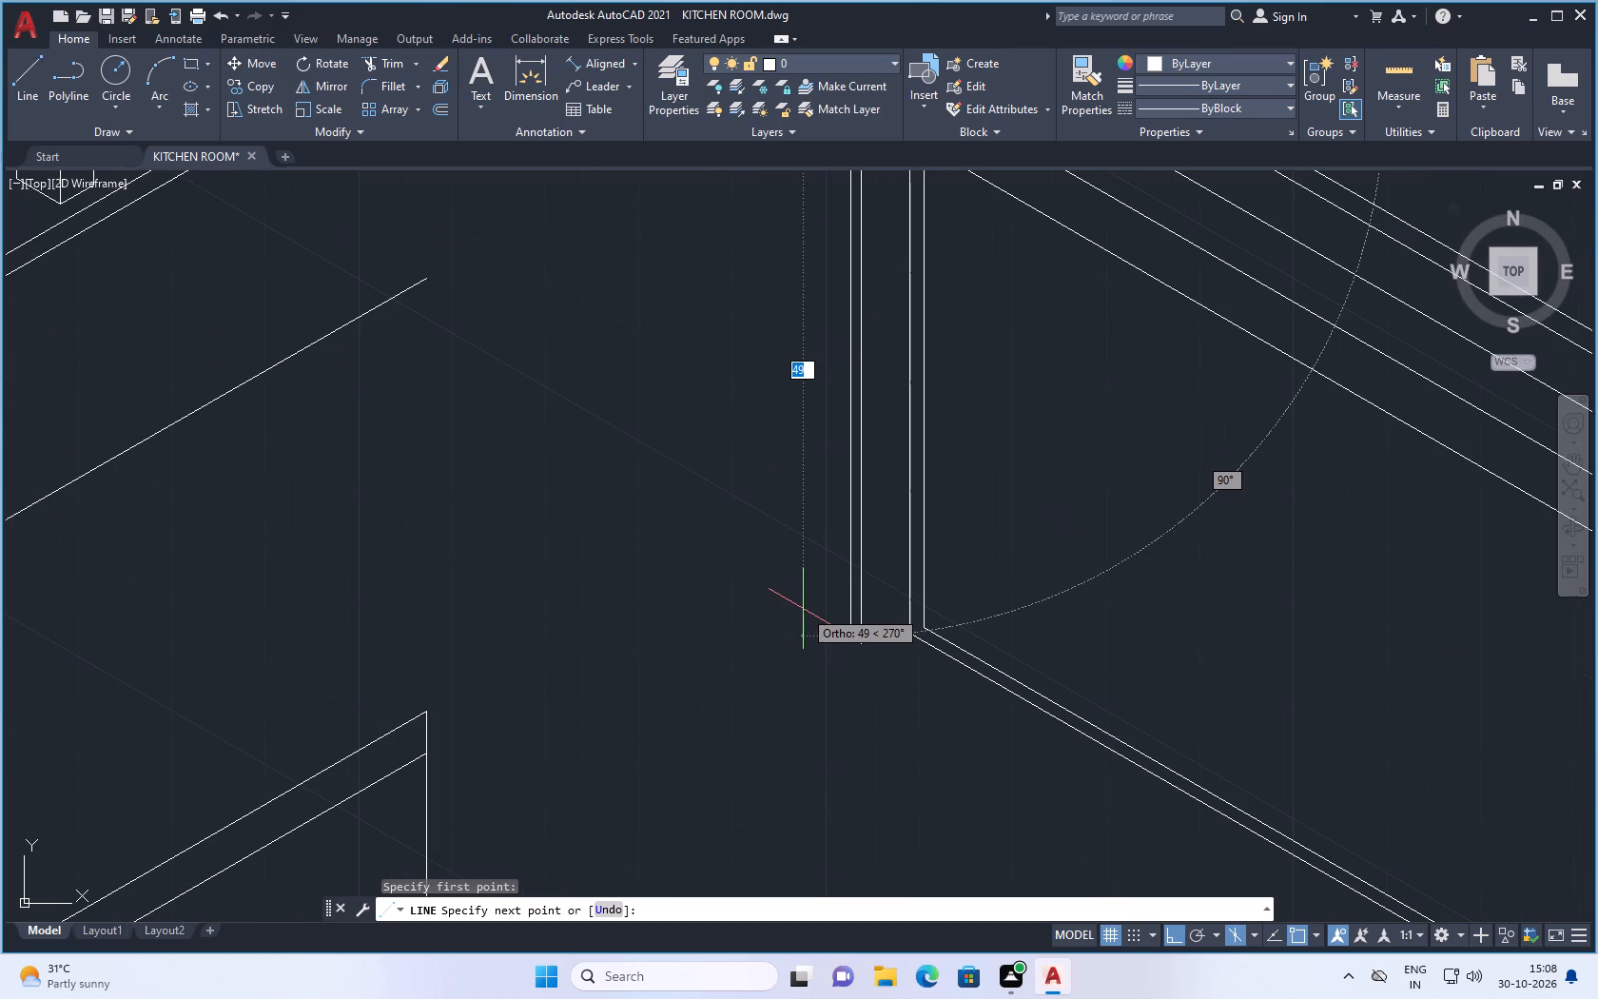
pyautogui.click(812, 651)
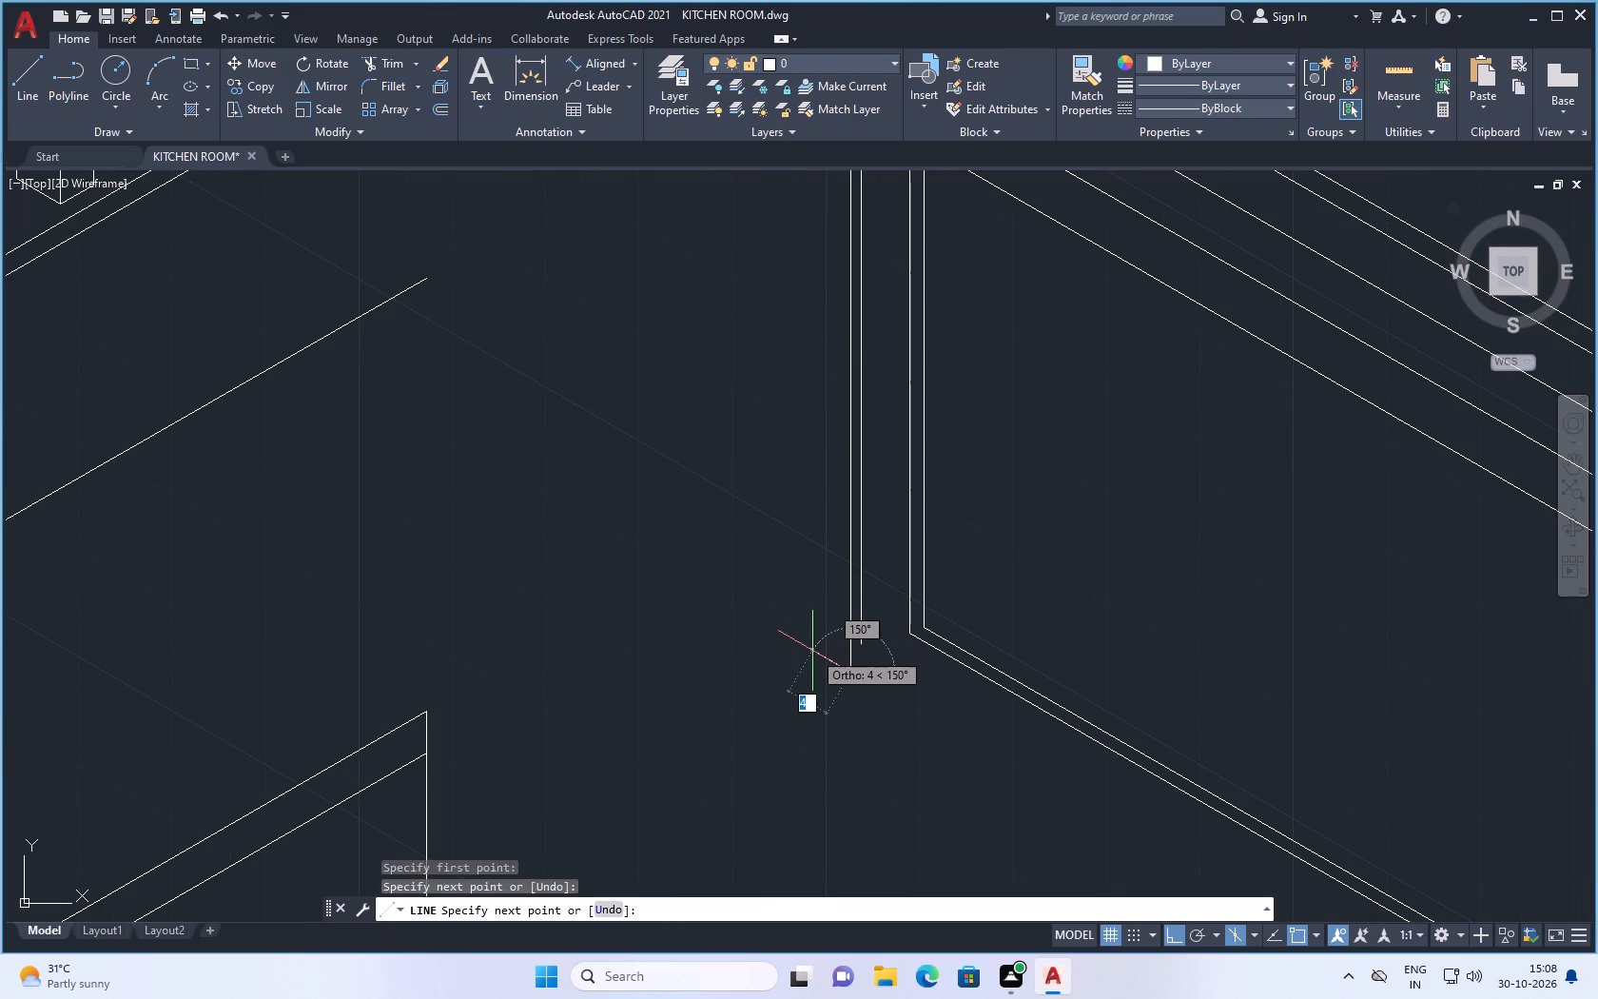
pyautogui.press('Escape')
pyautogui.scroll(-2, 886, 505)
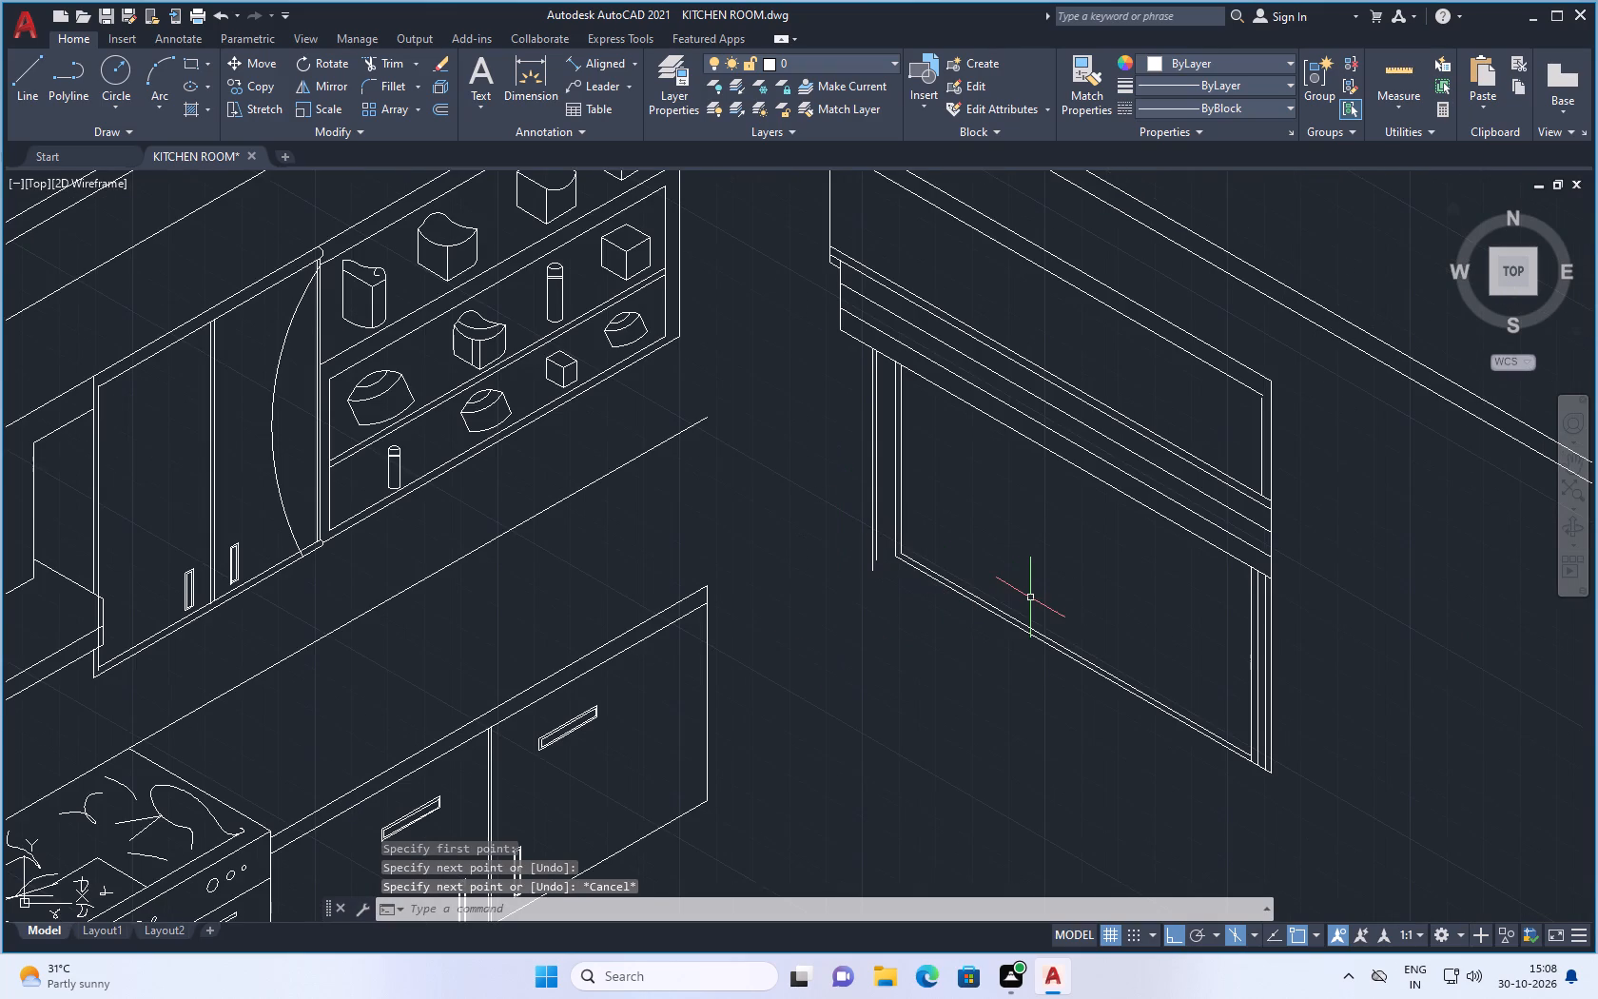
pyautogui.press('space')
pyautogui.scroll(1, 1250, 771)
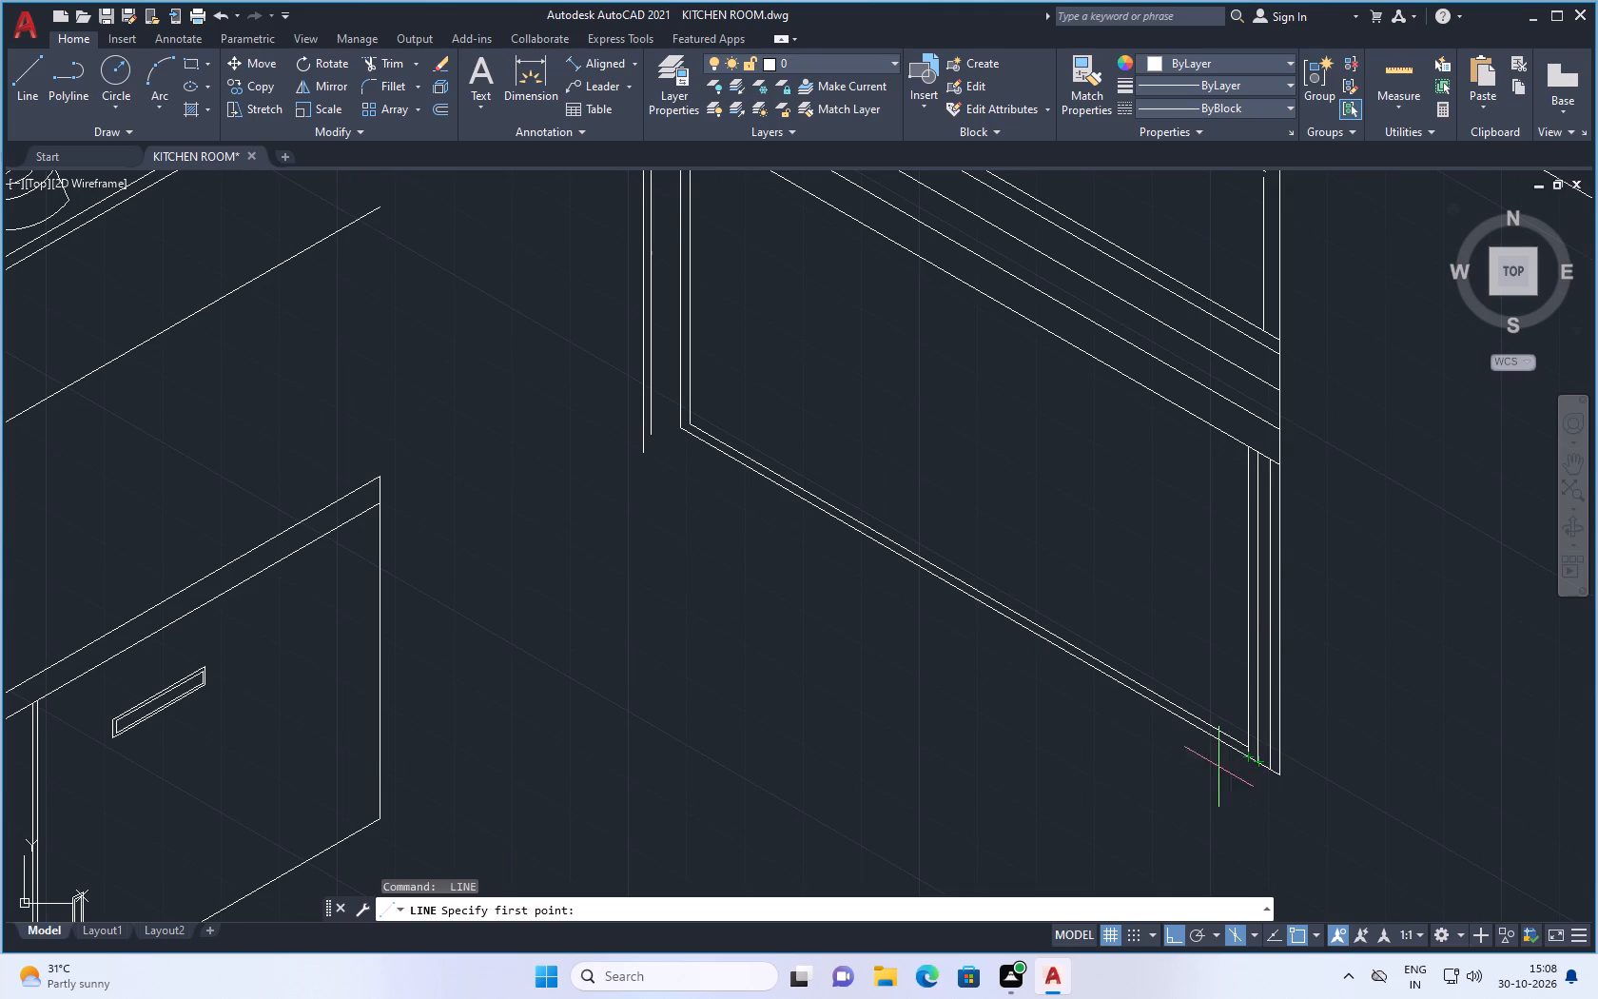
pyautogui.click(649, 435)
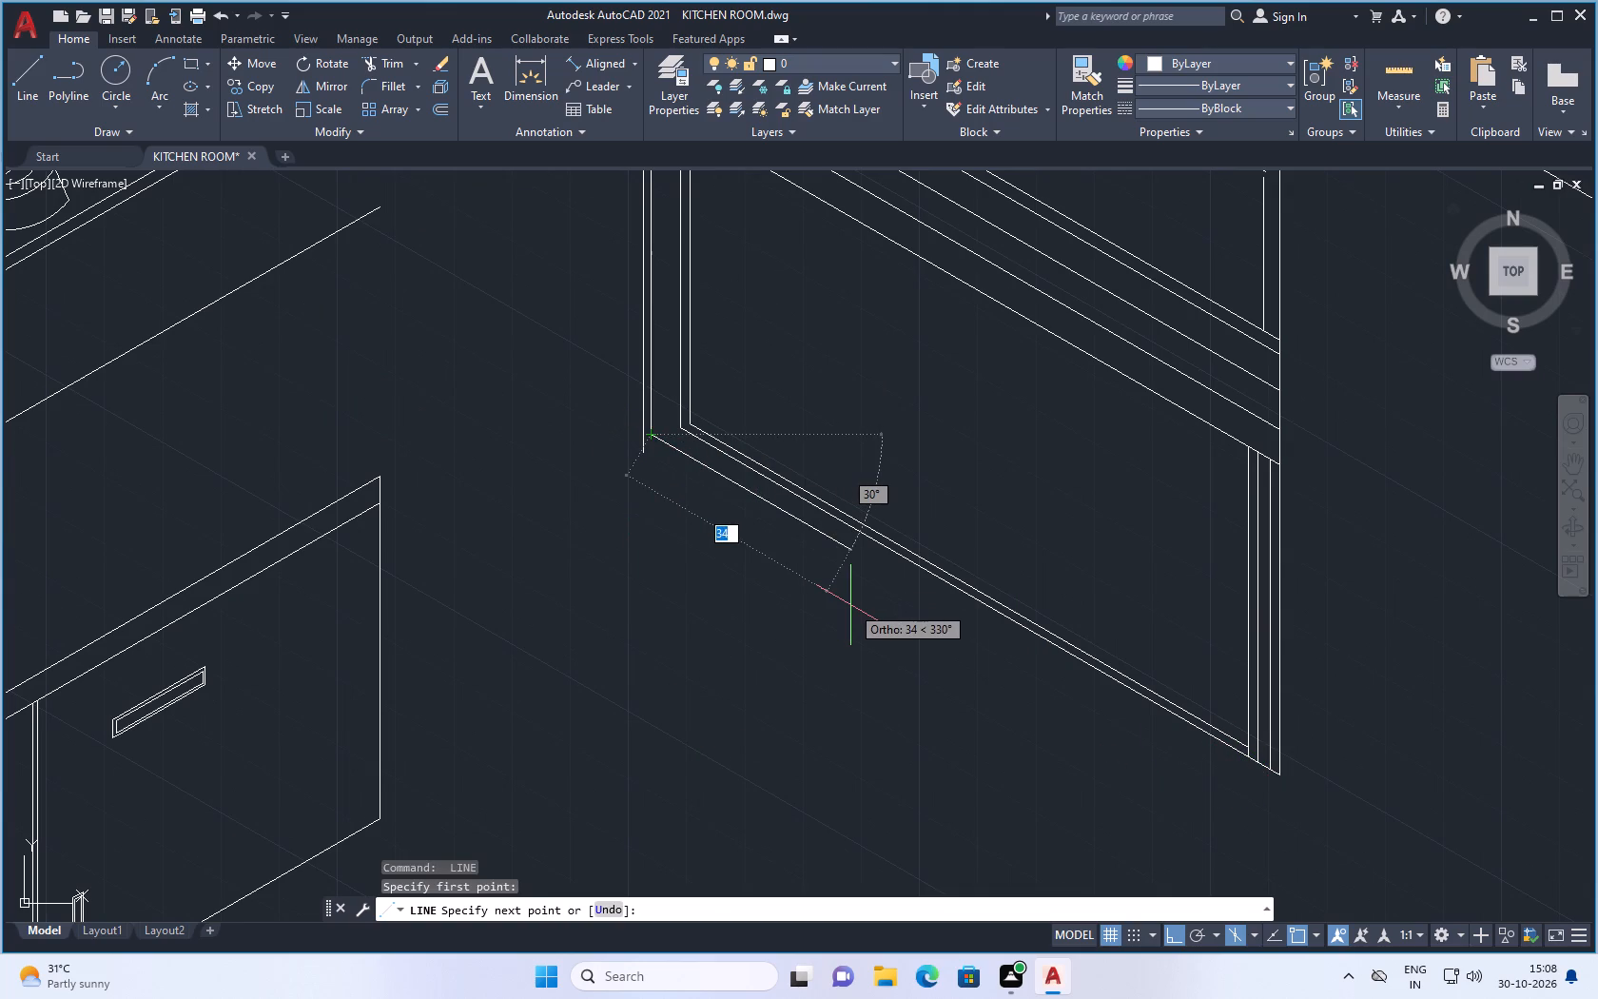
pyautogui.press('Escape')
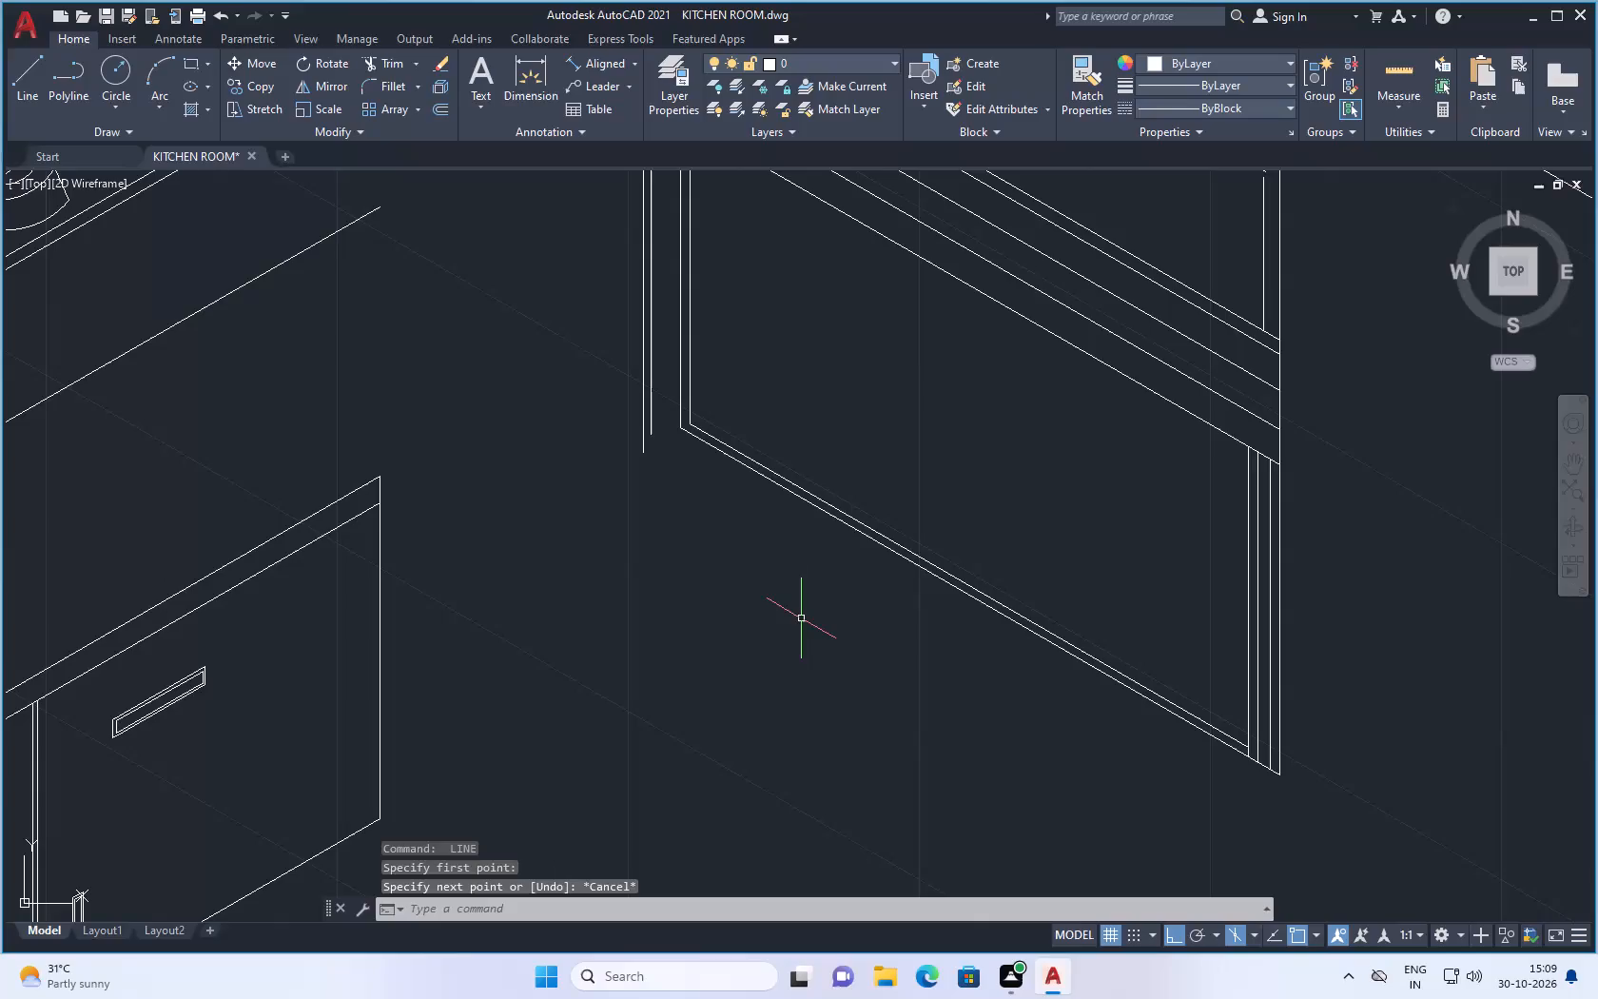
# Extend the outer pair's inner near-end vertical down about 2, and draw a line about 101 long at 330° parallel to the sloping bottom.
pyautogui.press('space')
pyautogui.scroll(1, 753, 549)
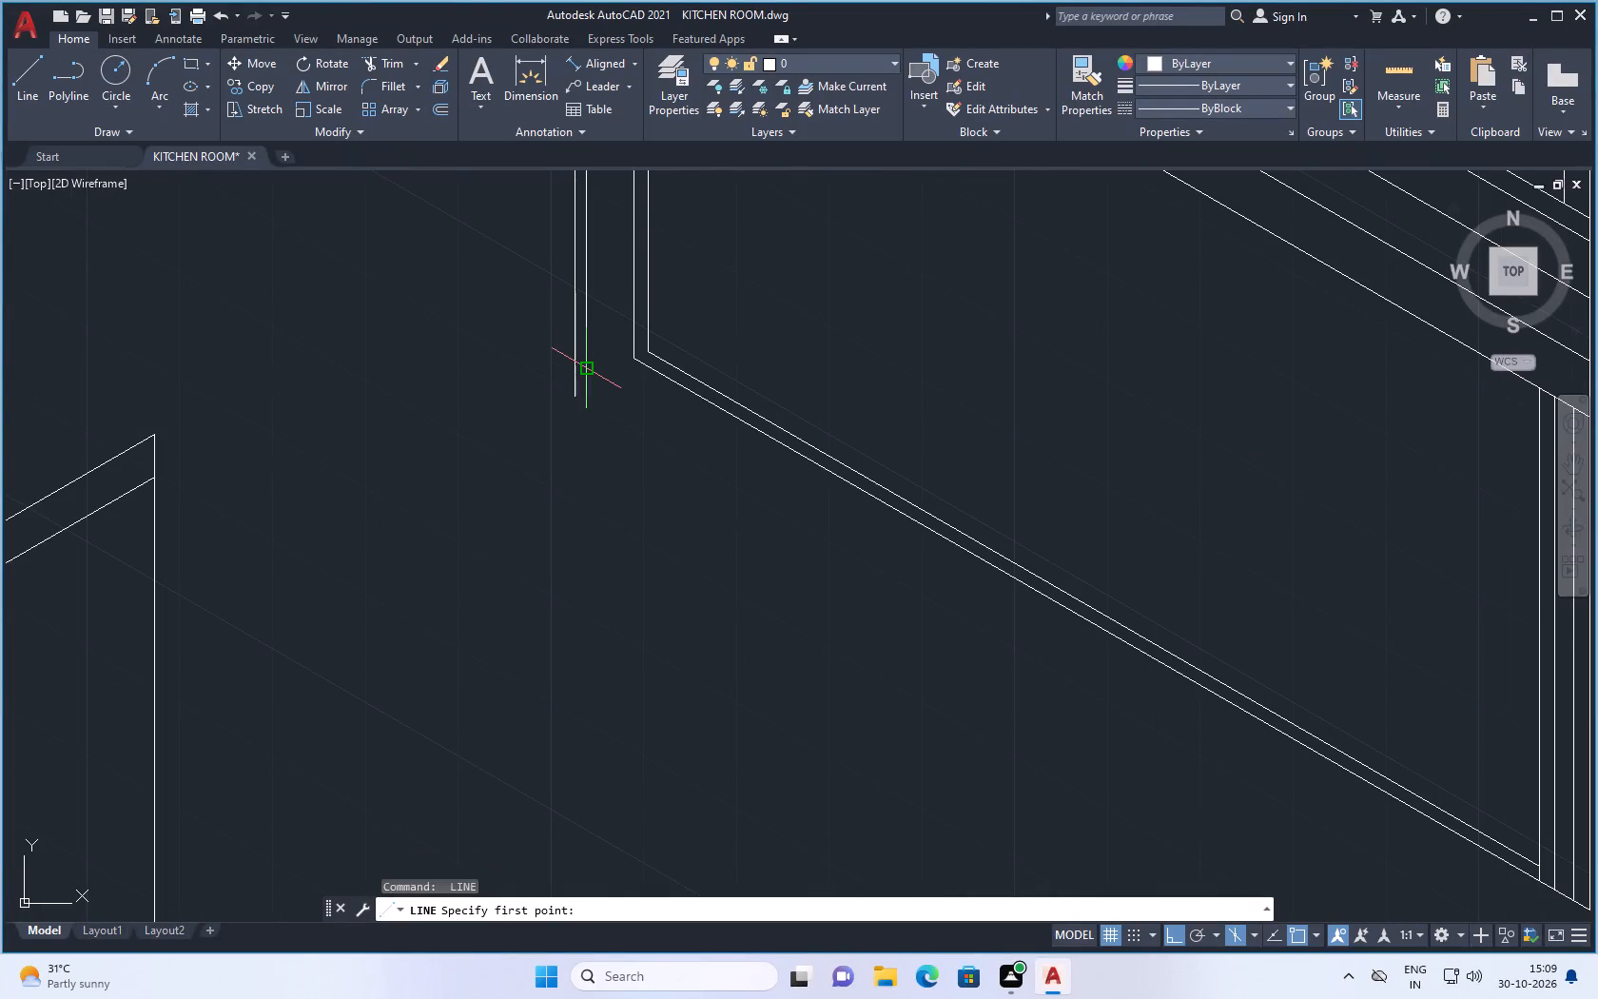
pyautogui.scroll(1, 584, 378)
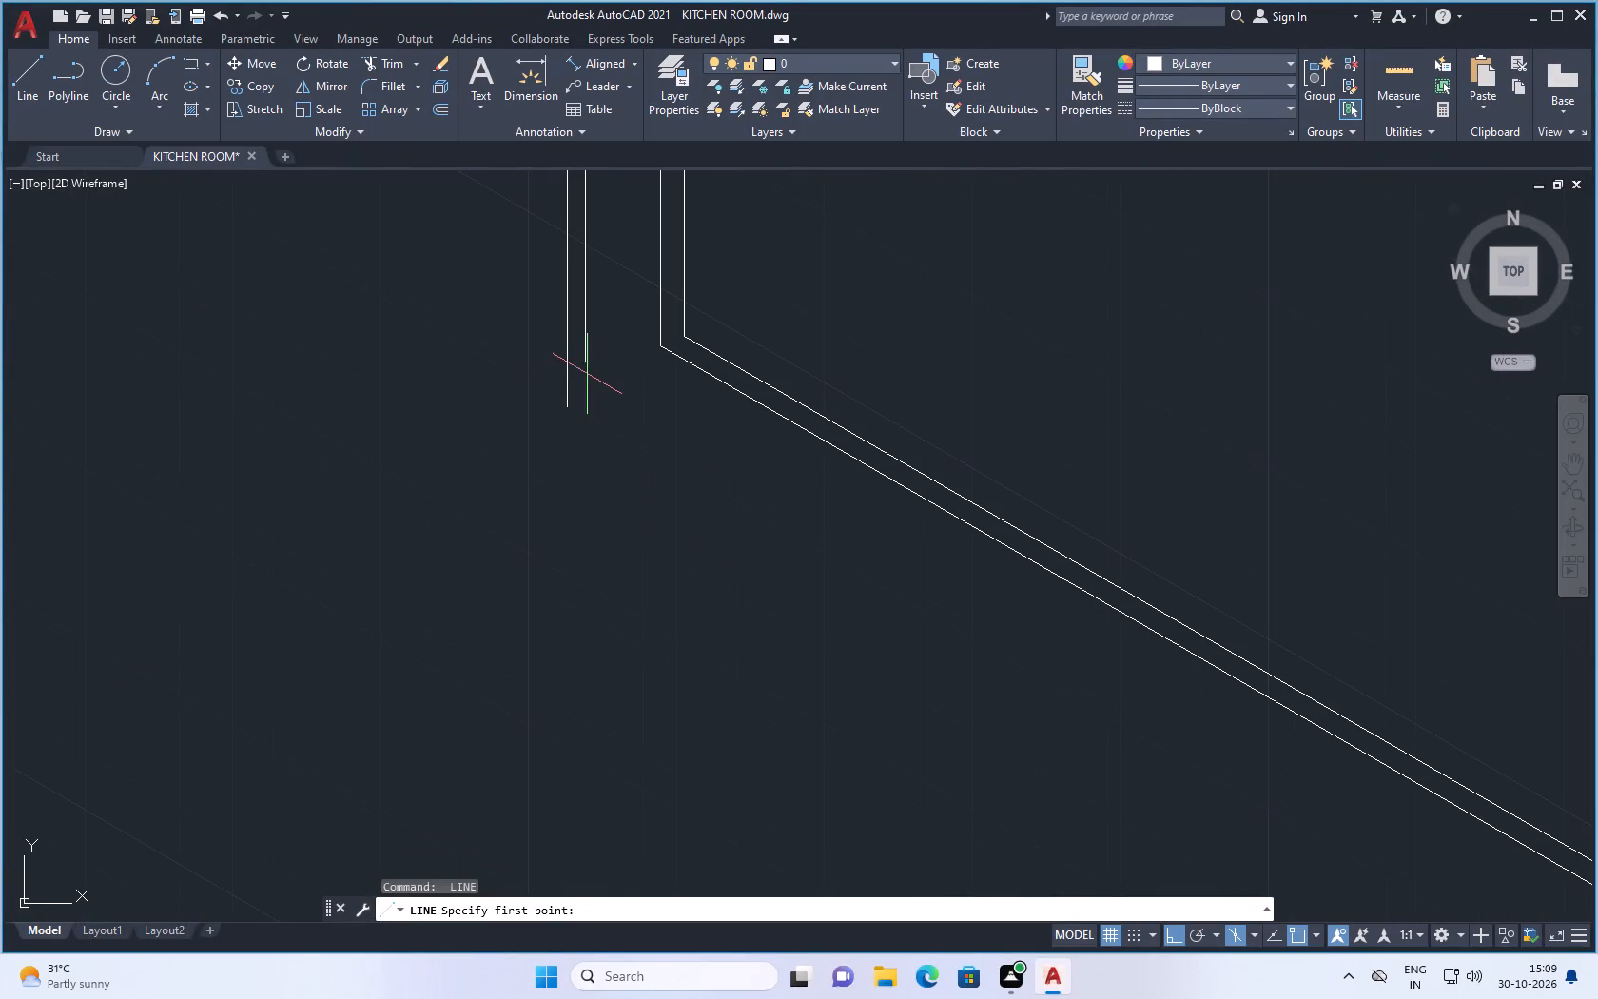
pyautogui.click(585, 365)
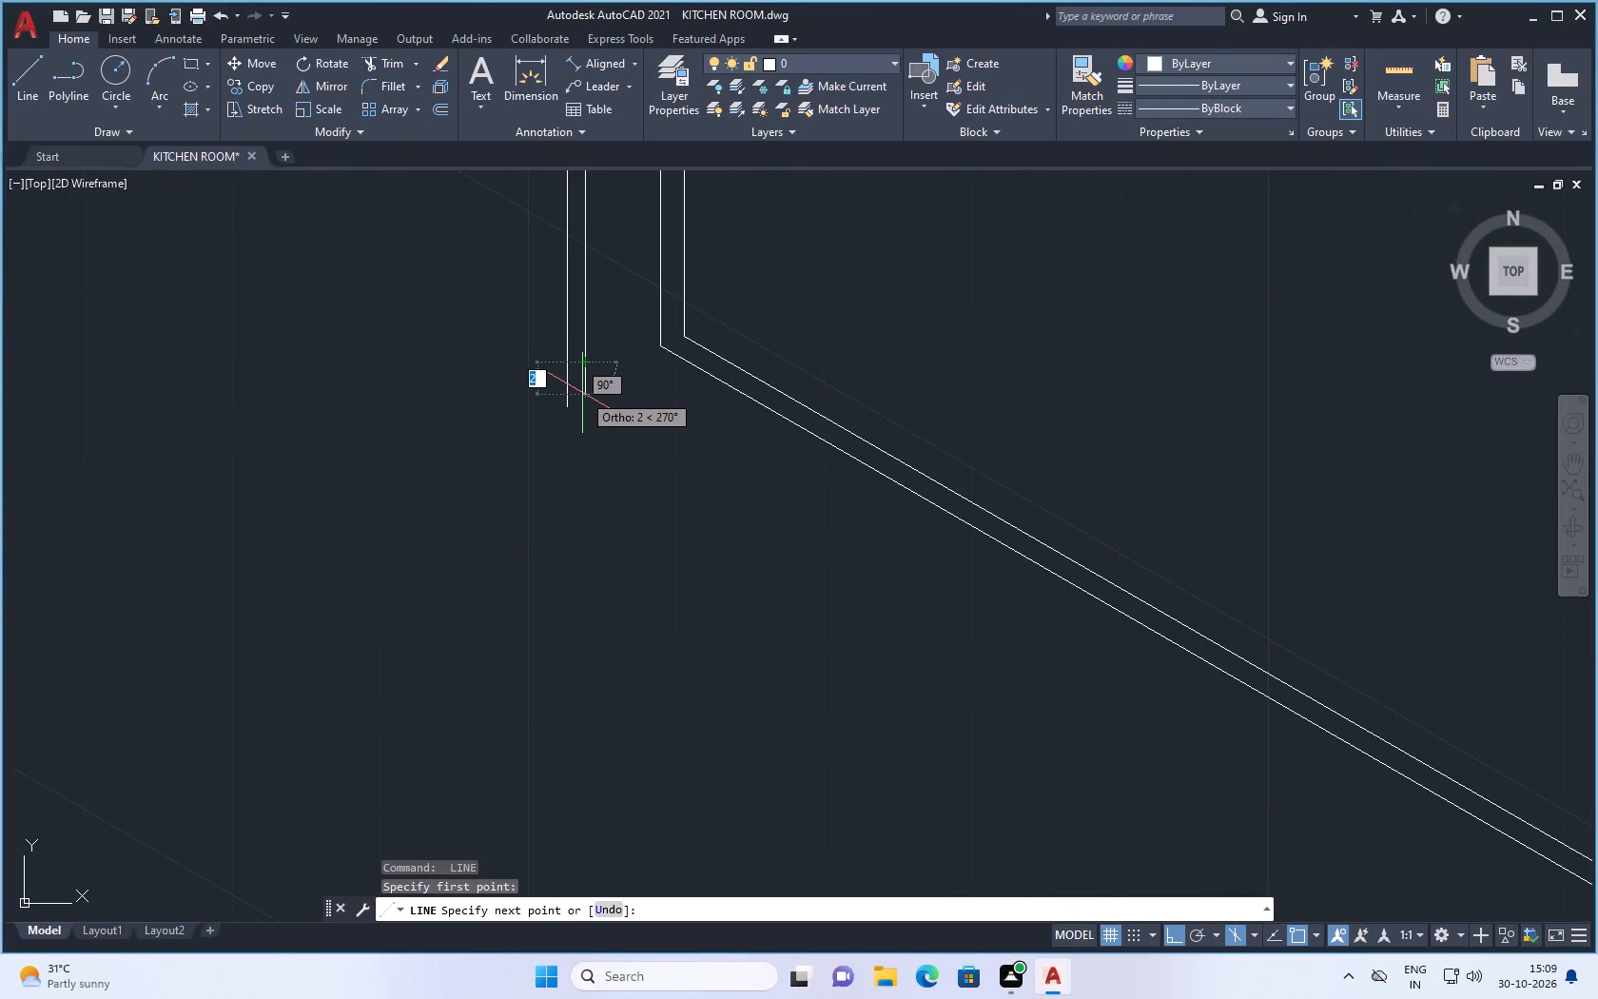
pyautogui.click(582, 393)
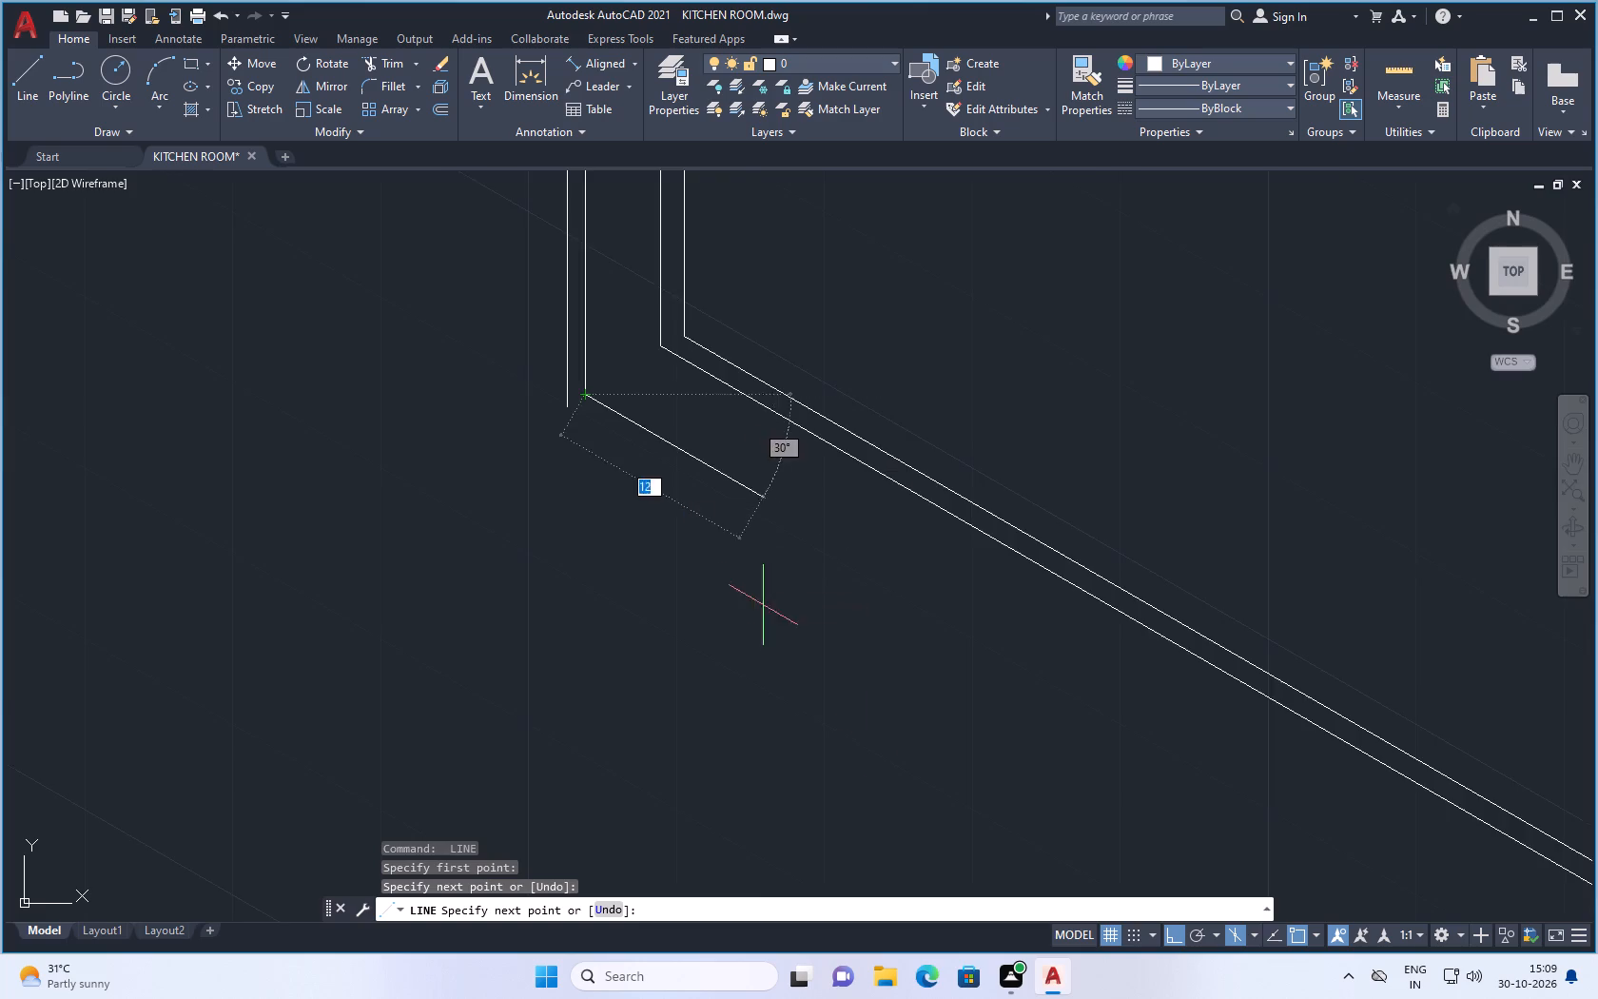
pyautogui.scroll(-2, 868, 740)
pyautogui.scroll(-2, 982, 789)
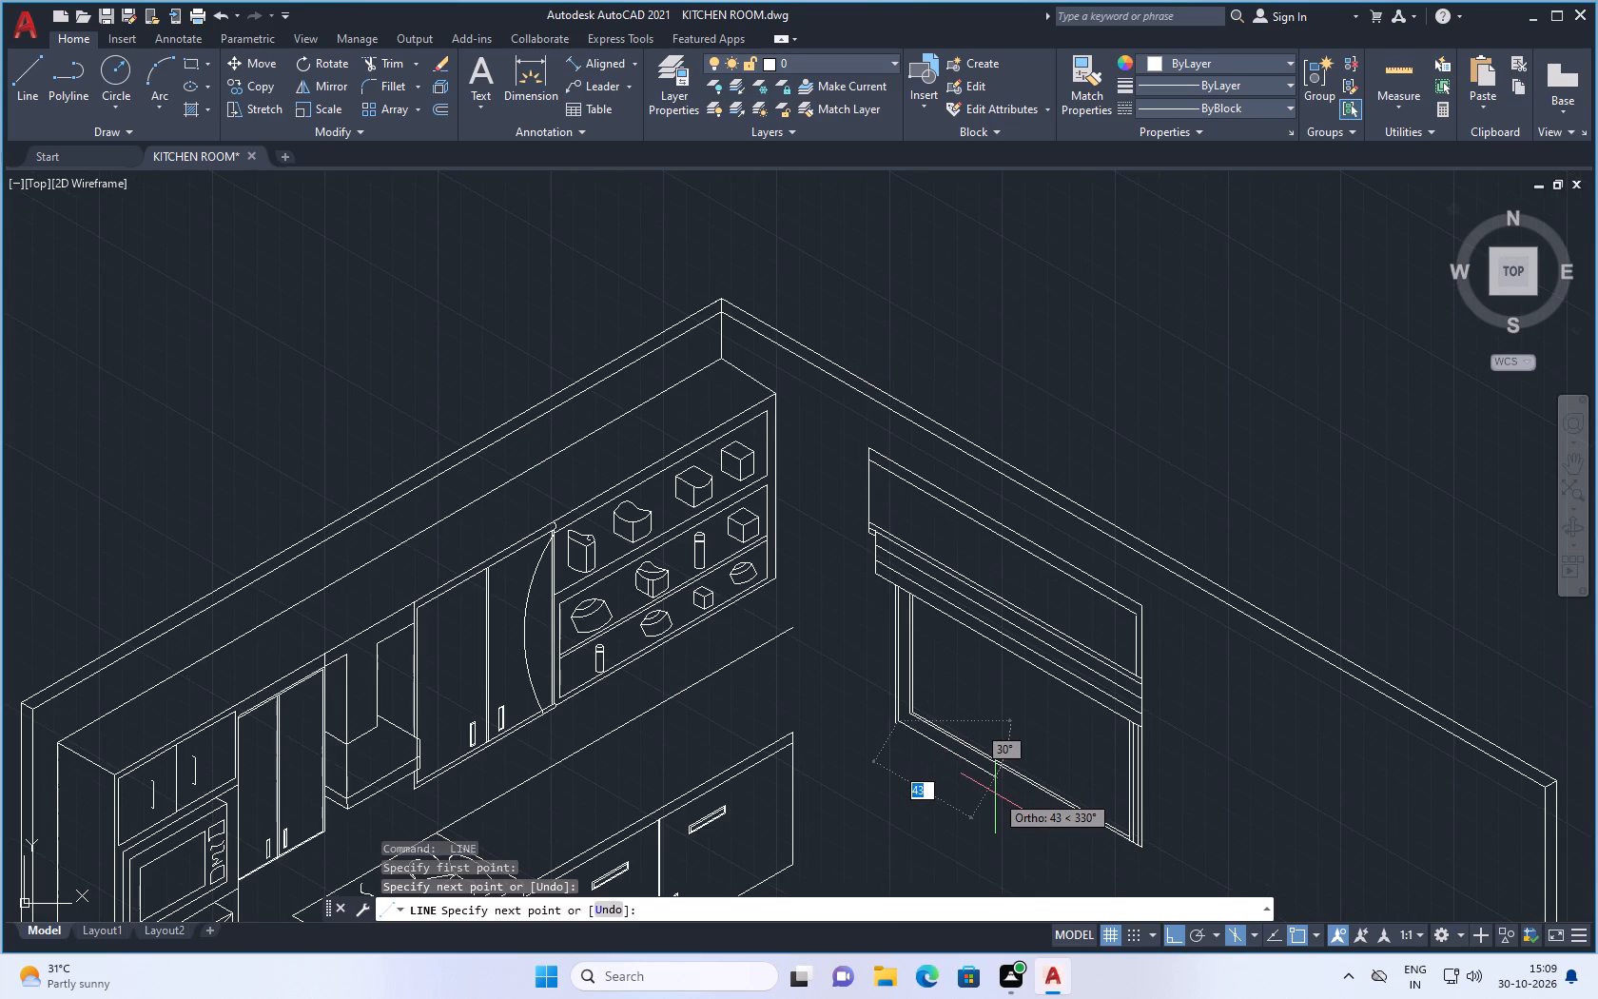
pyautogui.scroll(2, 1118, 862)
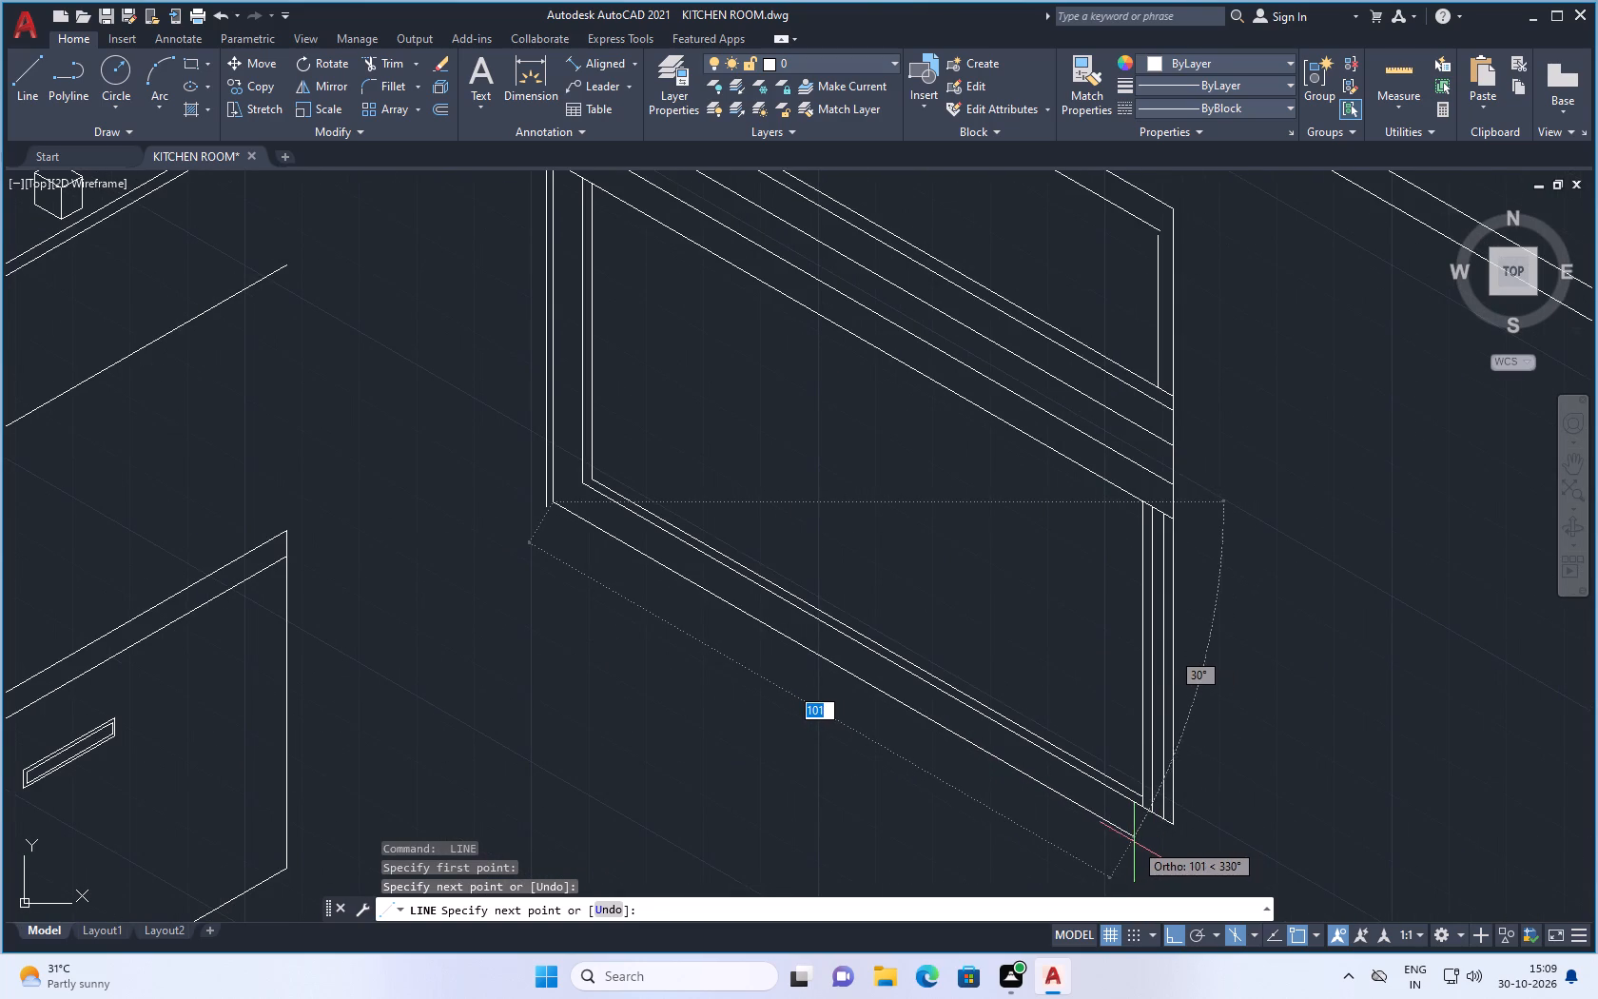
pyautogui.click(1137, 842)
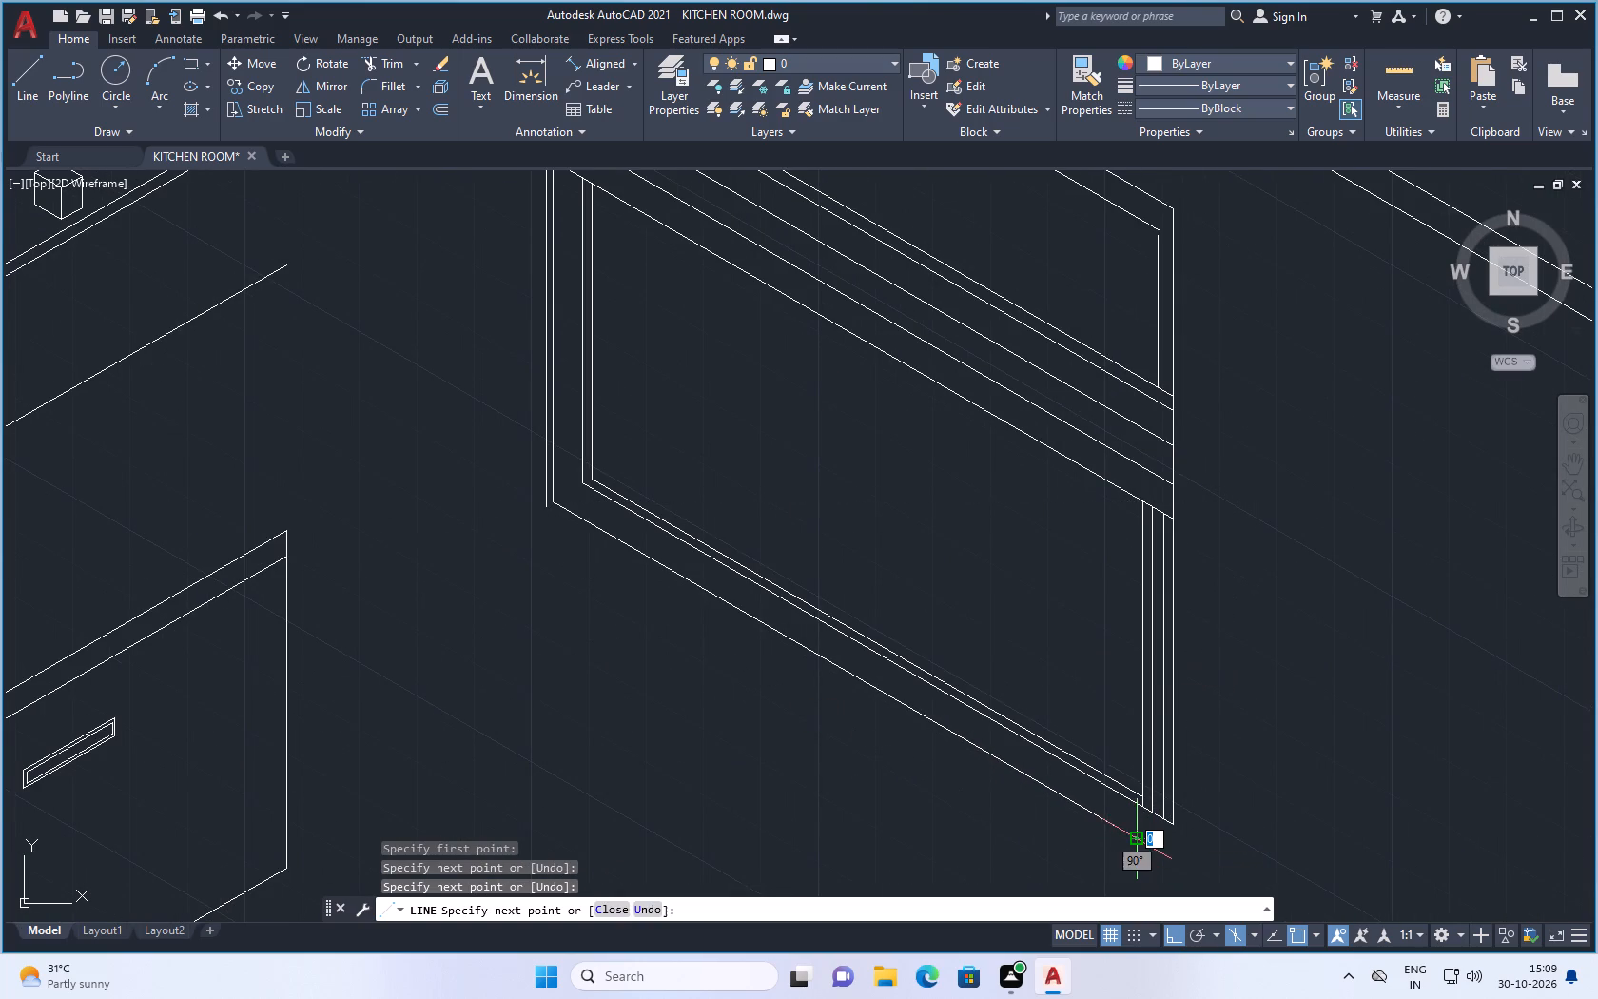
pyautogui.press('Escape')
# Draw a parallel line about 103 long at 330° from the foot of the outermost near-end vertical.
pyautogui.press('space')
pyautogui.scroll(2, 563, 519)
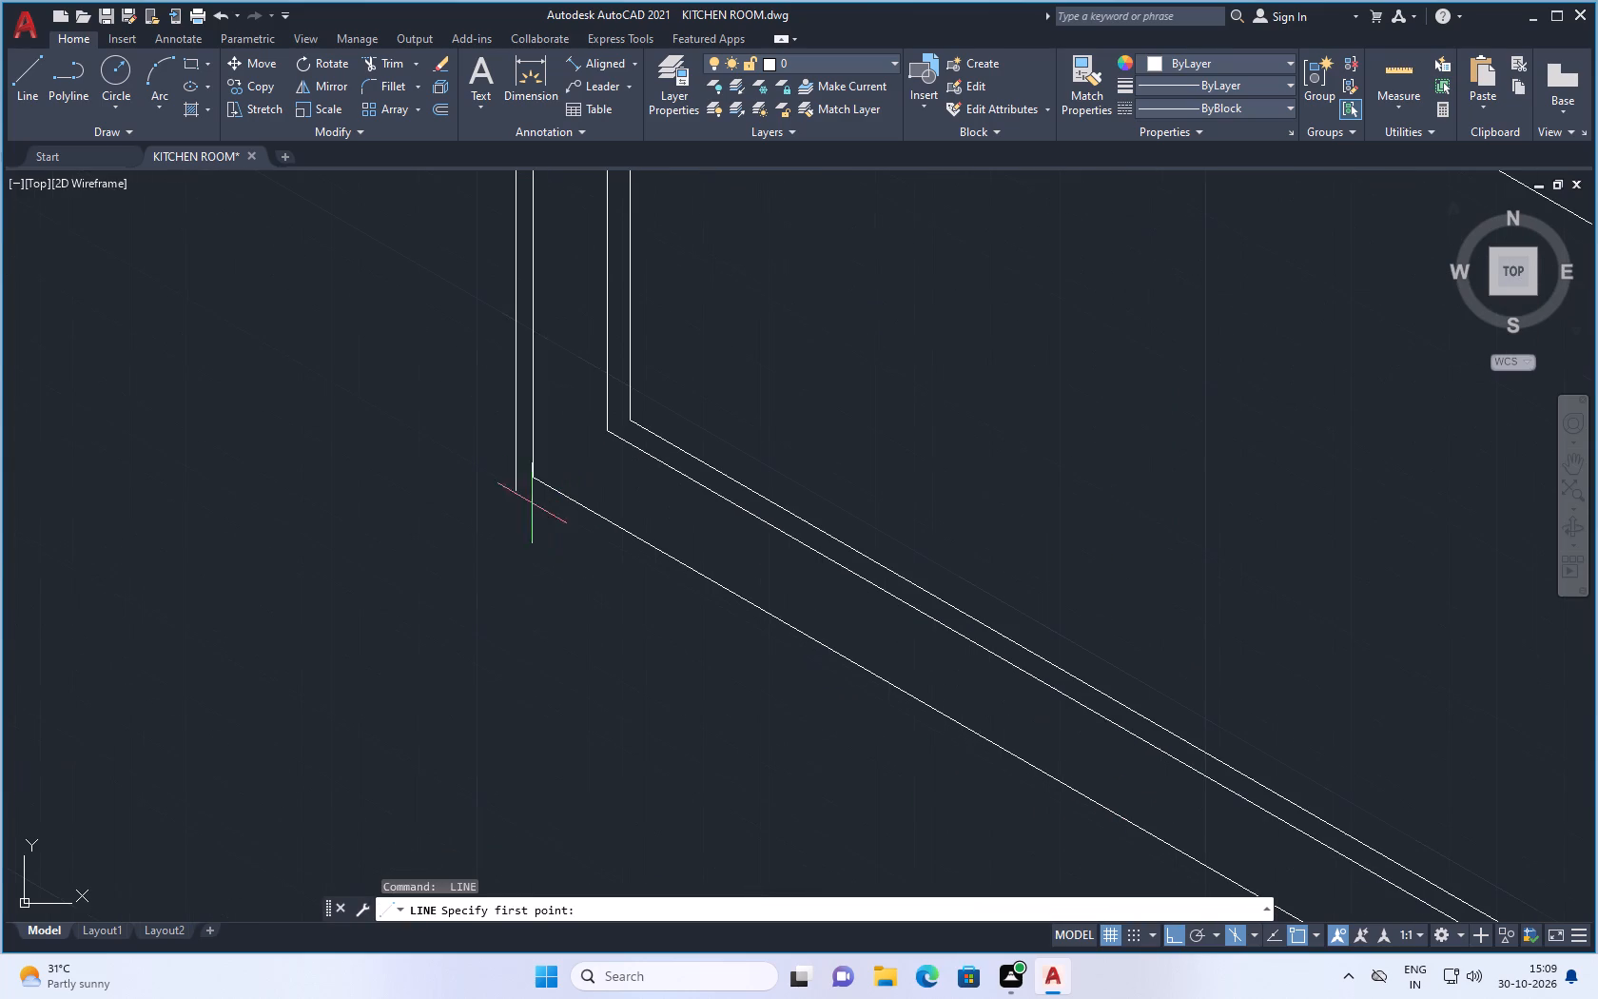
pyautogui.click(514, 497)
pyautogui.scroll(-2, 635, 617)
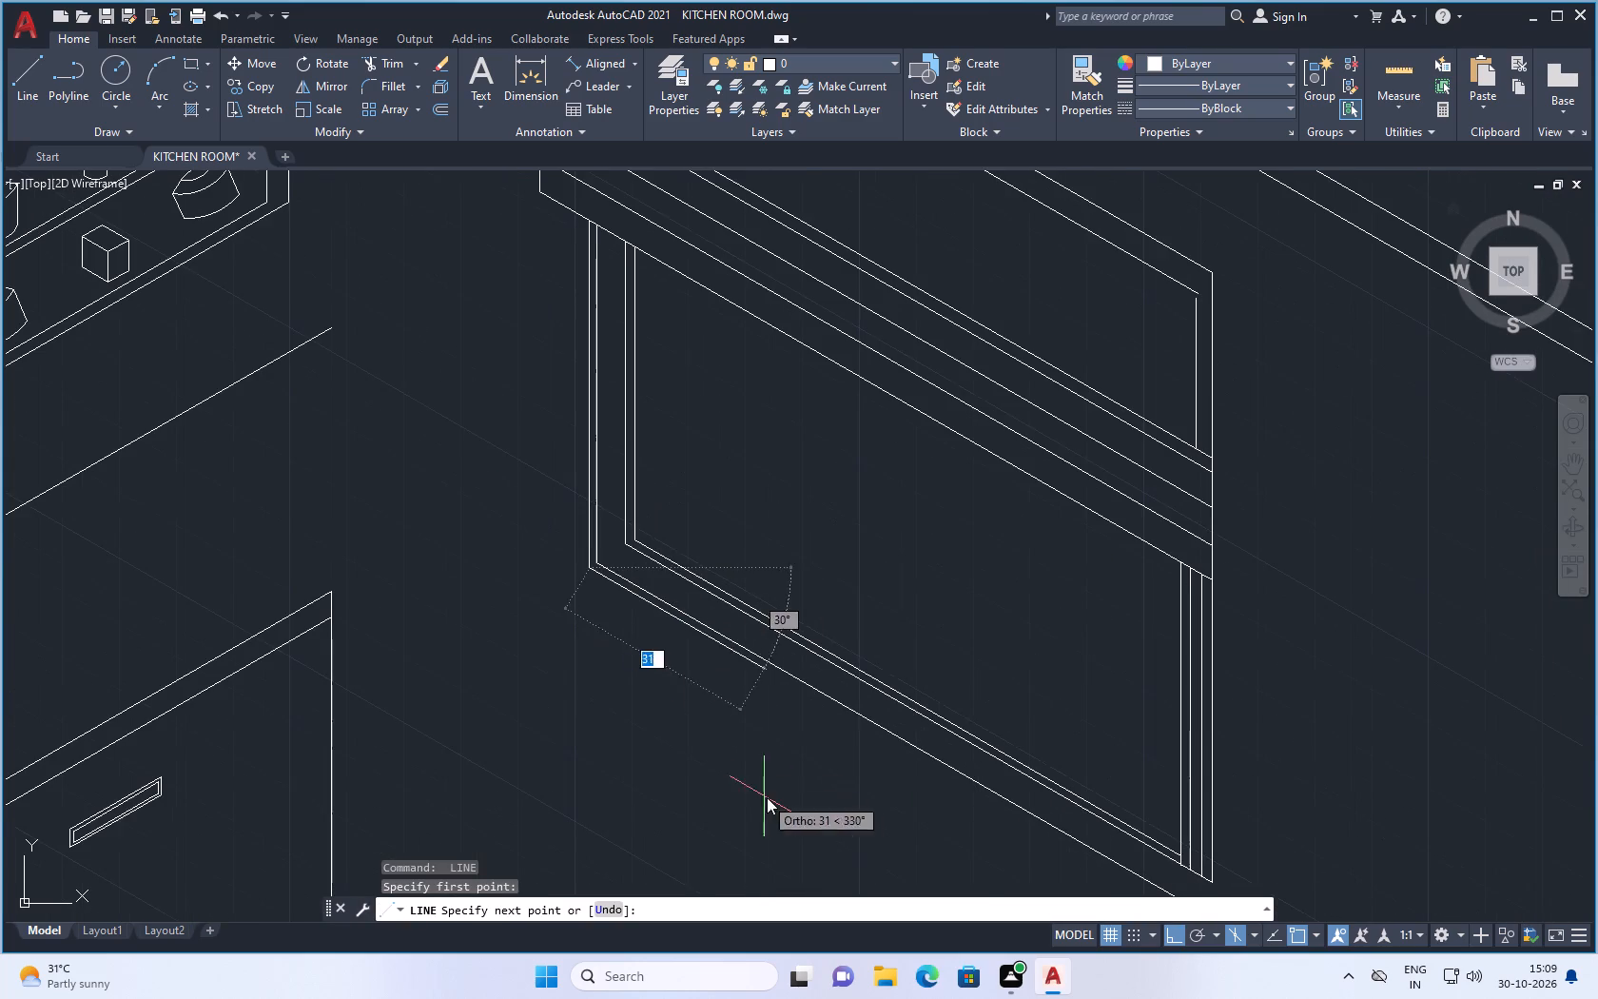
pyautogui.scroll(-1, 888, 722)
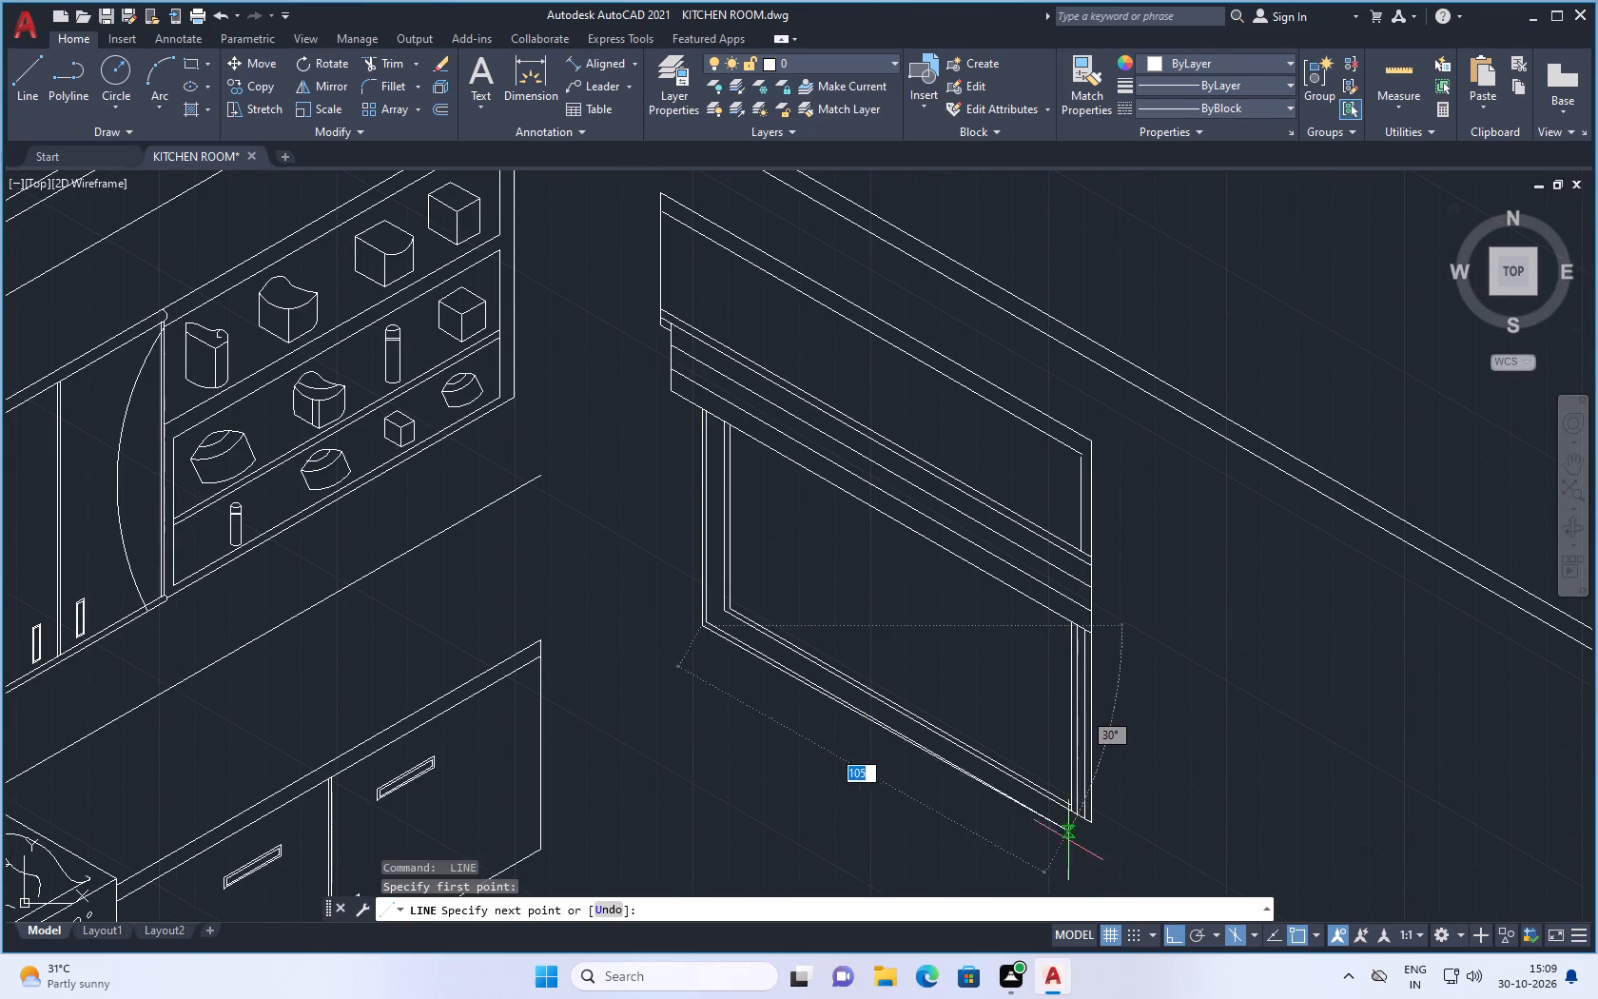
pyautogui.scroll(2, 1059, 840)
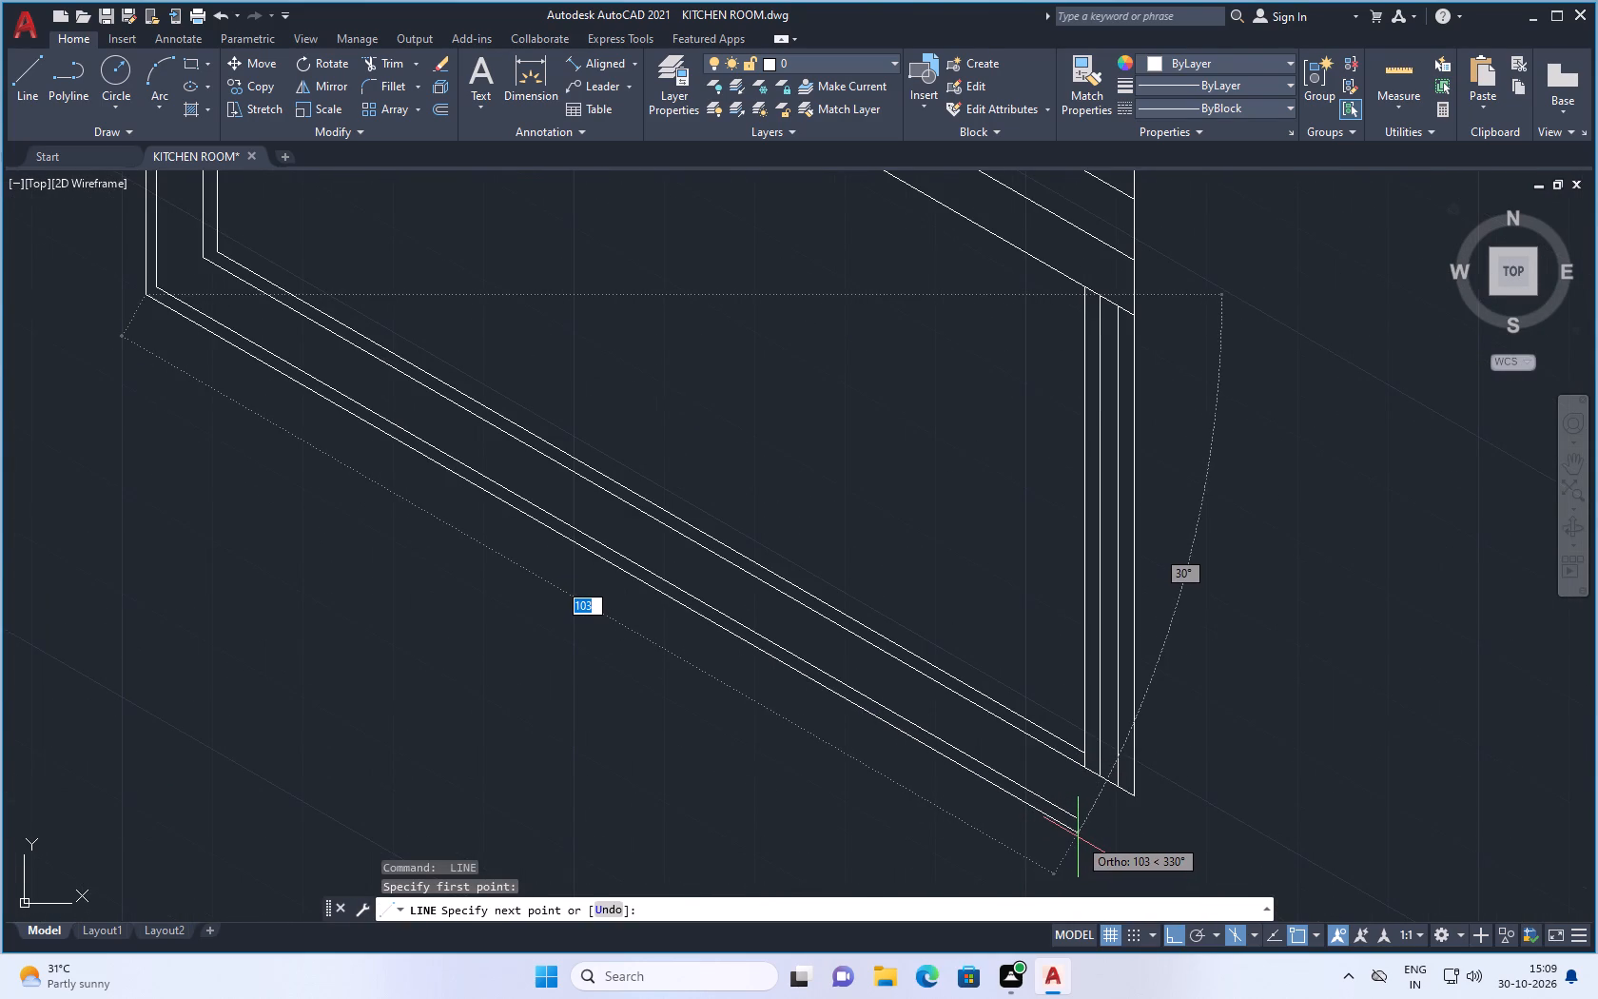
pyautogui.click(1085, 841)
pyautogui.press('Escape')
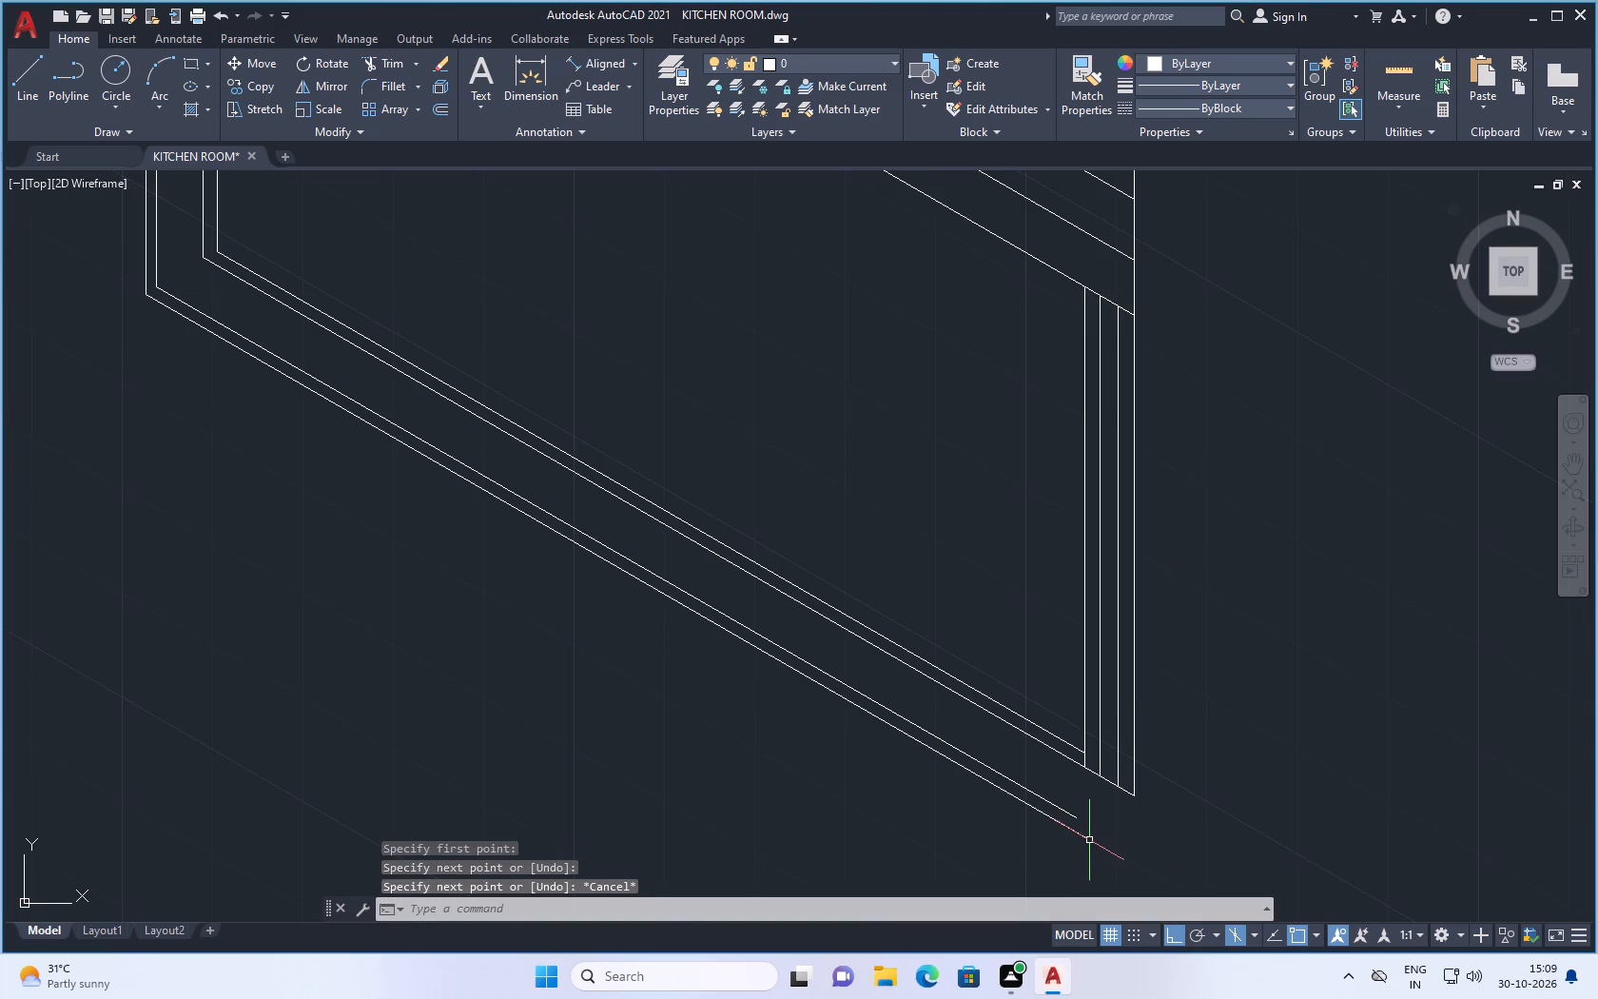
pyautogui.click(1110, 780)
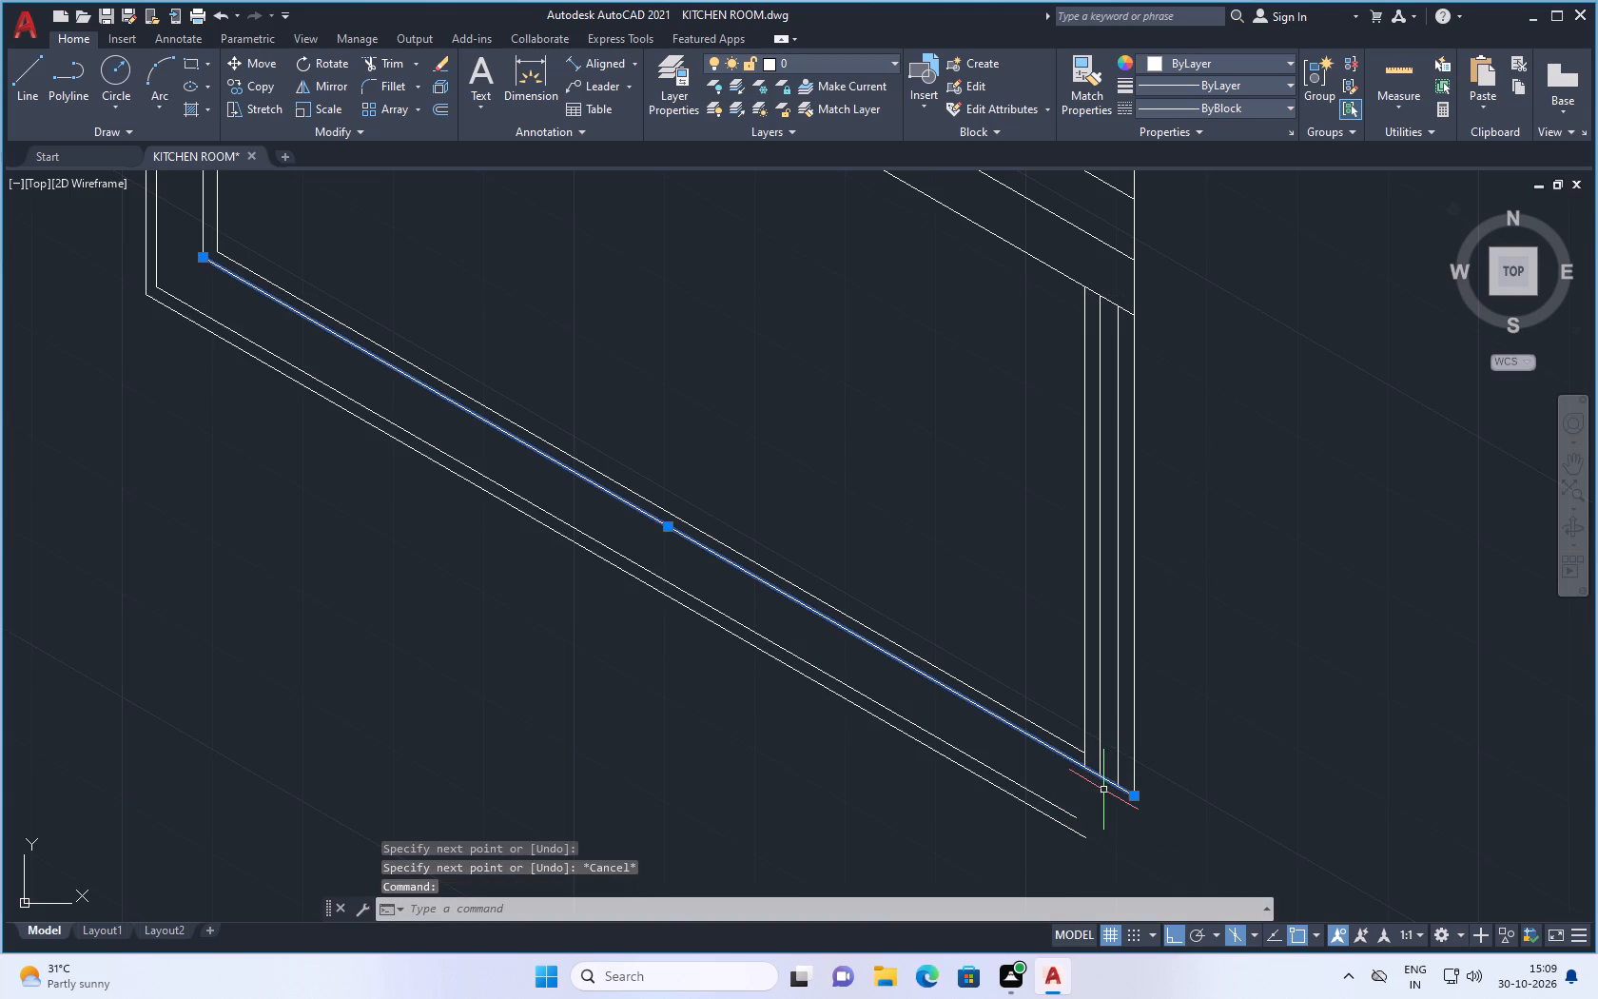
pyautogui.press('Escape')
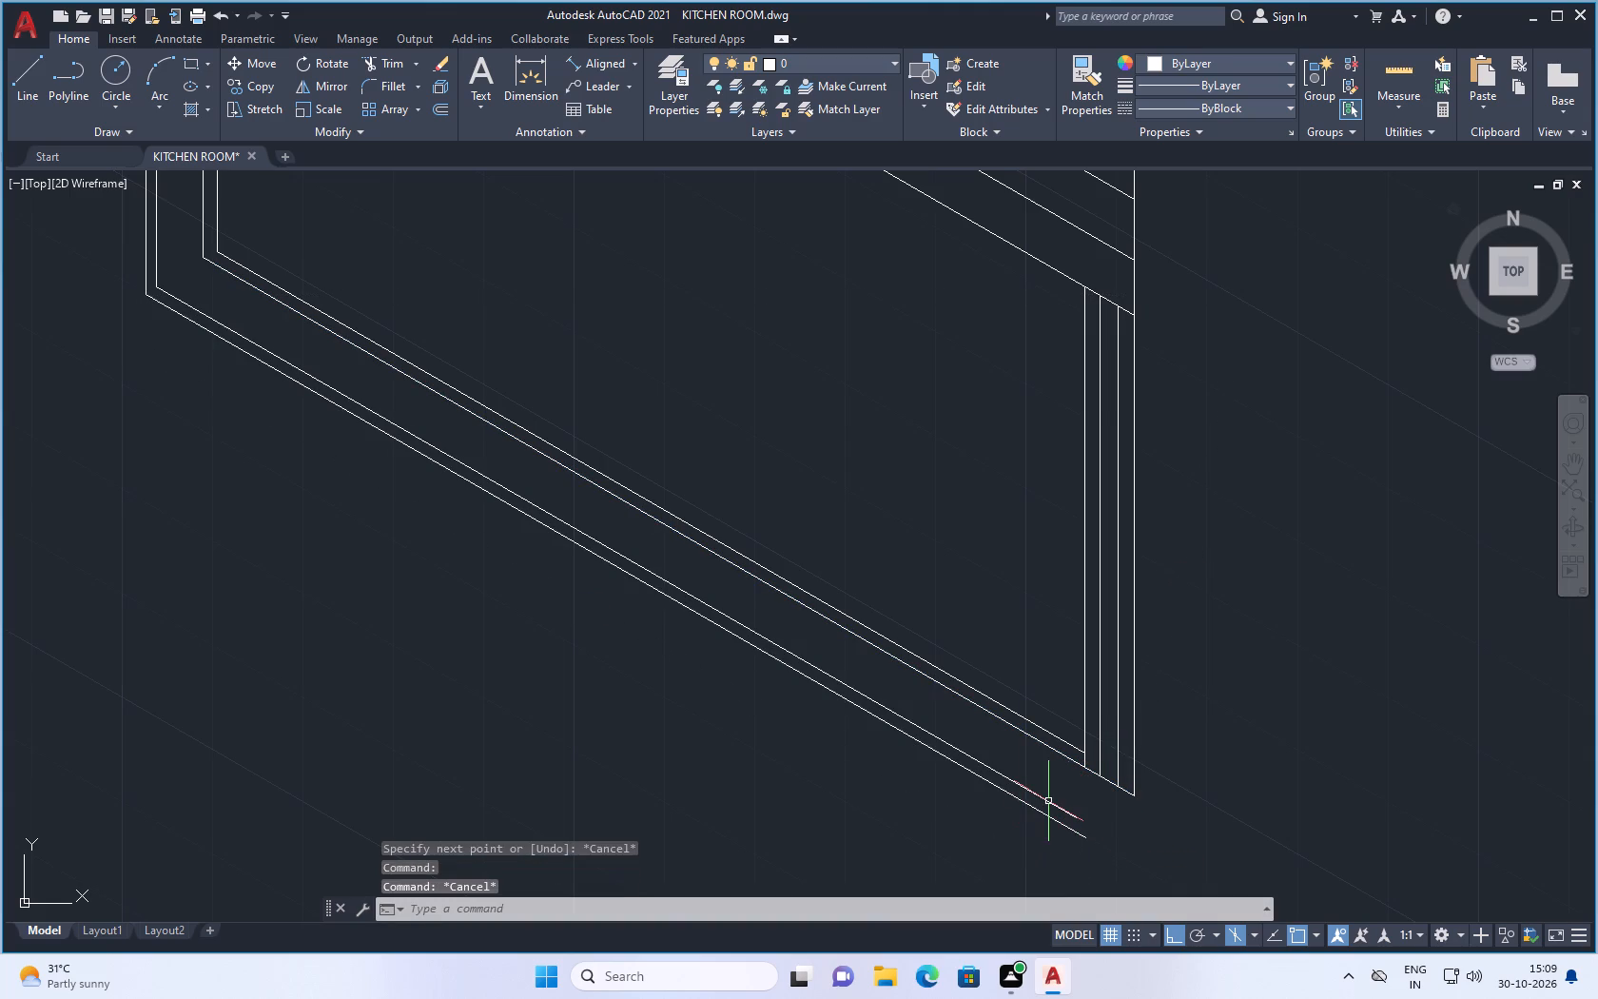
# Draw a vertical line extending the innermost far-end vertical down to the end of the outermost sloping bottom line.
pyautogui.click(25, 75)
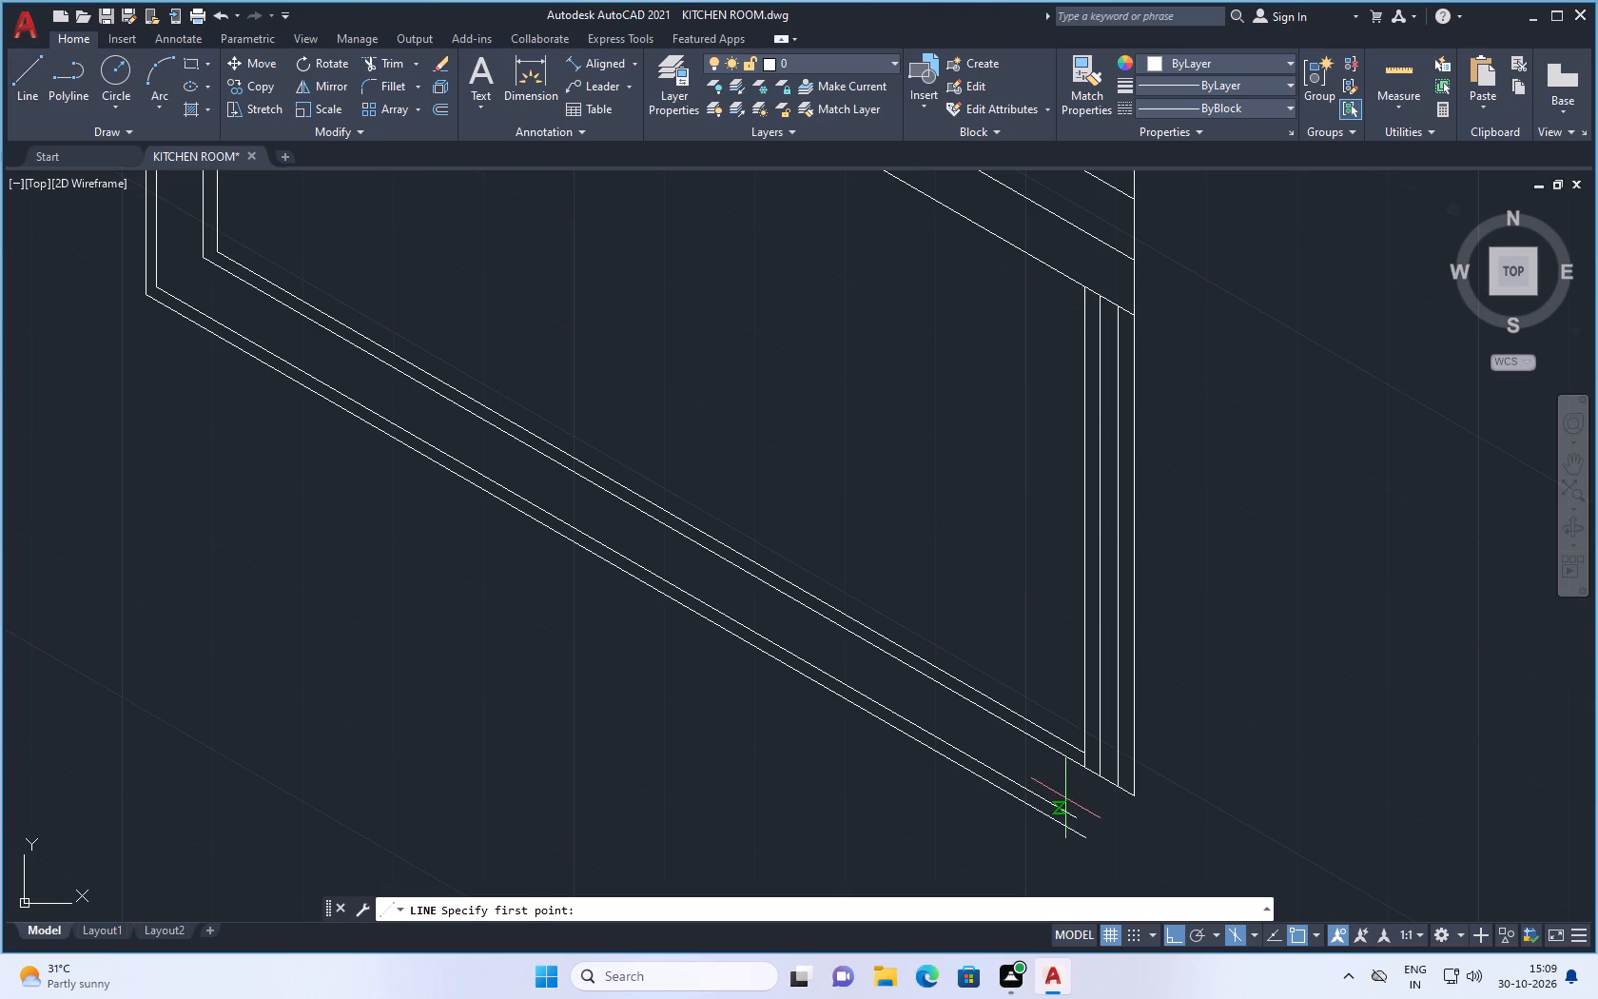
pyautogui.scroll(1, 1075, 790)
pyautogui.click(1088, 746)
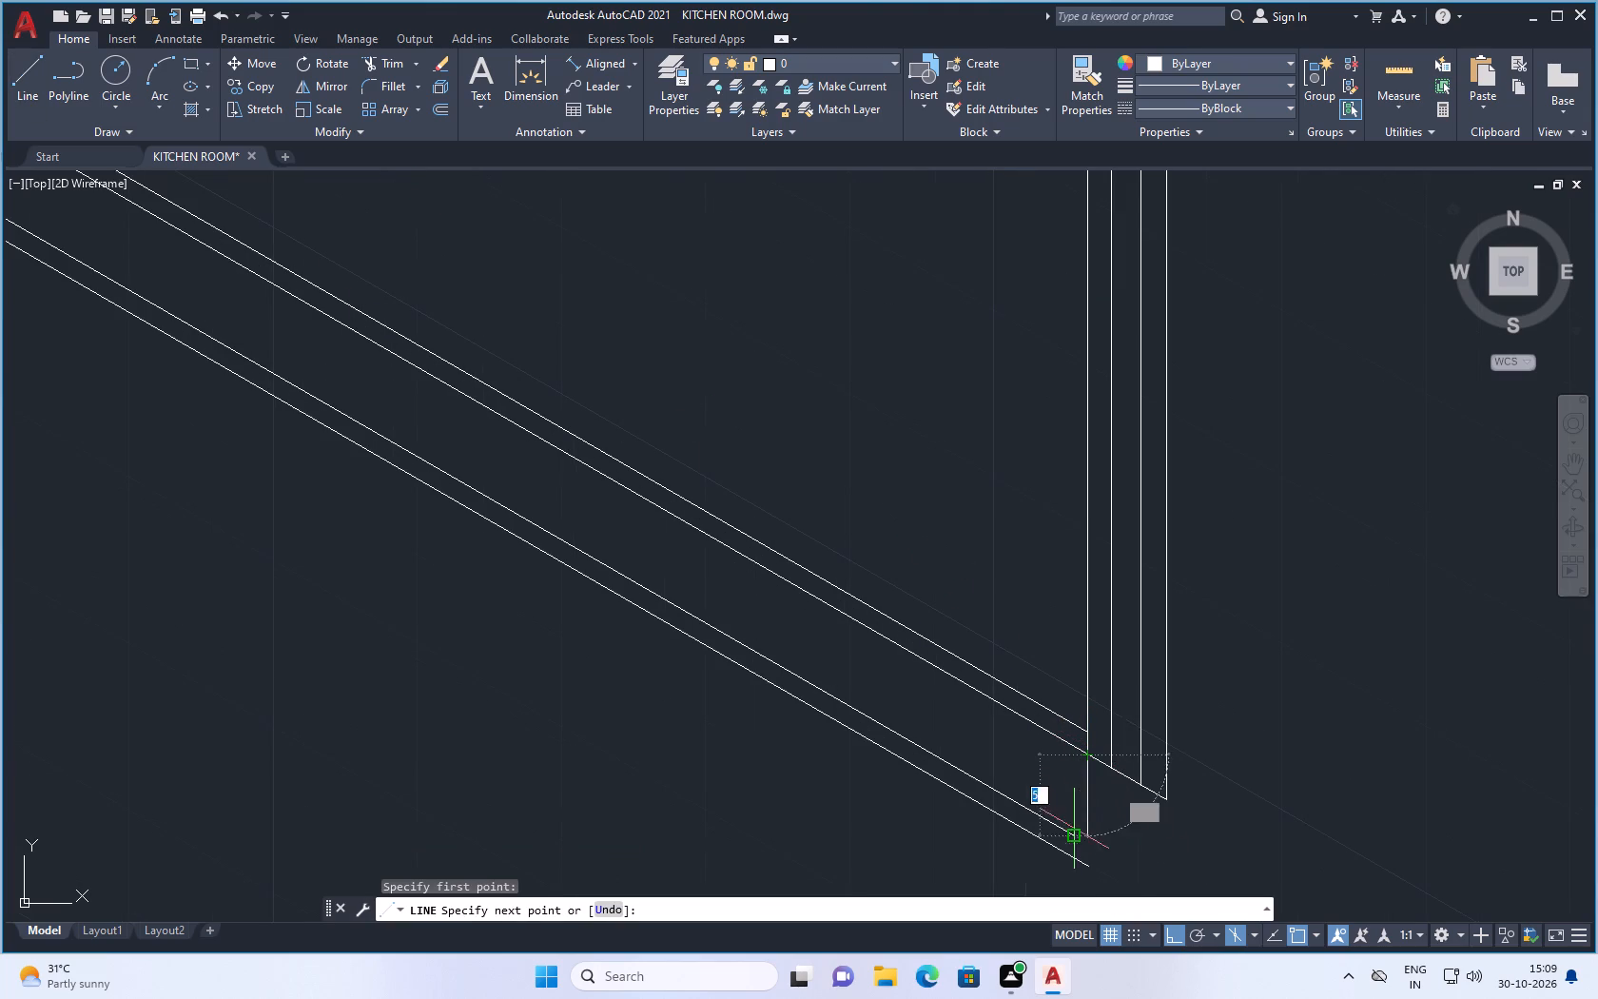
pyautogui.click(1081, 863)
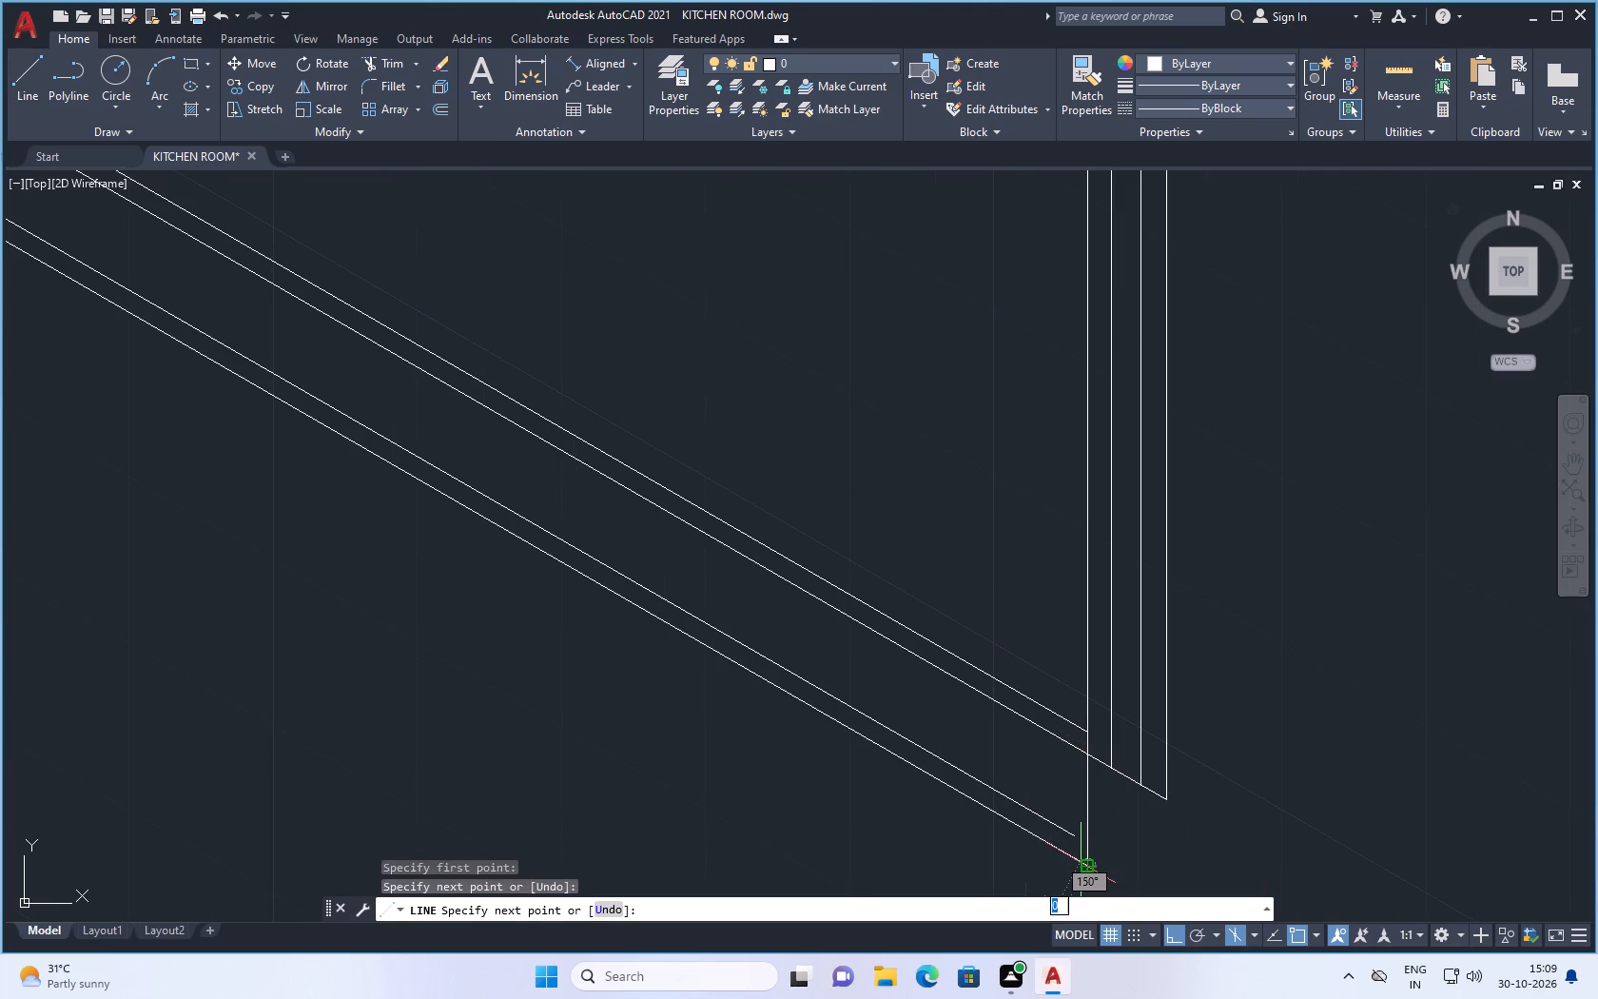
pyautogui.press('space')
# Draw a line about 6 long at 270° from the far-end outer corner, and connect it back to the outermost sloping line's end.
pyautogui.scroll(-2, 1082, 687)
pyautogui.scroll(2, 1123, 743)
pyautogui.press('space')
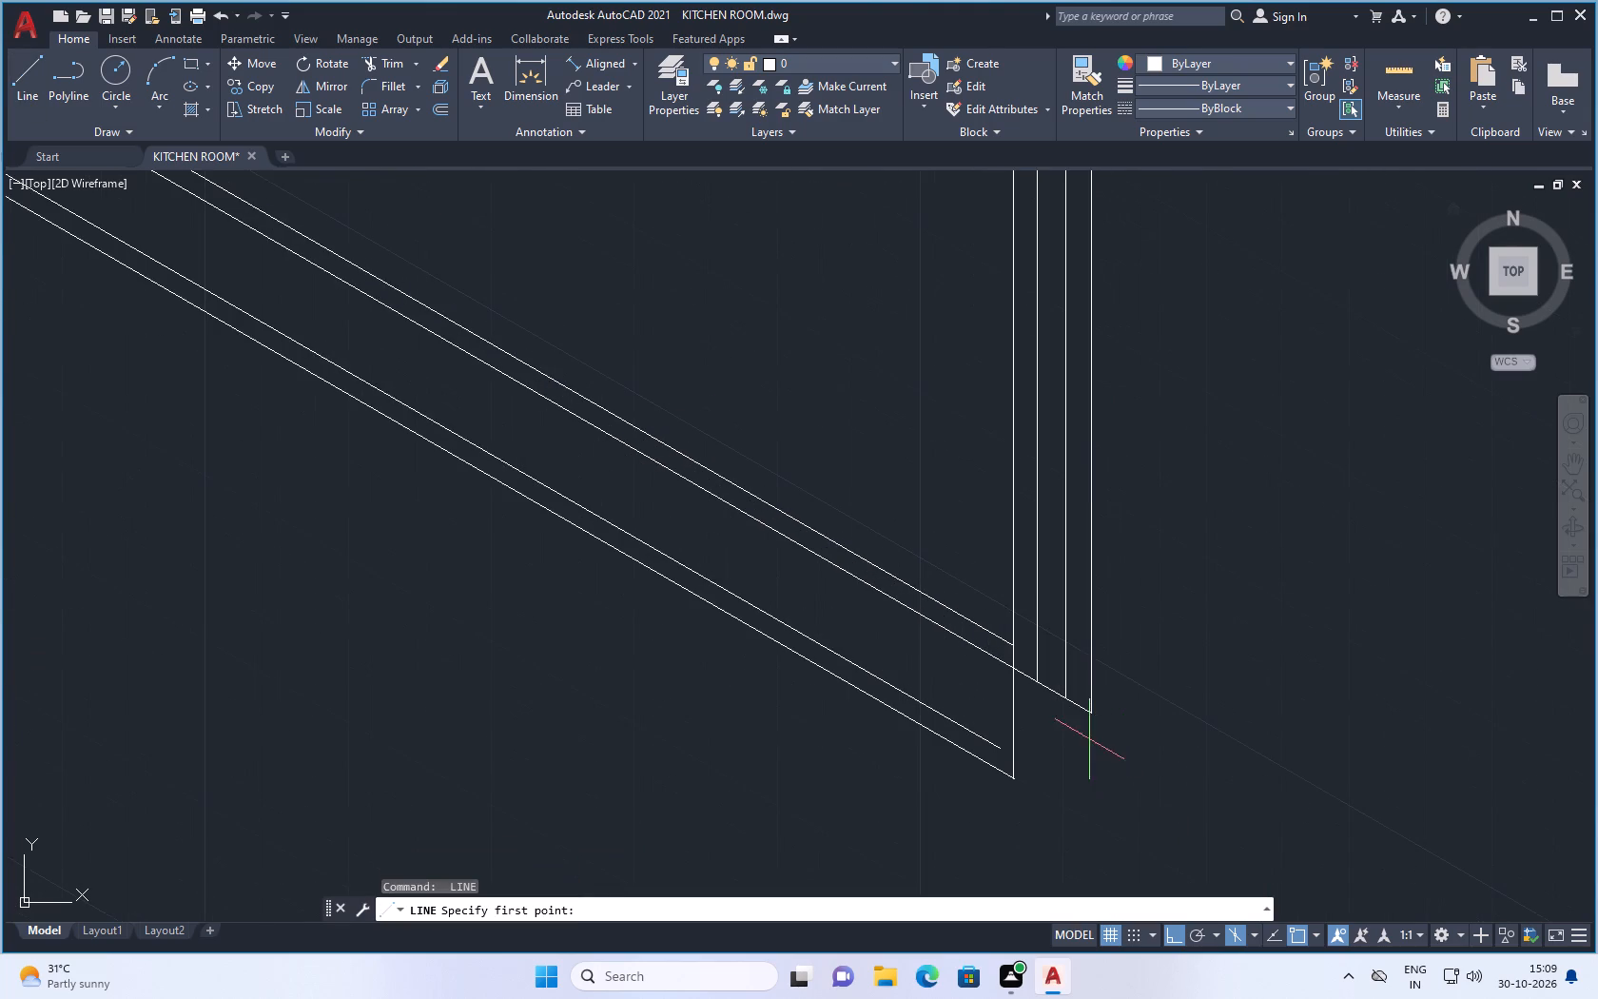
pyautogui.click(1095, 708)
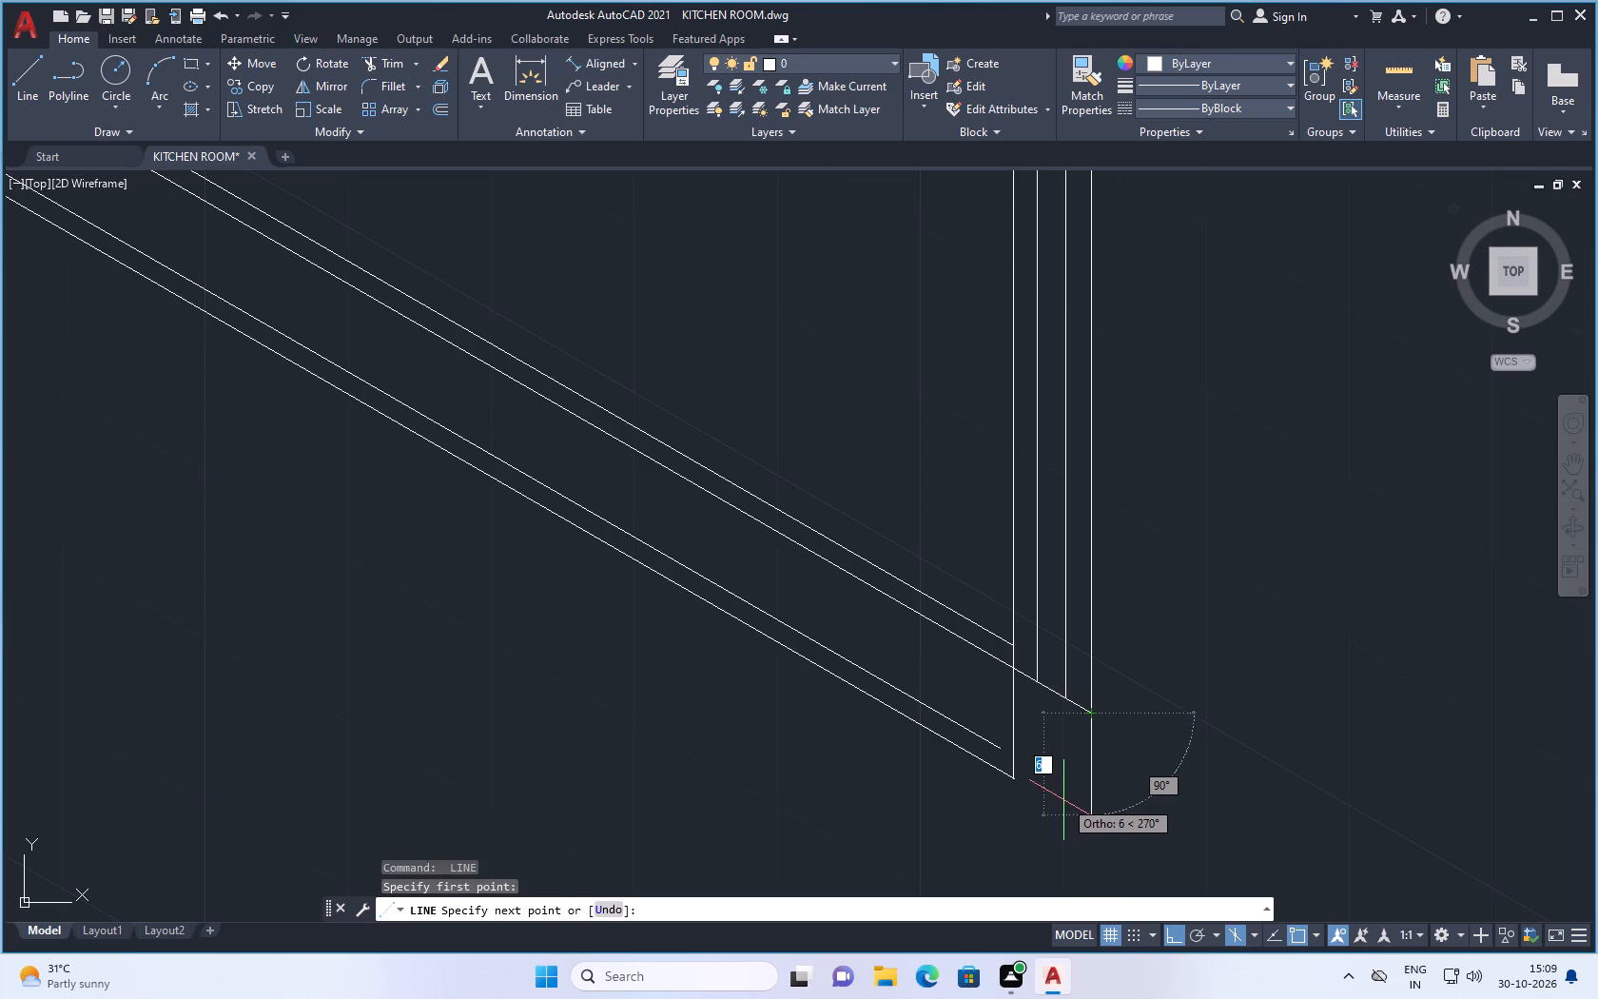
pyautogui.click(1065, 806)
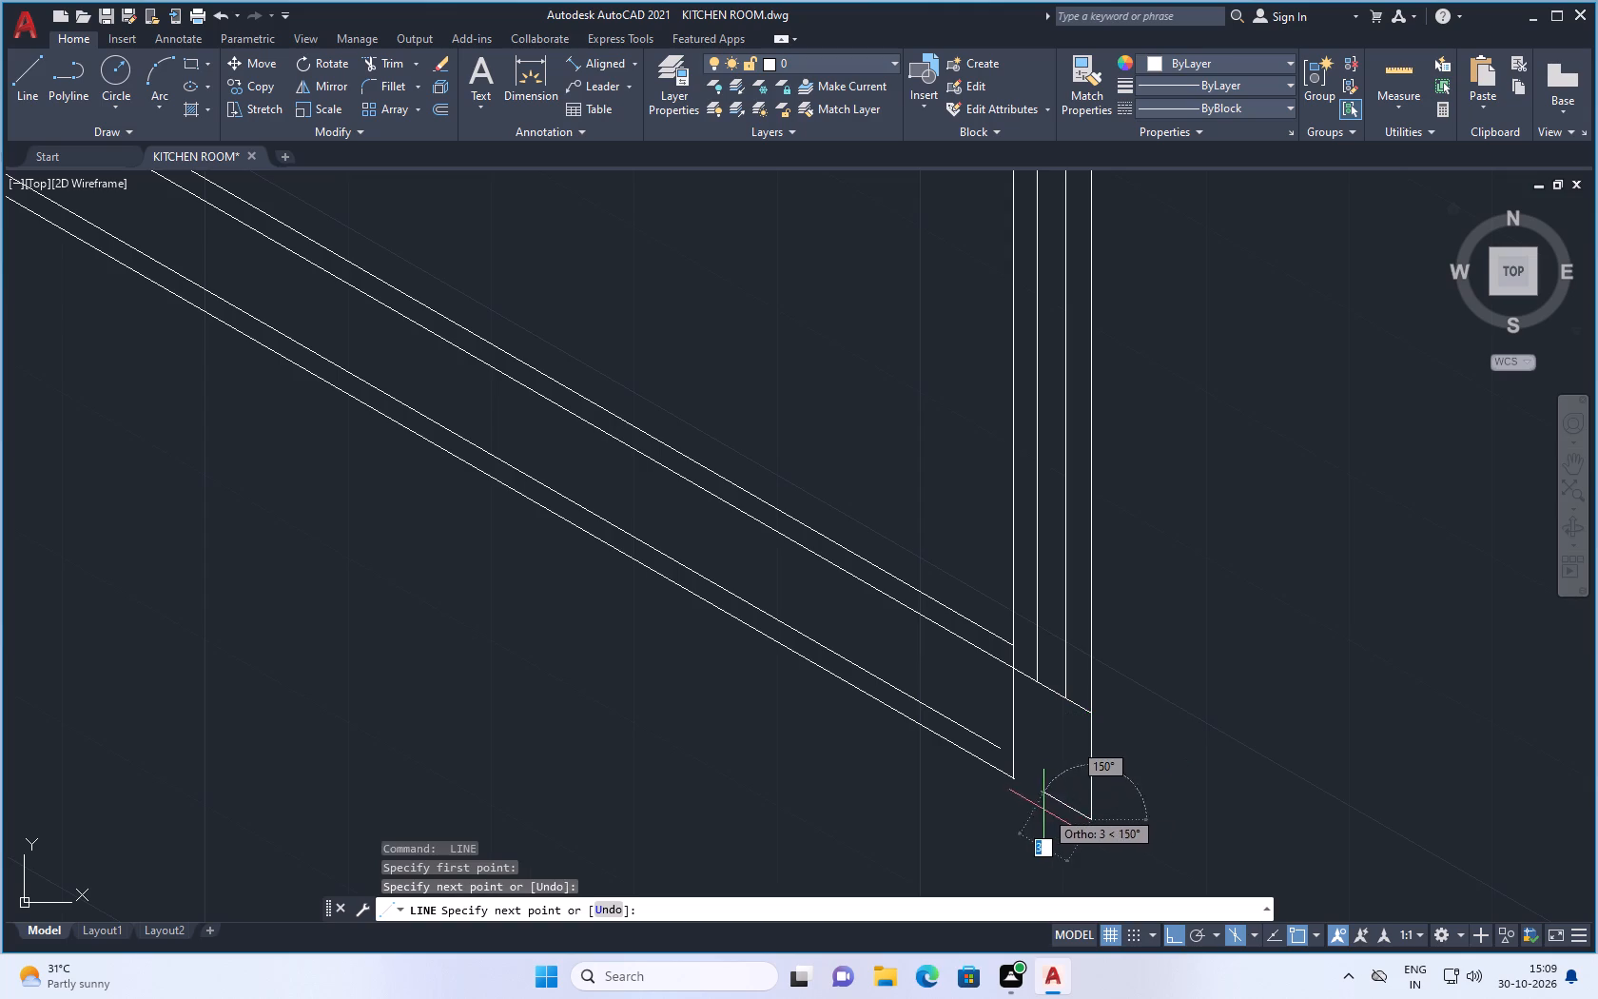
pyautogui.click(1011, 779)
pyautogui.press('space')
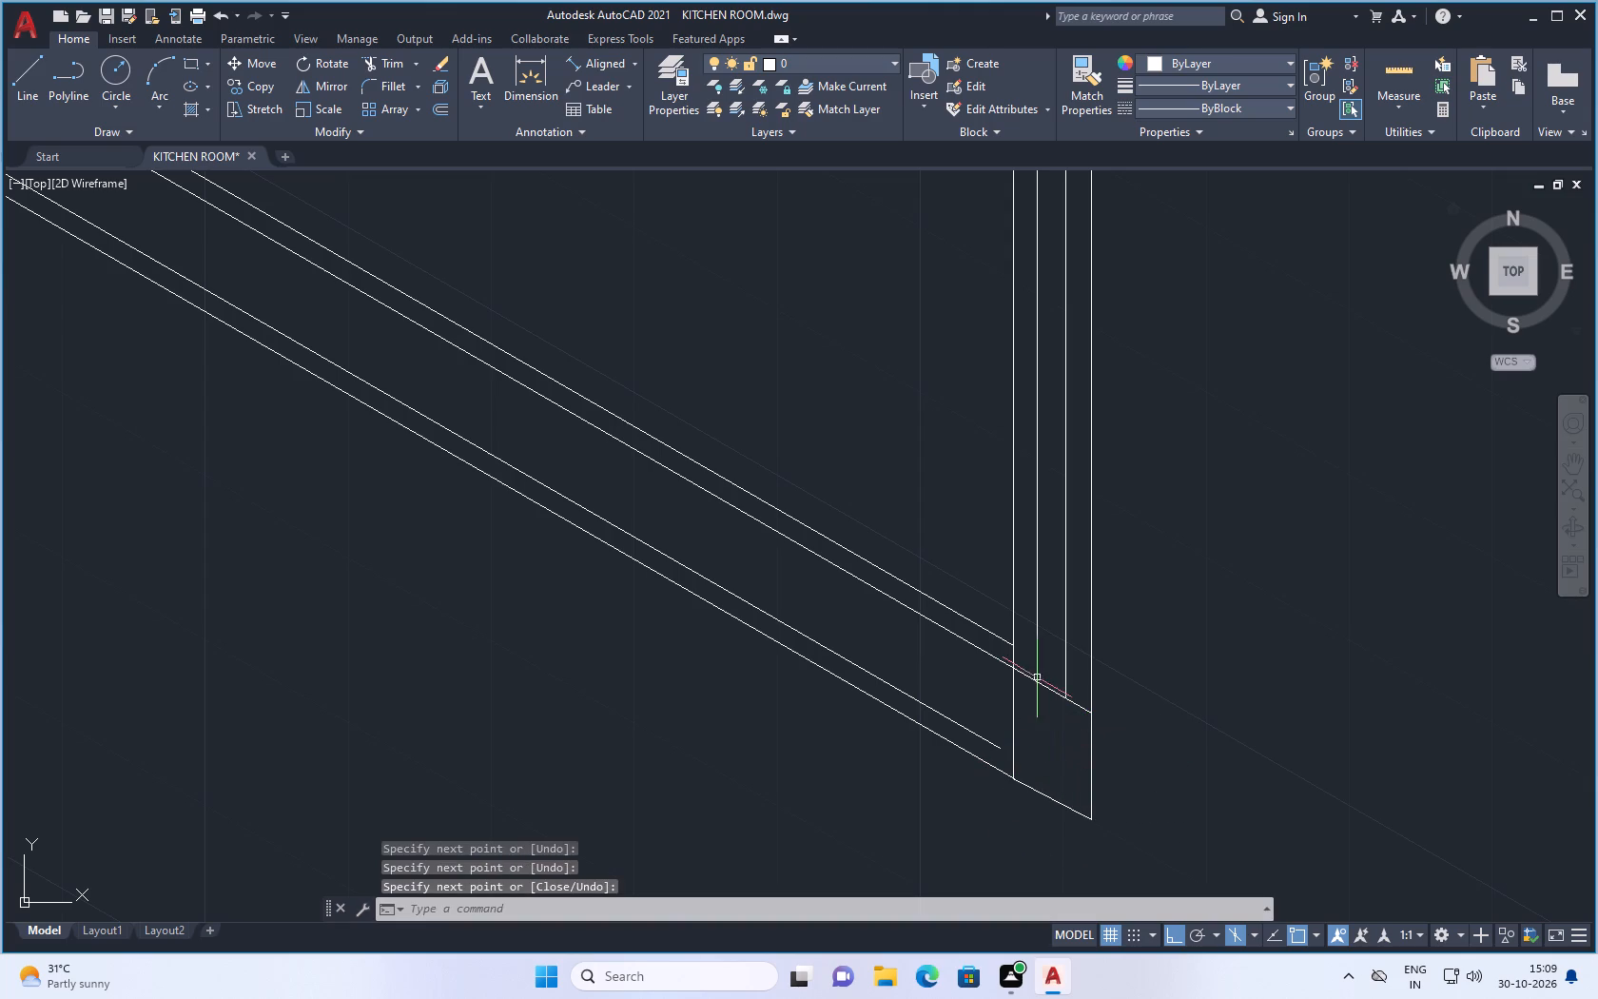
# Extend the two middle far-end verticals down with lines ending slightly past the new bottom edge, the first about 8 long.
pyautogui.press('space')
pyautogui.click(1034, 684)
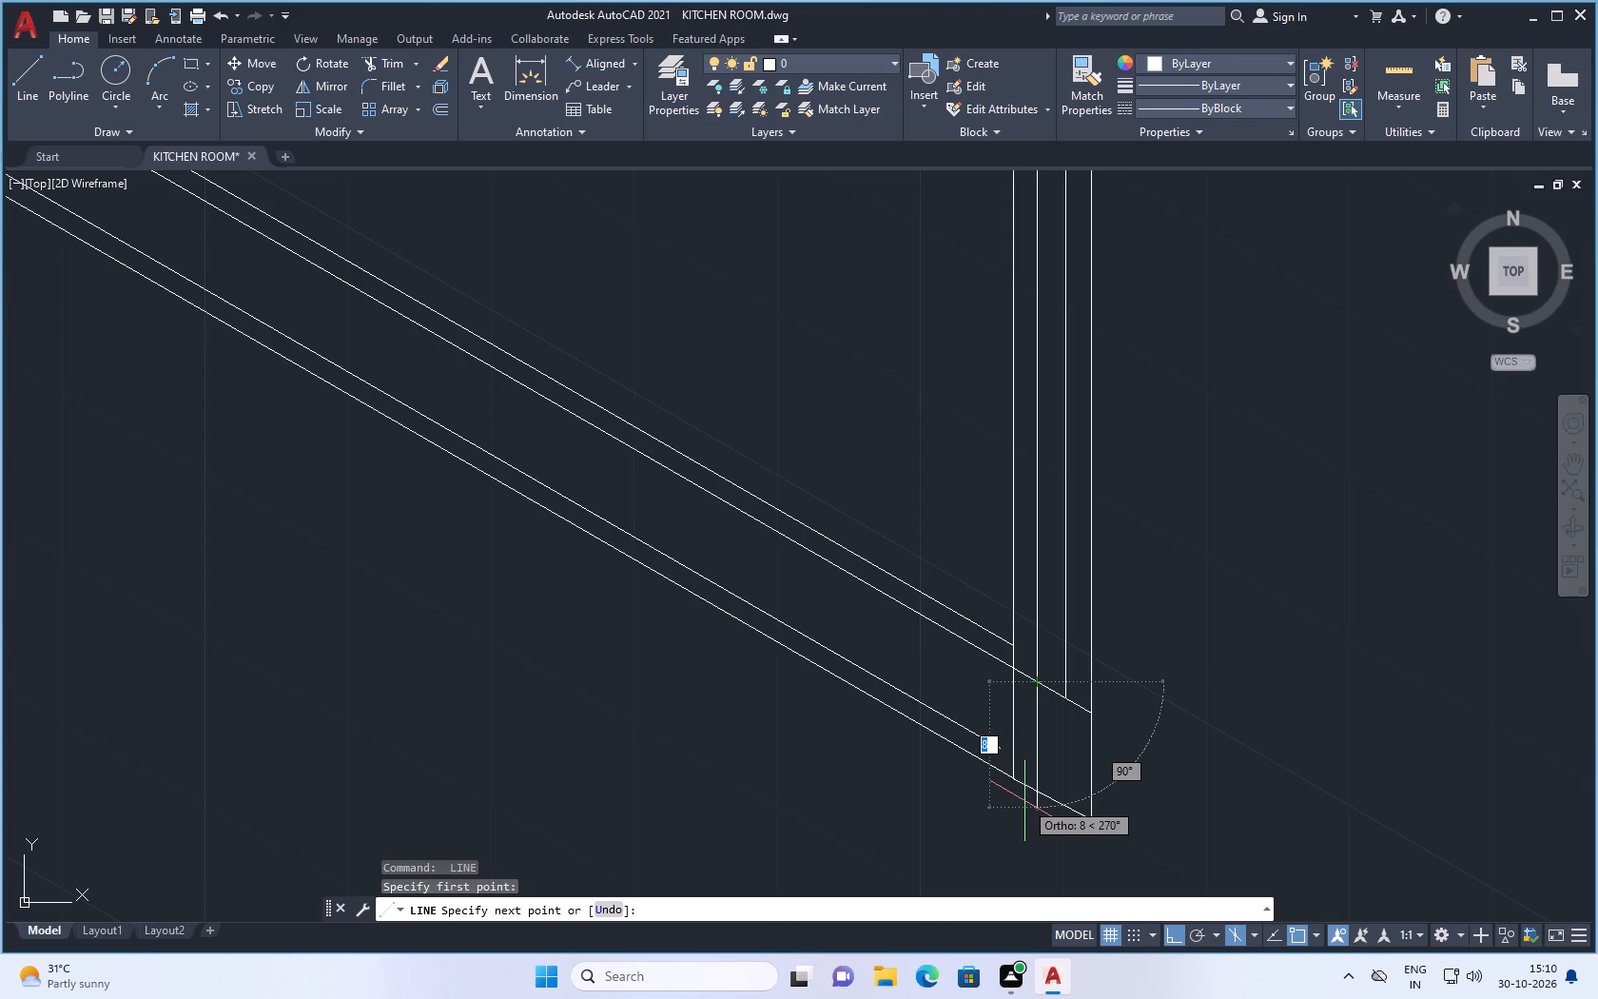
pyautogui.scroll(1, 1027, 802)
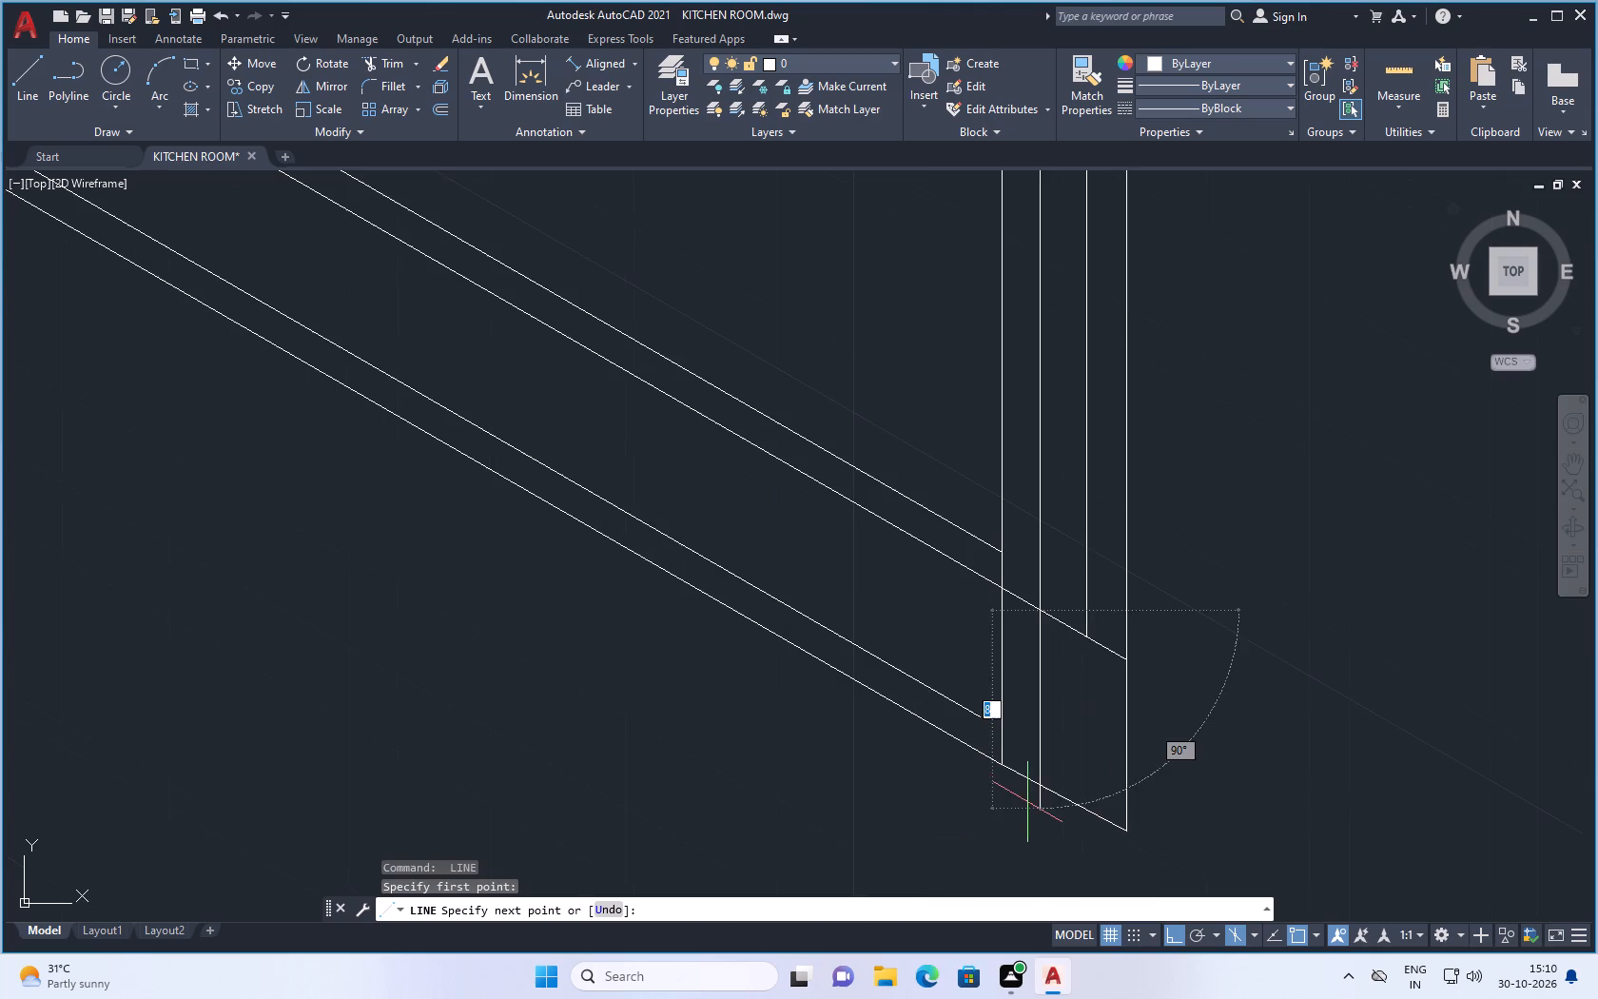
pyautogui.click(1038, 812)
pyautogui.press('space')
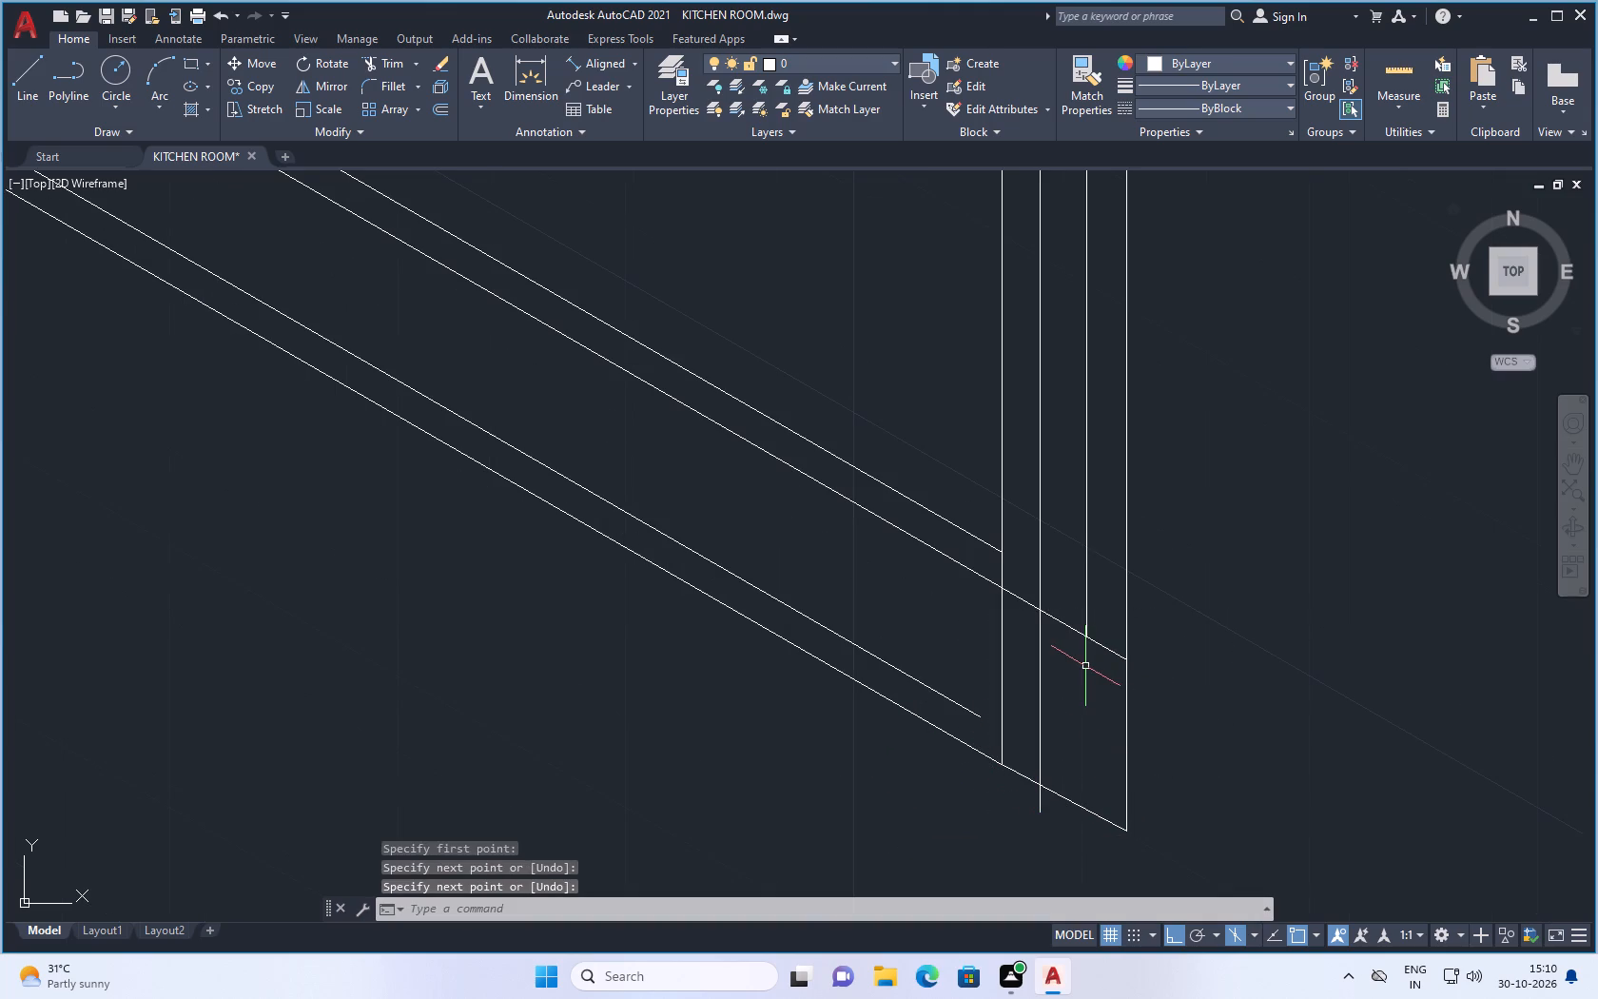
pyautogui.press('space')
pyautogui.click(1085, 637)
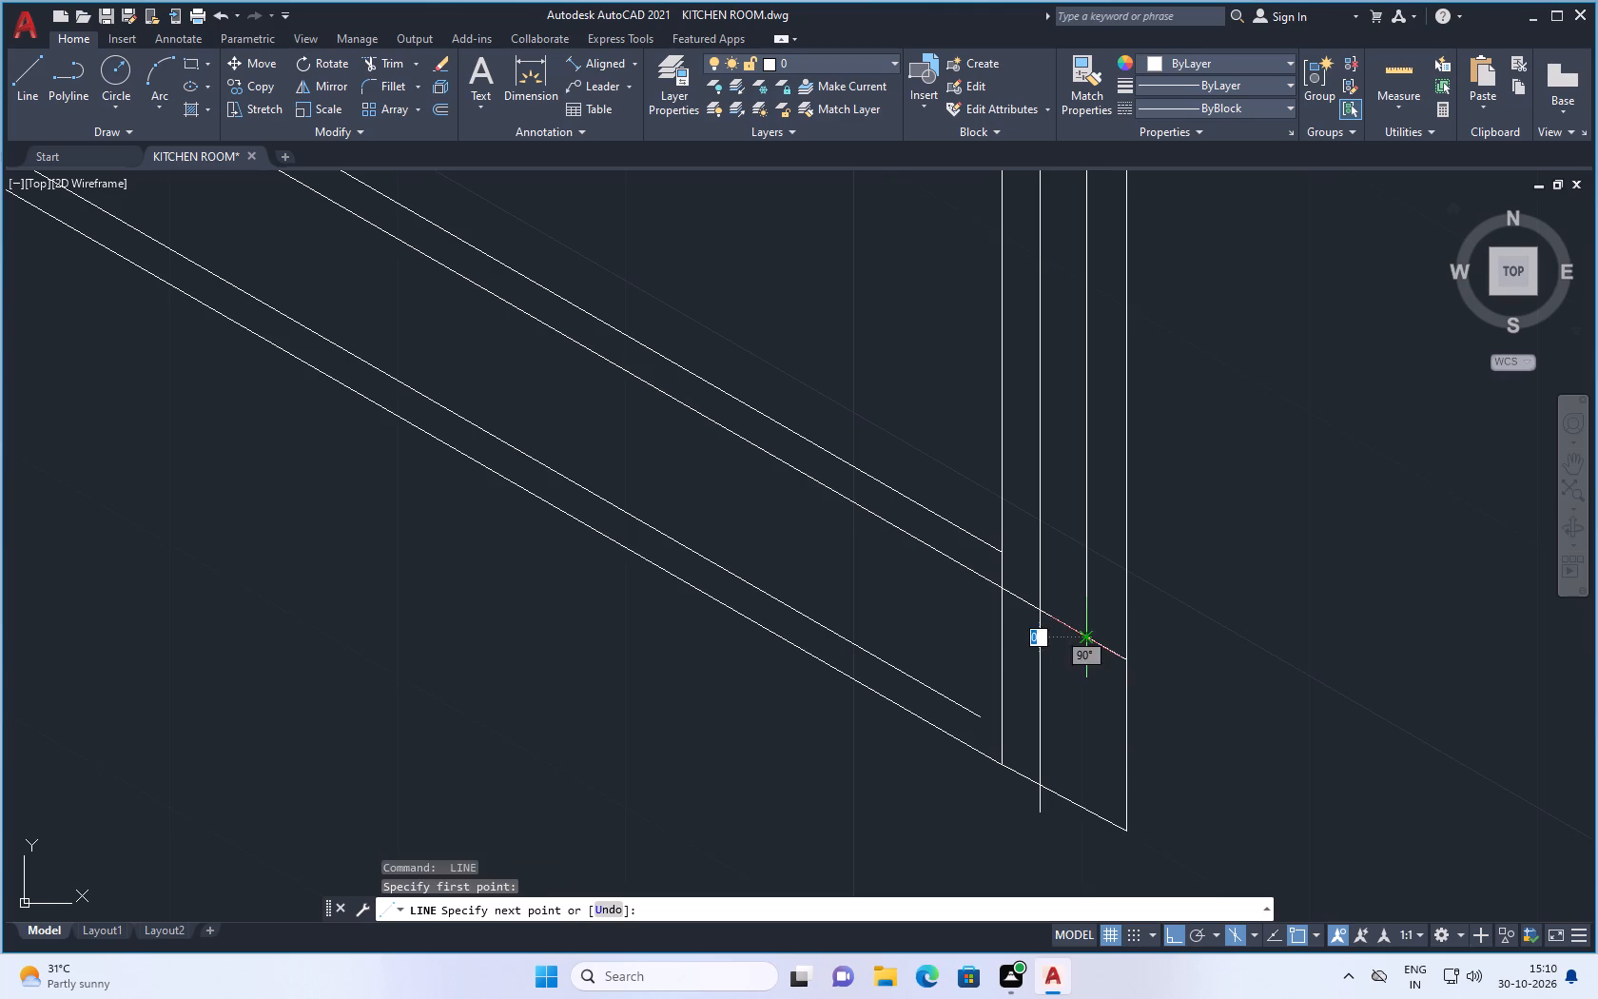
pyautogui.click(1083, 834)
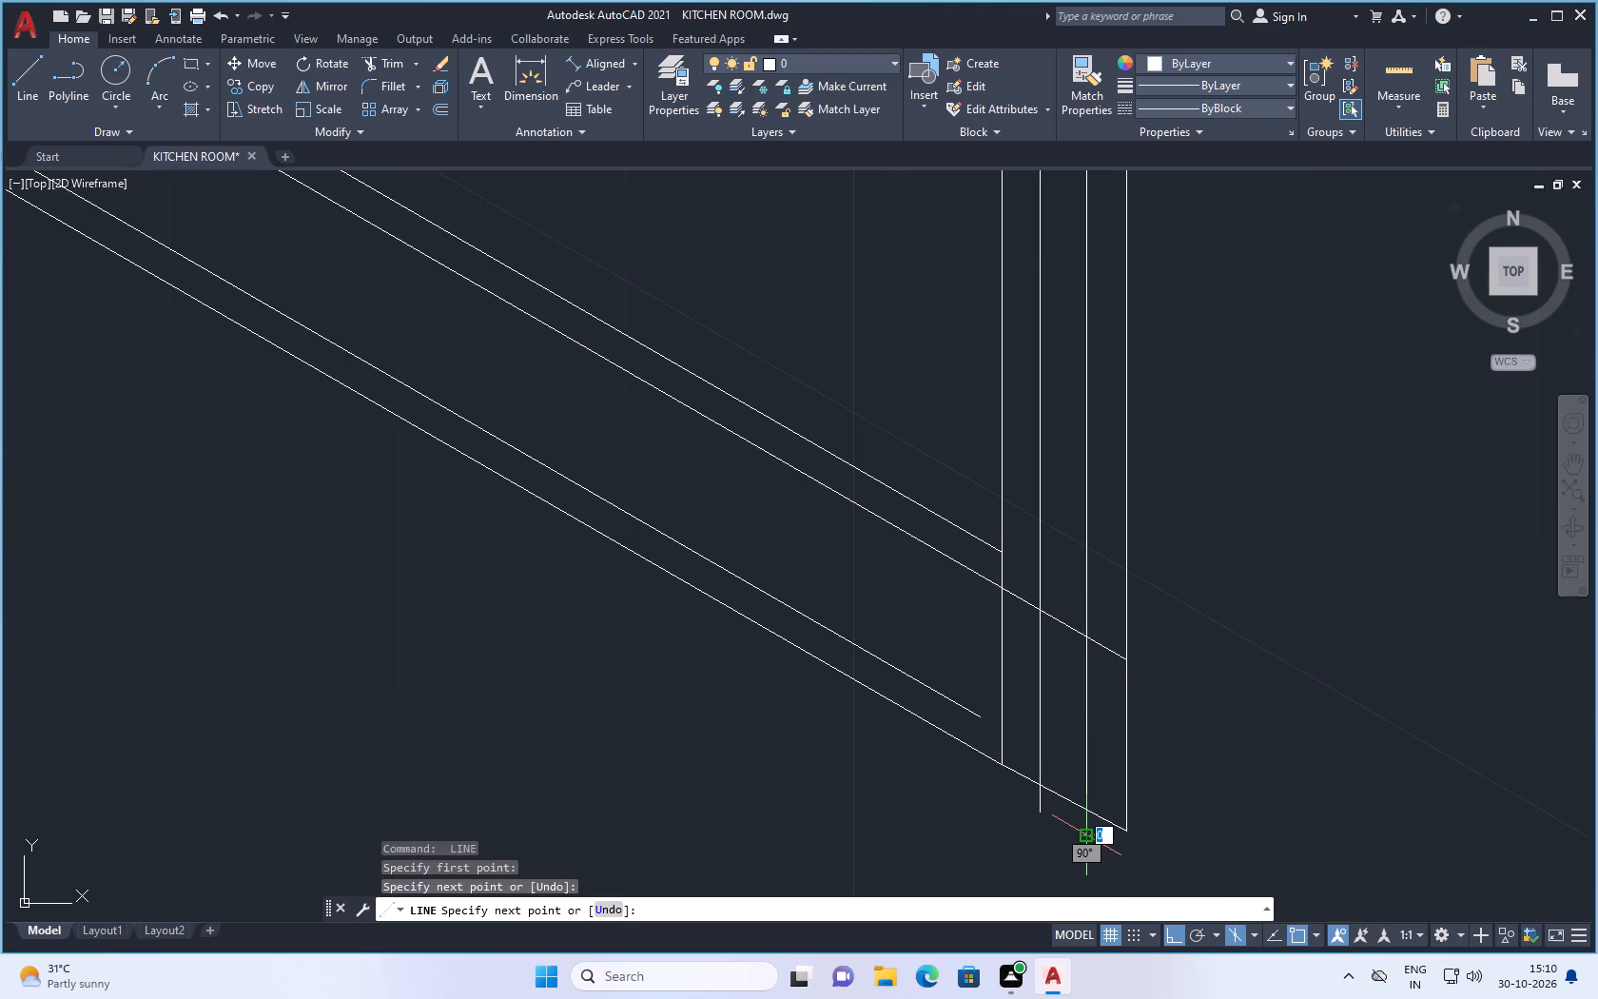
pyautogui.press('Escape')
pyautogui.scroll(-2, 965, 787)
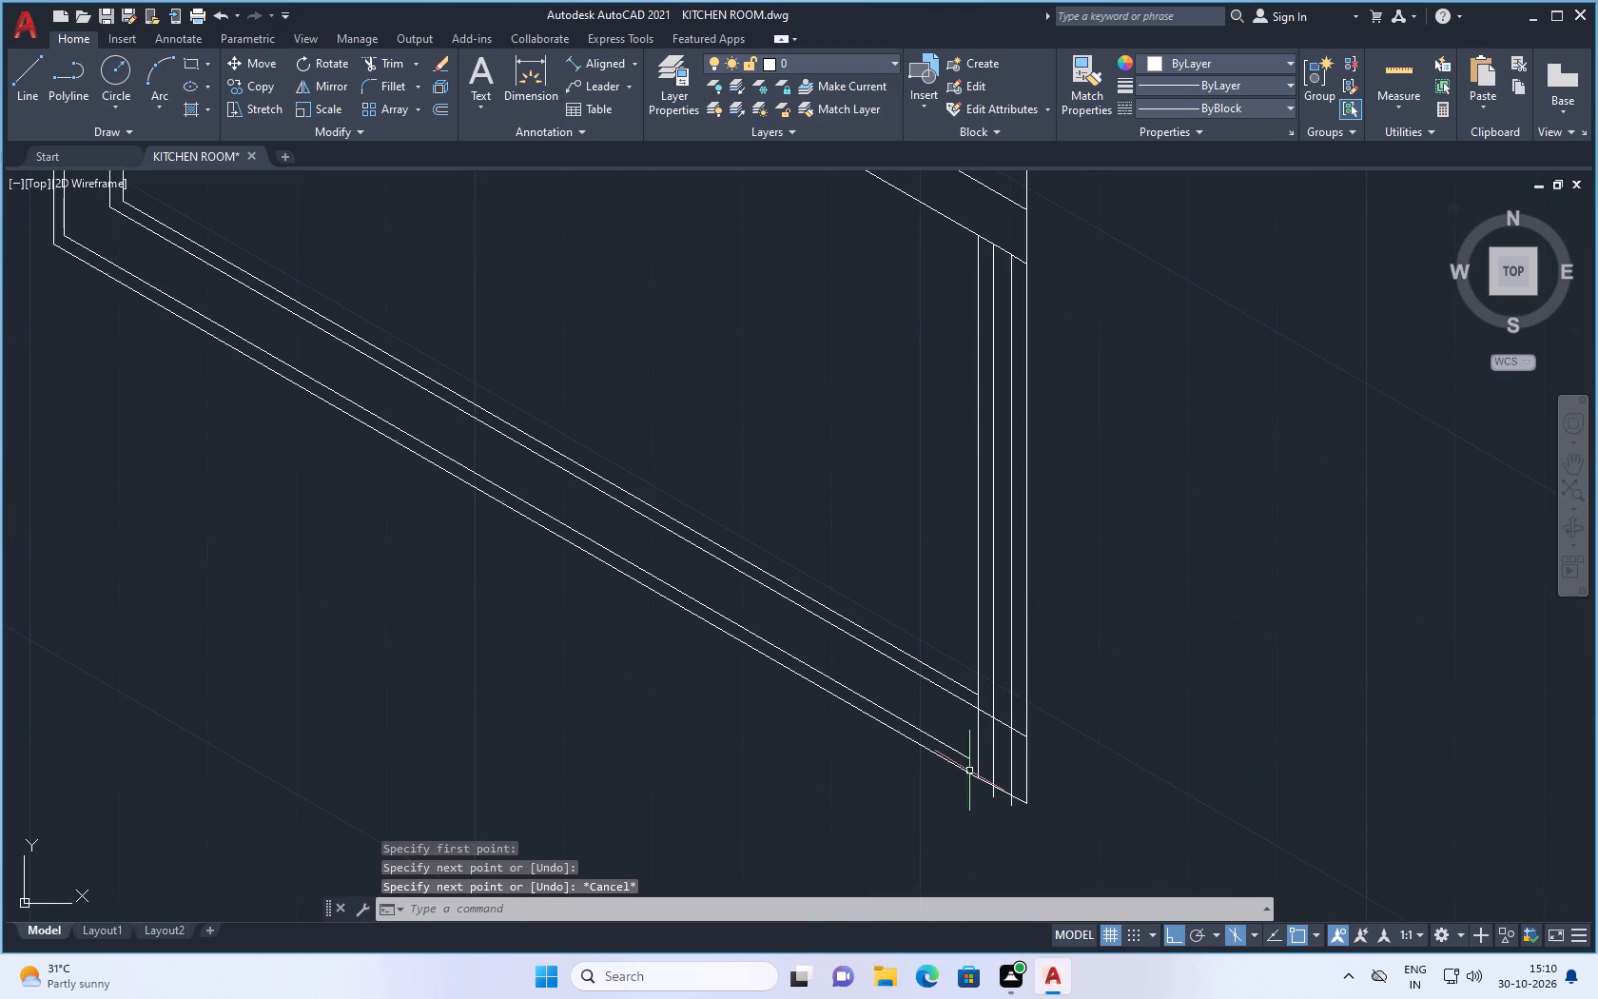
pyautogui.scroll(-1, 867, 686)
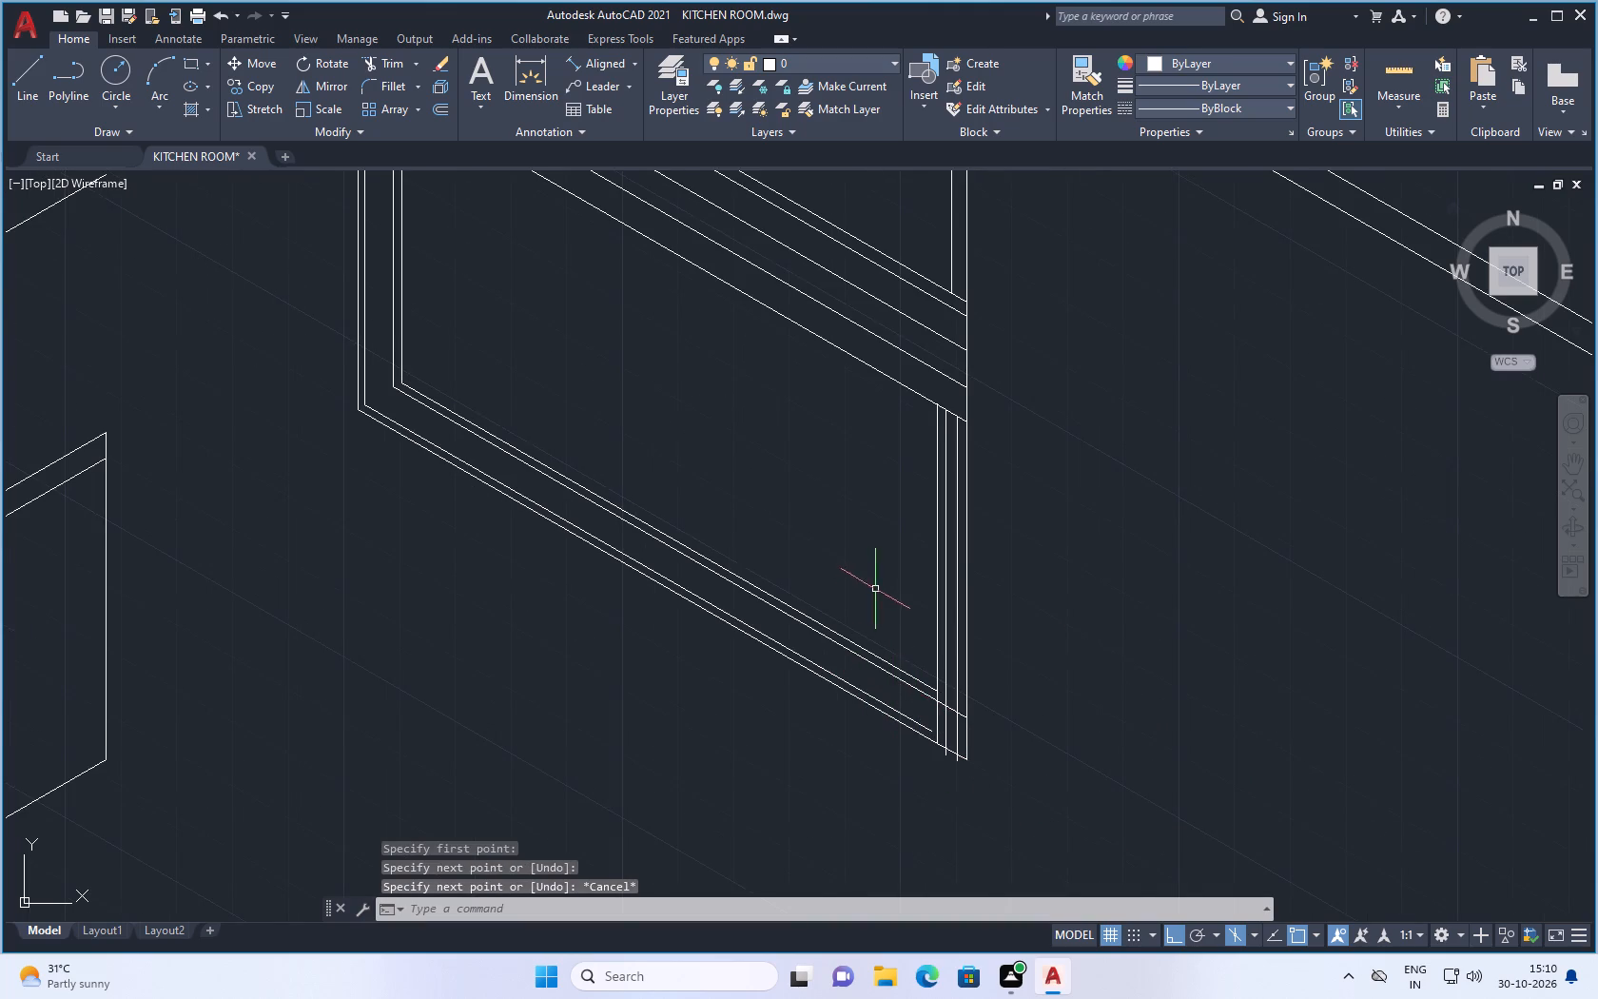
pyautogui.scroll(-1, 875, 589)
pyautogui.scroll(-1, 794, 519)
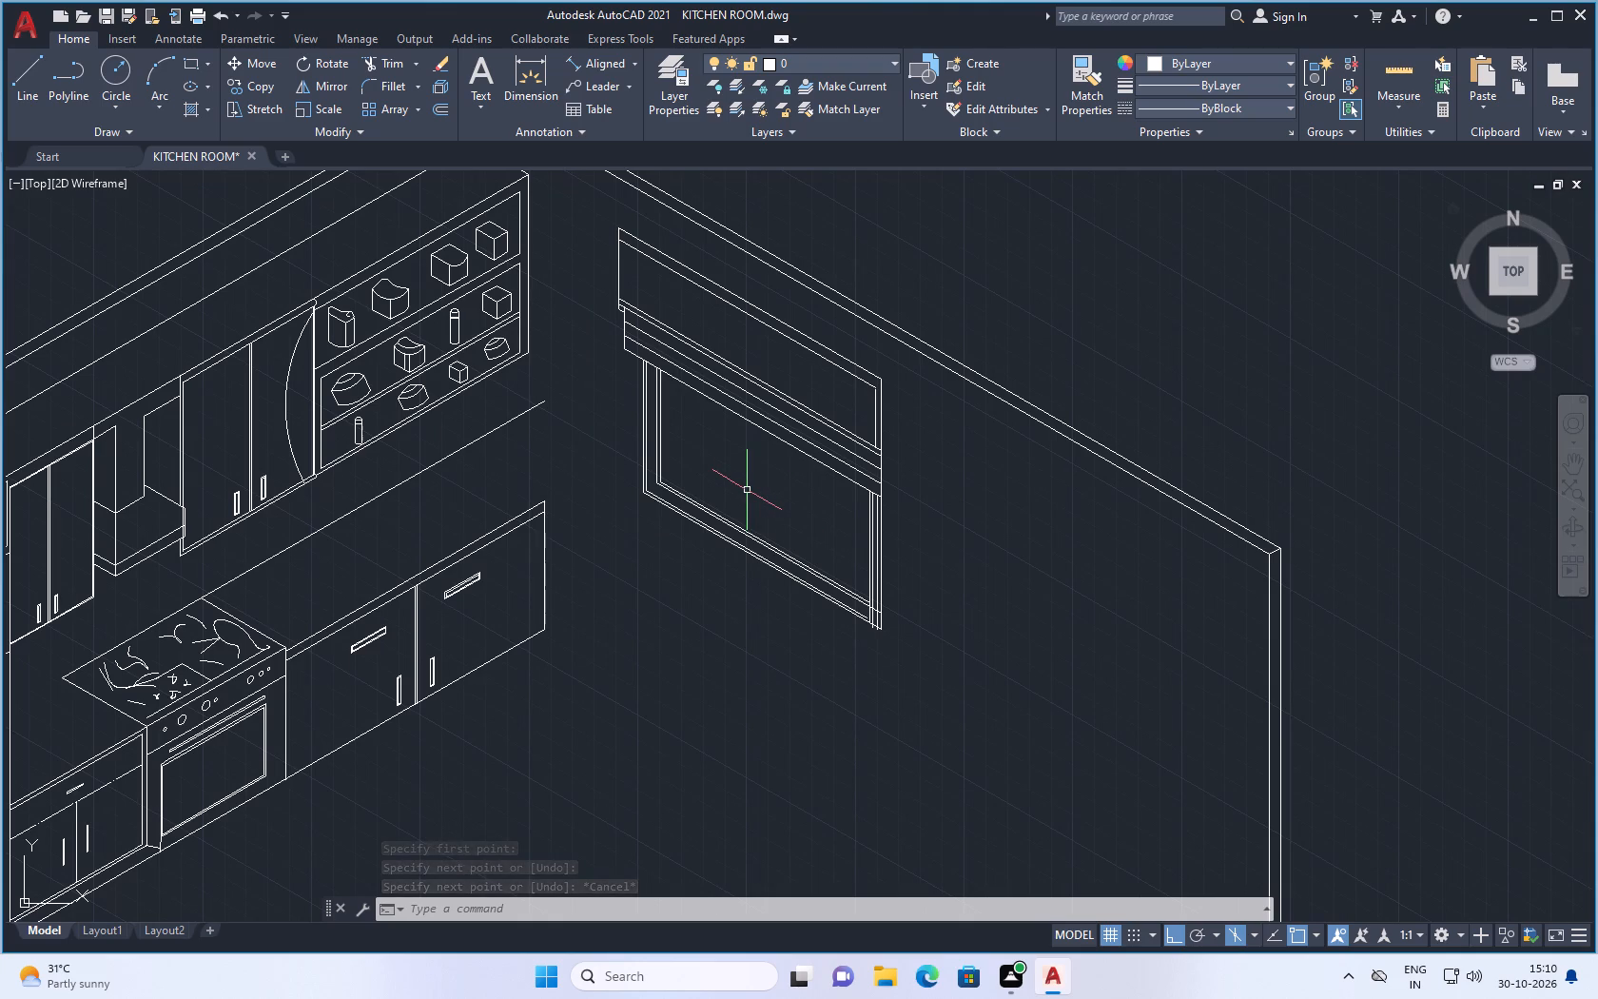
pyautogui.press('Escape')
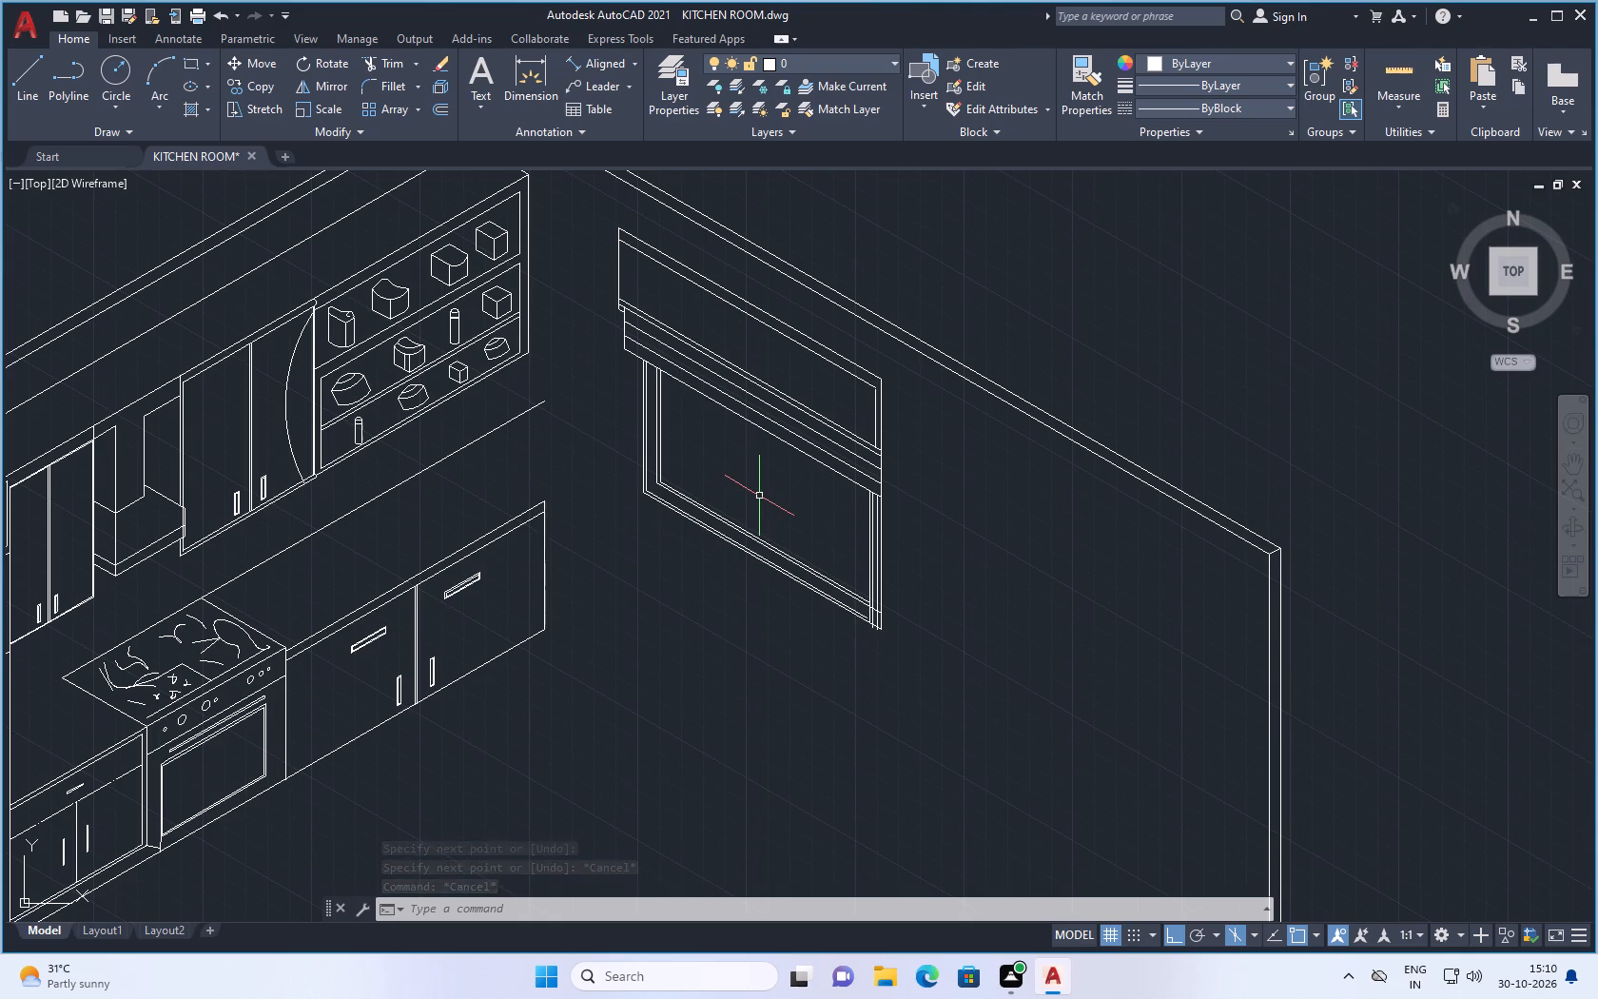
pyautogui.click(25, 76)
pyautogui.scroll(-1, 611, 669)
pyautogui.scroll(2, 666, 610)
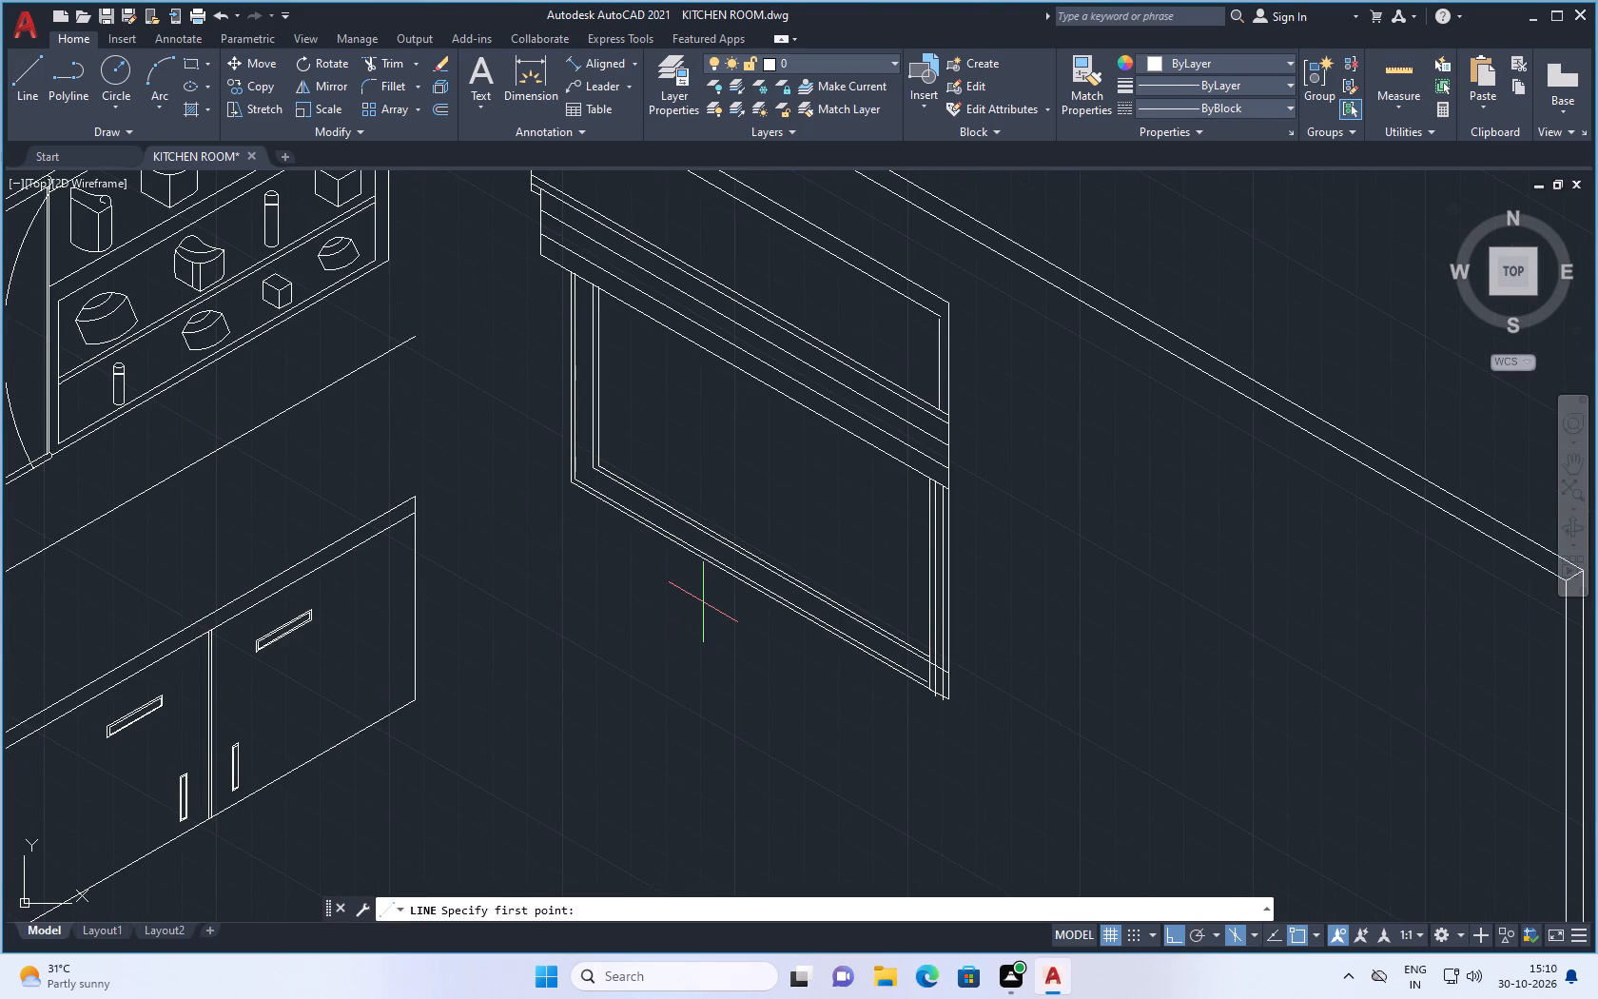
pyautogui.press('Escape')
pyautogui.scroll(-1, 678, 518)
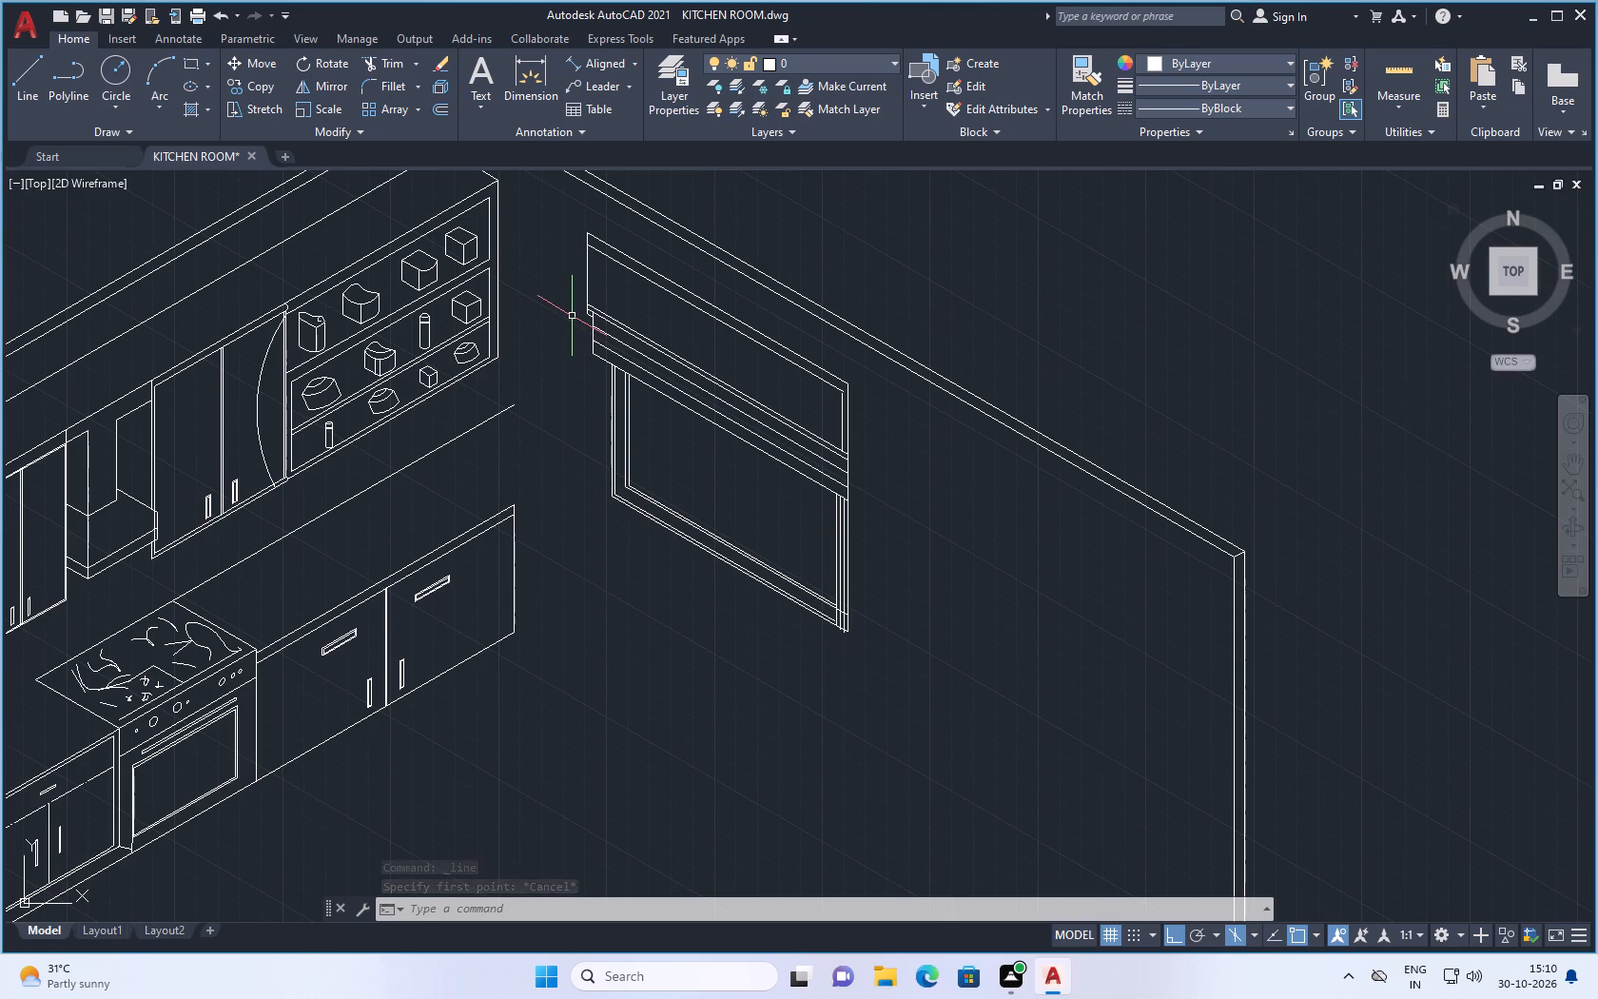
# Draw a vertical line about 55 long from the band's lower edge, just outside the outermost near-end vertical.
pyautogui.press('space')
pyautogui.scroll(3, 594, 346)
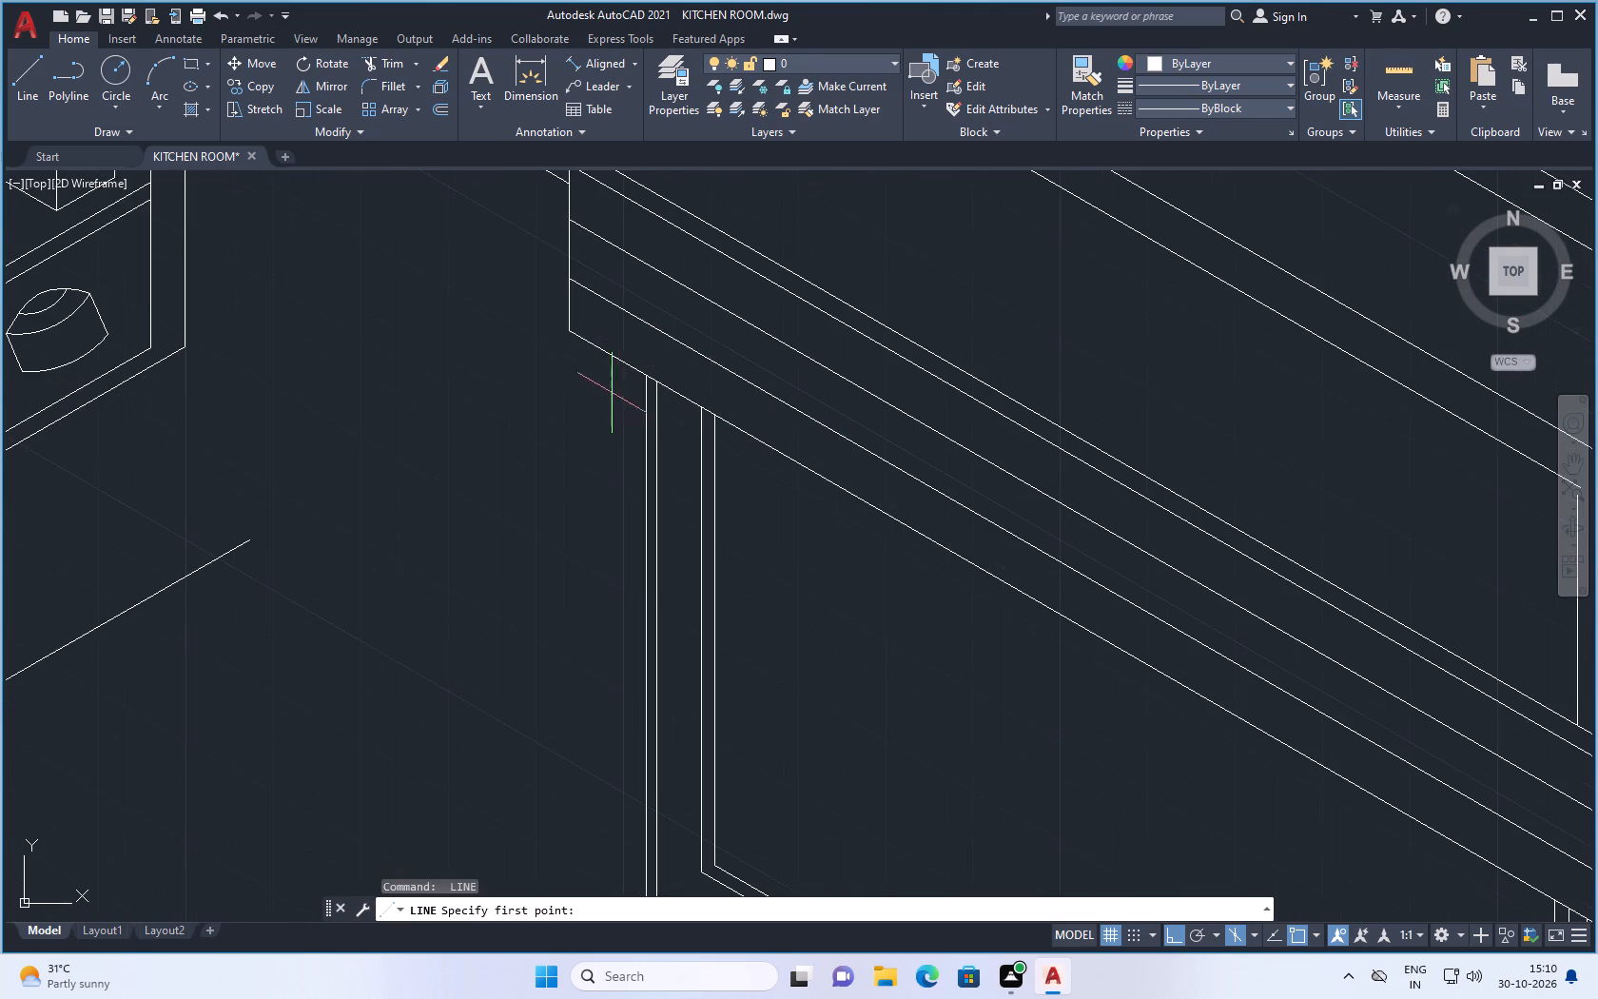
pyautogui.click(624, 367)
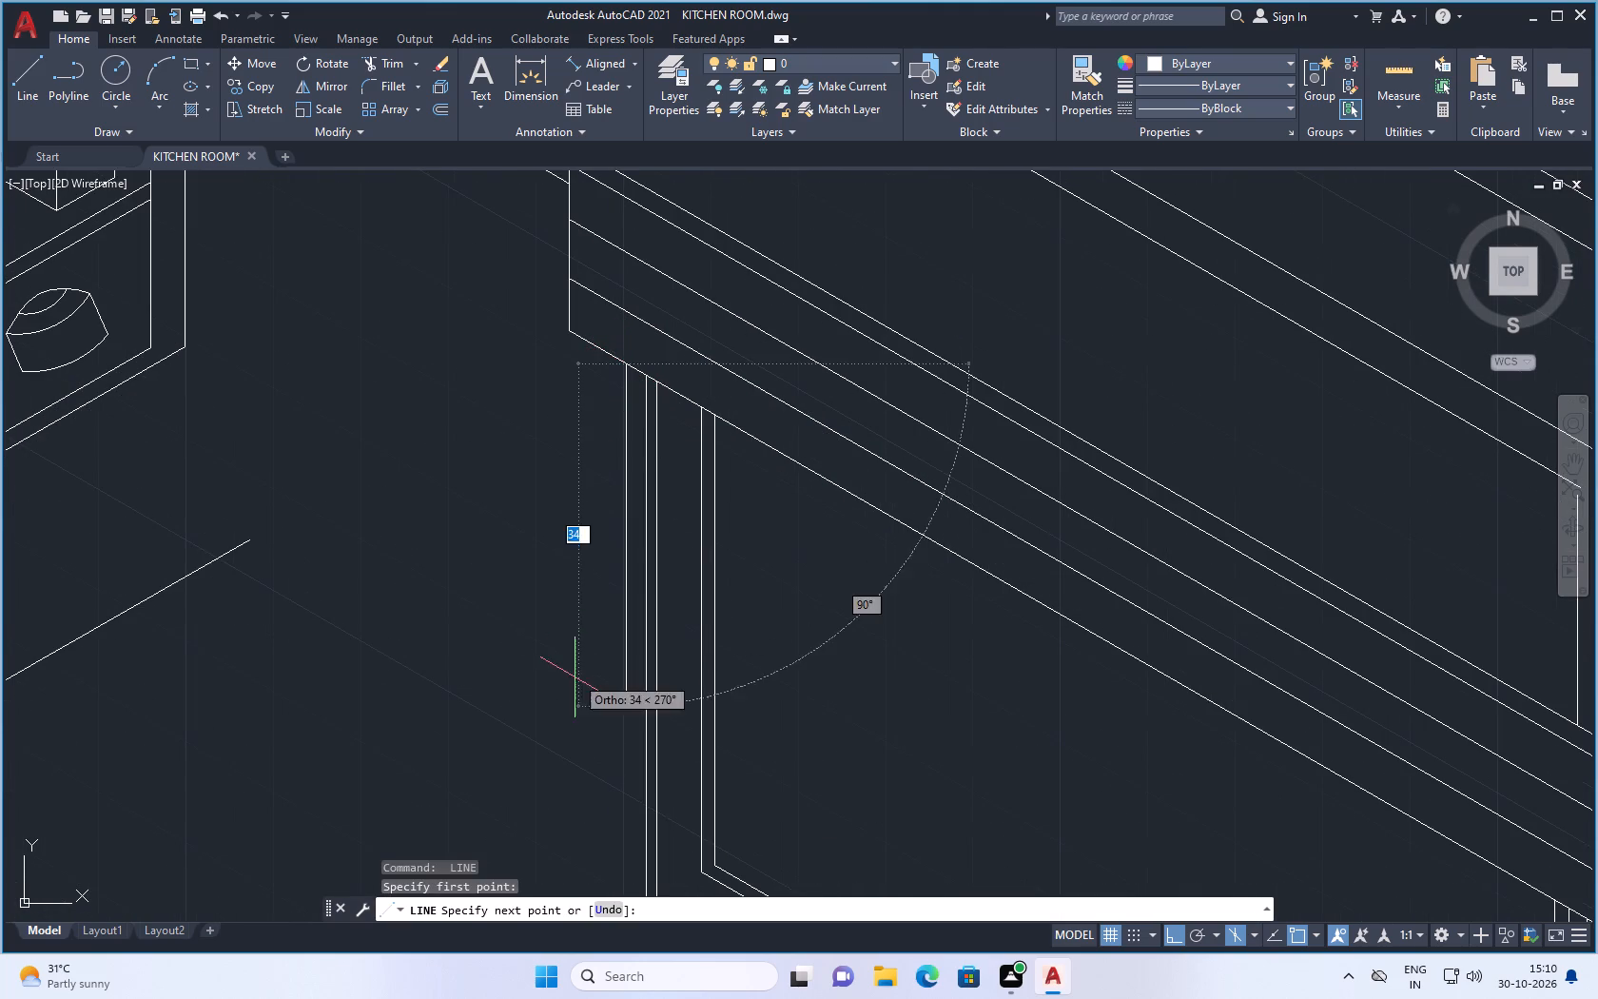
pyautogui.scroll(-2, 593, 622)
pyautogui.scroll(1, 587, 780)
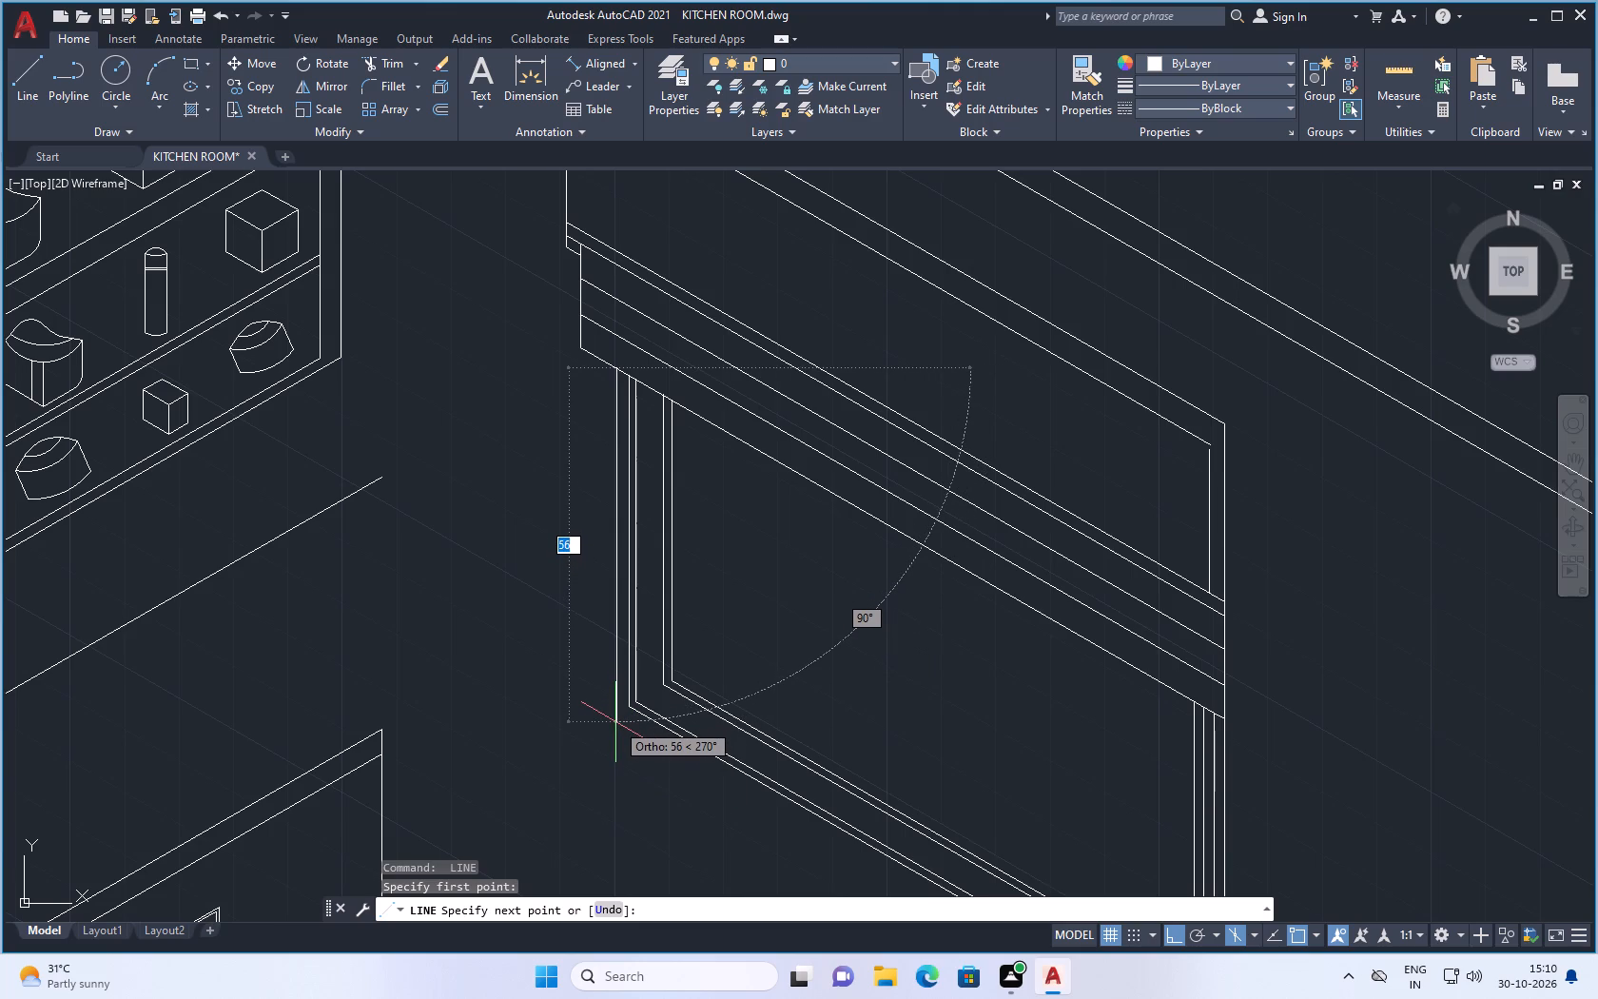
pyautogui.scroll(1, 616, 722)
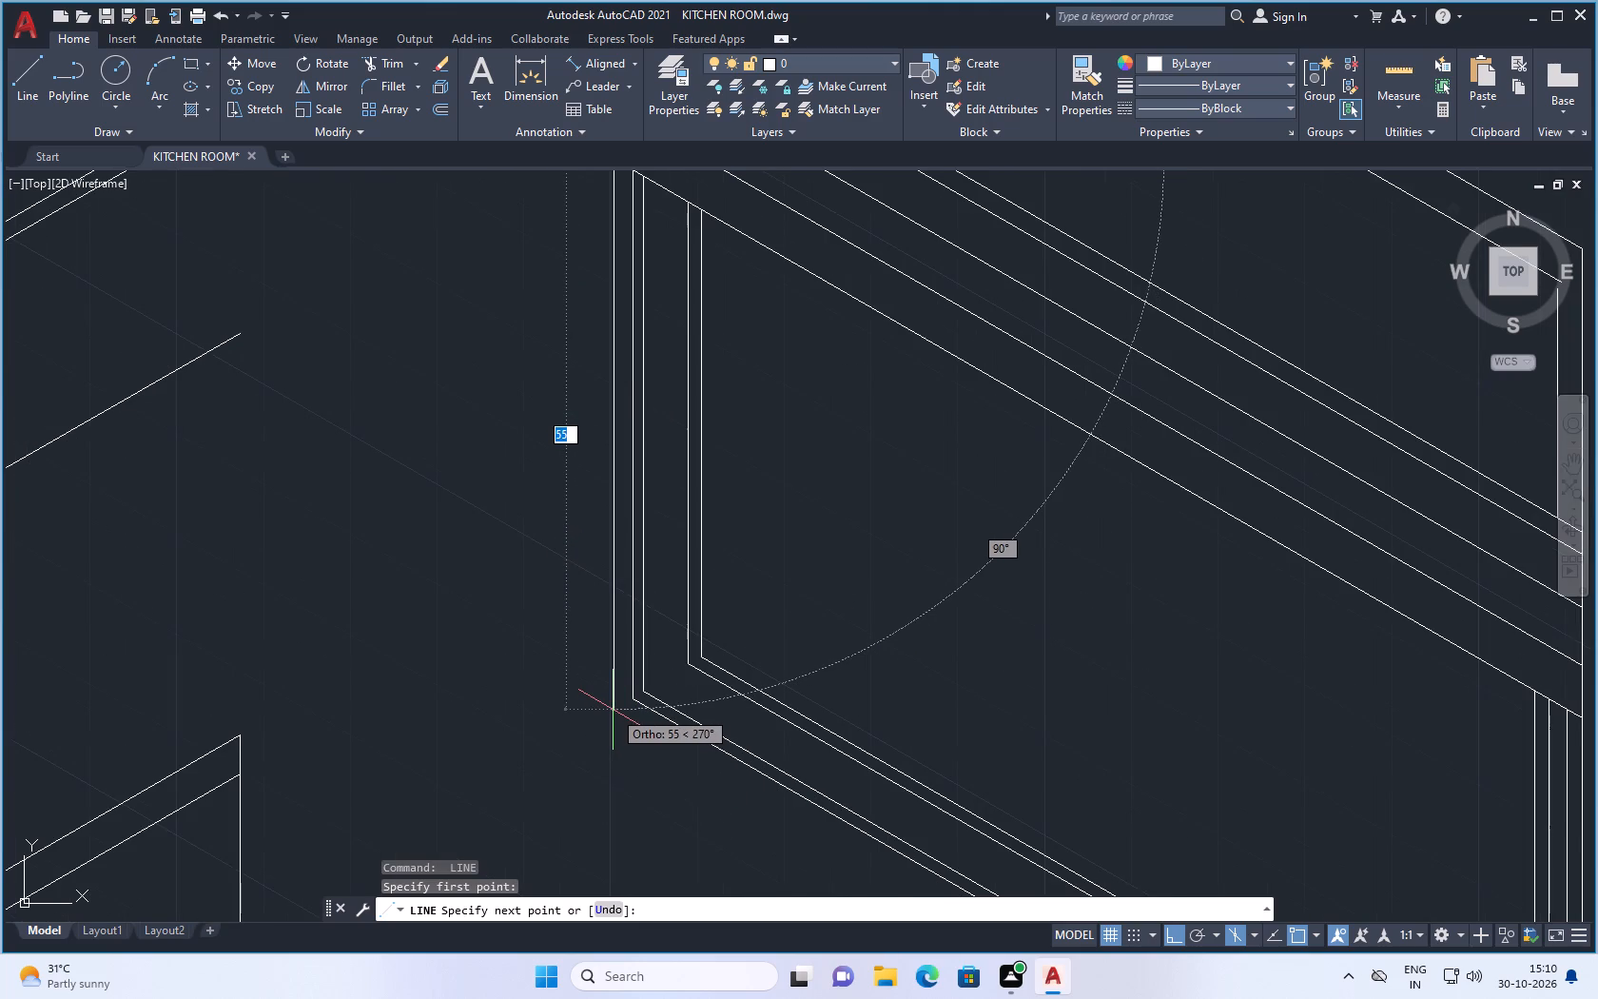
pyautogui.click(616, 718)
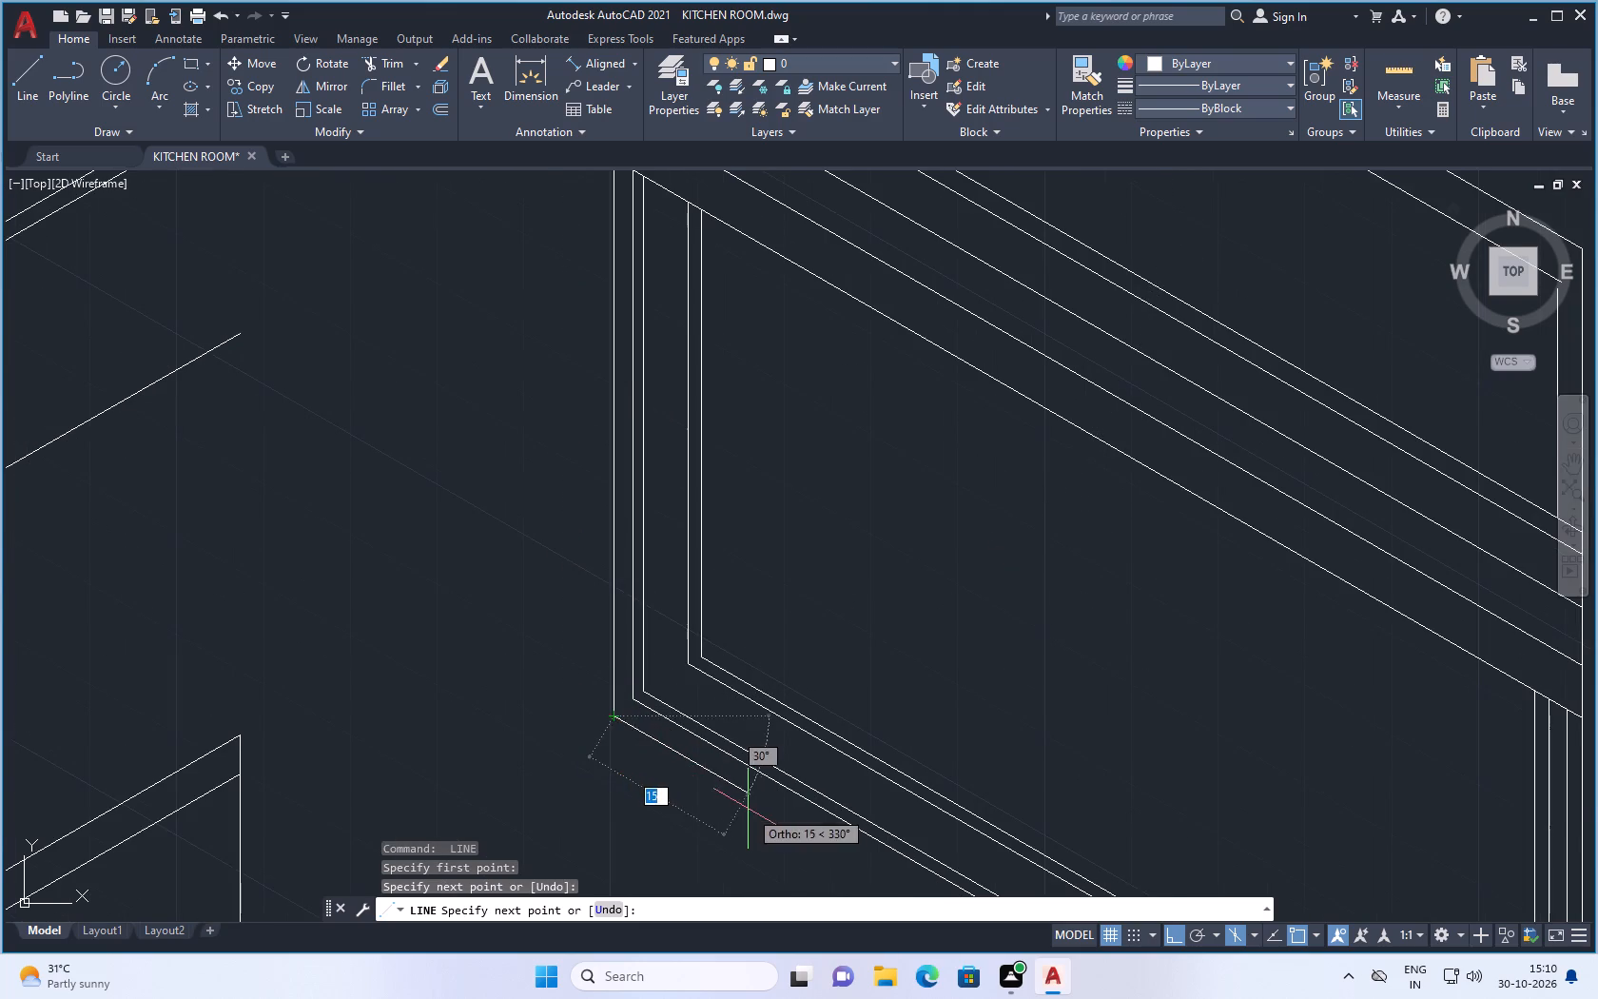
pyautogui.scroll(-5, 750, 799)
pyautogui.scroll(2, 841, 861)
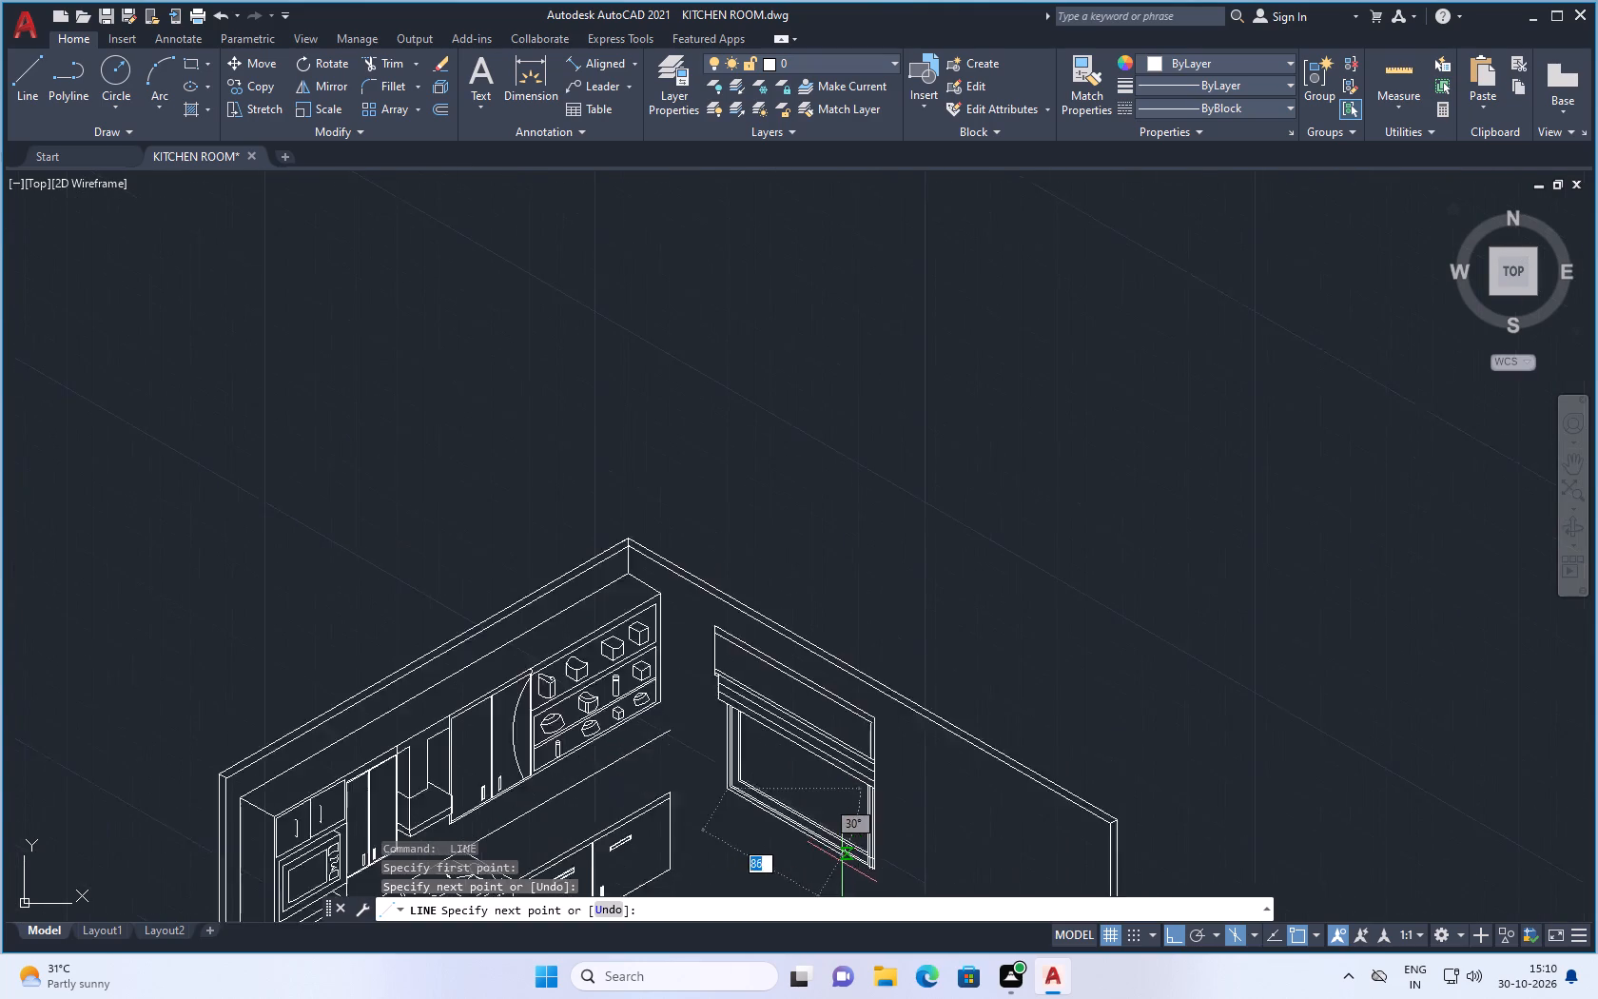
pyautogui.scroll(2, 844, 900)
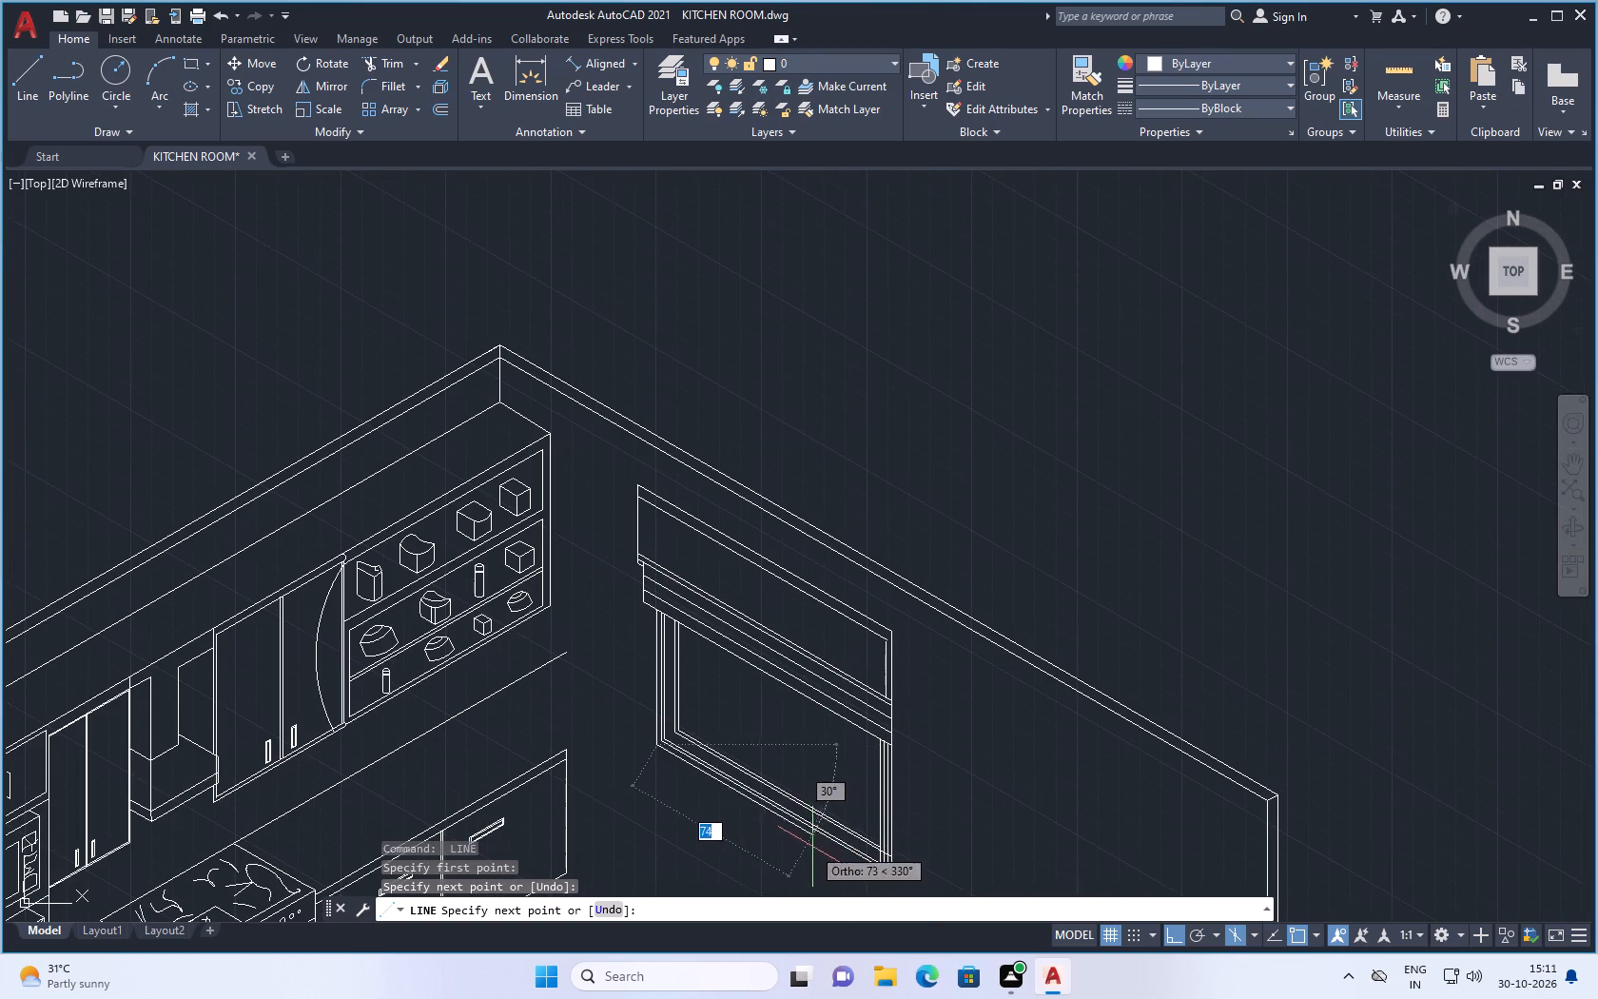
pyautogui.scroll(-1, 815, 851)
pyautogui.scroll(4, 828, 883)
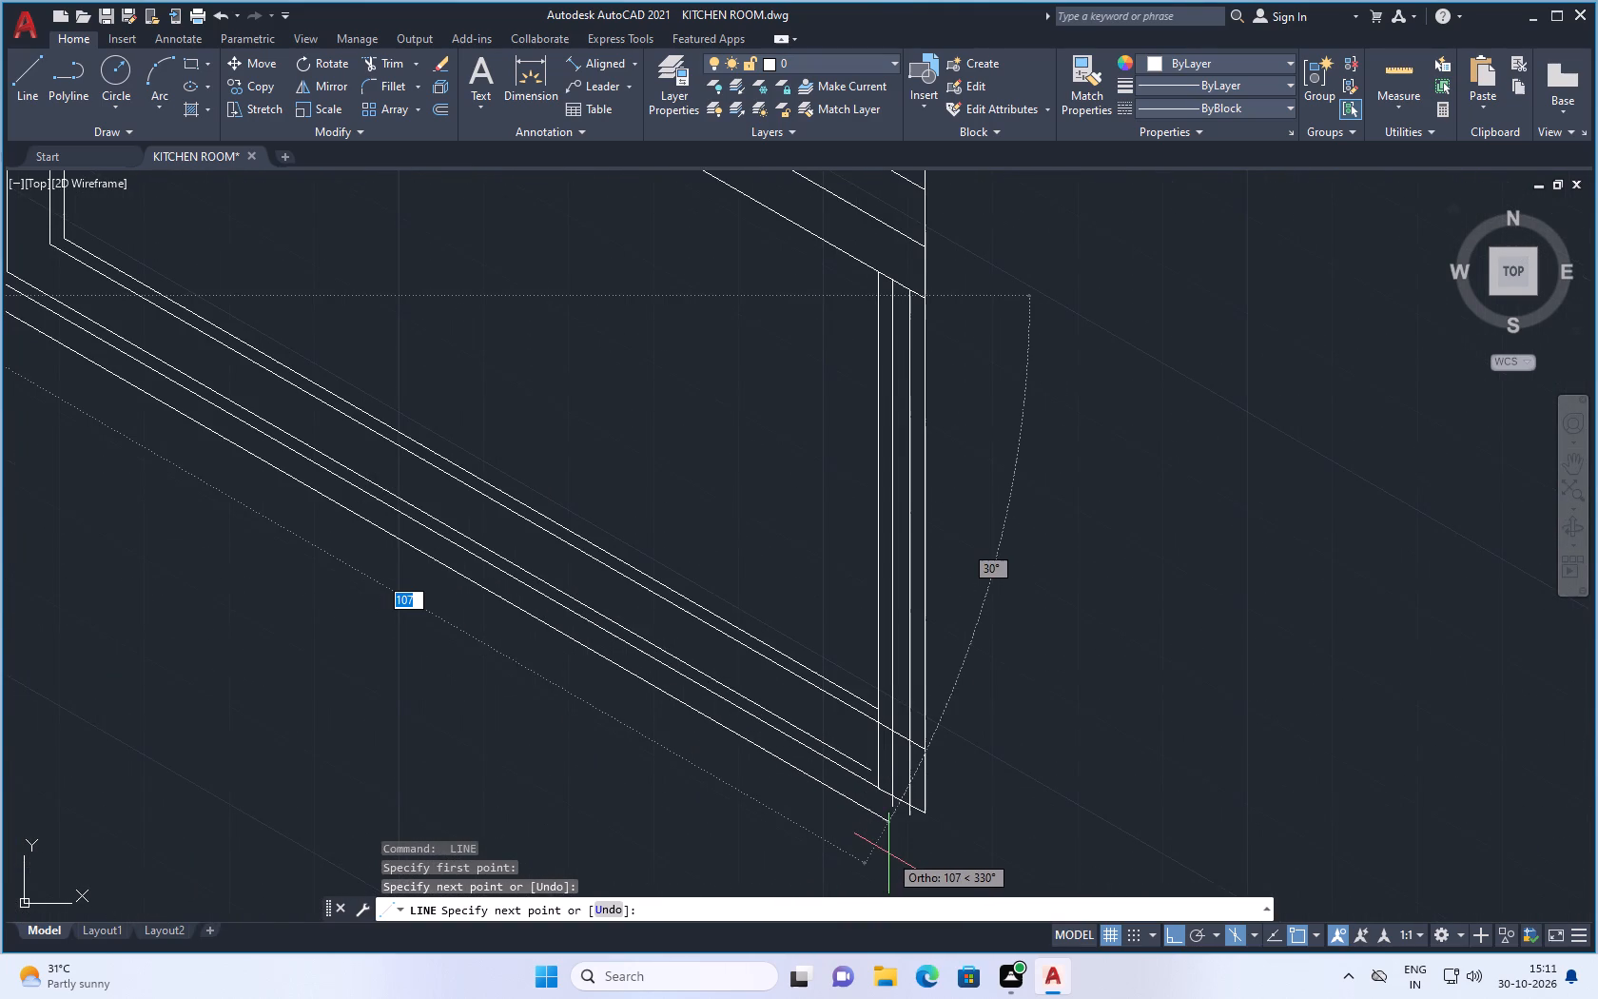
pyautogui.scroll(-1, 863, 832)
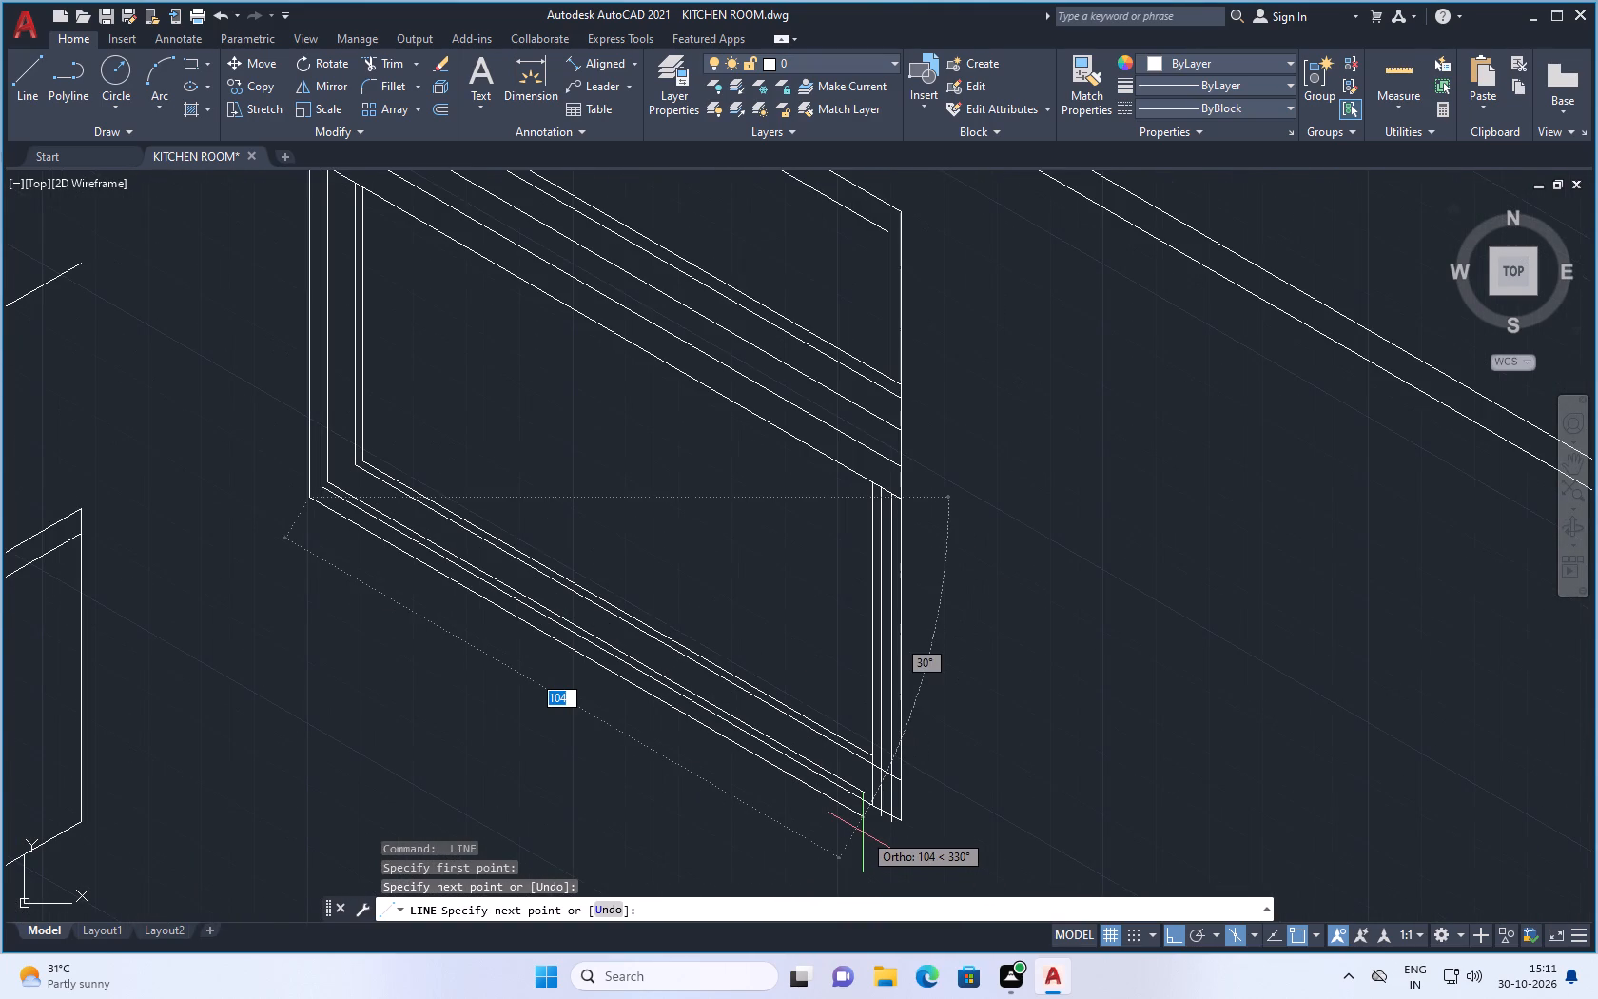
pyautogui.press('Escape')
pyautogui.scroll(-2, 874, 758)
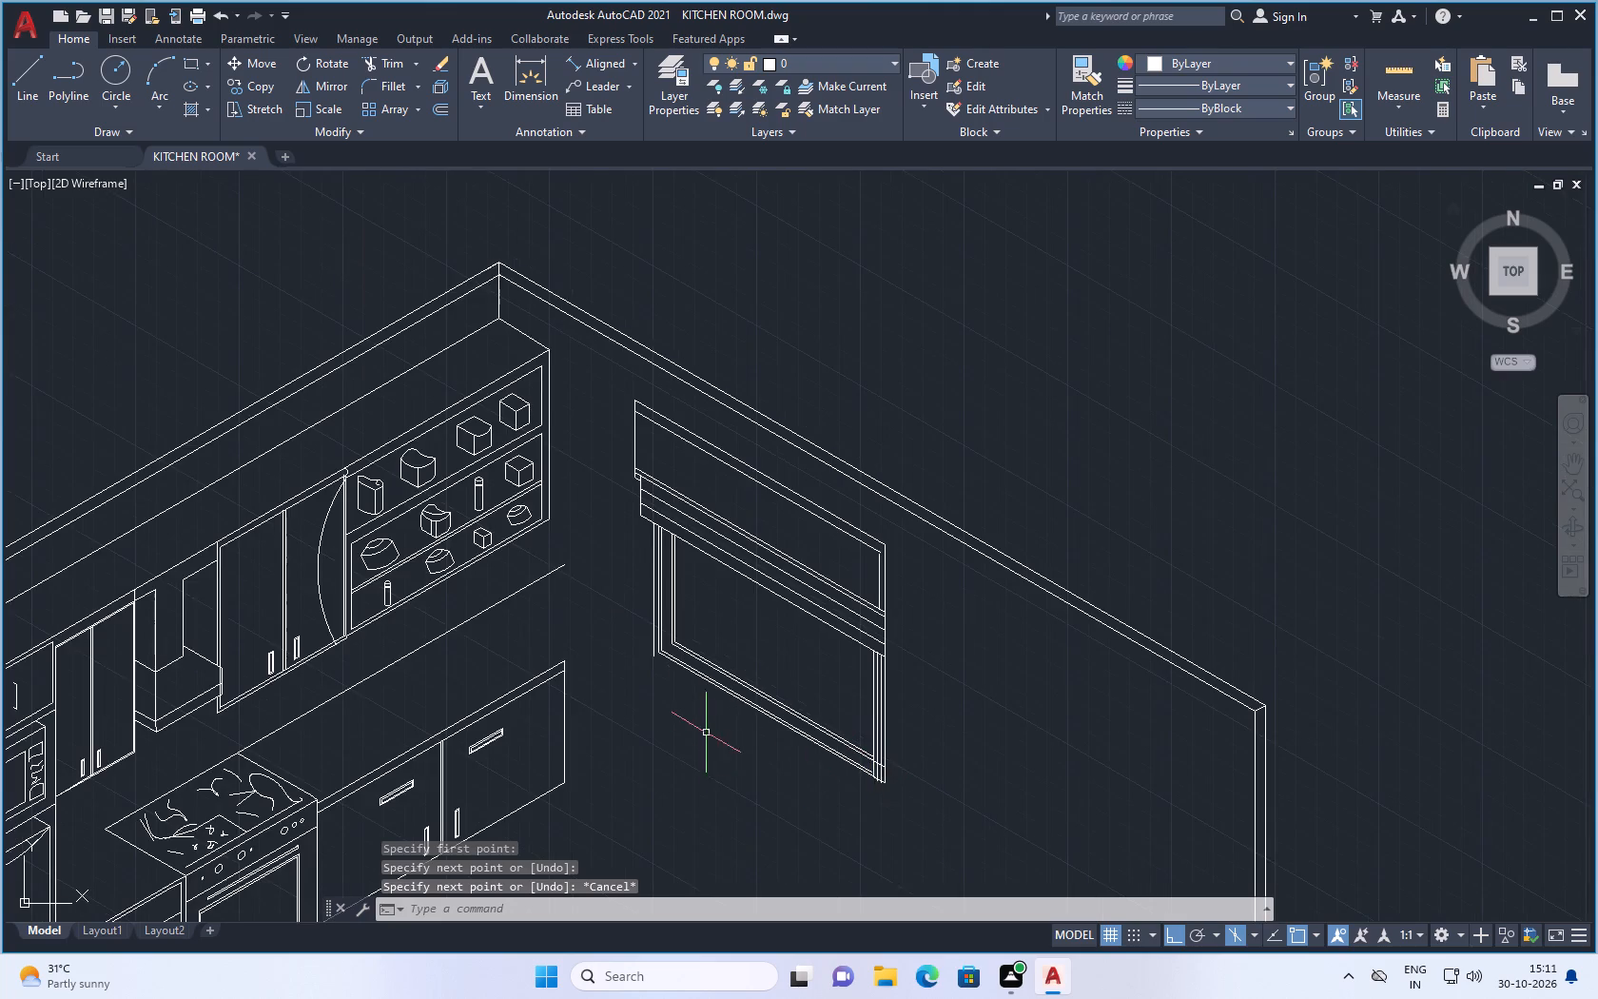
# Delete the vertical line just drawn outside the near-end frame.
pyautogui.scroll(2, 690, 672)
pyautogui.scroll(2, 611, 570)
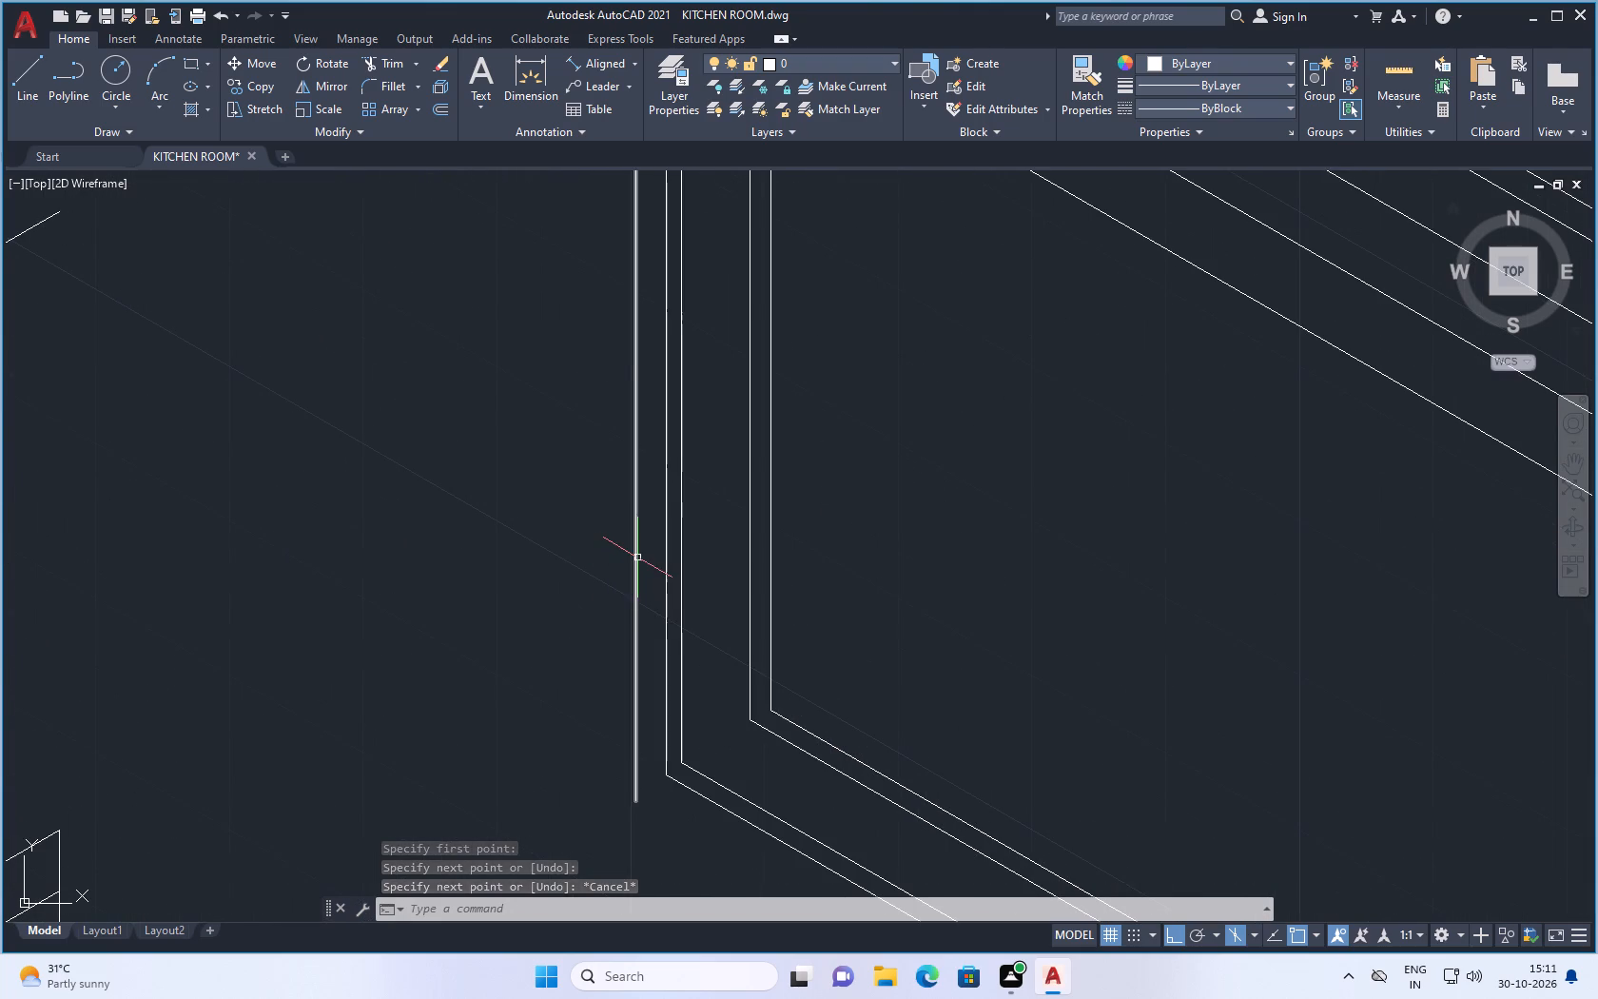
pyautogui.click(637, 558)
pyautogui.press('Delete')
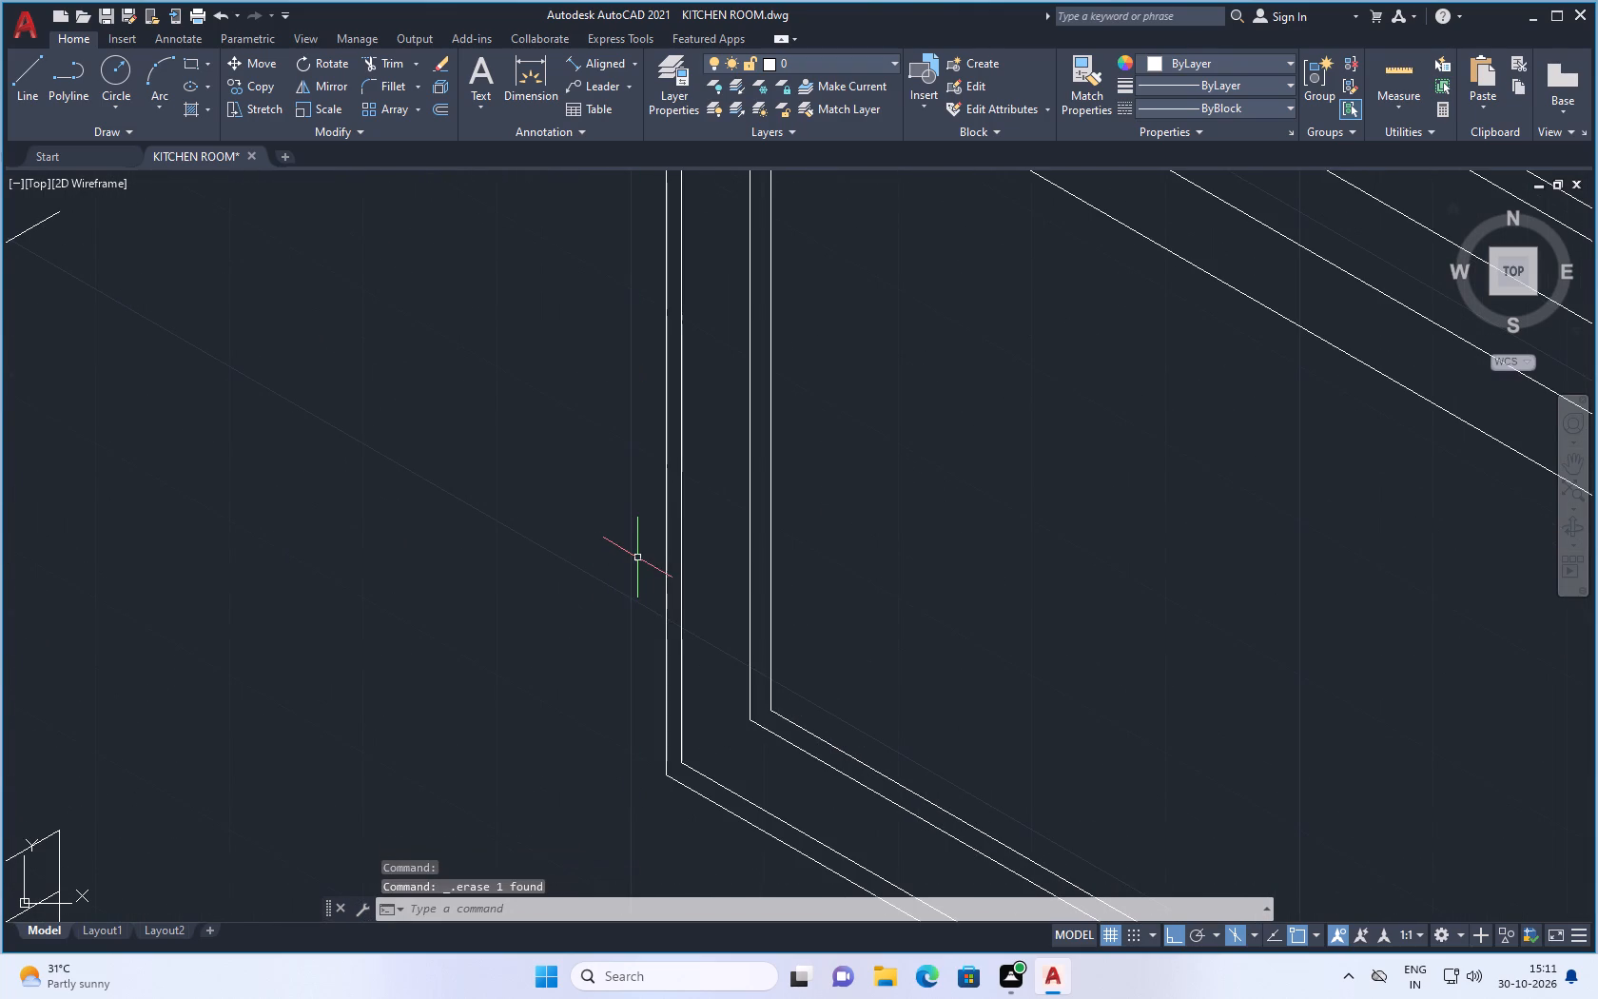
# Draw a vertical line about 58 long at 270° from the band's lower edge, midway between its near-end corner and the outermost frame vertical.
pyautogui.scroll(-2, 581, 620)
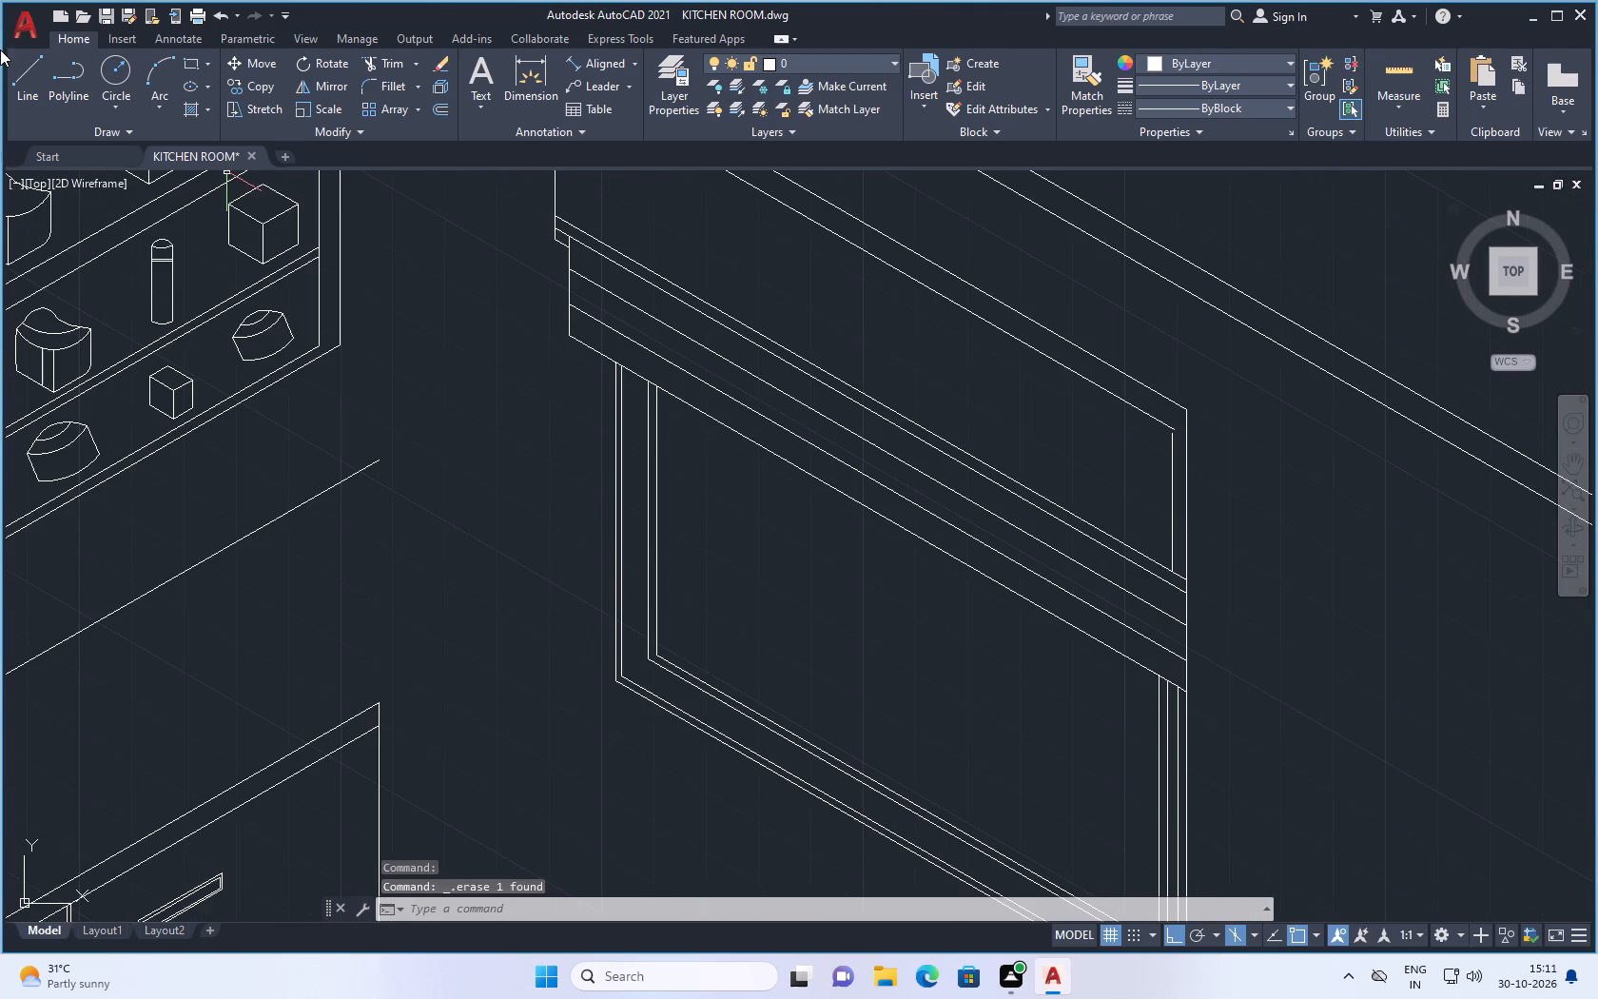
pyautogui.click(27, 73)
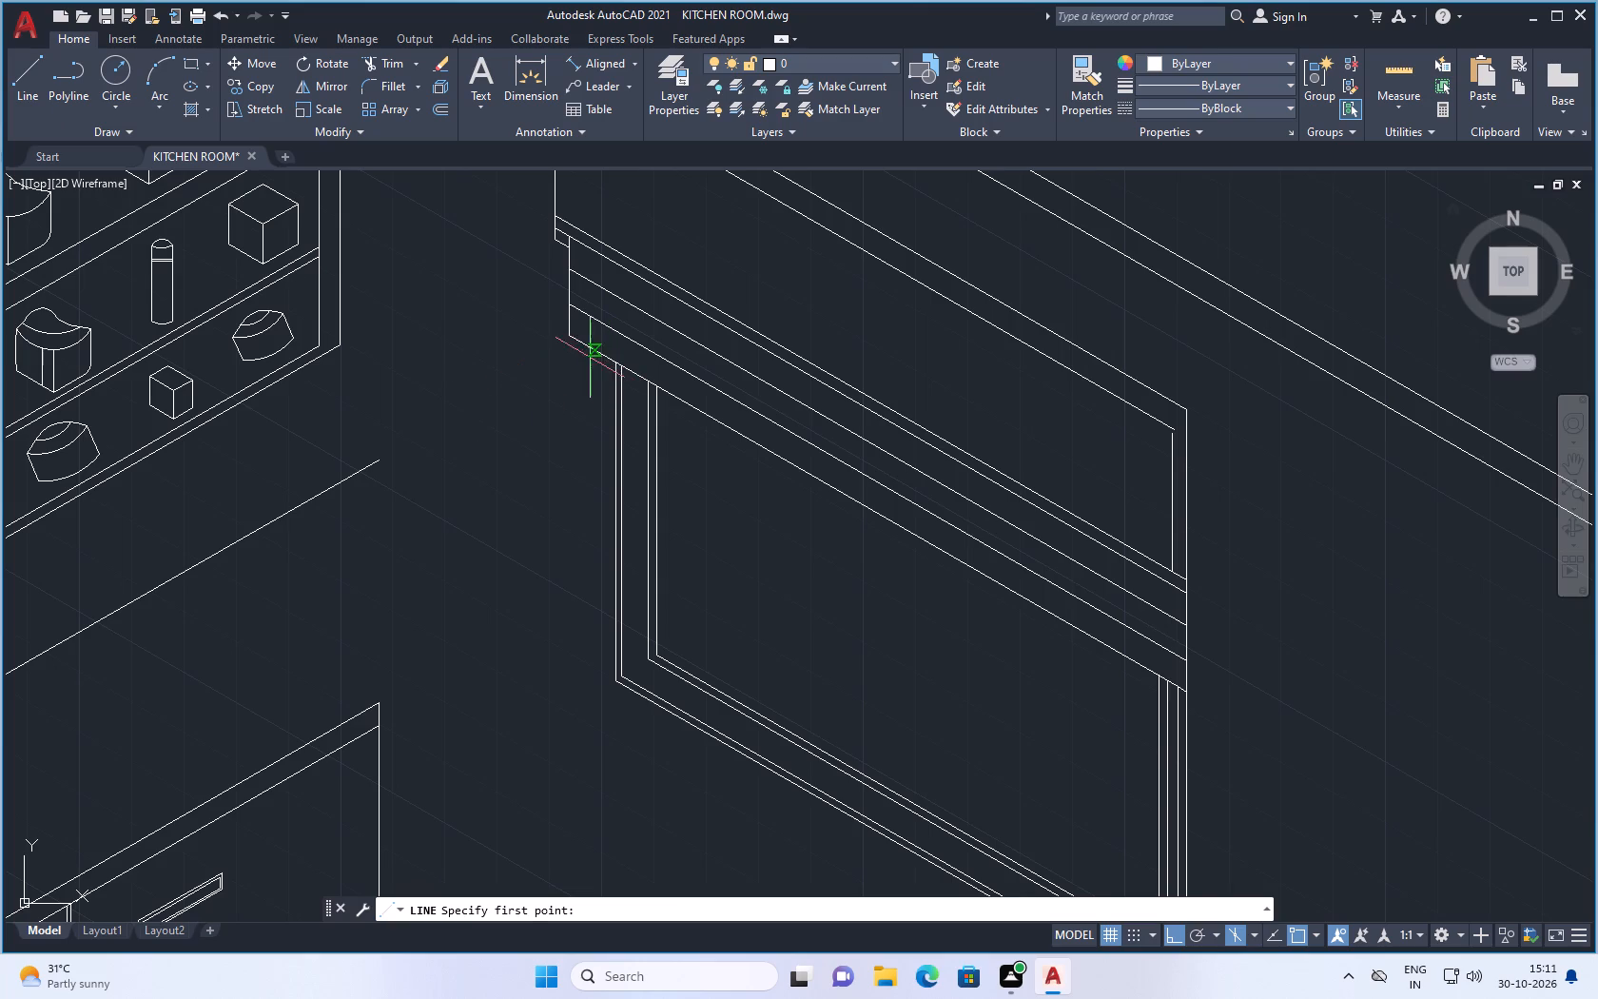
pyautogui.click(591, 348)
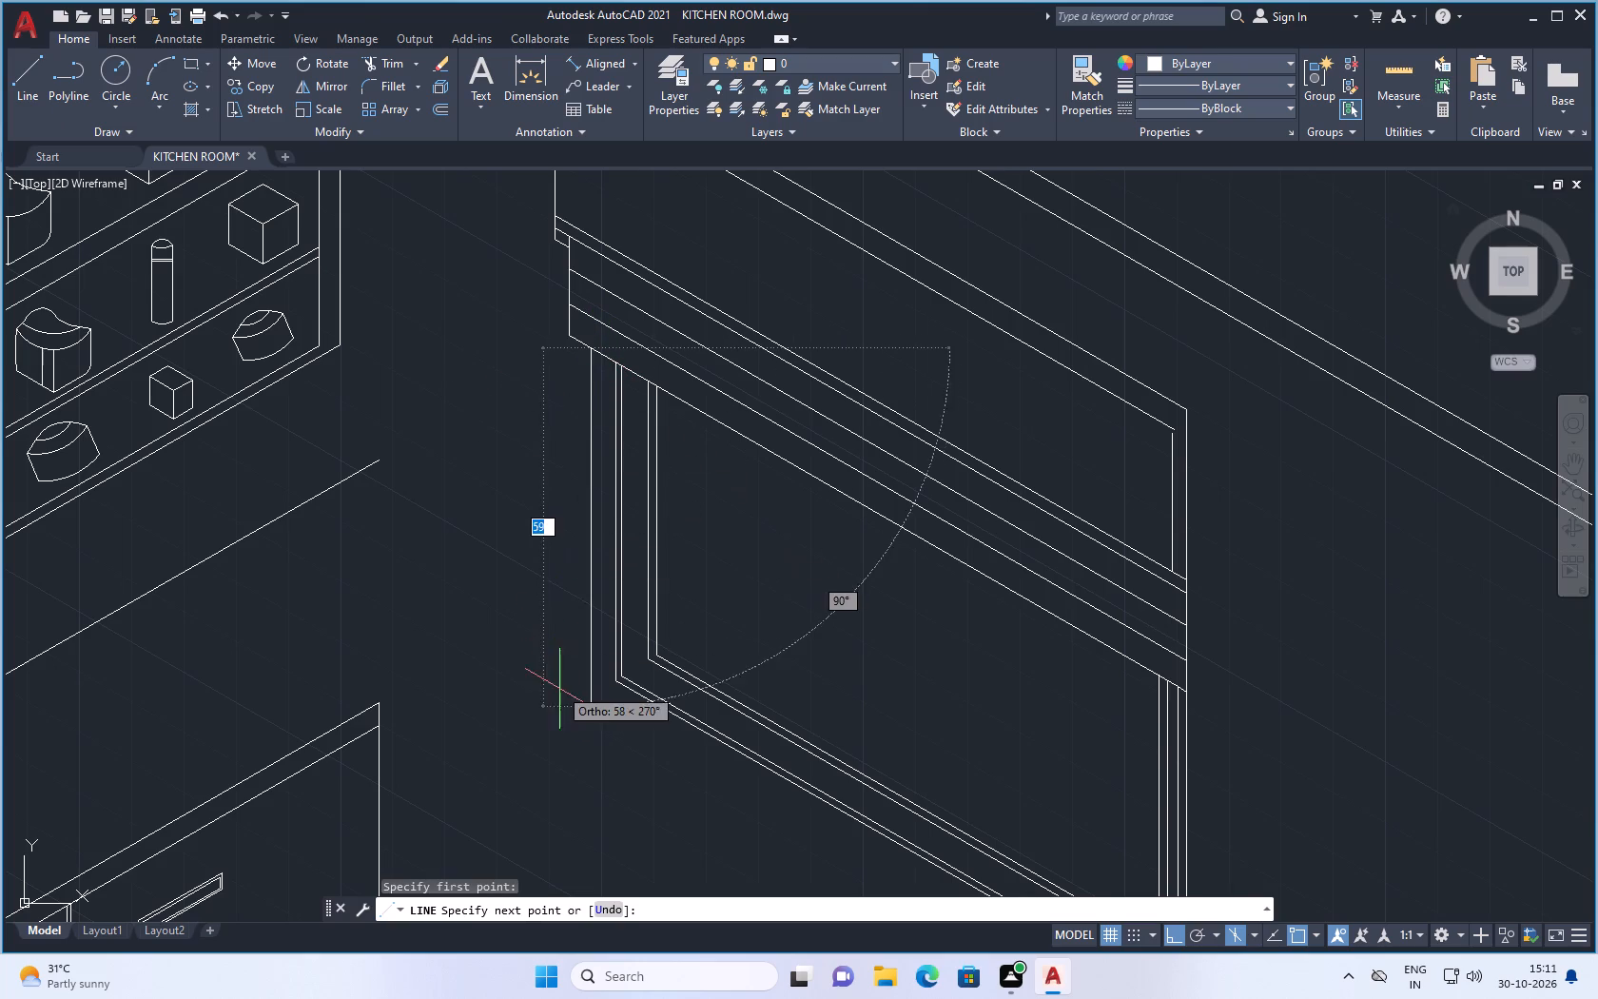
pyautogui.scroll(1, 583, 735)
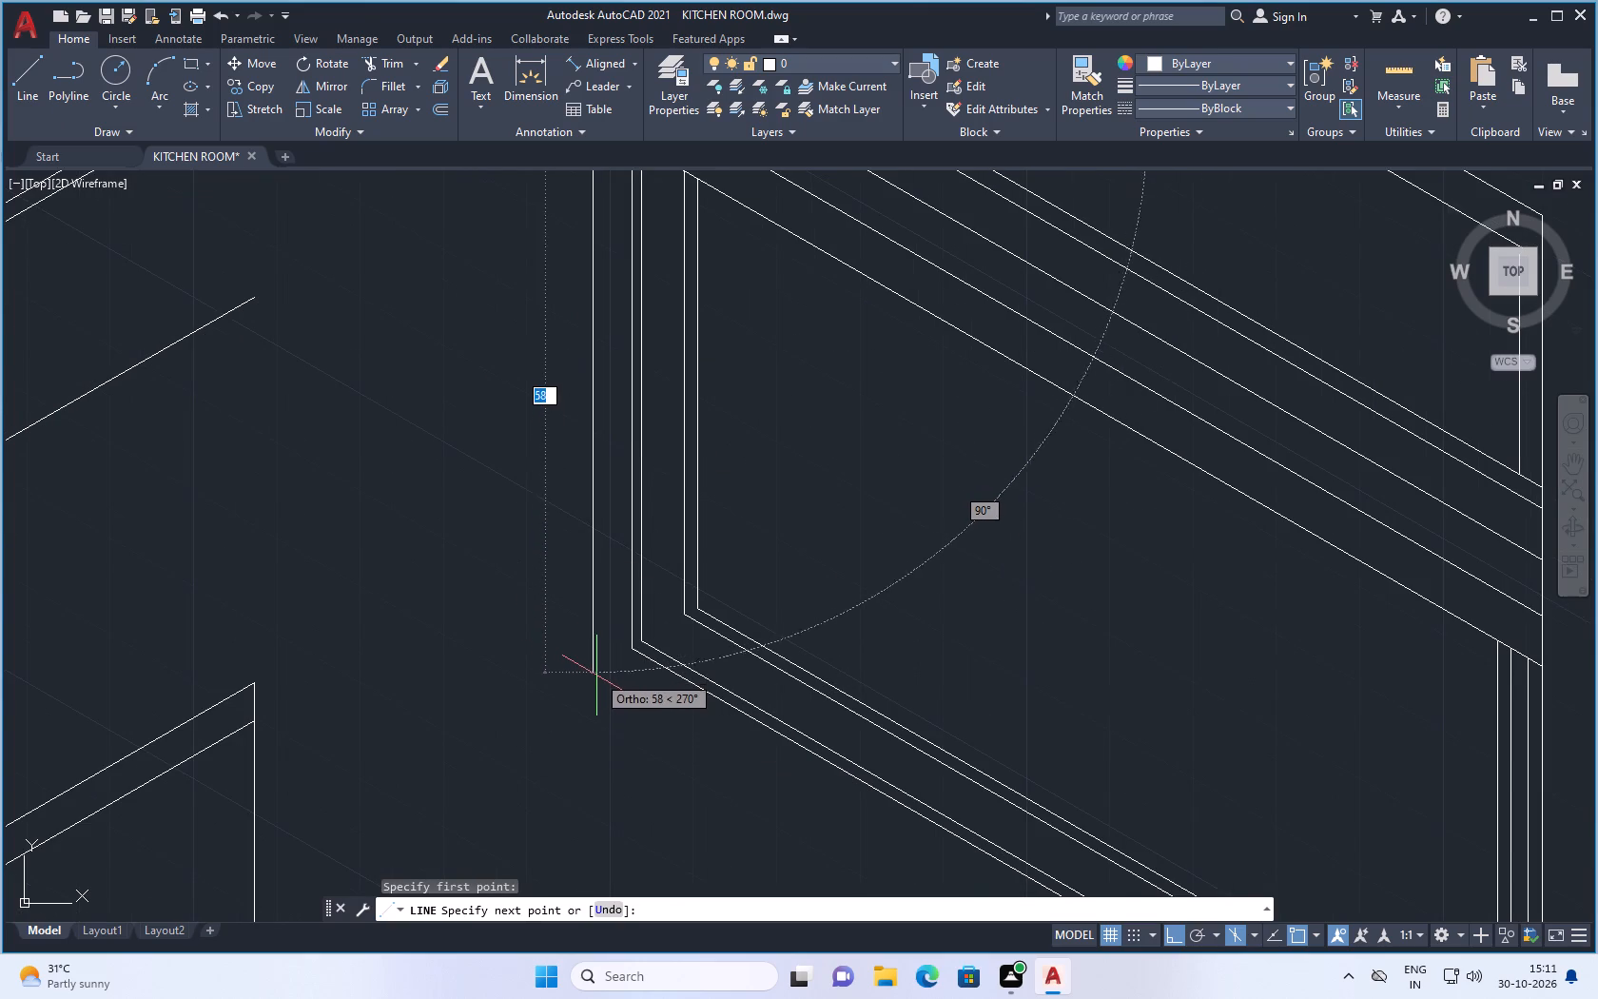
pyautogui.click(596, 677)
# Draw a parallel sloping line about 113 long at 330° from the new vertical's foot, below the frame's bottom edge.
pyautogui.scroll(-2, 672, 756)
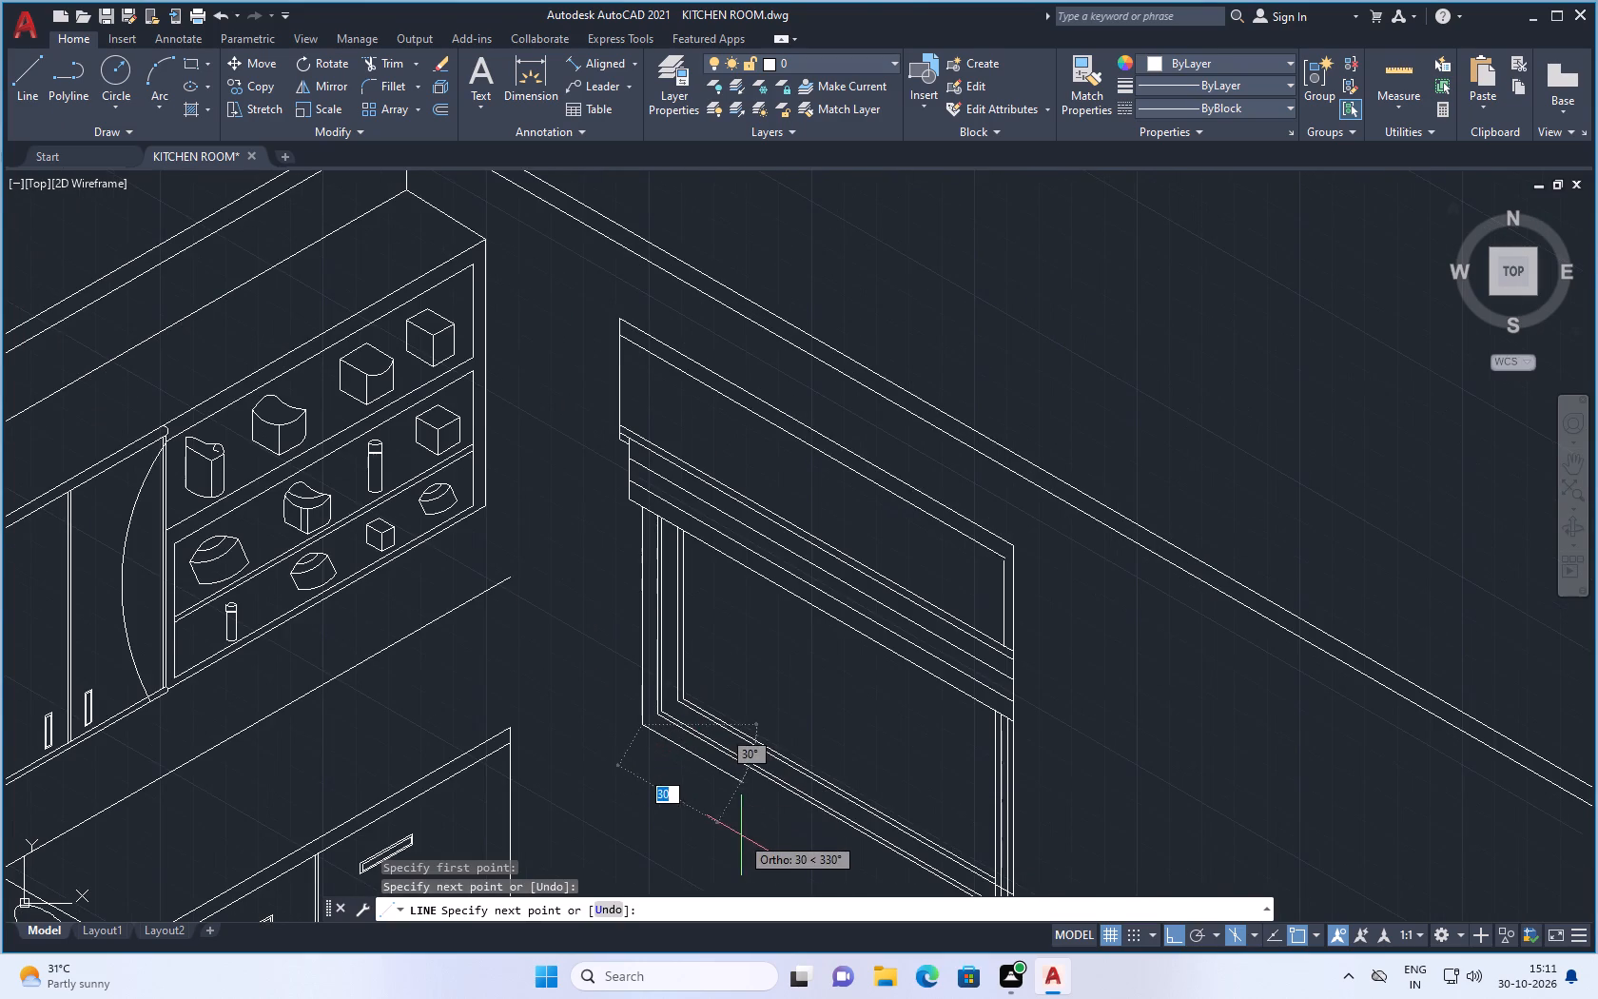
pyautogui.scroll(-2, 746, 807)
pyautogui.scroll(1, 788, 868)
pyautogui.scroll(2, 866, 860)
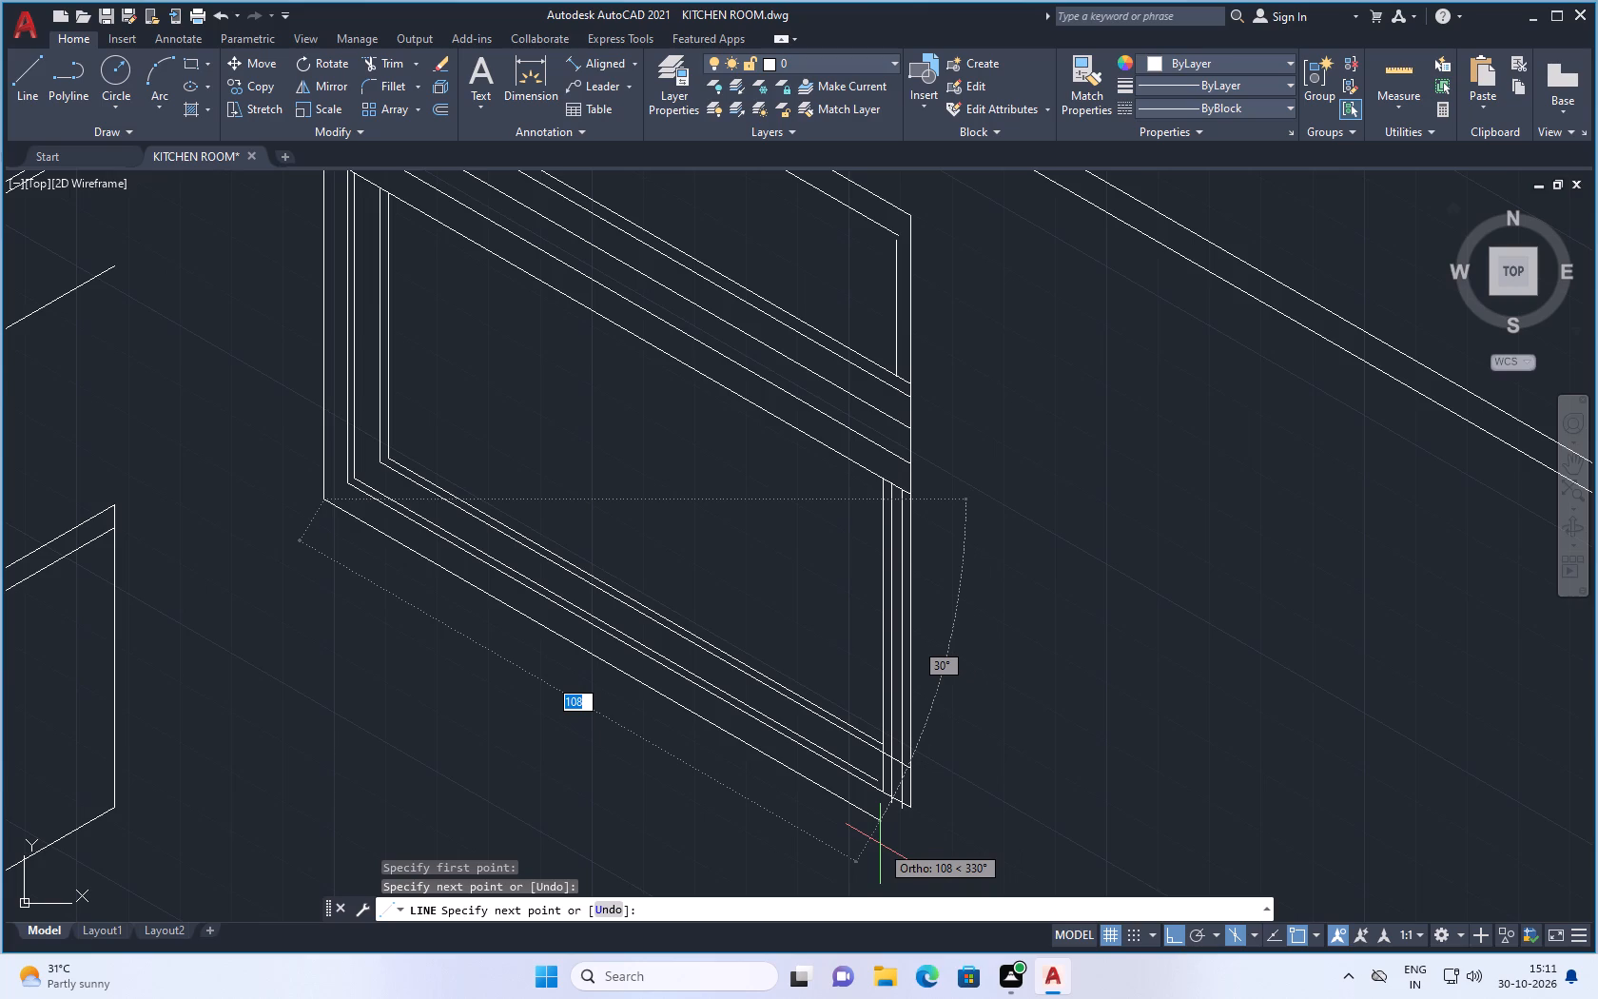
pyautogui.scroll(2, 916, 872)
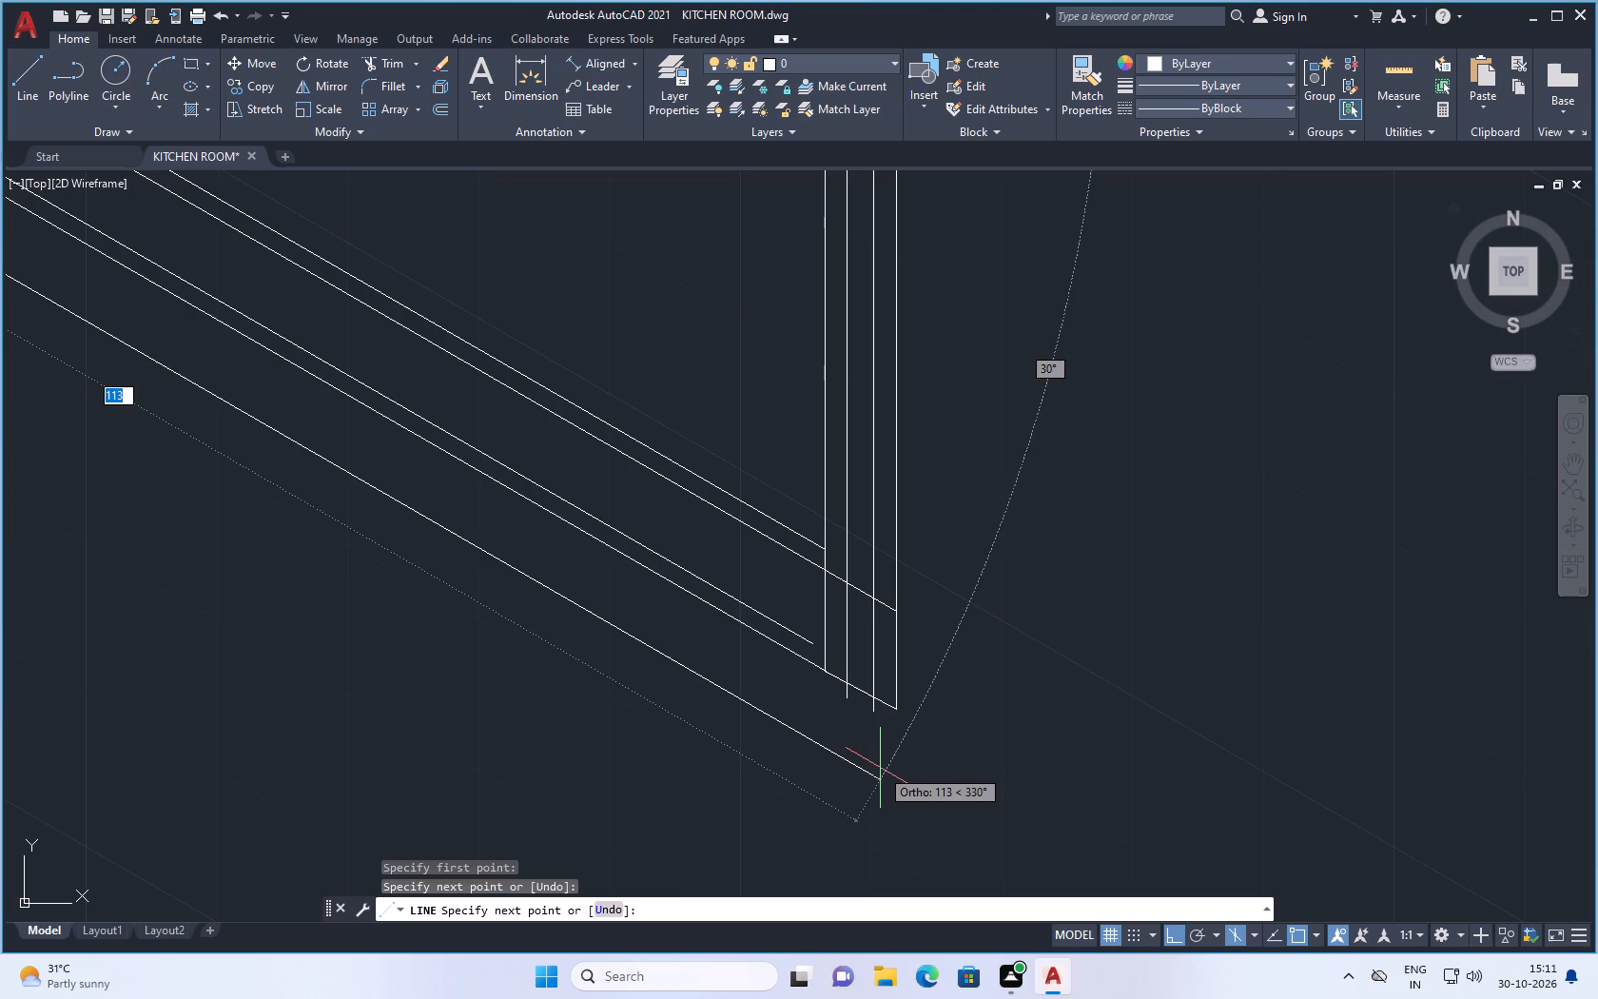
pyautogui.click(887, 767)
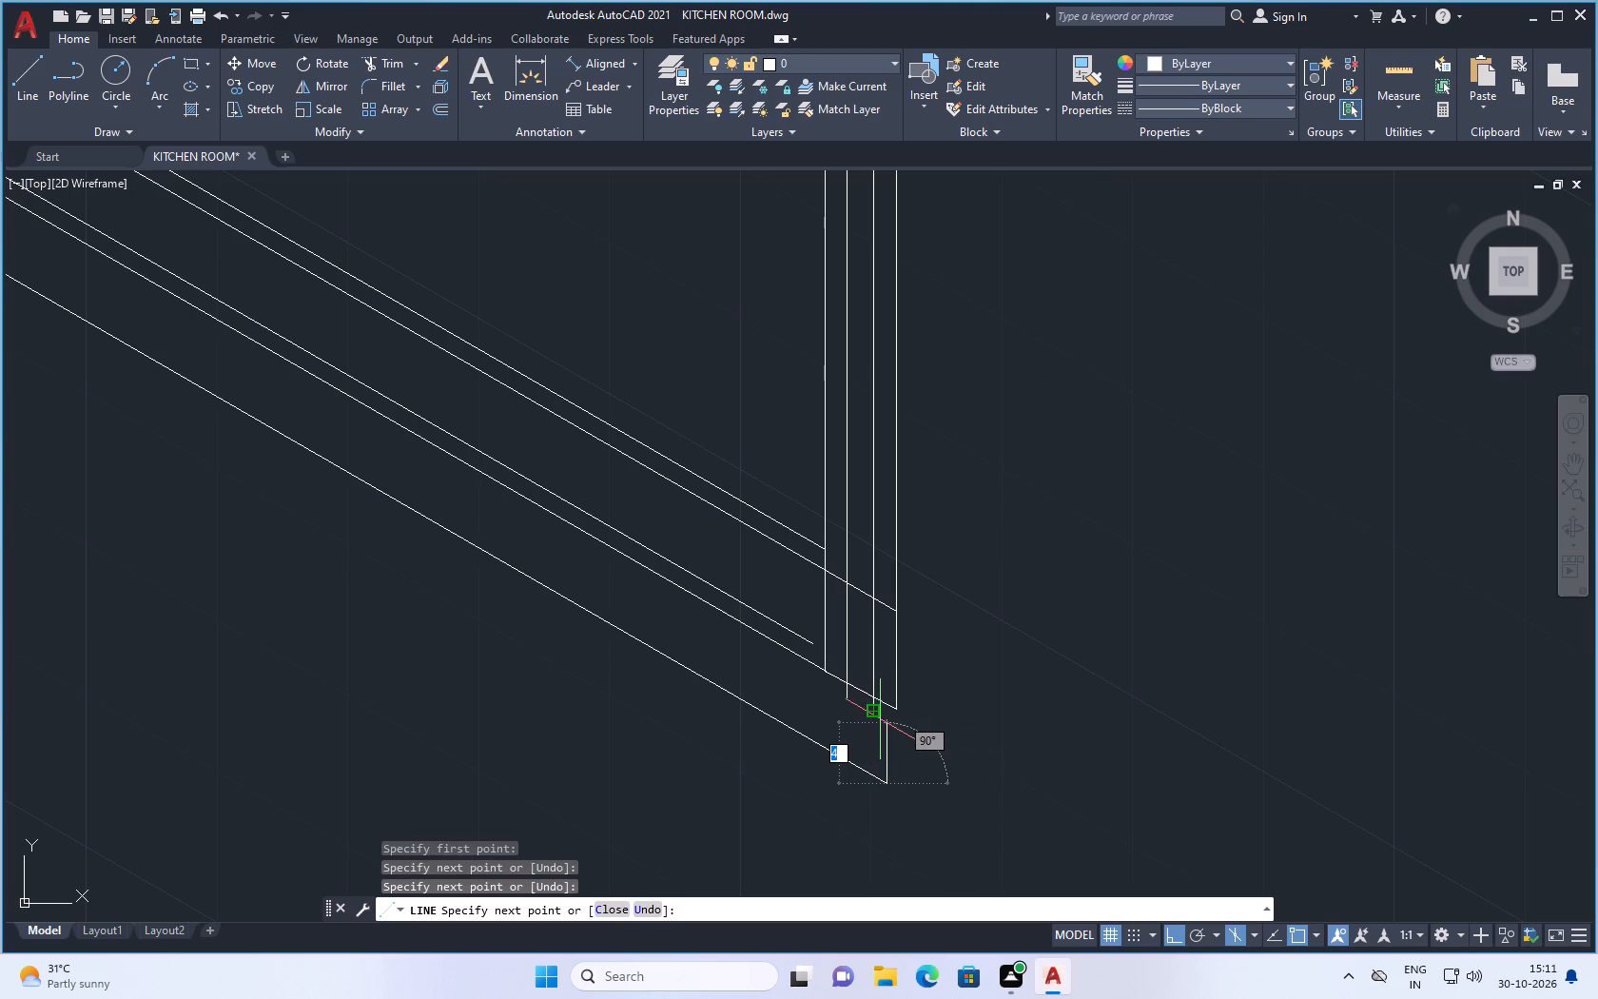
pyautogui.press('space')
# Connect the frame's far-end outer corner to the end of the new outermost sloping line.
pyautogui.press('space')
pyautogui.press('space')
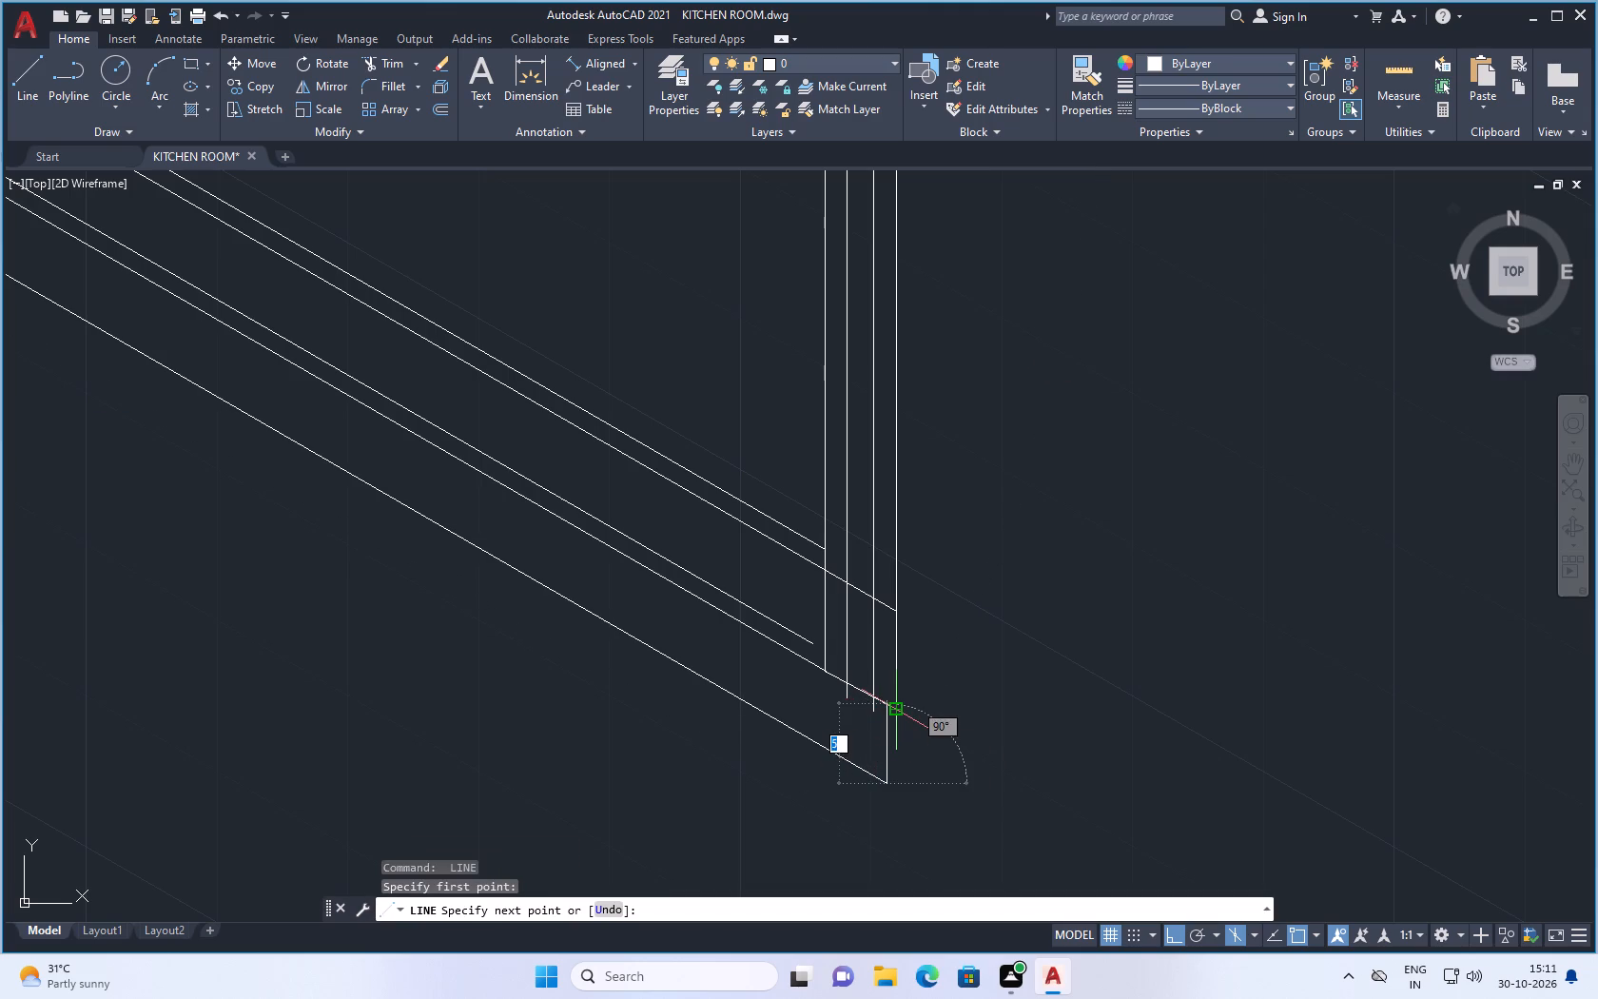
pyautogui.press('space')
pyautogui.press('space')
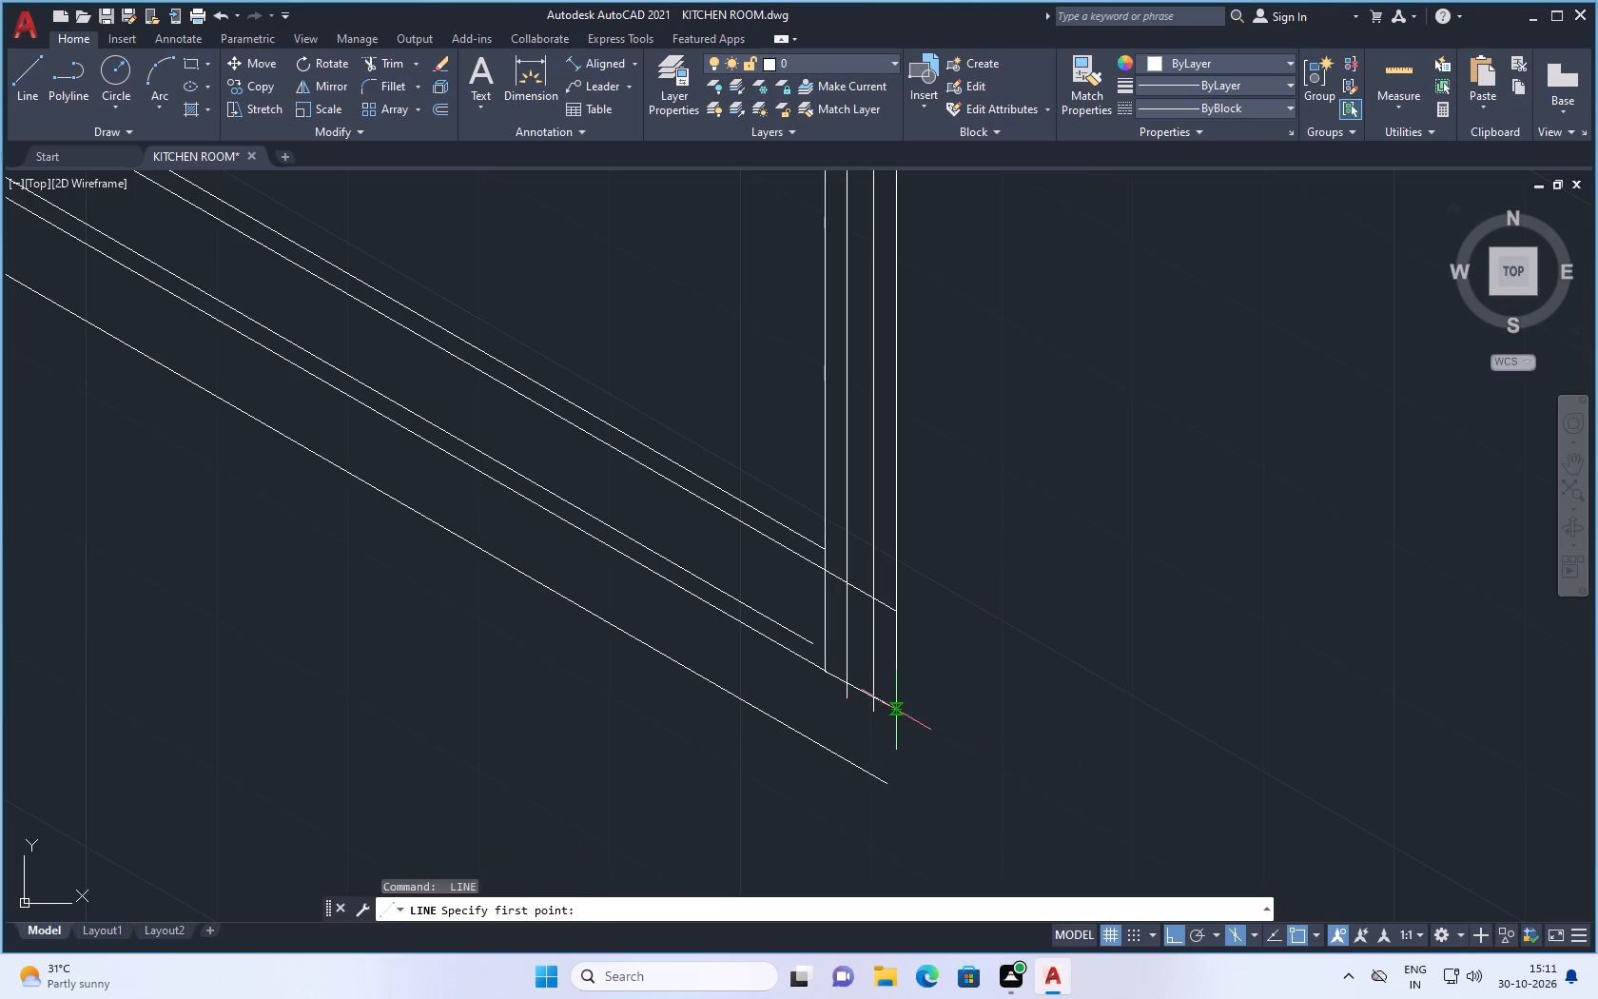
pyautogui.click(897, 714)
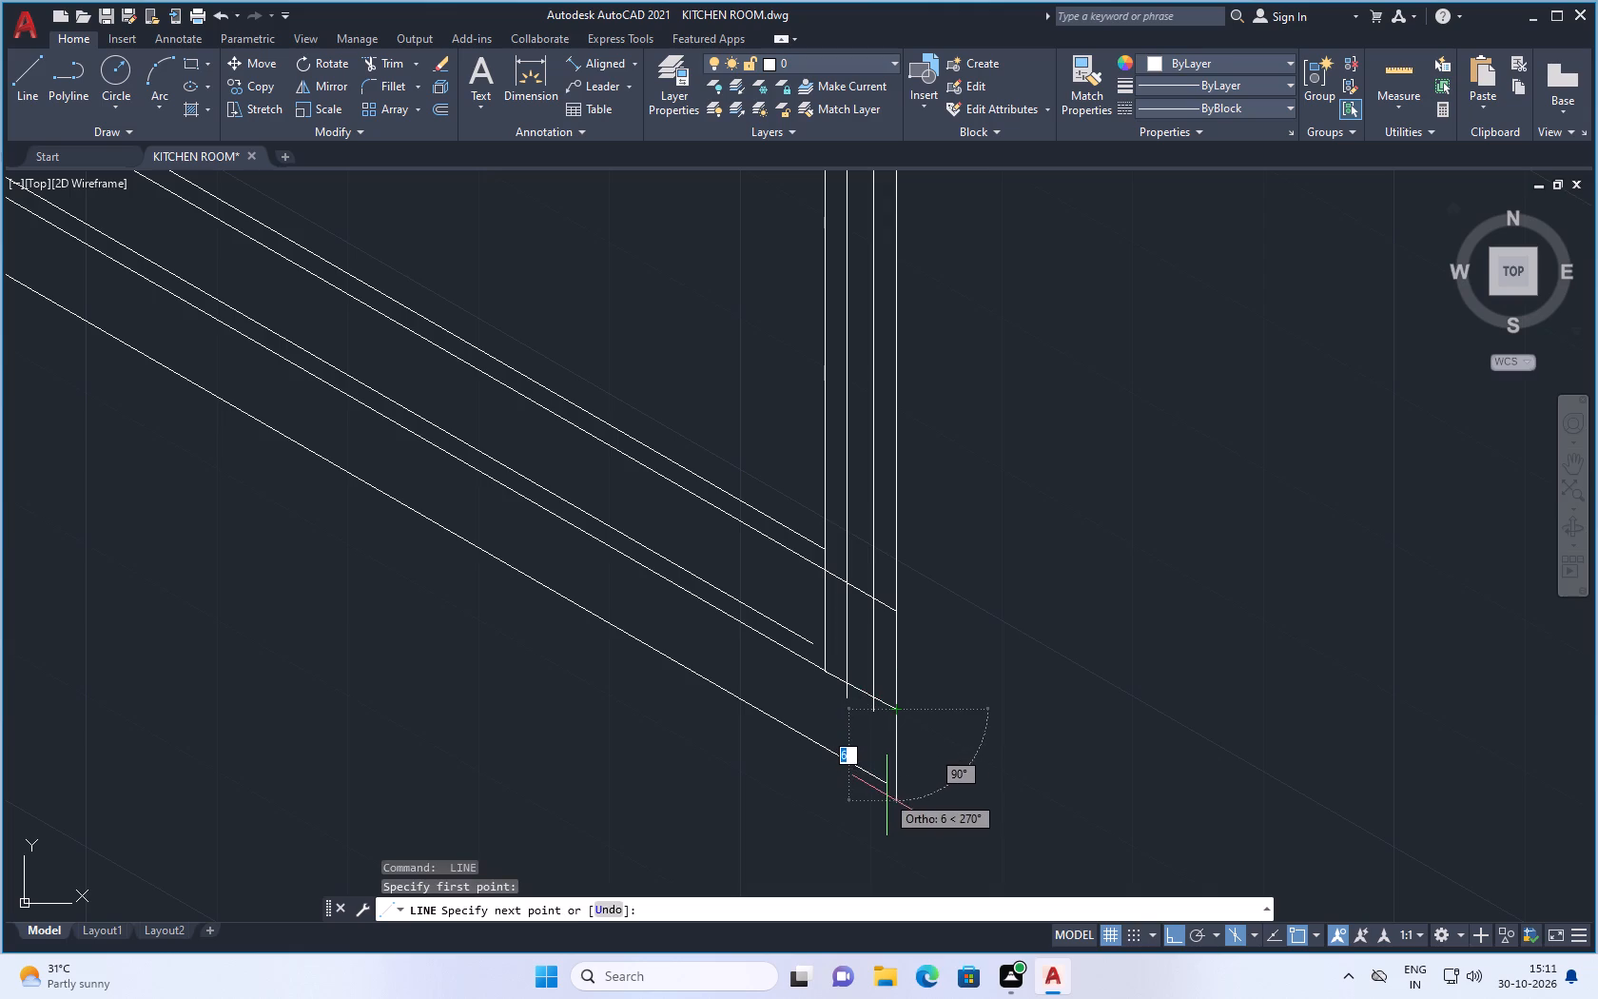
pyautogui.scroll(2, 887, 795)
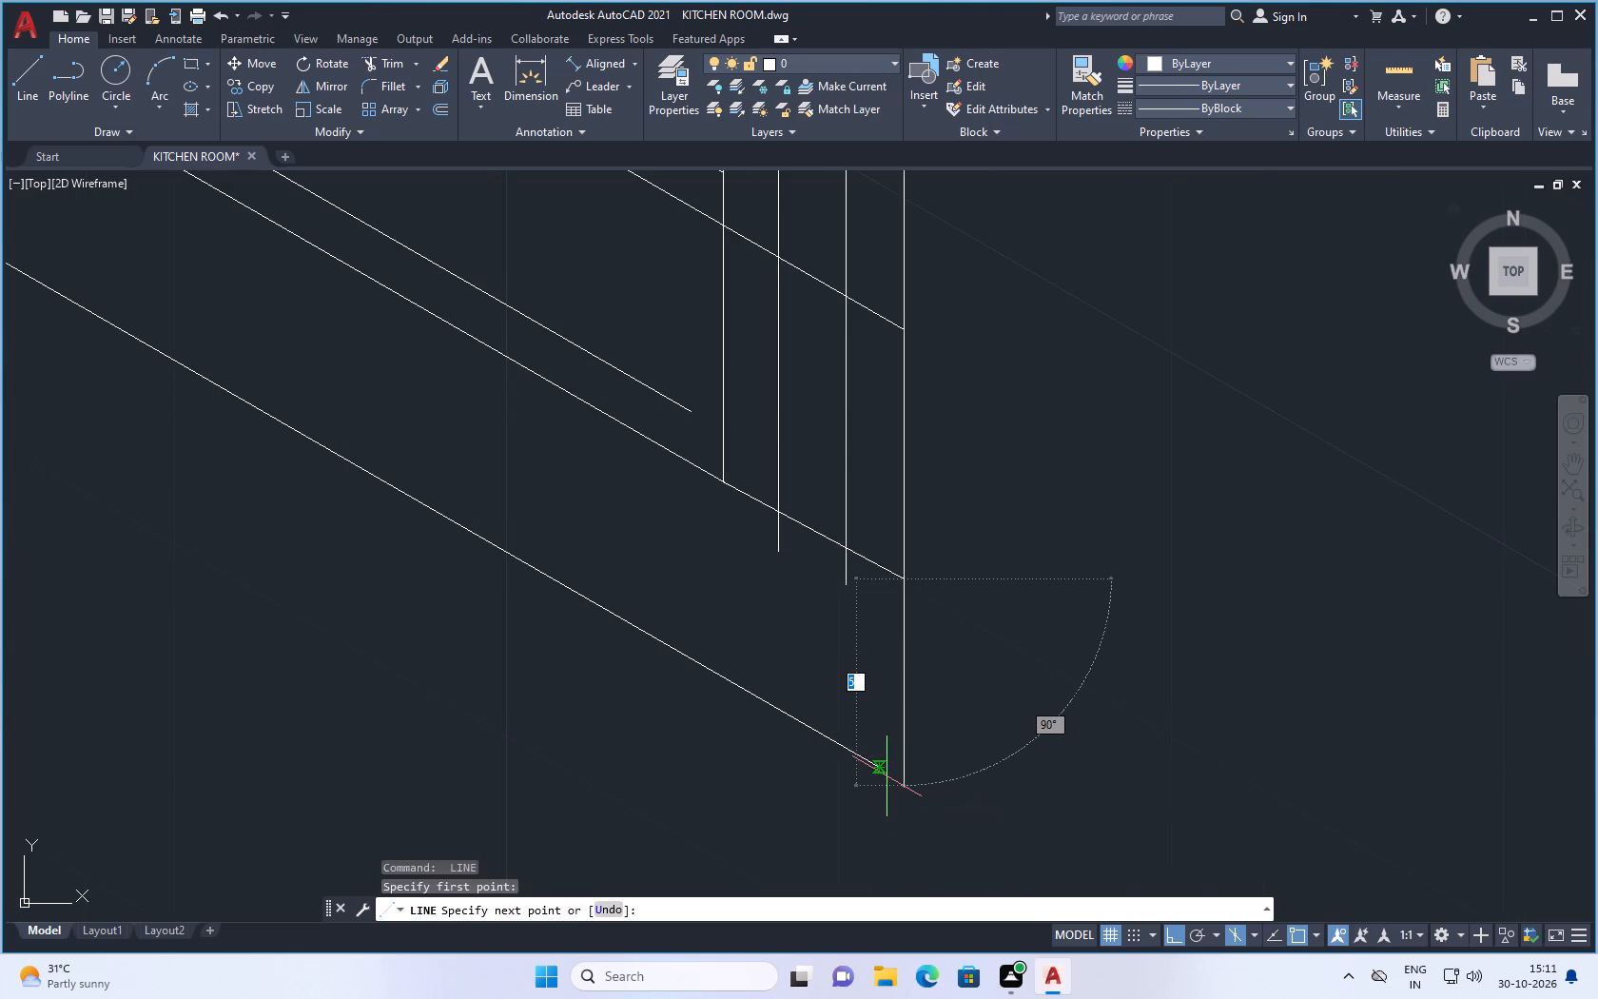
pyautogui.click(887, 776)
pyautogui.press('Escape')
# Trim the three inner far-end verticals between the two bottom sloping edges, and trim off the stubs past the lower edge.
pyautogui.scroll(-1, 891, 778)
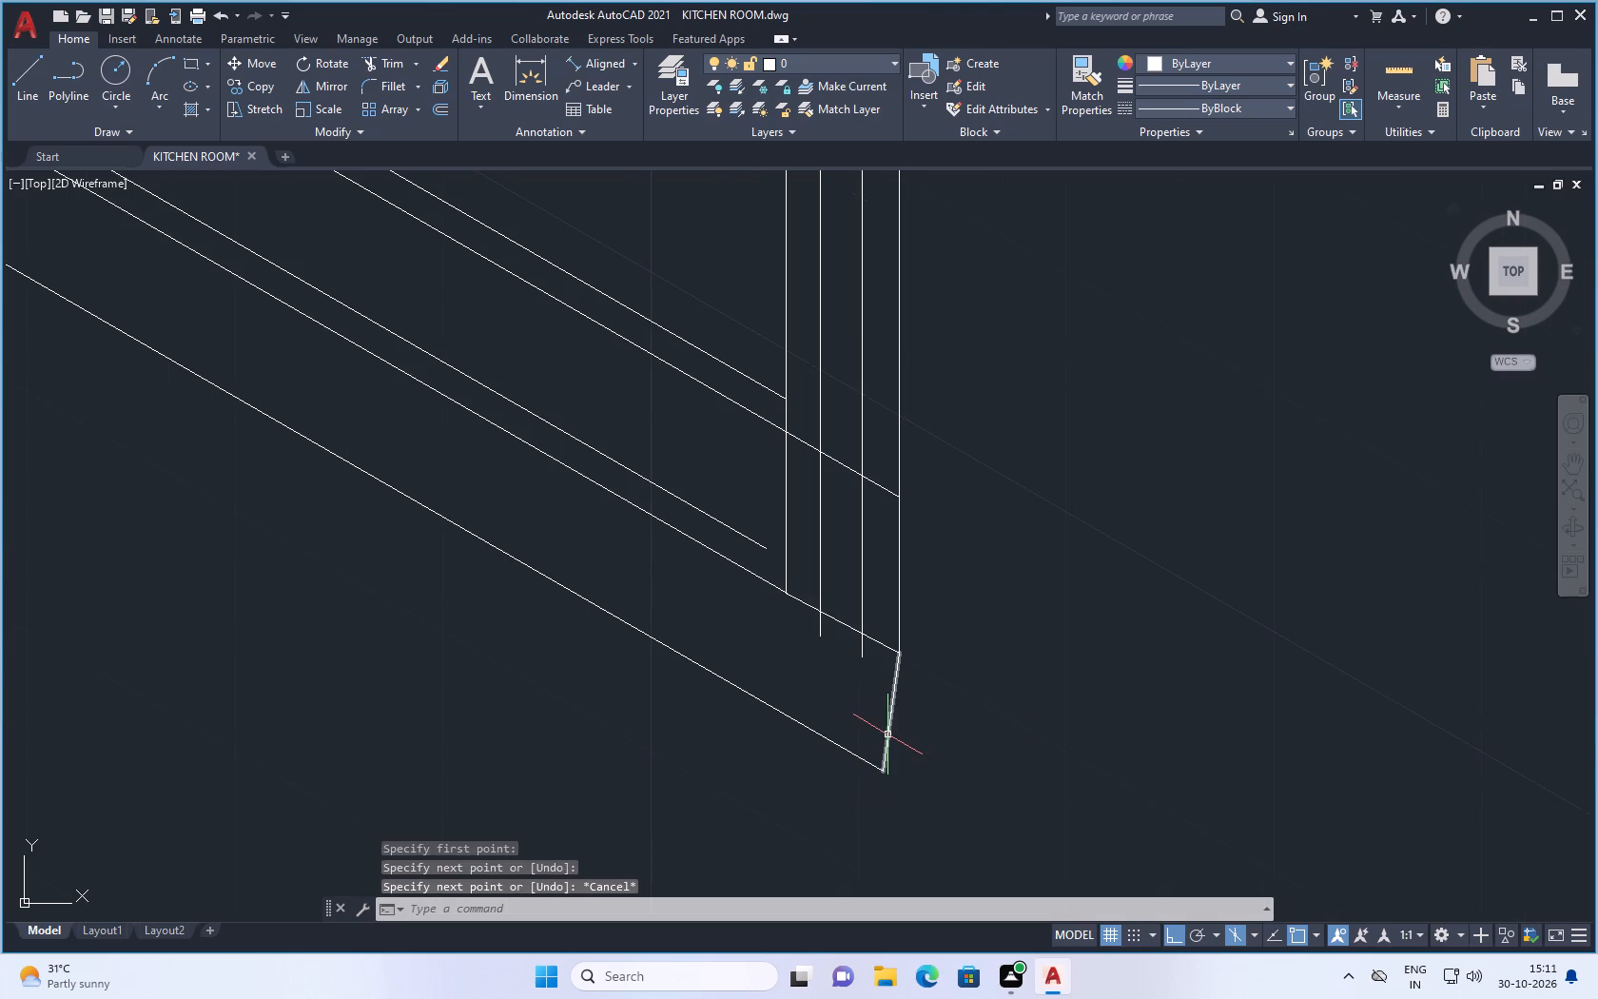
pyautogui.write('tr')
pyautogui.press('Return')
pyautogui.scroll(-1, 885, 718)
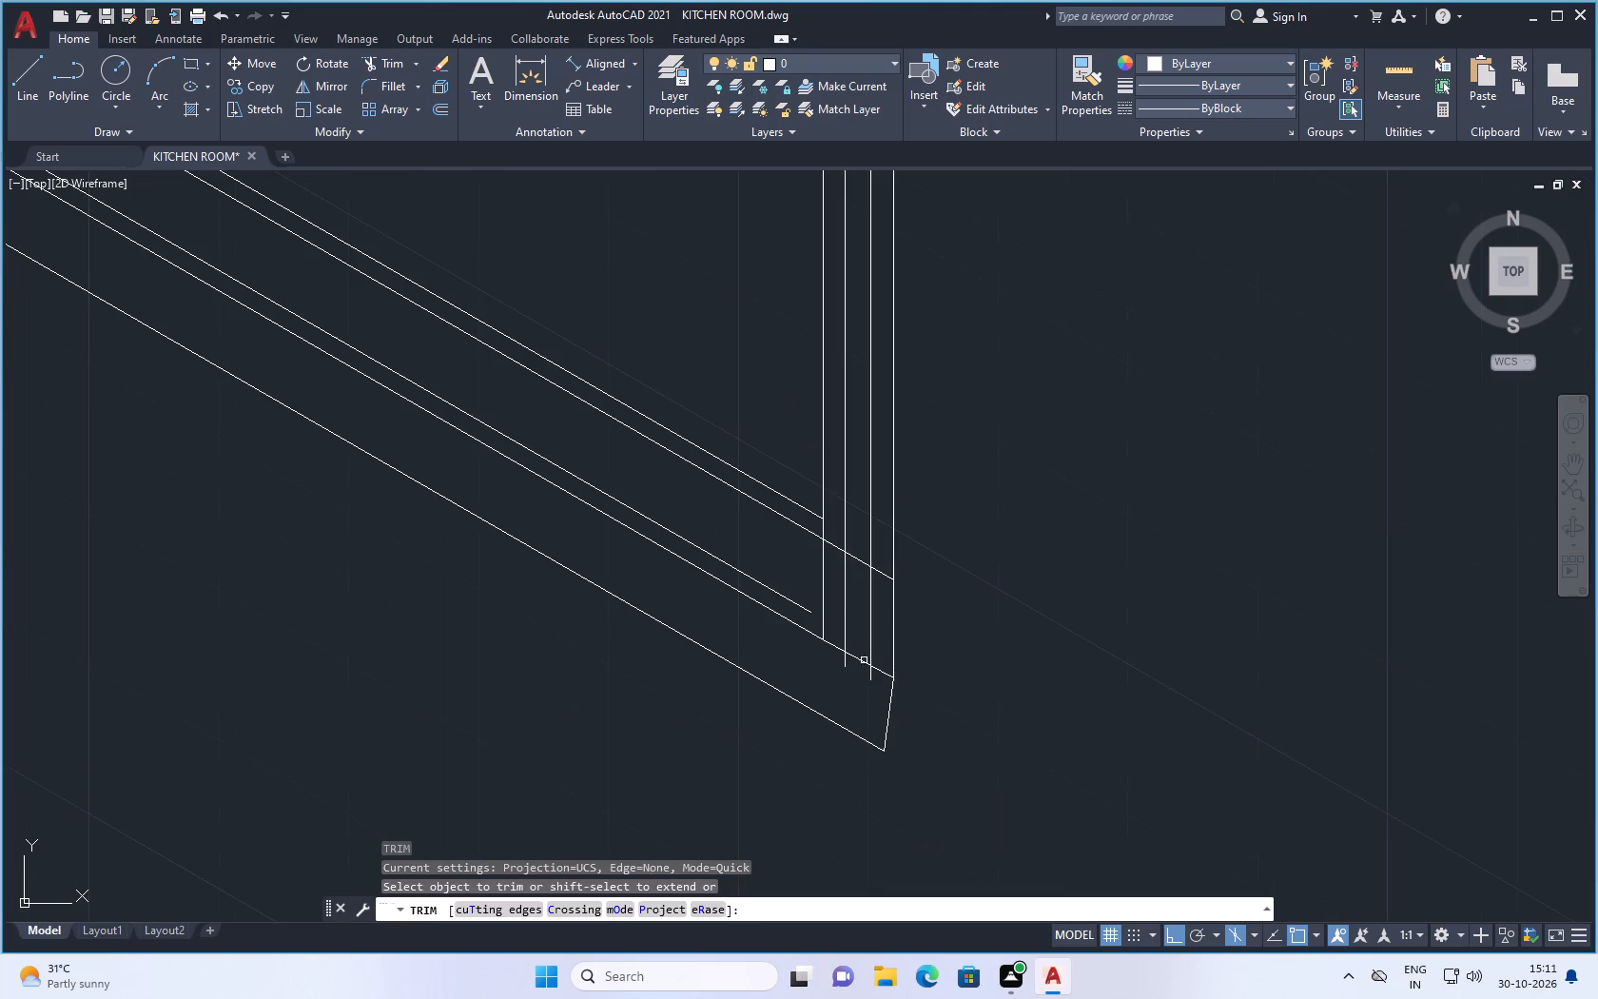
pyautogui.moveTo(798, 574); pyautogui.dragTo(872, 604)
pyautogui.scroll(1, 862, 660)
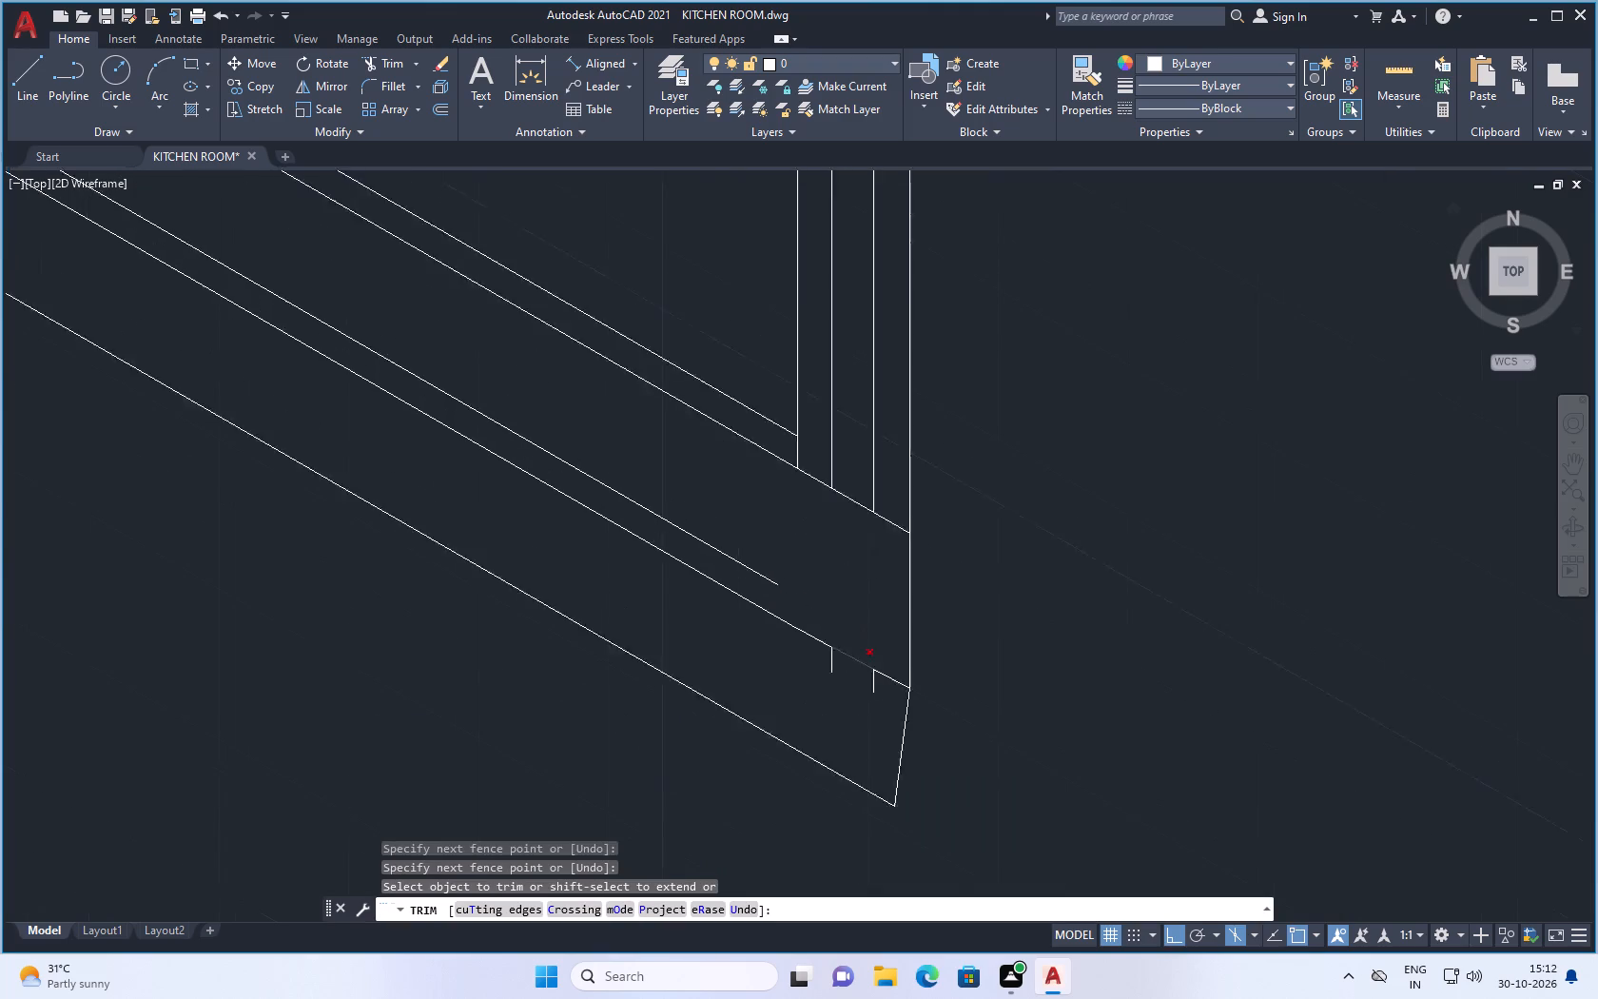
pyautogui.scroll(2, 862, 661)
pyautogui.moveTo(774, 658); pyautogui.dragTo(797, 687)
pyautogui.click(895, 730)
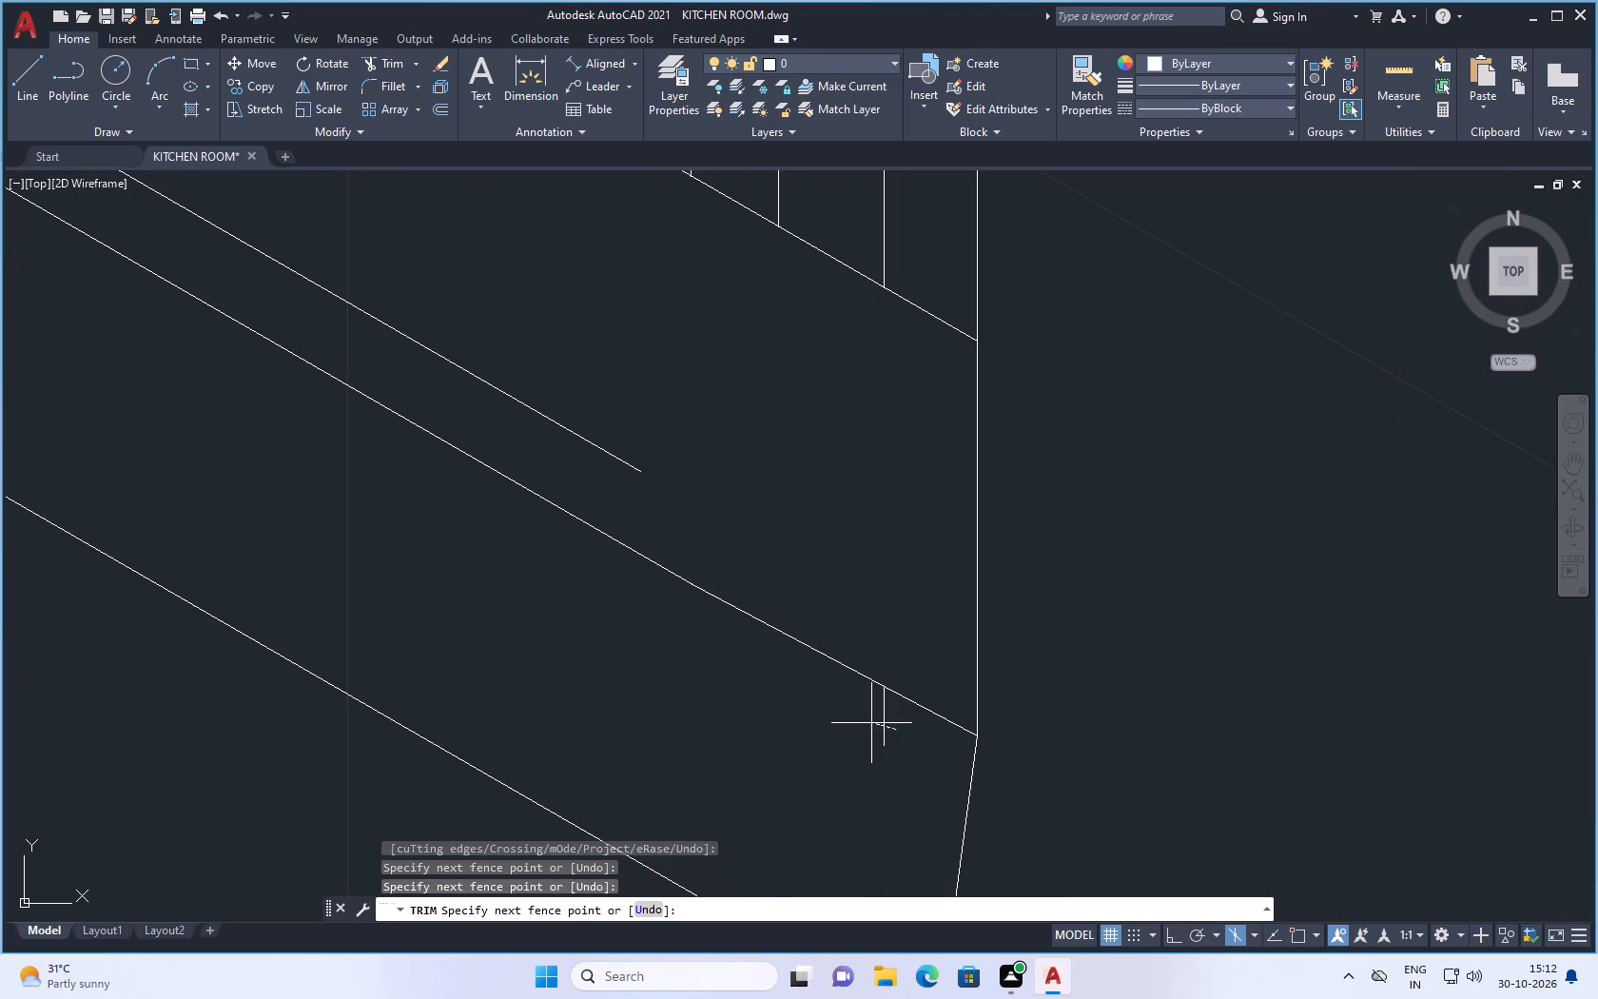
pyautogui.click(867, 721)
pyautogui.scroll(-3, 828, 756)
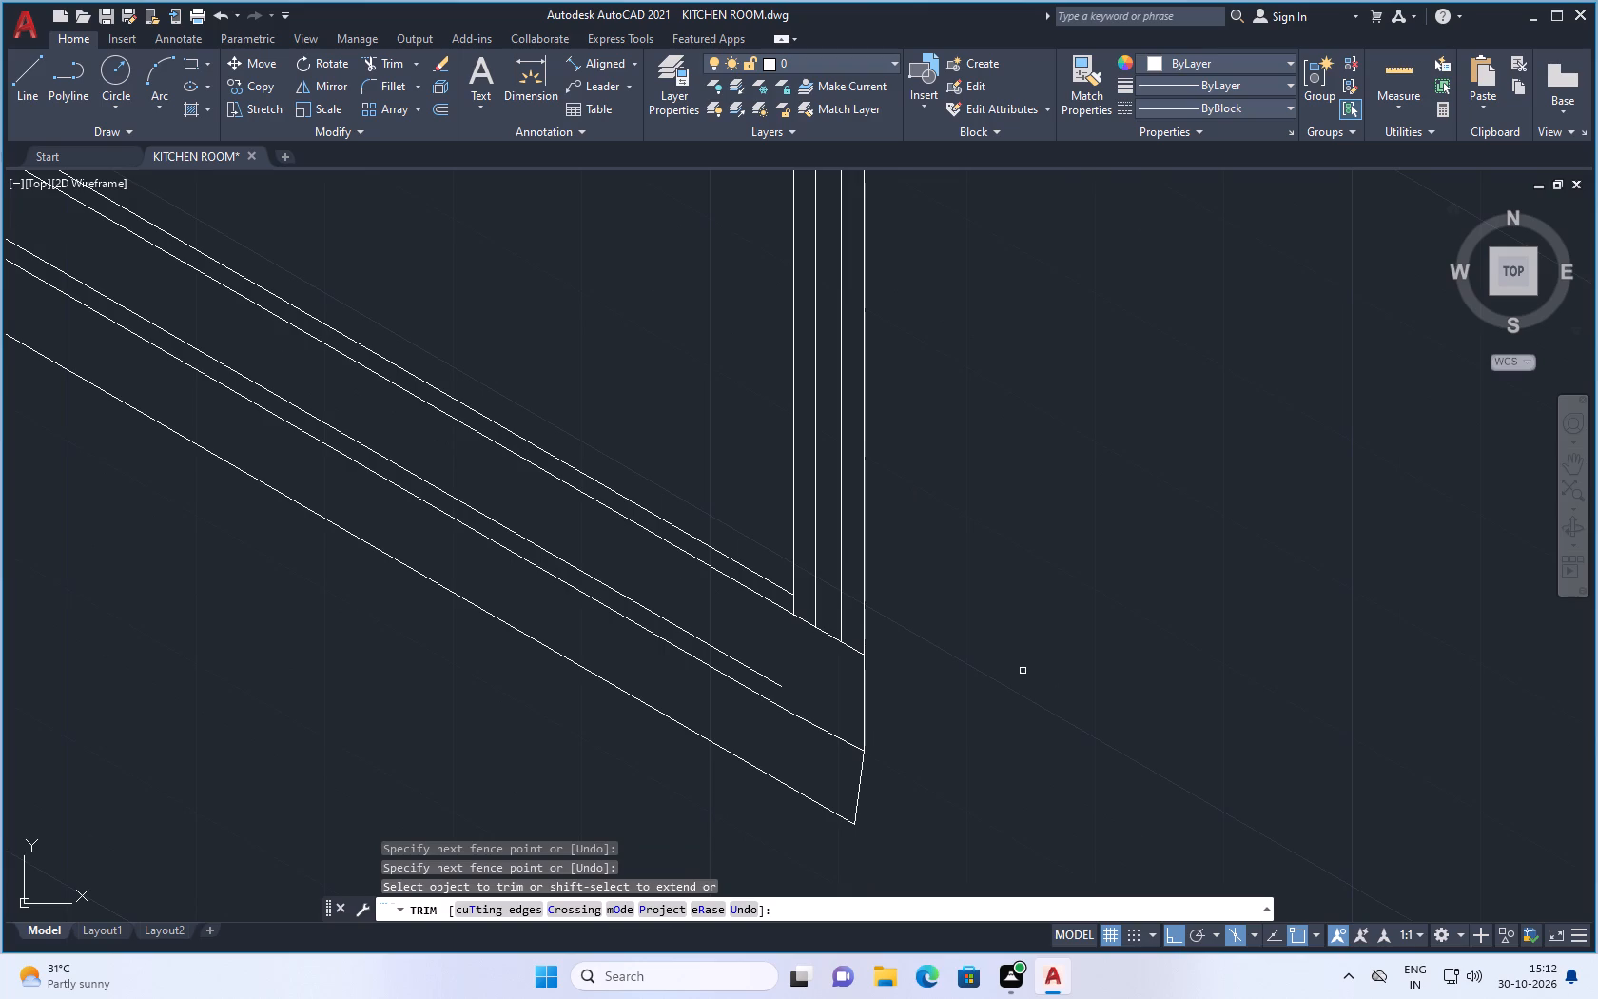
pyautogui.press('Escape')
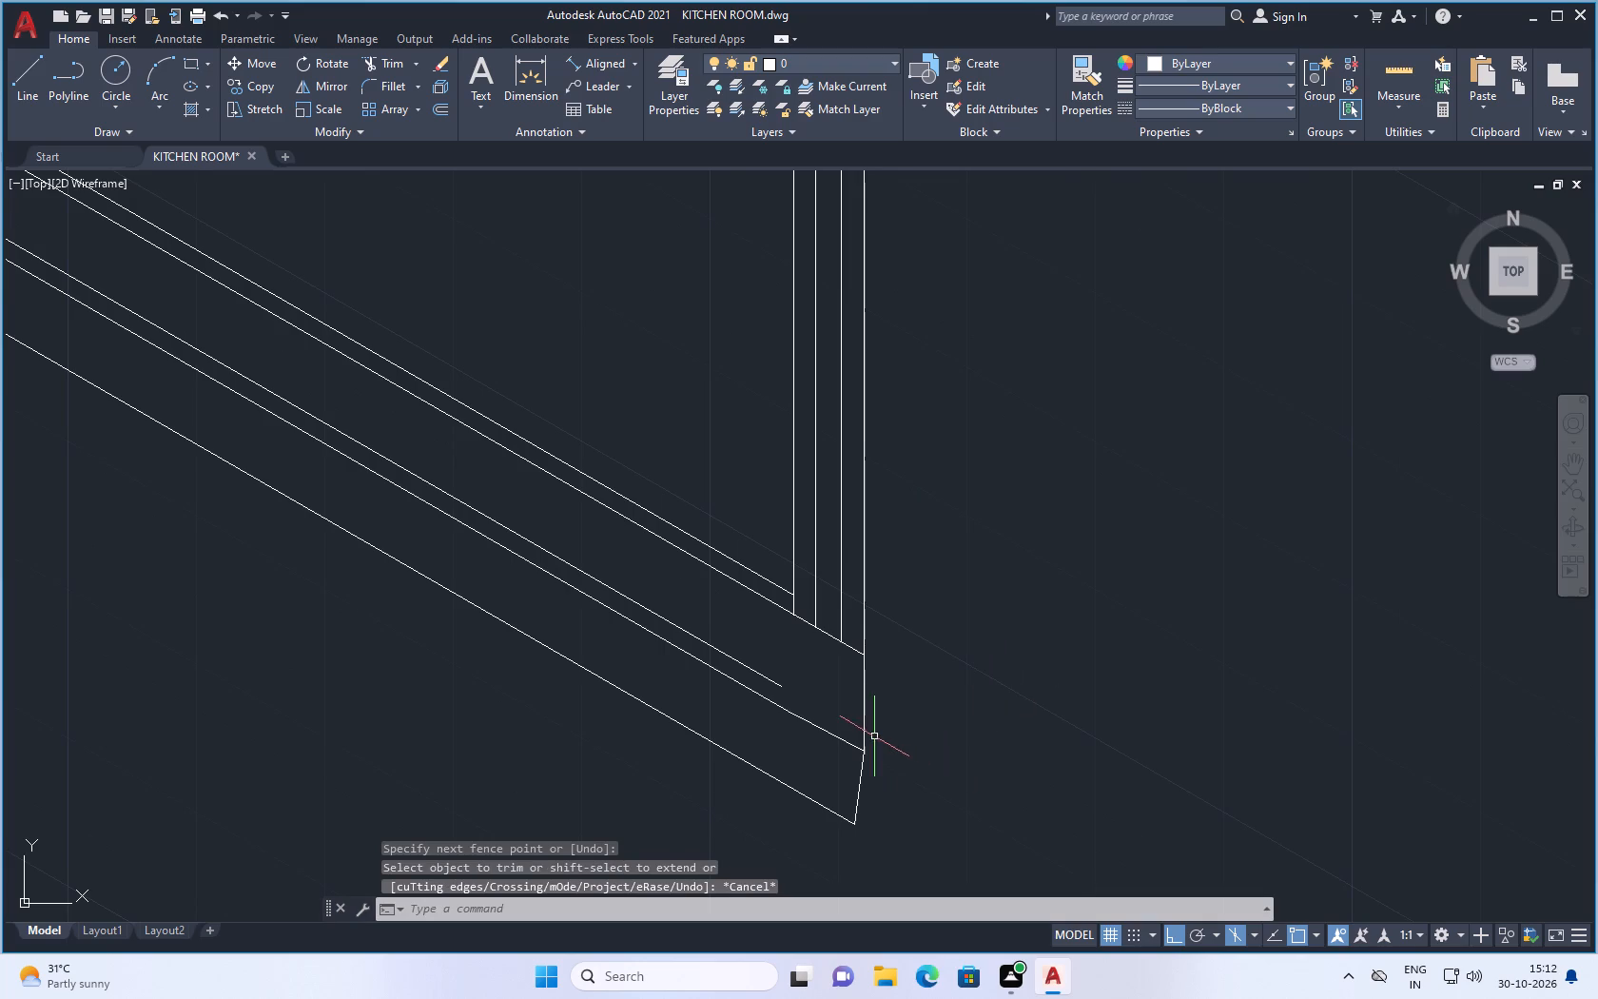
# Draw a vertical line extending the innermost far-end vertical down from the sloping edge to slightly past the next lower edge.
pyautogui.scroll(-1, 874, 737)
pyautogui.scroll(1, 835, 725)
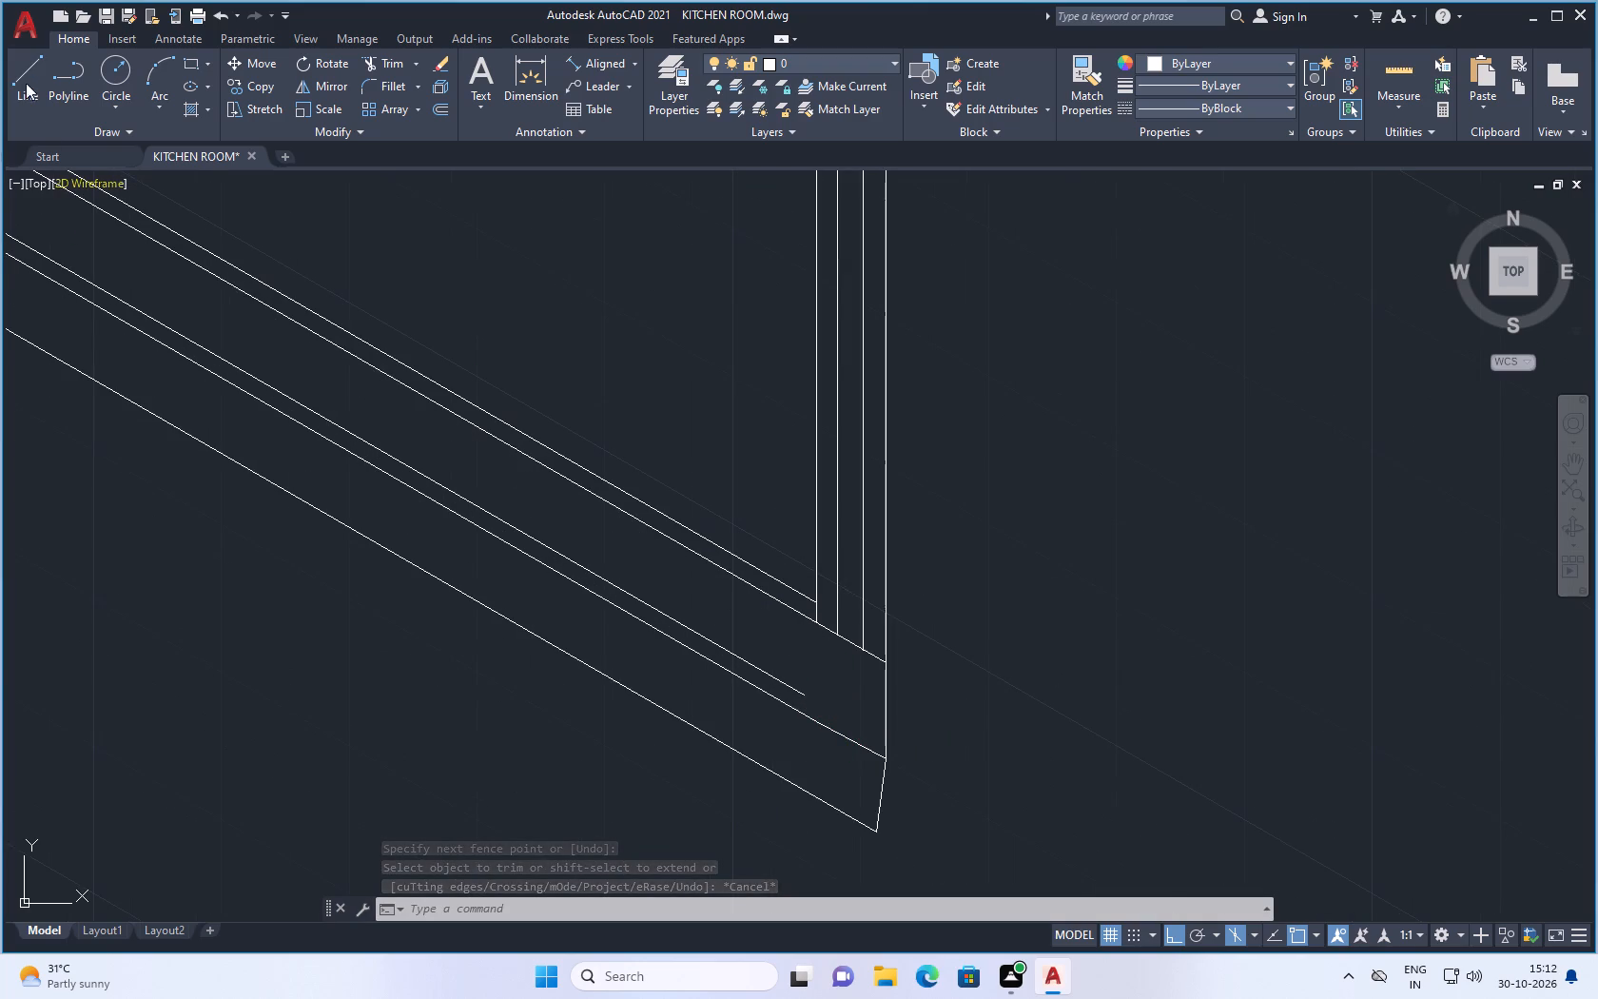
pyautogui.click(29, 75)
pyautogui.scroll(1, 797, 623)
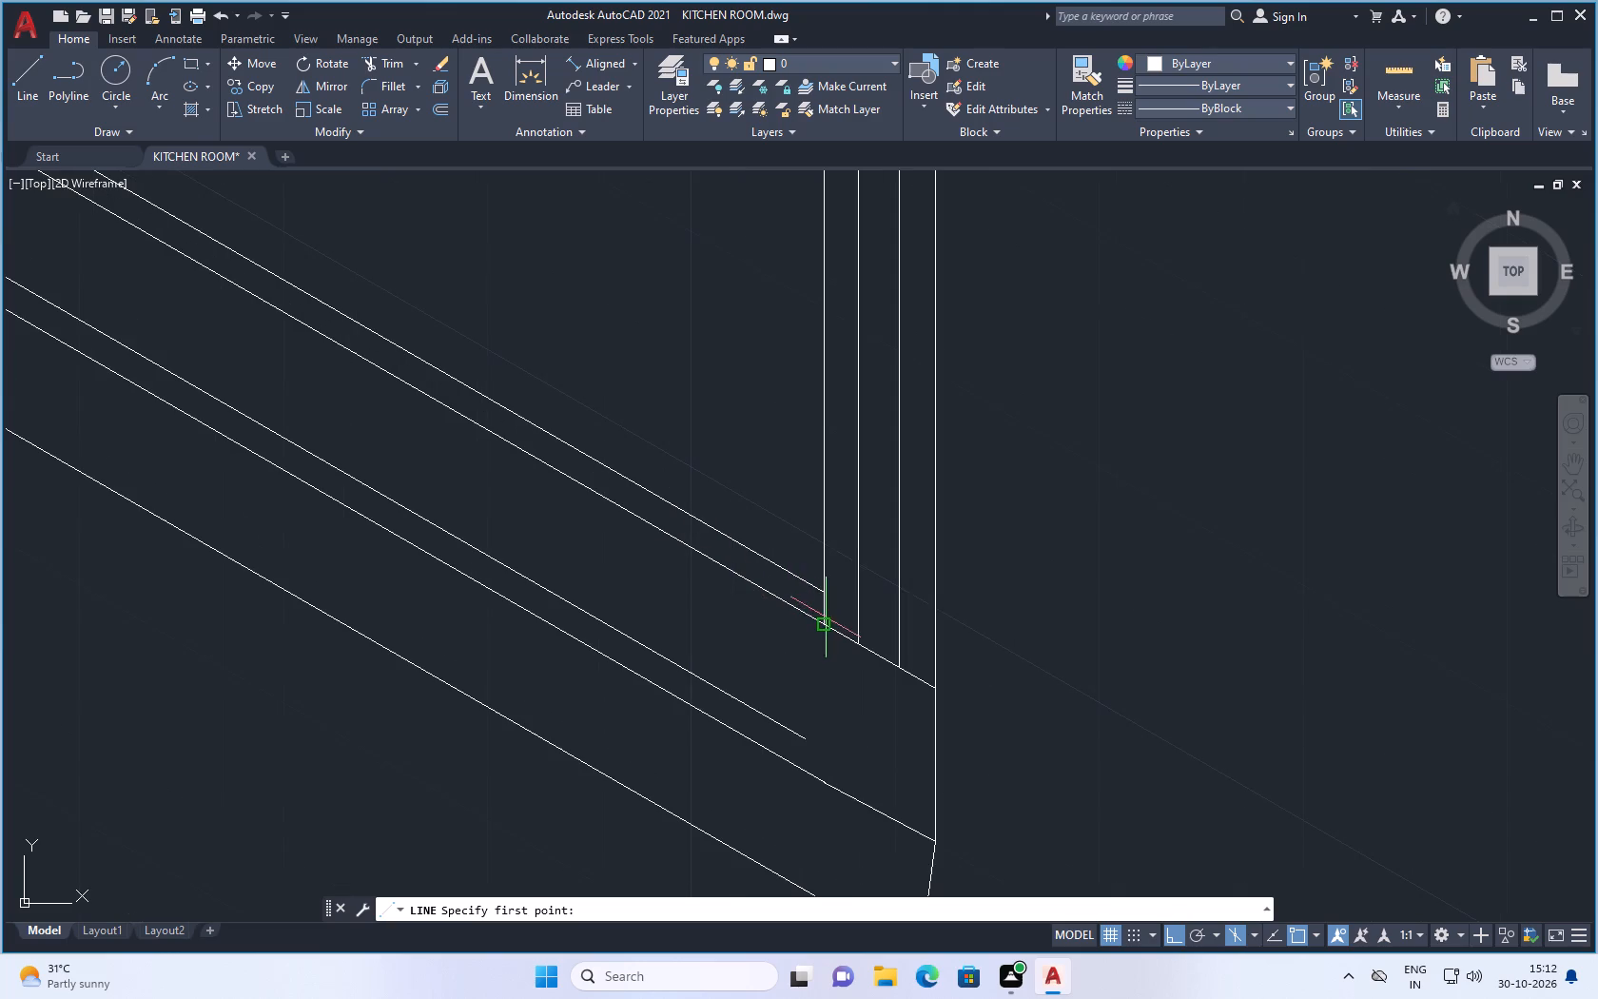
pyautogui.click(823, 620)
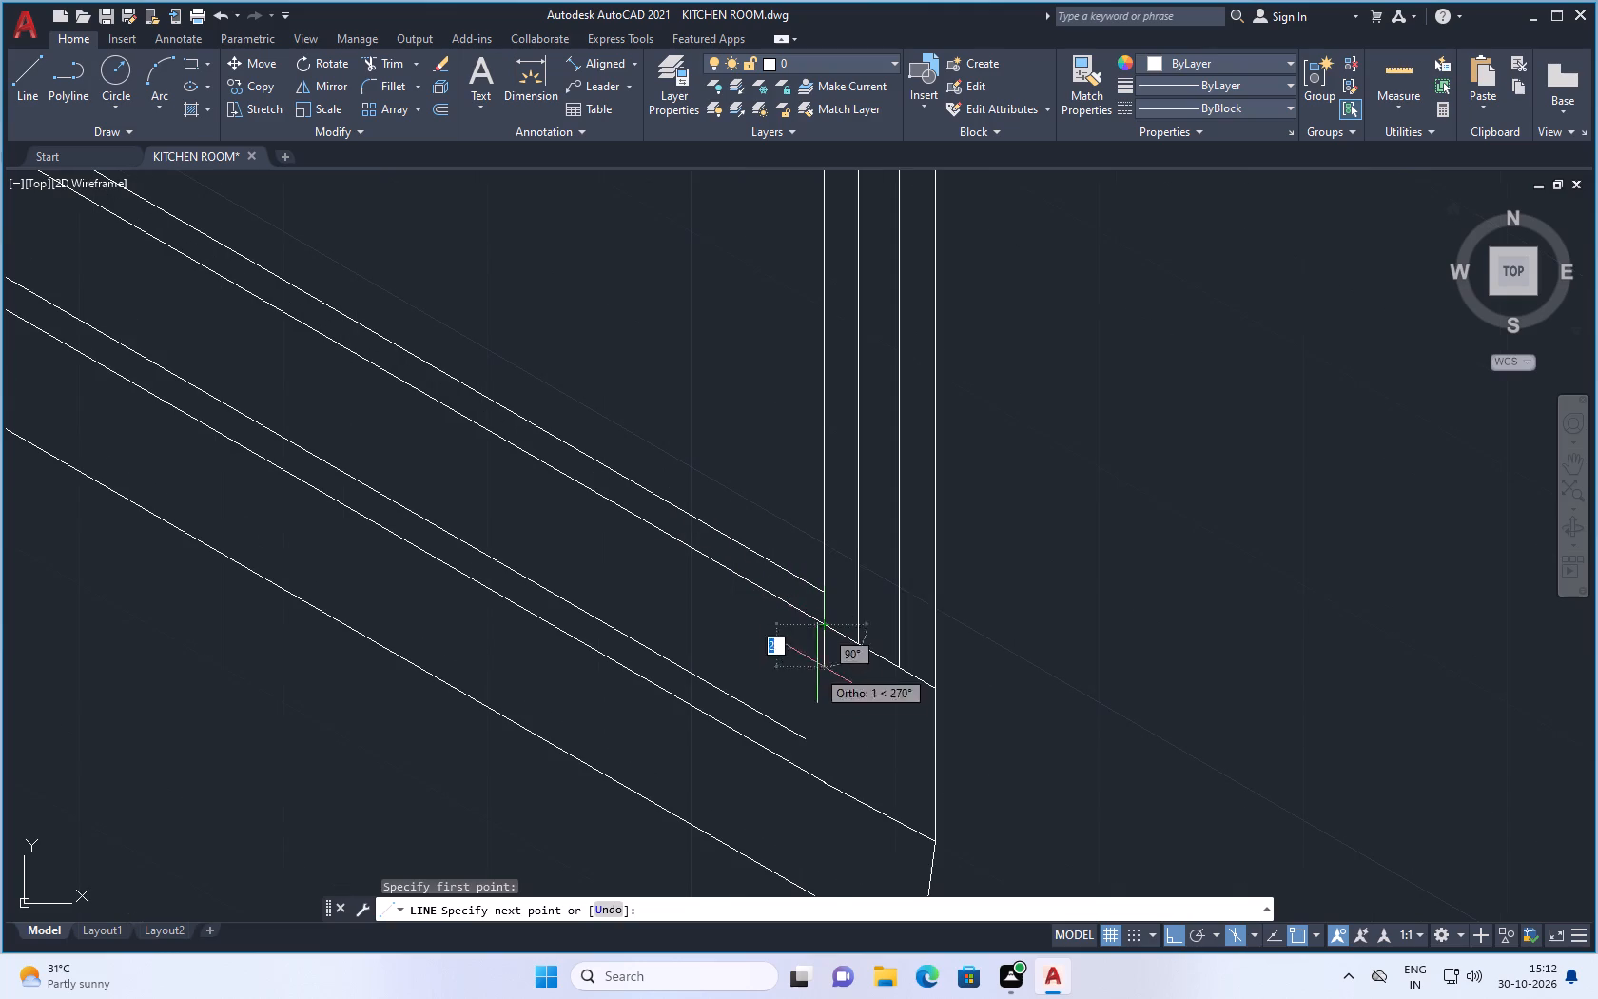
pyautogui.click(815, 823)
pyautogui.press('space')
# Draw two vertical lines extending the middle far-end verticals down from the sloping edge to slightly past the next lower edge.
pyautogui.press('space')
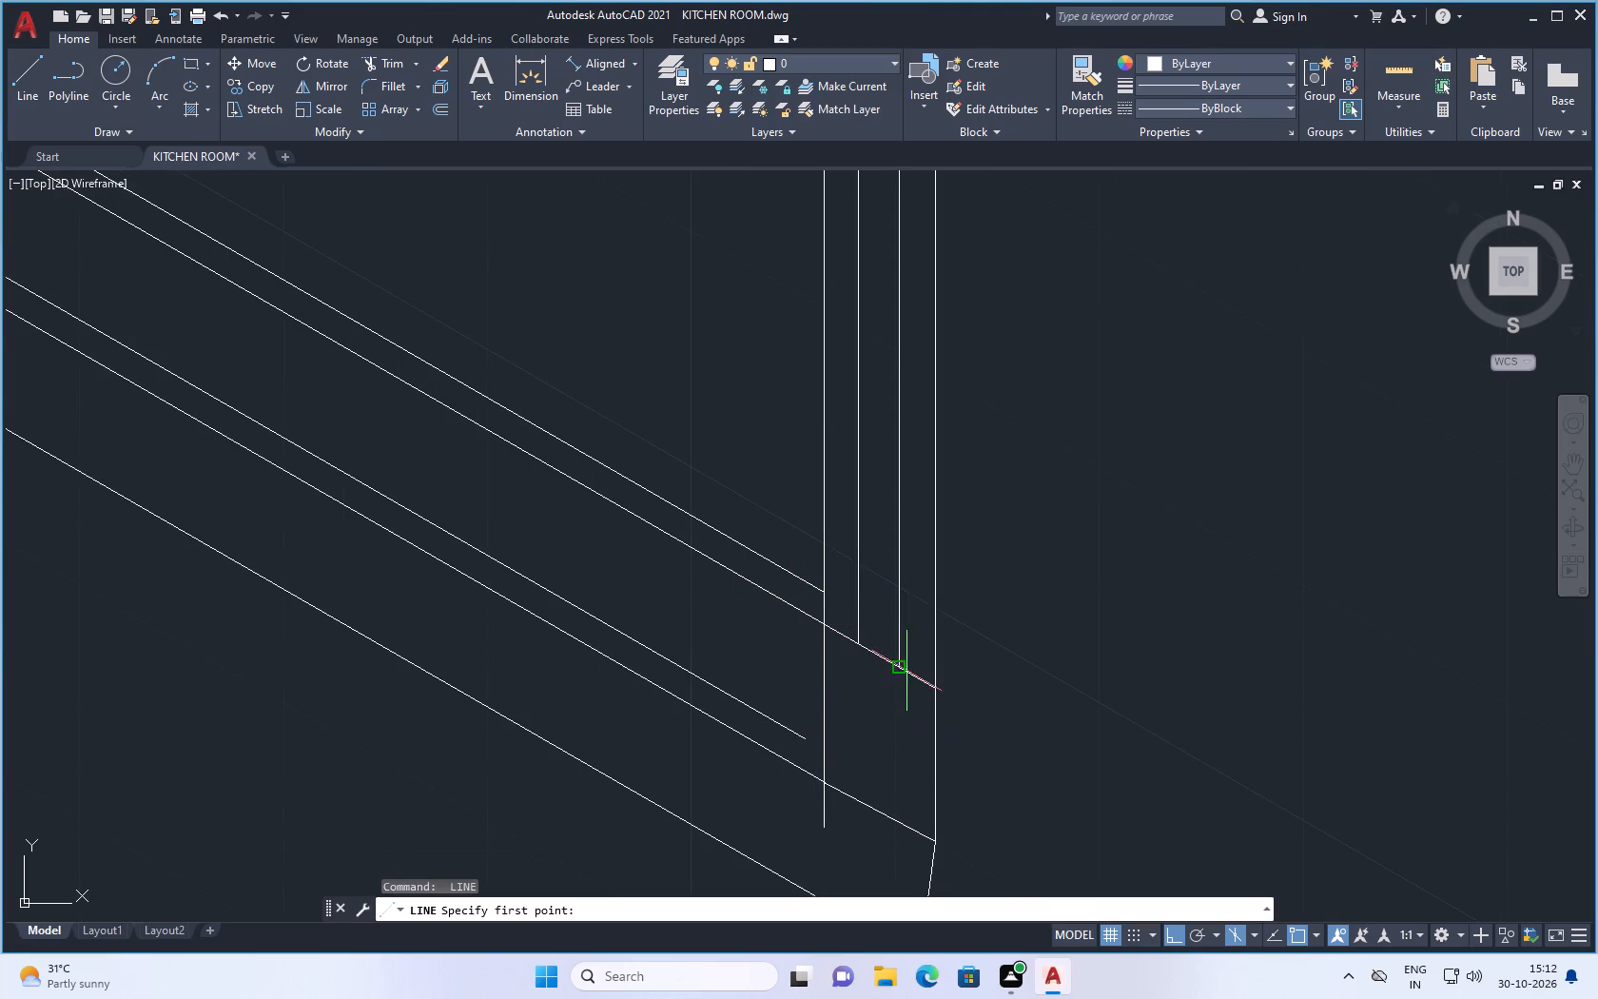
pyautogui.click(858, 637)
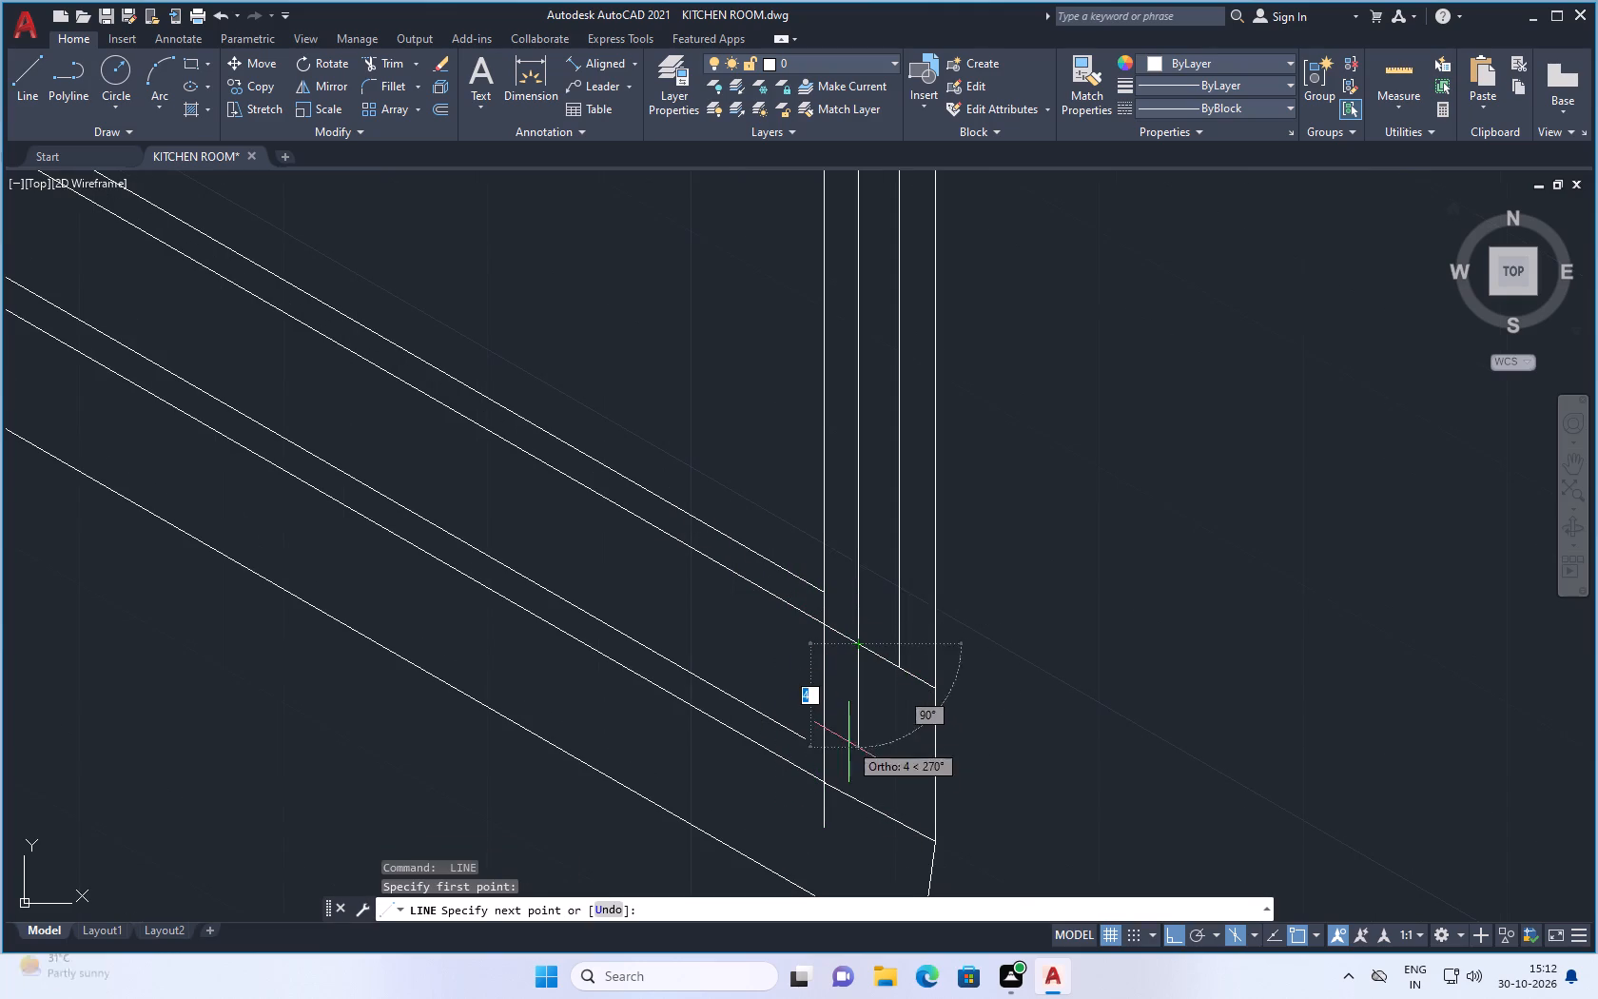
pyautogui.click(851, 828)
pyautogui.press('space')
pyautogui.press('space')
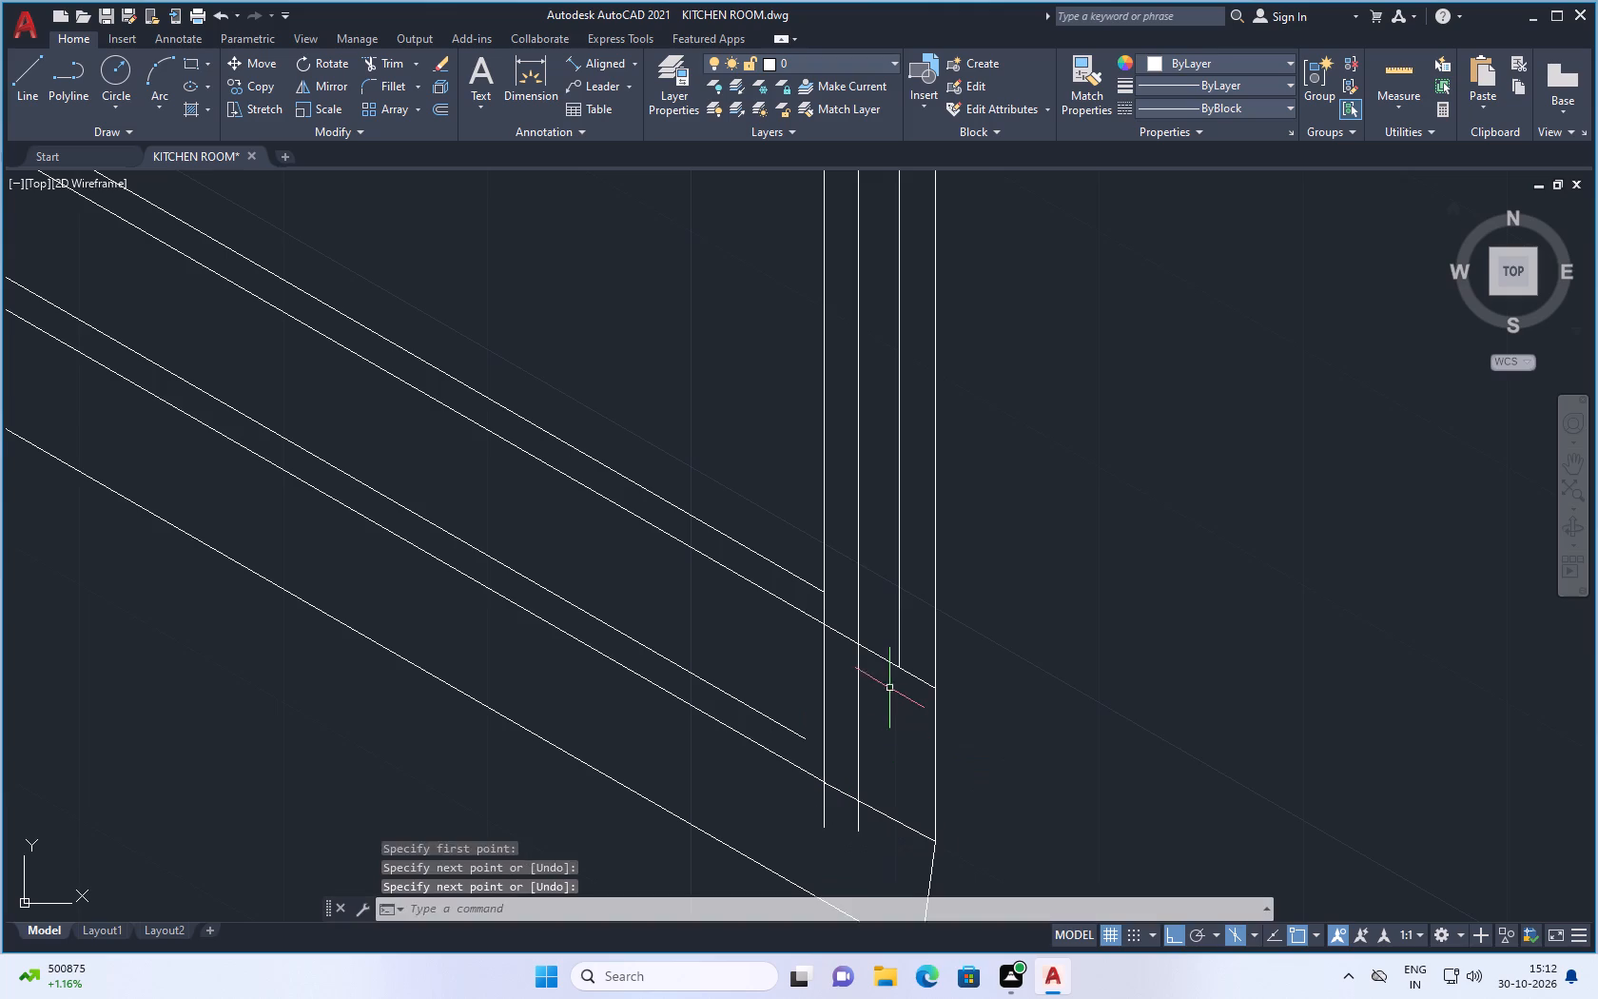
pyautogui.click(899, 661)
pyautogui.click(887, 840)
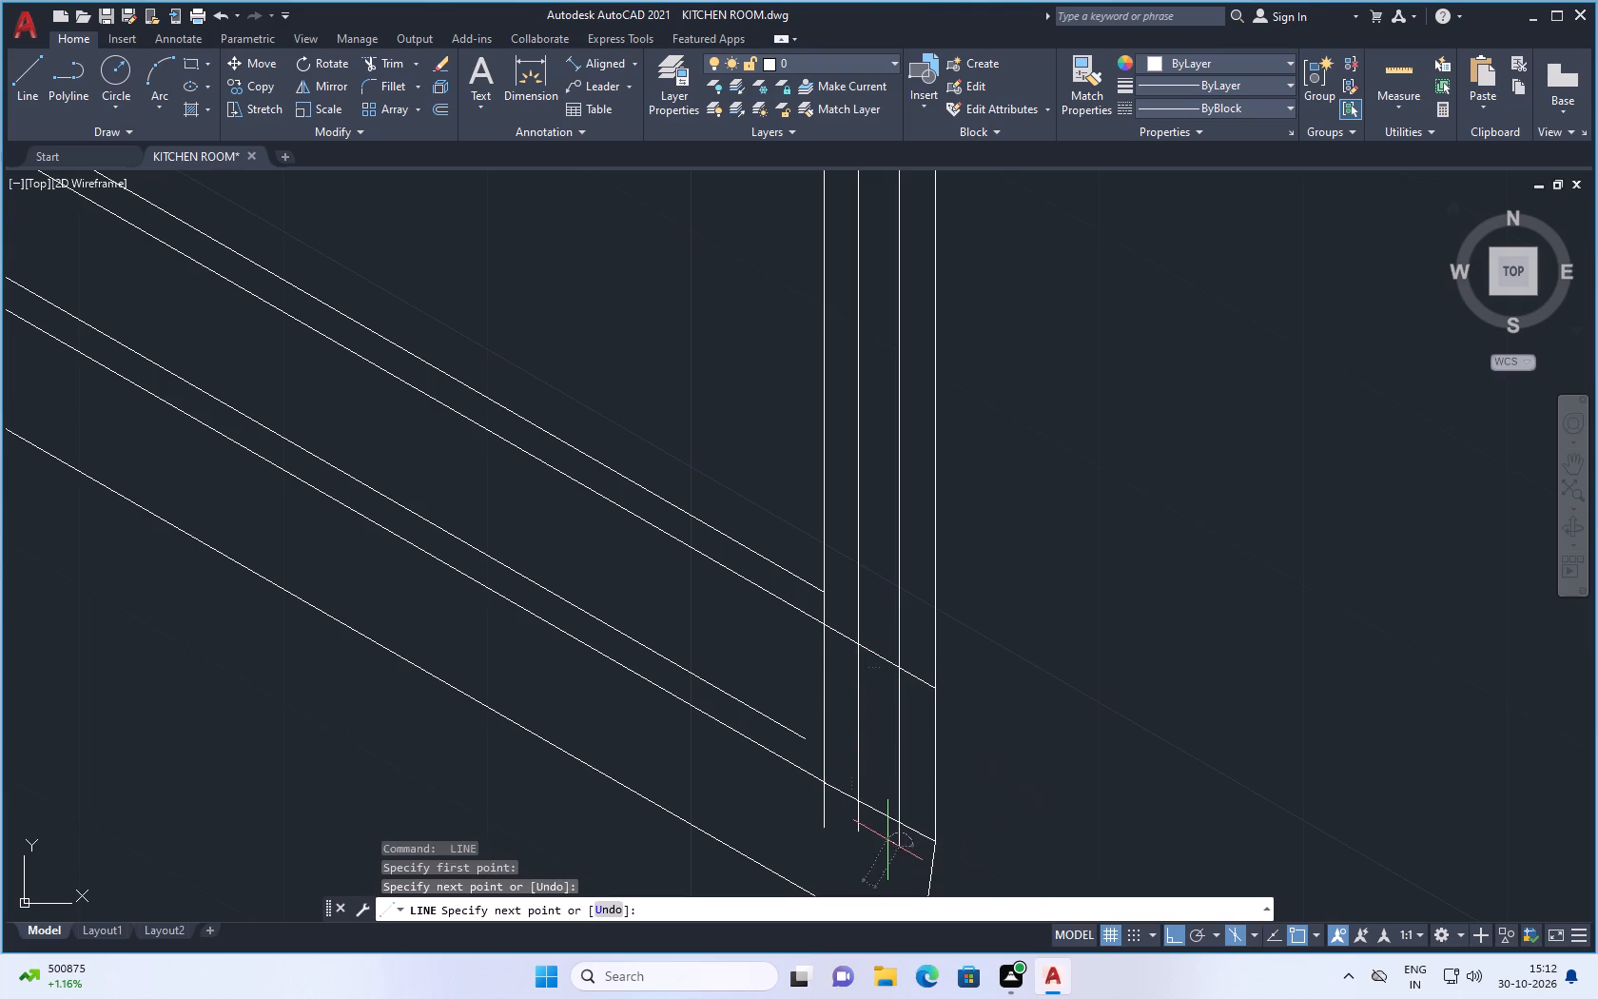
pyautogui.press('space')
# Trim the stubs of the three extended far-end verticals that project below the lower sloping edge.
pyautogui.press('t')
pyautogui.press('r')
pyautogui.press('Return')
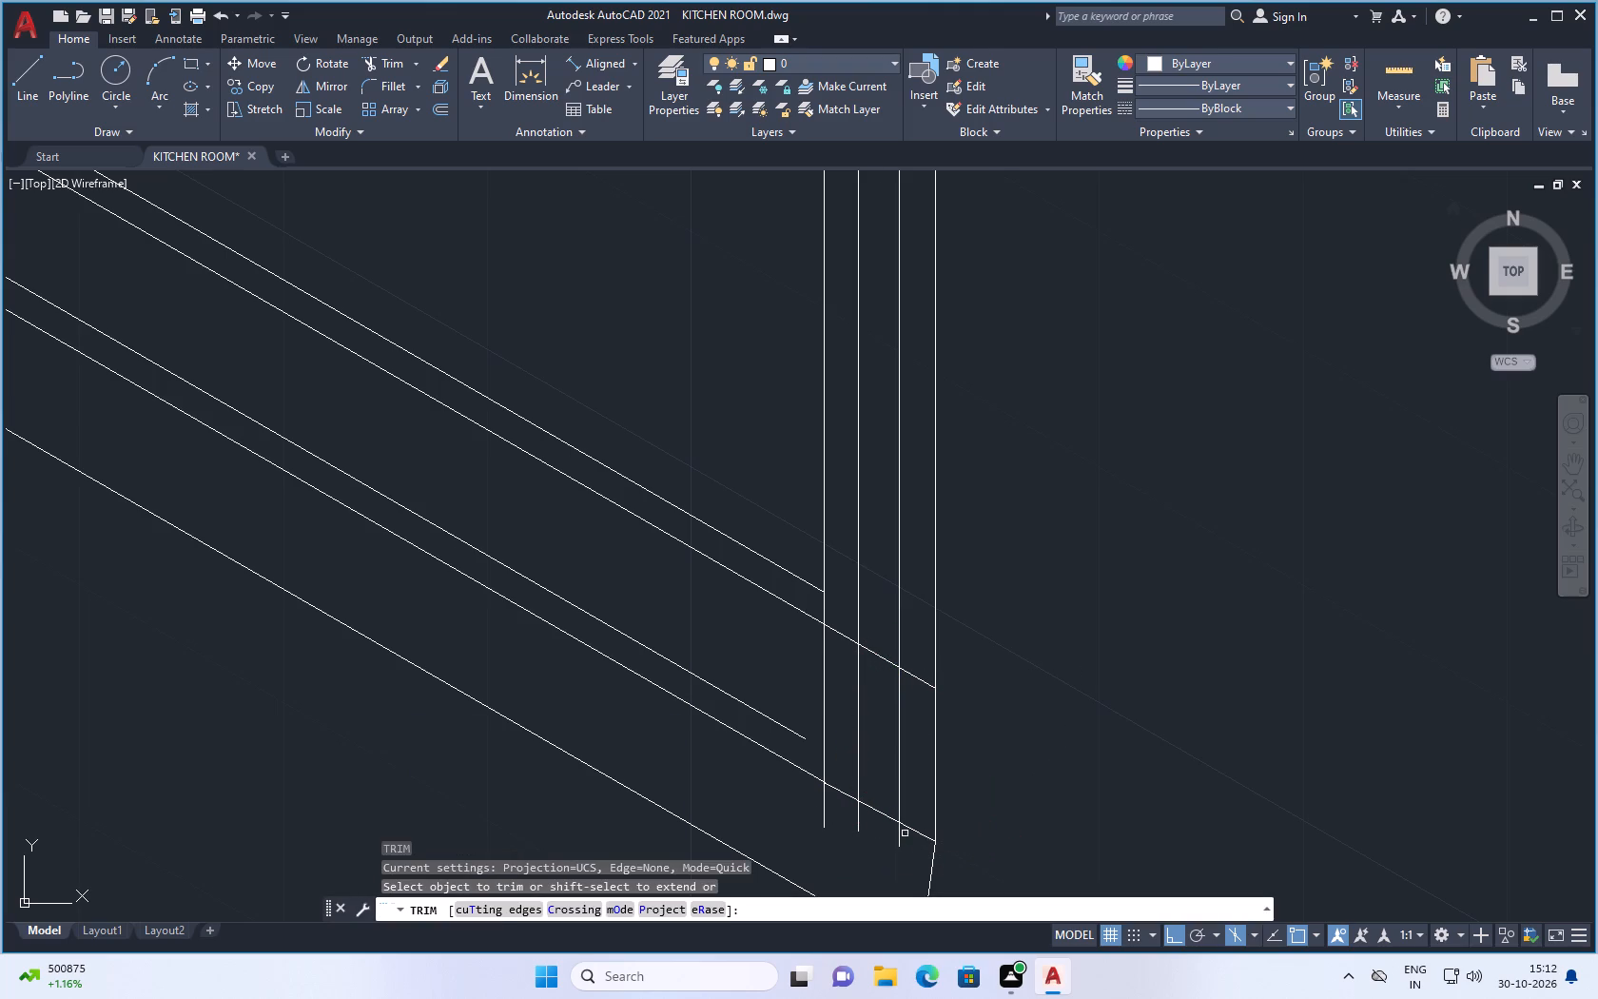
pyautogui.scroll(2, 901, 837)
pyautogui.moveTo(674, 723); pyautogui.dragTo(890, 837)
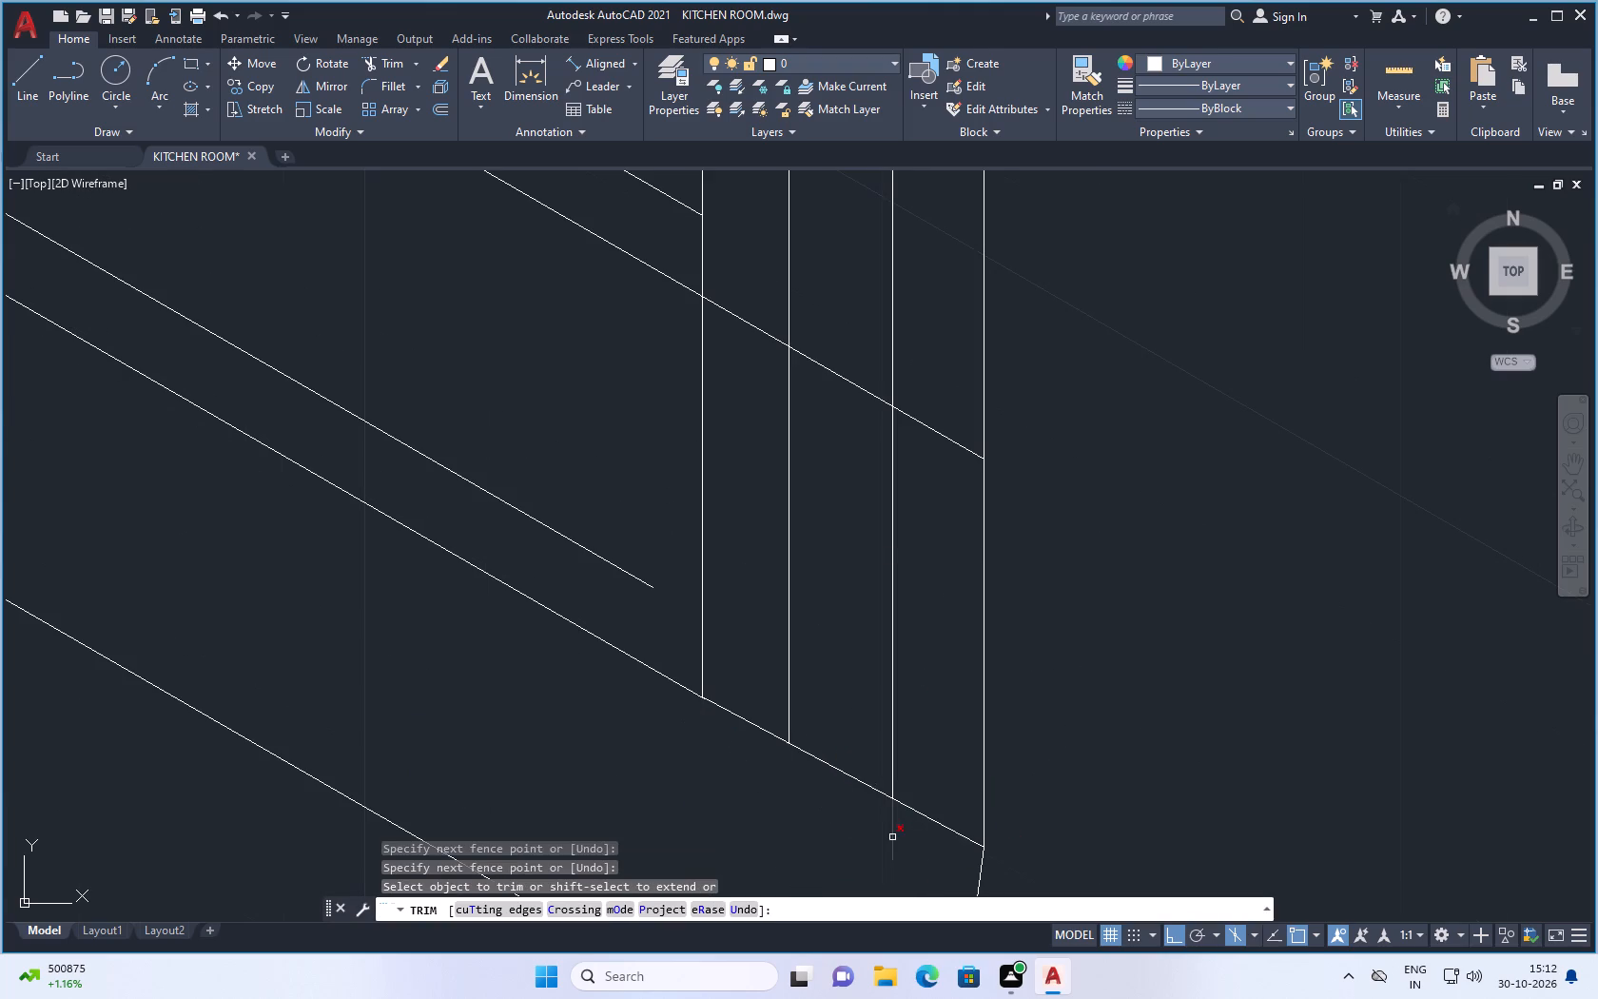
pyautogui.click(891, 832)
pyautogui.press('Escape')
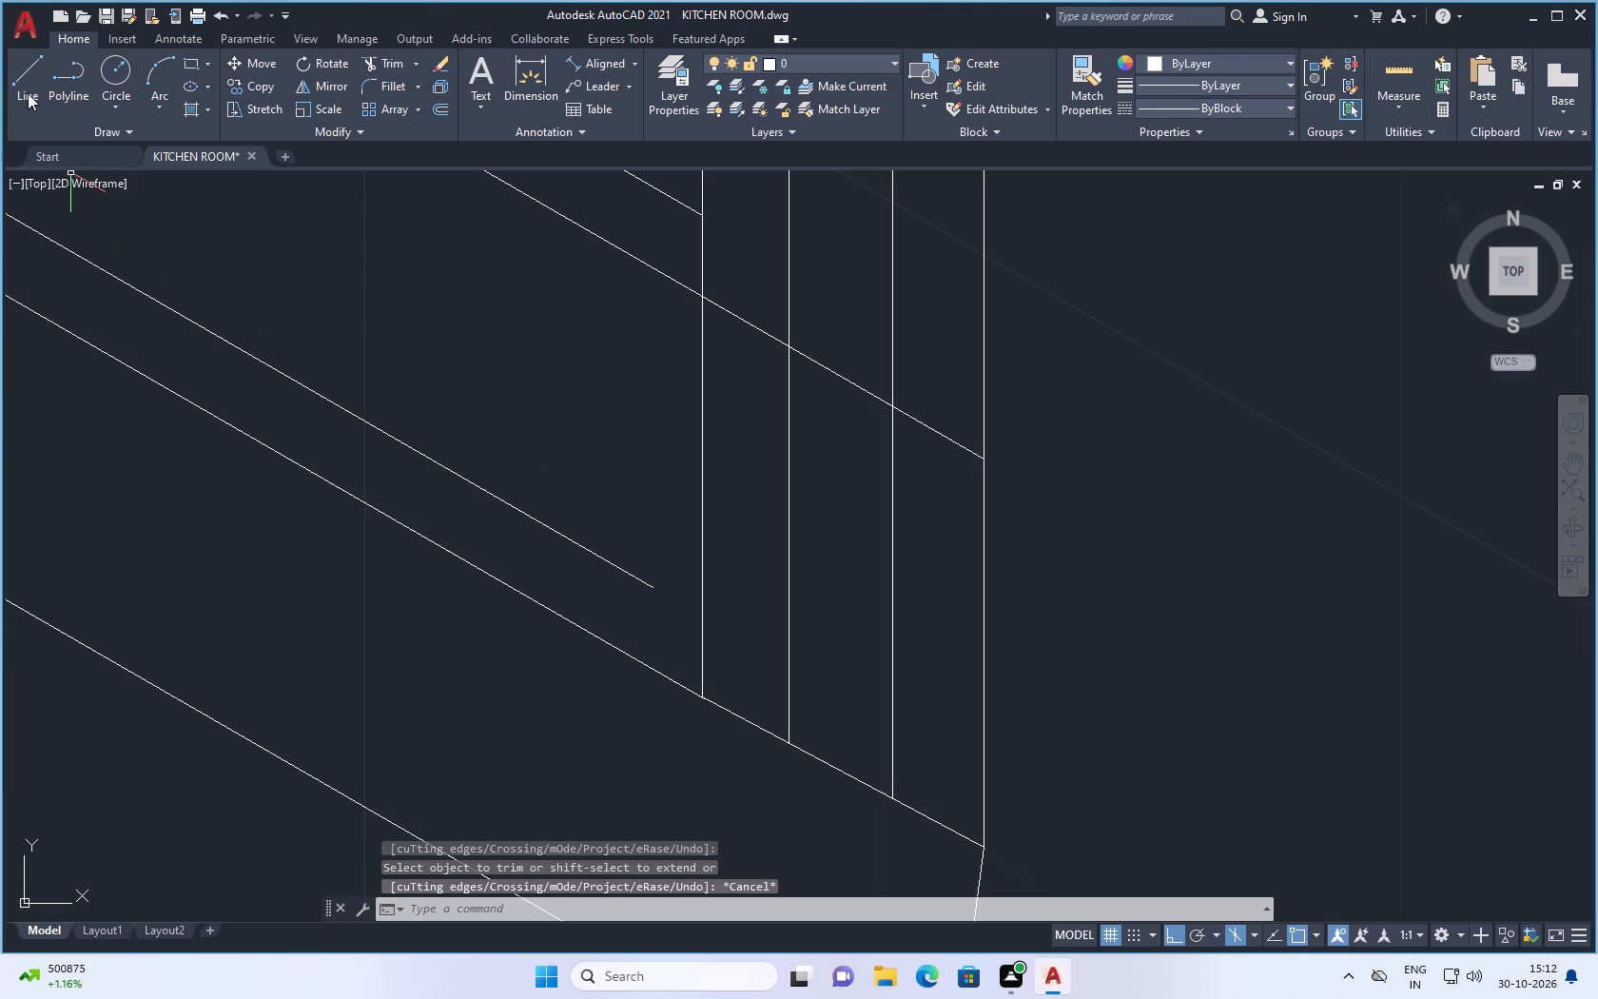
# Extend the short bottom sloping line from its free end to the innermost far-end vertical, trimming off the overshoot past it.
pyautogui.click(26, 73)
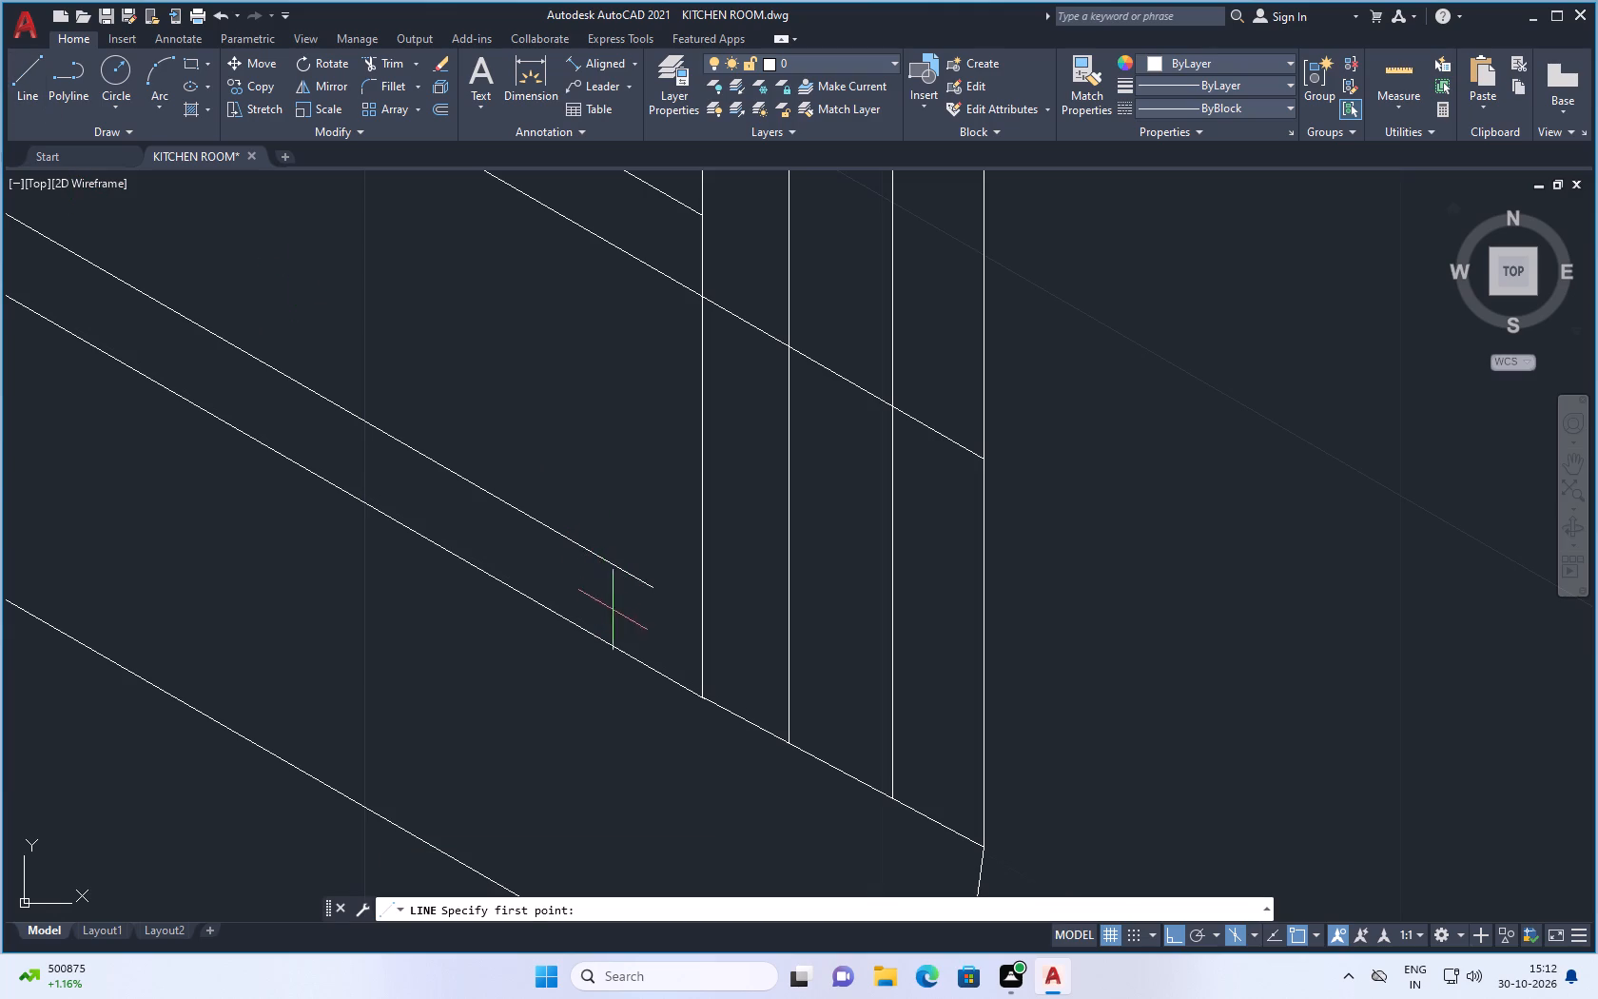
pyautogui.scroll(-2, 636, 642)
pyautogui.scroll(2, 630, 626)
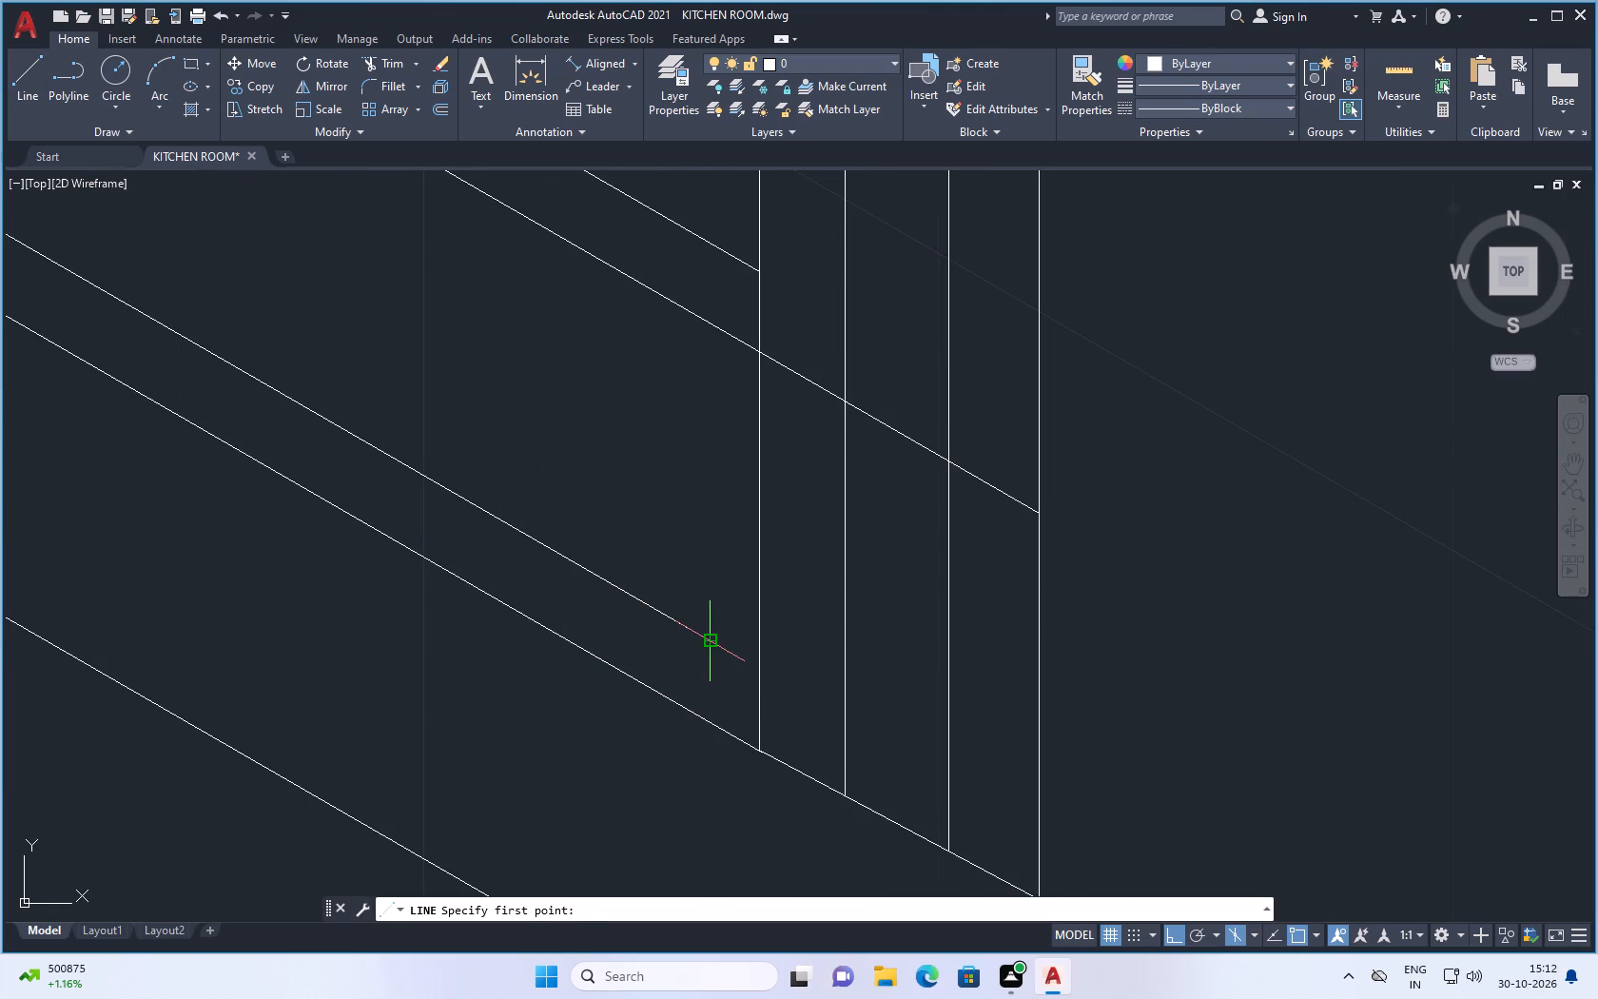
pyautogui.click(714, 640)
pyautogui.click(783, 676)
pyautogui.press('Escape')
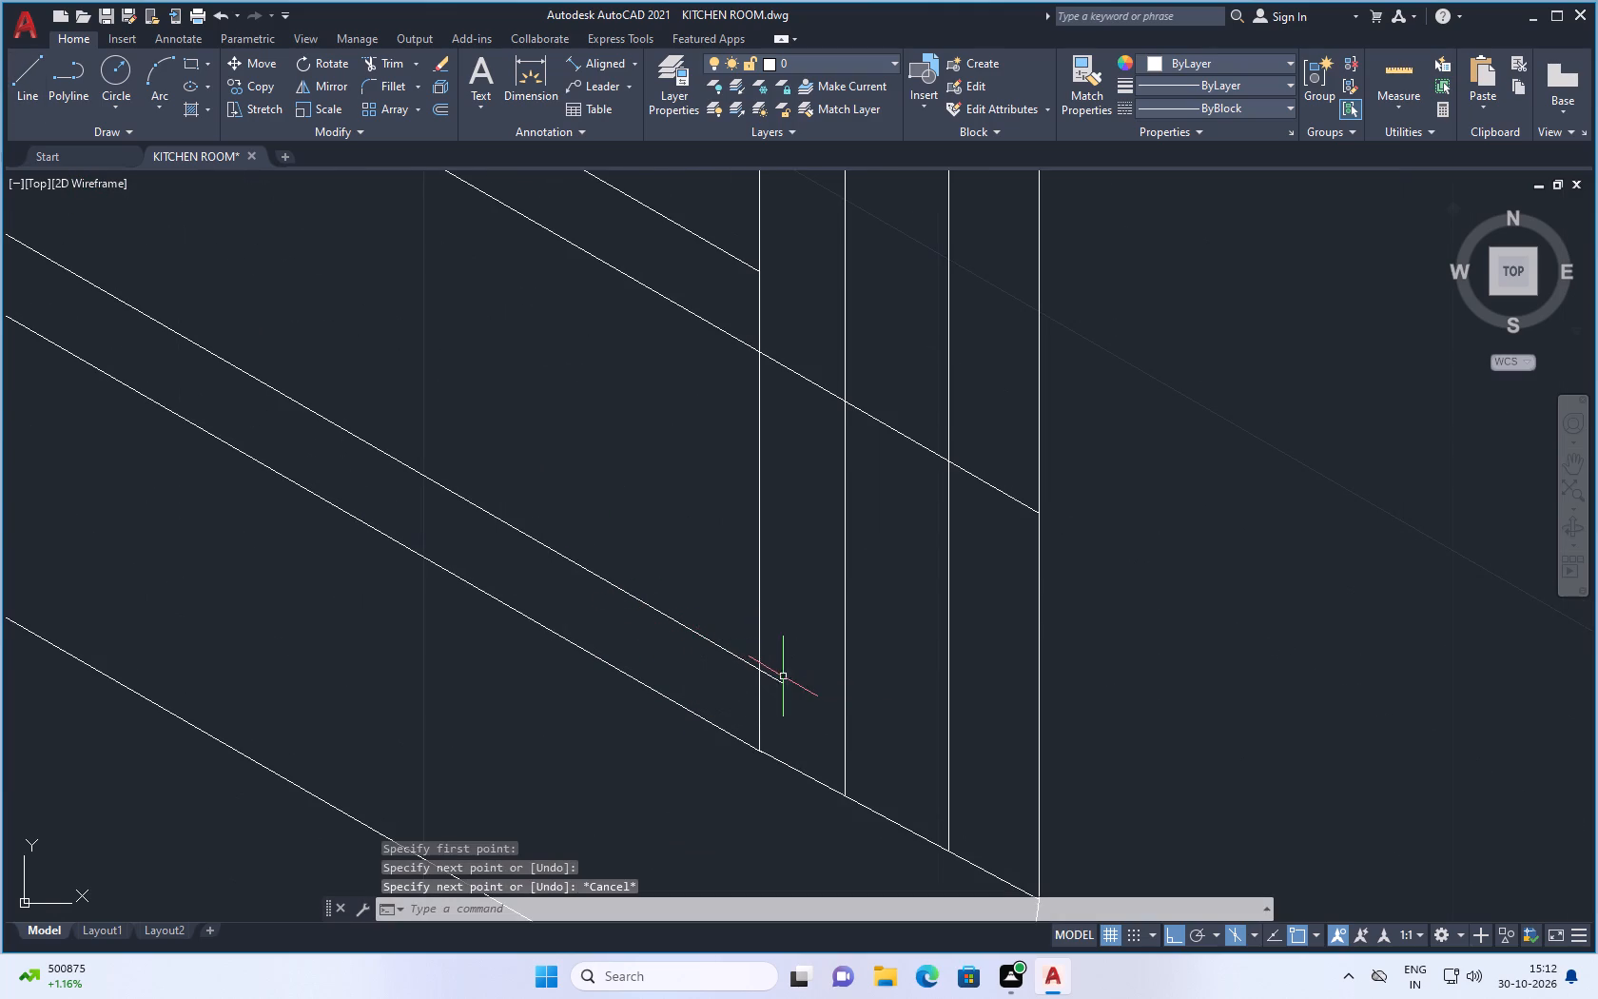
pyautogui.press('t')
pyautogui.press('r')
pyautogui.press('Return')
pyautogui.click(780, 683)
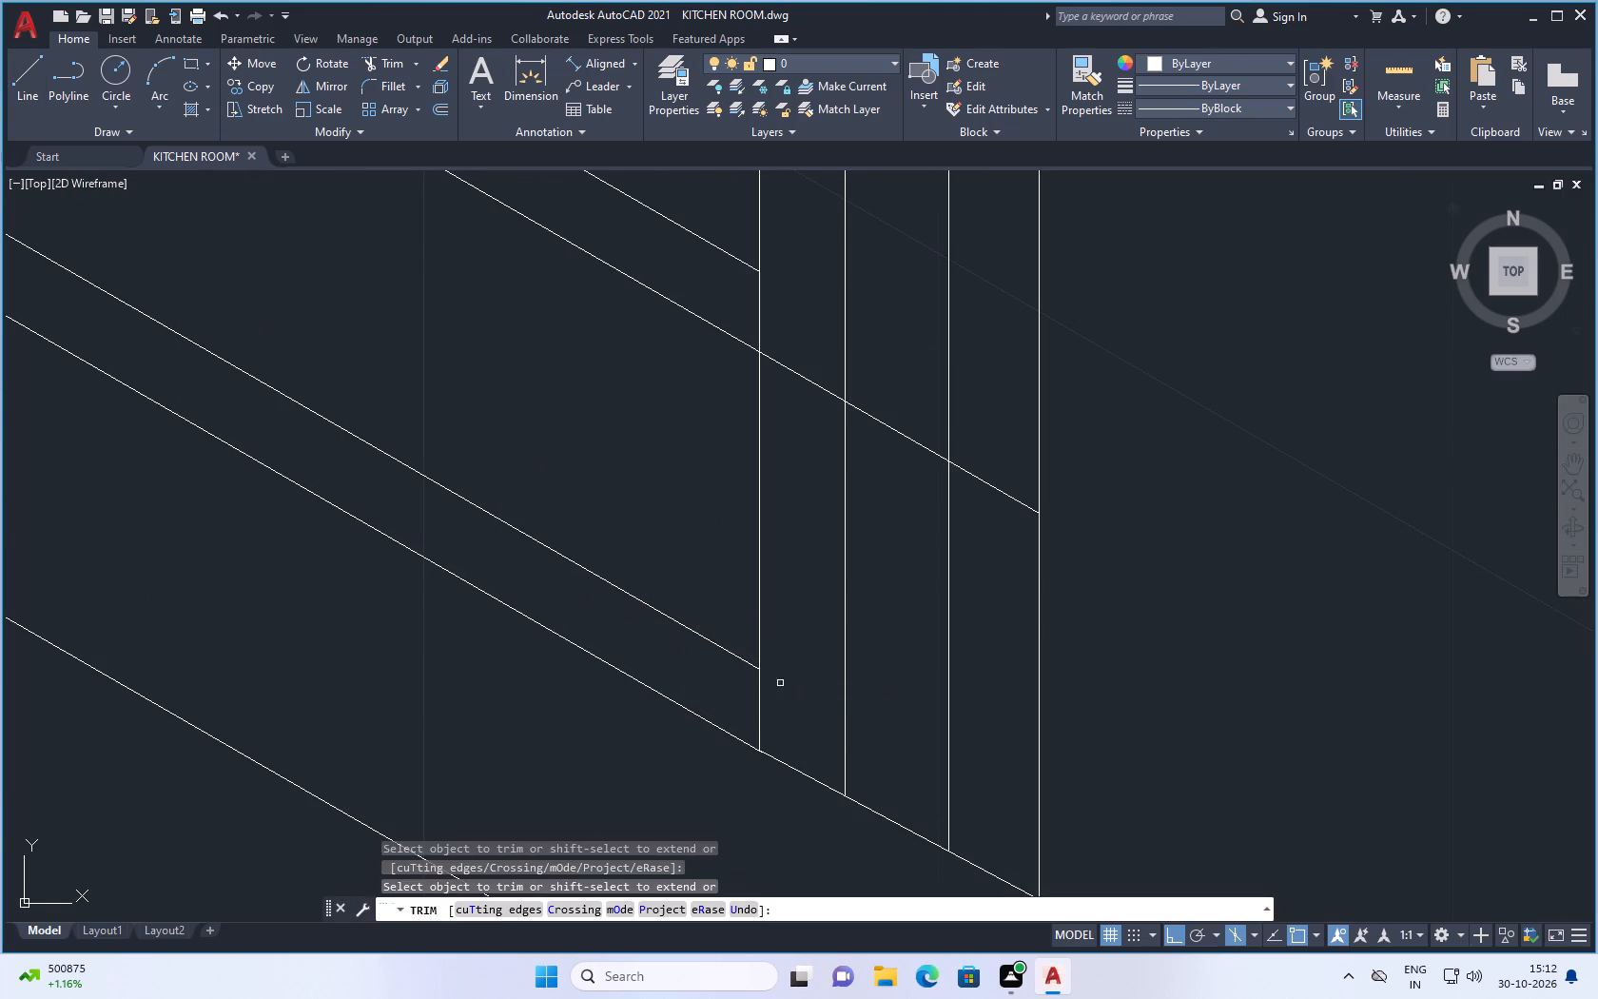
pyautogui.scroll(-4, 791, 636)
pyautogui.press('Escape')
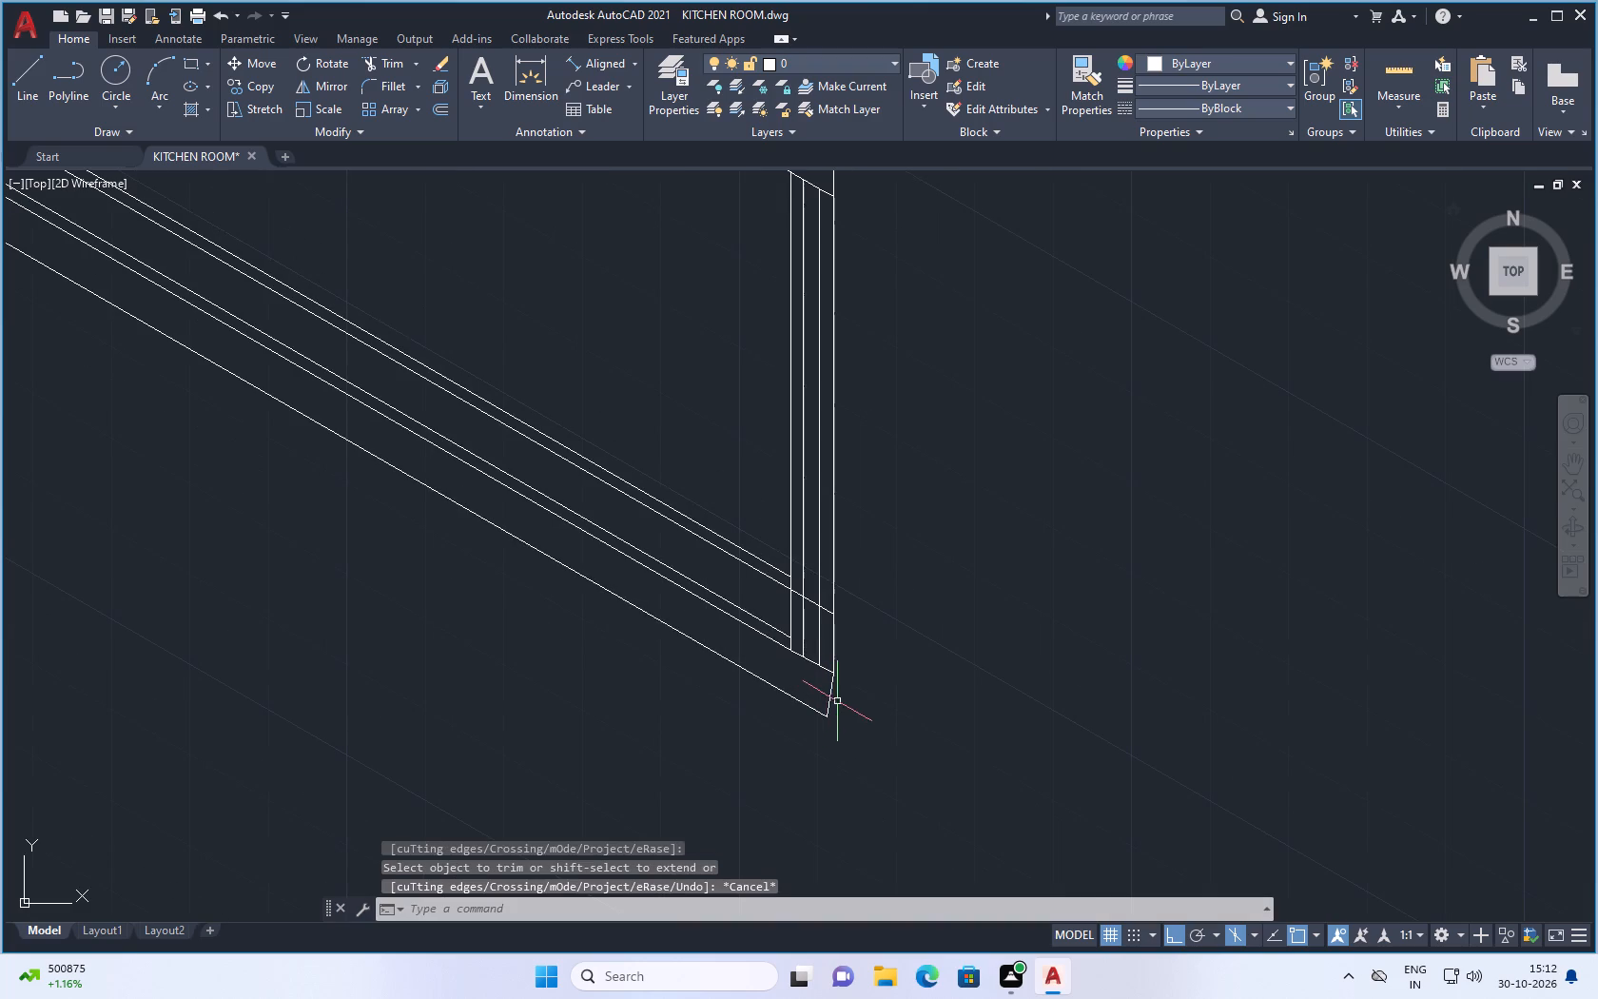
# Trim away the slanted connector at the outer bottom corner and the upper sloping edge's segments between the four far-end verticals.
pyautogui.press('space')
pyautogui.scroll(2, 826, 695)
pyautogui.click(833, 693)
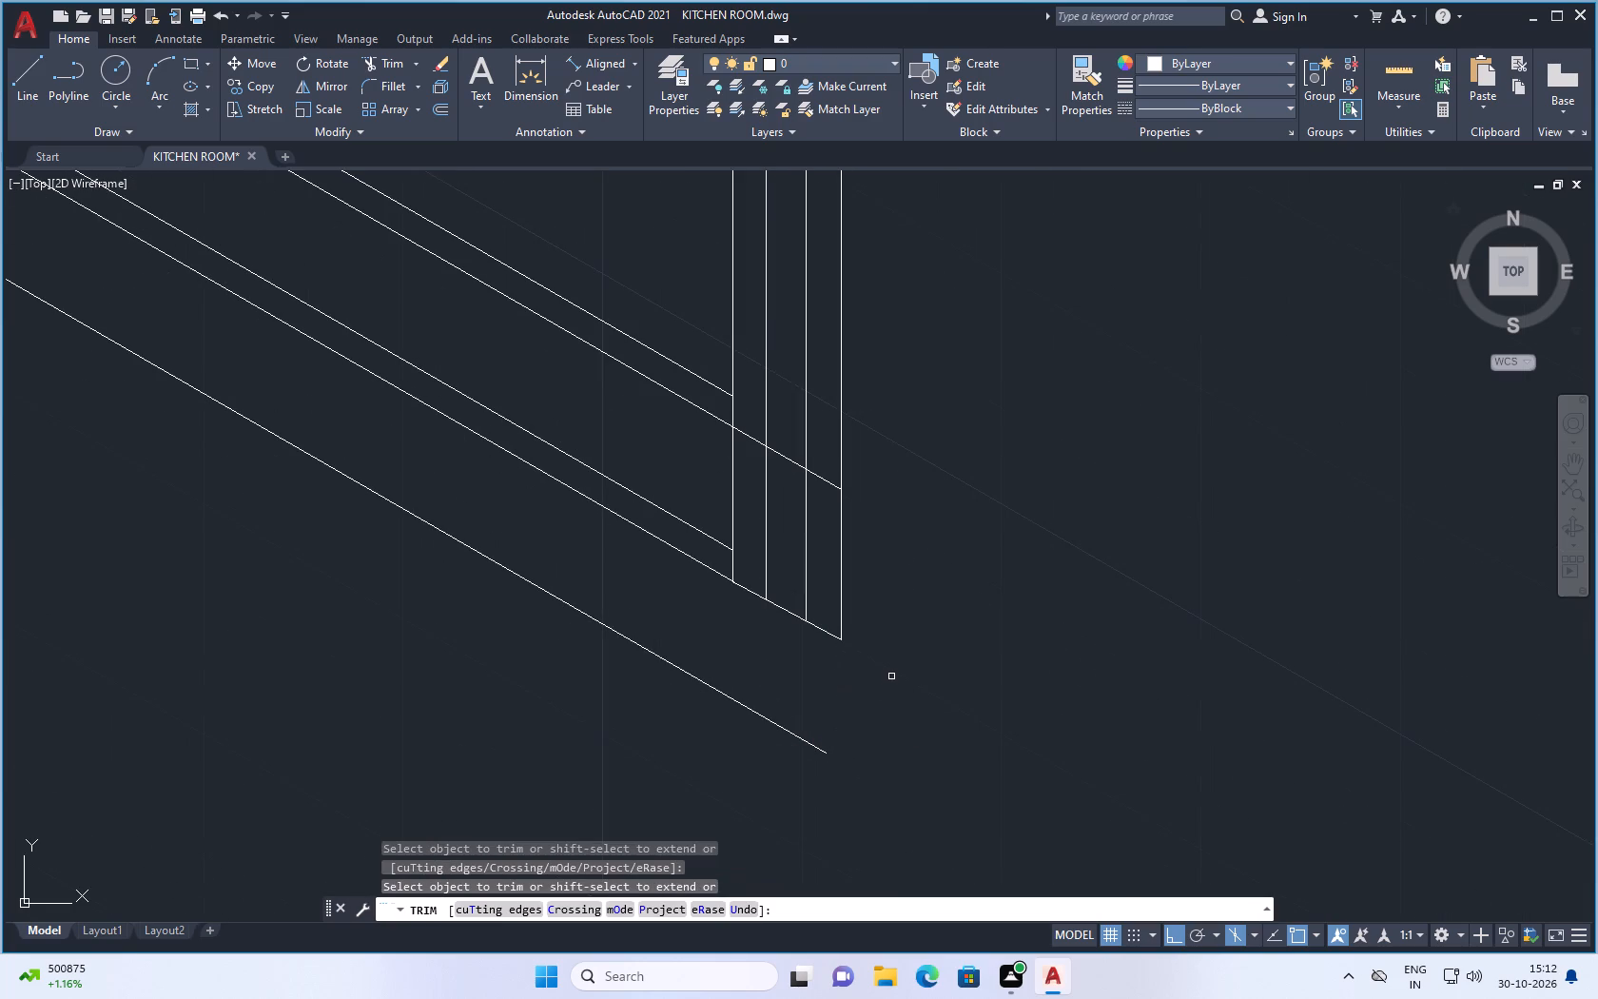
pyautogui.click(753, 440)
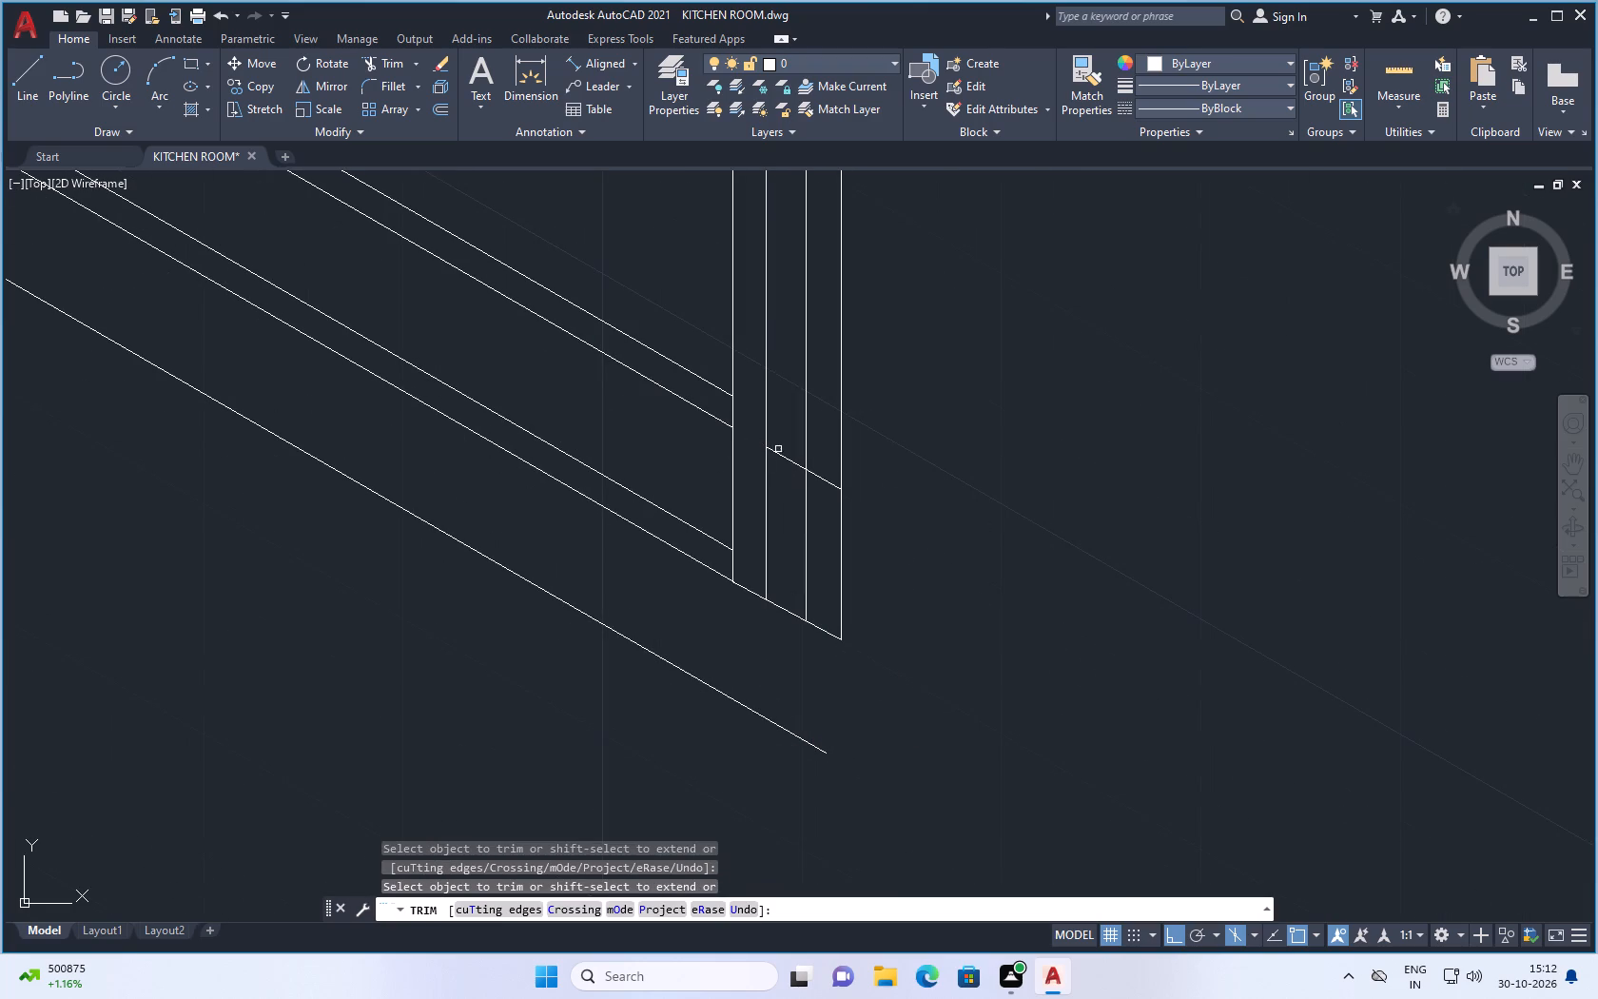
pyautogui.click(783, 457)
pyautogui.click(828, 481)
pyautogui.press('Escape')
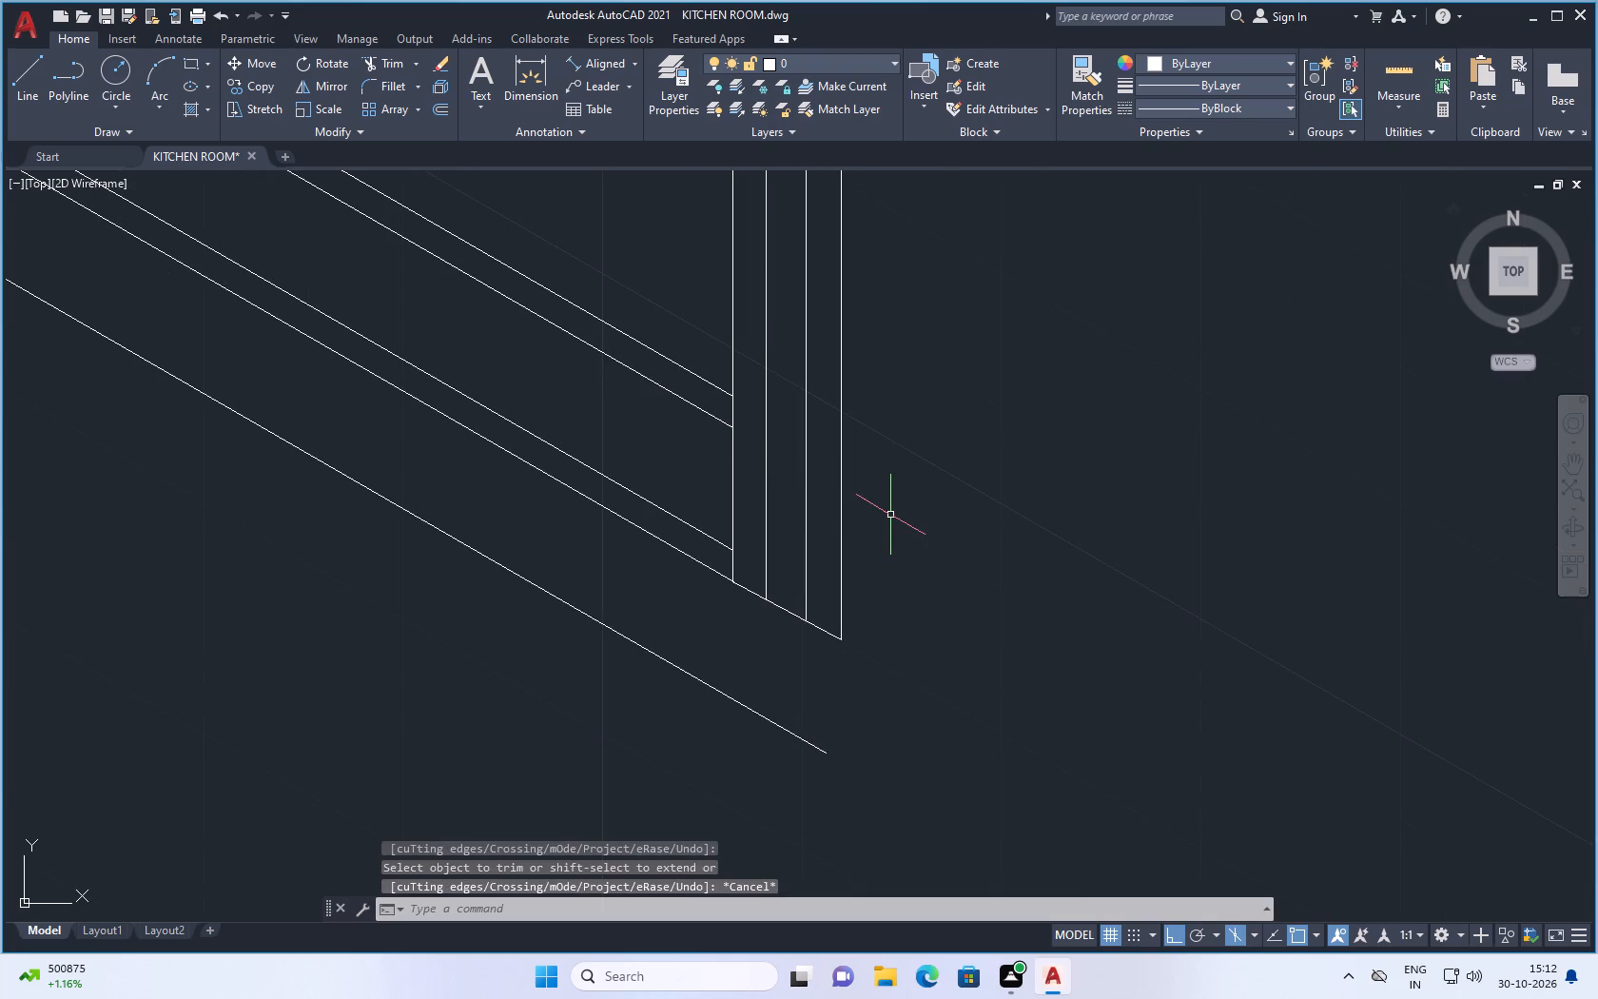
# Draw a line continuing the outermost sloping line at the same slope well past the frame's far-end corner.
pyautogui.scroll(-2, 874, 525)
pyautogui.scroll(2, 844, 622)
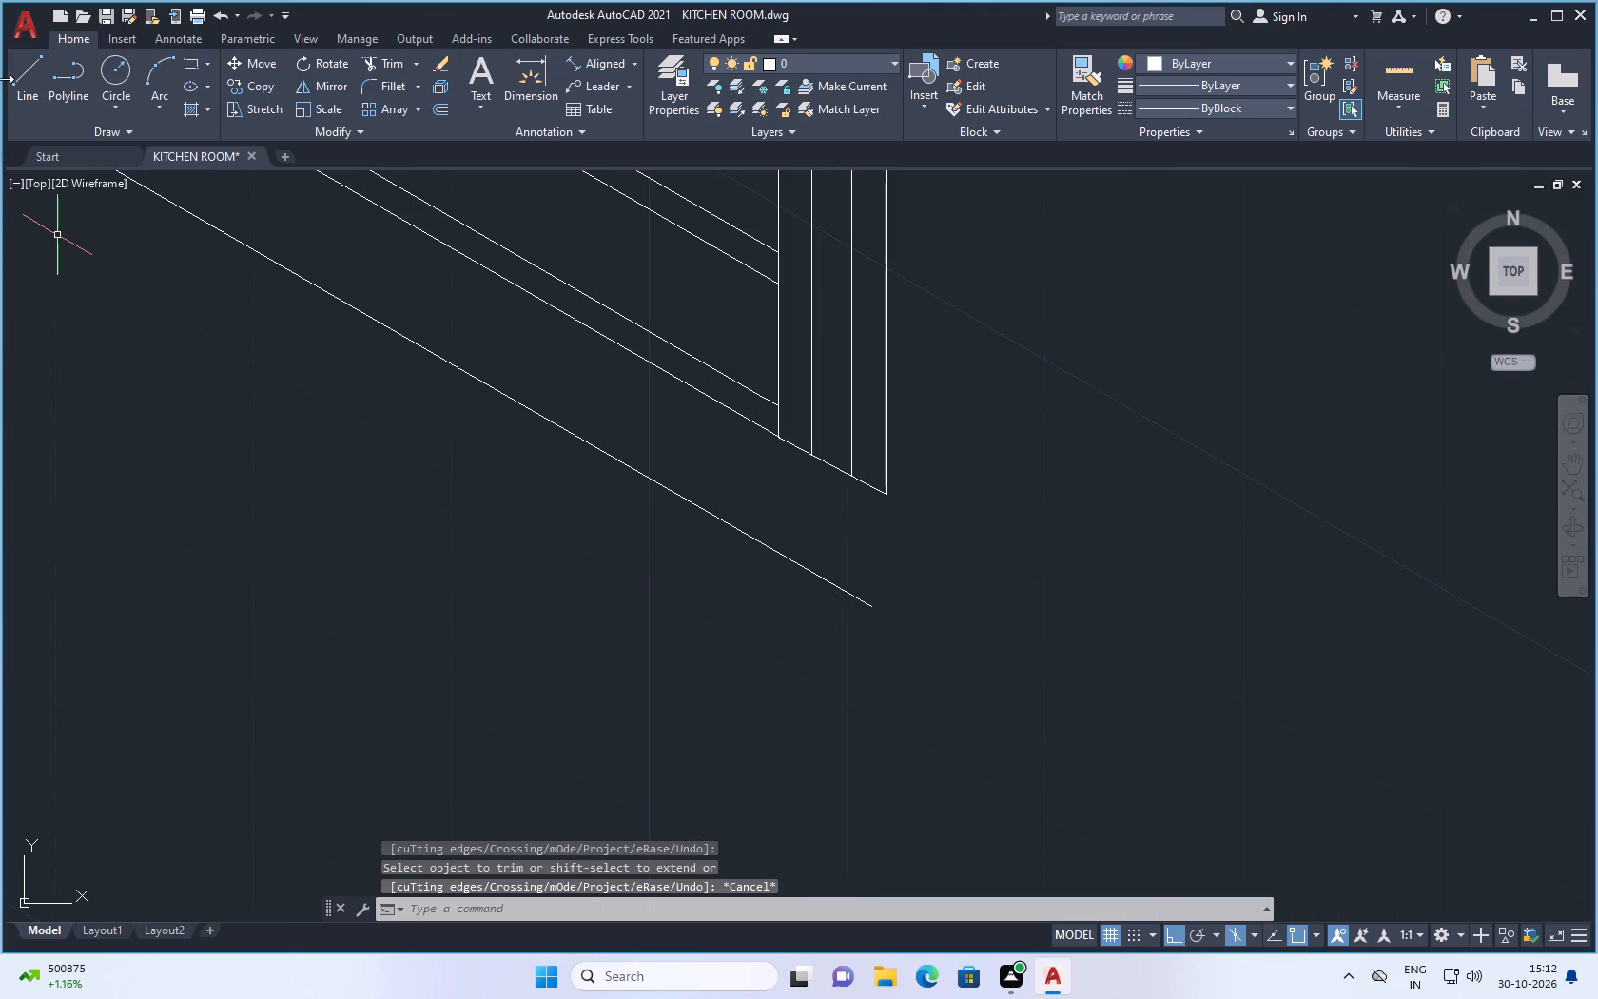
pyautogui.click(11, 75)
pyautogui.click(867, 610)
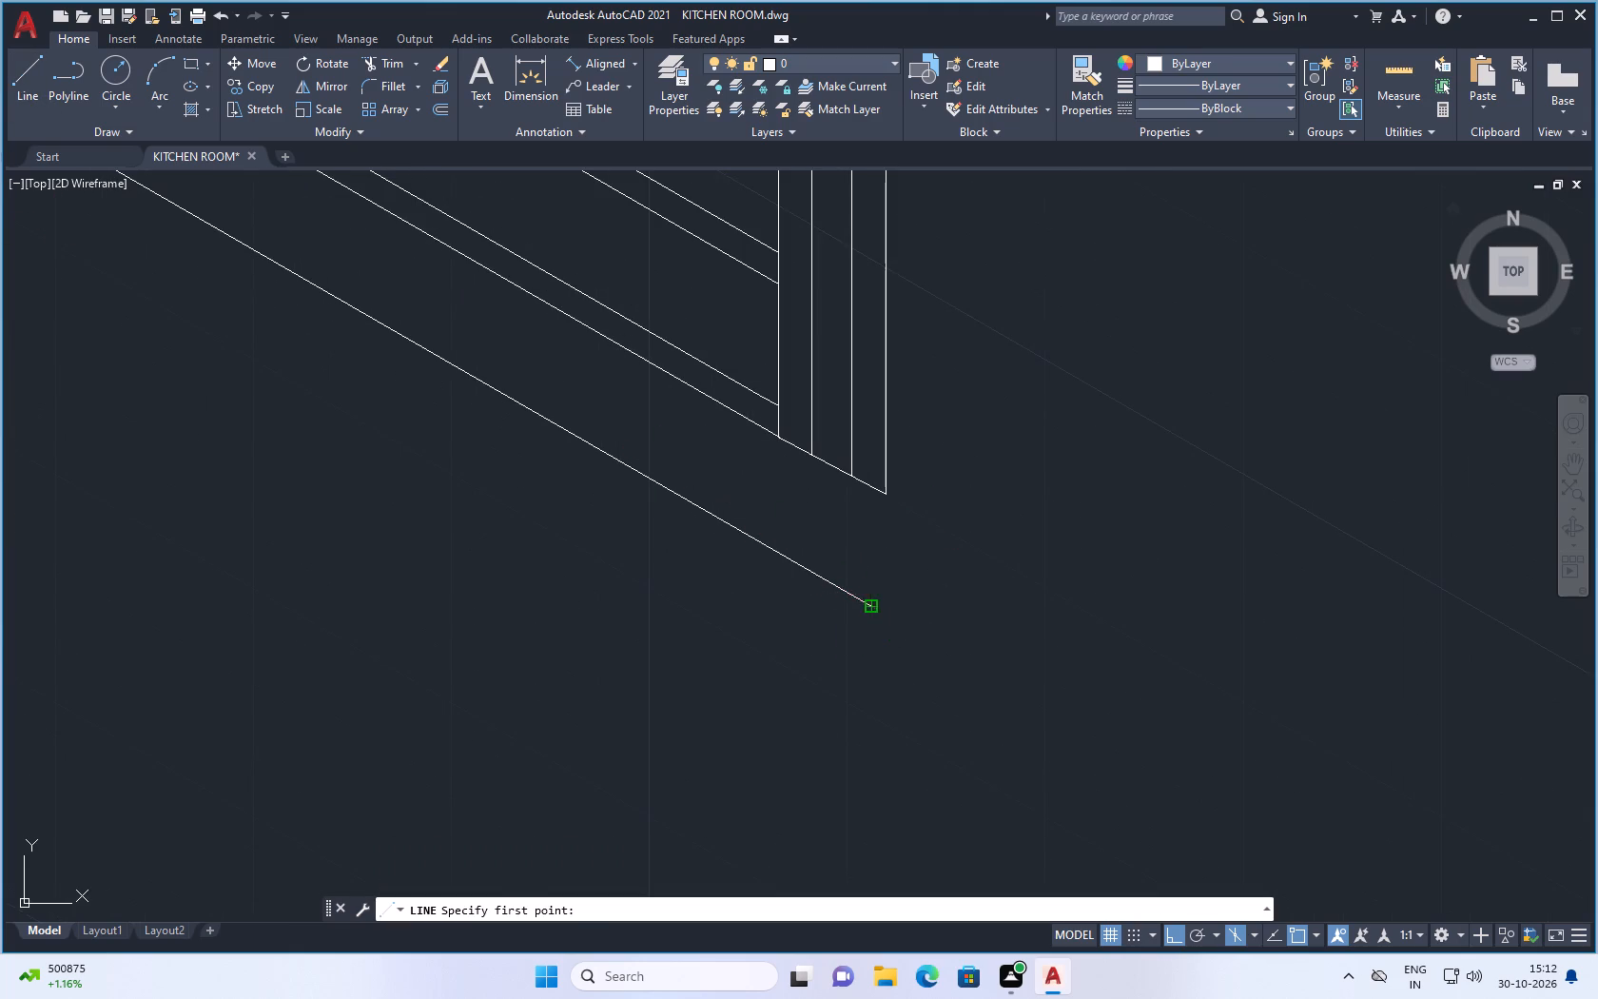
pyautogui.click(1051, 699)
pyautogui.press('space')
# Draw a vertical line from the frame's outer bottom corner down past the extended outermost sloping line.
pyautogui.press('space')
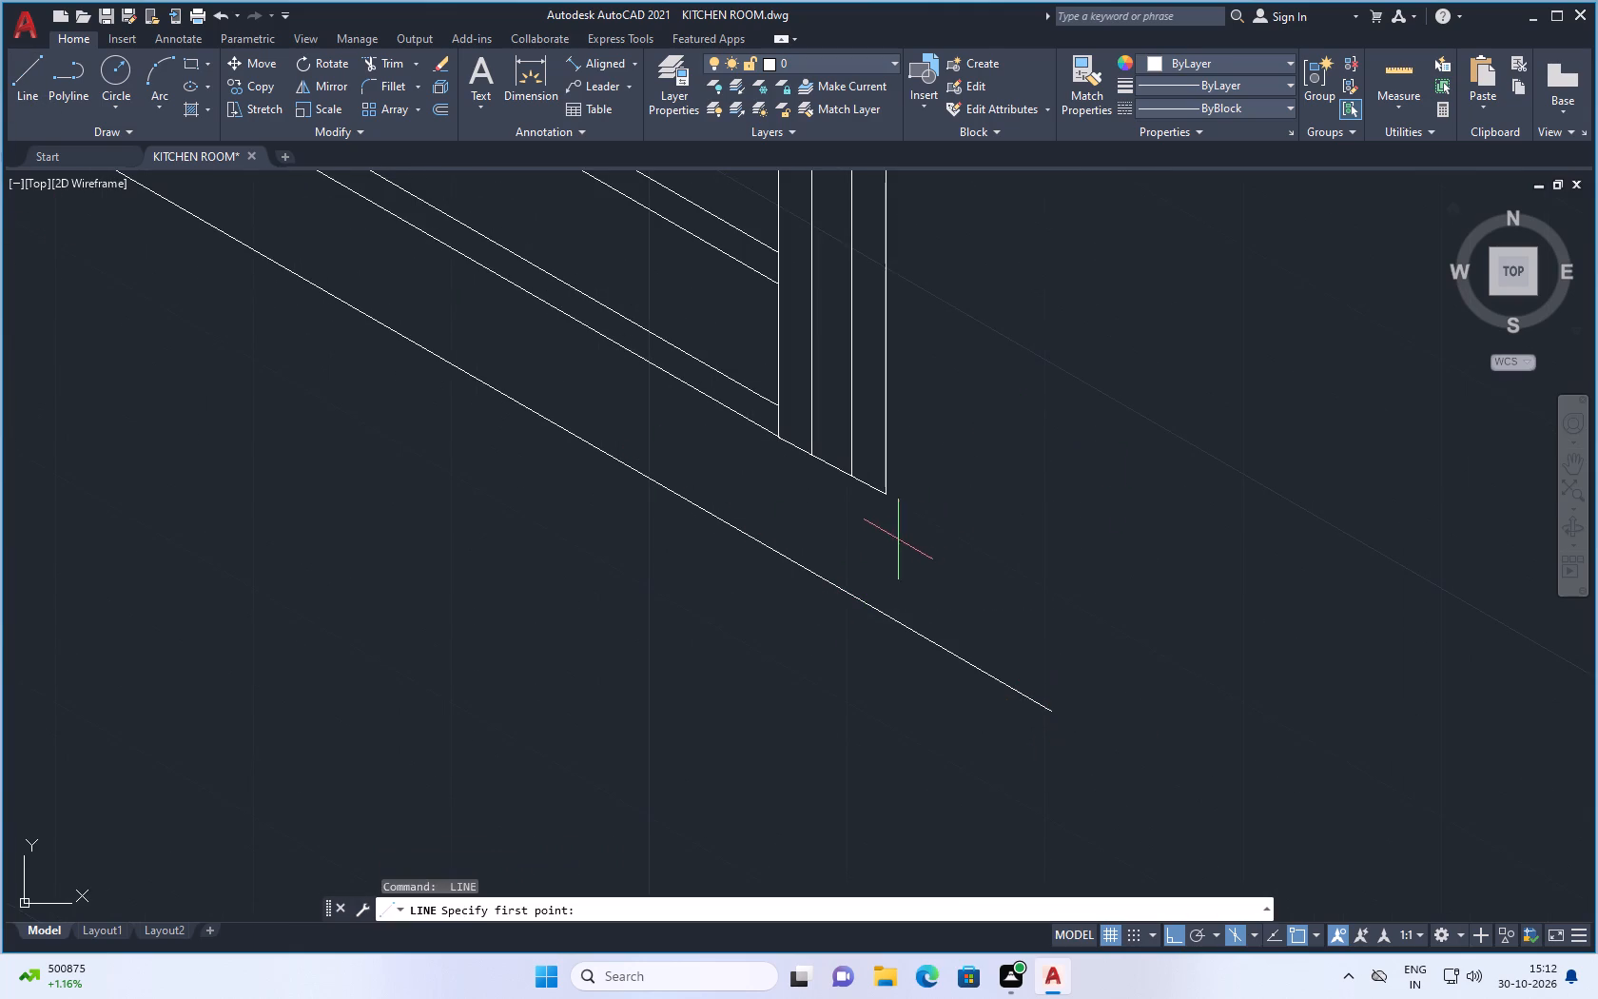
pyautogui.scroll(1, 862, 541)
pyautogui.moveTo(896, 467); pyautogui.dragTo(890, 472)
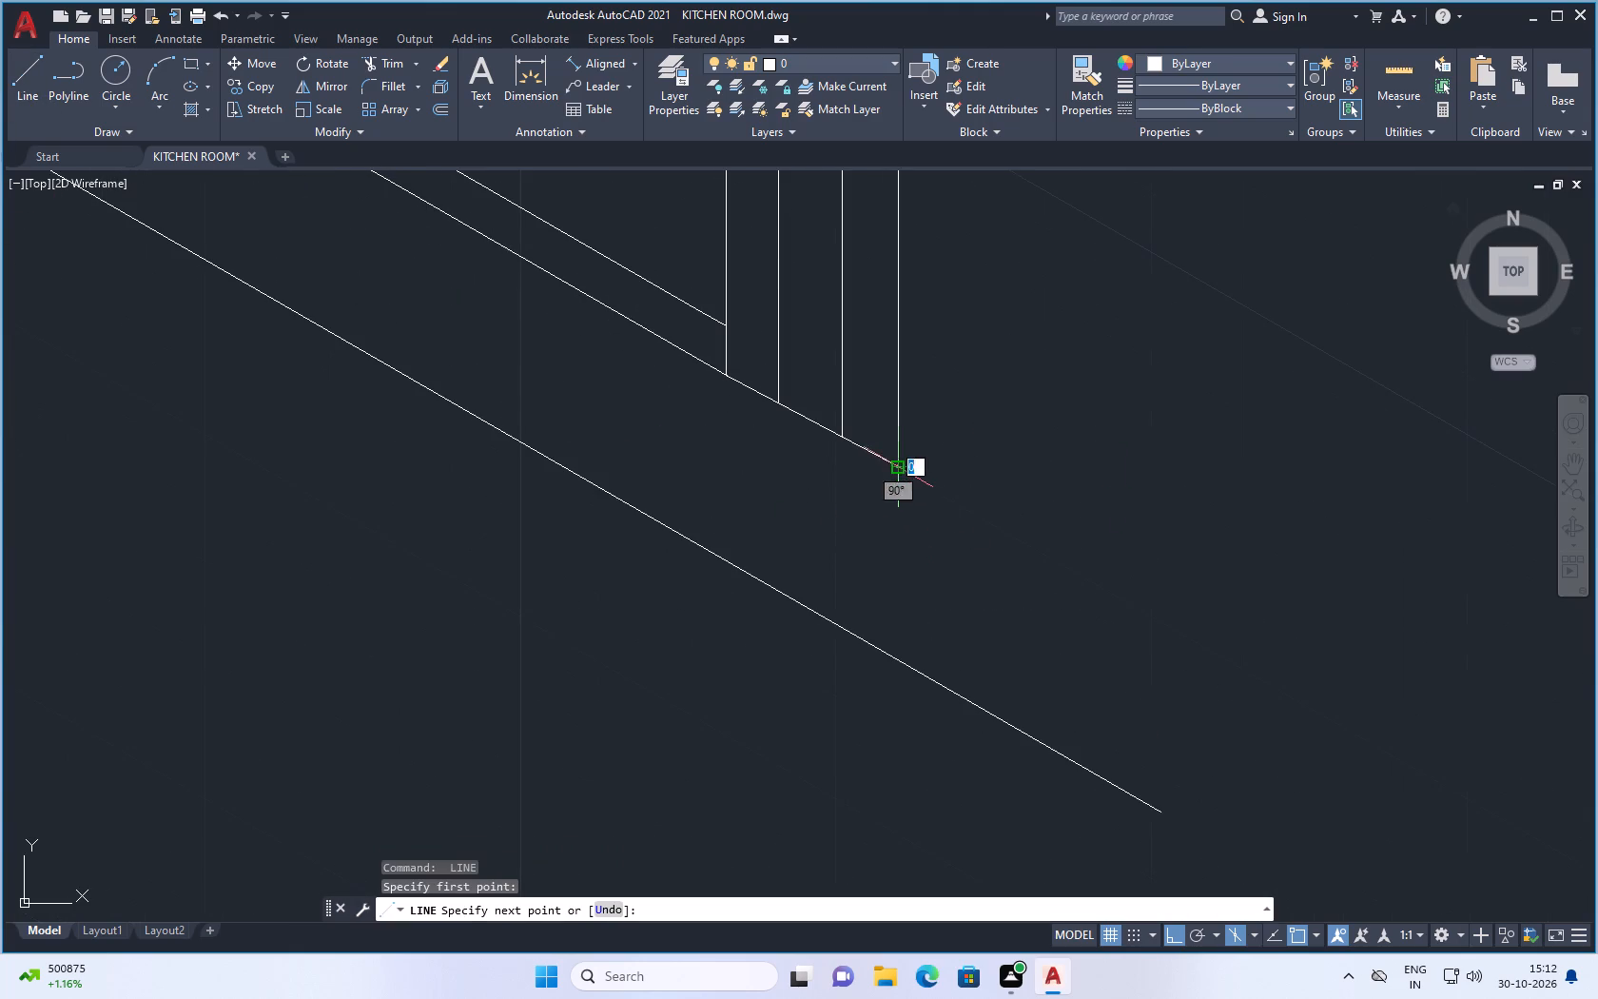
pyautogui.moveTo(890, 472); pyautogui.dragTo(888, 477)
pyautogui.click(848, 759)
pyautogui.press('space')
# Draw a shorter vertical from the frame's bottom edge, between the outer two far-end verticals, down to slightly past the outermost sloping line.
pyautogui.press('space')
pyautogui.scroll(1, 880, 487)
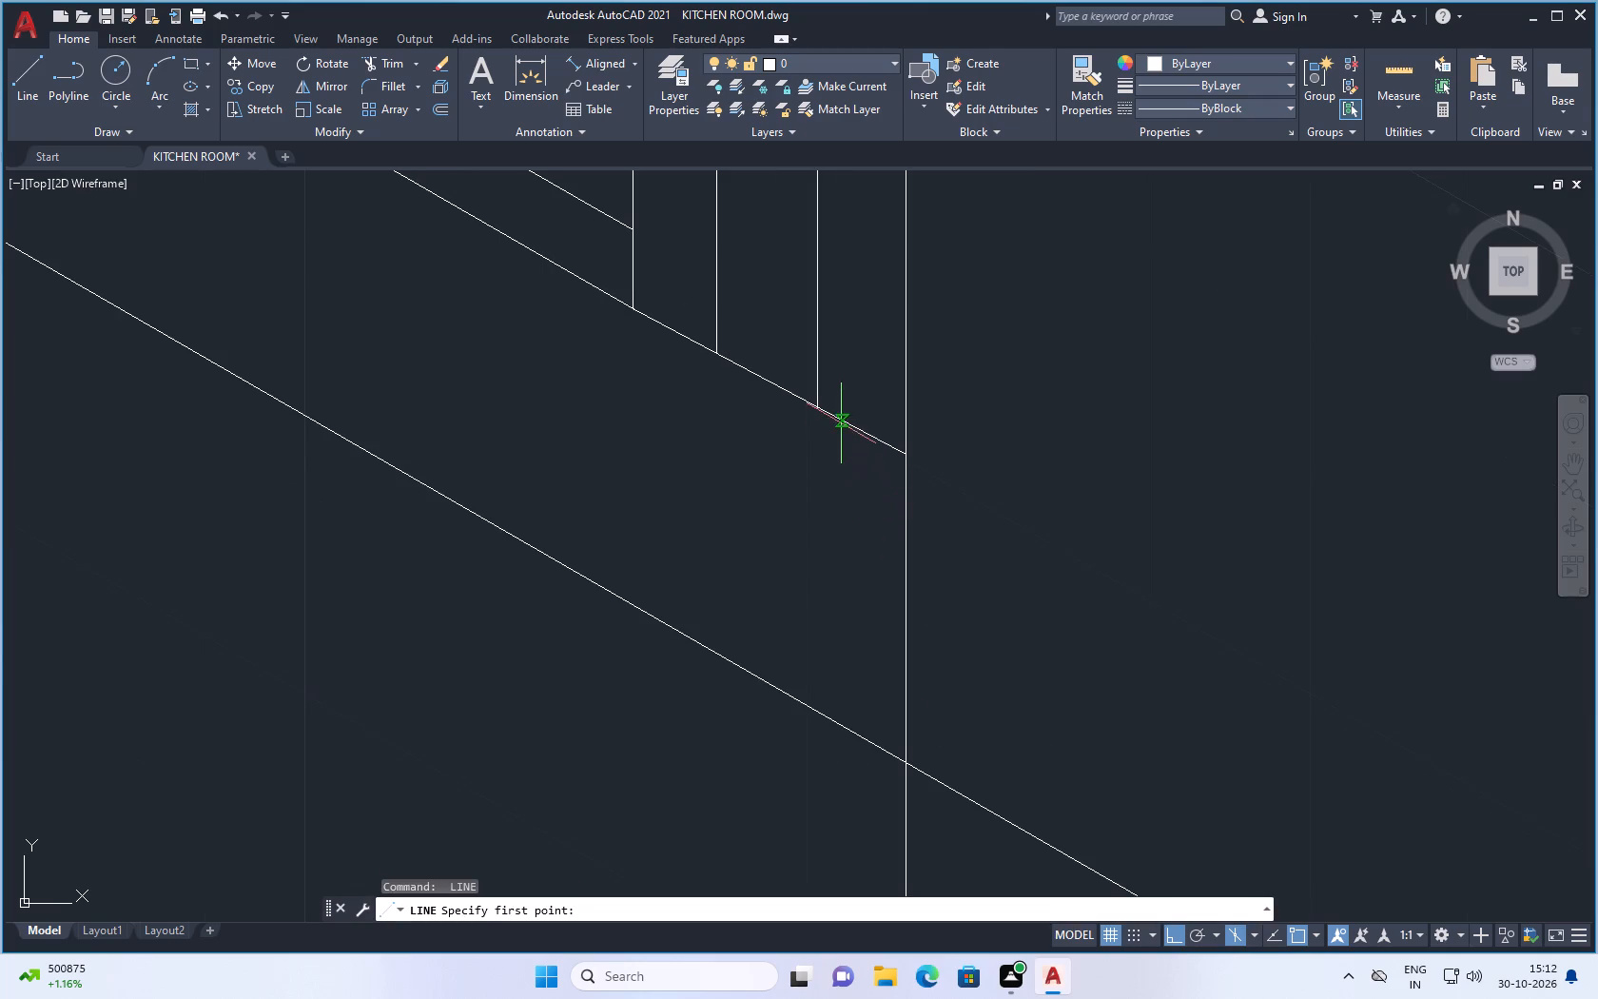
pyautogui.moveTo(842, 422); pyautogui.dragTo(842, 433)
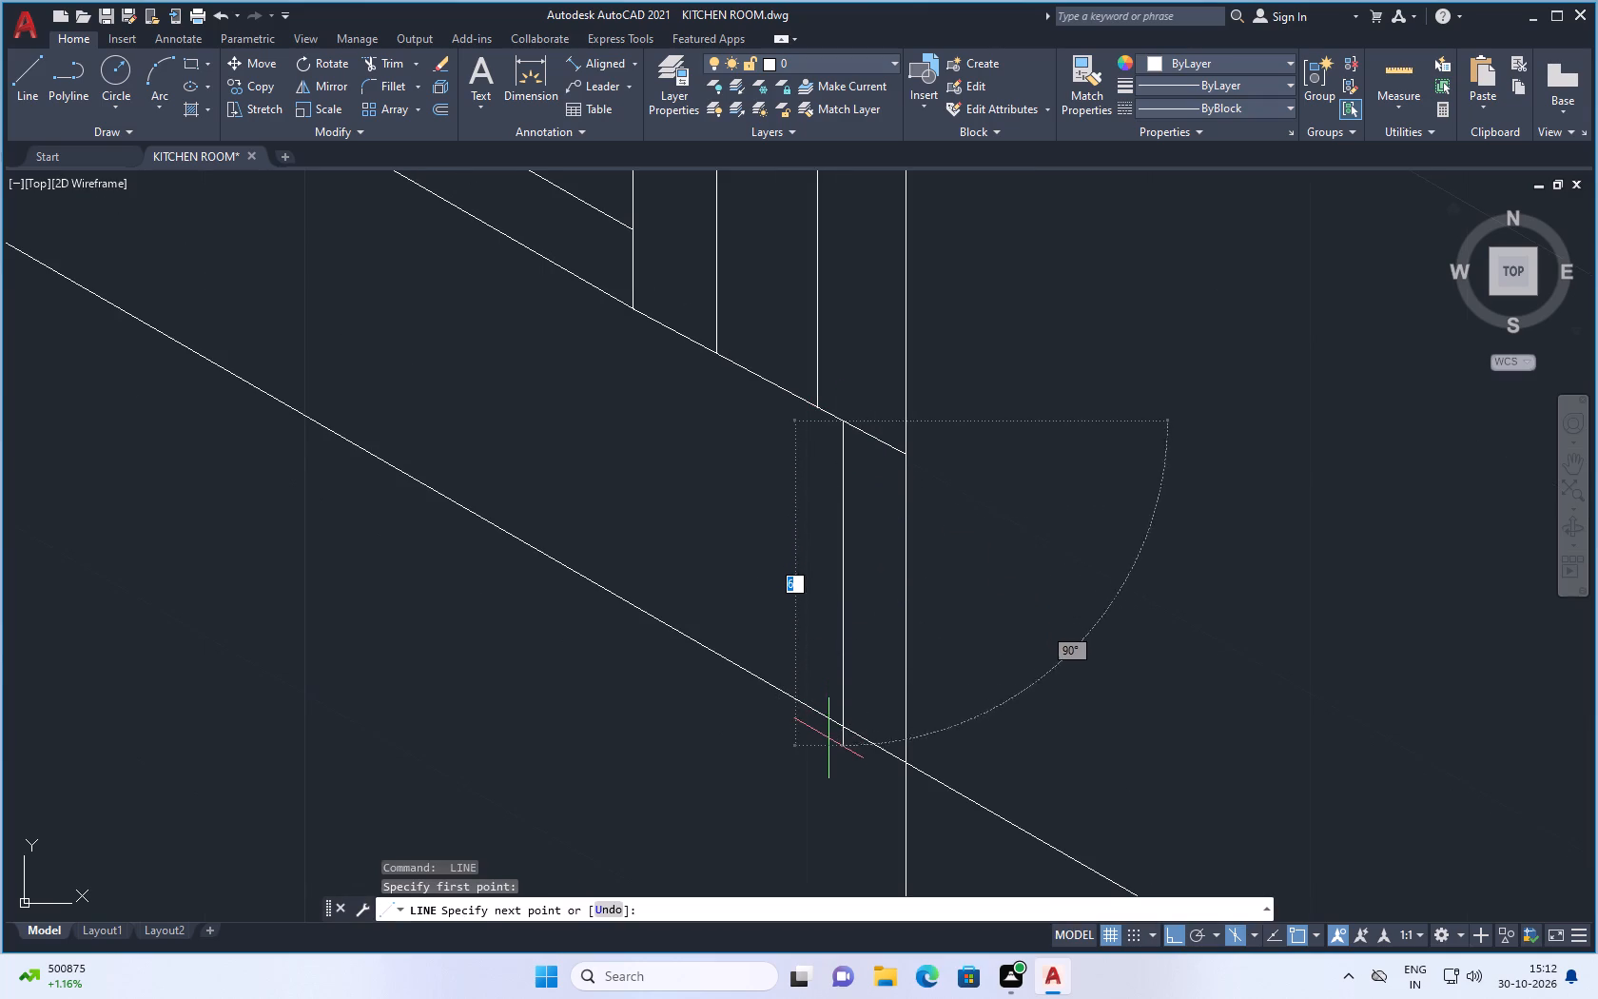
pyautogui.click(828, 761)
pyautogui.press('space')
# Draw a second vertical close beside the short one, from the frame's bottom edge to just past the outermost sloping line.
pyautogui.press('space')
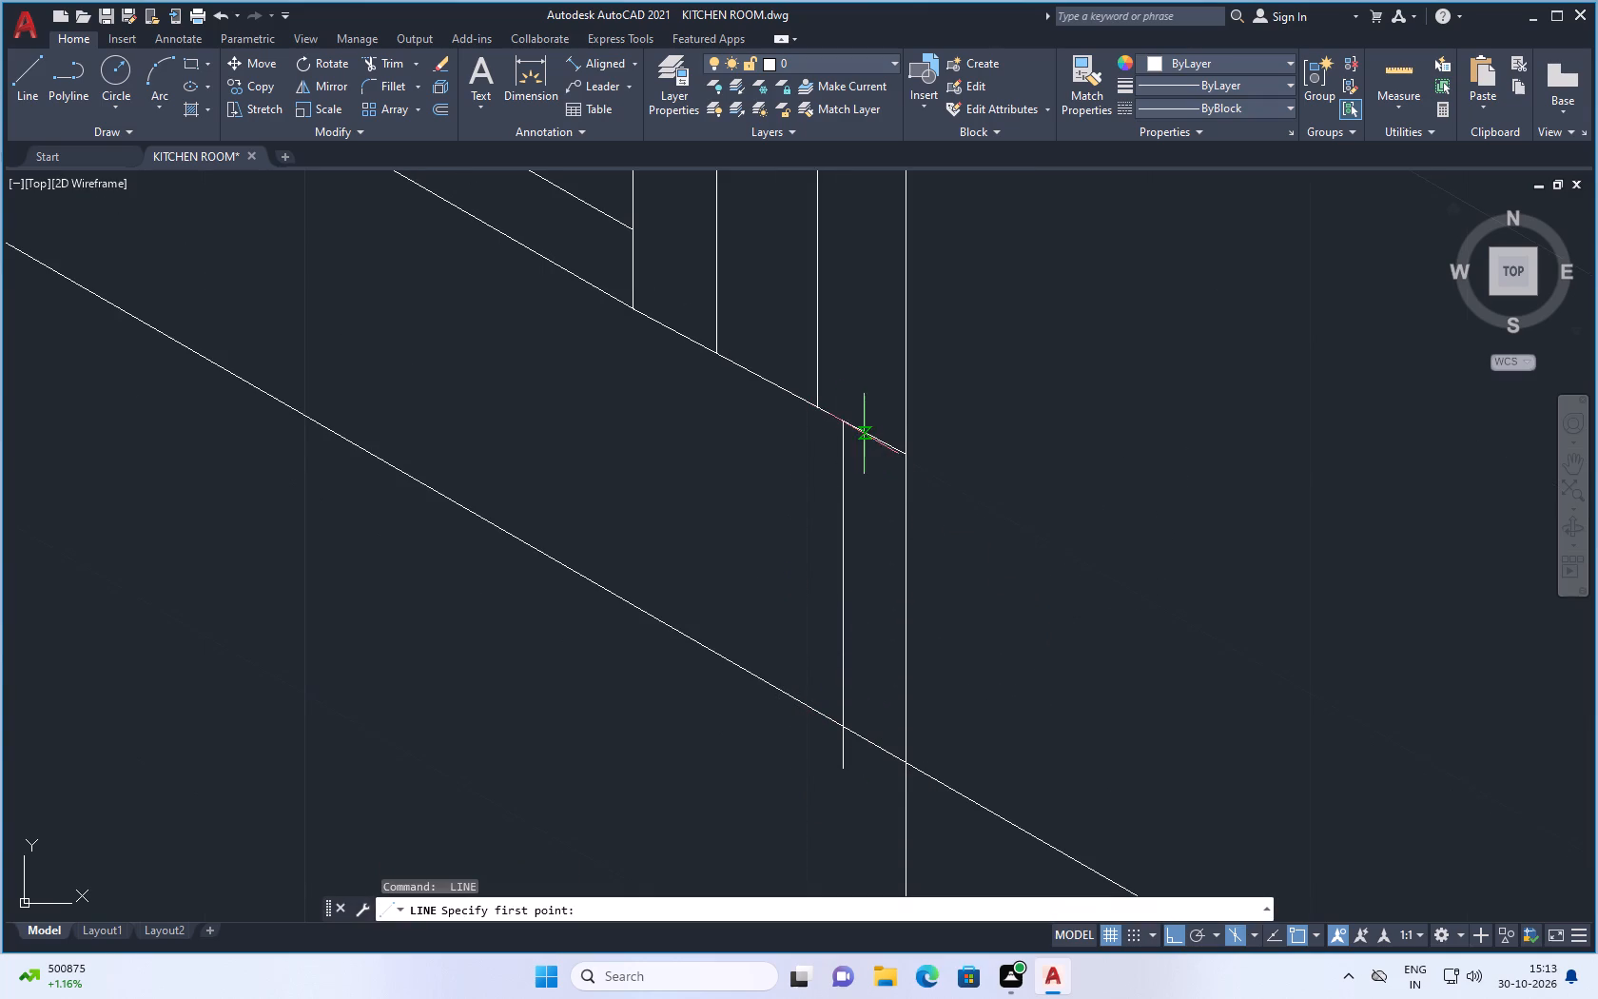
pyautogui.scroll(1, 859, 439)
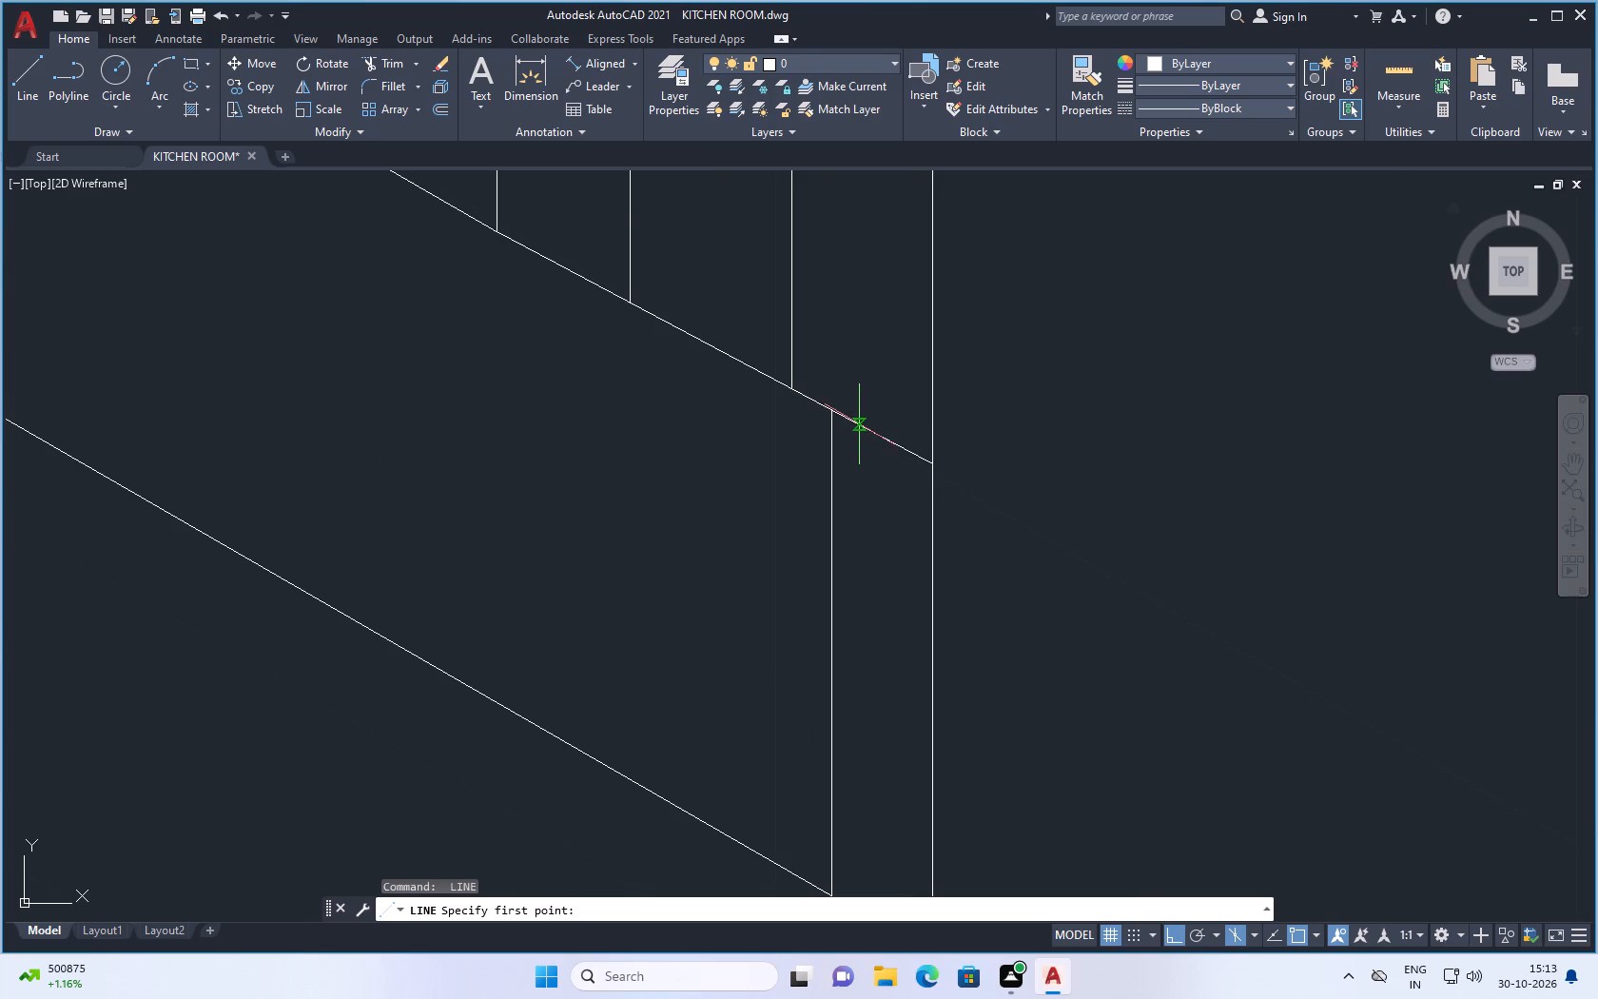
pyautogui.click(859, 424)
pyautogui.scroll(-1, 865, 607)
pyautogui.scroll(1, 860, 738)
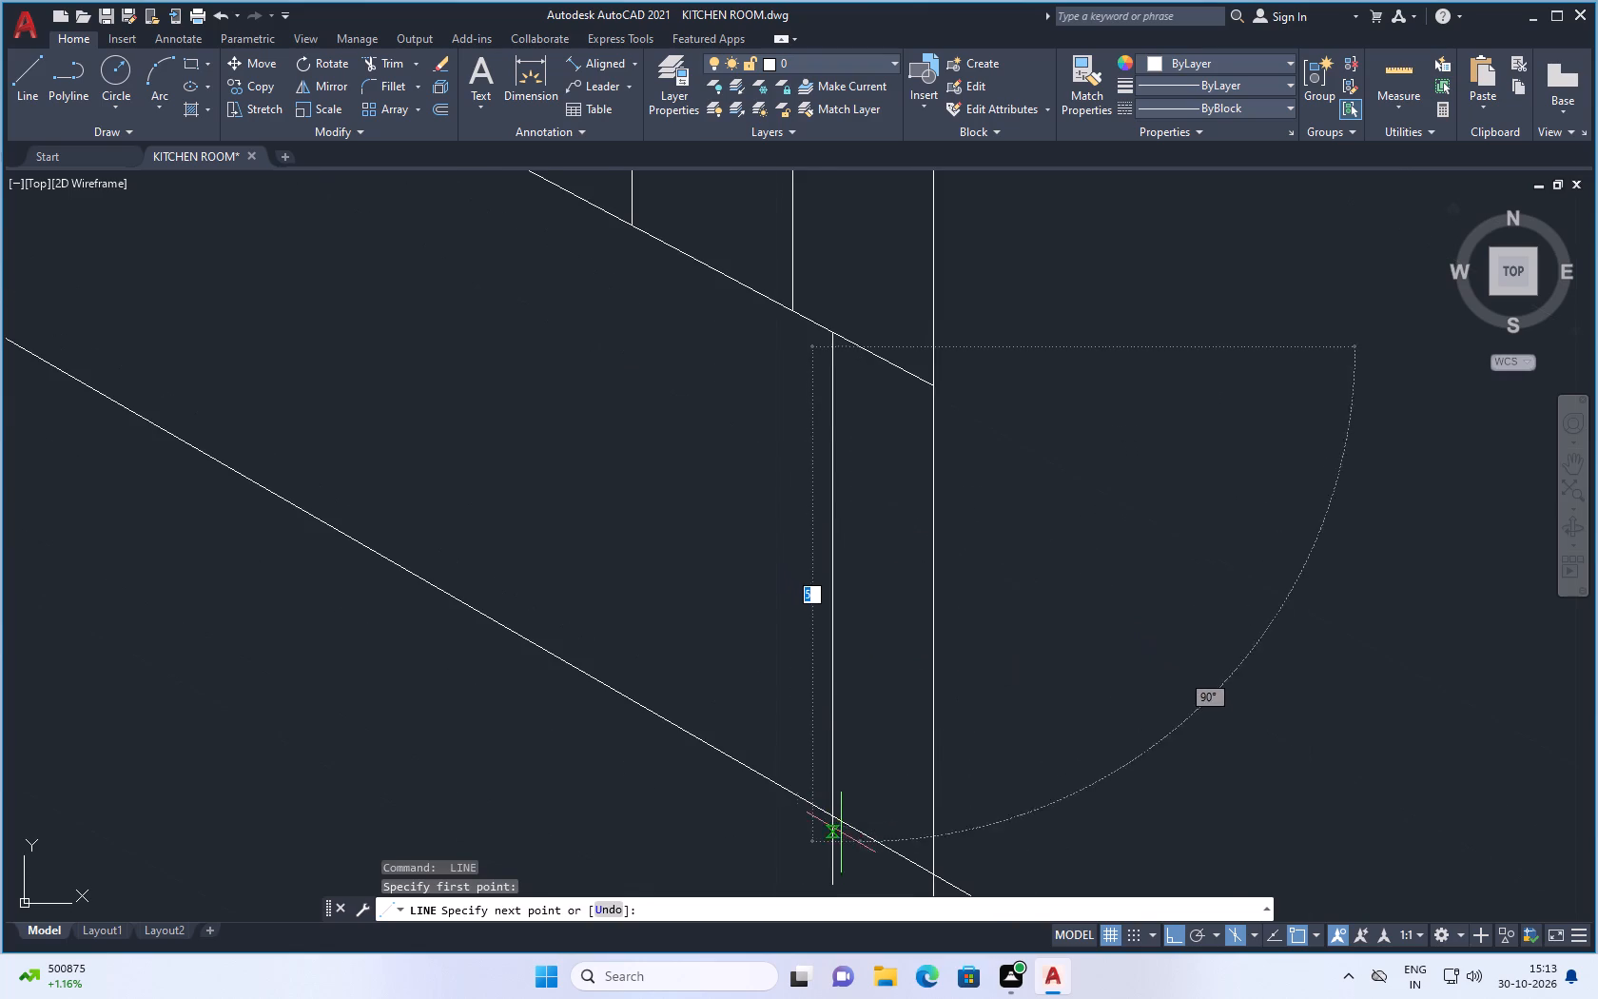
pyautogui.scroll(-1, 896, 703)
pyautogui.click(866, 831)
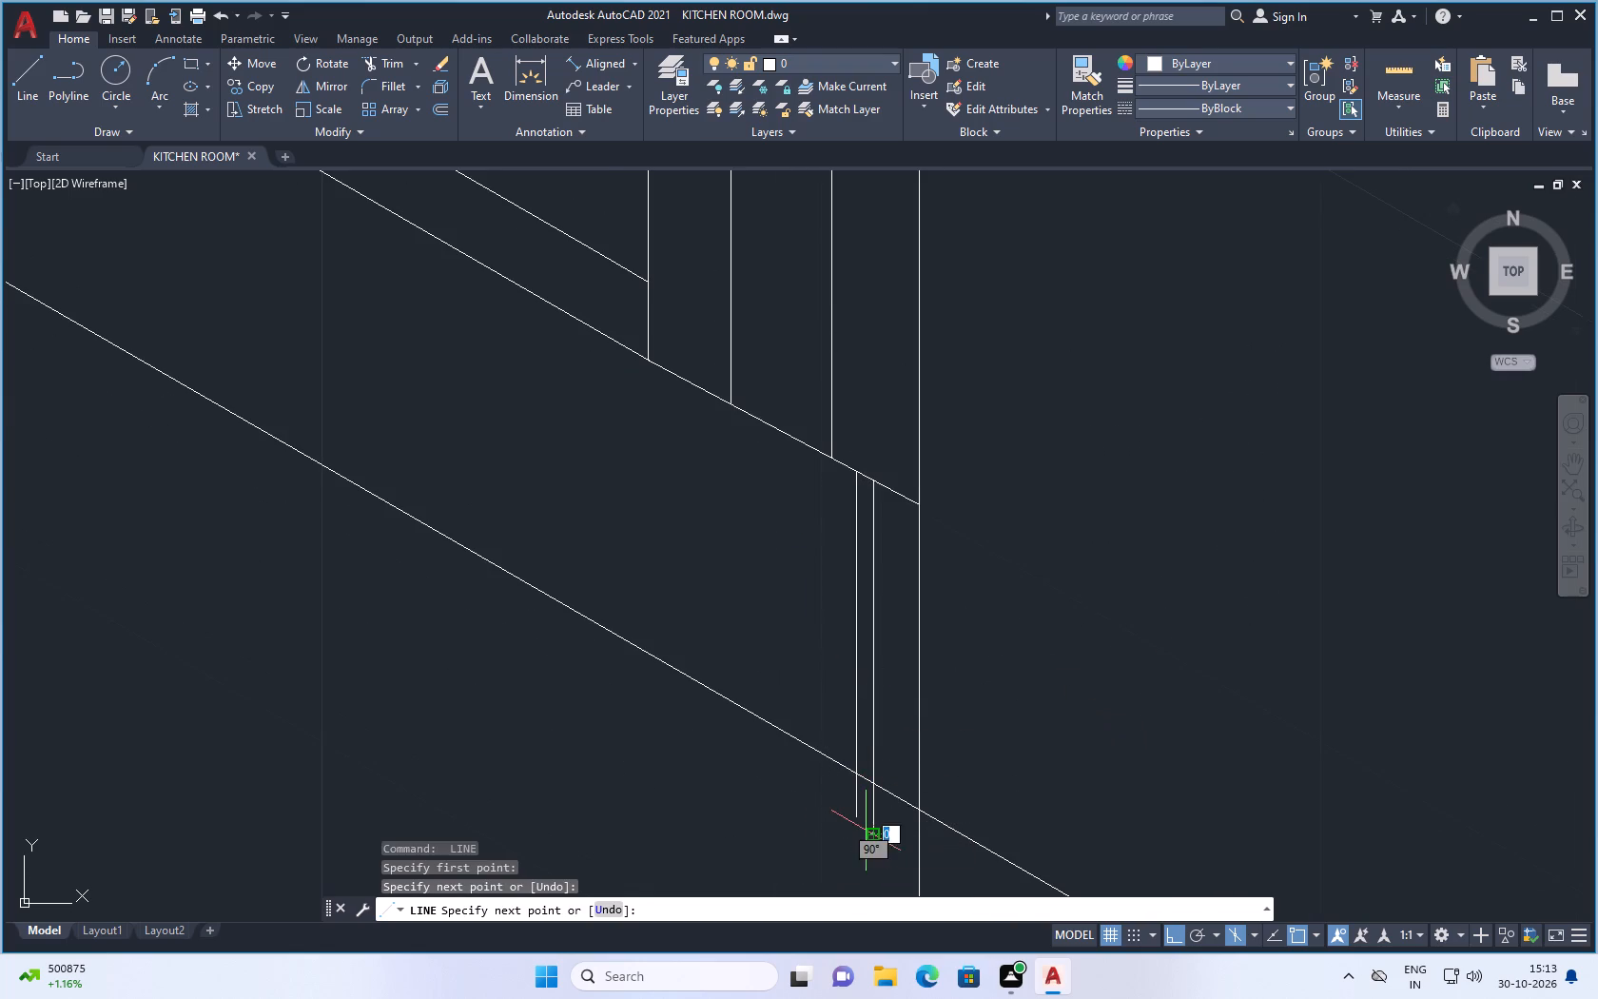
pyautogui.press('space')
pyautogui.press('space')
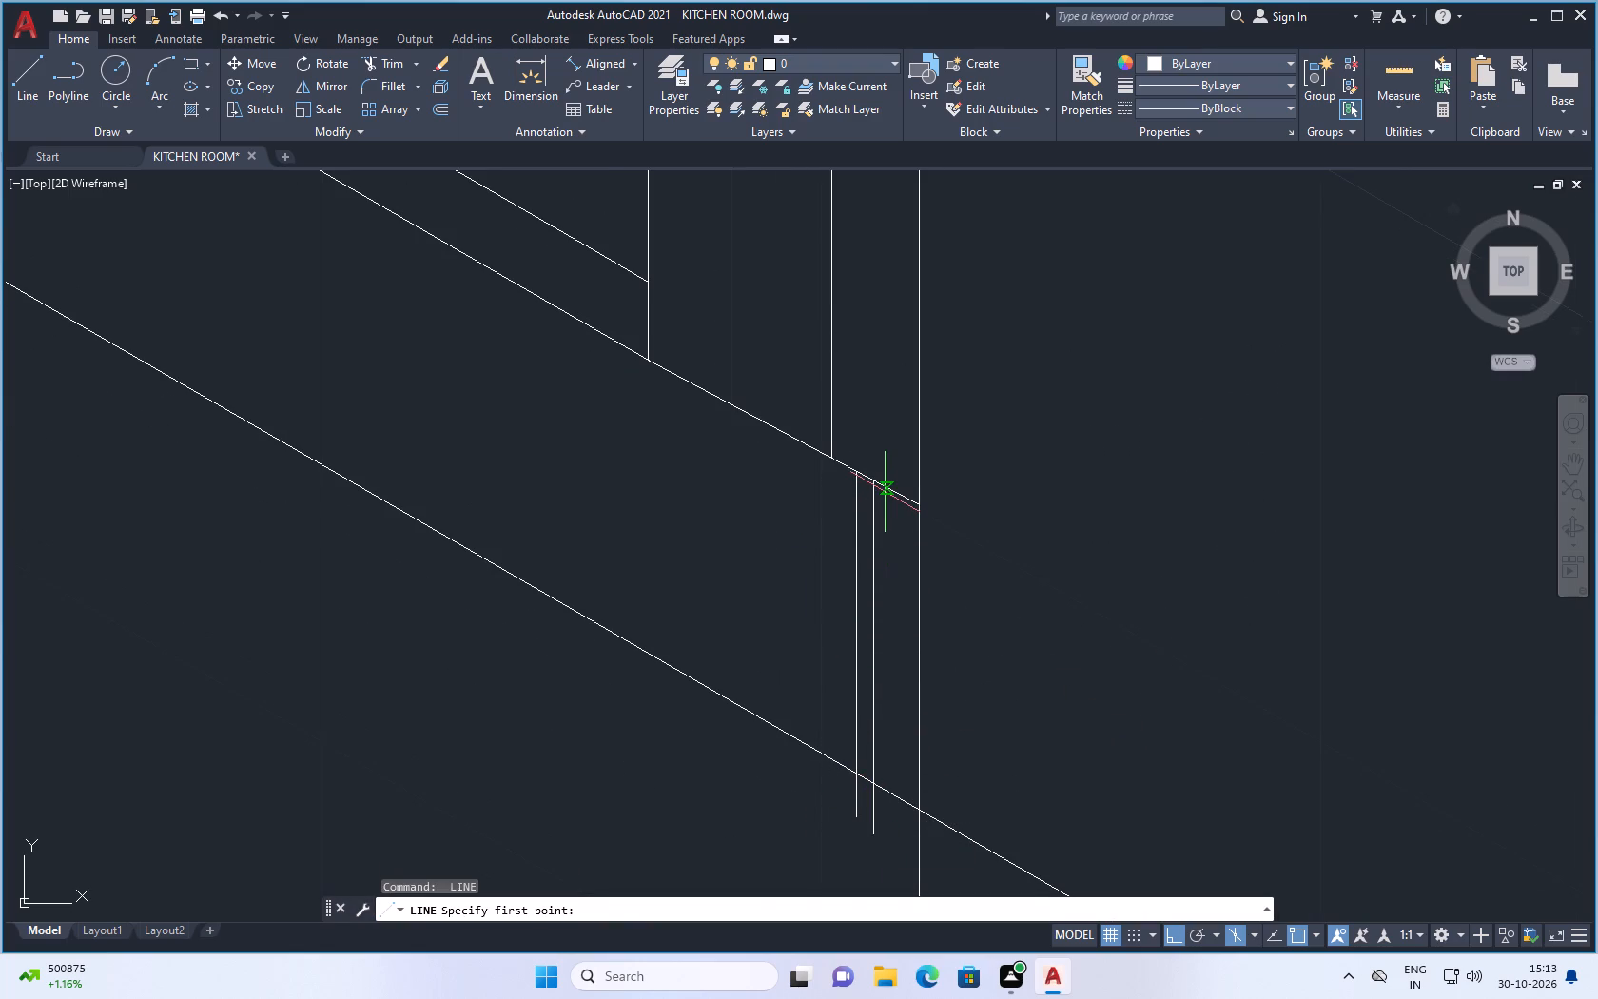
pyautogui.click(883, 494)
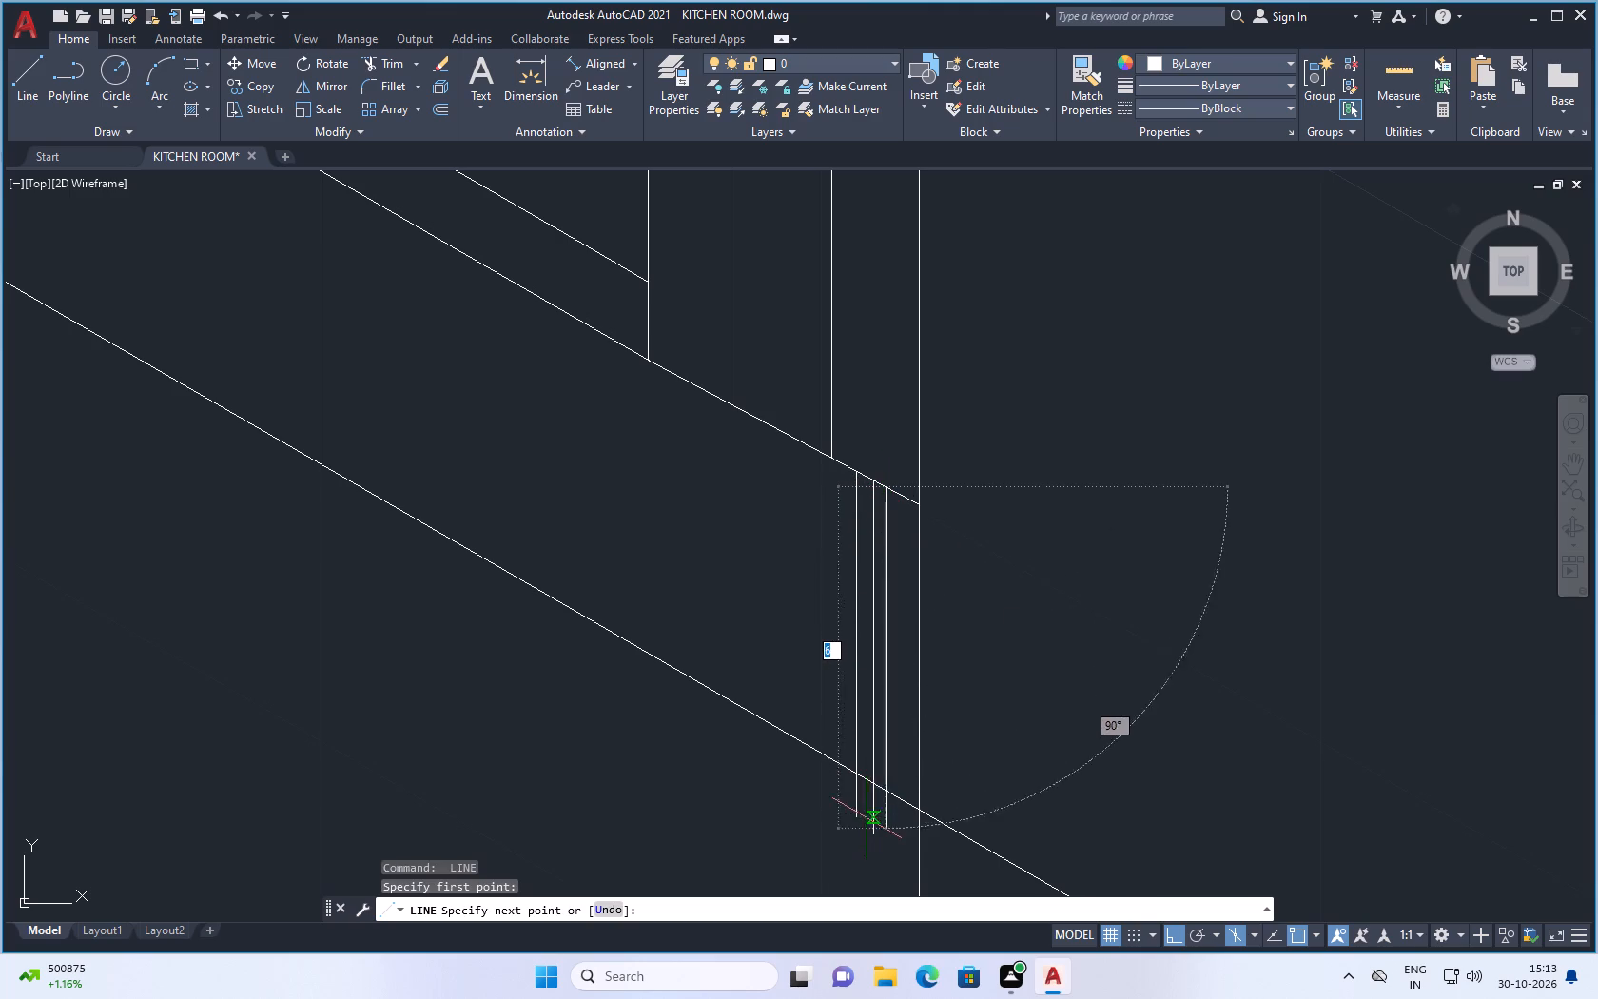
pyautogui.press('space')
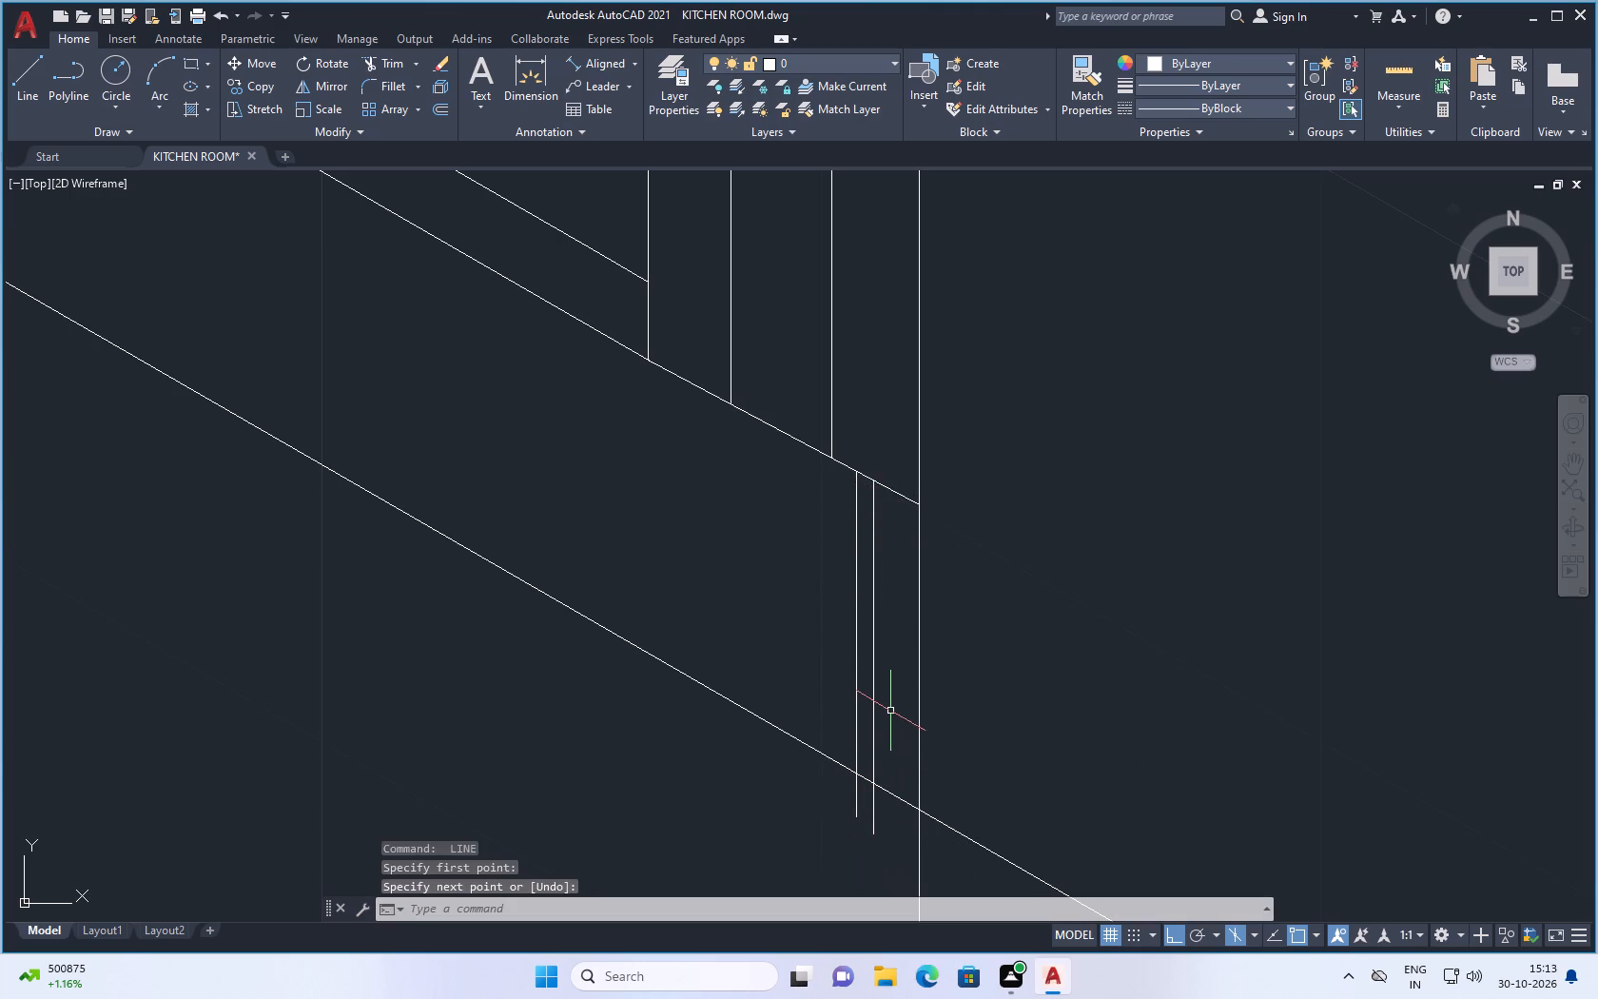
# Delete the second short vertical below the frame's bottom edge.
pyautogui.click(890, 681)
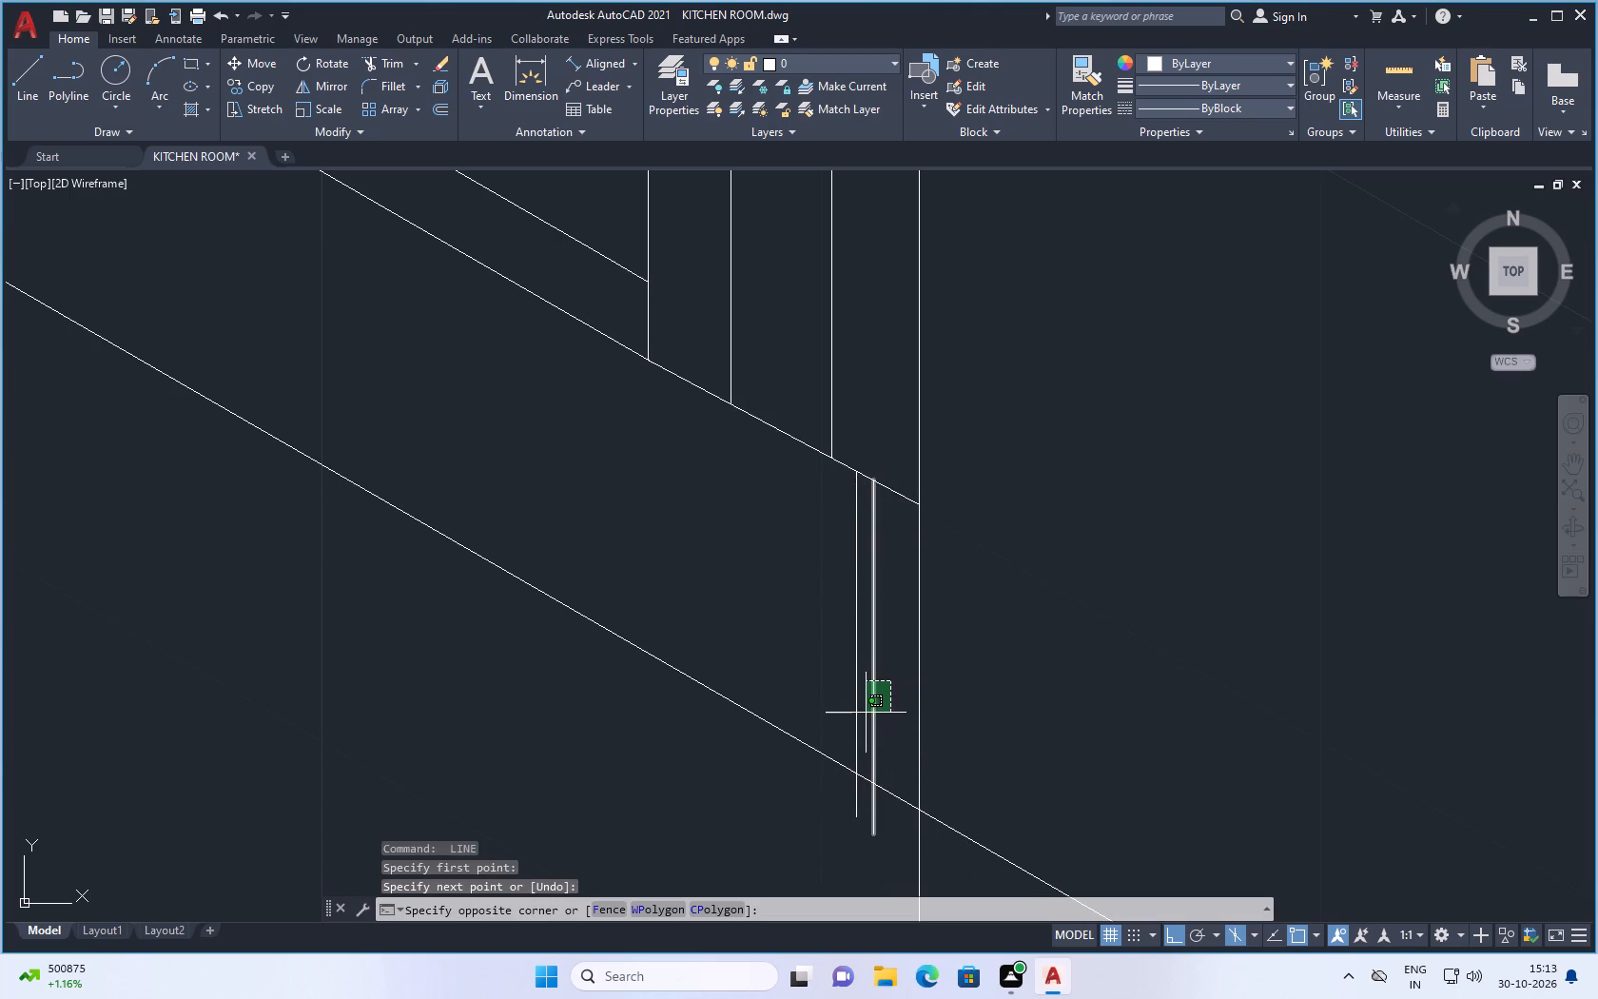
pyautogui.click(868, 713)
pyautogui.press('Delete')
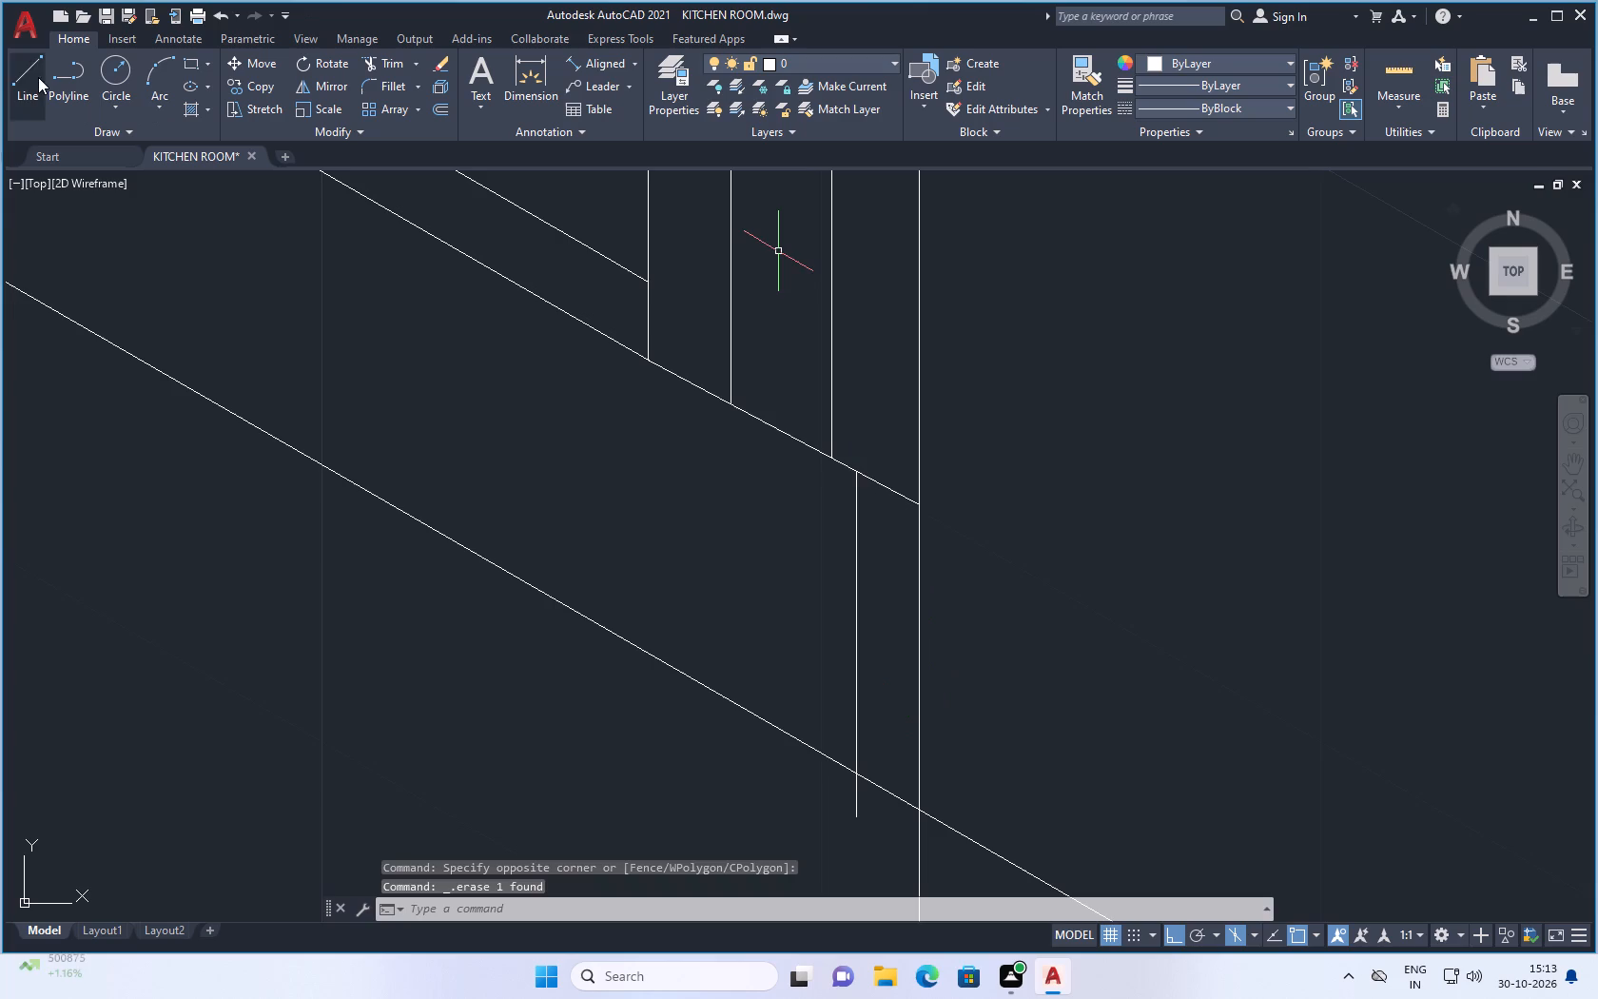
# Draw a vertical about 6 long from the frame's bottom edge past the outermost sloping line, between the short vertical and outer corner.
pyautogui.click(33, 63)
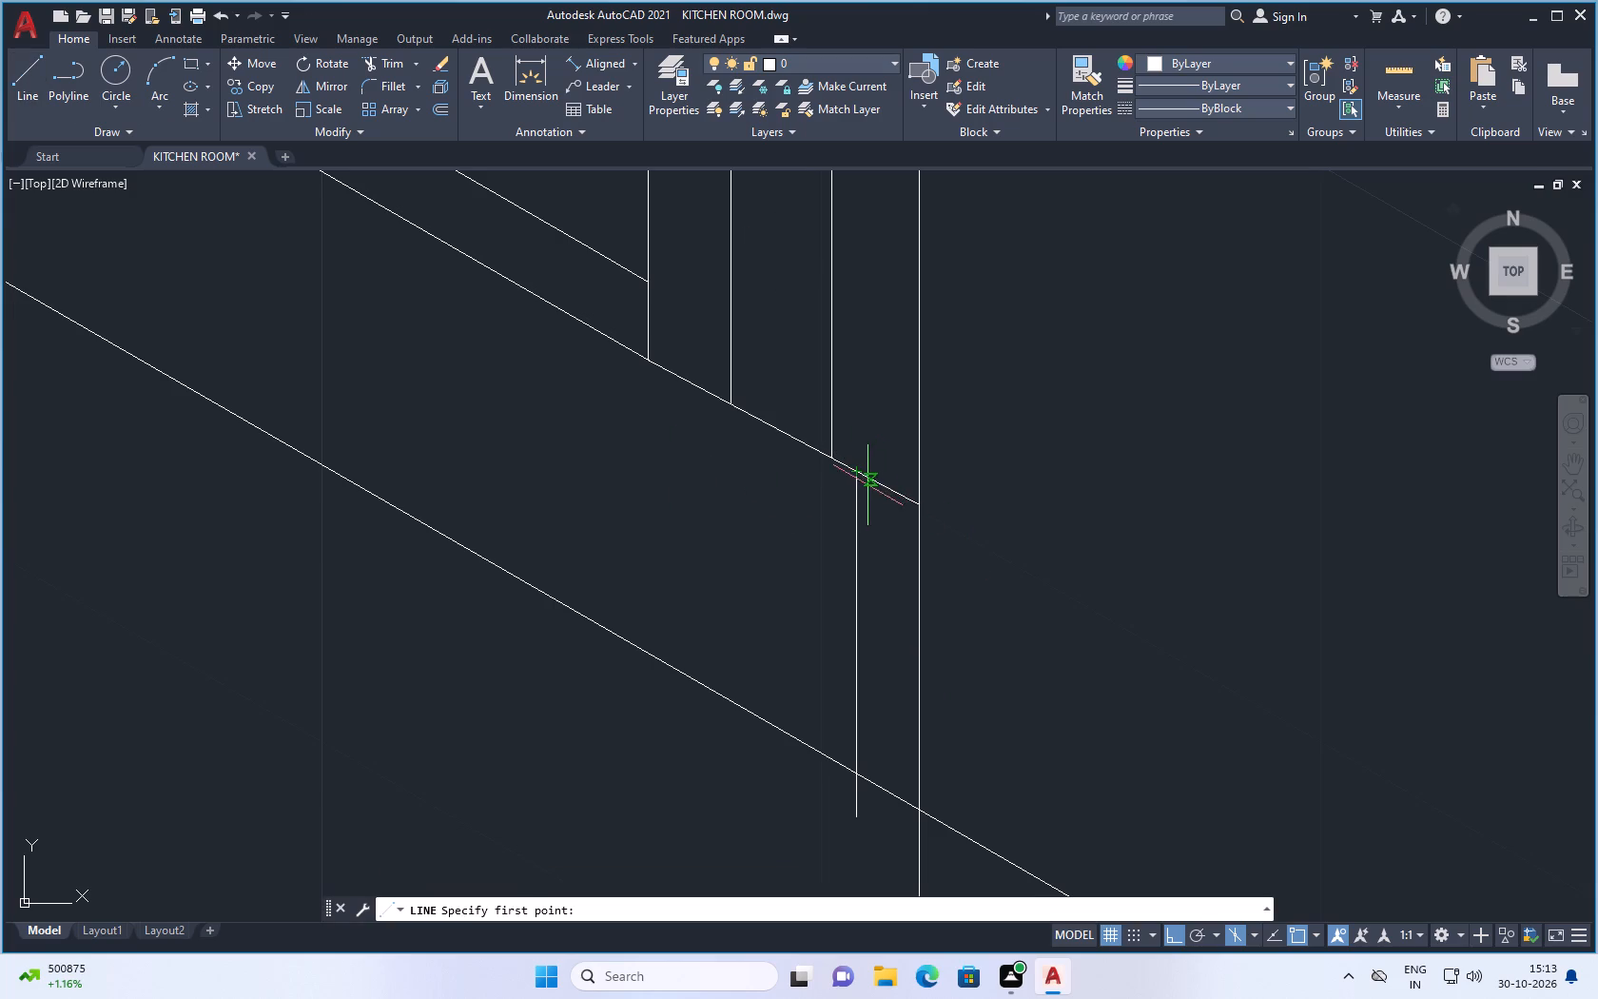
pyautogui.click(877, 480)
pyautogui.scroll(1, 867, 809)
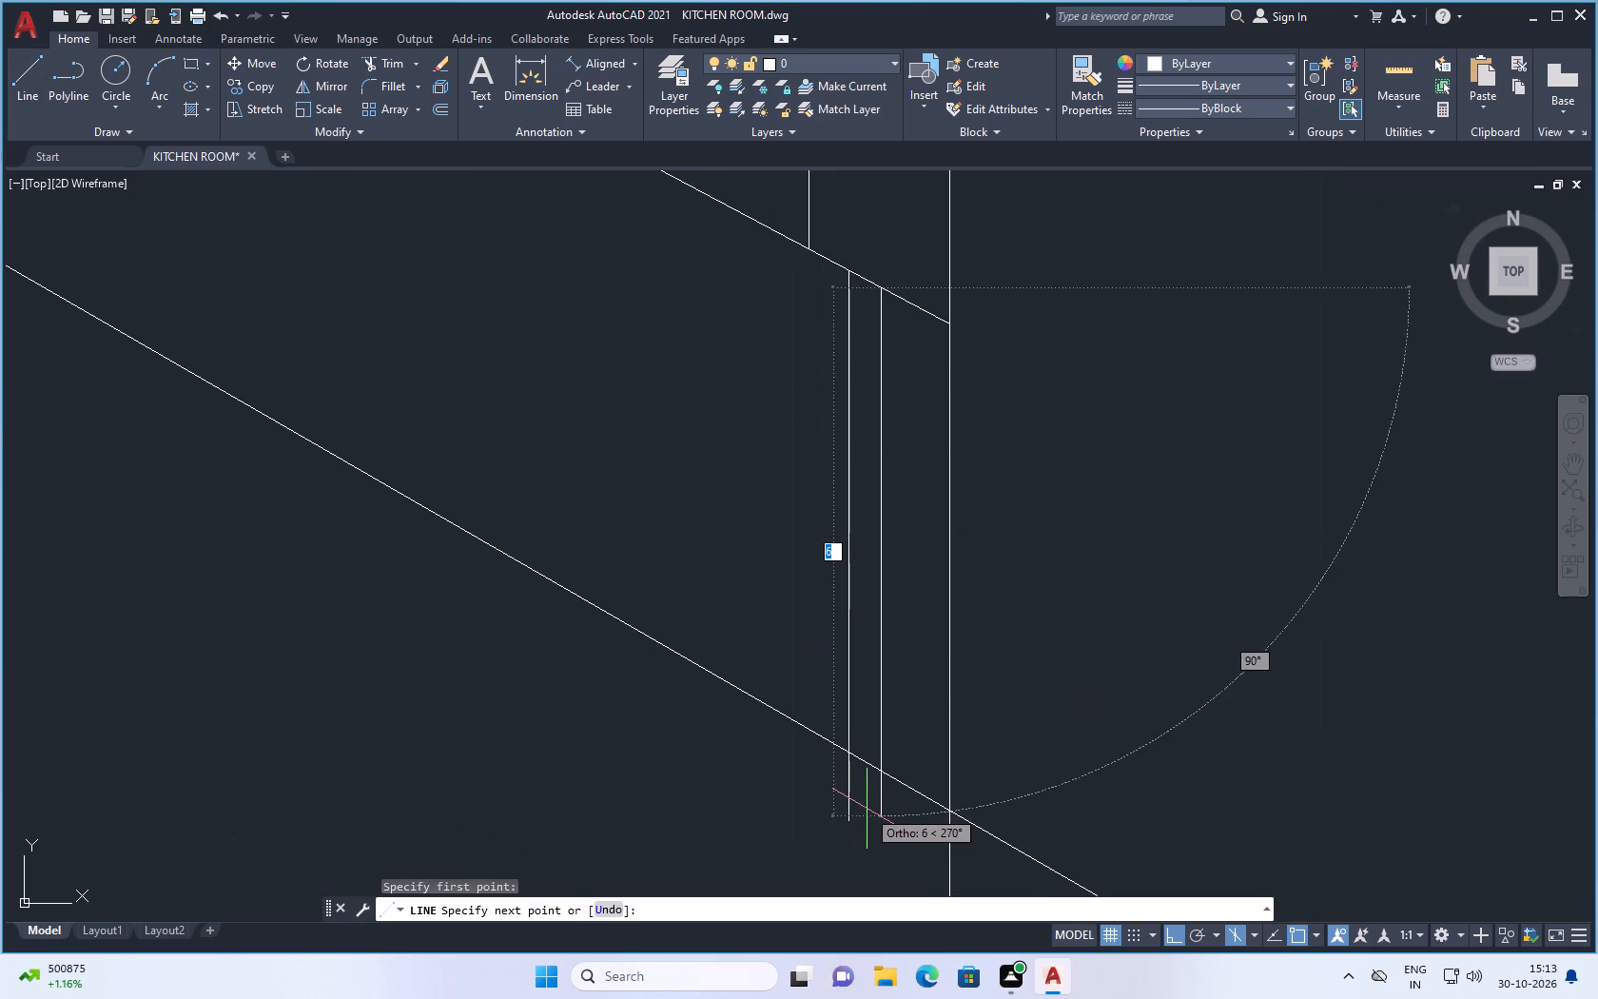
pyautogui.click(867, 820)
pyautogui.press('space')
pyautogui.press('space')
pyautogui.press('space')
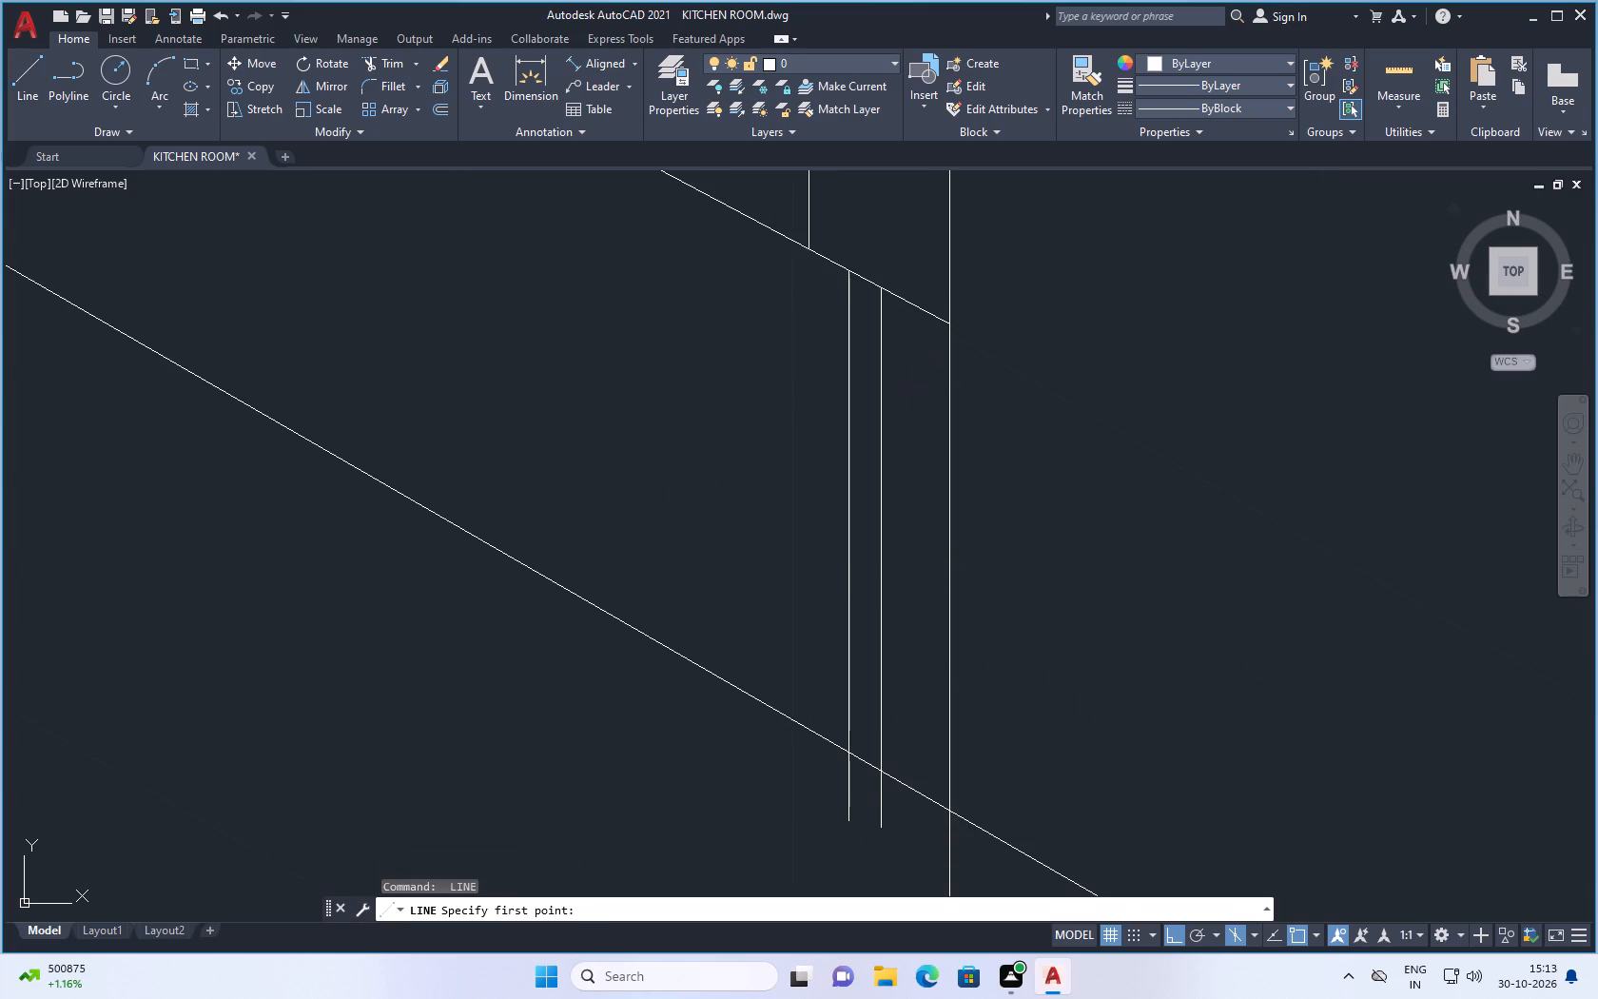
pyautogui.press('space')
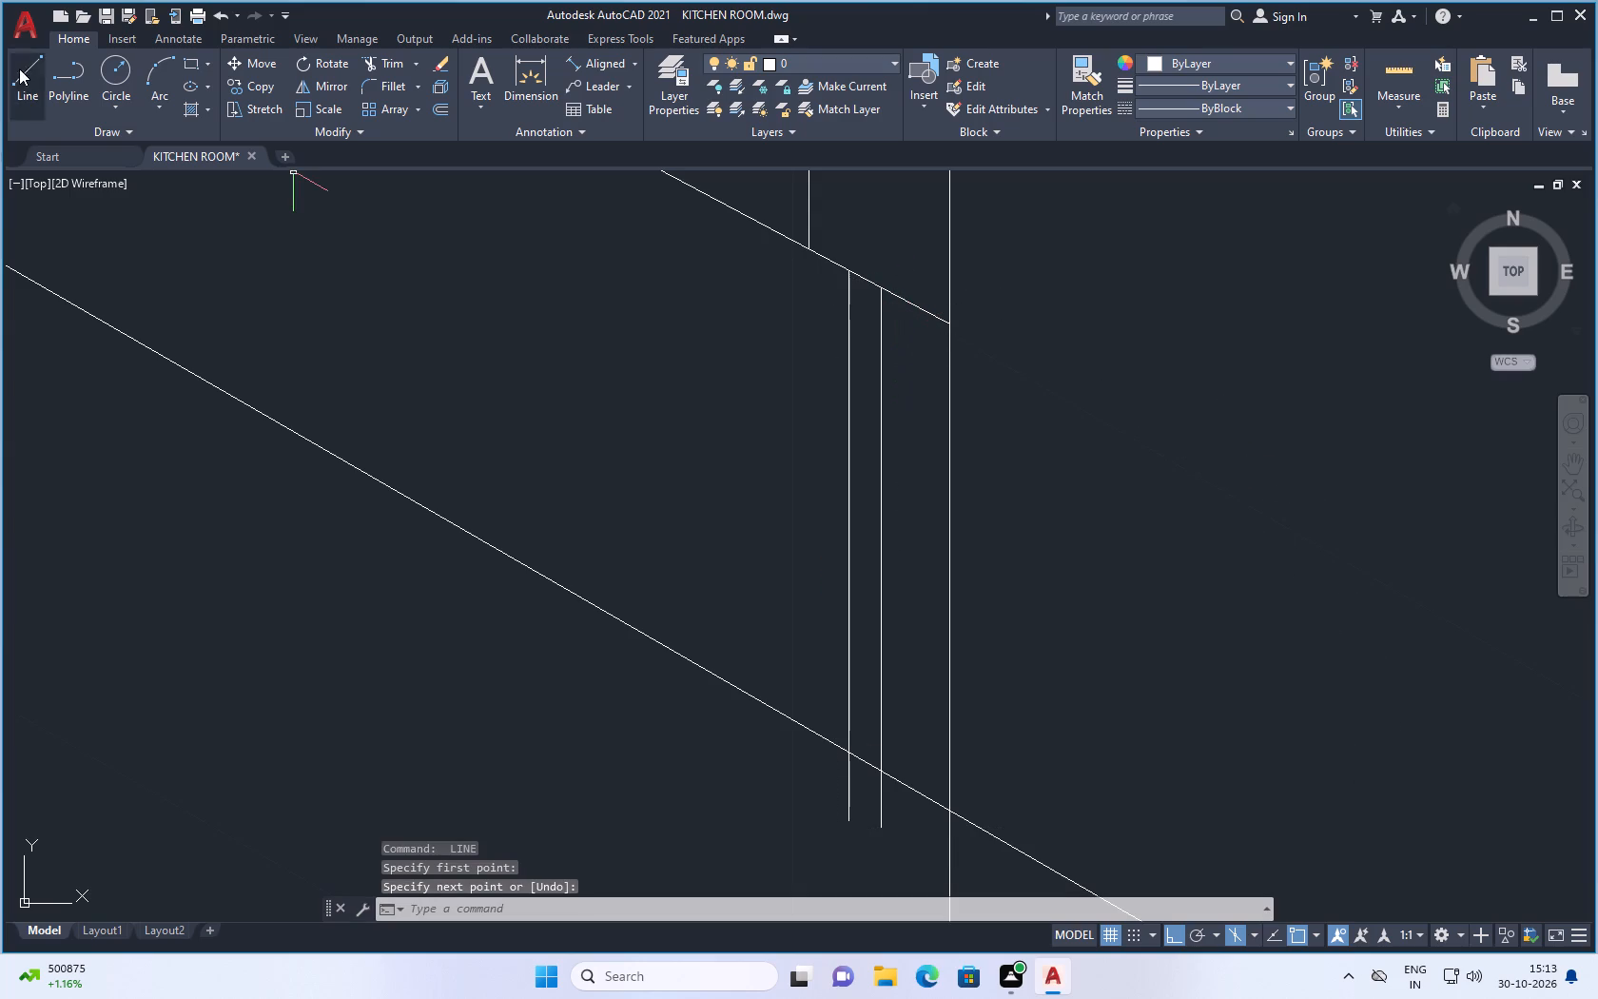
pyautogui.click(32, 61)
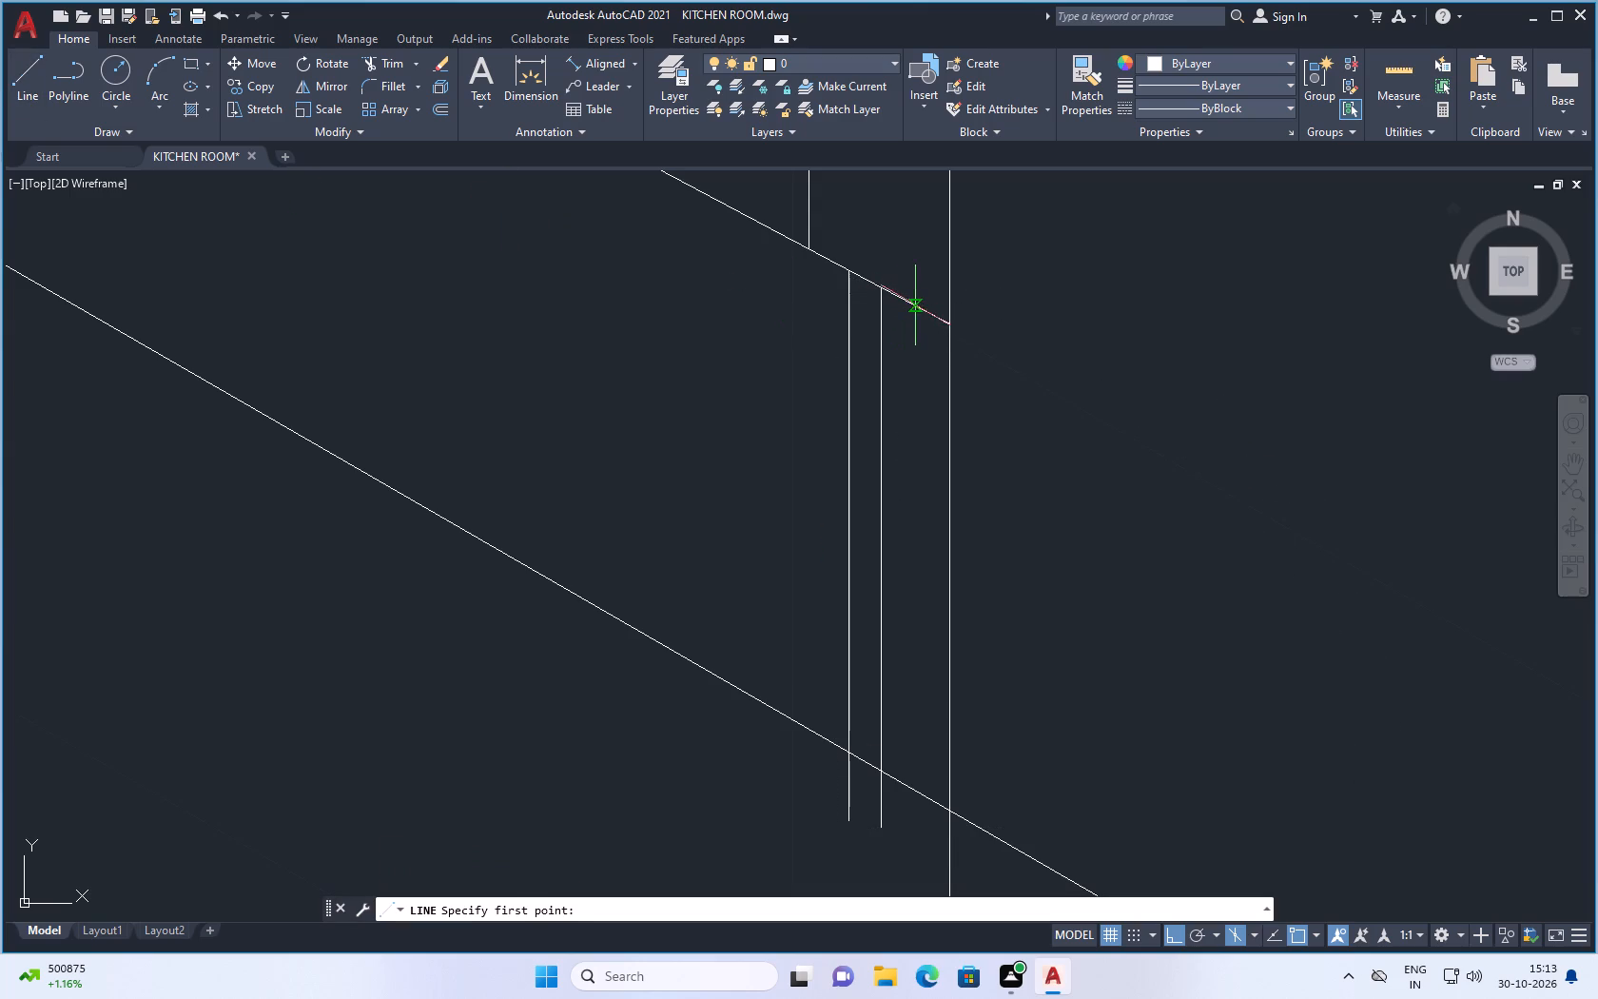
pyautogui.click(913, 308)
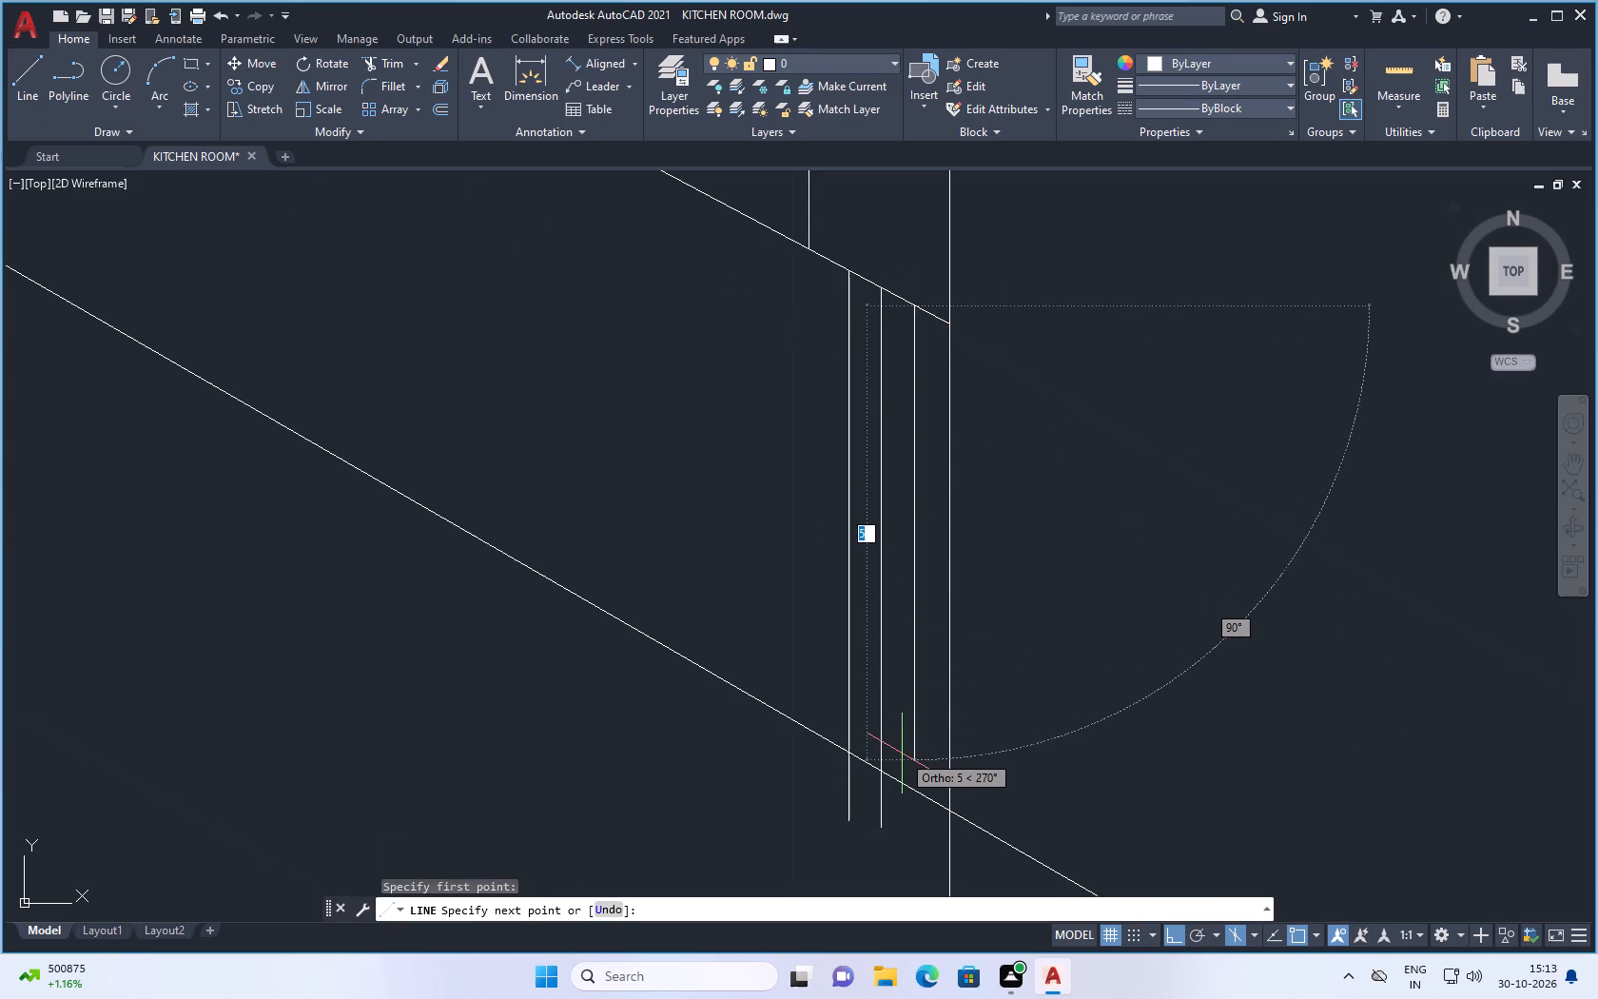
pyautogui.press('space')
# Delete the two short verticals between the window frame's bottom edge and the outermost sloping line.
pyautogui.click(912, 556)
pyautogui.click(851, 593)
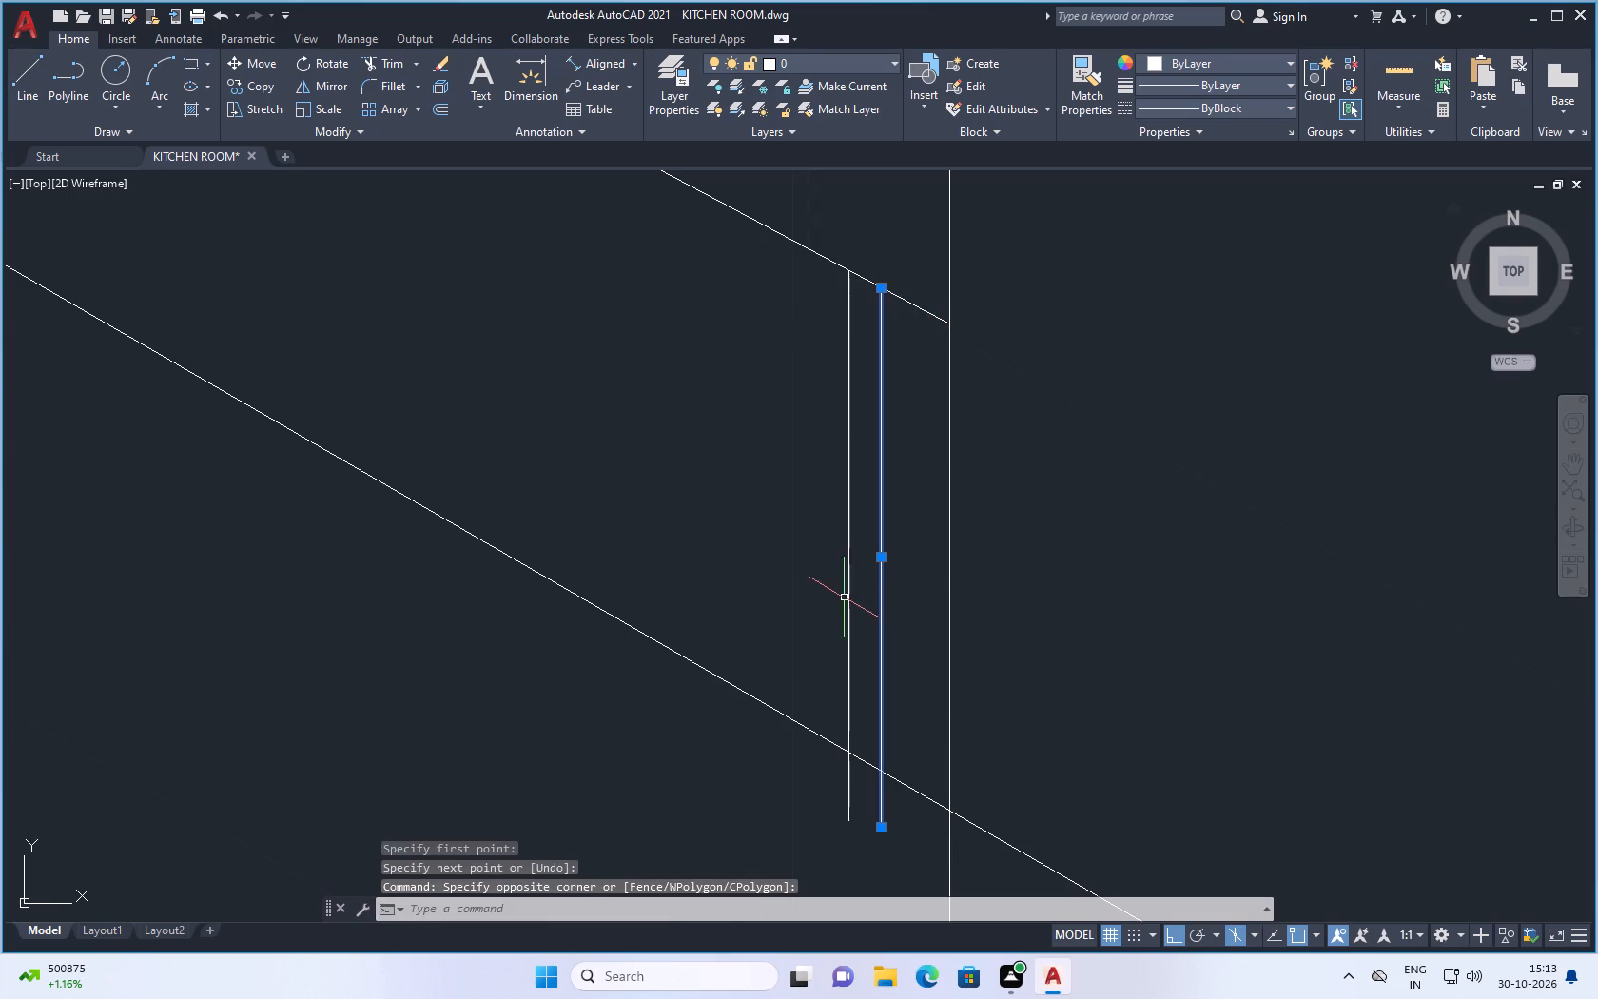
pyautogui.click(843, 597)
pyautogui.click(846, 595)
pyautogui.moveTo(856, 586); pyautogui.dragTo(837, 598)
pyautogui.click(793, 617)
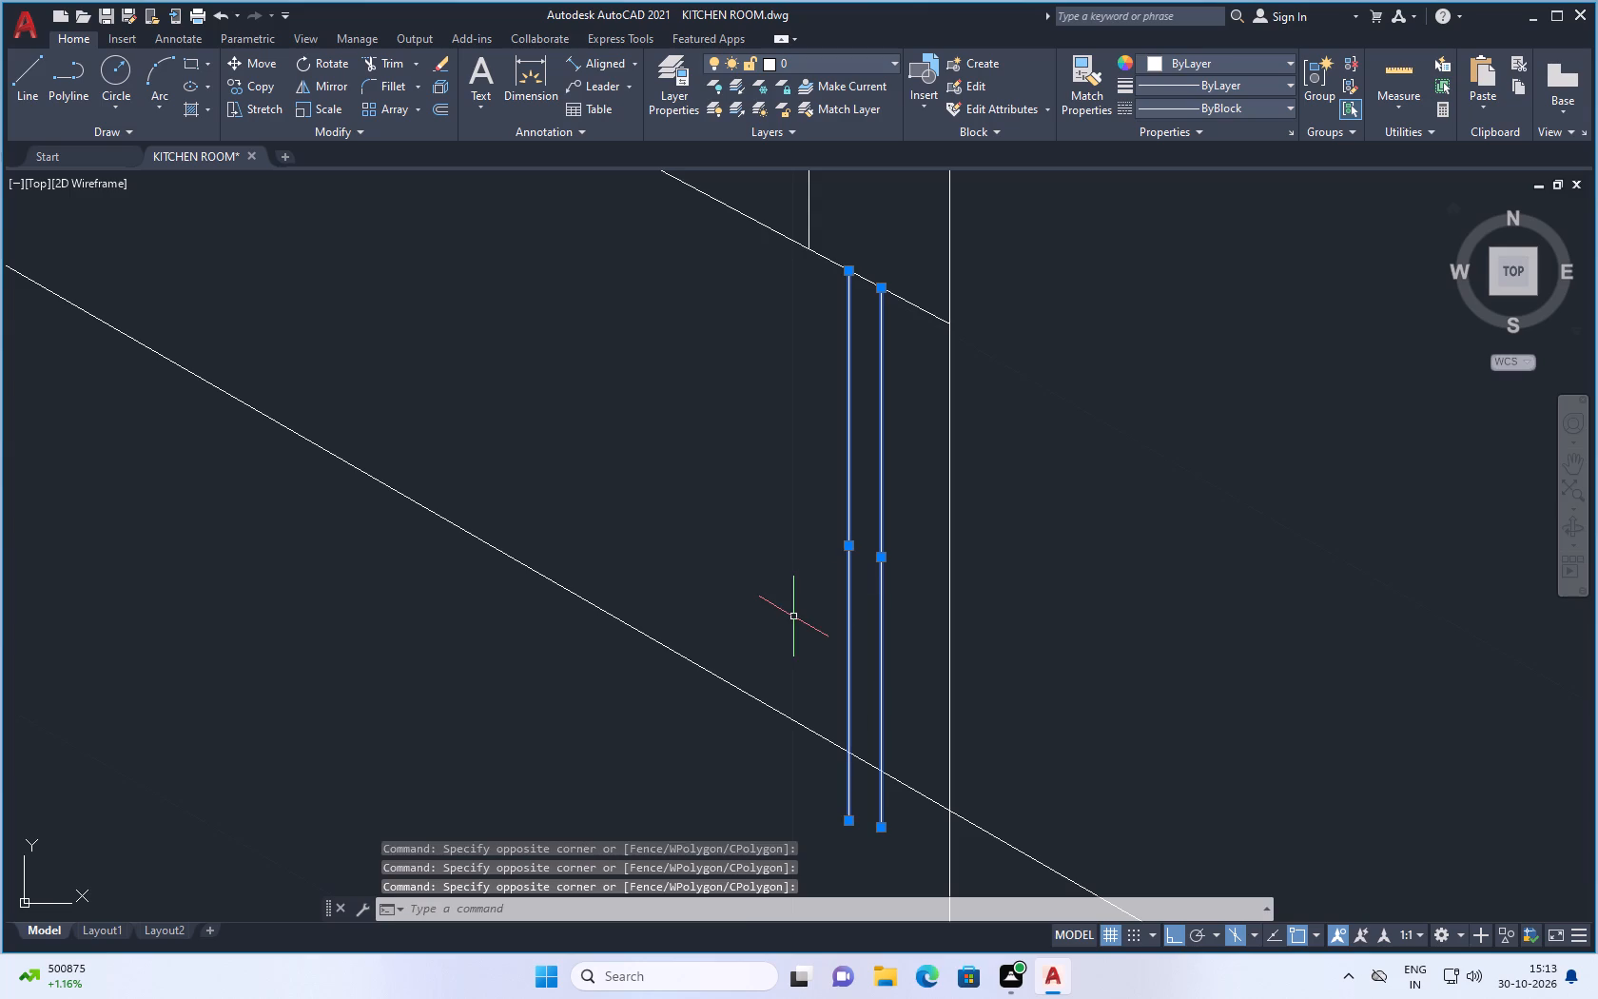
pyautogui.press('Delete')
# Draw a vertical from the frame's bottom edge, close beside the outer corner vertical, down to slightly past the outermost sloping line.
pyautogui.click(36, 69)
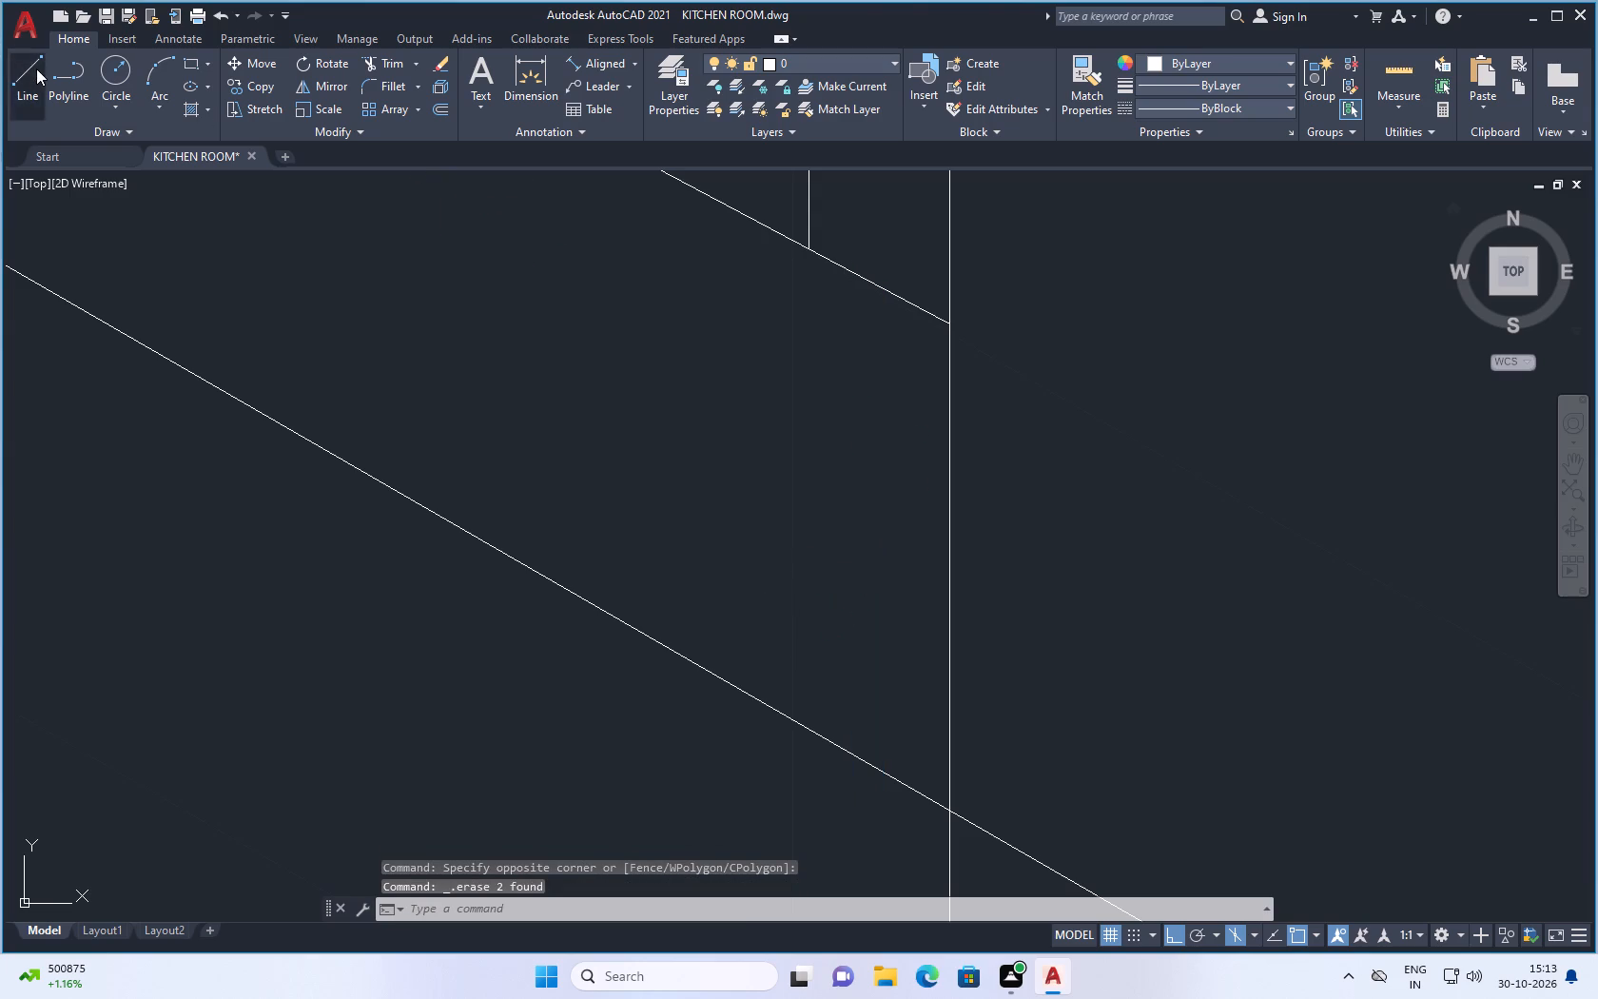
pyautogui.click(915, 302)
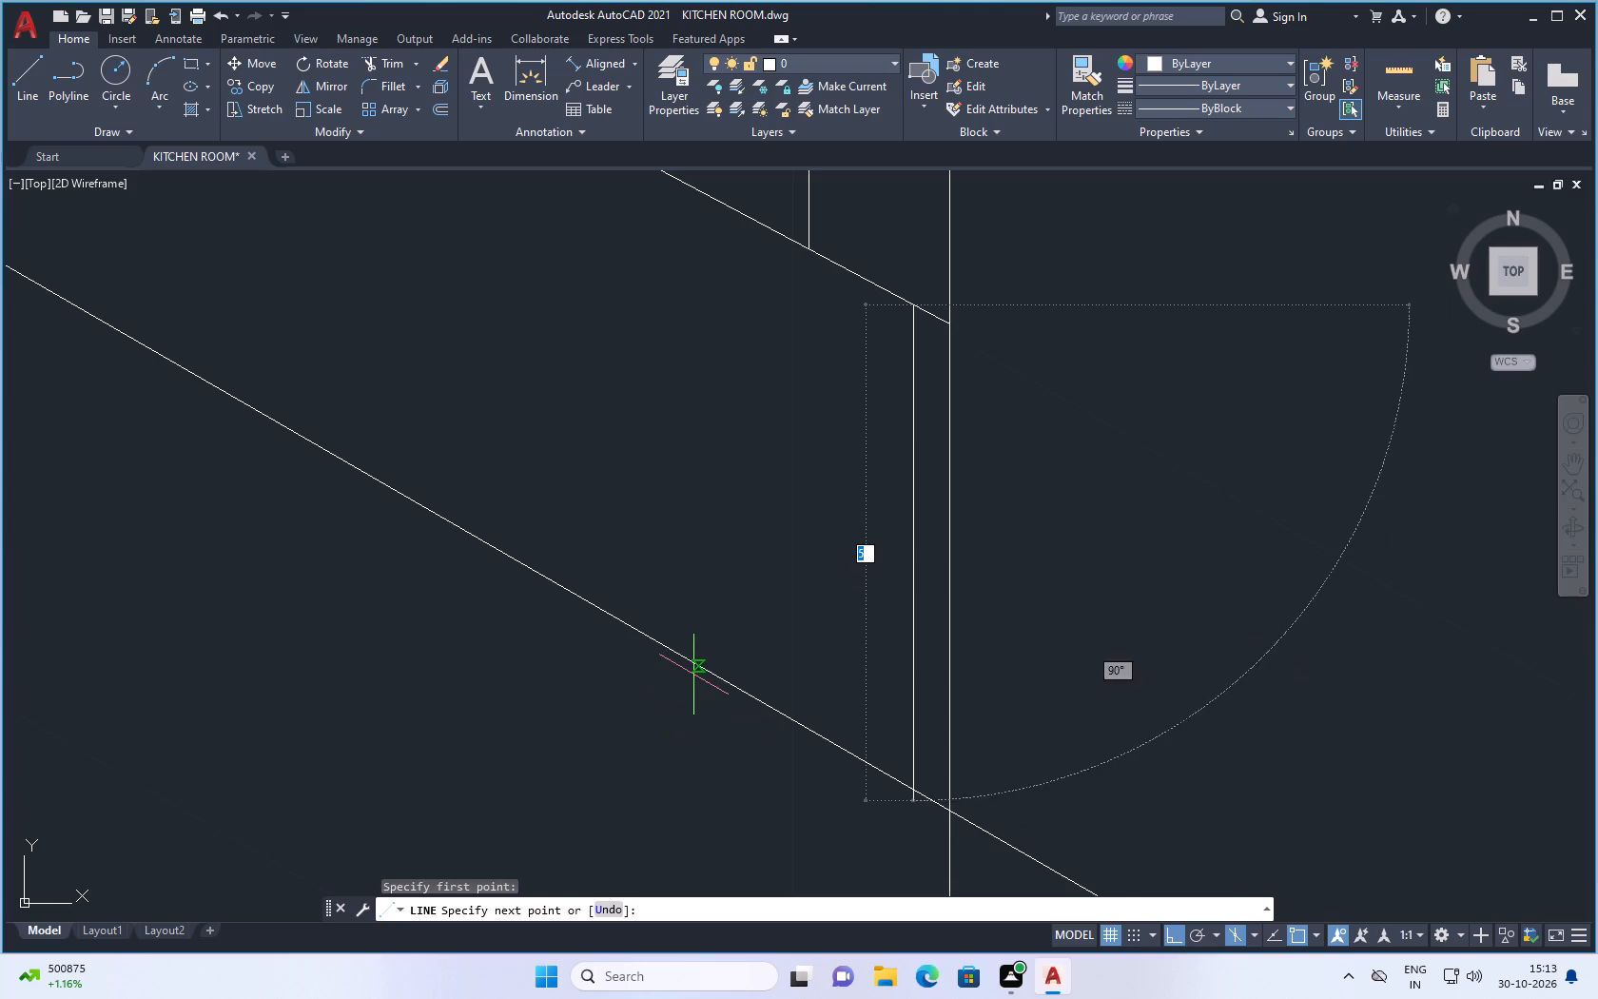
pyautogui.scroll(-1, 803, 679)
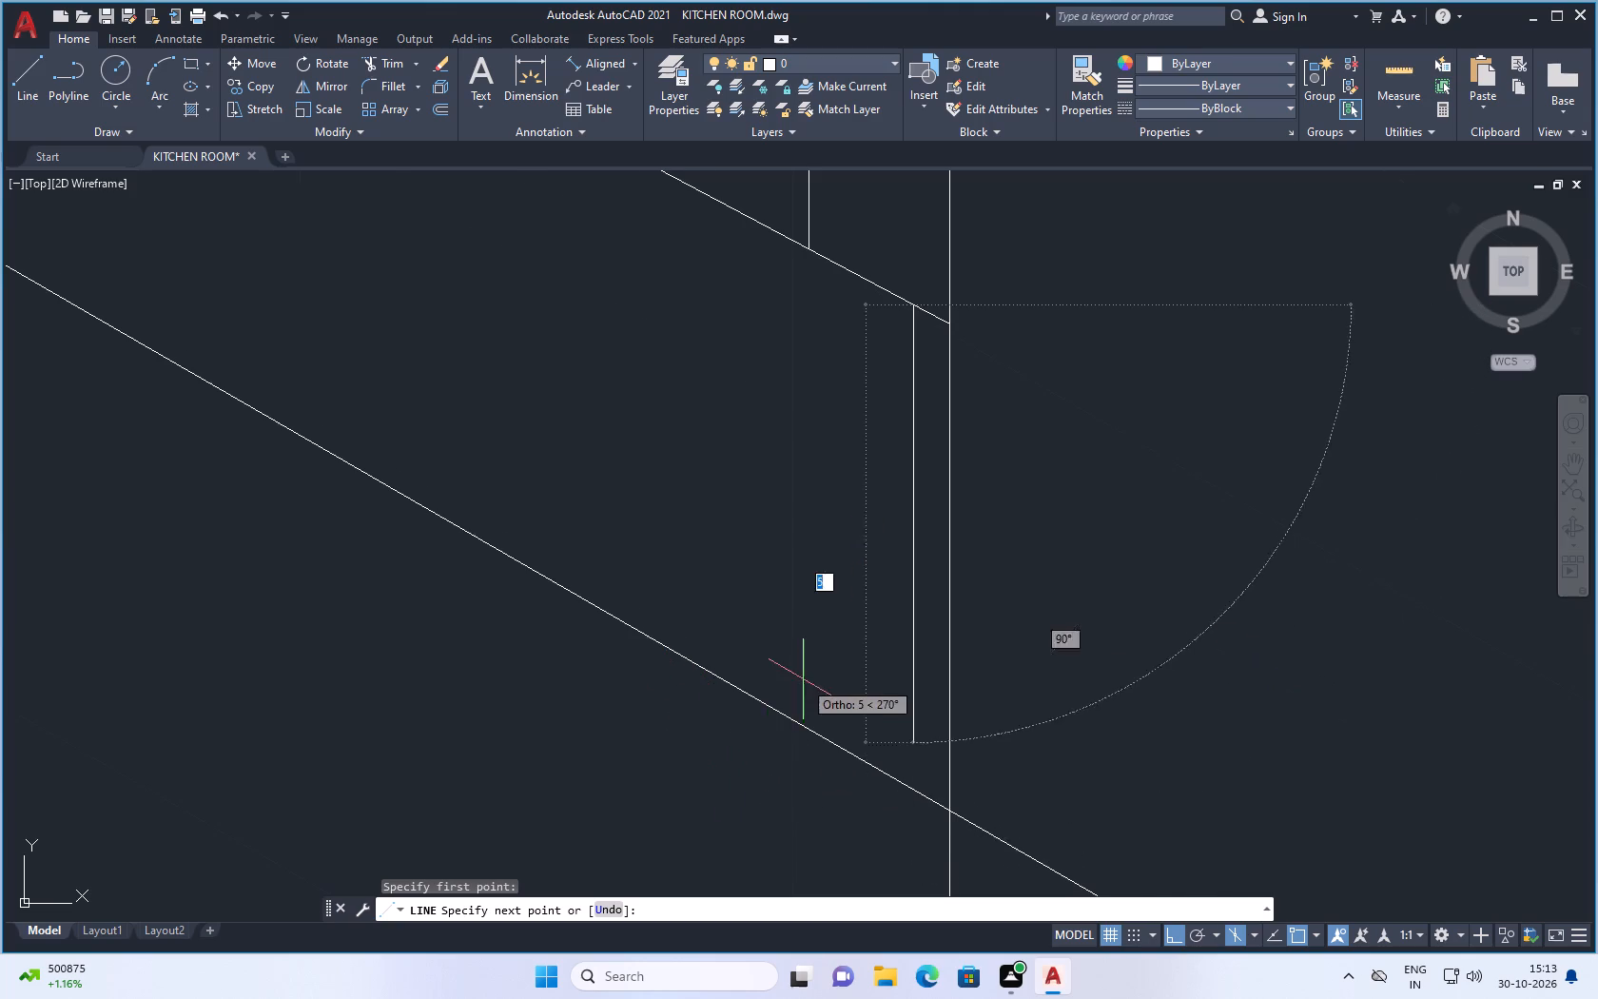
pyautogui.click(828, 789)
pyautogui.press('space')
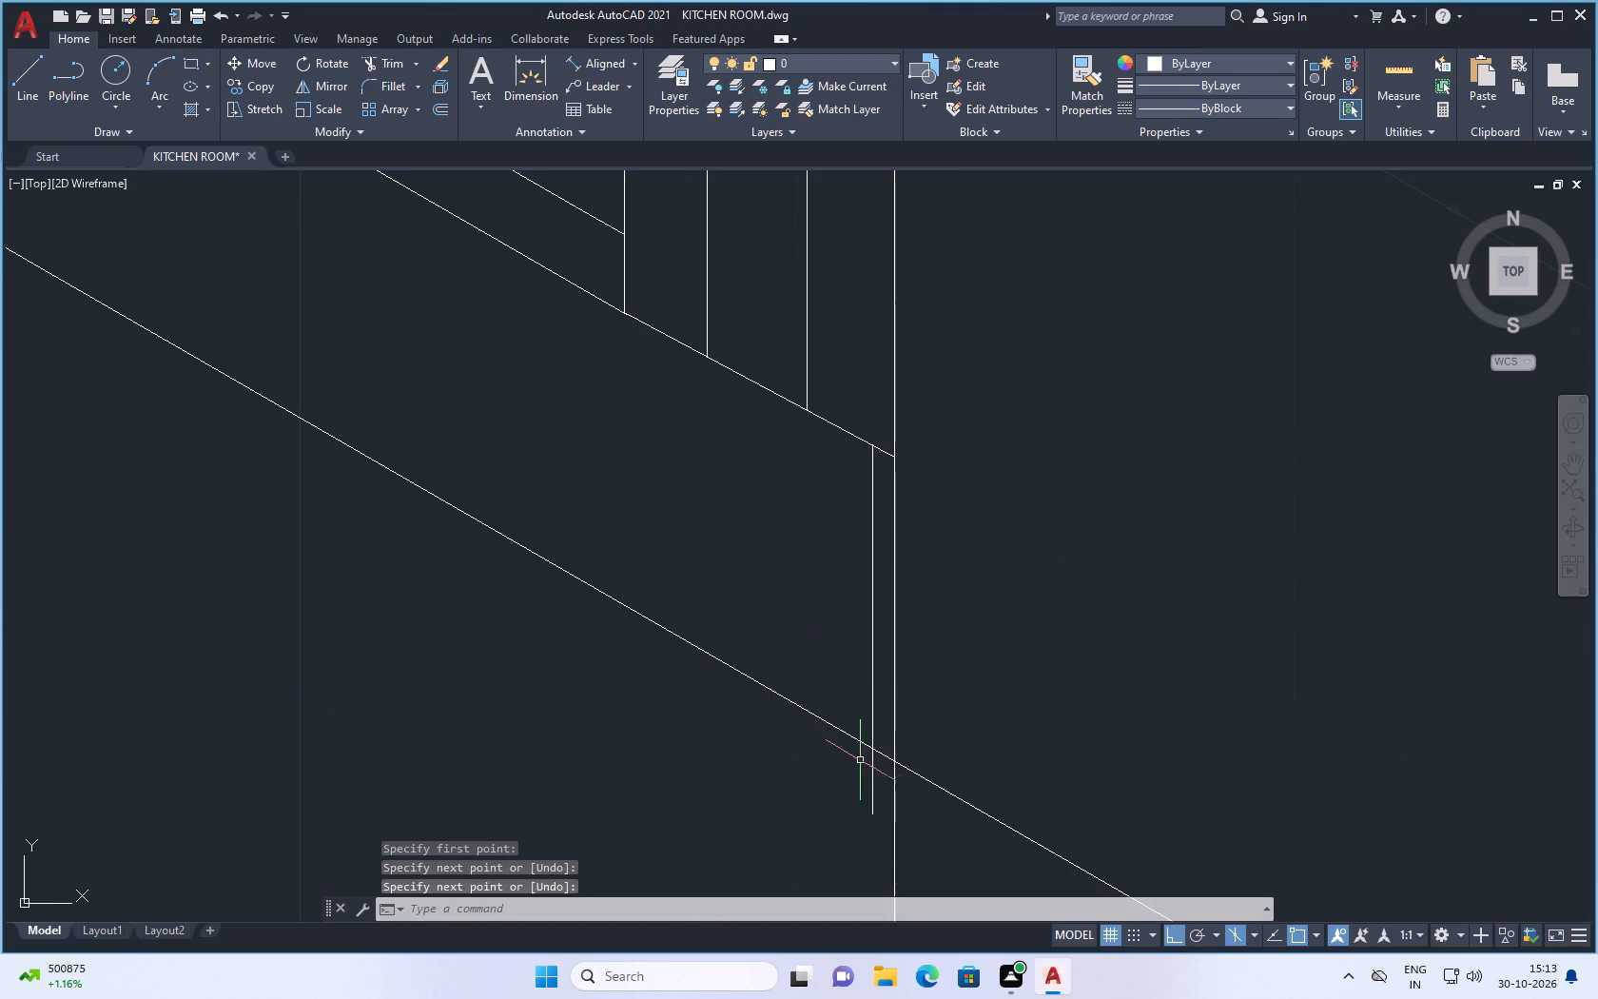
# Draw another vertical midway between the new short vertical and the outer corner vertical, from the frame's bottom edge past the outermost sloping line.
pyautogui.press('space')
pyautogui.scroll(2, 876, 458)
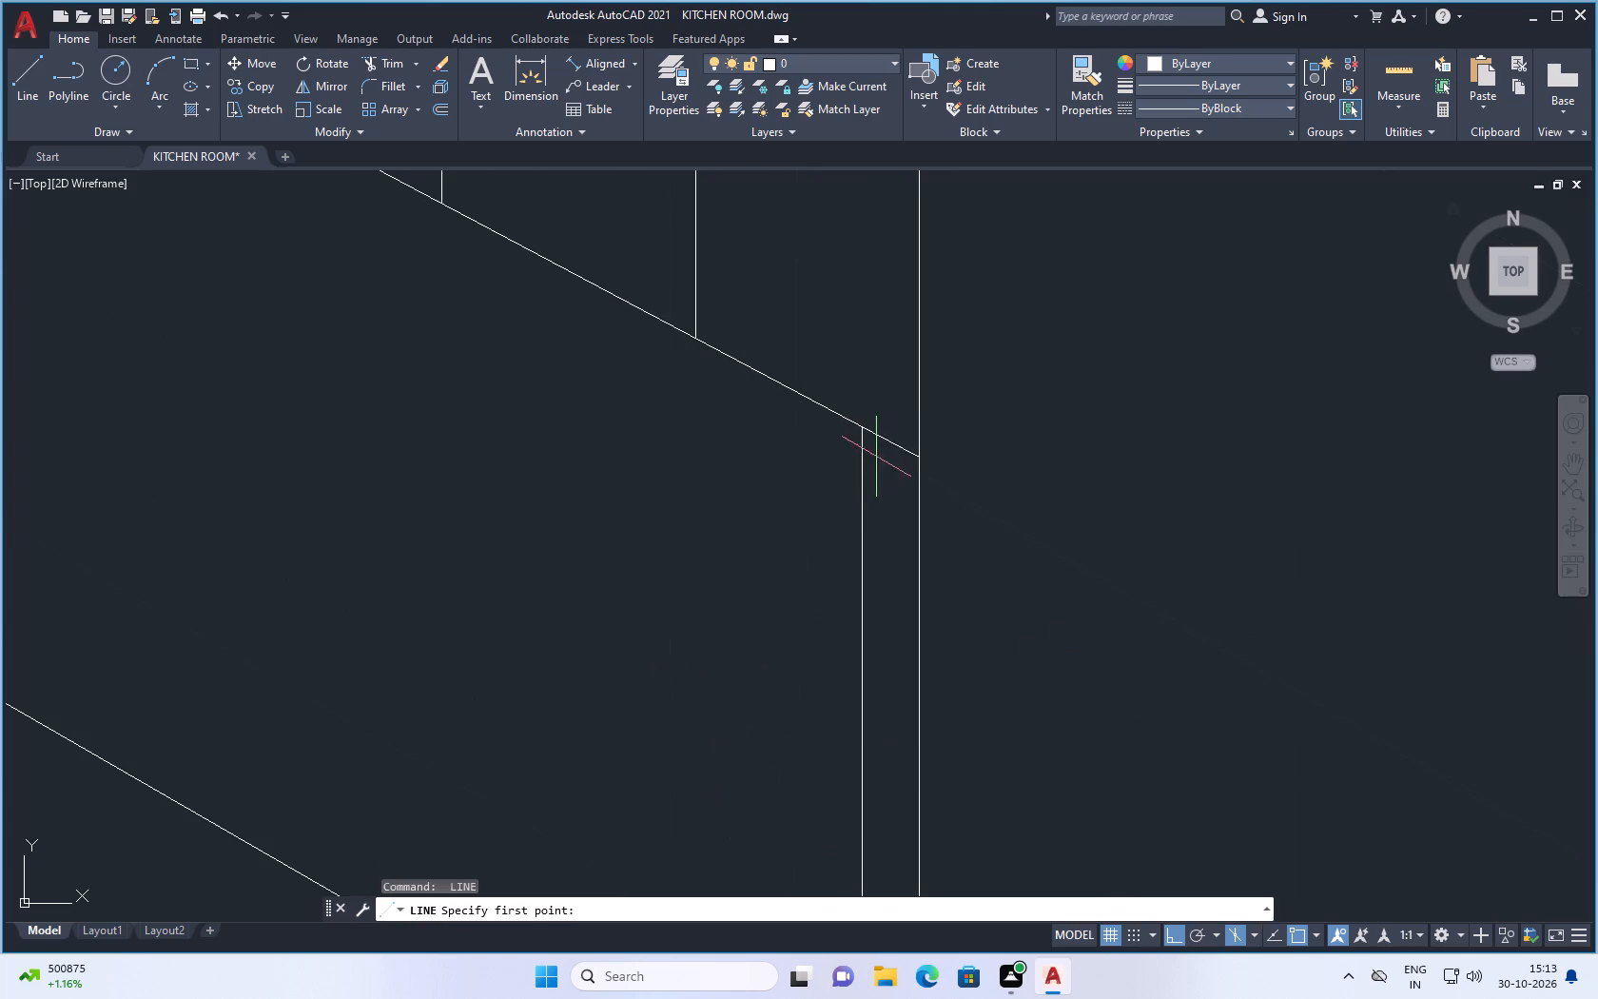
pyautogui.click(889, 444)
pyautogui.scroll(-1, 885, 530)
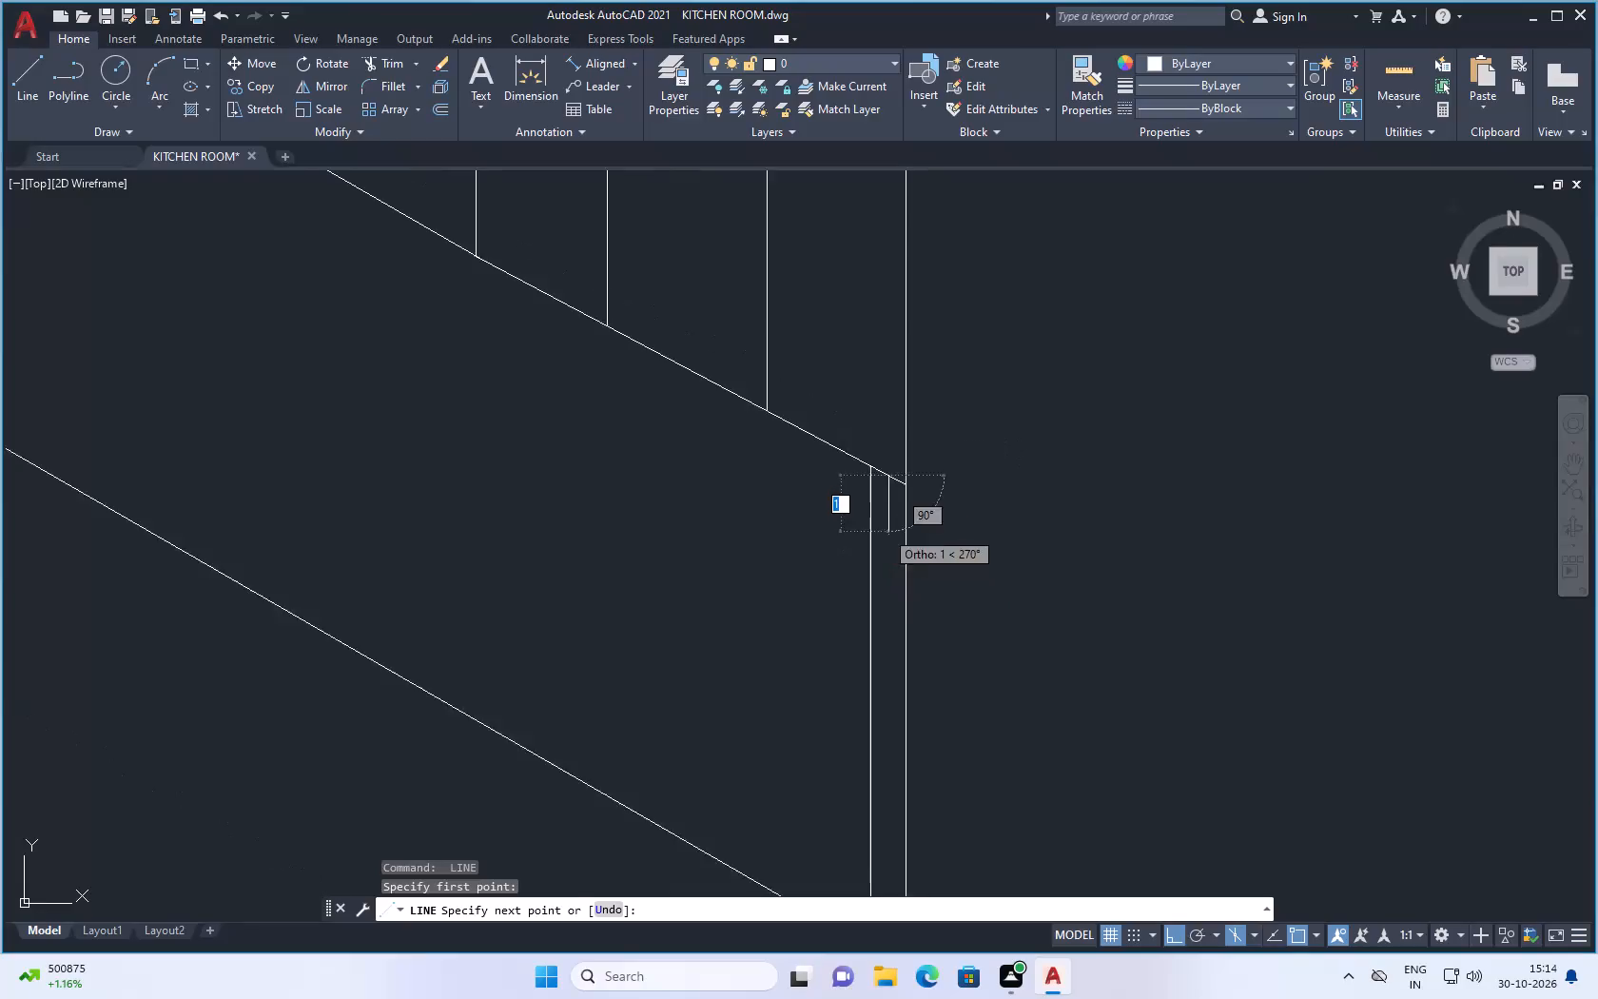
pyautogui.scroll(-1, 885, 530)
pyautogui.scroll(2, 880, 815)
pyautogui.click(880, 824)
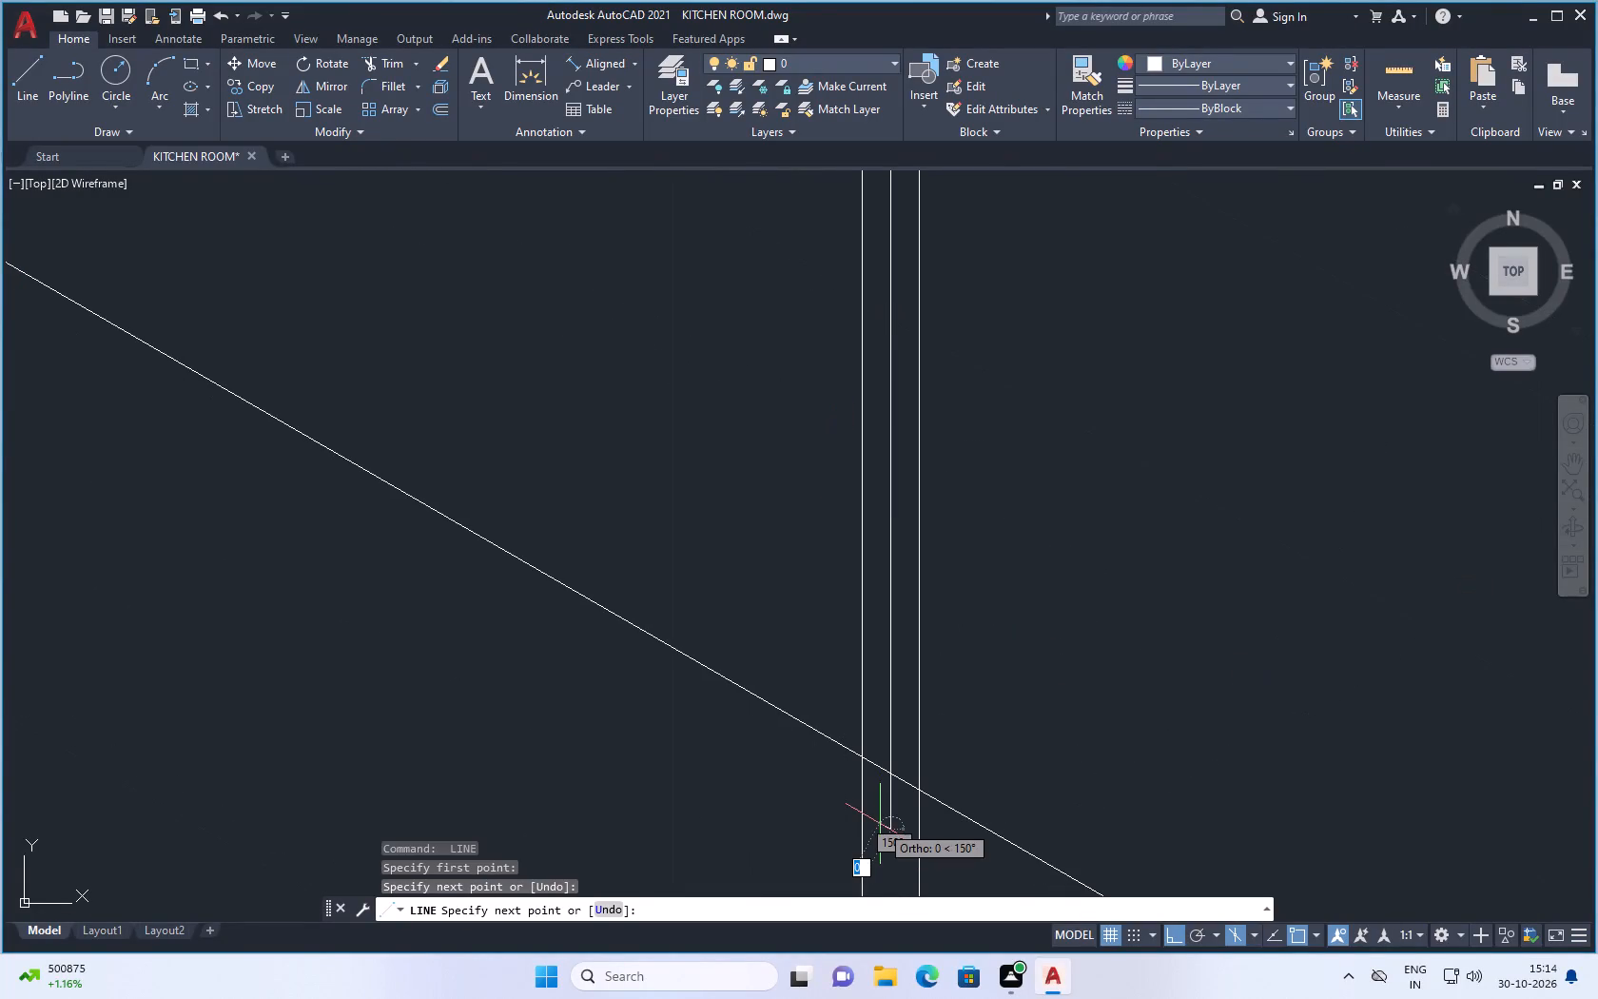
pyautogui.press('Escape')
# Trim the overhanging ends of the three closely spaced far-end verticals below the outermost sloping line.
pyautogui.write('tr')
pyautogui.press('Return')
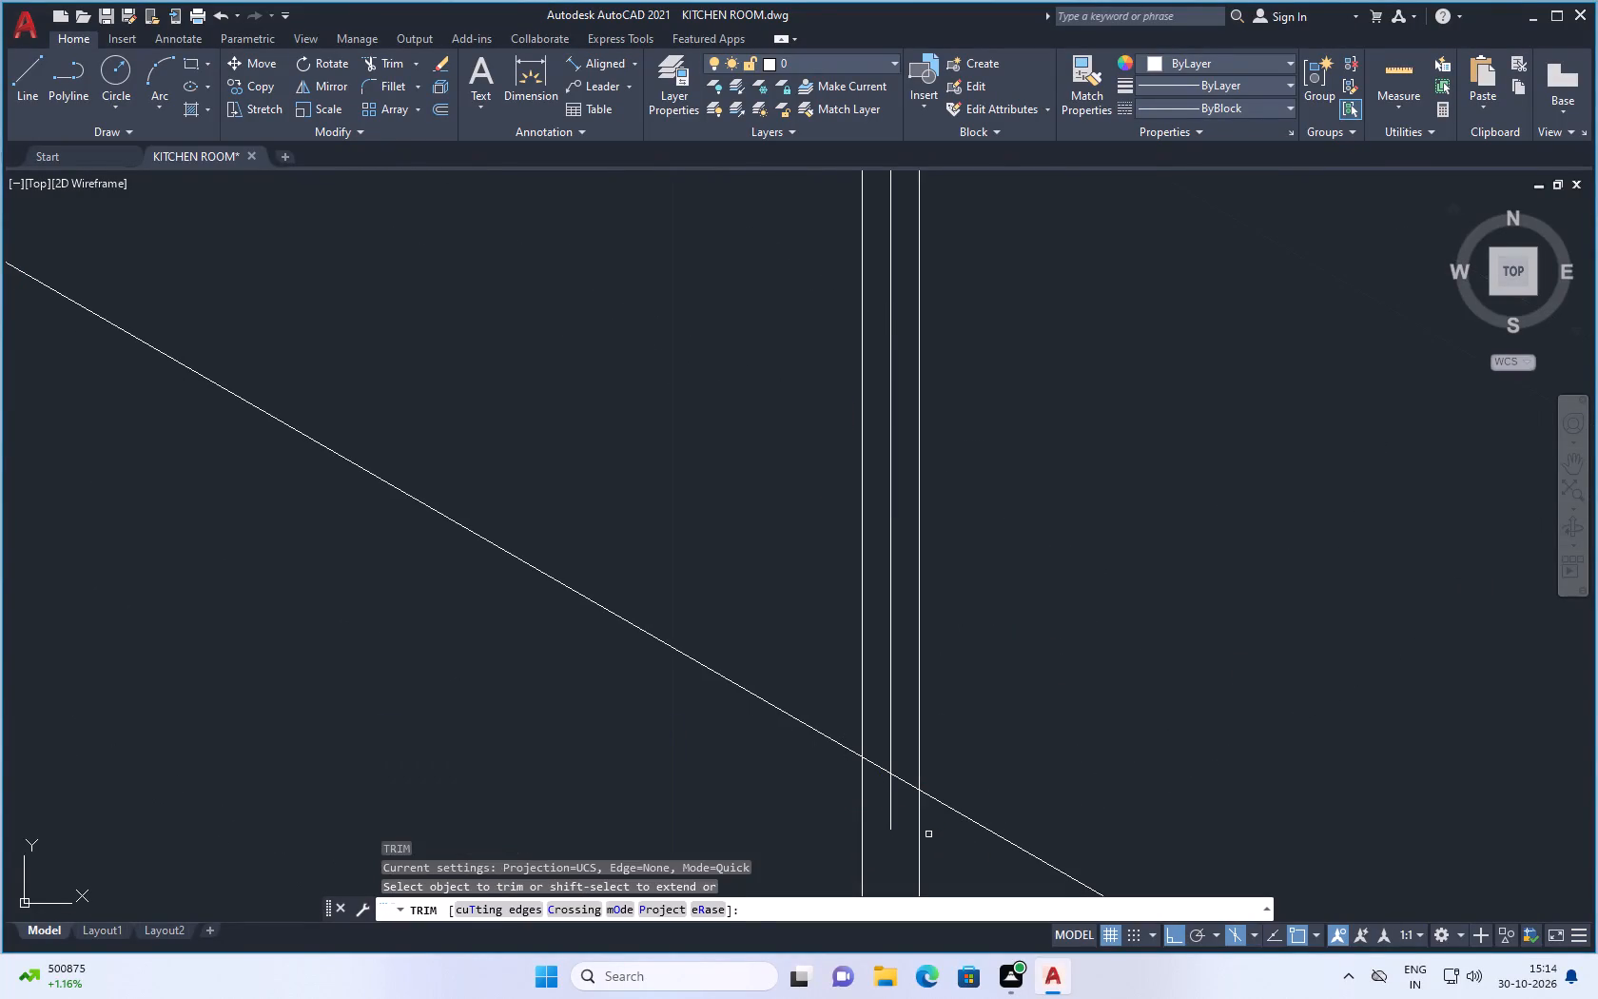
pyautogui.moveTo(928, 834); pyautogui.dragTo(904, 832)
pyautogui.click(851, 823)
pyautogui.scroll(-4, 860, 731)
pyautogui.scroll(-2, 947, 596)
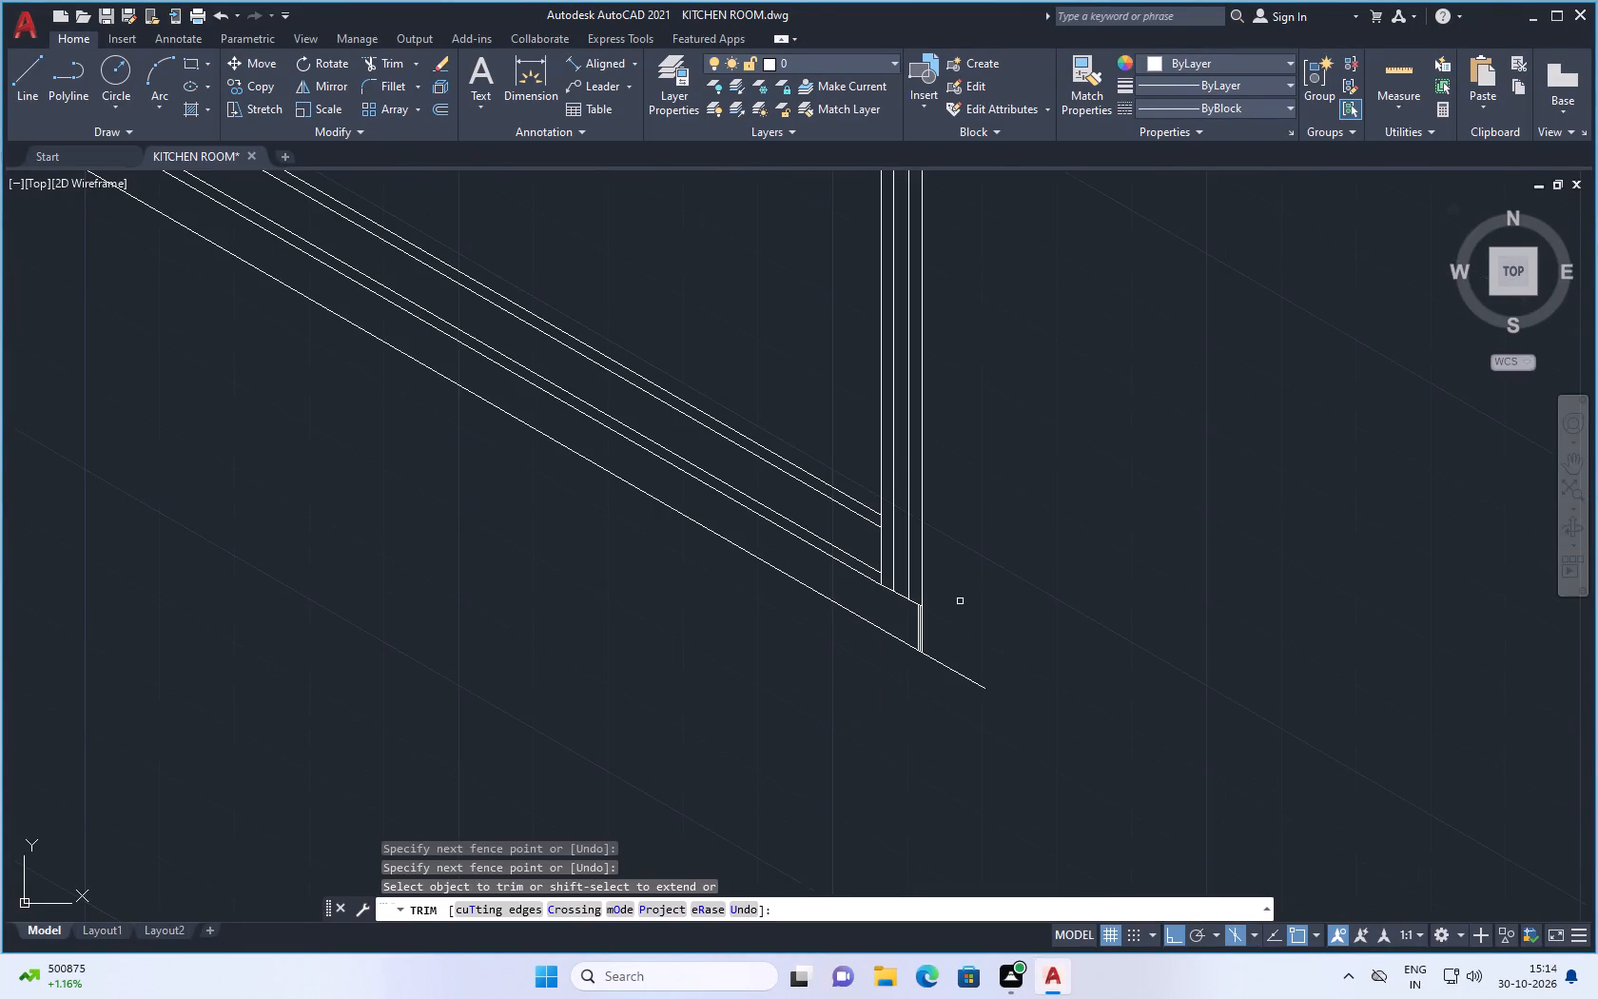
pyautogui.scroll(-3, 968, 539)
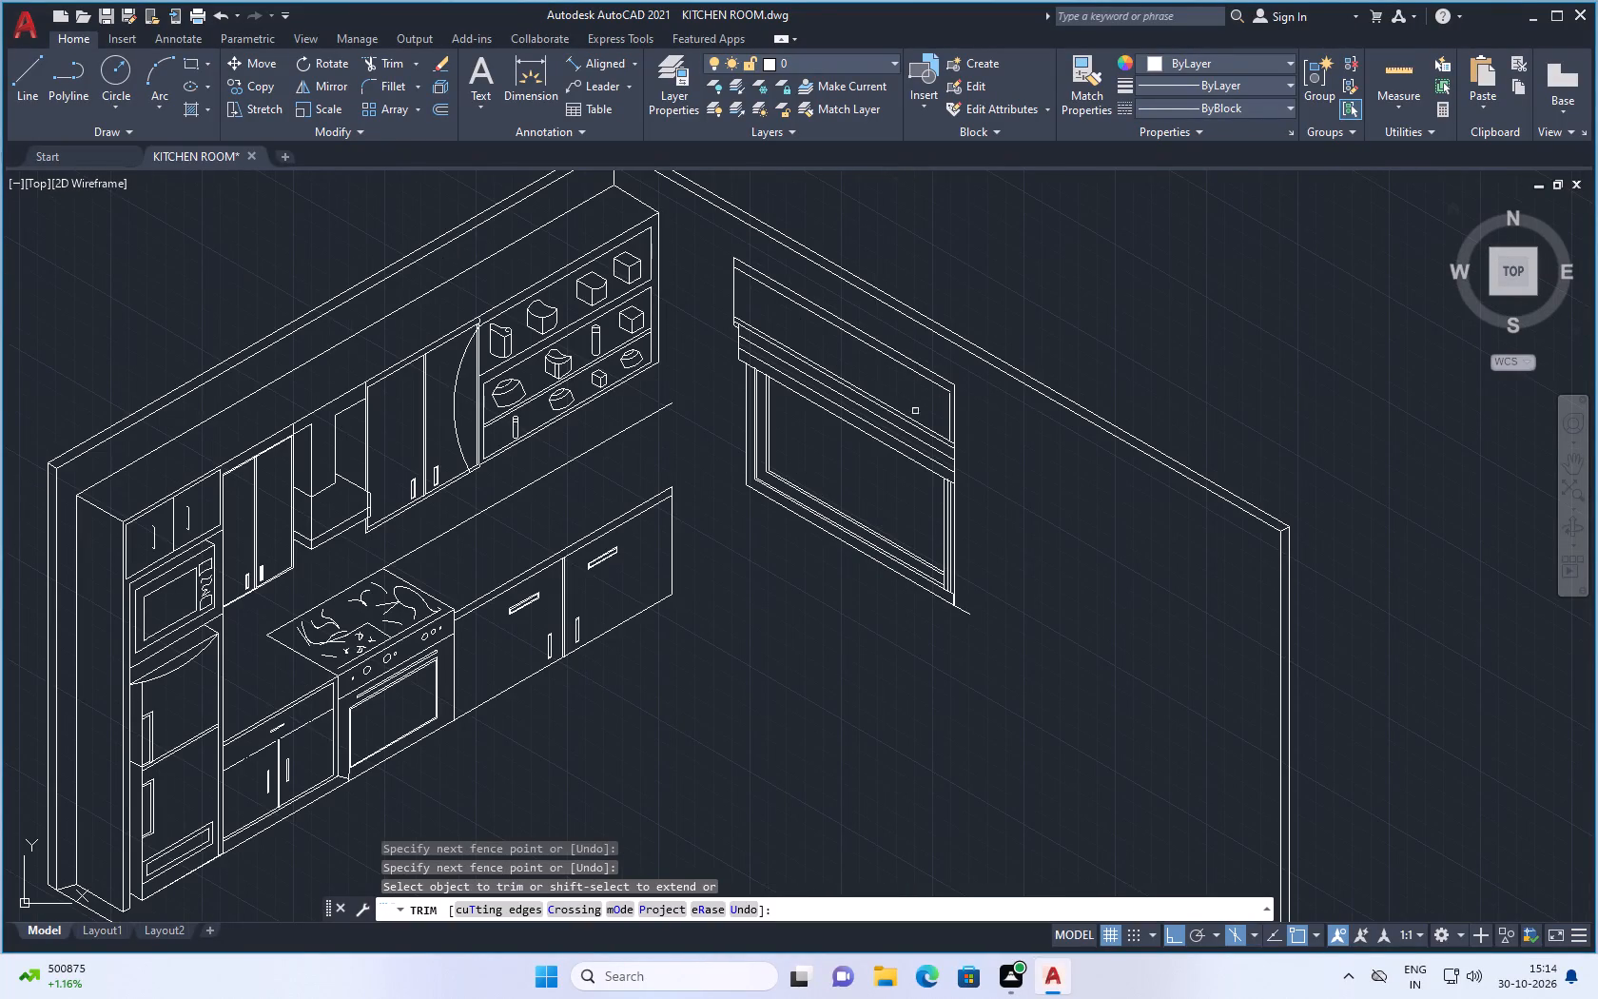
pyautogui.press('Escape')
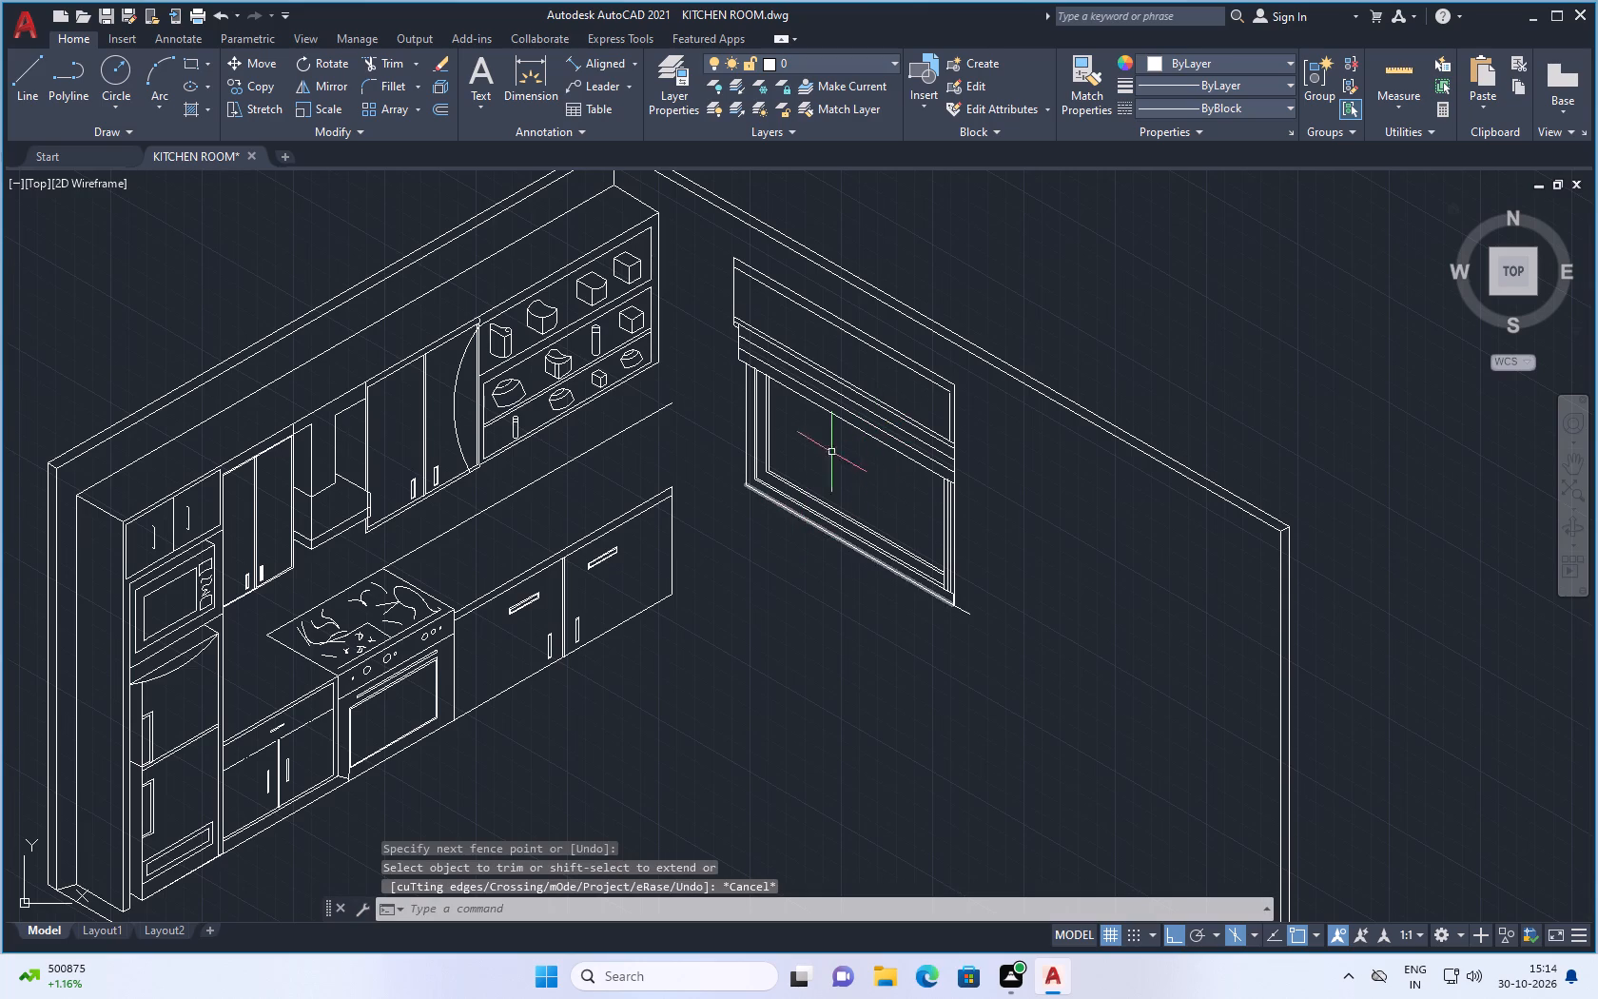
# Measure the window's inner opening along its slope, between the innermost near-side and far-side frame verticals, using an aligned dimension.
pyautogui.scroll(1, 785, 442)
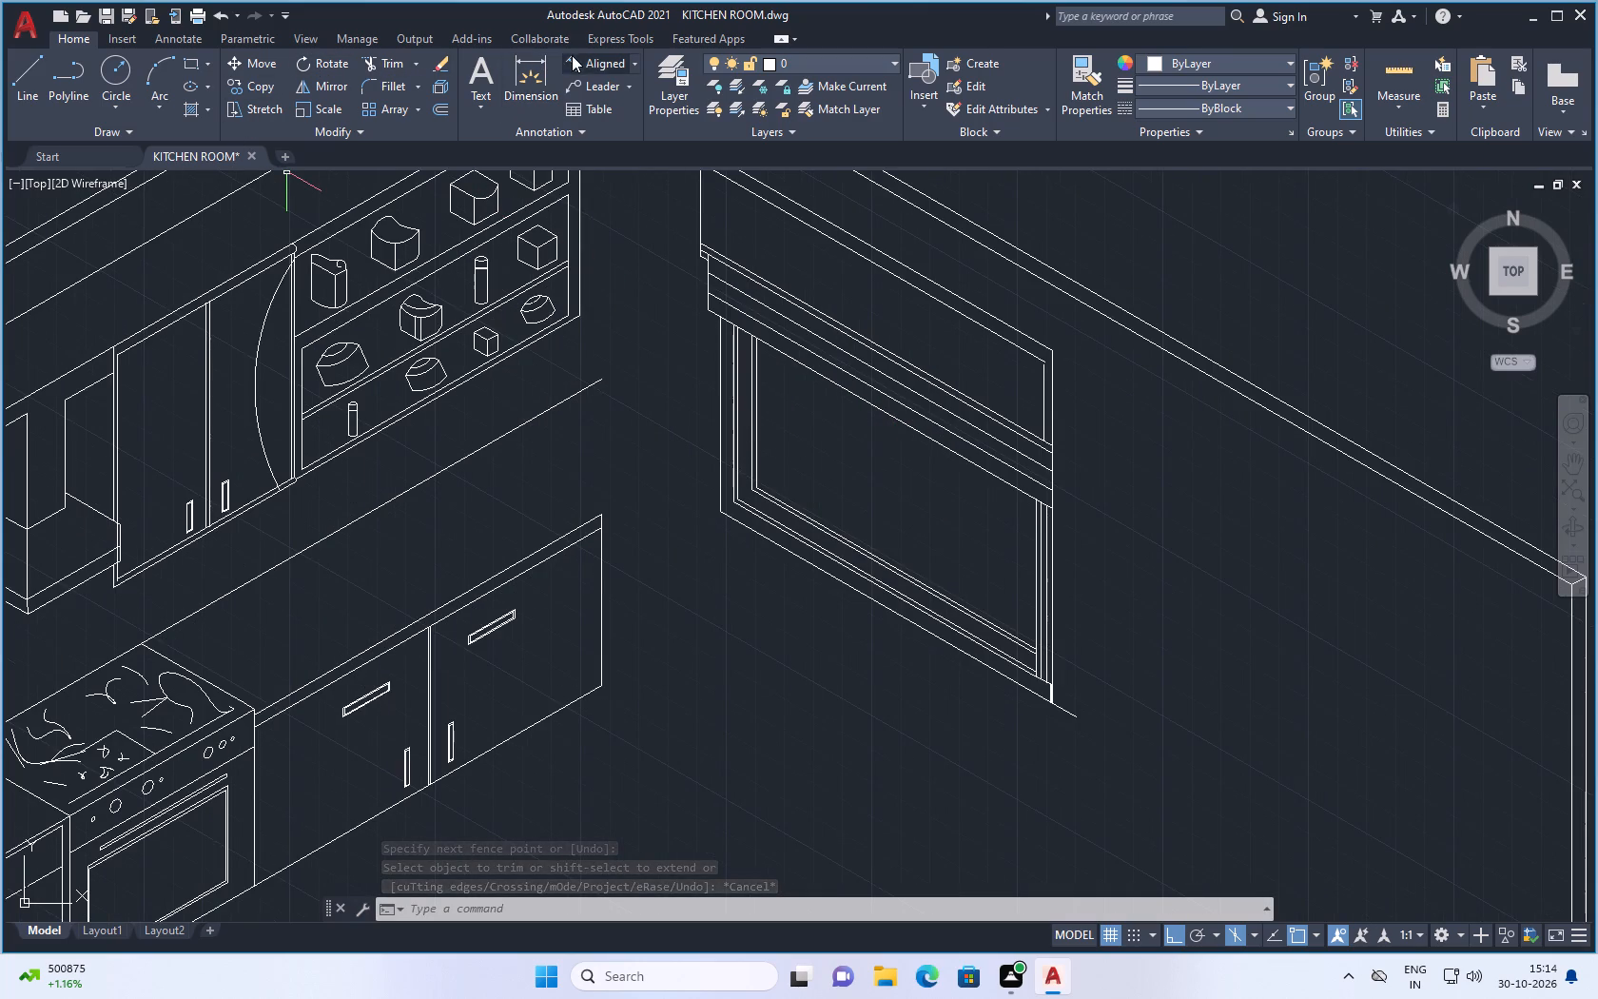
pyautogui.click(597, 56)
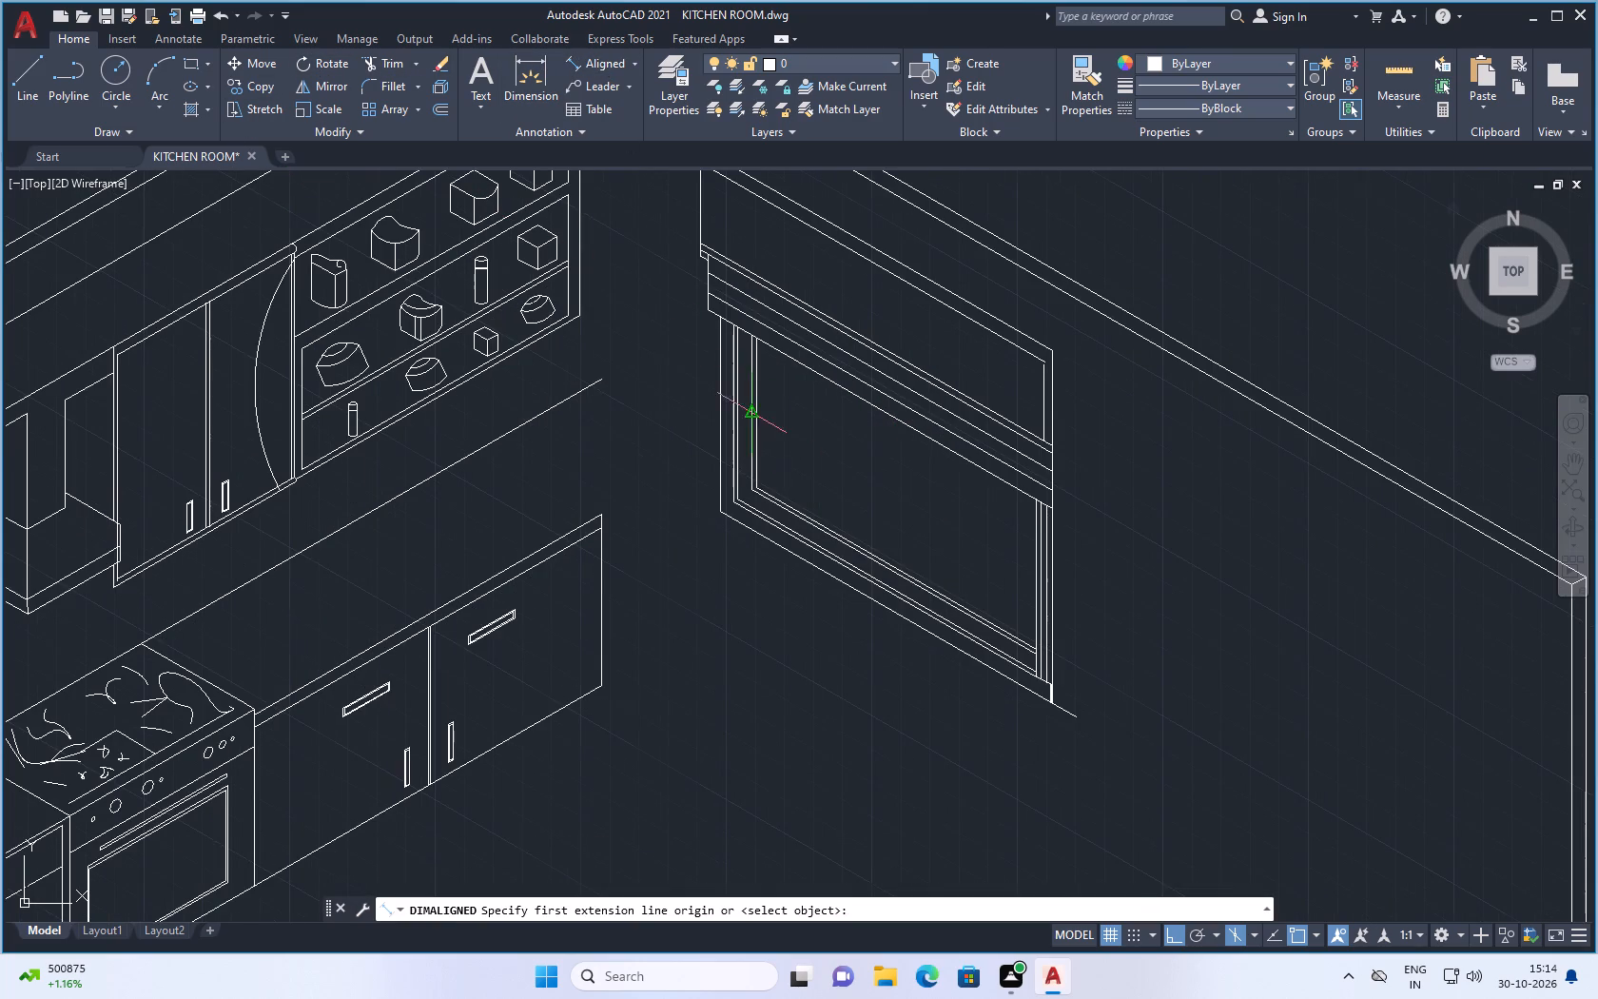
pyautogui.scroll(2, 752, 415)
pyautogui.moveTo(757, 413); pyautogui.dragTo(773, 413)
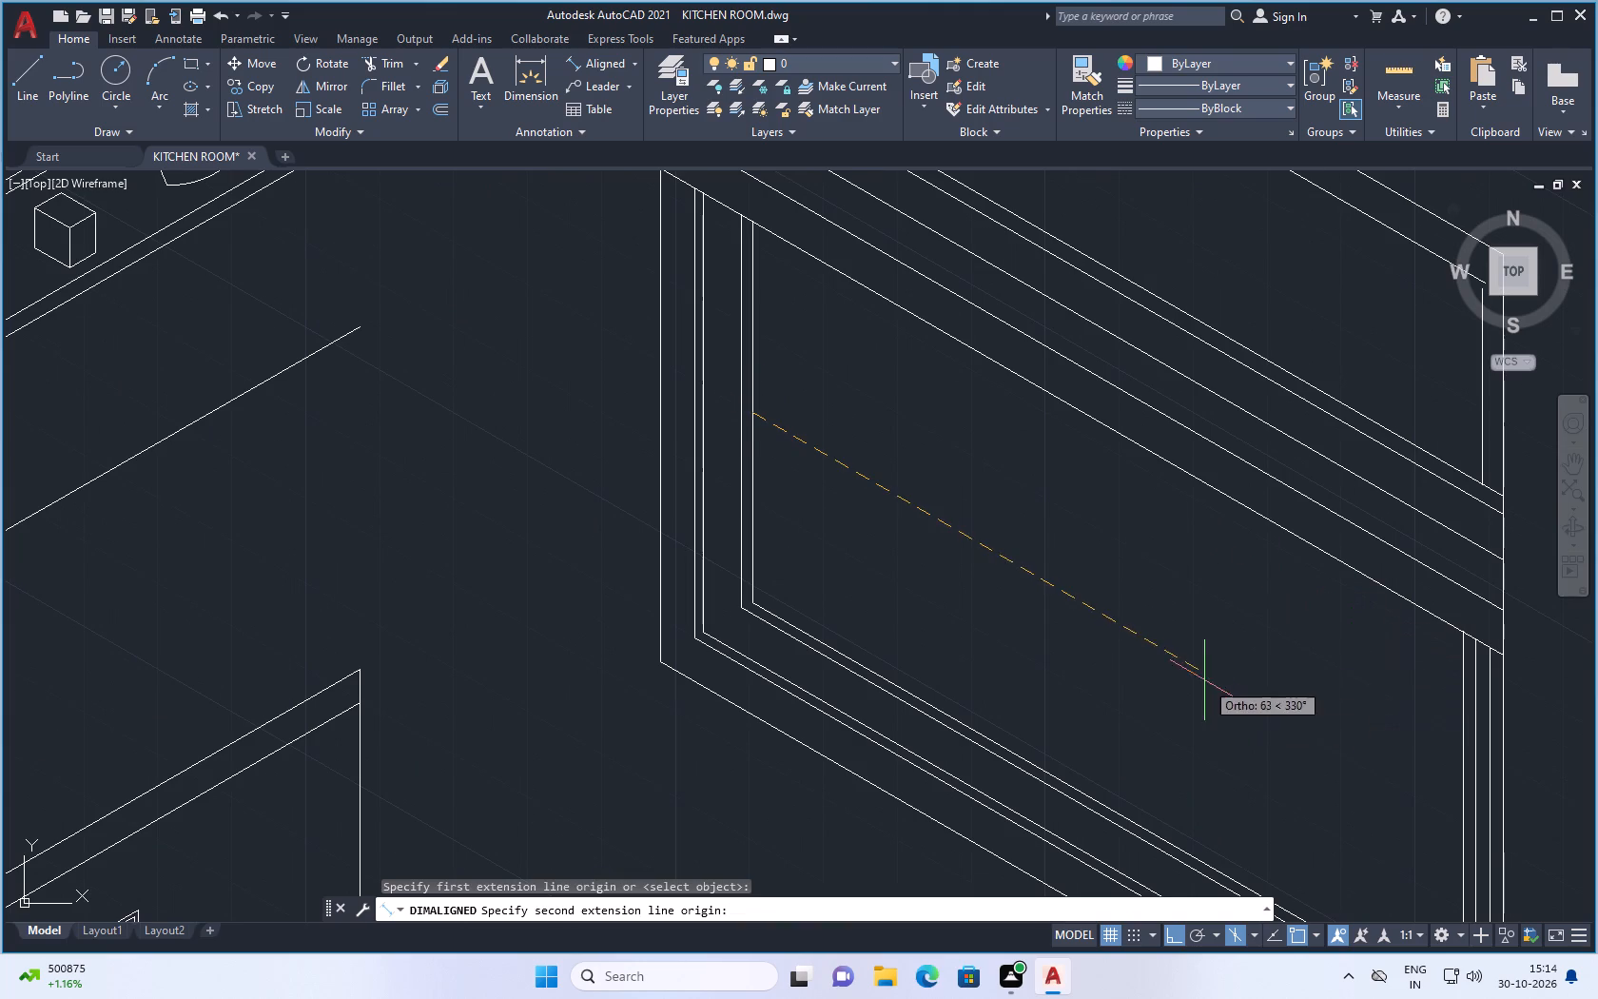
pyautogui.scroll(-2, 1204, 680)
pyautogui.scroll(2, 1314, 756)
pyautogui.click(1286, 711)
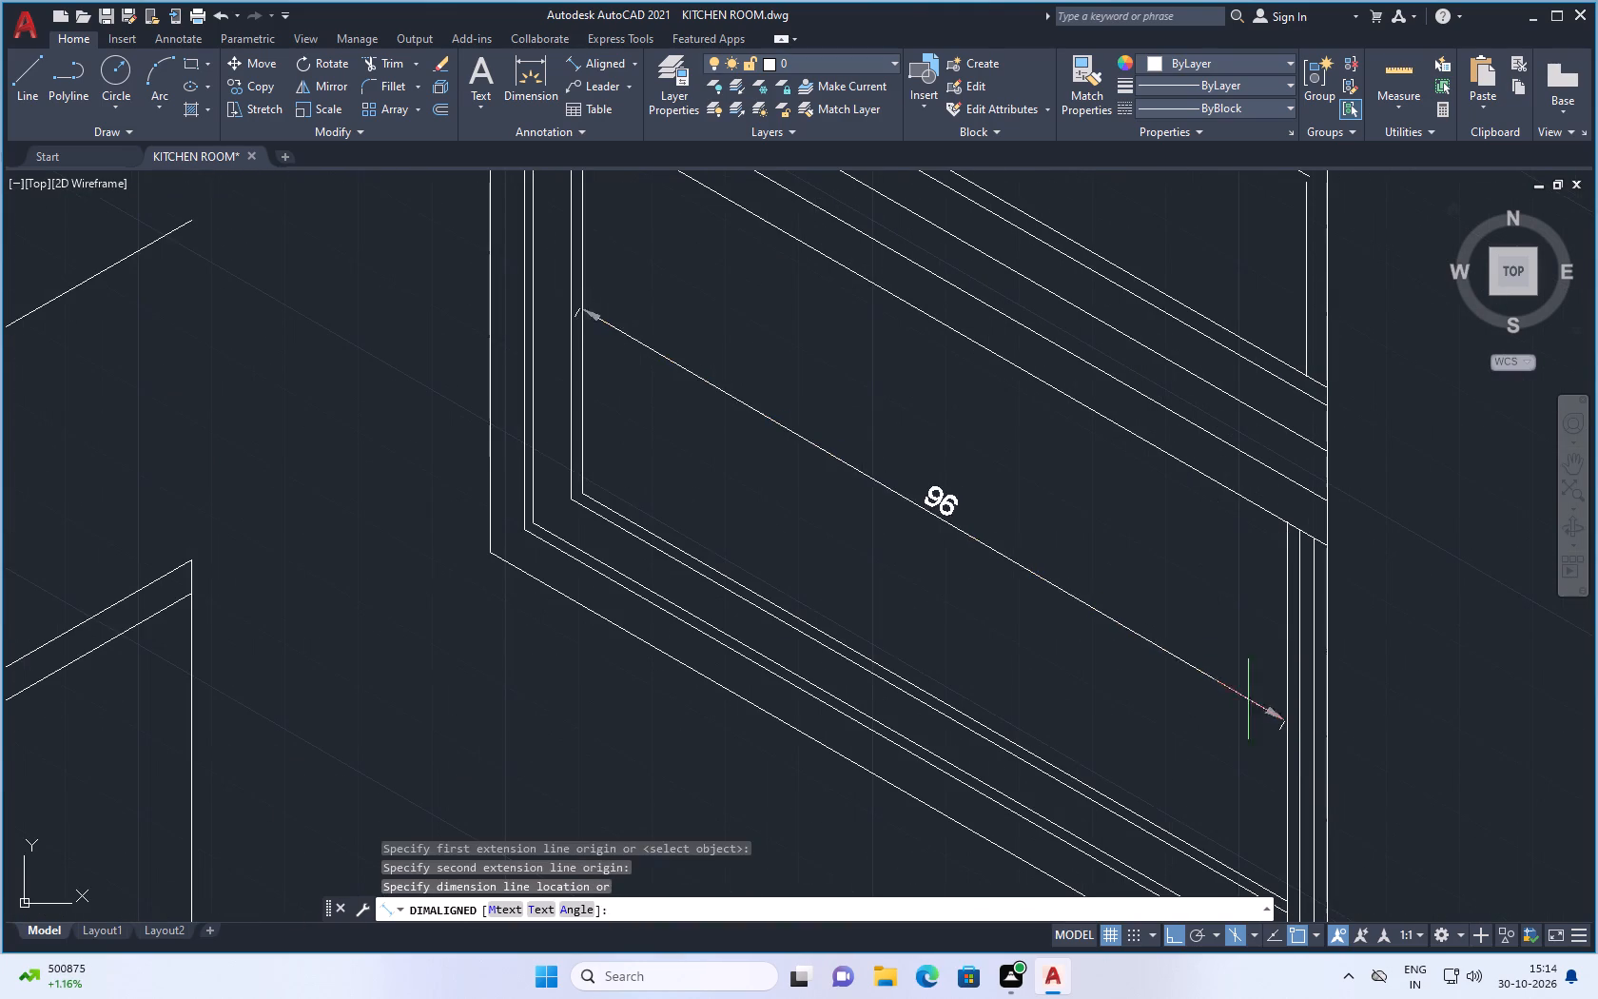
pyautogui.scroll(-2, 1172, 680)
pyautogui.press('Escape')
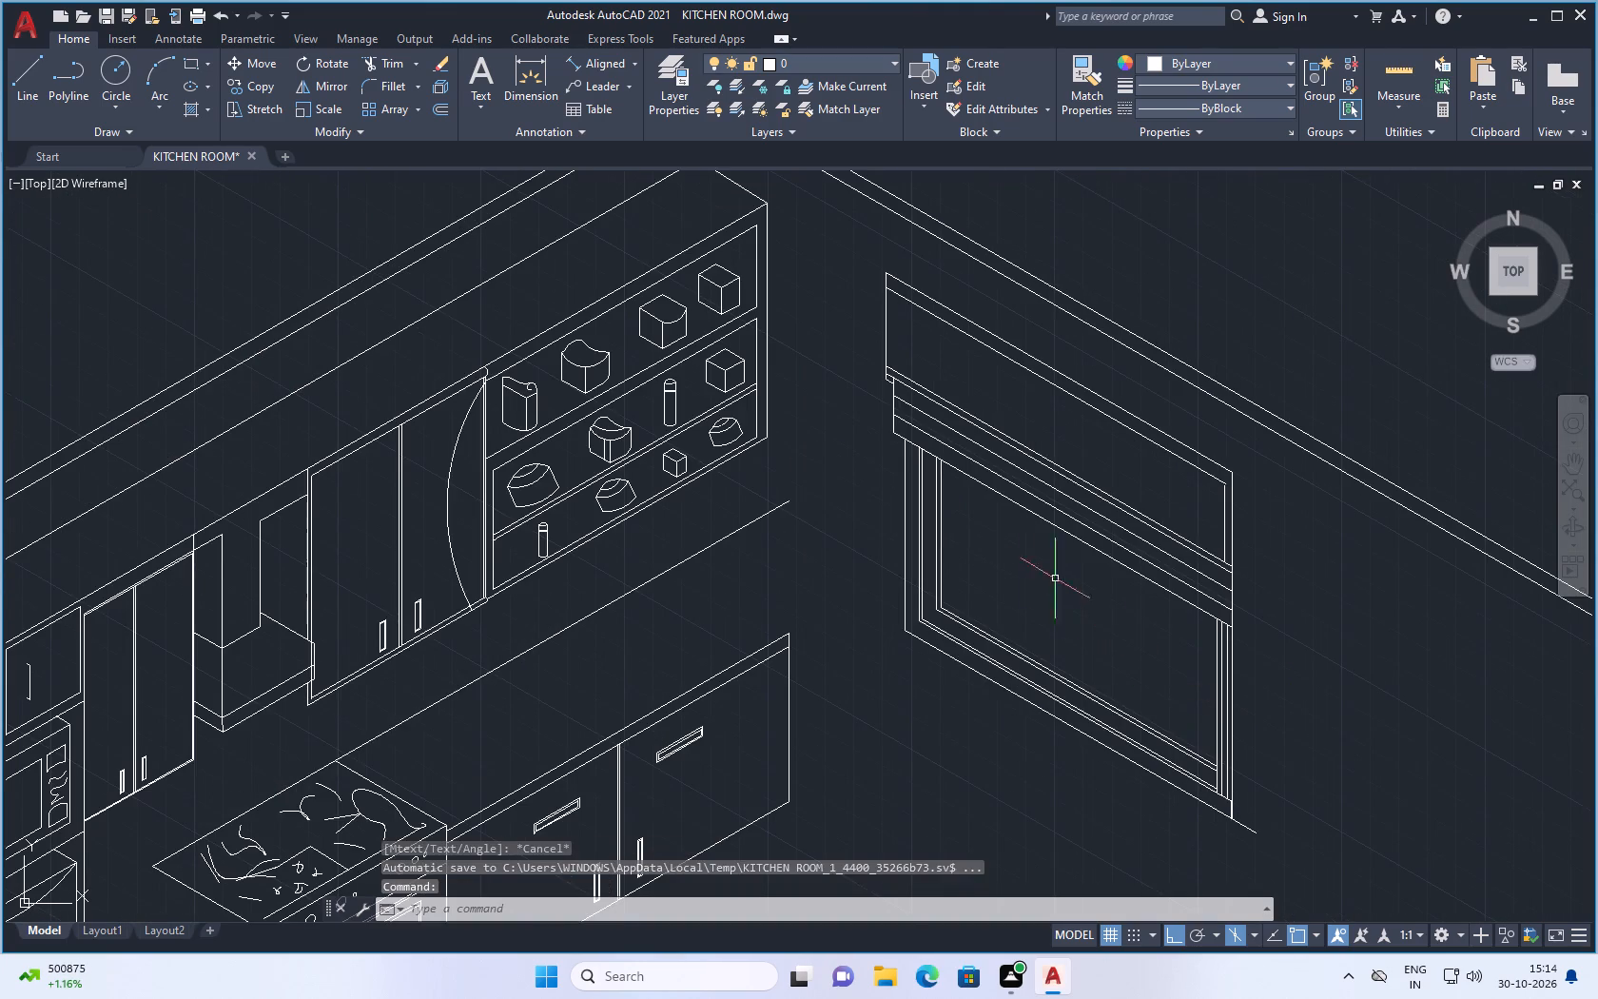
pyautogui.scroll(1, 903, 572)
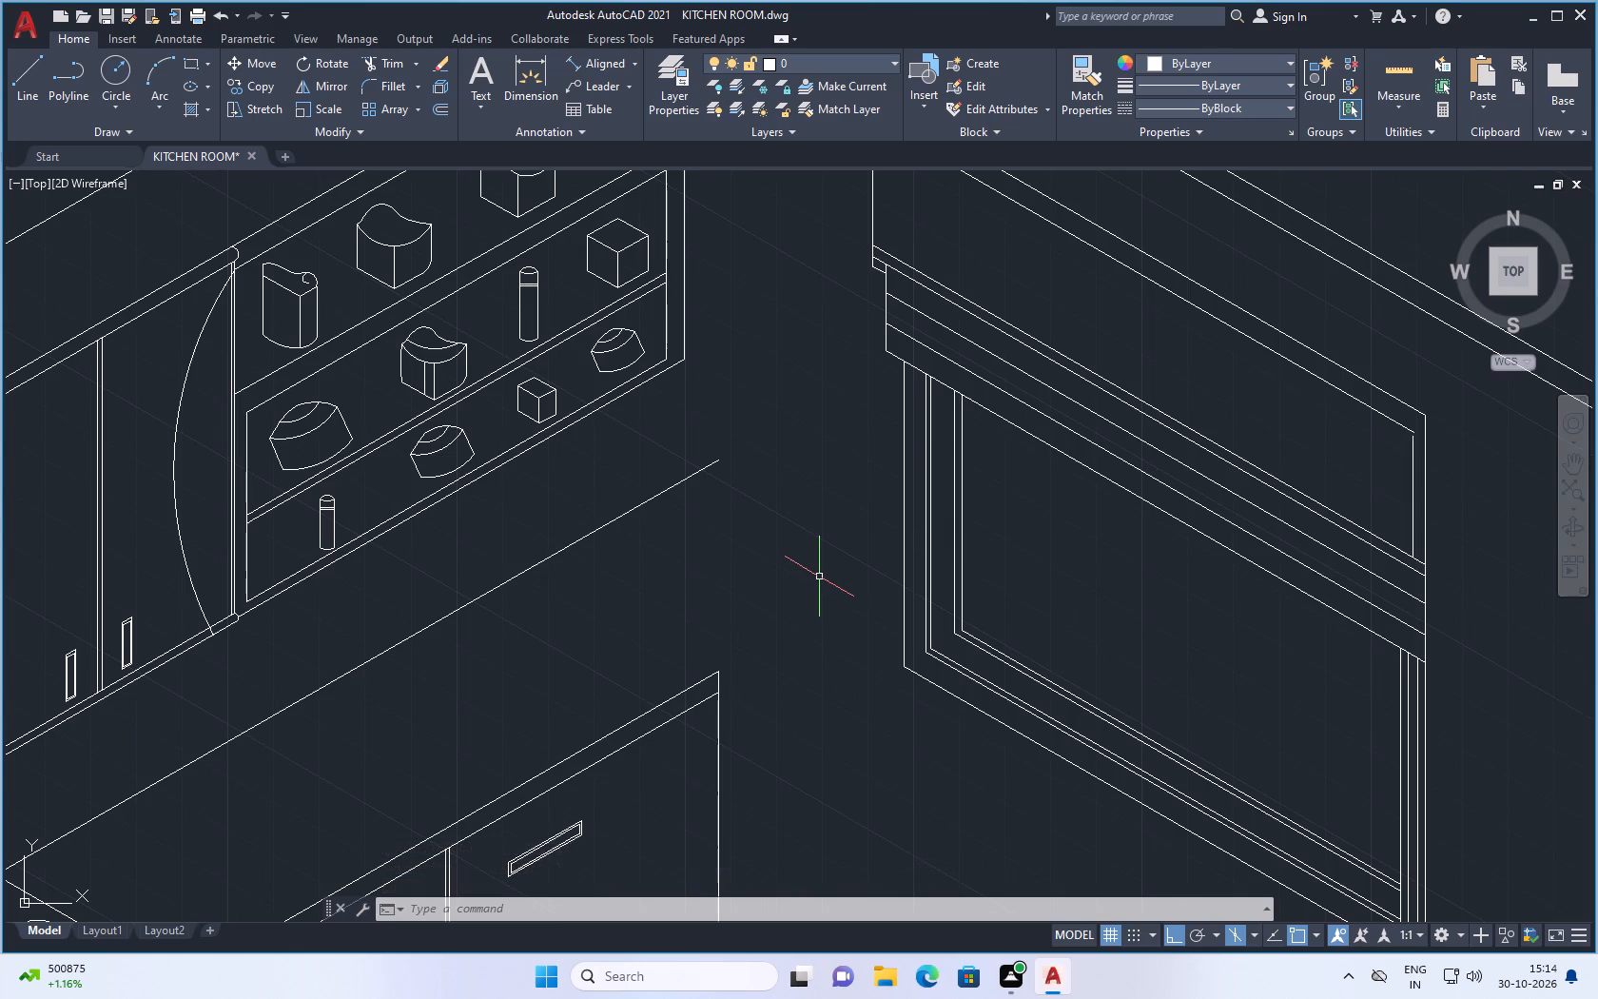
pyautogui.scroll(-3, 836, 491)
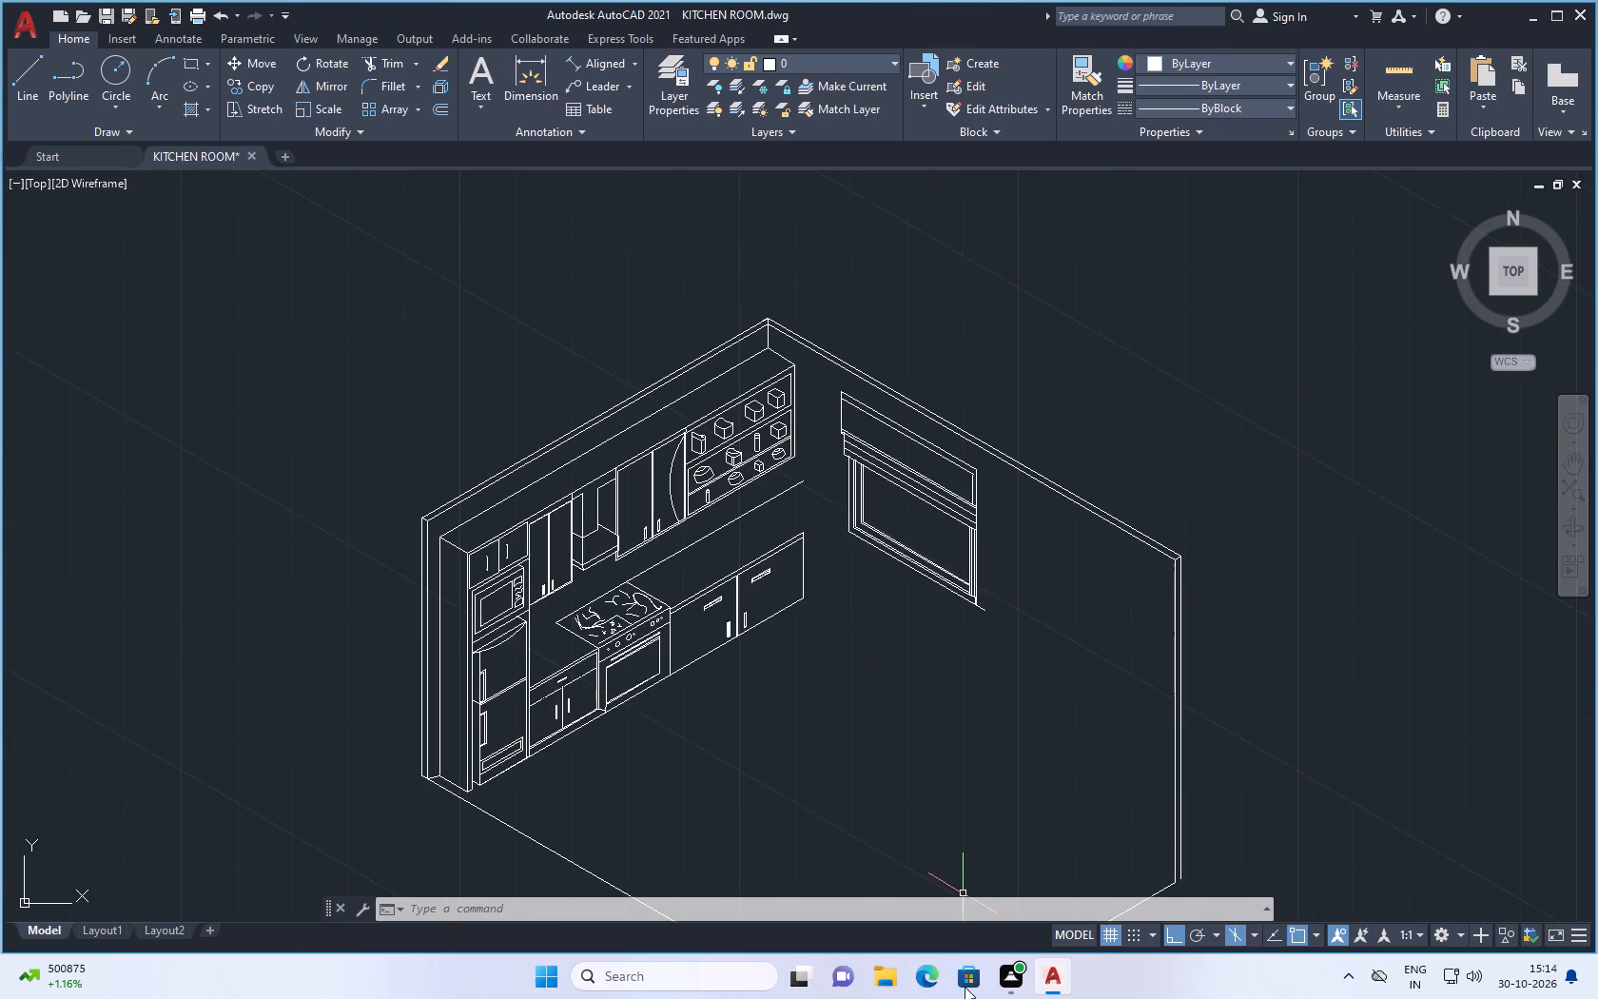
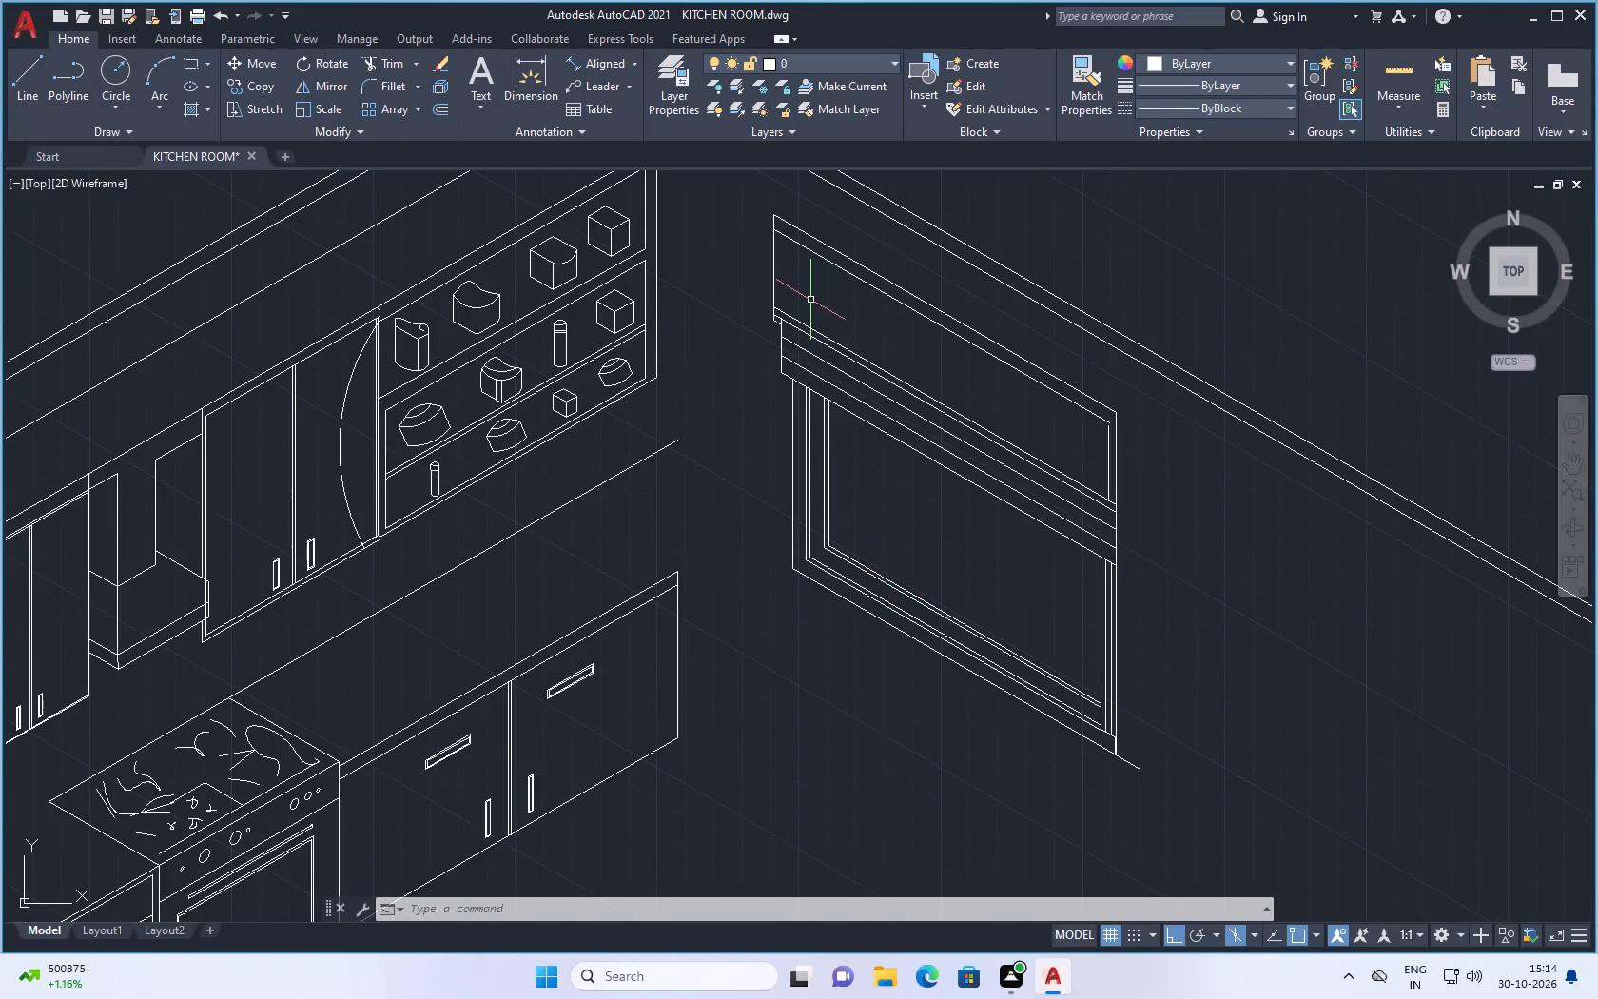
# Draw a vertical line about 36 units long, straight down from the lower near-side corner of the band above the window.
pyautogui.scroll(2, 769, 390)
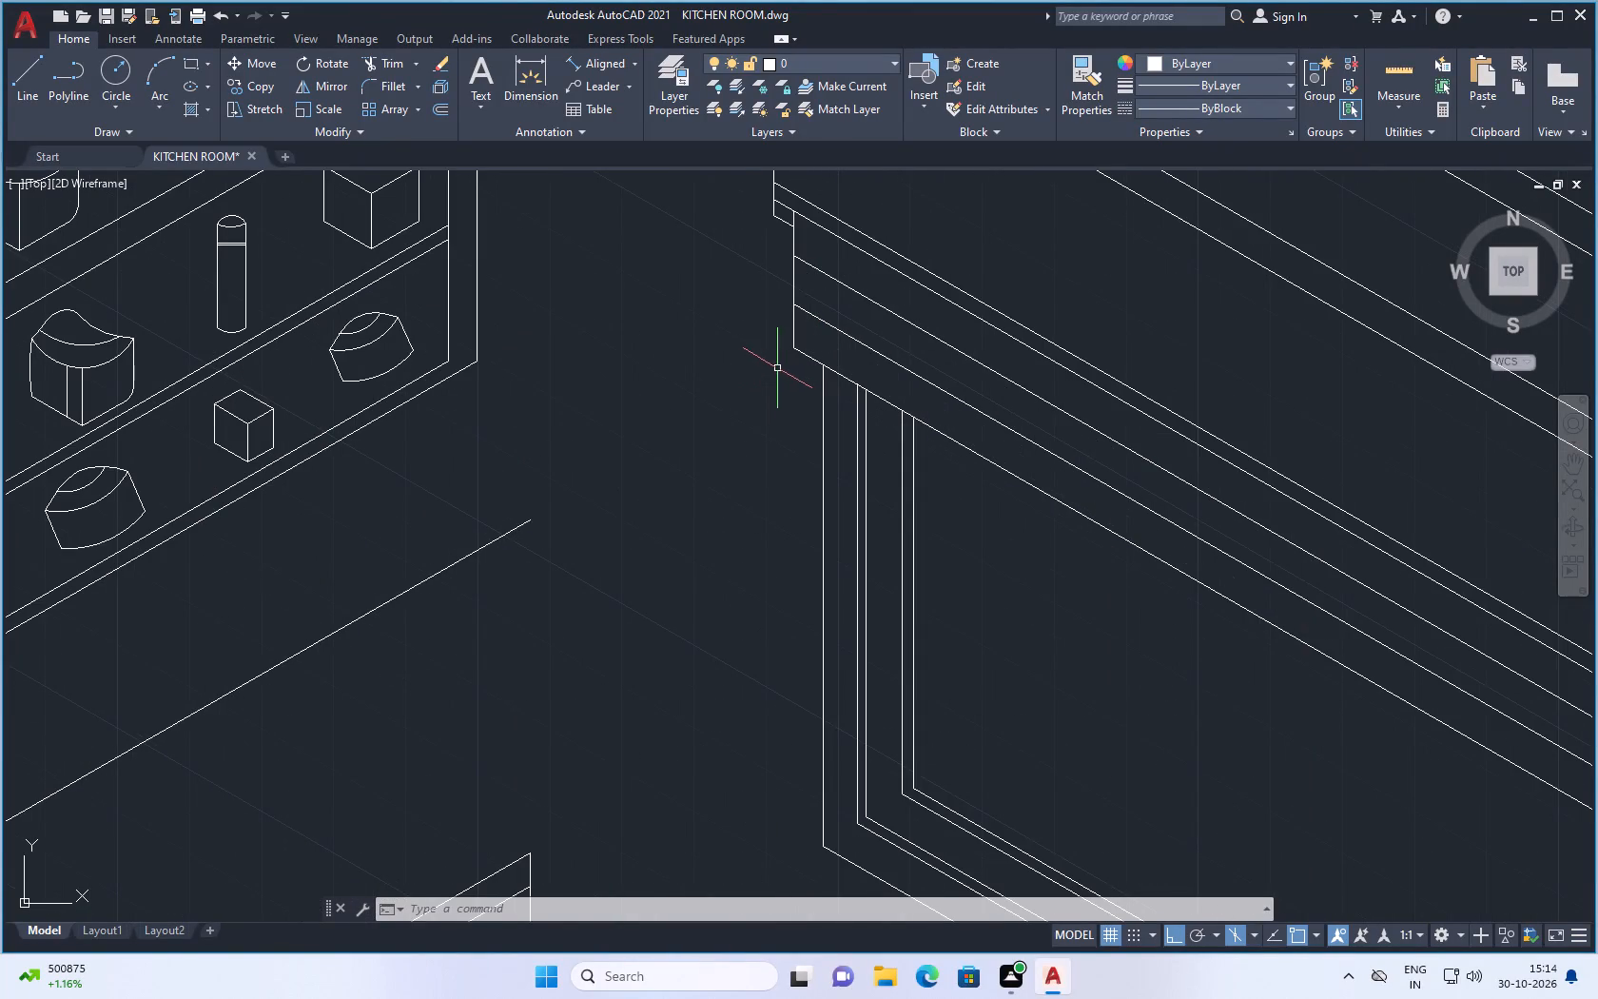
pyautogui.click(17, 80)
pyautogui.scroll(-2, 634, 514)
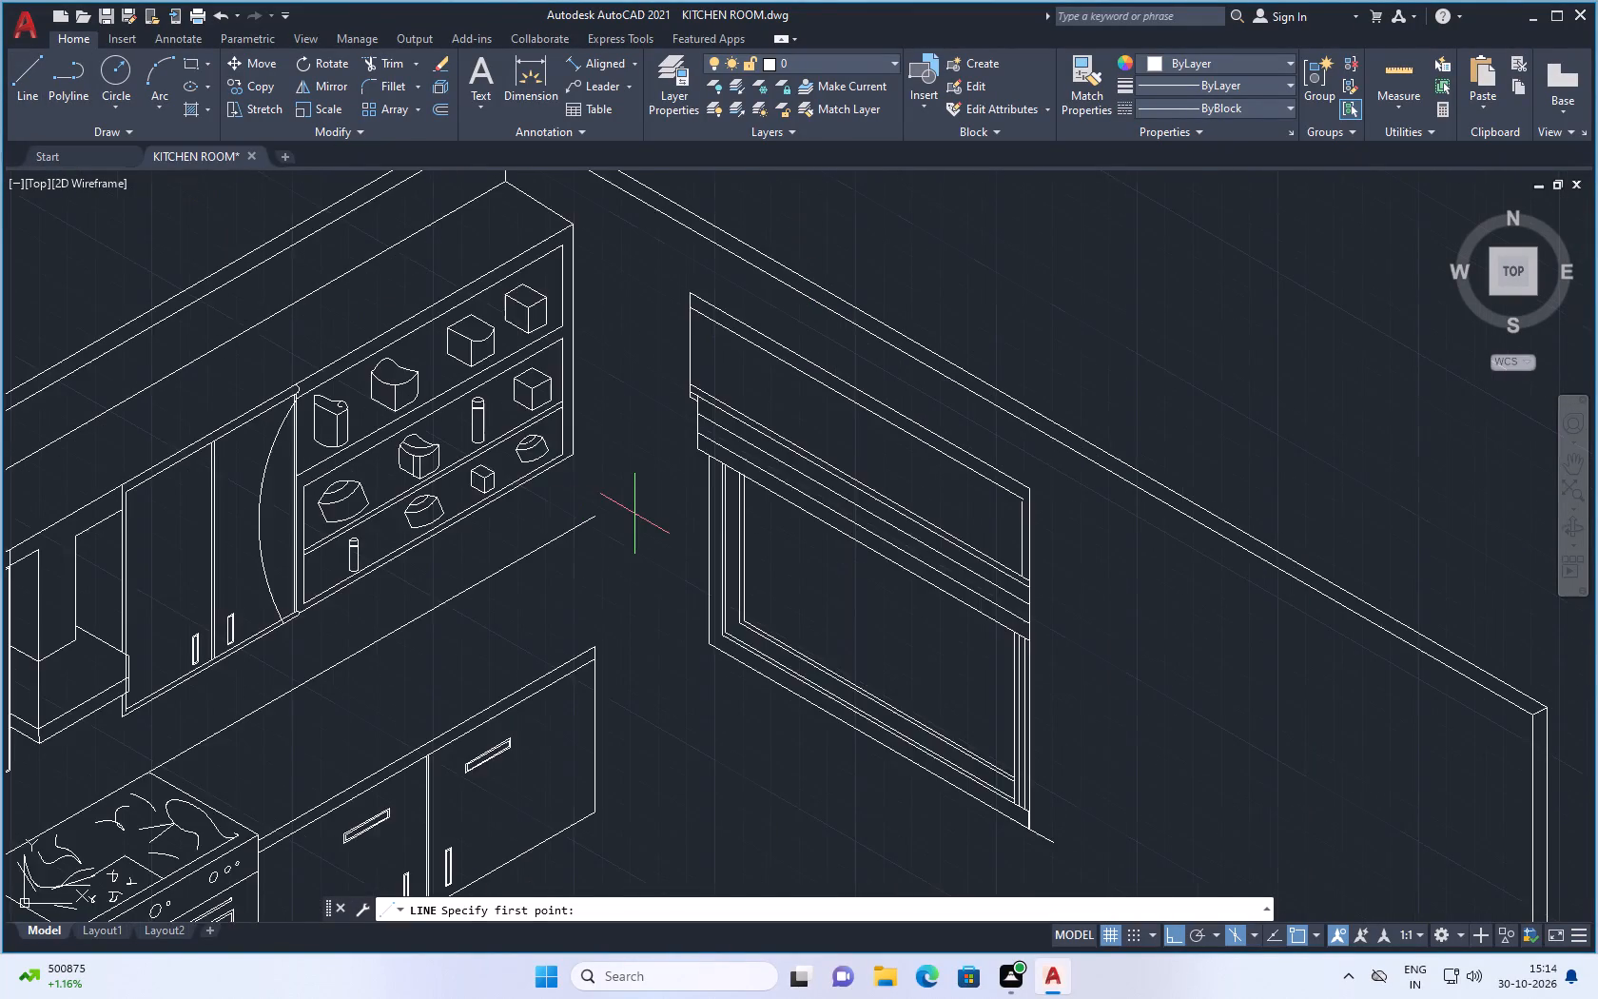
pyautogui.scroll(2, 643, 533)
pyautogui.click(780, 323)
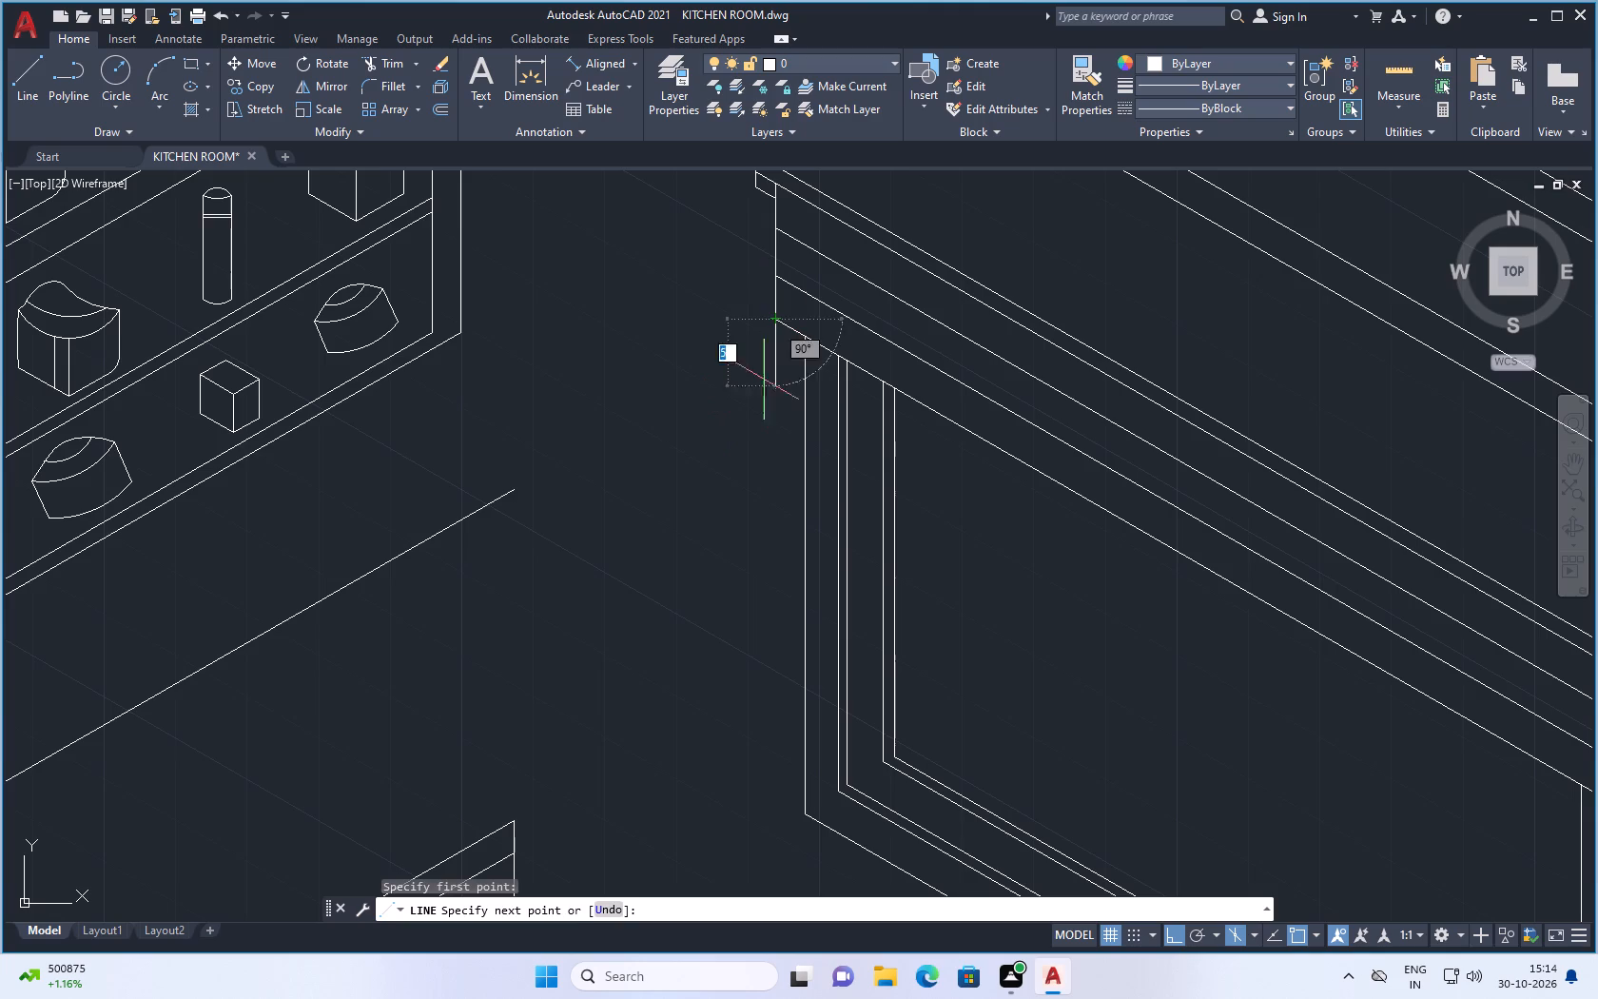
pyautogui.click(770, 617)
pyautogui.press('space')
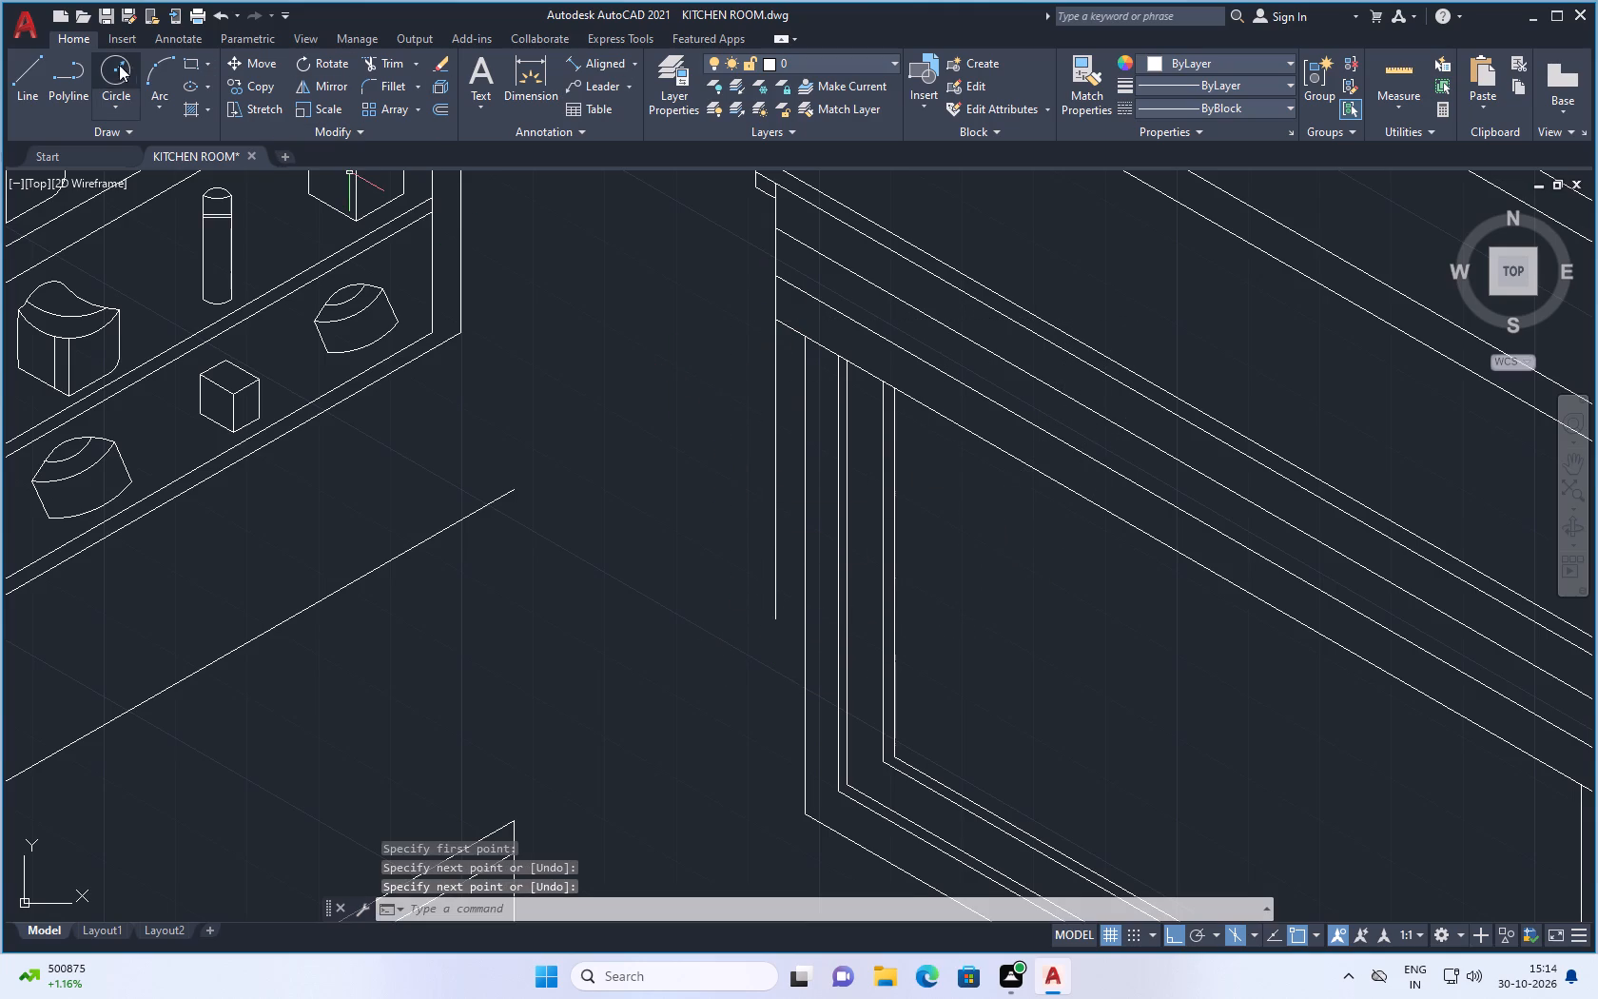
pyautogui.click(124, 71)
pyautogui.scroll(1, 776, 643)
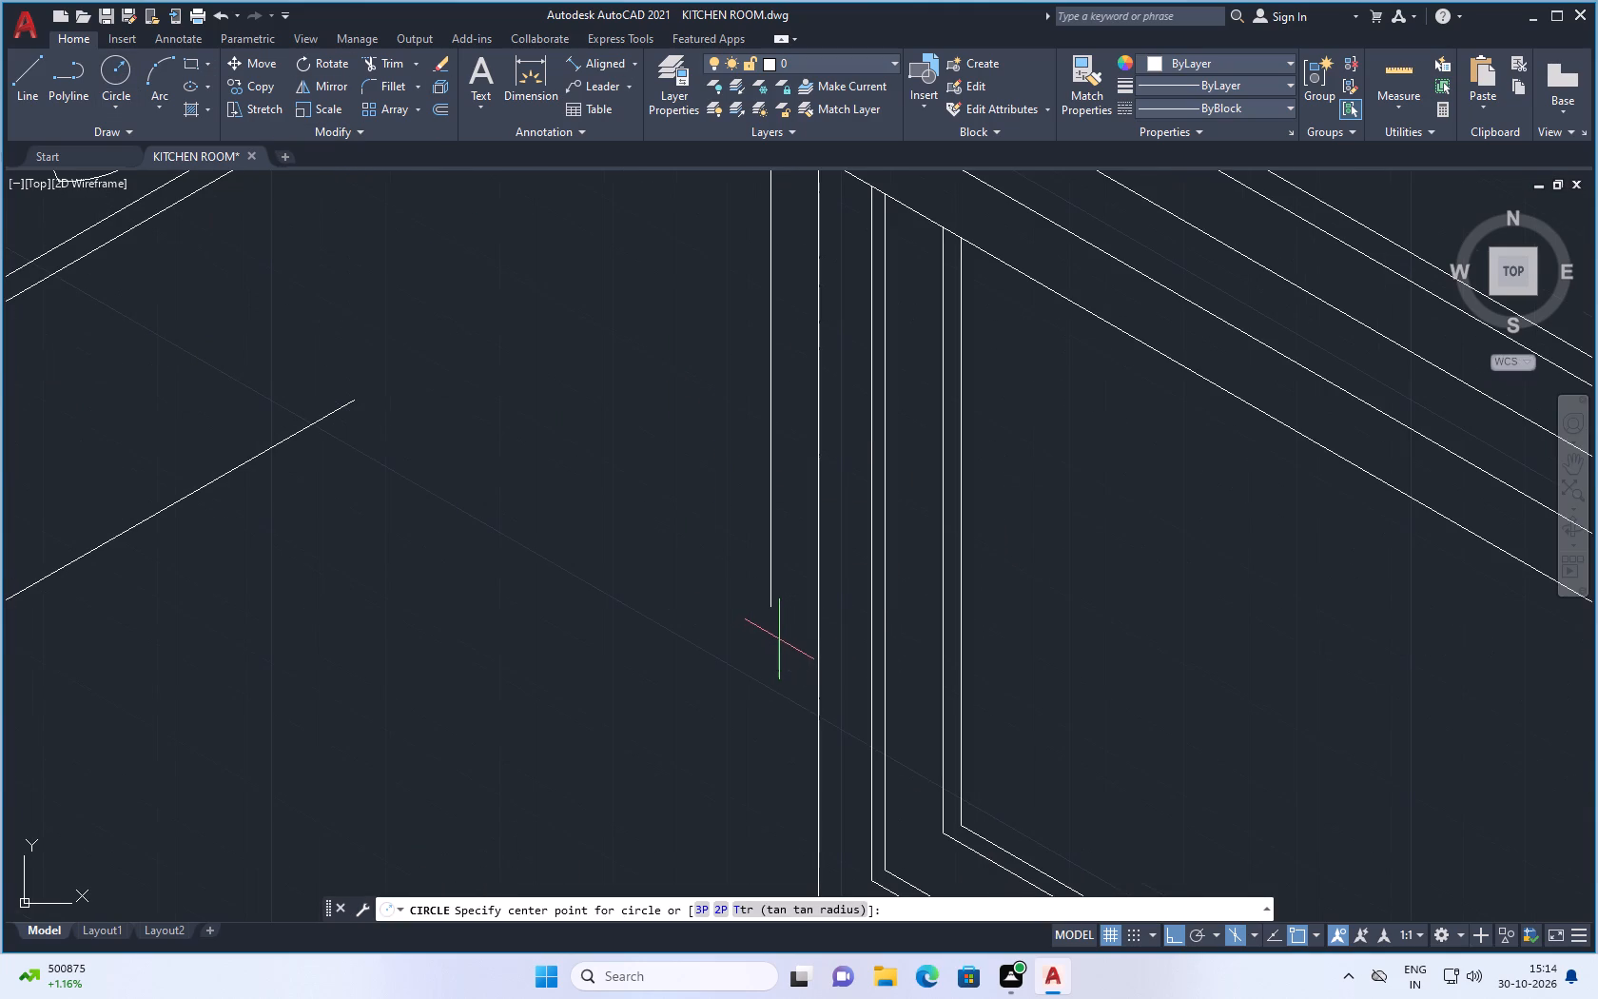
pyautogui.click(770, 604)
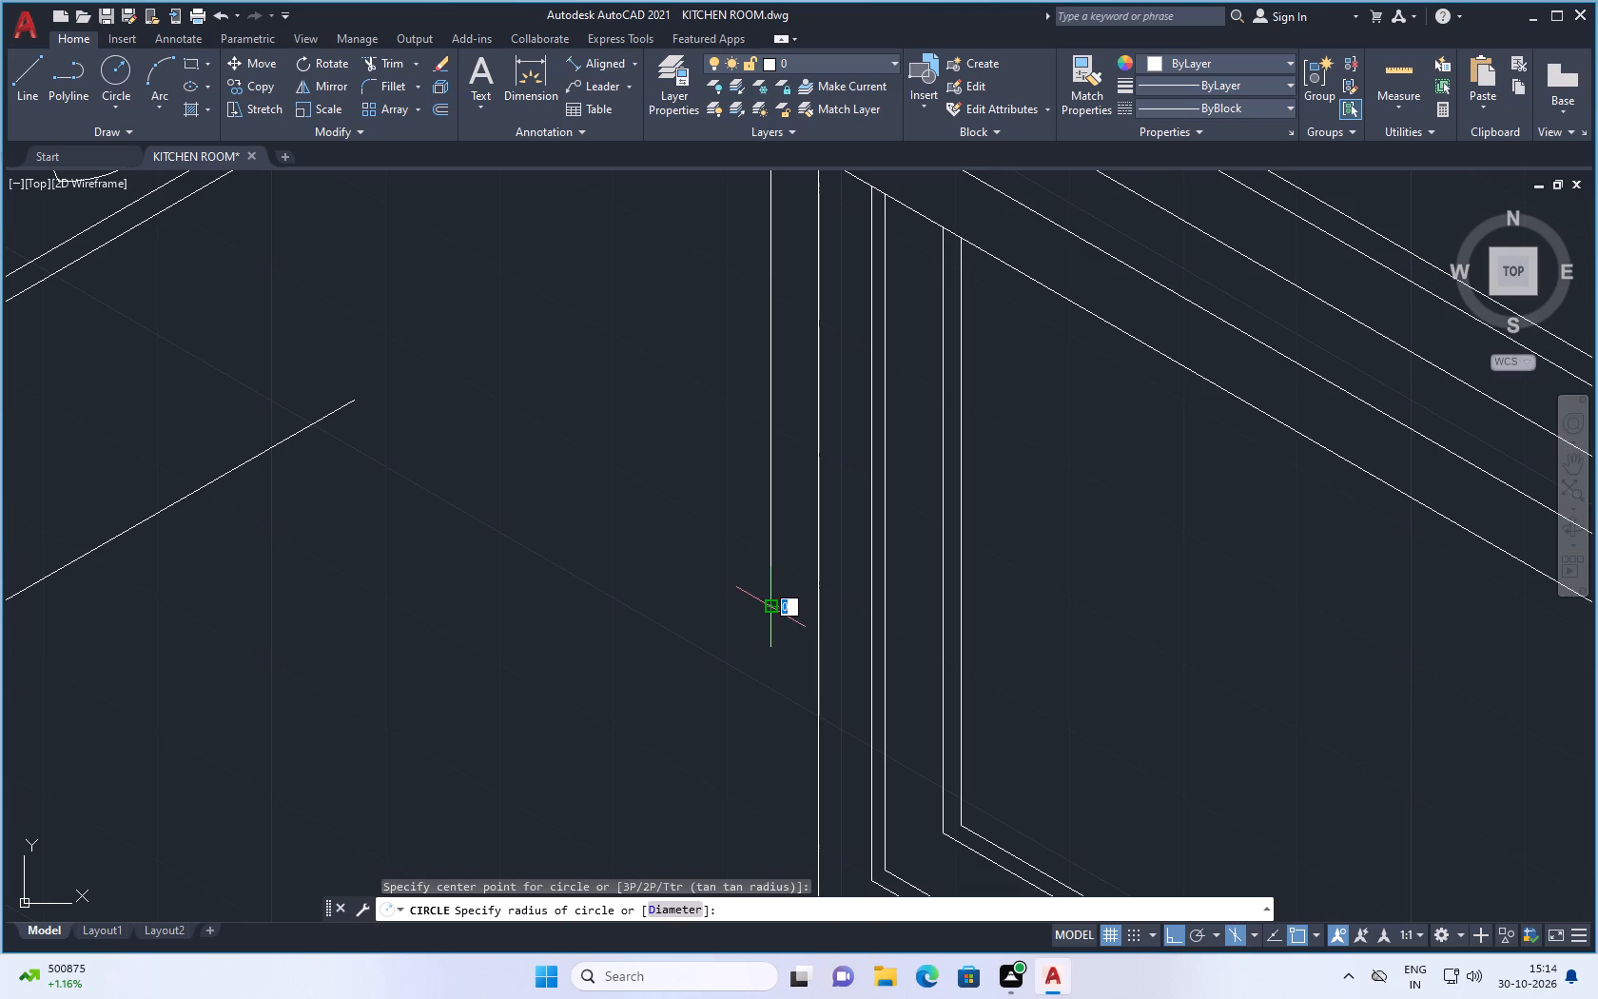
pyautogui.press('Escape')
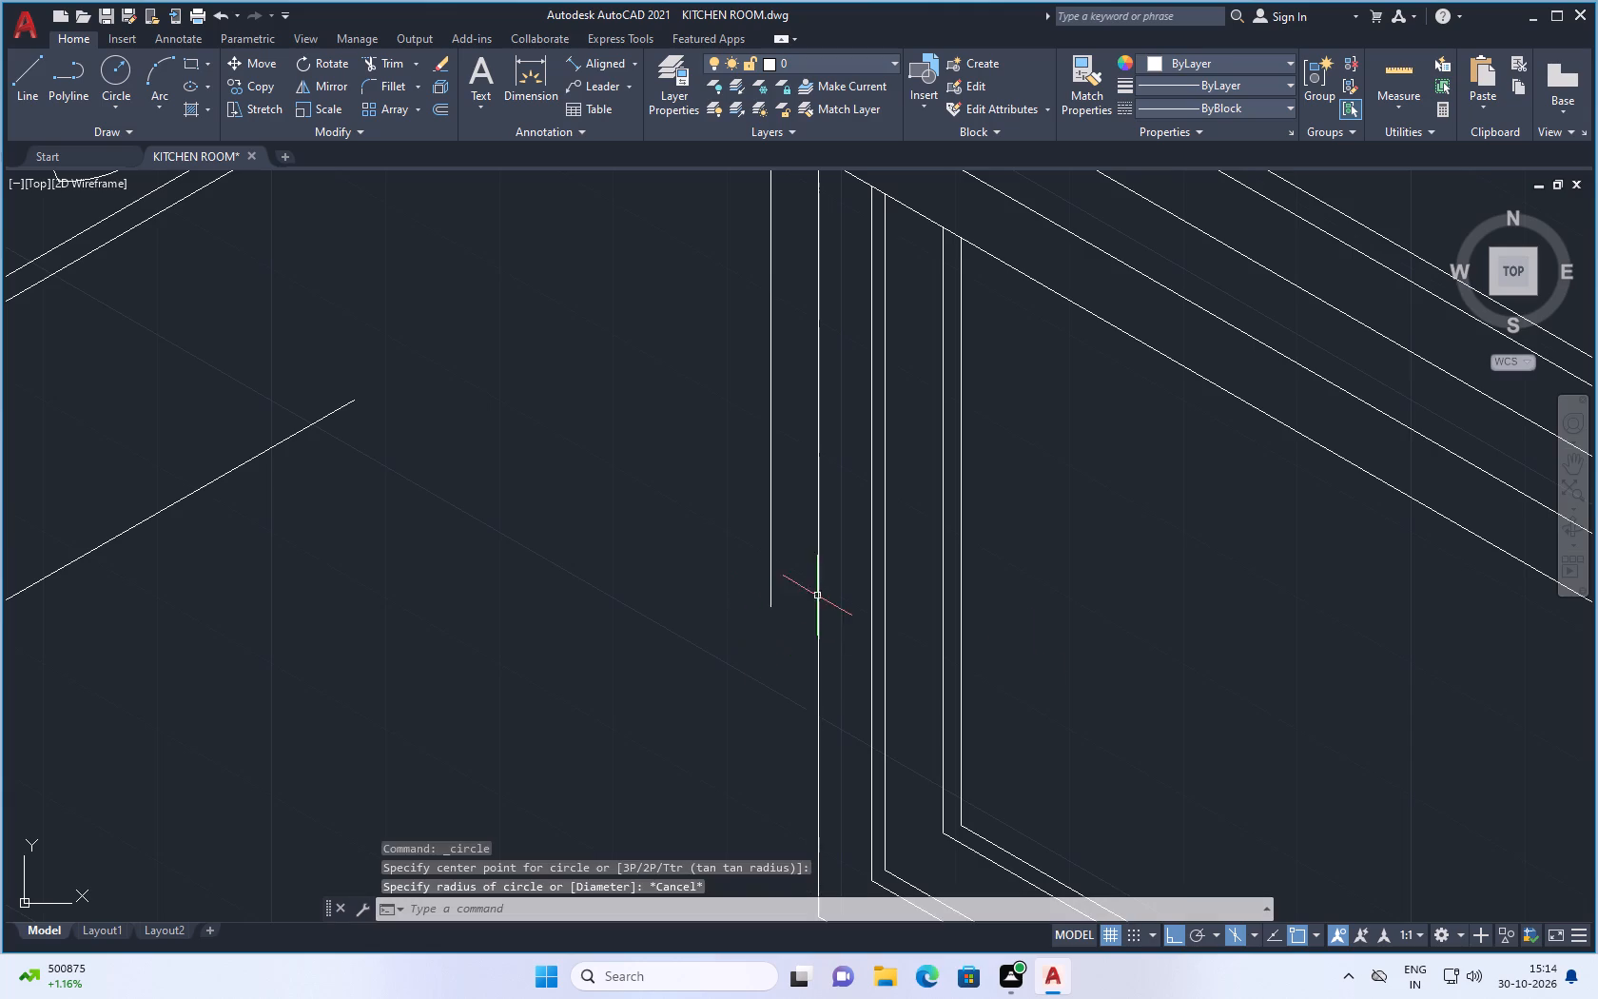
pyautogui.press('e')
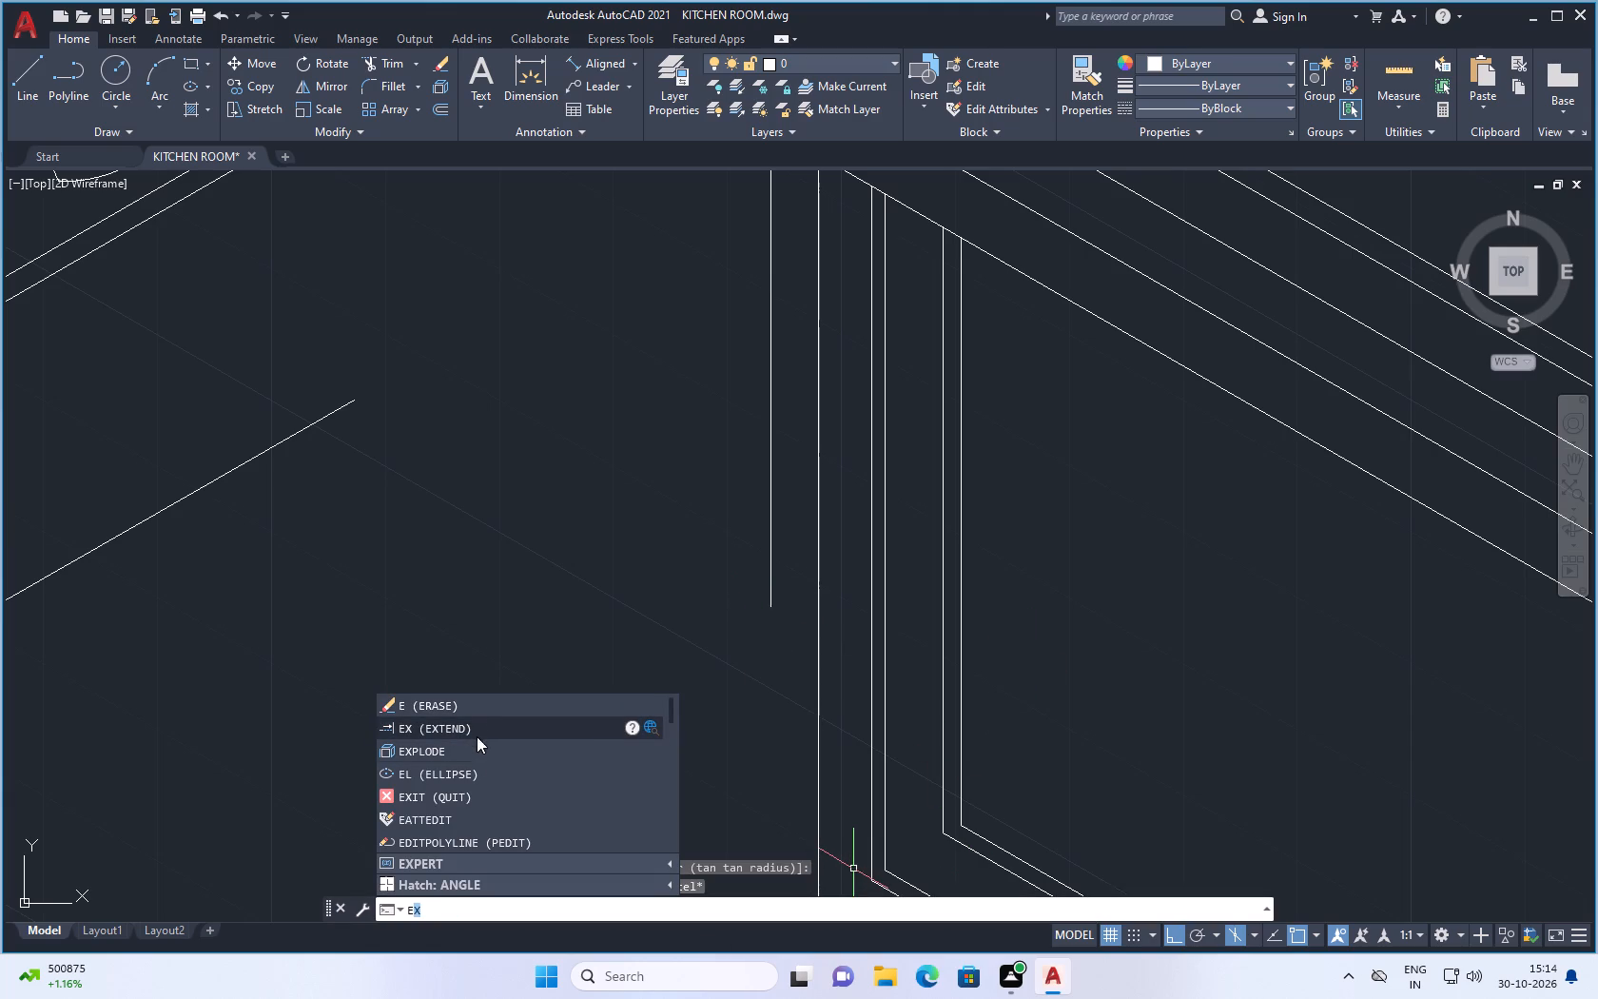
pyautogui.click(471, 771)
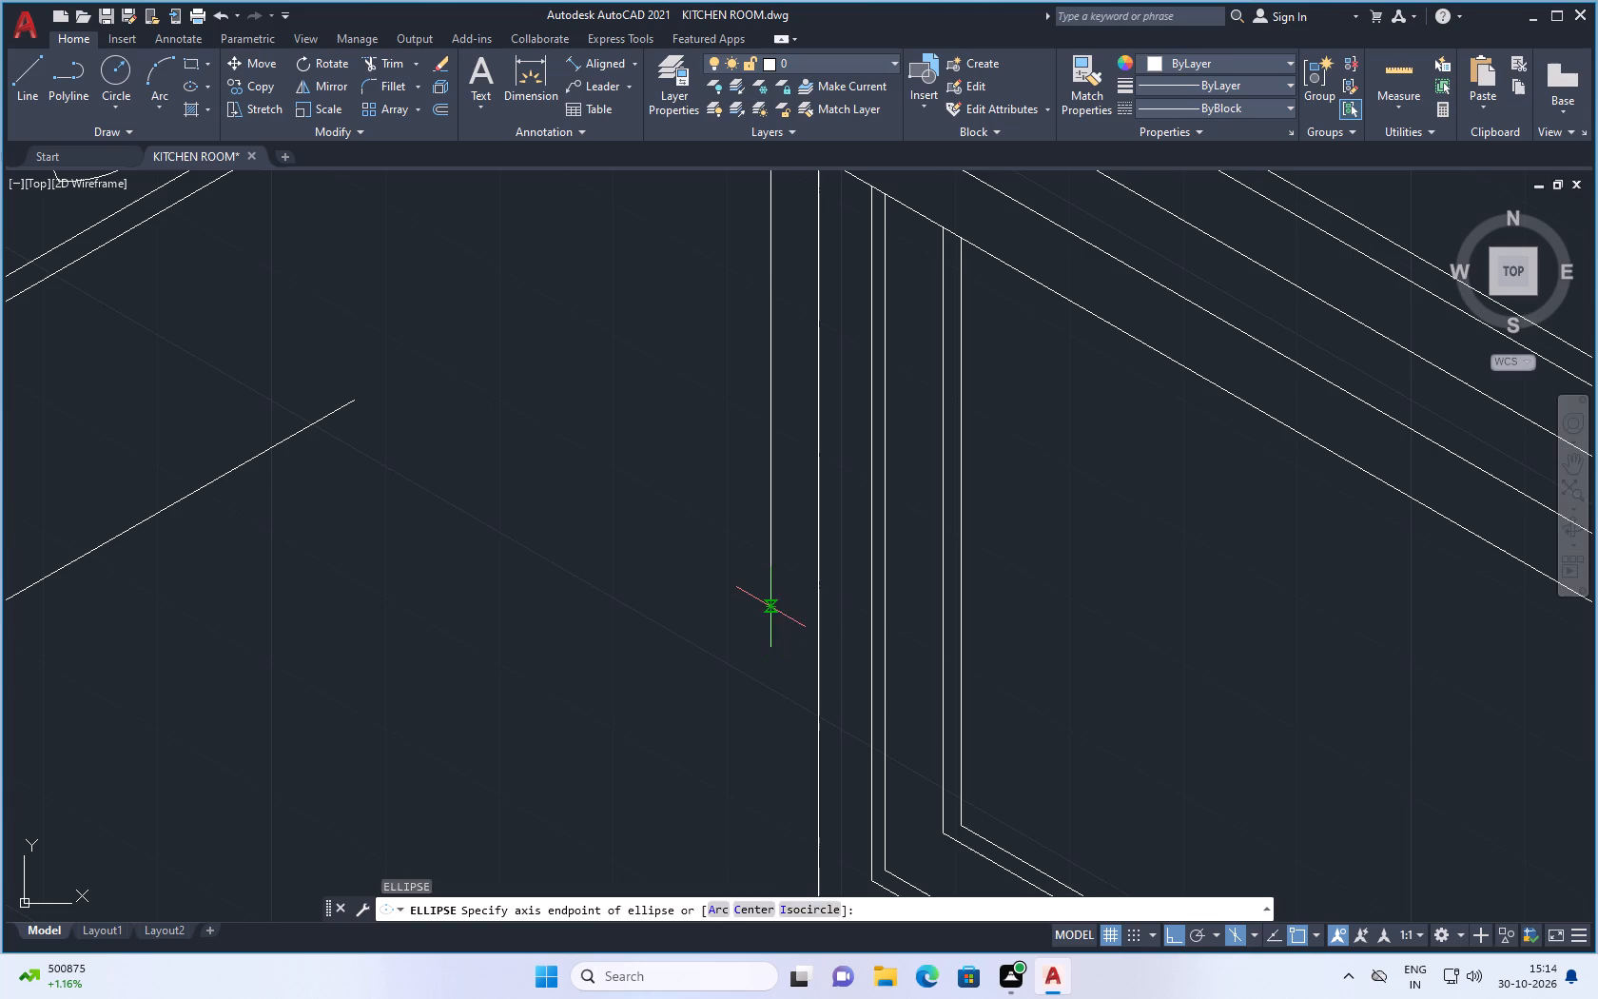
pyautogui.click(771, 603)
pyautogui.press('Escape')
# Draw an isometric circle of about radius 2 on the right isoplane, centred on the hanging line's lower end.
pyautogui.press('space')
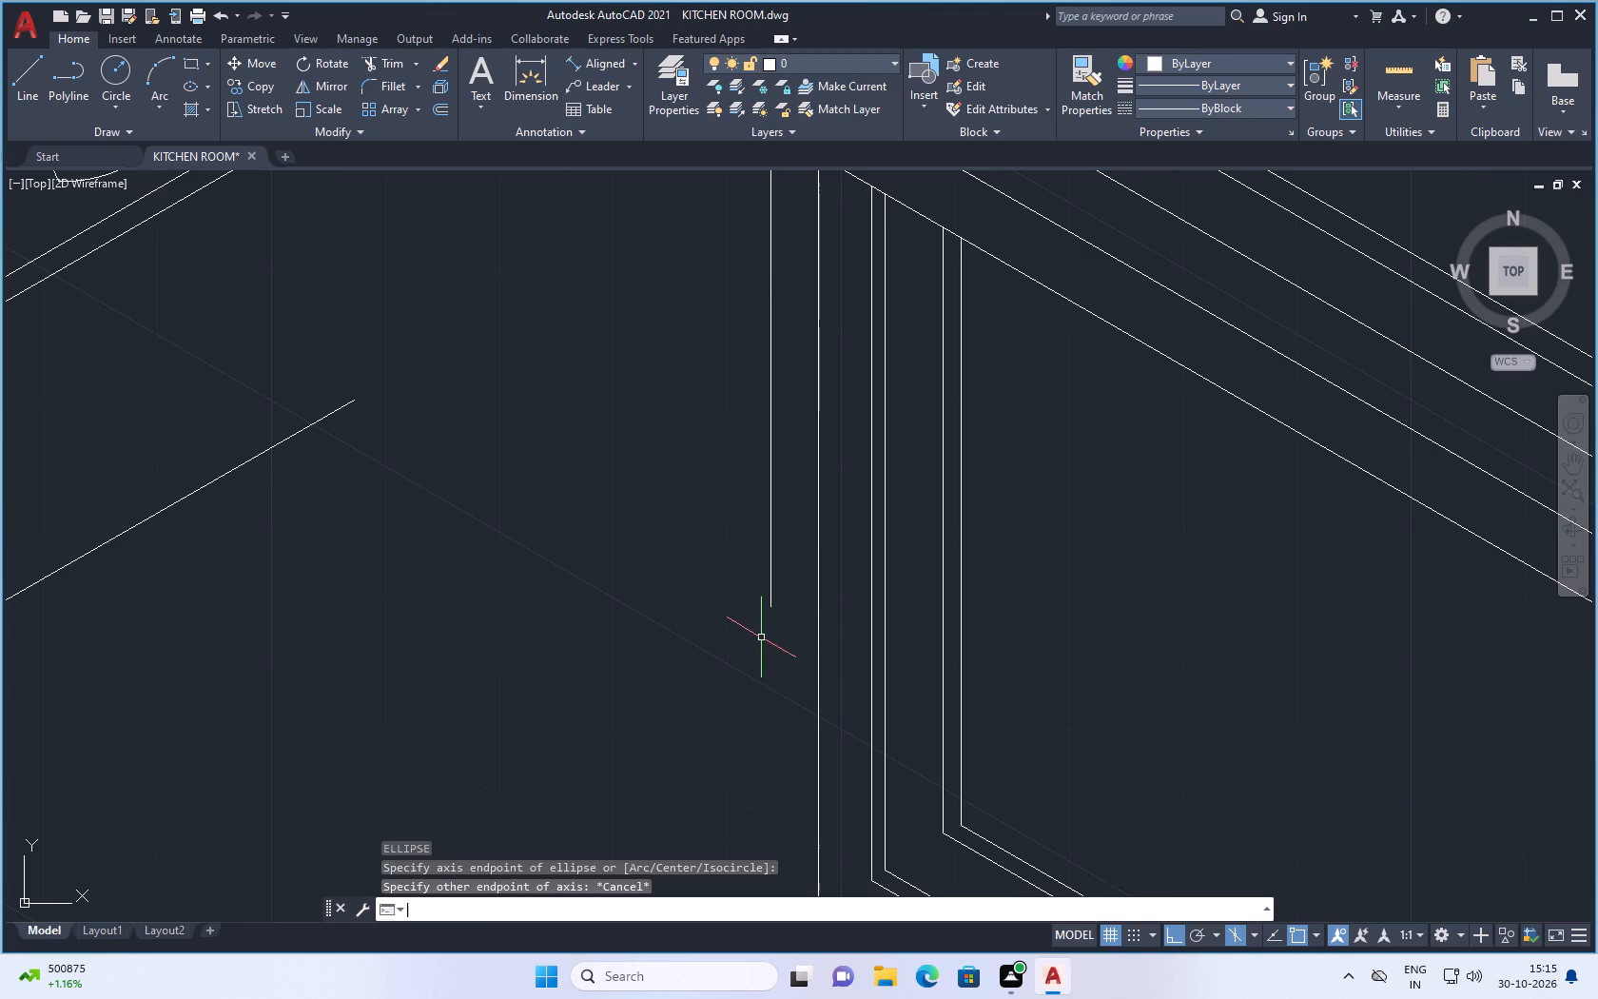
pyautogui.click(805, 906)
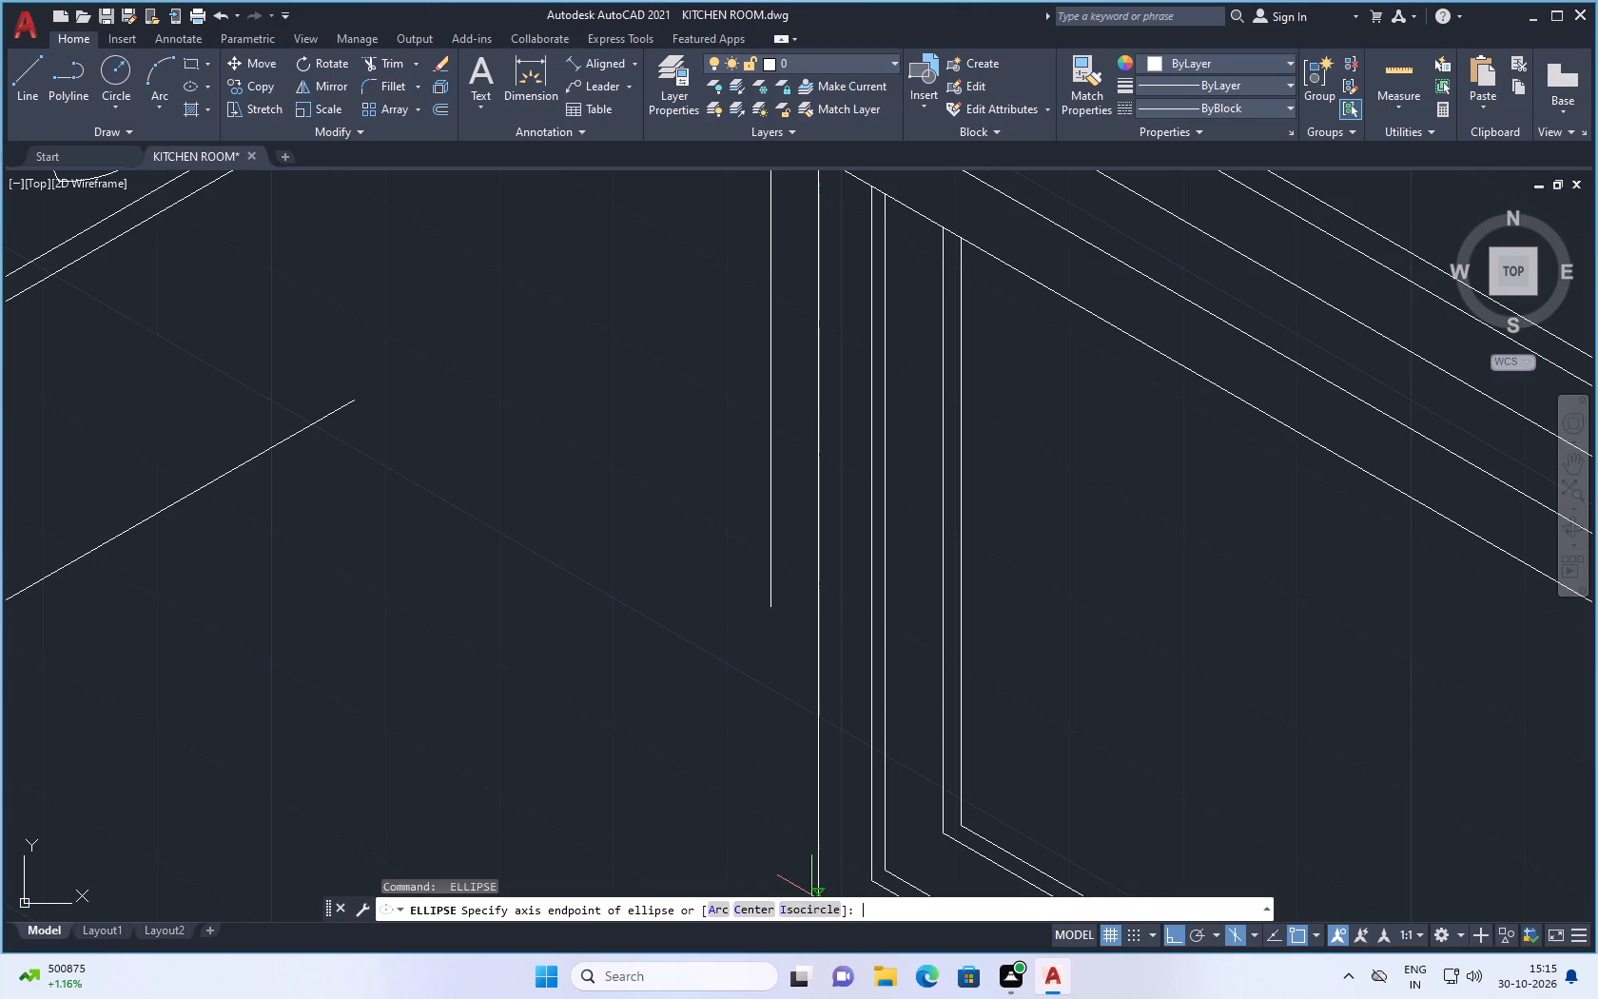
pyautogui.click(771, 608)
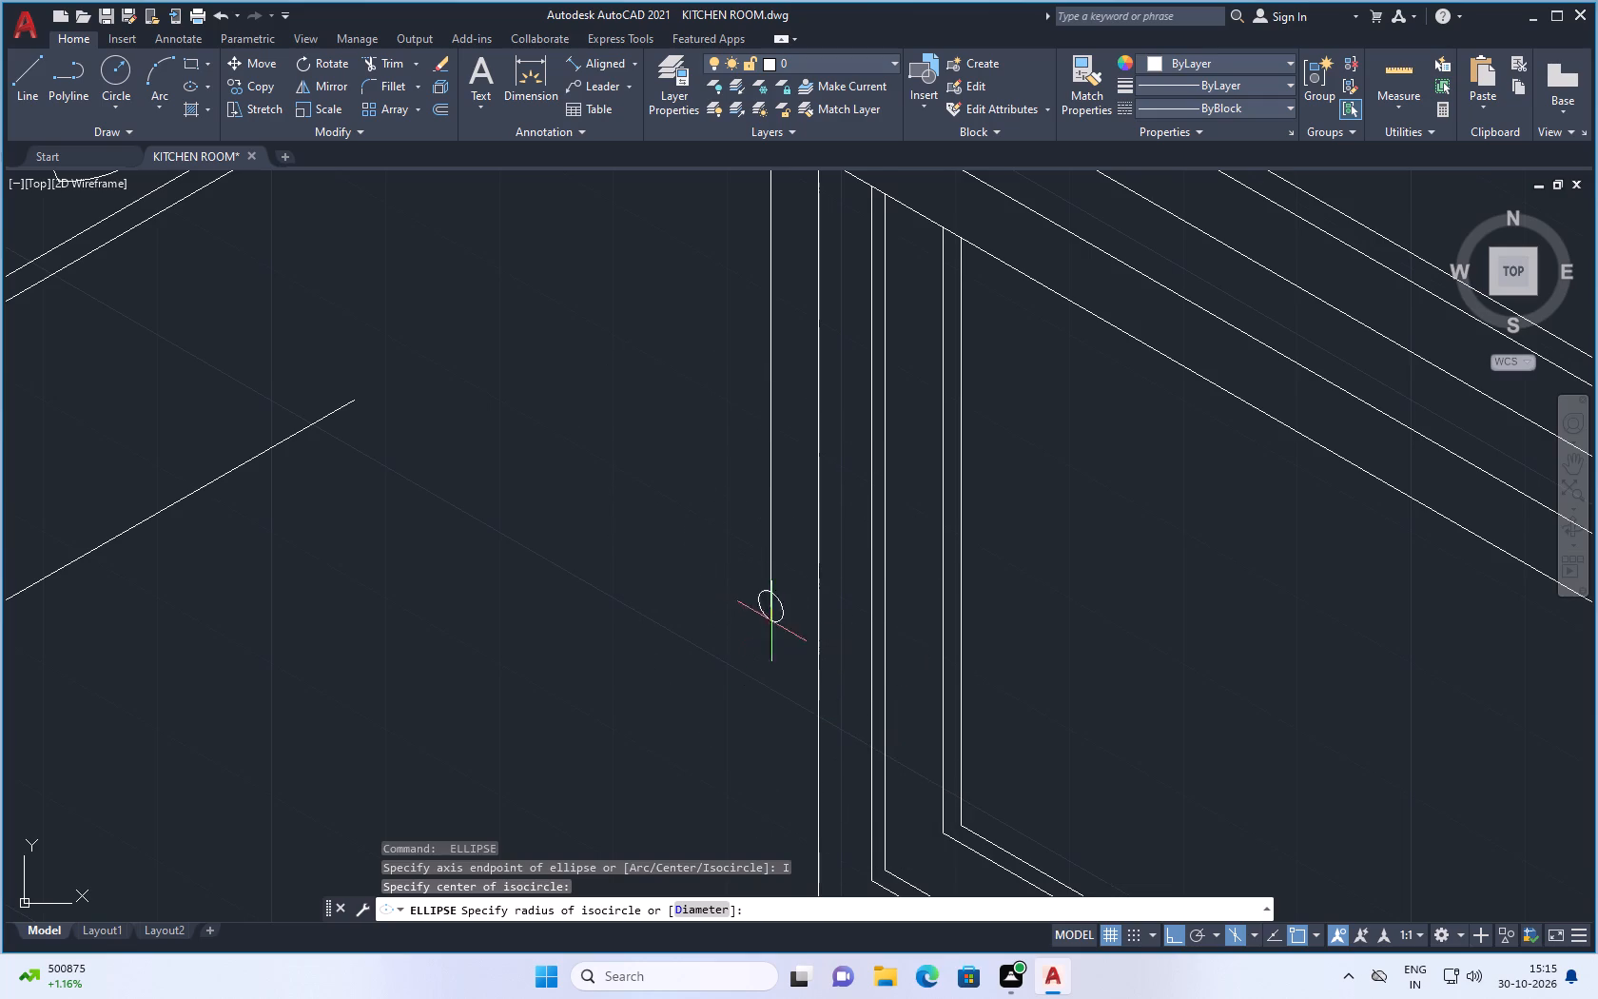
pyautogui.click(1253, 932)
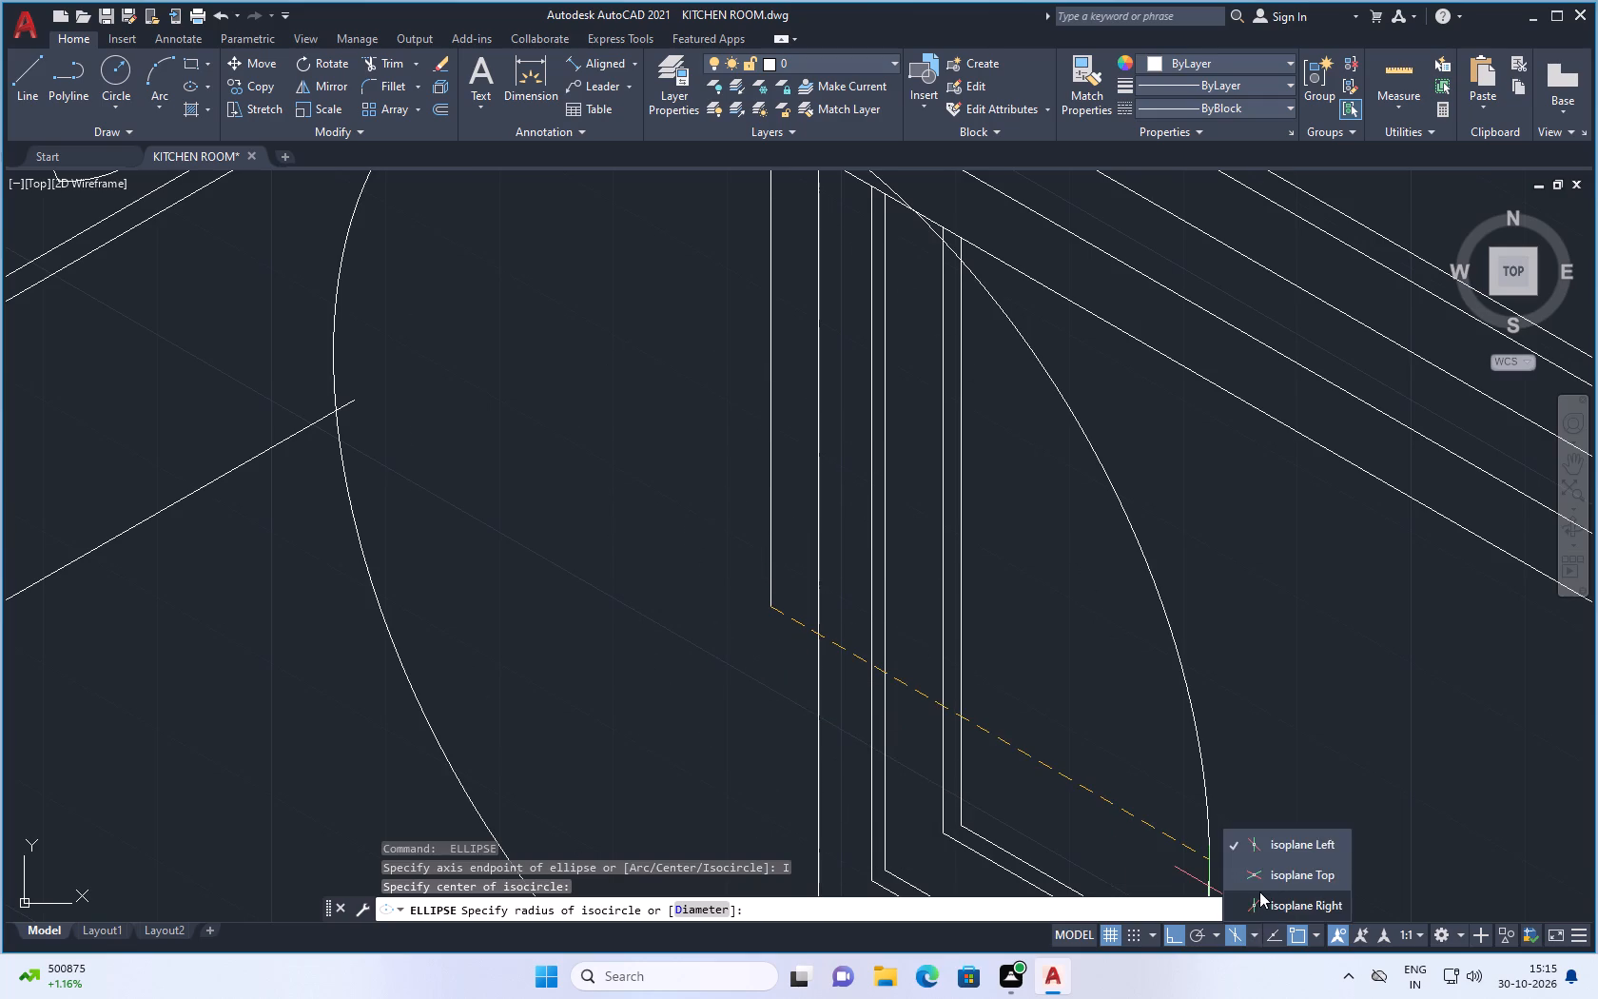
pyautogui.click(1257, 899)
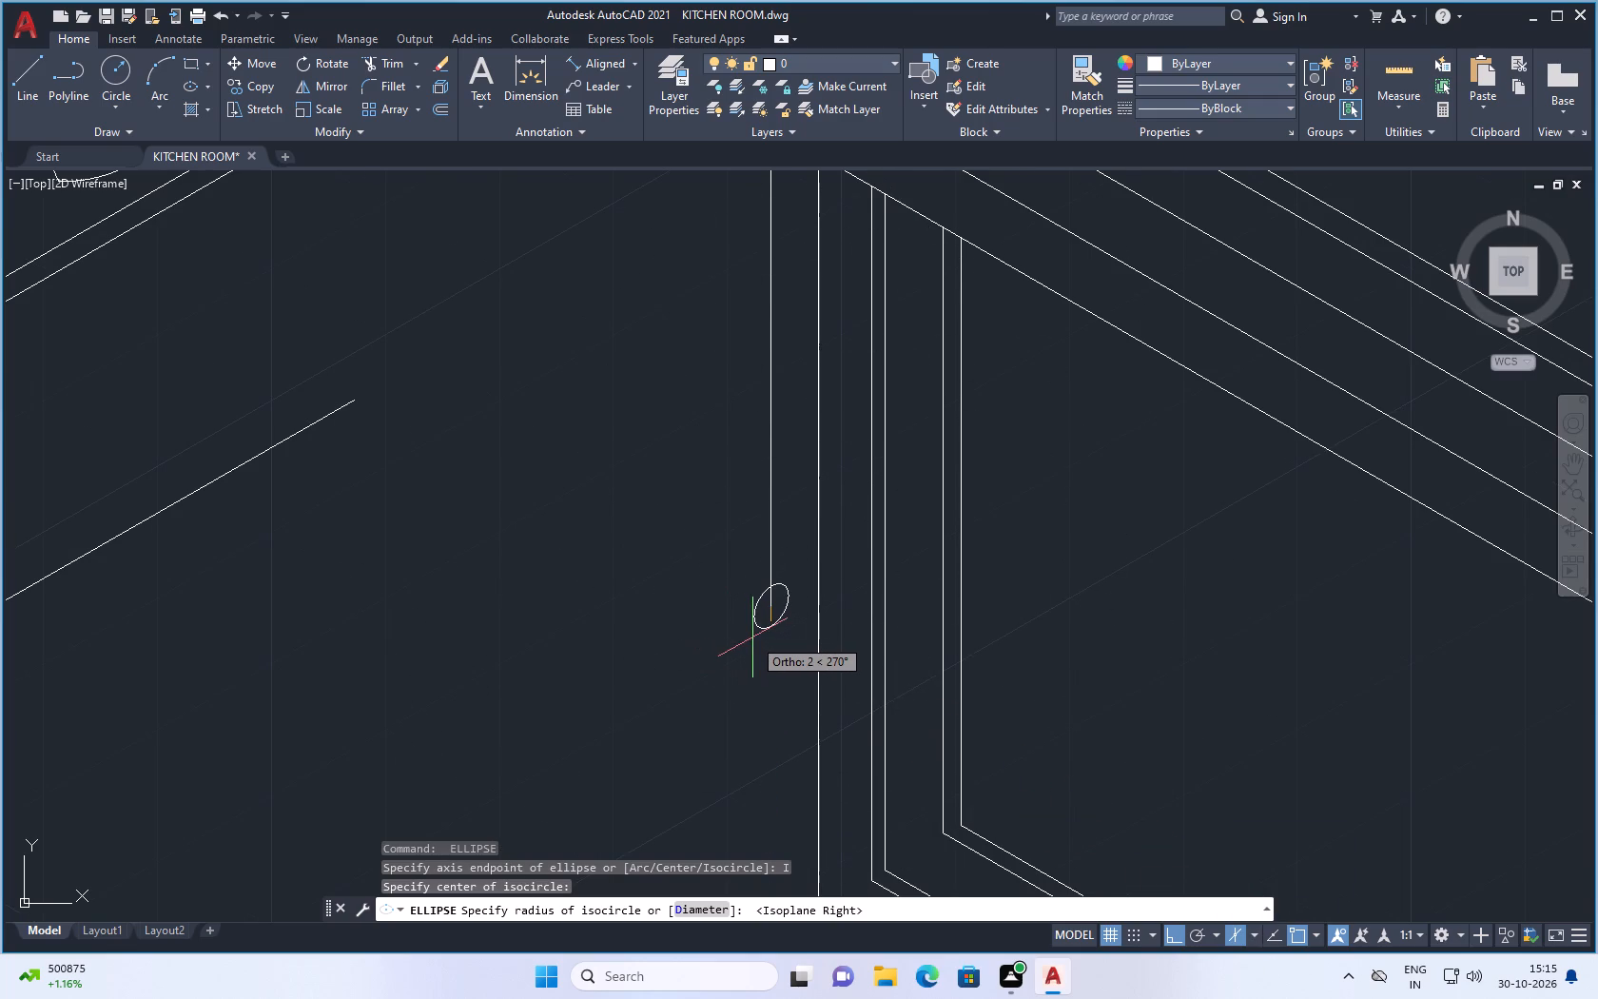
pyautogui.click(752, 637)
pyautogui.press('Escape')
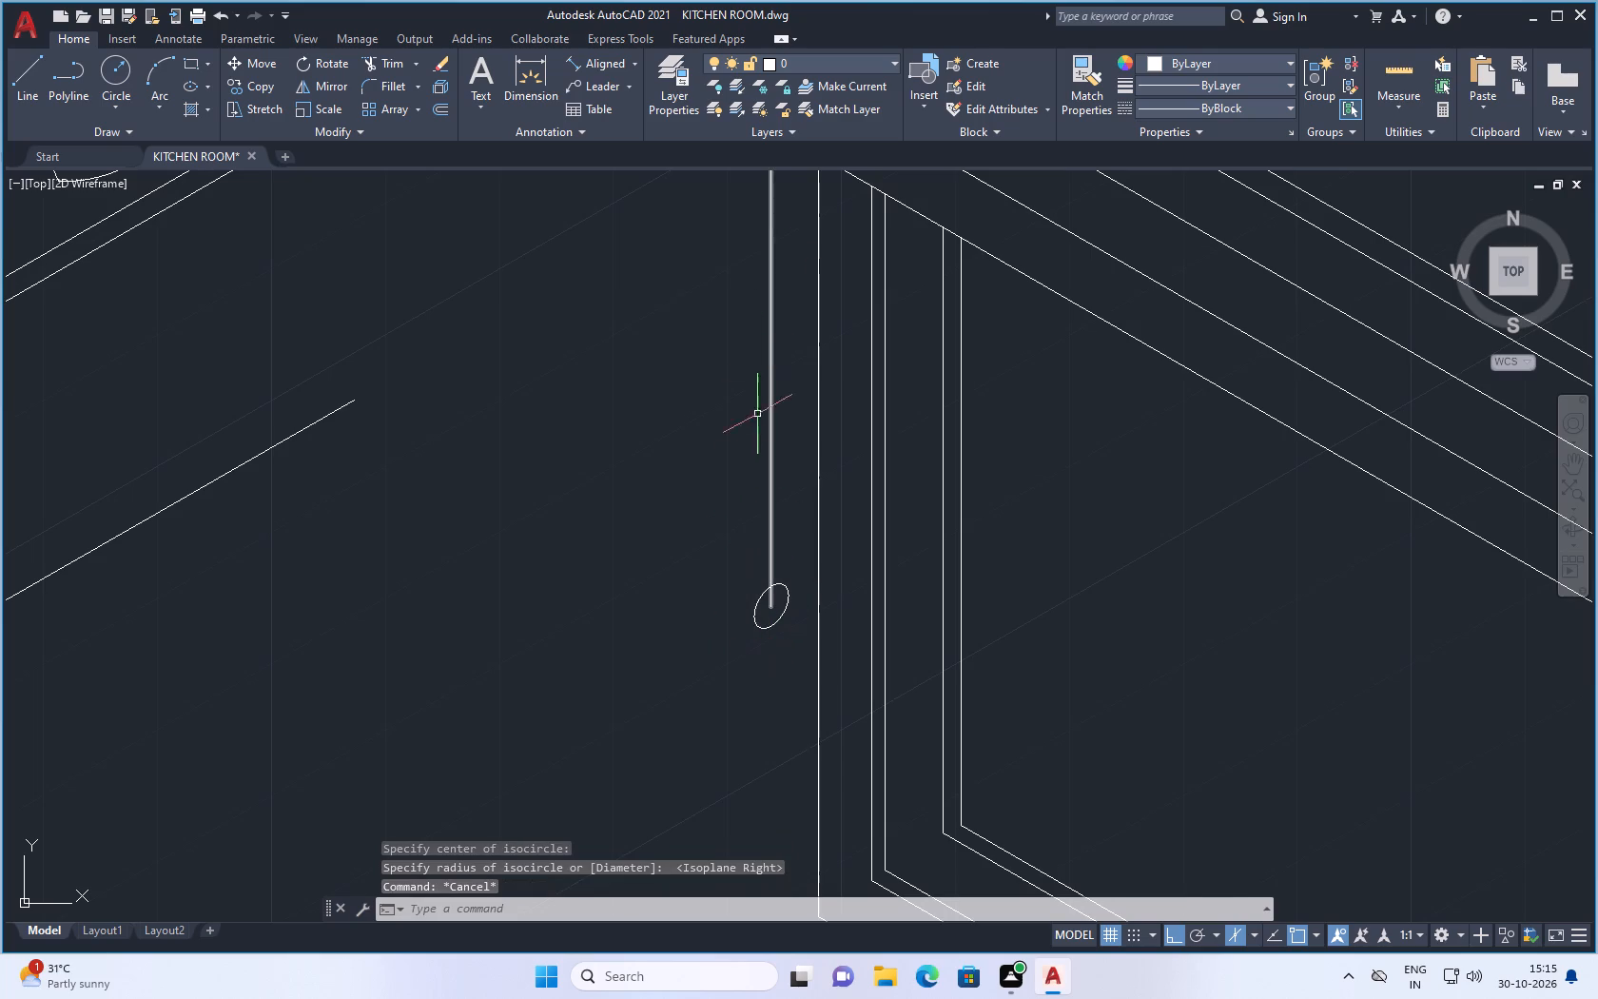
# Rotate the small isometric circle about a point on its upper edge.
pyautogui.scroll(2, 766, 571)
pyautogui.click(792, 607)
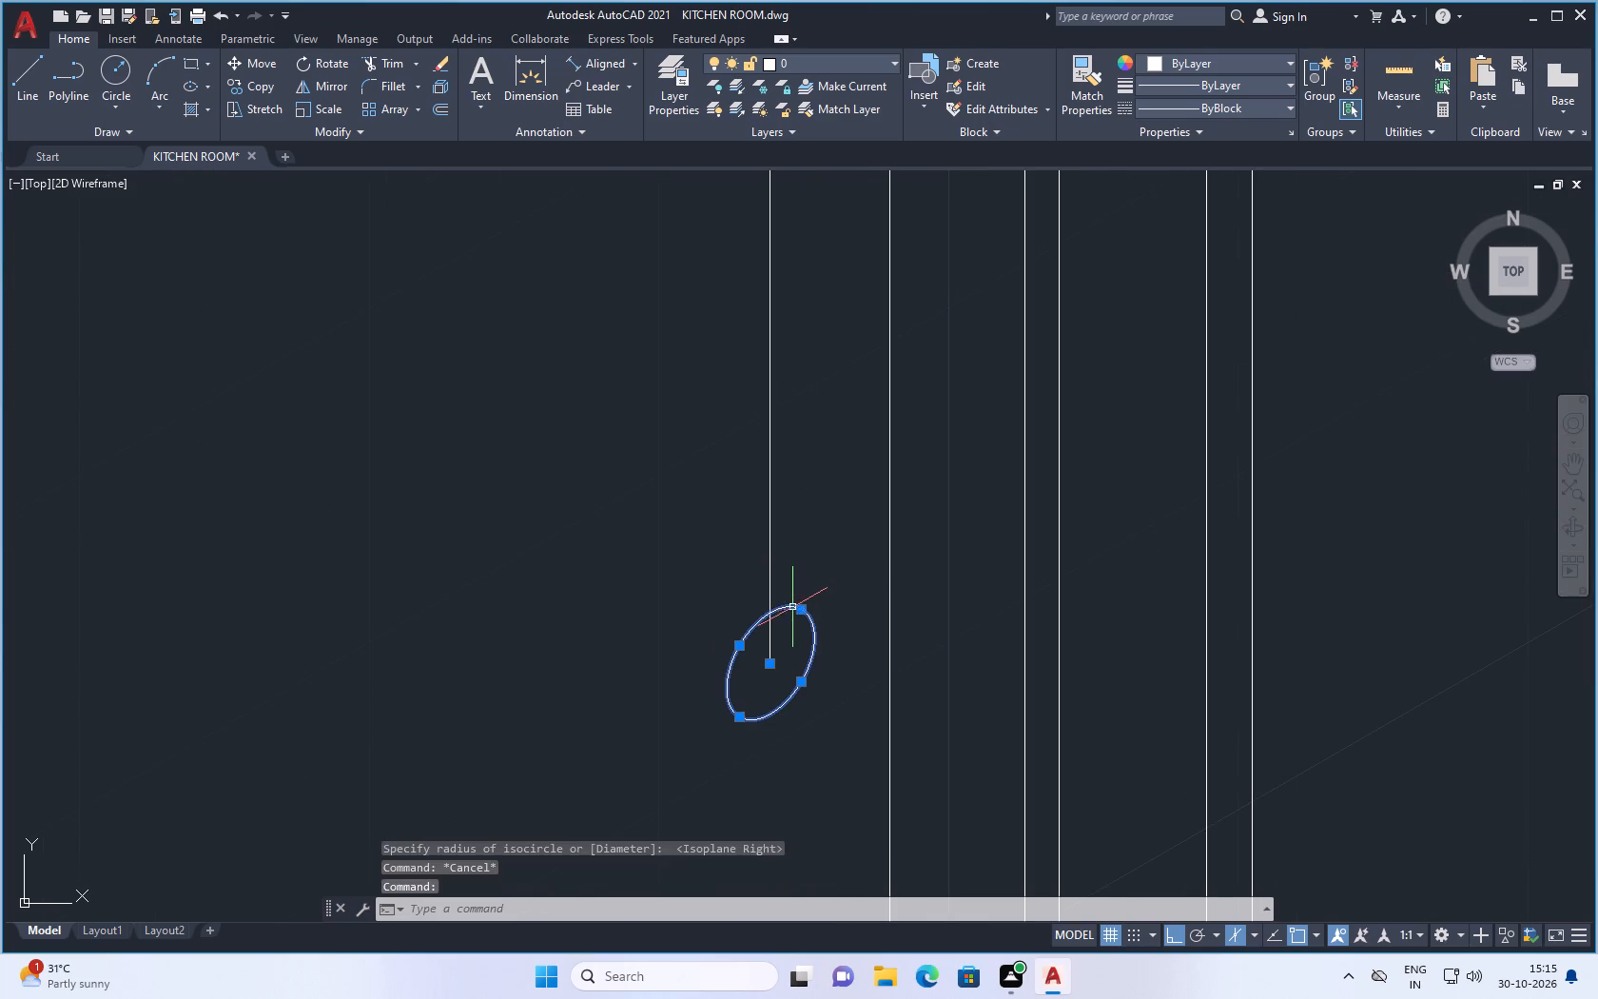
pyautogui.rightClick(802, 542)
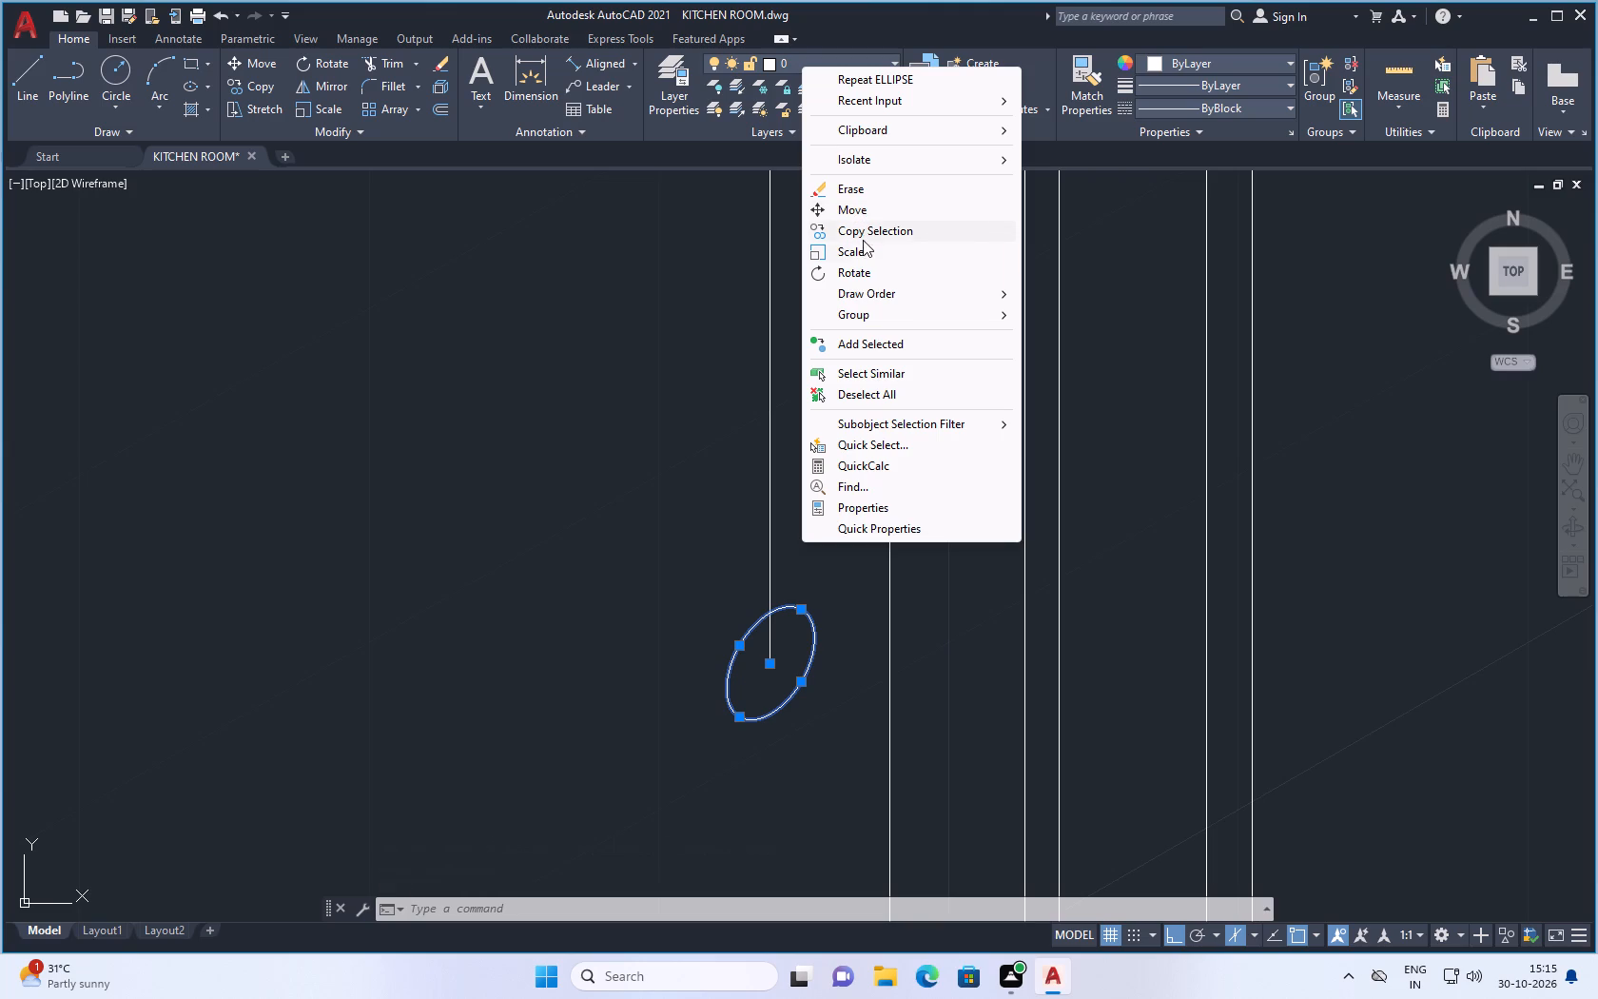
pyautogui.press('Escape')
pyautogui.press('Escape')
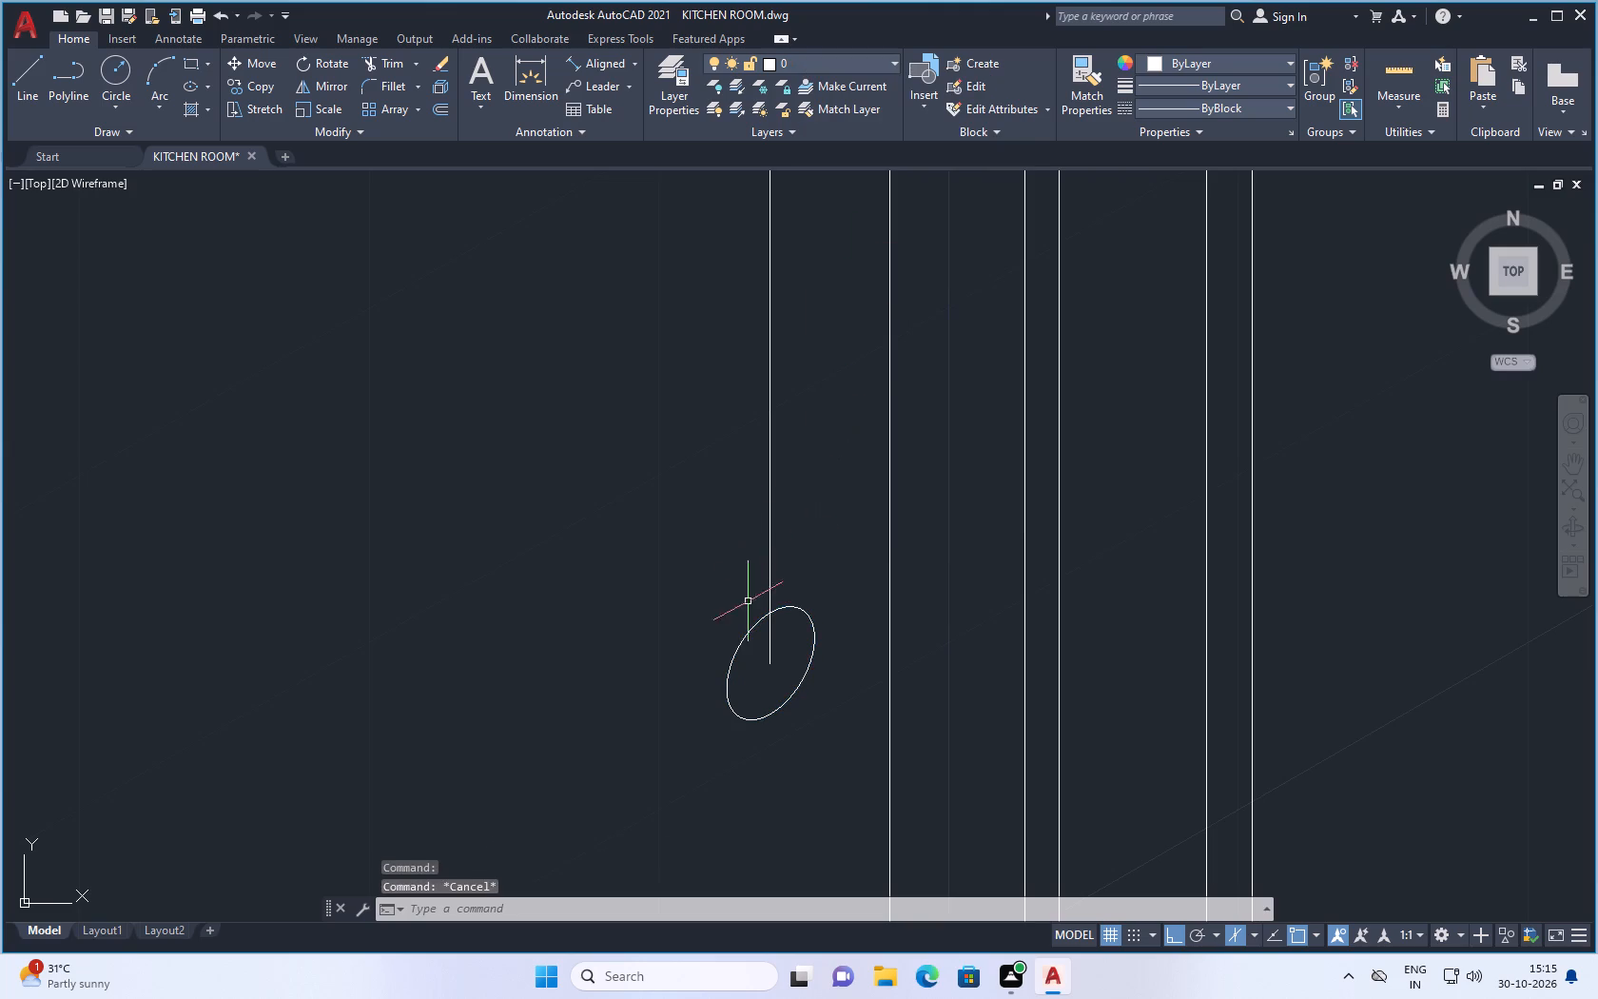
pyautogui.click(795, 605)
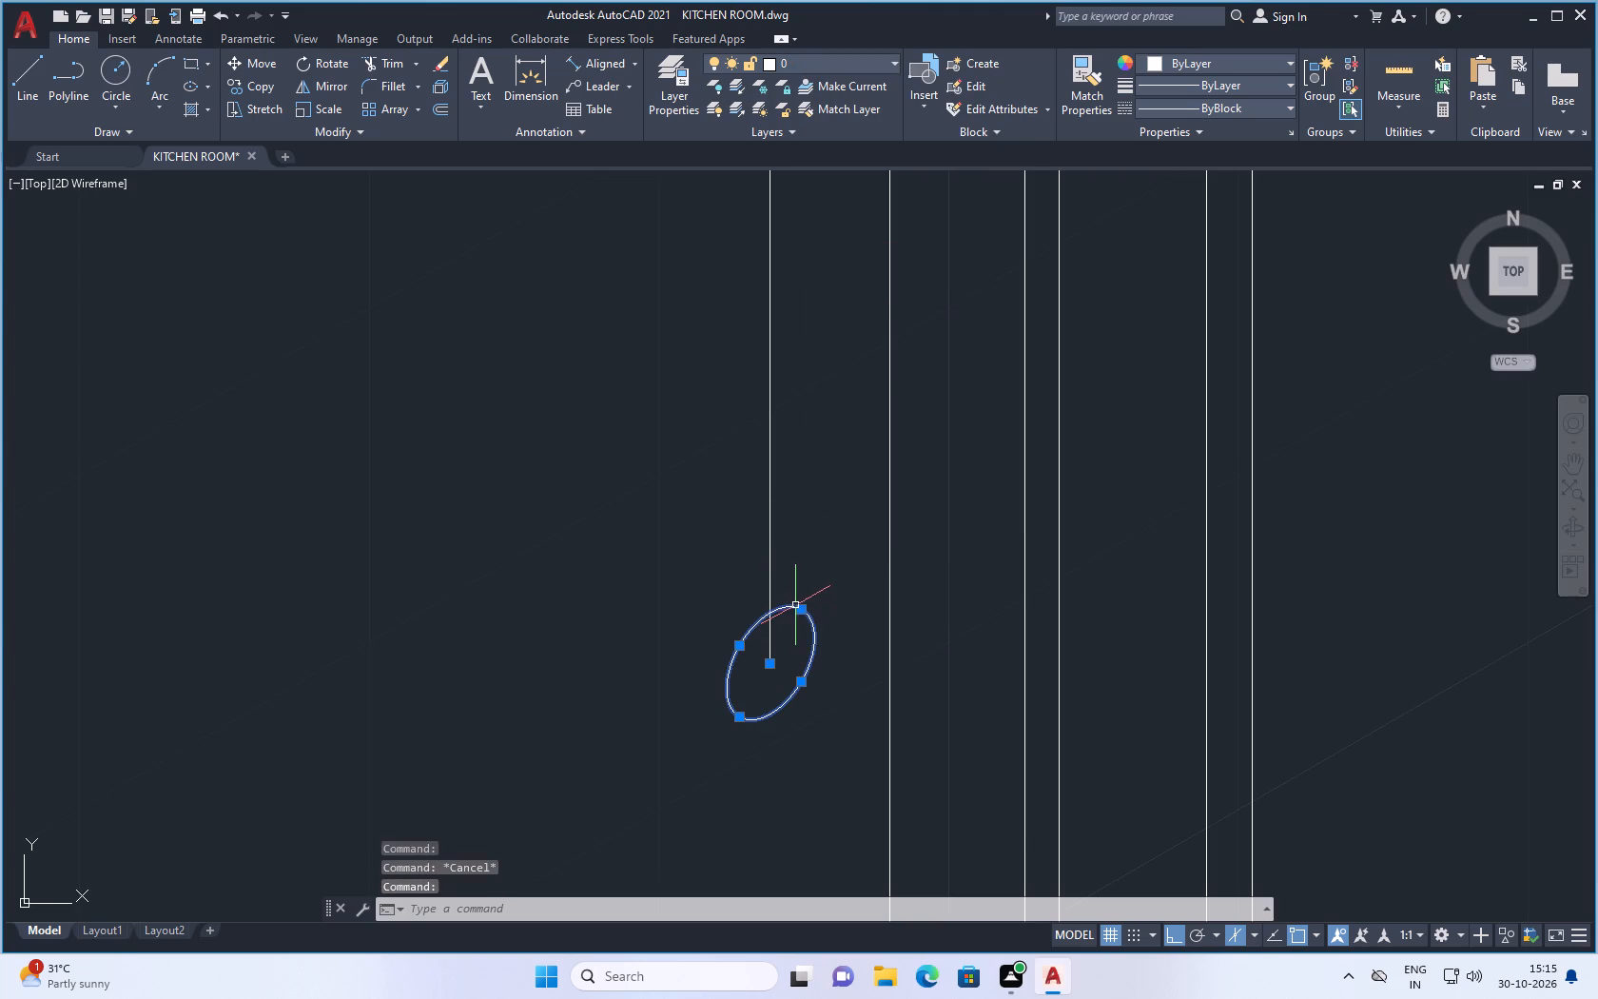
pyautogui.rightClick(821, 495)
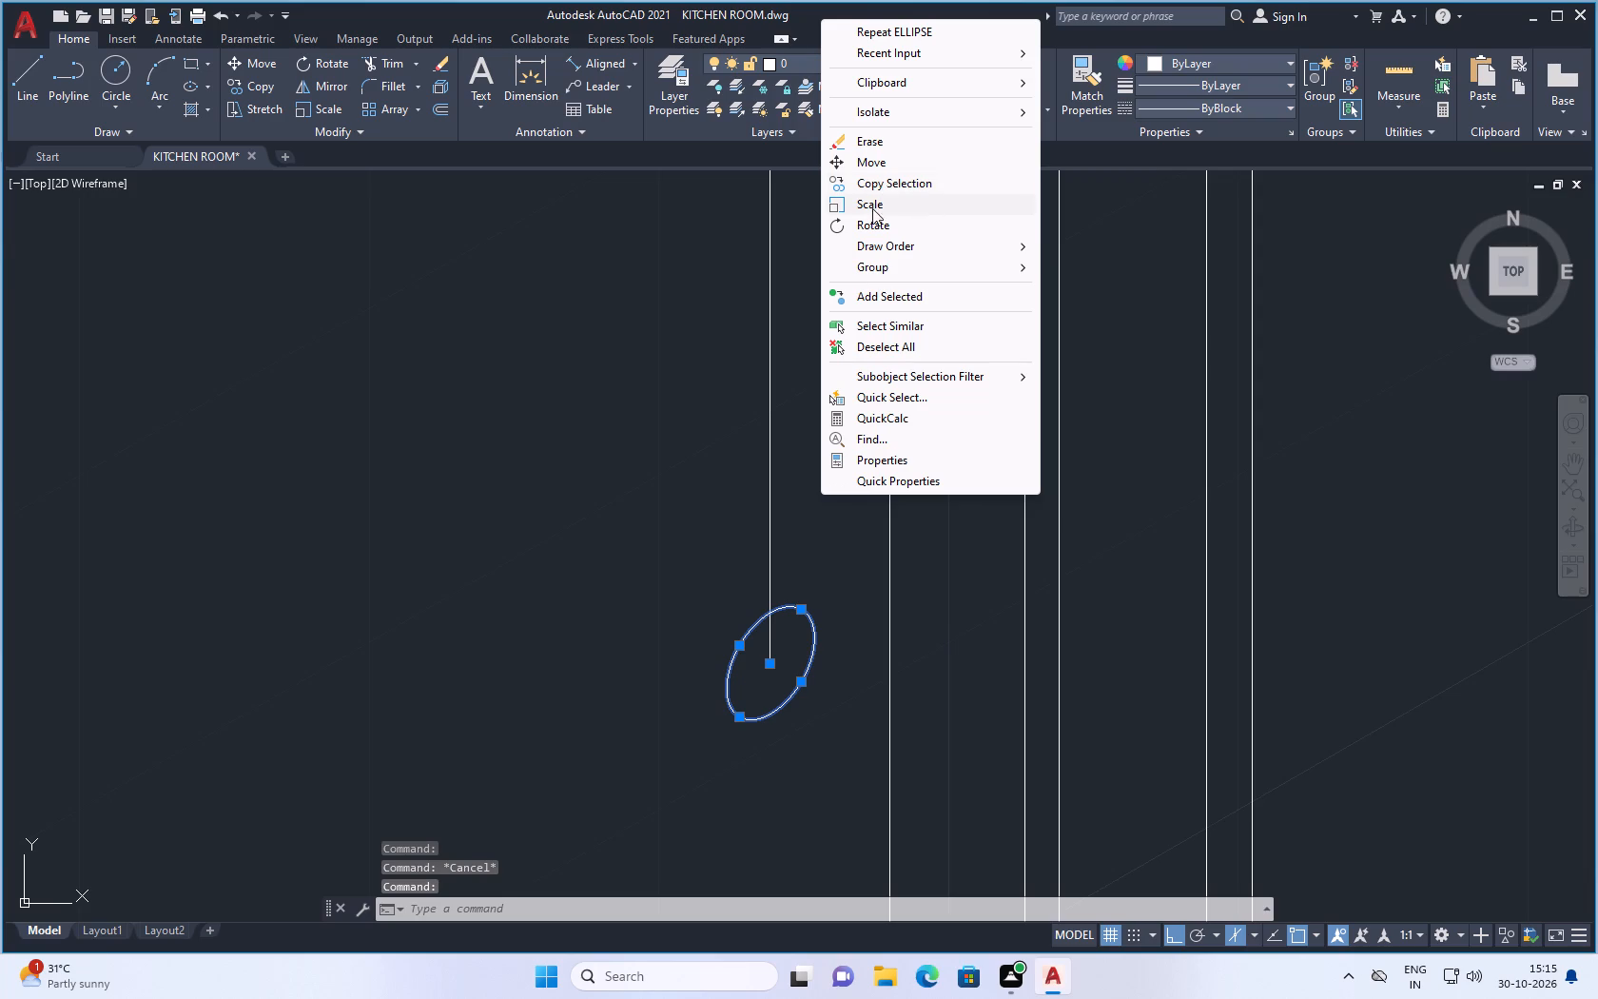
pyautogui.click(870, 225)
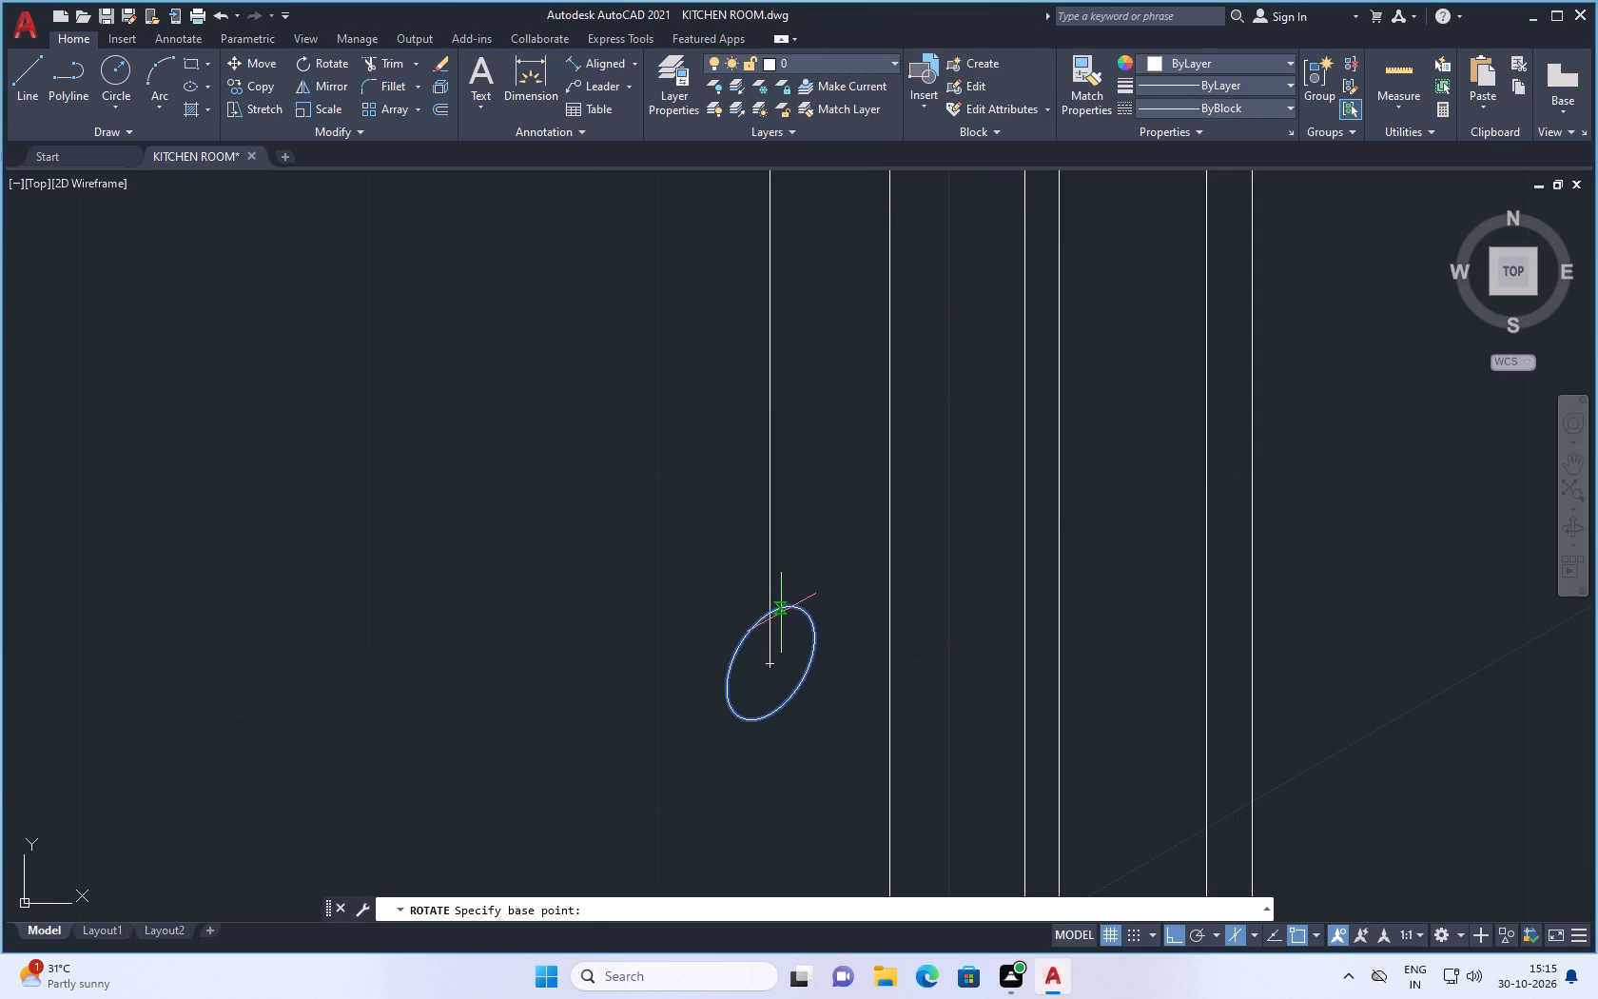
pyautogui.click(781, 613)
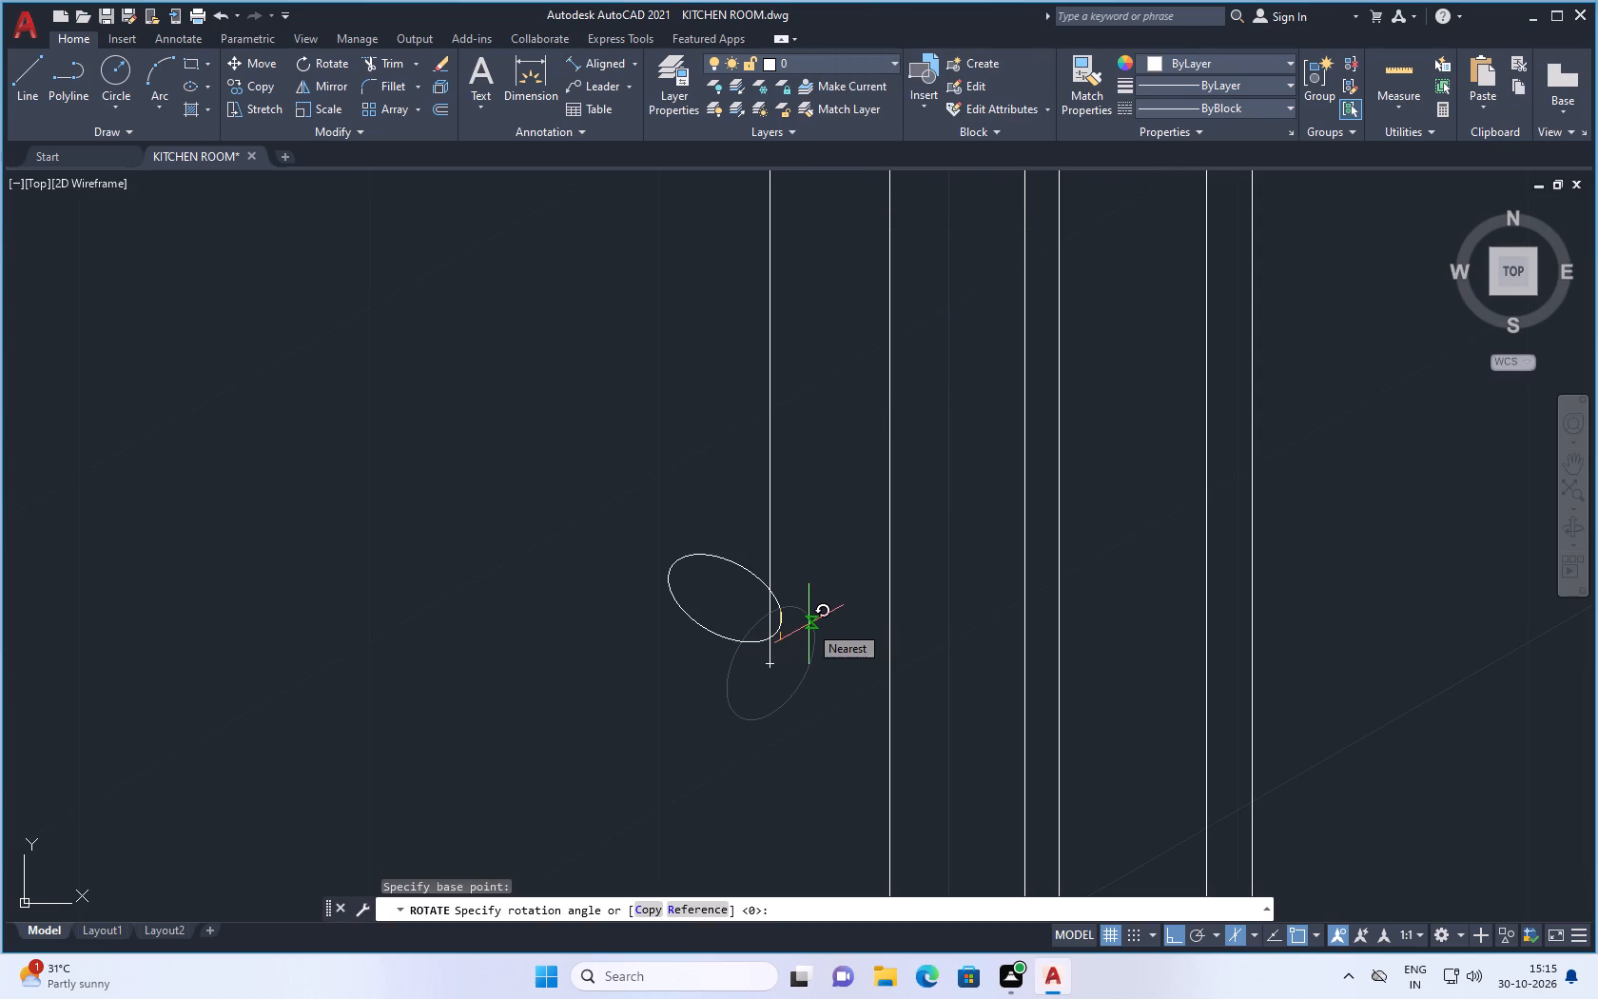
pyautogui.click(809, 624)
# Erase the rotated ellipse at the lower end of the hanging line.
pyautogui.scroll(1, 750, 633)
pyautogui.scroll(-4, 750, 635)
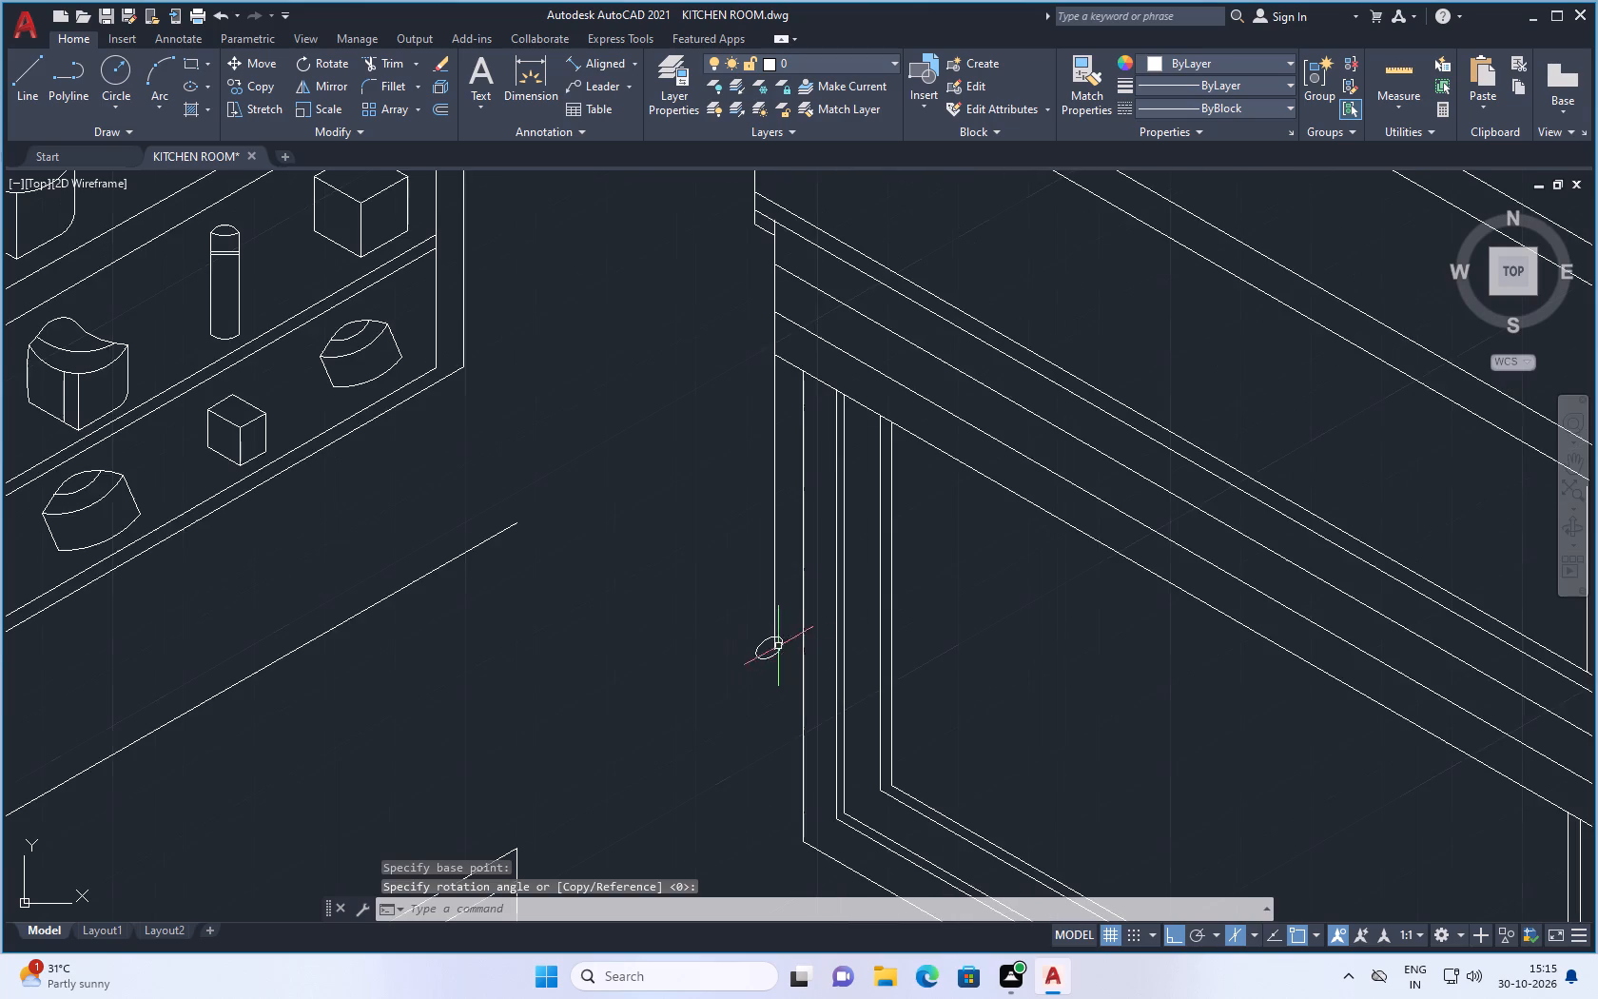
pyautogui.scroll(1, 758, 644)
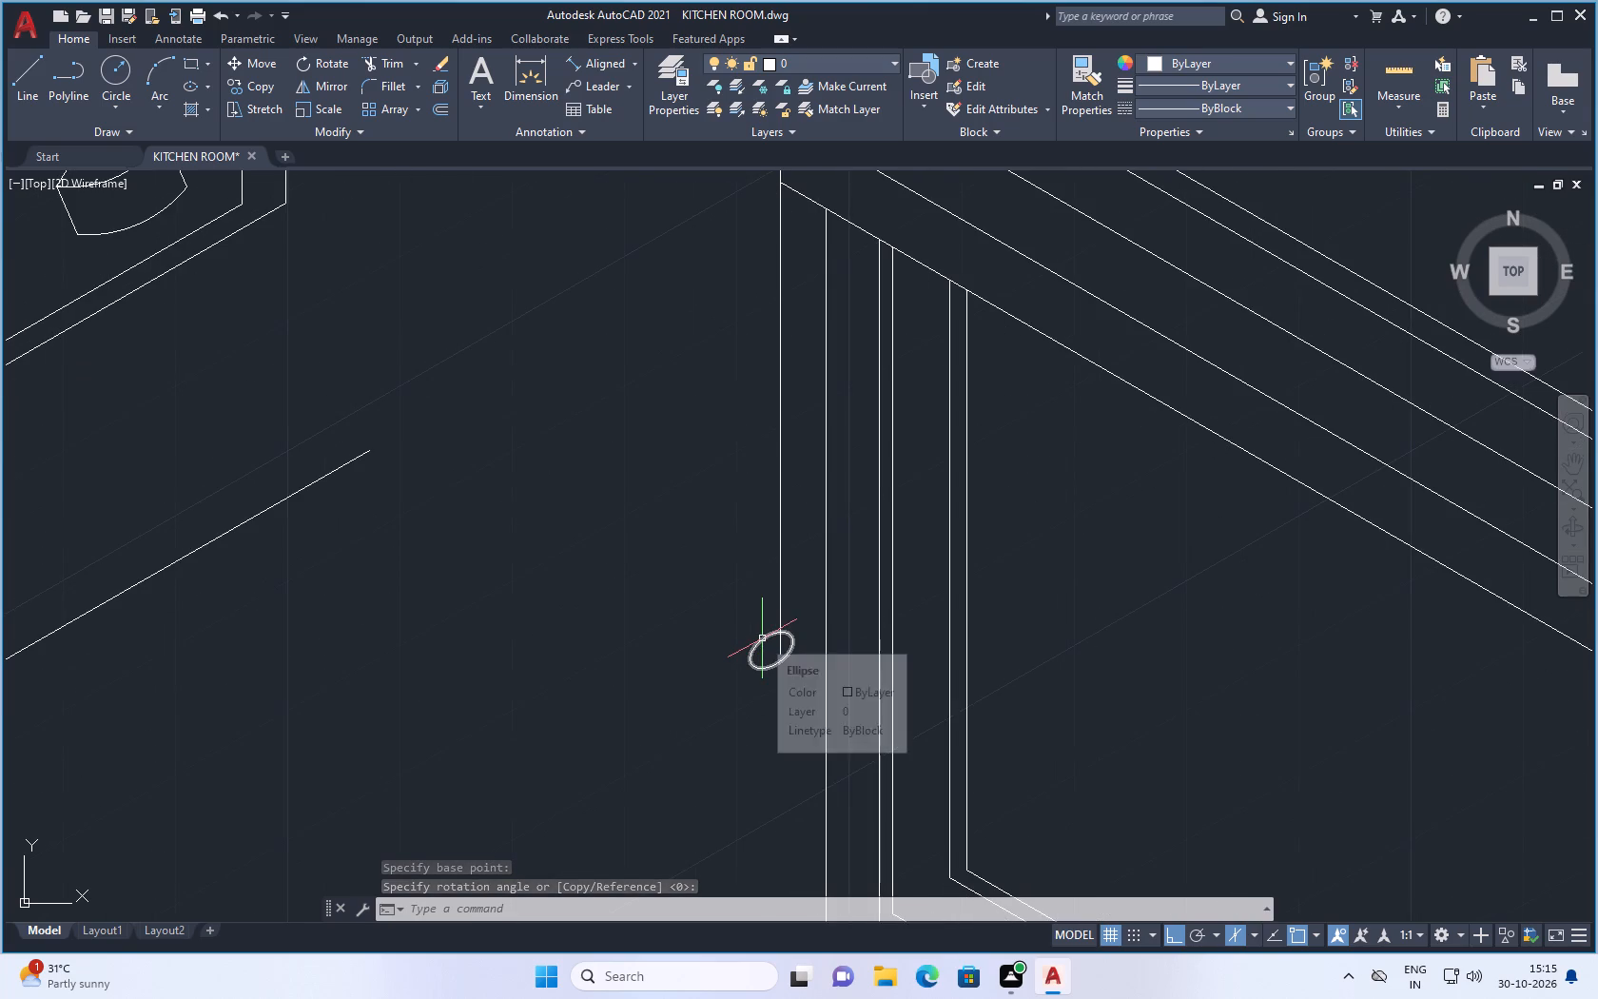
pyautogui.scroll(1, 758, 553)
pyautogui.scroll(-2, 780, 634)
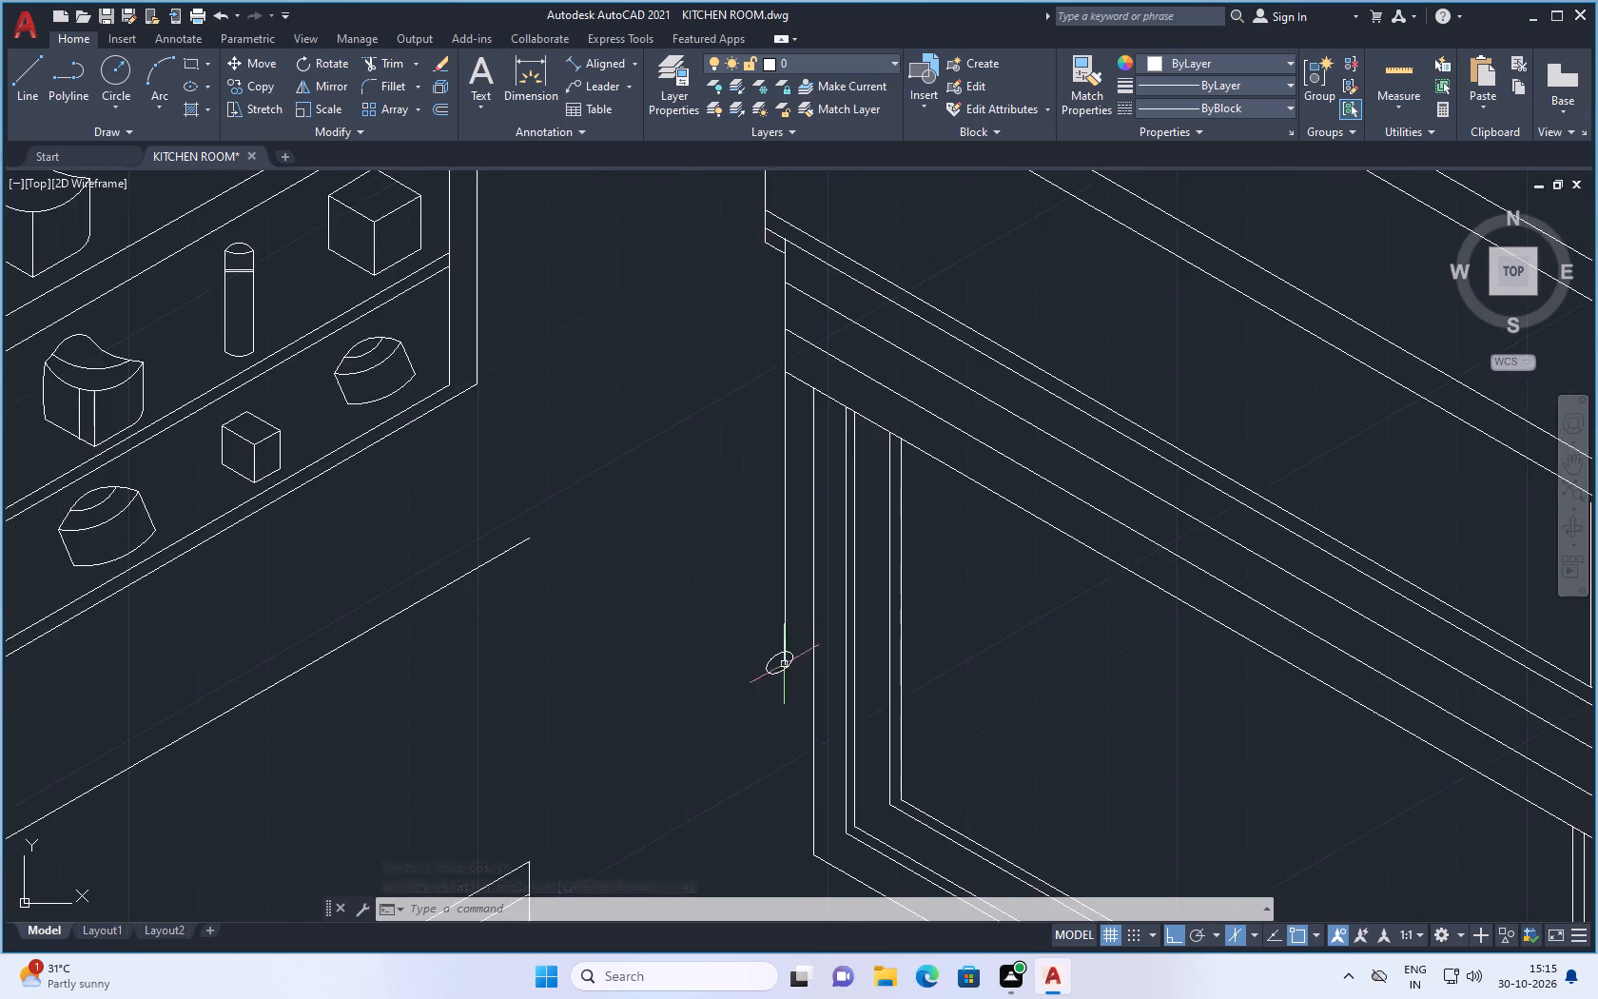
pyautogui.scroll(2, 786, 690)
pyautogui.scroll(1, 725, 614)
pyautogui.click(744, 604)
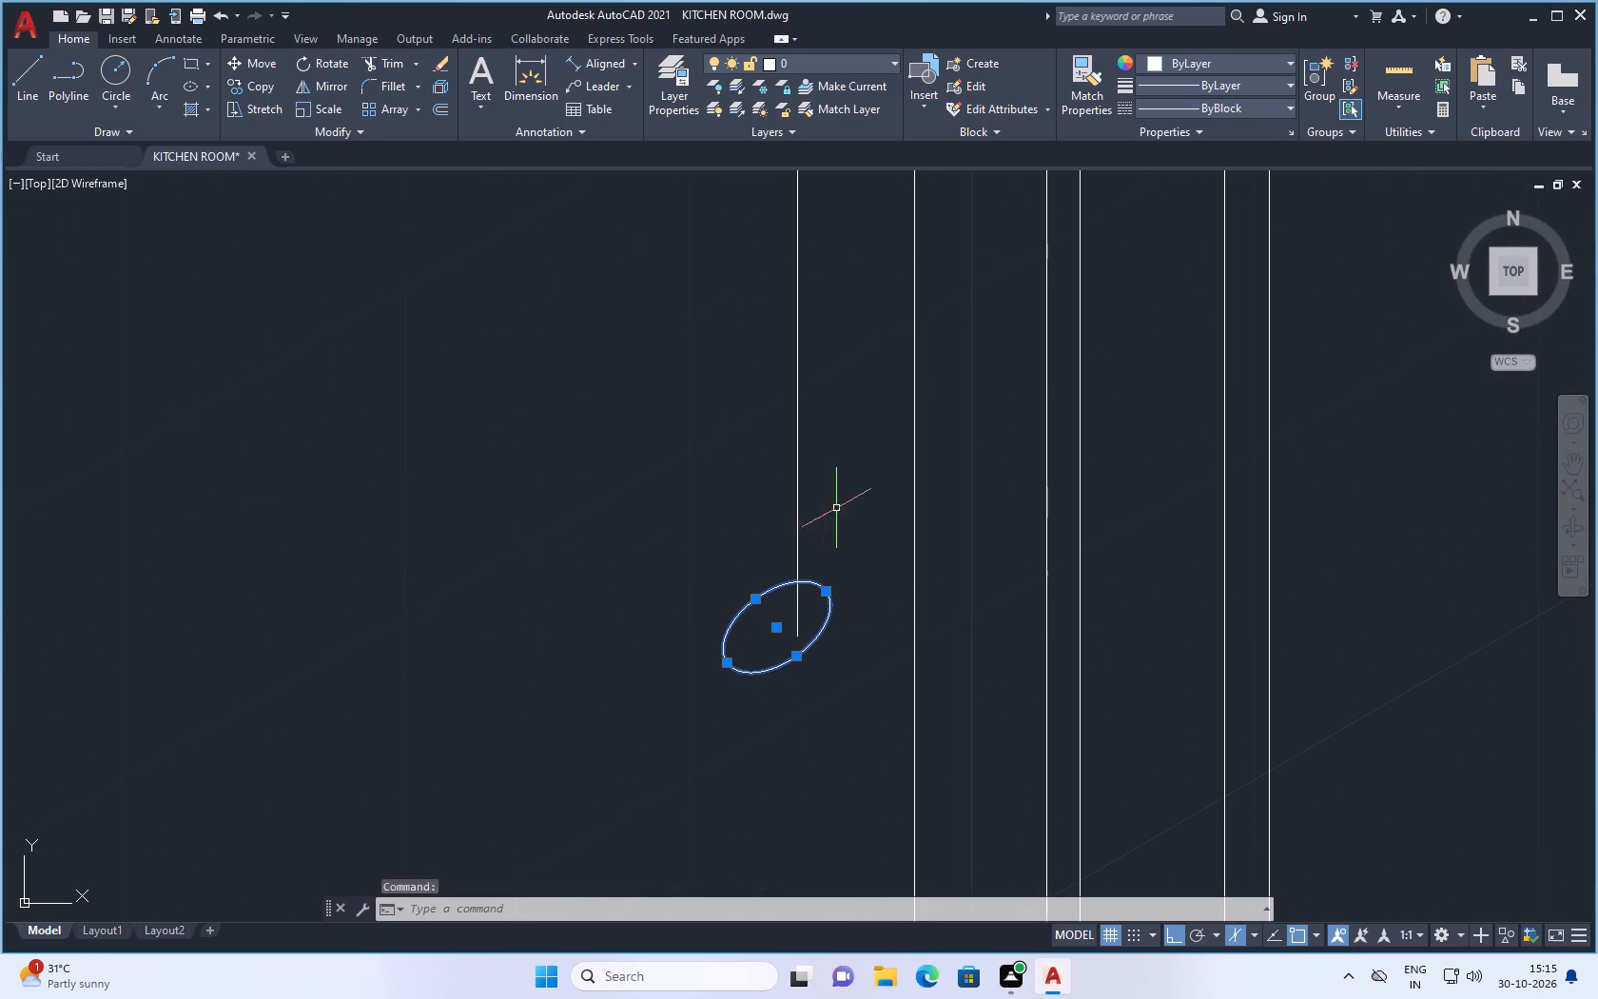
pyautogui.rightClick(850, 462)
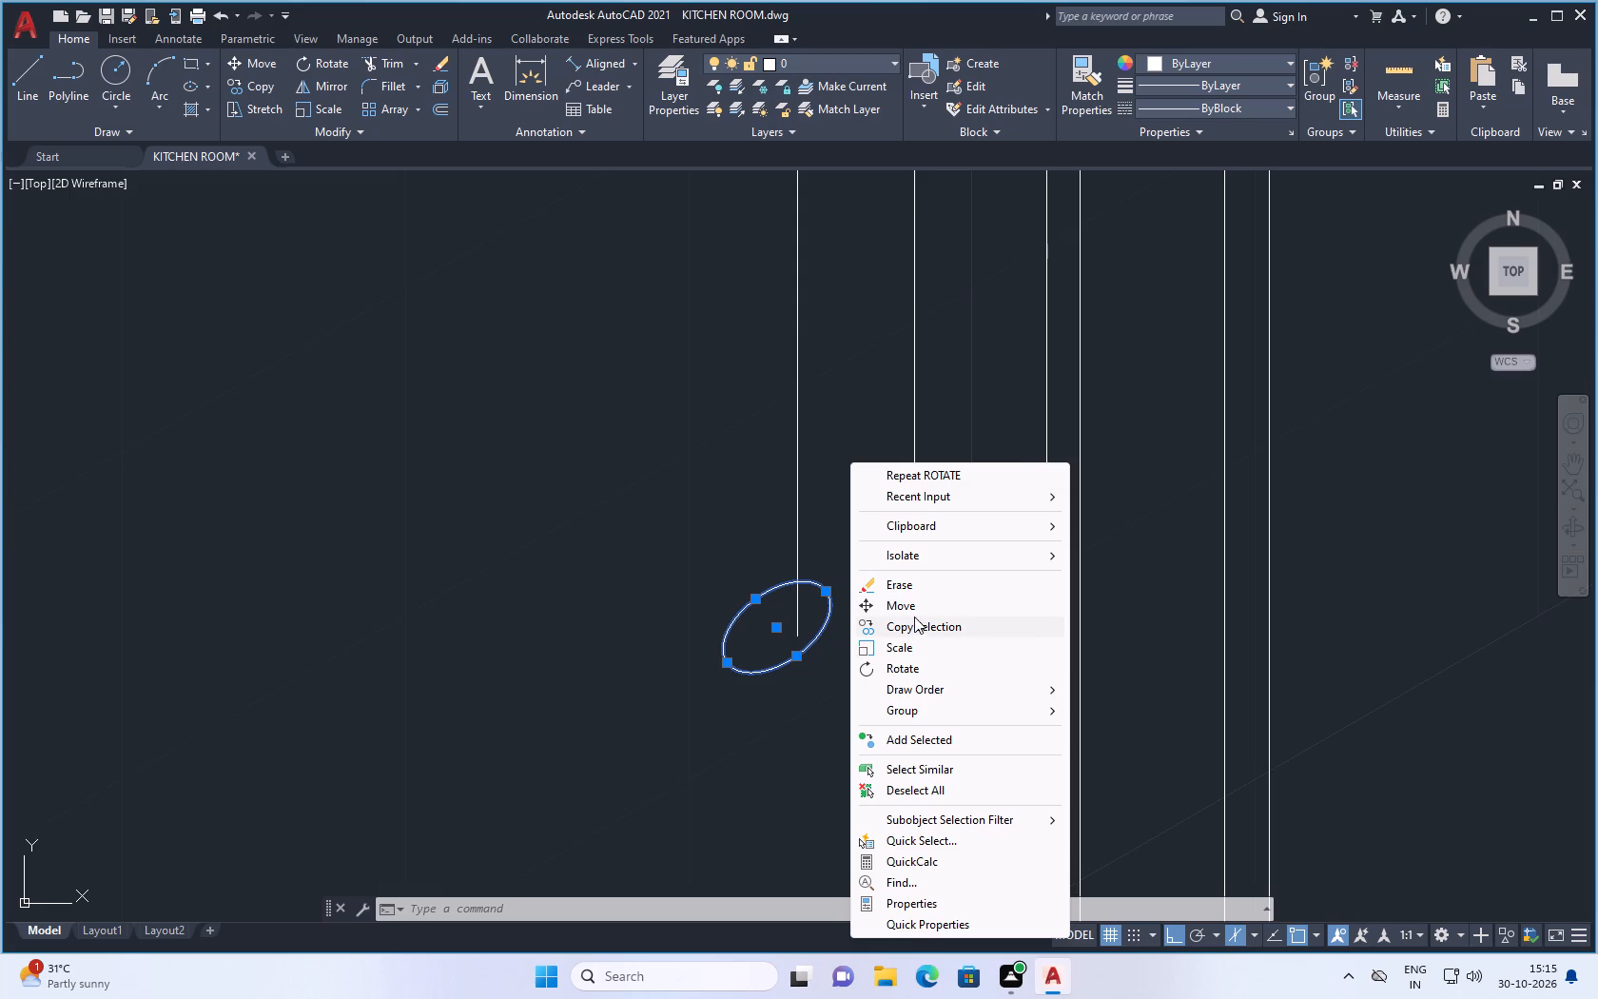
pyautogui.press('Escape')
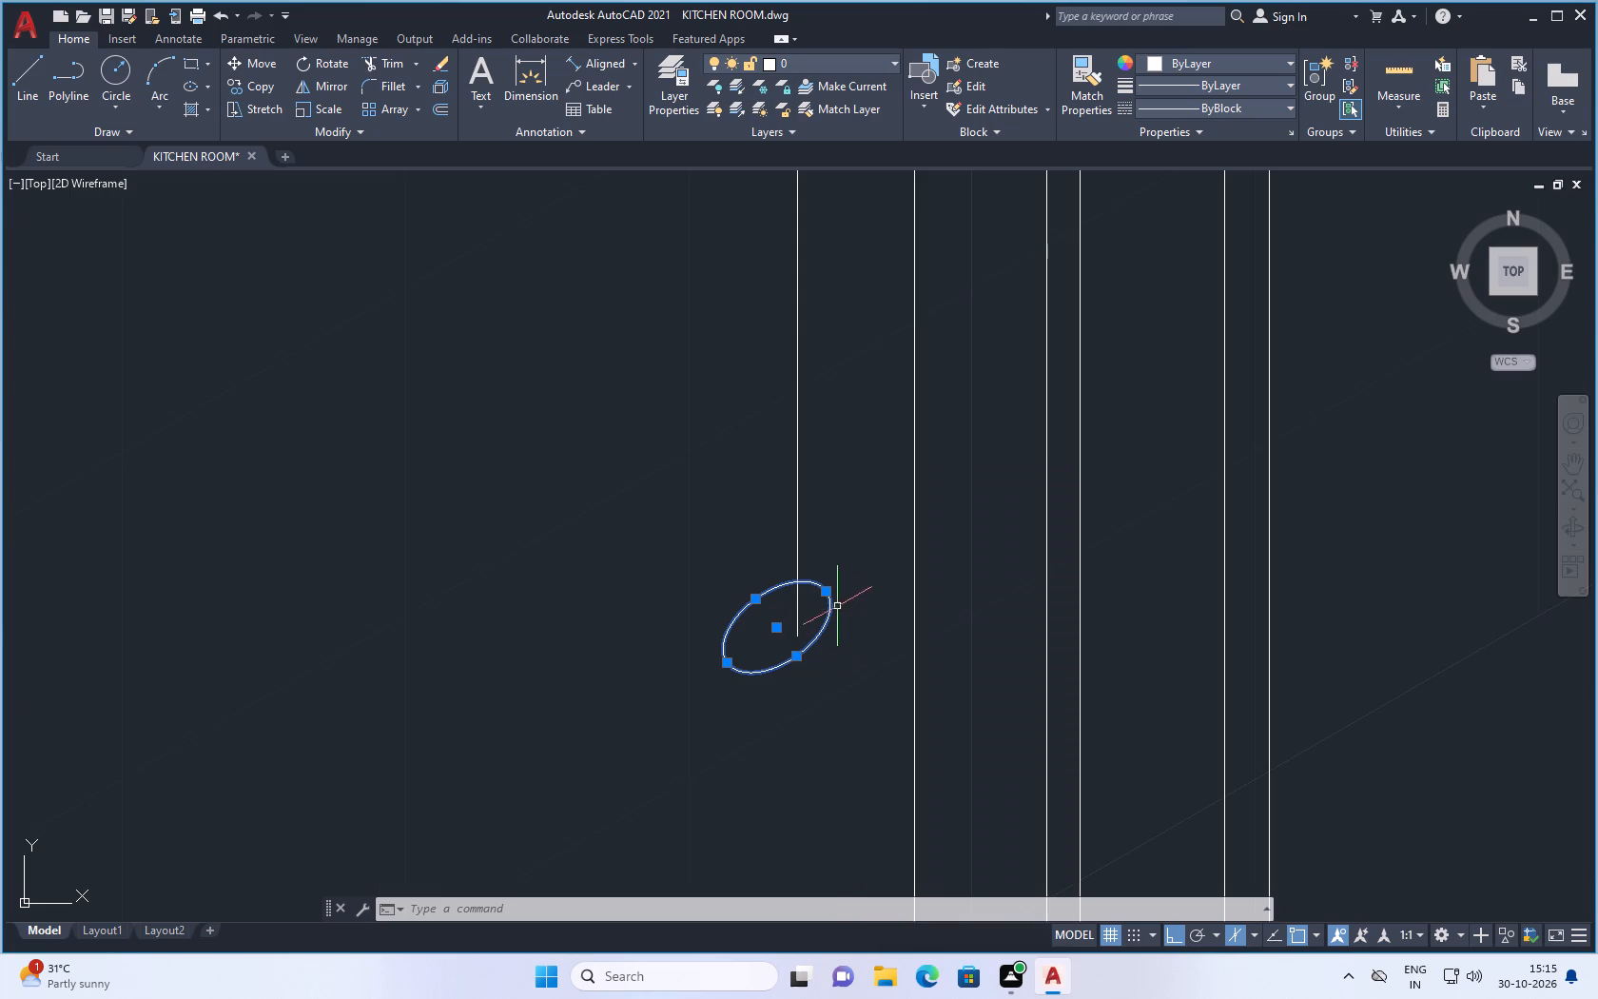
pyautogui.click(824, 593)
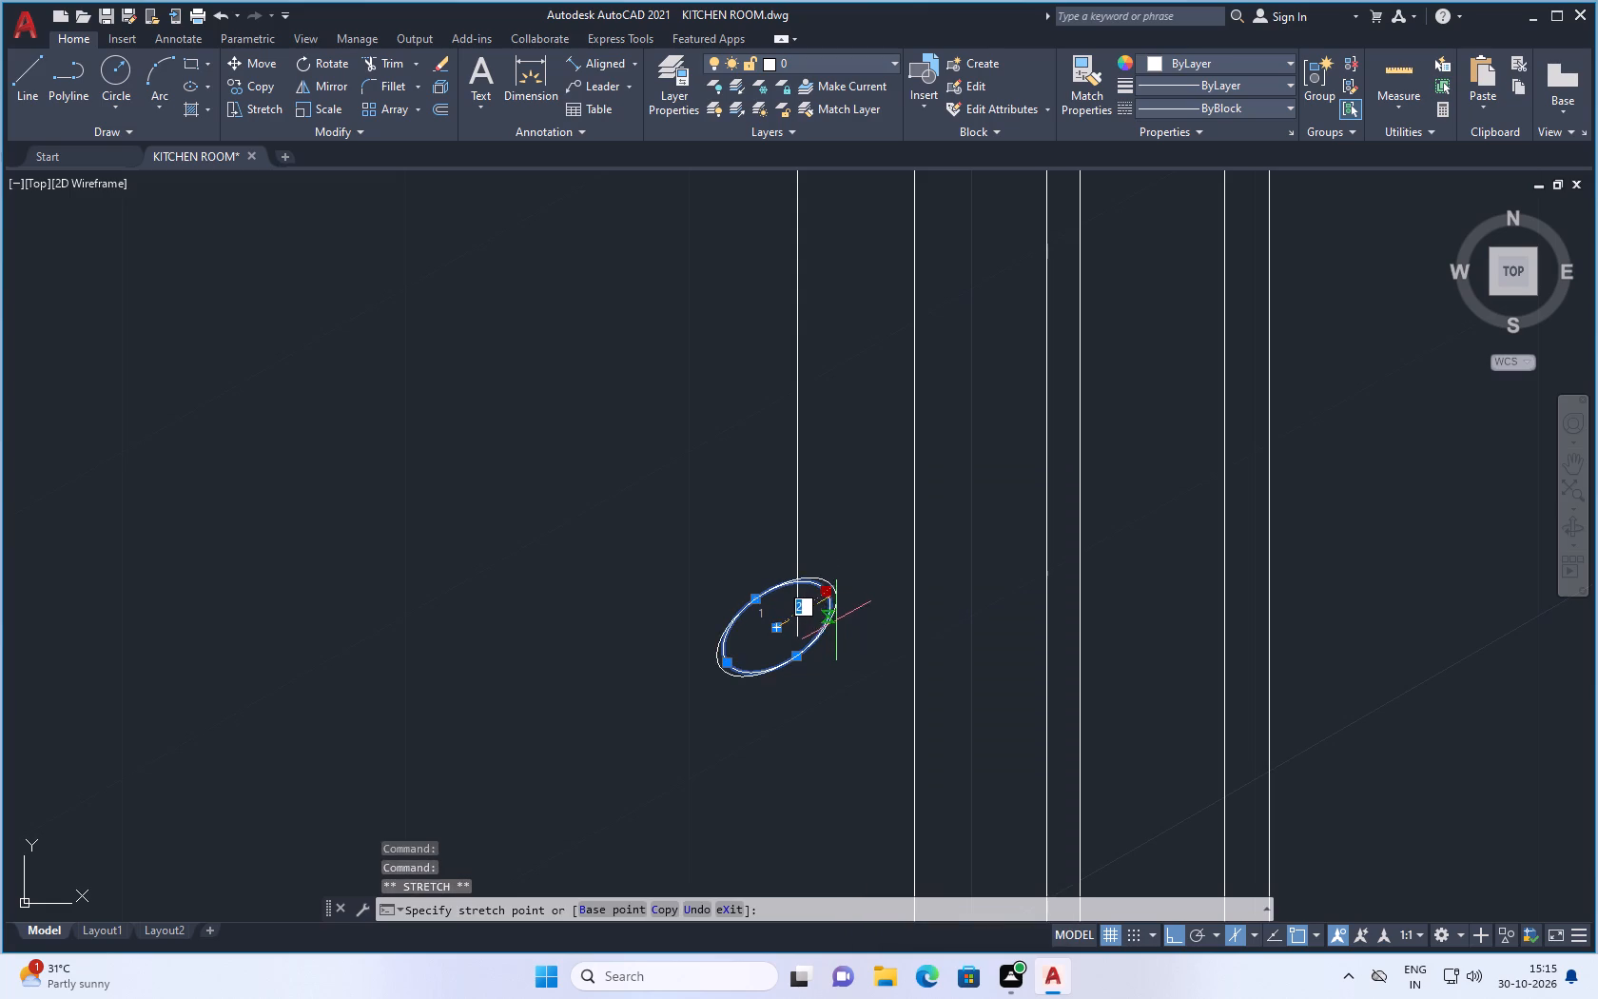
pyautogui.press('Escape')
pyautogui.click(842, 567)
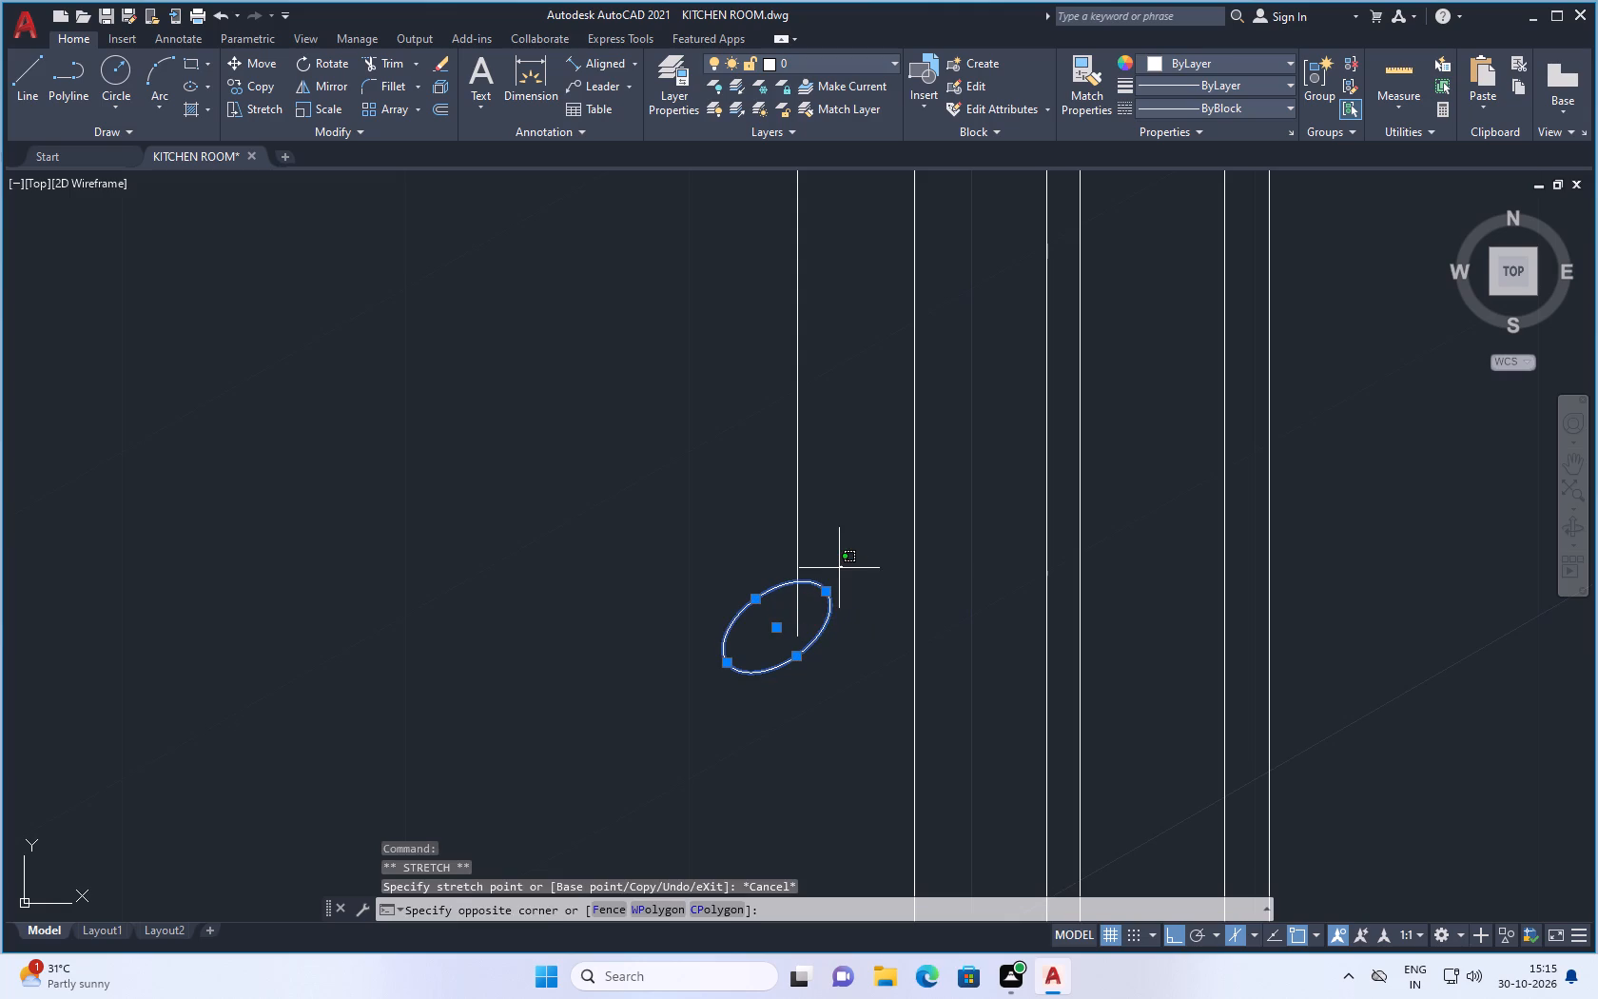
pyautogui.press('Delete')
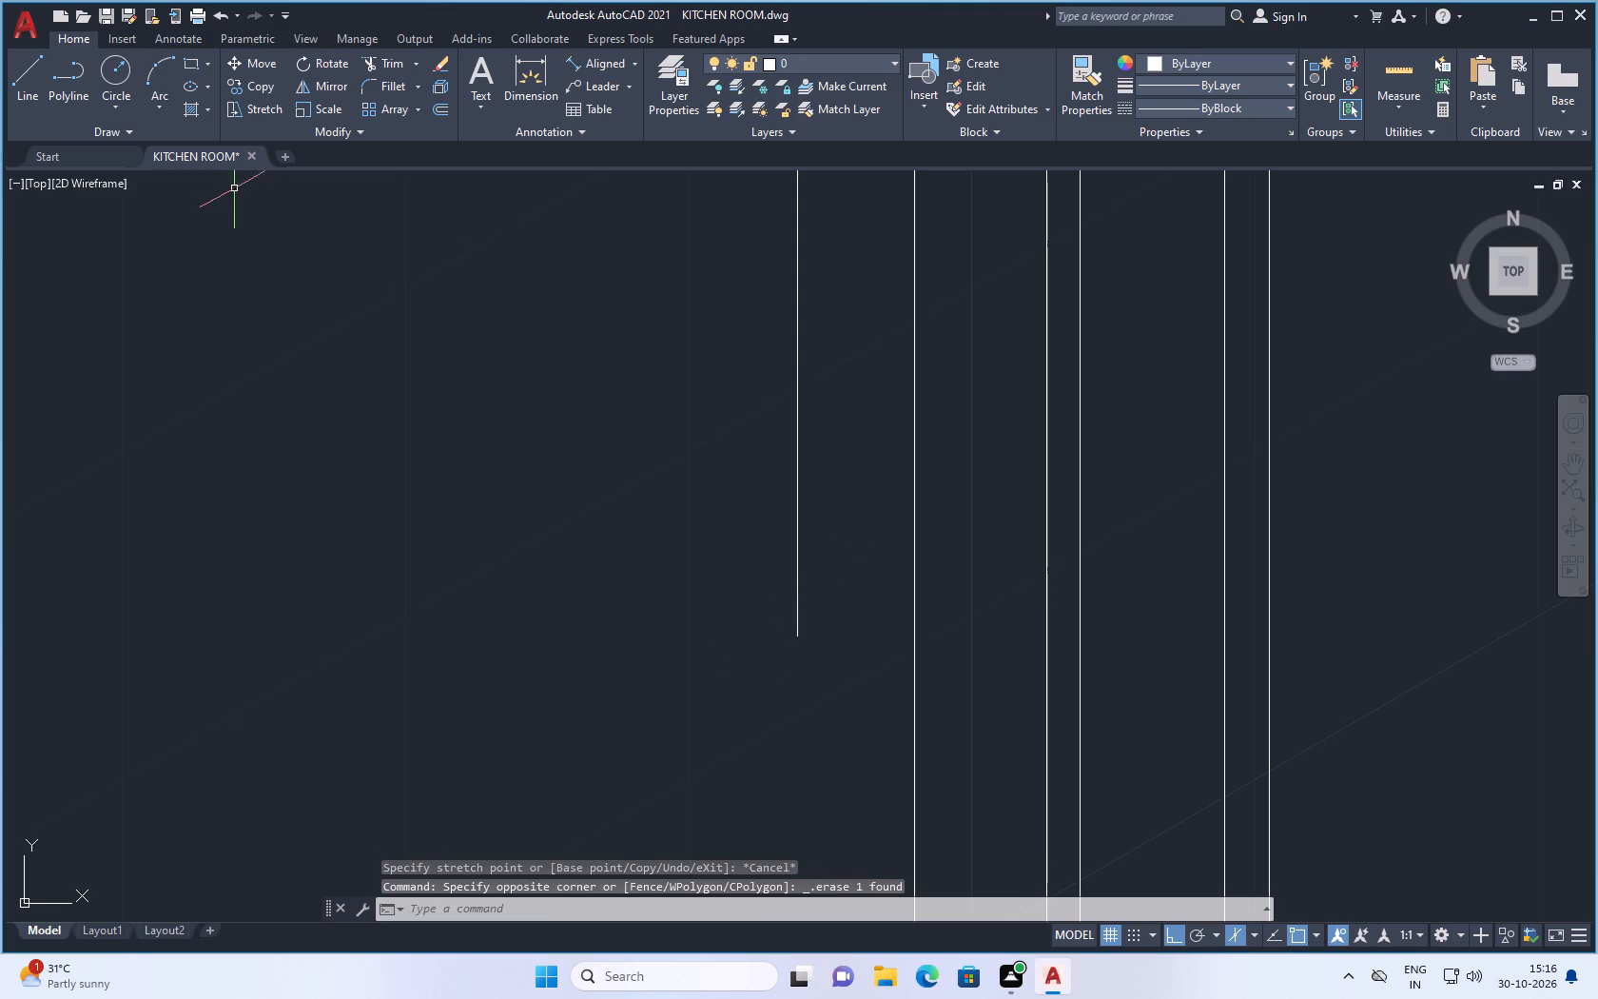
# Draw an ellipse from the hanging line's lower end on the top isoplane, axis about 3 units at 150°, other half-axis about 1.
pyautogui.press('e')
pyautogui.press('l')
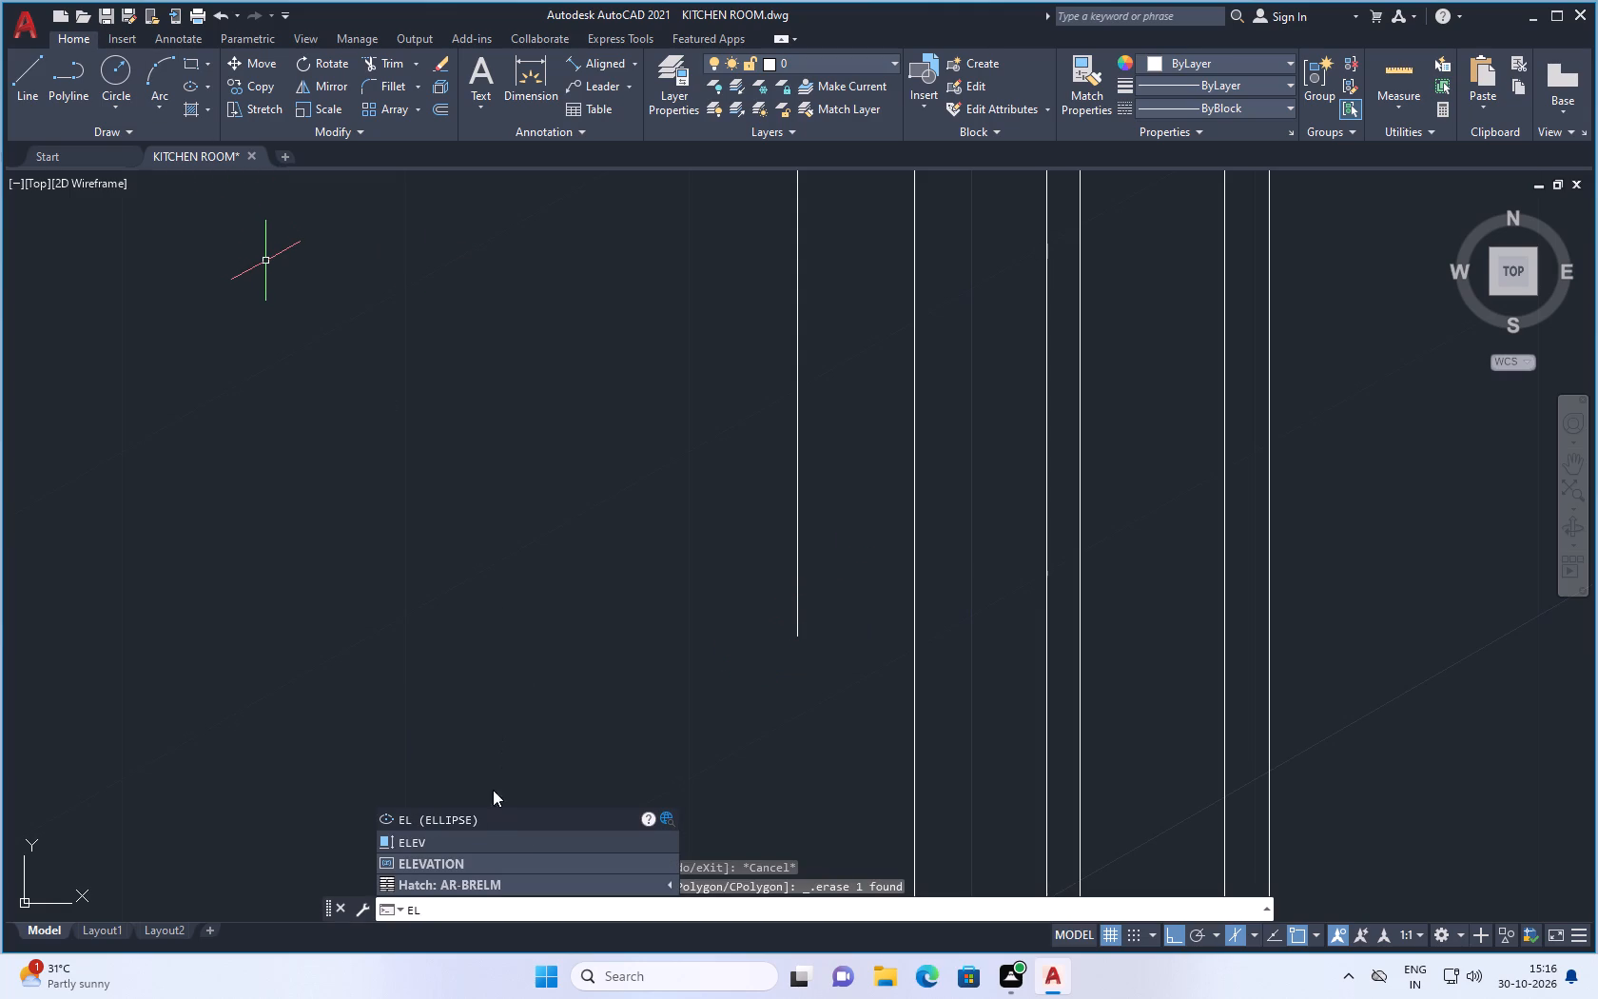
pyautogui.click(474, 815)
pyautogui.click(796, 642)
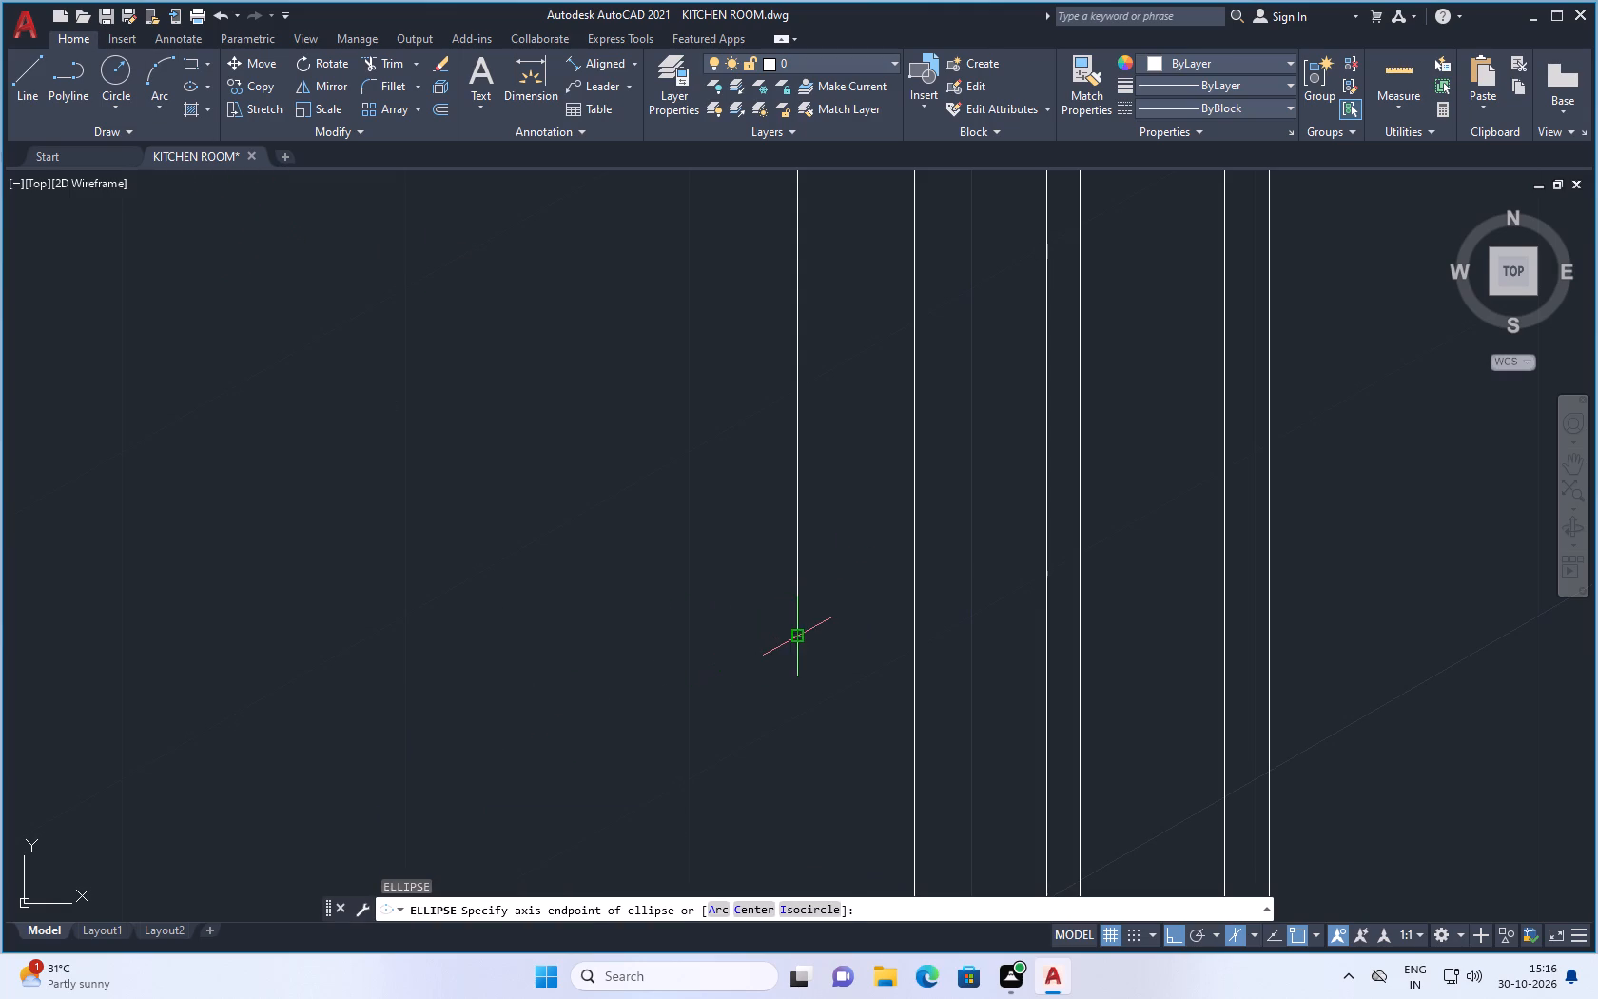
pyautogui.click(1249, 933)
pyautogui.click(1250, 873)
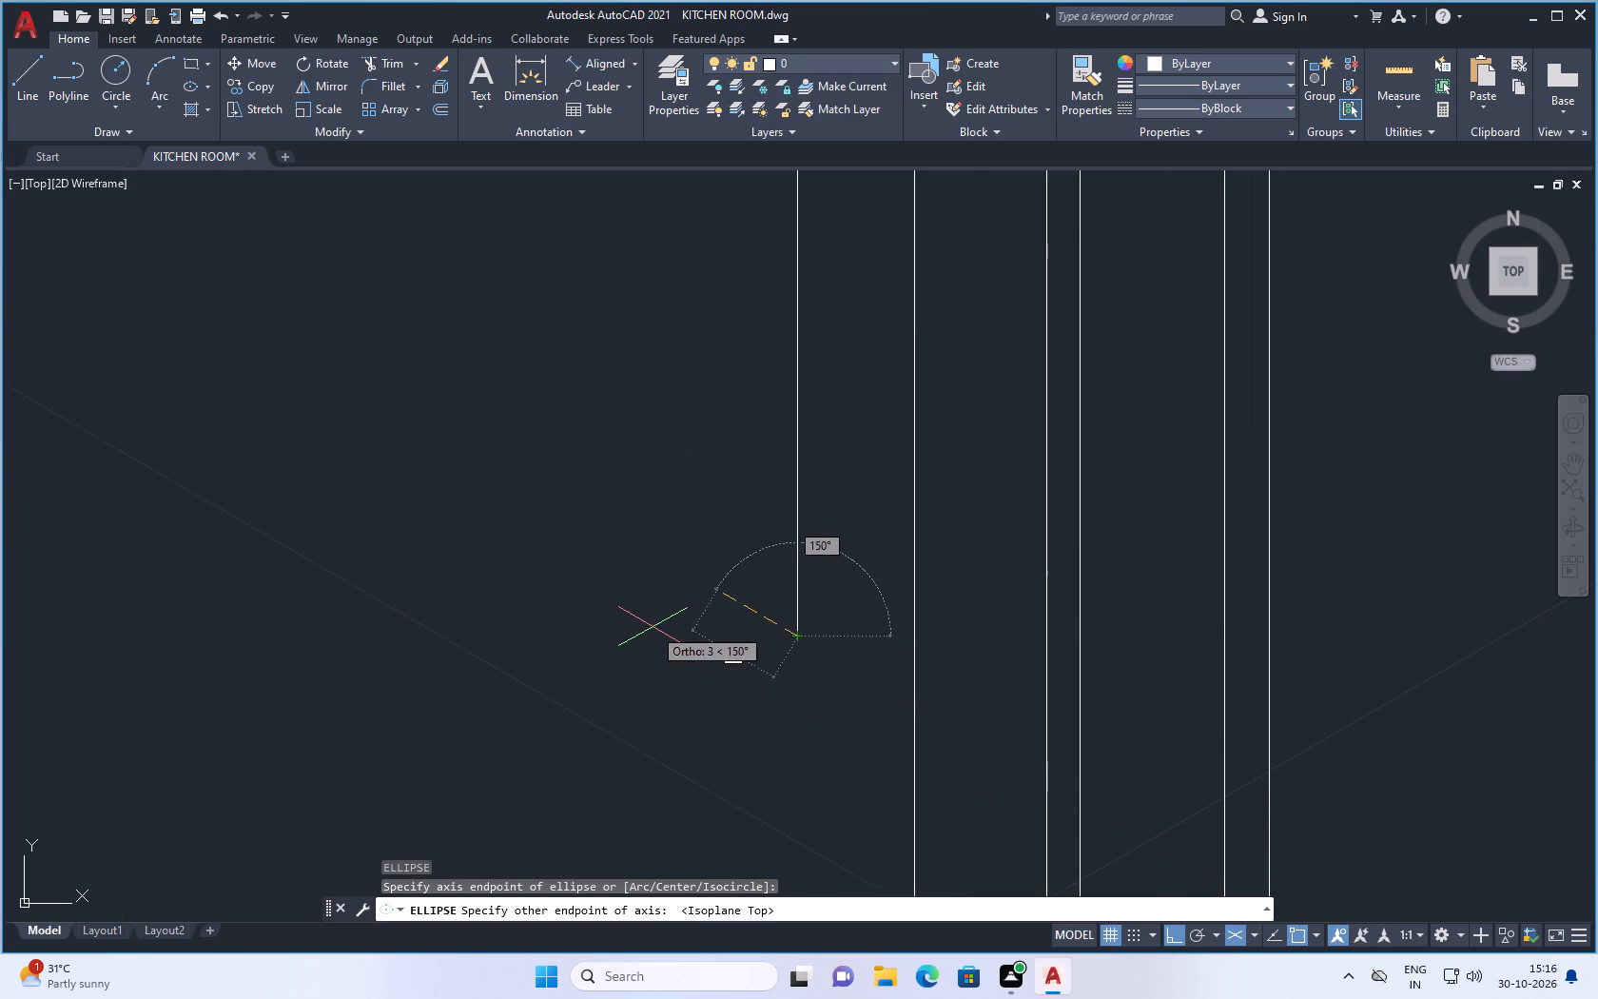
pyautogui.click(650, 627)
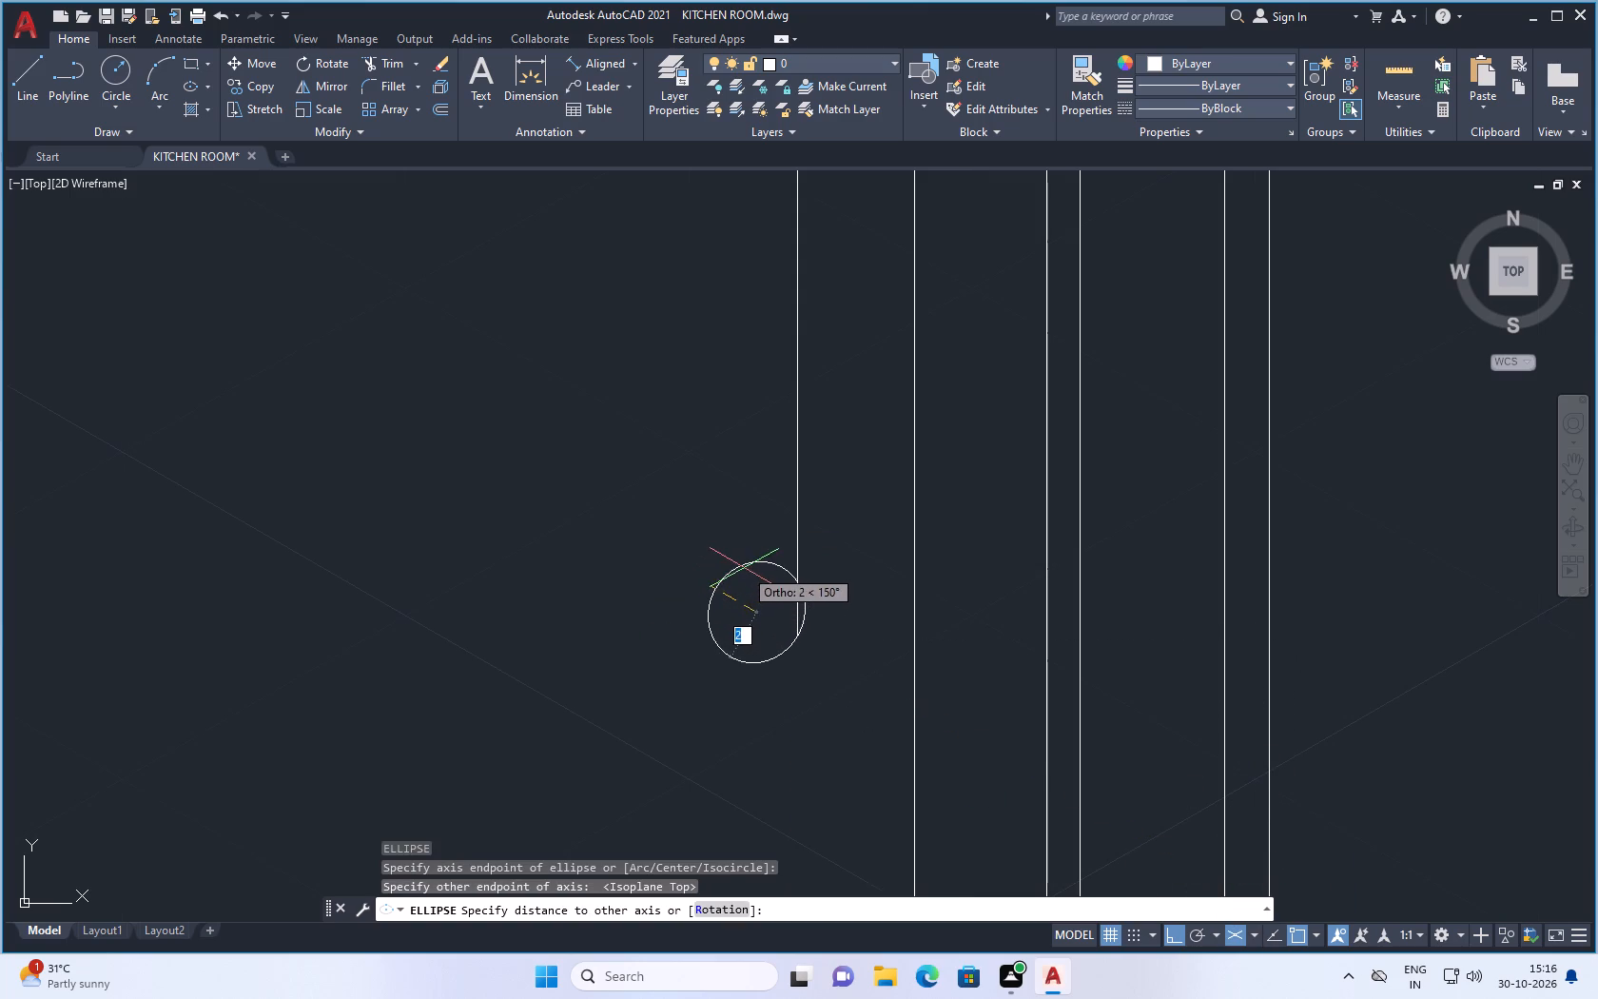
pyautogui.click(736, 627)
# Draw a tiny ellipse inside the first one, switching to the right isoplane before setting its second axis.
pyautogui.scroll(-3, 766, 635)
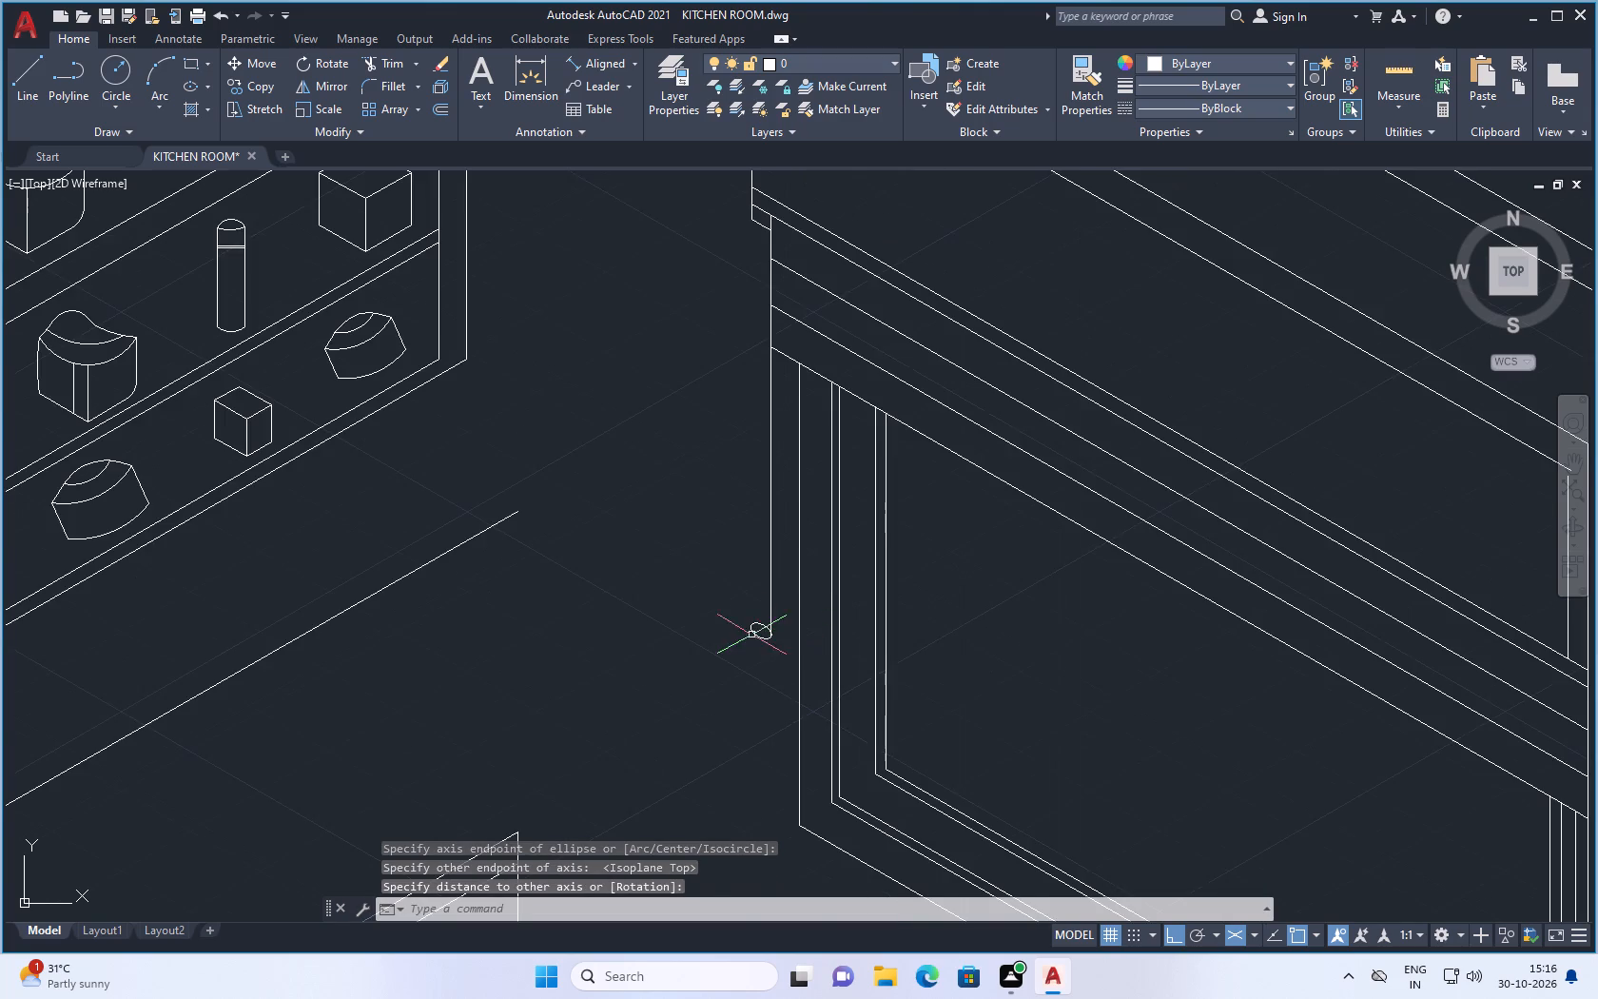
pyautogui.scroll(5, 749, 624)
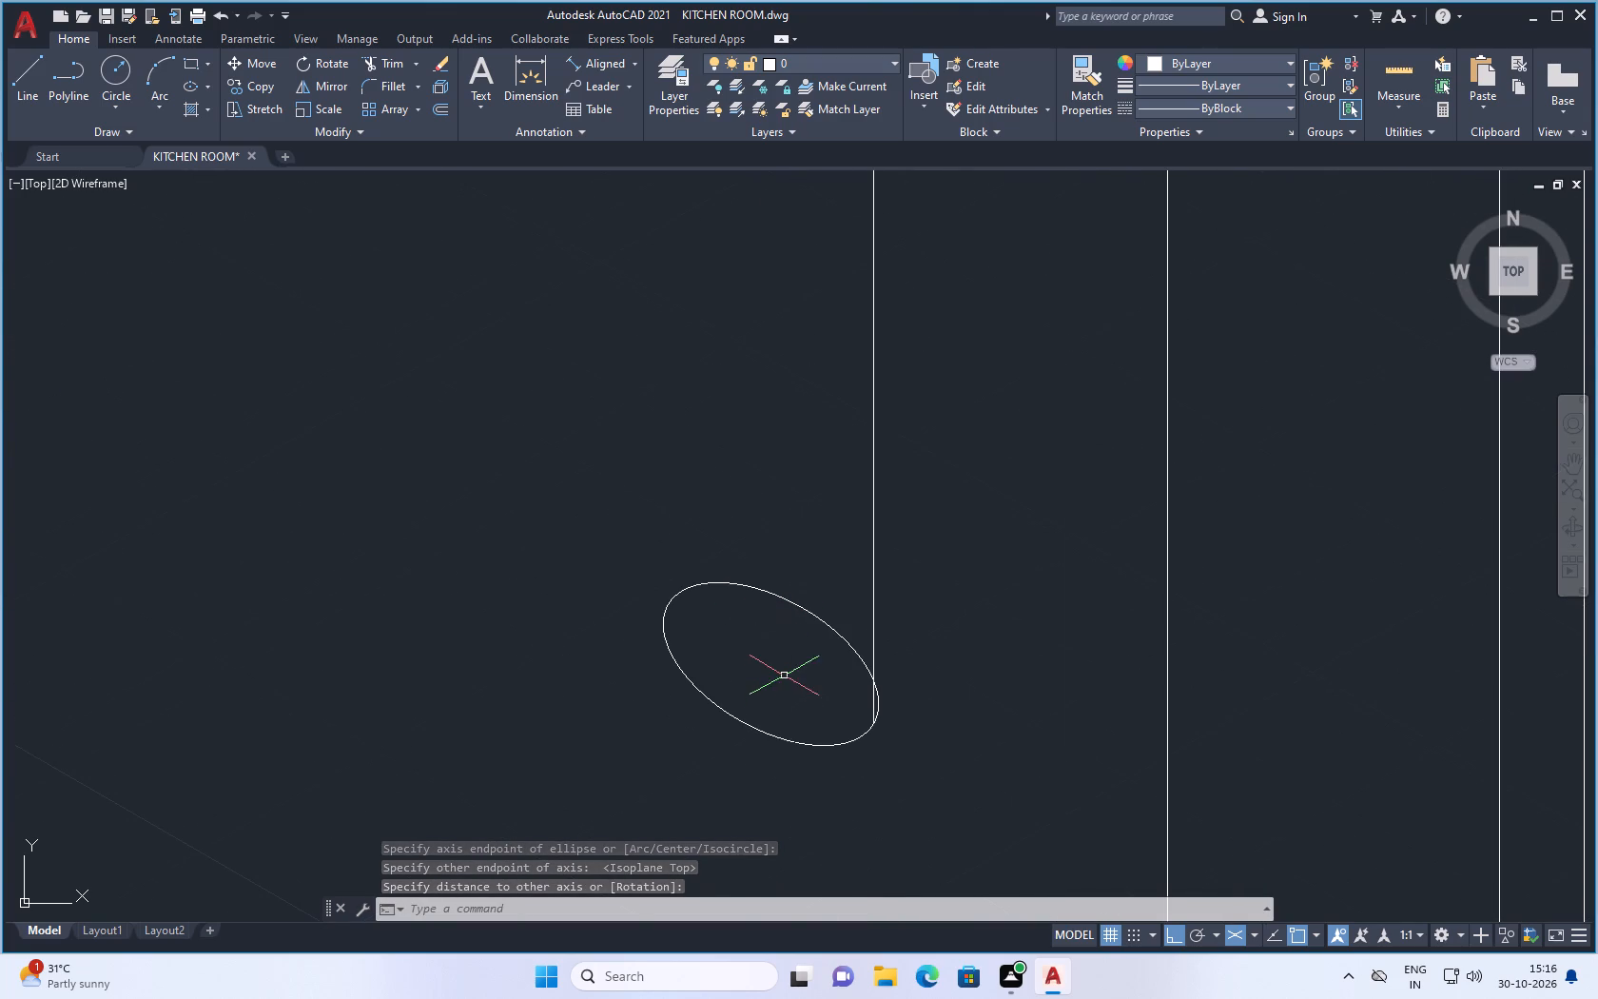
pyautogui.press('space')
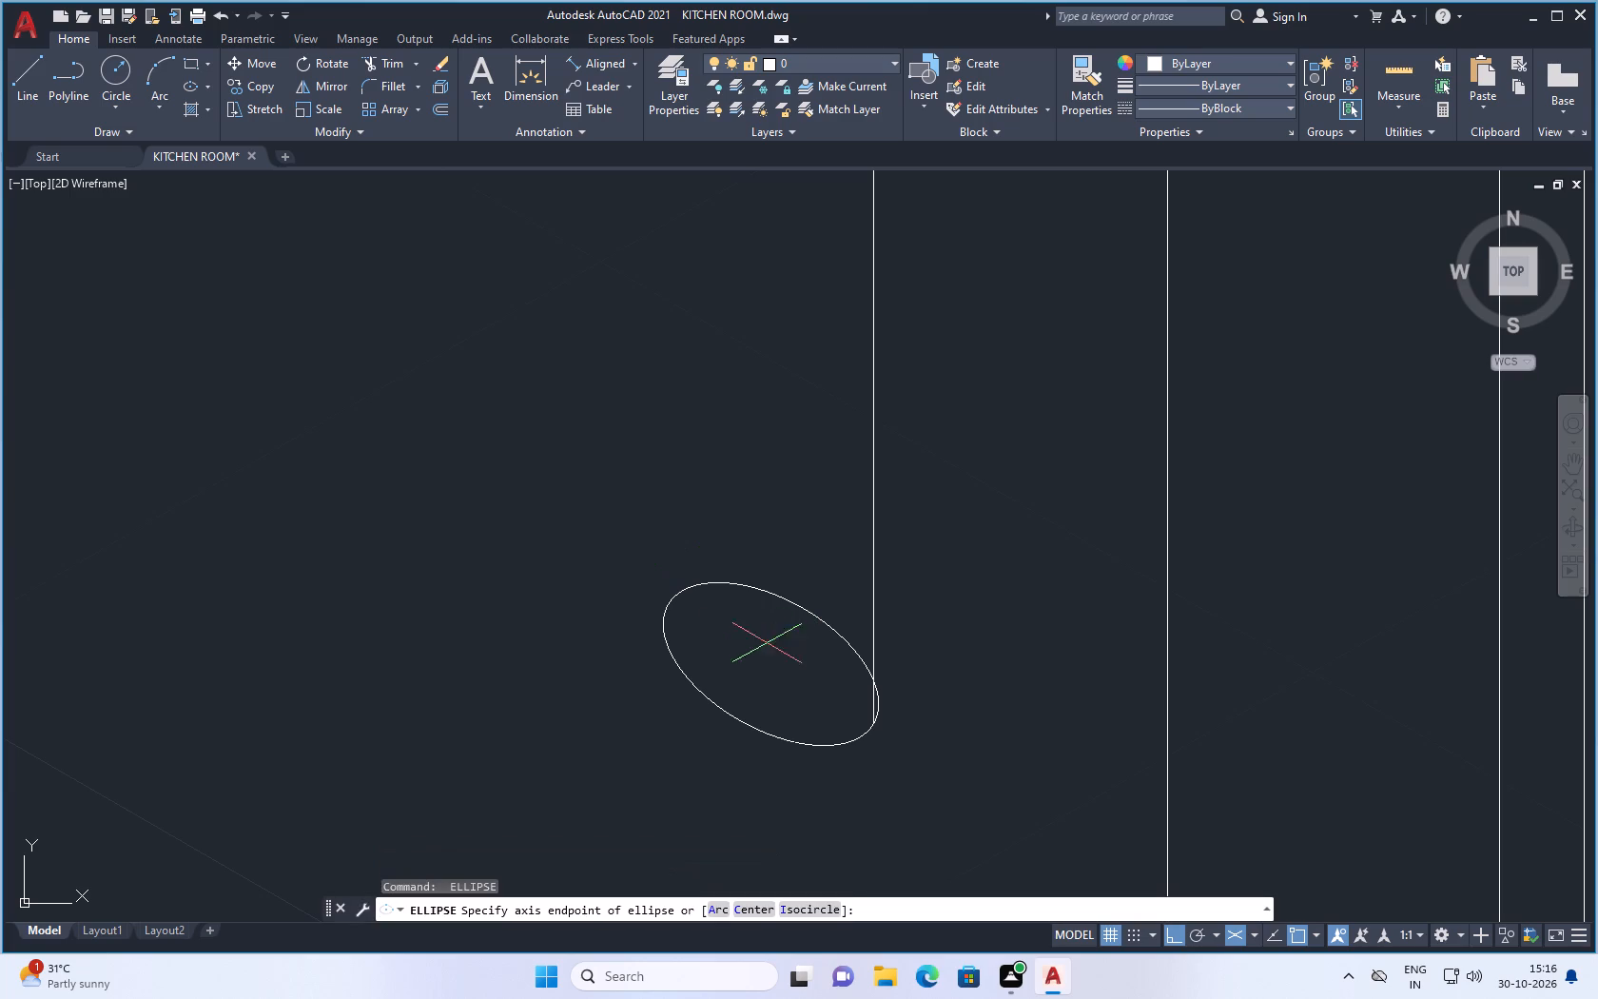
pyautogui.click(773, 667)
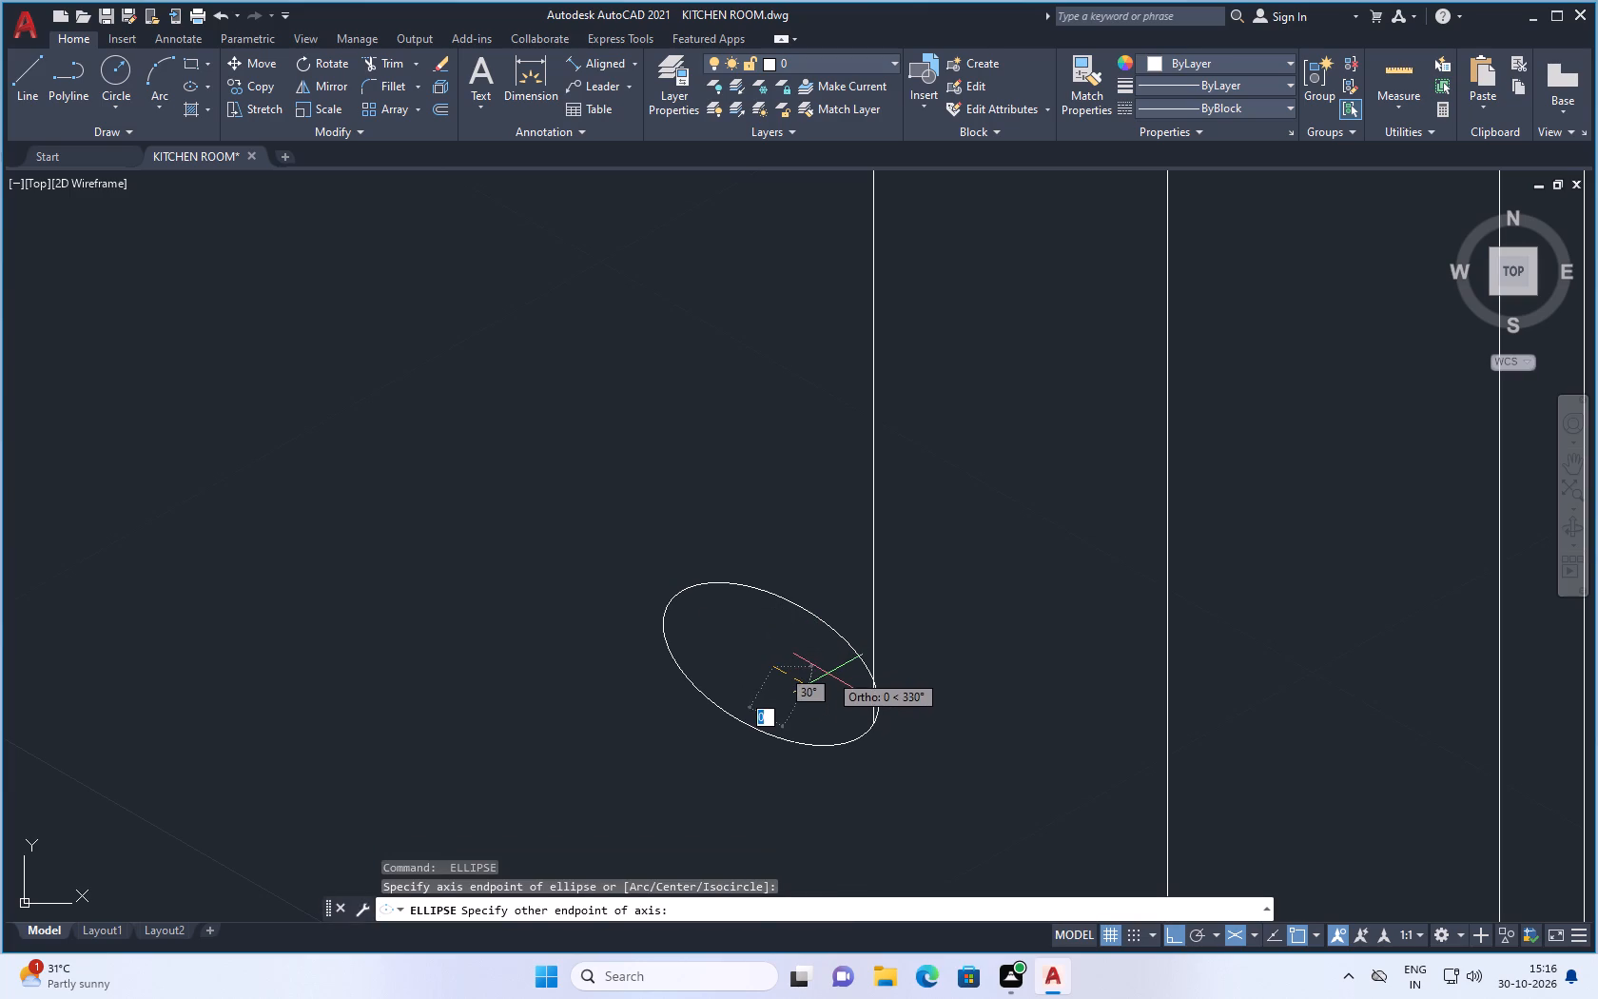
pyautogui.click(828, 674)
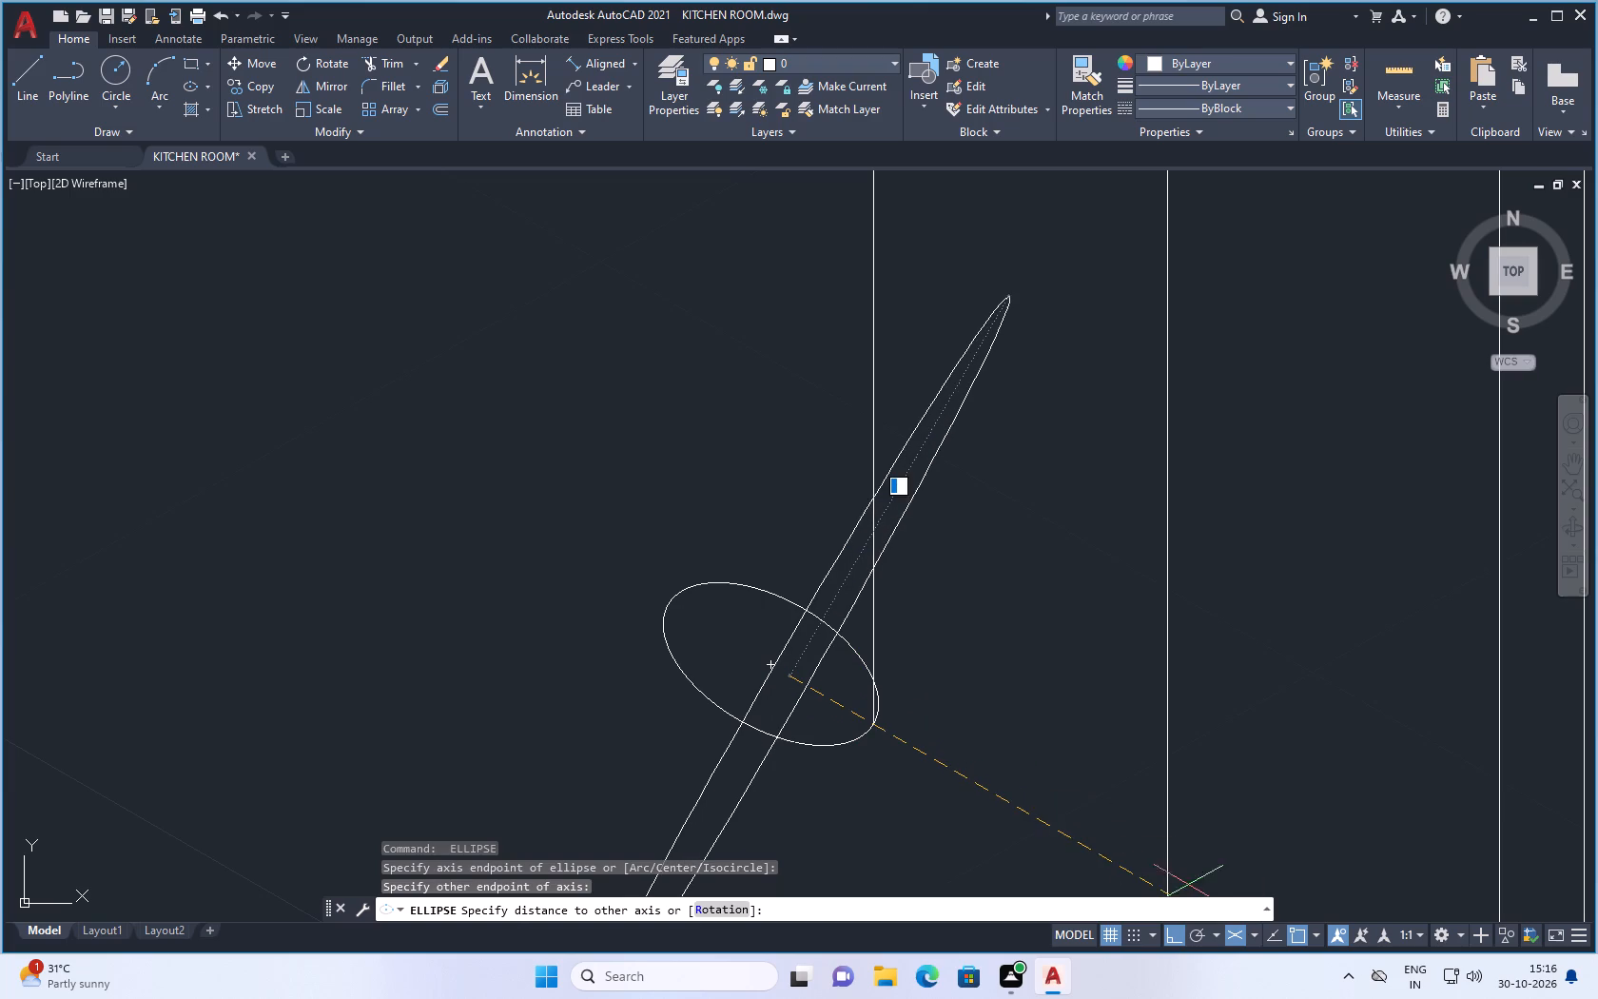
pyautogui.click(1251, 934)
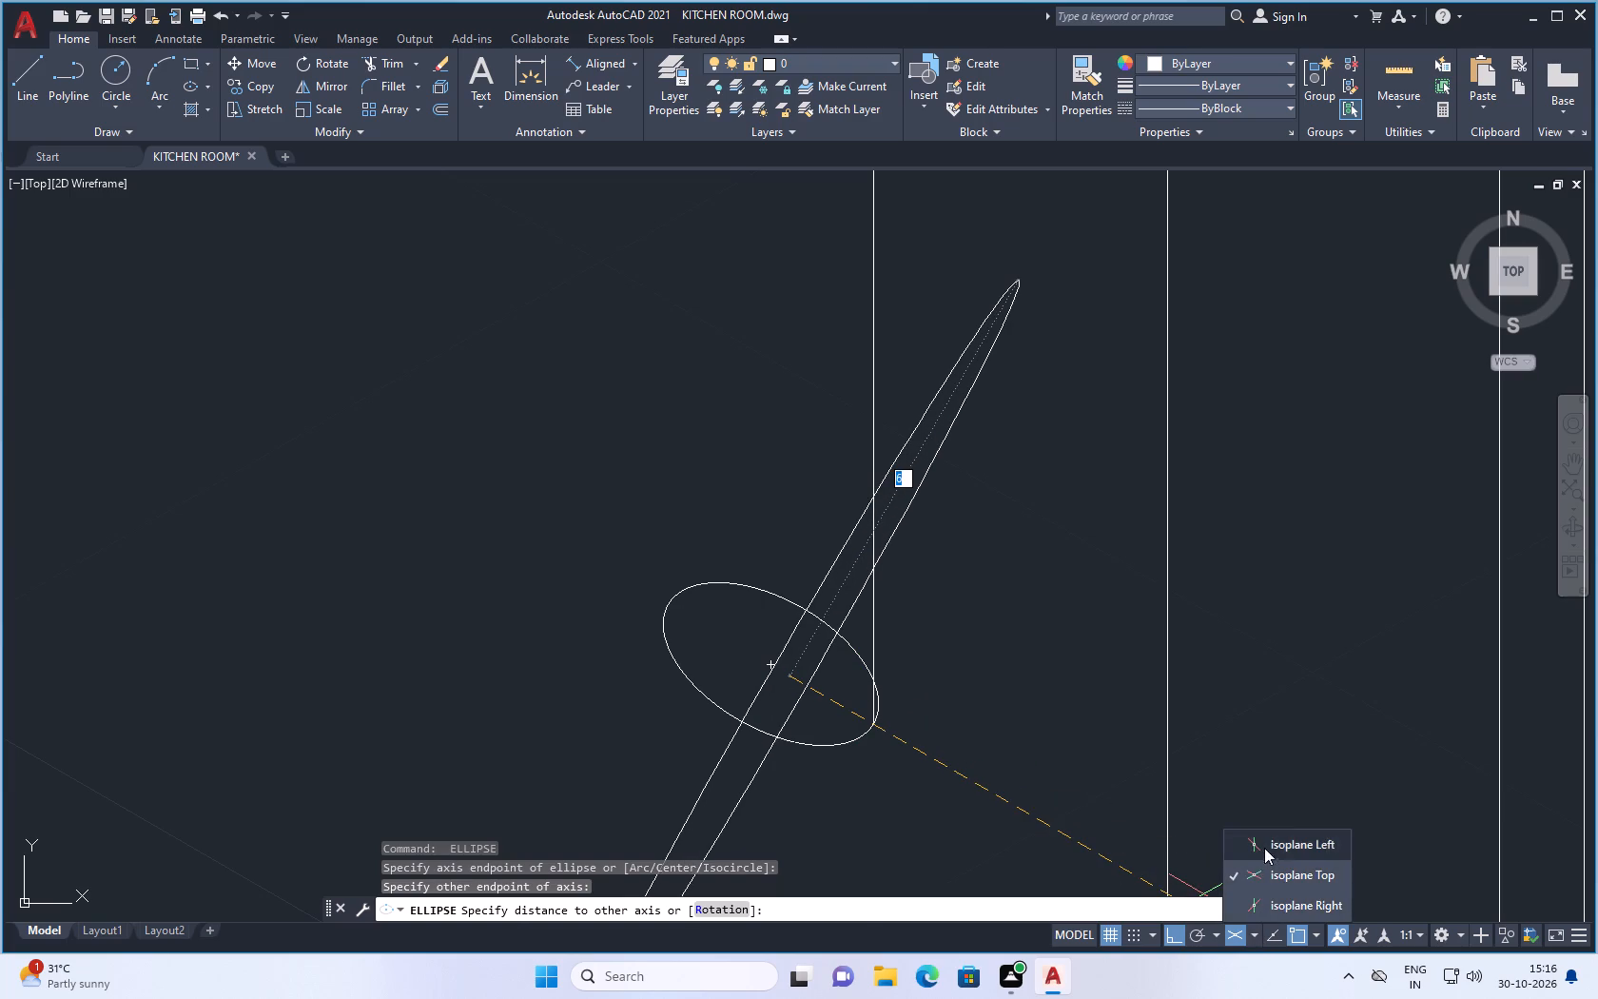
pyautogui.click(1264, 848)
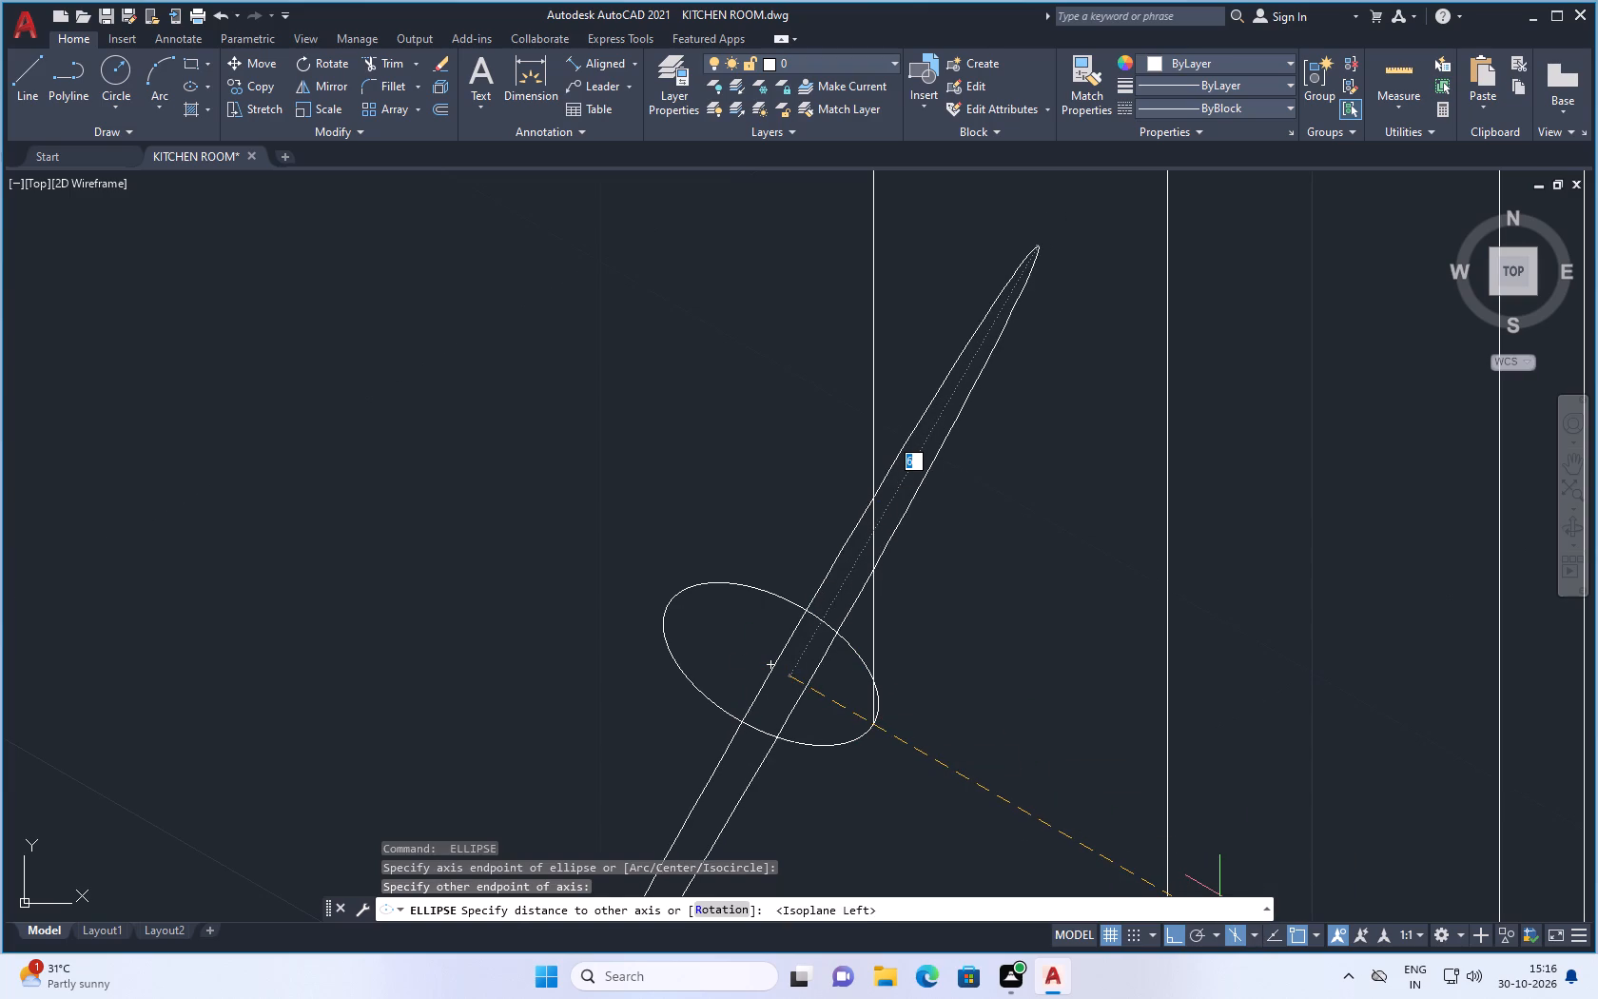
pyautogui.click(1256, 931)
pyautogui.click(1266, 876)
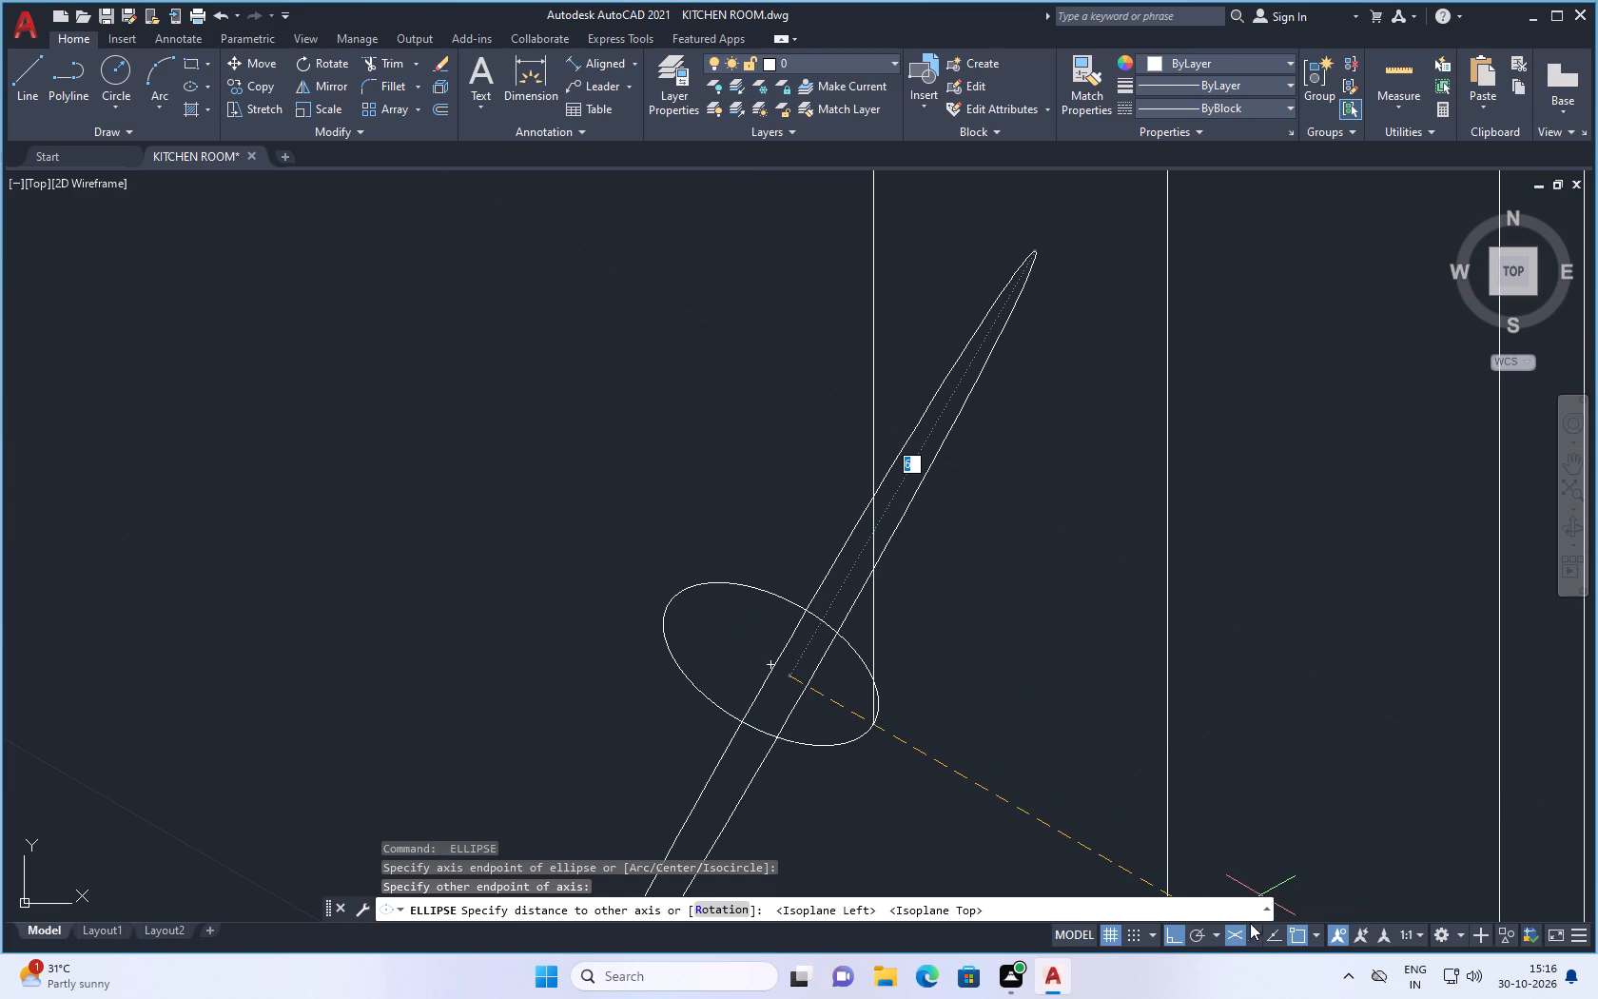
pyautogui.click(1247, 930)
pyautogui.click(1262, 902)
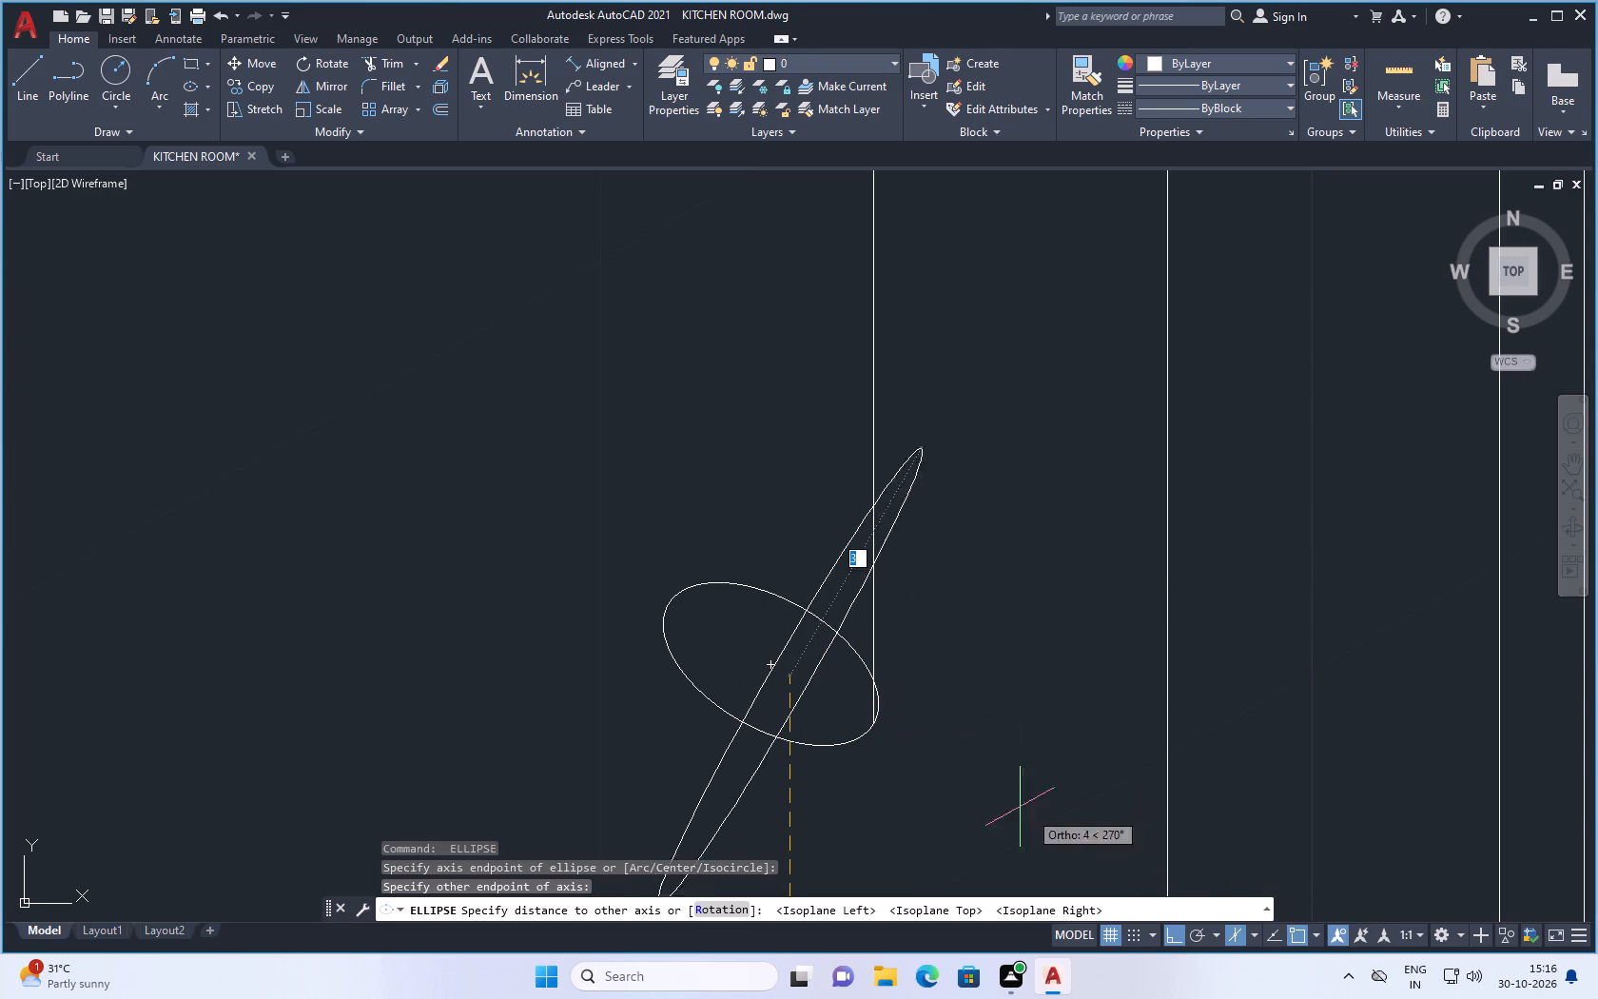
pyautogui.click(782, 671)
# Scale up the tiny inner ellipse about its centre to roughly two-thirds the size of the outer ellipse.
pyautogui.scroll(2, 795, 652)
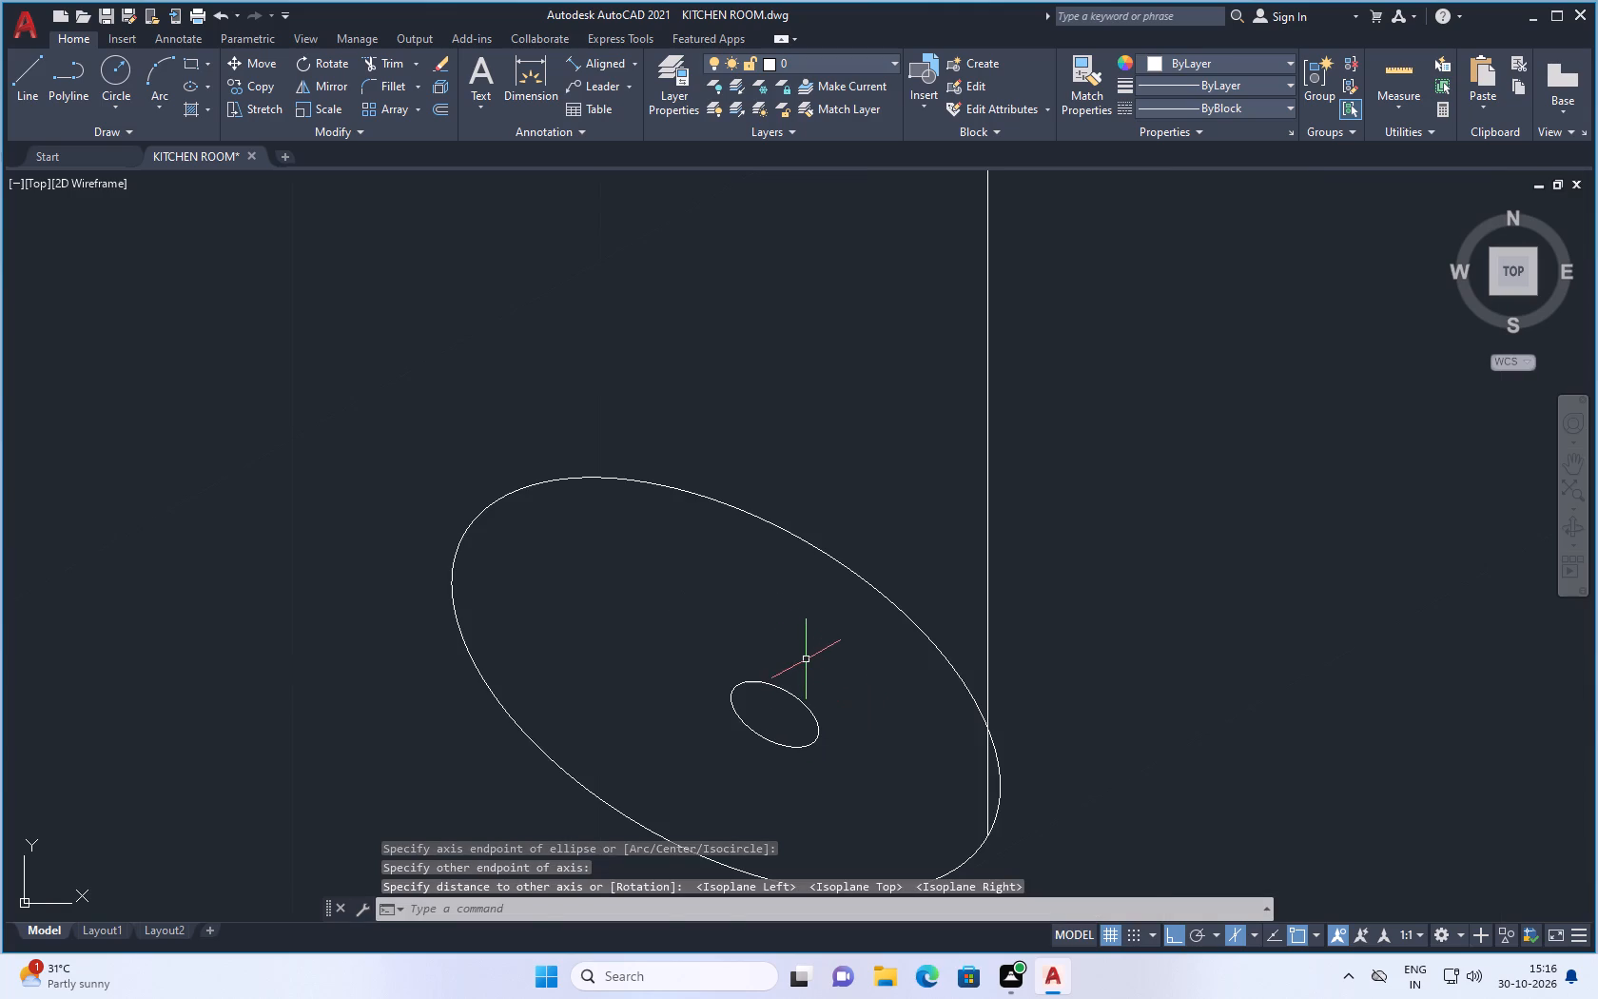
pyautogui.click(812, 664)
pyautogui.click(734, 767)
pyautogui.rightClick(714, 630)
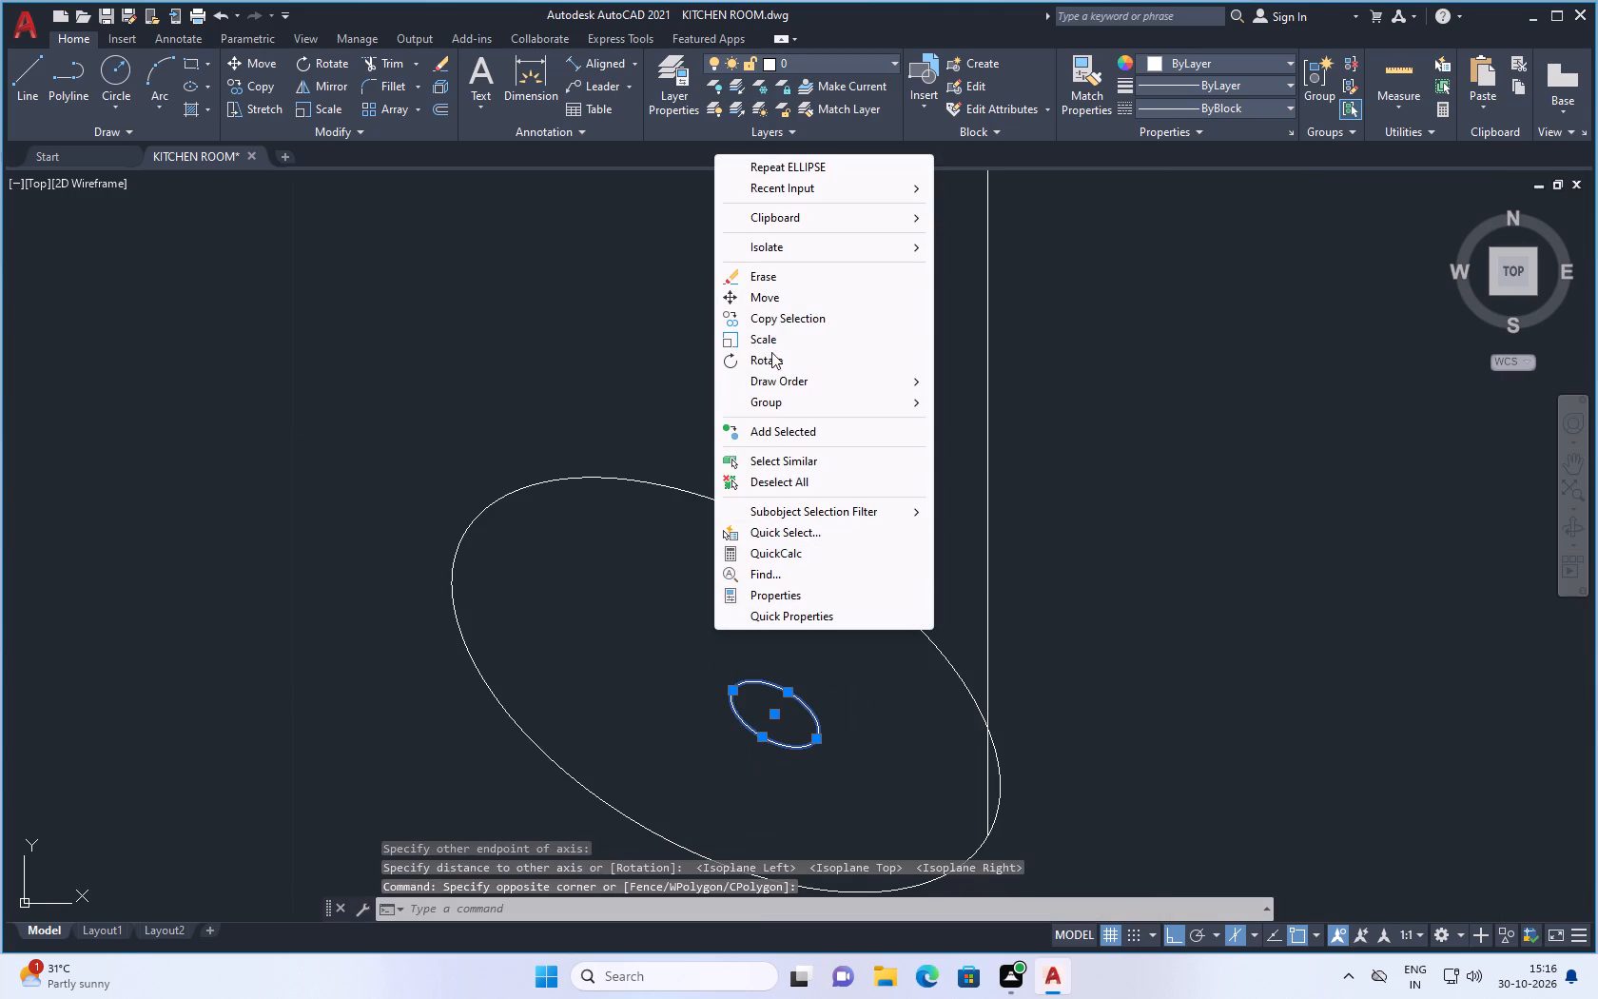
pyautogui.click(767, 340)
pyautogui.click(771, 707)
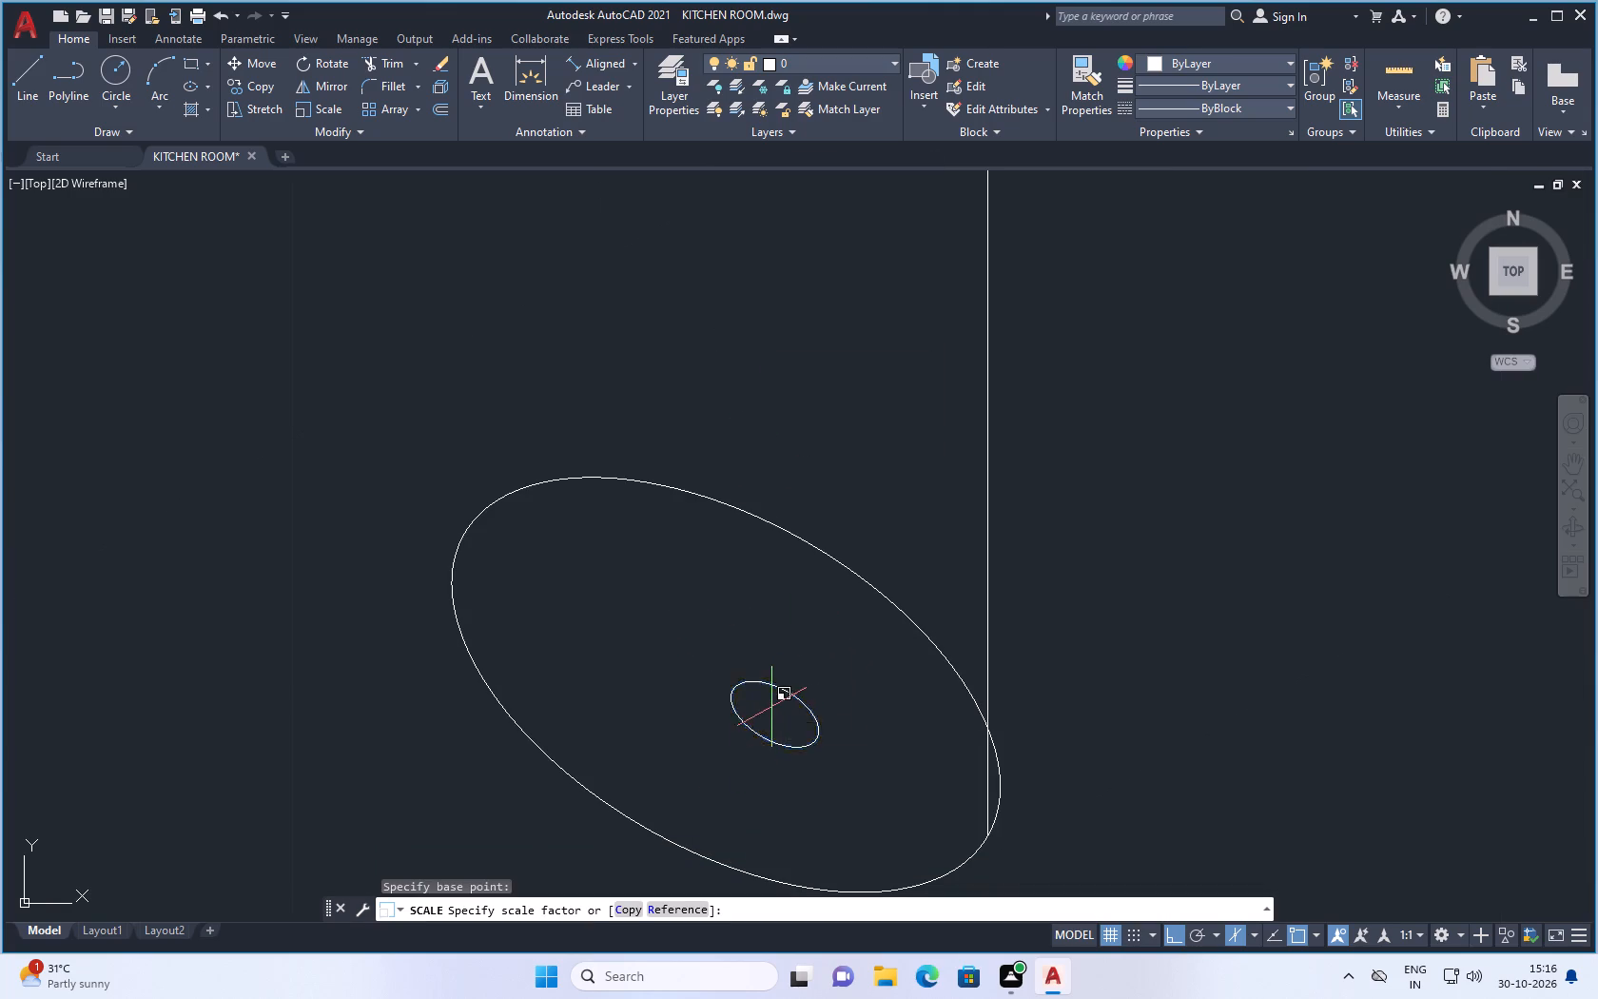
pyautogui.click(636, 601)
# Trim the part of the hanging line that runs inside the outer ellipse.
pyautogui.scroll(-2, 694, 648)
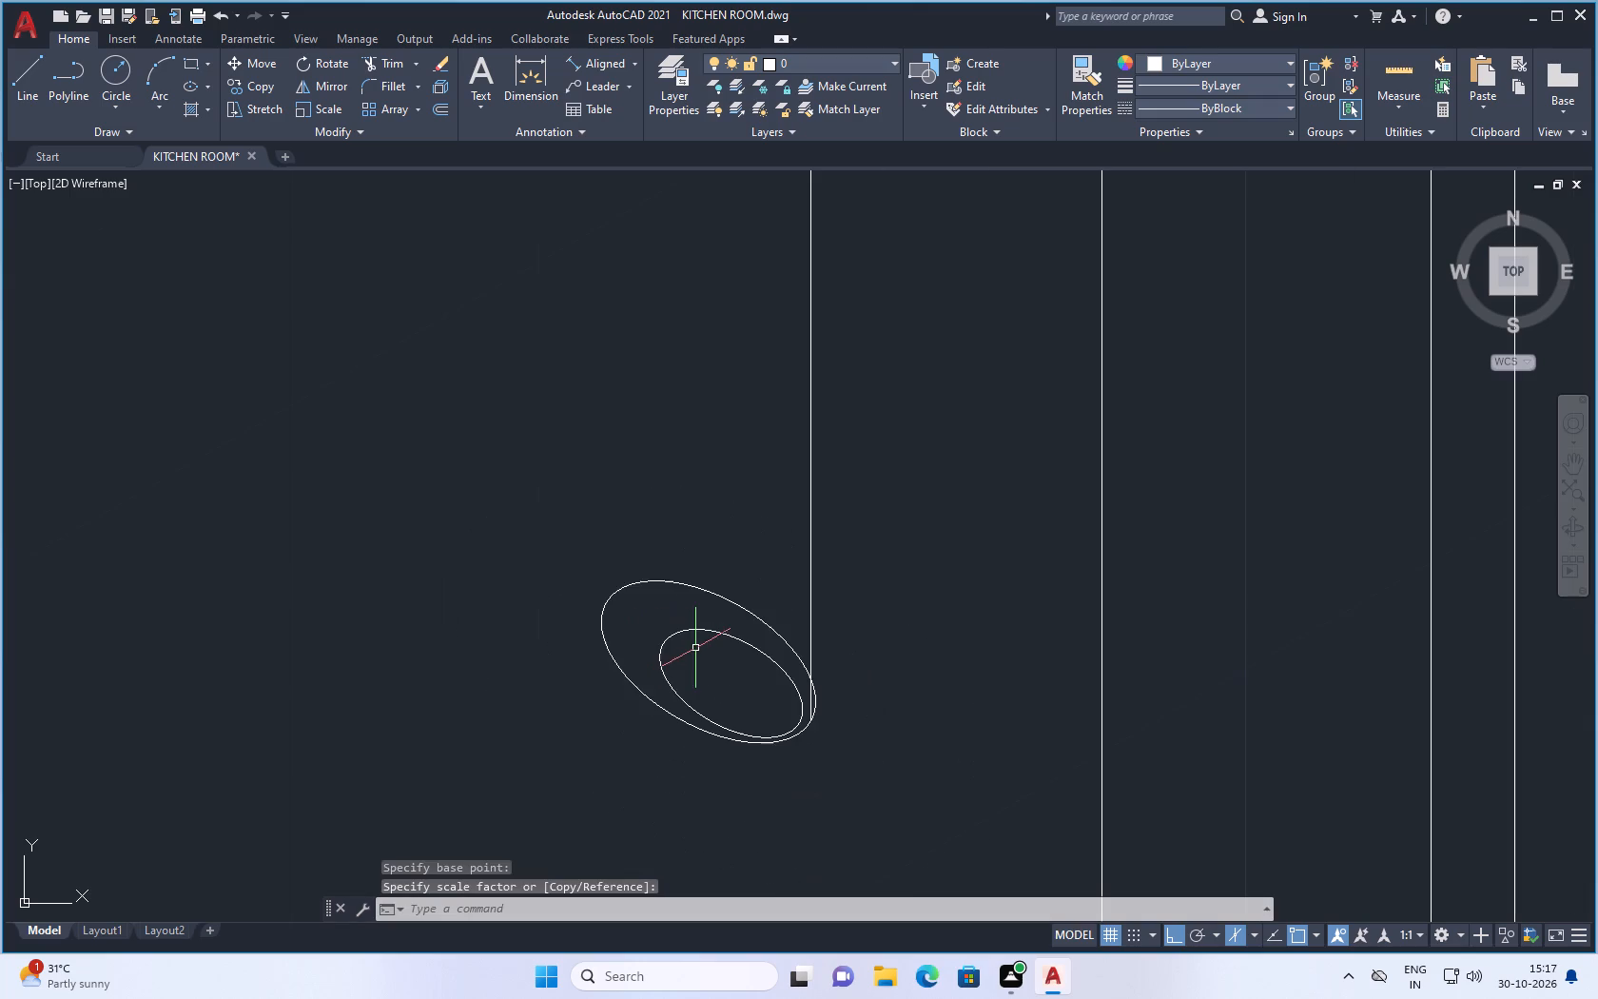
pyautogui.scroll(-6, 695, 665)
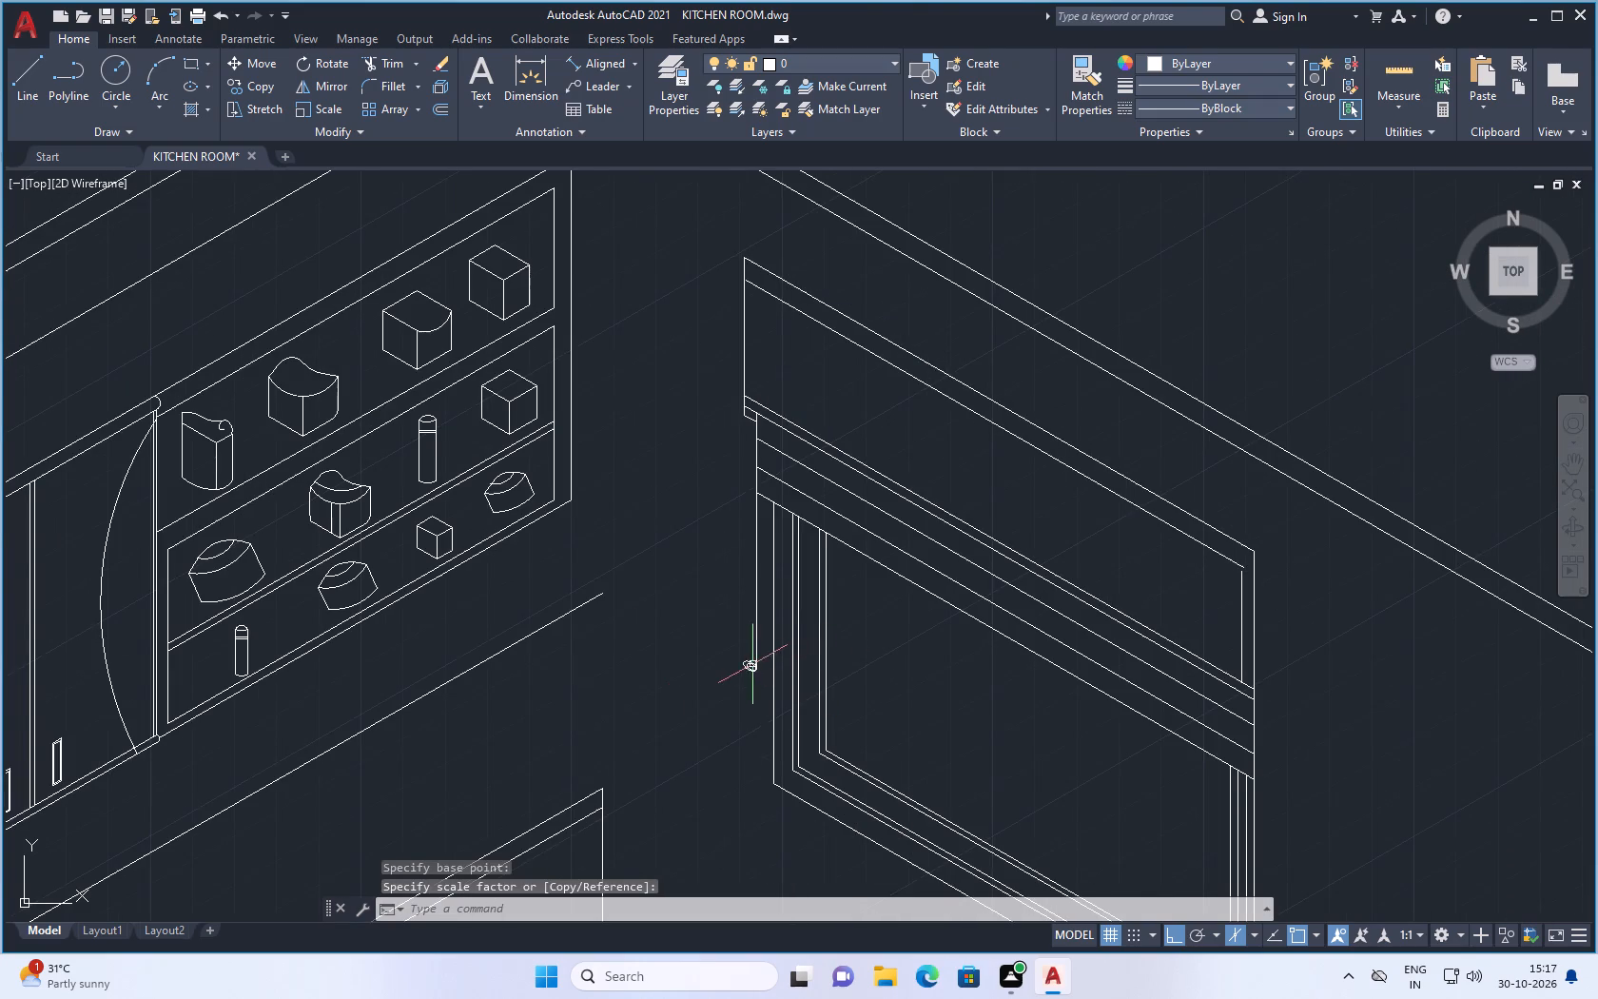
pyautogui.scroll(3, 742, 656)
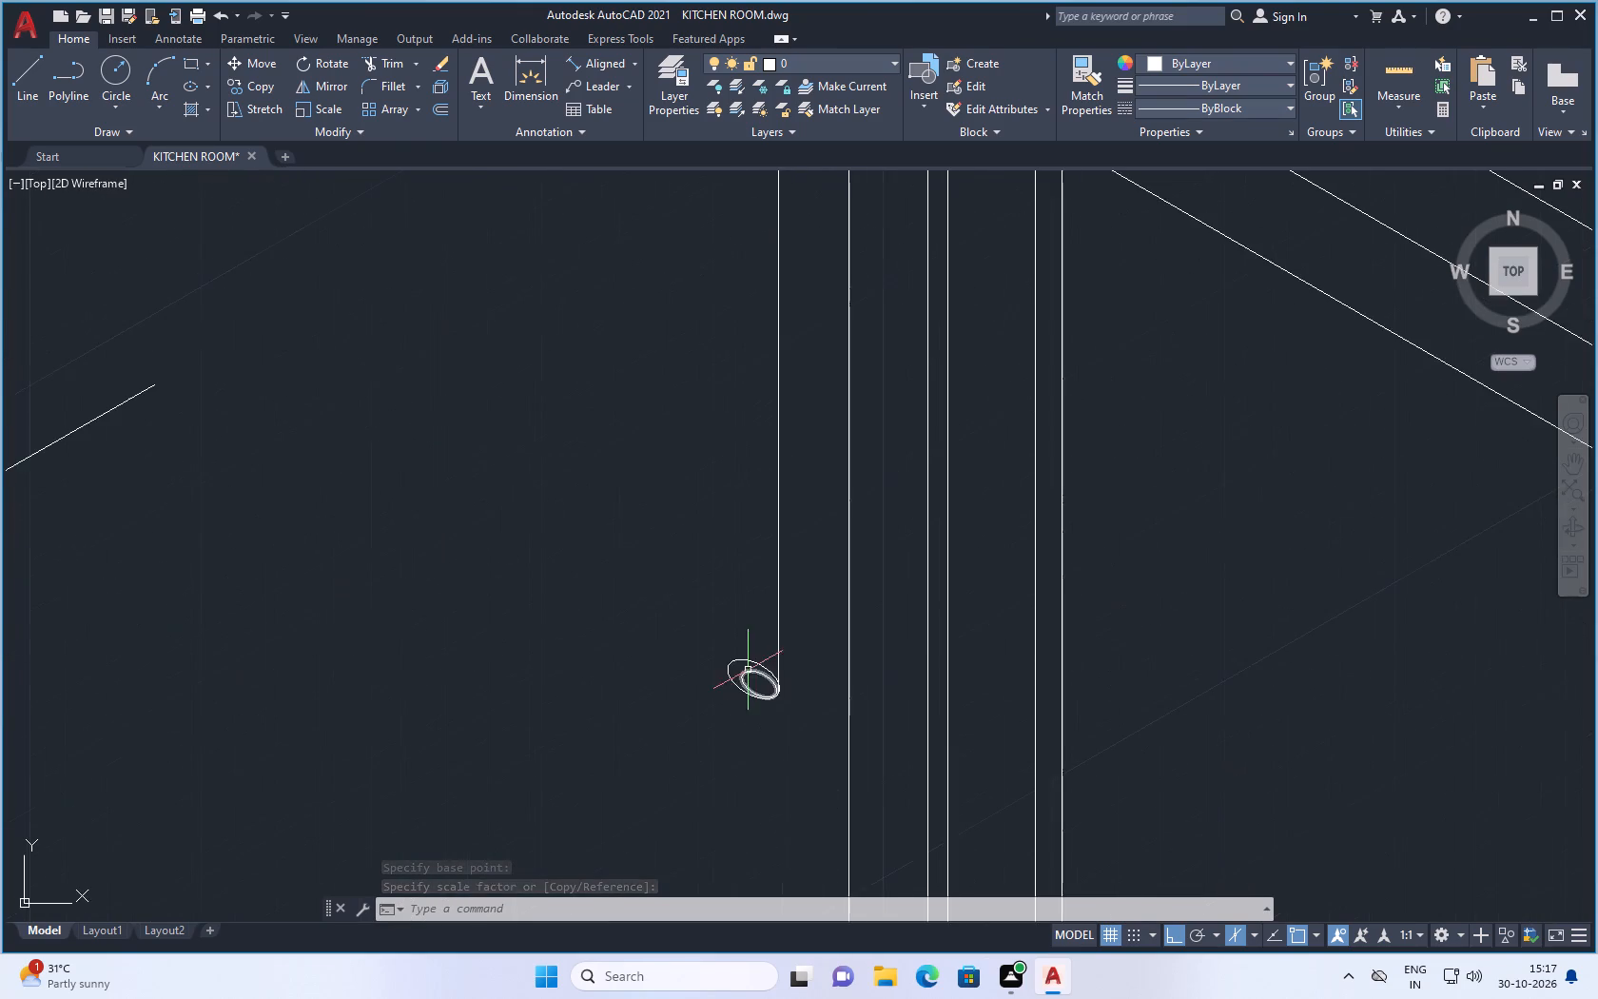
pyautogui.scroll(4, 744, 676)
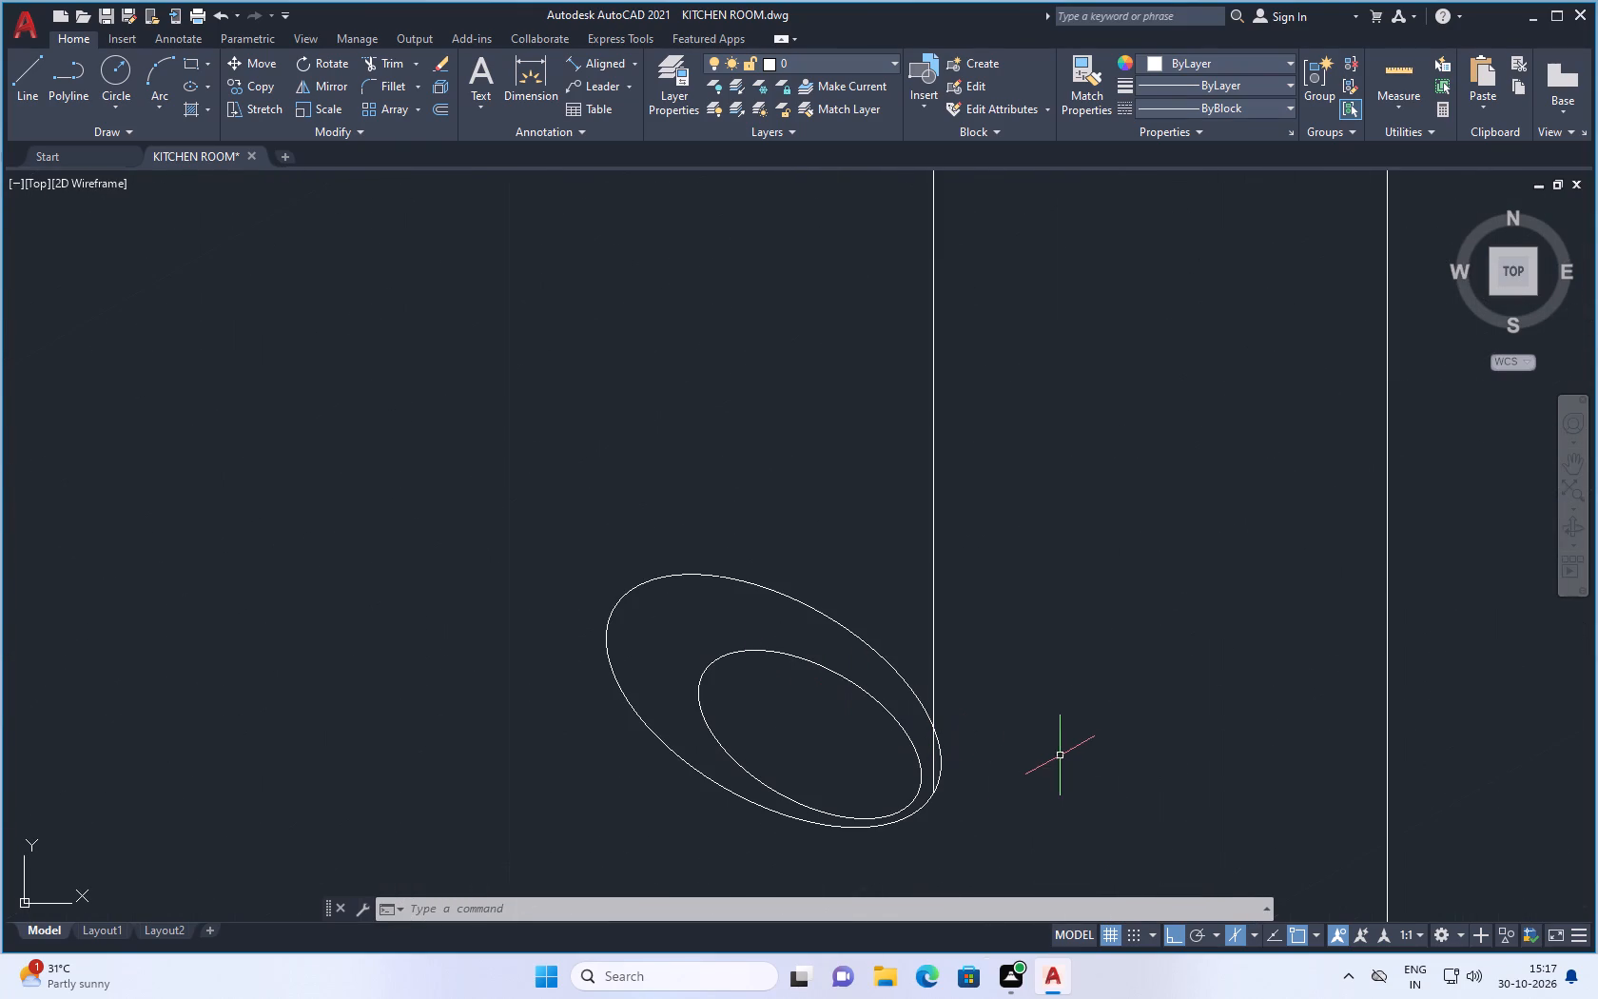
pyautogui.press('t')
pyautogui.press('r')
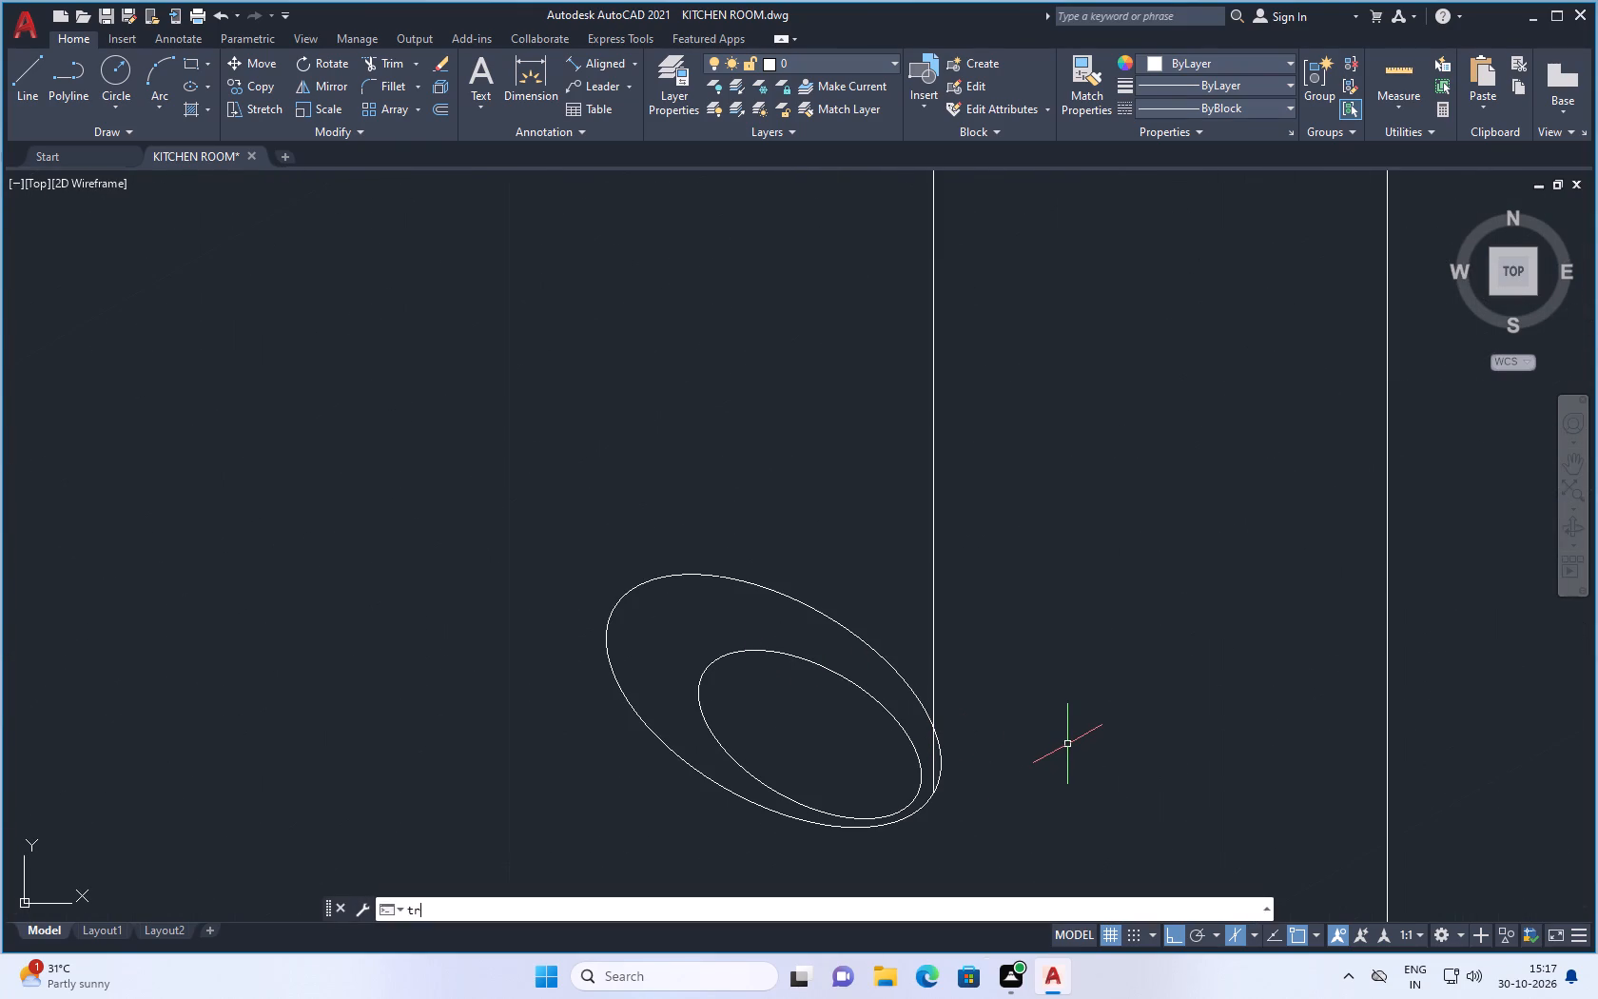
pyautogui.press('Return')
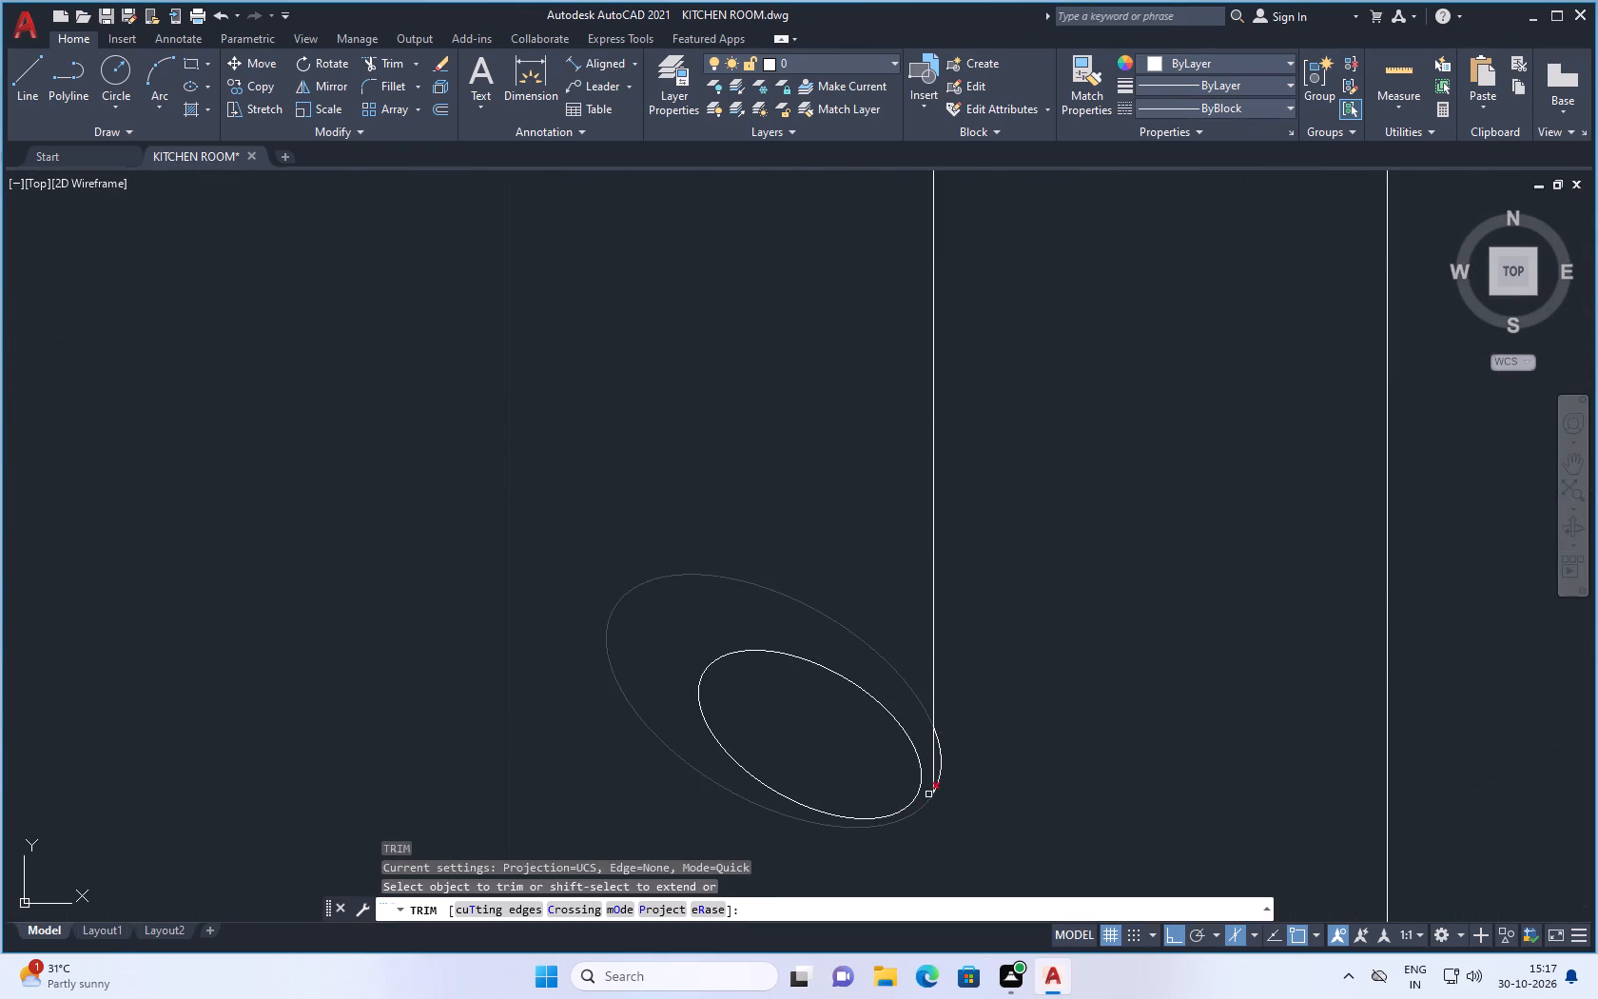
pyautogui.click(932, 768)
pyautogui.scroll(-3, 1002, 597)
pyautogui.press('Escape')
# Examine the trimmed lower end of the hanging line and its two ellipses, up close and against the window.
pyautogui.scroll(-3, 993, 611)
pyautogui.scroll(1, 1001, 615)
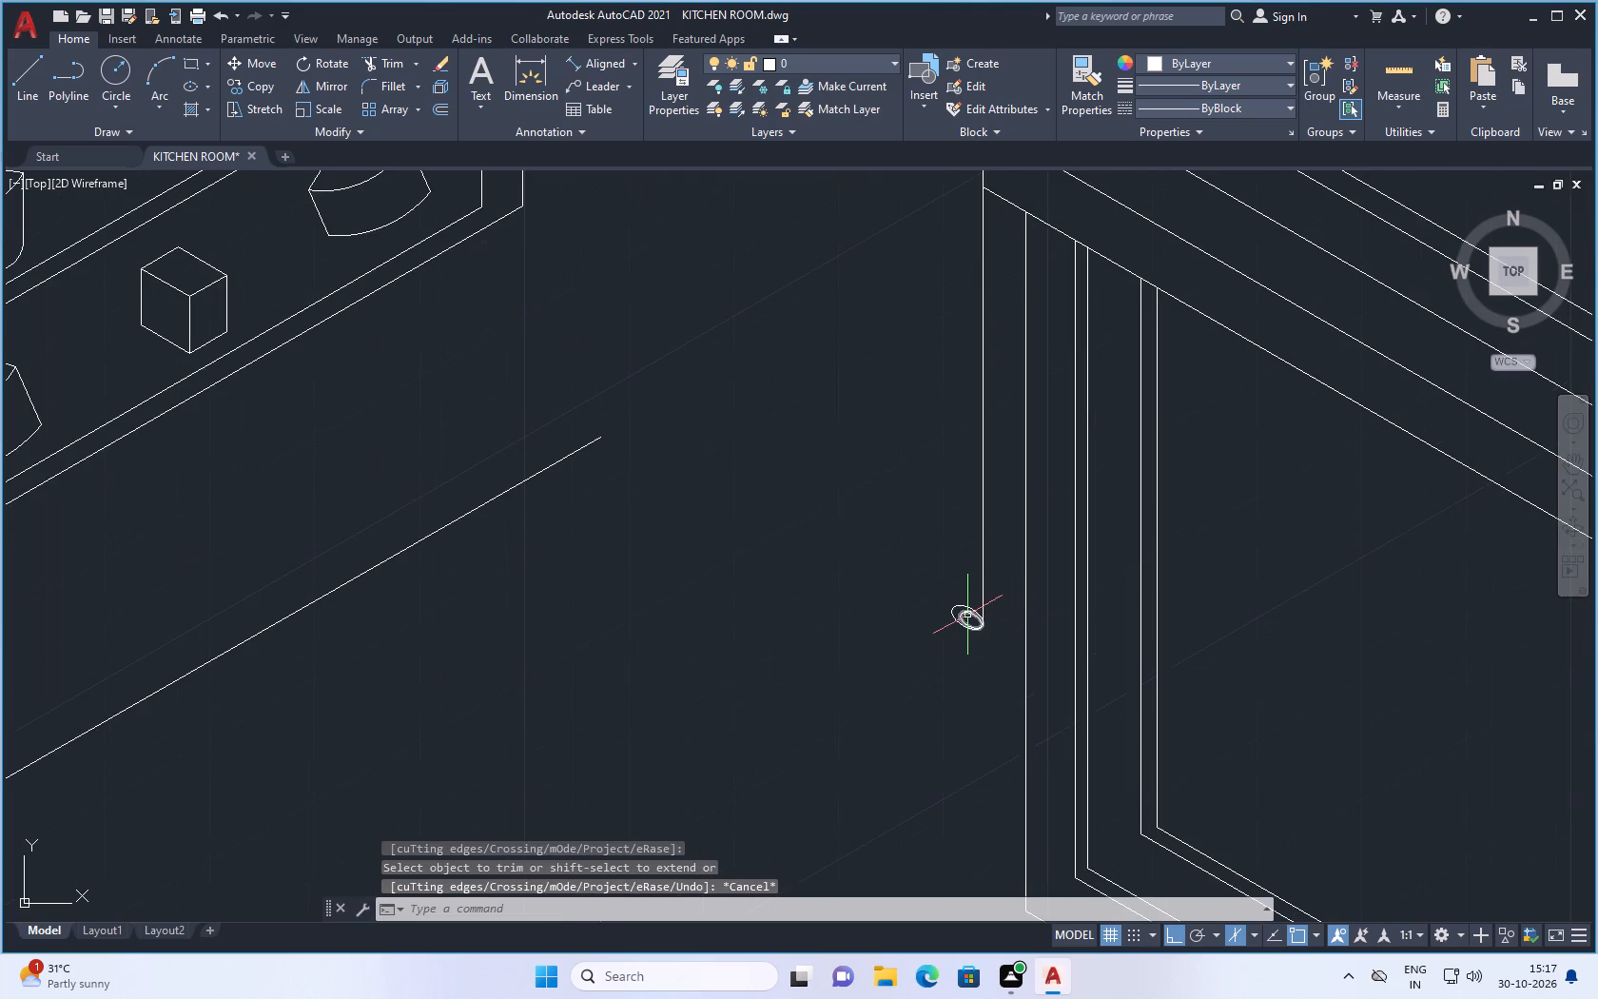
pyautogui.scroll(4, 964, 615)
pyautogui.scroll(-1, 974, 629)
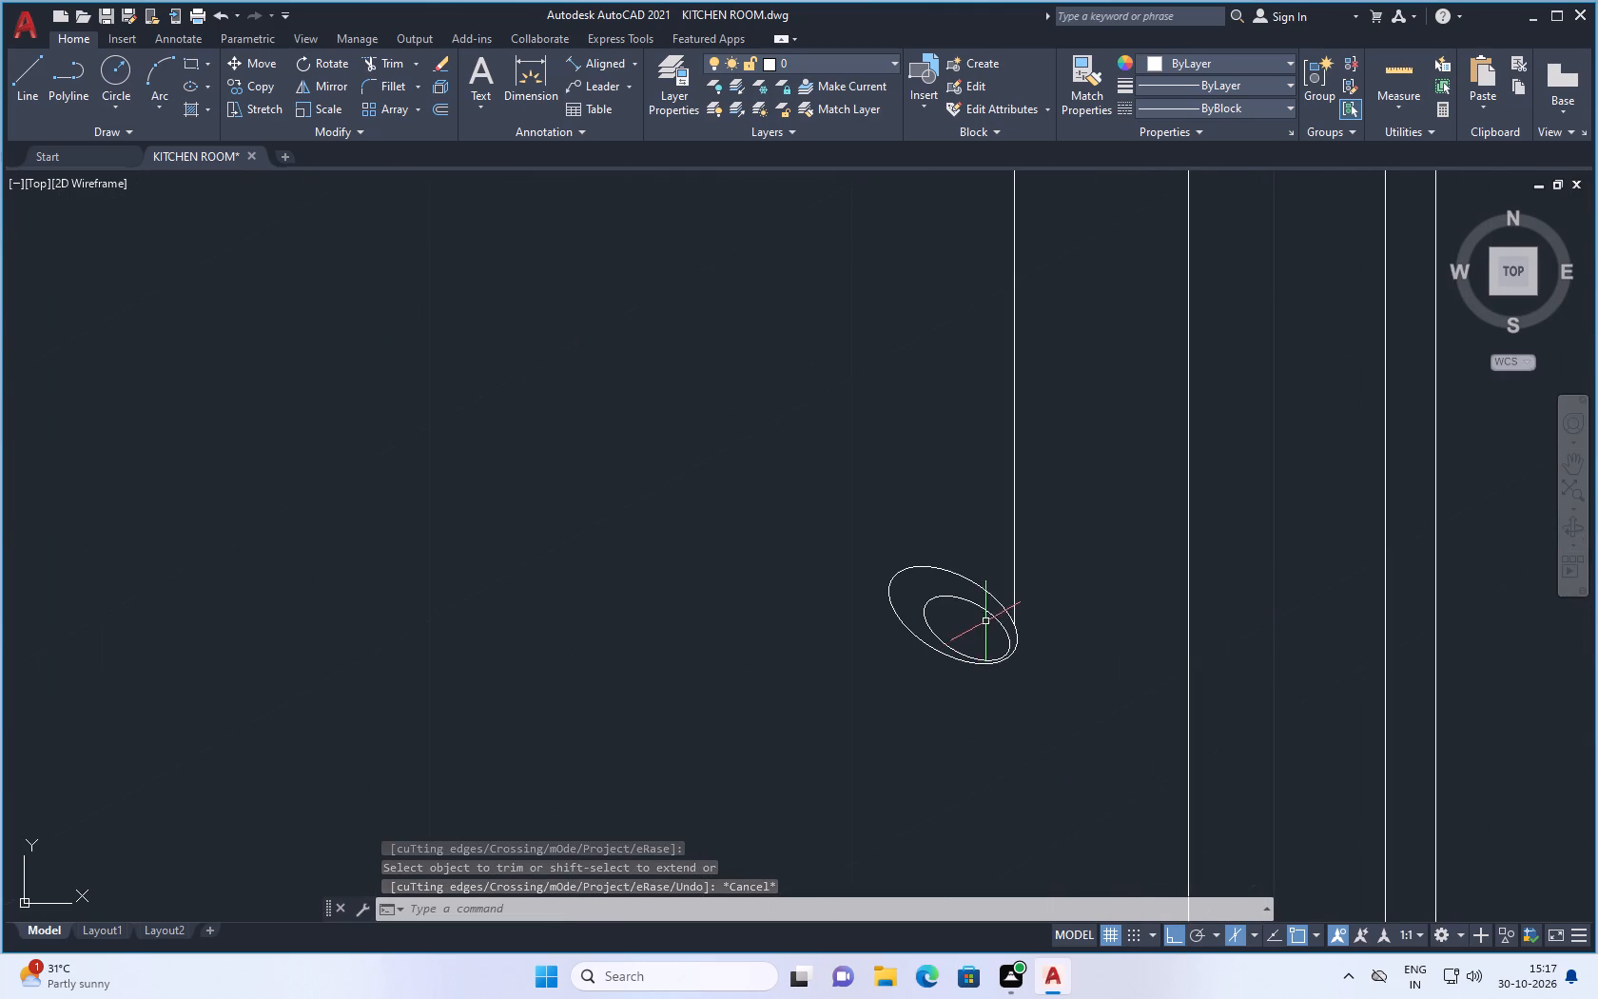
pyautogui.scroll(4, 993, 611)
pyautogui.scroll(-2, 950, 591)
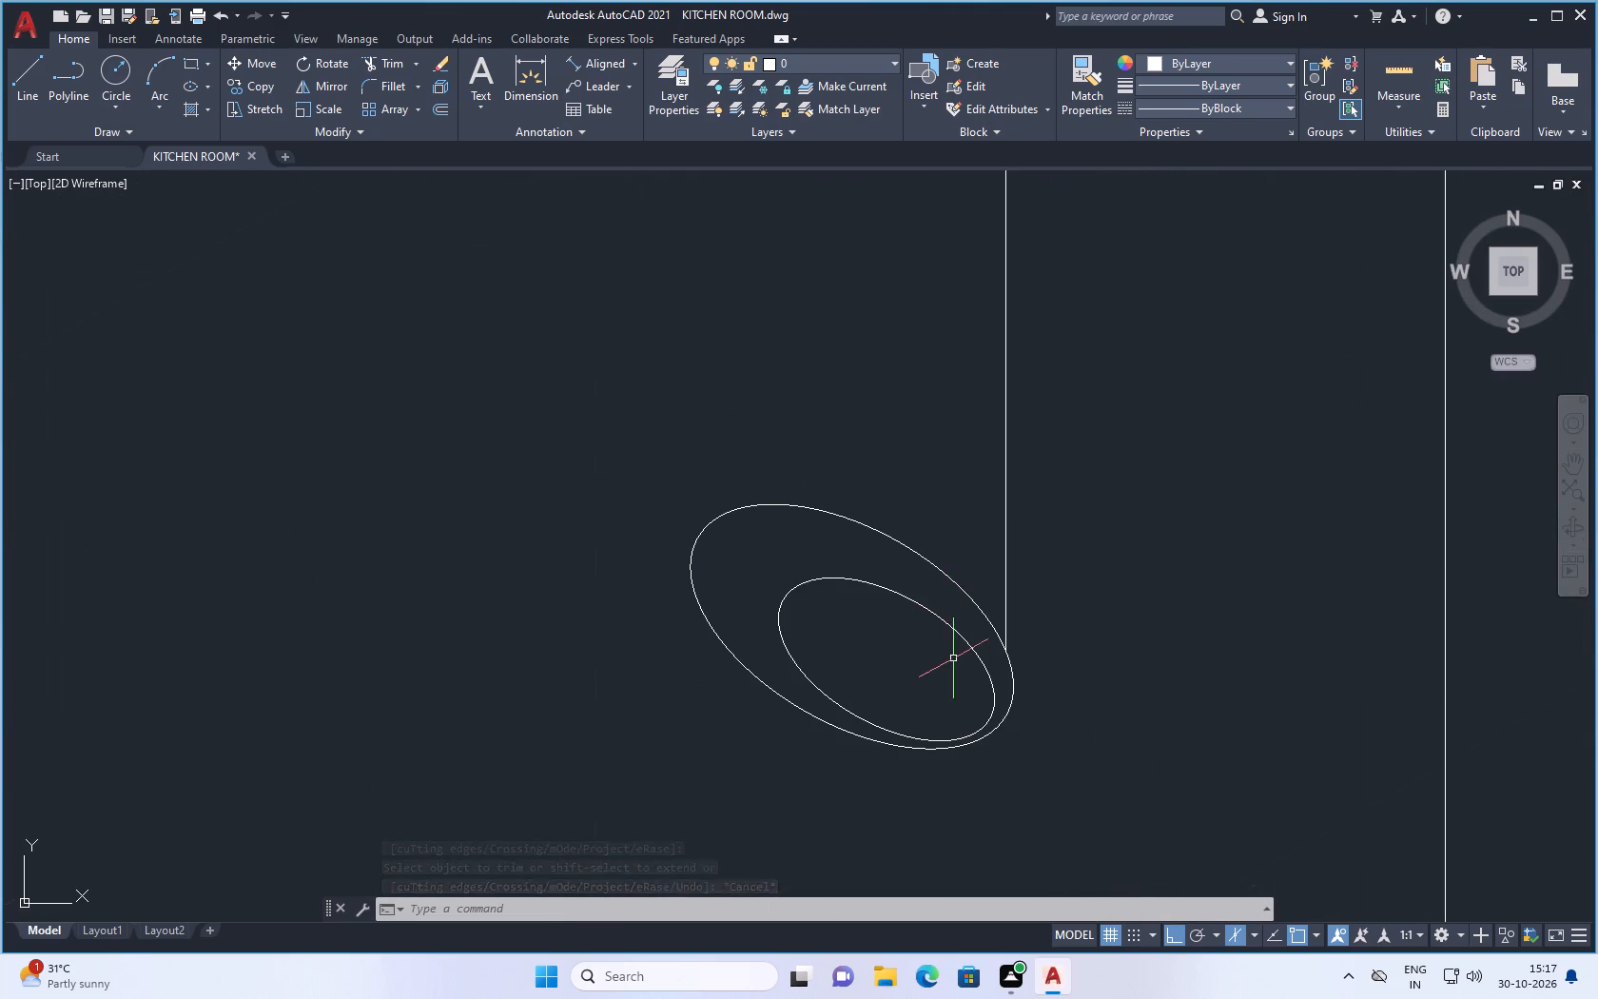
pyautogui.scroll(1, 965, 664)
pyautogui.scroll(-4, 957, 653)
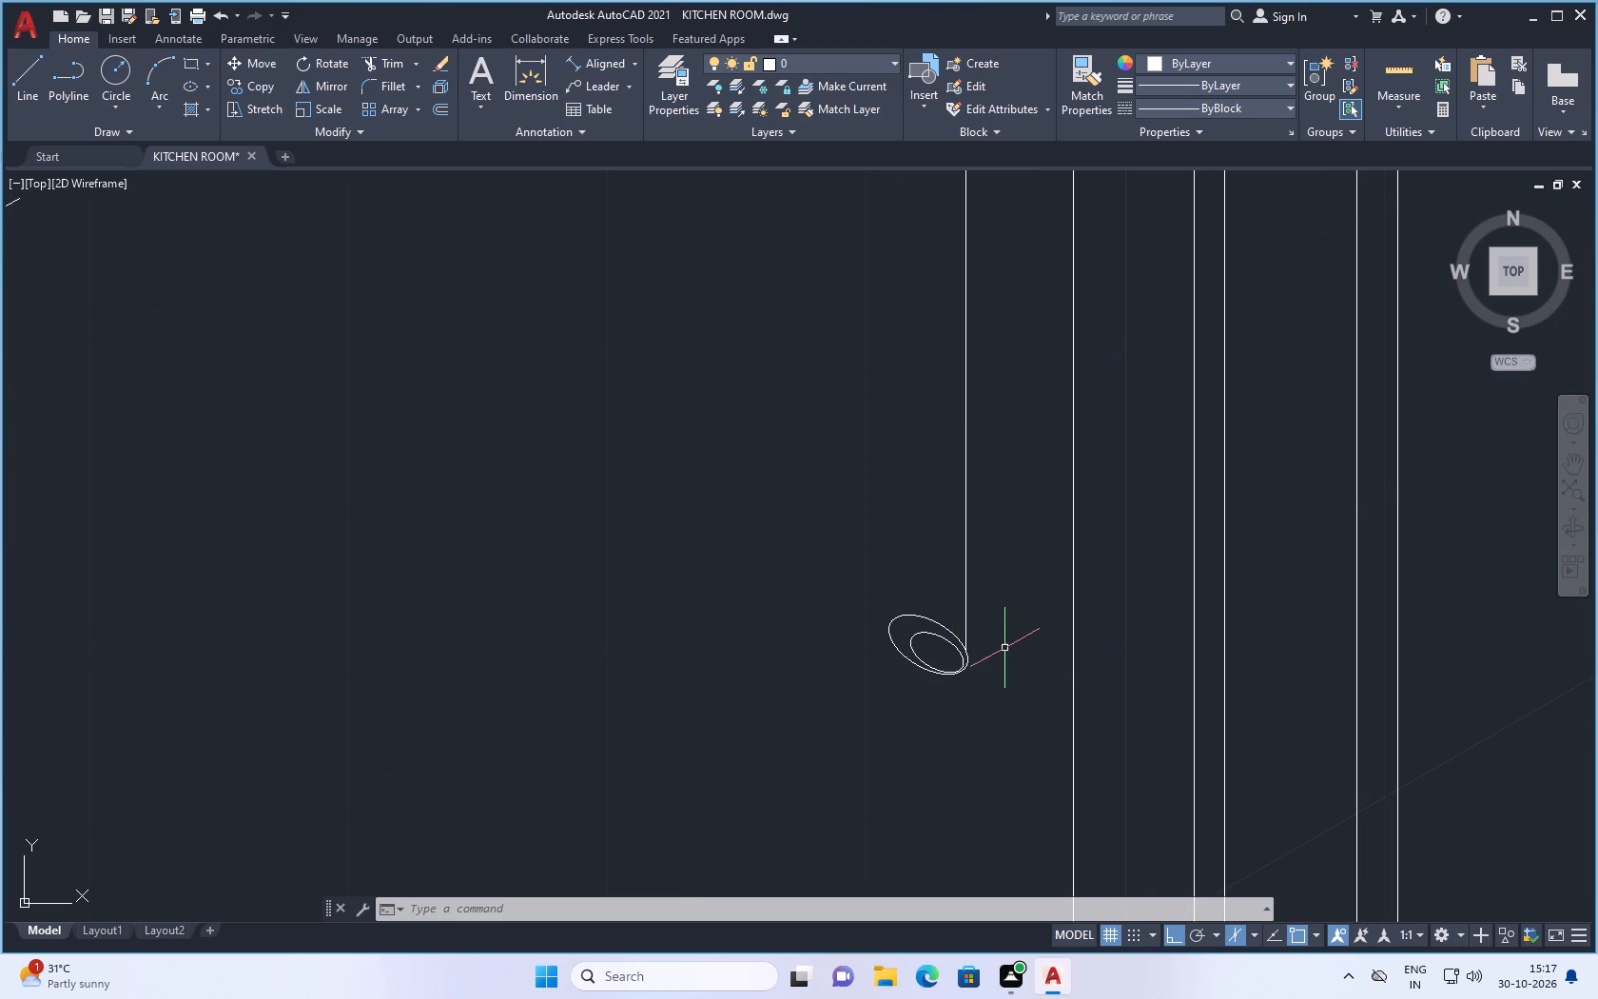
pyautogui.scroll(-2, 951, 654)
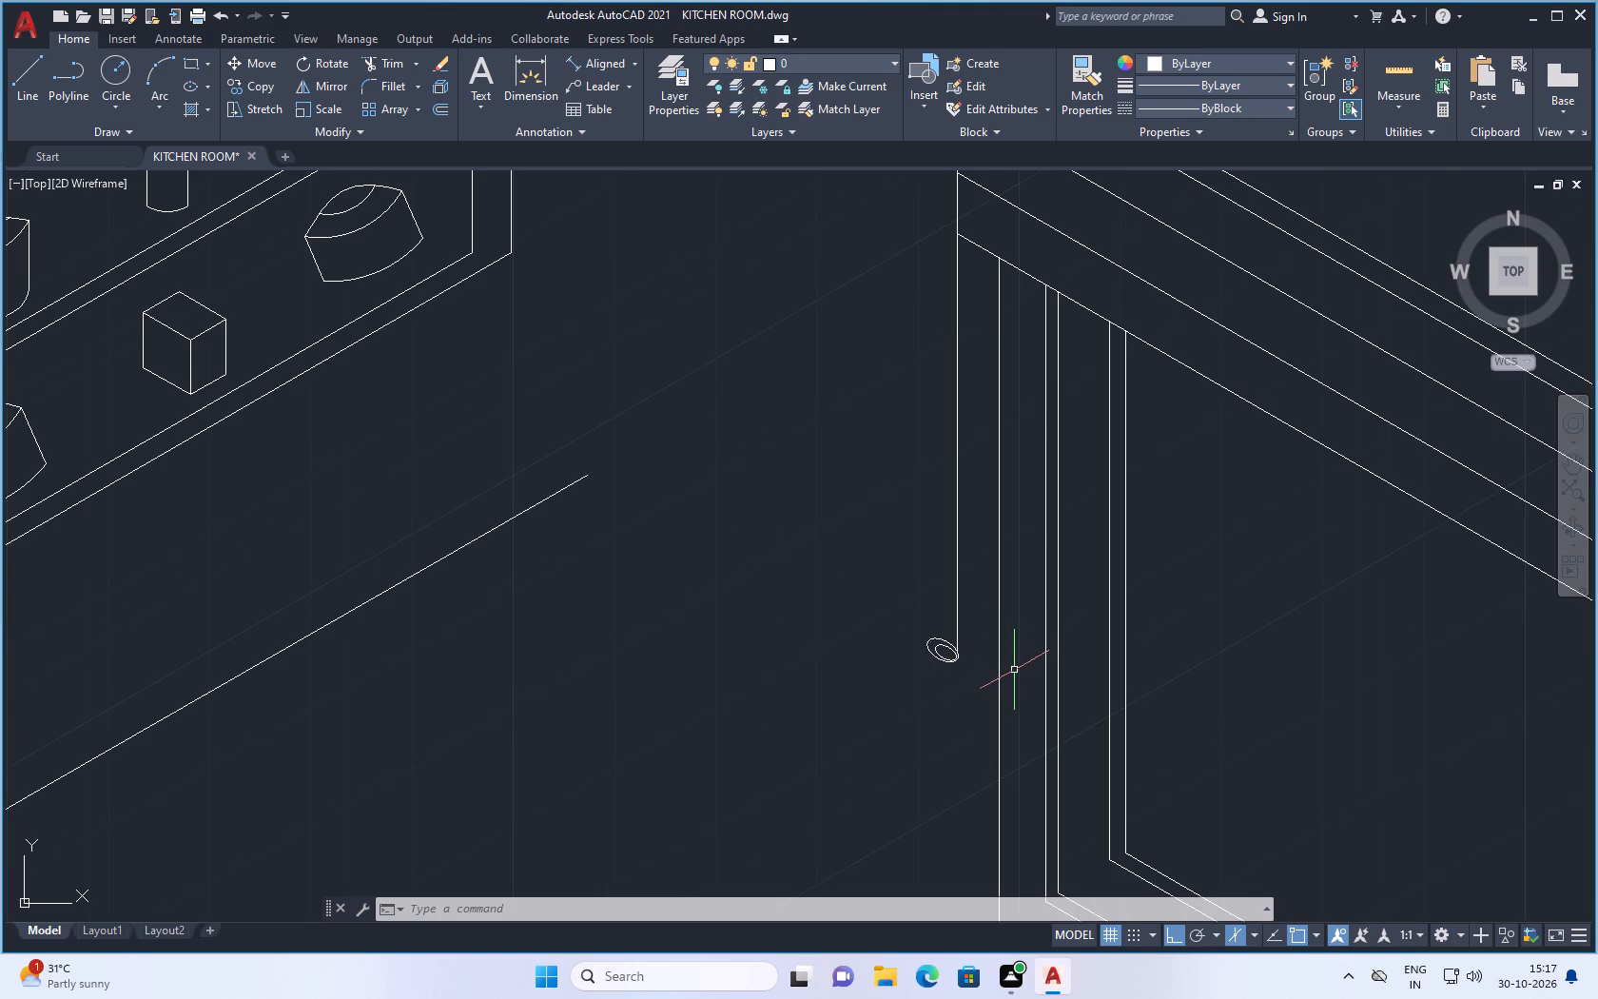
pyautogui.scroll(-3, 950, 649)
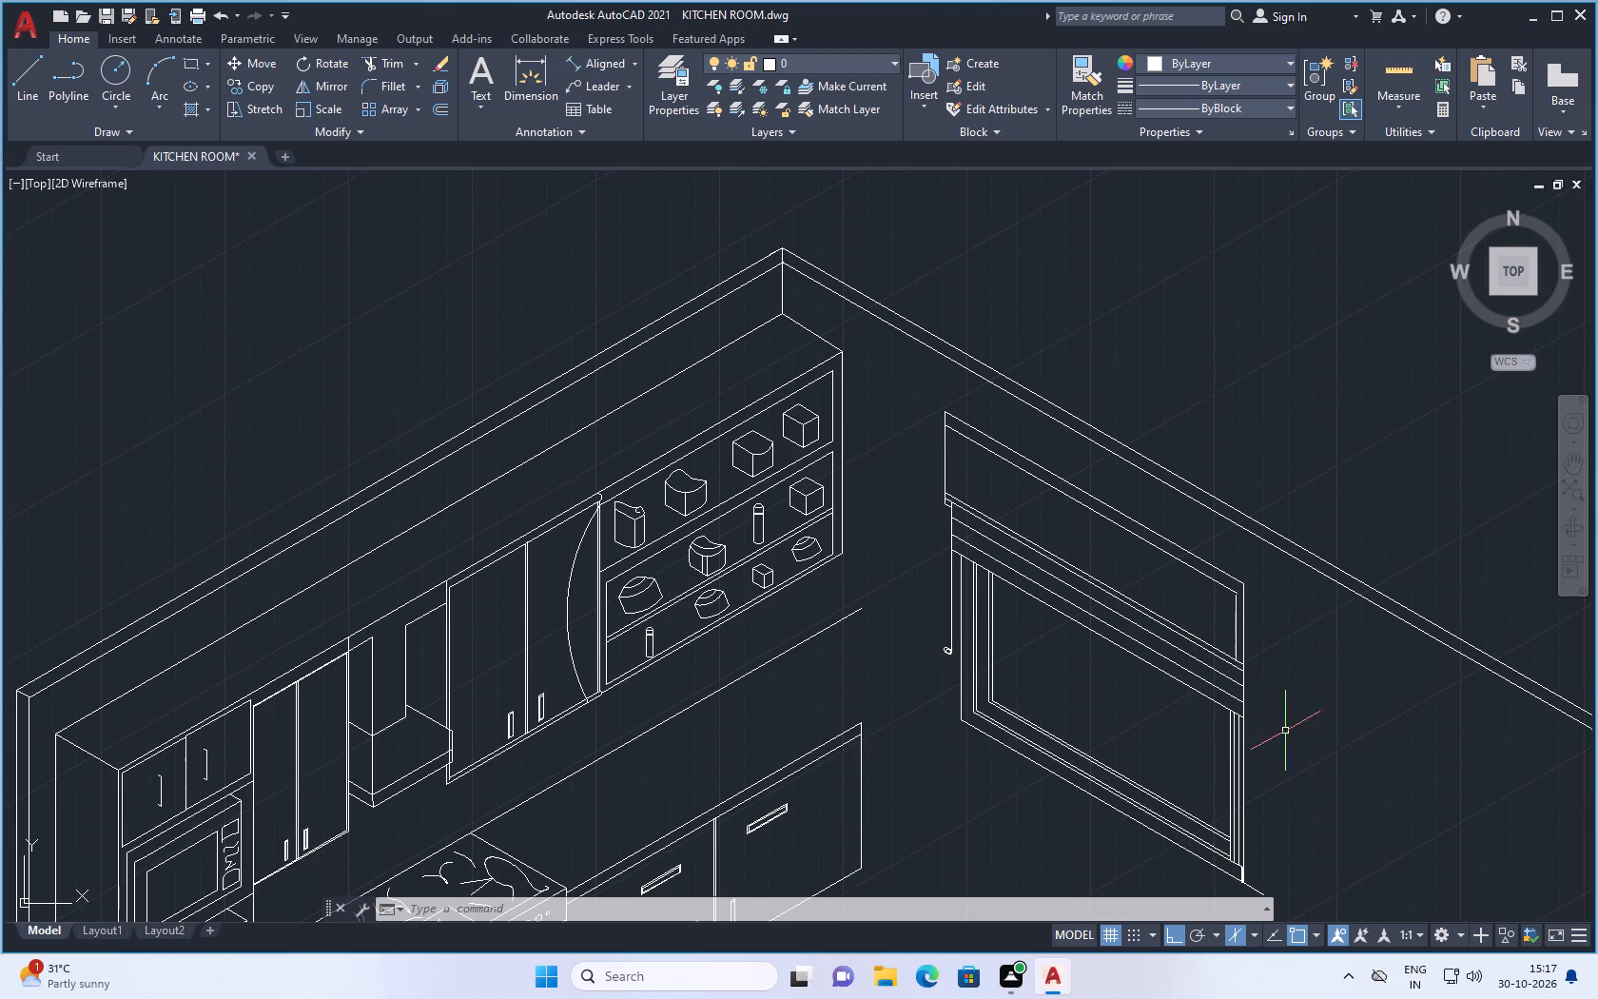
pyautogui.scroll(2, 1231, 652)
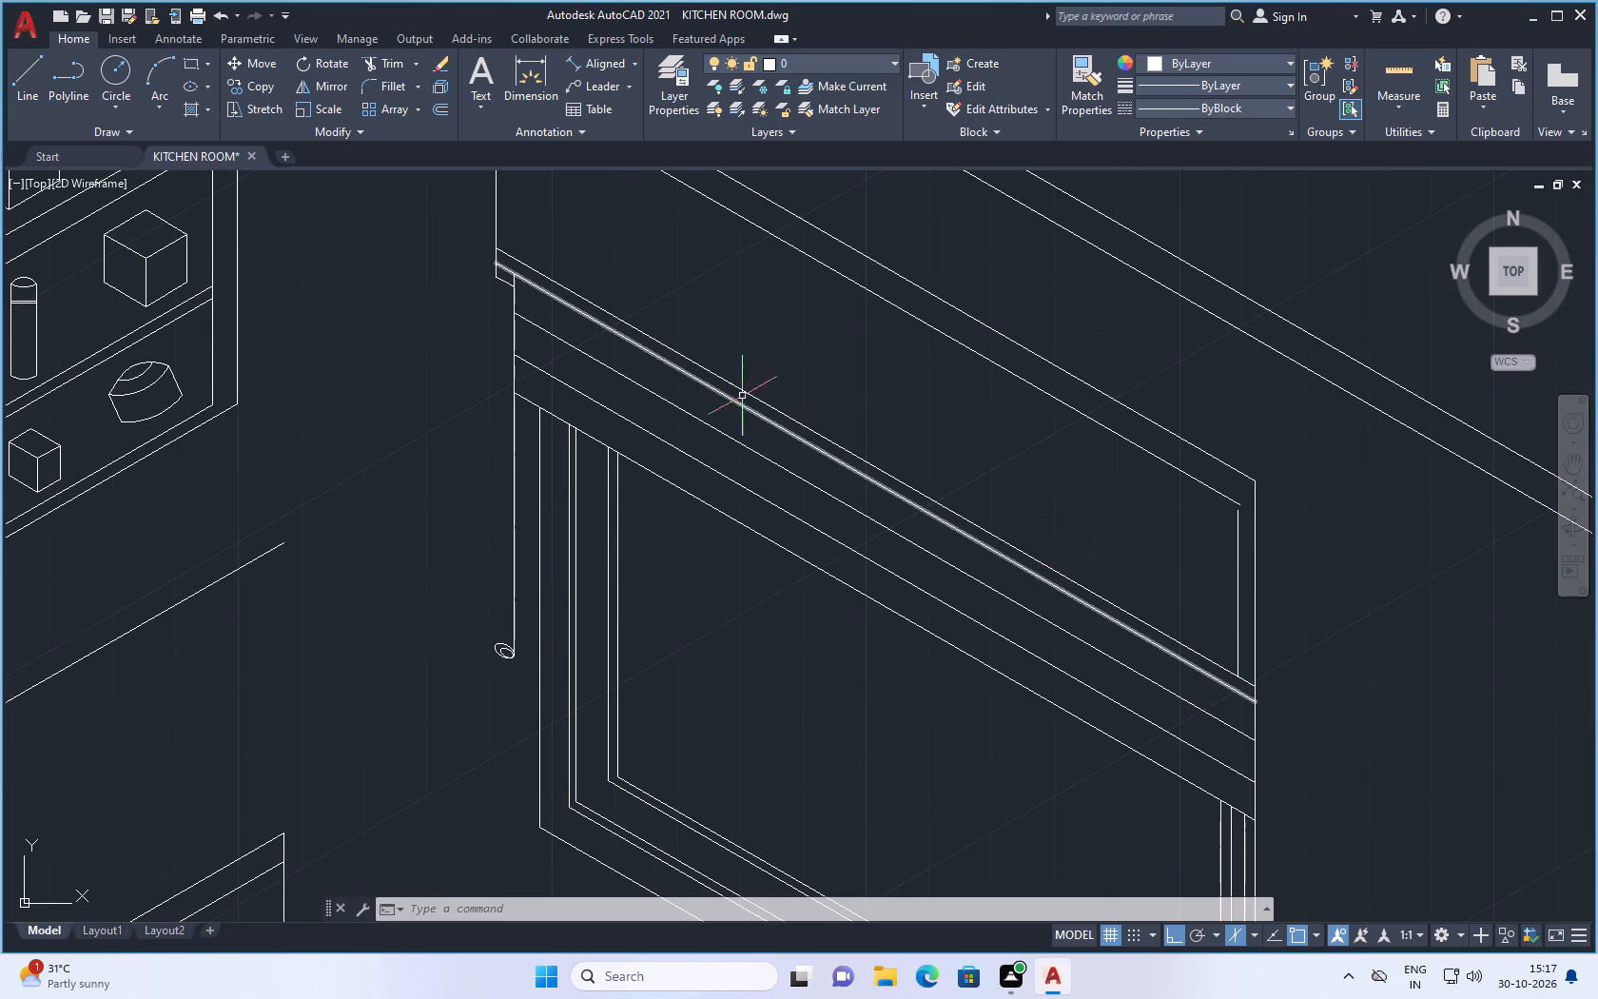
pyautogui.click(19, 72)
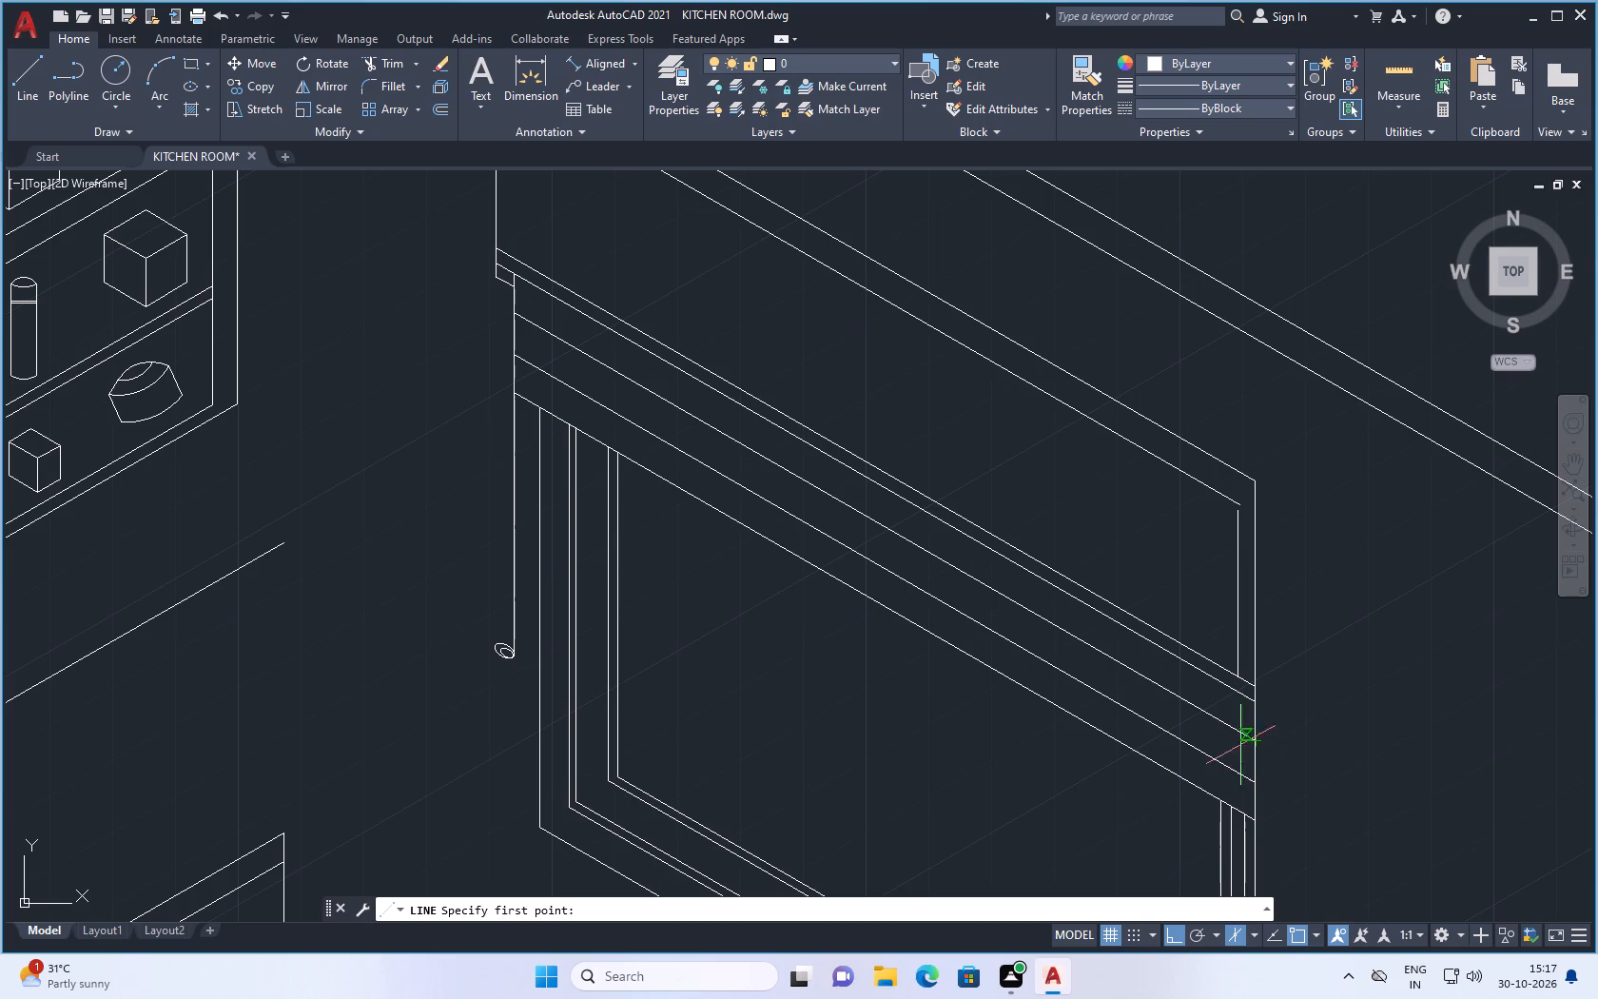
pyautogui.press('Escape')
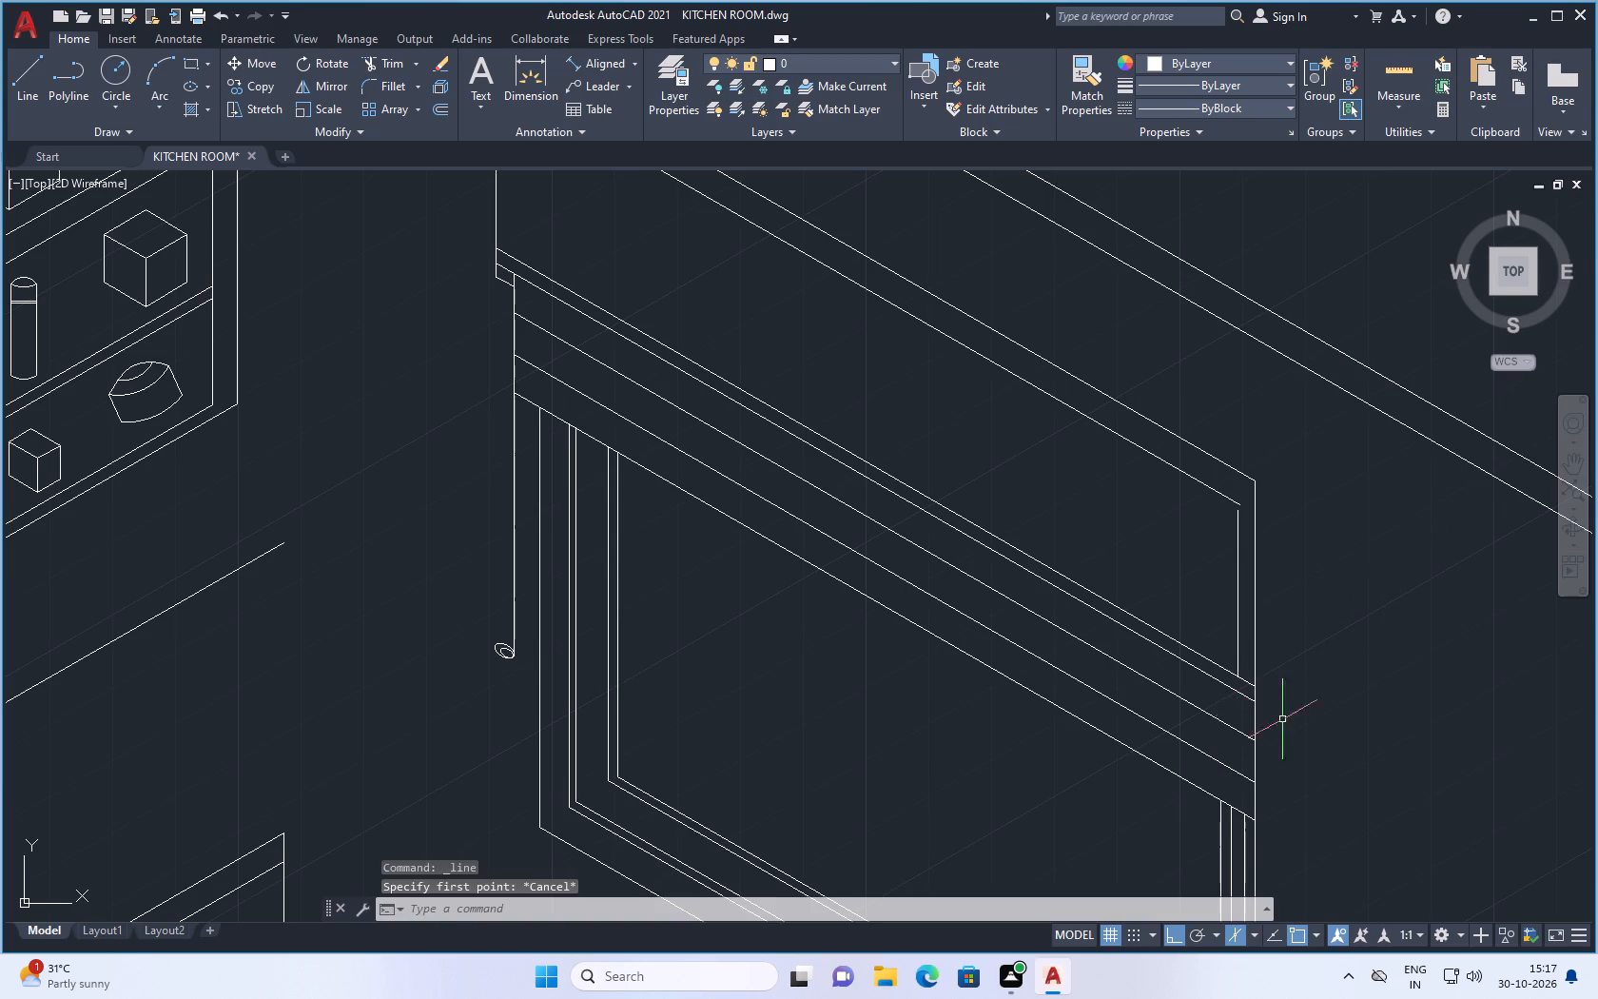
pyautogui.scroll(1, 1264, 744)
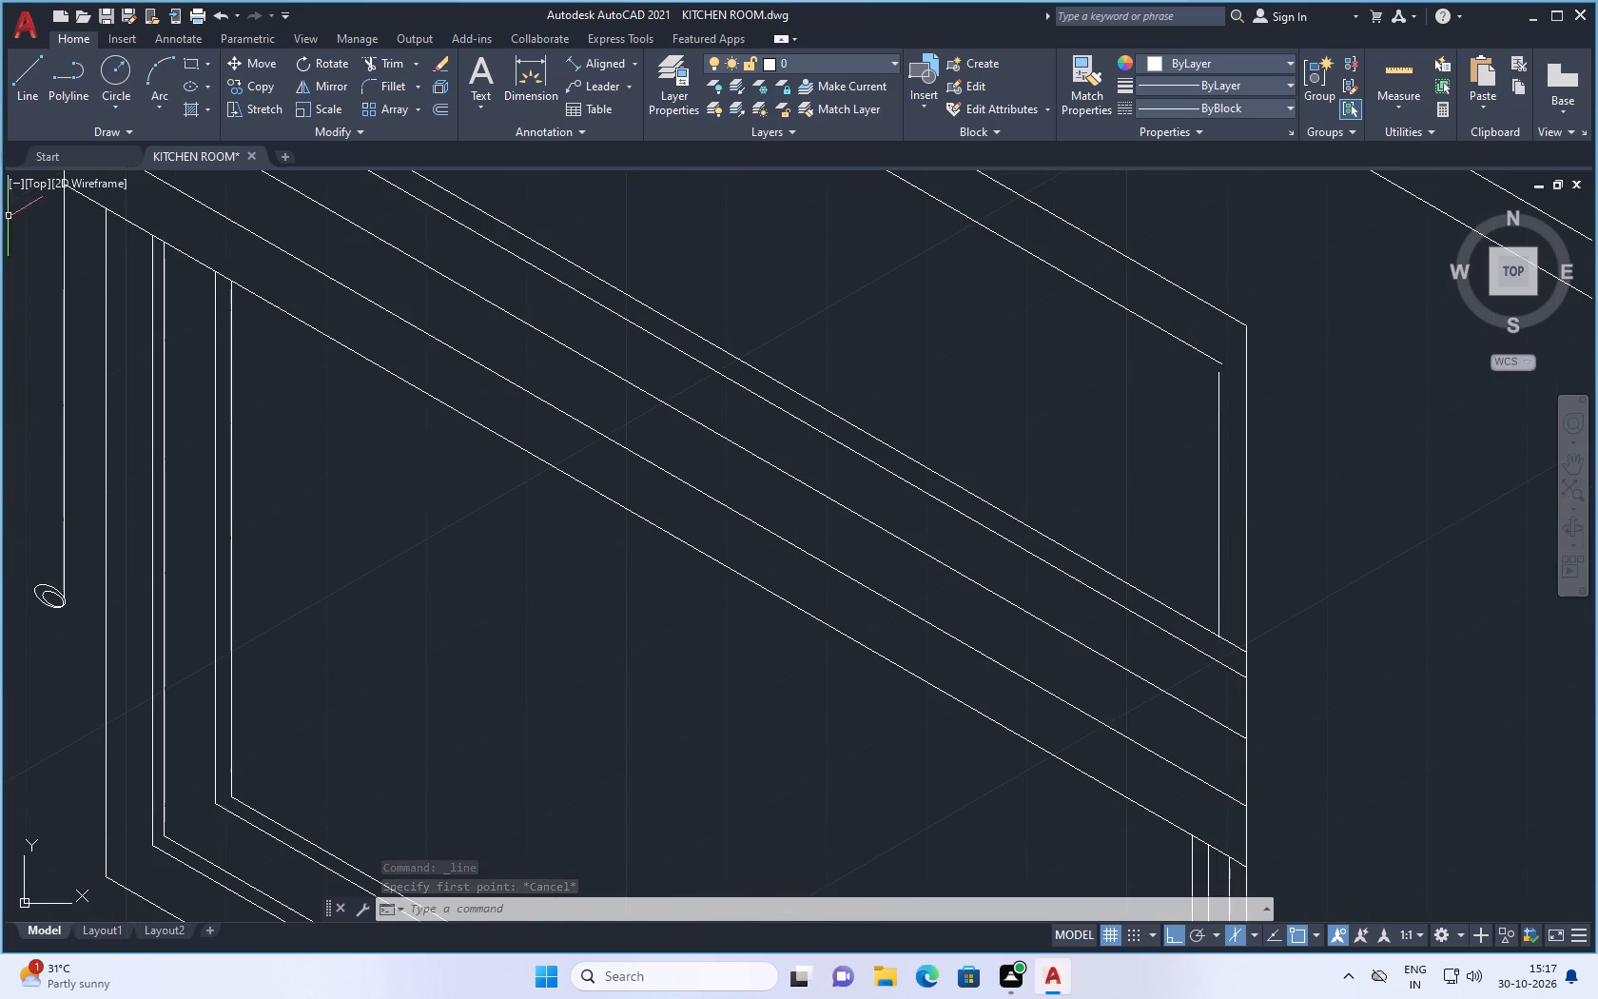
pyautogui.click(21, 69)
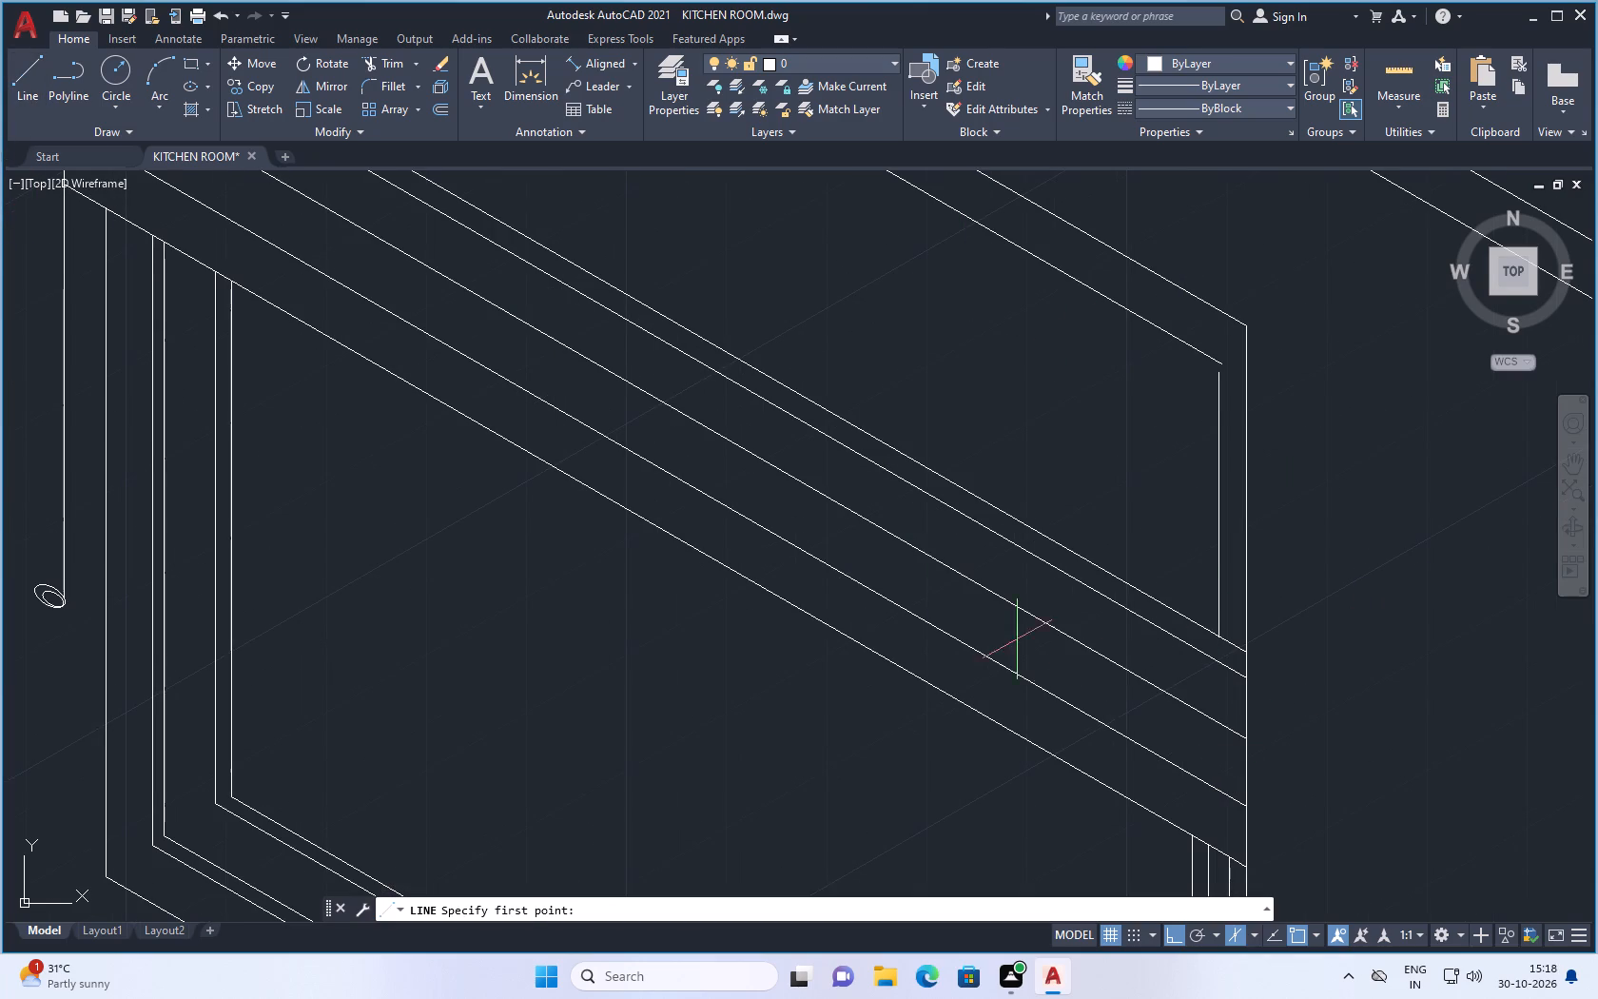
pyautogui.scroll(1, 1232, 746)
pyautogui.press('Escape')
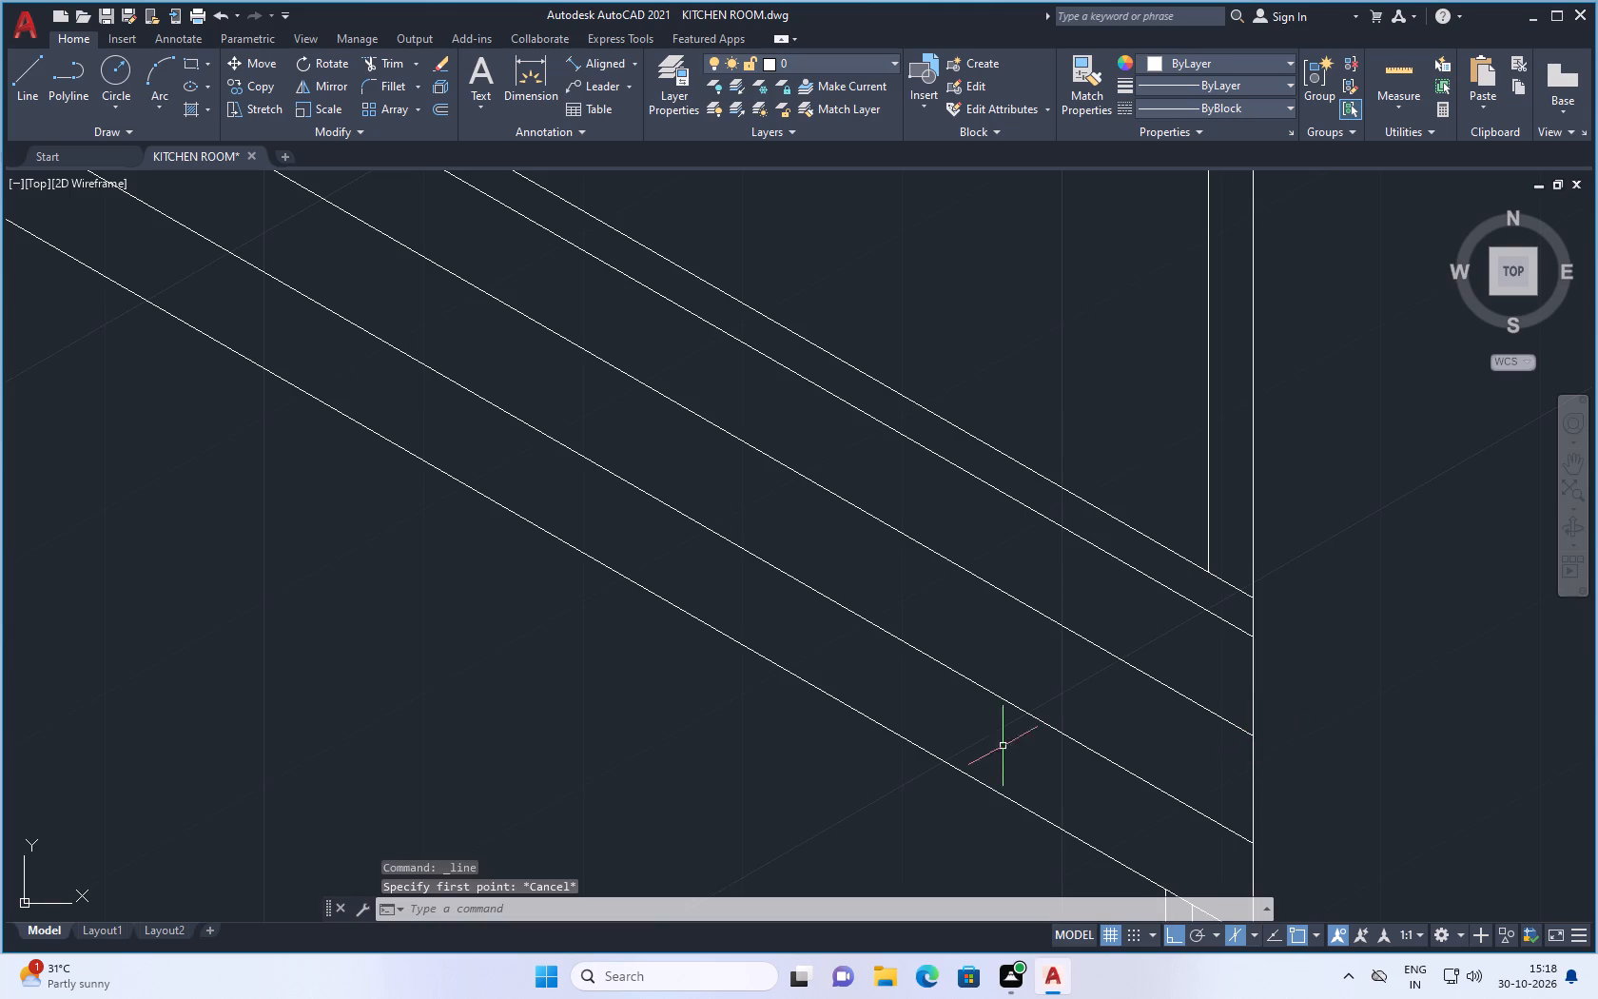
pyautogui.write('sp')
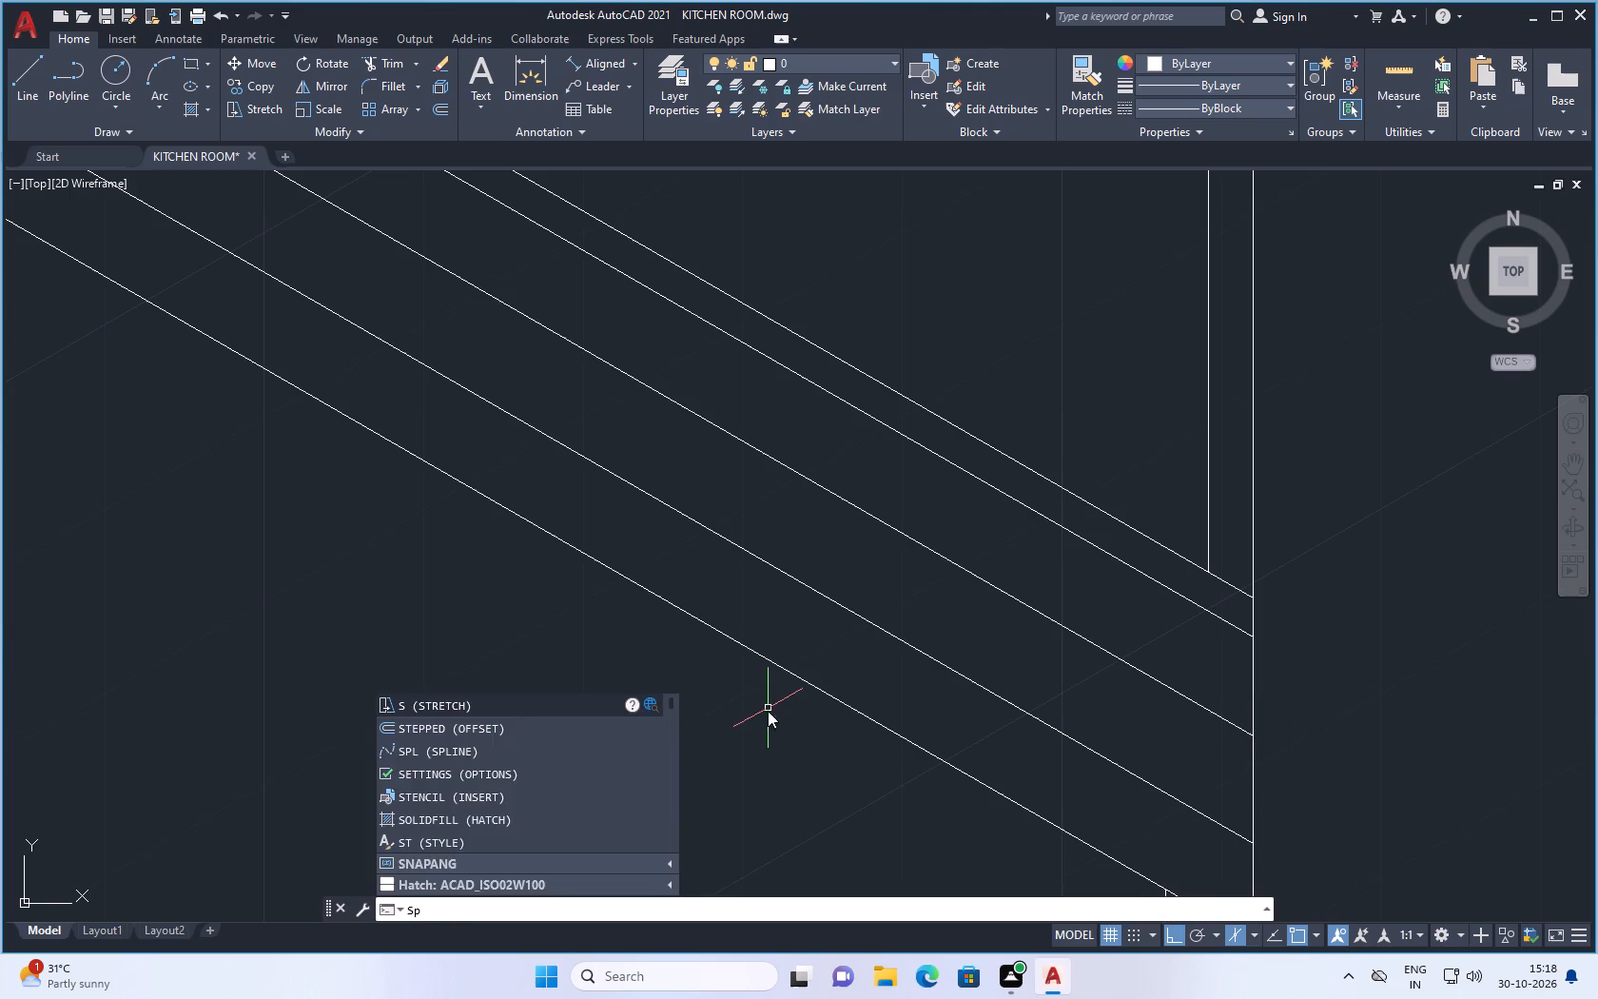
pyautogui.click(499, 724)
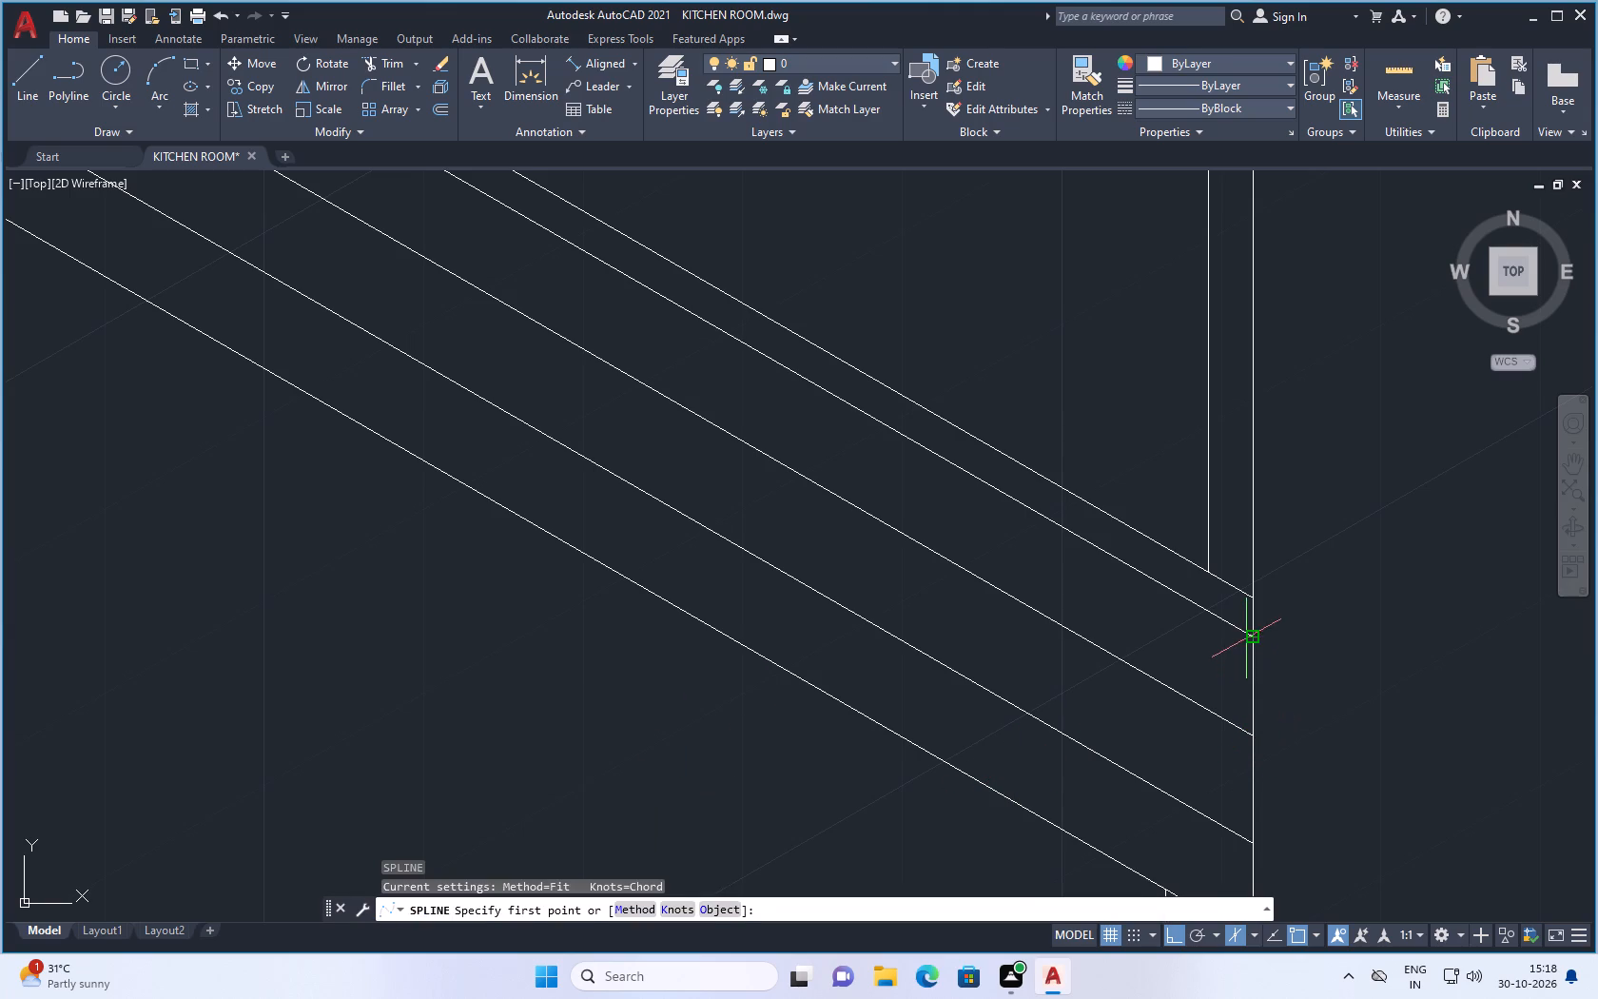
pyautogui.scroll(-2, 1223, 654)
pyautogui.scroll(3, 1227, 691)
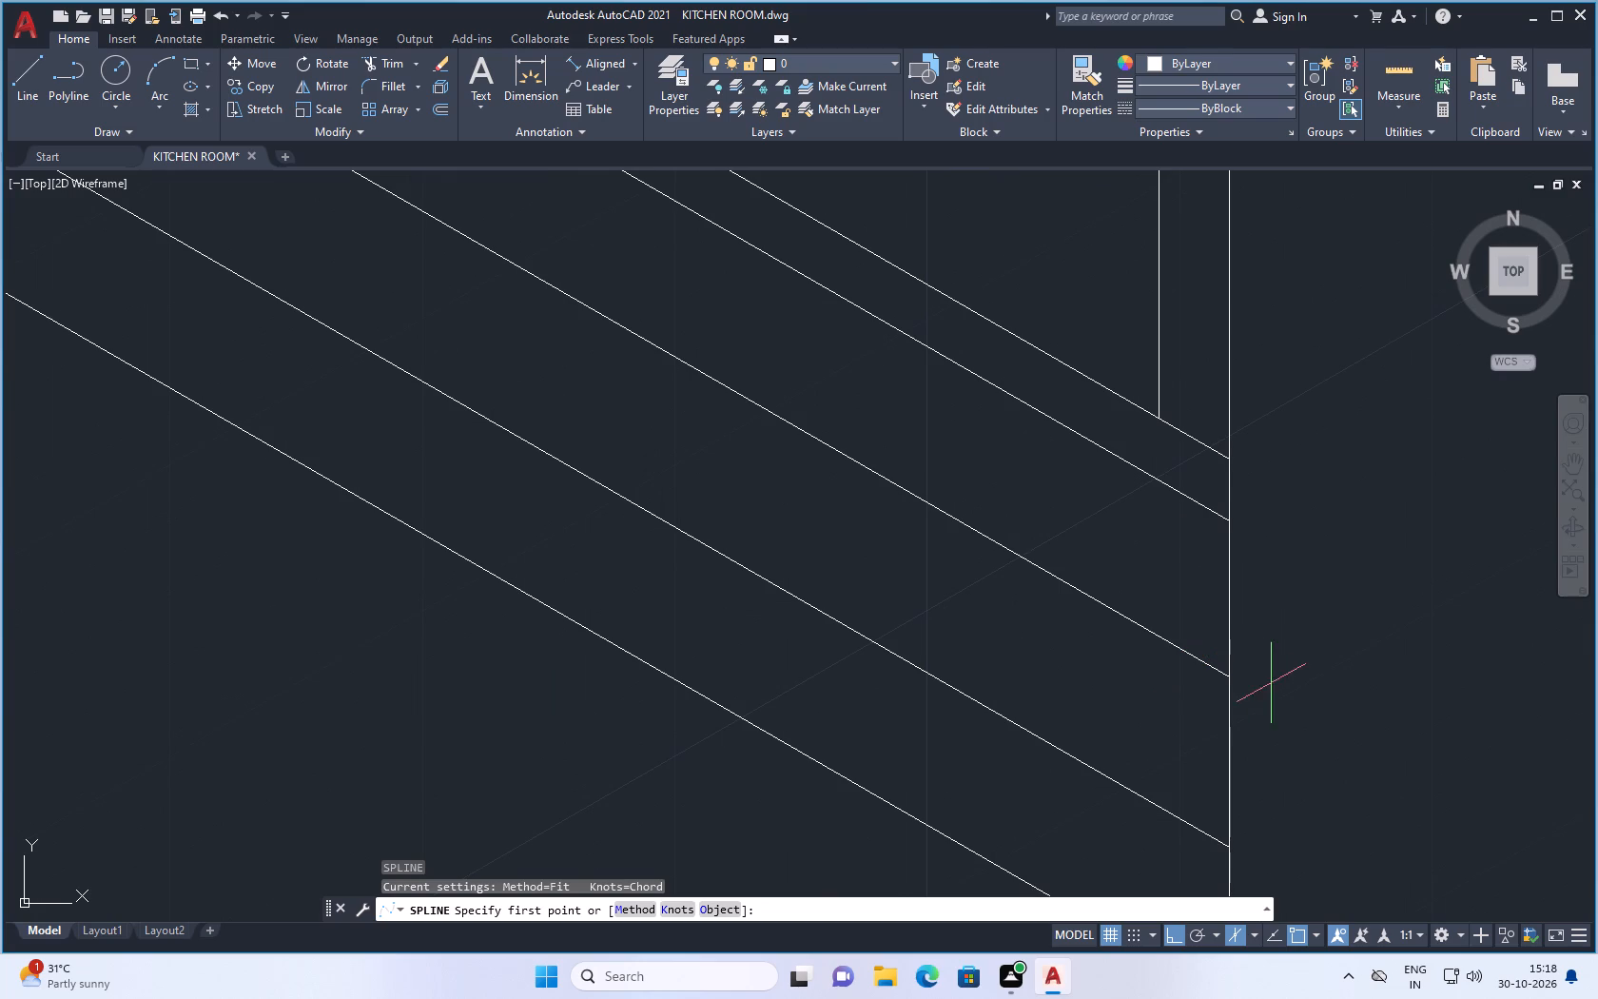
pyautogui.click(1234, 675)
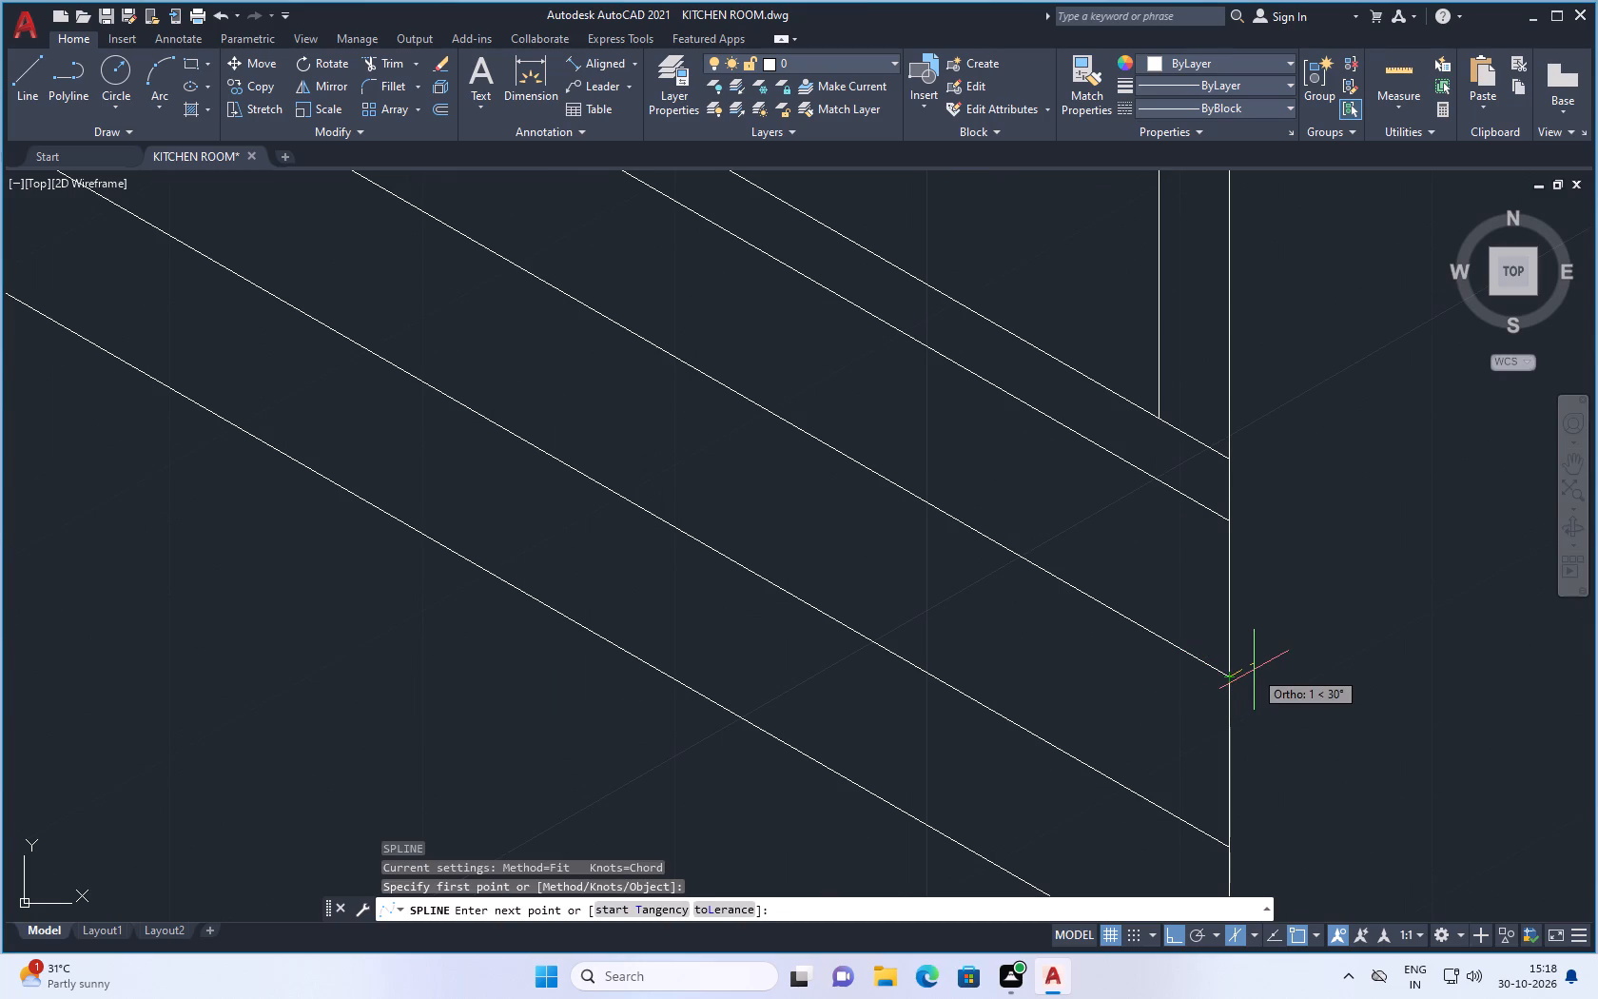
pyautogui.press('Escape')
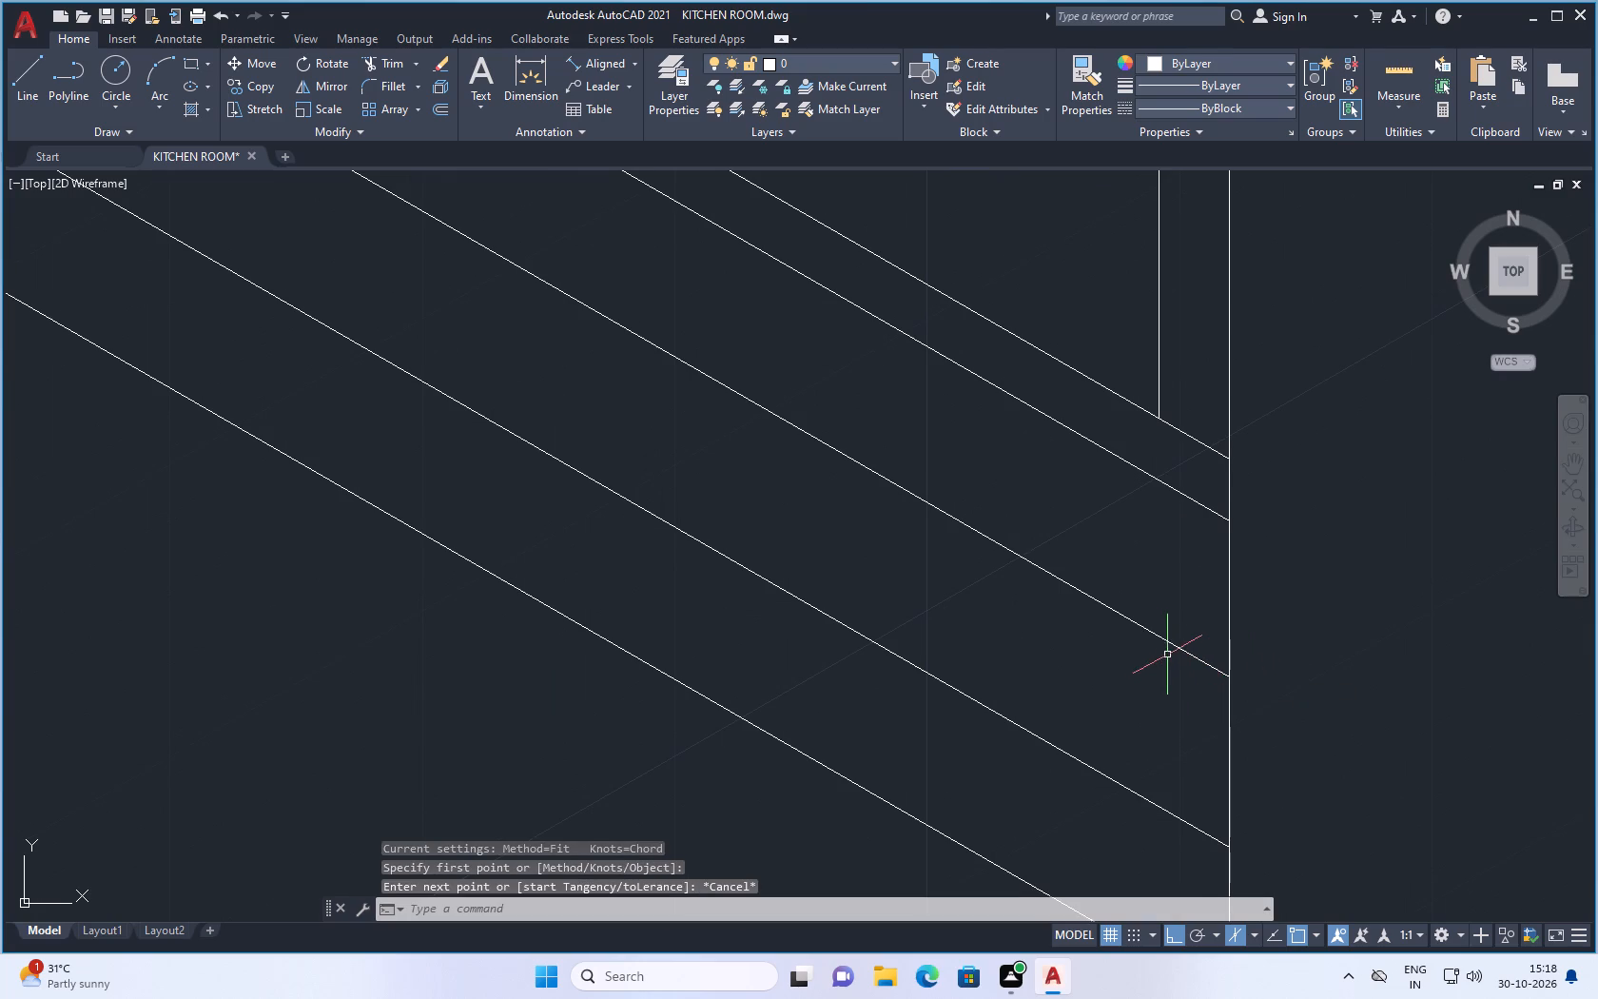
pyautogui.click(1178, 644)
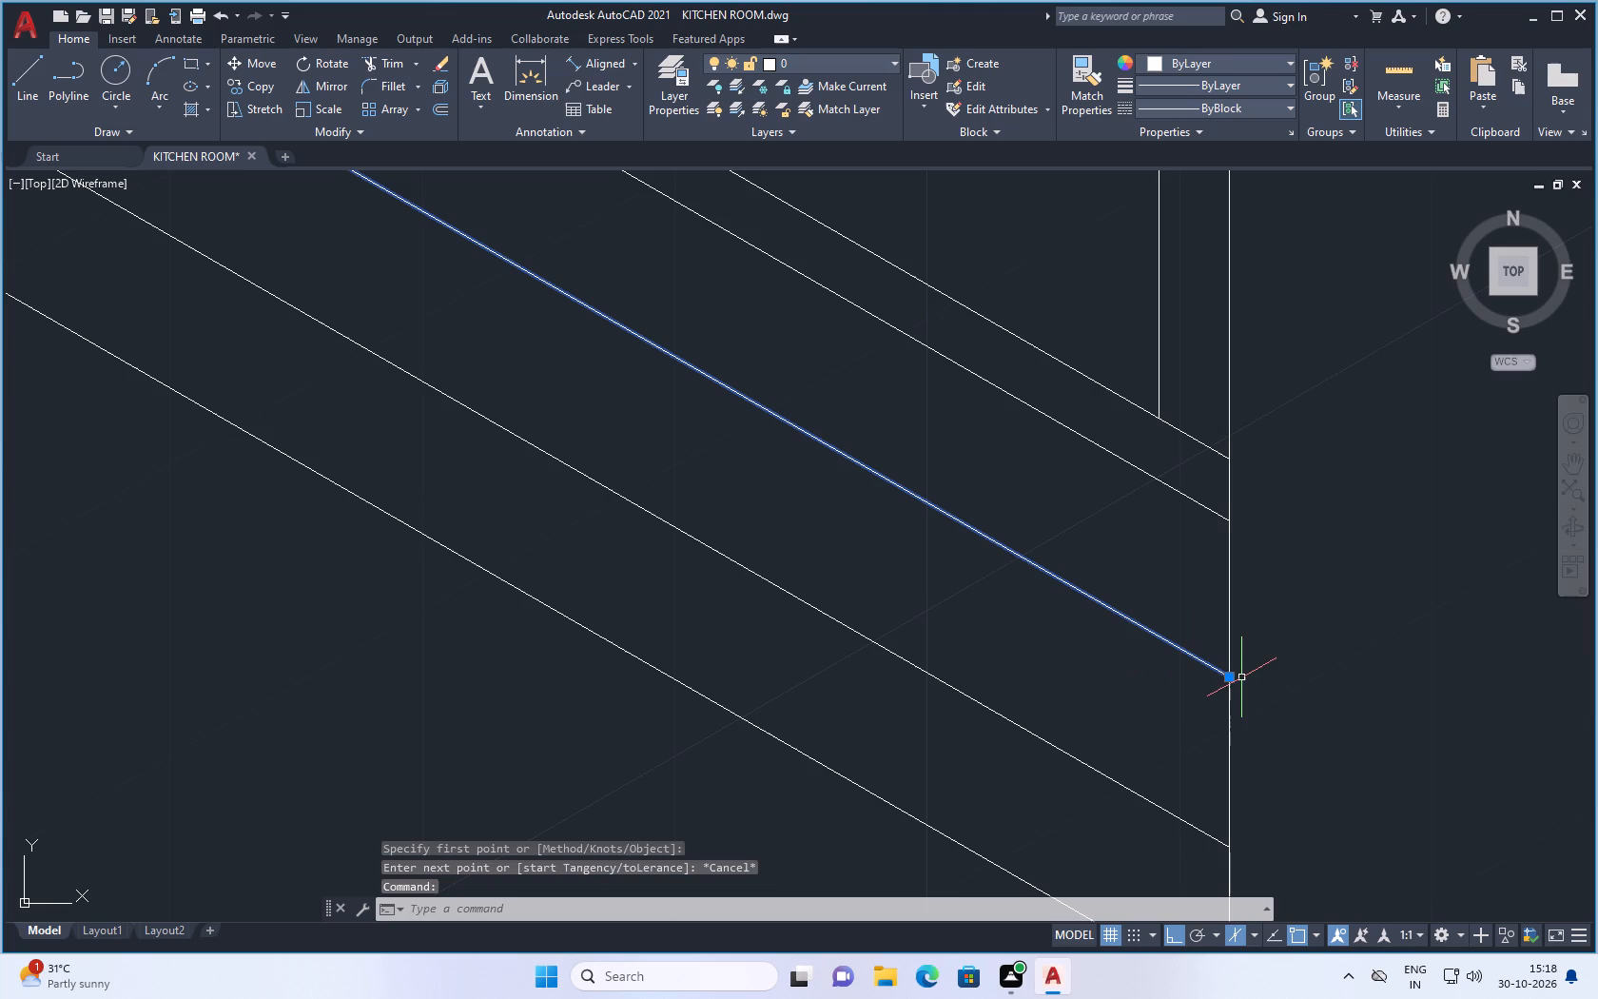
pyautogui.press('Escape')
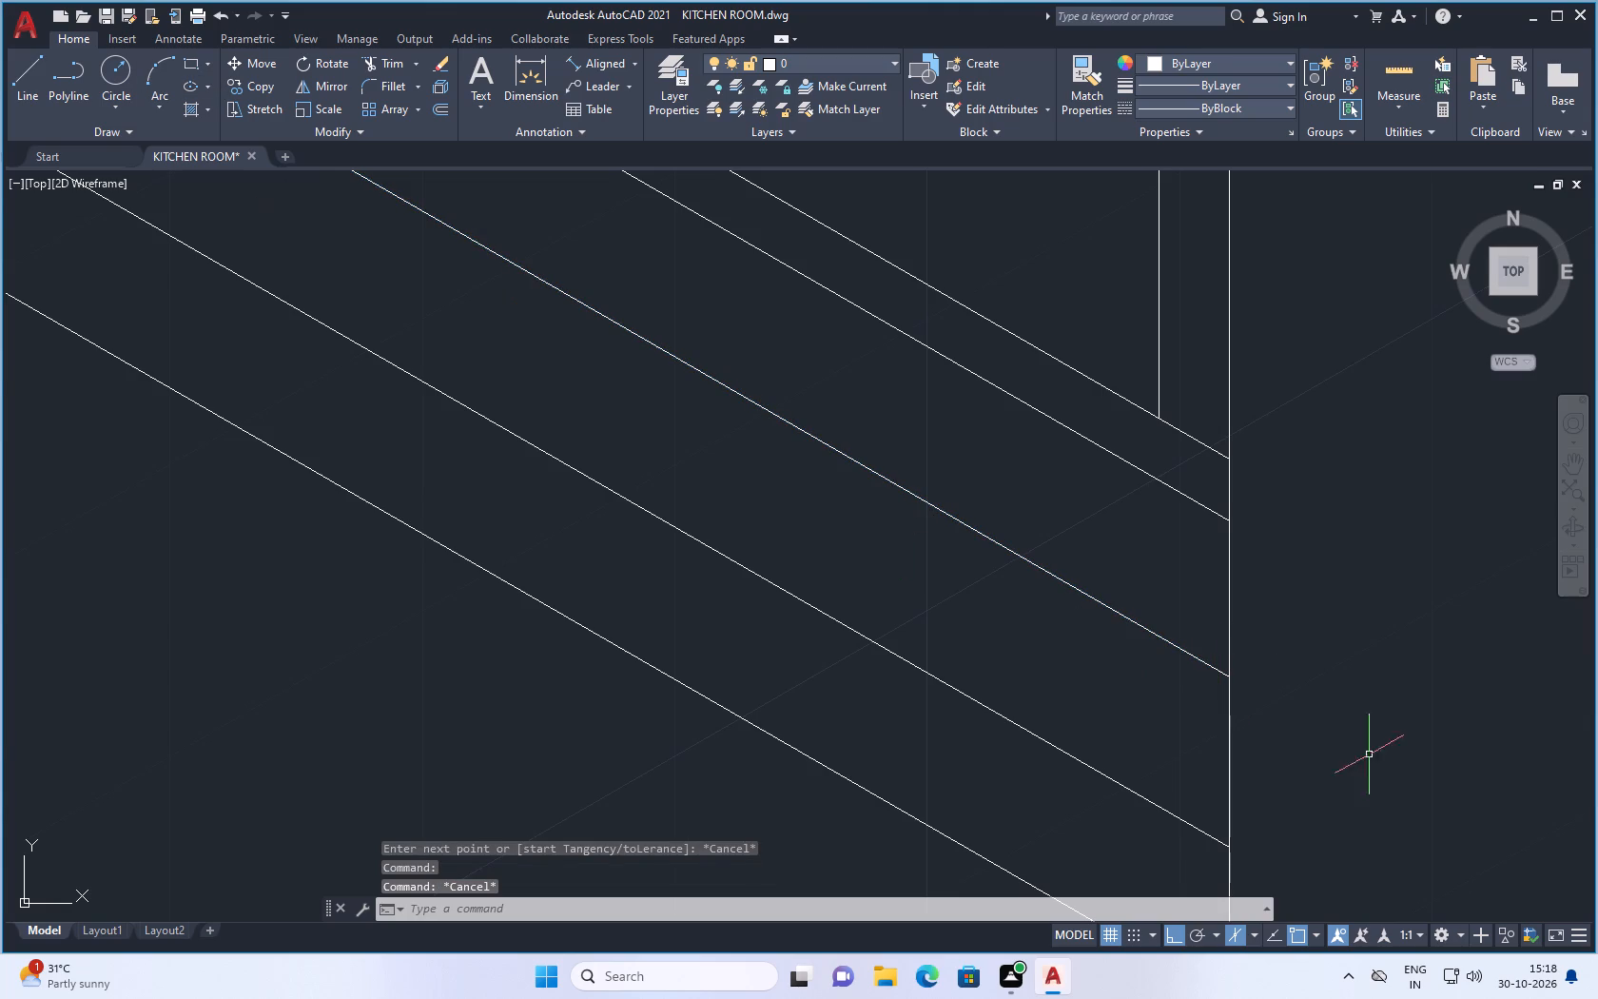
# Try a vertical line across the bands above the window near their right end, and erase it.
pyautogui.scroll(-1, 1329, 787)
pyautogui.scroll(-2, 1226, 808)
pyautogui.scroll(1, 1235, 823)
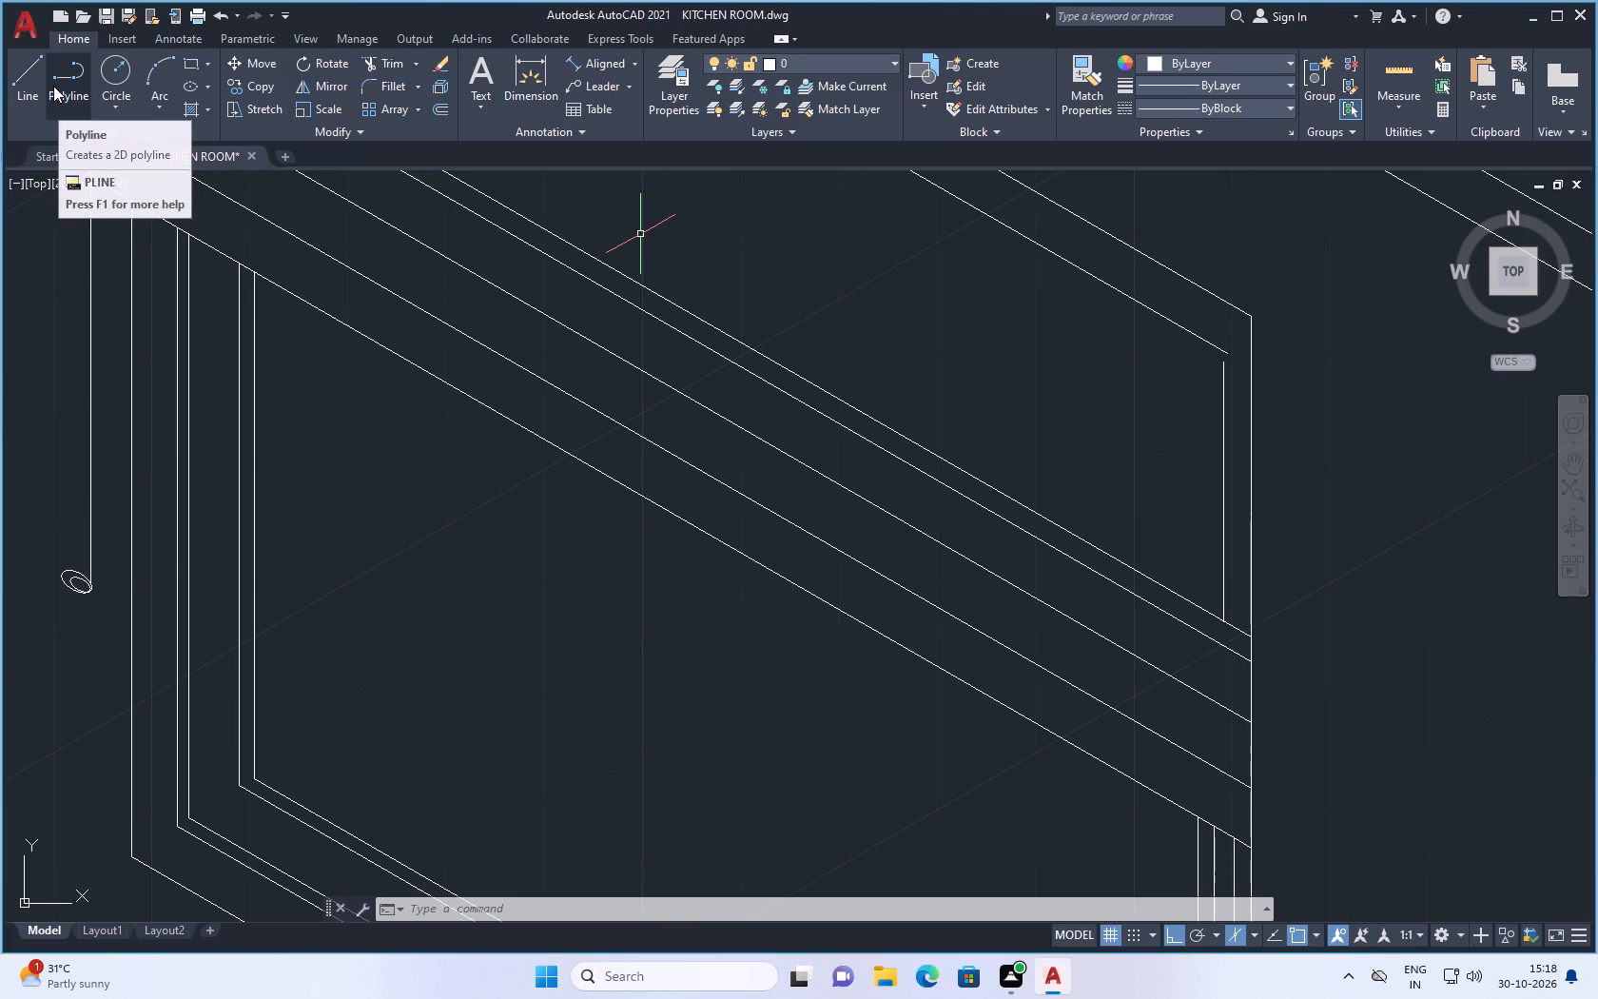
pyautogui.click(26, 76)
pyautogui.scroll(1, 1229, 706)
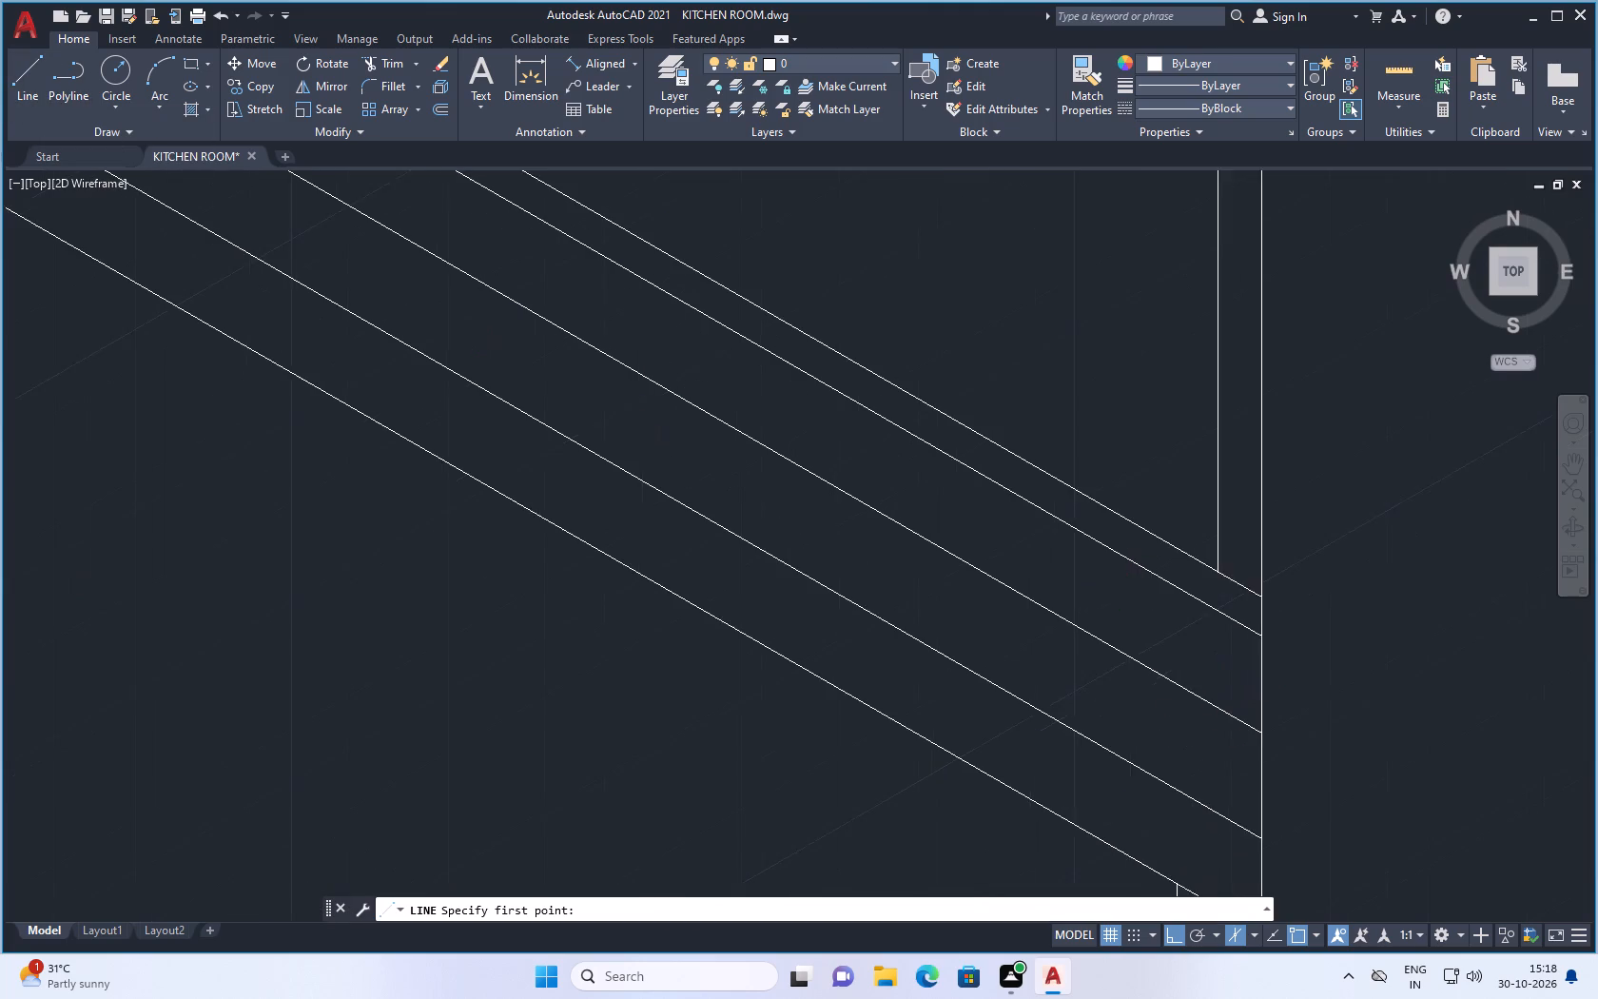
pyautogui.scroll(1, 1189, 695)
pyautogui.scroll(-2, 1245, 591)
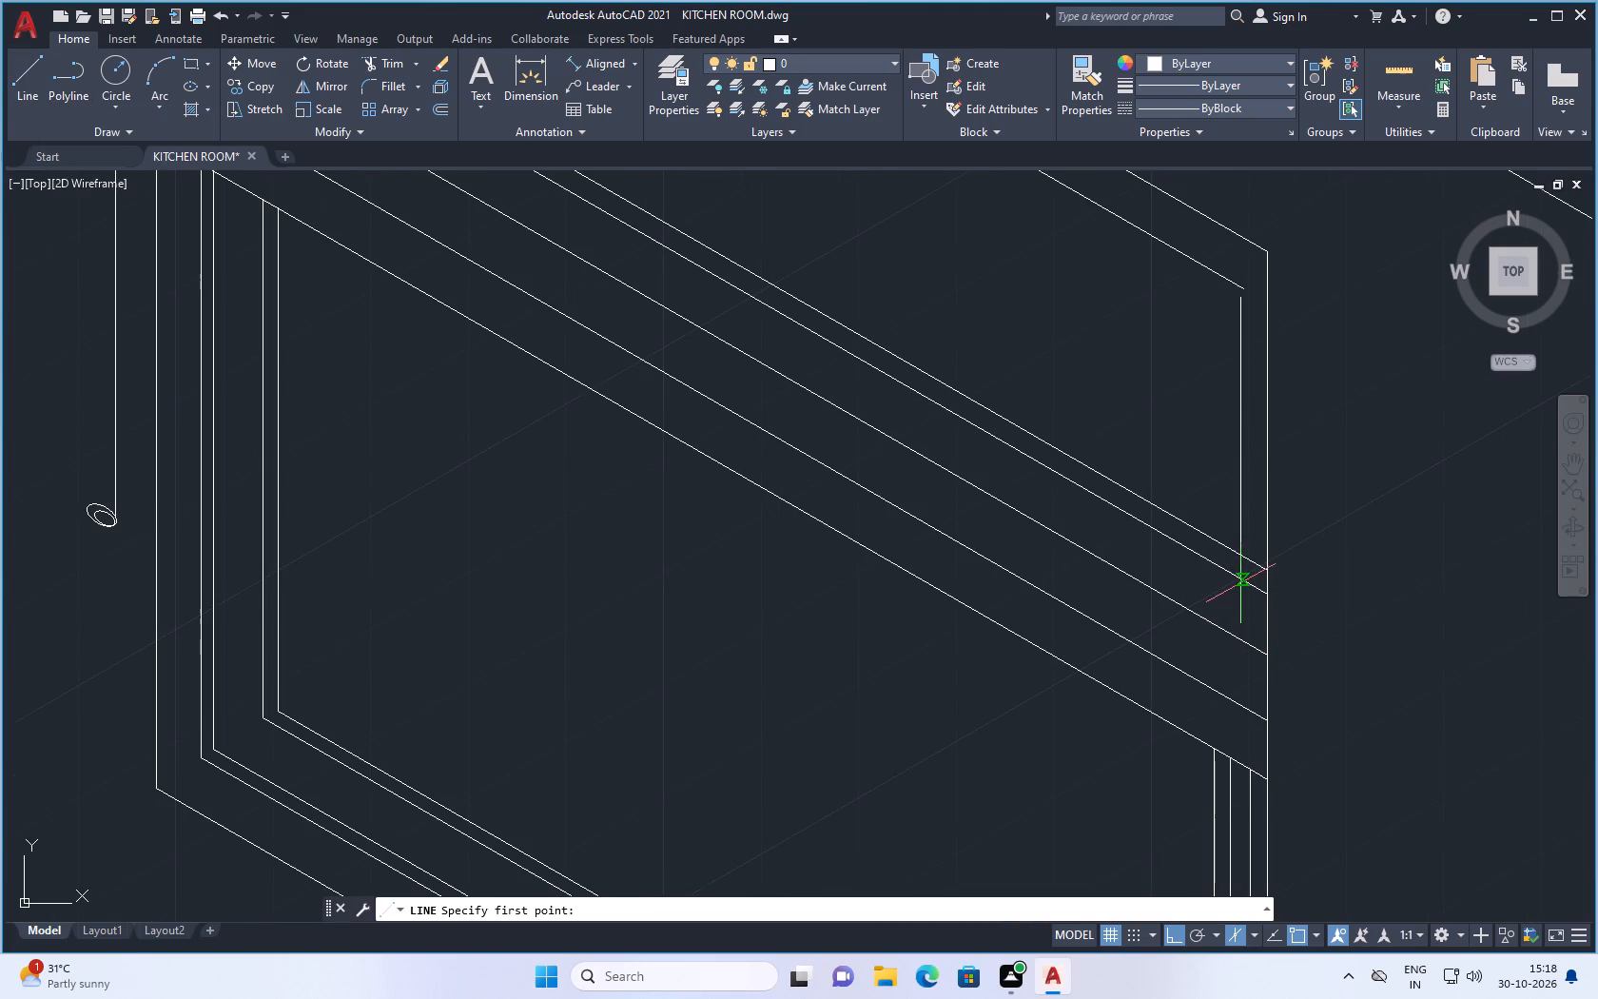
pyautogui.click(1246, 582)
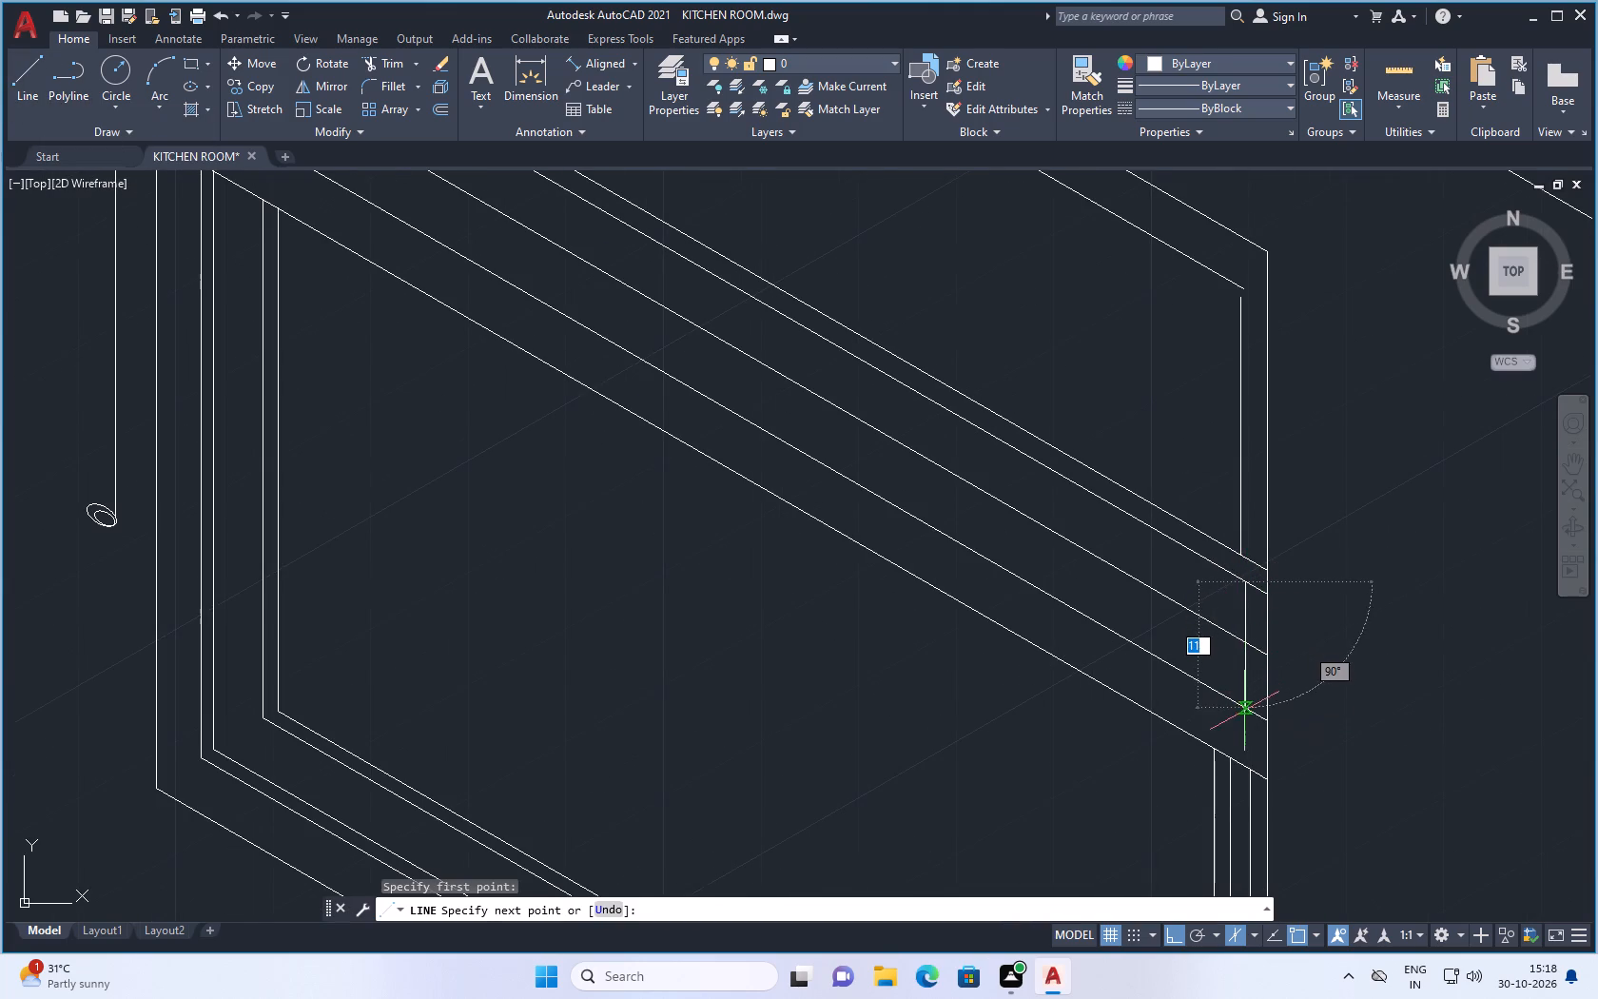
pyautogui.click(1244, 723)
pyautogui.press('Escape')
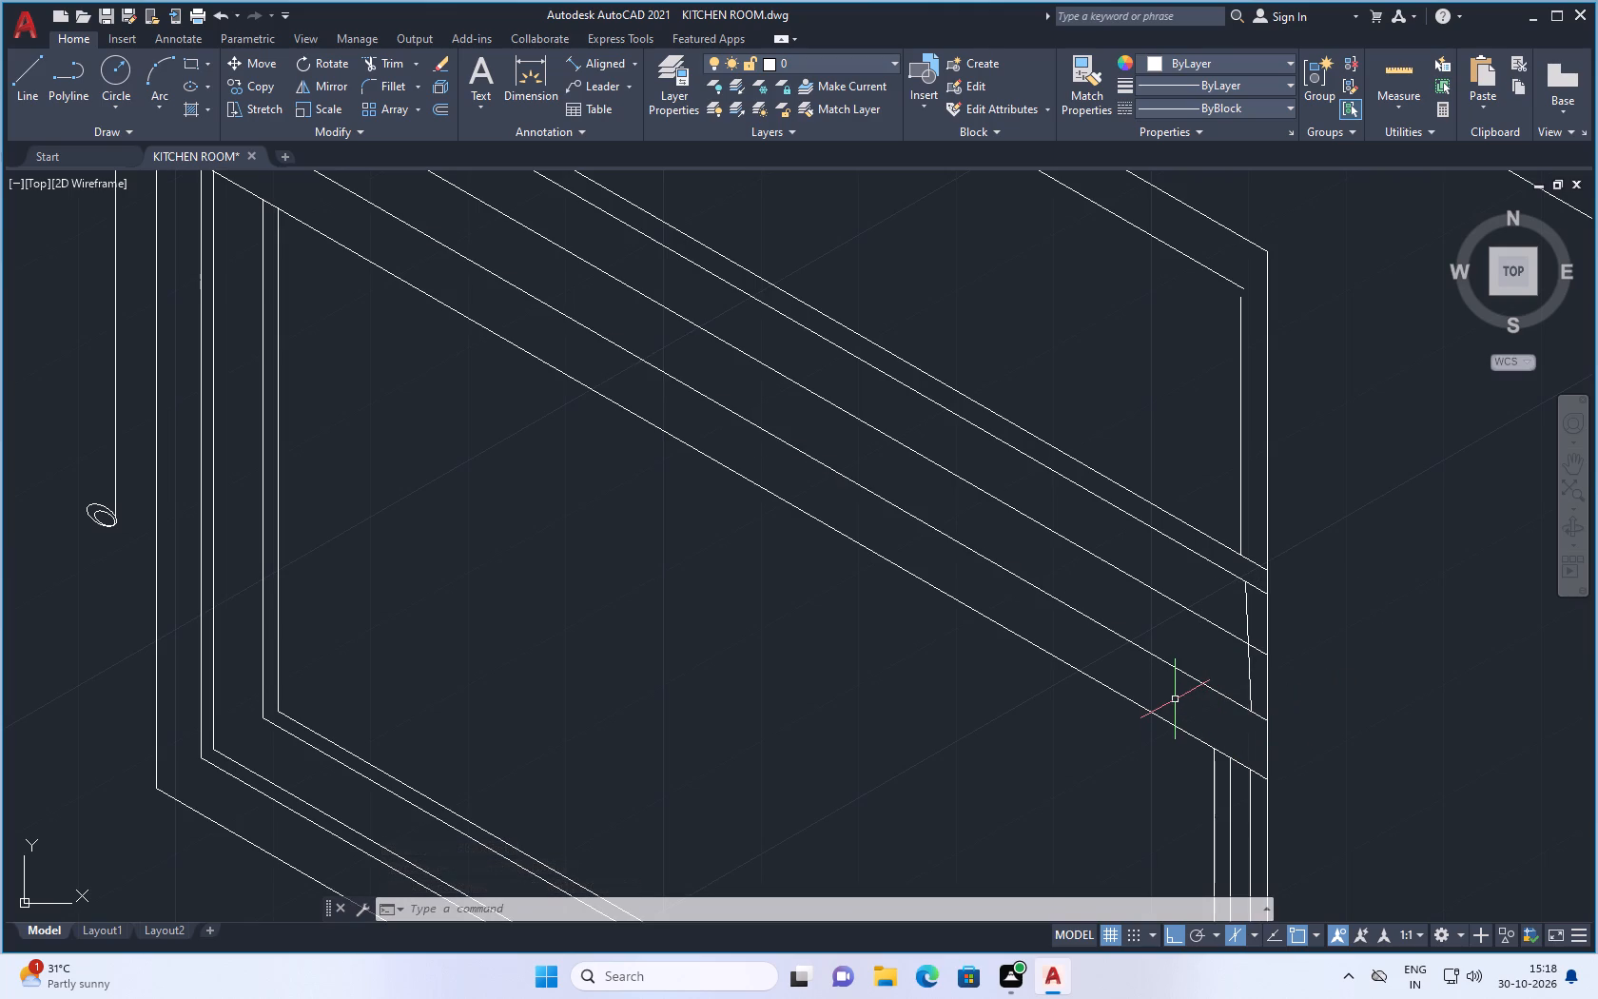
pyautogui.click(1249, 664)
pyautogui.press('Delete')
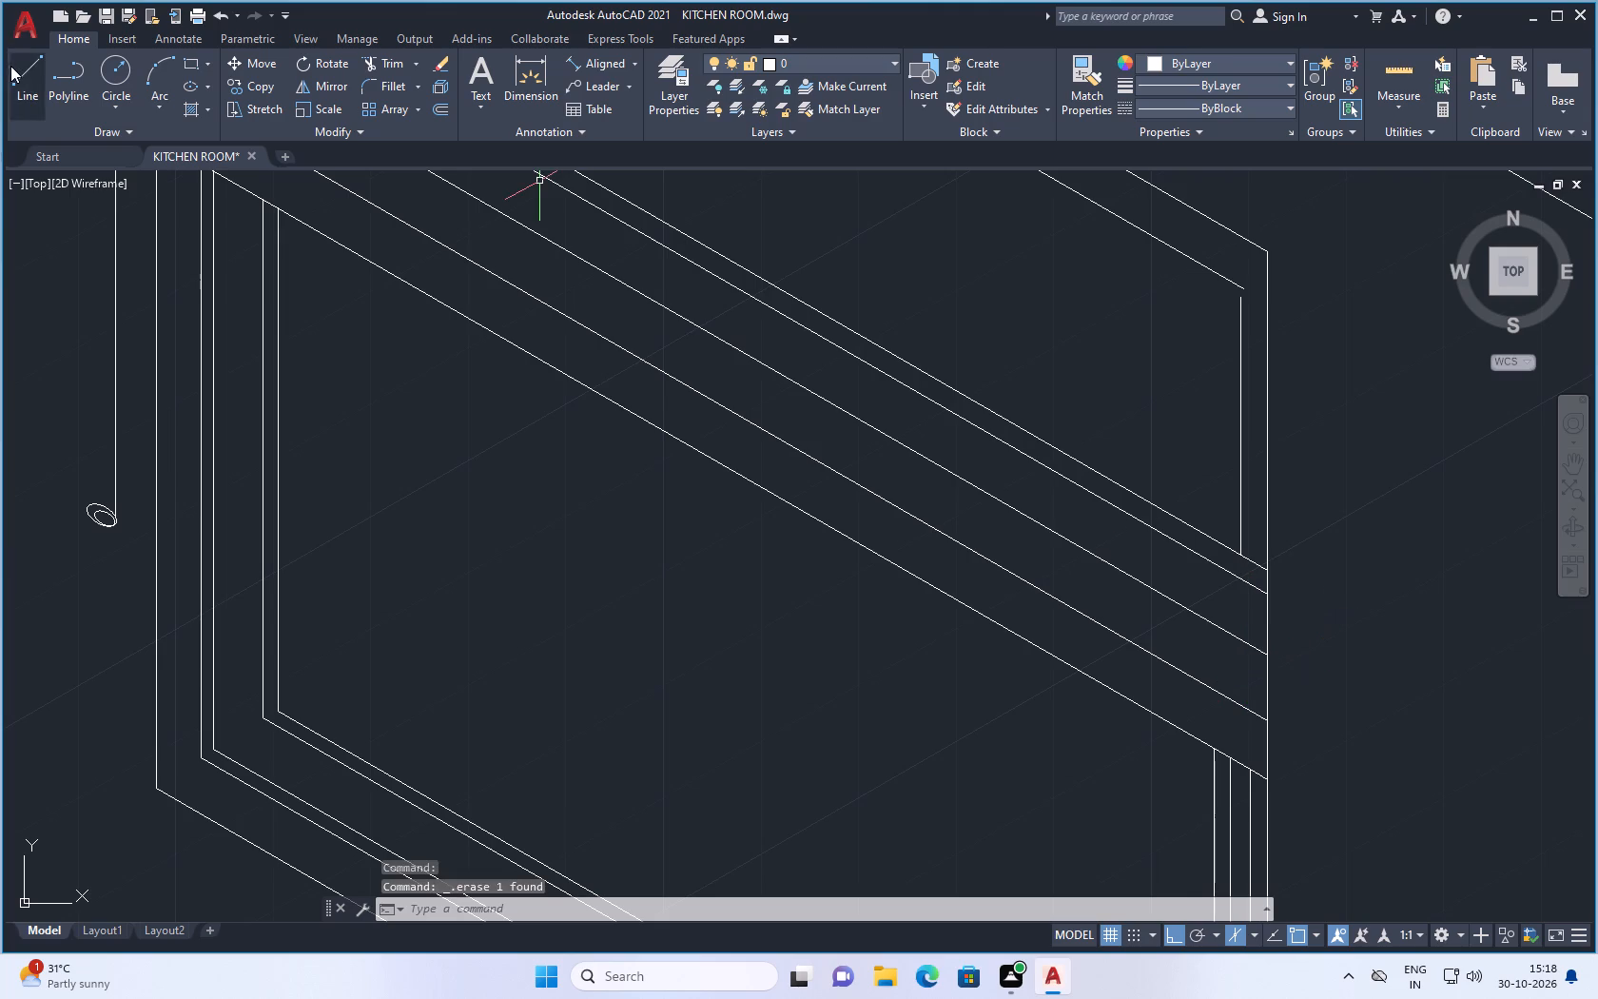
# Draw a vertical line just inside the bands' right edge, from the second sloping line to below the fourth one.
pyautogui.click(27, 82)
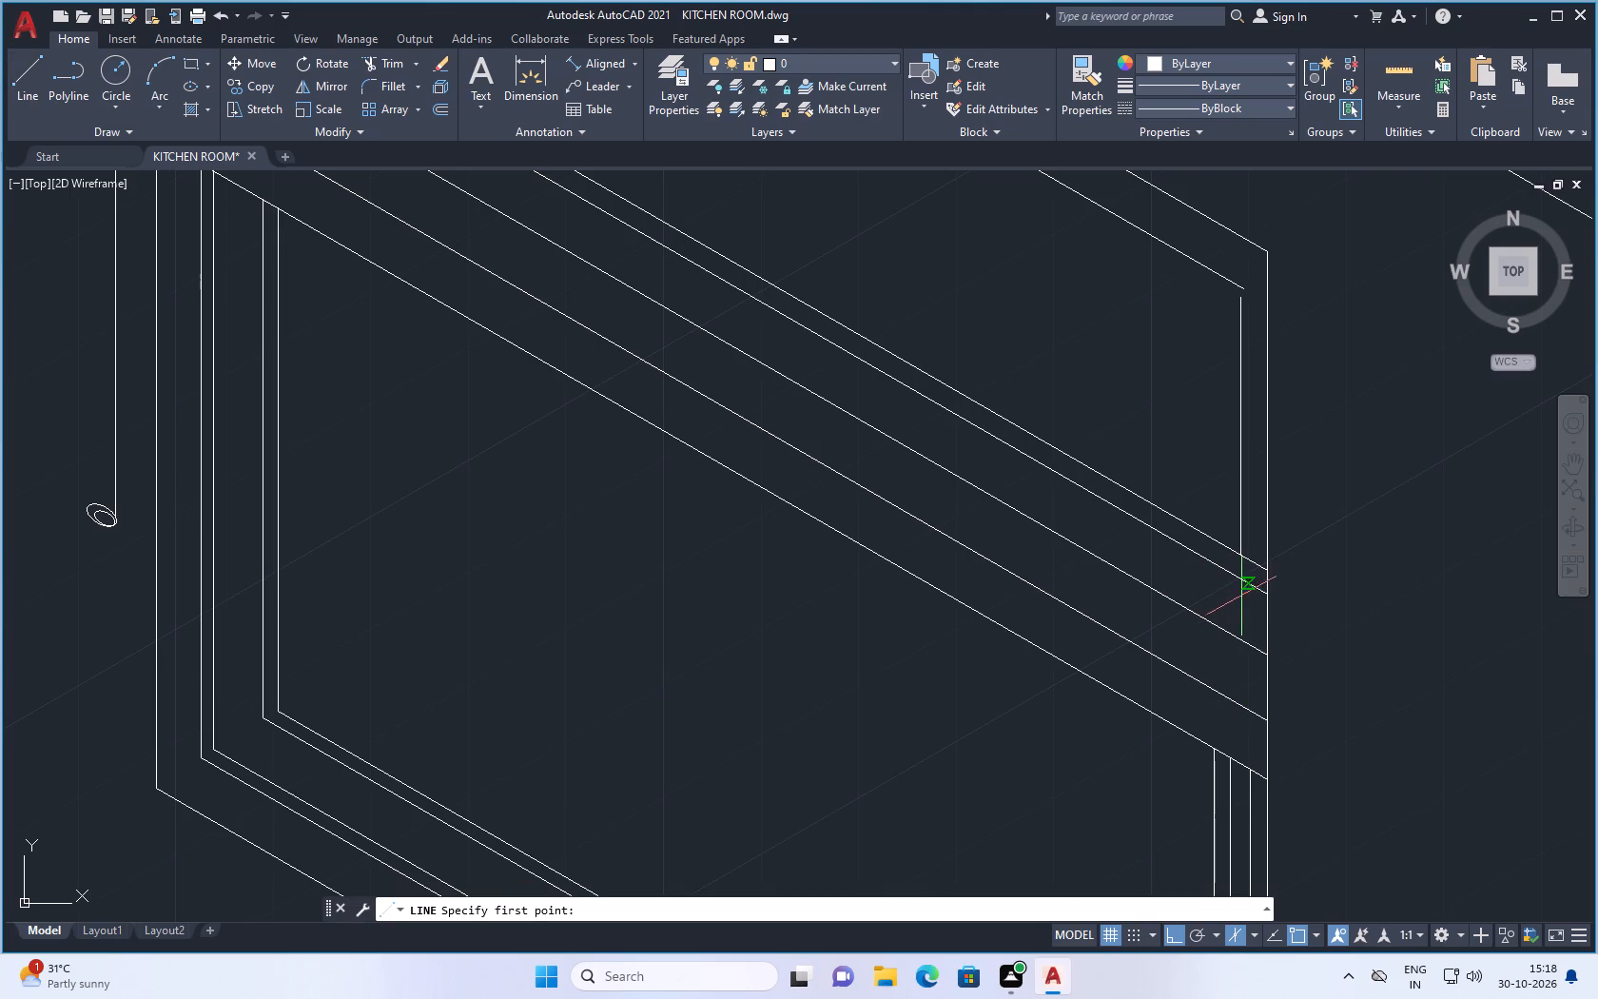
pyautogui.click(1248, 581)
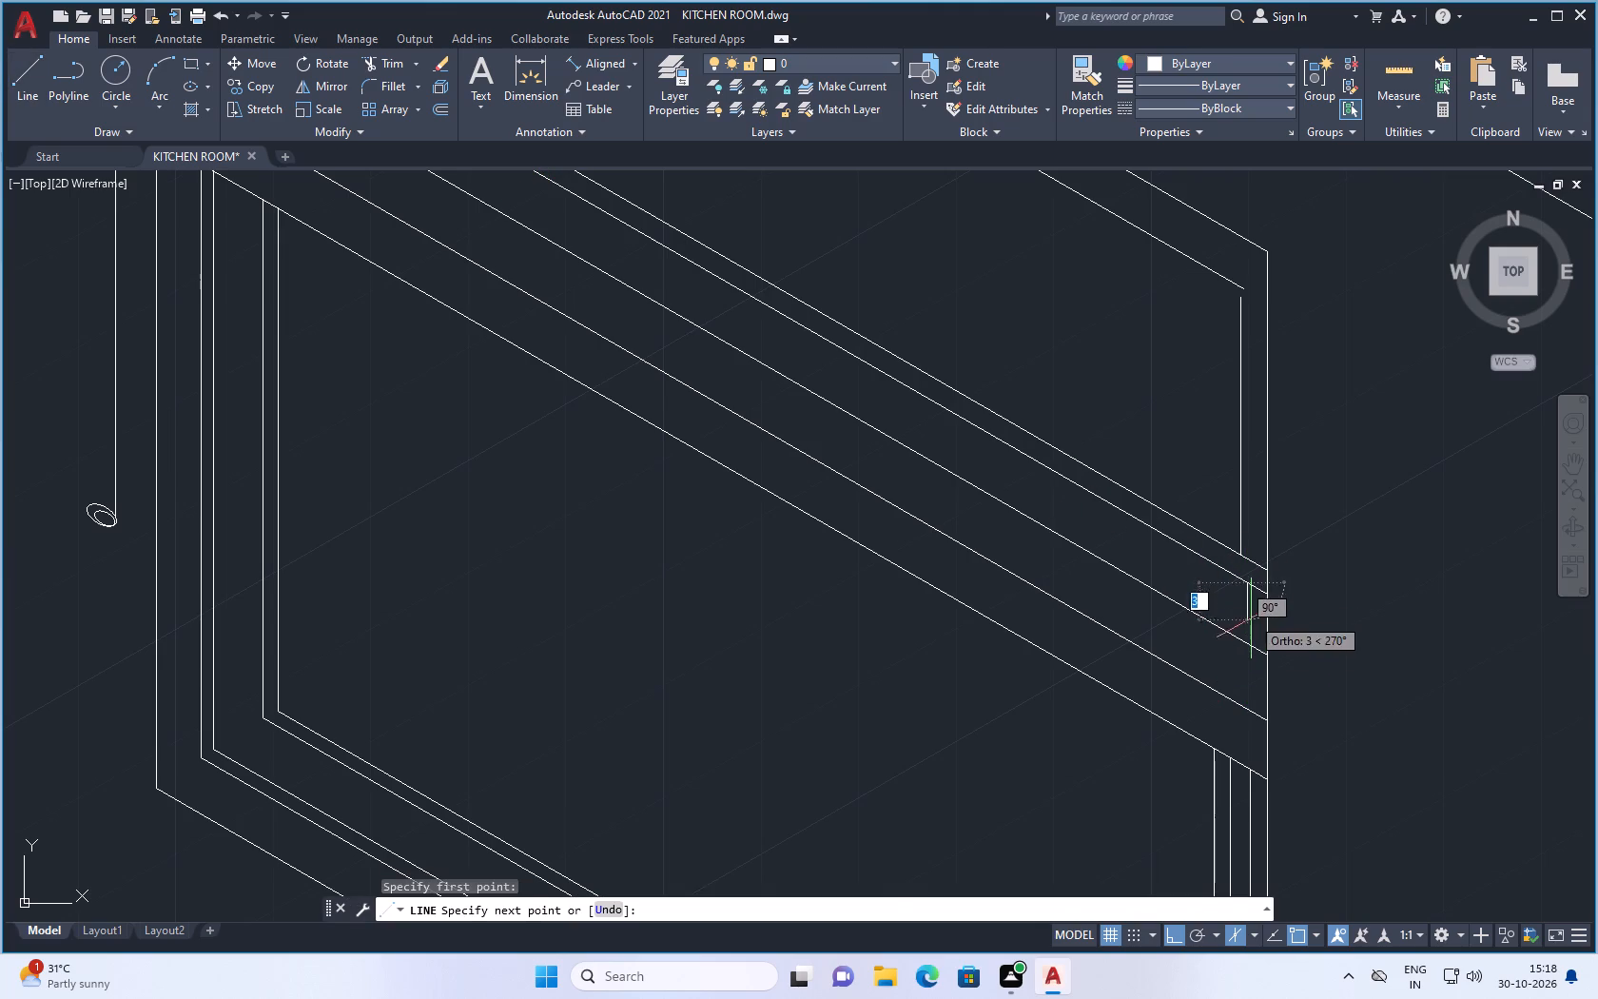
pyautogui.click(1248, 734)
pyautogui.press('Escape')
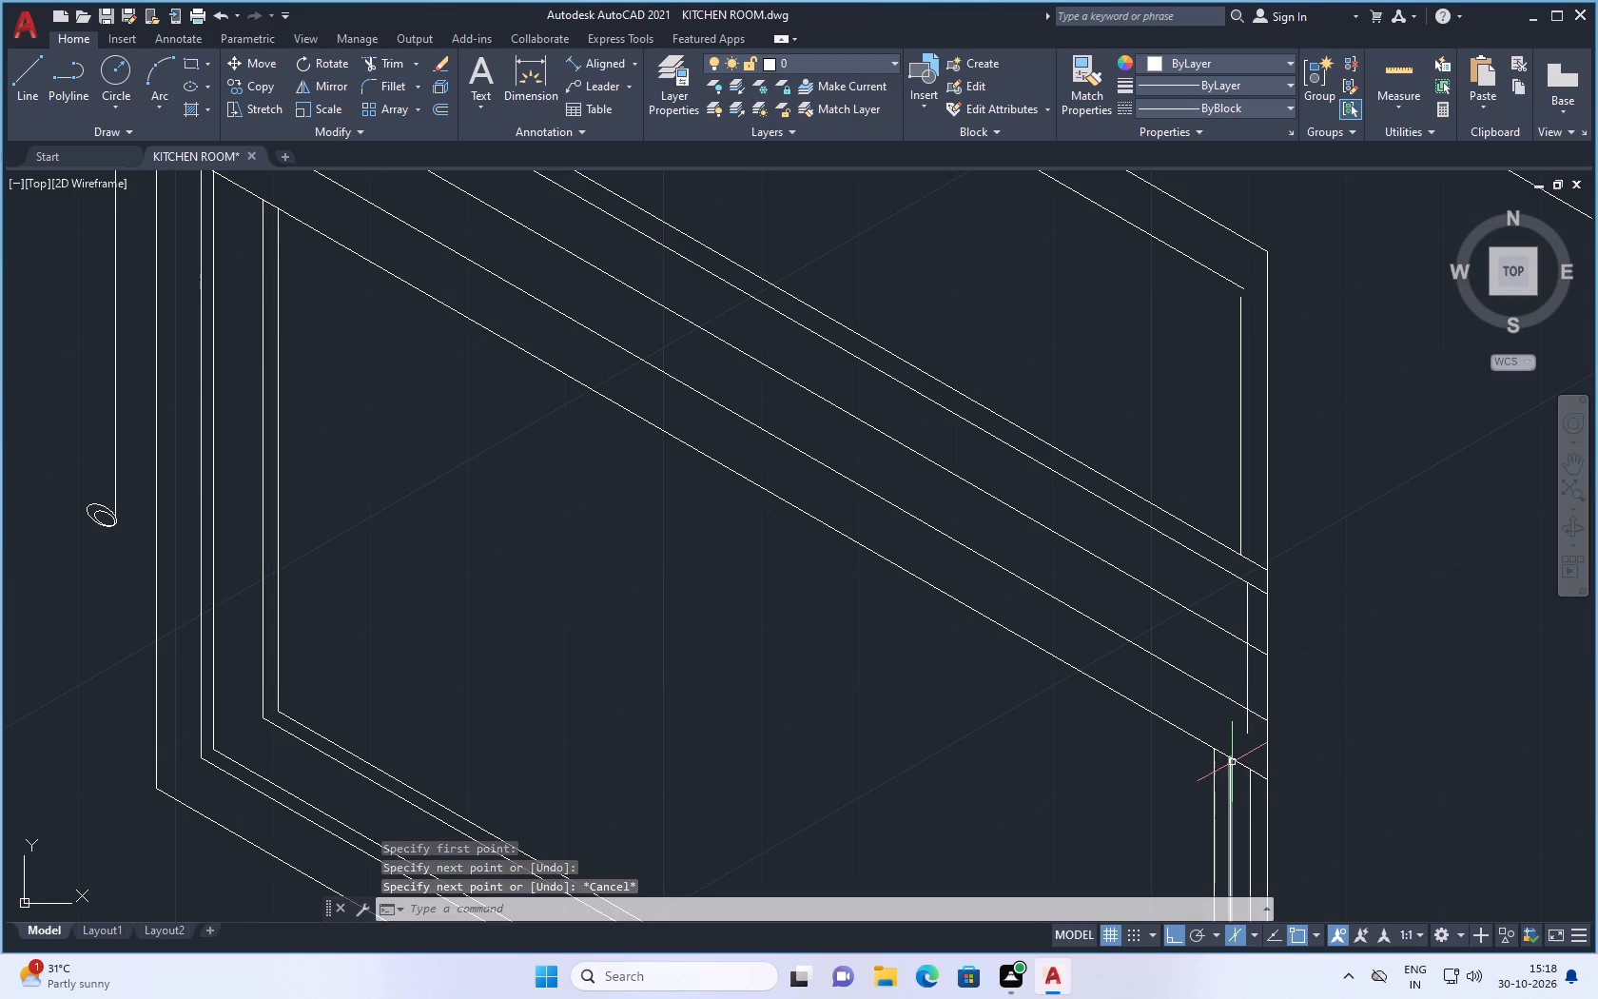
# Trim the ends of the third and fourth sloping band lines that extend past the new vertical line.
pyautogui.write('tr')
pyautogui.press('Return')
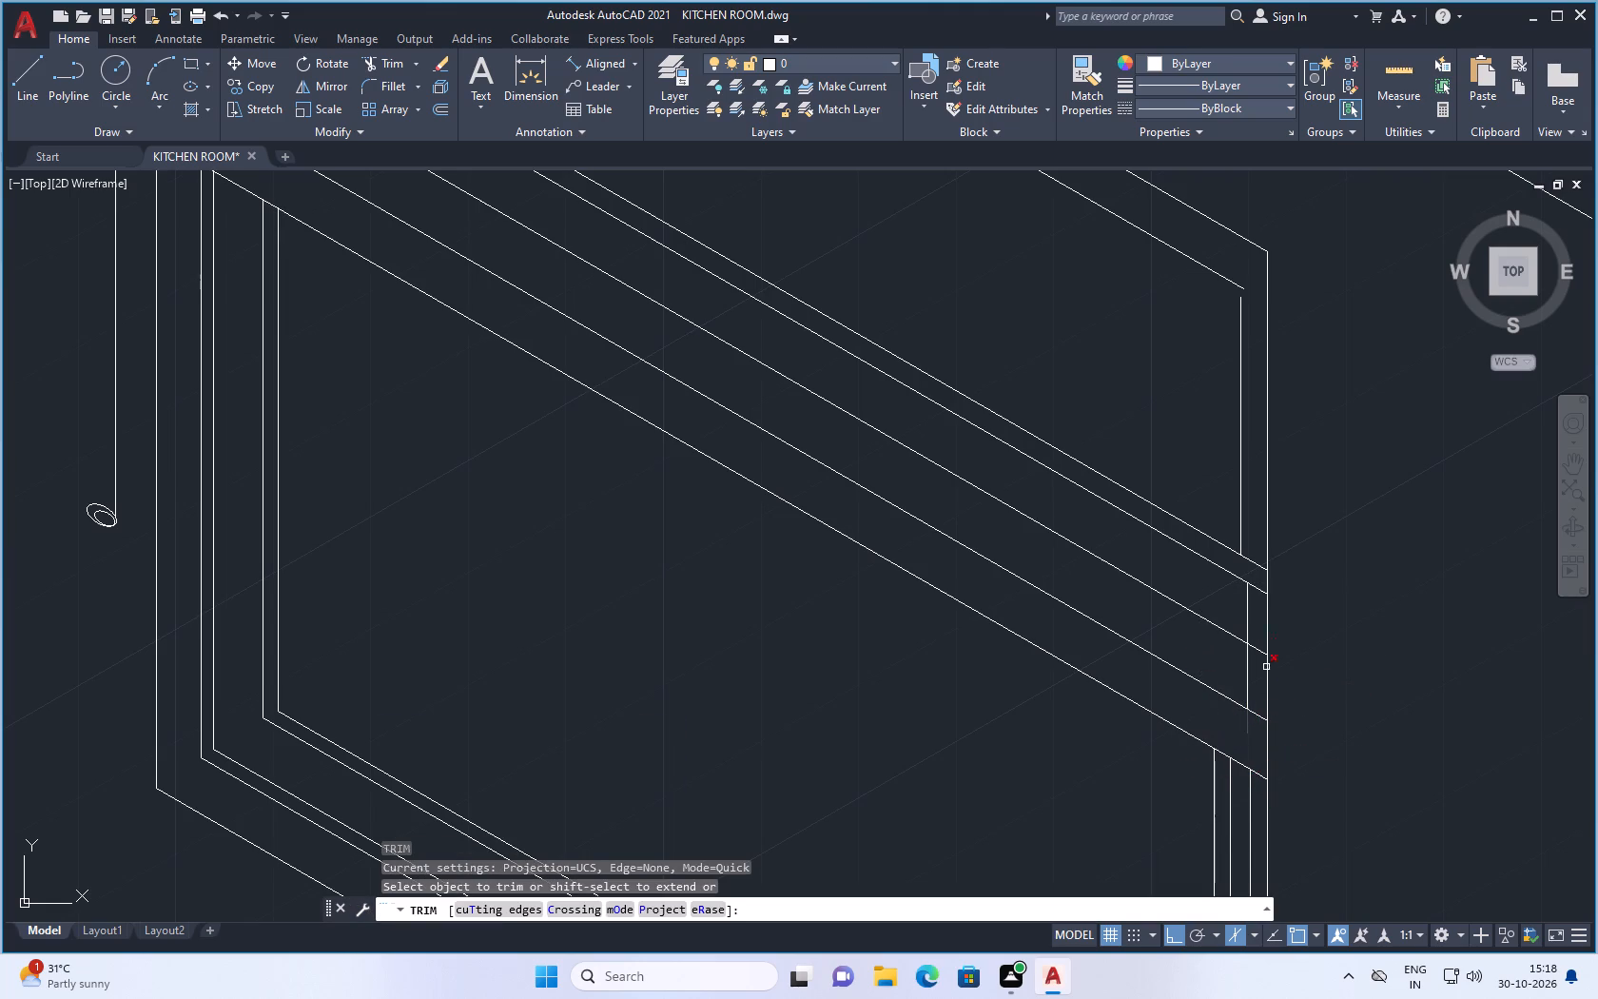
pyautogui.scroll(1, 1247, 629)
pyautogui.click(1266, 662)
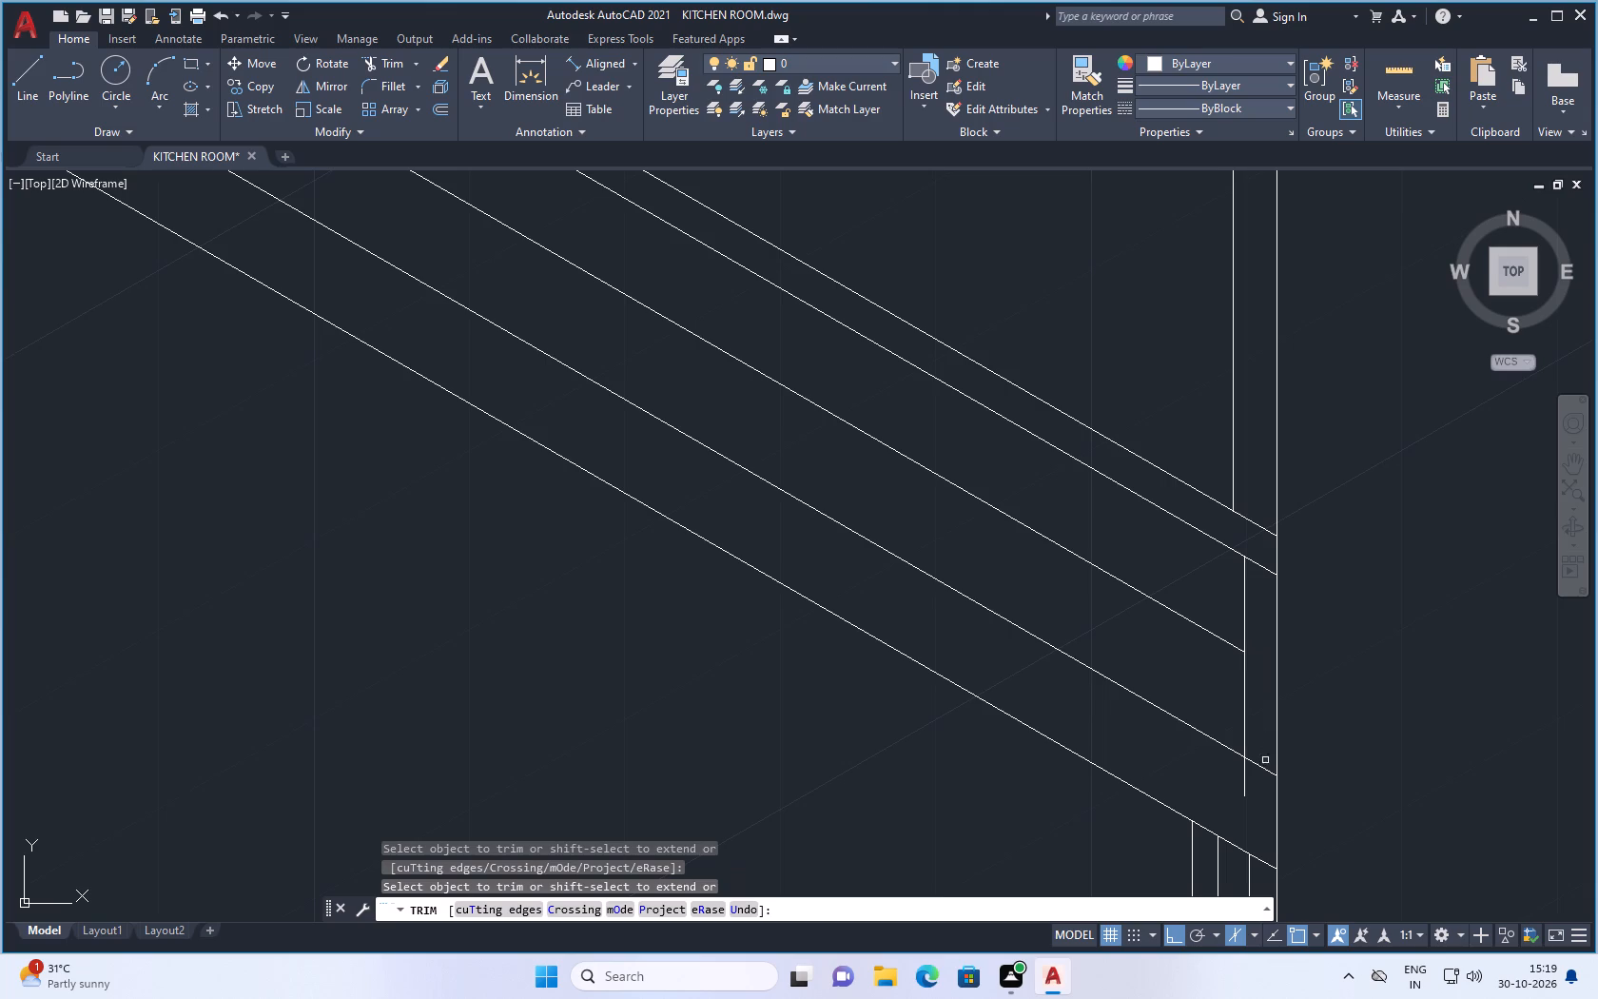
pyautogui.click(1262, 768)
pyautogui.press('Escape')
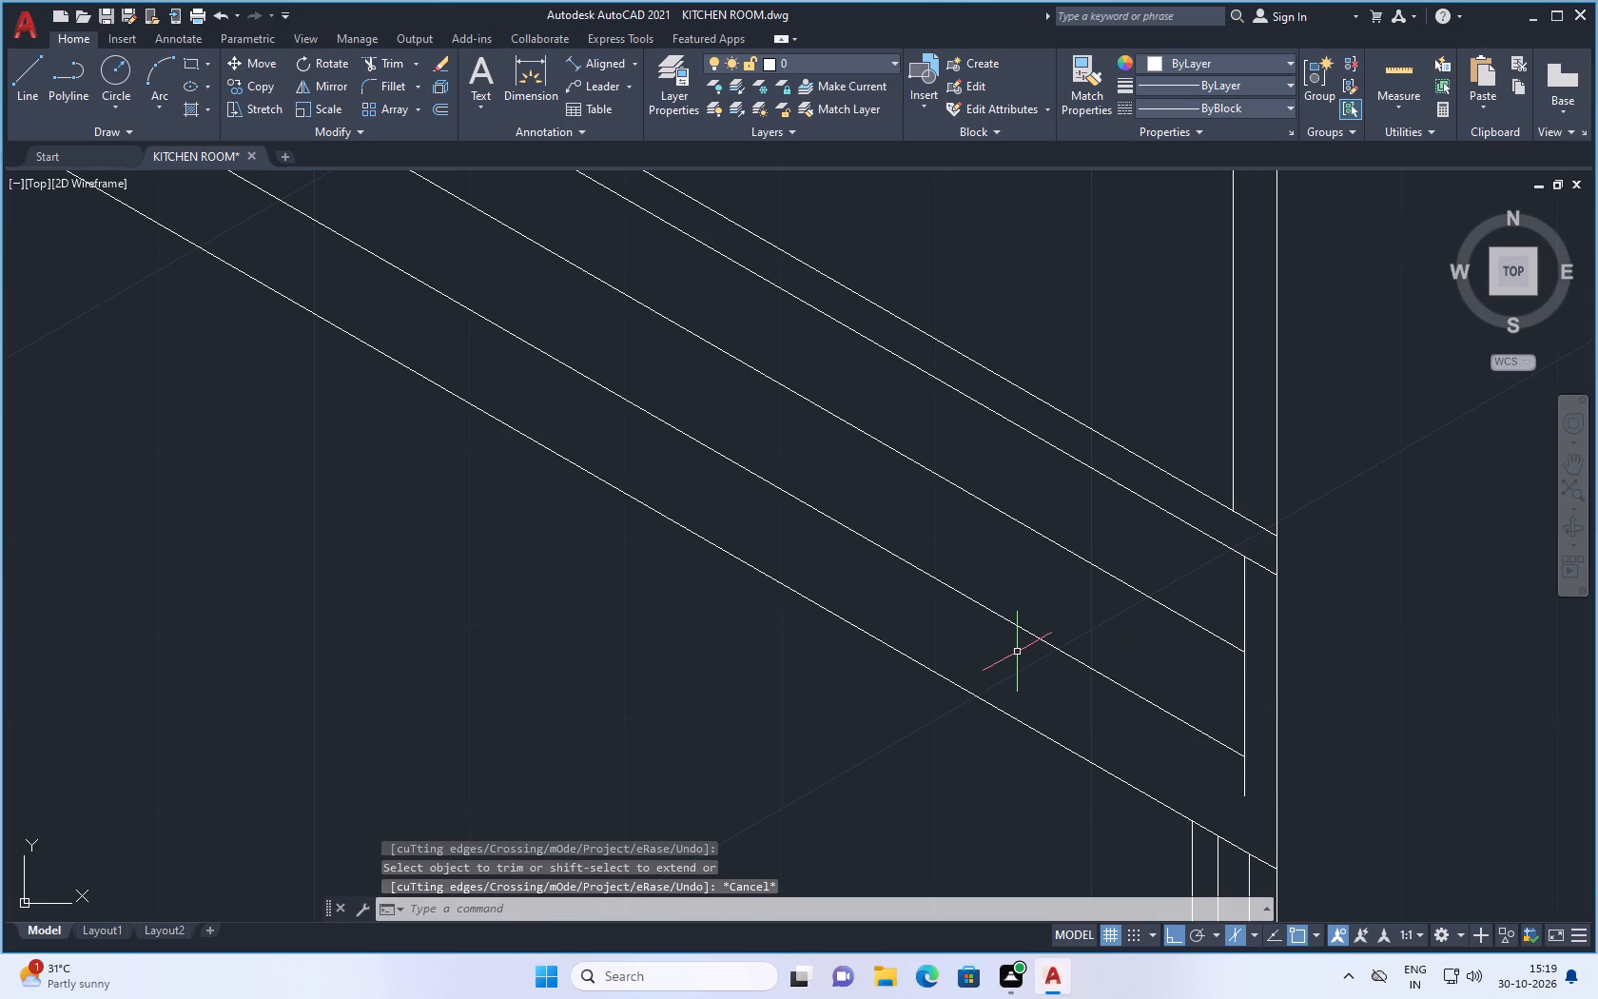
# With Ortho off, draw a three-point arc from the trimmed end of the third sloping line, curving up beyond the bands' outer edge.
pyautogui.scroll(-2, 1017, 652)
pyautogui.scroll(1, 1173, 651)
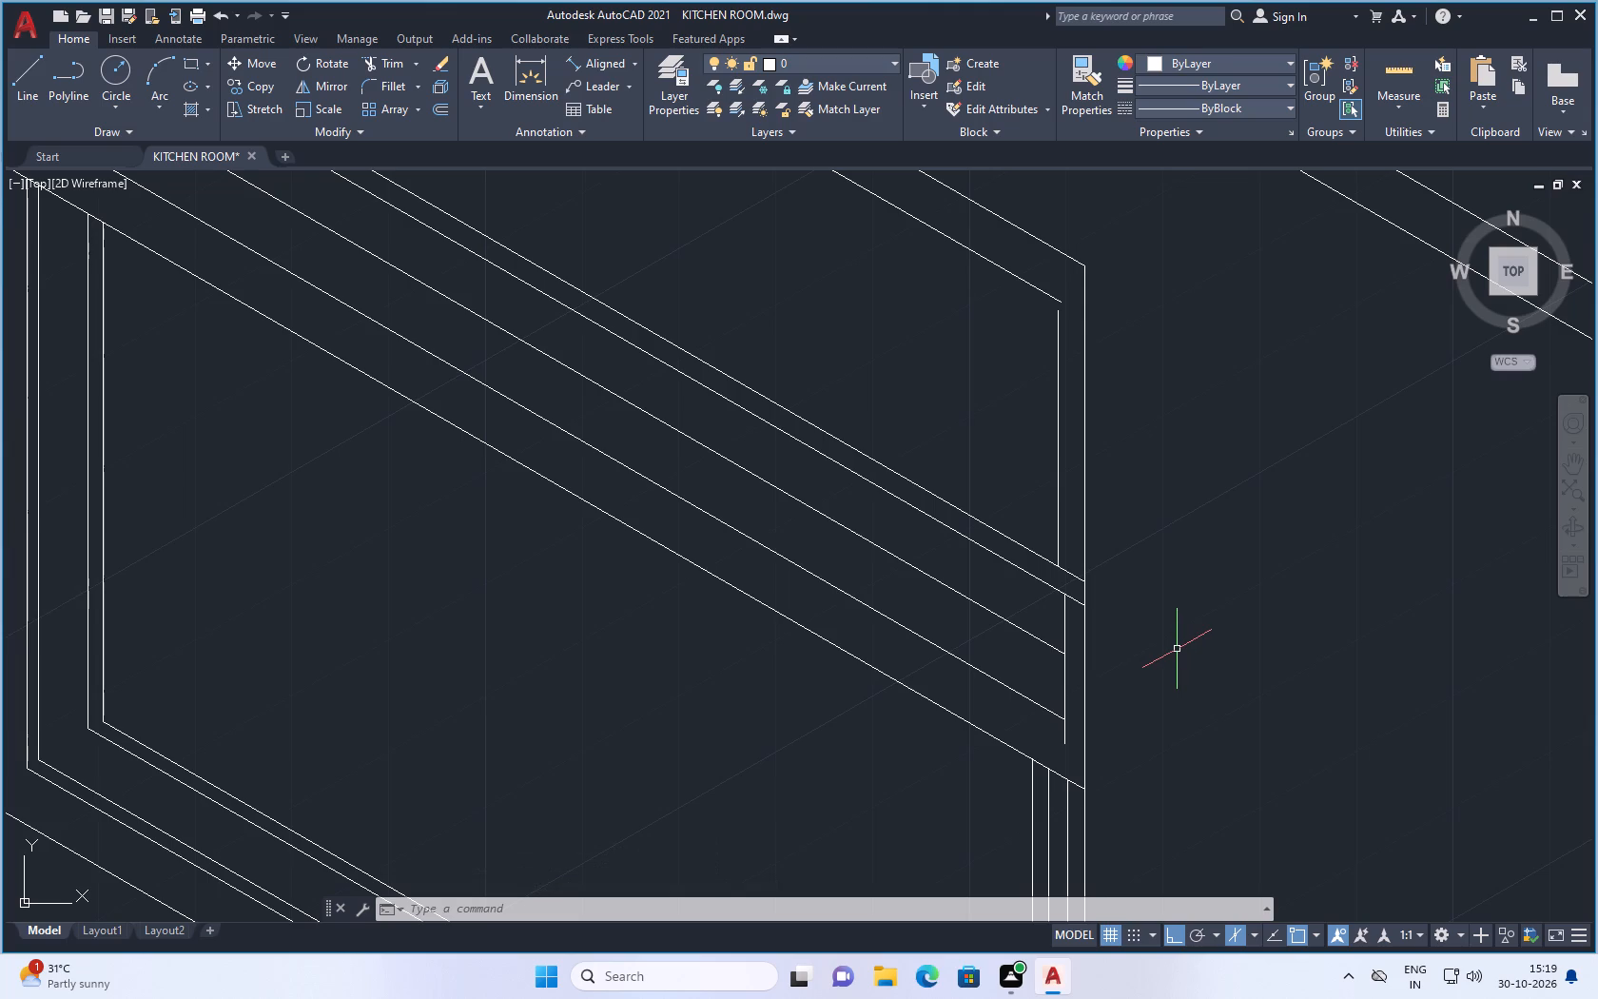
pyautogui.press('f')
pyautogui.press('Escape')
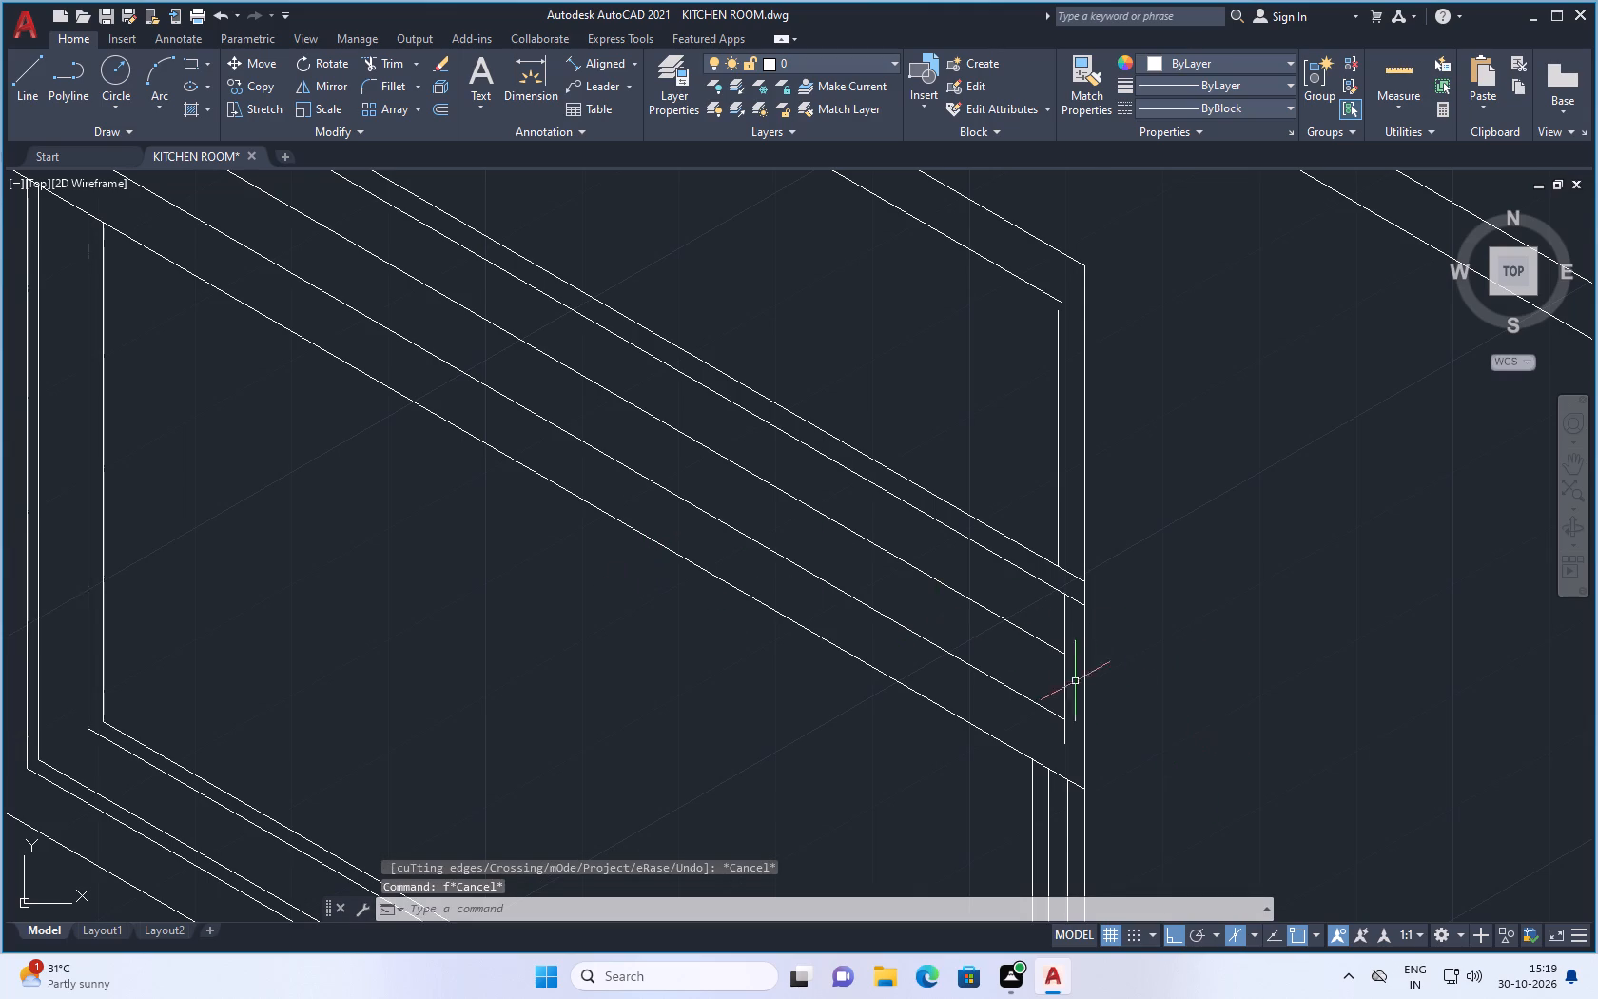
pyautogui.scroll(1, 1064, 679)
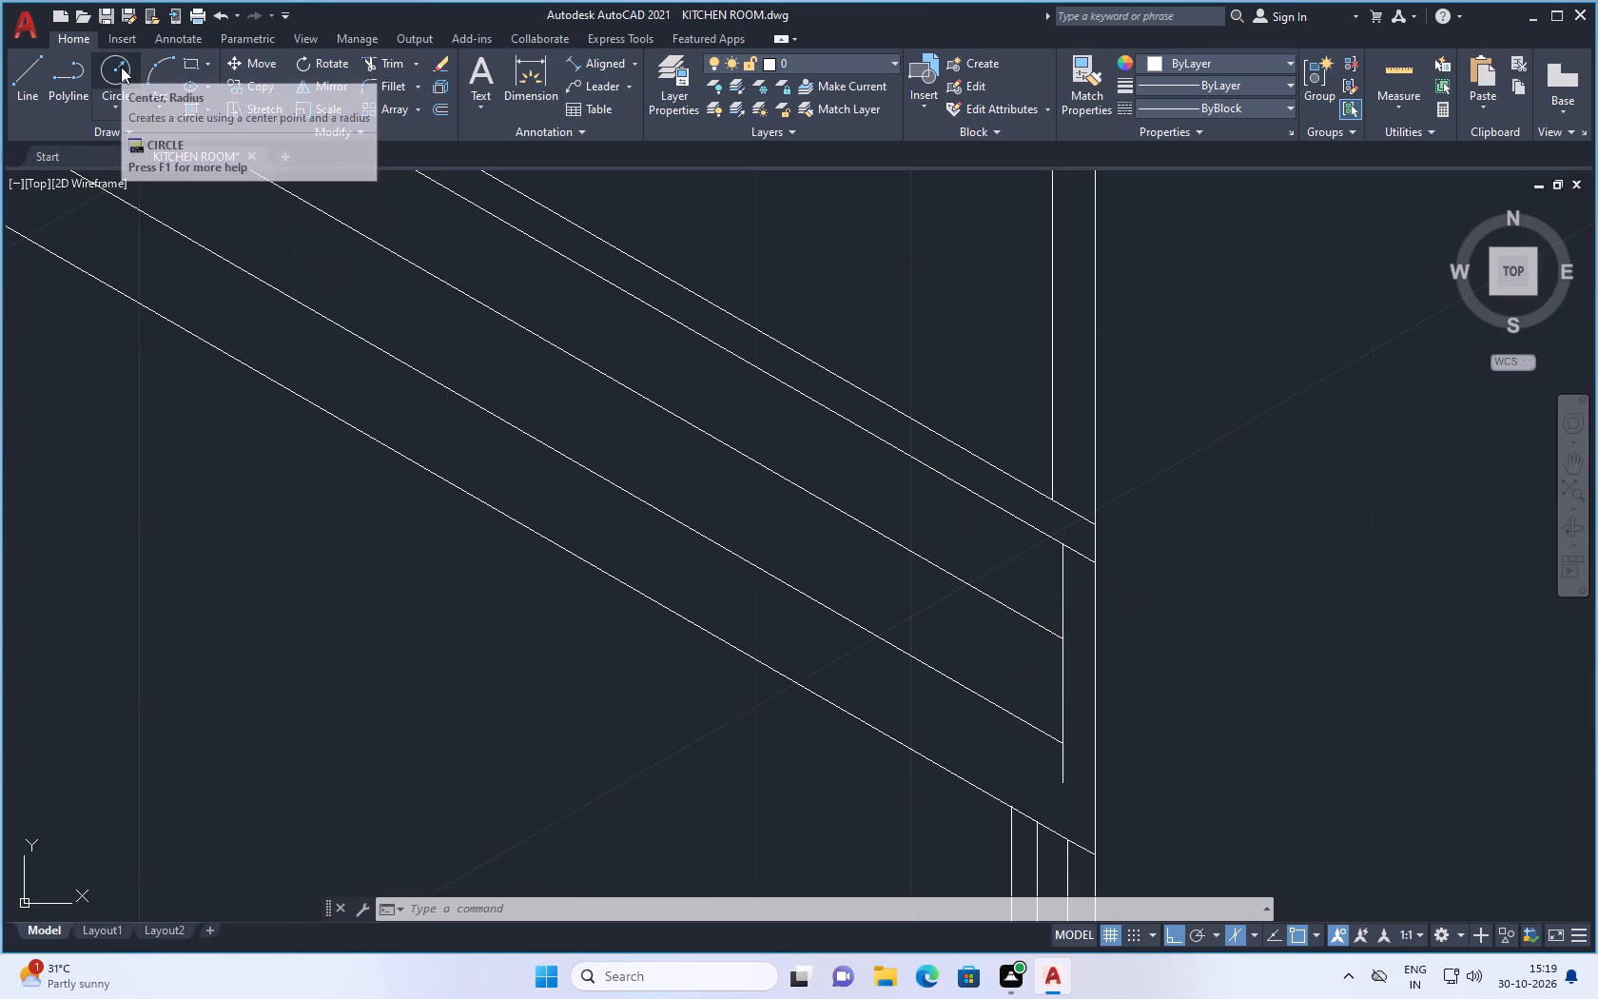
pyautogui.click(154, 64)
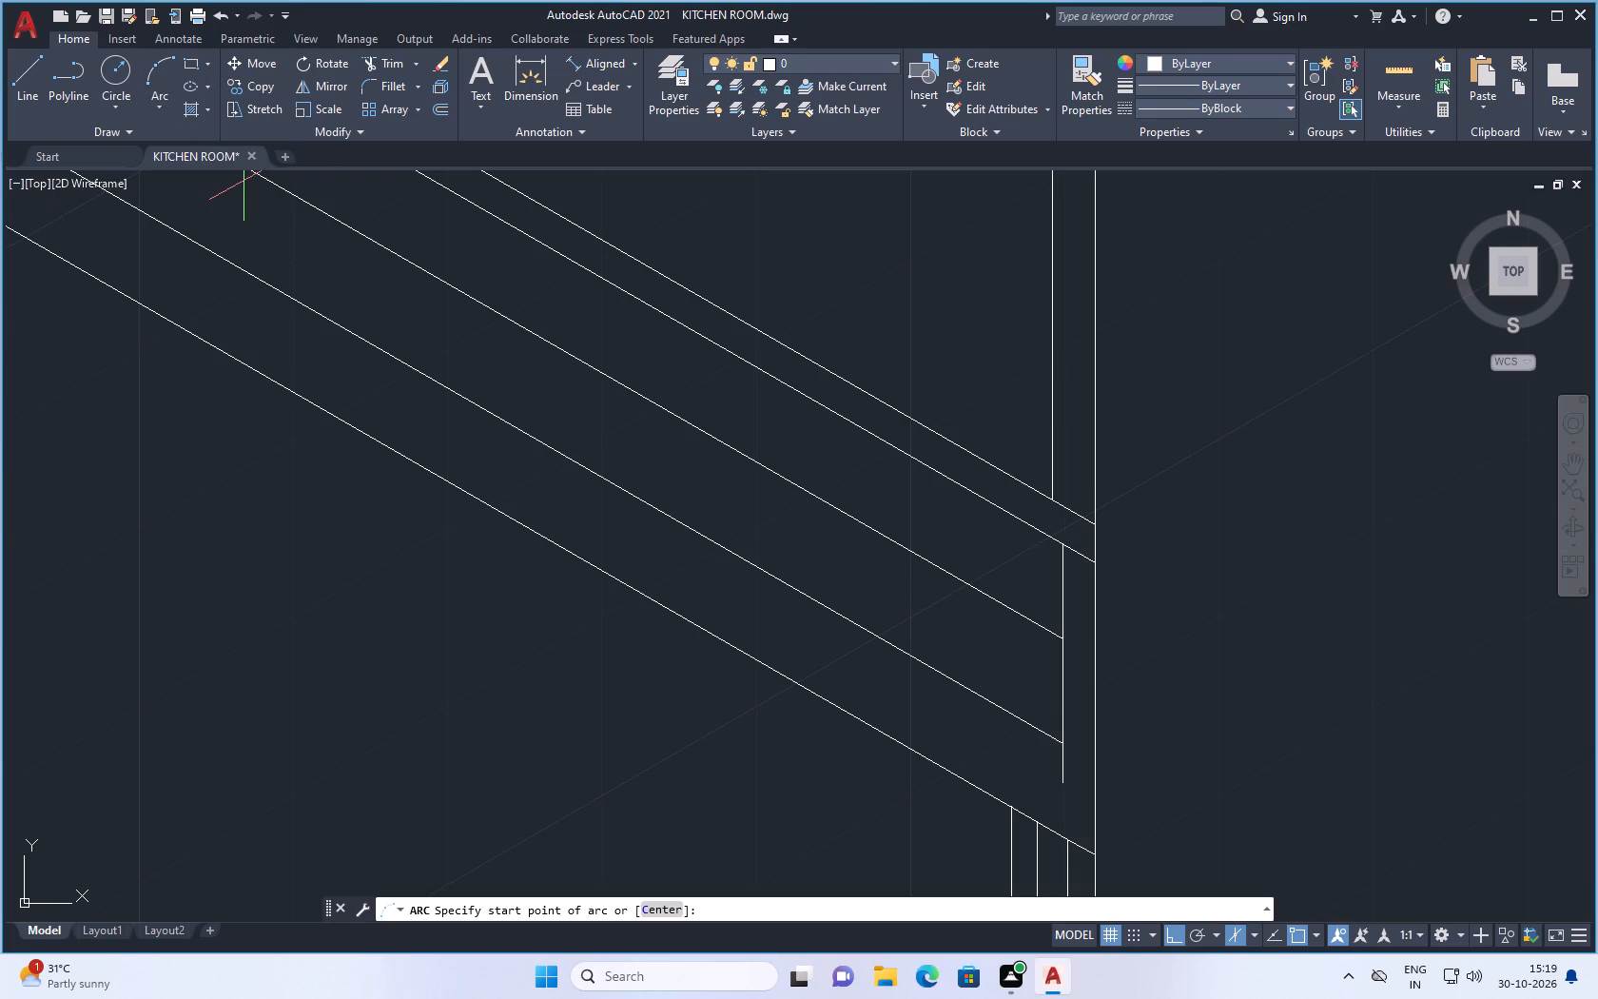
pyautogui.scroll(2, 1060, 637)
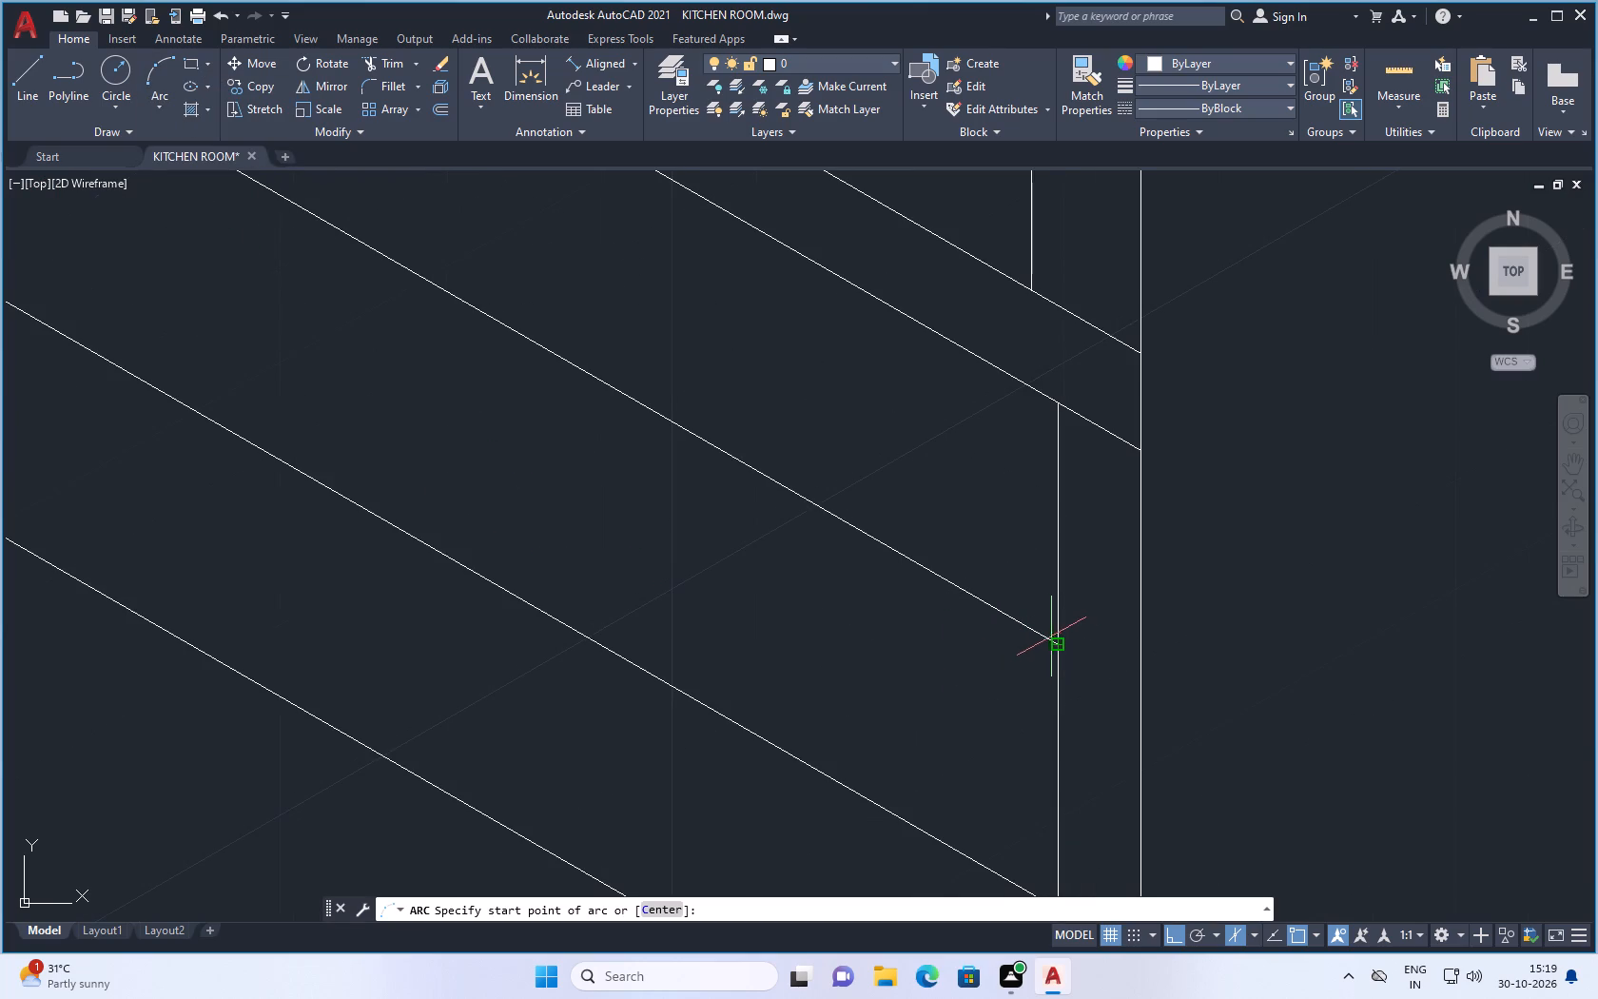
pyautogui.click(1042, 635)
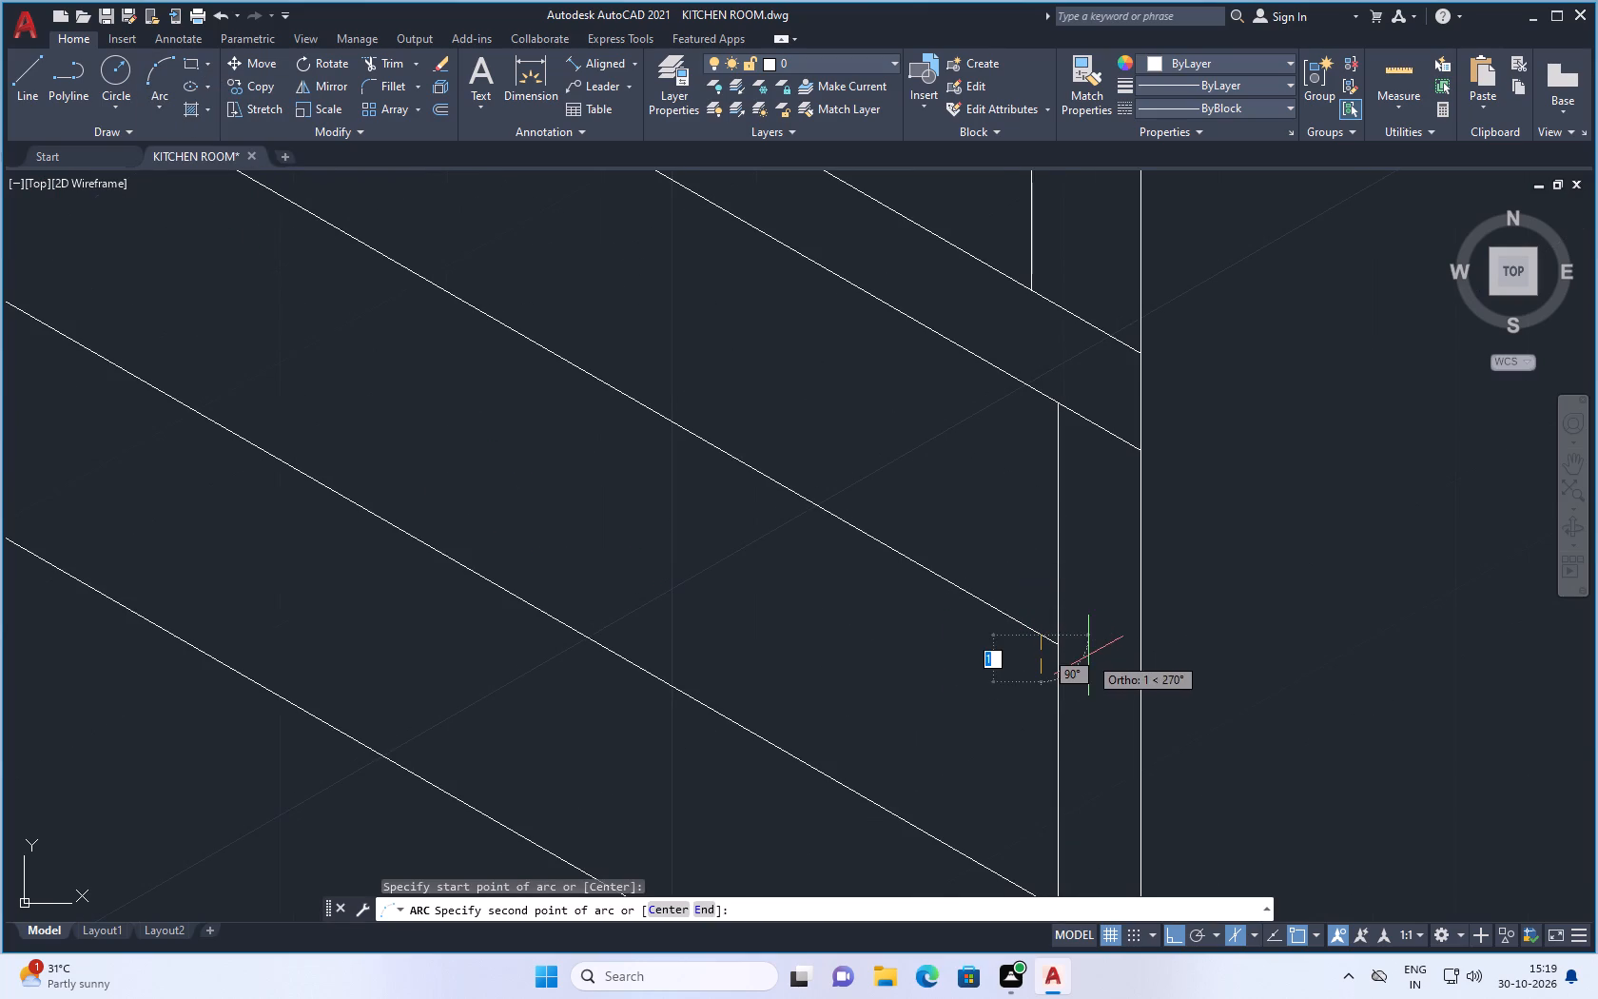
pyautogui.click(1179, 929)
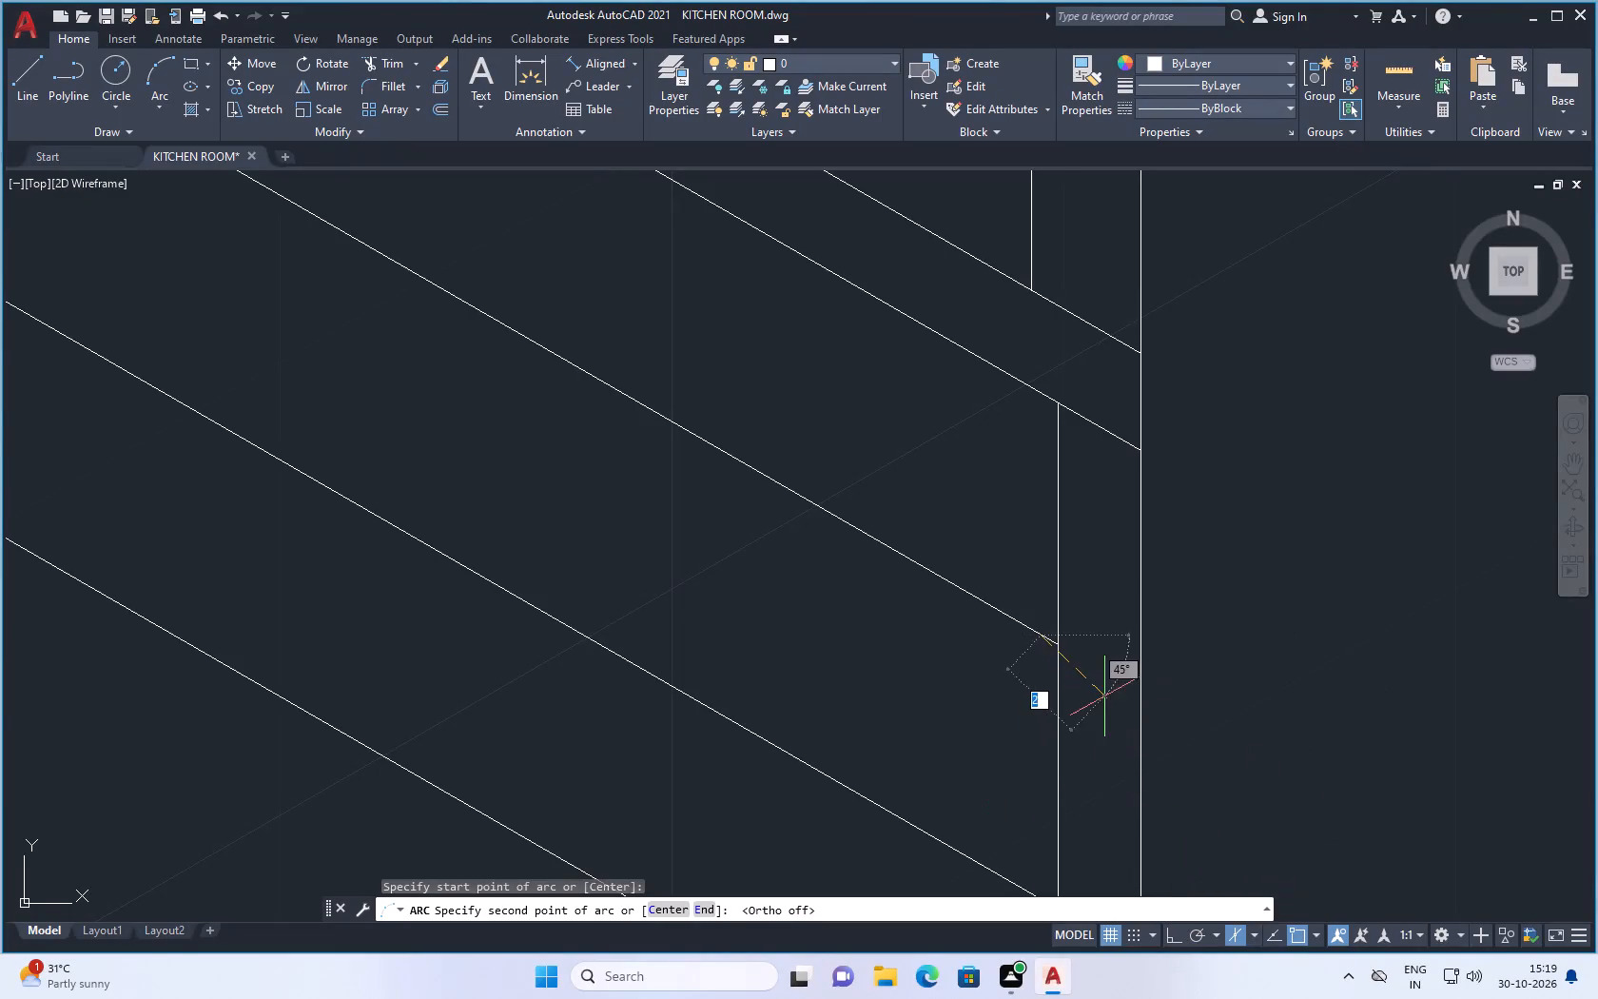
pyautogui.click(1096, 661)
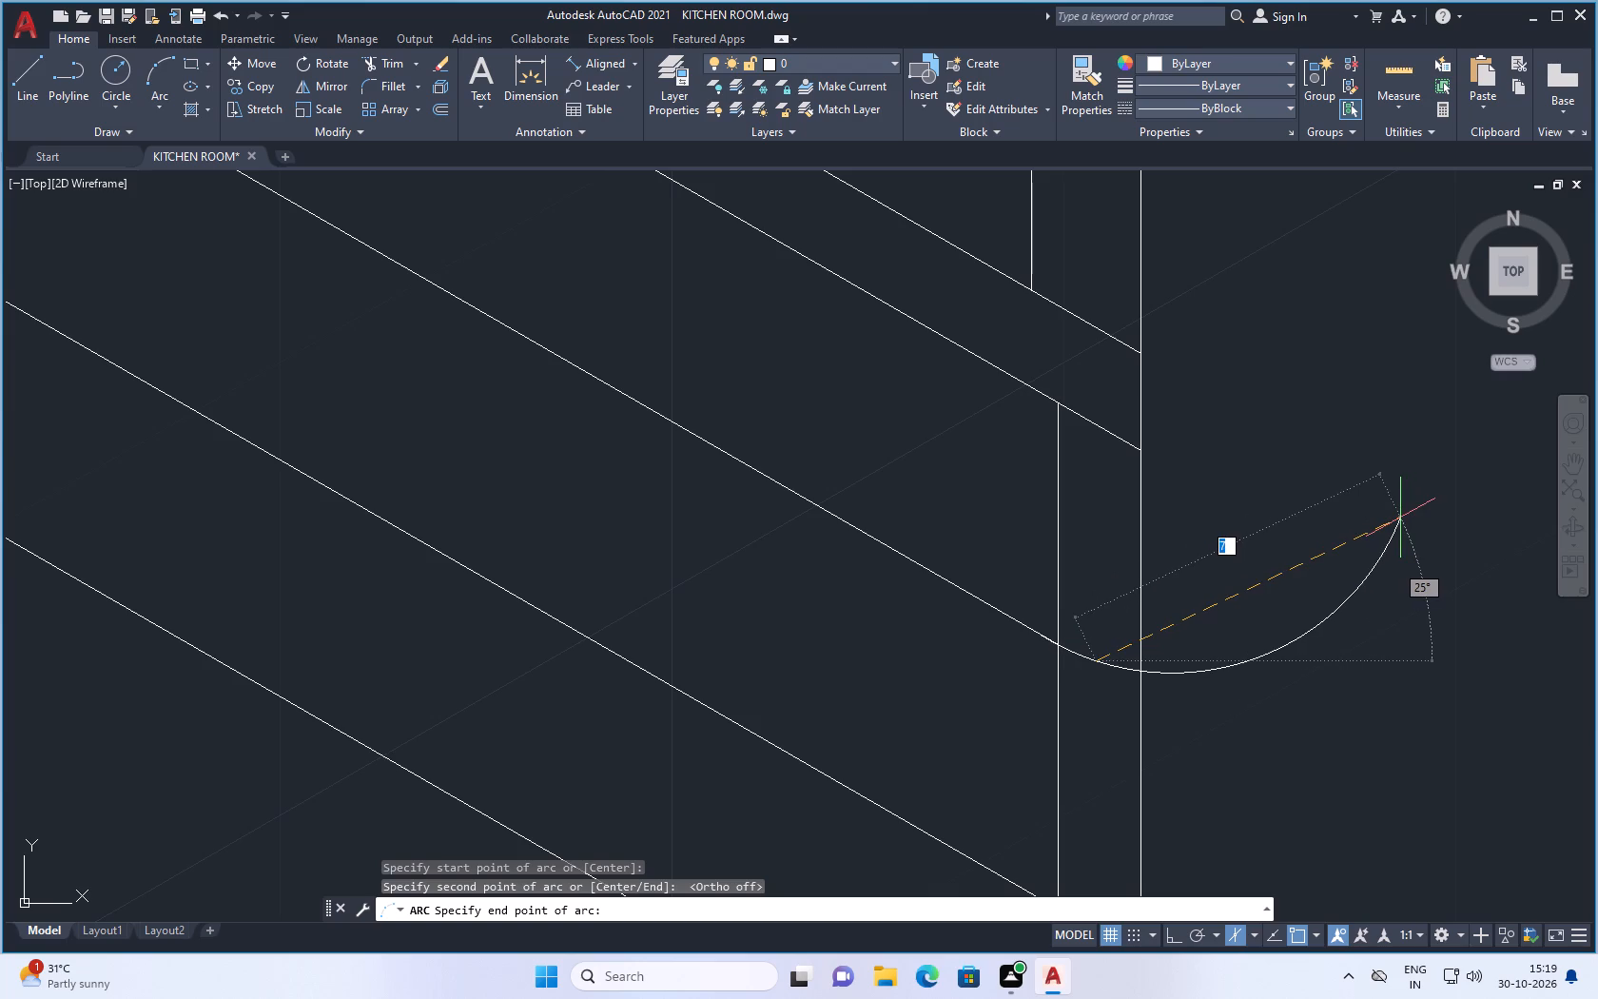
pyautogui.click(1400, 518)
# Draw a matching three-point arc from the trimmed end of the fourth sloping line, curving up past the outer edge.
pyautogui.scroll(-3, 1083, 664)
pyautogui.scroll(2, 1094, 772)
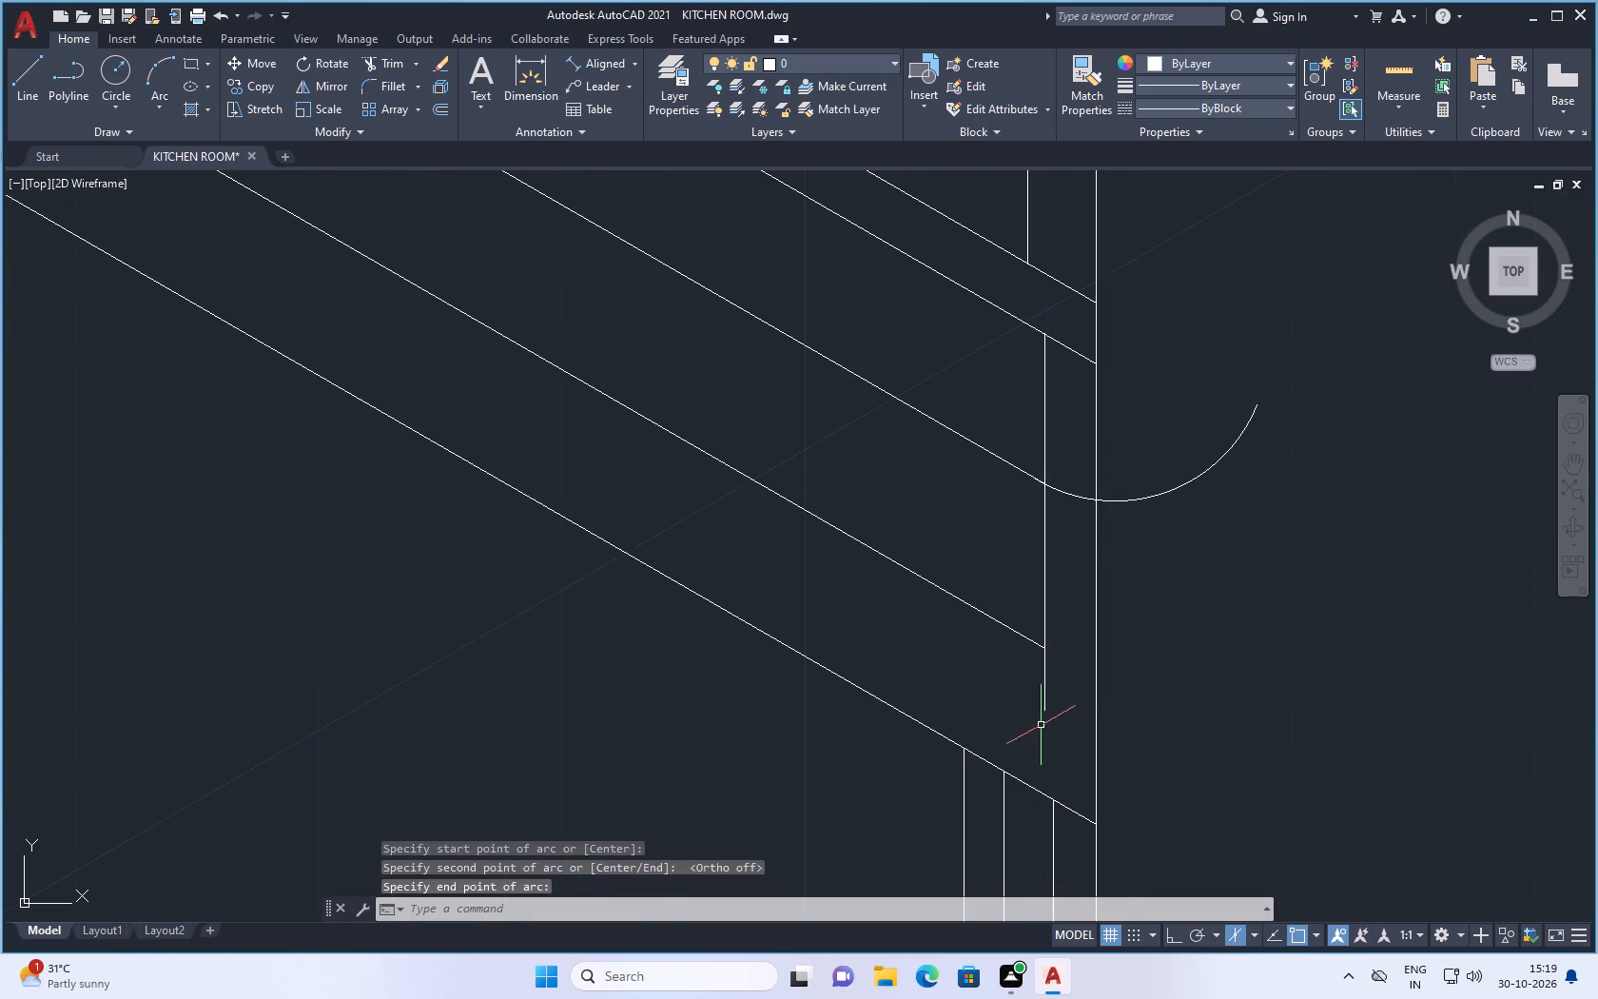
pyautogui.press('space')
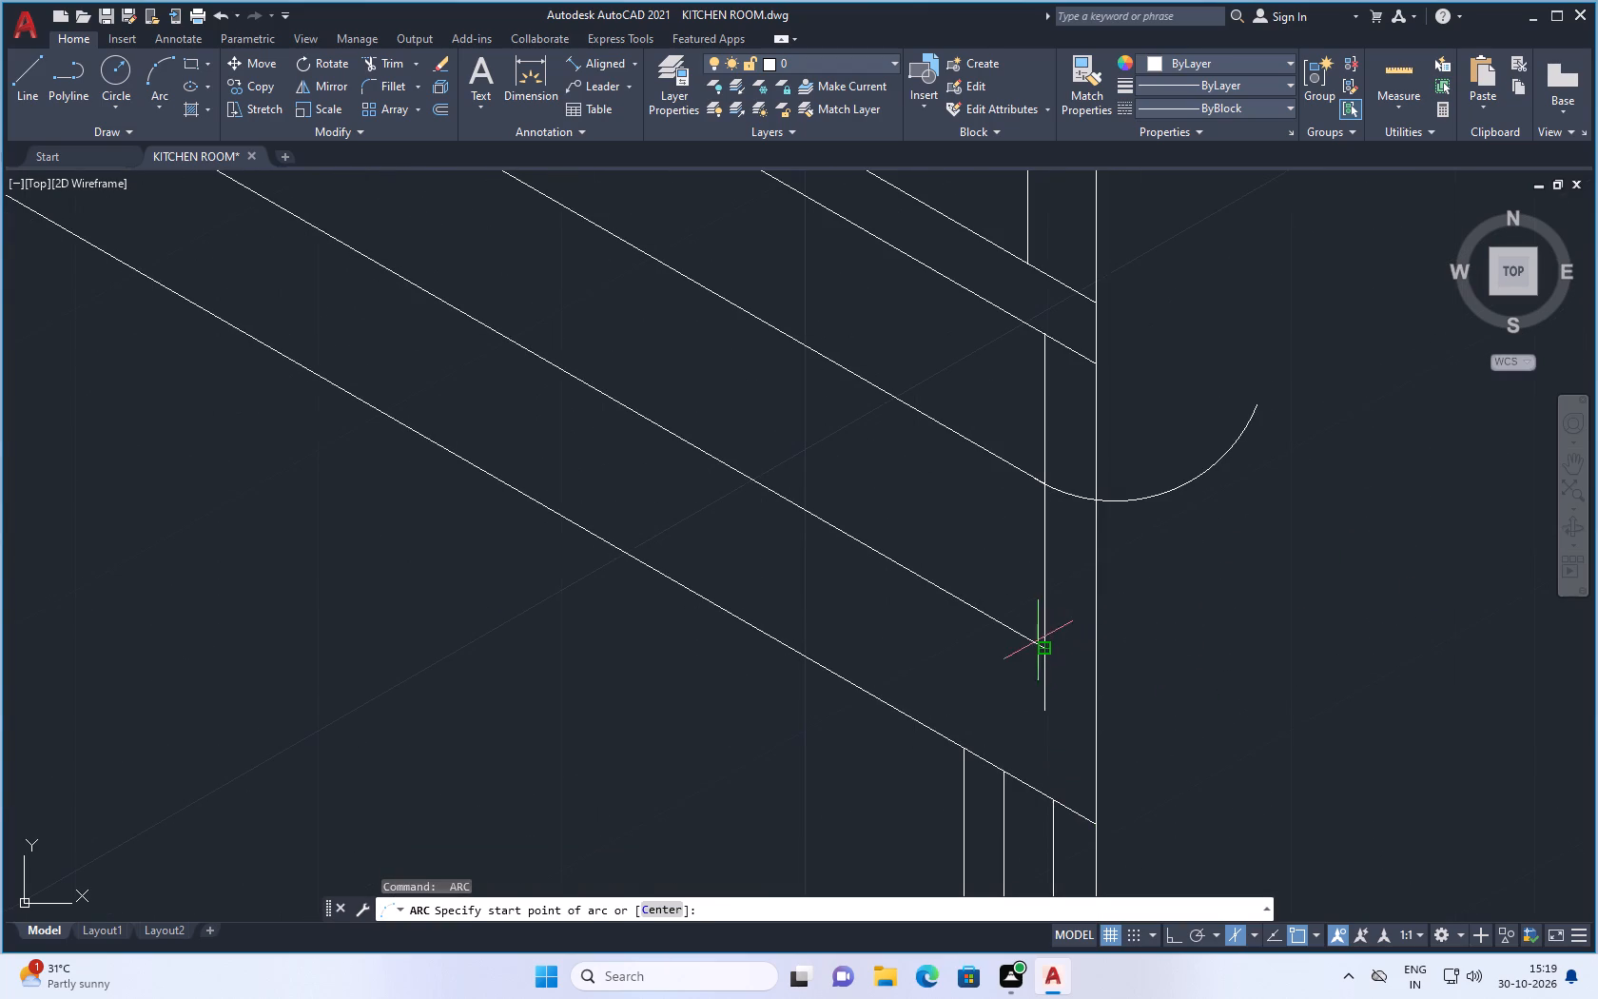
pyautogui.click(1048, 648)
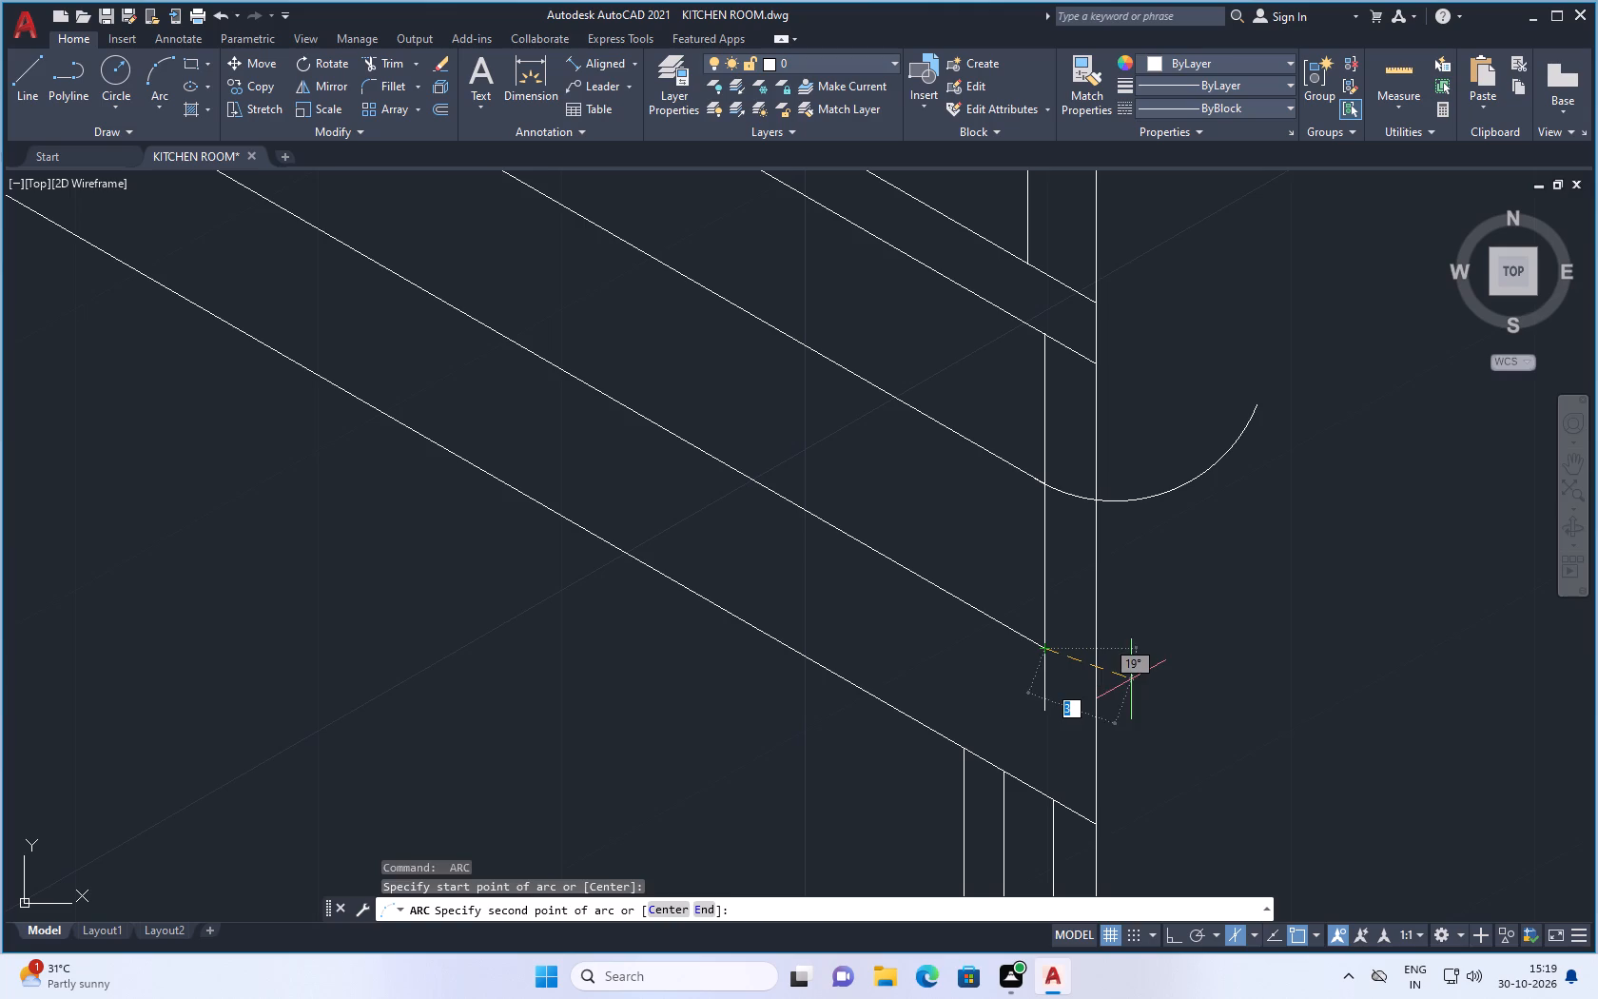
pyautogui.click(1131, 679)
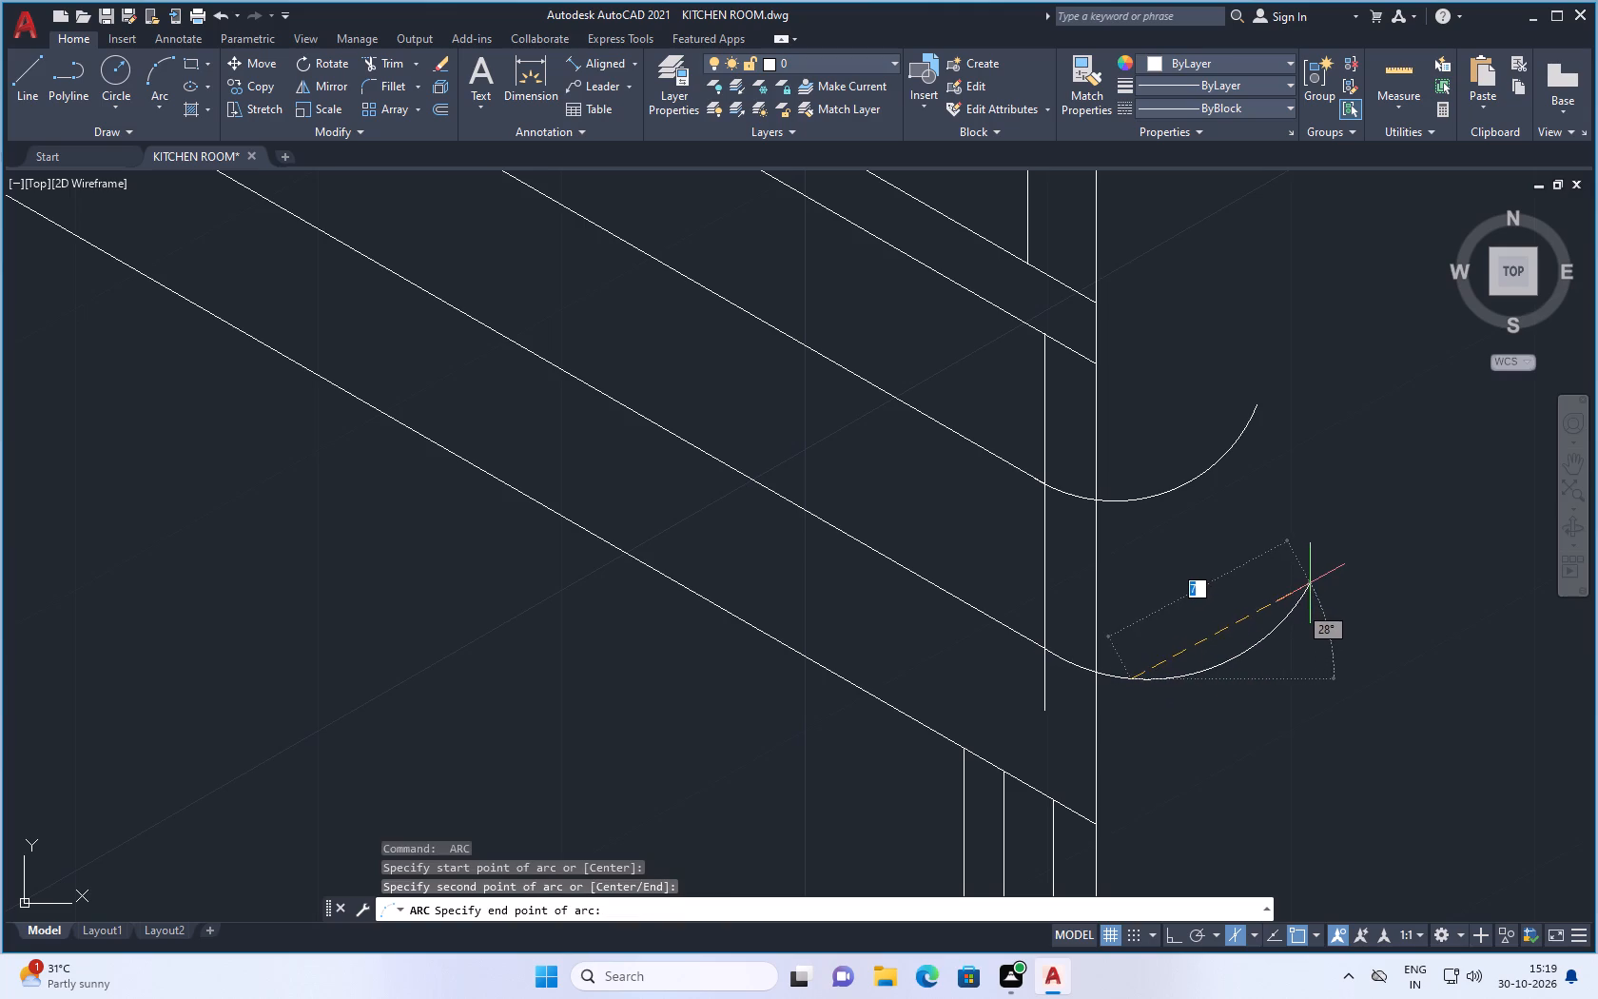
pyautogui.click(1310, 583)
# Trim the parts of both arcs that extend beyond the bands' outer vertical edge.
pyautogui.scroll(-3, 1198, 644)
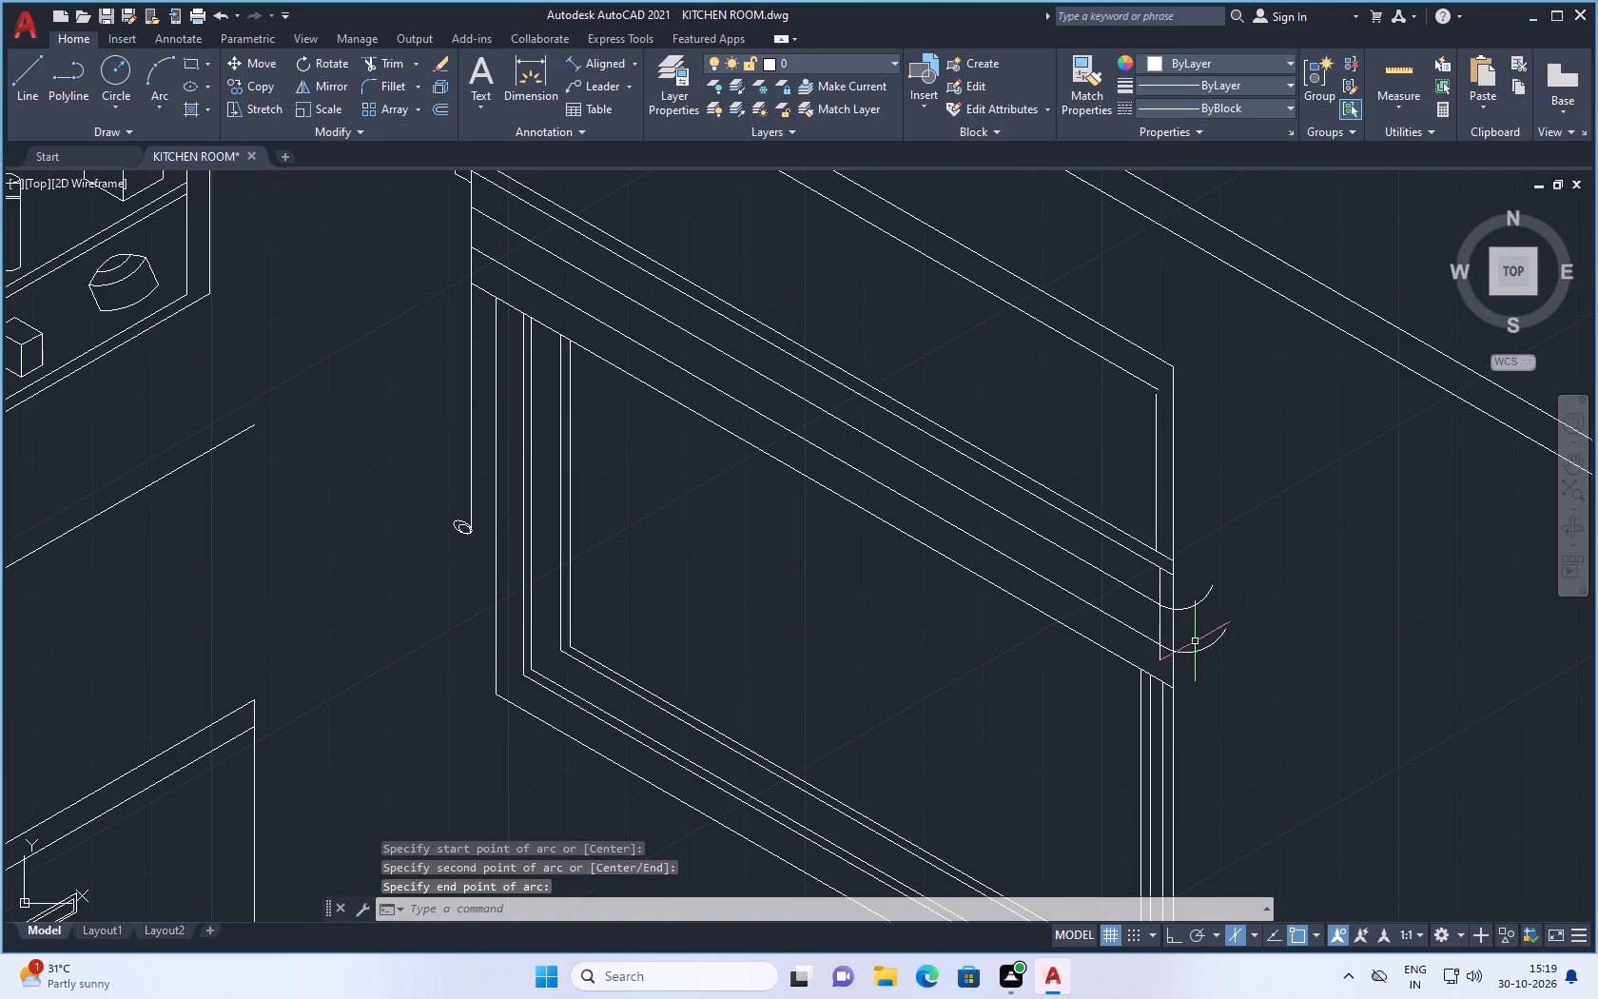
pyautogui.scroll(1, 1196, 662)
pyautogui.write('tr')
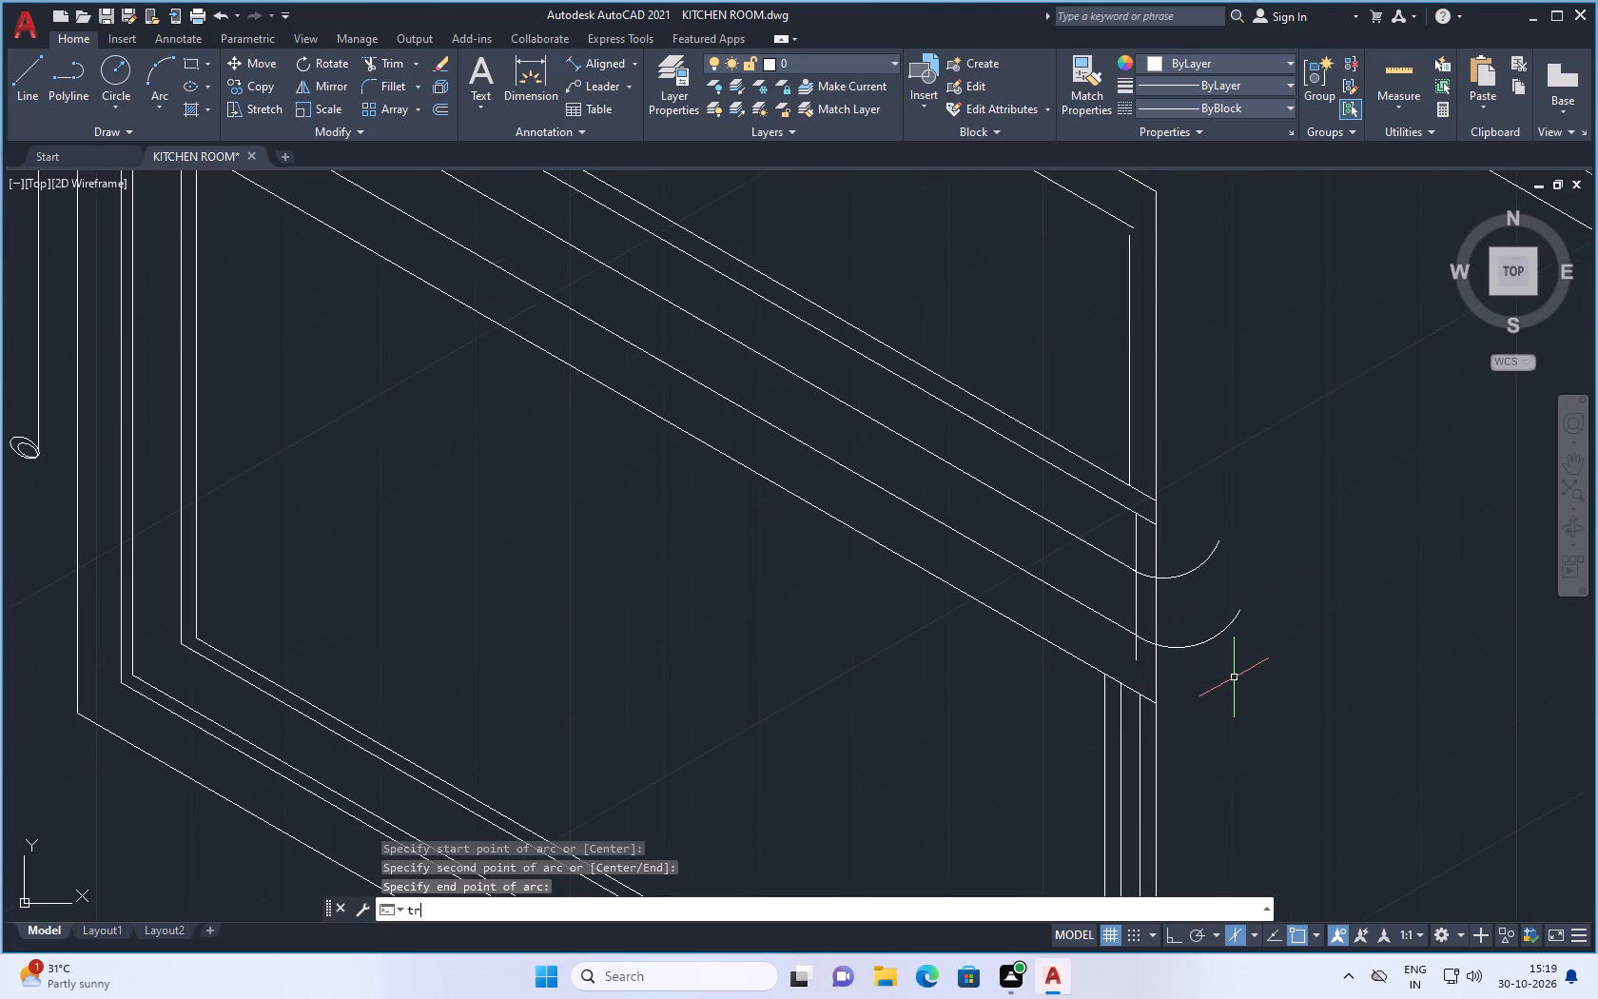
pyautogui.press('Return')
pyautogui.click(1191, 571)
pyautogui.moveTo(1197, 616); pyautogui.dragTo(1202, 672)
# Trim away all remaining pieces of the inner vertical construction line that crosses the bands' curved right ends.
pyautogui.click(1140, 652)
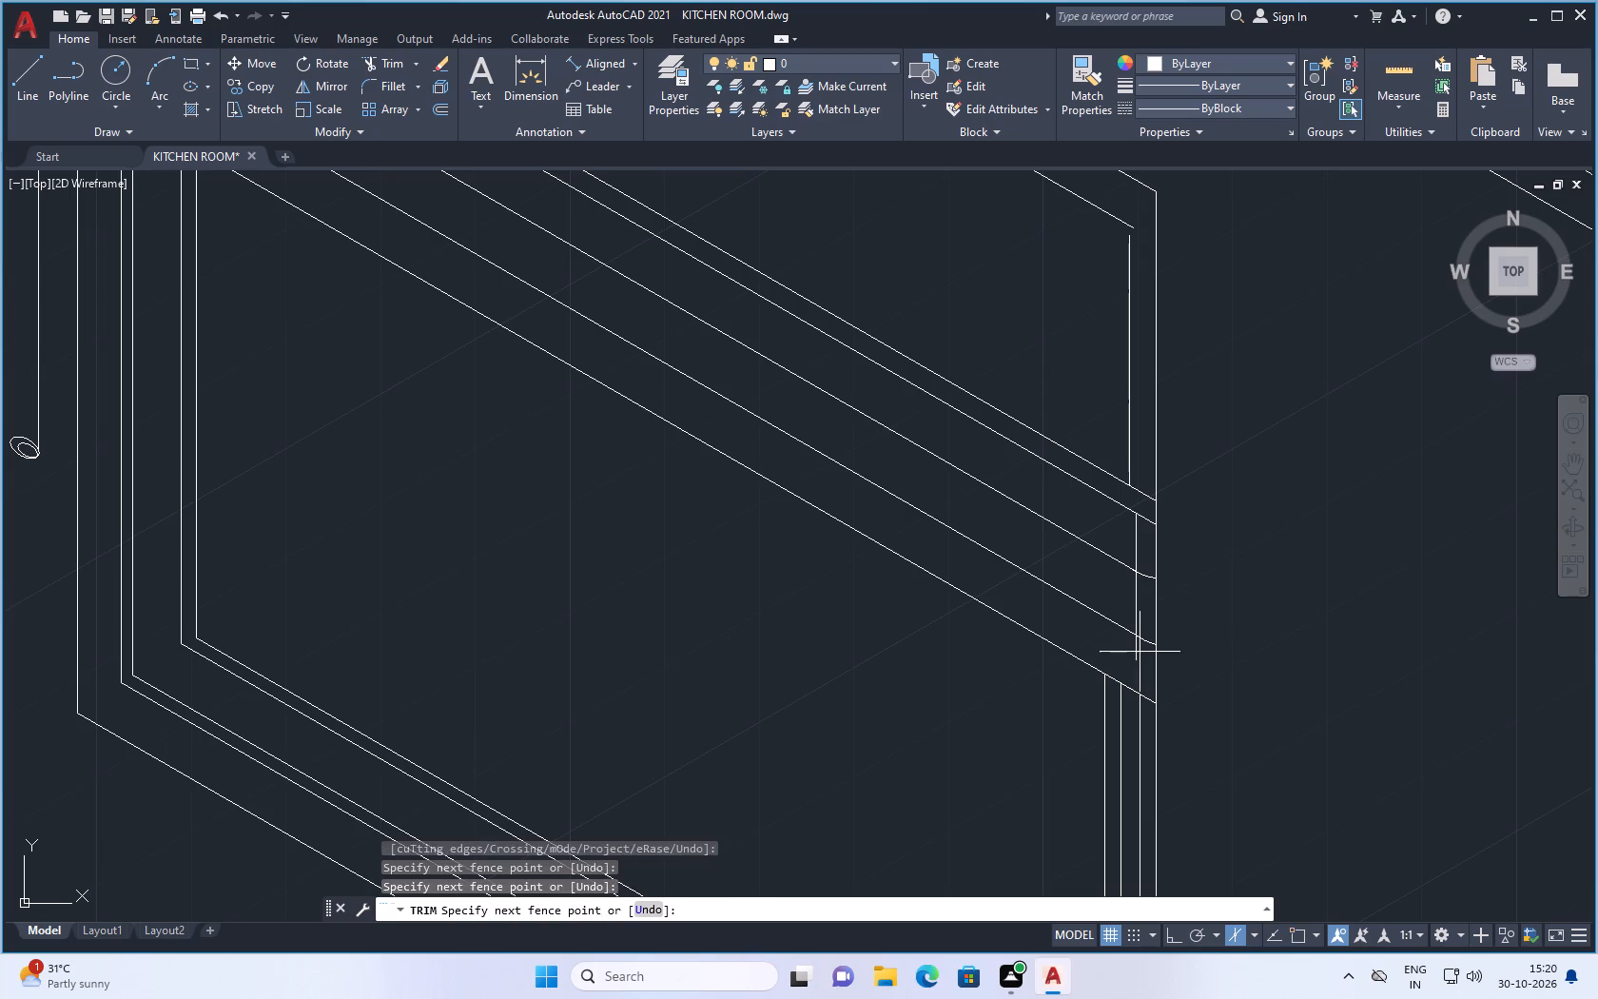
pyautogui.click(1130, 652)
pyautogui.scroll(-2, 1136, 656)
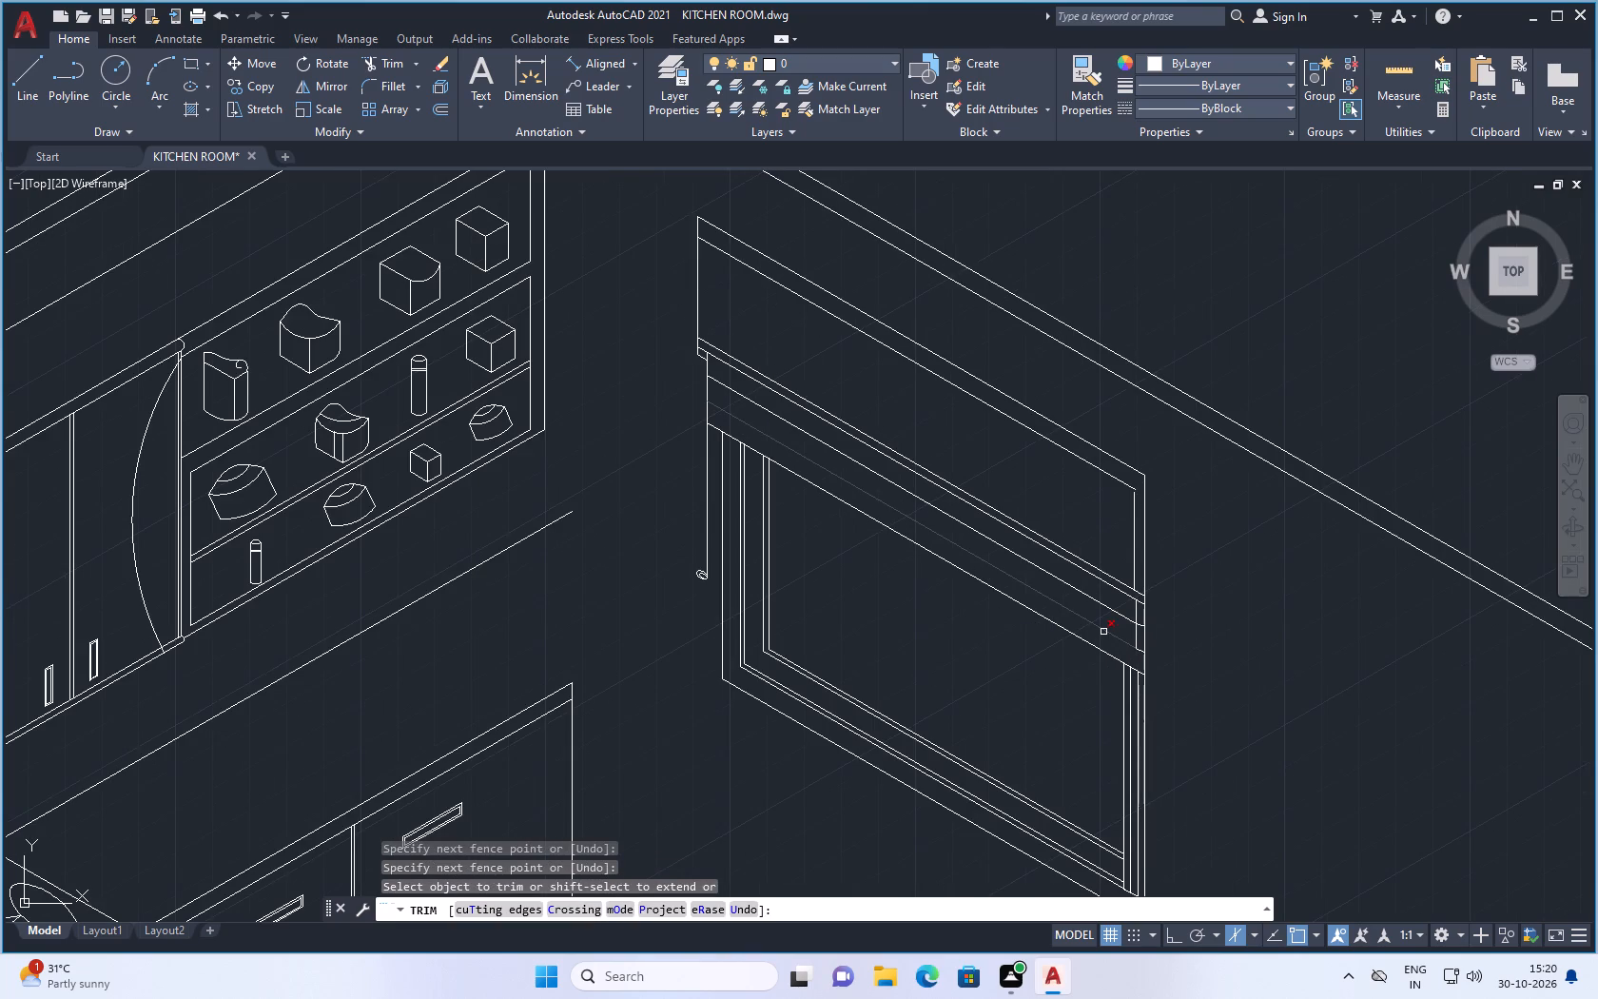
pyautogui.scroll(2, 1107, 620)
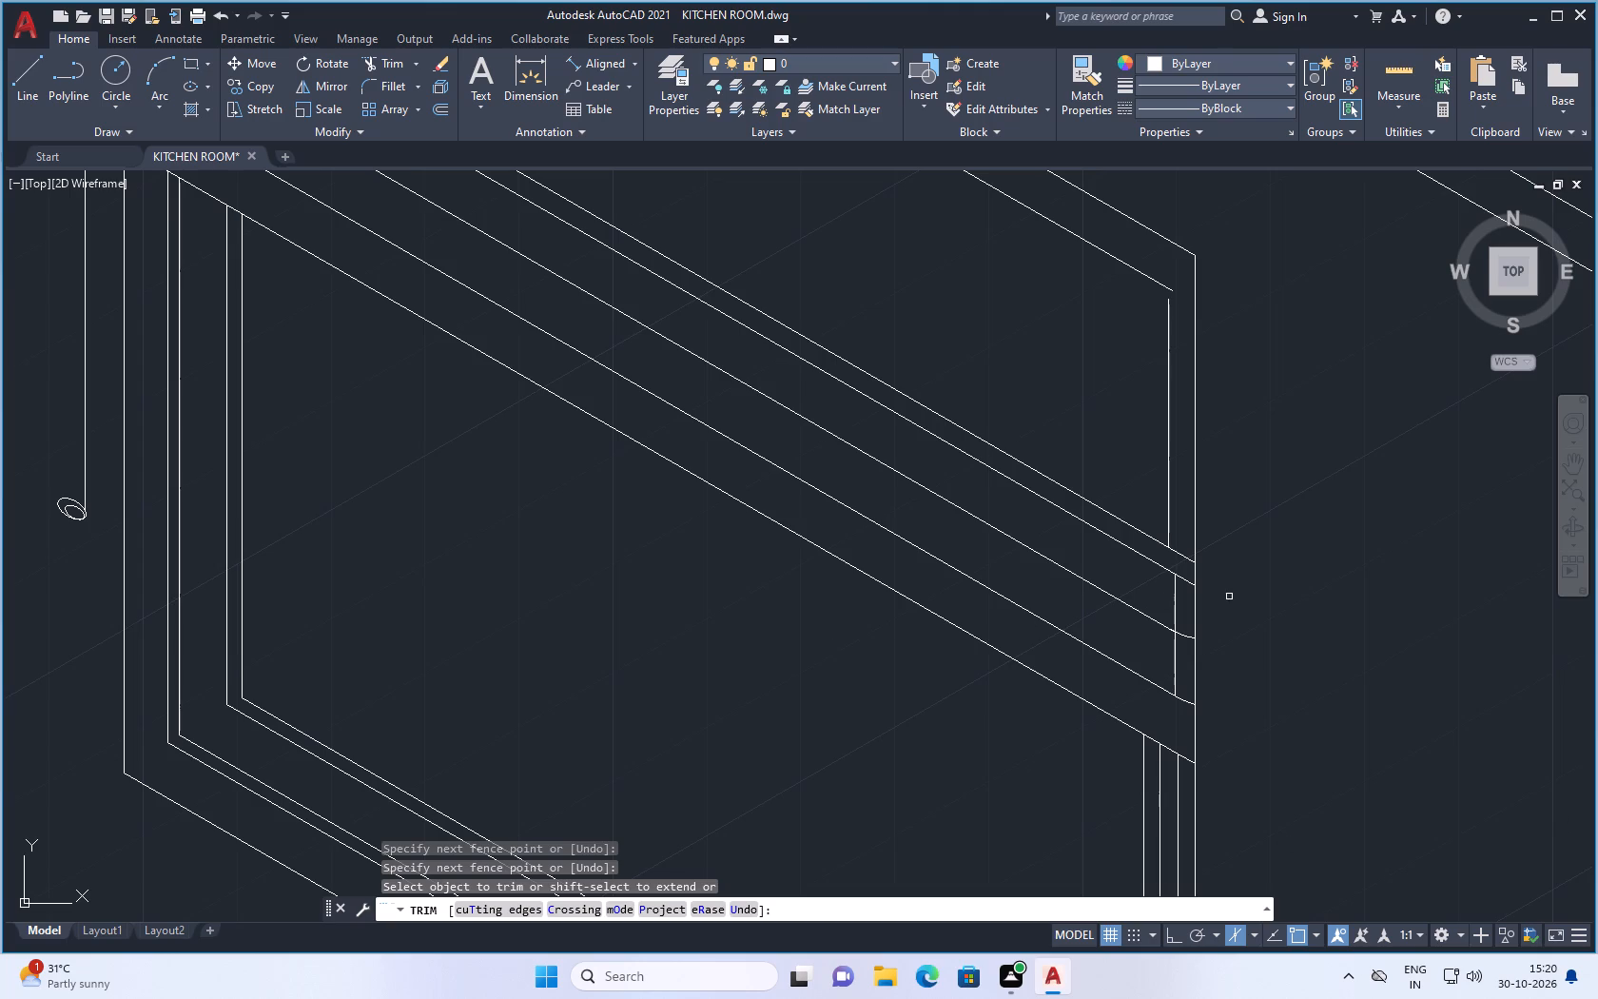
pyautogui.click(1175, 601)
pyautogui.click(1177, 662)
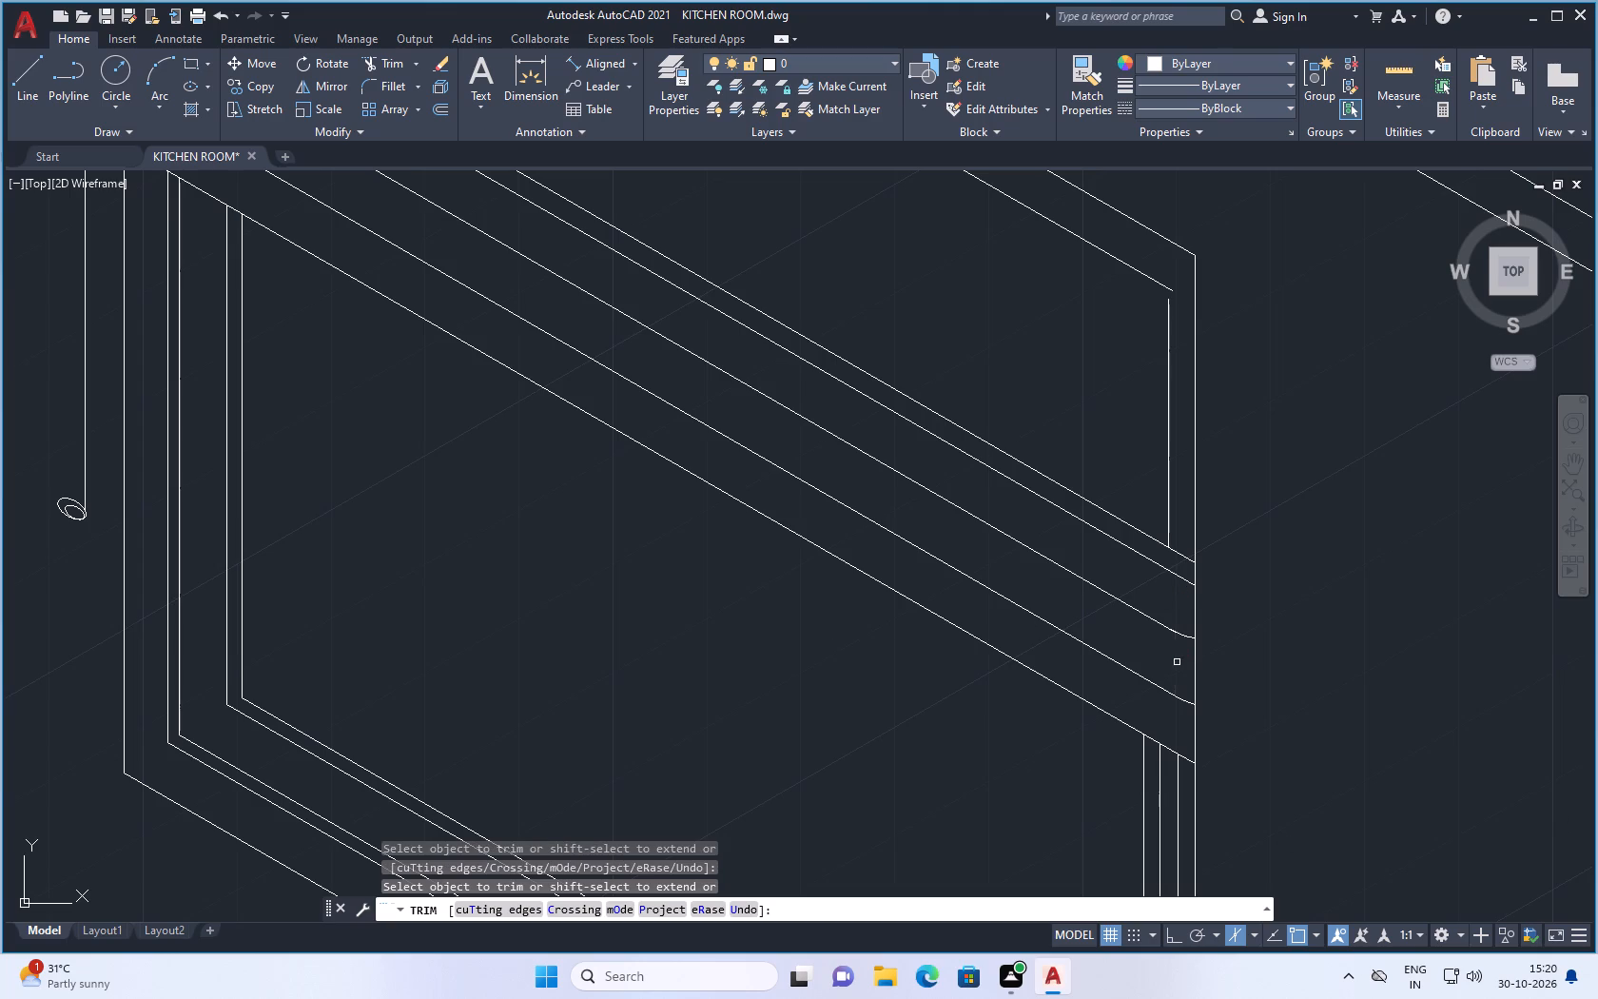
pyautogui.press('Escape')
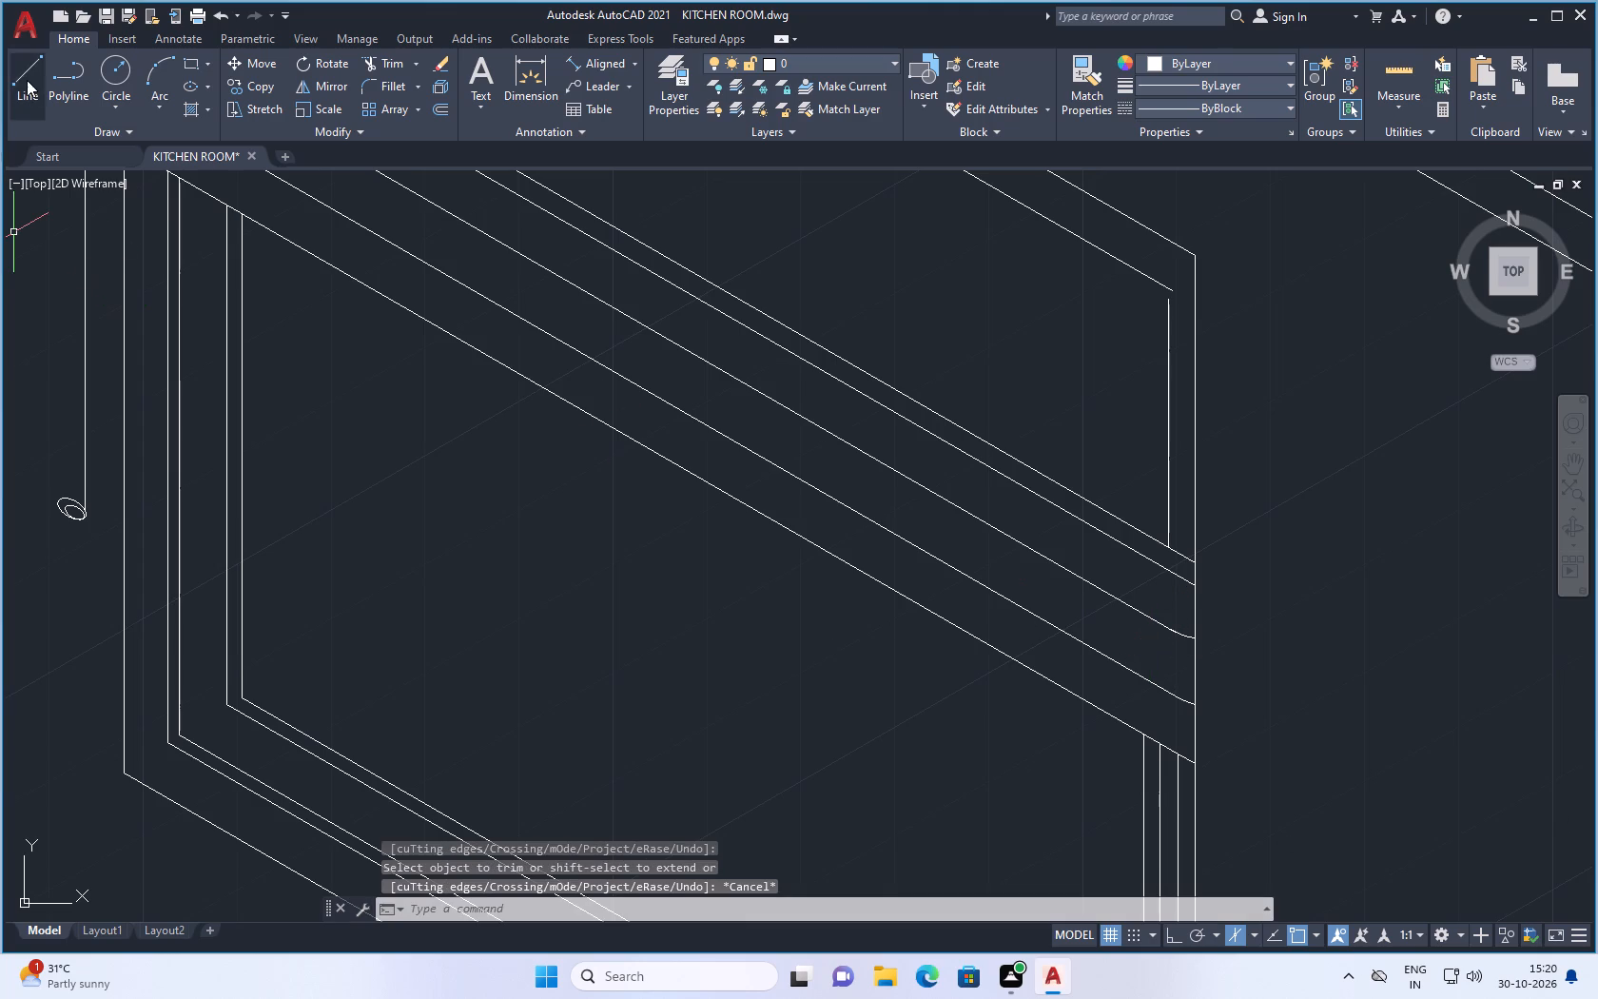
# Draw a line from the second sloping line's outer end, briefly back along it, then with Ortho on vertically down past the lowest sloping line.
pyautogui.click(26, 79)
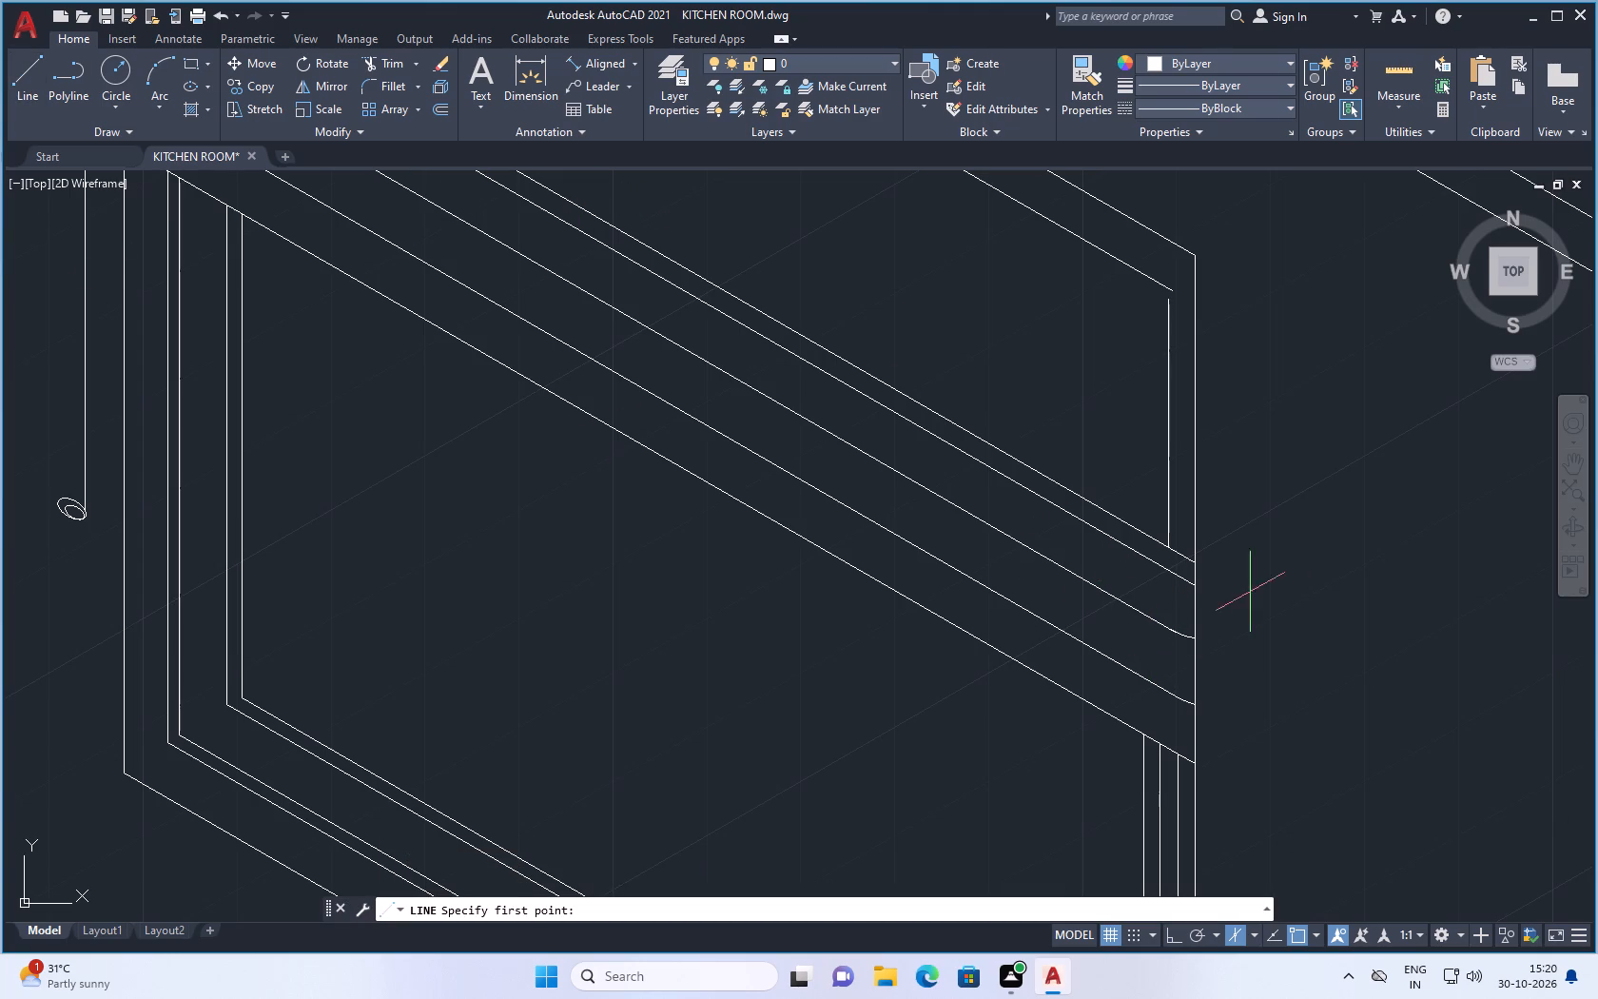
pyautogui.scroll(1, 1190, 584)
pyautogui.click(1188, 584)
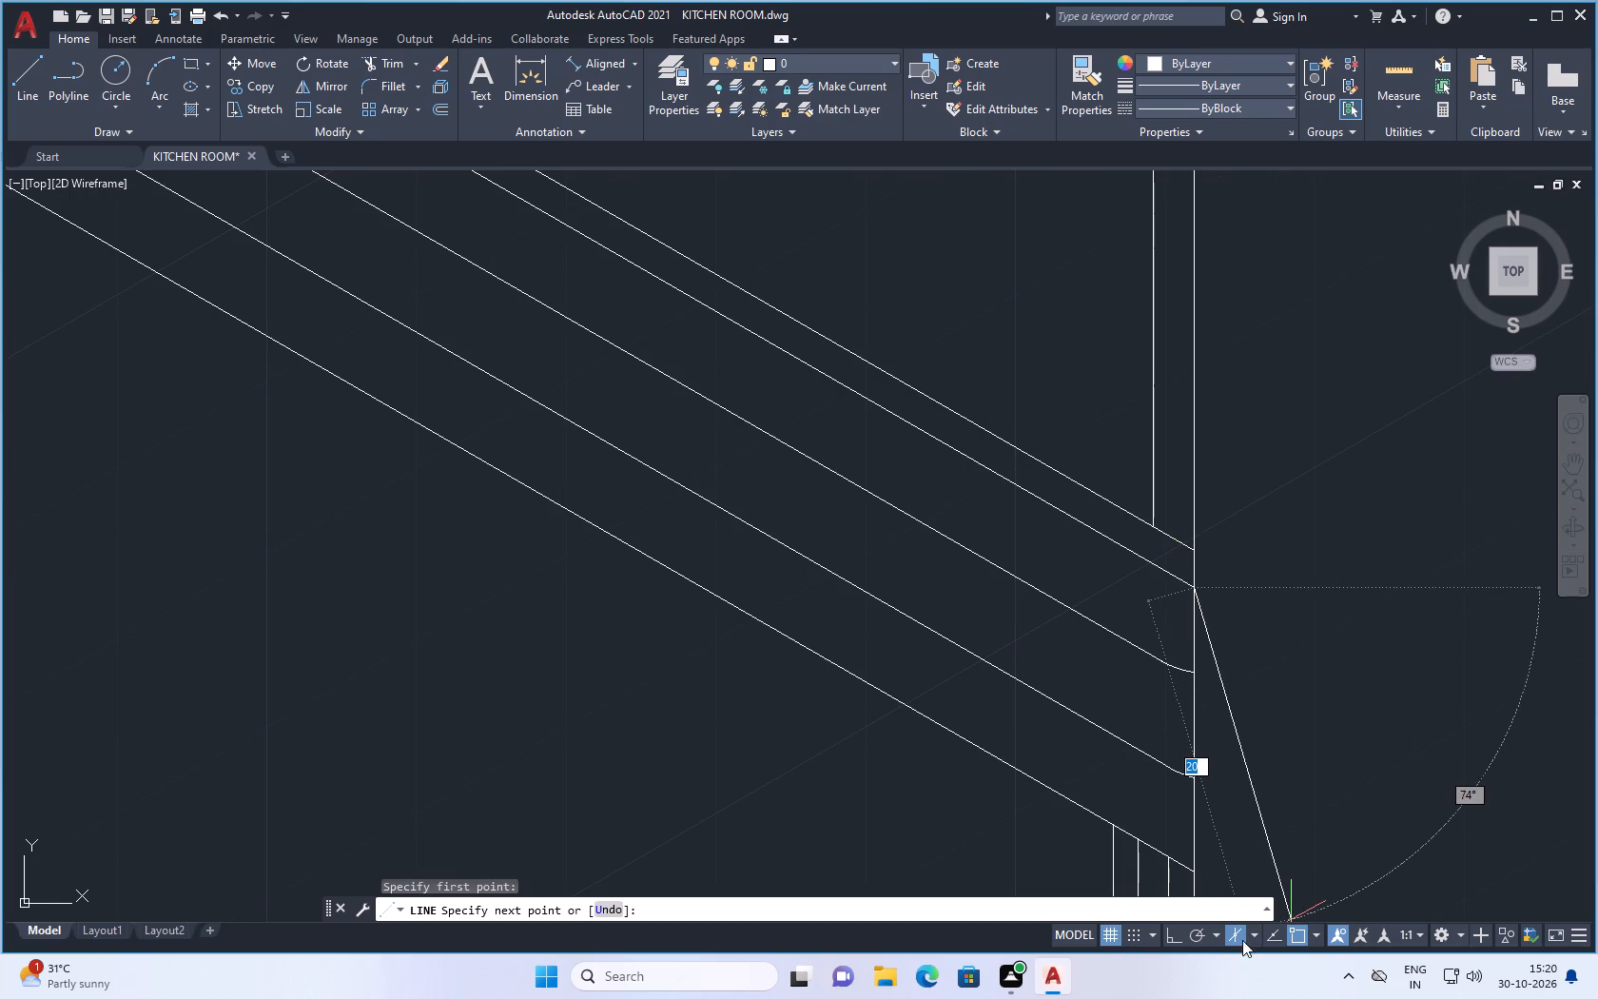
pyautogui.scroll(1, 1118, 583)
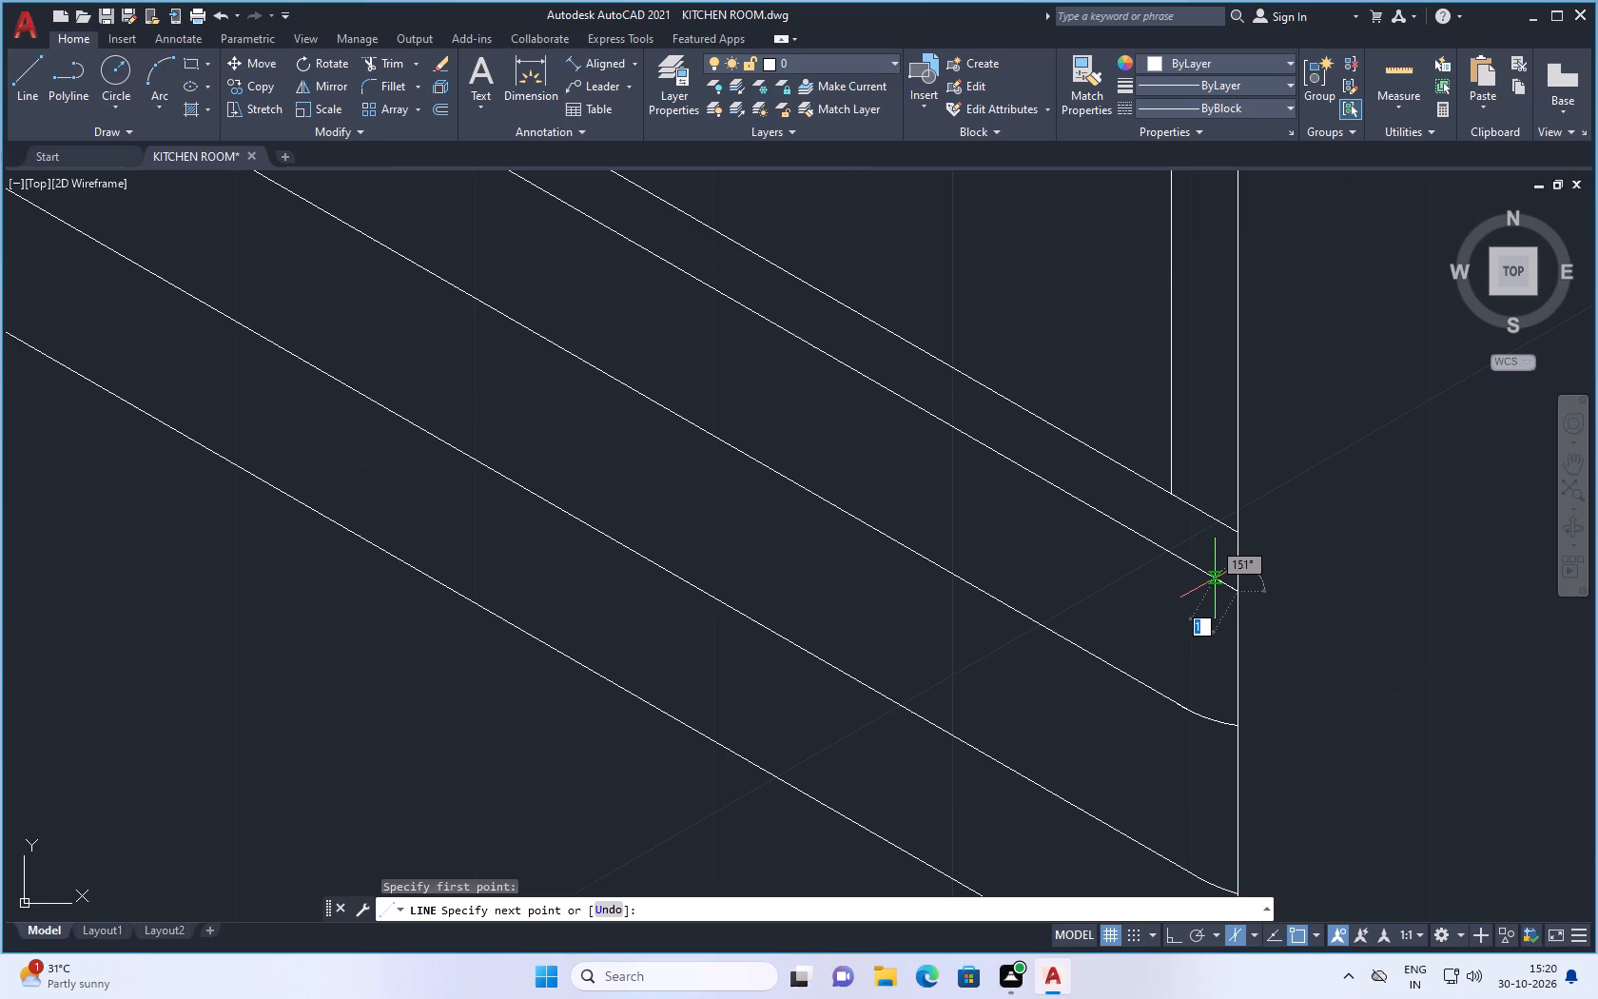
pyautogui.click(1216, 578)
pyautogui.scroll(-3, 1213, 663)
pyautogui.scroll(2, 1209, 742)
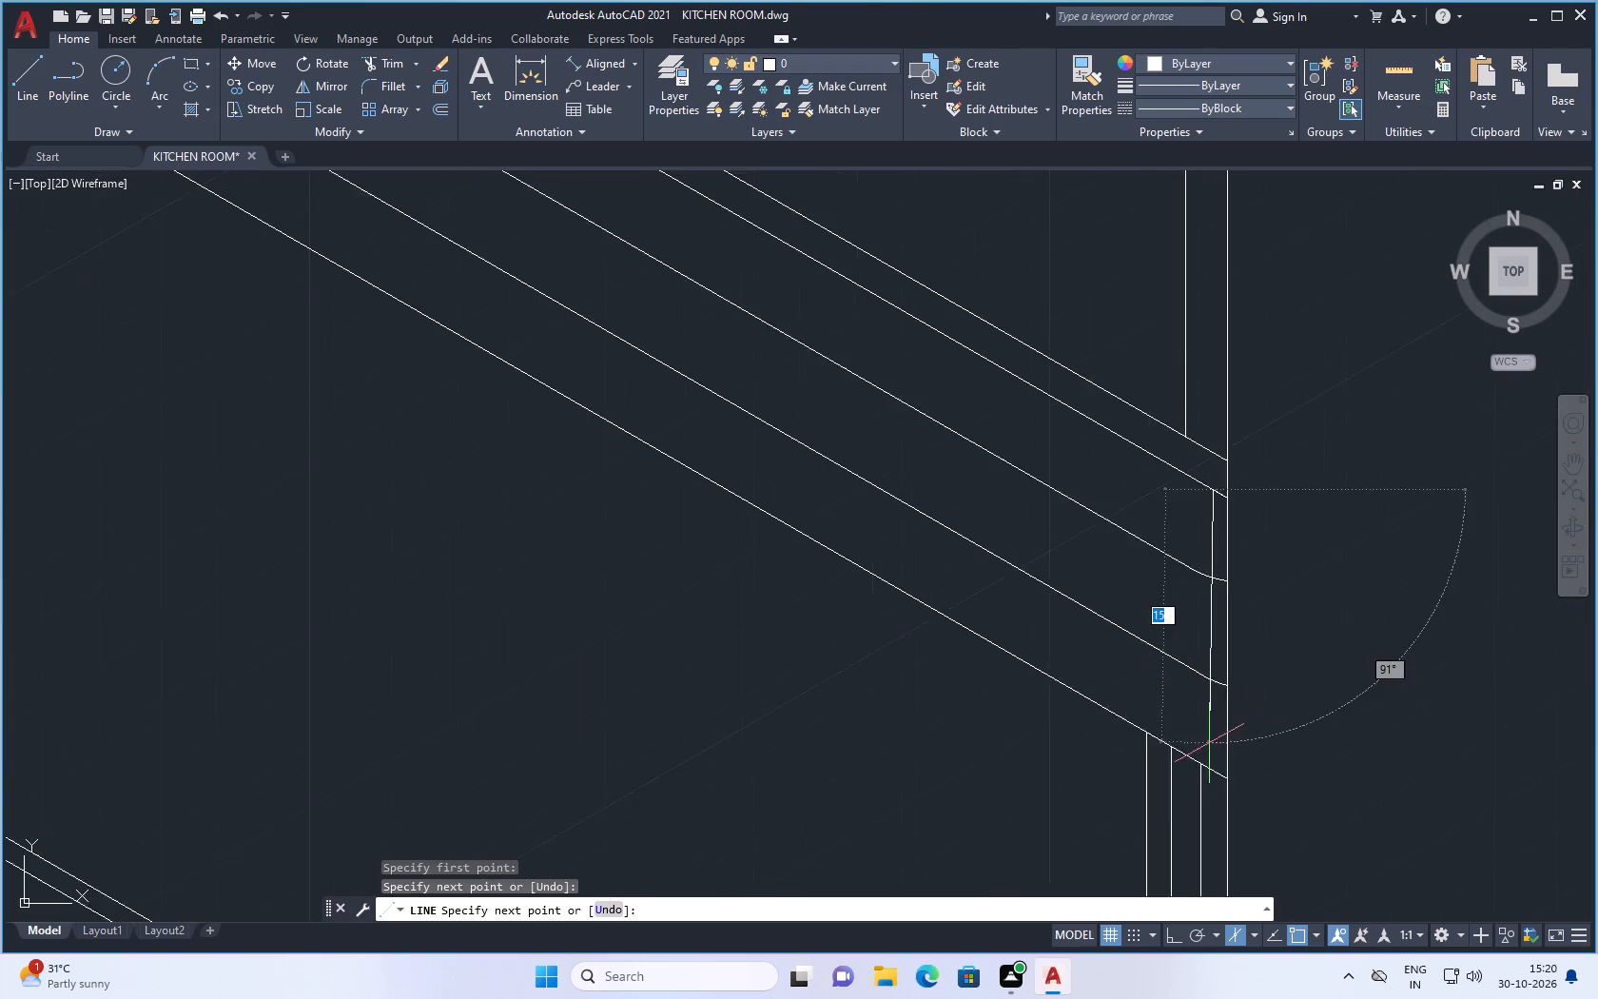
pyautogui.scroll(1, 1209, 743)
pyautogui.click(1167, 929)
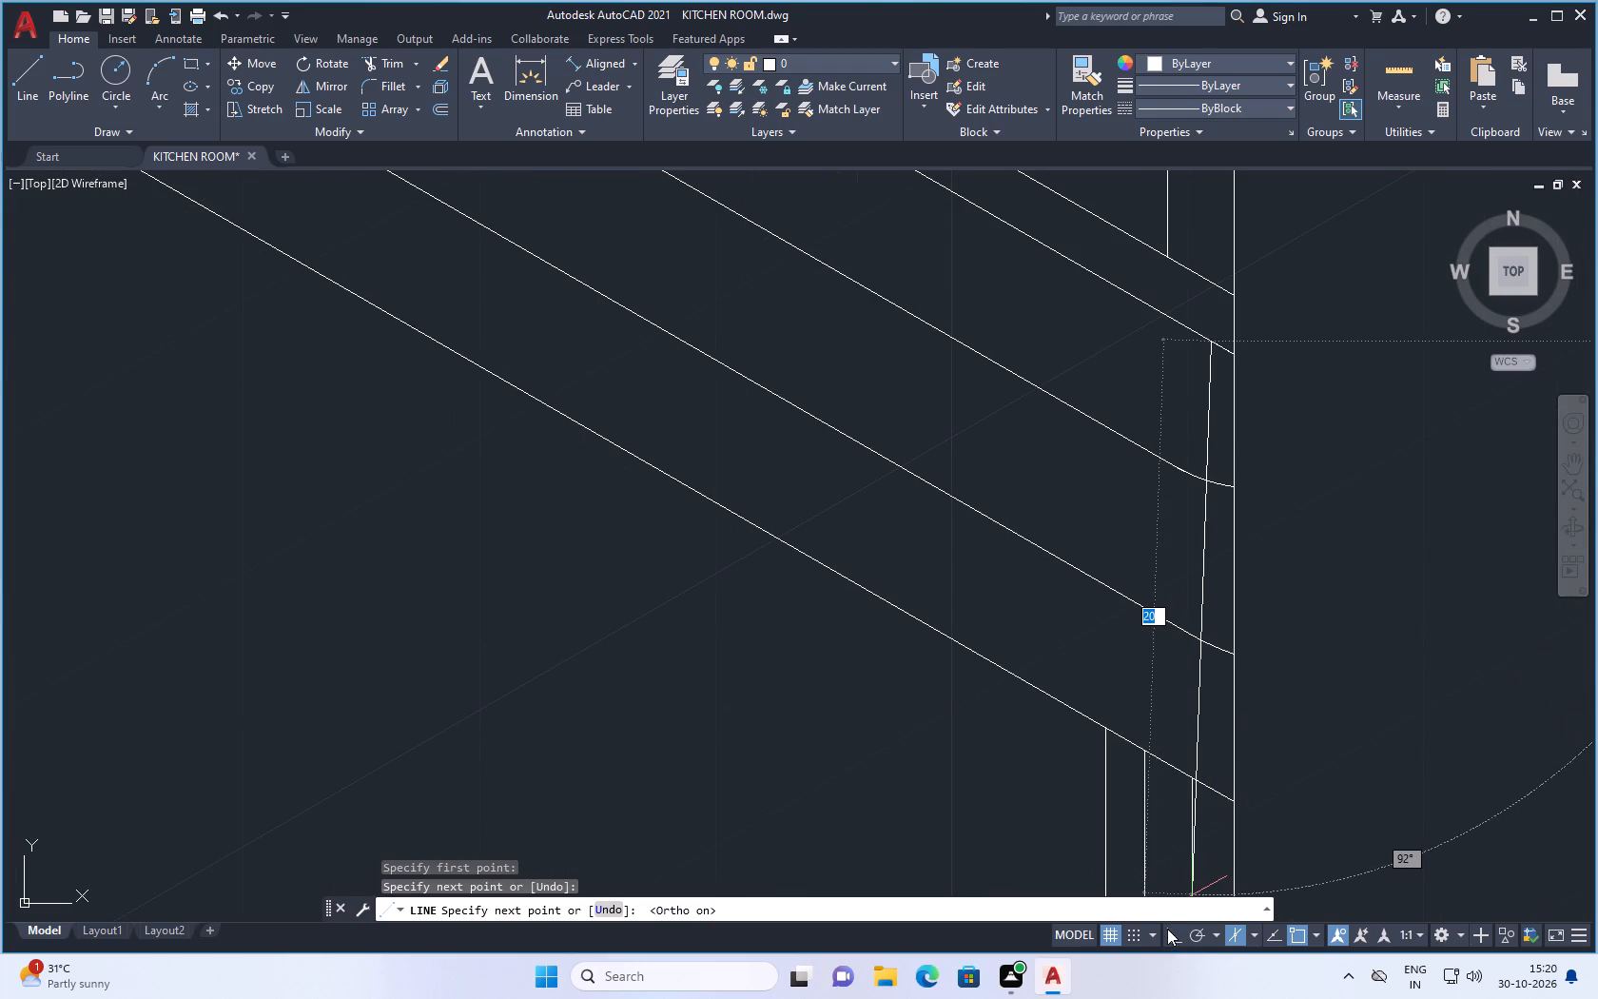
pyautogui.click(1217, 819)
pyautogui.press('Escape')
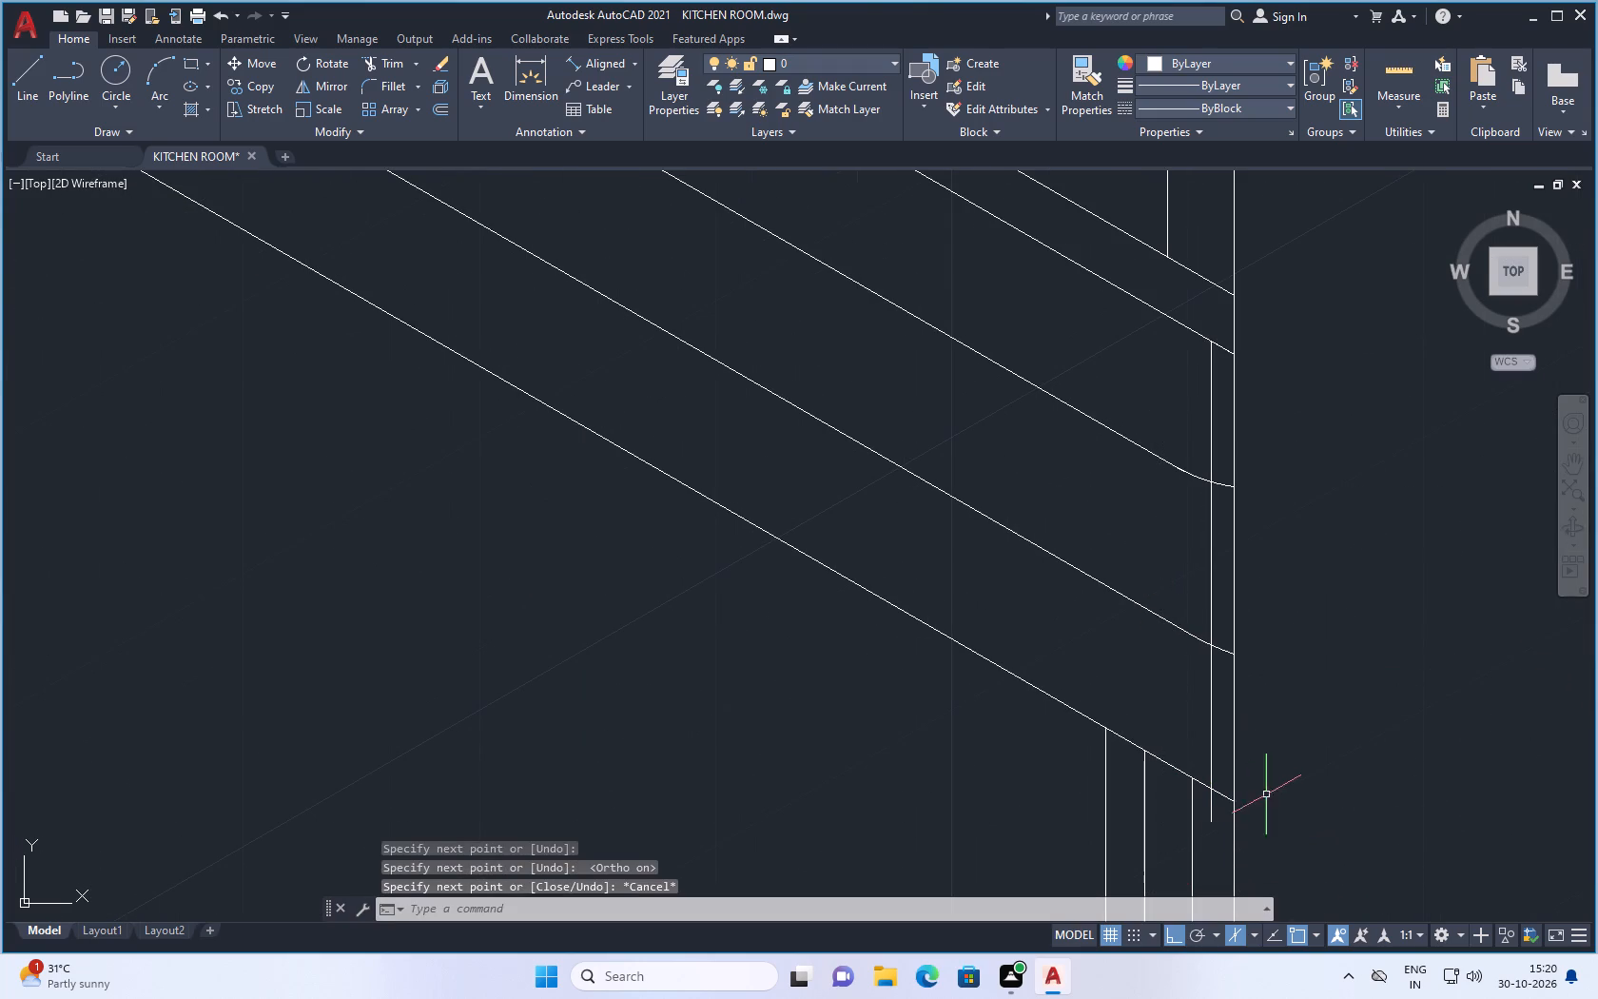
# Trim the lower end of the new vertical line where it extends past the lowest sloping band line.
pyautogui.press('t')
pyautogui.press('r')
pyautogui.press('Return')
pyautogui.click(1215, 809)
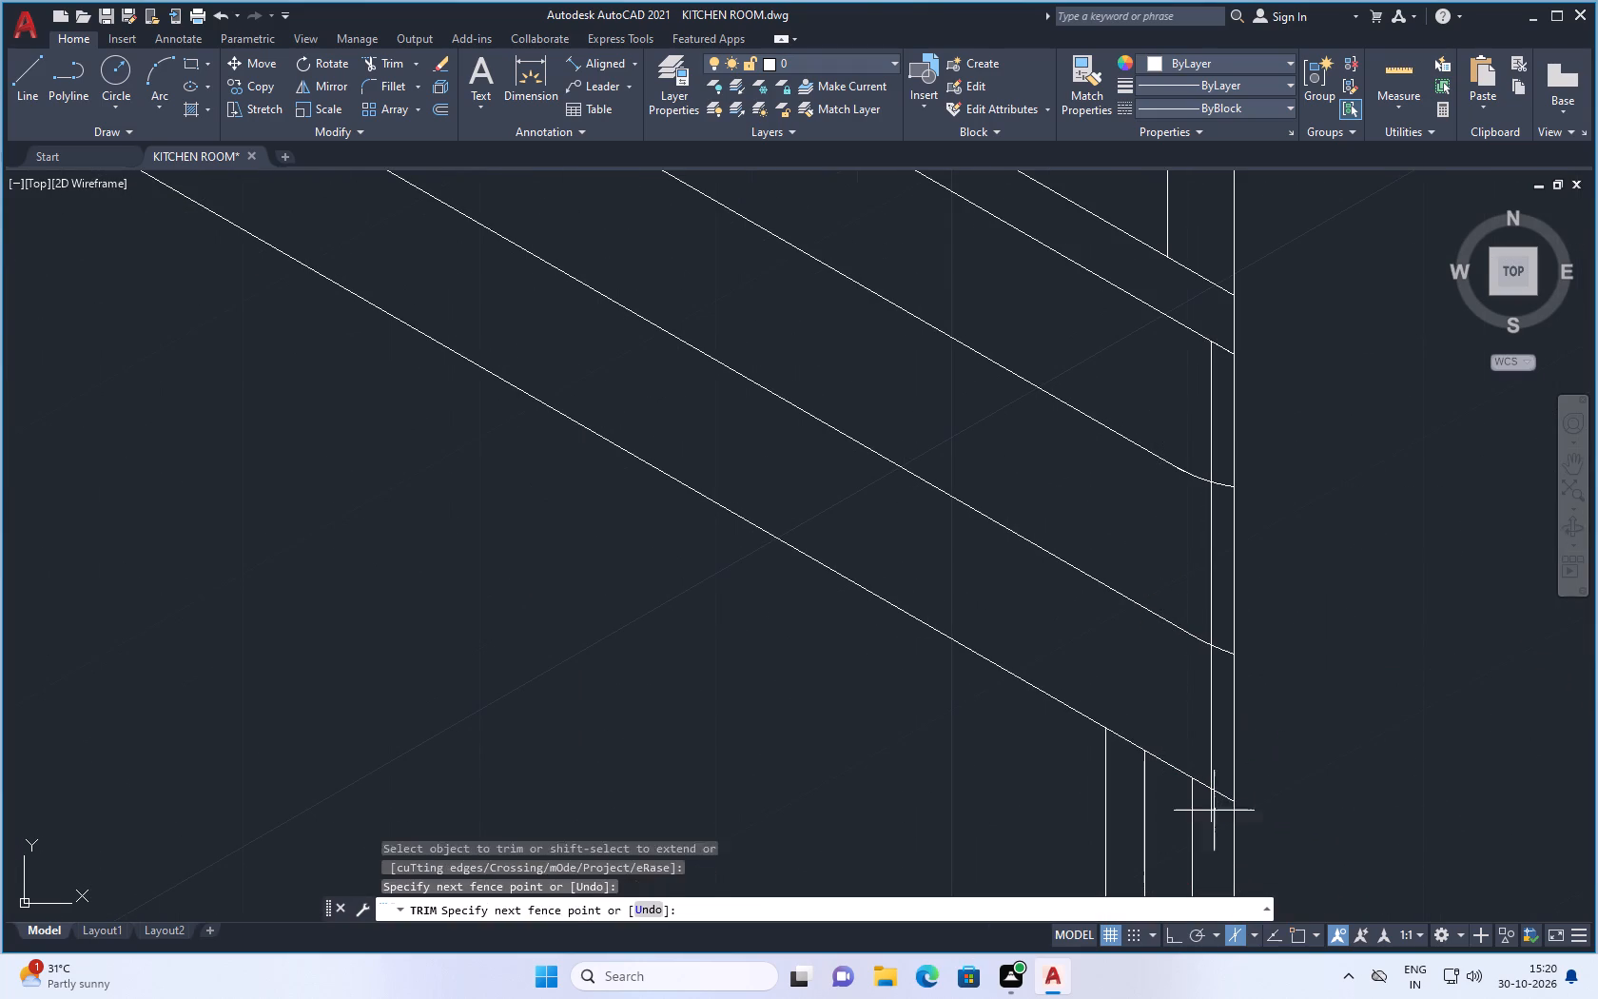
pyautogui.click(1209, 814)
pyautogui.press('Escape')
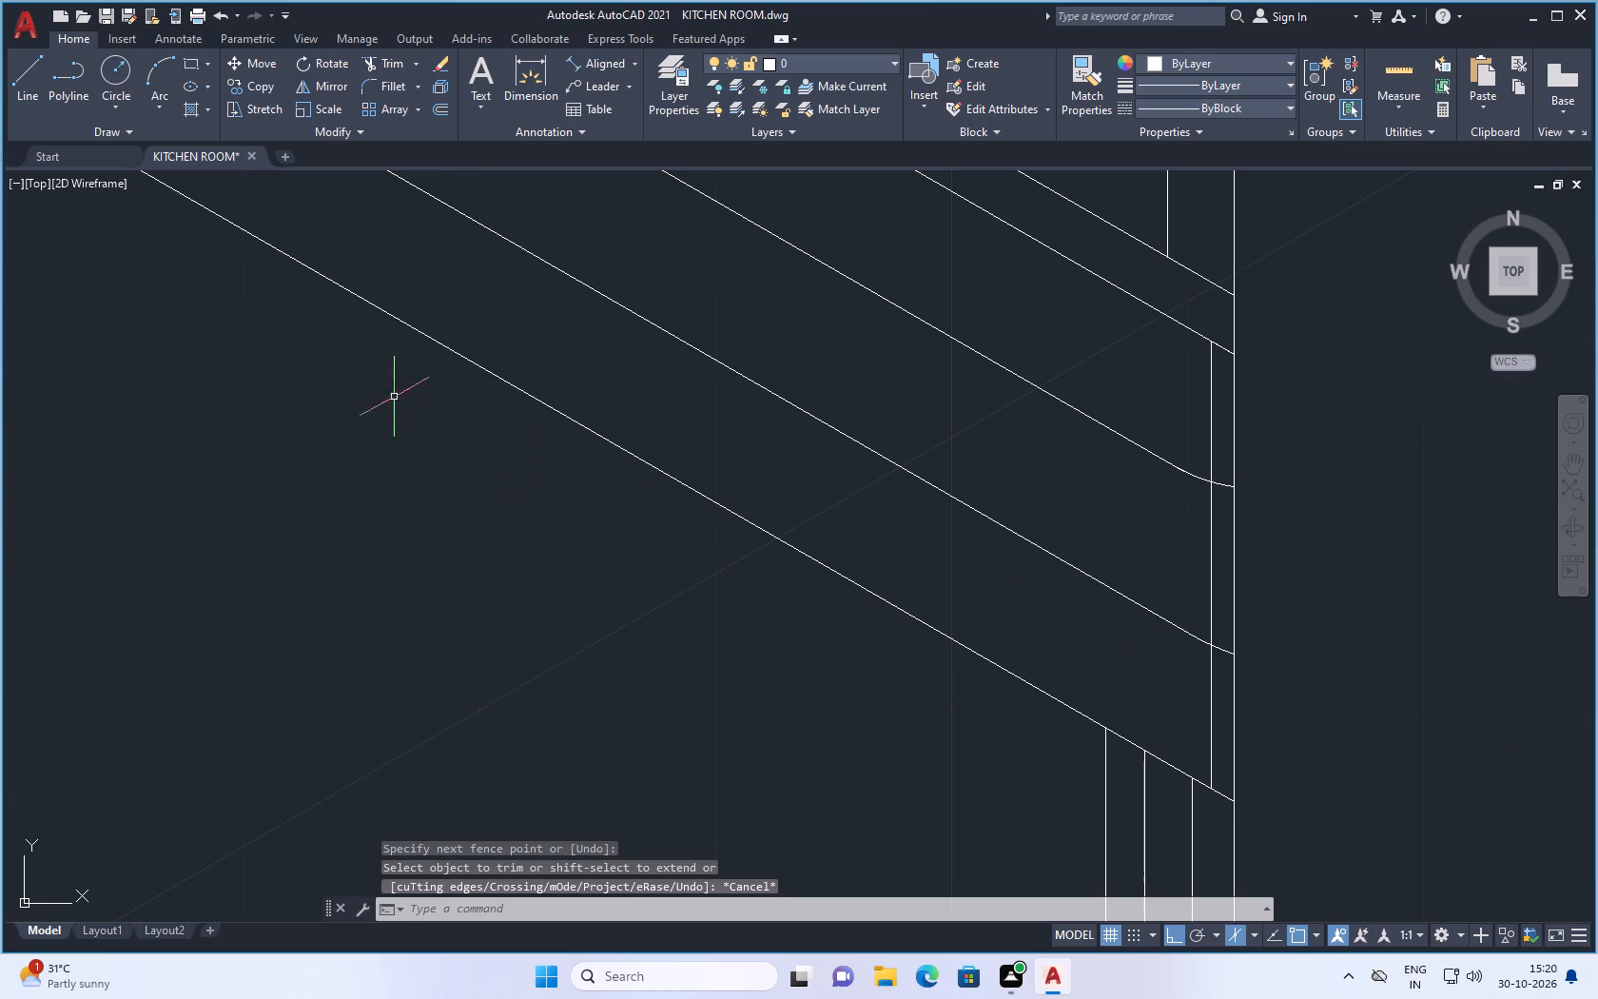
# Draw another vertical line about 18 units long from the midpoint between the new vertical and the outer edge, down past the lowest sloping line.
pyautogui.click(26, 71)
pyautogui.scroll(1, 1264, 366)
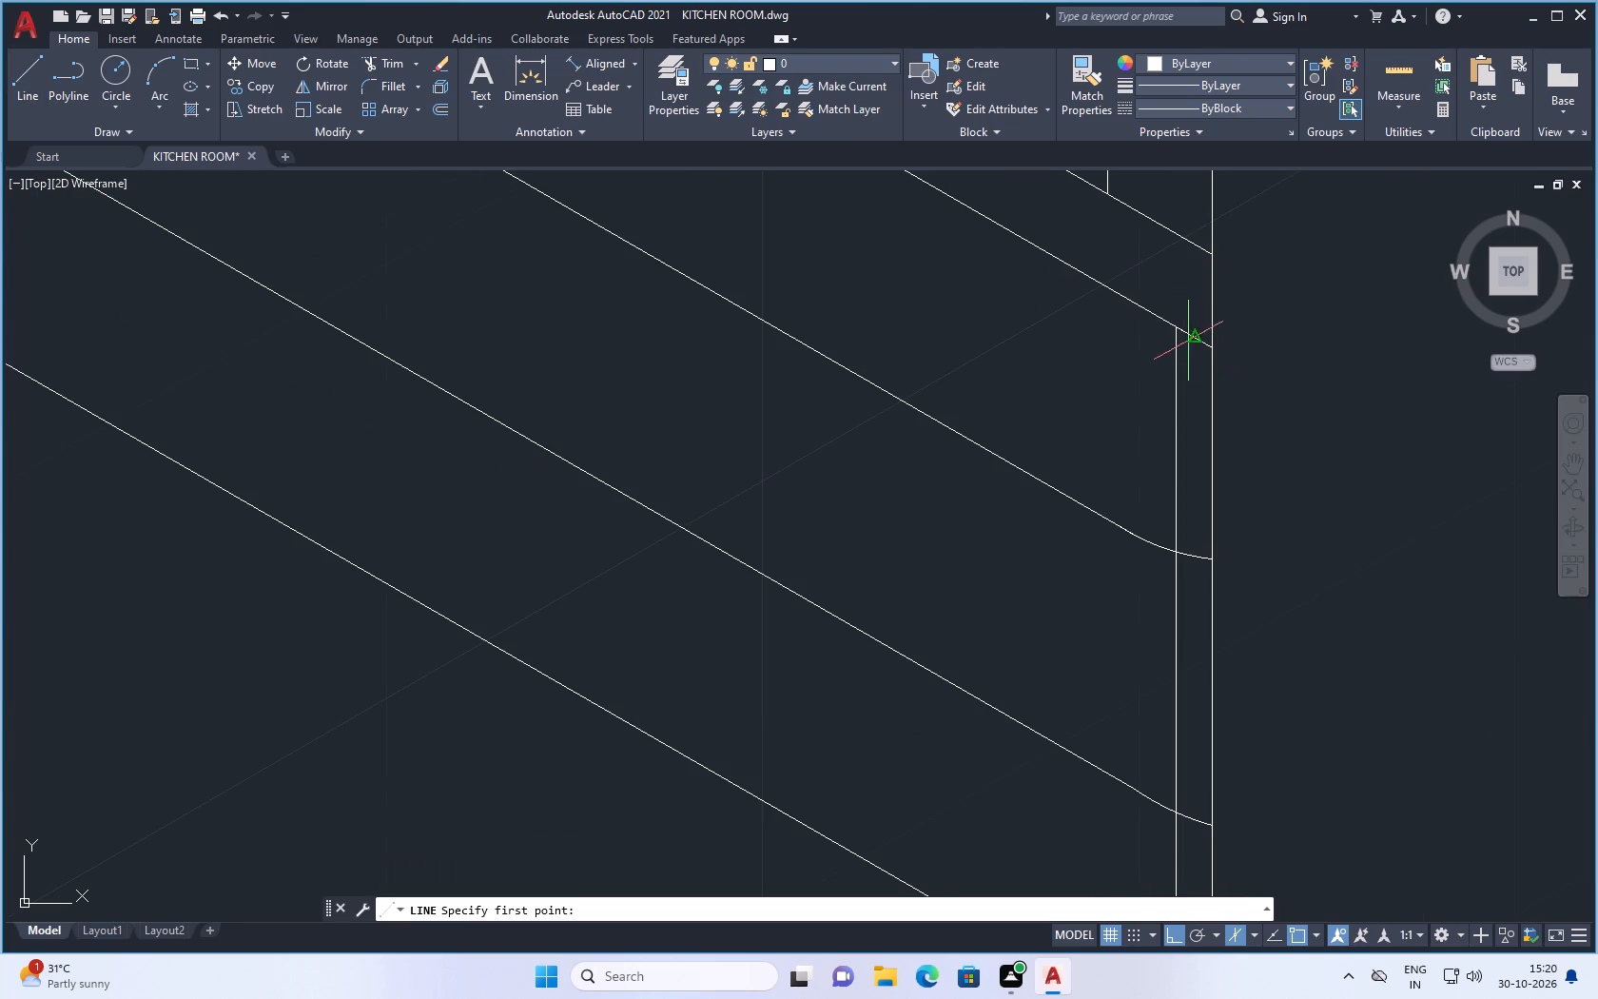
pyautogui.click(1192, 342)
pyautogui.scroll(-2, 1178, 526)
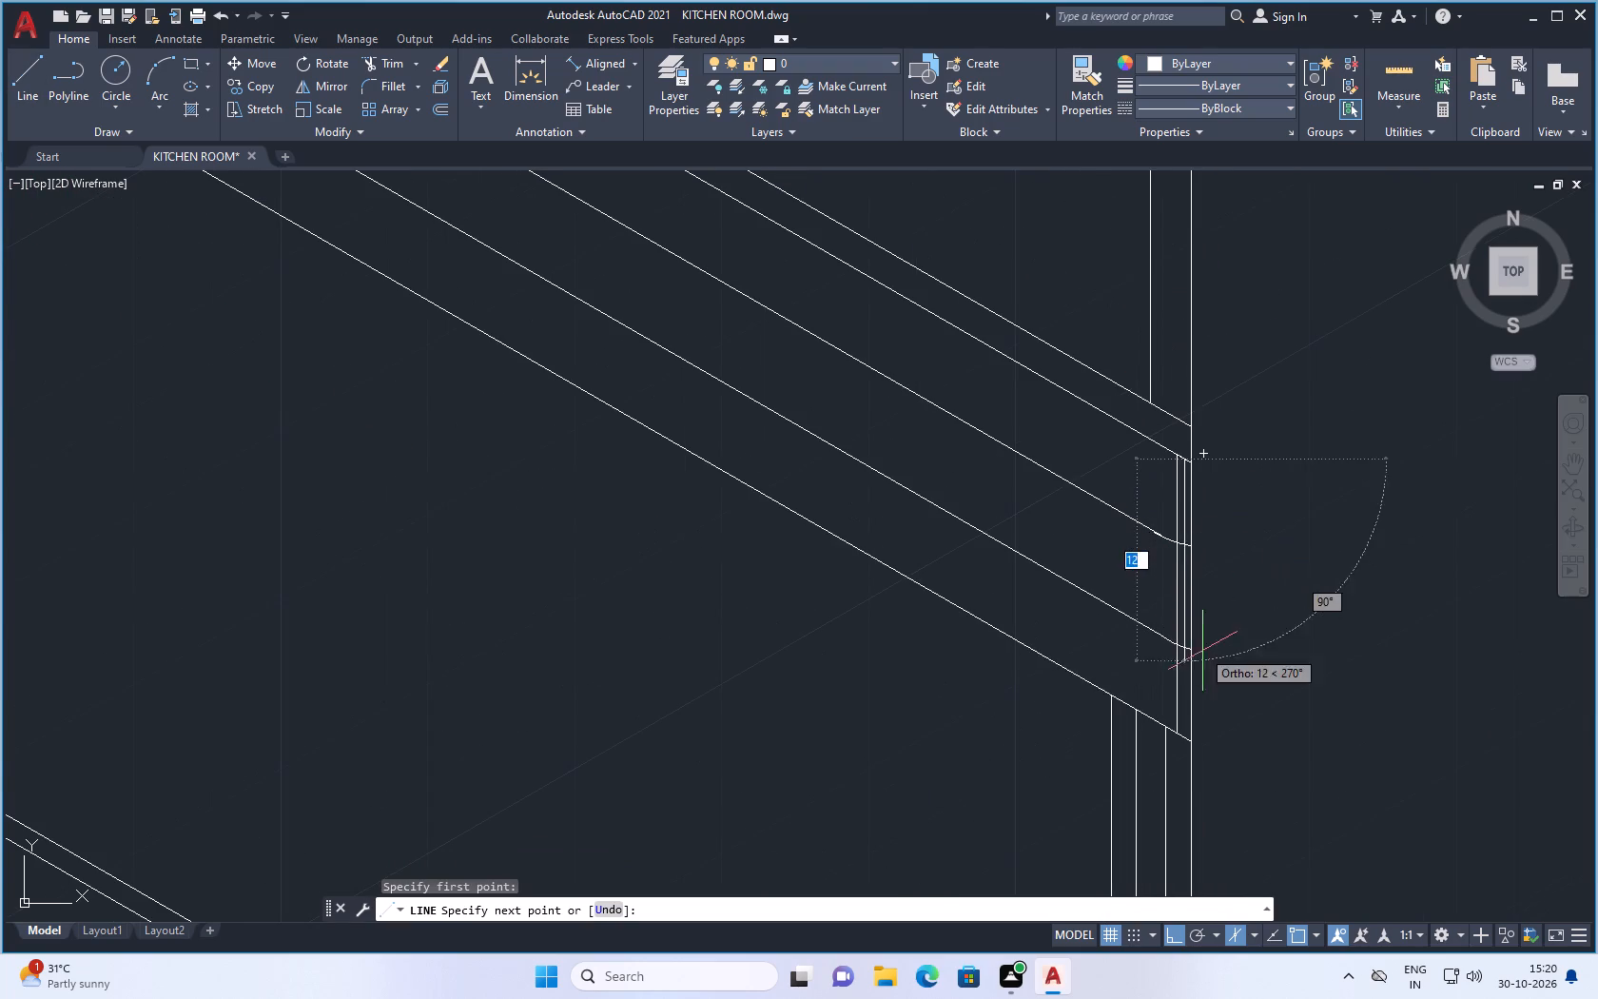
pyautogui.scroll(2, 1178, 767)
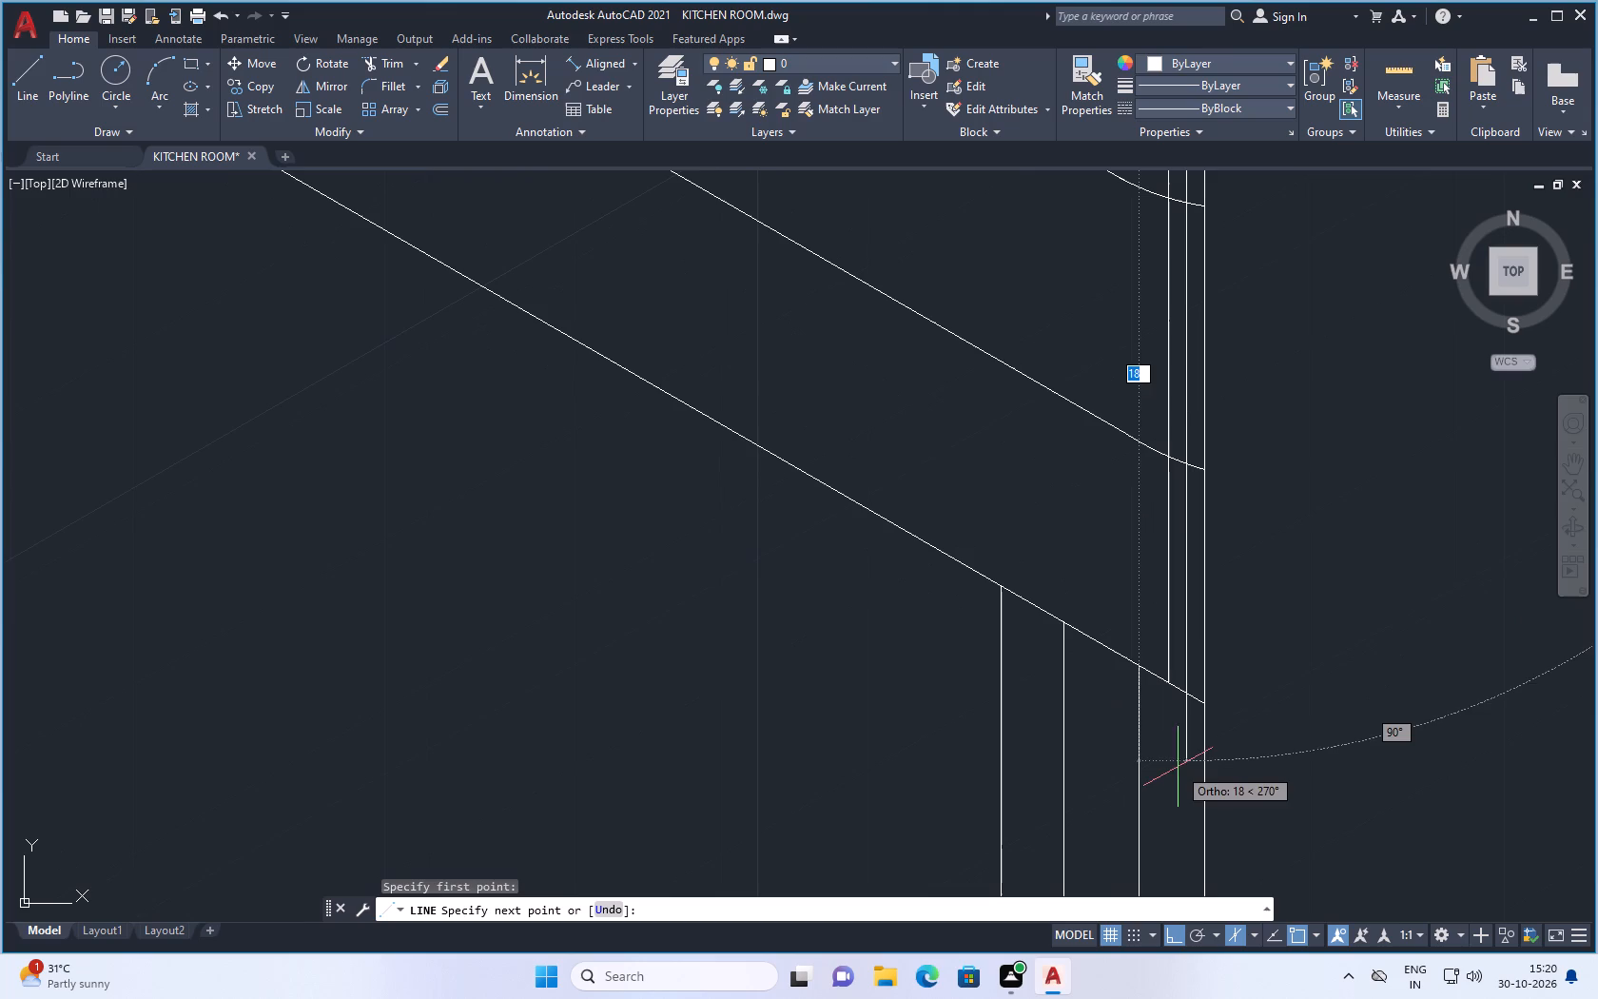
pyautogui.click(1179, 753)
pyautogui.press('Escape')
# Trim the end of the middle vertical line that extends below the lowest sloping band line.
pyautogui.press('t')
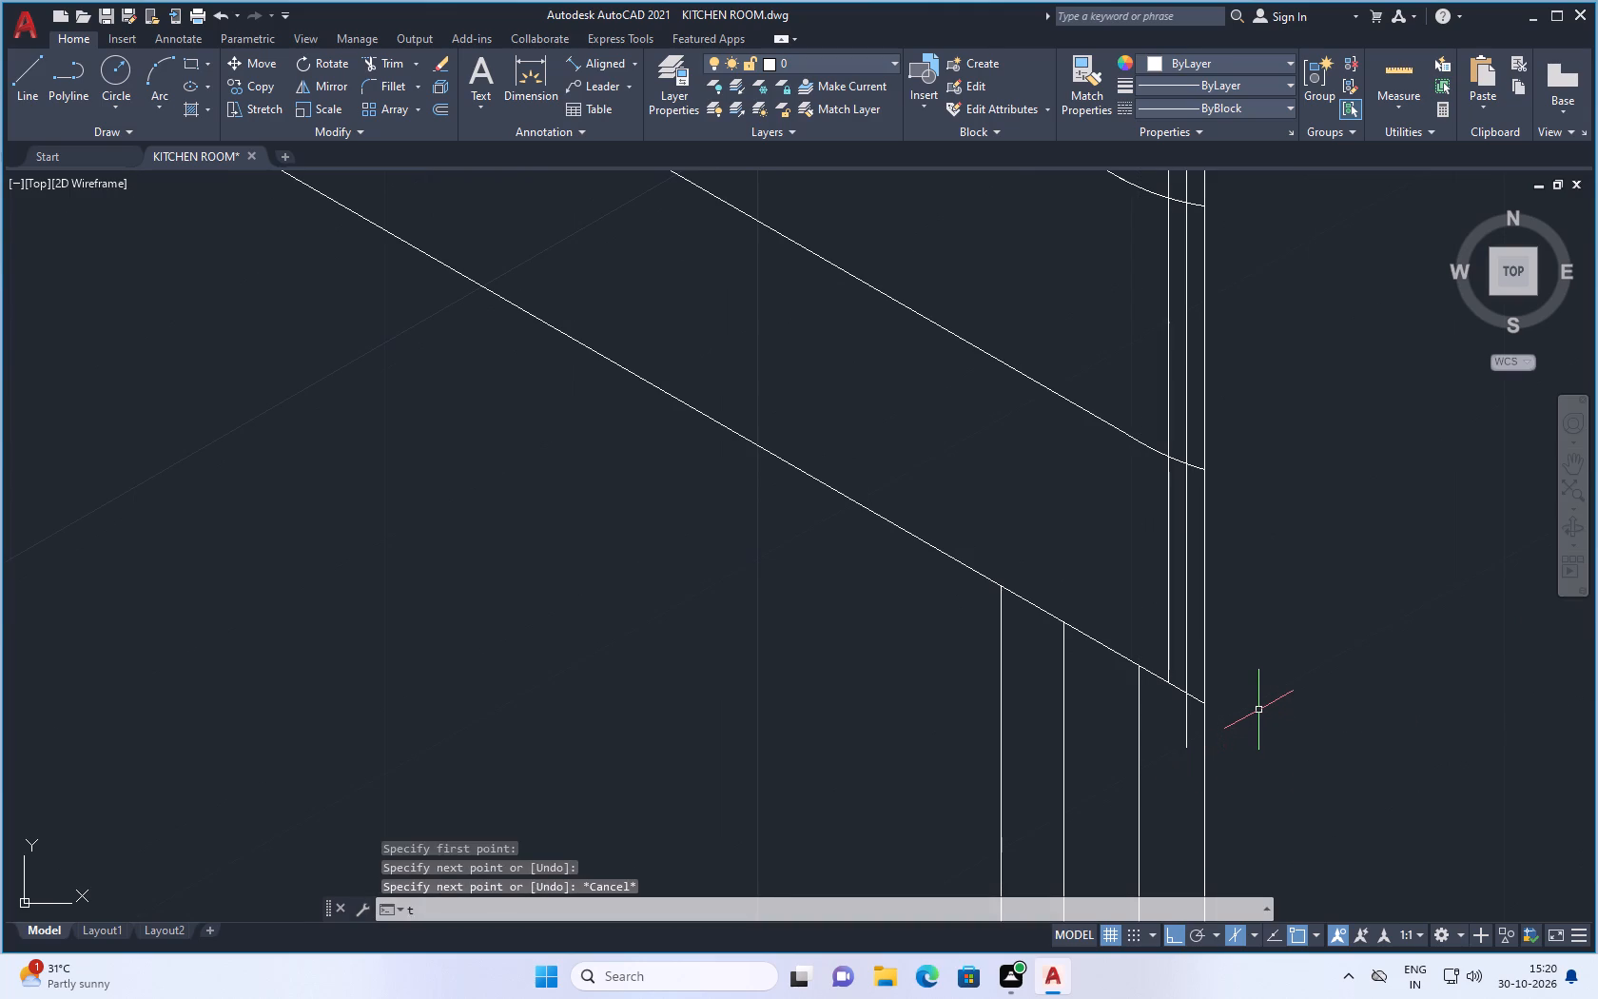
pyautogui.press('r')
pyautogui.press('Return')
pyautogui.click(1183, 729)
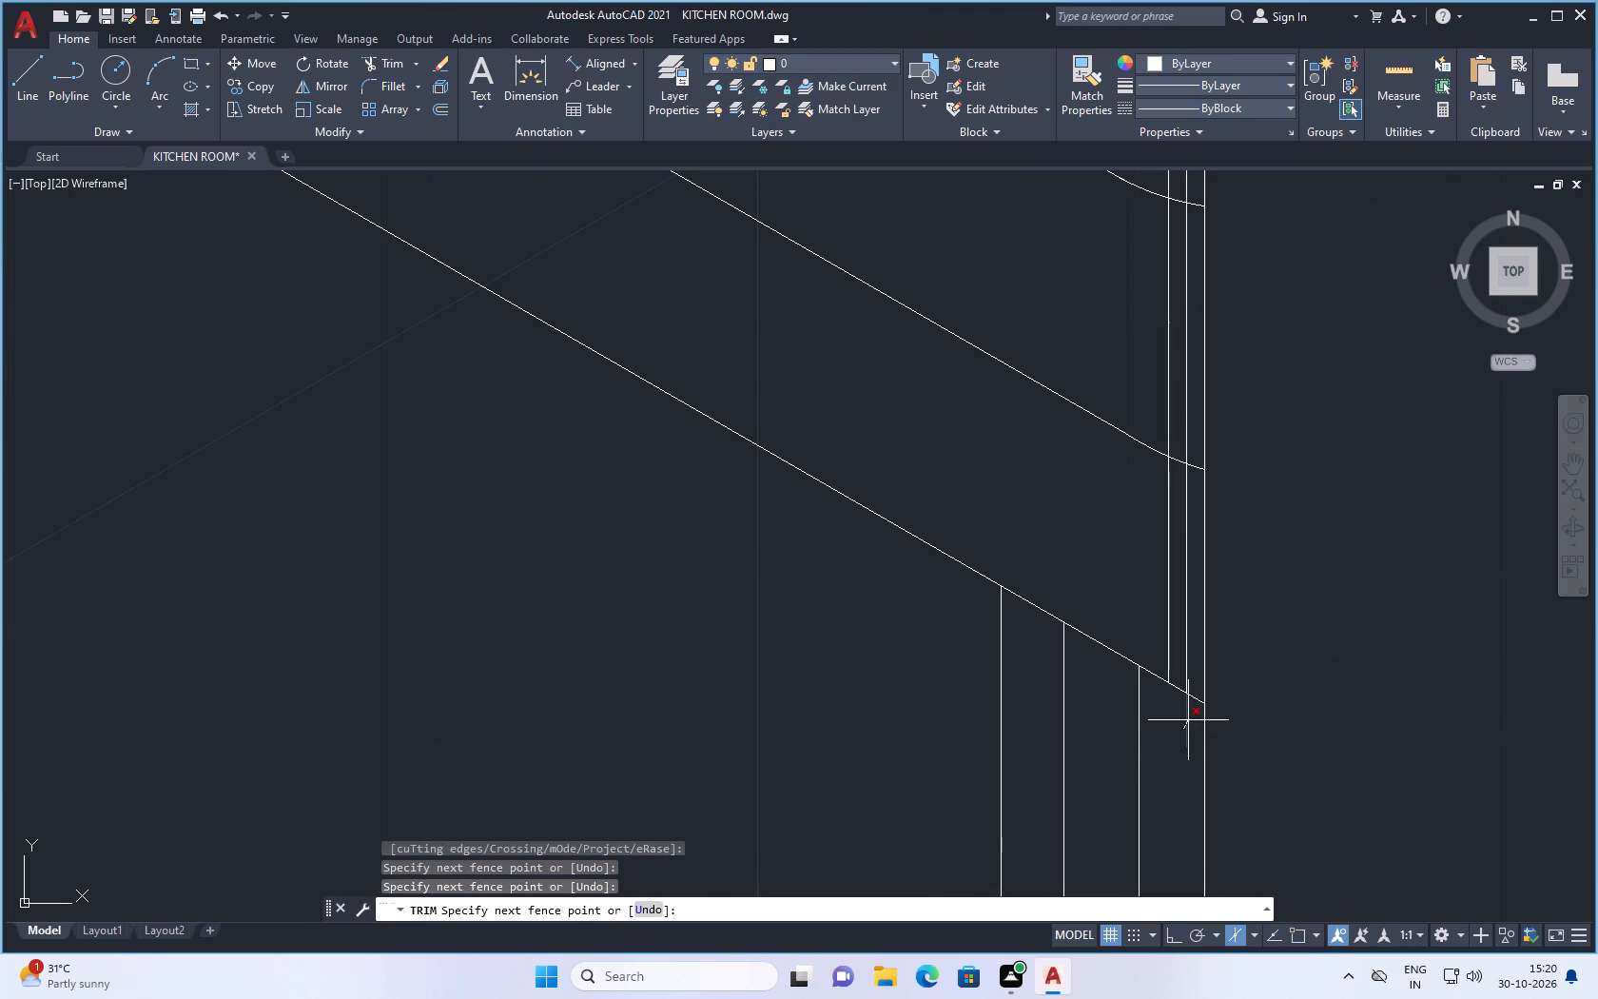
pyautogui.click(1188, 720)
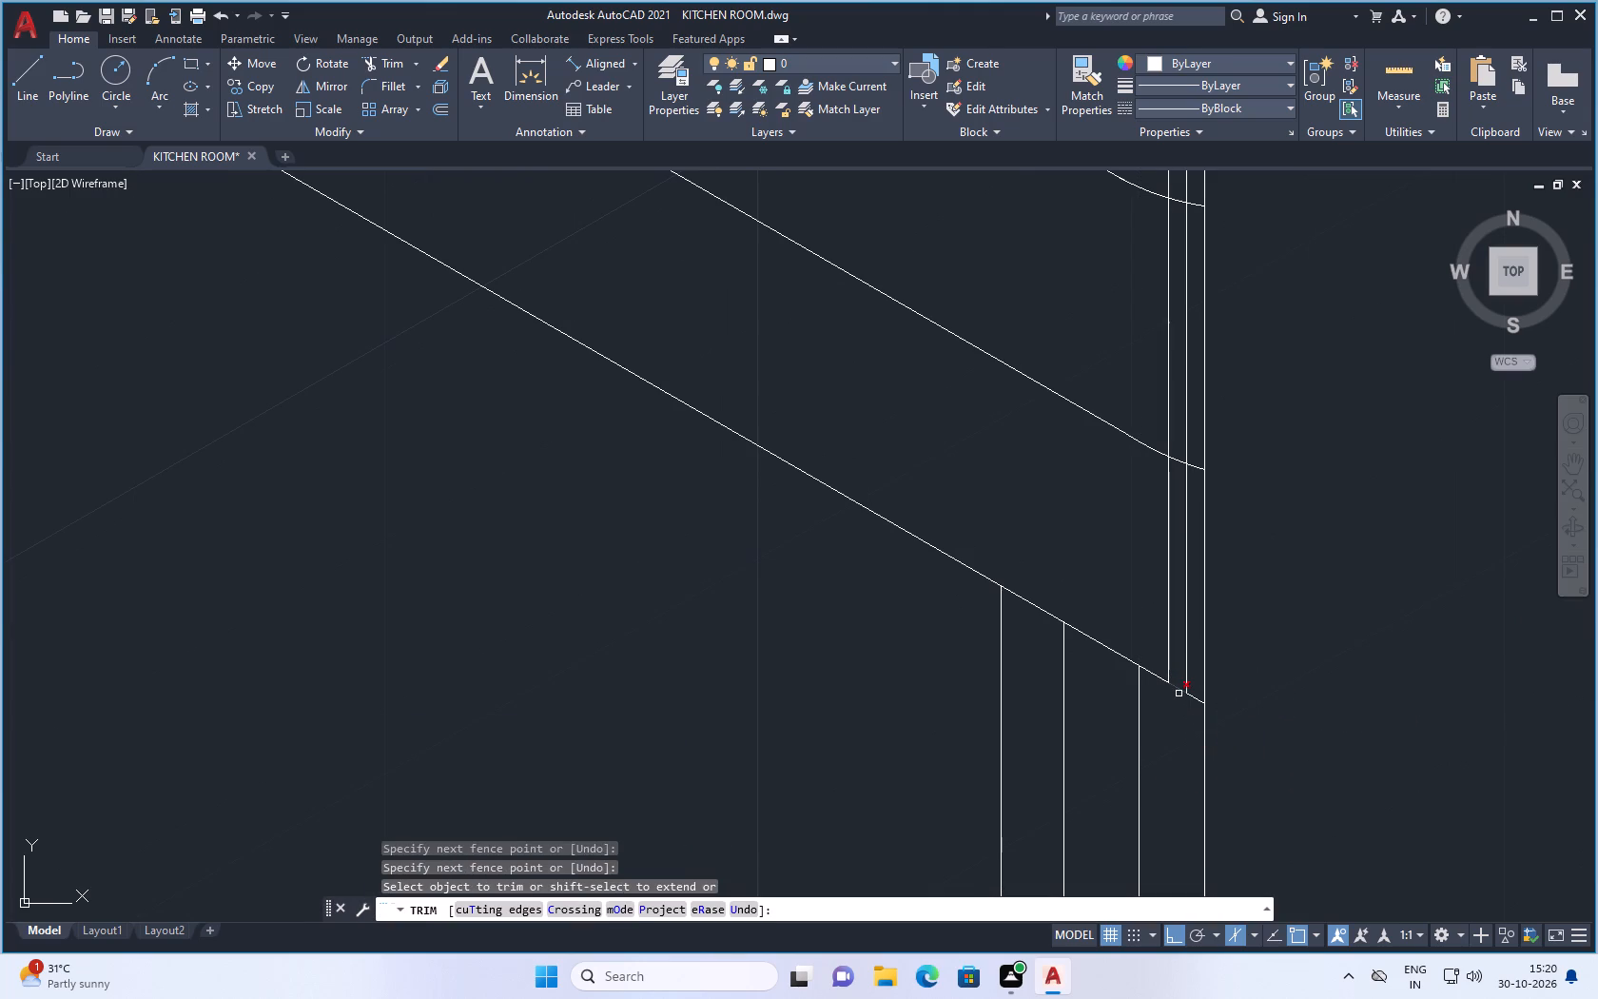
# Trim both arc ends between the inner vertical line and the outer edge so the curves stop at the inner line.
pyautogui.scroll(-1, 1174, 682)
pyautogui.scroll(1, 1152, 542)
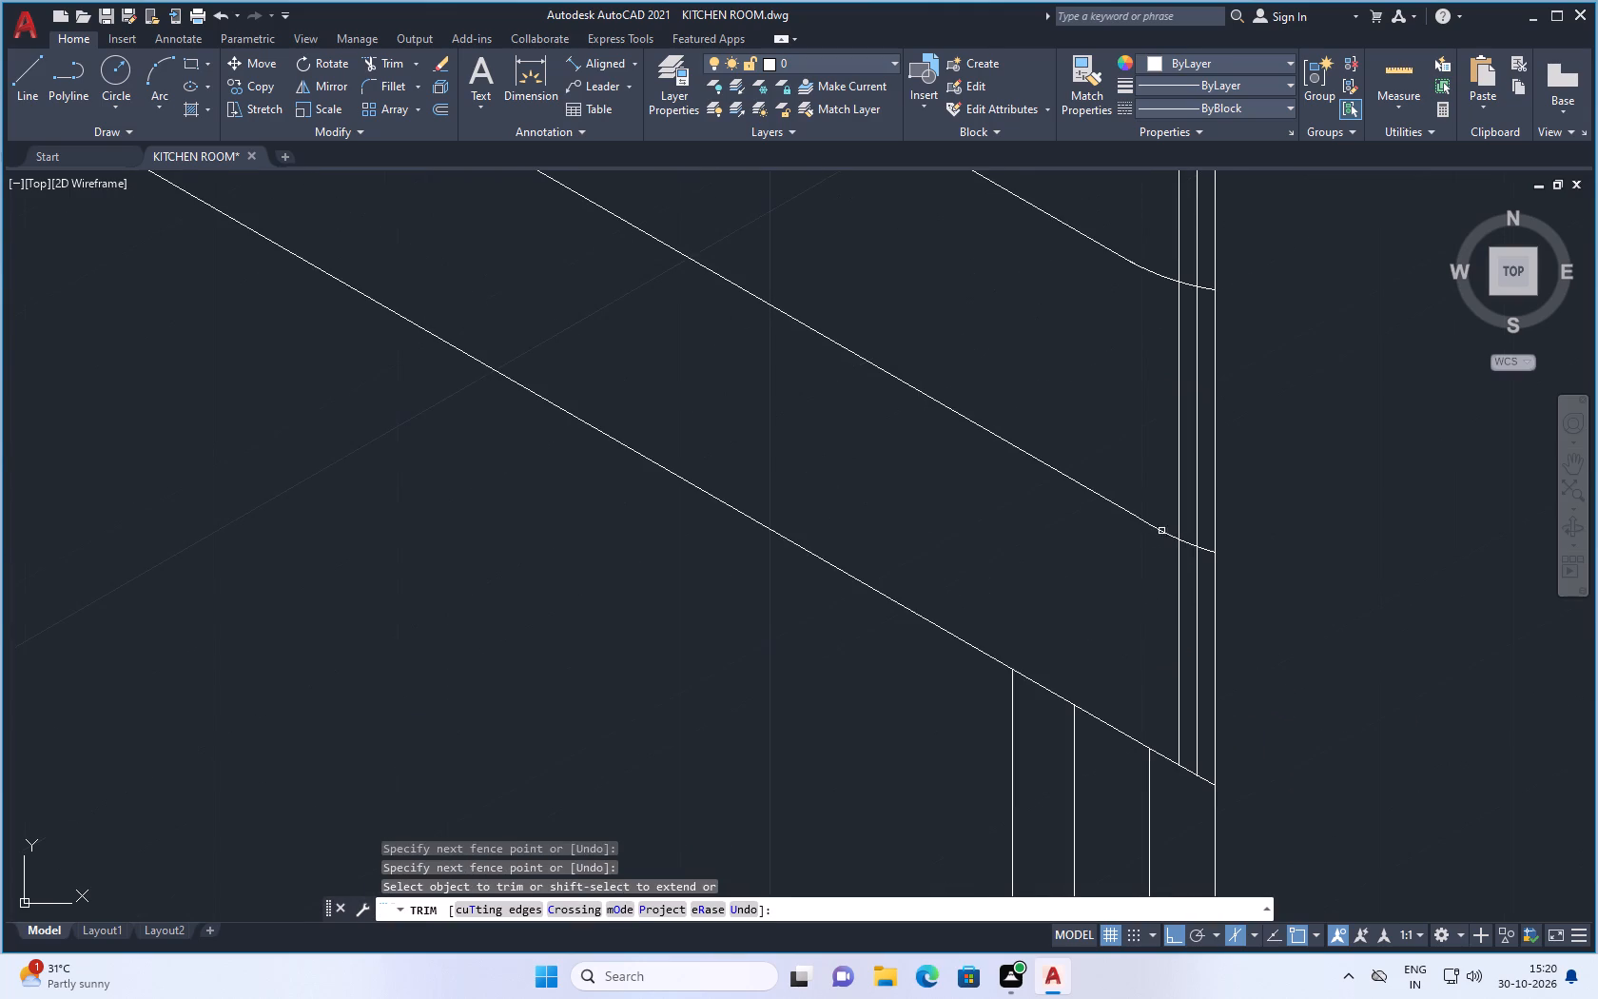
pyautogui.scroll(2, 1179, 533)
pyautogui.moveTo(1195, 557); pyautogui.dragTo(1193, 571)
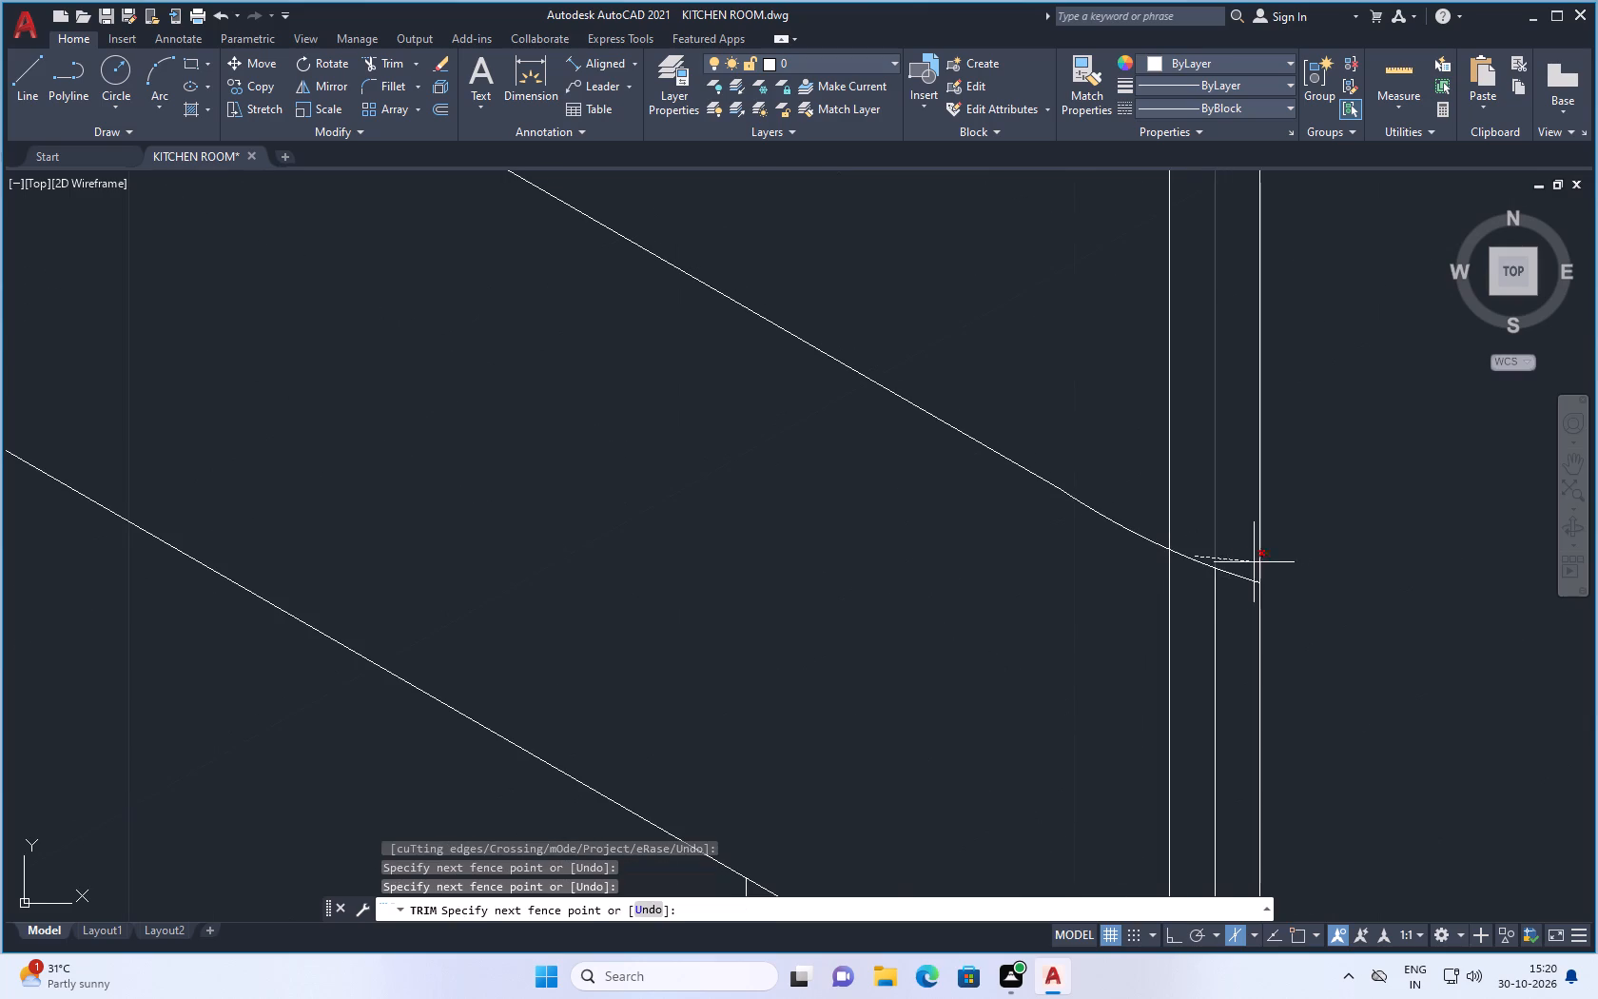
pyautogui.click(1197, 573)
pyautogui.moveTo(1233, 559); pyautogui.dragTo(1229, 595)
pyautogui.scroll(-2, 1229, 595)
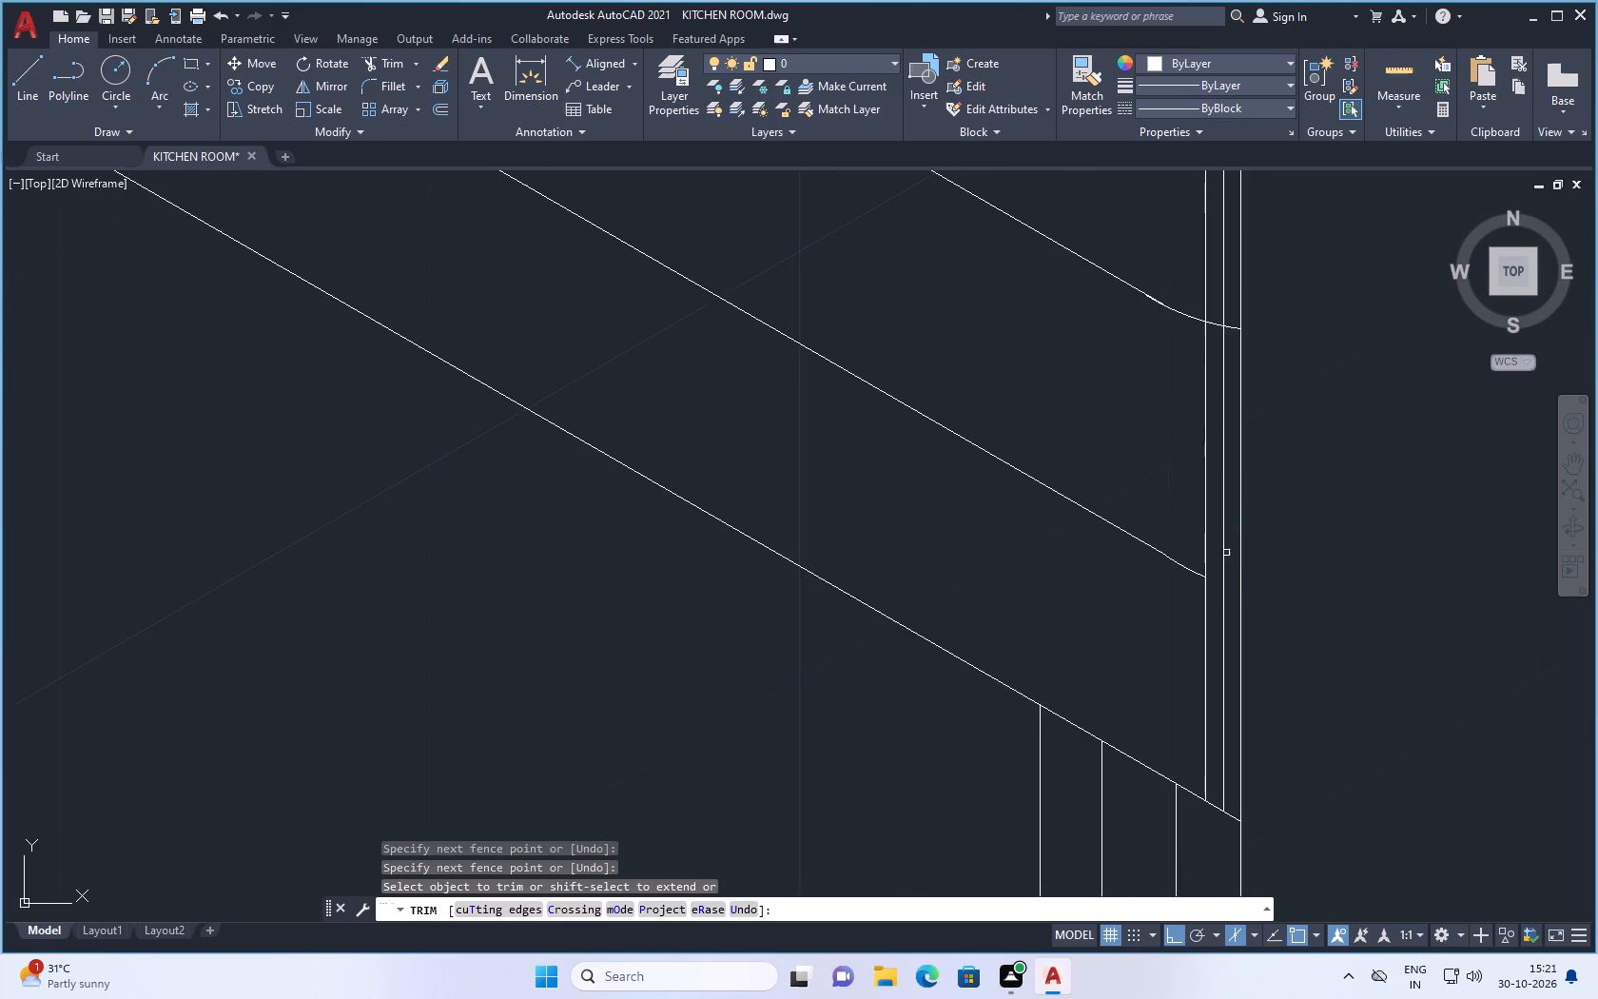
pyautogui.scroll(1, 1186, 291)
pyautogui.moveTo(1231, 342); pyautogui.dragTo(1231, 356)
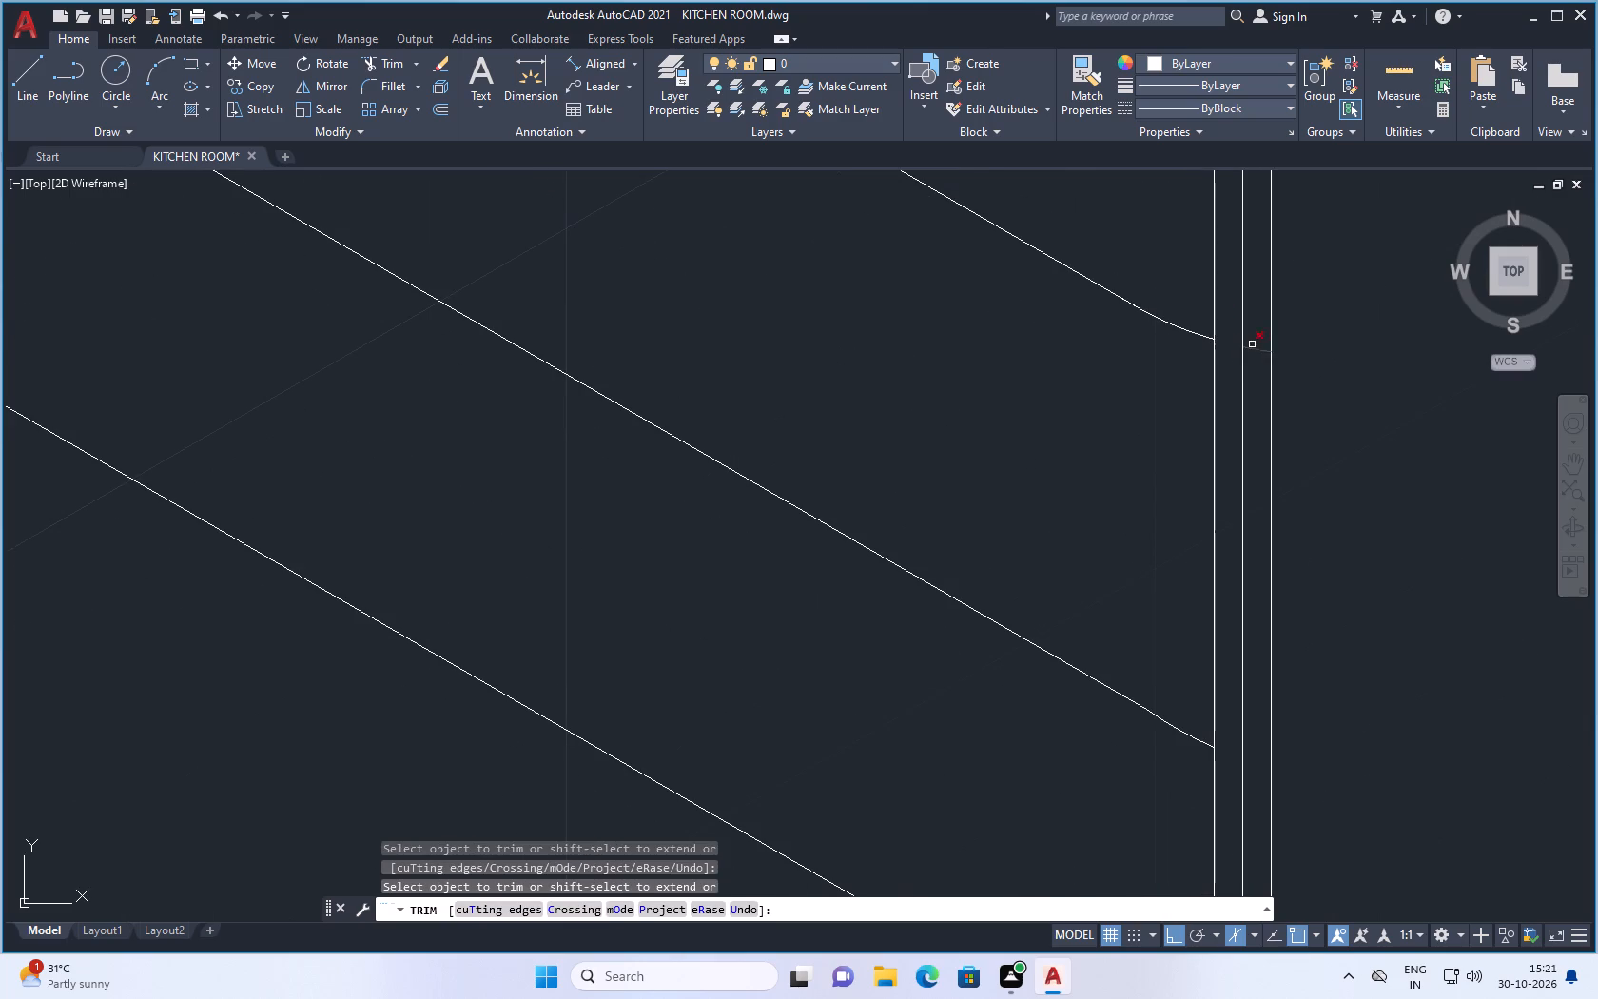
pyautogui.moveTo(1256, 344); pyautogui.dragTo(1256, 362)
pyautogui.scroll(-2, 1241, 407)
pyautogui.press('Escape')
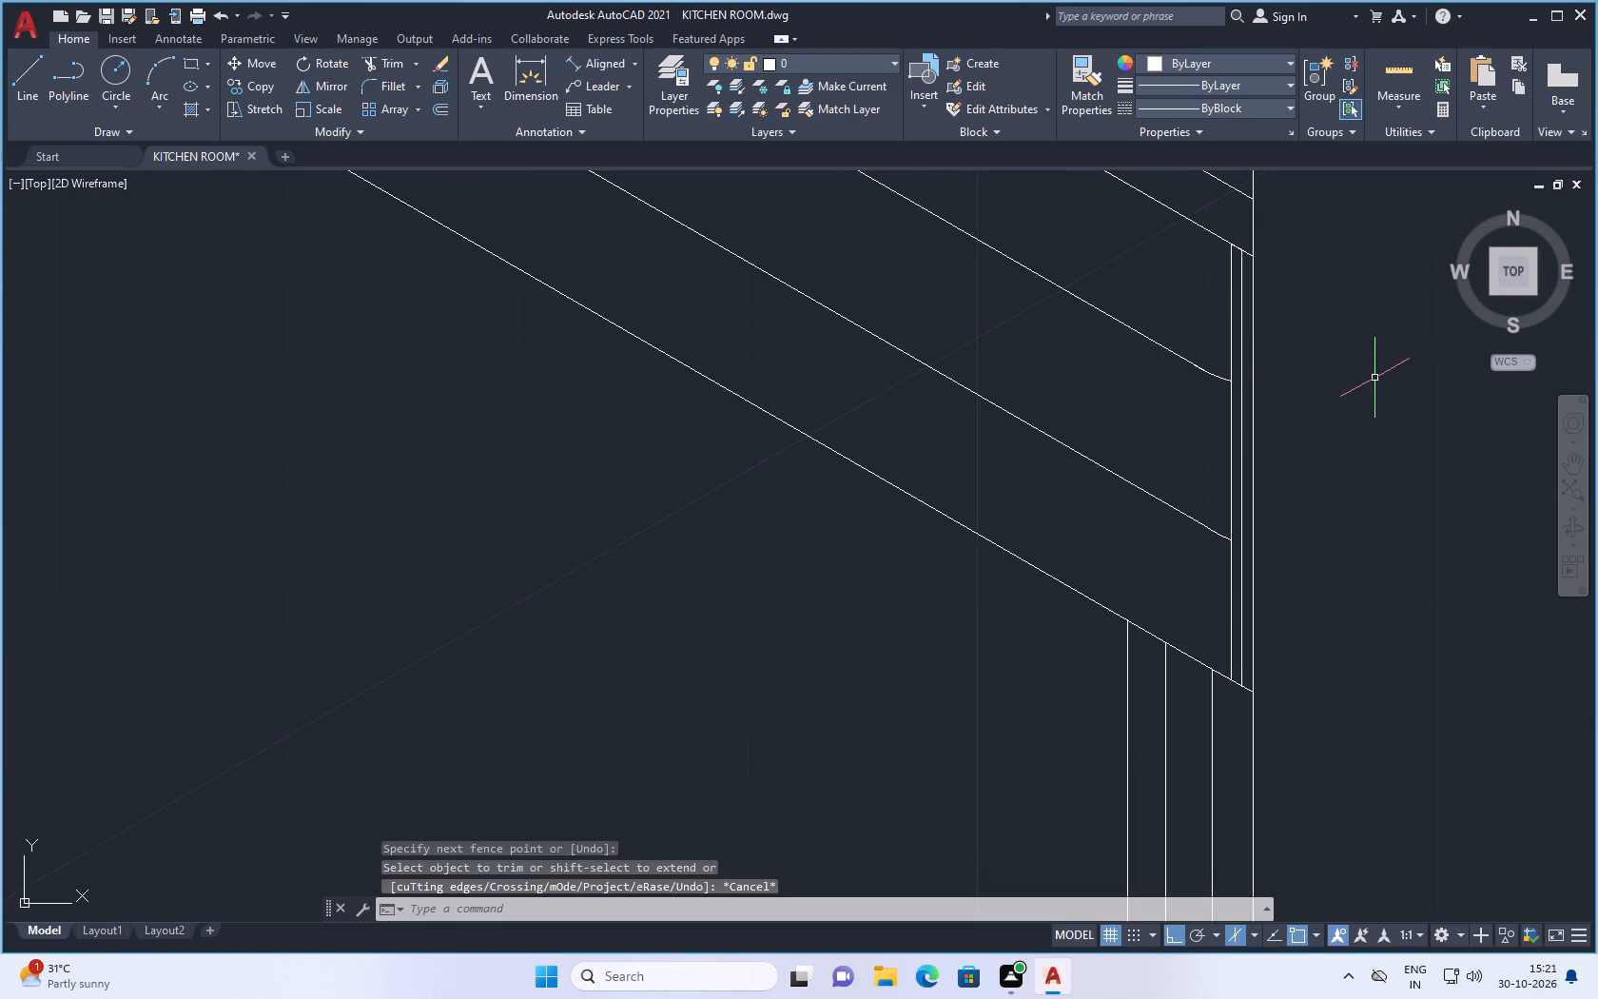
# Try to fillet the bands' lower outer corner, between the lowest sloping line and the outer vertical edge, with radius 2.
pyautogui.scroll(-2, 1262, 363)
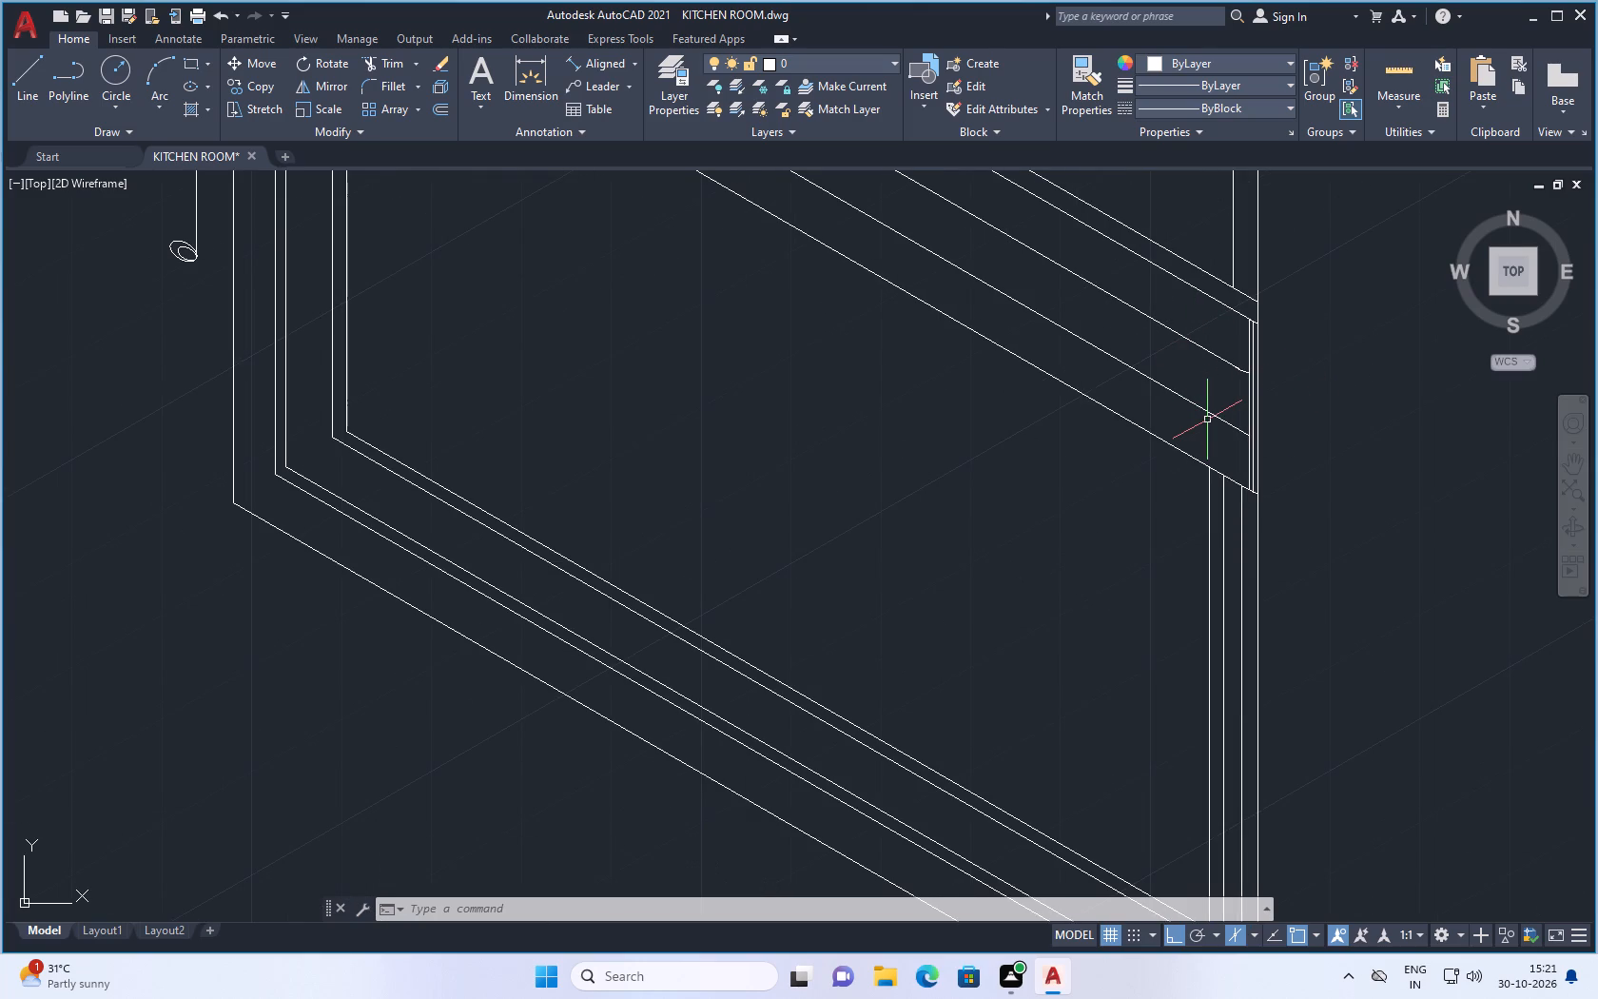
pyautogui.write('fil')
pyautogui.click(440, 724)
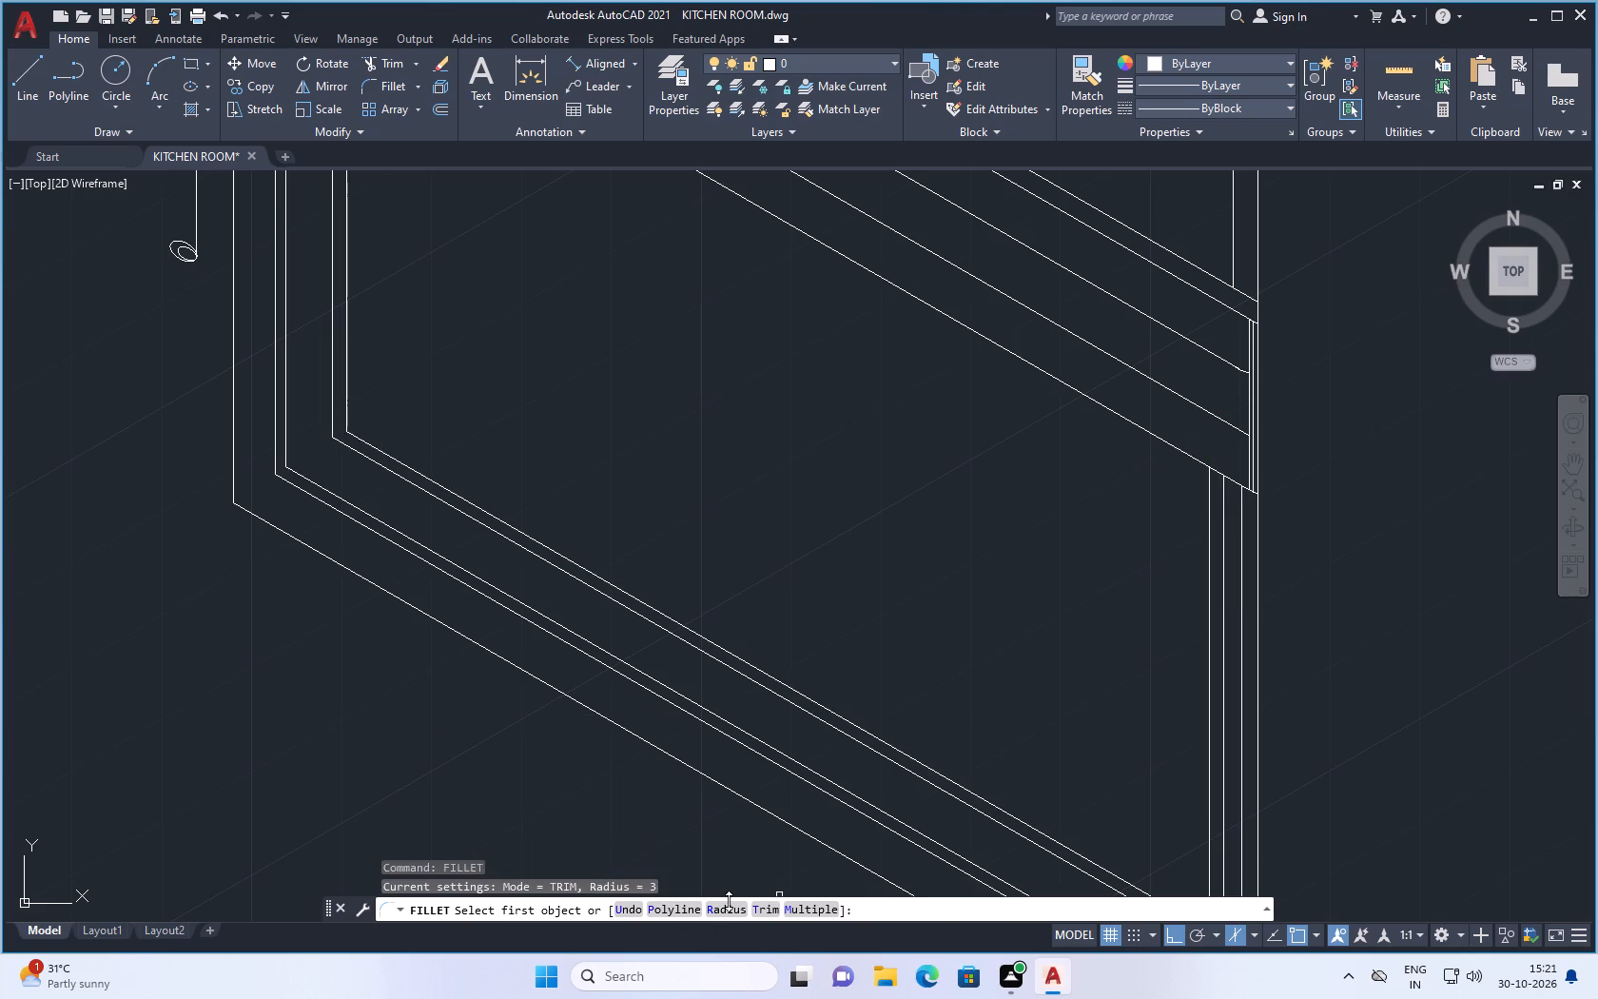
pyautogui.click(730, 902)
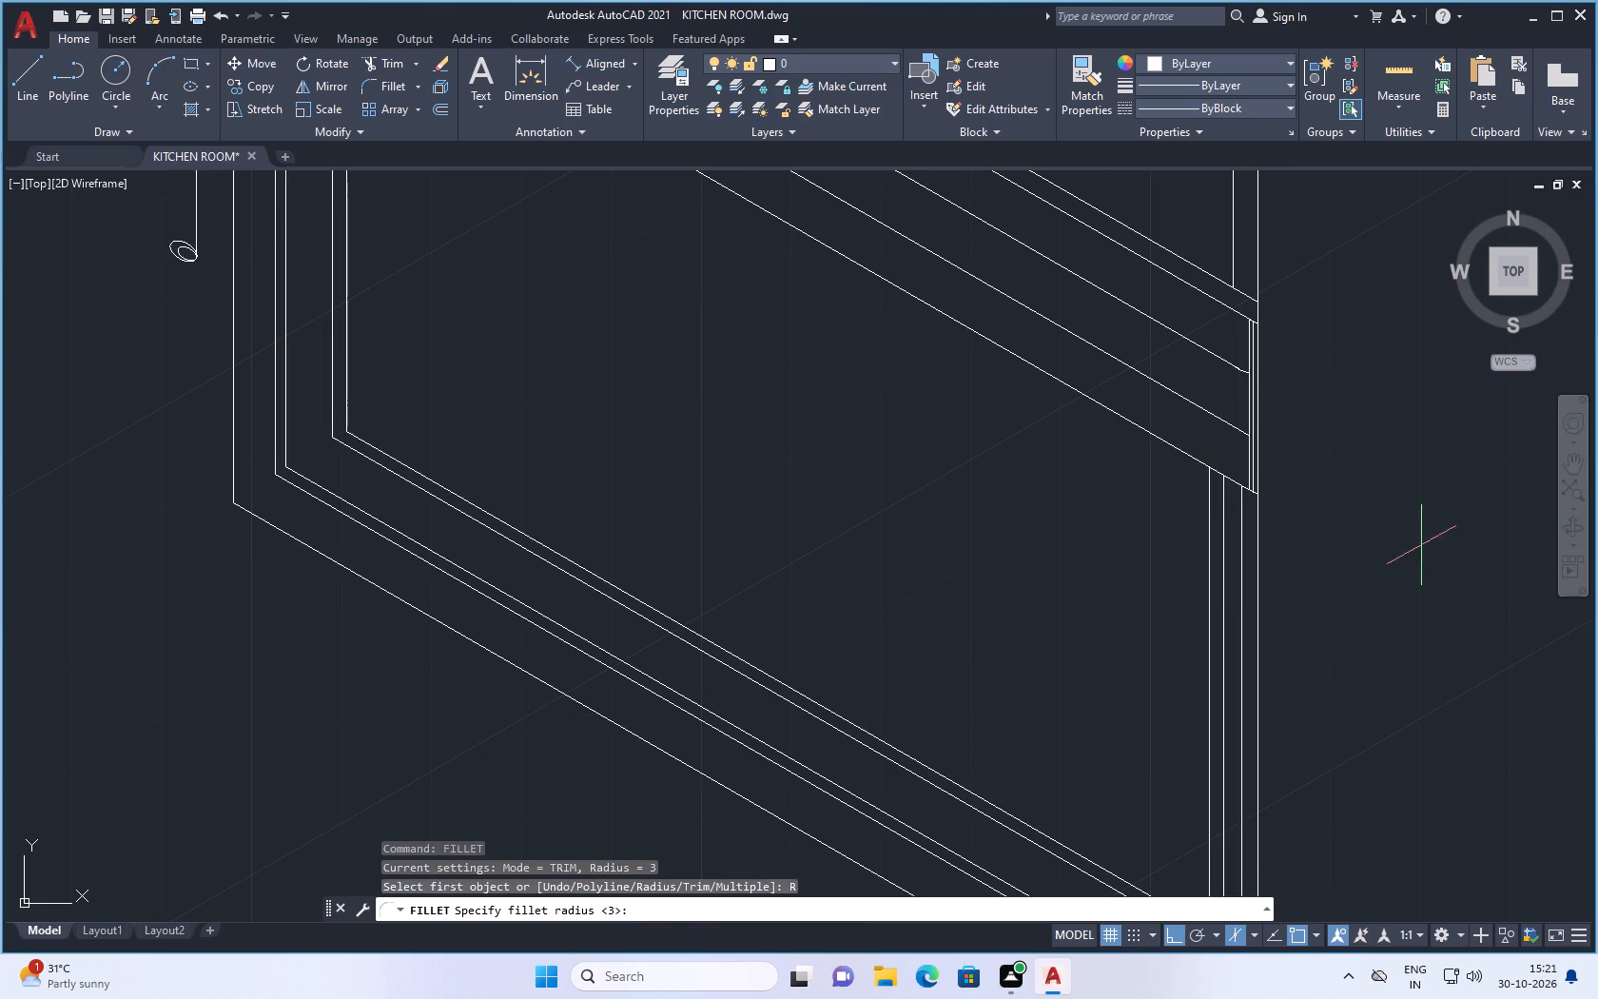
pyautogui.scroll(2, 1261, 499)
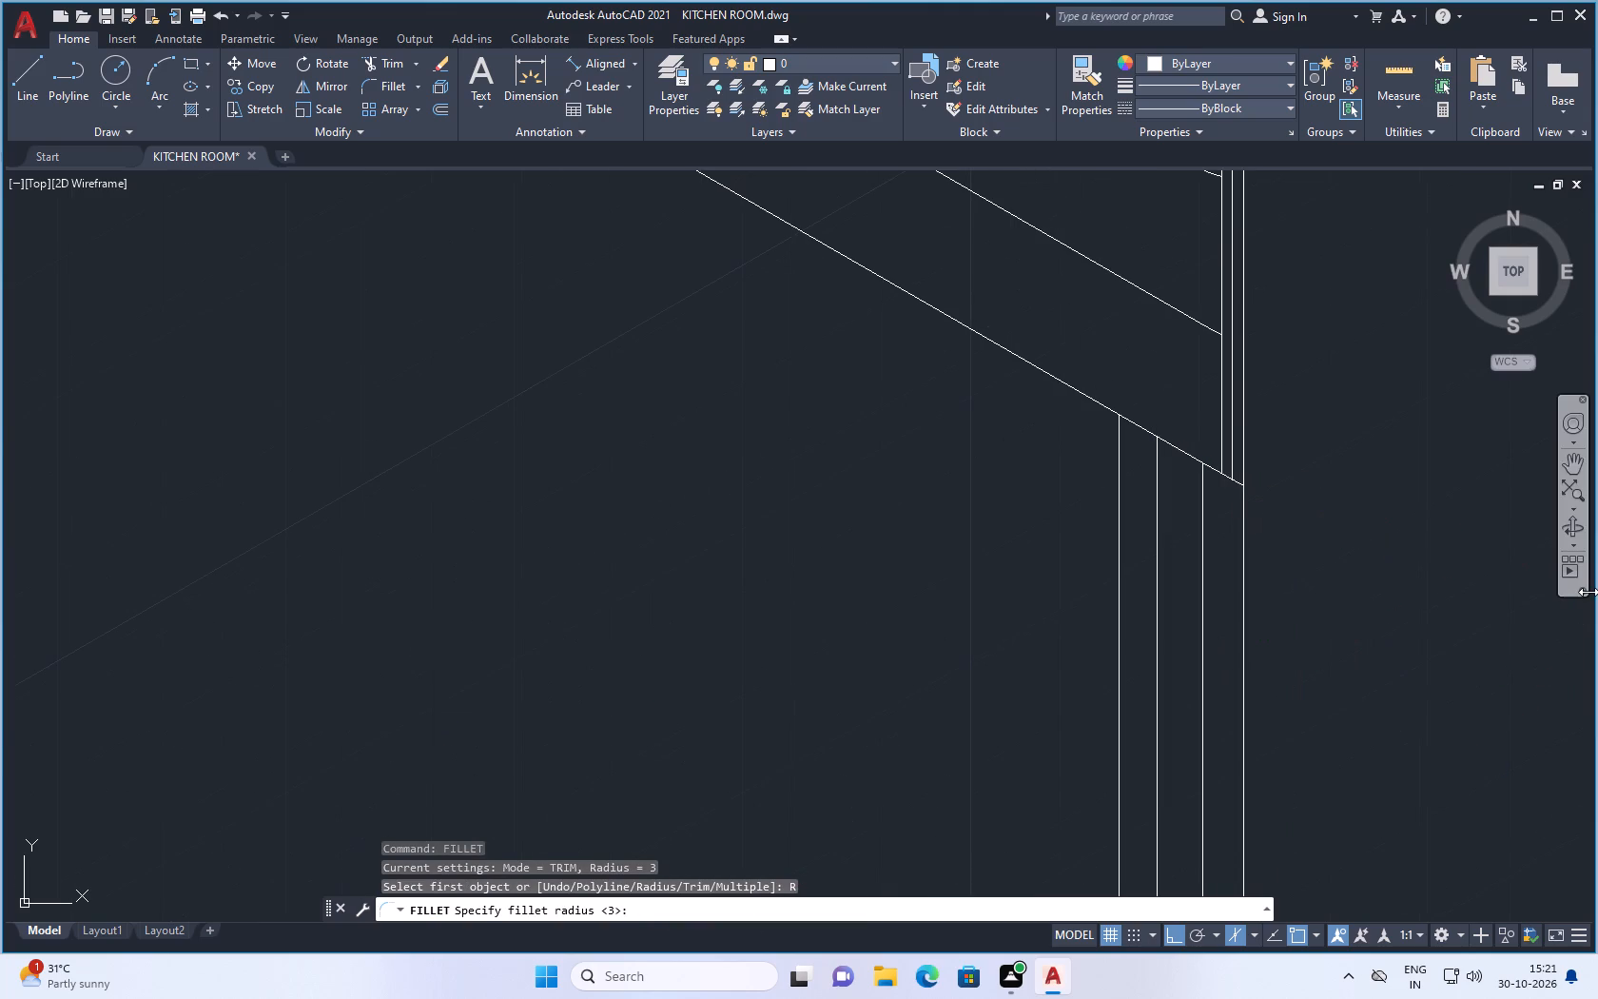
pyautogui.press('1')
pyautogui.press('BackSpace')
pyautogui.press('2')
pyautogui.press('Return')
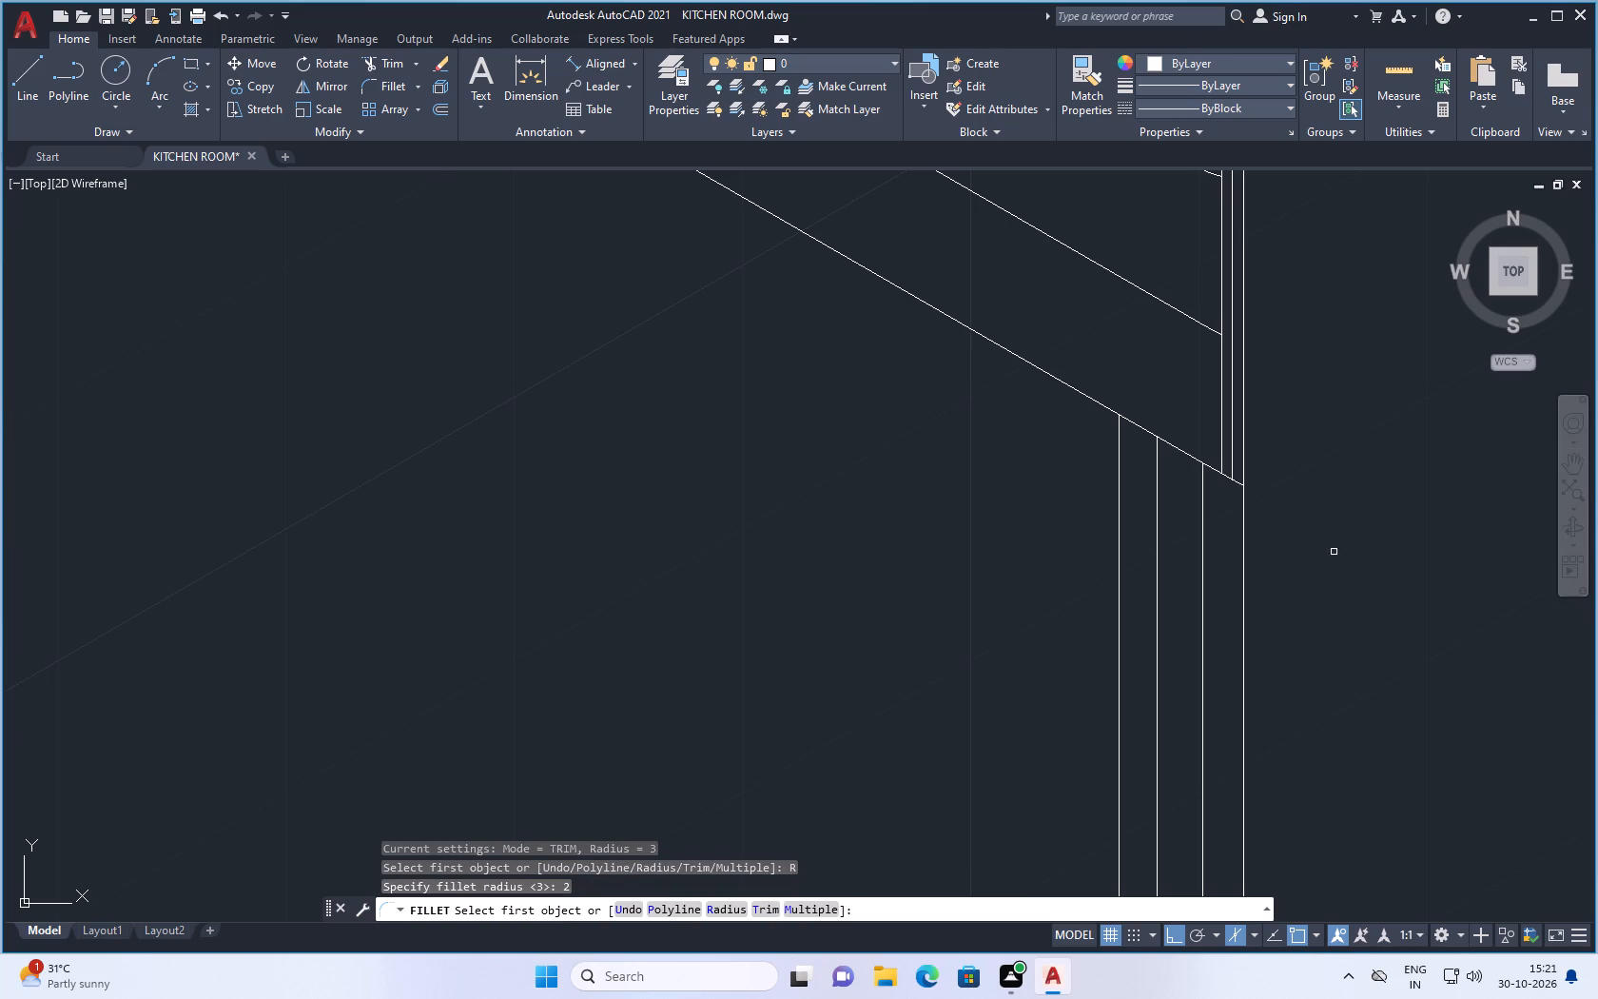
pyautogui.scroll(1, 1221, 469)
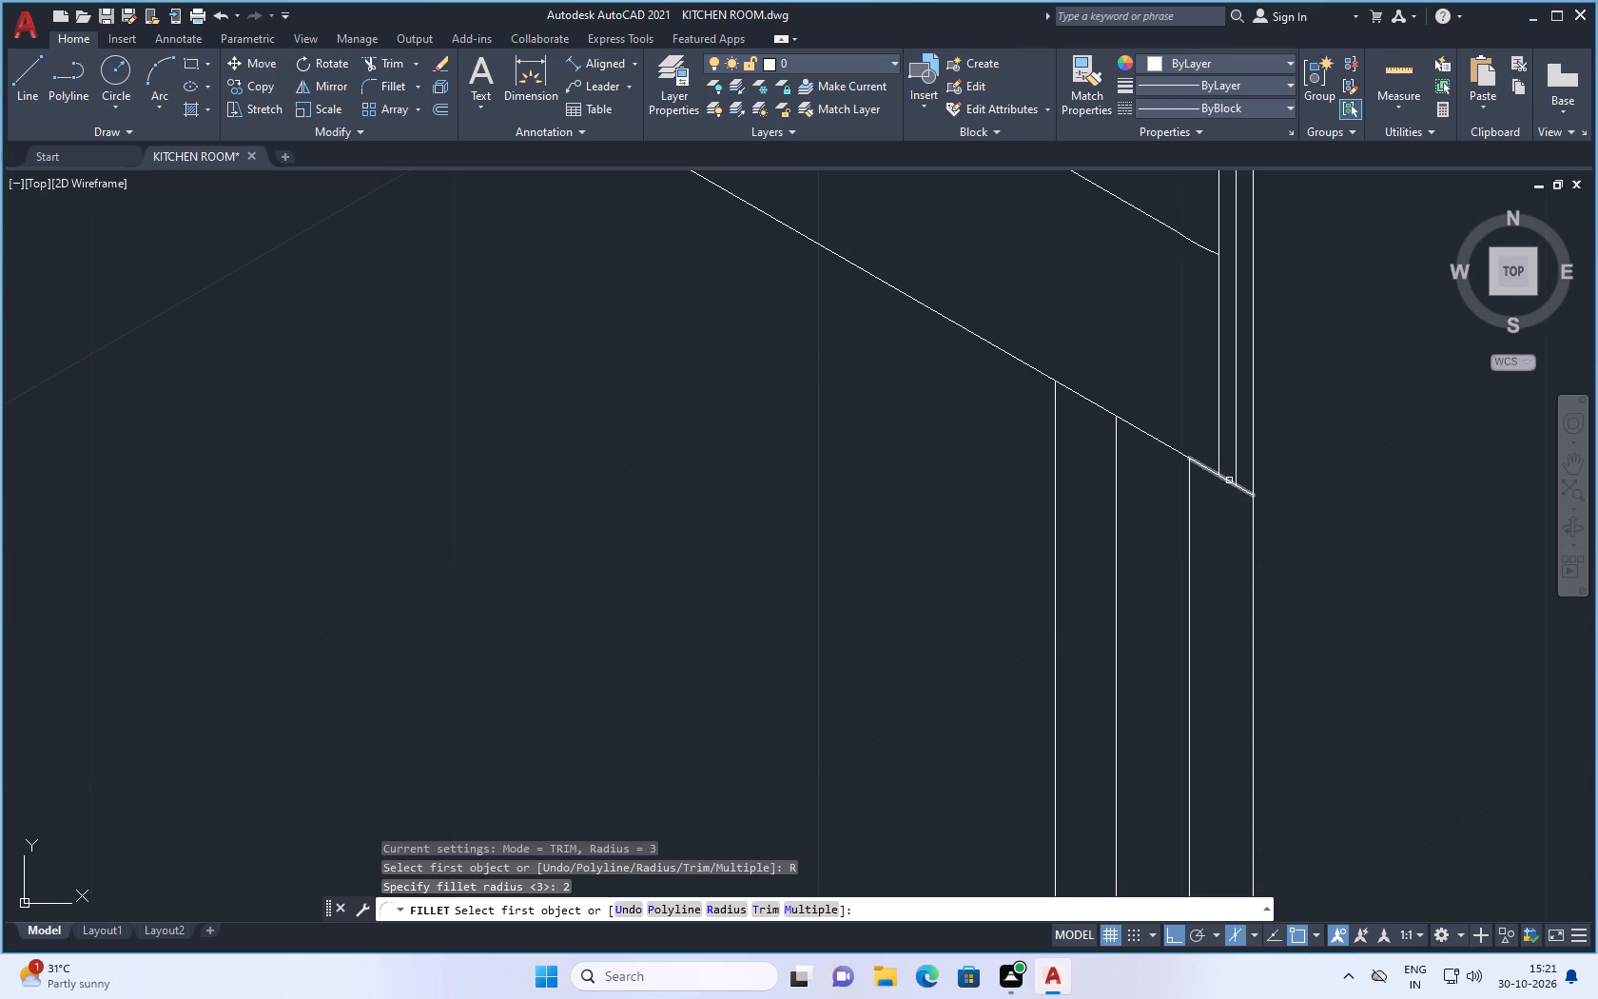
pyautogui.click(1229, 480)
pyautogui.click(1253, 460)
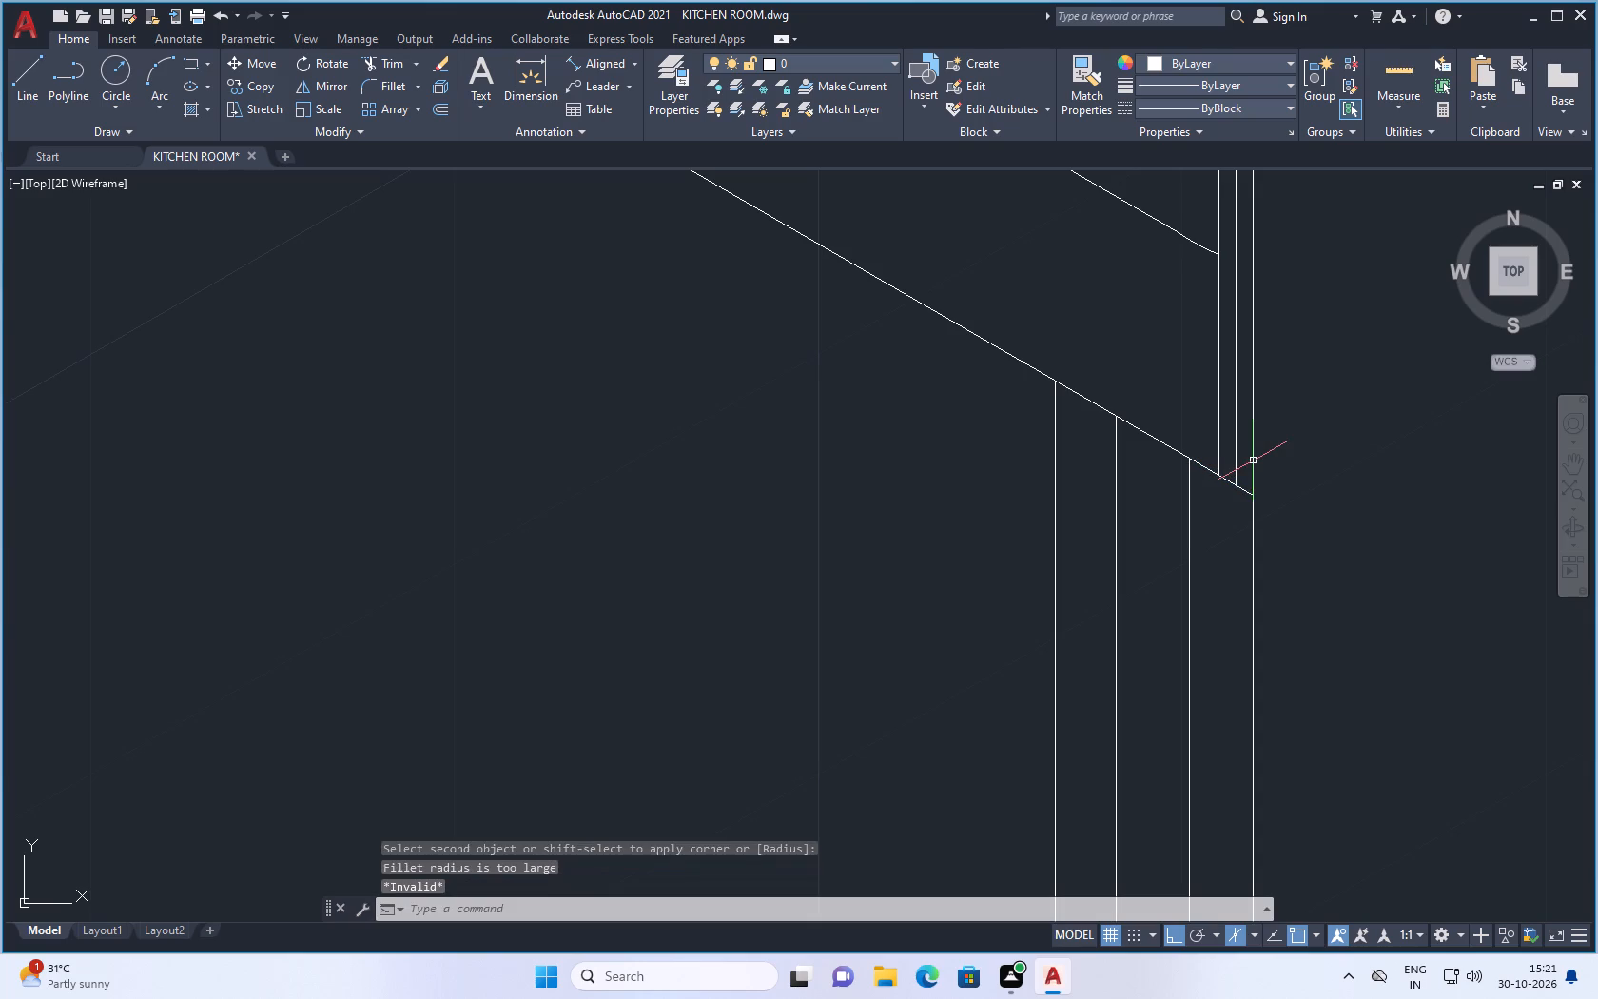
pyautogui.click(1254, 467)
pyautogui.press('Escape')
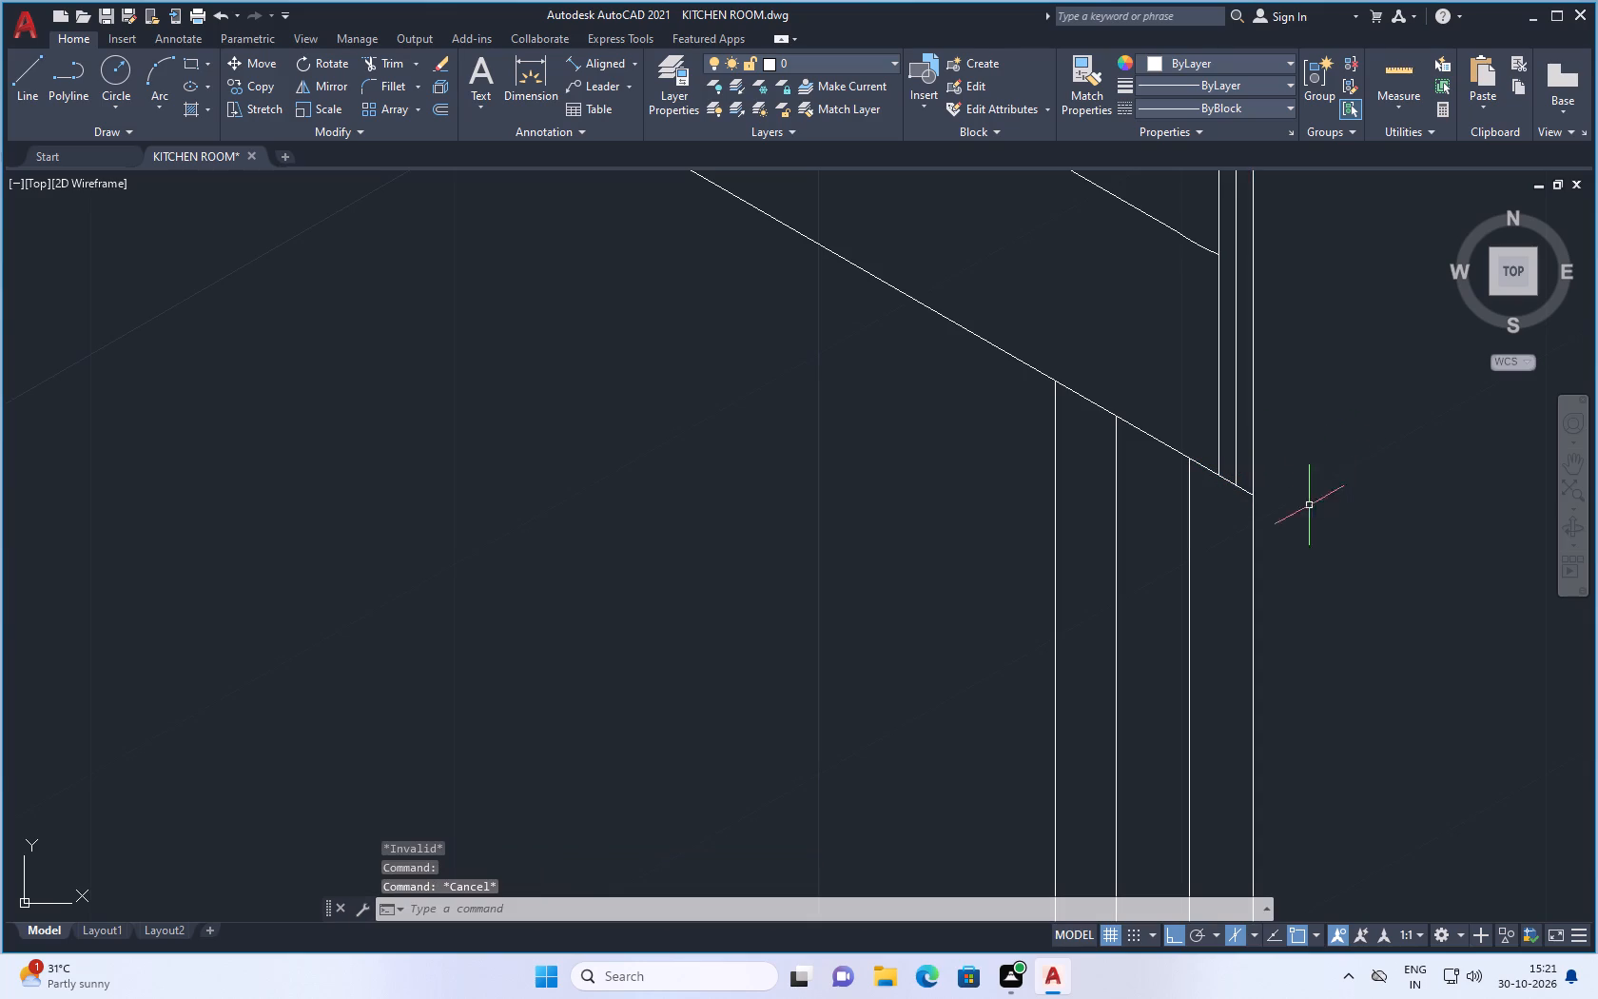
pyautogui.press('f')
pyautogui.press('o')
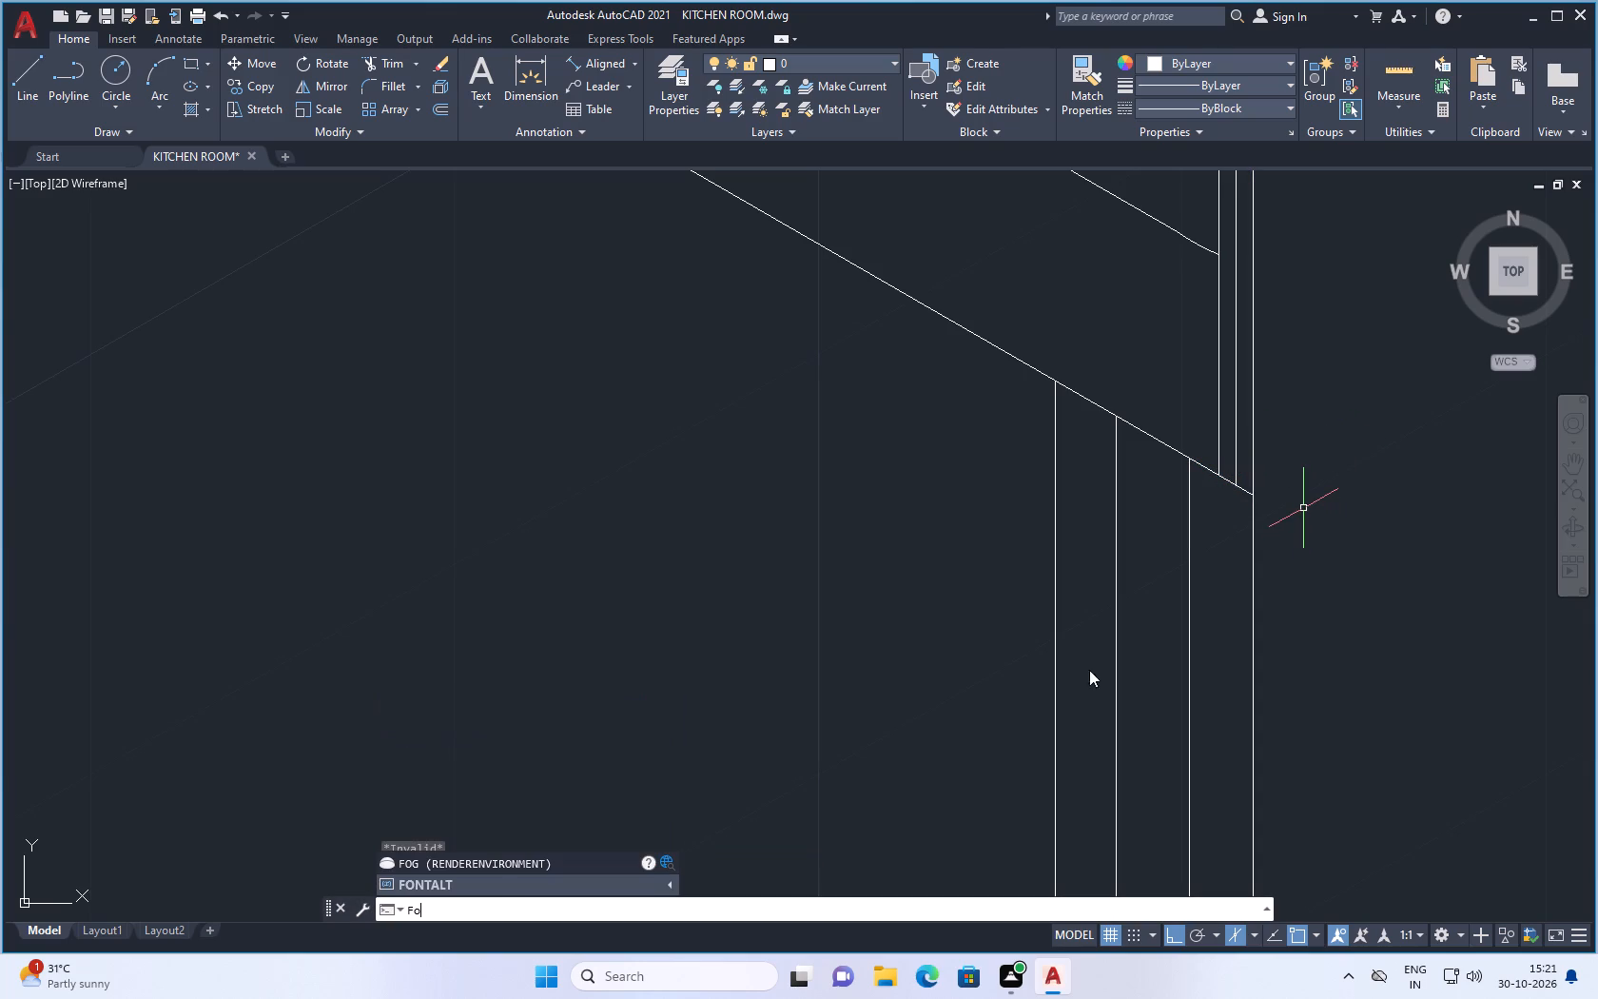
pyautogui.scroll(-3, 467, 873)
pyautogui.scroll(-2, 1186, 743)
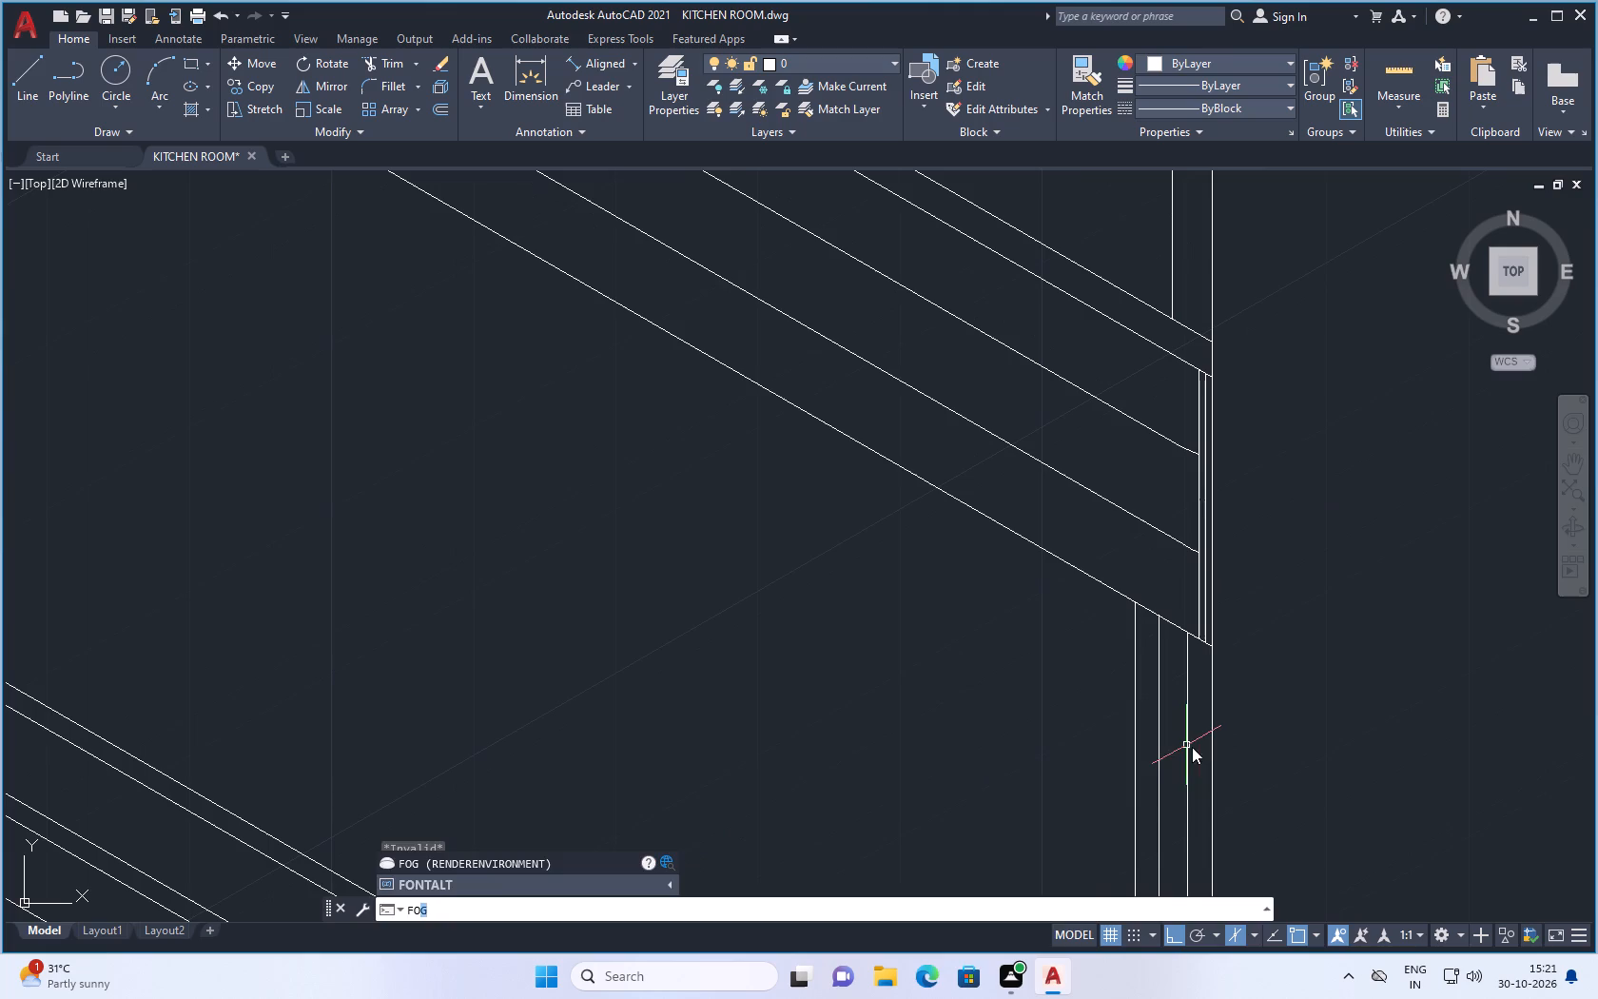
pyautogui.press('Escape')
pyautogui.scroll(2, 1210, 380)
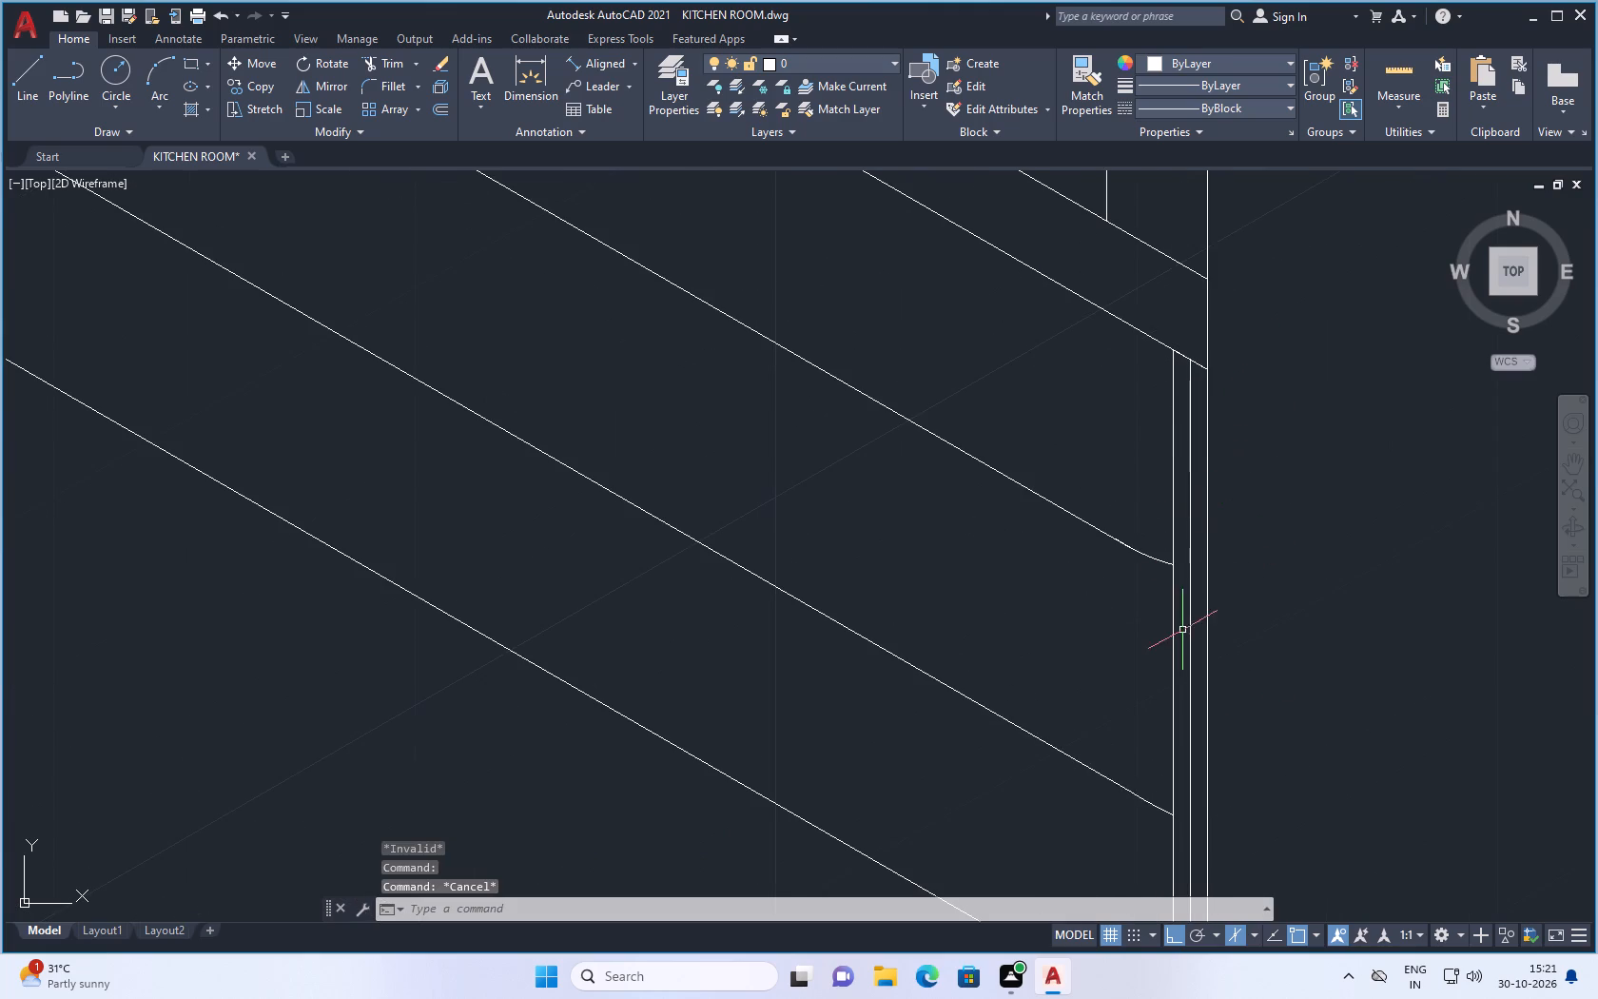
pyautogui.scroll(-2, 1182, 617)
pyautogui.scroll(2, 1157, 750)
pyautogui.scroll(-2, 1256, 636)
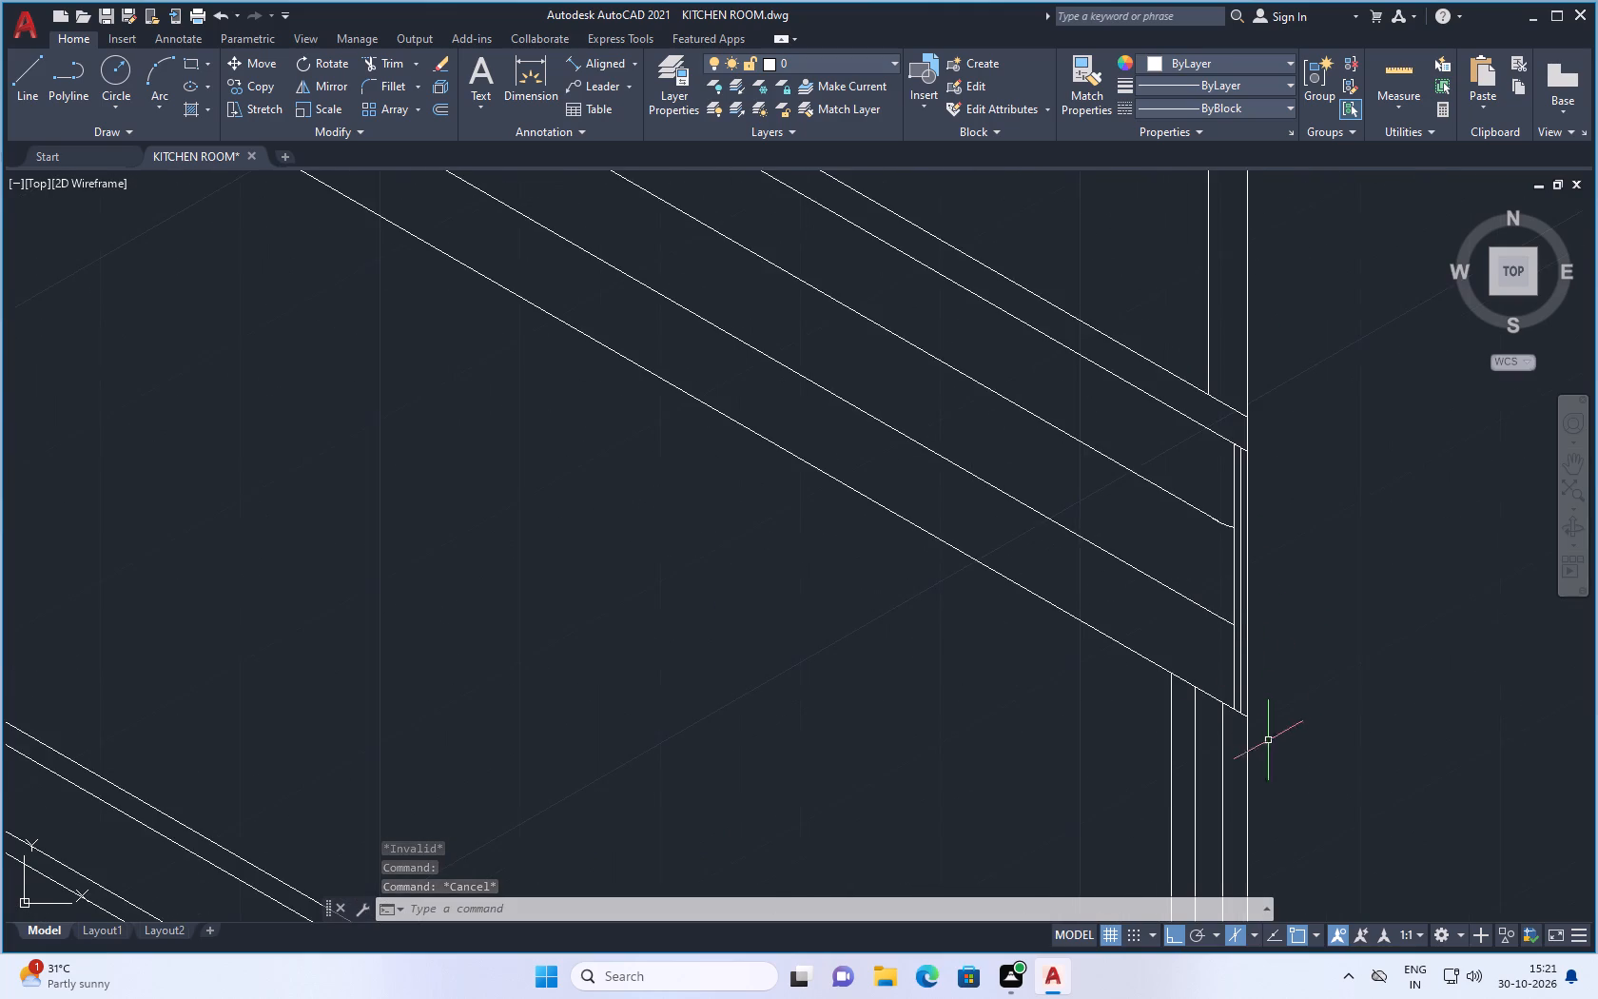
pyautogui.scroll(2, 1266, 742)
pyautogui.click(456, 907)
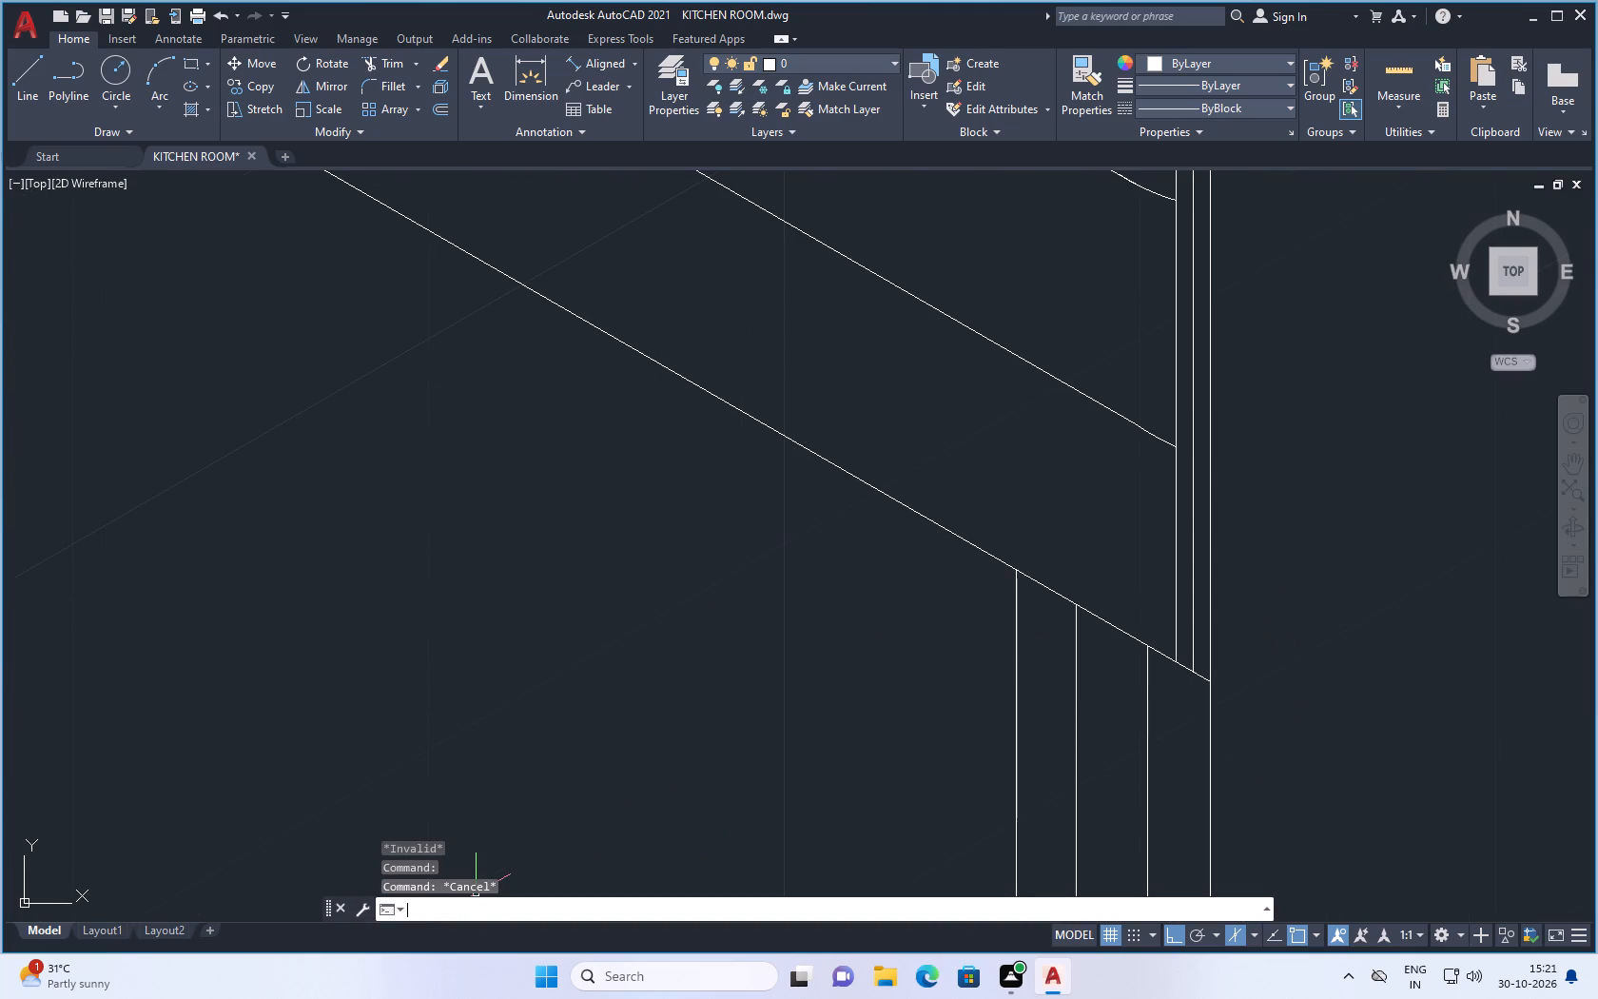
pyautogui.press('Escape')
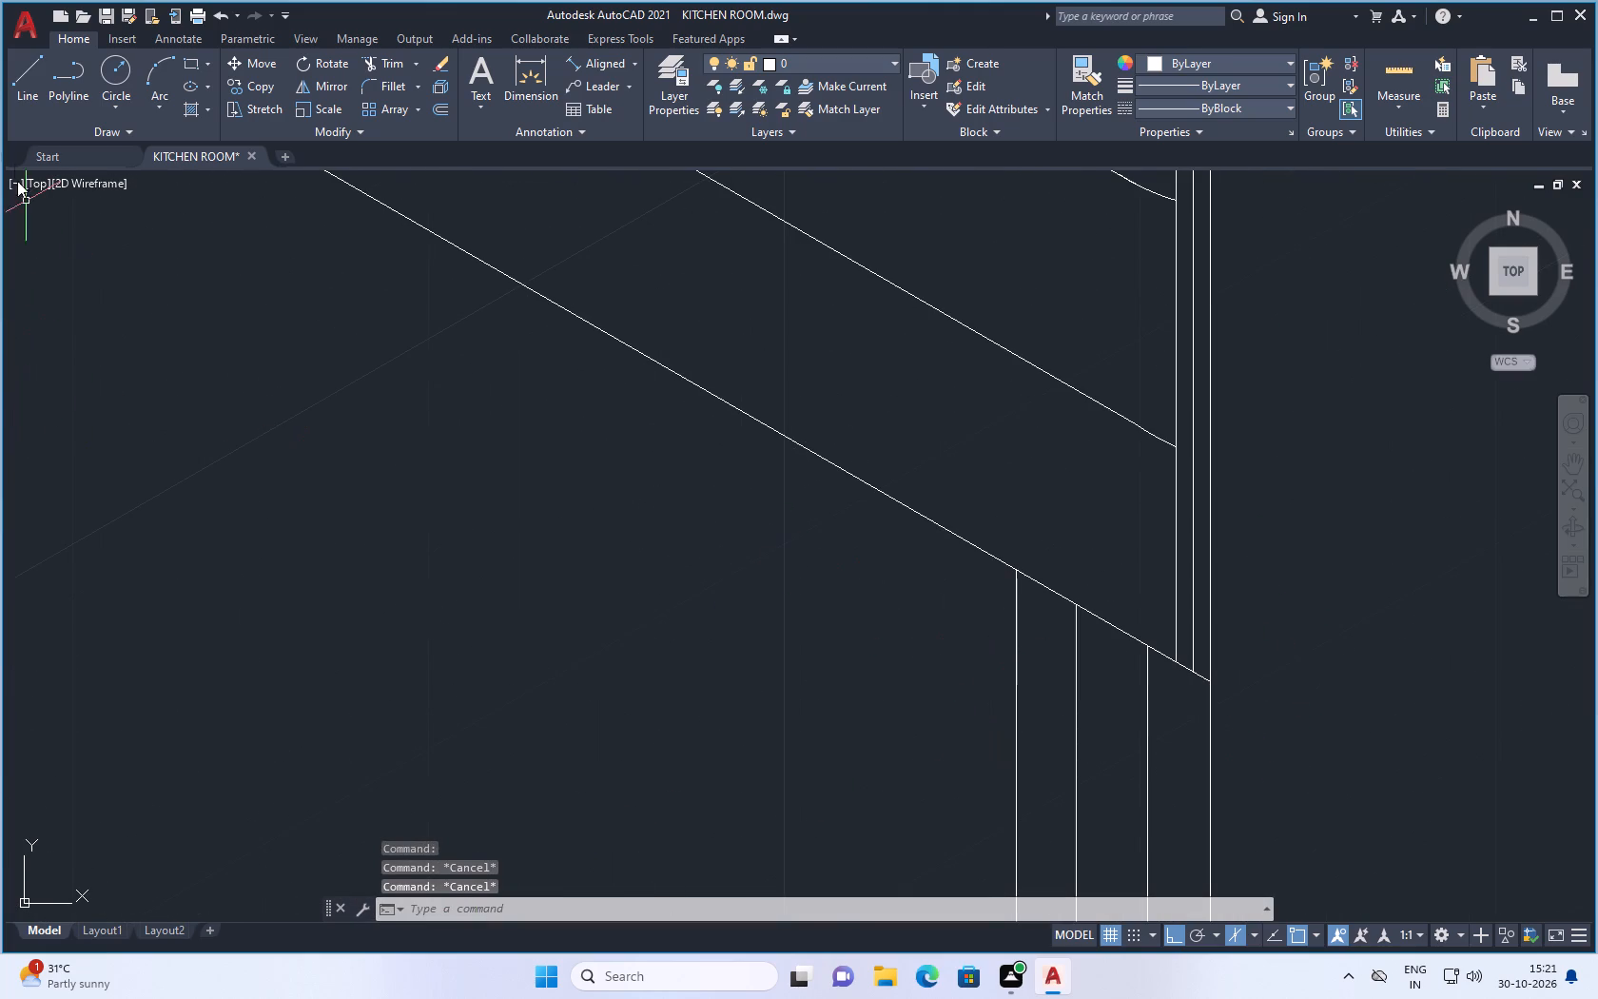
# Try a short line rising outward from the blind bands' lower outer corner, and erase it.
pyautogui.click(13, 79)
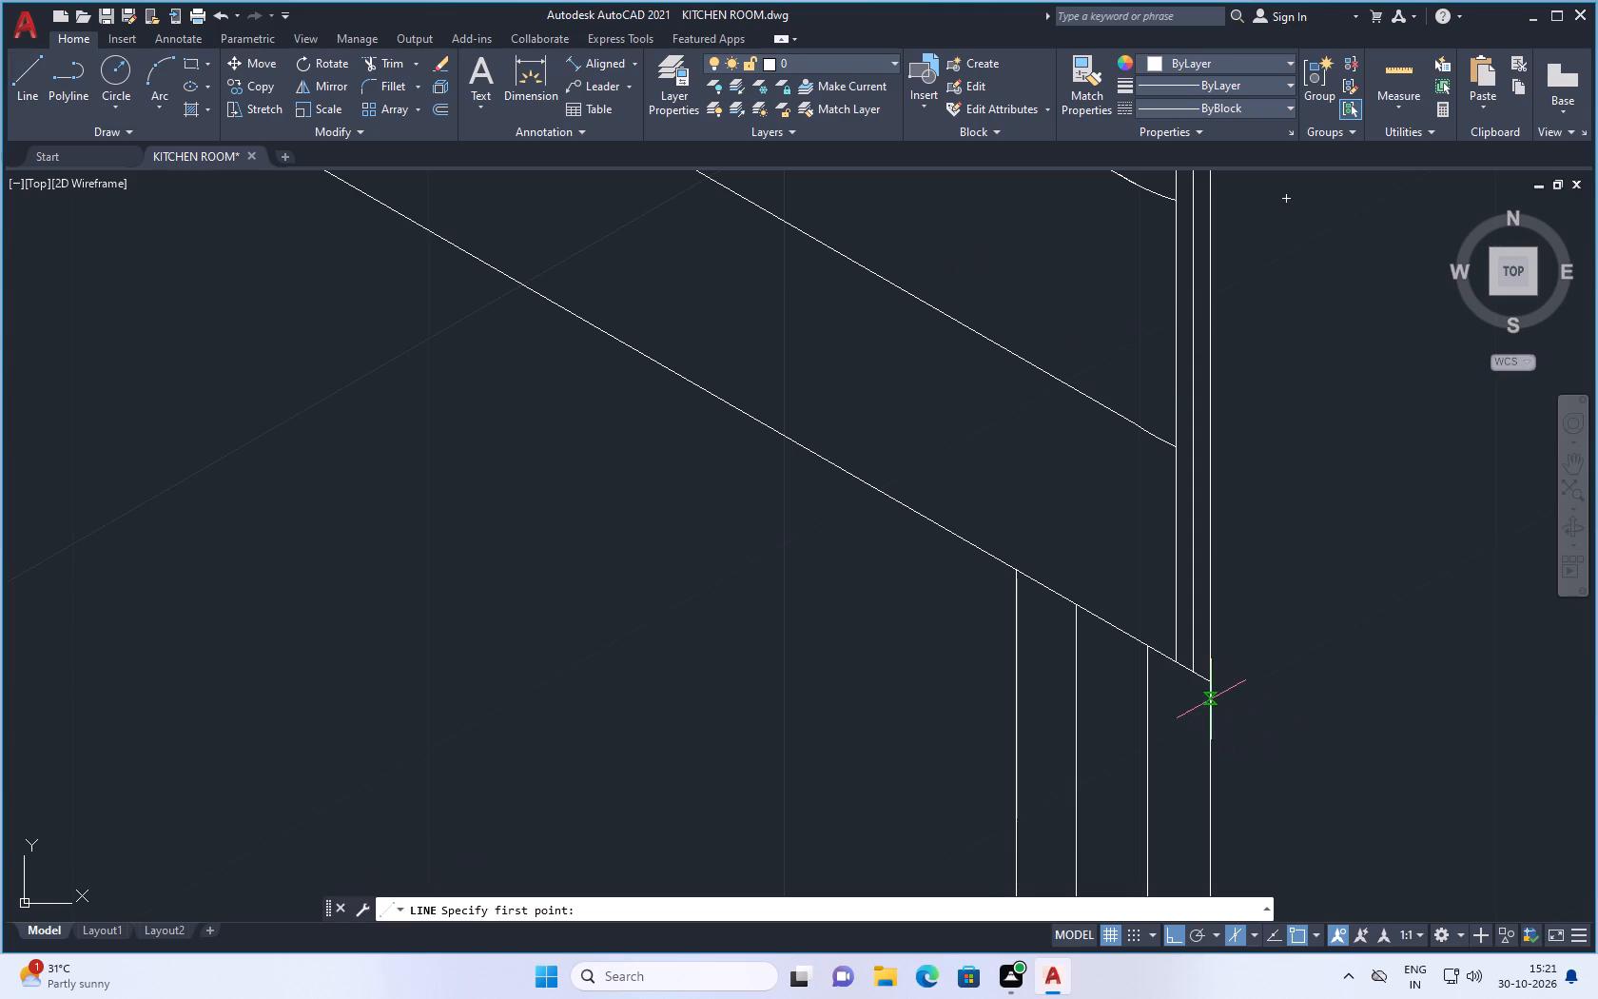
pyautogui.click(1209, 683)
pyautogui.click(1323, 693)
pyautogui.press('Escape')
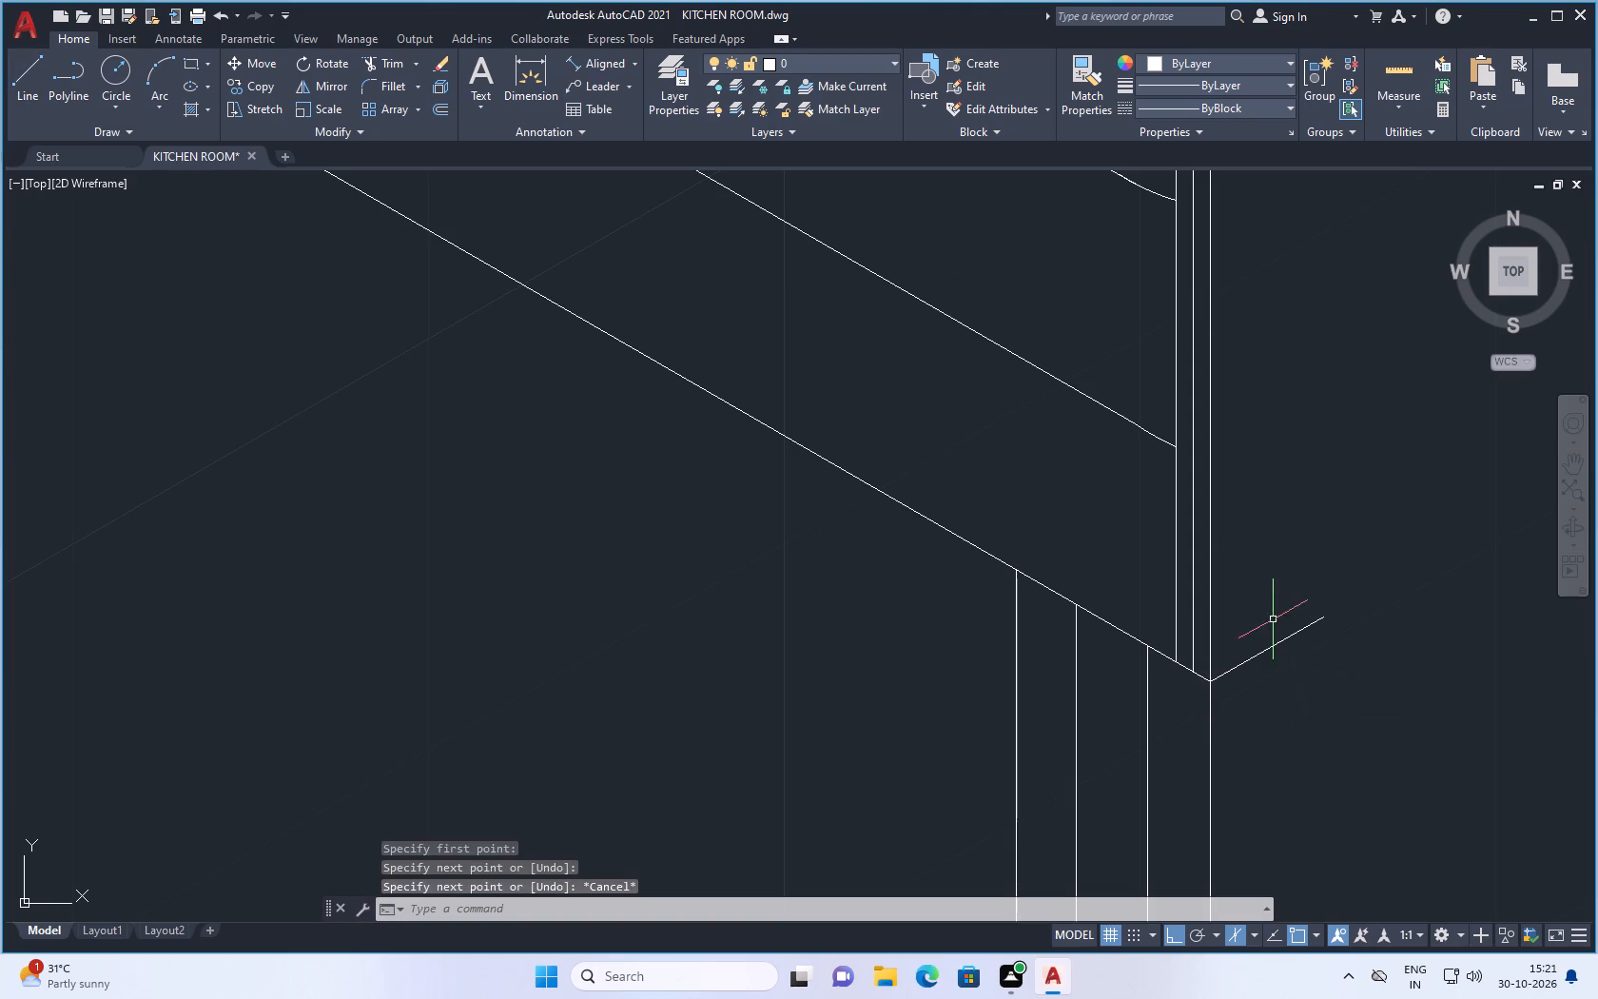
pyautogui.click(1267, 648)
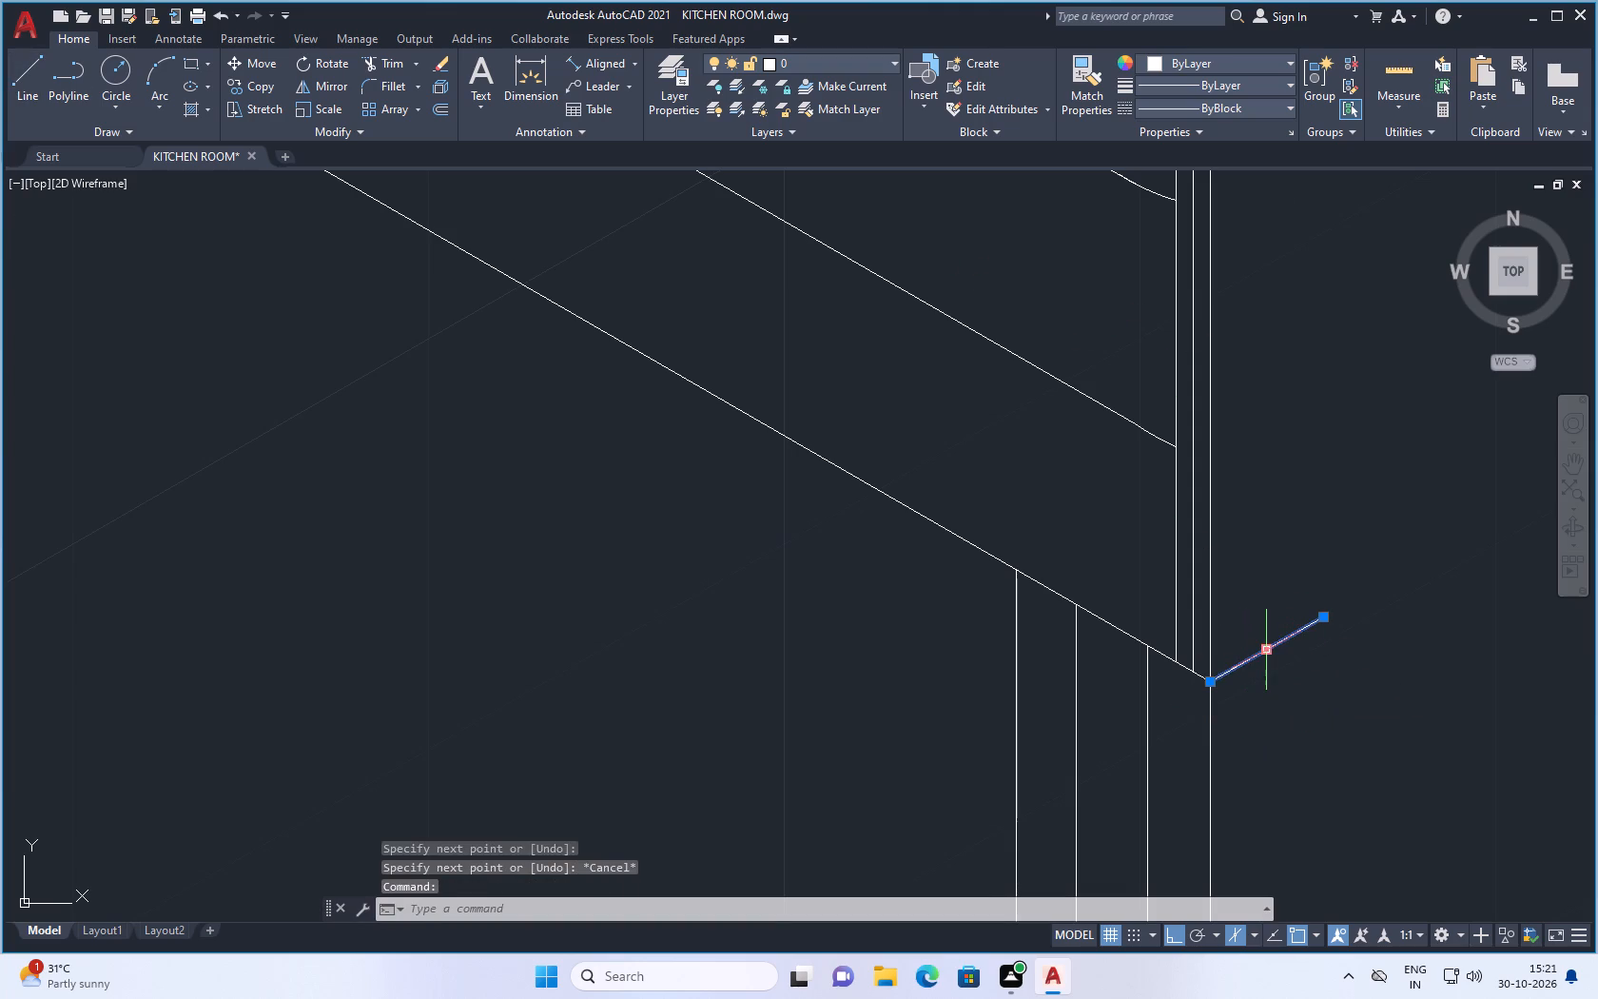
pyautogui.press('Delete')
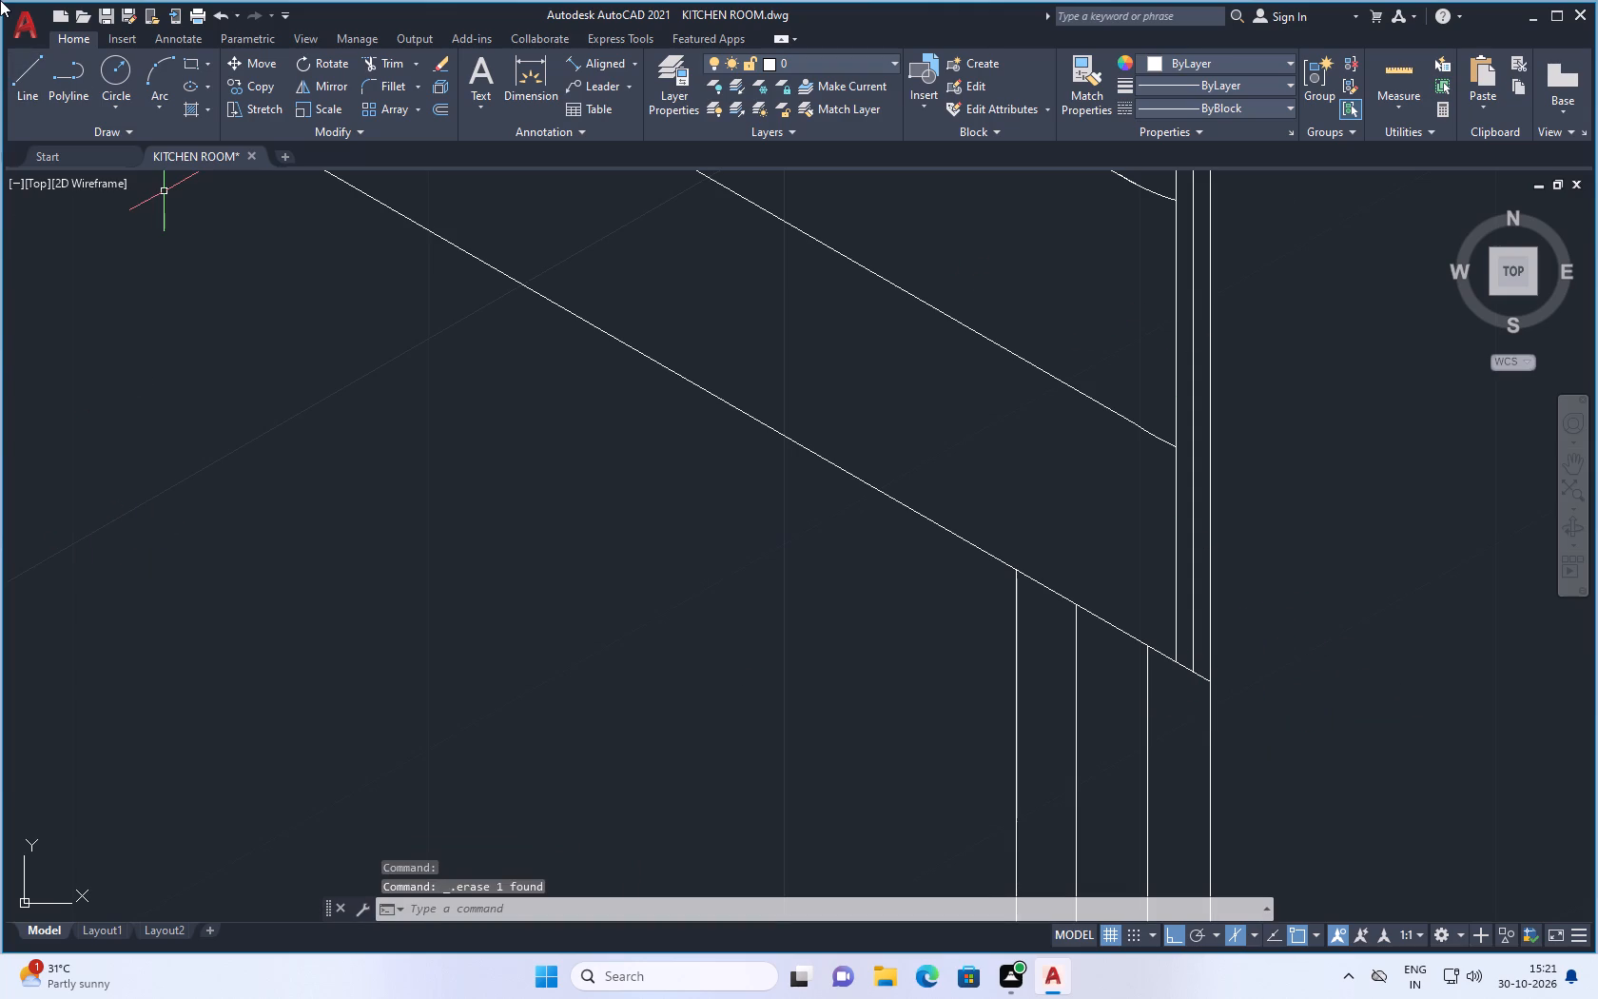
# Draw a short line on the top isoplane from the bands' lower outer corner, continuing the lowest sloping line outward.
pyautogui.click(20, 87)
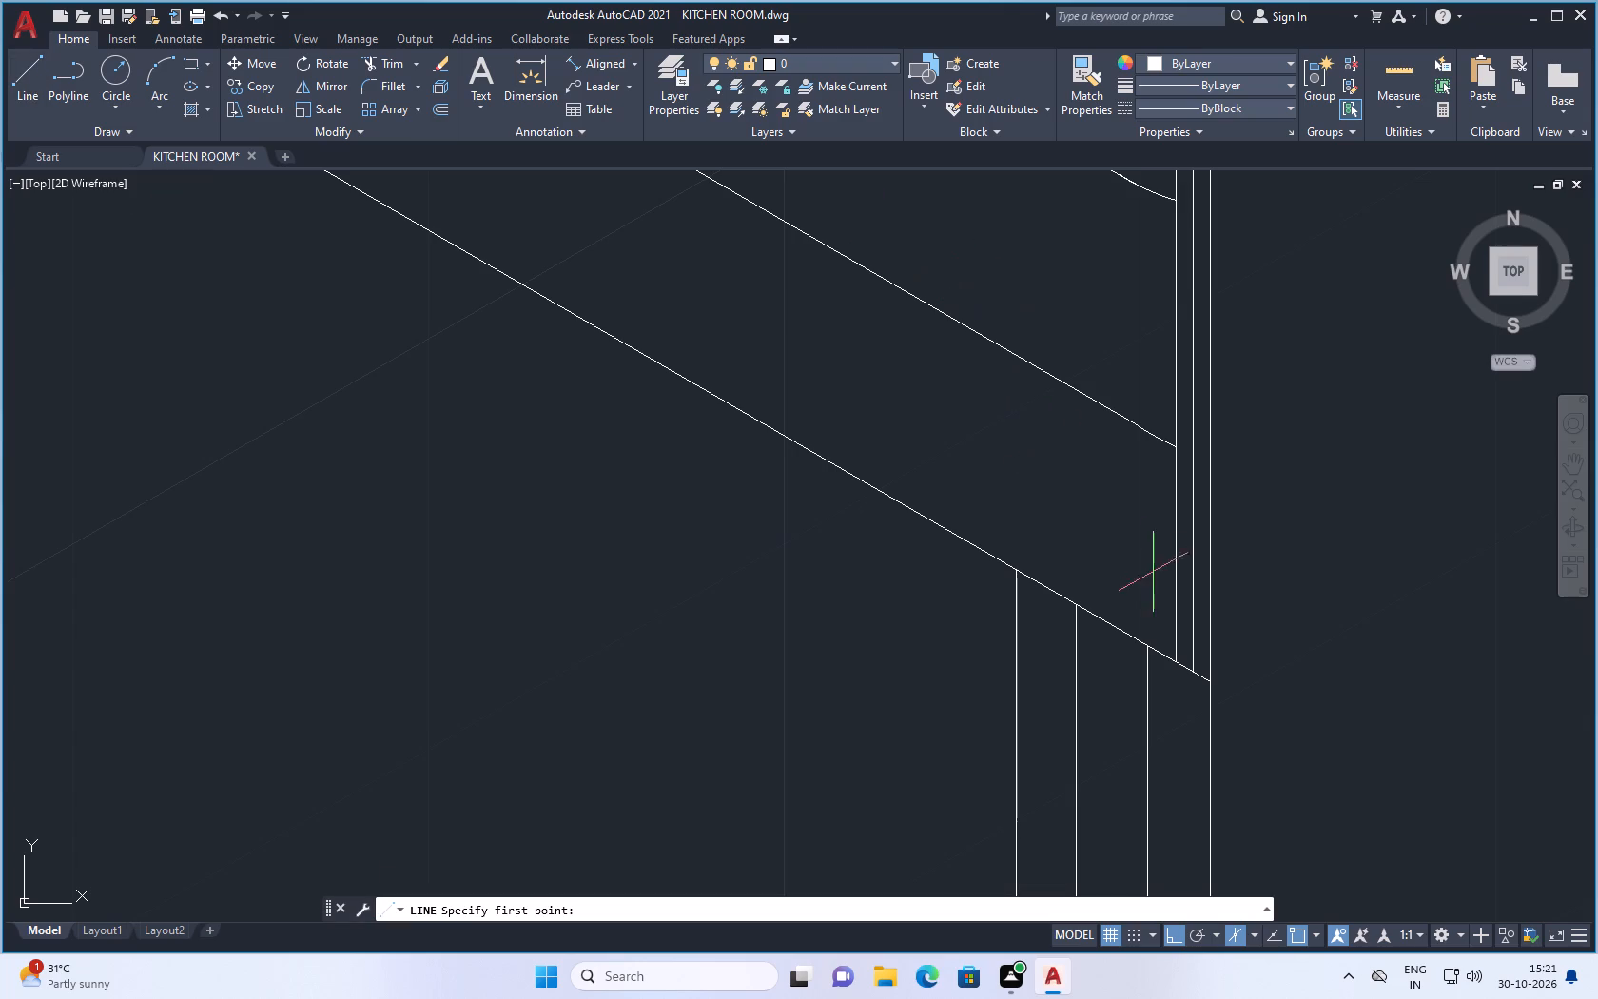
pyautogui.click(1209, 675)
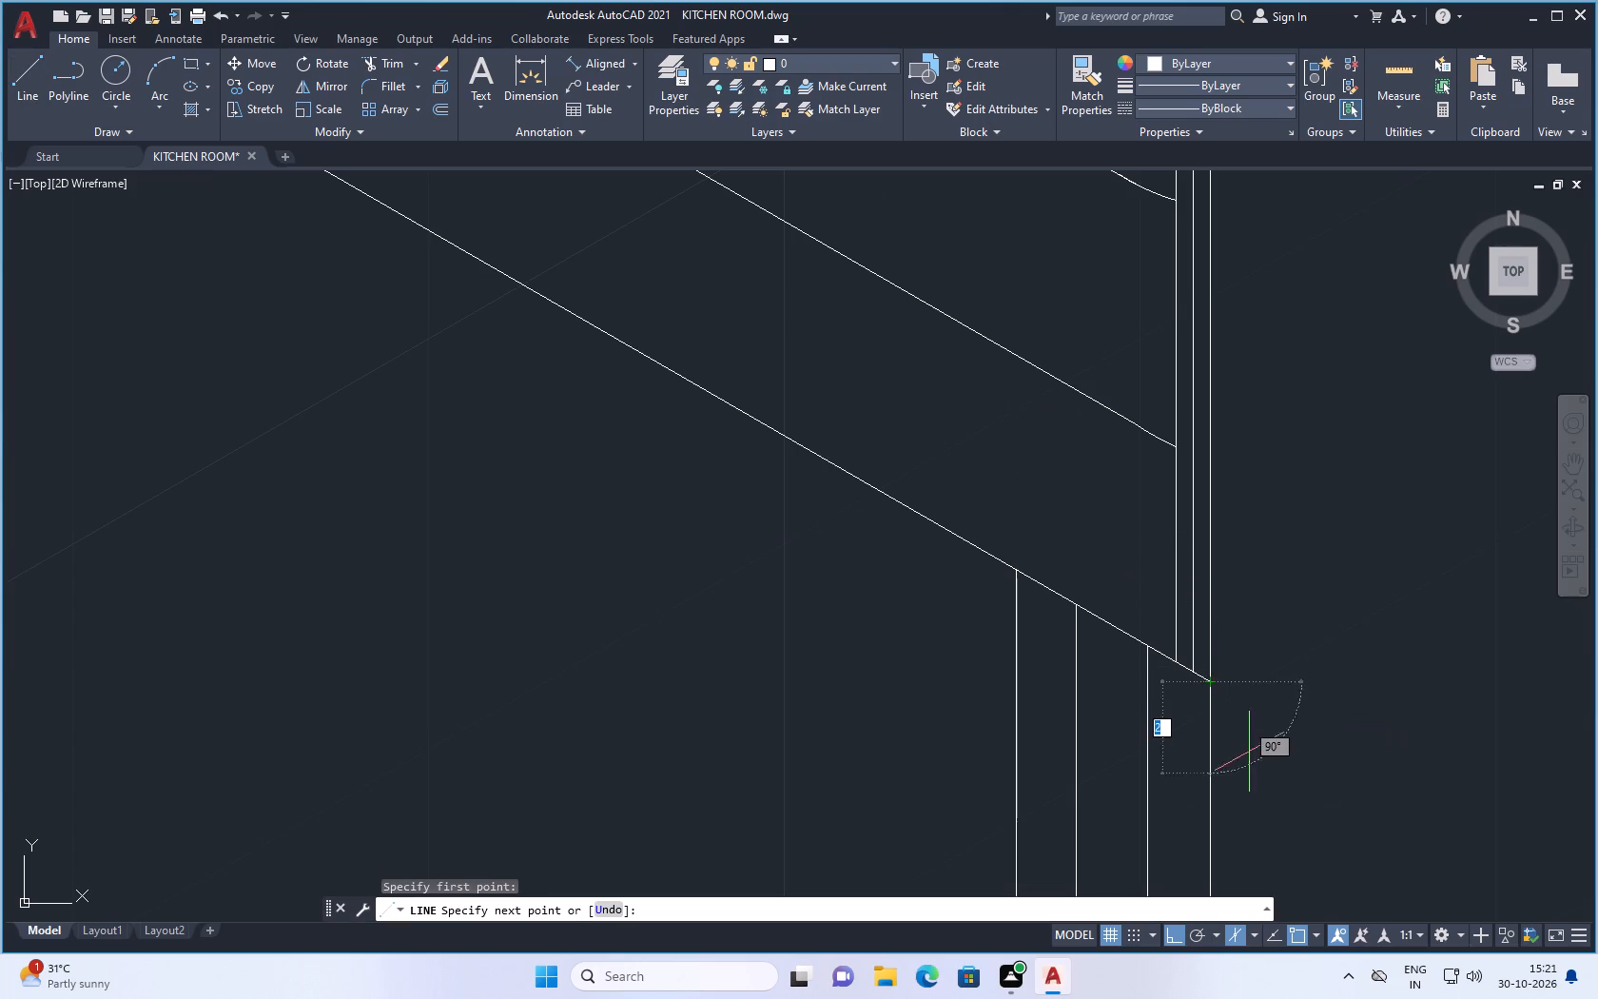
pyautogui.click(1250, 931)
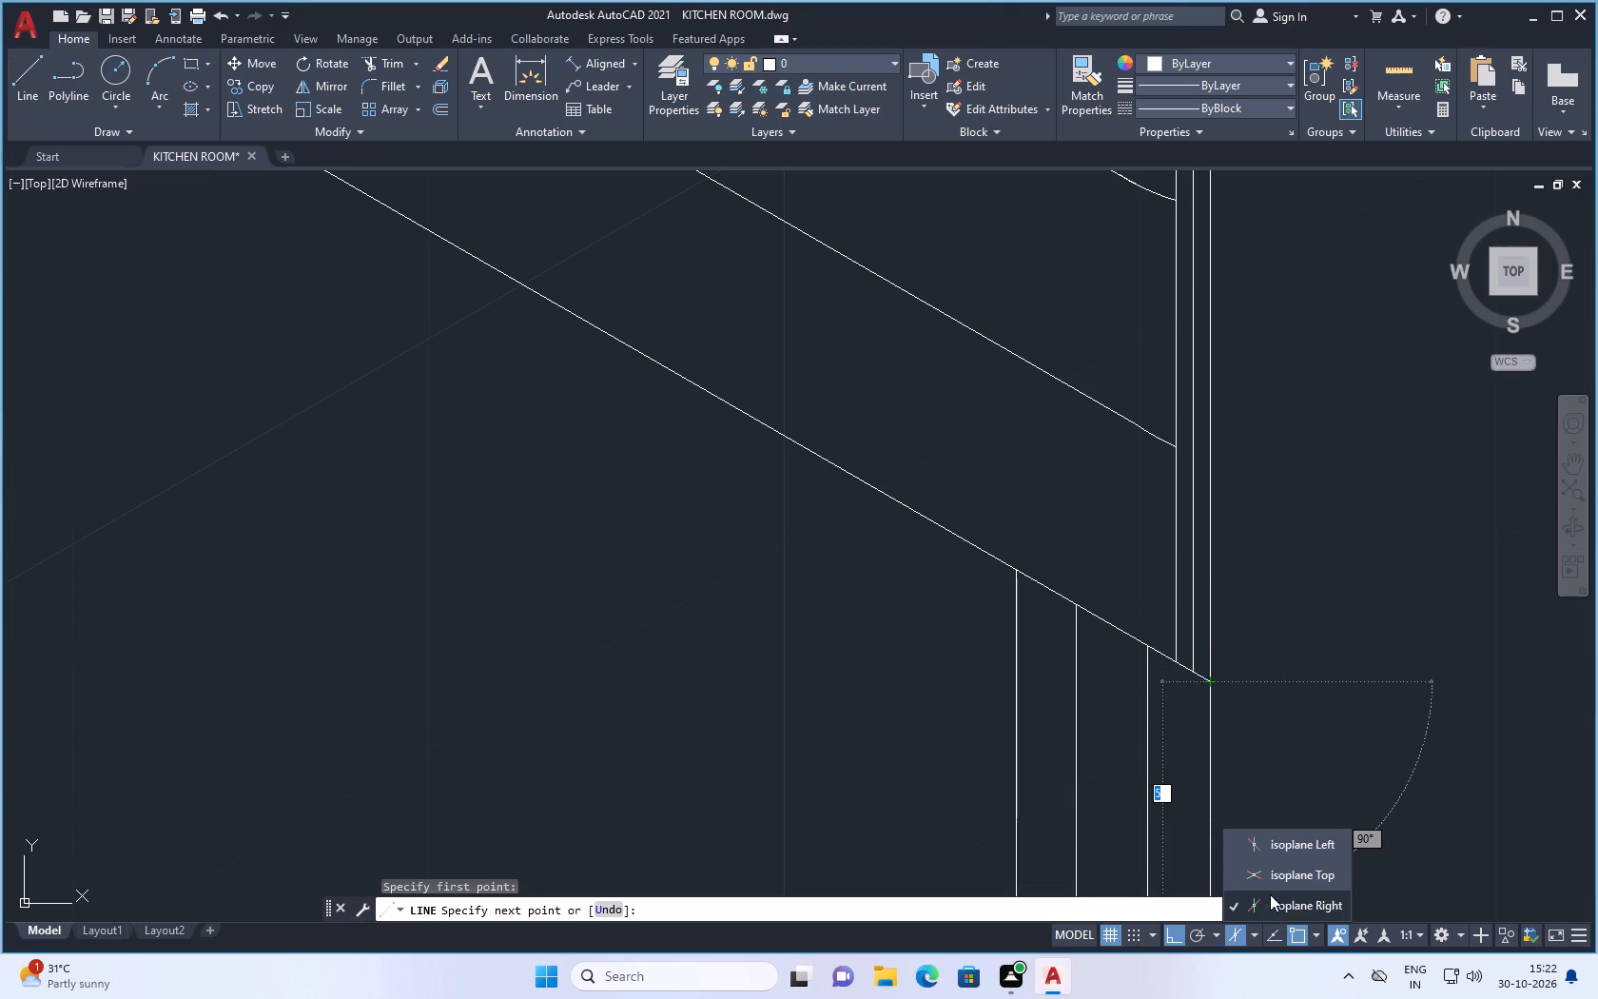
pyautogui.click(1273, 872)
pyautogui.click(1298, 761)
pyautogui.press('Escape')
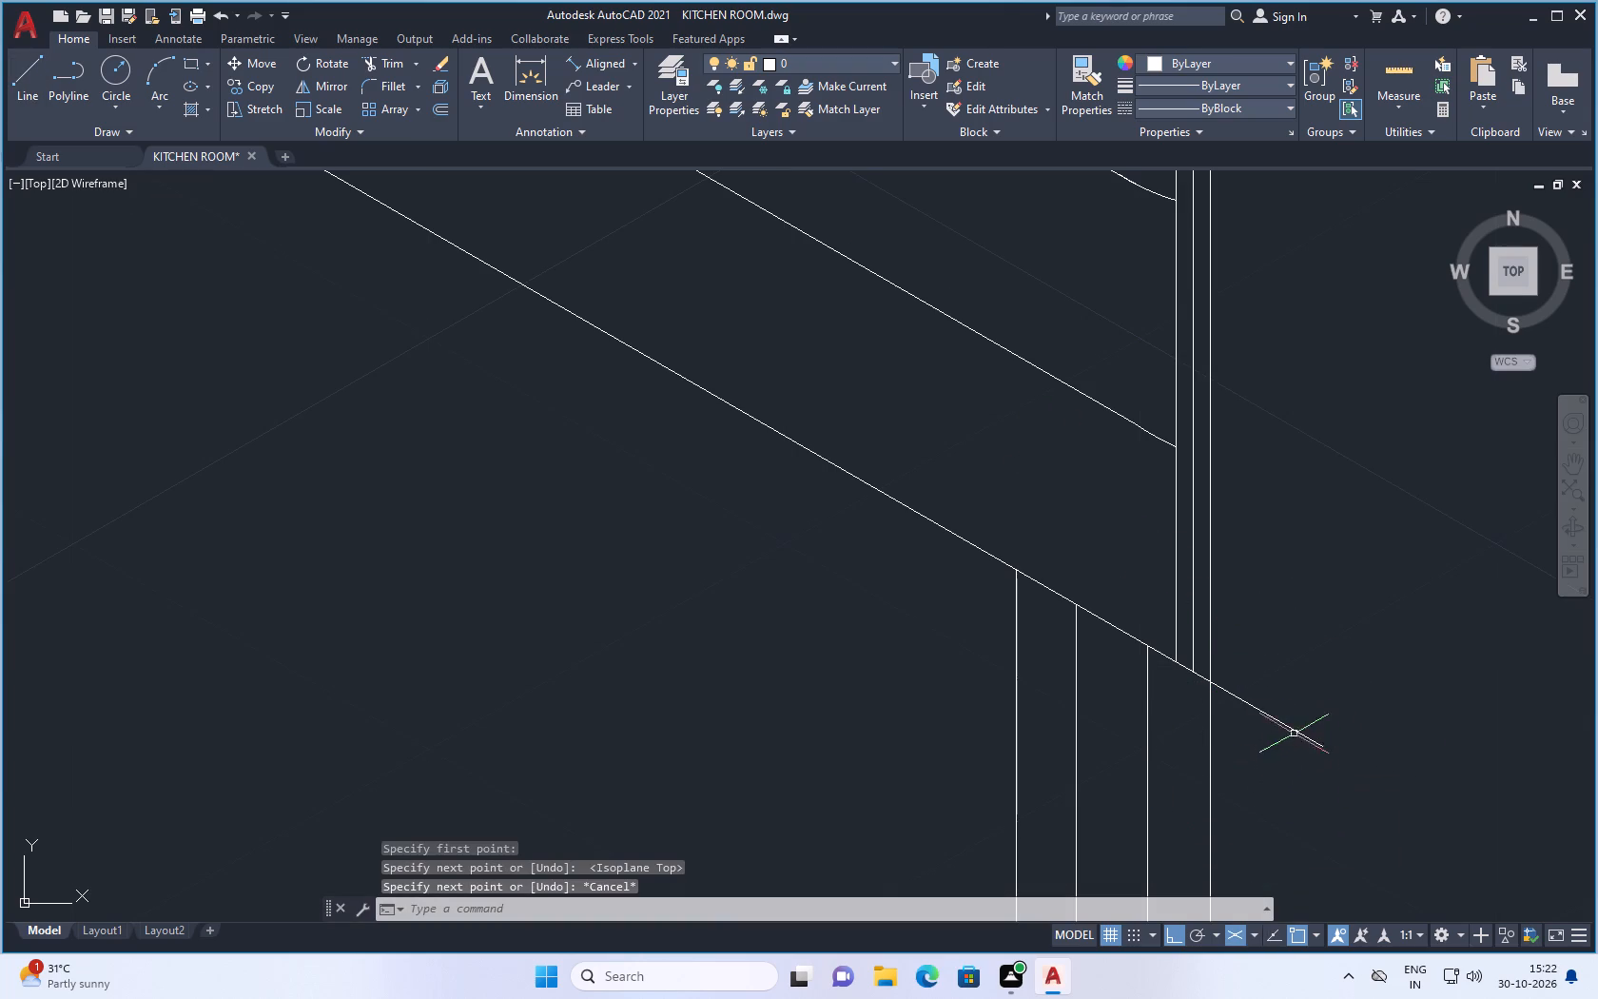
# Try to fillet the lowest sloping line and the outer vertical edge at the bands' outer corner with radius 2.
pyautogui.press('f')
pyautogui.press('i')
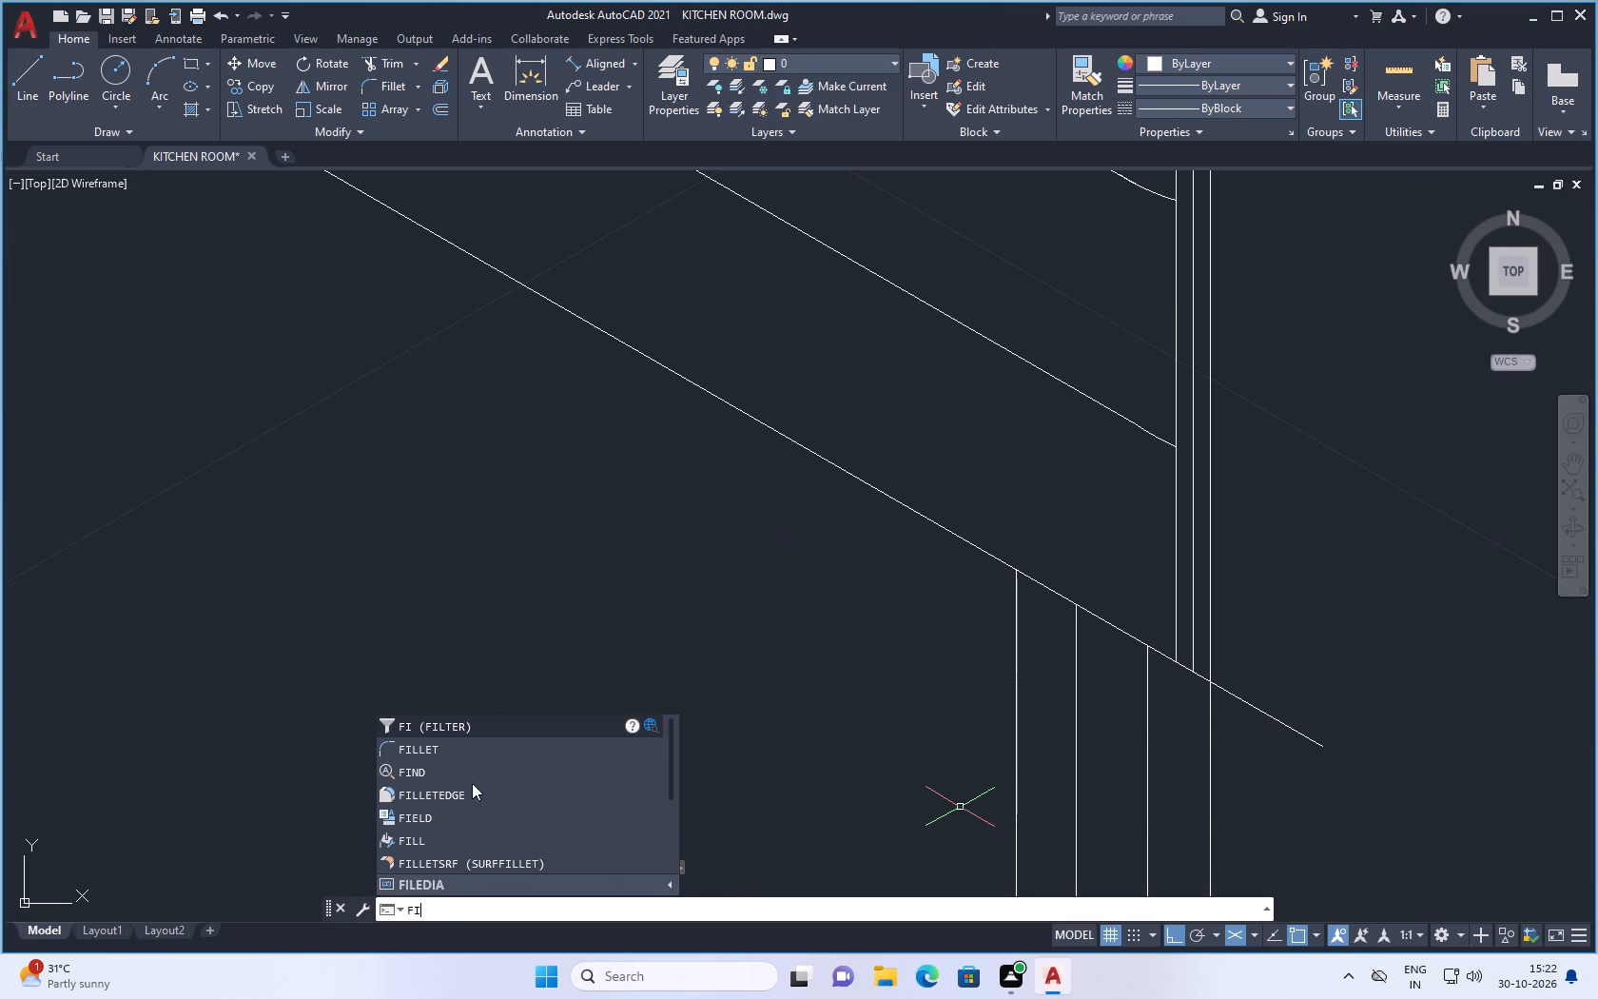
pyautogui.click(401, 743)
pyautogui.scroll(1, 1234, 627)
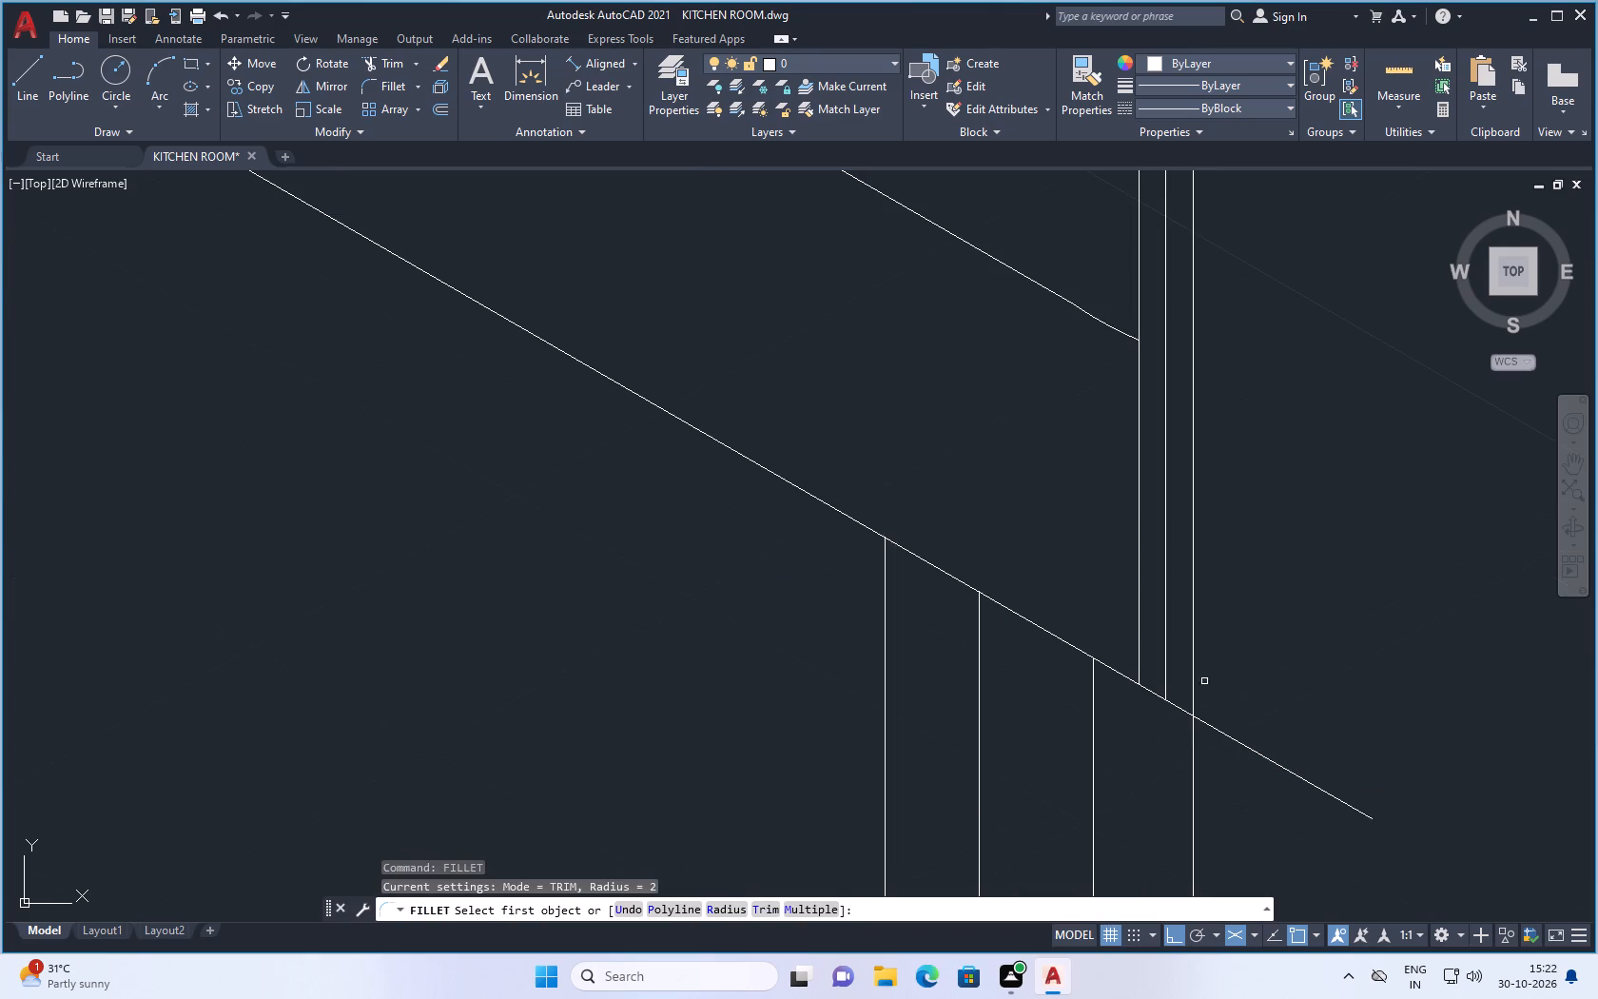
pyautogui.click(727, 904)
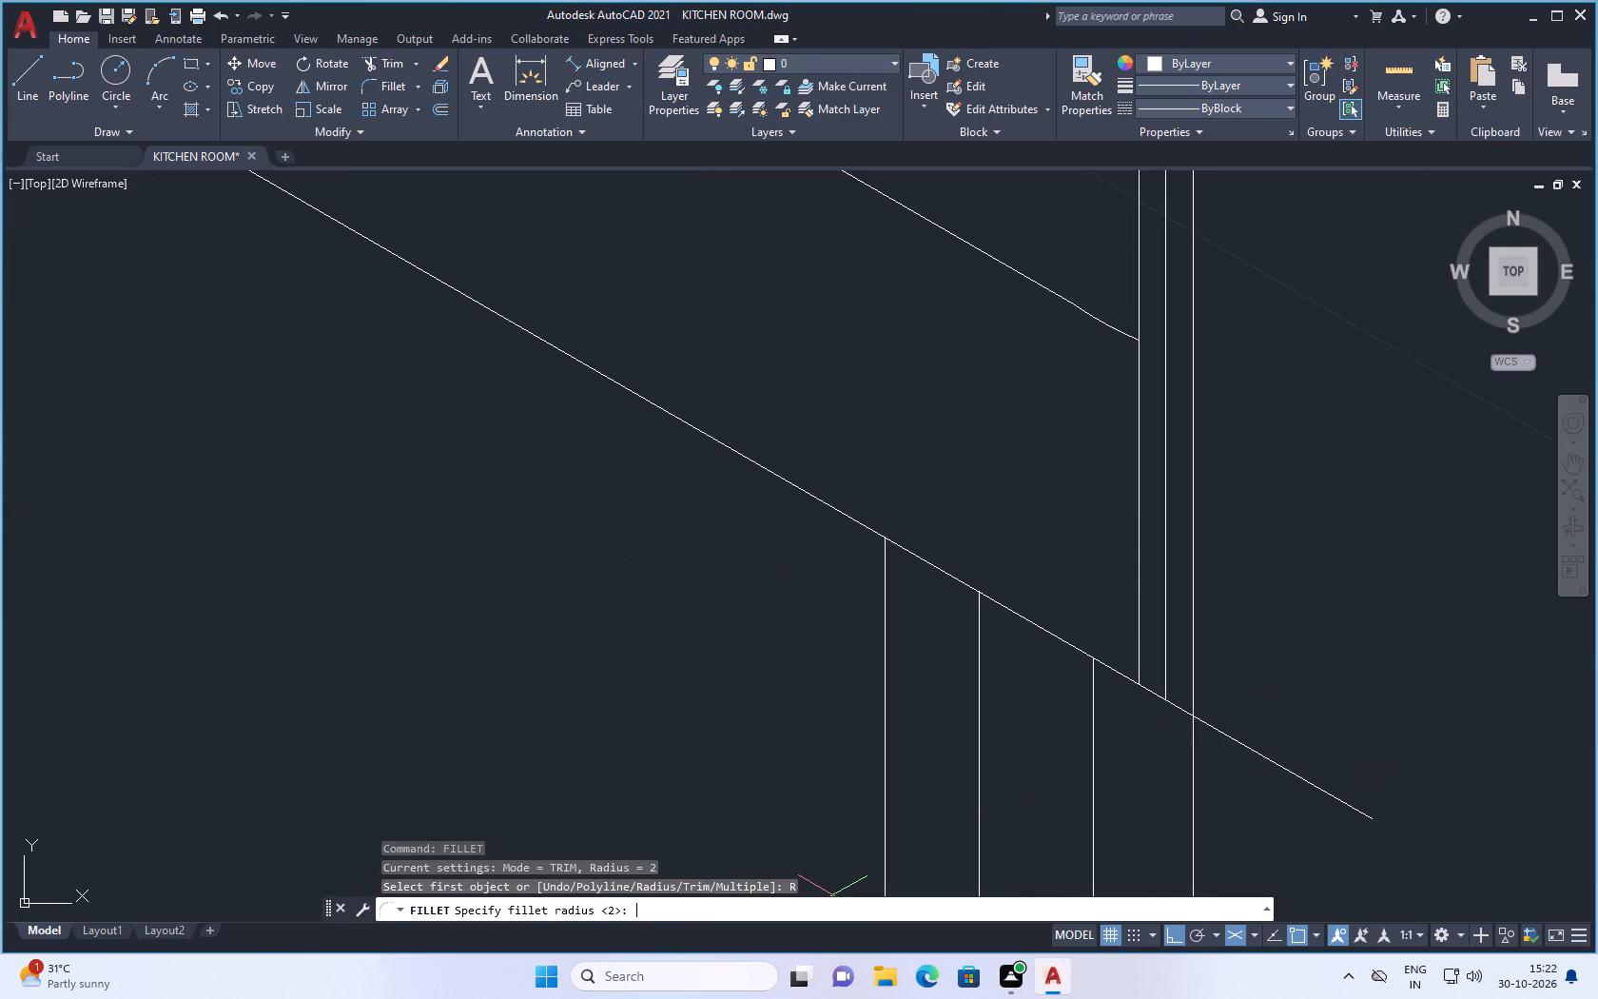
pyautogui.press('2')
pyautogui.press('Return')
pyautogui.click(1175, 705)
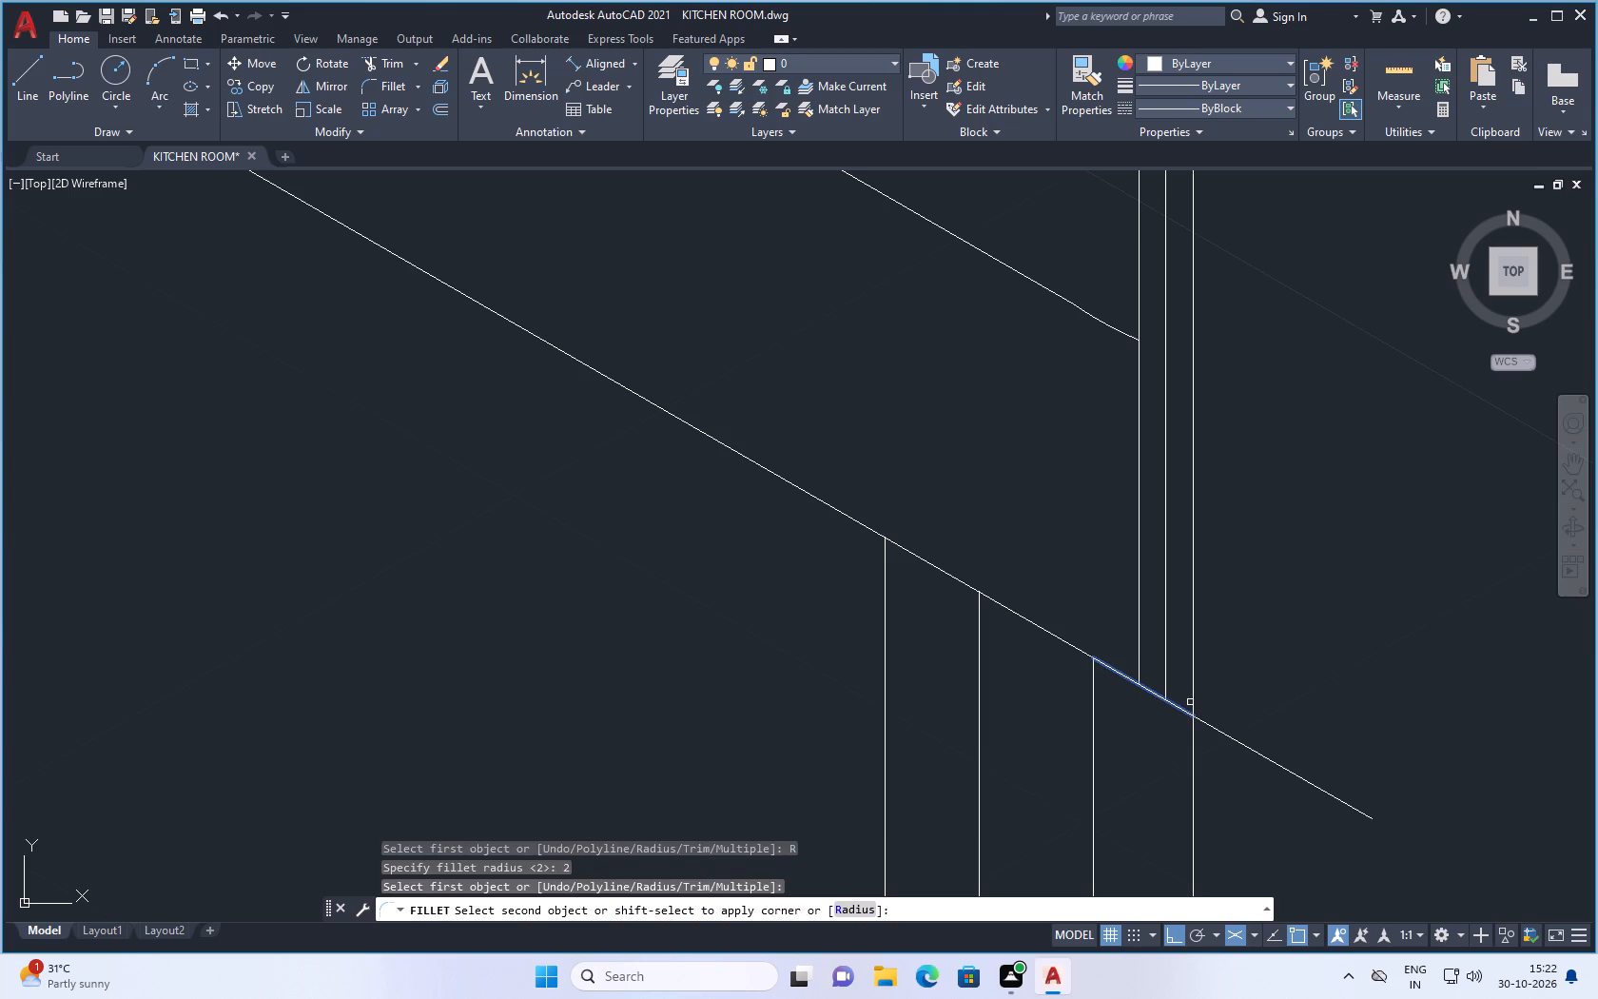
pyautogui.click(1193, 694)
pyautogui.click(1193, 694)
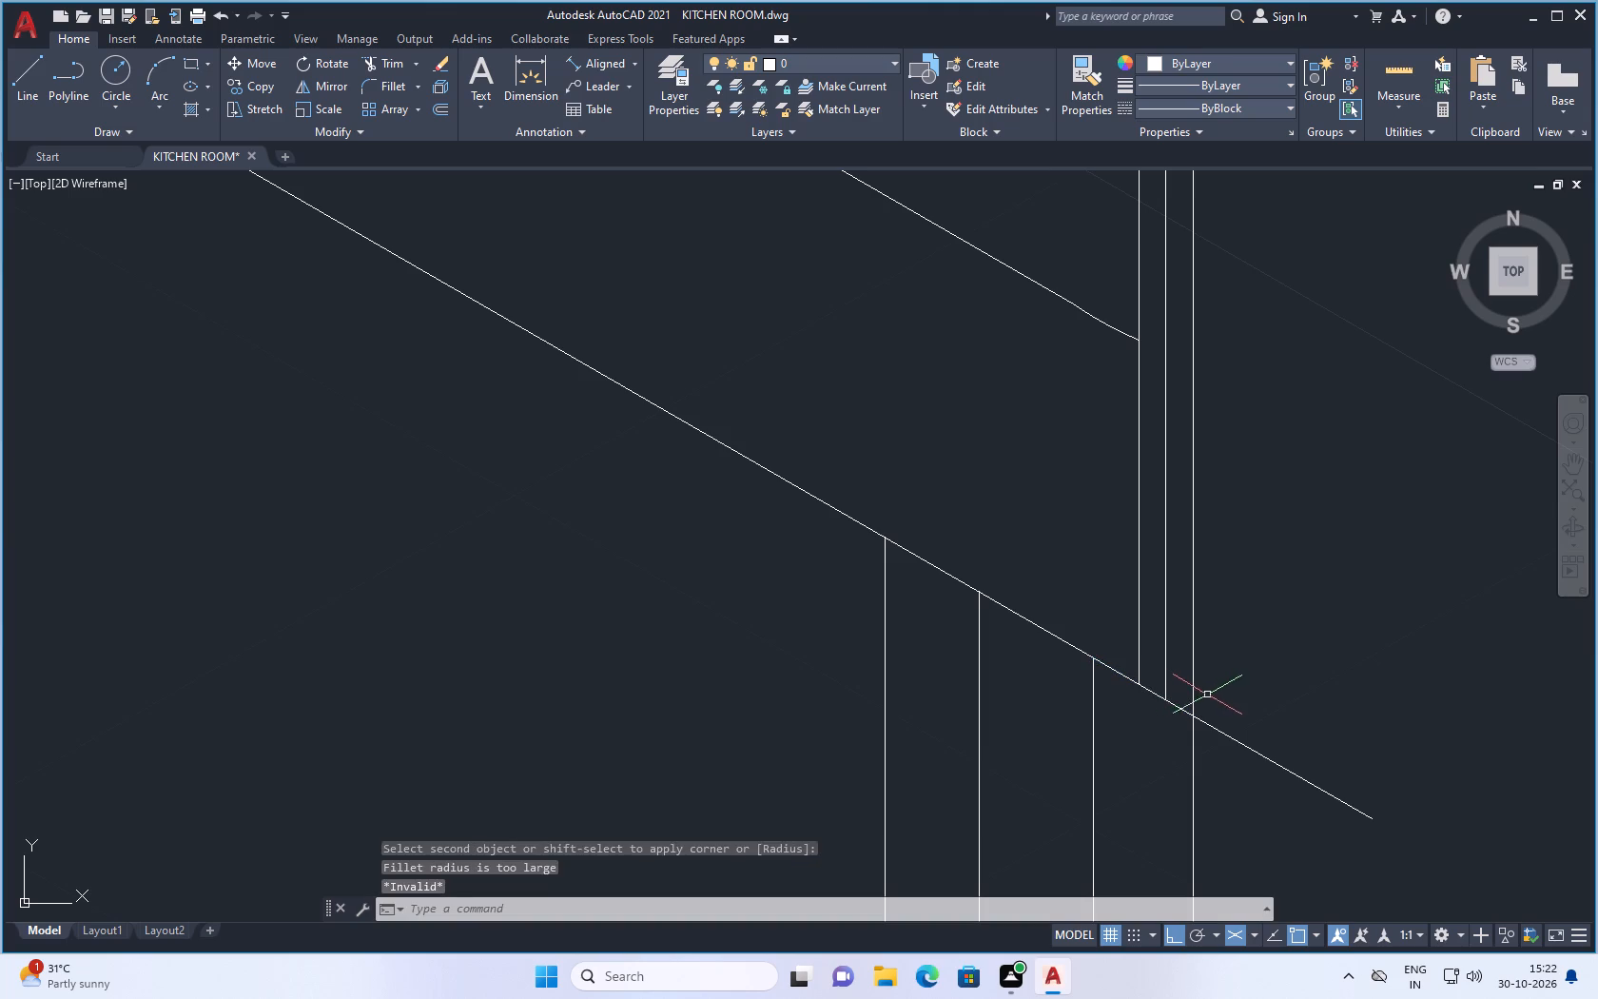
# Trim the part of the lowest sloping band line that extends beyond the outer vertical edge.
pyautogui.press('Escape')
pyautogui.press('t')
pyautogui.press('r')
pyautogui.press('Return')
pyautogui.moveTo(1310, 677); pyautogui.dragTo(1264, 857)
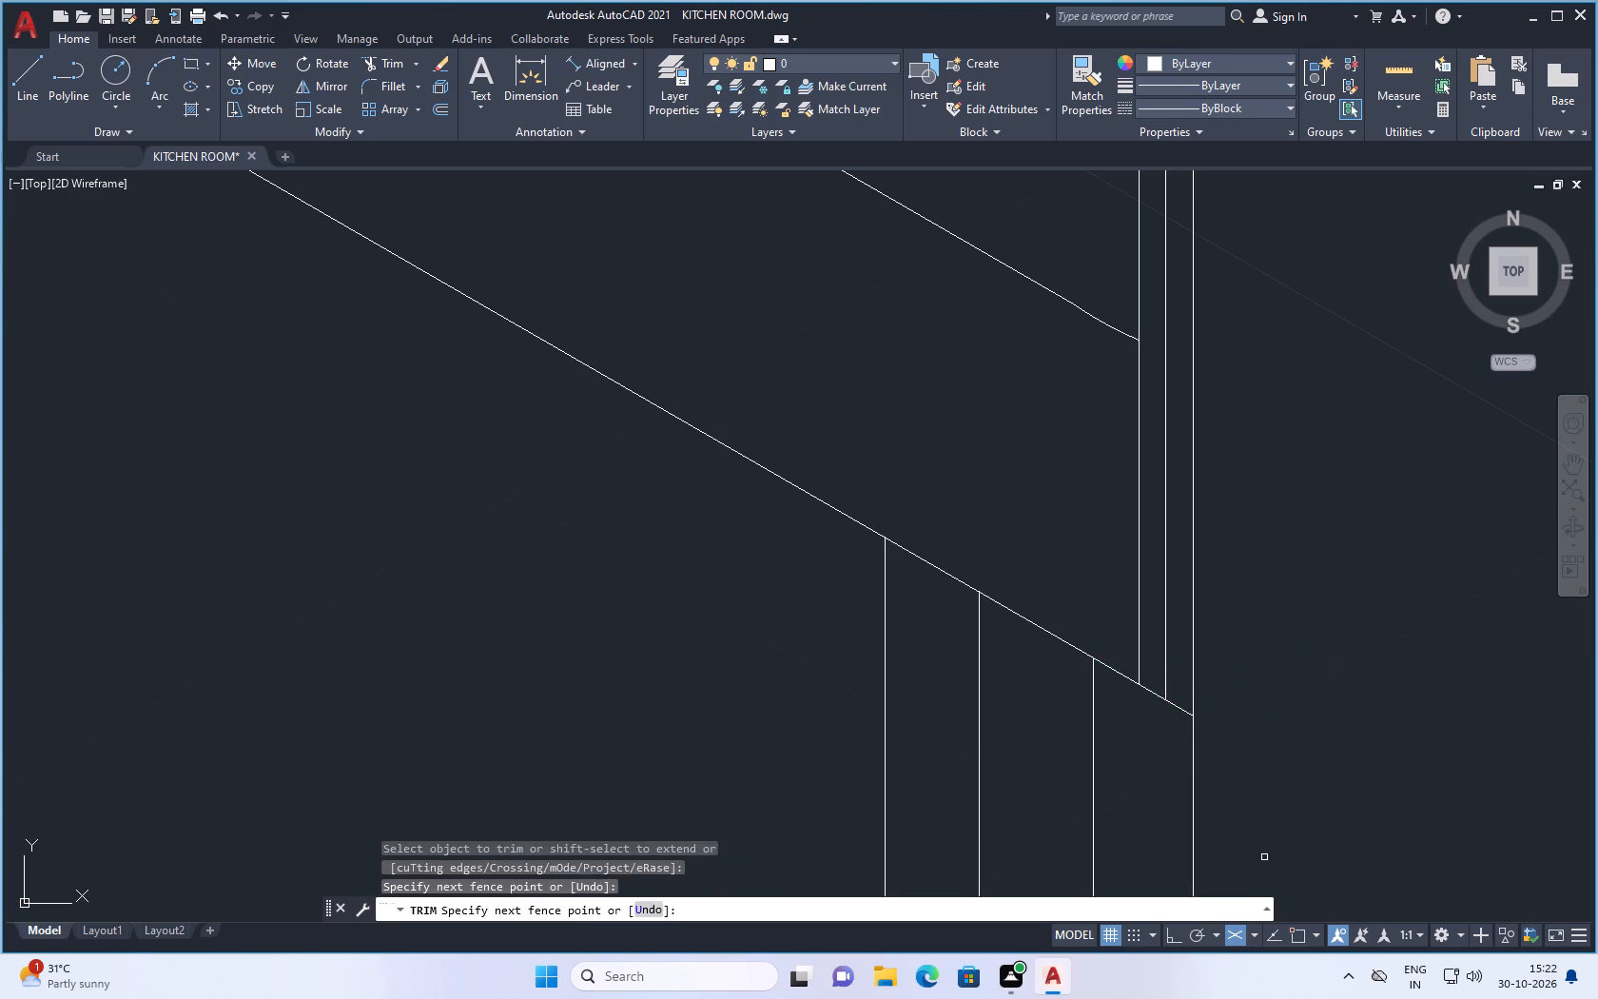
pyautogui.press('Escape')
# Trim the overshoot of the window frame's bottom sloping line past its lower outer corner.
pyautogui.scroll(-4, 1261, 654)
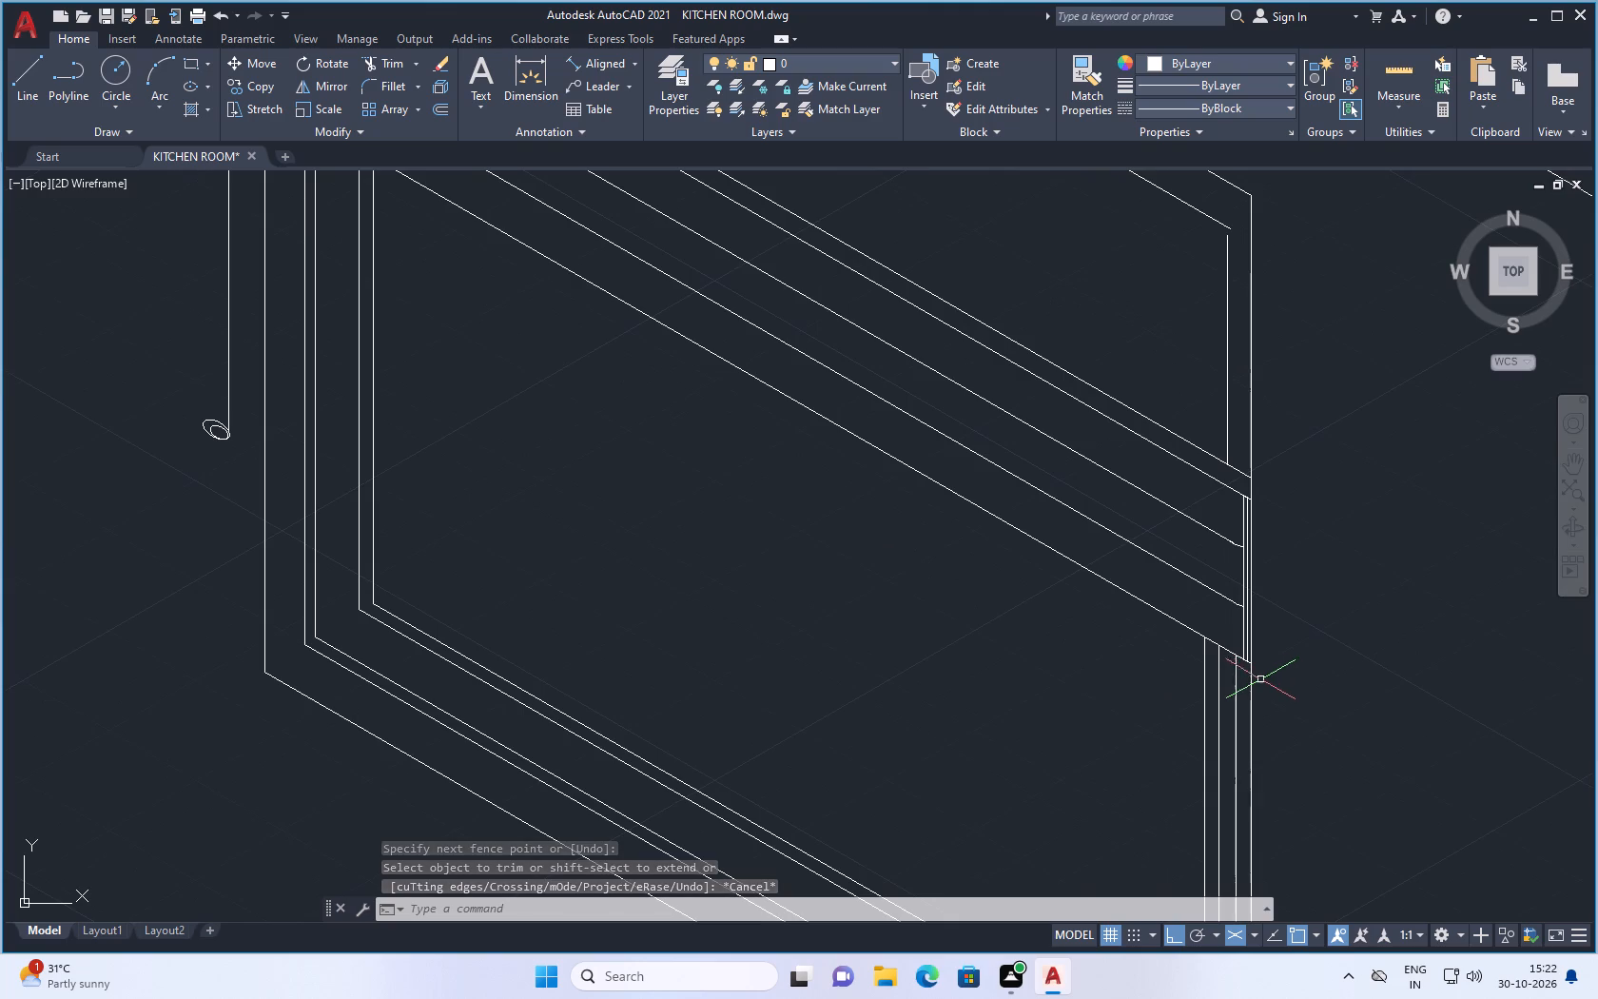
pyautogui.scroll(-3, 1099, 645)
pyautogui.scroll(2, 1111, 826)
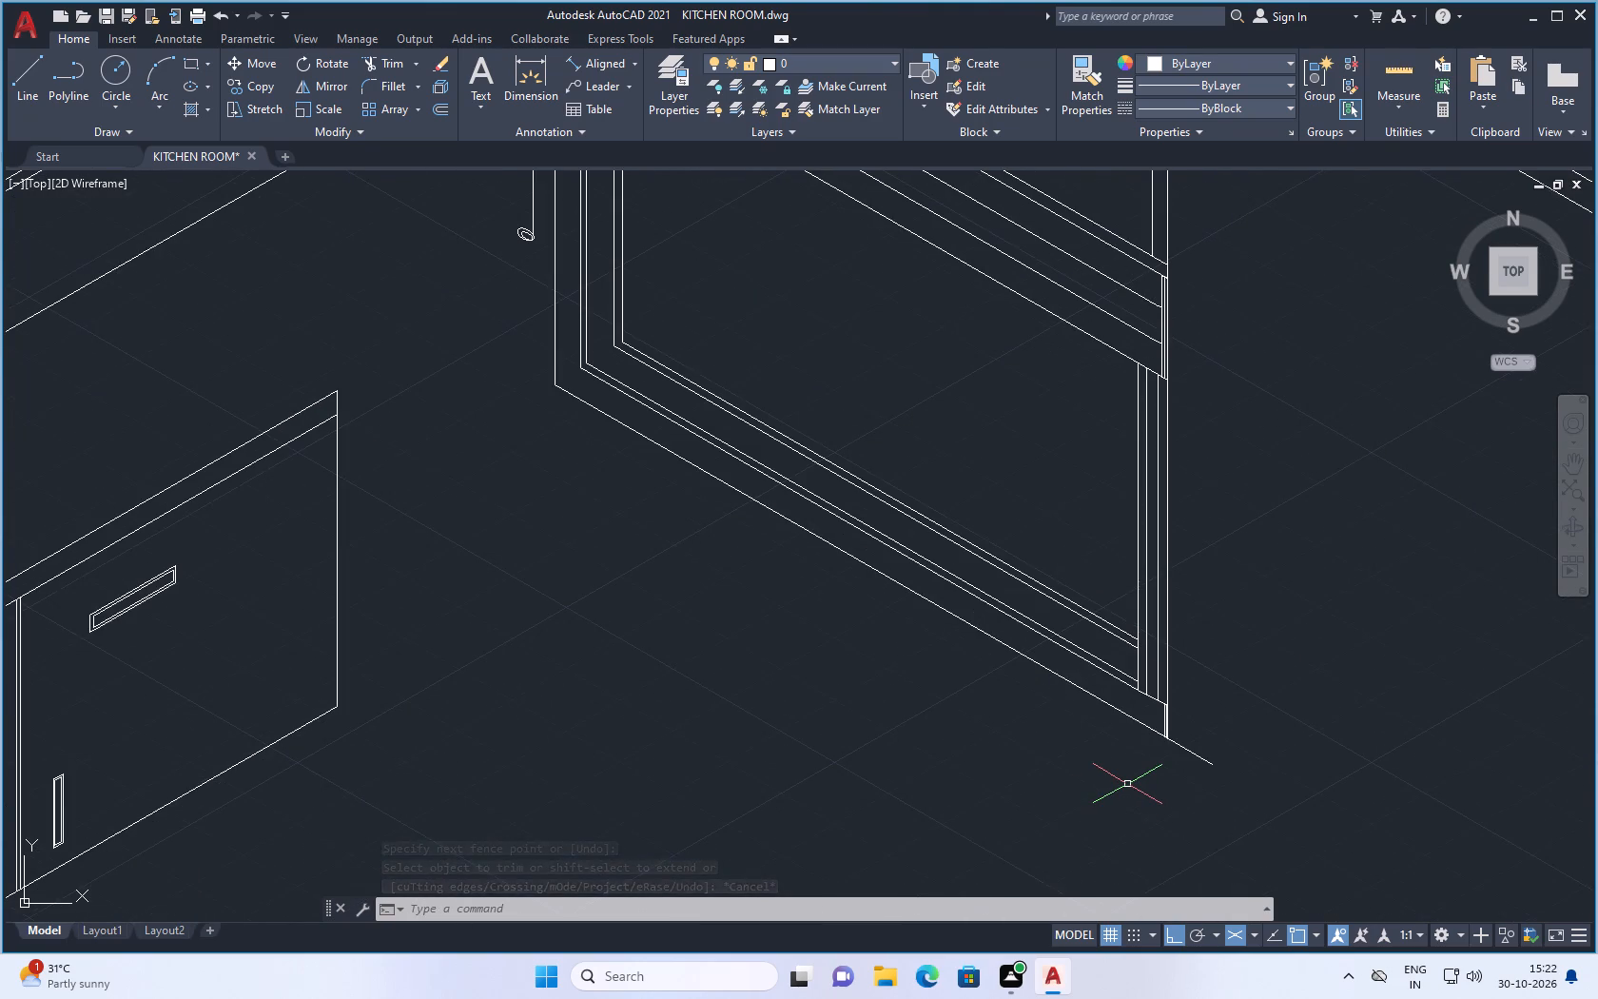
pyautogui.scroll(1, 1127, 784)
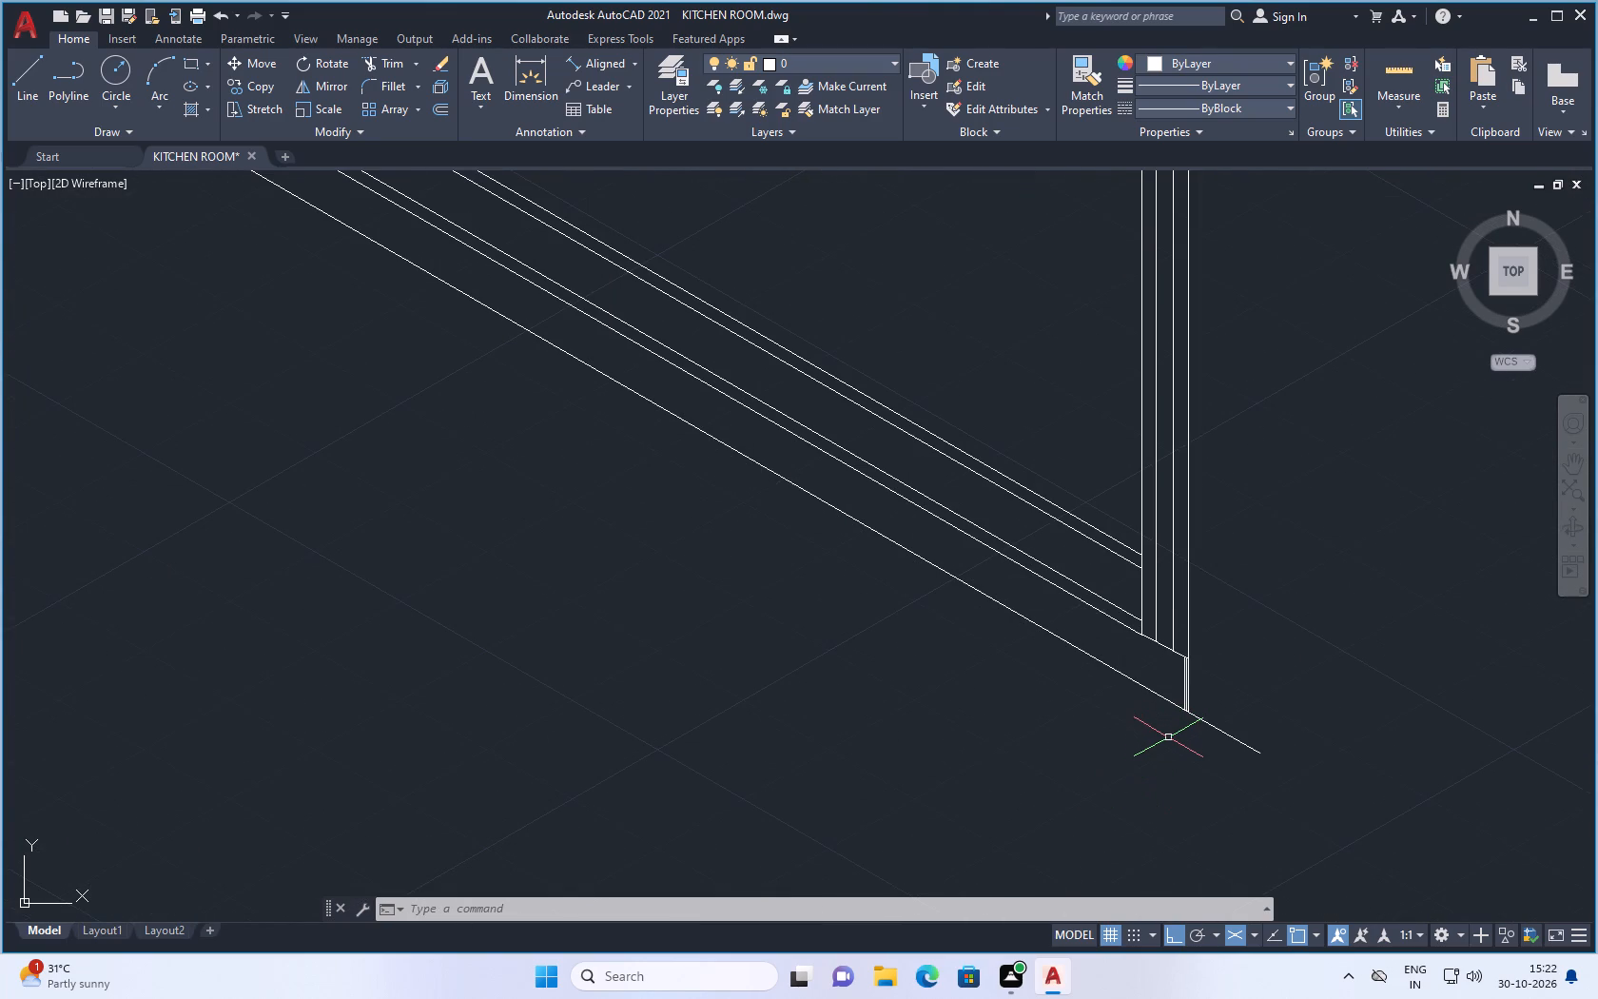
pyautogui.write('tr')
pyautogui.press('Return')
pyautogui.moveTo(1229, 713); pyautogui.dragTo(1213, 774)
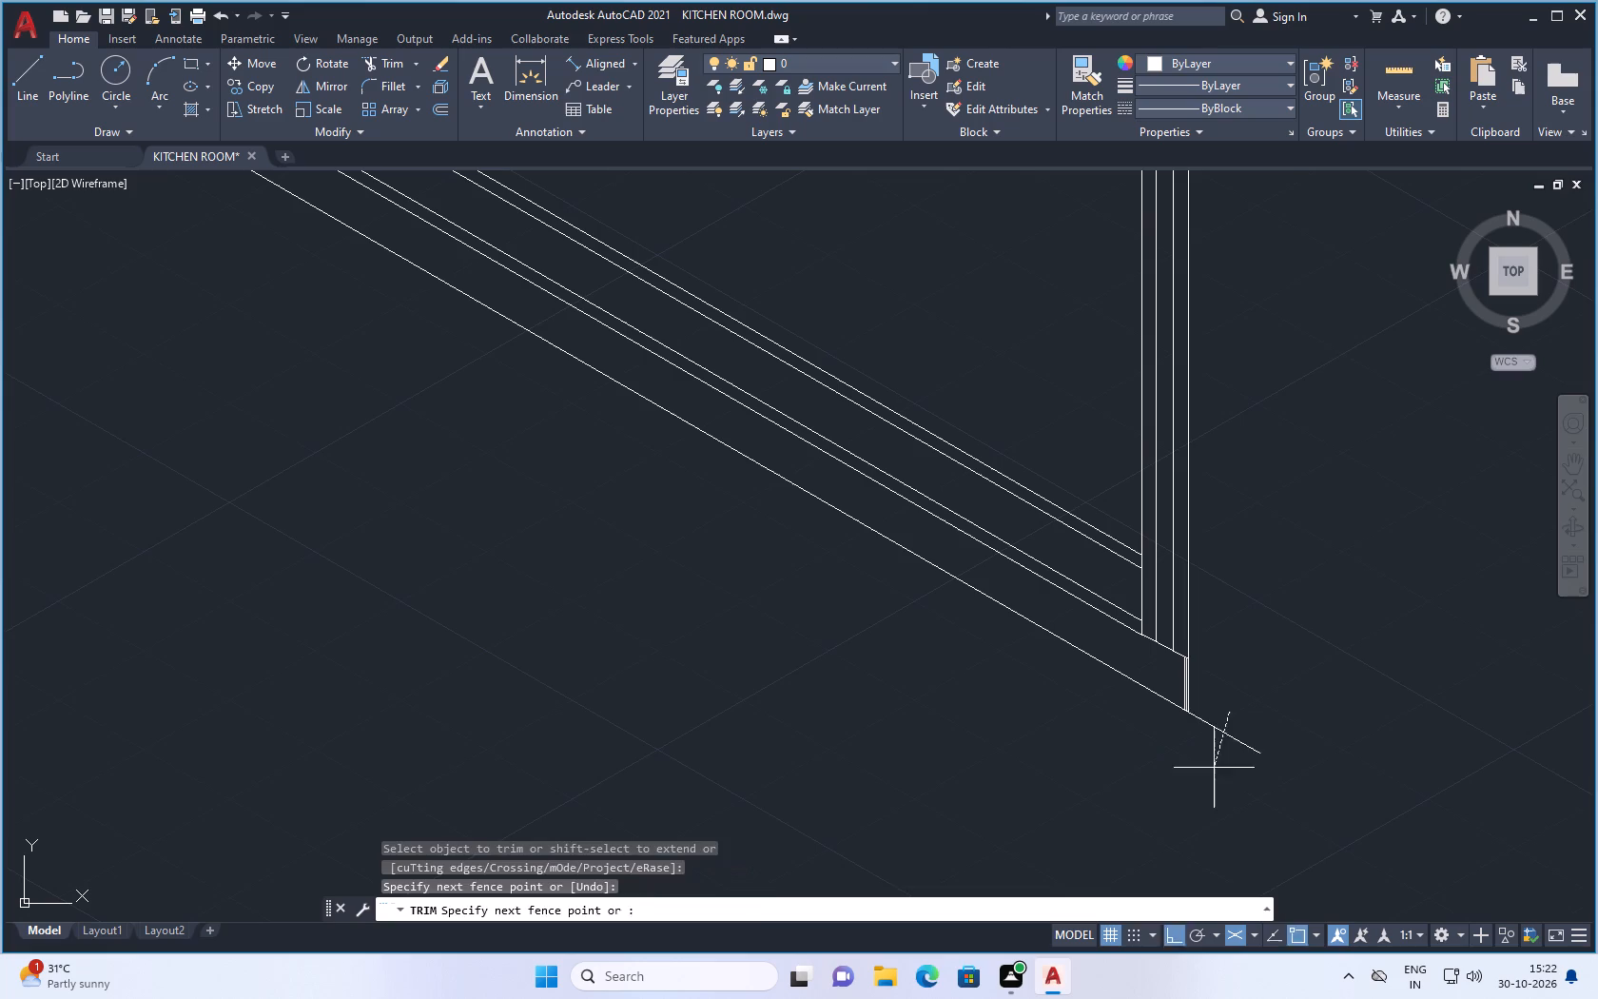
pyautogui.moveTo(1213, 774); pyautogui.dragTo(1211, 784)
pyautogui.press('Escape')
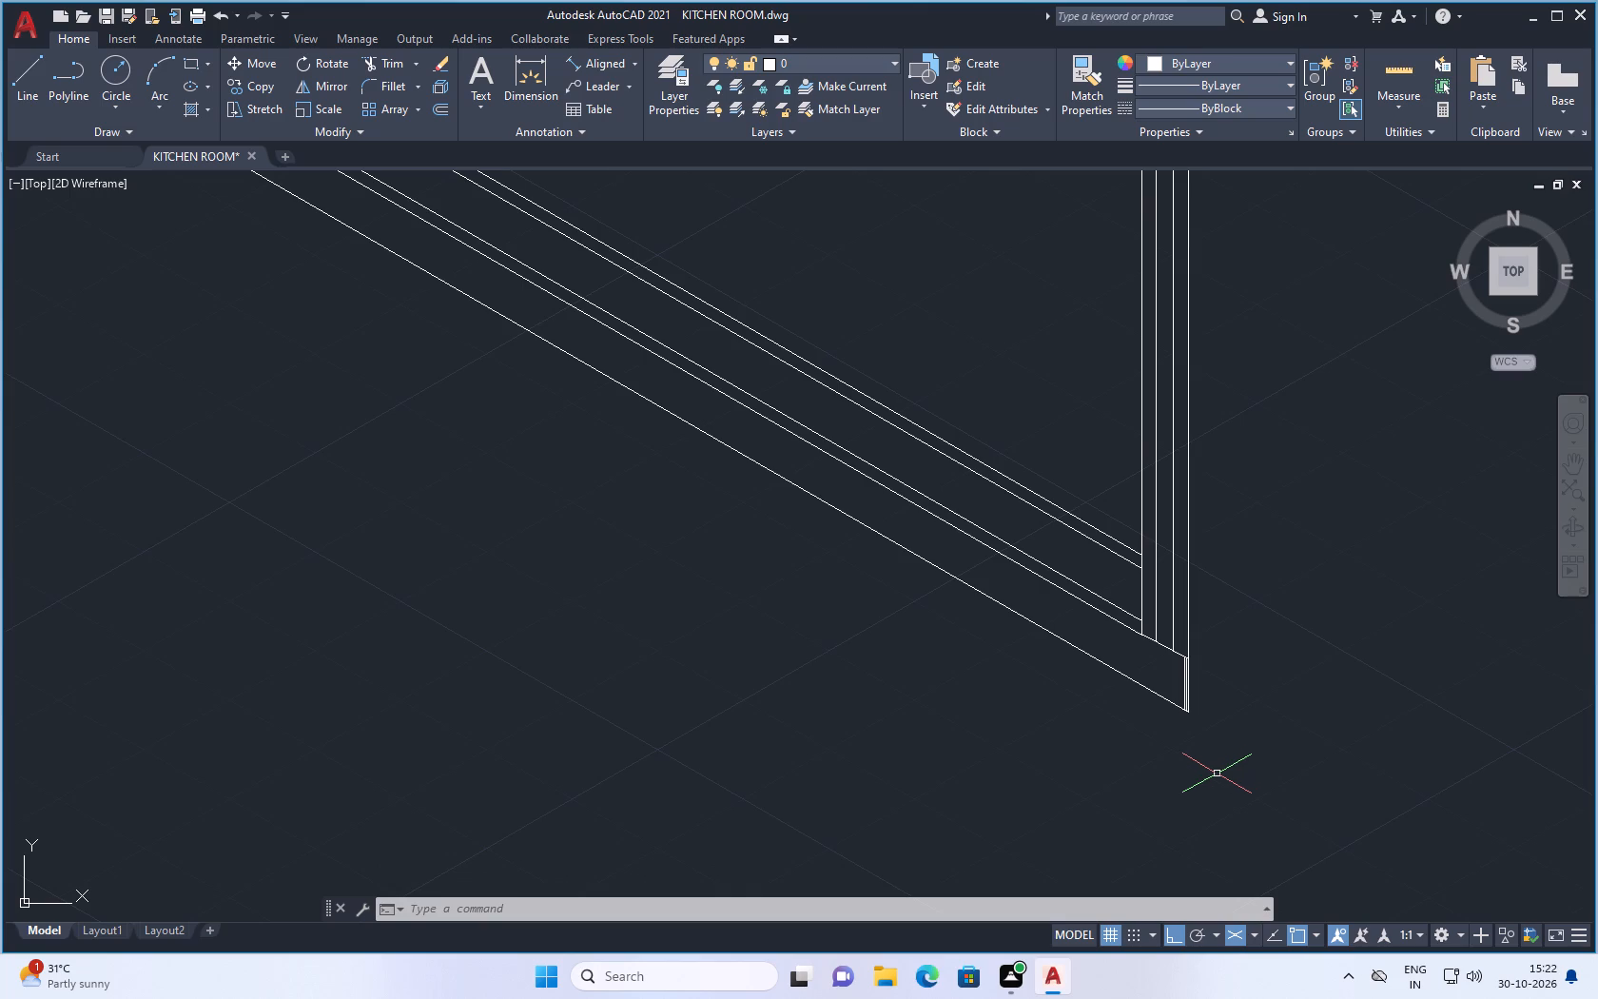
# Draw an isometric line about 173 units long from the base cabinets' upper far corner, sloping down beneath the window.
pyautogui.scroll(-5, 1227, 736)
pyautogui.scroll(2, 1103, 732)
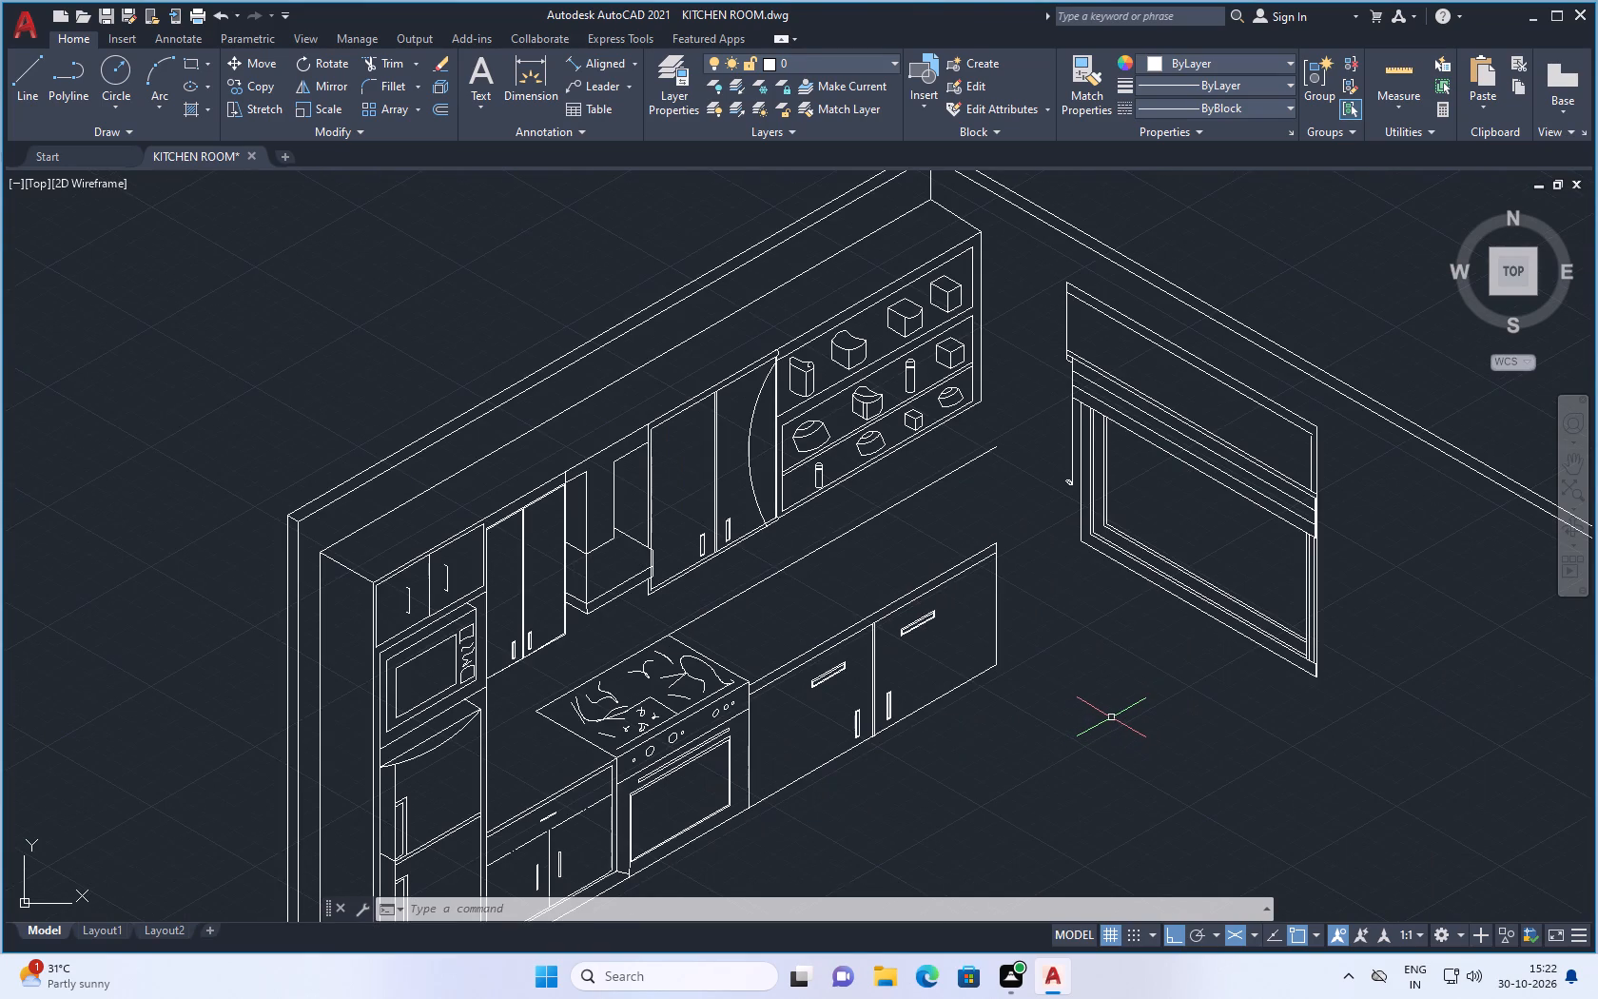
pyautogui.scroll(-1, 1087, 529)
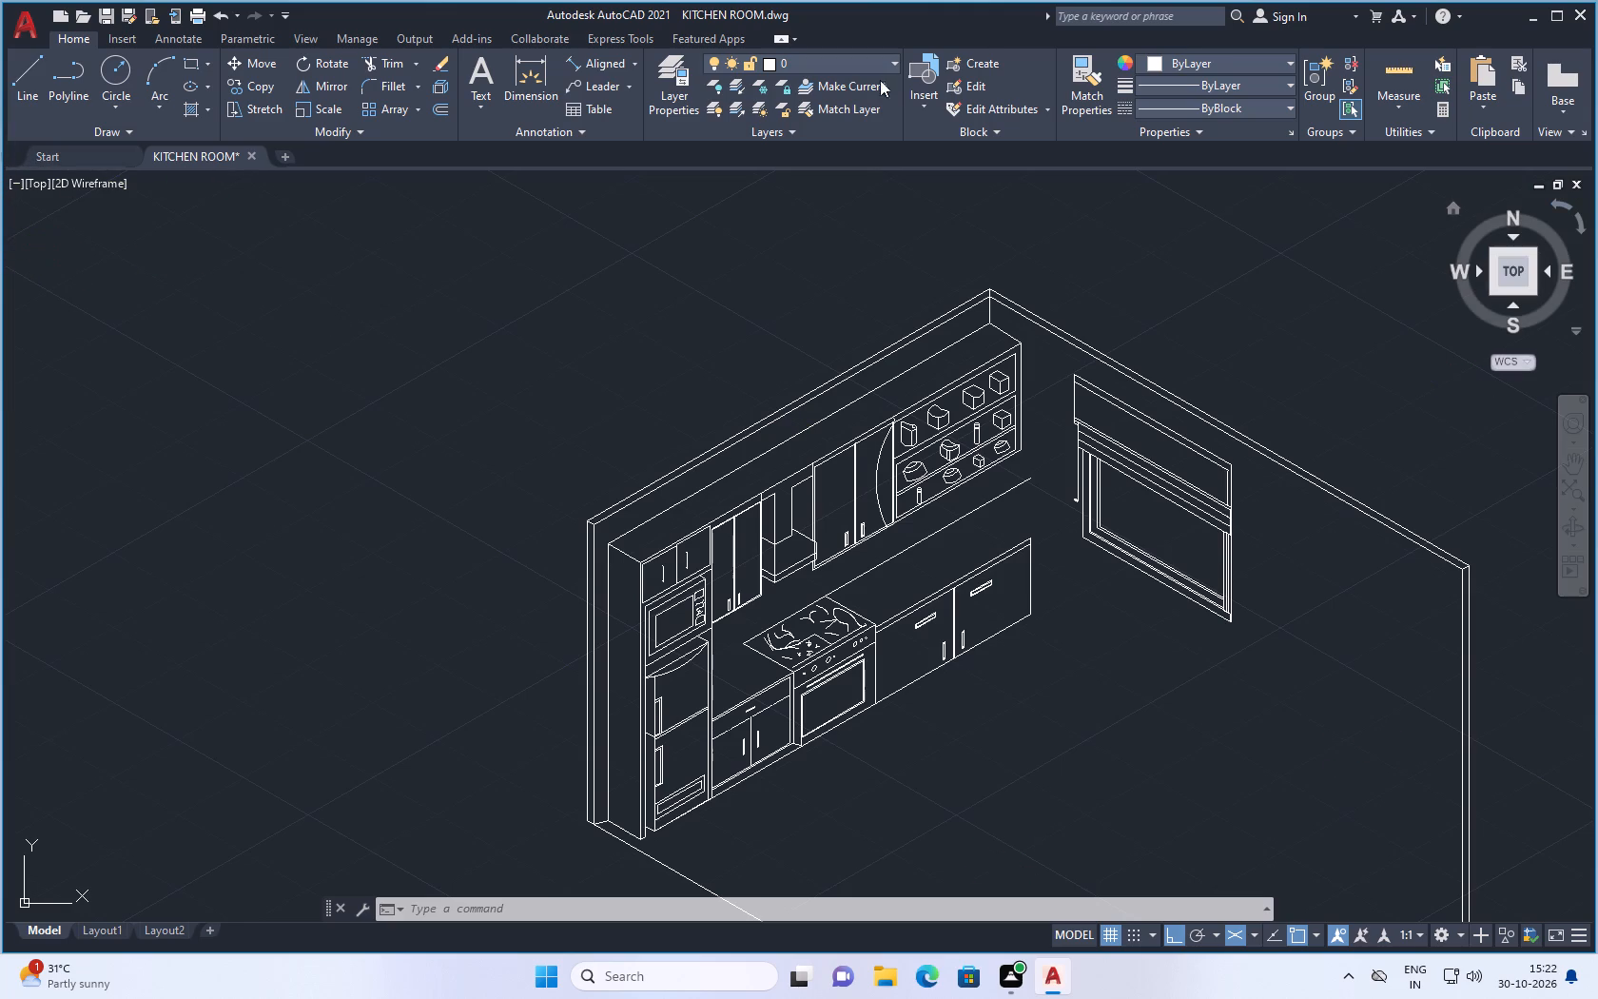
pyautogui.click(16, 72)
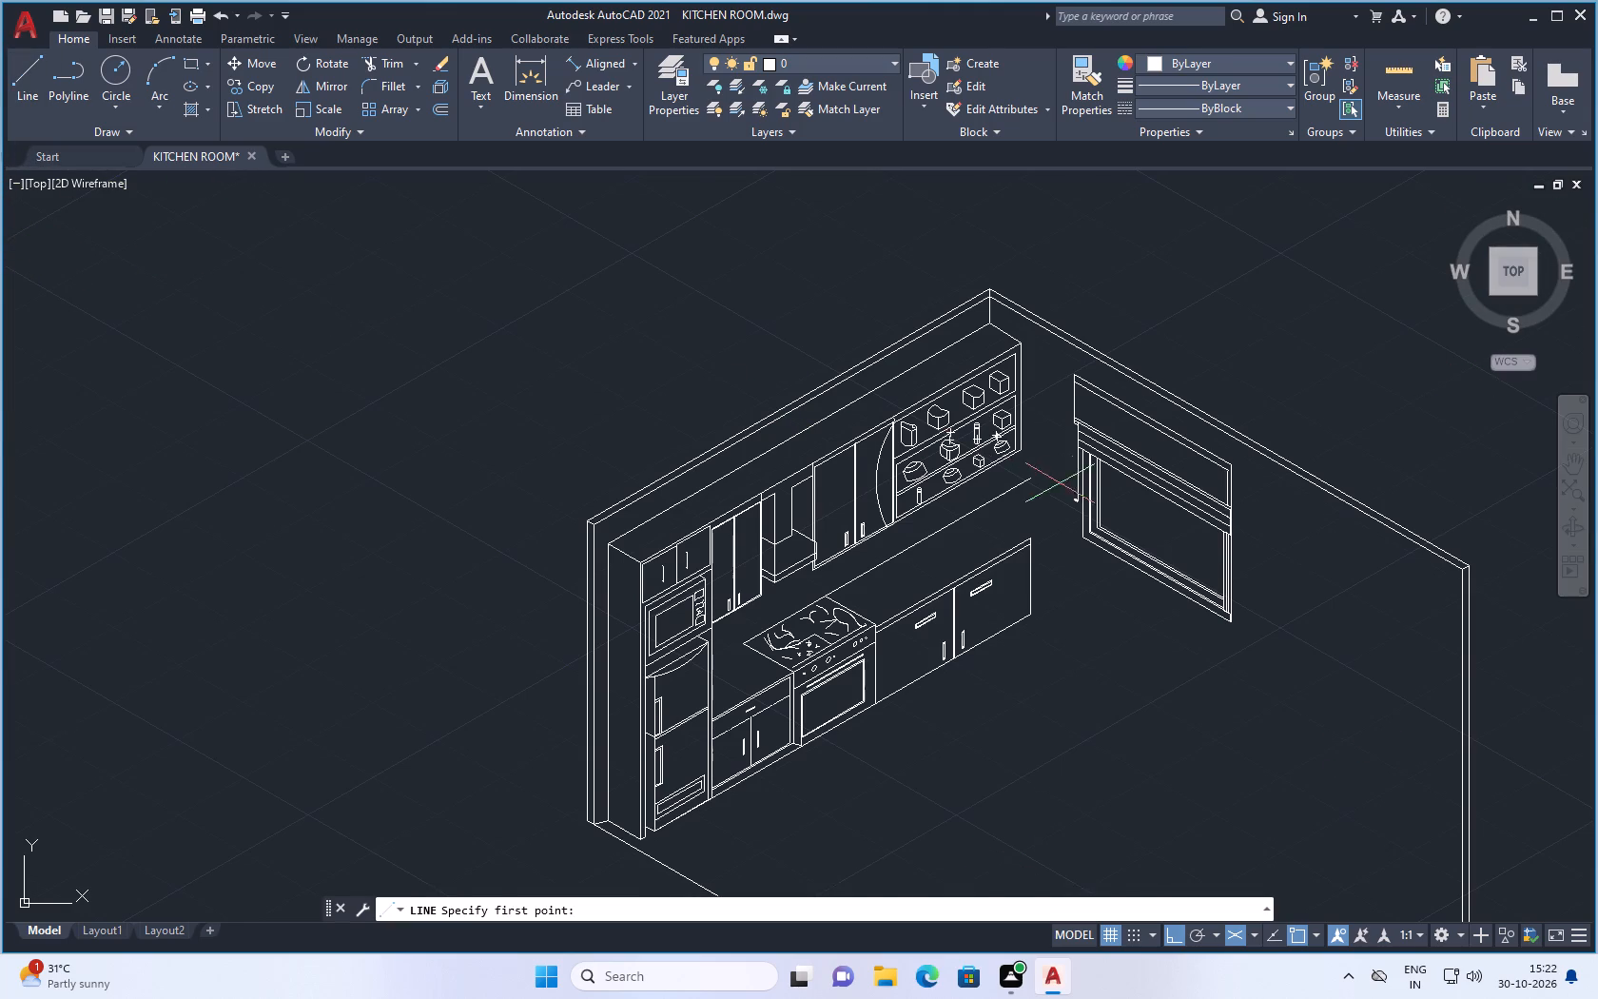
pyautogui.scroll(1, 1070, 506)
pyautogui.click(1002, 563)
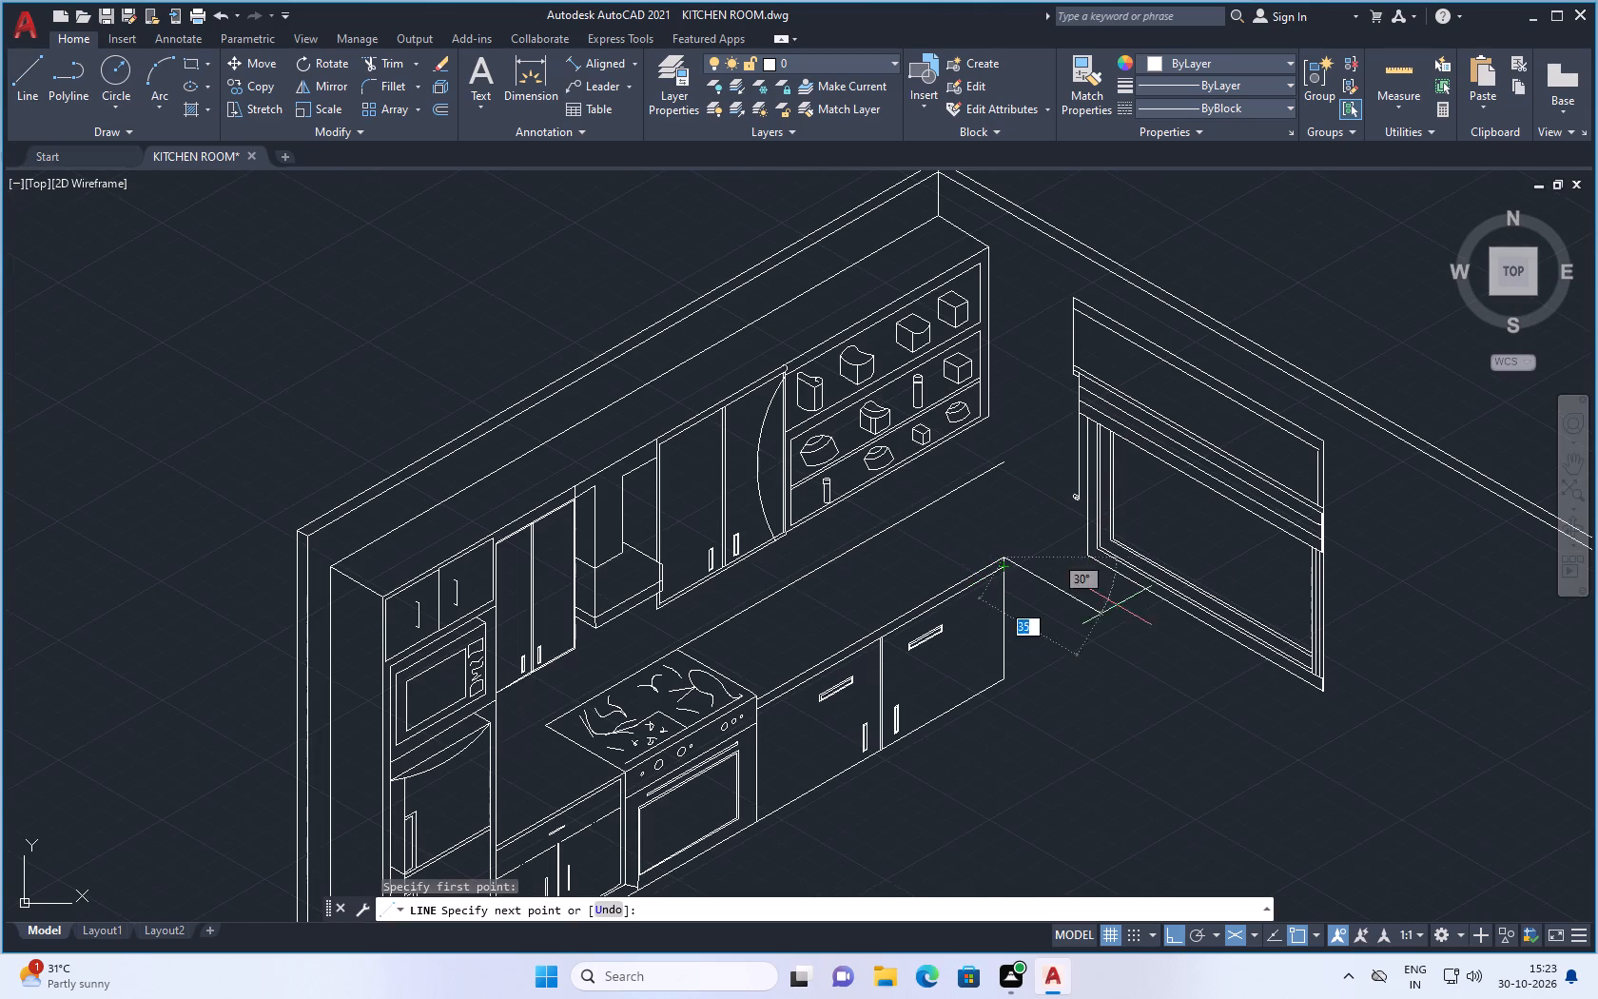
pyautogui.click(1303, 798)
pyautogui.press('Escape')
# Select all the lines of the window frame and blind, including the vertical edges and short end pieces.
pyautogui.scroll(-1, 1266, 791)
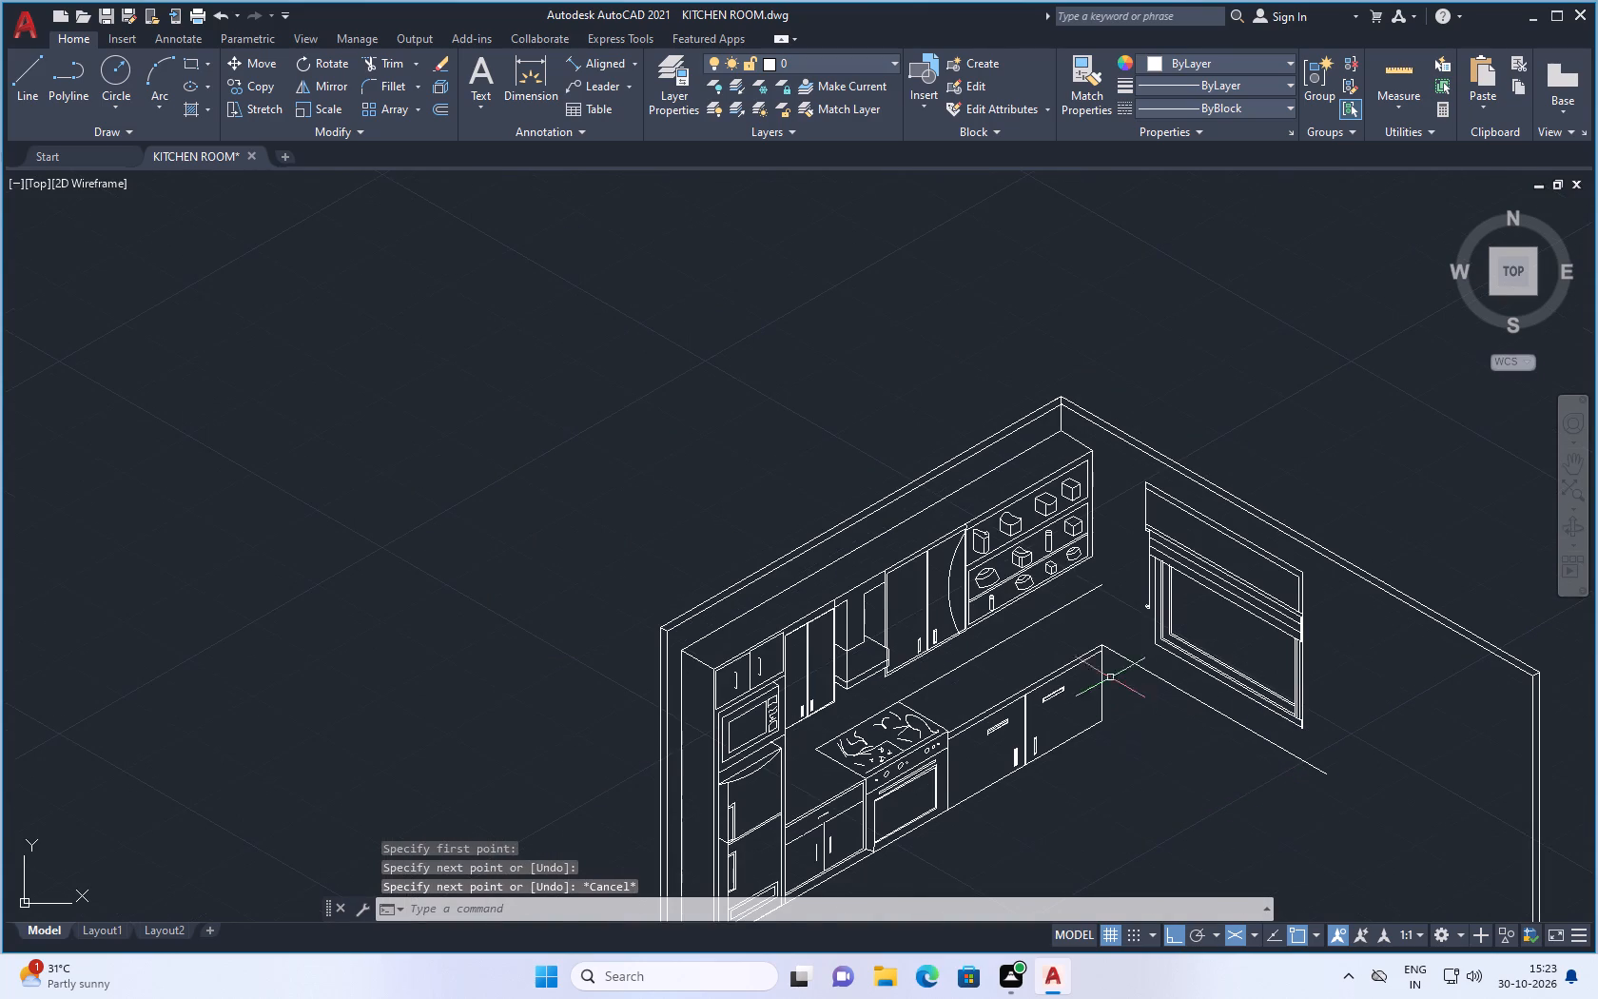
pyautogui.scroll(1, 1102, 669)
pyautogui.scroll(-2, 1094, 673)
pyautogui.scroll(2, 1168, 599)
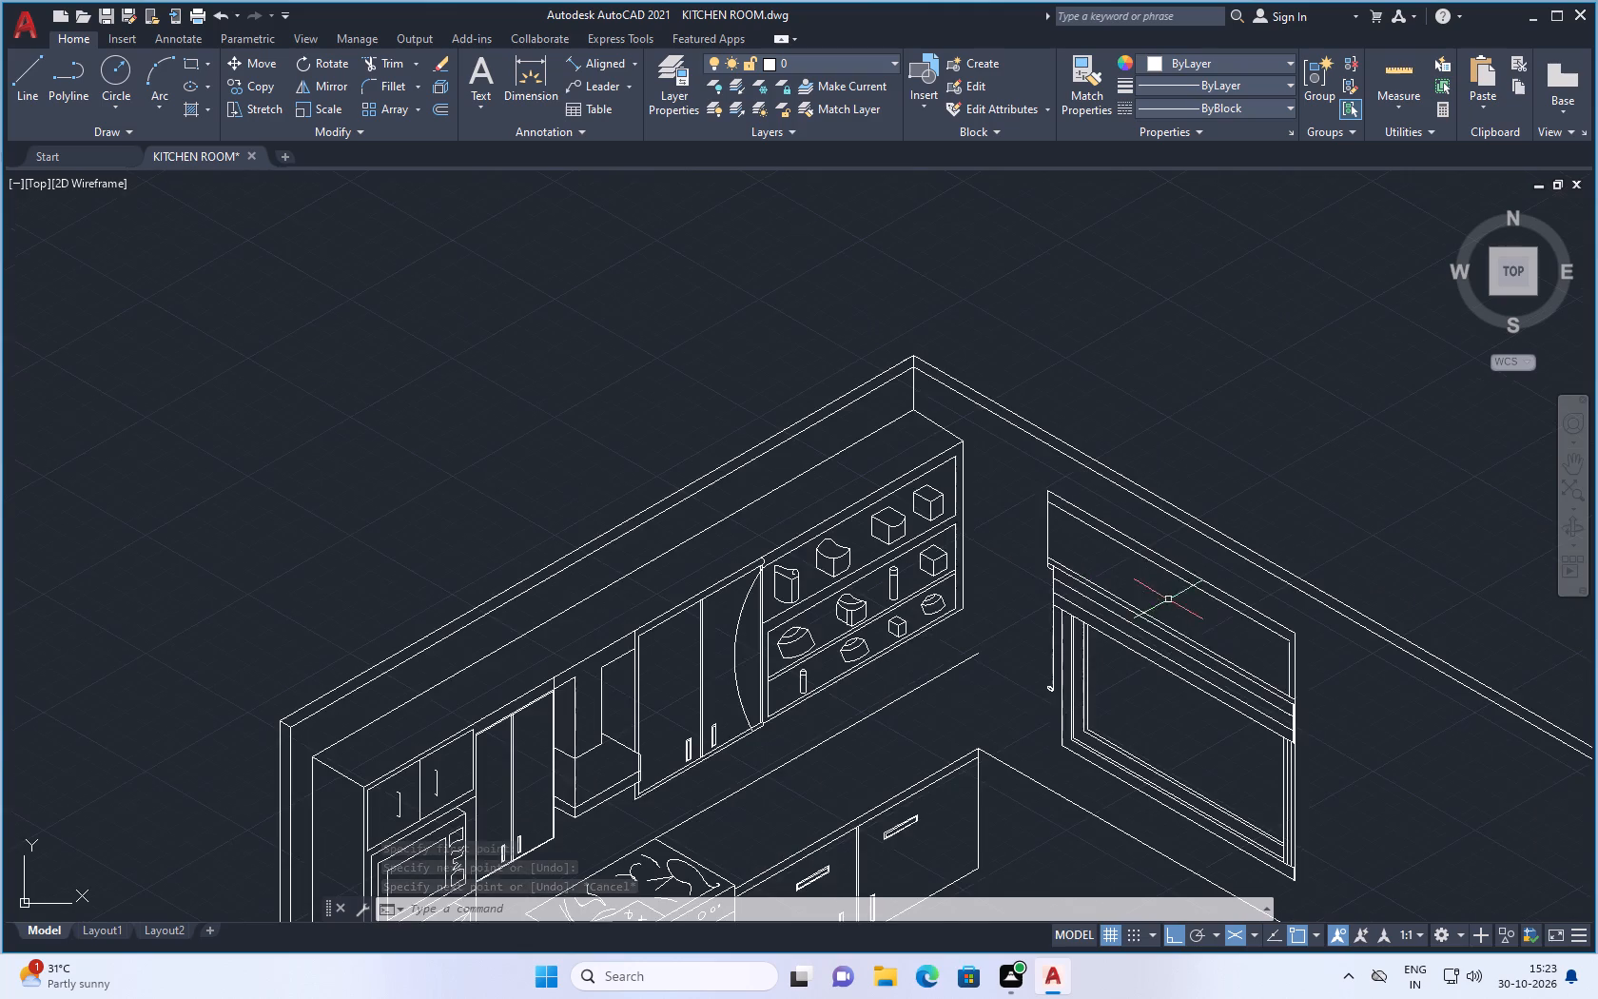
pyautogui.scroll(-2, 1188, 629)
pyautogui.scroll(1, 1187, 679)
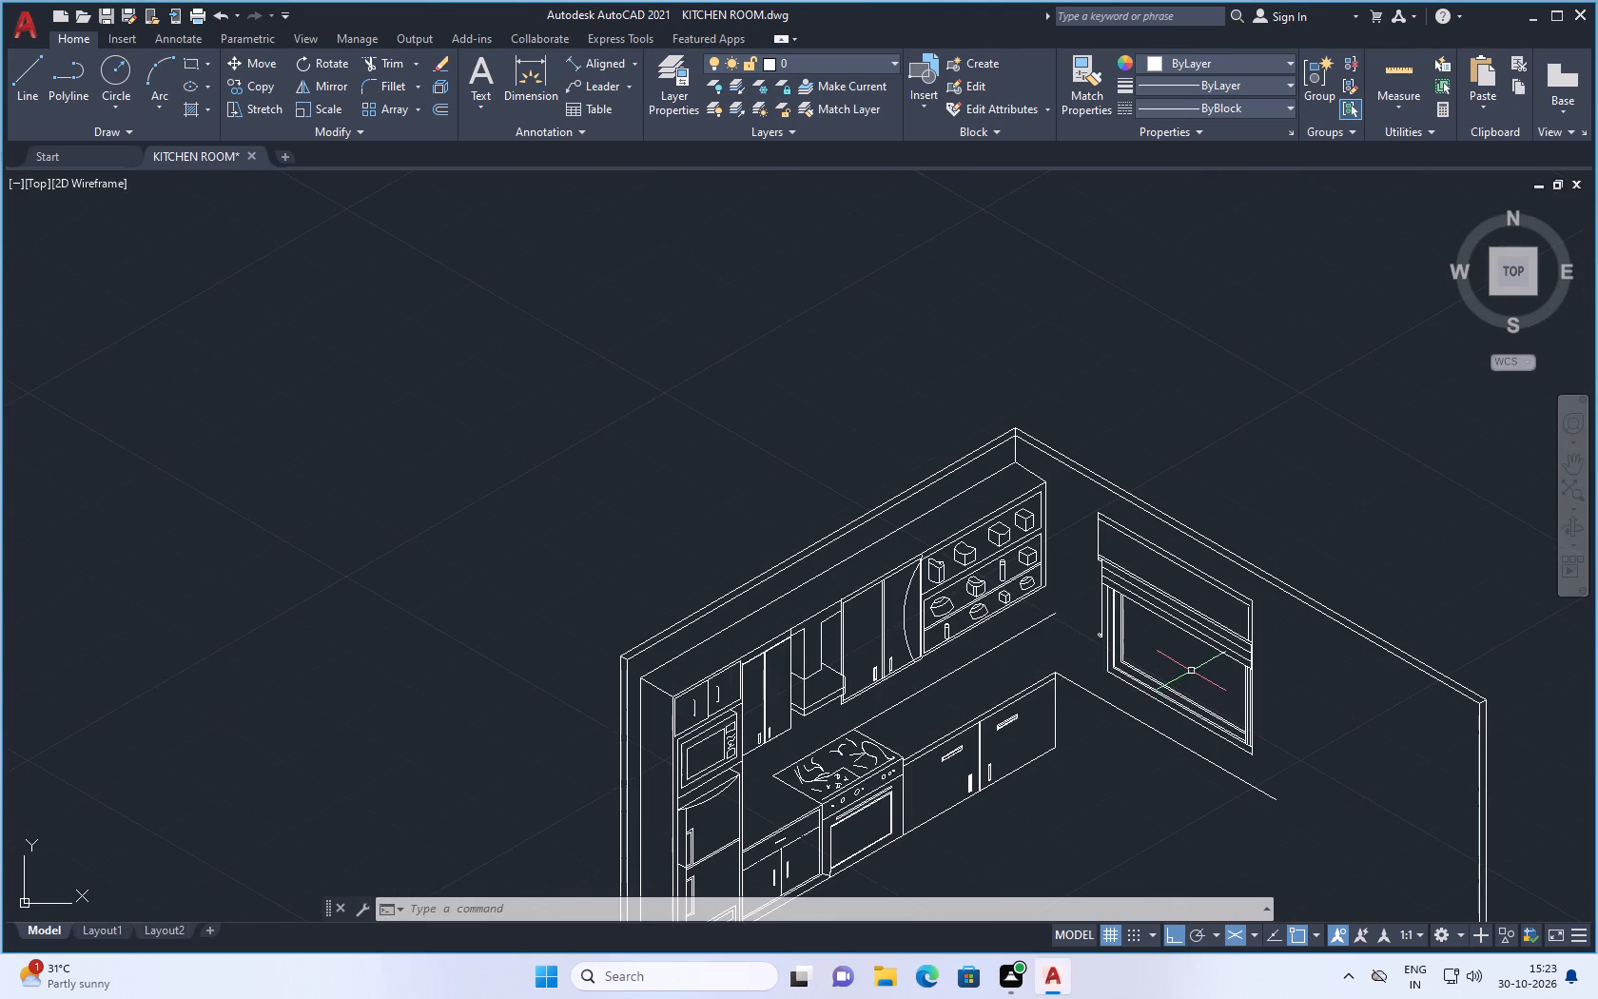
pyautogui.scroll(-2, 1191, 671)
pyautogui.scroll(2, 1185, 641)
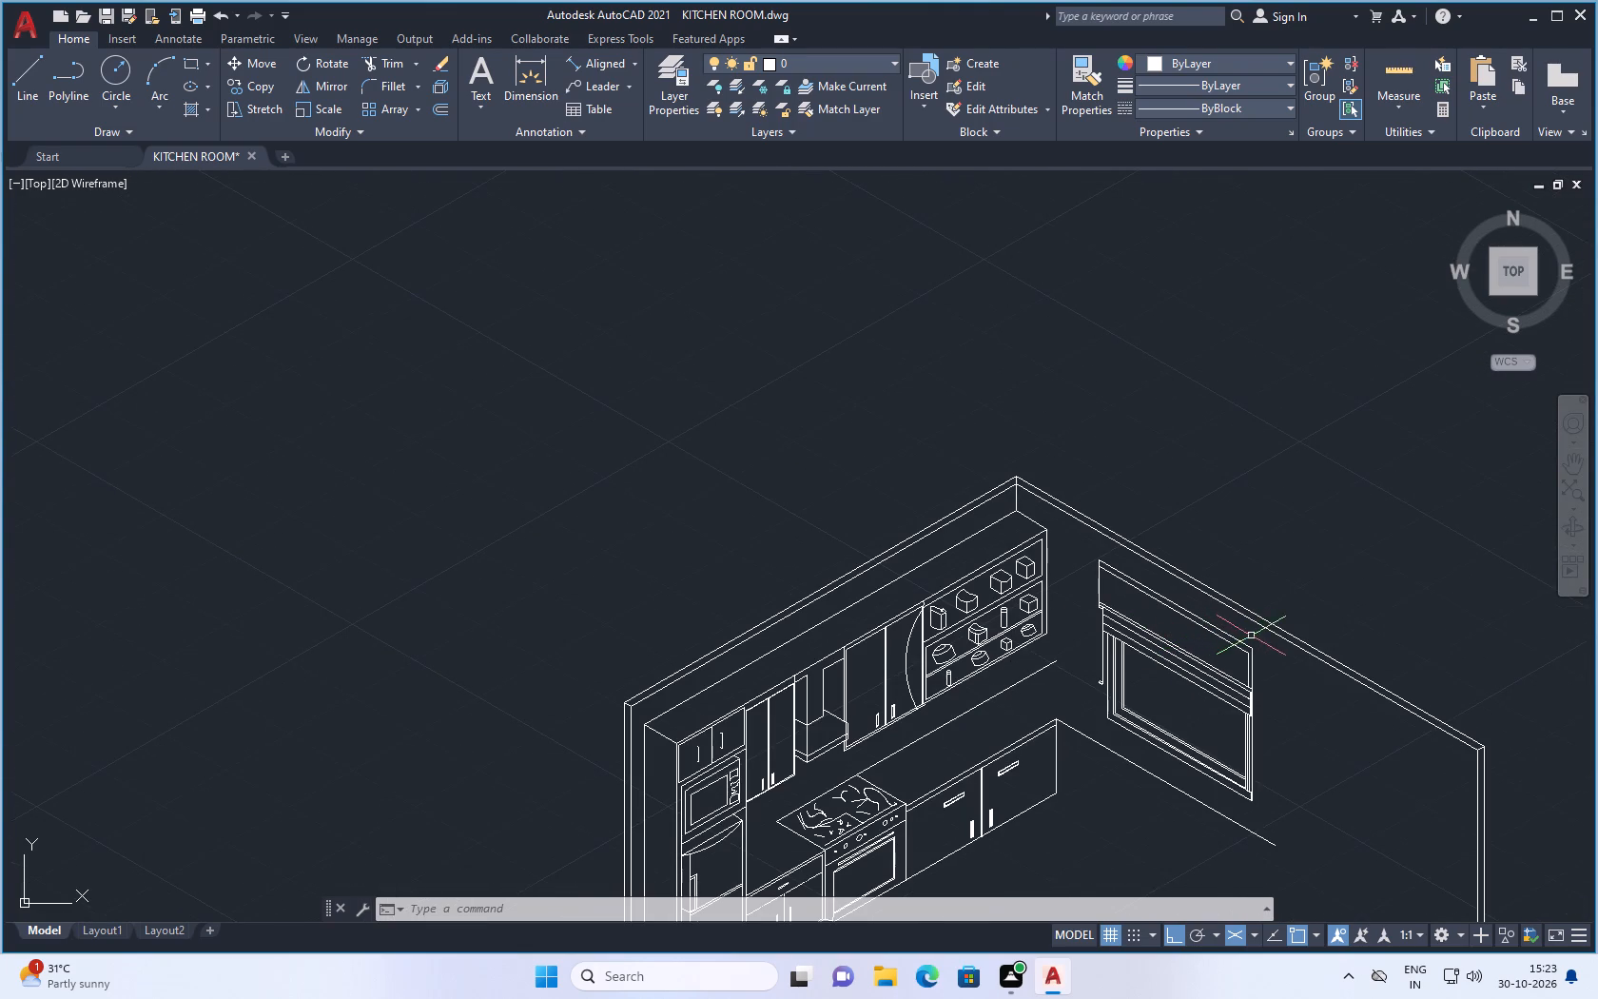
pyautogui.click(1252, 637)
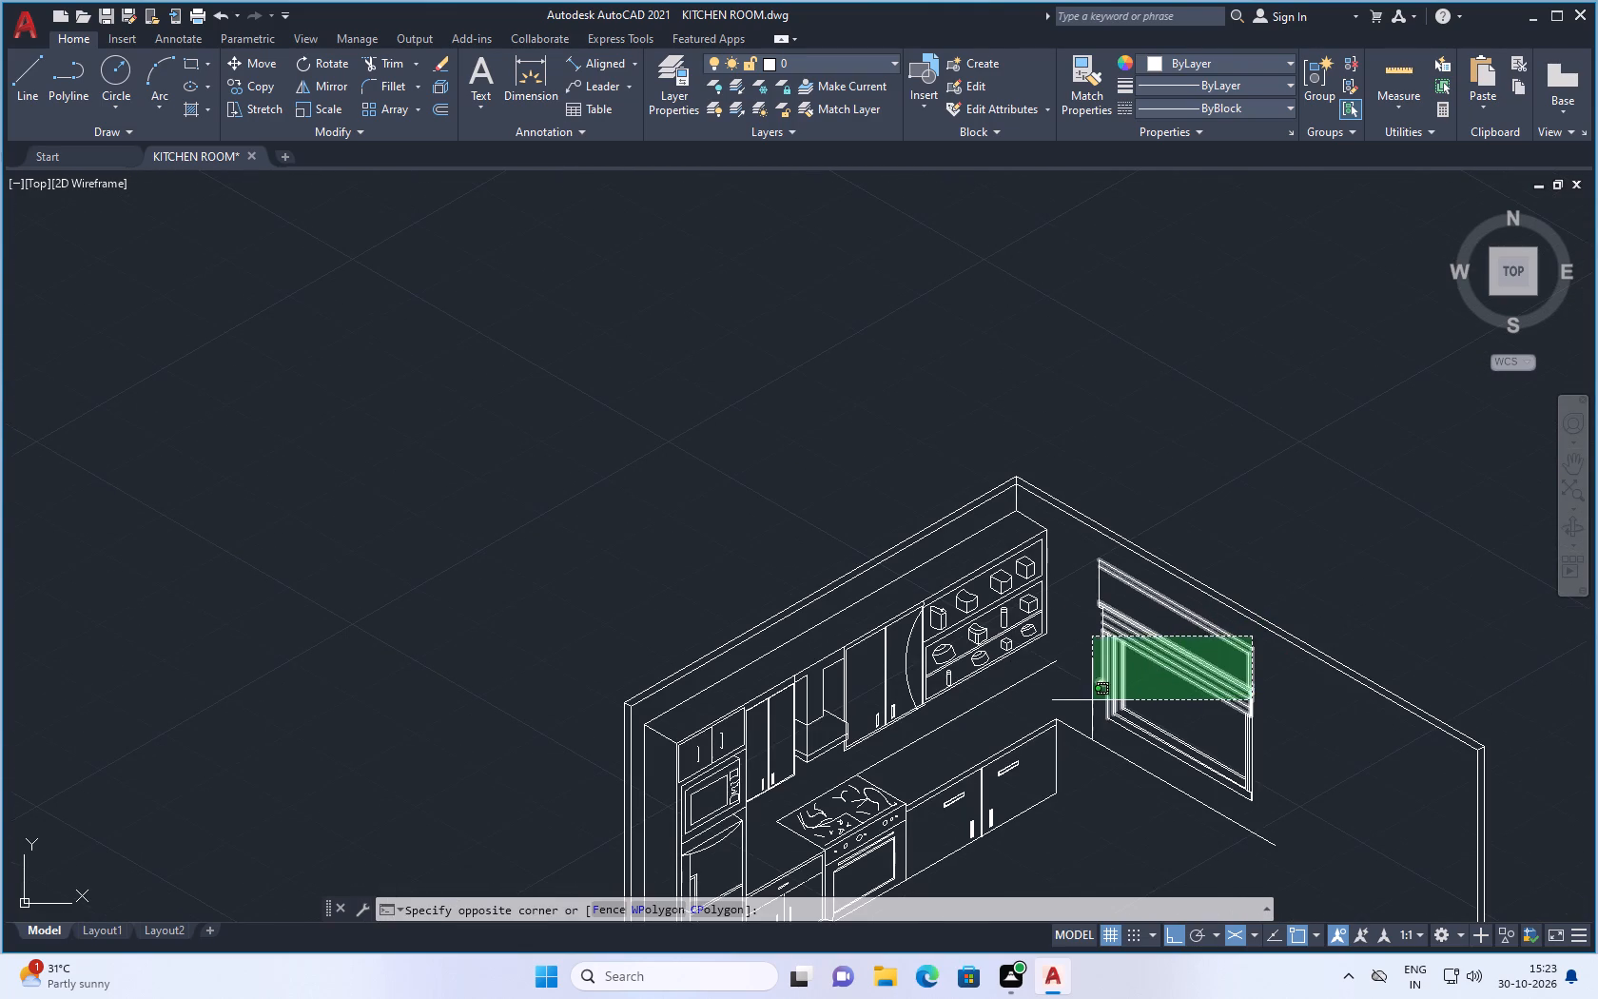
pyautogui.click(1086, 702)
pyautogui.scroll(2, 1238, 754)
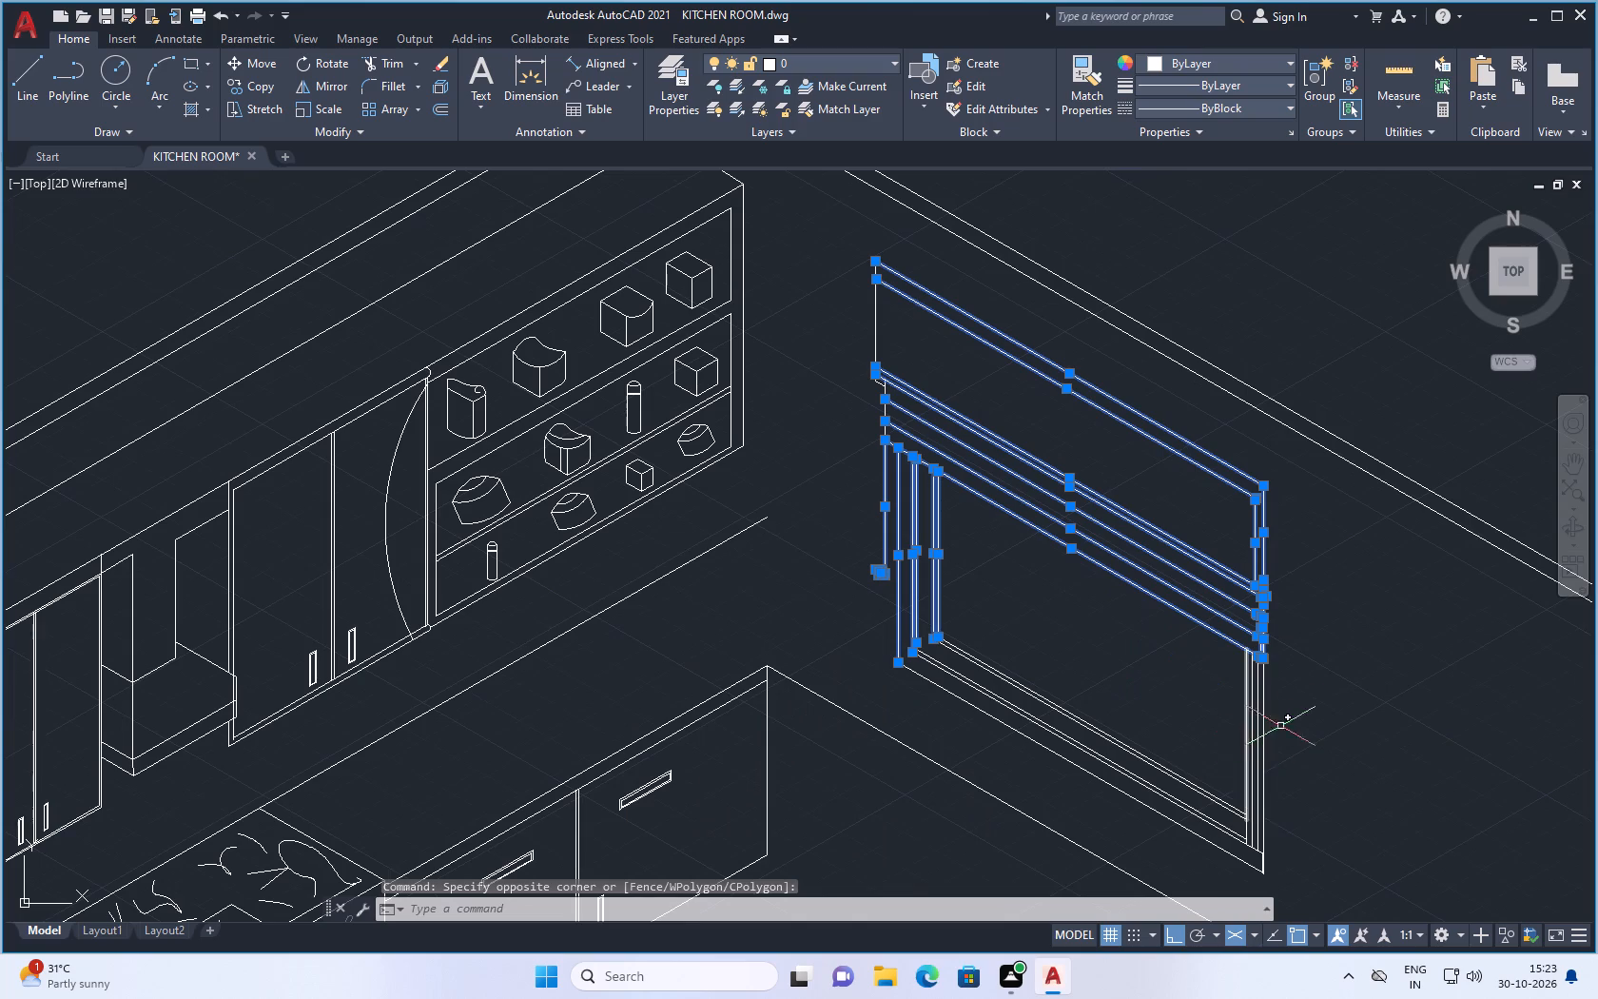
pyautogui.click(1315, 673)
pyautogui.click(1089, 811)
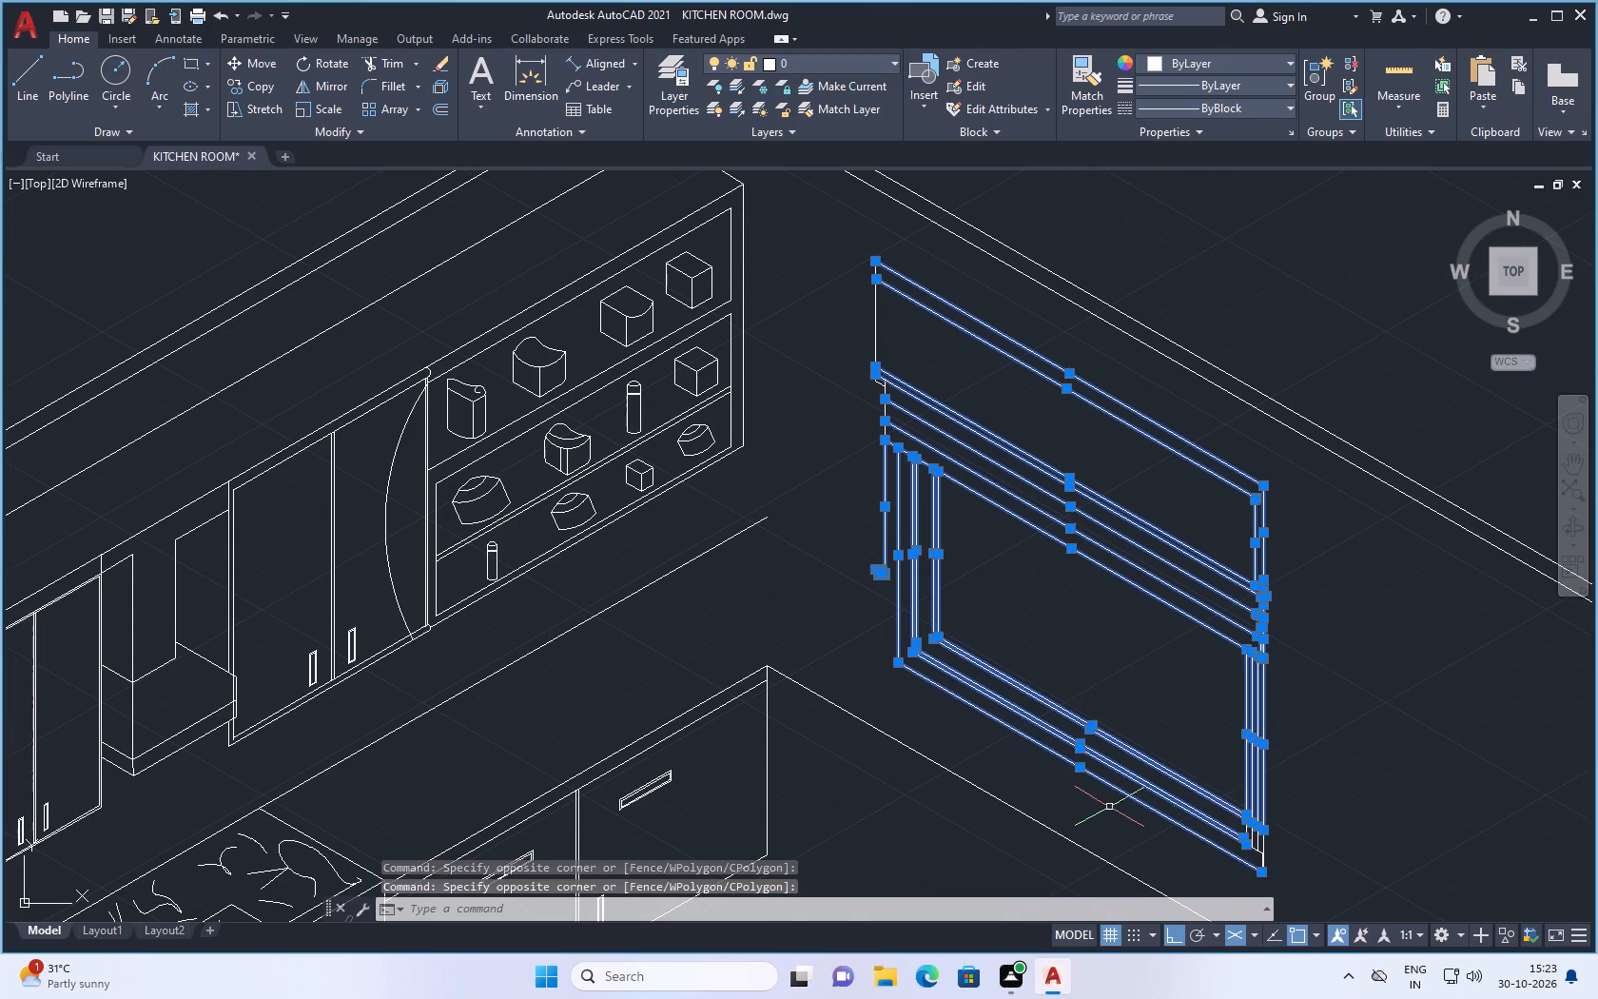
pyautogui.scroll(2, 1276, 859)
pyautogui.moveTo(1282, 797); pyautogui.dragTo(1256, 812)
pyautogui.click(1146, 854)
pyautogui.scroll(-2, 1260, 754)
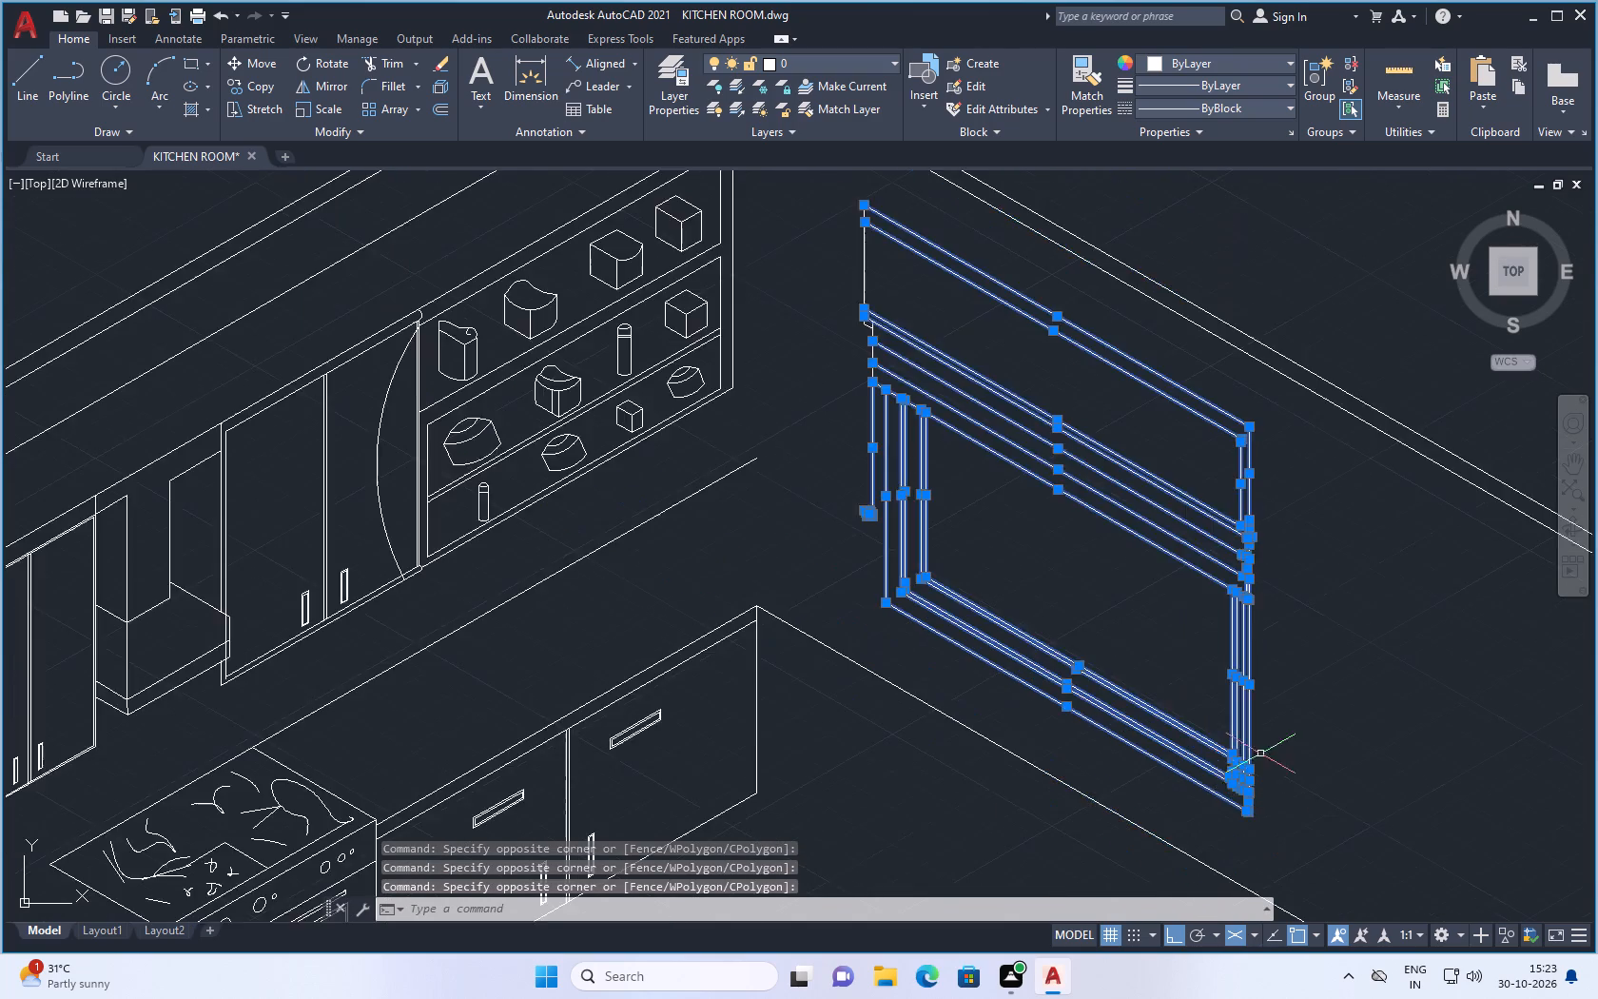
pyautogui.scroll(2, 1237, 823)
pyautogui.scroll(-2, 1202, 784)
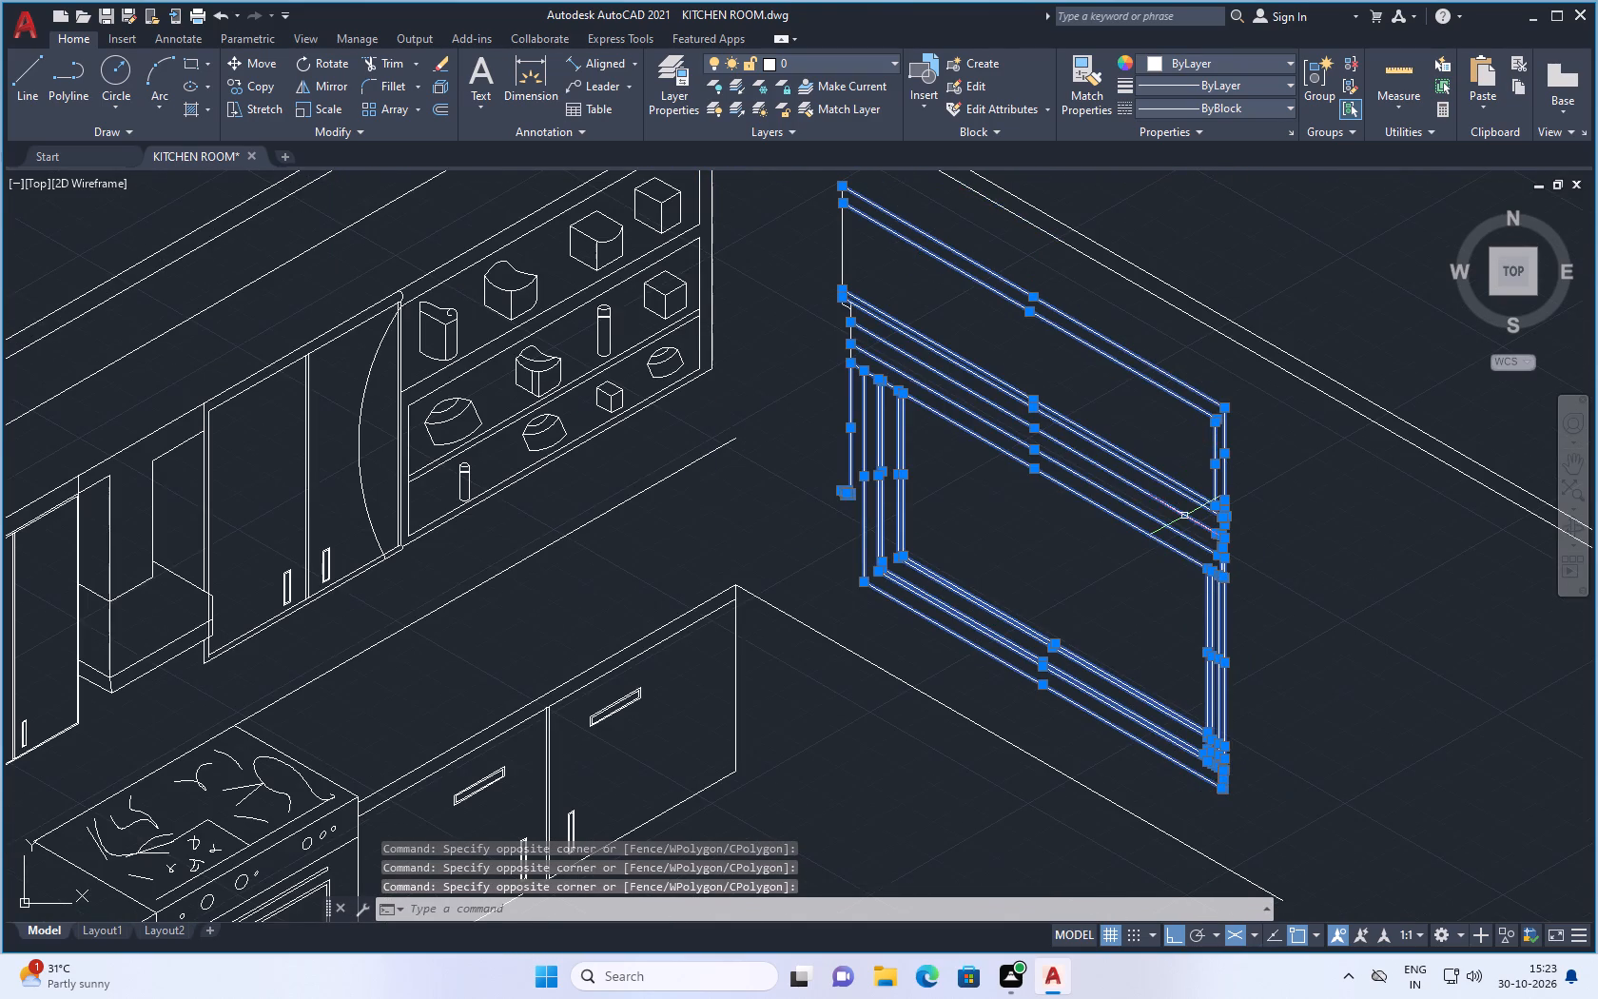
pyautogui.scroll(-2, 1191, 526)
pyautogui.scroll(2, 989, 427)
pyautogui.scroll(2, 1192, 637)
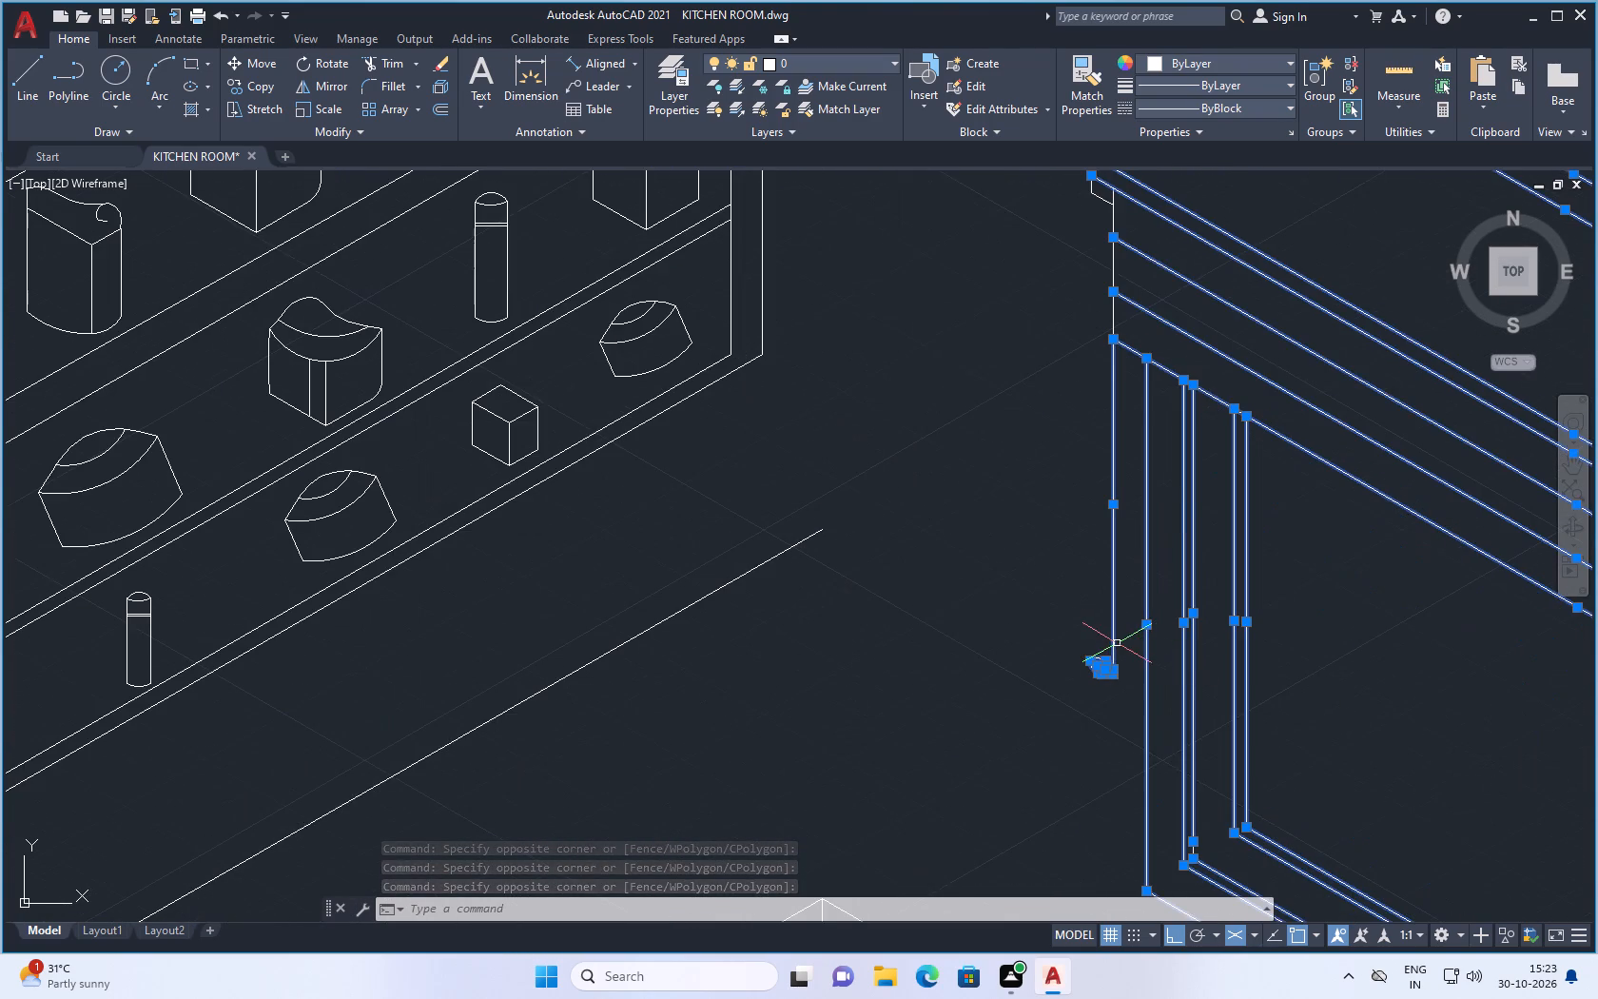
pyautogui.scroll(-1, 1117, 643)
pyautogui.click(1119, 351)
pyautogui.click(1086, 390)
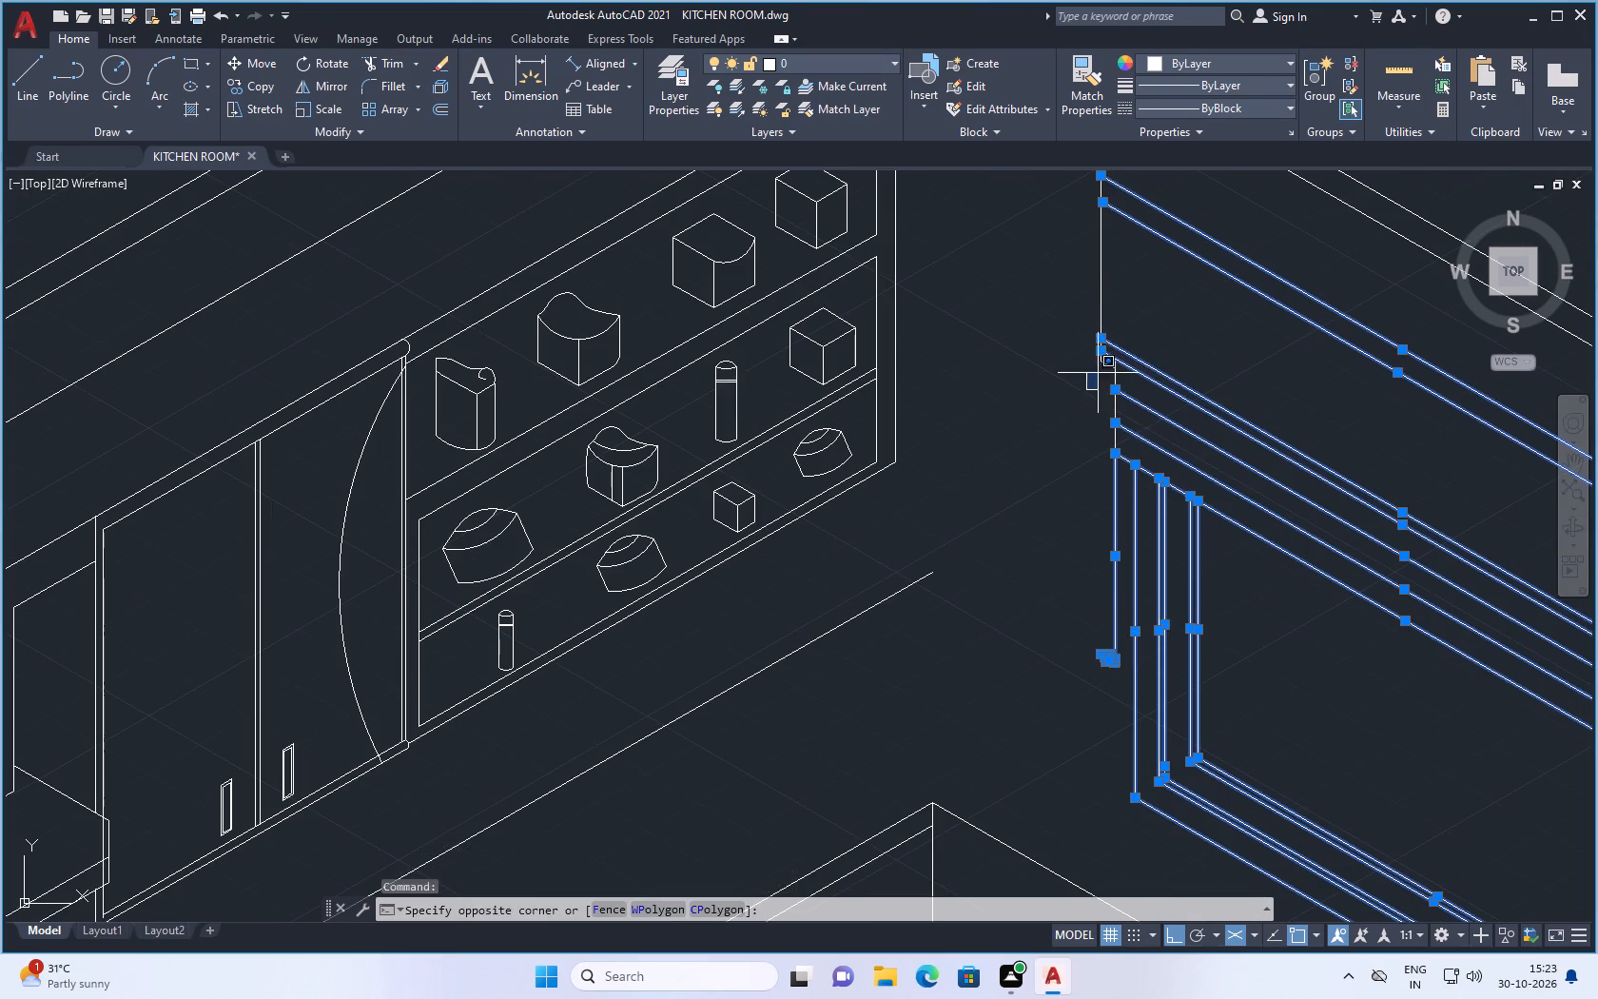
pyautogui.moveTo(1110, 360); pyautogui.dragTo(1120, 352)
pyautogui.moveTo(1110, 364); pyautogui.dragTo(1101, 368)
pyautogui.scroll(-2, 1077, 418)
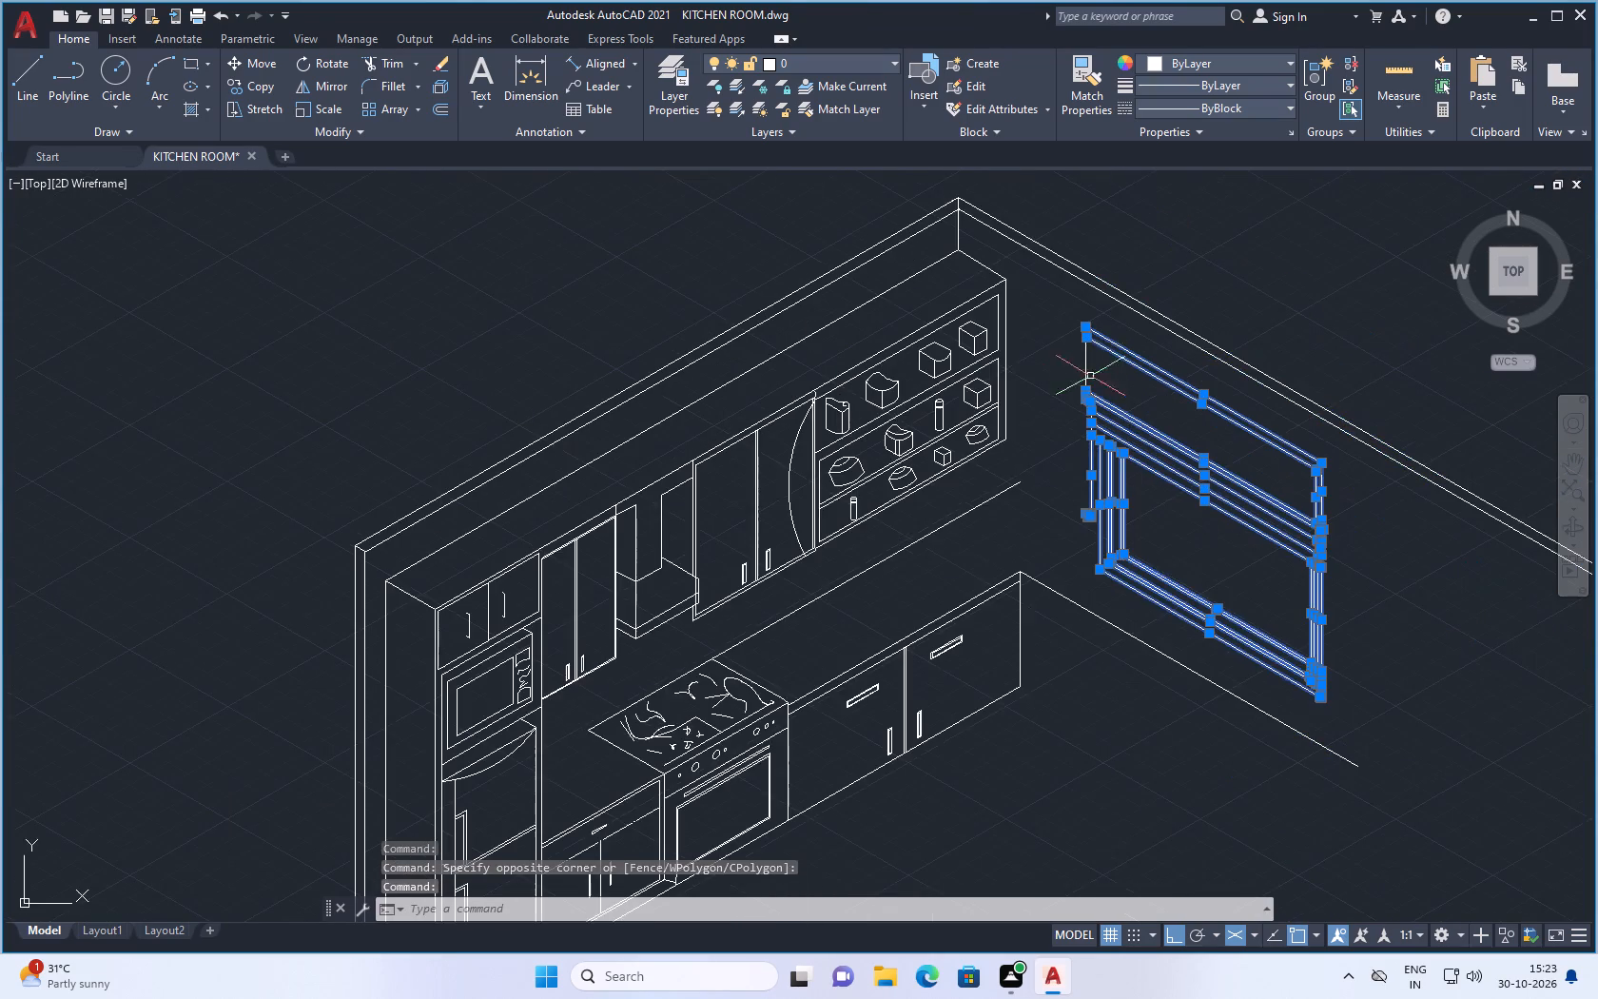
pyautogui.scroll(1, 1087, 351)
pyautogui.moveTo(1085, 352); pyautogui.dragTo(1075, 362)
pyautogui.scroll(-2, 1130, 480)
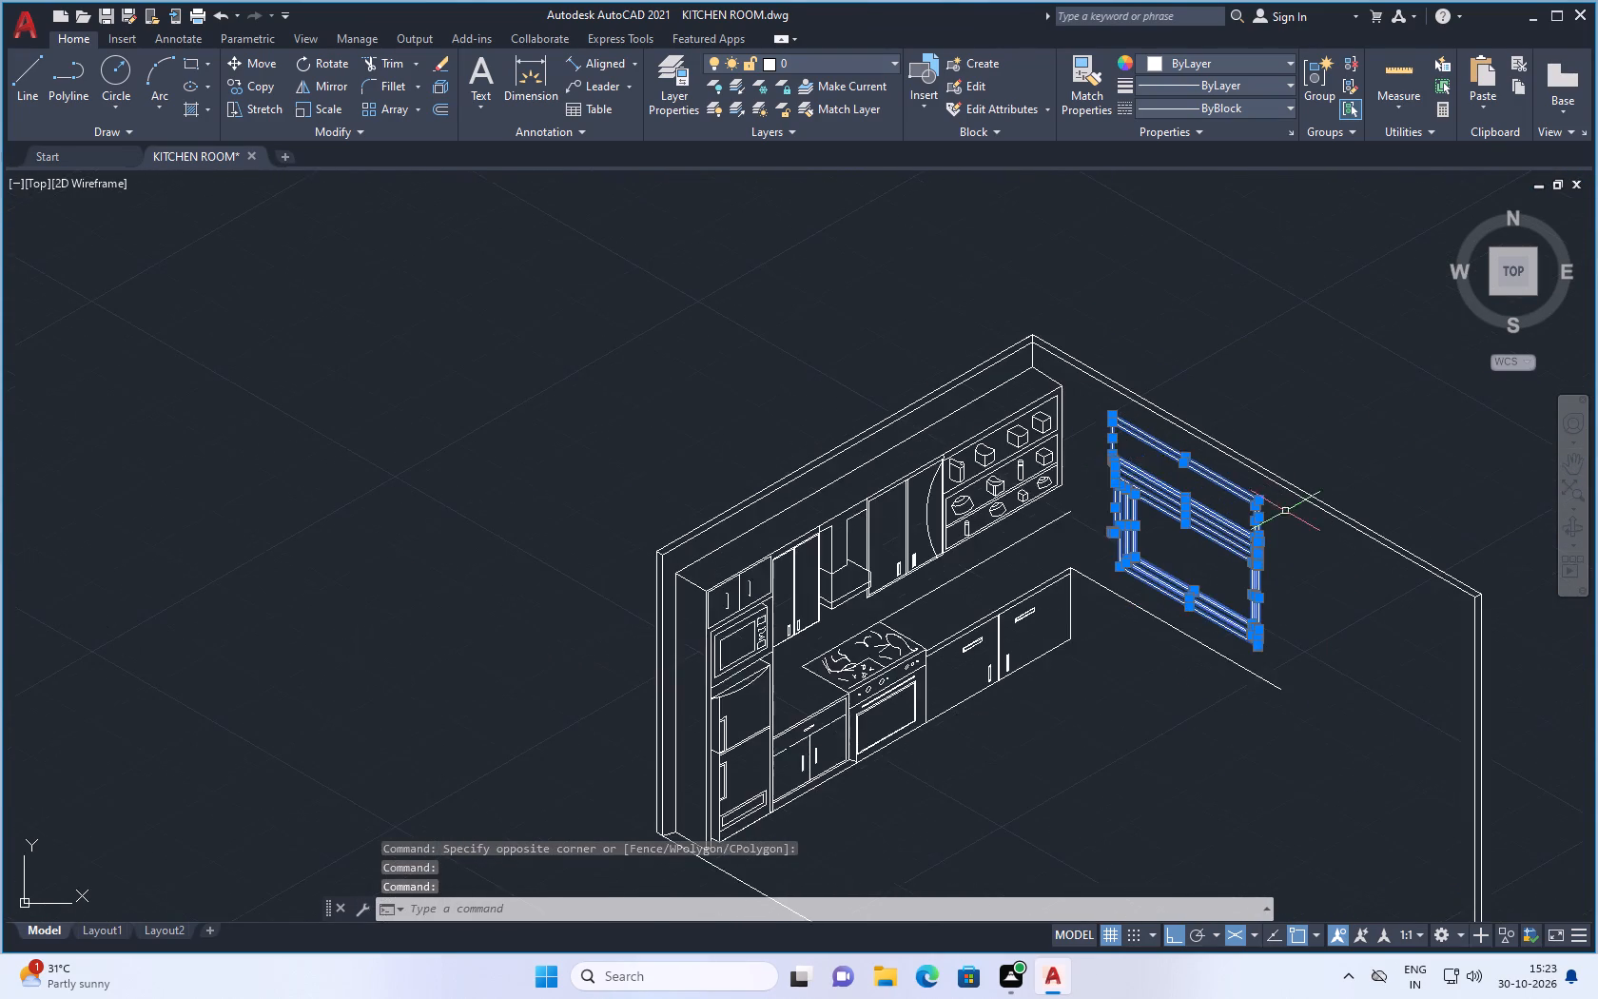
# Stretch the upper end of the blind's second sloping line onto the vertical edge nearest the shelf unit, closing the small gap.
pyautogui.scroll(2, 1263, 523)
pyautogui.scroll(-2, 1235, 565)
pyautogui.scroll(3, 1046, 441)
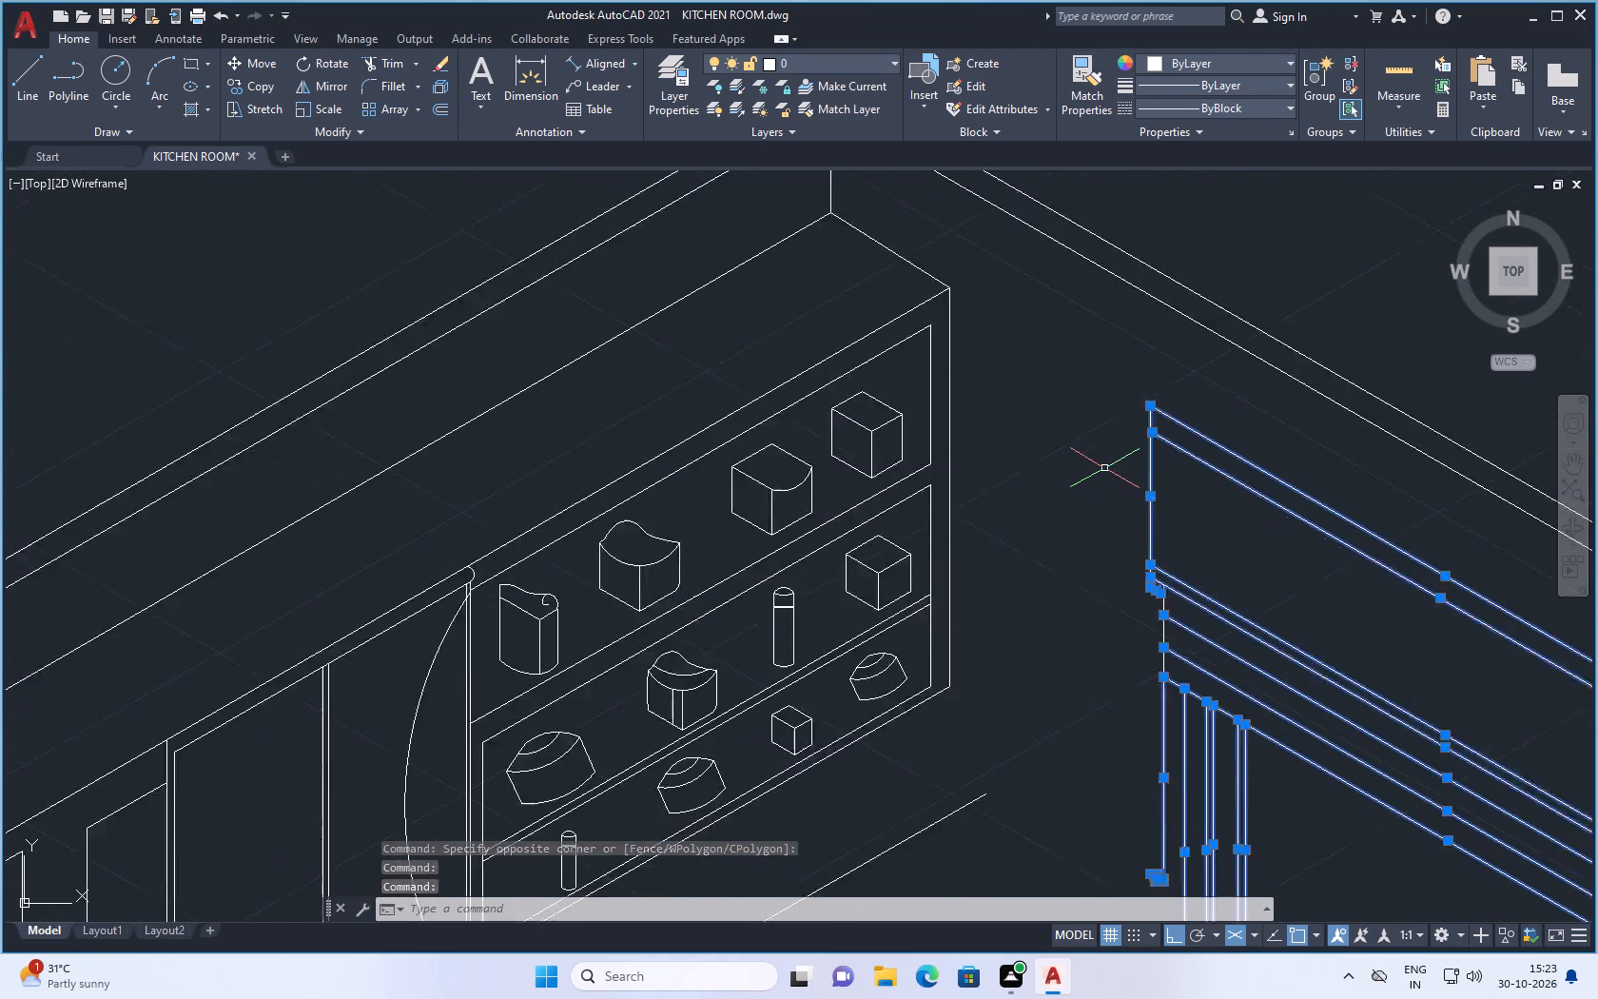
pyautogui.scroll(1, 1104, 468)
pyautogui.scroll(3, 1158, 410)
pyautogui.scroll(-1, 1150, 412)
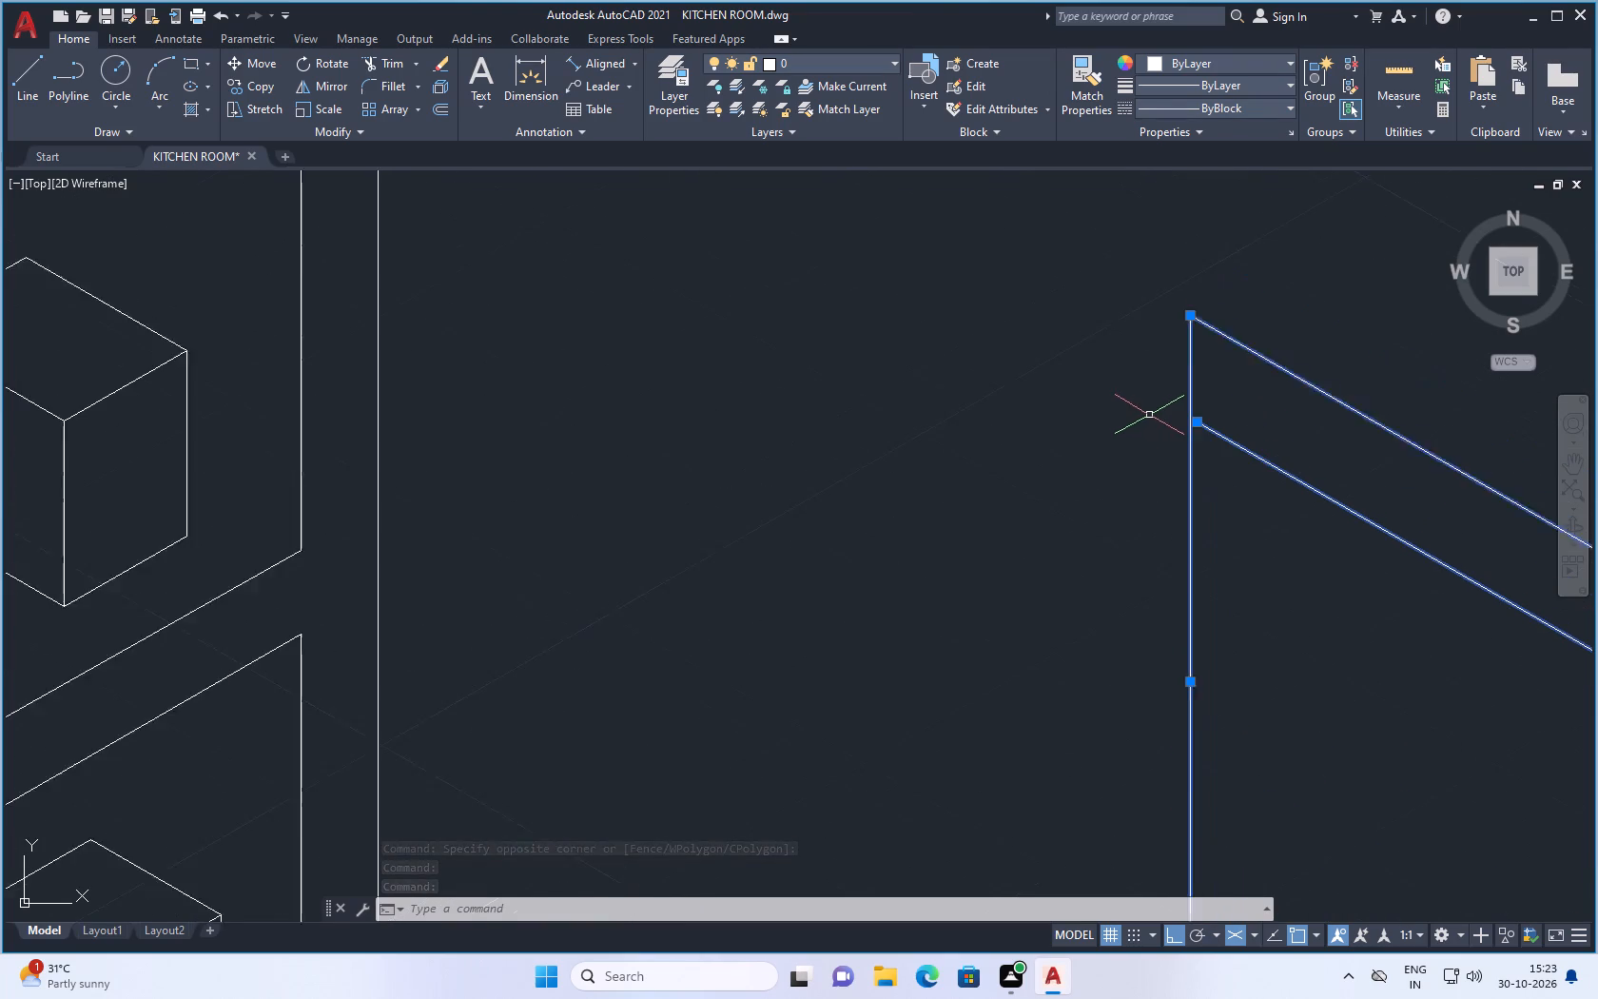
pyautogui.scroll(-1, 1149, 415)
pyautogui.scroll(3, 1179, 420)
pyautogui.click(1161, 426)
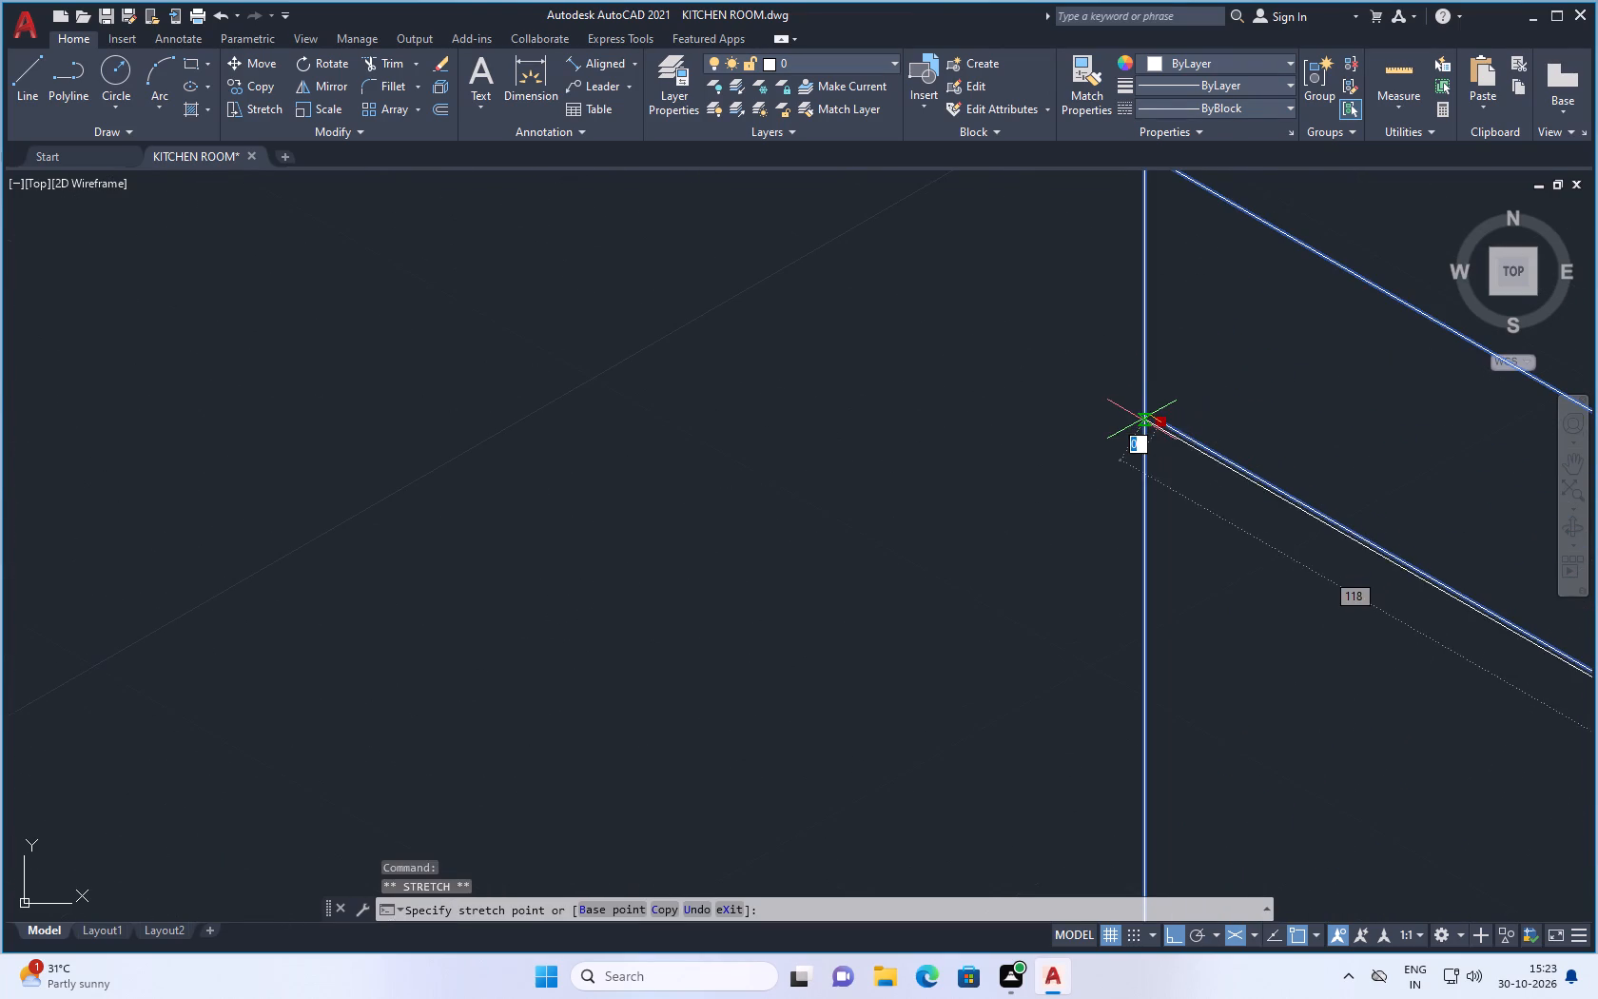
pyautogui.click(1141, 417)
pyautogui.scroll(-3, 1069, 498)
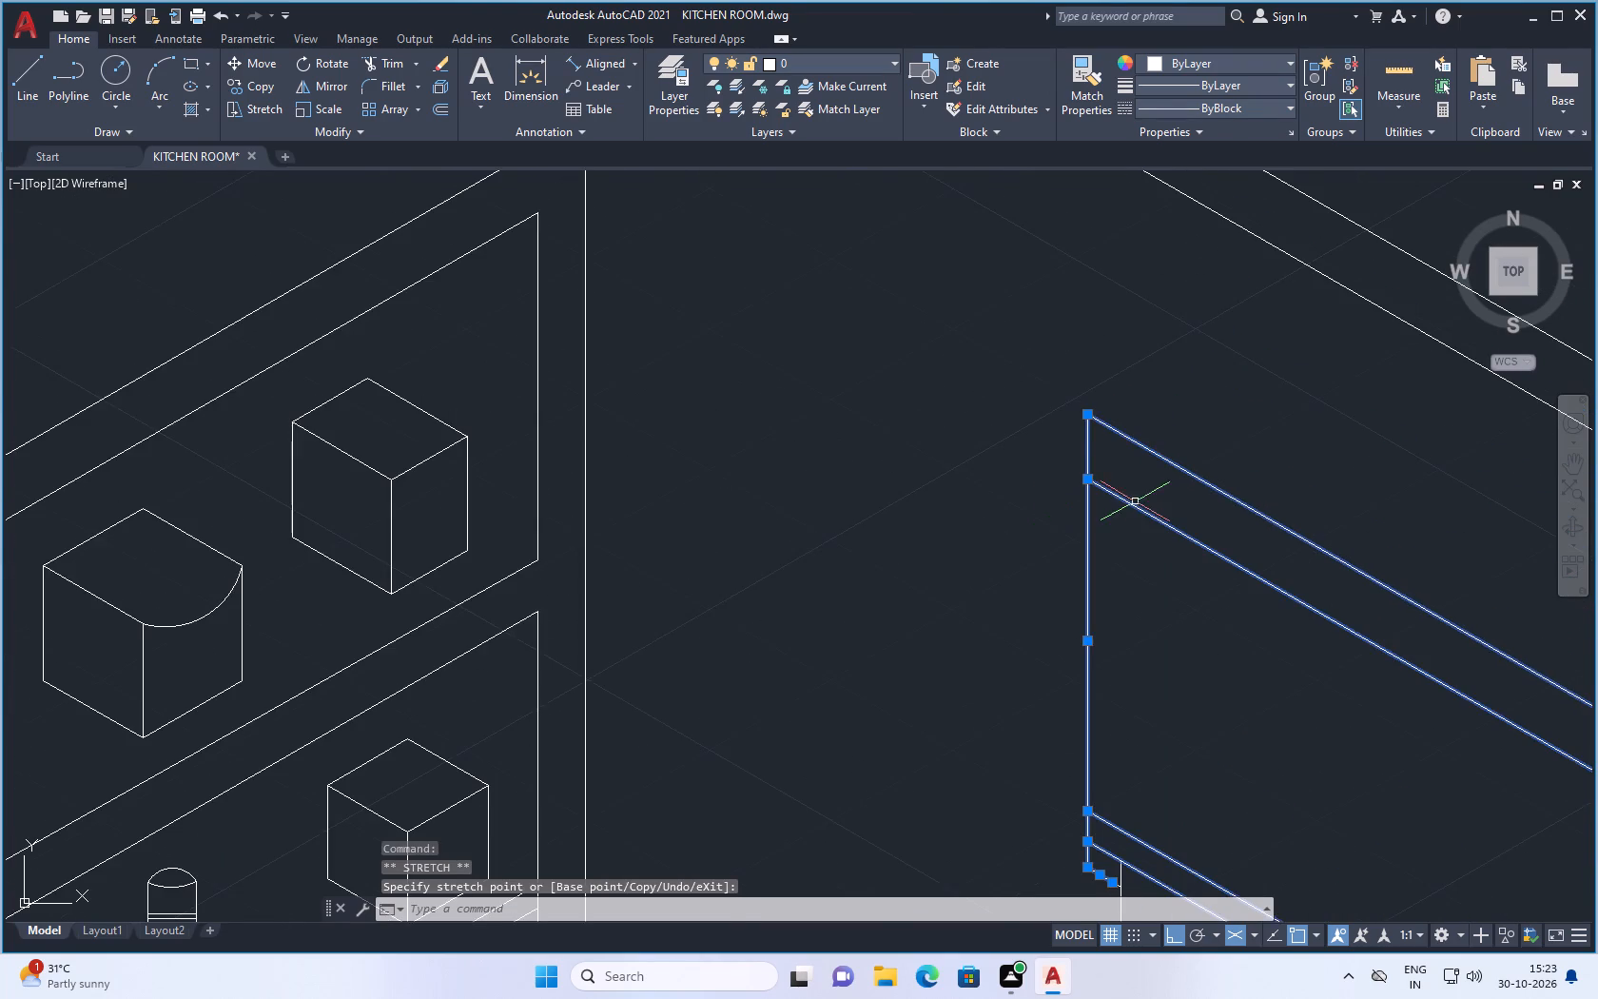
# Join the selected window and blind lines into polylines.
pyautogui.scroll(-3, 1121, 485)
pyautogui.scroll(-2, 1164, 554)
pyautogui.scroll(1, 1210, 639)
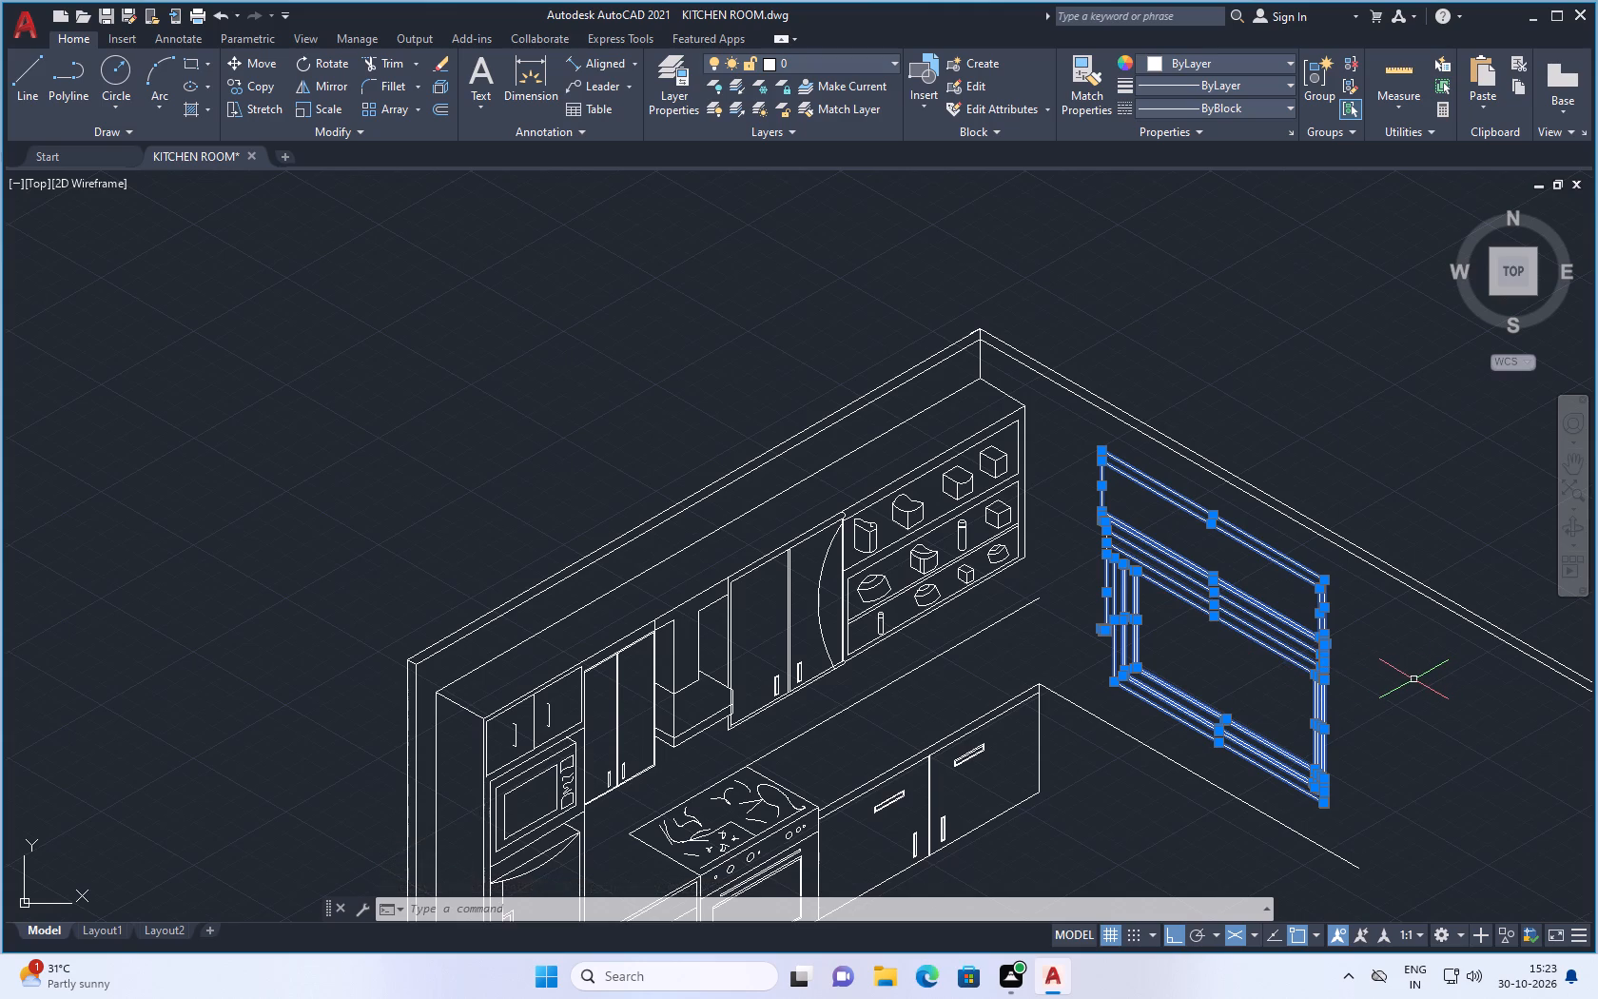
pyautogui.press('j')
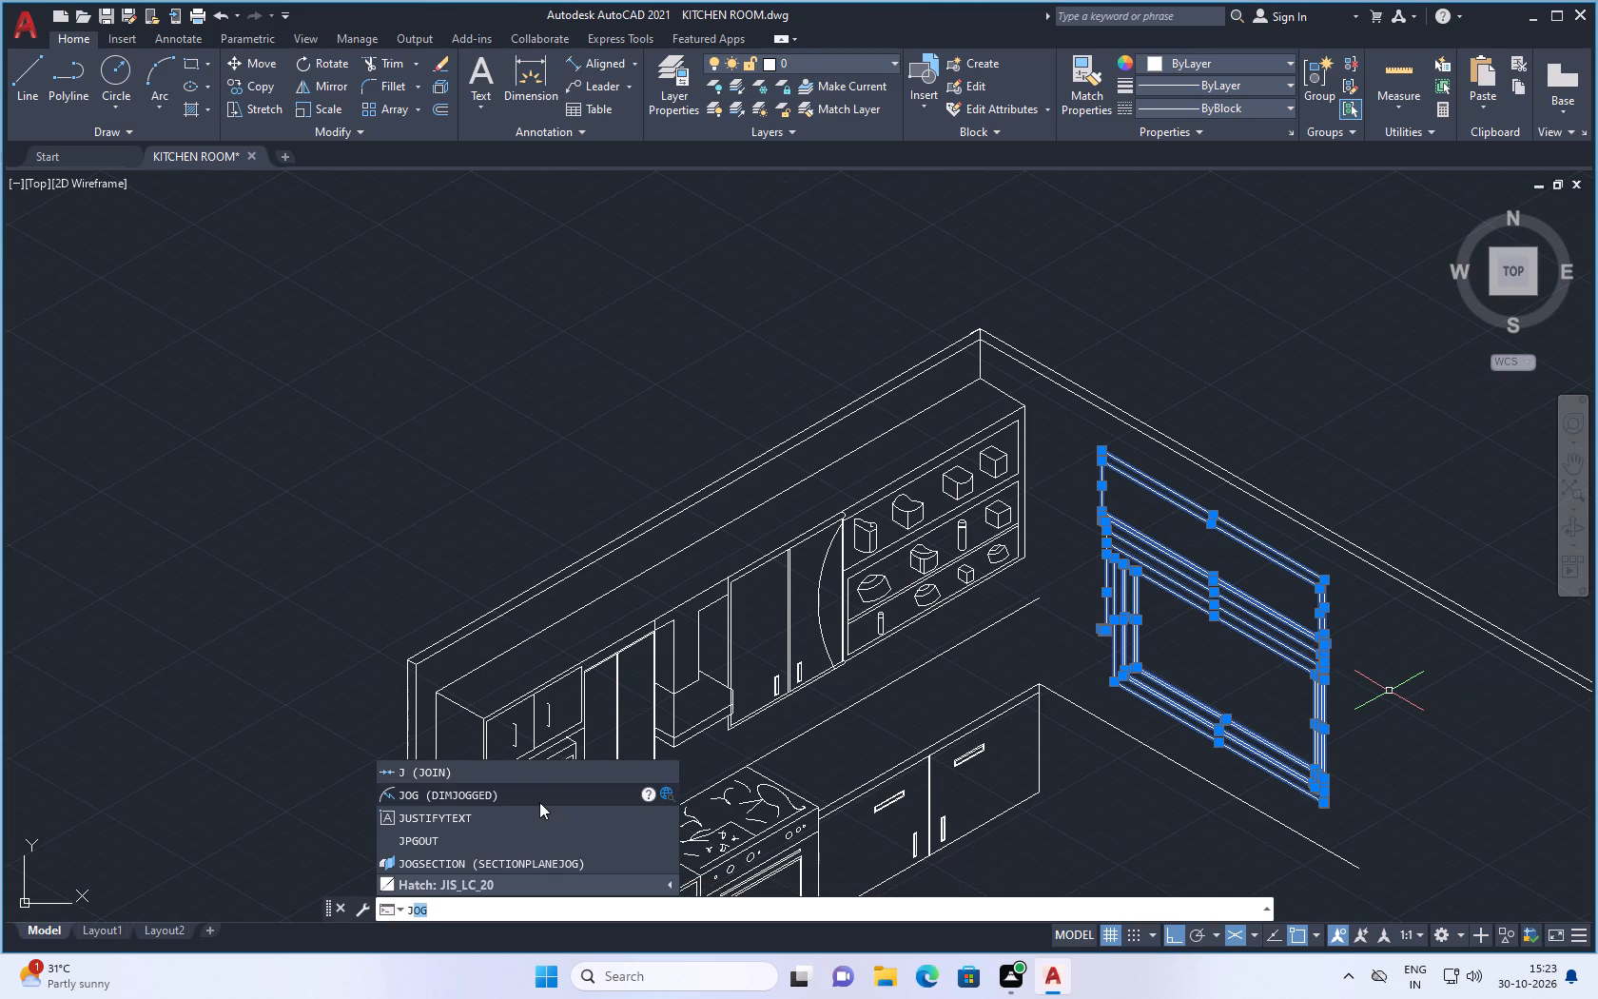
pyautogui.click(543, 769)
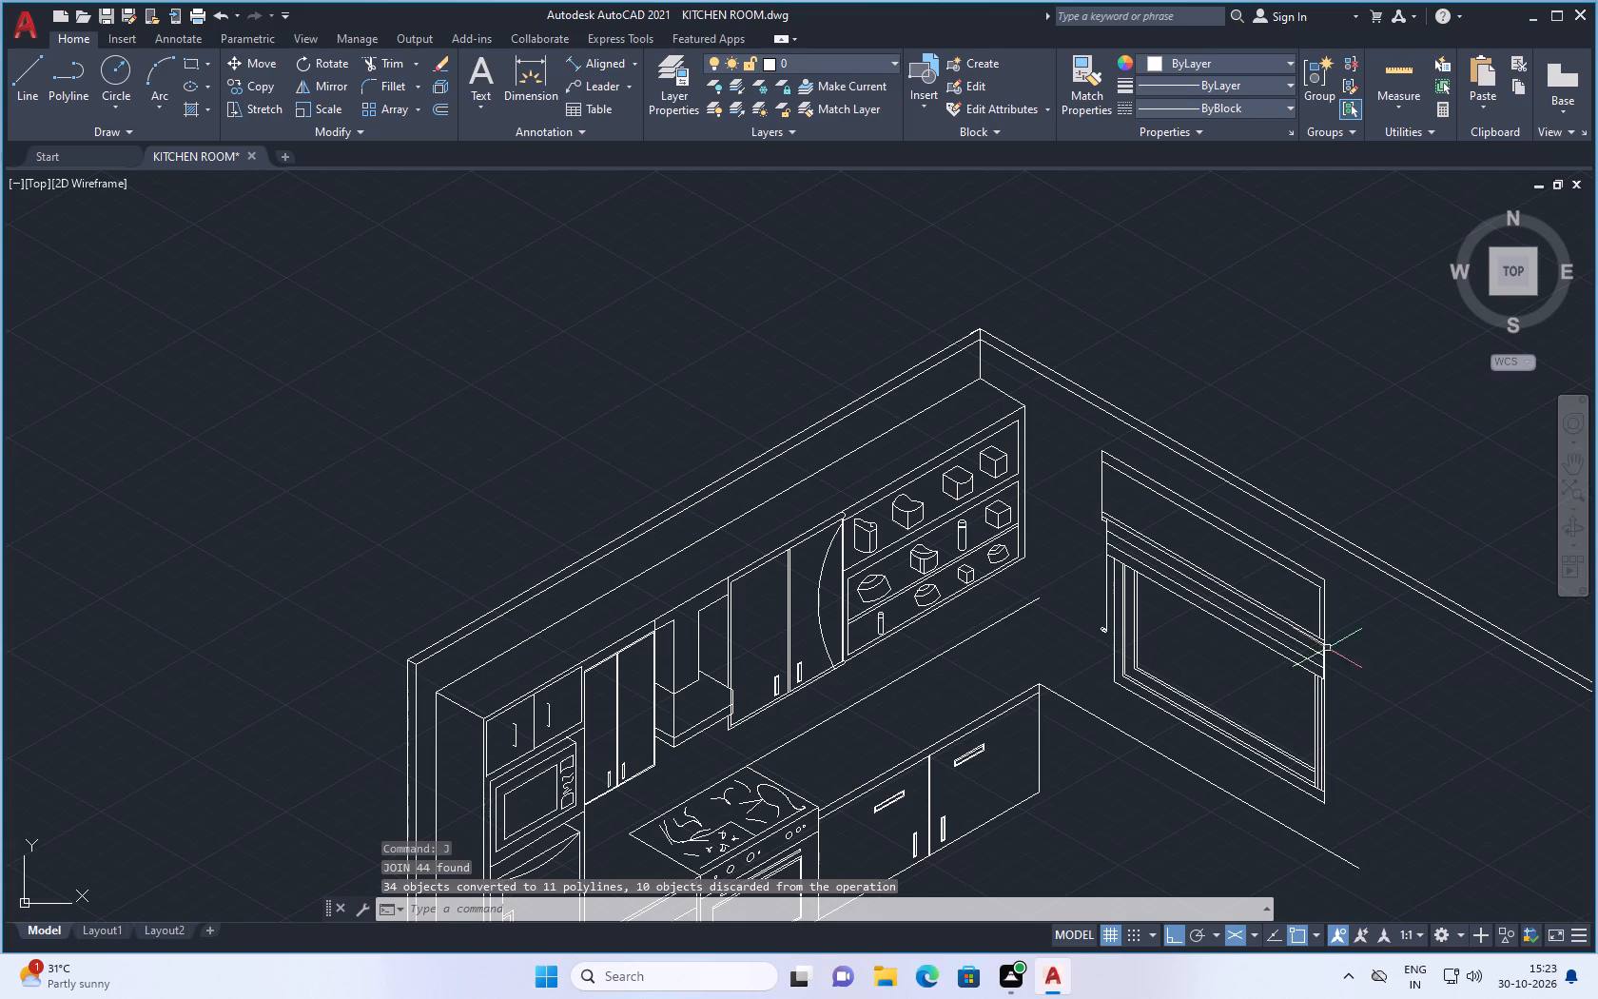
# Examine the joined window and blind outlines, checking which lines select together and whether the corners meet.
pyautogui.click(1364, 622)
pyautogui.click(1274, 679)
pyautogui.scroll(2, 1253, 731)
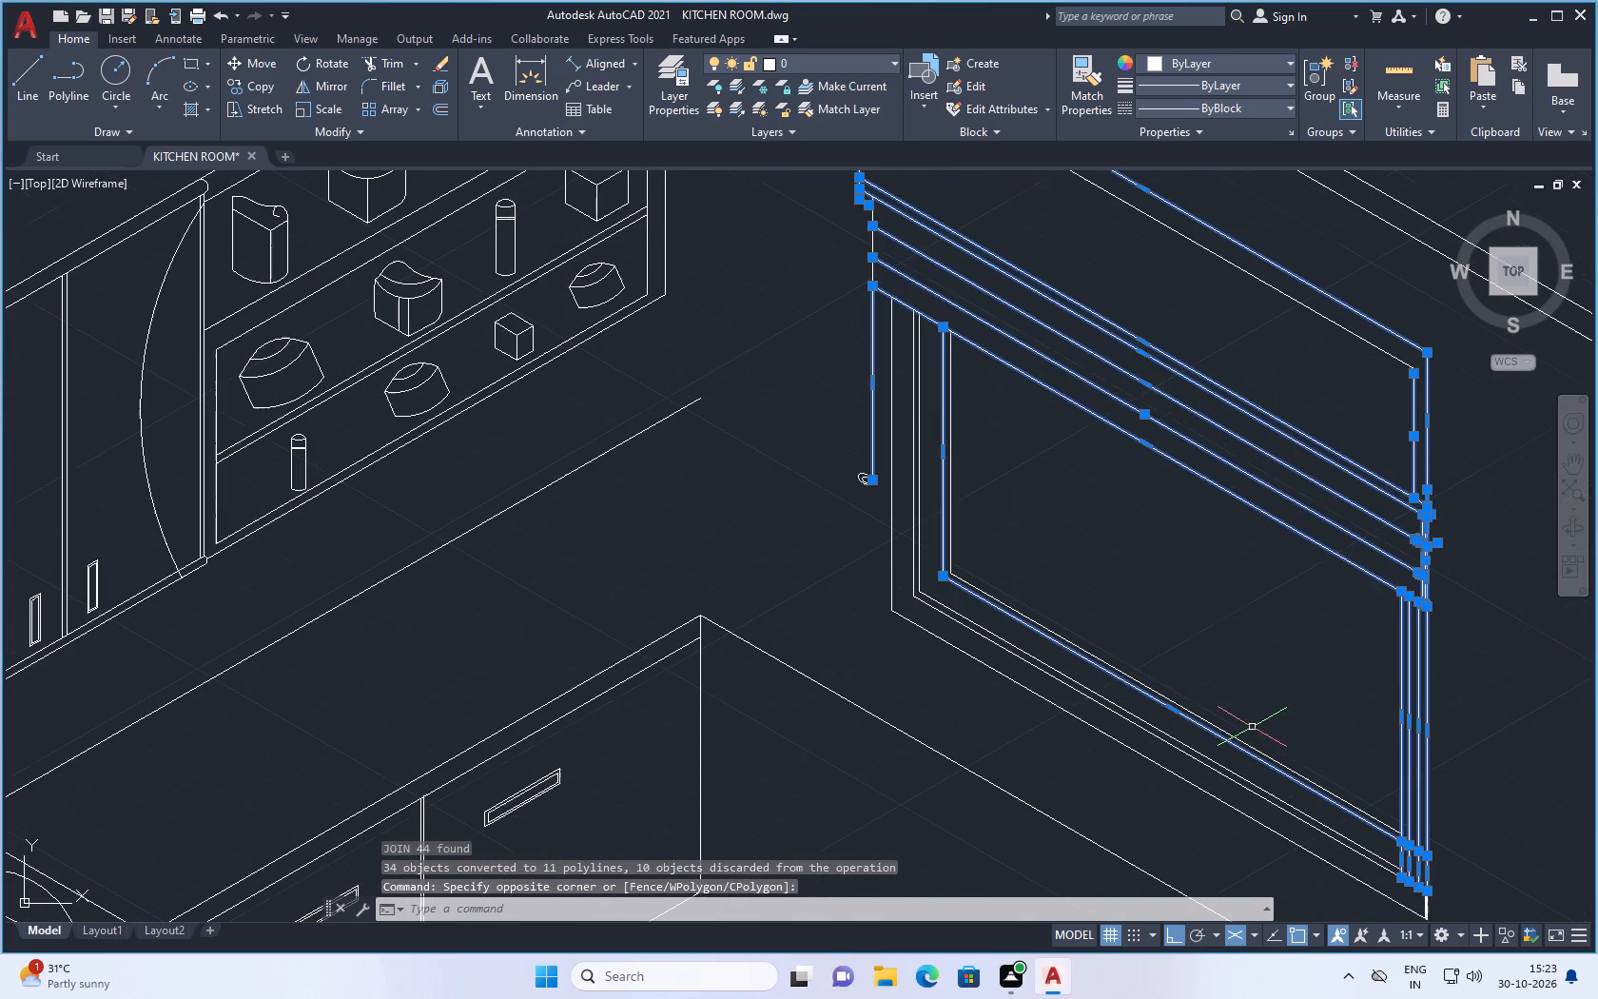
pyautogui.press('Escape')
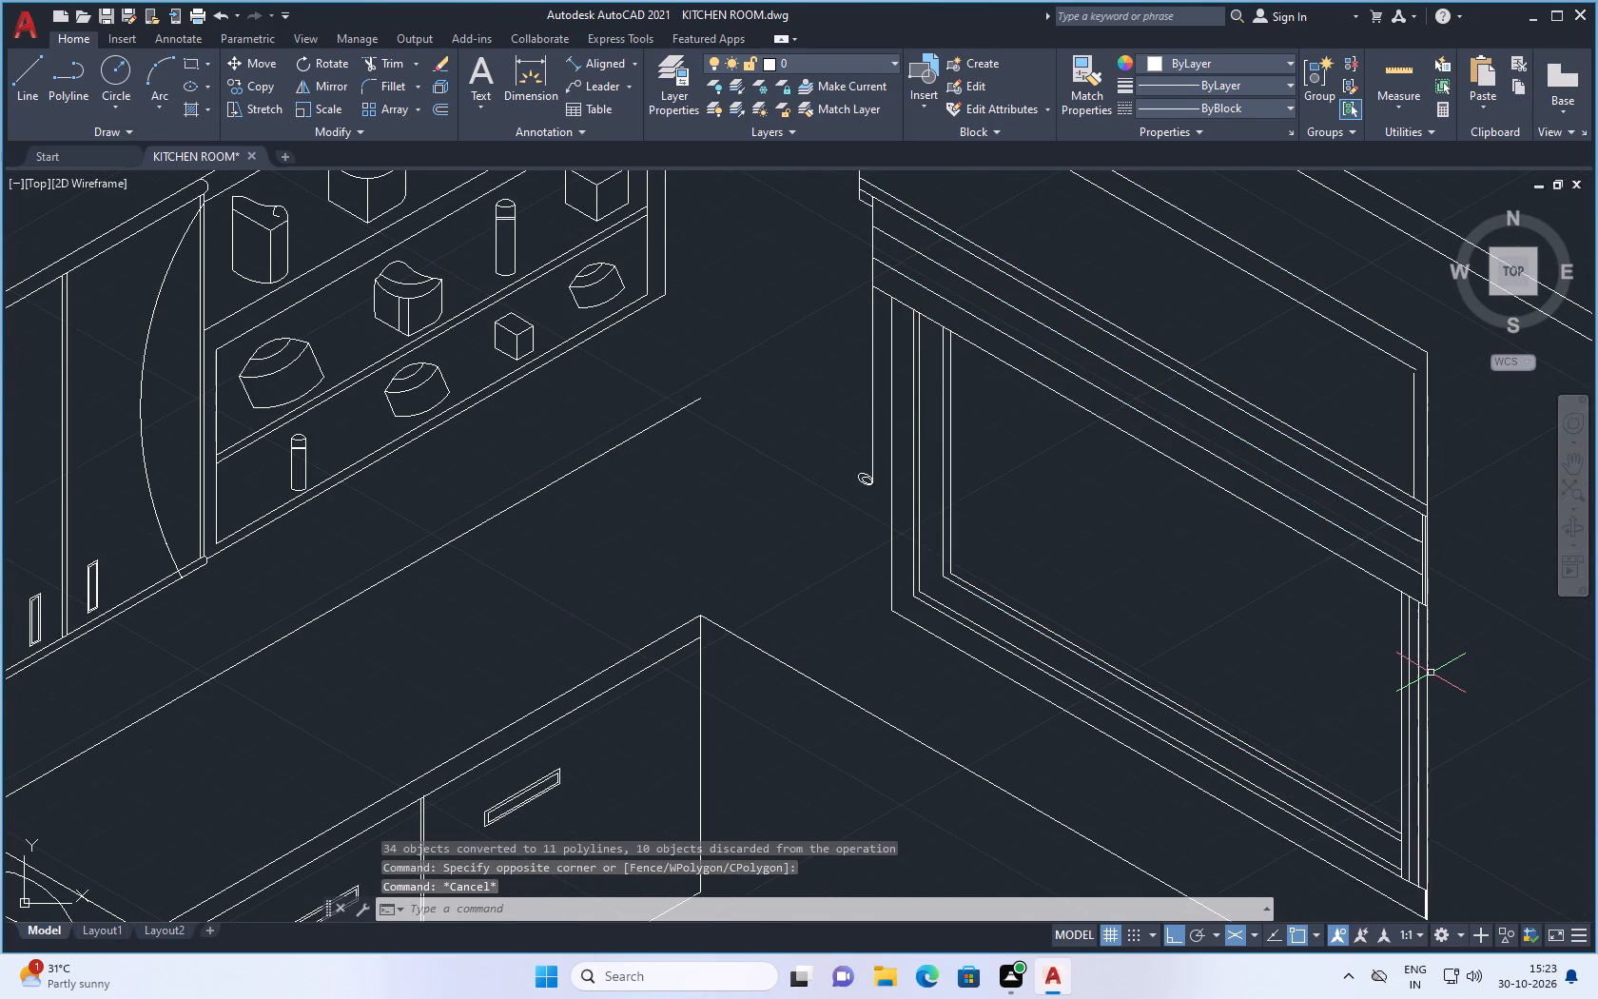
pyautogui.click(1430, 674)
pyautogui.scroll(-1, 1363, 681)
pyautogui.press('Escape')
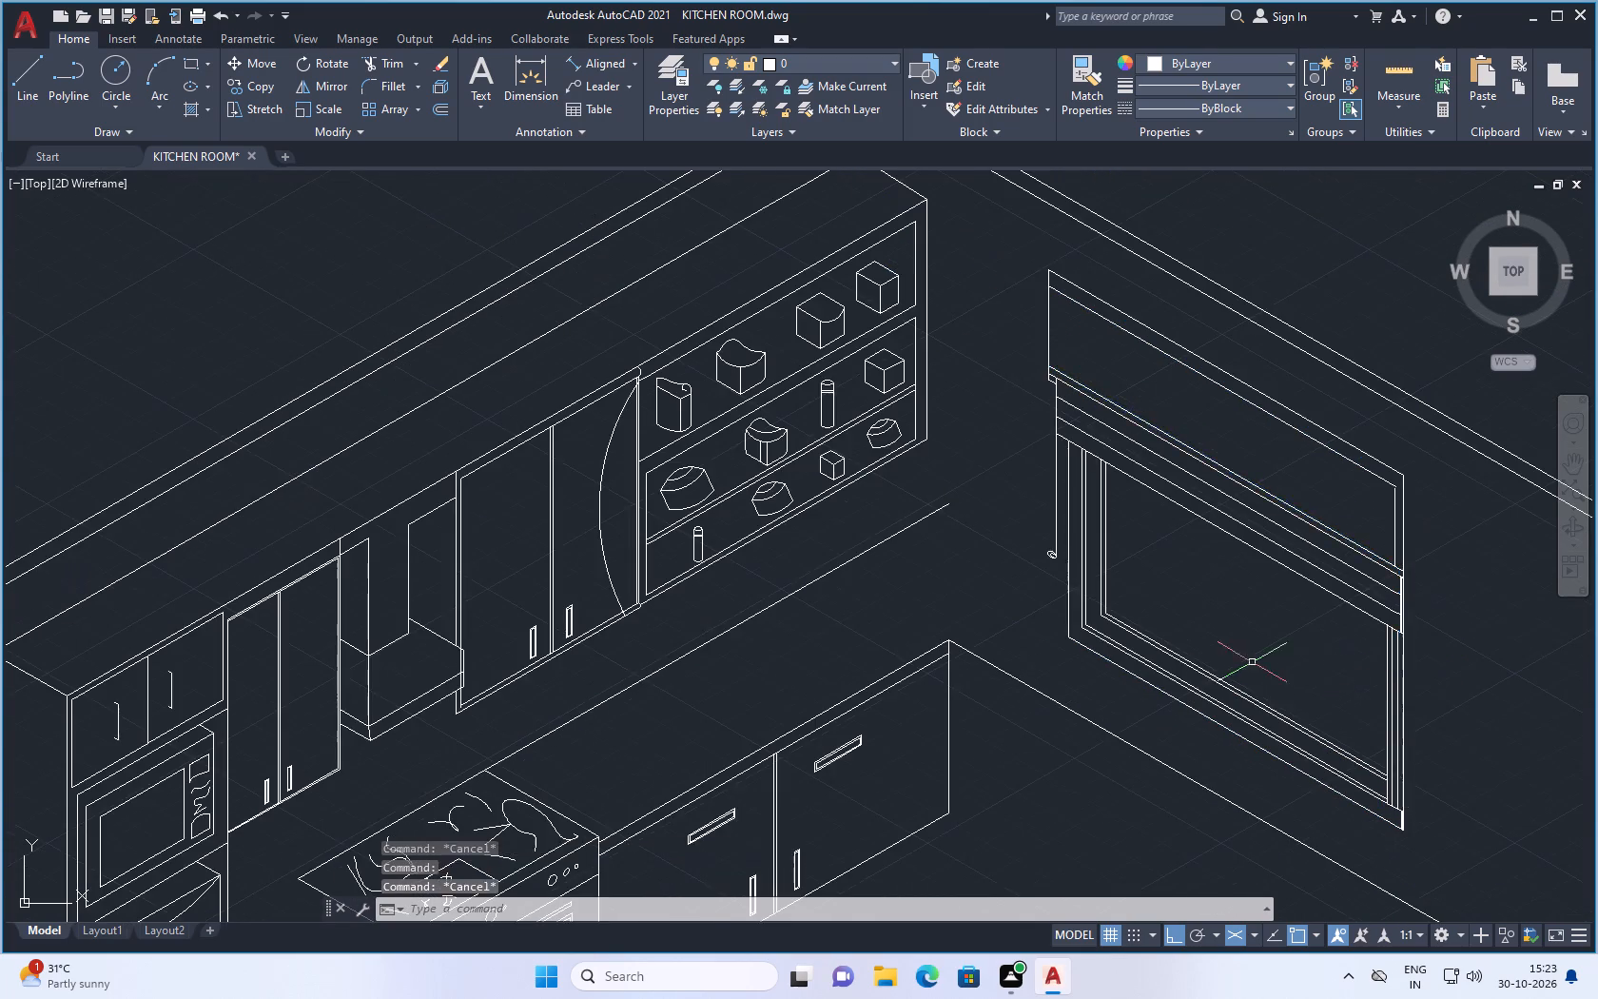
pyautogui.scroll(2, 1206, 679)
pyautogui.scroll(-2, 1179, 679)
pyautogui.scroll(-2, 1135, 598)
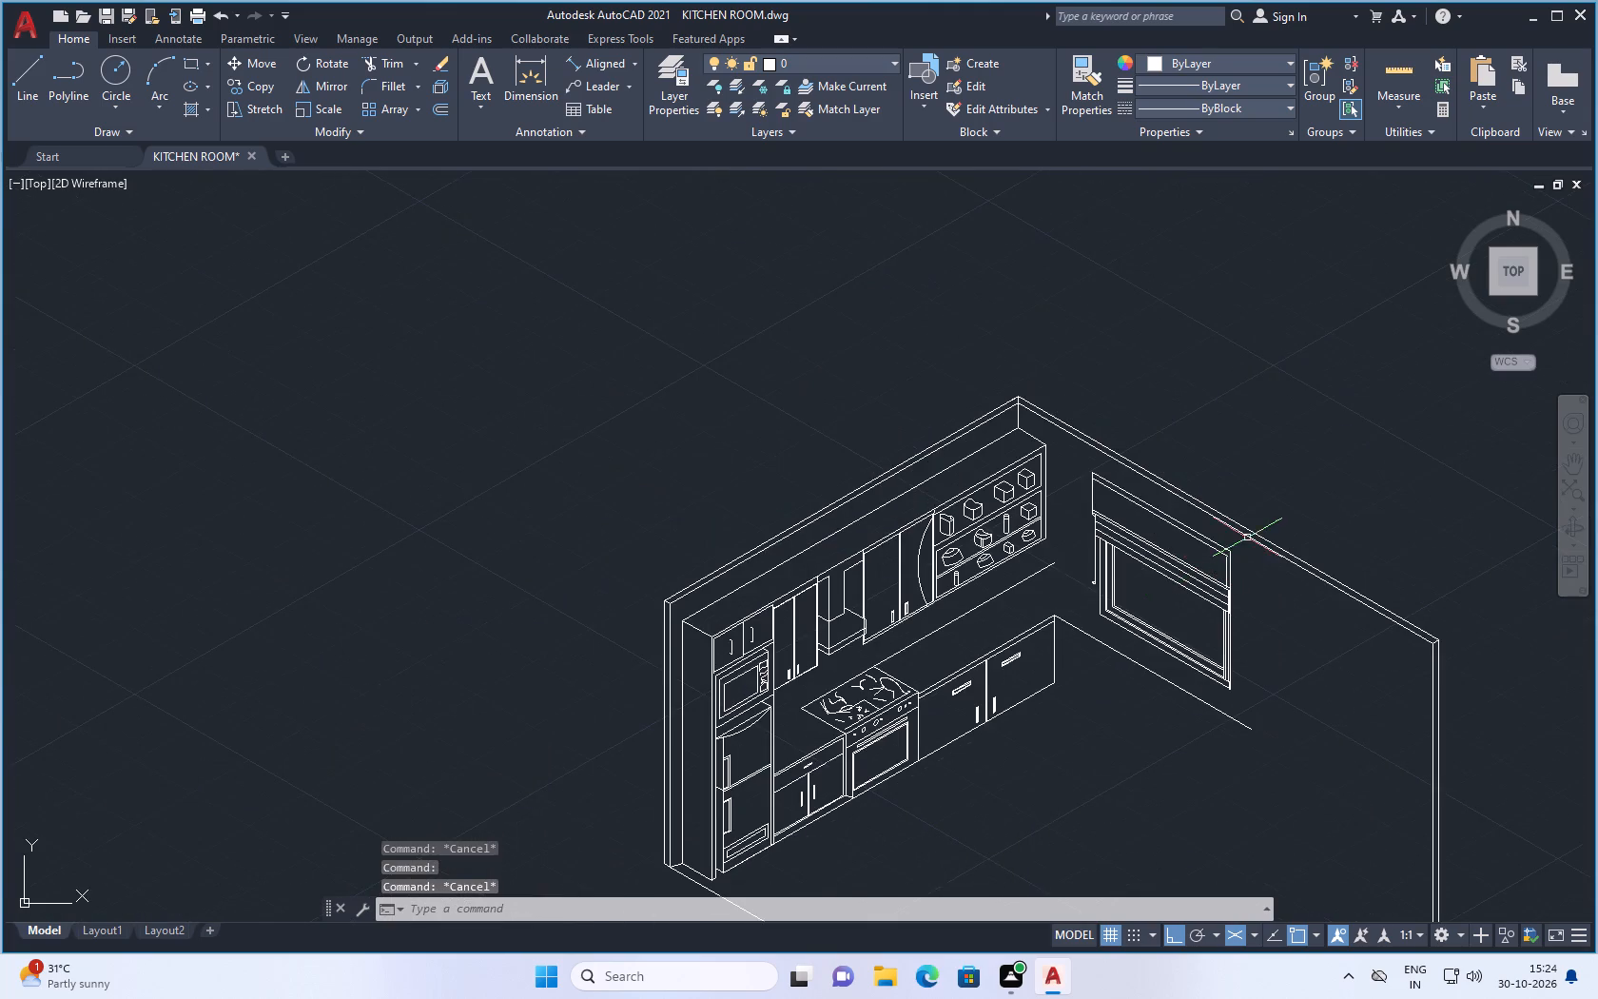
pyautogui.scroll(2, 1230, 557)
pyautogui.scroll(-2, 1231, 542)
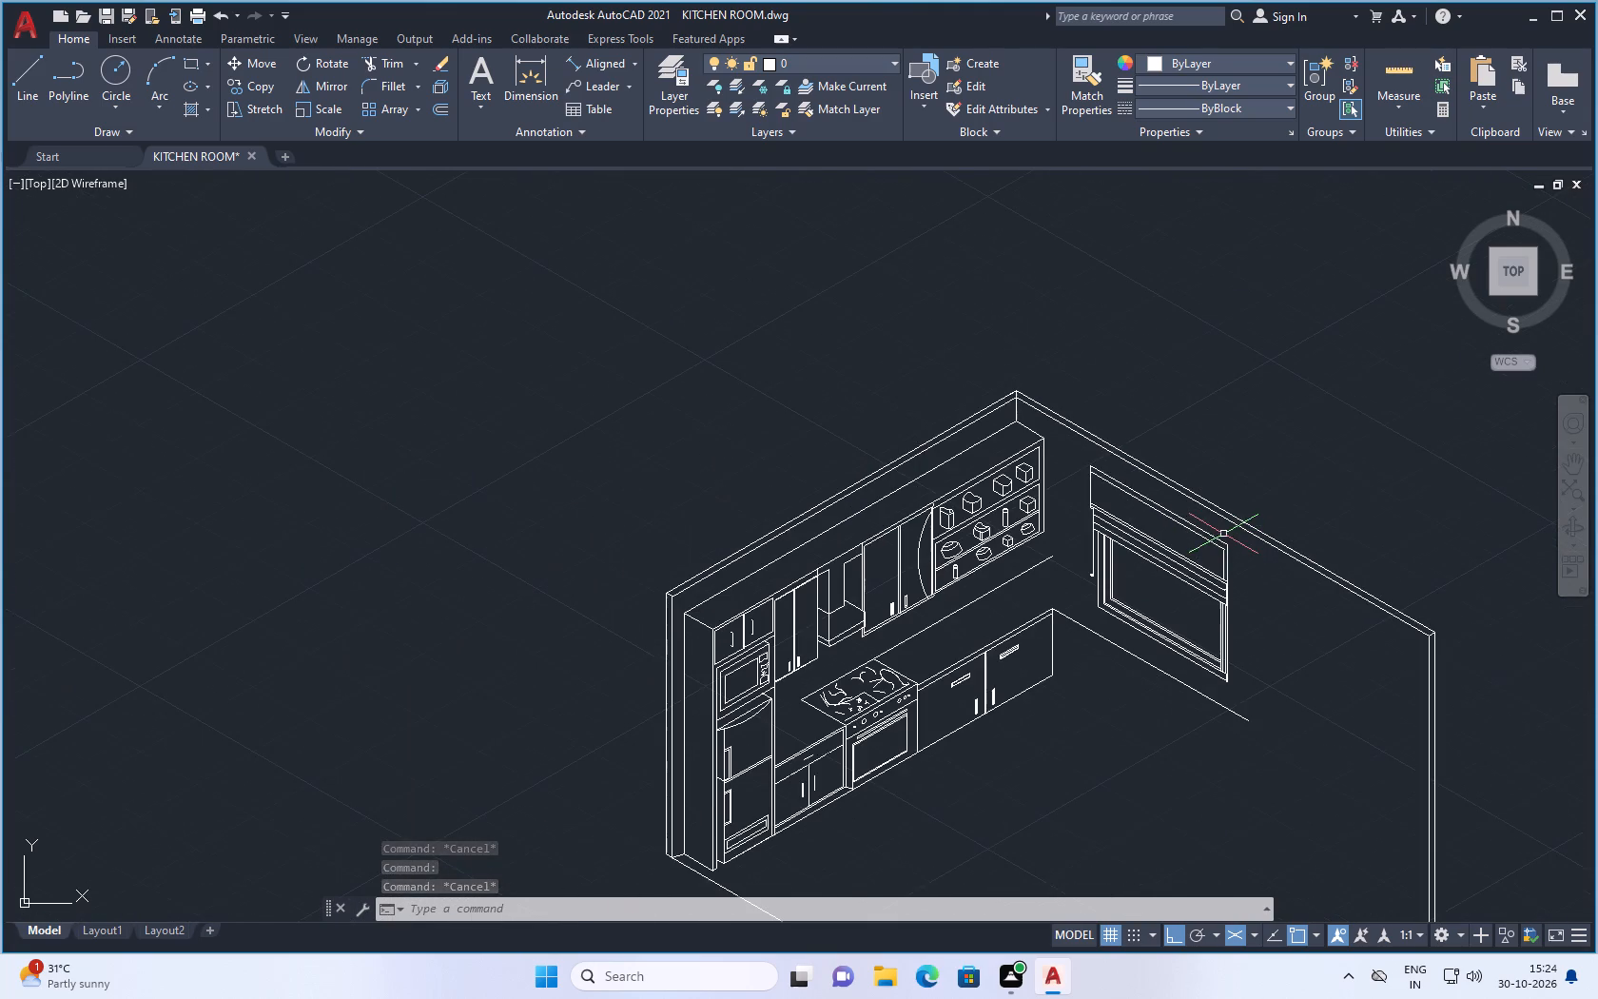
pyautogui.scroll(3, 1223, 543)
pyautogui.click(1239, 517)
pyautogui.press('Escape')
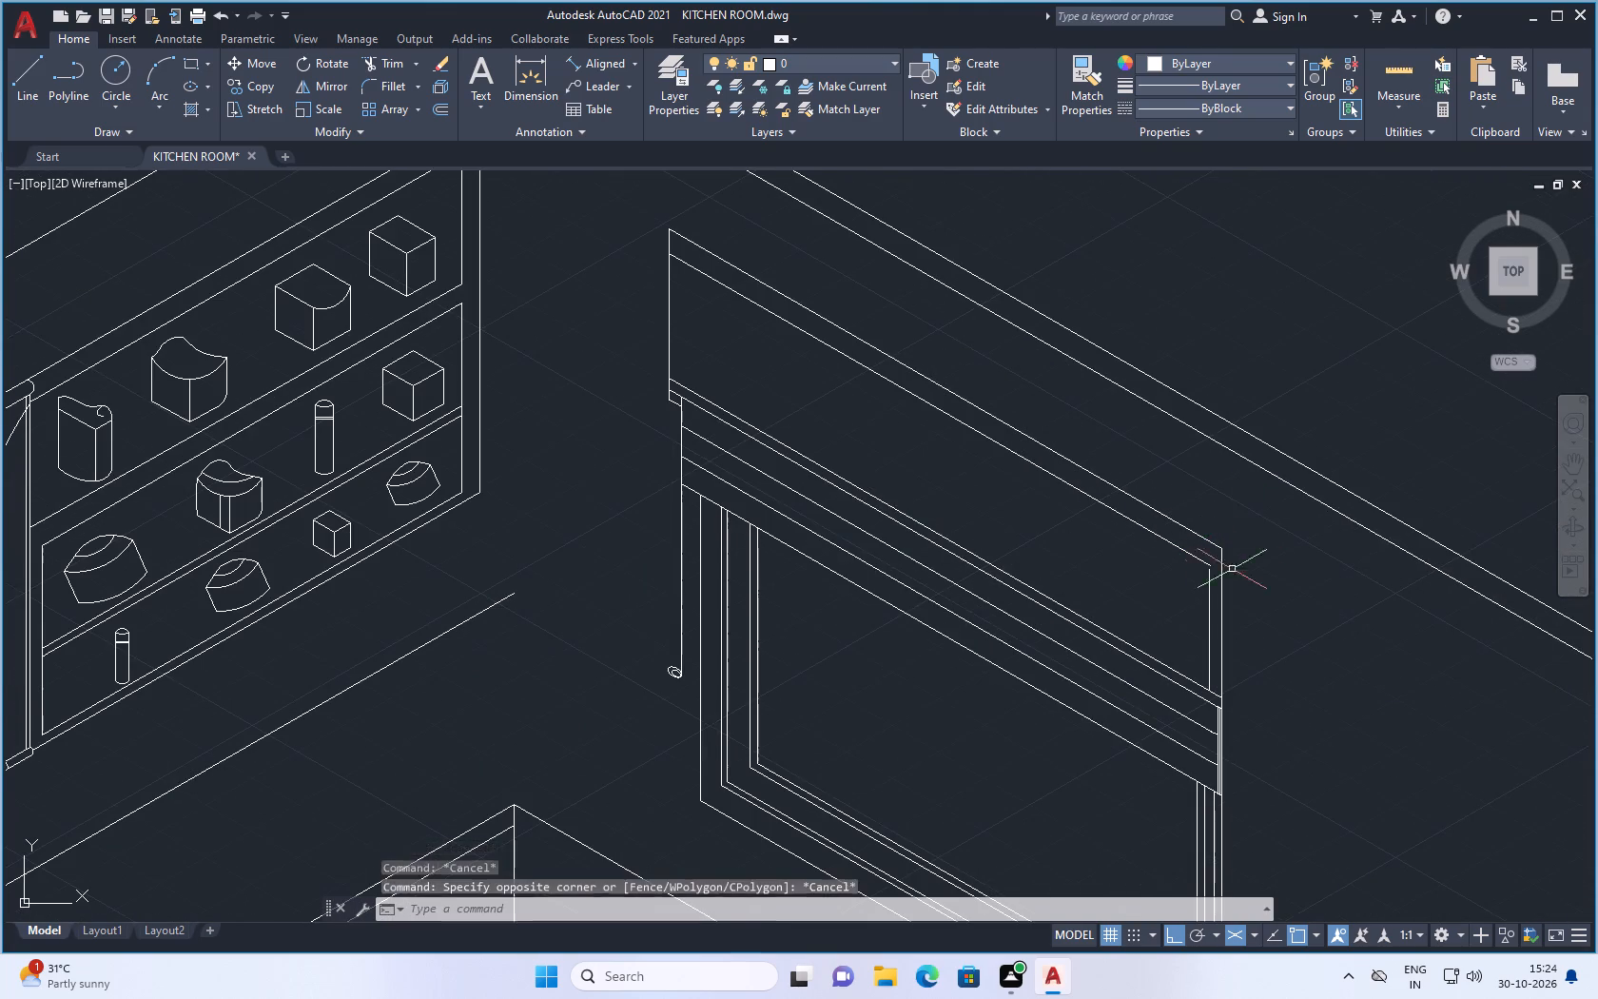
# Draw a vertical line about 3 units up on the left isoplane from the top of the blind's inner vertical line, crossing its inner sloping line.
pyautogui.scroll(3, 1205, 586)
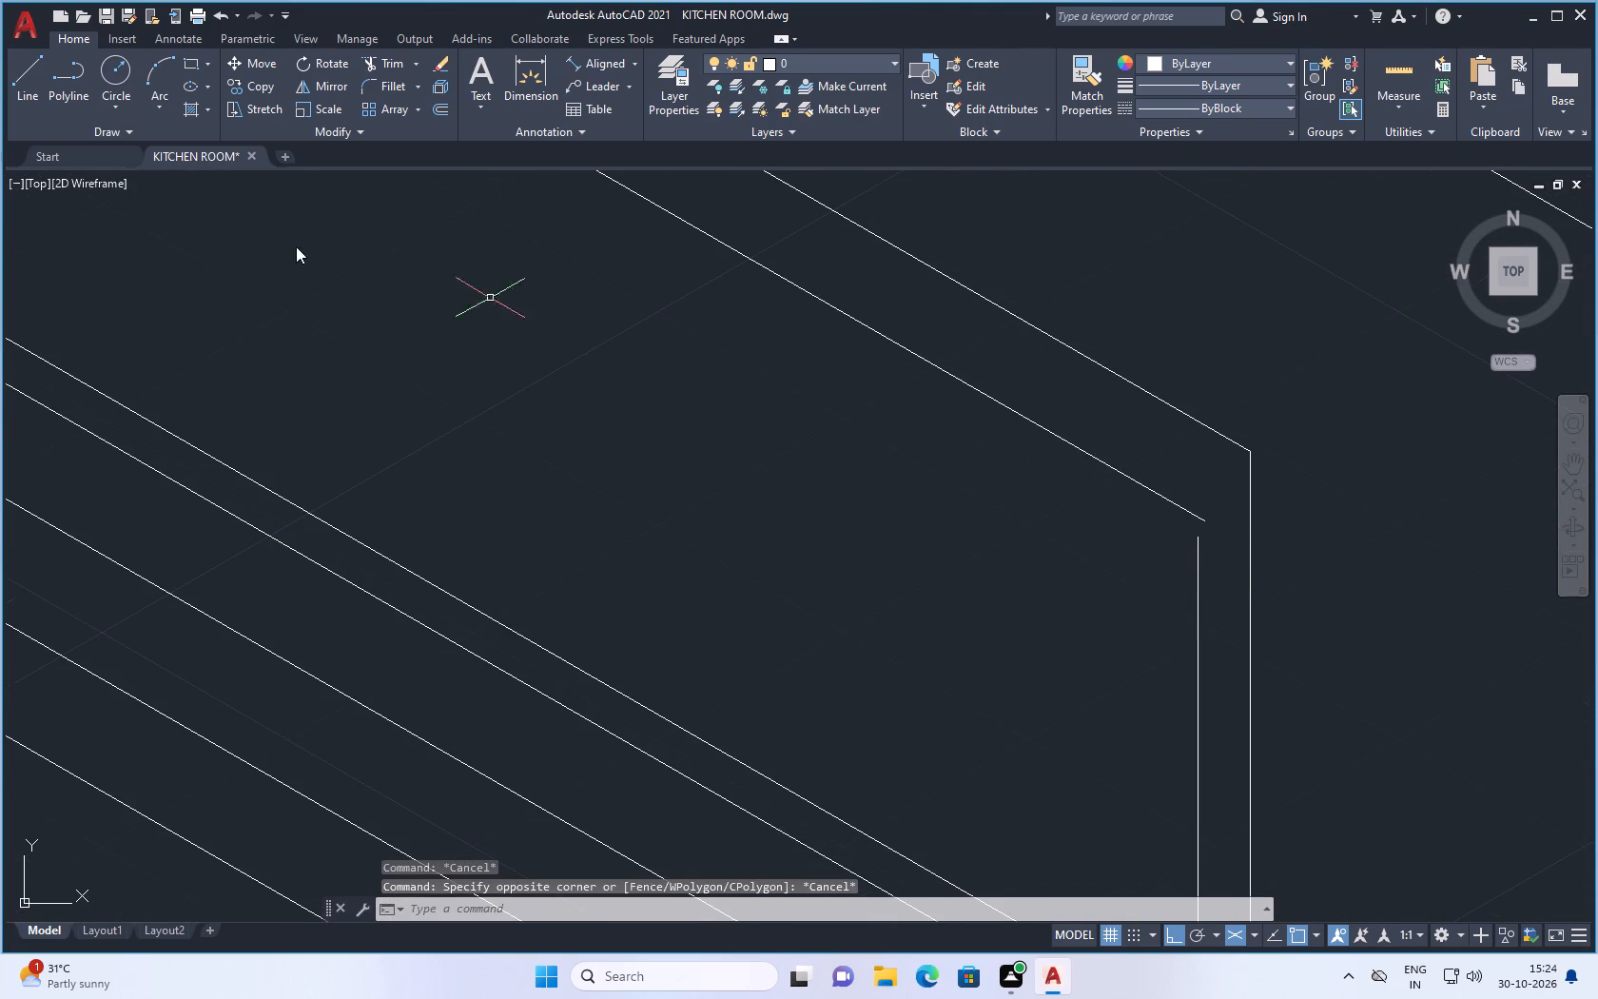
pyautogui.click(27, 60)
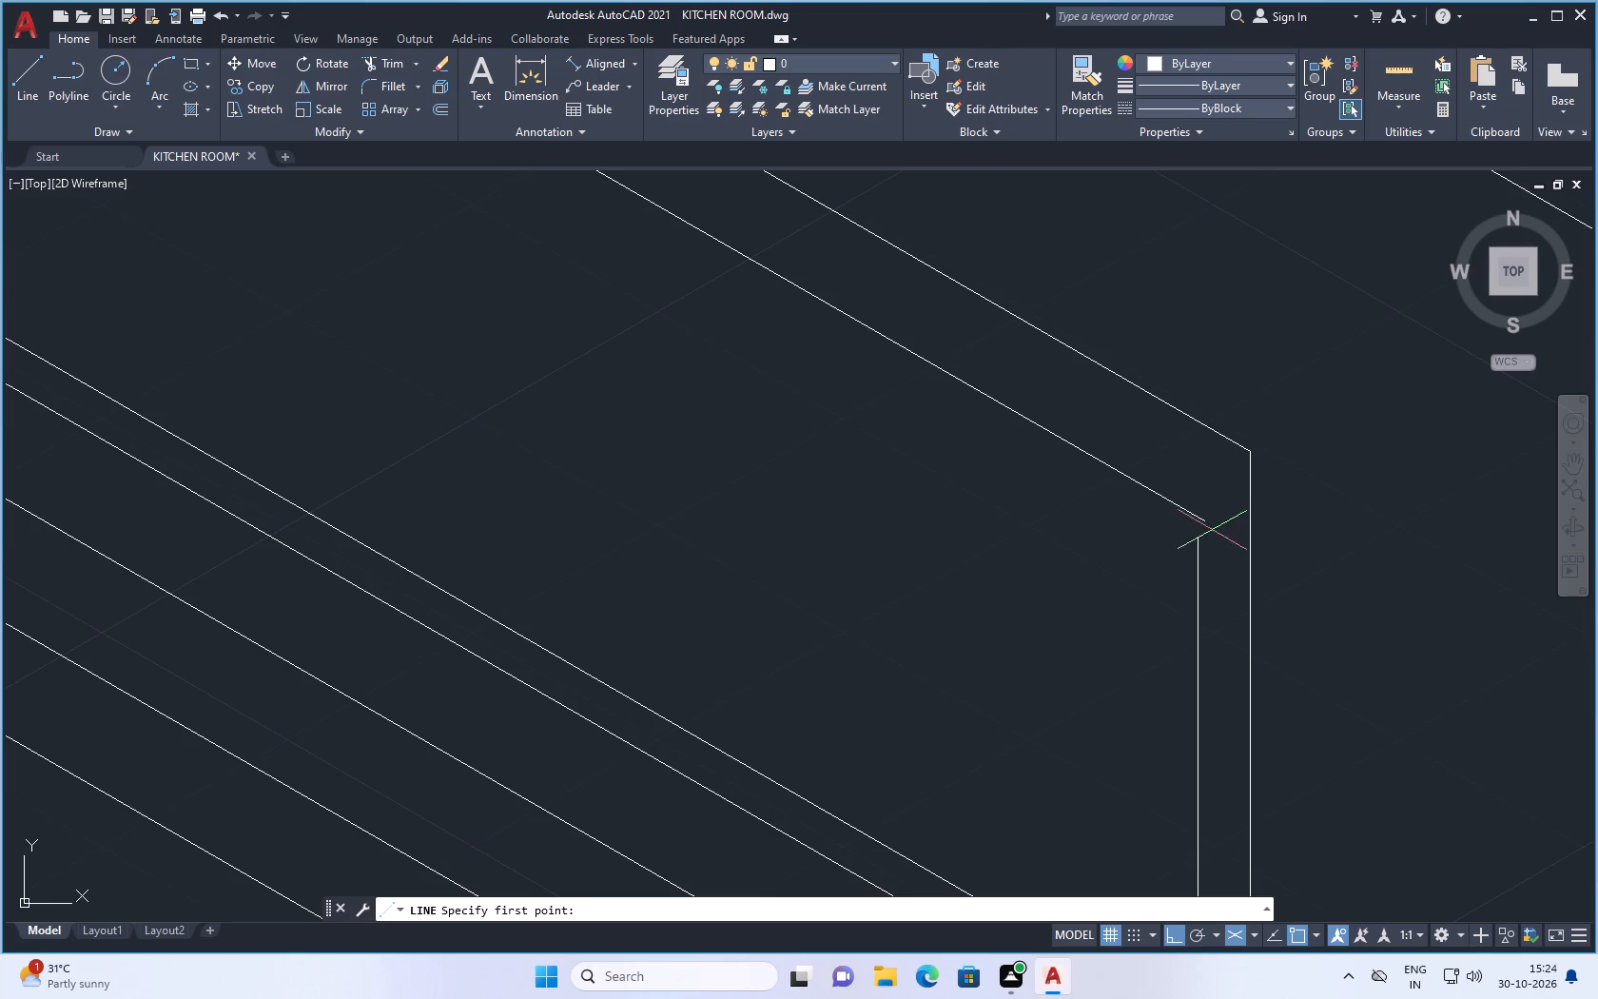
pyautogui.click(1201, 540)
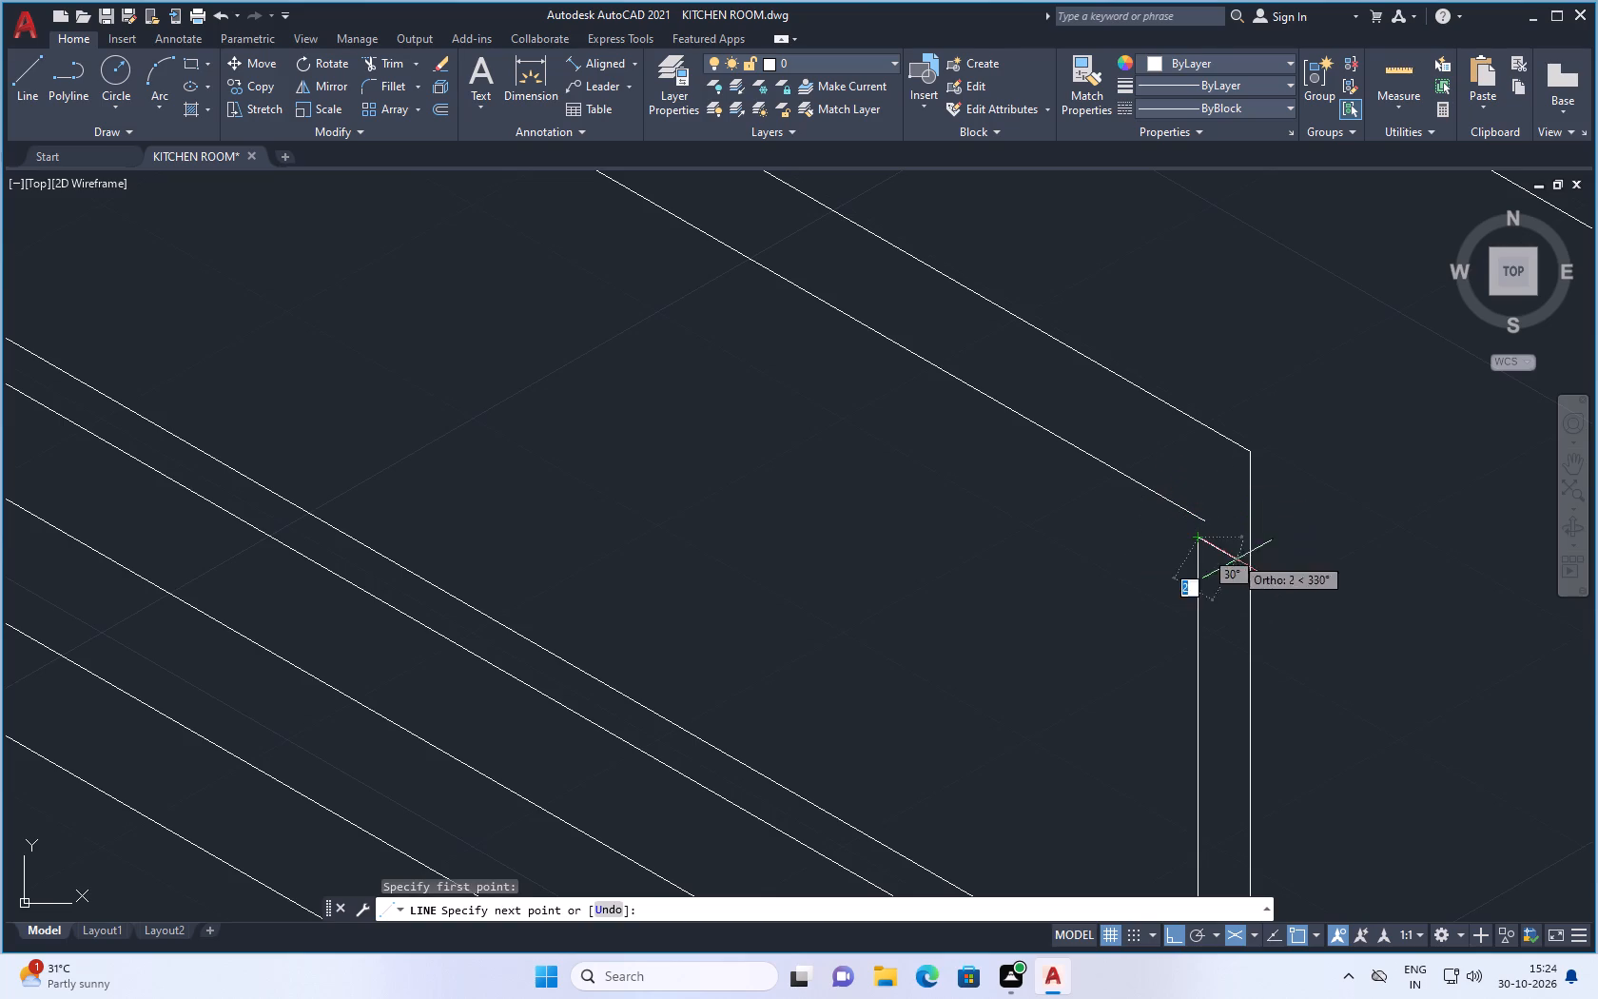
pyautogui.click(1255, 928)
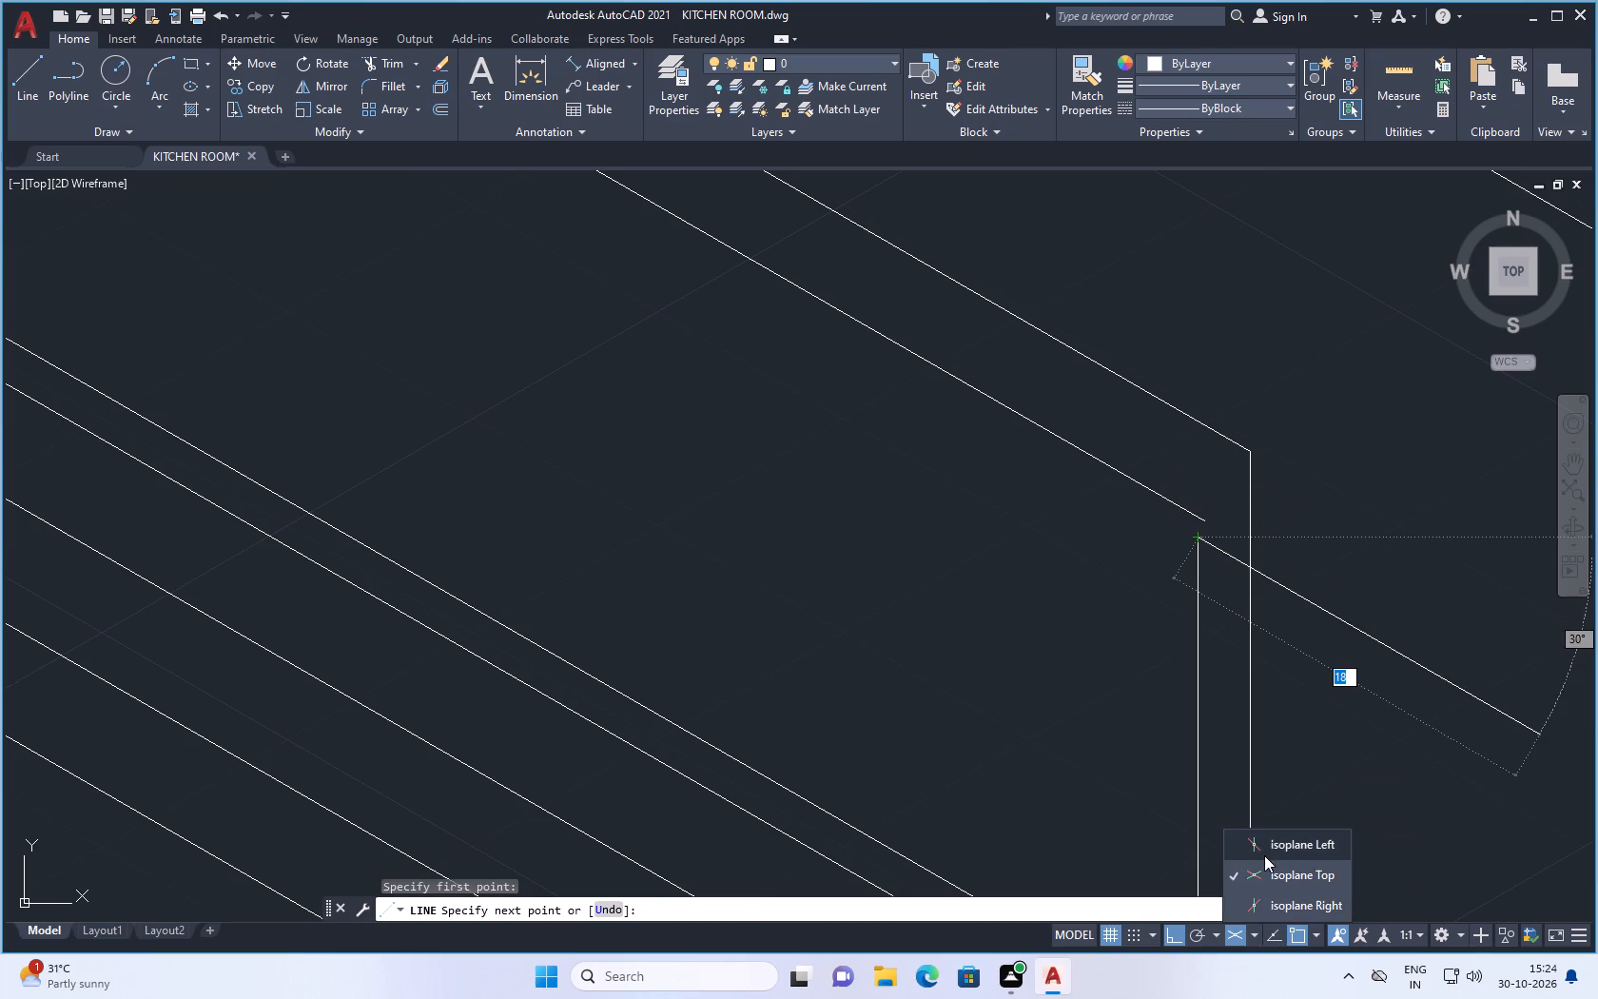
pyautogui.click(1265, 846)
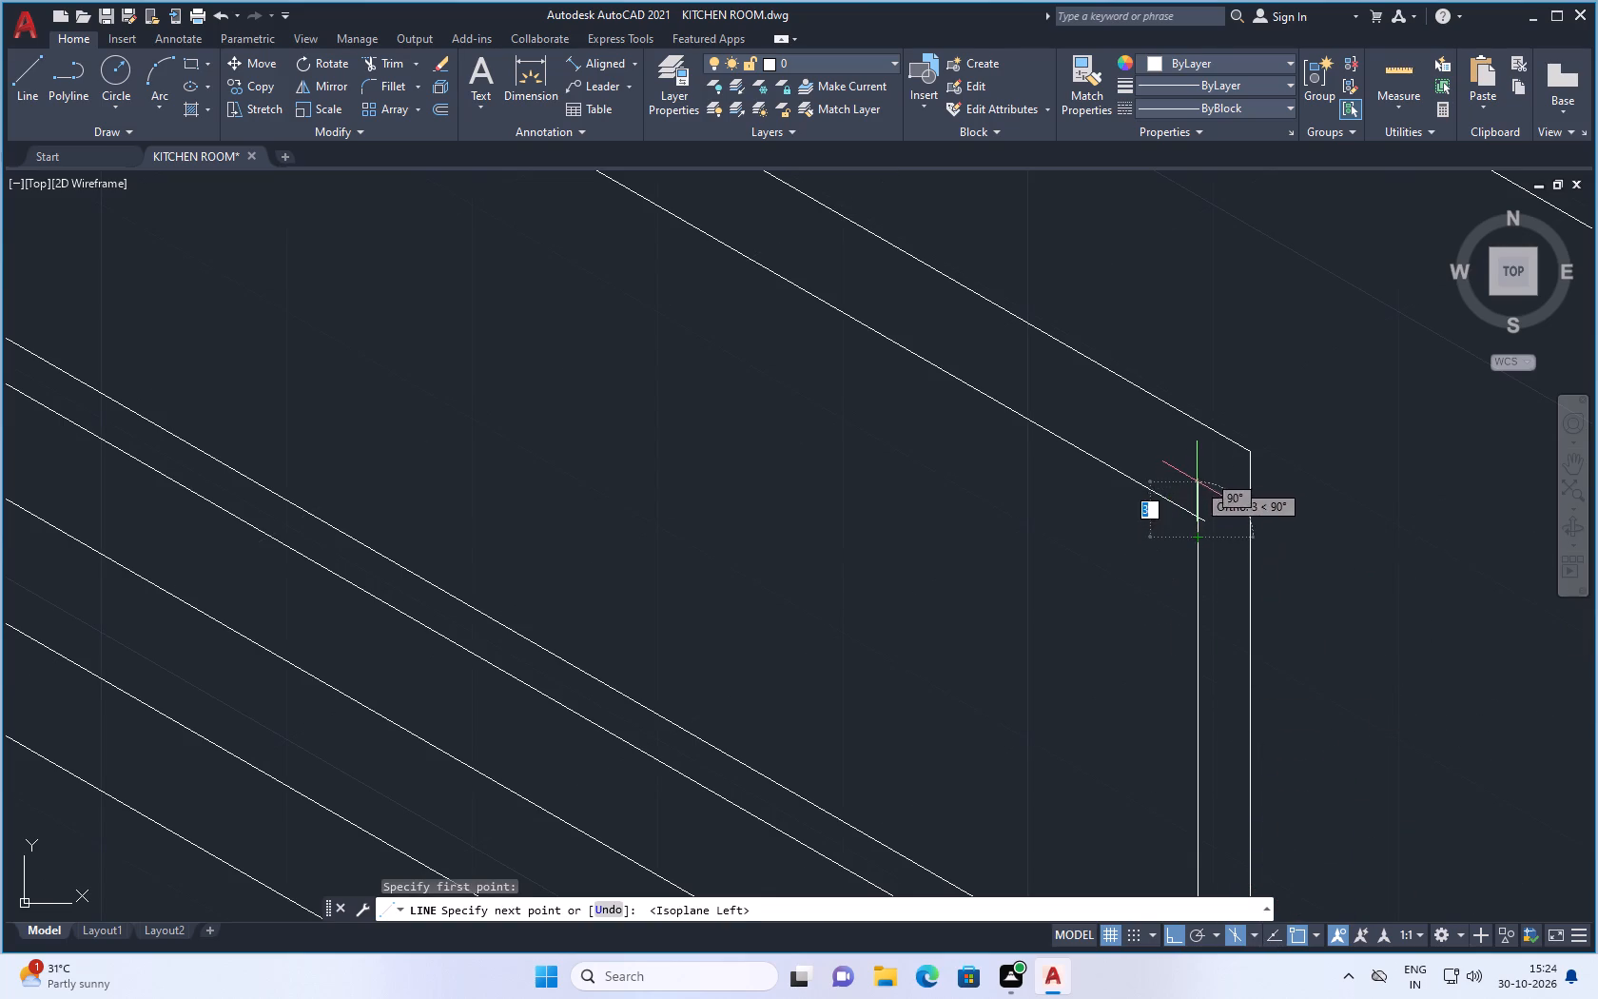
pyautogui.click(1197, 481)
pyautogui.press('Escape')
# Trim the overshoots of the vertical extension and the inner sloping line where they cross at the blind's upper outer corner.
pyautogui.press('t')
pyautogui.press('r')
pyautogui.press('Return')
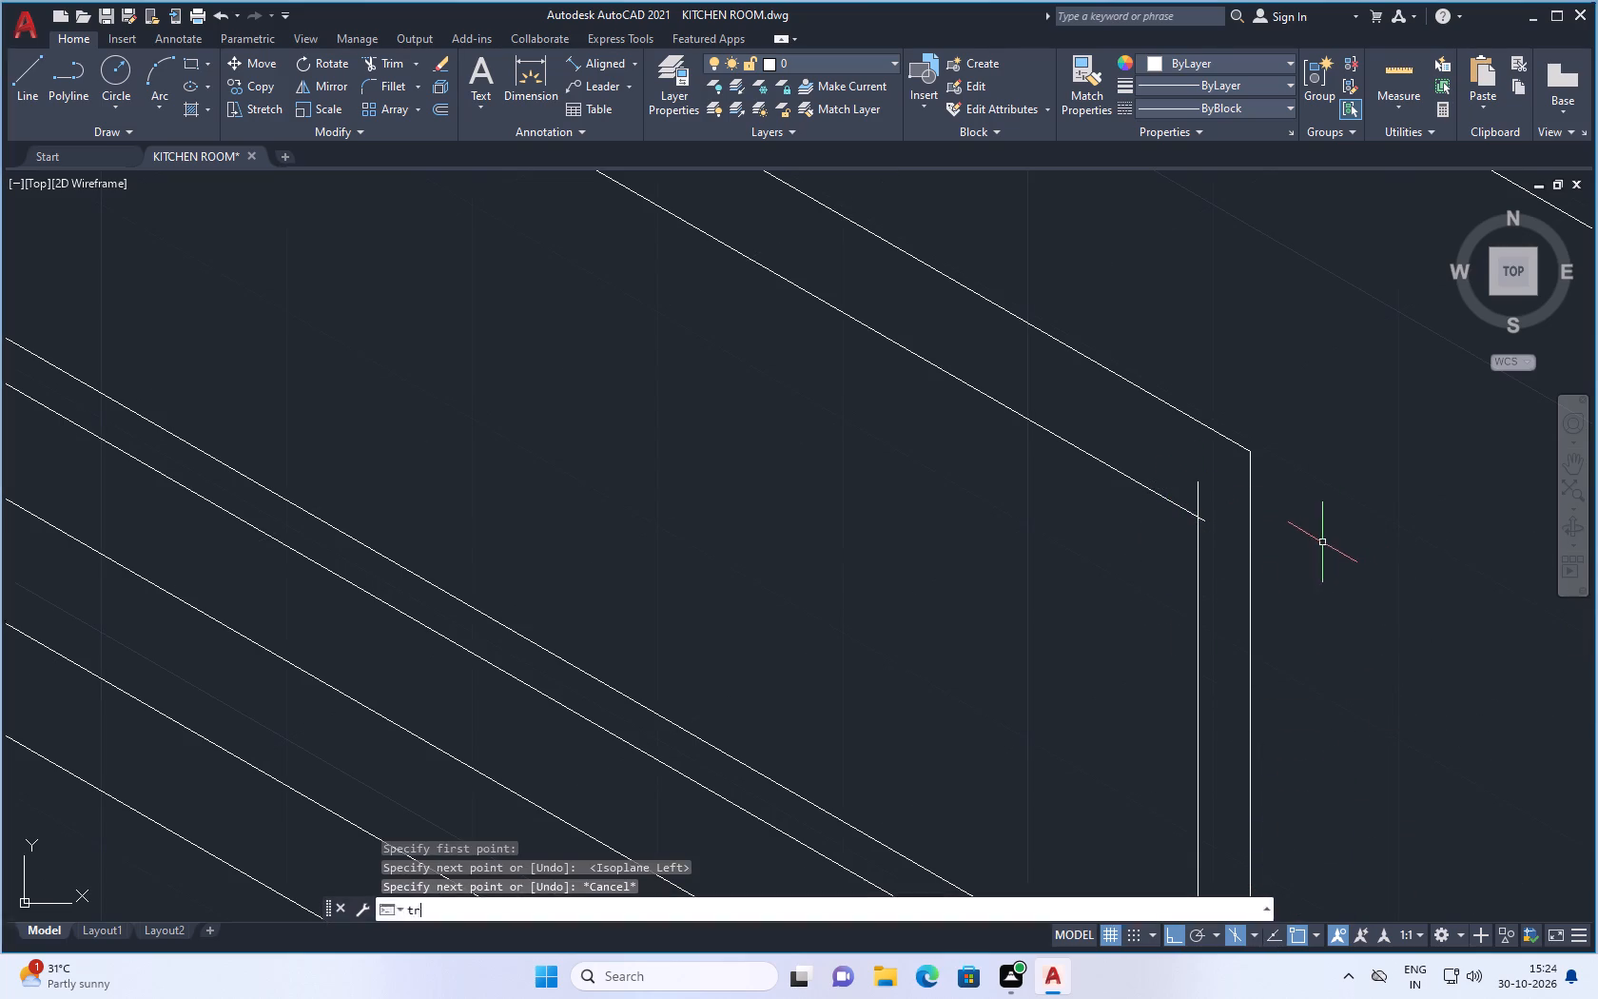
pyautogui.click(1198, 499)
pyautogui.scroll(2, 1196, 525)
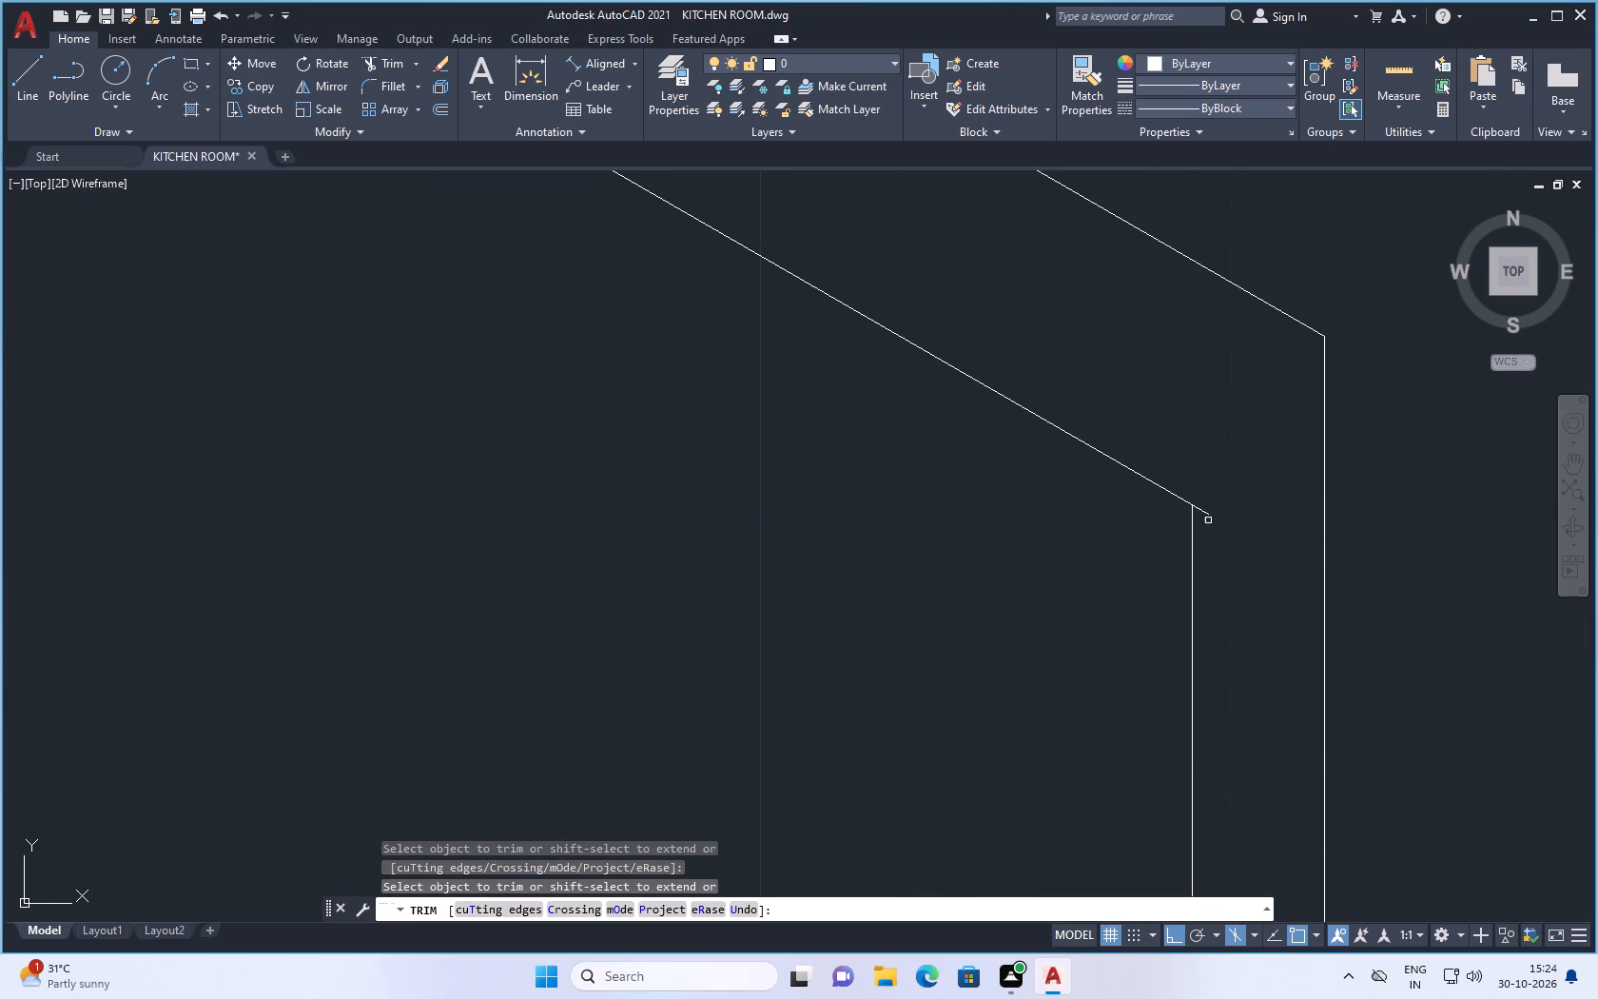
pyautogui.click(1207, 514)
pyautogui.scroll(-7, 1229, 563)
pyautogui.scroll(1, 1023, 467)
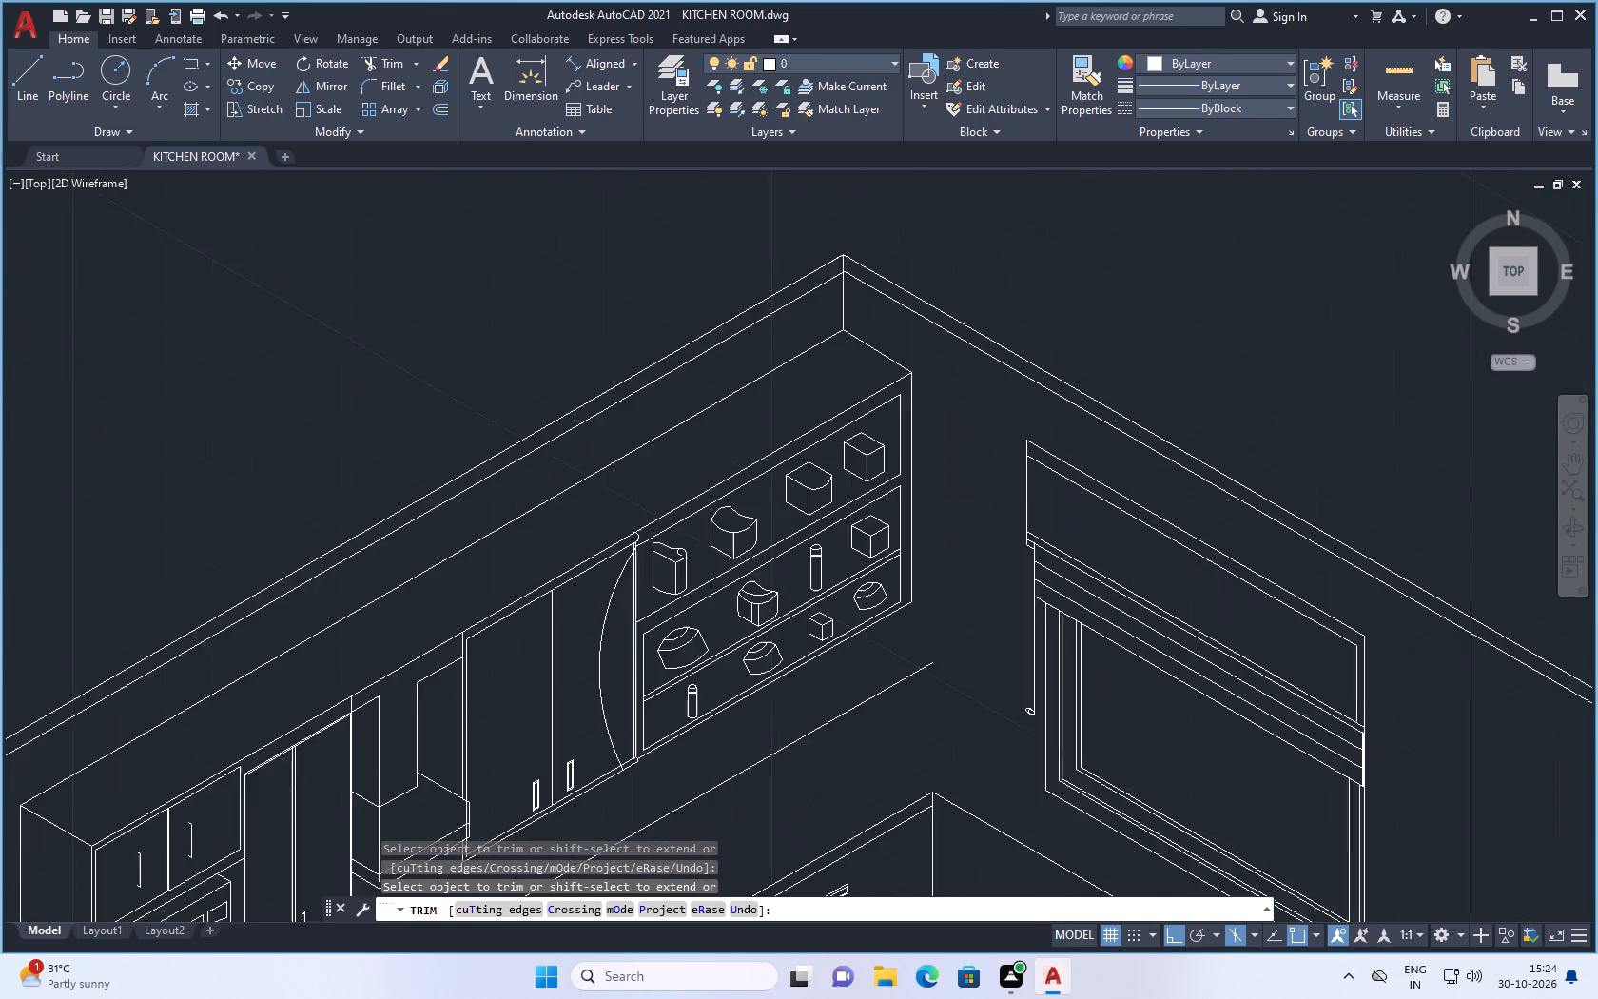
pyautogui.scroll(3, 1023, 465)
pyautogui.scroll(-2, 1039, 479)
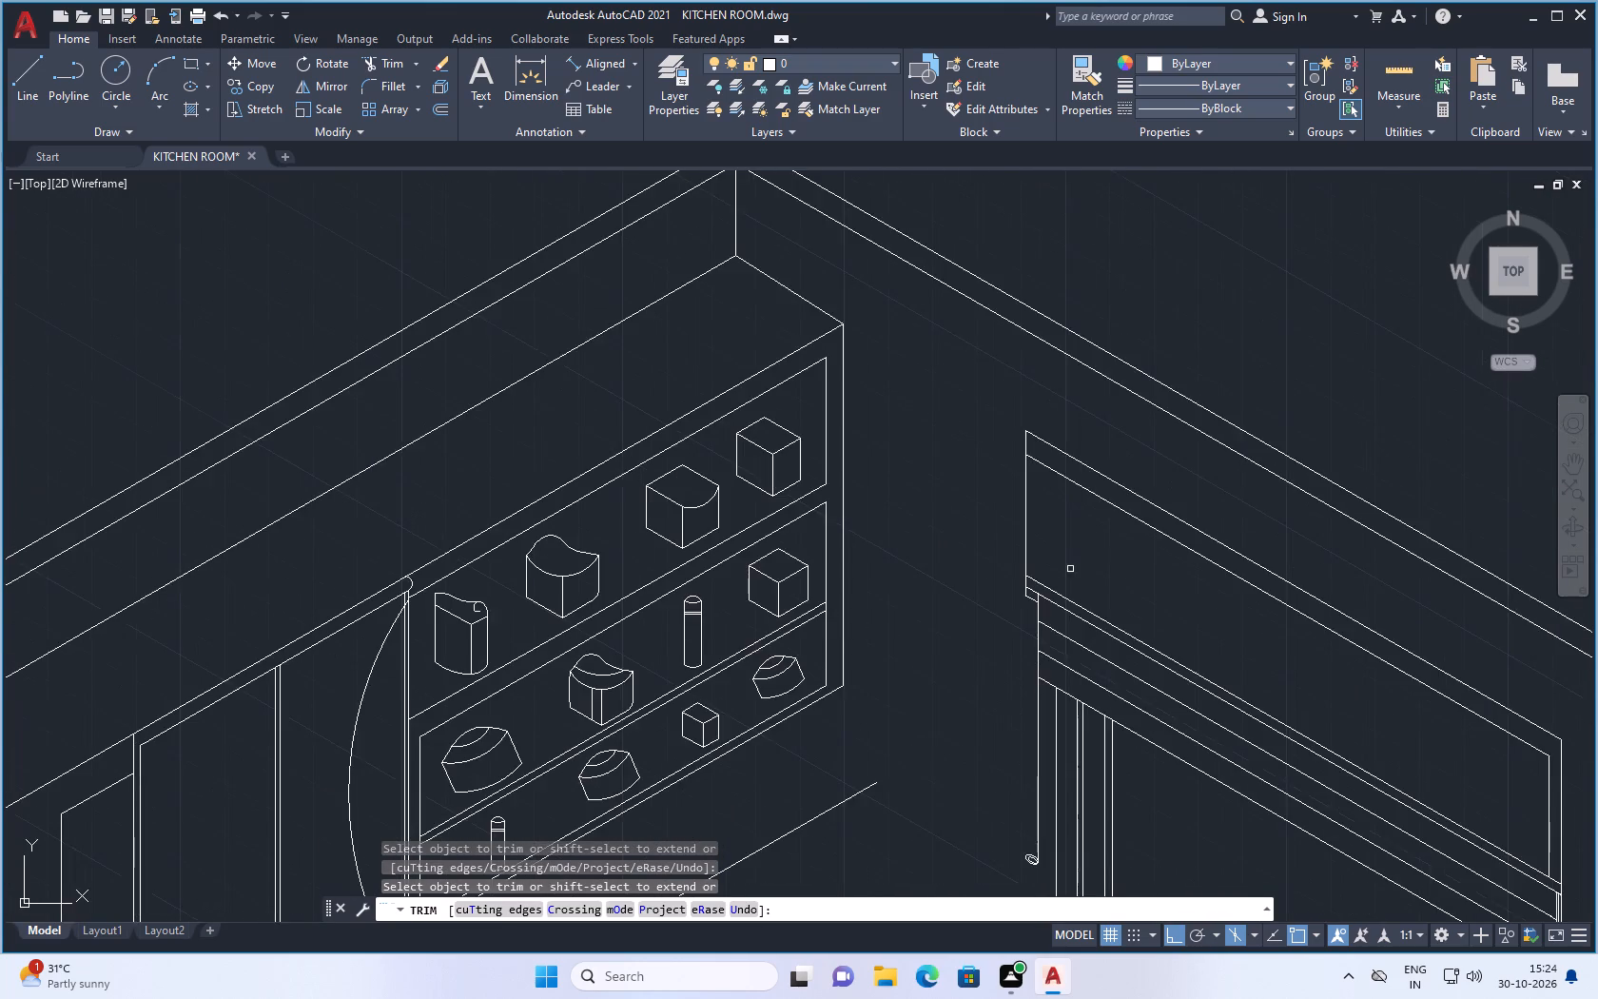
# Select the window frame and blind lines on the window wall, including the short vertical lines at the frame's lower outer corner.
pyautogui.scroll(-1, 1070, 570)
pyautogui.press('Escape')
pyautogui.scroll(-3, 1111, 596)
pyautogui.scroll(2, 1165, 622)
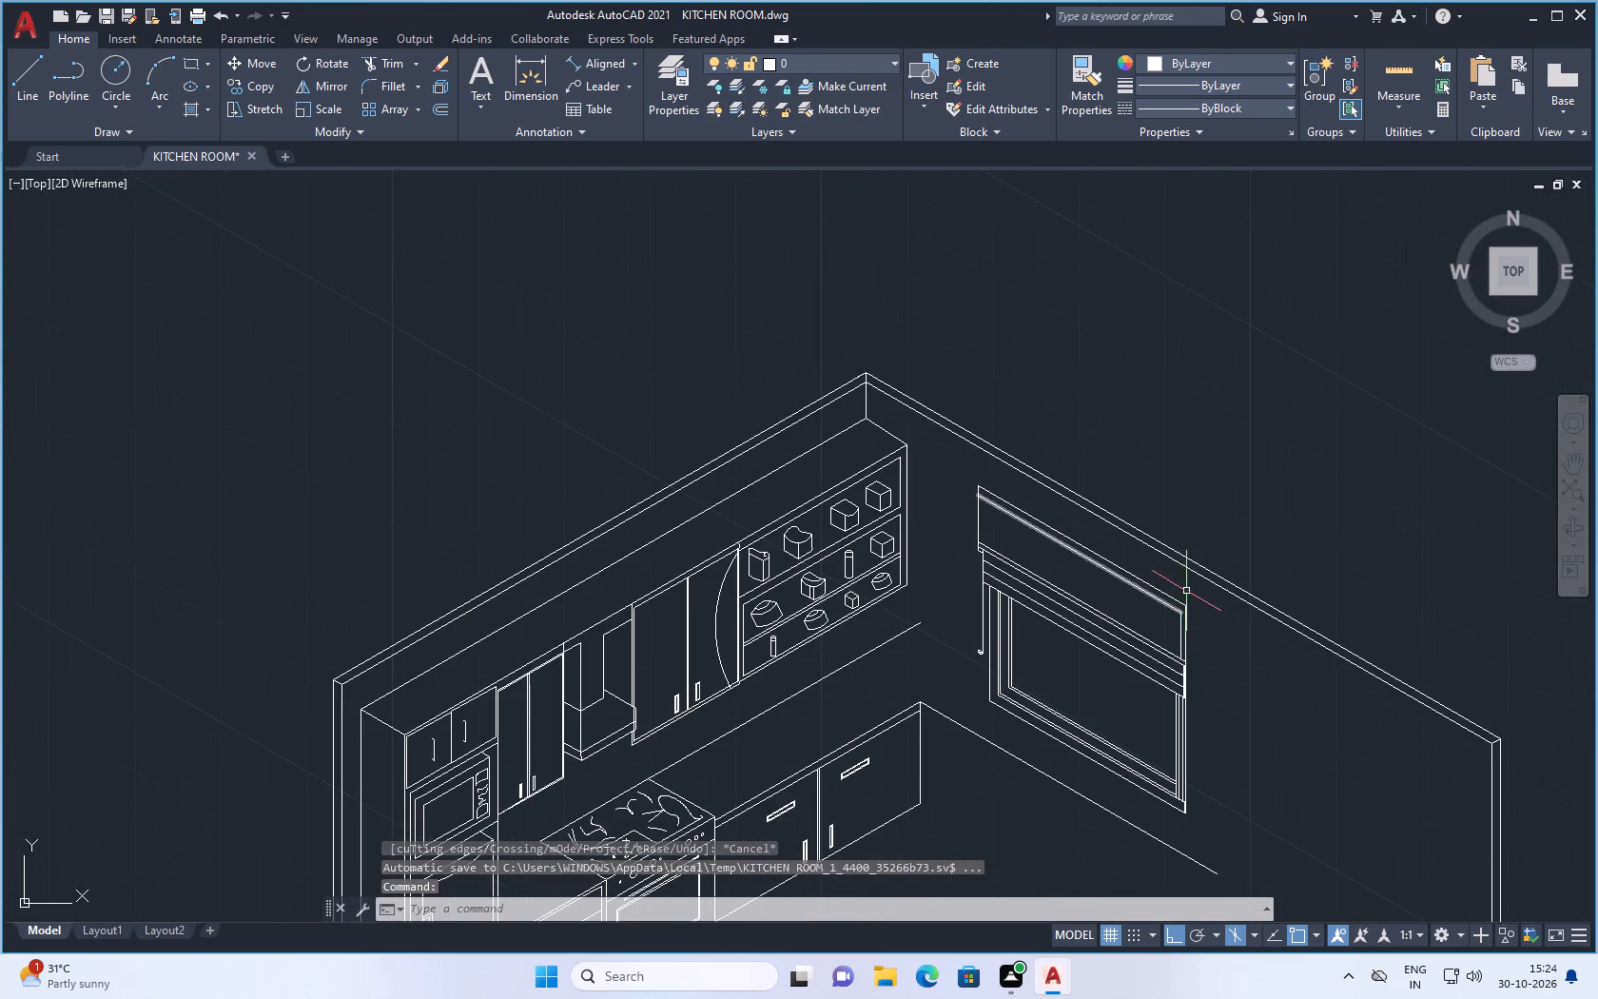
pyautogui.click(1188, 594)
pyautogui.click(1062, 698)
pyautogui.scroll(2, 1154, 762)
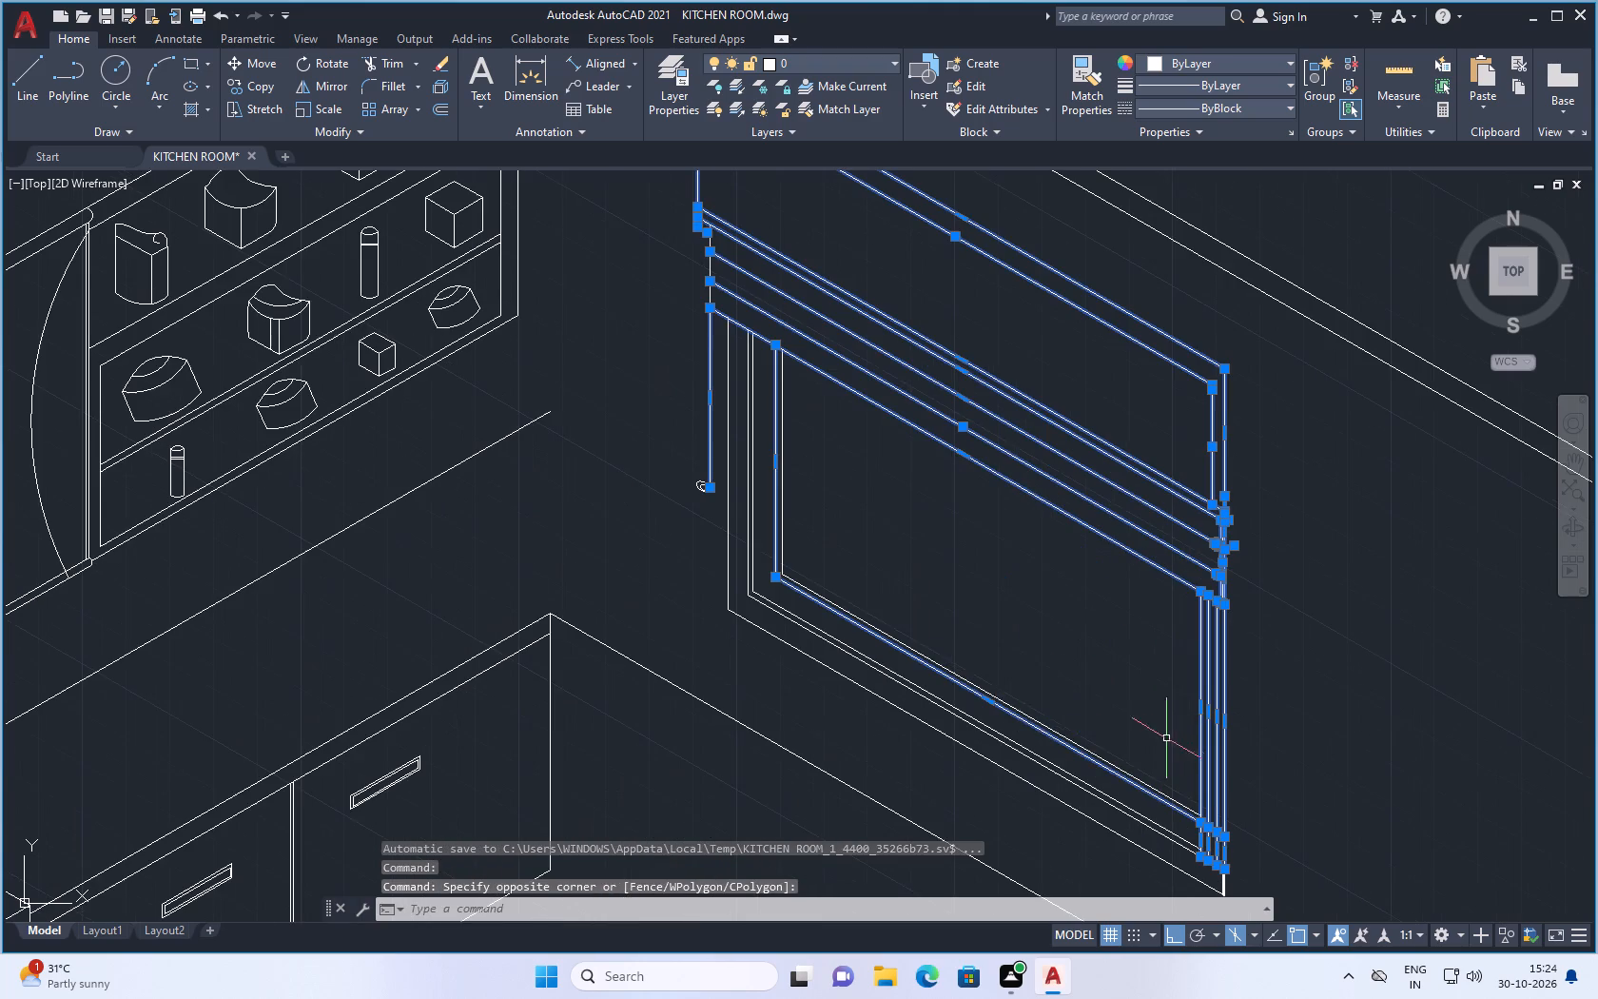
pyautogui.click(1168, 726)
pyautogui.click(1022, 807)
pyautogui.scroll(-1, 1089, 737)
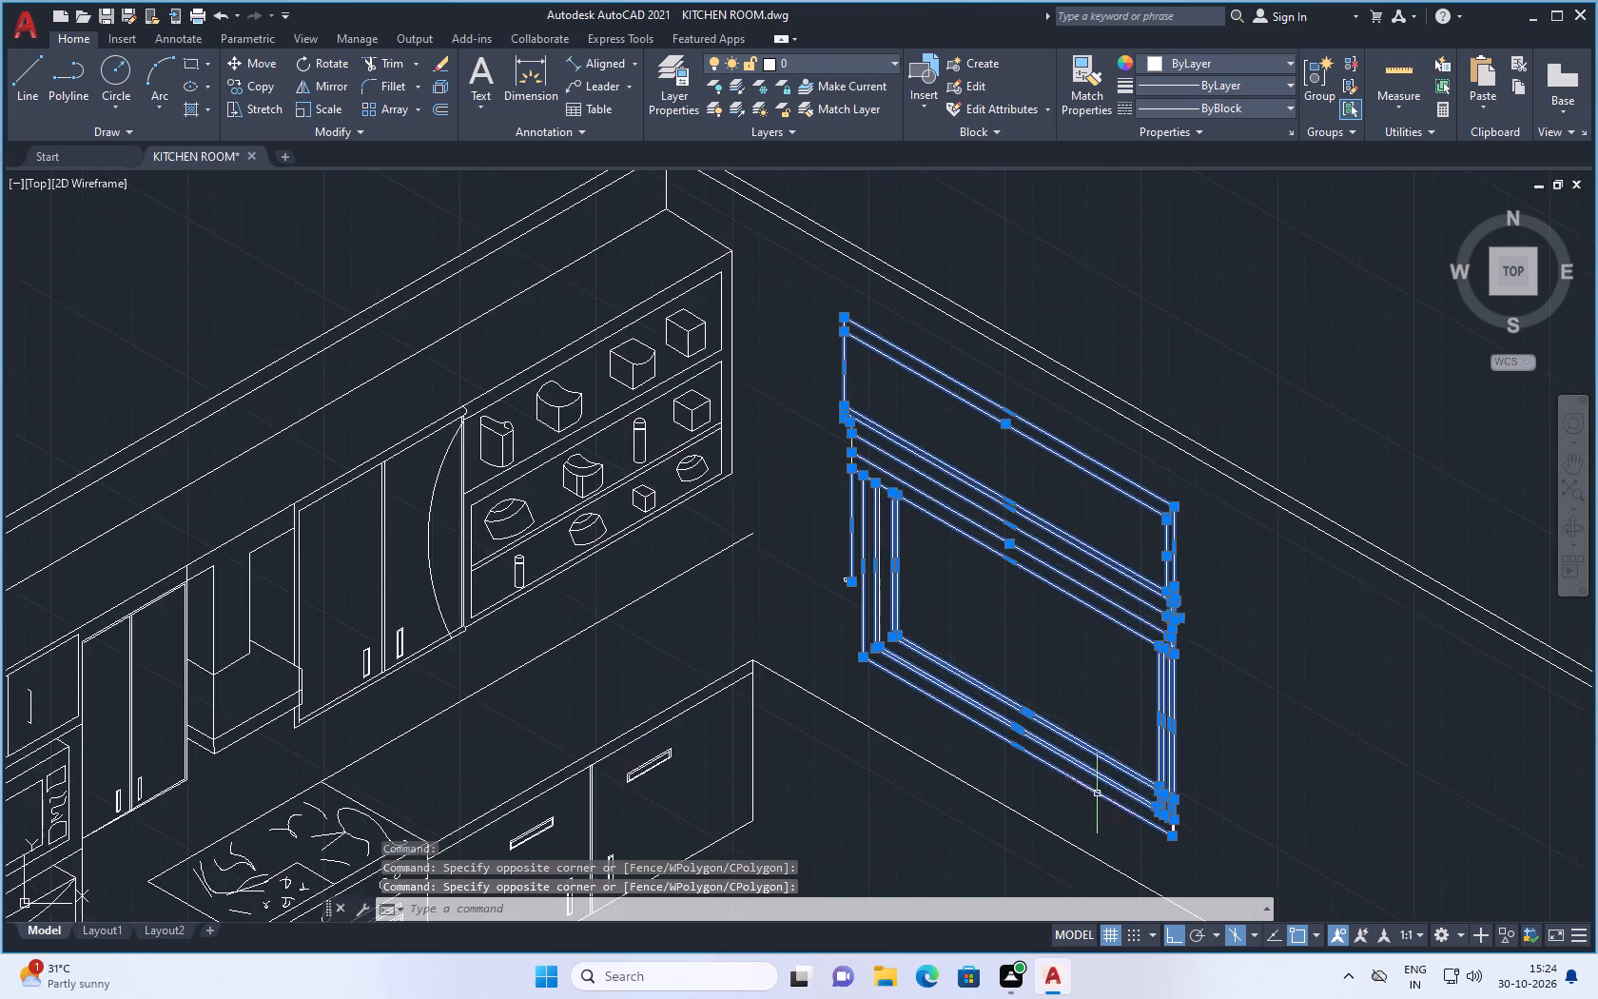
pyautogui.scroll(2, 1101, 802)
pyautogui.scroll(2, 1277, 861)
pyautogui.scroll(-3, 1289, 725)
pyautogui.scroll(2, 1282, 807)
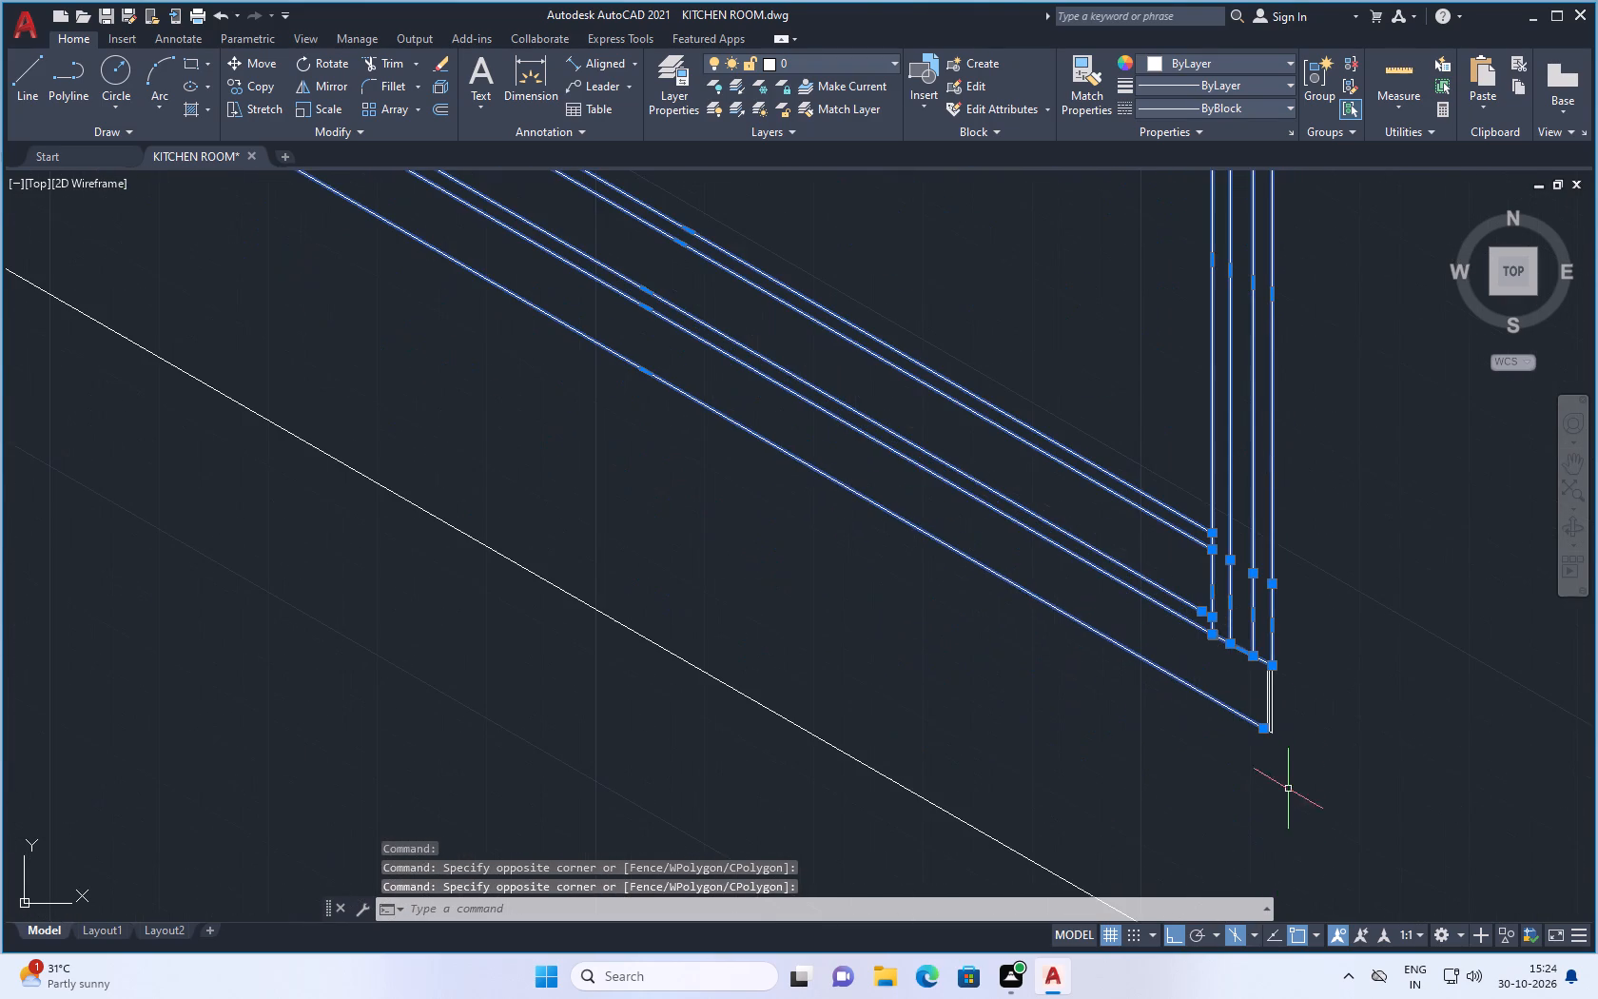
pyautogui.click(1297, 680)
pyautogui.click(1176, 746)
pyautogui.scroll(-2, 1186, 738)
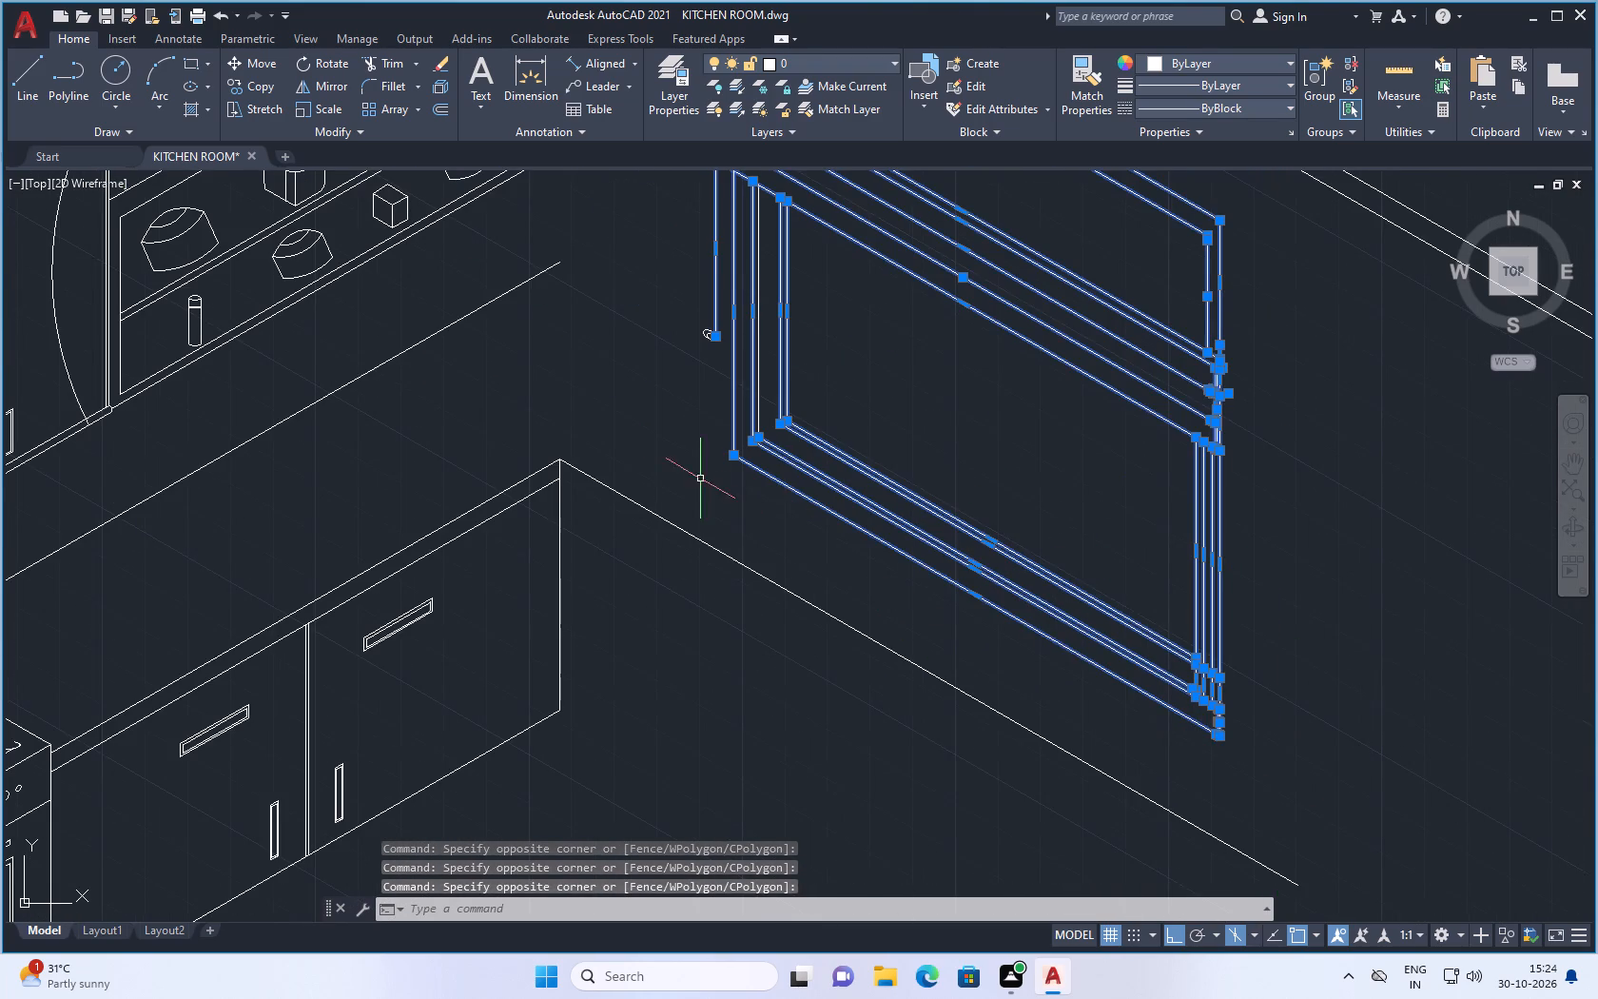
# Add the ring at the end of the blind's cord and the short lines at the blind's inner lower corner to the selection.
pyautogui.scroll(-2, 766, 503)
pyautogui.scroll(2, 711, 412)
pyautogui.scroll(3, 785, 468)
pyautogui.click(825, 532)
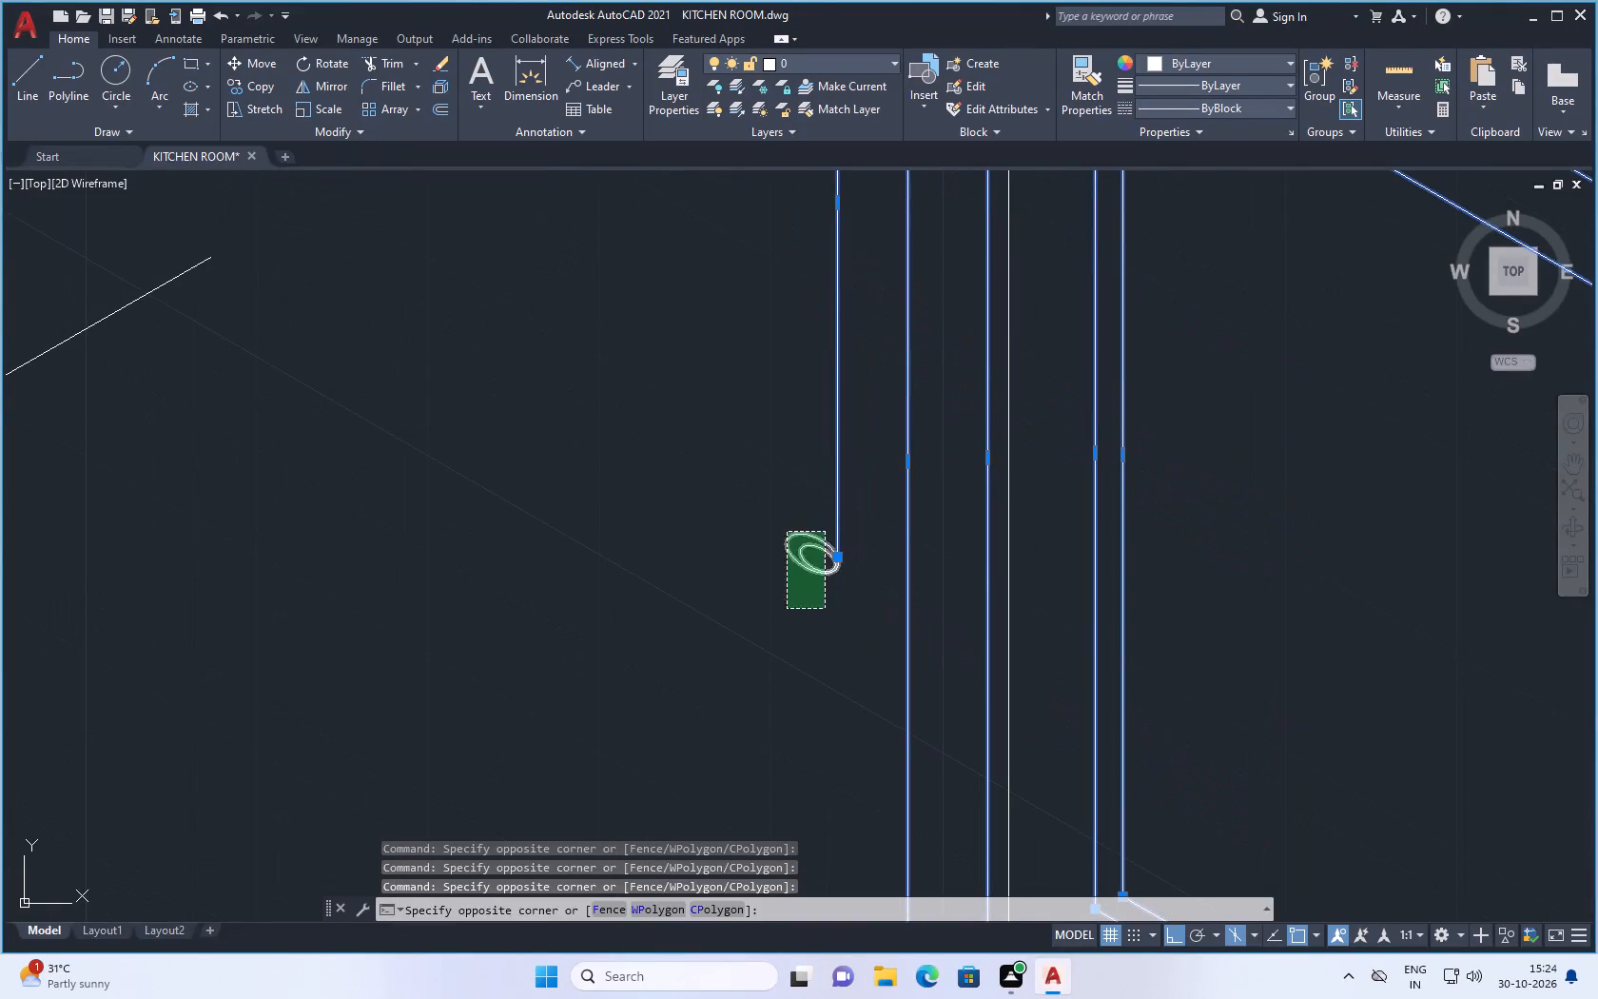
pyautogui.click(787, 609)
pyautogui.scroll(-3, 793, 604)
pyautogui.scroll(-1, 822, 467)
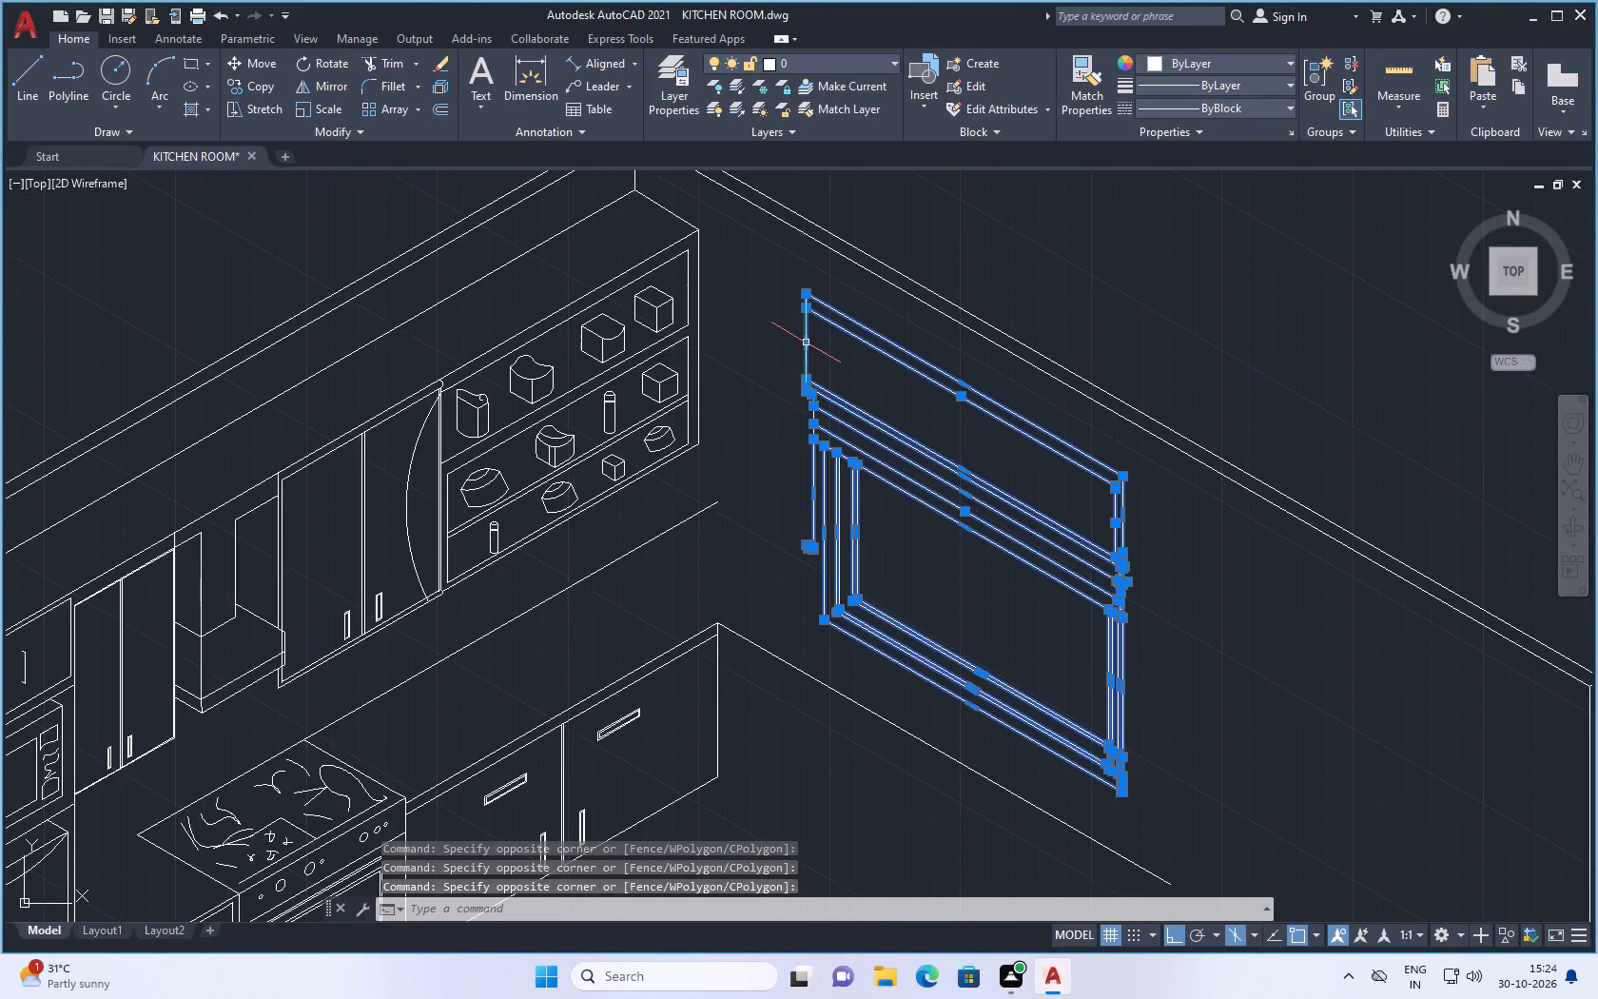
pyautogui.scroll(2, 809, 338)
pyautogui.scroll(4, 788, 506)
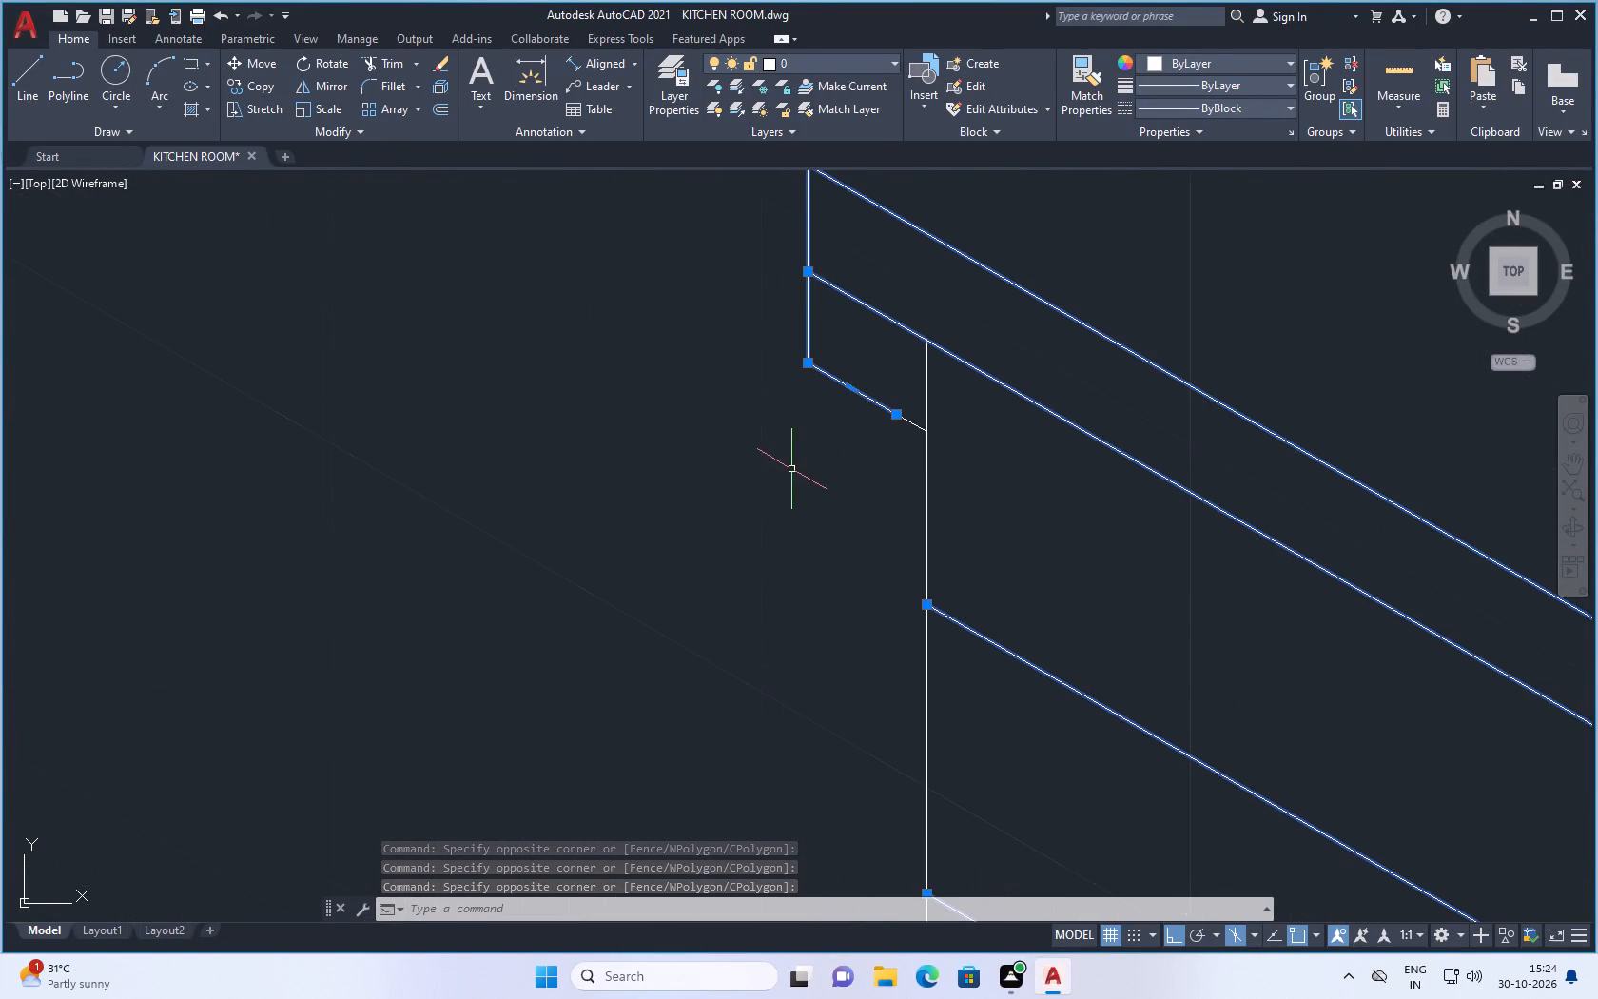
pyautogui.moveTo(1000, 441); pyautogui.dragTo(978, 459)
pyautogui.click(873, 606)
pyautogui.scroll(-5, 888, 578)
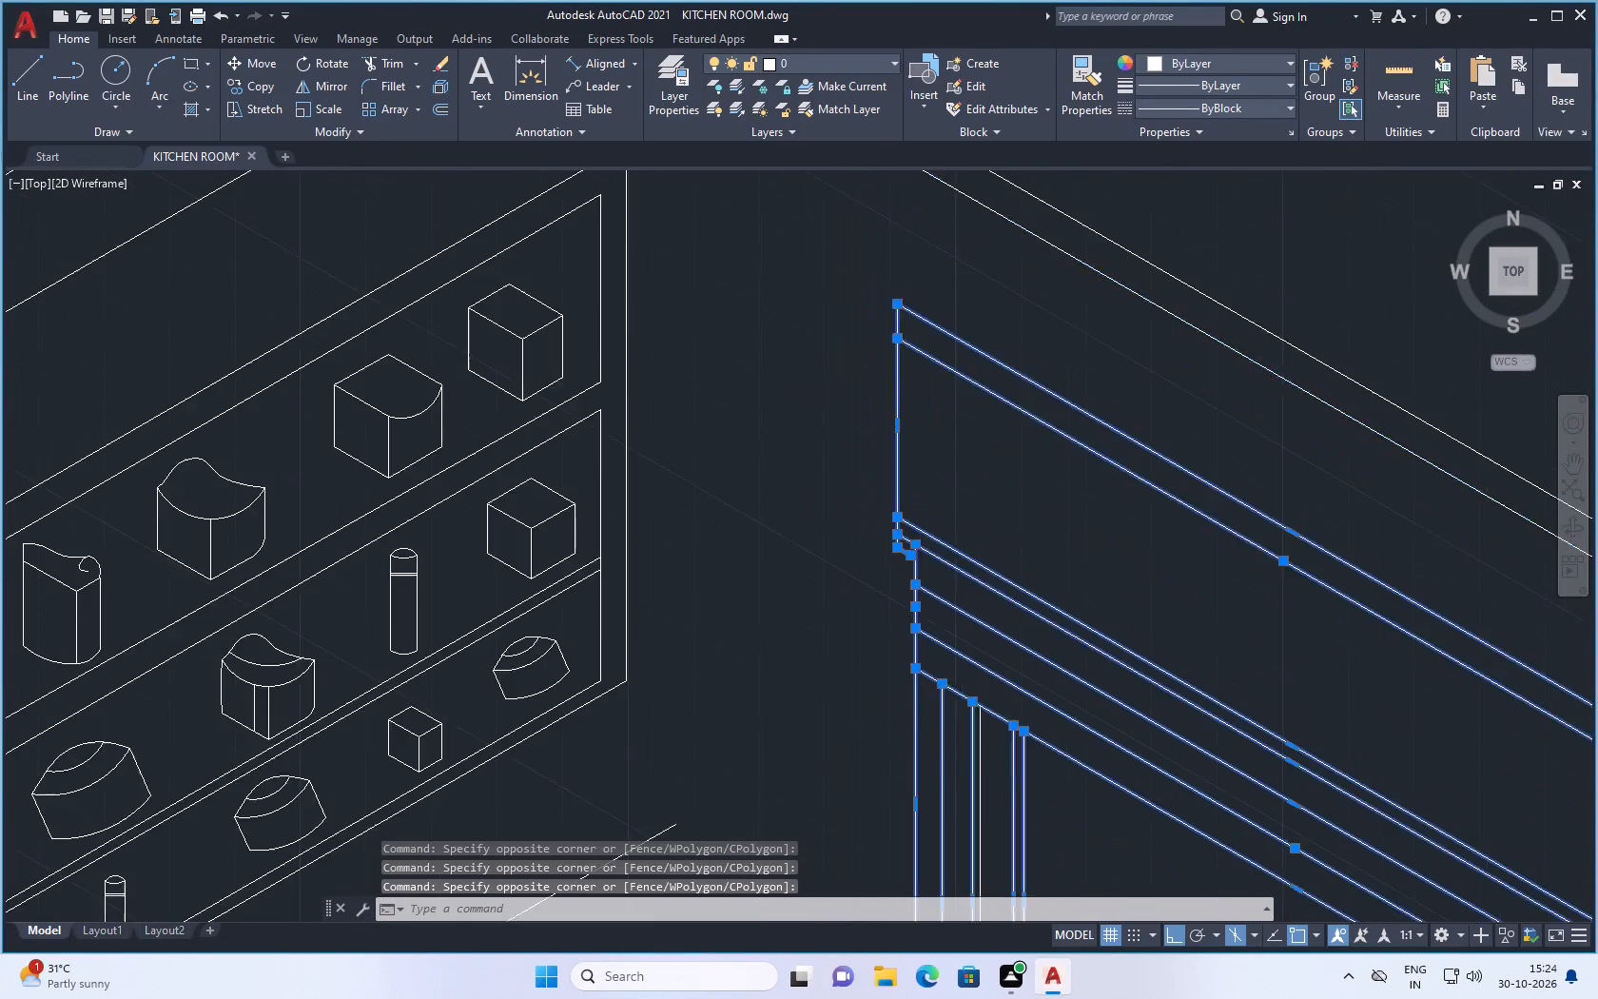
pyautogui.scroll(2, 889, 445)
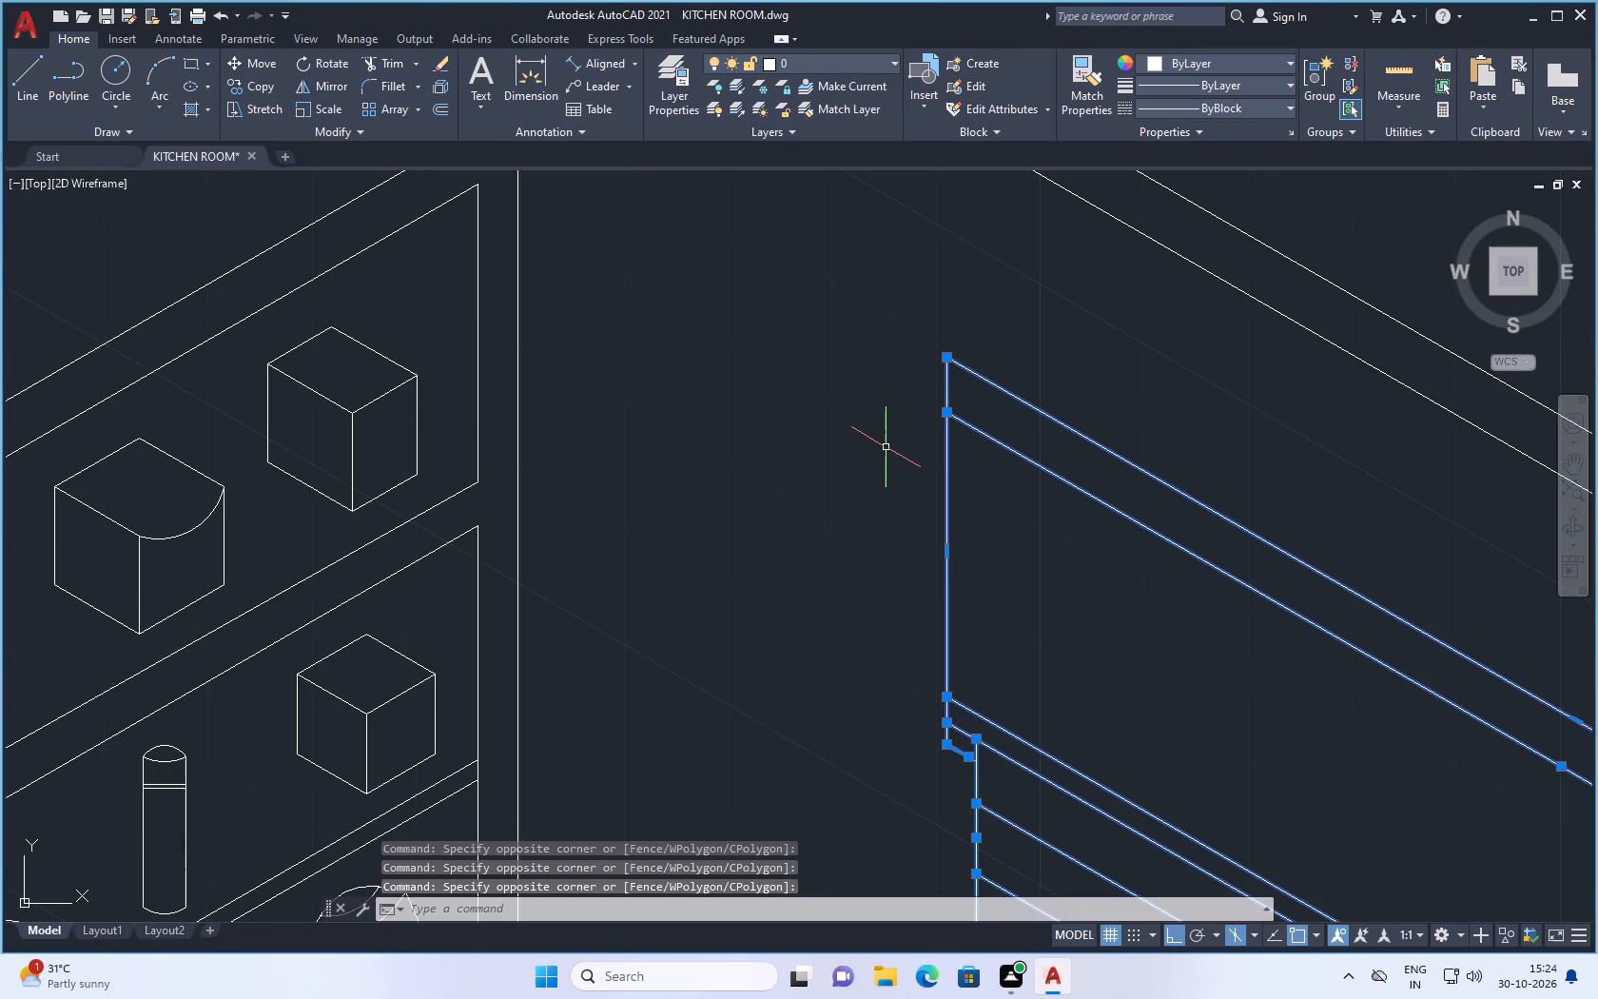
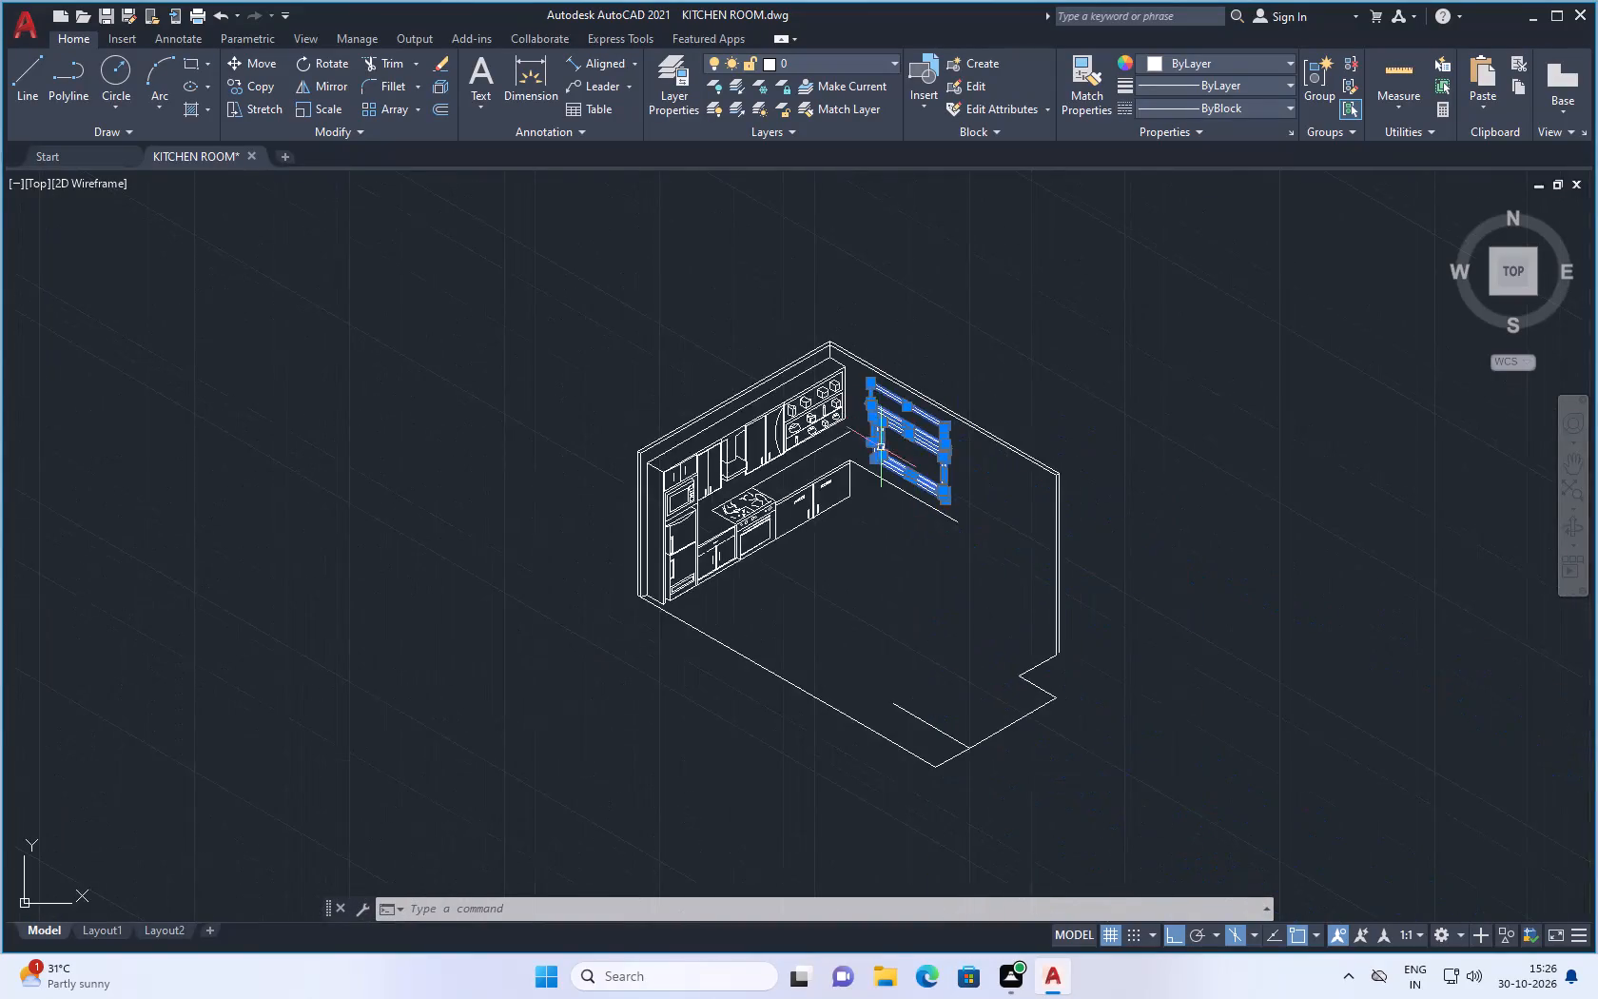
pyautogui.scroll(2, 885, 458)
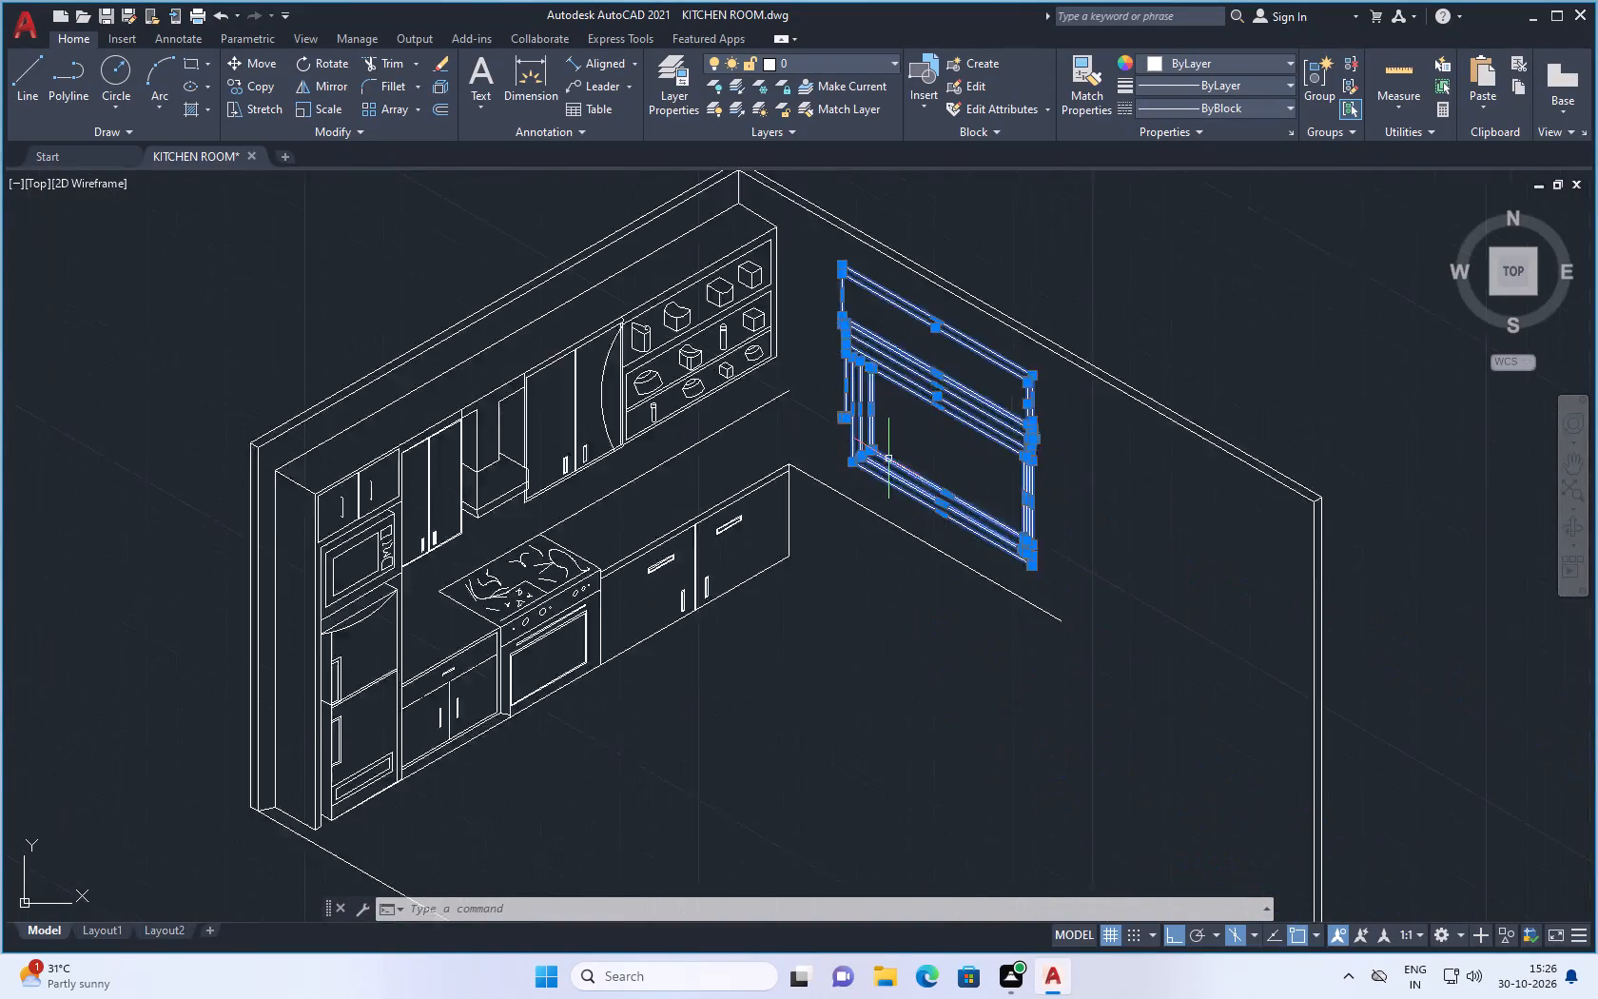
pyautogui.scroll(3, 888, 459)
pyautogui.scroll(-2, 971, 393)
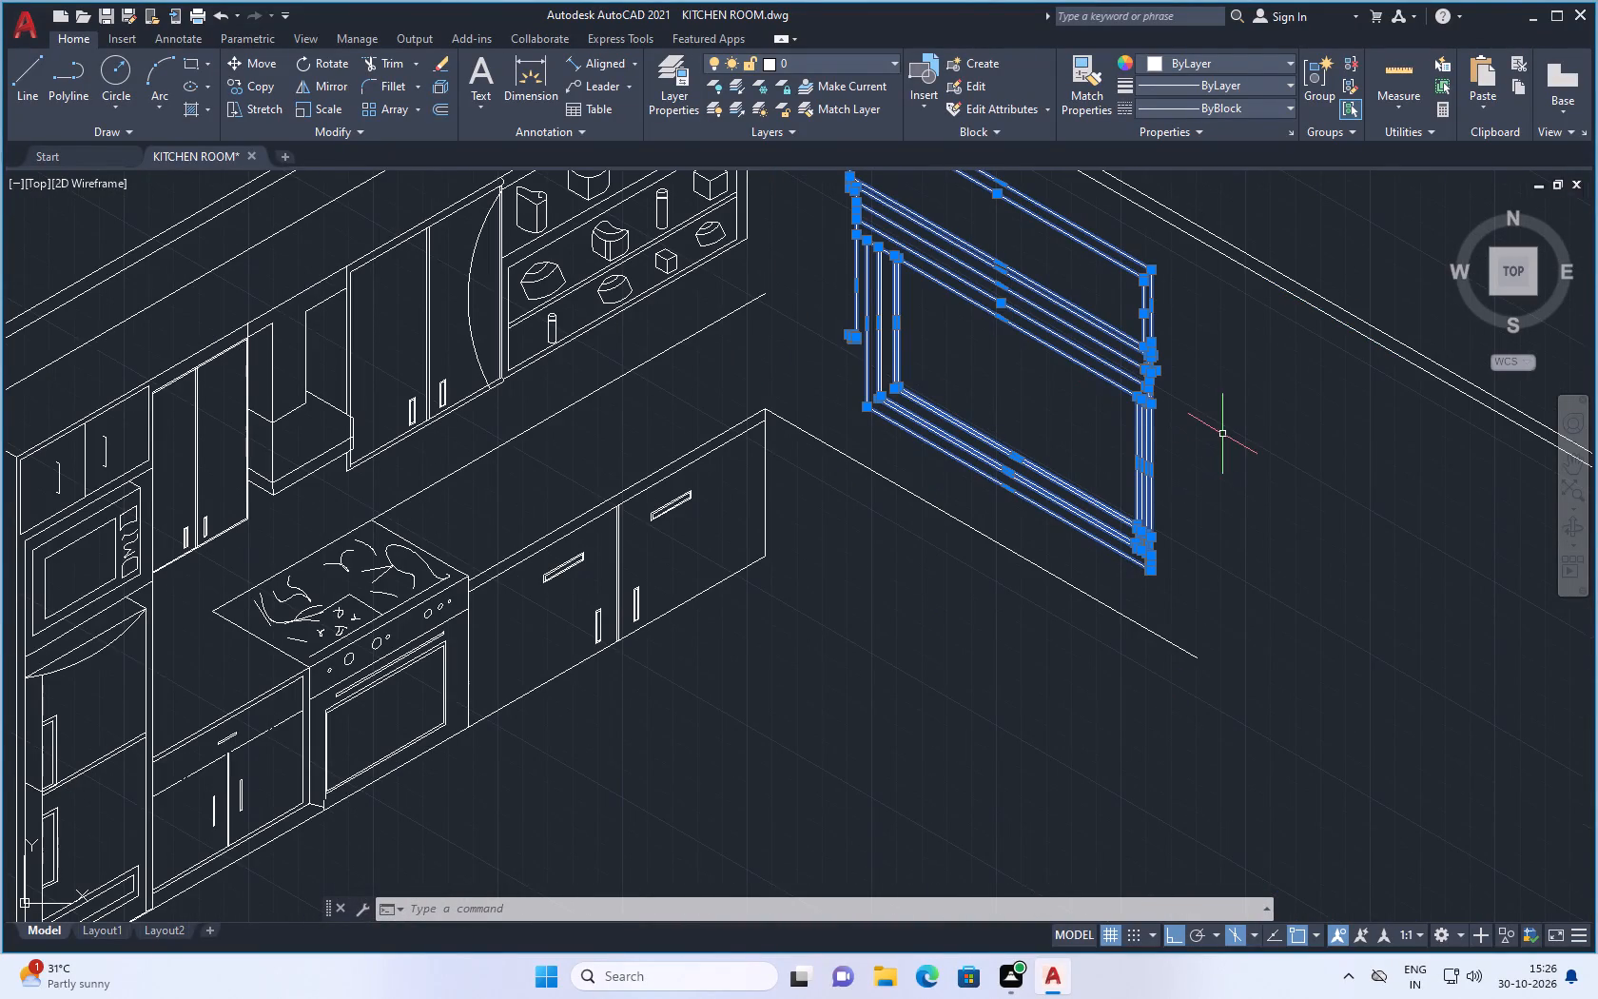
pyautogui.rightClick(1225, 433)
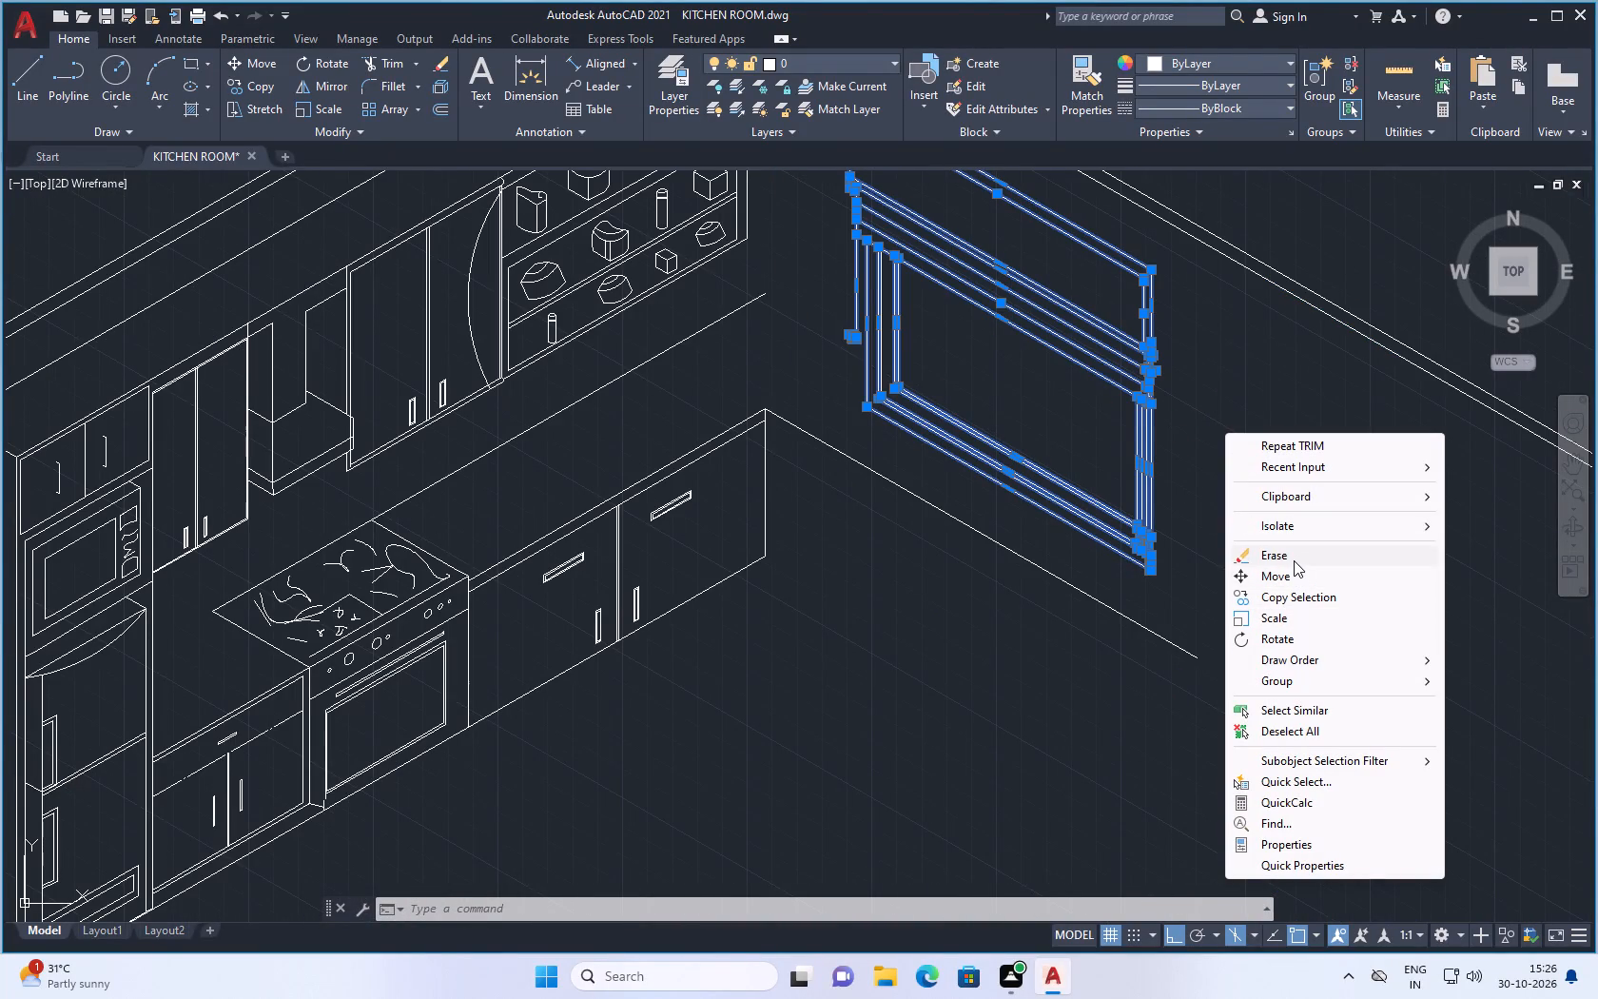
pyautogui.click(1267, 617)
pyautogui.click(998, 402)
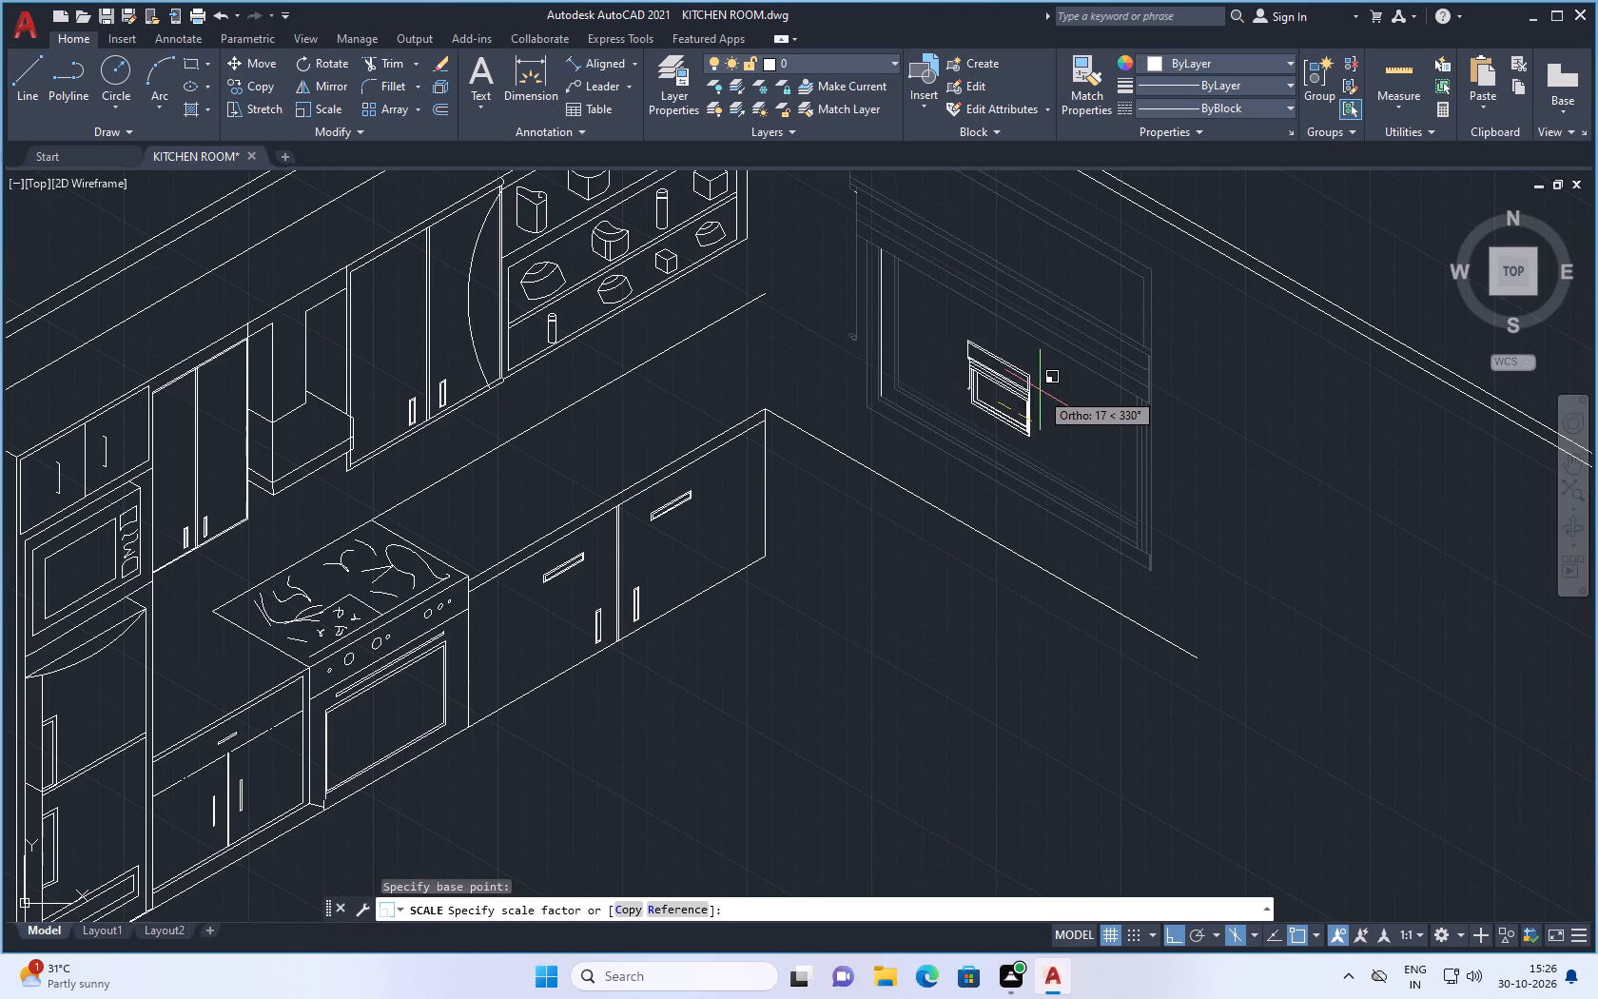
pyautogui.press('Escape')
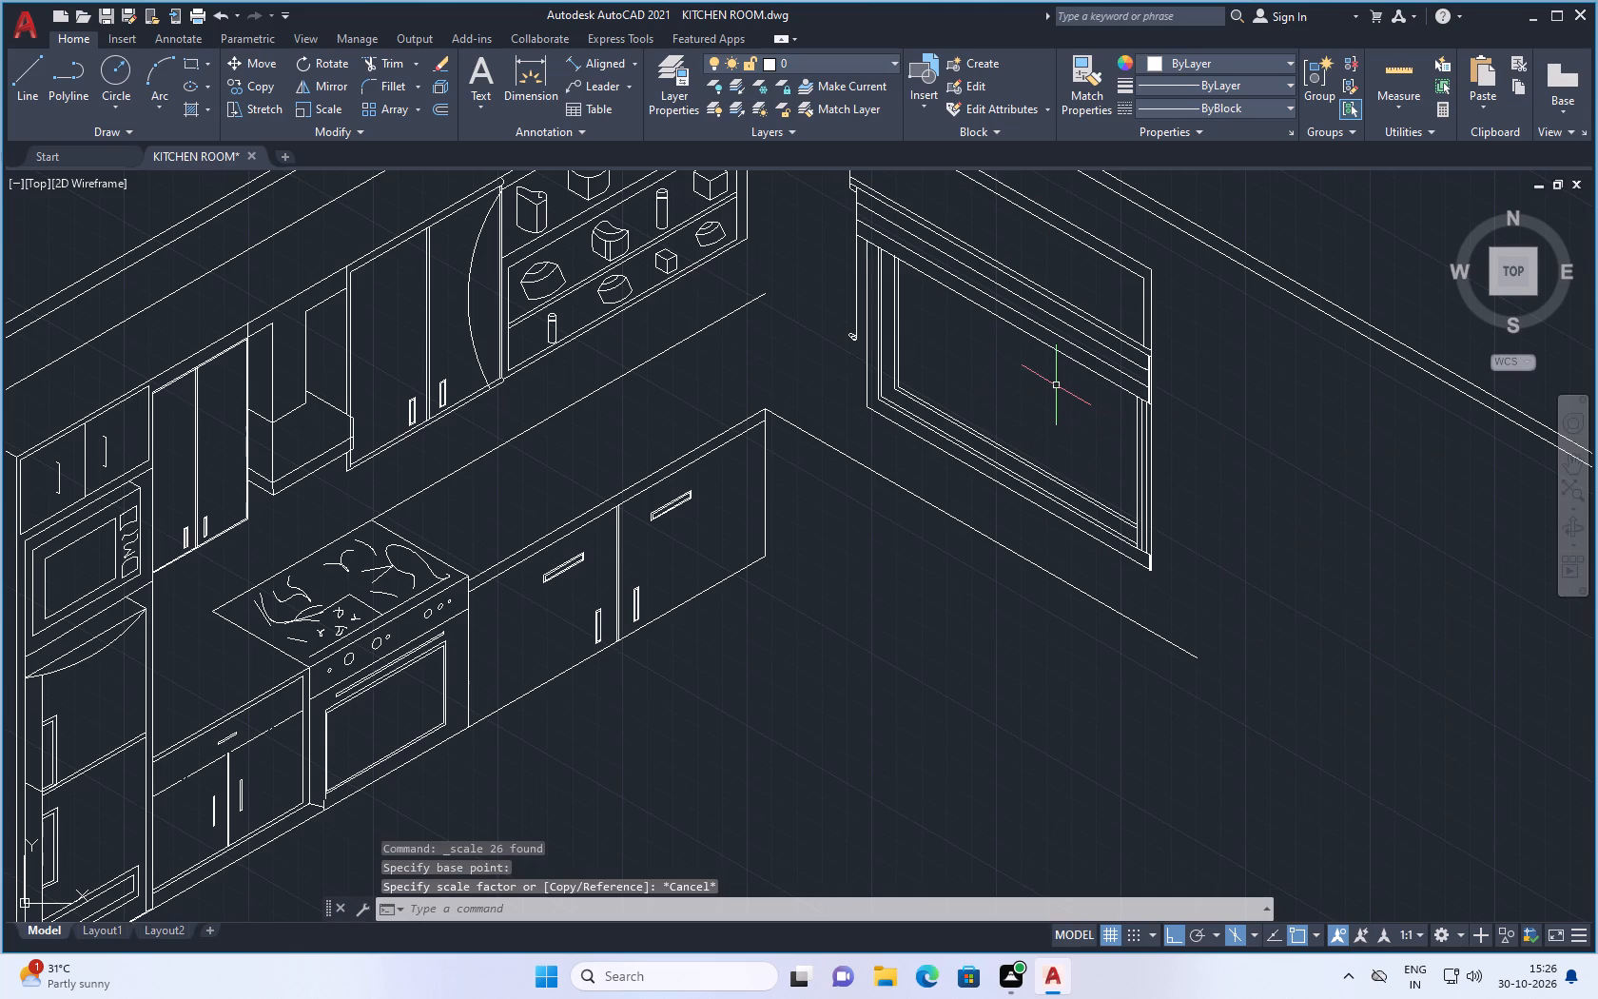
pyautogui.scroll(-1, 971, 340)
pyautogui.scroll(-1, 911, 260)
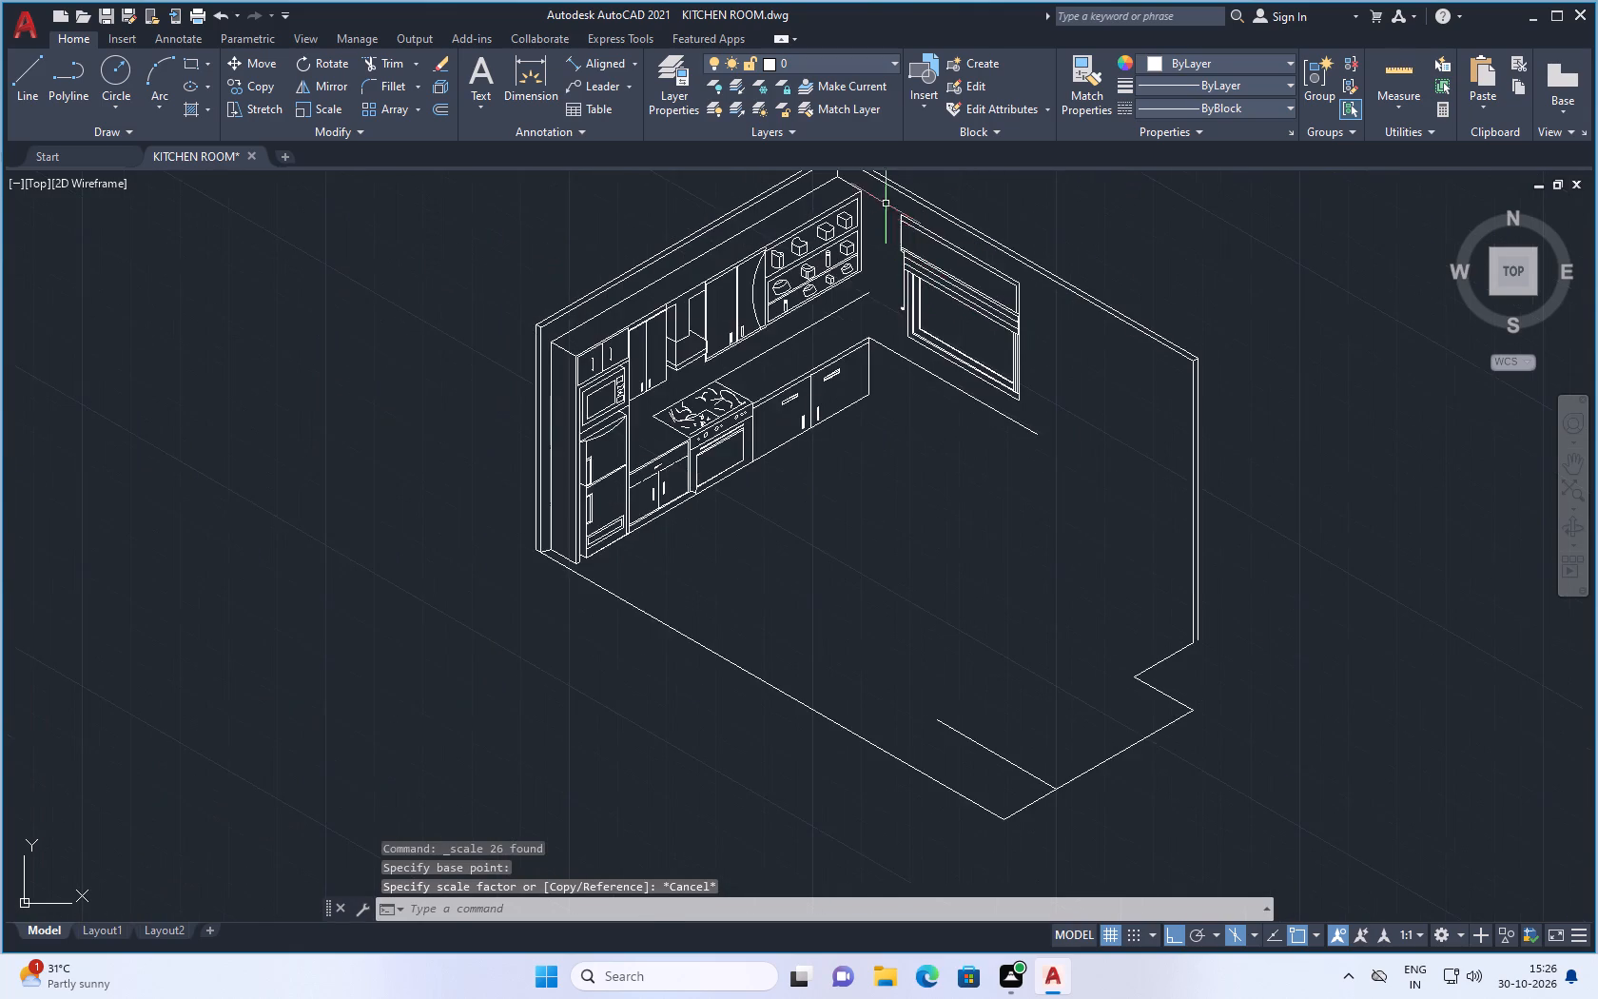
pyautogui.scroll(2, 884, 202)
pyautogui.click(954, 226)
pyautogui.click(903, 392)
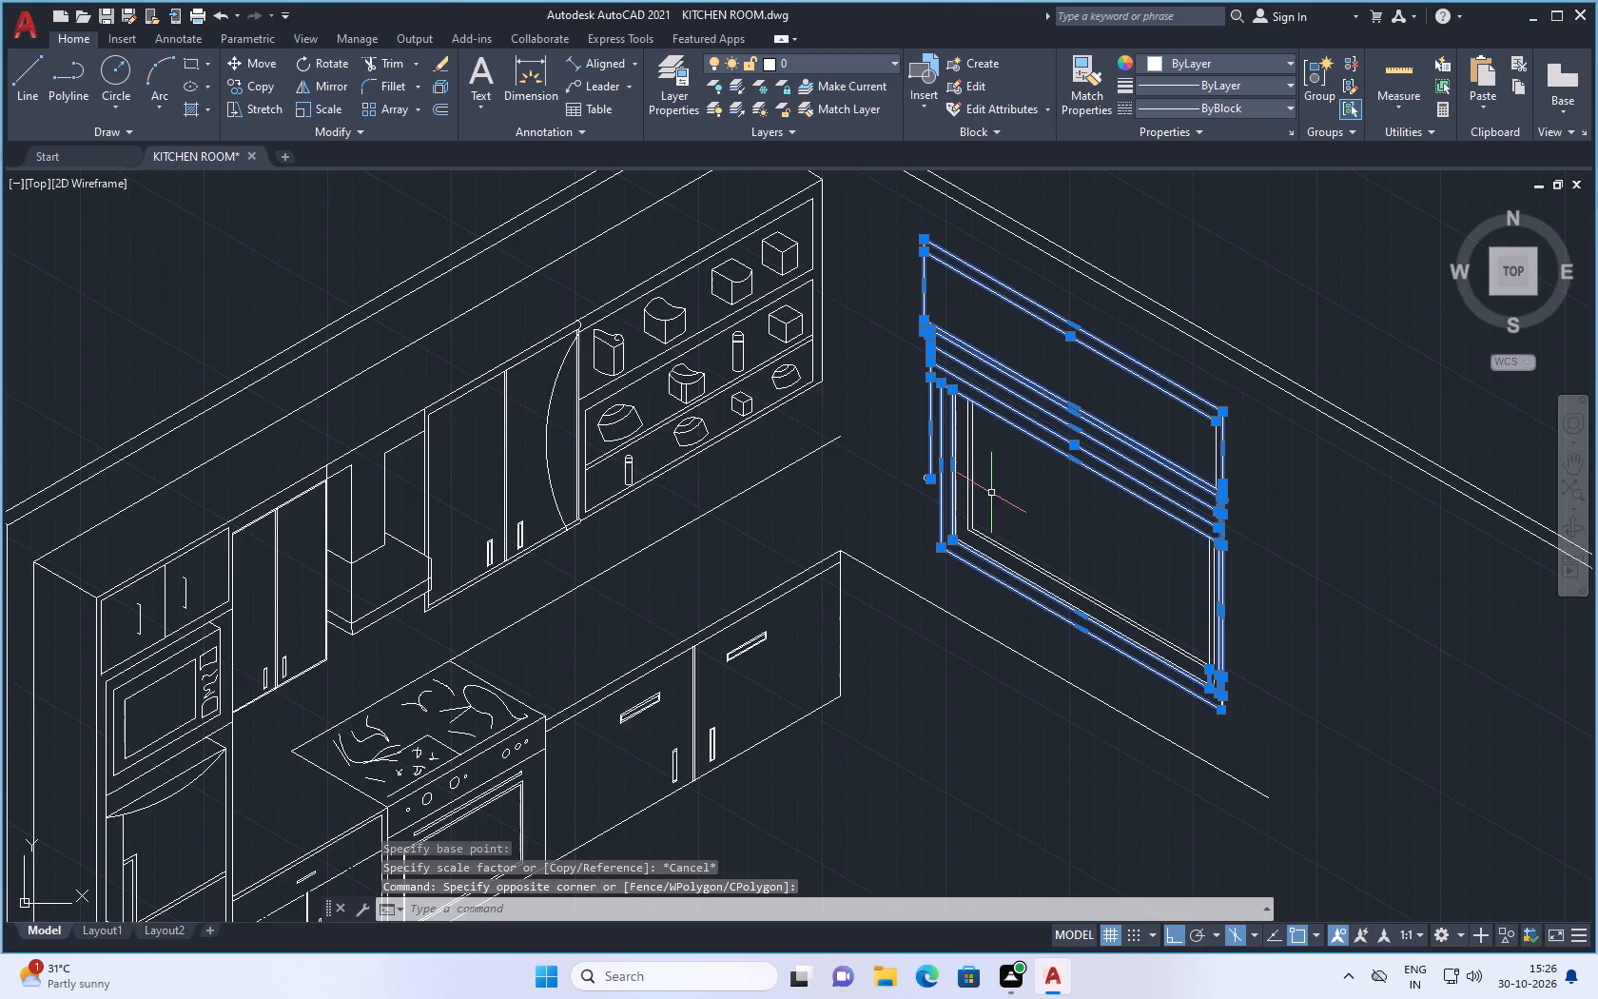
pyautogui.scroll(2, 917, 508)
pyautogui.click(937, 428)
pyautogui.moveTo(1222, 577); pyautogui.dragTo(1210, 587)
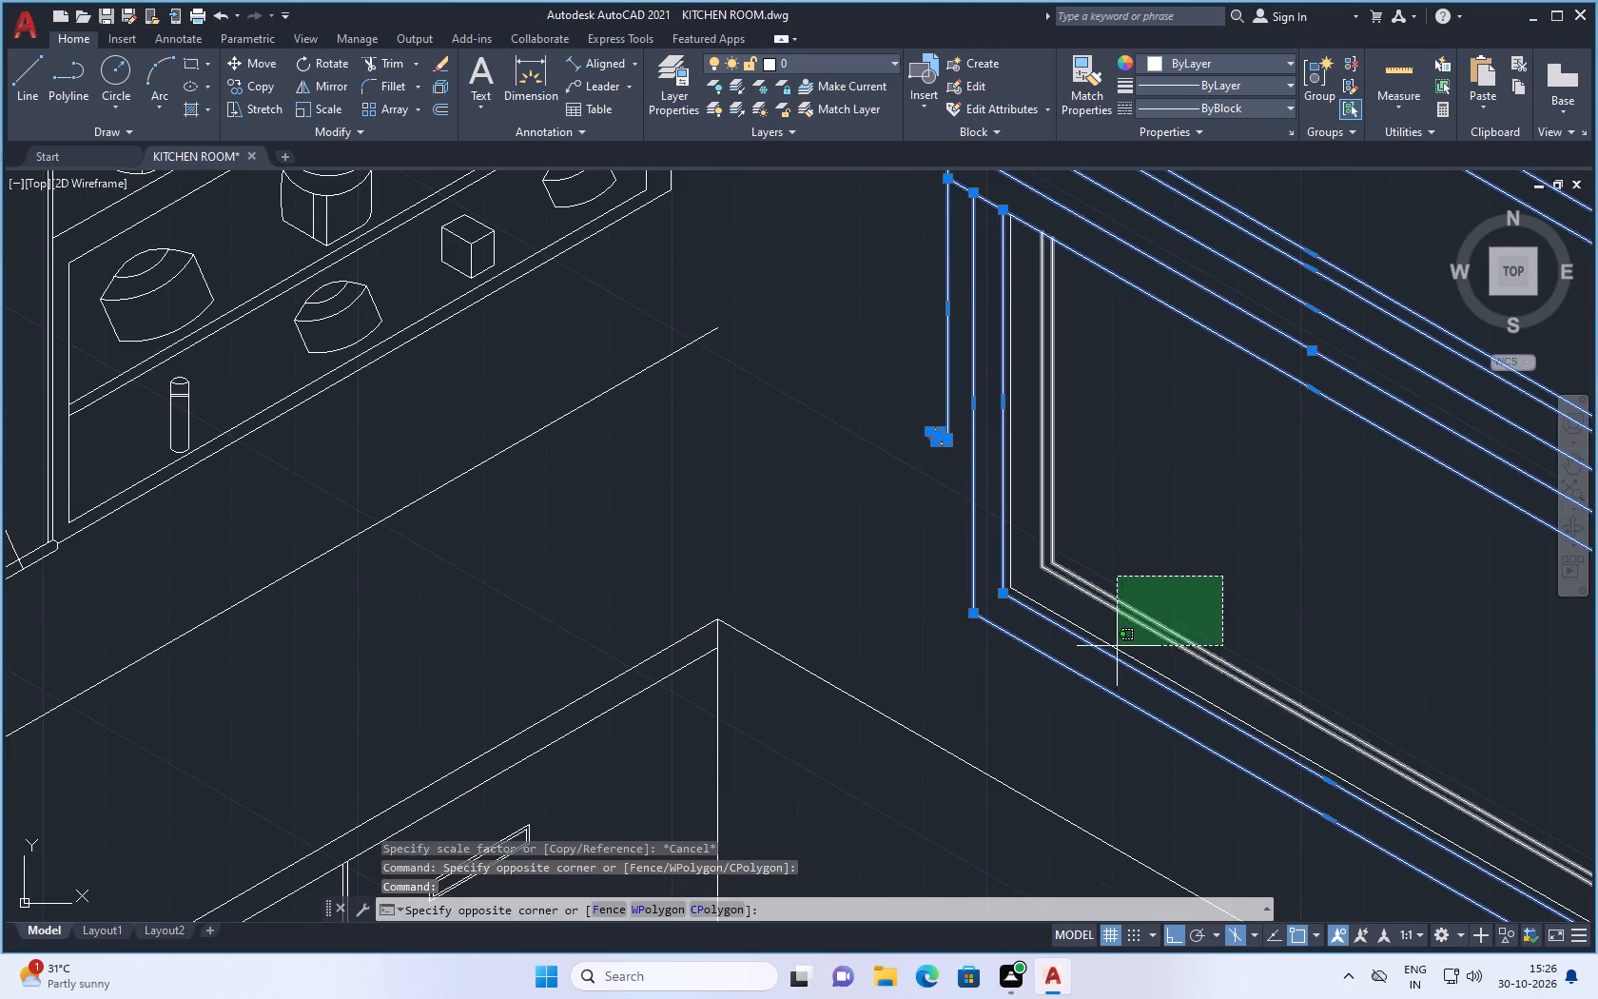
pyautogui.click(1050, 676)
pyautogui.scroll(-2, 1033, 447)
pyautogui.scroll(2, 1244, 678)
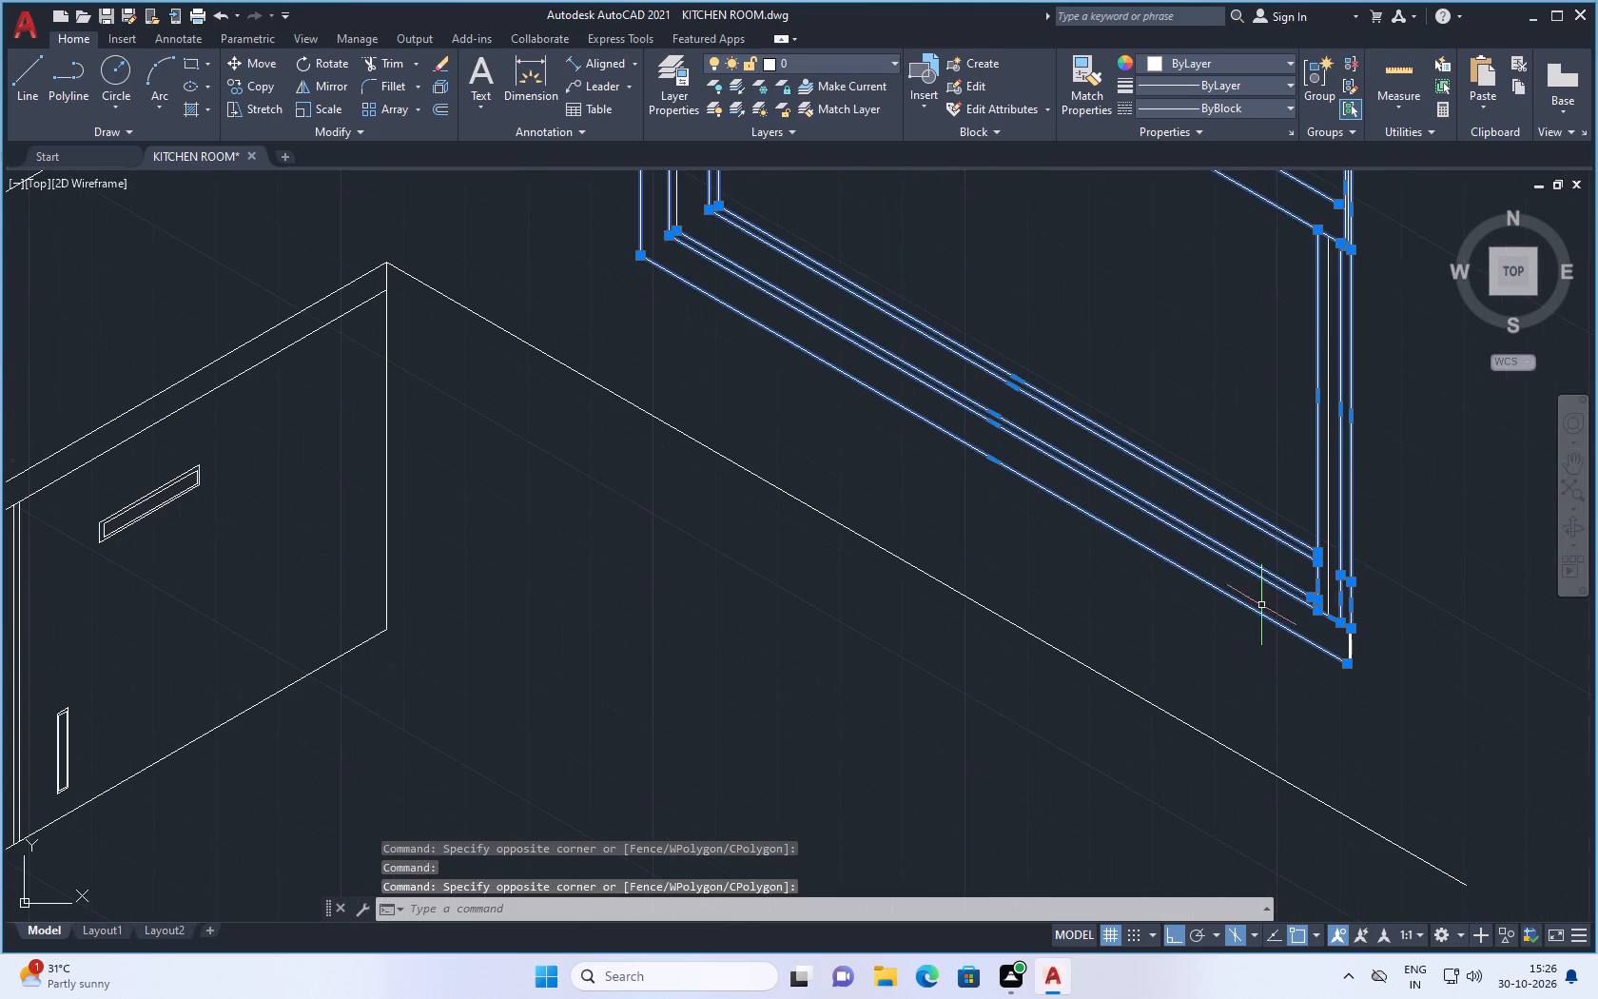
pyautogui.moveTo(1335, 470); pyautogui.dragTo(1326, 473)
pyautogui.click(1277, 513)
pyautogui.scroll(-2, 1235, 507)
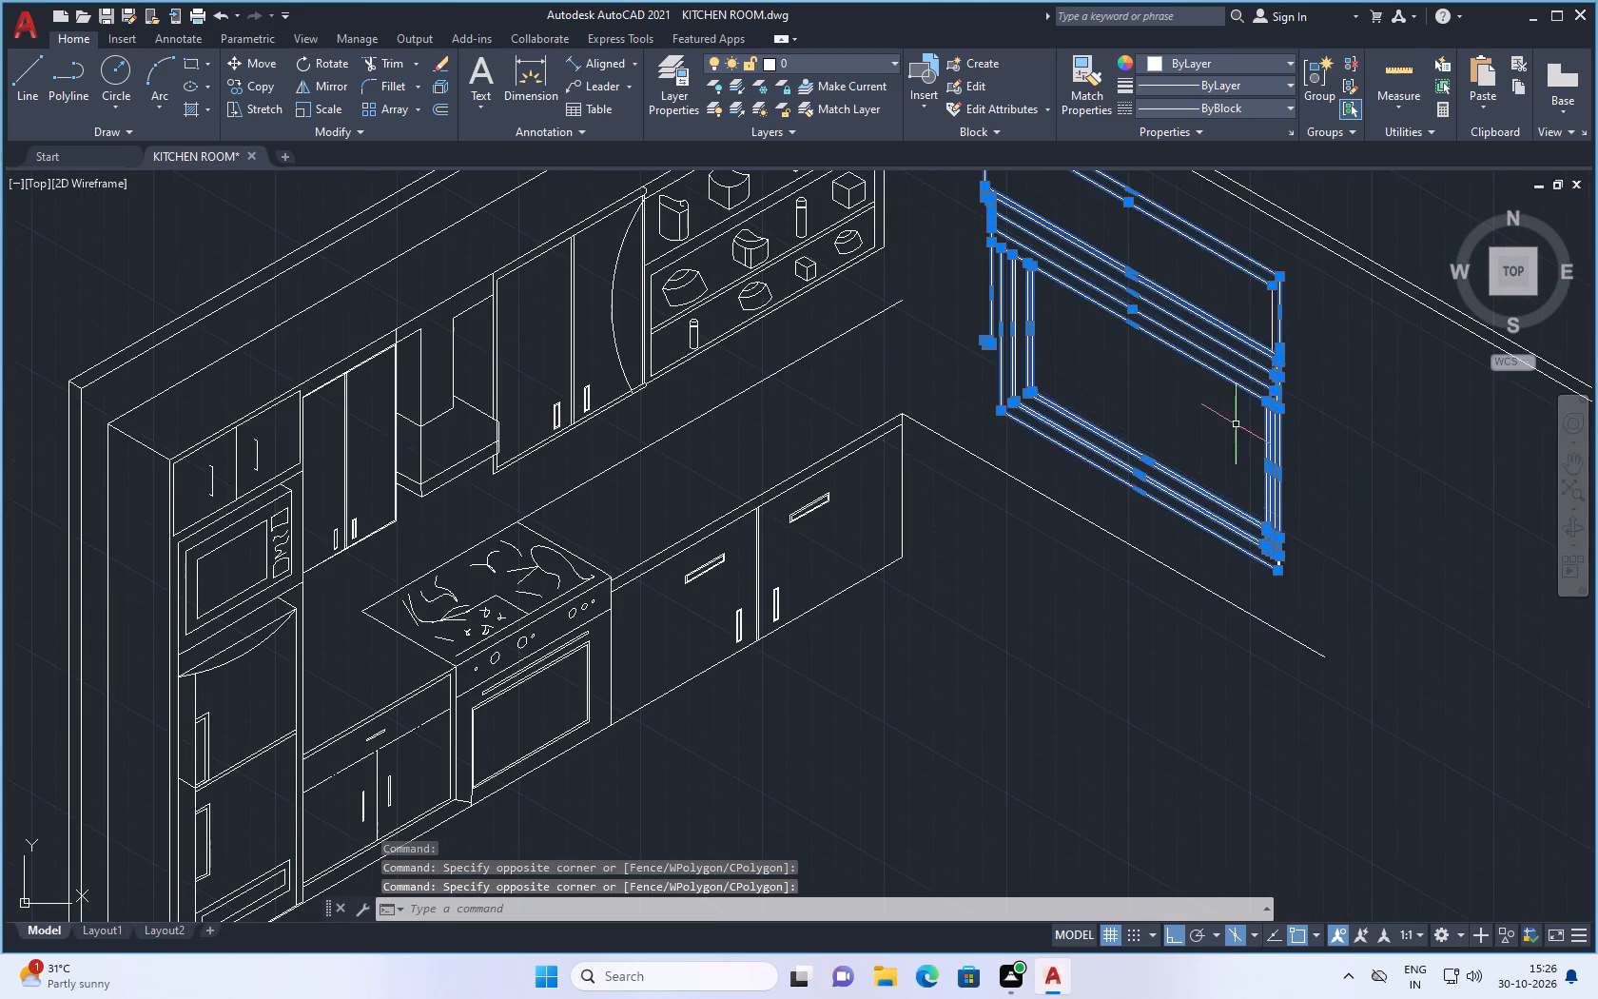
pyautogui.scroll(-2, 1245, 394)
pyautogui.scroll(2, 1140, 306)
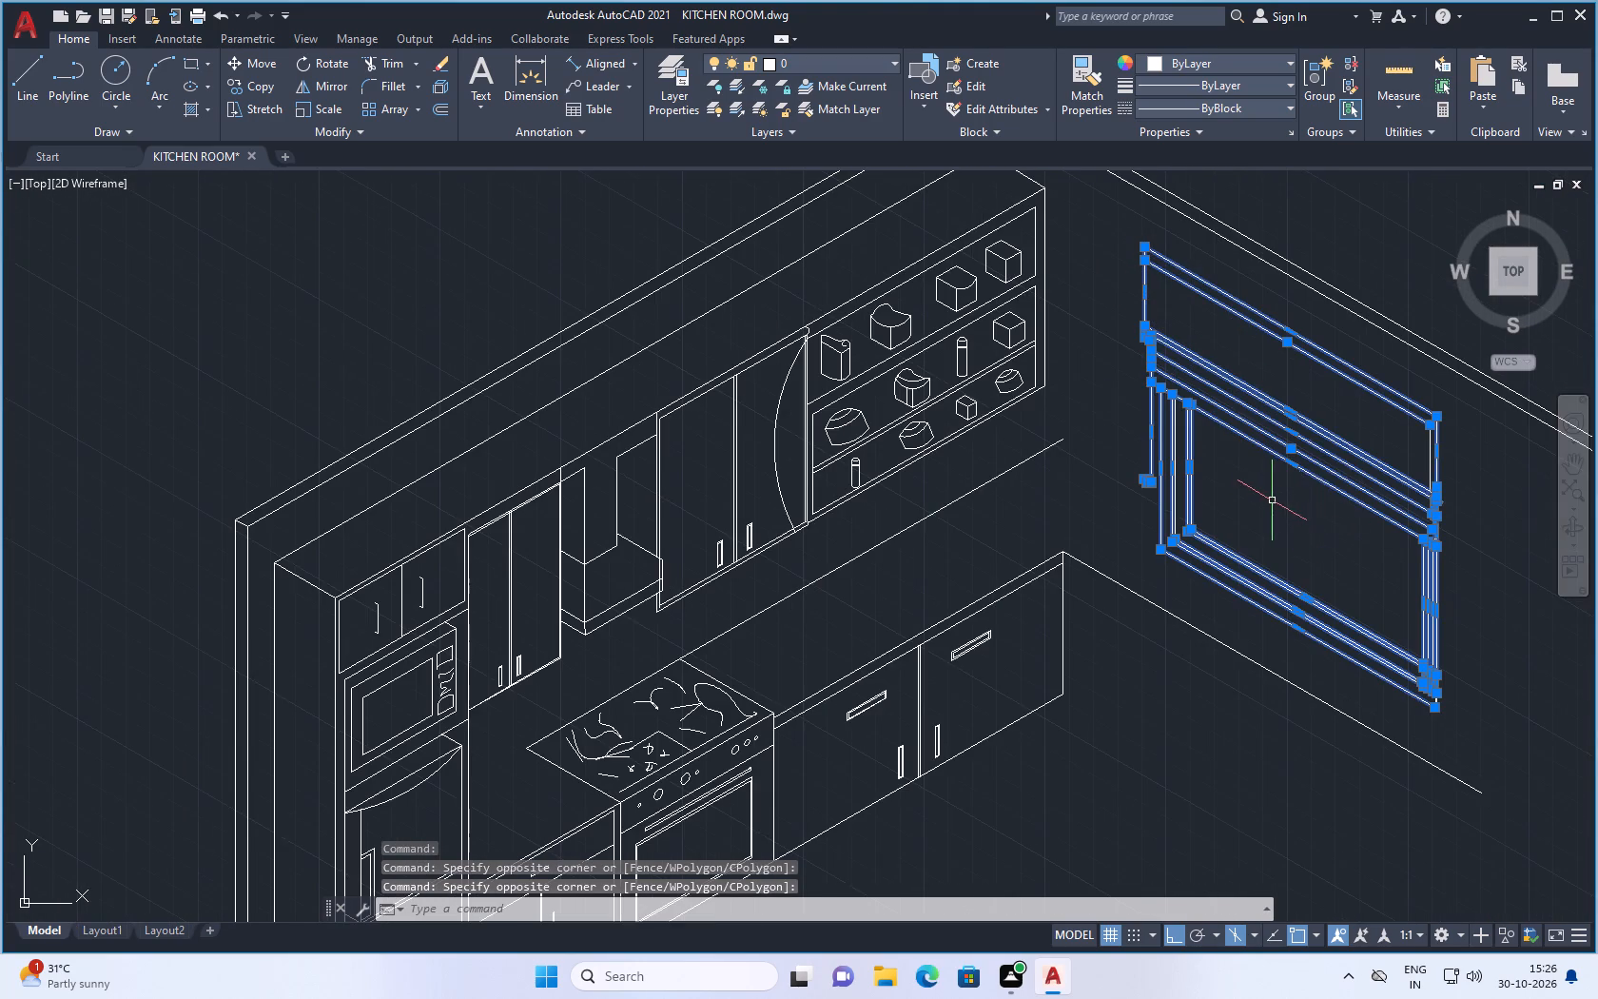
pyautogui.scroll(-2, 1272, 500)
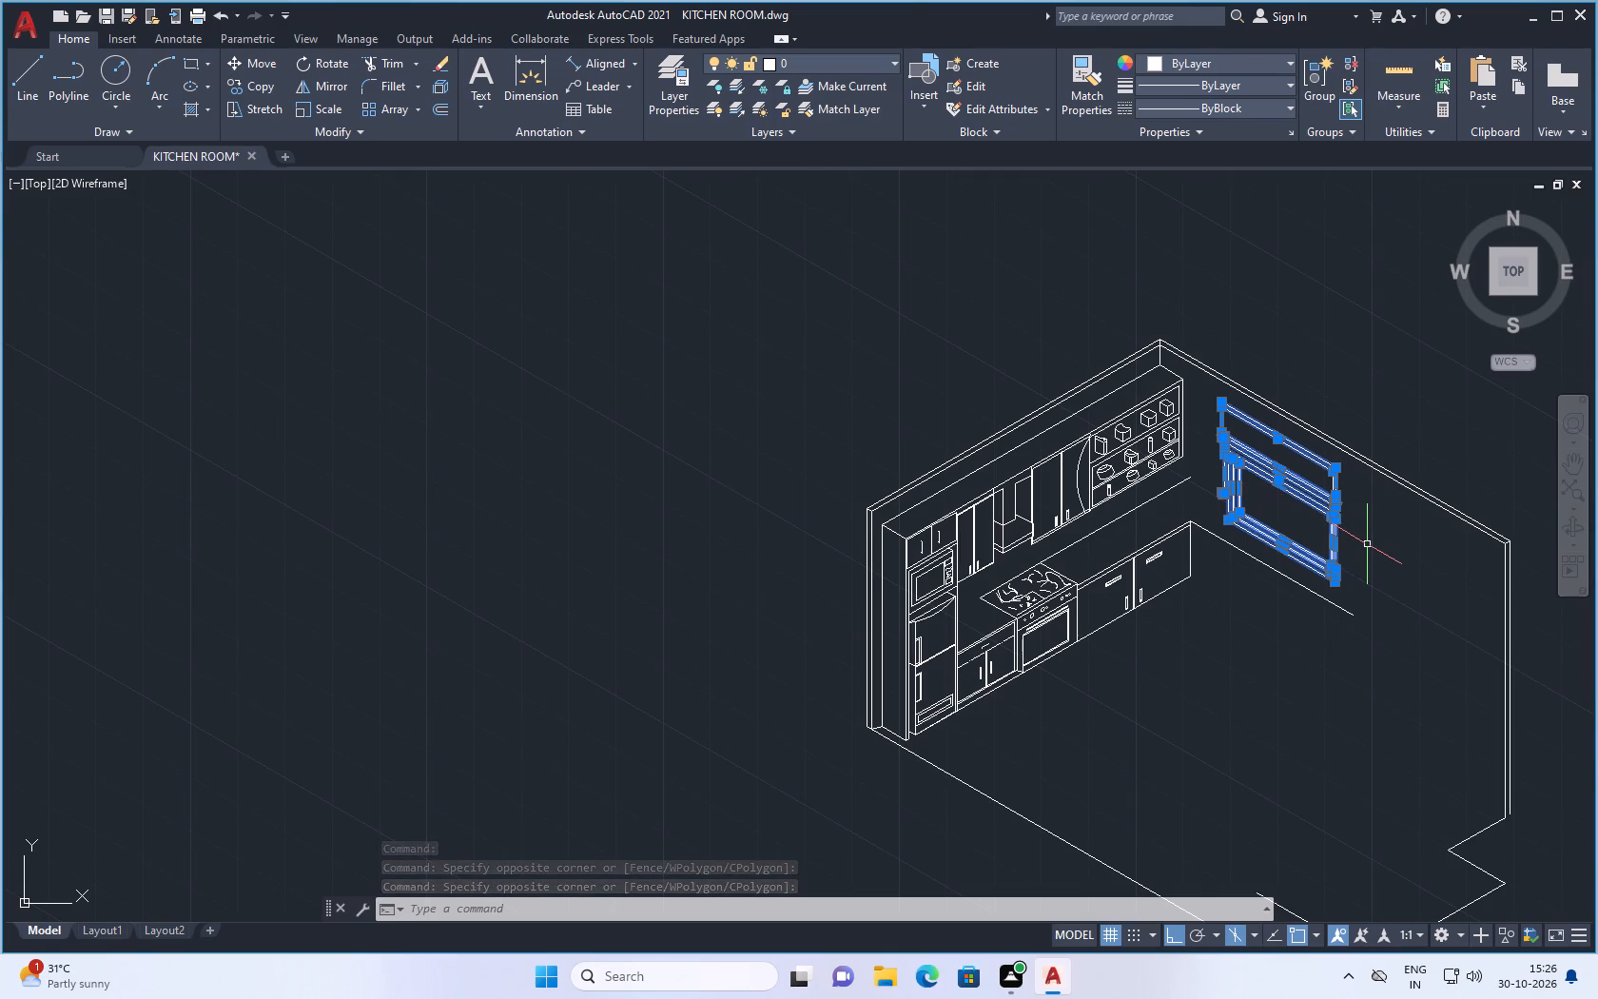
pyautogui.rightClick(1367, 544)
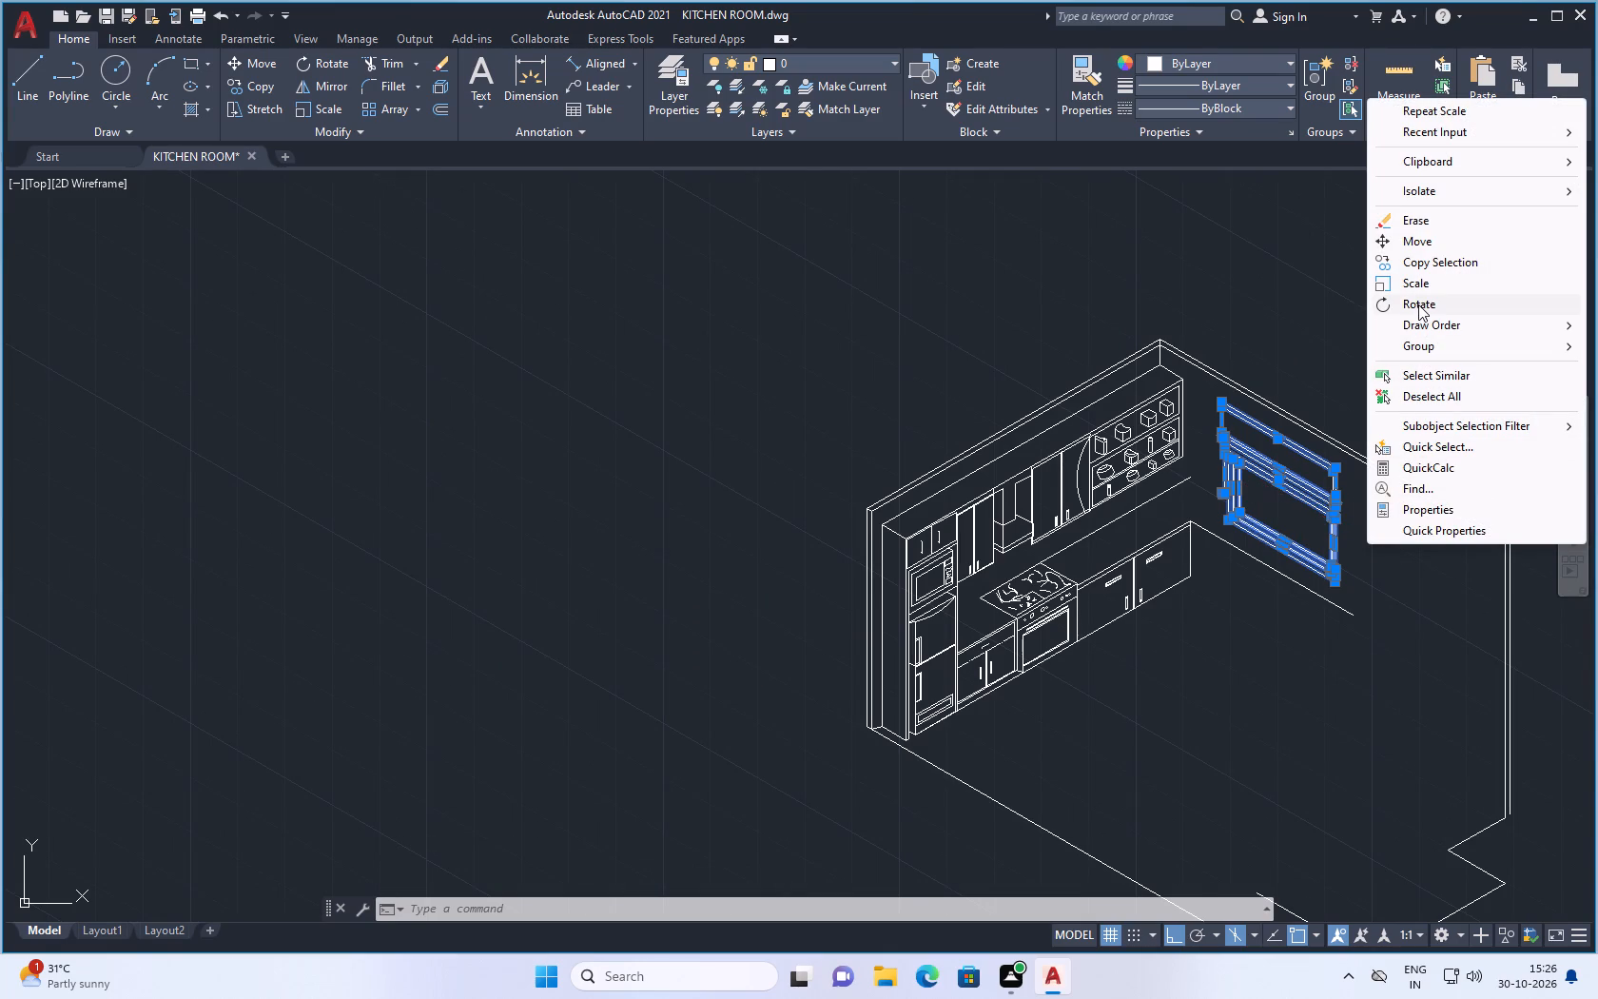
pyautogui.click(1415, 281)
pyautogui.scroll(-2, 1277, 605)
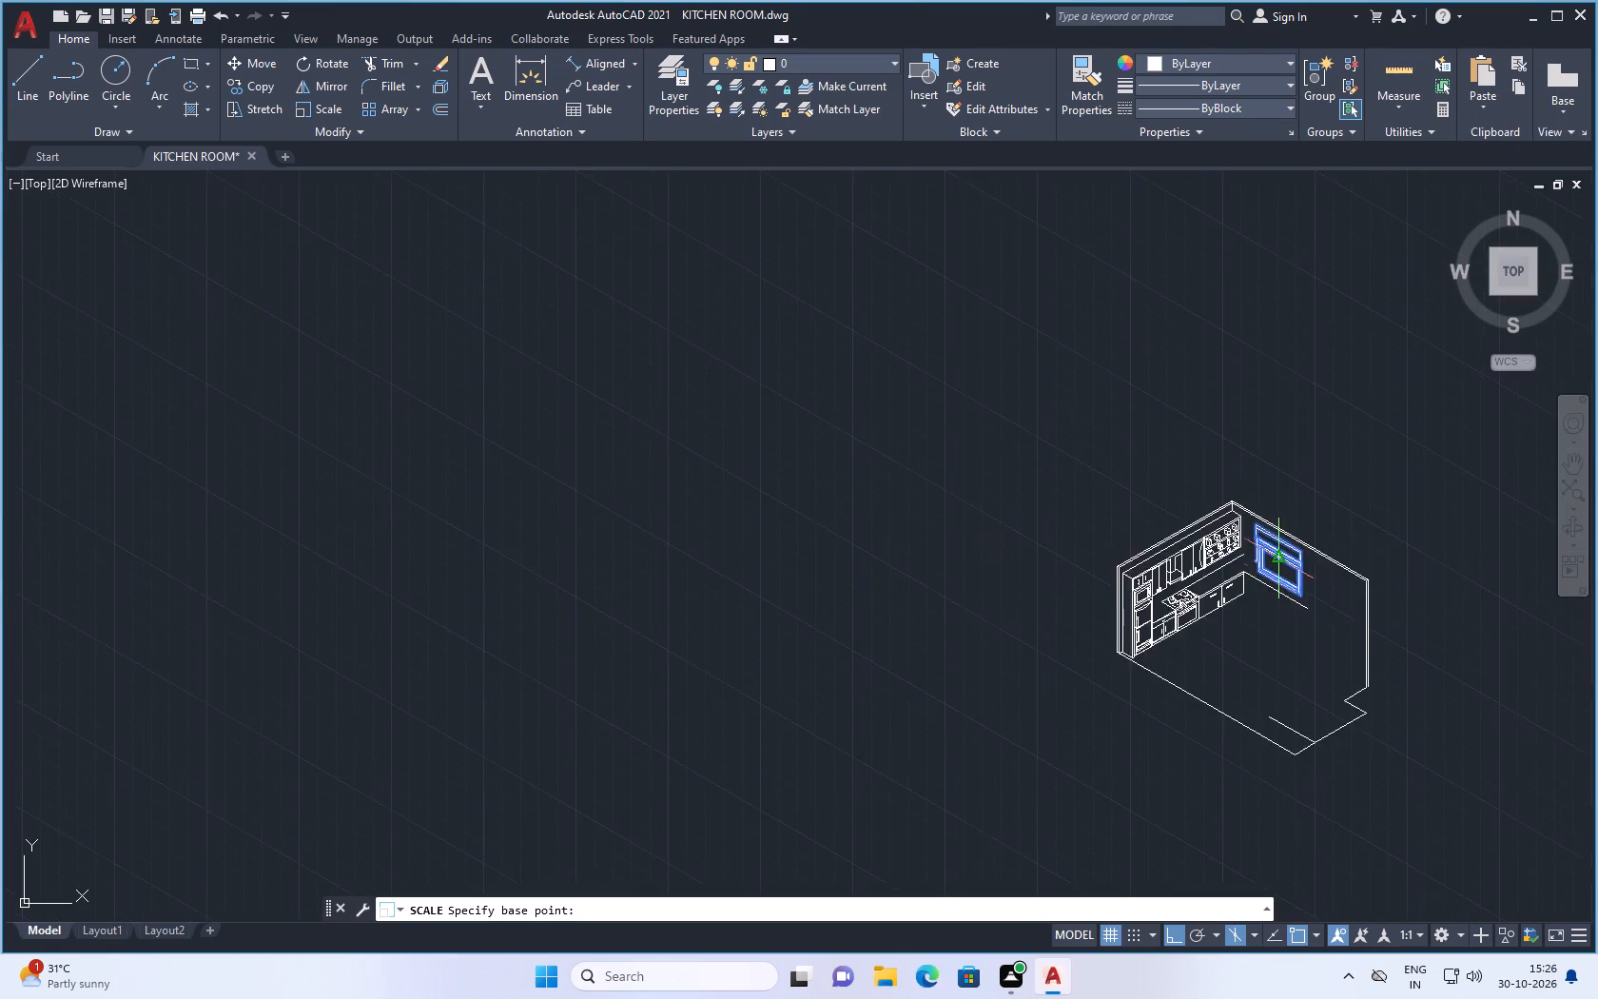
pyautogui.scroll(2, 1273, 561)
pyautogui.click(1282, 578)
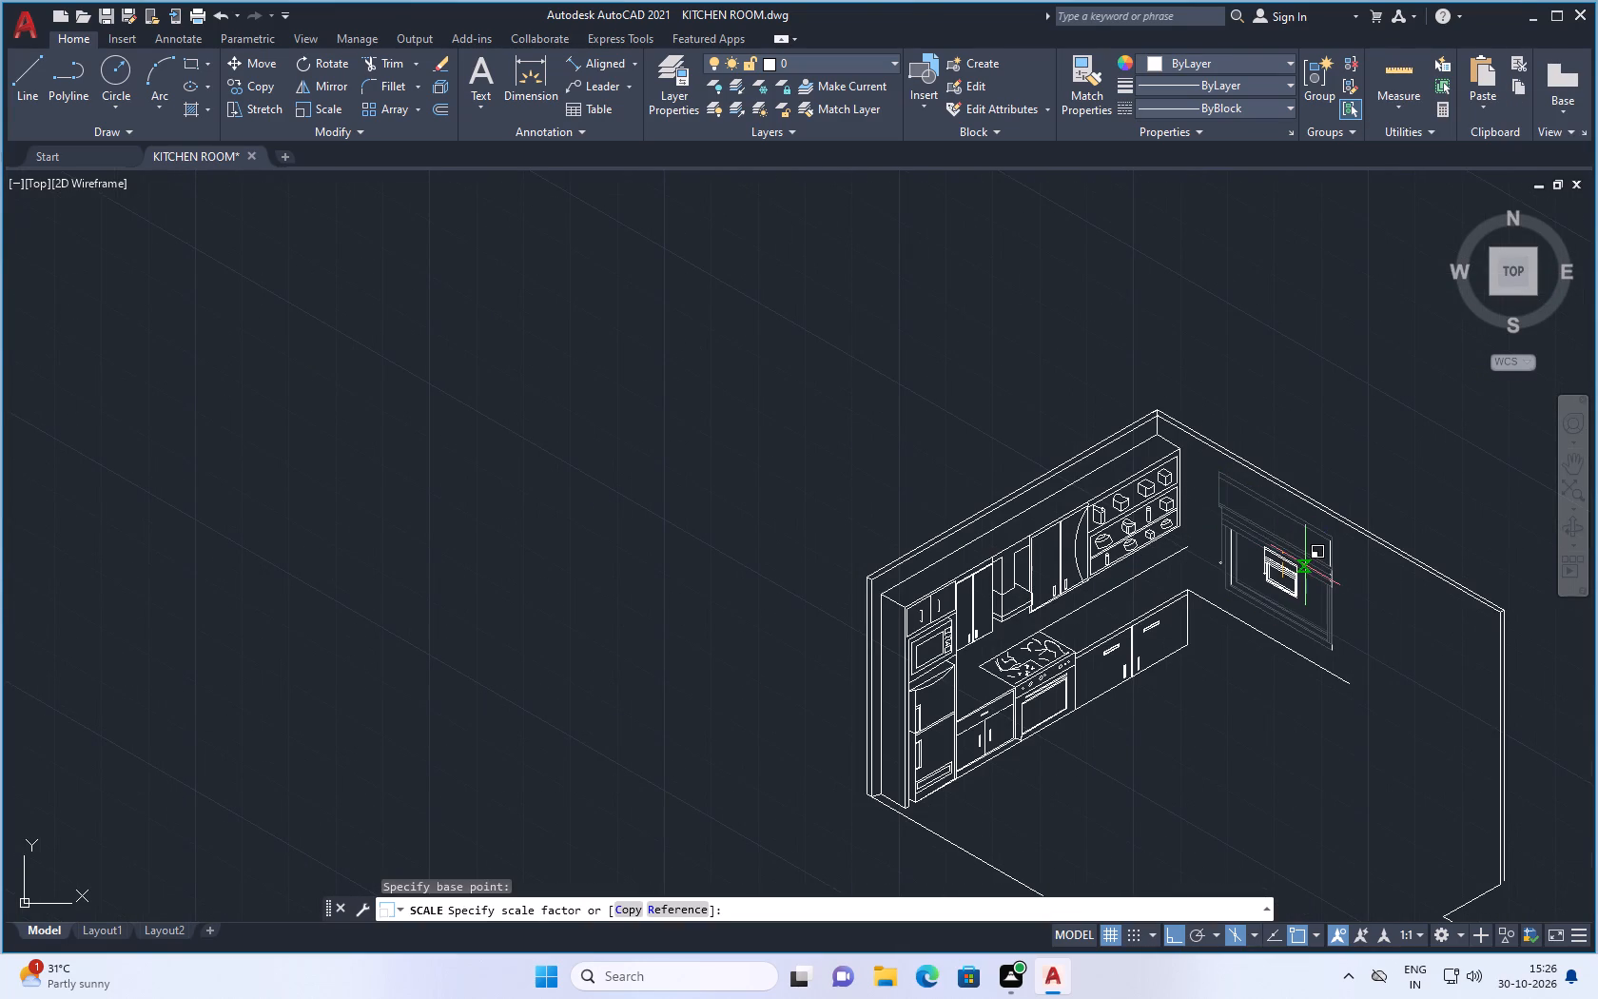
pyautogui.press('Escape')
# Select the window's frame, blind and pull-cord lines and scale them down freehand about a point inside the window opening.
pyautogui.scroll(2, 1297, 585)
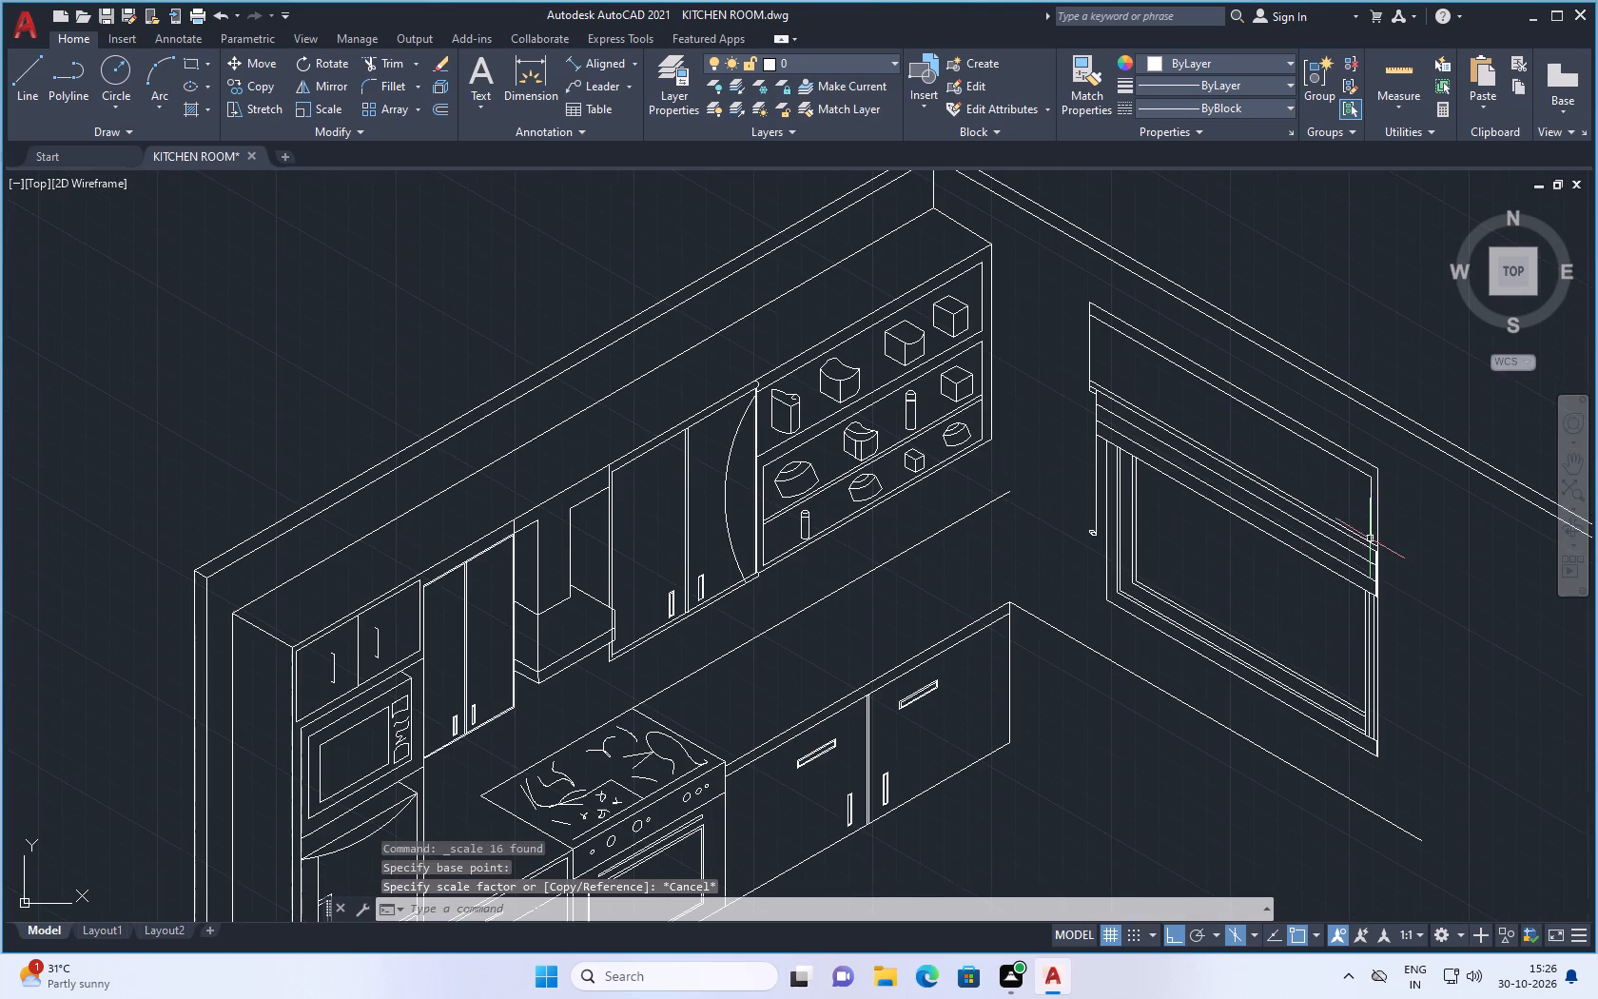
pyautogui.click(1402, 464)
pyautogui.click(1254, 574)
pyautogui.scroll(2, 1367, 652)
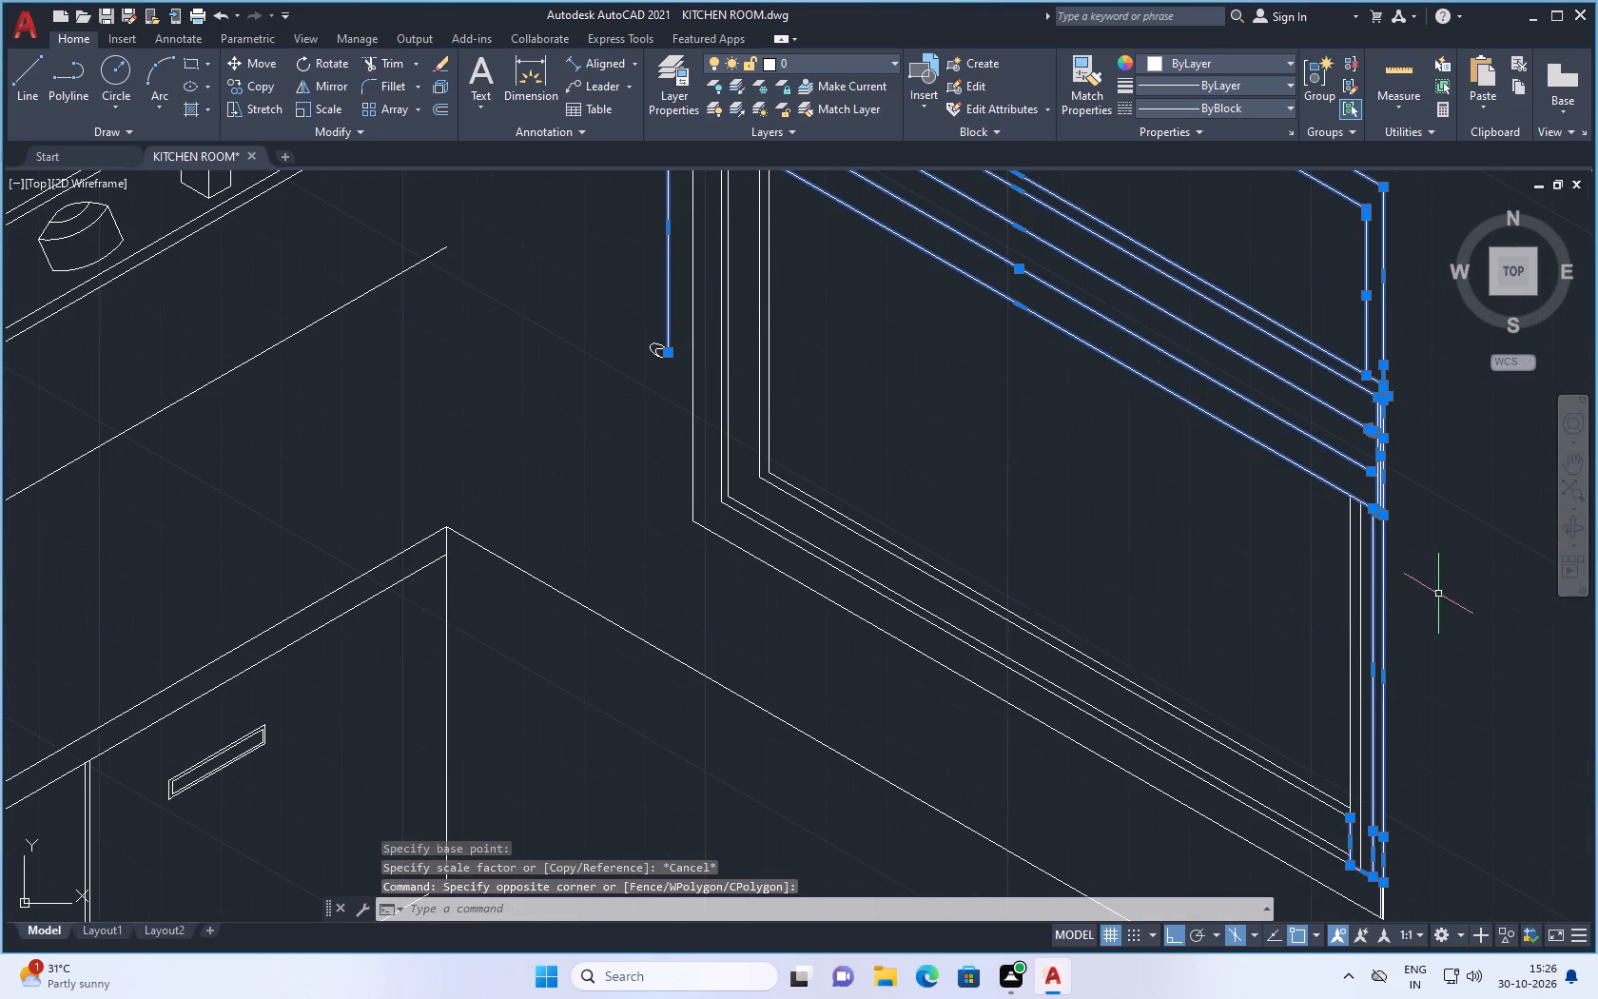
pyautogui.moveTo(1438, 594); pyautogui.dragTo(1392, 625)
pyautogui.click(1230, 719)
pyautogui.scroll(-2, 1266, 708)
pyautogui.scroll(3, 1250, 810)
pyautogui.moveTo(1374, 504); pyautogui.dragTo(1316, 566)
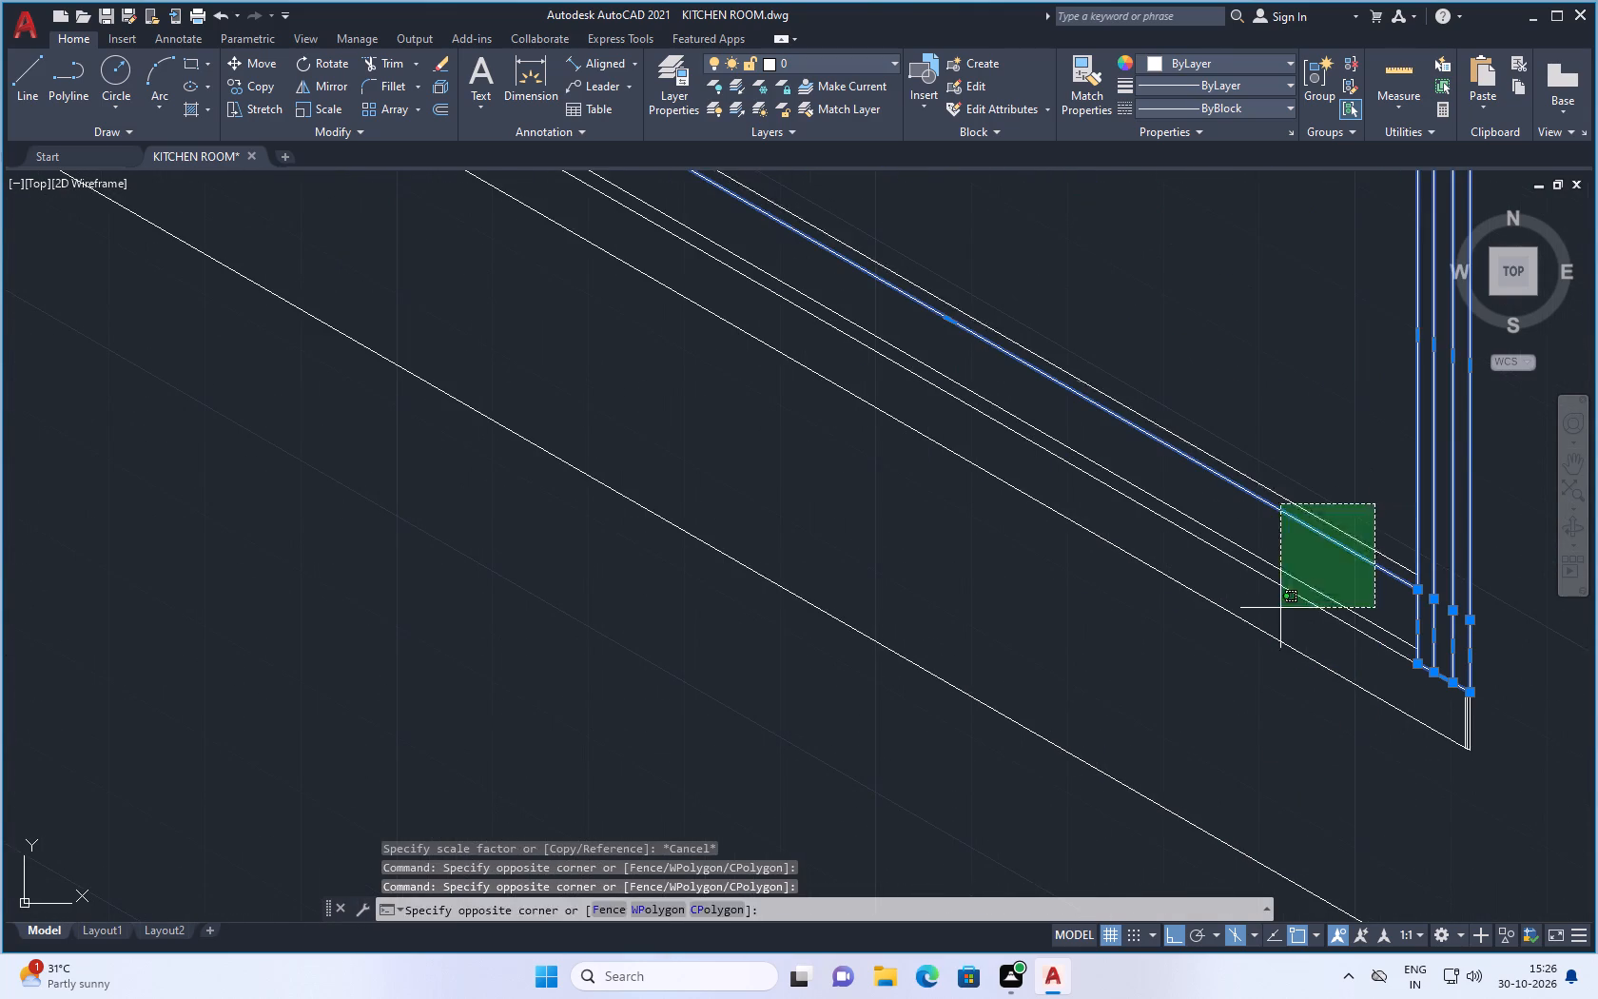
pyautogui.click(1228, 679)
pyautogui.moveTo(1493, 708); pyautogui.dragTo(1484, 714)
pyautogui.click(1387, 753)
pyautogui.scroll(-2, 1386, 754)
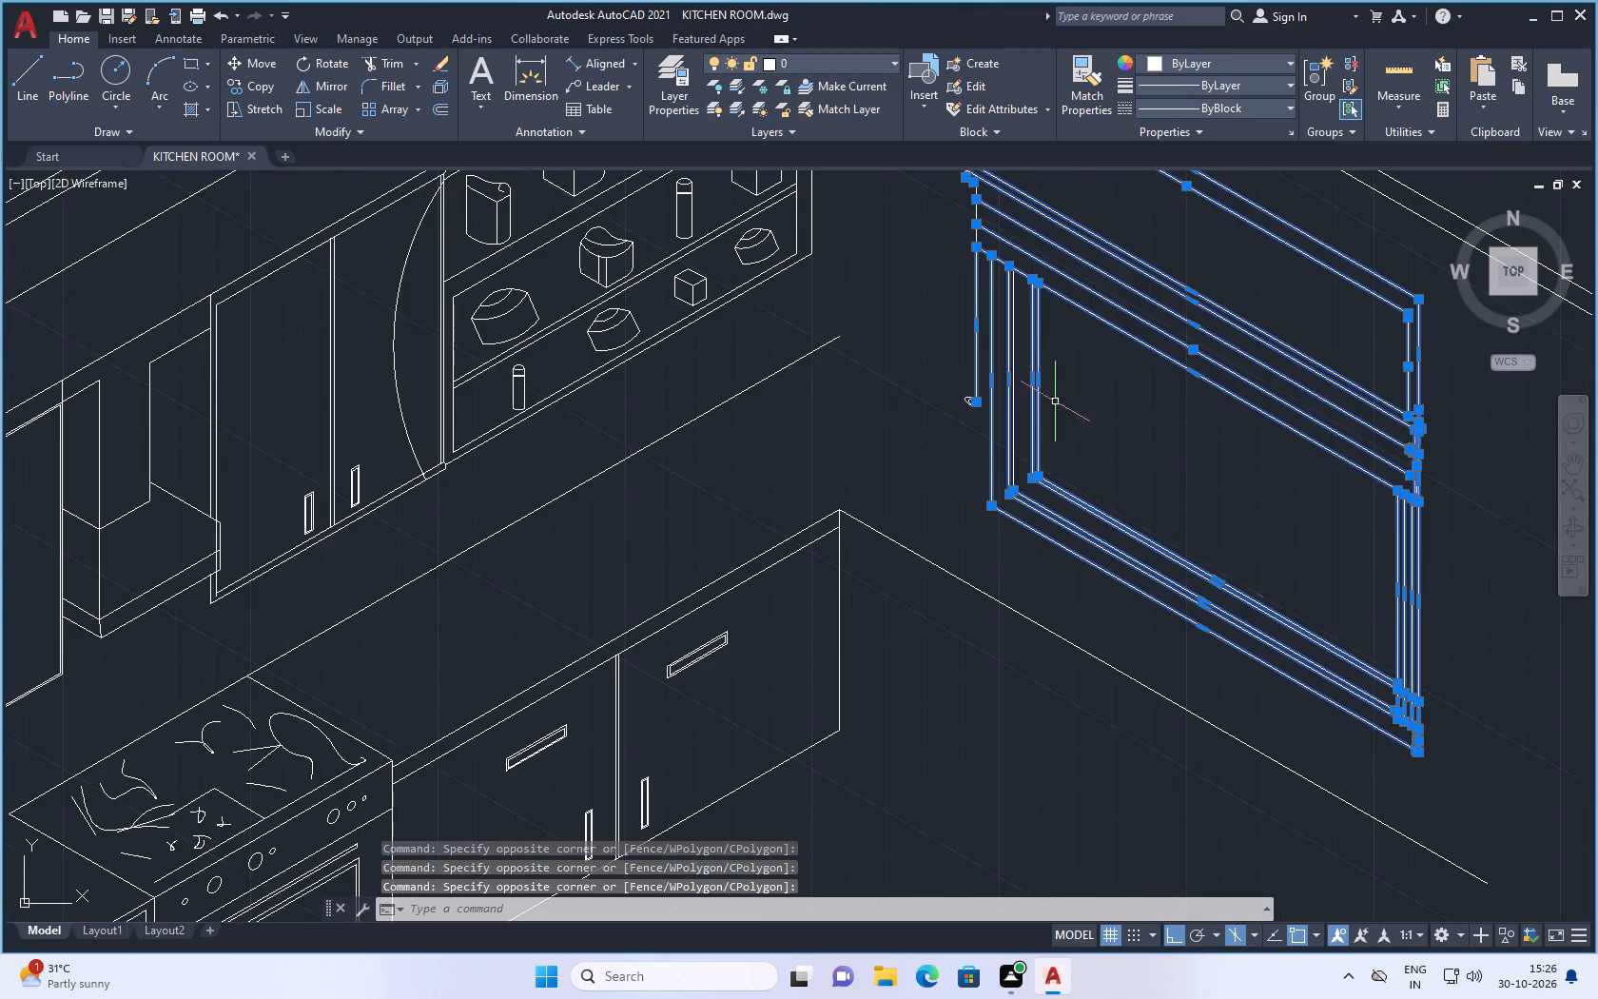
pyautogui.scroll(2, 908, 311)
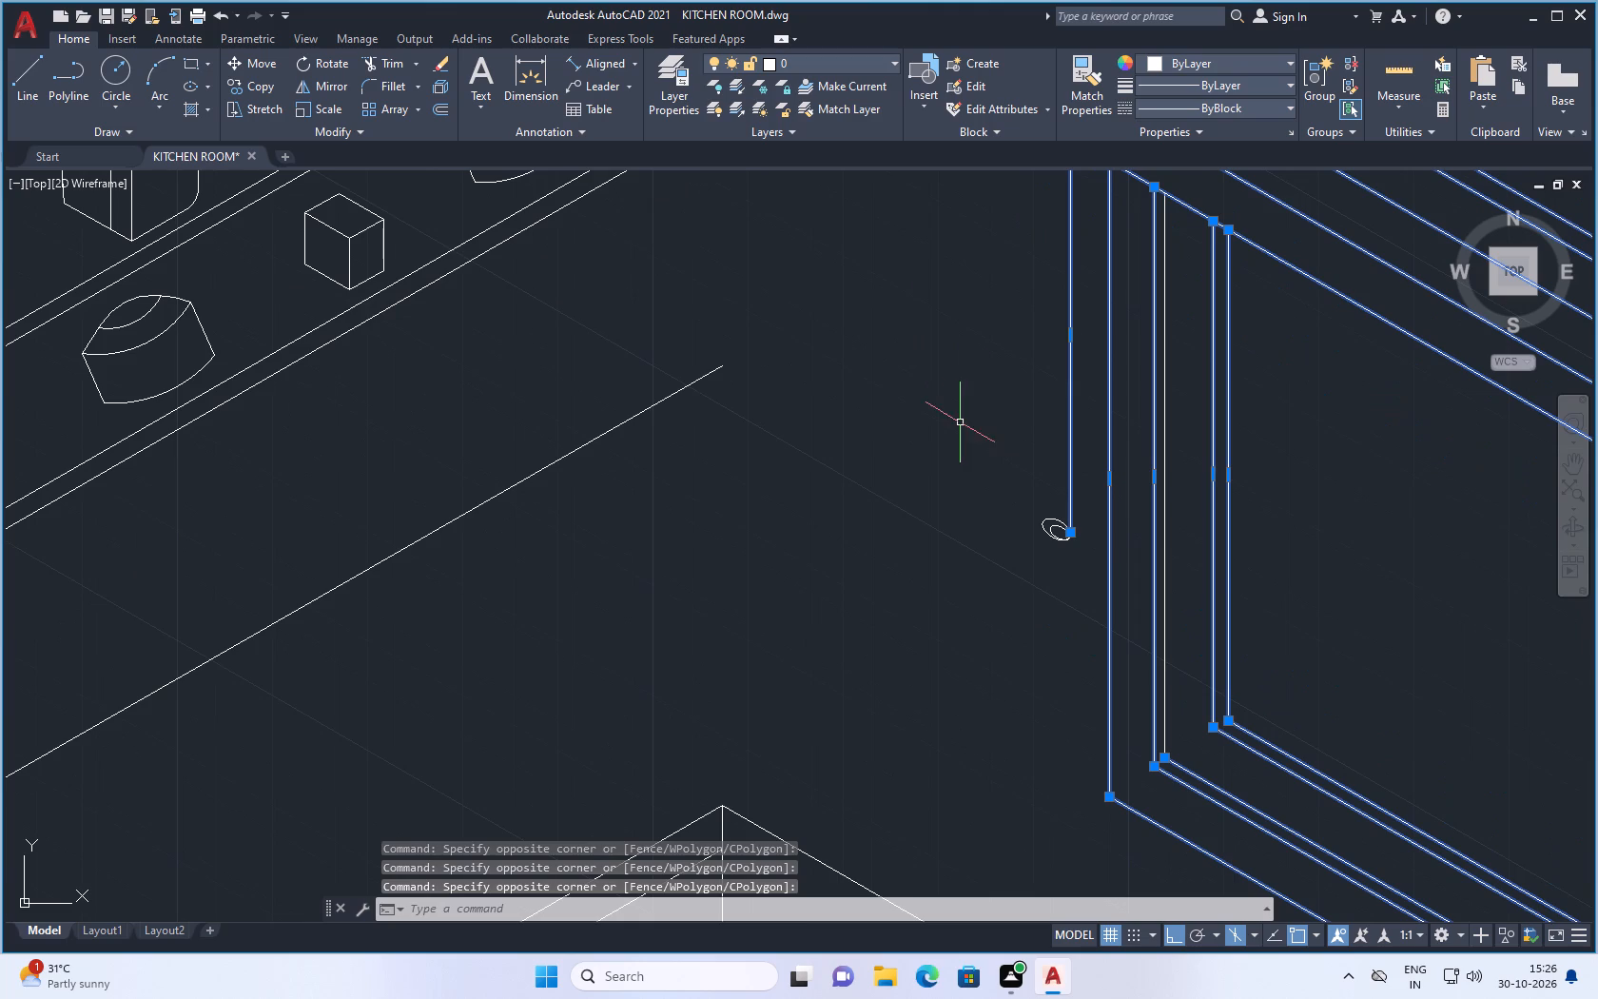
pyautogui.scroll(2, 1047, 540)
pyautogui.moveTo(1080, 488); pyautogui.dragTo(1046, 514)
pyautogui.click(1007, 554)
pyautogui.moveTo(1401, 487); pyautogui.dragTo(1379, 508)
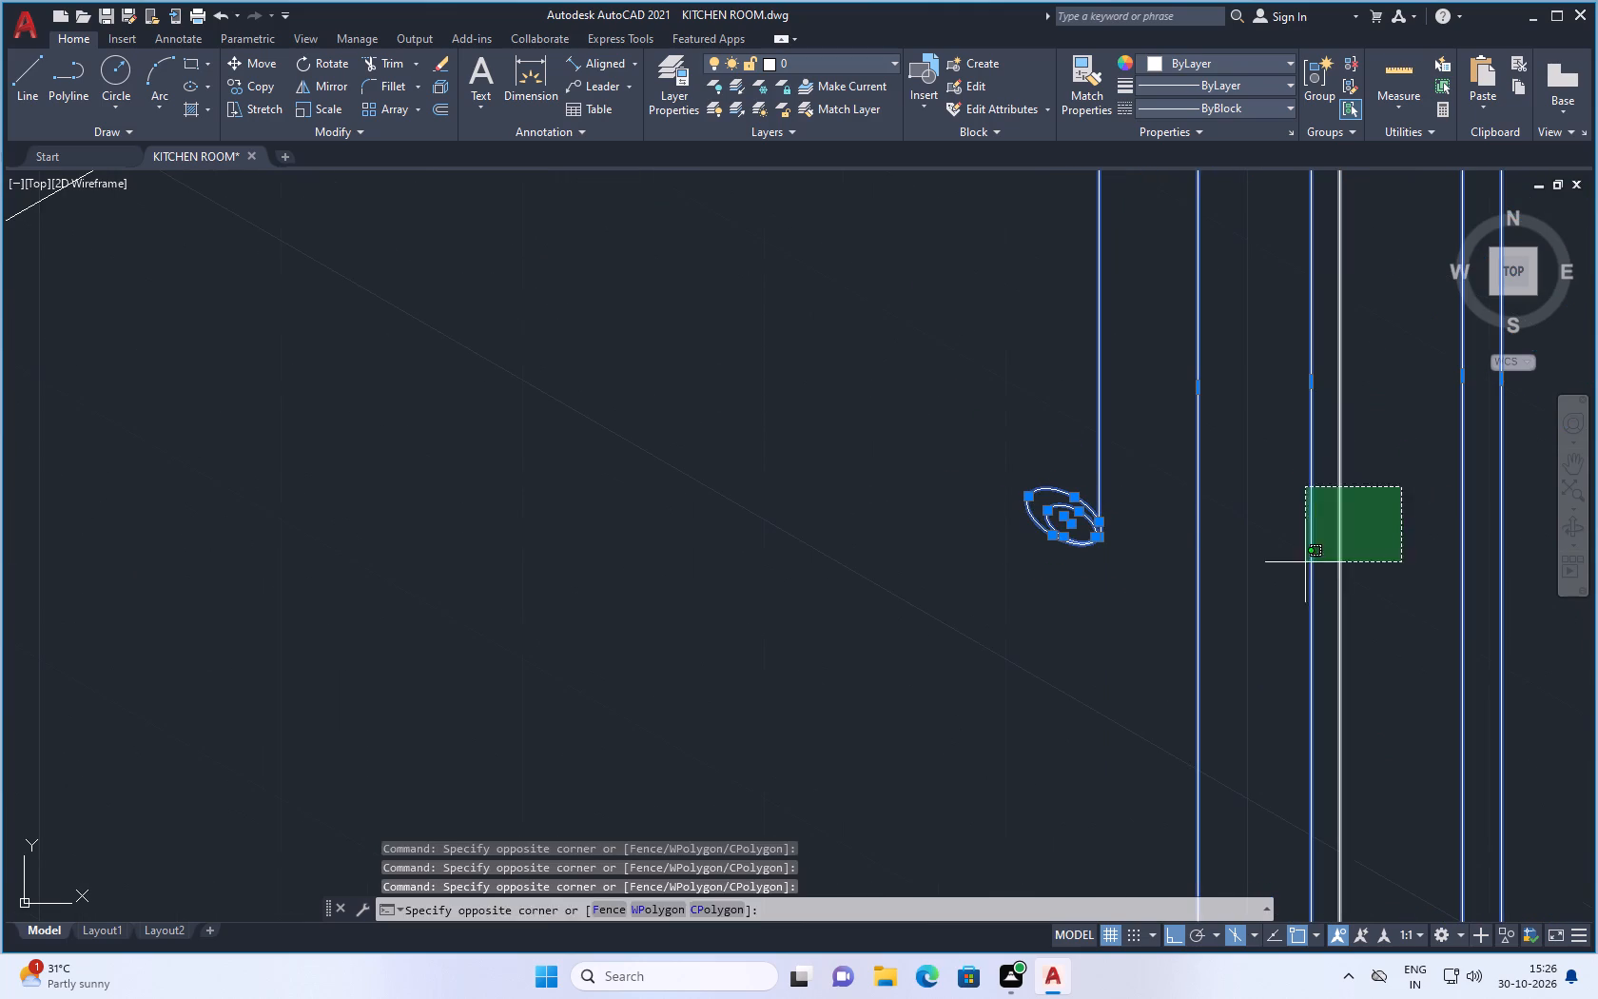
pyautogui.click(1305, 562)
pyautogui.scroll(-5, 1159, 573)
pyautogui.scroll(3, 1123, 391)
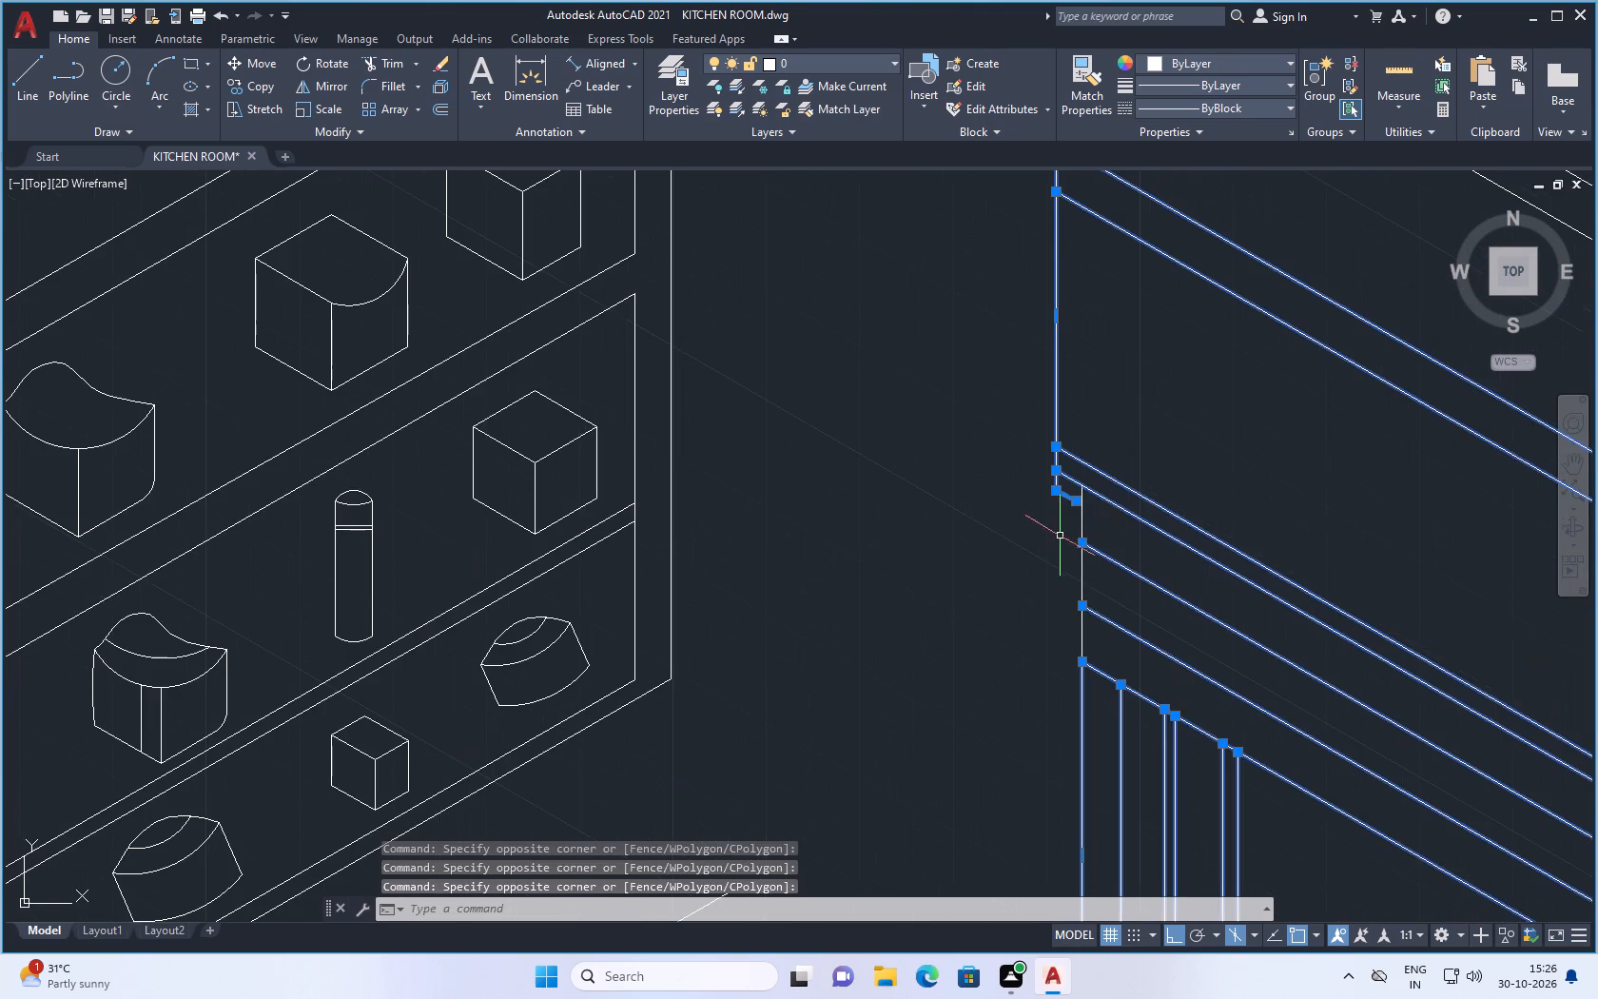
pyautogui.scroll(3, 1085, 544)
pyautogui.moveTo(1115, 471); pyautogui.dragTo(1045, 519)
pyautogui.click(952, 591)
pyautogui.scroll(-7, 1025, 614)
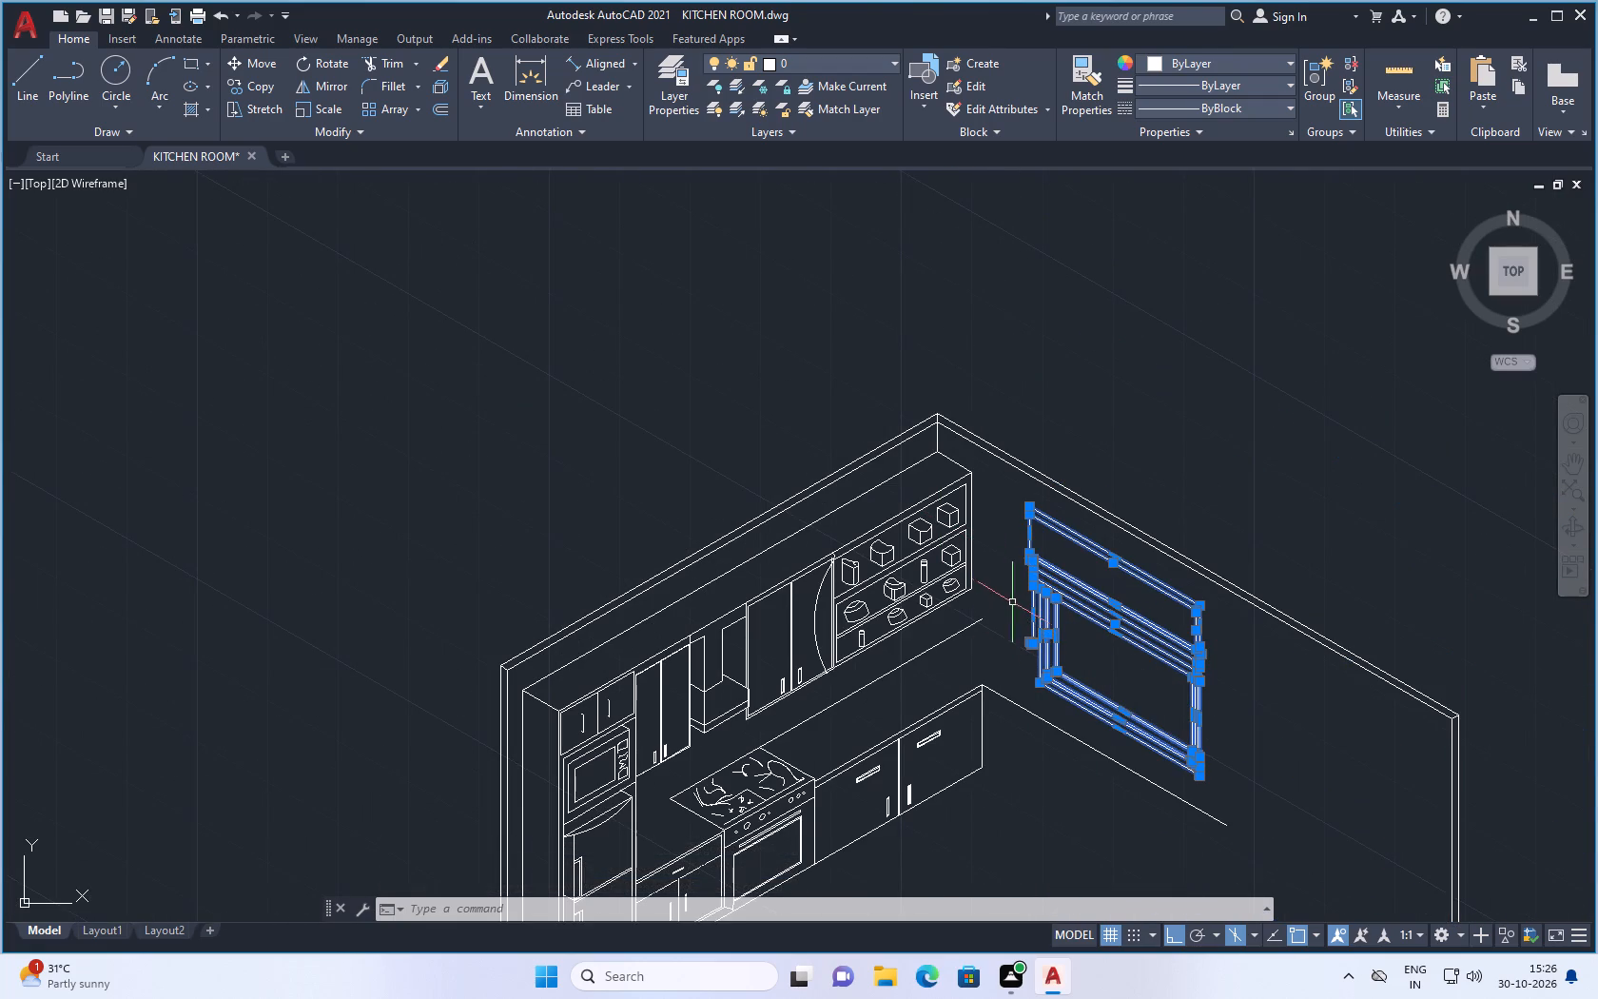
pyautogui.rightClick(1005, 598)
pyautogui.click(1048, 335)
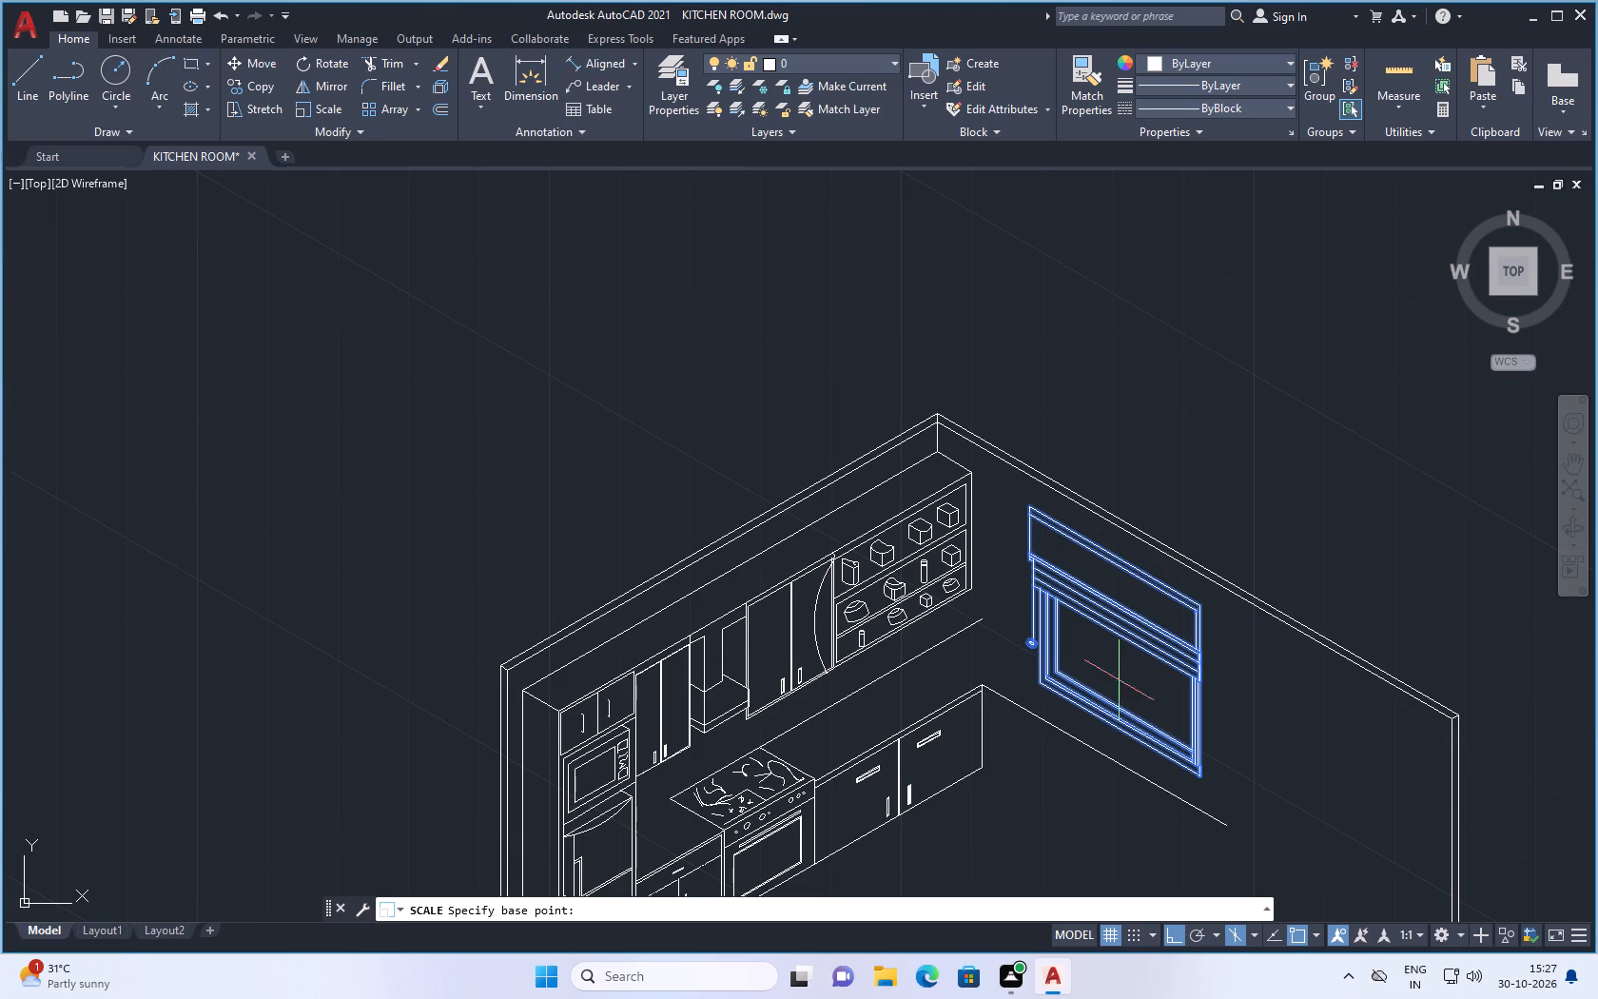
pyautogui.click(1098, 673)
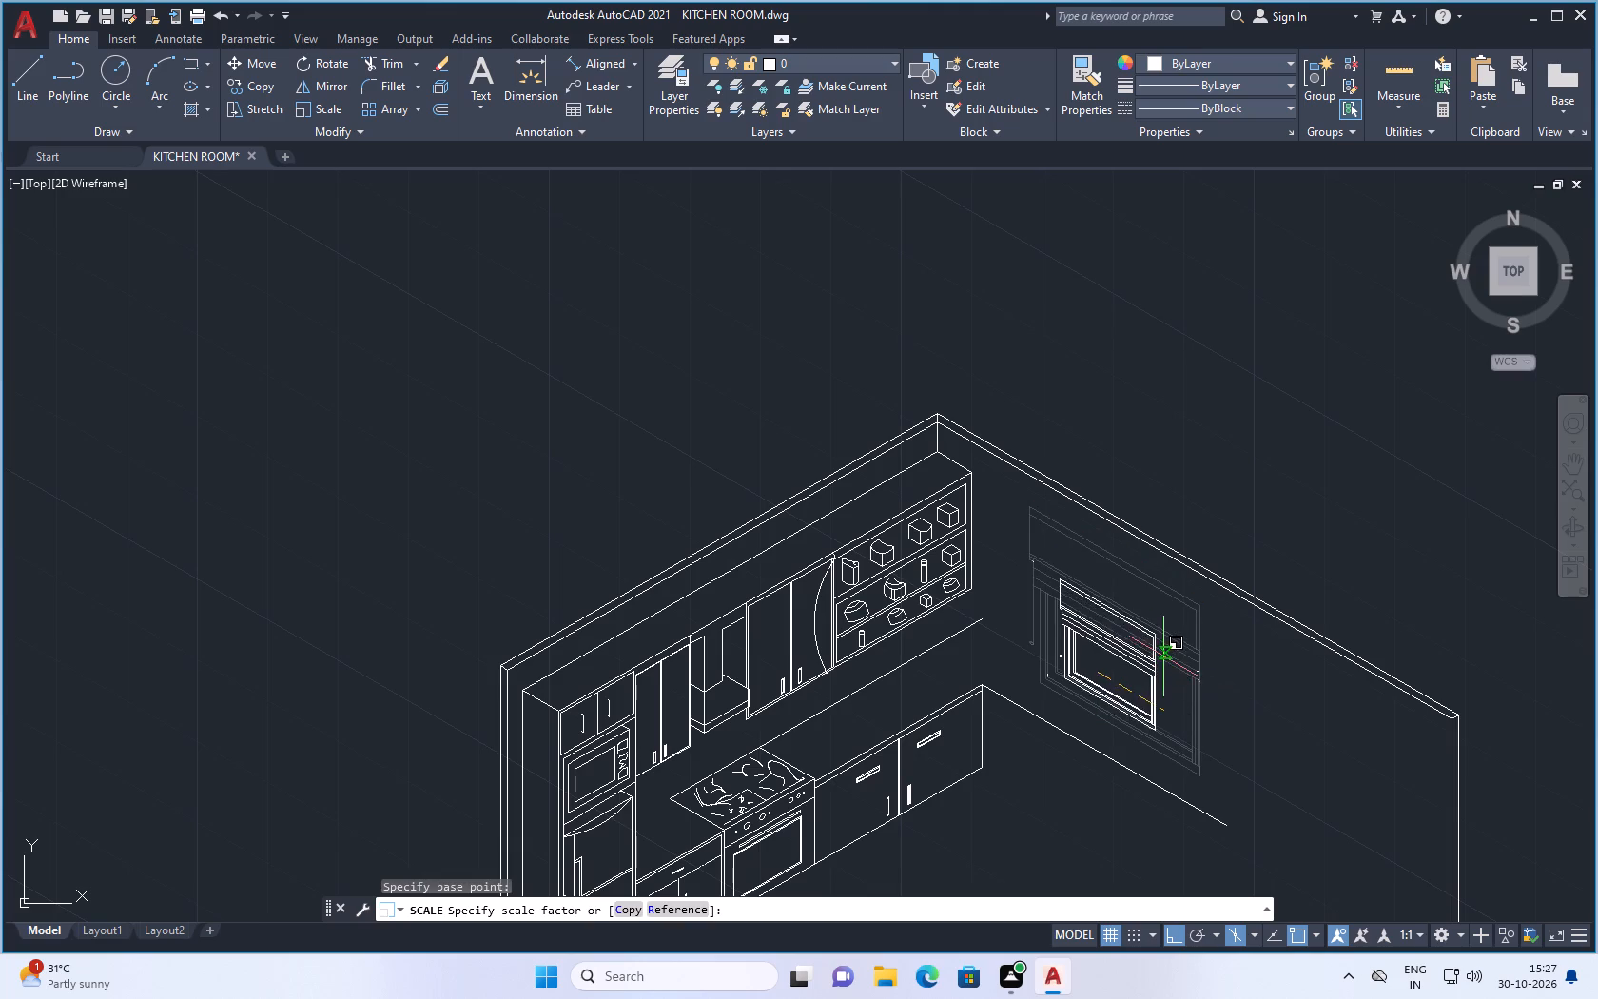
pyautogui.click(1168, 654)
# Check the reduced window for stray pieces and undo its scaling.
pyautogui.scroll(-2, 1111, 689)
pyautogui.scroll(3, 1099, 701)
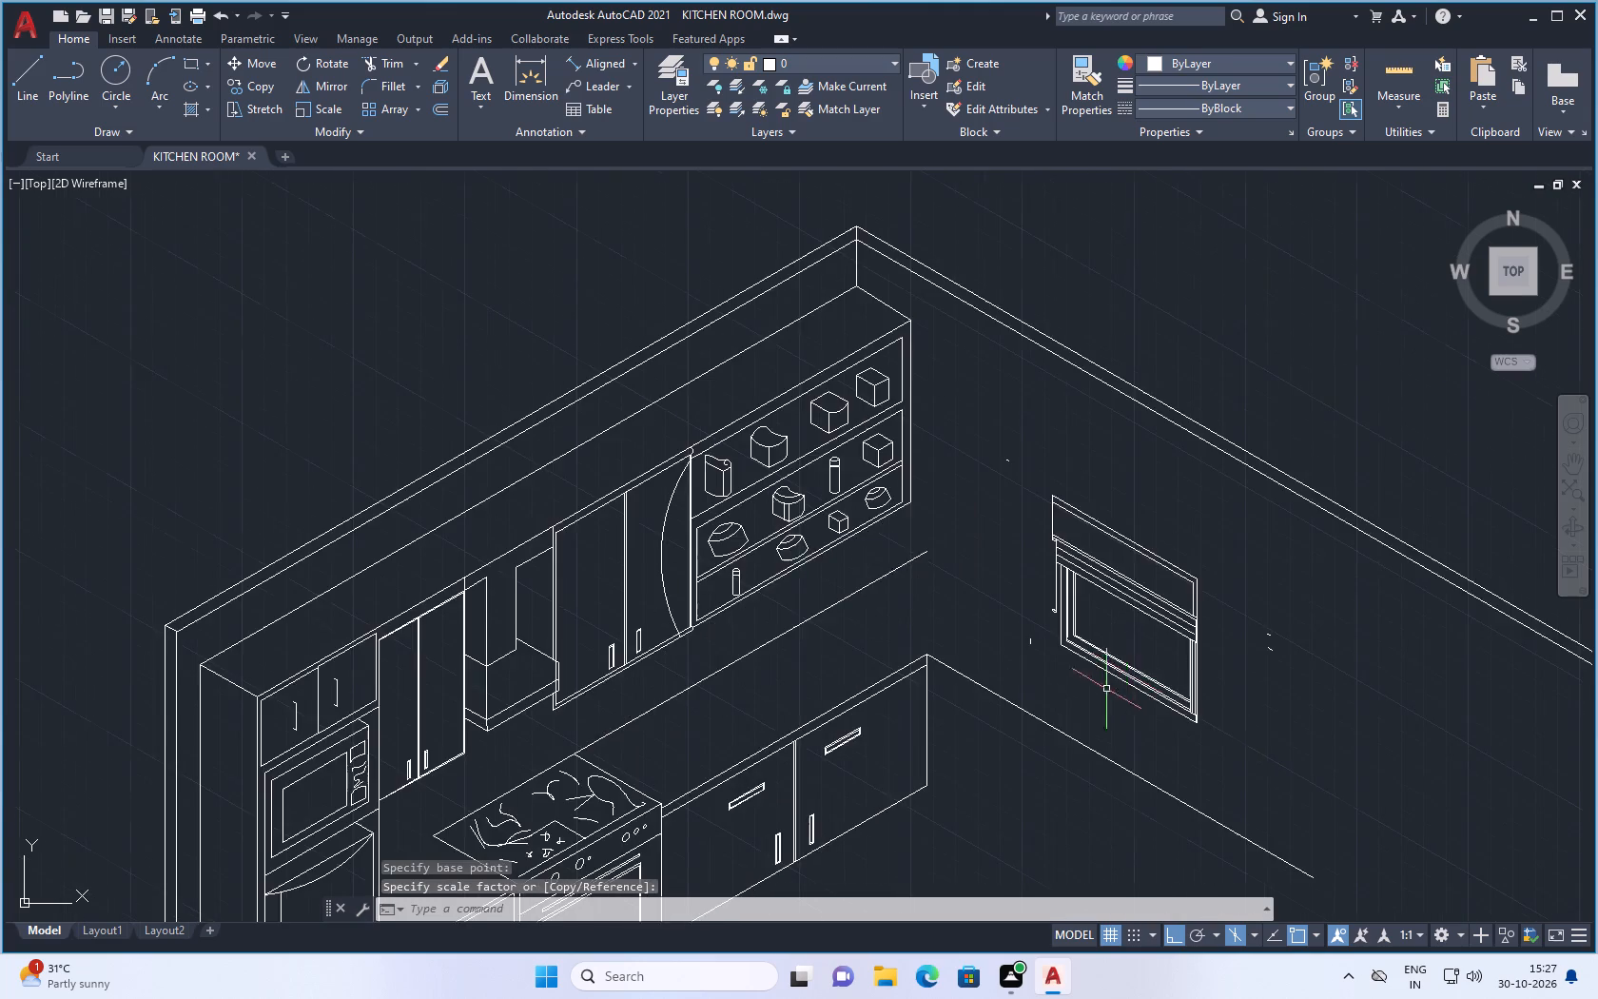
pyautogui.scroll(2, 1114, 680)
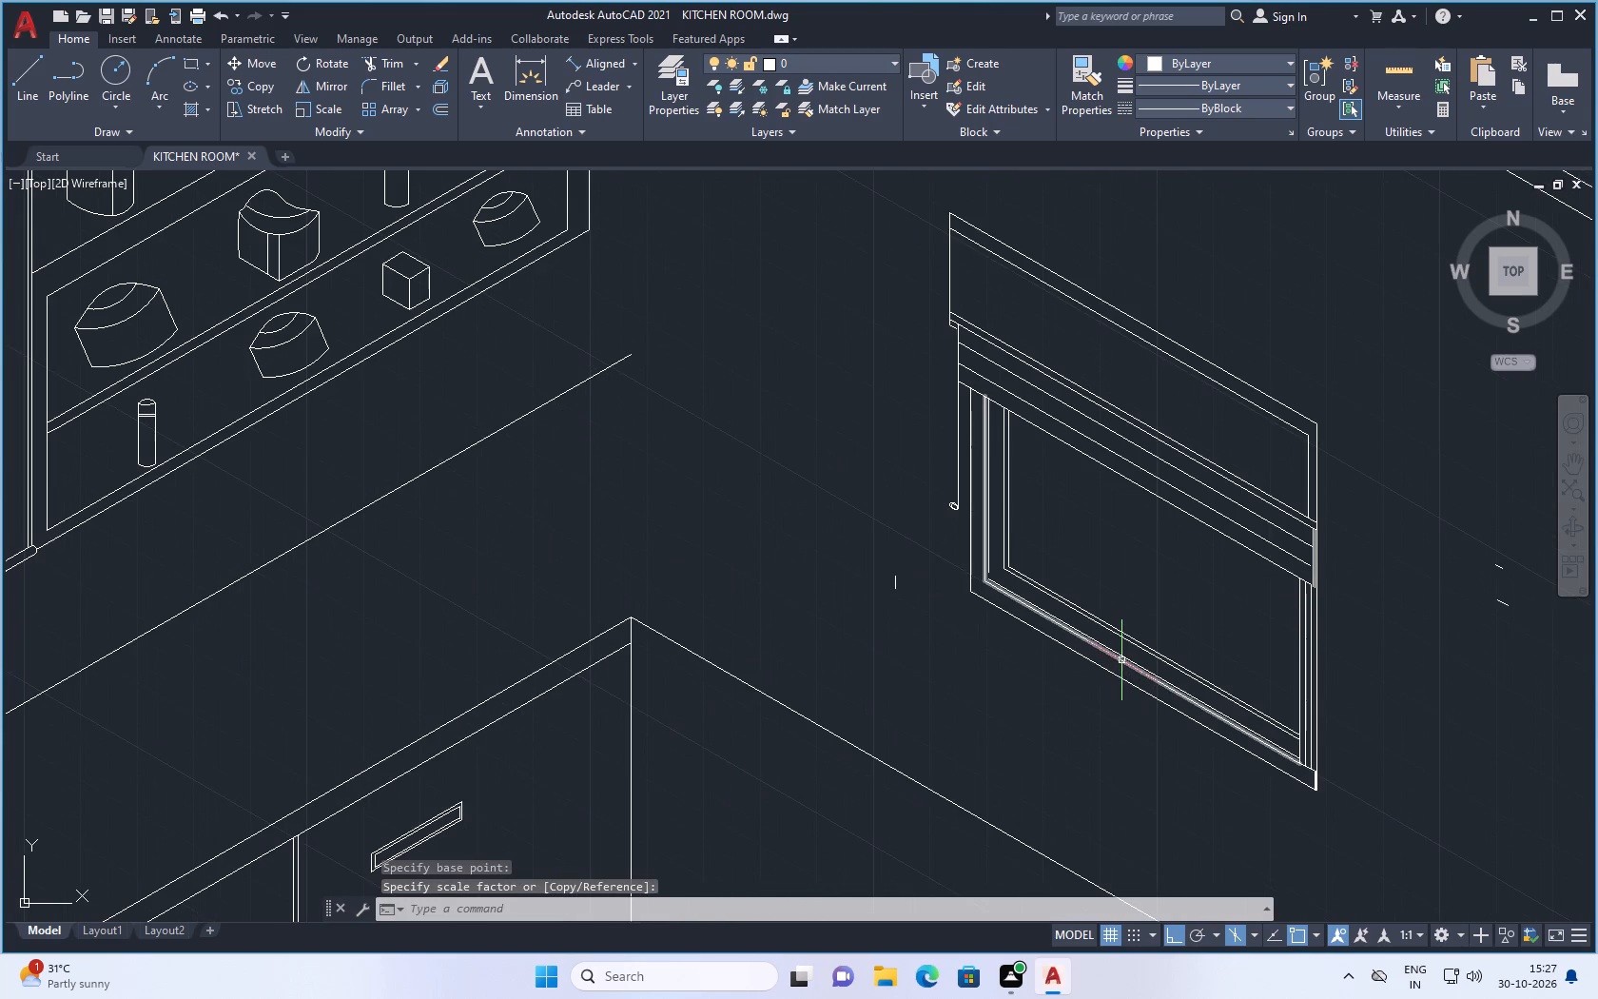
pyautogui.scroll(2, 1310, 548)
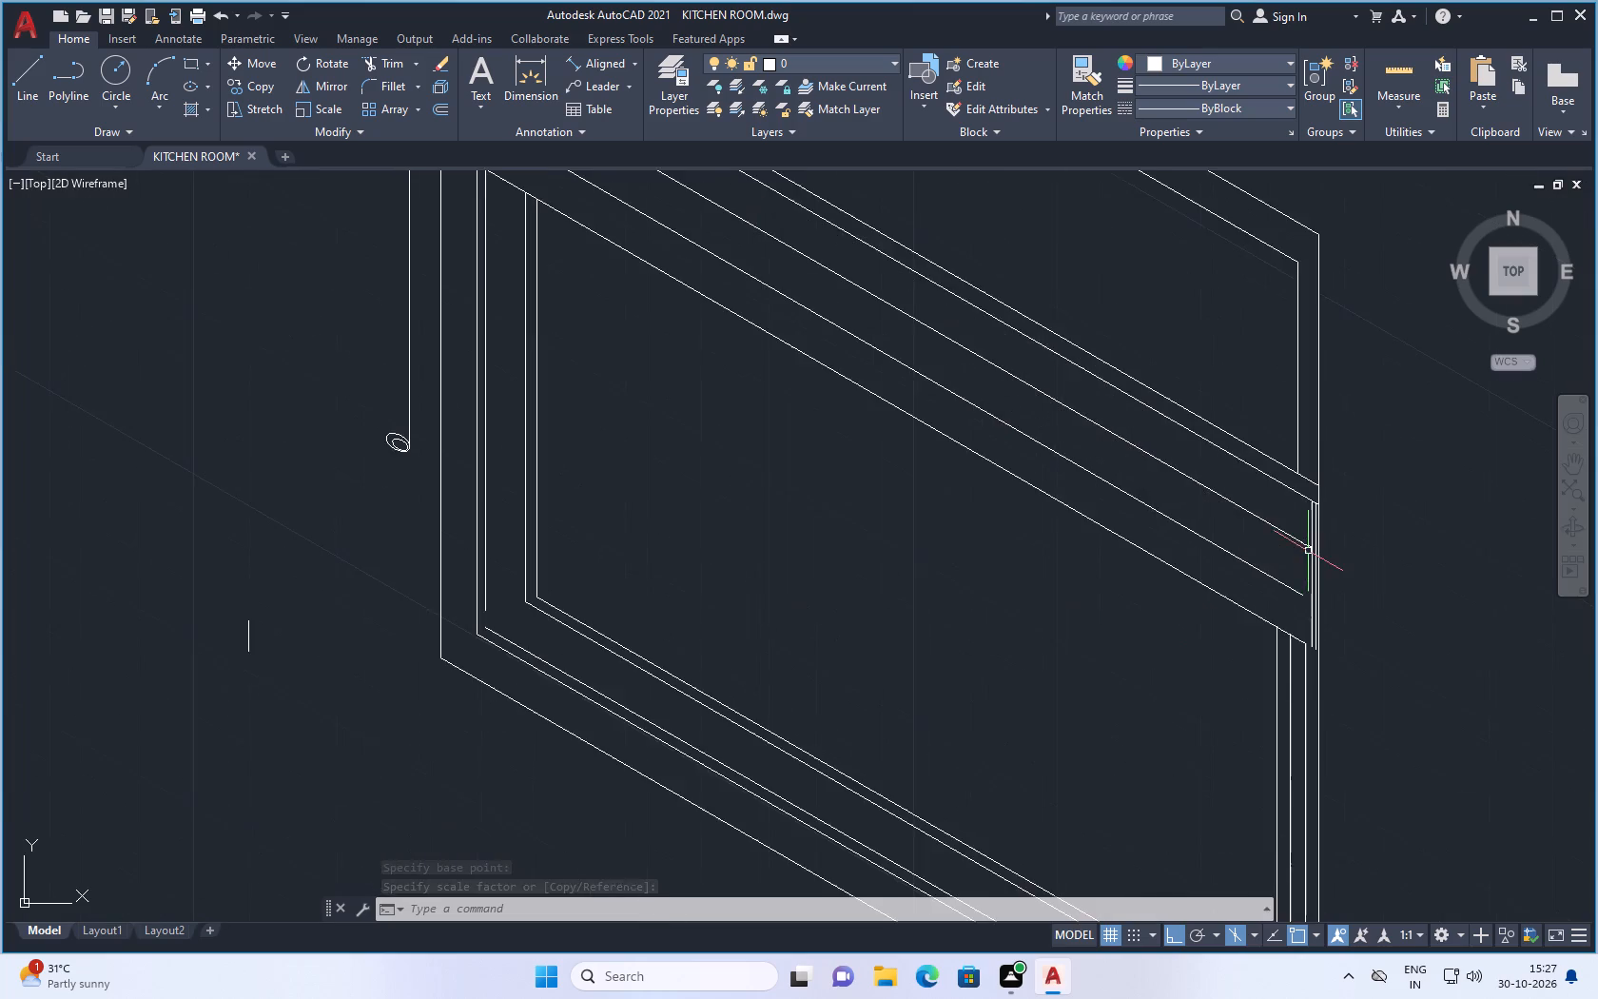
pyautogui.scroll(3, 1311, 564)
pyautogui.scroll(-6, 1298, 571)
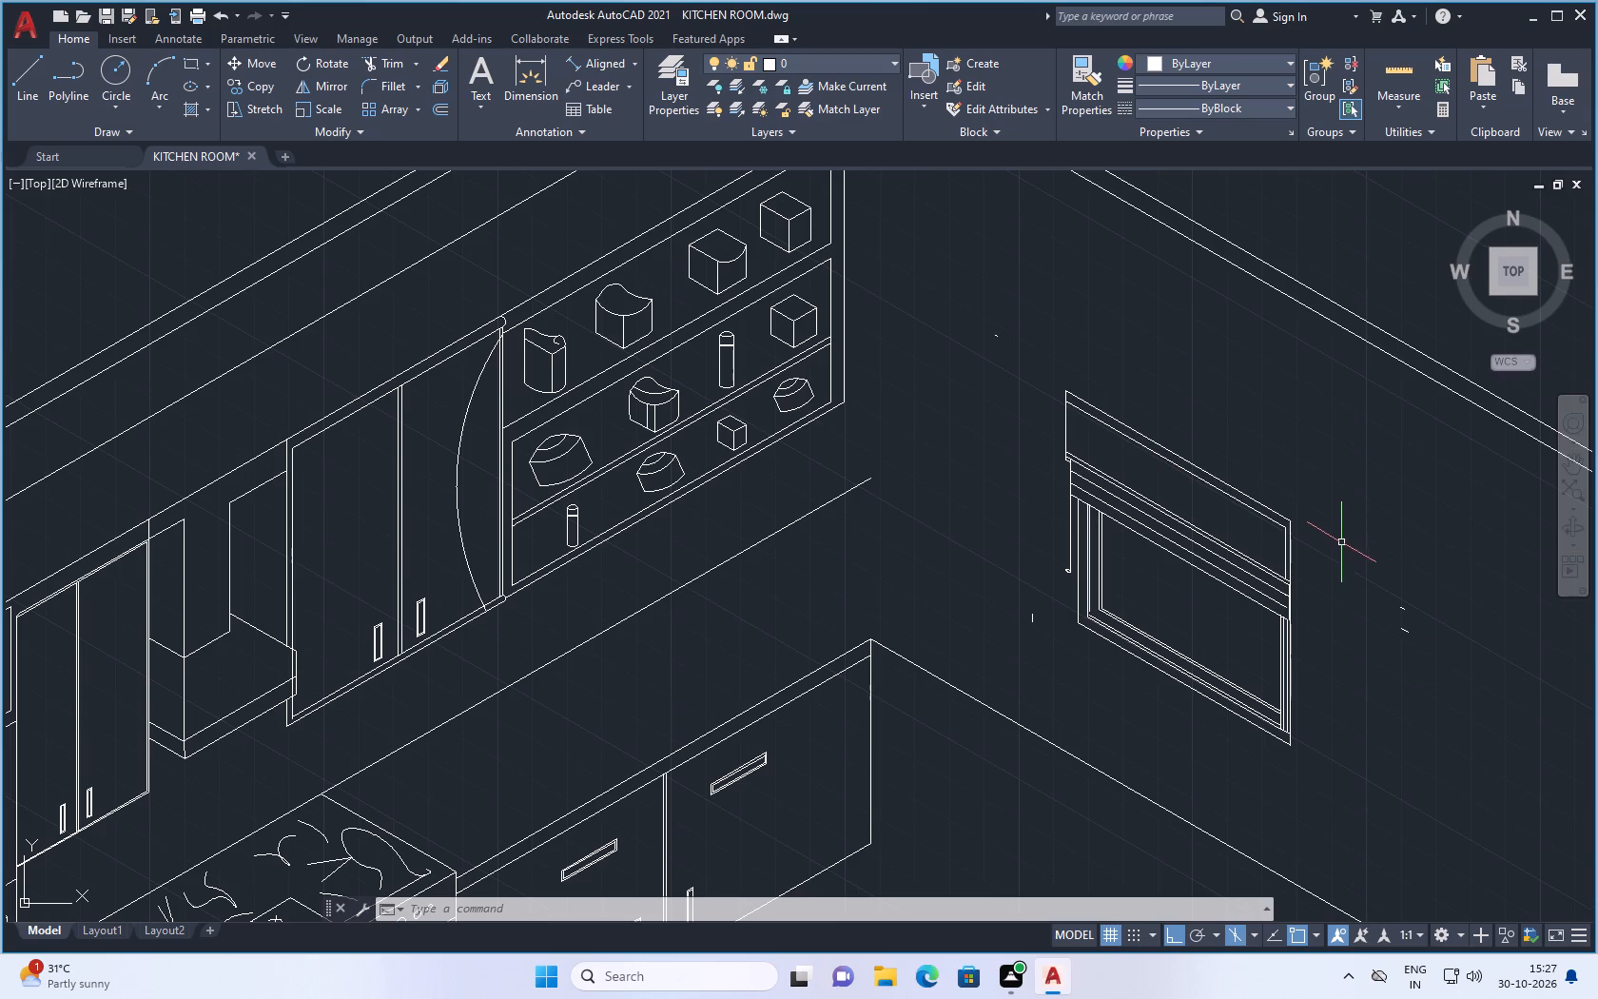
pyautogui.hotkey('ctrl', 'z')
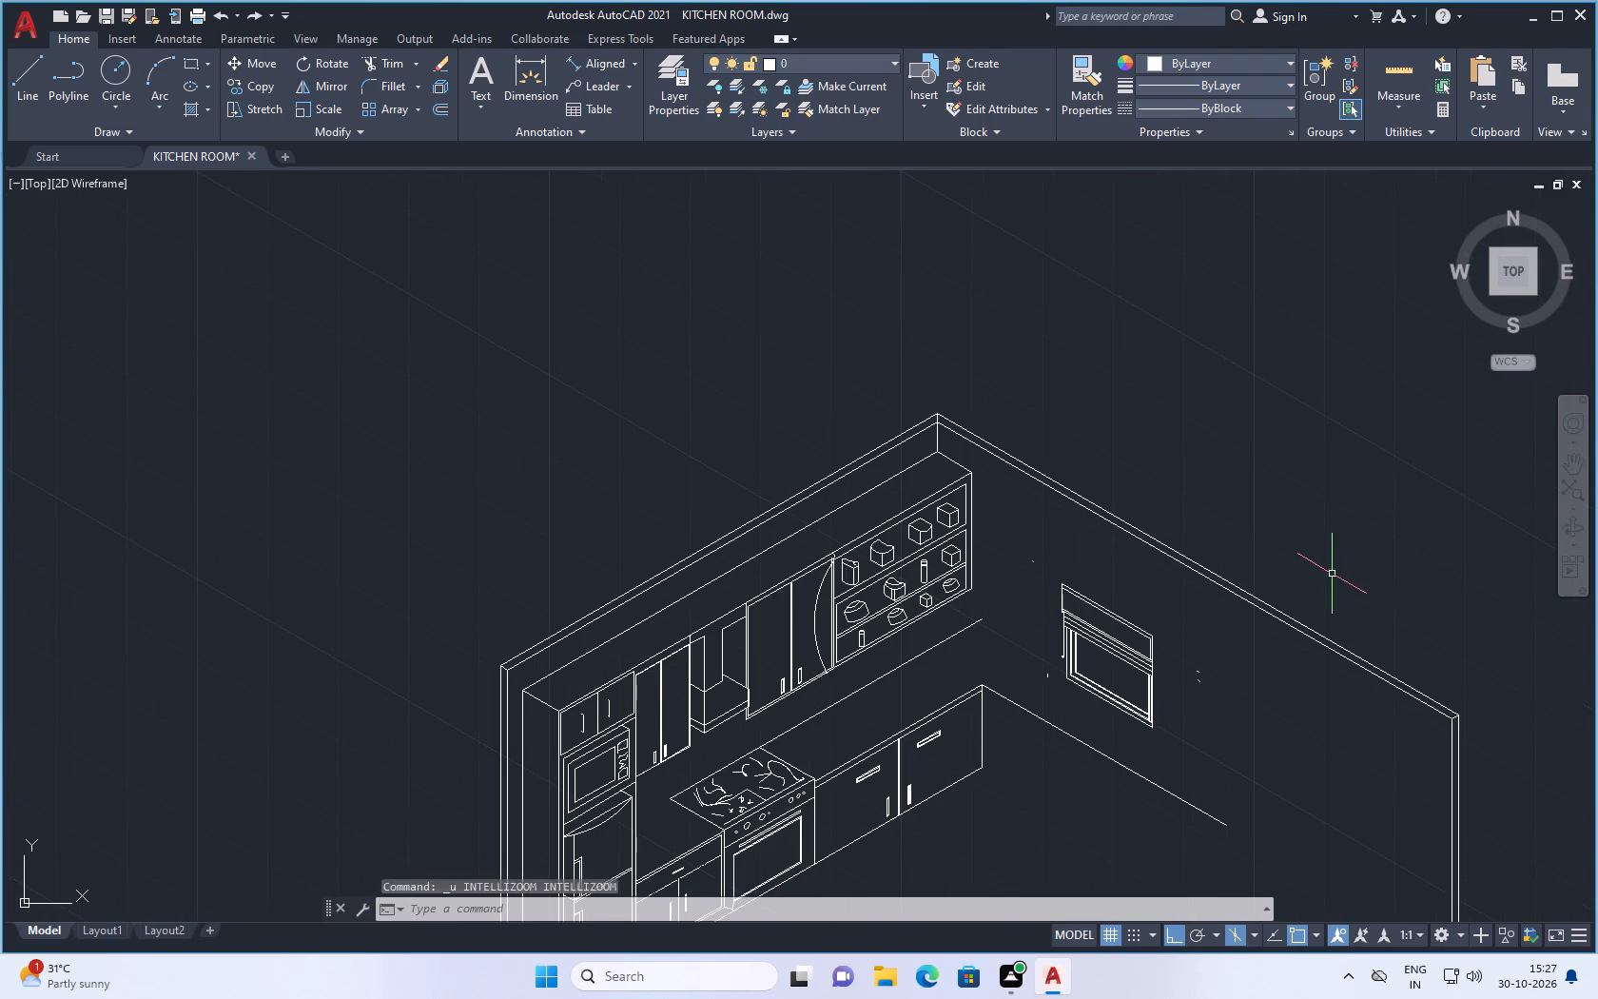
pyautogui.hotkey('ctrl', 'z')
# Select the lines of the window and its blind on the wall beside the open shelves.
pyautogui.scroll(2, 1164, 644)
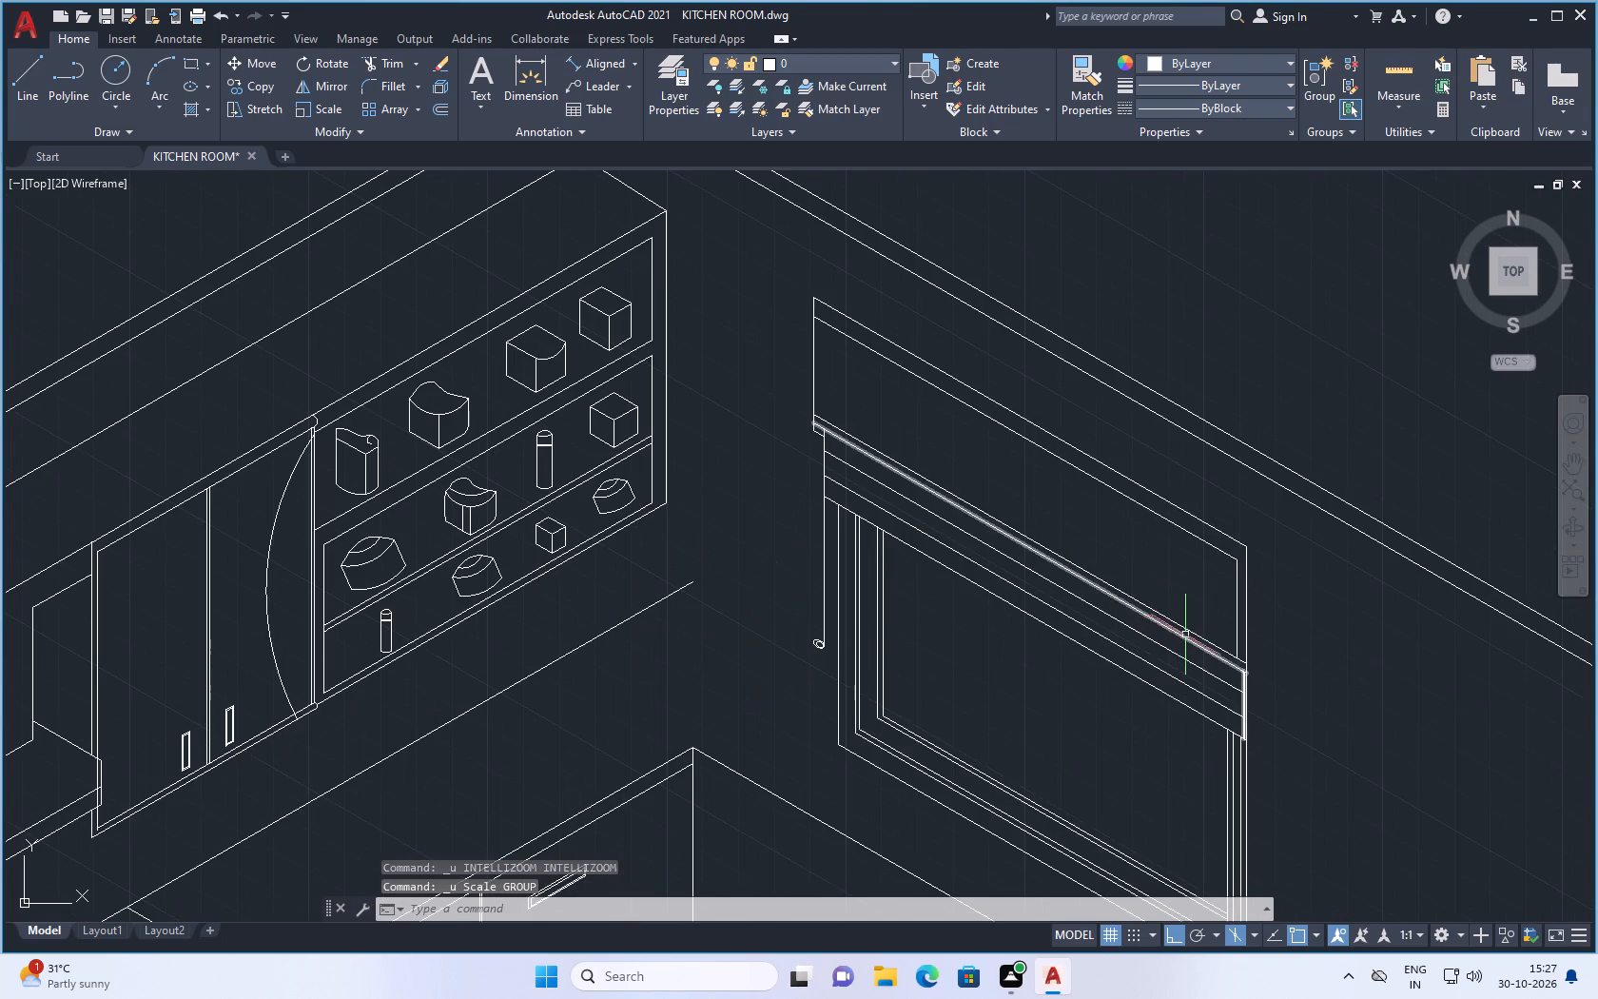
pyautogui.click(1271, 538)
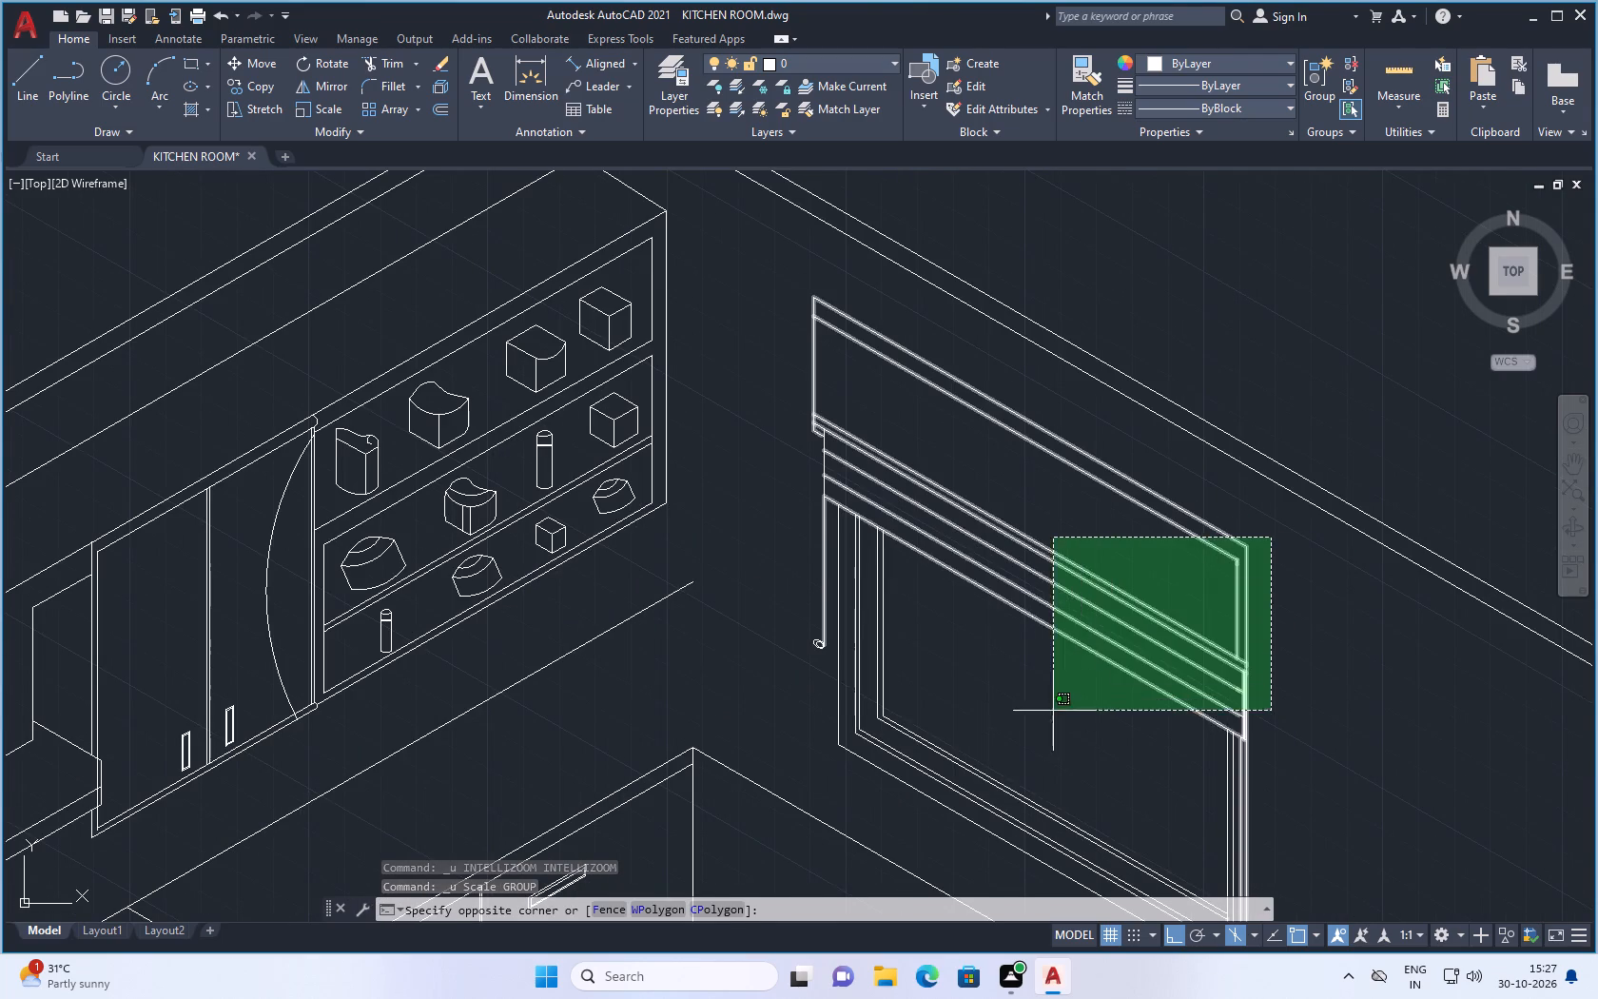
pyautogui.click(1004, 743)
pyautogui.scroll(-1, 1136, 685)
pyautogui.scroll(3, 914, 486)
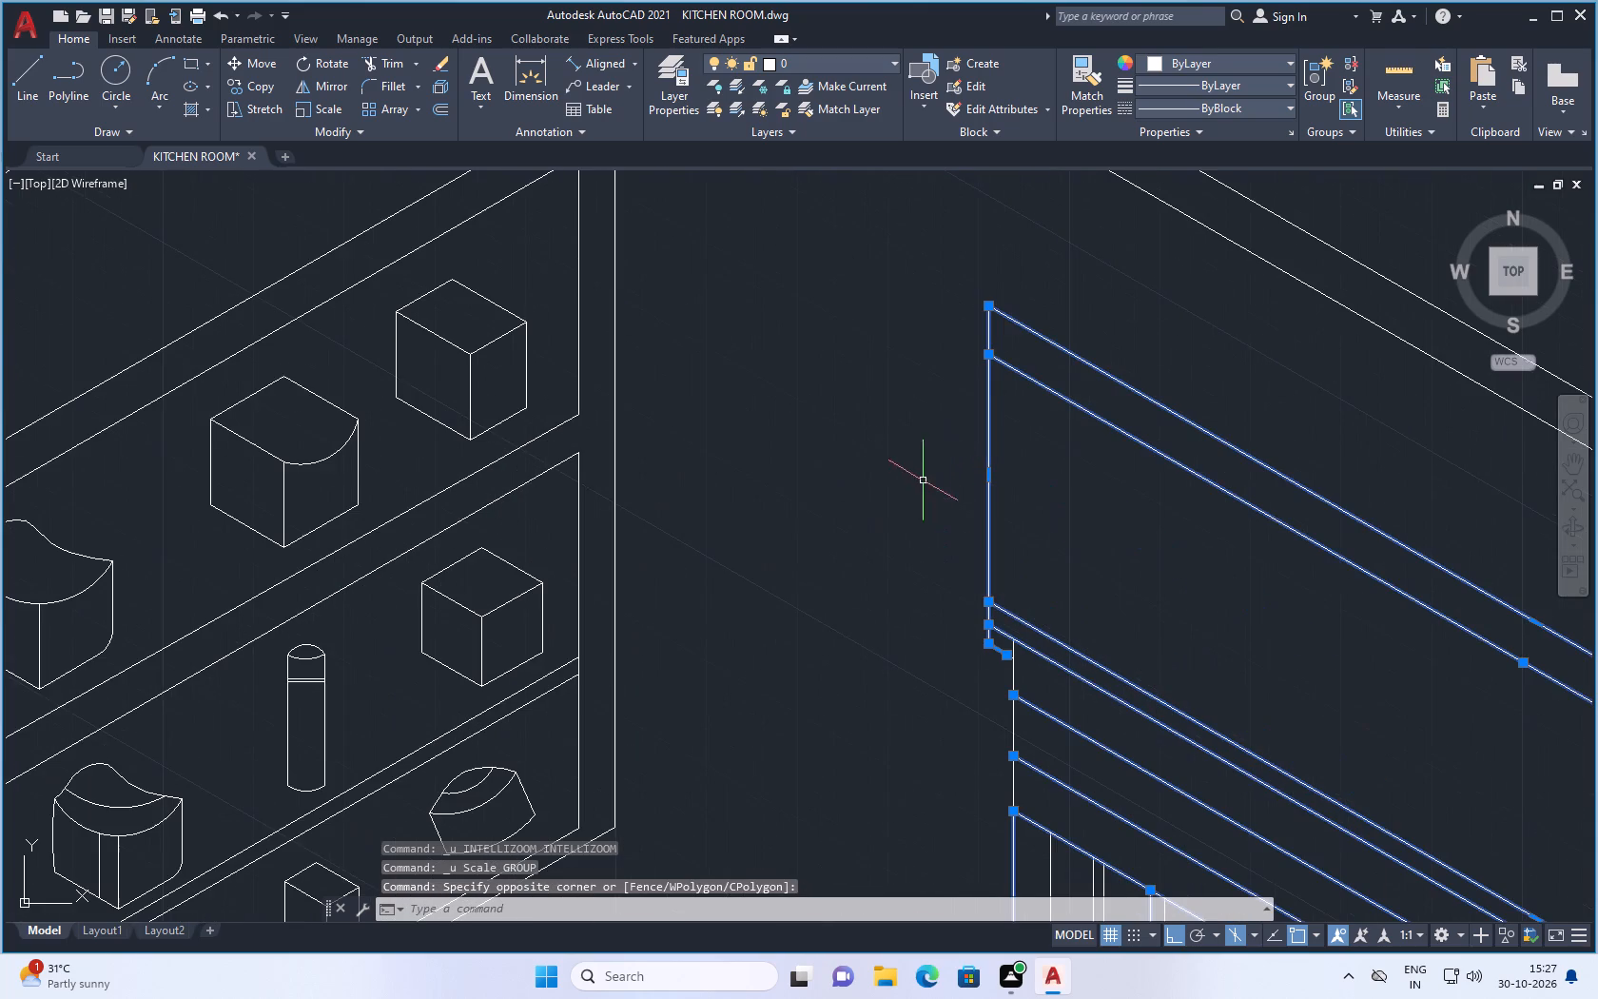
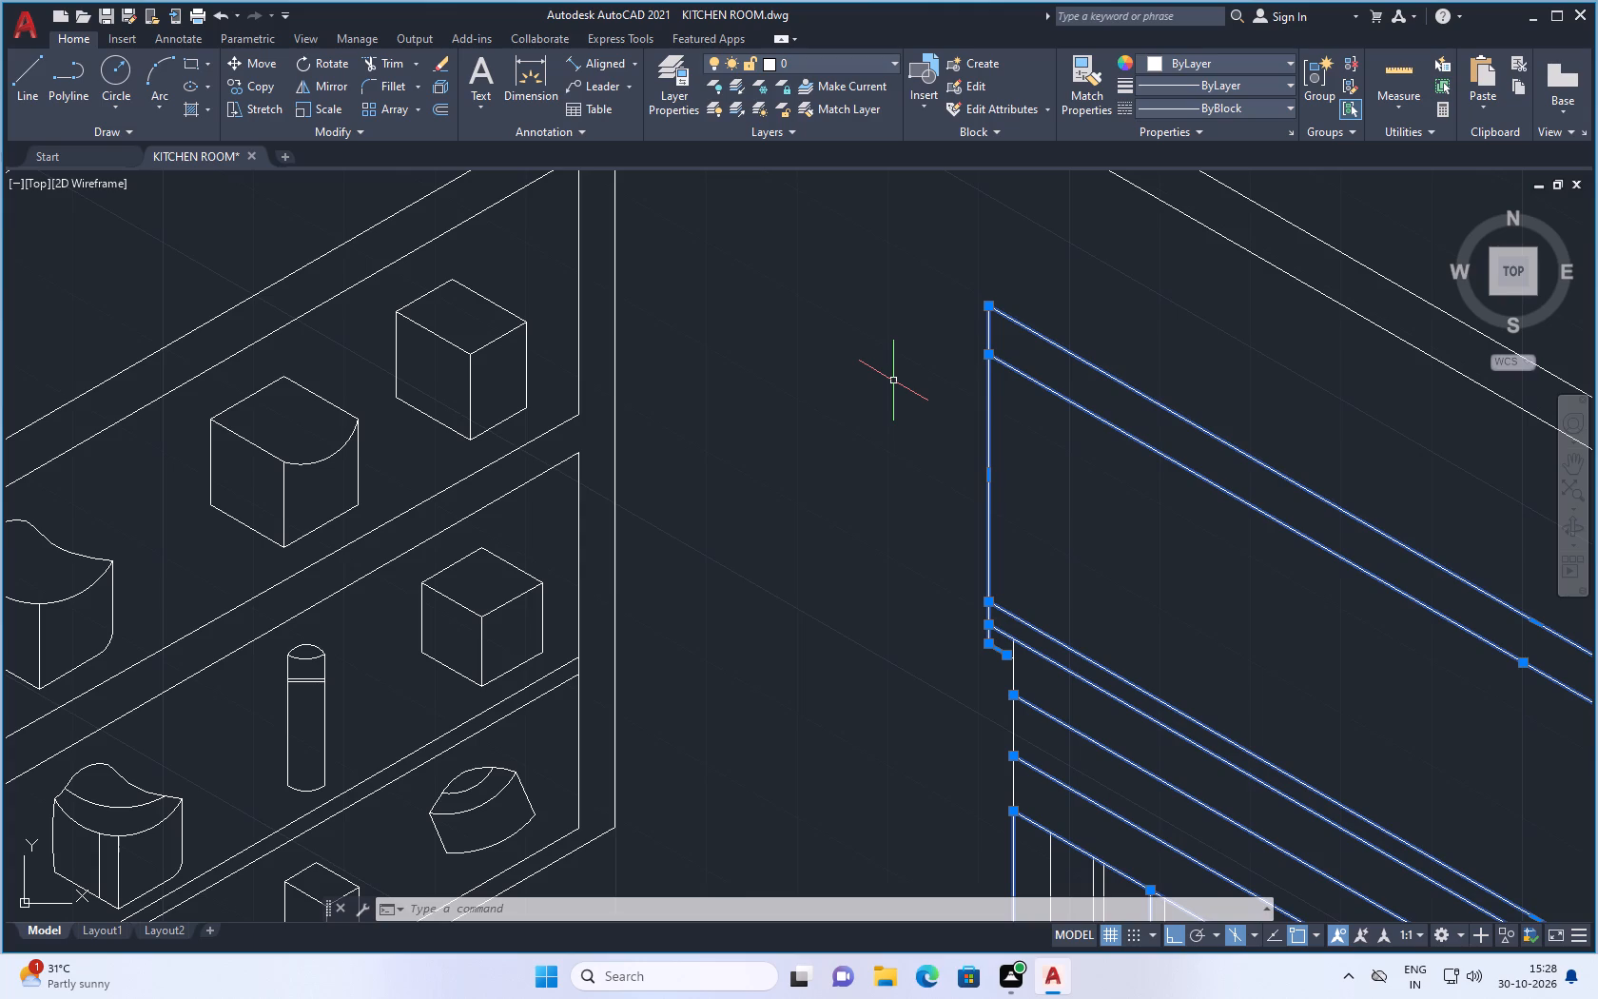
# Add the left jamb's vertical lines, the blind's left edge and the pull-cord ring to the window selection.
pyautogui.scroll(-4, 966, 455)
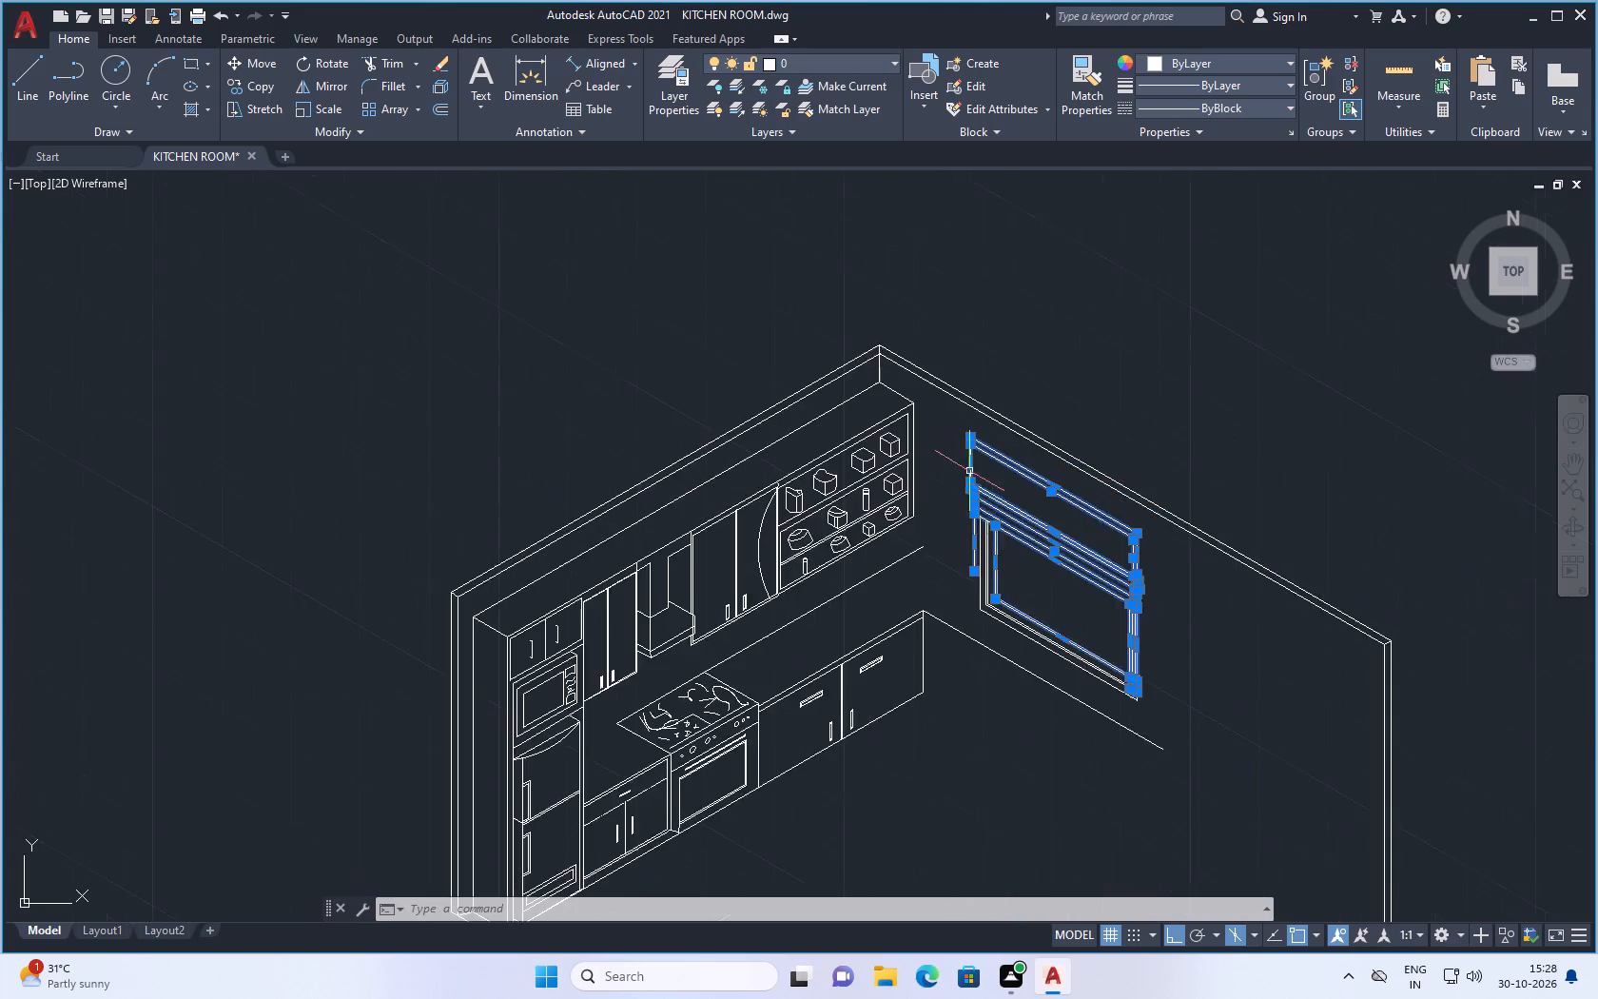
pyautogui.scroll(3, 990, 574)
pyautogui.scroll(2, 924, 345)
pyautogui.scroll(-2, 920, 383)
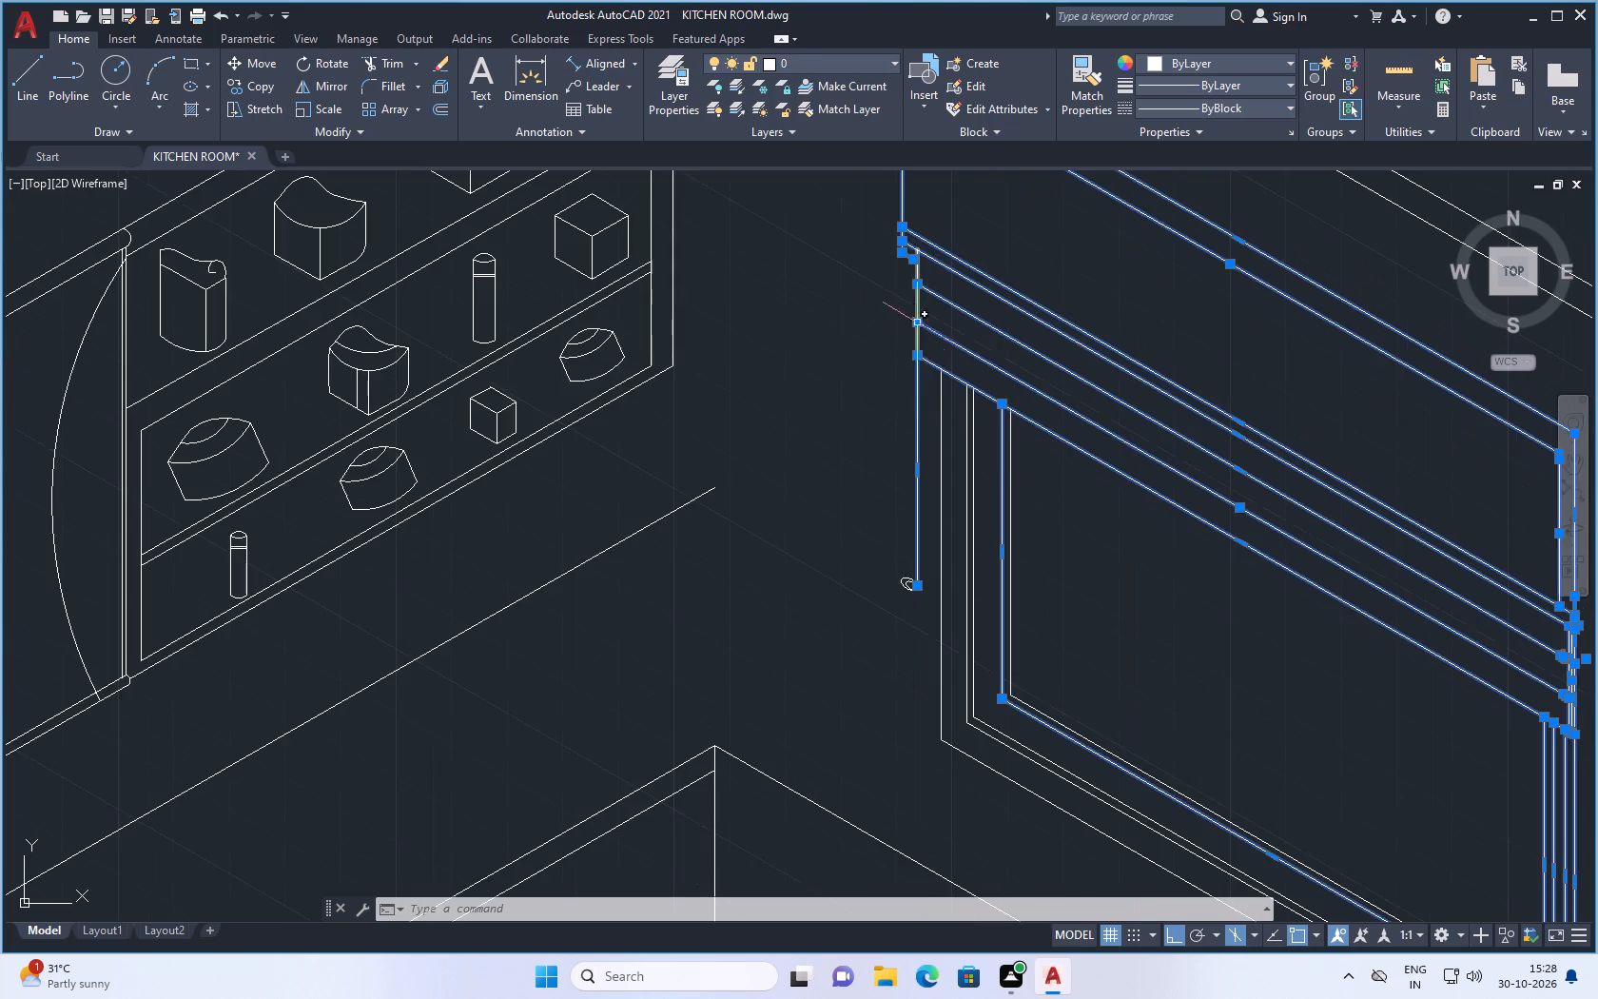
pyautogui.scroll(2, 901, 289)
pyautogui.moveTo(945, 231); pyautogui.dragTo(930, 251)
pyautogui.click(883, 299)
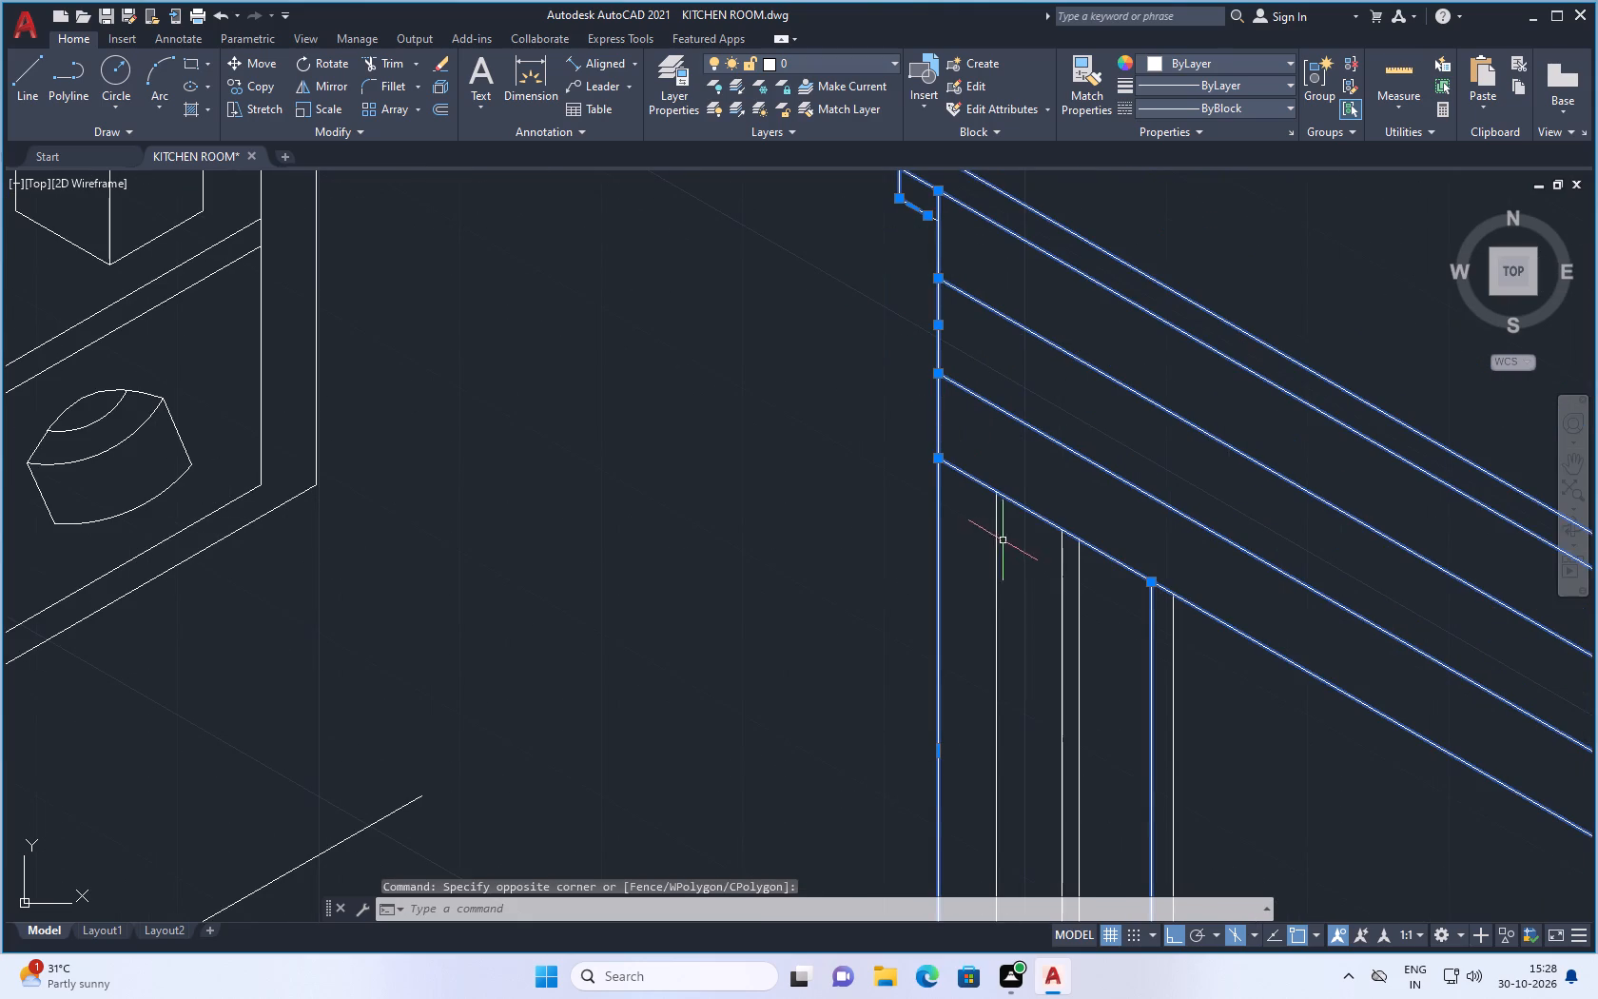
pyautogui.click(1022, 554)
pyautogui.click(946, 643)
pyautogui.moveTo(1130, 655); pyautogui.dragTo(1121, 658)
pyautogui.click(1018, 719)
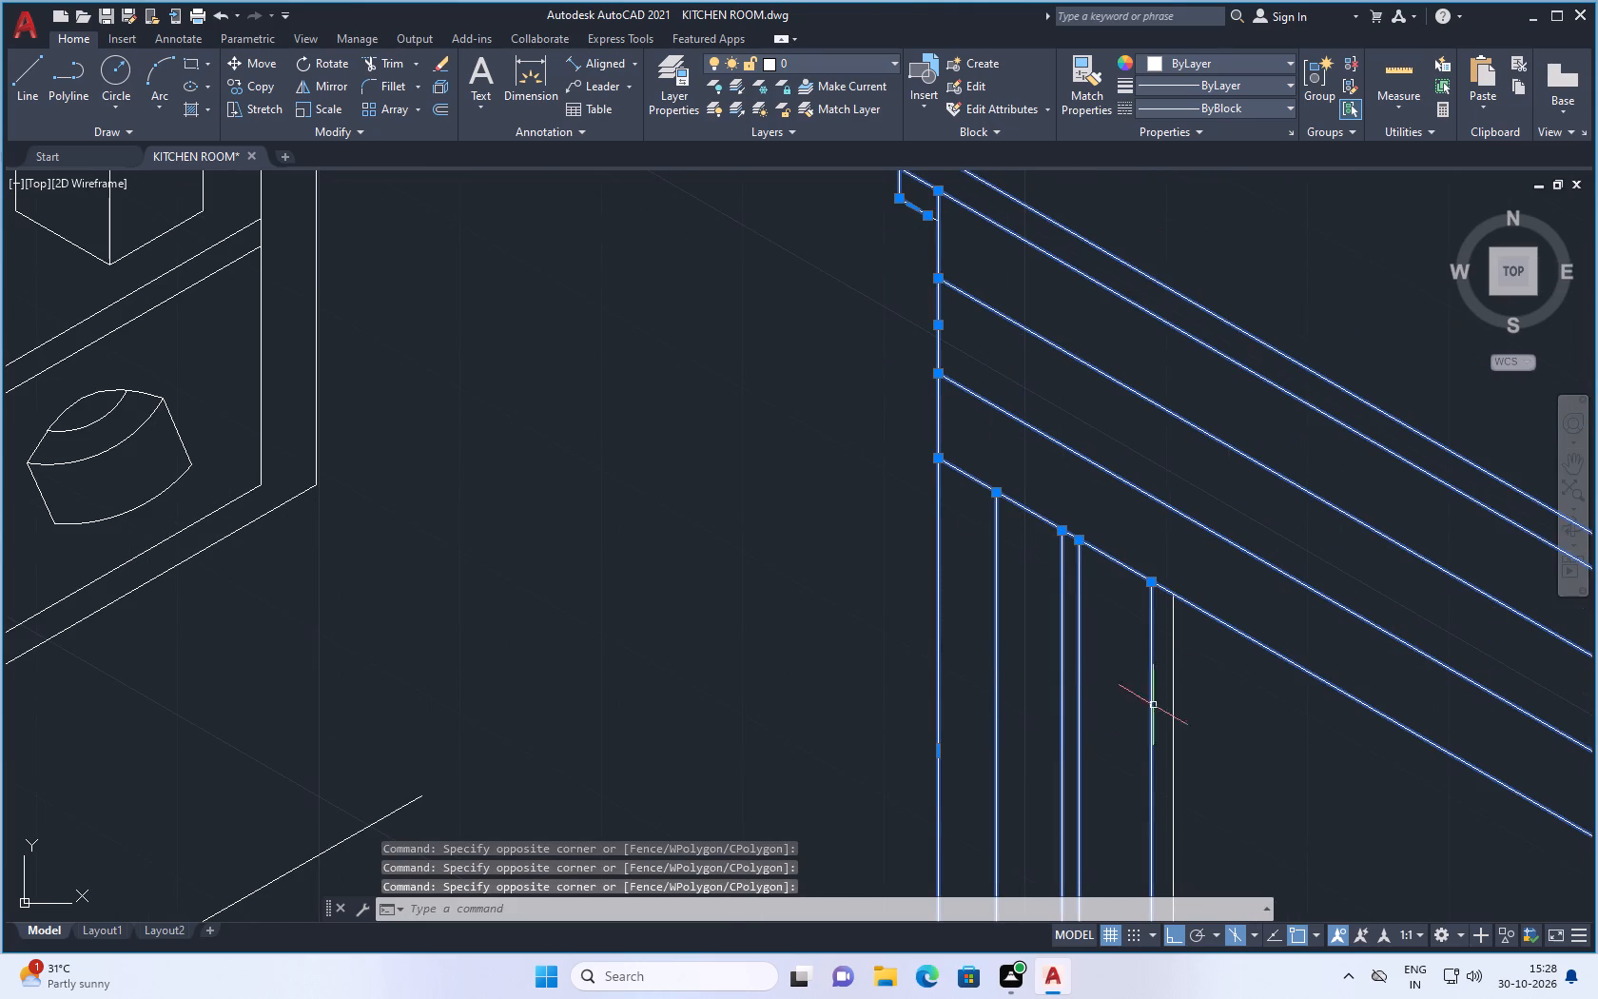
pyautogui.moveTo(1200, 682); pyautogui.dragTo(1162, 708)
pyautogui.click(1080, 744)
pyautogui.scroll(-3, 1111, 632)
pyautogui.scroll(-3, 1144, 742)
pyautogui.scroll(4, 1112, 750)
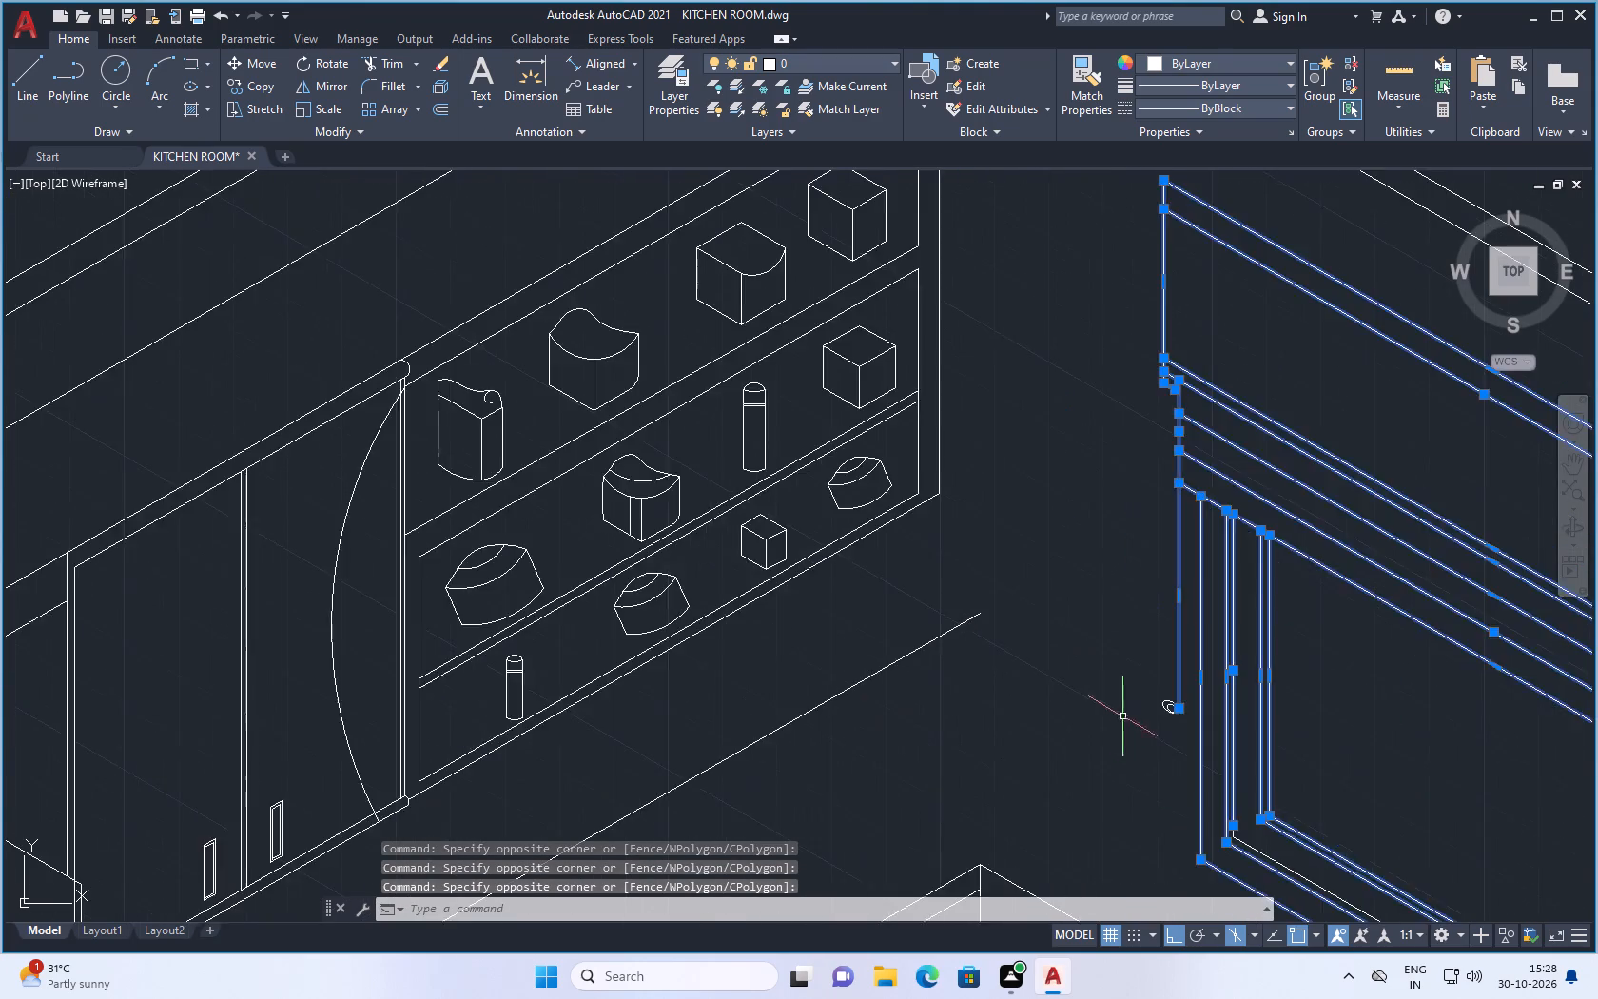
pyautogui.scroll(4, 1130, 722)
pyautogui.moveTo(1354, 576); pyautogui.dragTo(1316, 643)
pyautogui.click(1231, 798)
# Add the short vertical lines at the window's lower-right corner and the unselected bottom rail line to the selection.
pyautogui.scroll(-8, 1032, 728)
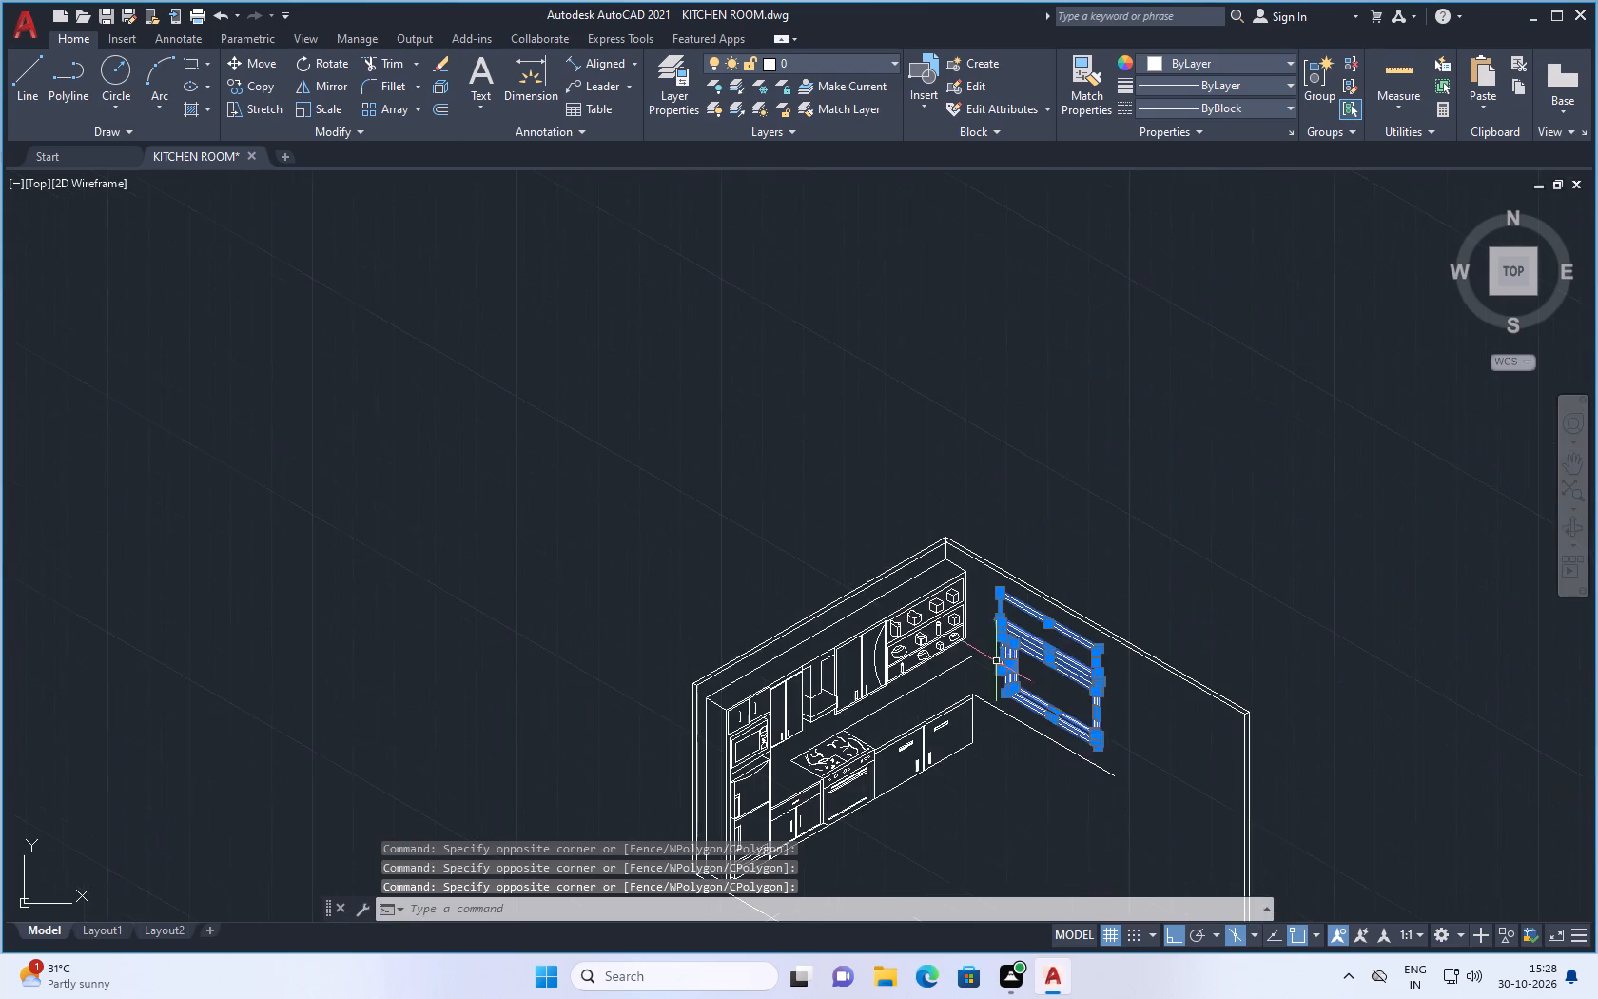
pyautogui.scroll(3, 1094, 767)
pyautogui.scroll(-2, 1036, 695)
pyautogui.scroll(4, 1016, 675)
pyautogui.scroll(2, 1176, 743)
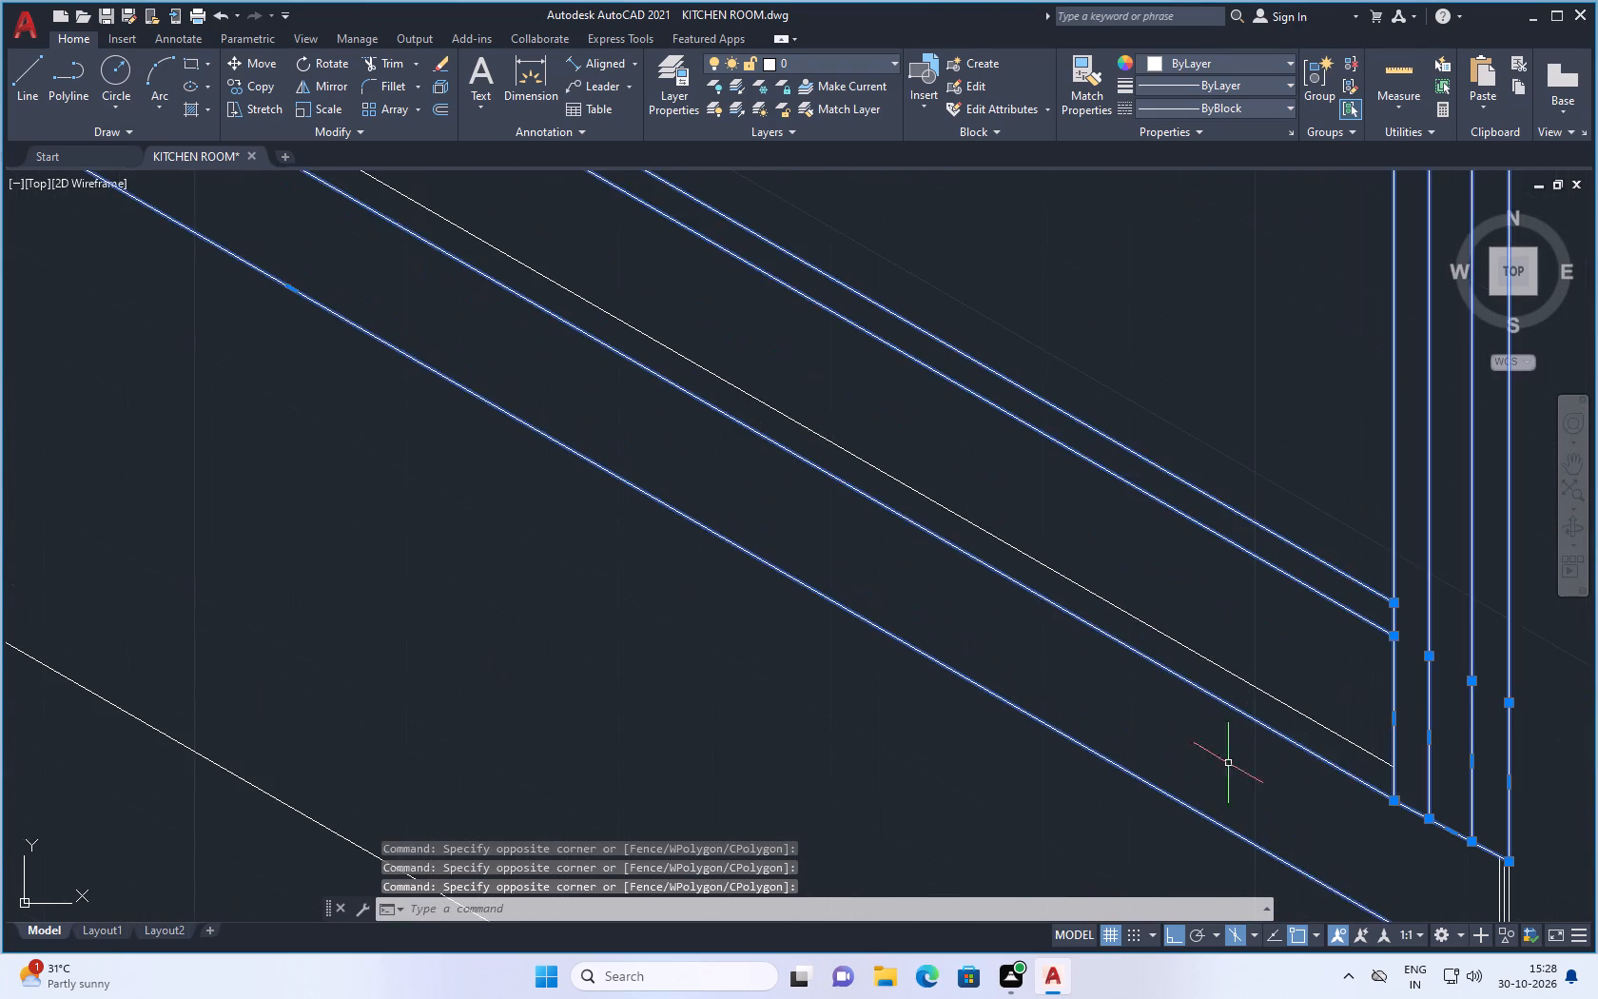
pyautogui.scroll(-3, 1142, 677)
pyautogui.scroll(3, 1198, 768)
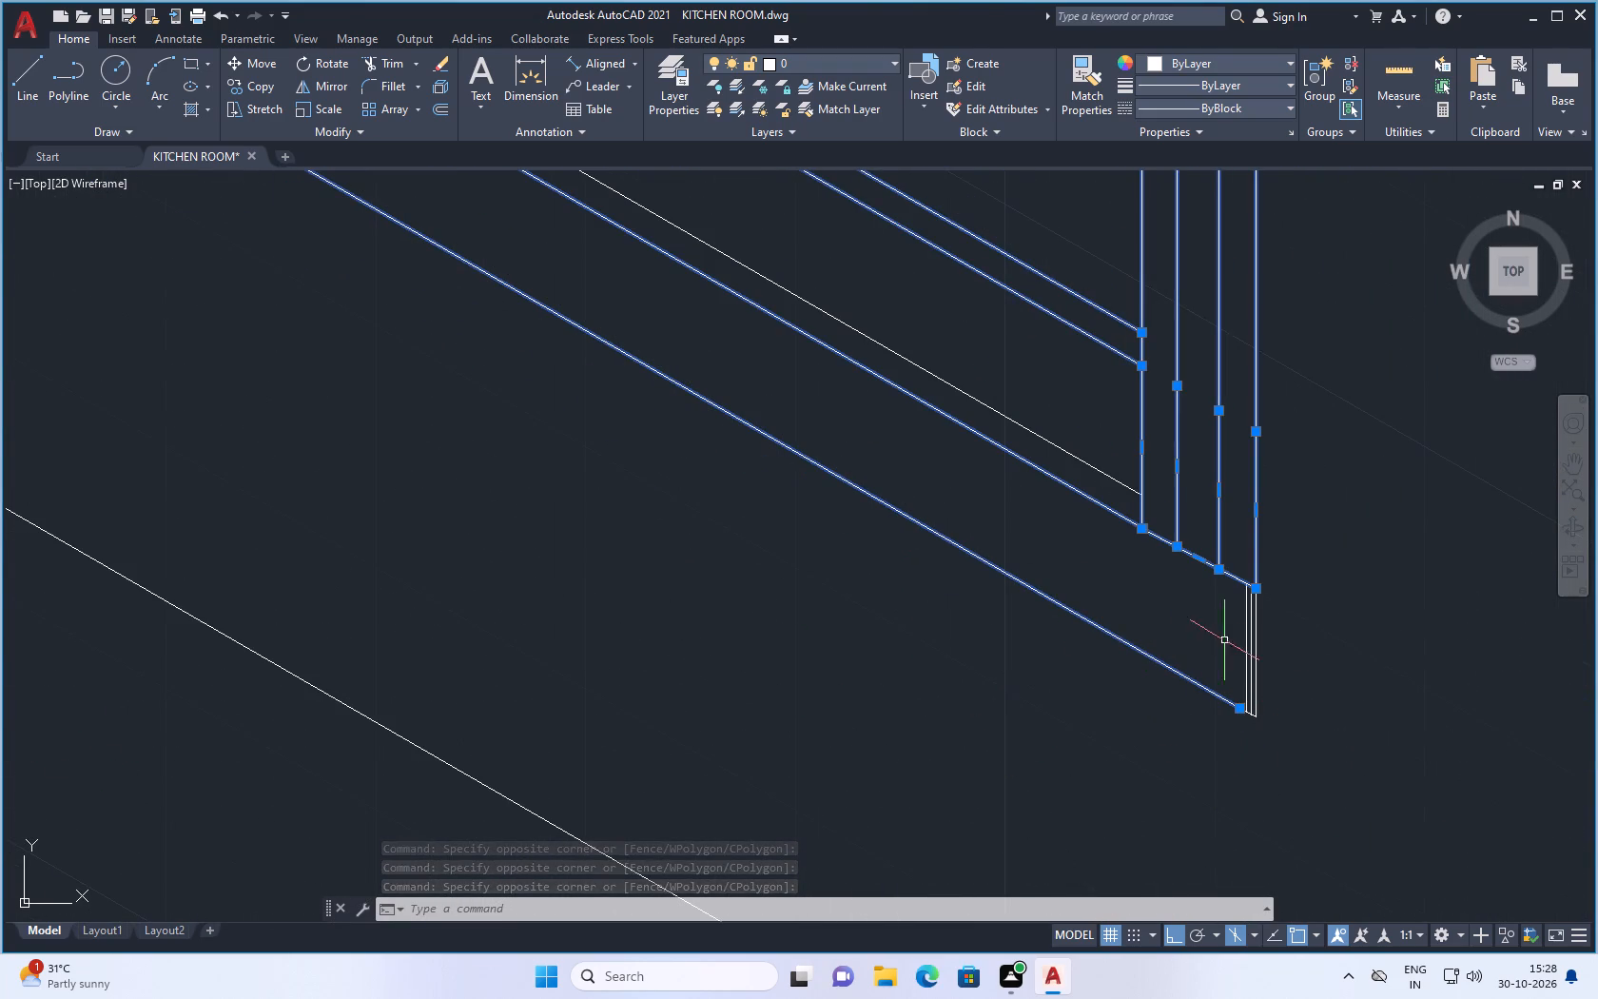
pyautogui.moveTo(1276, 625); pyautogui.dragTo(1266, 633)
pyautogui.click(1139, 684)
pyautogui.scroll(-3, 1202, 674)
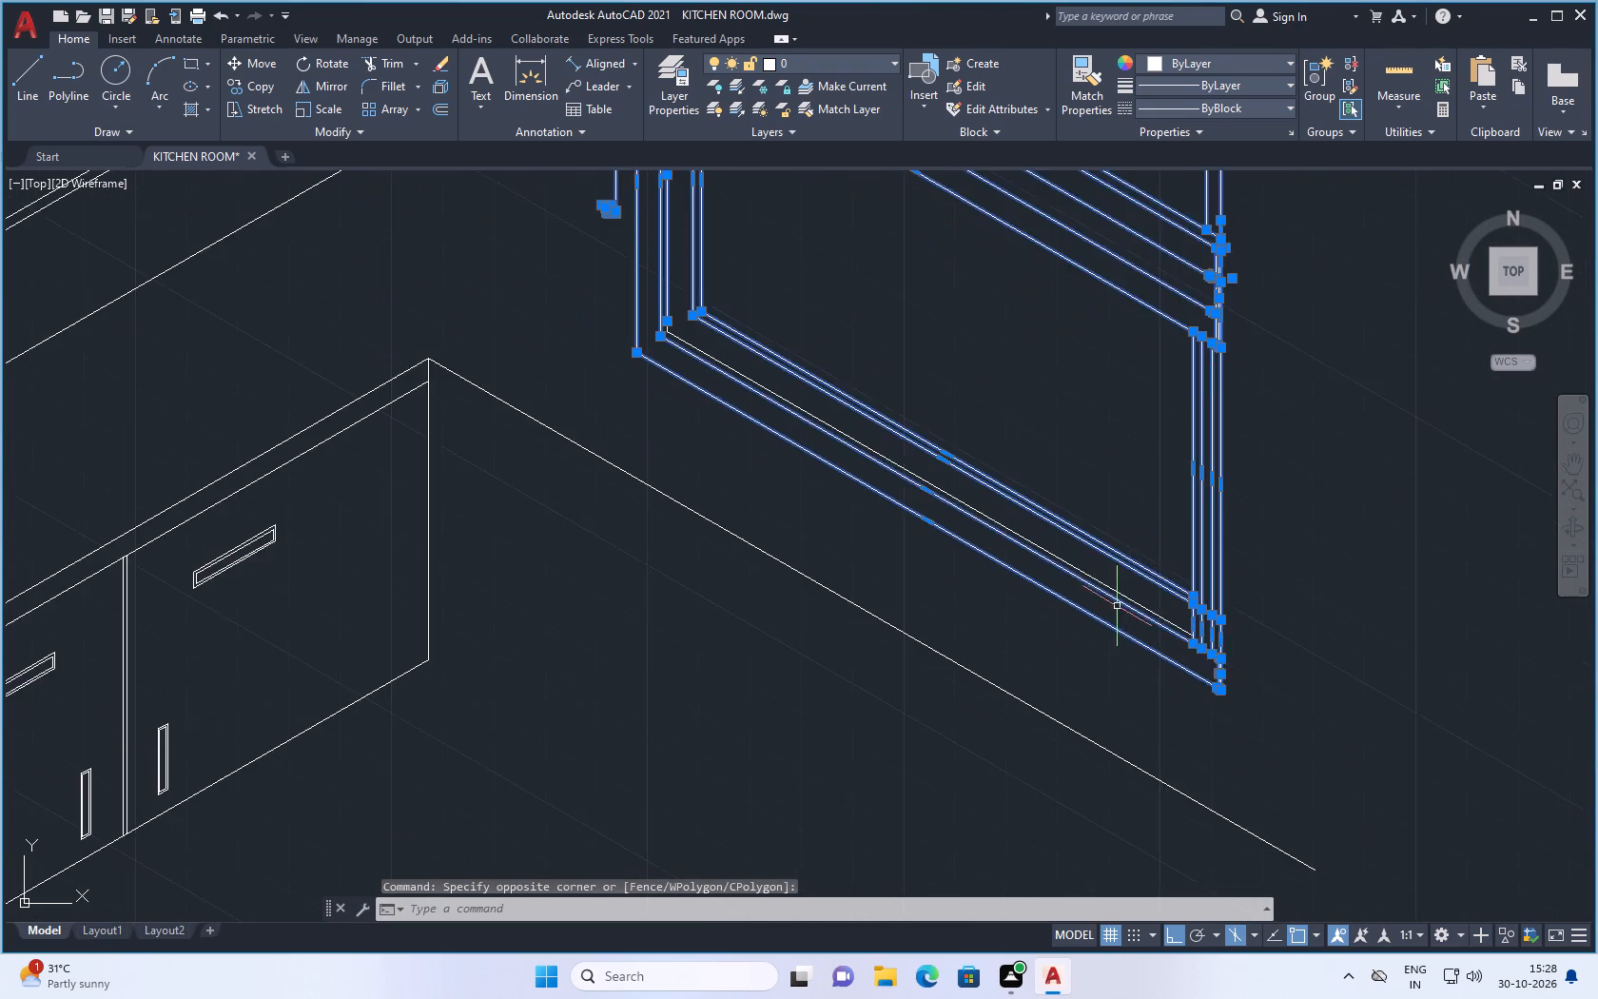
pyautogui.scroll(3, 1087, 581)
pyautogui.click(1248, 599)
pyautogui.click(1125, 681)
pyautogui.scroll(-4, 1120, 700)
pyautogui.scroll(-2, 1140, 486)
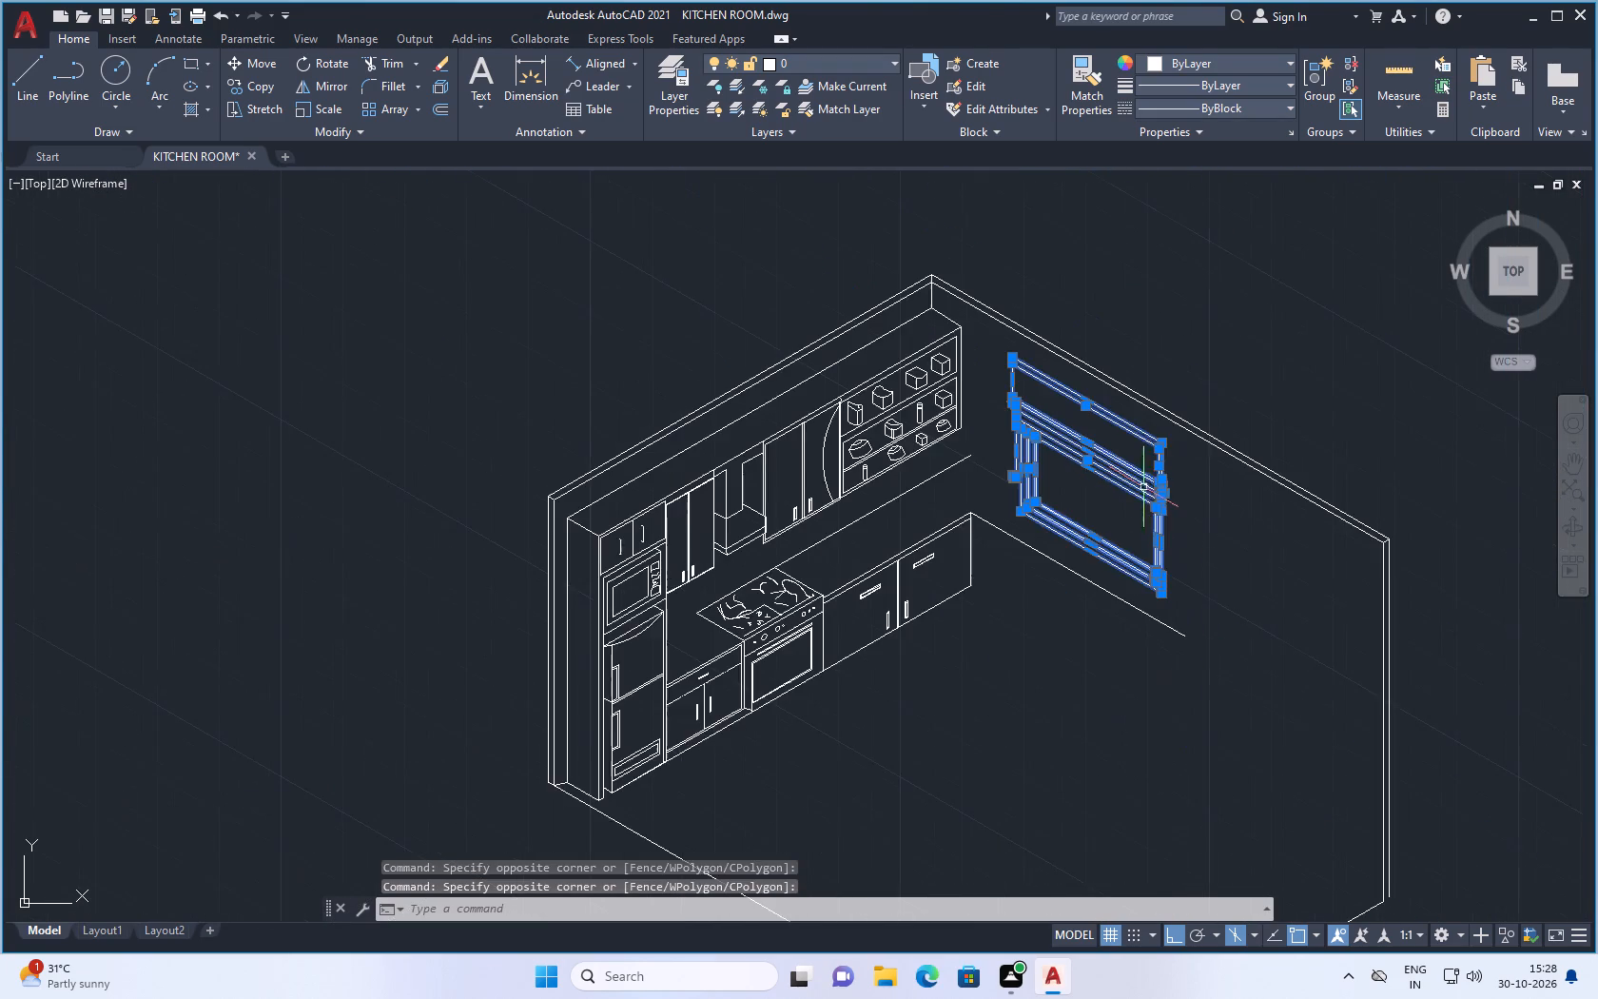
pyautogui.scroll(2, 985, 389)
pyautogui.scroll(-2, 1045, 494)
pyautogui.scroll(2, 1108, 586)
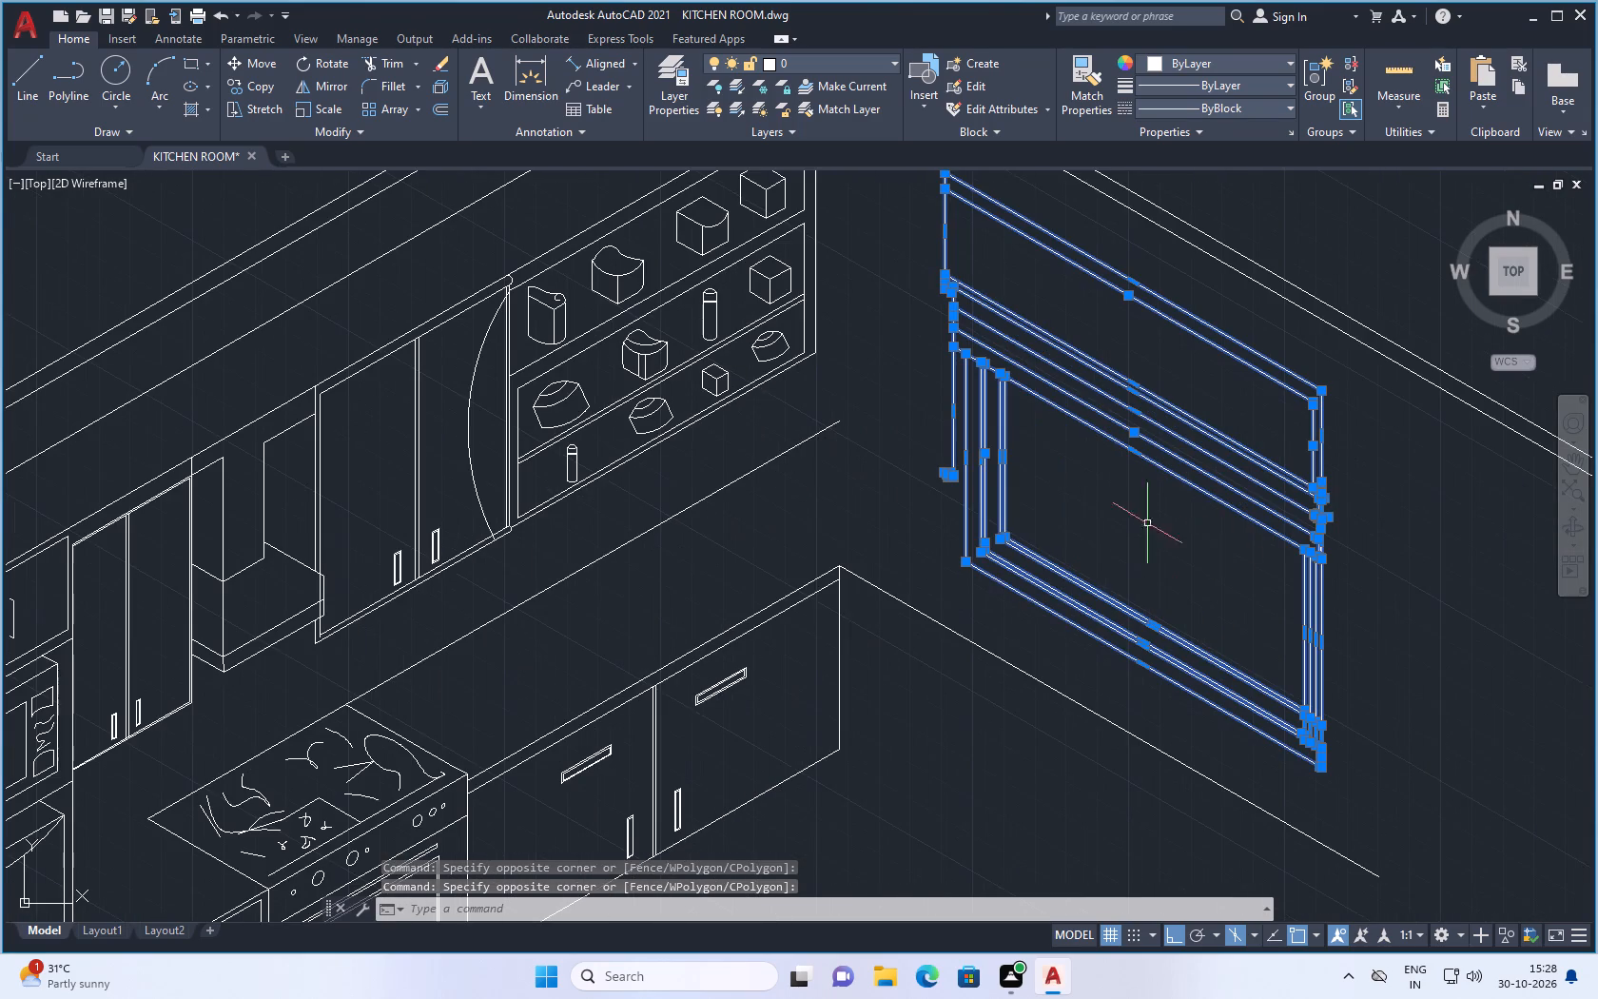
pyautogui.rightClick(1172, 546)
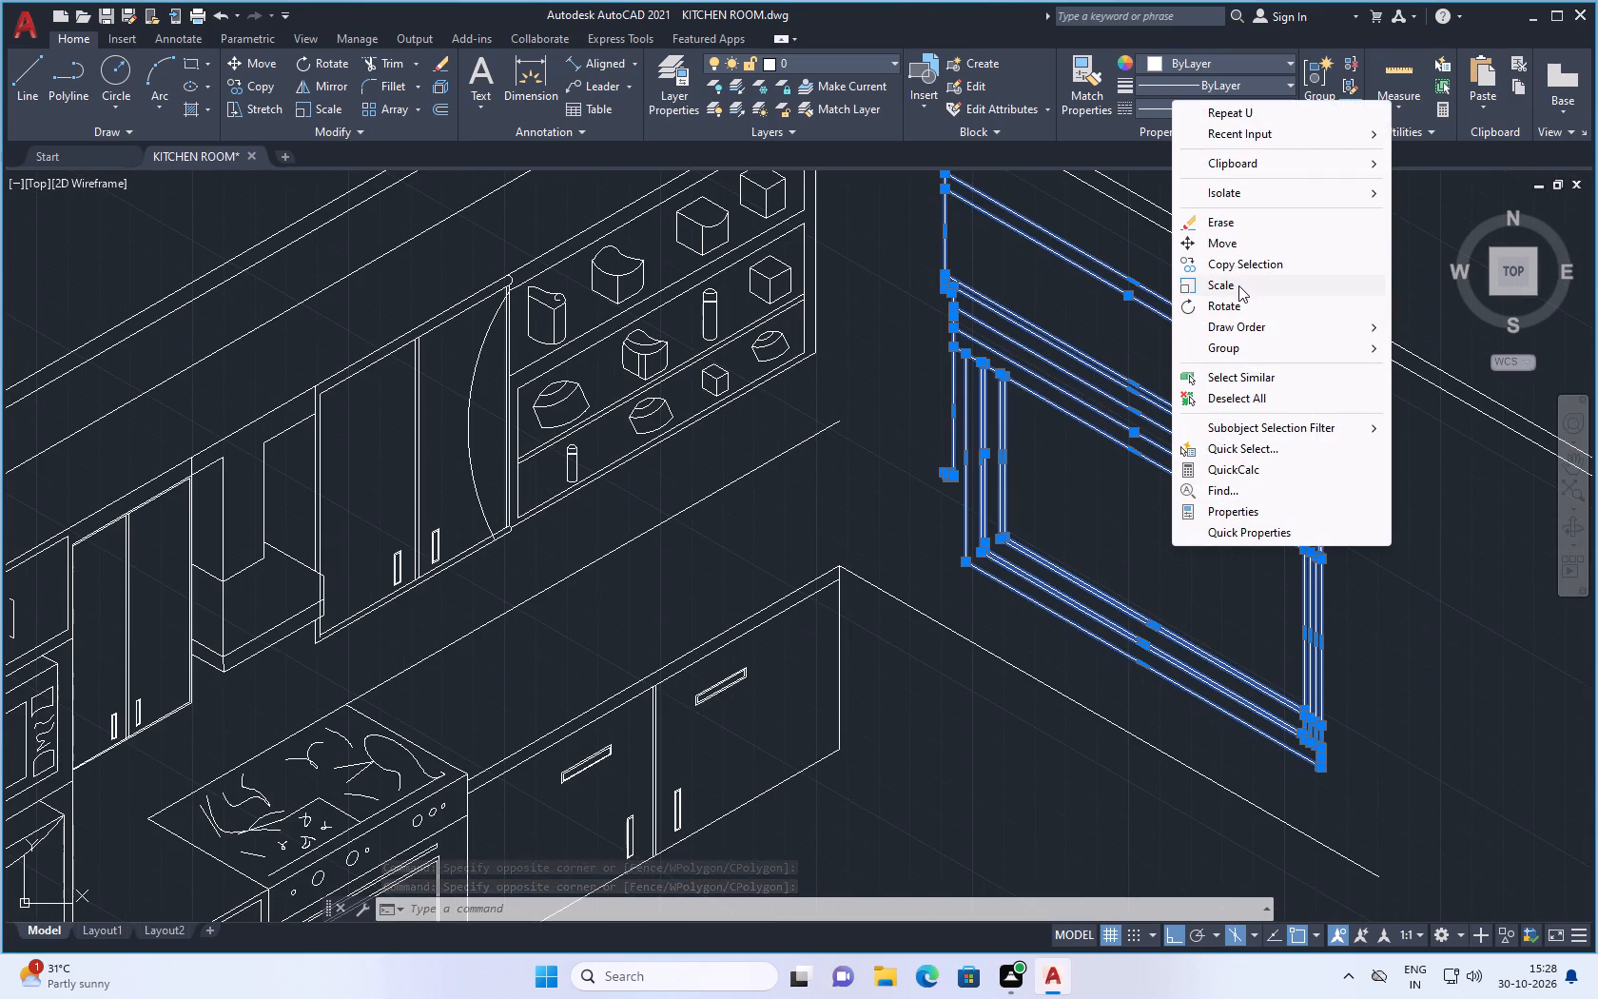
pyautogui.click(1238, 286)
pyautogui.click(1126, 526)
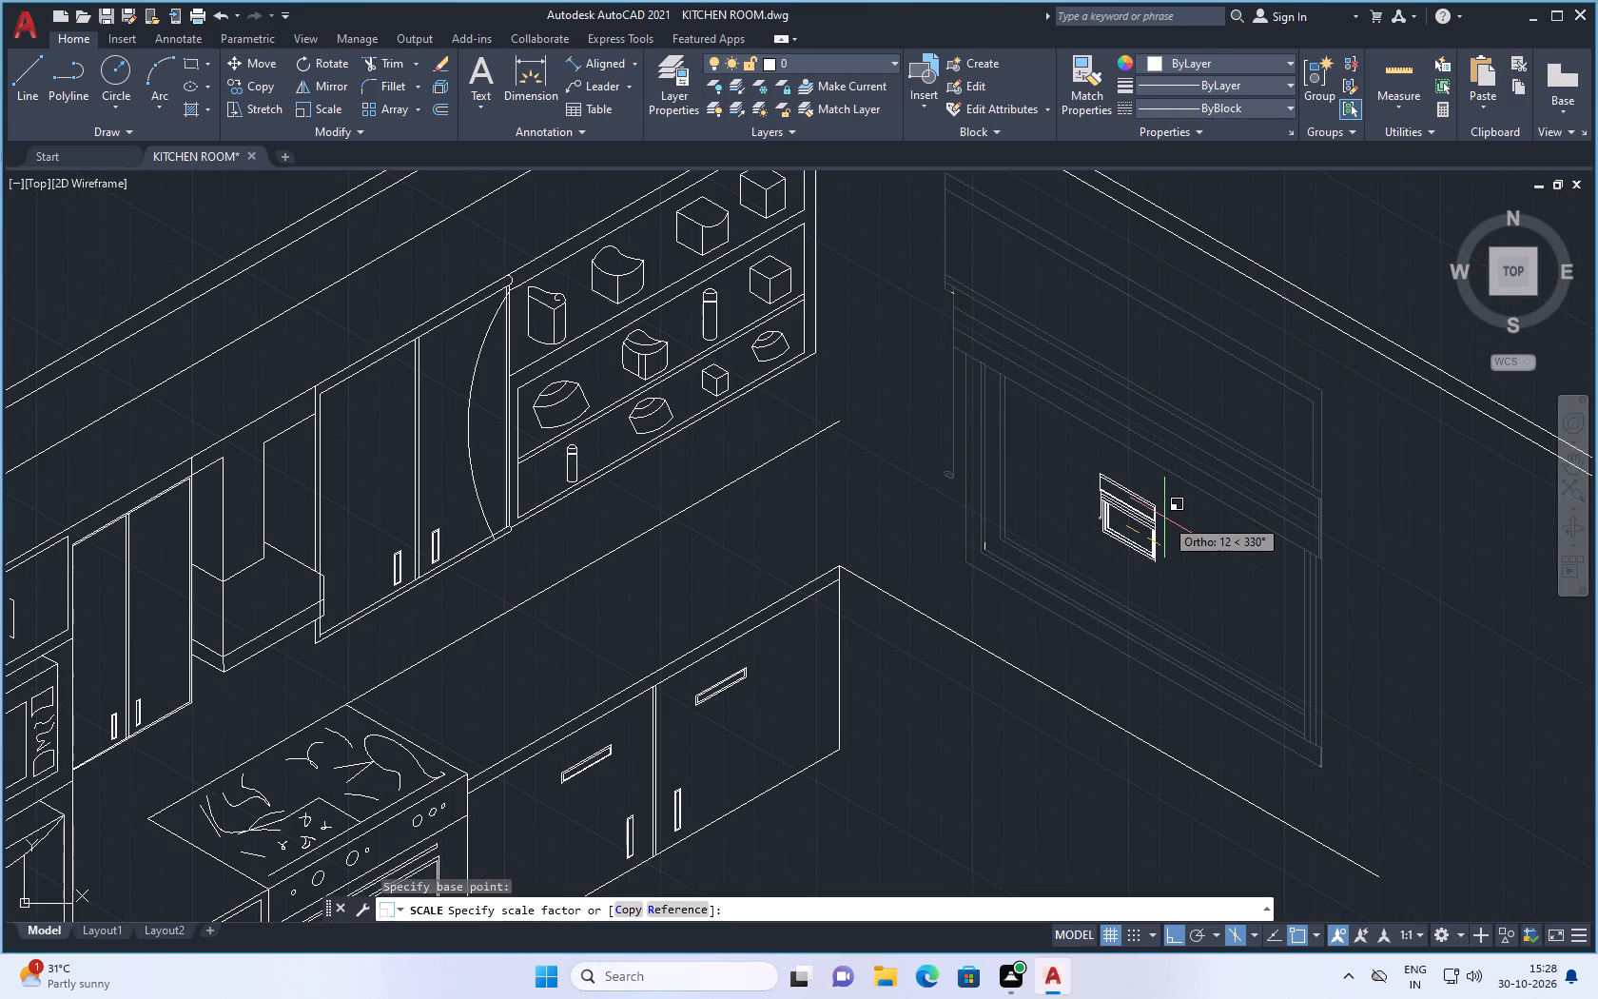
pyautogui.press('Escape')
# Select the window blind's top box outline, left edge and slat lines with crossing windows.
pyautogui.scroll(-1, 1106, 510)
pyautogui.scroll(2, 1010, 328)
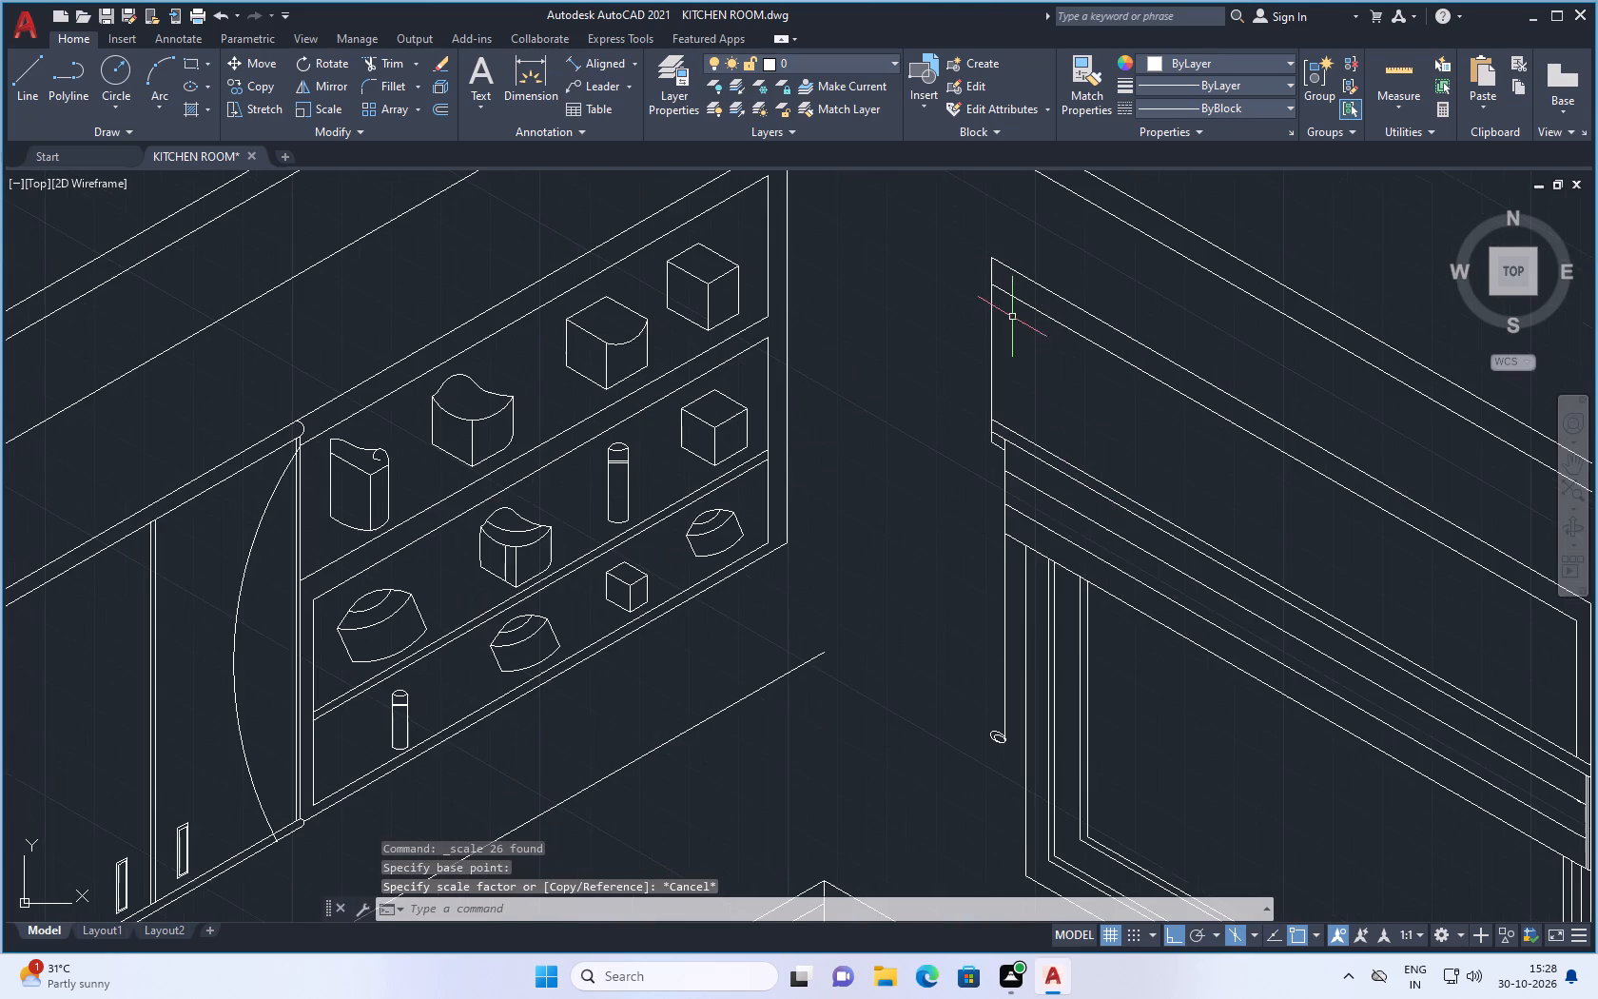
pyautogui.click(1033, 272)
pyautogui.click(987, 318)
pyautogui.scroll(3, 992, 367)
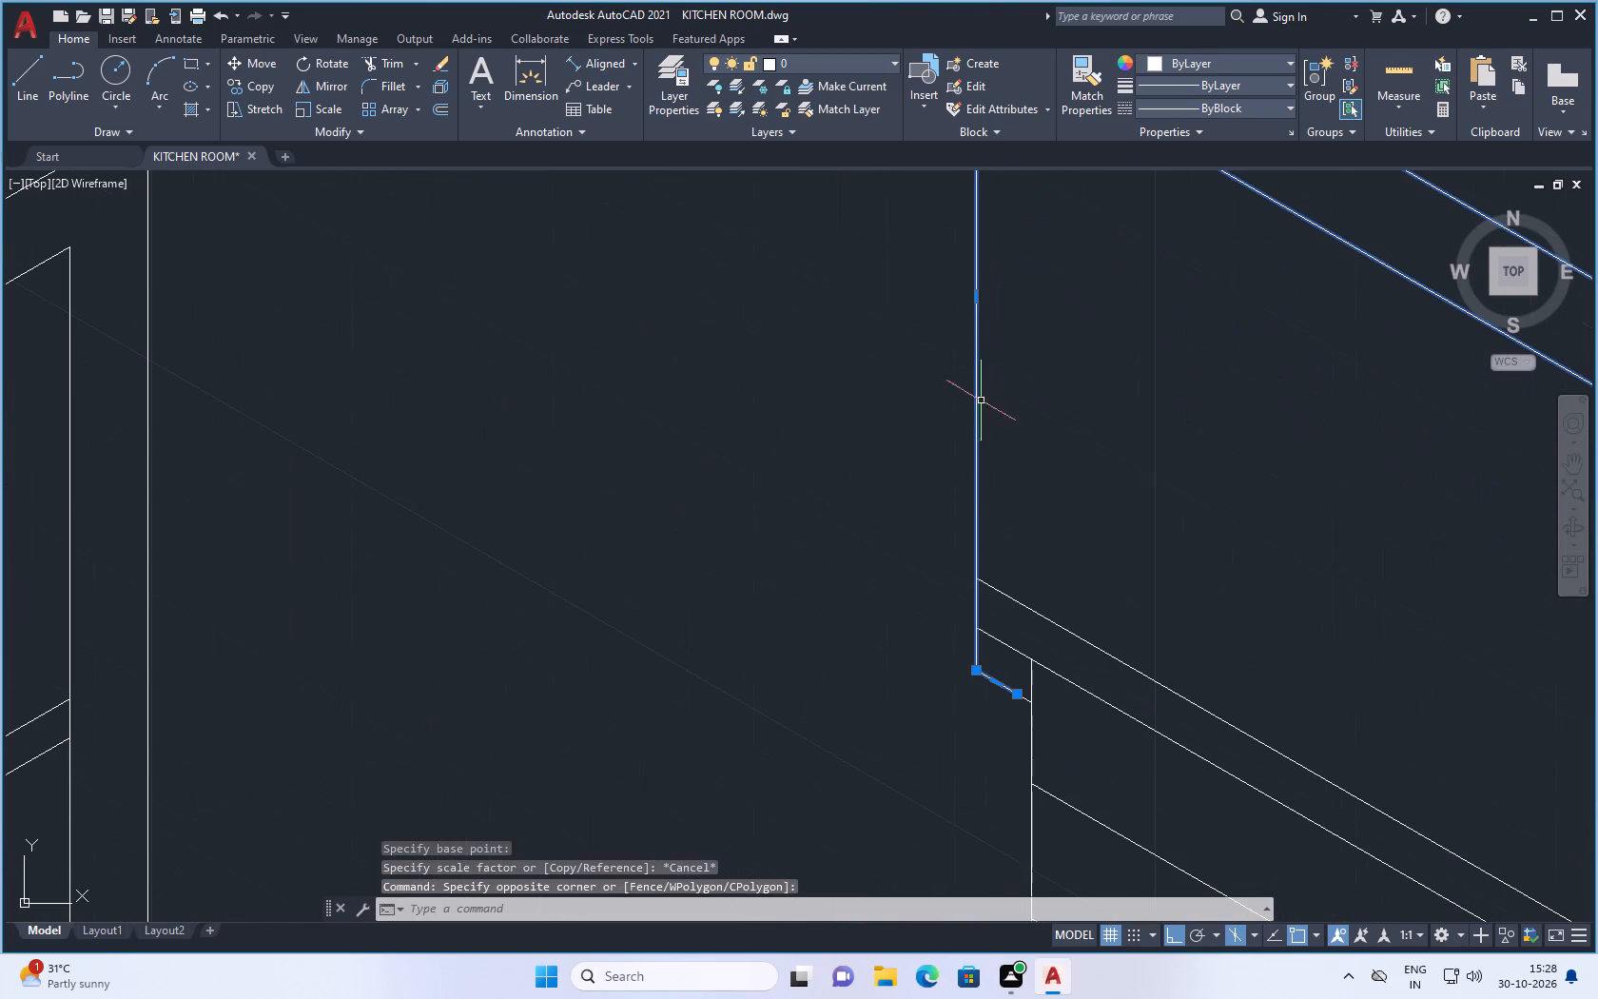
pyautogui.click(1085, 584)
pyautogui.click(1014, 685)
pyautogui.scroll(-4, 1060, 629)
pyautogui.scroll(1, 1142, 733)
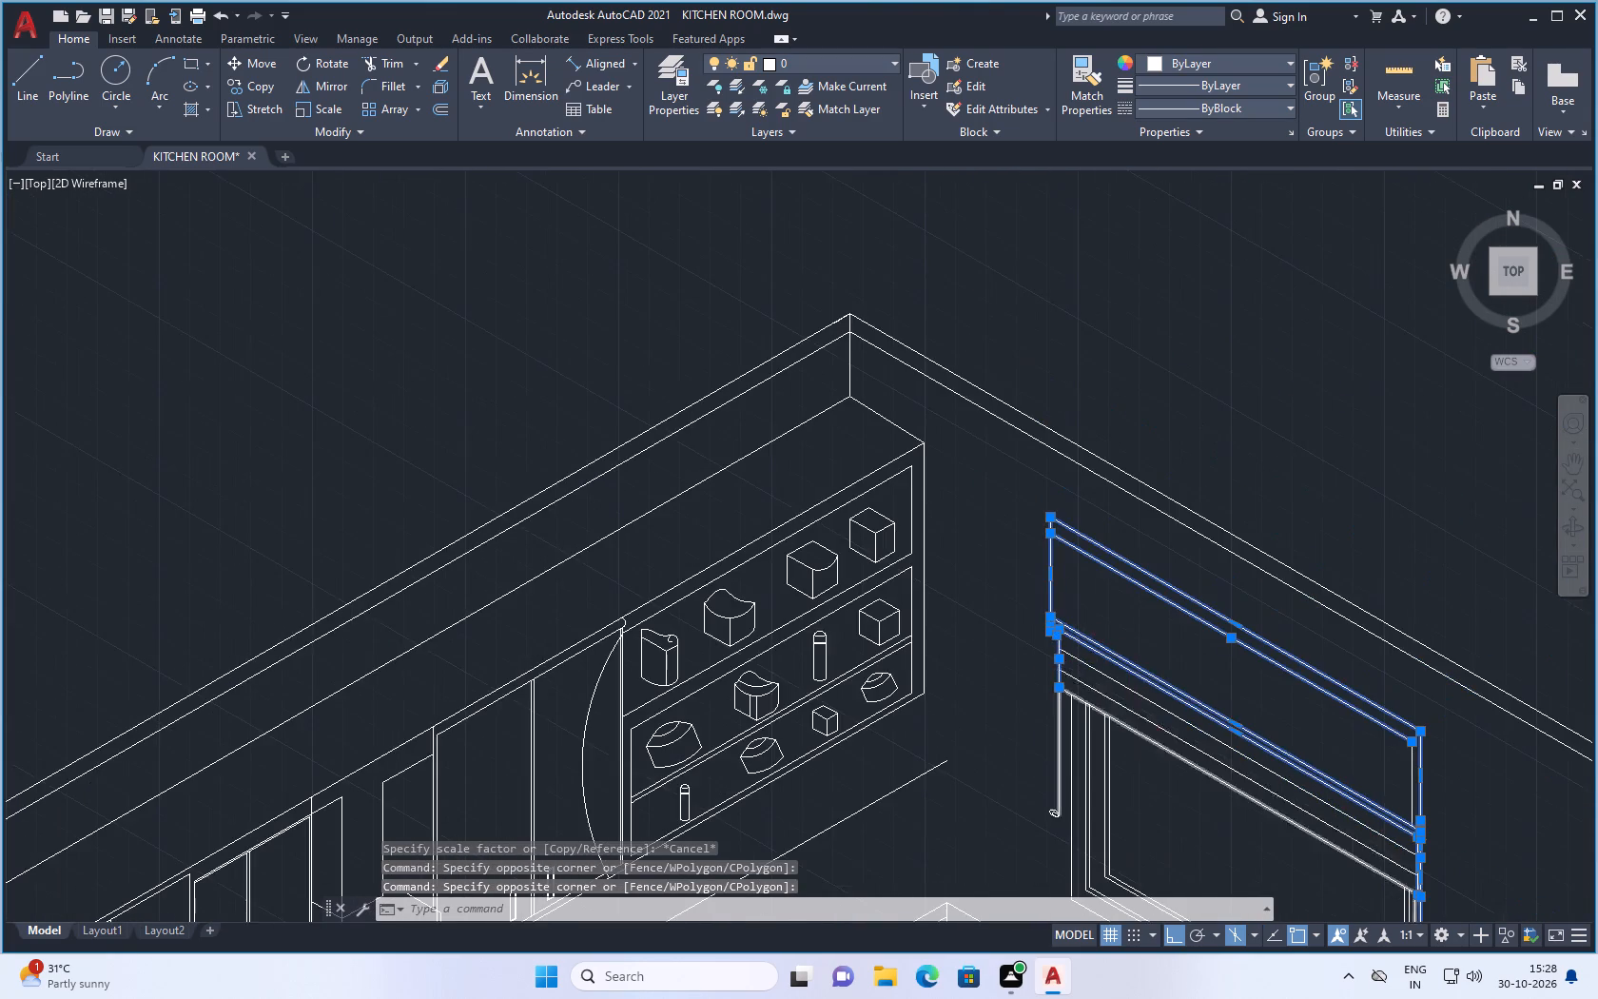
pyautogui.scroll(2, 1142, 733)
pyautogui.click(1203, 624)
pyautogui.click(1123, 738)
pyautogui.scroll(-2, 1129, 690)
pyautogui.scroll(3, 1119, 757)
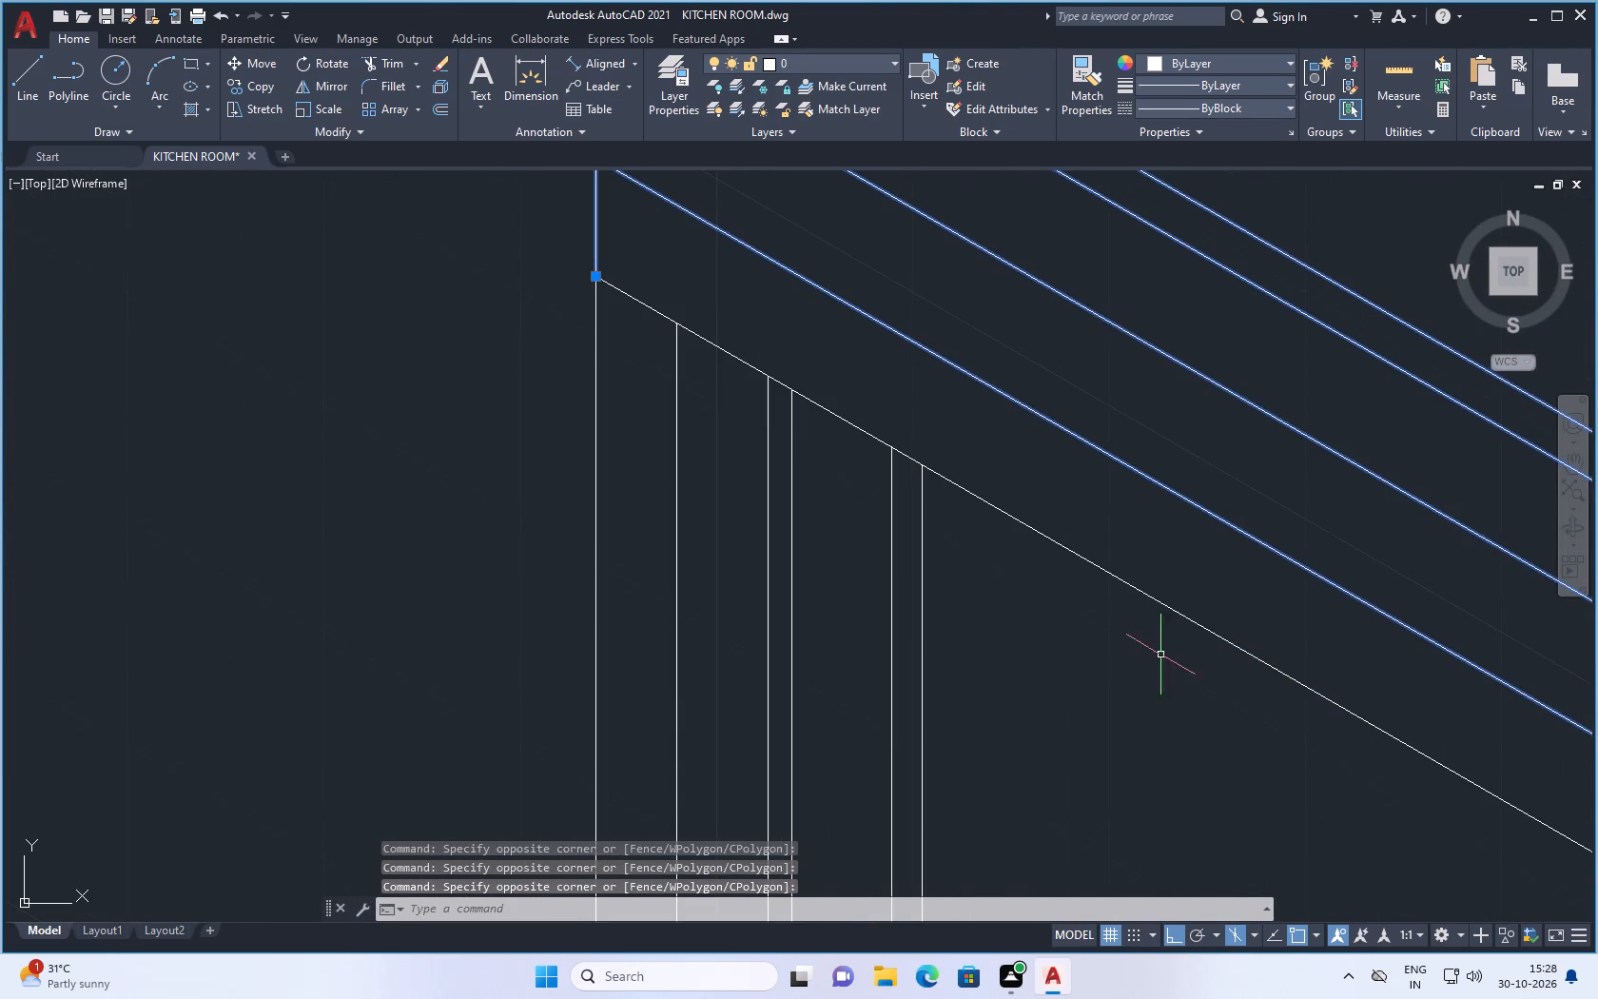
# Add the blind's bottom edge and the vertical lines of the window's left jamb to the selection.
pyautogui.click(1216, 590)
pyautogui.click(953, 779)
pyautogui.click(950, 609)
pyautogui.click(806, 666)
pyautogui.scroll(-3, 833, 649)
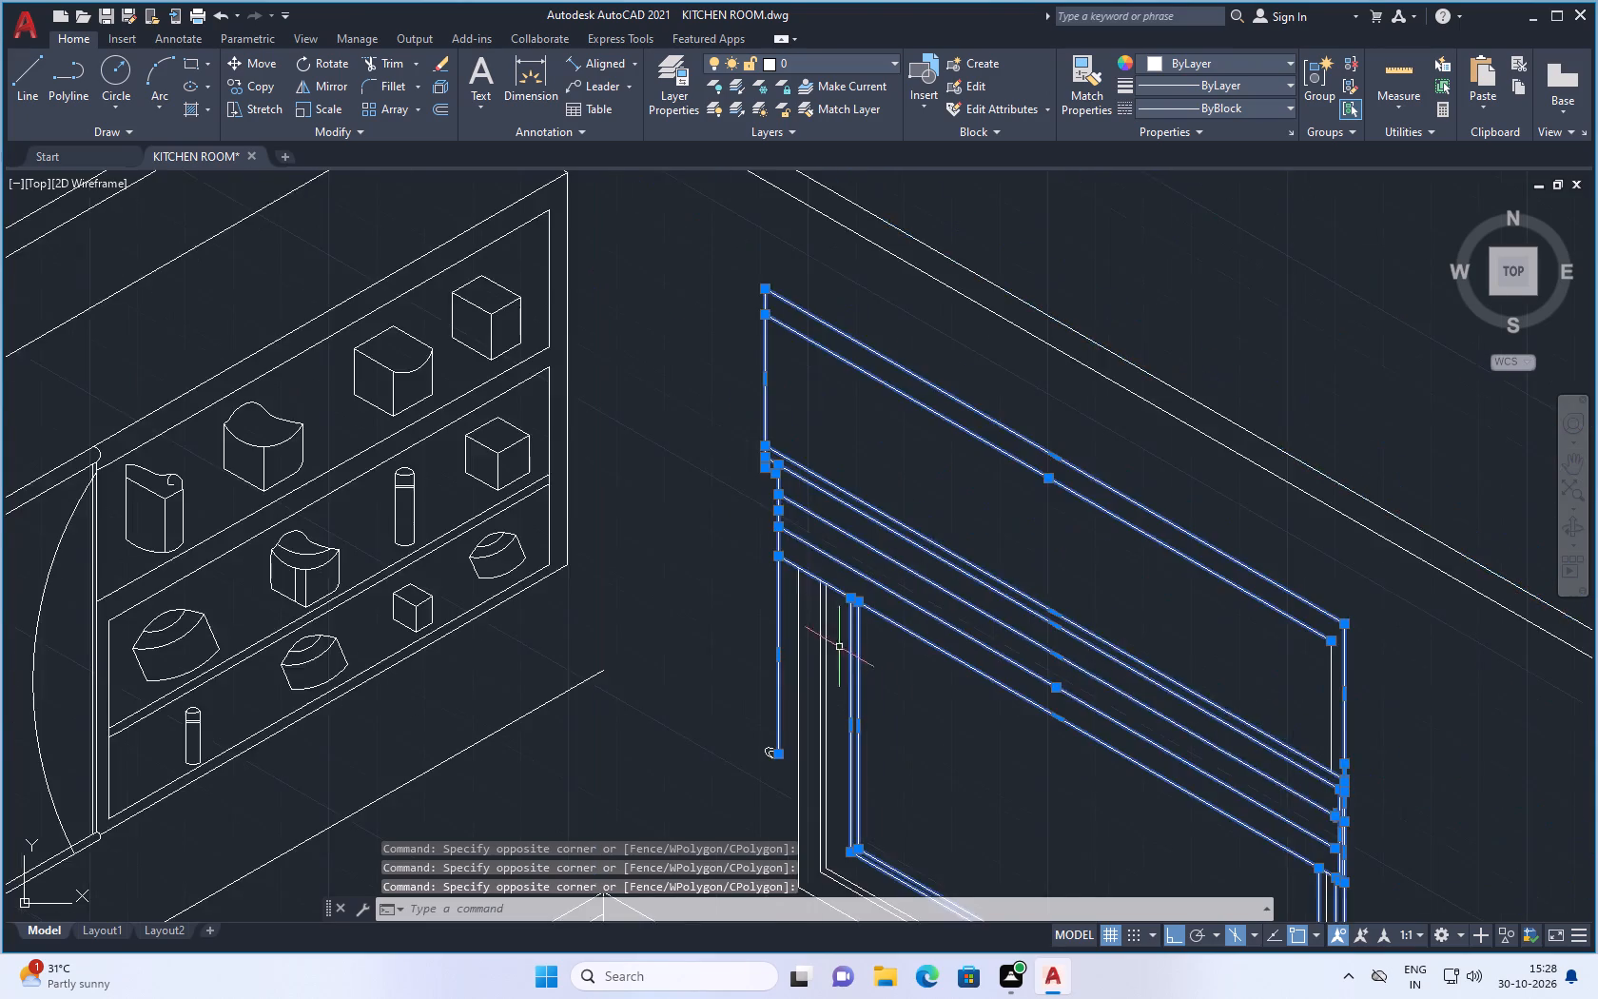
pyautogui.scroll(3, 831, 651)
pyautogui.moveTo(861, 621); pyautogui.dragTo(799, 656)
pyautogui.click(692, 690)
pyautogui.scroll(-3, 720, 678)
pyautogui.scroll(3, 719, 665)
pyautogui.moveTo(727, 635); pyautogui.dragTo(682, 664)
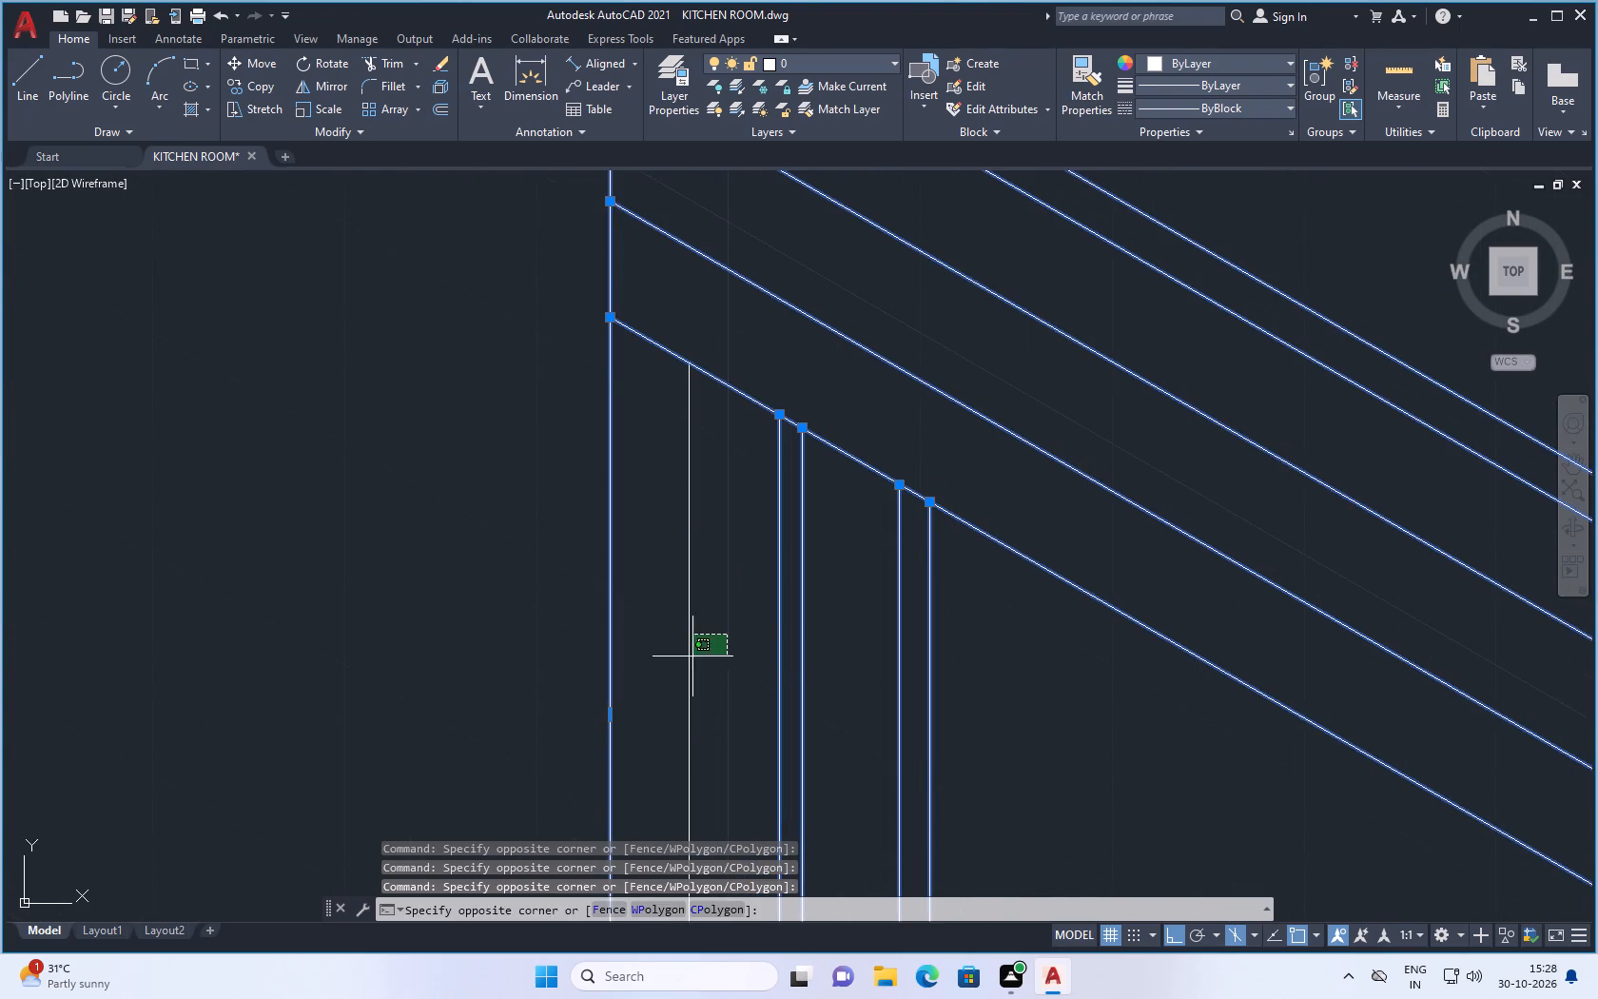
pyautogui.moveTo(682, 664); pyautogui.dragTo(630, 696)
pyautogui.click(624, 699)
# Add the two ellipses of the pull-cord ring to the selection.
pyautogui.scroll(-4, 736, 633)
pyautogui.scroll(3, 693, 743)
pyautogui.scroll(3, 755, 614)
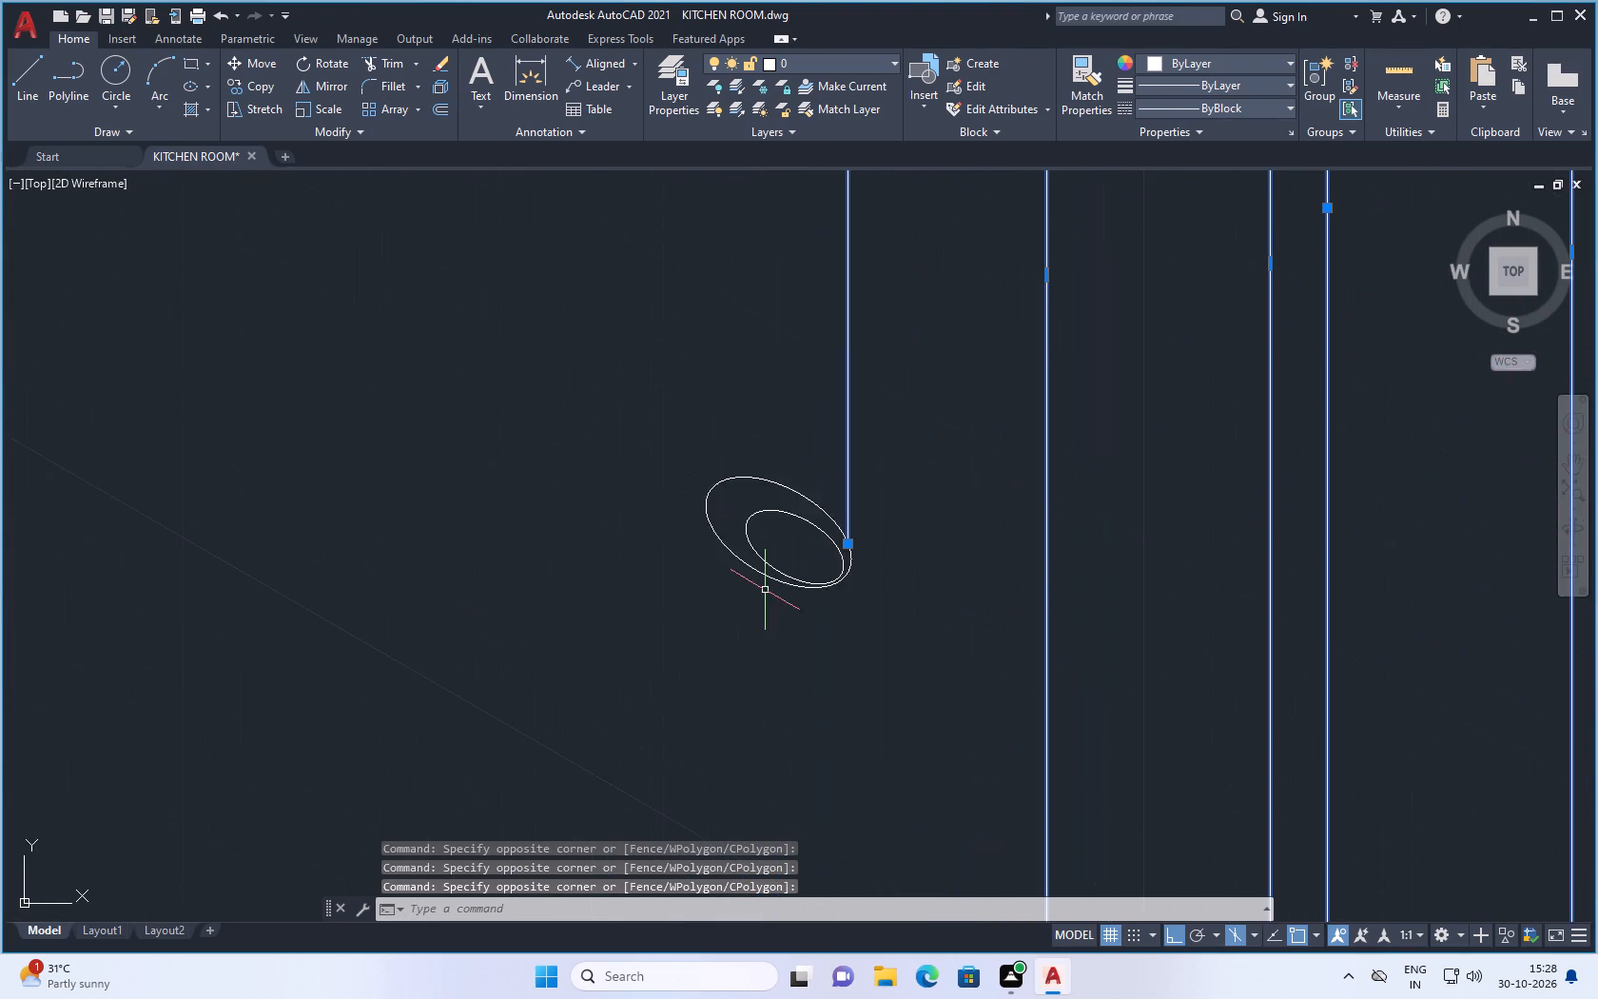
pyautogui.click(807, 458)
pyautogui.click(691, 637)
# Add the unselected line of the window frame's bottom rail to the selection.
pyautogui.scroll(-7, 739, 603)
pyautogui.scroll(3, 844, 745)
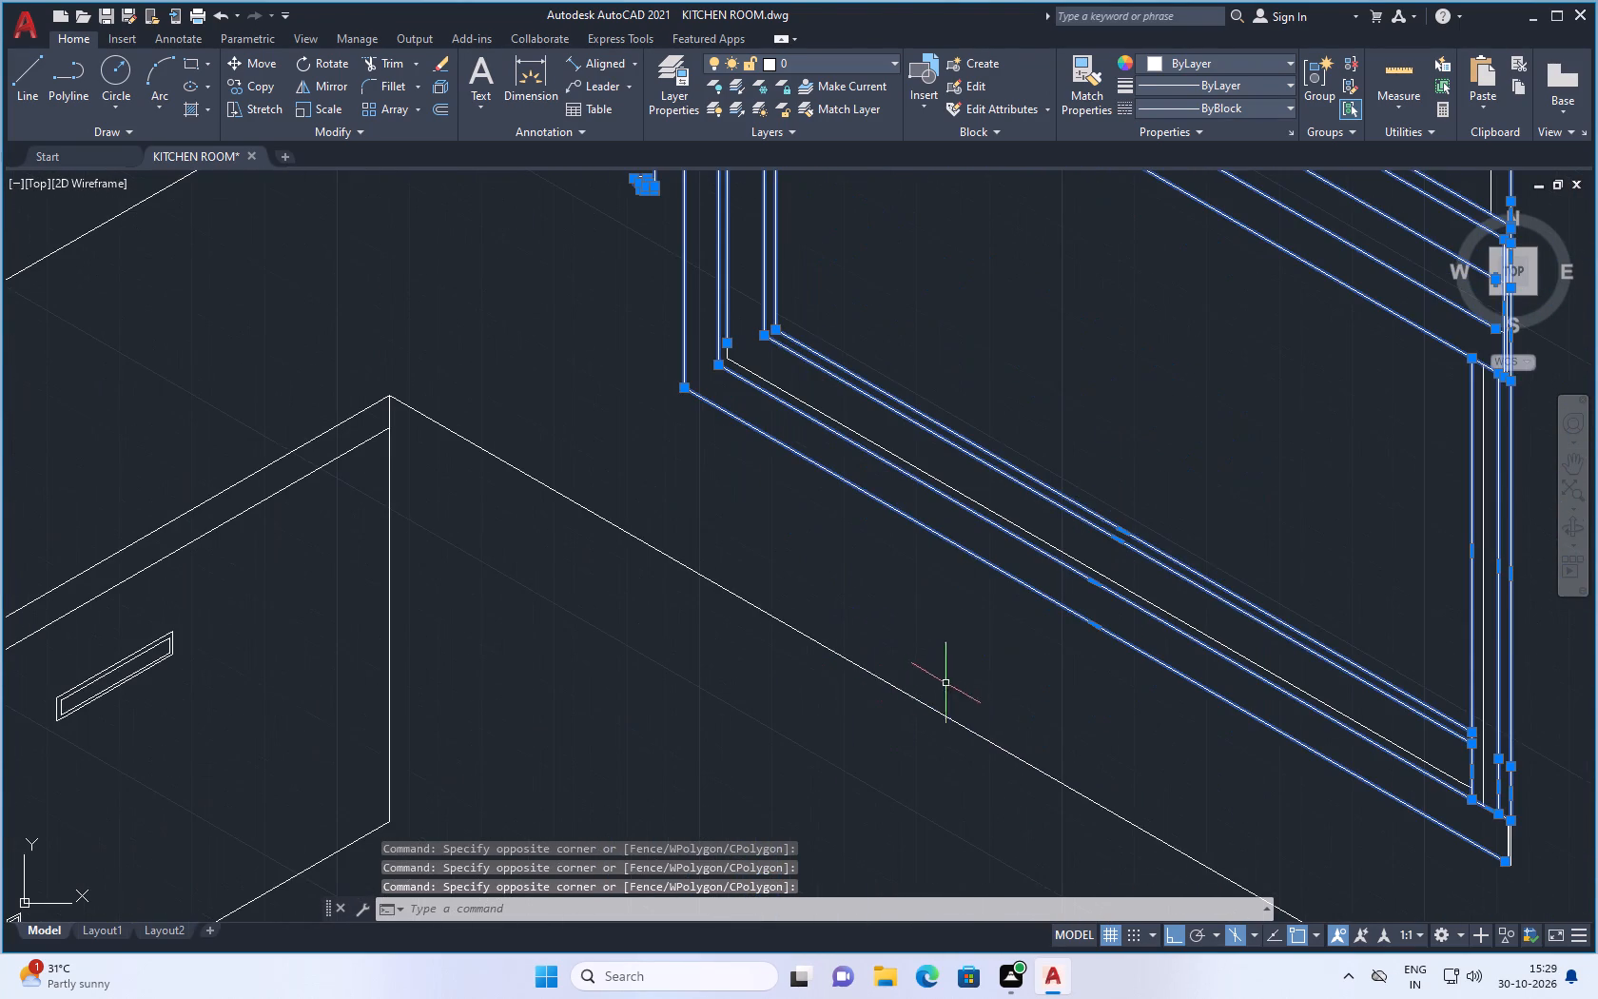
pyautogui.scroll(1, 1054, 527)
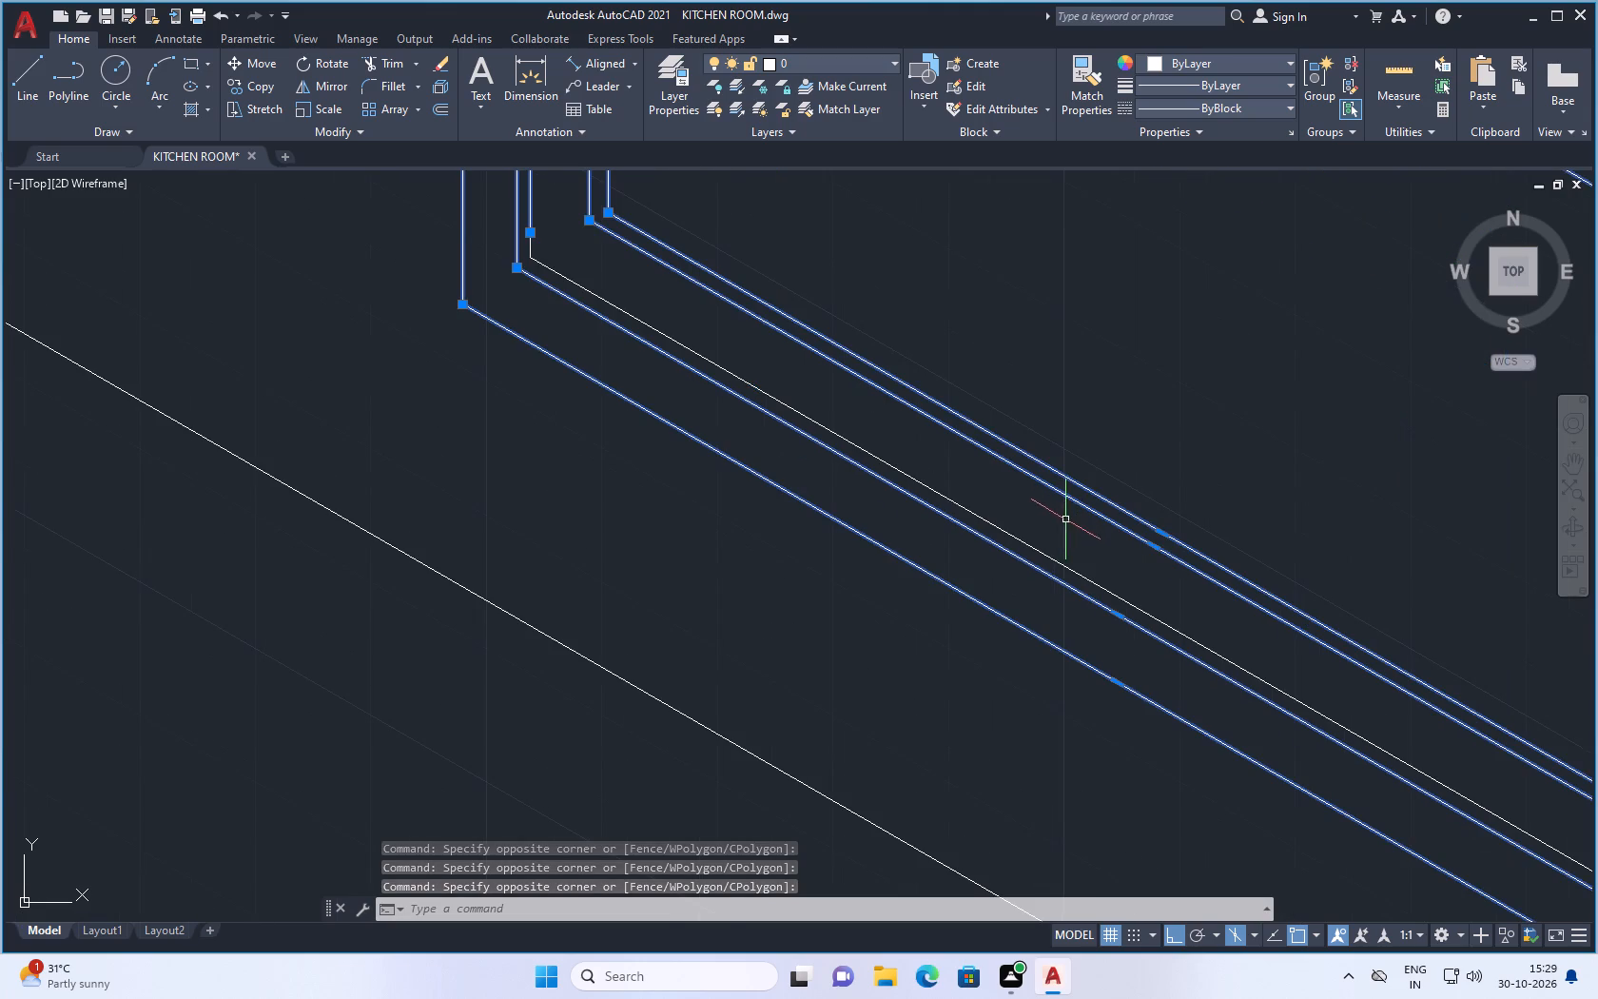
pyautogui.click(1065, 519)
pyautogui.click(1014, 581)
# Add the short vertical lines at the window's lower-right corner and the unselected right jamb line to the selection.
pyautogui.scroll(-3, 1014, 544)
pyautogui.scroll(3, 1175, 639)
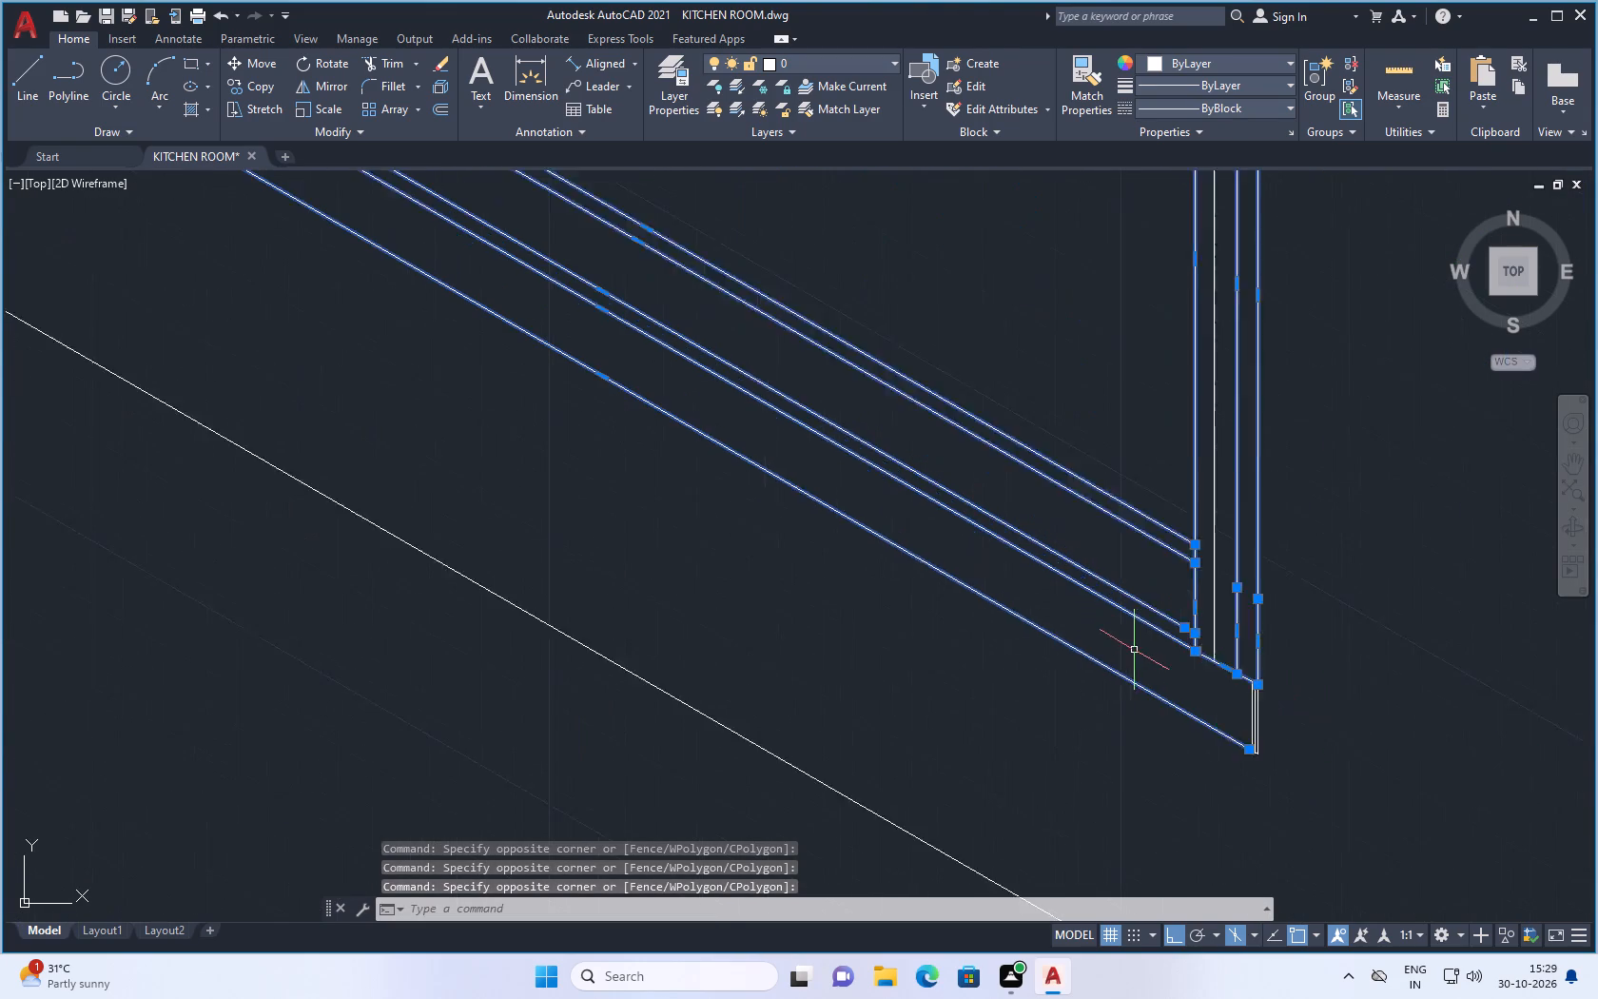
pyautogui.scroll(1, 1134, 650)
pyautogui.scroll(-2, 1002, 578)
pyautogui.scroll(2, 1160, 630)
pyautogui.scroll(2, 1082, 689)
pyautogui.moveTo(1114, 670); pyautogui.dragTo(1096, 677)
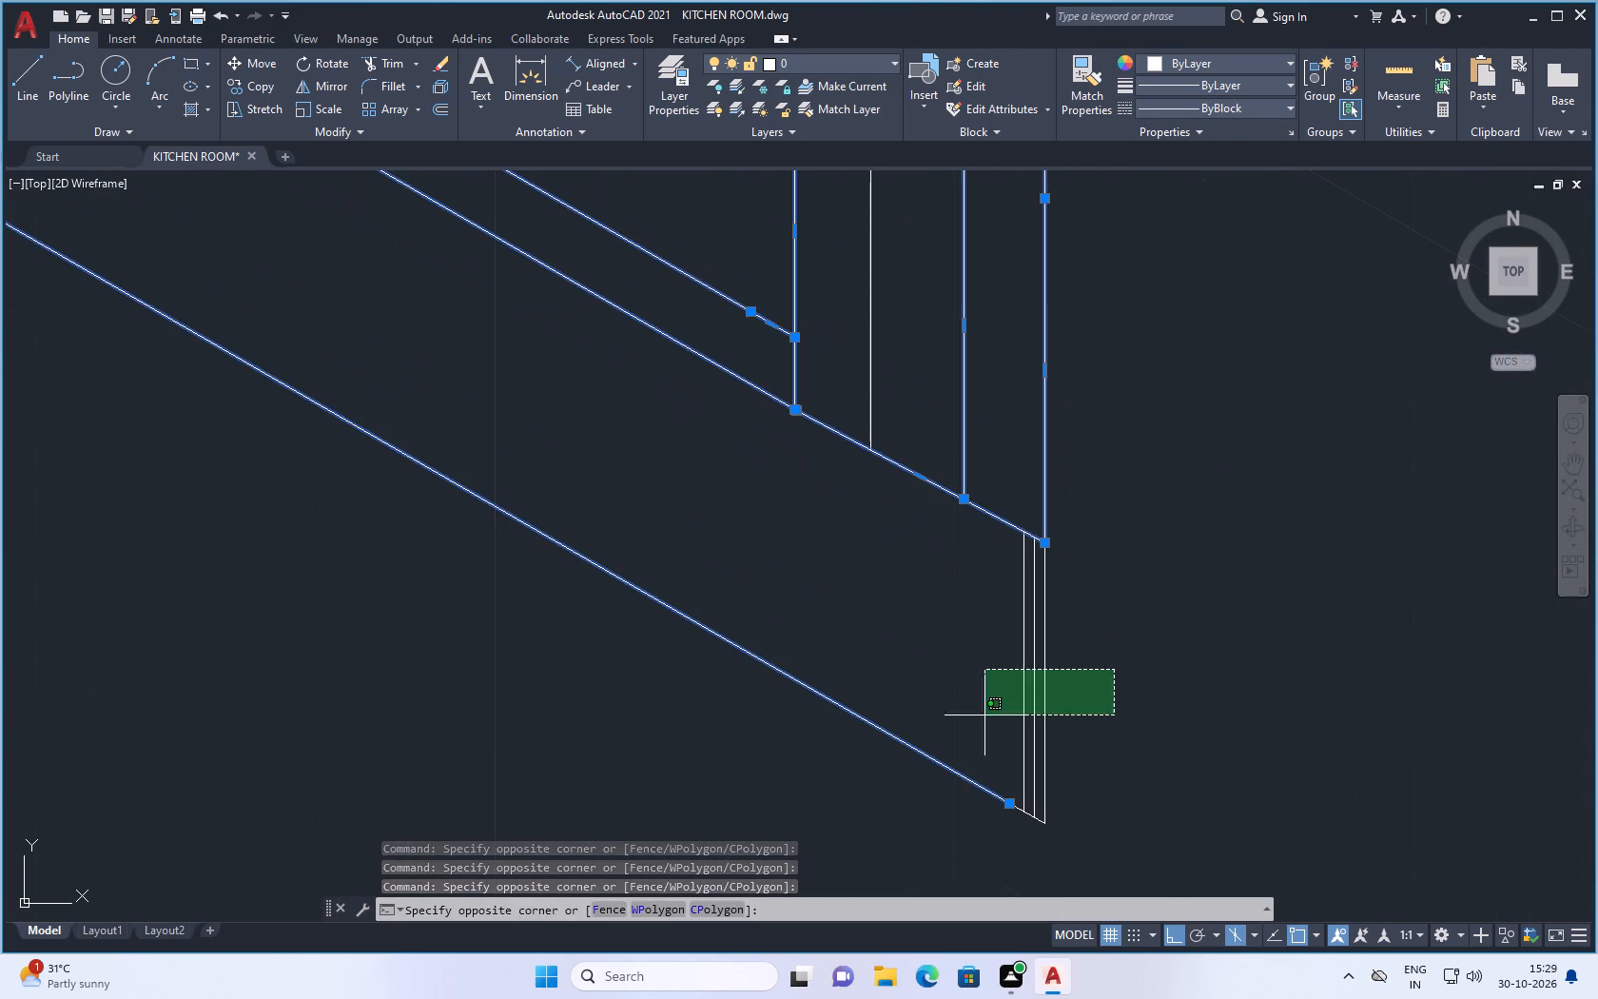
pyautogui.click(936, 736)
pyautogui.scroll(-3, 977, 719)
pyautogui.scroll(3, 899, 505)
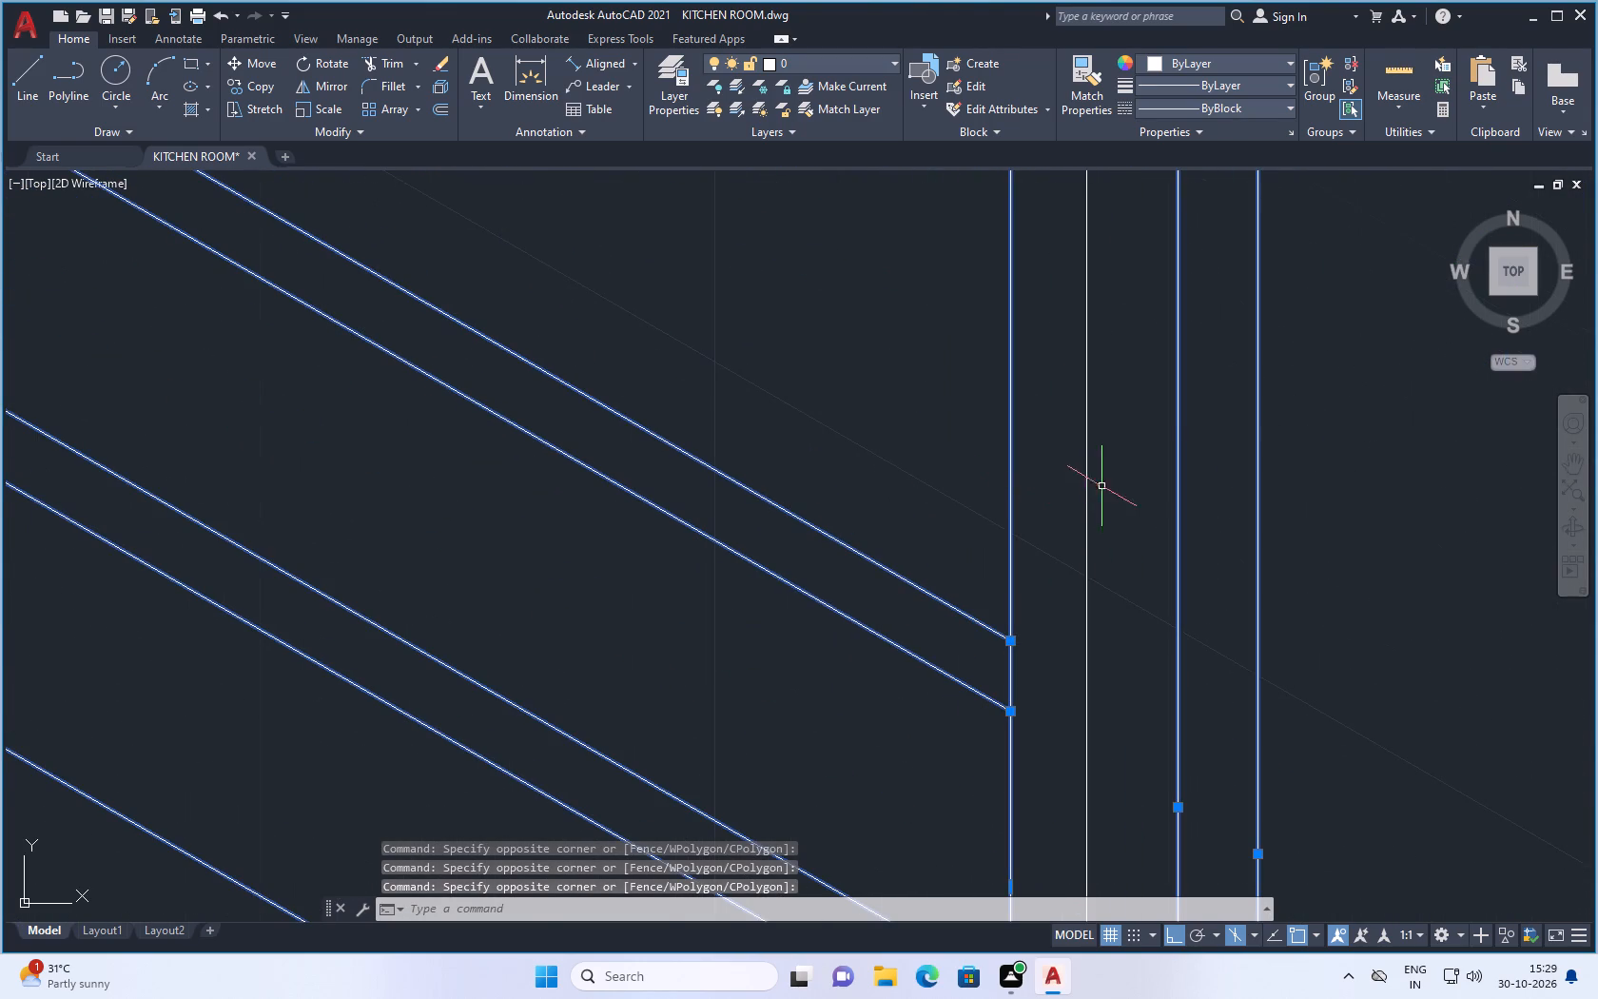
pyautogui.click(1102, 485)
pyautogui.click(1041, 543)
# Add the unselected vertical lines at the right end of the blind's top box and slats to the selection.
pyautogui.scroll(-7, 1045, 559)
pyautogui.scroll(3, 1103, 626)
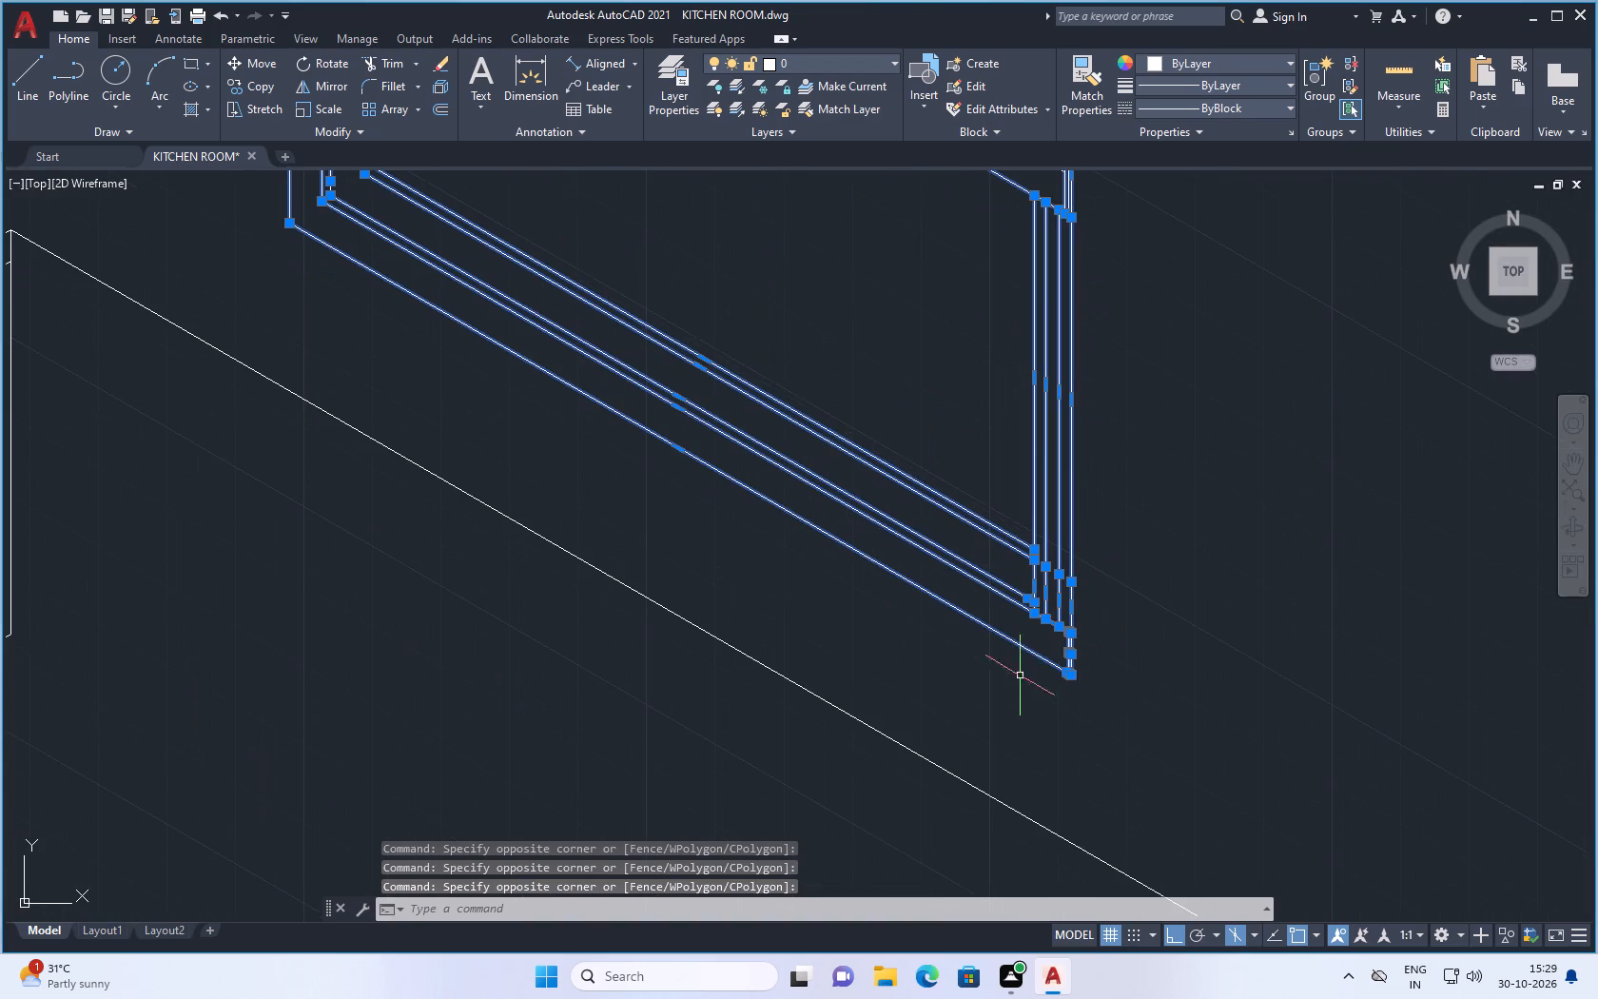
pyautogui.scroll(-3, 1008, 603)
pyautogui.scroll(5, 999, 441)
pyautogui.click(1099, 450)
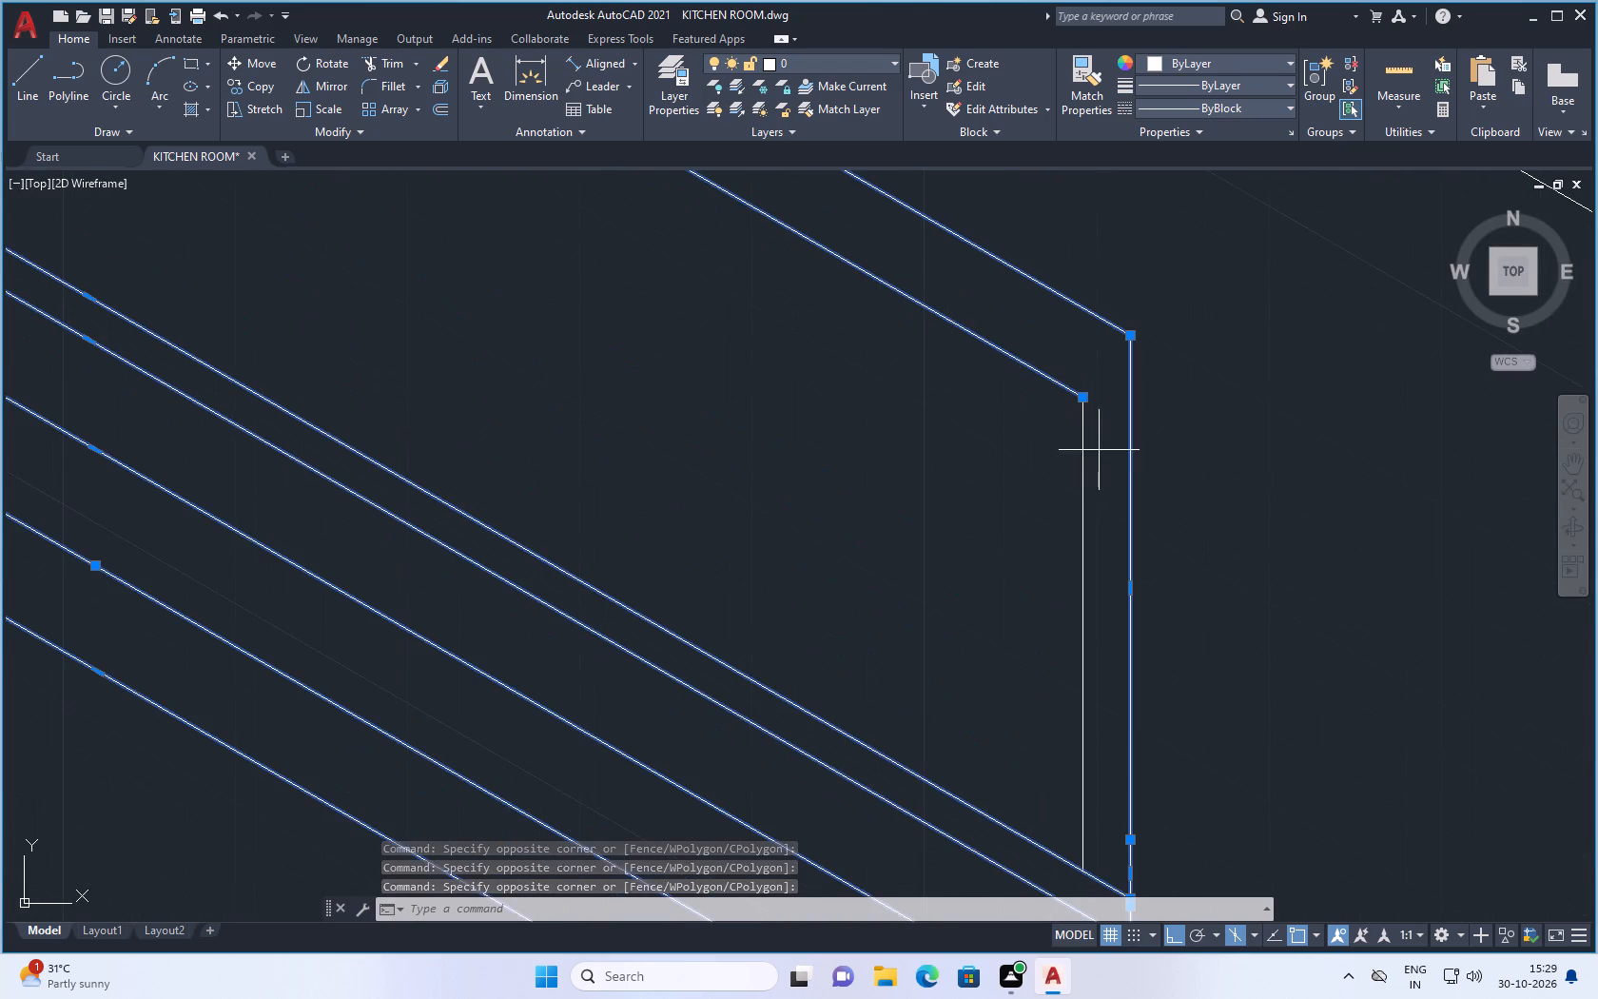
pyautogui.click(1029, 509)
pyautogui.scroll(-4, 1032, 510)
pyautogui.scroll(3, 1032, 499)
pyautogui.scroll(-3, 994, 535)
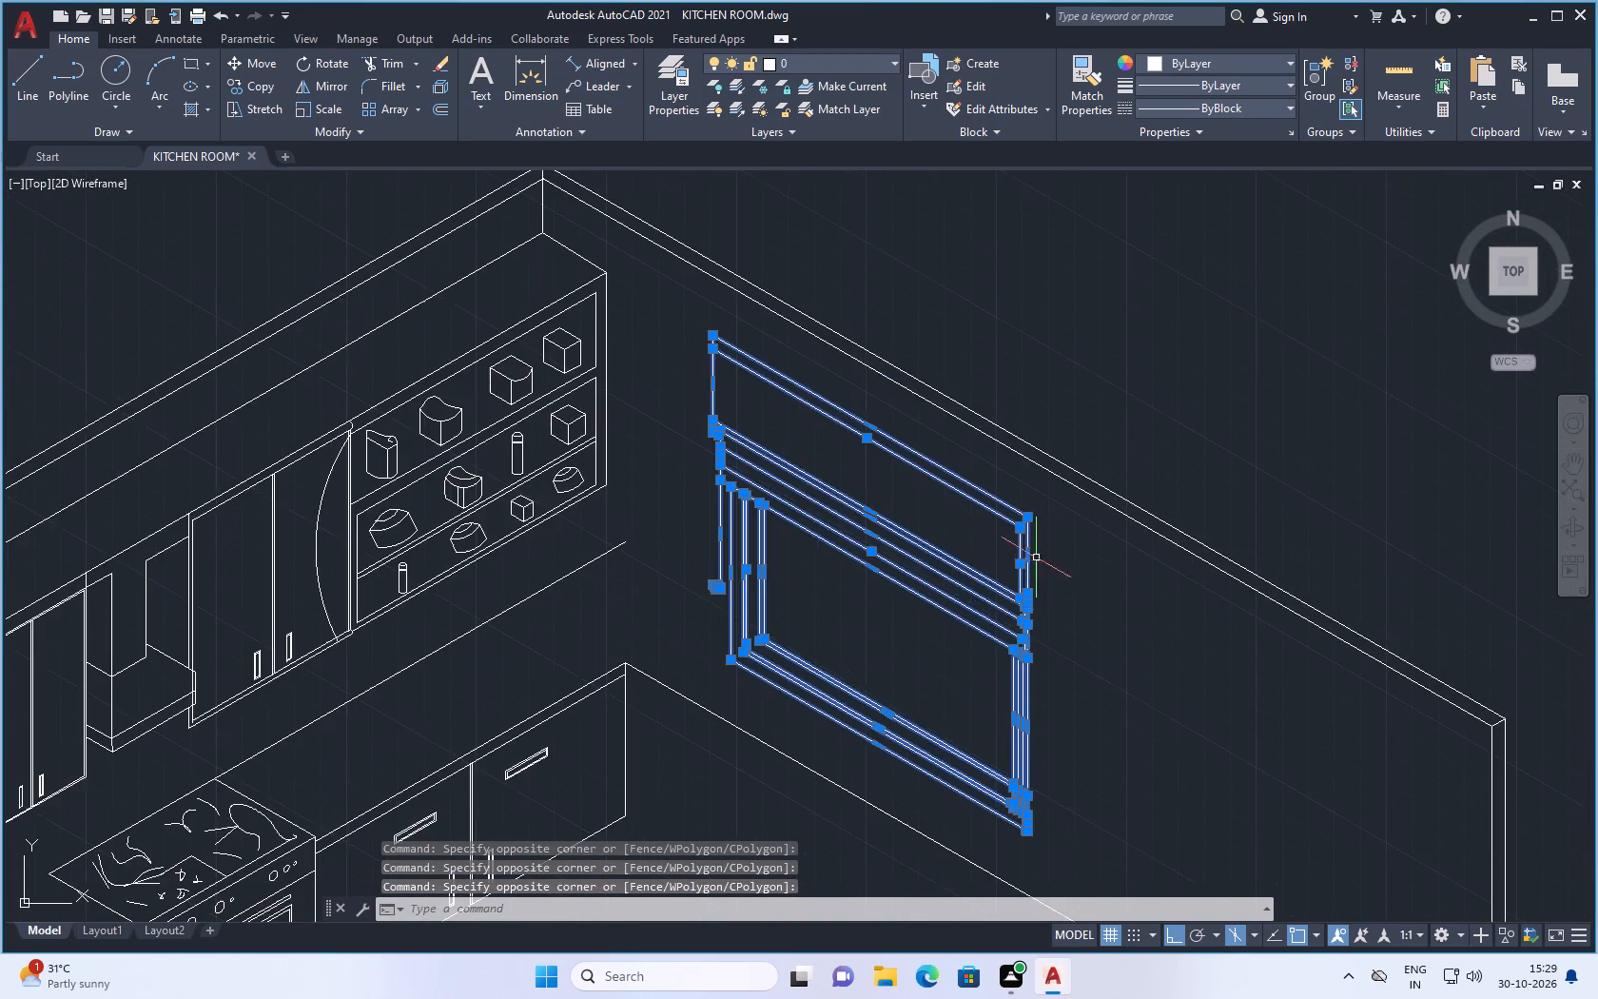
pyautogui.scroll(3, 961, 617)
pyautogui.scroll(-3, 1049, 620)
pyautogui.scroll(3, 1062, 649)
pyautogui.scroll(3, 1131, 550)
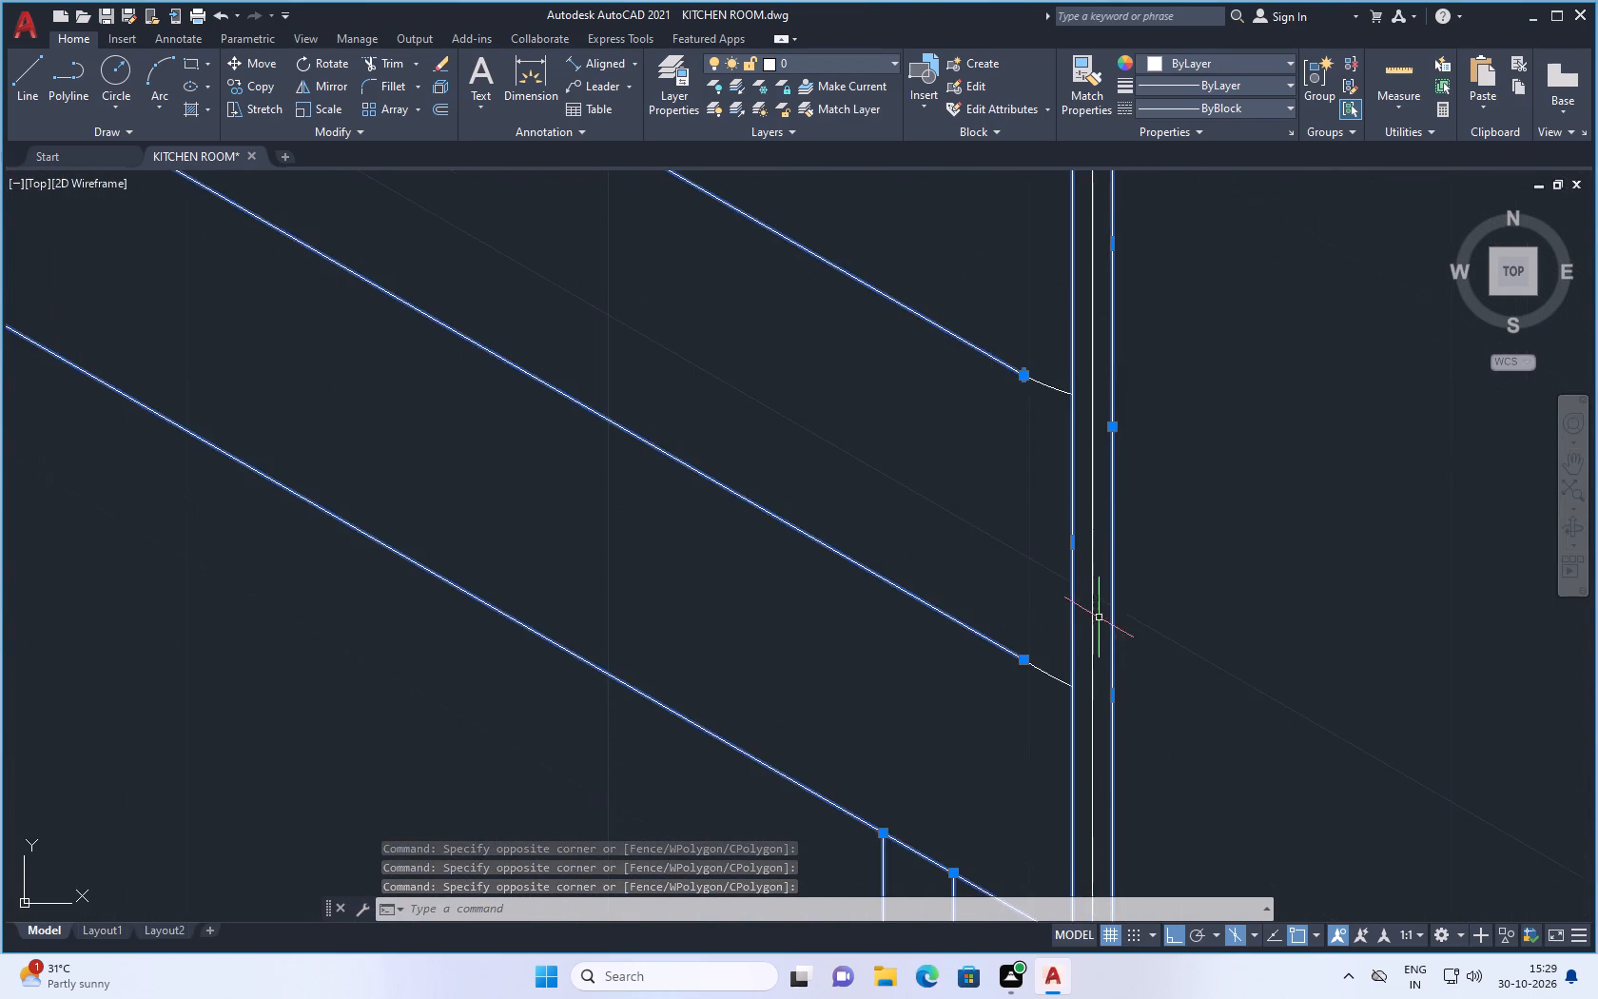
pyautogui.scroll(3, 1097, 617)
pyautogui.moveTo(1106, 597); pyautogui.dragTo(1057, 636)
pyautogui.click(975, 694)
# Add the short curved end lines of the blind's slats at their right end to the selection.
pyautogui.scroll(-5, 1053, 621)
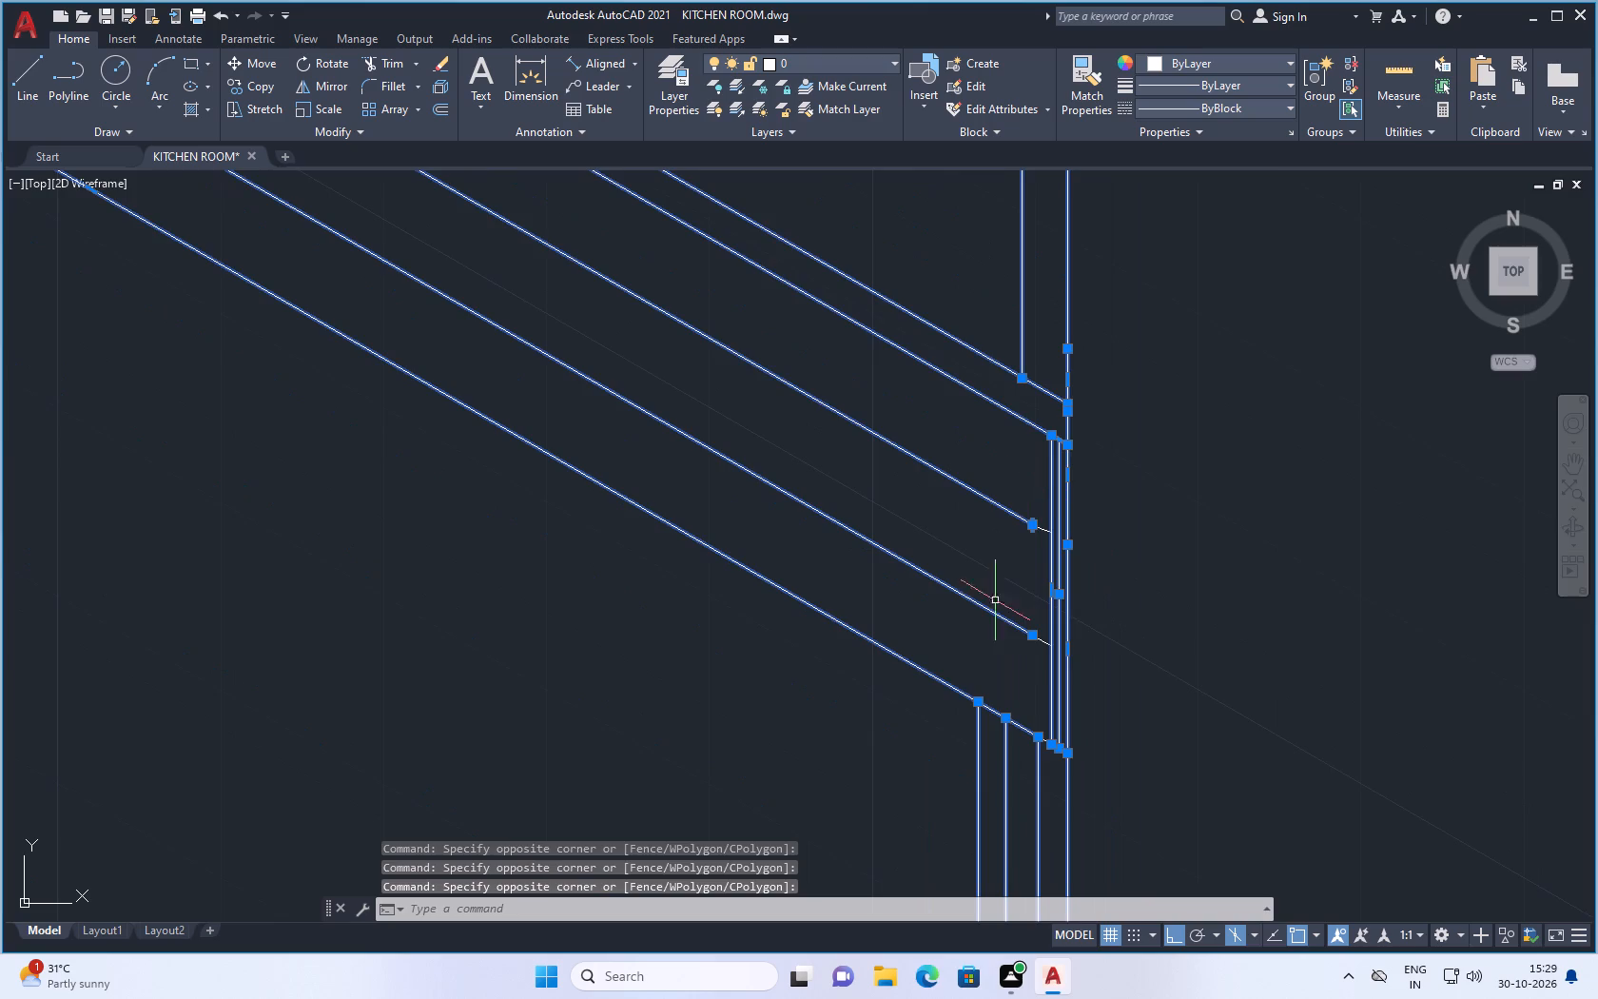
pyautogui.scroll(-2, 1015, 679)
pyautogui.scroll(7, 1018, 665)
pyautogui.moveTo(1120, 577); pyautogui.dragTo(1094, 616)
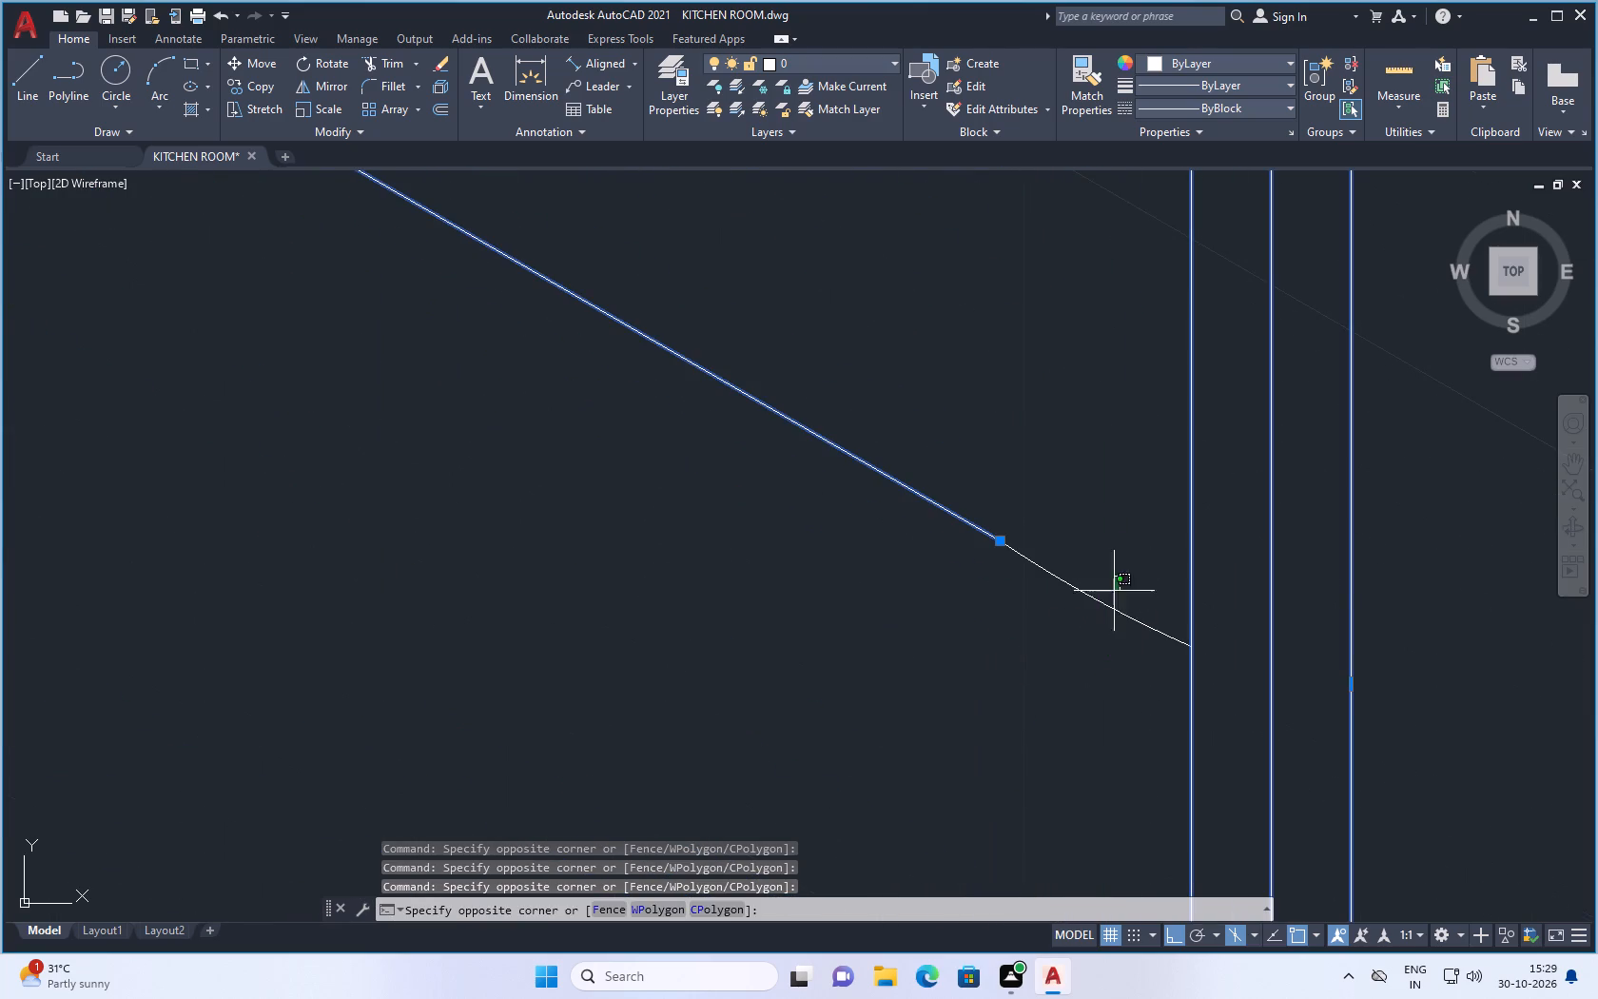
pyautogui.click(1018, 727)
pyautogui.scroll(-4, 992, 747)
pyautogui.scroll(3, 1003, 568)
pyautogui.moveTo(1027, 501); pyautogui.dragTo(995, 553)
pyautogui.click(958, 619)
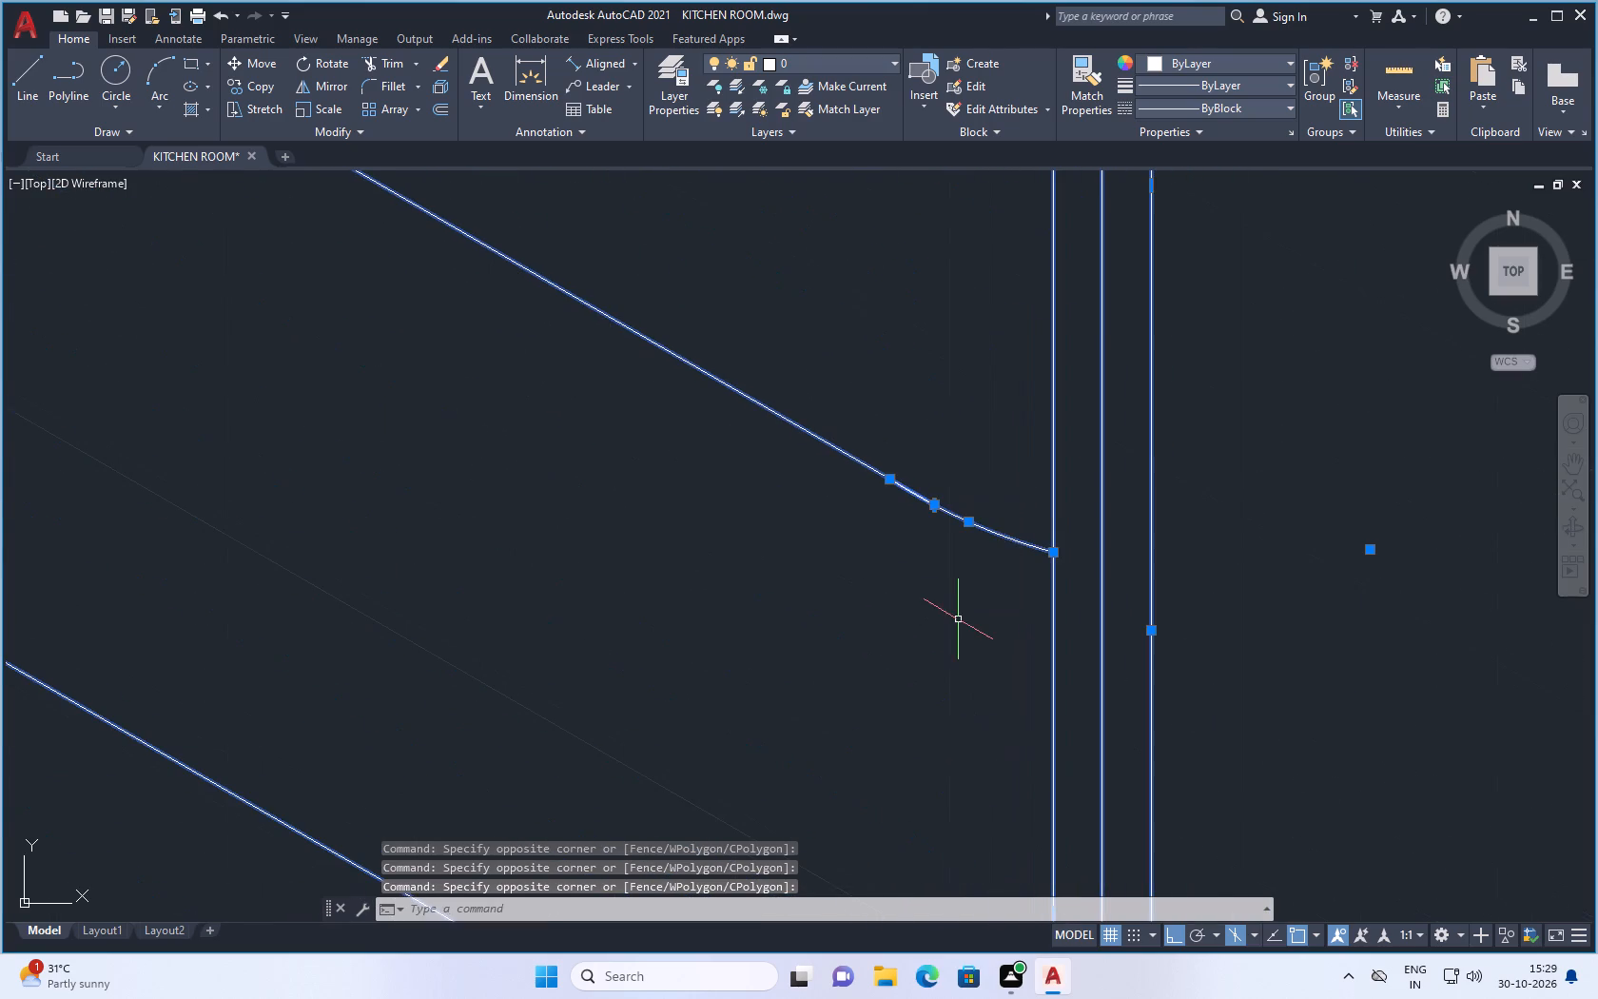
# Examine the window's lower-right corner and right jamb for lines still missing from the selection.
pyautogui.scroll(-7, 954, 615)
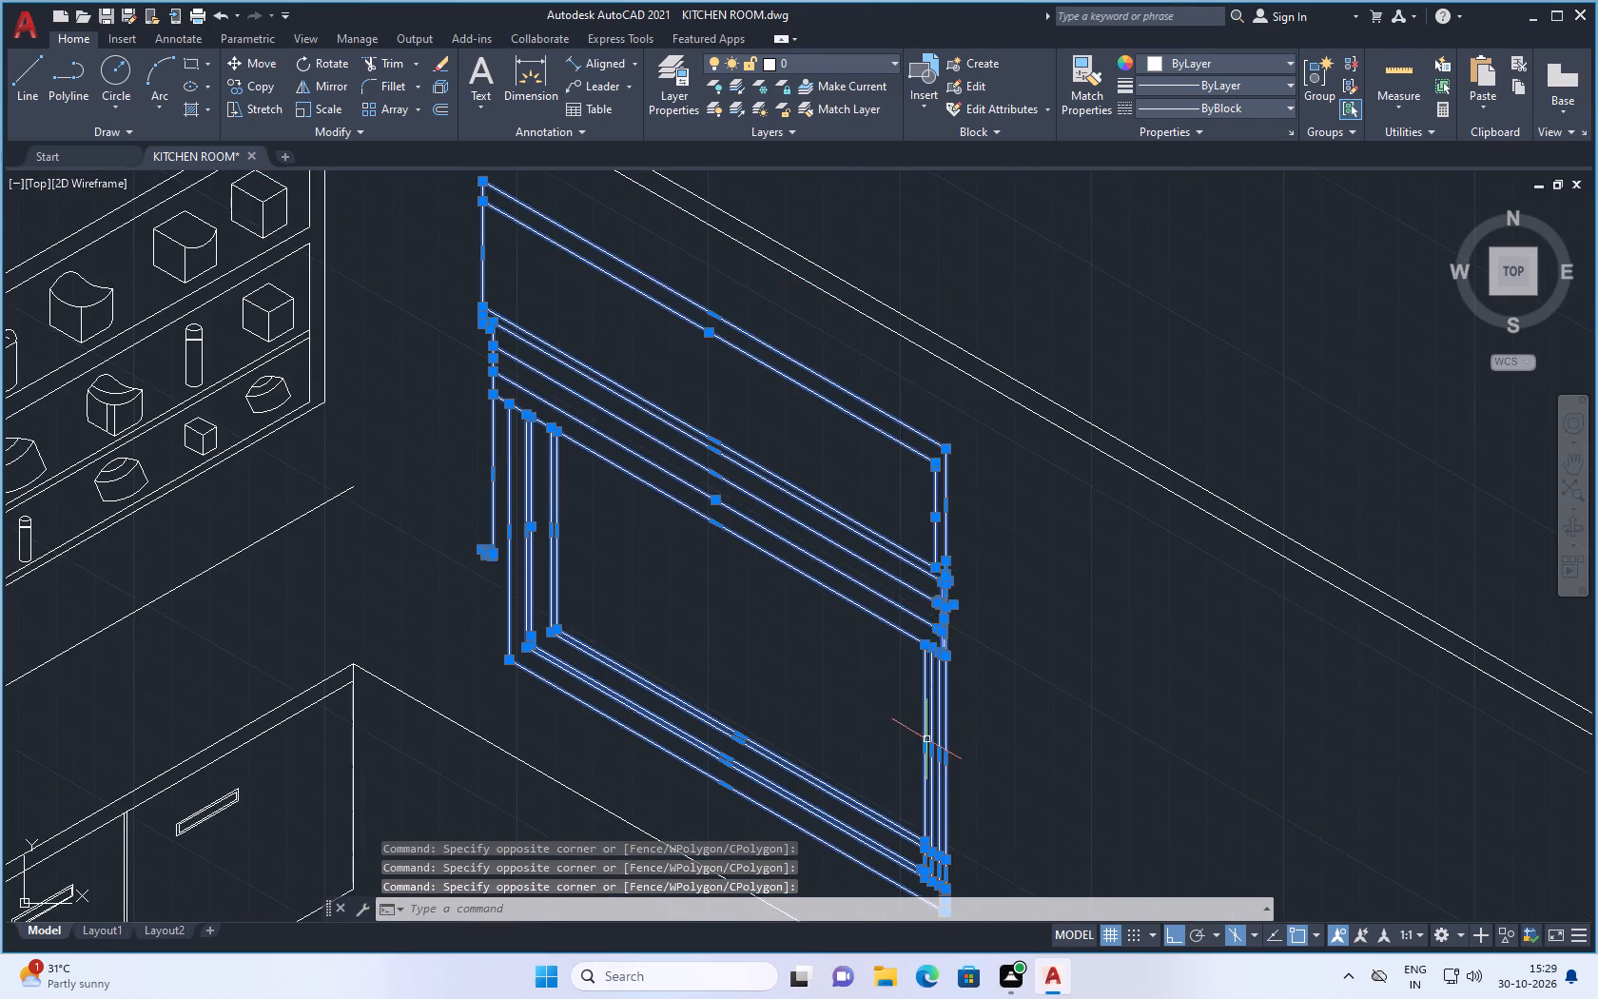
pyautogui.scroll(-3, 933, 705)
pyautogui.scroll(3, 929, 766)
pyautogui.scroll(4, 903, 683)
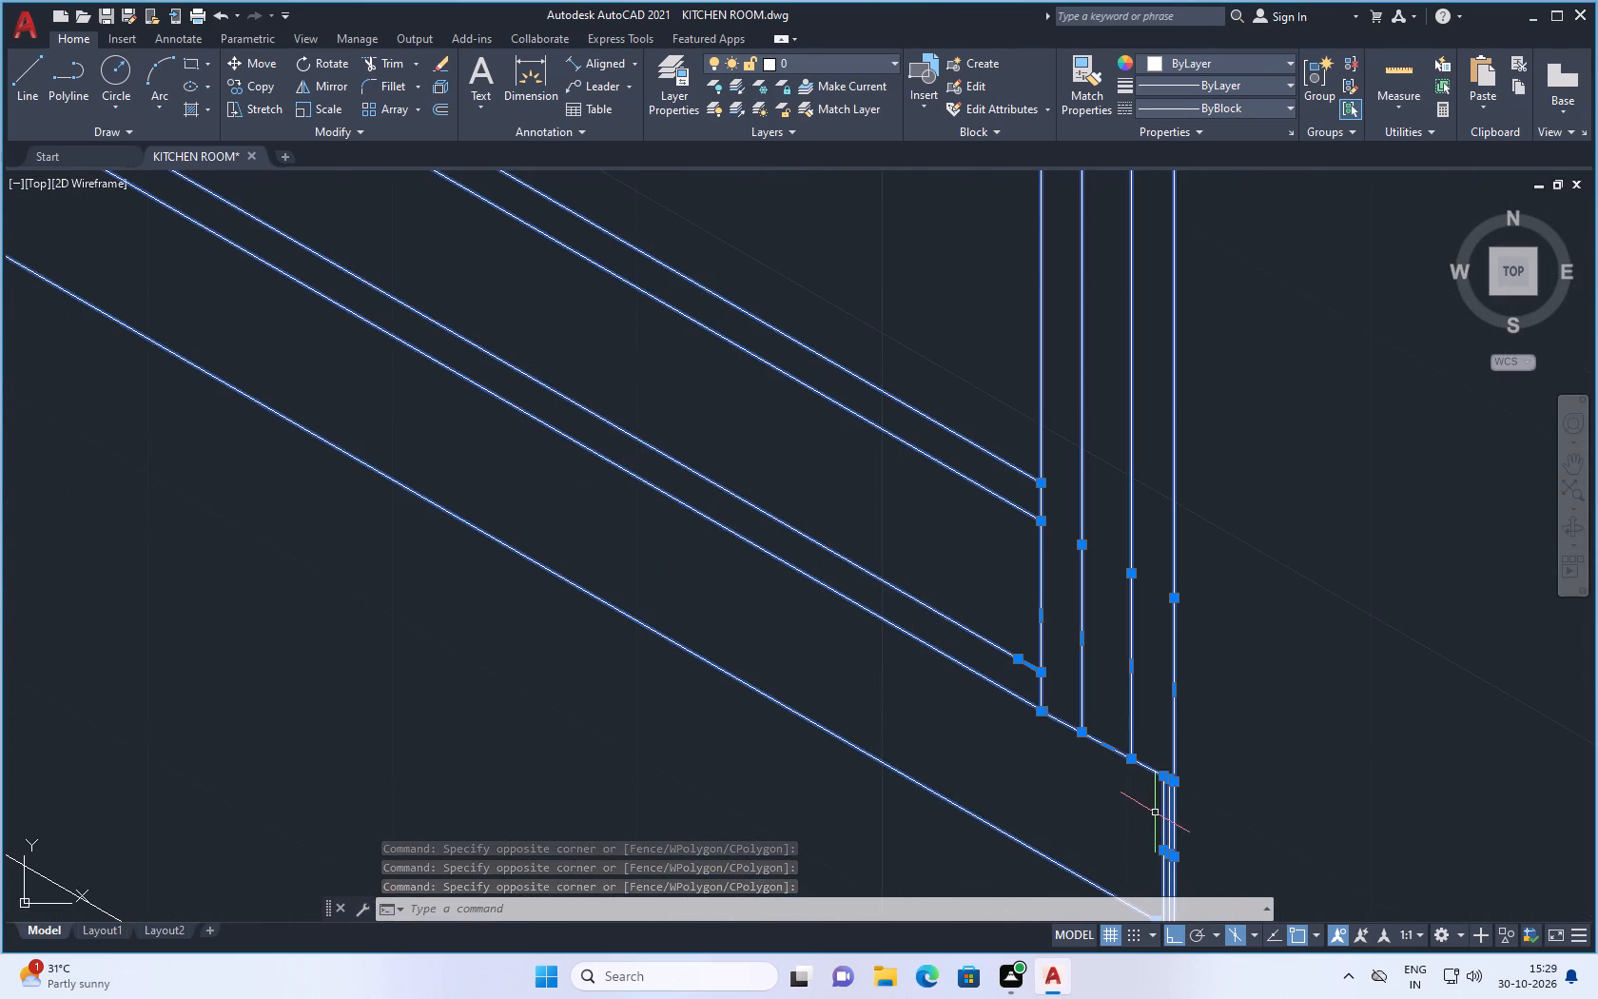
pyautogui.scroll(-2, 1150, 735)
pyautogui.scroll(3, 1173, 763)
pyautogui.scroll(4, 1097, 803)
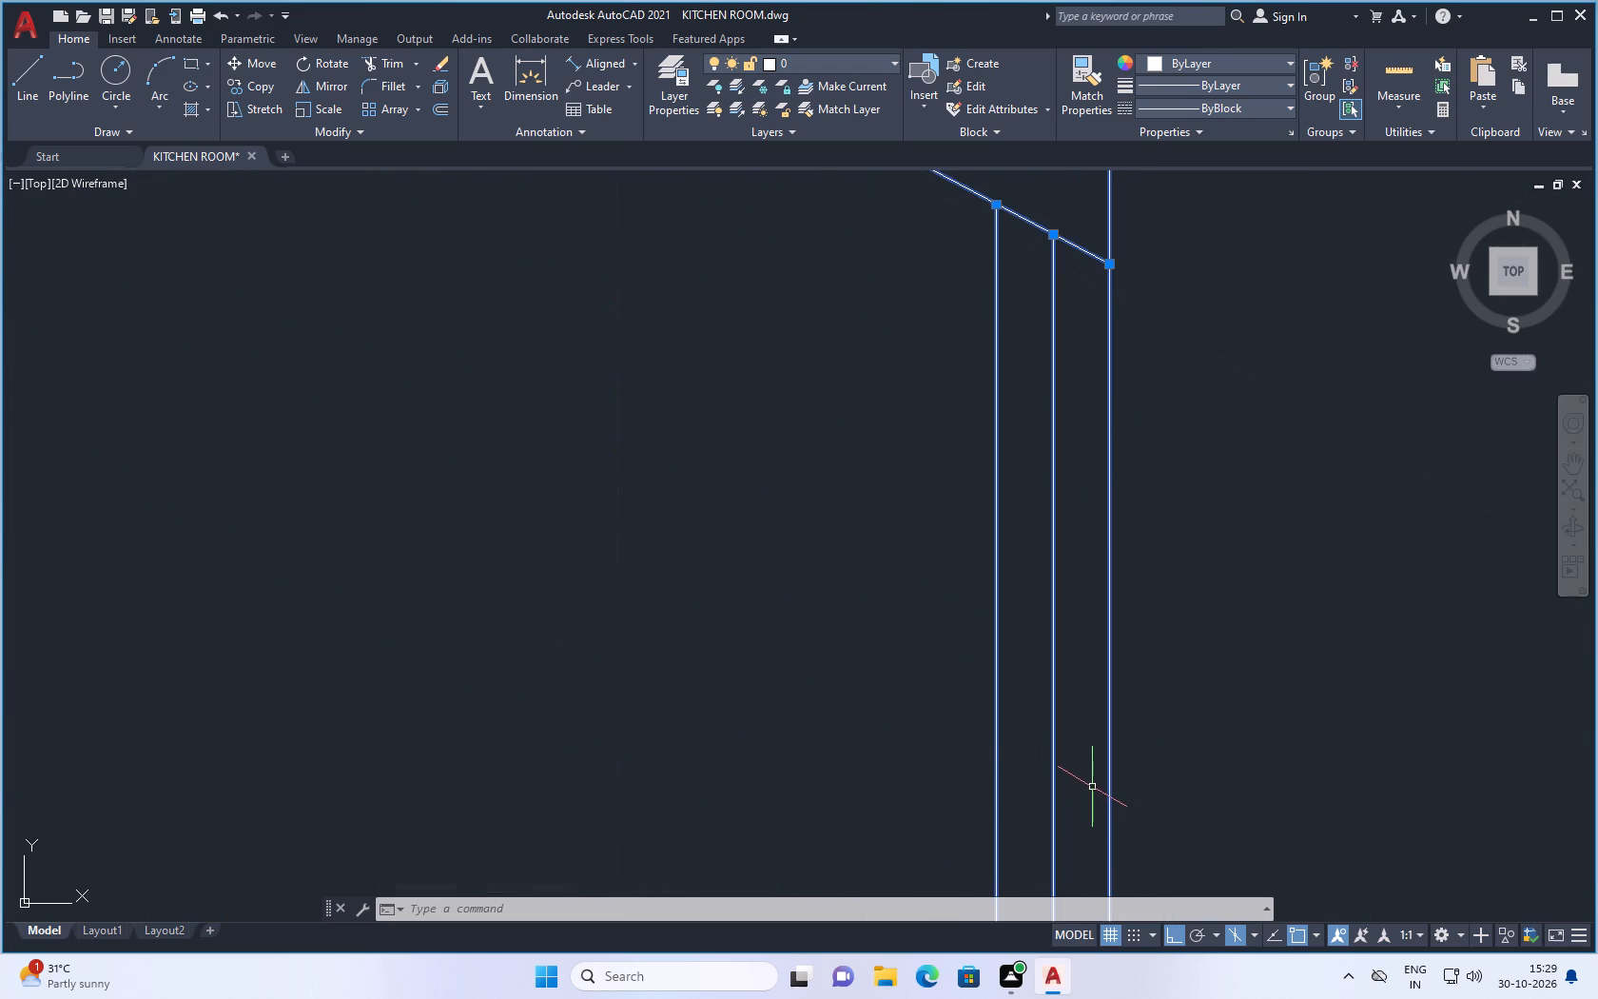
pyautogui.scroll(-3, 967, 735)
pyautogui.scroll(-2, 886, 638)
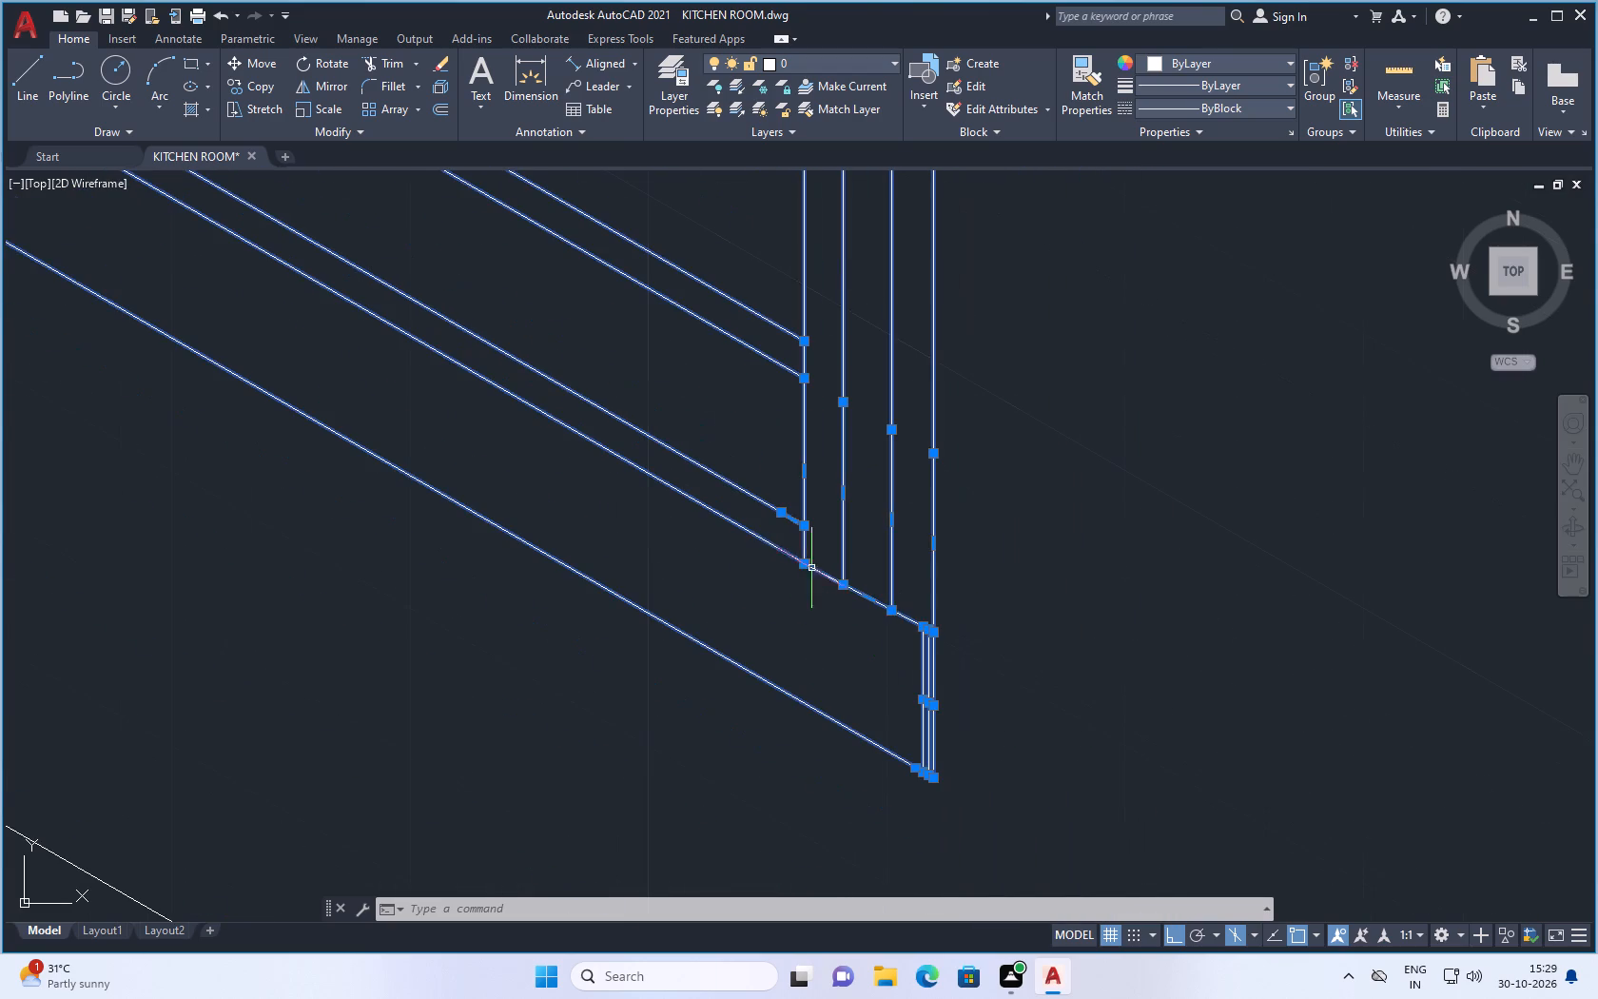
pyautogui.scroll(-3, 833, 589)
pyautogui.scroll(-2, 729, 542)
pyautogui.scroll(-1, 555, 420)
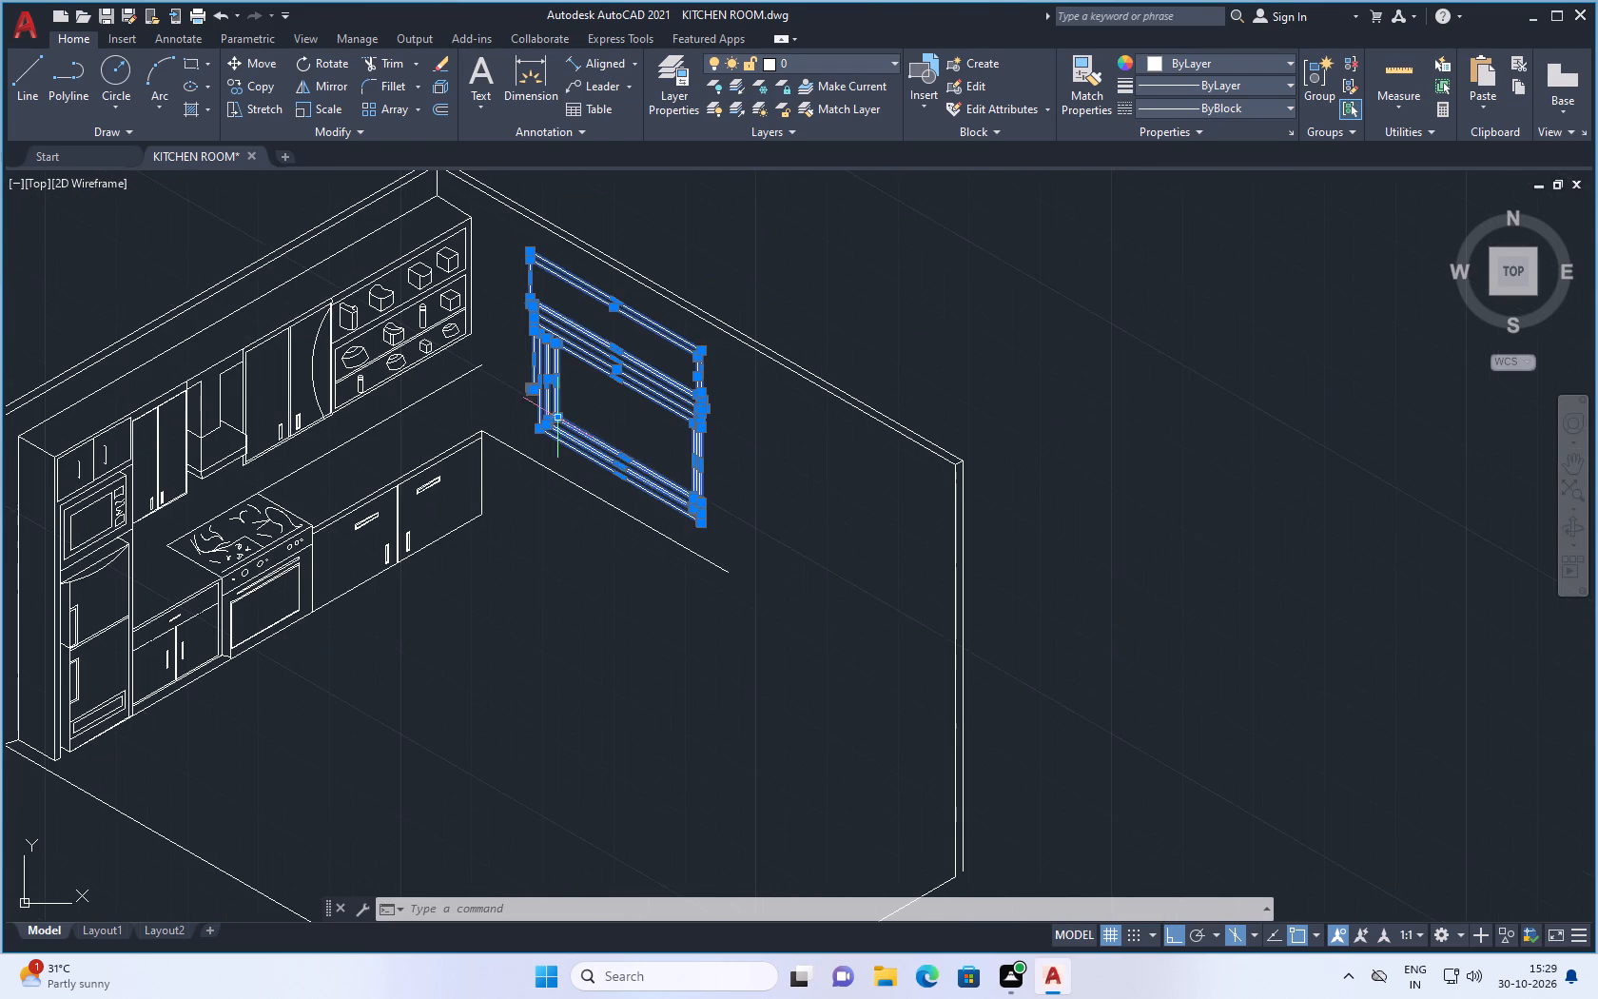
# Add the unselected short sloped line at the right end of the blind's lowest slat to the selection.
pyautogui.scroll(3, 514, 292)
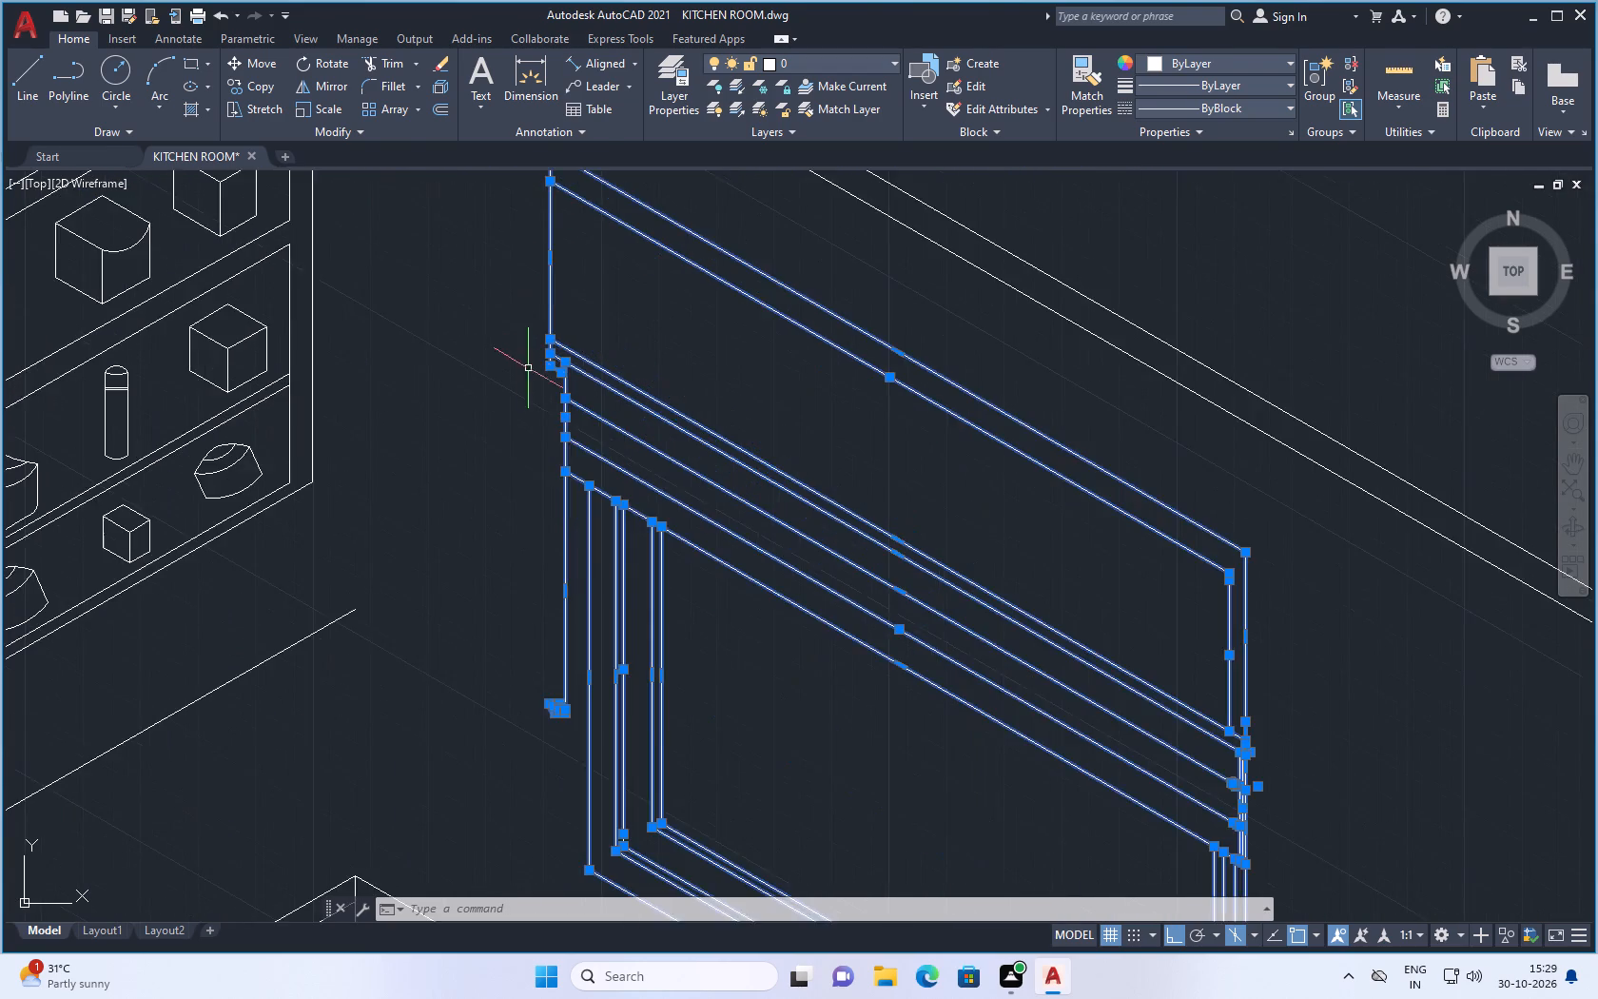
pyautogui.scroll(-3, 528, 374)
pyautogui.scroll(3, 567, 480)
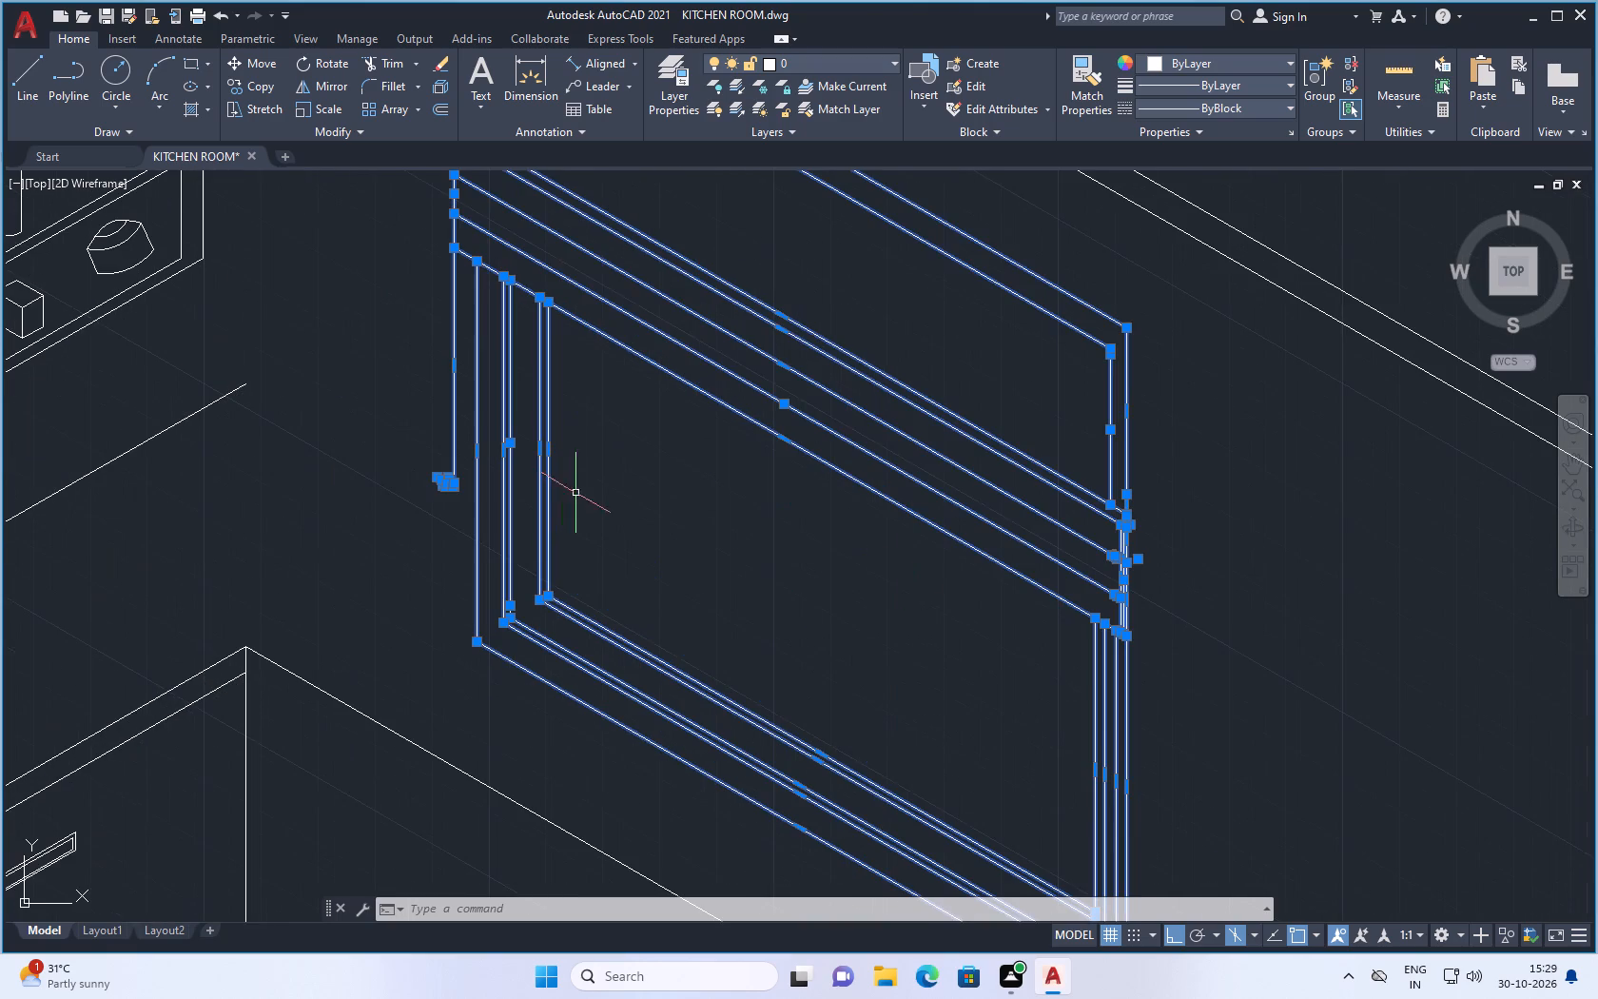
pyautogui.scroll(3, 1135, 670)
pyautogui.scroll(5, 1065, 525)
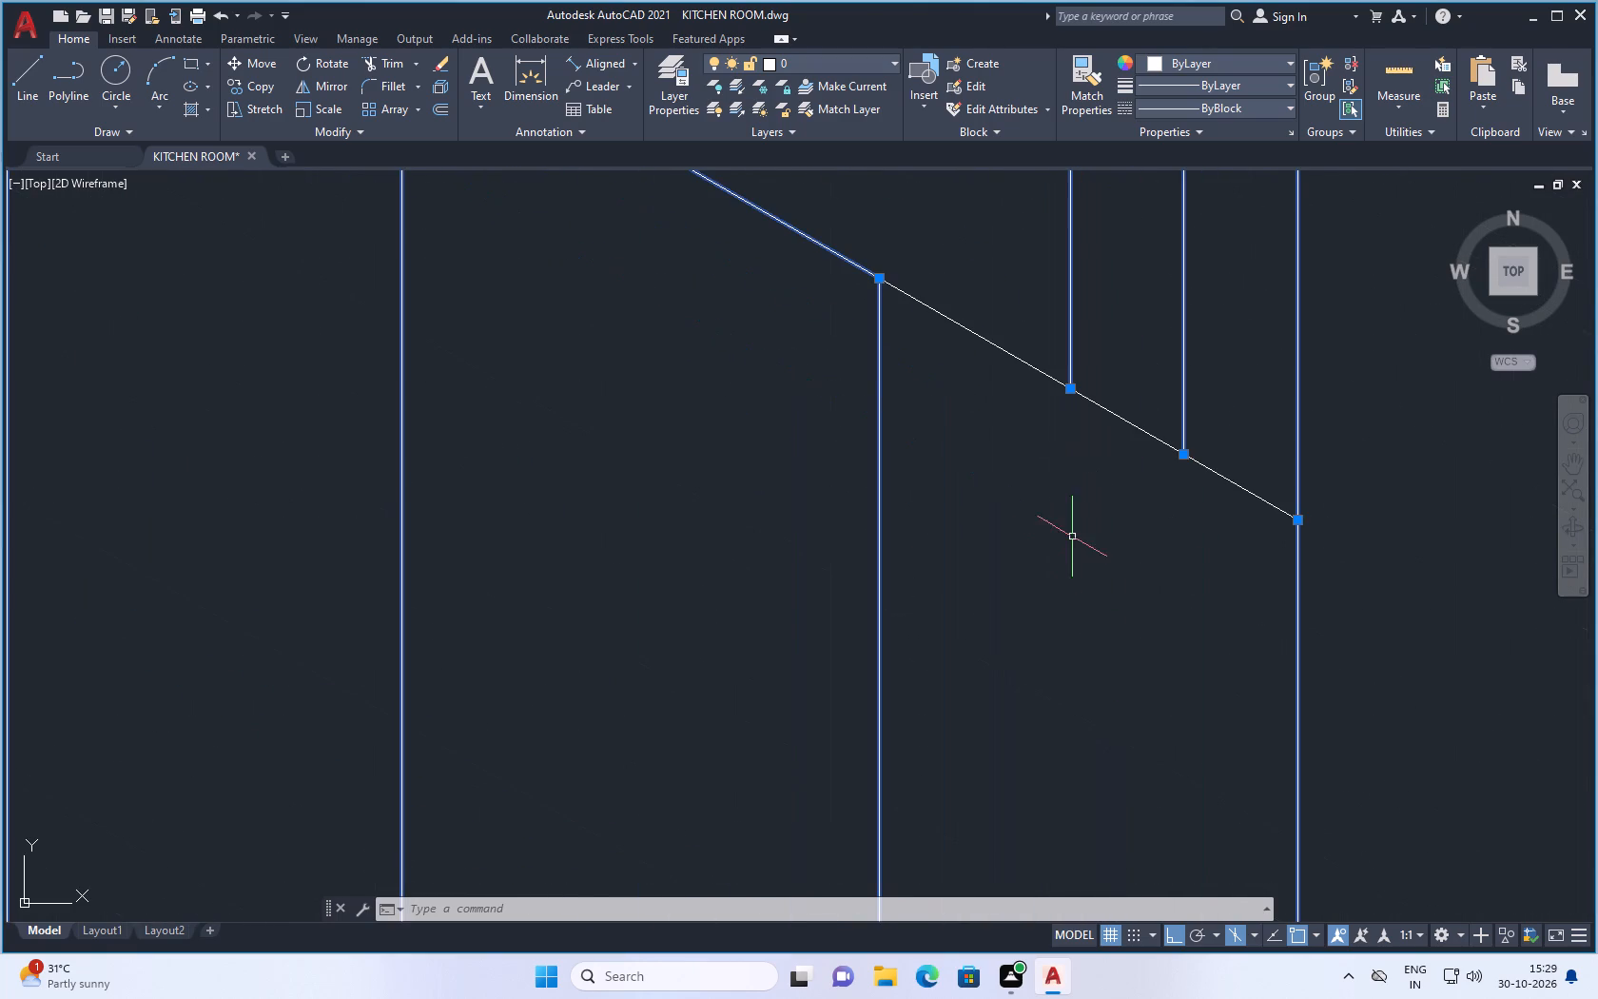
pyautogui.moveTo(1019, 314); pyautogui.dragTo(981, 346)
pyautogui.click(902, 429)
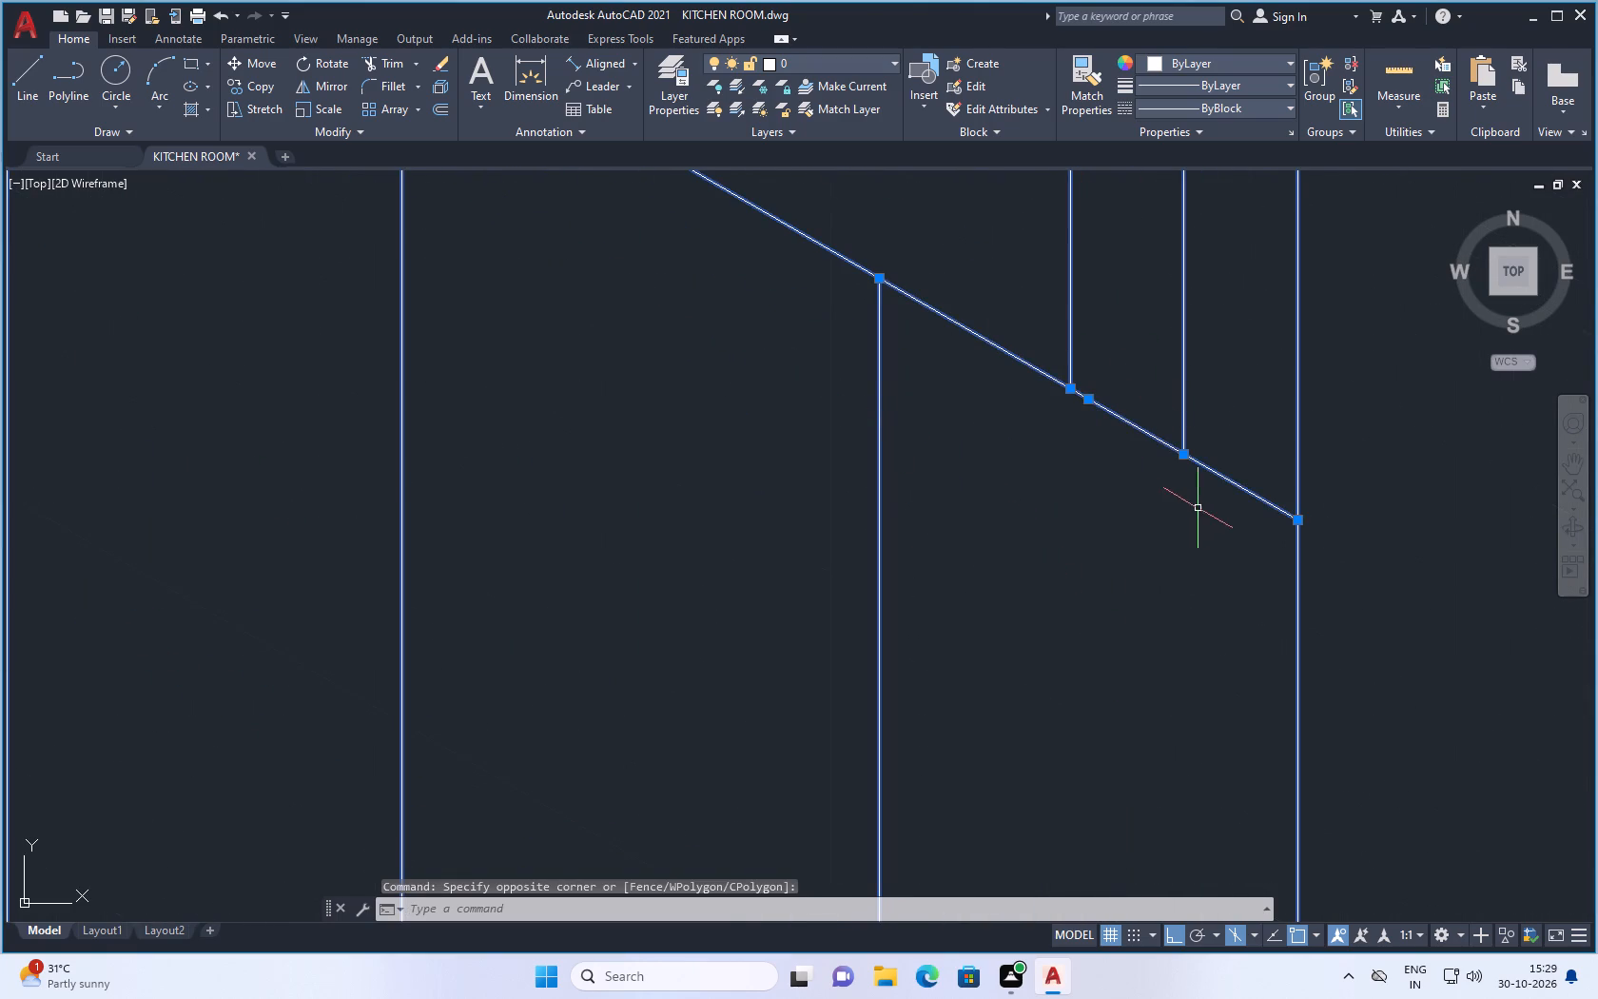
# Add the short unselected vertical segment at the upper-right inner corner of the blind's top box to the selection.
pyautogui.scroll(-2, 1190, 514)
pyautogui.scroll(3, 1233, 496)
pyautogui.scroll(-6, 1174, 563)
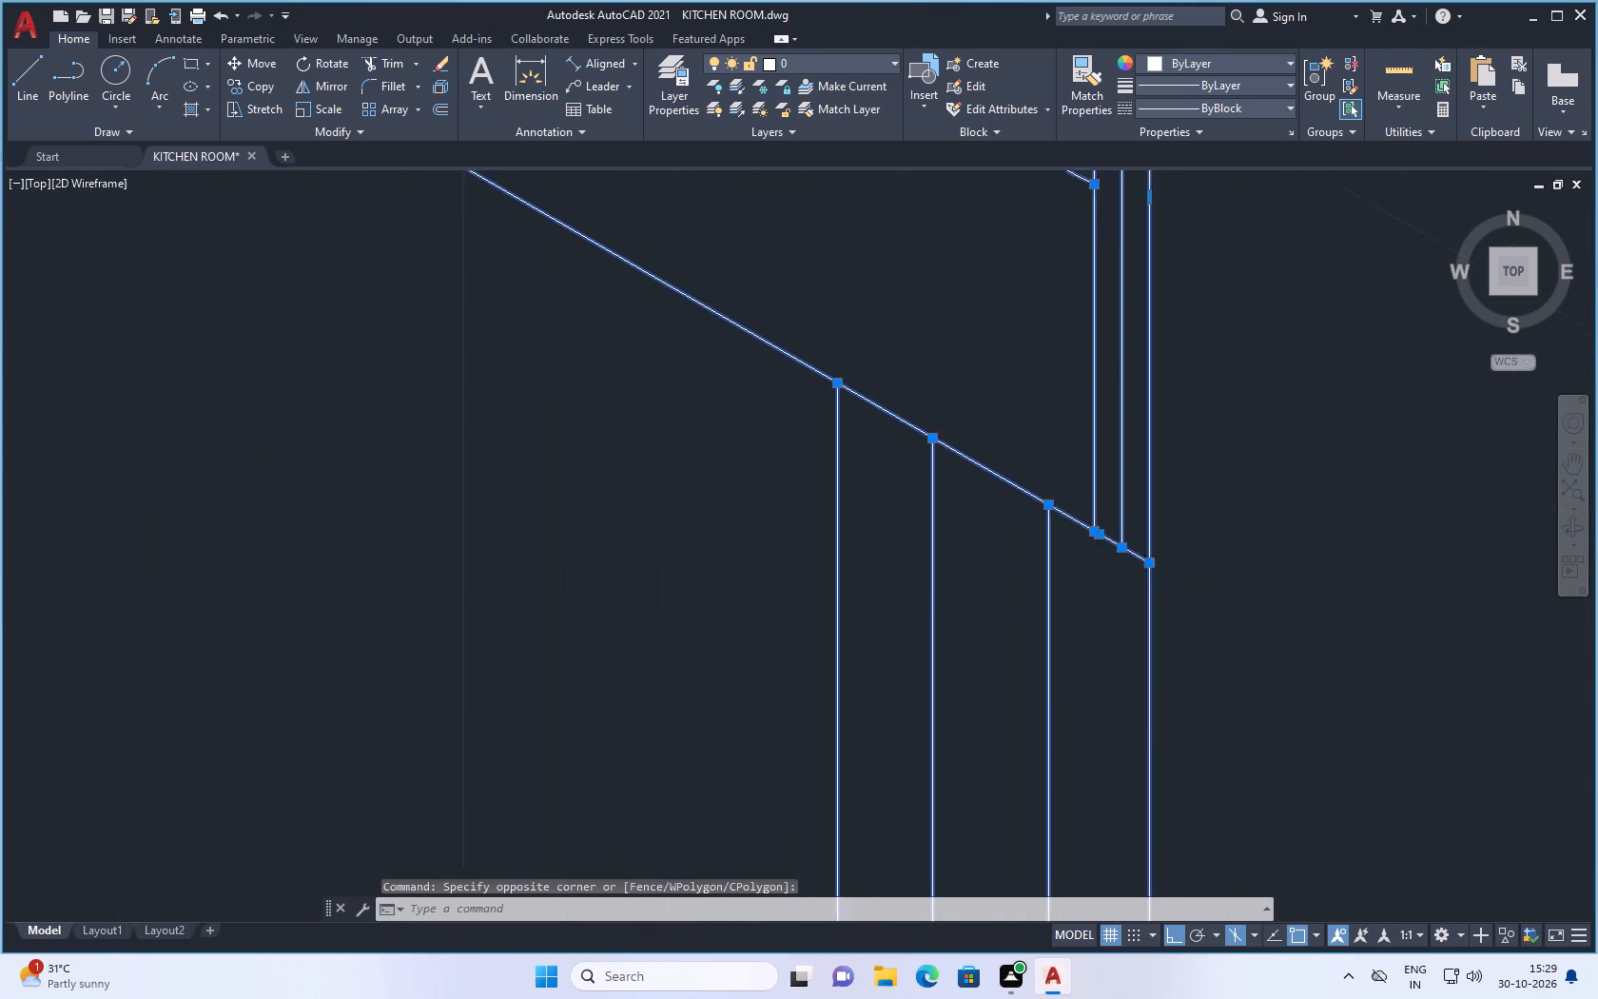
pyautogui.scroll(-6, 1090, 565)
pyautogui.scroll(3, 1097, 484)
pyautogui.scroll(3, 1034, 540)
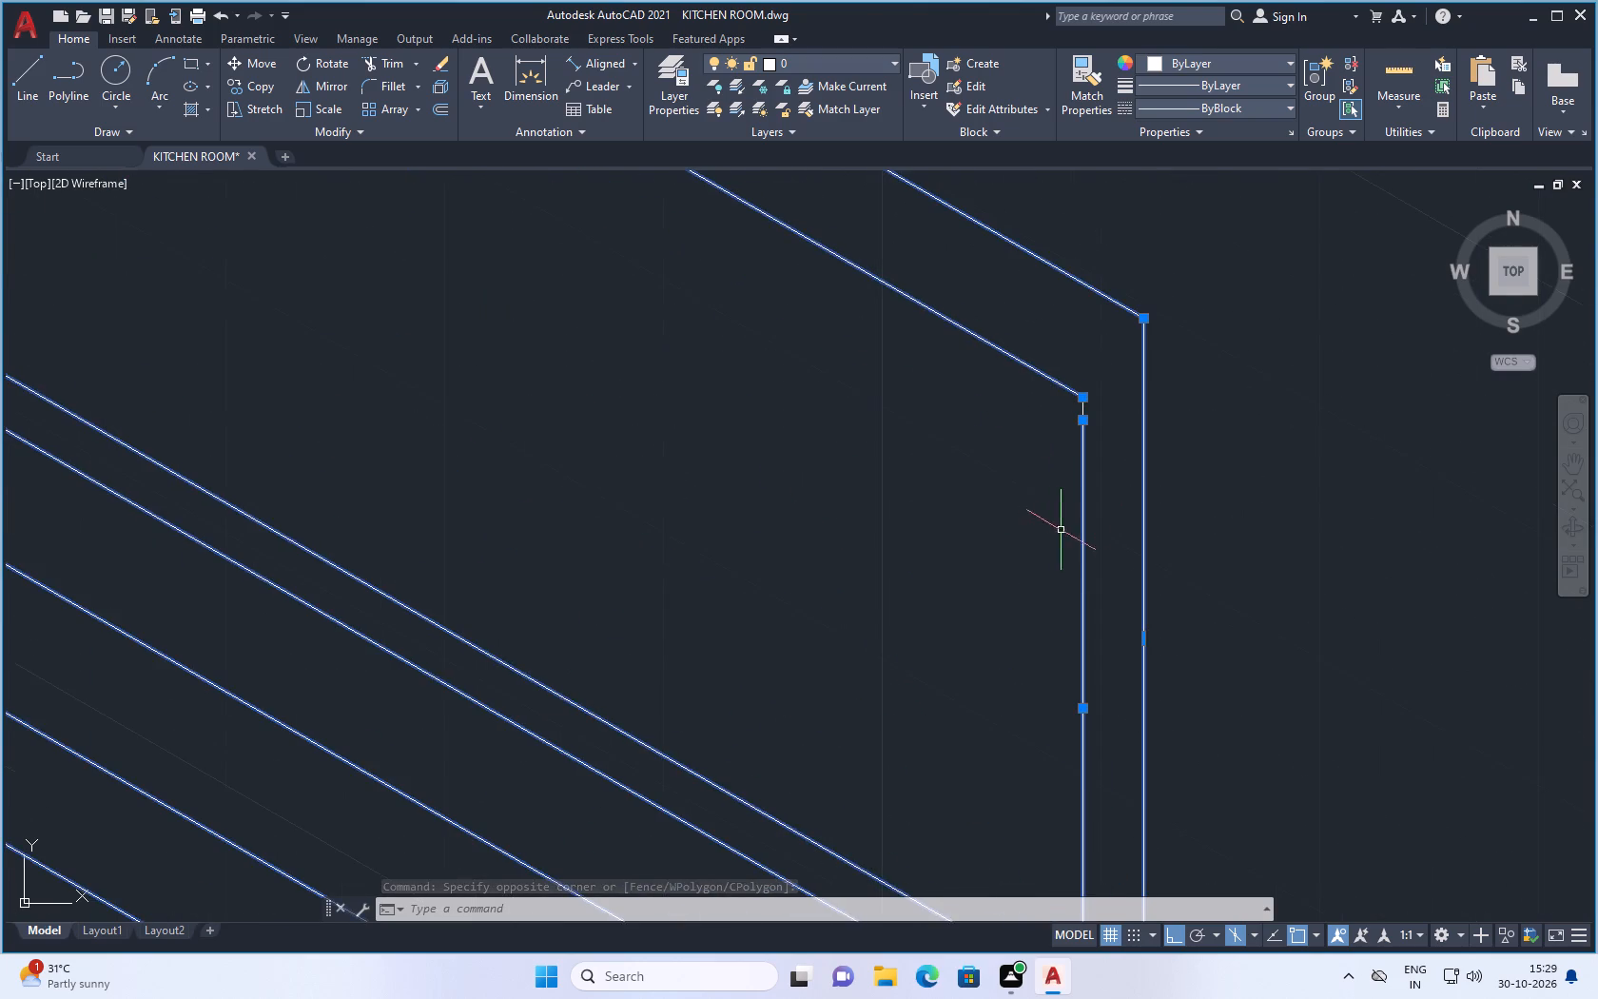
pyautogui.scroll(-2, 1093, 501)
pyautogui.scroll(4, 1082, 442)
pyautogui.scroll(3, 1105, 595)
pyautogui.click(1197, 569)
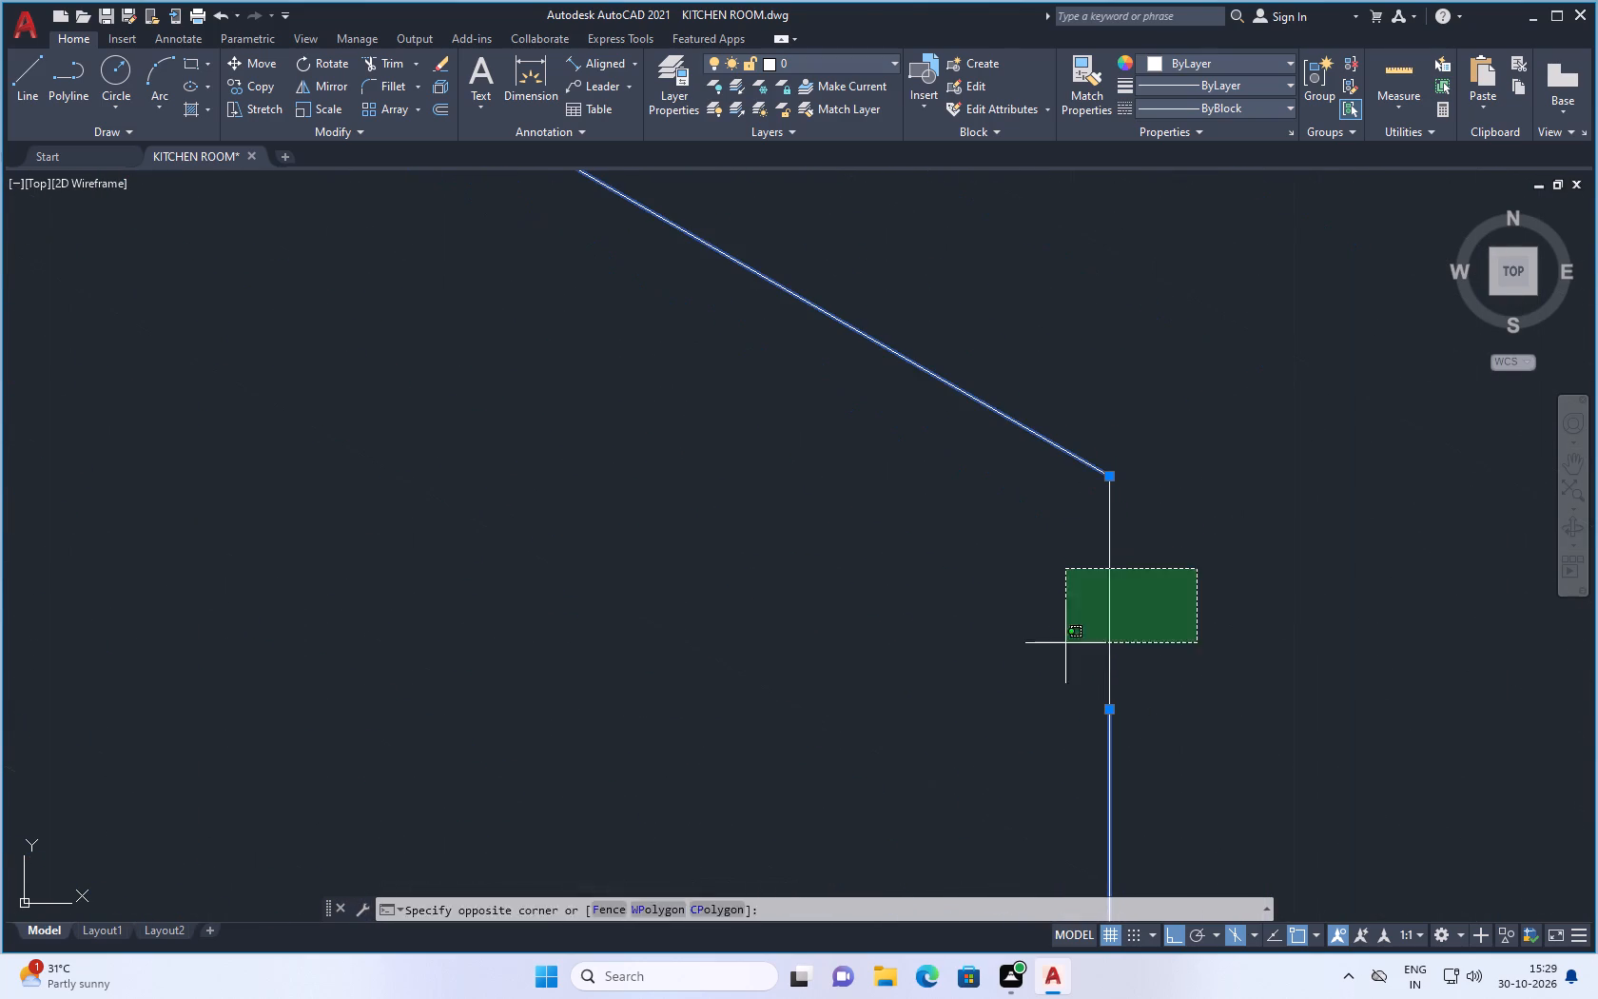
pyautogui.click(976, 709)
# Examine the left side of the window and blind for lines still missing from the selection.
pyautogui.scroll(-7, 999, 670)
pyautogui.scroll(-3, 846, 630)
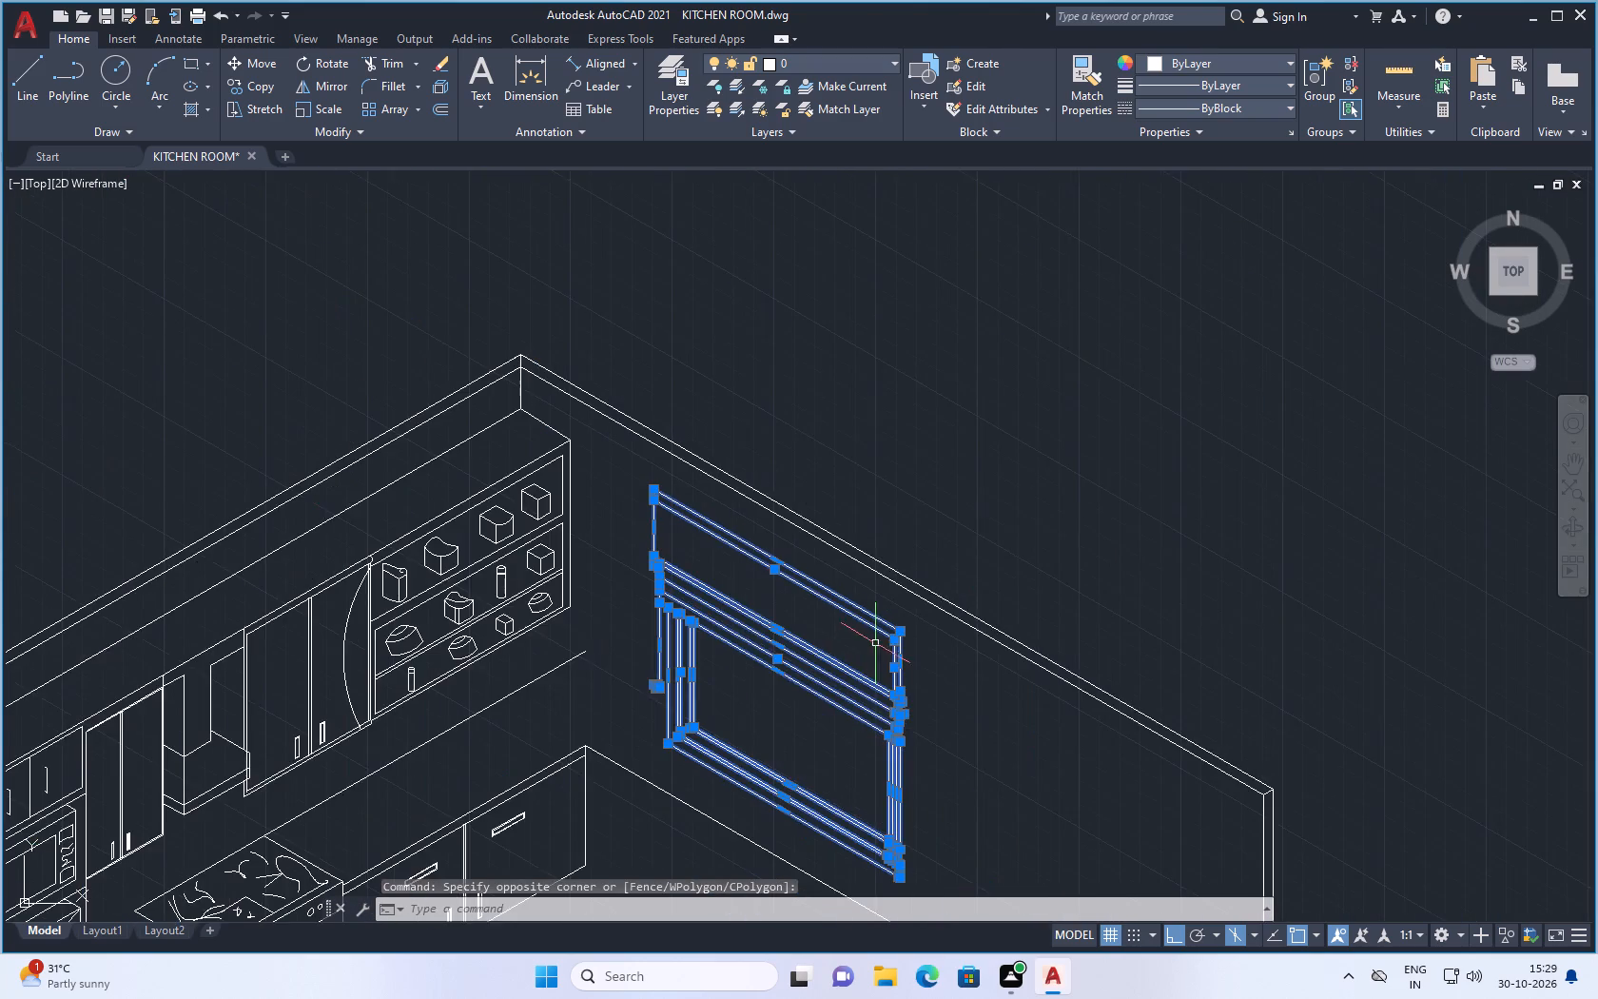
pyautogui.scroll(3, 718, 566)
pyautogui.scroll(-3, 948, 599)
pyautogui.scroll(4, 749, 536)
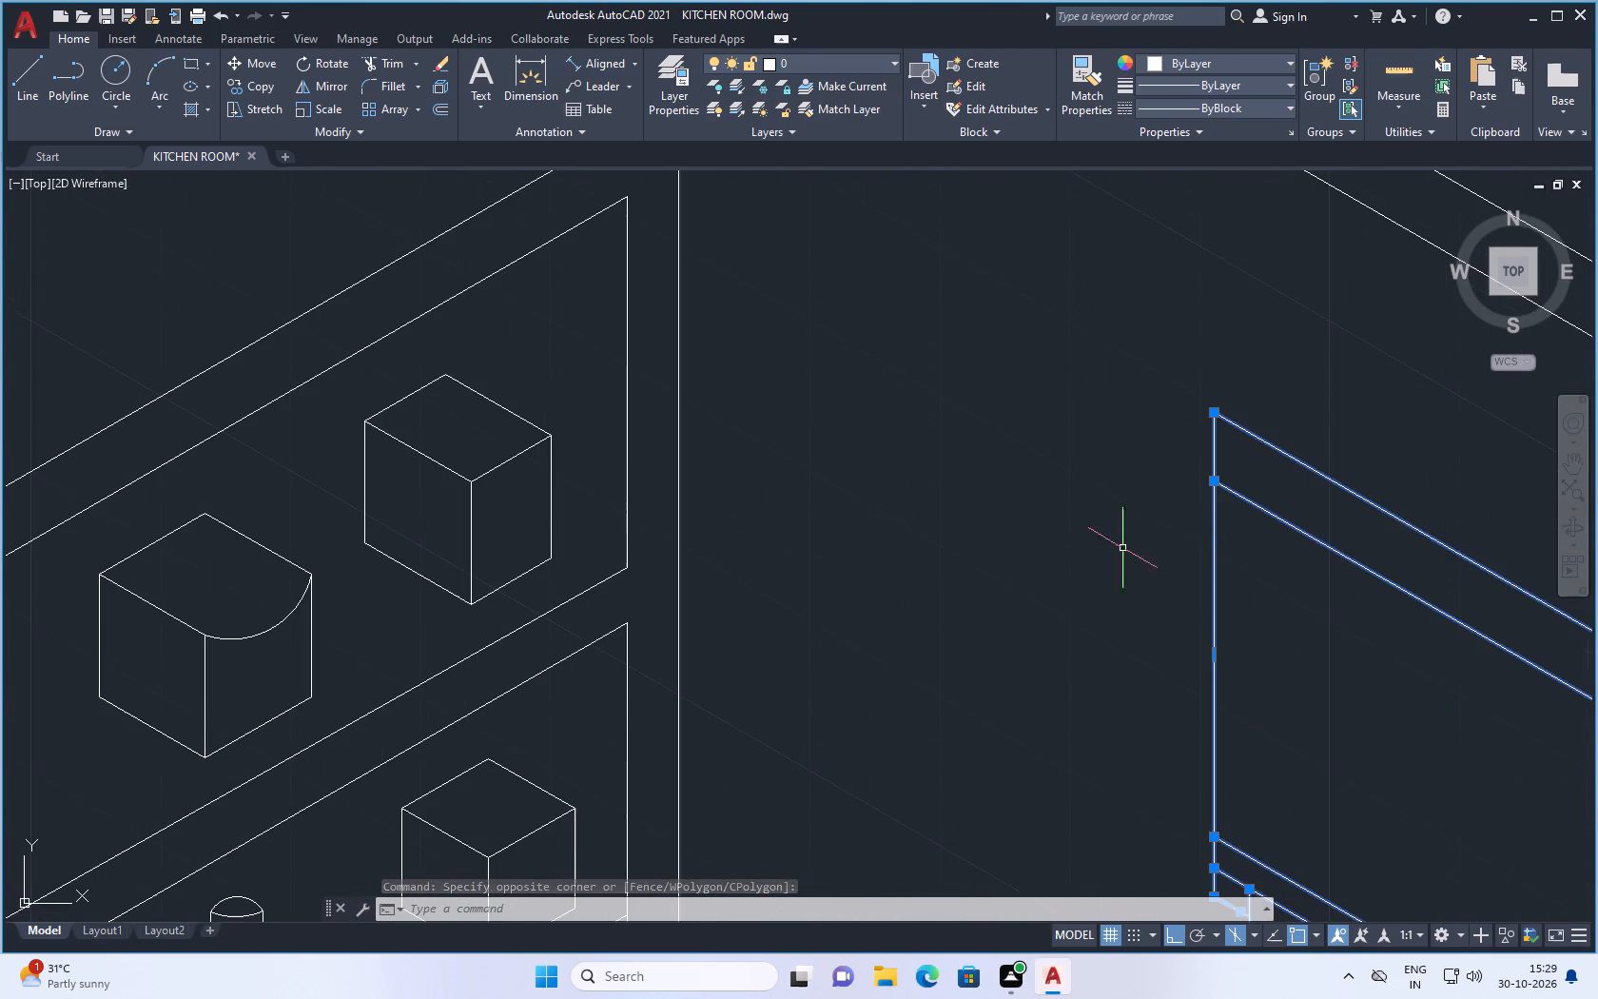
pyautogui.scroll(-3, 1061, 608)
pyautogui.scroll(3, 1119, 553)
pyautogui.scroll(4, 1001, 674)
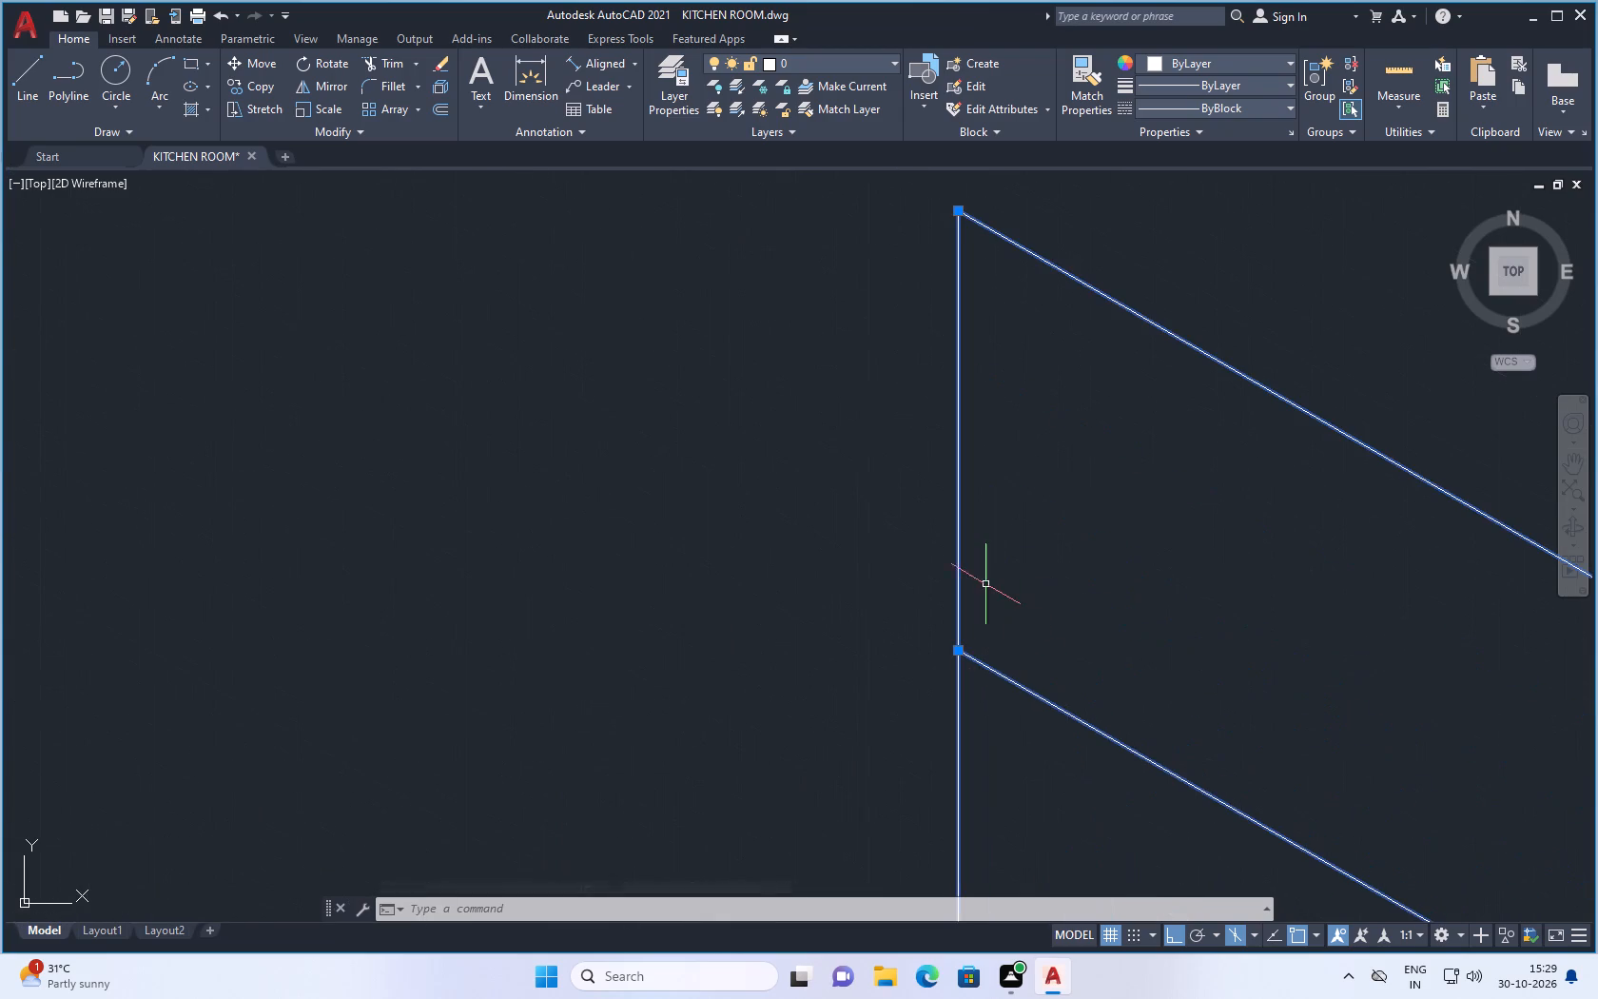
pyautogui.scroll(-8, 980, 585)
pyautogui.scroll(4, 989, 719)
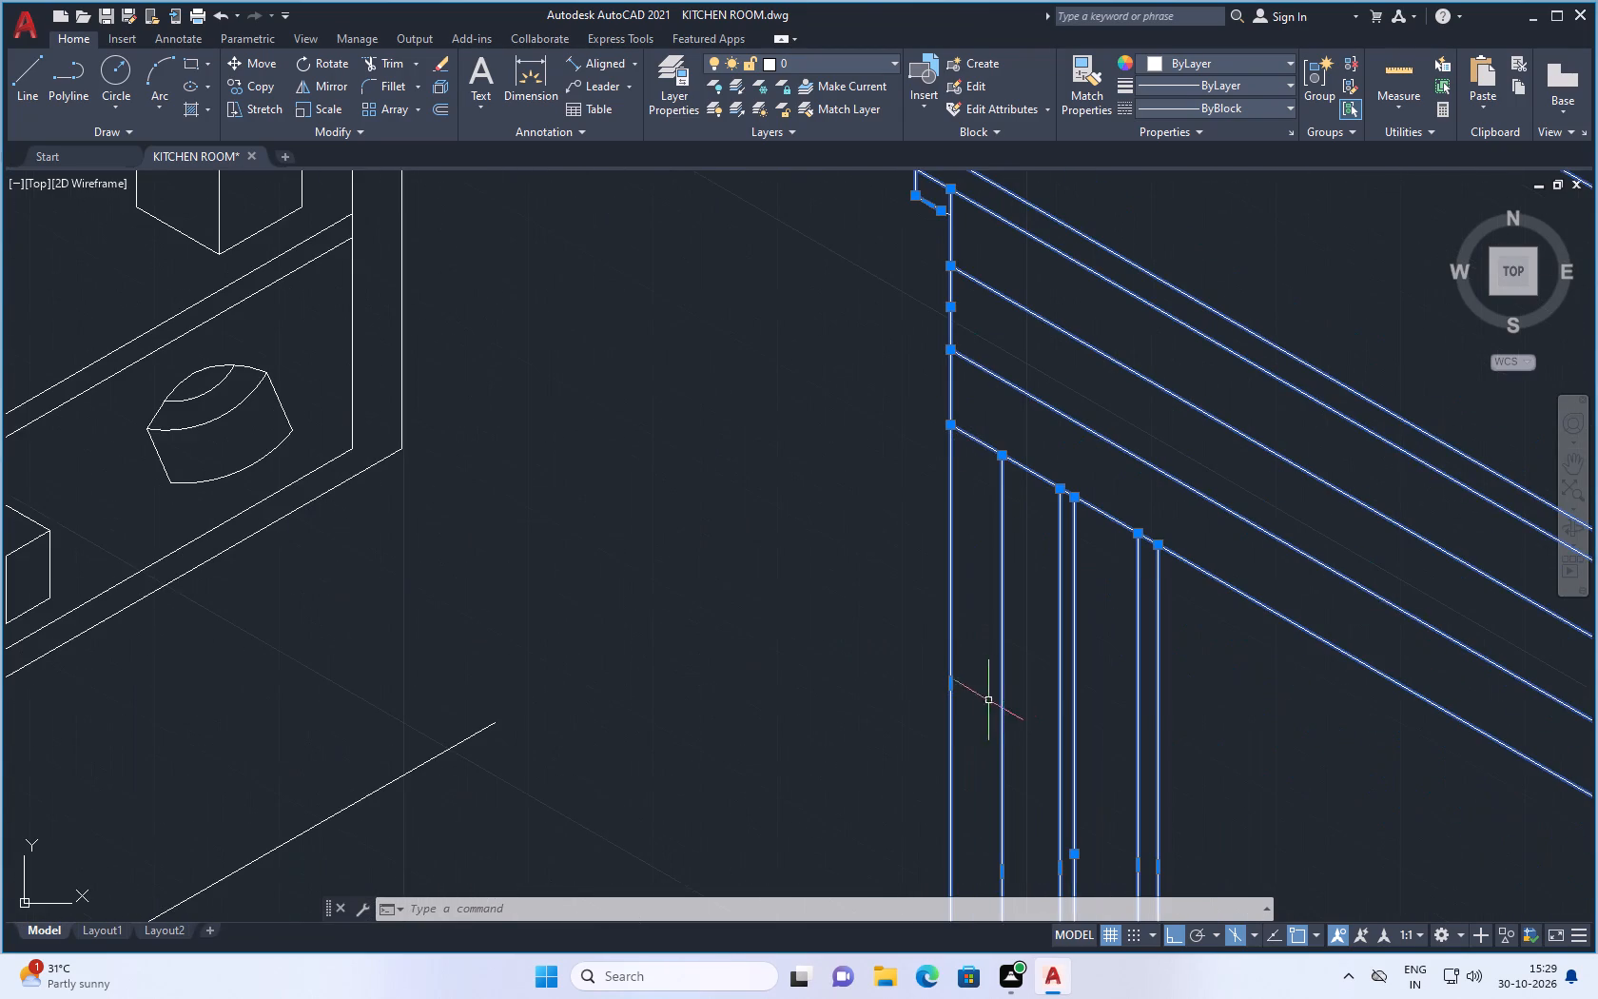
pyautogui.scroll(3, 940, 372)
pyautogui.scroll(-3, 924, 405)
pyautogui.scroll(1, 943, 313)
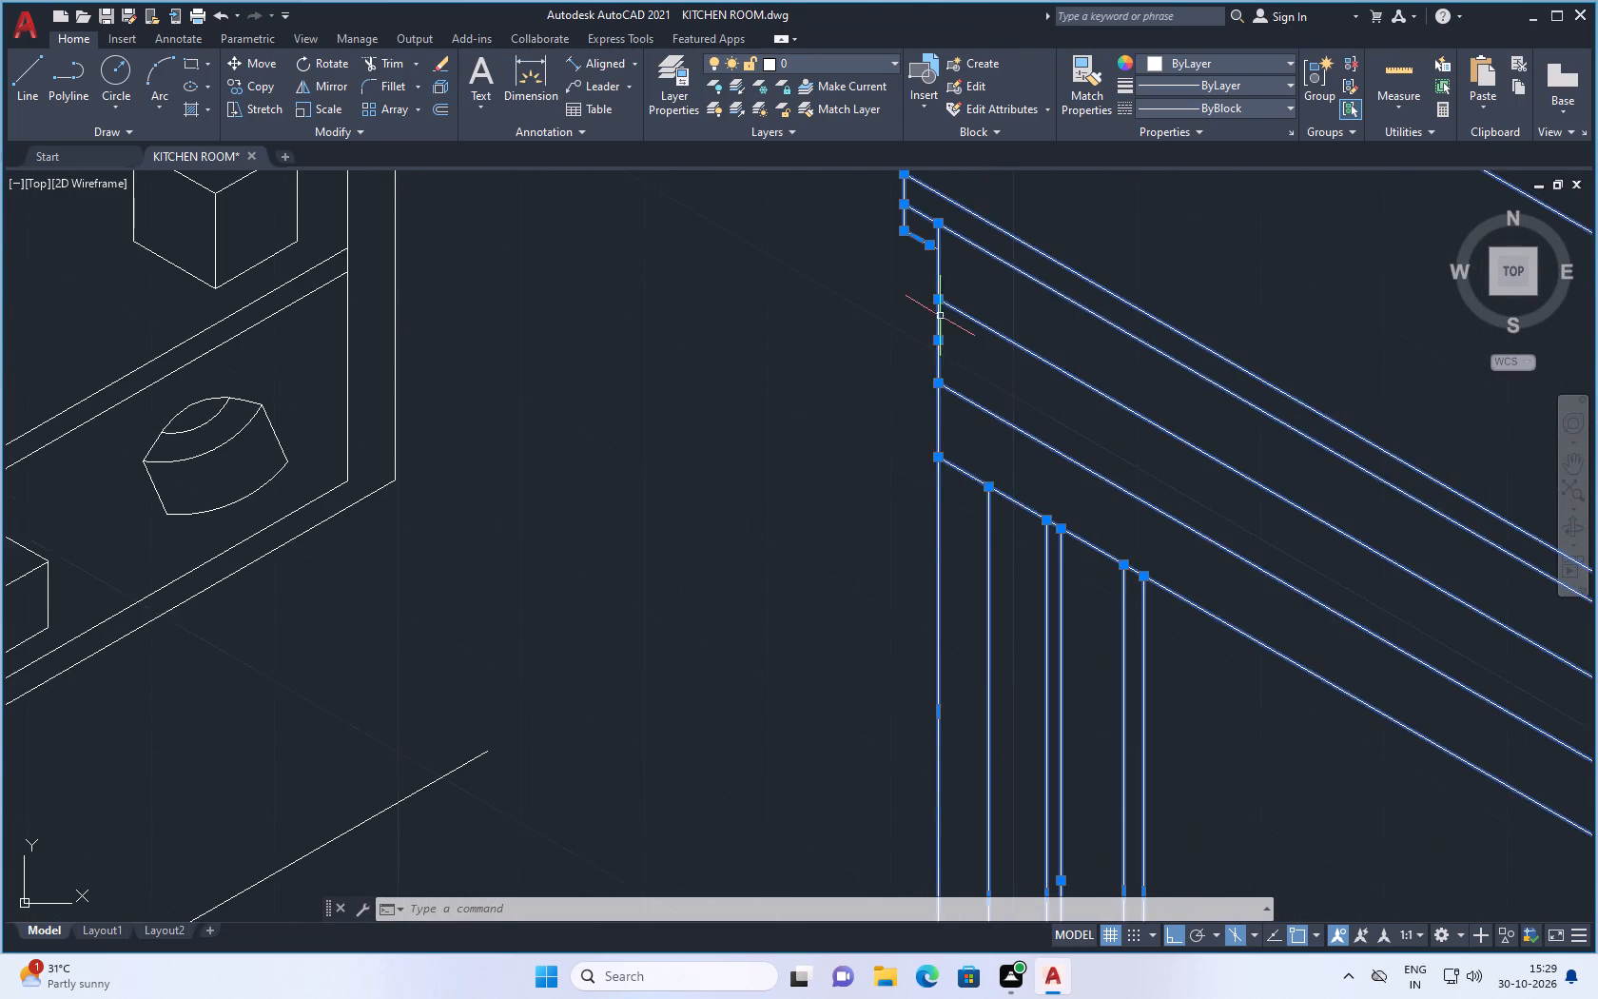
pyautogui.scroll(5, 943, 313)
pyautogui.scroll(-7, 857, 438)
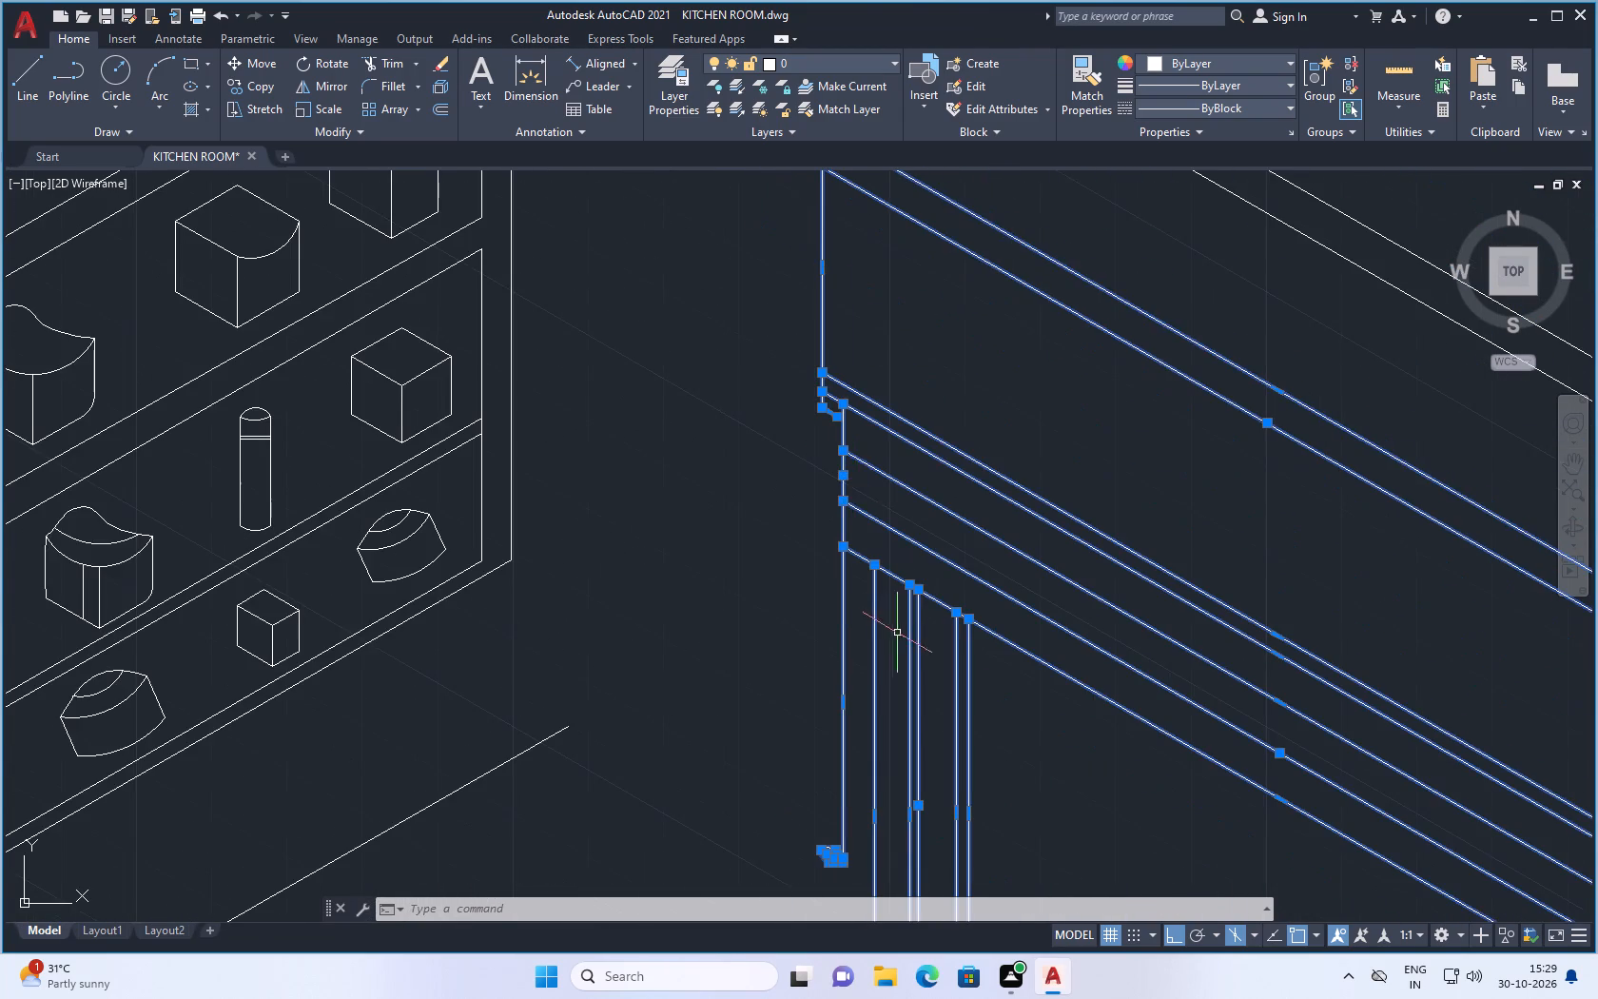
pyautogui.scroll(-5, 911, 583)
pyautogui.scroll(1, 952, 611)
# Move the selected window and blind straight up about 185 units, clear of the kitchen wall.
pyautogui.rightClick(1053, 623)
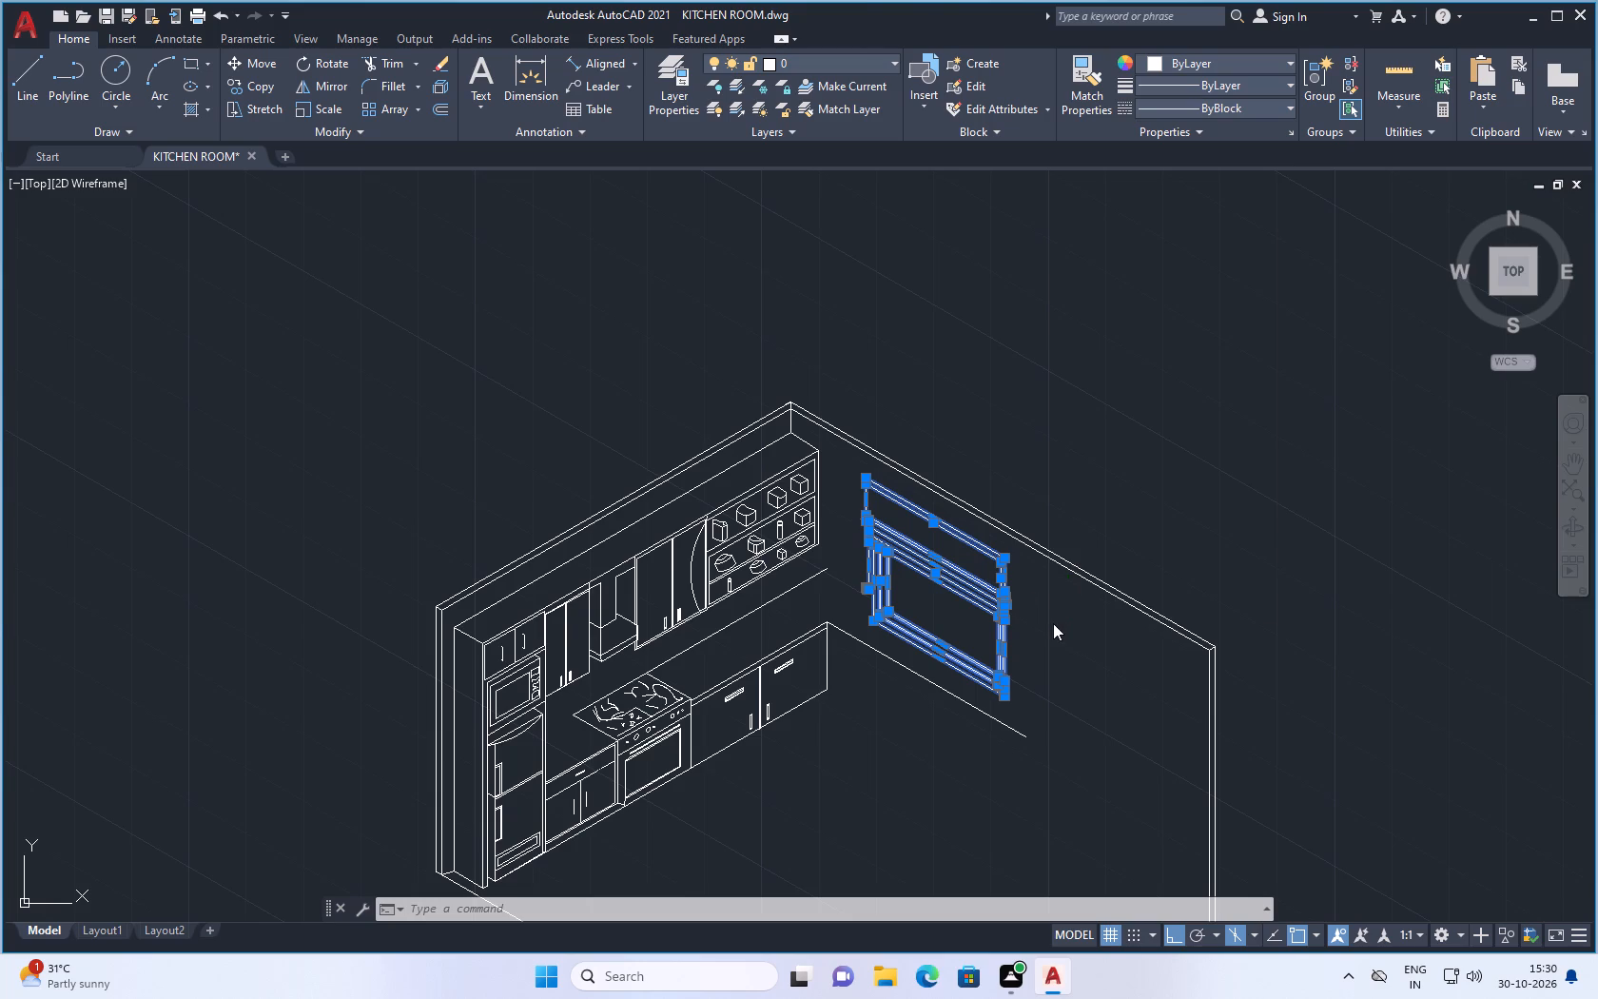
pyautogui.click(1114, 315)
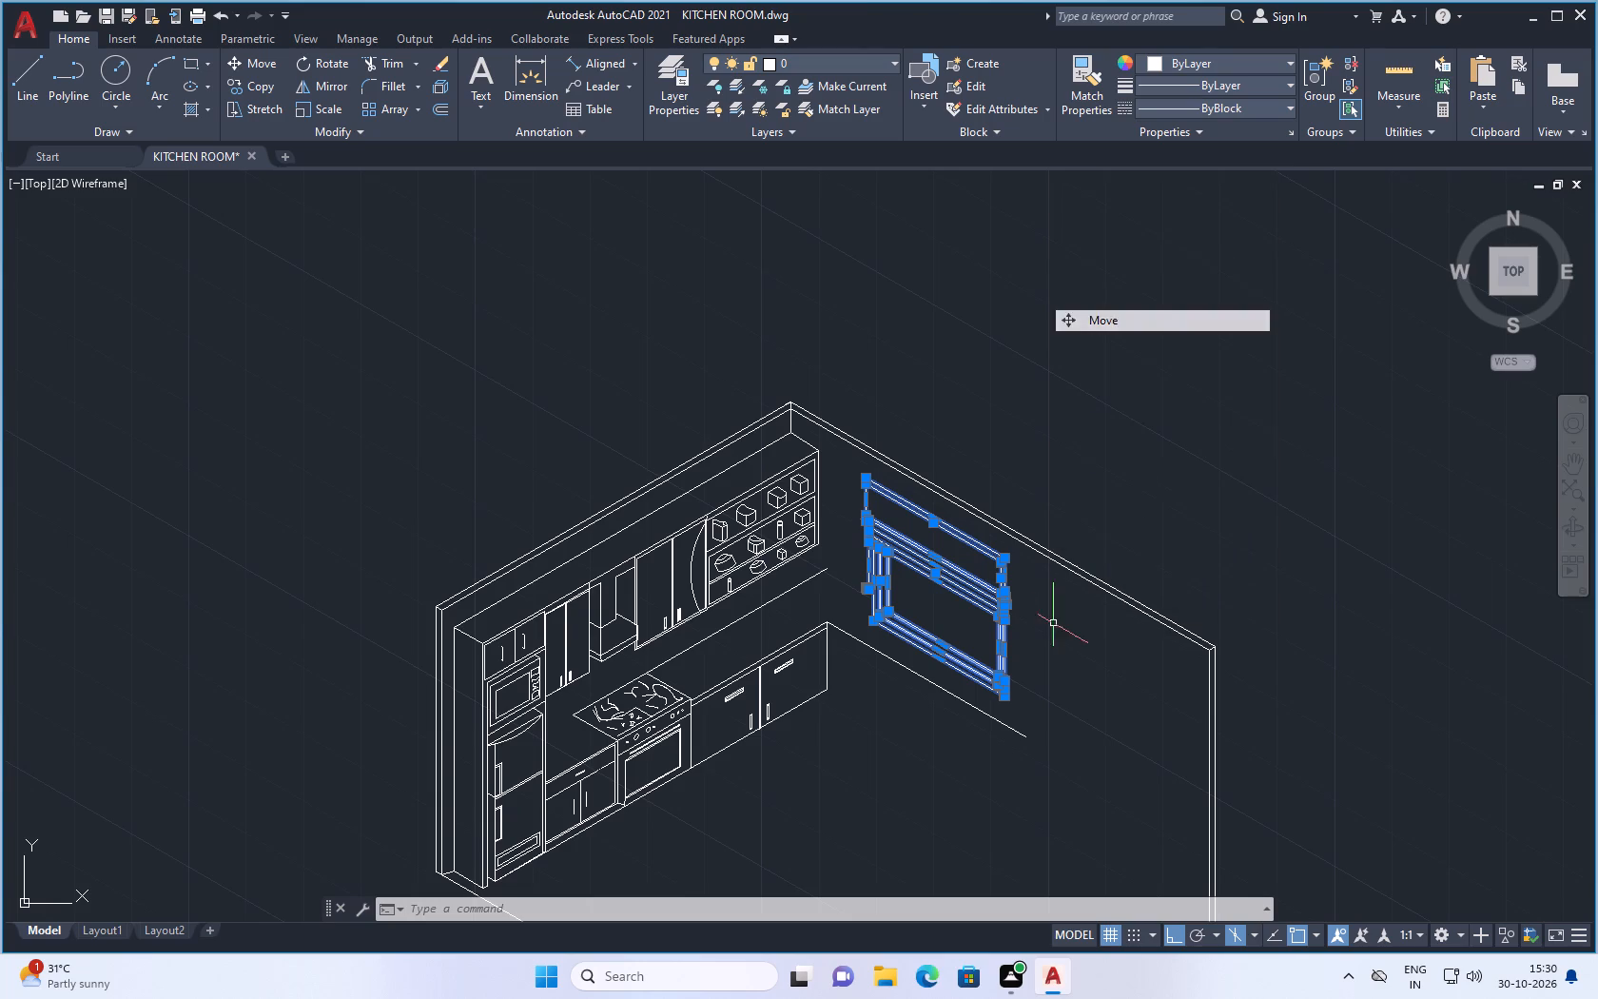
pyautogui.click(941, 620)
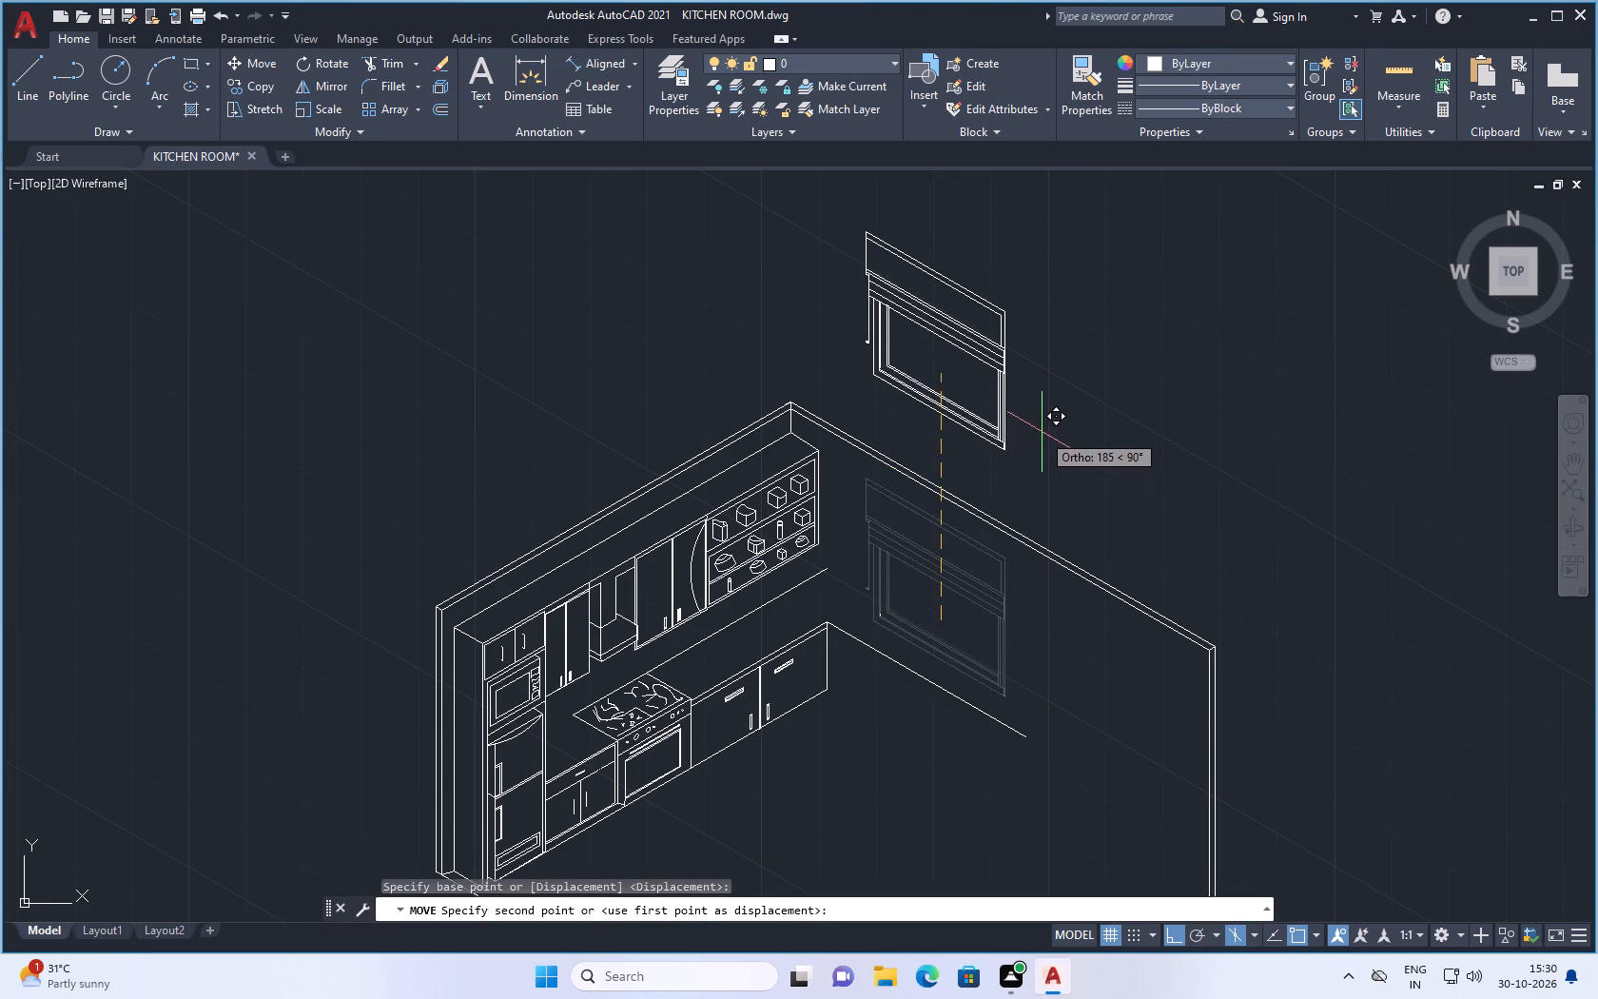
pyautogui.click(1042, 432)
# Select the small line fragments left at the window's former place on the wall and delete them.
pyautogui.scroll(2, 896, 588)
pyautogui.moveTo(851, 405); pyautogui.dragTo(827, 424)
pyautogui.click(784, 515)
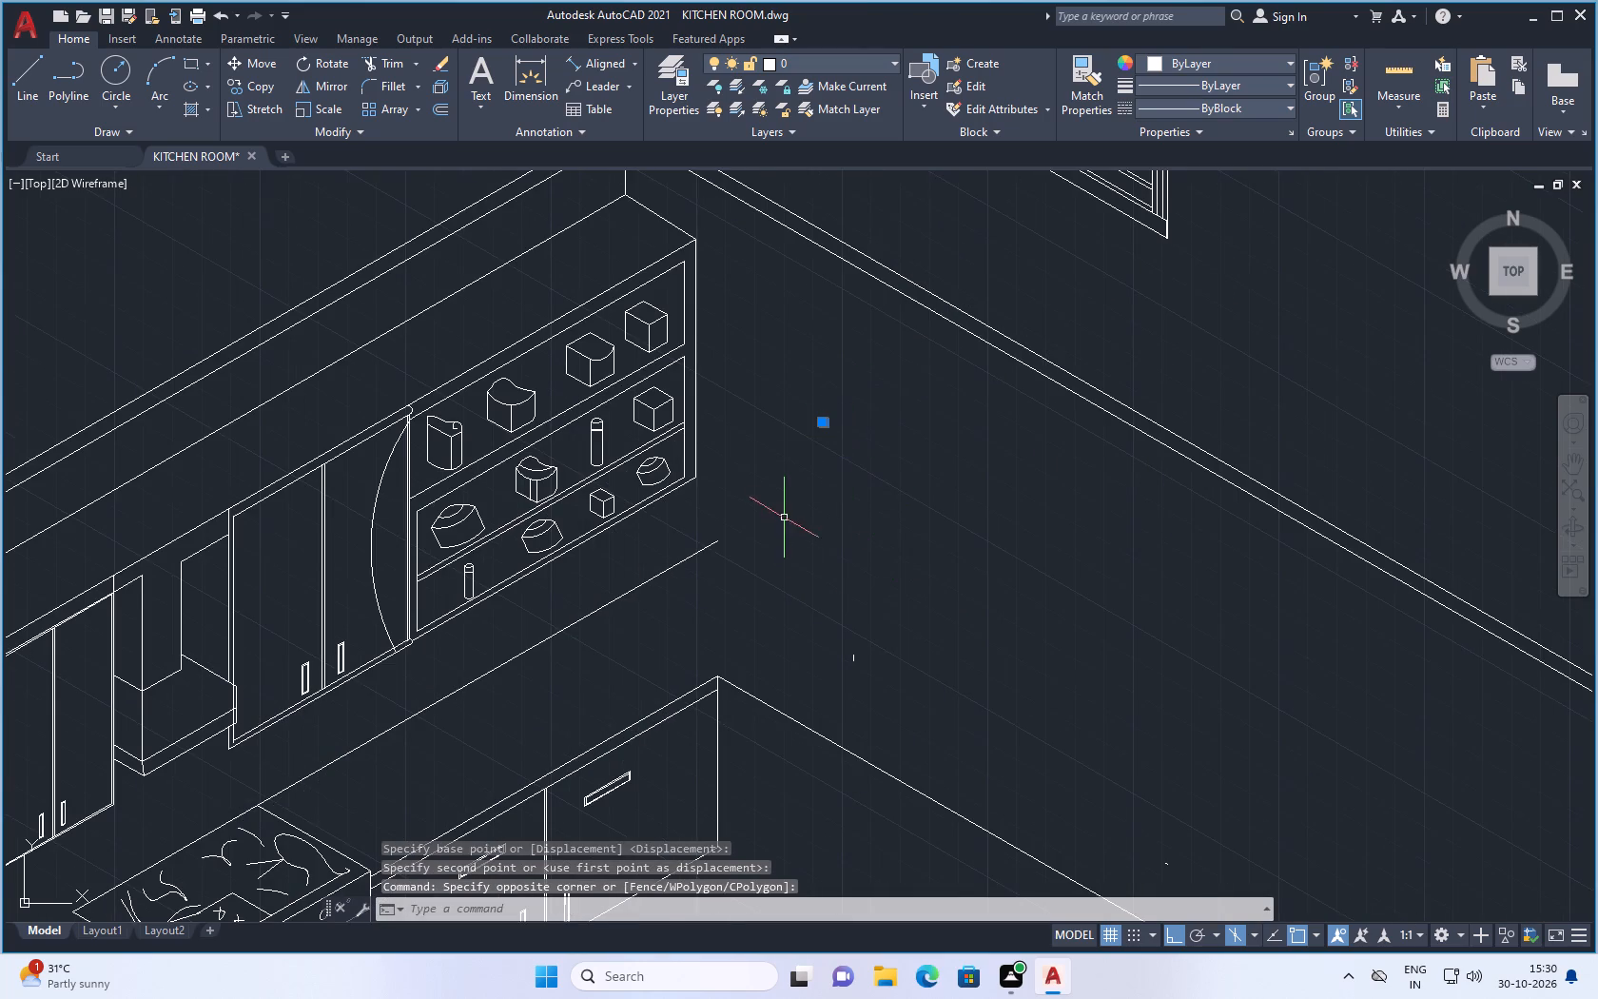
pyautogui.moveTo(891, 615); pyautogui.dragTo(881, 628)
pyautogui.click(841, 680)
pyautogui.scroll(-2, 947, 624)
pyautogui.scroll(3, 1038, 751)
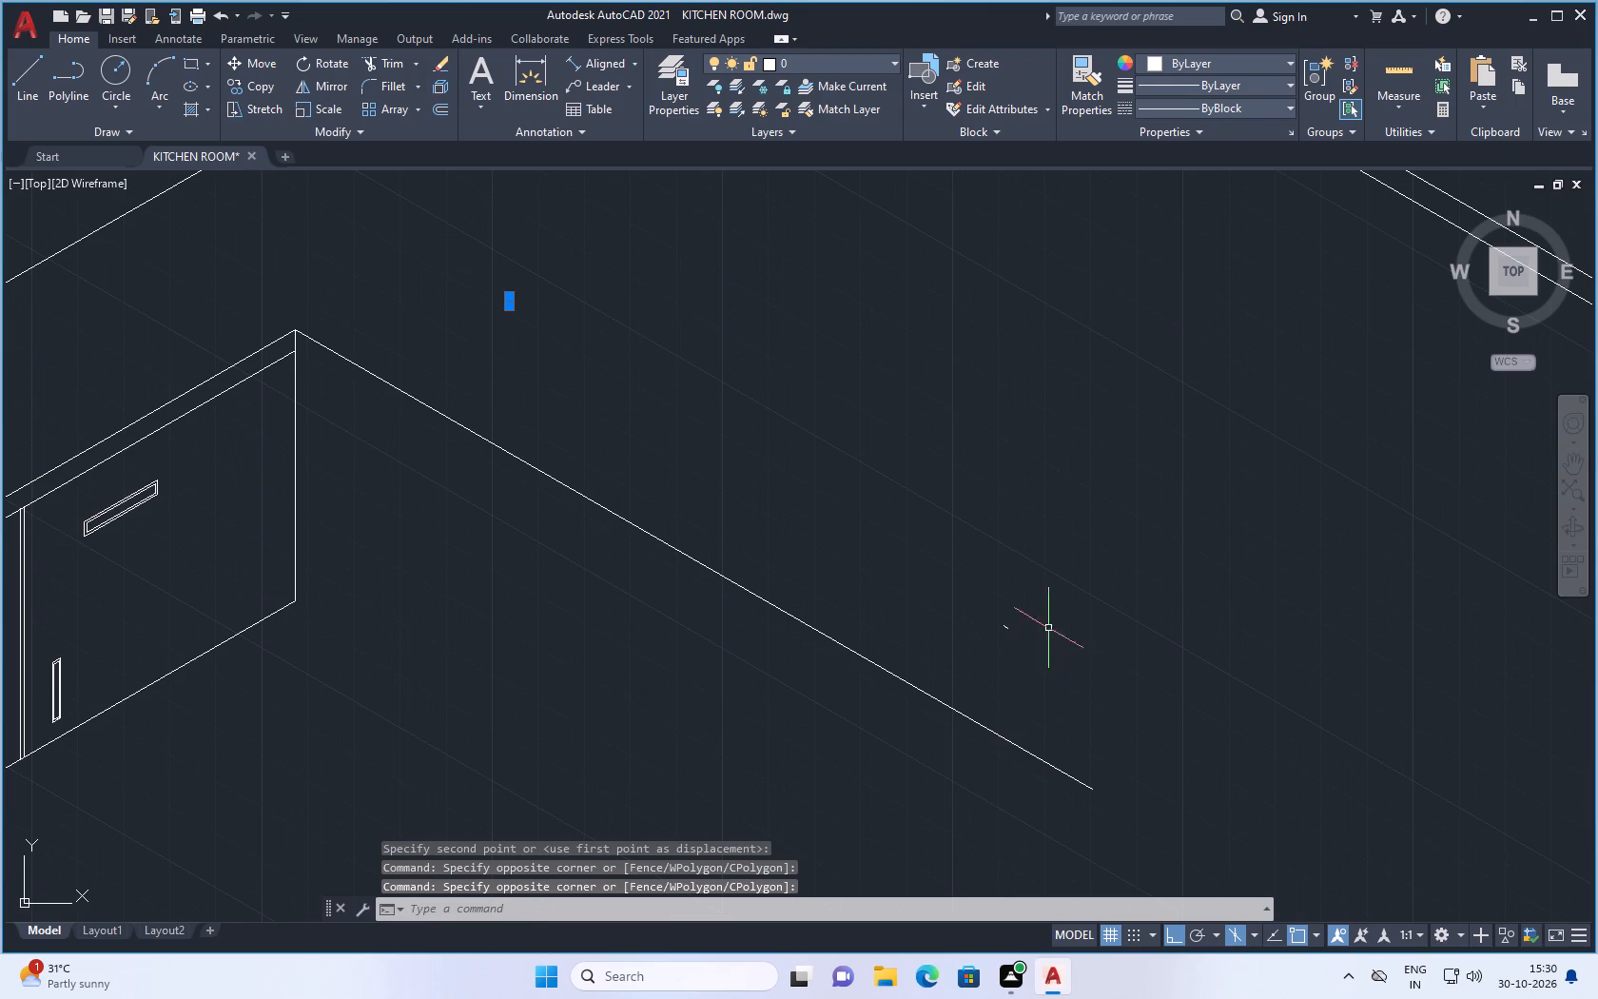
pyautogui.moveTo(1049, 617); pyautogui.dragTo(1022, 631)
pyautogui.click(911, 677)
pyautogui.press('Delete')
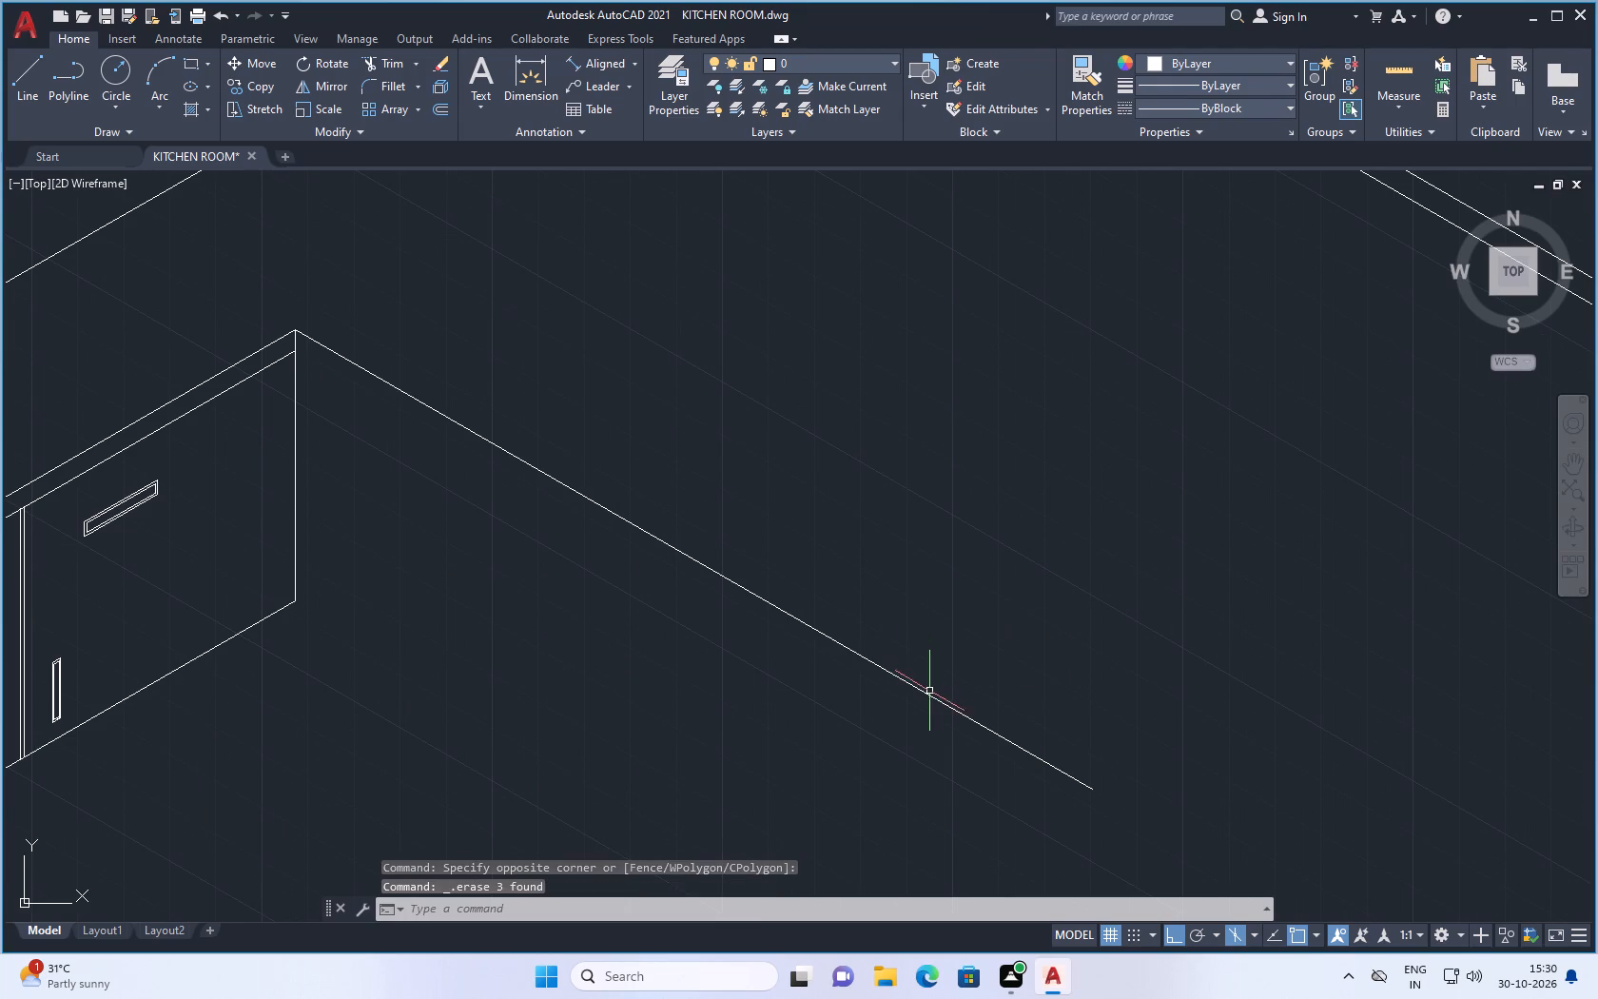
# Draw a short vertical line closing the gap at the lower-left corner of the window's inner frame.
pyautogui.scroll(-4, 965, 676)
pyautogui.scroll(3, 870, 441)
pyautogui.scroll(3, 970, 521)
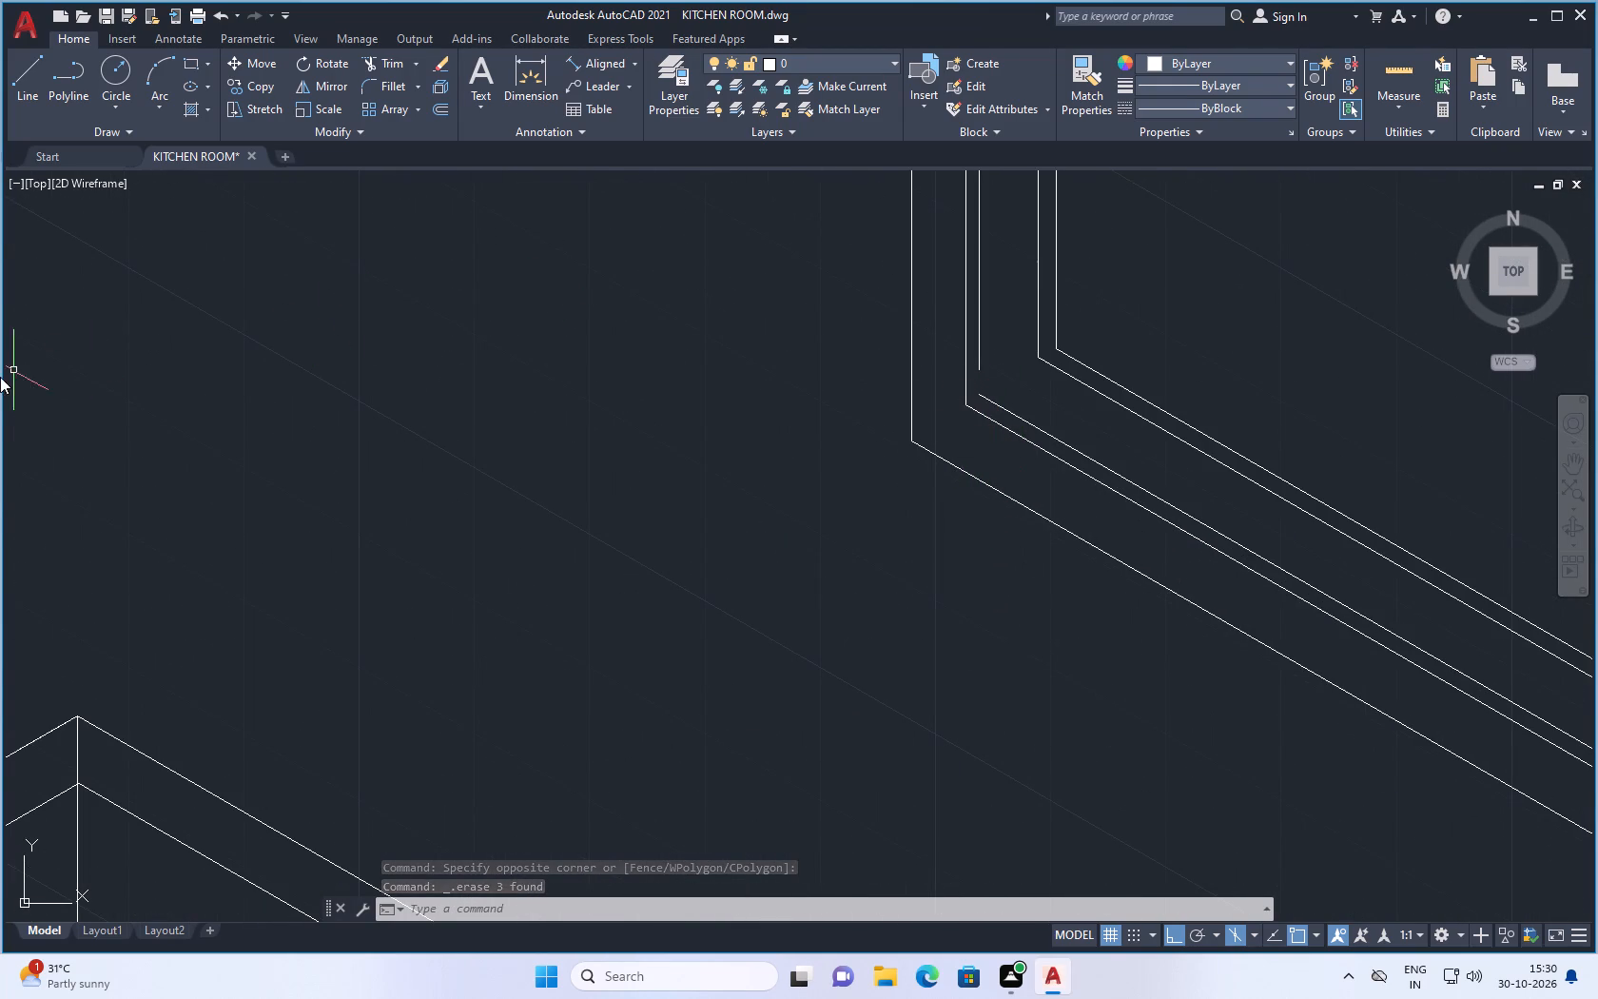
pyautogui.click(8, 69)
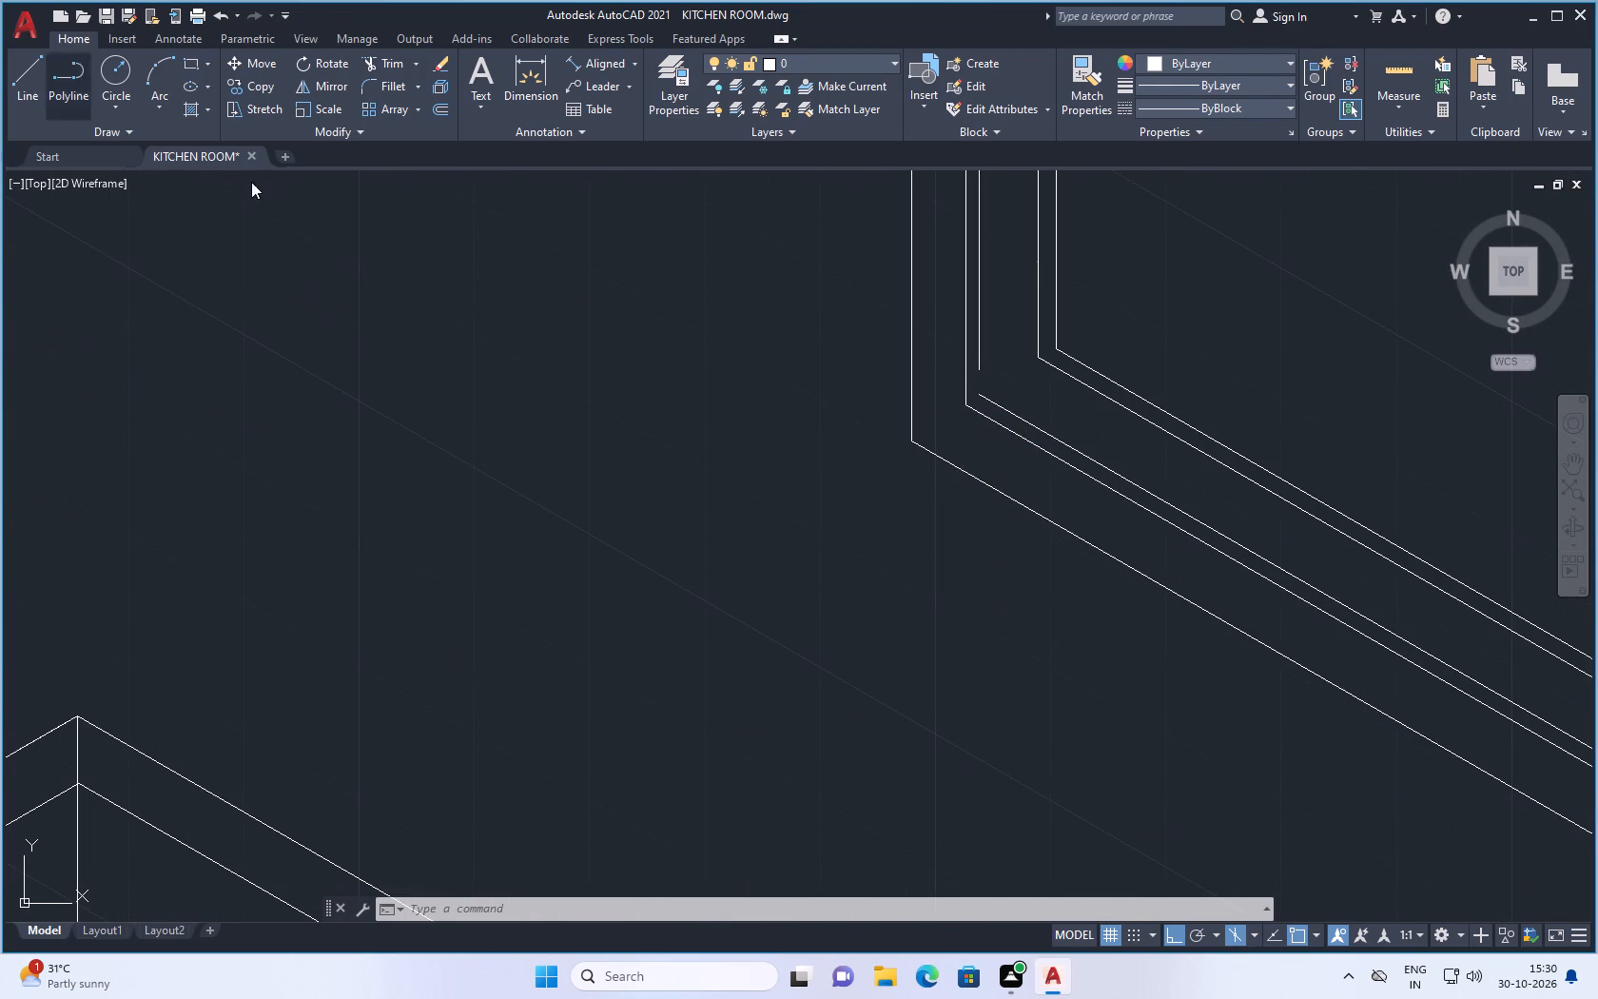
pyautogui.scroll(2, 973, 347)
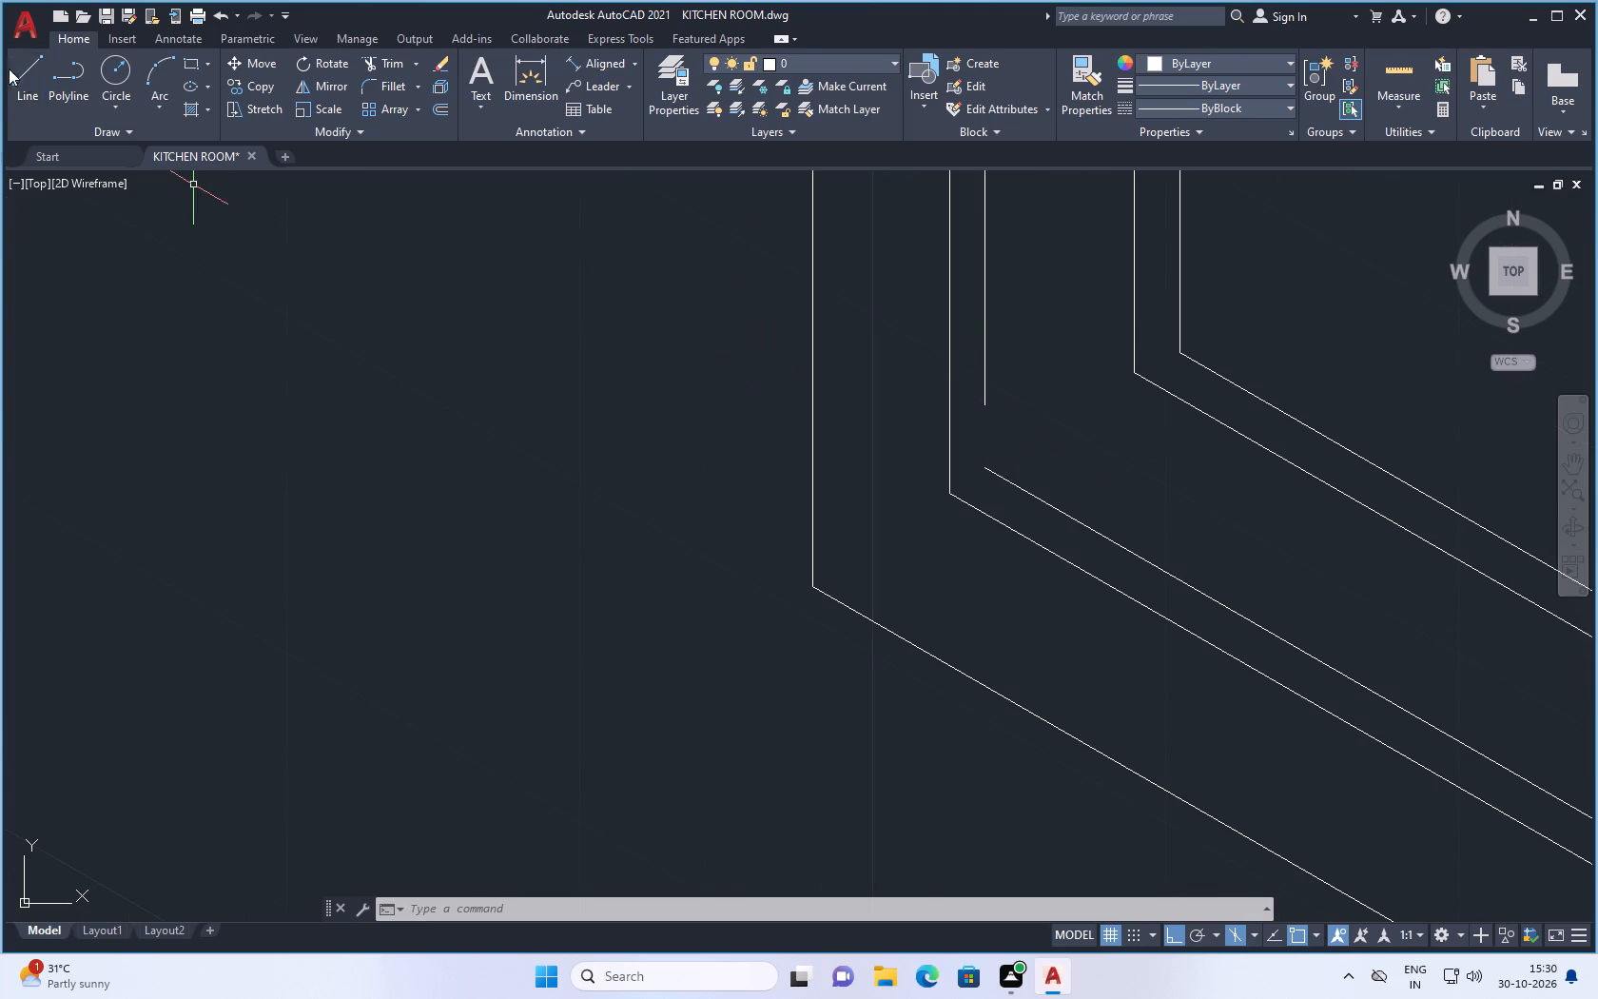
pyautogui.click(12, 84)
pyautogui.click(984, 407)
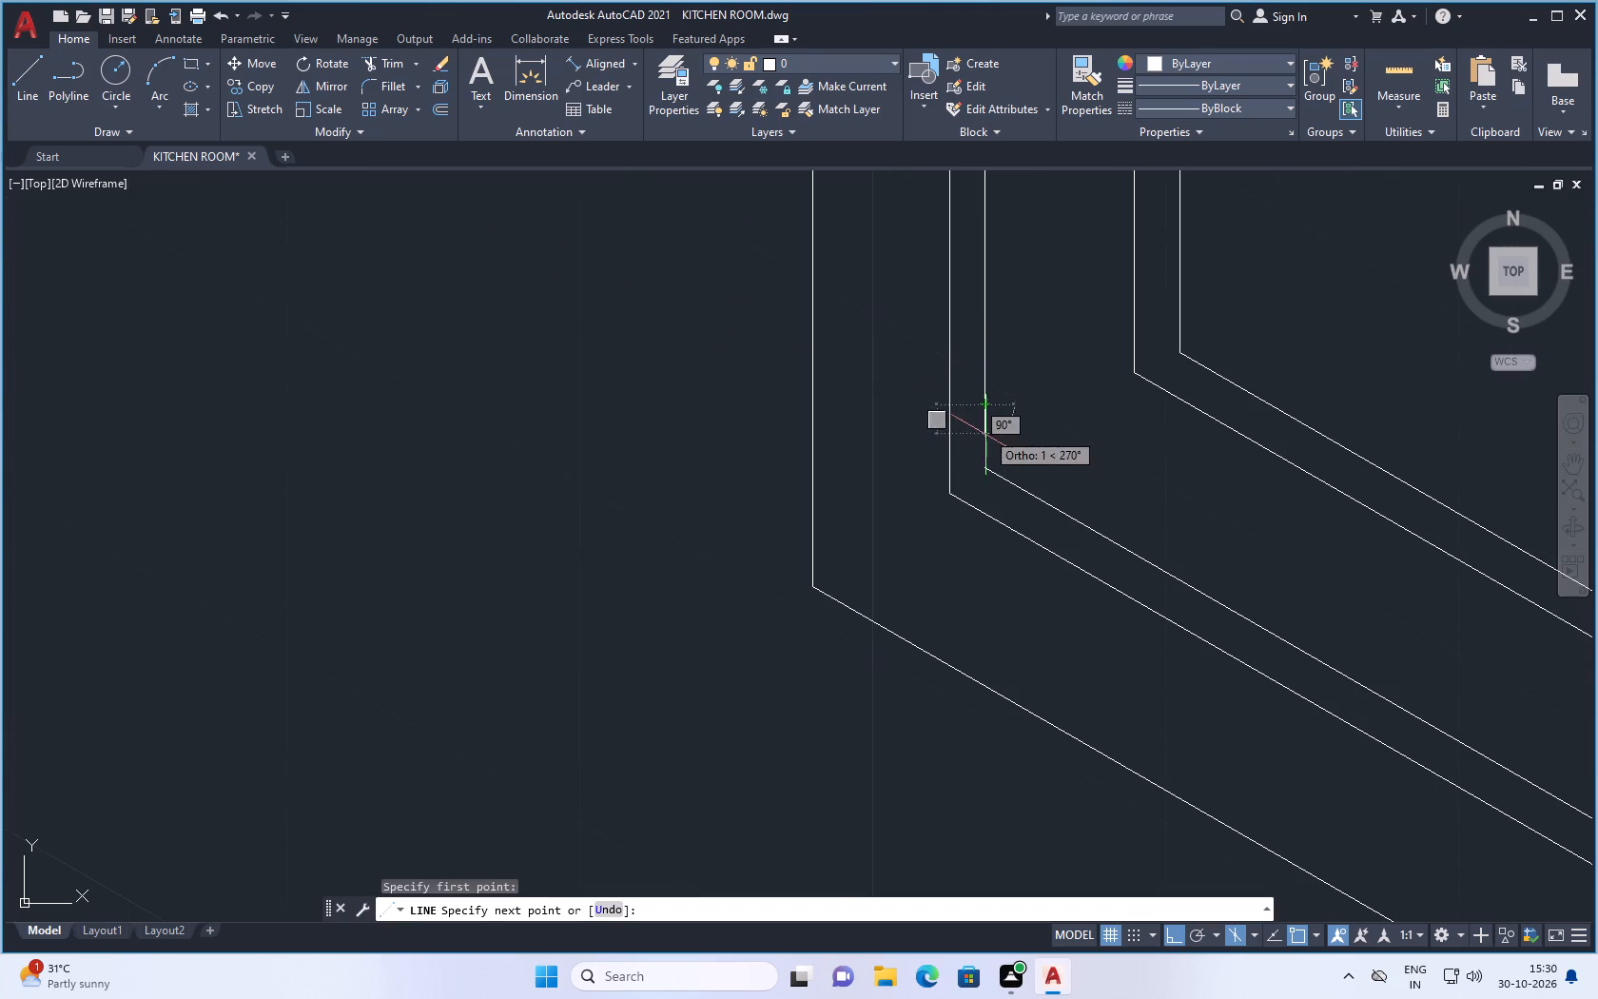
pyautogui.scroll(2, 985, 494)
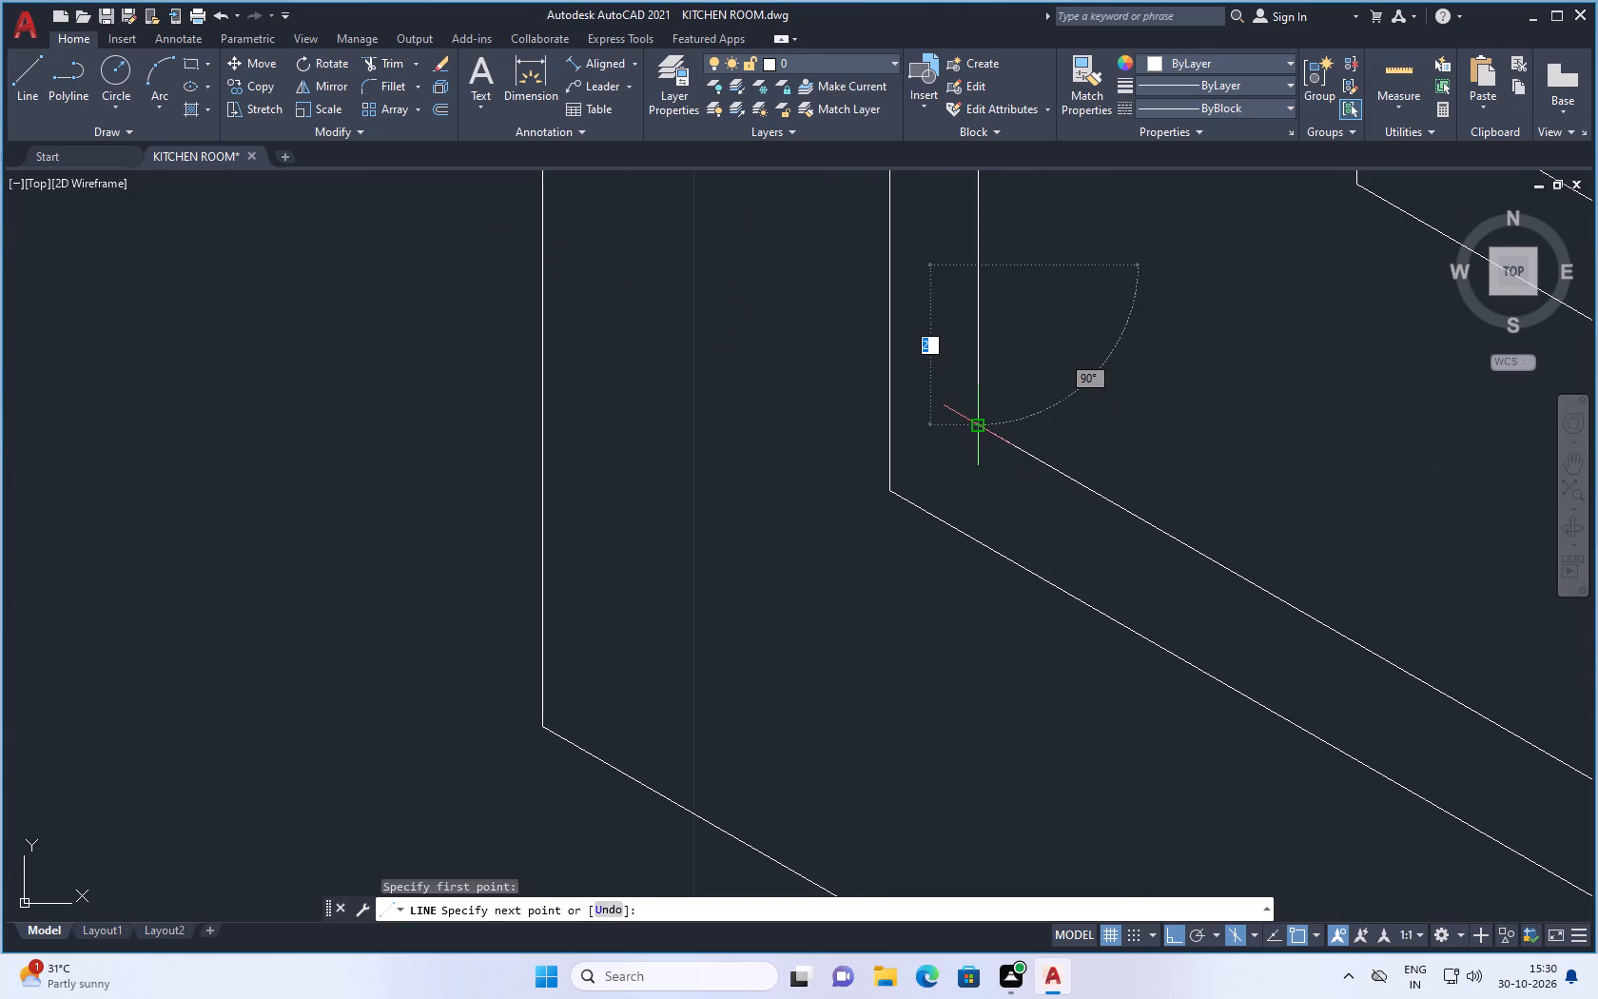
pyautogui.click(978, 431)
pyautogui.press('Escape')
# Draw a line at 330° continuing the short sloped edge at the blind box's lower-left end past the slats' vertical line.
pyautogui.scroll(-7, 948, 504)
pyautogui.scroll(3, 951, 310)
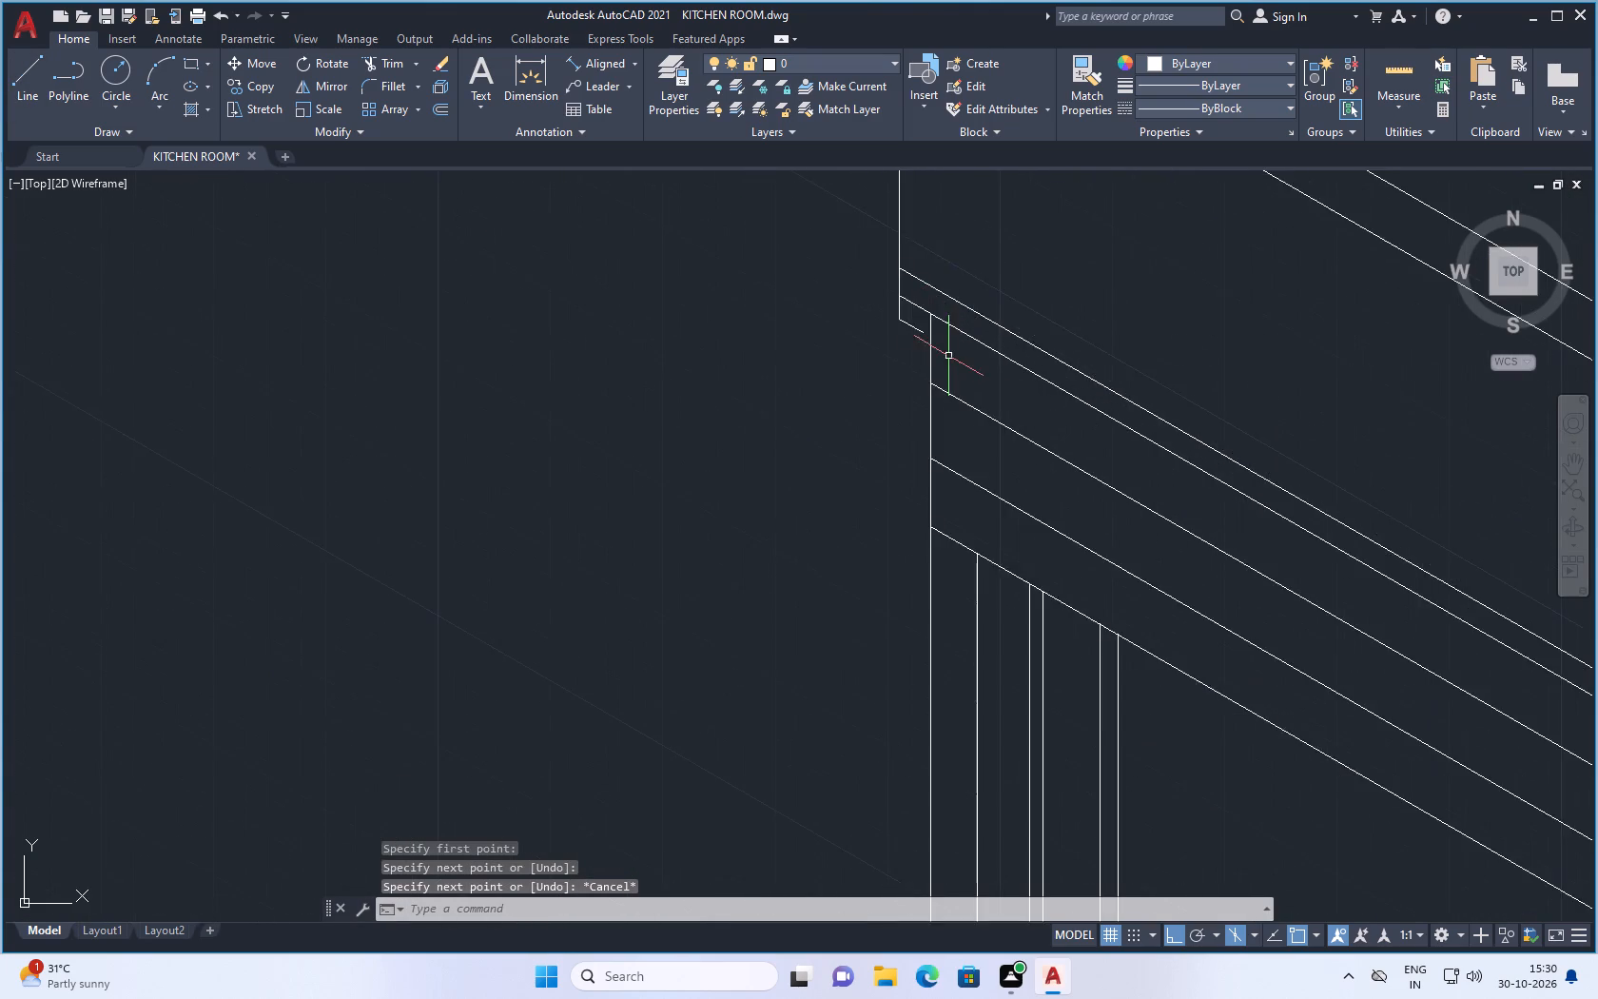
pyautogui.scroll(2, 944, 358)
pyautogui.press('space')
pyautogui.scroll(2, 891, 269)
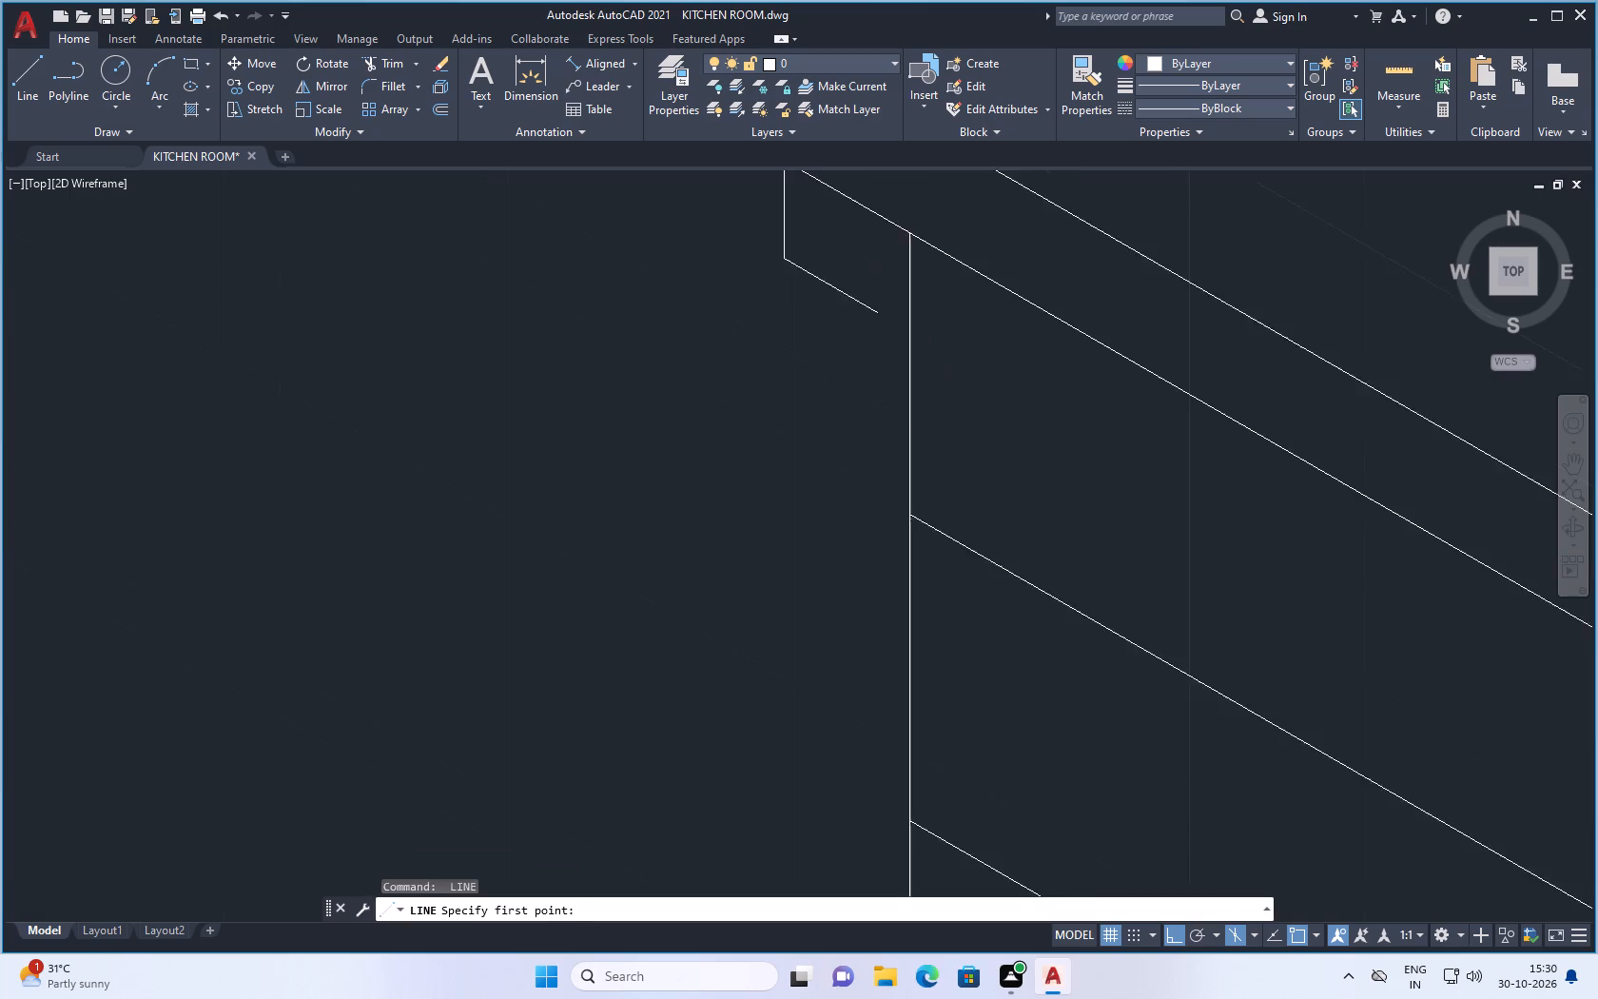
pyautogui.click(868, 343)
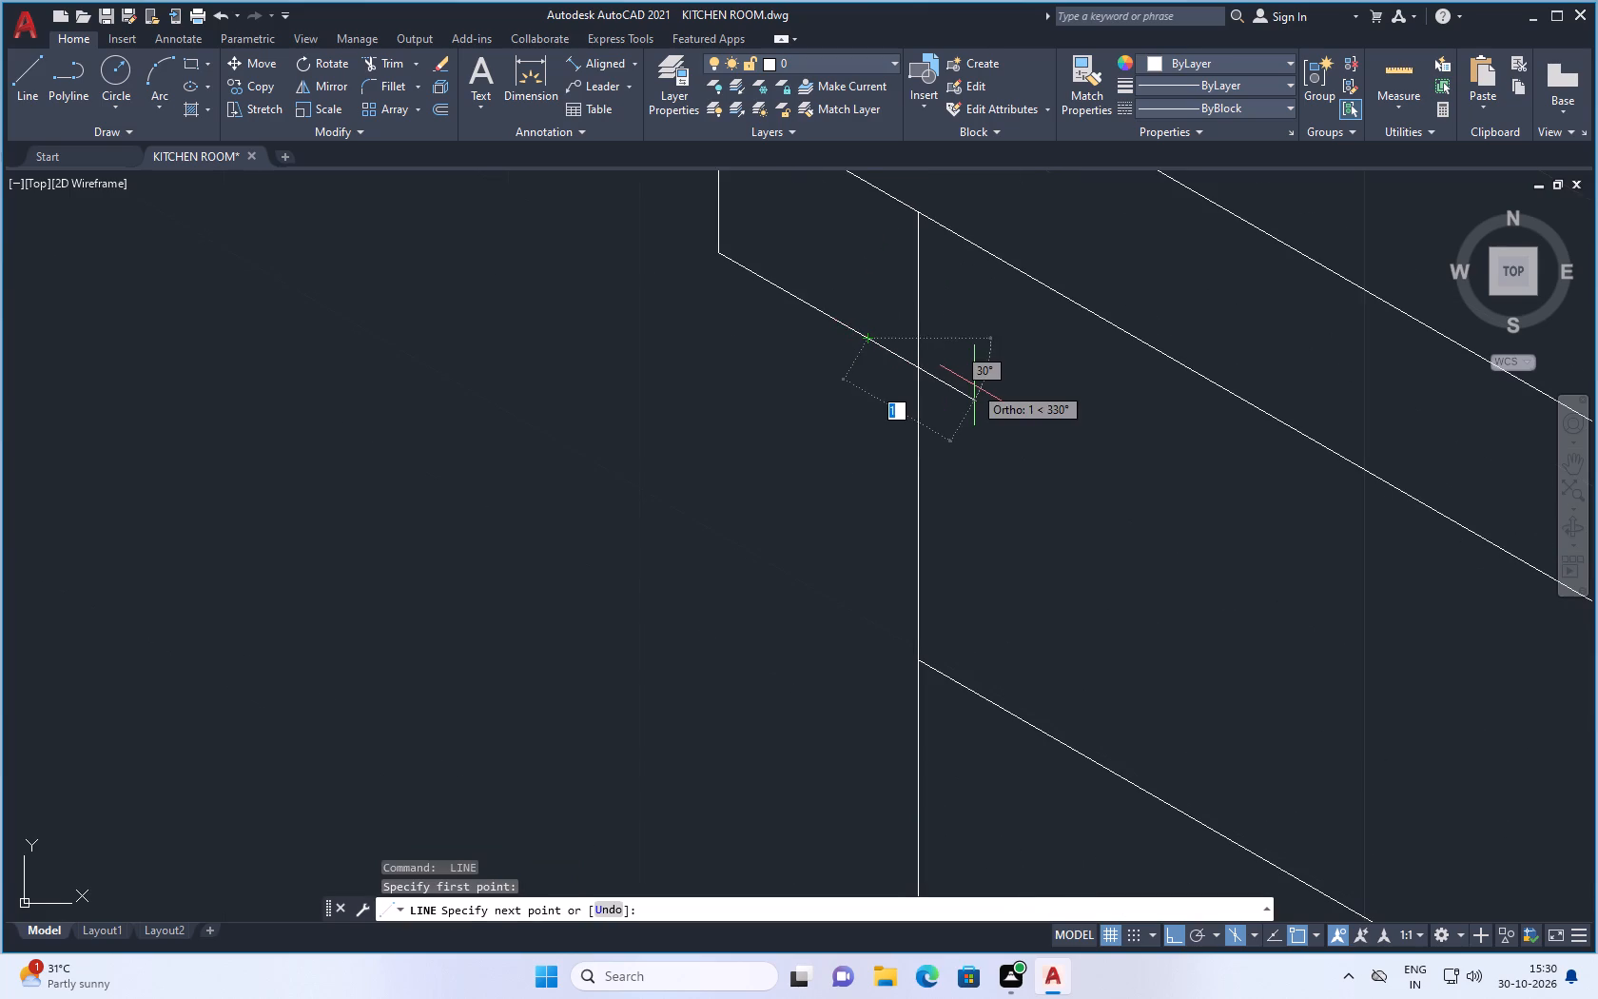
pyautogui.click(981, 389)
pyautogui.press('Escape')
# Trim the part of the short sloped line that overhangs the slats' left vertical line.
pyautogui.press('t')
pyautogui.press('r')
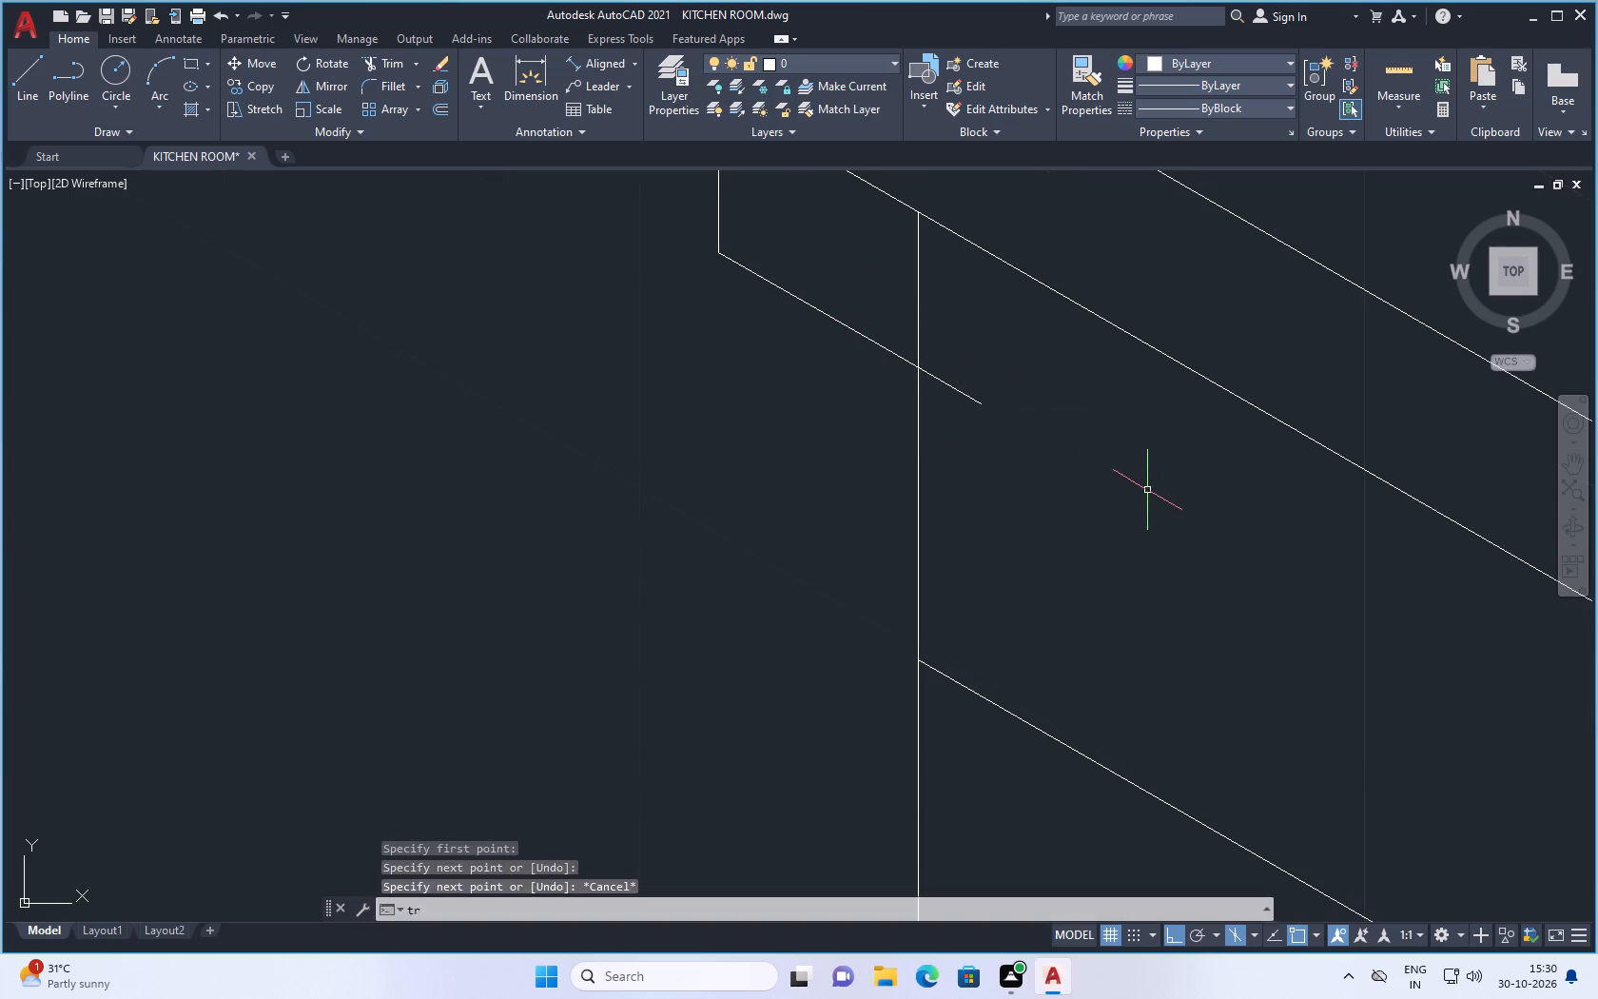
pyautogui.press('Return')
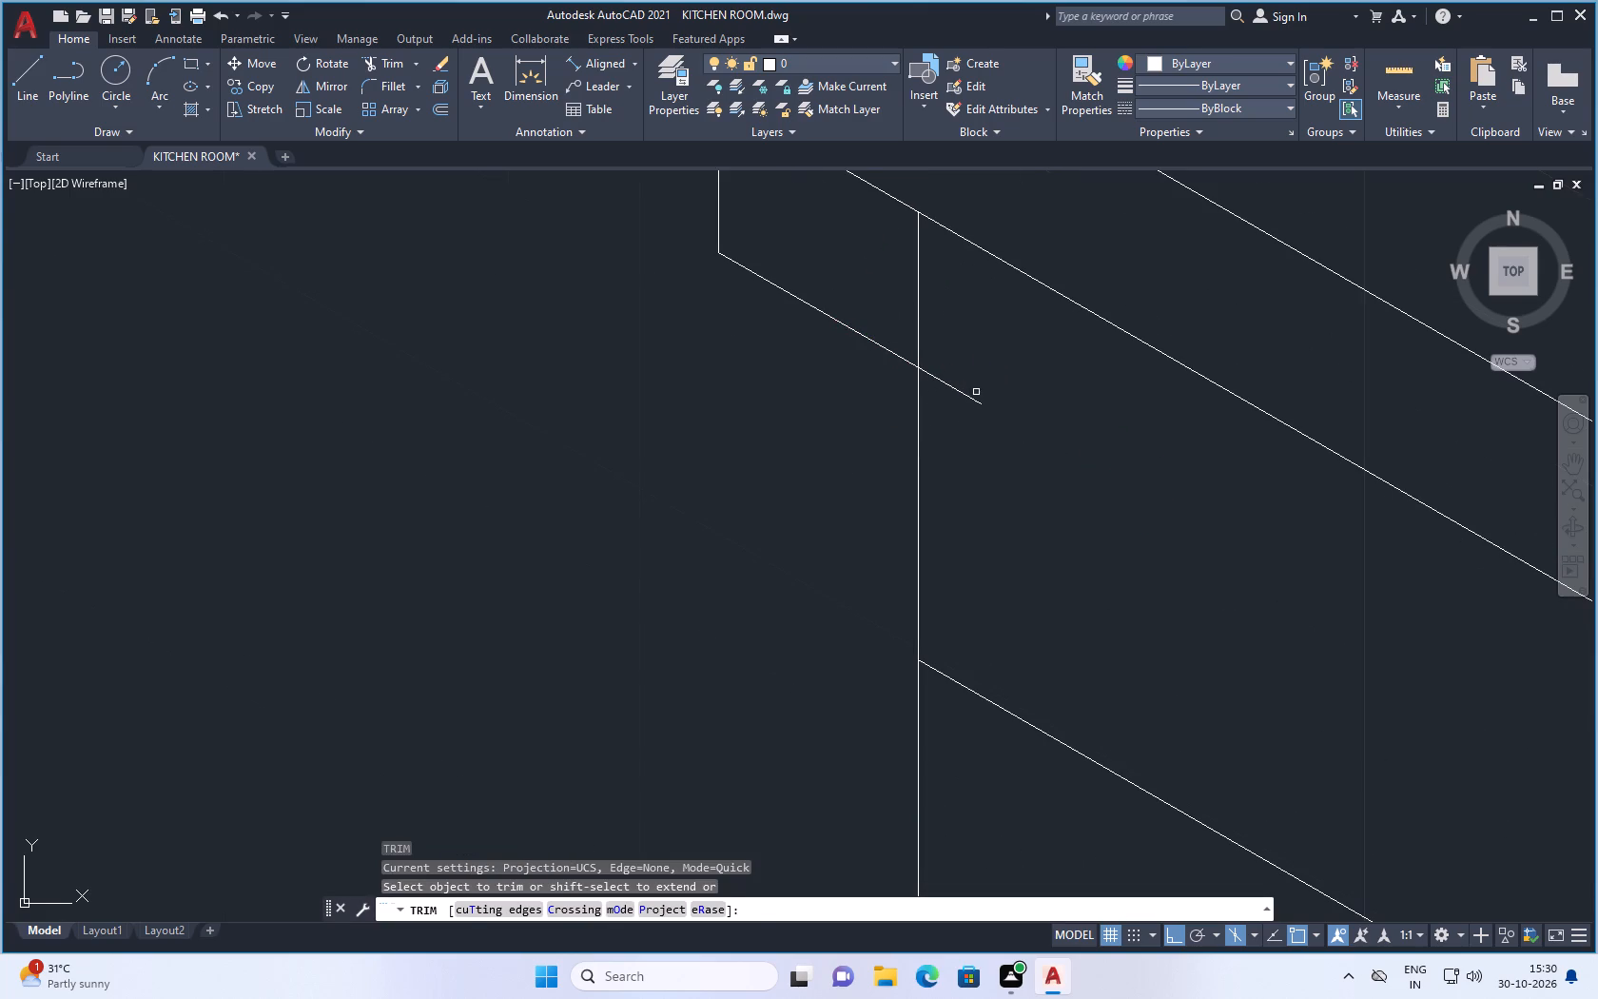
pyautogui.moveTo(970, 389); pyautogui.dragTo(948, 450)
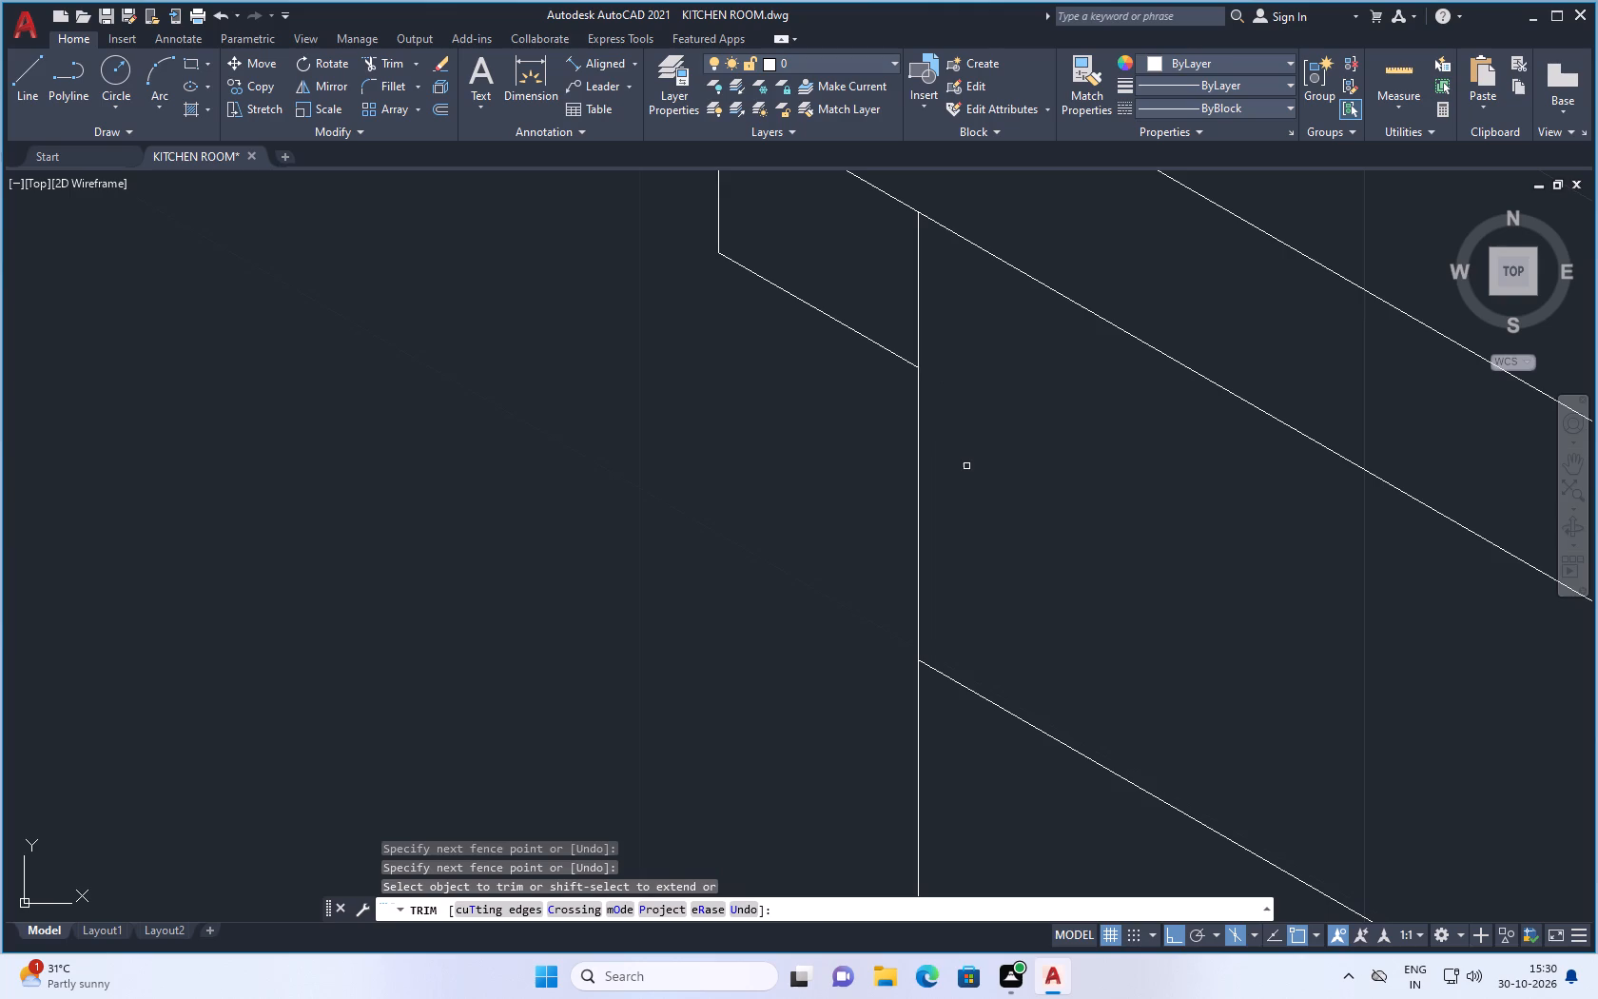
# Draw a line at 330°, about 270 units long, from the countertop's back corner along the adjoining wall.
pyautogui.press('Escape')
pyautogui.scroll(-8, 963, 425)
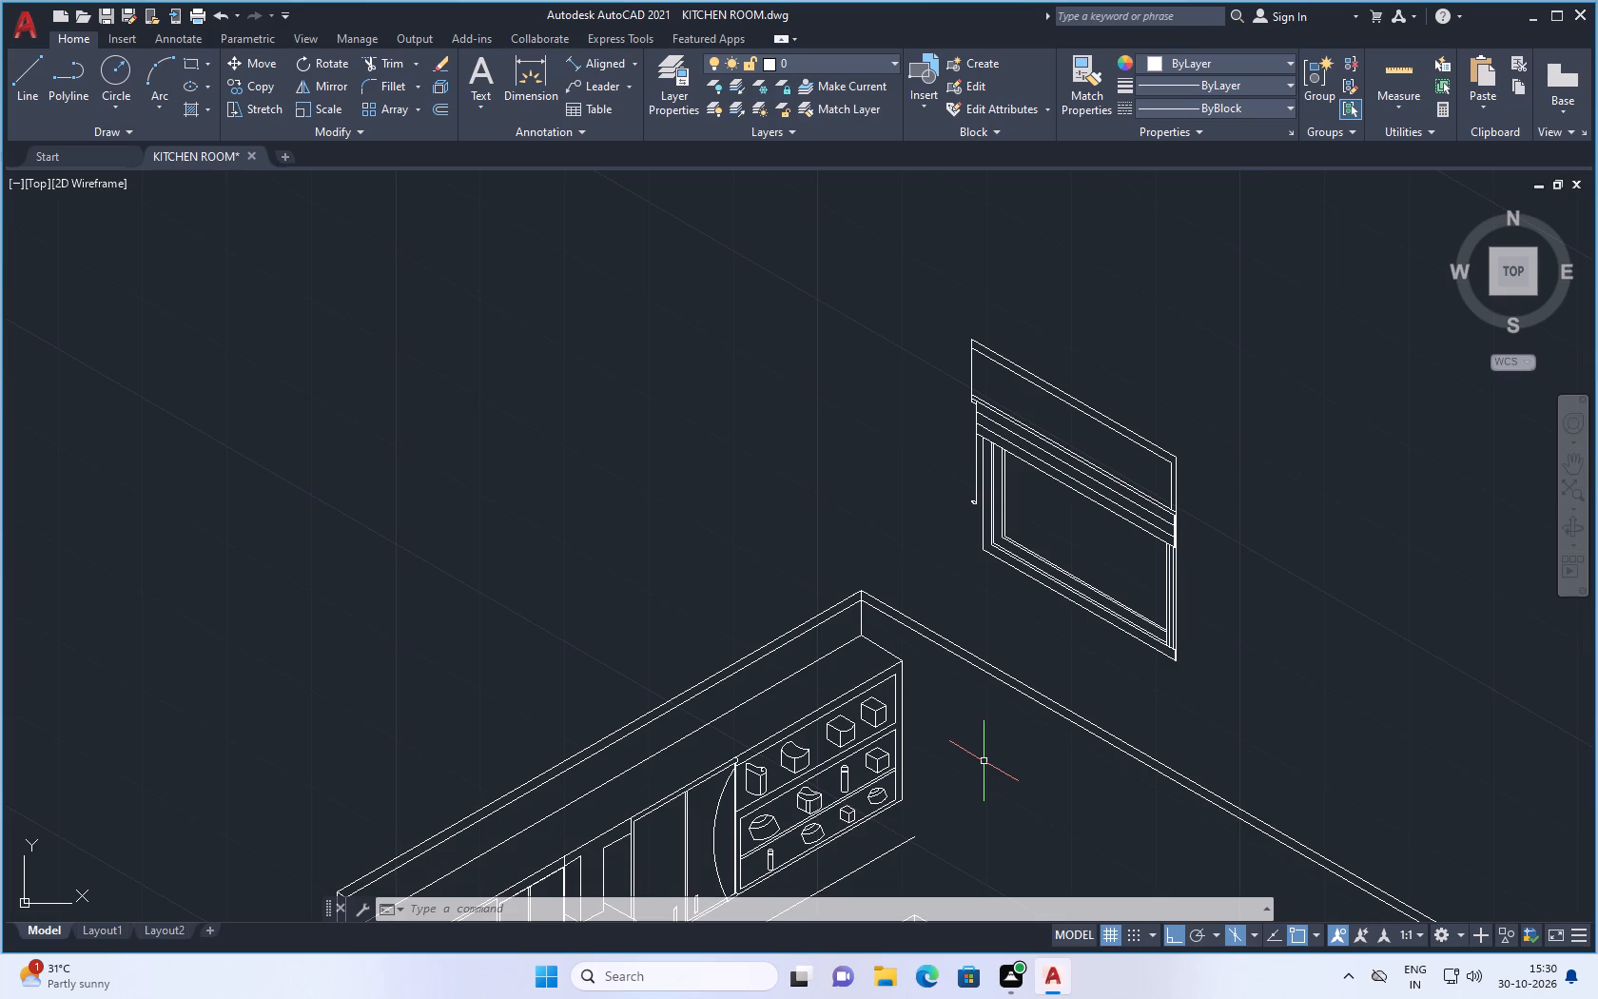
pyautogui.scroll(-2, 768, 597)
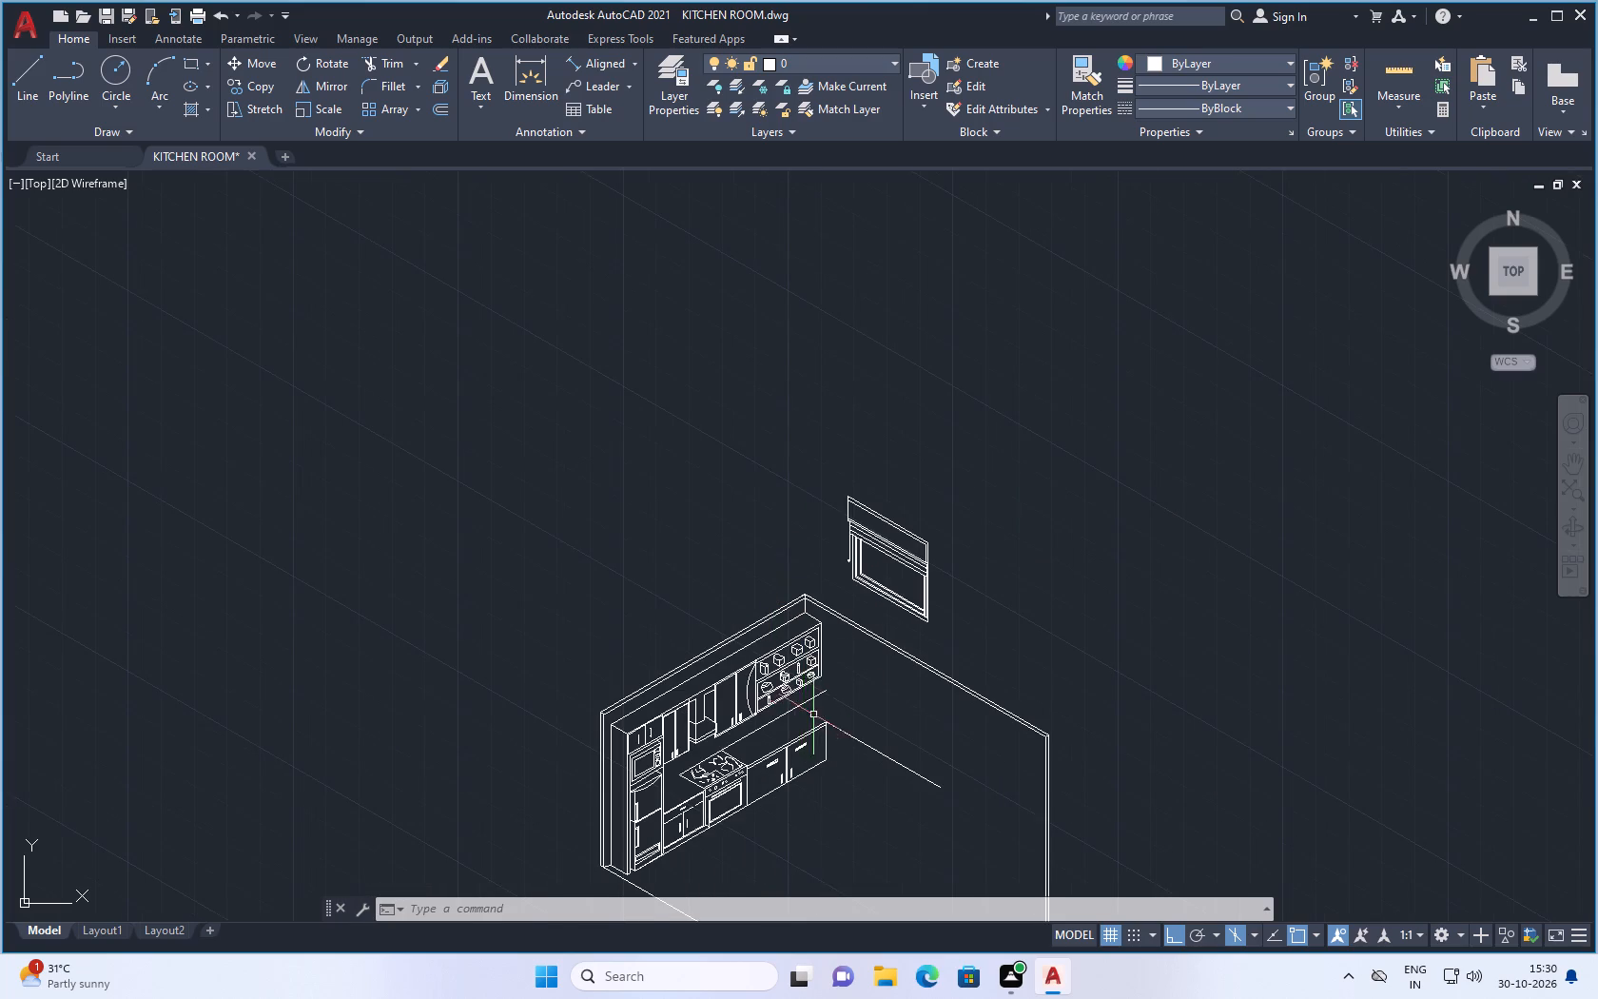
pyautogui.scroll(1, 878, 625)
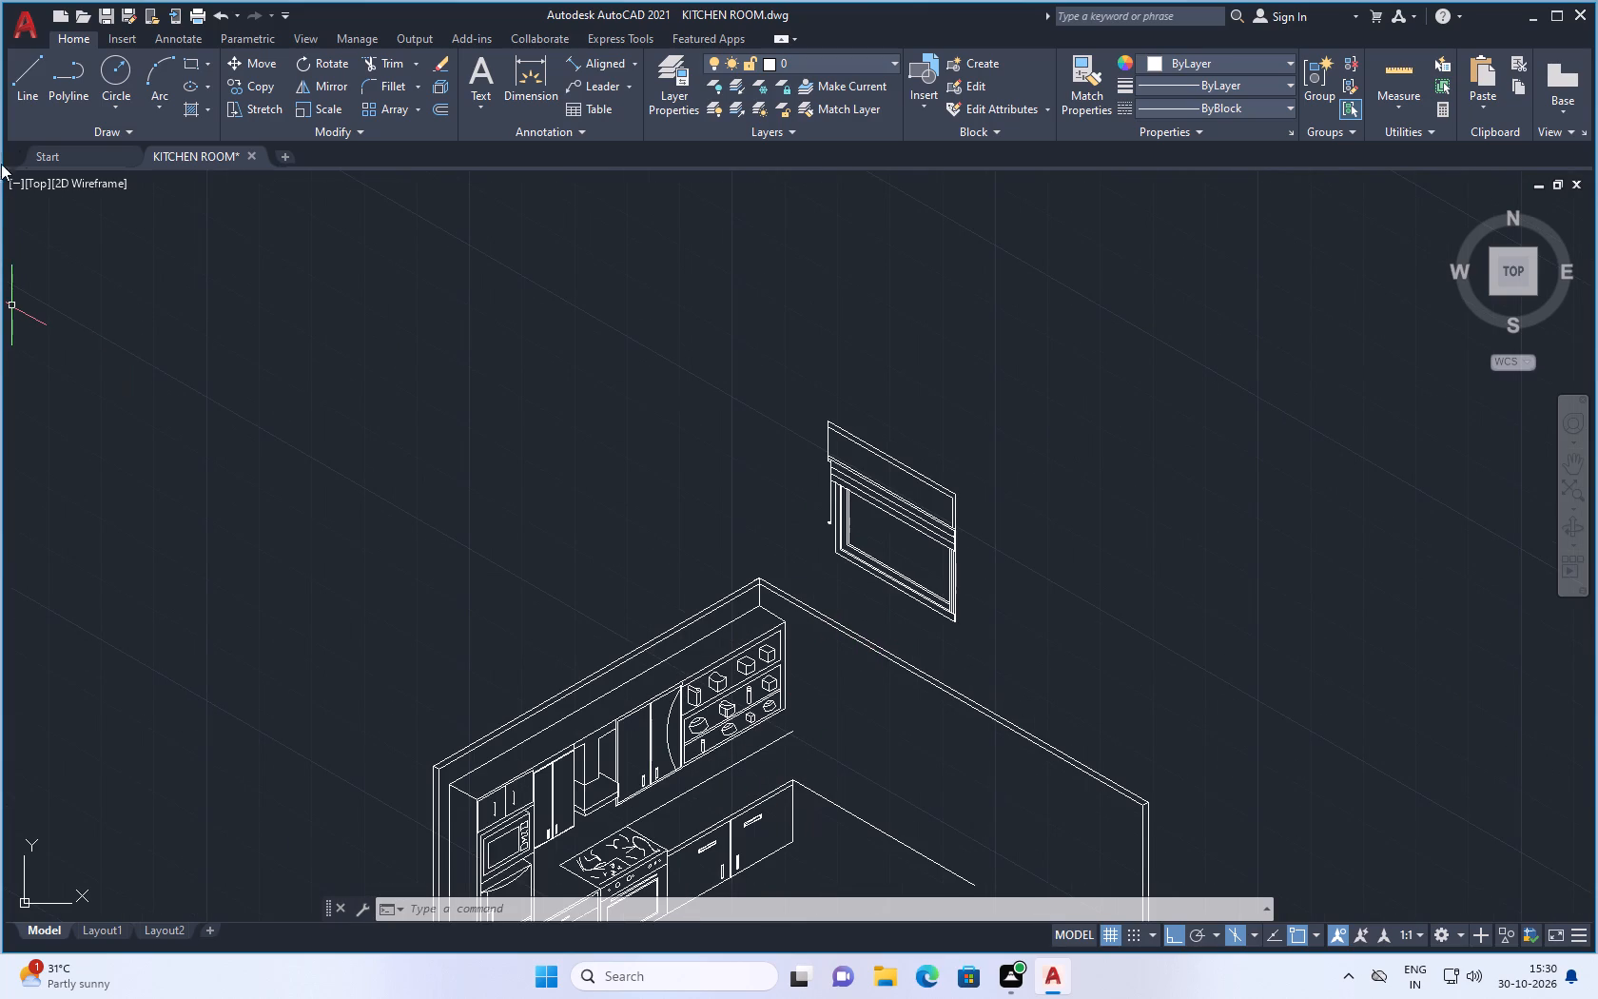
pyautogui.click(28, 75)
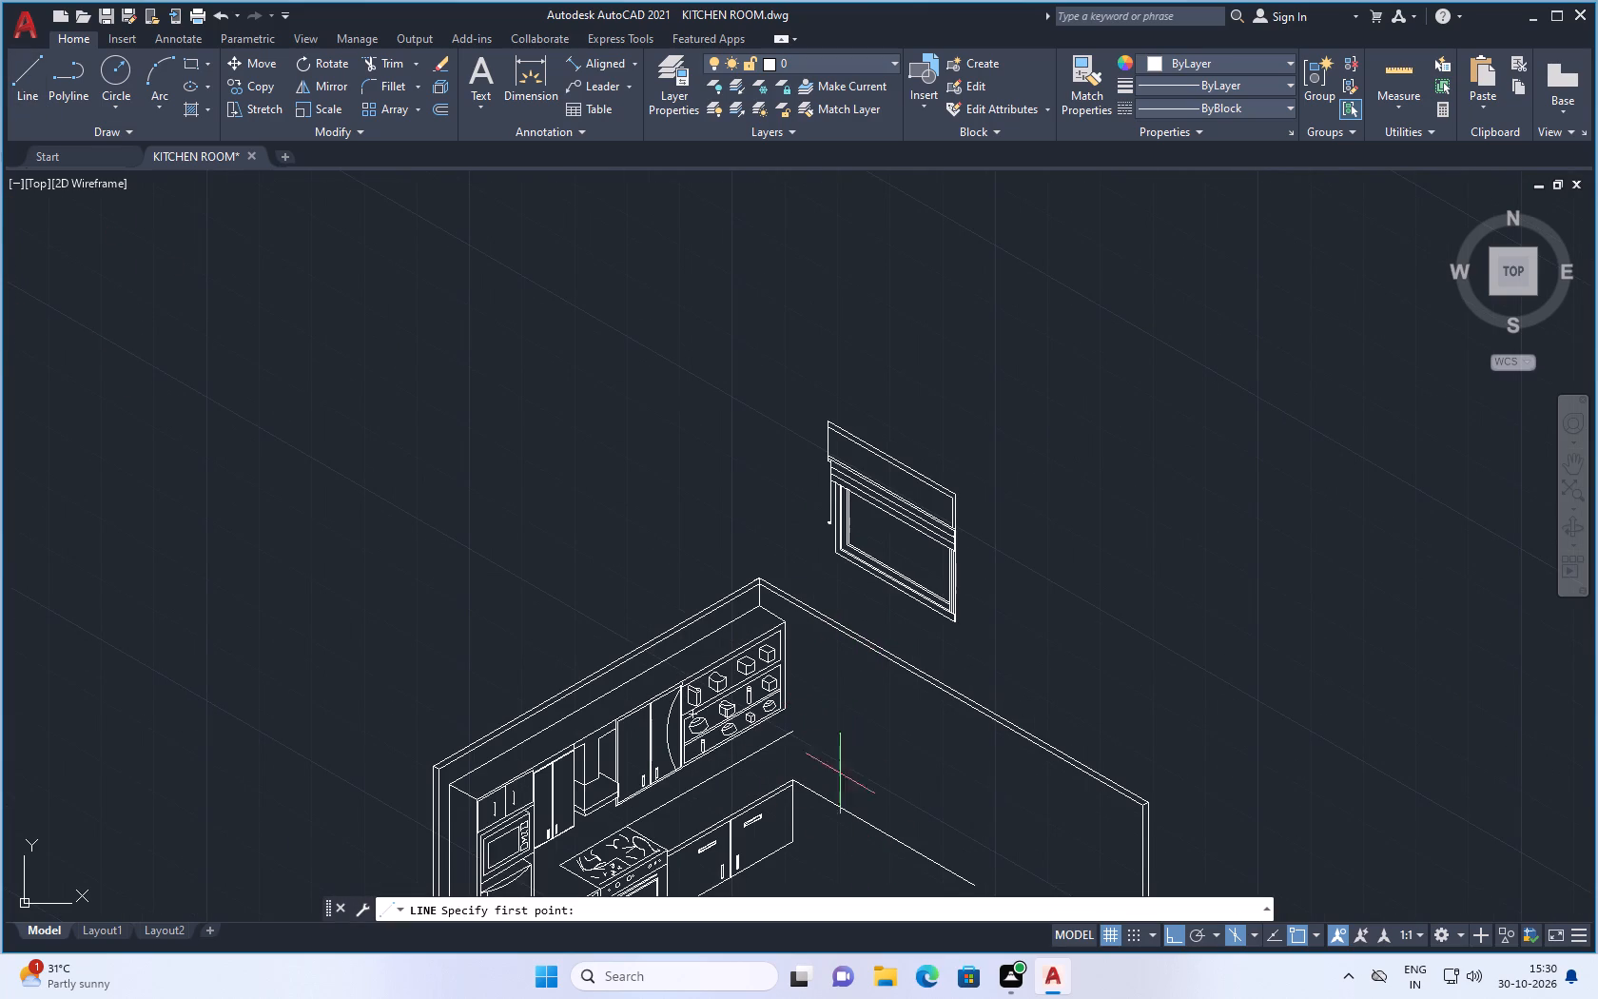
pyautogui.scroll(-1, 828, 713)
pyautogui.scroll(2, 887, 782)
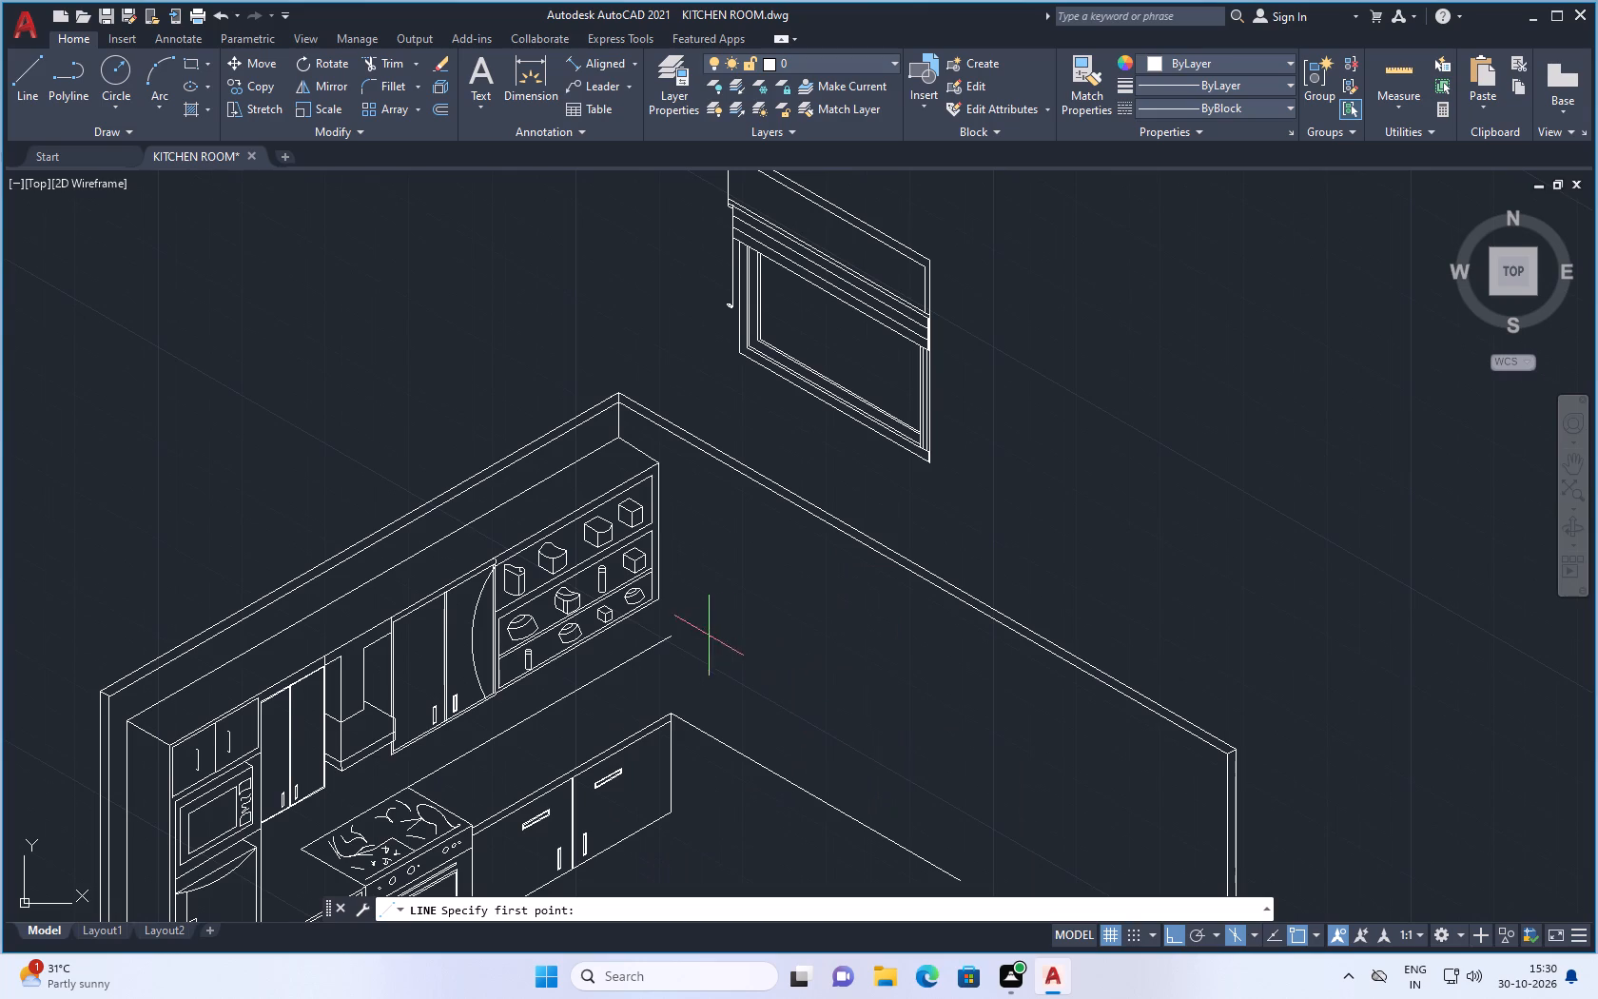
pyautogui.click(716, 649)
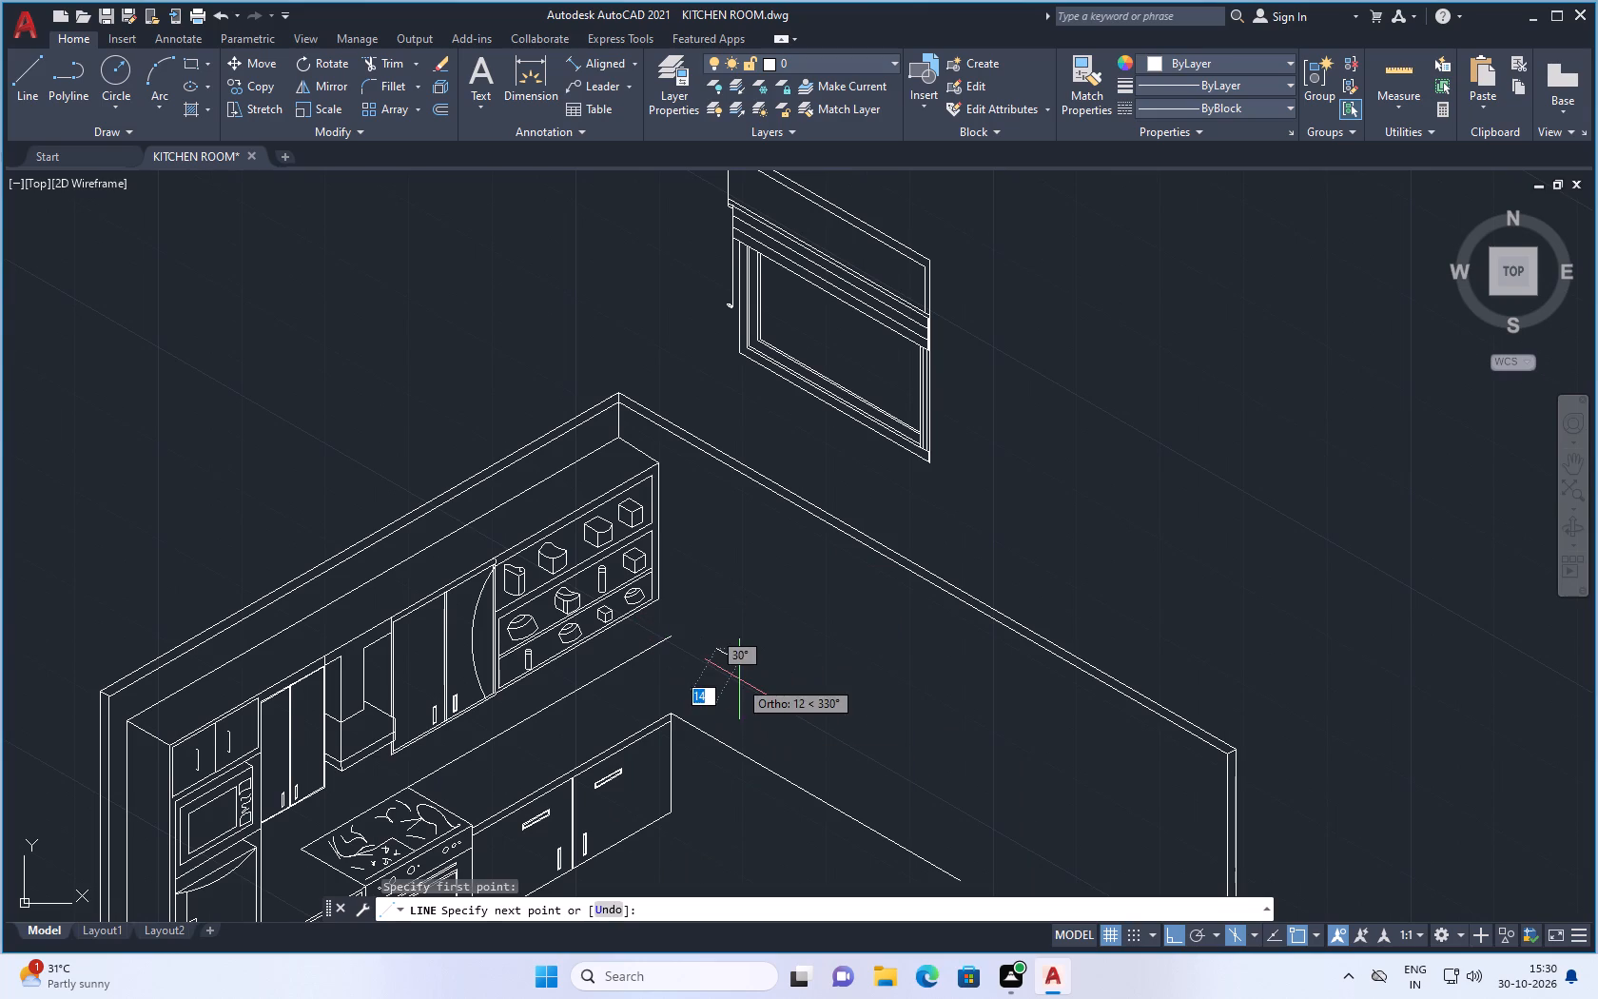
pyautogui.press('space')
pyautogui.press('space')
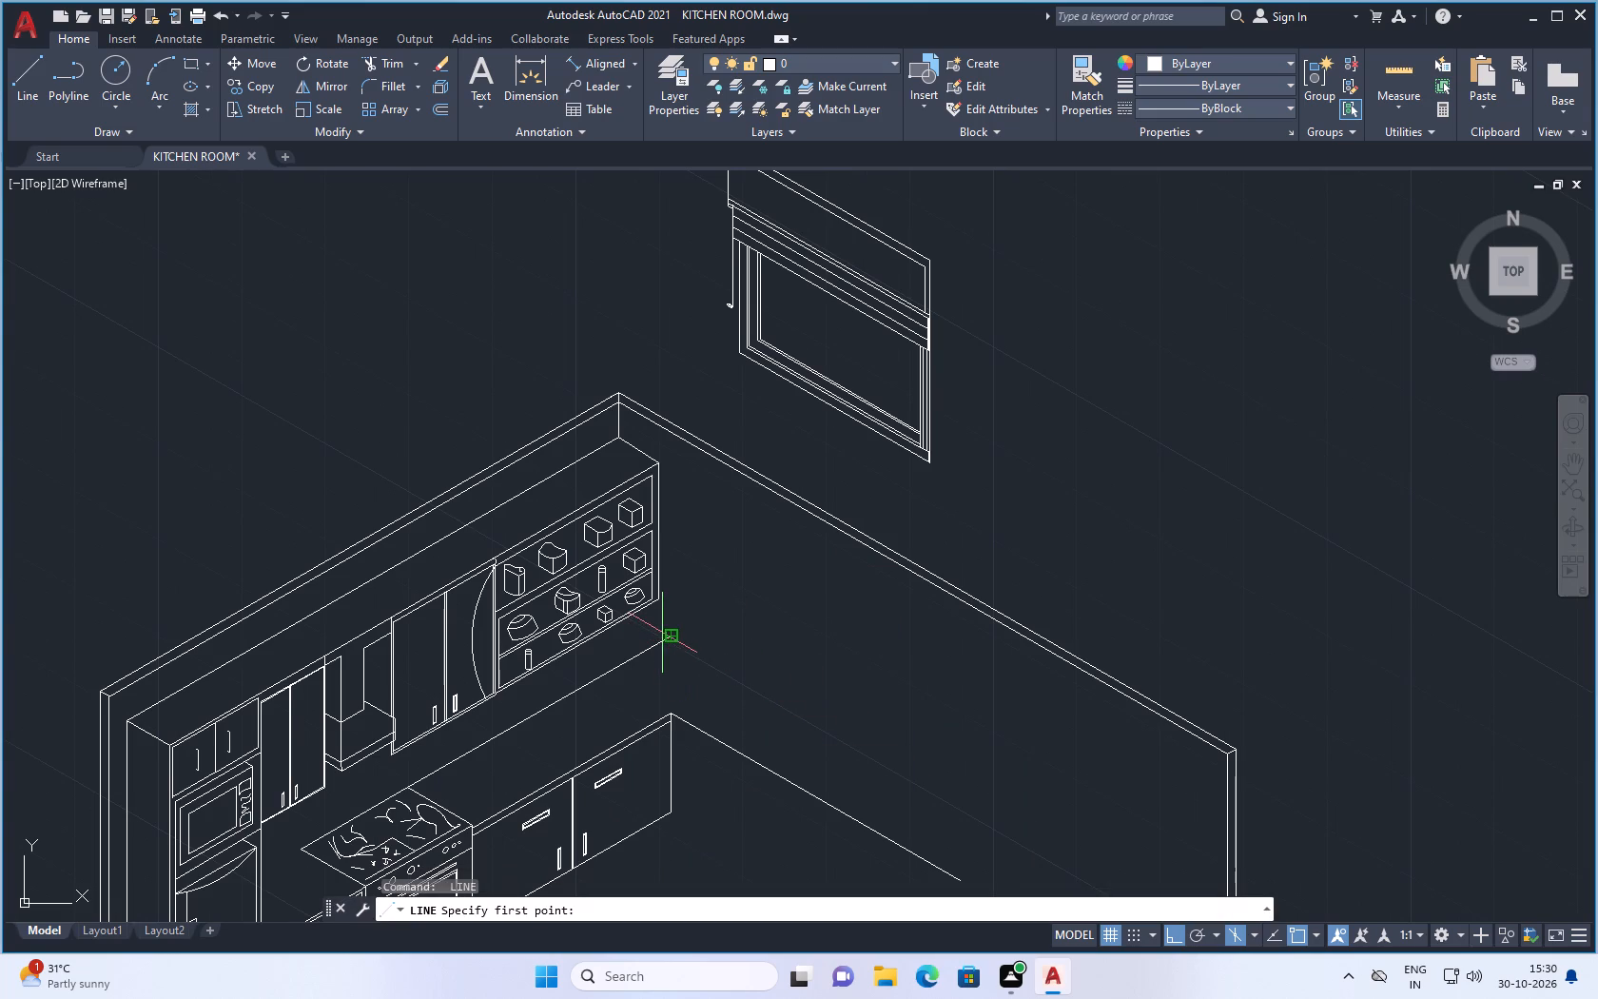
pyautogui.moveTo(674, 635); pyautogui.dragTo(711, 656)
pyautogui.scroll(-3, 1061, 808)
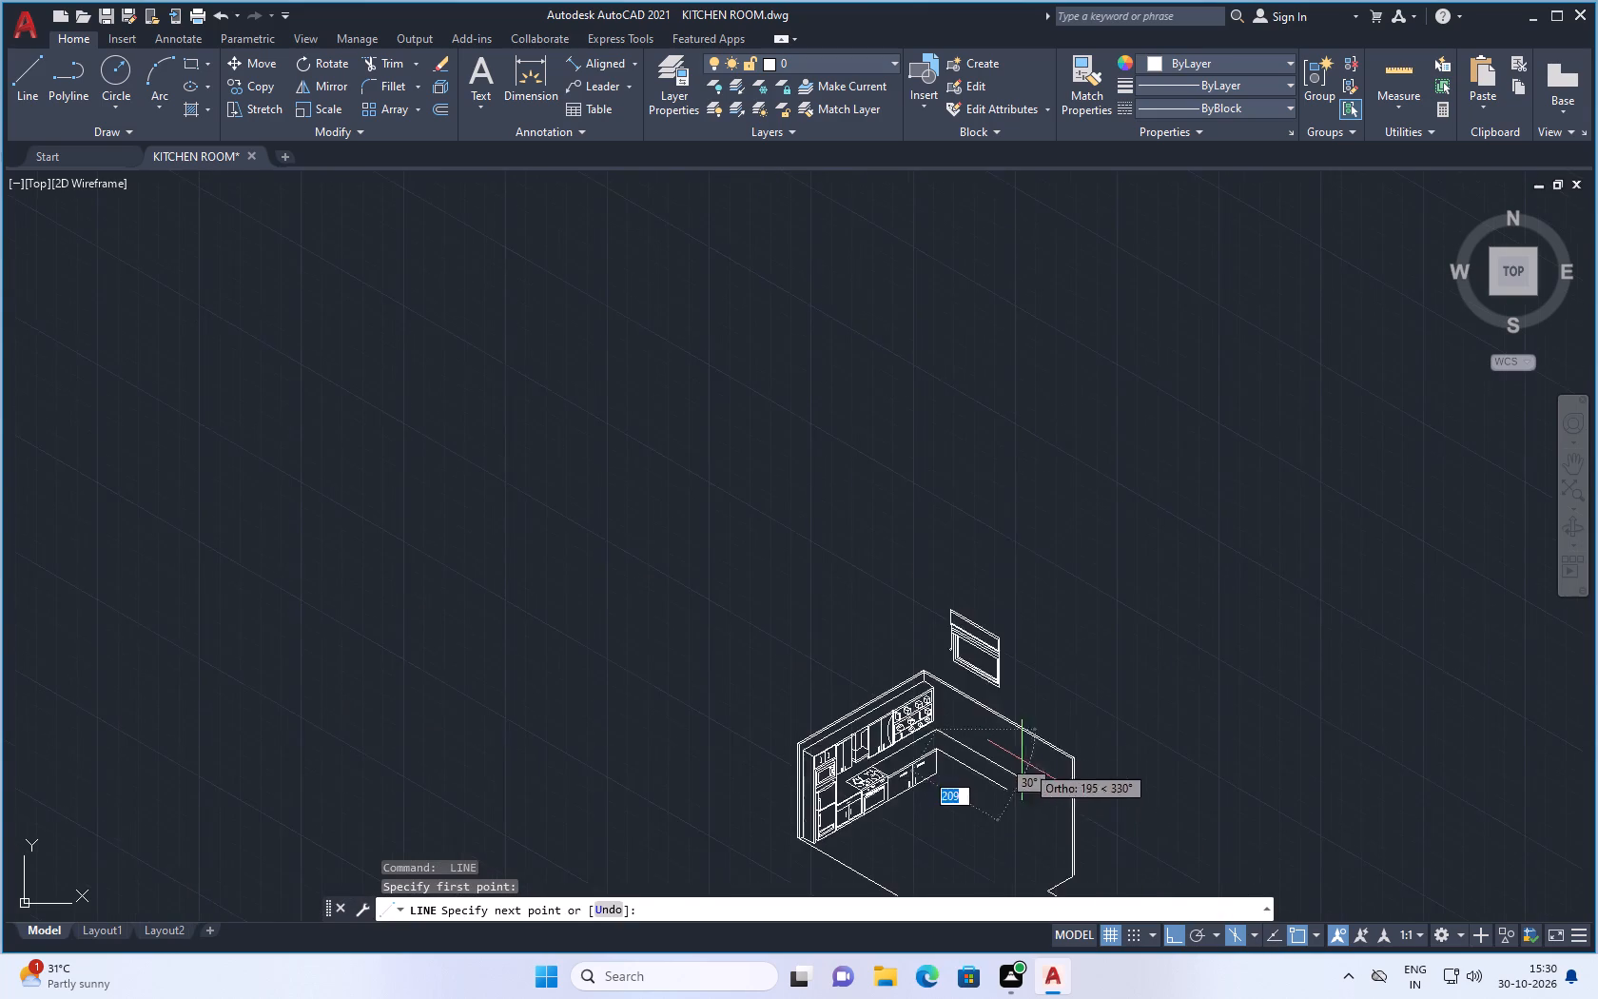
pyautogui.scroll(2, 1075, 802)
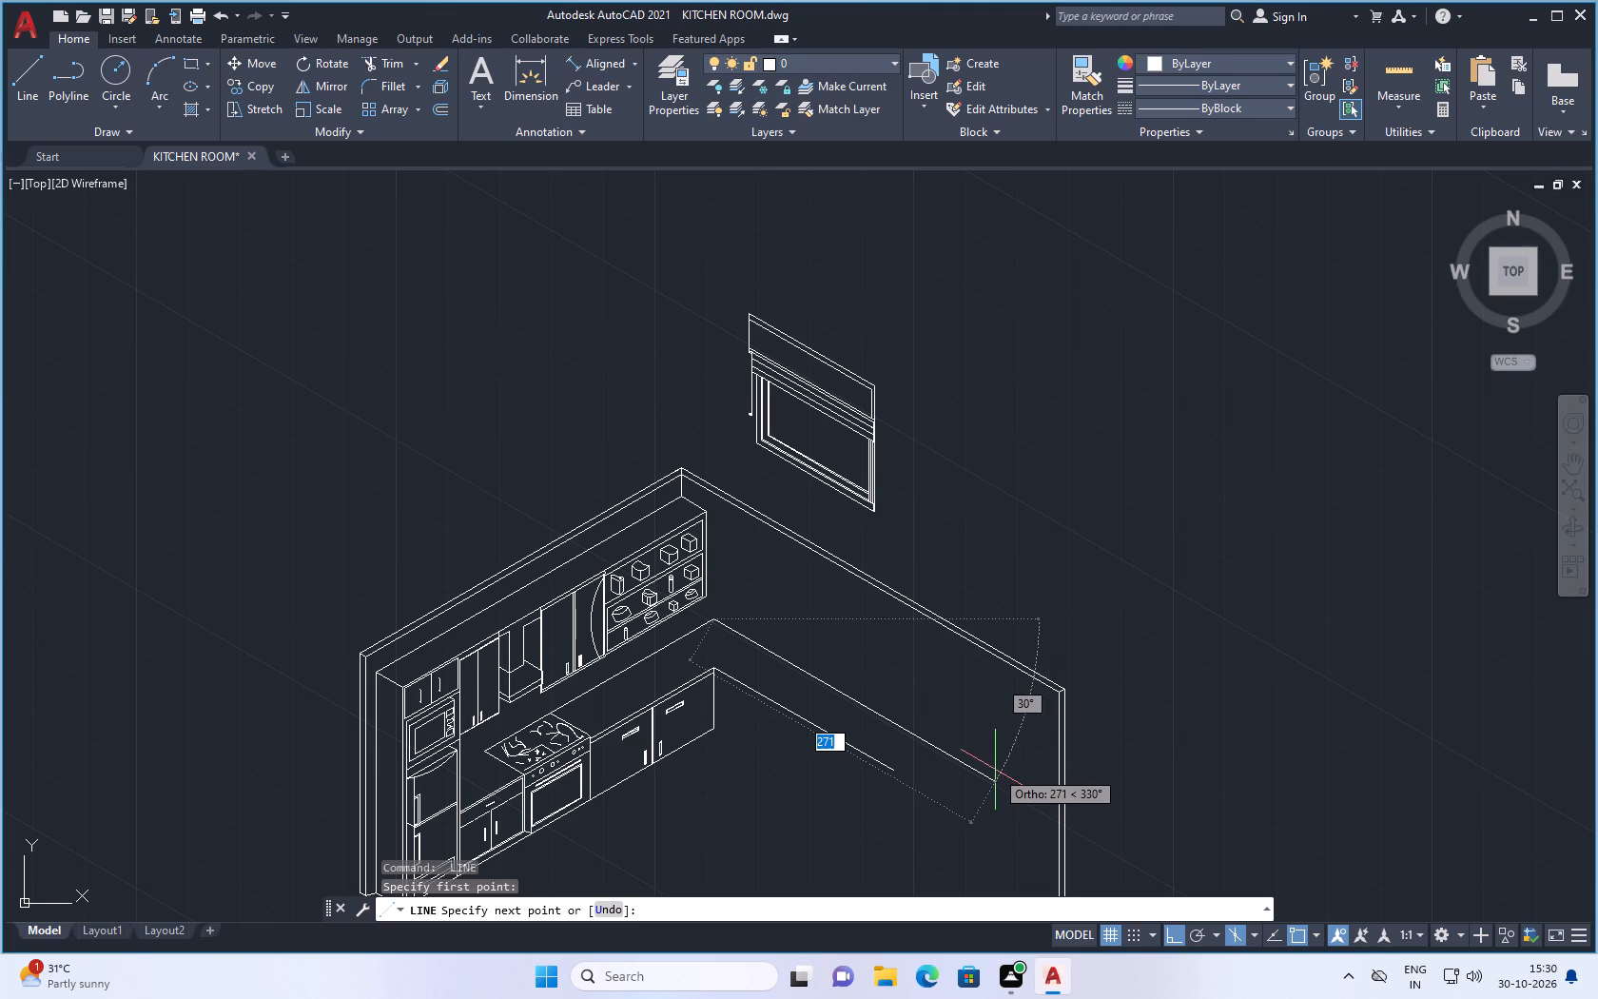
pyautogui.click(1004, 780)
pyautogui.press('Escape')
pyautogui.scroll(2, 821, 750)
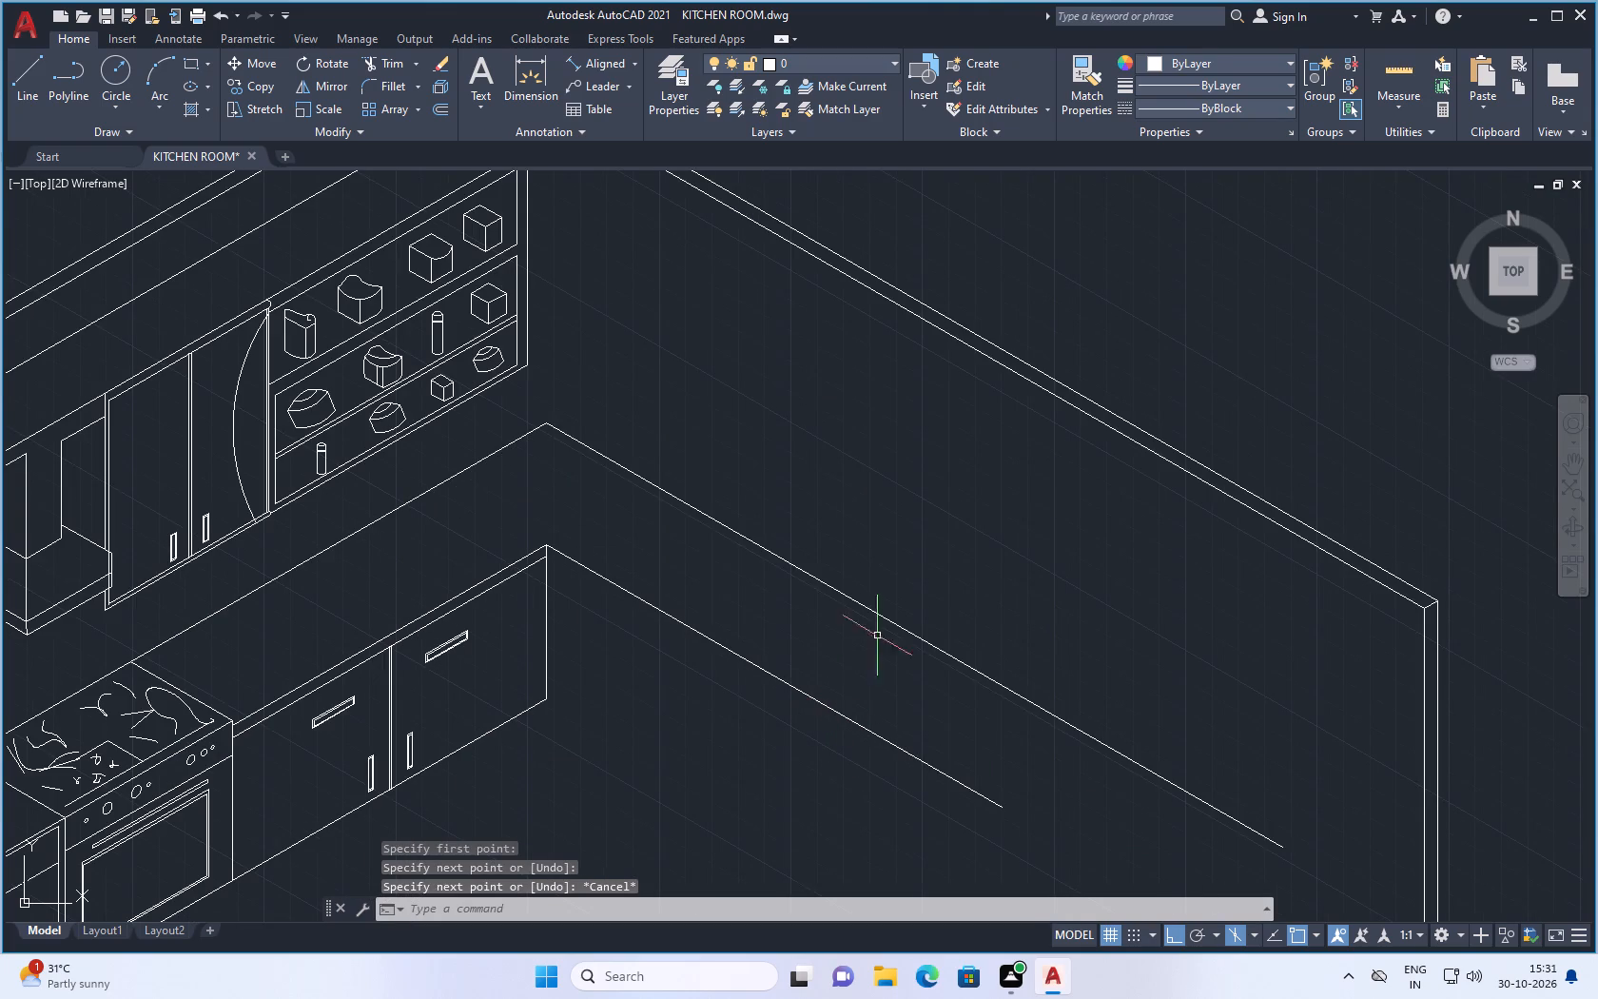
# Turn Ortho off and measure the countertop's depth between its back and front edges with an aligned dimension.
pyautogui.scroll(-2, 498, 629)
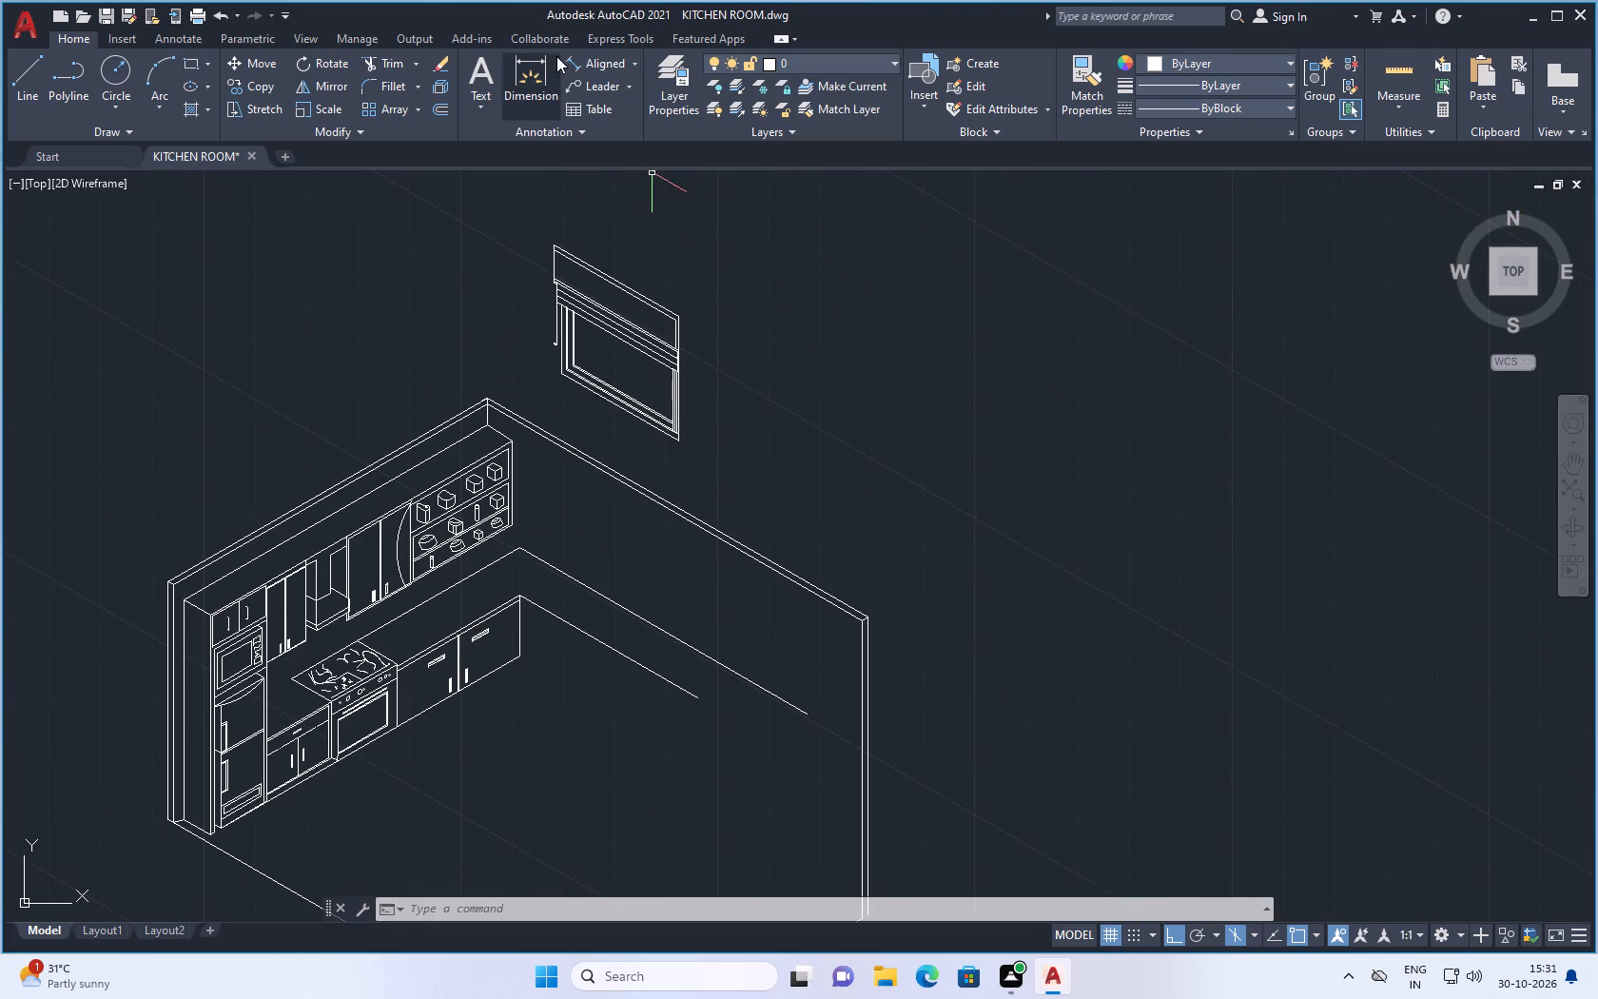
pyautogui.click(607, 59)
pyautogui.scroll(3, 437, 609)
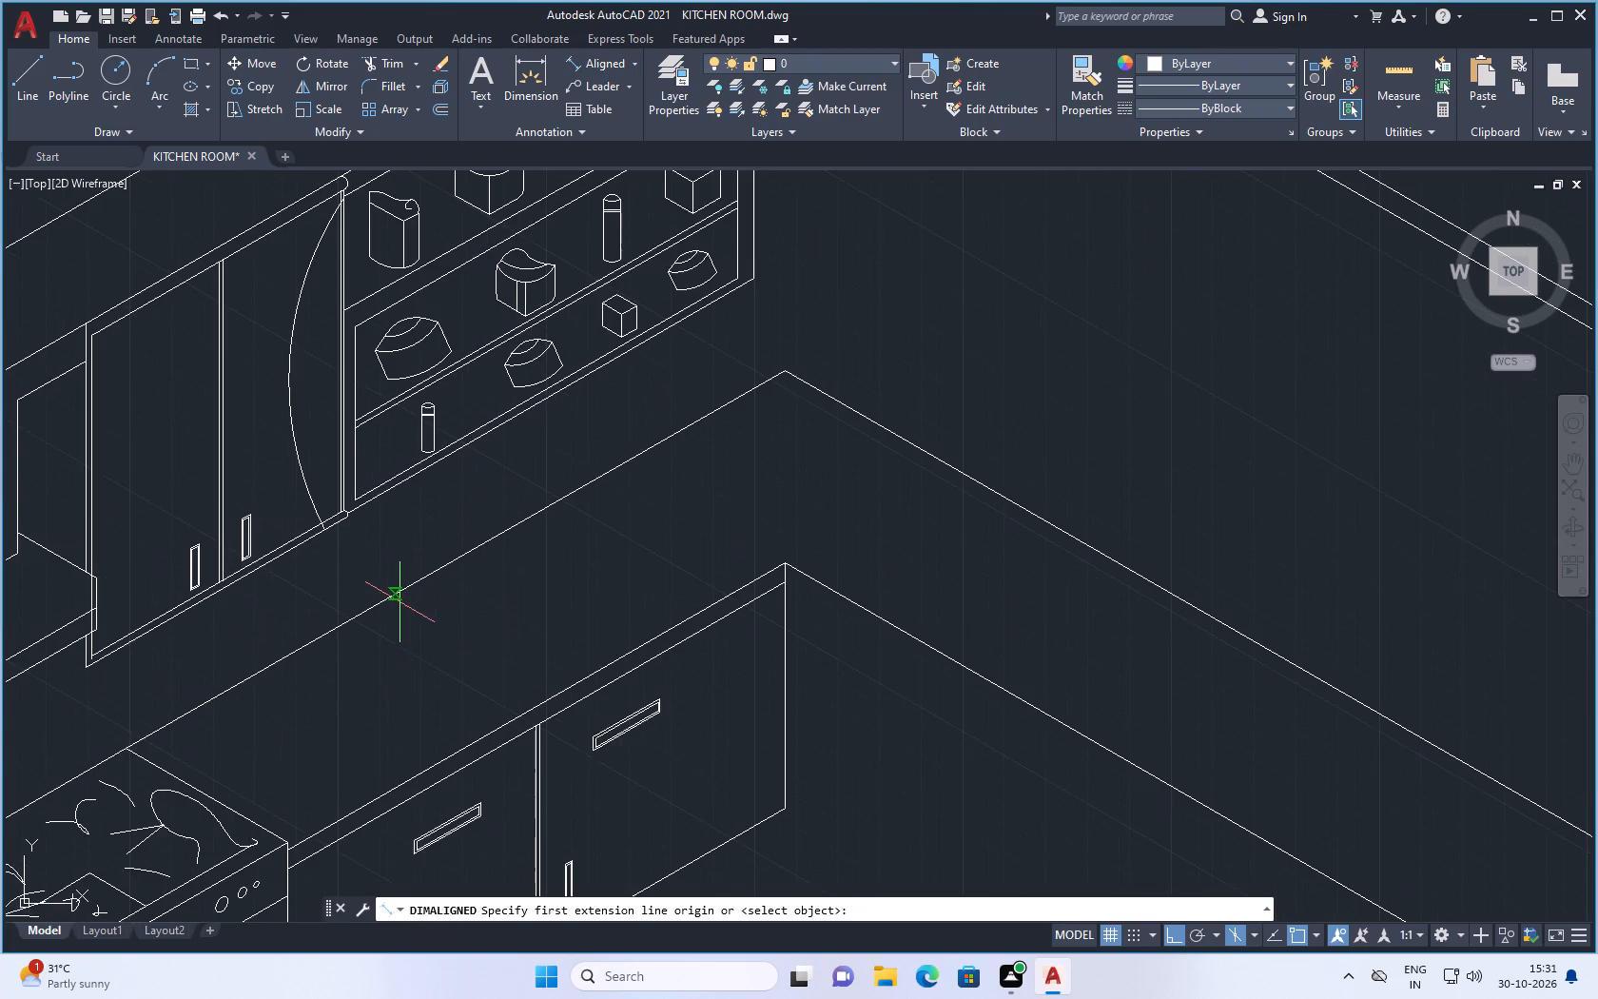
pyautogui.click(406, 587)
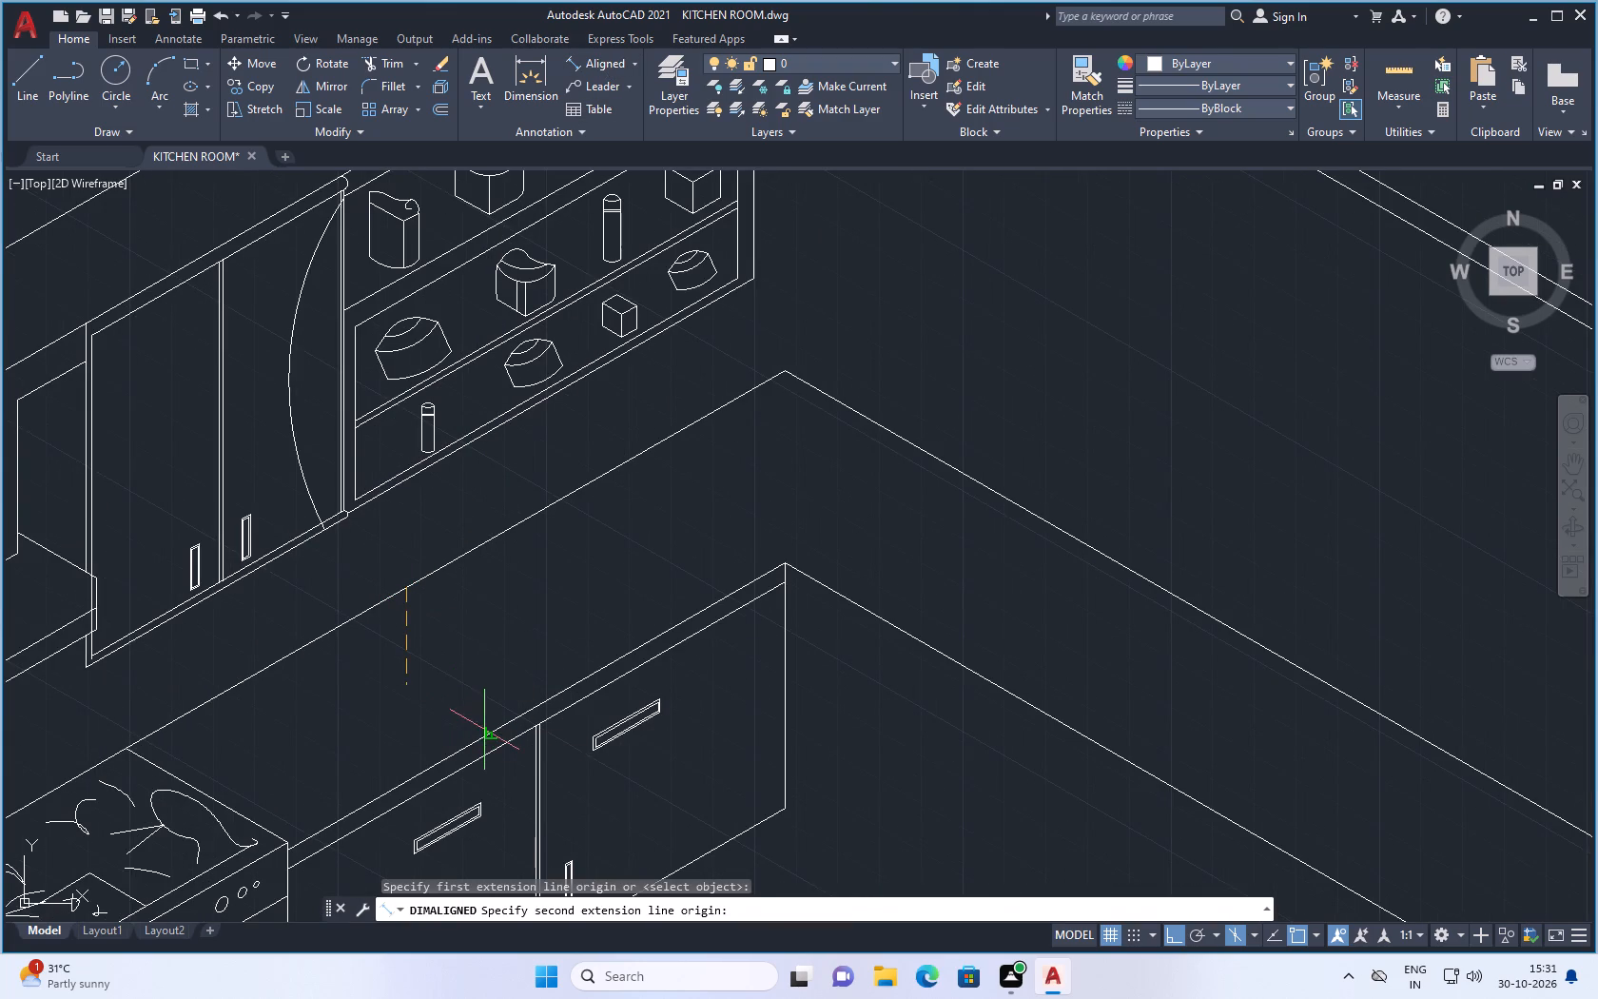
pyautogui.click(485, 732)
pyautogui.press('Escape')
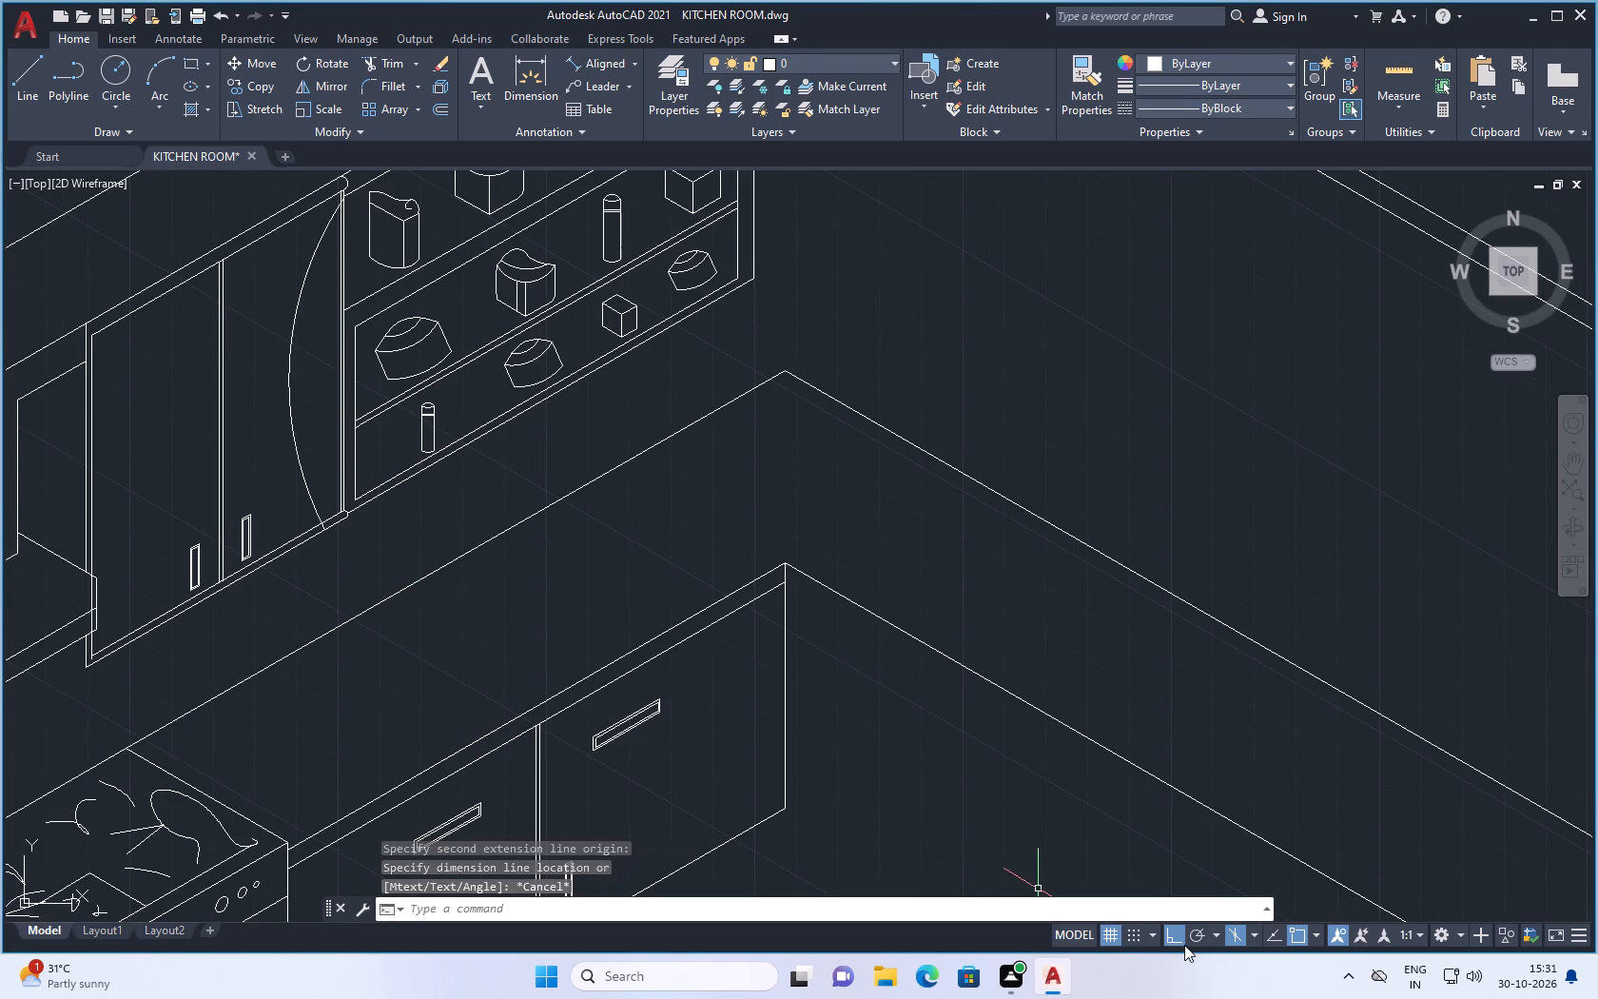
pyautogui.click(1182, 931)
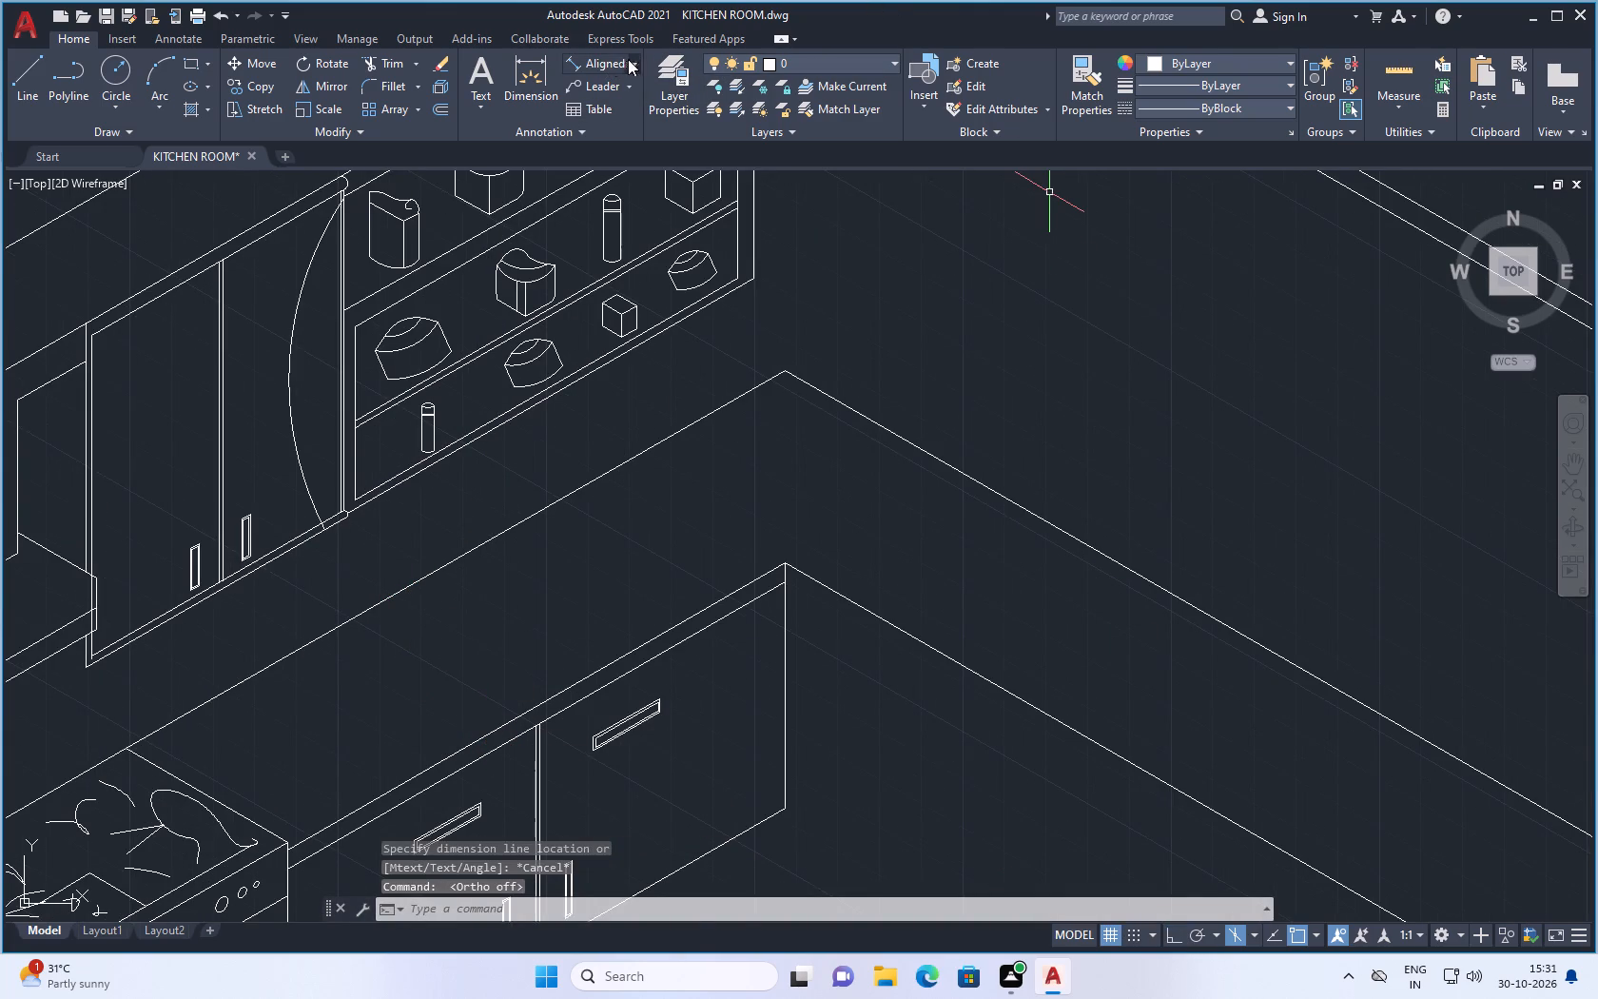
pyautogui.click(609, 59)
pyautogui.click(420, 572)
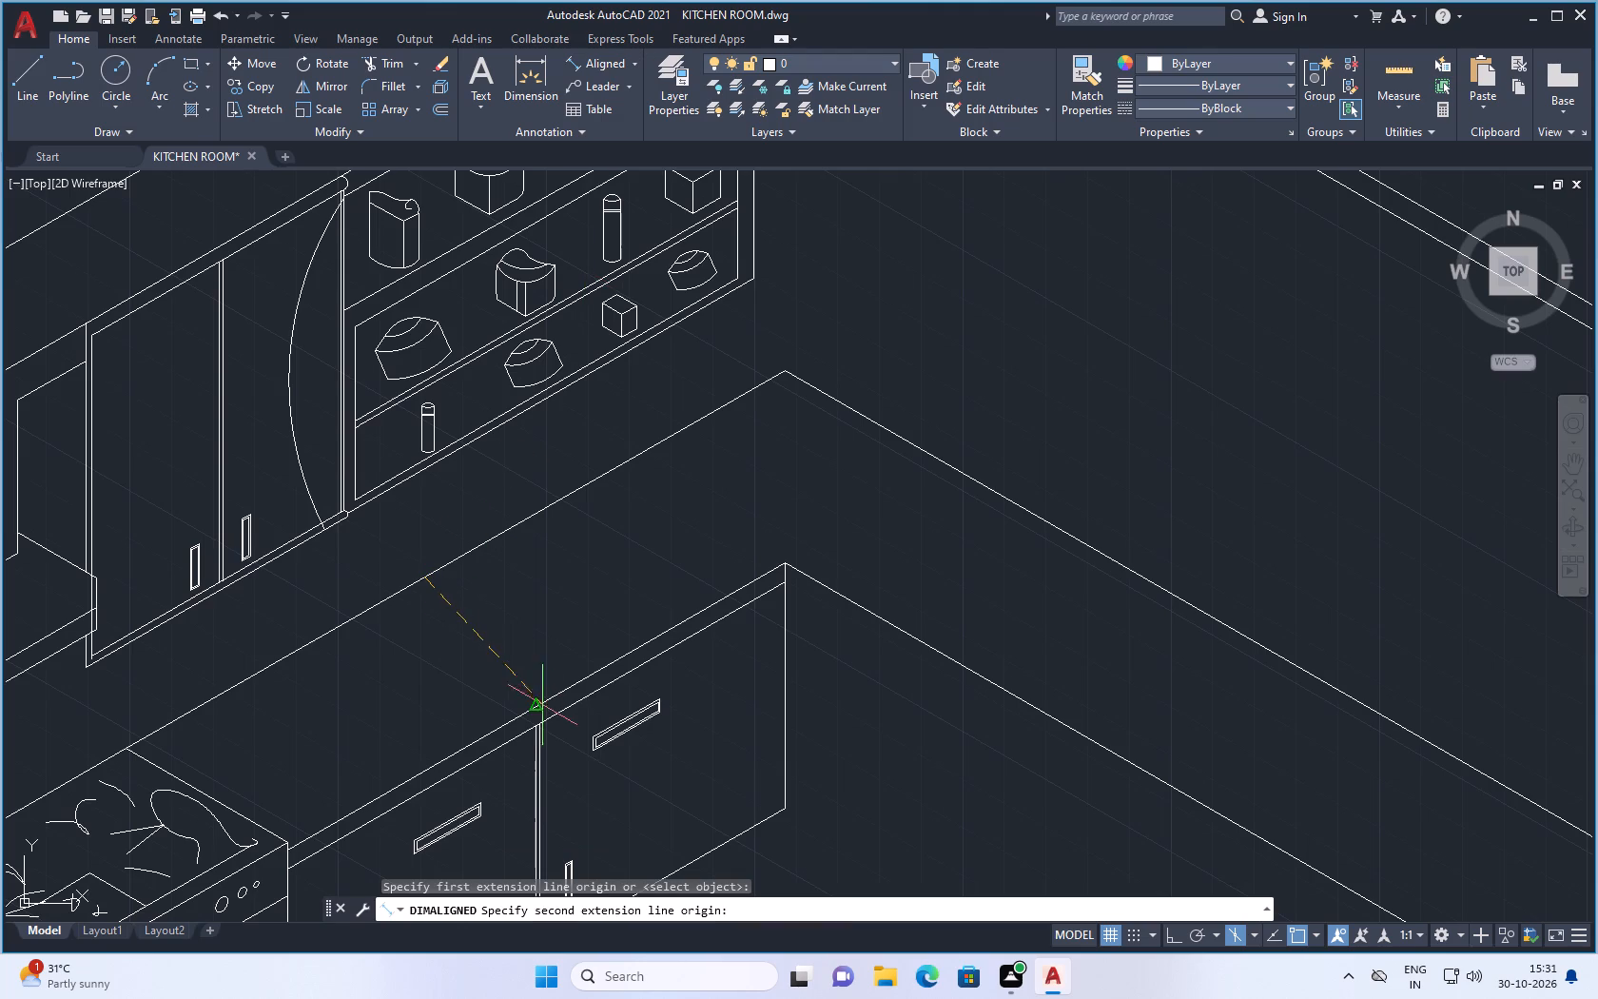
pyautogui.click(555, 693)
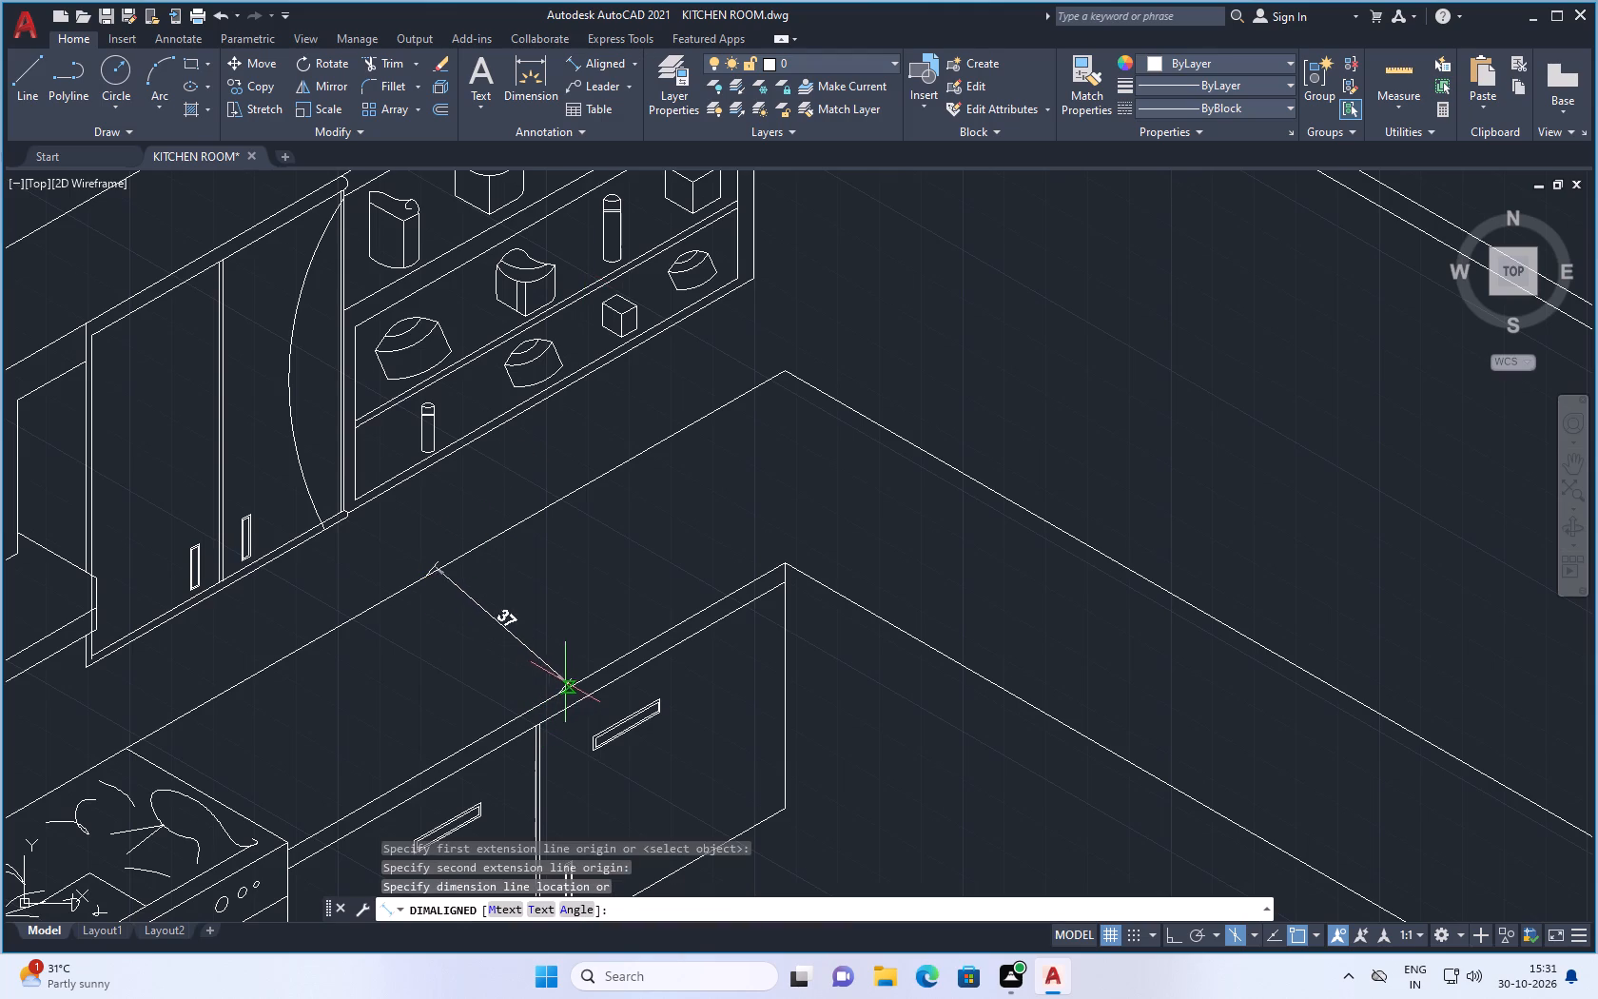
pyautogui.press('Escape')
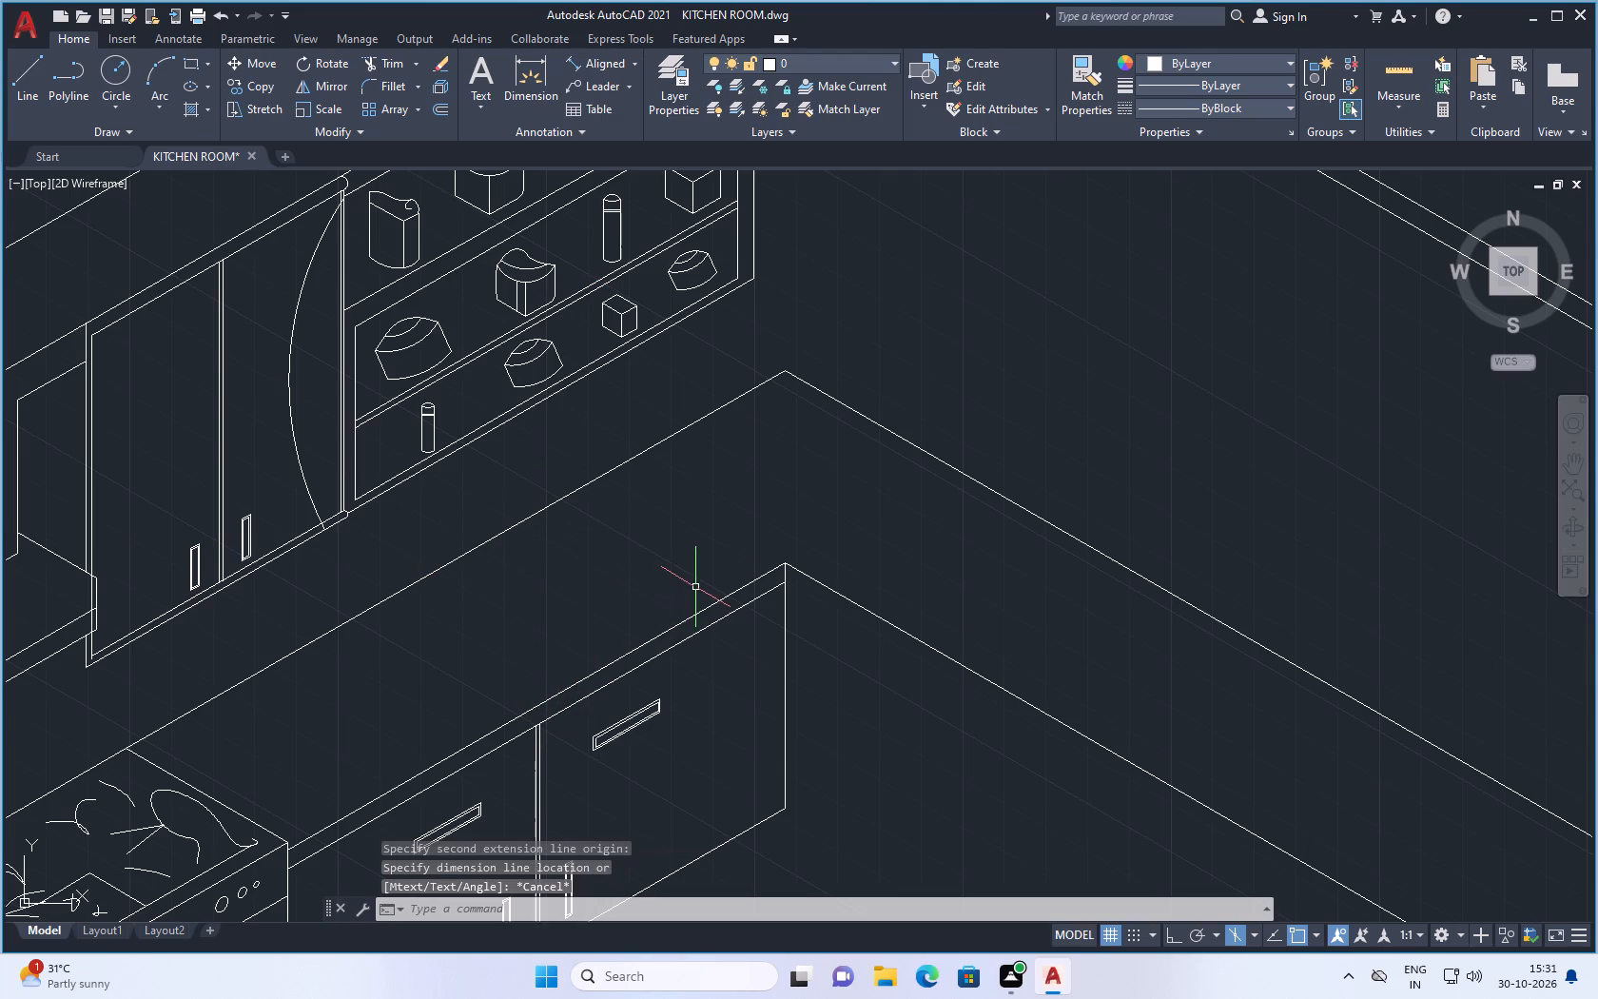
# Try a linear dimension between the countertop's back and front edges to measure its depth.
pyautogui.click(623, 61)
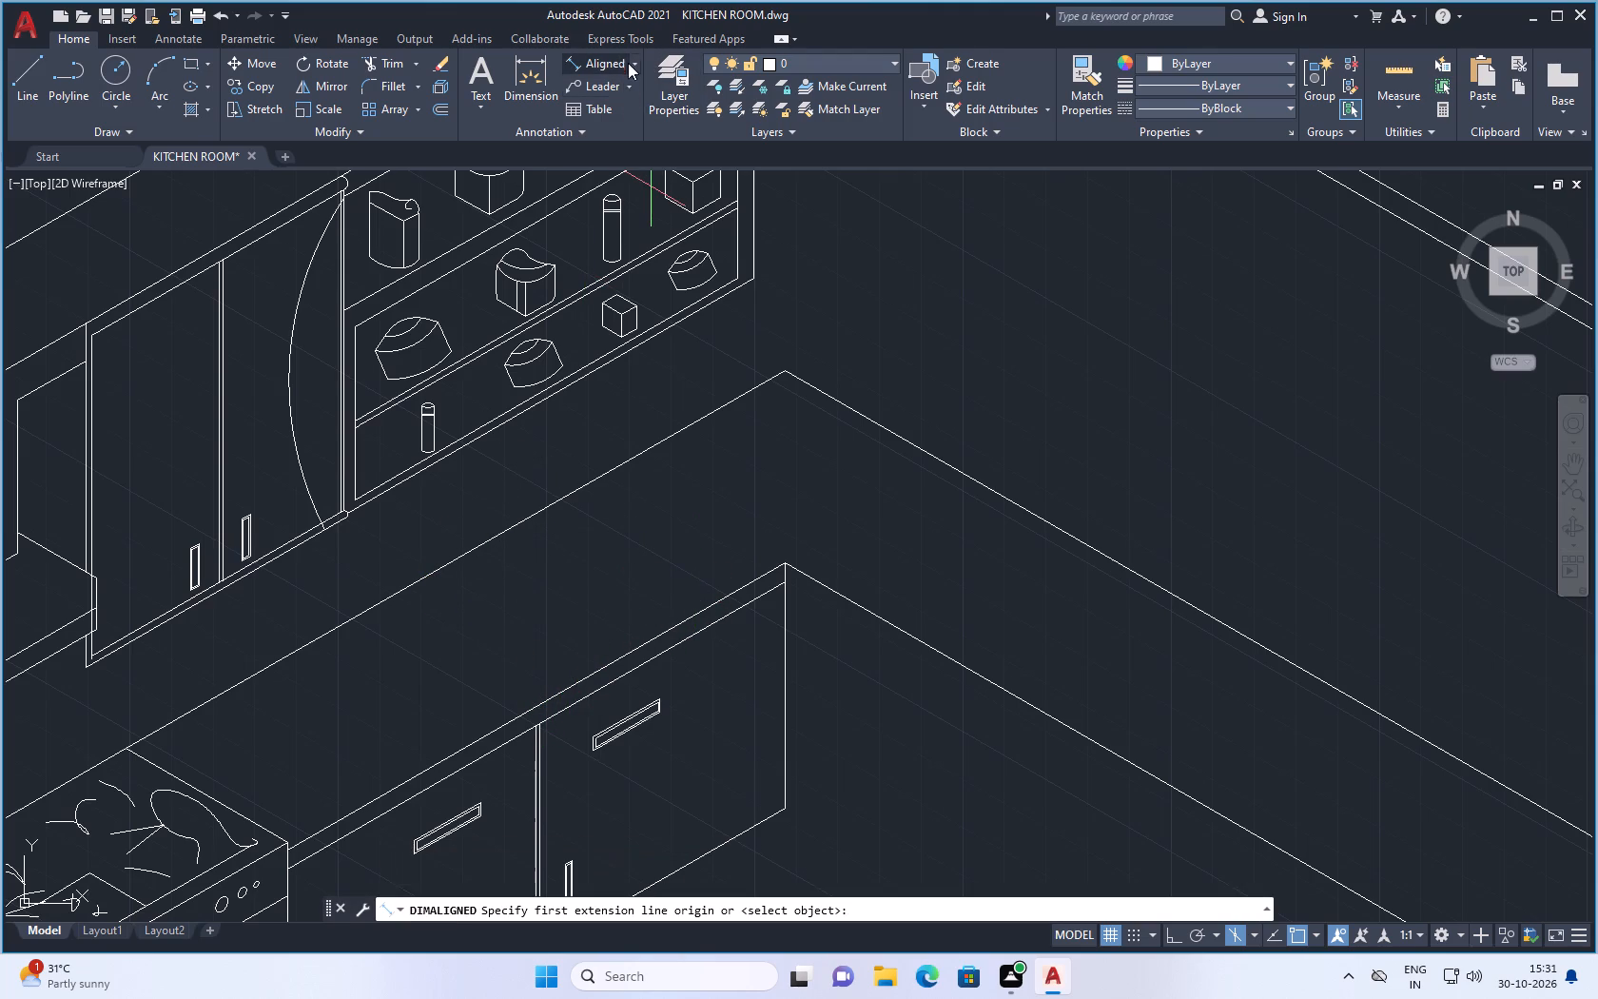
pyautogui.click(631, 60)
pyautogui.click(620, 89)
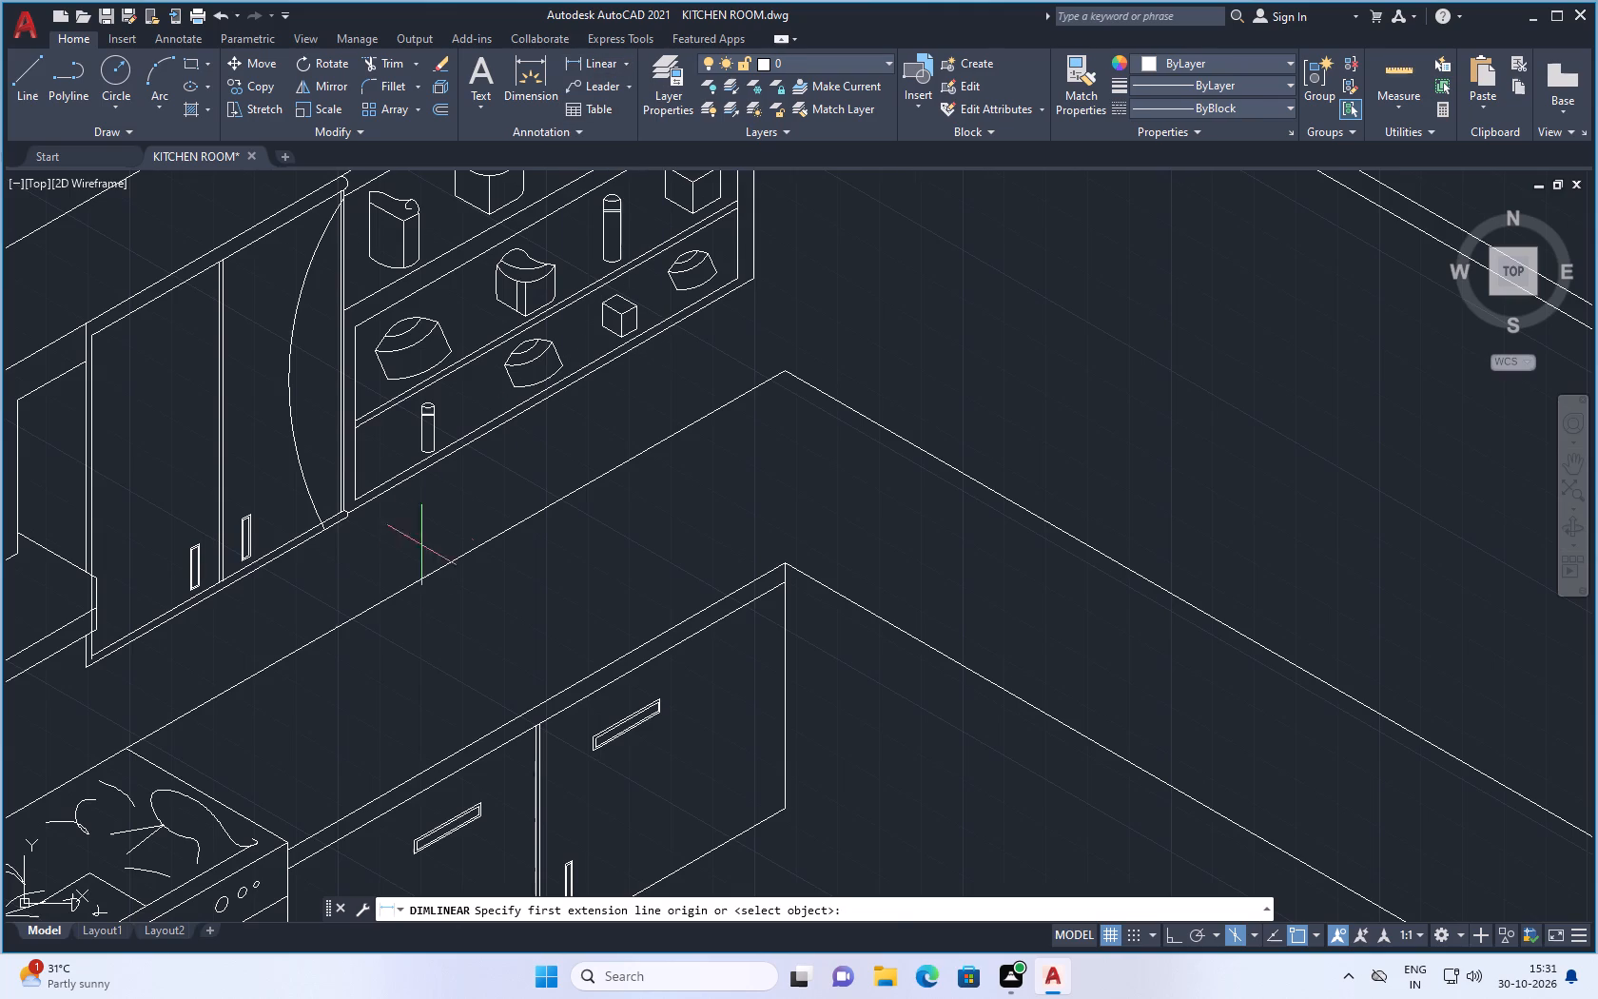
pyautogui.click(420, 581)
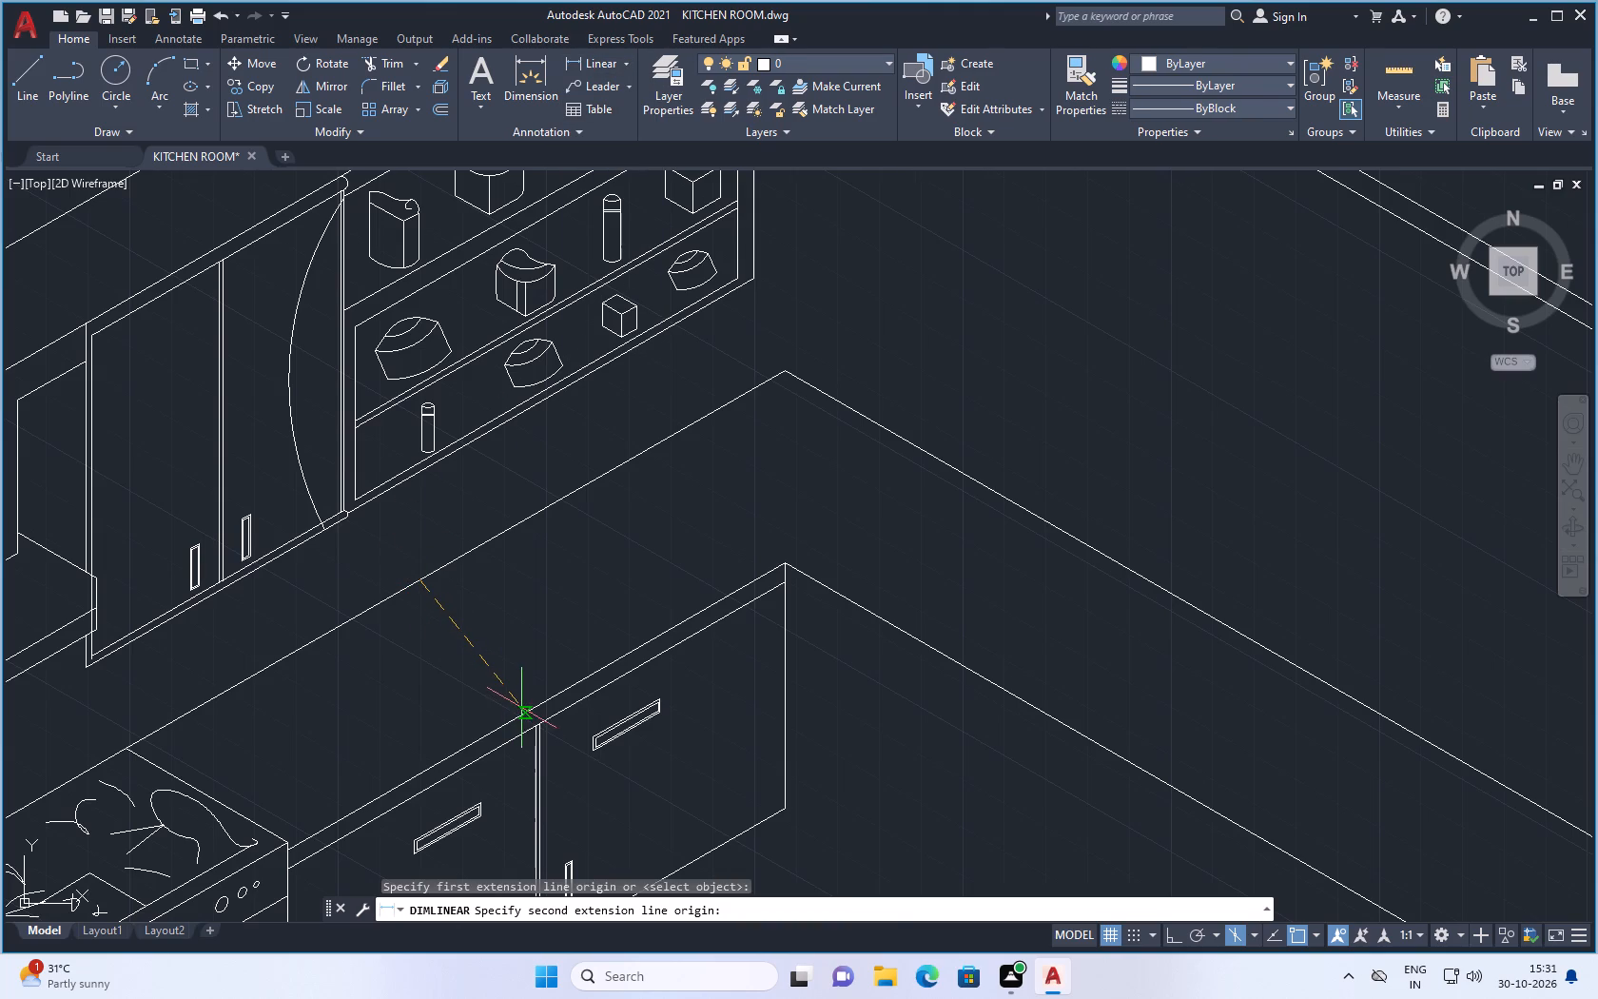
pyautogui.click(536, 702)
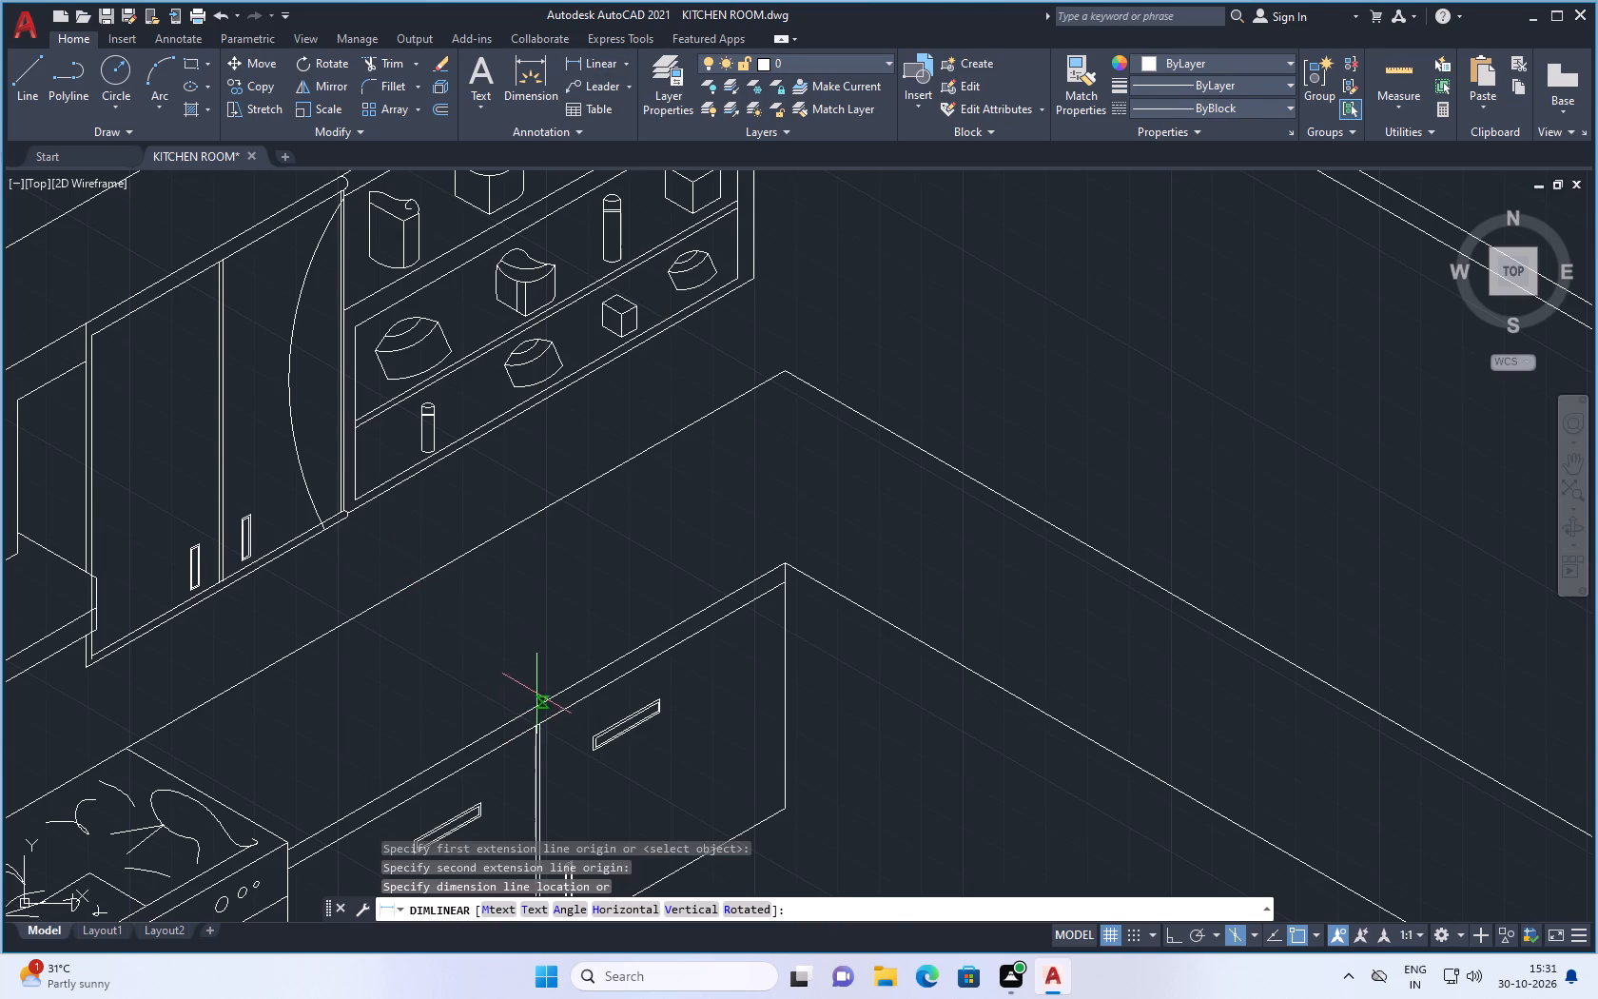
pyautogui.press('Escape')
# Measure the depth of the stove top along its left side edge with an aligned dimension.
pyautogui.scroll(-2, 612, 338)
pyautogui.scroll(2, 299, 552)
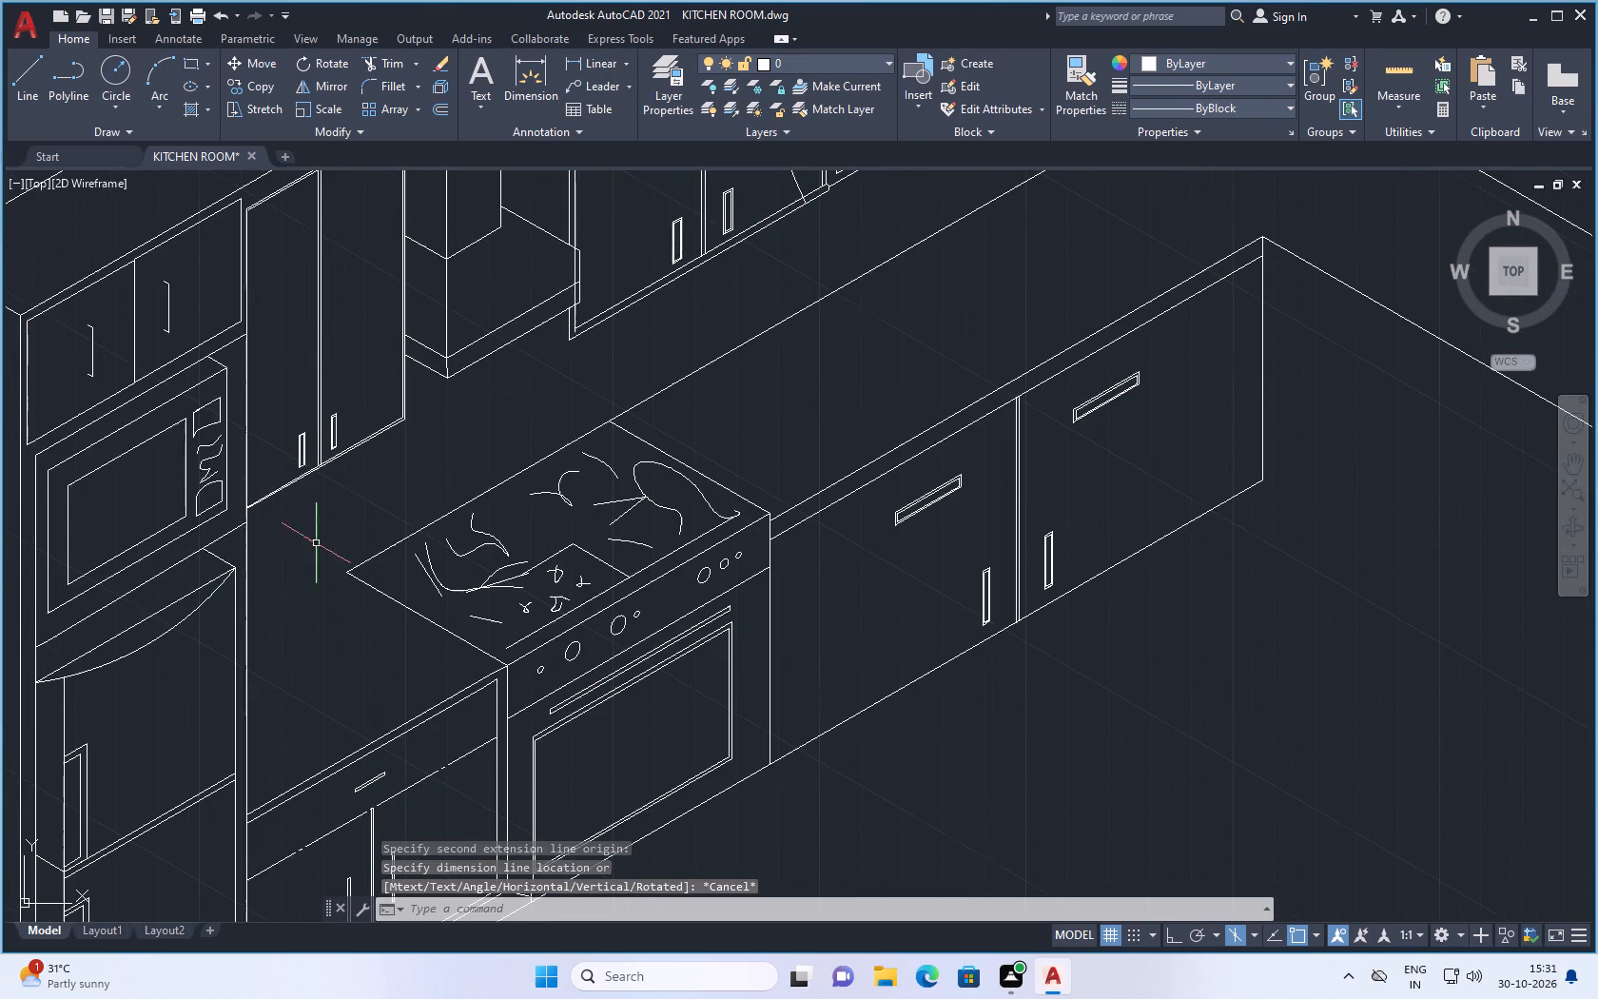
pyautogui.click(623, 60)
pyautogui.click(606, 126)
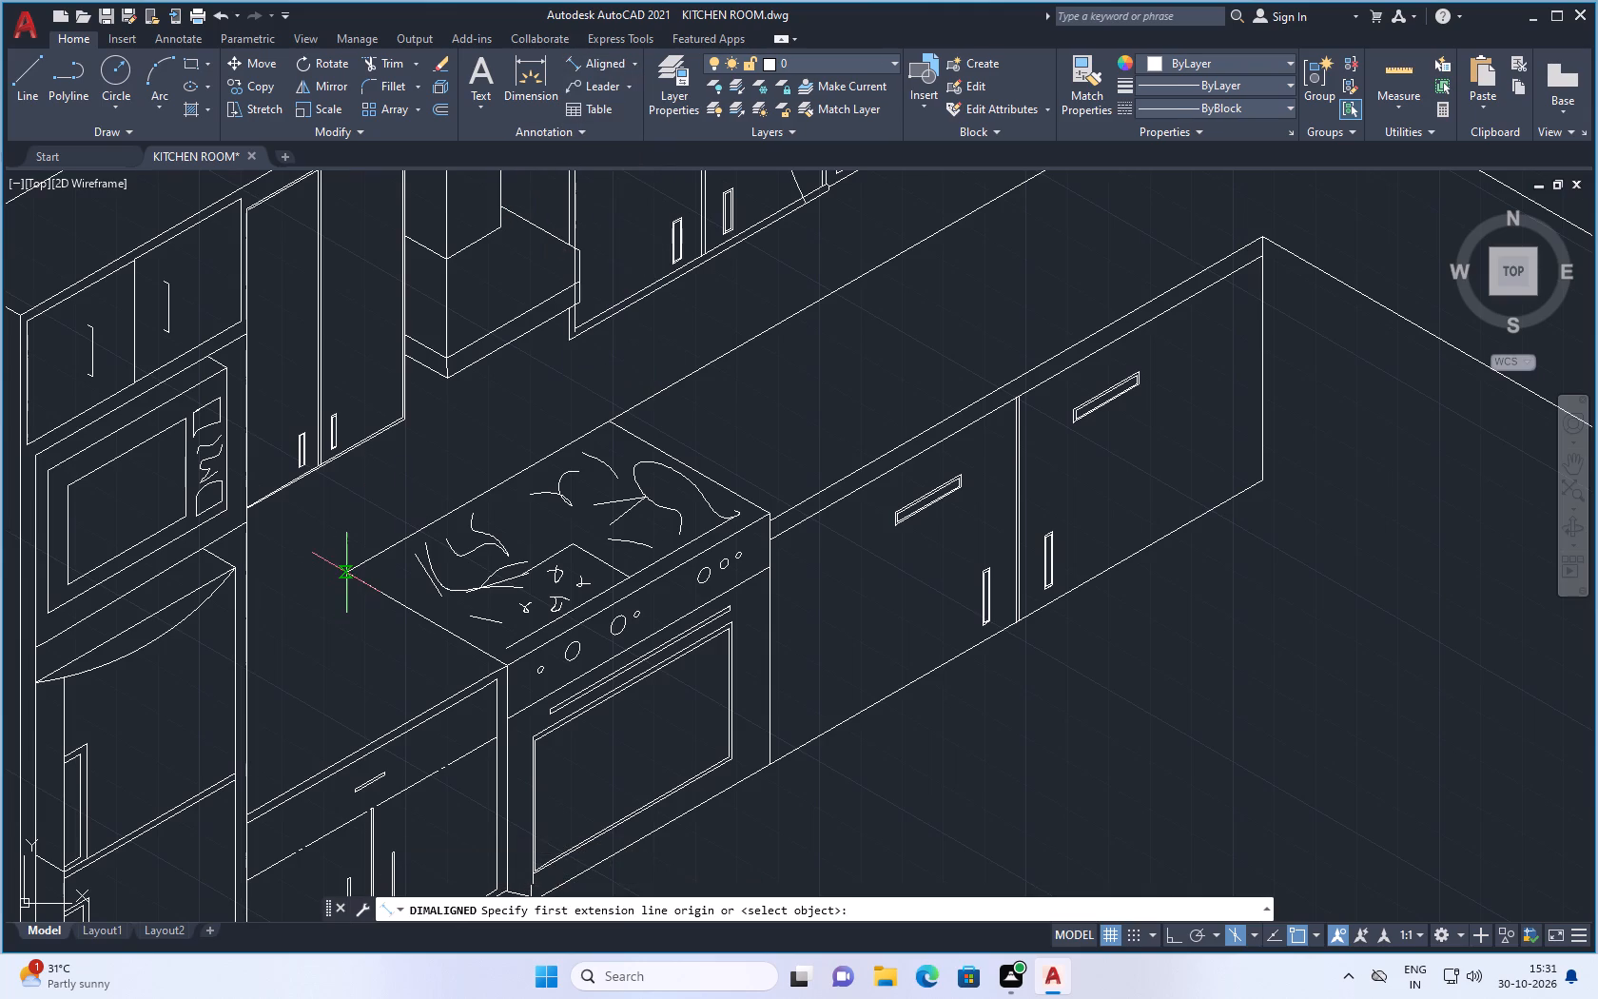
pyautogui.click(345, 567)
pyautogui.click(507, 668)
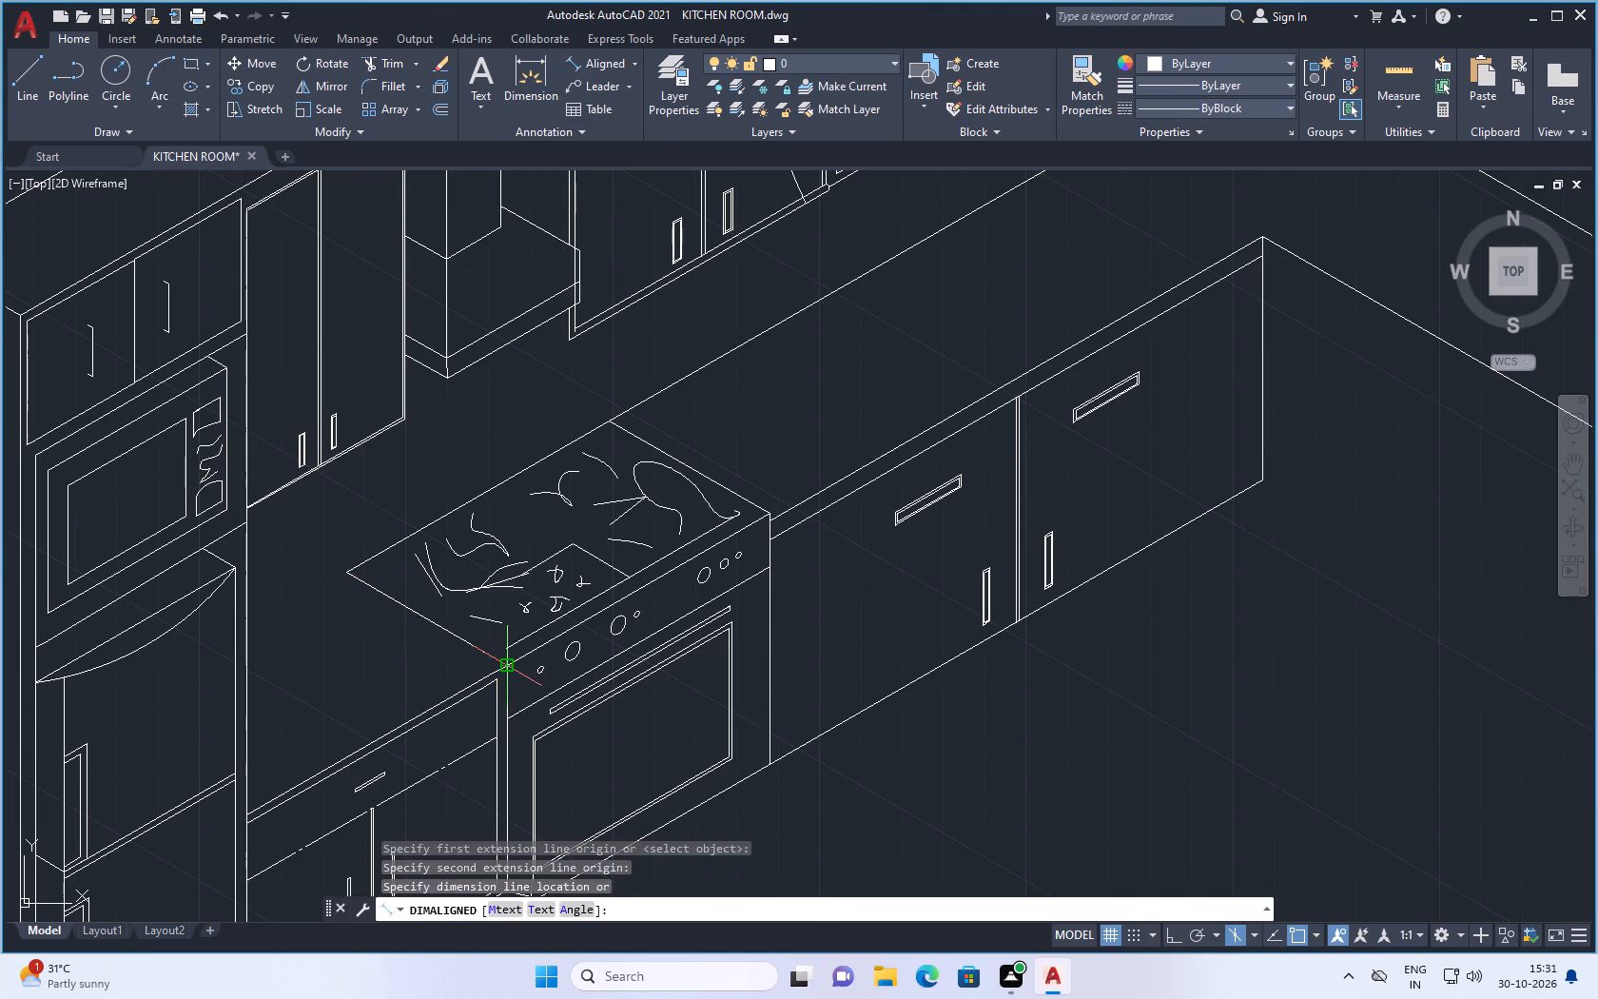
pyautogui.scroll(2, 438, 690)
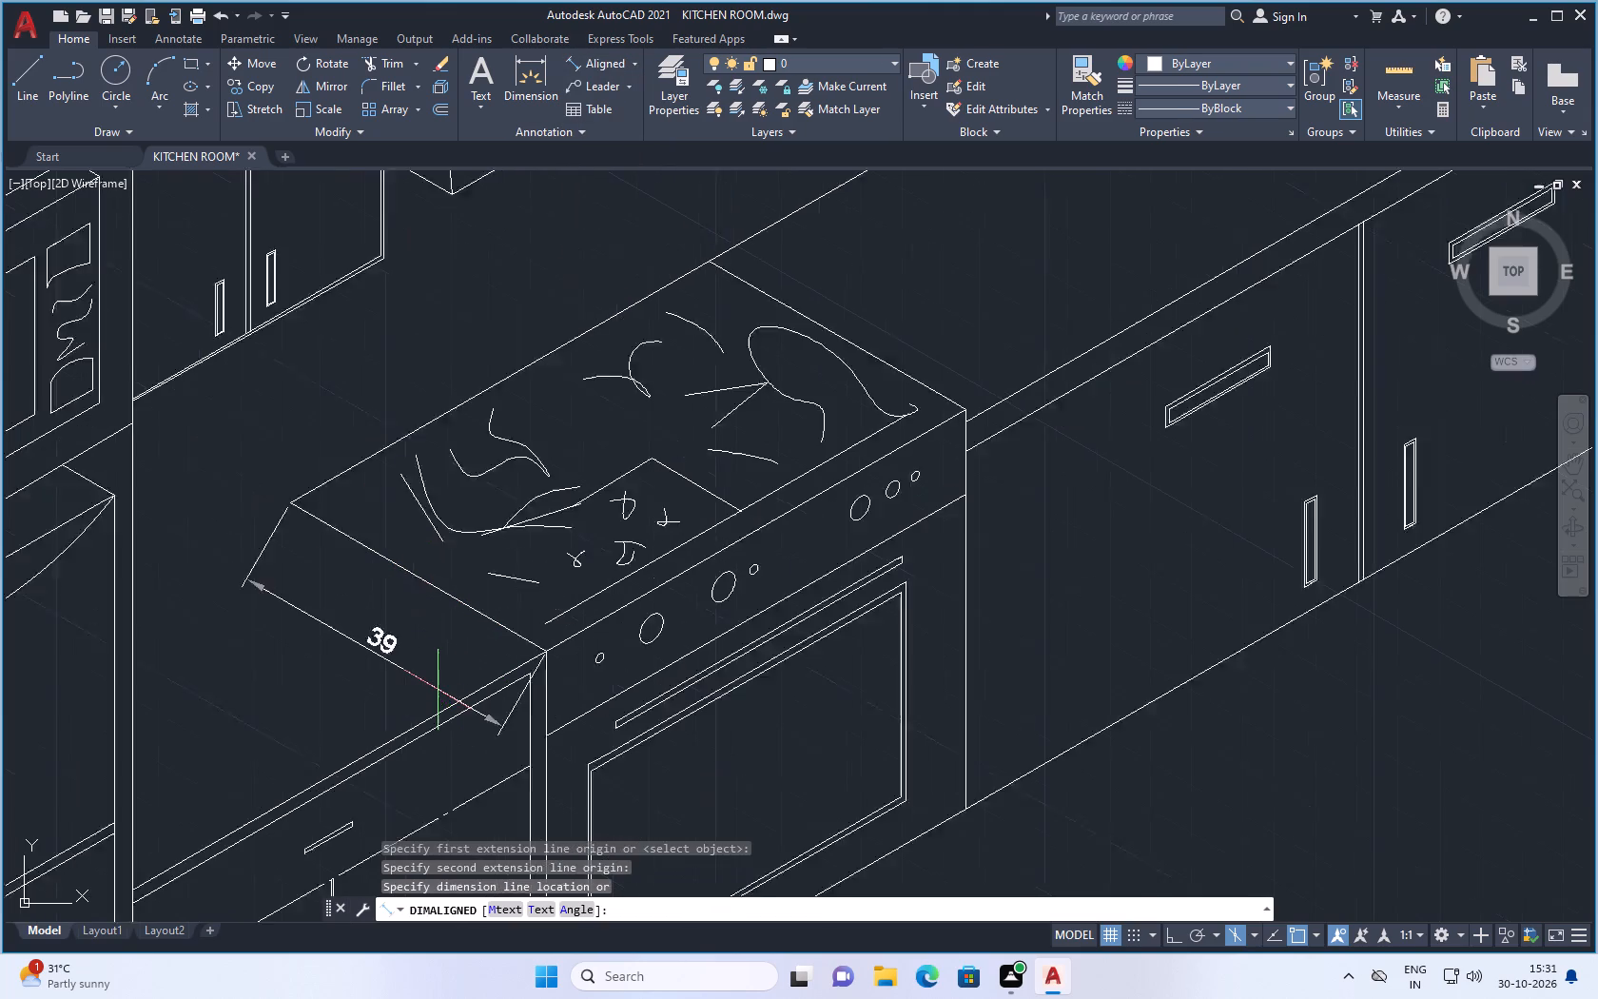
pyautogui.press('Escape')
# Try an aligned dimension between the two parallel countertop lines along the adjoining wall.
pyautogui.scroll(-7, 437, 689)
pyautogui.scroll(4, 594, 616)
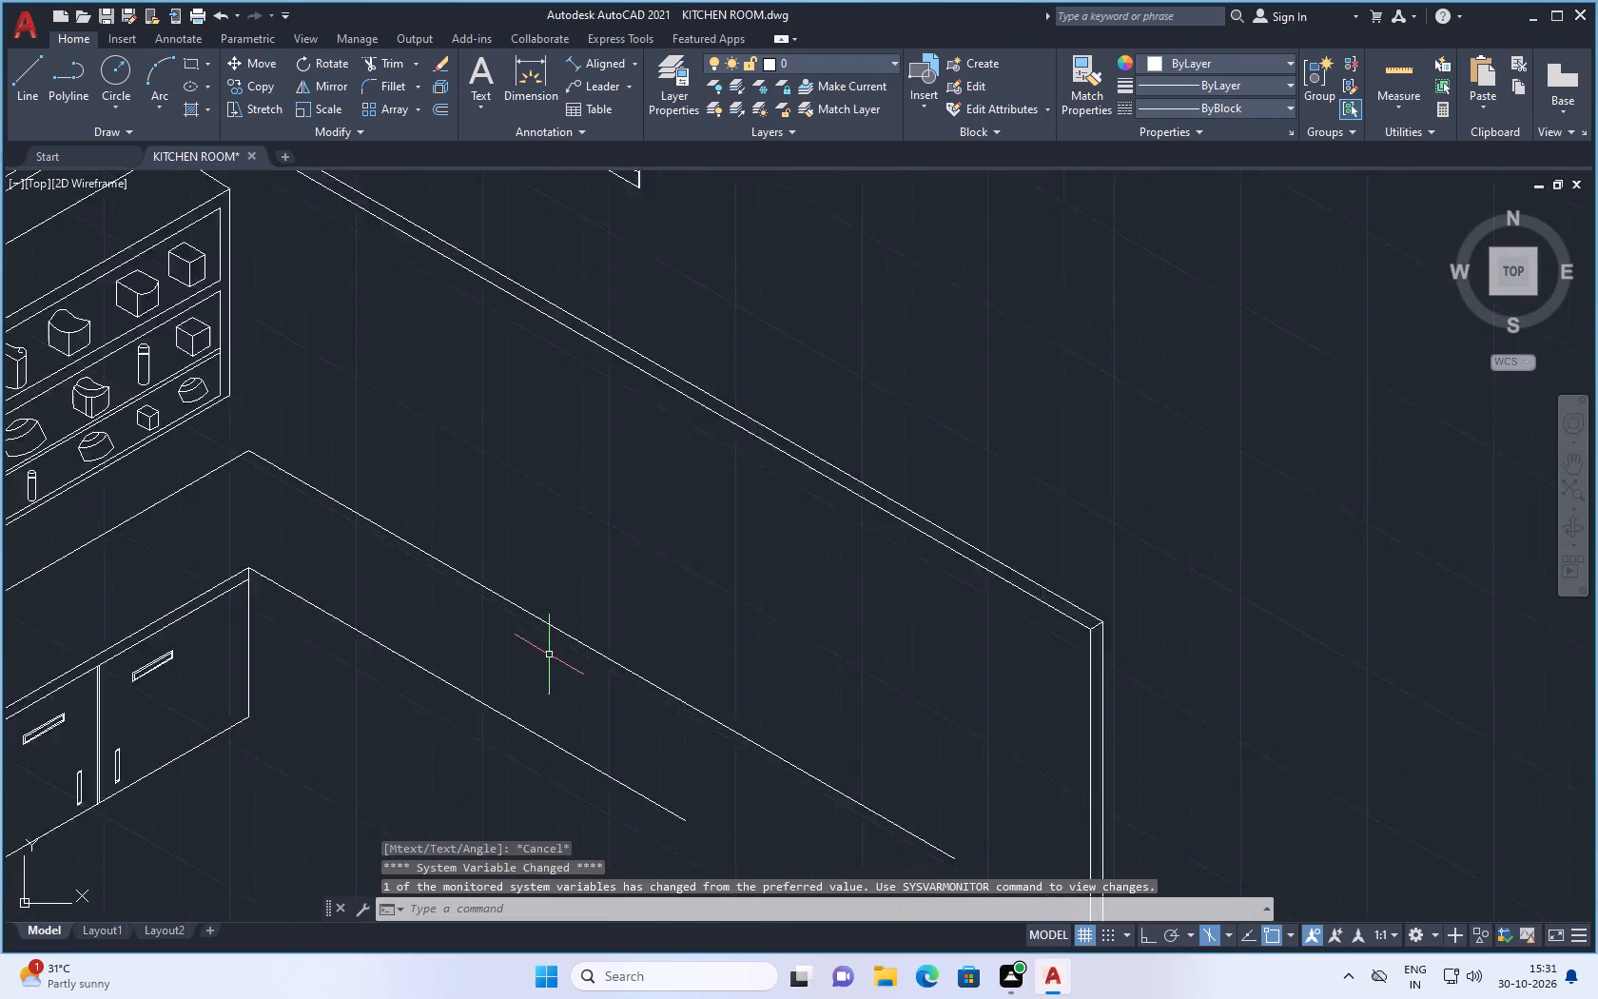
pyautogui.scroll(1, 549, 656)
pyautogui.press('space')
pyautogui.click(419, 718)
pyautogui.click(516, 591)
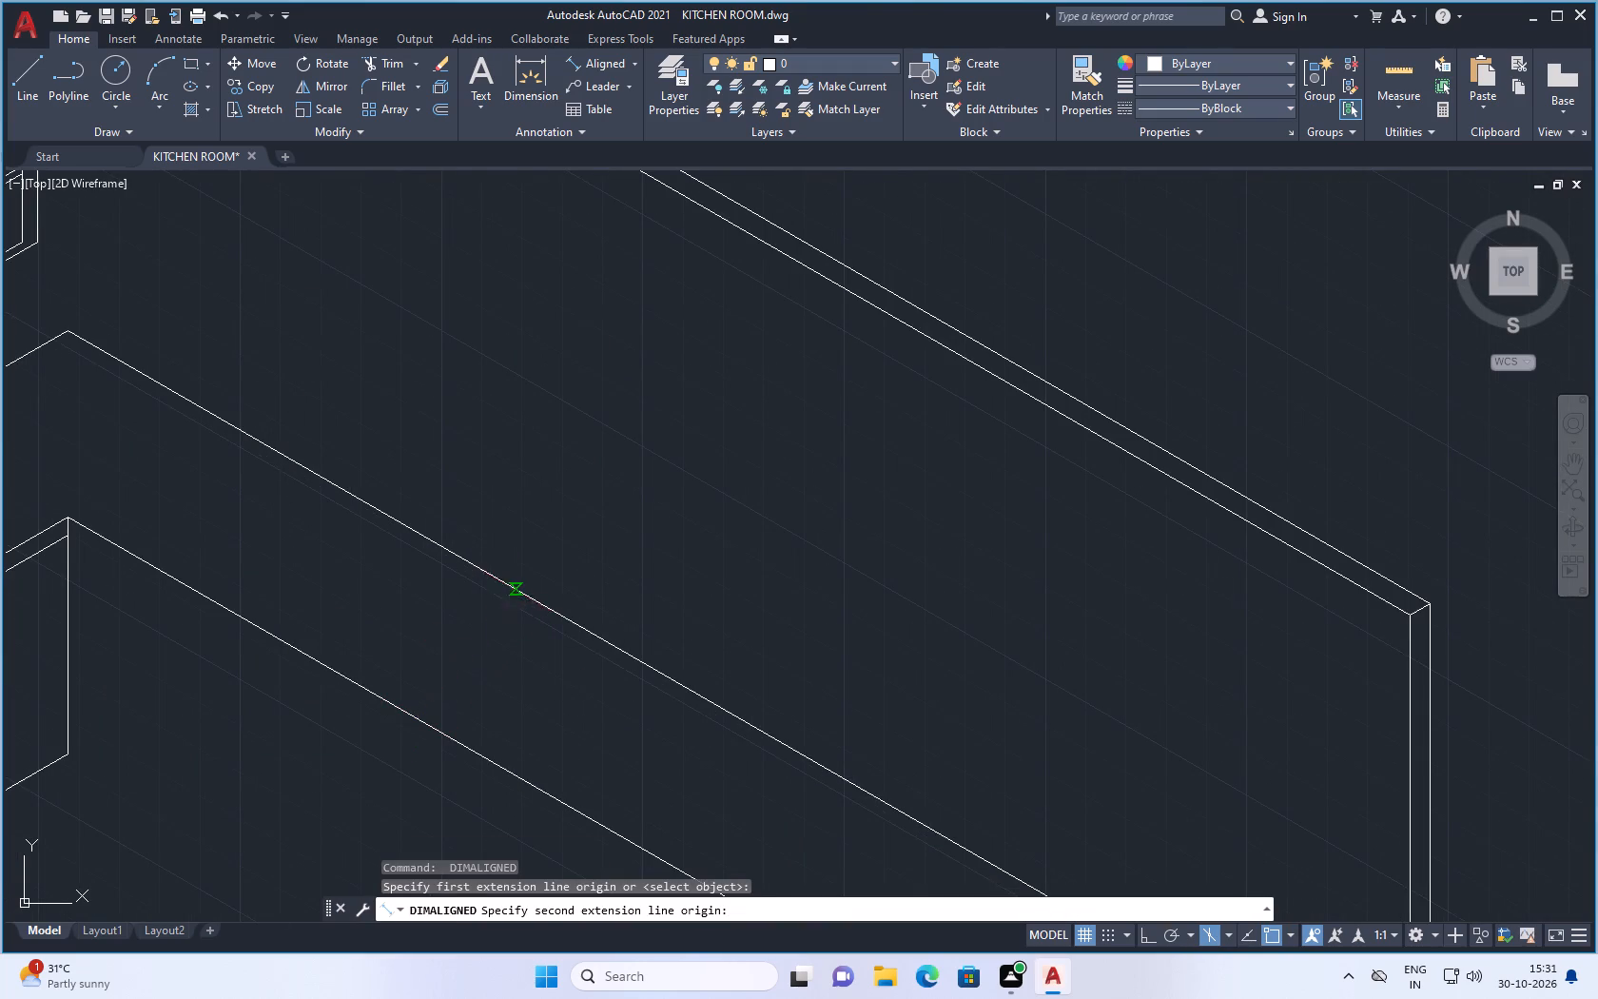
pyautogui.scroll(-2, 494, 589)
pyautogui.press('Escape')
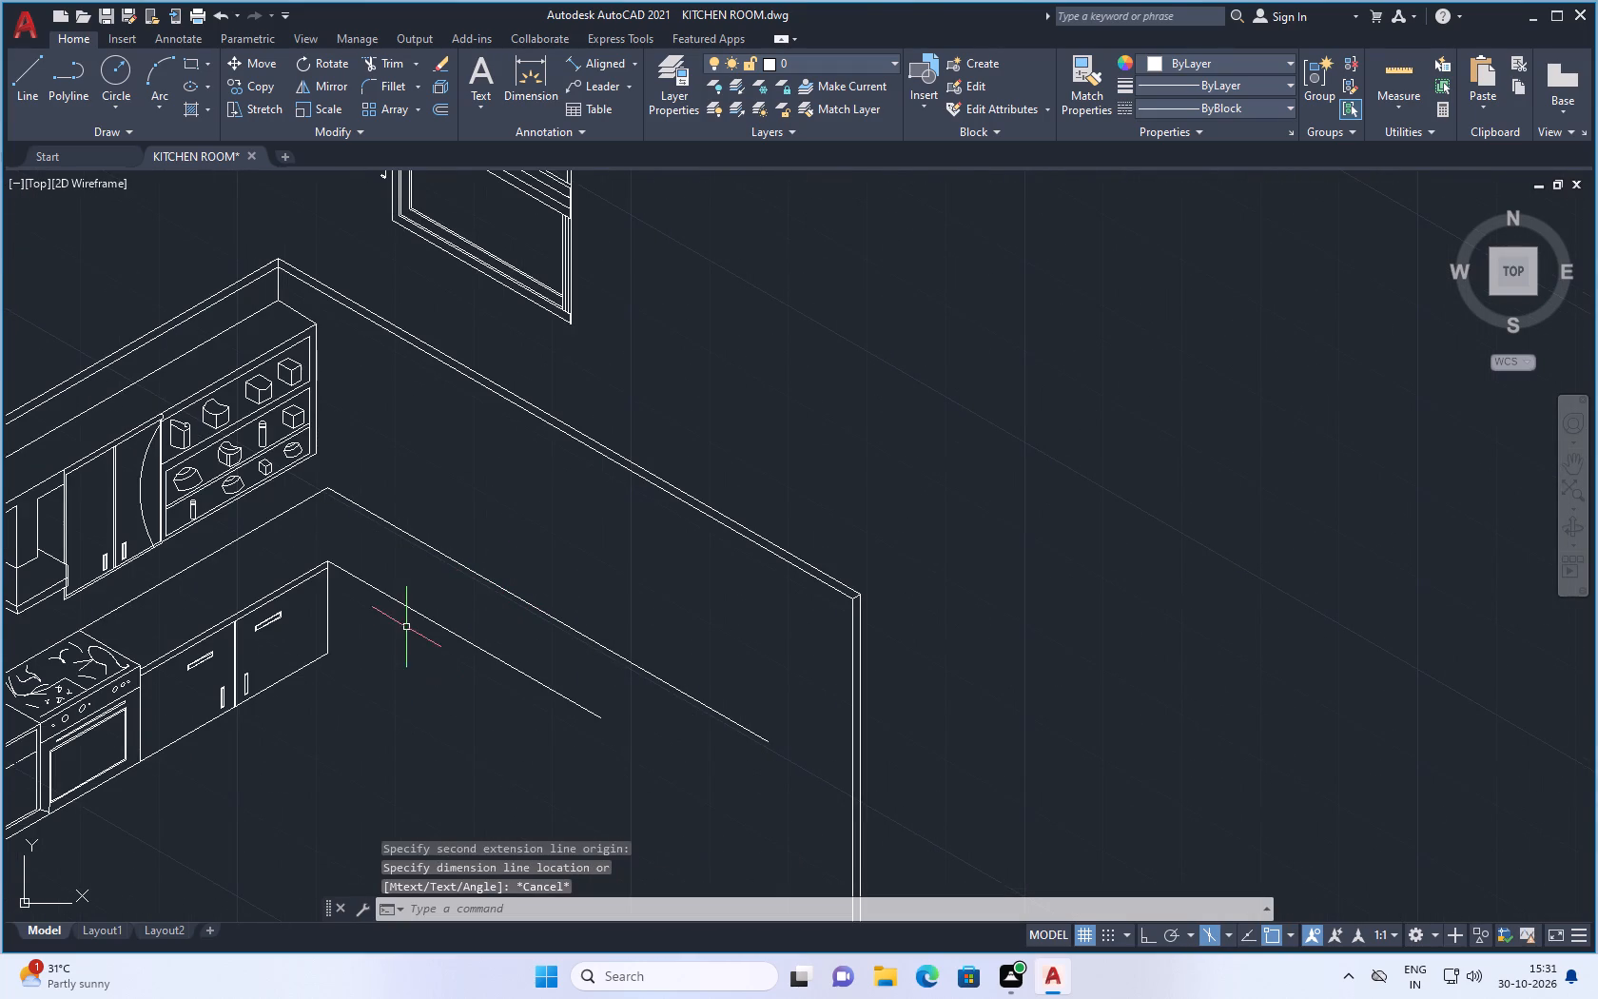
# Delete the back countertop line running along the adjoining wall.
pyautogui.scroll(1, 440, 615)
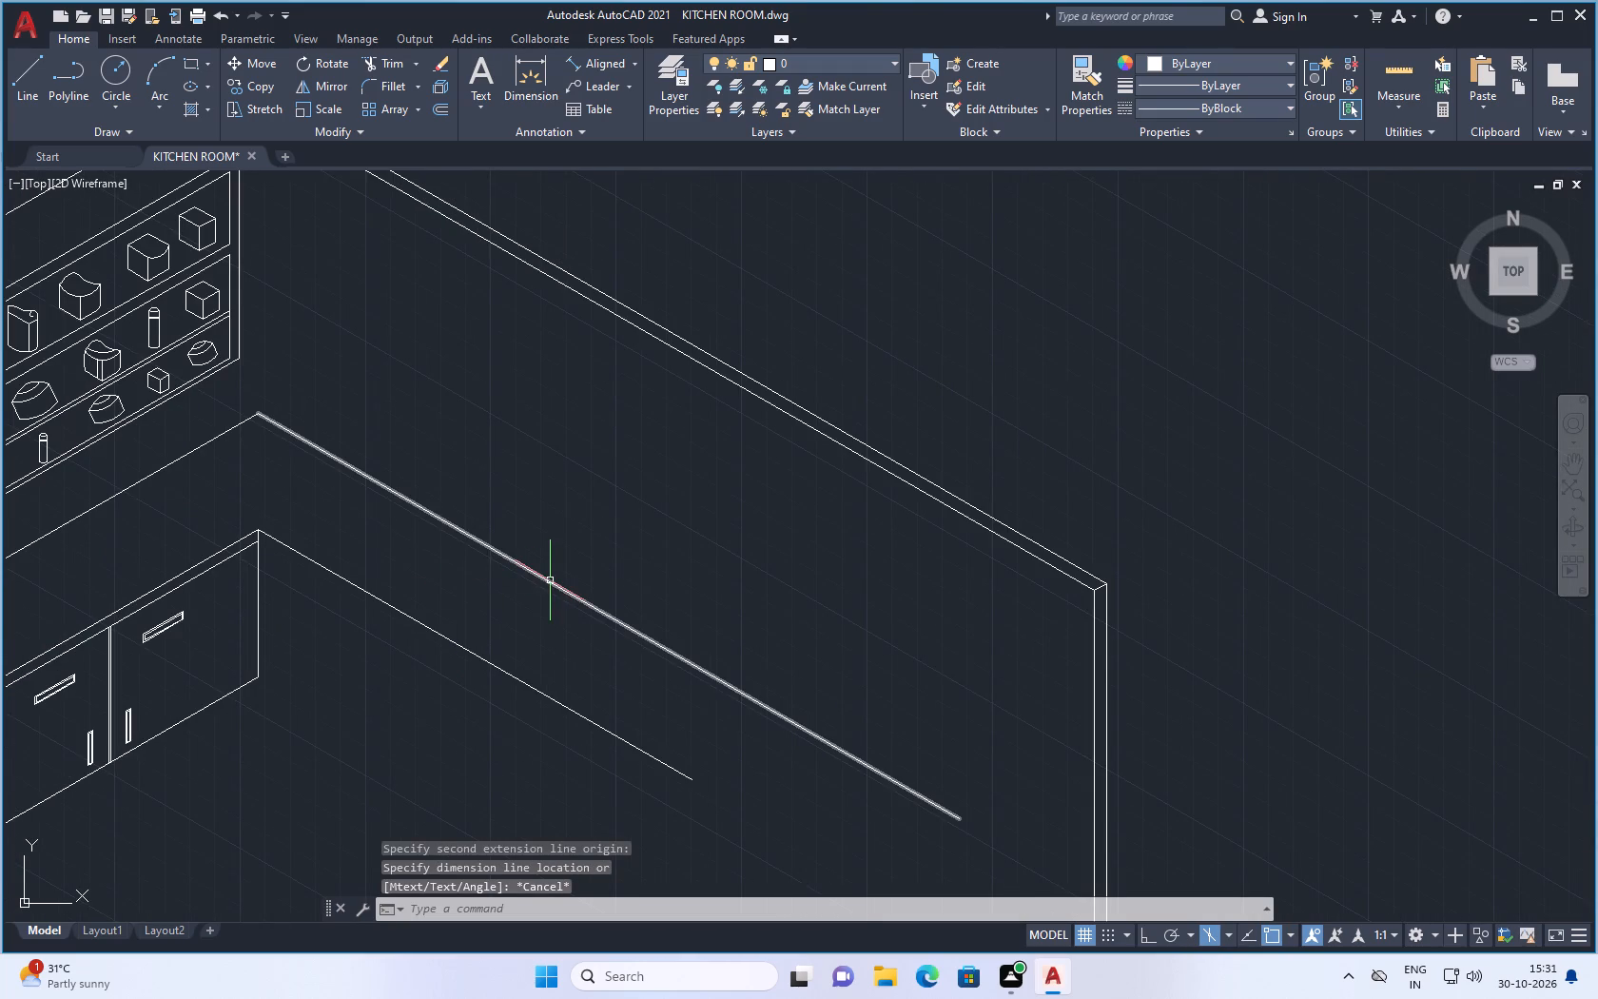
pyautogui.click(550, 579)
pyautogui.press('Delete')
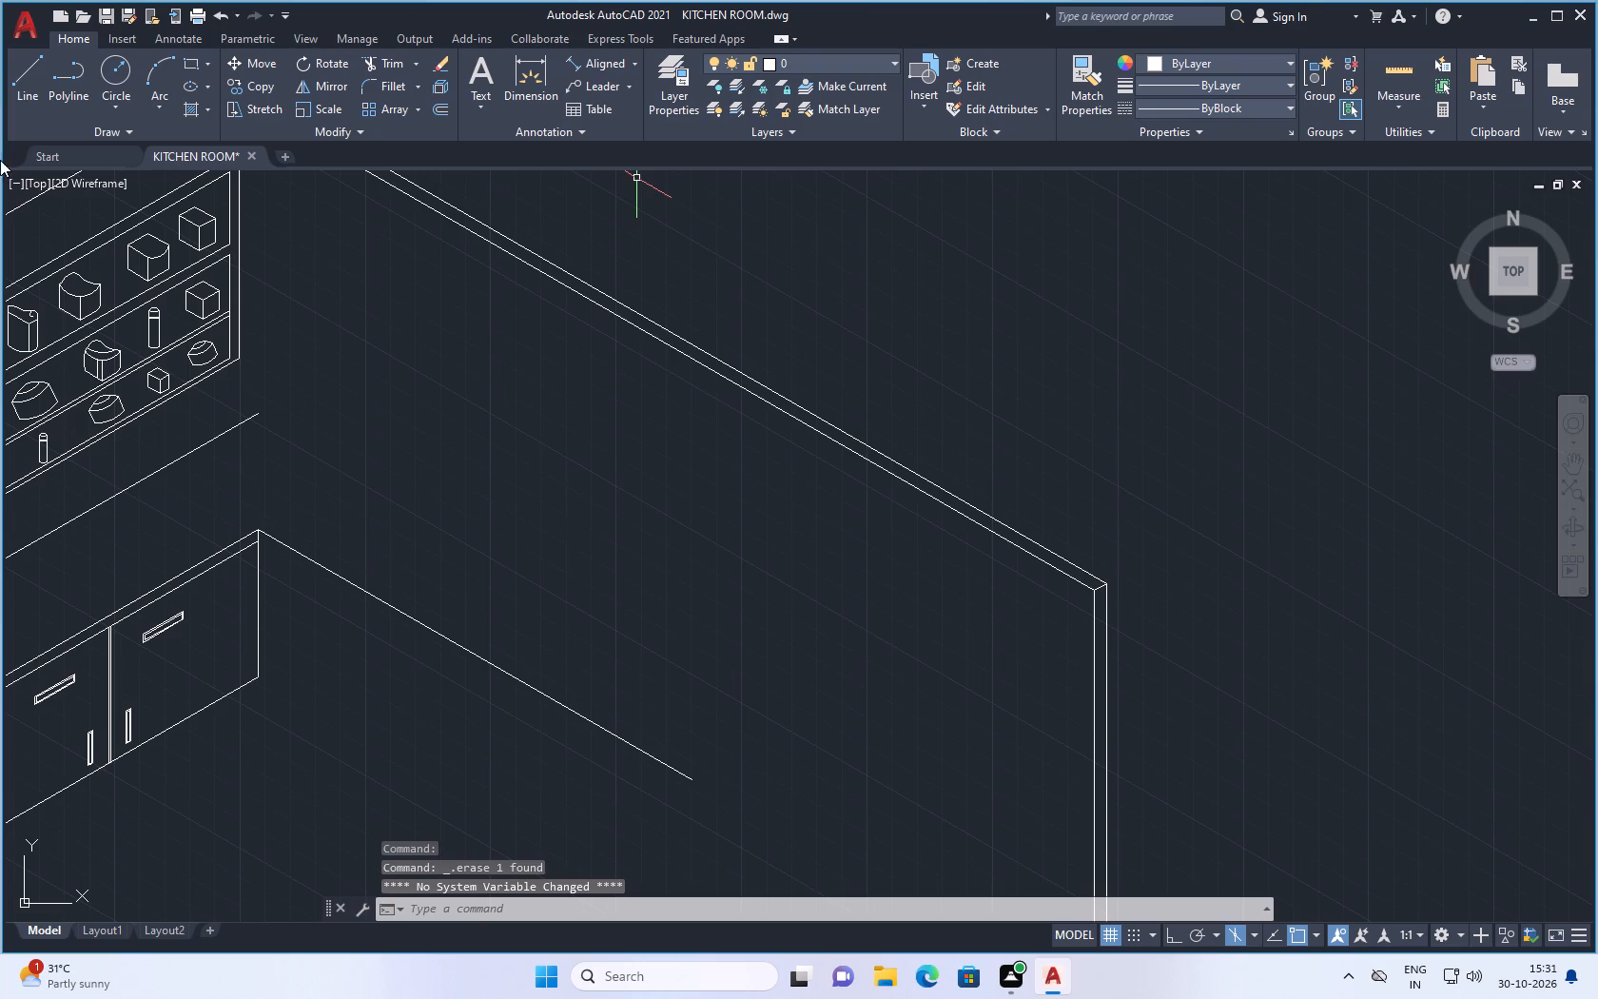
# With Ortho on, draw a 330° line about 410 units long from the countertop's back corner past the wall's vertical end lines.
pyautogui.click(33, 69)
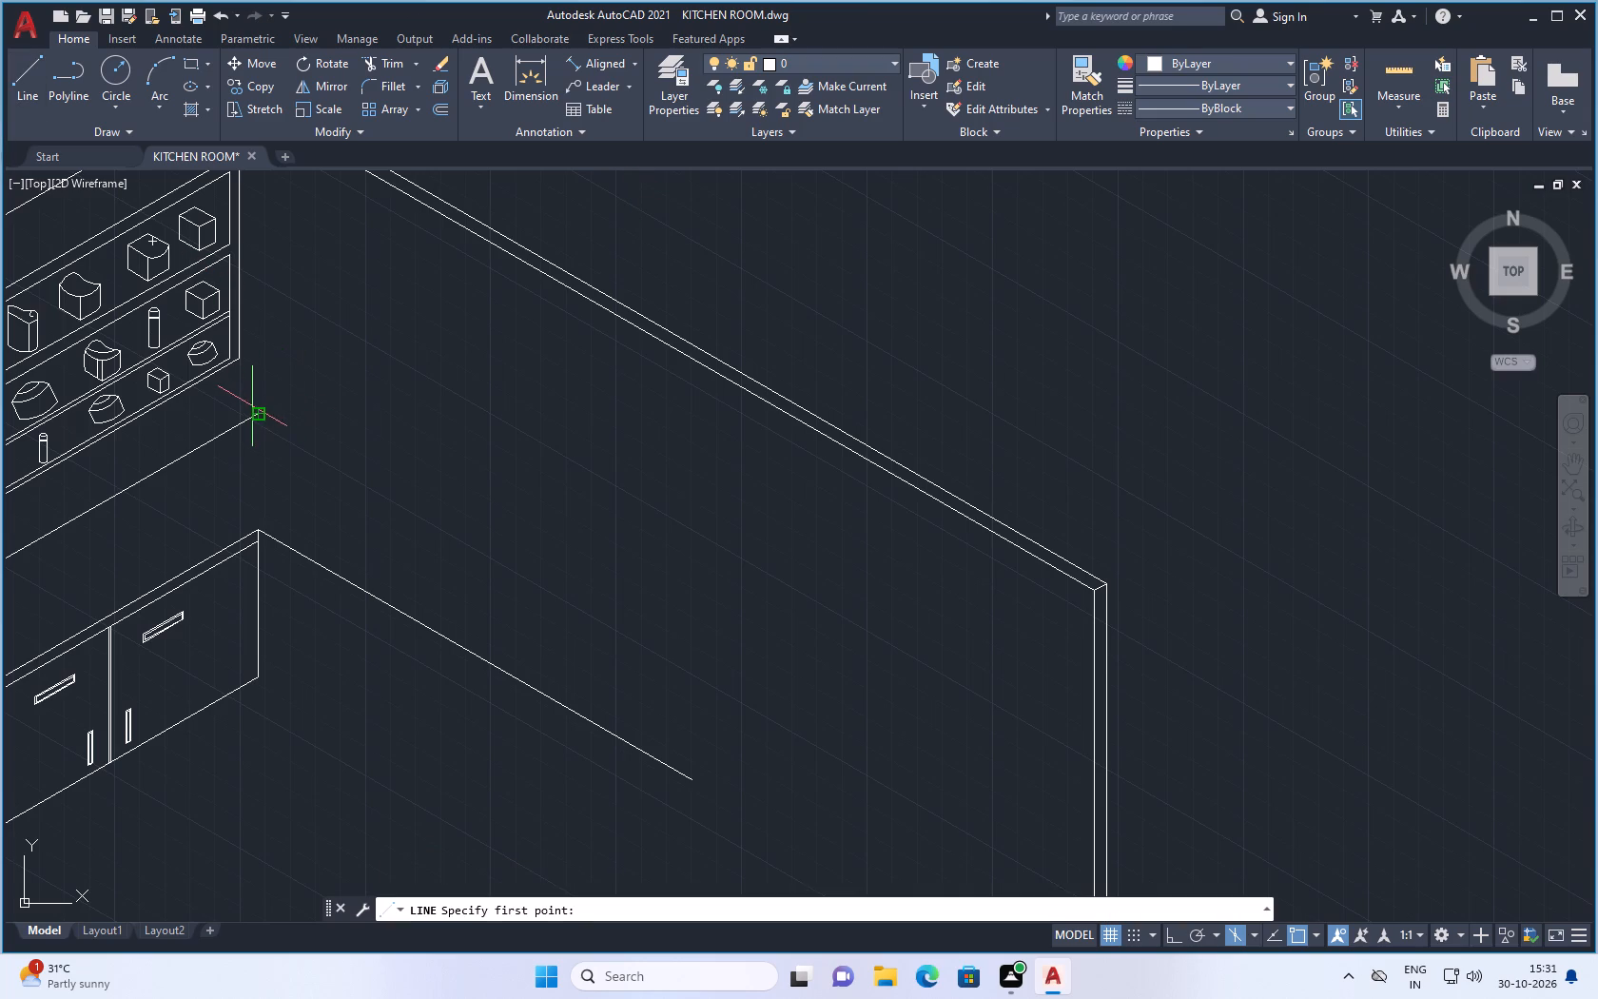
pyautogui.moveTo(255, 407); pyautogui.dragTo(313, 435)
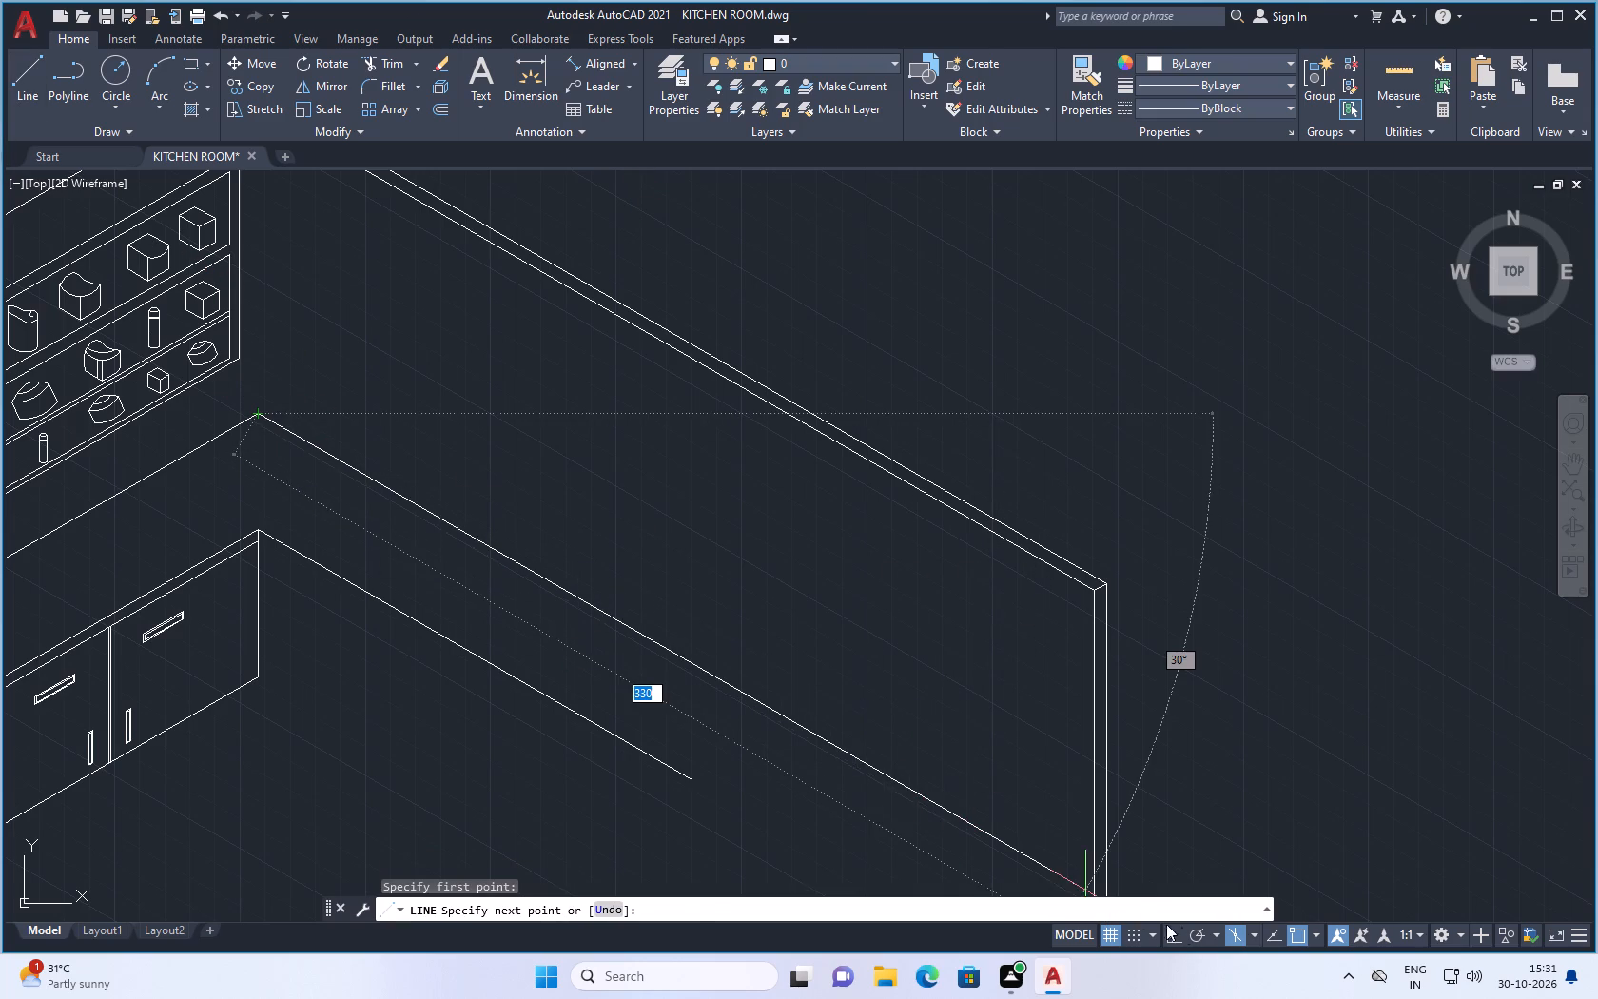
pyautogui.click(1171, 936)
pyautogui.scroll(-2, 1026, 790)
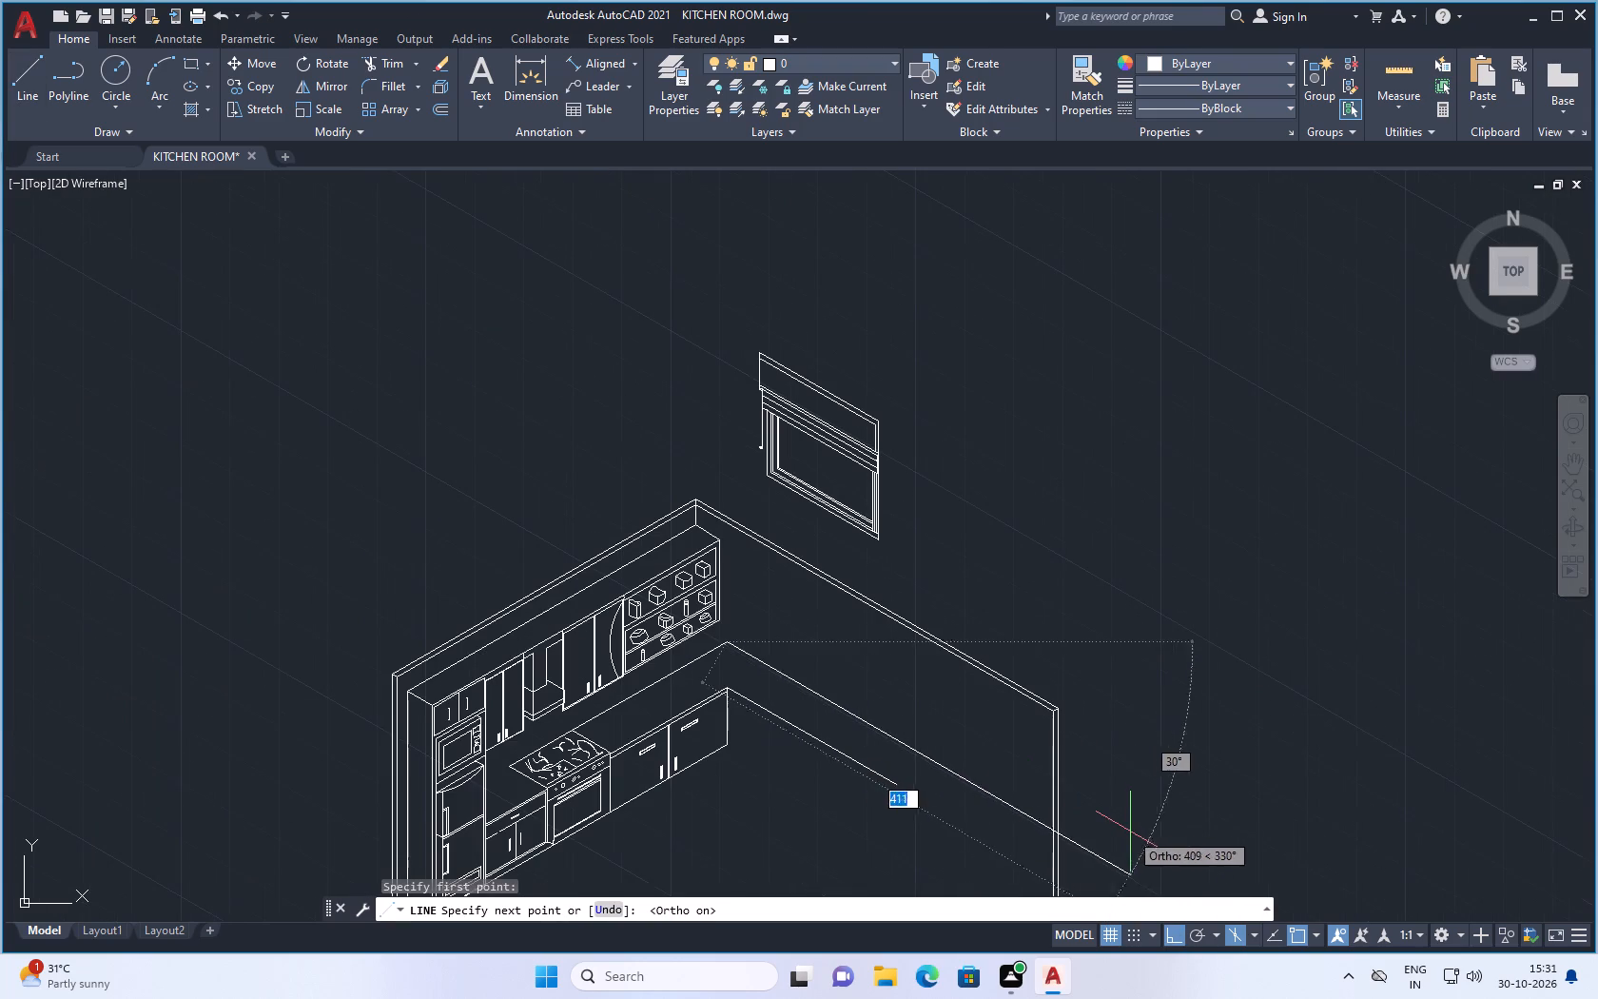
pyautogui.click(1132, 832)
pyautogui.press('space')
pyautogui.scroll(3, 879, 796)
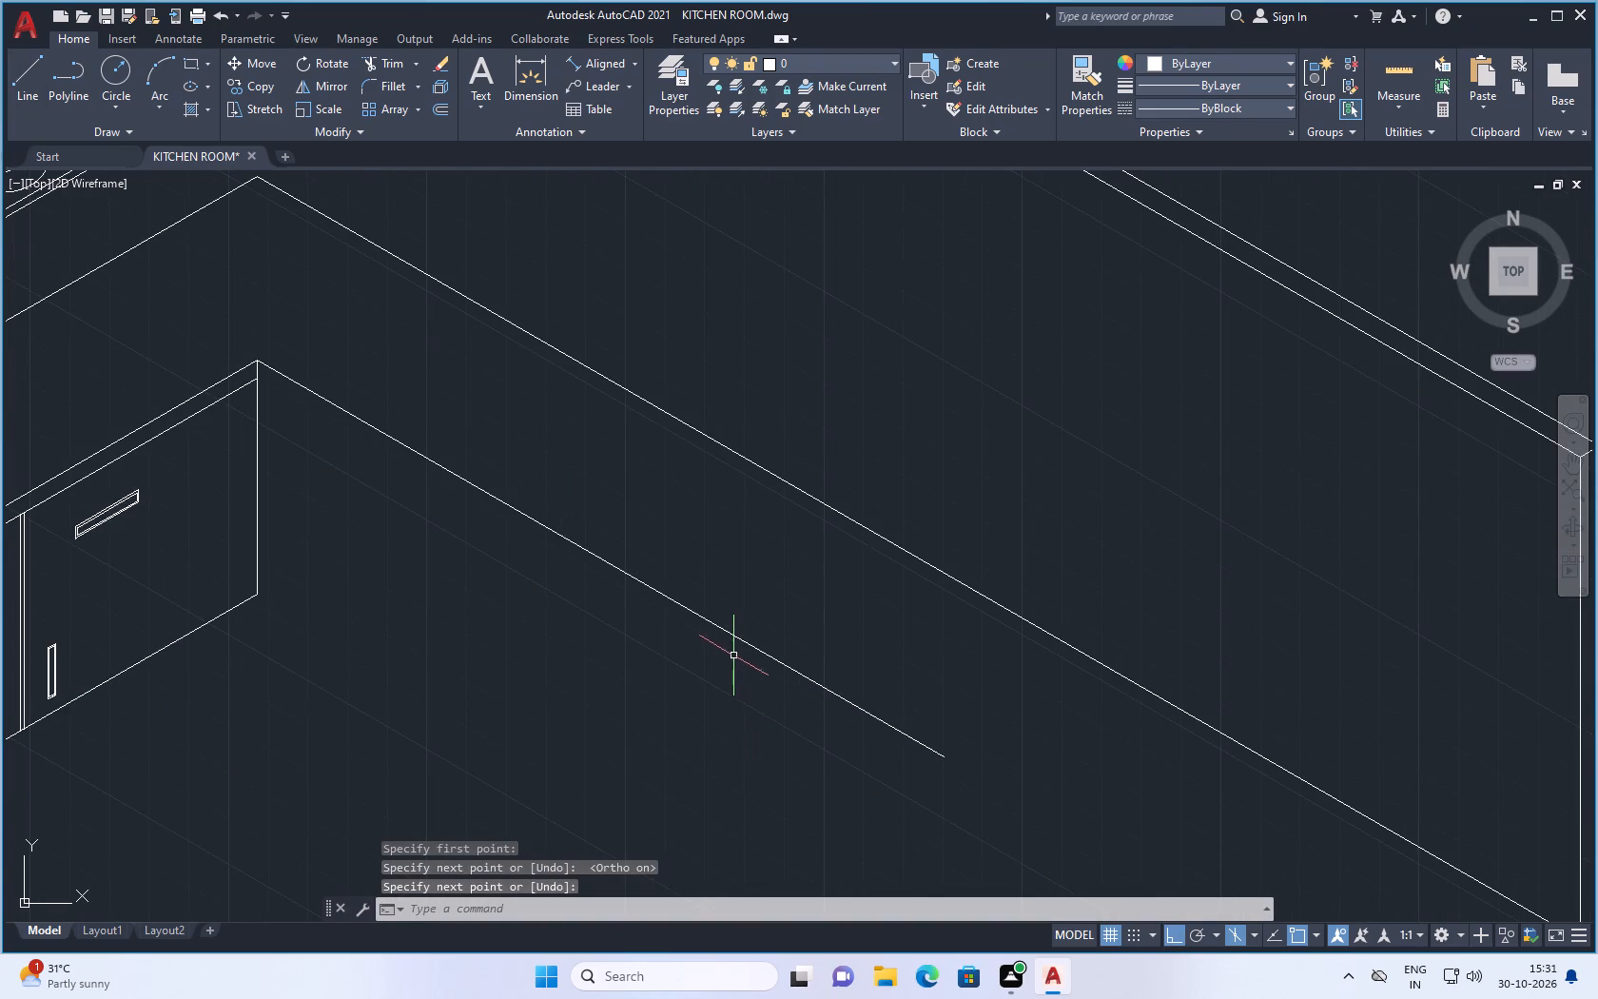
# Delete the front countertop line running along the adjoining wall.
pyautogui.click(753, 646)
pyautogui.press('Delete')
pyautogui.scroll(-2, 759, 646)
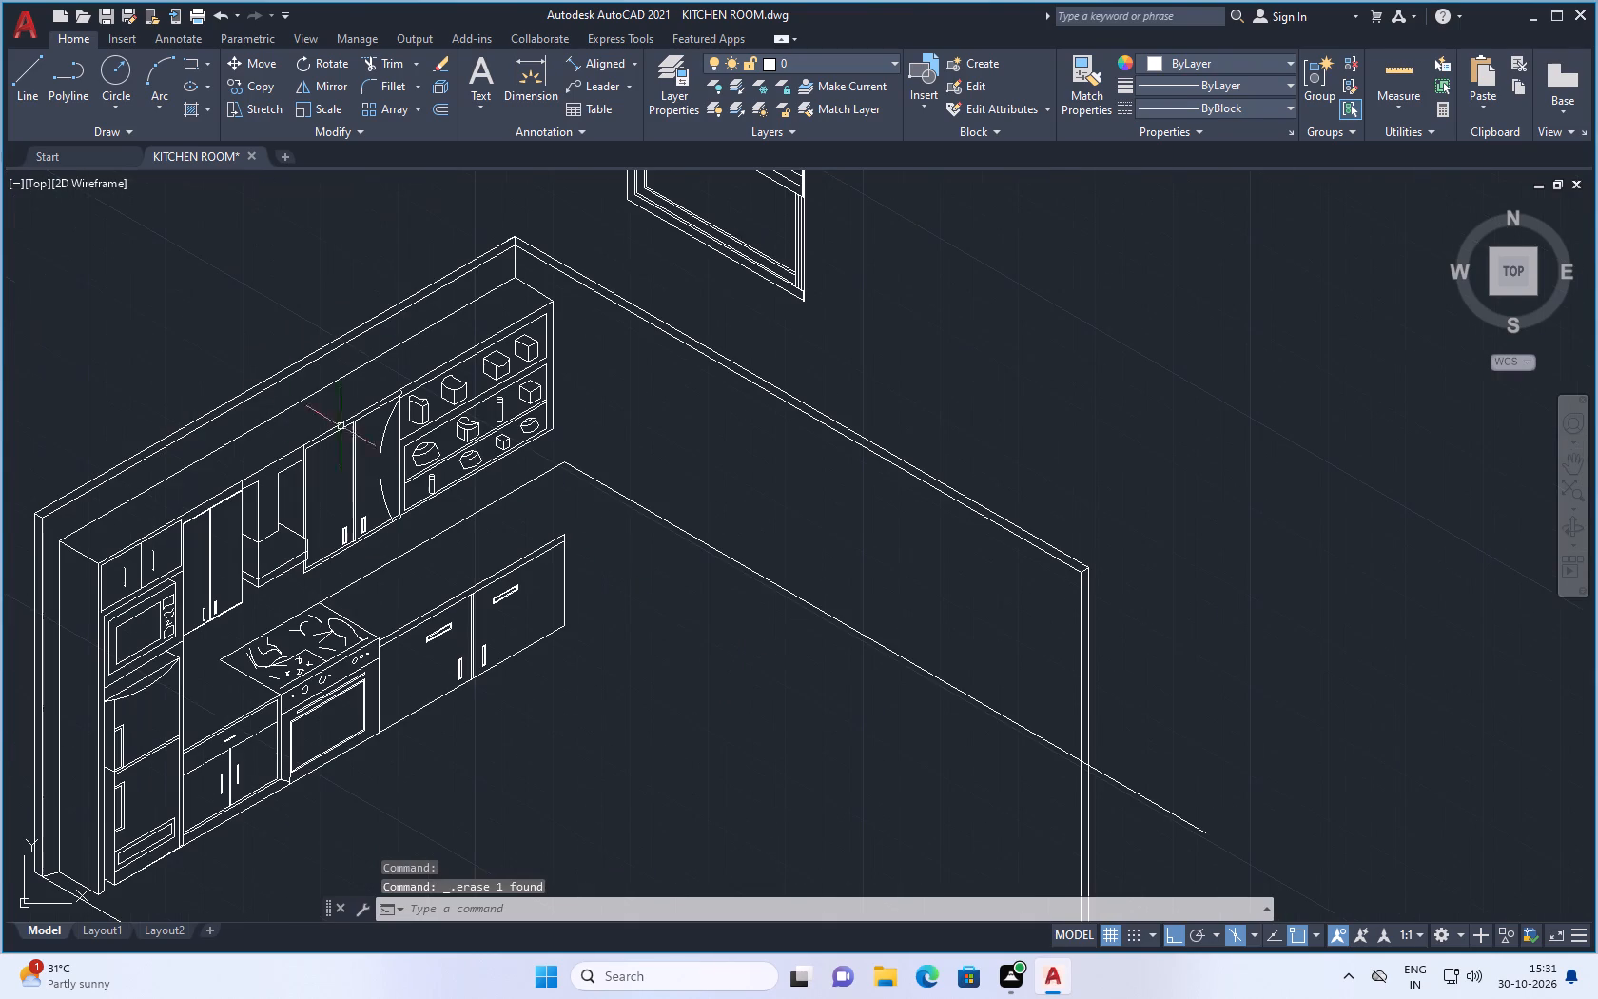
# Draw a 330° line about 303 units long from the base cabinet's top front corner, parallel to the back countertop line.
pyautogui.click(31, 84)
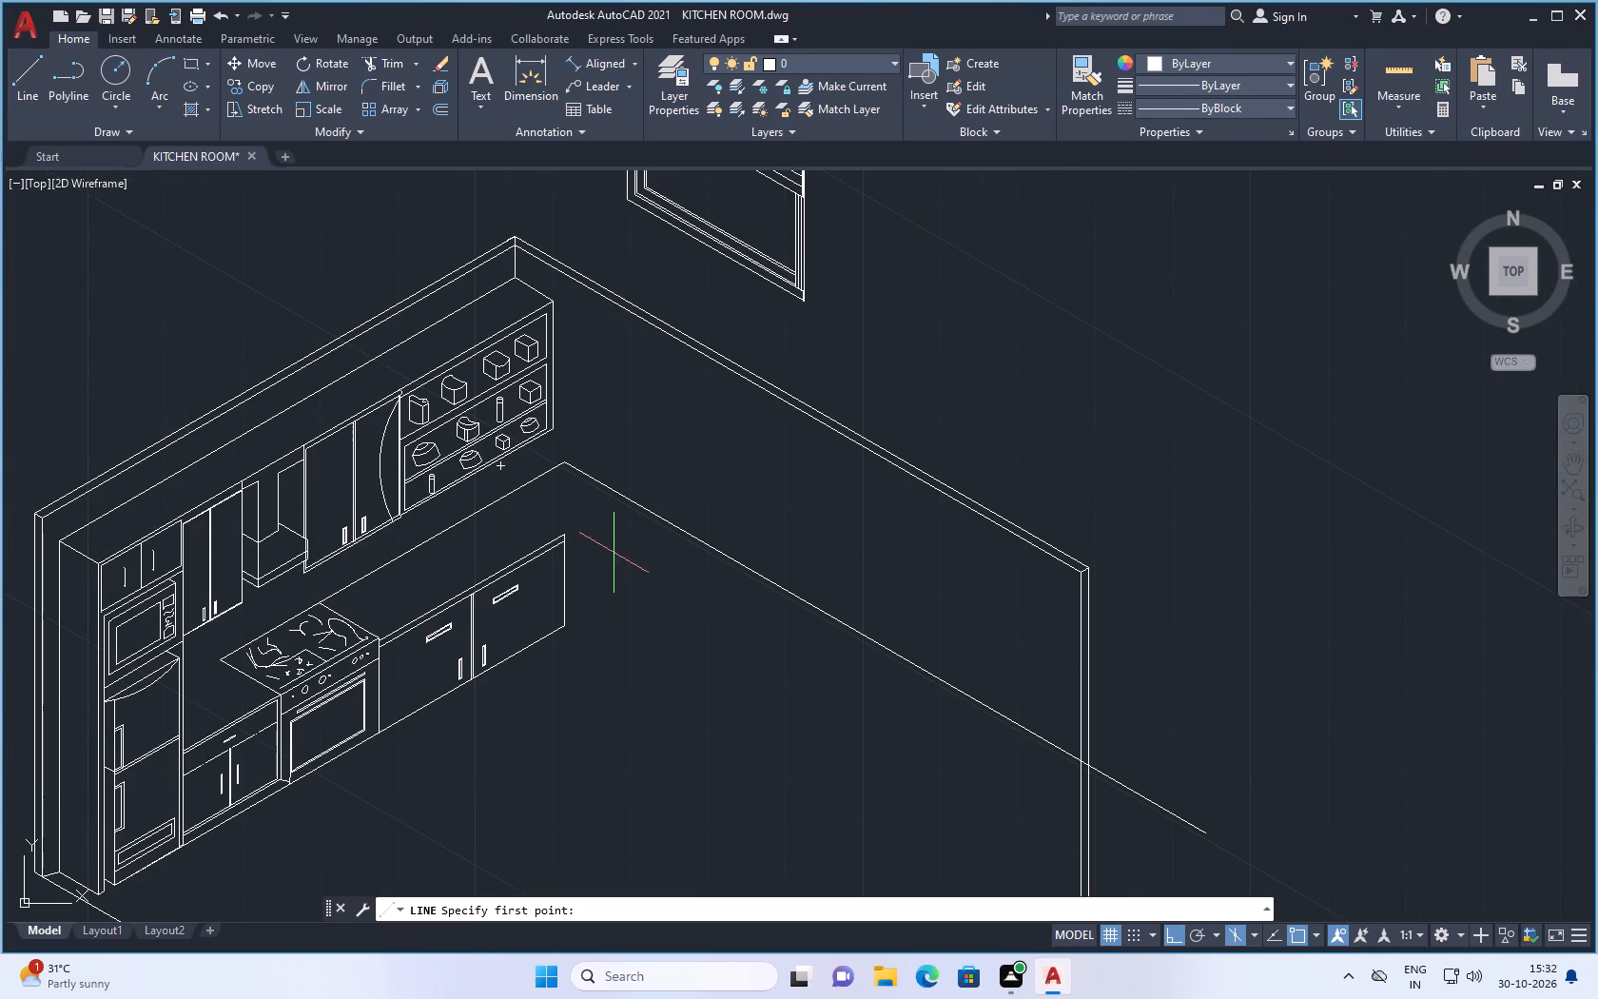
pyautogui.scroll(2, 599, 549)
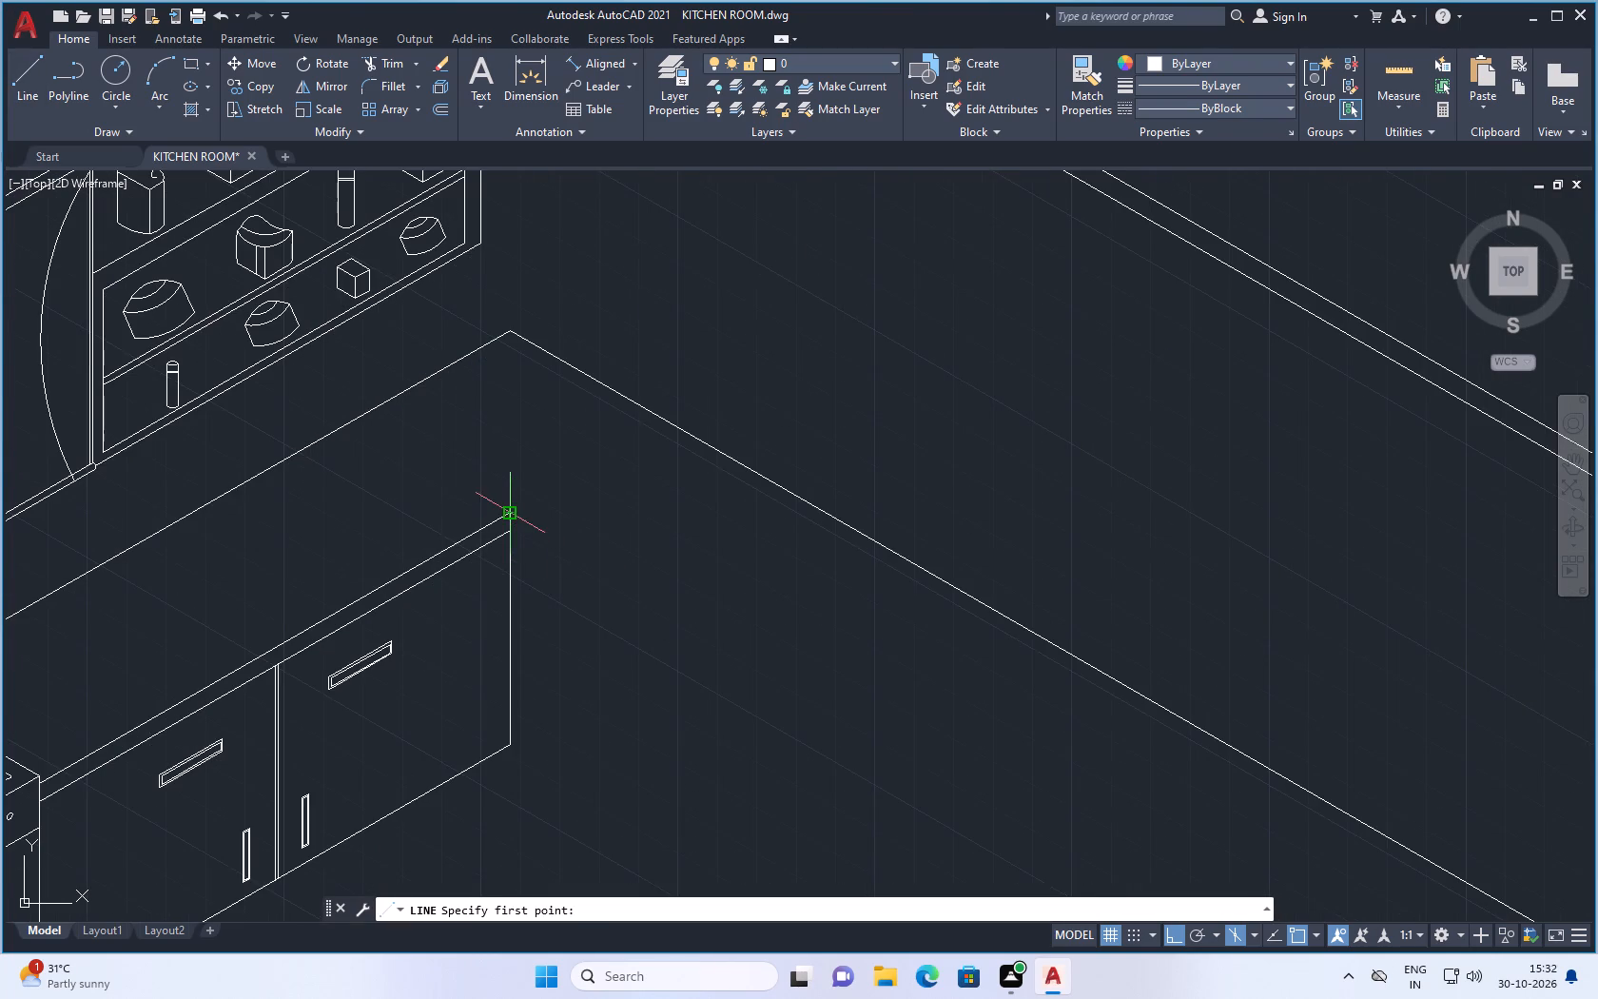
pyautogui.moveTo(508, 517); pyautogui.dragTo(528, 526)
pyautogui.scroll(-3, 756, 704)
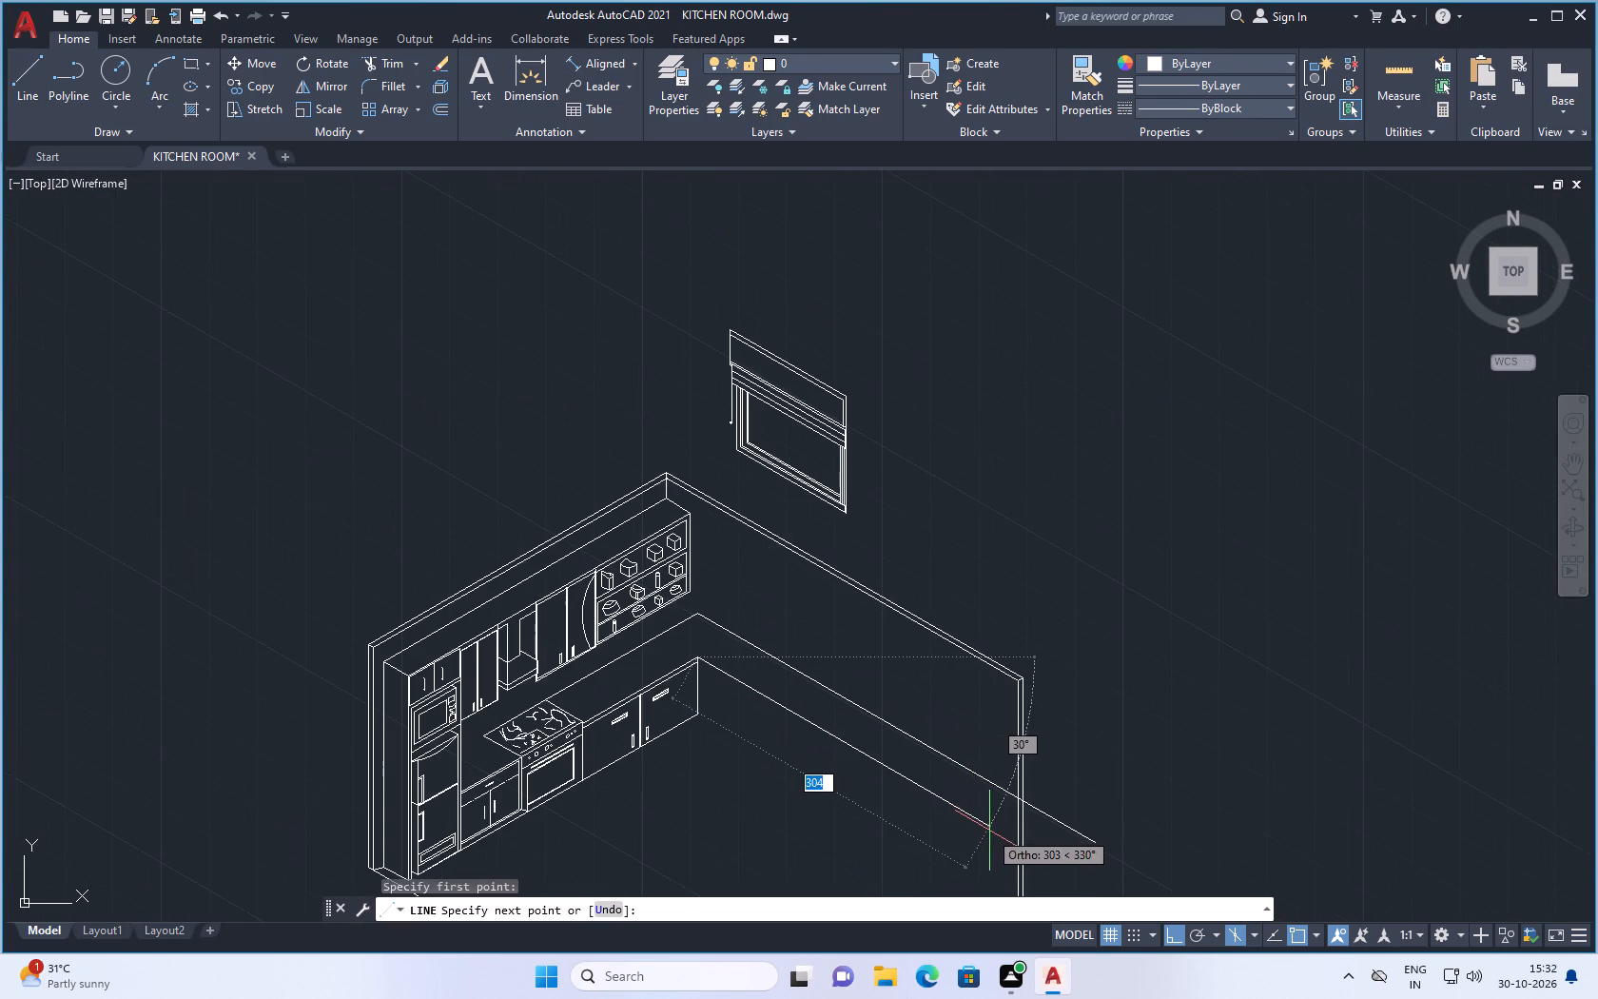
pyautogui.click(989, 831)
pyautogui.press('Escape')
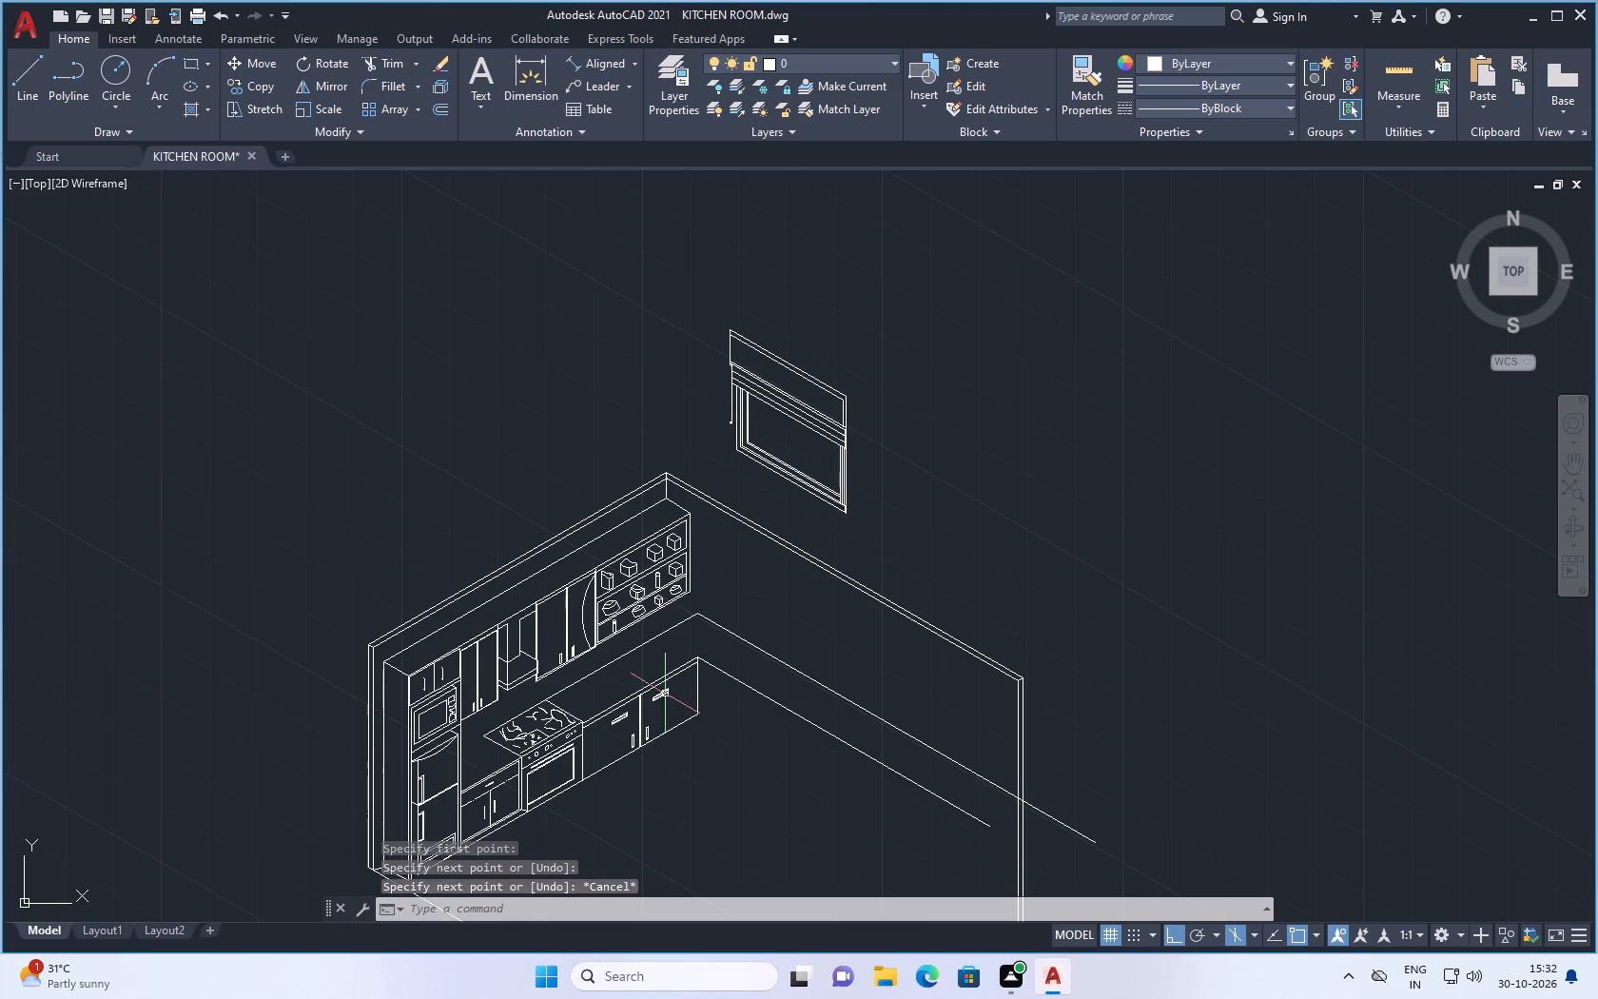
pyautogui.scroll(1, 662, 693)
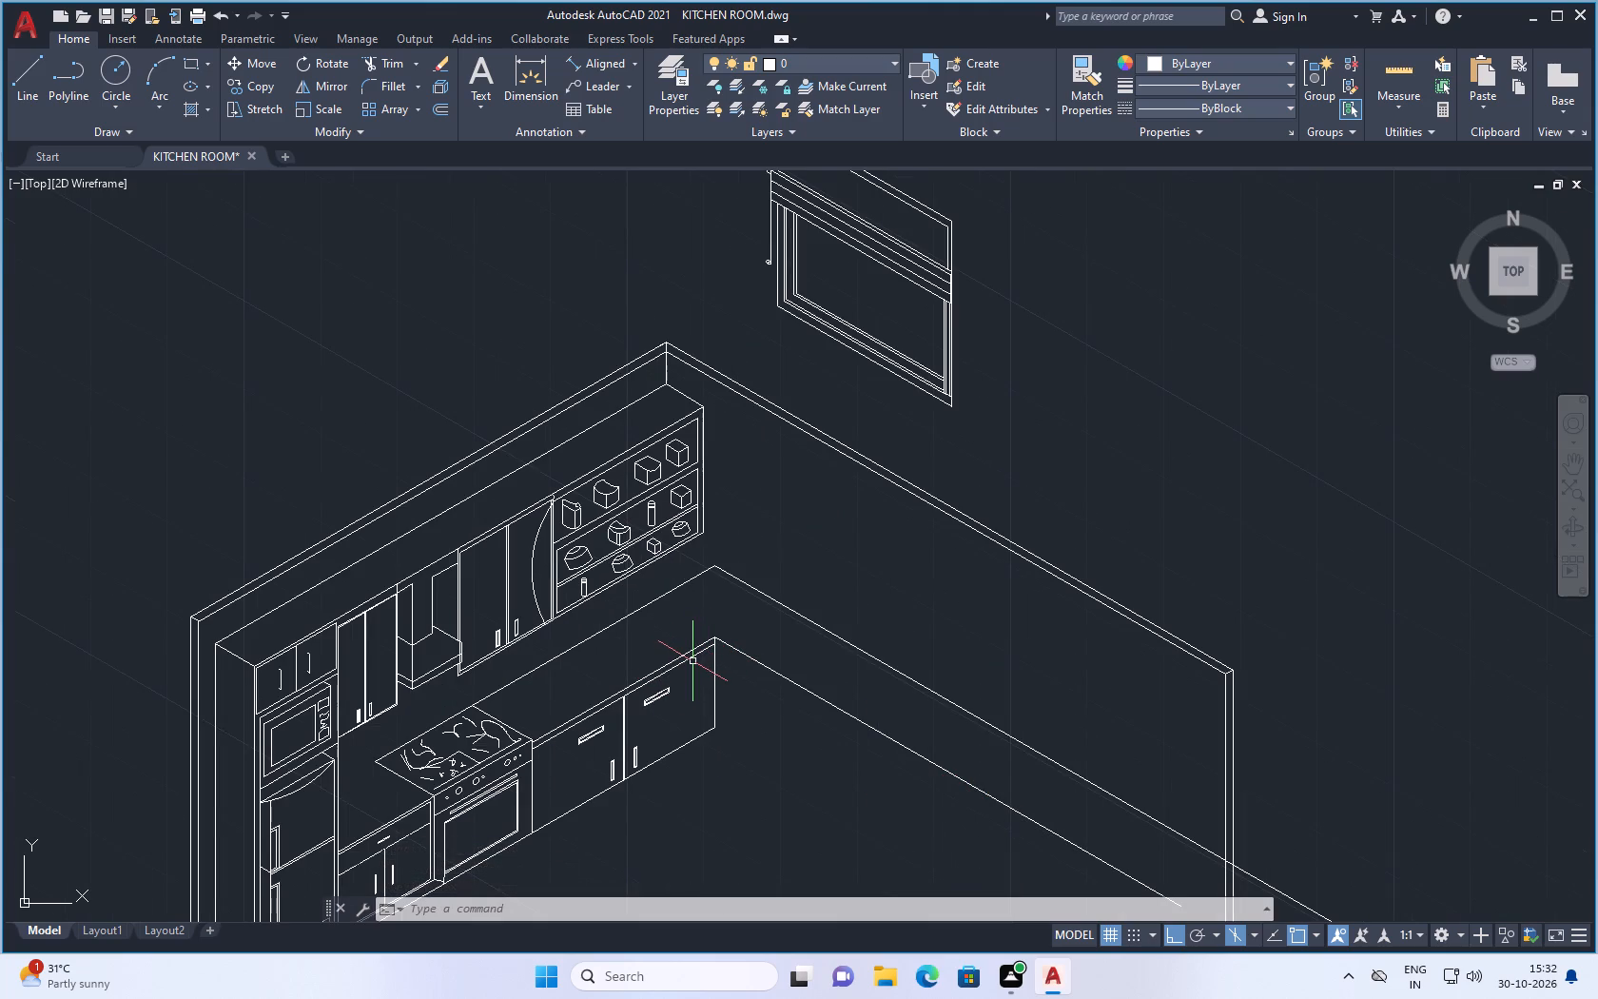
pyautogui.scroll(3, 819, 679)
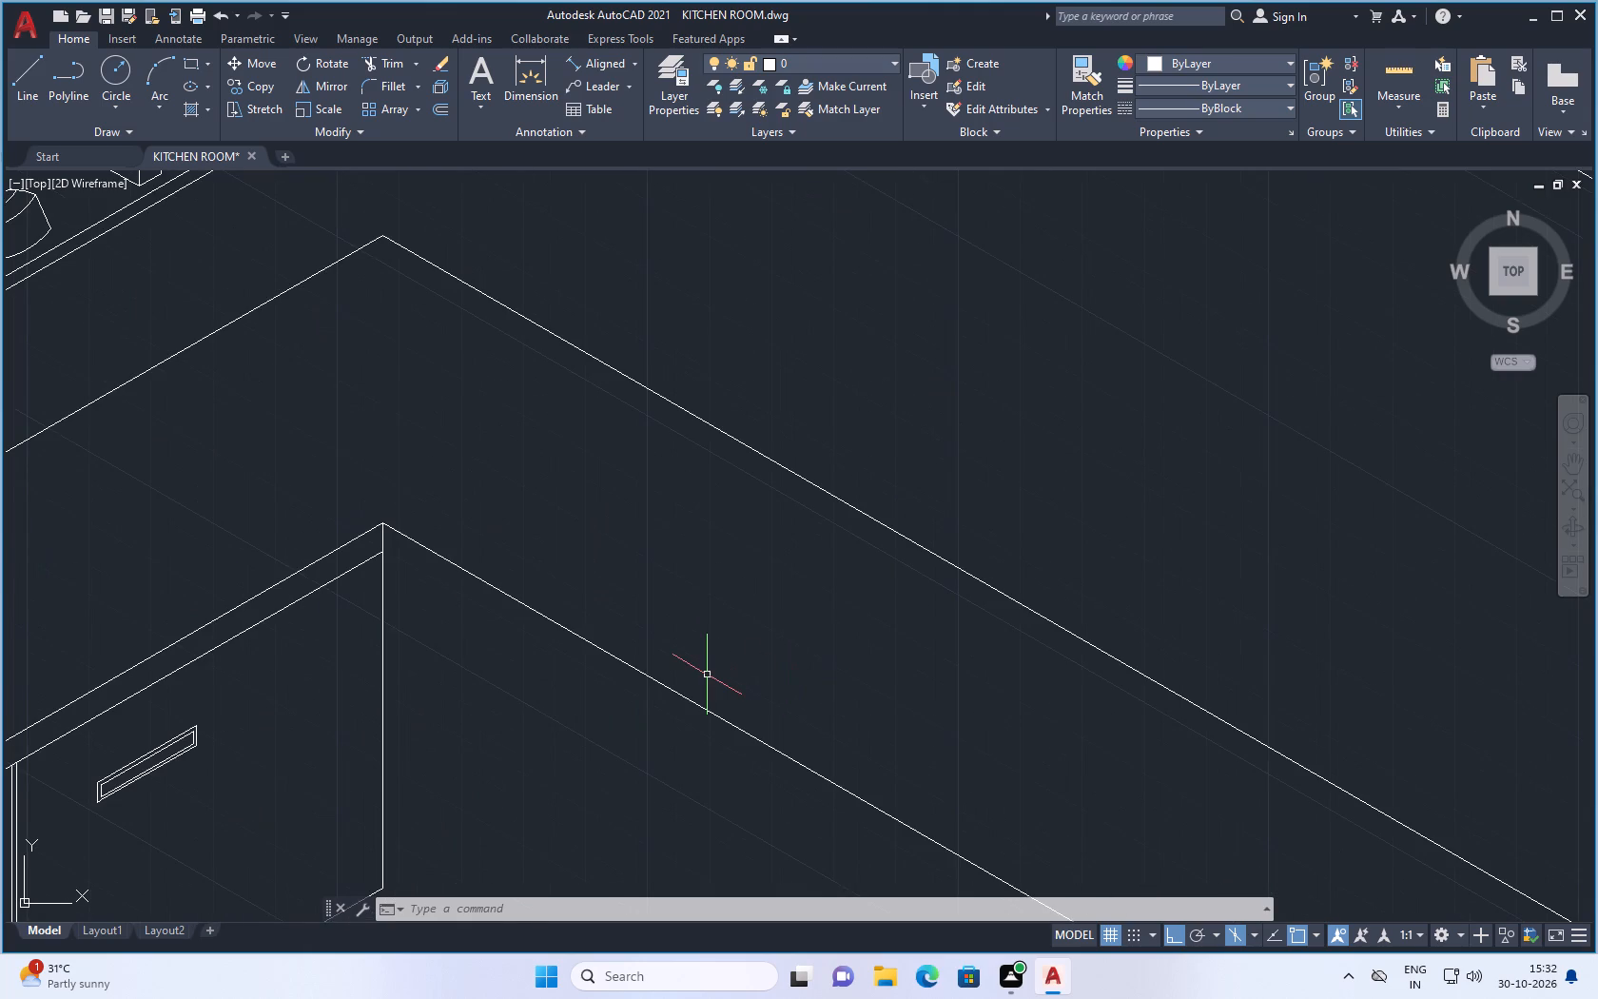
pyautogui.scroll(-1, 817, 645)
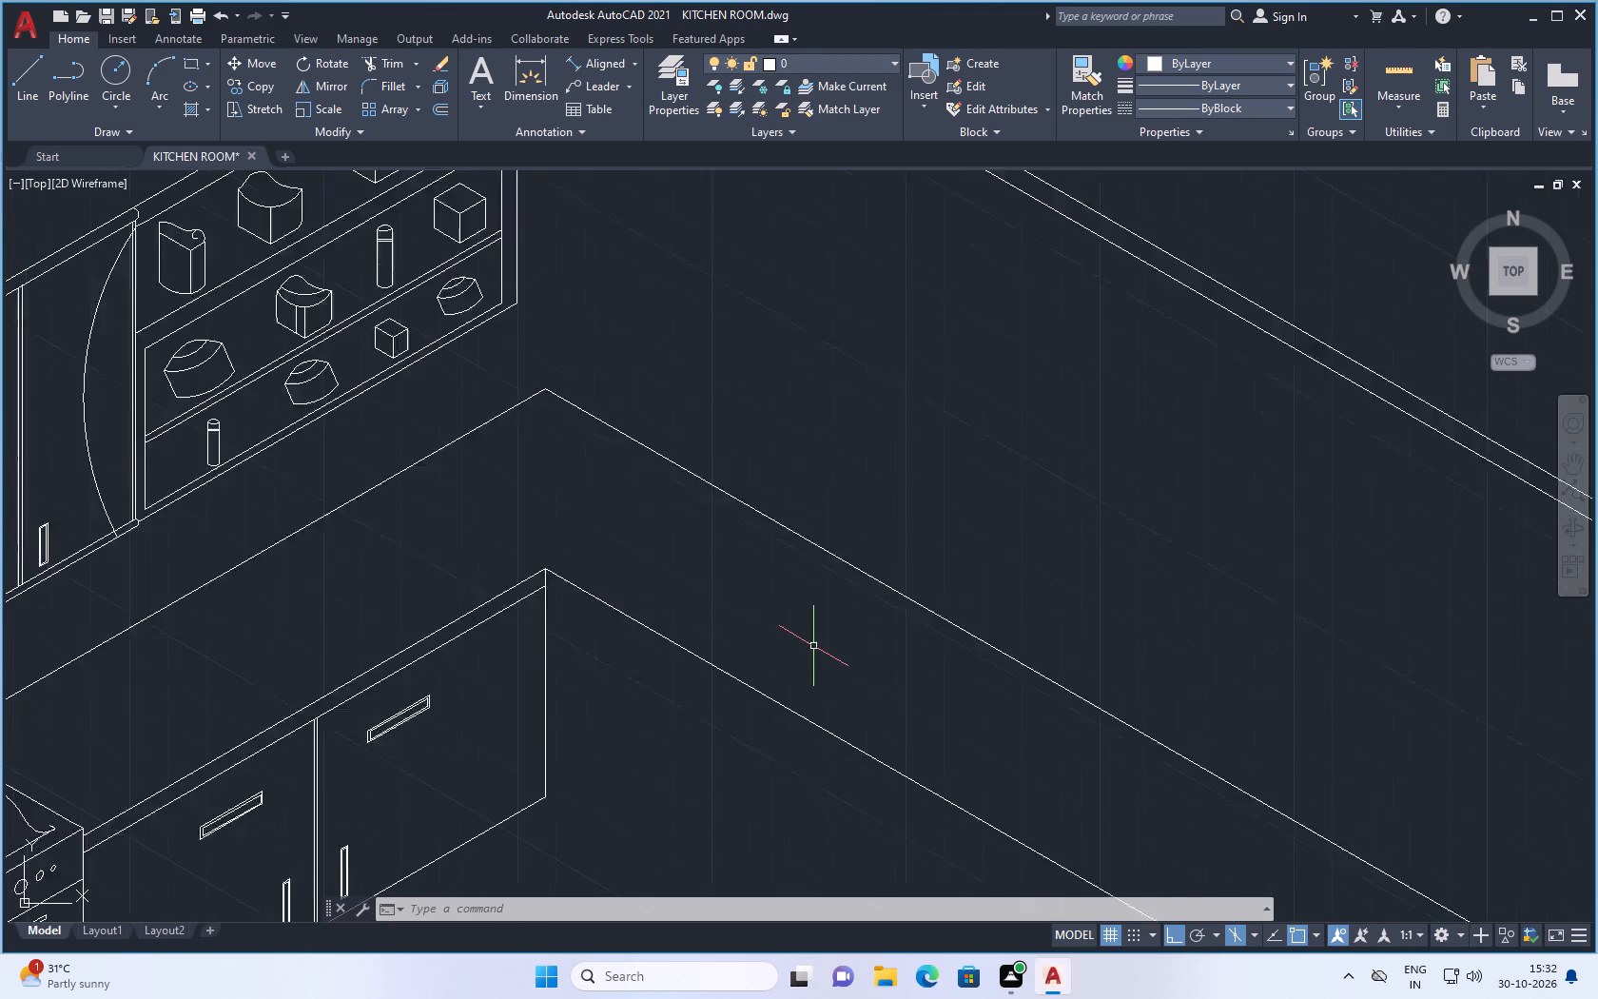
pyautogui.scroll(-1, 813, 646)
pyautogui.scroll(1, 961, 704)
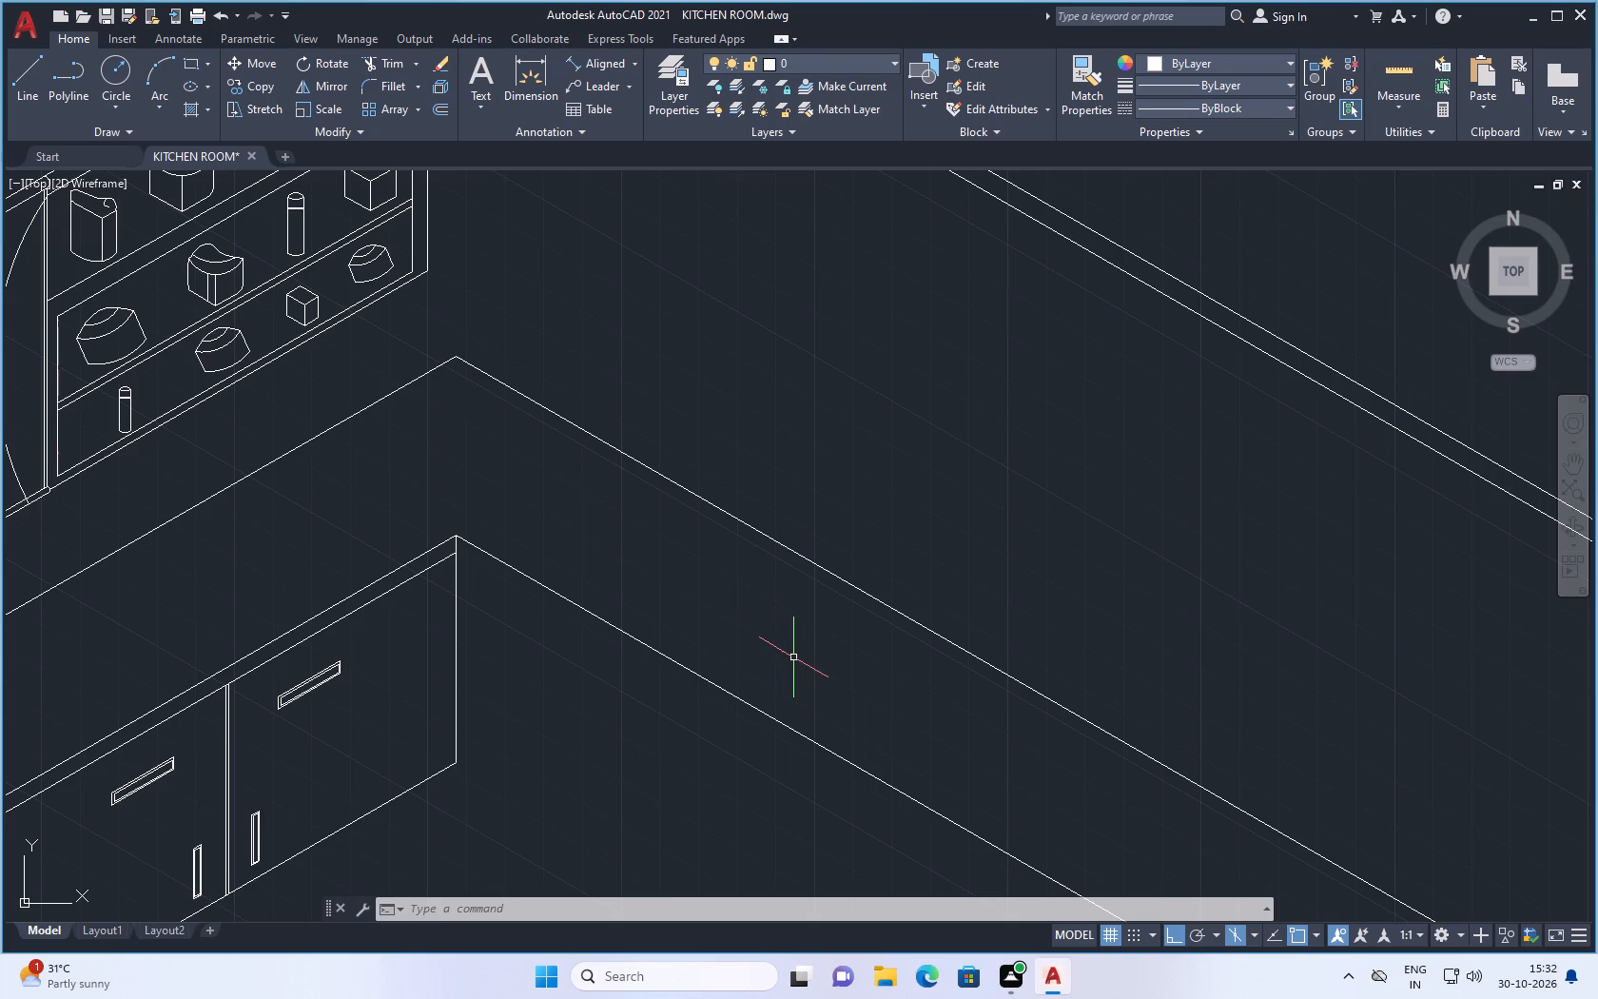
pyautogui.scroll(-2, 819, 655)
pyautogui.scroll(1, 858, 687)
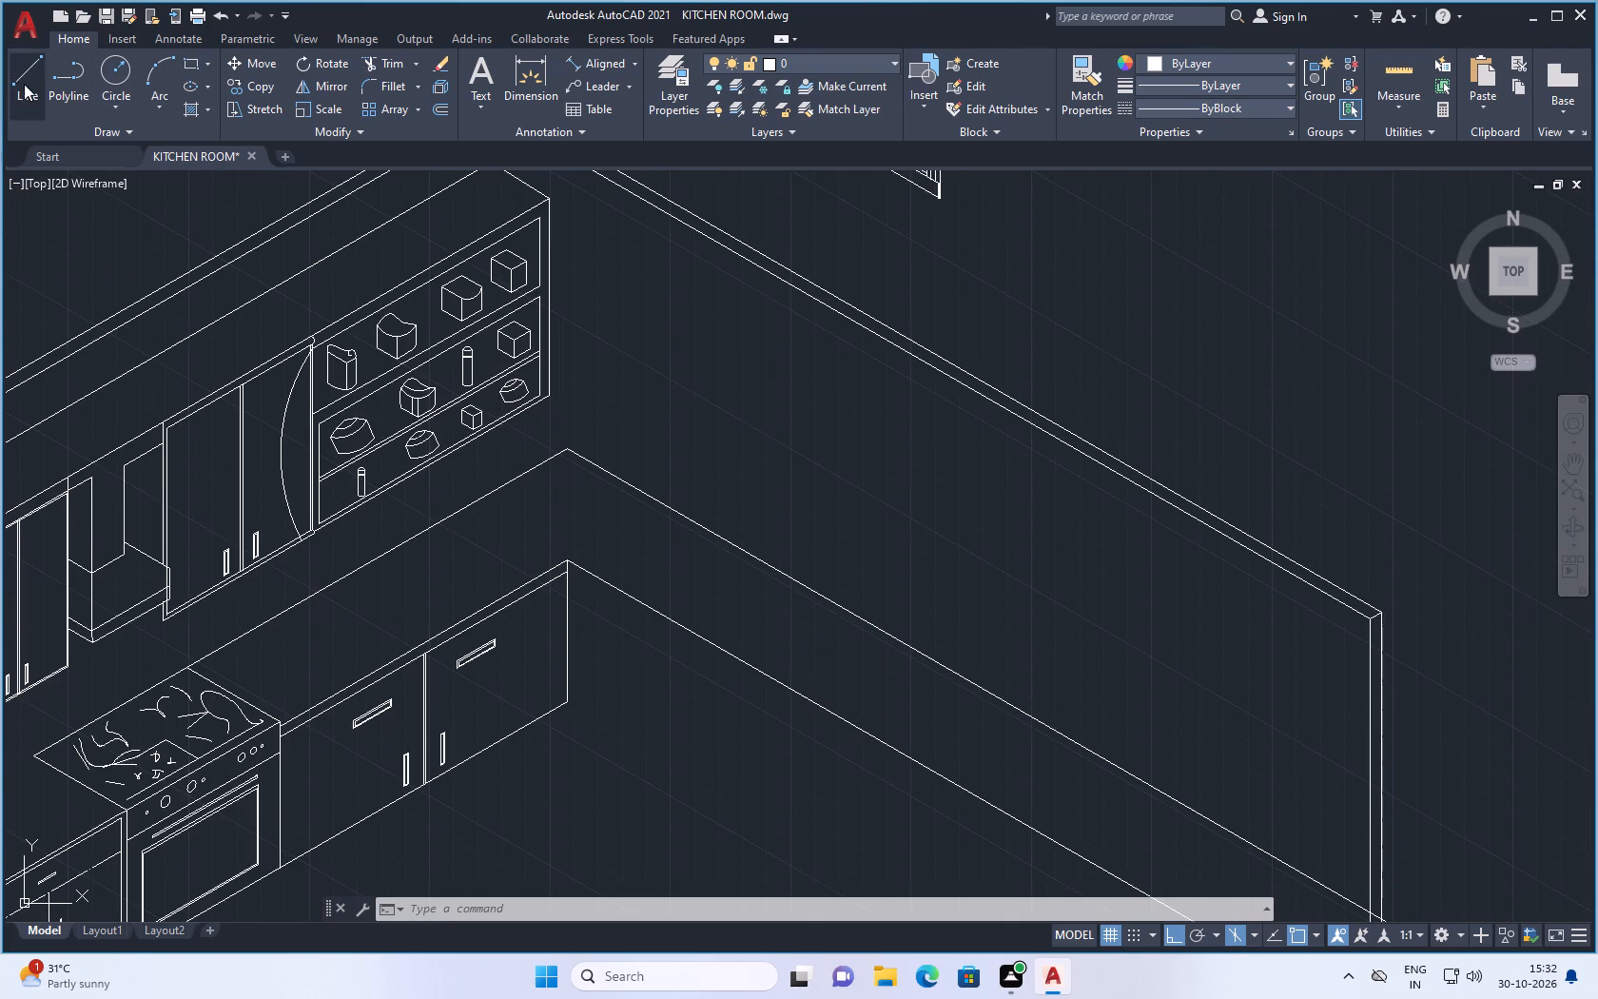
# With the isoplane set to Top, draw a 210° line about 35 units long from the back countertop line towards the front edge.
pyautogui.click(24, 84)
pyautogui.scroll(1, 508, 526)
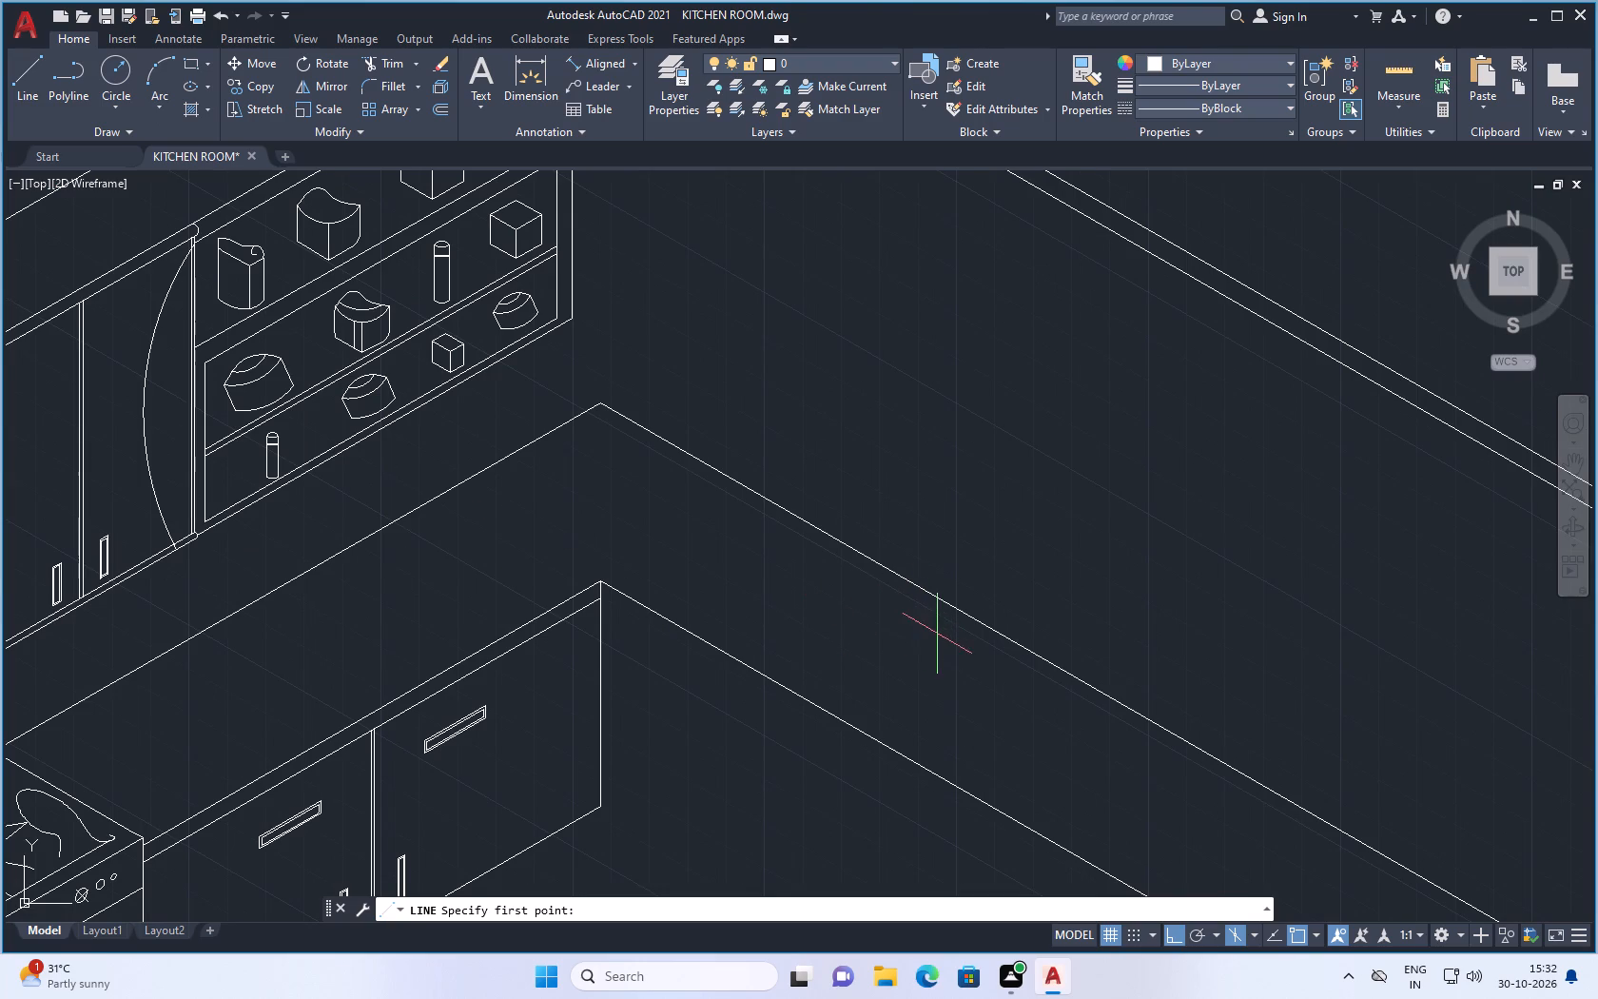
pyautogui.scroll(-1, 927, 636)
pyautogui.click(961, 639)
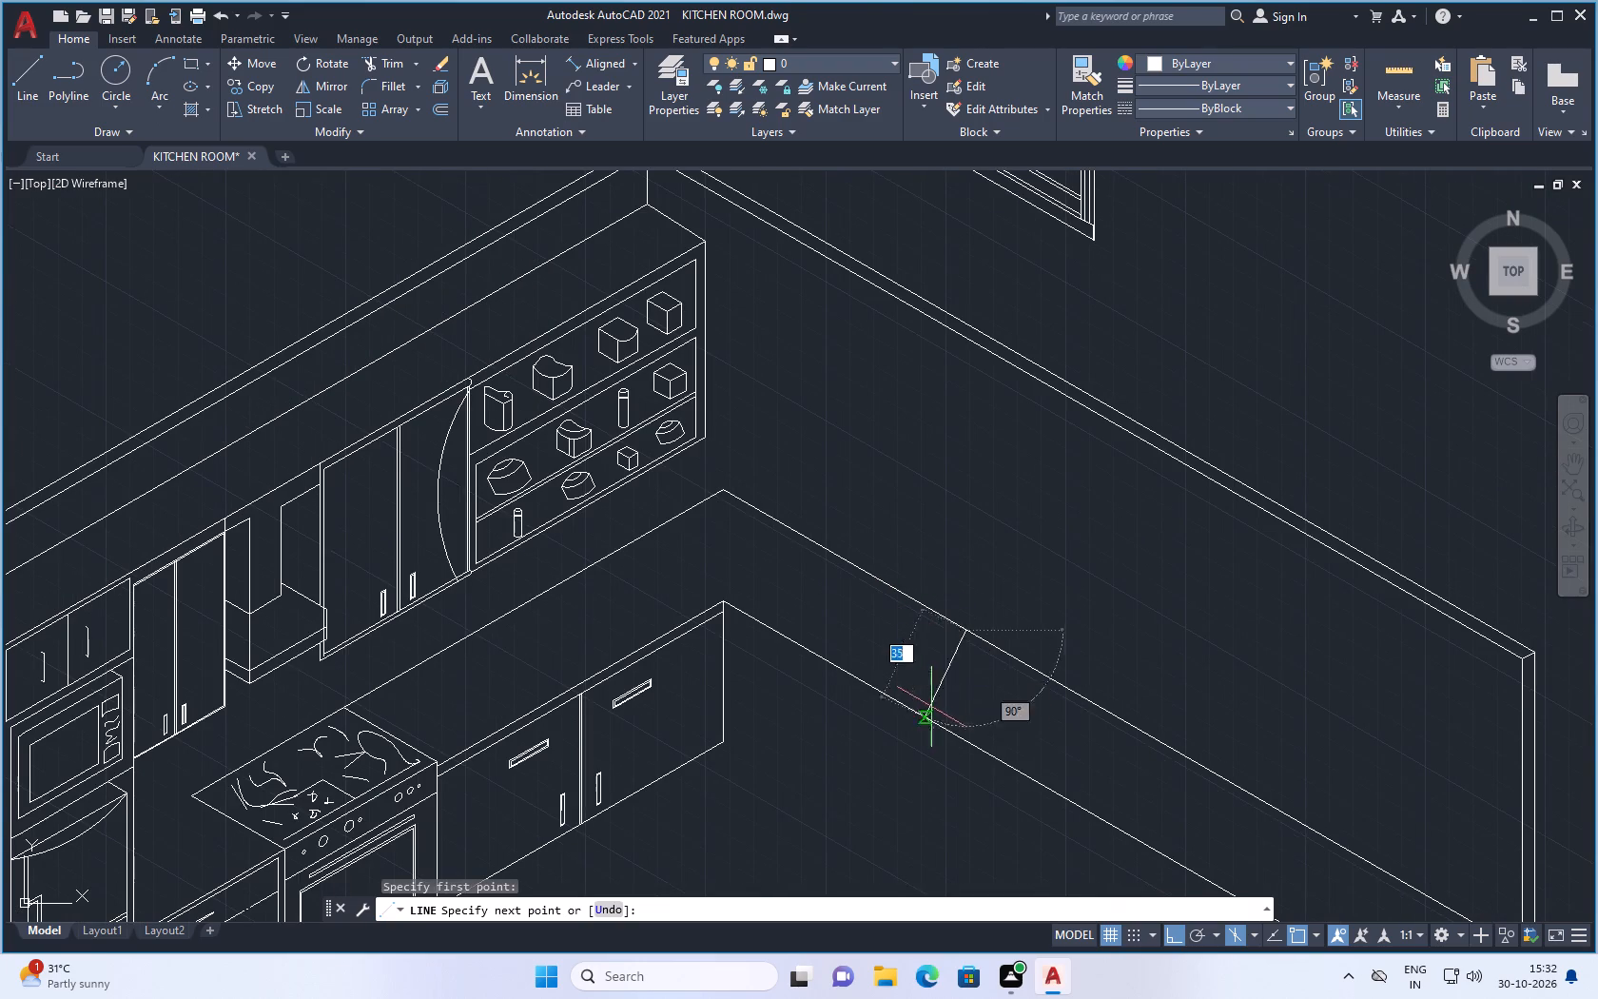
pyautogui.click(1315, 931)
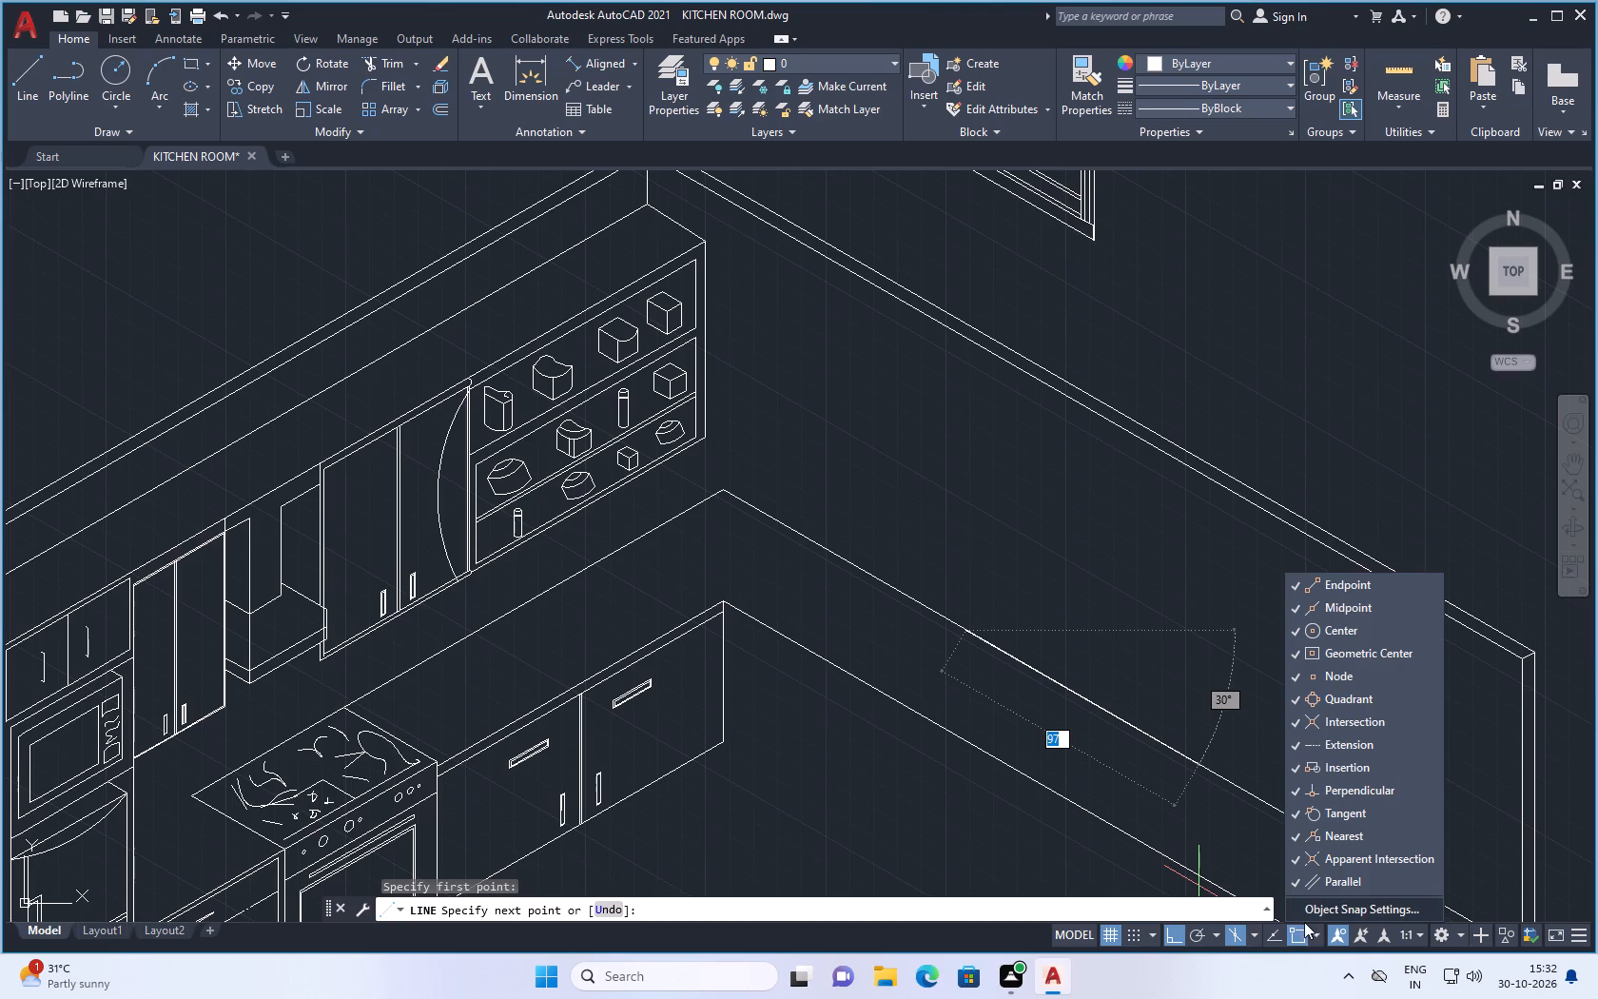
pyautogui.click(1309, 932)
pyautogui.click(1256, 931)
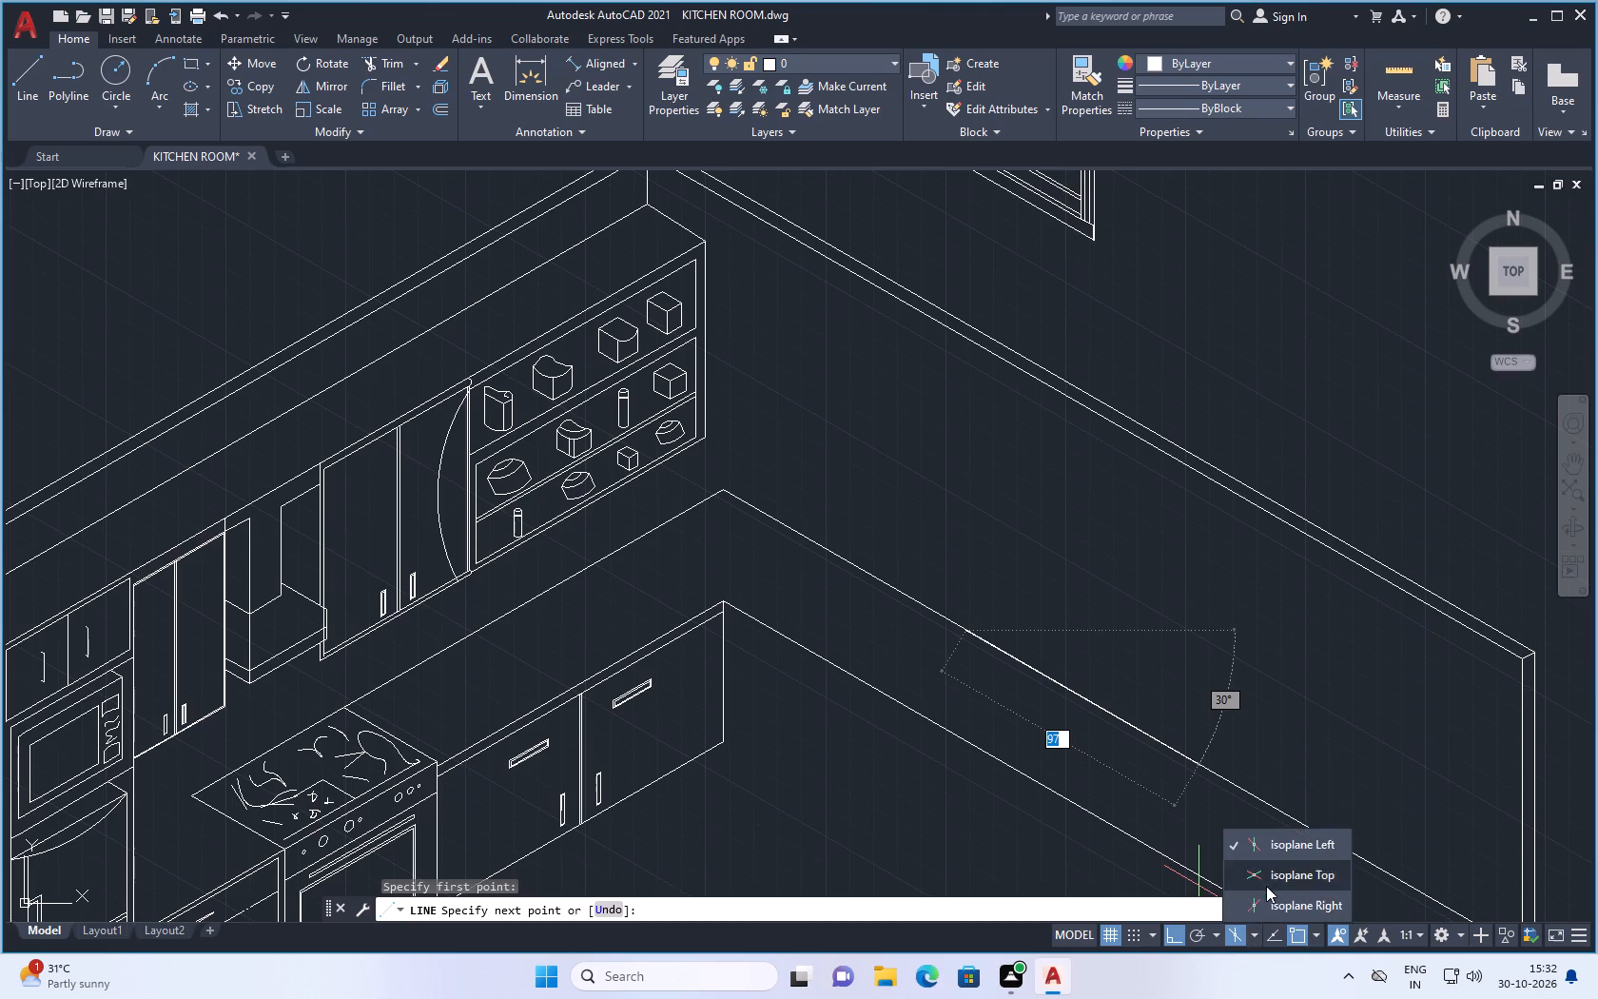
pyautogui.click(1264, 901)
pyautogui.scroll(1, 971, 695)
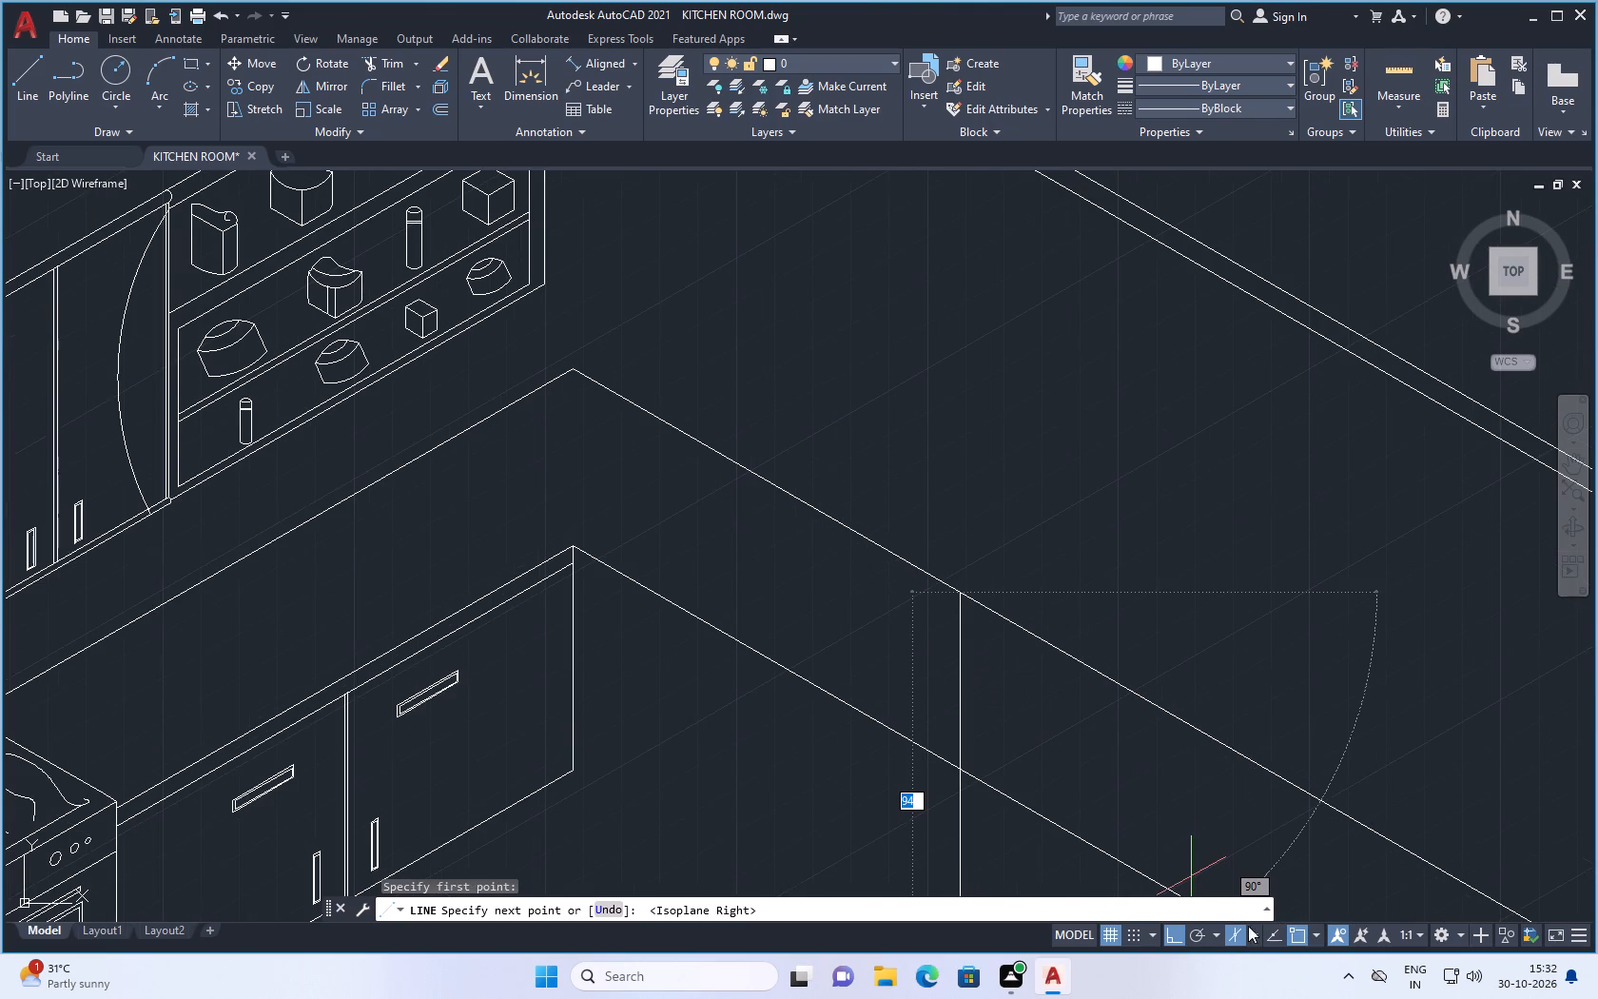
pyautogui.click(1253, 931)
pyautogui.click(1267, 876)
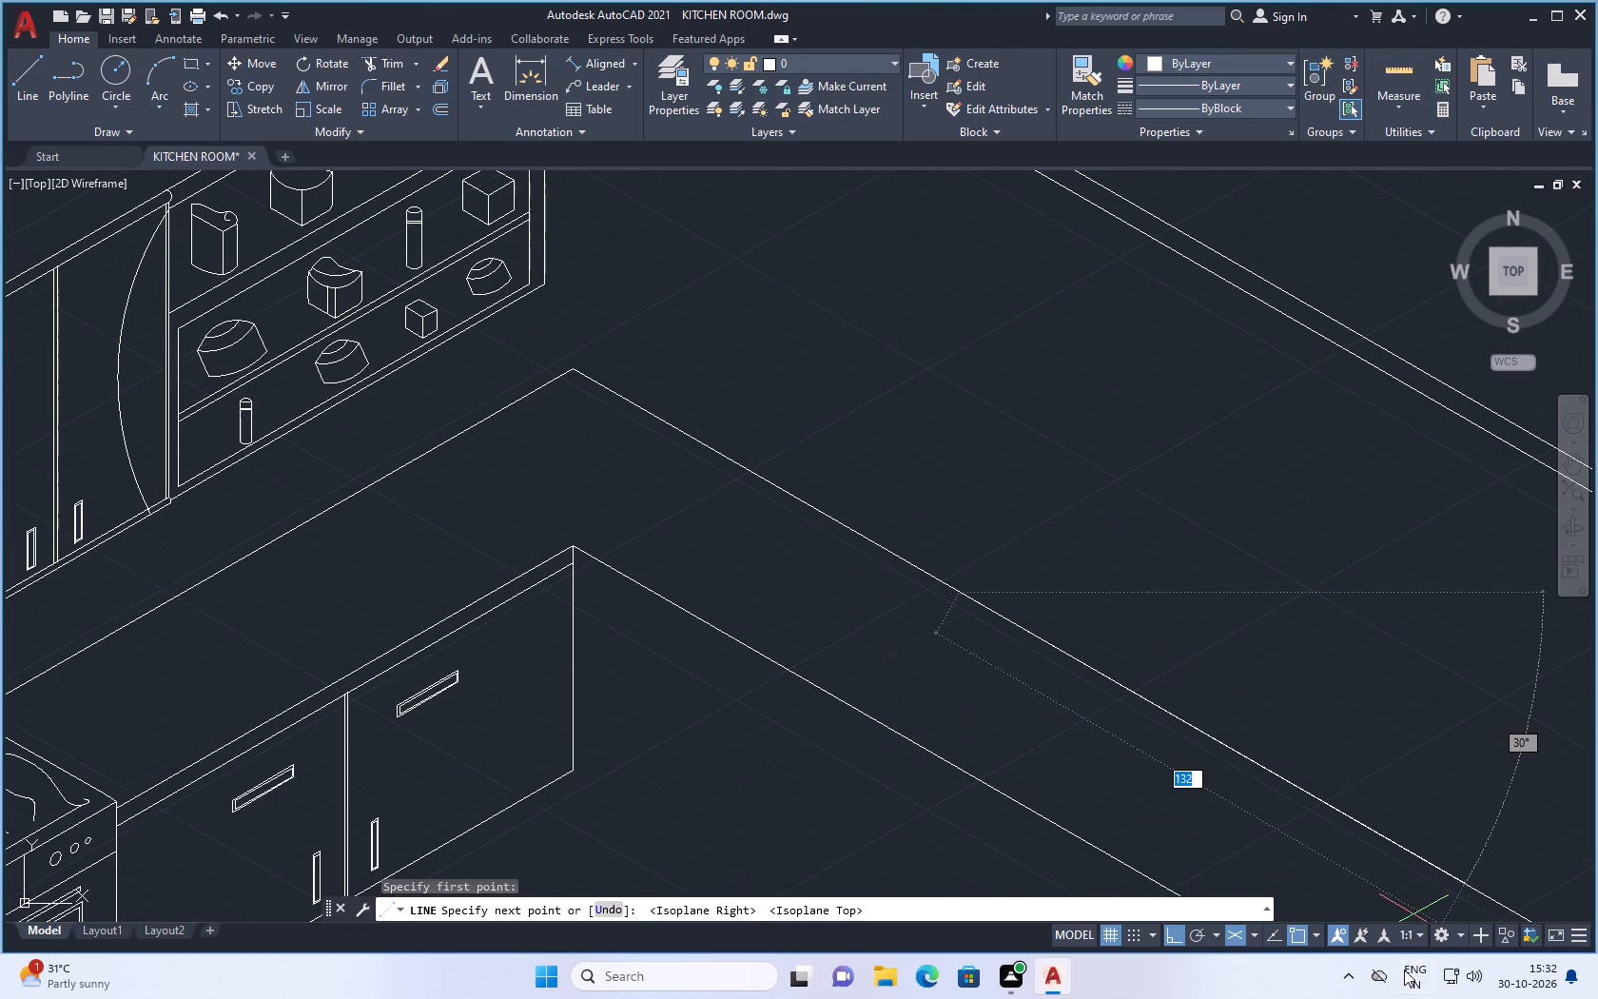
pyautogui.click(1256, 934)
pyautogui.click(1284, 826)
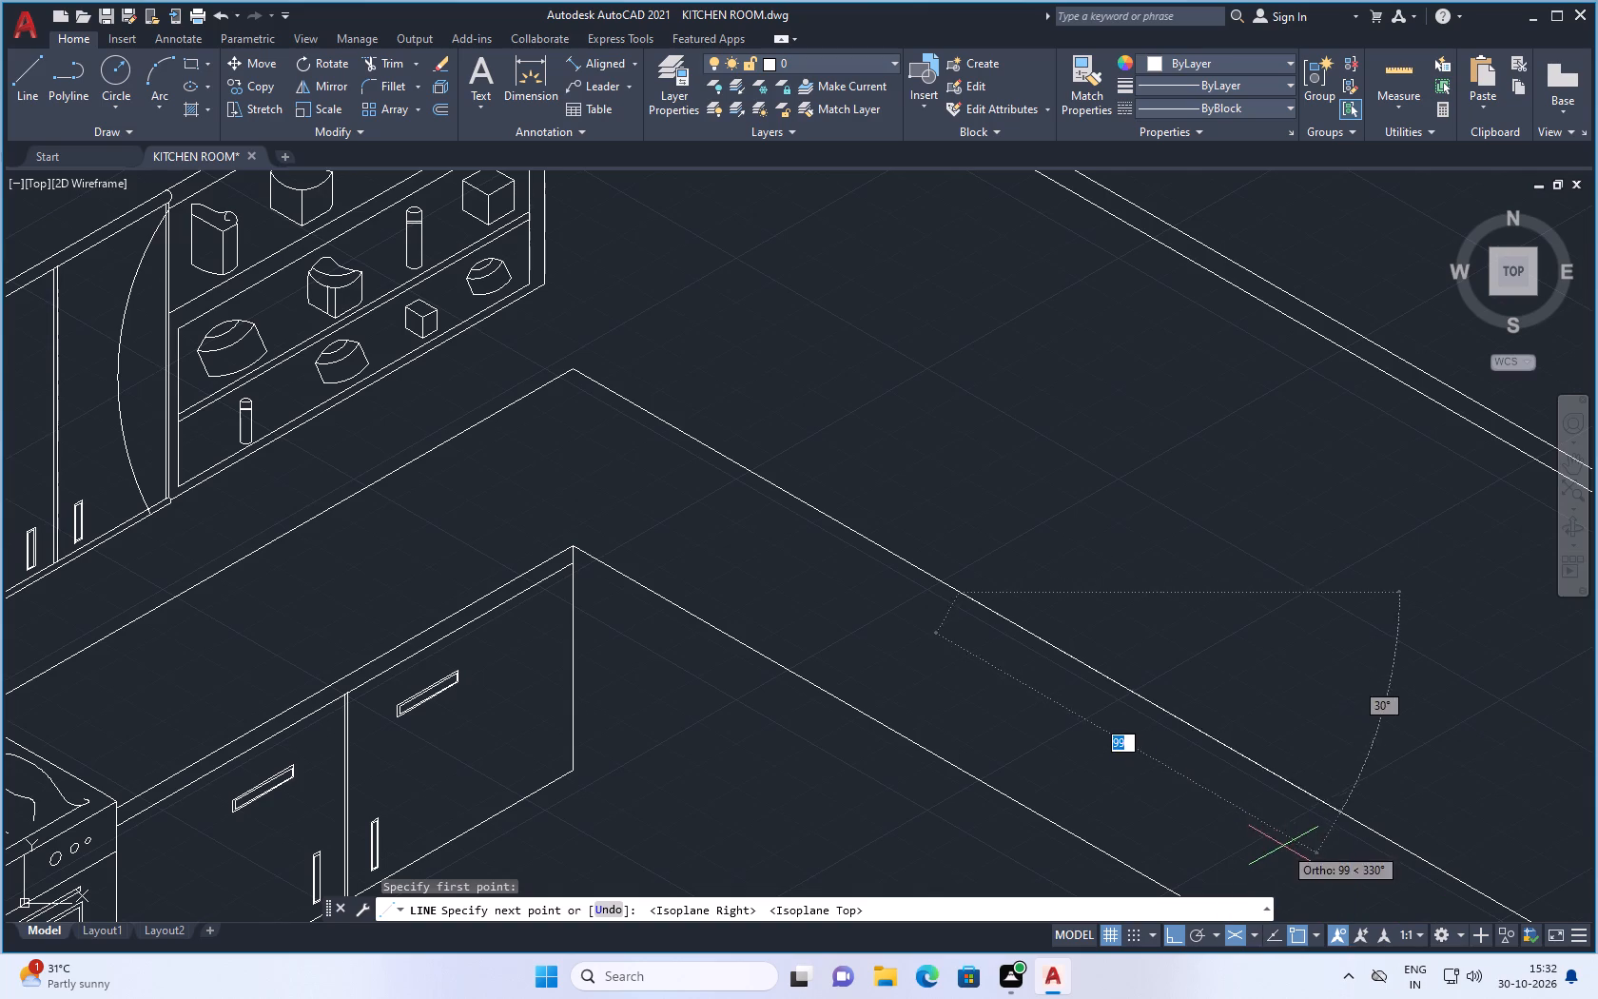
pyautogui.click(1256, 932)
pyautogui.click(1289, 845)
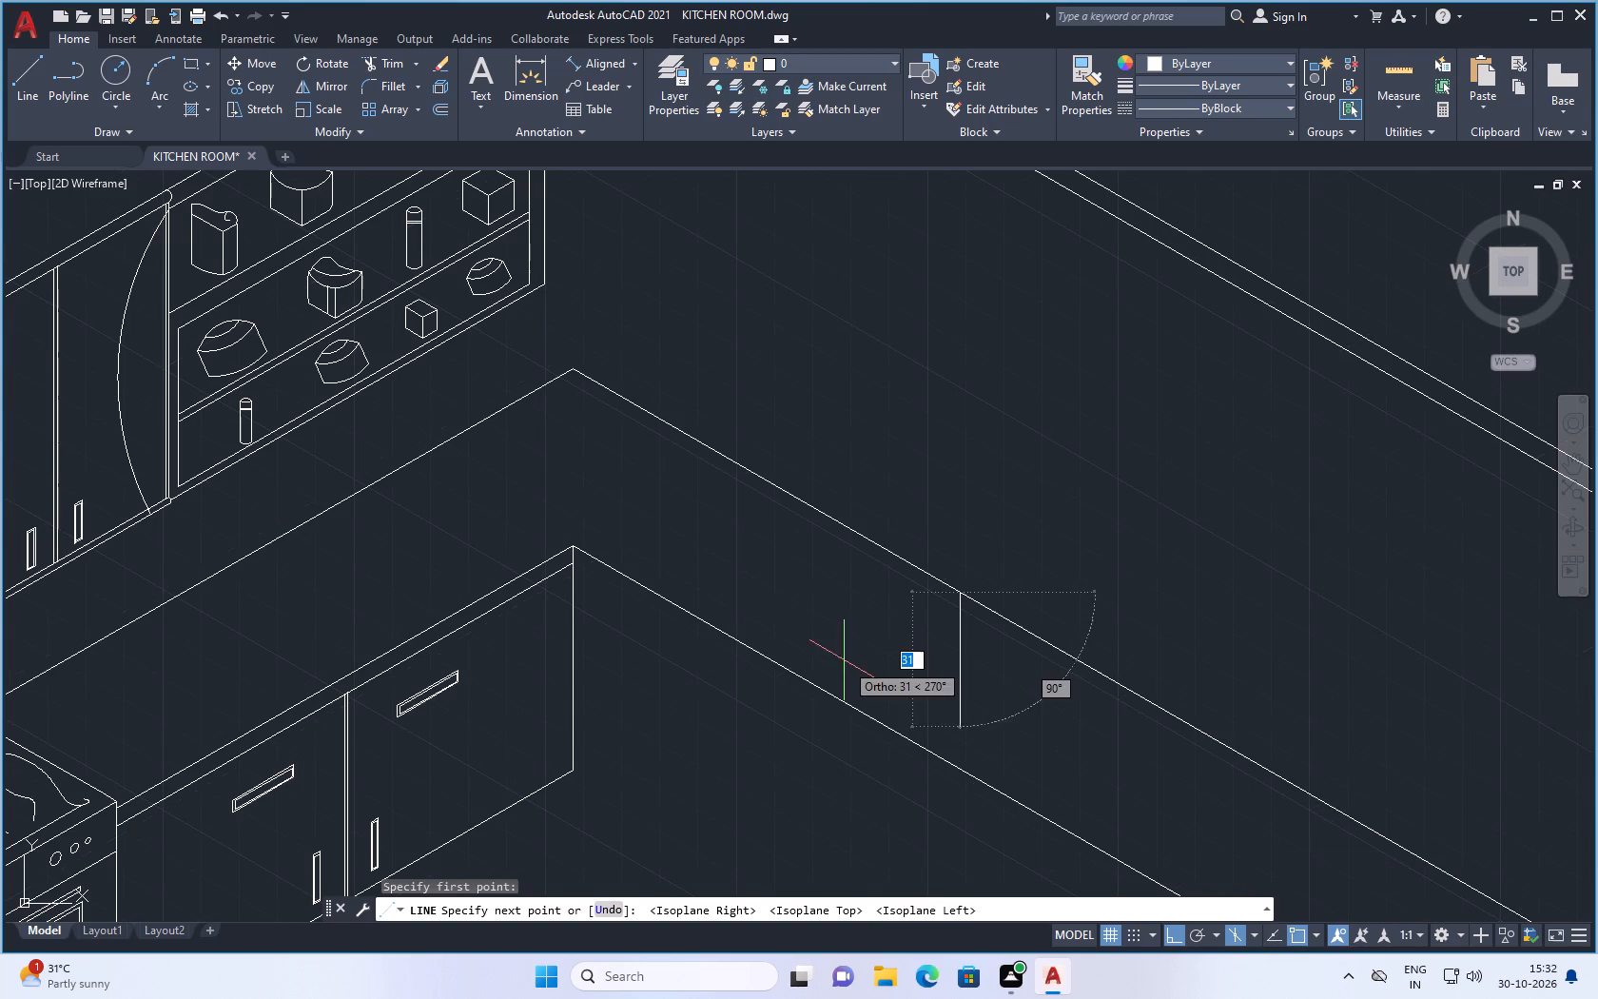
pyautogui.scroll(1, 911, 689)
pyautogui.click(1252, 930)
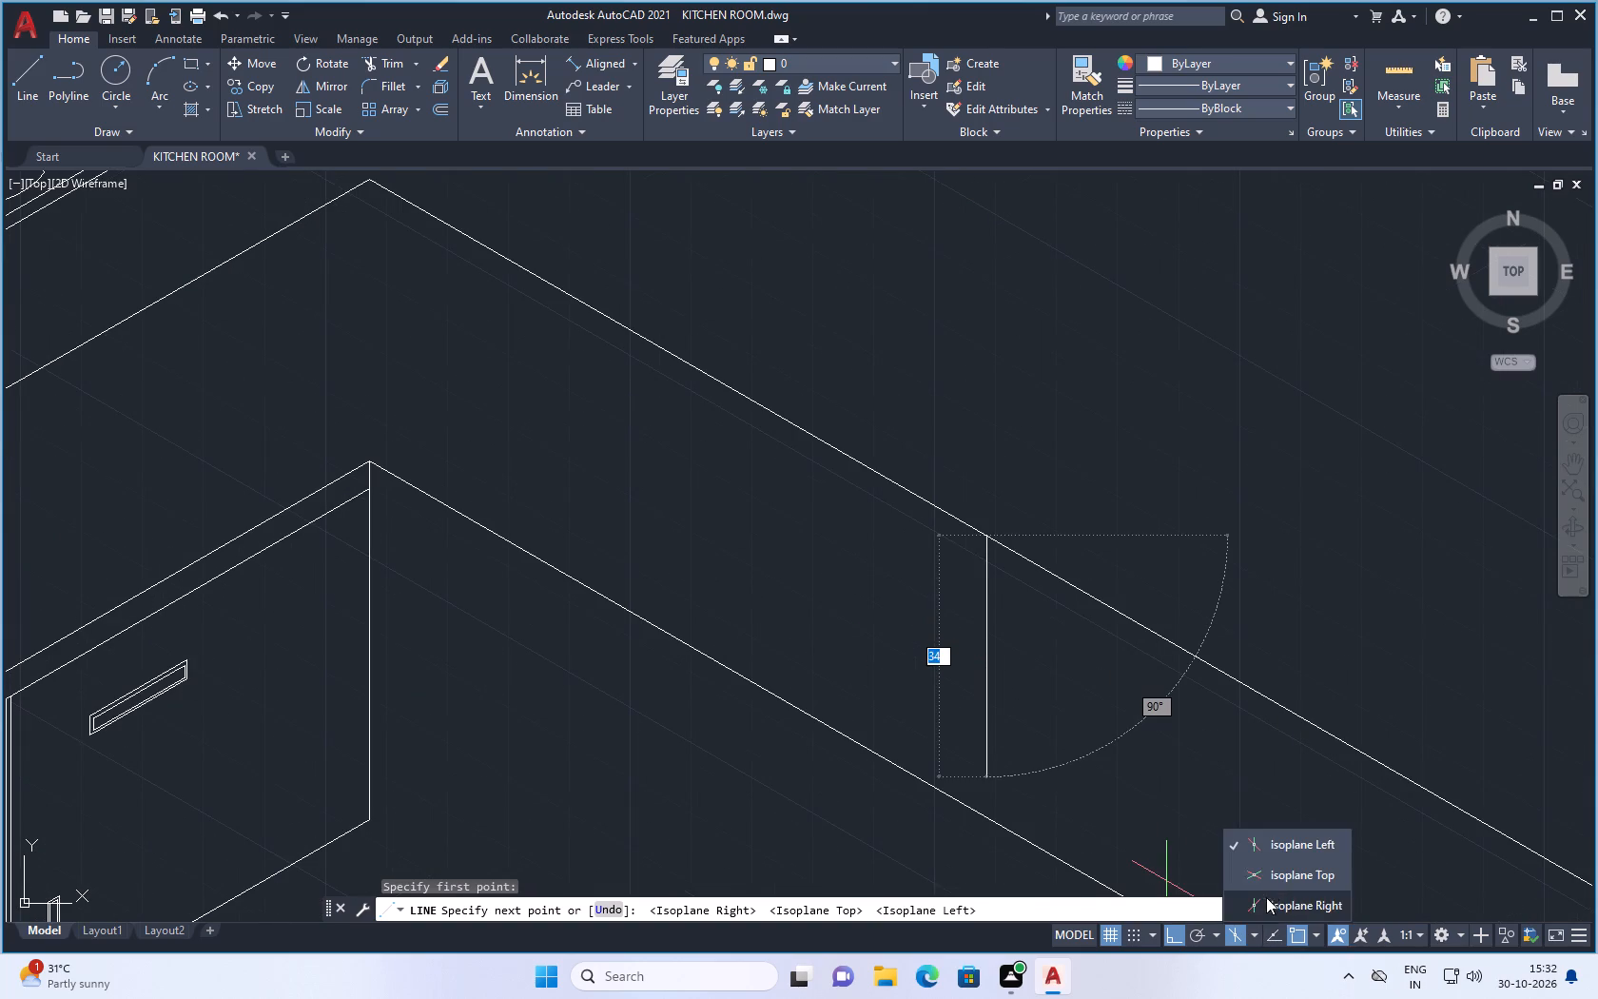
pyautogui.click(1272, 875)
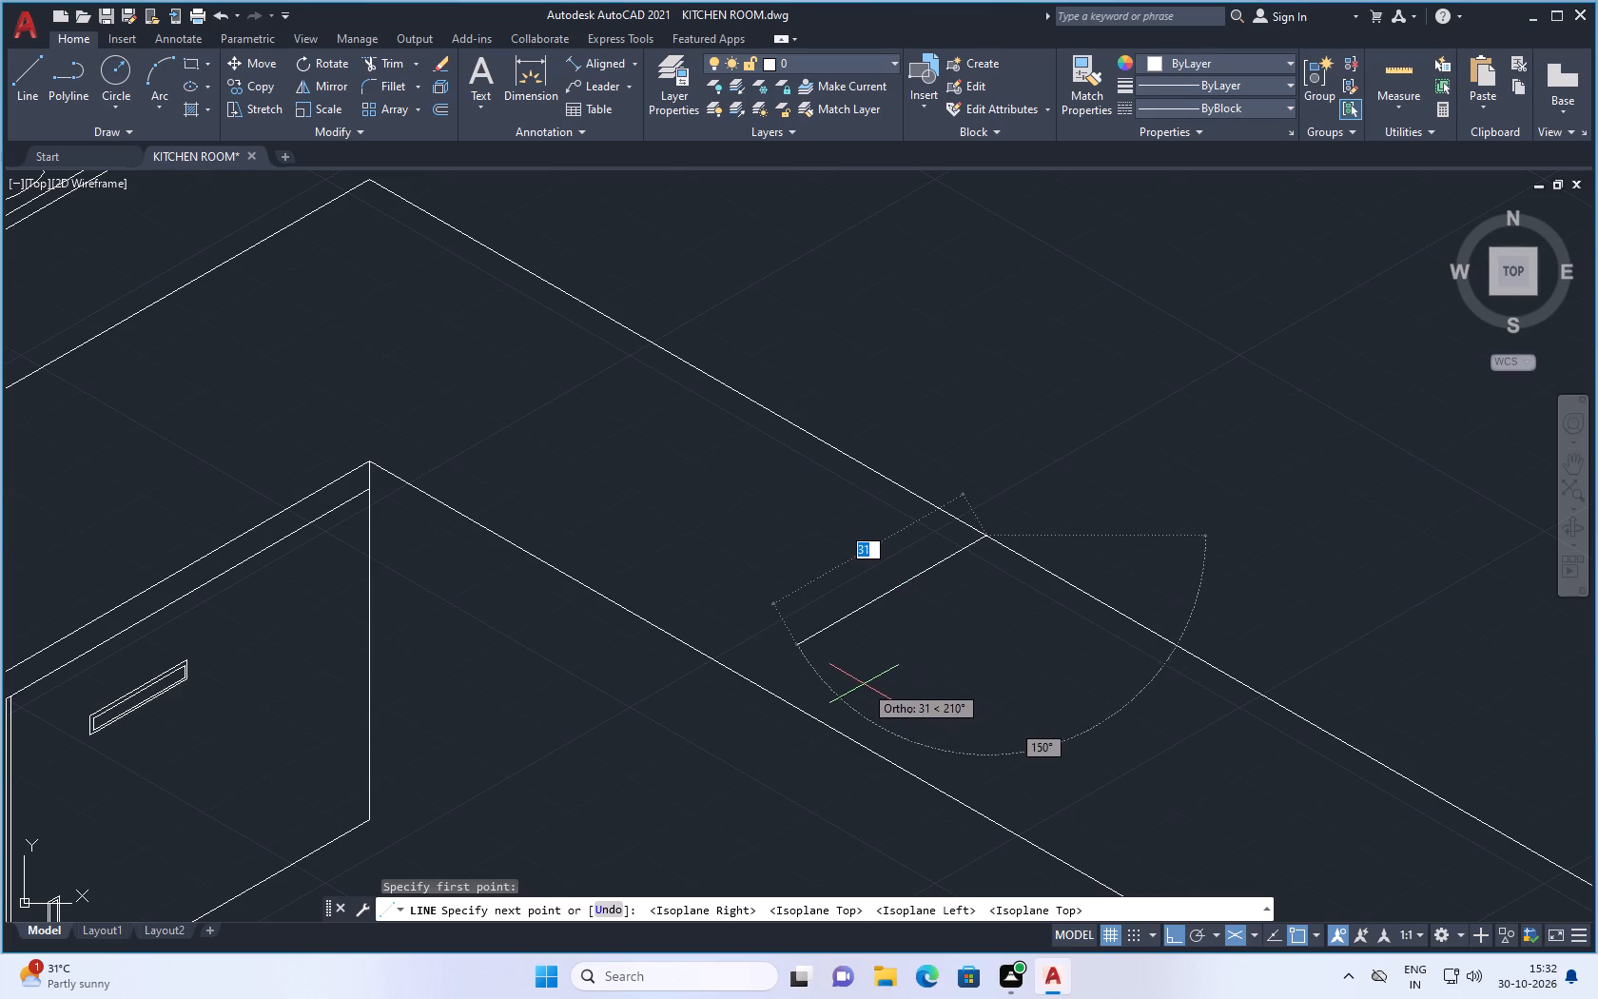
pyautogui.click(779, 664)
# Continue the outline with a 330° side parallel to the countertop's front edge and a 30° side crossing the back line.
pyautogui.scroll(-2, 992, 774)
pyautogui.scroll(1, 1082, 828)
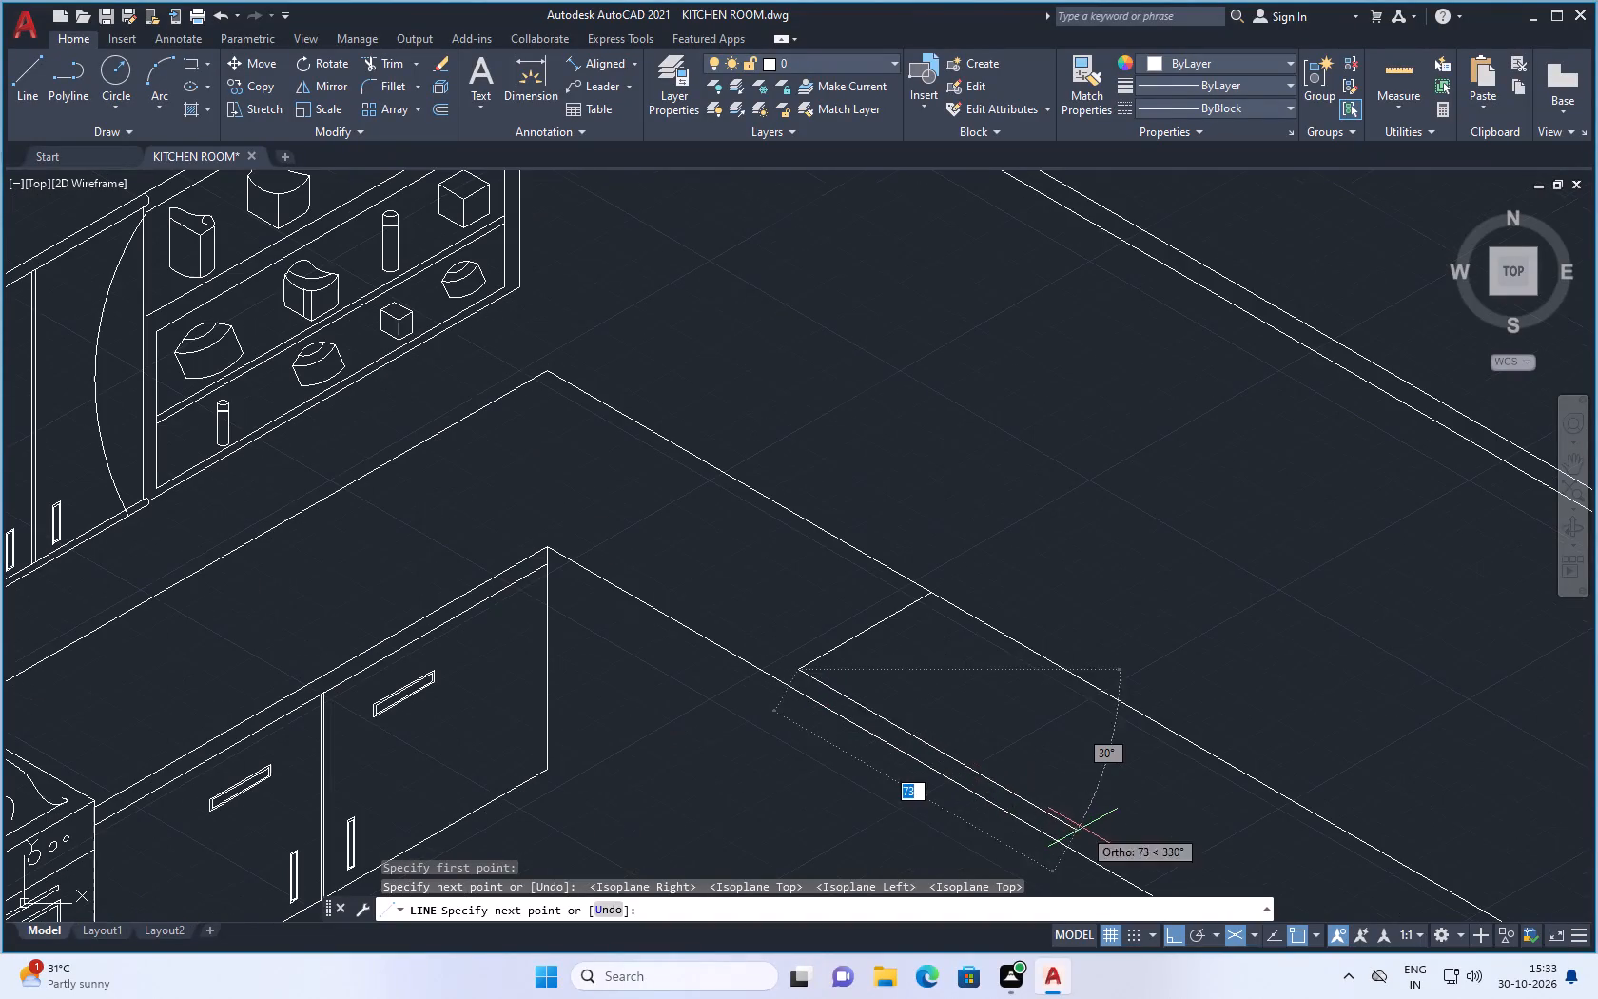
pyautogui.scroll(2, 1071, 834)
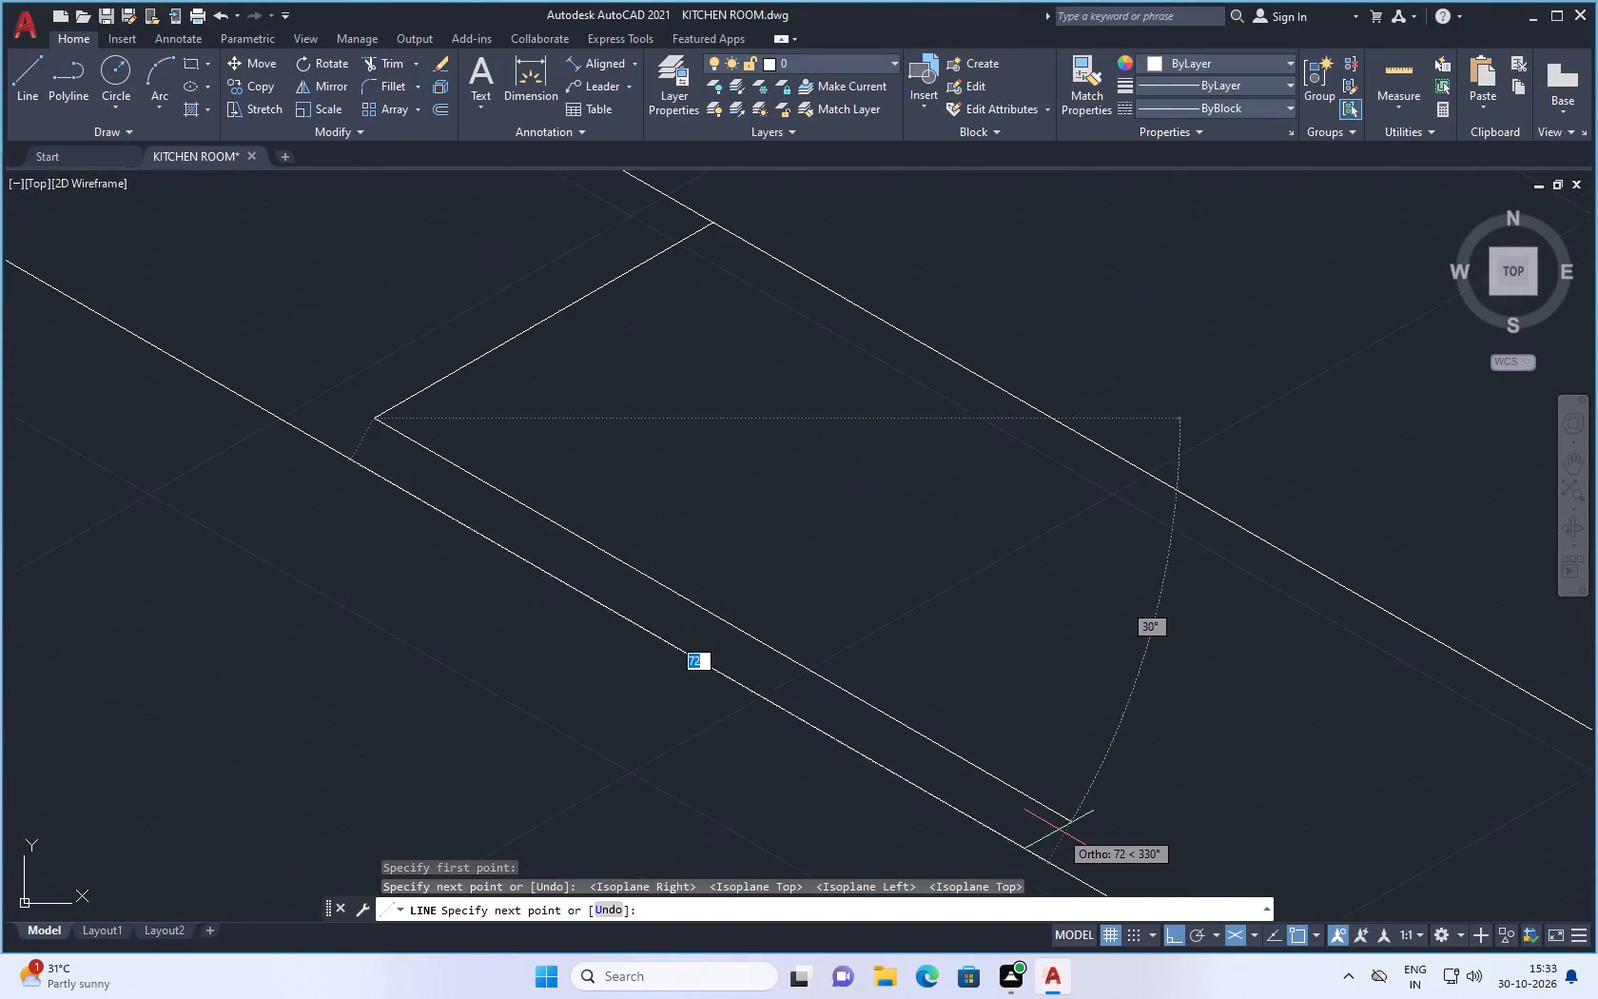
pyautogui.scroll(-3, 1005, 818)
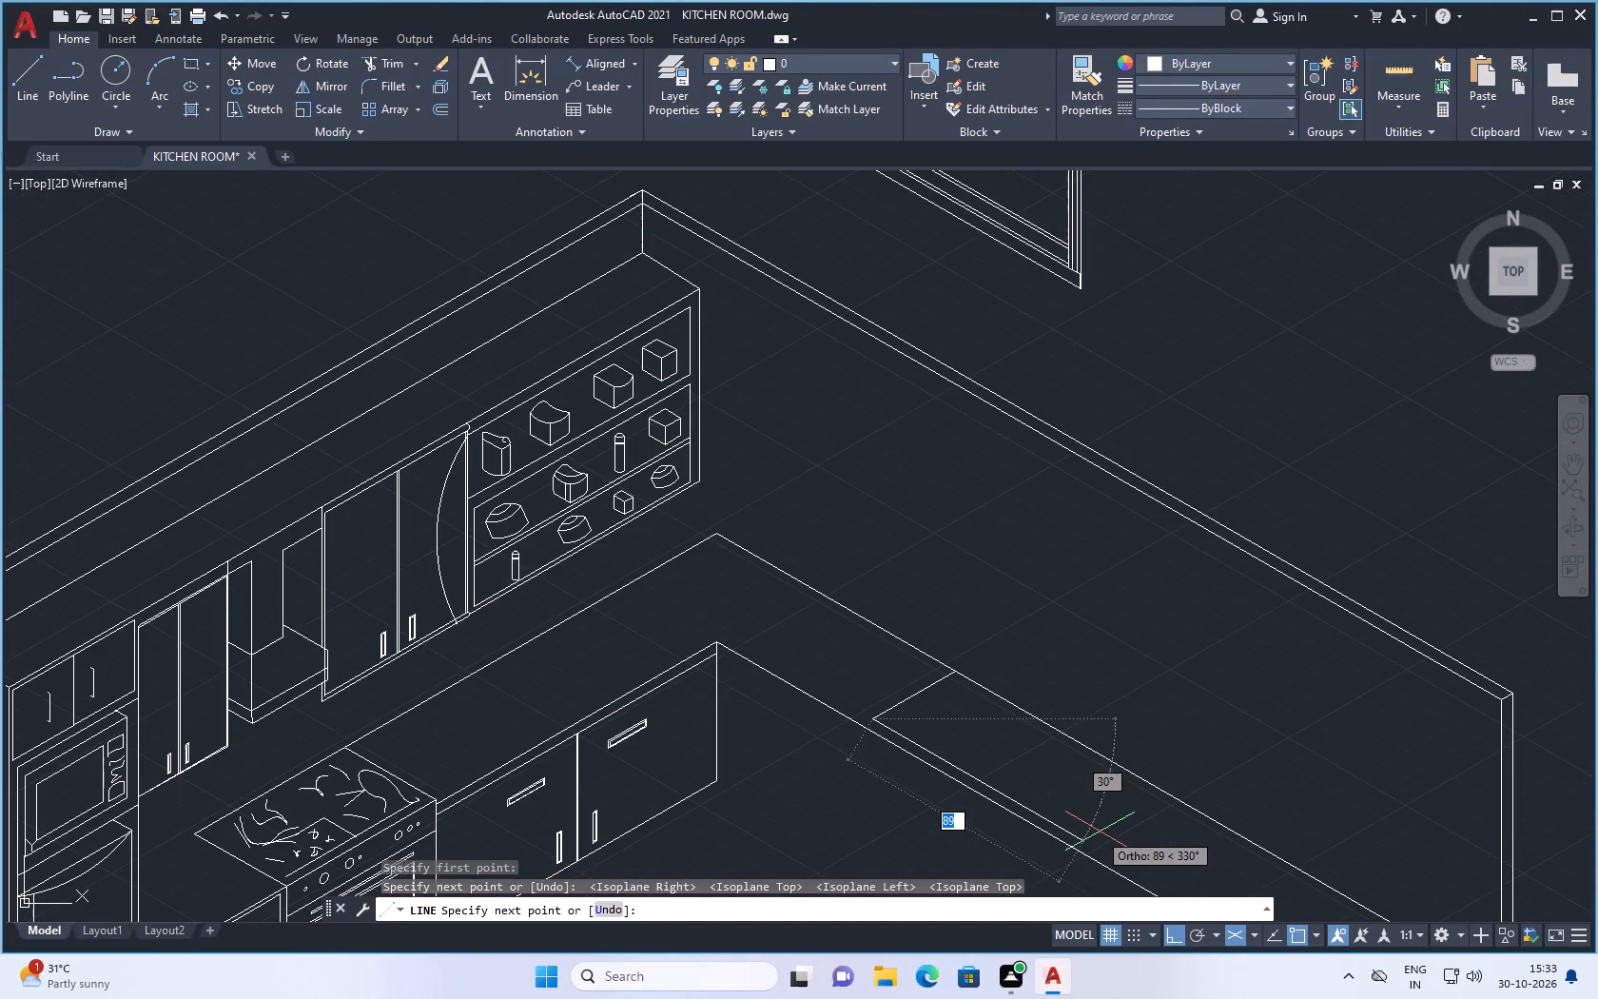
pyautogui.click(1069, 816)
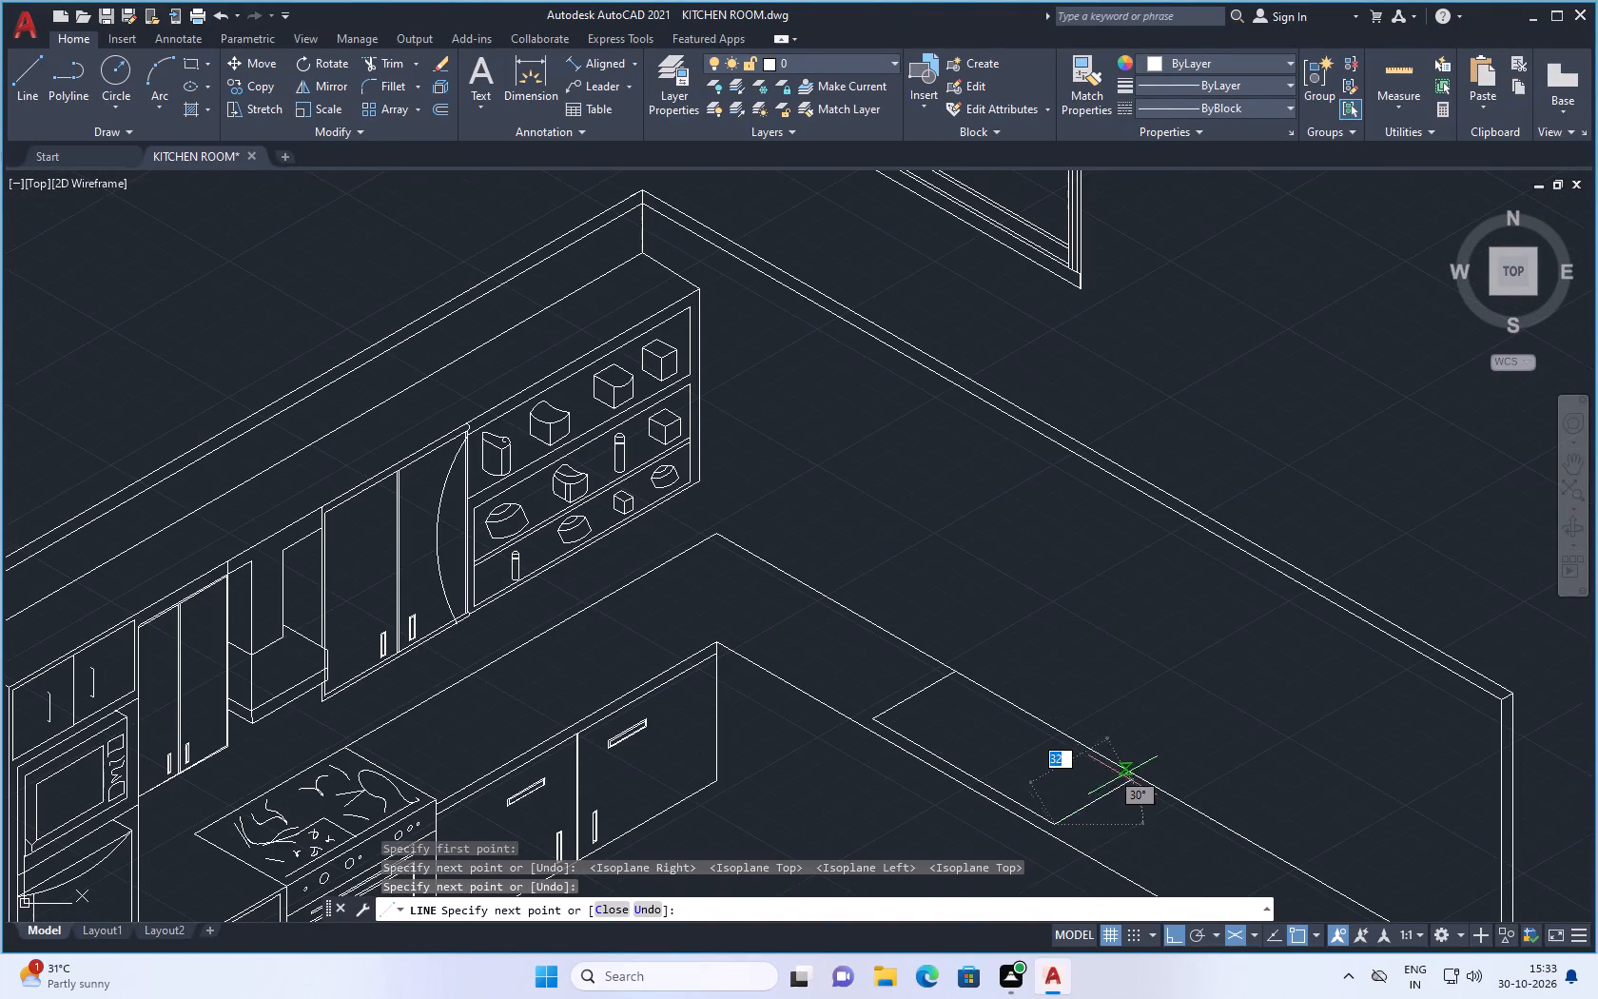
pyautogui.click(1163, 766)
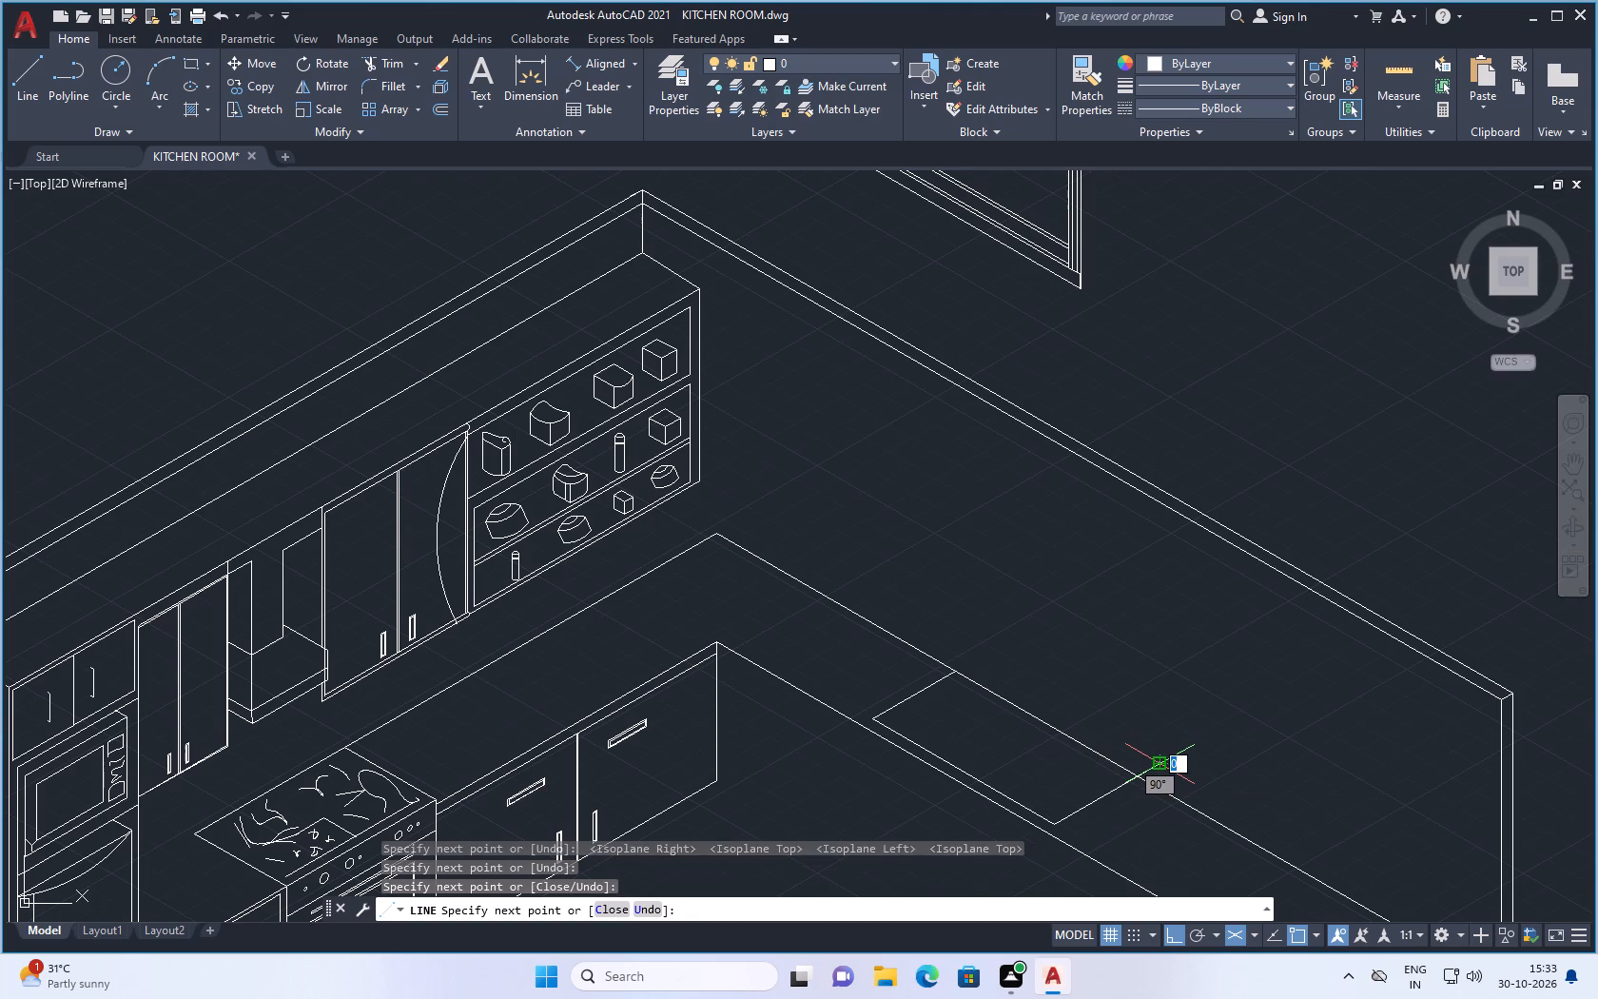
pyautogui.press('space')
# Trim the end of the outline's 30° side that overshoots the back countertop line.
pyautogui.write('tr')
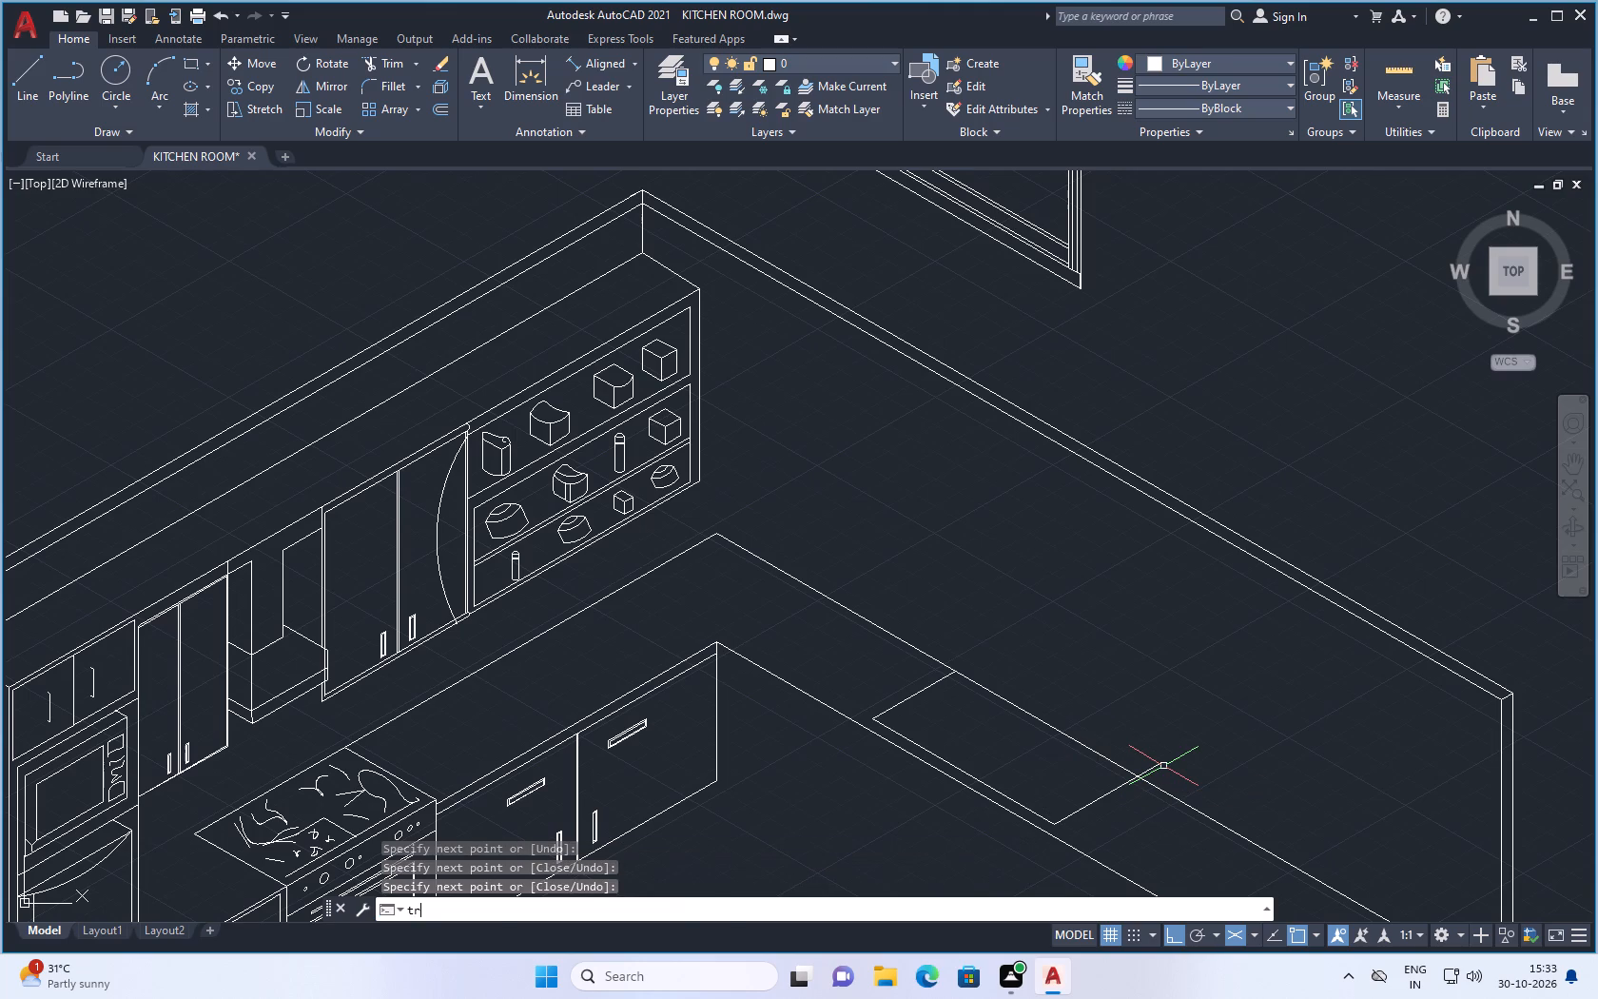
pyautogui.press('Return')
pyautogui.scroll(3, 1130, 788)
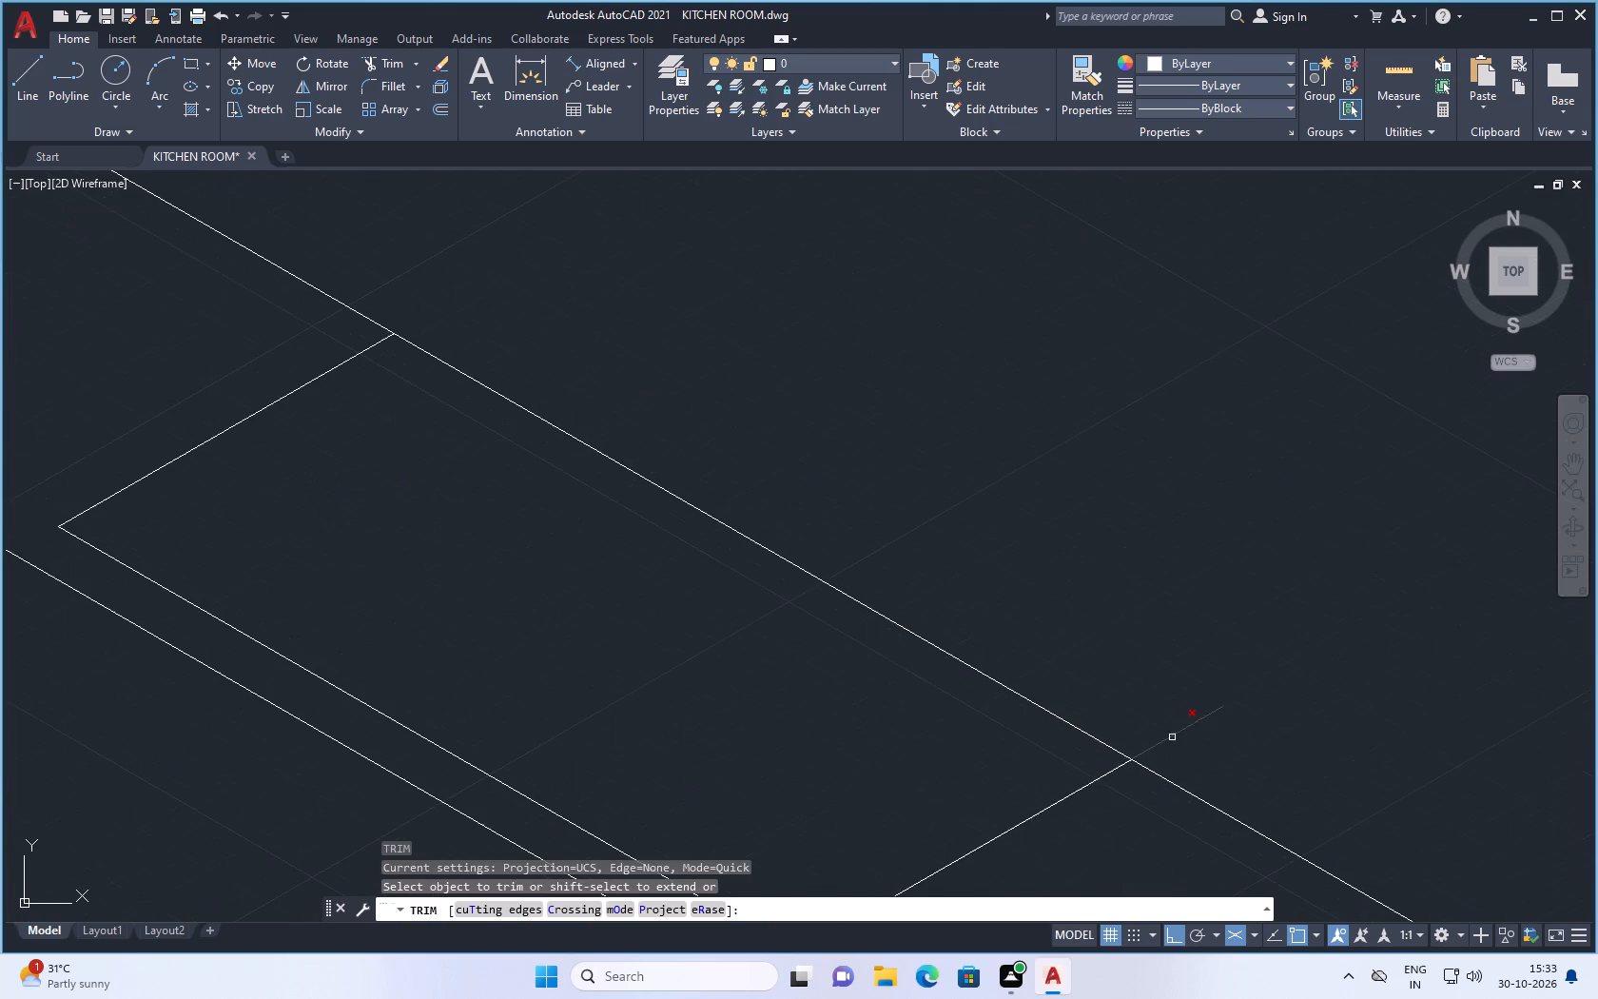
pyautogui.moveTo(1194, 712); pyautogui.dragTo(1227, 747)
pyautogui.press('Escape')
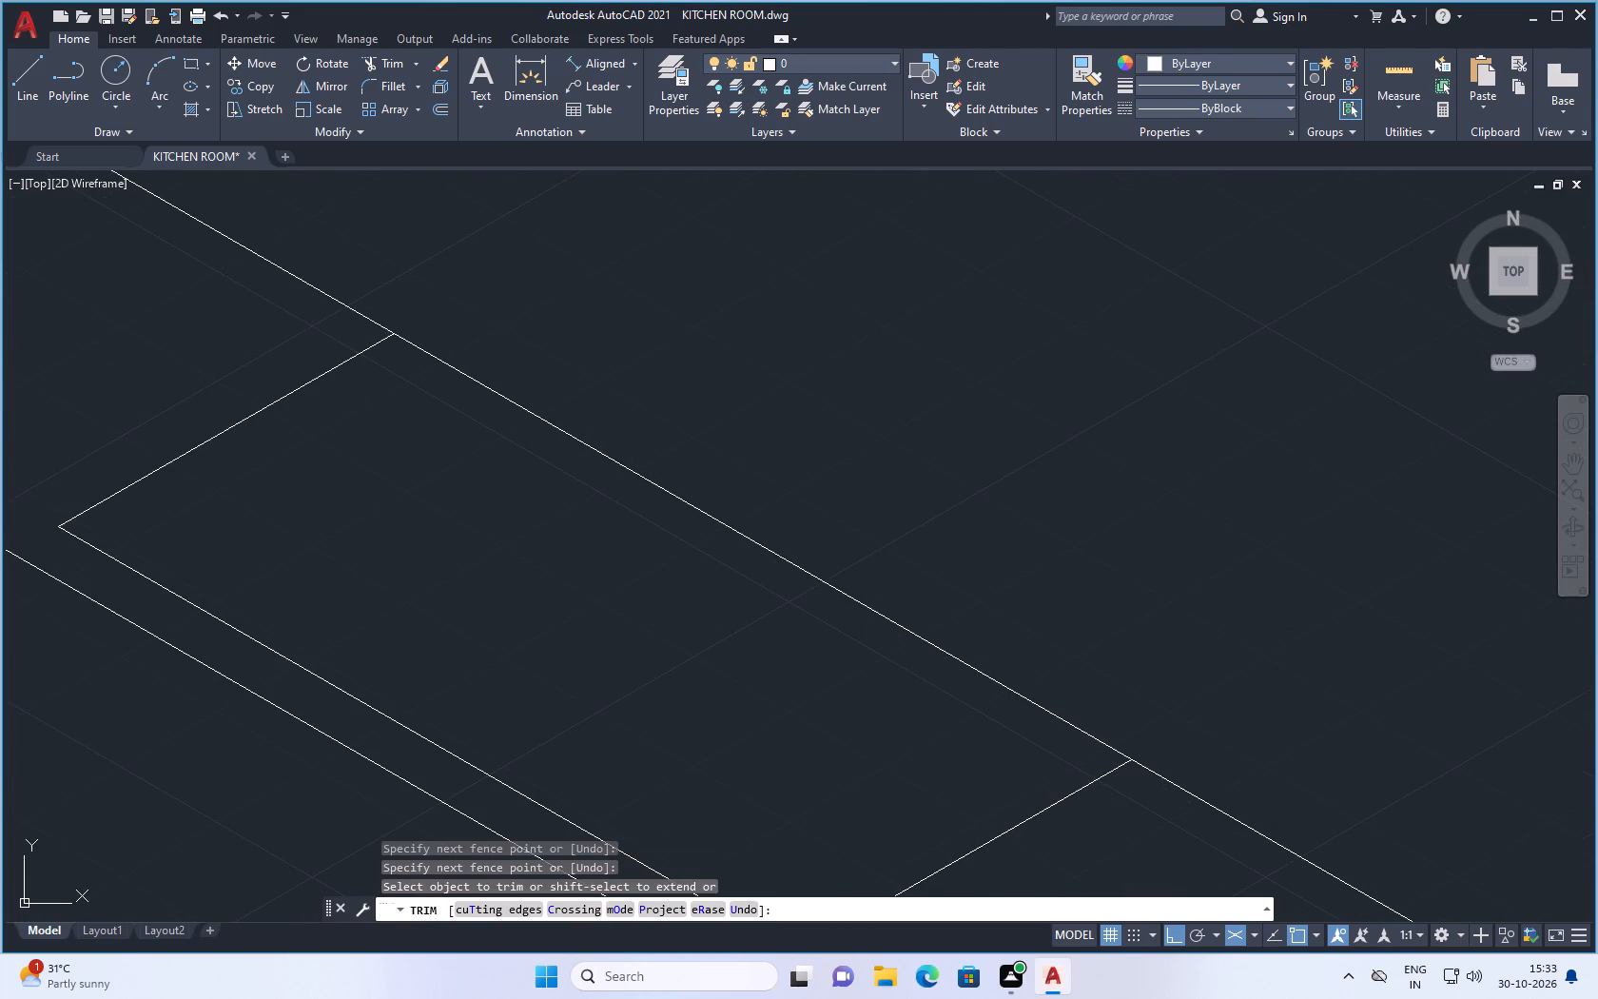
# Save the drawing.
pyautogui.hotkey('ctrl', 's')
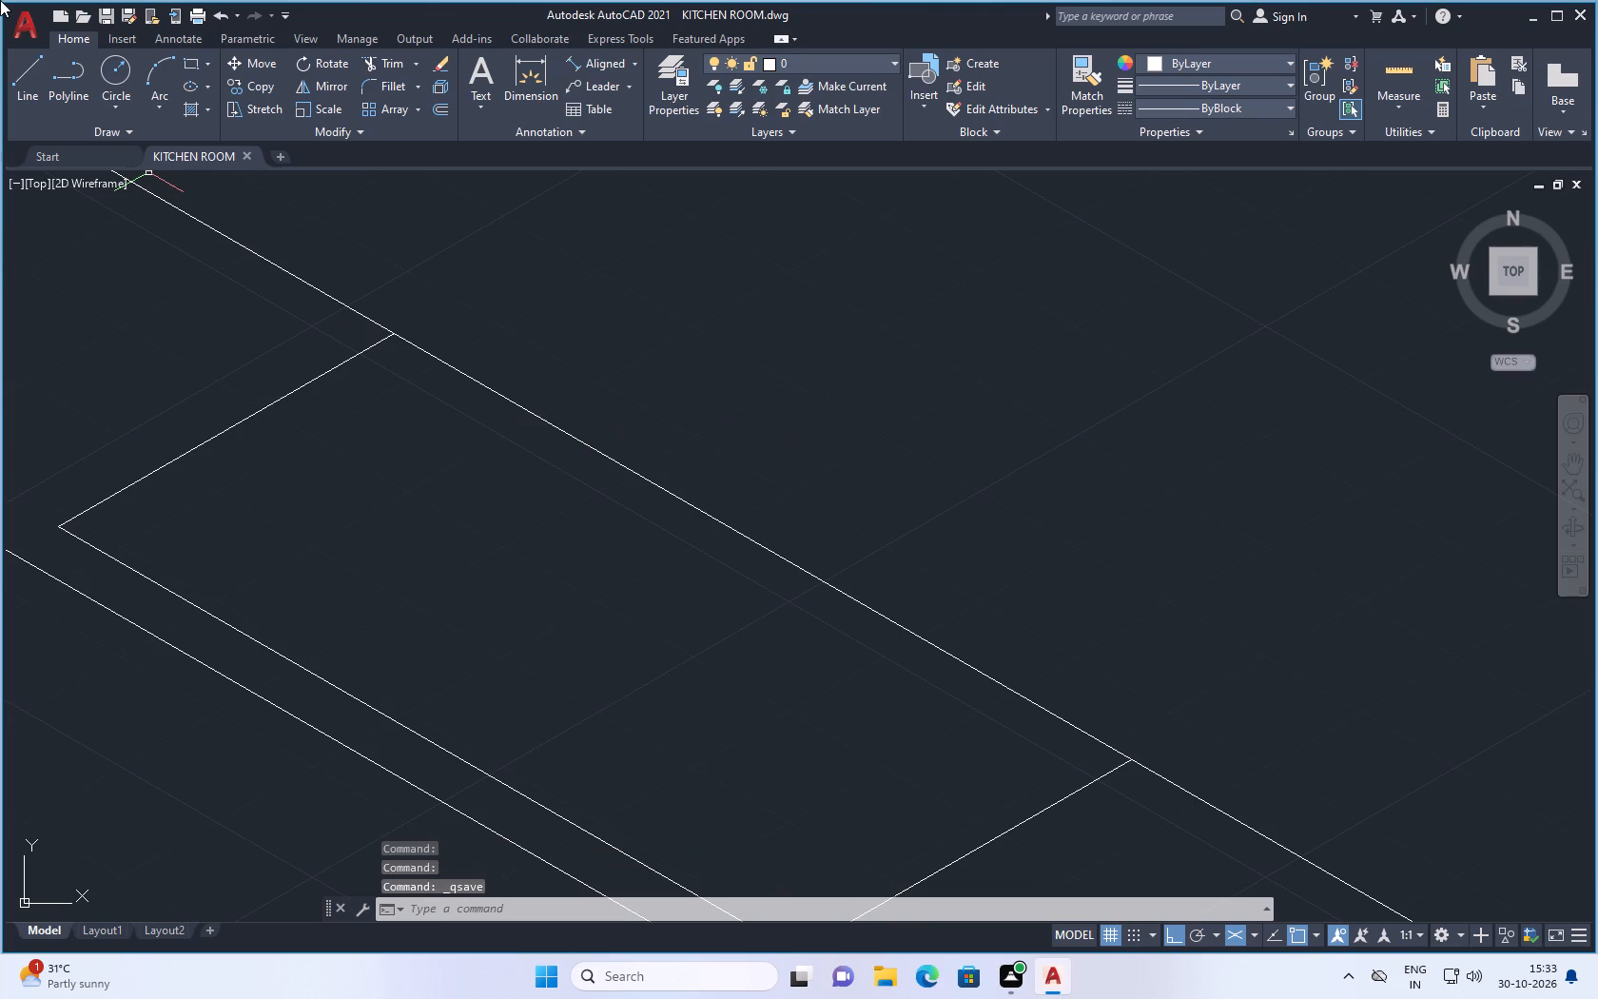
# Draw a 210° line about 33 units long from the back countertop line, just inside the outline's existing 210° side.
pyautogui.click(12, 69)
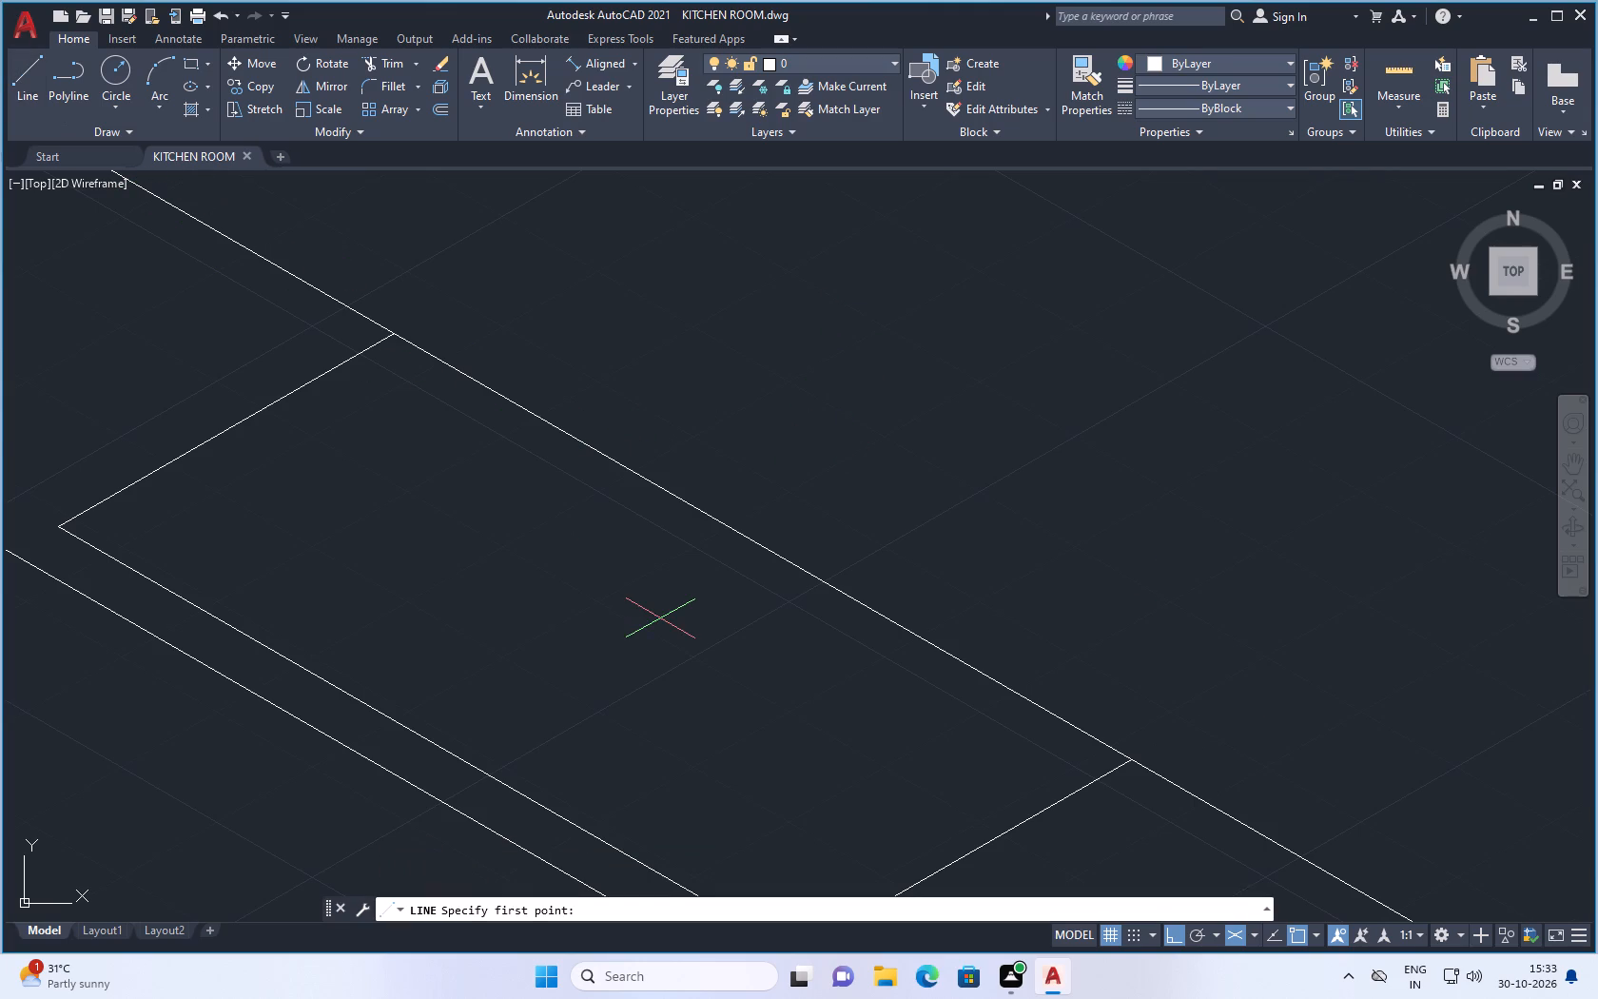
pyautogui.scroll(-1, 660, 621)
pyautogui.scroll(2, 467, 464)
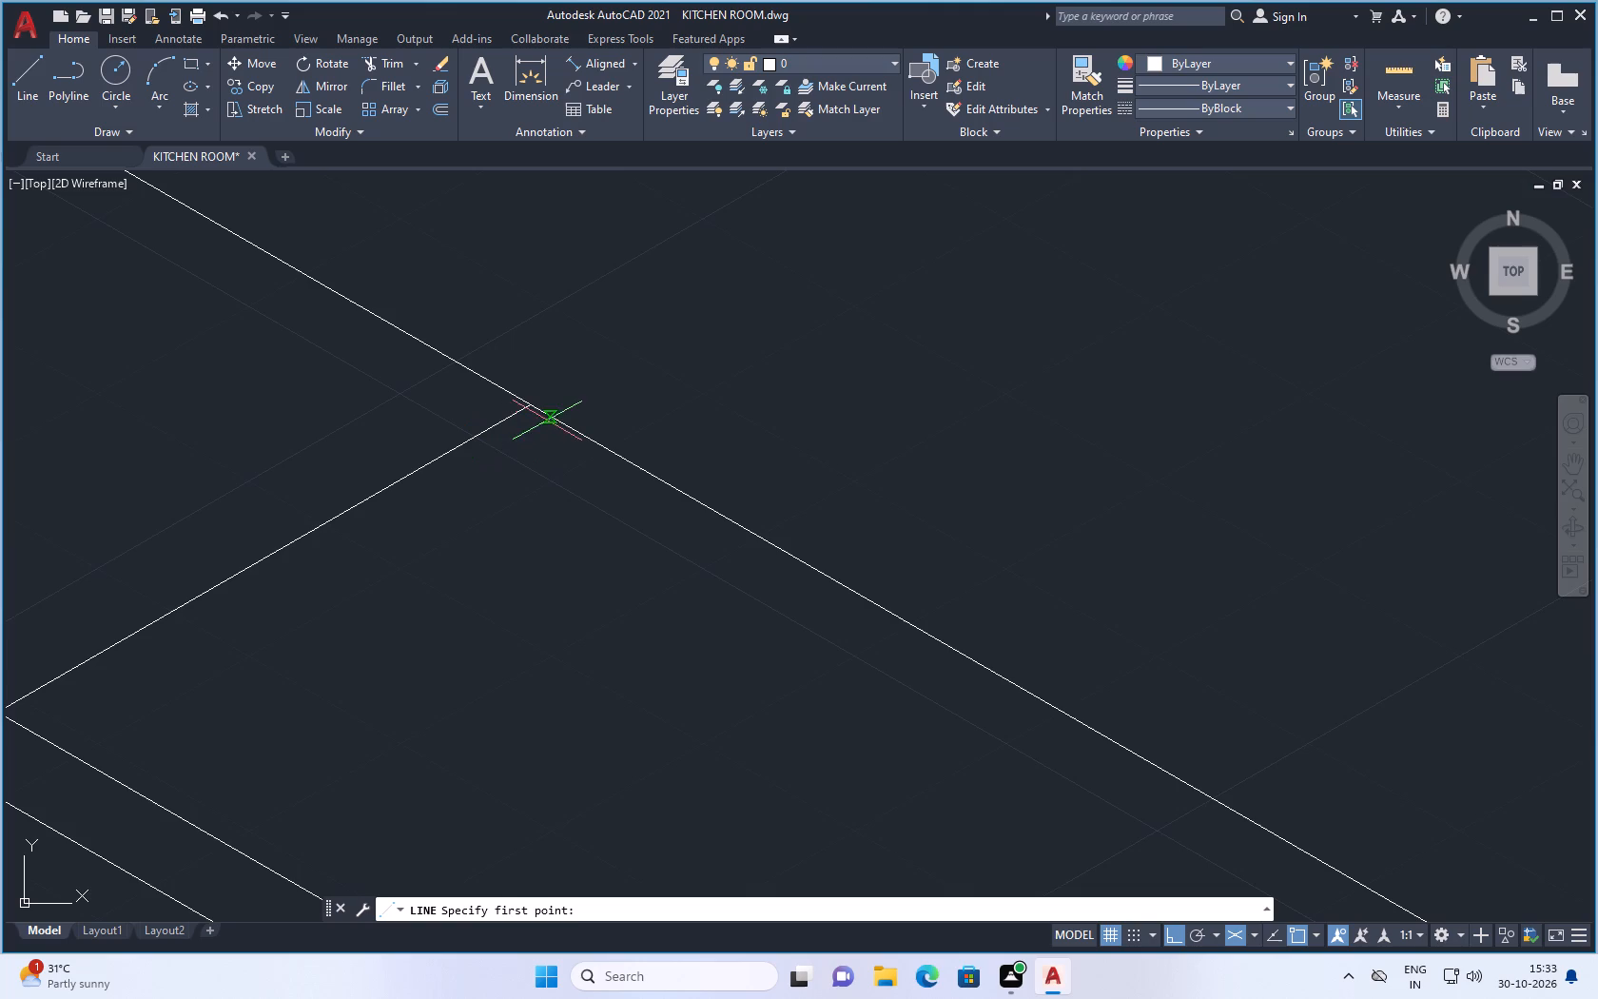
pyautogui.click(547, 421)
pyautogui.scroll(-2, 338, 562)
pyautogui.scroll(1, 264, 595)
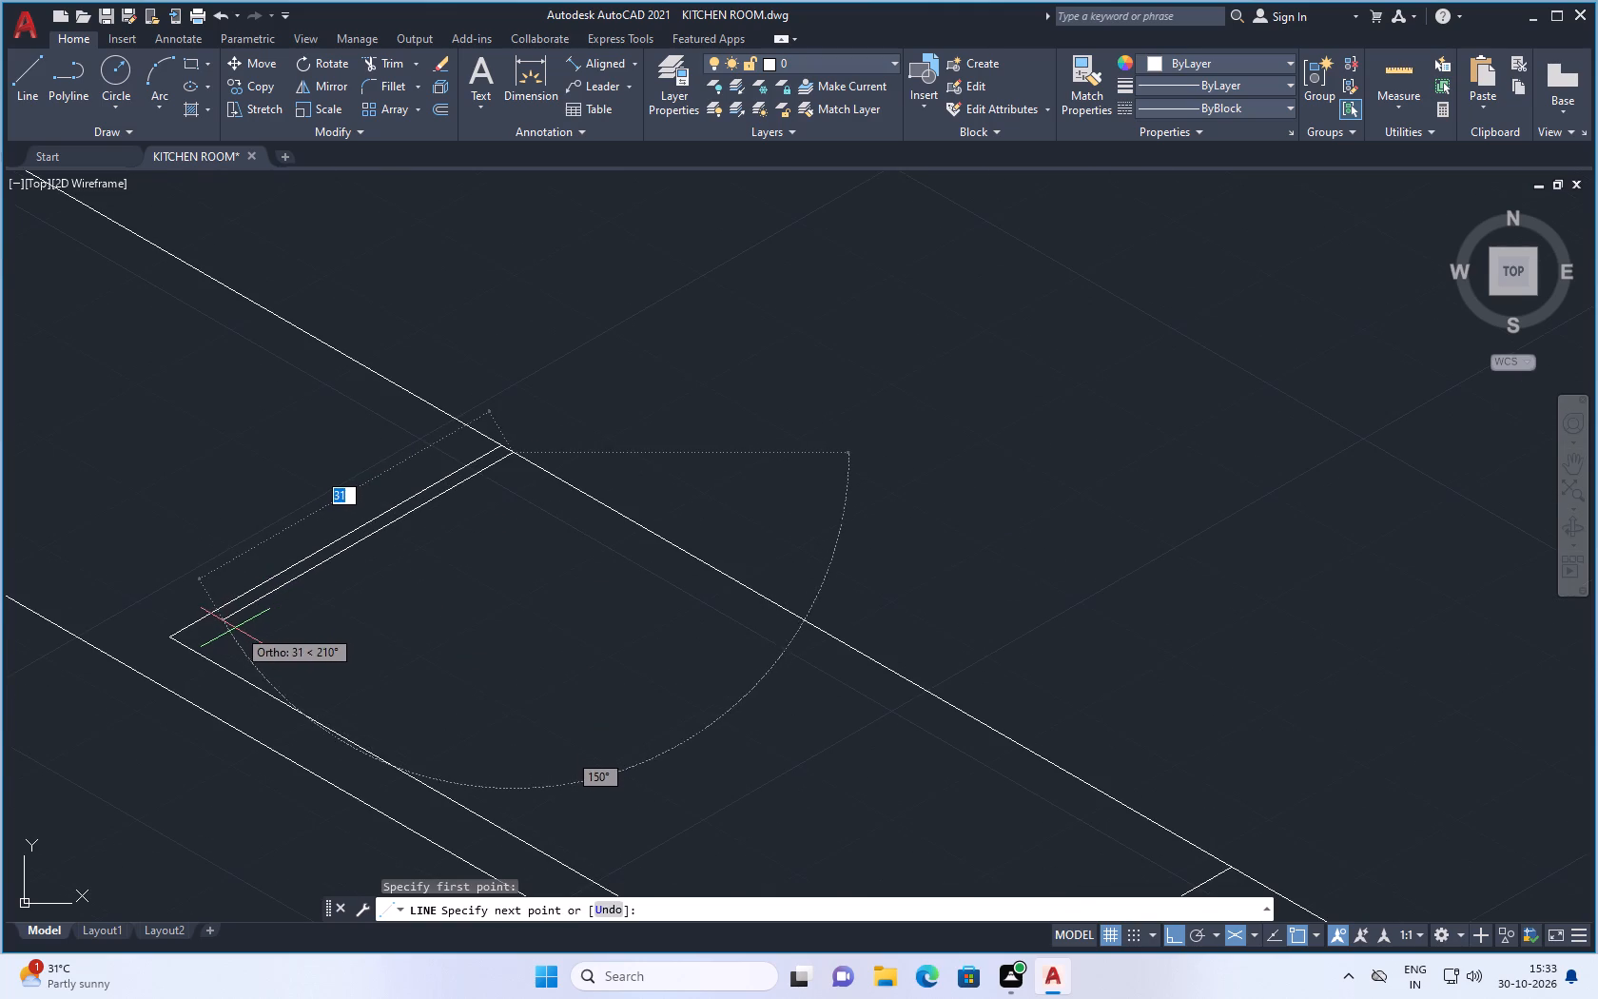
pyautogui.scroll(1, 234, 629)
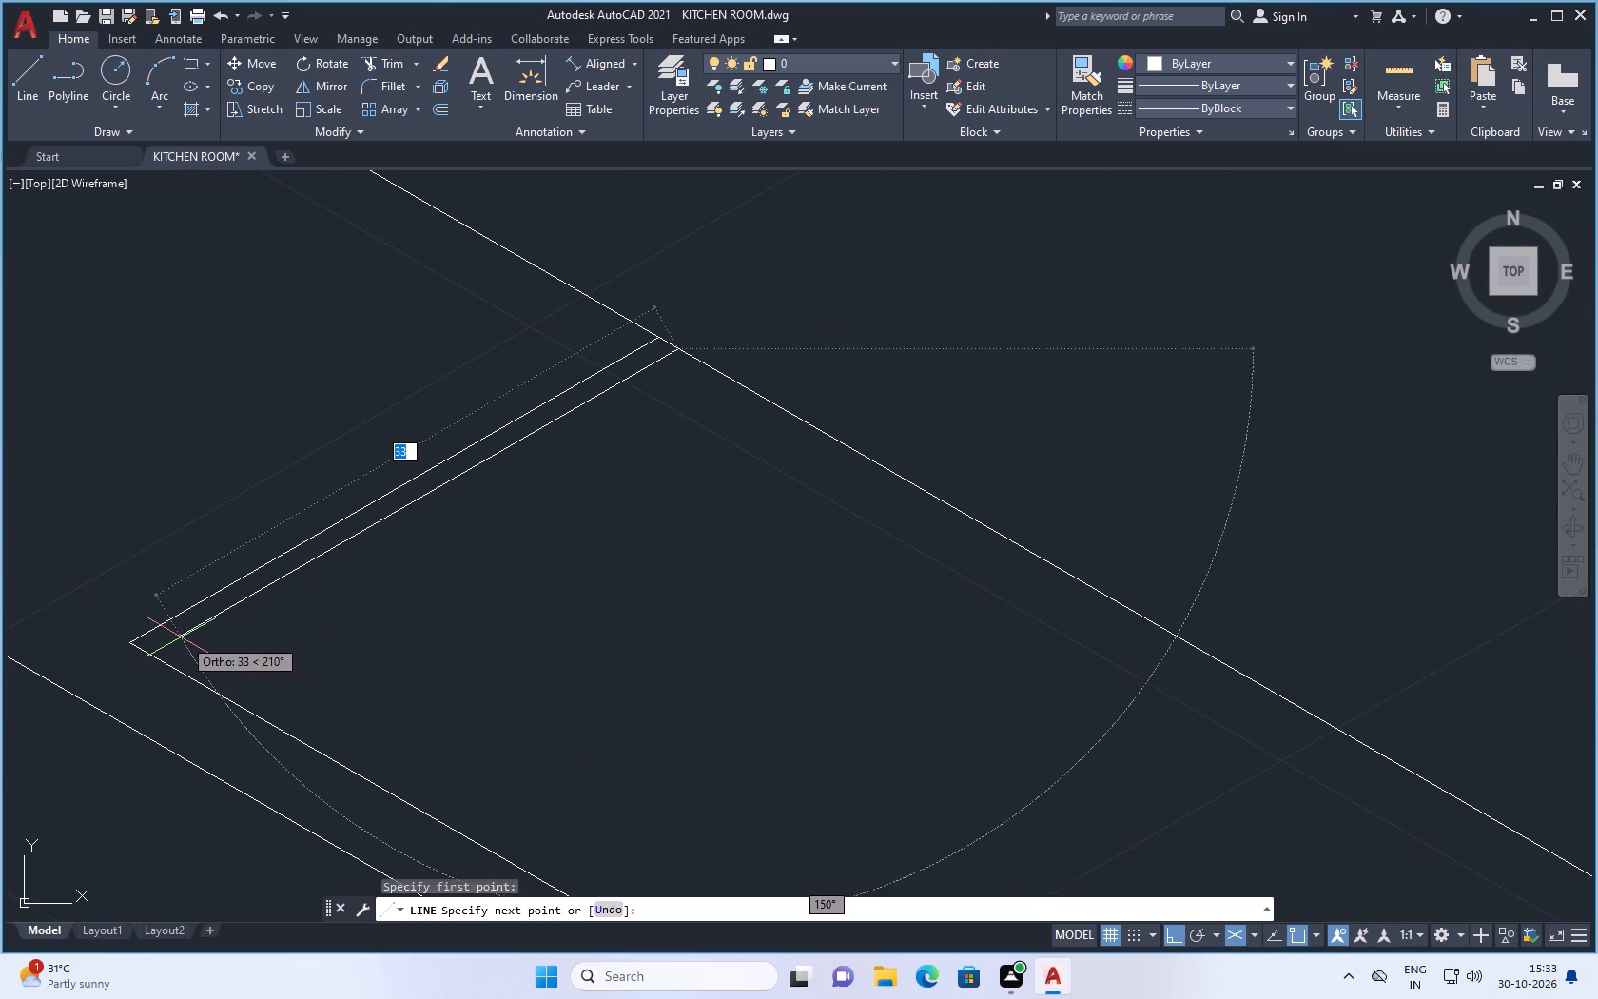
pyautogui.click(185, 637)
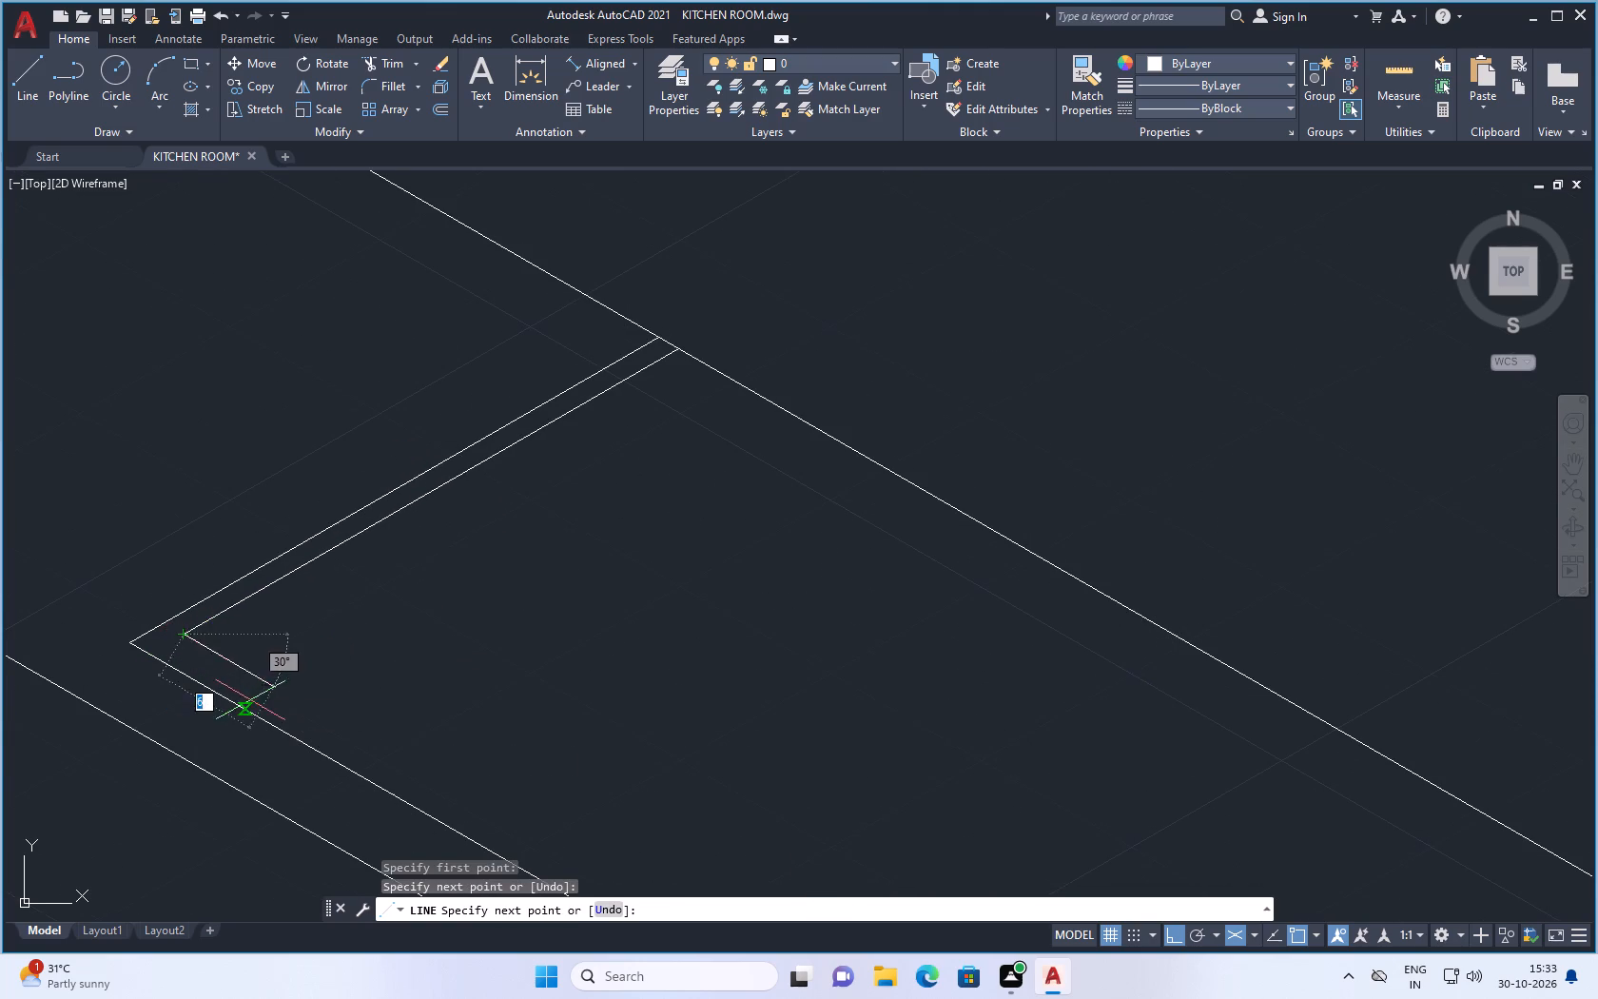
pyautogui.scroll(-1, 250, 699)
pyautogui.press('space')
# Lengthen the inner 210° line by about 1 unit towards the outline's front corner.
pyautogui.press('space')
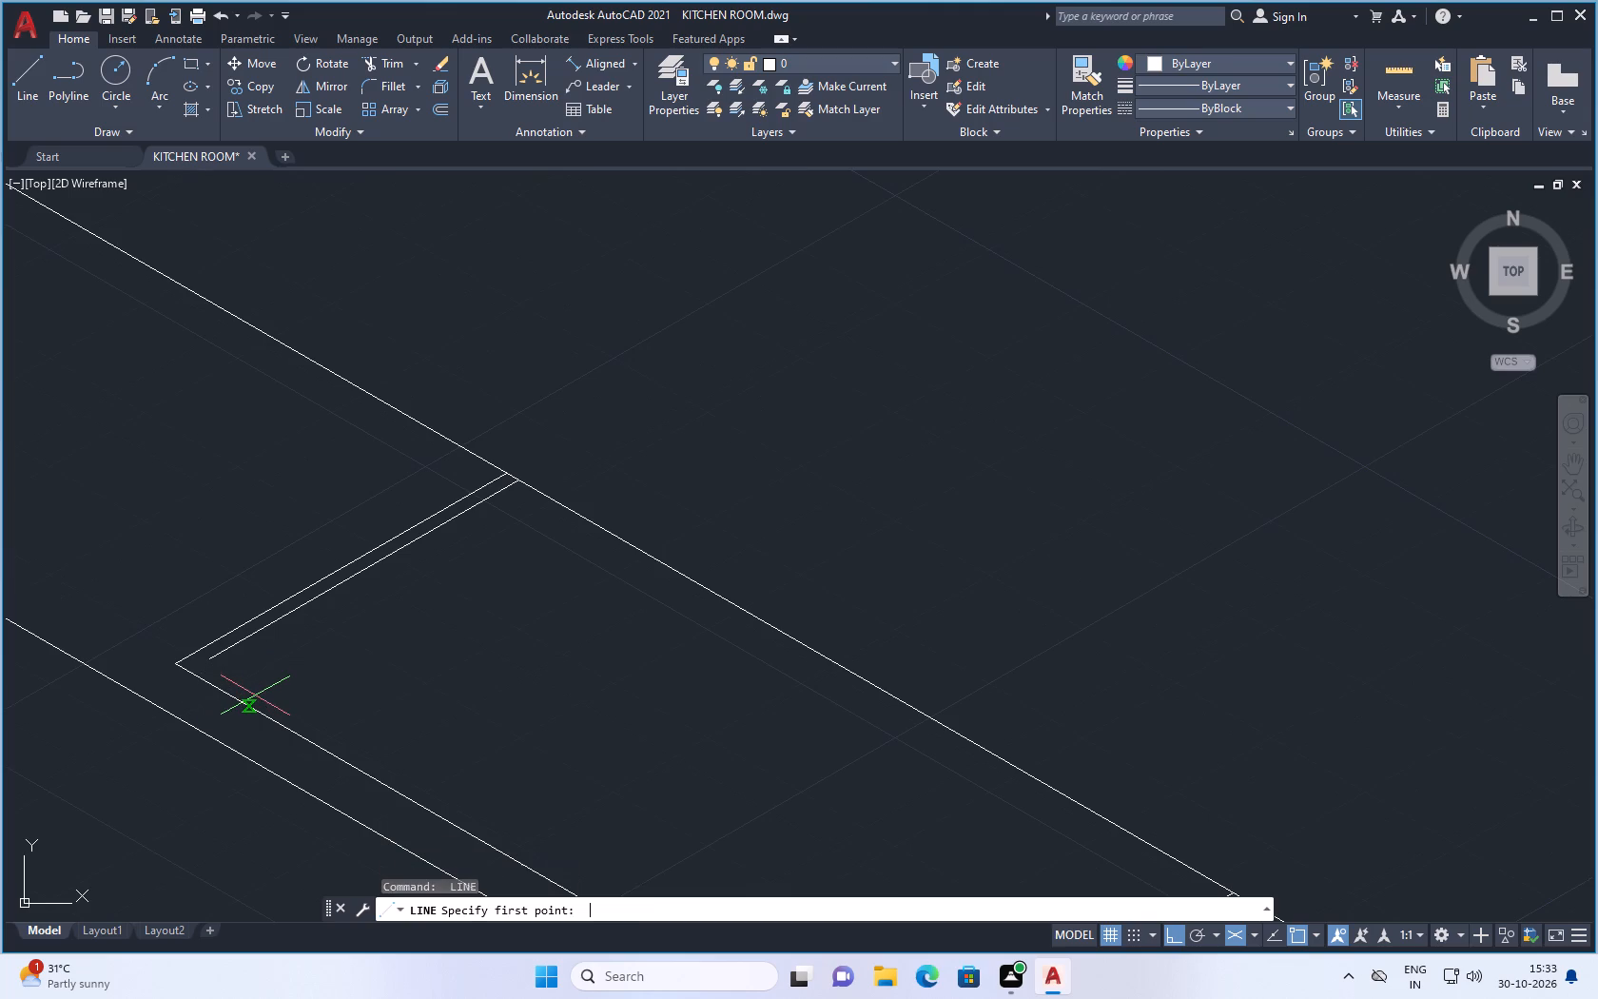
pyautogui.scroll(2, 208, 670)
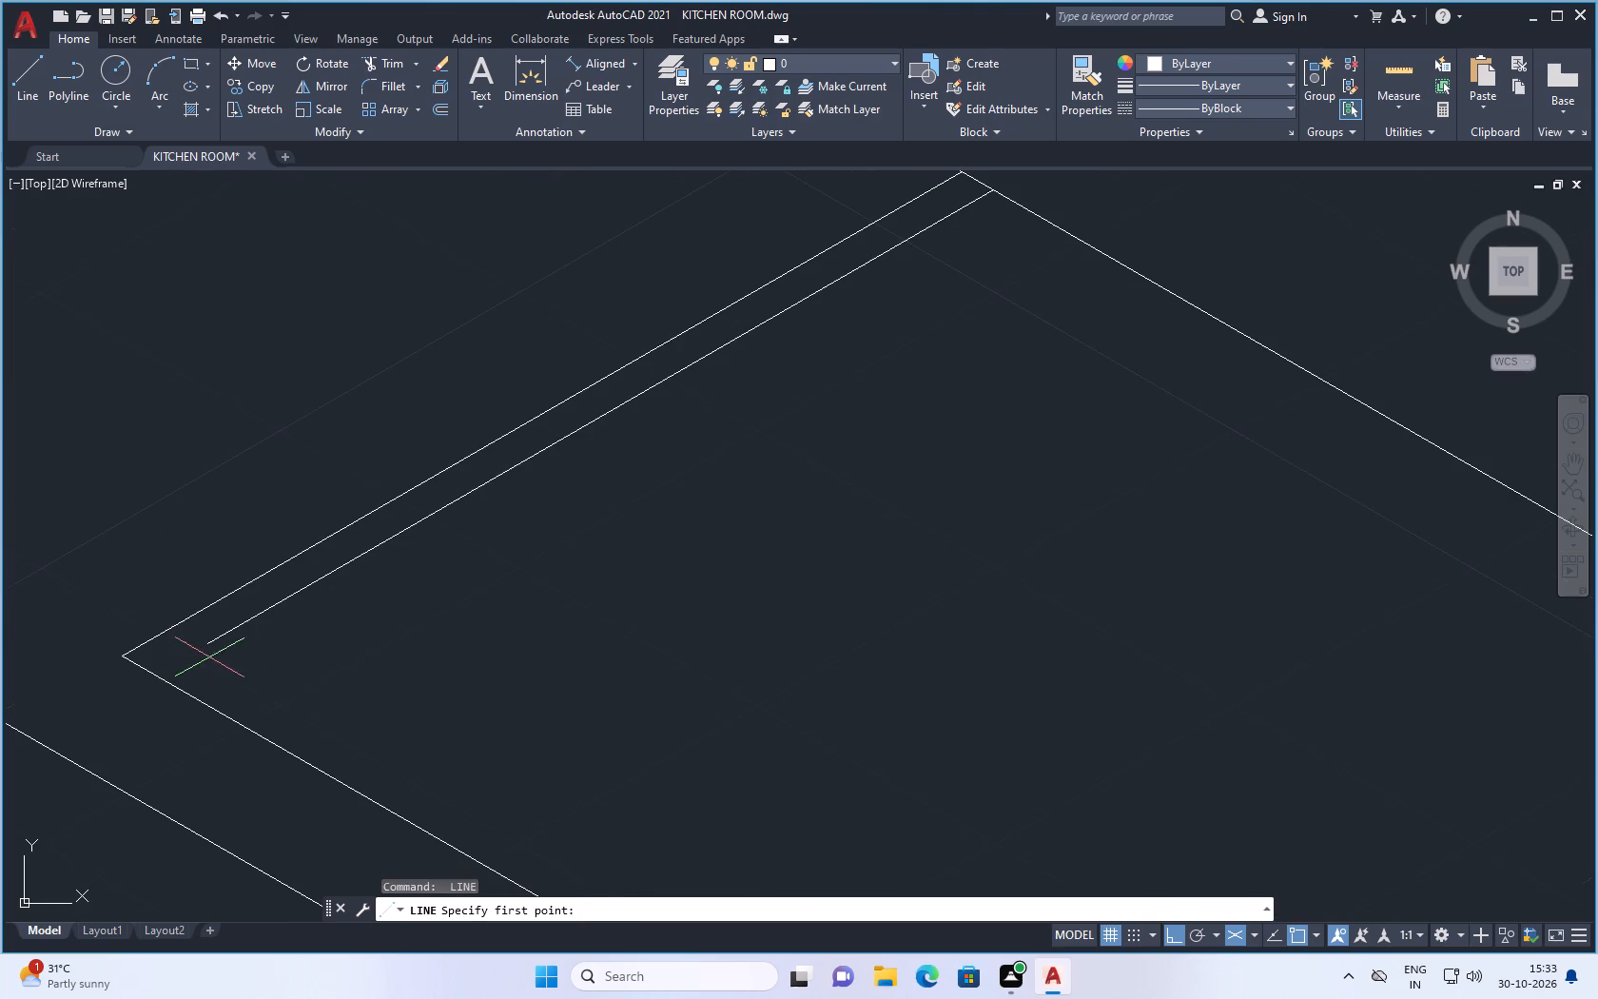
pyautogui.click(19, 76)
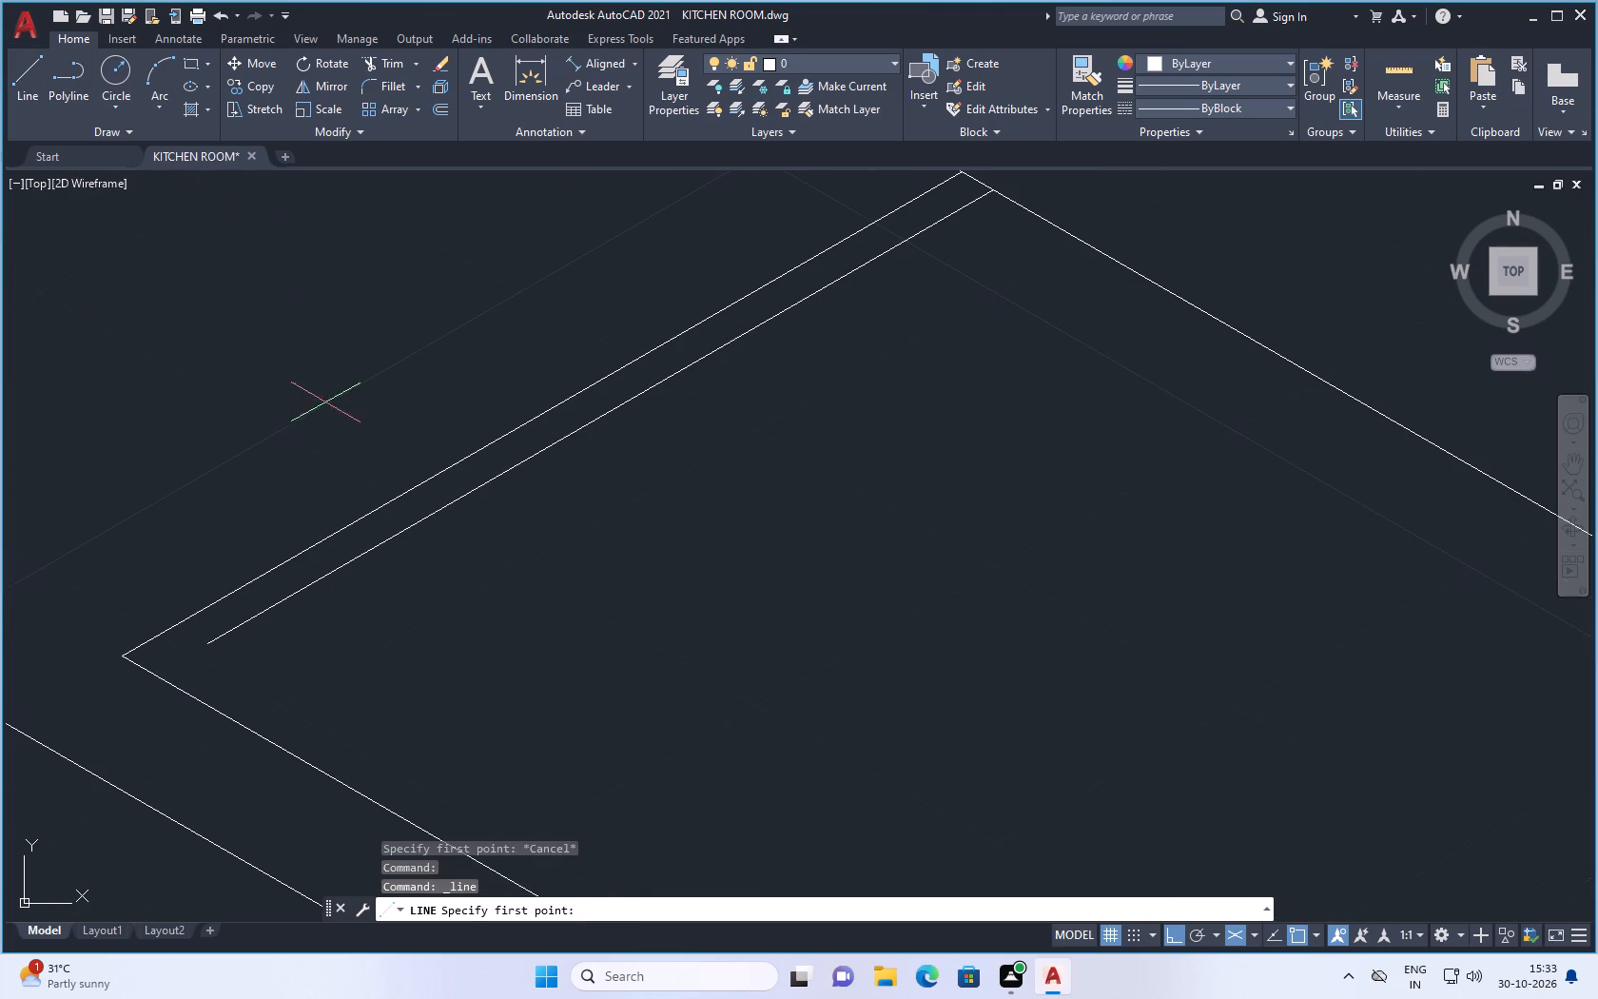
pyautogui.scroll(3, 208, 653)
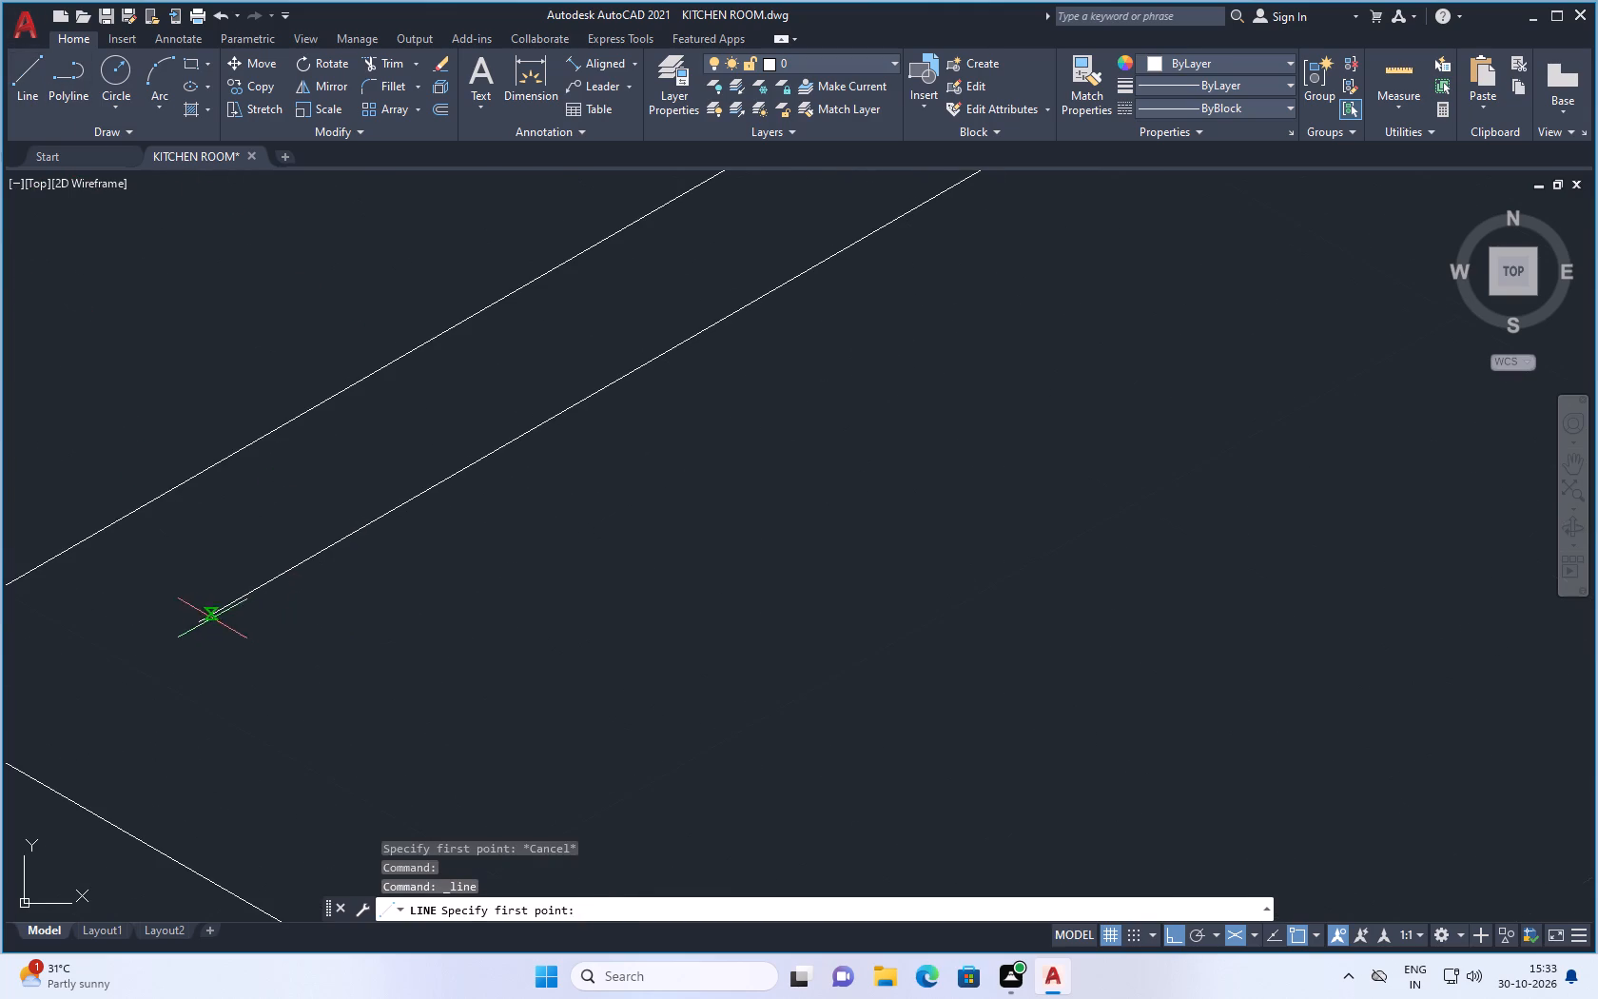
pyautogui.scroll(2, 192, 632)
pyautogui.scroll(-3, 217, 617)
pyautogui.scroll(3, 128, 656)
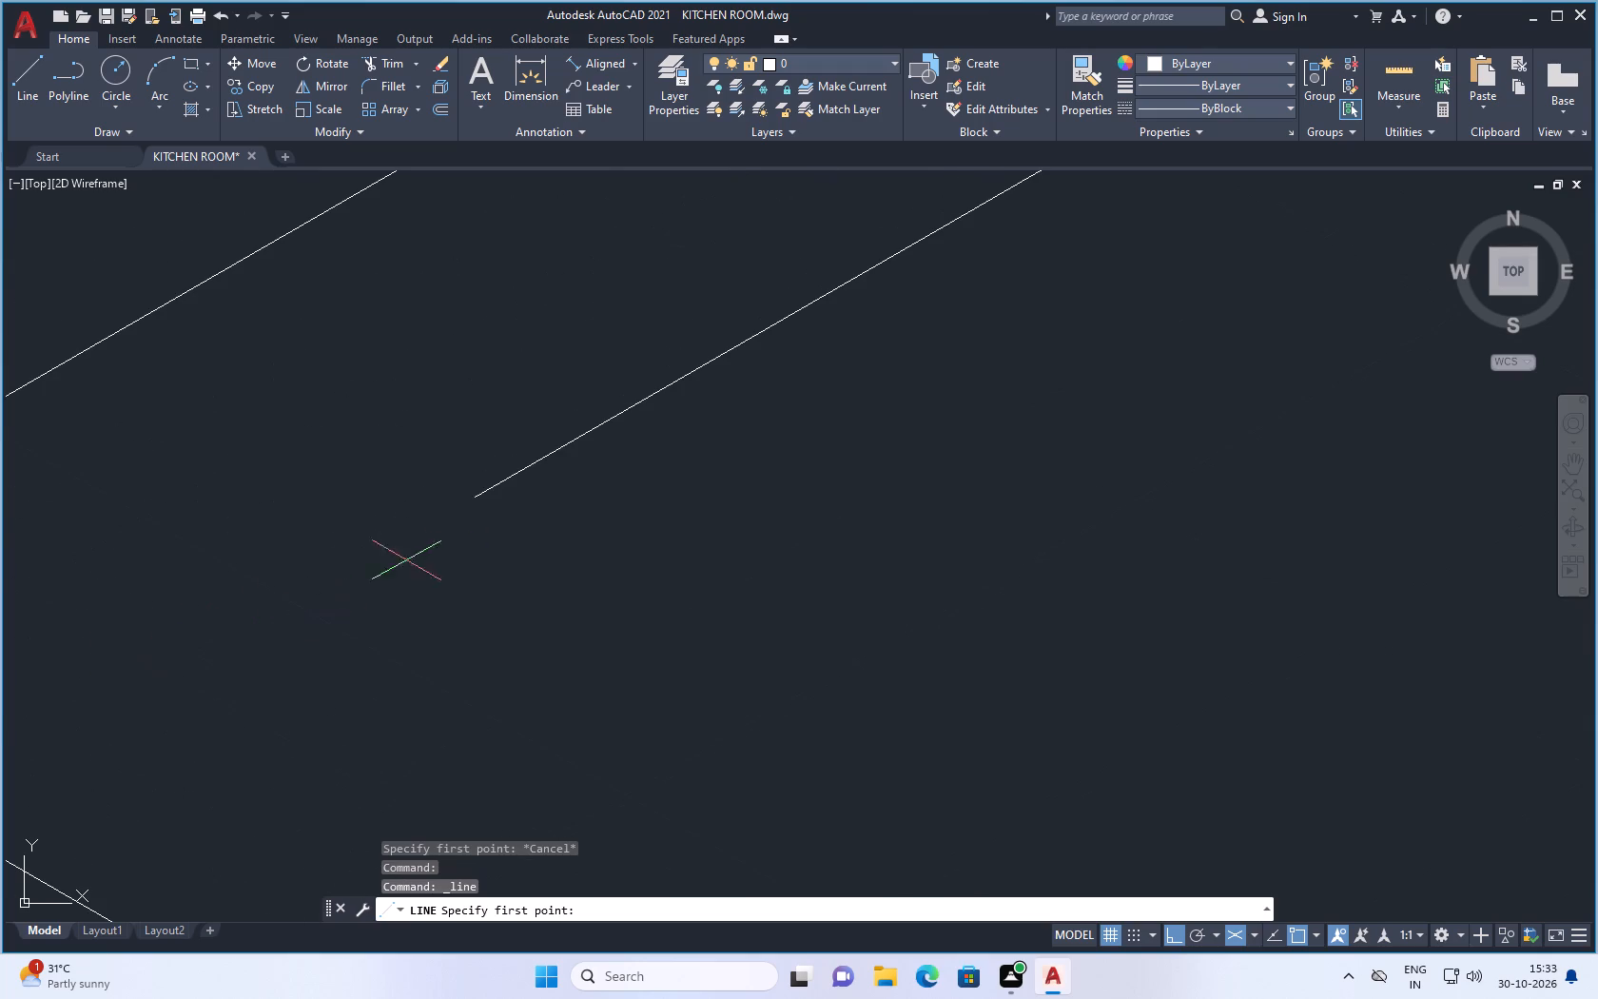
pyautogui.click(476, 497)
pyautogui.scroll(-4, 270, 633)
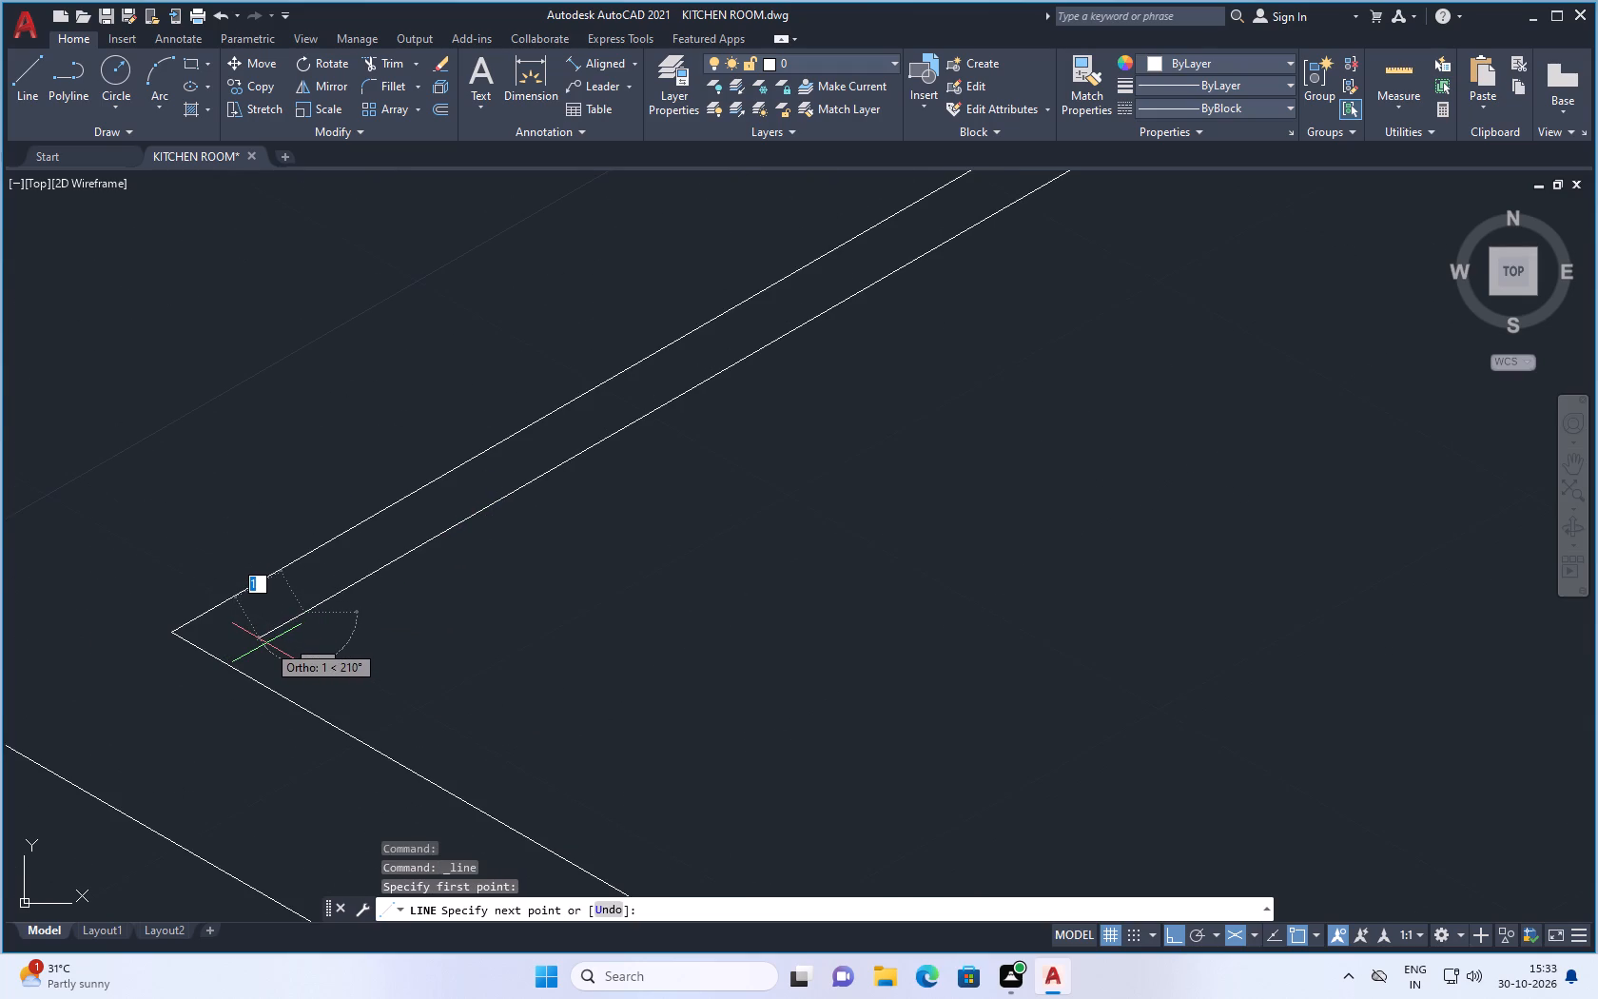
pyautogui.click(266, 643)
# Continue the inner outline with a 330° side about 75 units long and a 30° side crossing the back countertop line.
pyautogui.scroll(-3, 512, 767)
pyautogui.scroll(-3, 683, 781)
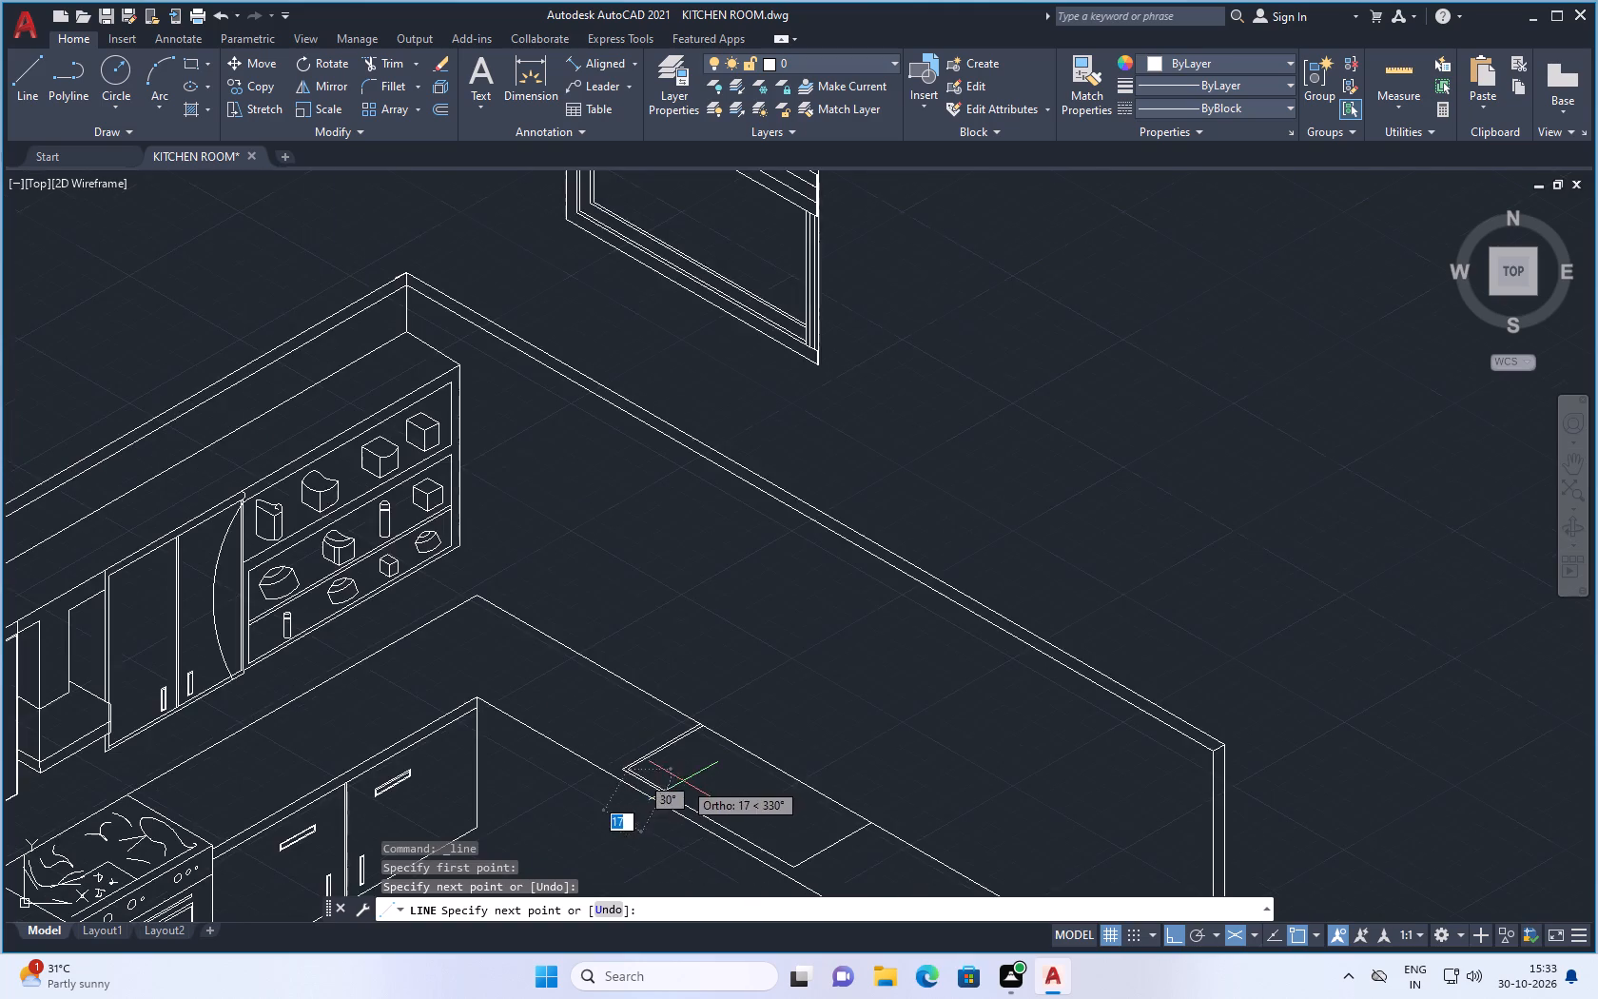
pyautogui.scroll(3, 826, 871)
pyautogui.scroll(2, 705, 822)
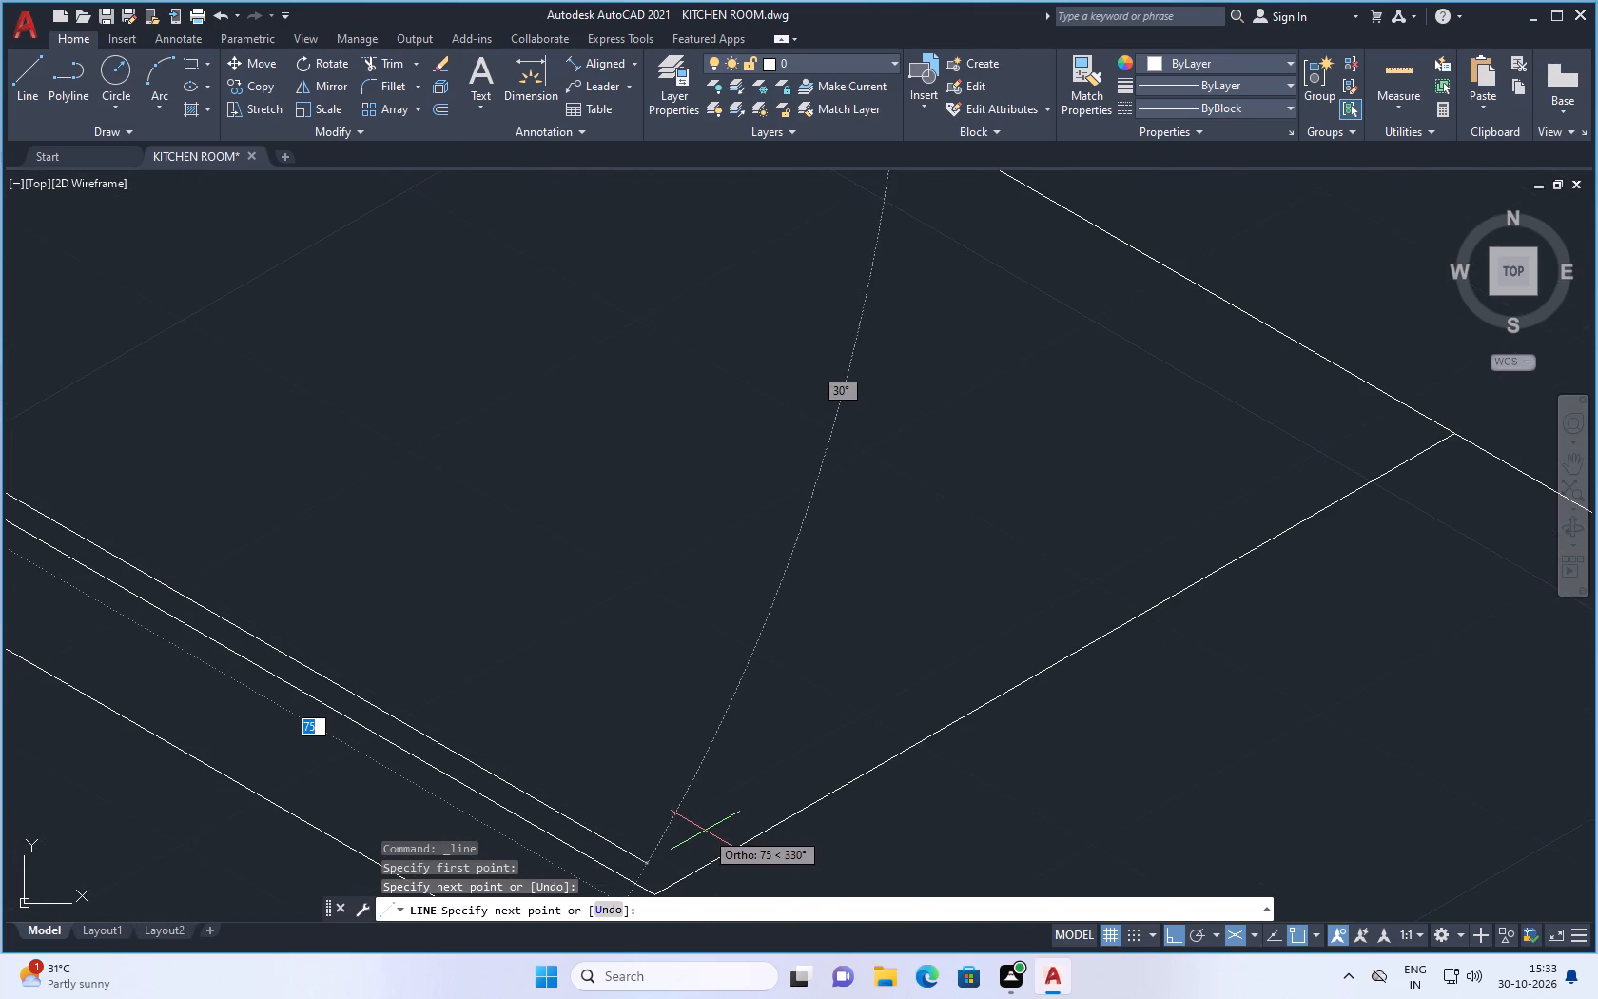
pyautogui.click(664, 867)
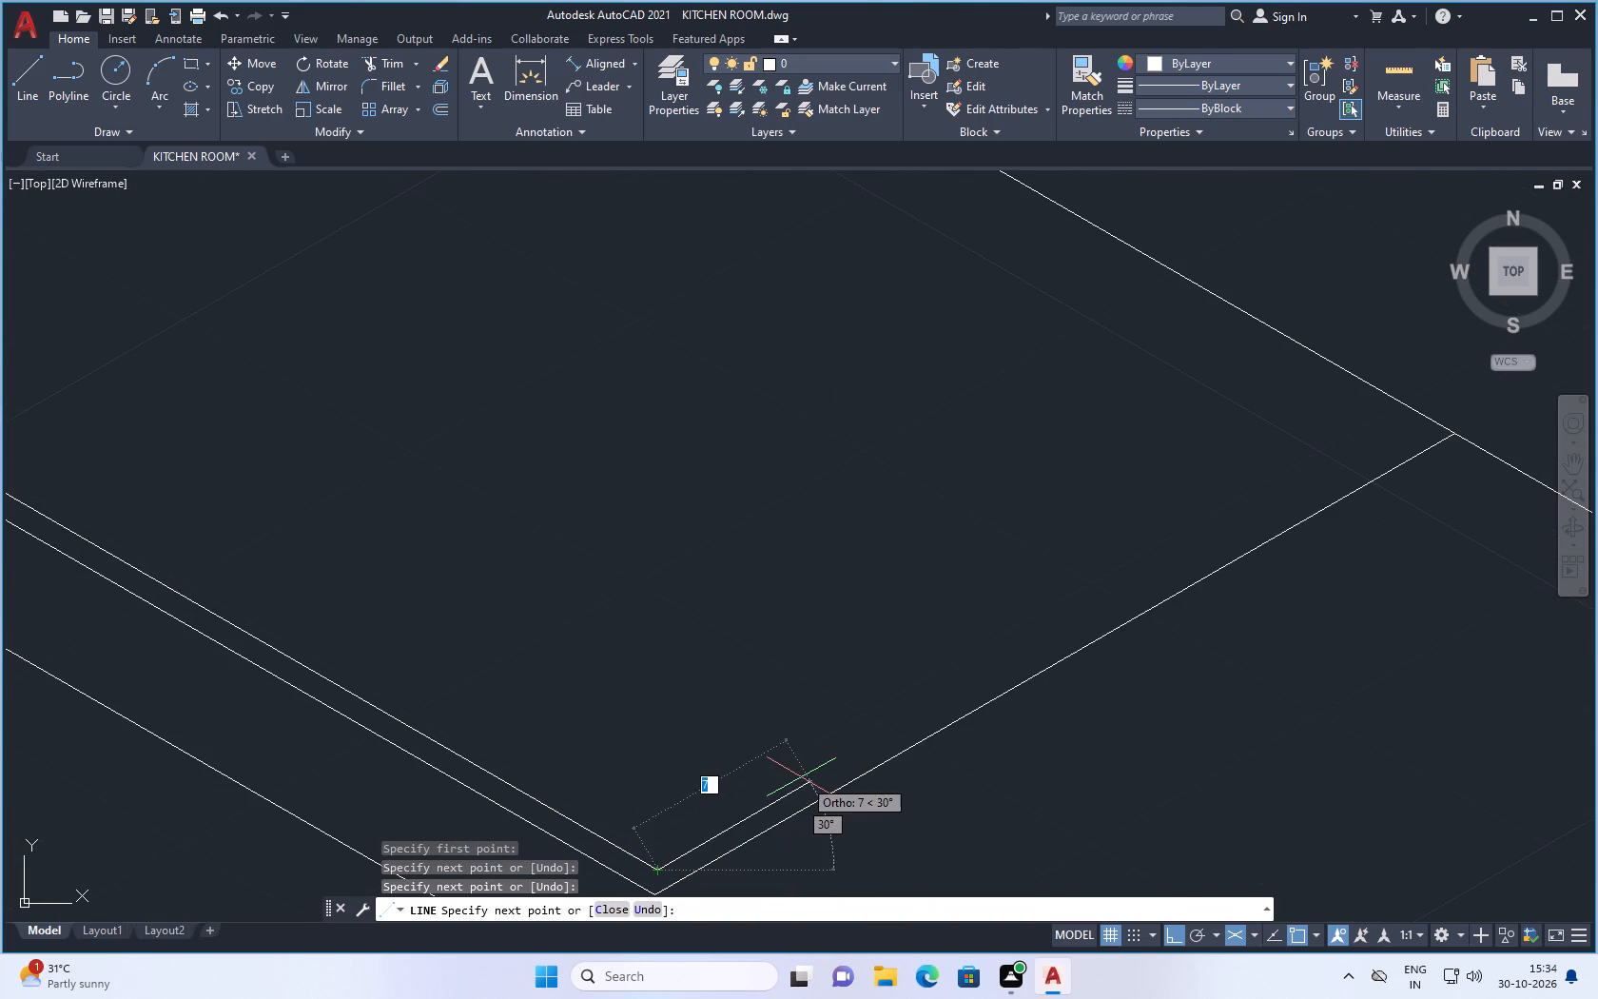
pyautogui.scroll(-1, 941, 700)
pyautogui.scroll(1, 1230, 511)
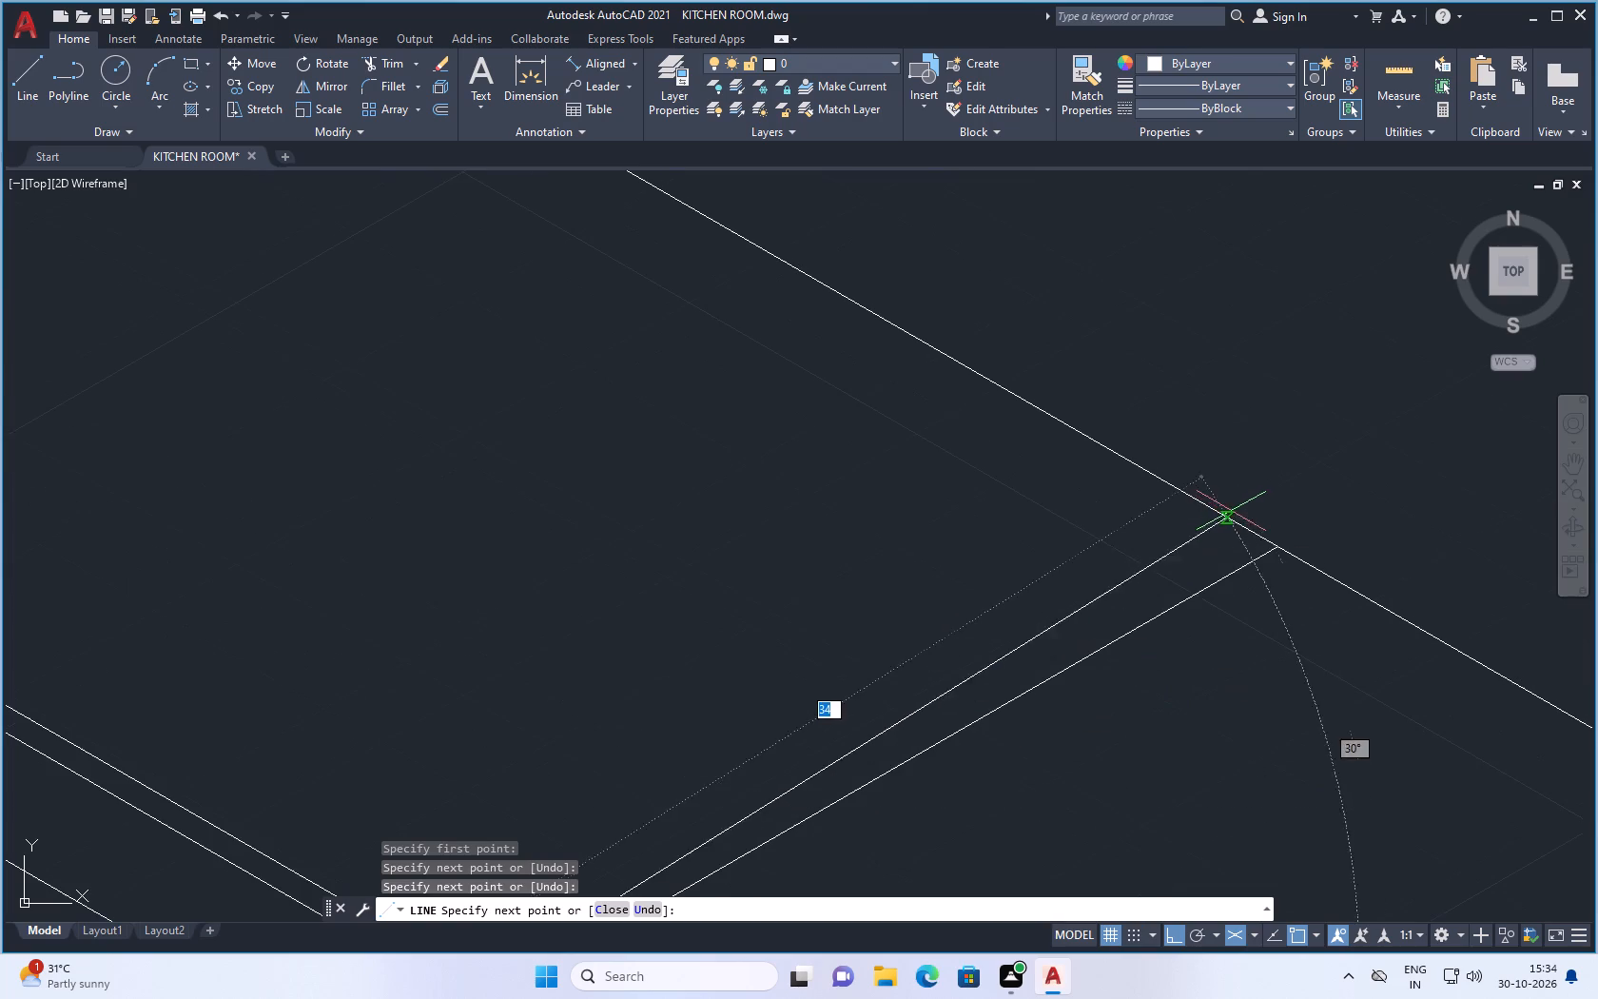
pyautogui.click(1333, 495)
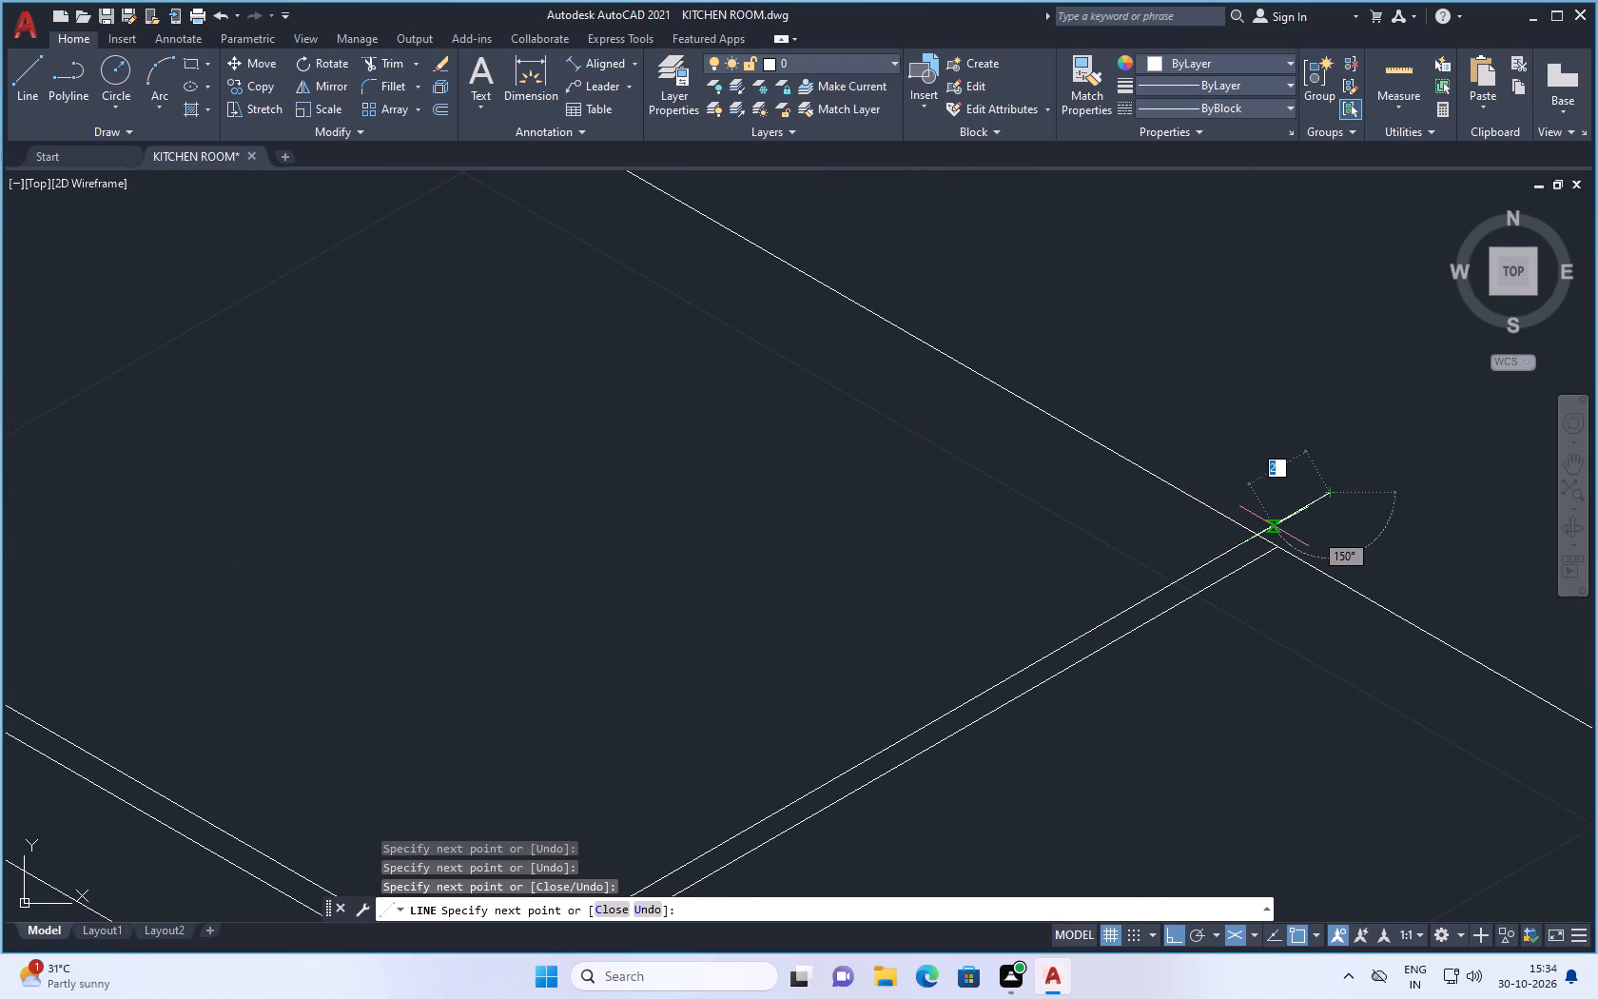
pyautogui.press('Escape')
# Trim the end of the inner 30° side that overshoots the back countertop line.
pyautogui.press('t')
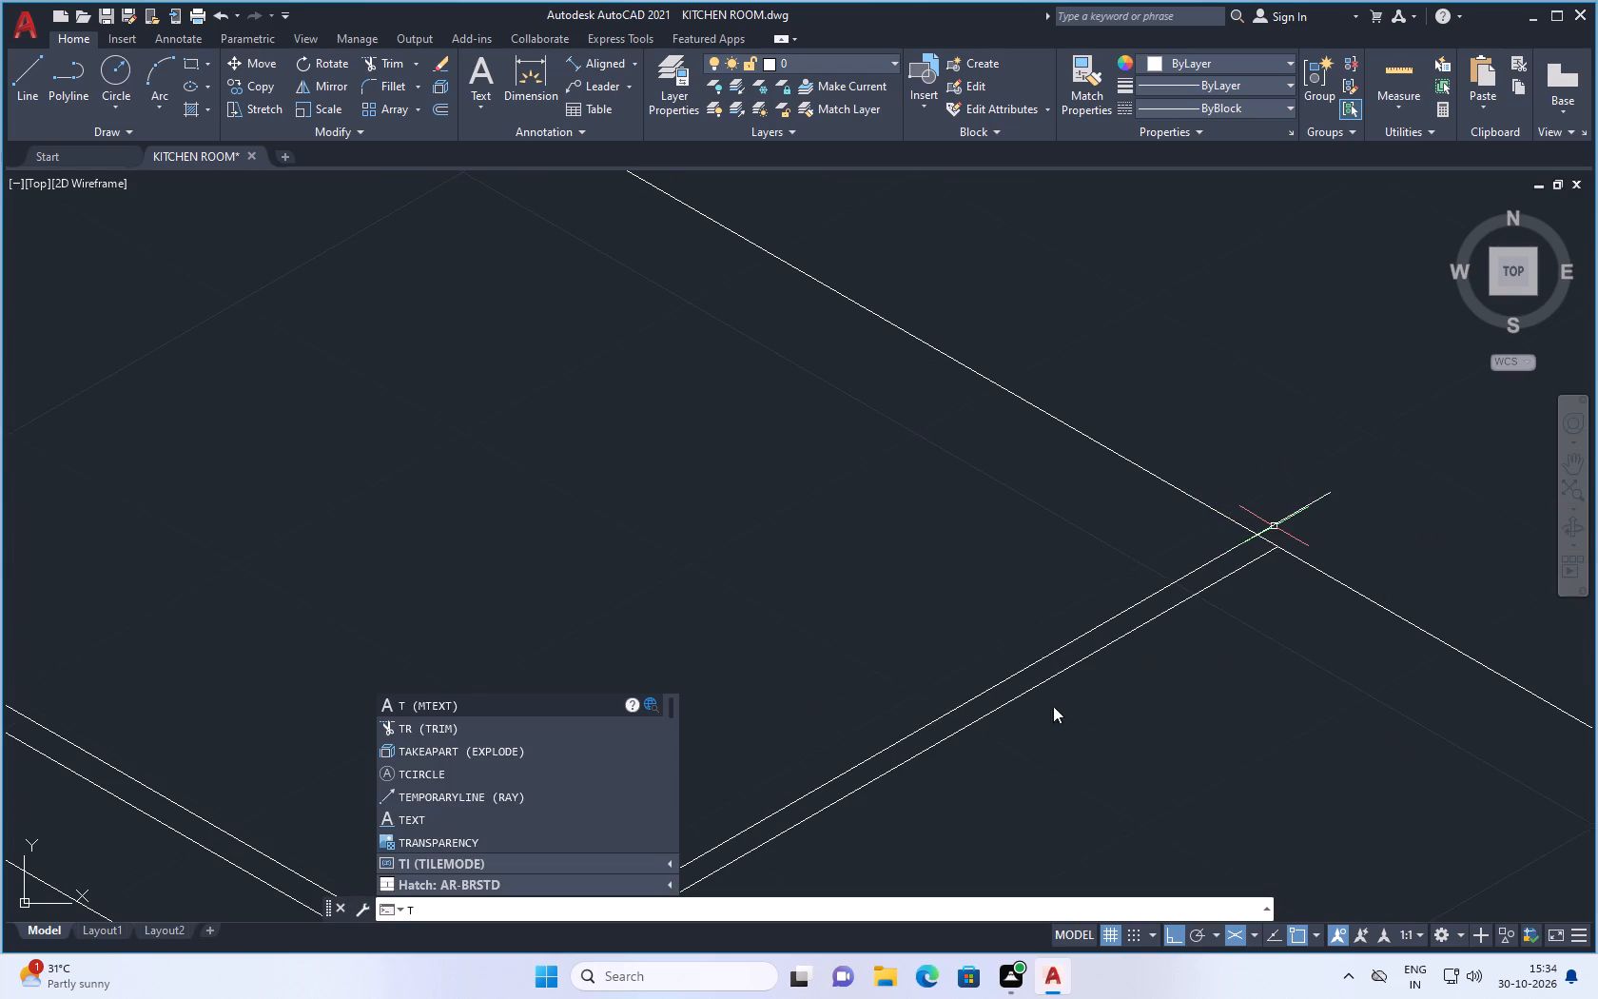
pyautogui.click(488, 725)
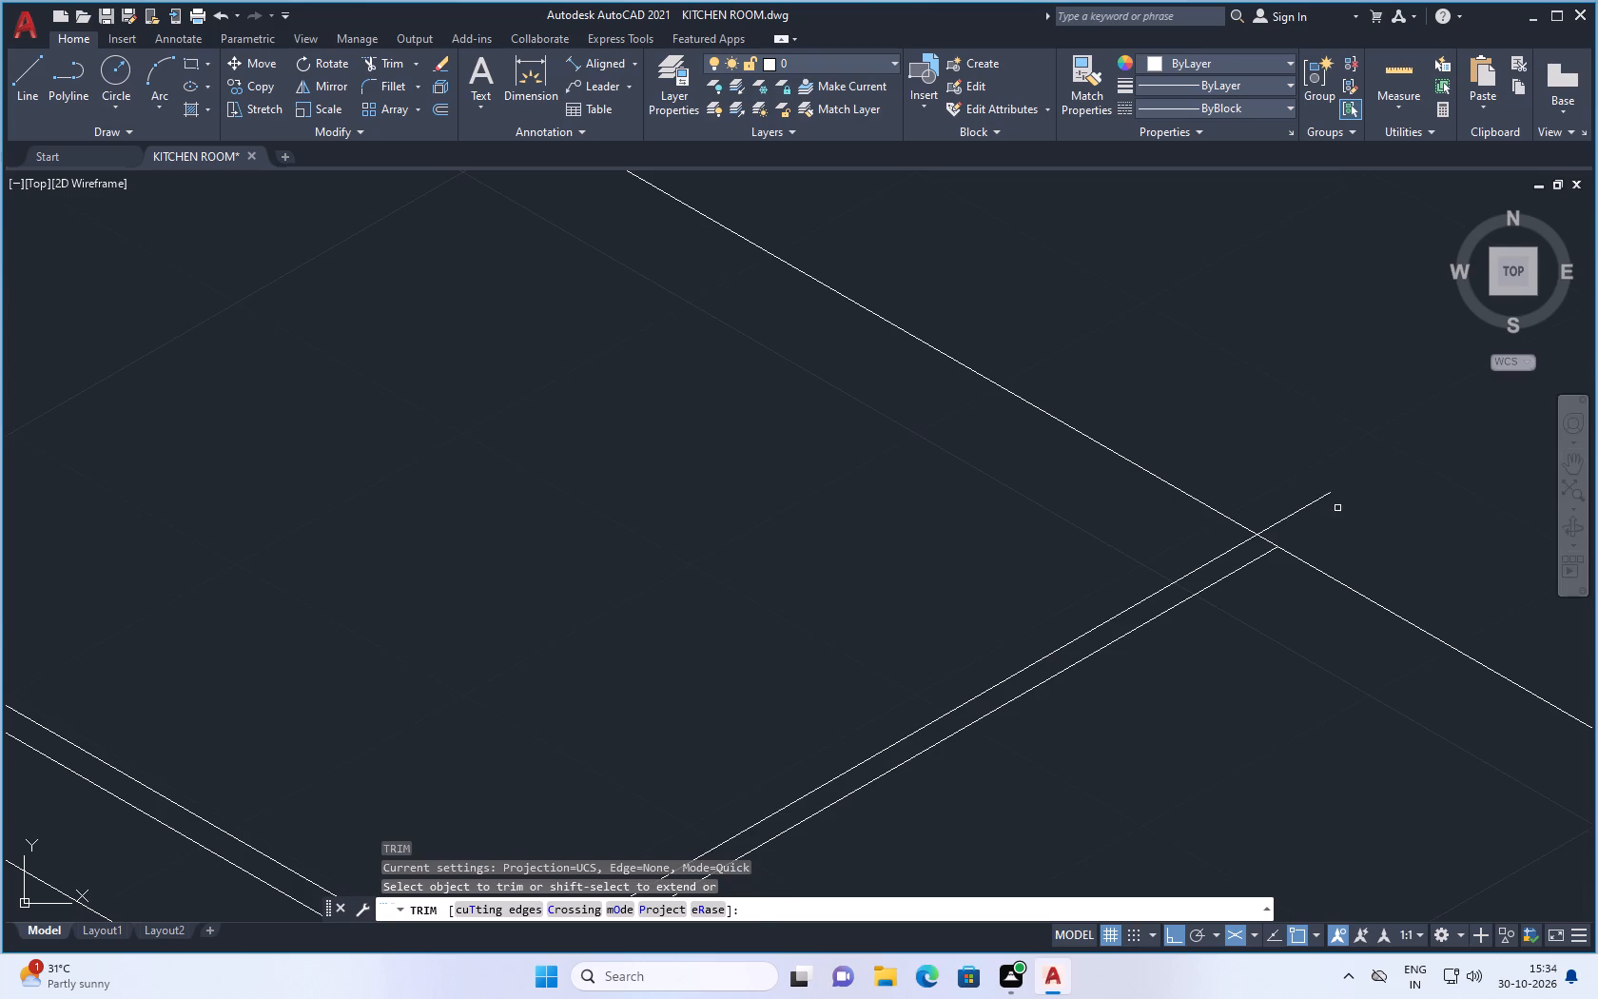
pyautogui.click(1309, 502)
pyautogui.press('Escape')
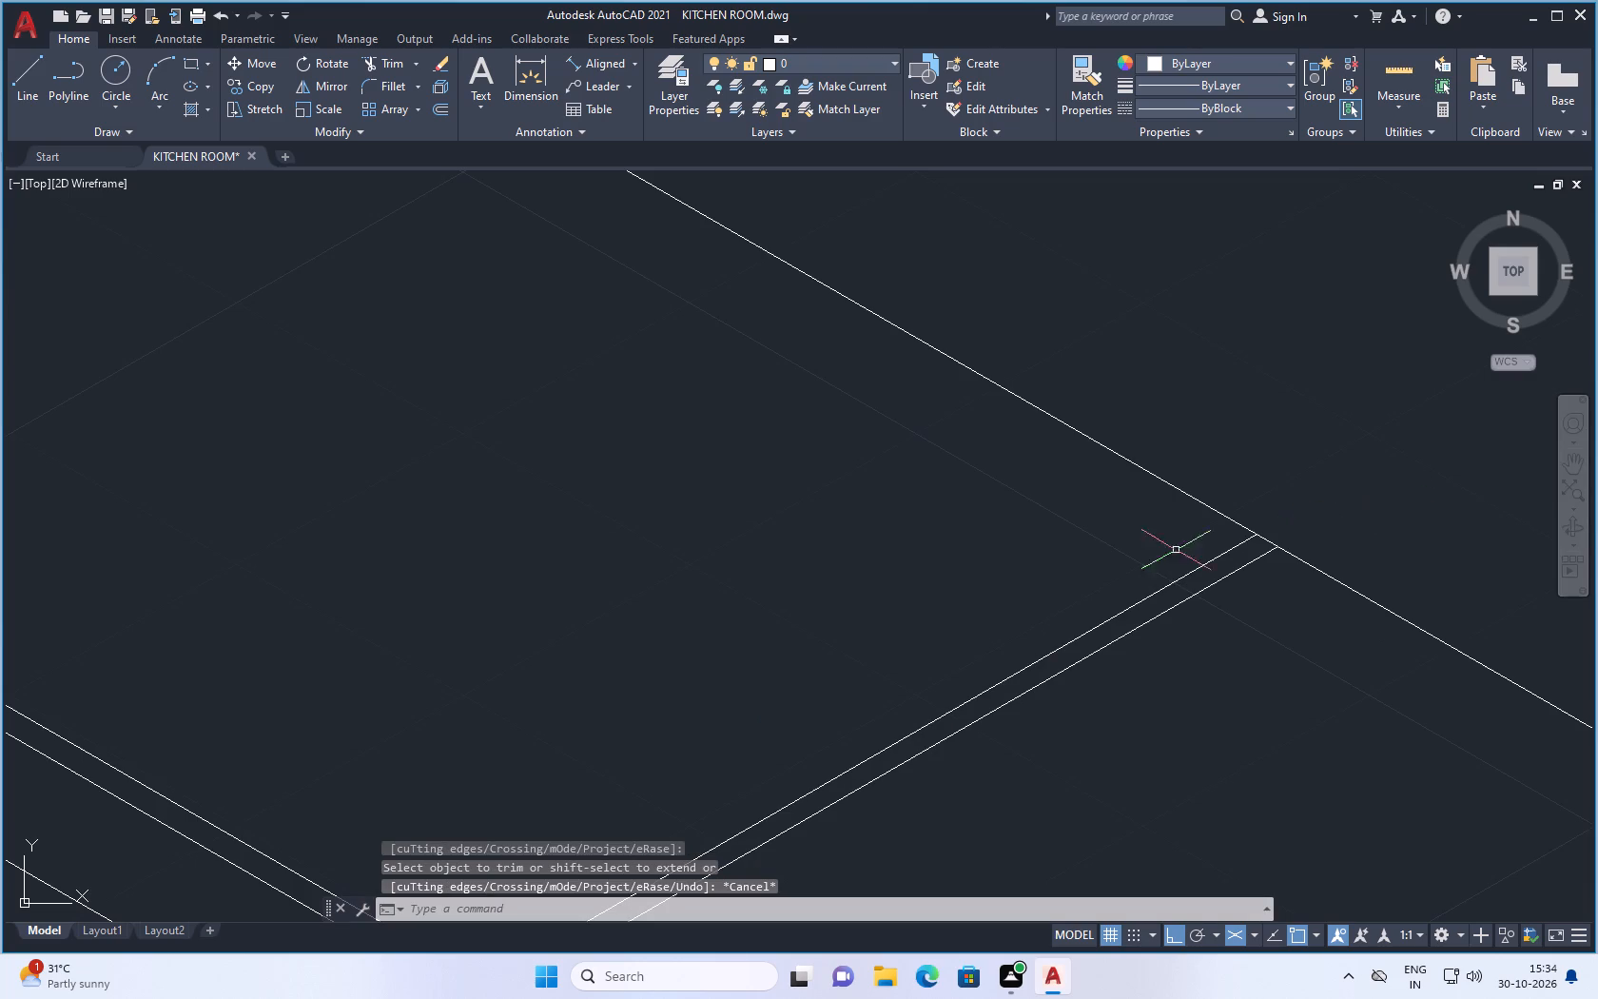
# Draw a 330° line inside the outline, parallel to the back countertop line and running past the outline's double 30° side.
pyautogui.scroll(-4, 945, 668)
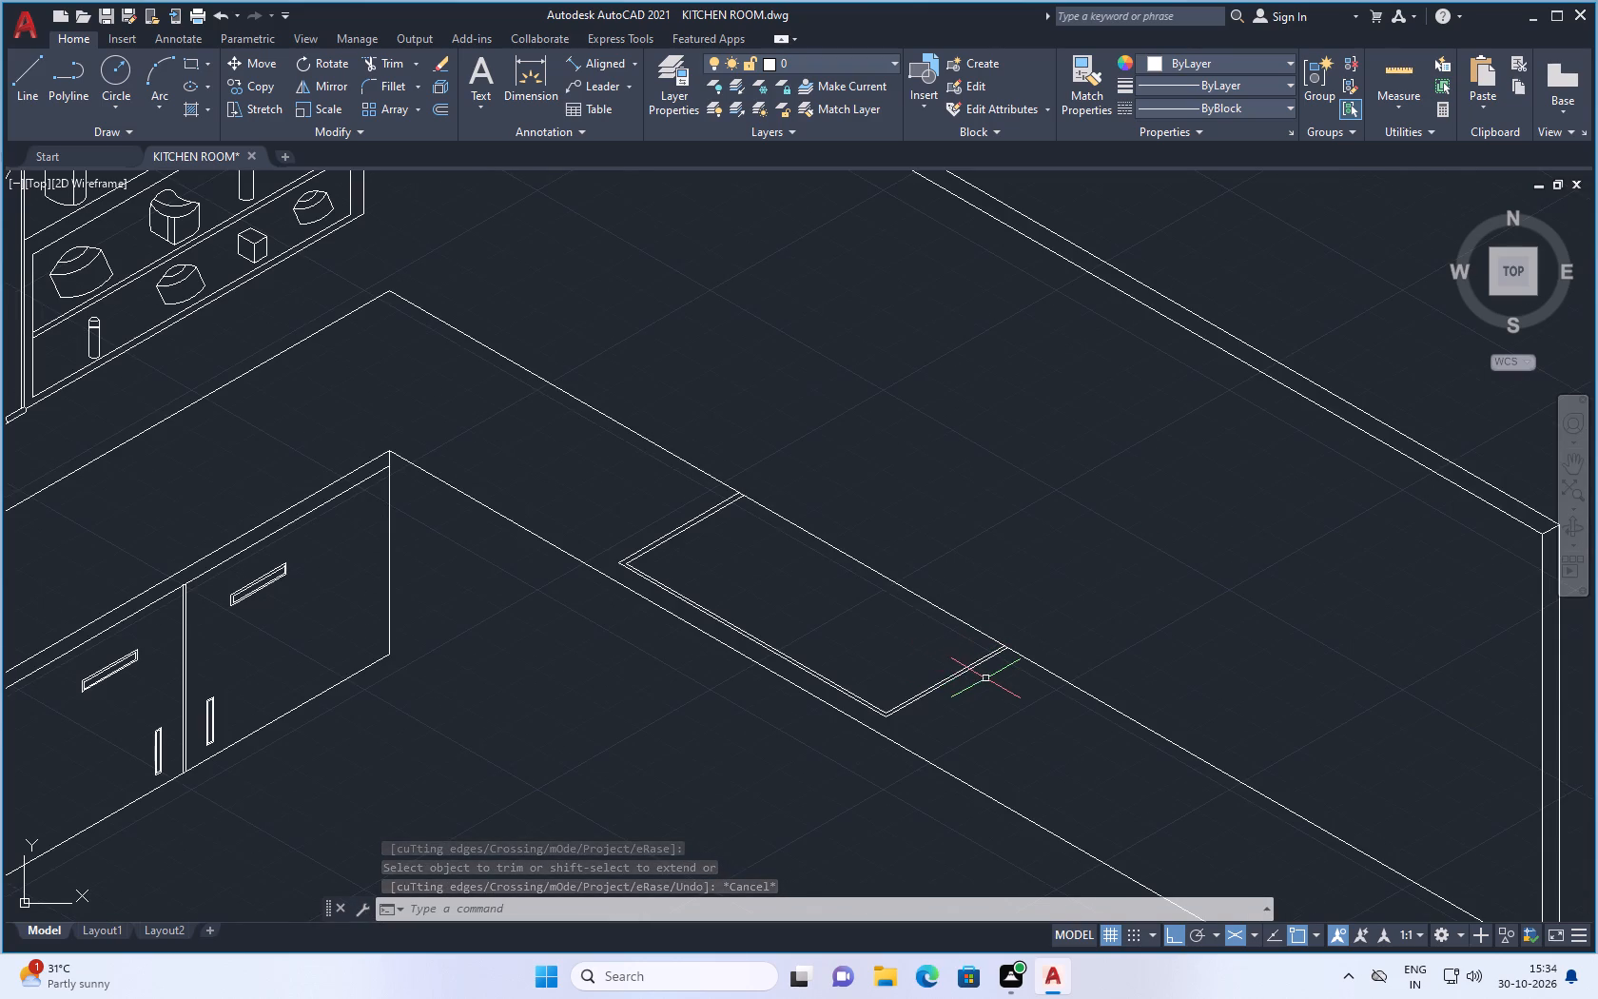
pyautogui.scroll(2, 985, 678)
pyautogui.click(28, 64)
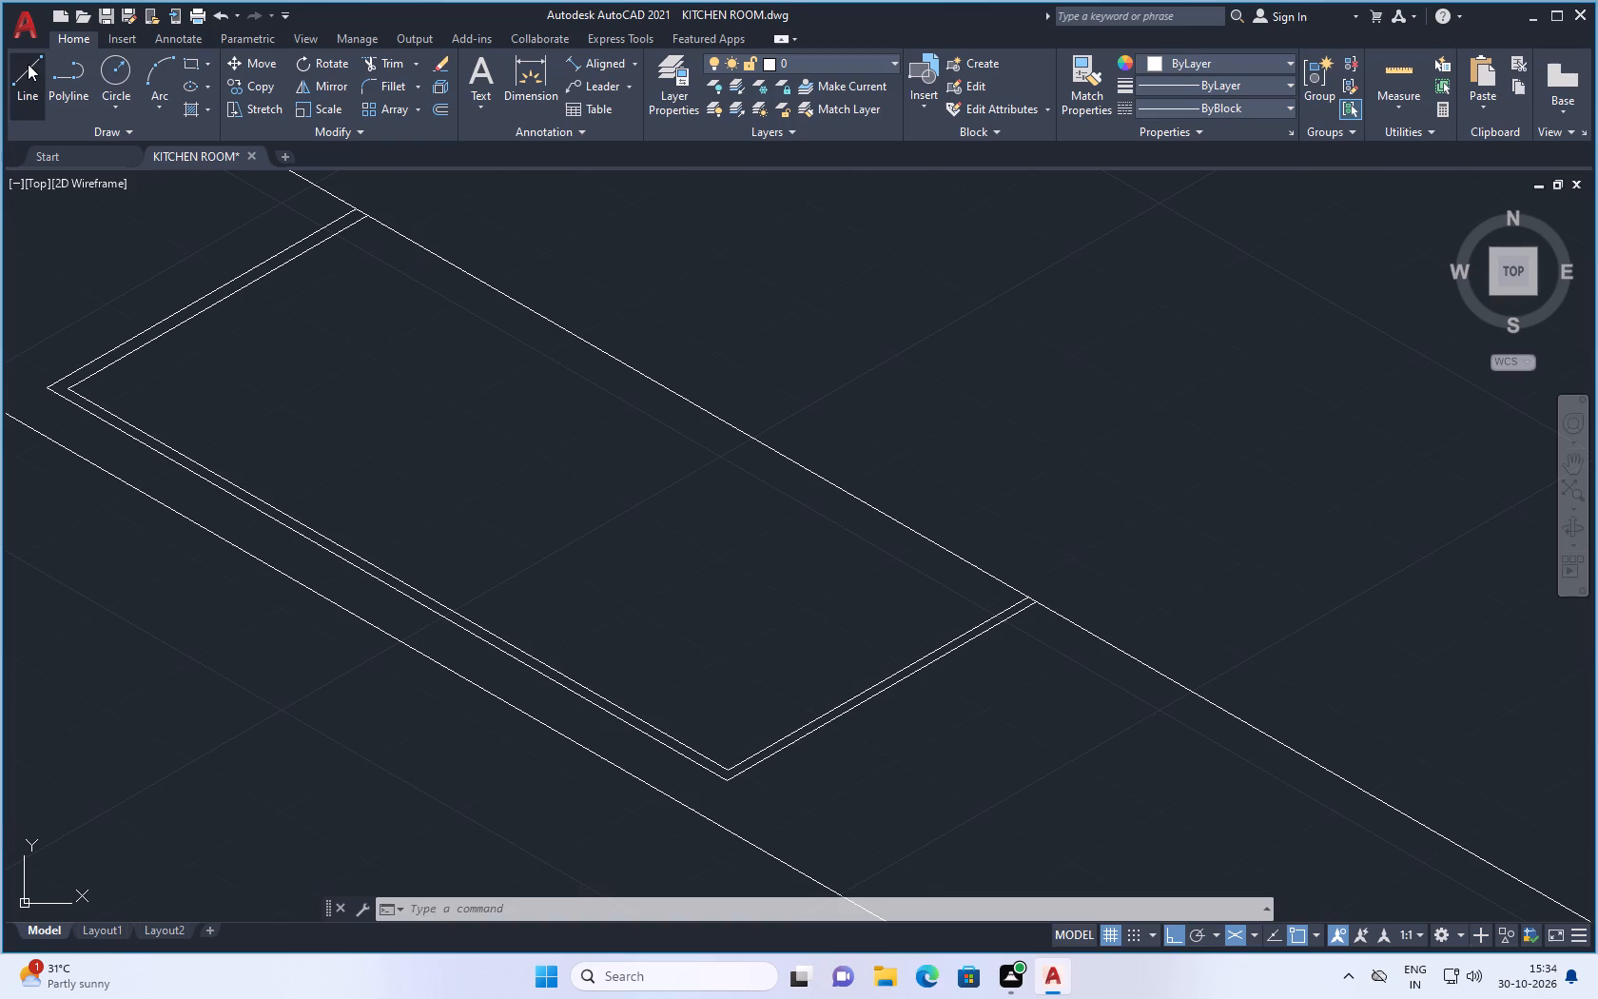
pyautogui.click(355, 245)
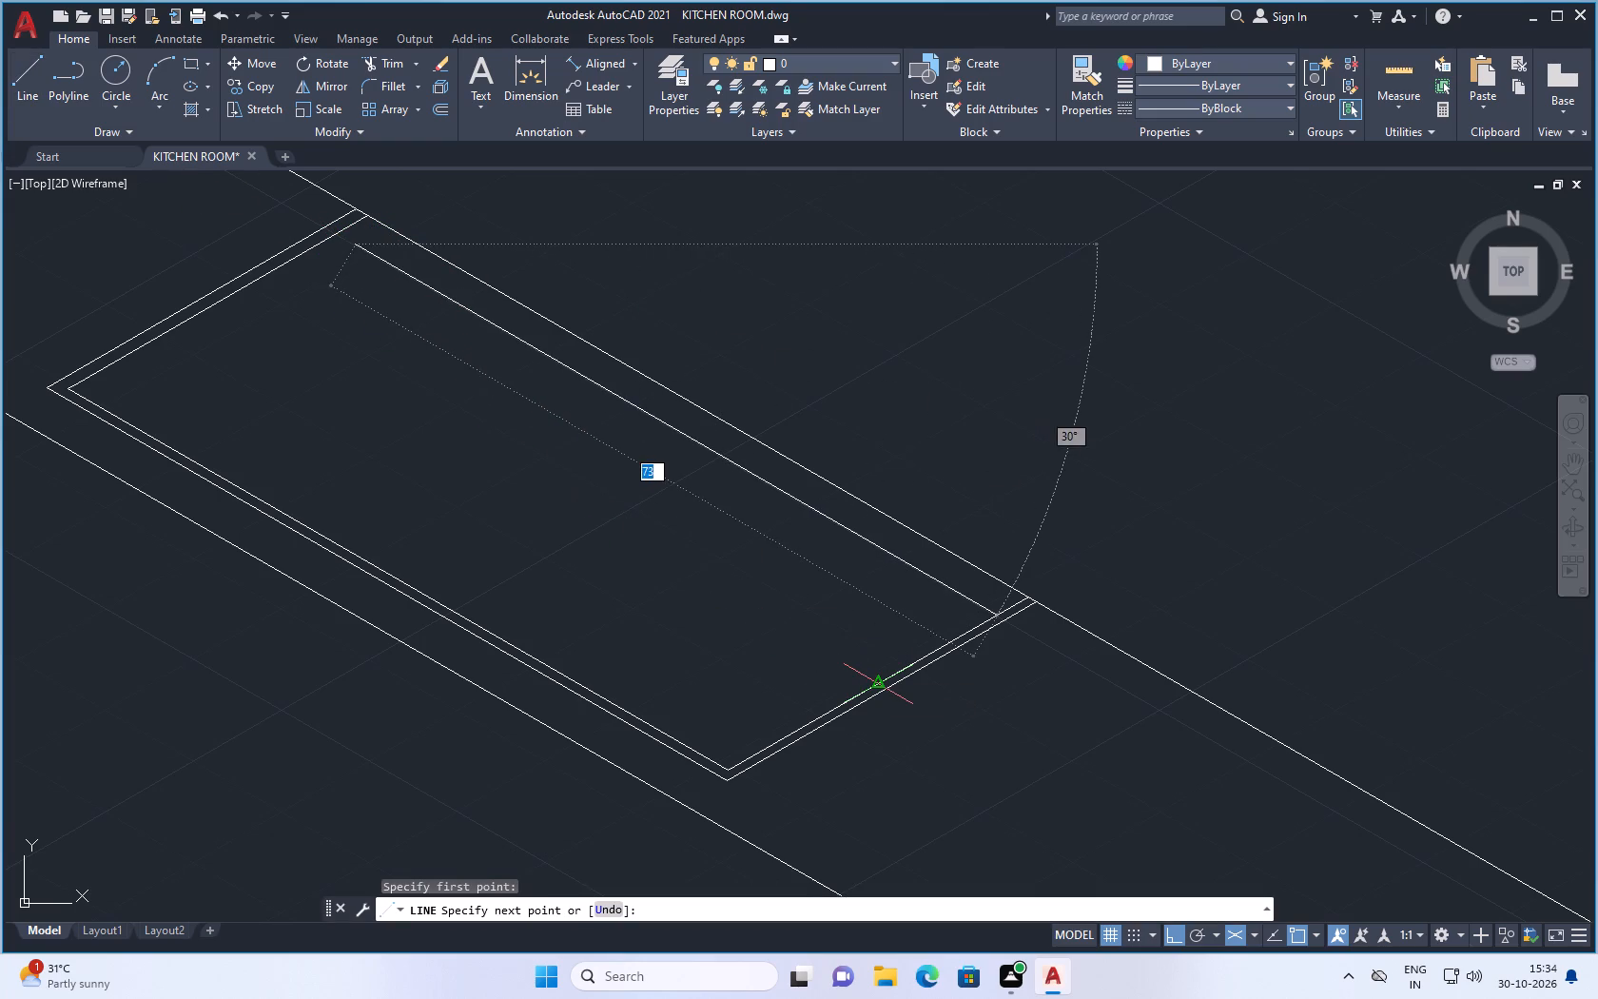
pyautogui.click(996, 717)
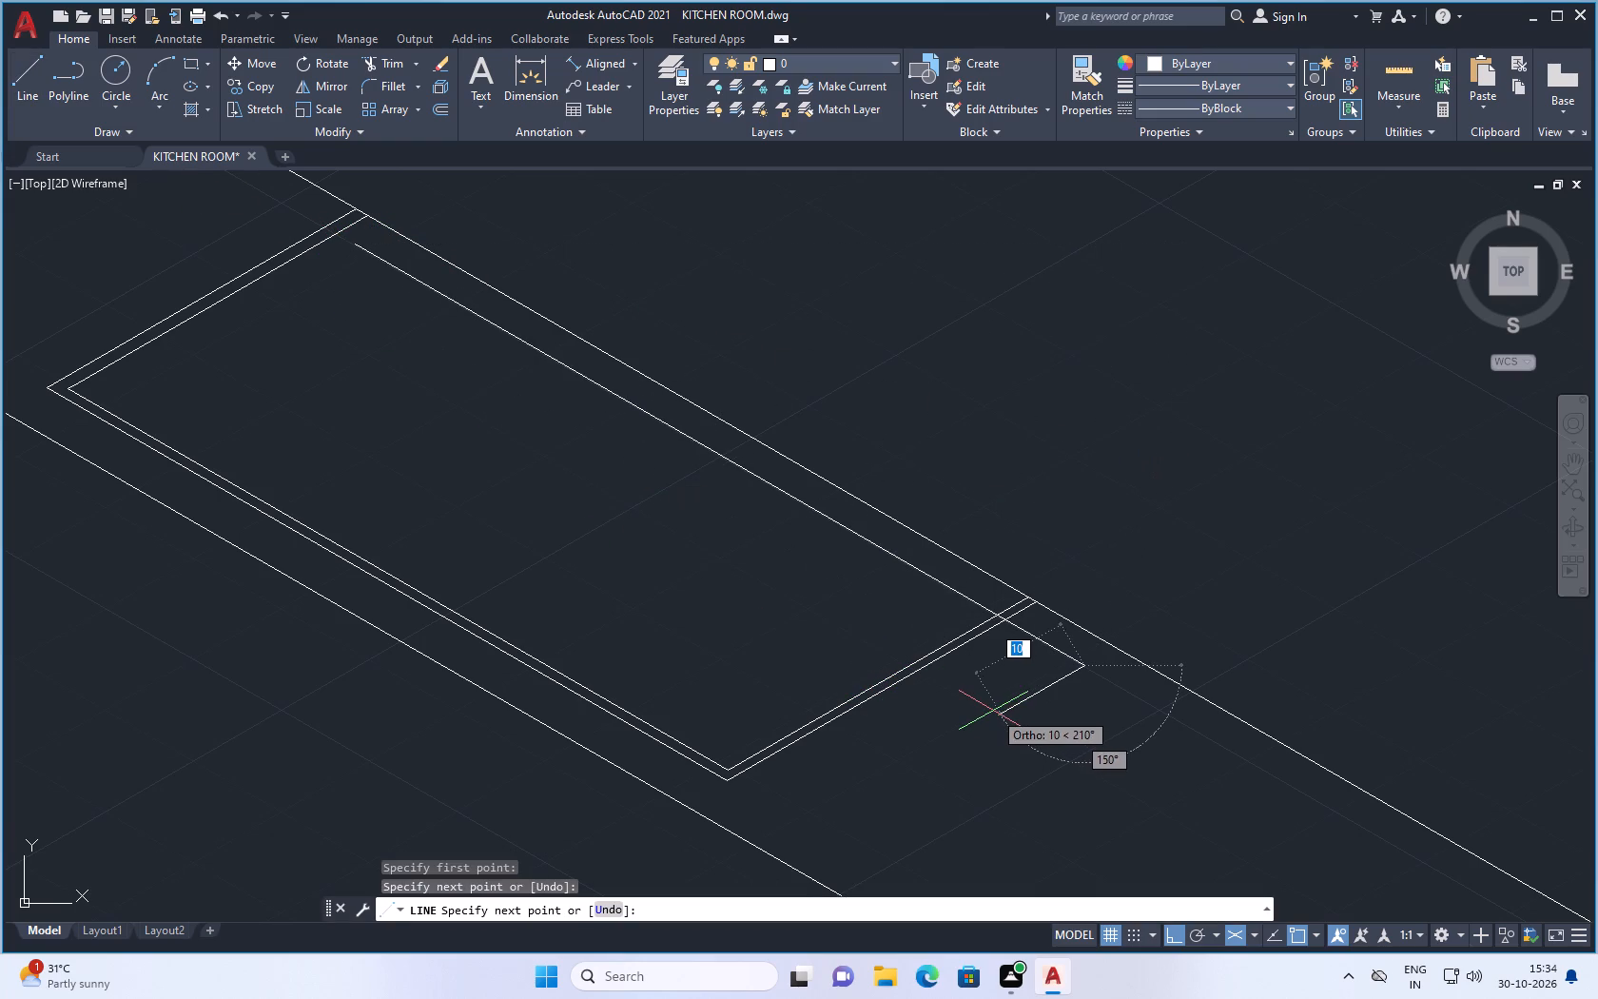
pyautogui.press('space')
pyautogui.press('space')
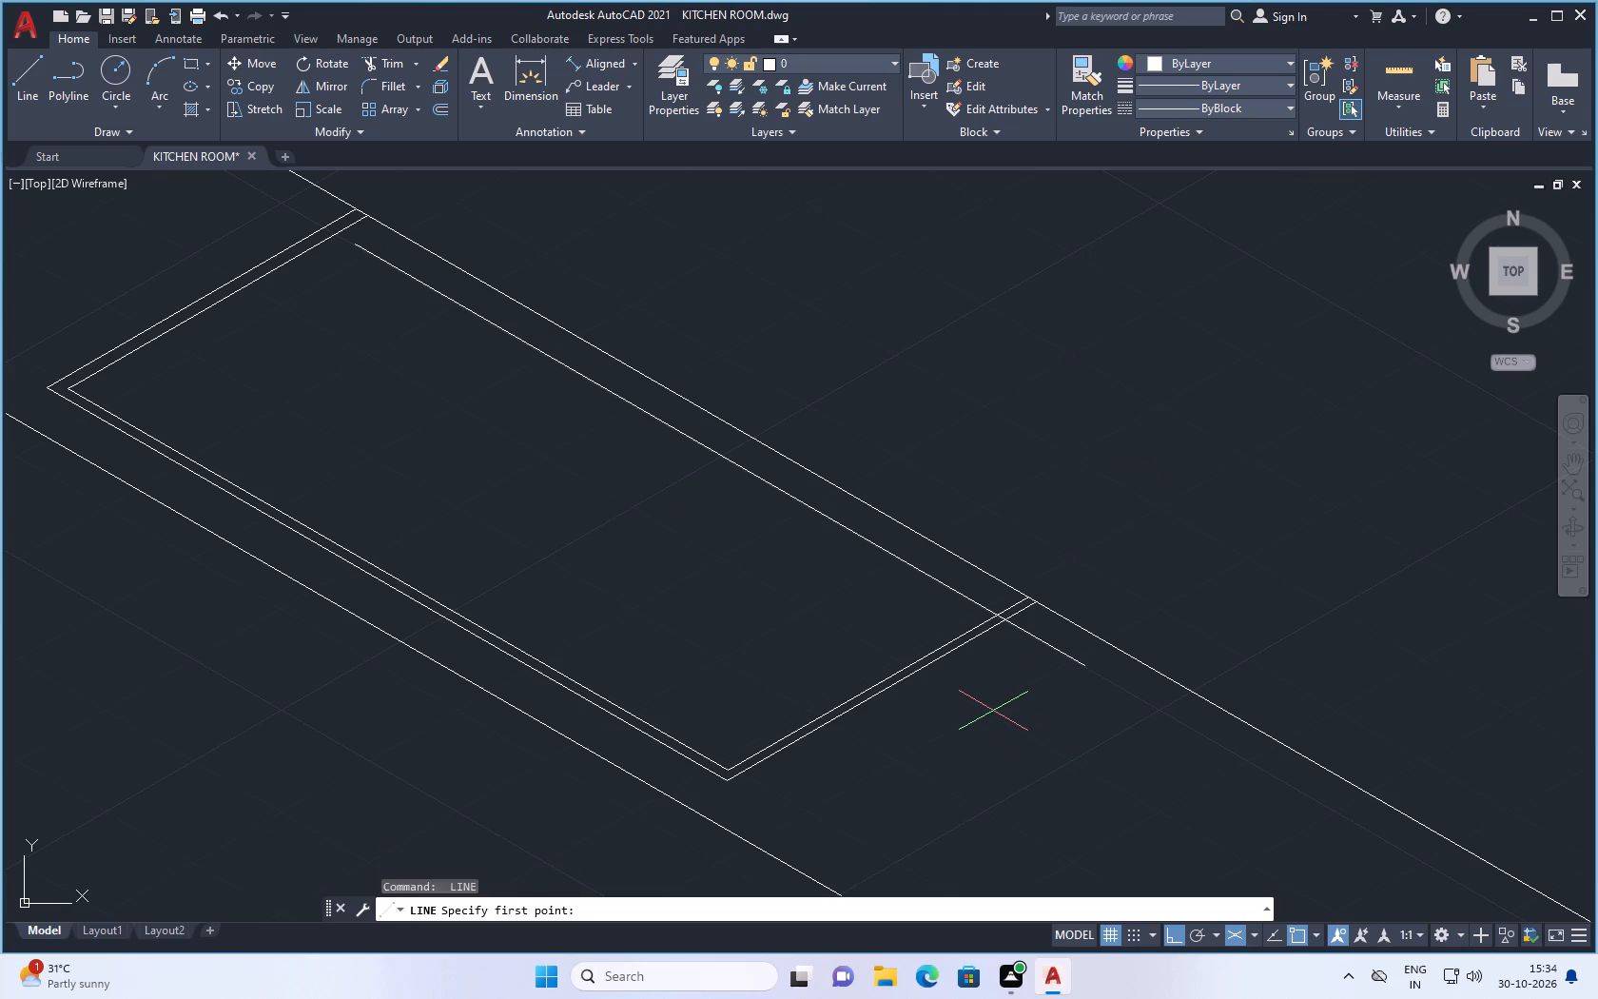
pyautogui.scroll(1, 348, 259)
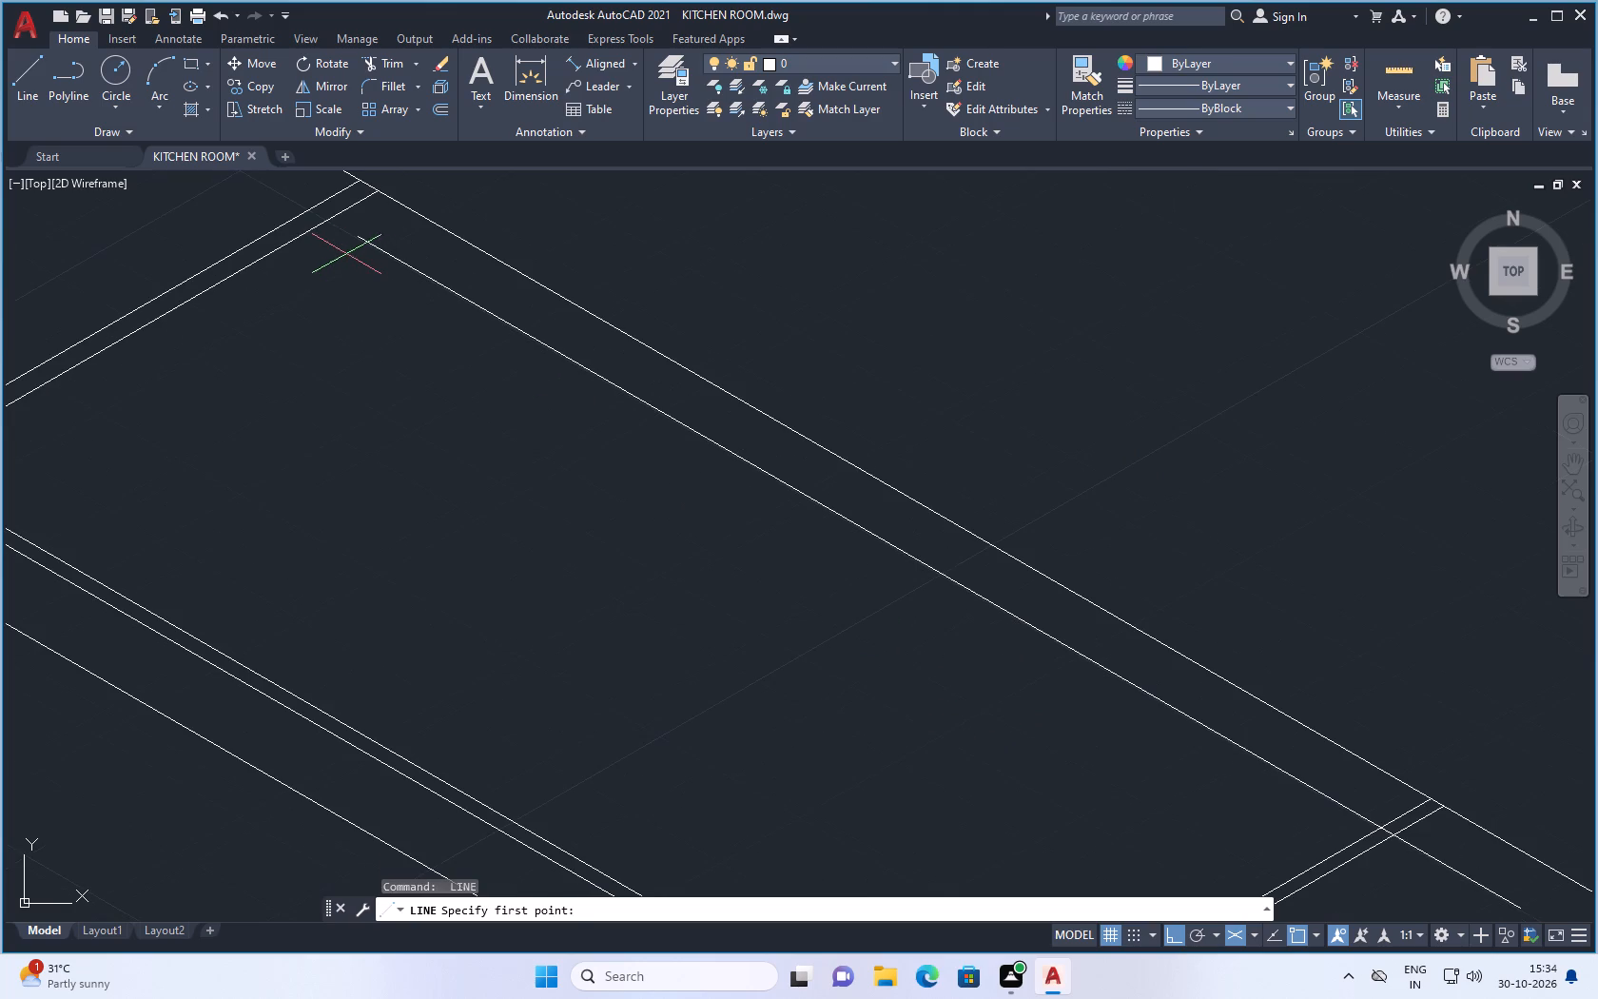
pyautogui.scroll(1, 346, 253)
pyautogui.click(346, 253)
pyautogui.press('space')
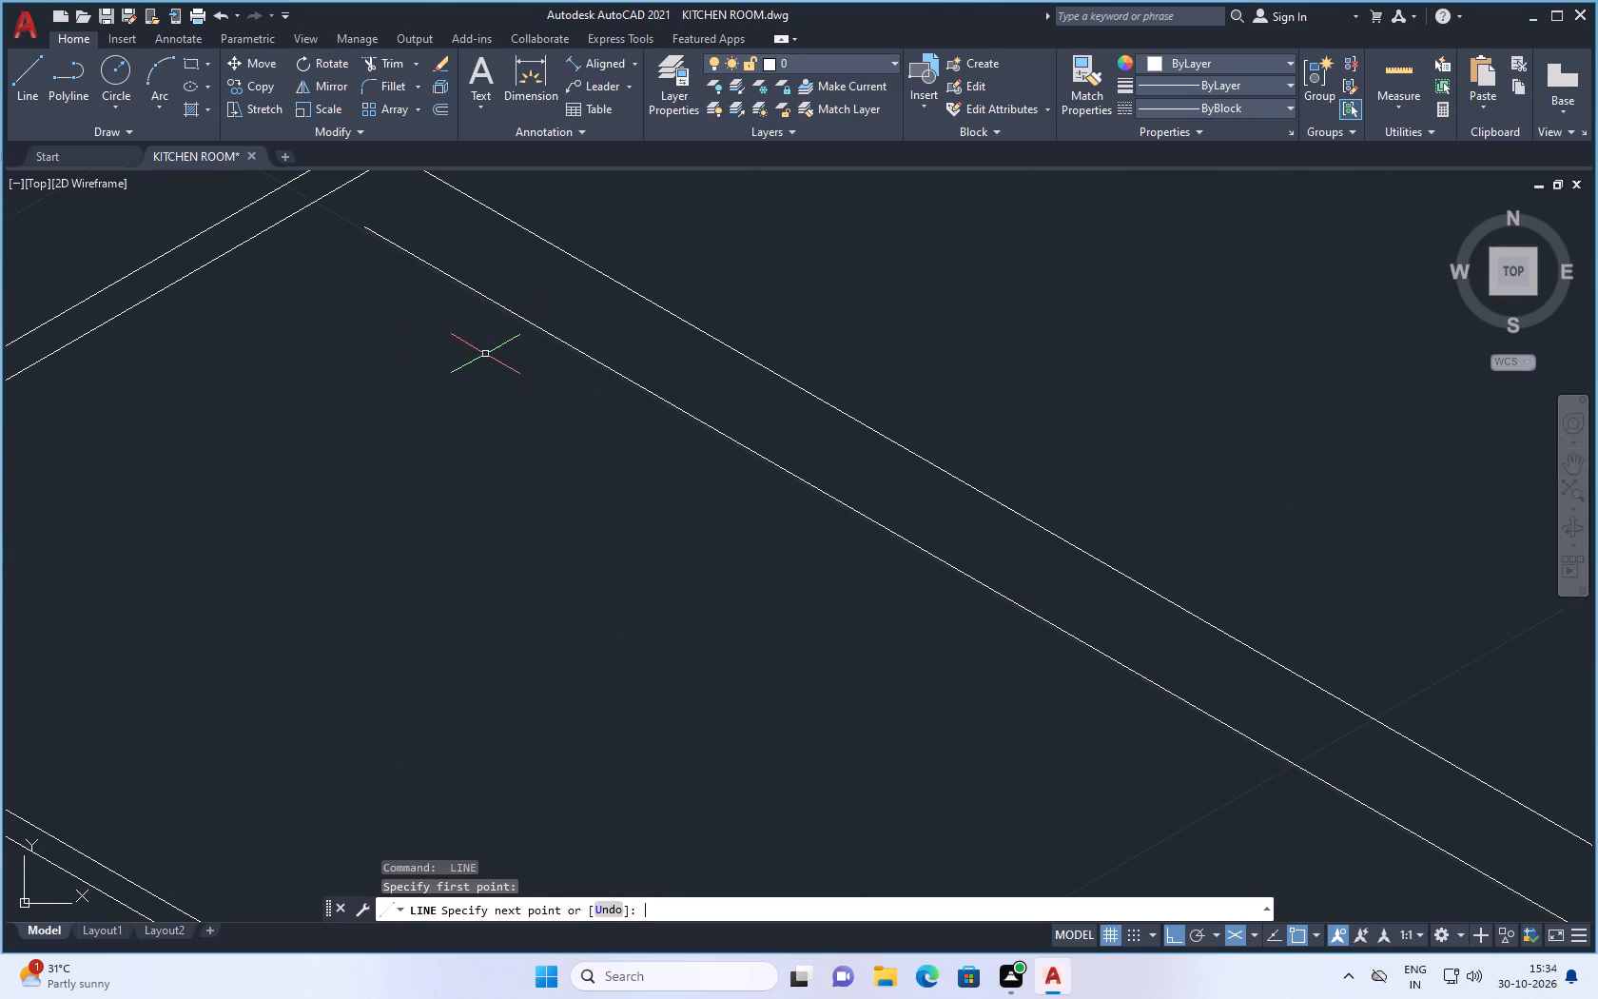
# Draw a second parallel 330° line about 81 units long, just in front of the inner back line and past the 30° side.
pyautogui.press('space')
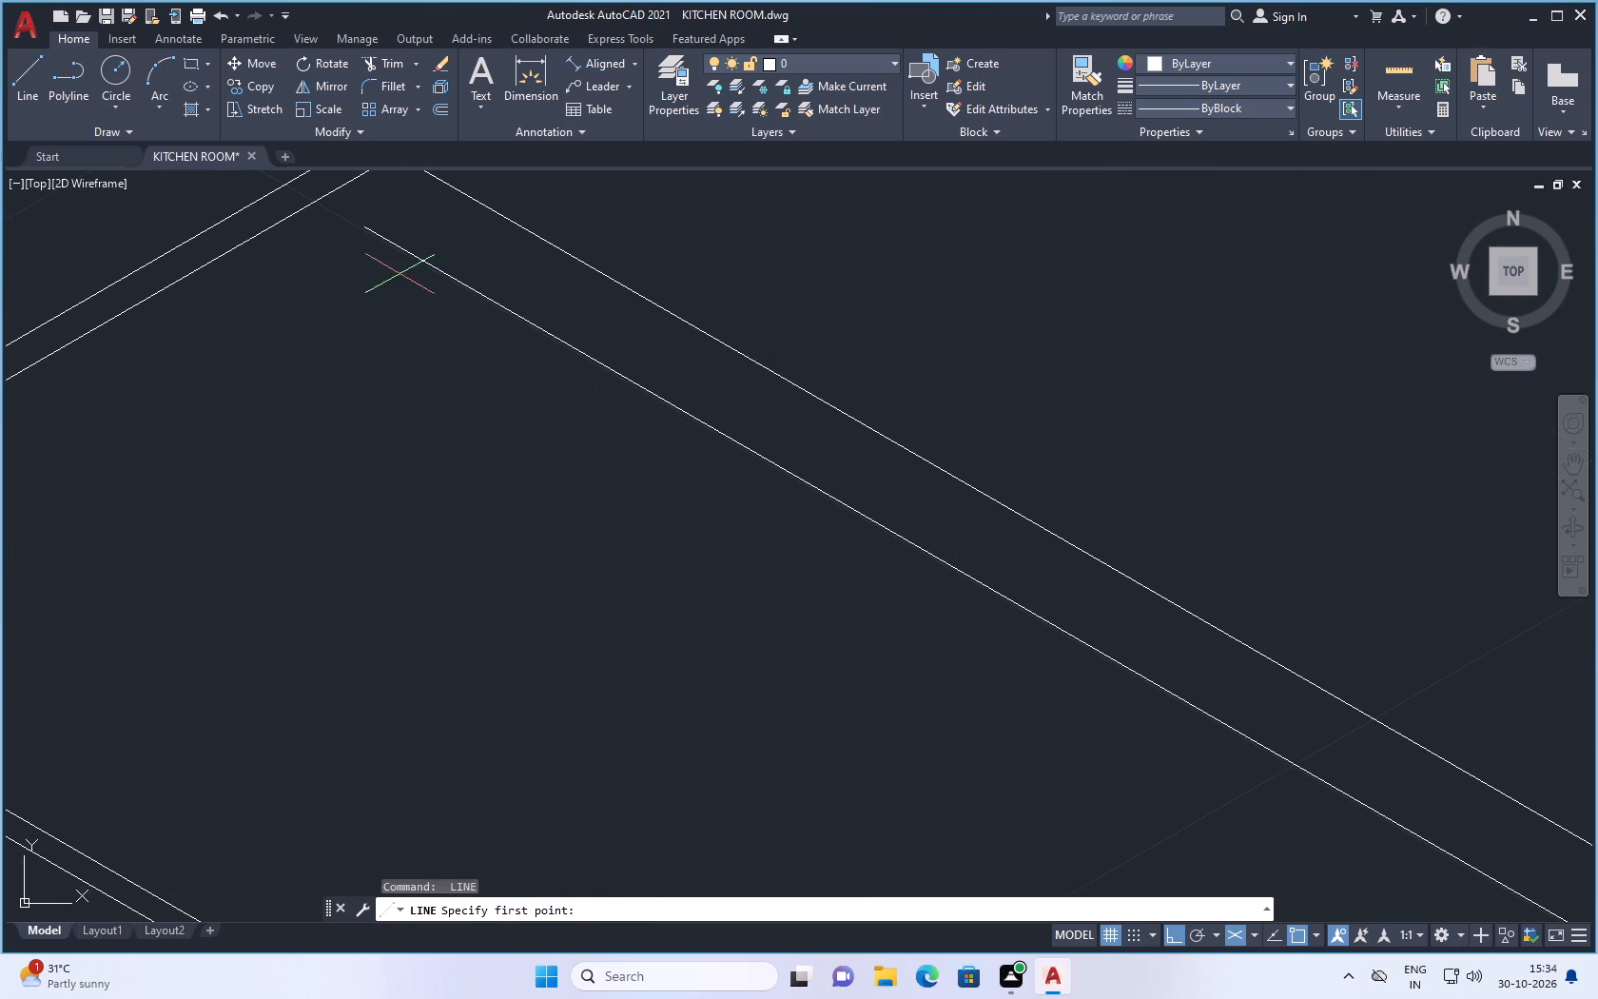
pyautogui.scroll(1, 356, 254)
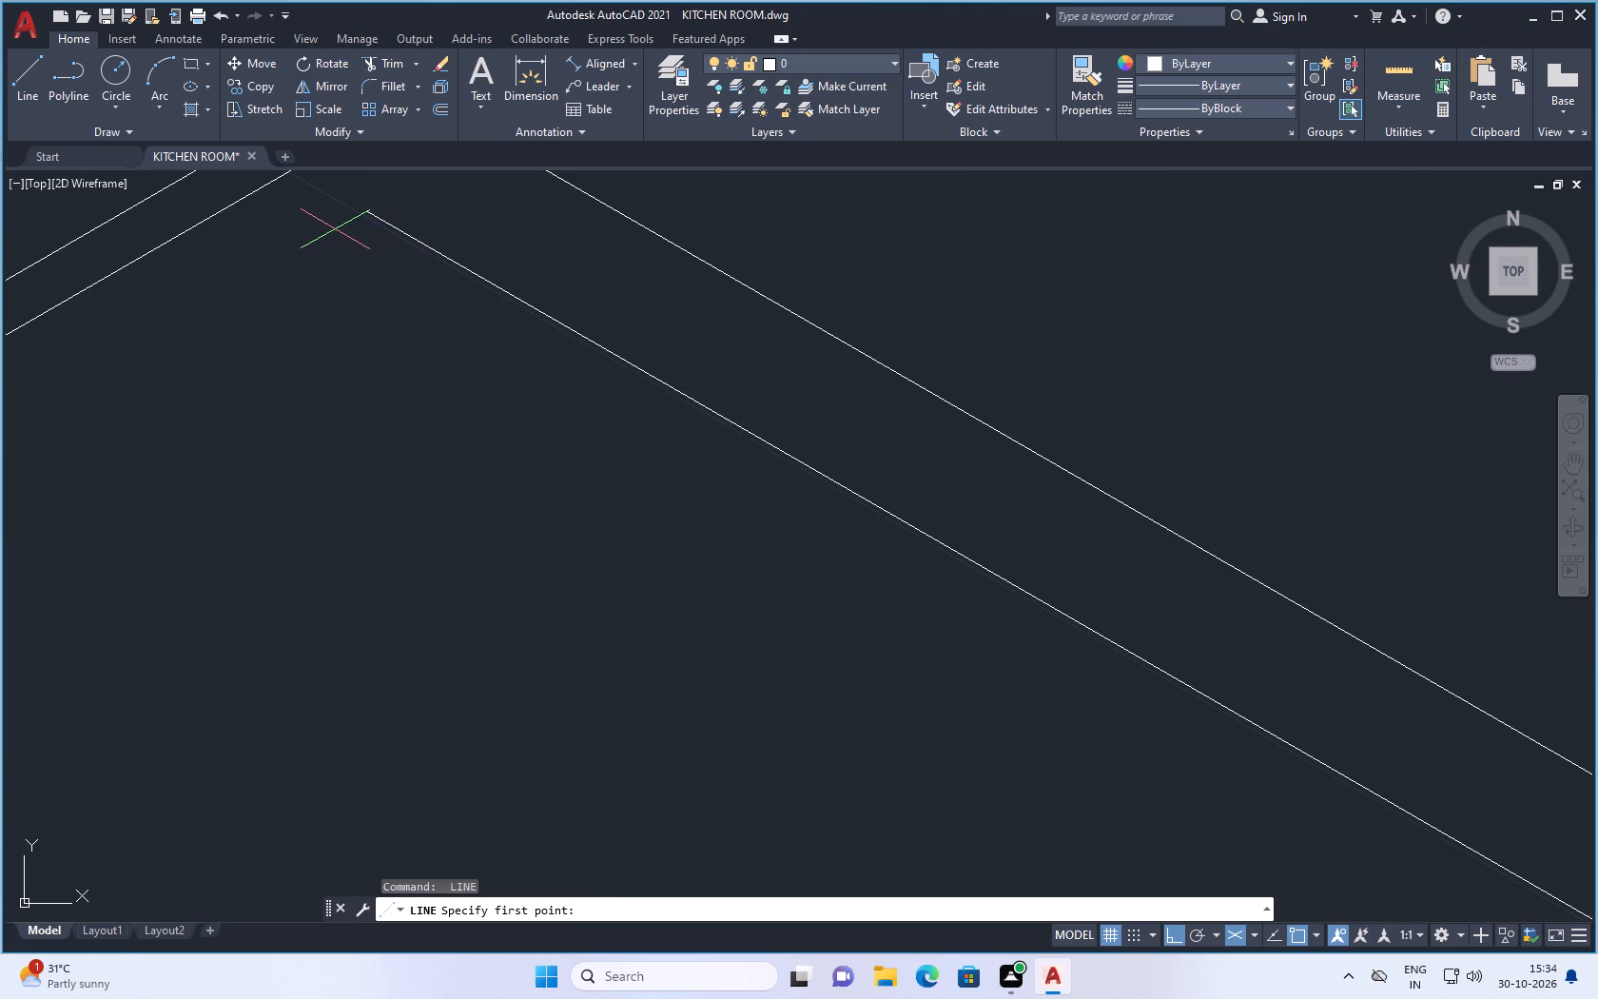
pyautogui.click(335, 230)
pyautogui.scroll(-3, 533, 377)
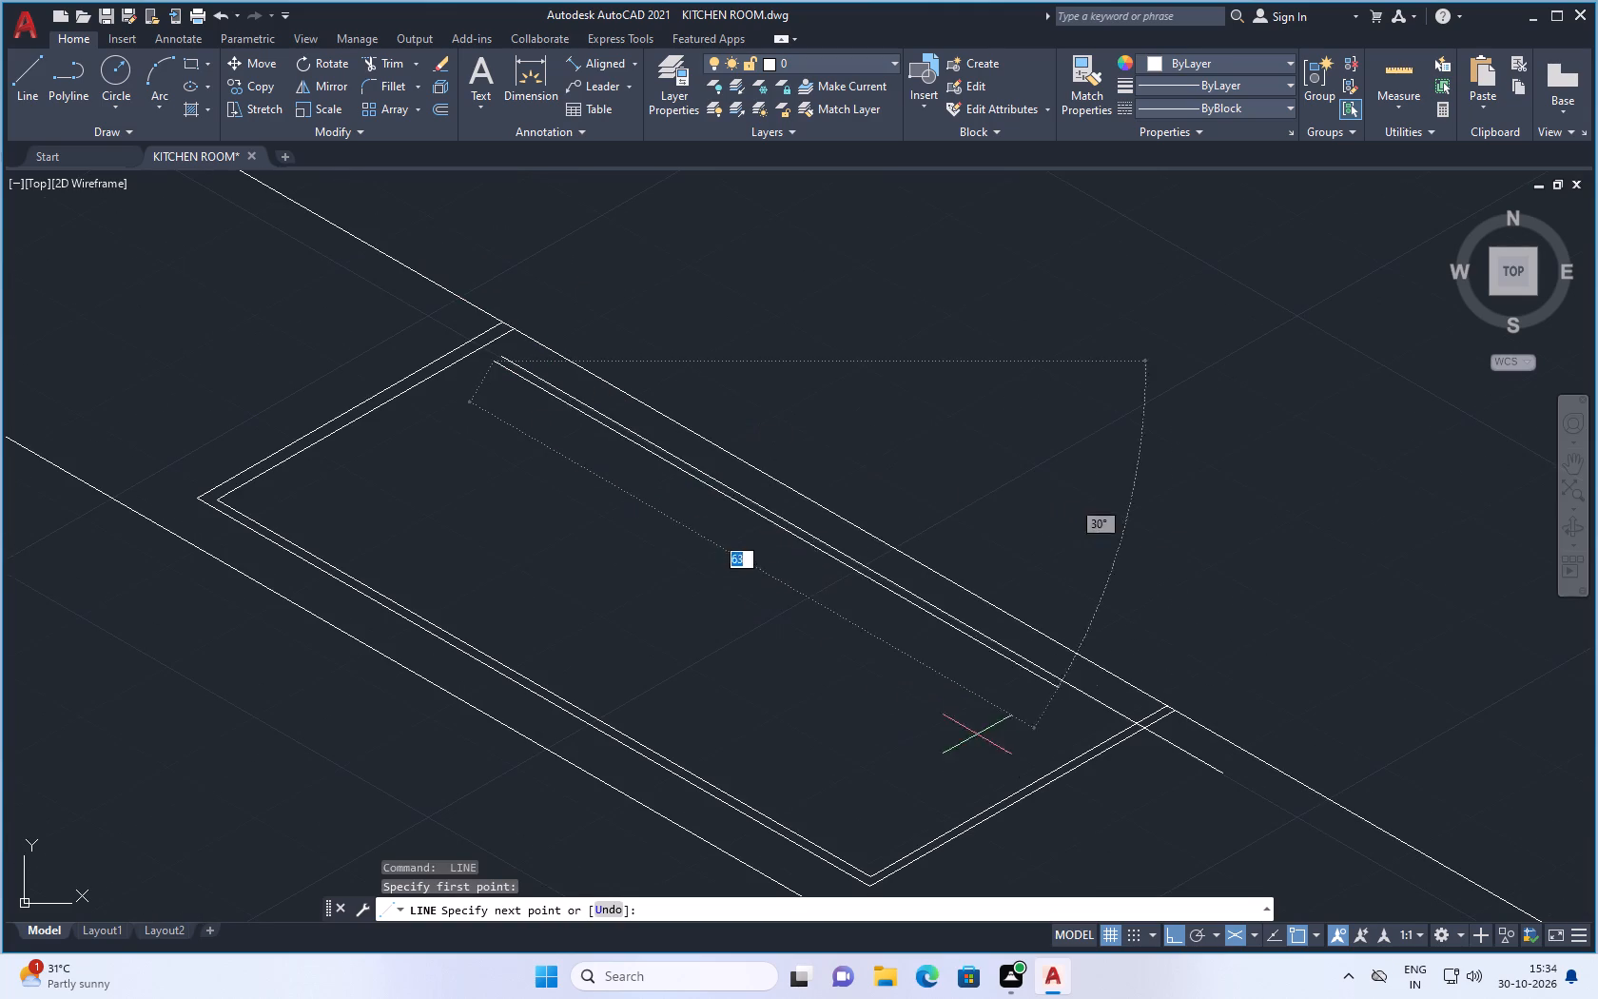
pyautogui.scroll(1, 1163, 792)
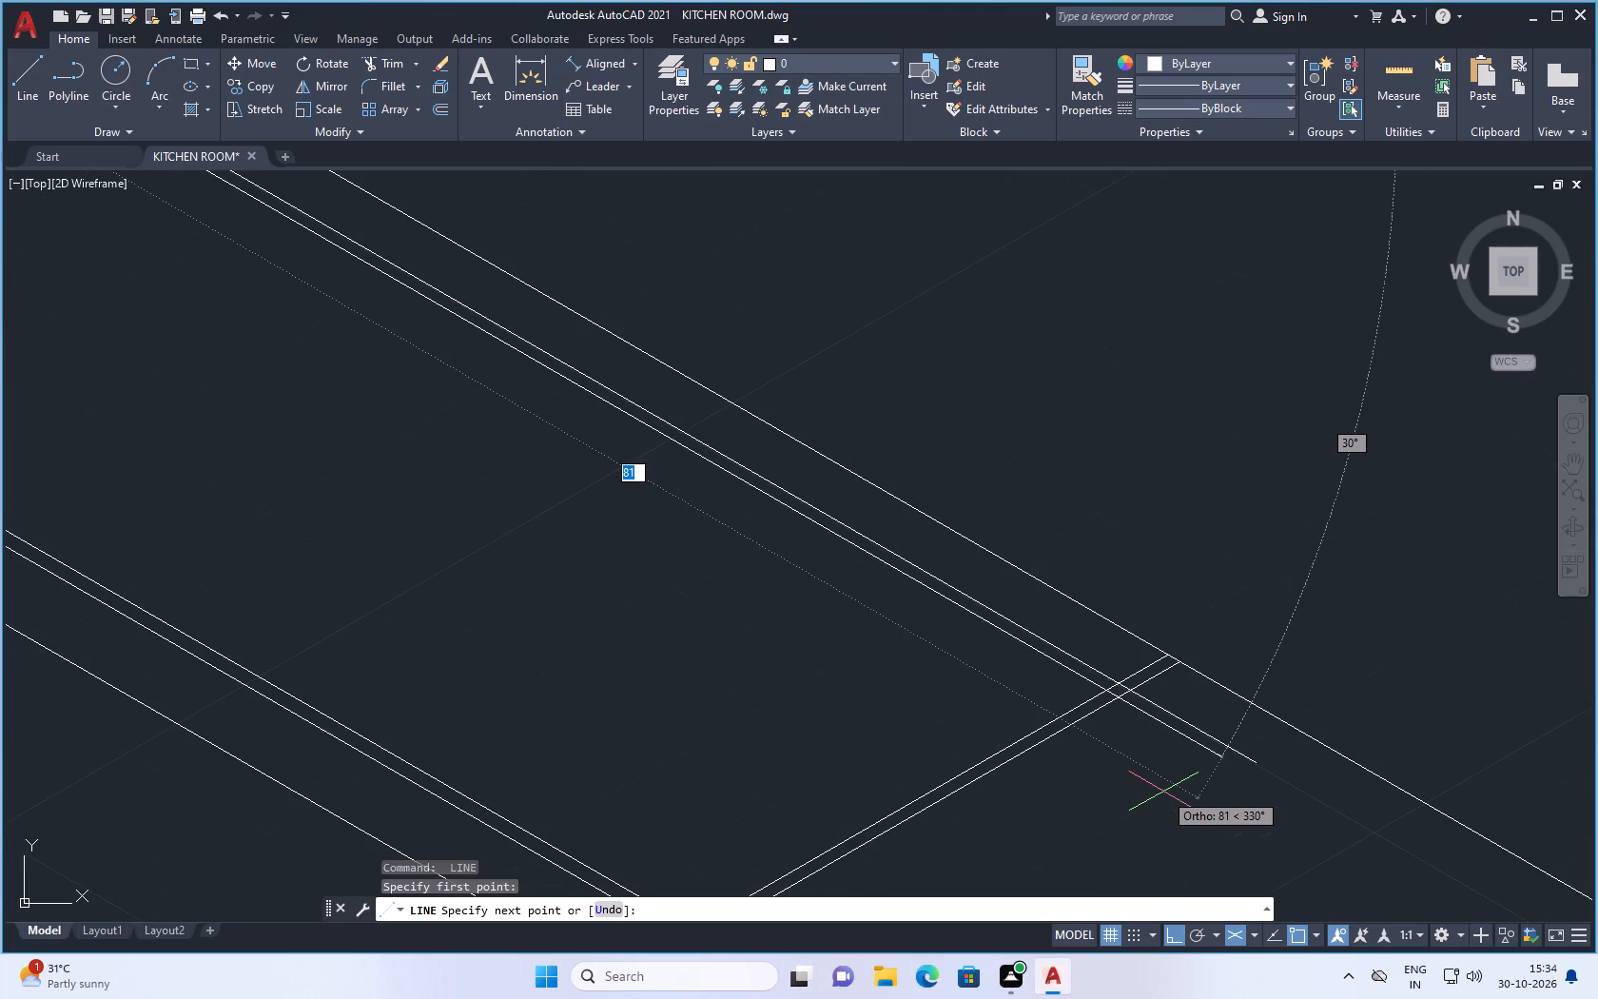
pyautogui.click(1163, 792)
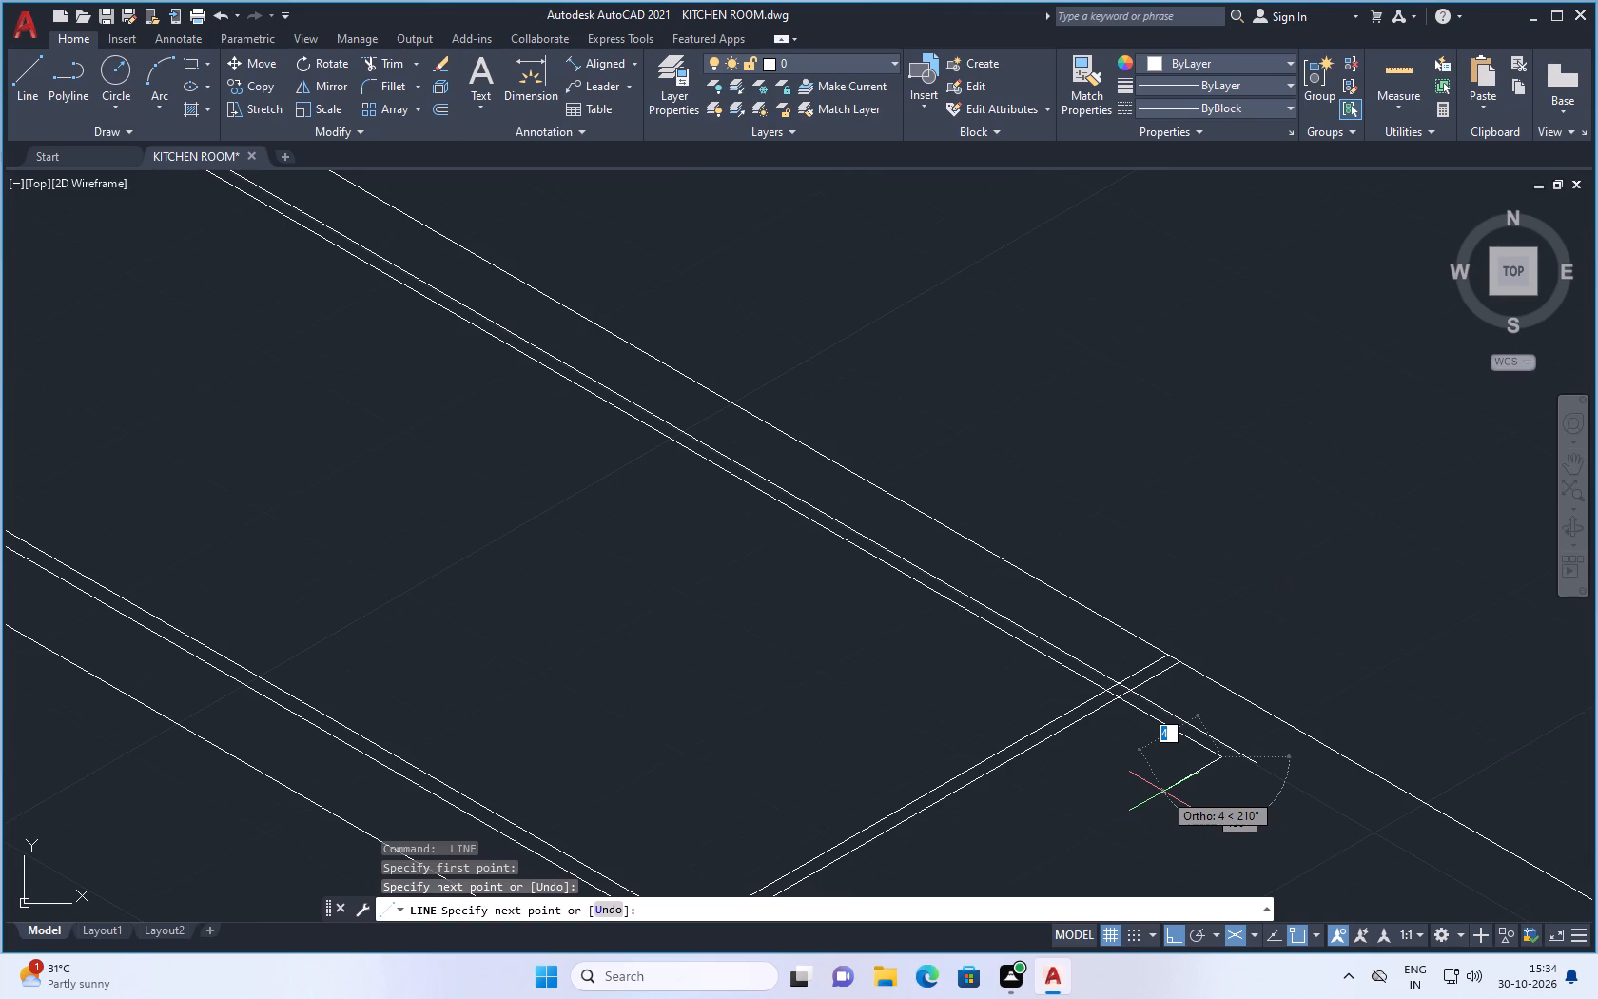
pyautogui.press('space')
# Draw a short line joining the two inner 330° lines where they extend past the outline's double 30° side.
pyautogui.press('space')
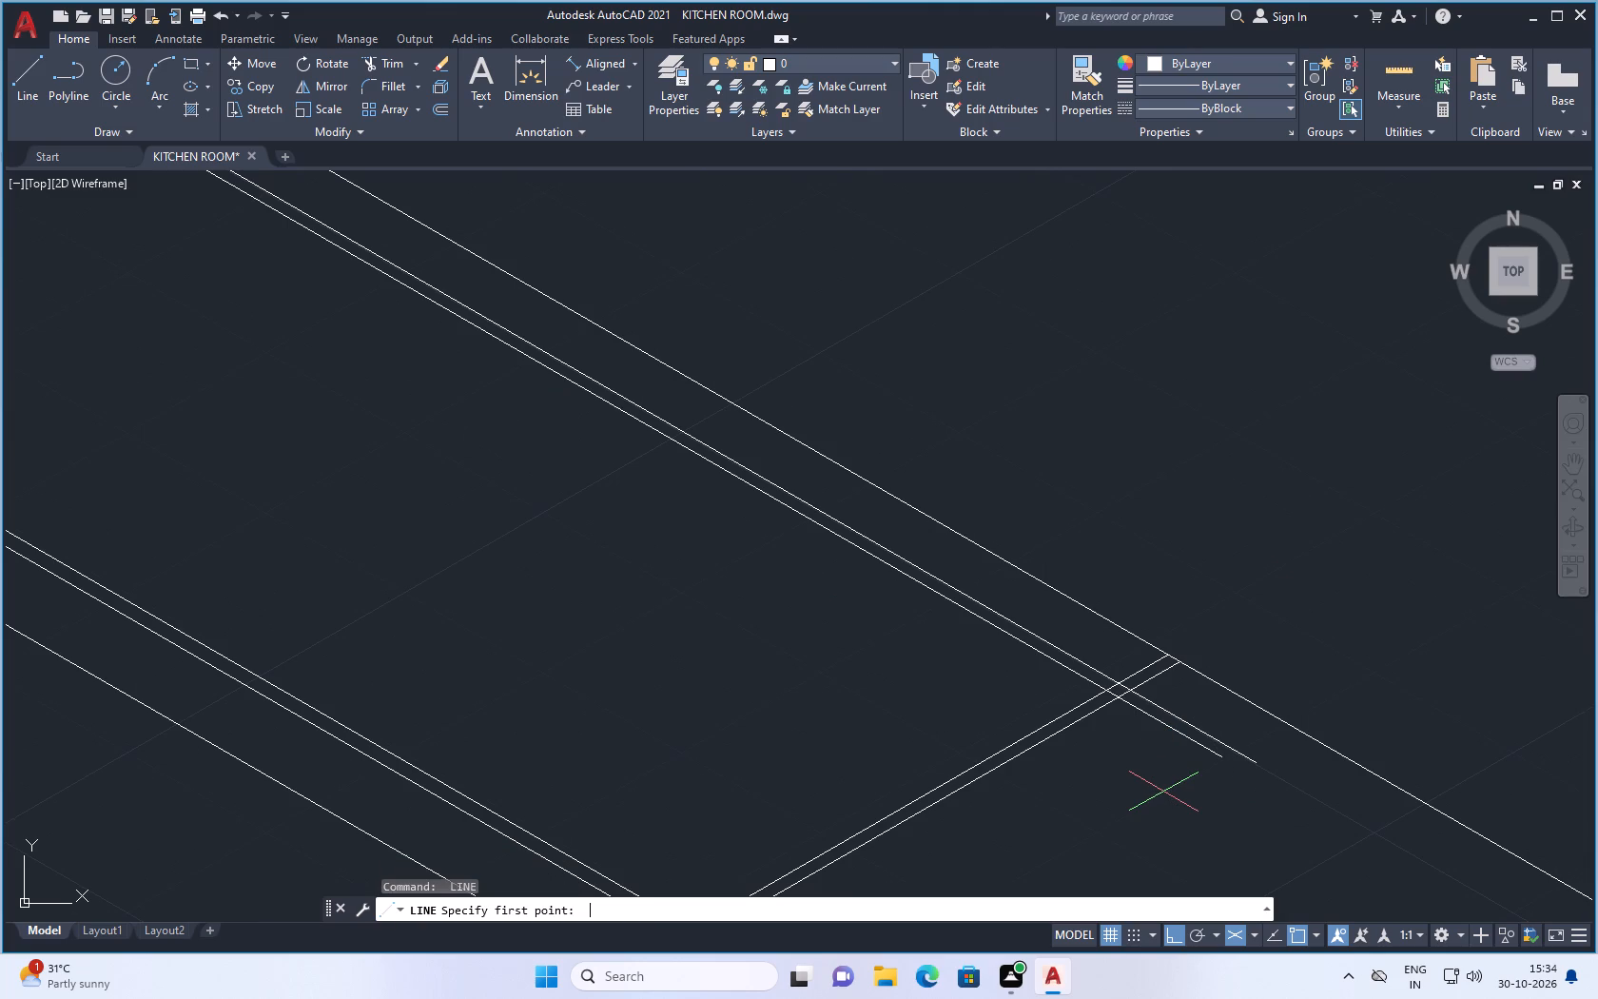
pyautogui.scroll(1, 1174, 808)
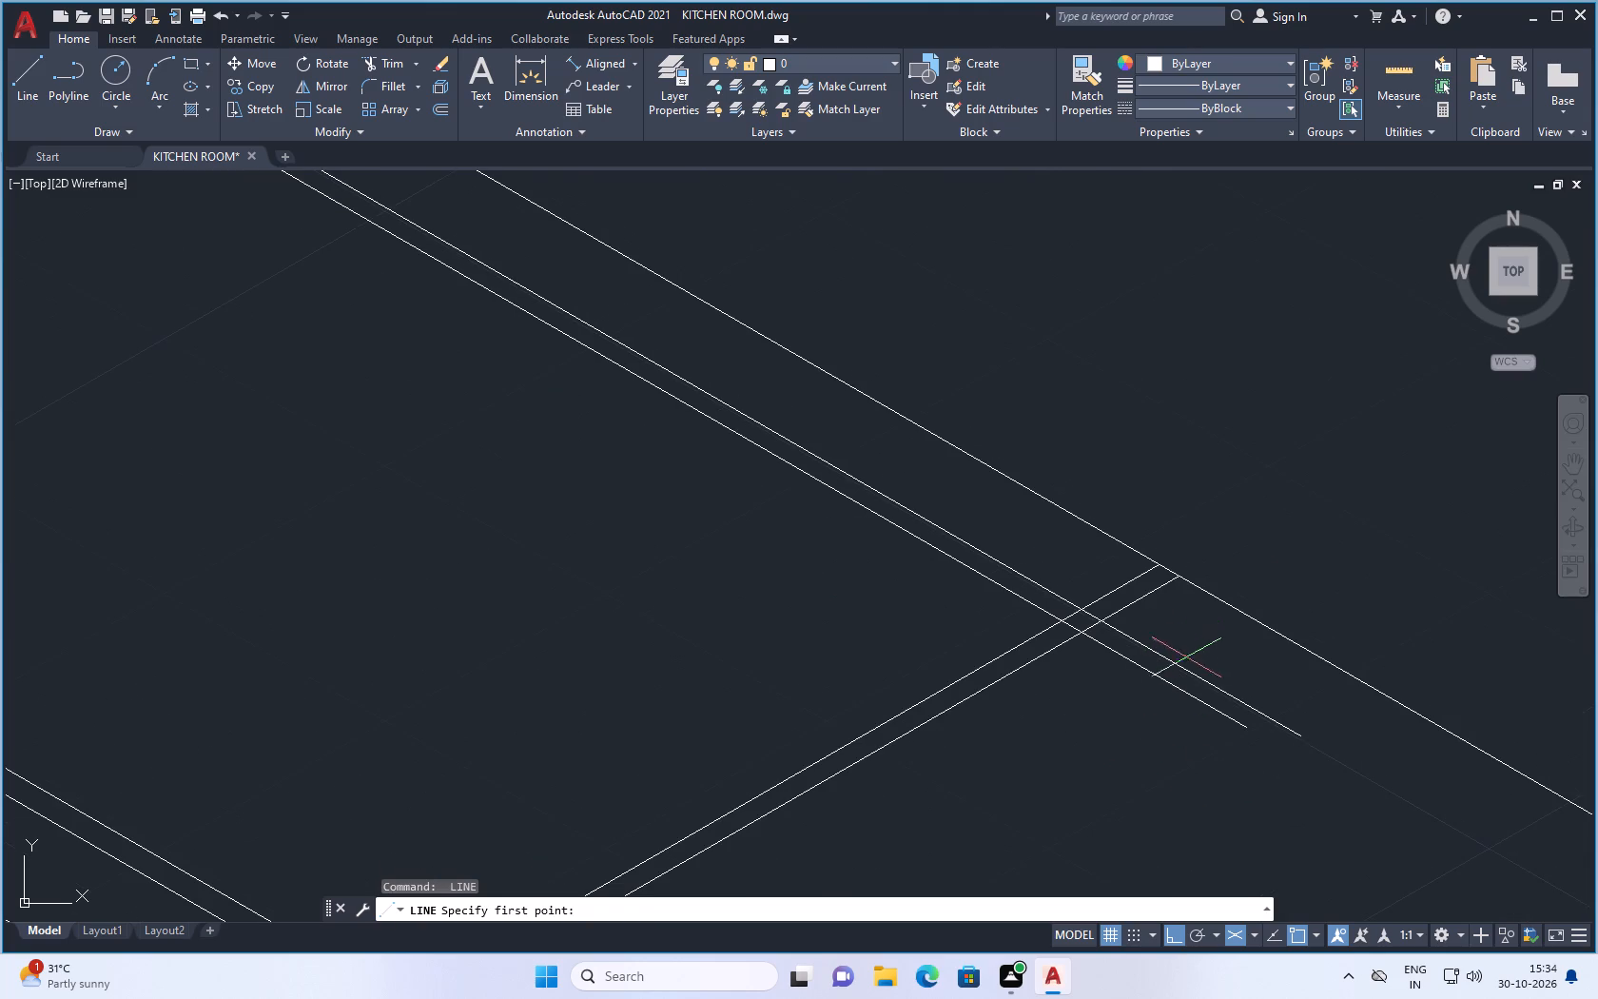
pyautogui.scroll(1, 1187, 664)
pyautogui.click(1182, 674)
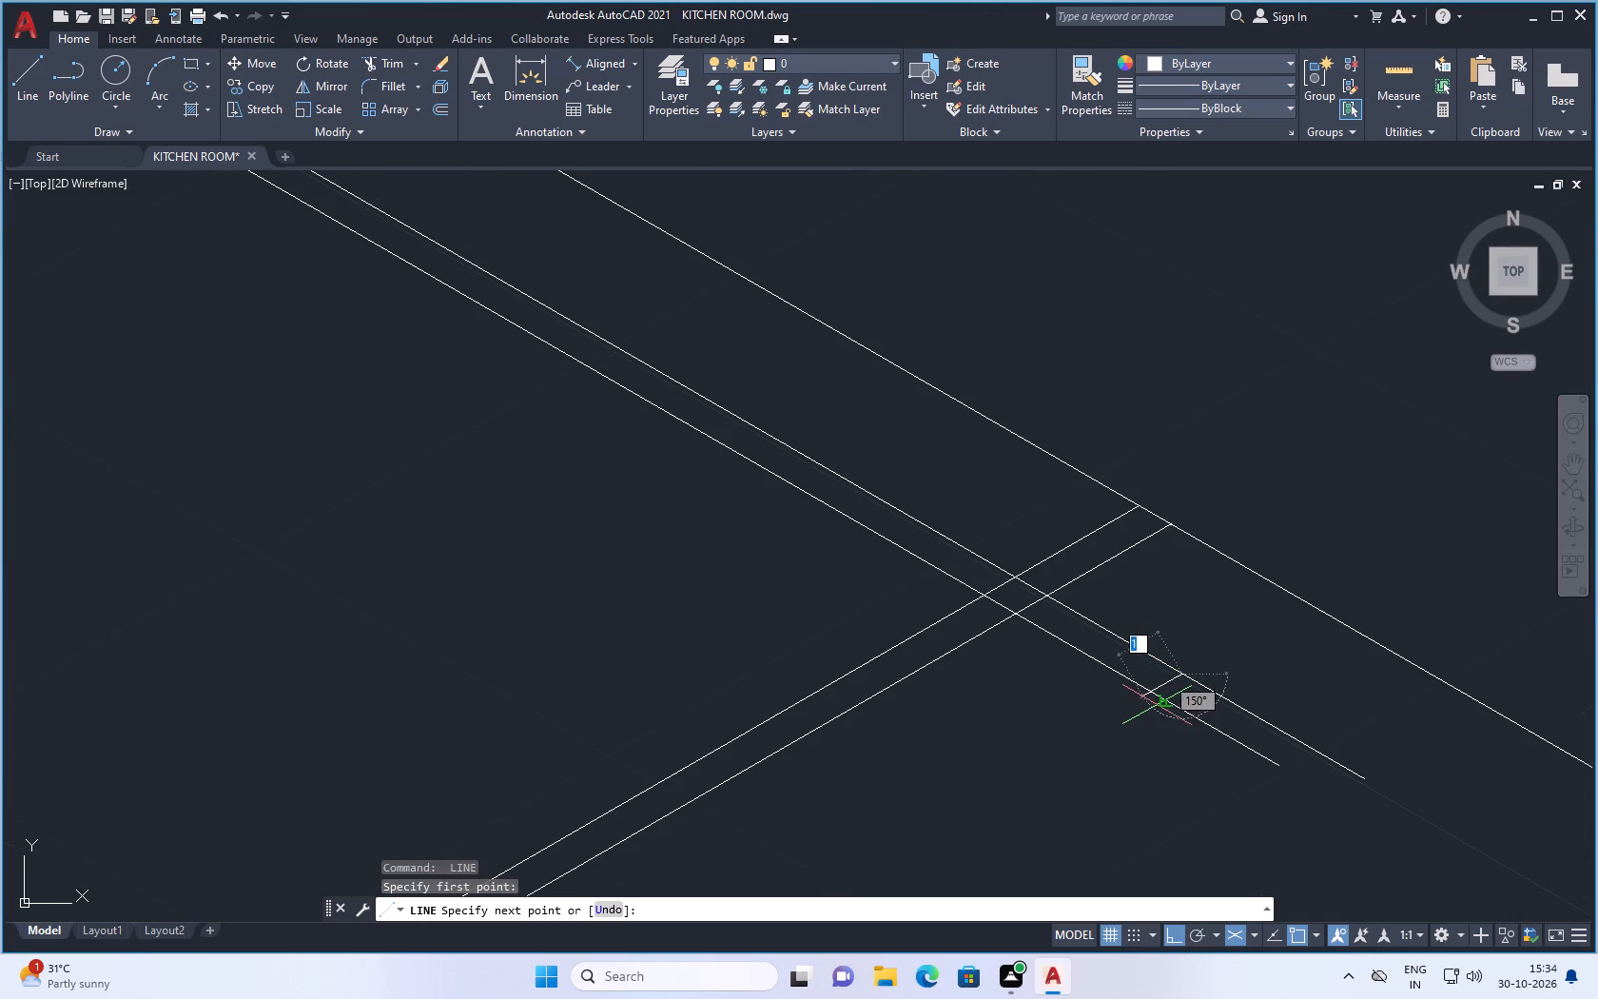
pyautogui.click(1157, 705)
pyautogui.press('Escape')
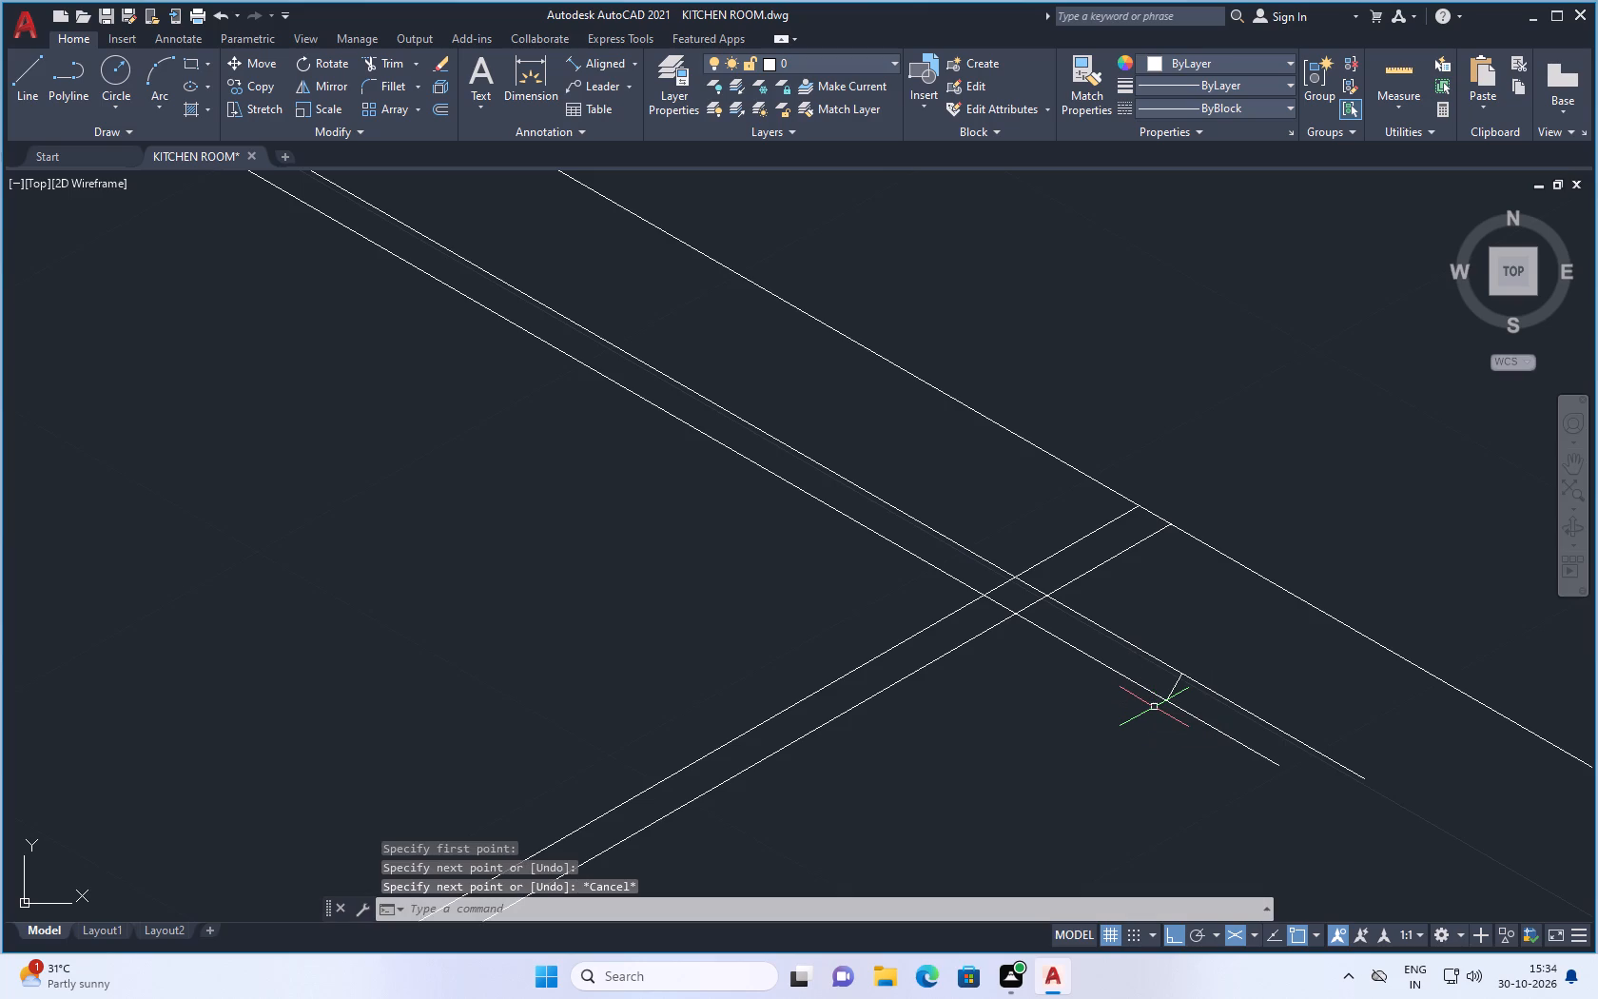
# Delete the short slanted line joining the two inner 330° lines beyond the outline's double 30° side.
pyautogui.scroll(3, 1163, 705)
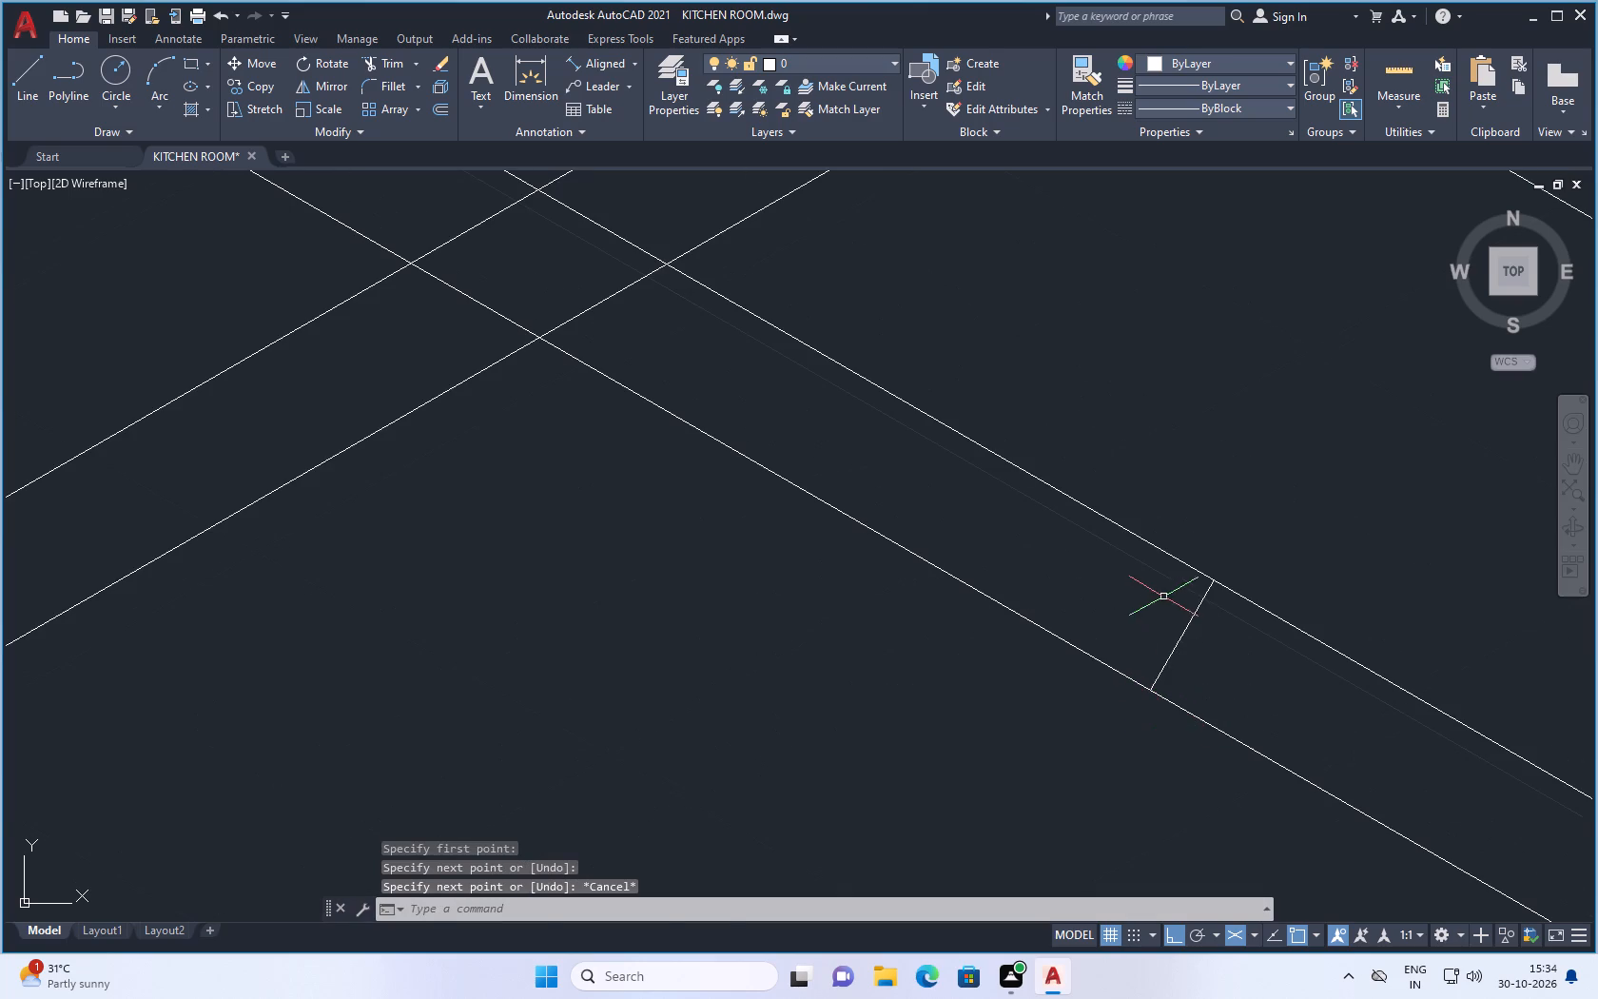
pyautogui.moveTo(1171, 605); pyautogui.dragTo(1181, 620)
pyautogui.click(1189, 633)
pyautogui.click(1187, 625)
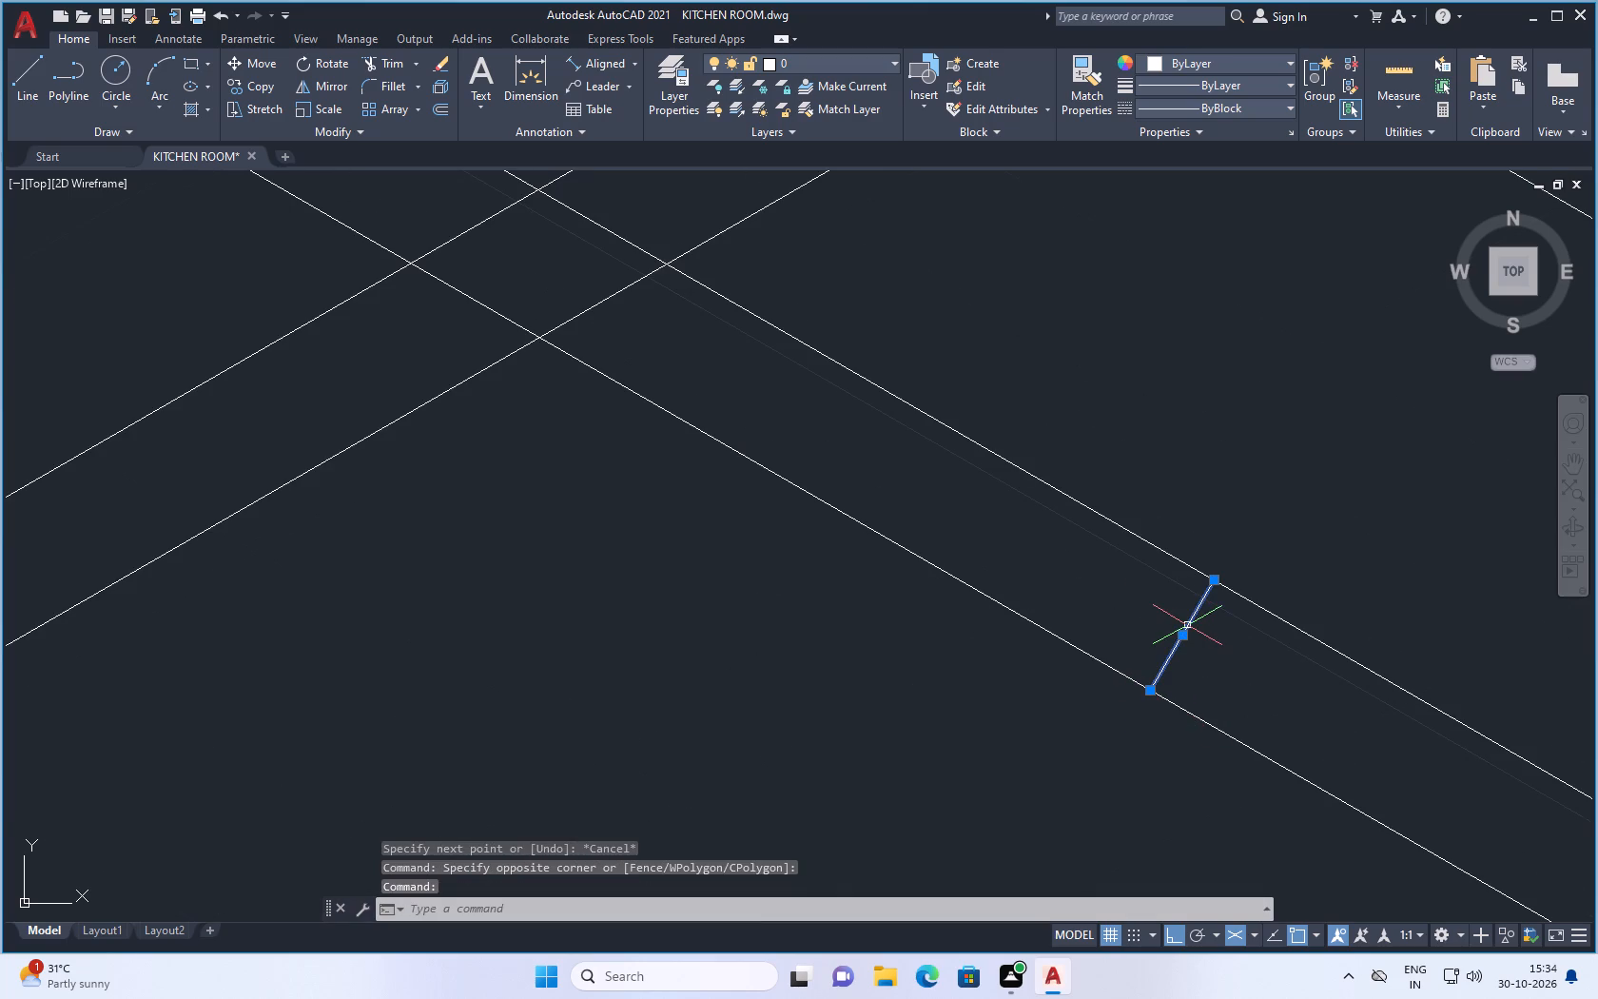
pyautogui.press('Delete')
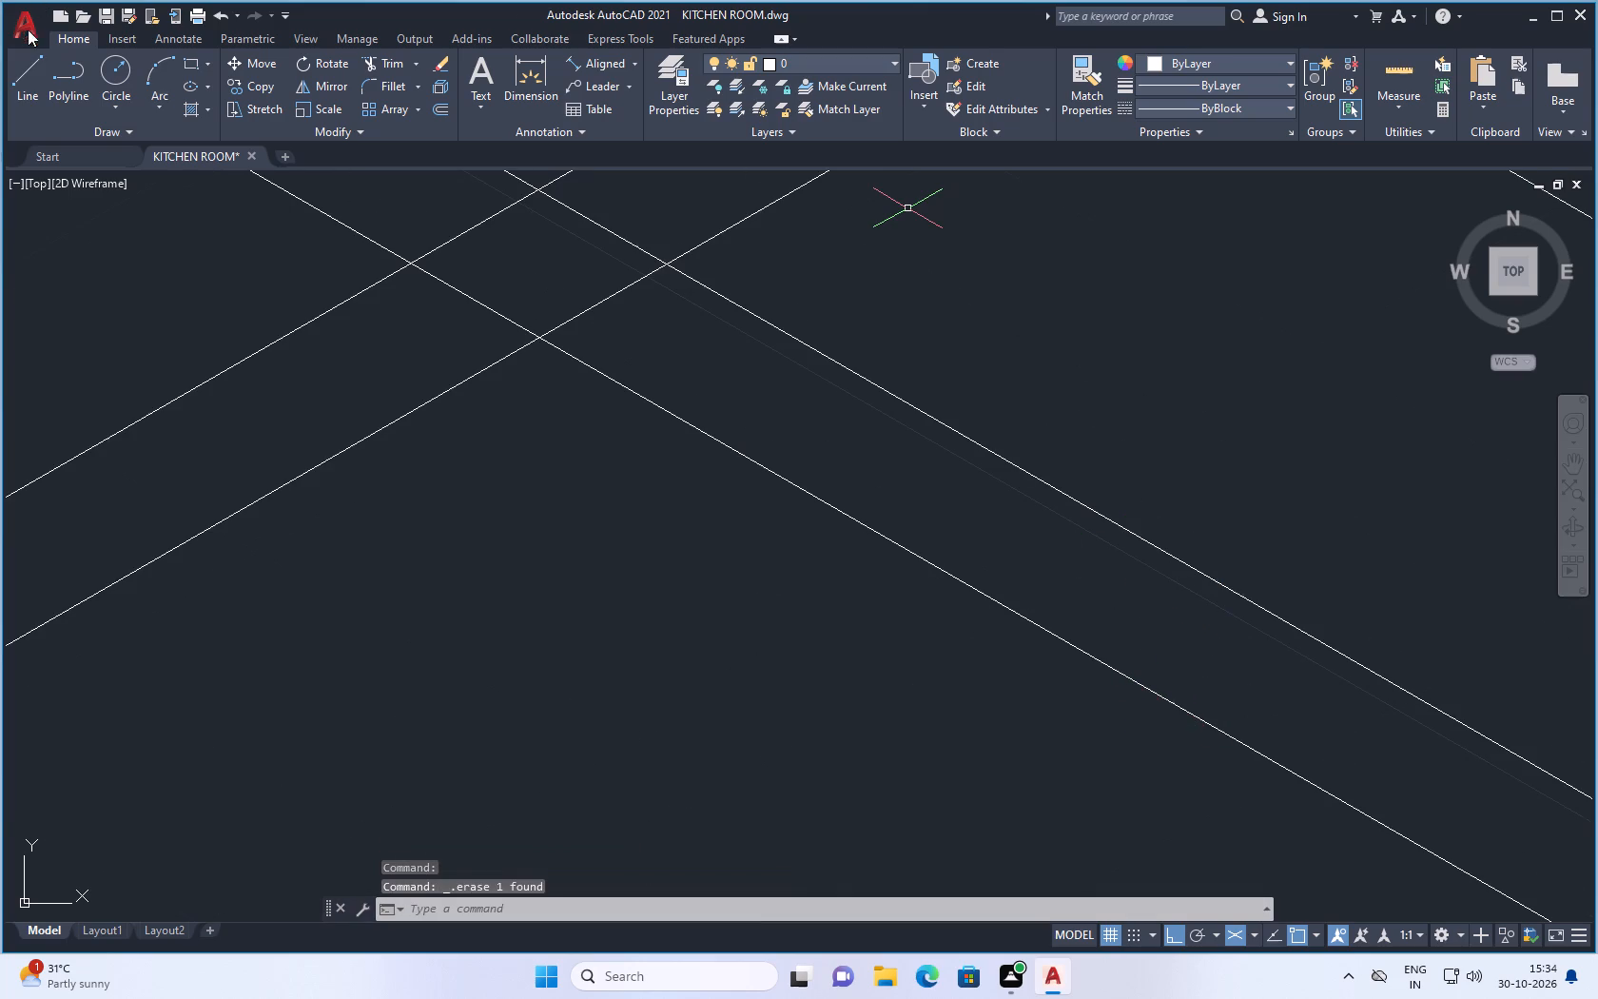
# Draw a line parallel to the outline's 30° side, starting on the rear inner 330° line and crossing past the front one.
pyautogui.click(27, 79)
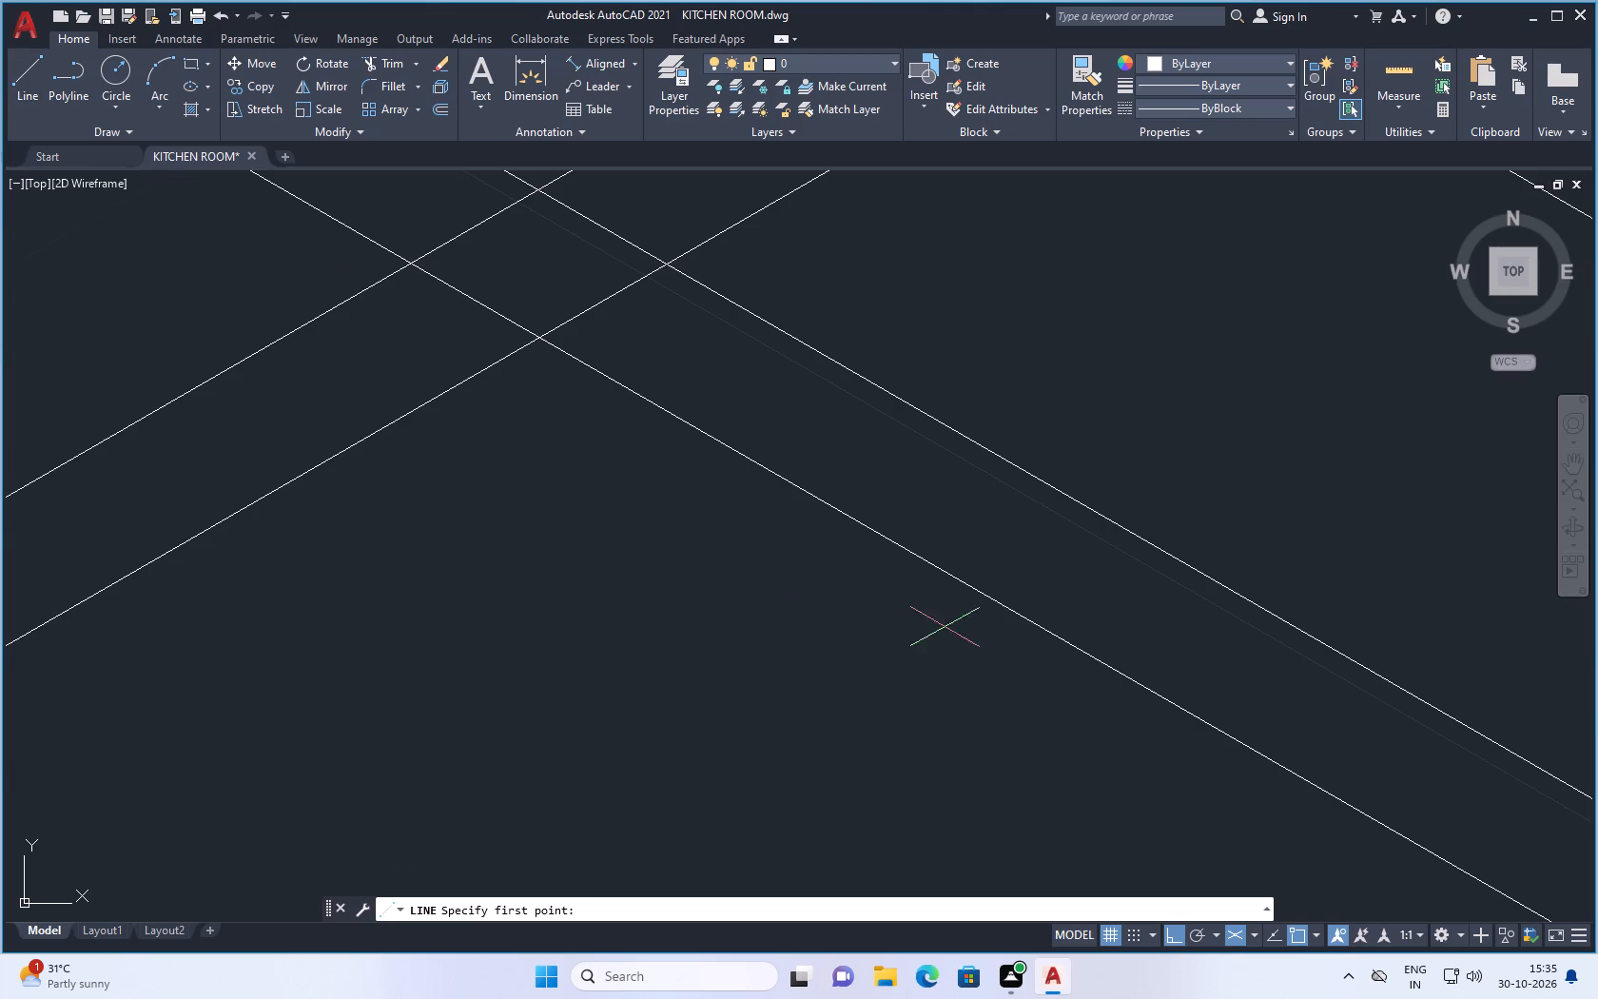
pyautogui.scroll(-1, 1095, 609)
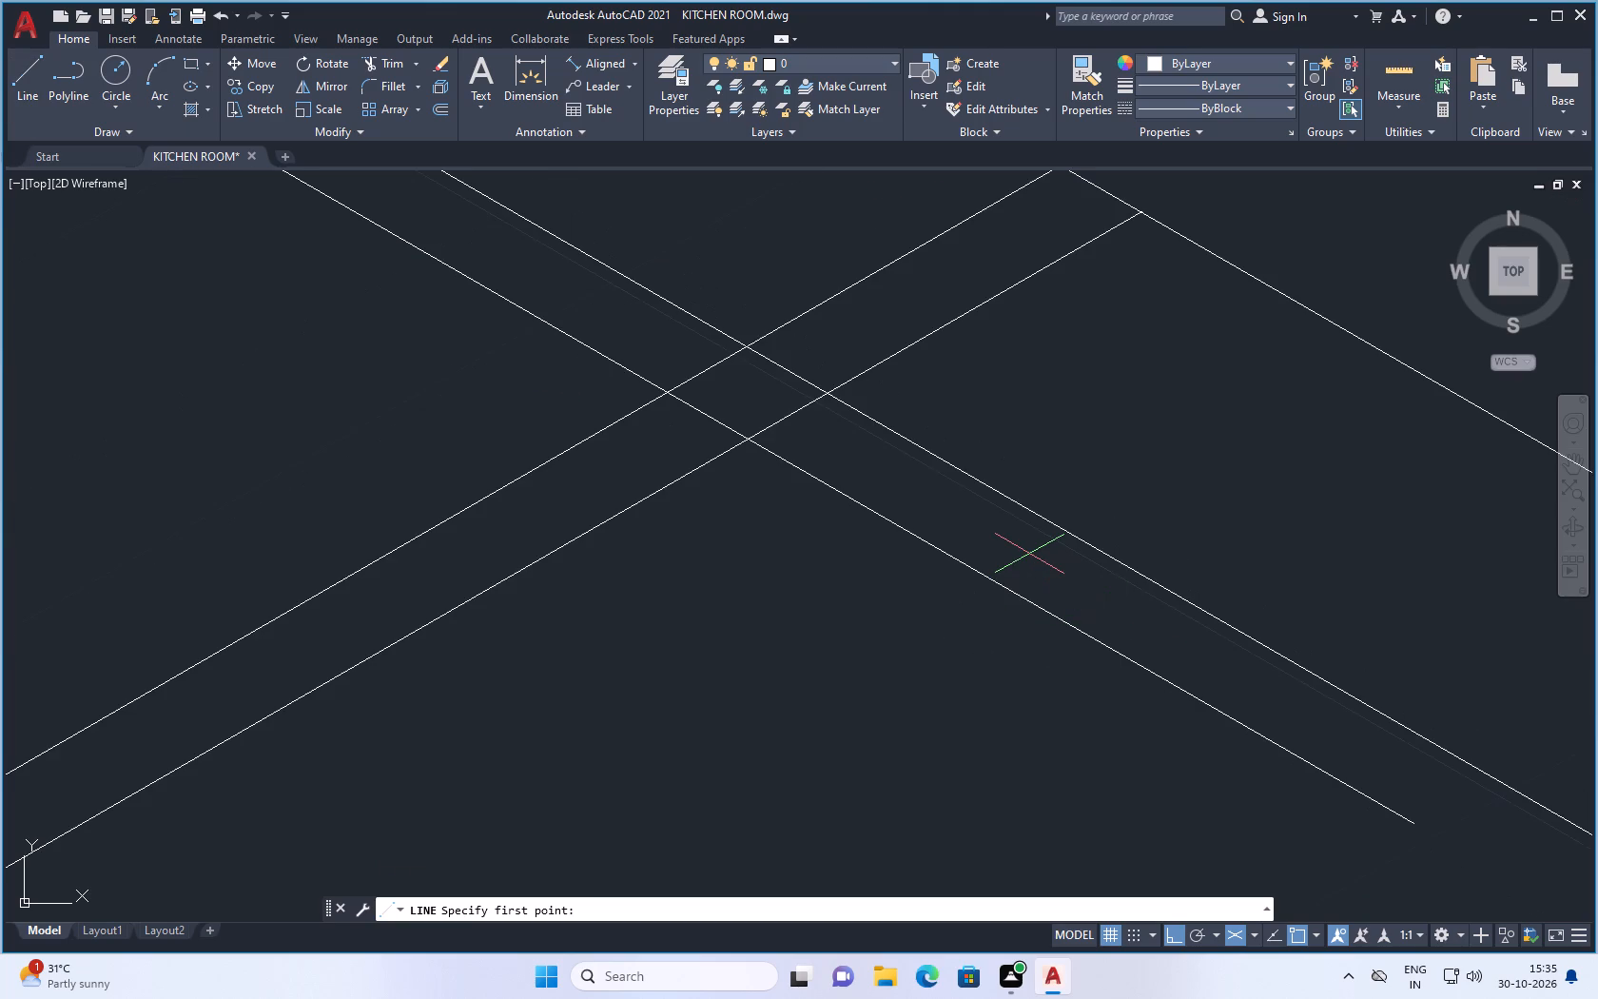
pyautogui.click(1062, 528)
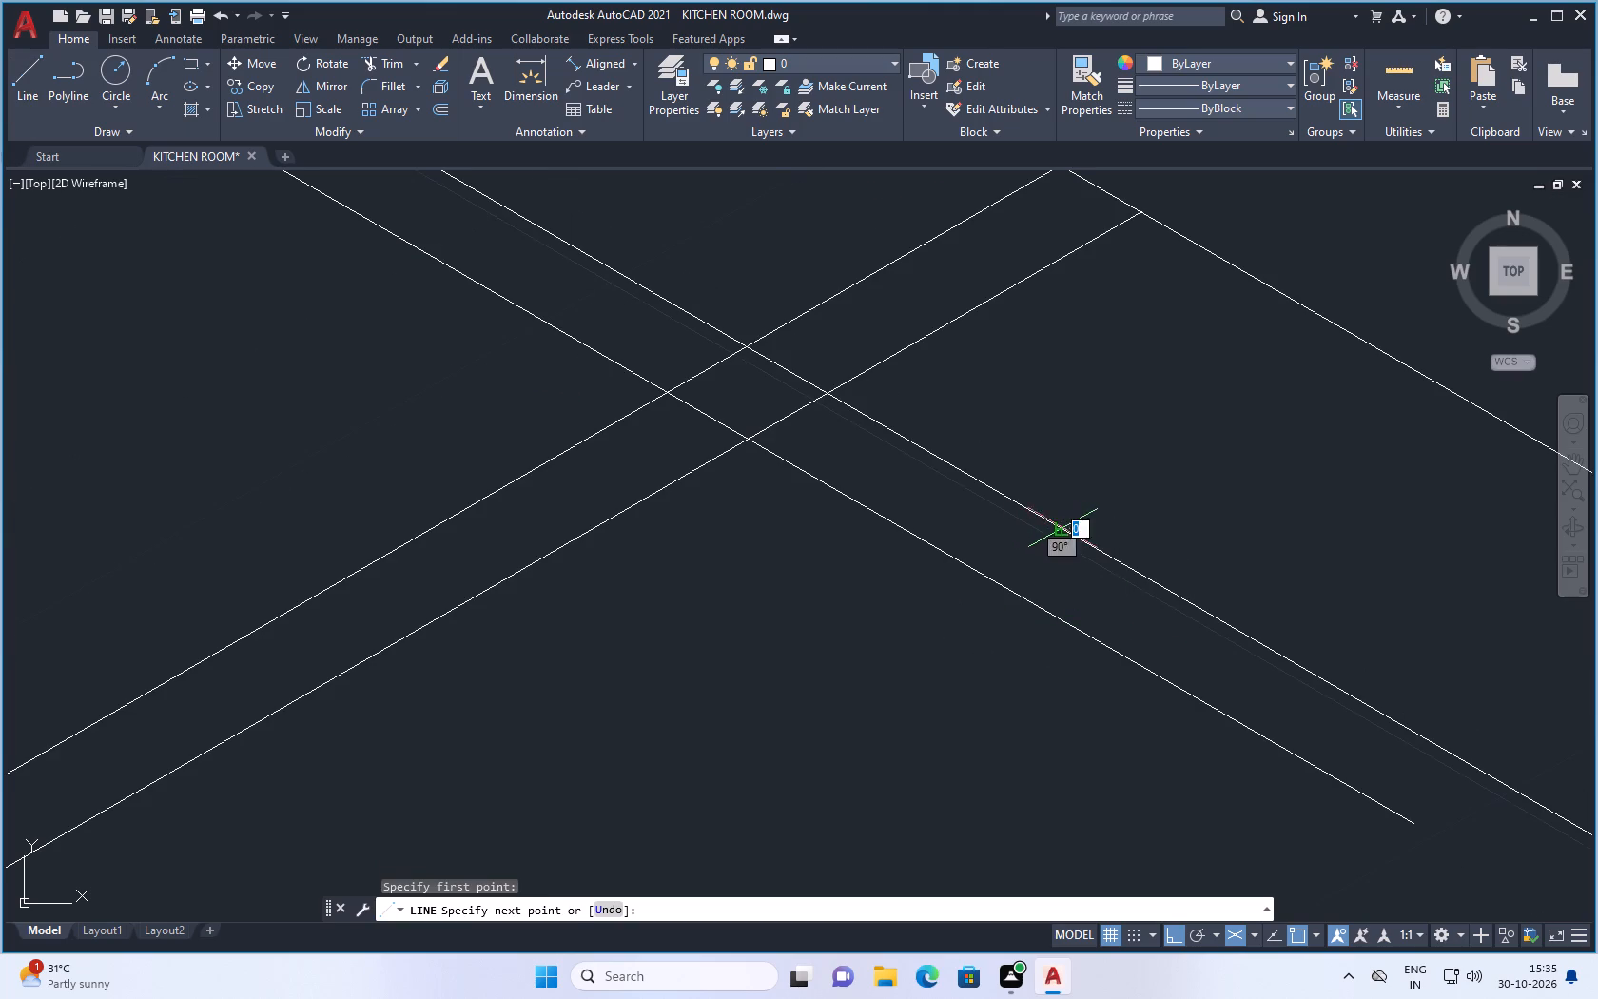
pyautogui.click(895, 643)
pyautogui.press('Escape')
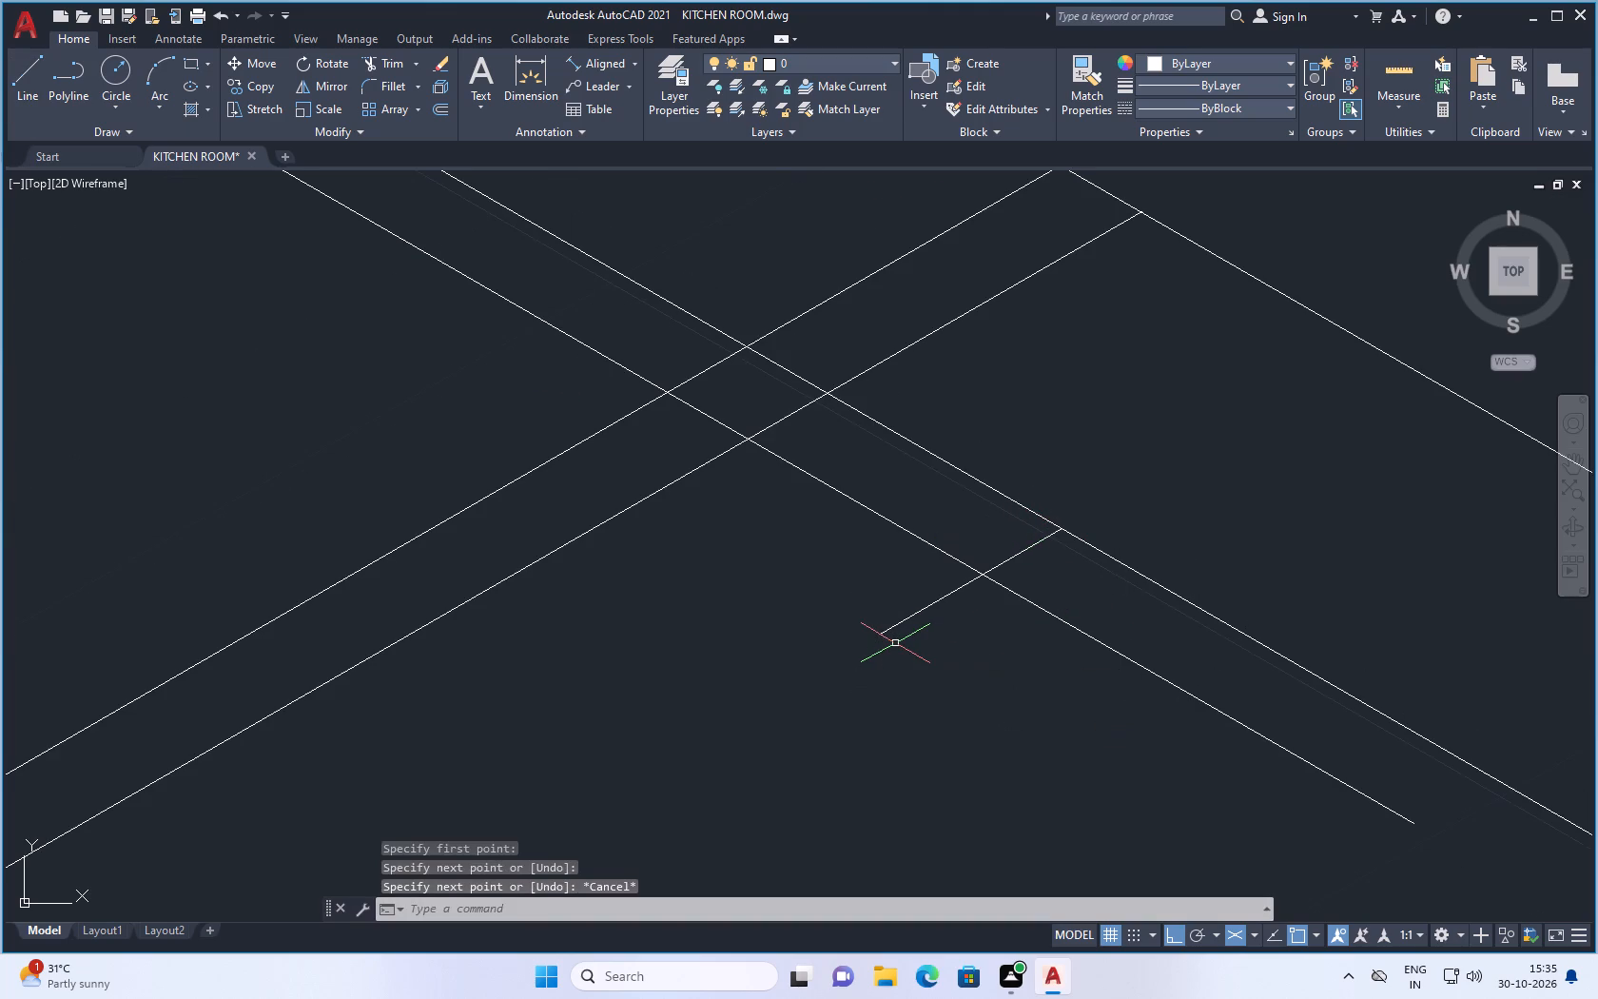
# Trim the two inner 330° lines beyond the new closing line and the closing line's overshoot past the front inner line.
pyautogui.press('r')
pyautogui.press('Escape')
pyautogui.write('tr')
pyautogui.press('Return')
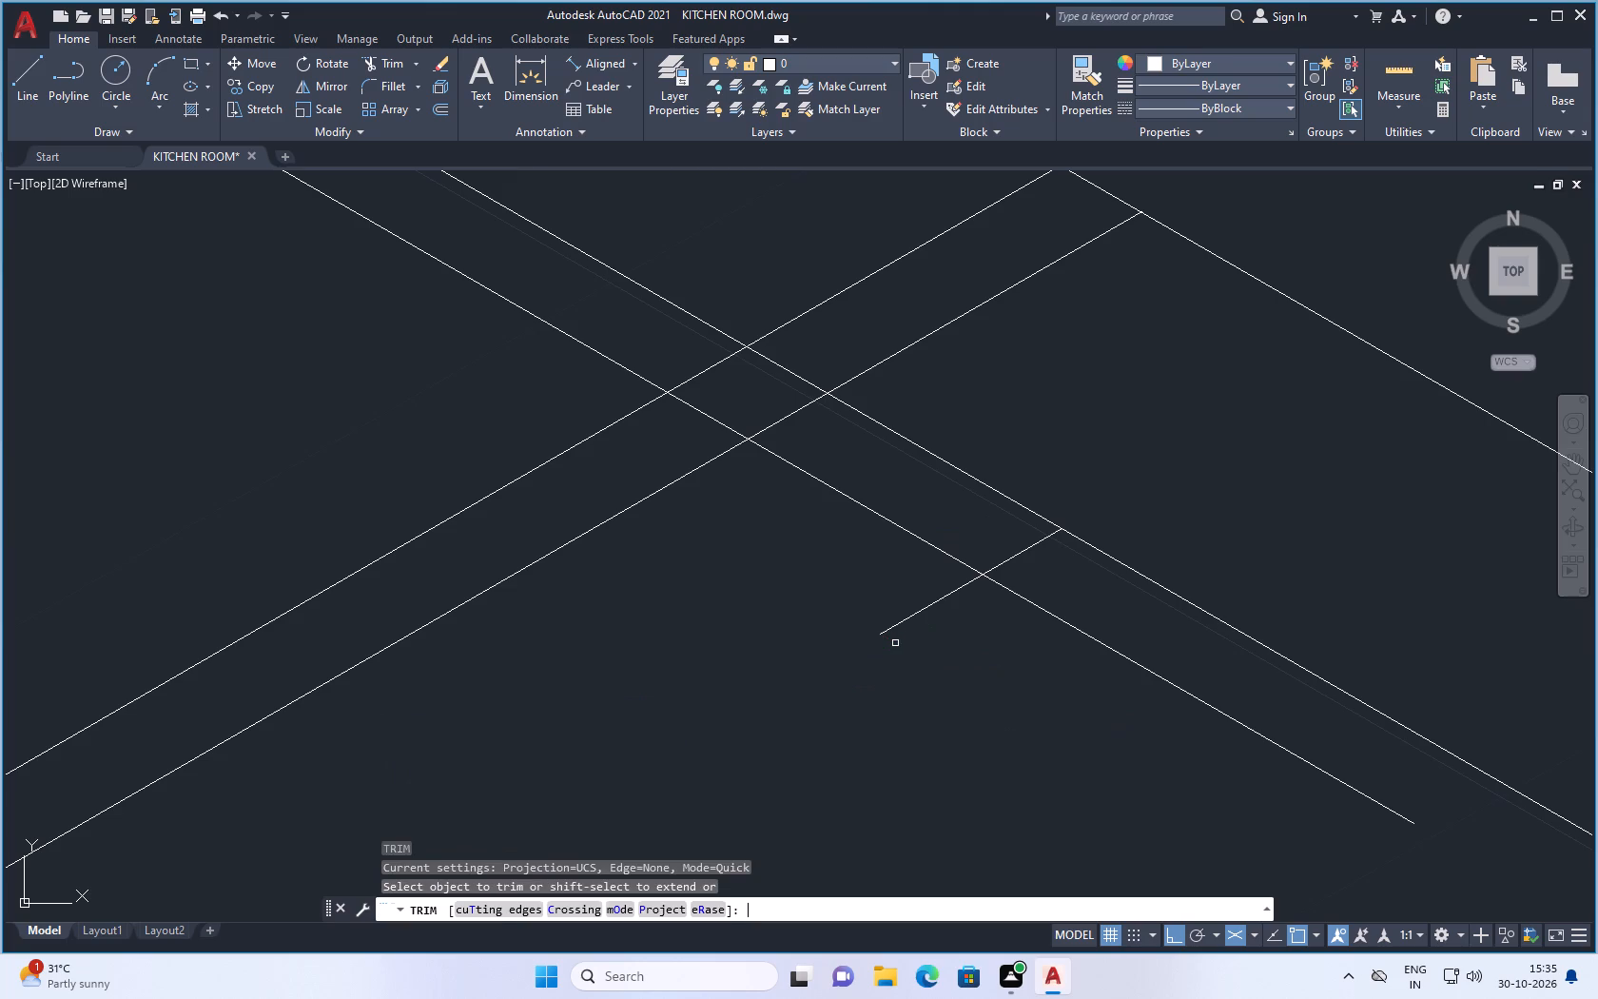
pyautogui.scroll(-2, 1072, 656)
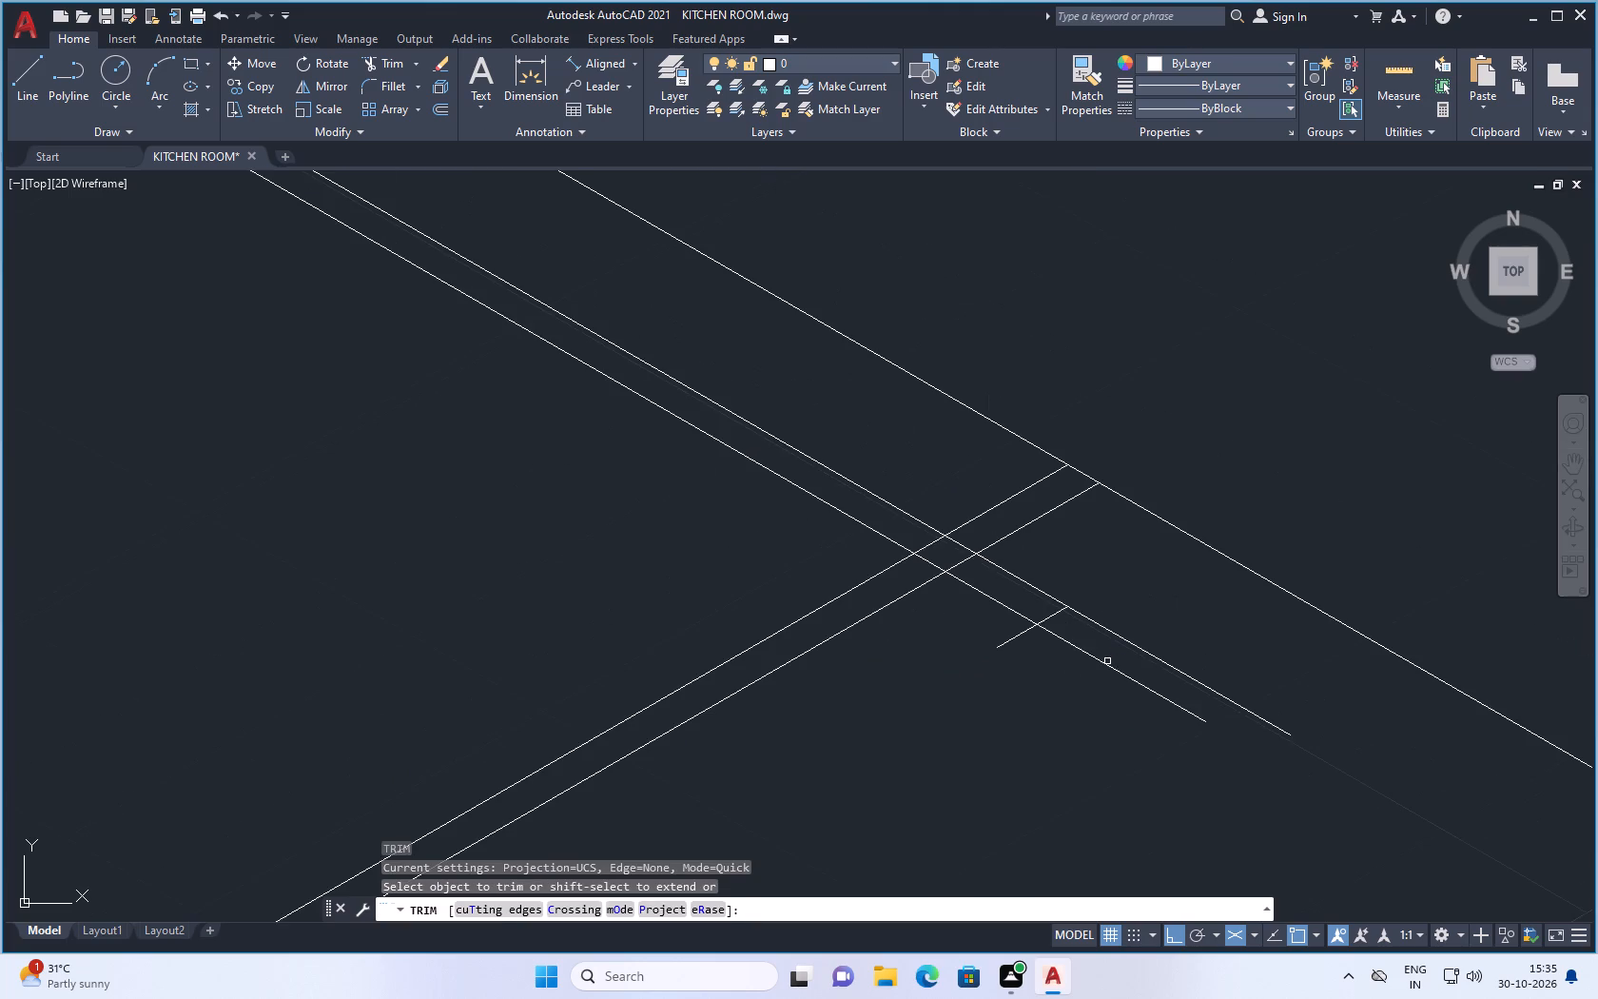
pyautogui.moveTo(1156, 637); pyautogui.dragTo(1137, 647)
pyautogui.click(1088, 695)
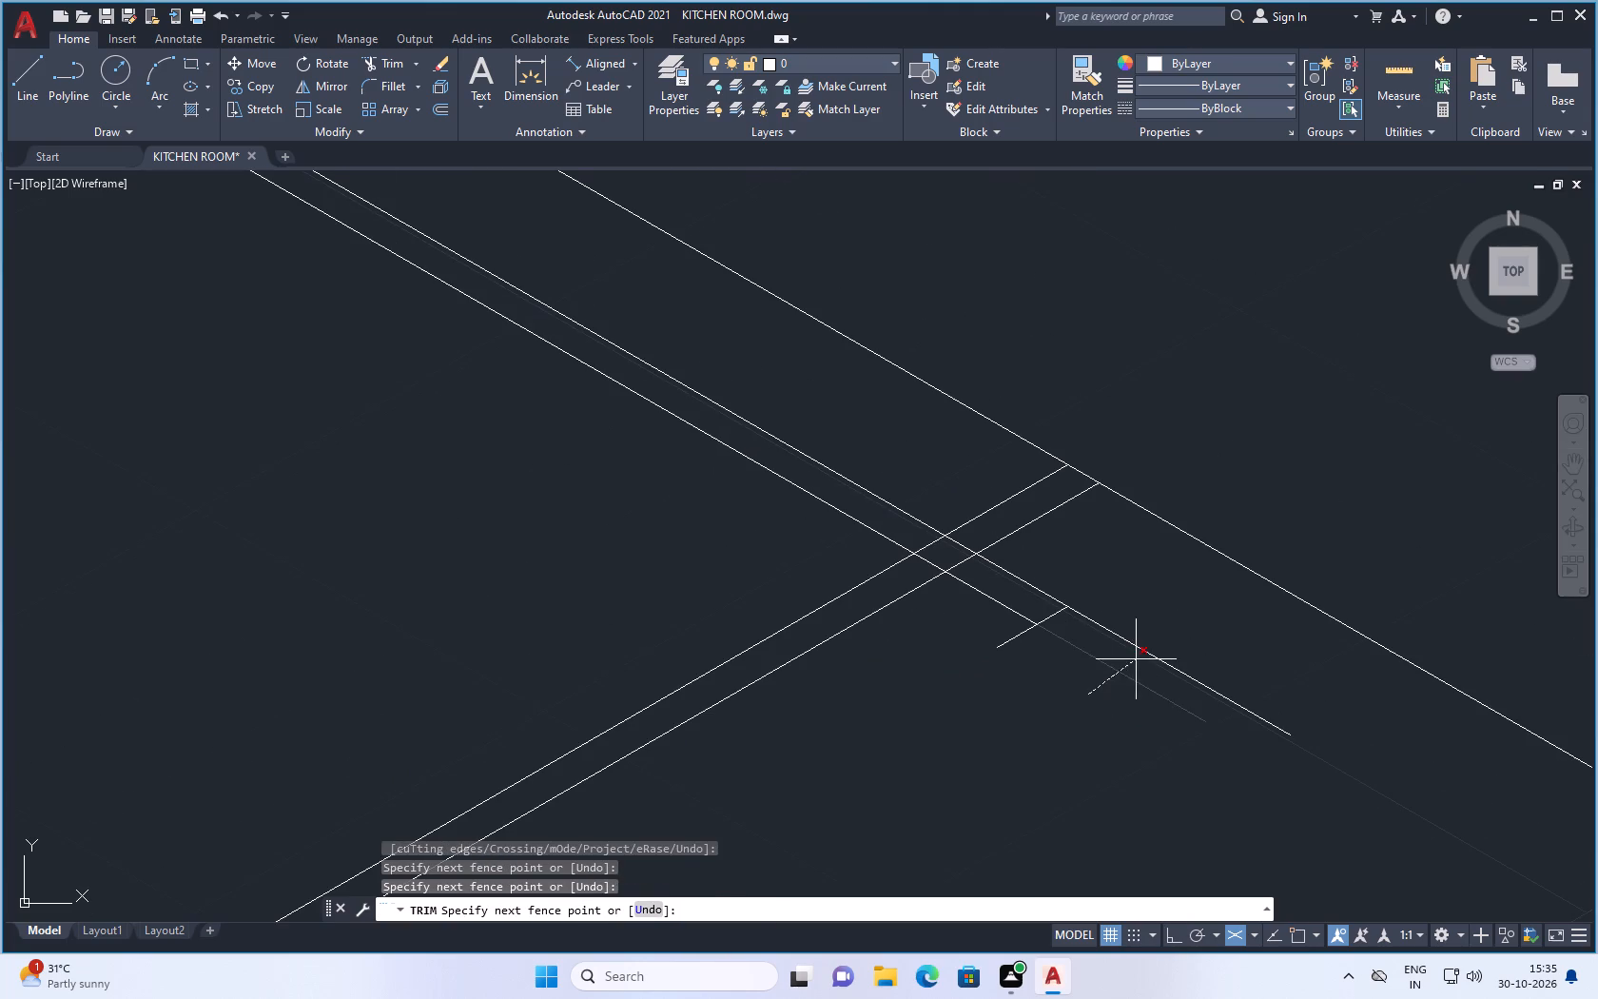
pyautogui.click(1119, 670)
pyautogui.moveTo(1151, 648); pyautogui.dragTo(1131, 666)
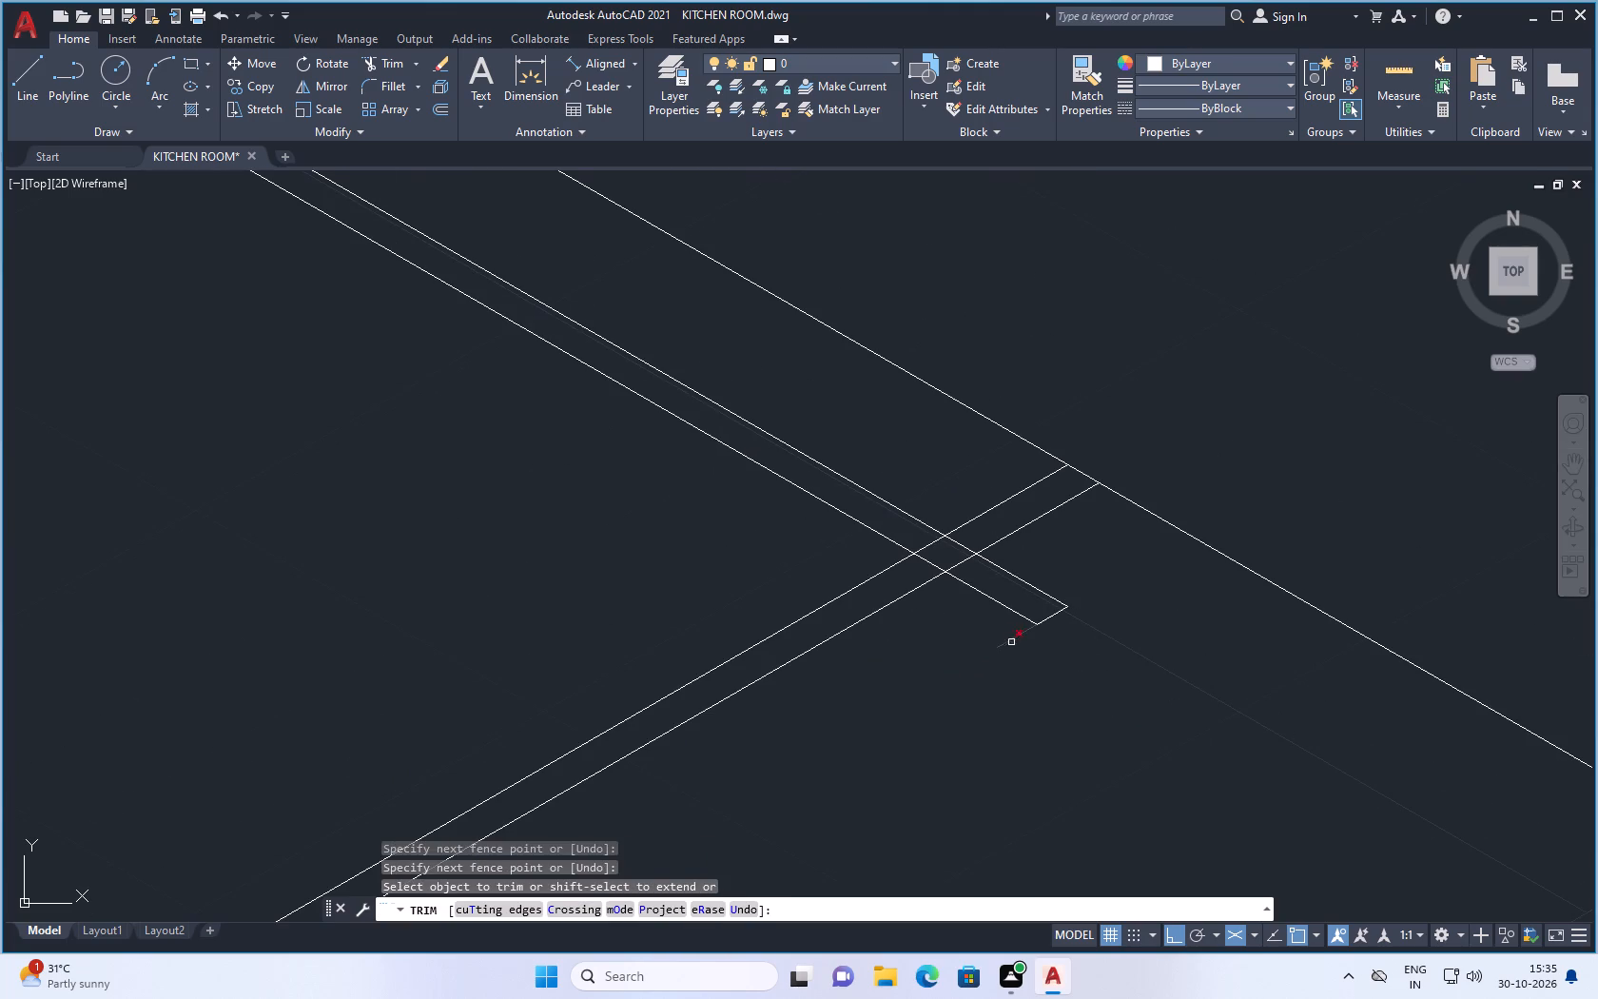
pyautogui.click(1012, 642)
# Trim both lines of the double 30° side between the rear inner 330° line and the back countertop line.
pyautogui.scroll(-1, 1003, 676)
pyautogui.scroll(1, 982, 625)
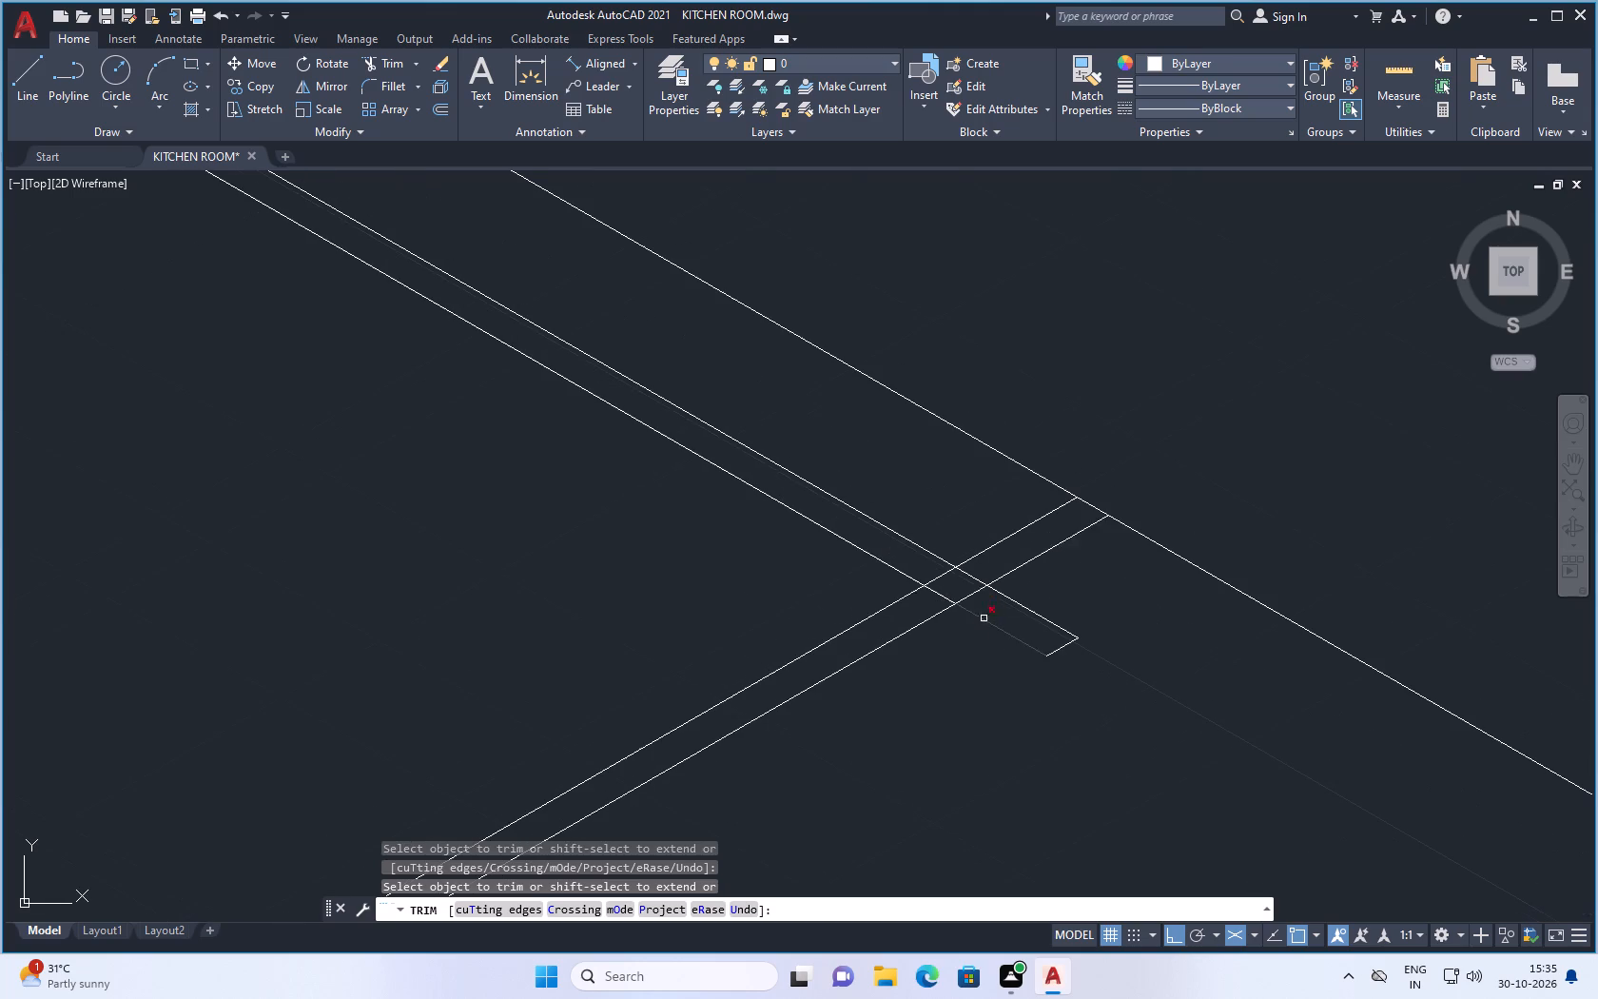
pyautogui.click(1008, 537)
pyautogui.click(1036, 559)
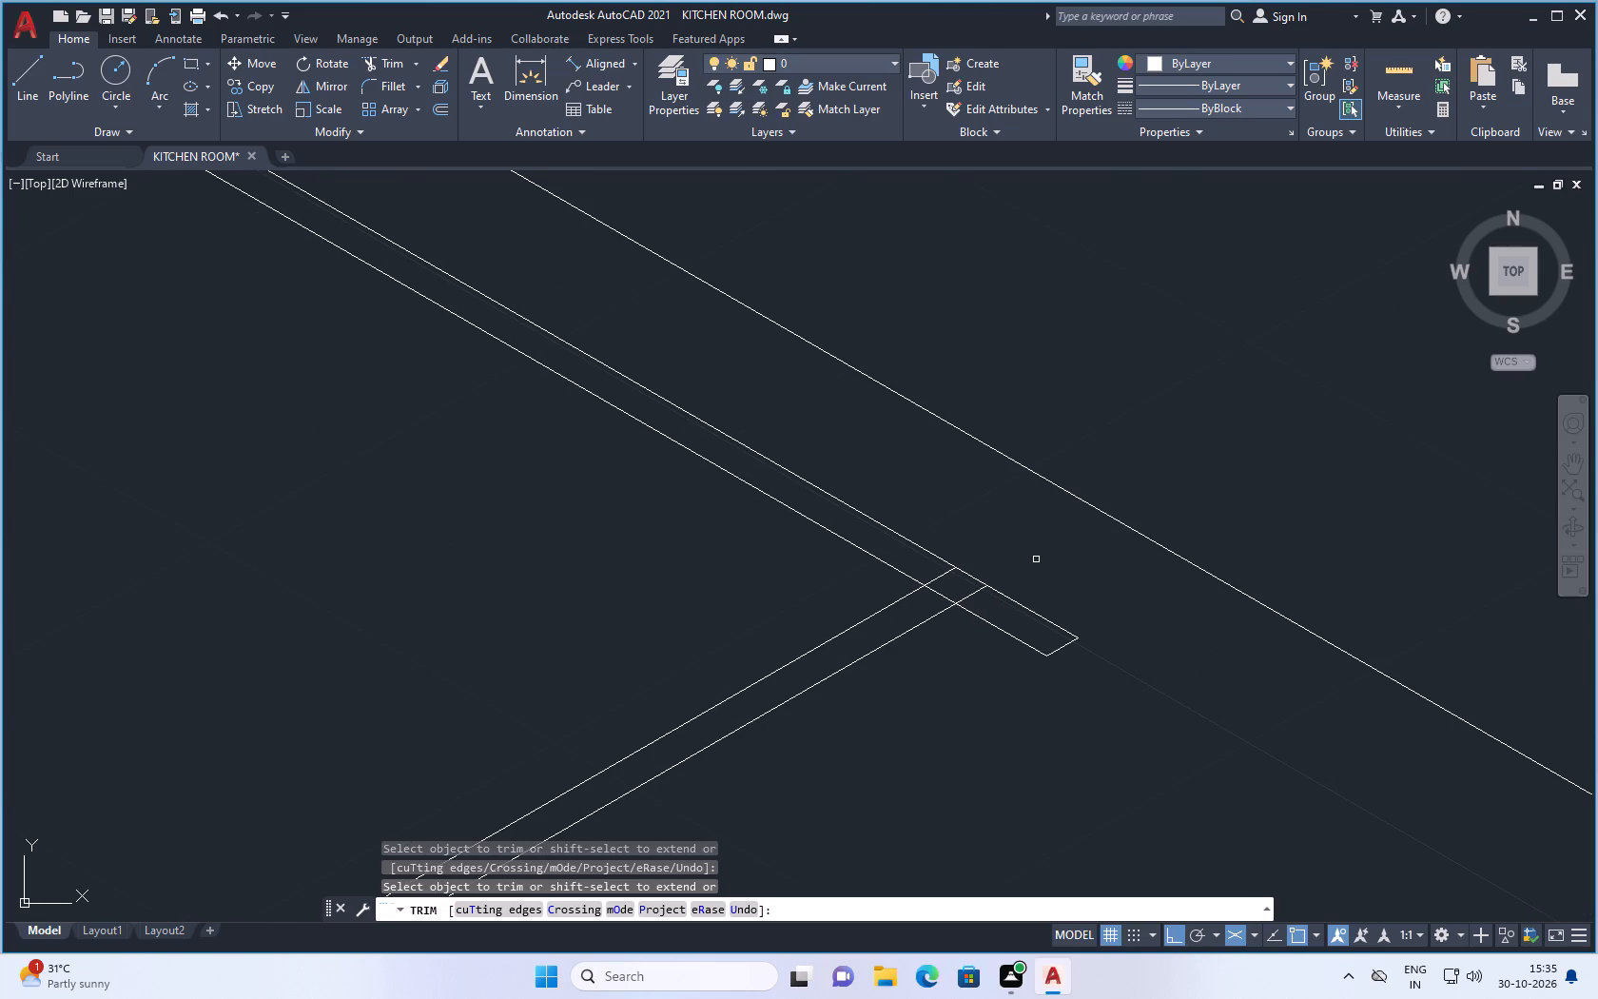
# Trim the crossing segments where the double 30° side meets the pair of inner 330° lines, opening up the junction.
pyautogui.scroll(3, 959, 593)
pyautogui.moveTo(1062, 645); pyautogui.dragTo(982, 567)
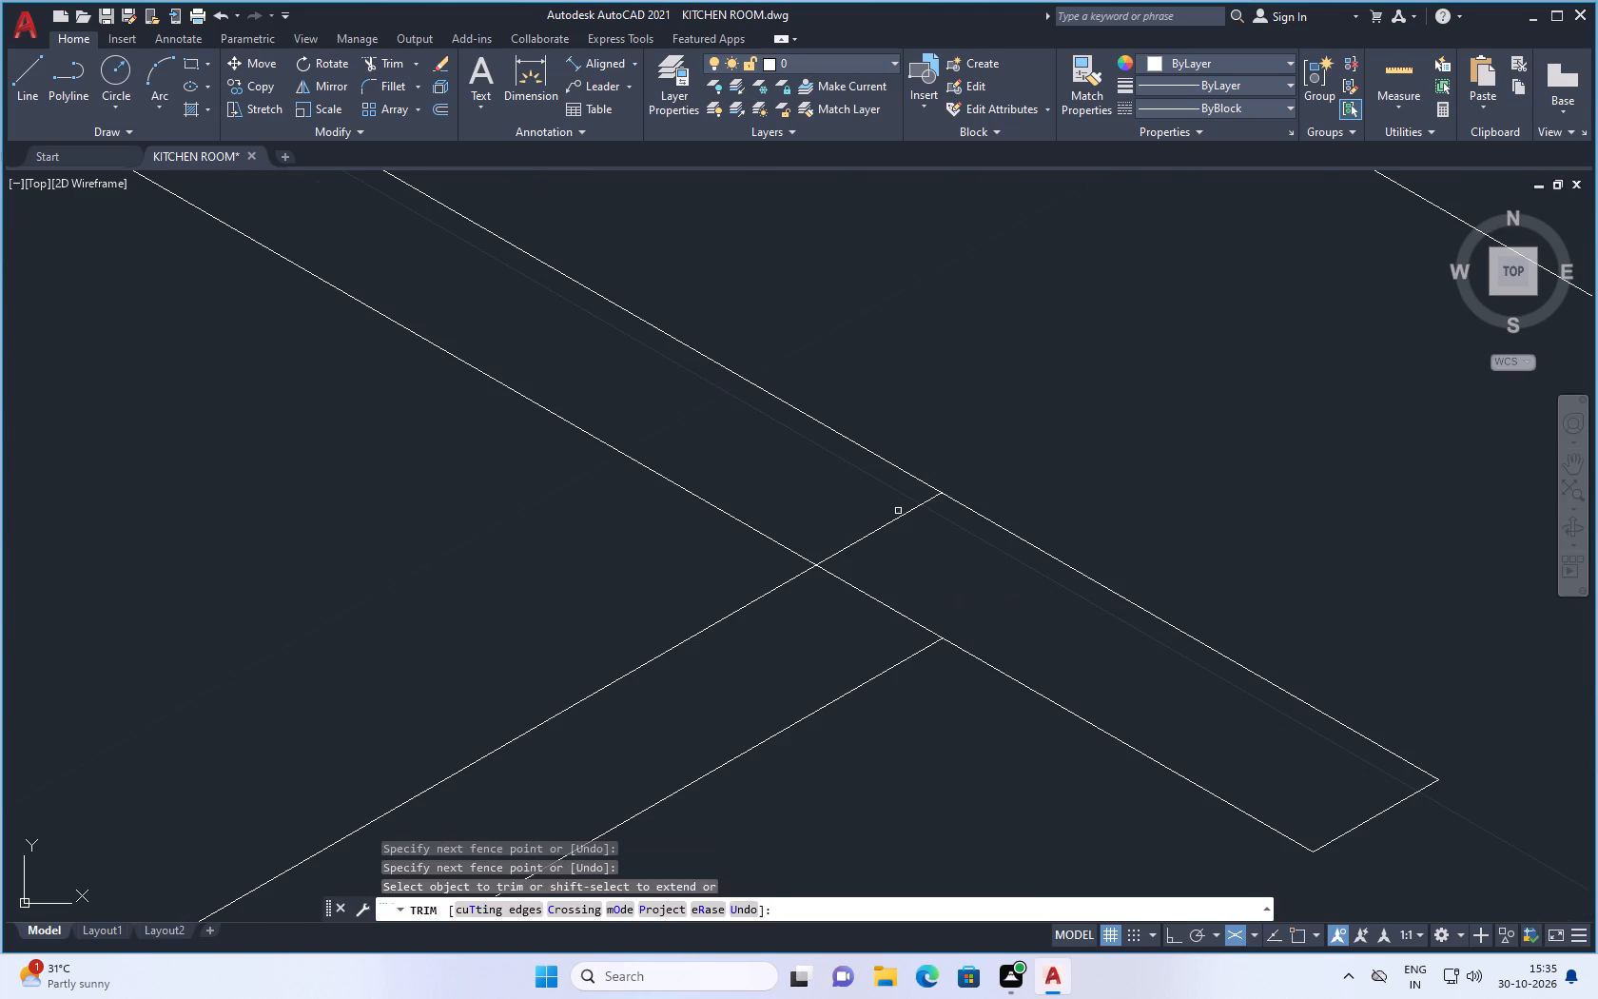
pyautogui.moveTo(871, 496); pyautogui.dragTo(970, 574)
pyautogui.moveTo(904, 563); pyautogui.dragTo(838, 641)
pyautogui.scroll(-7, 840, 617)
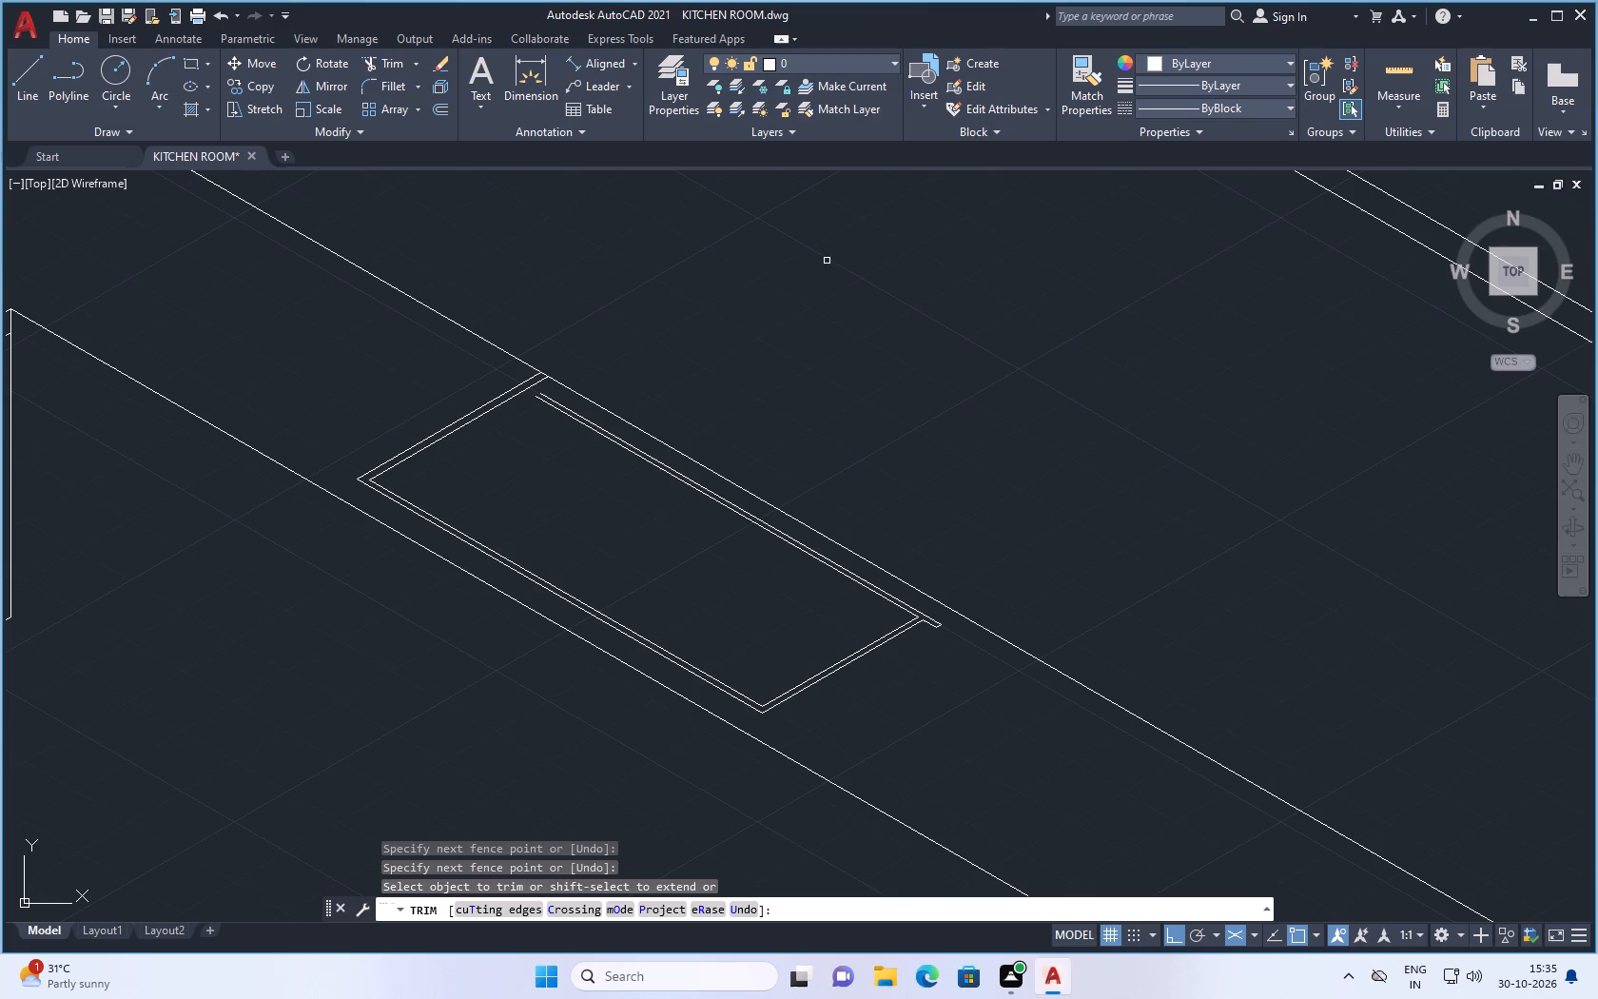
pyautogui.press('Escape')
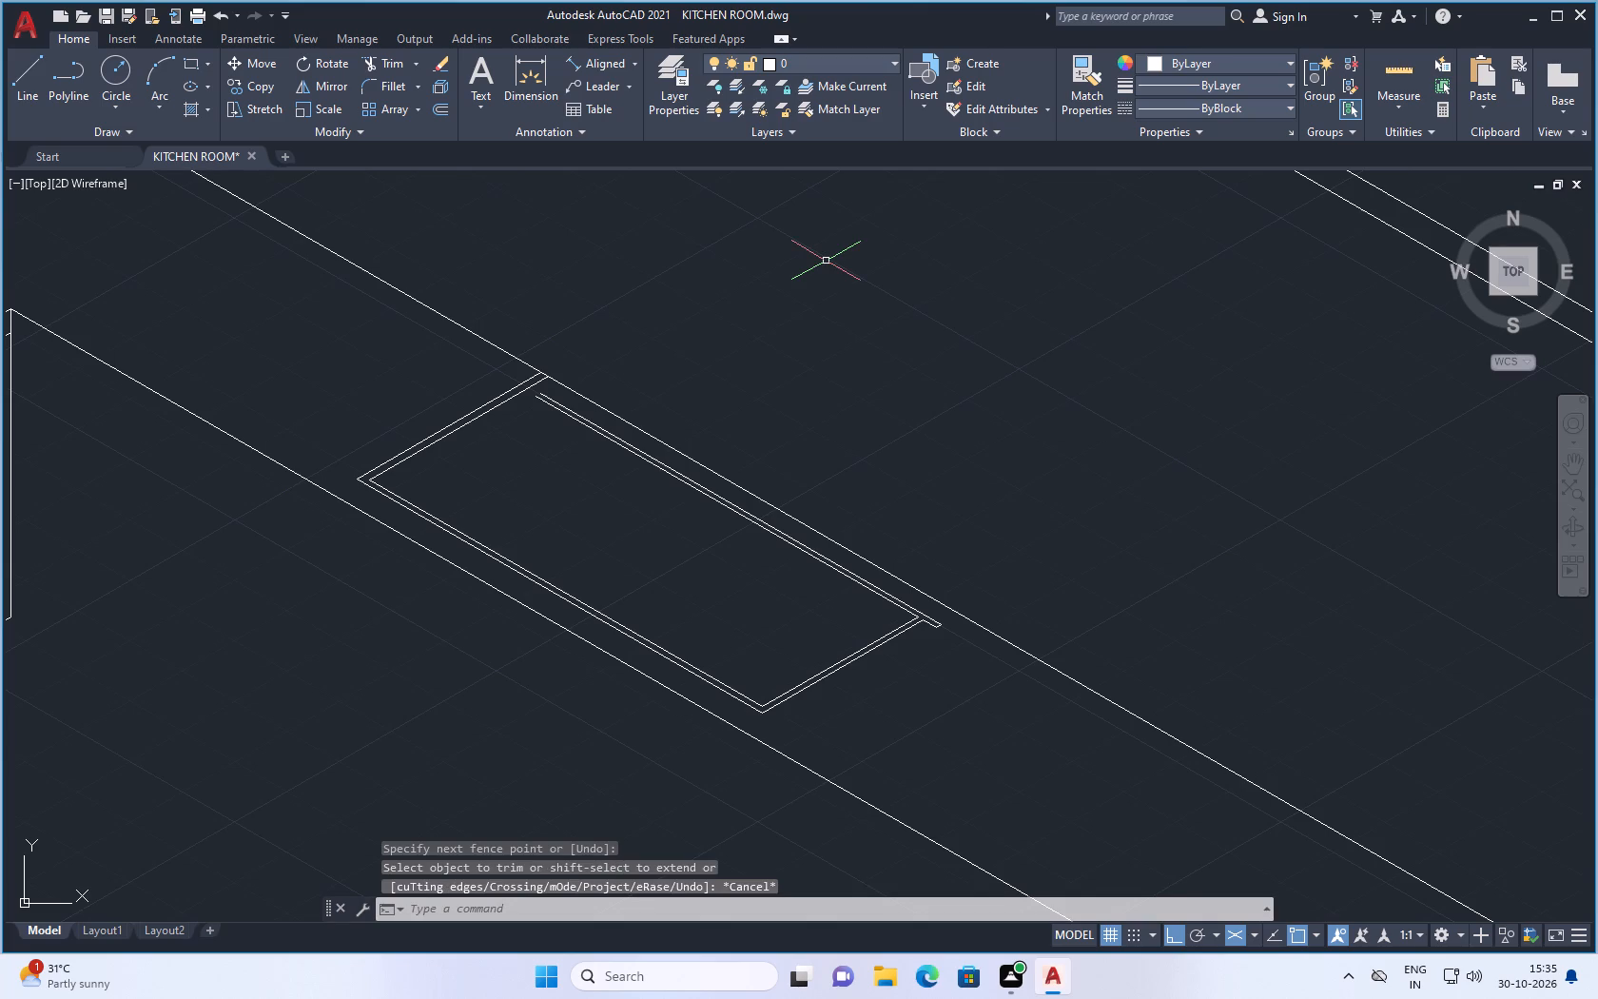
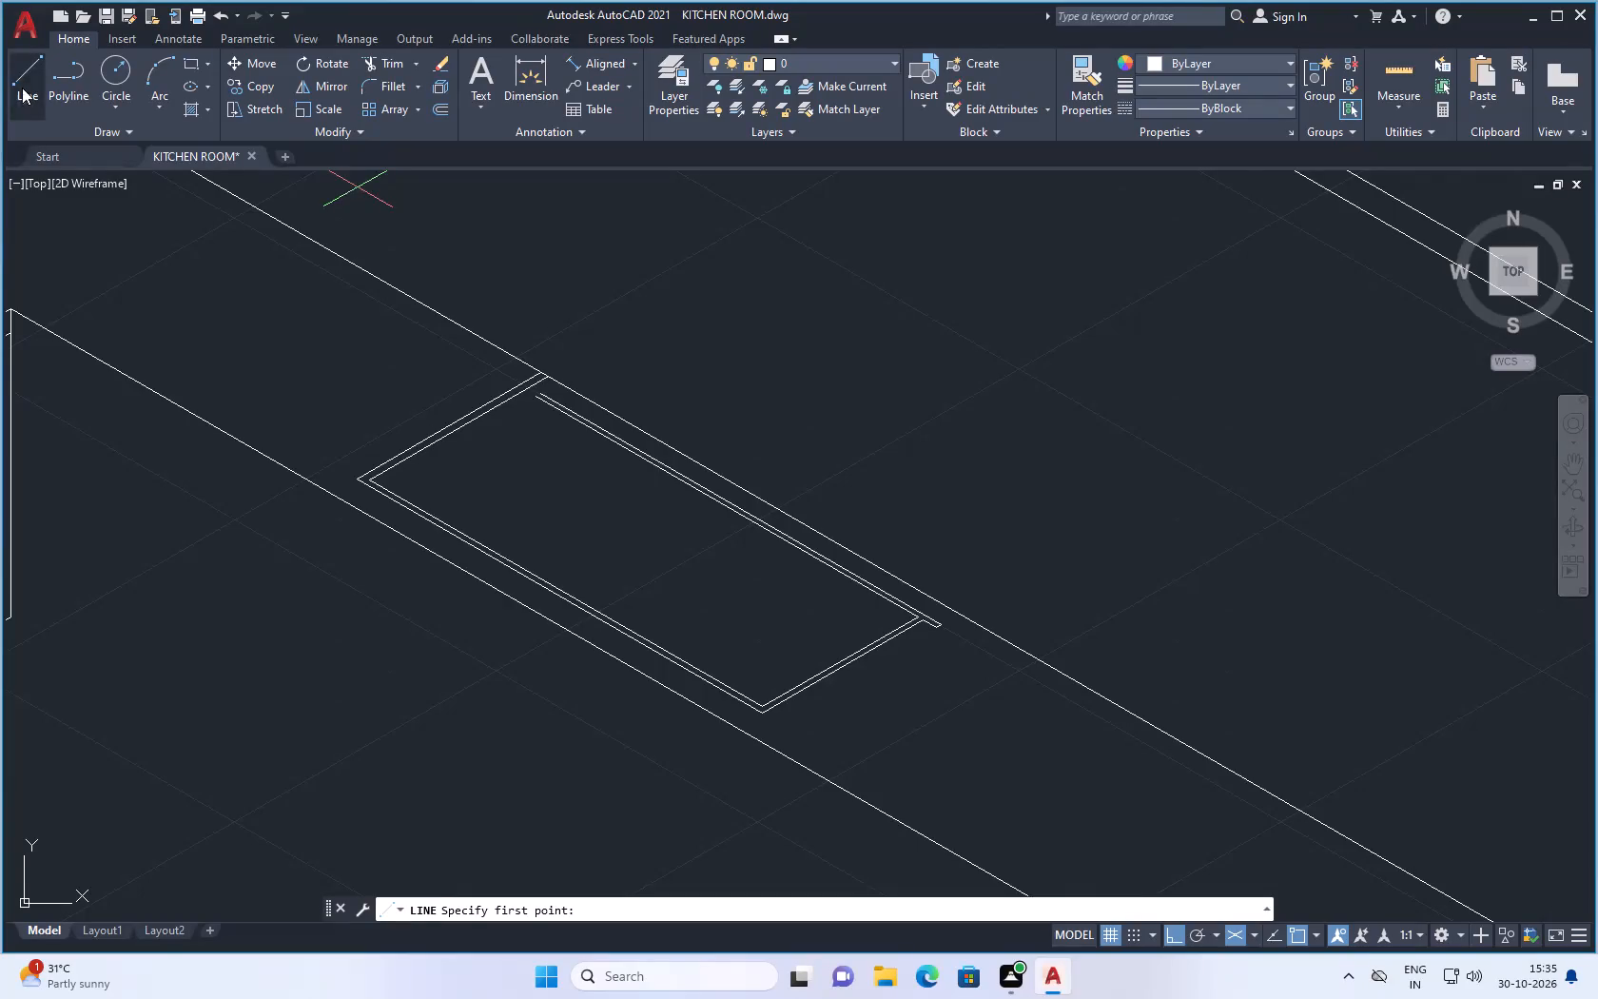
# Draw a vertical line downward from the rear upper end of the front inner 330° line, using the right isoplane.
pyautogui.scroll(1, 492, 441)
pyautogui.click(557, 375)
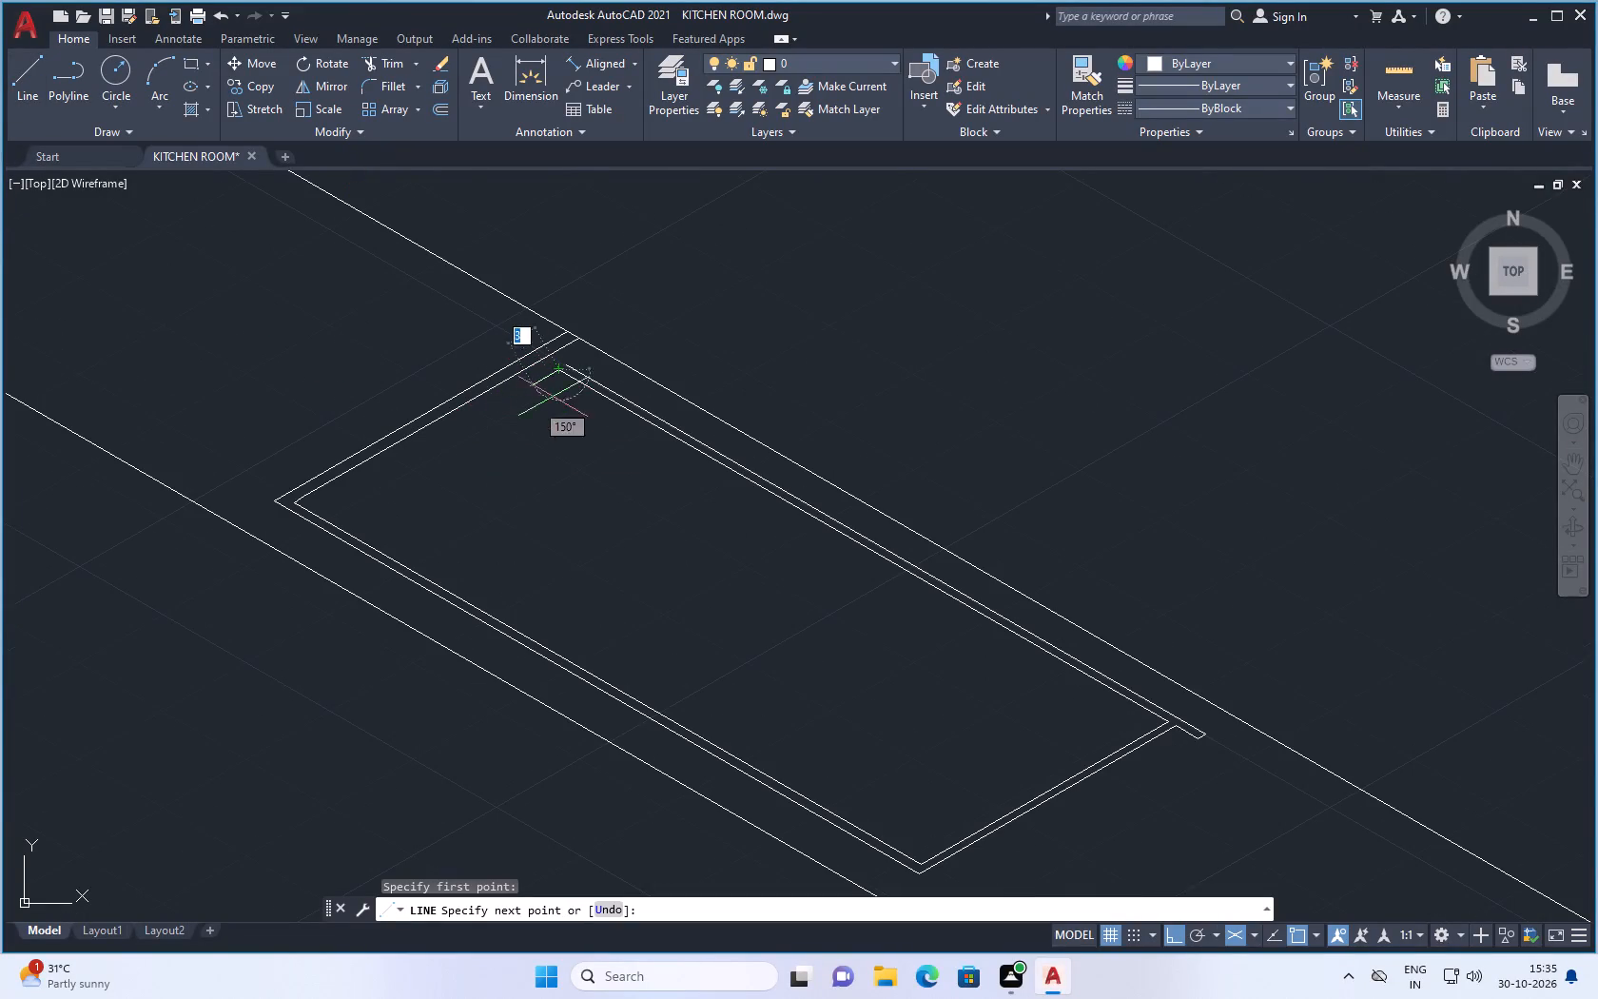
pyautogui.click(1248, 934)
pyautogui.click(1249, 897)
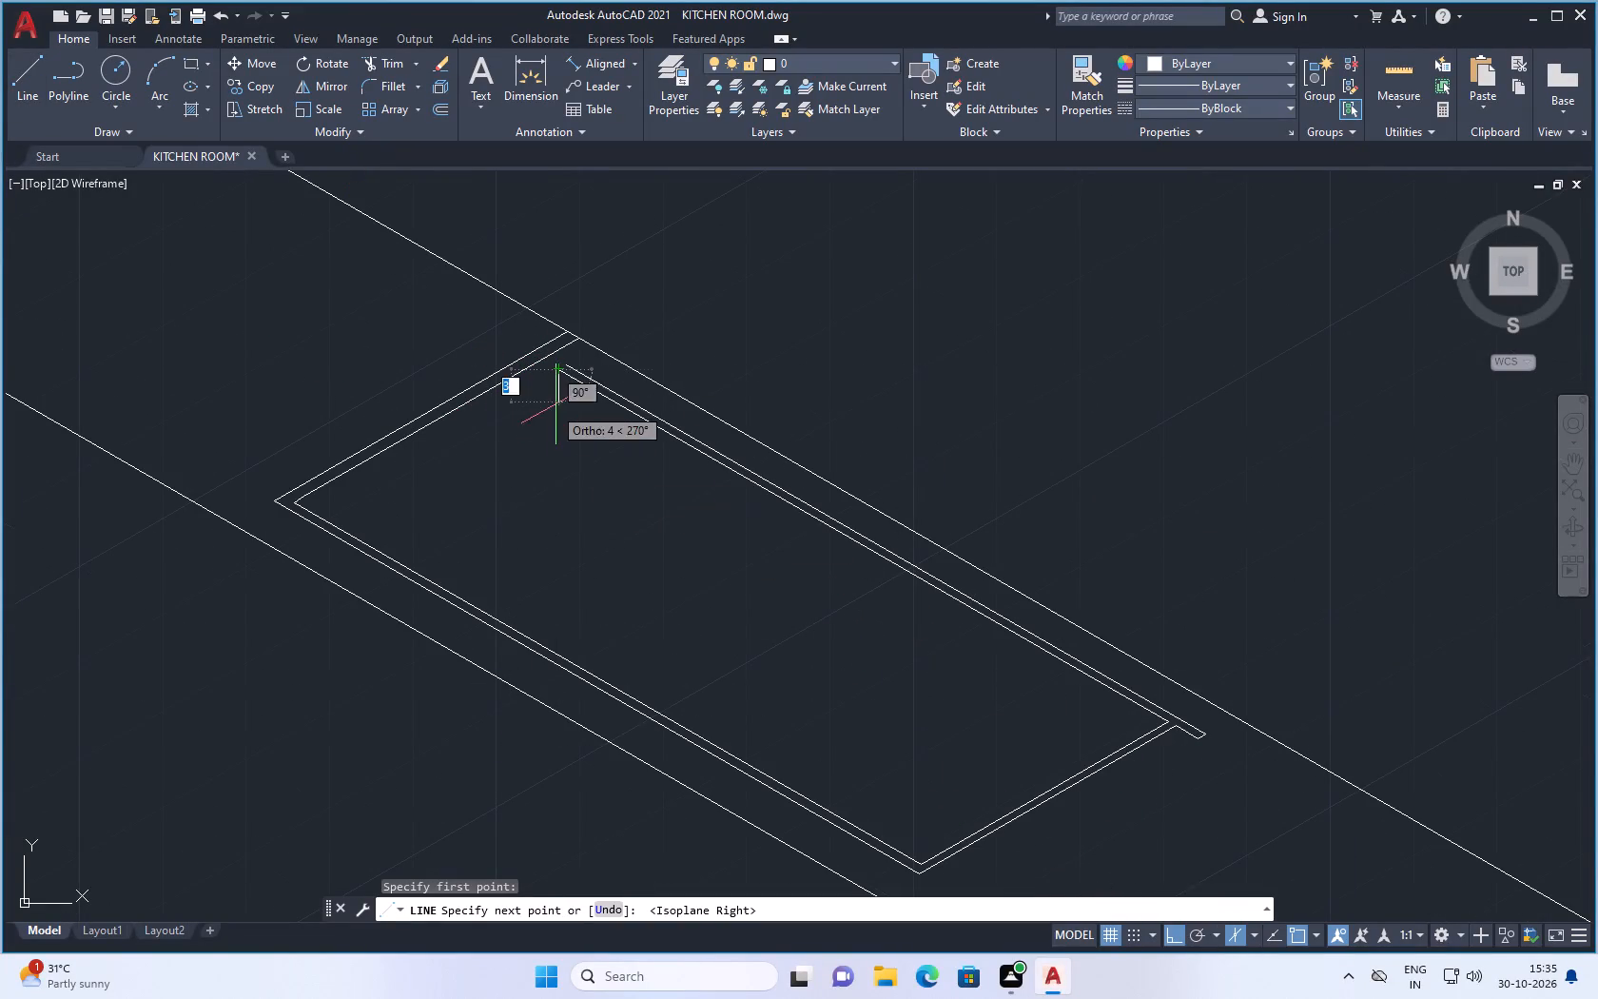
pyautogui.click(567, 490)
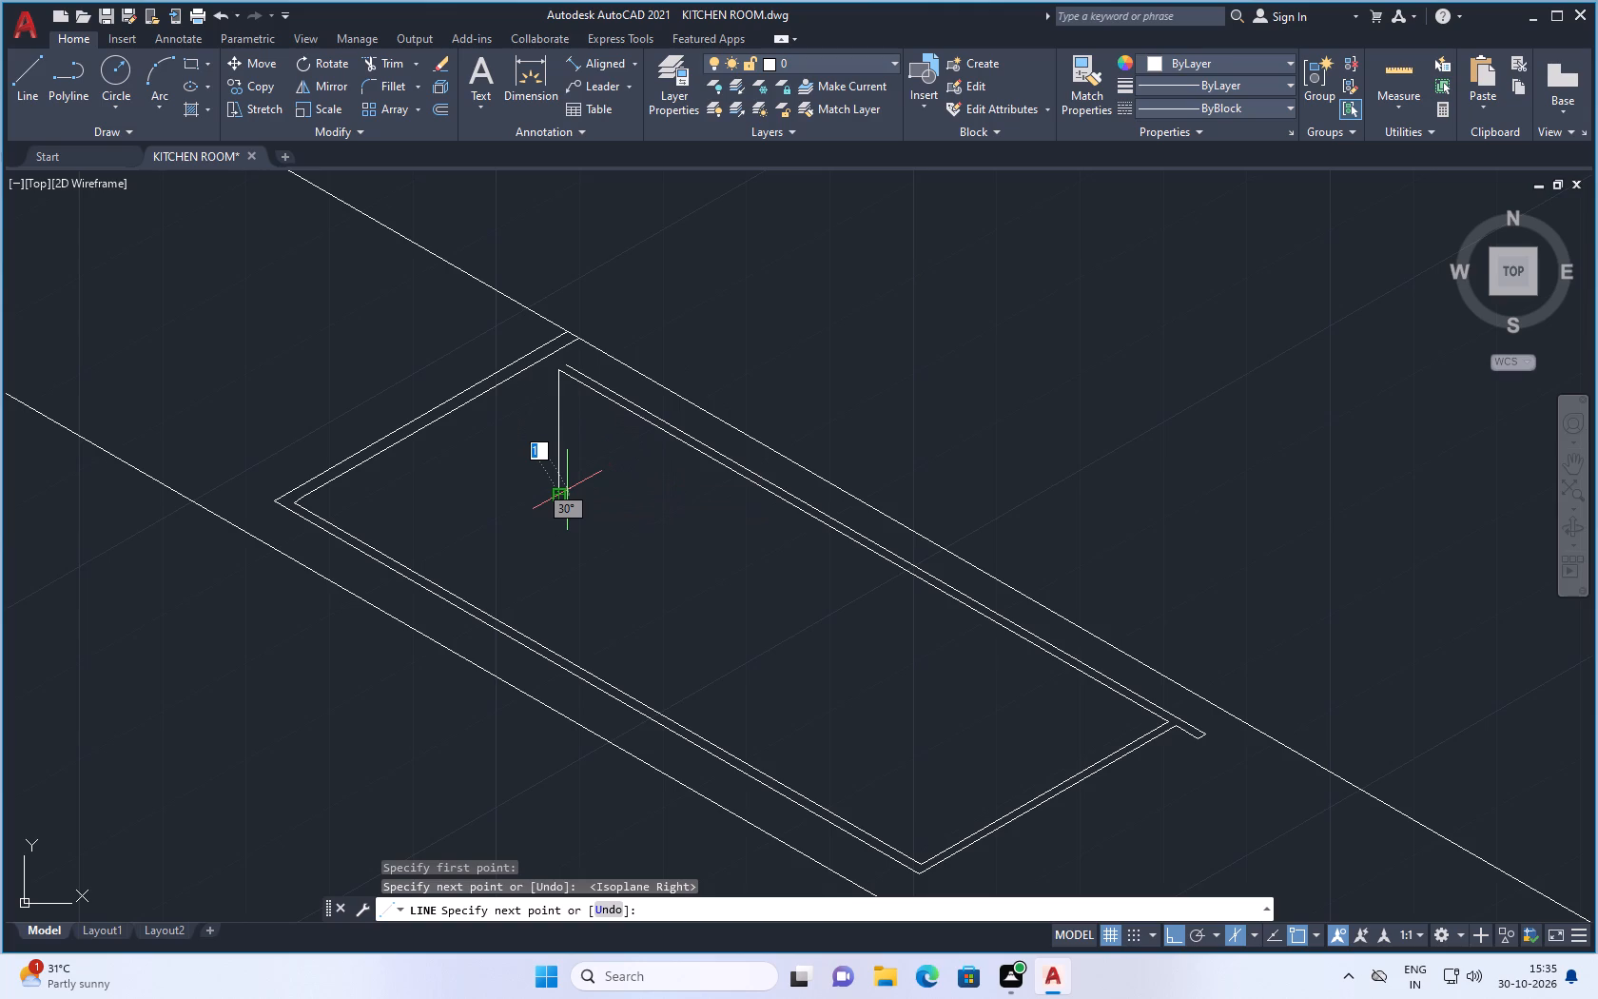
pyautogui.press('space')
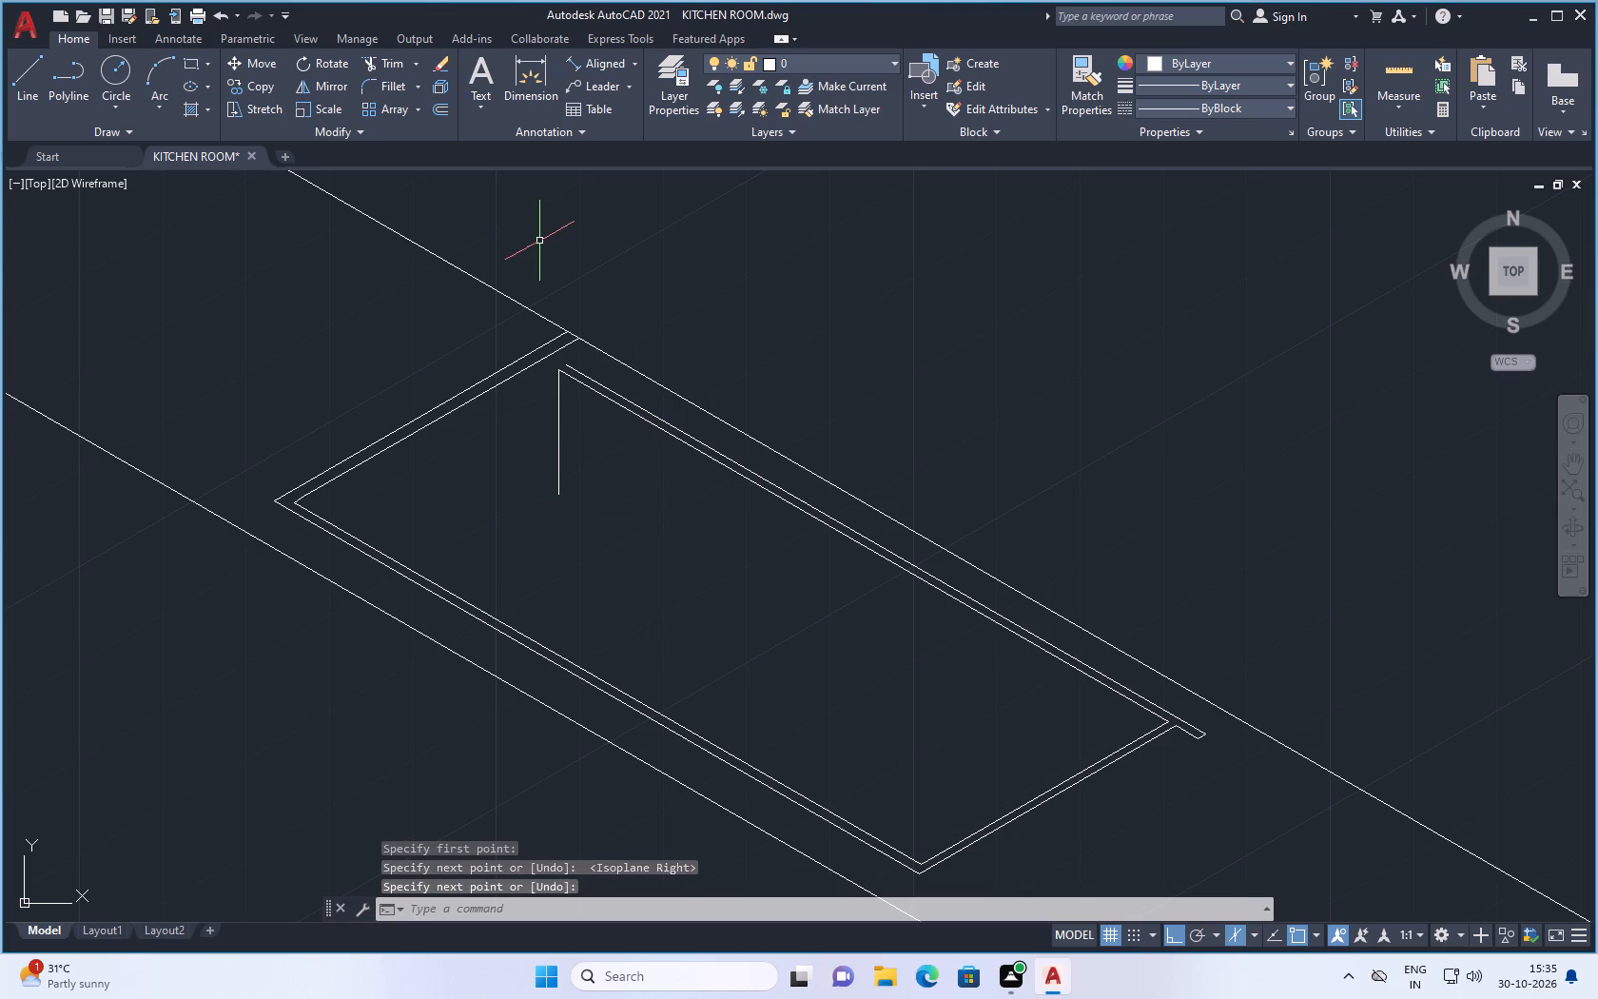
# Draw a 150° line in the top isoplane from the inner line of the double 30° side, crossing past its outer line.
pyautogui.press('space')
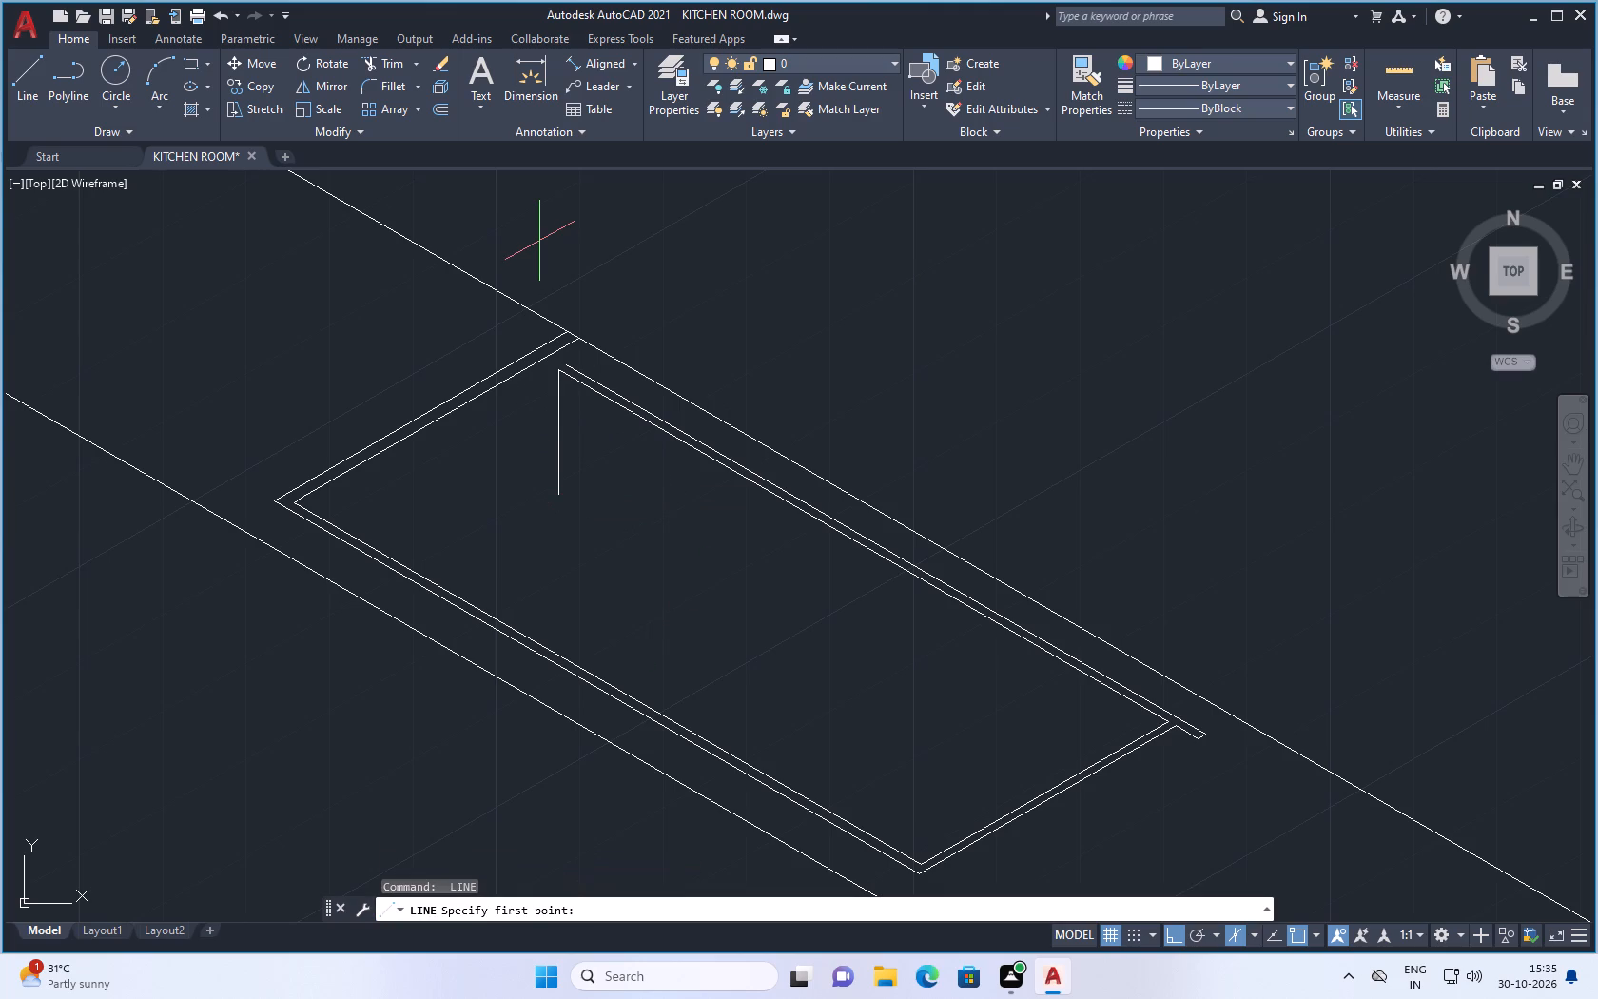
pyautogui.scroll(1, 560, 490)
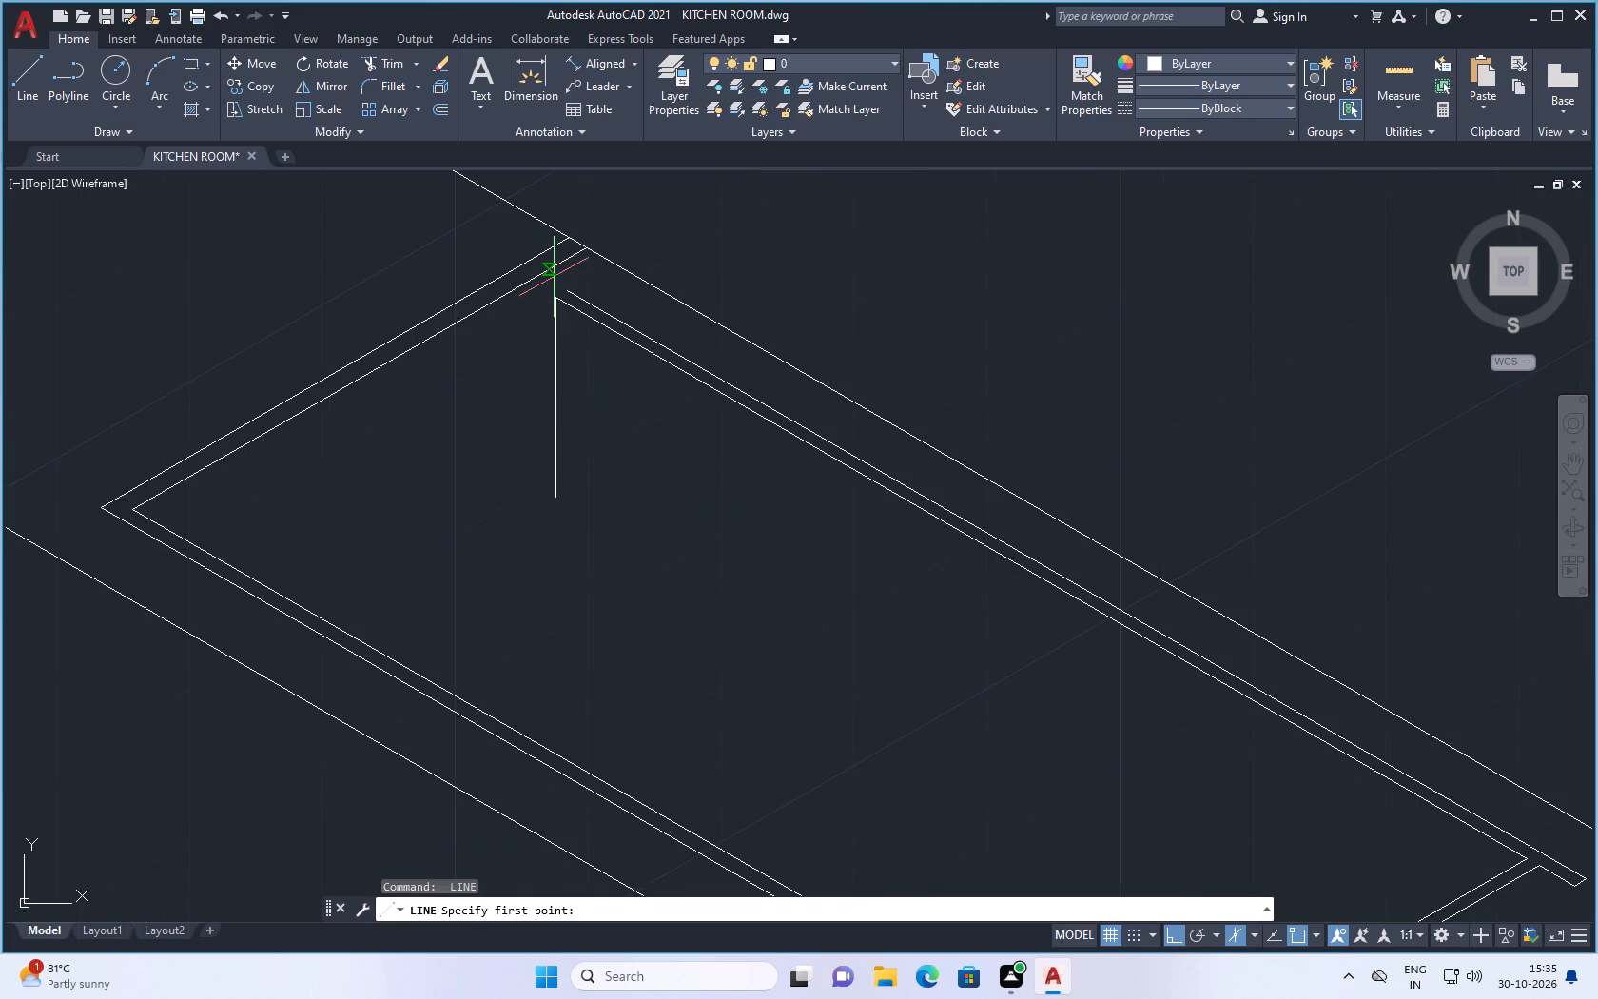
pyautogui.click(549, 271)
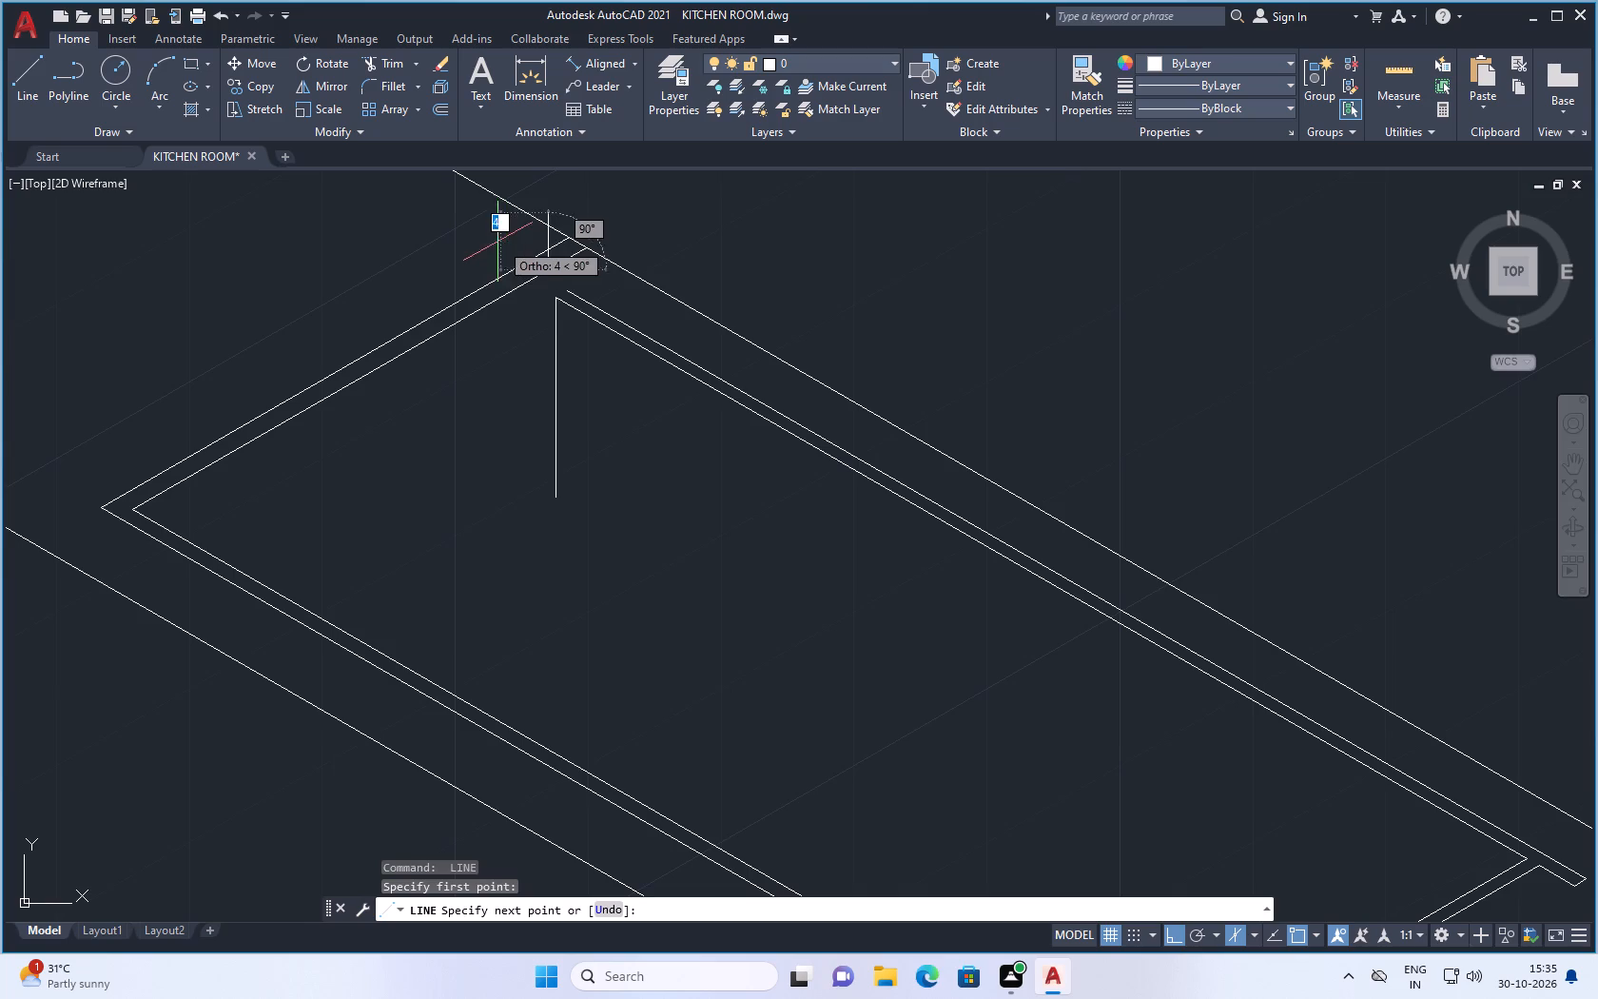
pyautogui.click(1256, 932)
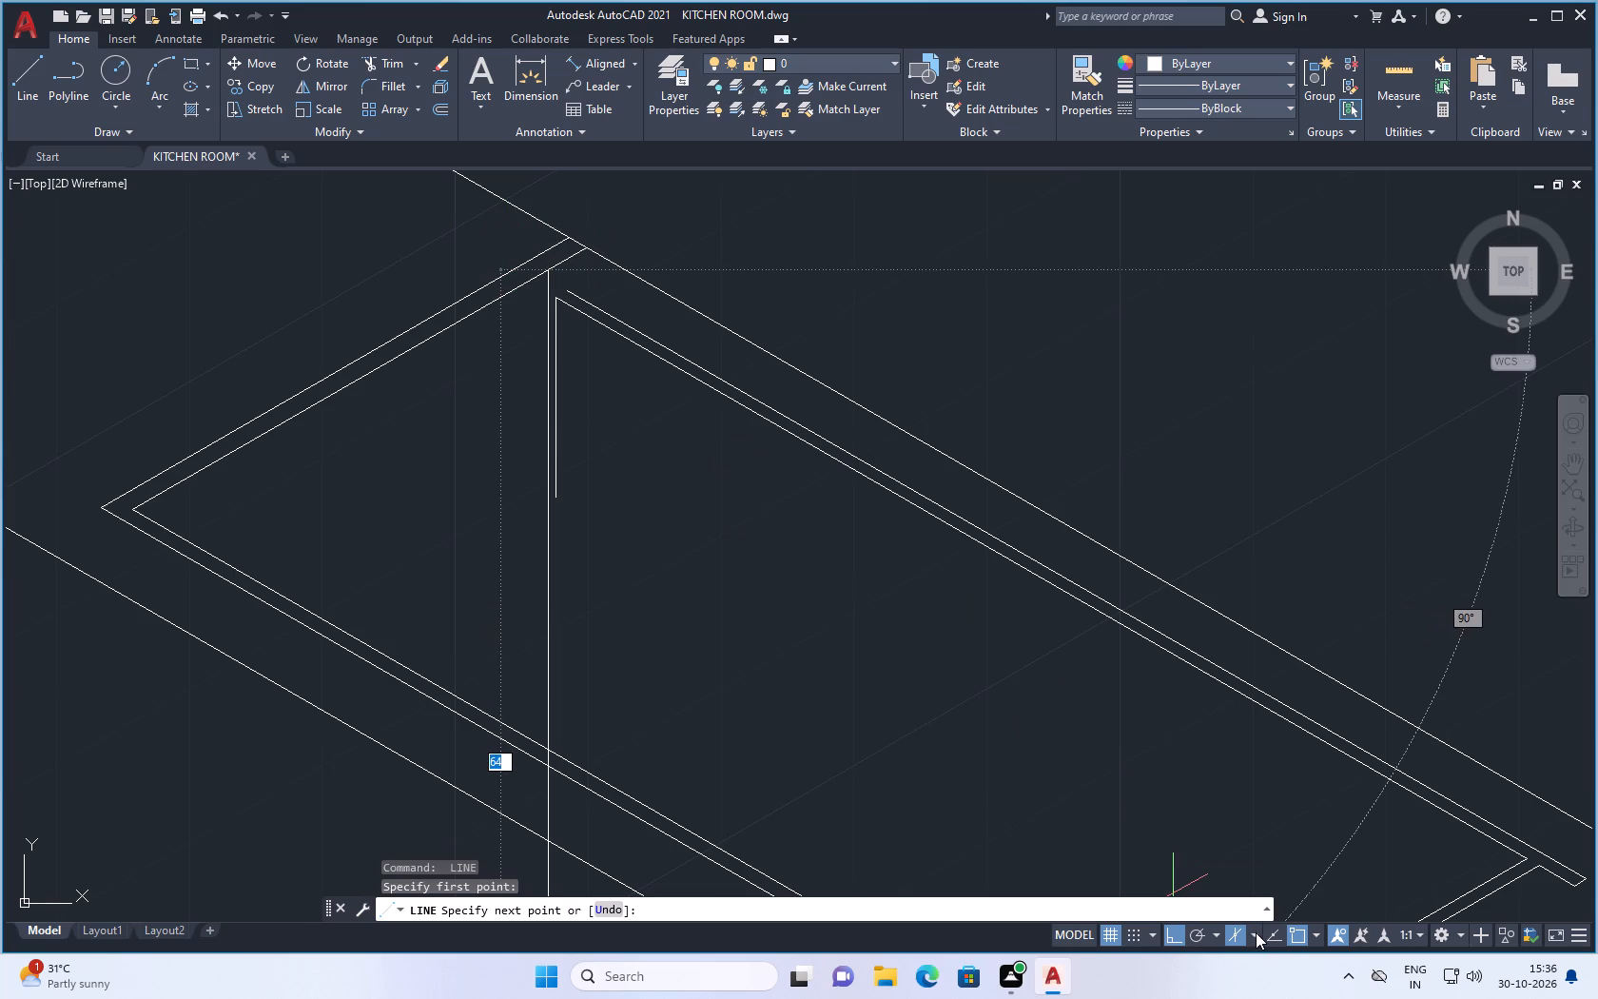
pyautogui.click(1260, 870)
pyautogui.scroll(1, 494, 199)
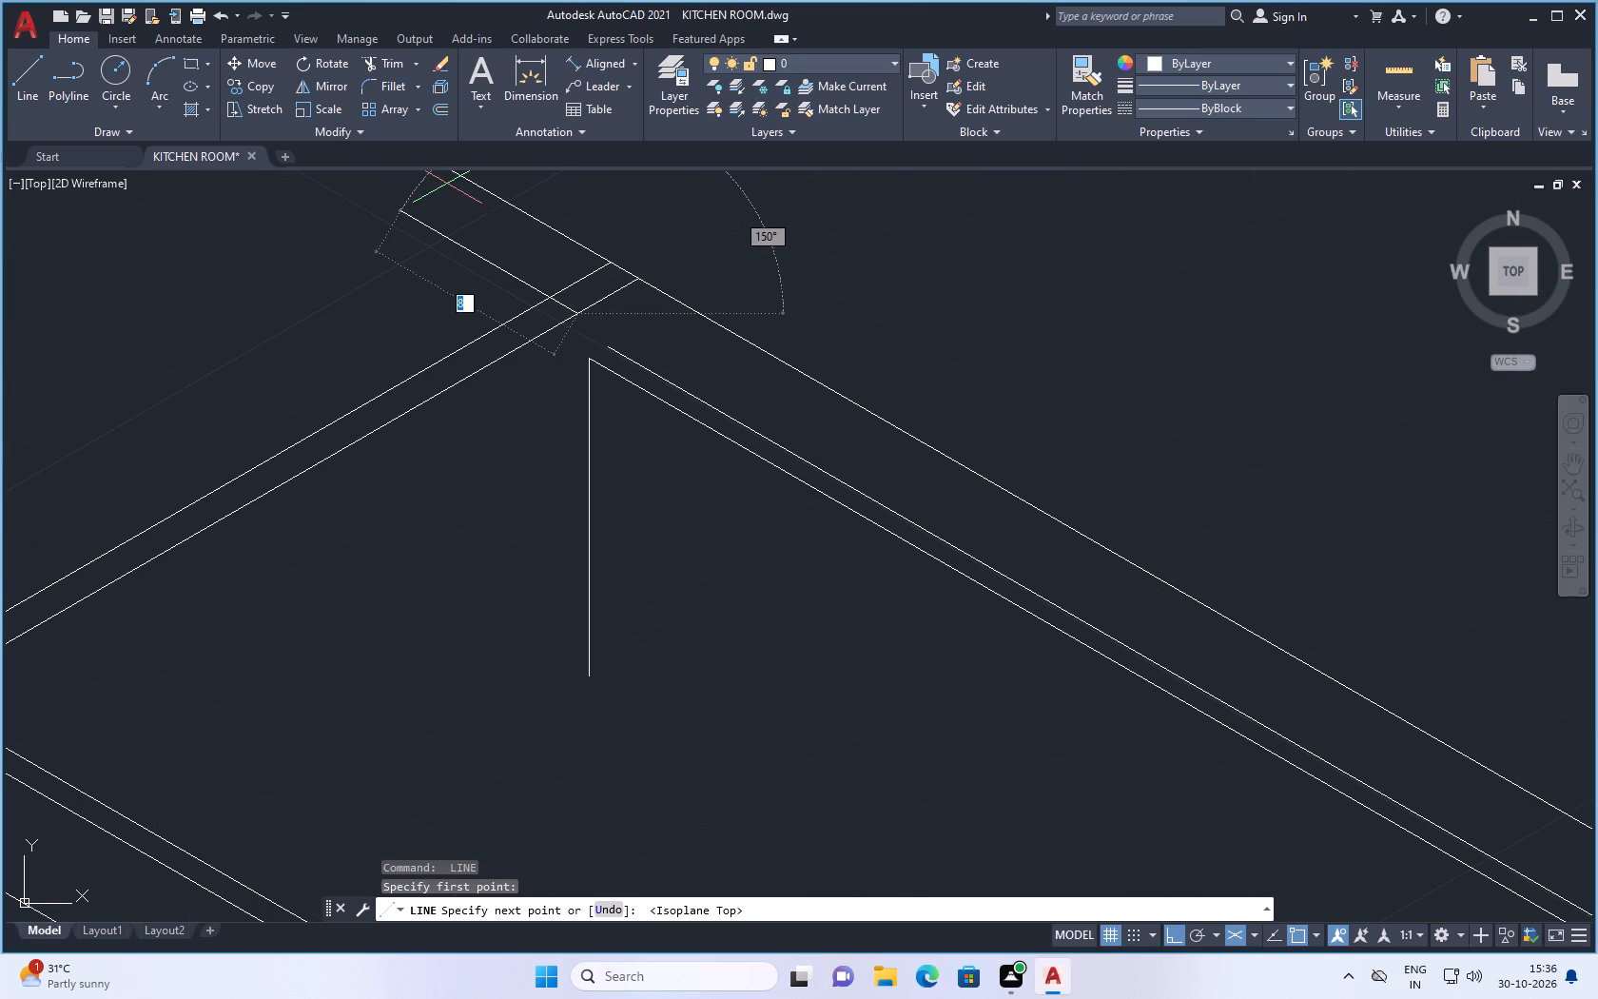
pyautogui.click(447, 184)
pyautogui.press('Escape')
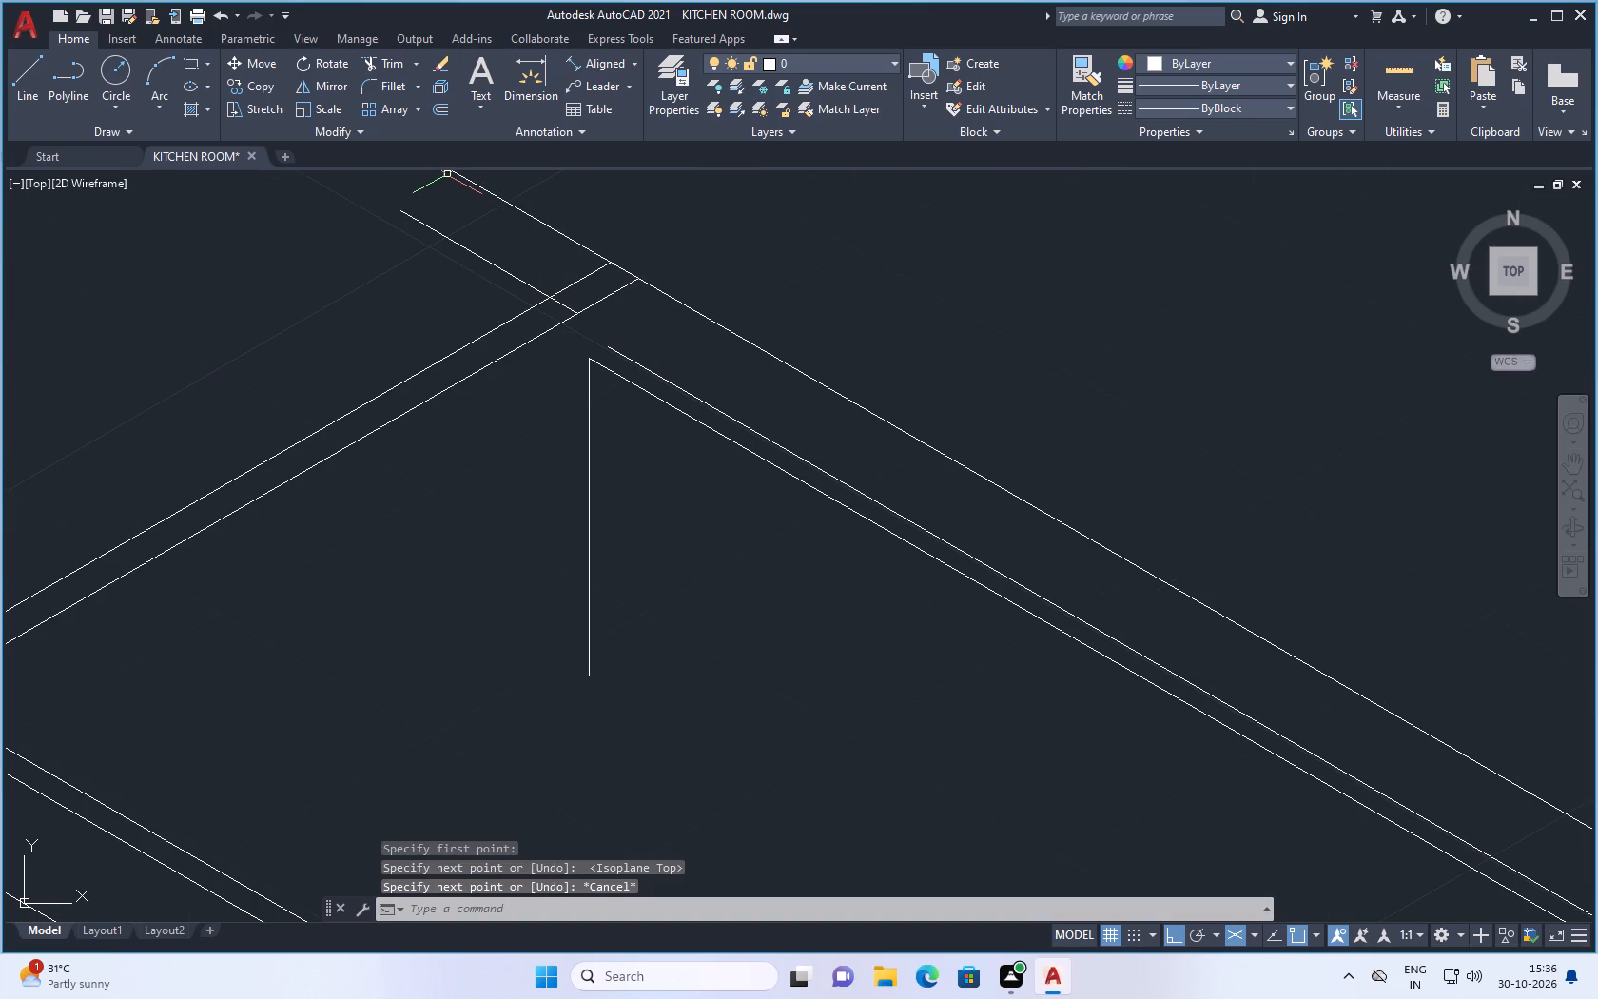
# Trim the new 150° line's overshoot and both 30° lines between it and the back countertop line.
pyautogui.write('tr')
pyautogui.press('Return')
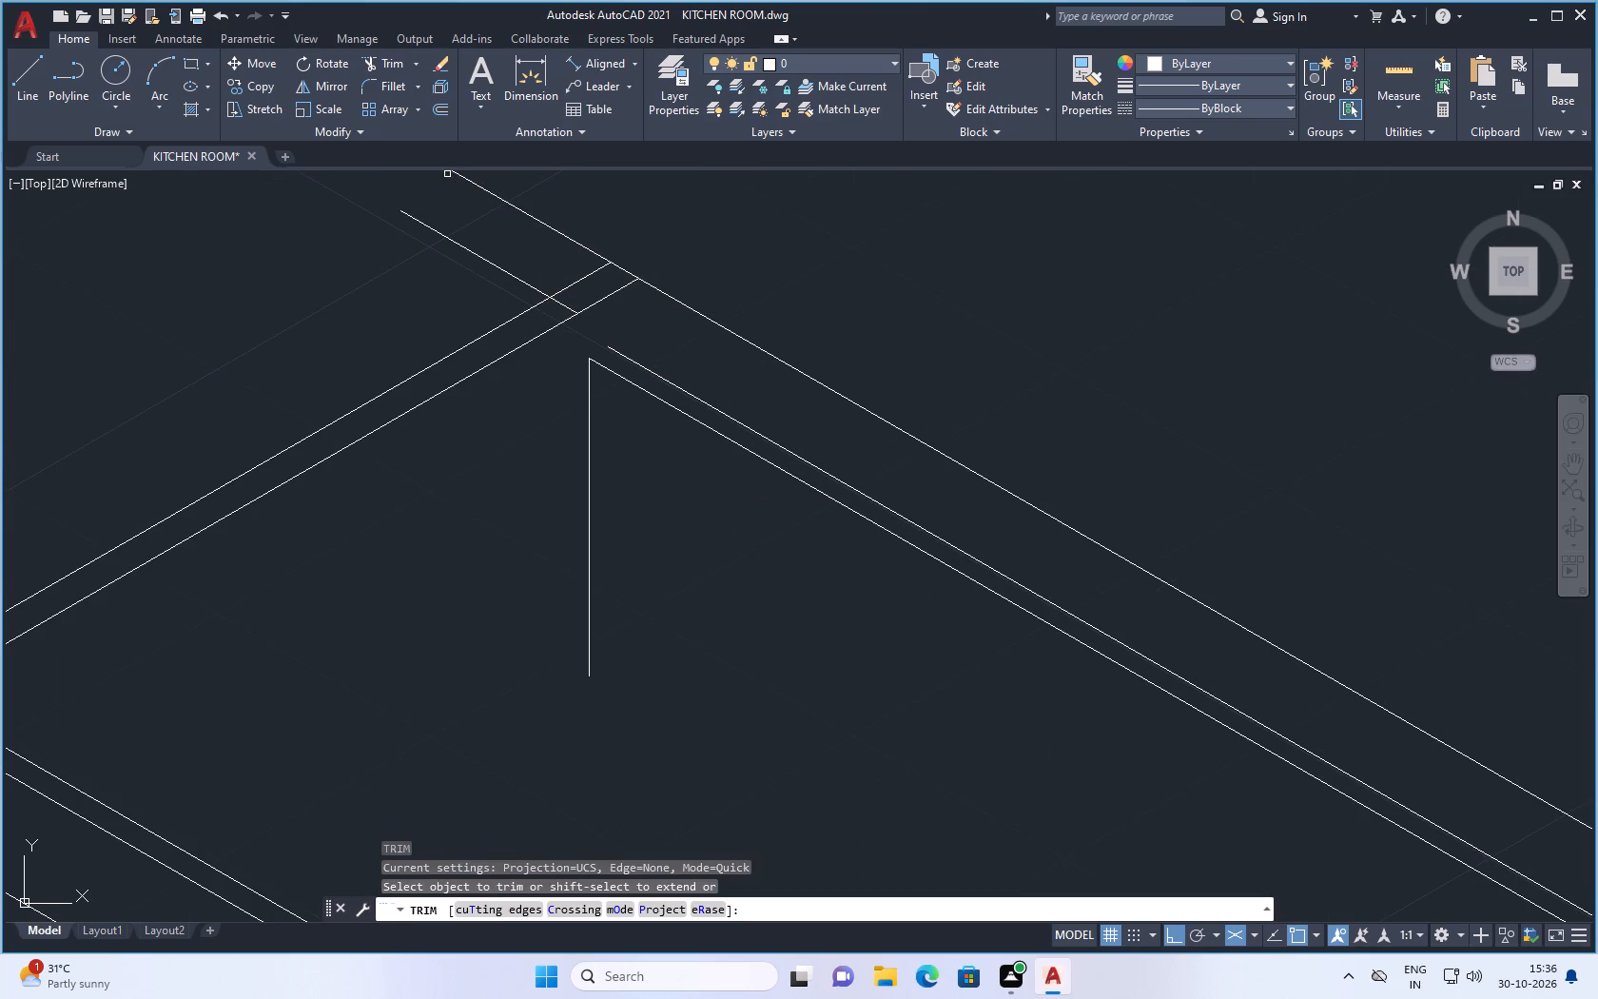
pyautogui.click(511, 261)
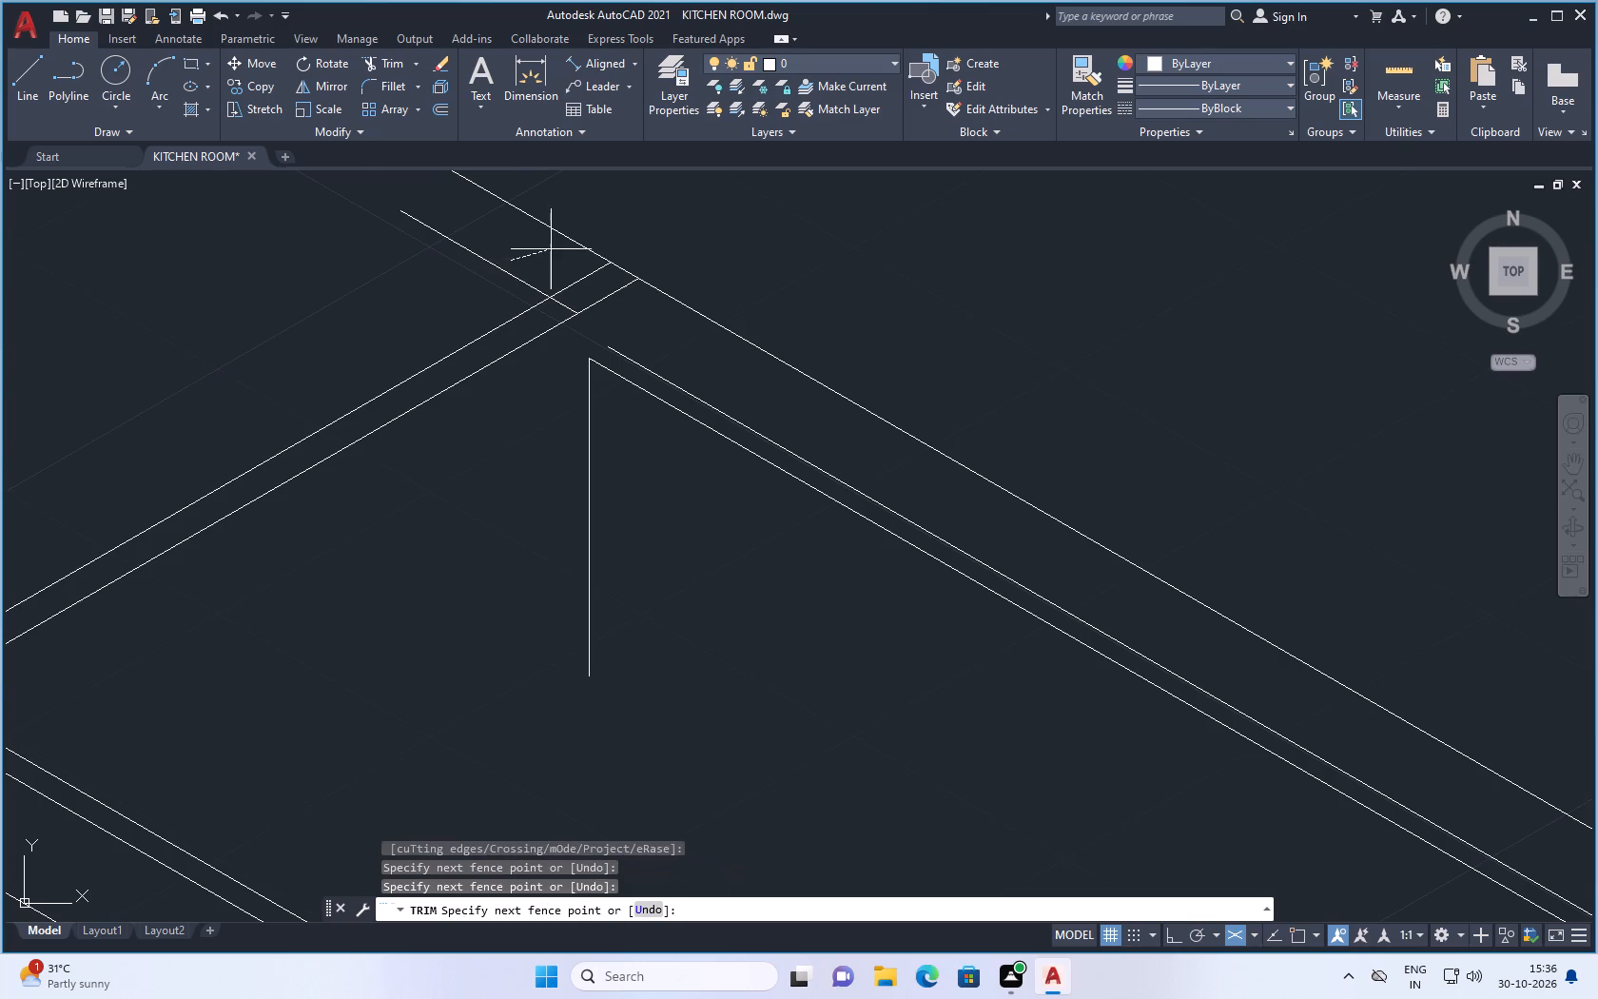
pyautogui.scroll(2, 551, 249)
pyautogui.click(546, 293)
pyautogui.moveTo(458, 279); pyautogui.dragTo(361, 343)
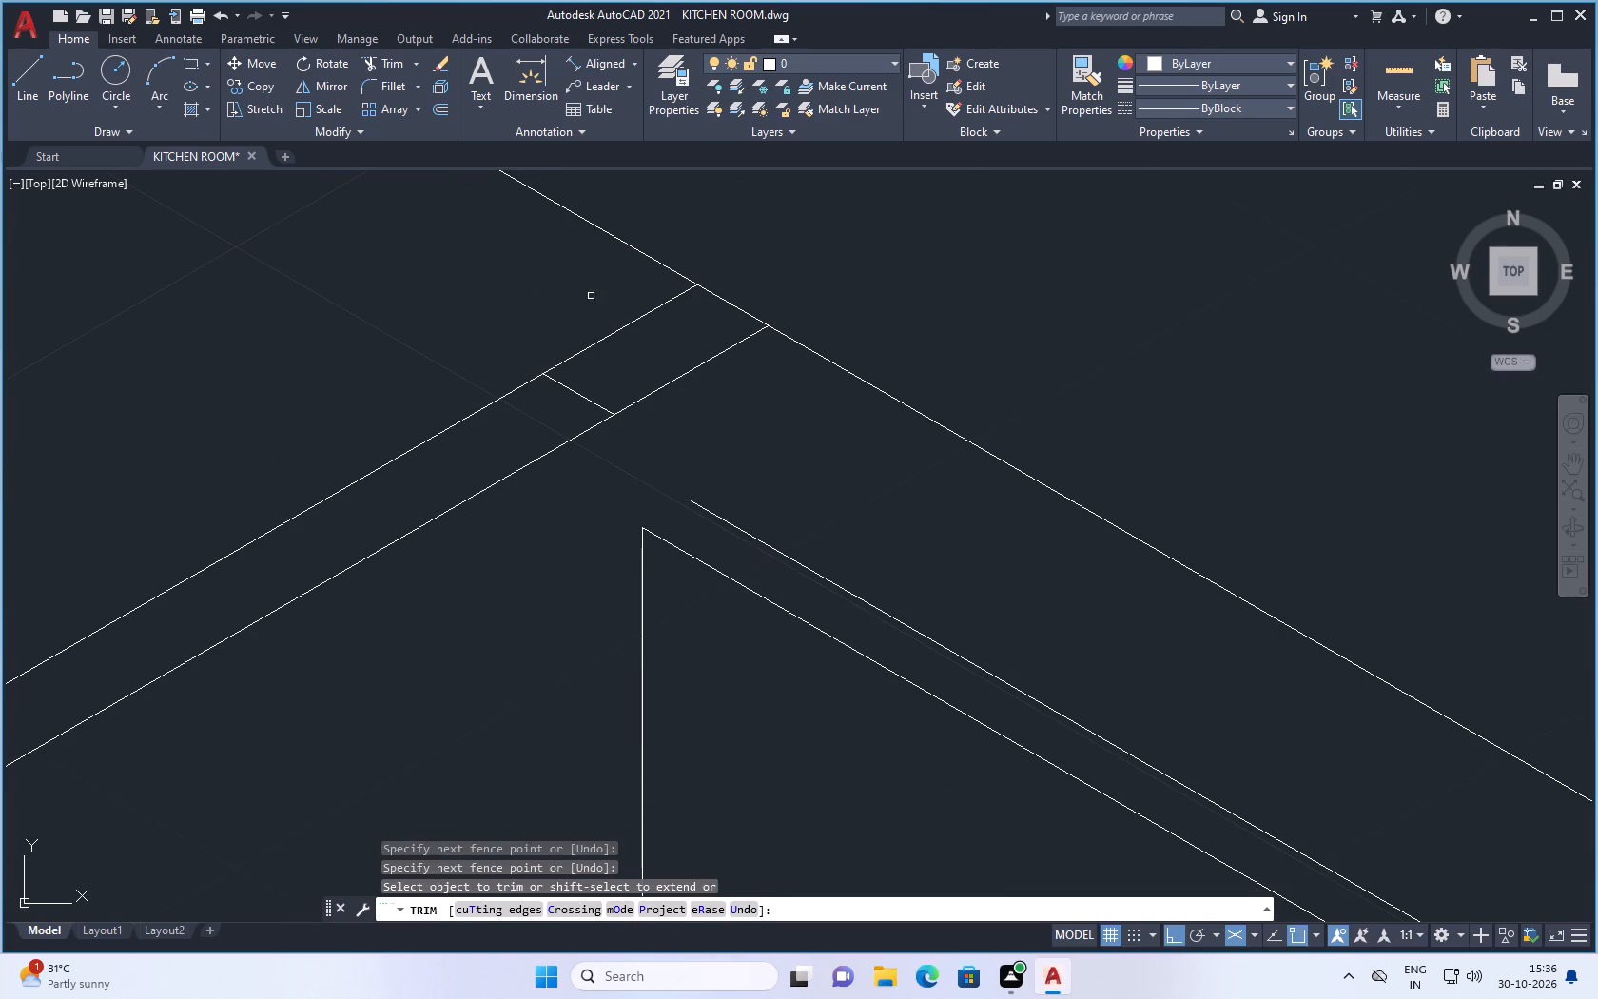
pyautogui.moveTo(598, 292); pyautogui.dragTo(688, 424)
pyautogui.scroll(-1, 686, 416)
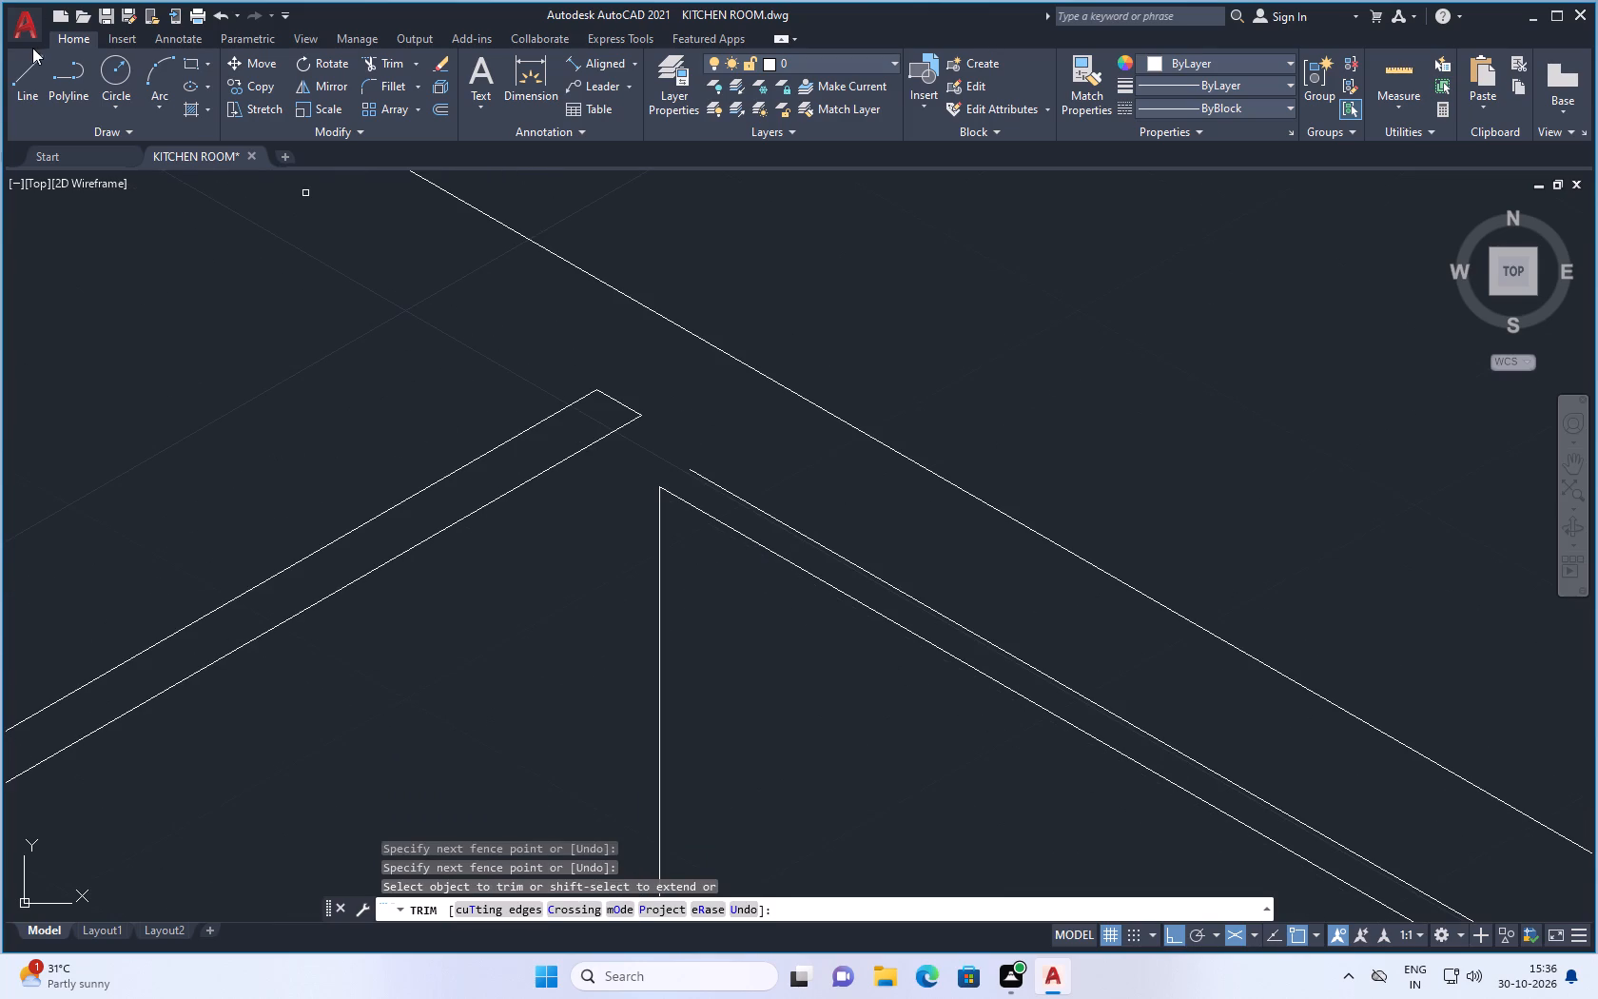
pyautogui.press('Escape')
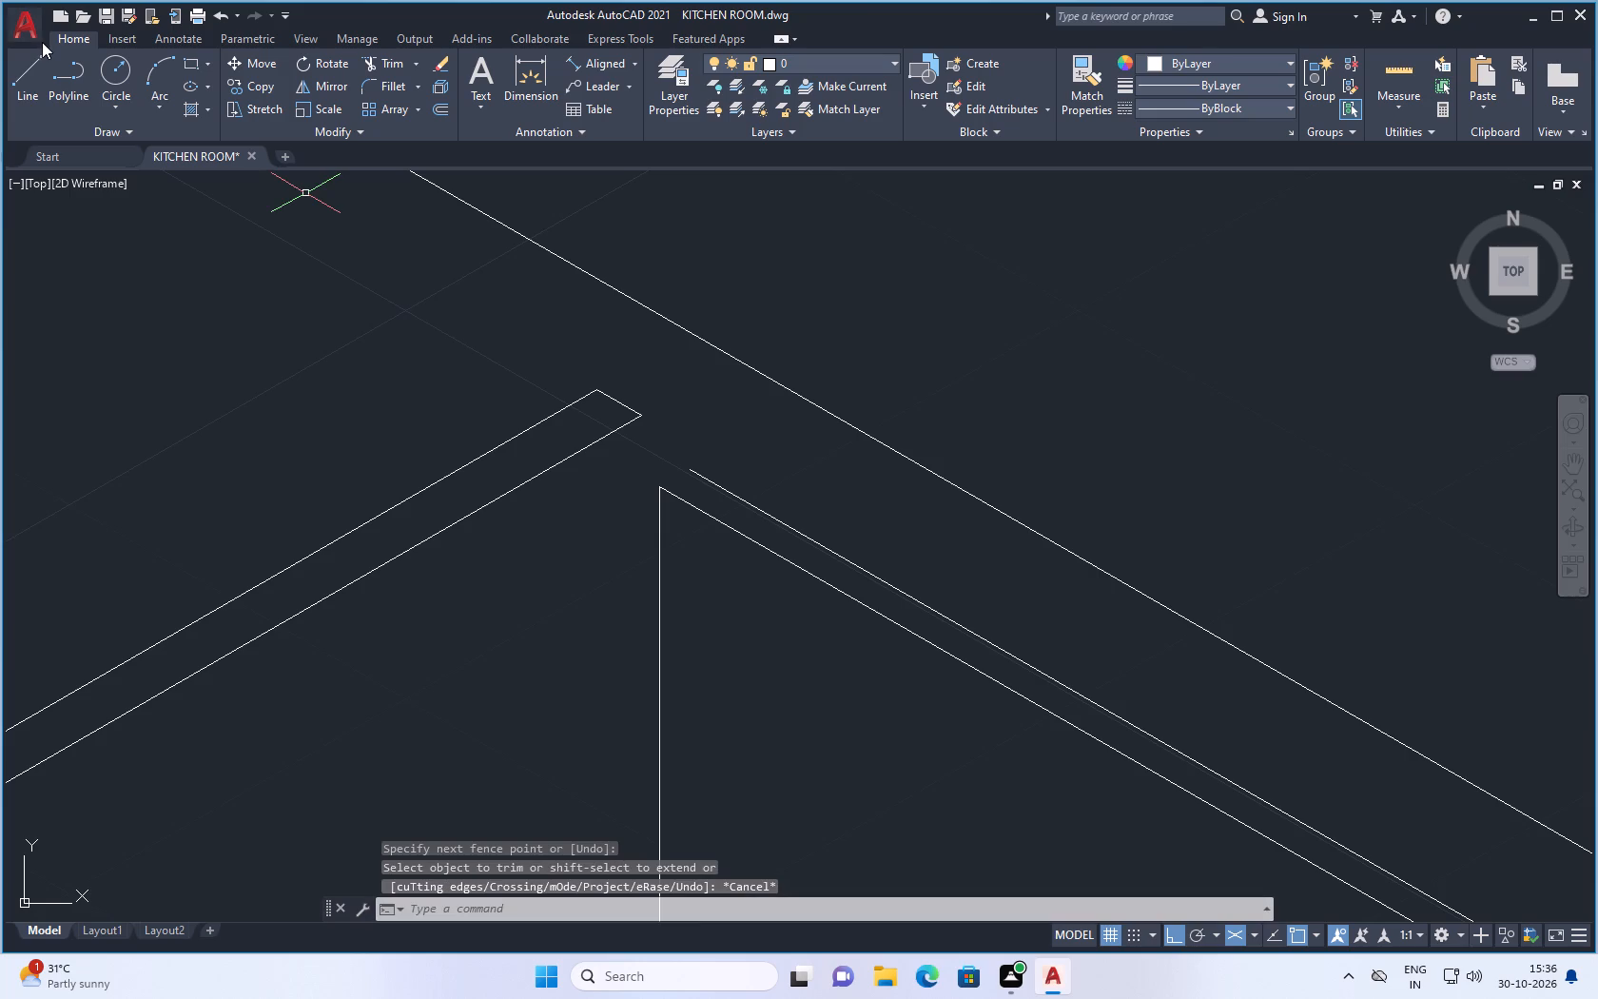
# Close the open end of the rear pair of 330° lines with a short line at the top of the vertical line.
pyautogui.click(23, 65)
pyautogui.scroll(1, 625, 467)
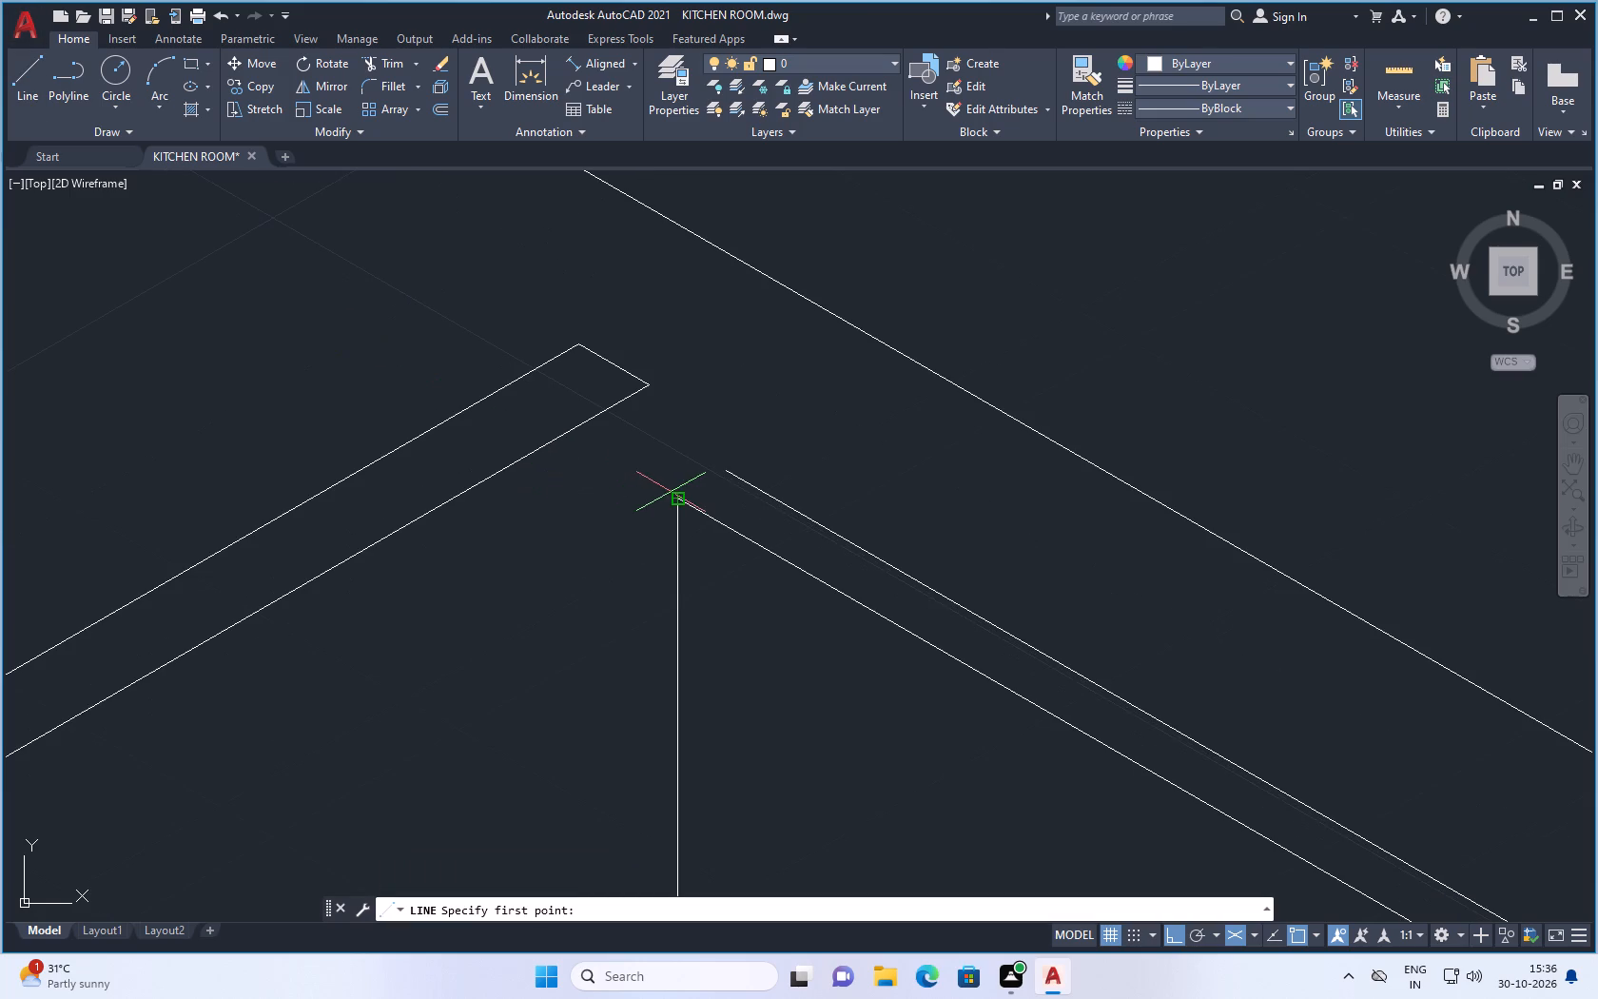
pyautogui.click(676, 495)
pyautogui.click(732, 471)
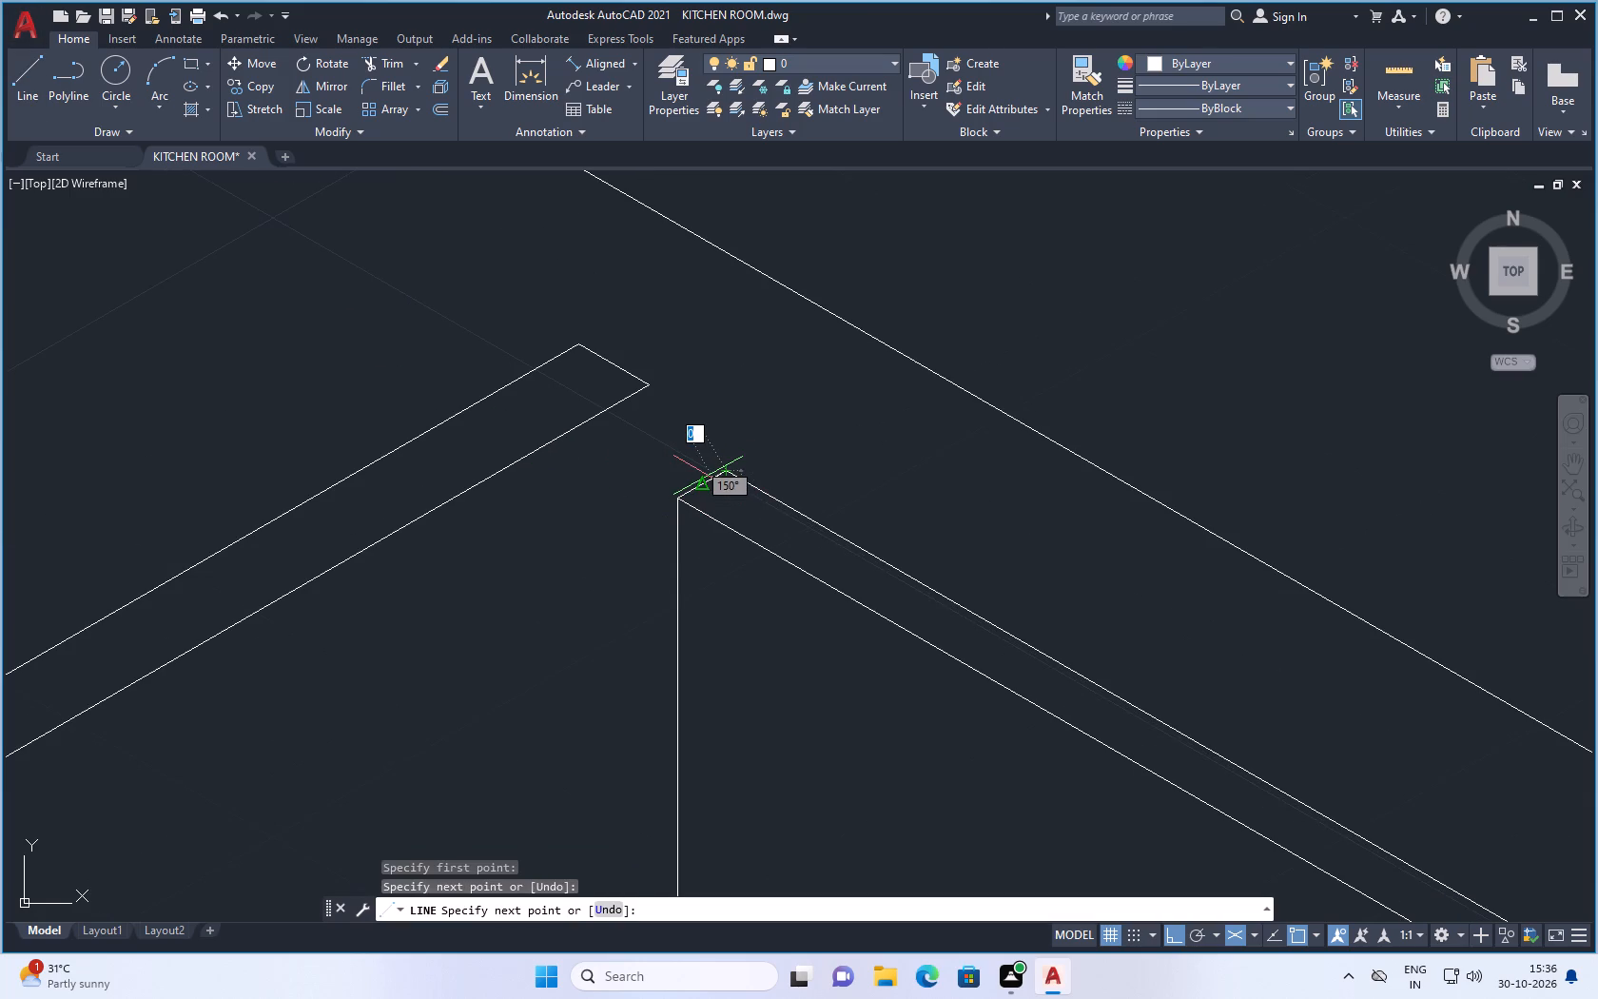
pyautogui.press('Escape')
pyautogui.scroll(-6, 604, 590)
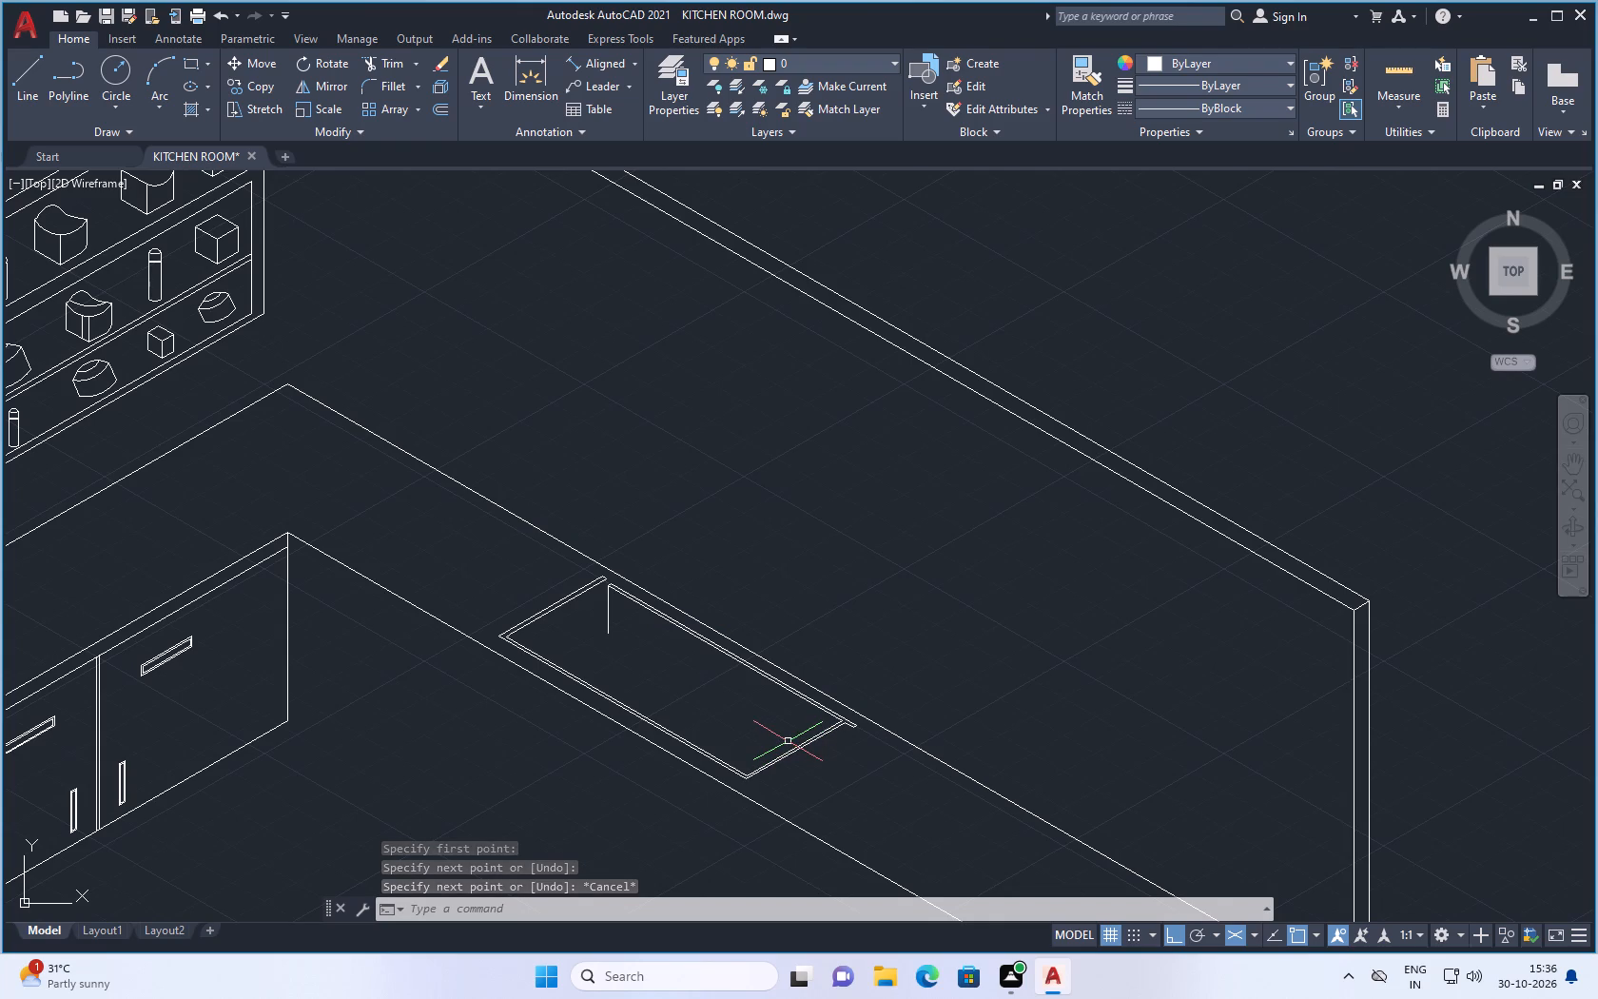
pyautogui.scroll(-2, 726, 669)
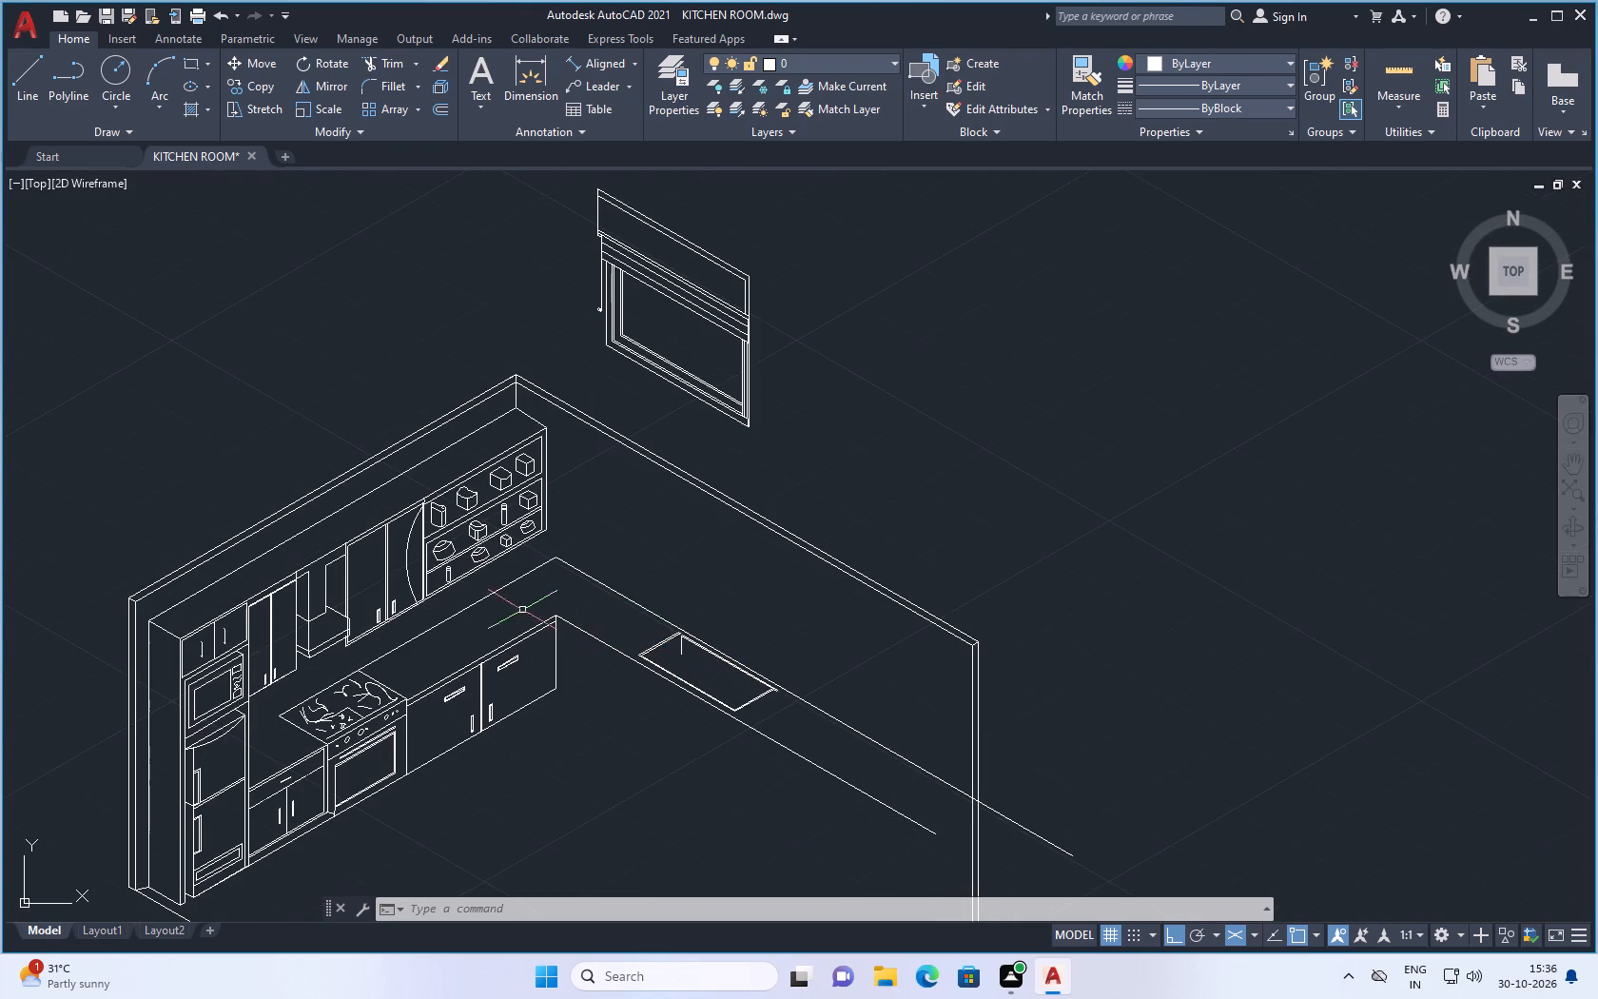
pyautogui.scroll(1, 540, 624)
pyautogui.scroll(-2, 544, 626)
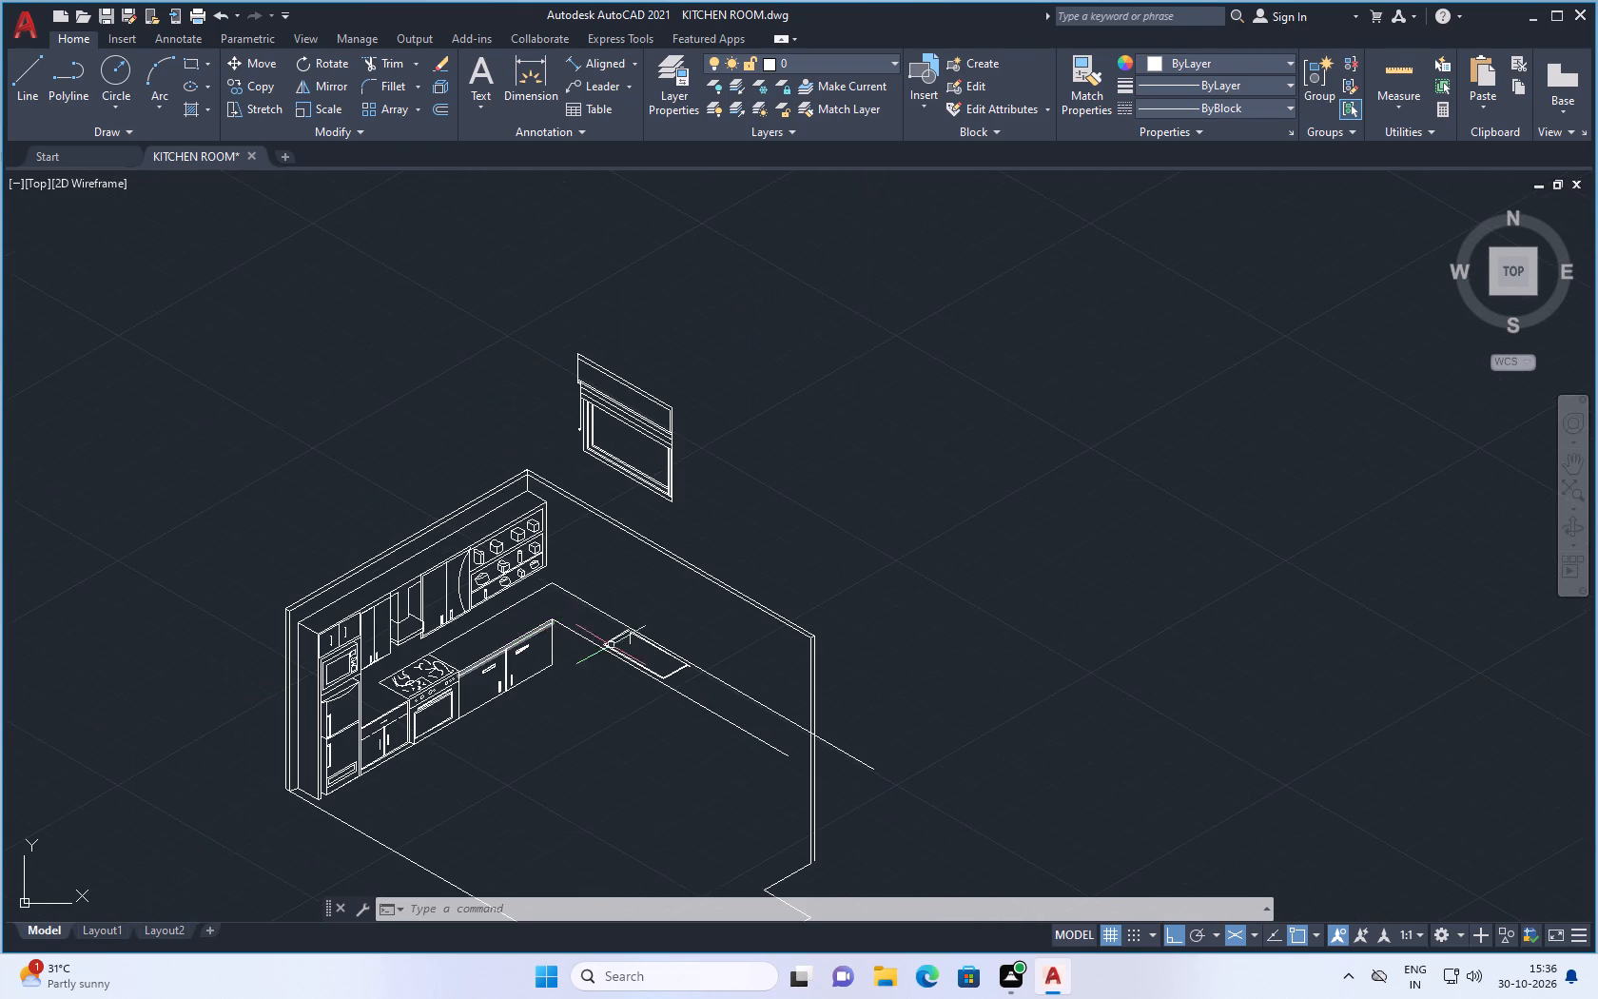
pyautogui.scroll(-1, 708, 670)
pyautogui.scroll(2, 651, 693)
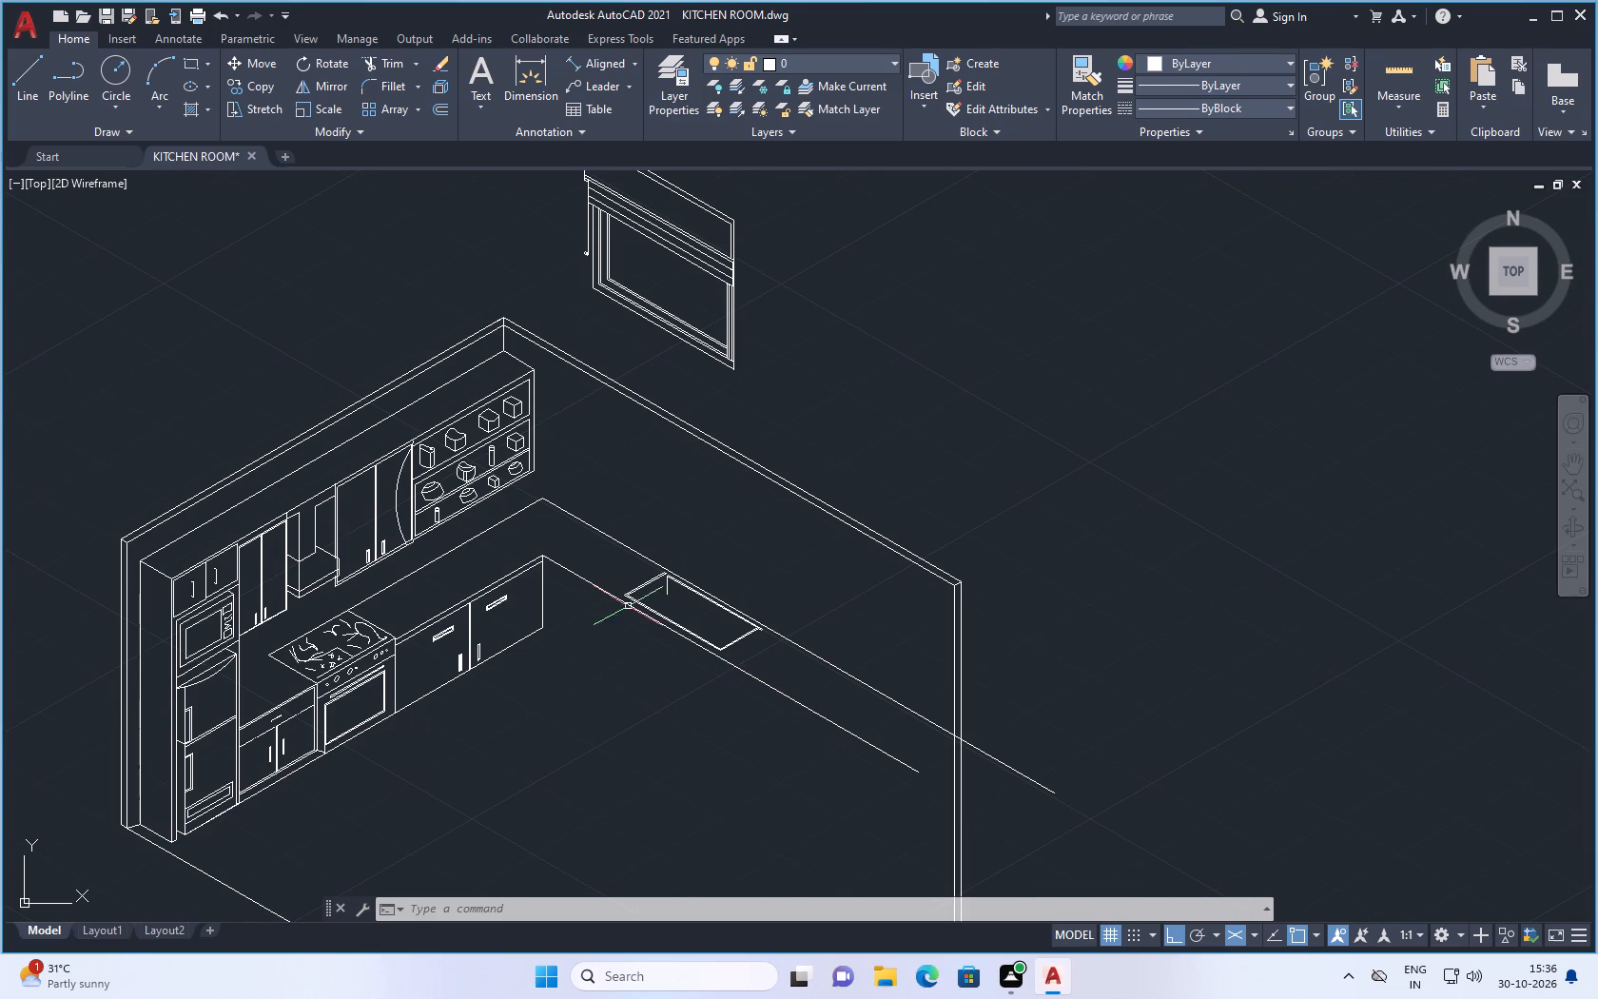
# Move the double-edged outline, with its bars and vertical line, about 37 units at 150° along the countertop toward the corner.
pyautogui.scroll(2, 633, 611)
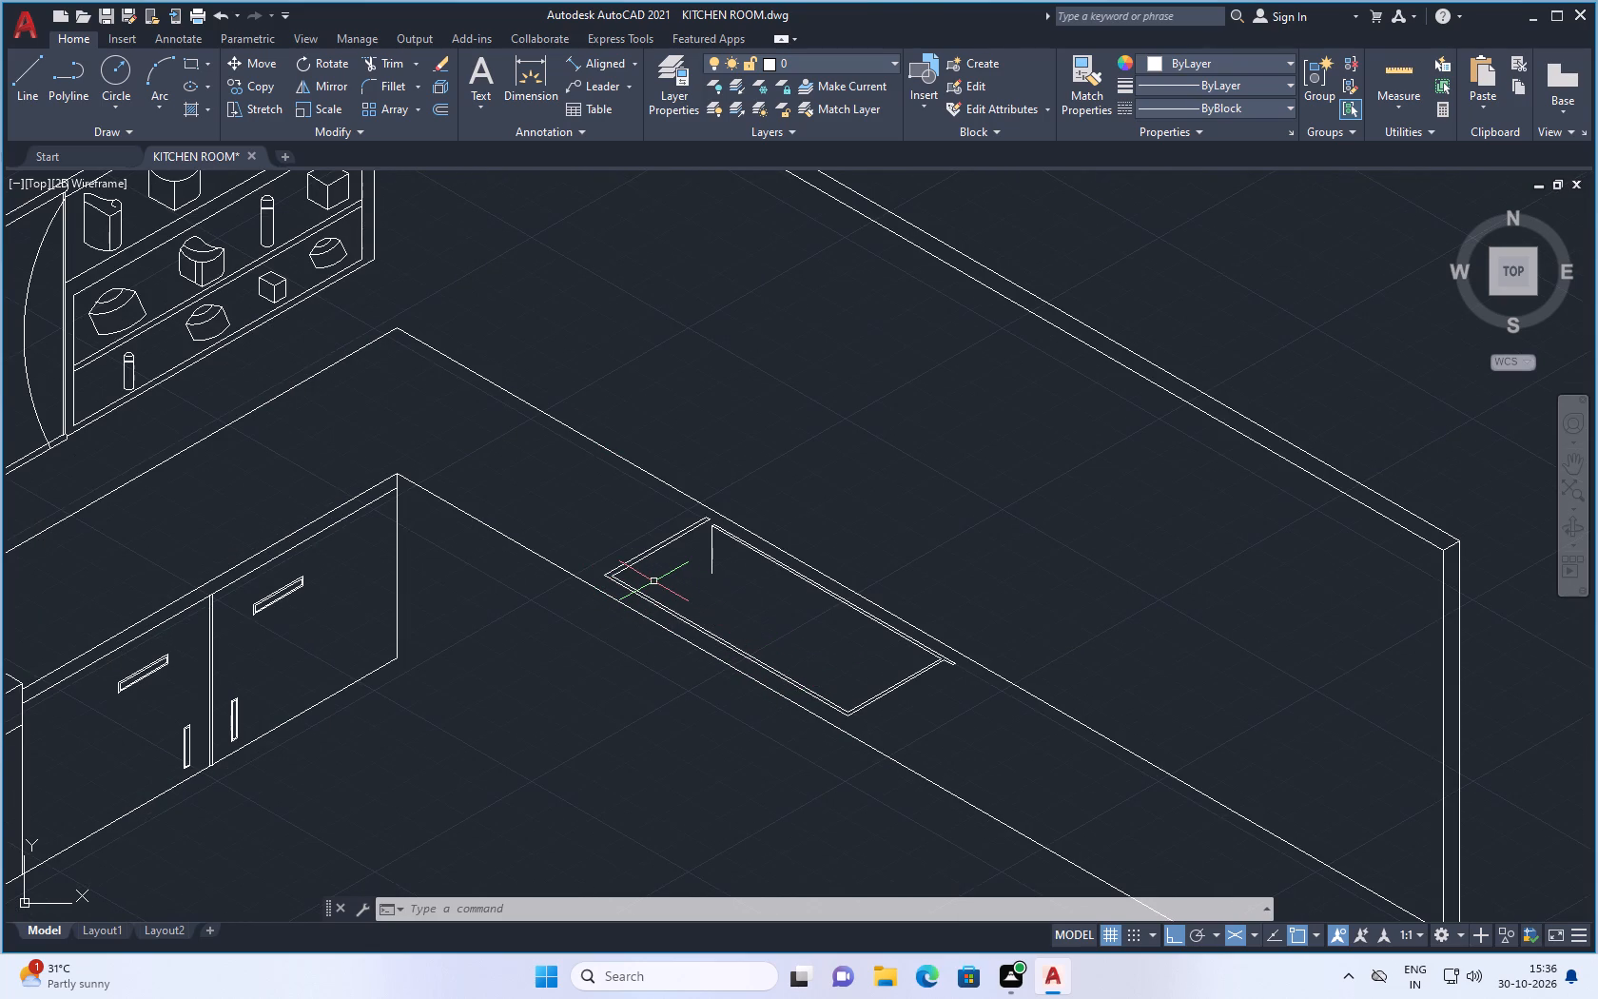
pyautogui.scroll(1, 643, 554)
pyautogui.moveTo(615, 488); pyautogui.dragTo(640, 527)
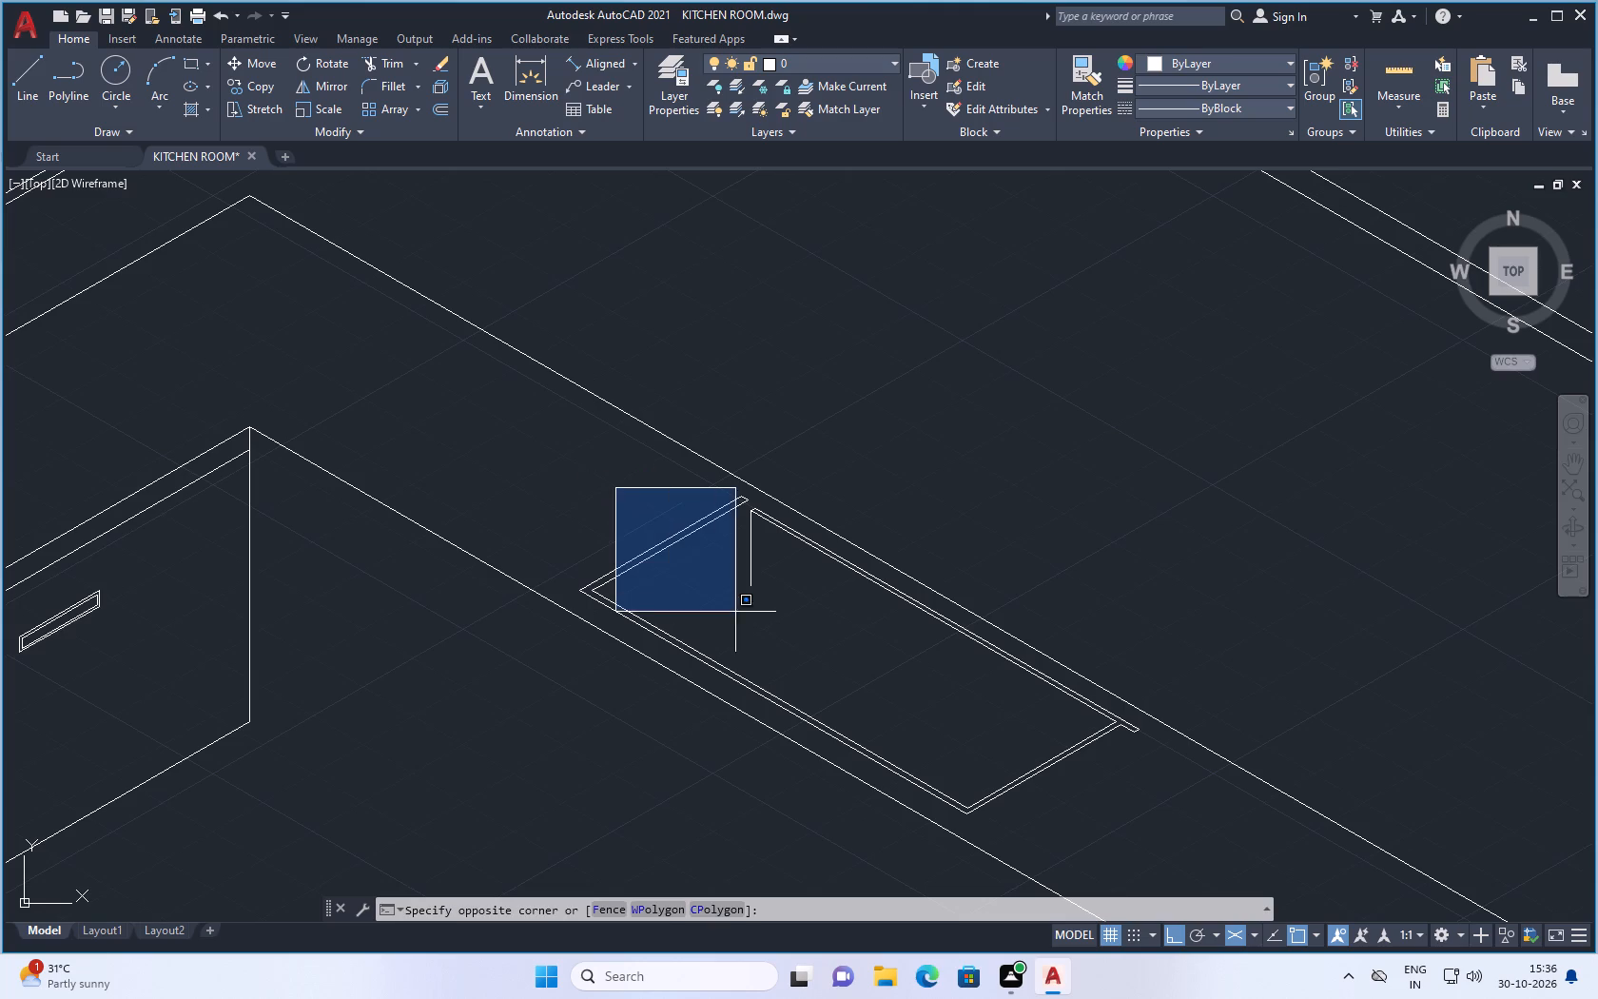
pyautogui.click(755, 628)
pyautogui.click(603, 554)
pyautogui.click(677, 586)
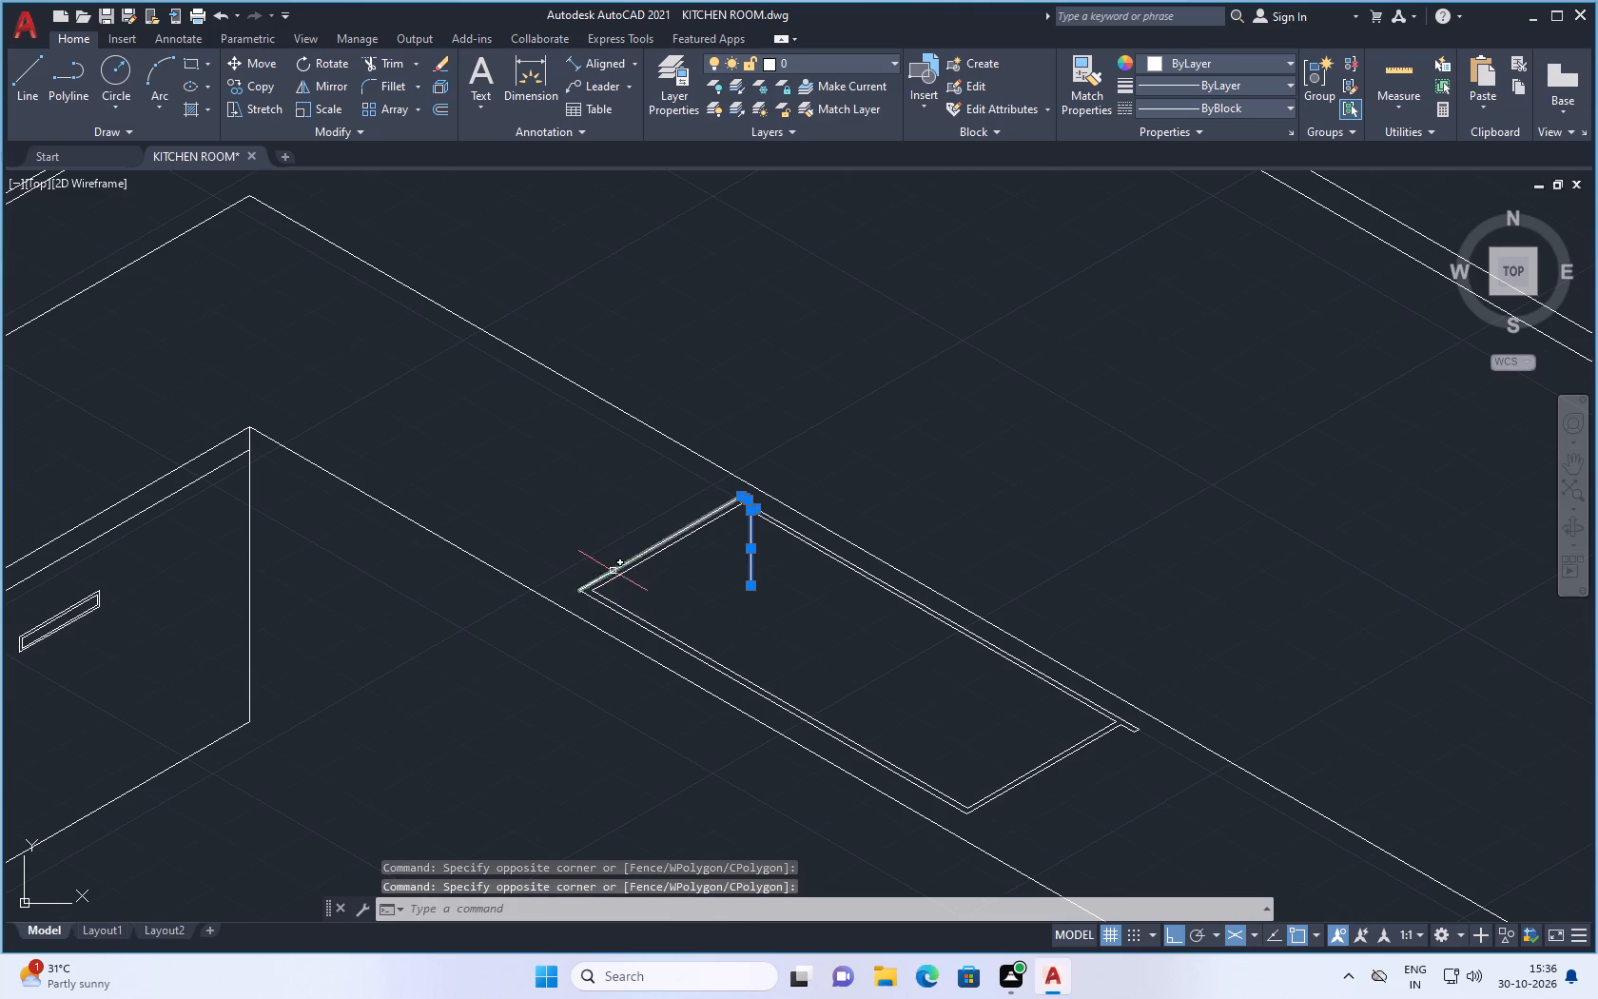
pyautogui.moveTo(679, 596); pyautogui.dragTo(617, 539)
pyautogui.click(594, 523)
pyautogui.scroll(3, 619, 606)
pyautogui.moveTo(513, 577); pyautogui.dragTo(510, 583)
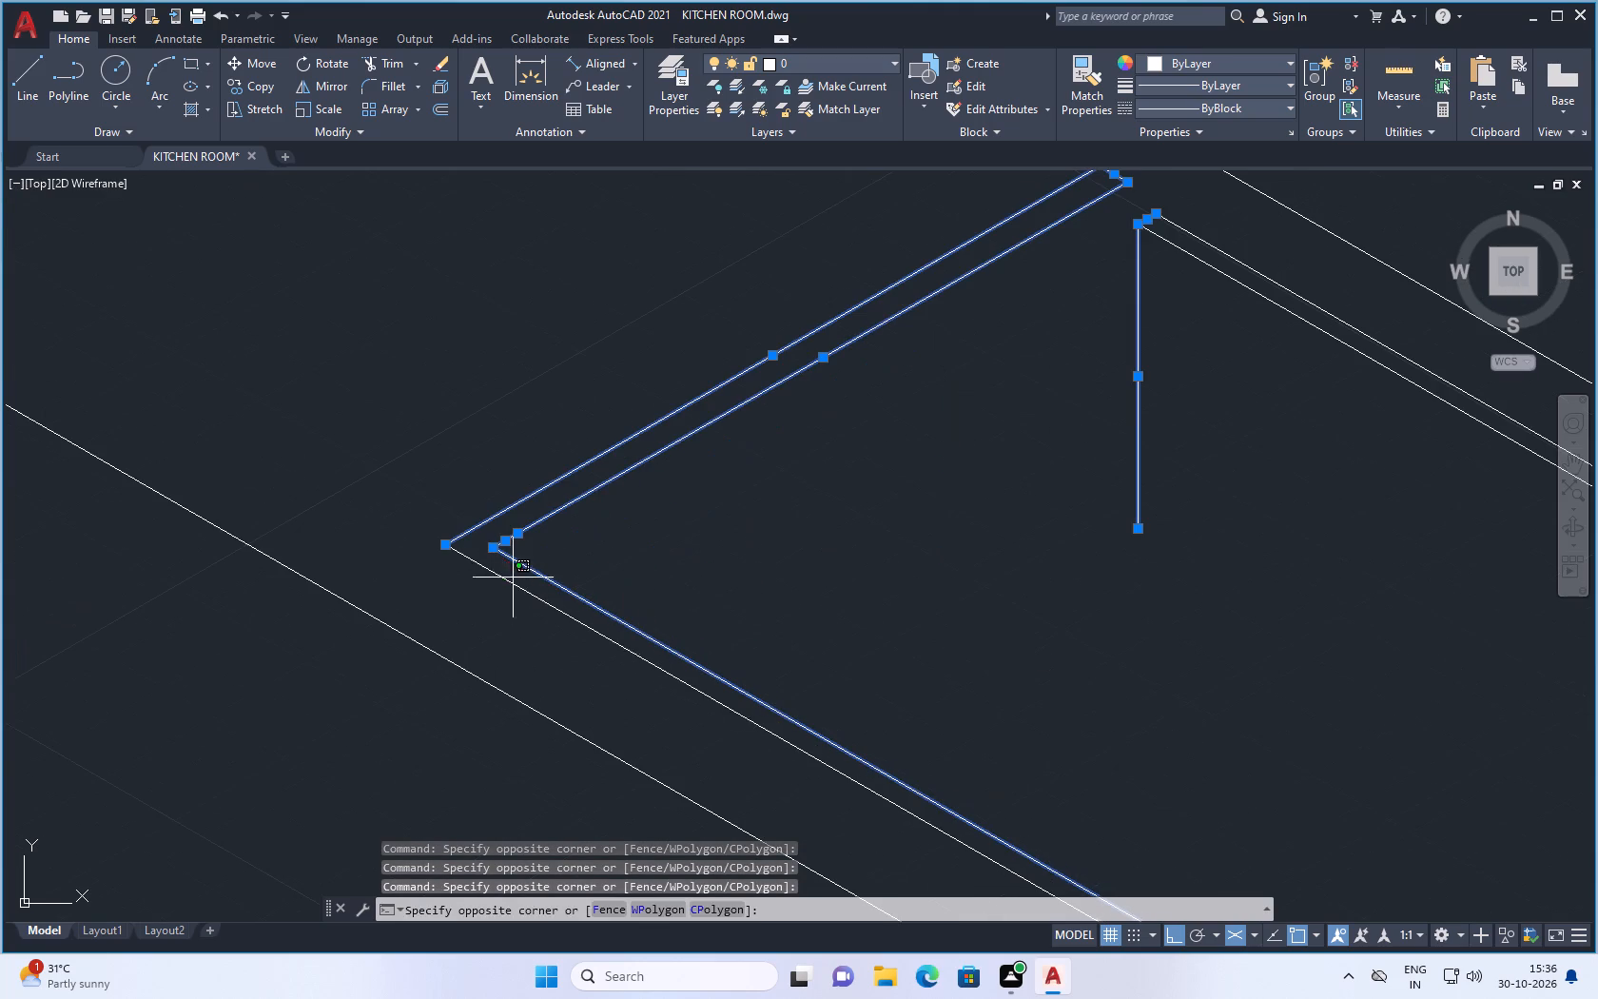
pyautogui.moveTo(510, 583); pyautogui.dragTo(504, 596)
pyautogui.click(504, 596)
pyautogui.scroll(-4, 536, 580)
pyautogui.scroll(3, 818, 616)
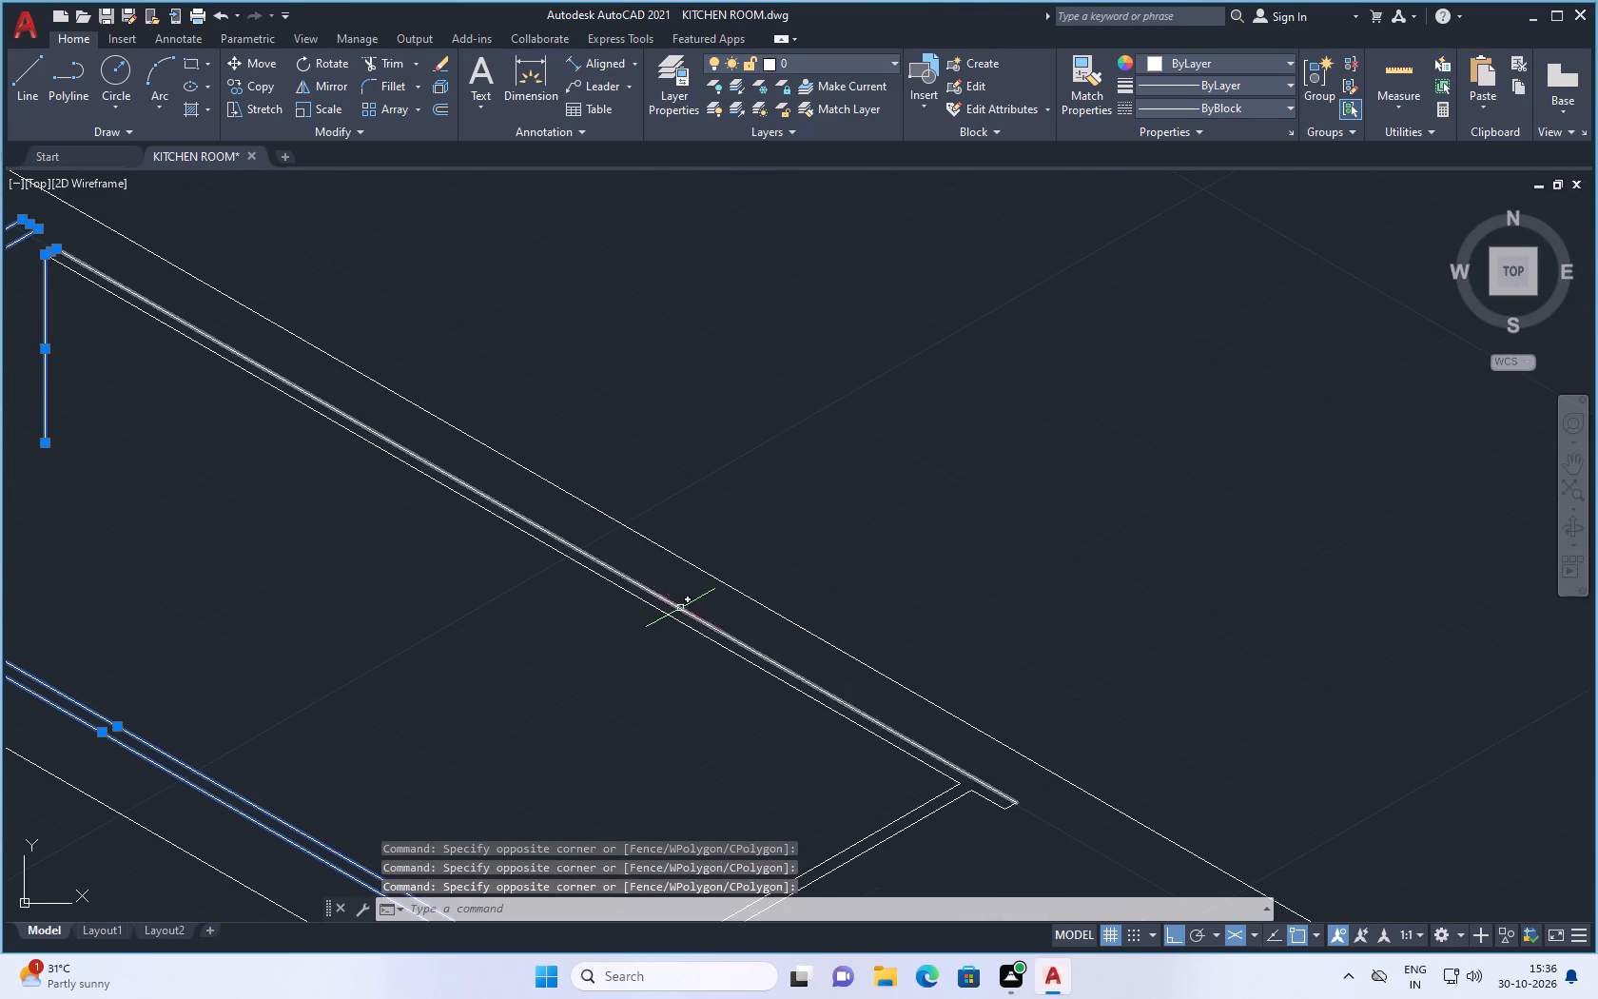
pyautogui.moveTo(692, 604); pyautogui.dragTo(668, 622)
pyautogui.click(647, 636)
pyautogui.scroll(-2, 645, 637)
pyautogui.scroll(2, 710, 718)
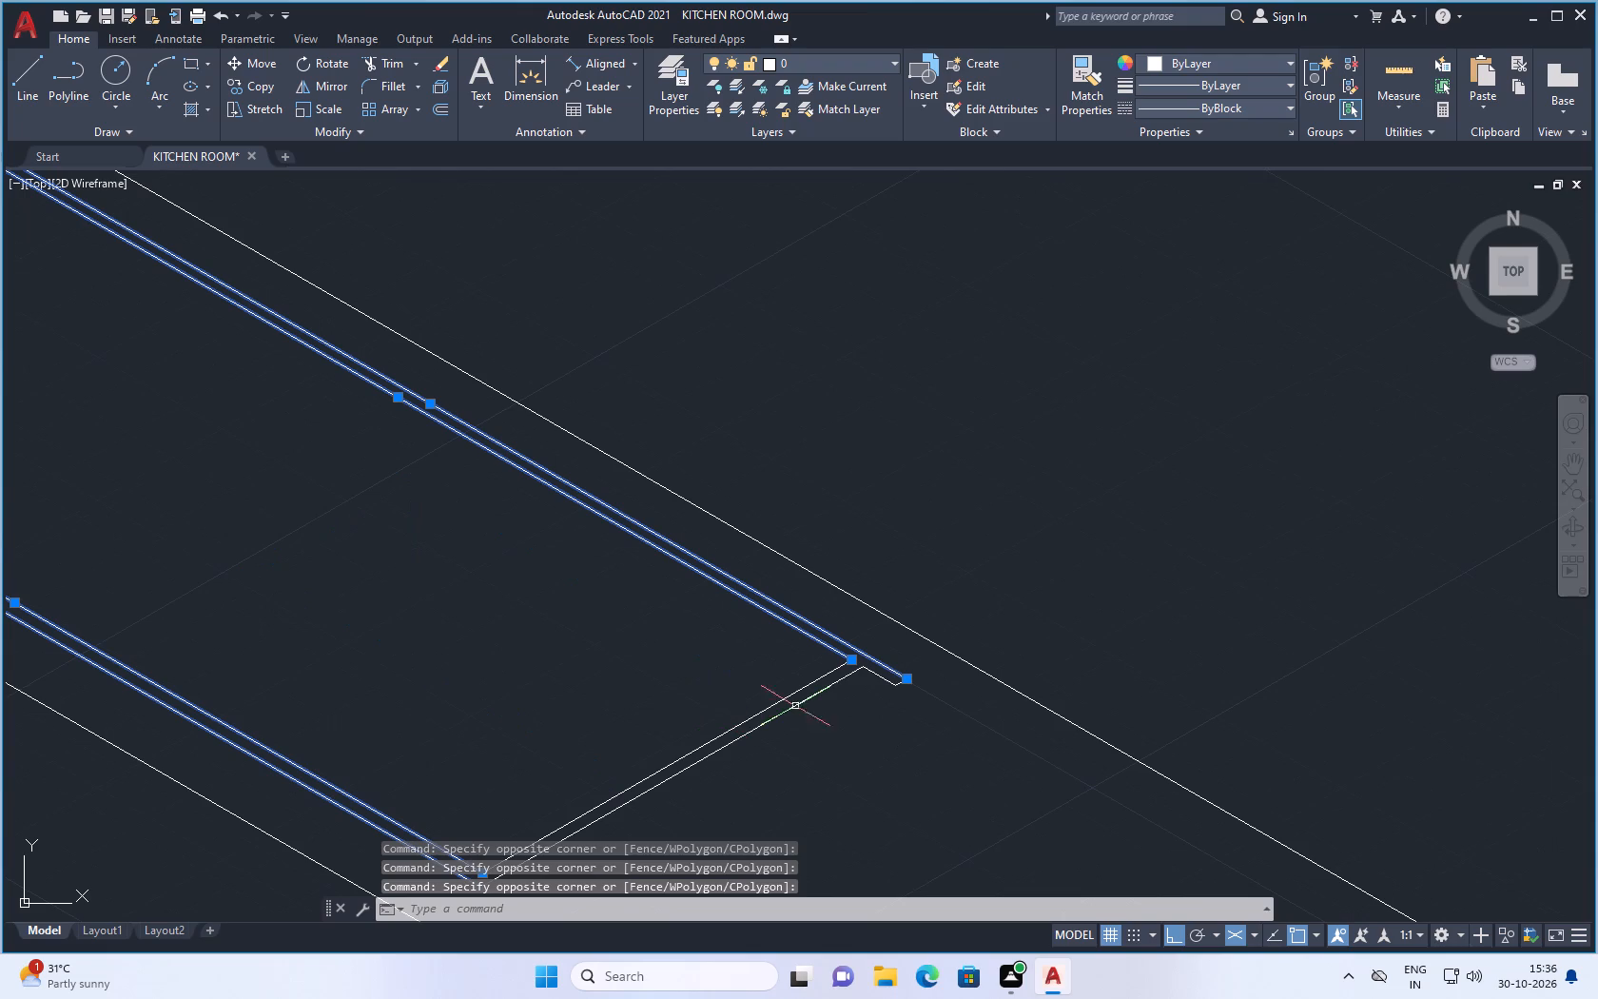
pyautogui.click(885, 674)
pyautogui.moveTo(834, 696); pyautogui.dragTo(810, 706)
pyautogui.moveTo(714, 701); pyautogui.dragTo(714, 717)
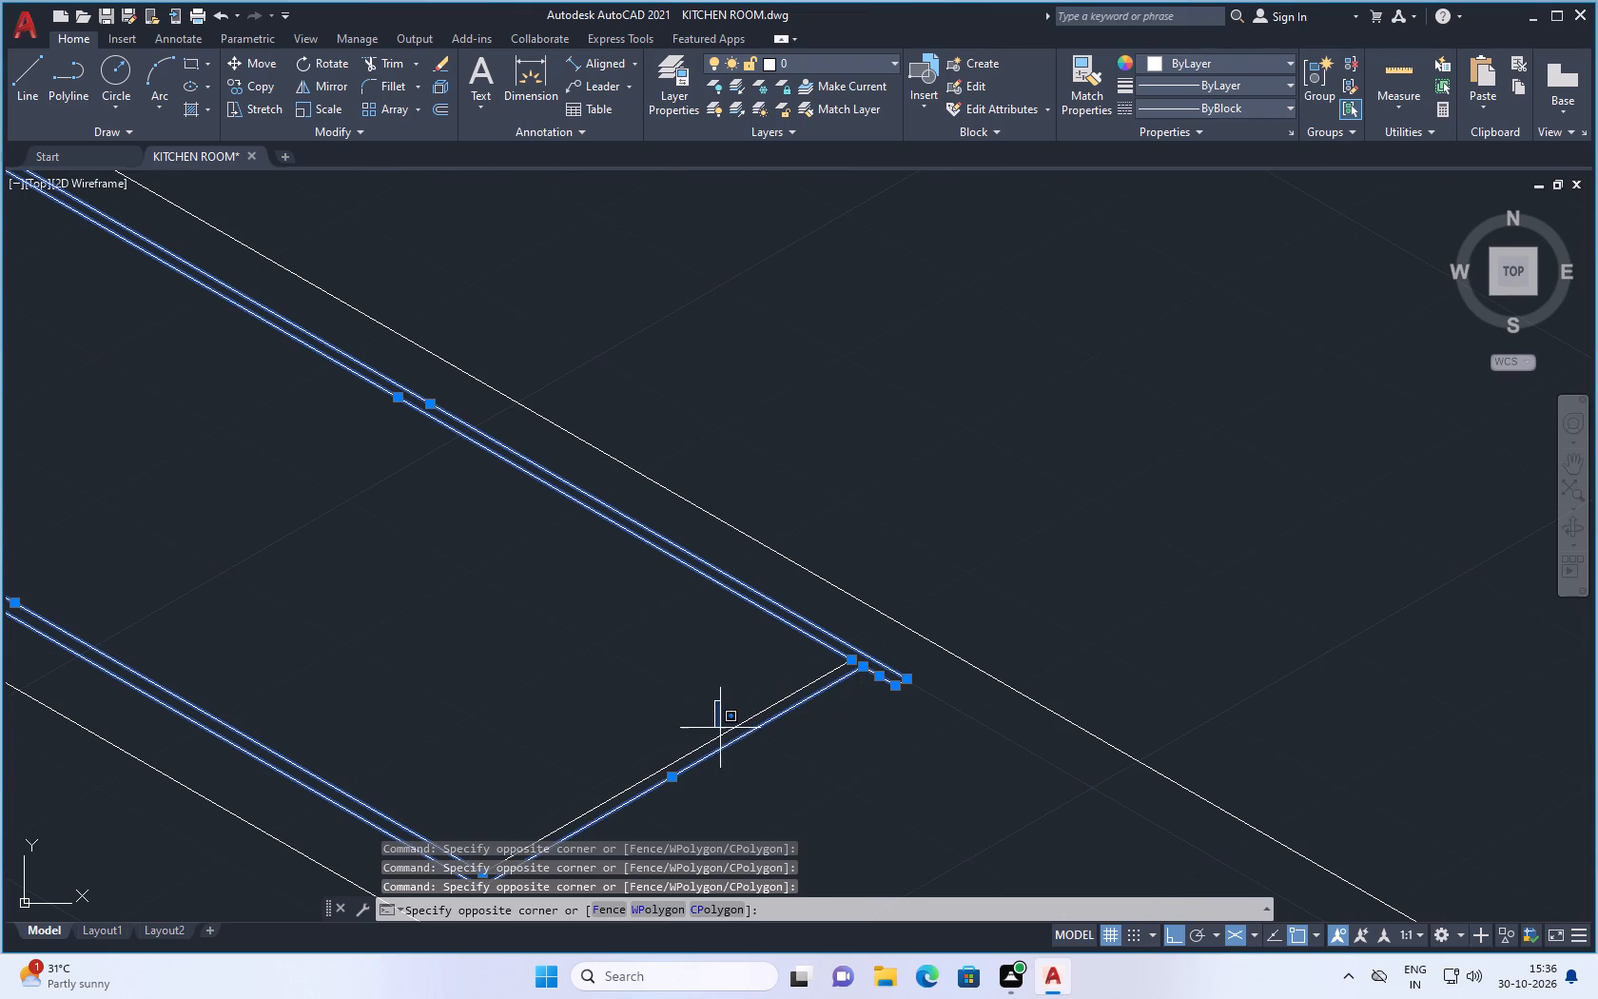
pyautogui.click(722, 734)
pyautogui.click(729, 734)
pyautogui.scroll(-2, 735, 714)
pyautogui.scroll(2, 613, 756)
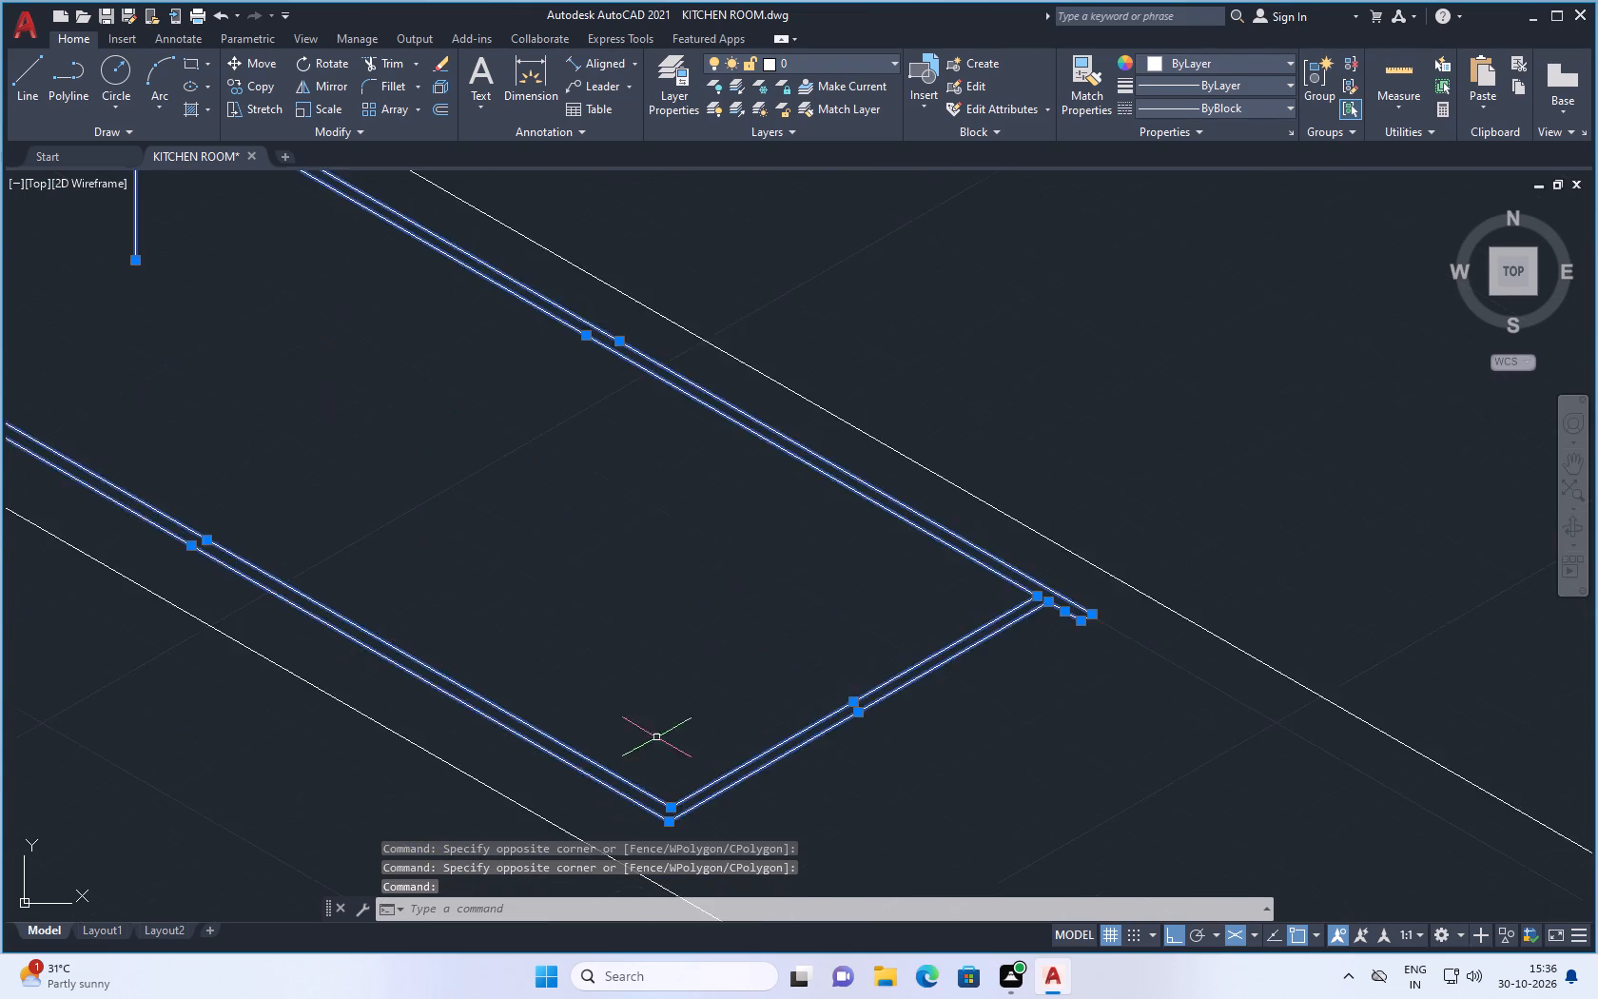
pyautogui.scroll(-3, 659, 737)
pyautogui.scroll(2, 420, 556)
pyautogui.rightClick(419, 553)
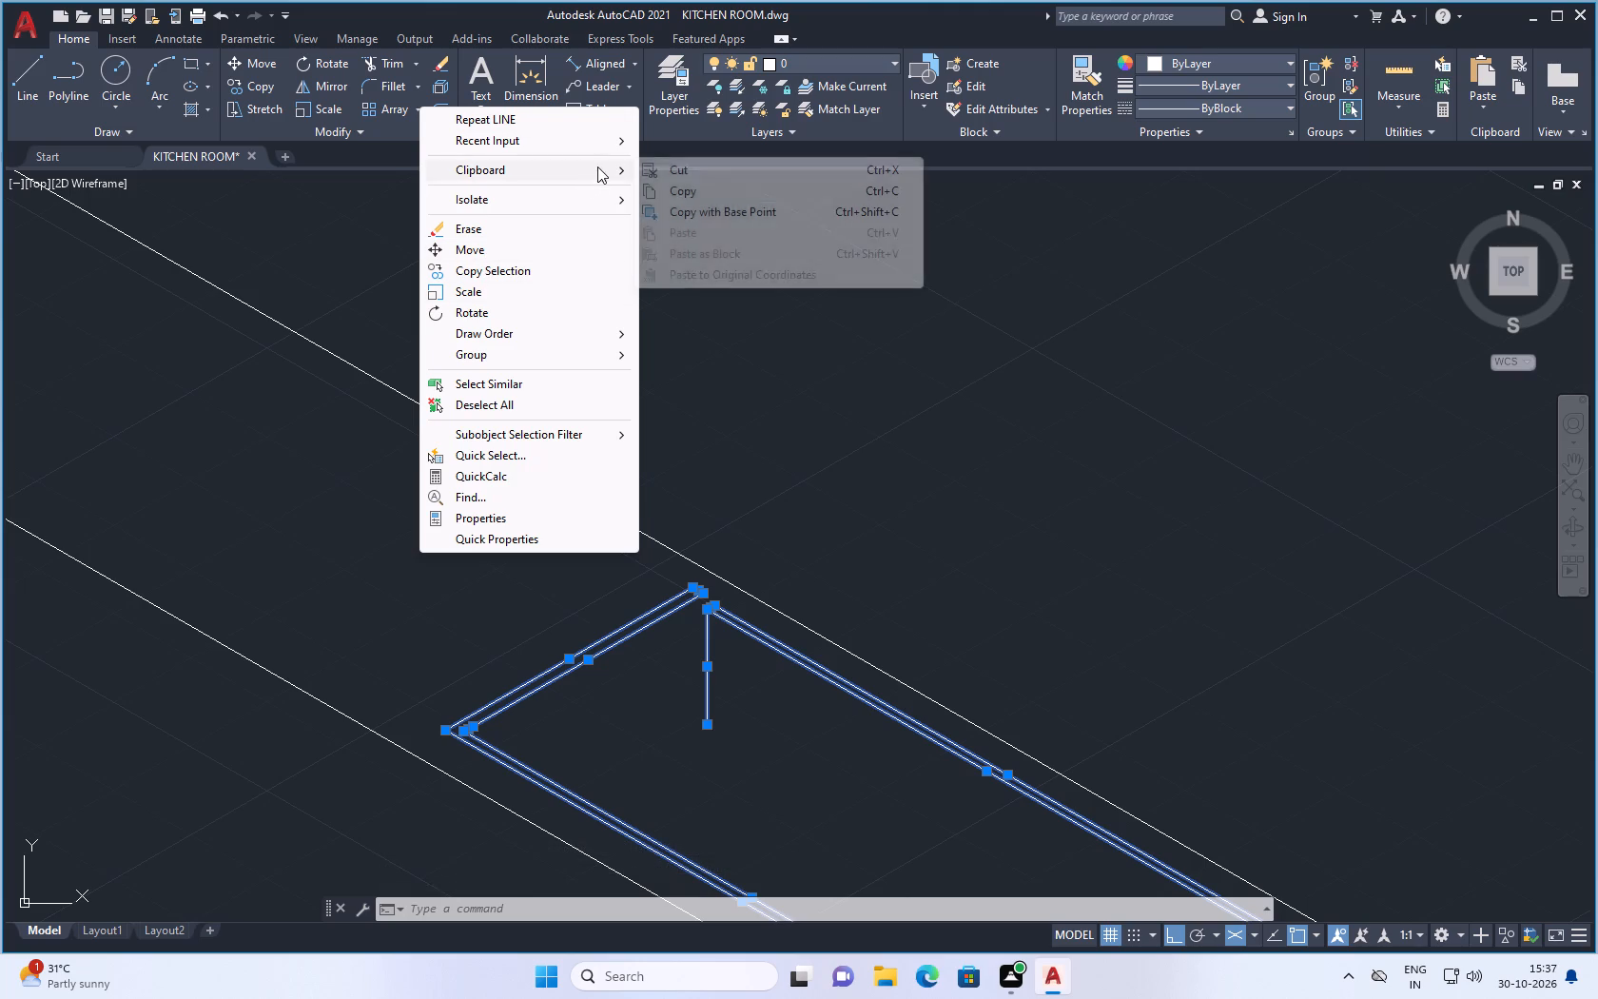
pyautogui.click(497, 246)
pyautogui.scroll(-2, 627, 617)
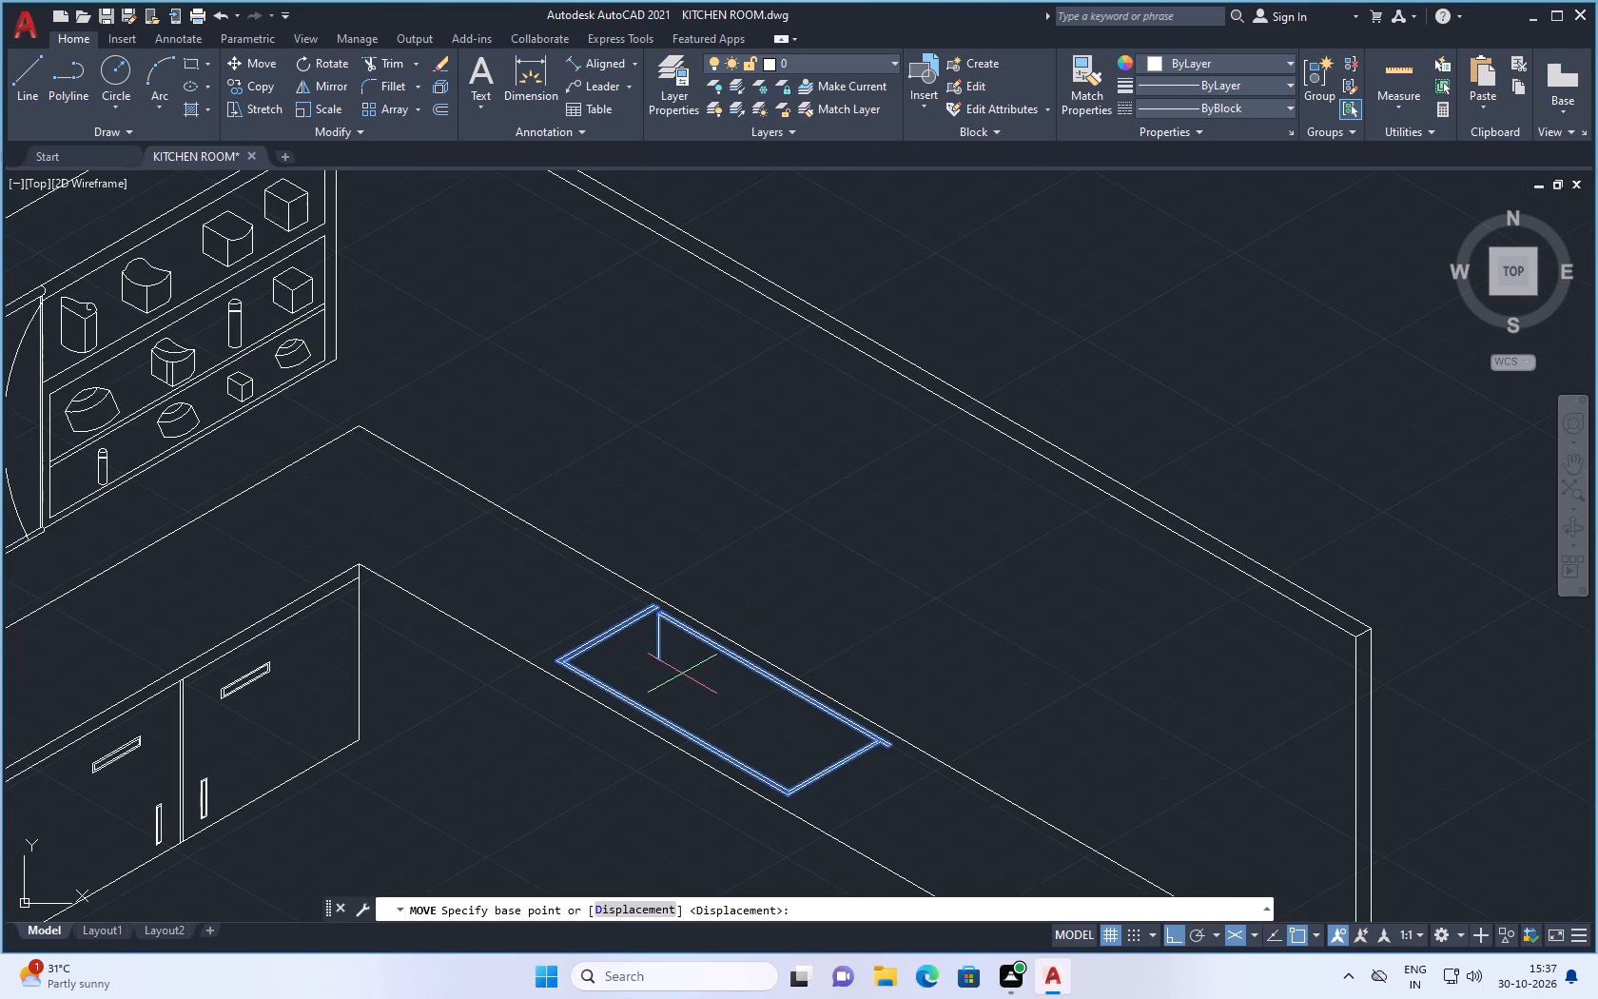
pyautogui.click(684, 675)
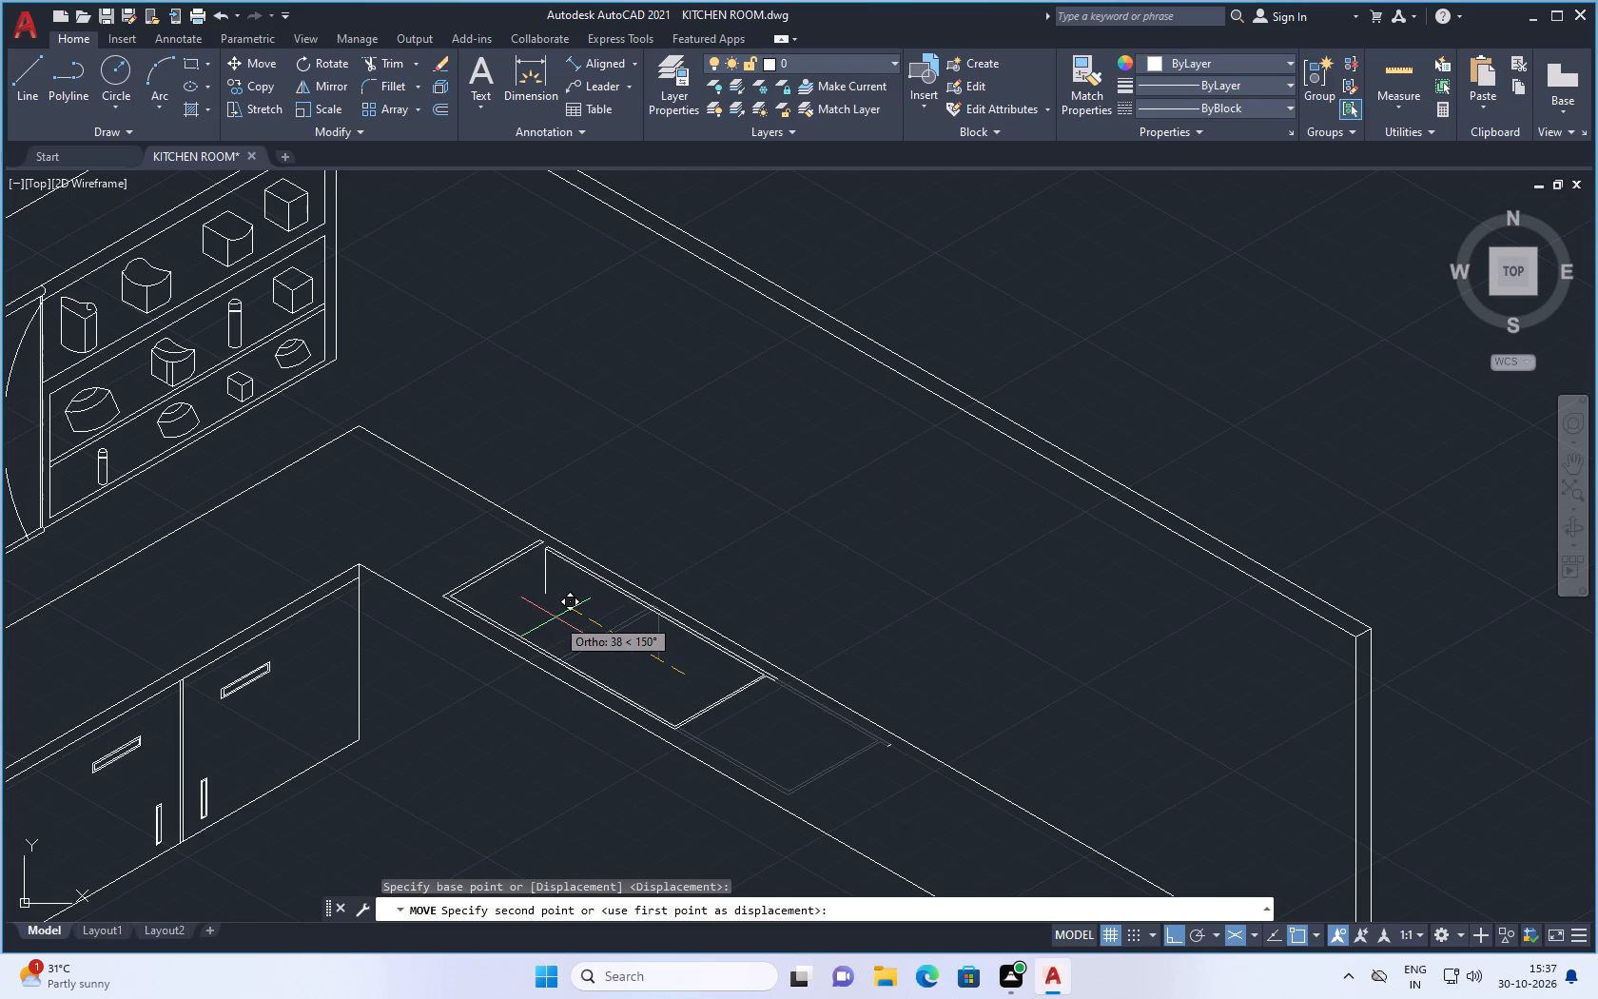
pyautogui.scroll(1, 563, 624)
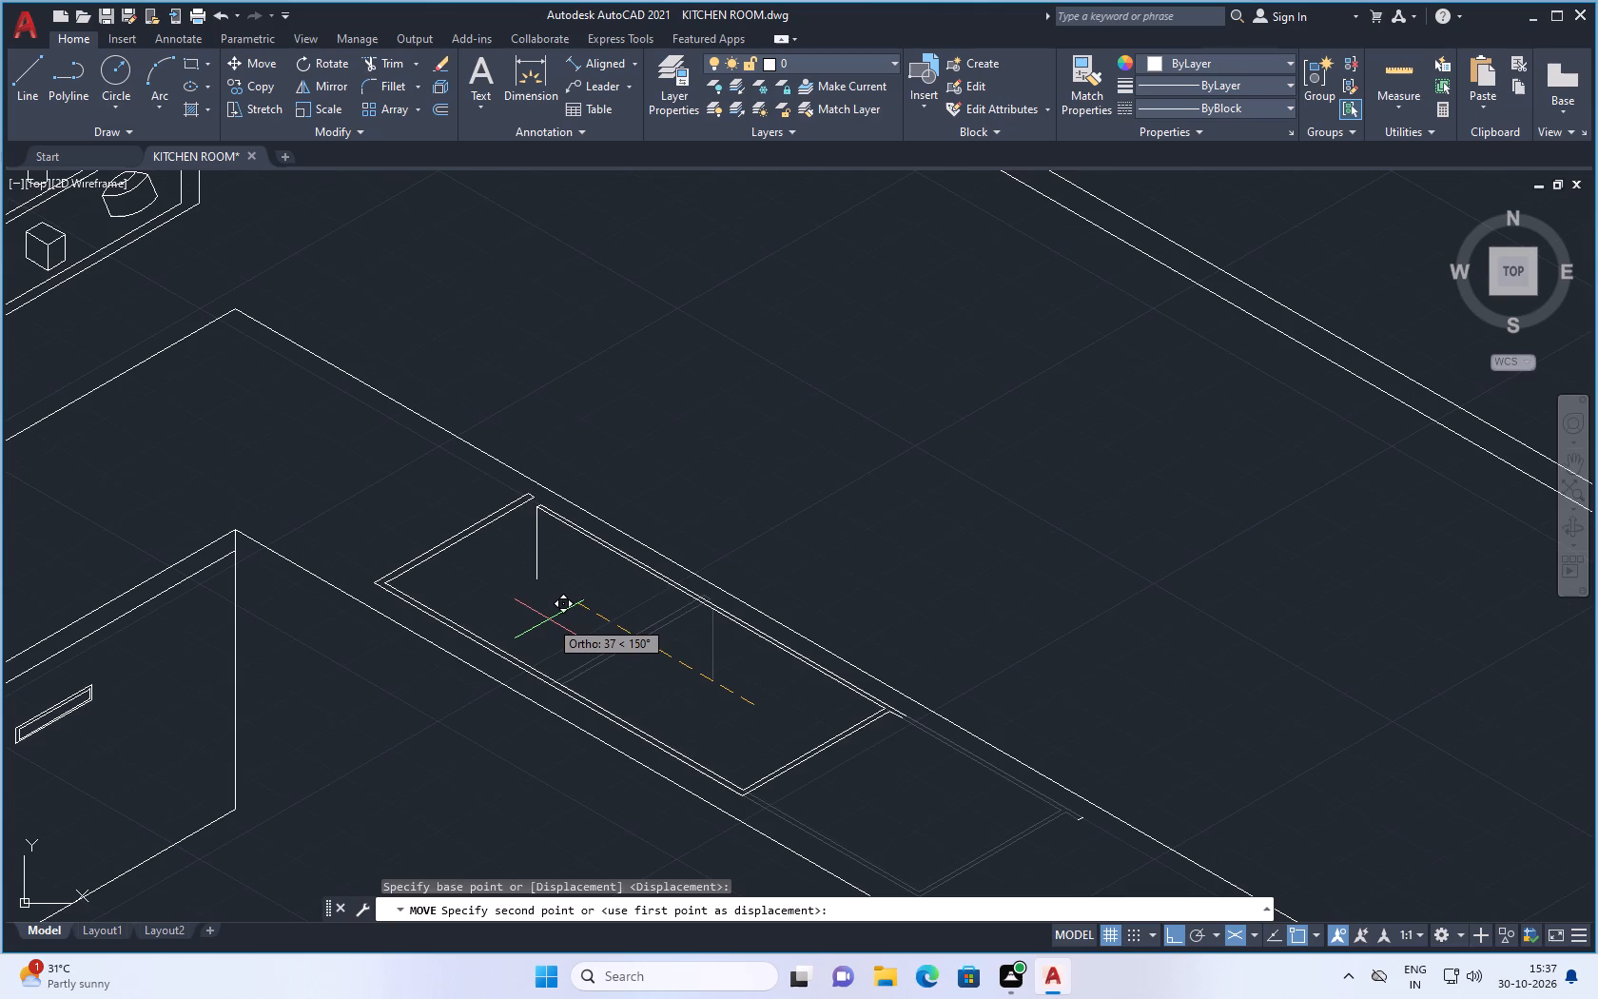
pyautogui.click(549, 619)
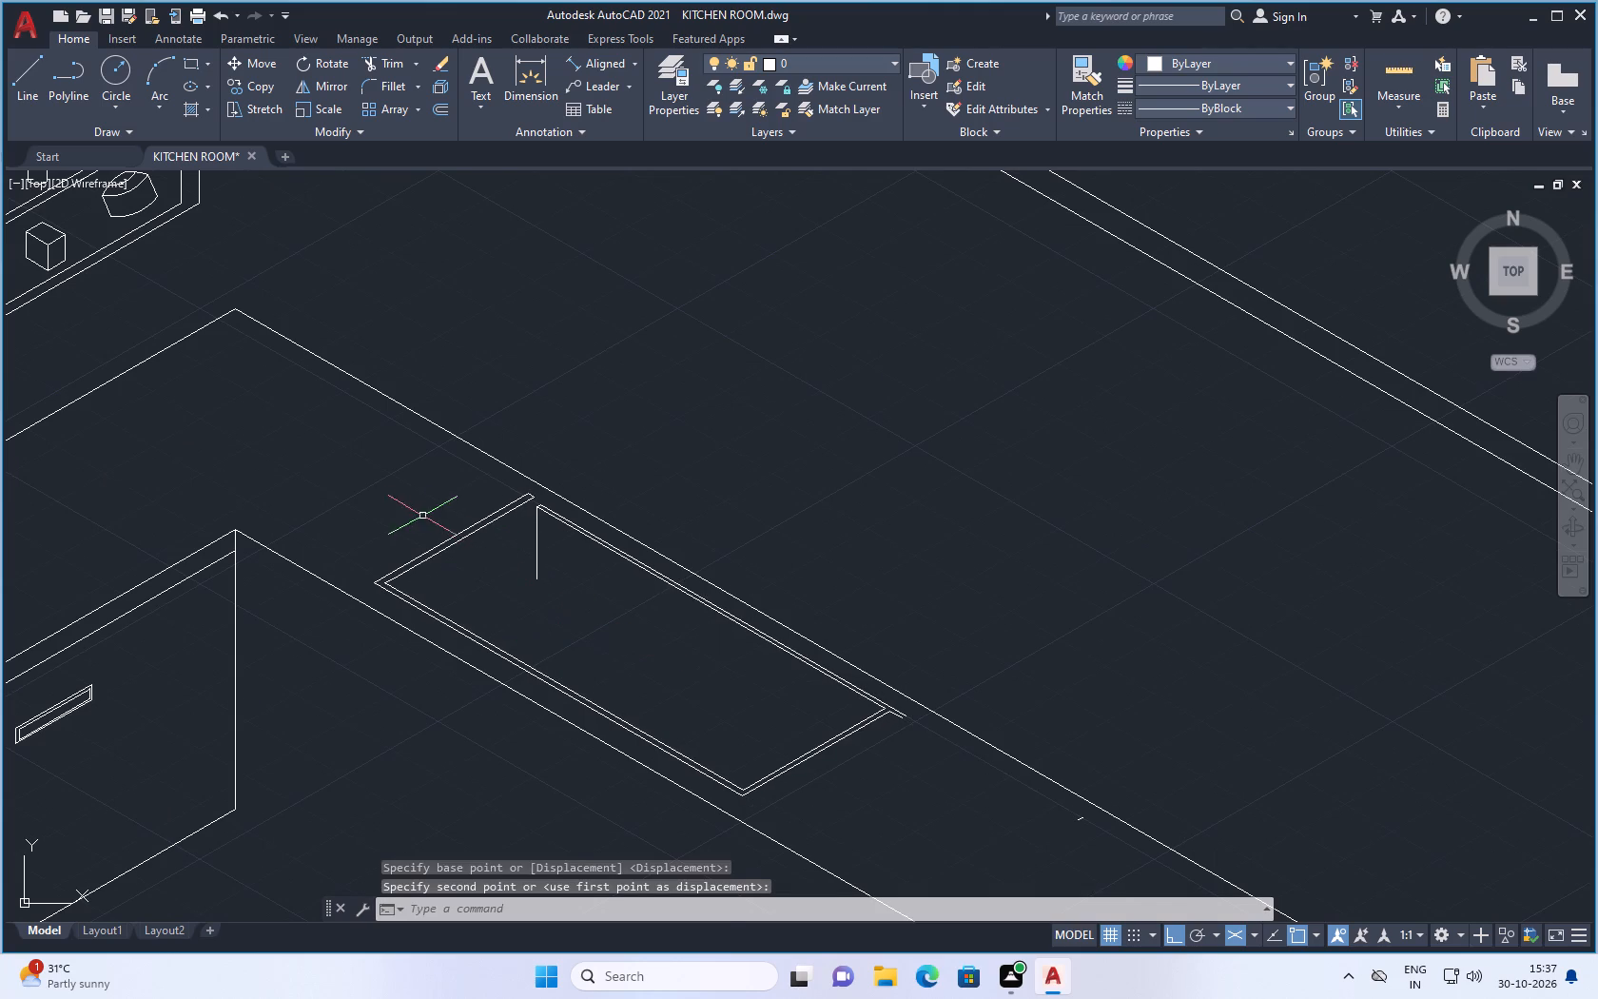
# Scale the whole double-edged outline, including its vertical line and short end line, down to about three quarters from a point inside it.
pyautogui.moveTo(412, 513); pyautogui.dragTo(428, 528)
pyautogui.click(528, 583)
pyautogui.click(445, 563)
pyautogui.click(391, 518)
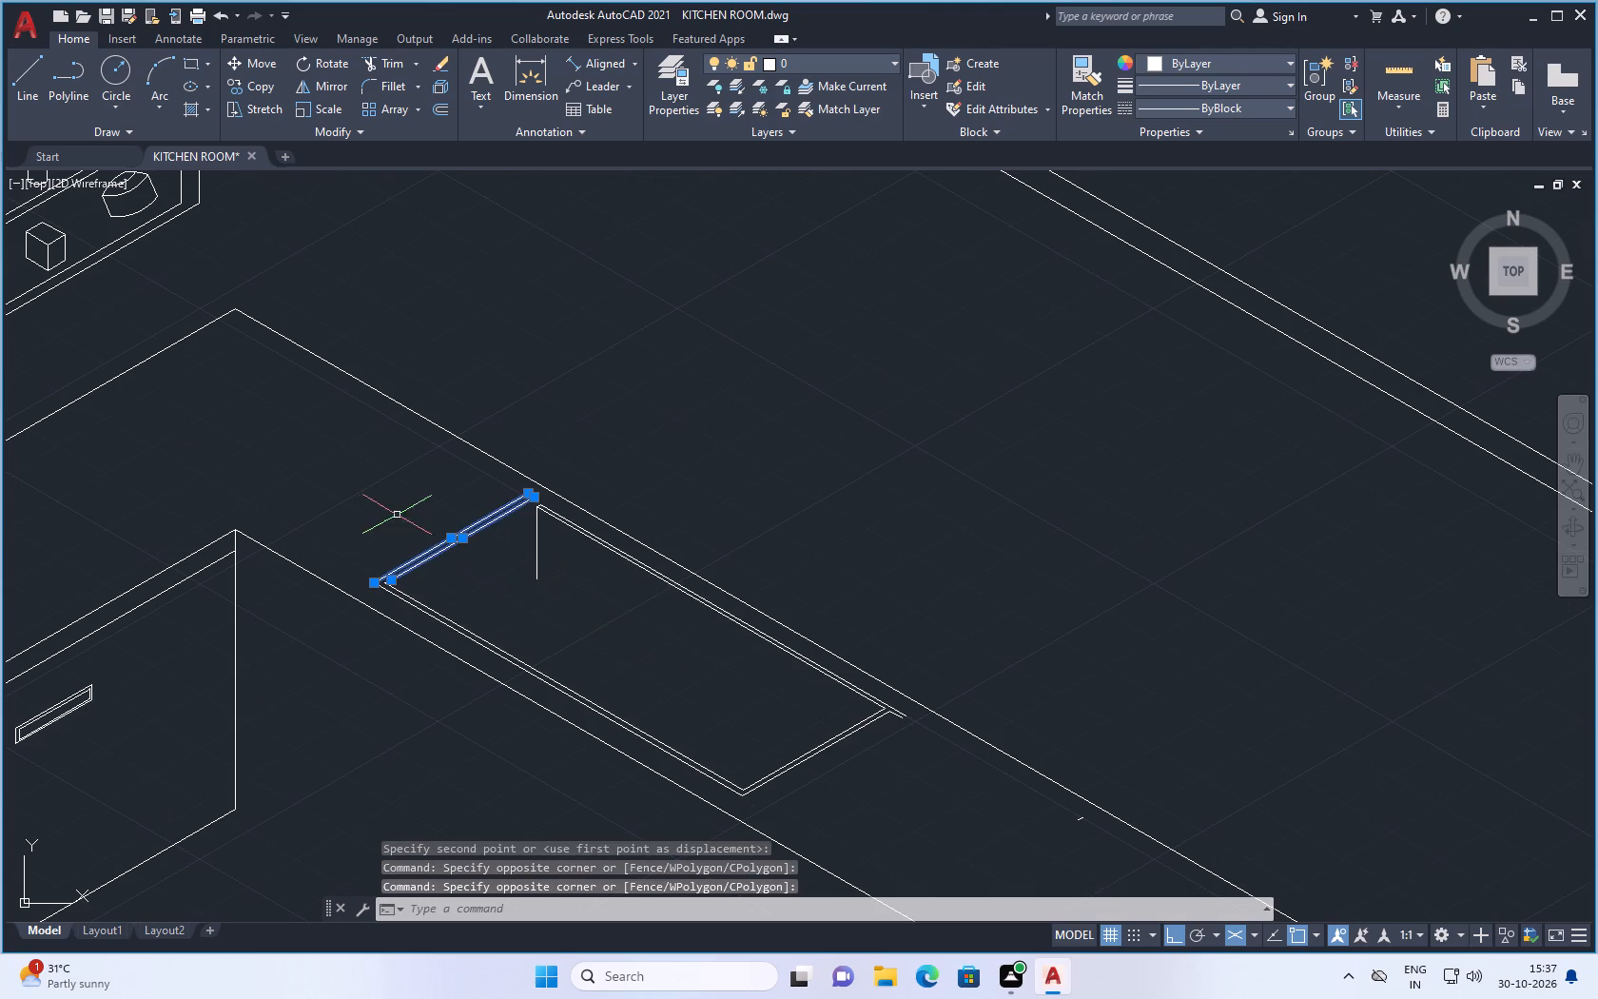
pyautogui.scroll(2, 449, 614)
pyautogui.click(422, 587)
pyautogui.click(391, 611)
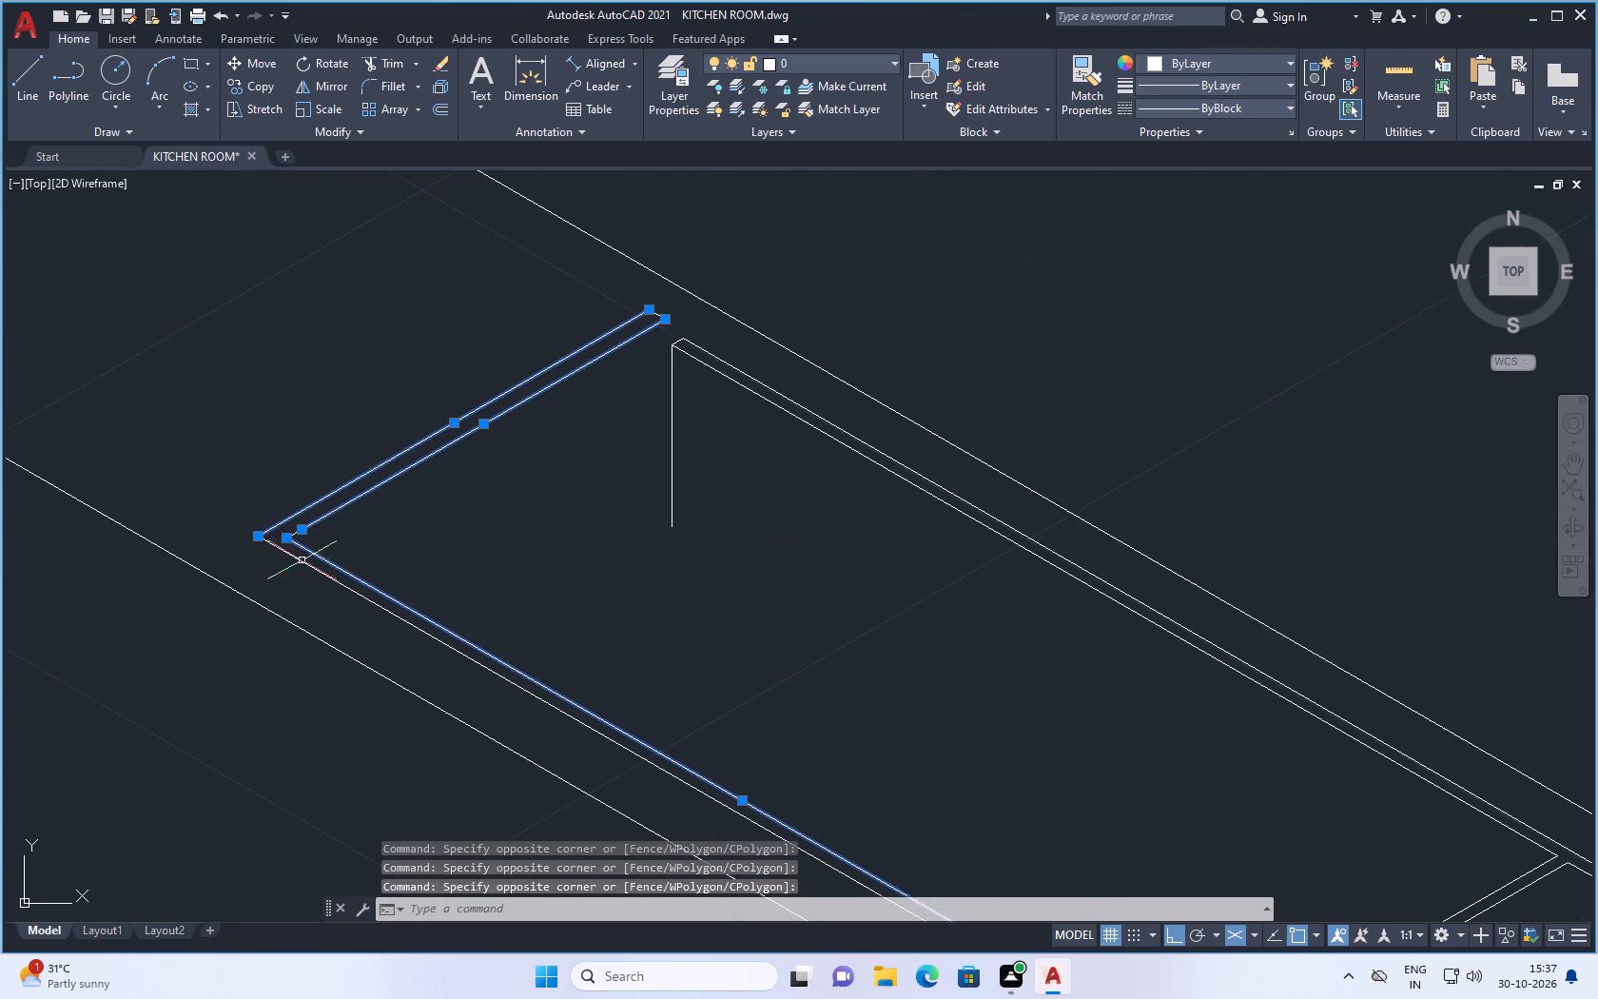
pyautogui.click(321, 580)
pyautogui.click(347, 588)
pyautogui.click(384, 611)
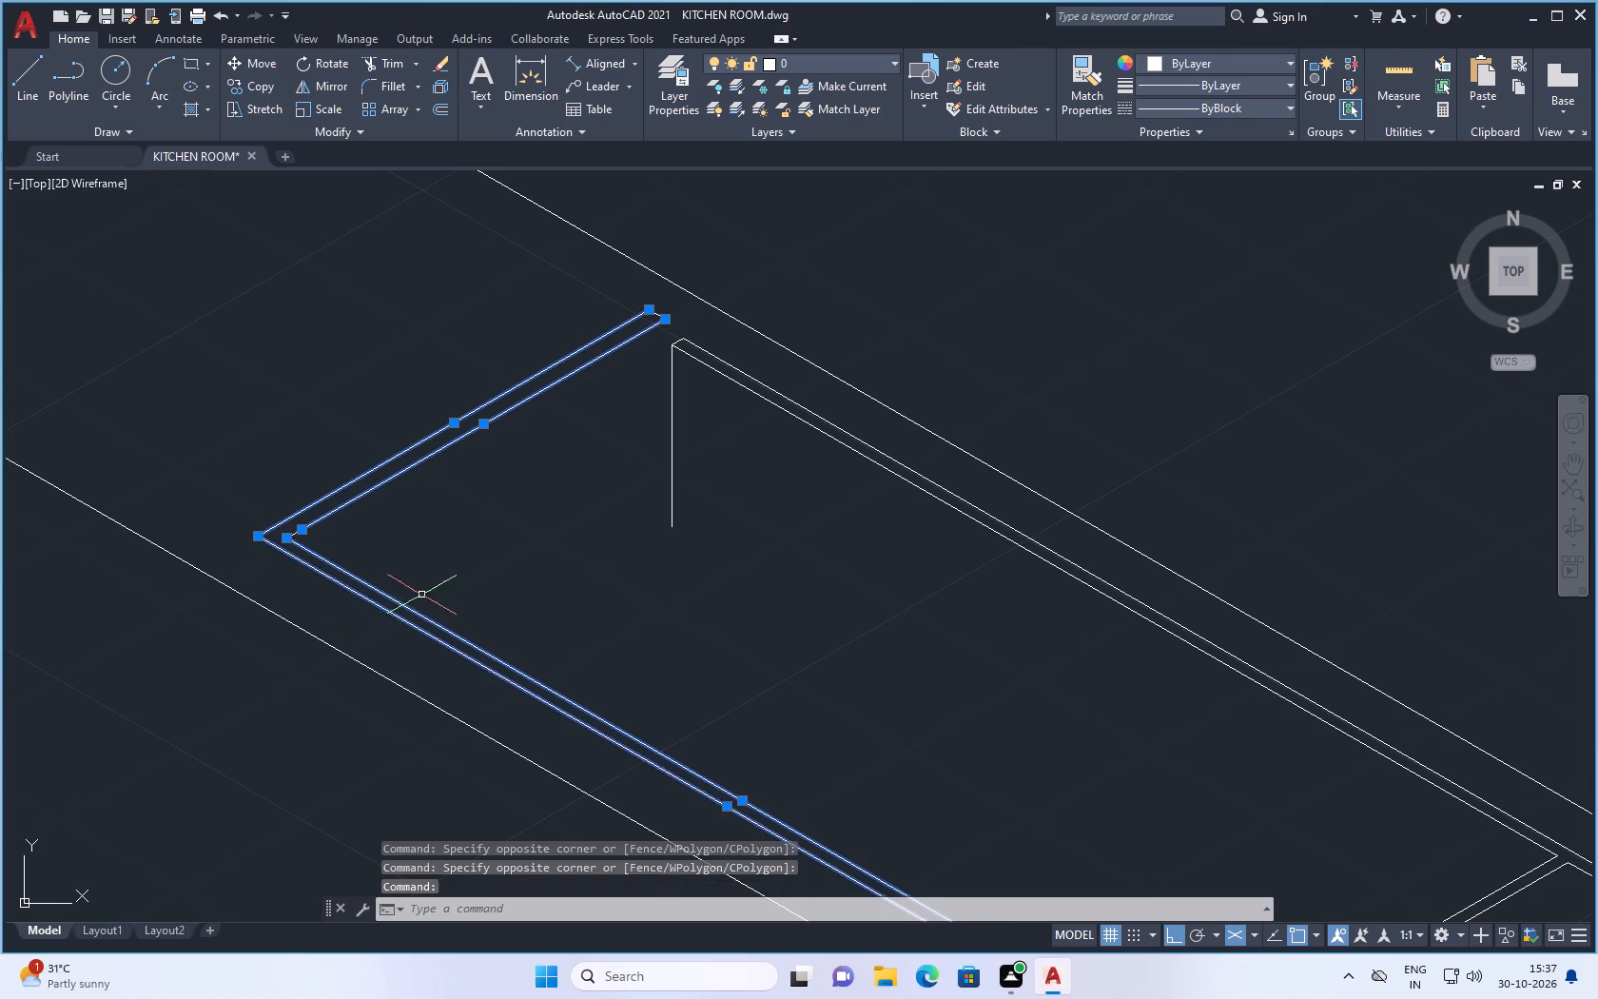
pyautogui.scroll(-2, 462, 588)
pyautogui.scroll(2, 547, 559)
pyautogui.moveTo(587, 505); pyautogui.dragTo(519, 535)
pyautogui.click(485, 547)
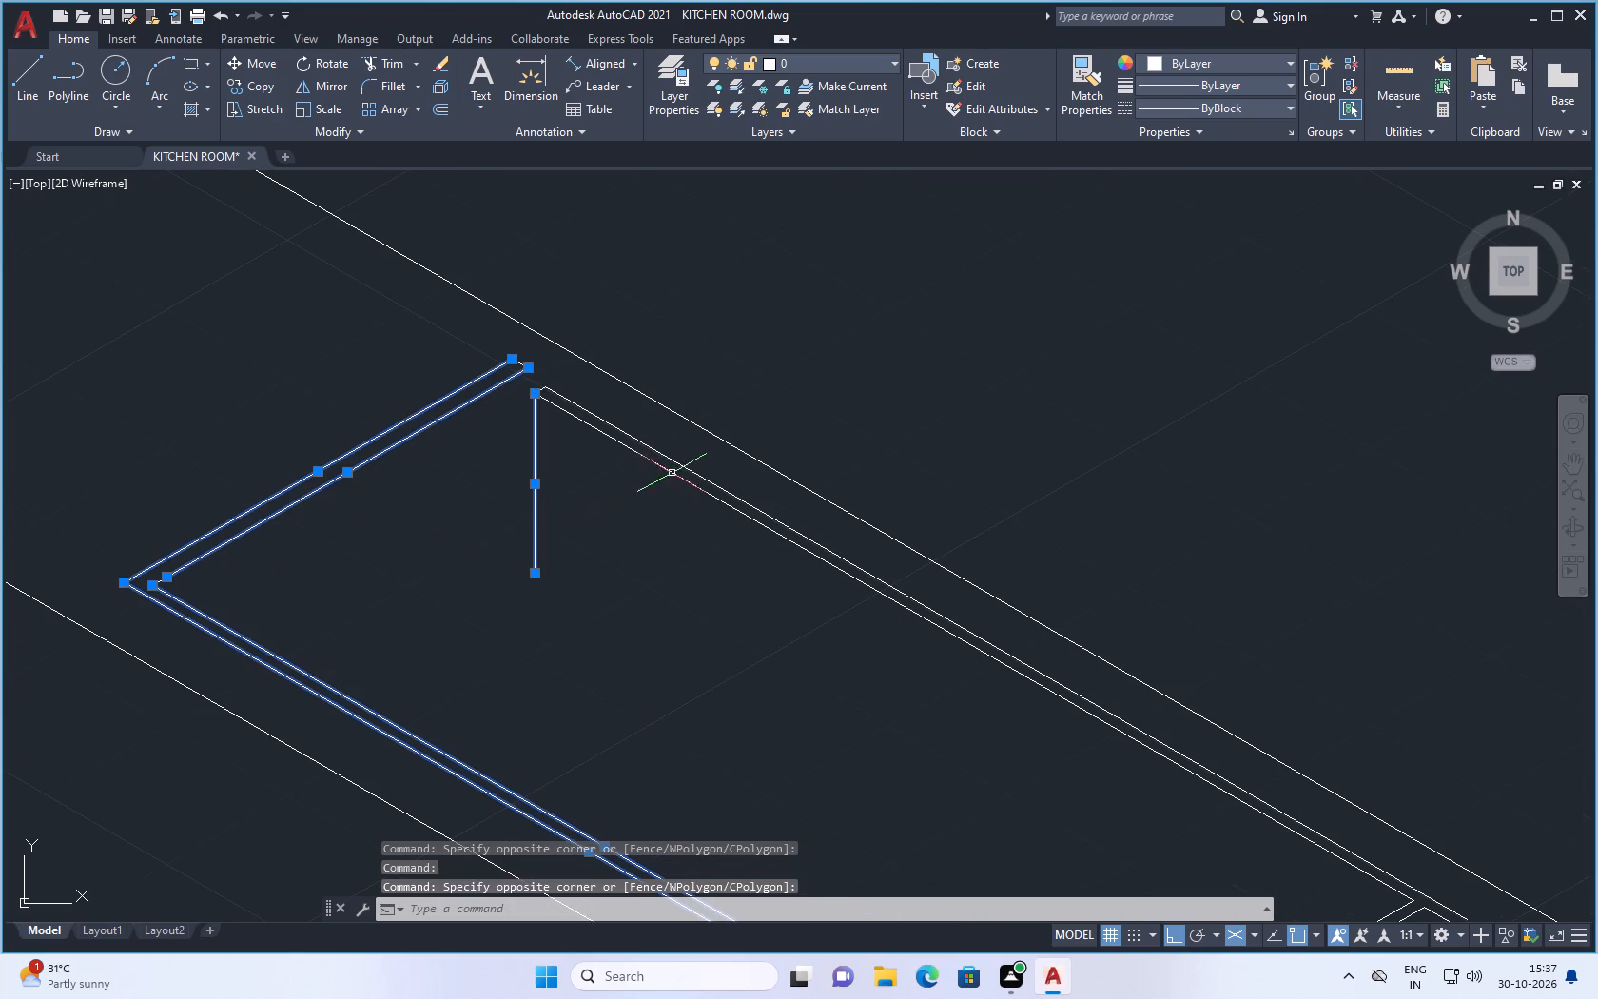
pyautogui.click(685, 464)
pyautogui.click(652, 488)
pyautogui.click(675, 477)
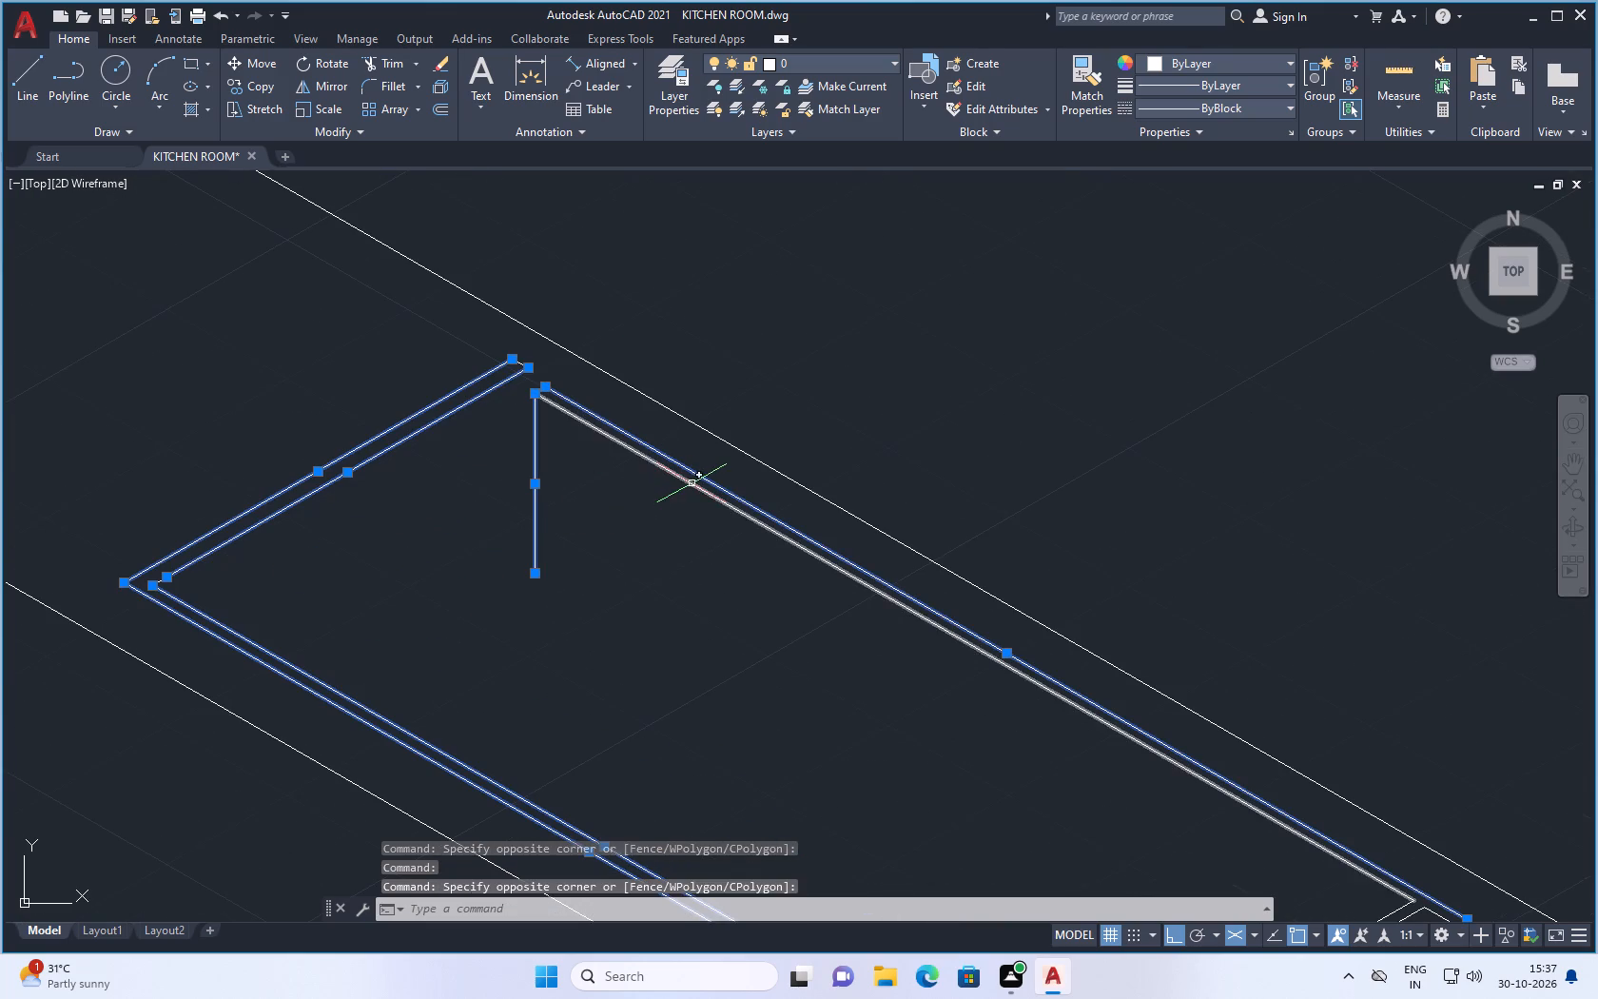
pyautogui.click(692, 483)
pyautogui.scroll(-3, 527, 586)
pyautogui.scroll(2, 642, 693)
pyautogui.click(784, 706)
pyautogui.click(738, 676)
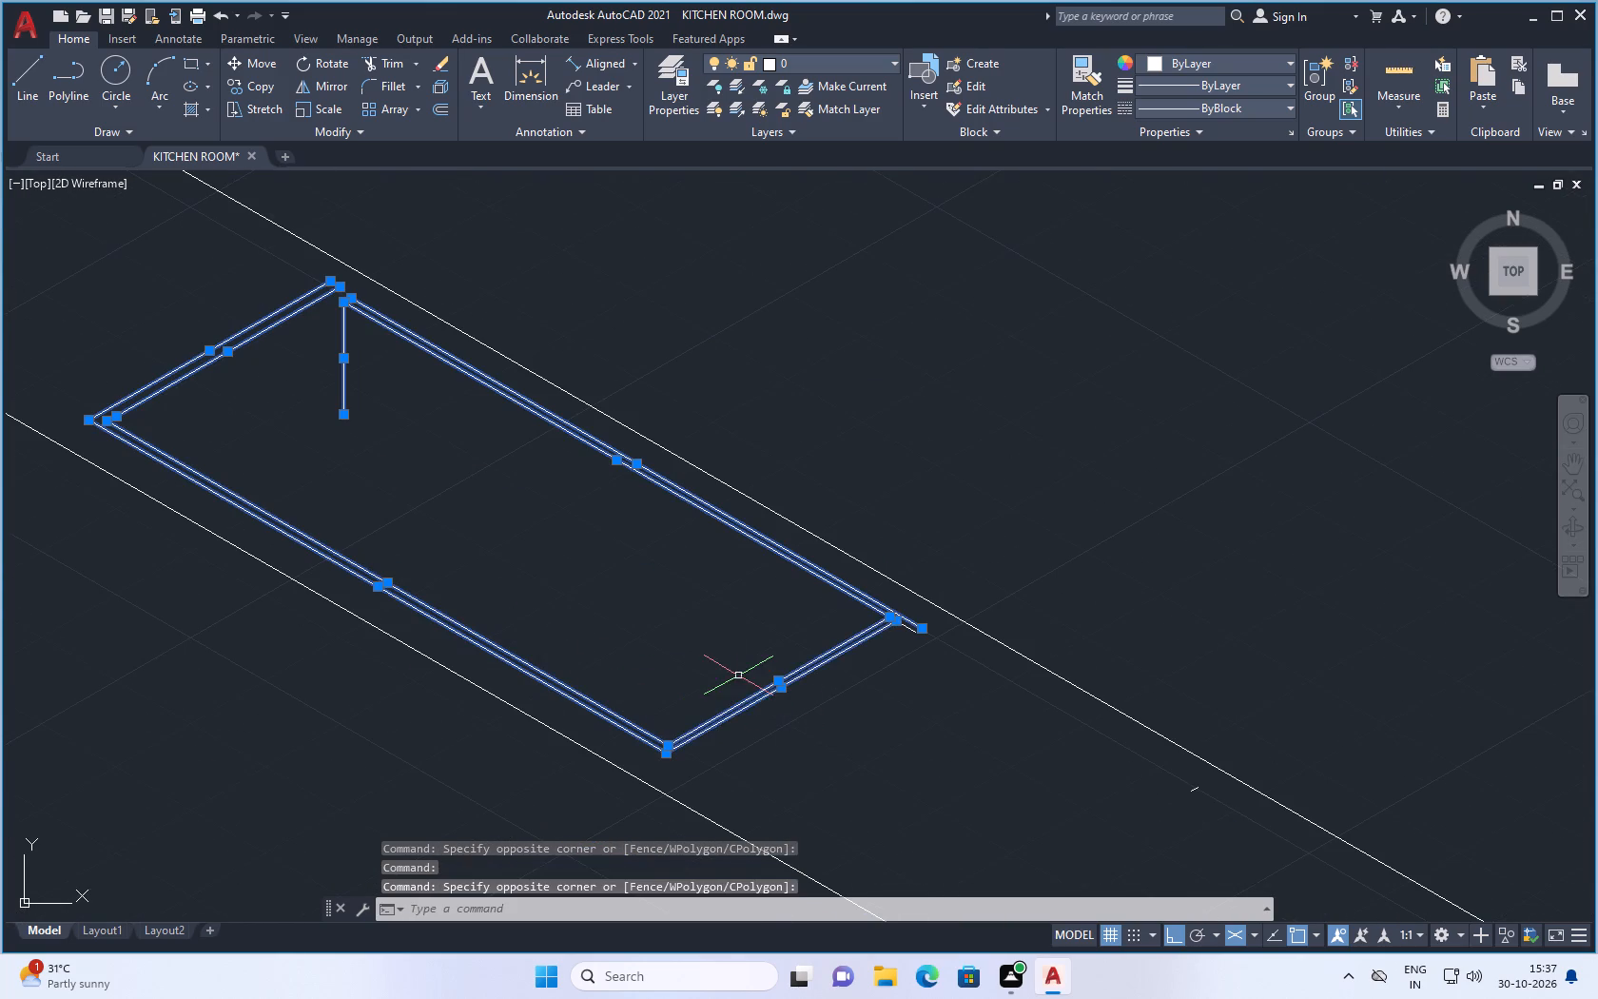
pyautogui.scroll(-2, 786, 695)
pyautogui.scroll(5, 817, 668)
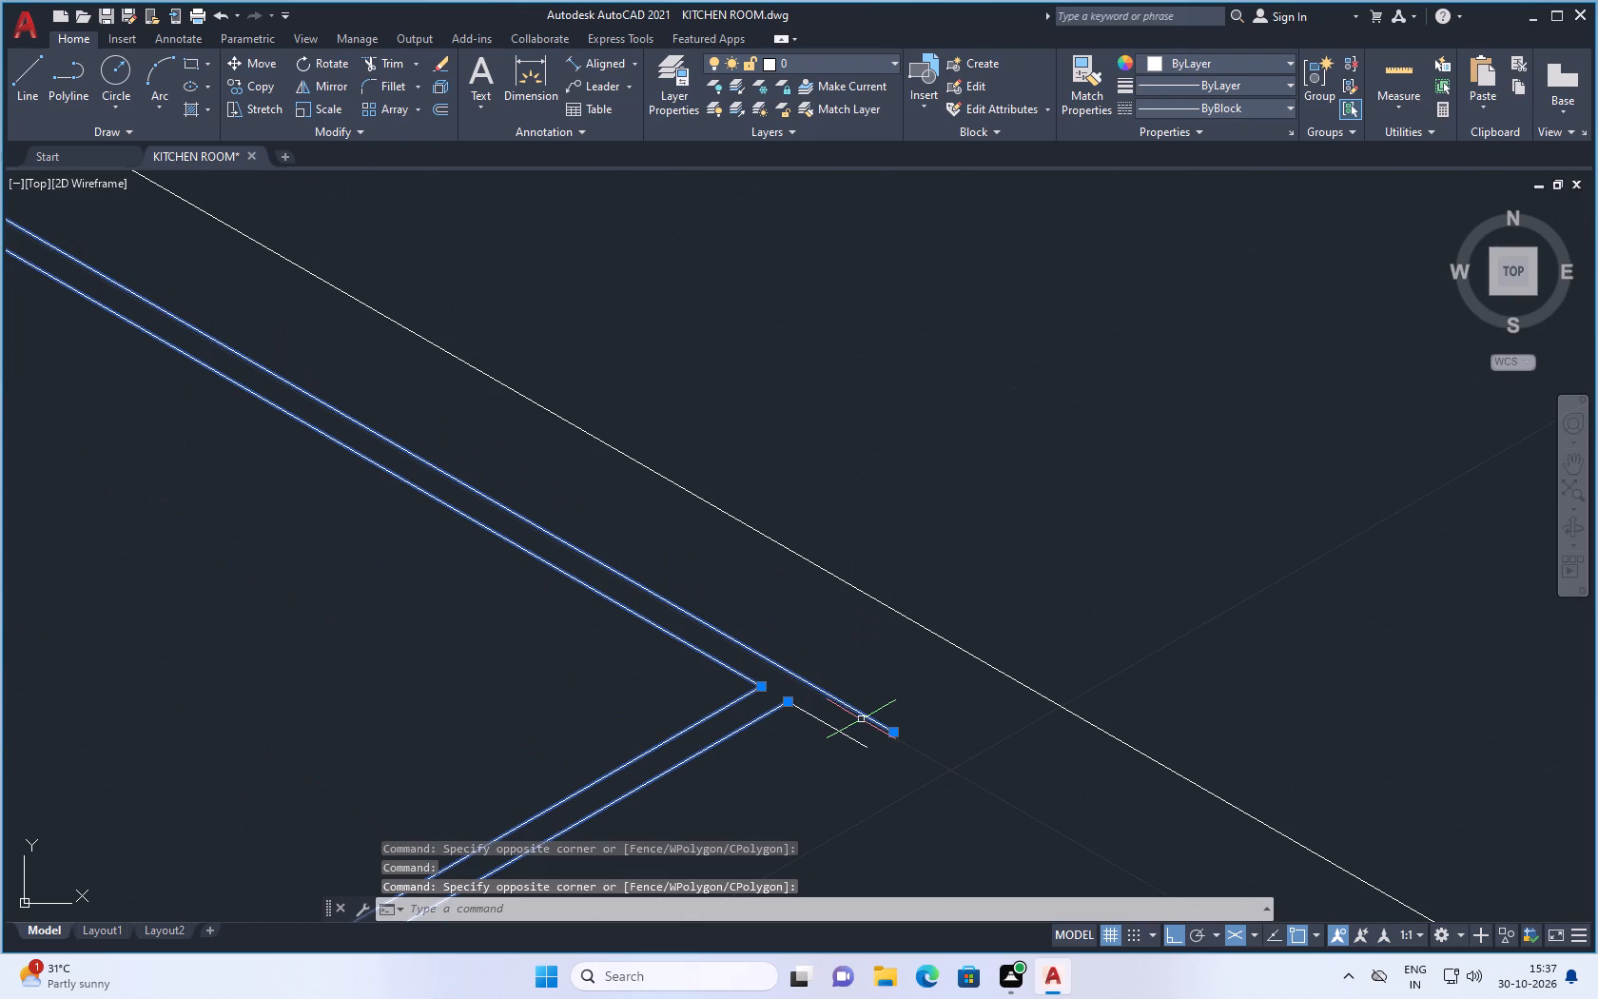
pyautogui.click(847, 729)
pyautogui.click(818, 735)
pyautogui.scroll(-2, 819, 702)
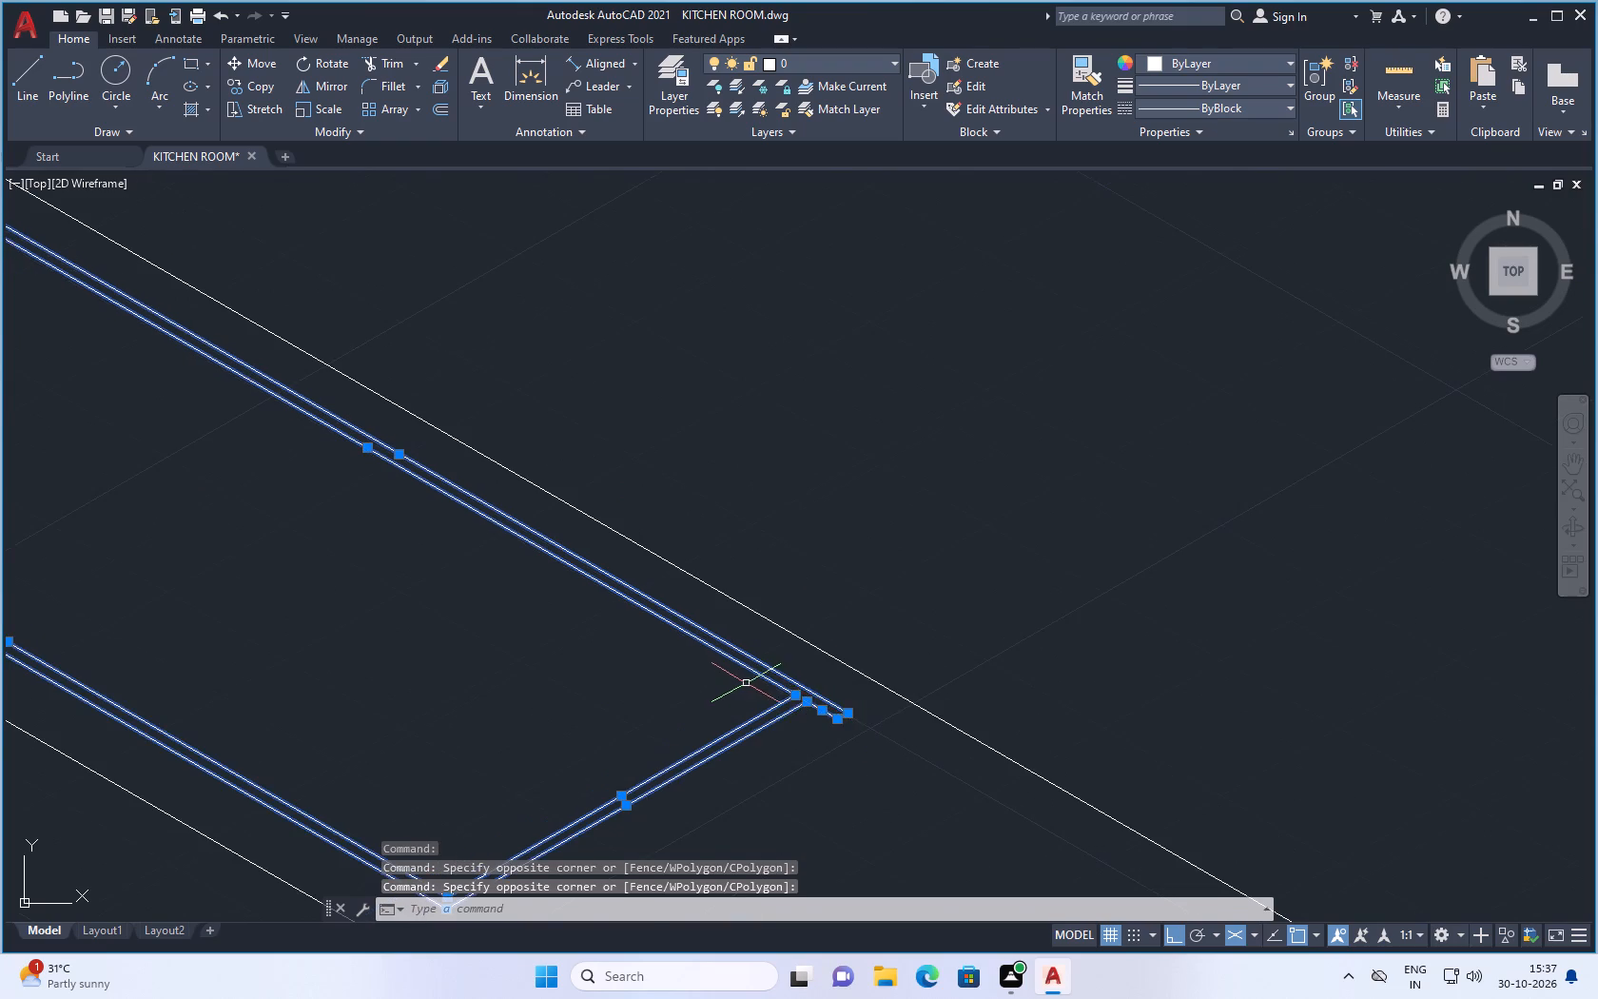
pyautogui.scroll(-1, 743, 680)
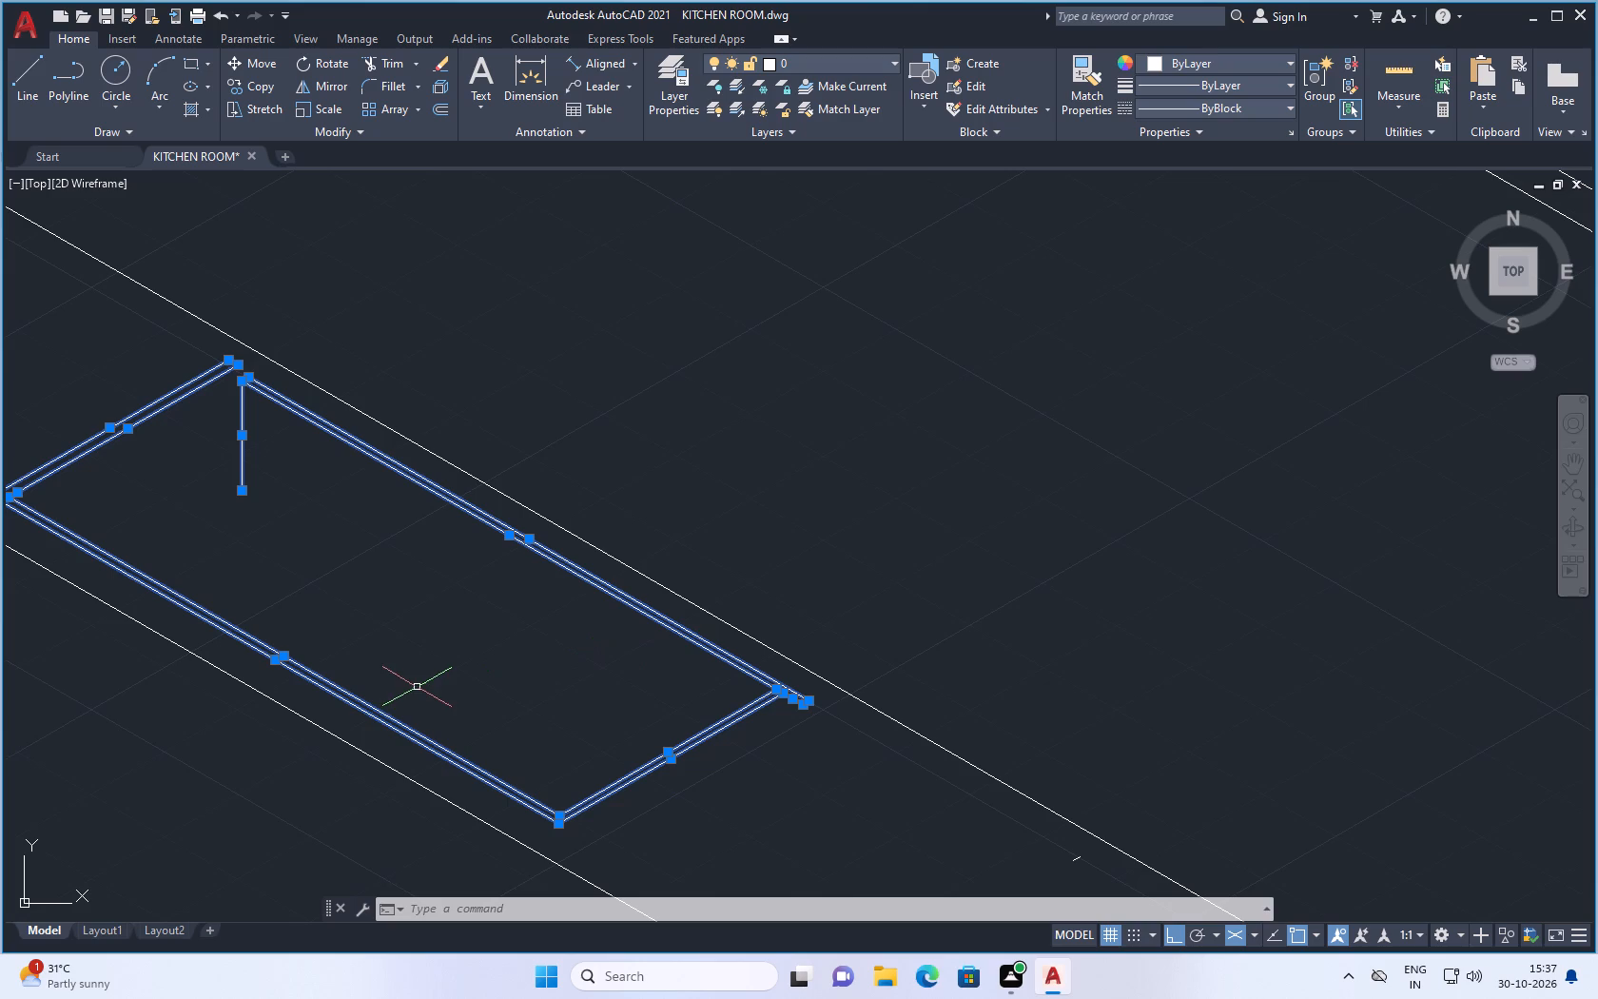
pyautogui.scroll(-1, 474, 702)
pyautogui.scroll(1, 385, 707)
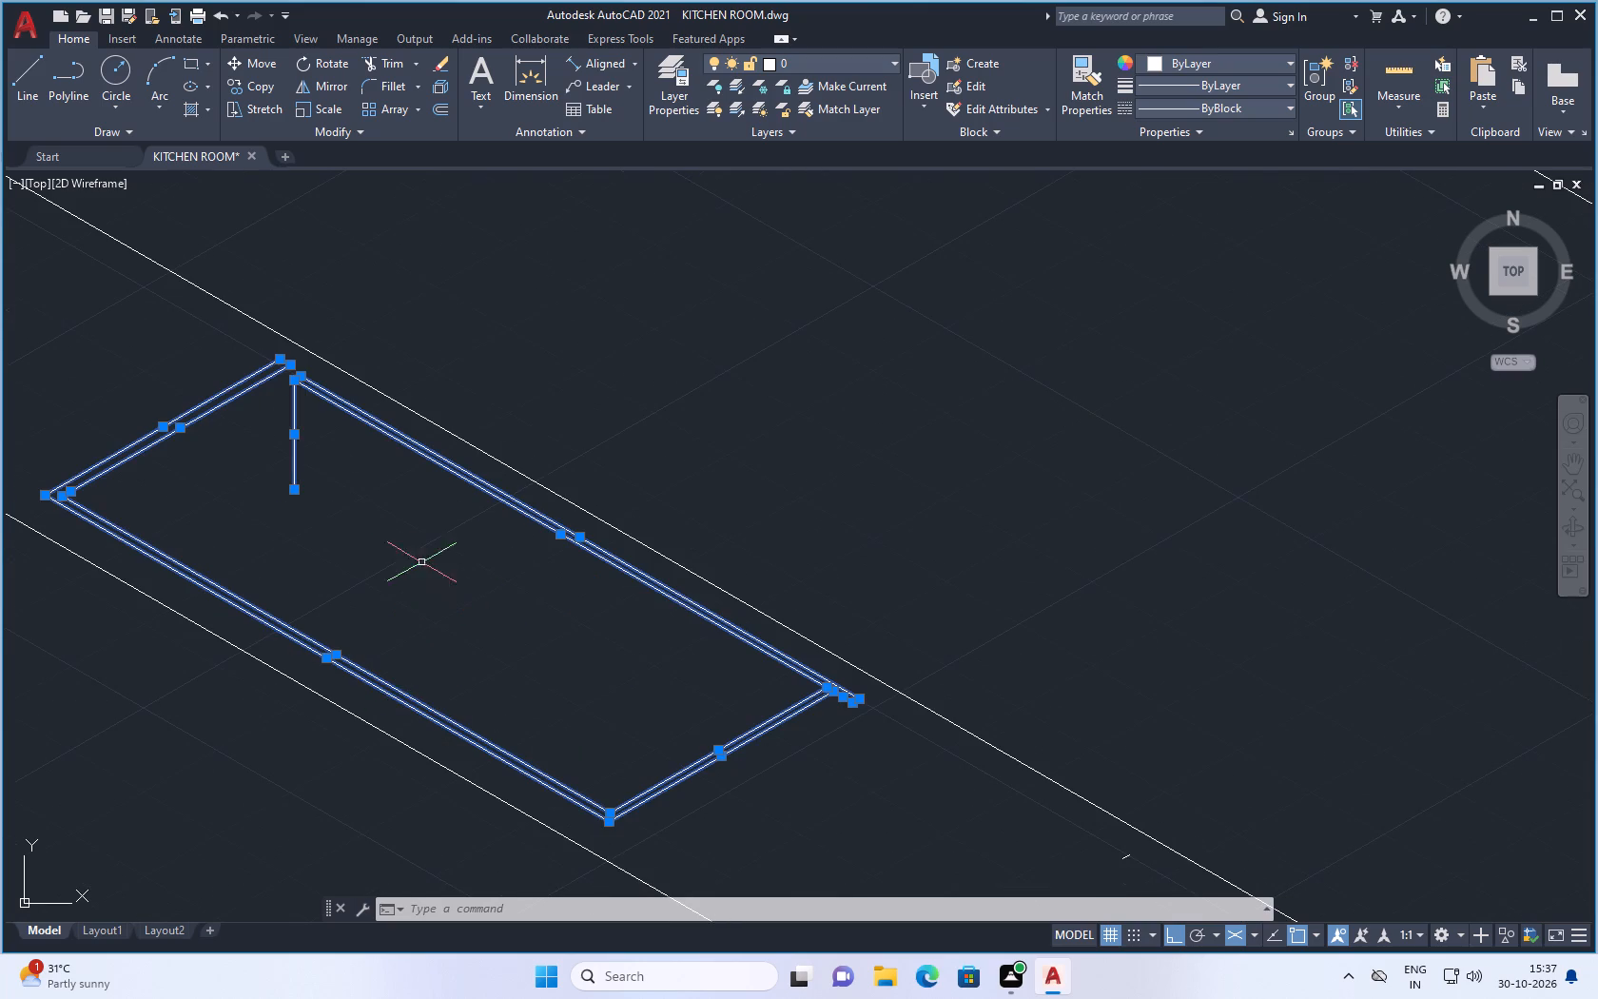
pyautogui.rightClick(413, 543)
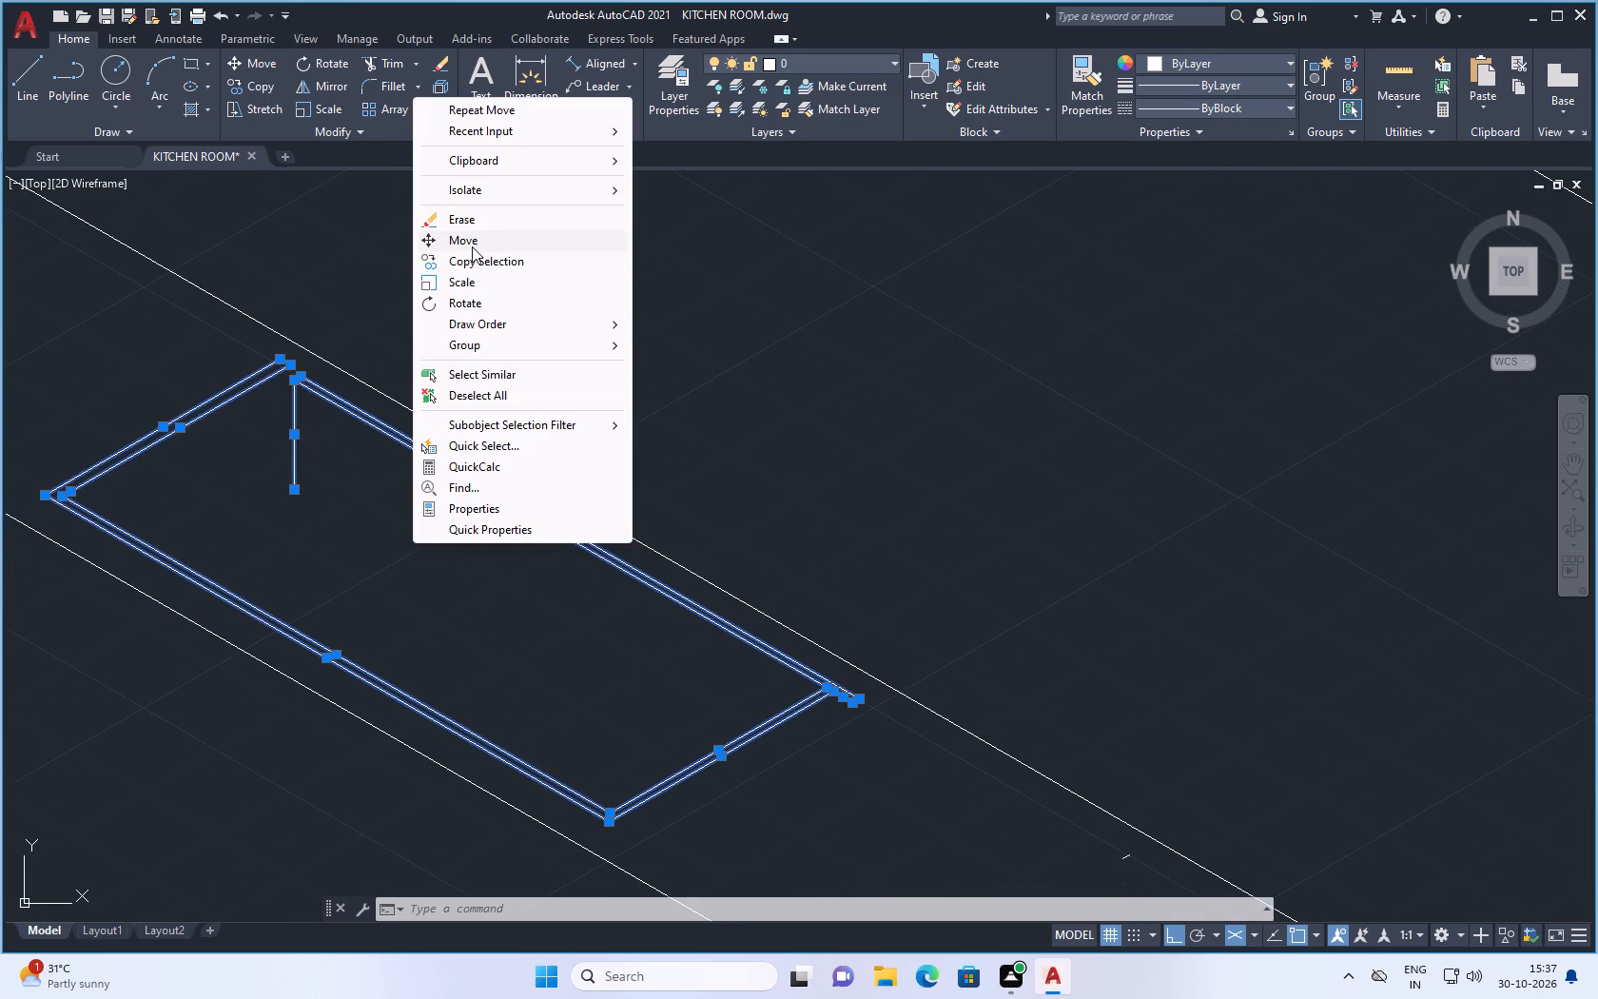
pyautogui.click(471, 282)
pyautogui.click(341, 531)
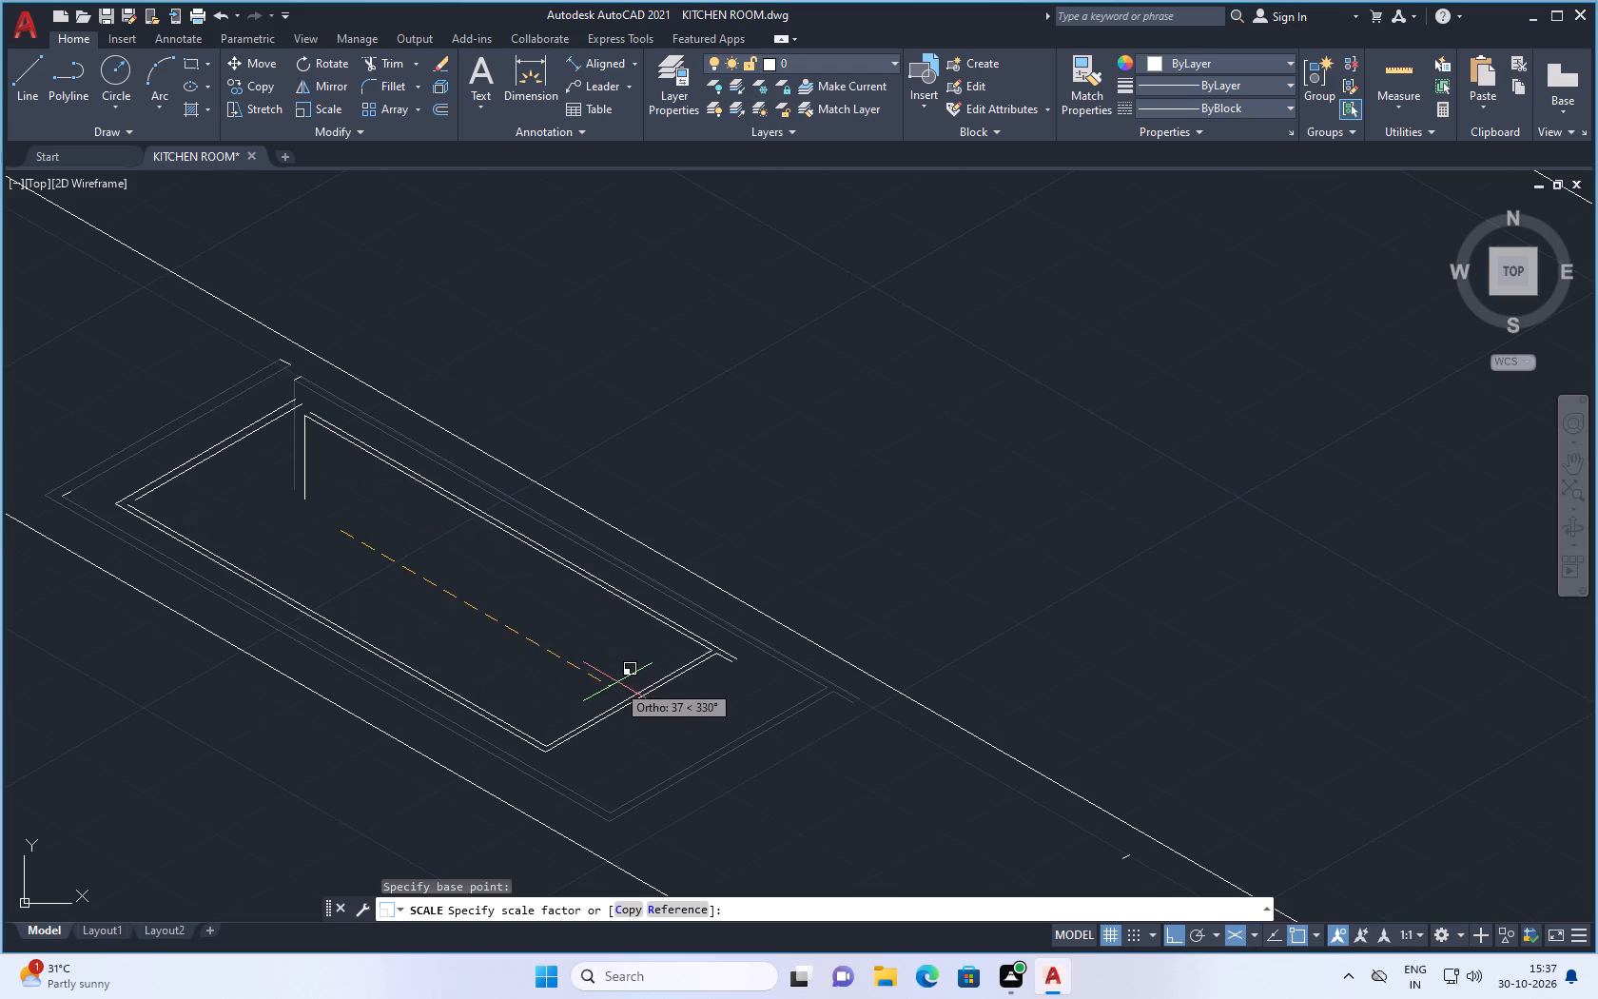
pyautogui.click(613, 678)
# Erase the four leftover short line fragments lying on the countertop around the reduced outline.
pyautogui.scroll(-3, 500, 646)
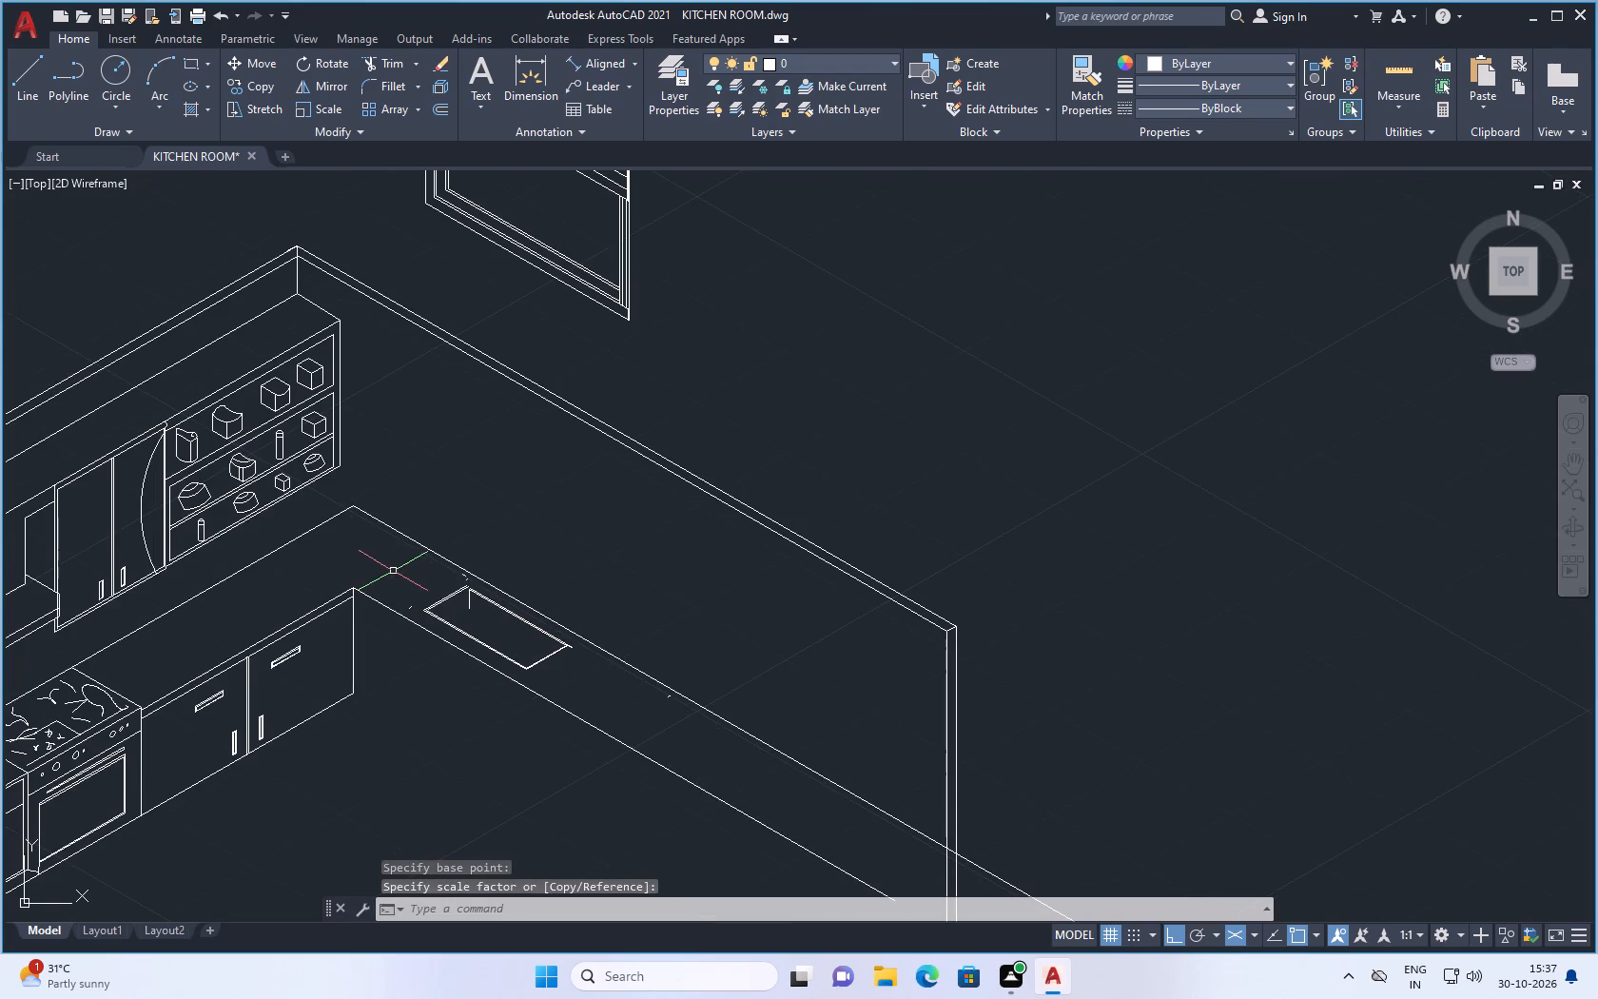
pyautogui.scroll(4, 426, 612)
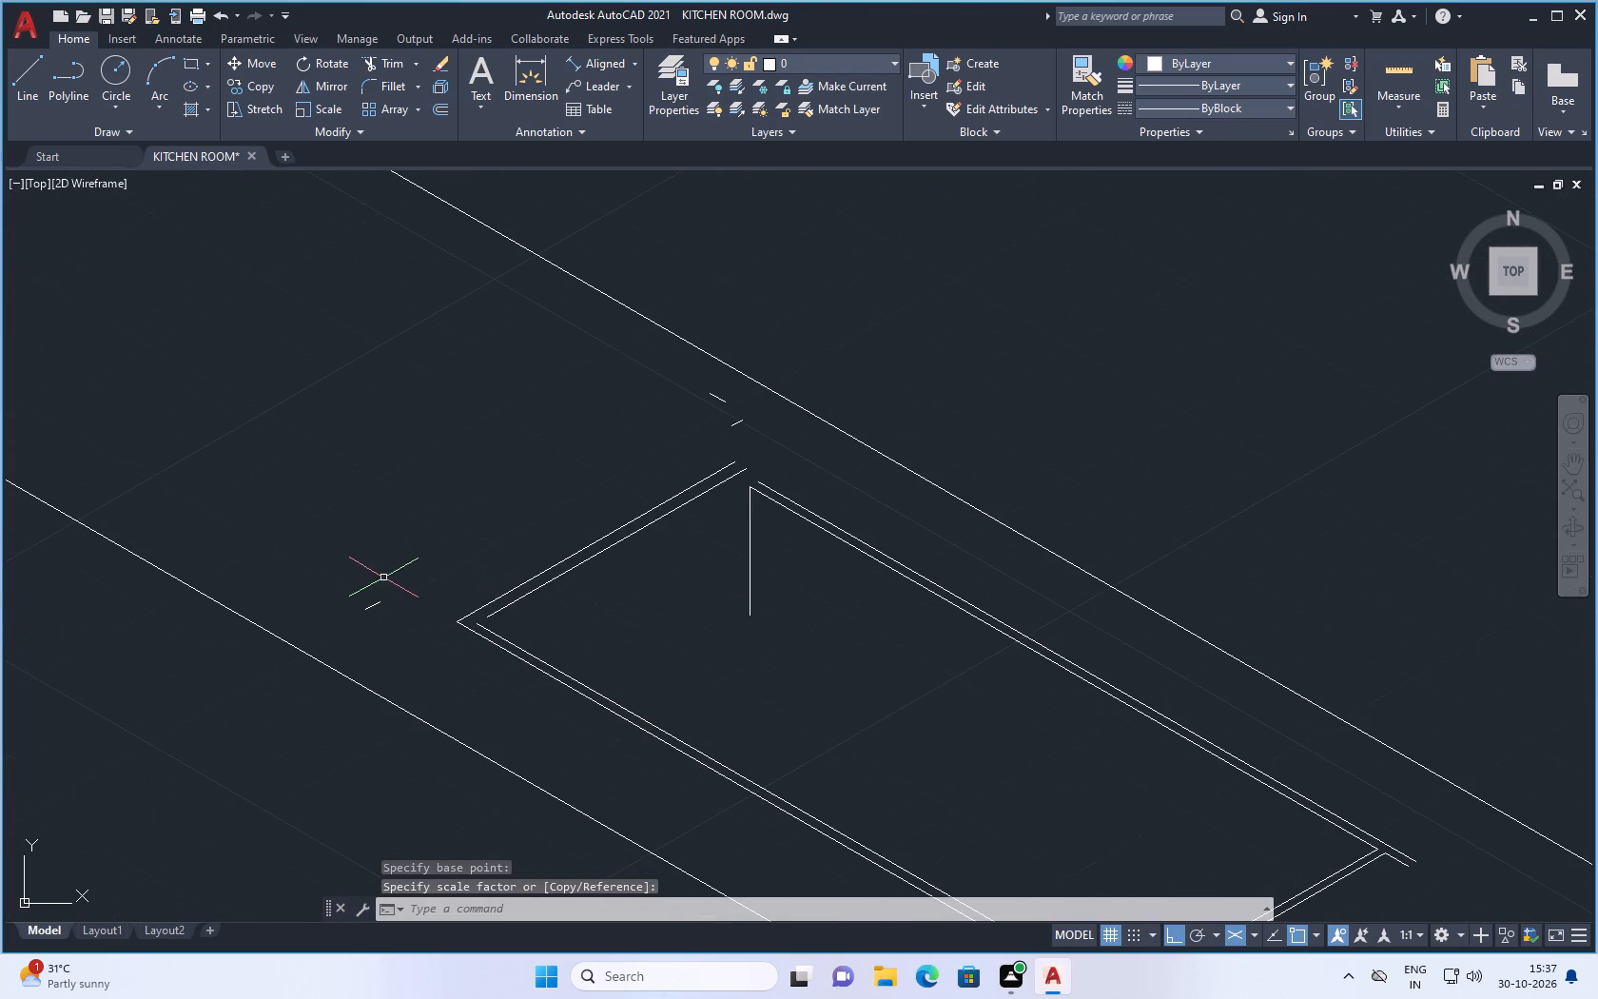
pyautogui.moveTo(383, 578); pyautogui.dragTo(371, 600)
pyautogui.click(361, 627)
pyautogui.moveTo(731, 390); pyautogui.dragTo(709, 404)
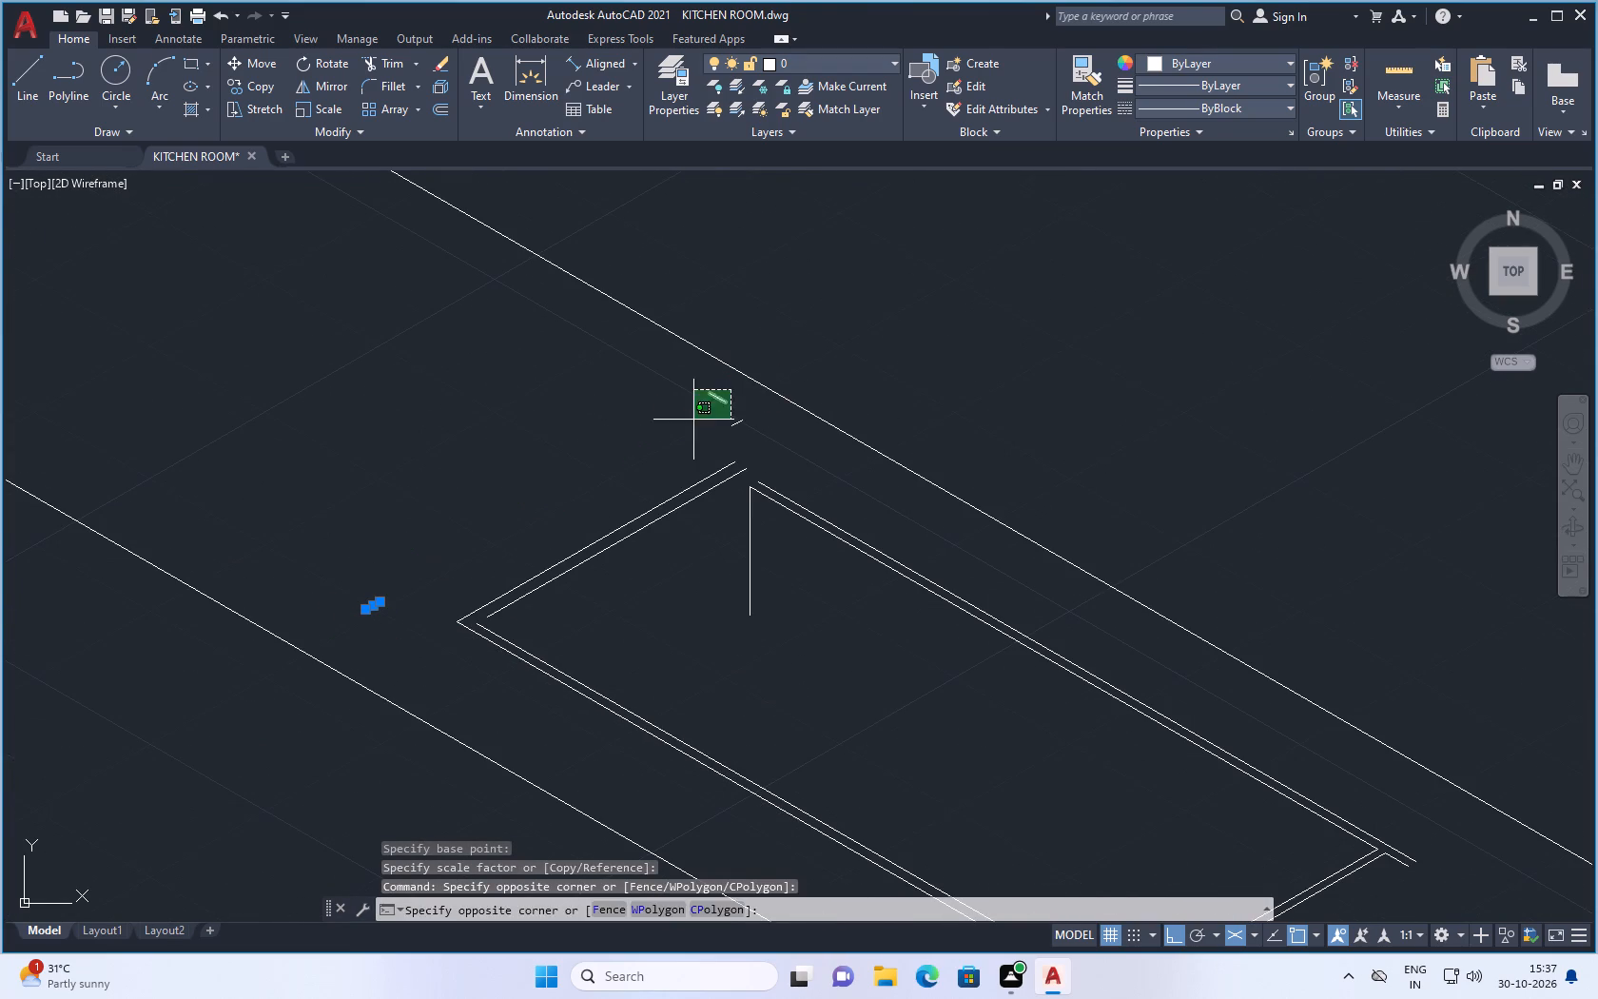
pyautogui.click(693, 420)
pyautogui.moveTo(742, 421); pyautogui.dragTo(687, 453)
pyautogui.scroll(-3, 689, 446)
pyautogui.scroll(2, 855, 589)
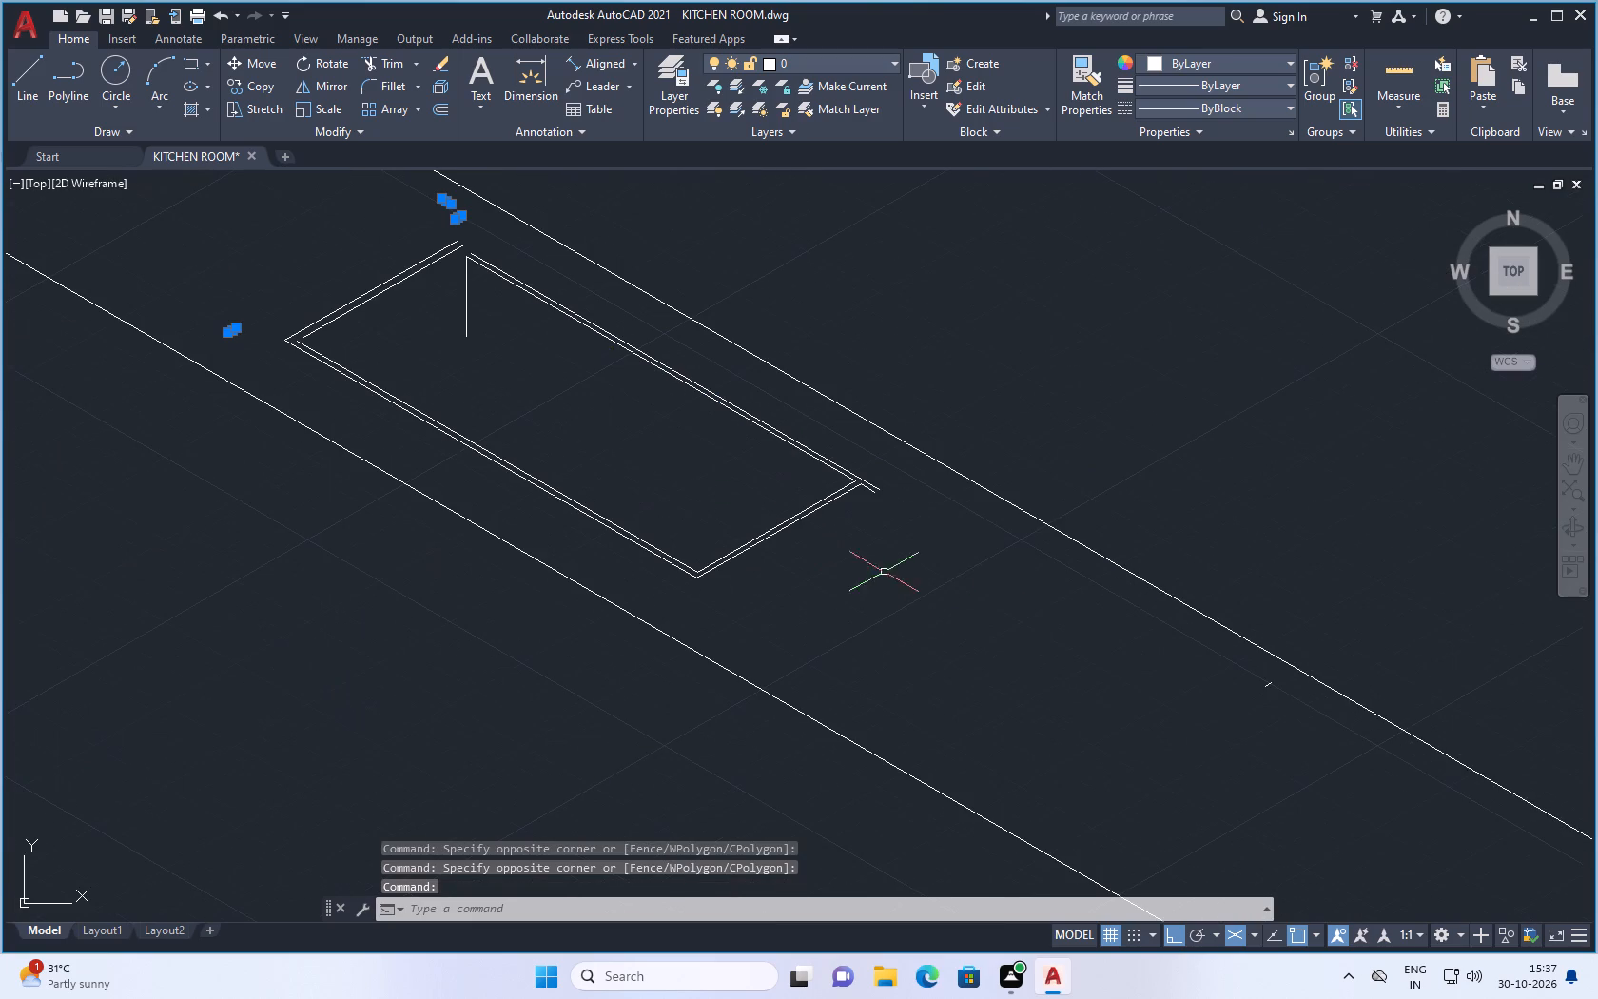
pyautogui.moveTo(1274, 680); pyautogui.dragTo(1261, 692)
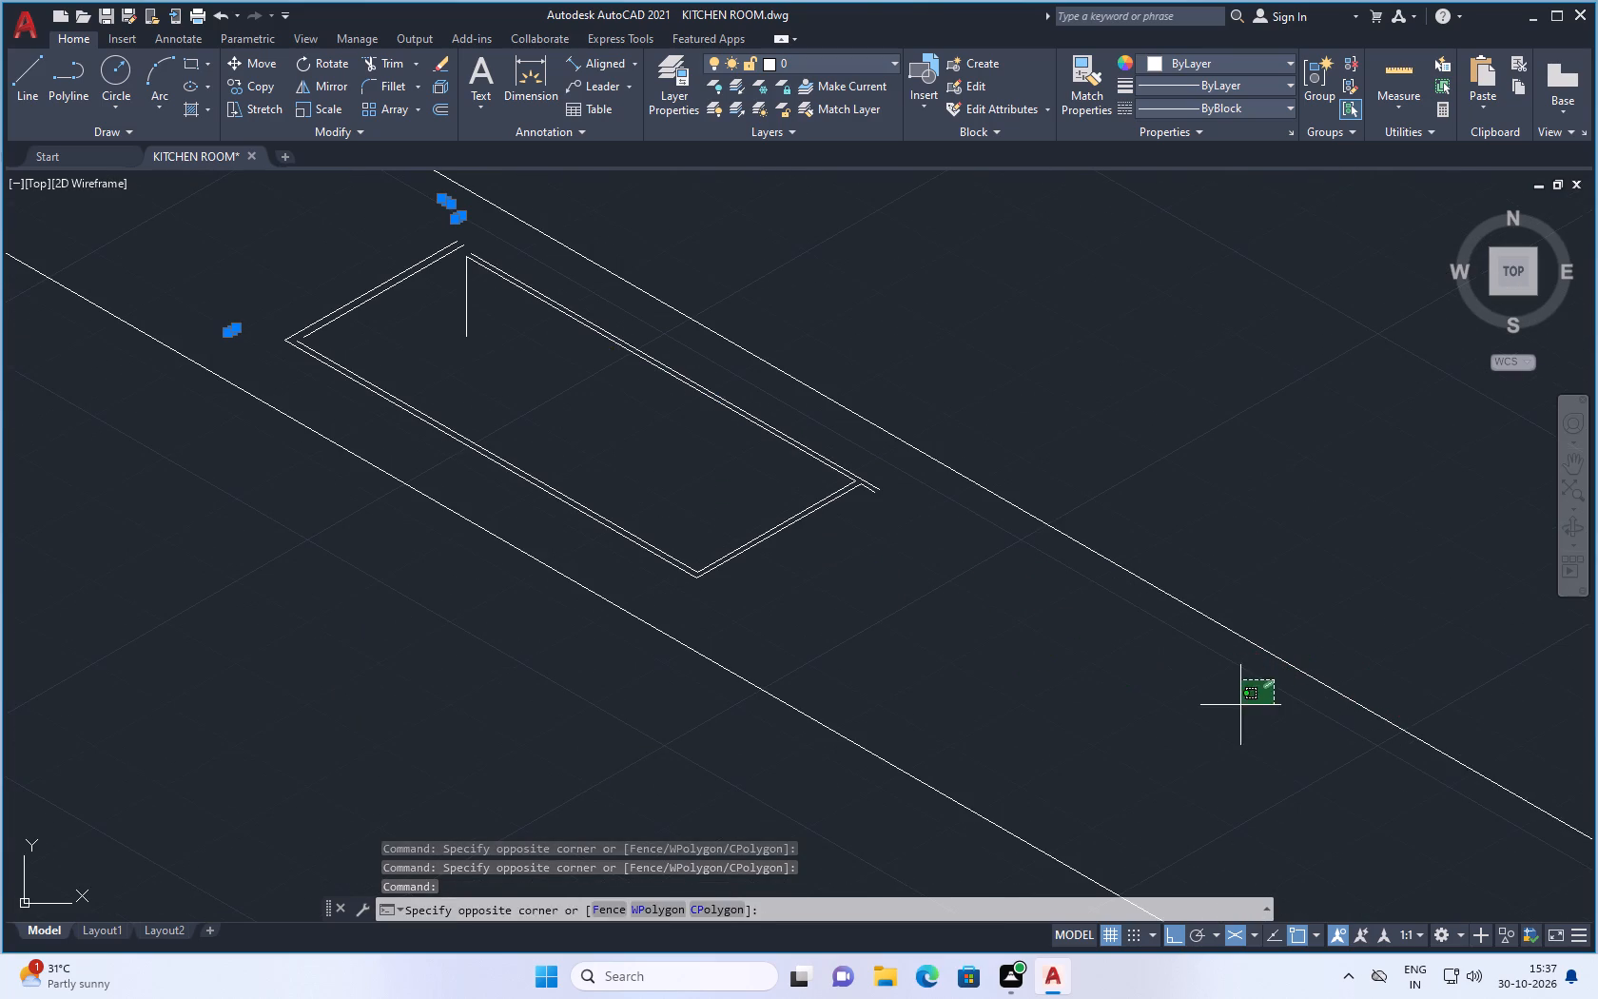
pyautogui.click(1226, 713)
pyautogui.press('Delete')
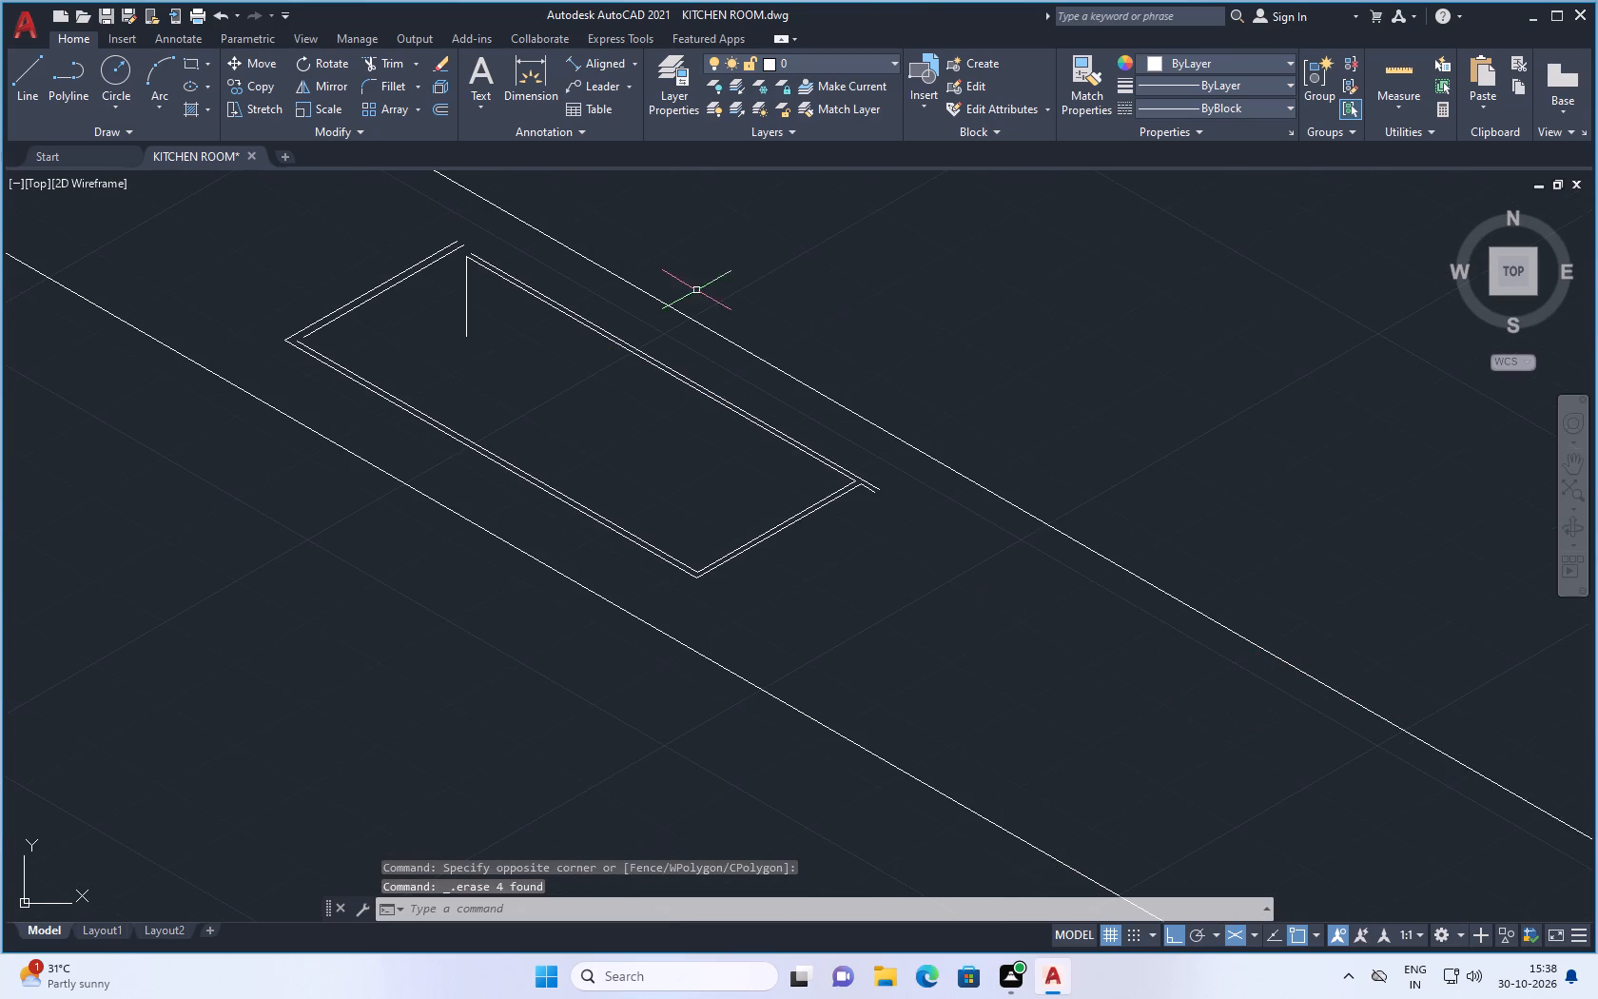
# Close the rear open end of the outline's double 30° side with a short line between its two endpoints.
pyautogui.scroll(-5, 606, 222)
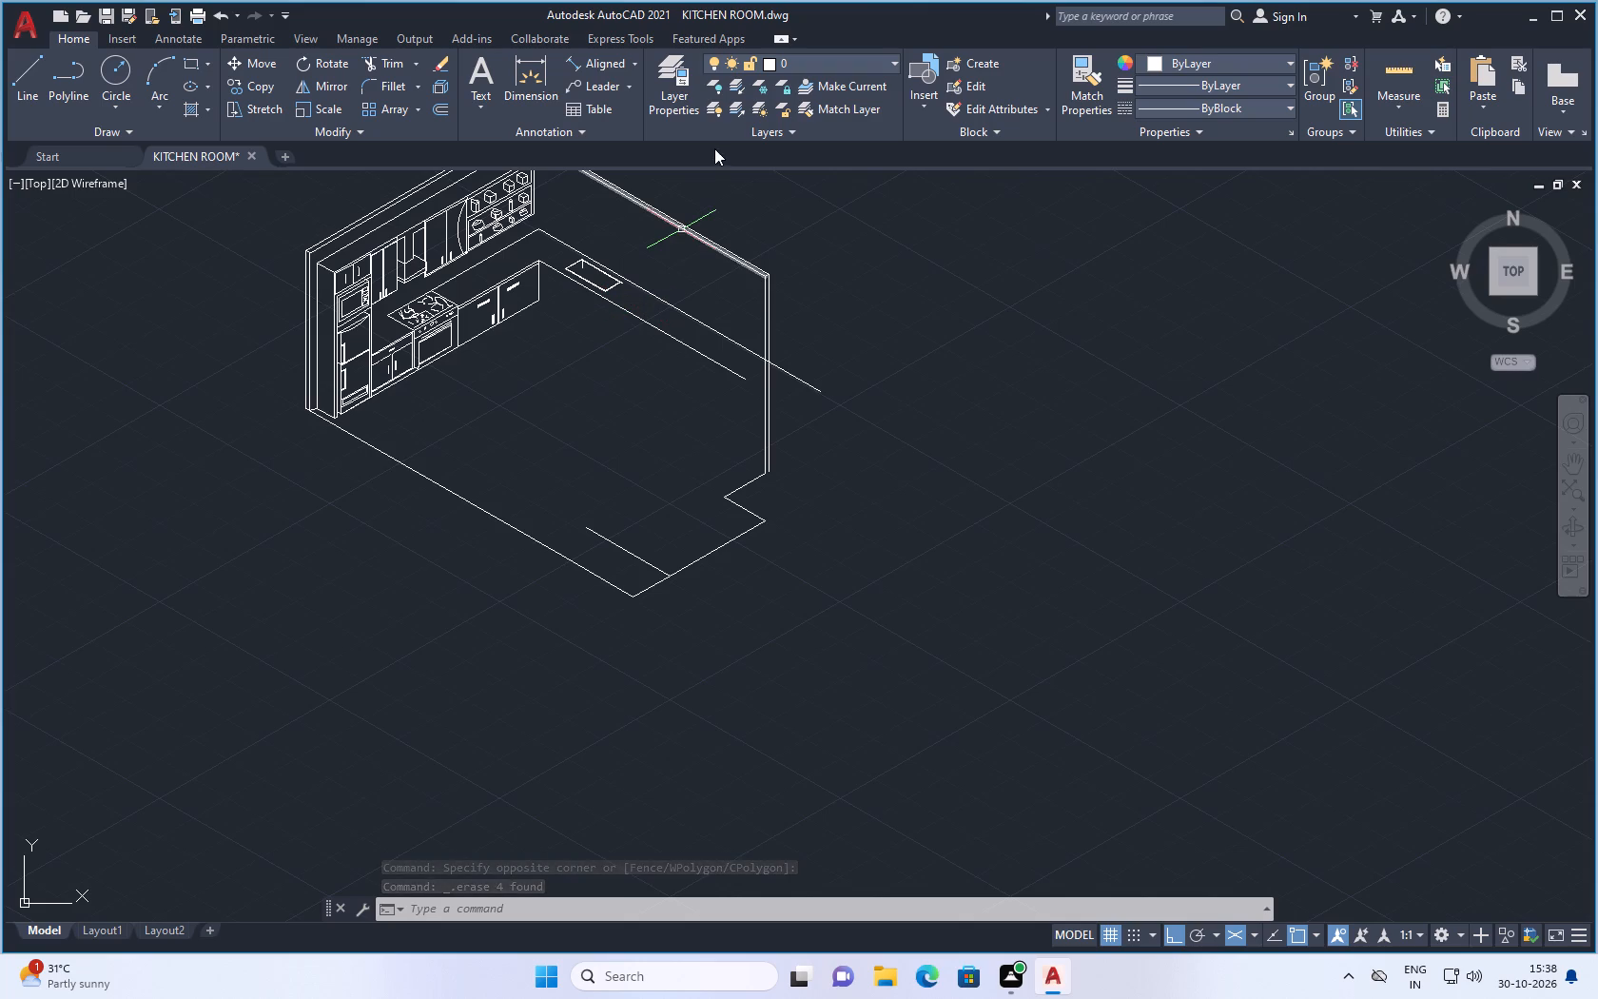
pyautogui.scroll(2, 533, 226)
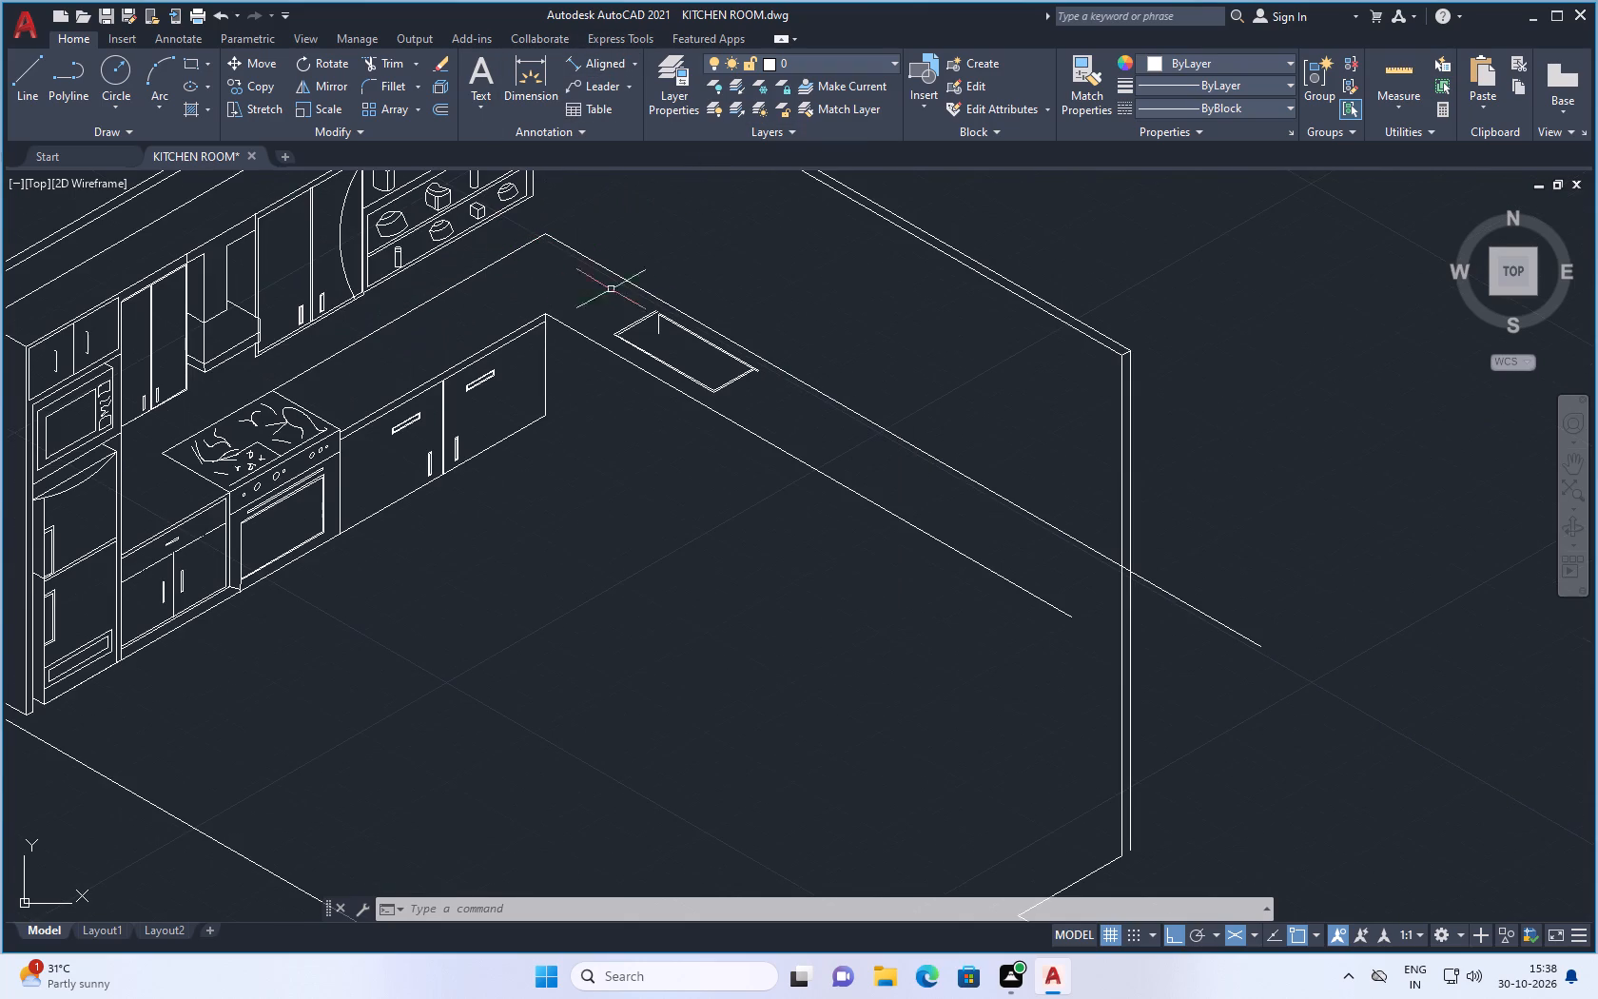
pyautogui.scroll(2, 626, 287)
pyautogui.scroll(2, 696, 356)
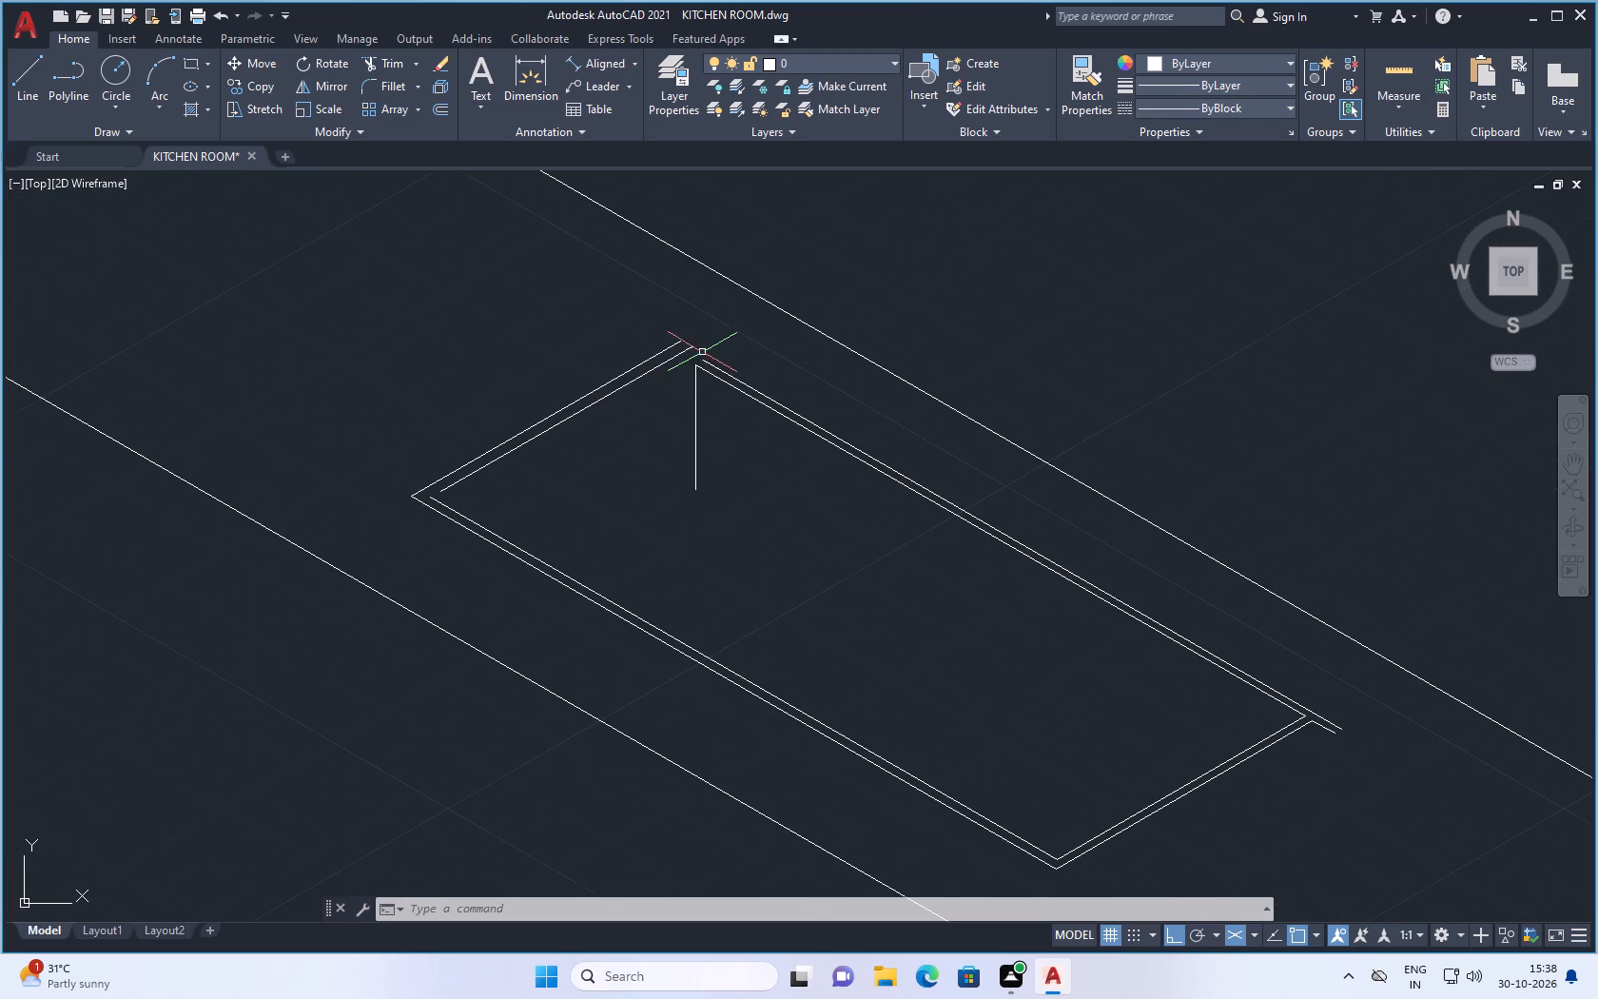
pyautogui.click(23, 65)
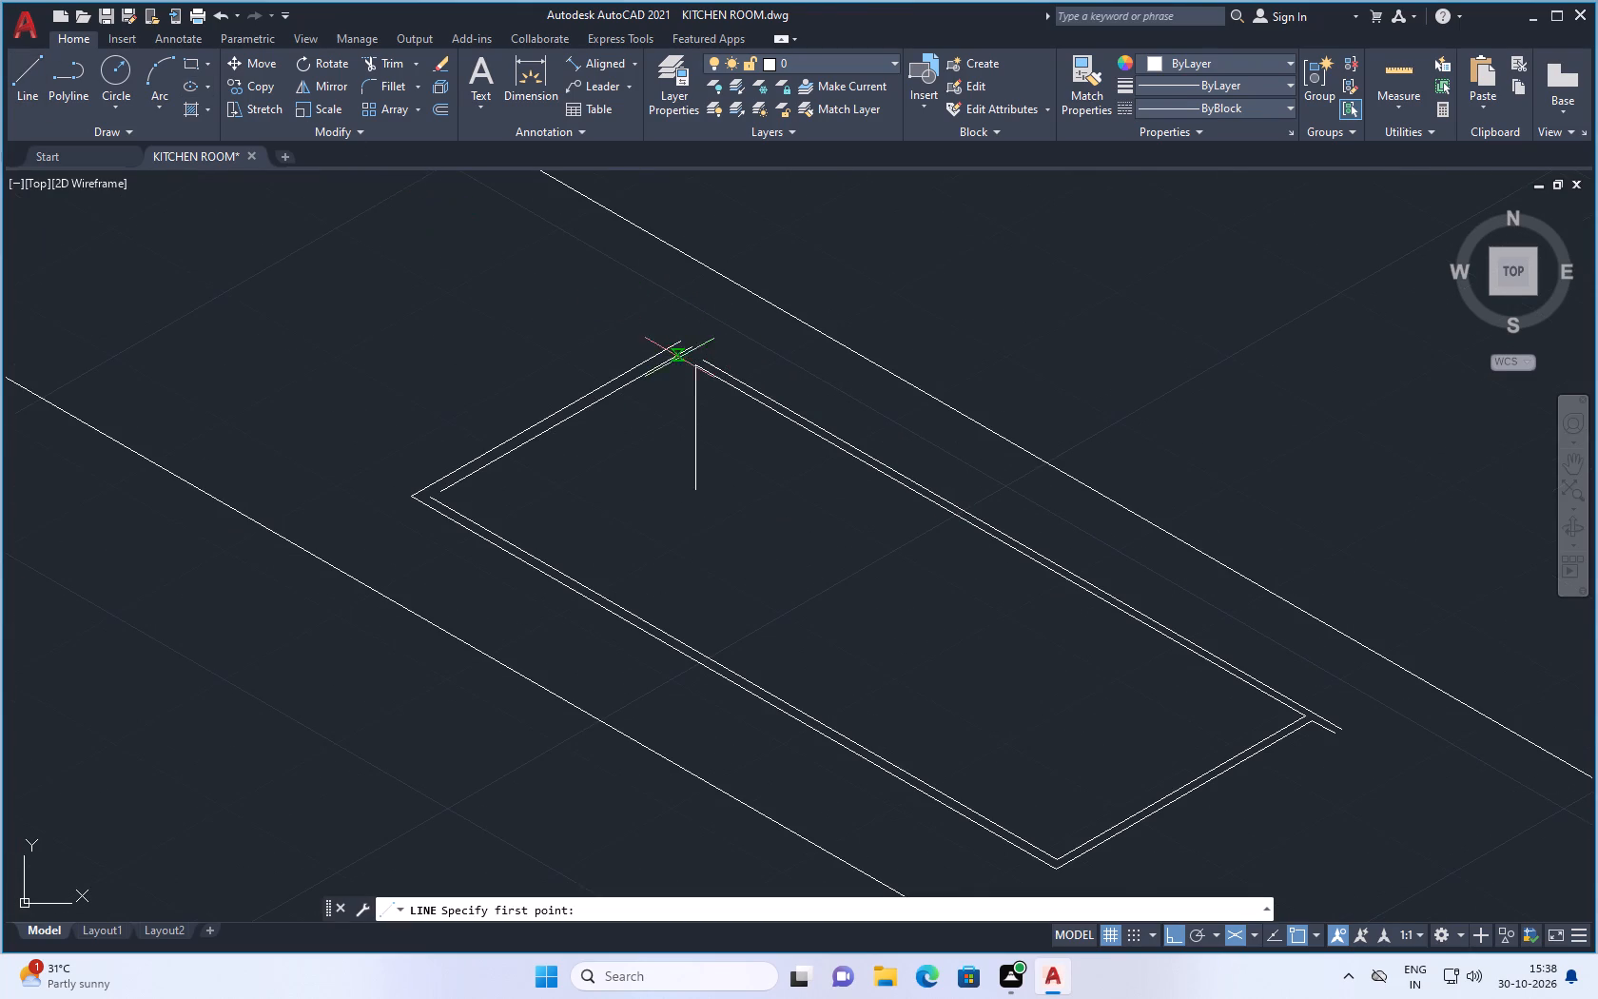
pyautogui.scroll(2, 684, 361)
pyautogui.click(663, 309)
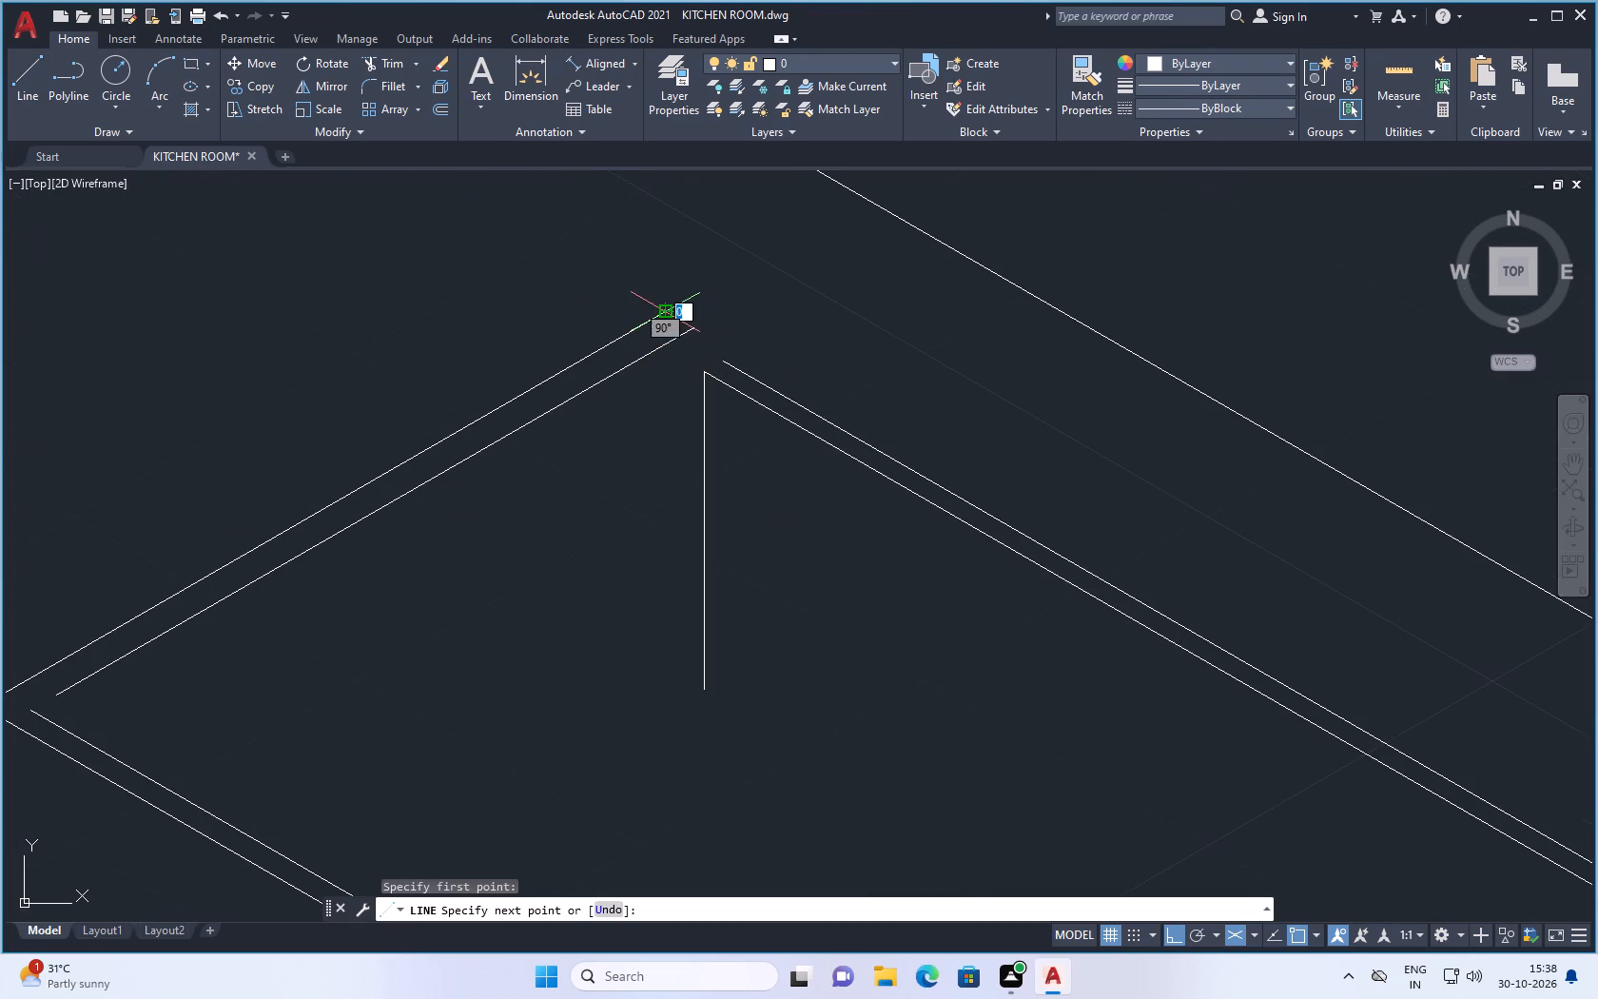
pyautogui.click(687, 324)
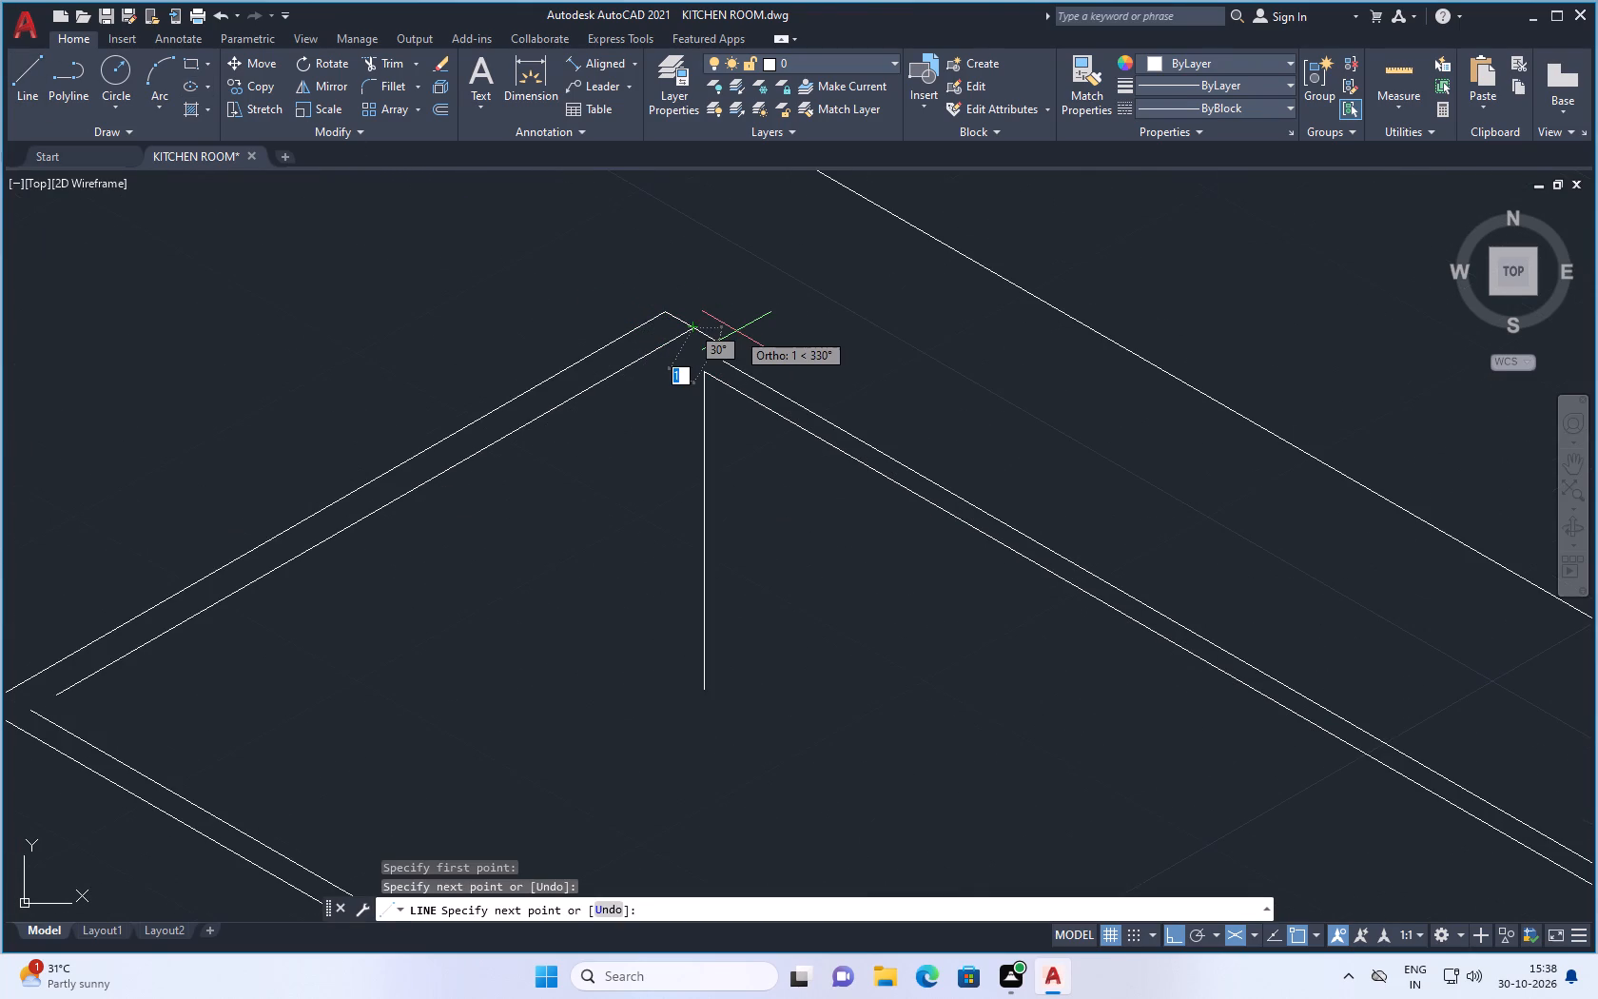
pyautogui.press('space')
# Close the open end of the rear pair of 330° lines with a short 30° line from the top of the vertical line.
pyautogui.press('space')
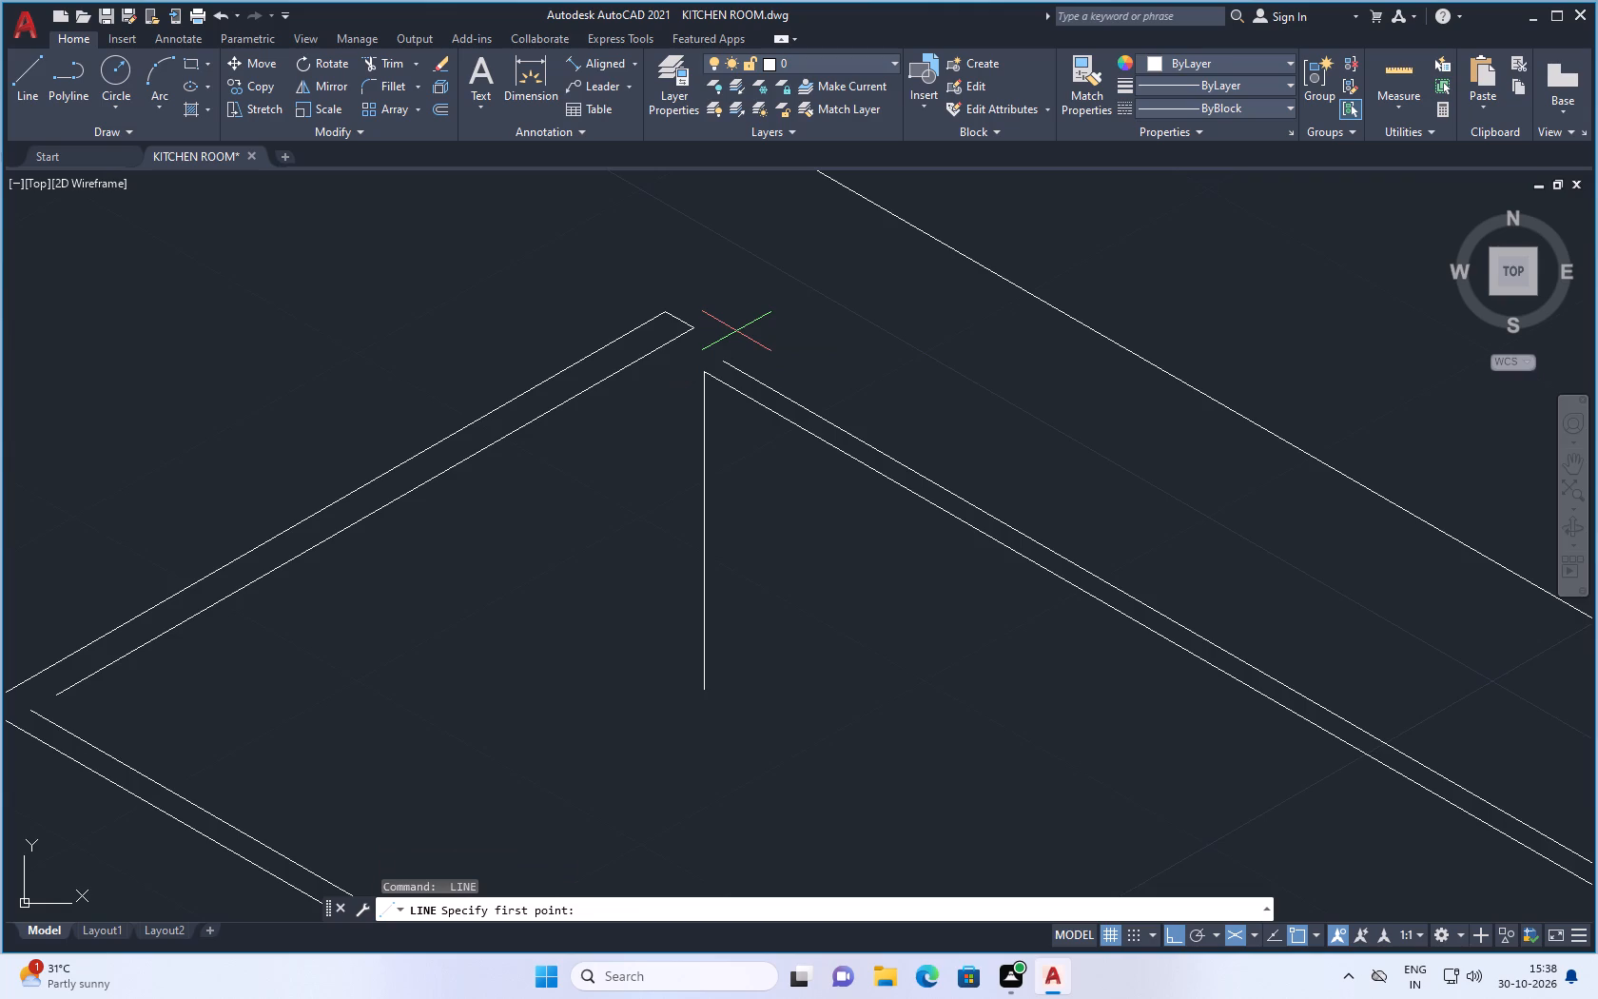
pyautogui.scroll(2, 686, 392)
pyautogui.click(731, 342)
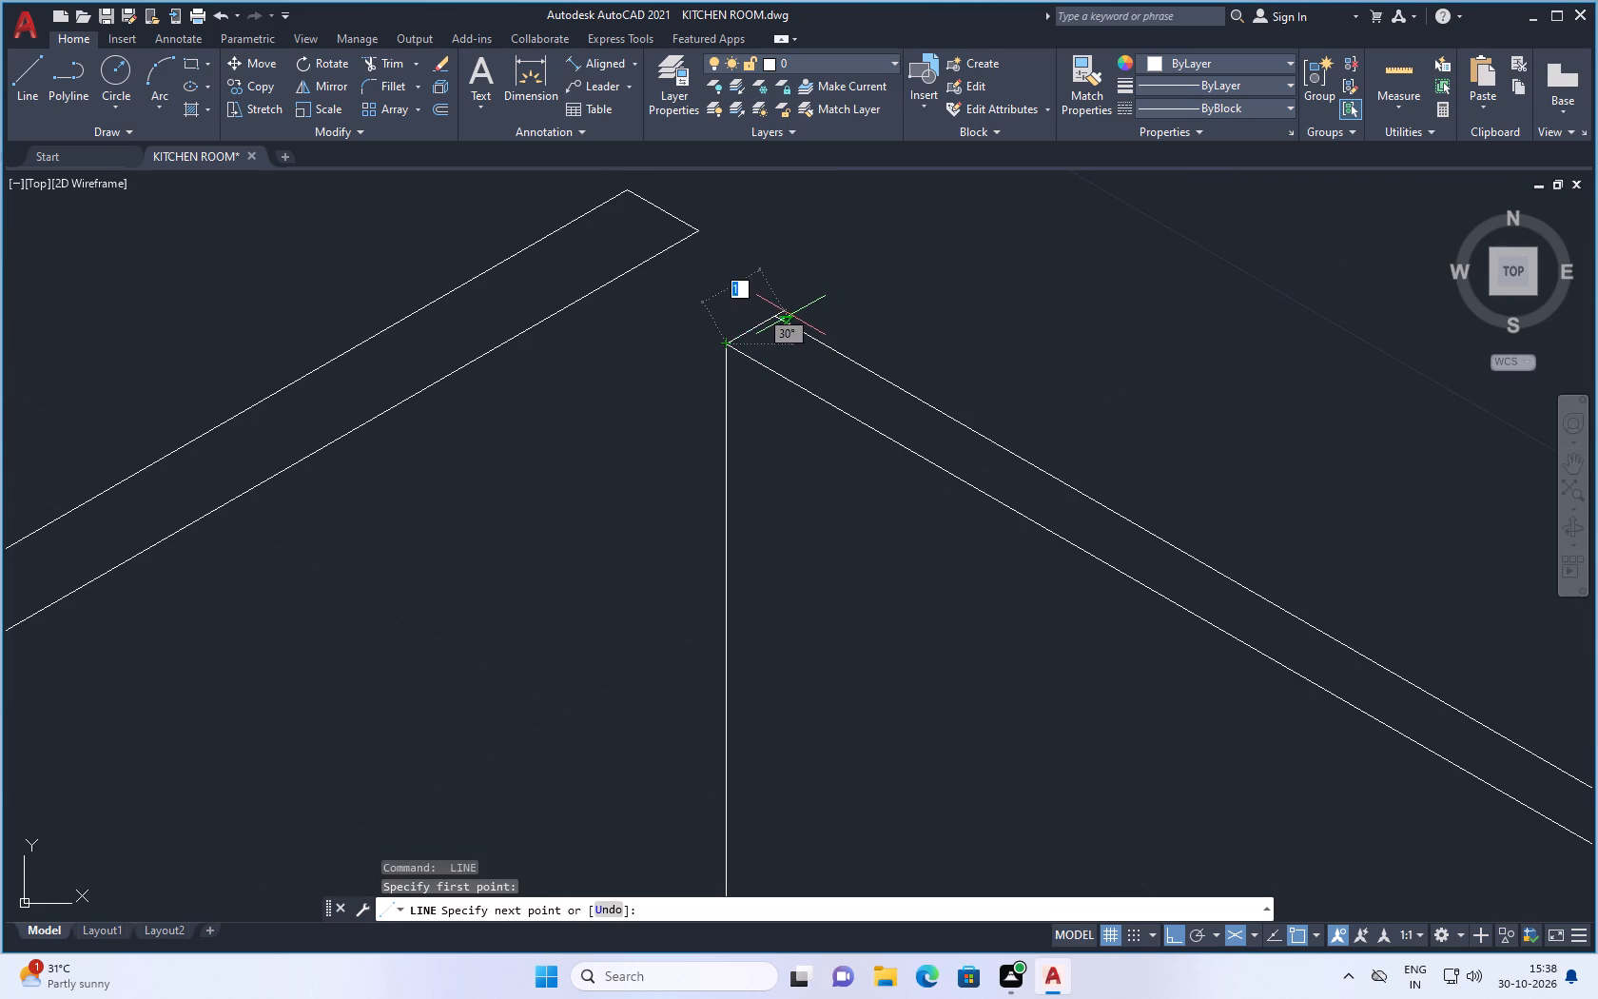
pyautogui.click(779, 312)
pyautogui.press('space')
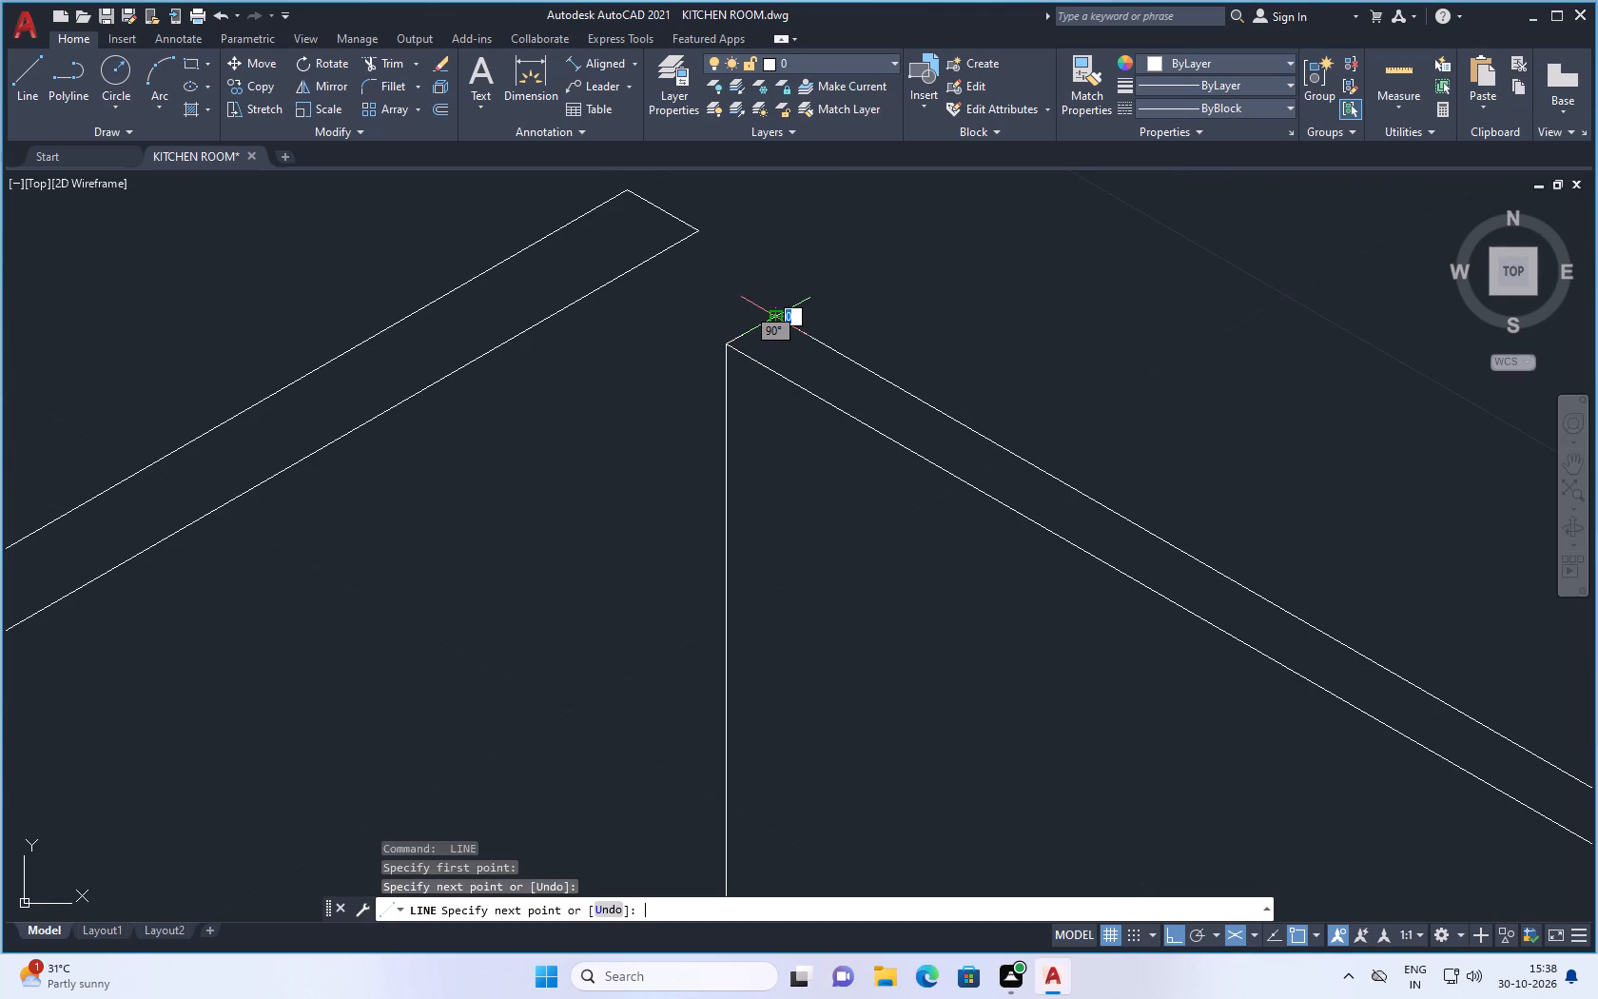
# Join the inner 330° line to the inner 30° line with a short line at the outline's front corner nearest the cabinets.
pyautogui.scroll(-4, 559, 534)
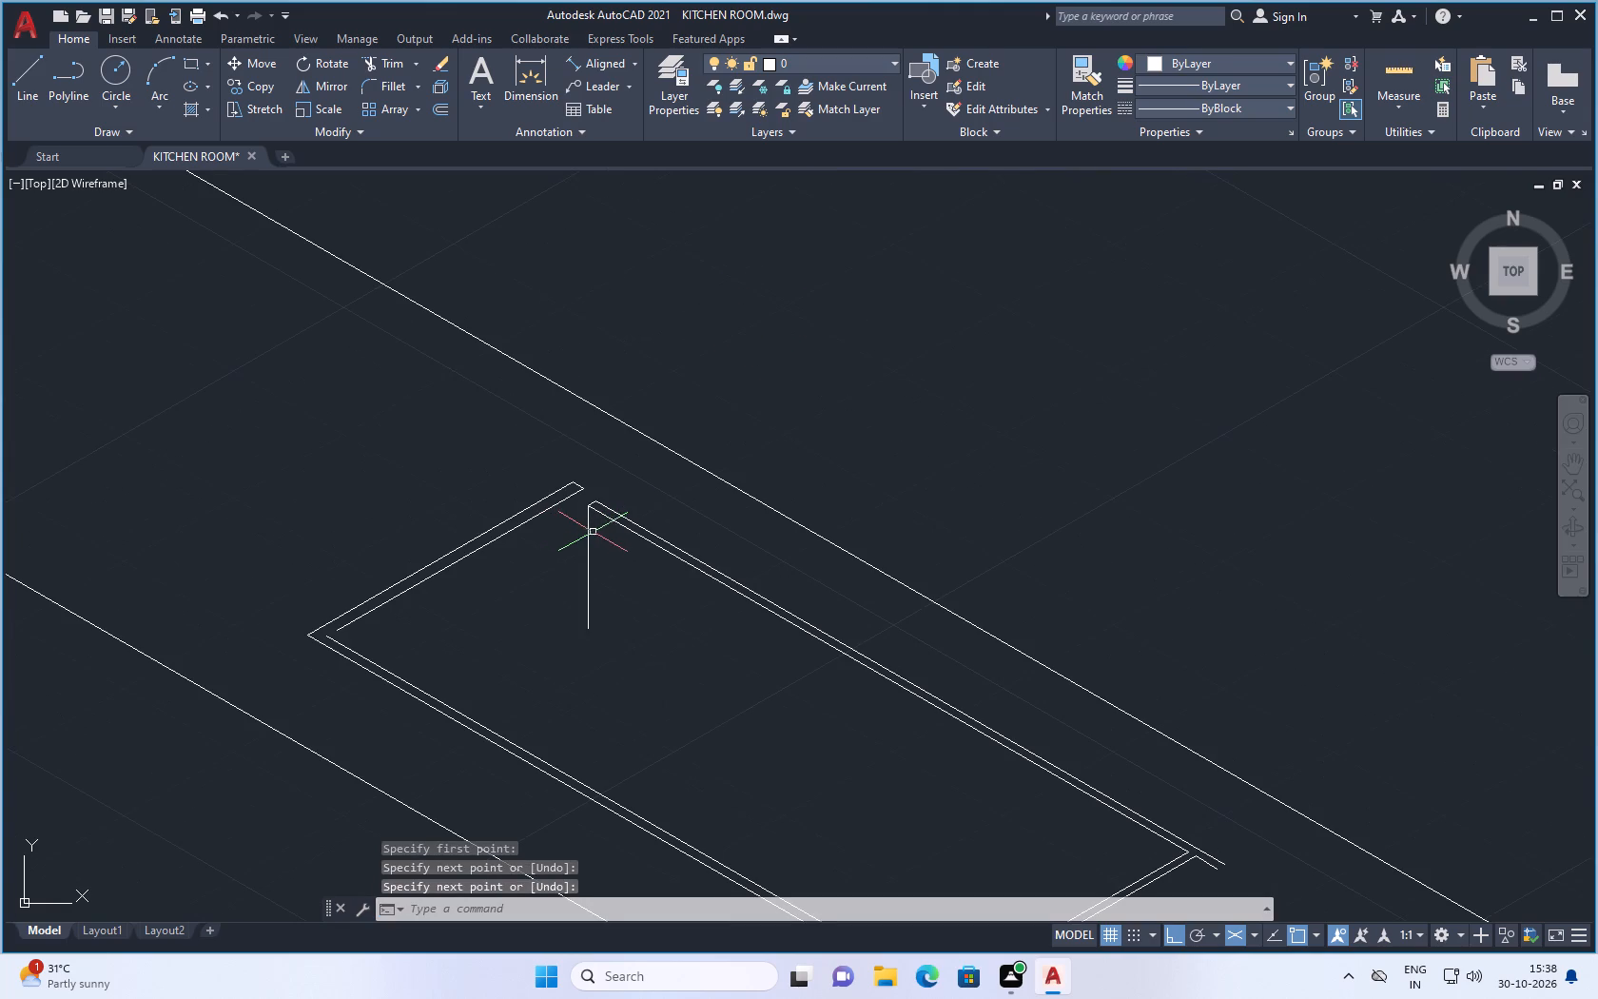
pyautogui.scroll(1, 544, 606)
pyautogui.scroll(2, 204, 655)
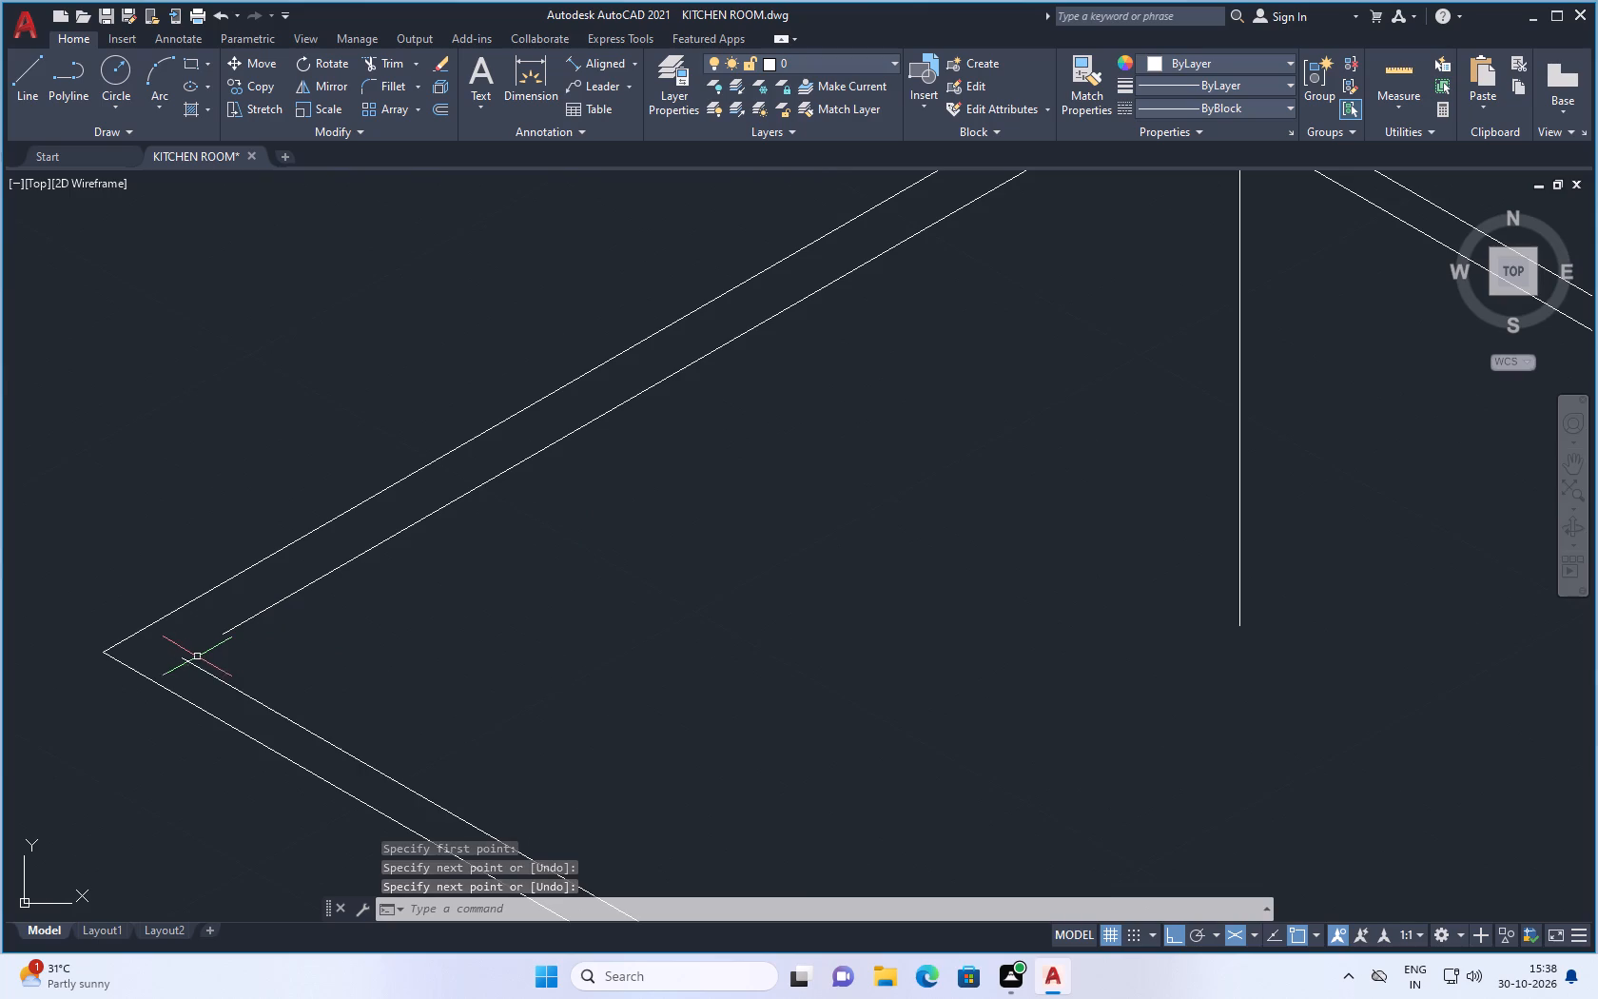
pyautogui.press('space')
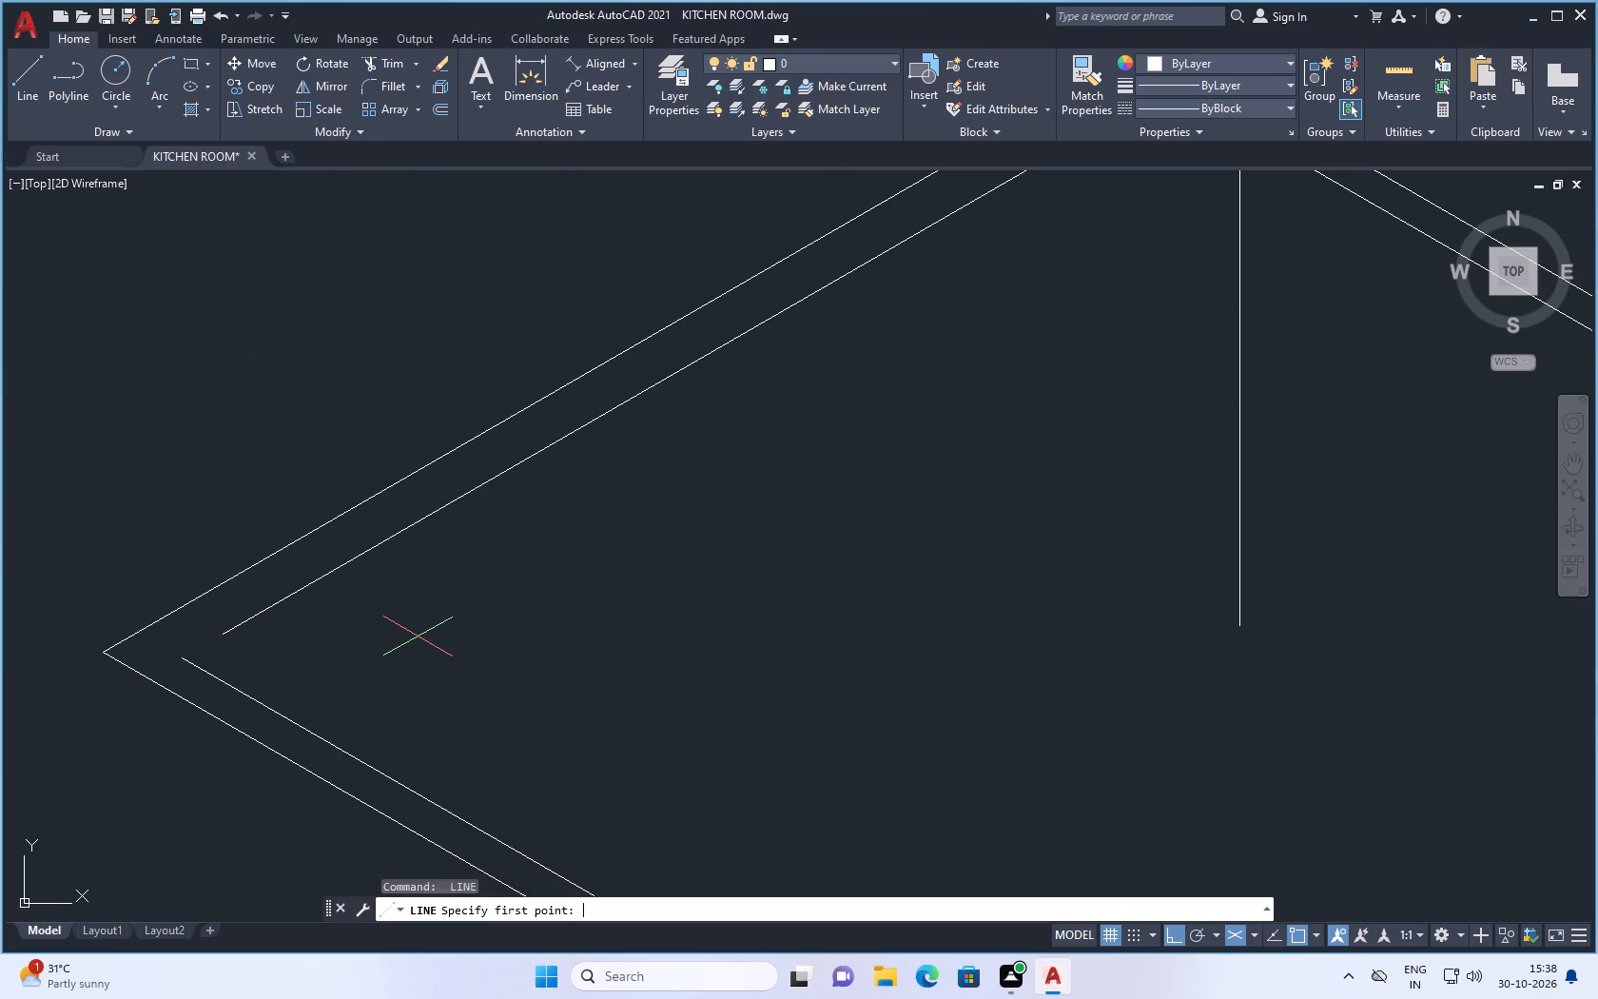
pyautogui.click(175, 658)
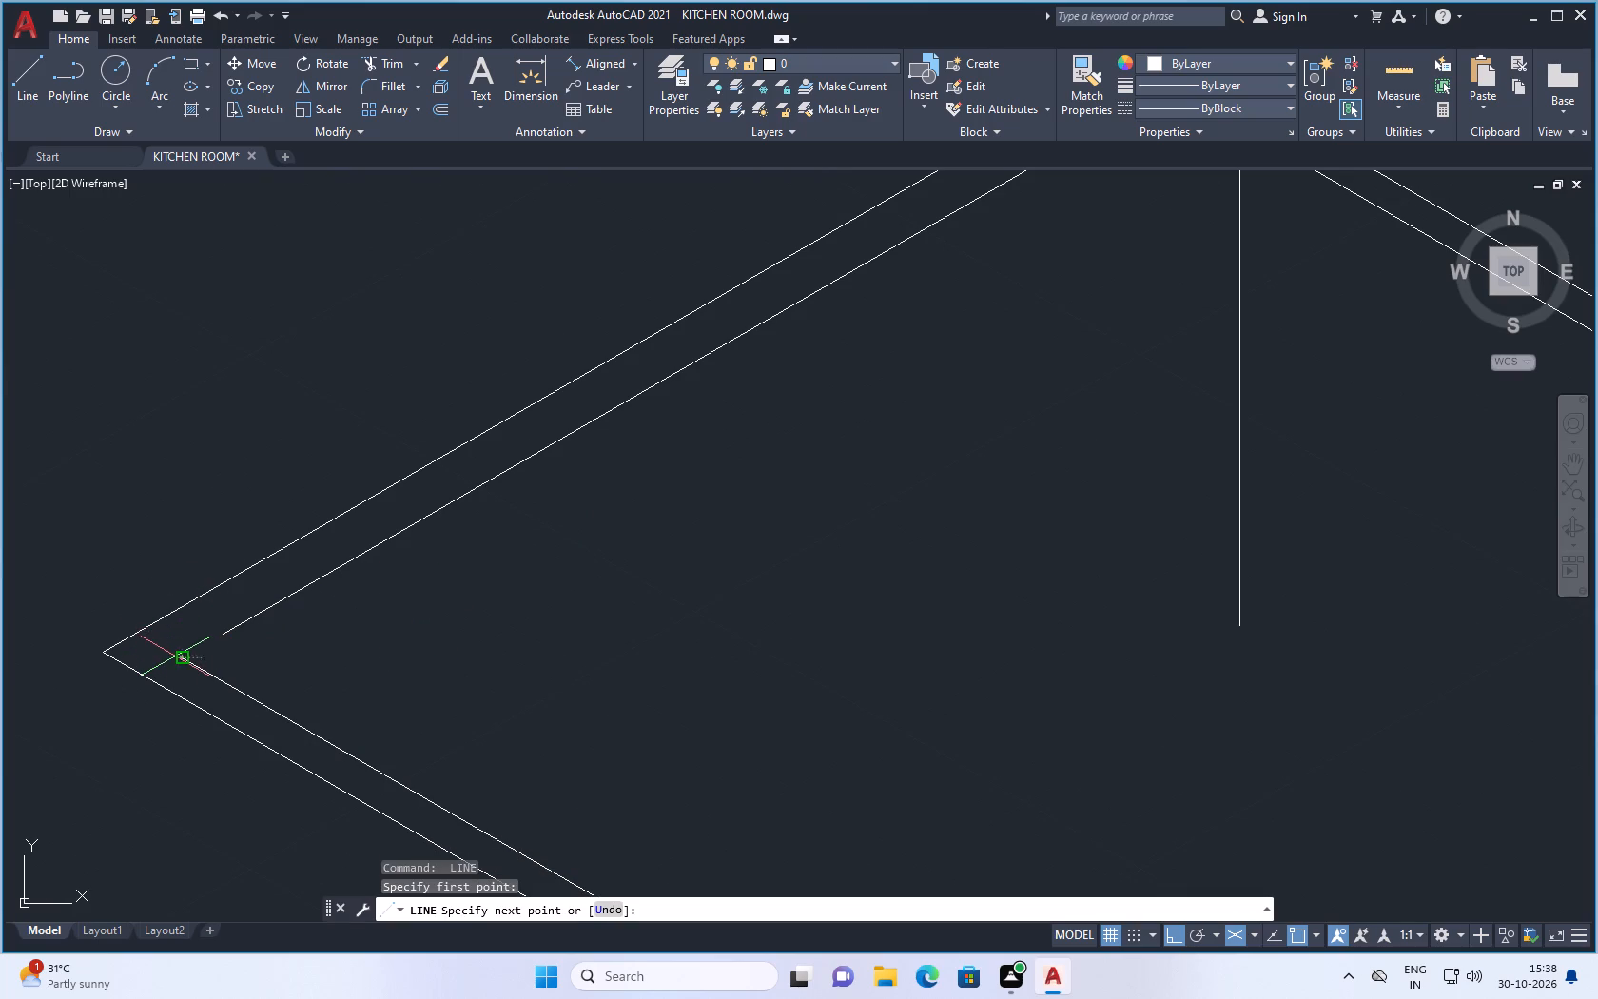
pyautogui.click(229, 634)
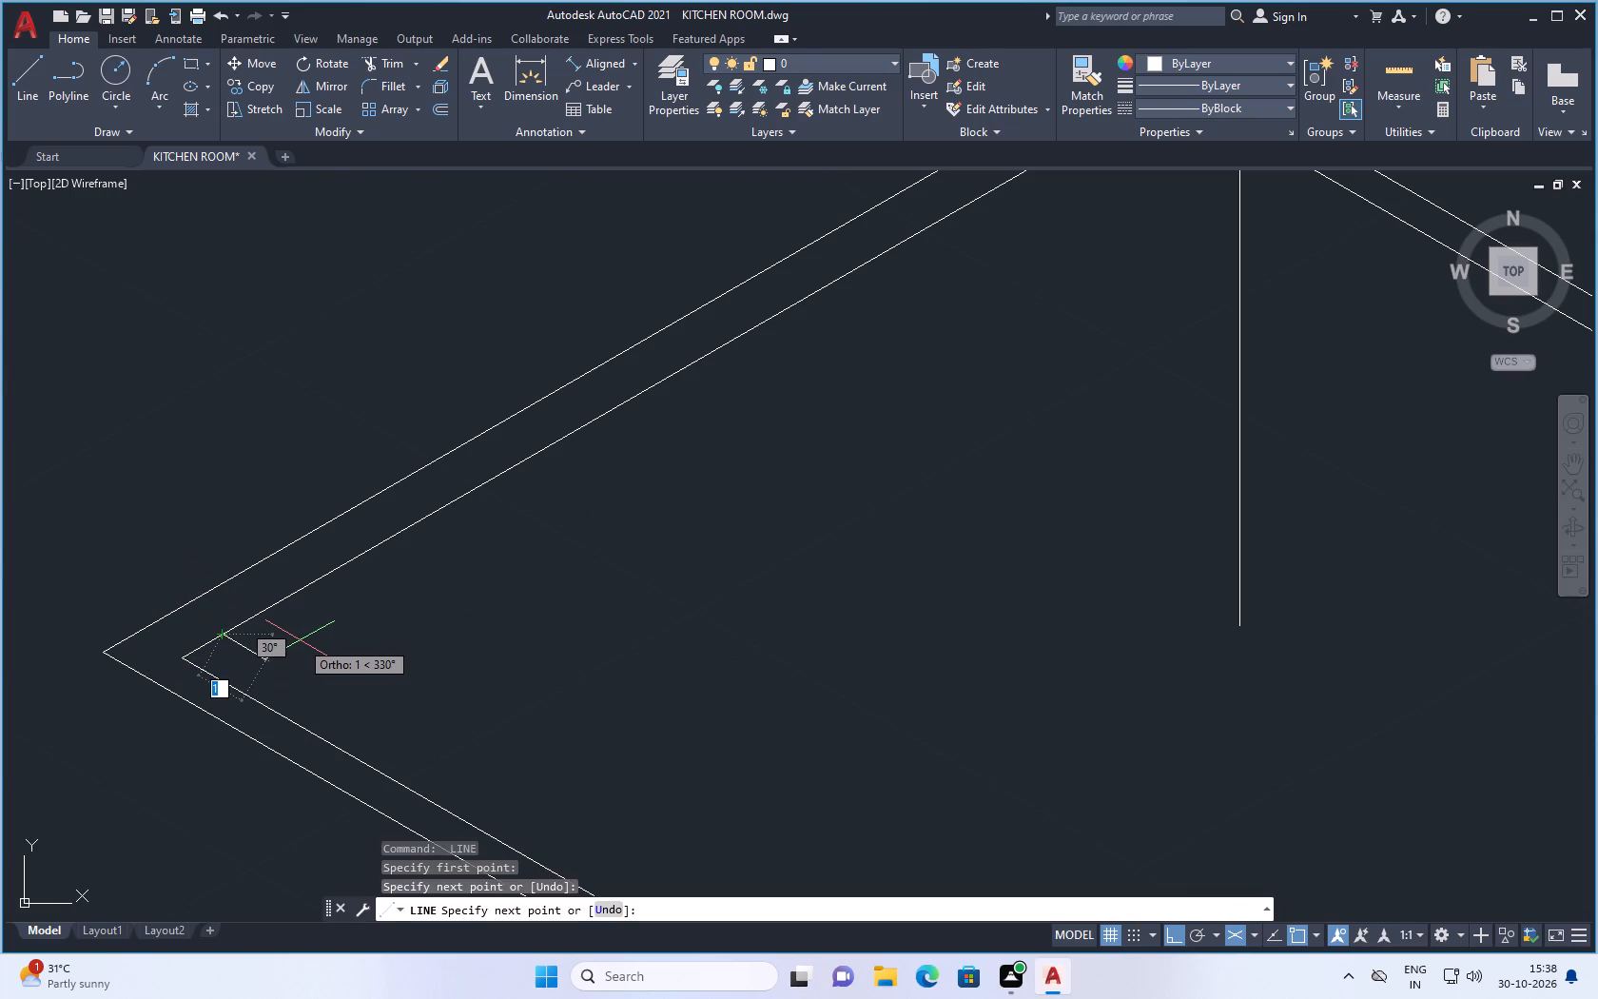
pyautogui.press('space')
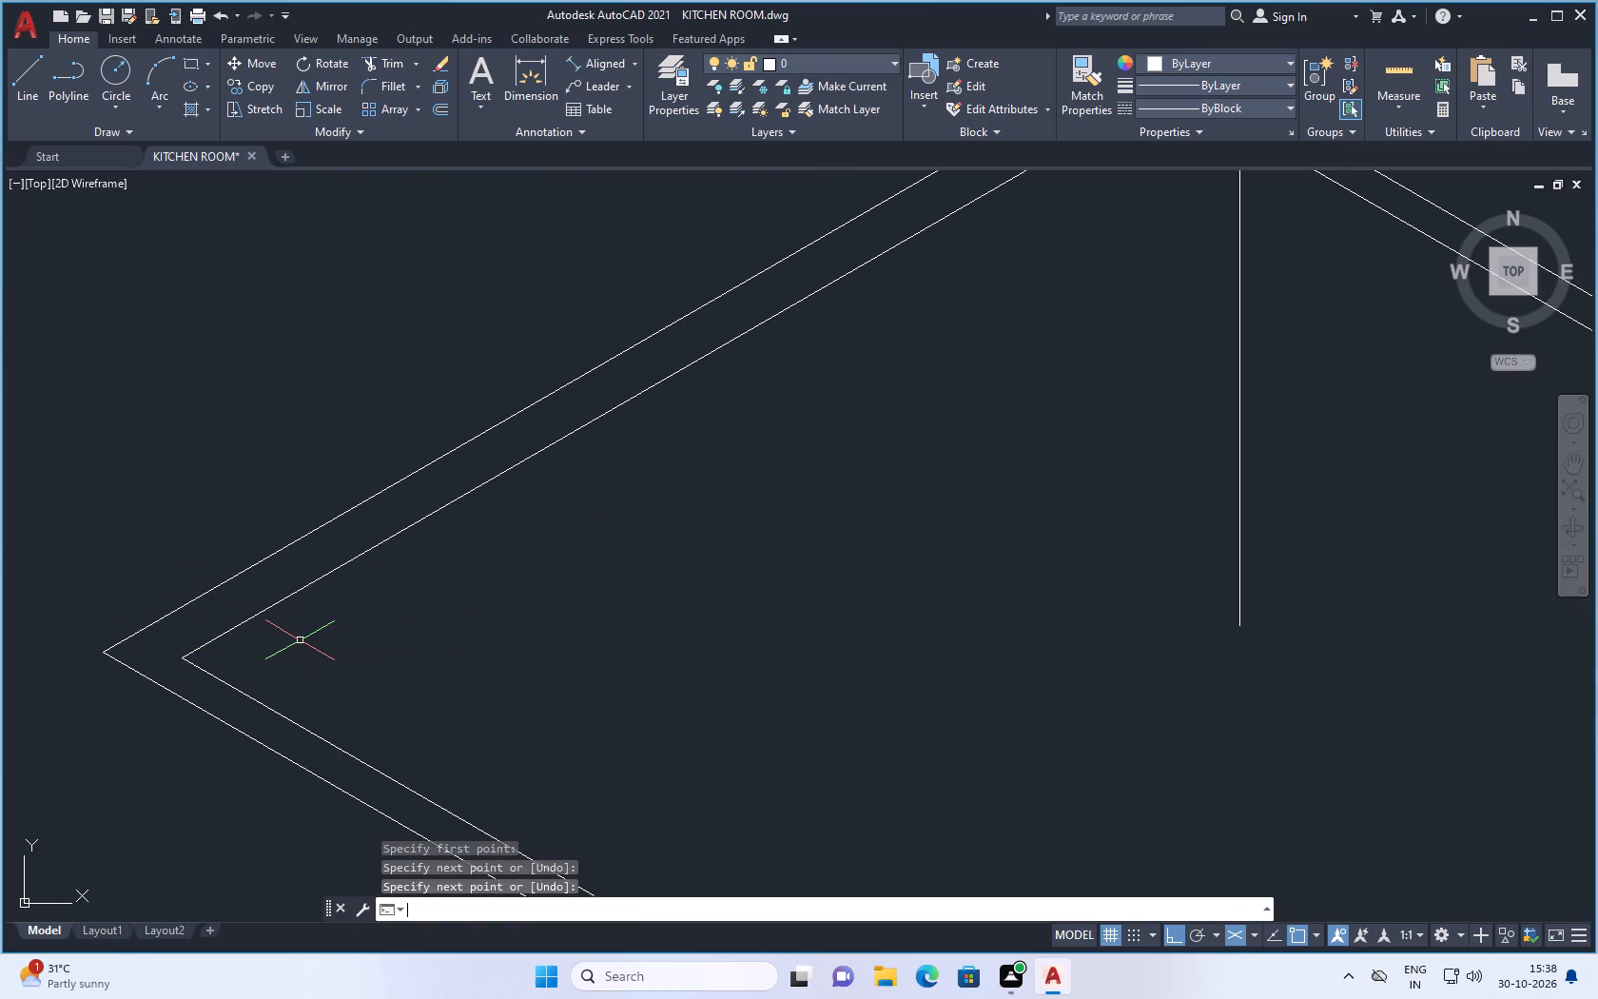
pyautogui.scroll(-3, 703, 689)
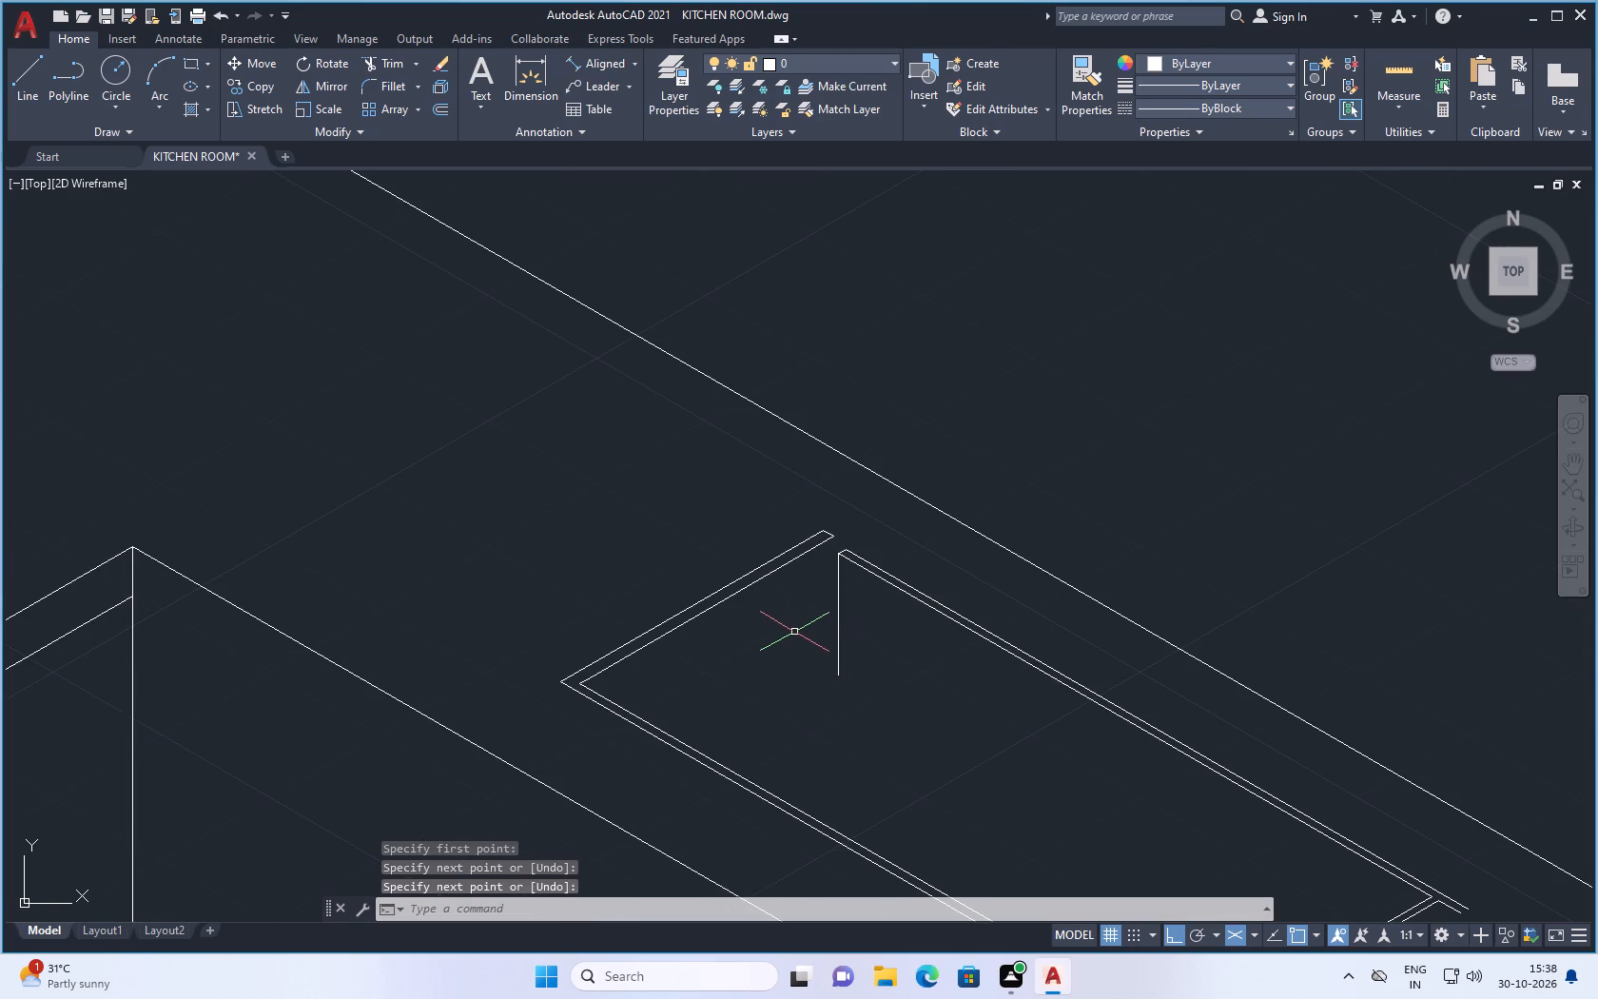
pyautogui.scroll(-3, 812, 628)
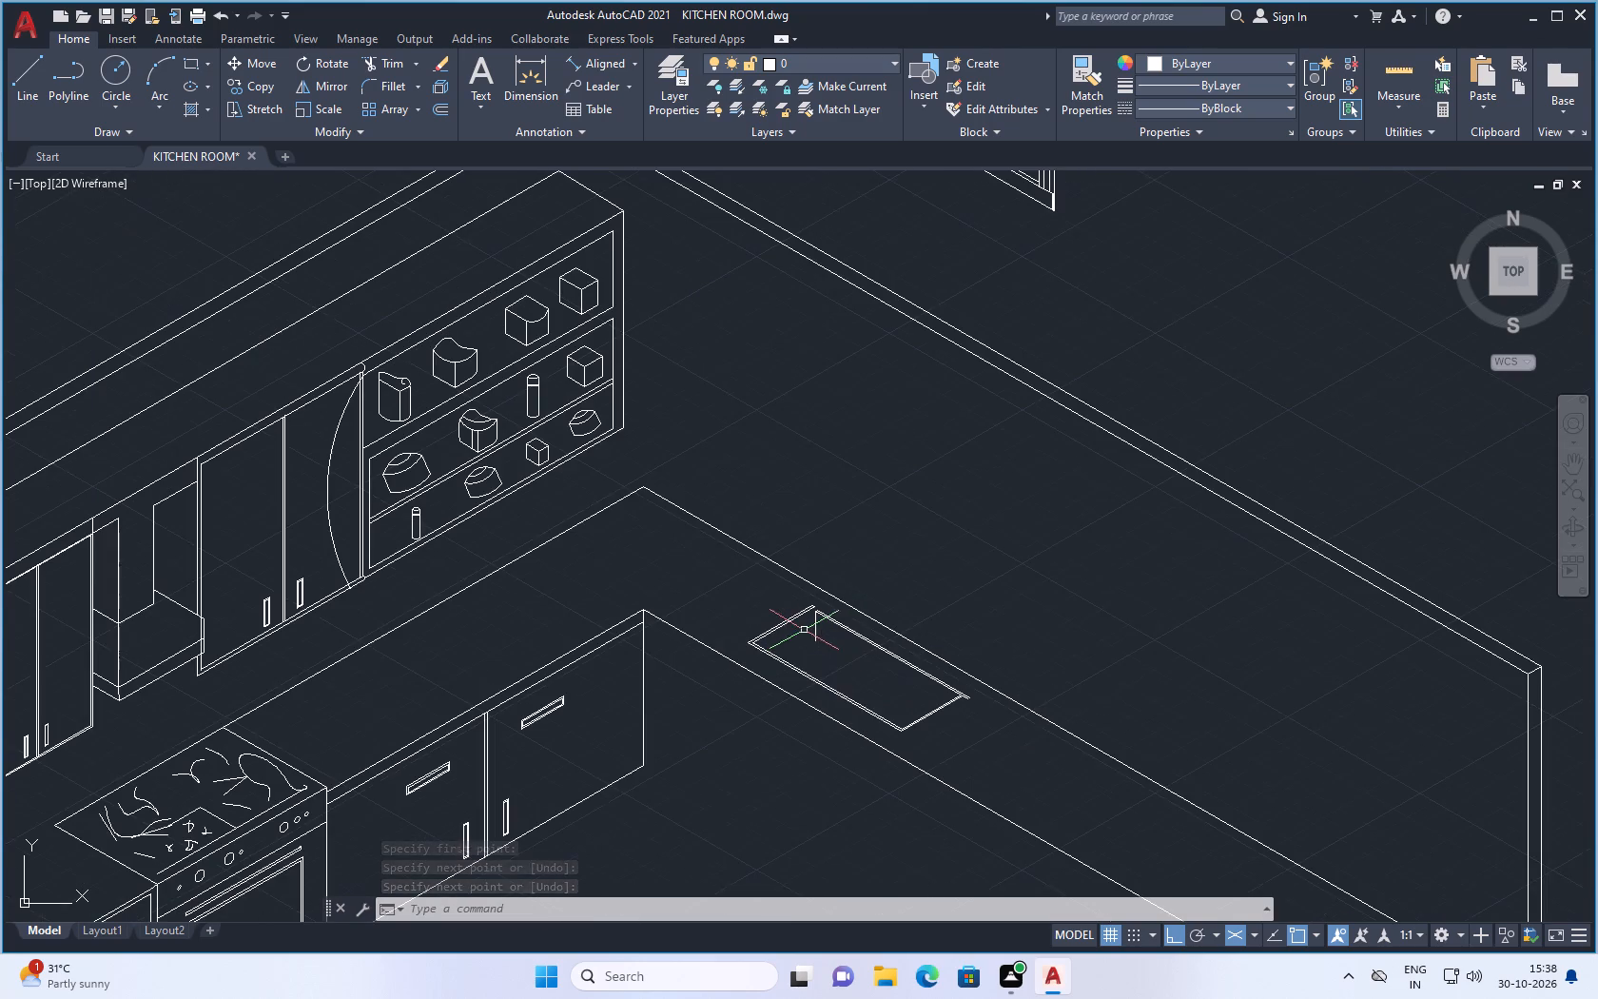
# Draw a 330° line about 12 units long from the outer front corner of the recessed outline, farthest from the cabinets.
pyautogui.scroll(-2, 887, 708)
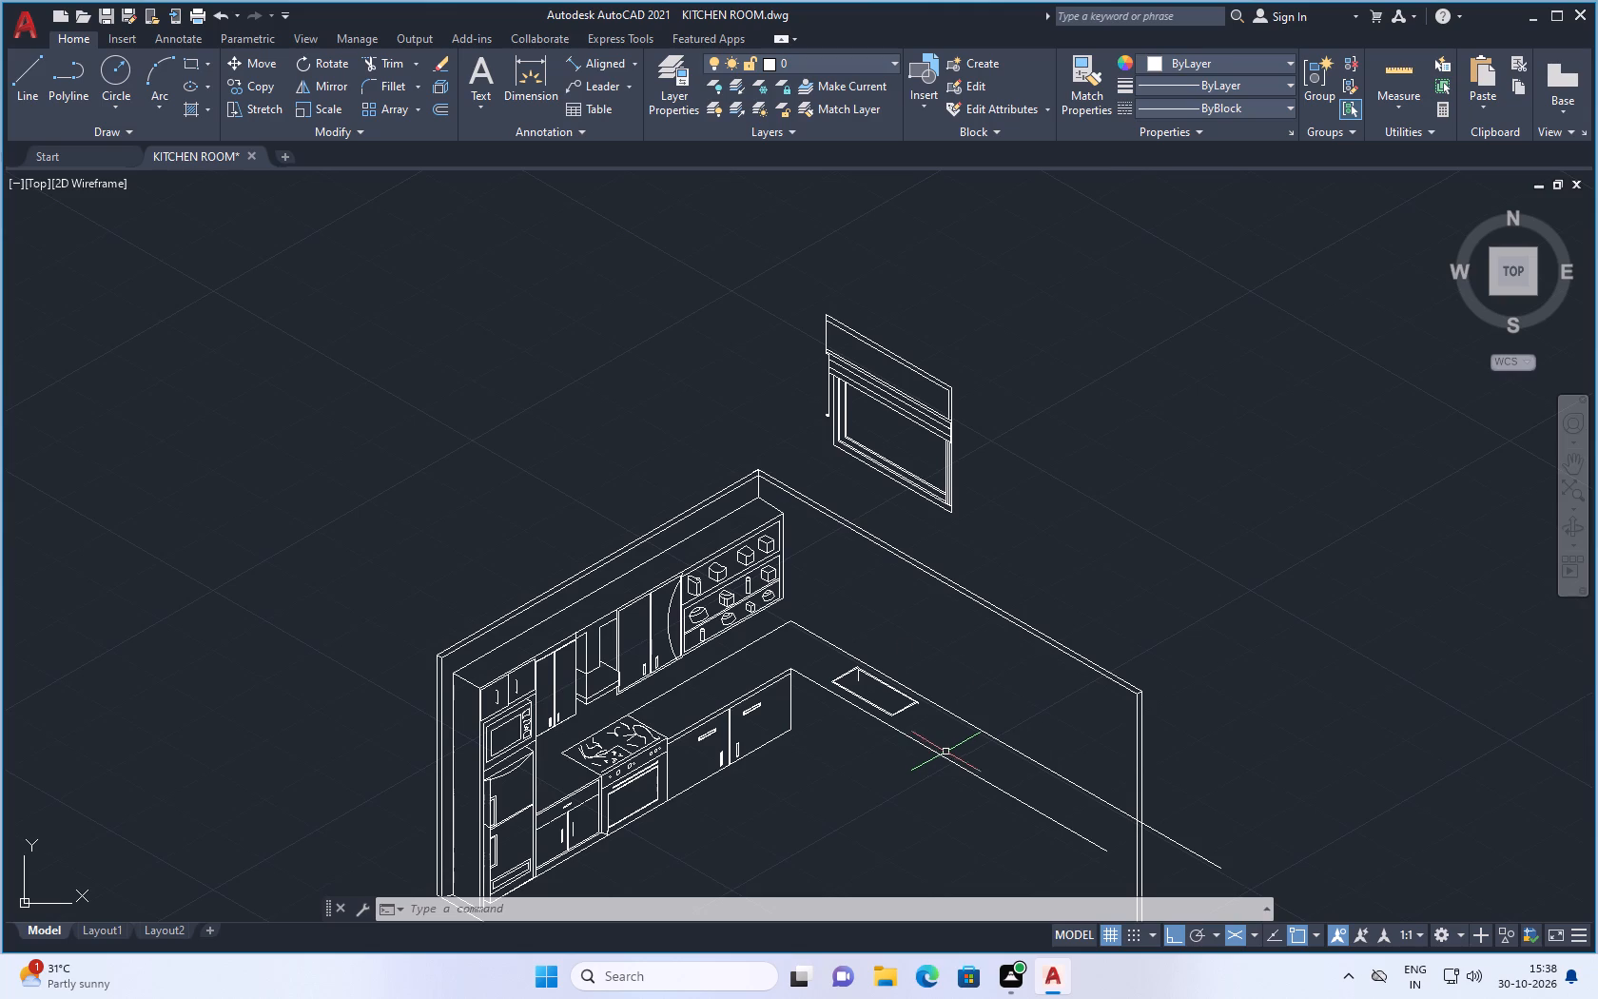
pyautogui.scroll(3, 935, 720)
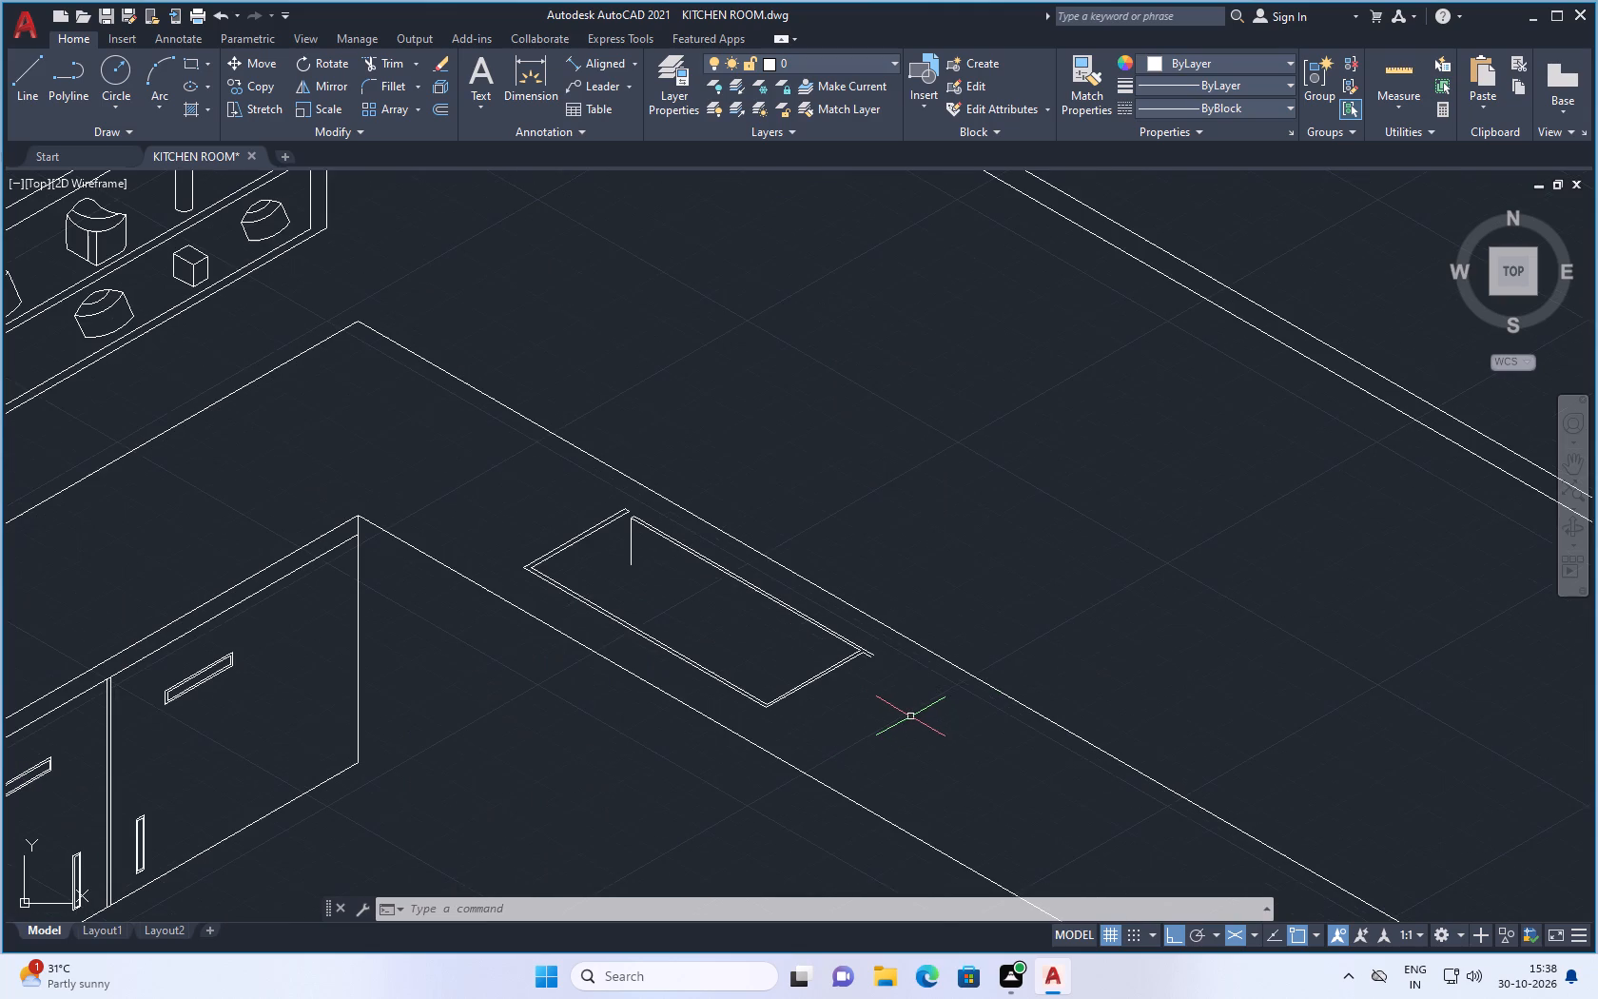
pyautogui.scroll(1, 816, 658)
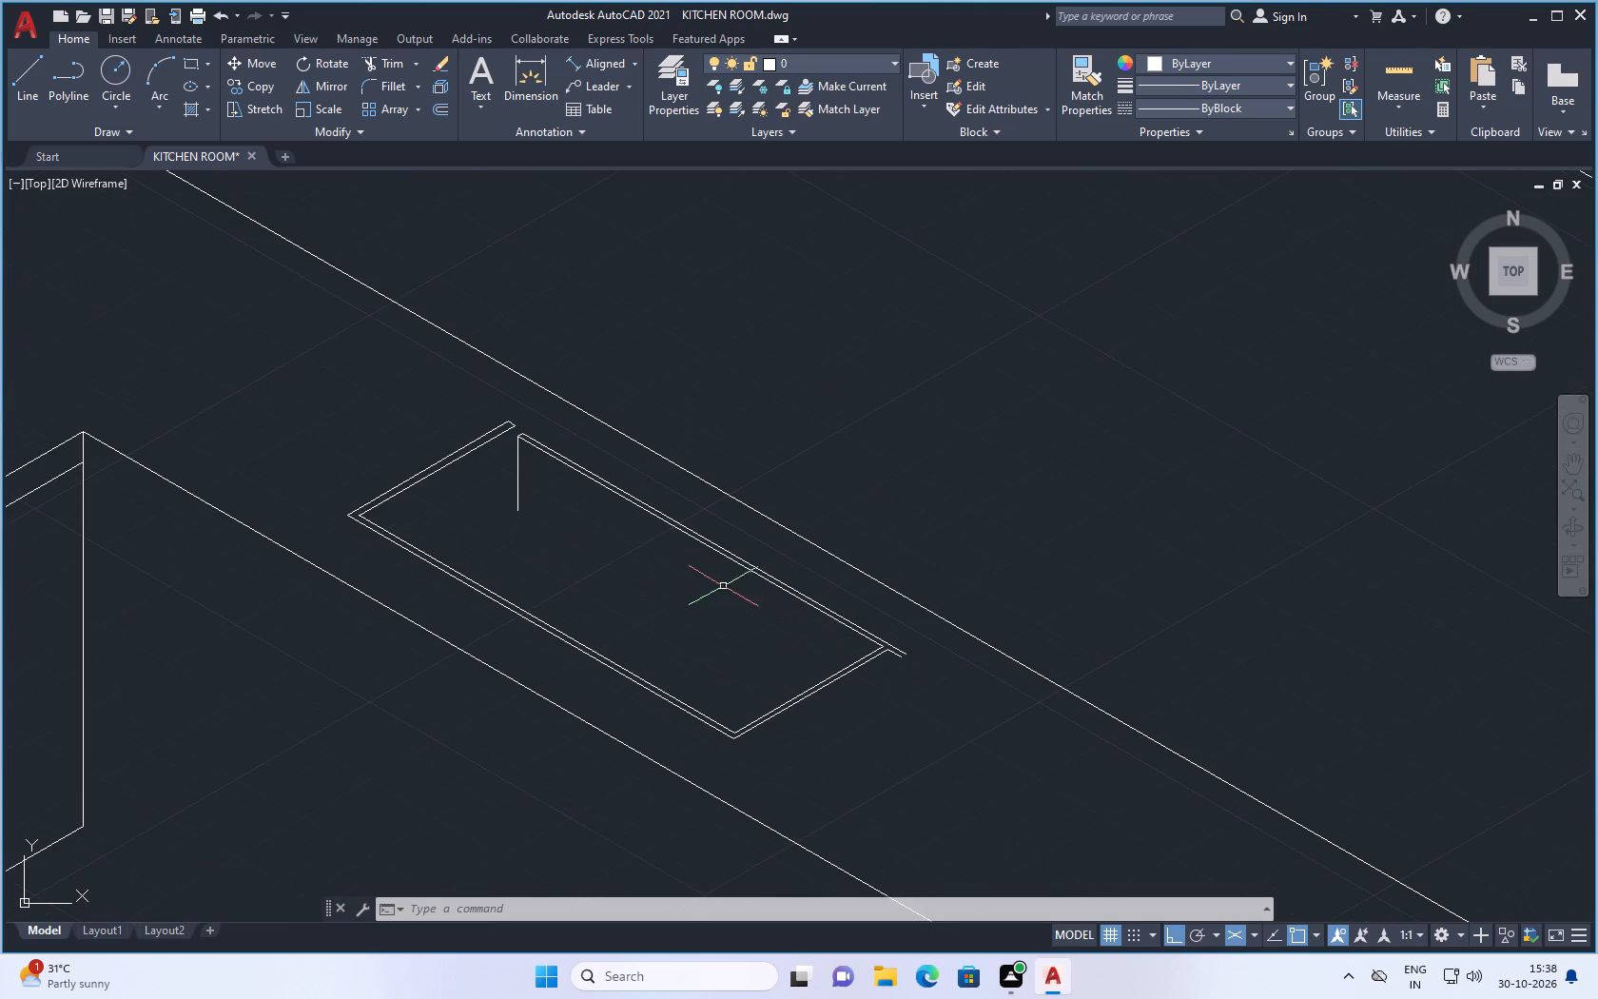
pyautogui.click(23, 85)
pyautogui.scroll(2, 844, 775)
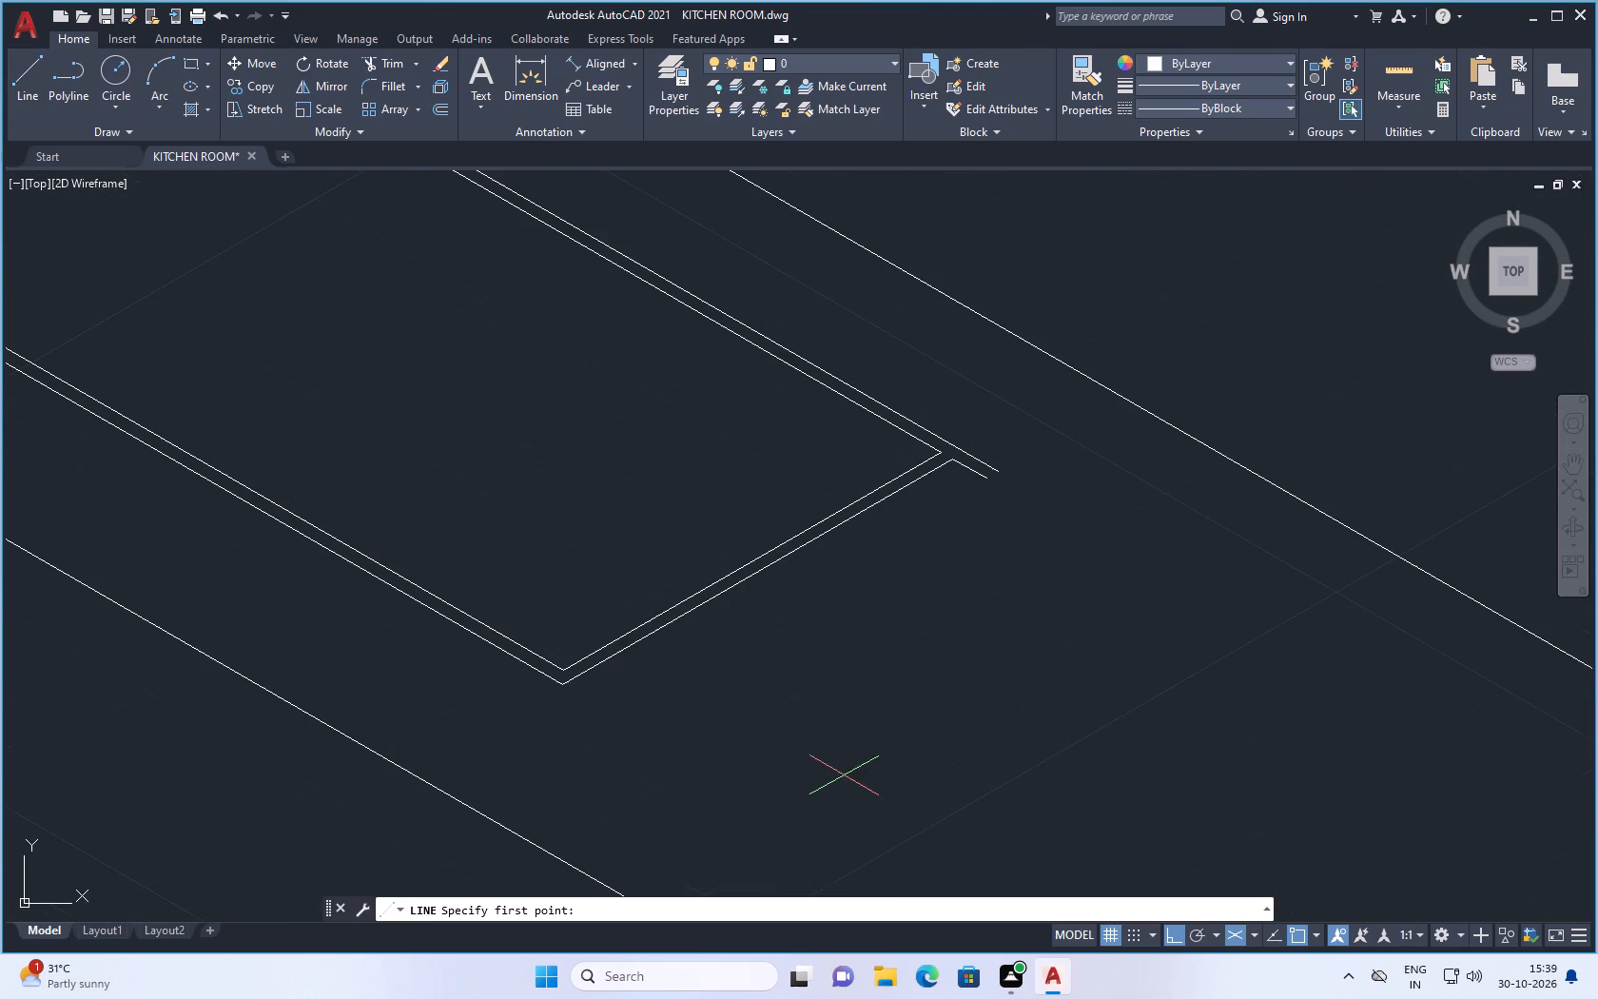
pyautogui.click(562, 684)
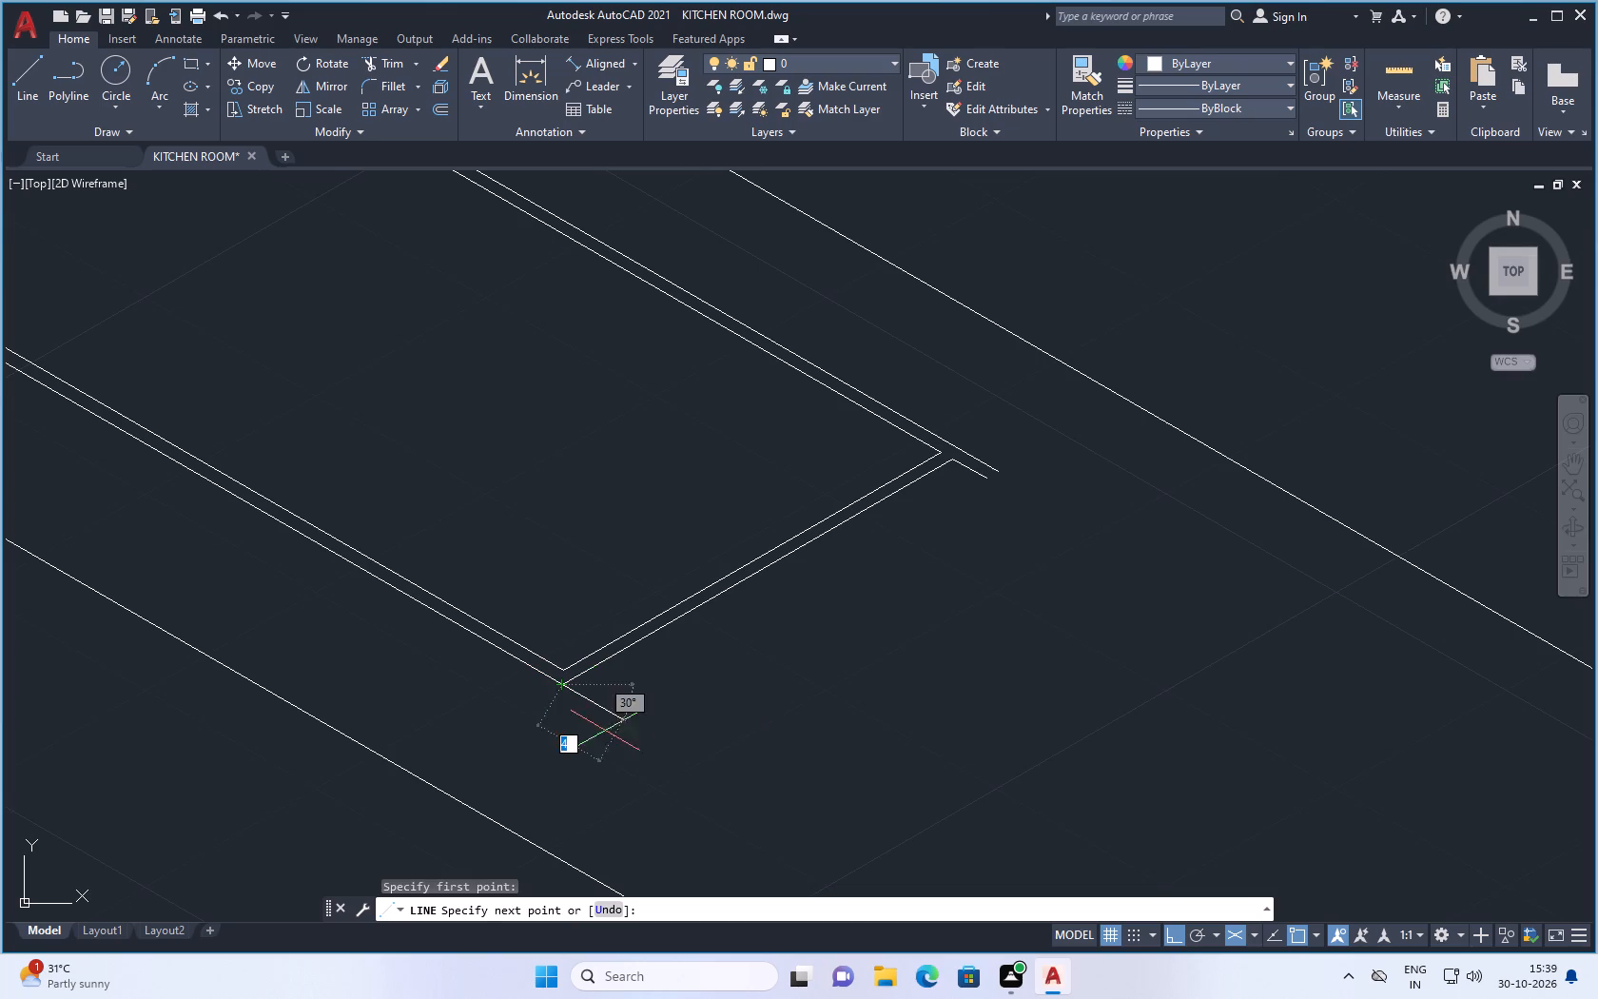
pyautogui.scroll(-1, 711, 824)
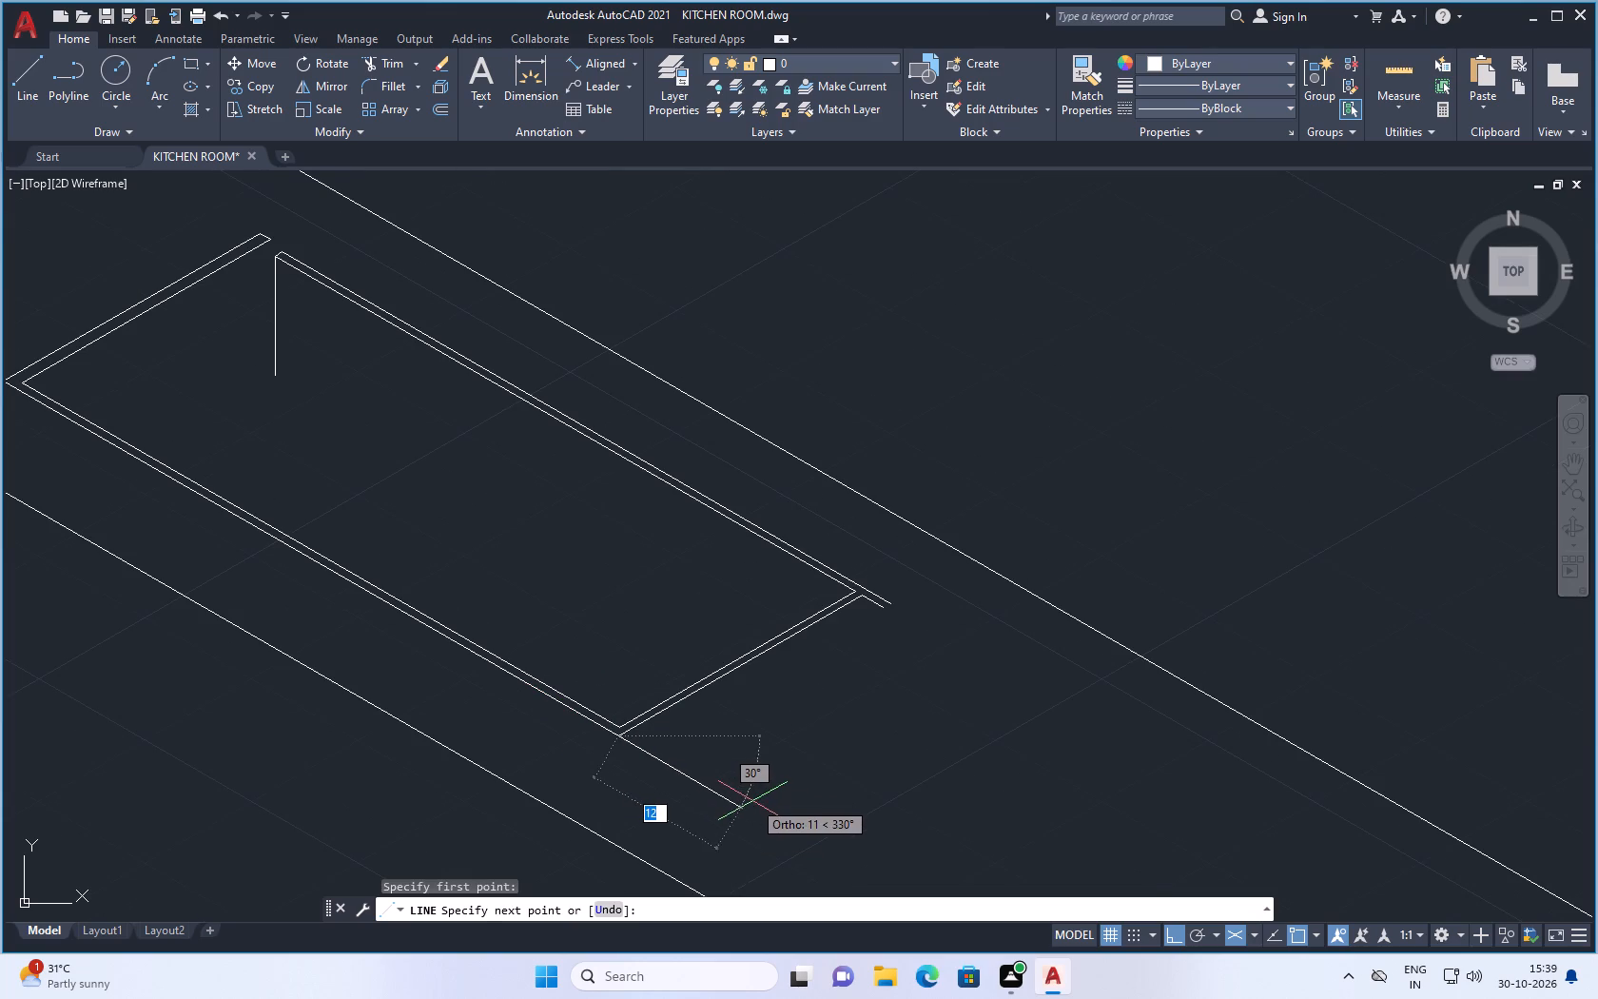
pyautogui.click(755, 804)
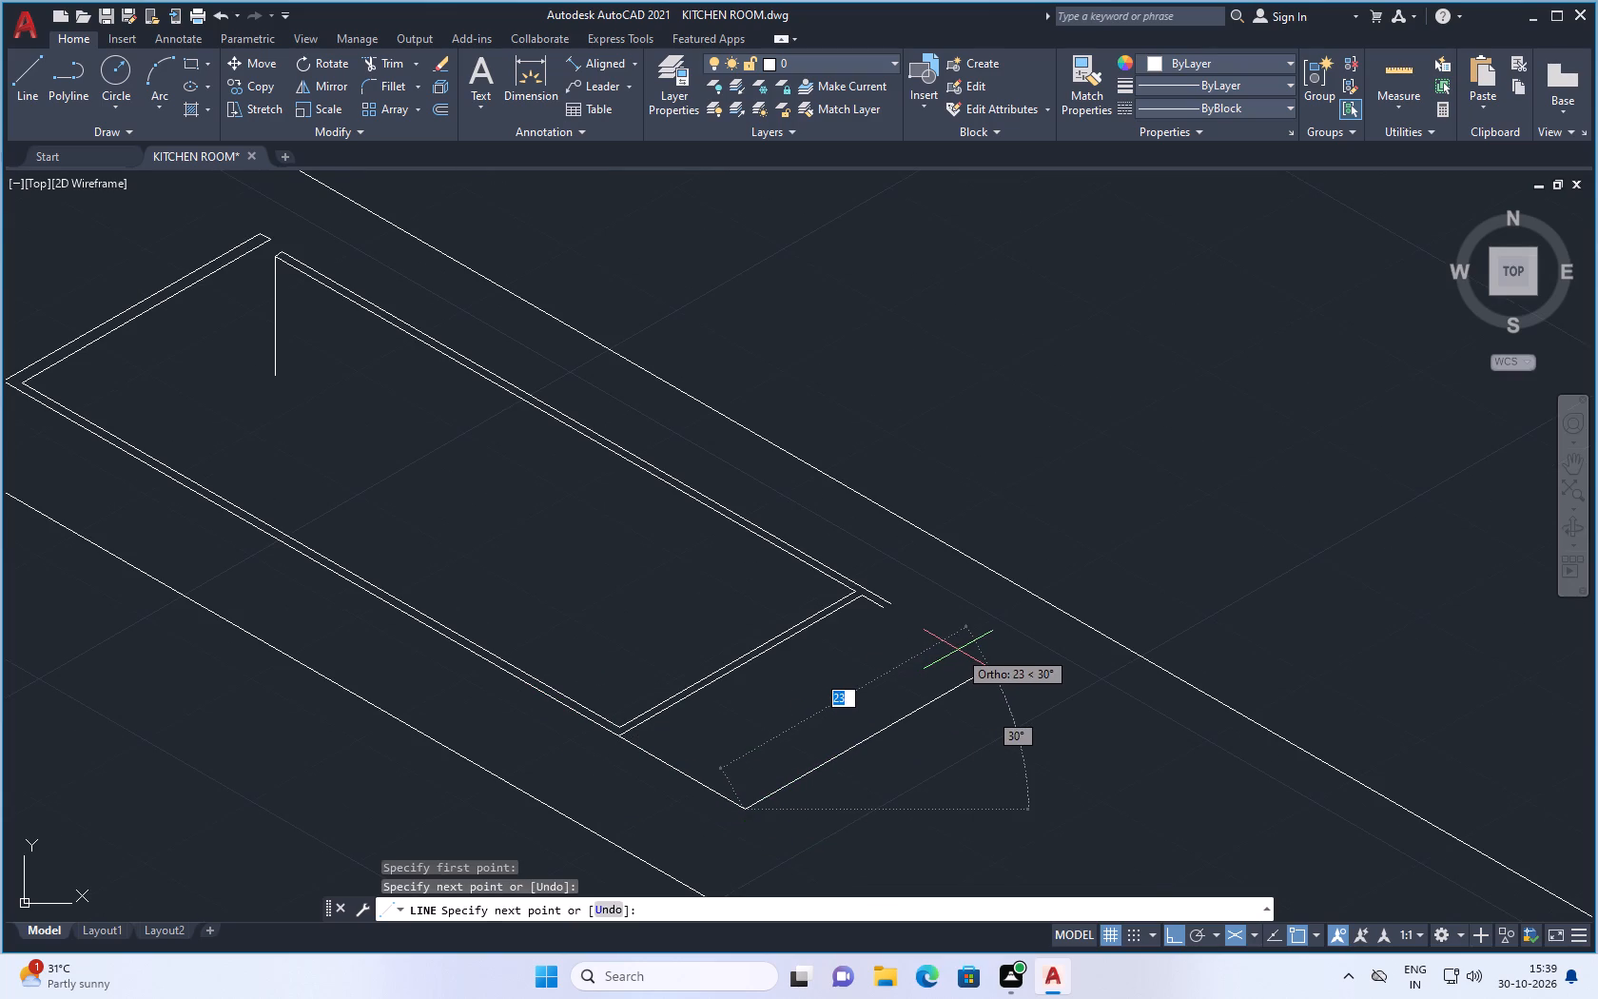
pyautogui.press('space')
# Draw a 30° line from near the end of the new 330° line, parallel to the outline's short end and extending past it.
pyautogui.press('space')
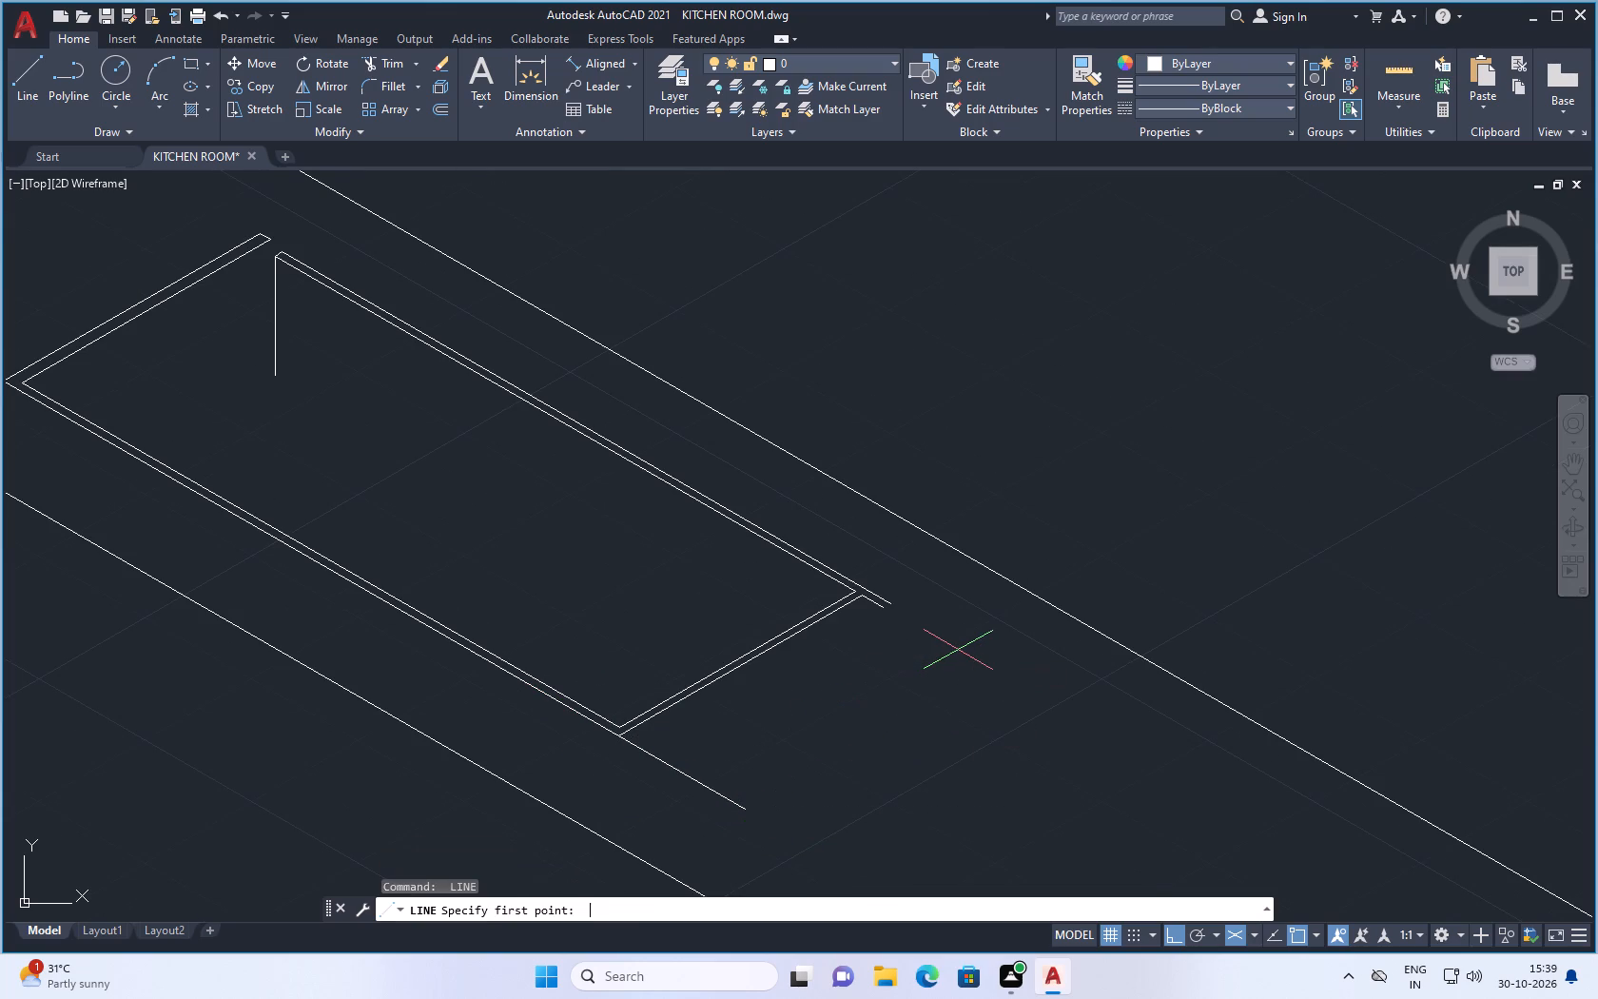
pyautogui.scroll(1, 729, 736)
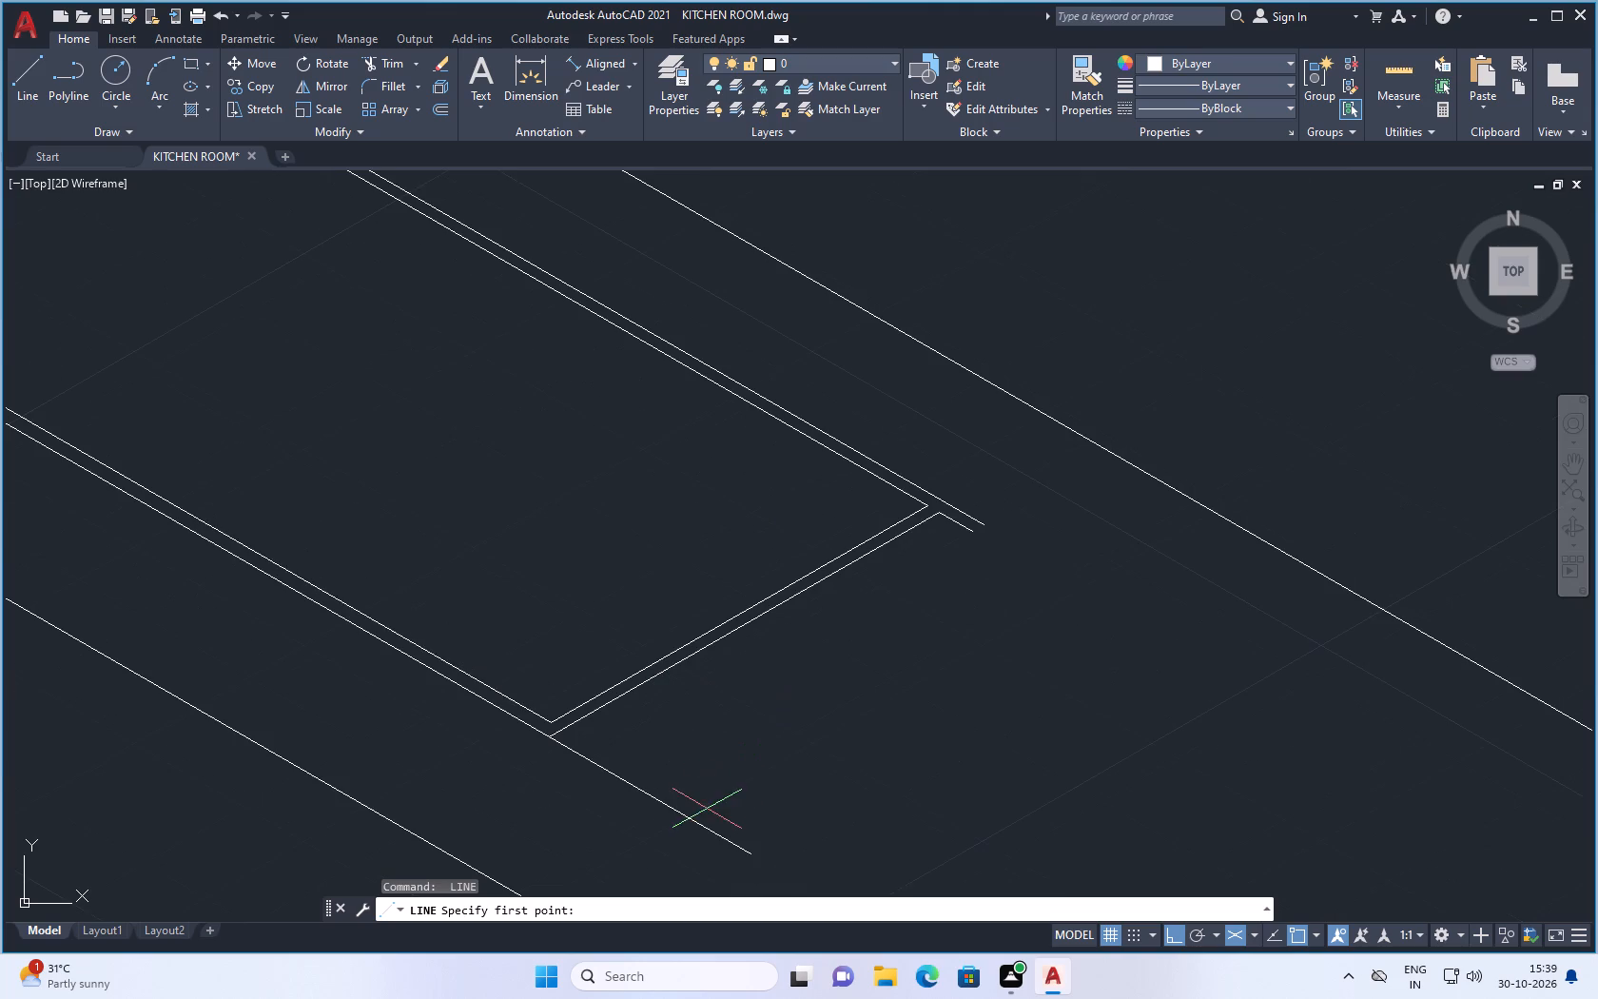
pyautogui.click(710, 828)
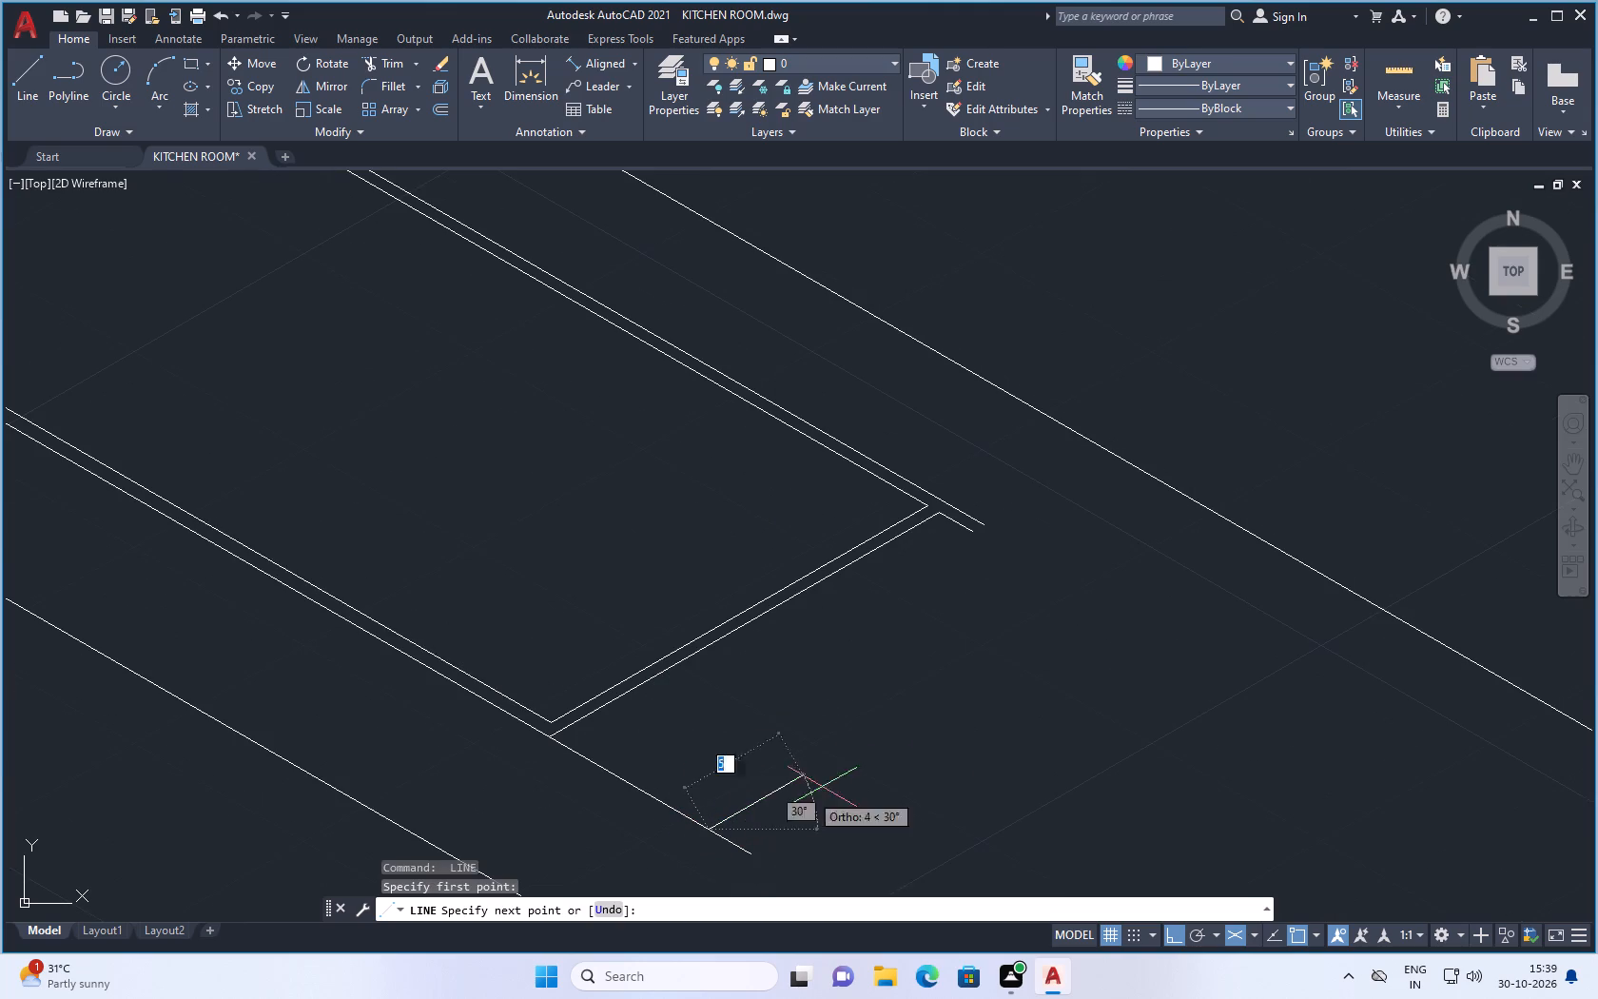
pyautogui.click(1078, 584)
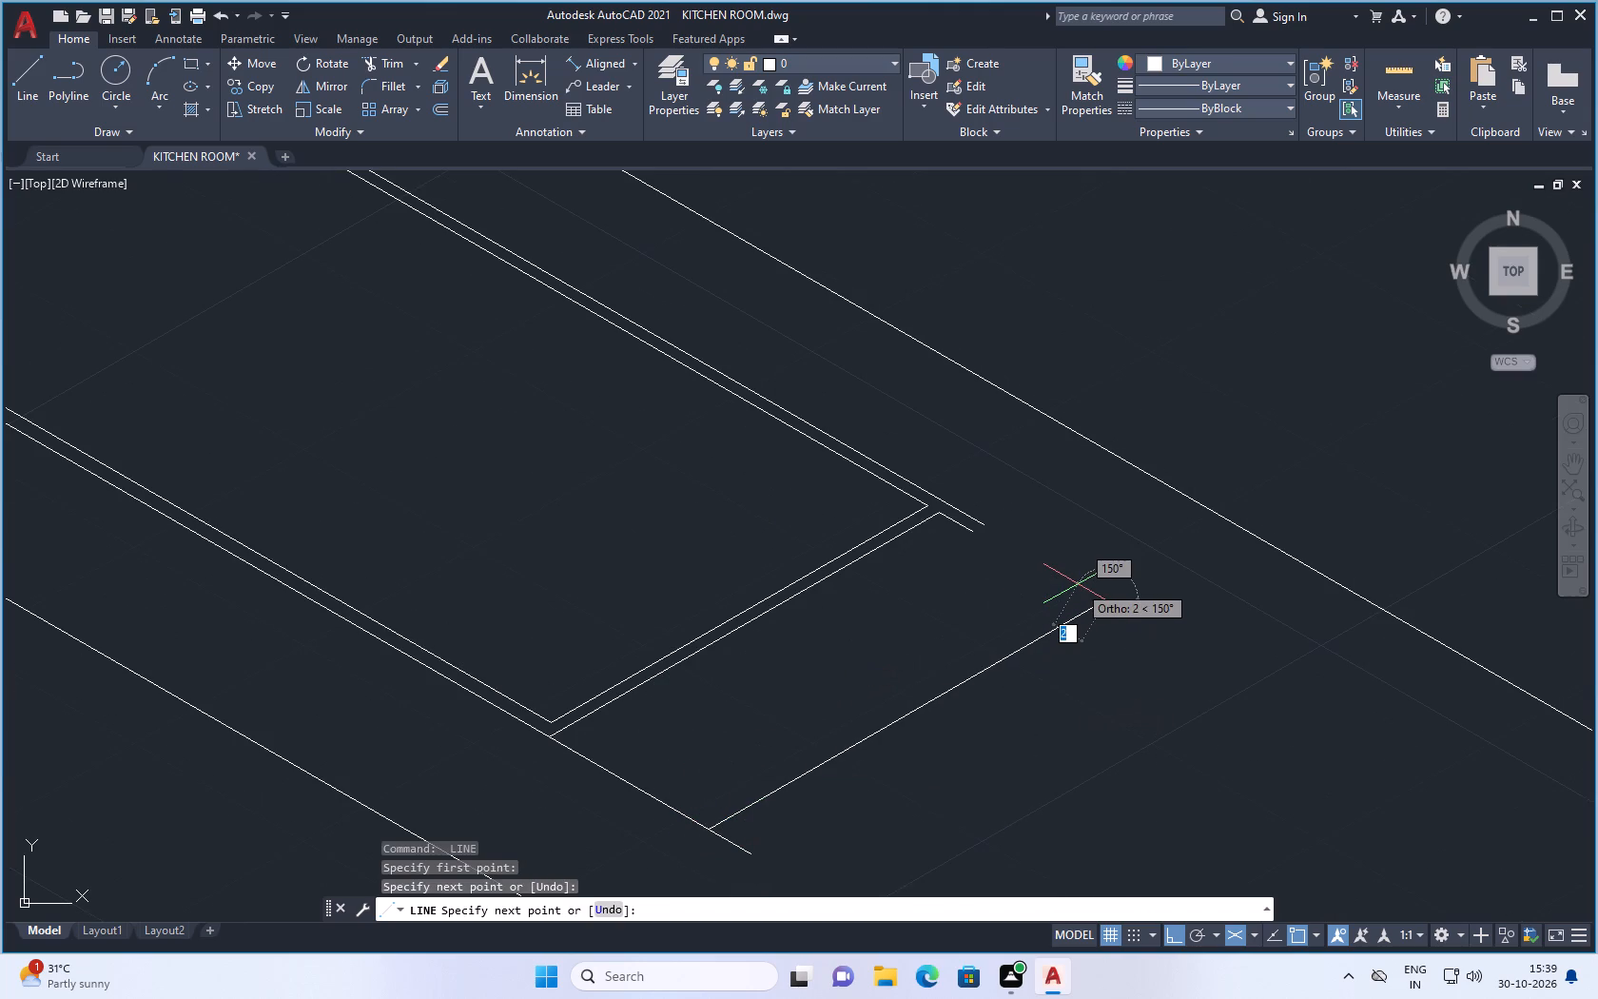
pyautogui.press('space')
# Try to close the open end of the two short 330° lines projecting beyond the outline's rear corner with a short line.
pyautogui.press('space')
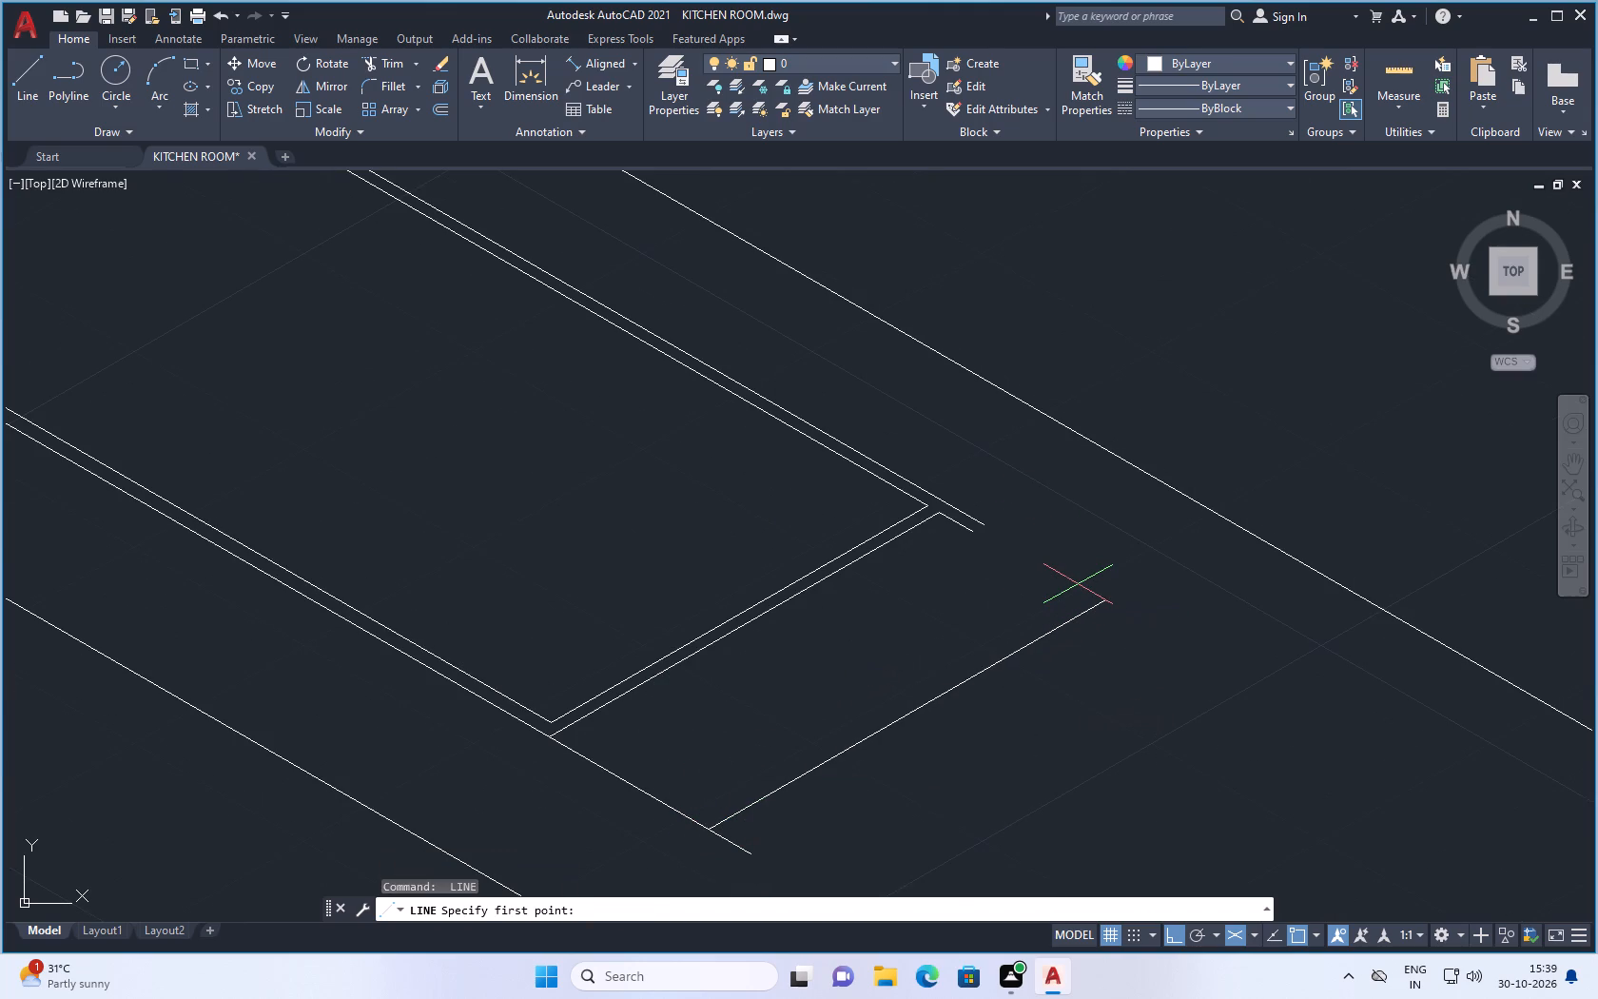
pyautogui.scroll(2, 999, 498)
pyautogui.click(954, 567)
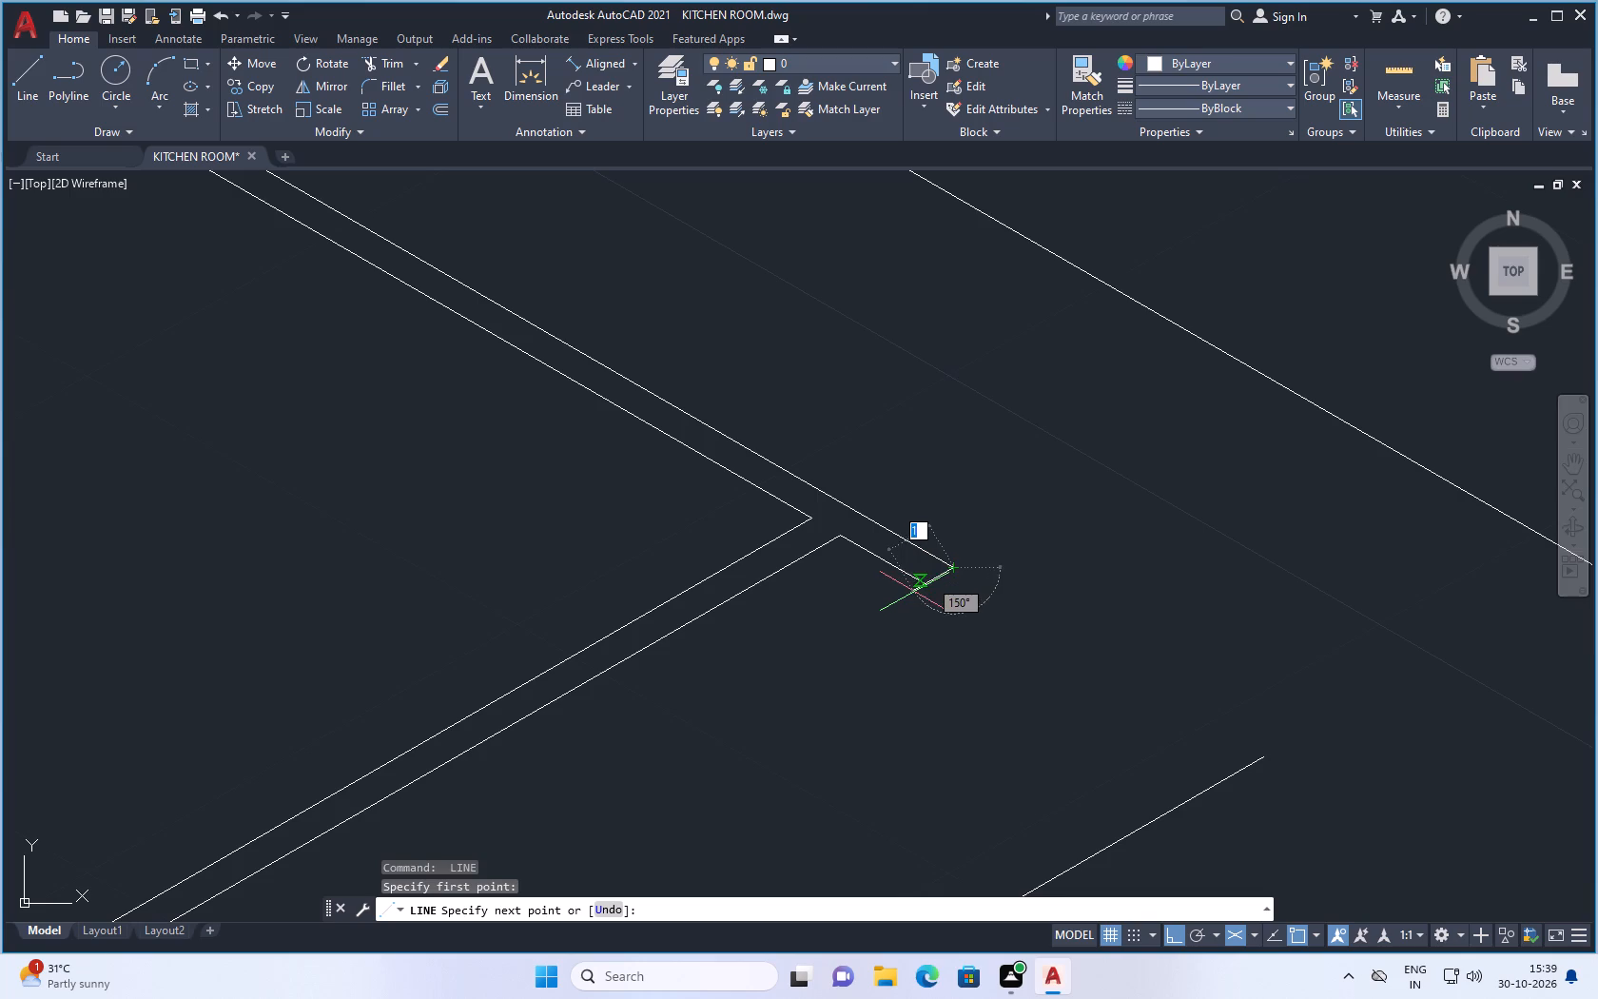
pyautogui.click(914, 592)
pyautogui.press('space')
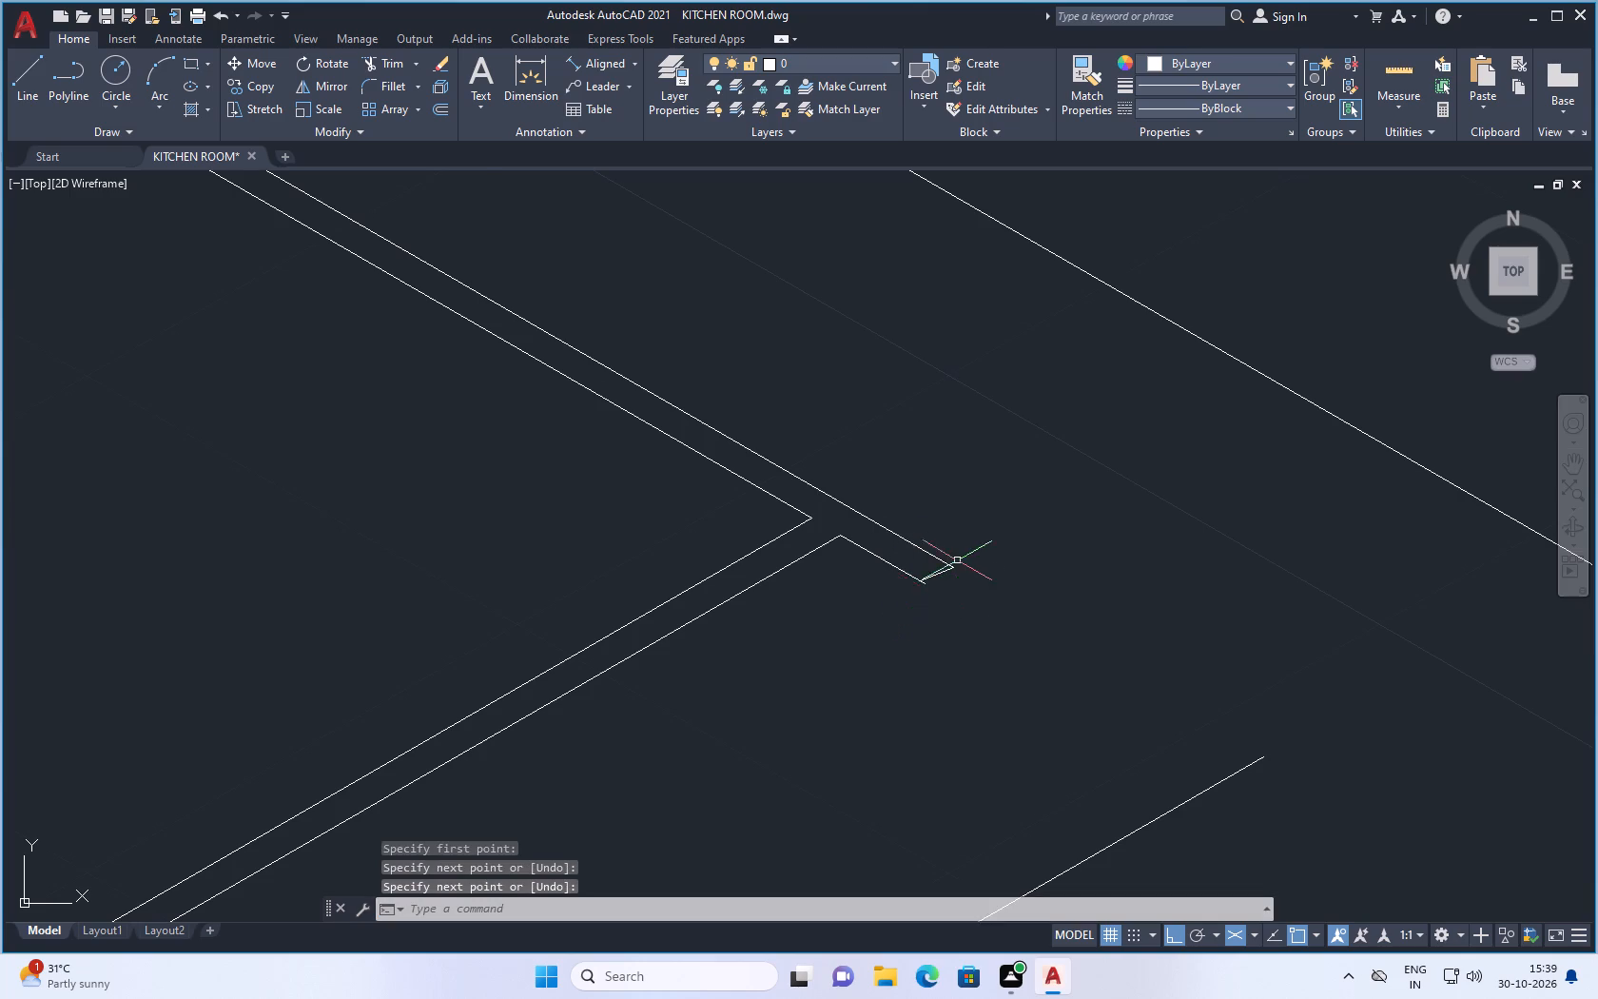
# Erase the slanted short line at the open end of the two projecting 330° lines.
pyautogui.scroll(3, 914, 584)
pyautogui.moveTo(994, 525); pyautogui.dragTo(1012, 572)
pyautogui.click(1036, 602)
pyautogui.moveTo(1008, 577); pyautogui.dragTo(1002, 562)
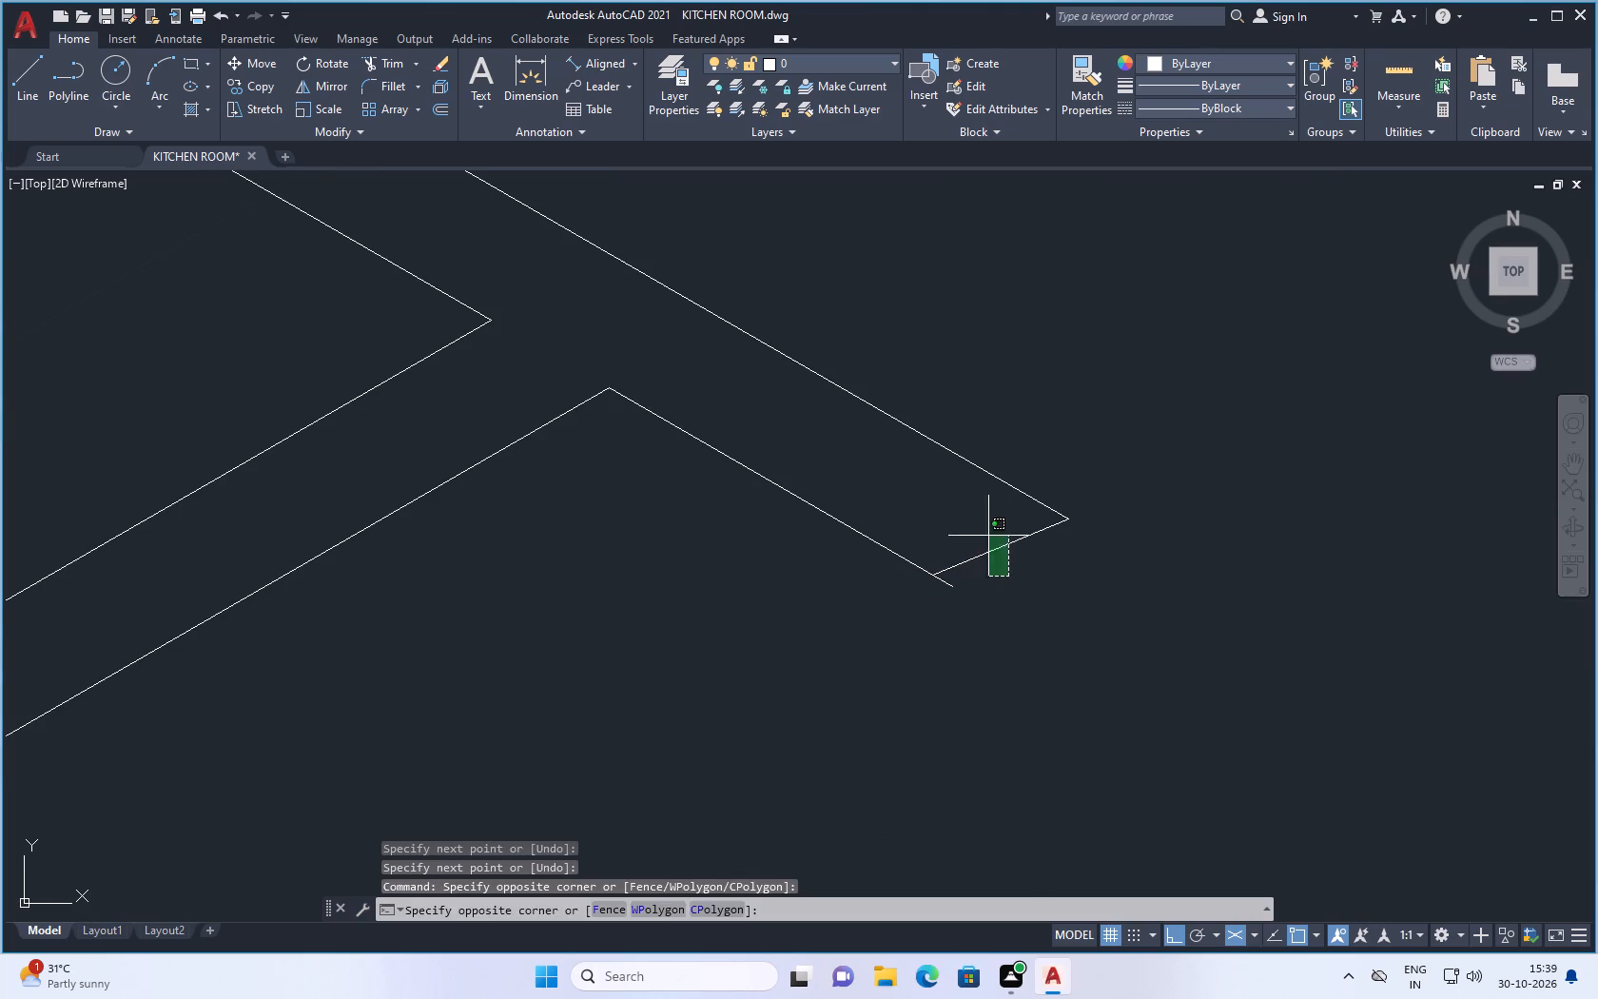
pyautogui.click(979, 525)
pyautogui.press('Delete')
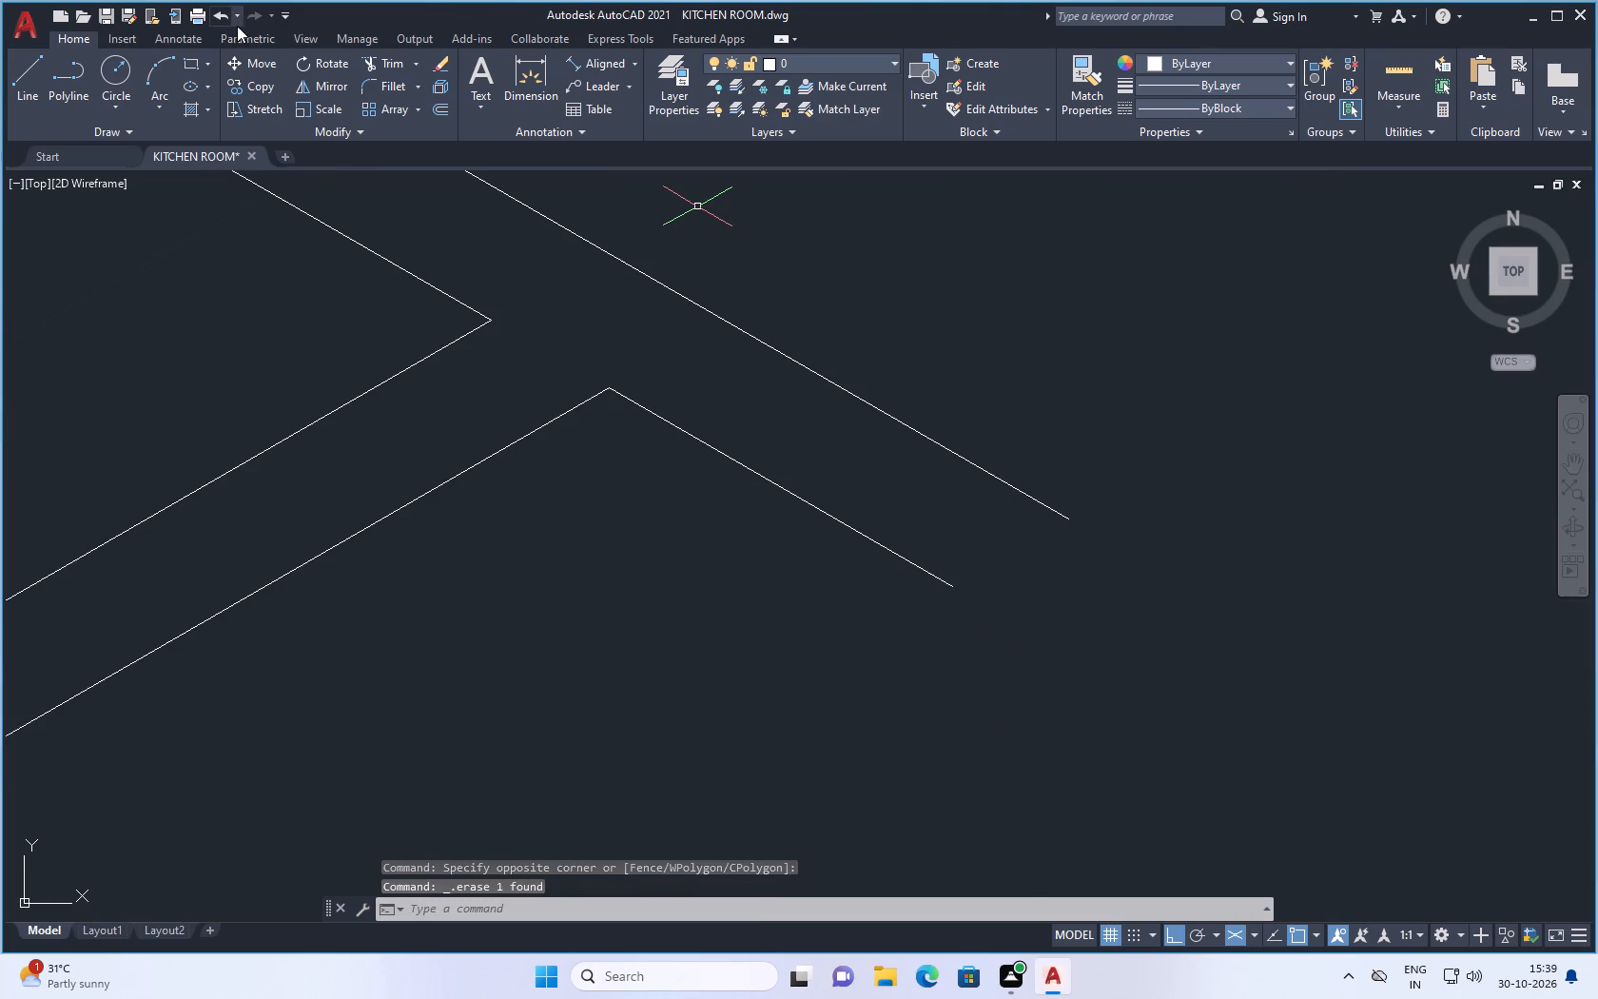
# Draw a 30° line about 1 unit long from the end of the shorter projecting line, running past the end of the other.
pyautogui.click(18, 78)
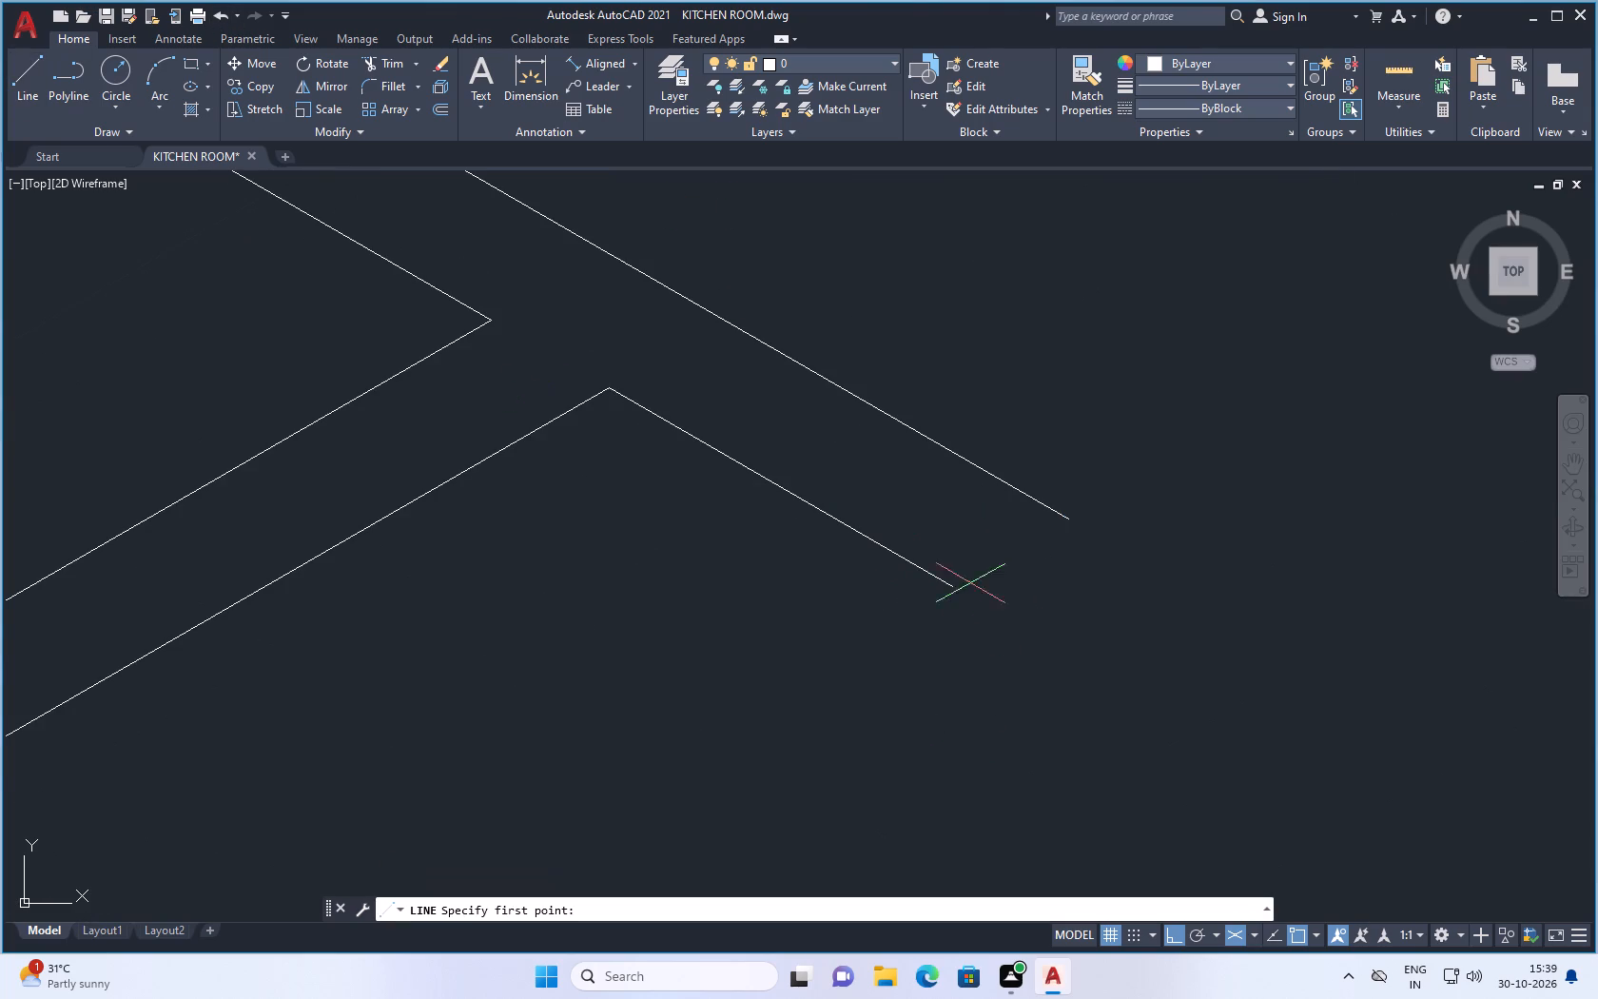
pyautogui.click(952, 587)
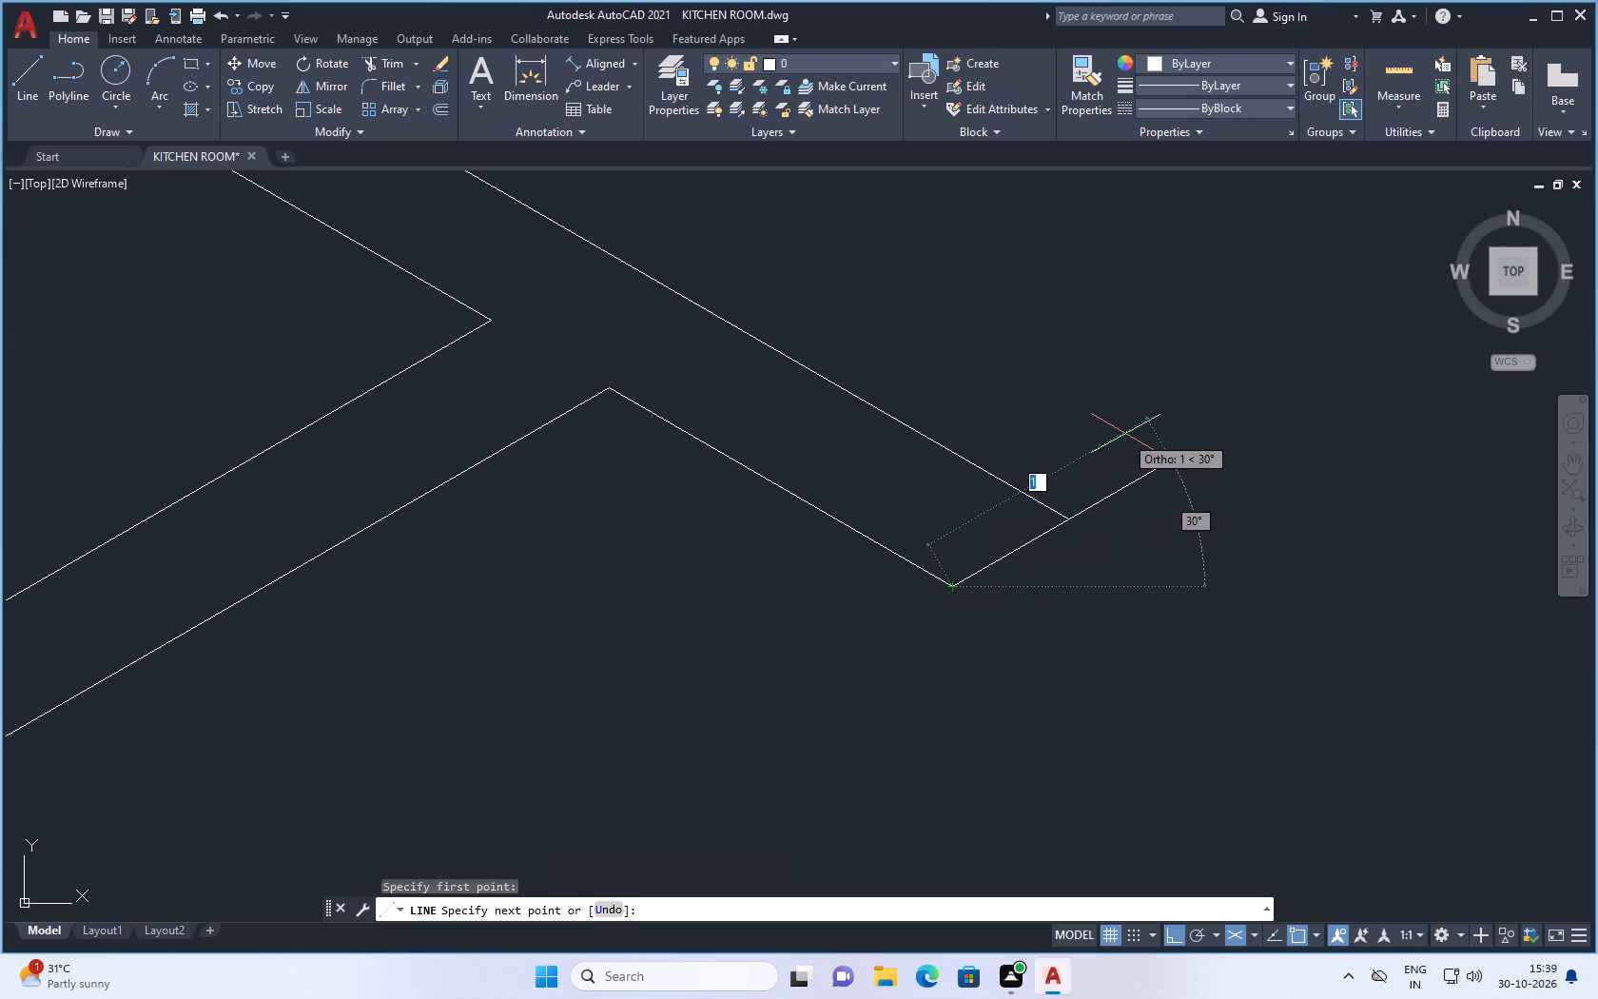
pyautogui.click(1125, 434)
pyautogui.press('Escape')
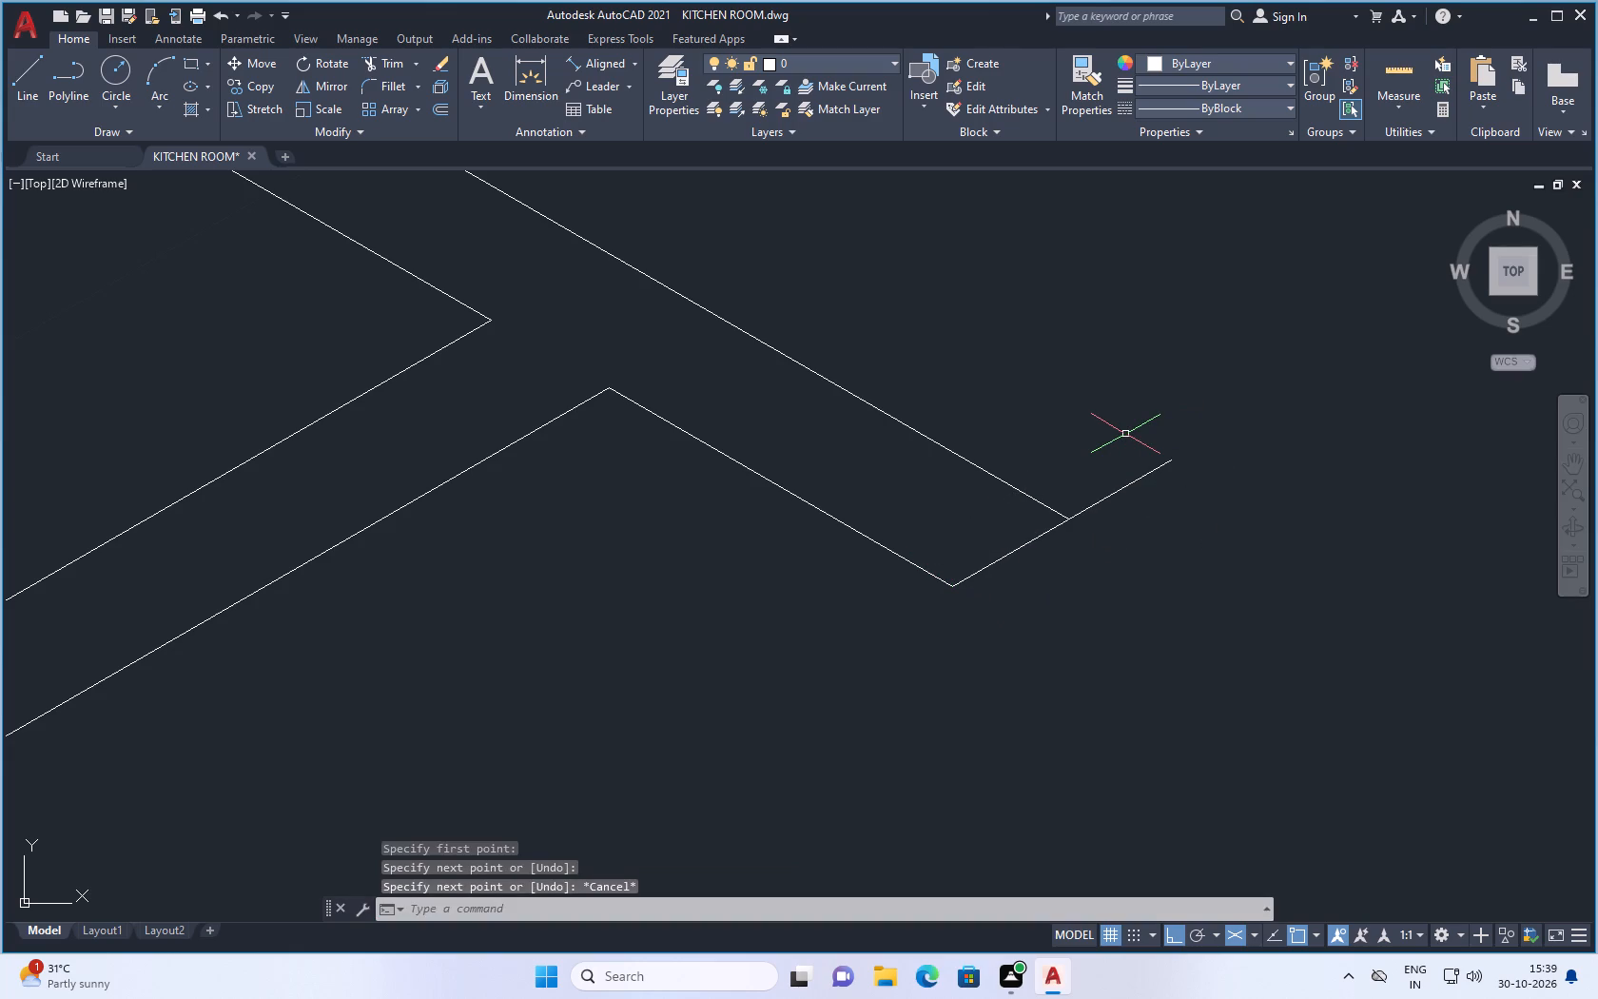
# Trim the part of the 30° closing line that extends beyond the outer projecting line.
pyautogui.write('tr')
pyautogui.press('Return')
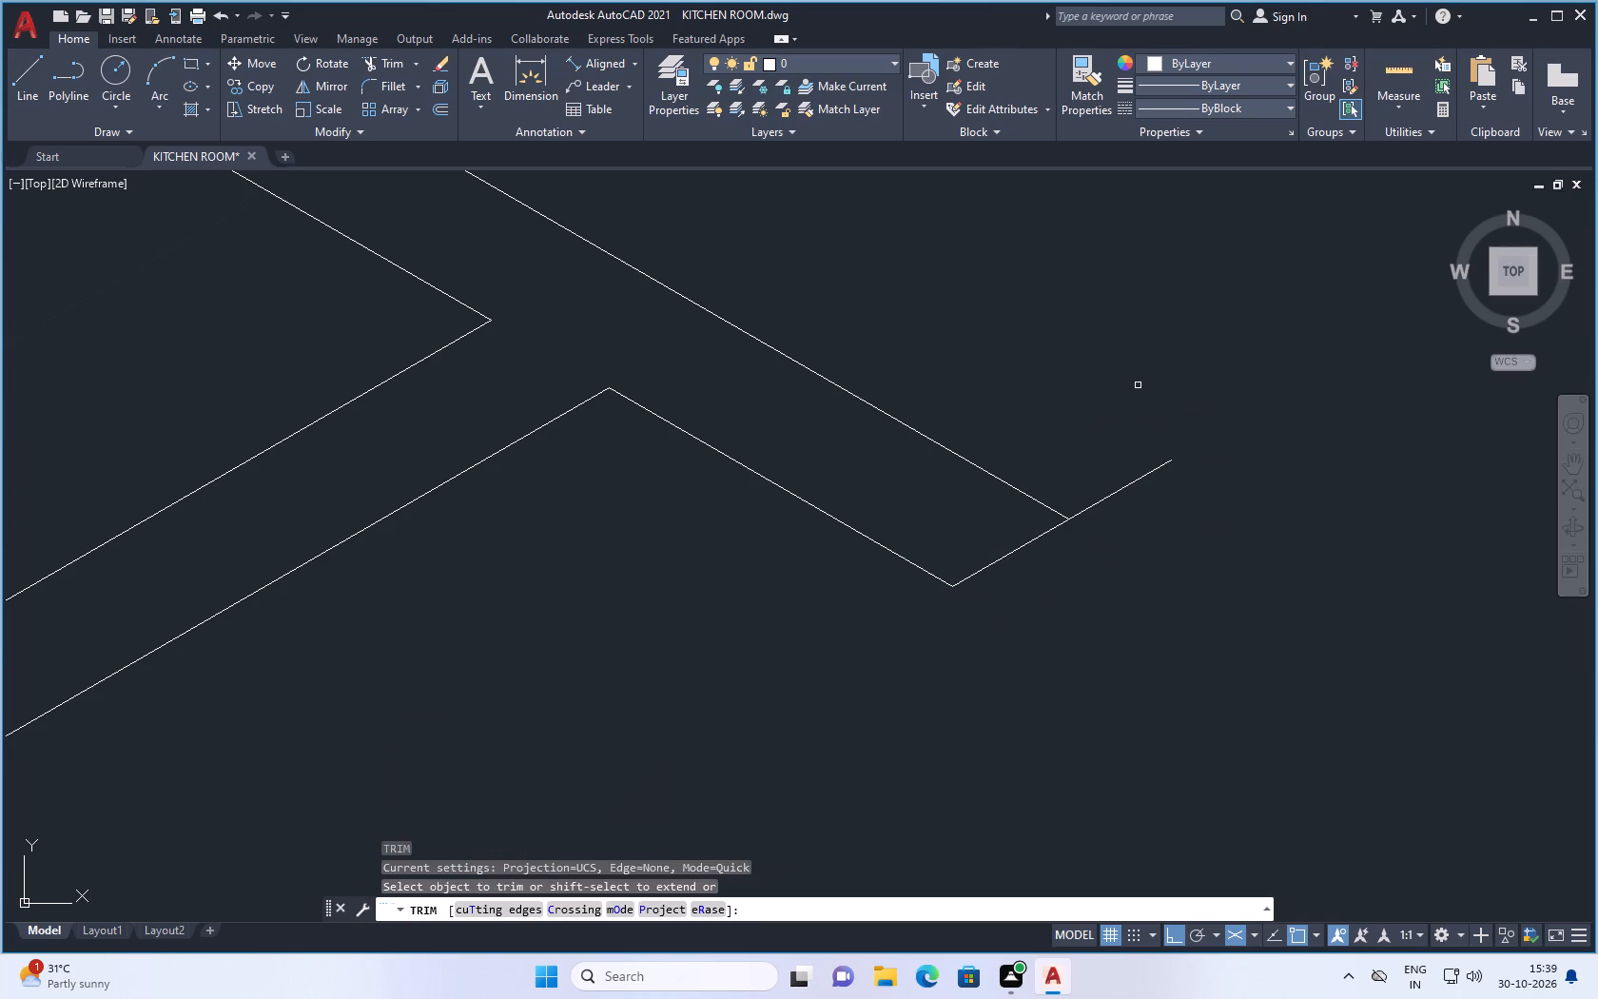
pyautogui.moveTo(1115, 447); pyautogui.dragTo(1145, 525)
pyautogui.click(1155, 549)
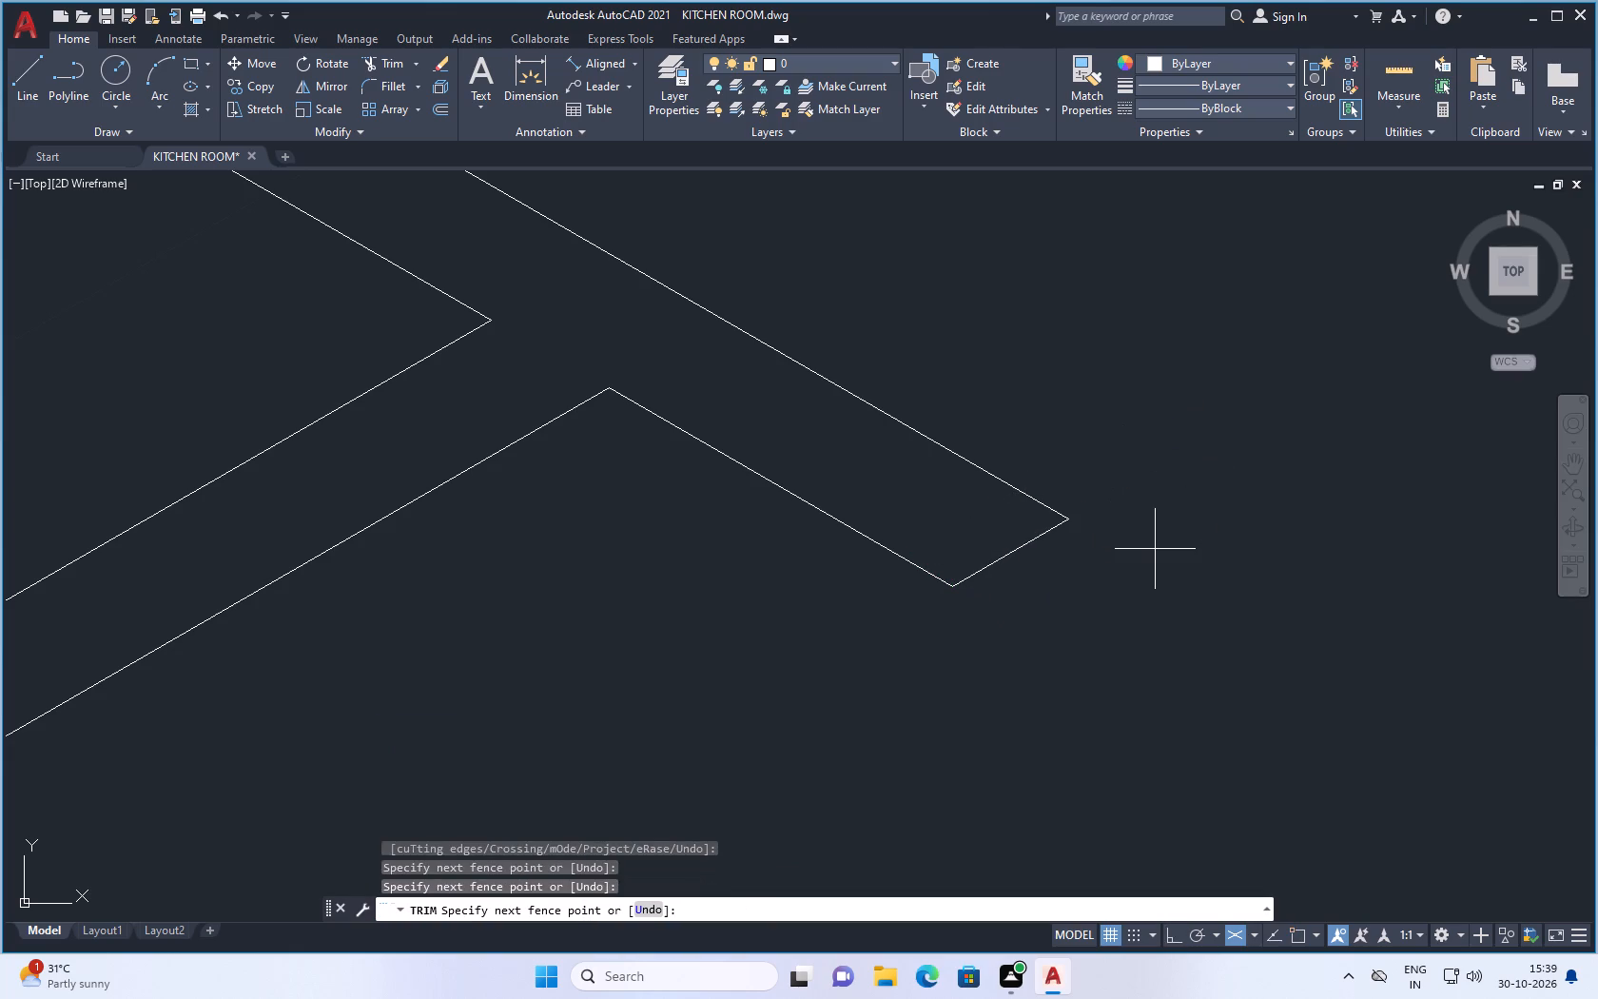
pyautogui.press('Escape')
# Examine the whole kitchen drawing, including the stove, base cabinets and countertop with the recessed outline.
pyautogui.scroll(-4, 1153, 551)
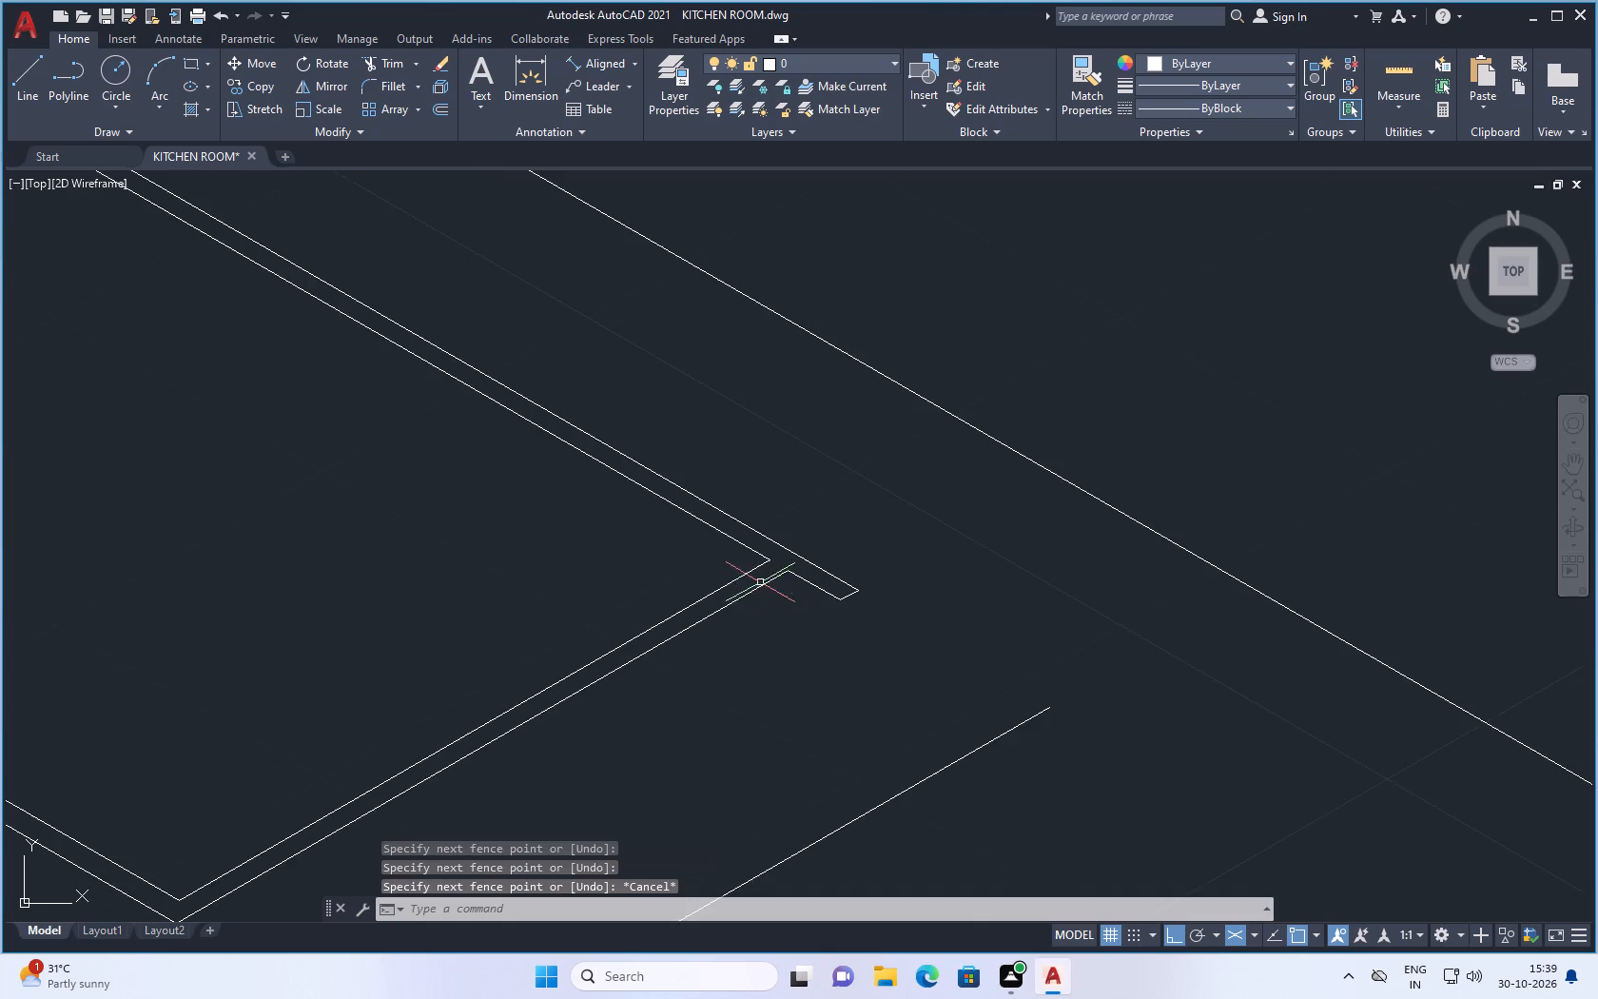
pyautogui.scroll(-5, 775, 583)
pyautogui.scroll(-2, 681, 581)
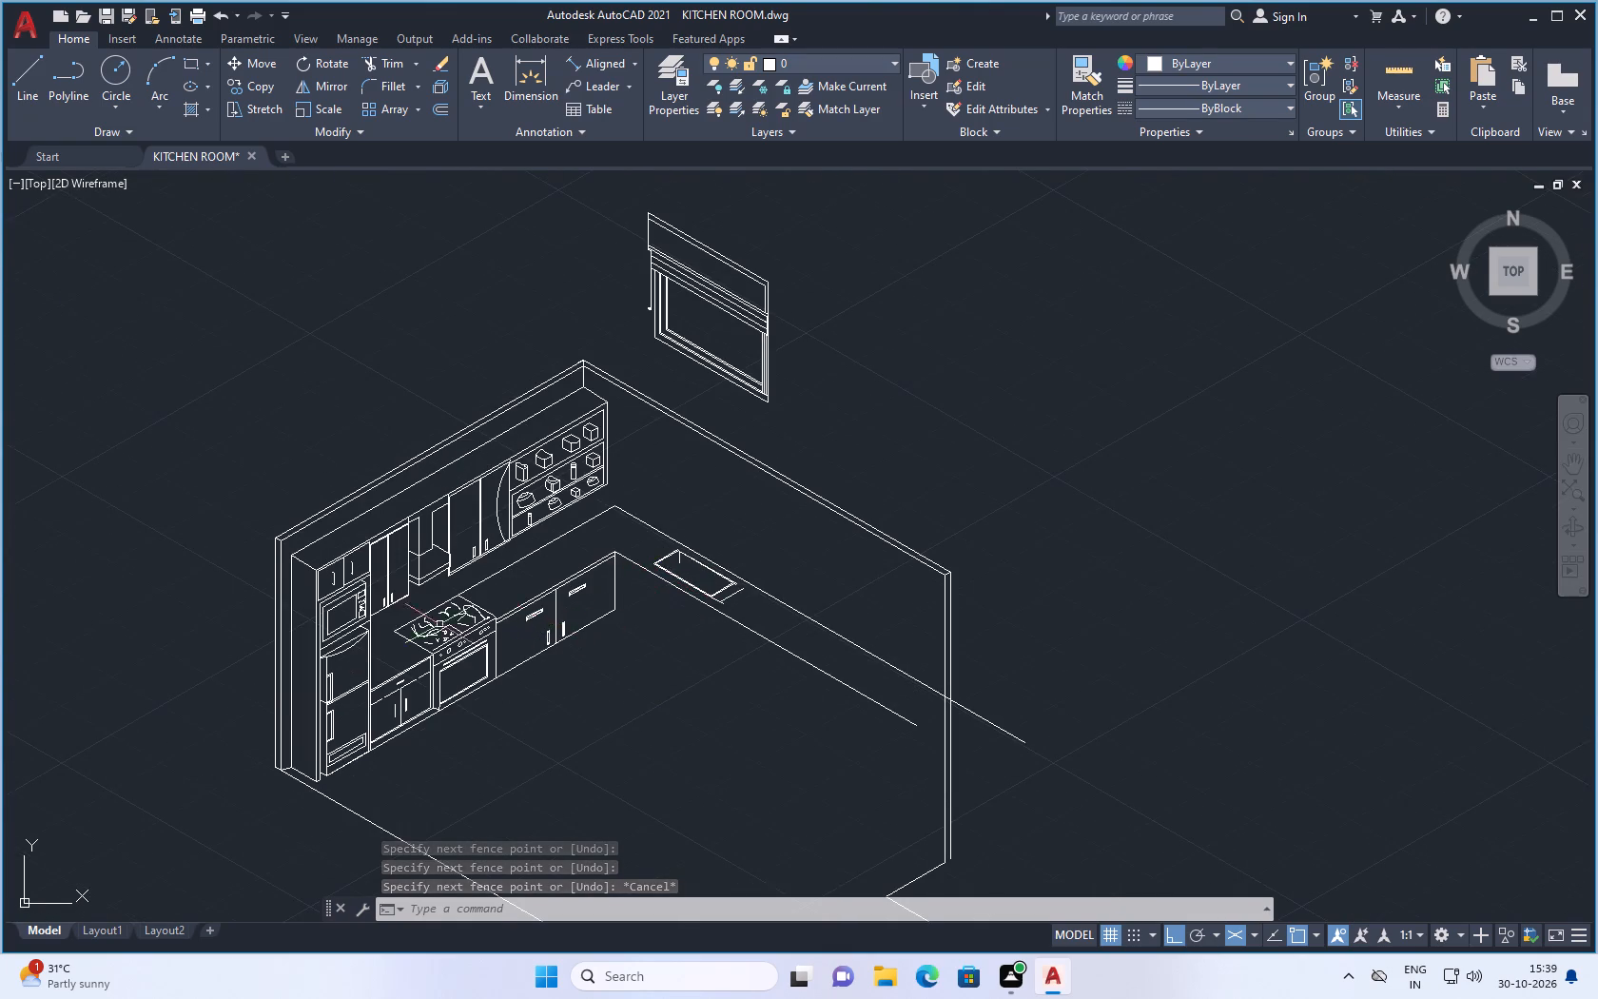
pyautogui.scroll(2, 437, 624)
pyautogui.scroll(-2, 507, 637)
pyautogui.scroll(3, 504, 669)
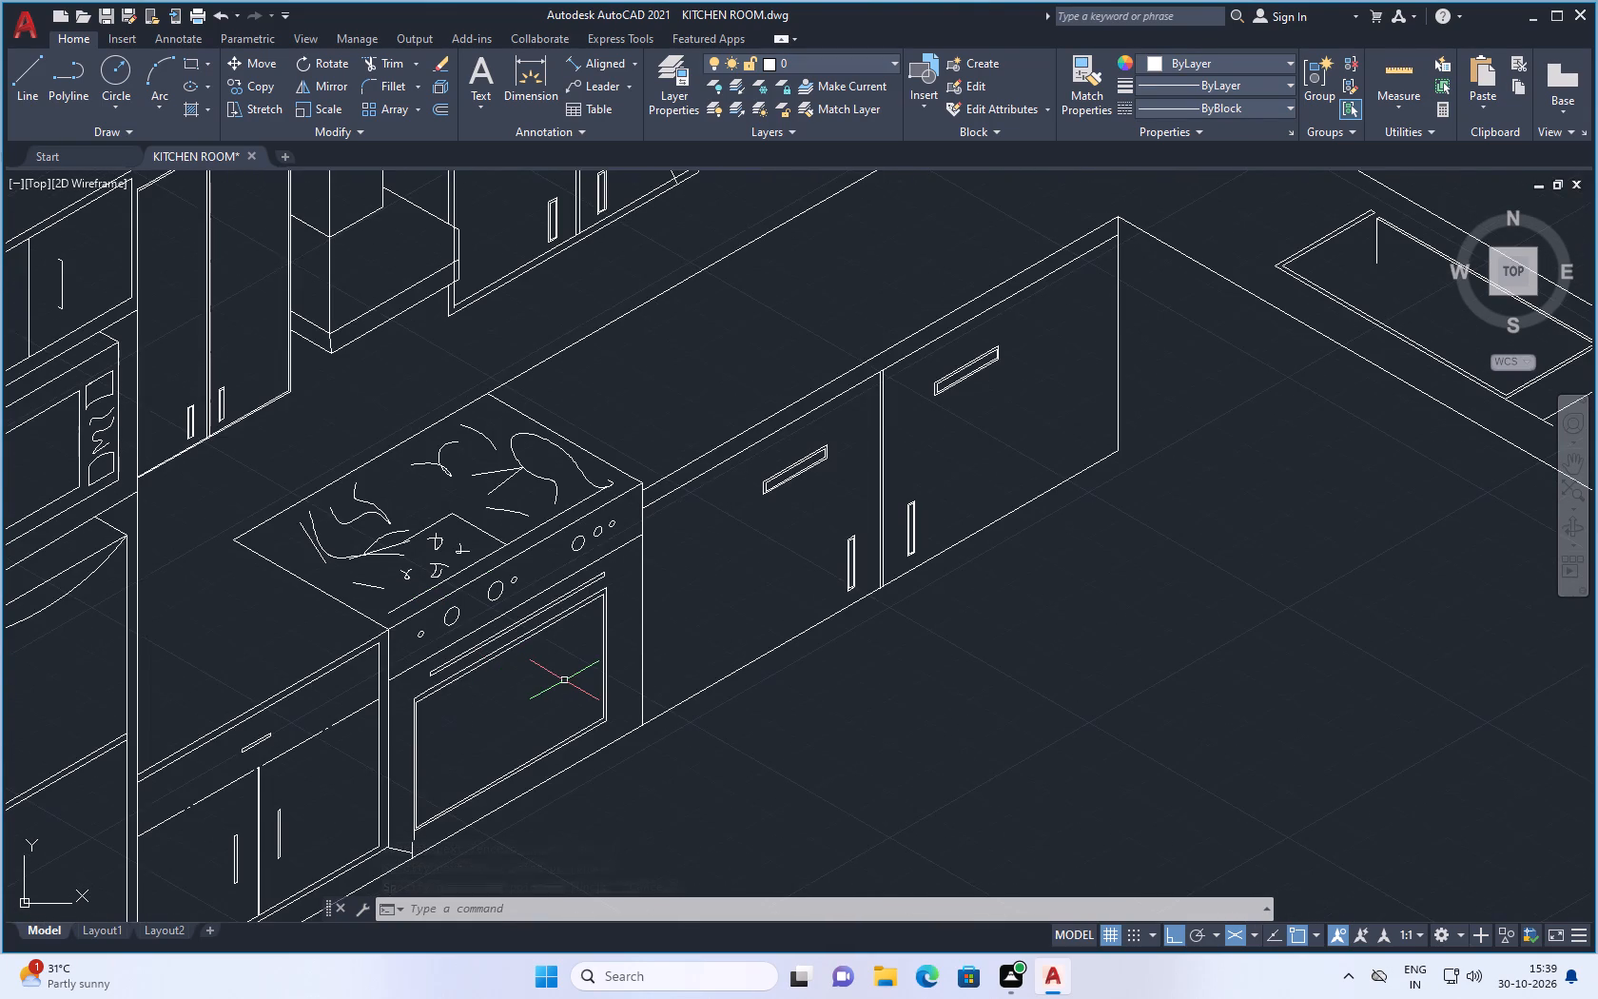
pyautogui.scroll(-2, 644, 661)
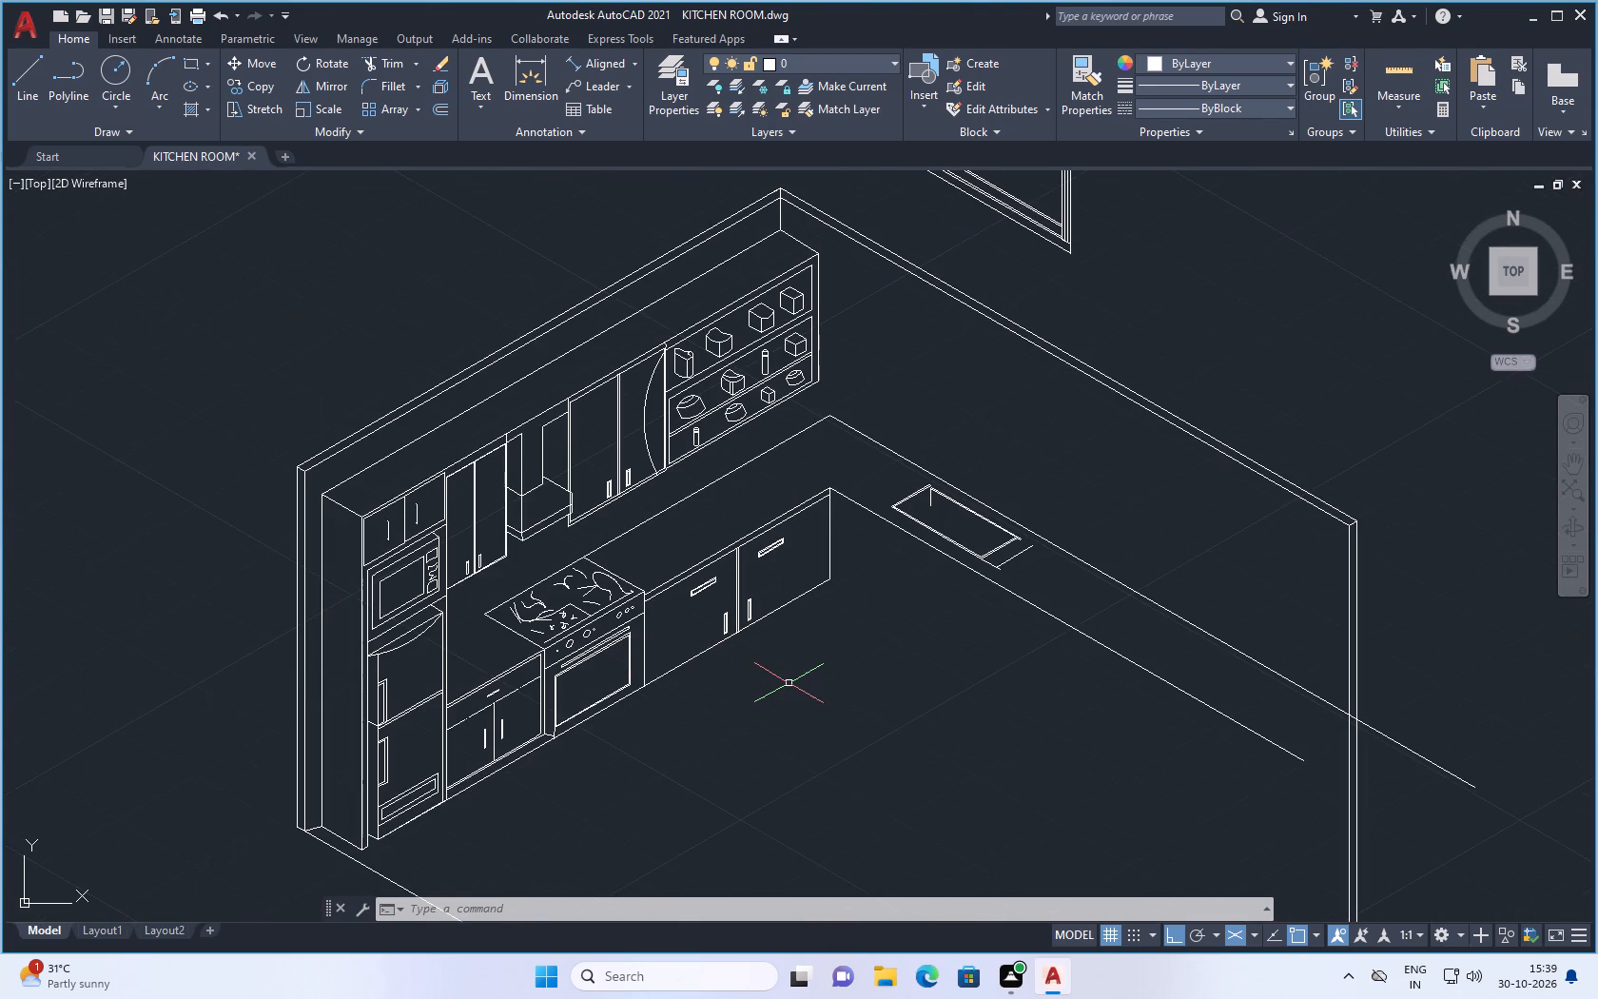
pyautogui.scroll(1, 726, 437)
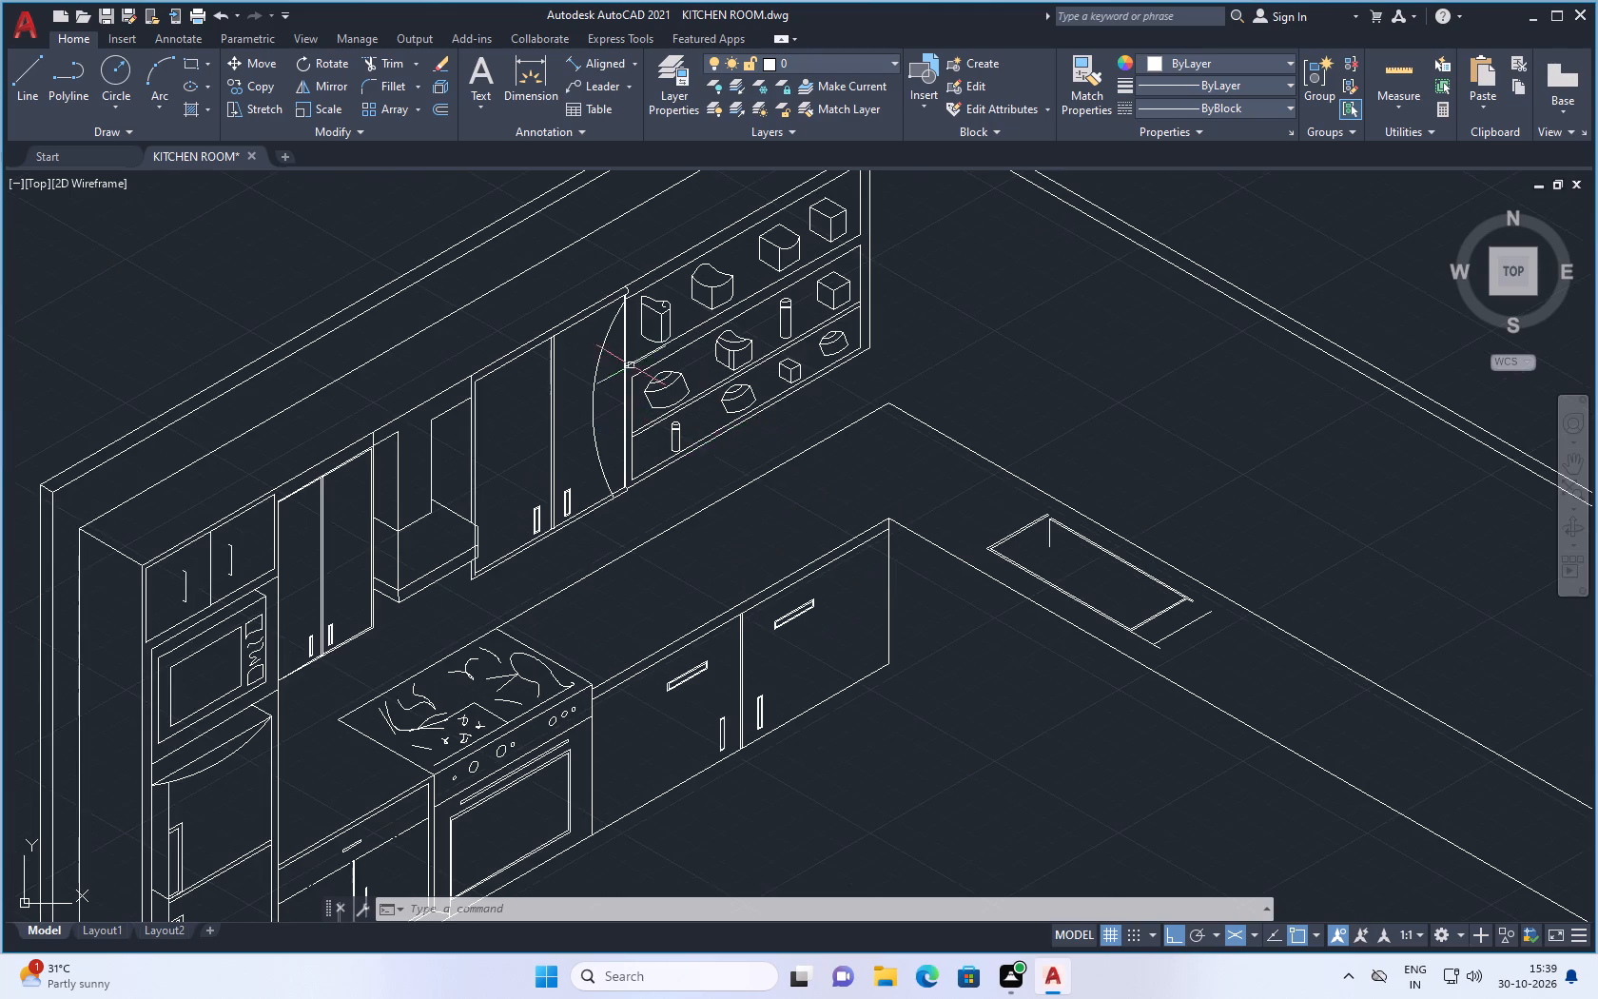
# Regenerate the drawing at the upper cabinet door with the curved line, next to the open shelves.
pyautogui.scroll(2, 619, 343)
pyautogui.scroll(2, 617, 264)
pyautogui.scroll(-2, 740, 412)
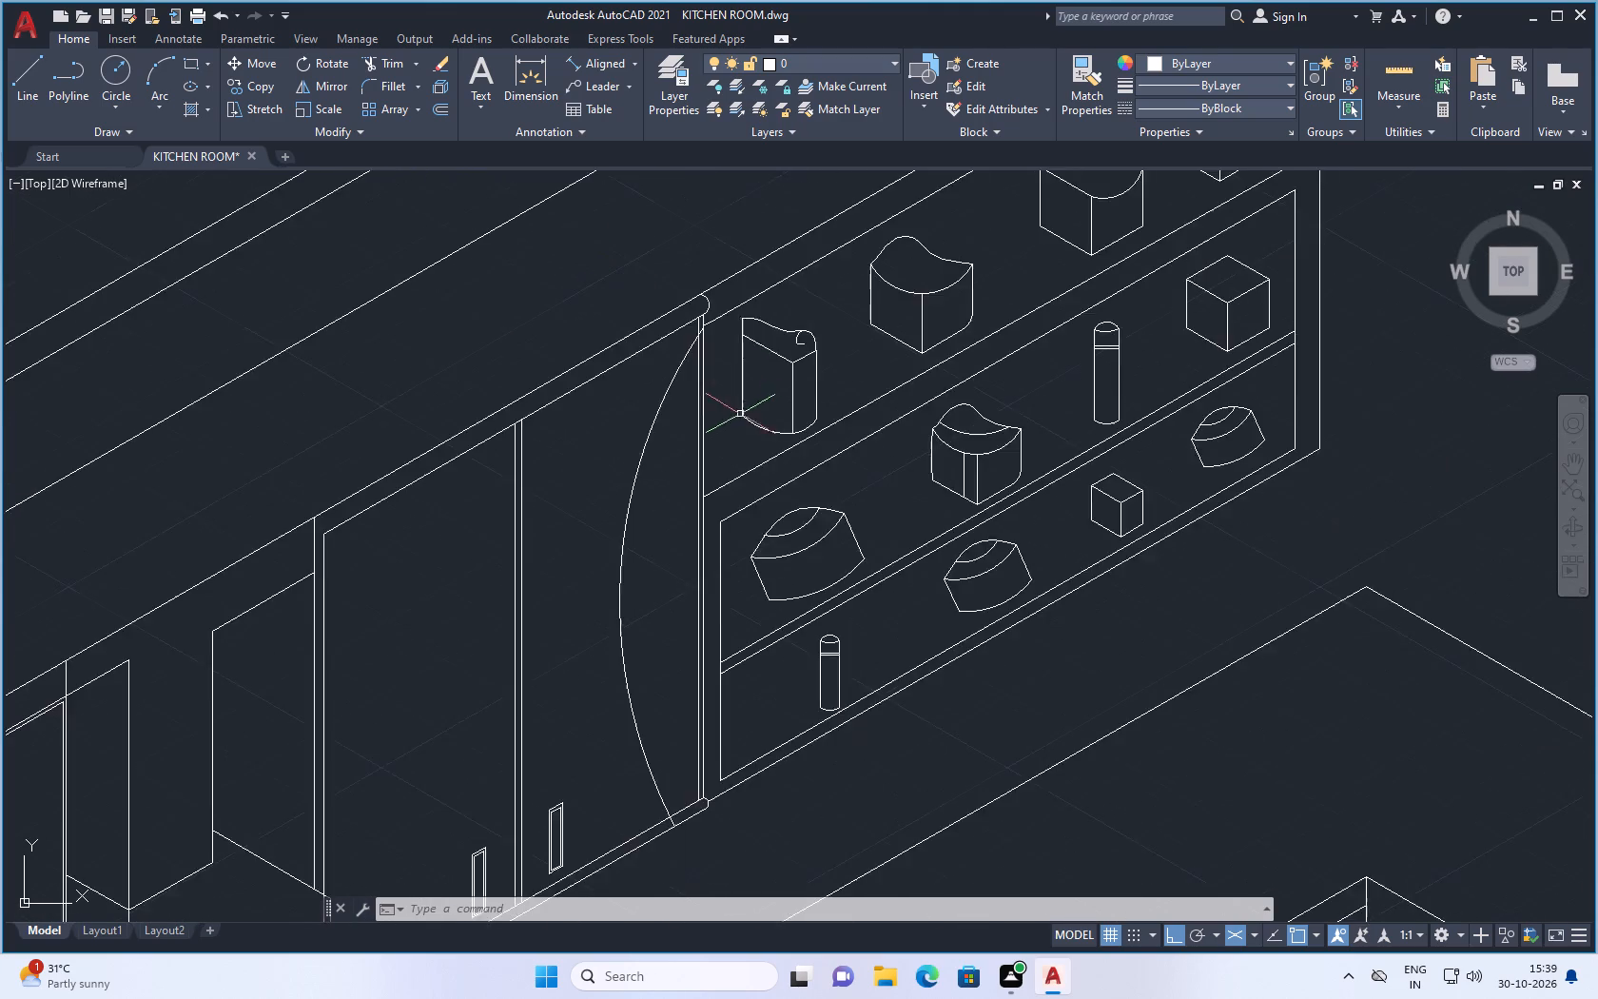
pyautogui.scroll(2, 731, 349)
pyautogui.write('re')
pyautogui.press('Return')
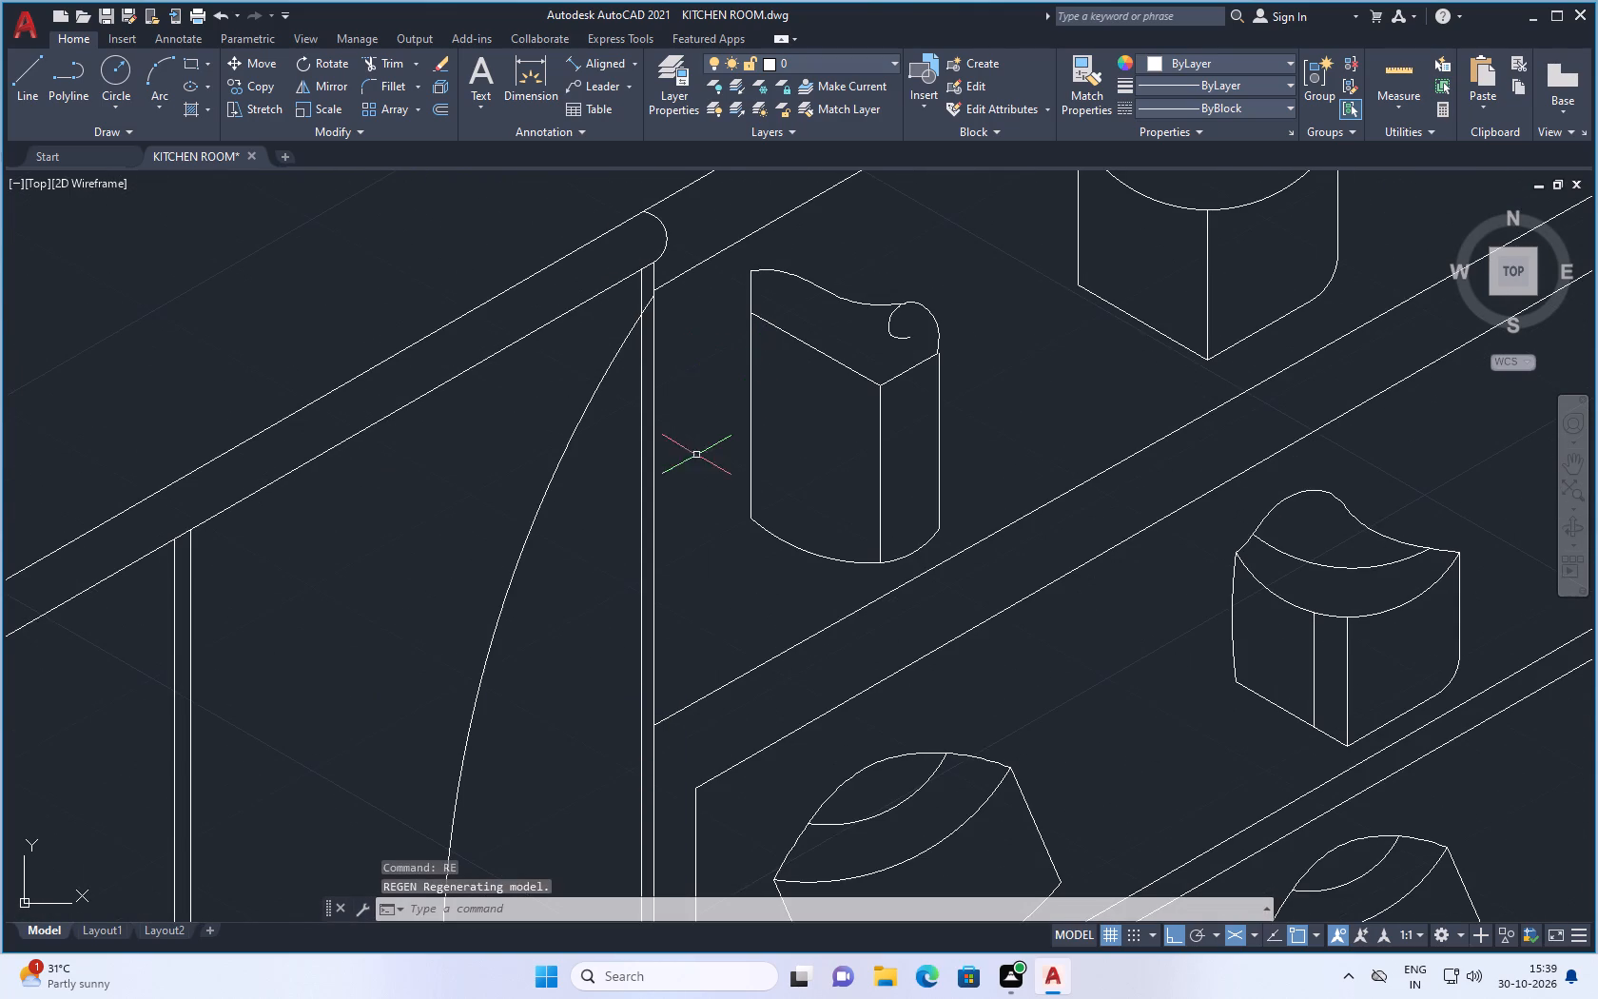
# Trim the top end of the door's curved line between the two vertical lines beside the shelves.
pyautogui.scroll(2, 667, 283)
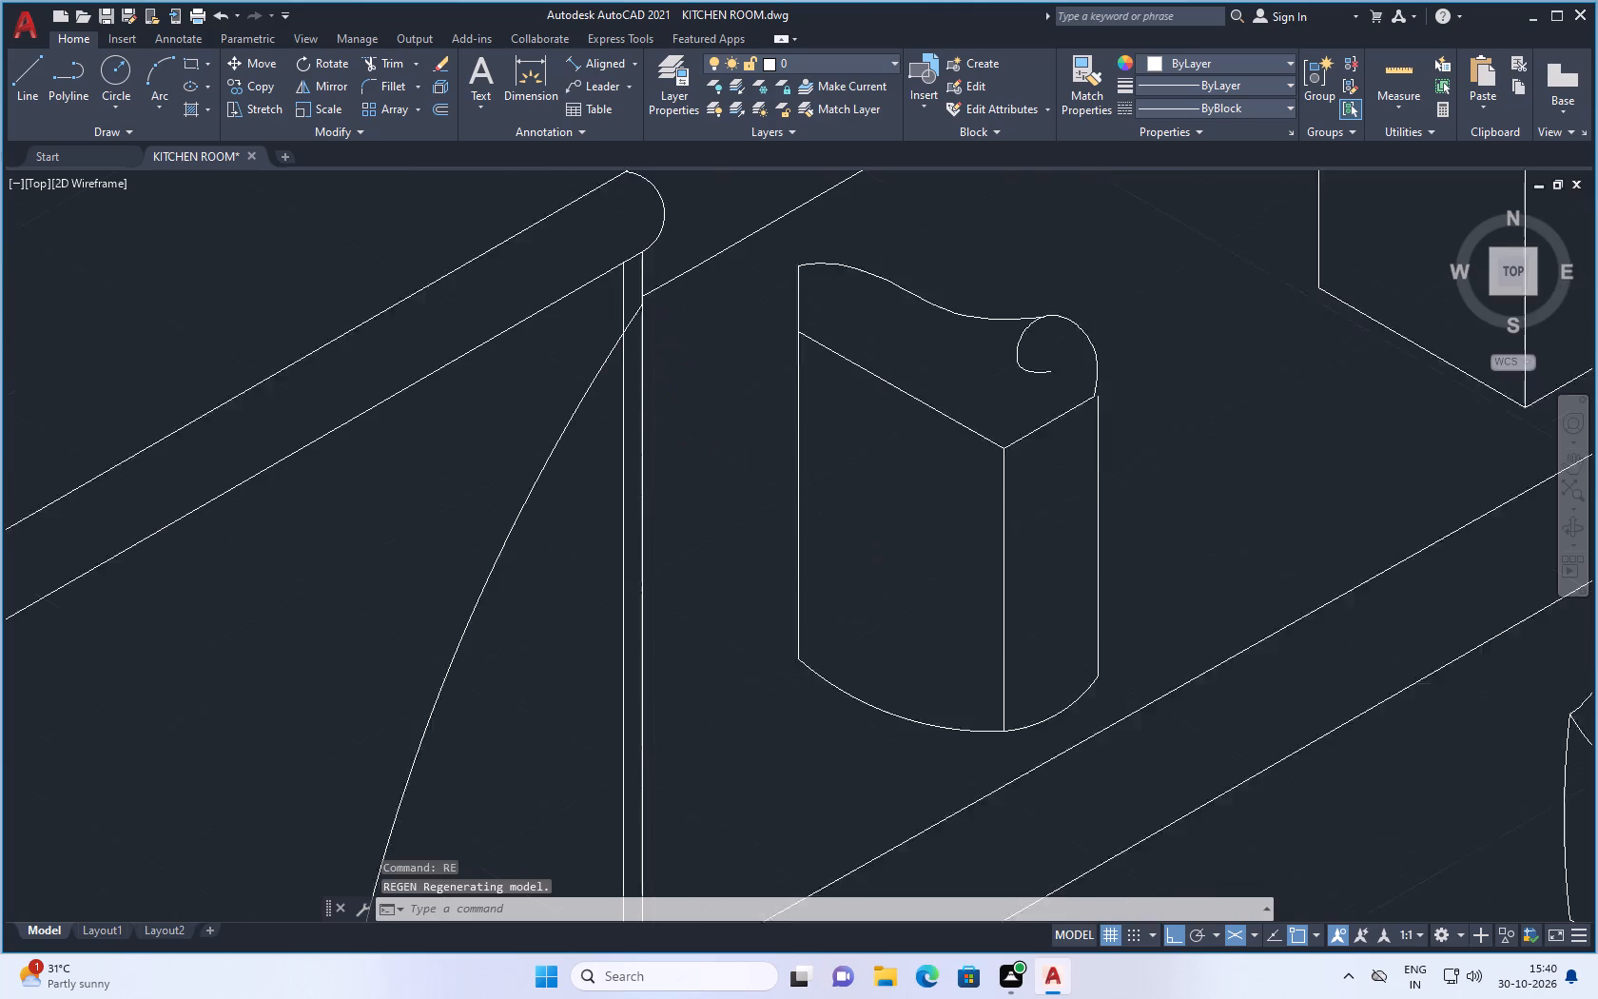
pyautogui.scroll(1, 656, 274)
pyautogui.write('tr')
pyautogui.press('Return')
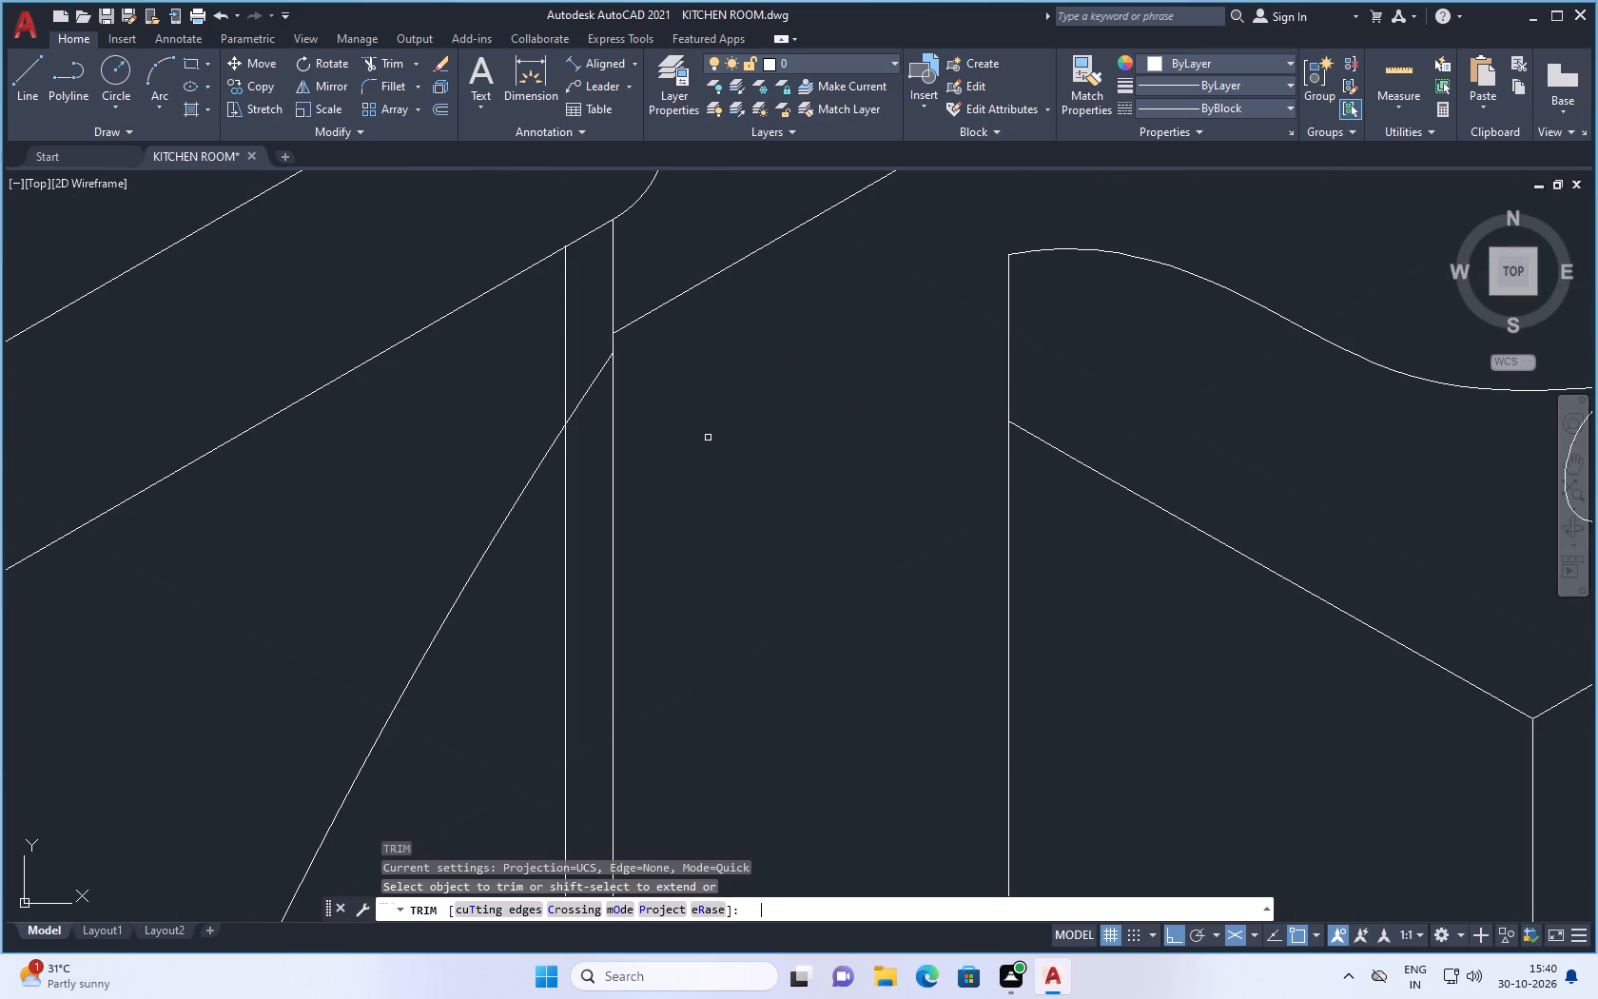
pyautogui.click(594, 387)
# Trim the short lower end of the upper cabinet door's curved line that extends past the door's bottom edge.
pyautogui.scroll(-1, 592, 443)
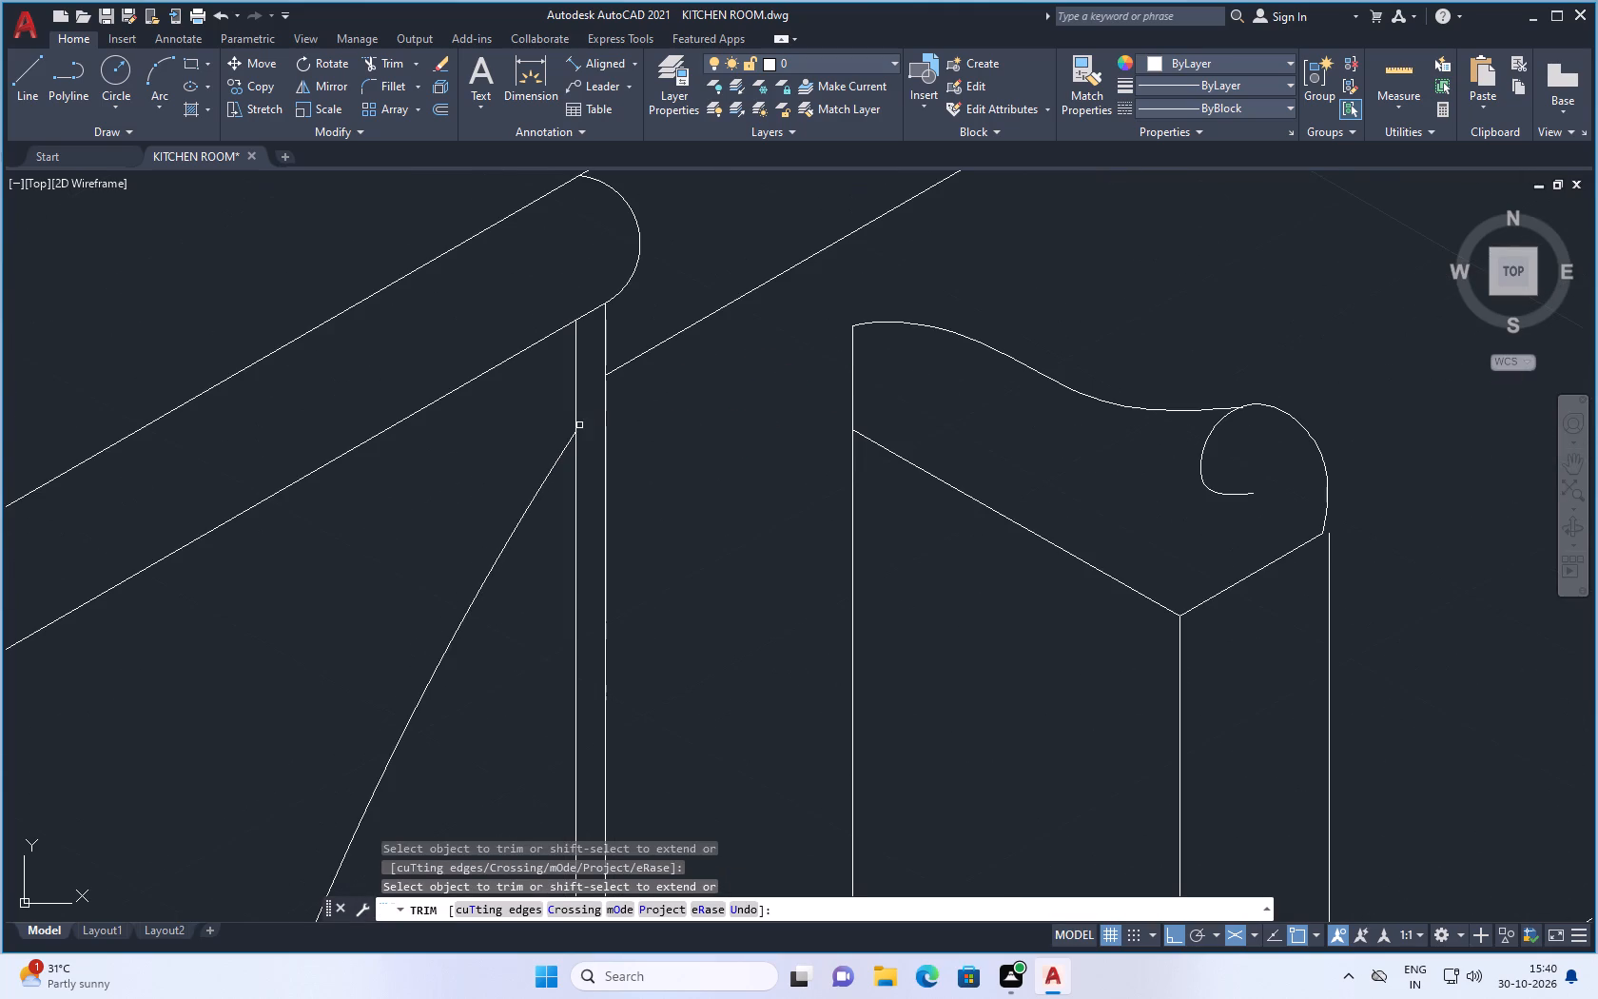
pyautogui.scroll(-1, 578, 442)
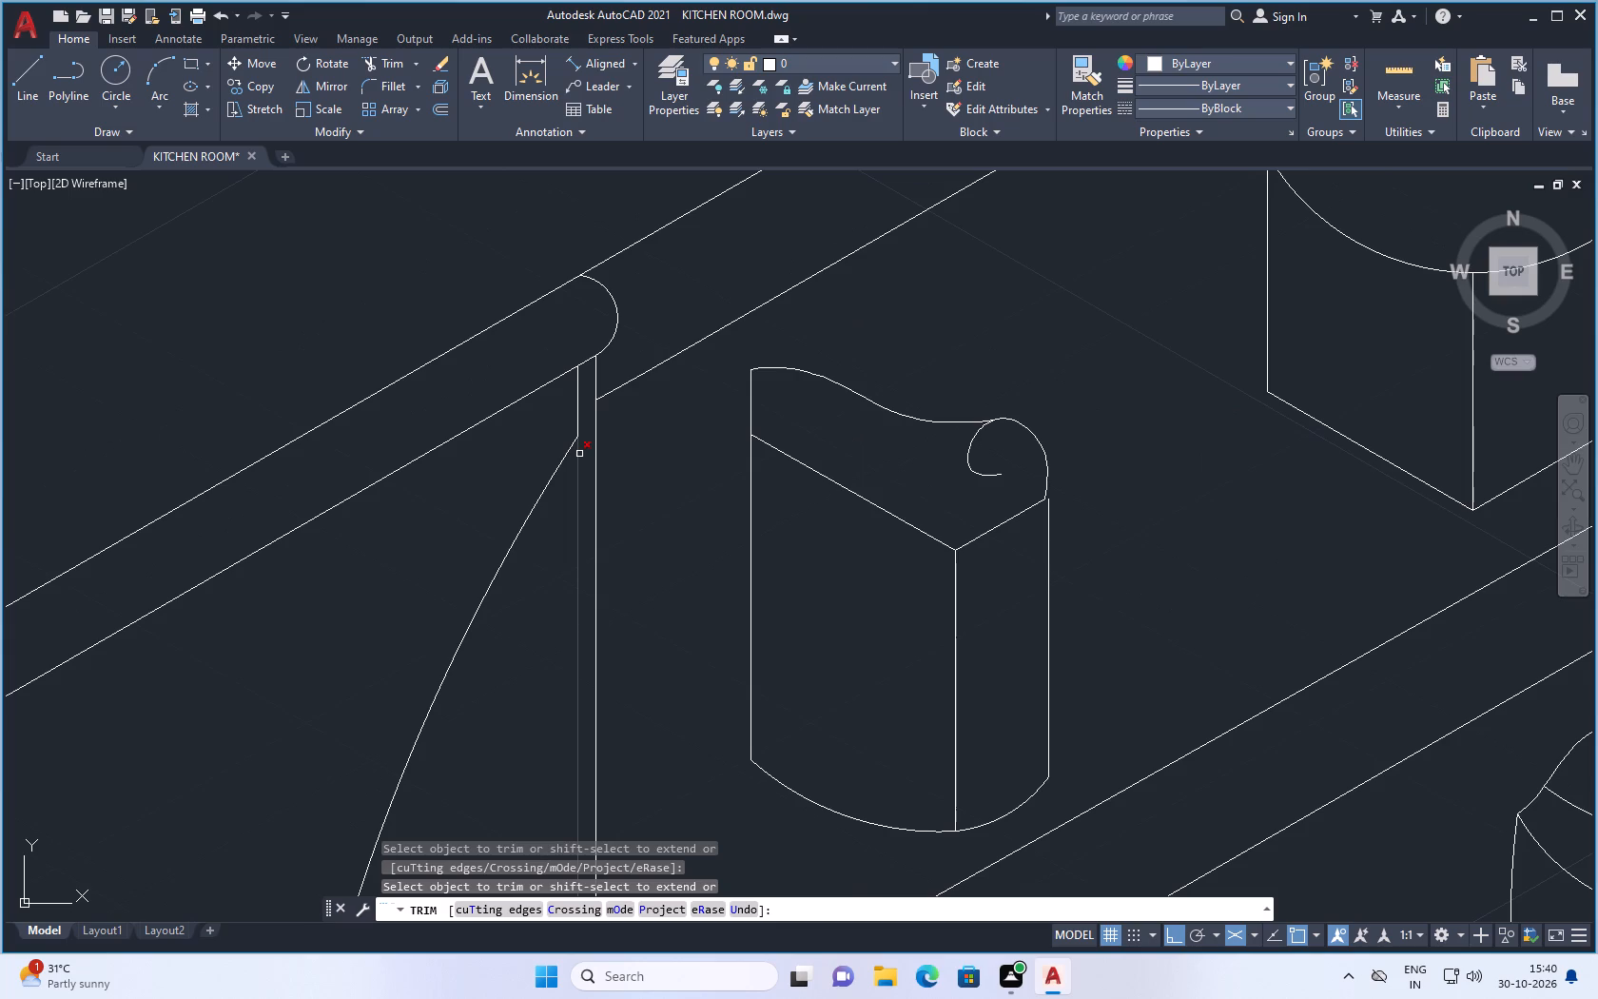
pyautogui.scroll(-1, 562, 515)
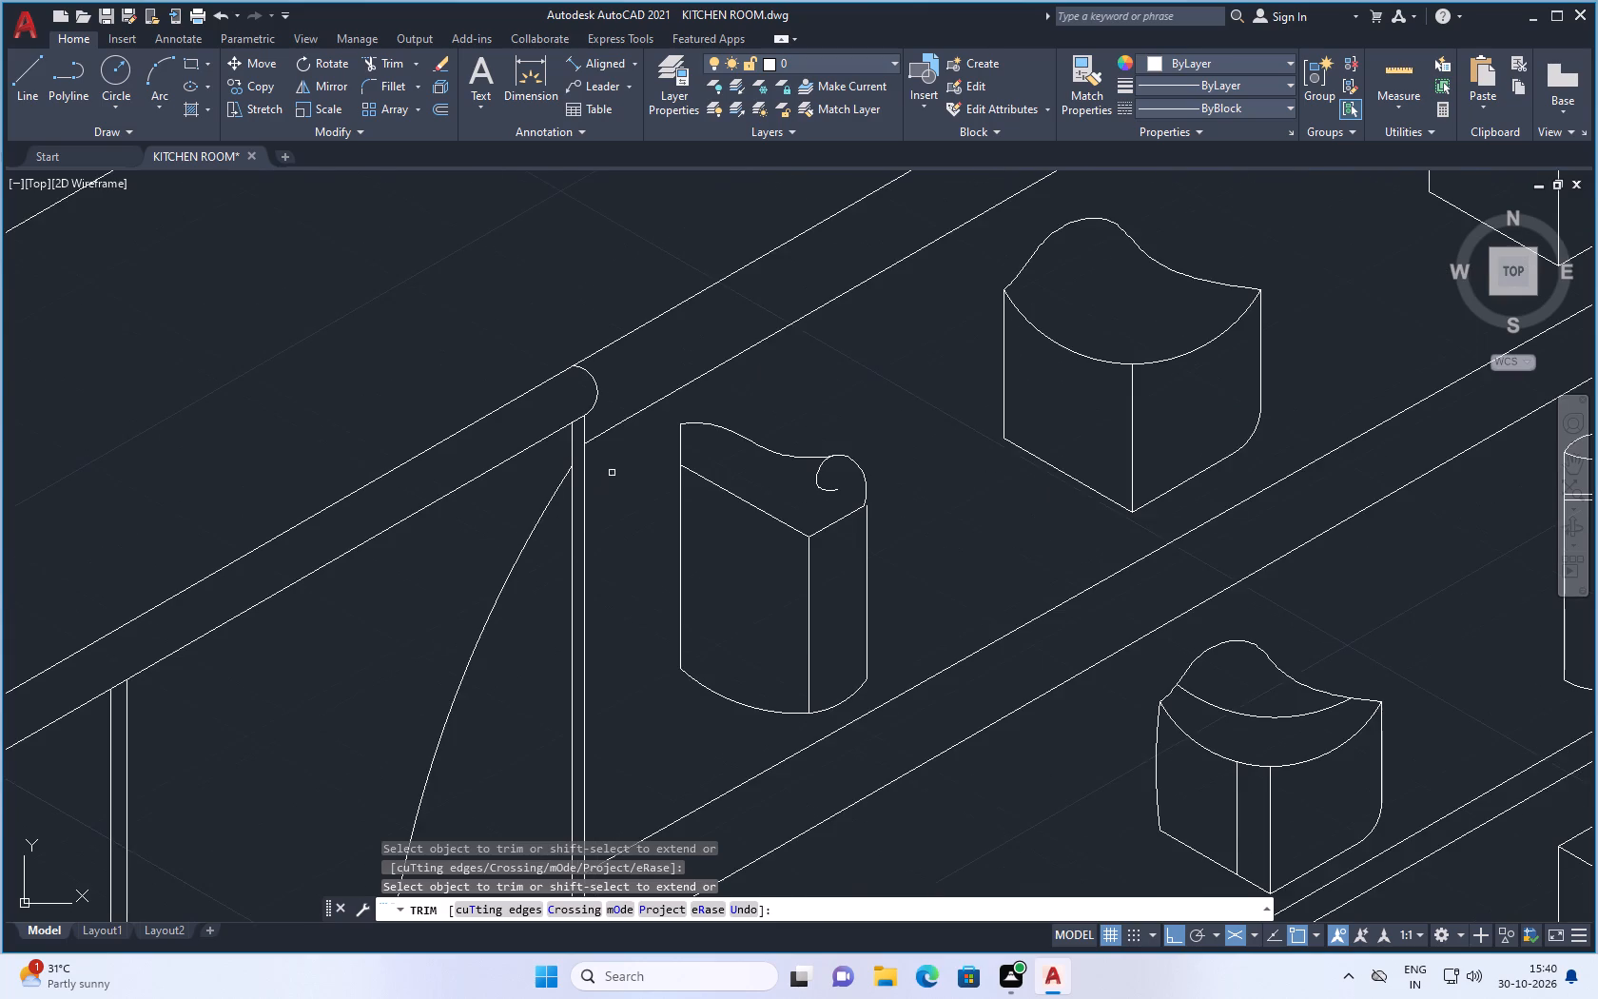
pyautogui.scroll(-4, 614, 471)
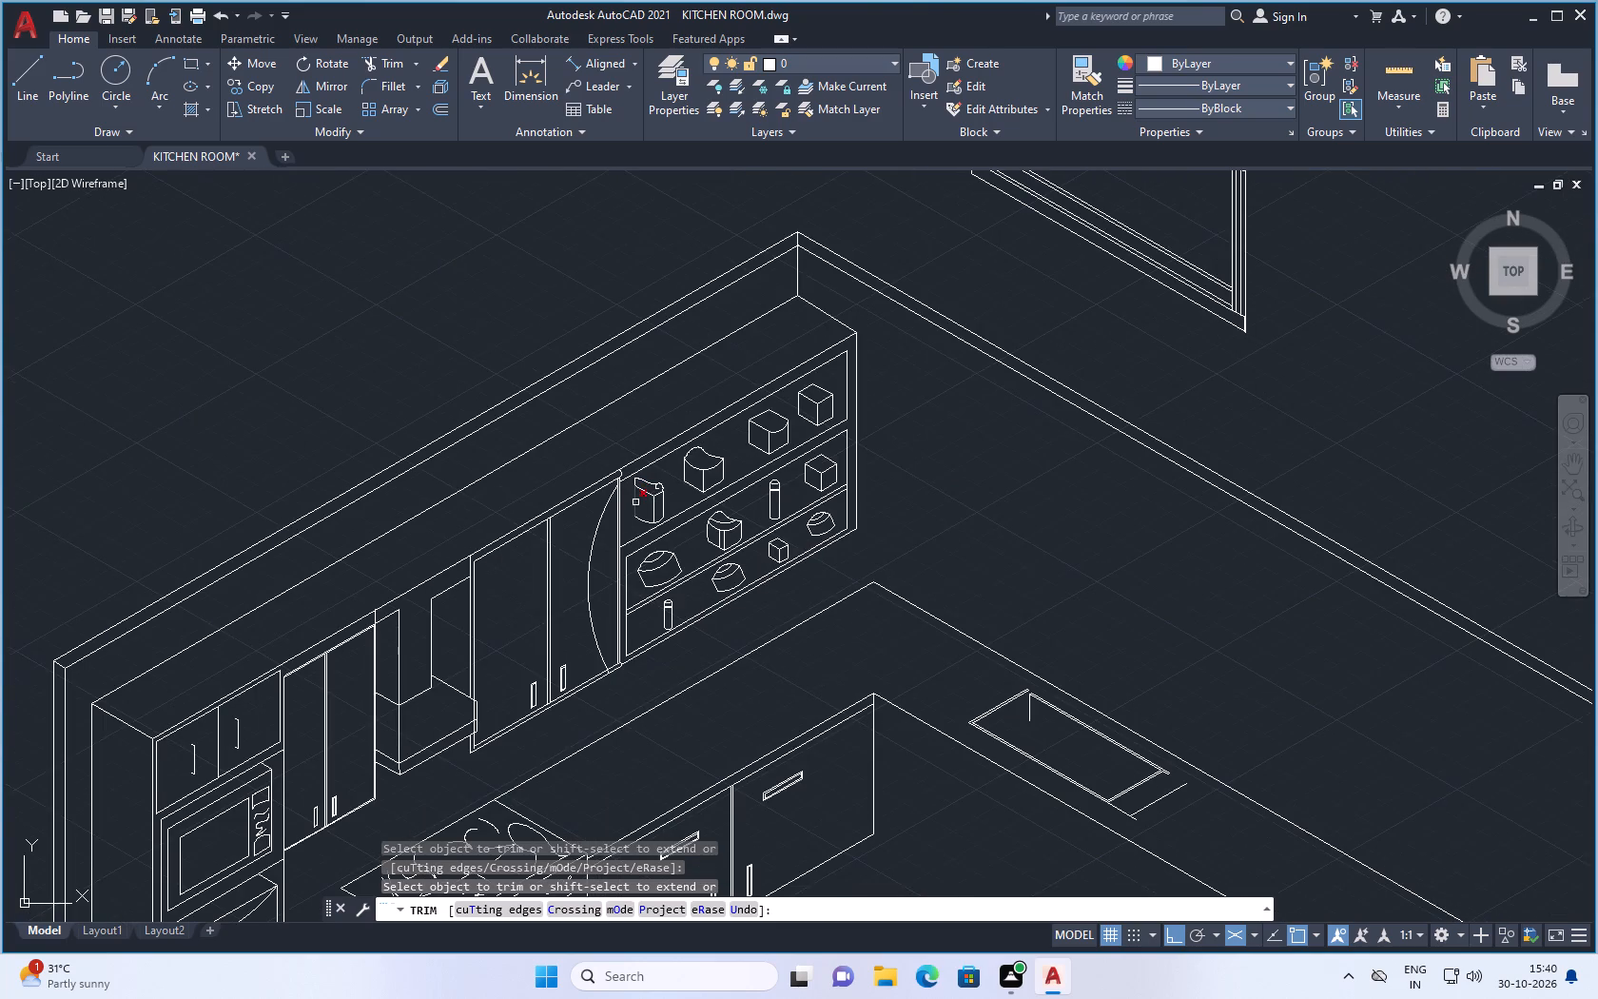
pyautogui.scroll(2, 645, 606)
pyautogui.scroll(2, 530, 768)
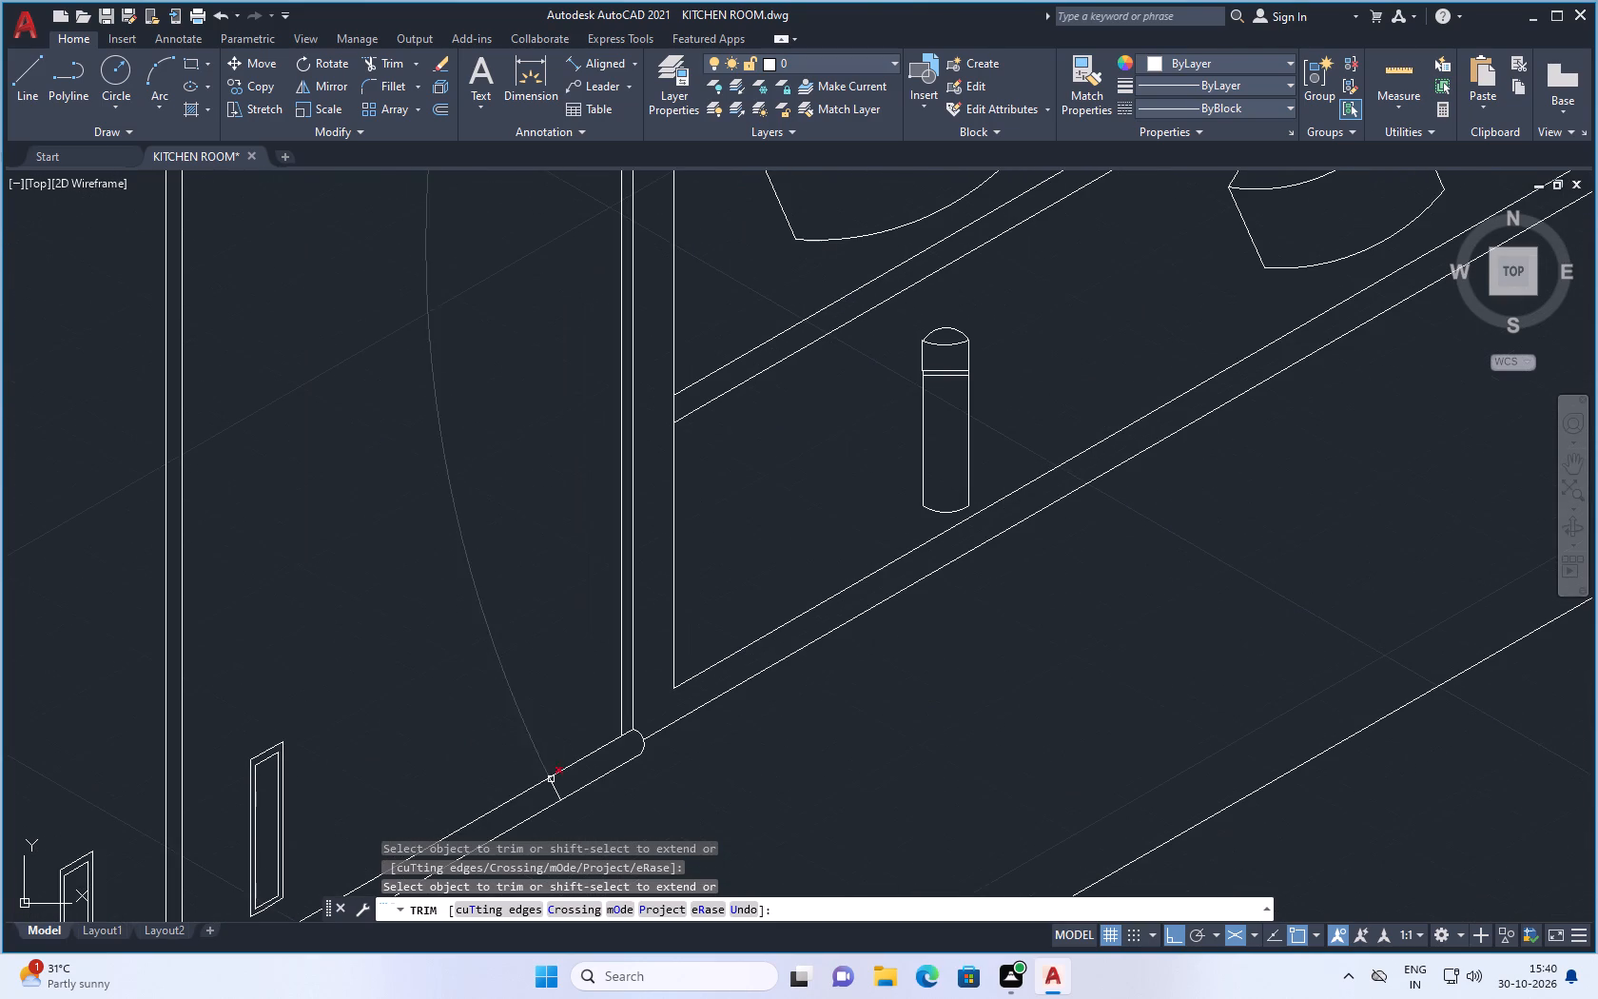
pyautogui.click(555, 795)
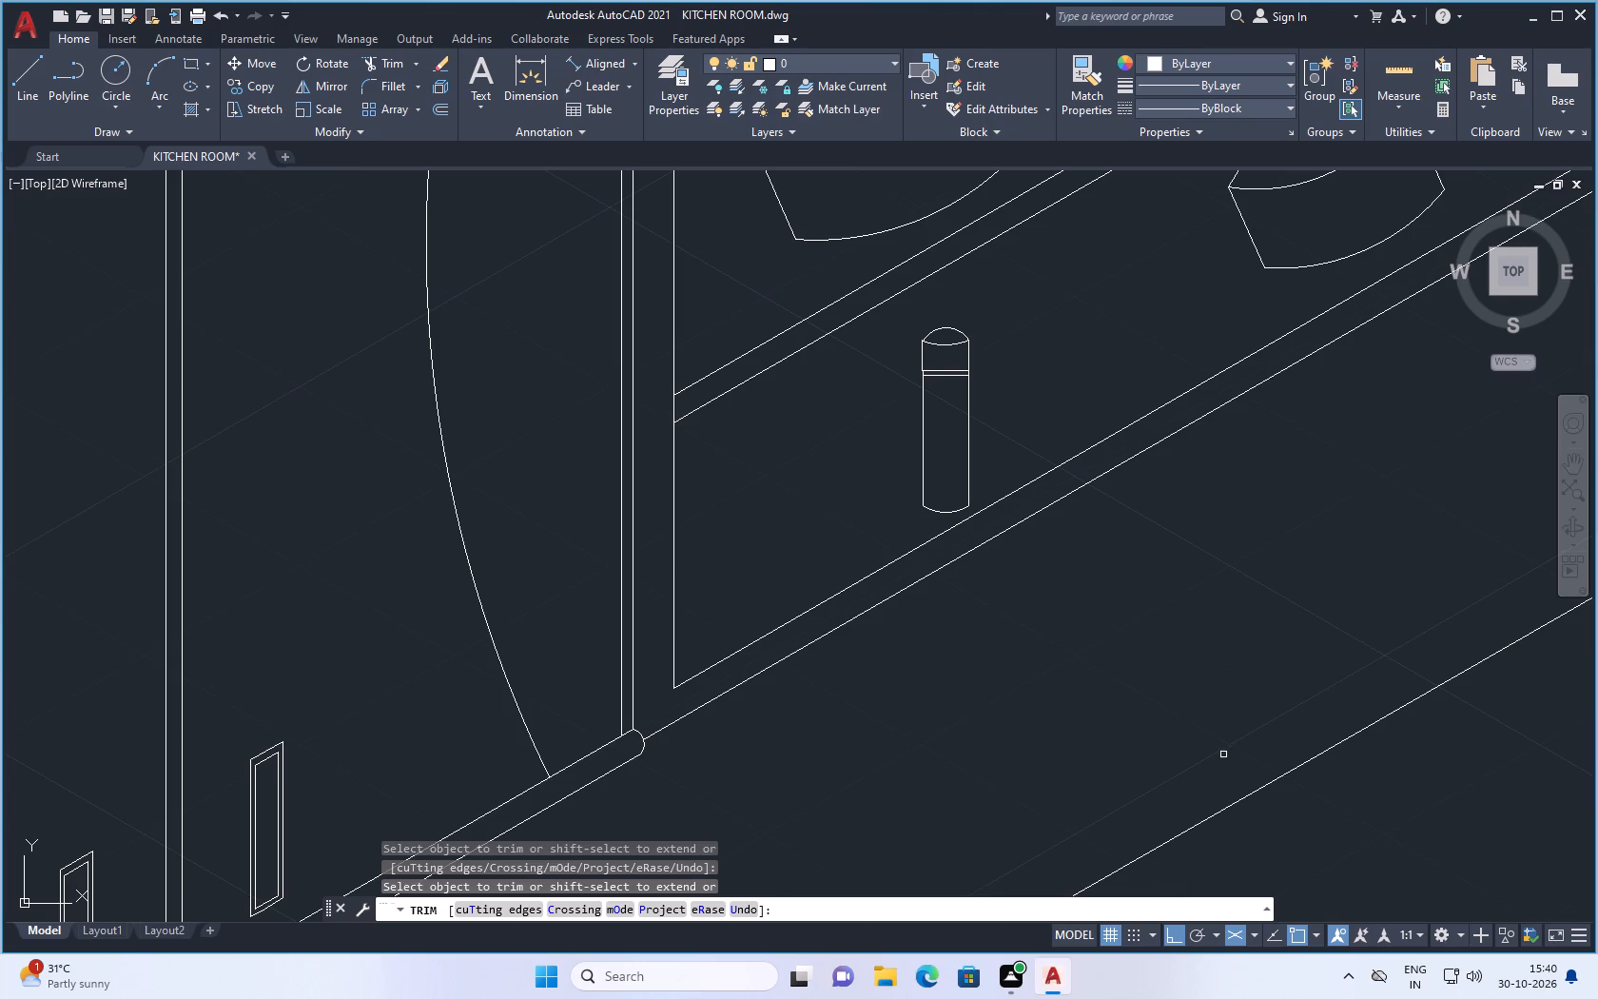
pyautogui.press('Escape')
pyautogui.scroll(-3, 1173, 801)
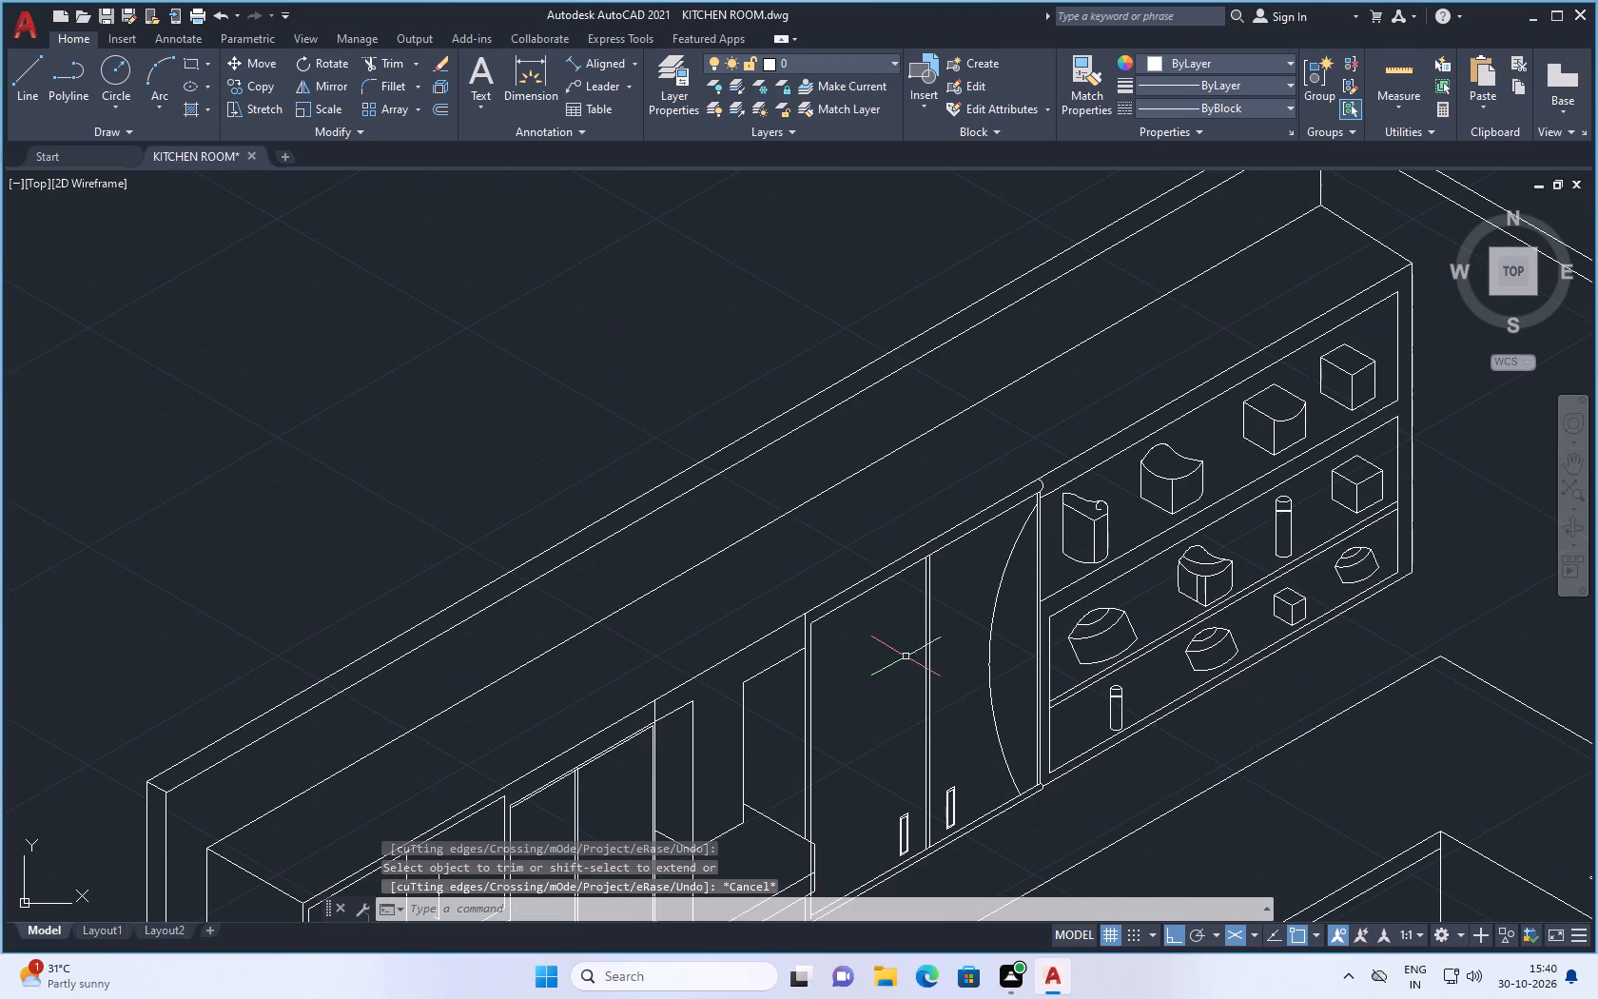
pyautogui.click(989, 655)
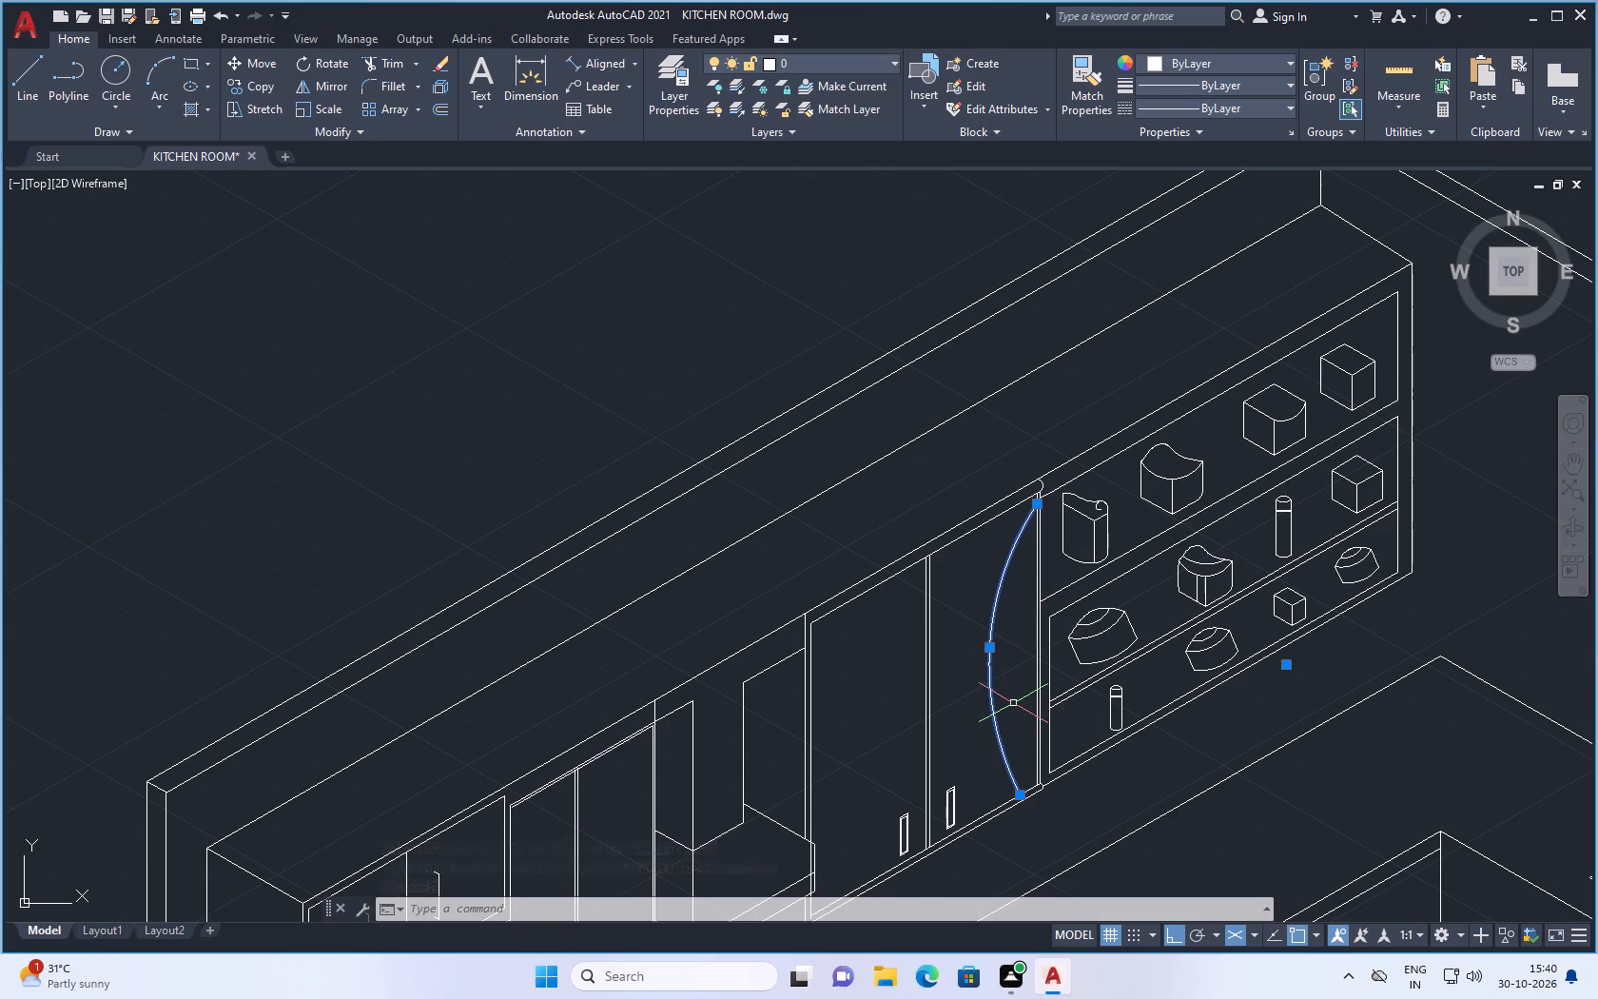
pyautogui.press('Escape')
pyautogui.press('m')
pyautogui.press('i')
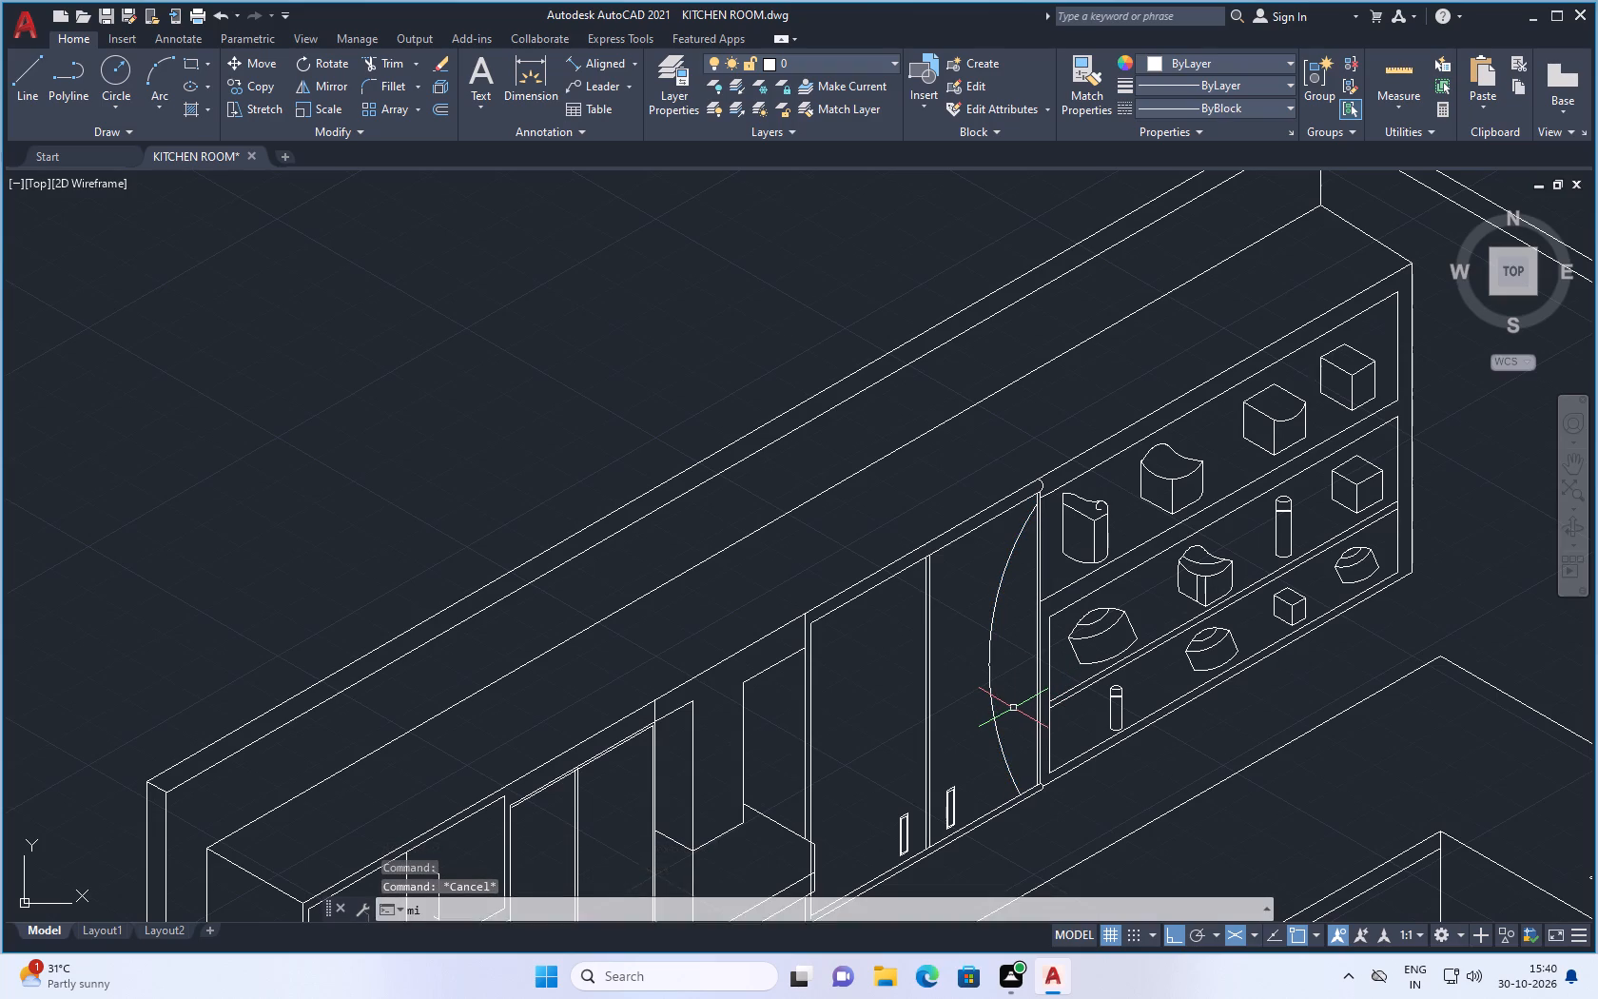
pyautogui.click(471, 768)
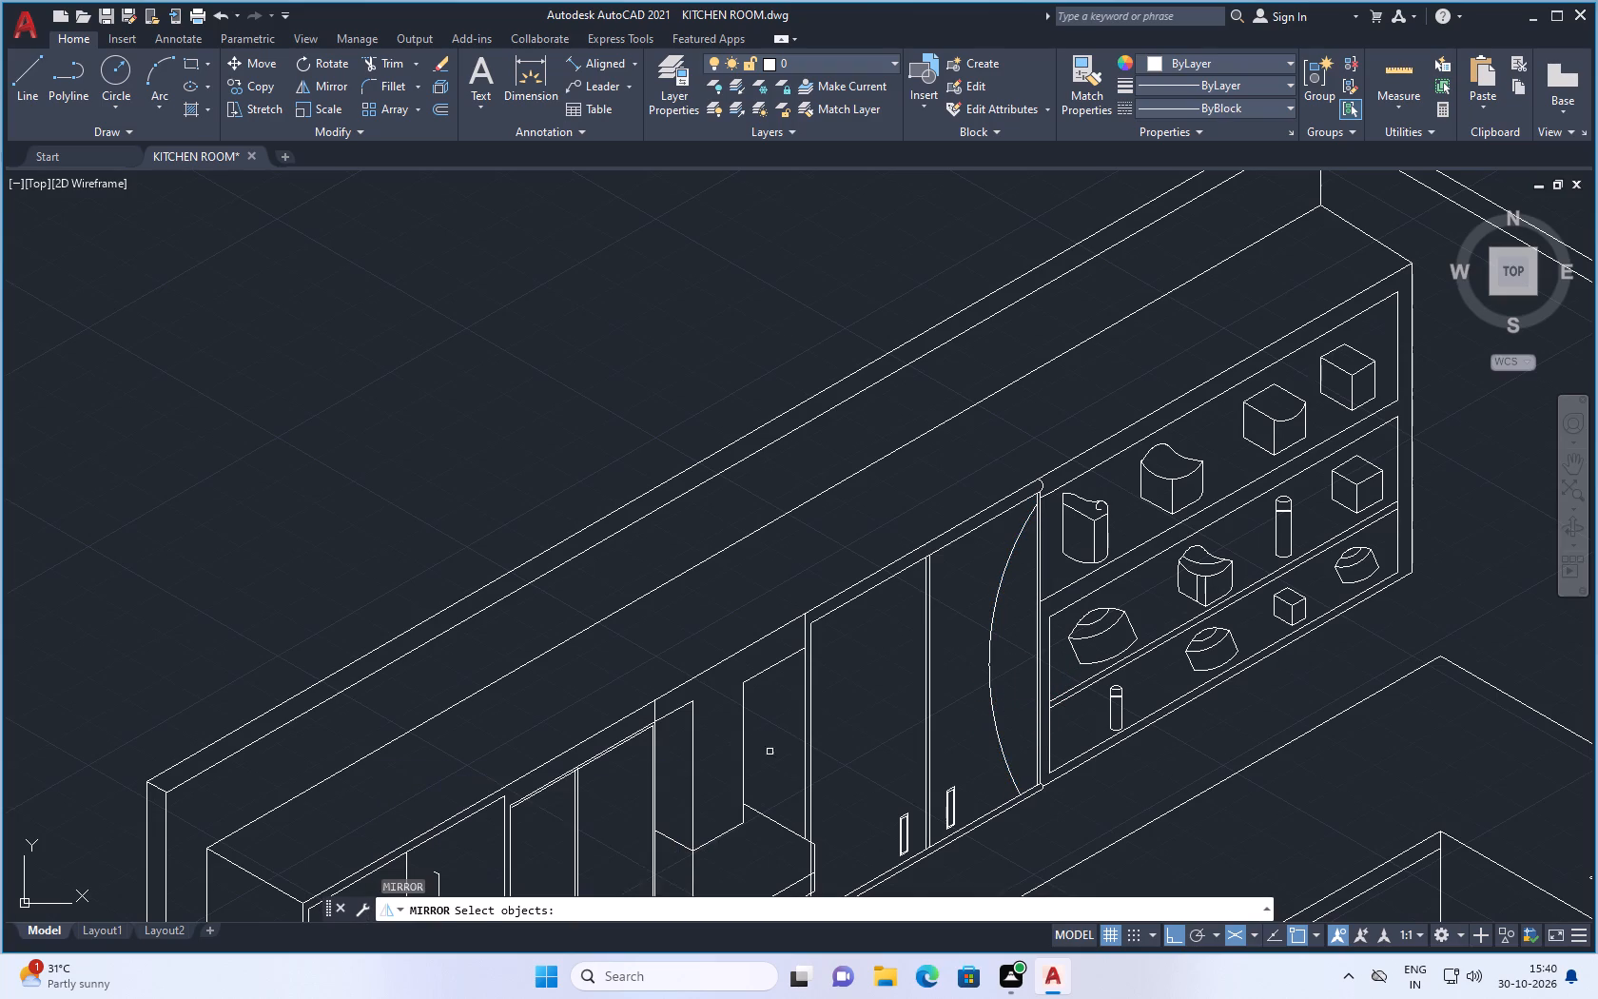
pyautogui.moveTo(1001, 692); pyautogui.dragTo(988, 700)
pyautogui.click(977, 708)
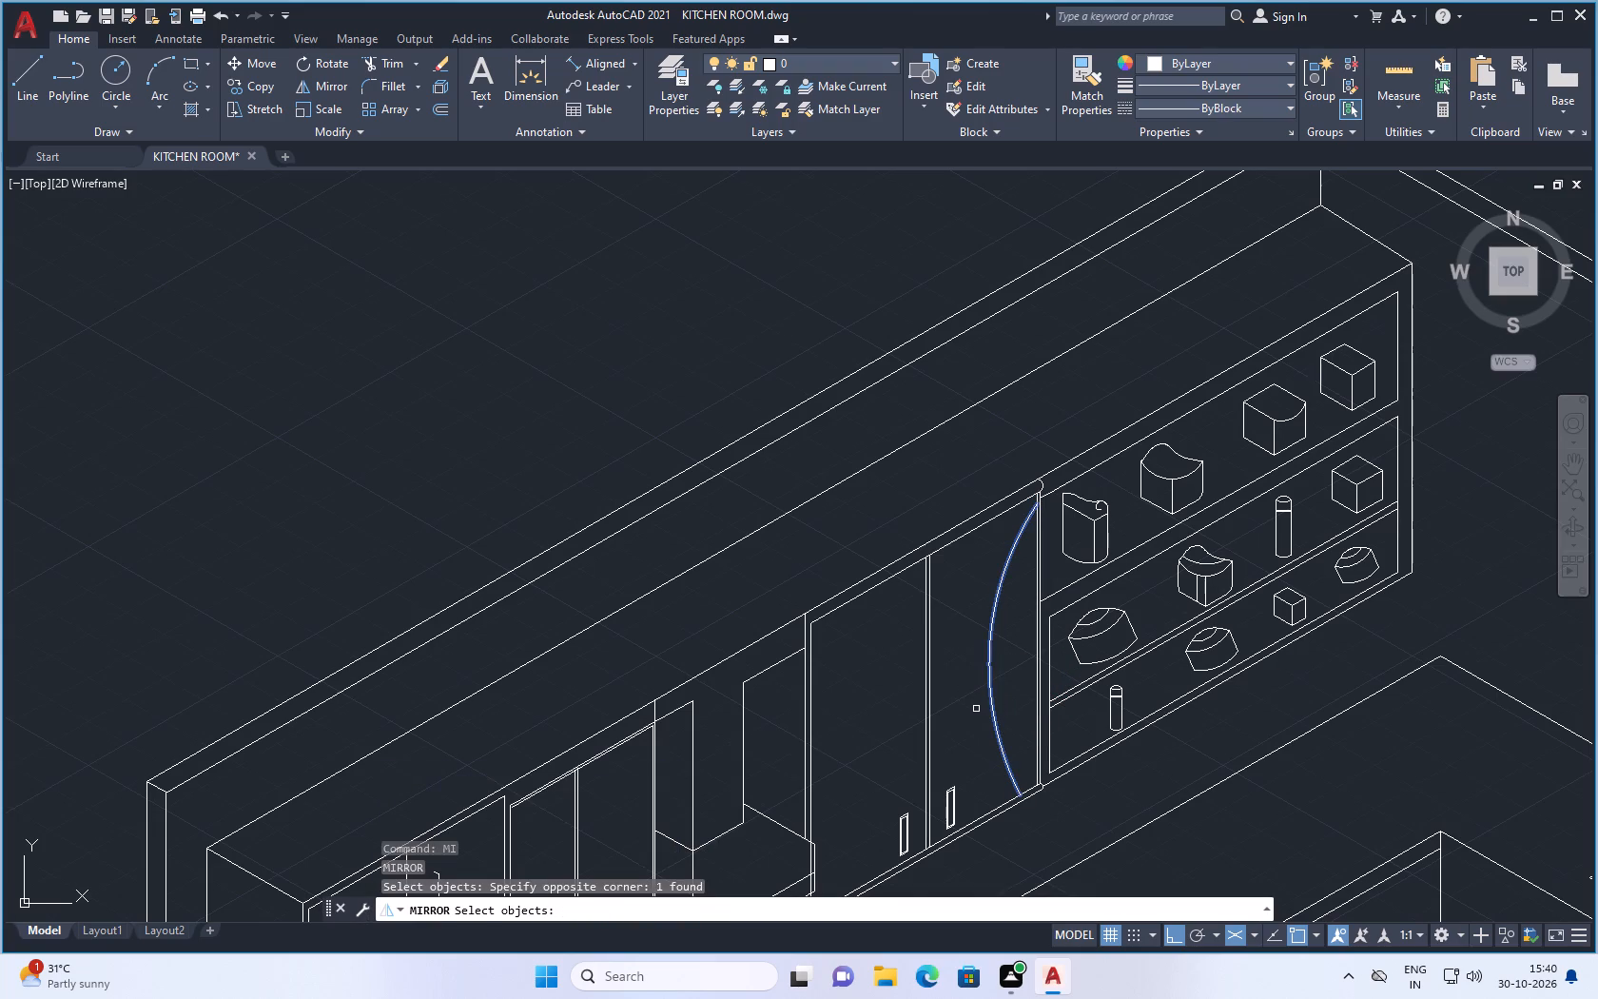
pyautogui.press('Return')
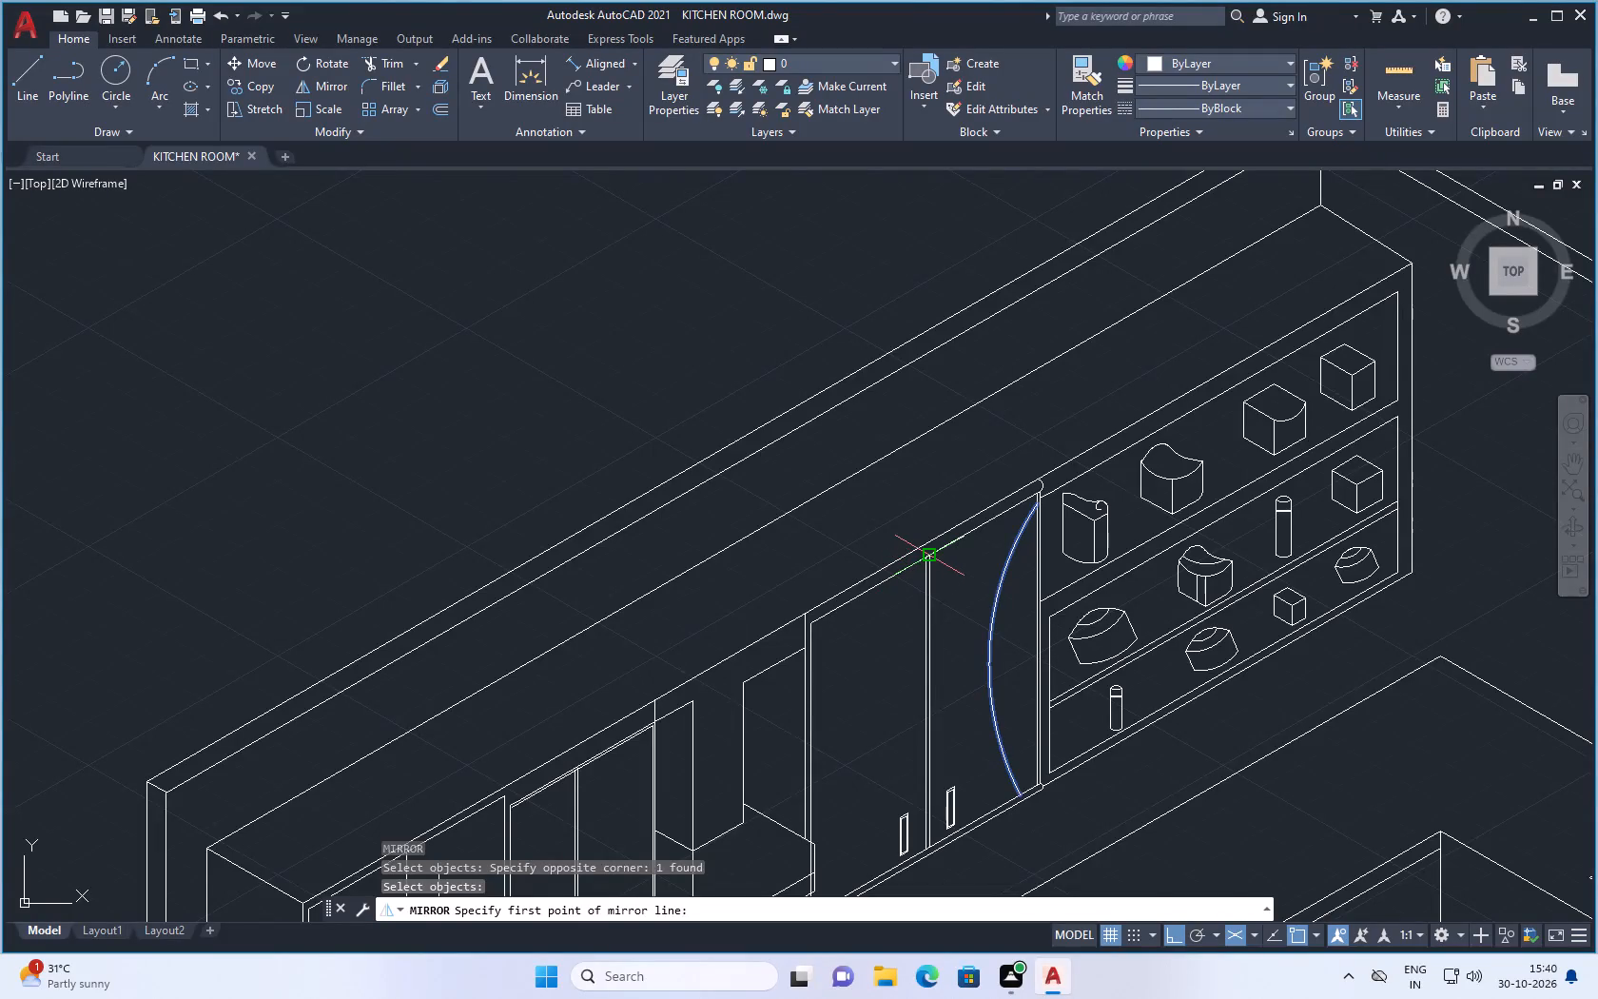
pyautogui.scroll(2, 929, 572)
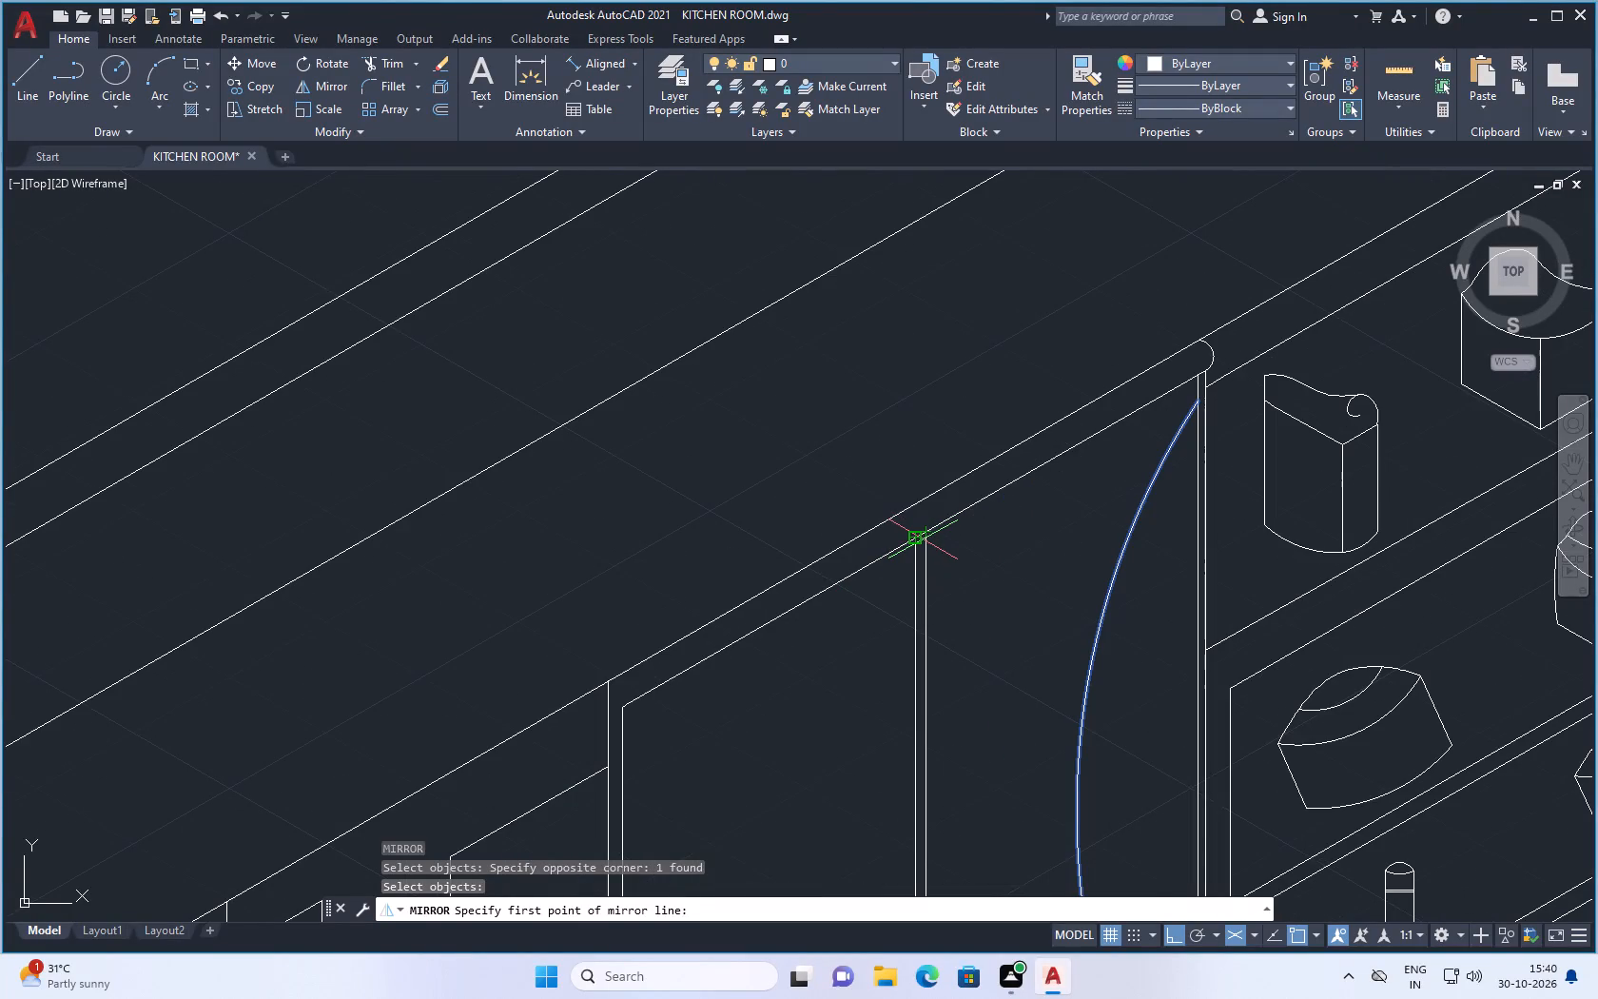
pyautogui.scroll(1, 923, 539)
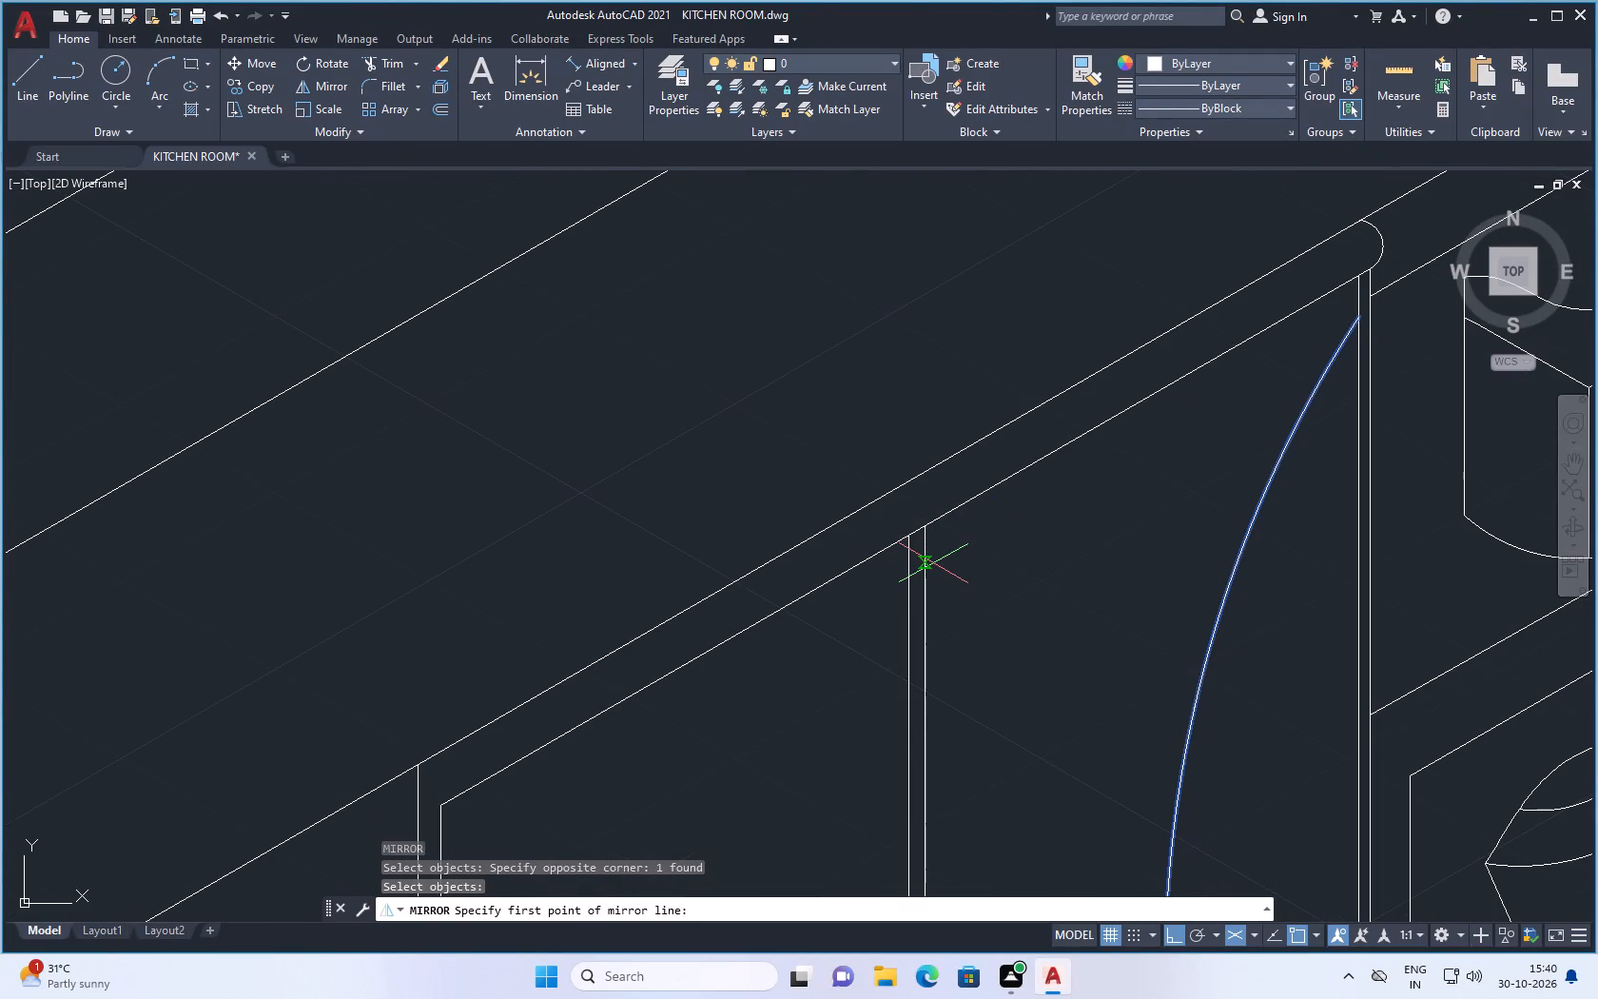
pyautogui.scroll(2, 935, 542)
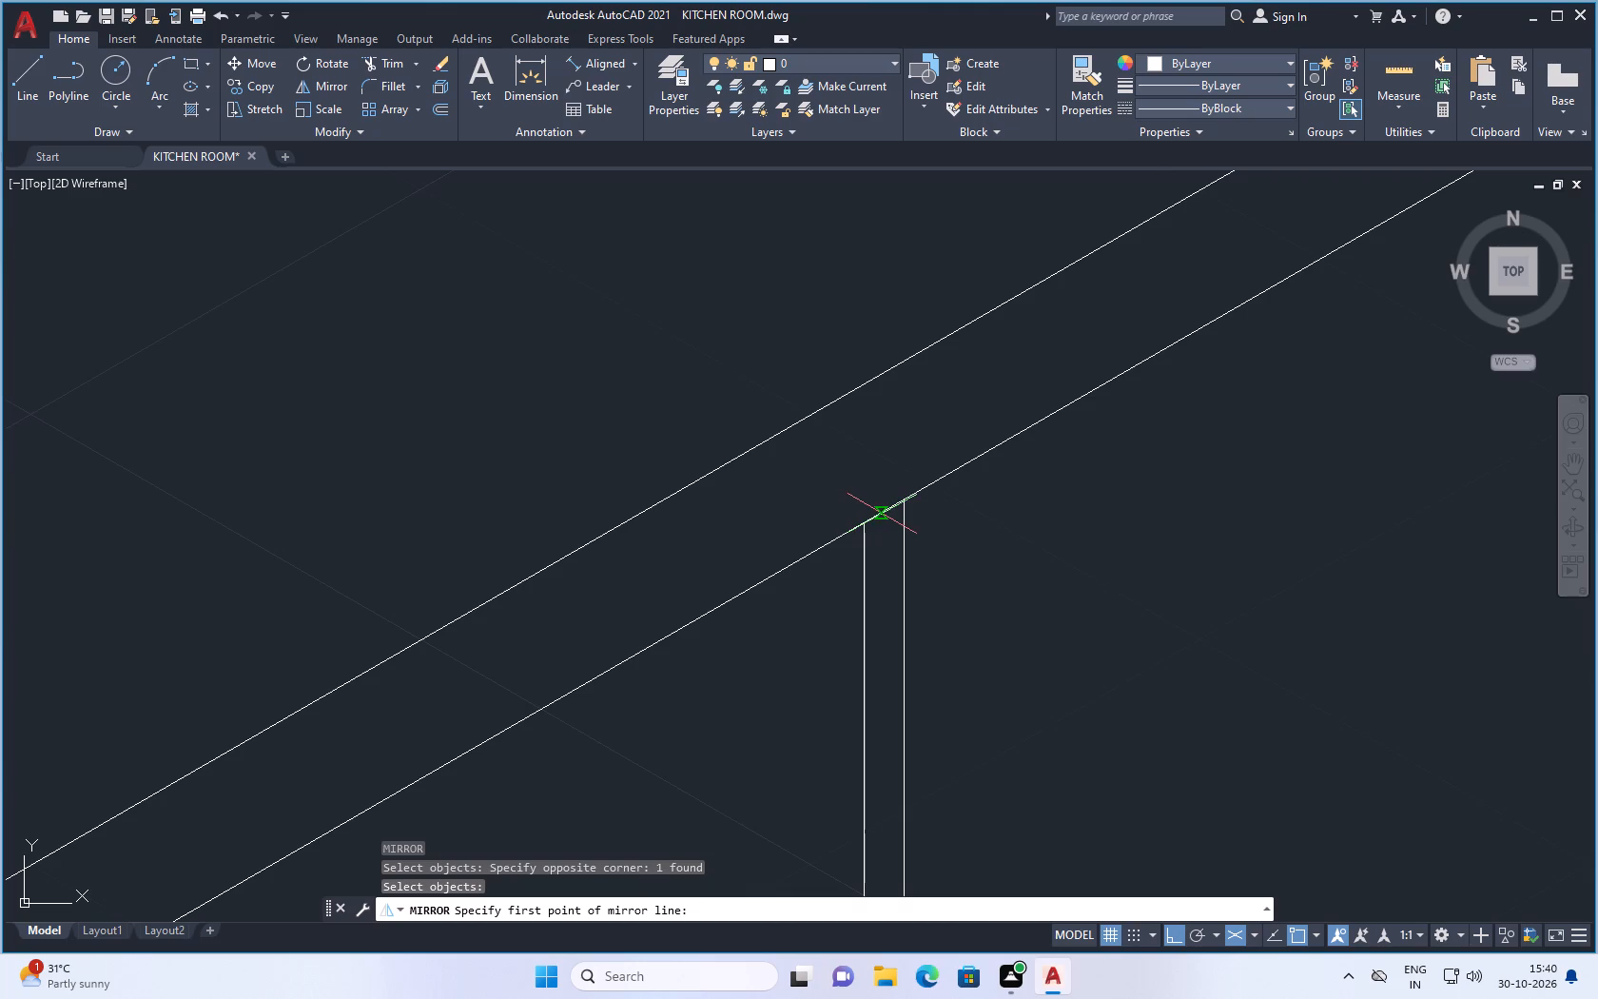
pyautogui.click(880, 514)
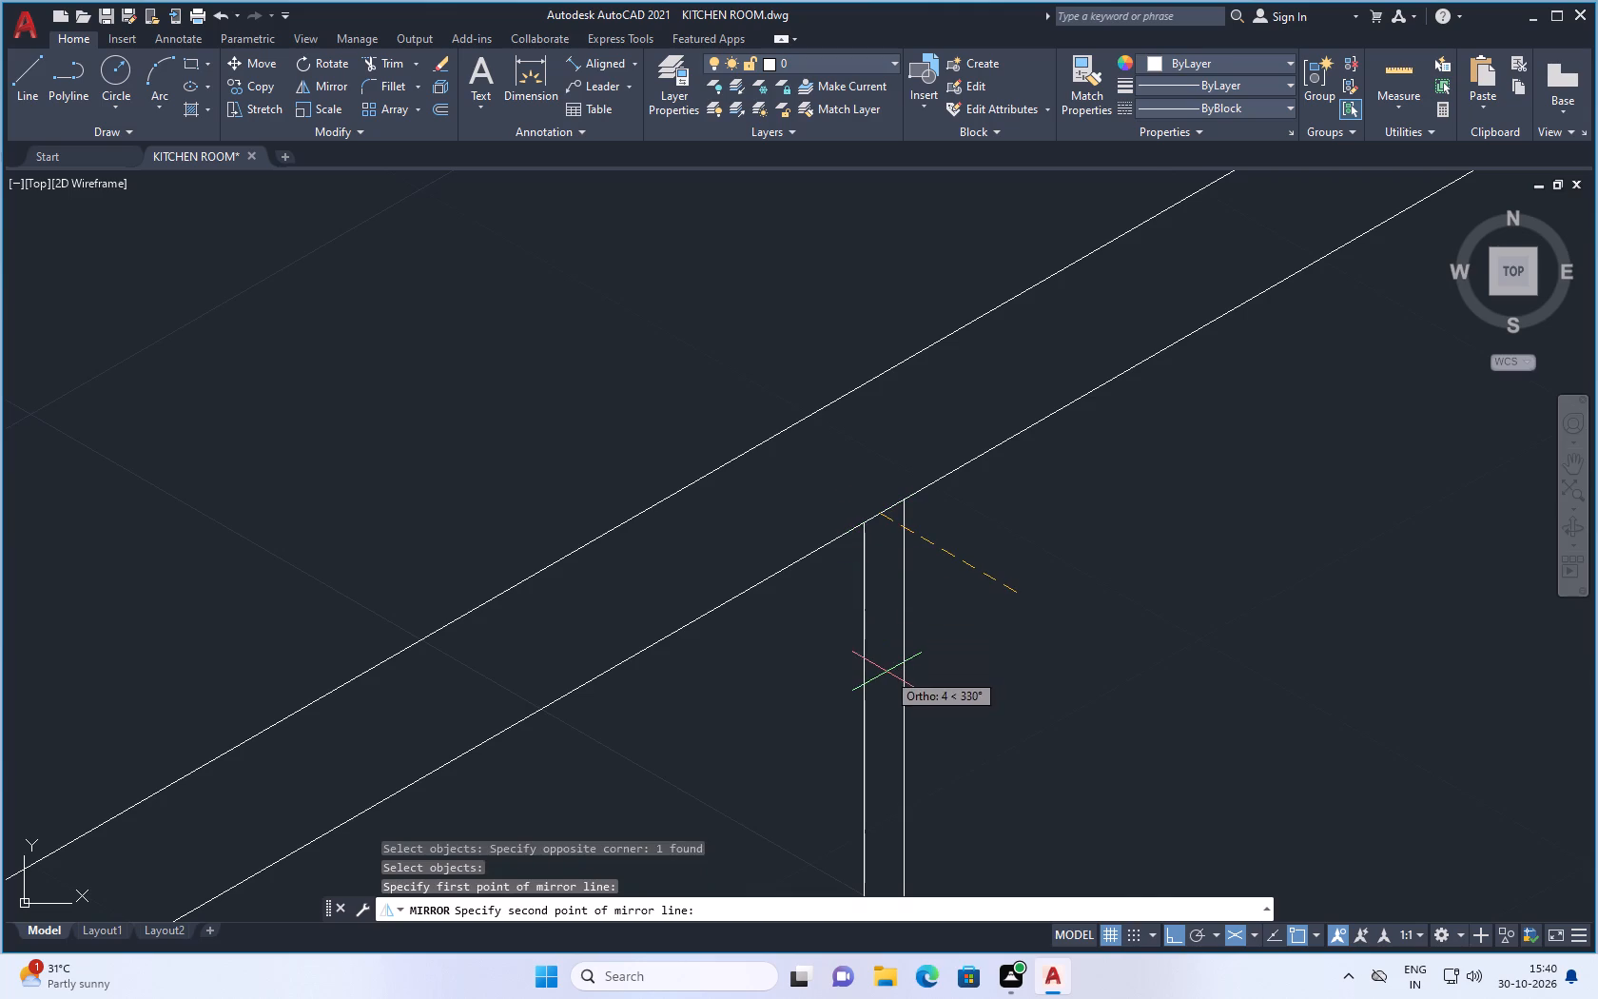
# Switch the isometric drafting plane to Isoplane Right.
pyautogui.click(1251, 929)
pyautogui.click(1262, 897)
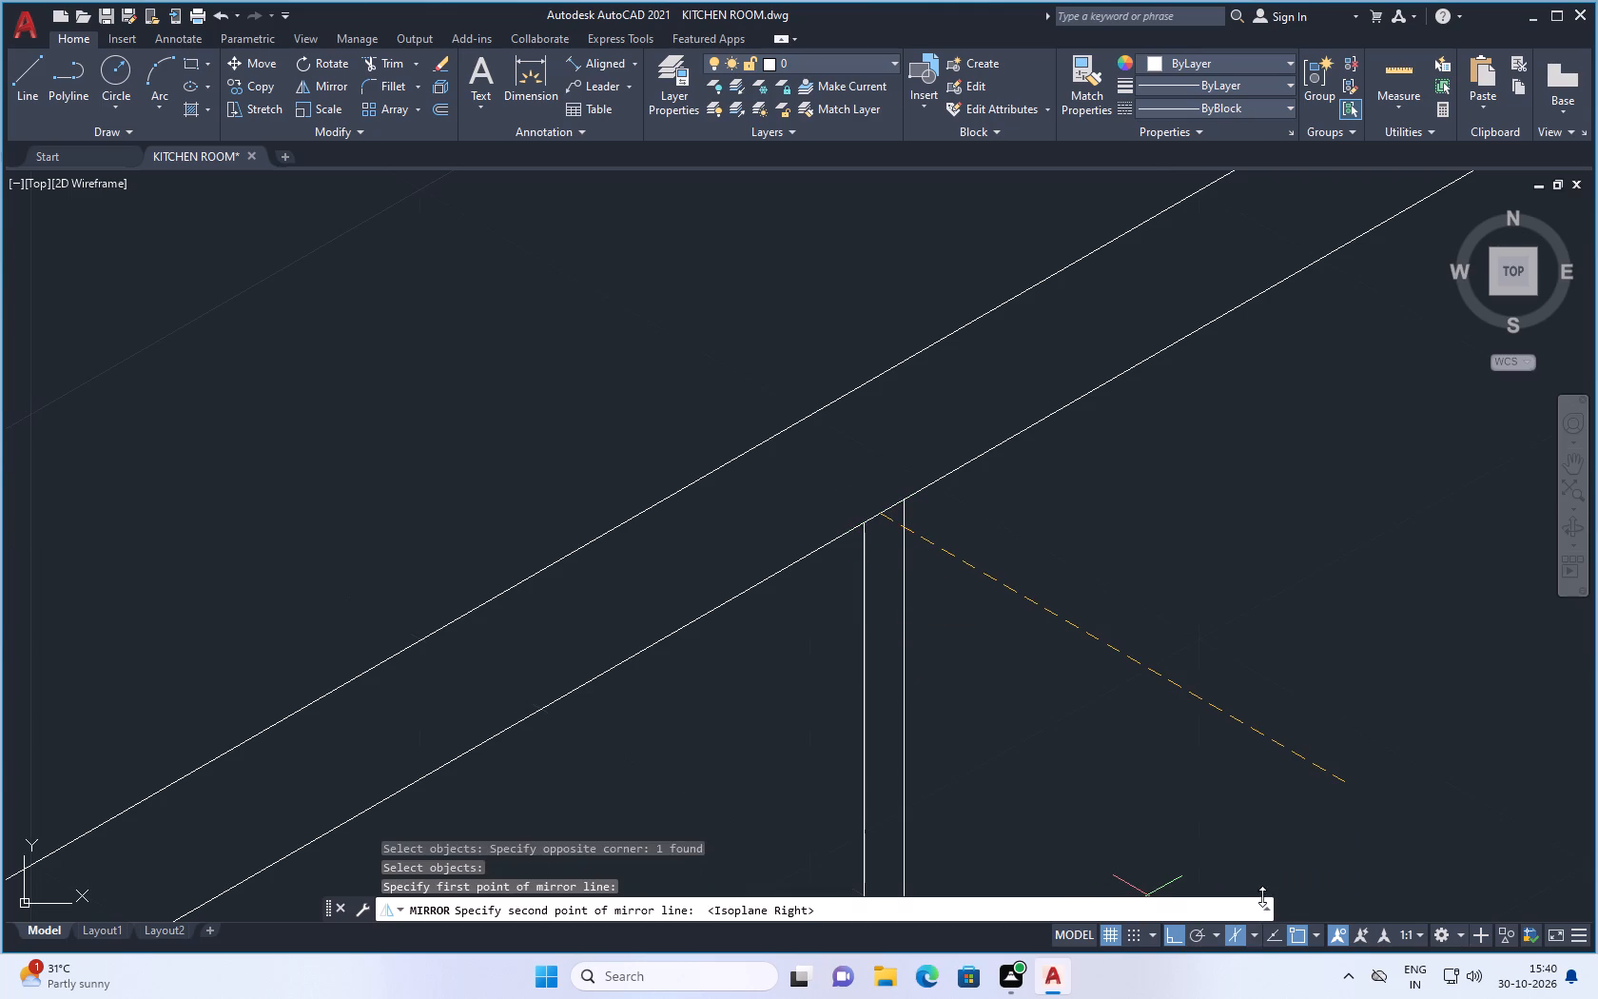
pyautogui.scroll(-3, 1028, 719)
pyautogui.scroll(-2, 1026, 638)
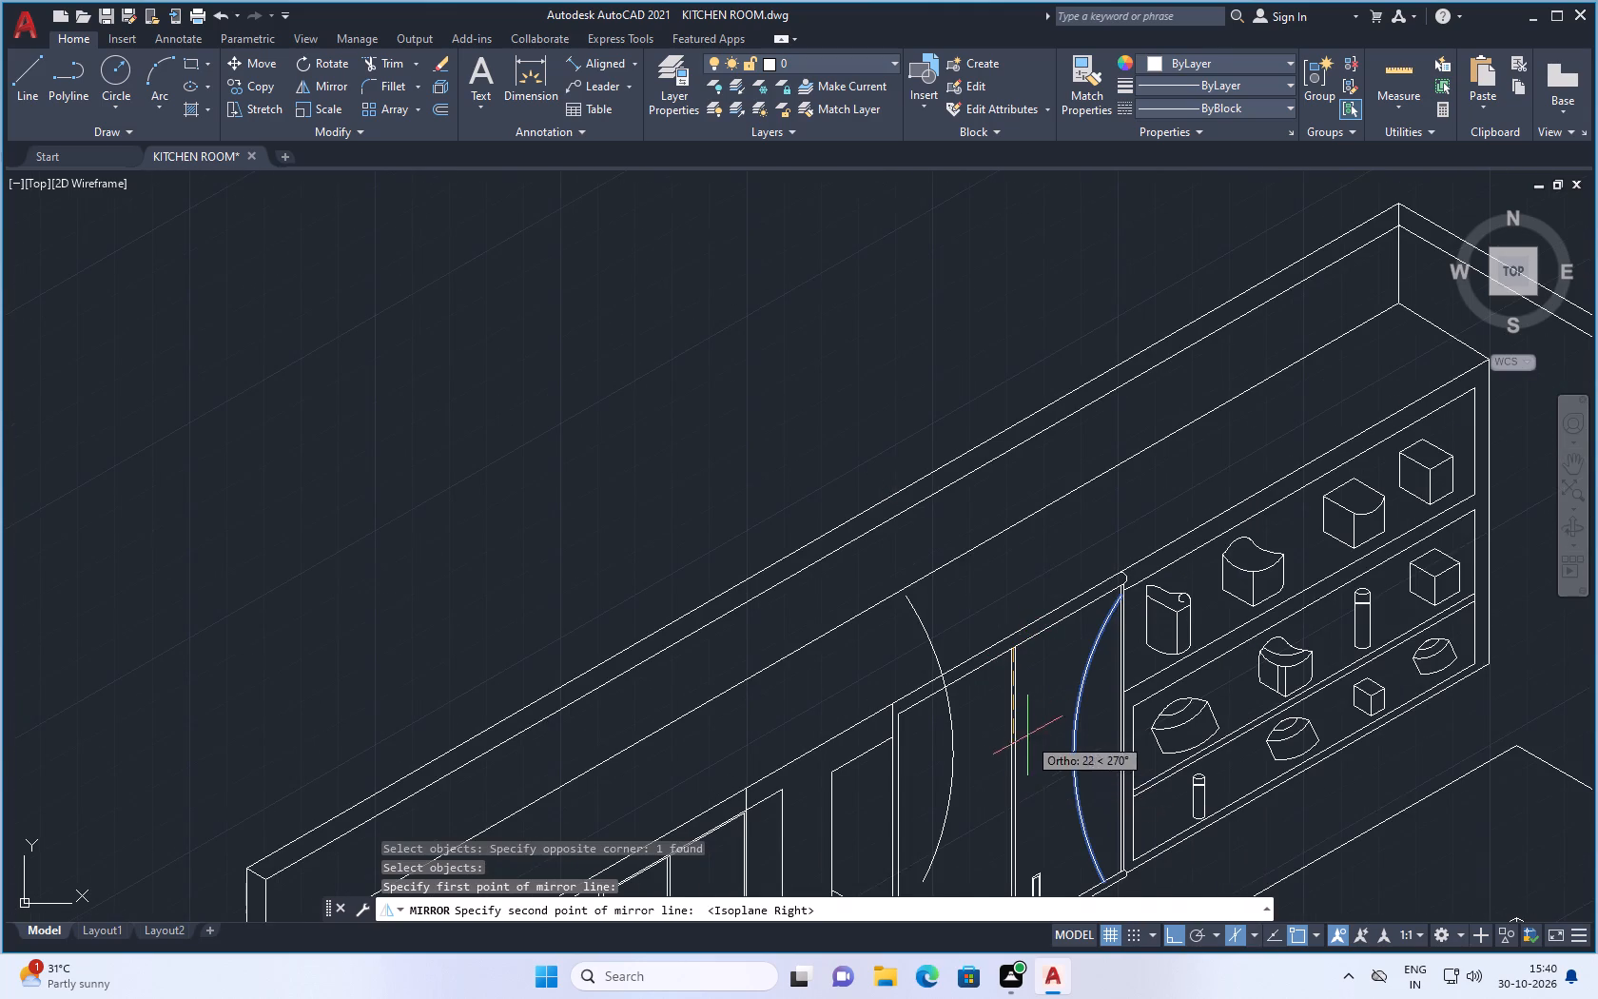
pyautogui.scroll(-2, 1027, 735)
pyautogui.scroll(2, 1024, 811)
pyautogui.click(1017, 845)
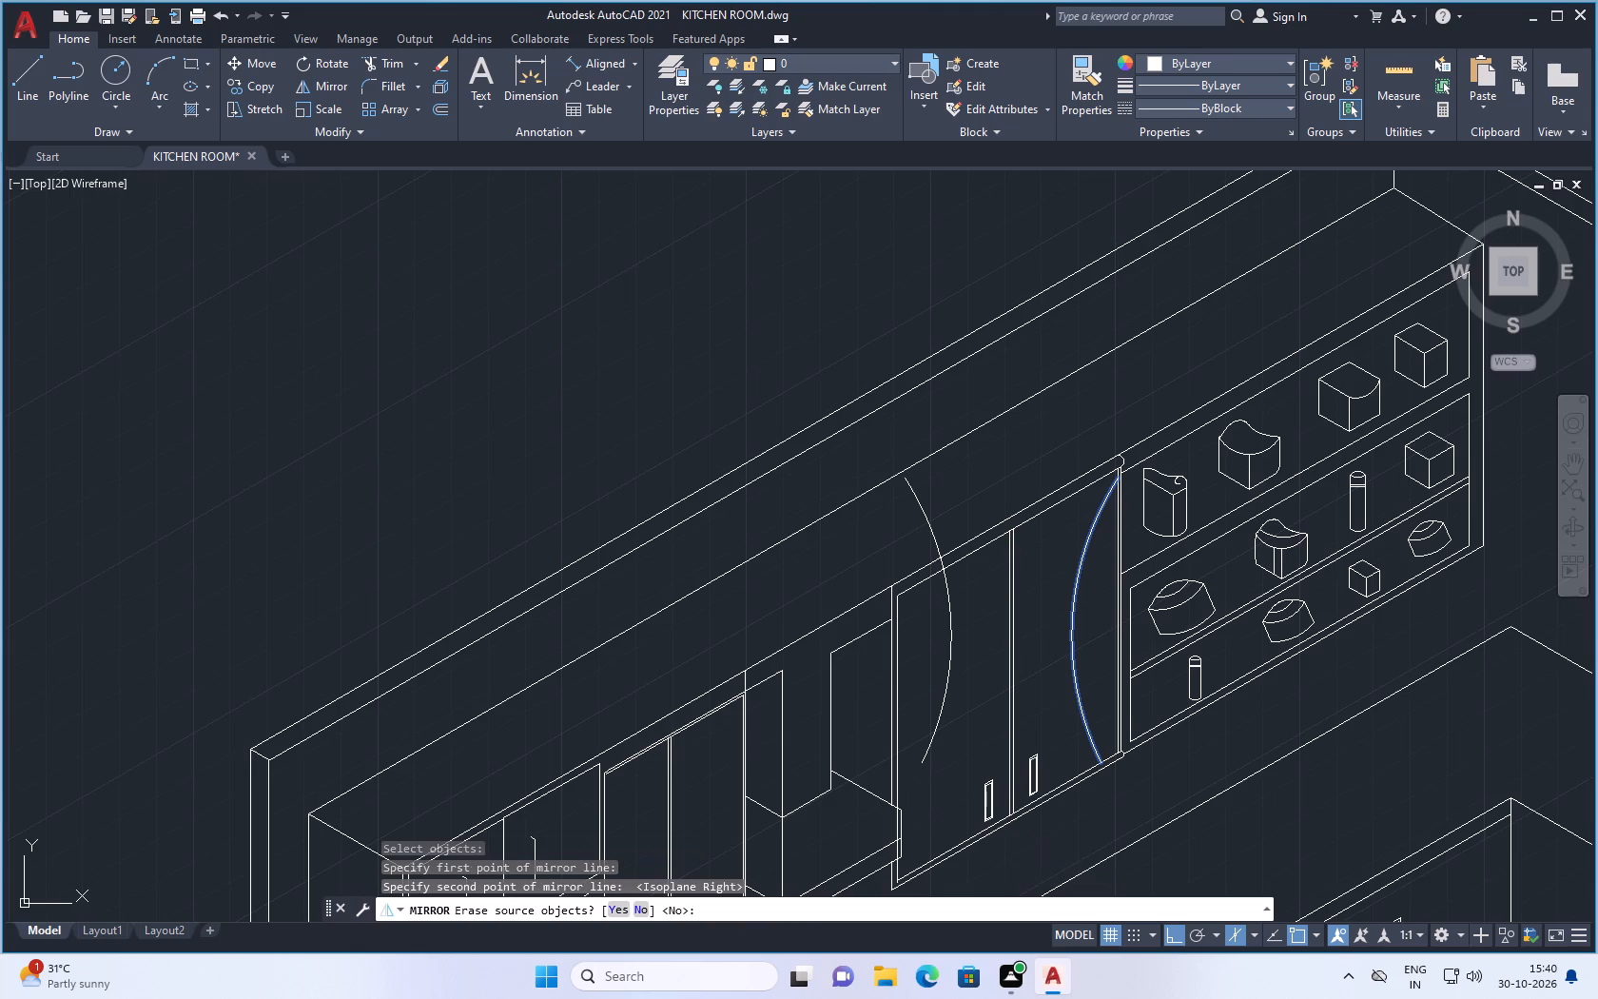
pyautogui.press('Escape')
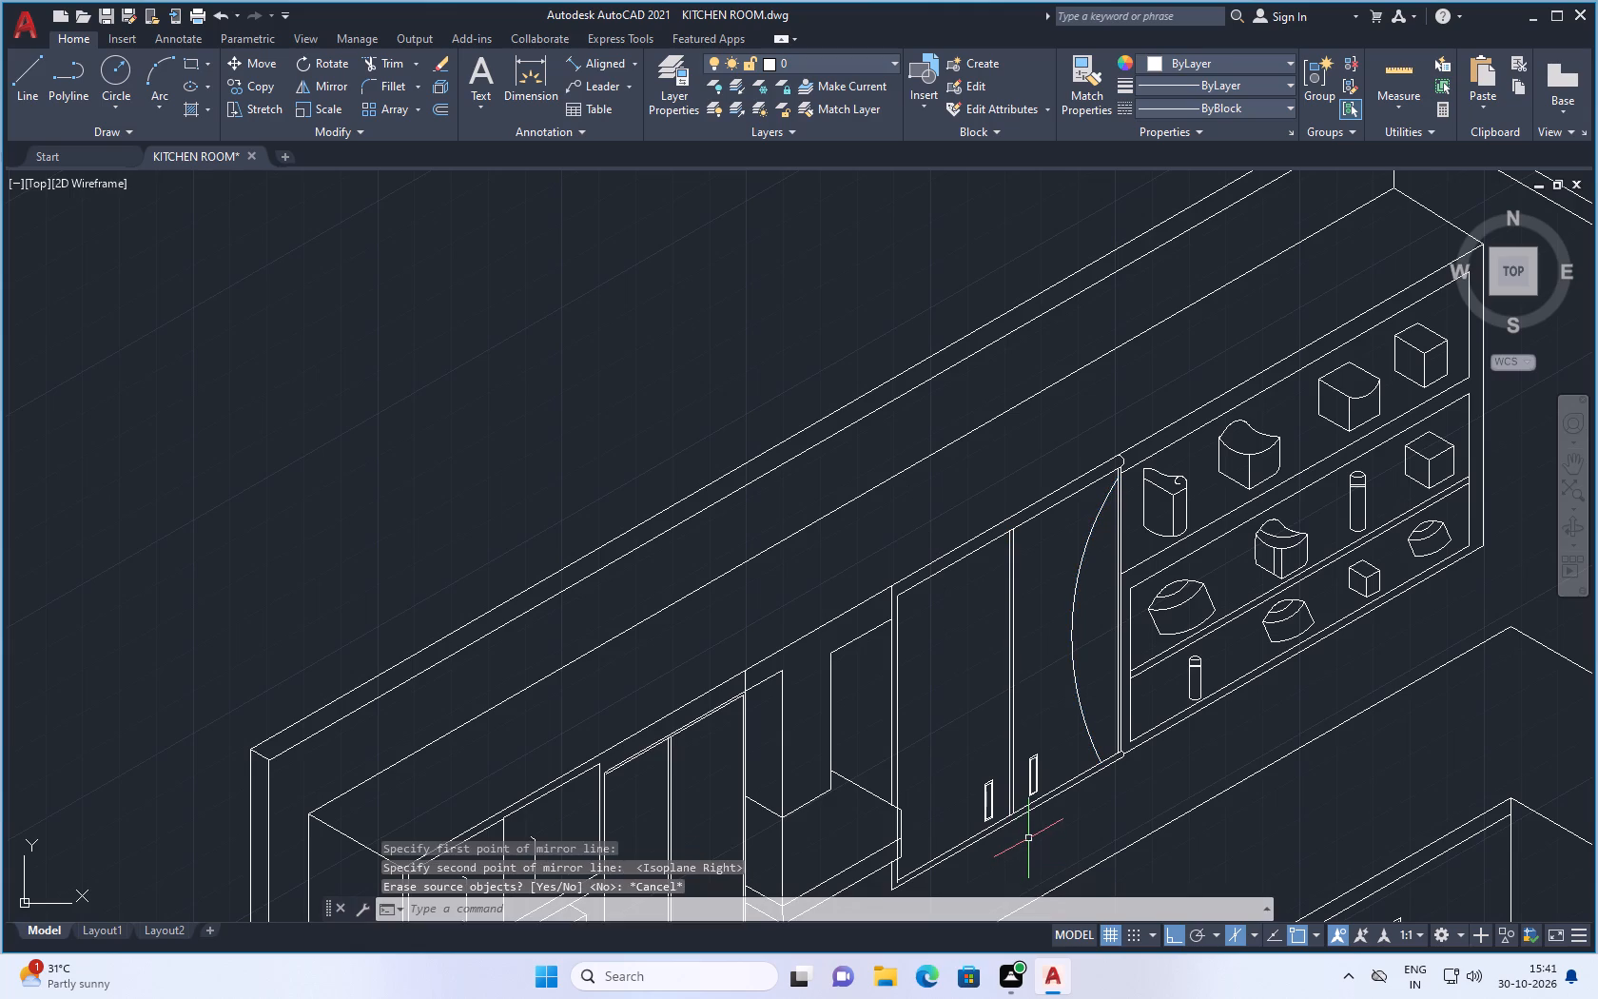
# Mirror the door's curved line about a vertical axis midway between the two lines separating the doors, keeping the source curve.
pyautogui.press('space')
pyautogui.moveTo(1091, 669); pyautogui.dragTo(1082, 673)
pyautogui.click(1069, 690)
pyautogui.press('space')
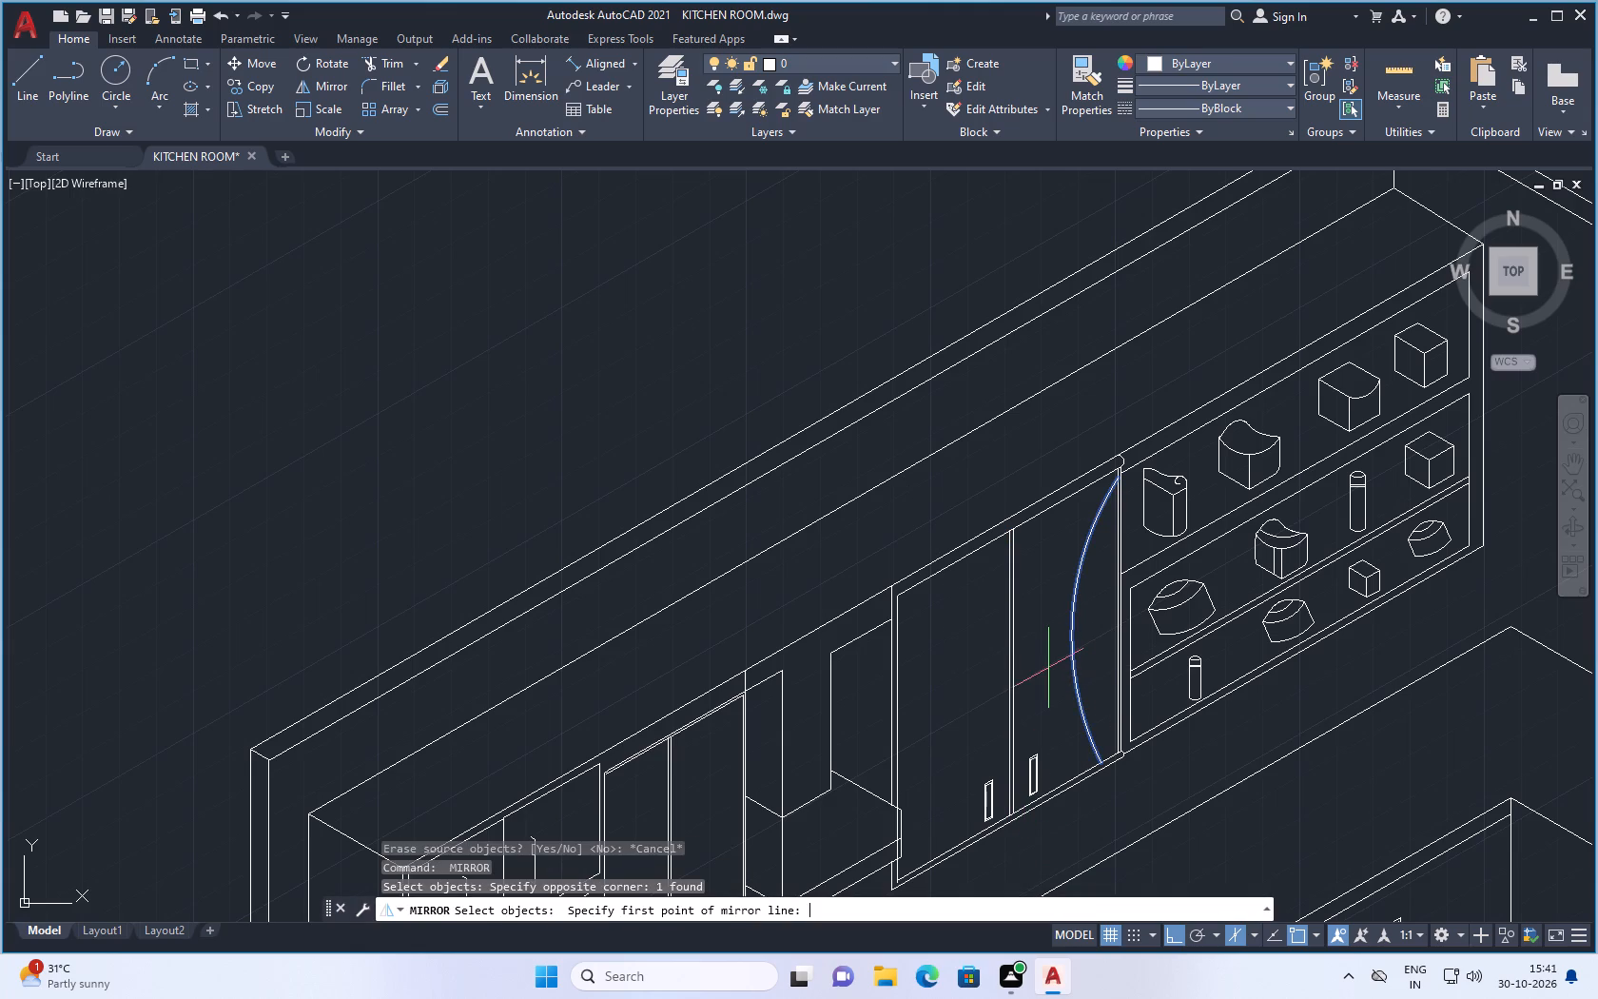
pyautogui.scroll(5, 1004, 560)
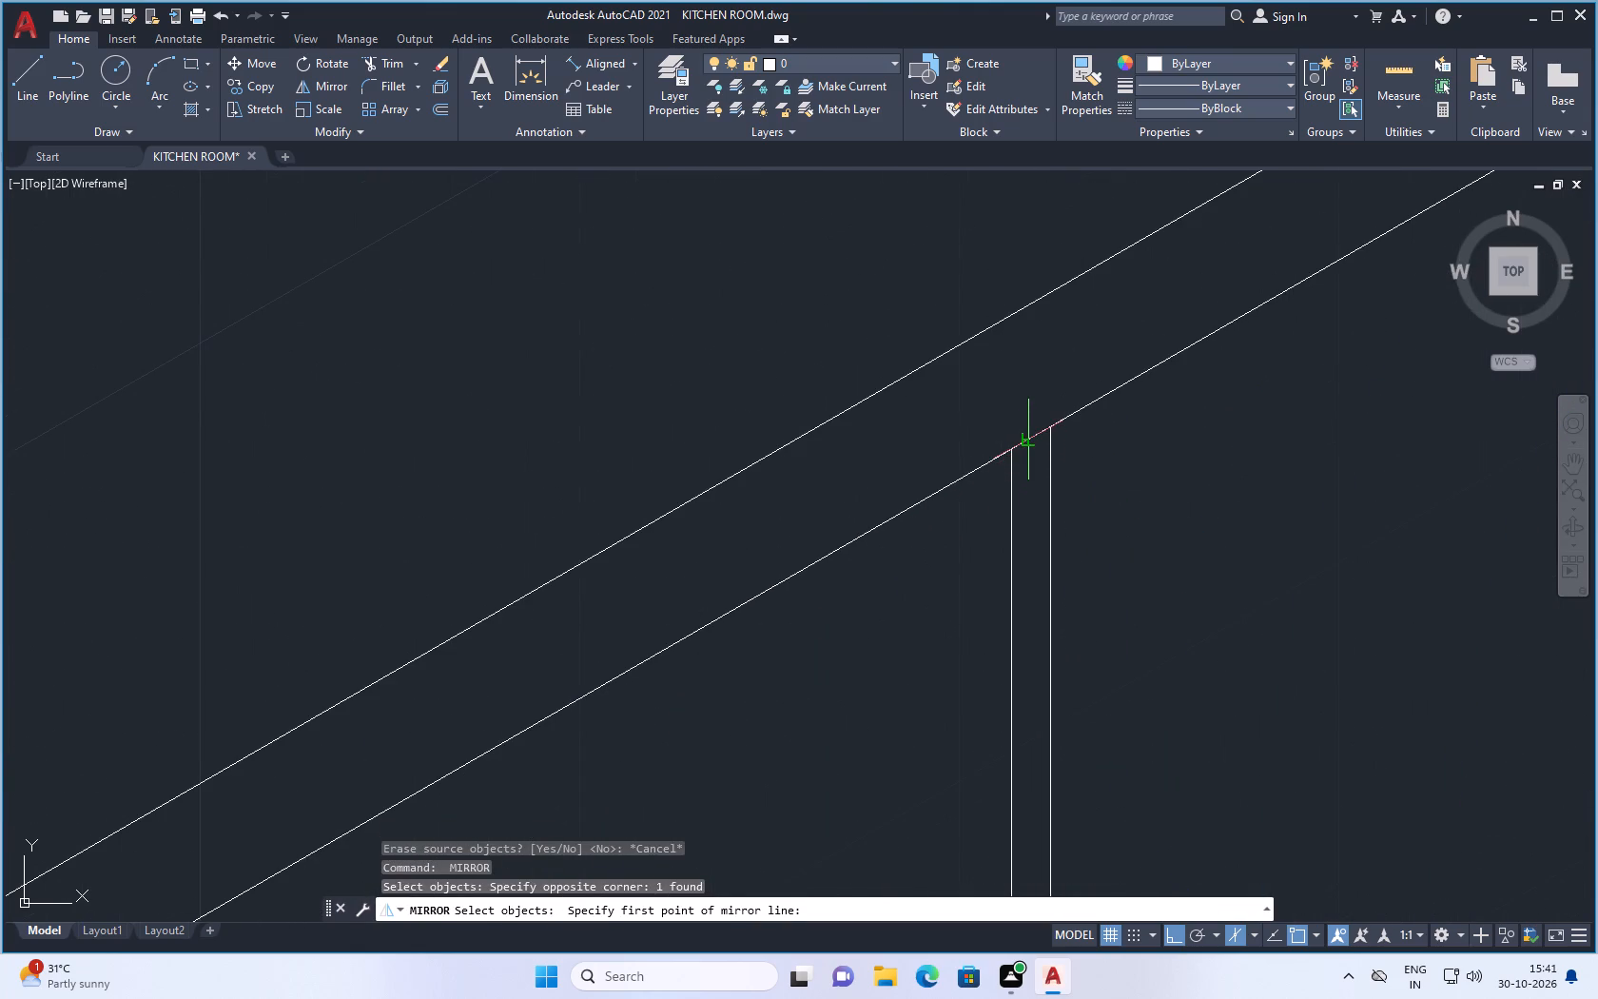
pyautogui.click(1029, 444)
pyautogui.scroll(-3, 1049, 631)
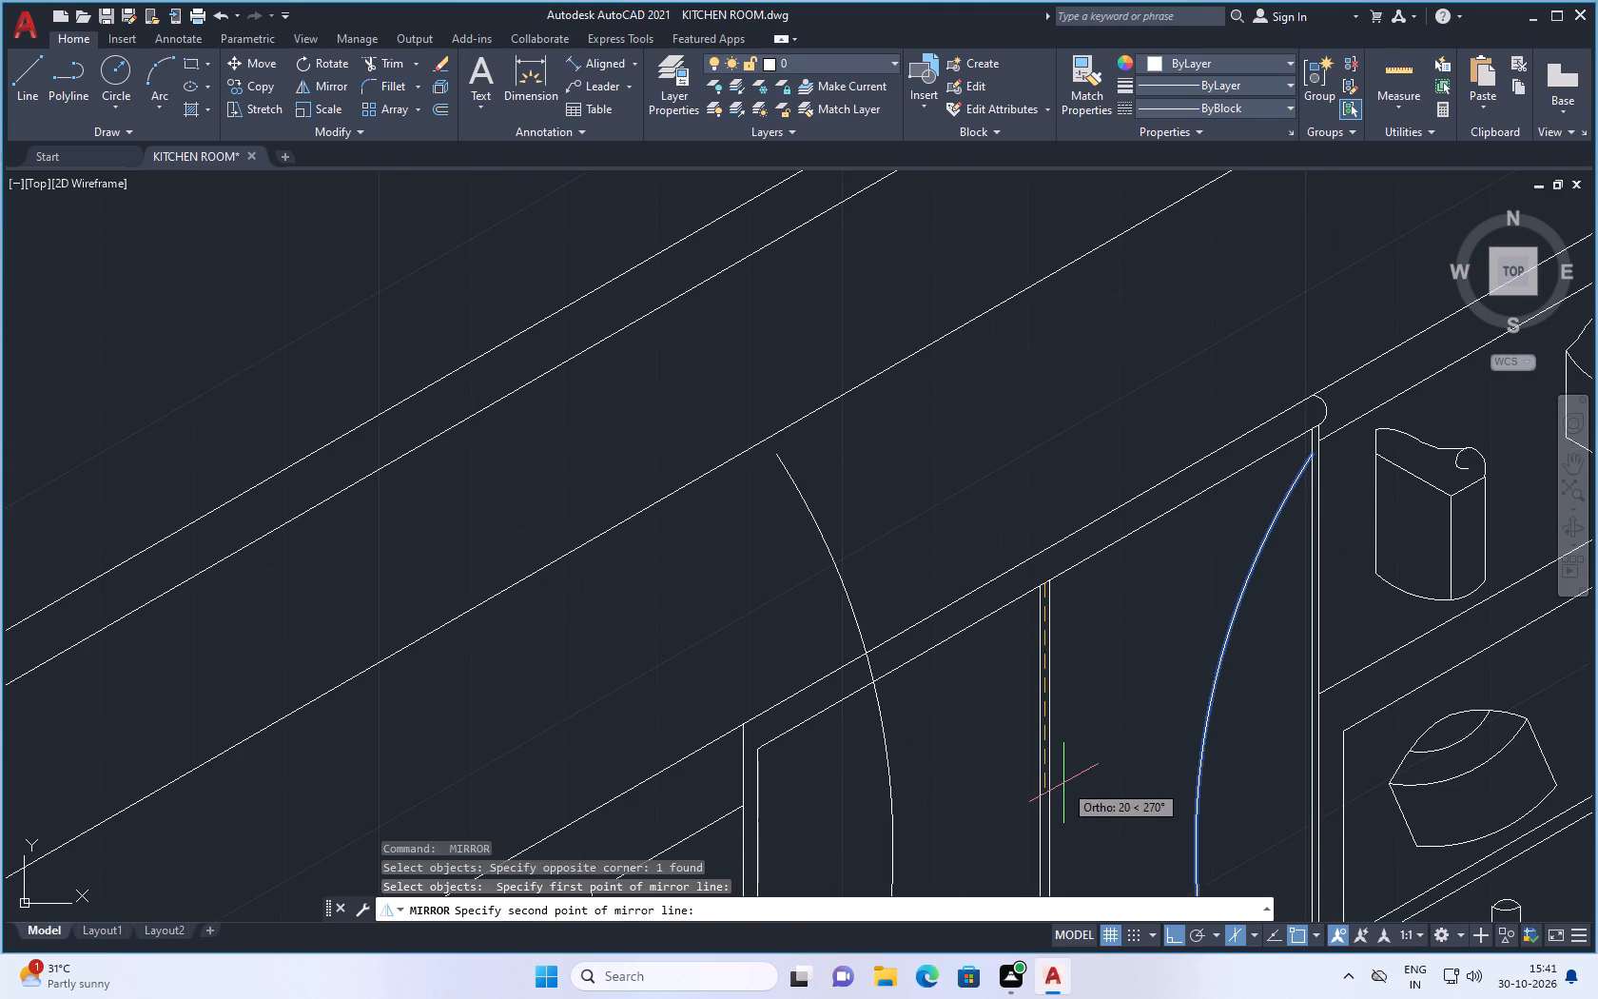
pyautogui.scroll(-3, 1062, 747)
pyautogui.scroll(-2, 1054, 844)
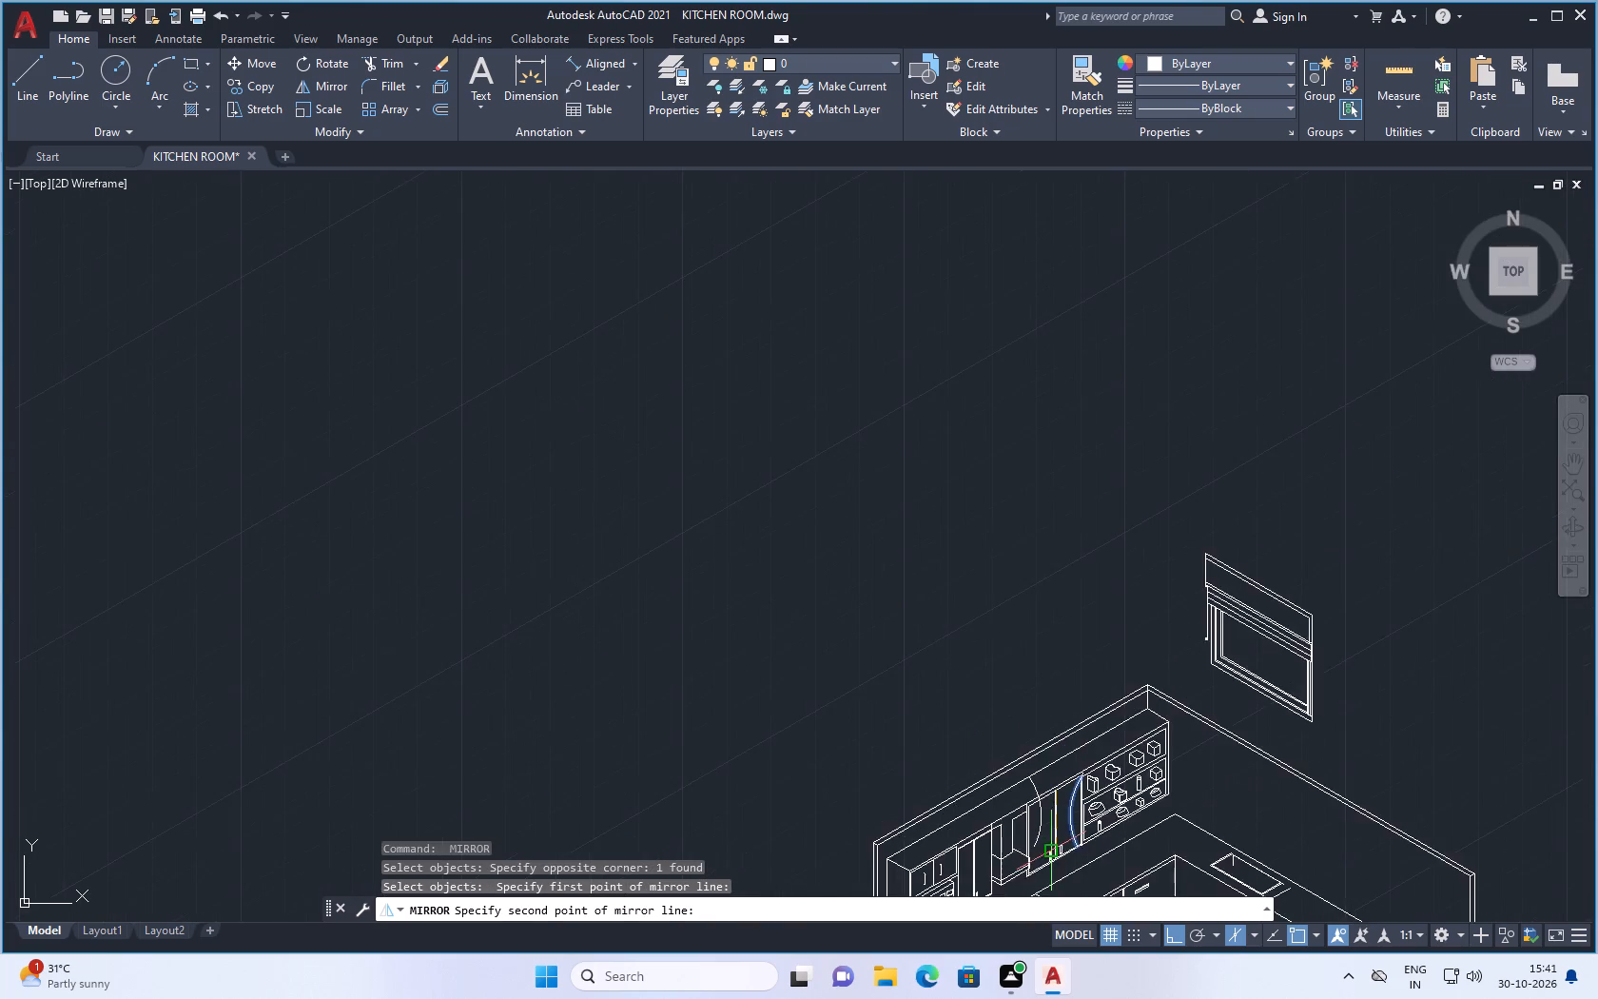
pyautogui.scroll(3, 1054, 877)
pyautogui.click(1052, 850)
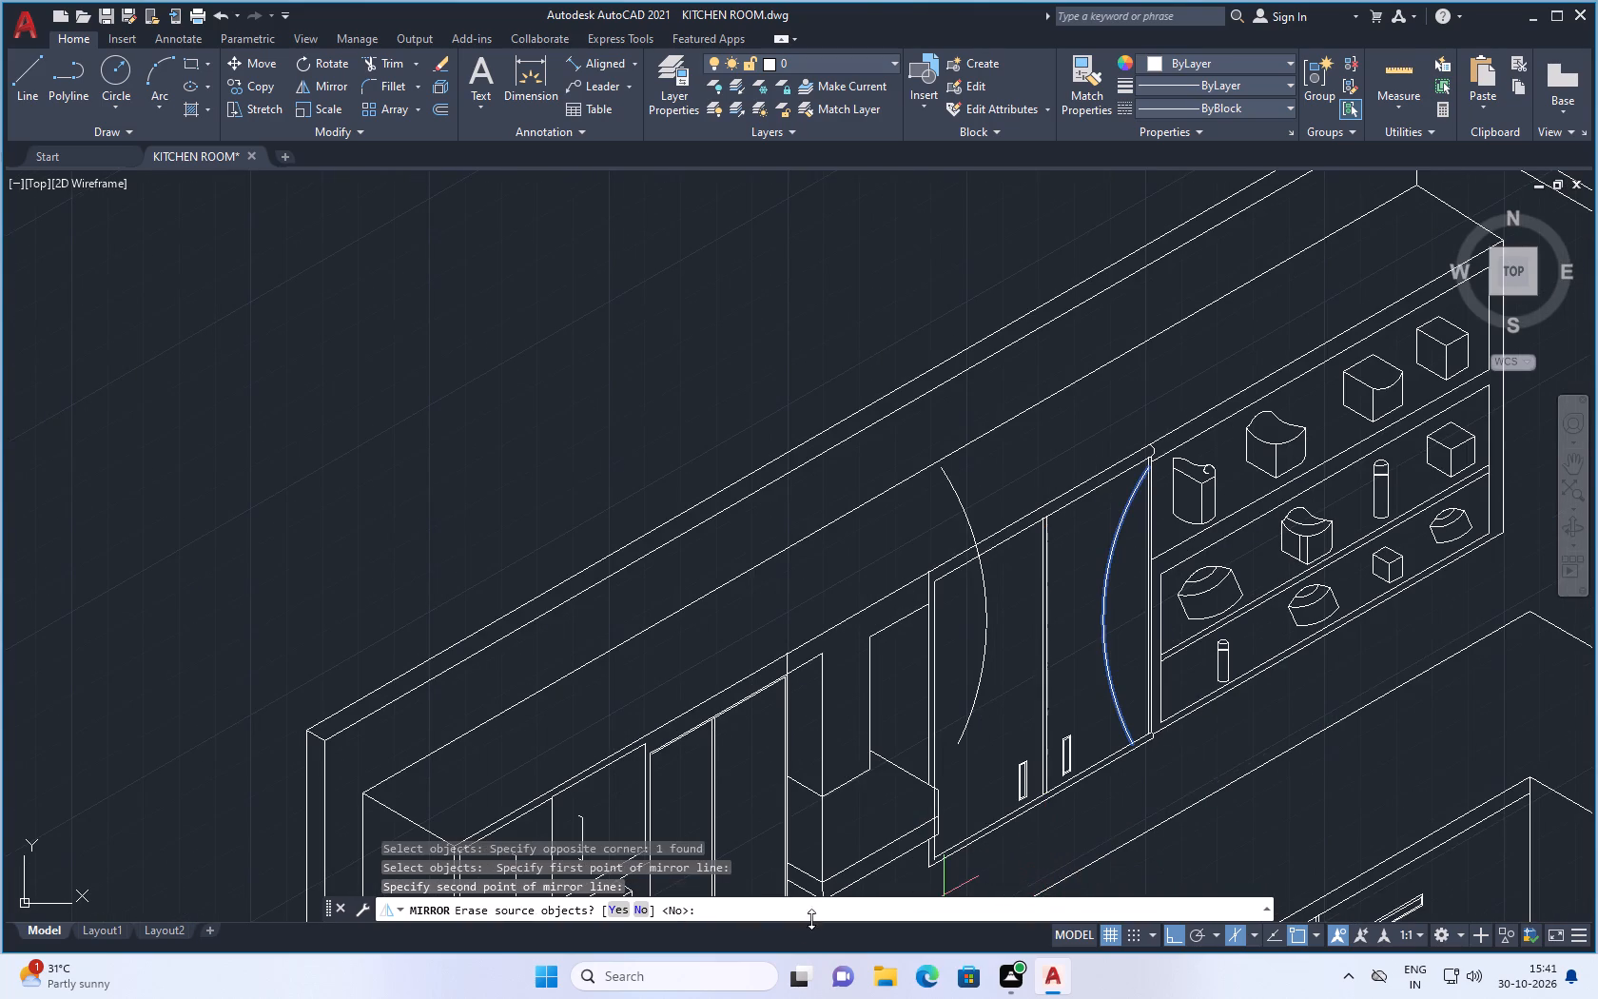
pyautogui.click(635, 906)
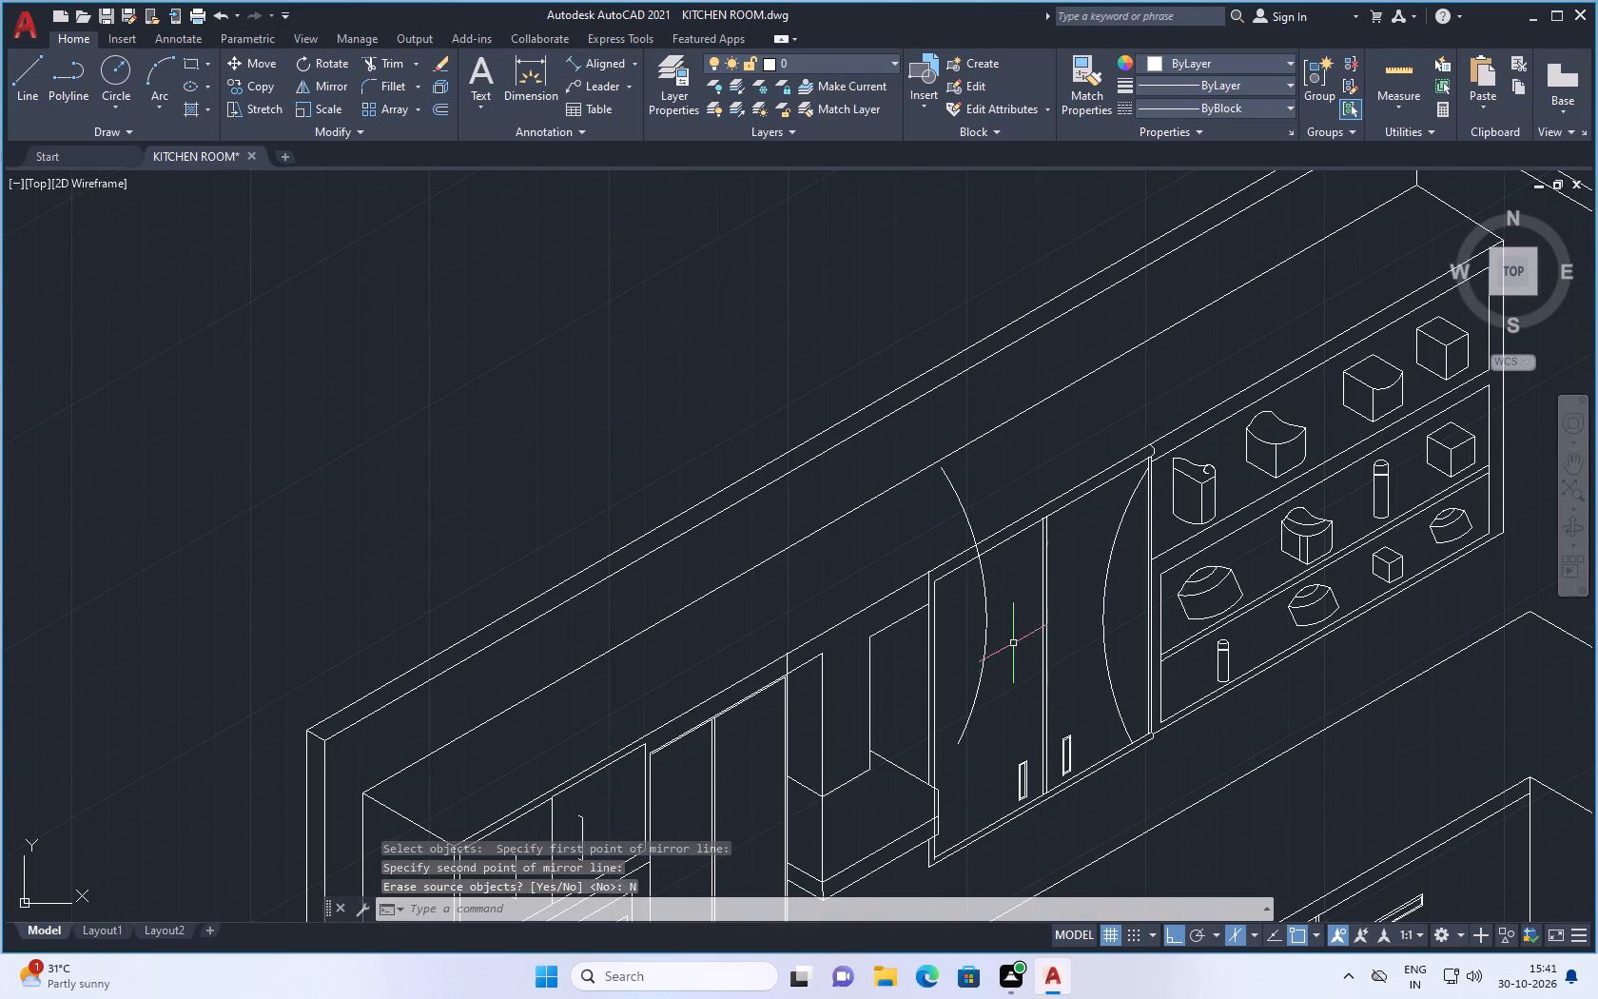
# Move the mirrored curve about 25 units straight down (270°) onto the door beside the original one.
pyautogui.click(999, 615)
pyautogui.click(978, 630)
pyautogui.rightClick(1010, 593)
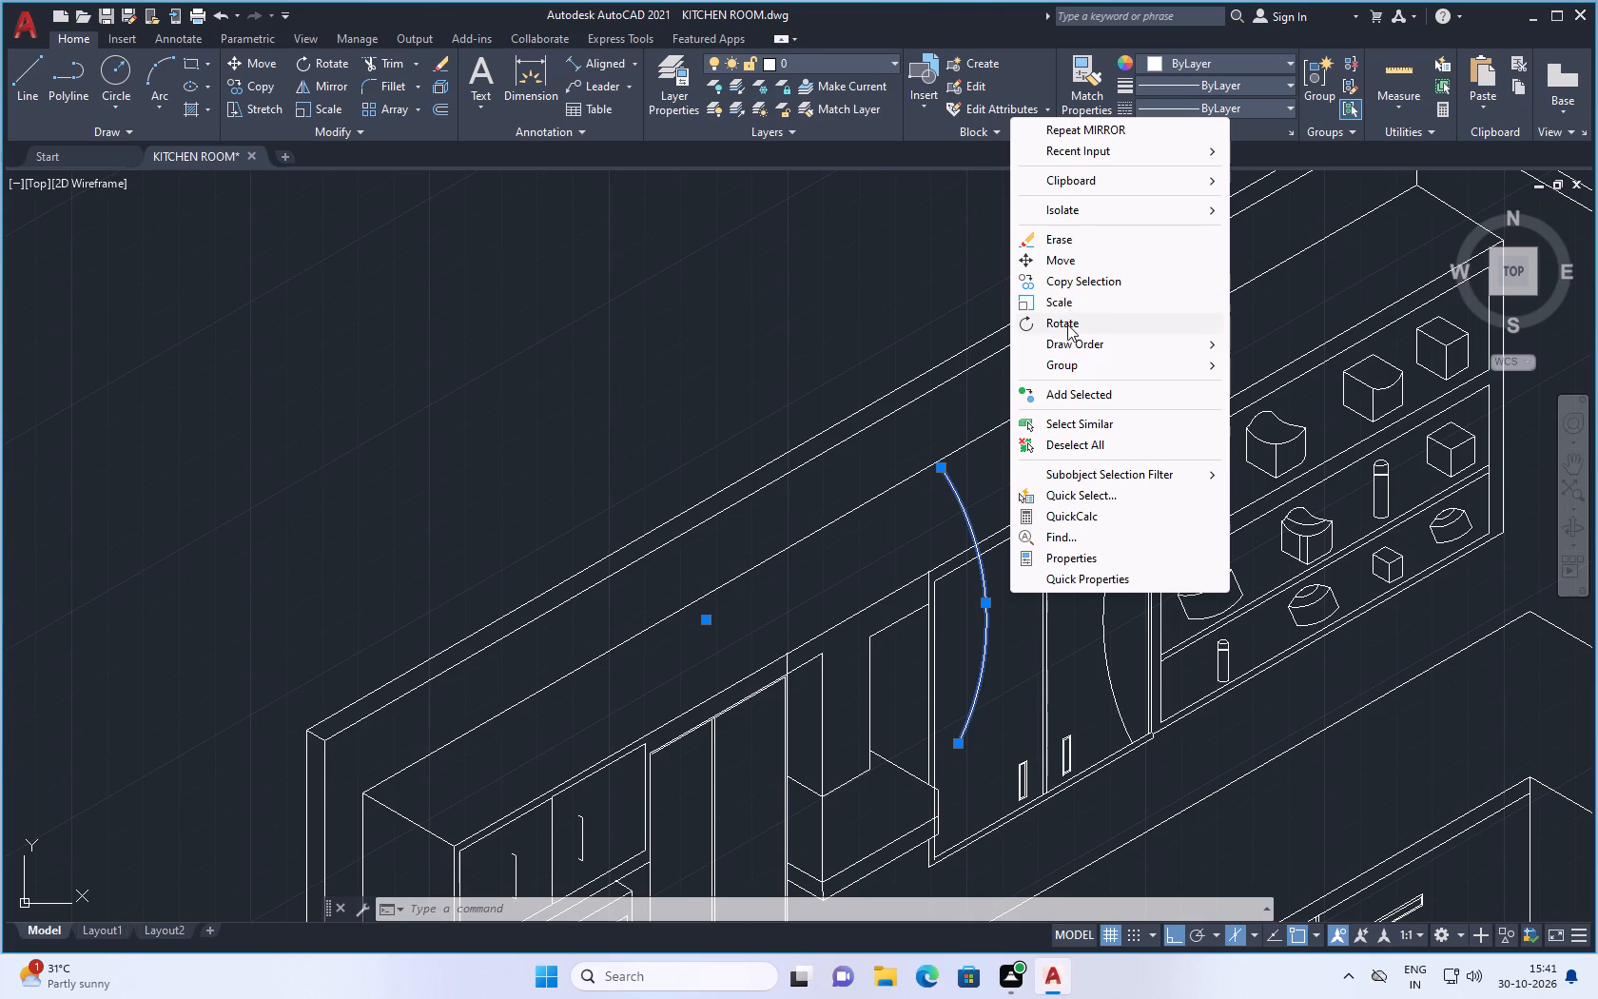
pyautogui.click(1080, 258)
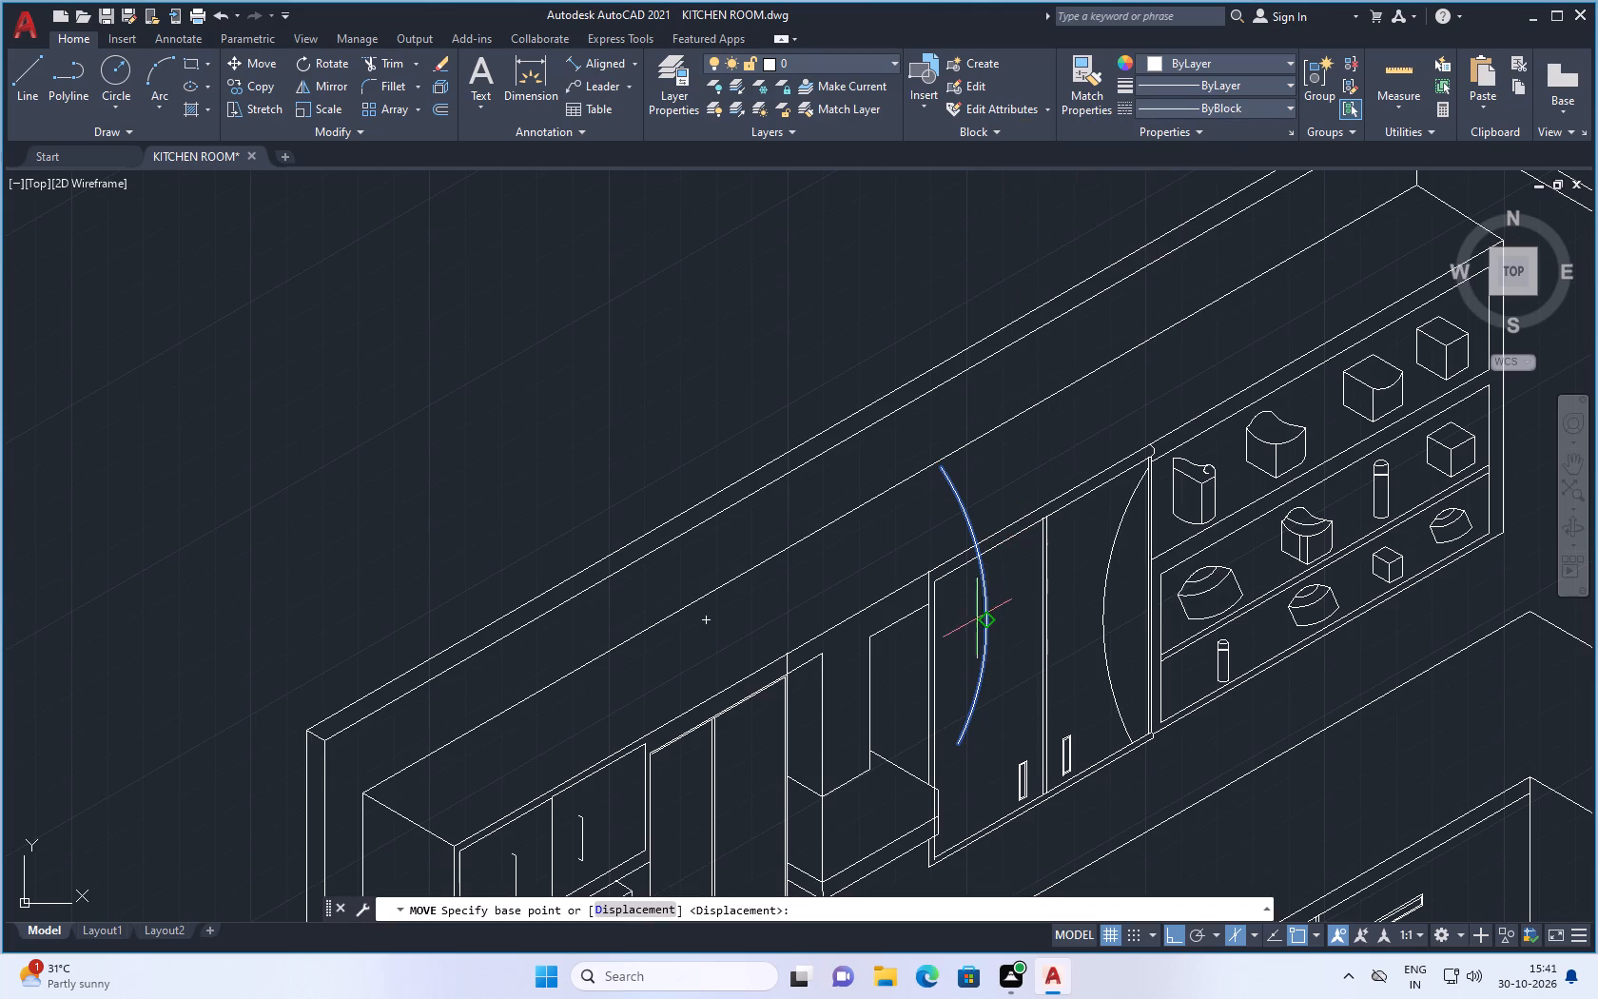
pyautogui.click(984, 624)
pyautogui.scroll(1, 1007, 730)
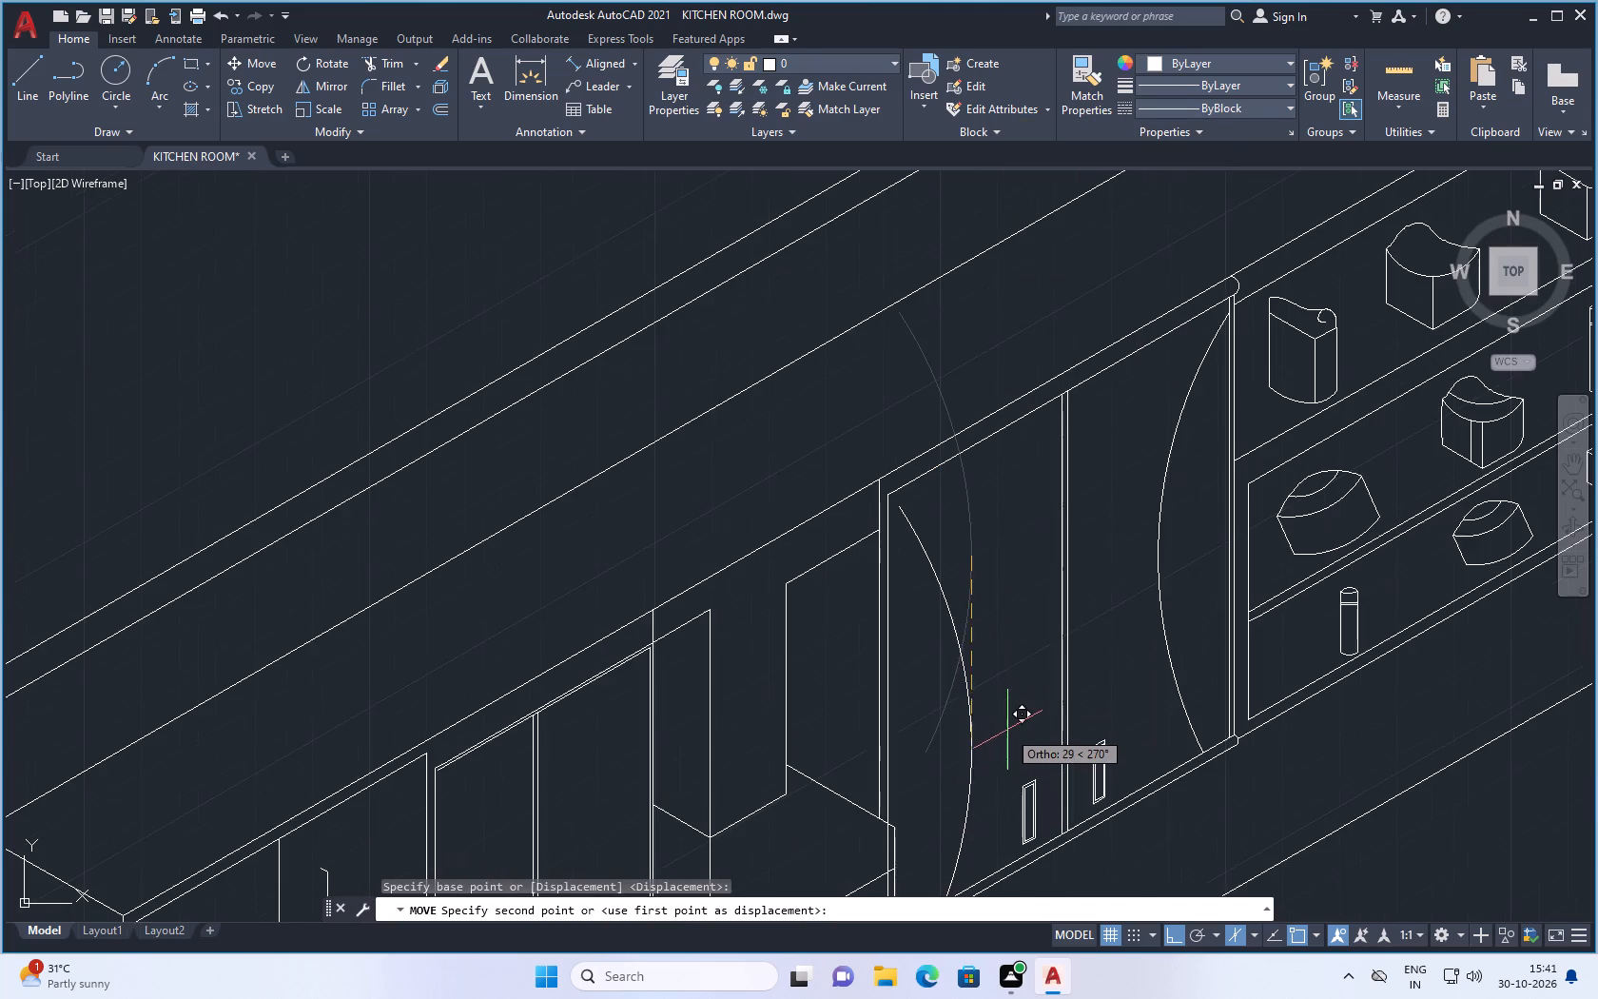
pyautogui.scroll(-1, 1008, 684)
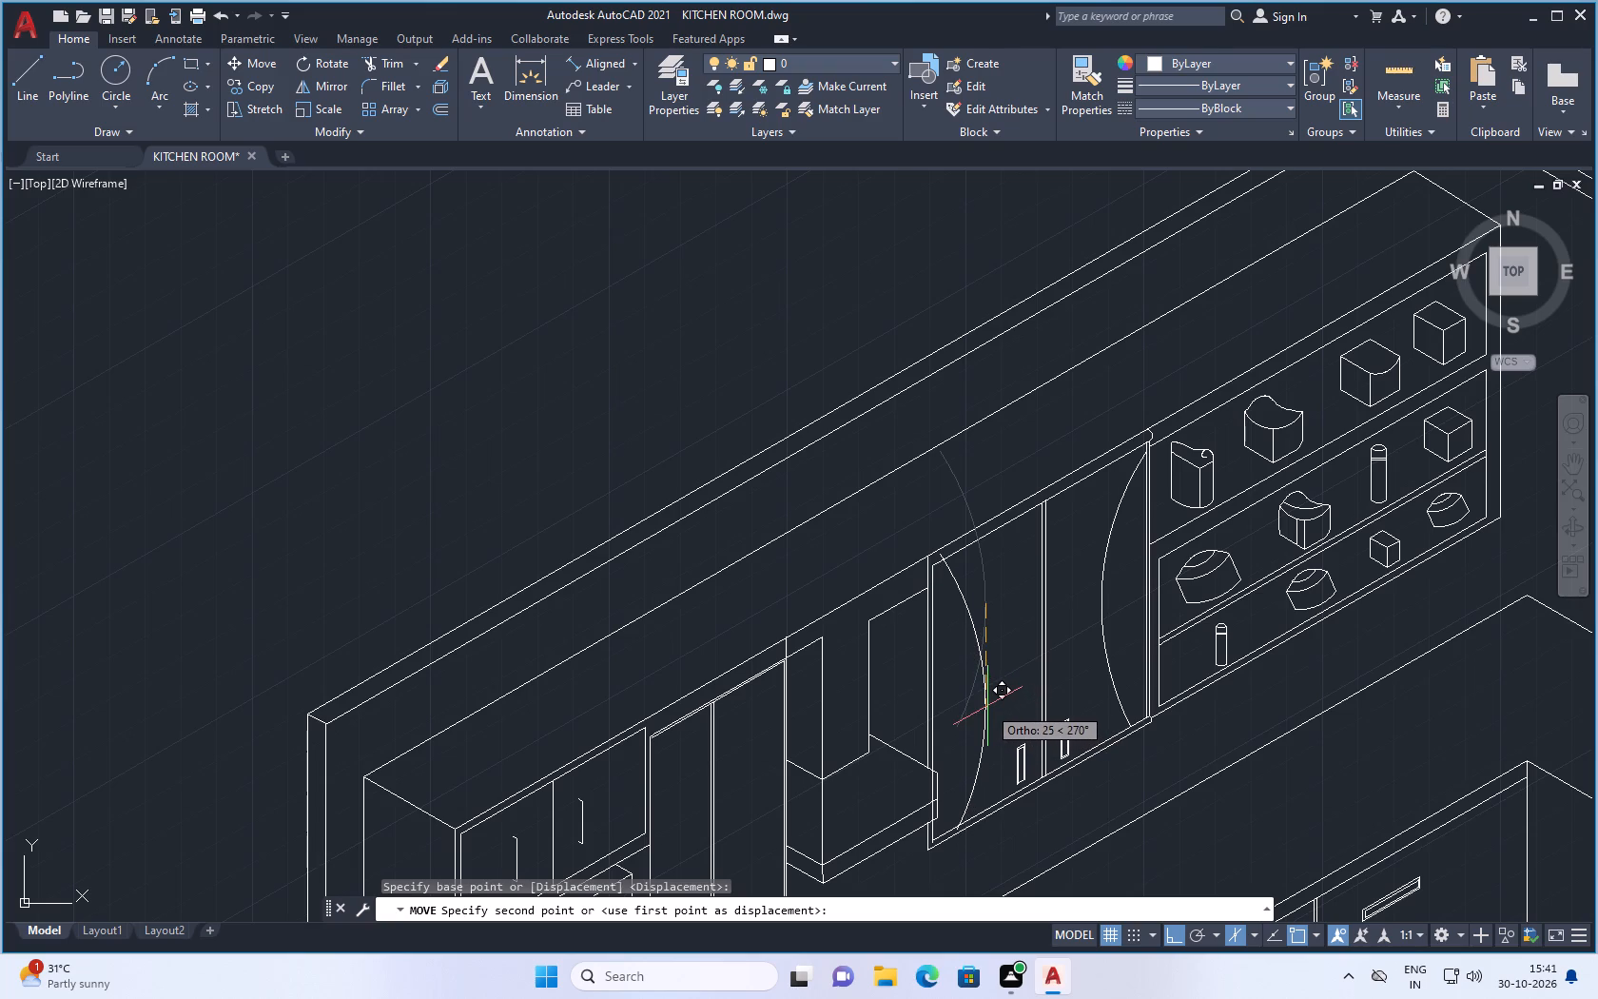
pyautogui.click(987, 706)
# Stretch the mirrored curve's upper endpoint to the door's upper-left inner corner.
pyautogui.scroll(3, 920, 540)
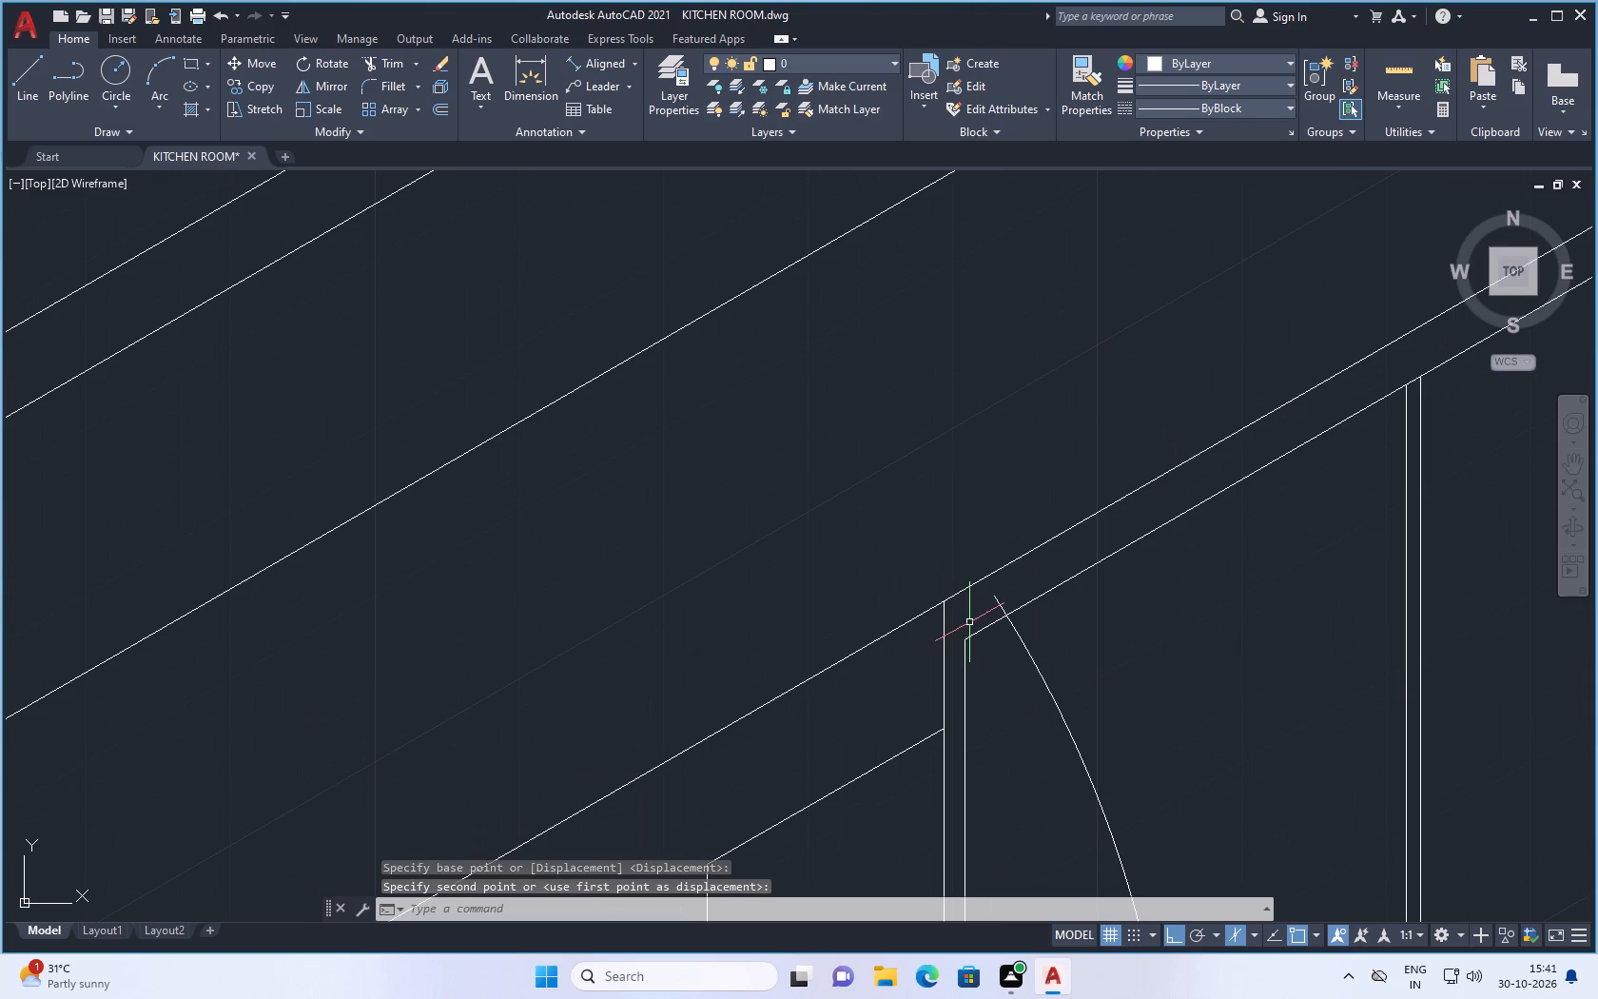
pyautogui.click(998, 599)
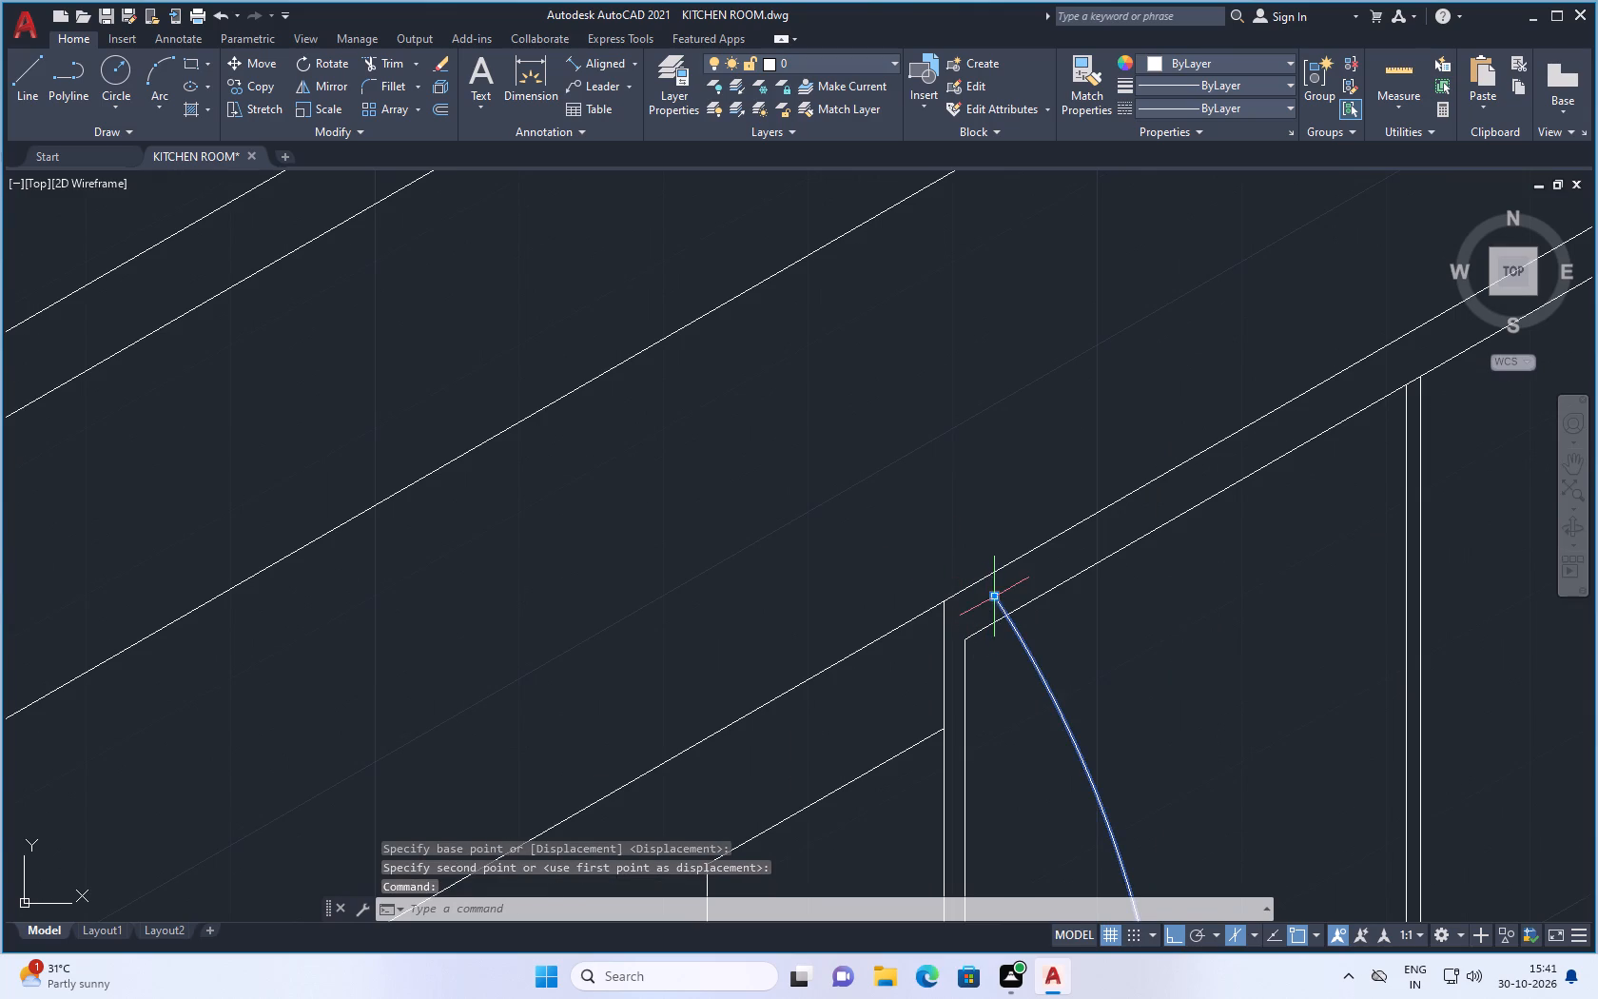
pyautogui.click(997, 597)
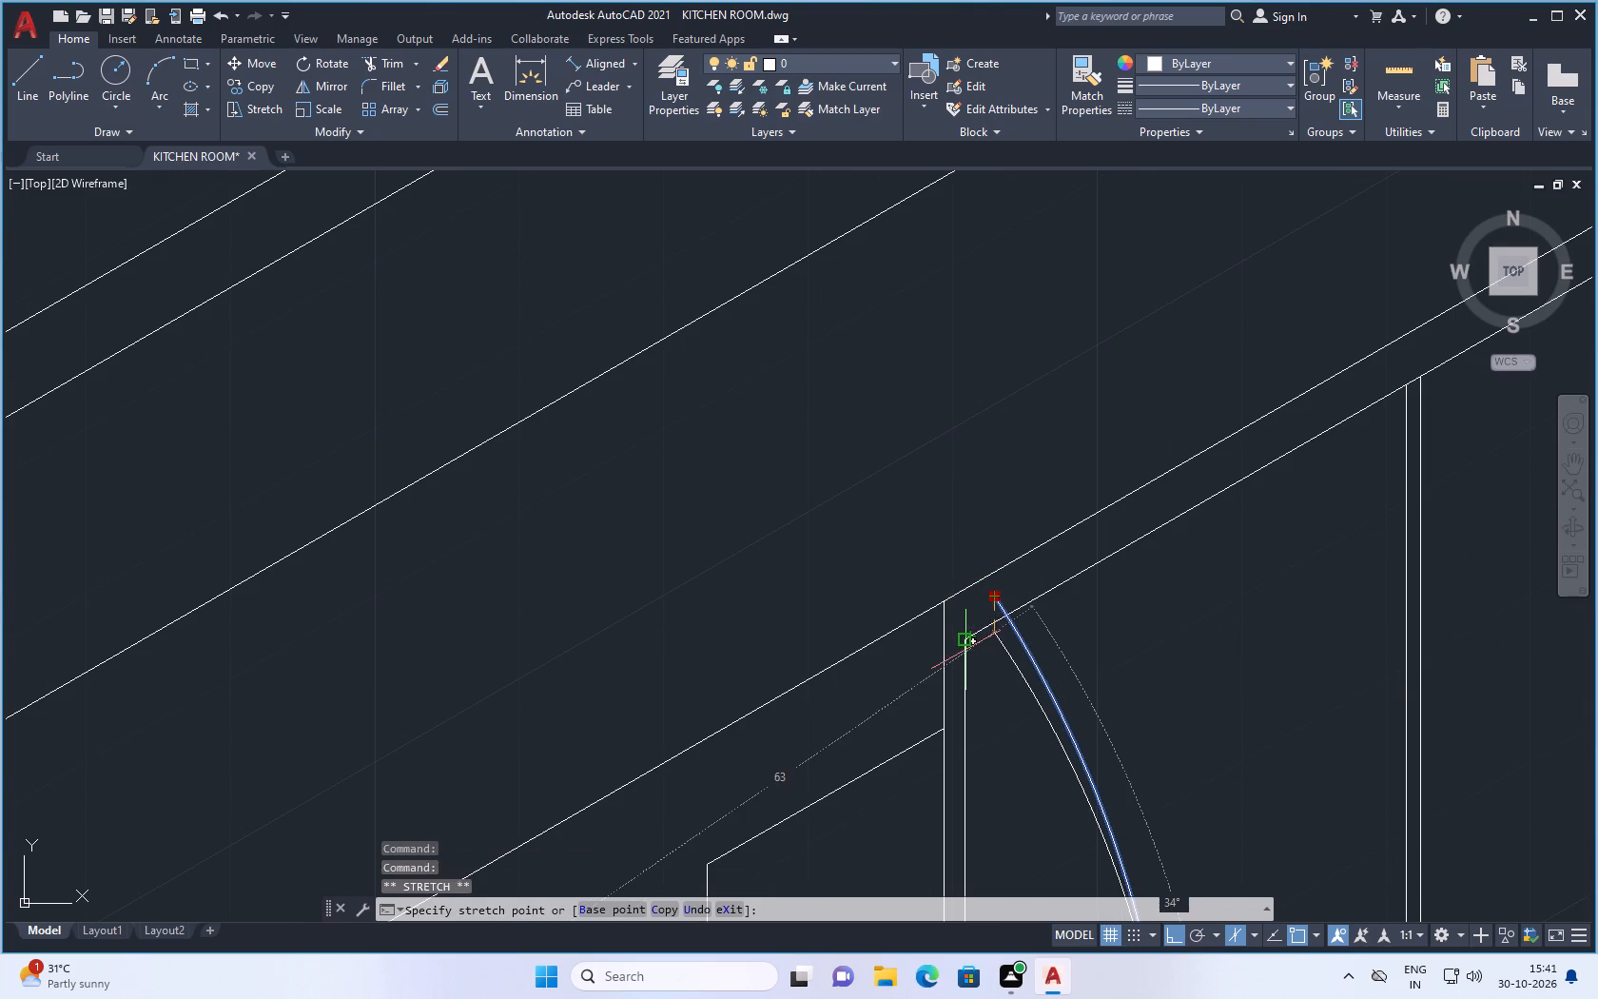
pyautogui.click(966, 647)
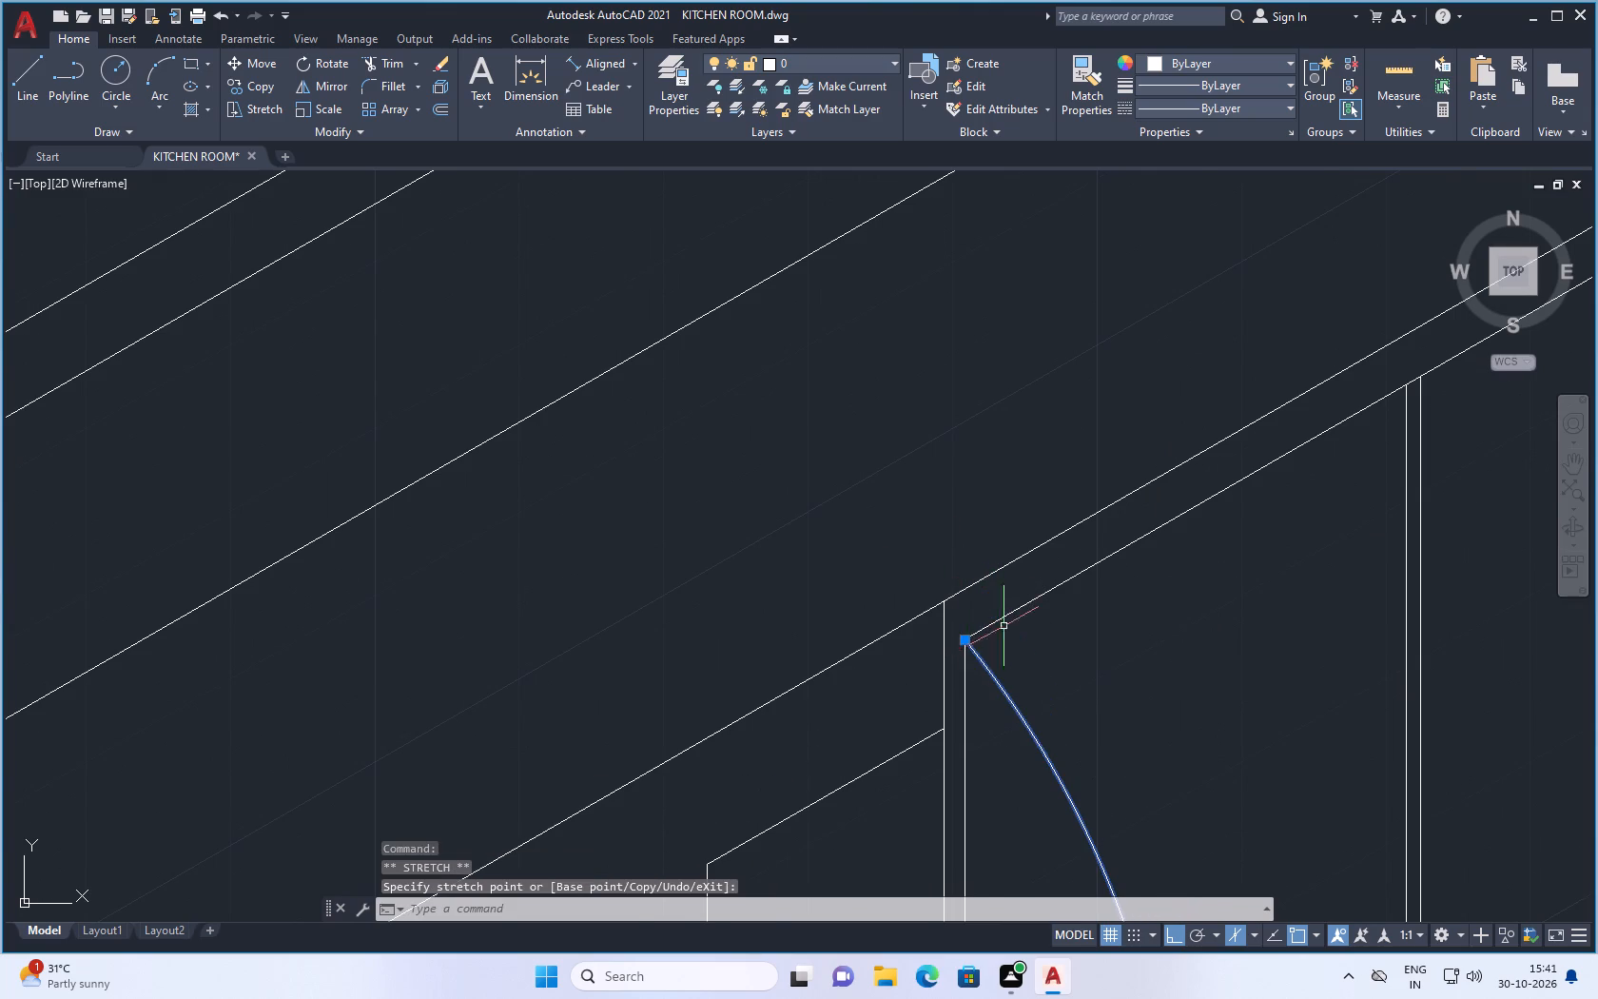
pyautogui.scroll(-3, 1004, 626)
pyautogui.press('Escape')
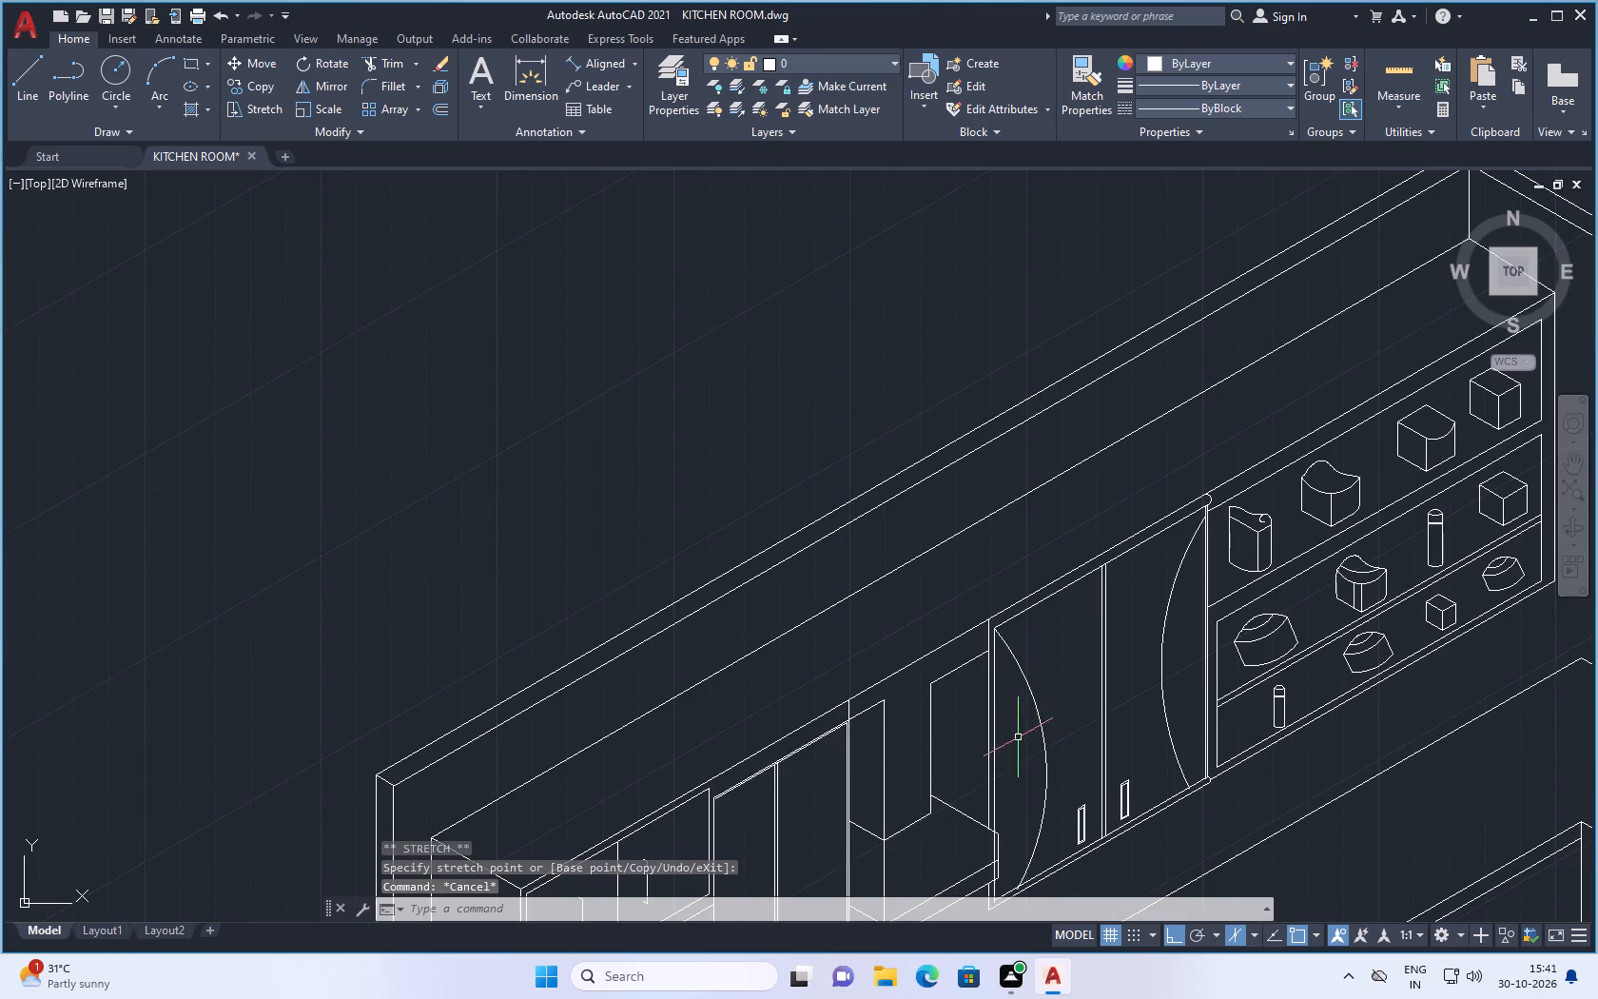
# Trim the mirrored curve's lower end and the door's inner vertical line where they overshoot the inner bottom line.
pyautogui.scroll(-2, 1043, 682)
pyautogui.scroll(5, 1026, 778)
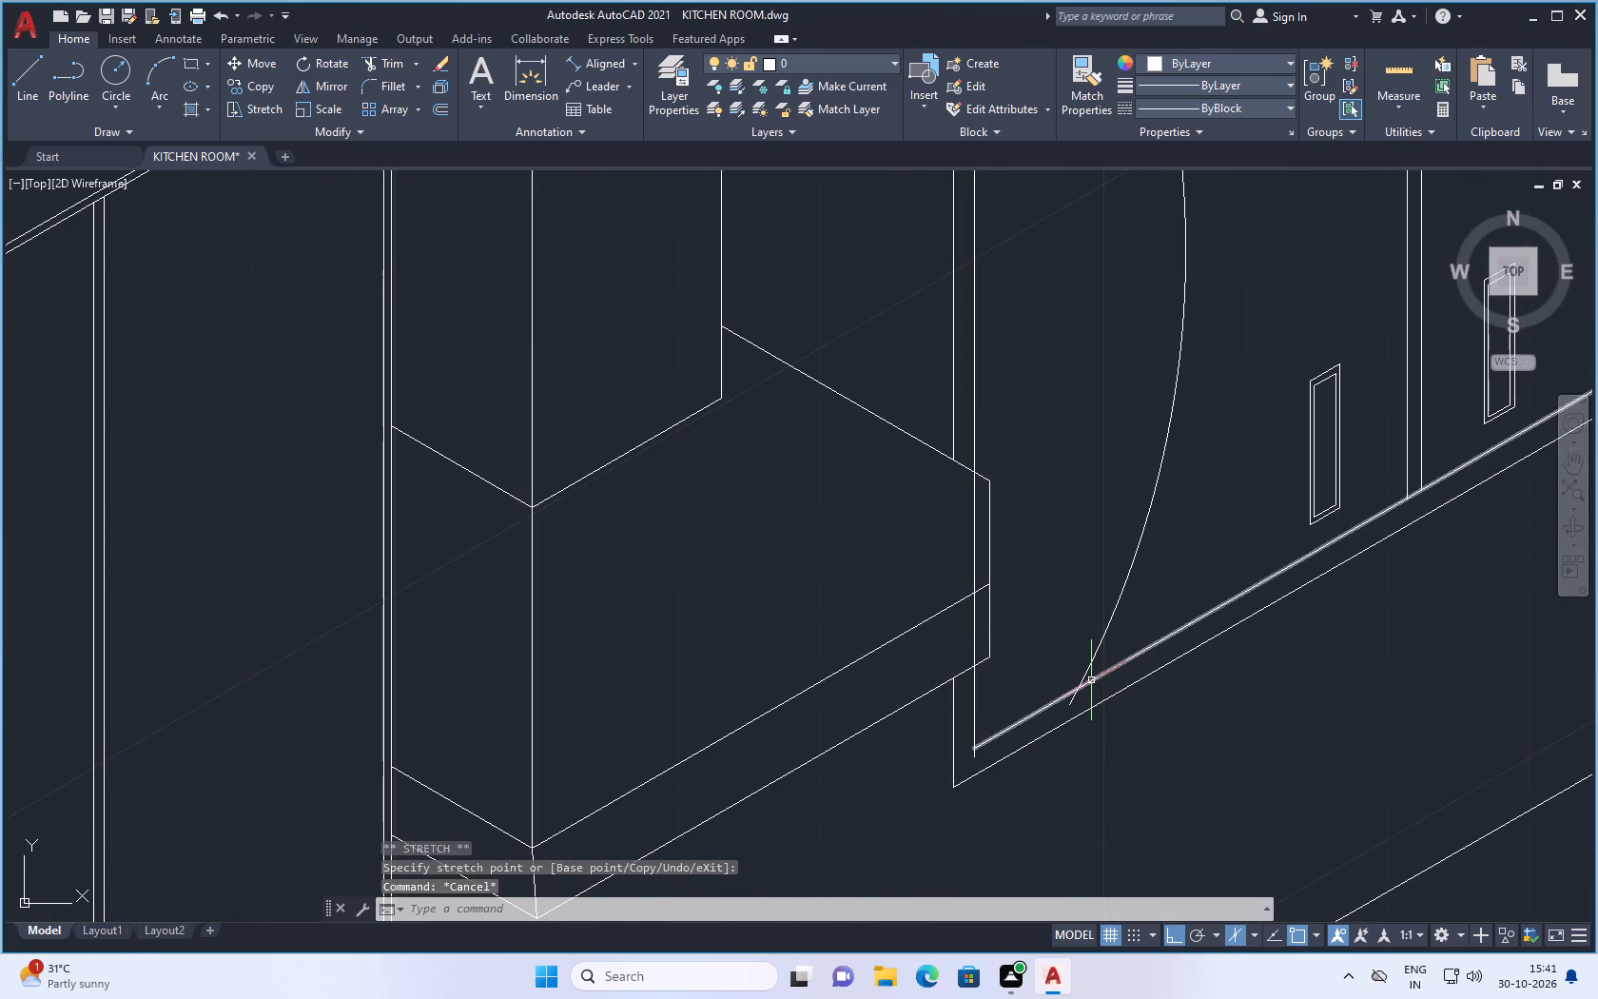
pyautogui.scroll(1, 985, 748)
pyautogui.press('t')
pyautogui.press('r')
pyautogui.press('Return')
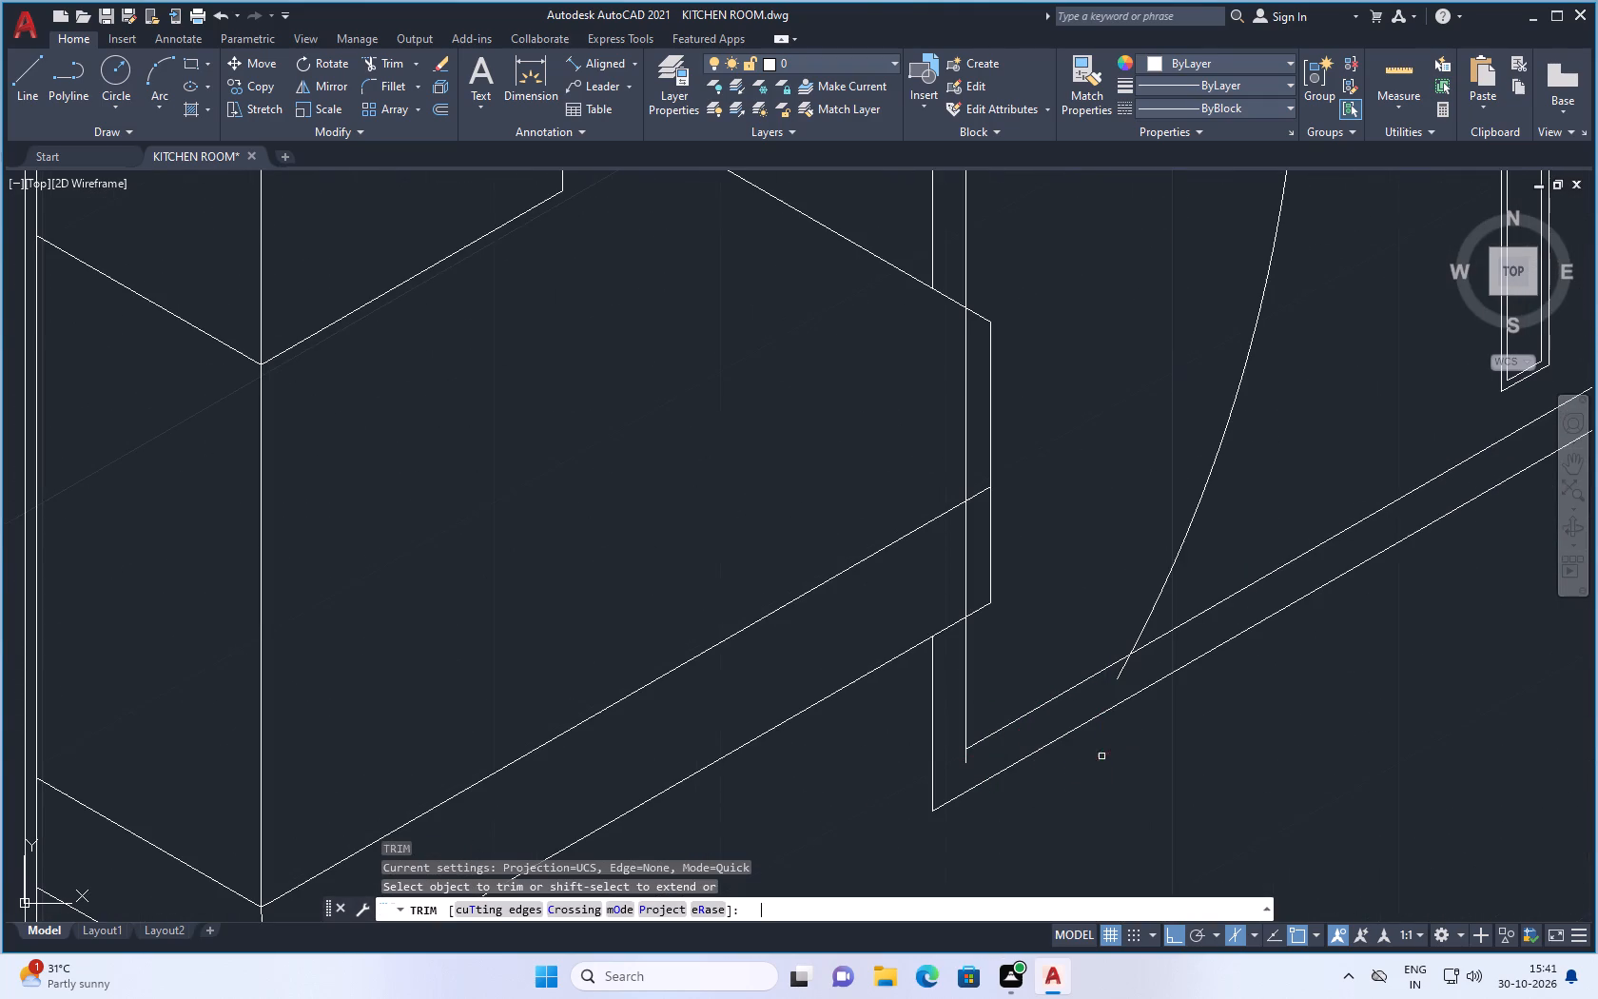
pyautogui.click(1118, 676)
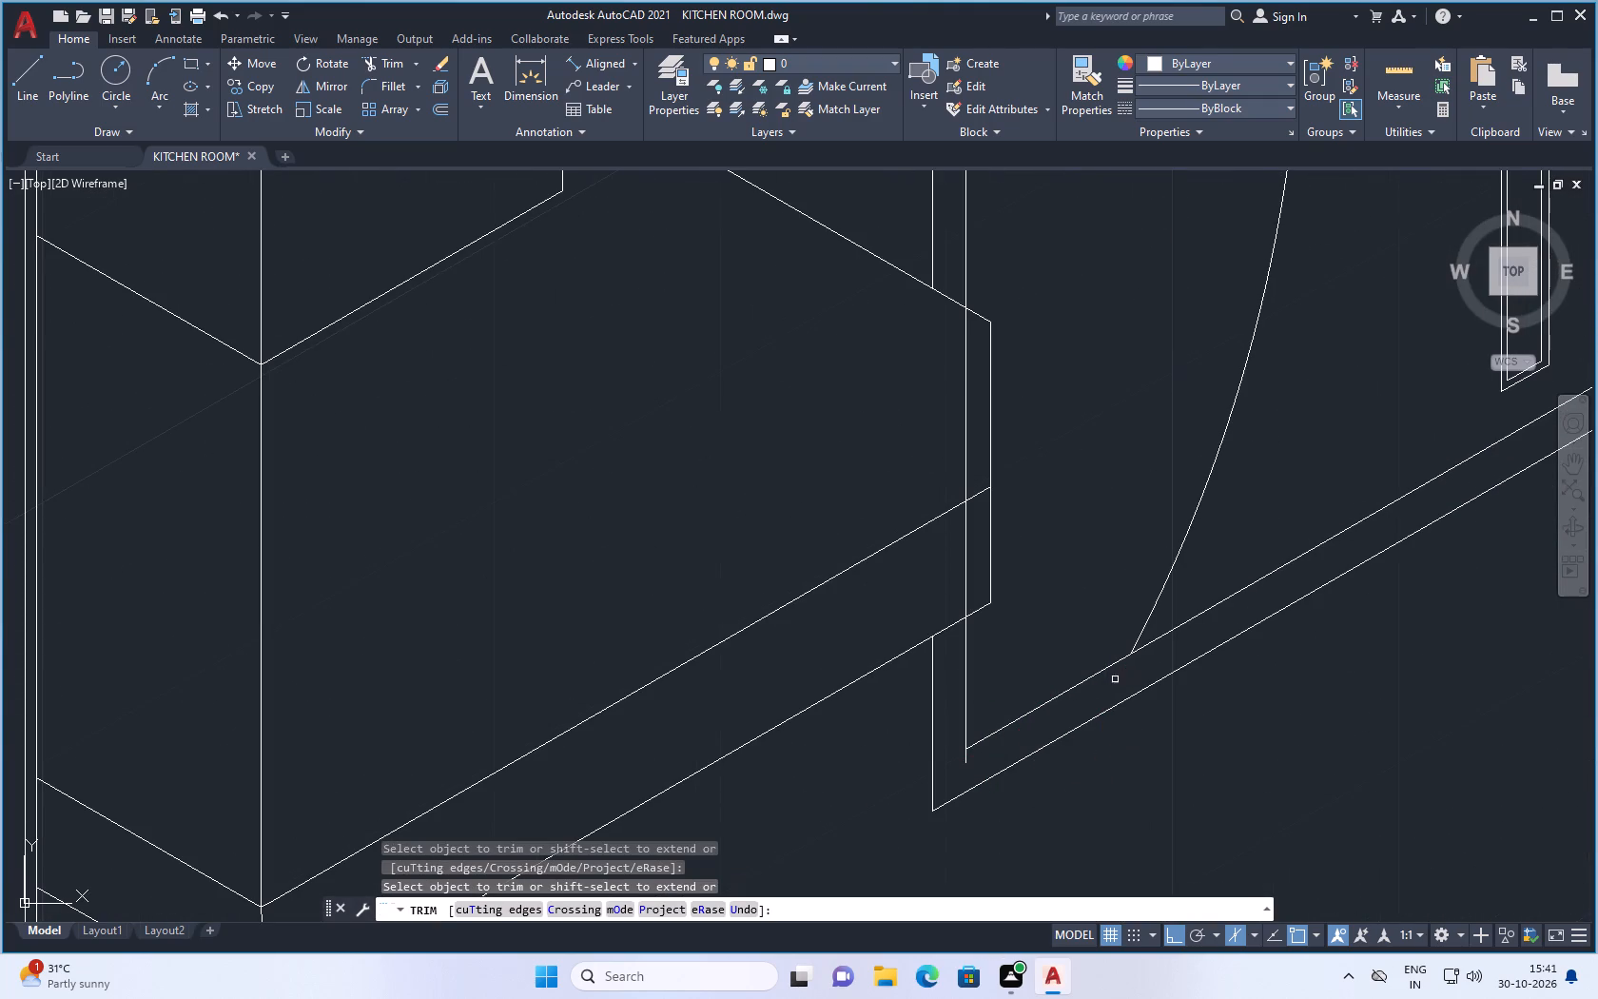
pyautogui.click(966, 761)
pyautogui.press('Escape')
pyautogui.scroll(-2, 1087, 723)
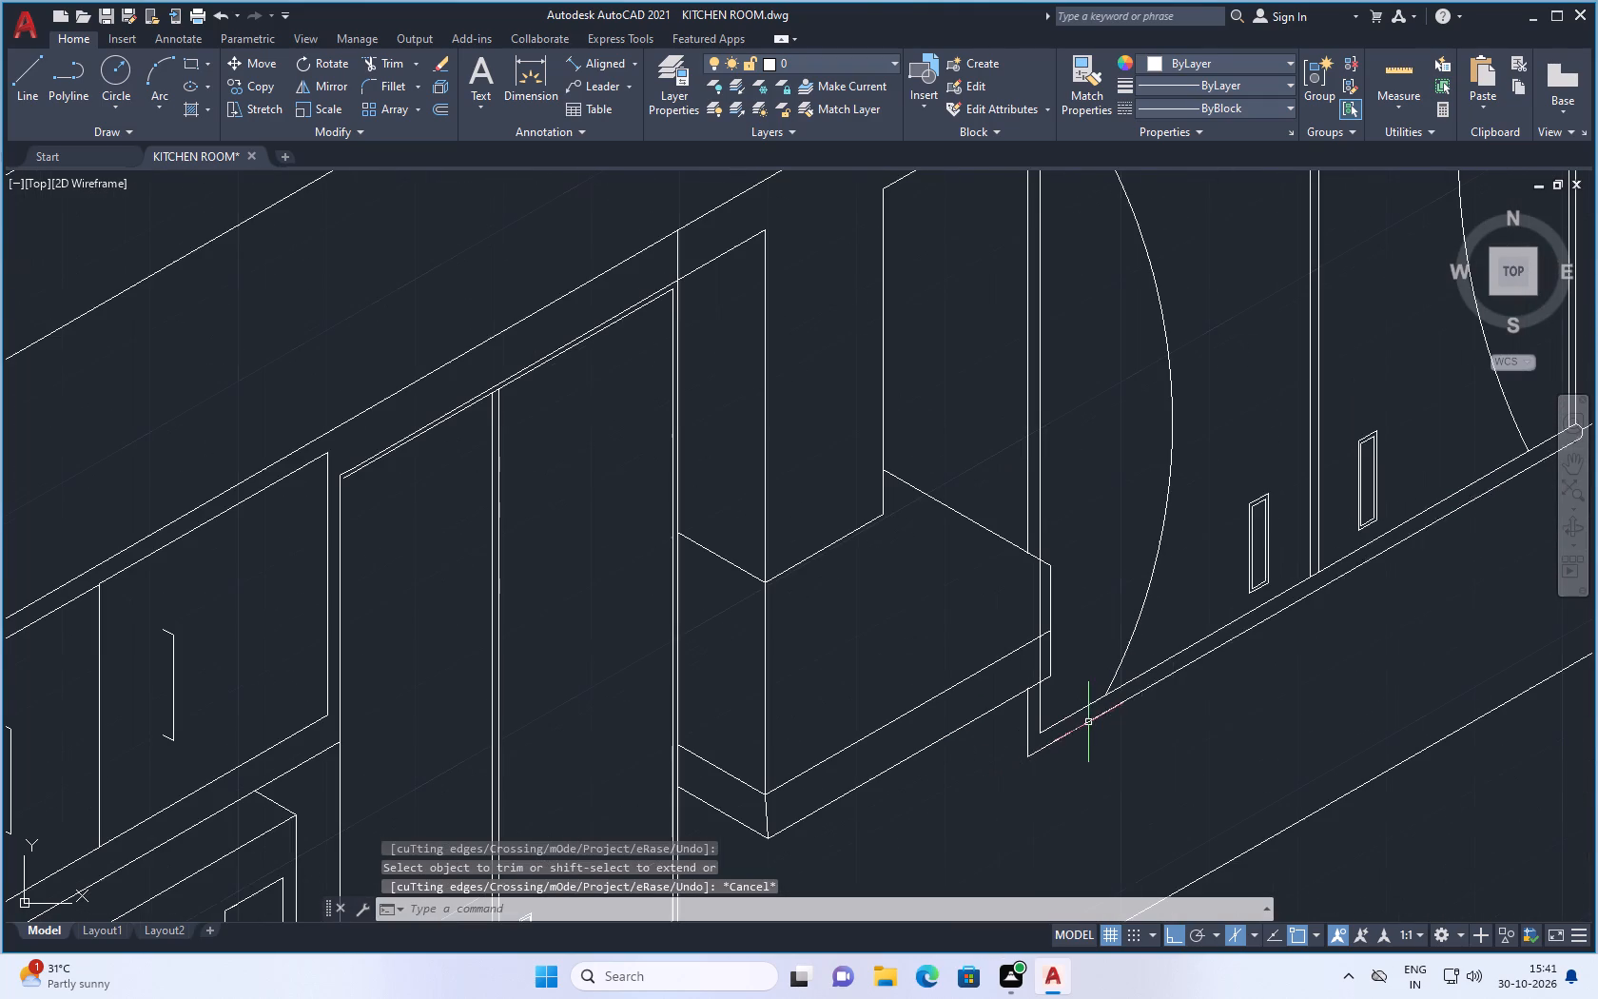
# Save the drawing.
pyautogui.hotkey('ctrl', 's')
# Trim the end of the range hood's lower slanted edge where it runs past the adjacent door's inner vertical line.
pyautogui.scroll(-3, 1160, 706)
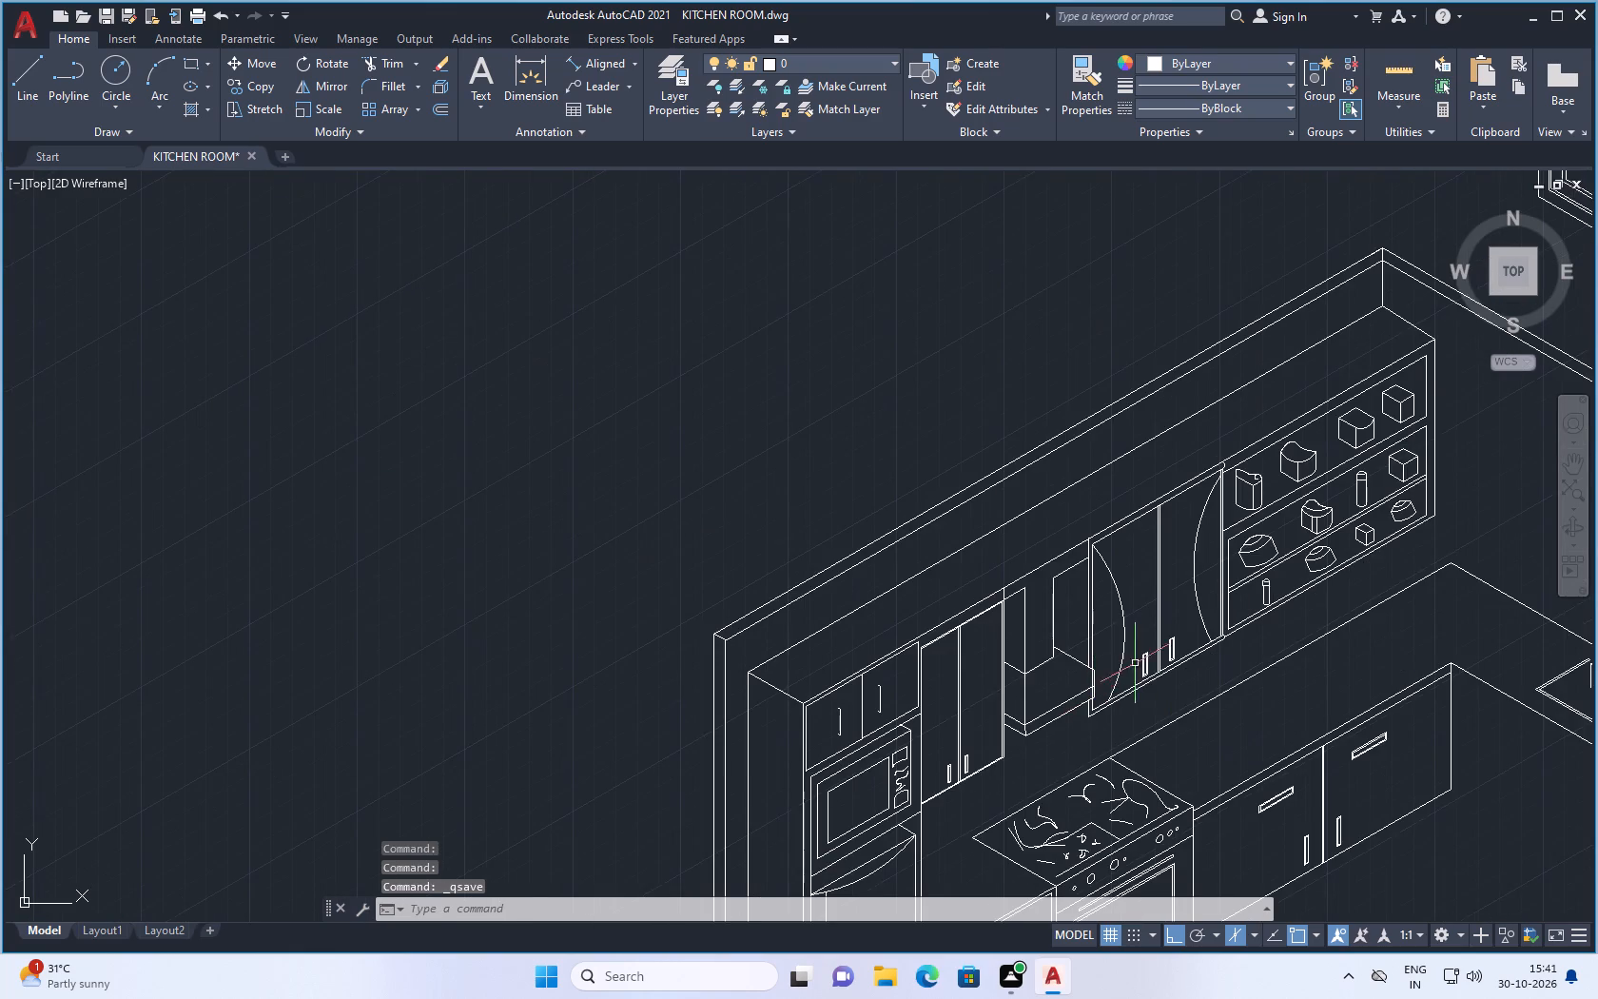
pyautogui.scroll(4, 1107, 687)
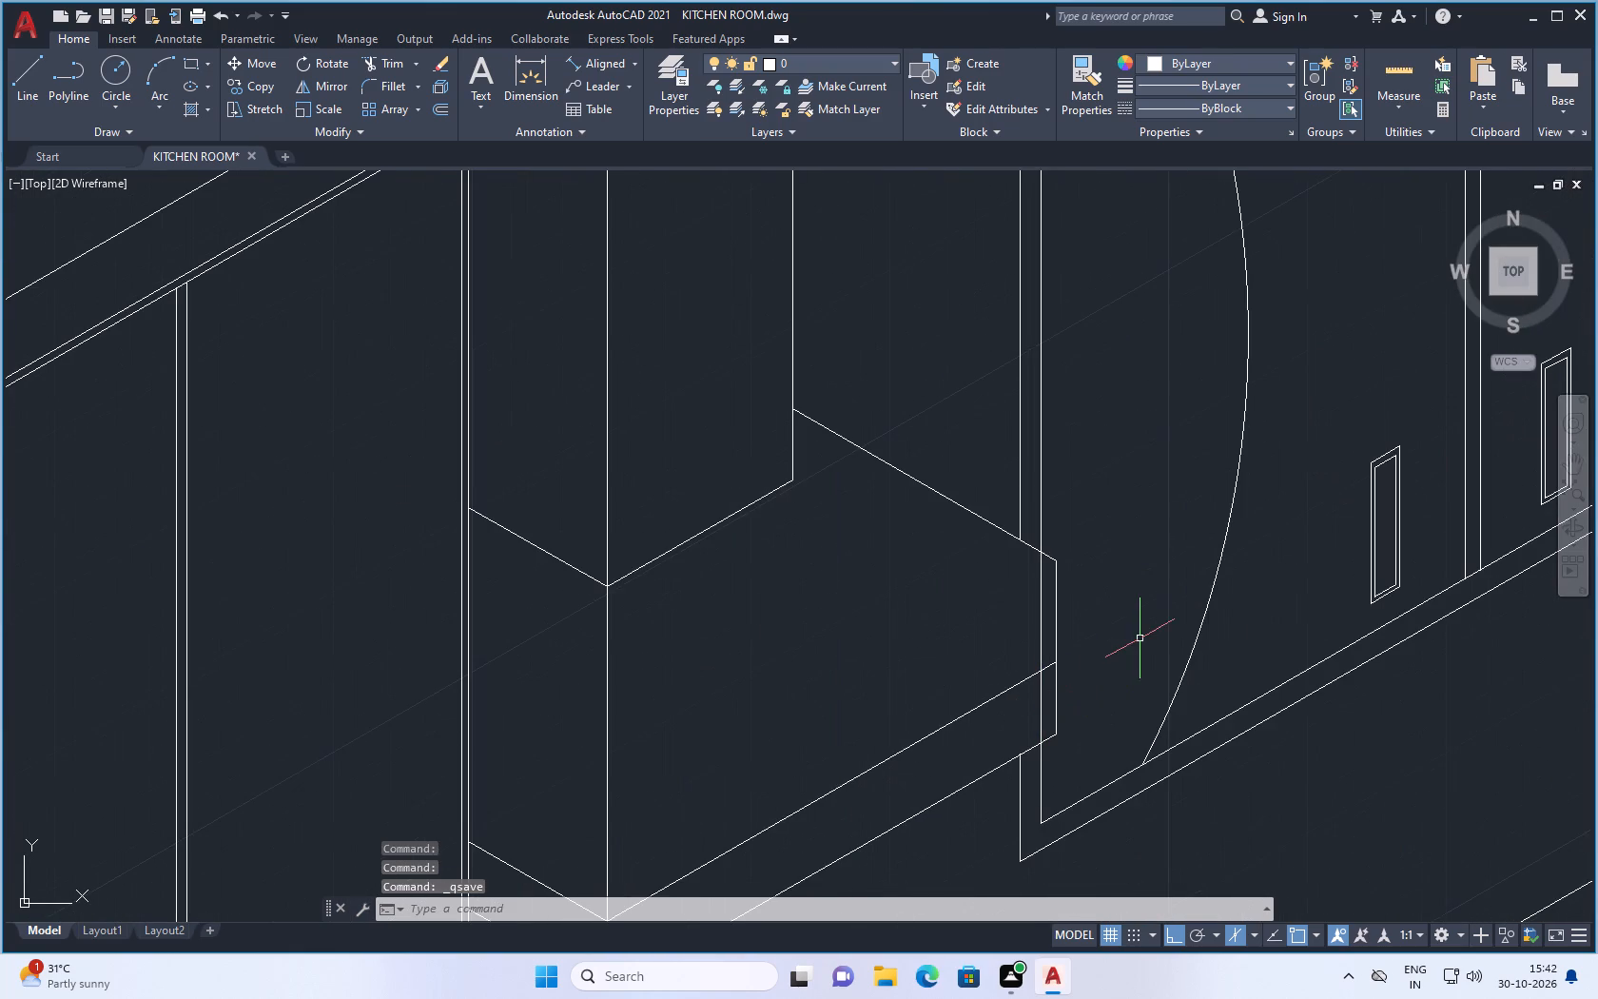
pyautogui.write('tr')
pyautogui.press('Return')
pyautogui.scroll(2, 1025, 682)
pyautogui.click(1068, 642)
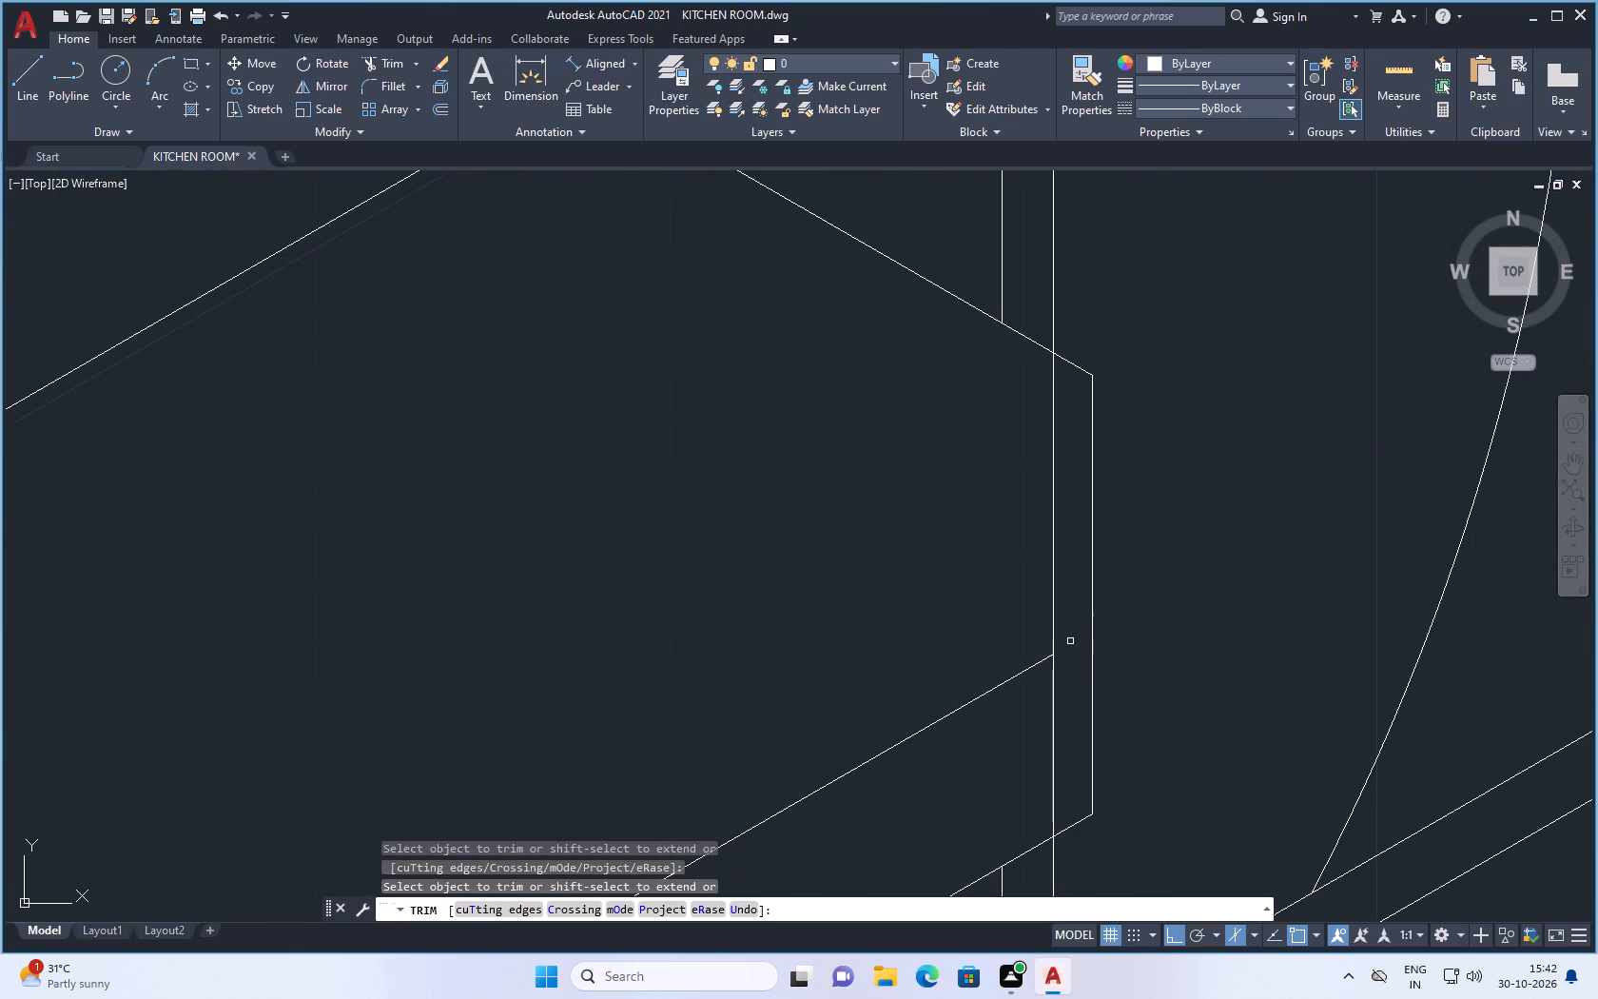
pyautogui.scroll(-1, 1180, 583)
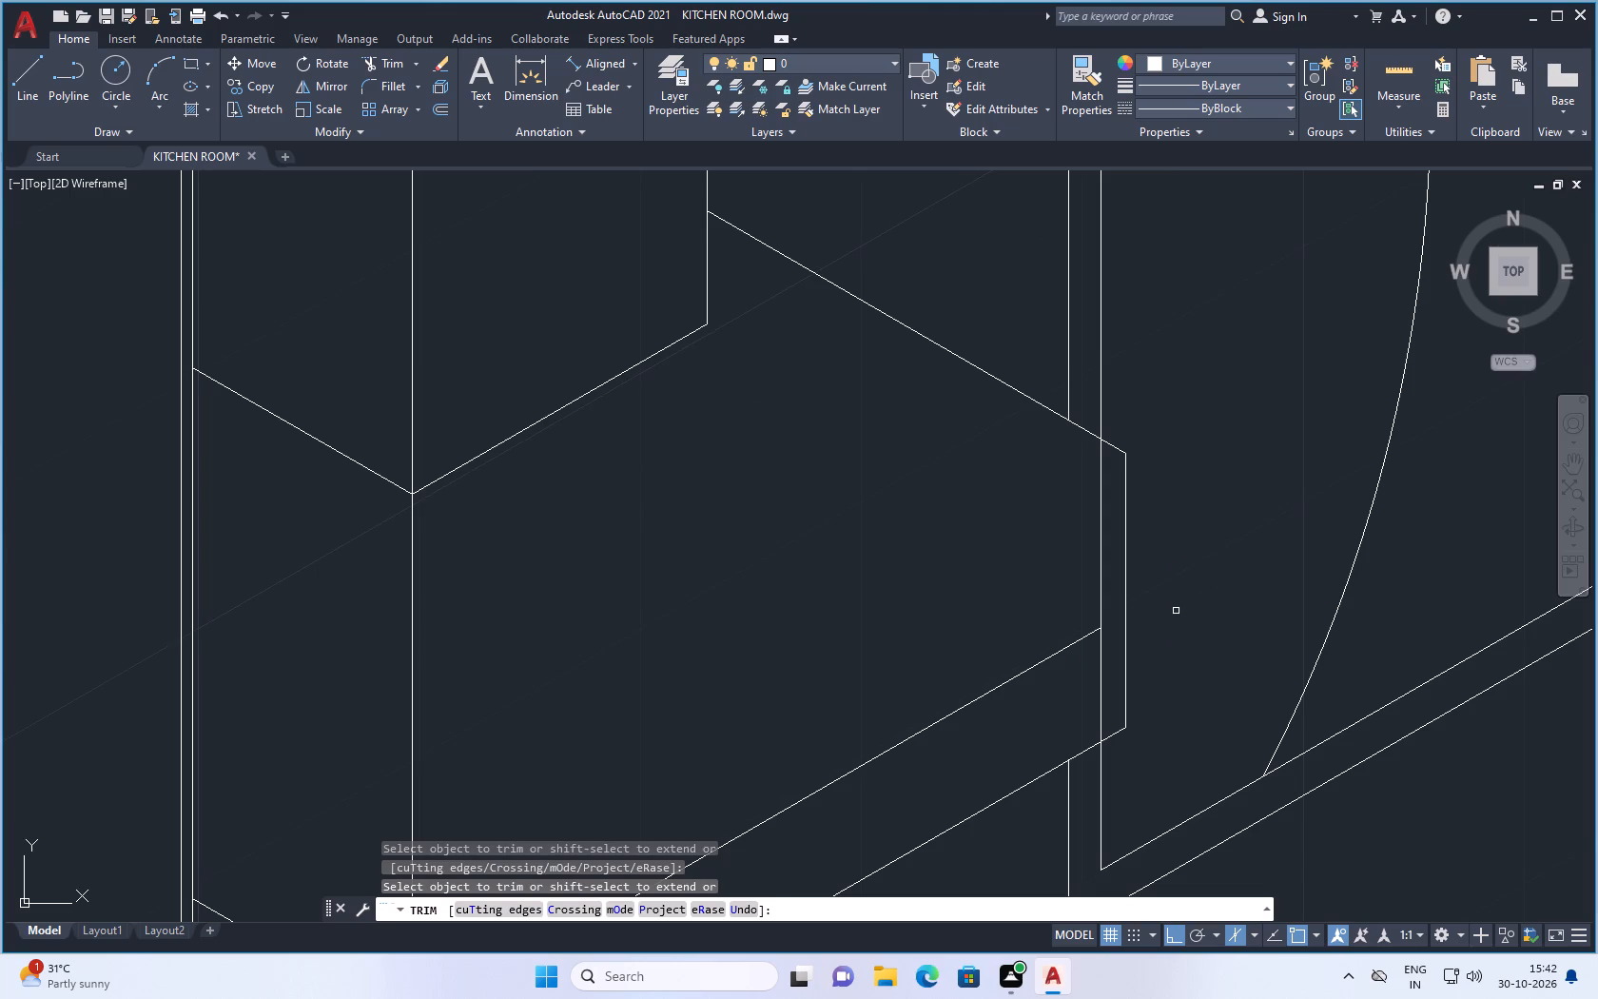
pyautogui.press('Escape')
# Examine the paired upper cabinet doors and the overall kitchen layout.
pyautogui.scroll(-3, 1161, 642)
pyautogui.scroll(-2, 1083, 671)
pyautogui.scroll(2, 1228, 637)
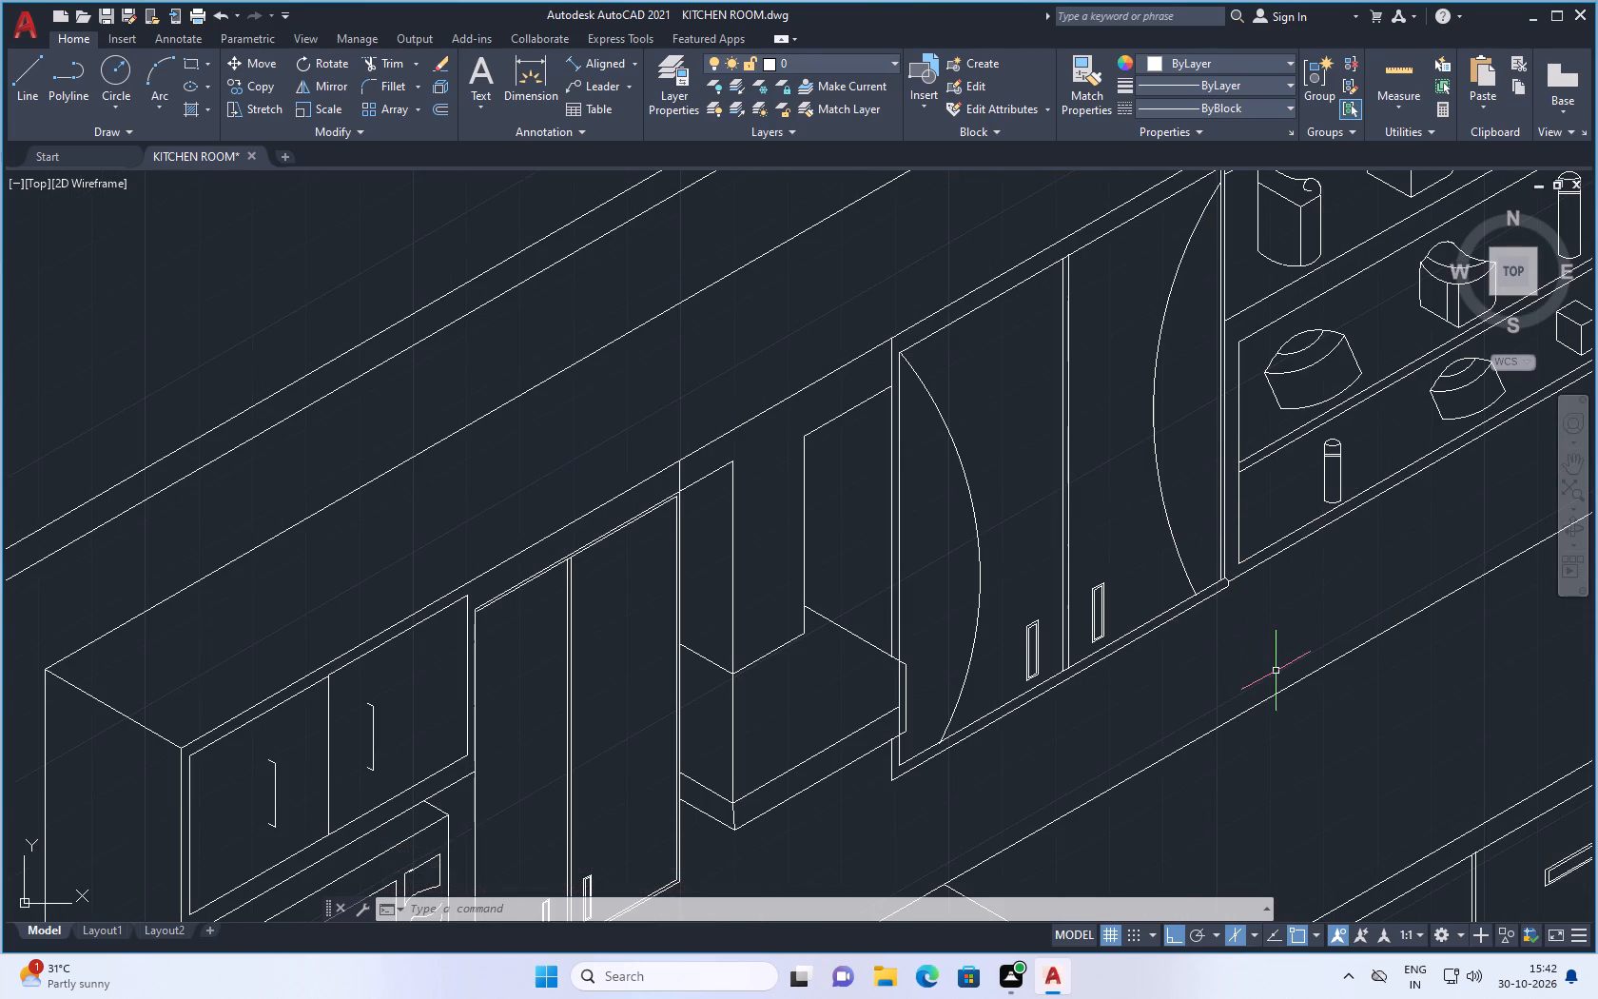
pyautogui.scroll(-1, 1276, 654)
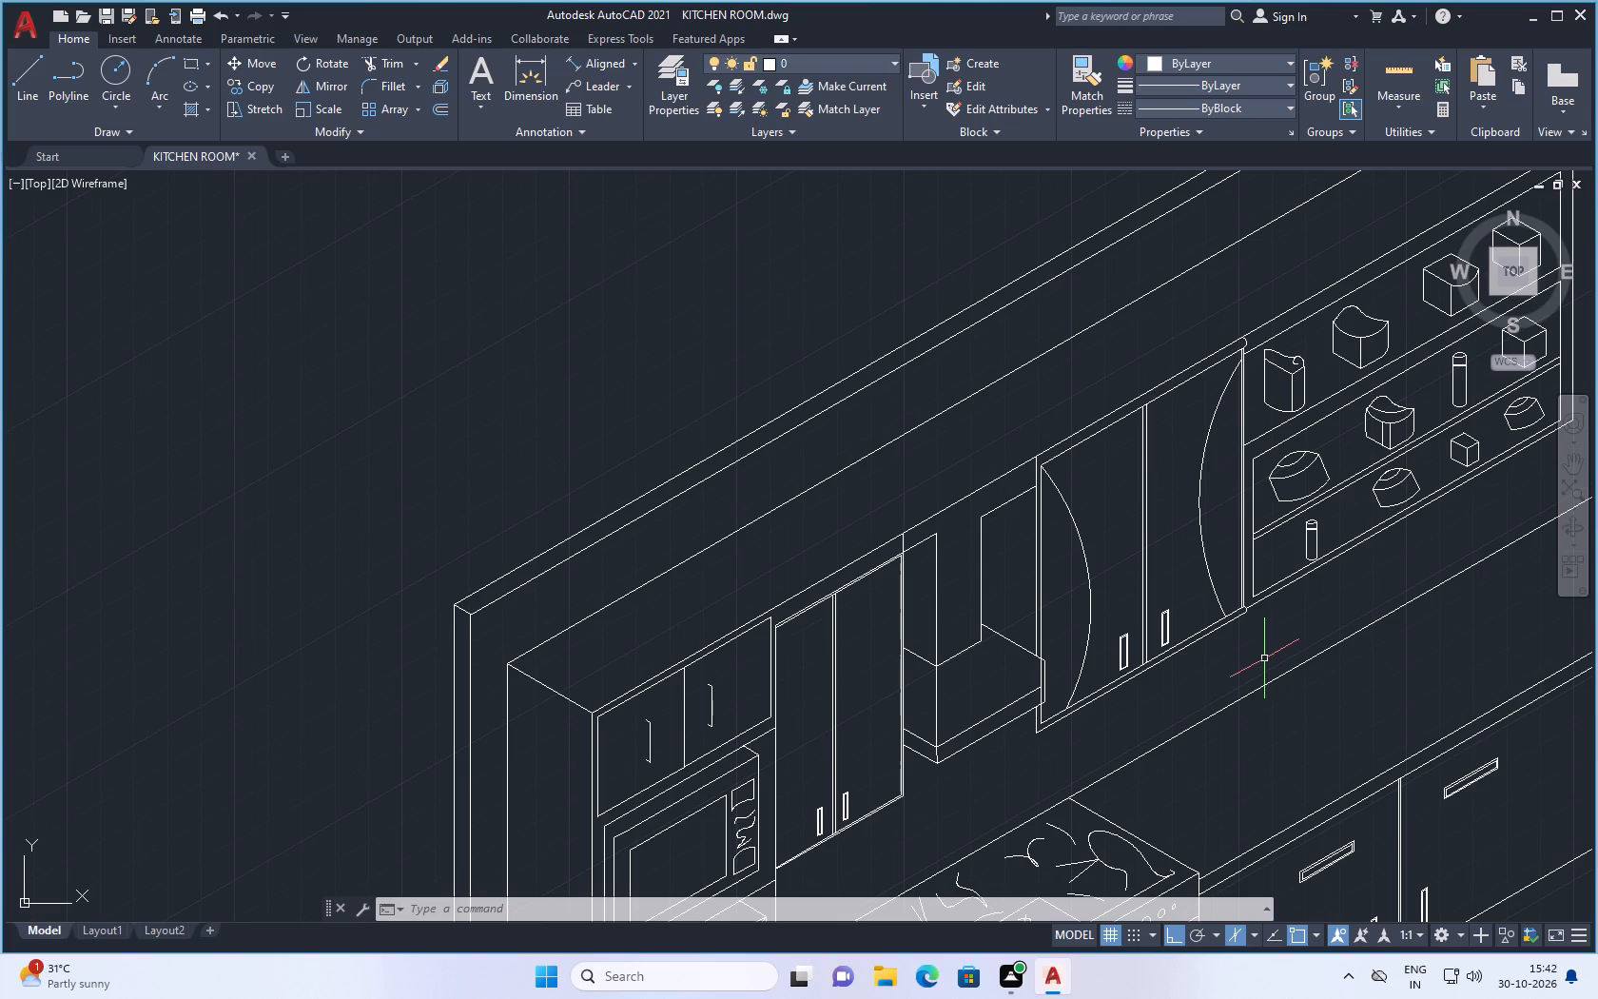
pyautogui.scroll(-3, 928, 665)
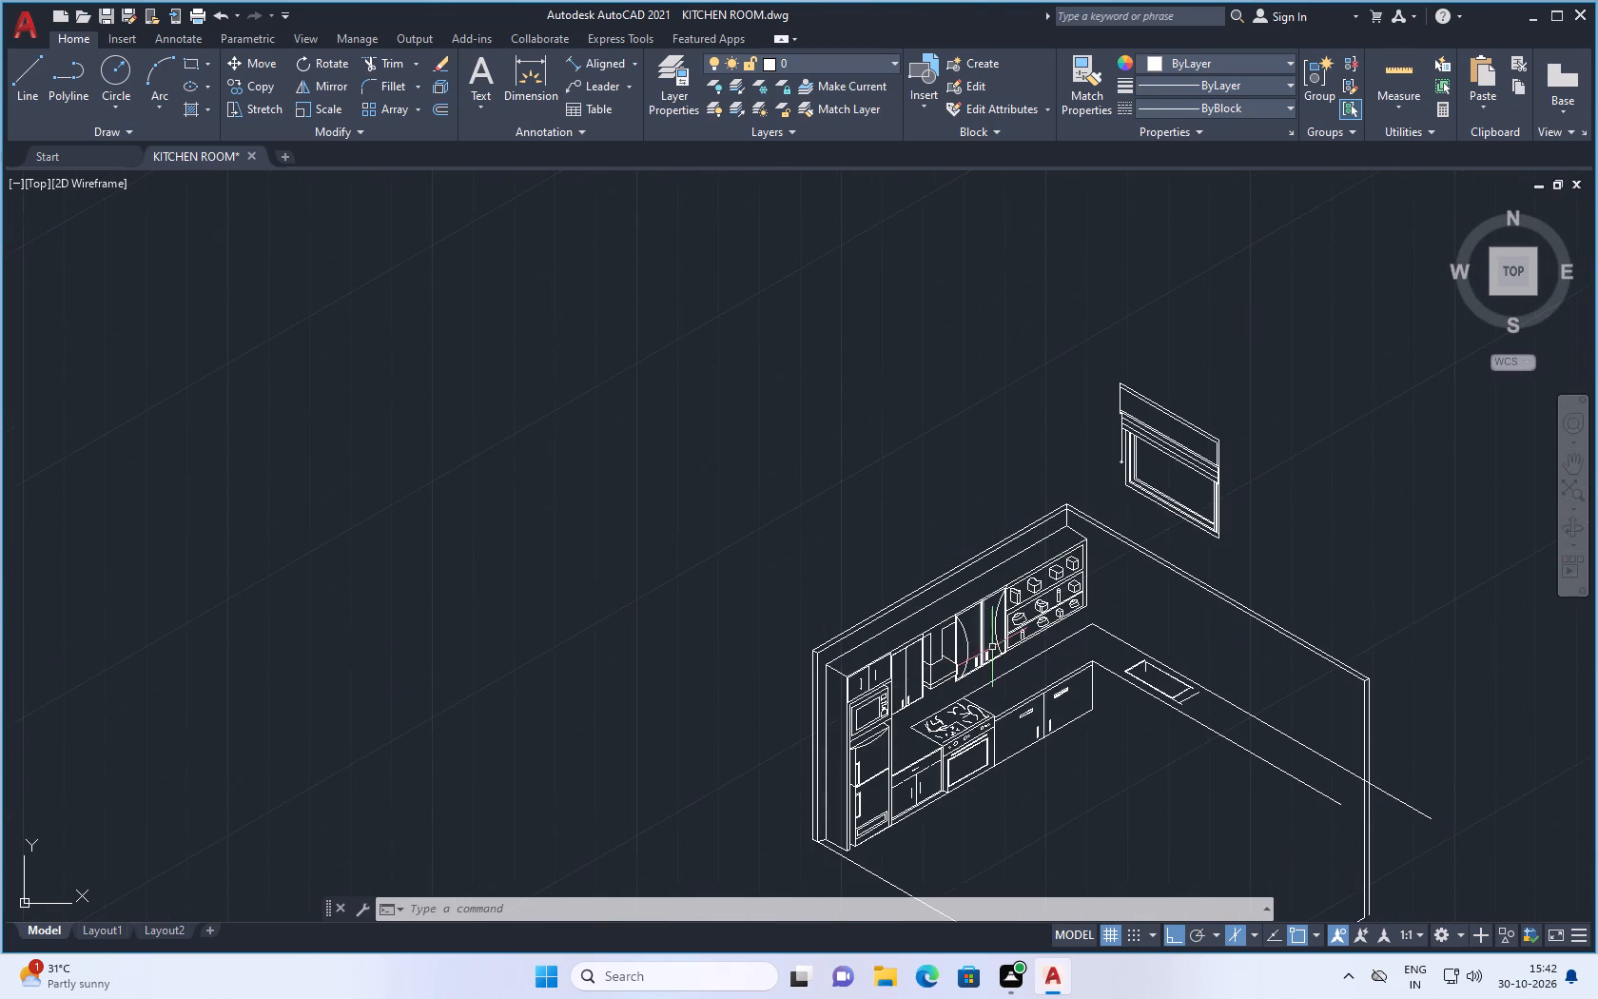
pyautogui.scroll(3, 965, 639)
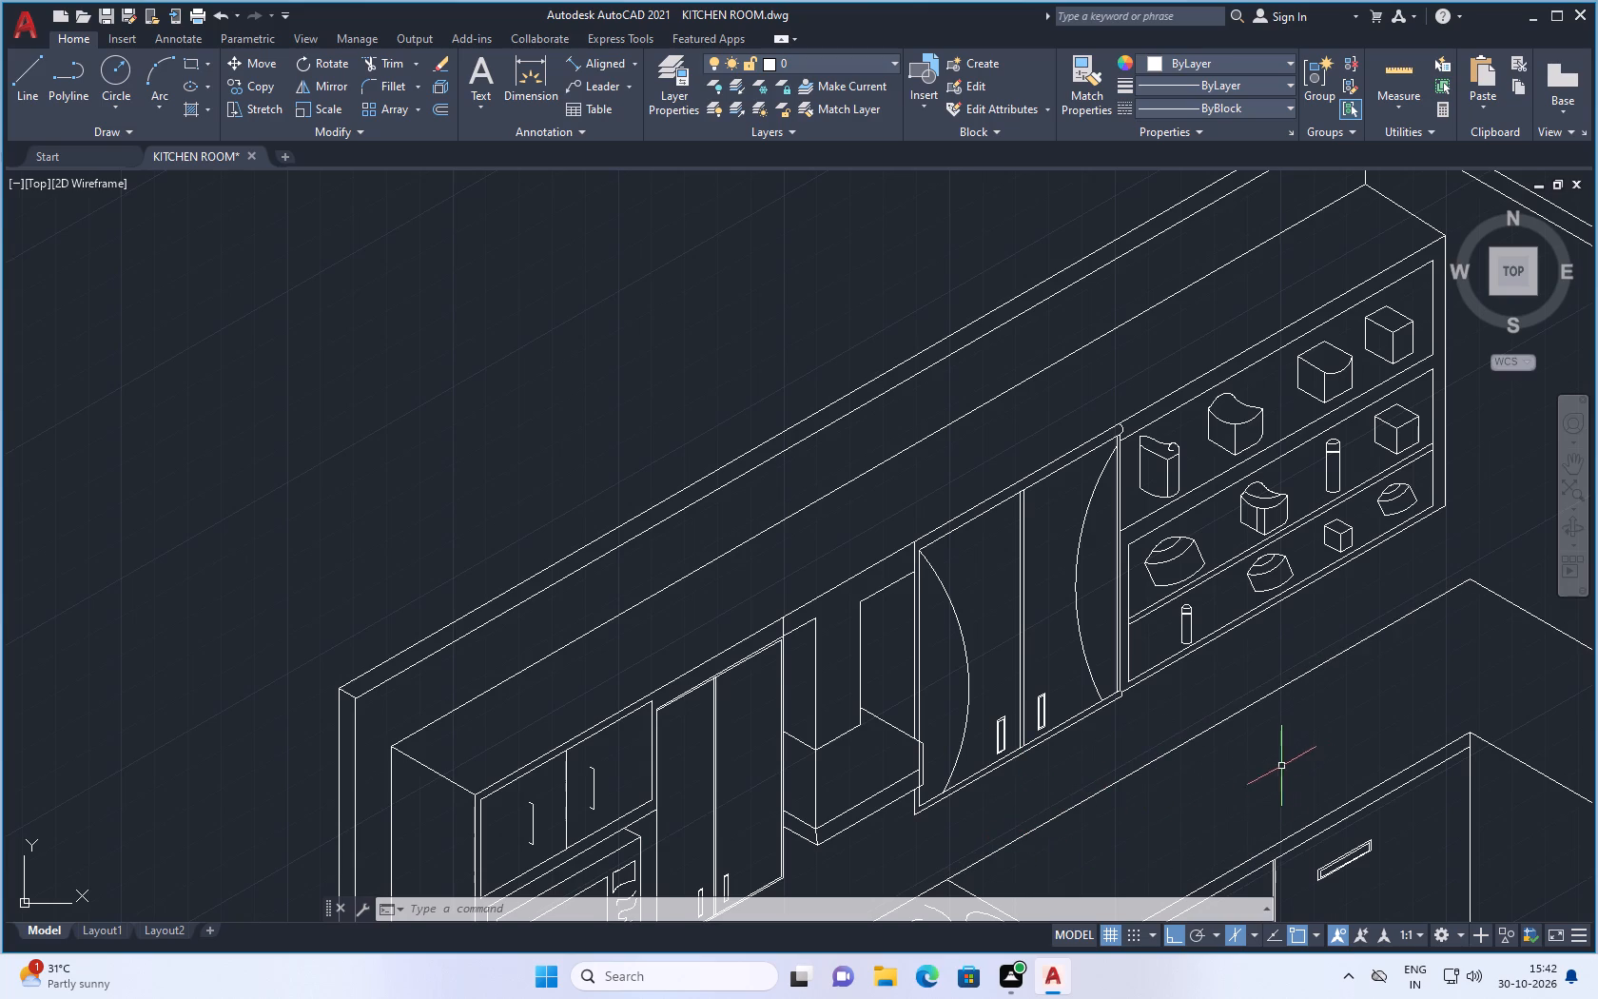
pyautogui.scroll(-2, 1236, 930)
pyautogui.scroll(-3, 1043, 704)
pyautogui.scroll(2, 1247, 762)
pyautogui.scroll(-2, 759, 562)
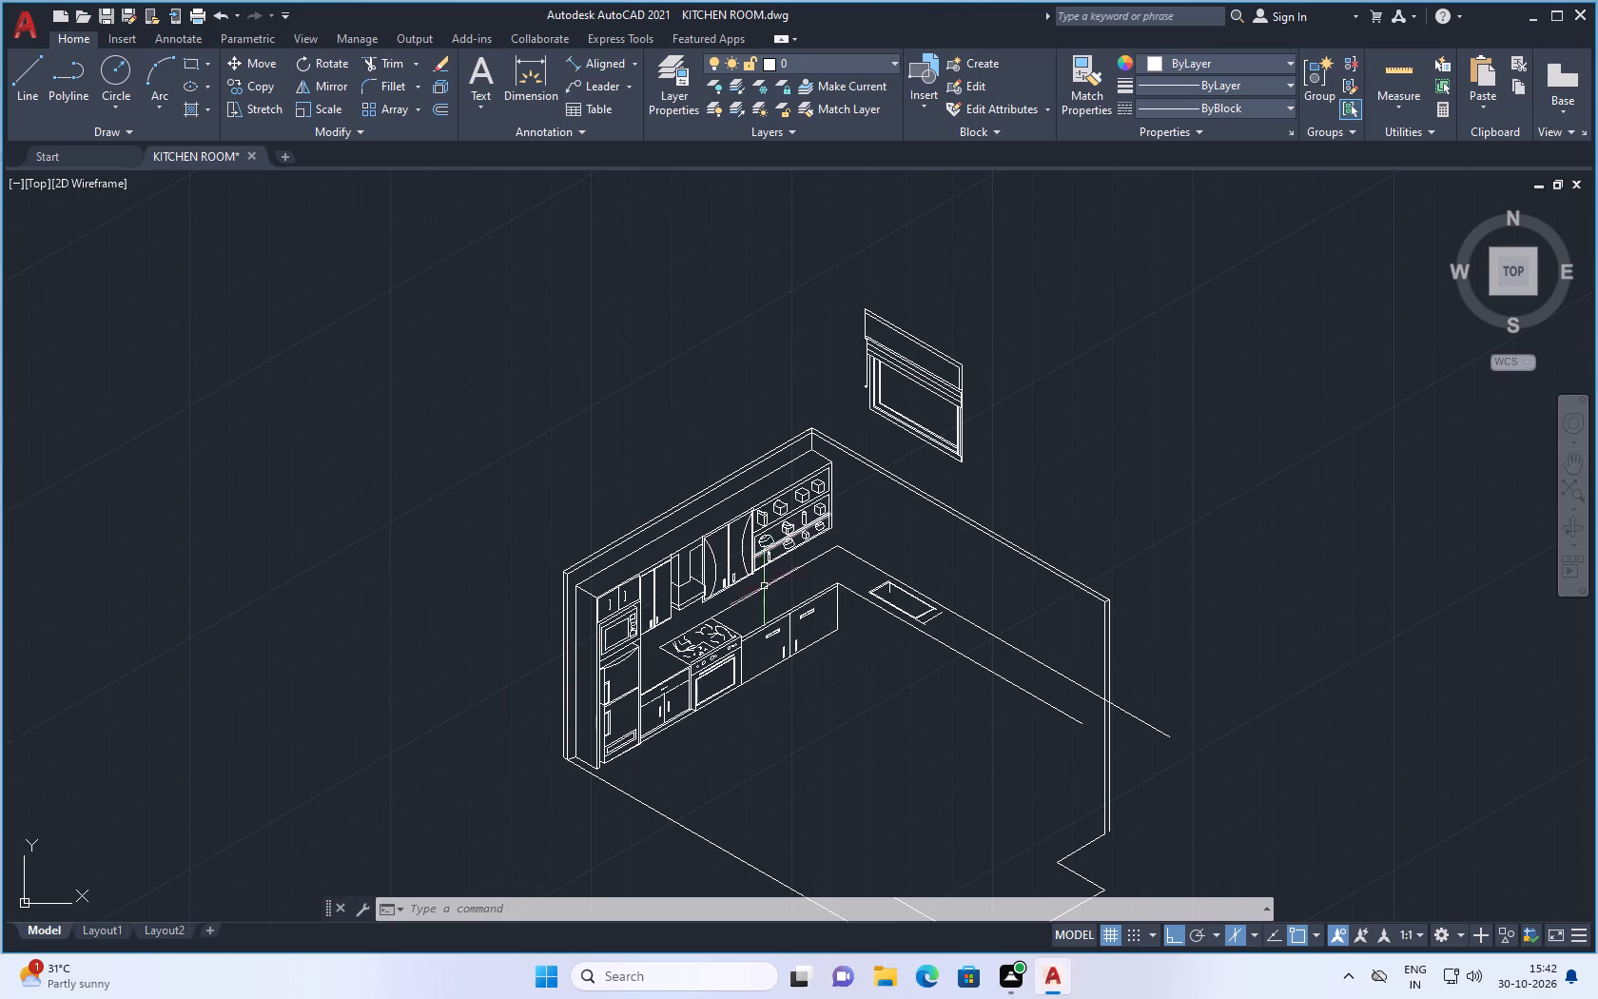
pyautogui.scroll(3, 693, 637)
pyautogui.scroll(-3, 776, 511)
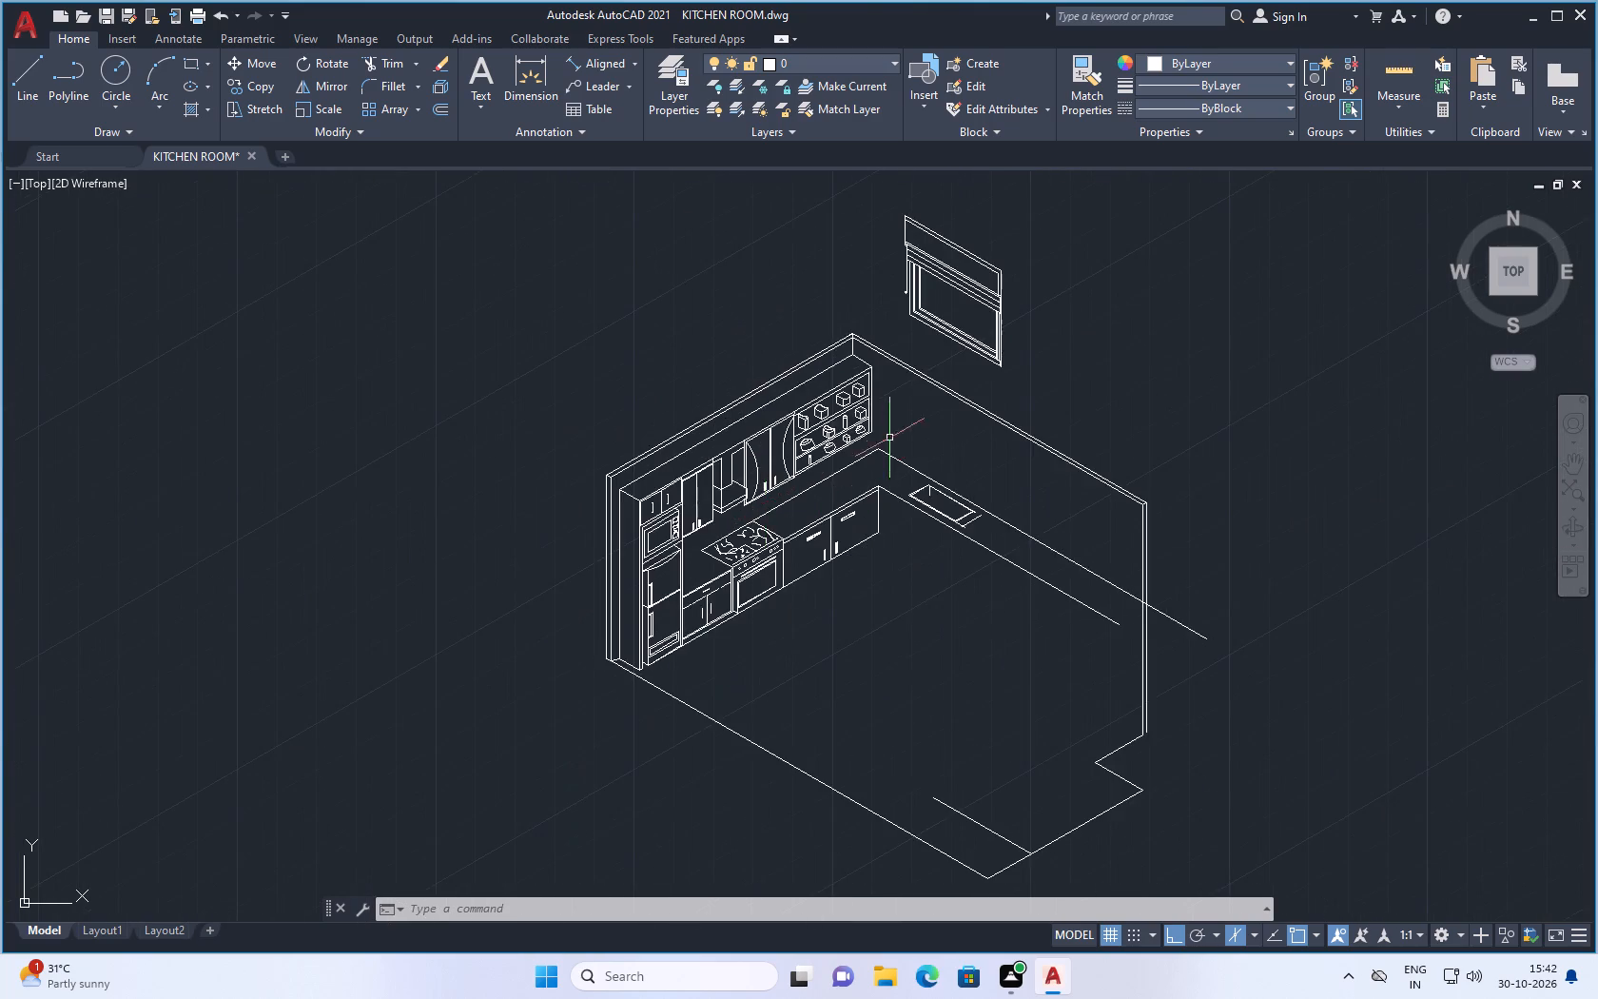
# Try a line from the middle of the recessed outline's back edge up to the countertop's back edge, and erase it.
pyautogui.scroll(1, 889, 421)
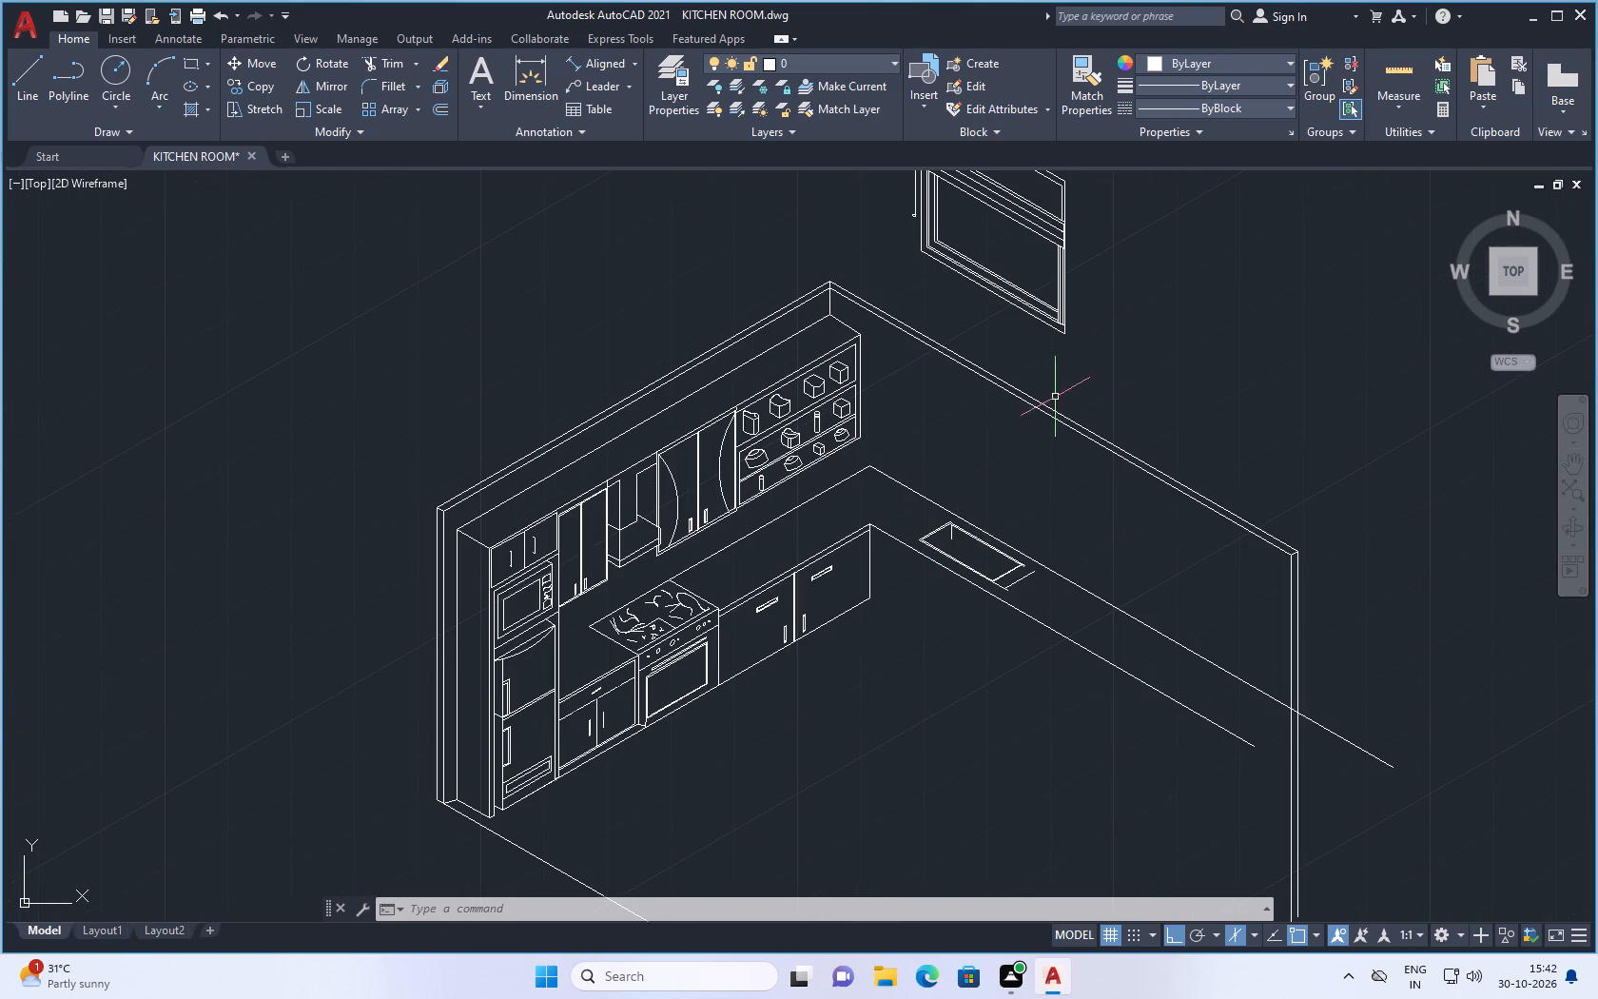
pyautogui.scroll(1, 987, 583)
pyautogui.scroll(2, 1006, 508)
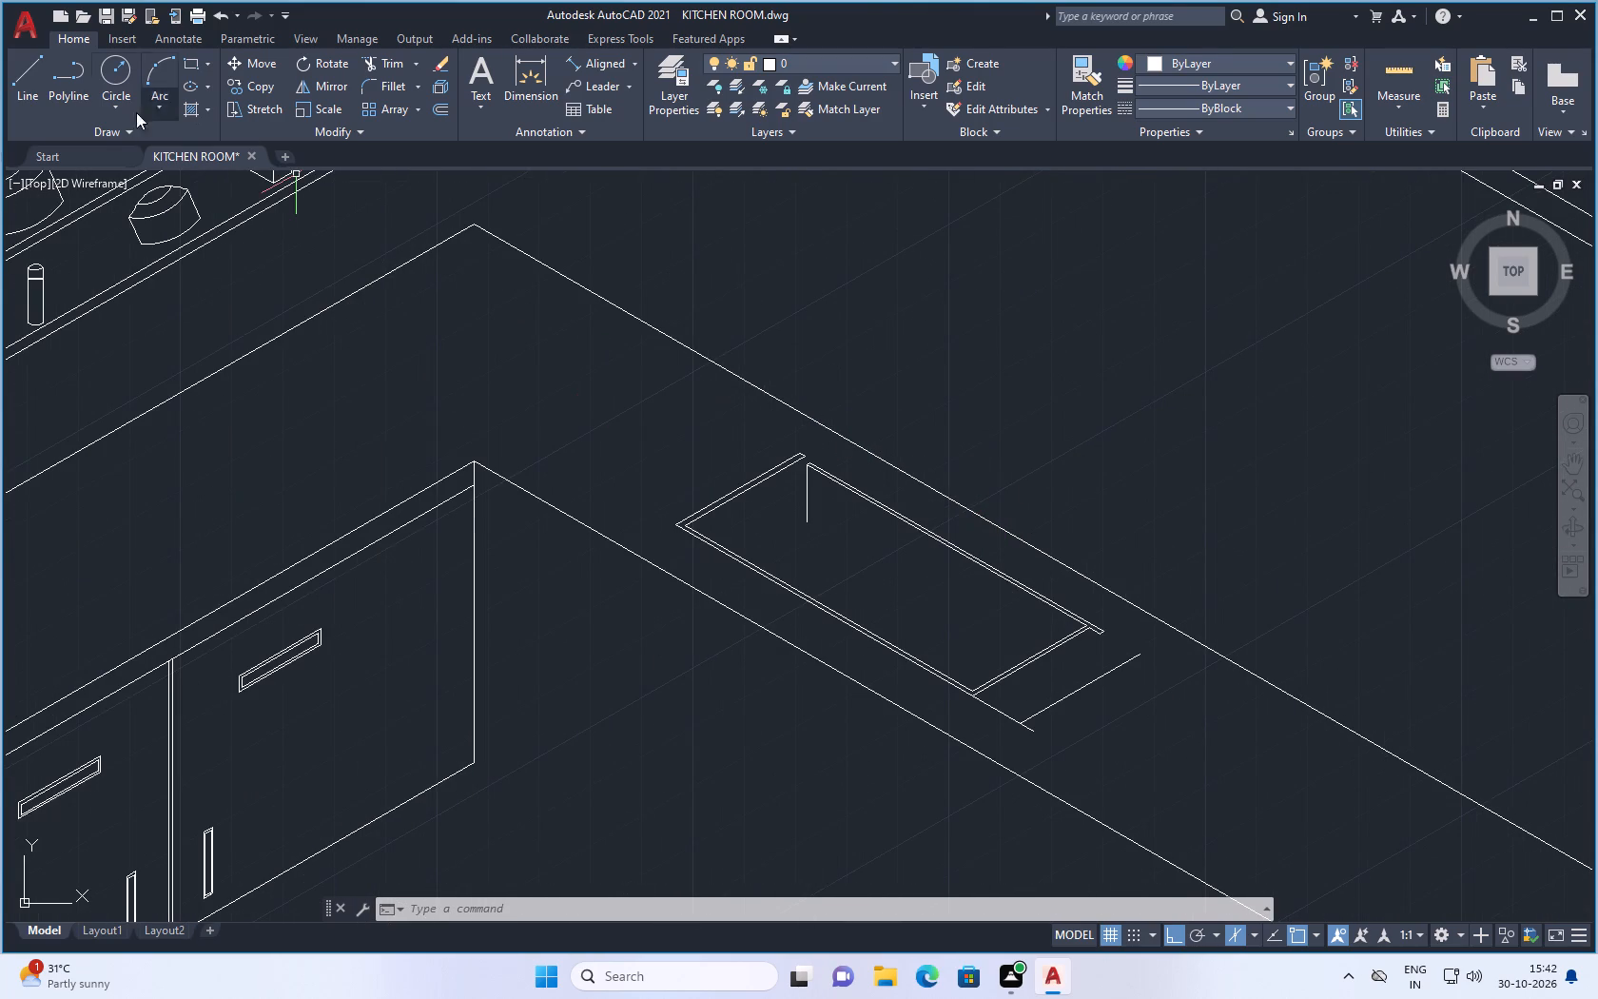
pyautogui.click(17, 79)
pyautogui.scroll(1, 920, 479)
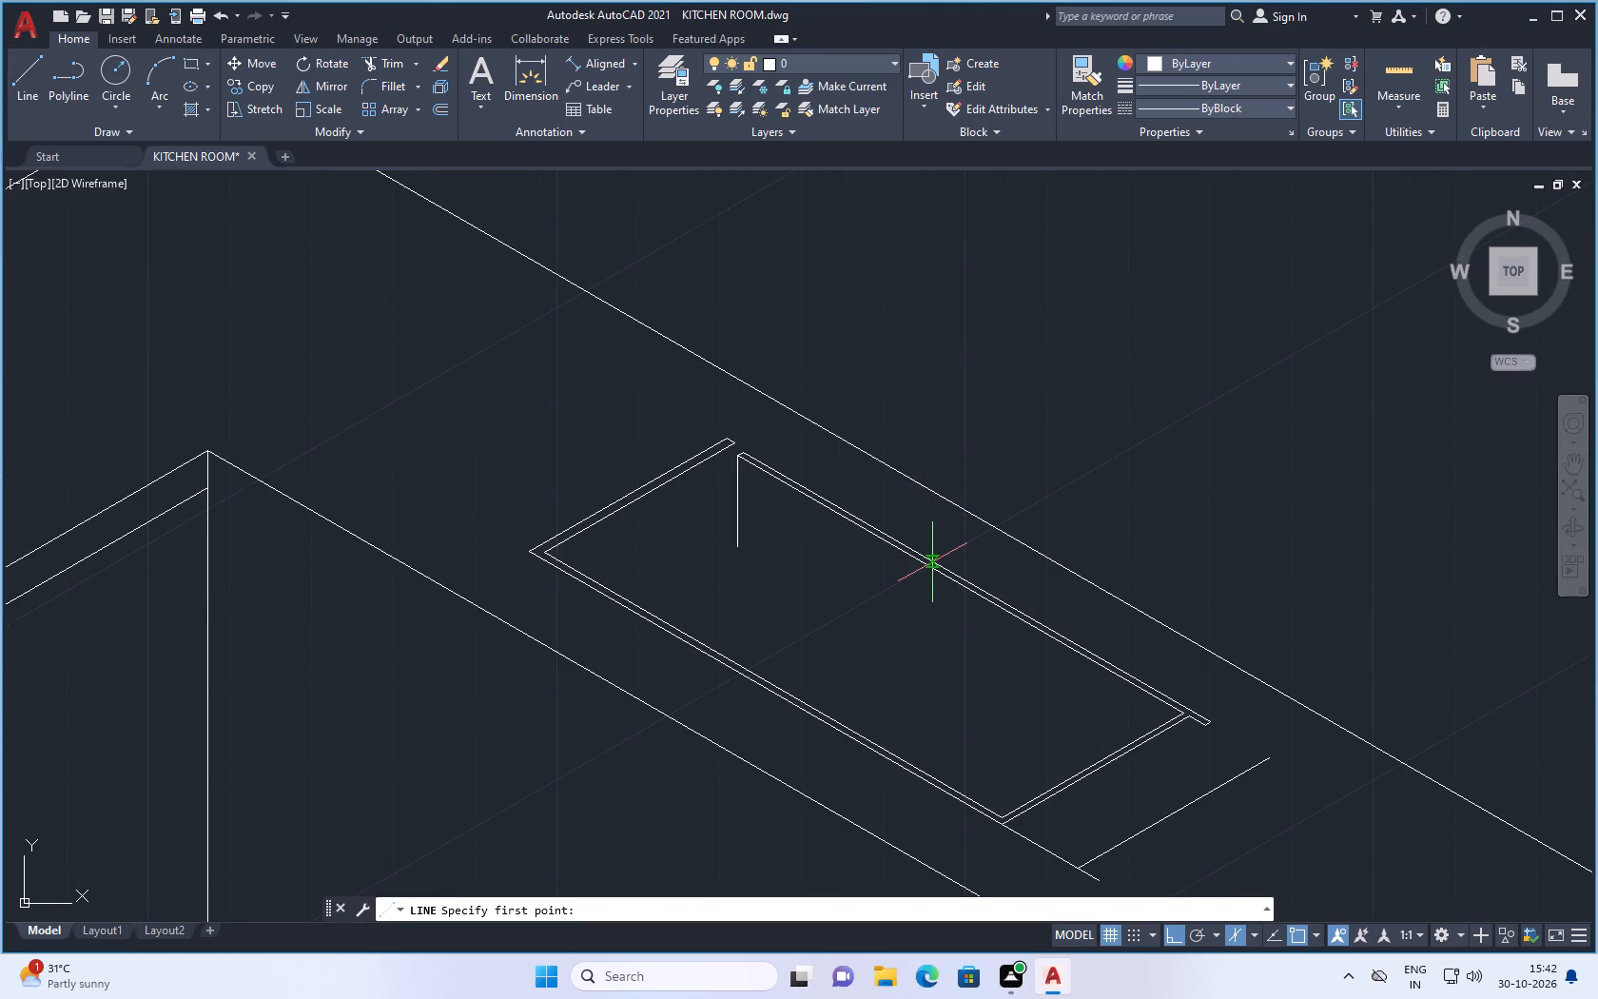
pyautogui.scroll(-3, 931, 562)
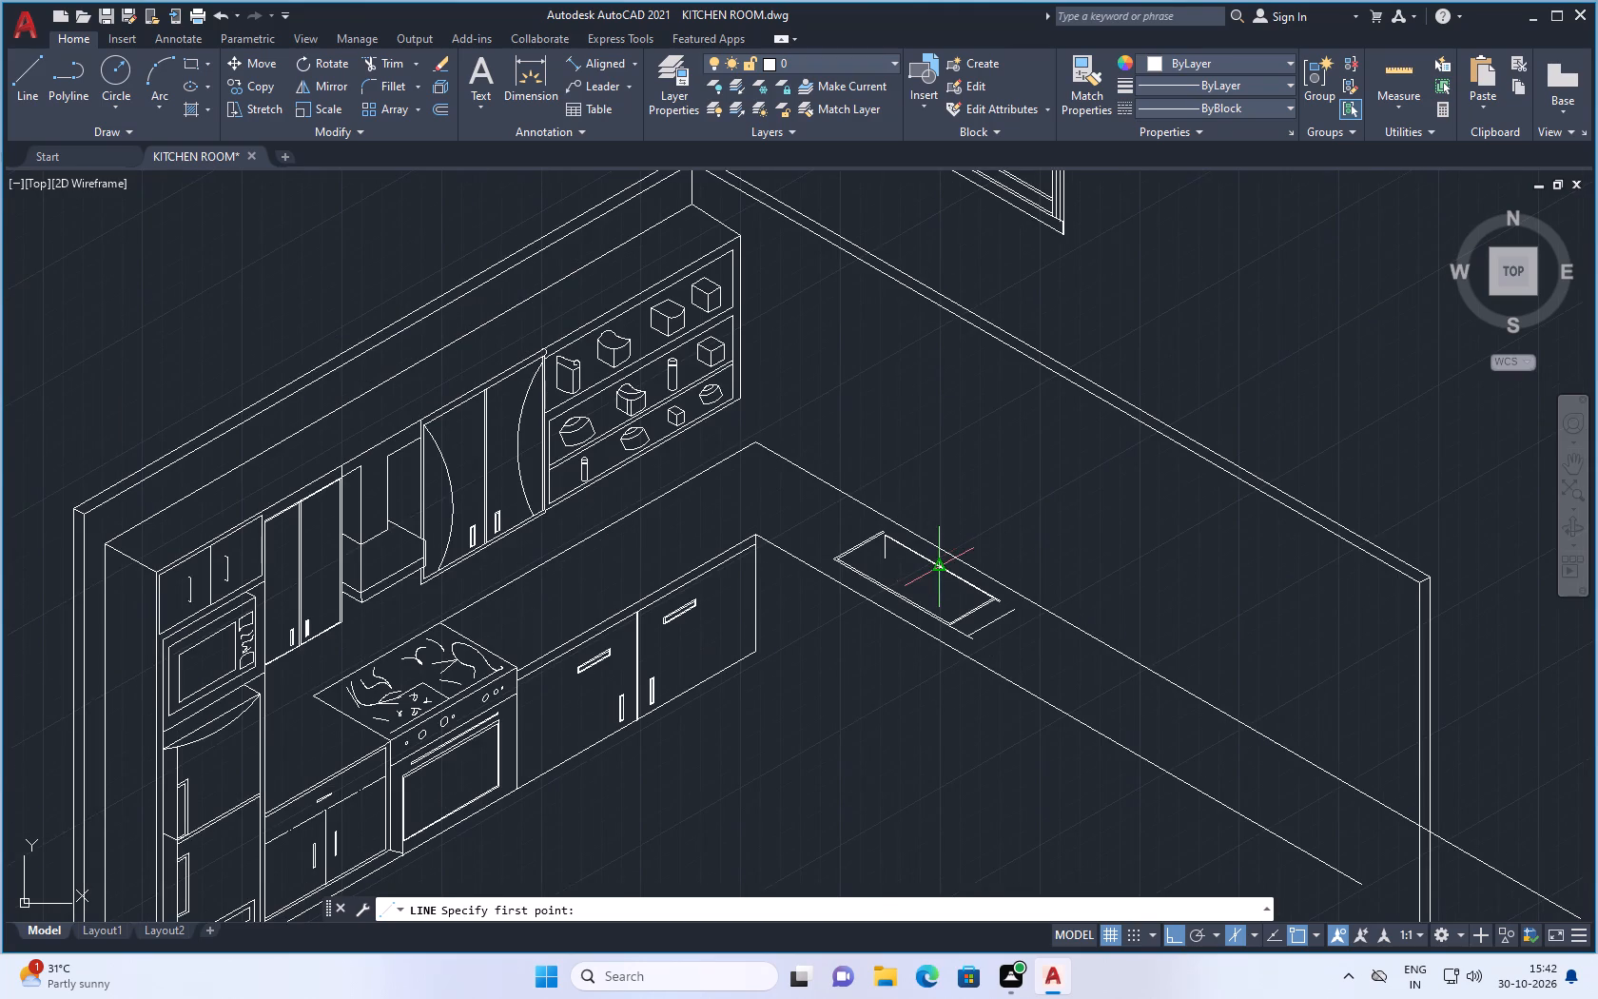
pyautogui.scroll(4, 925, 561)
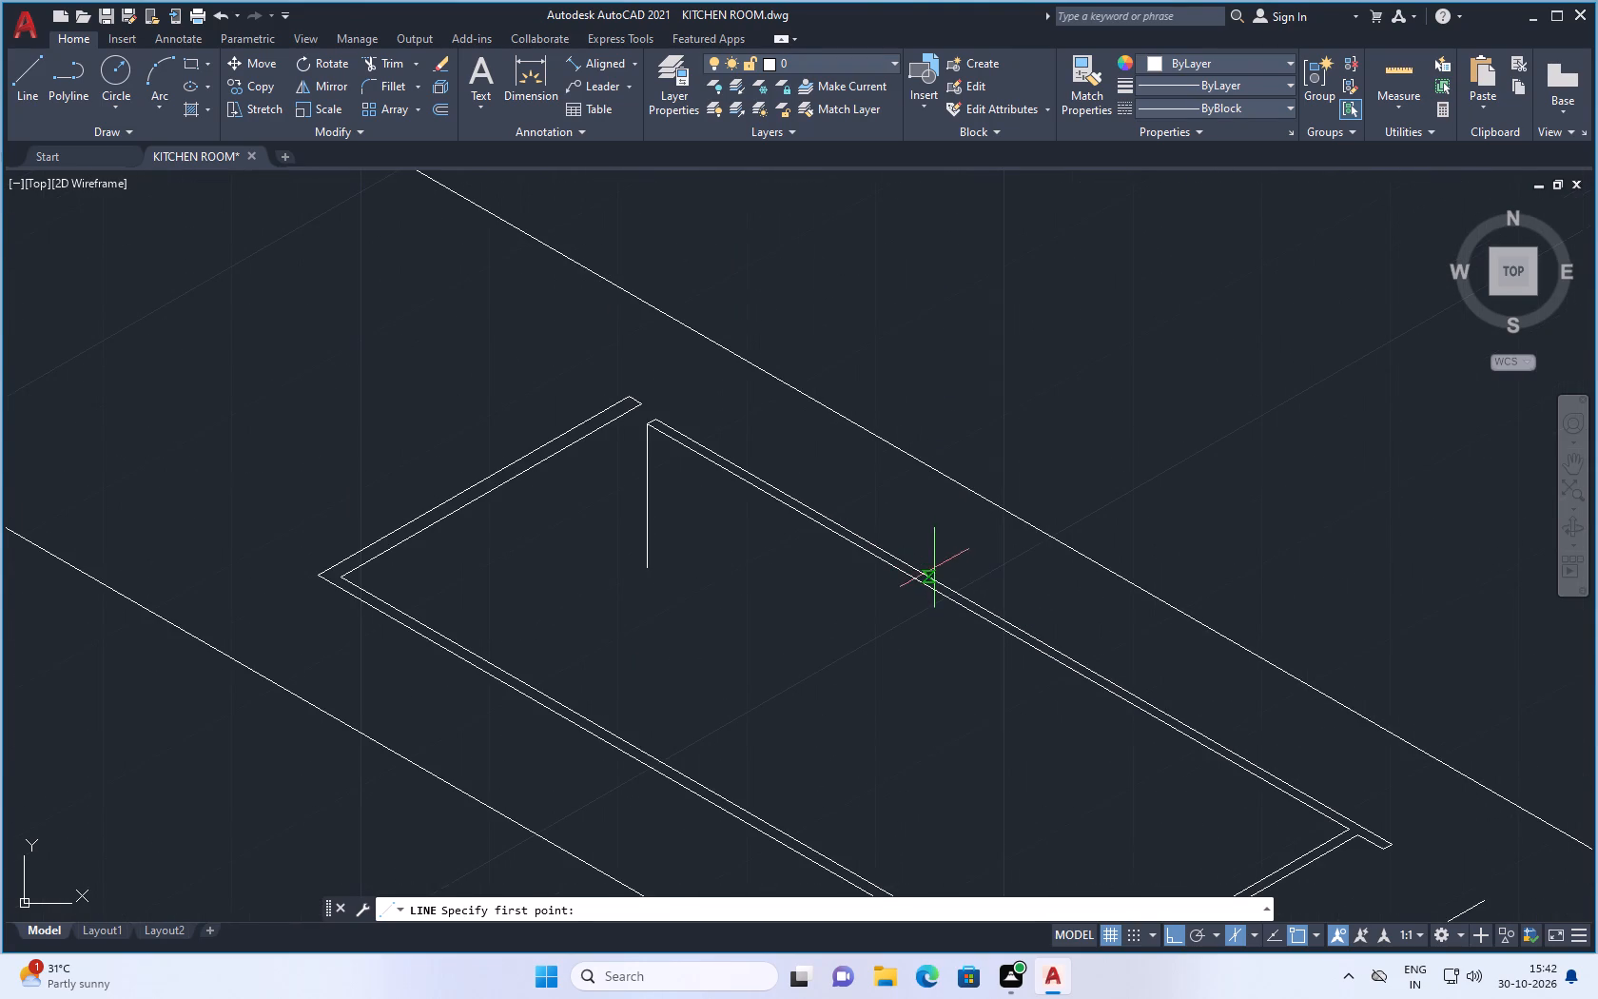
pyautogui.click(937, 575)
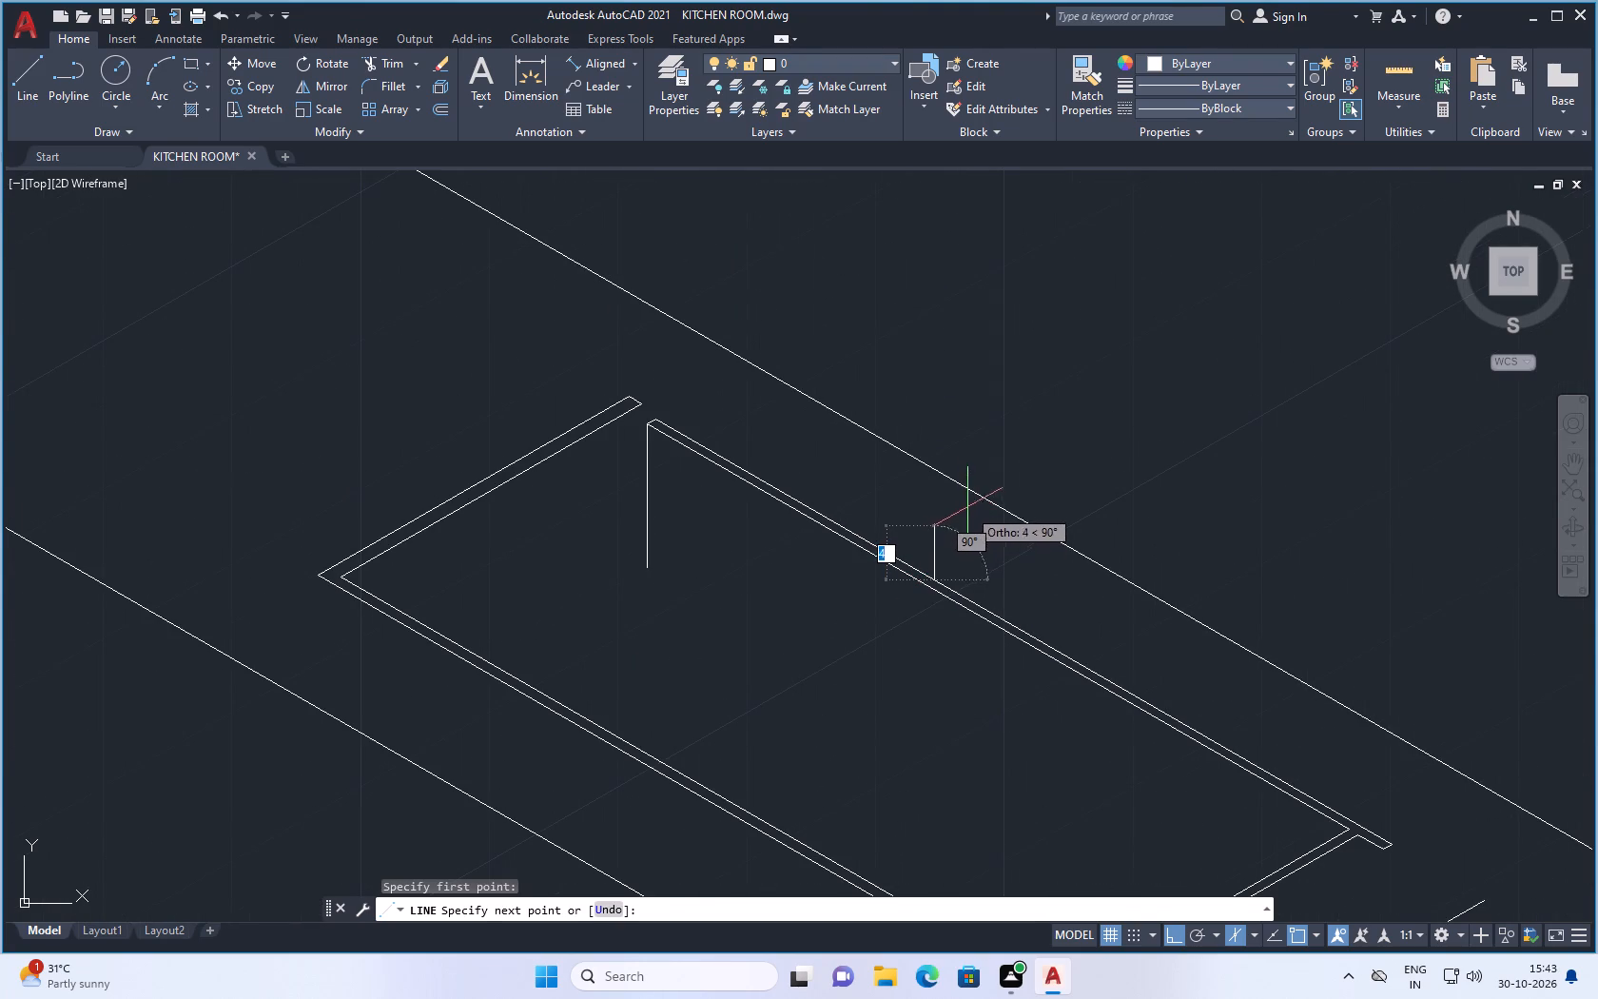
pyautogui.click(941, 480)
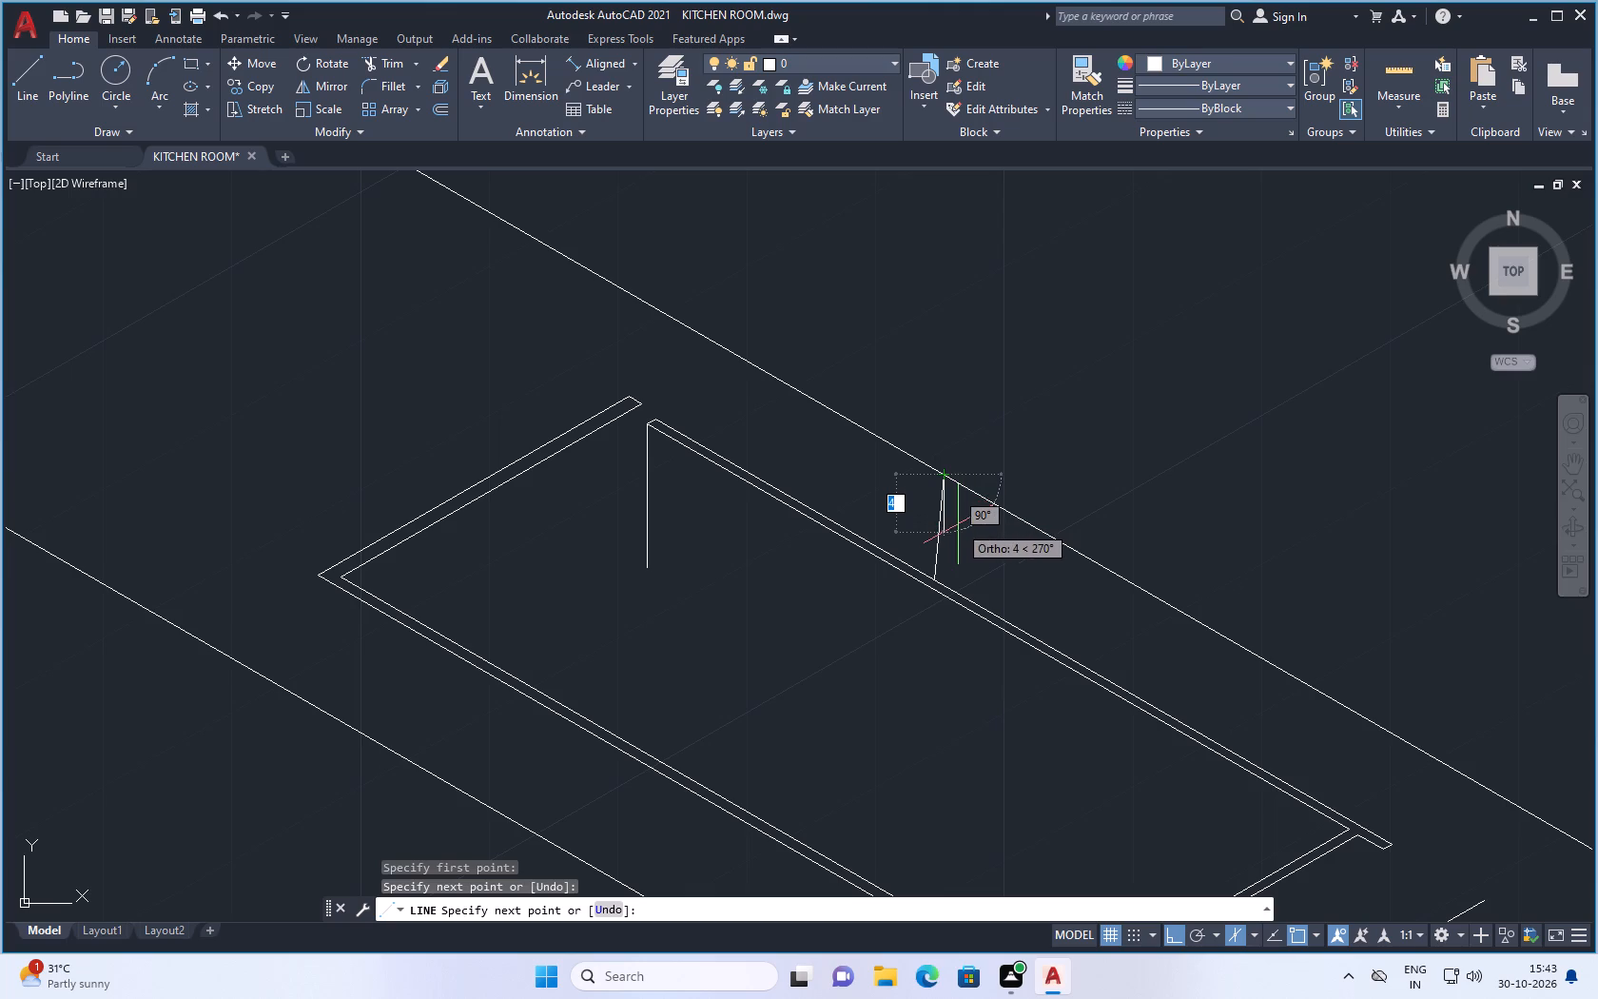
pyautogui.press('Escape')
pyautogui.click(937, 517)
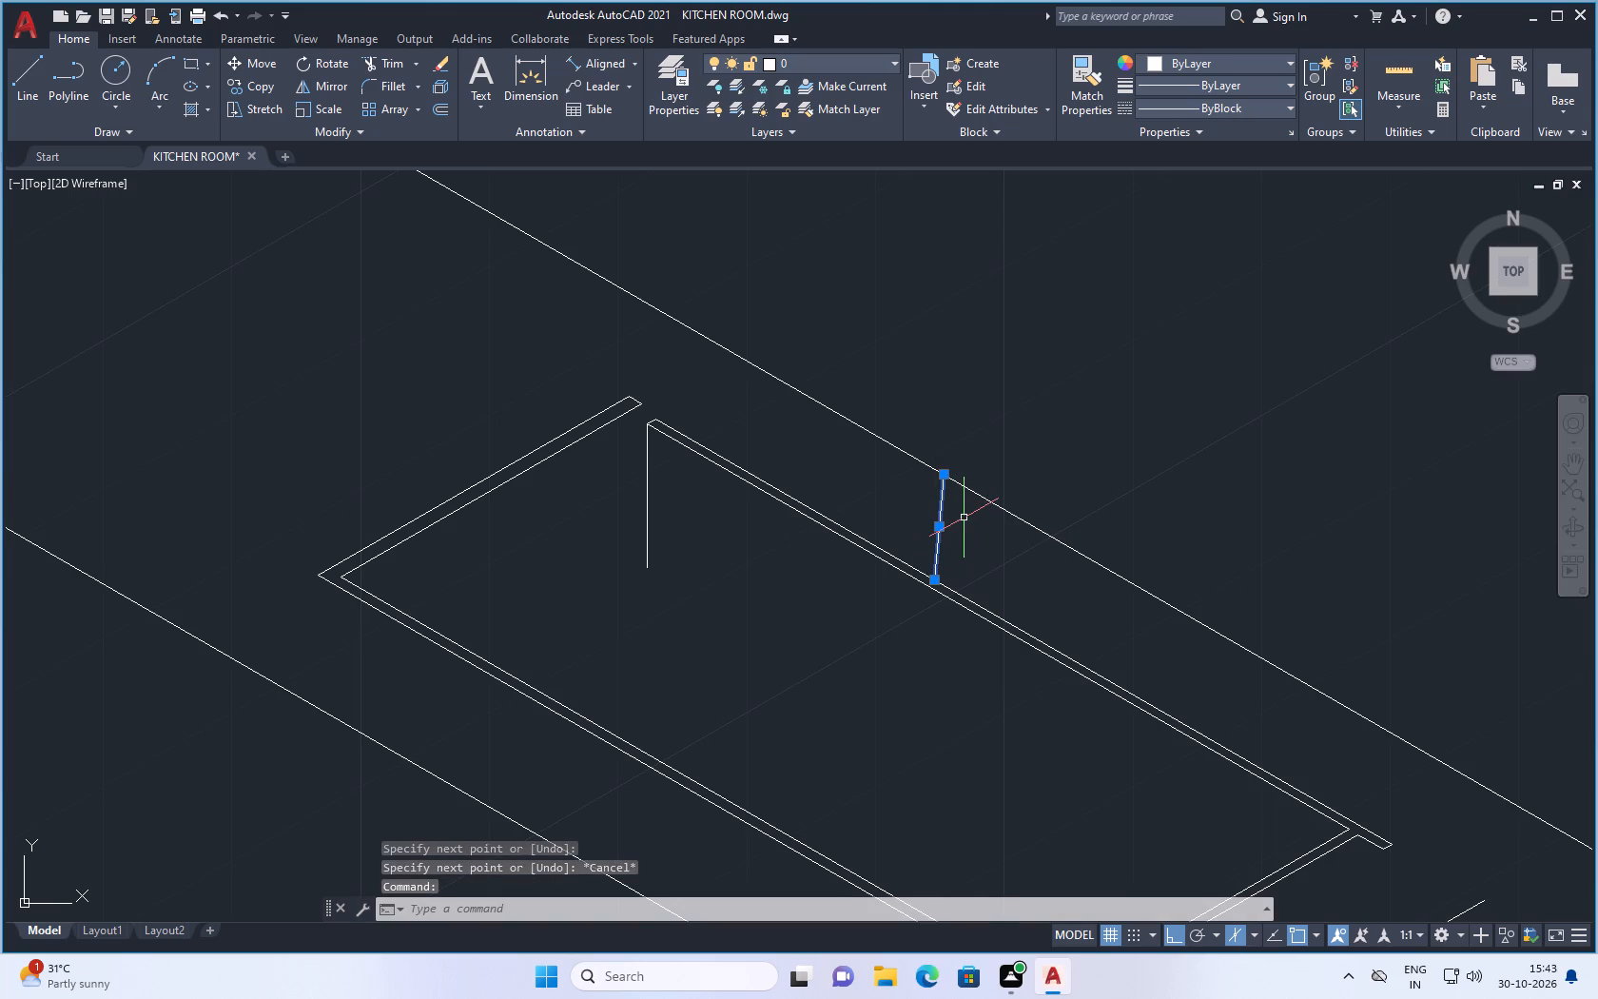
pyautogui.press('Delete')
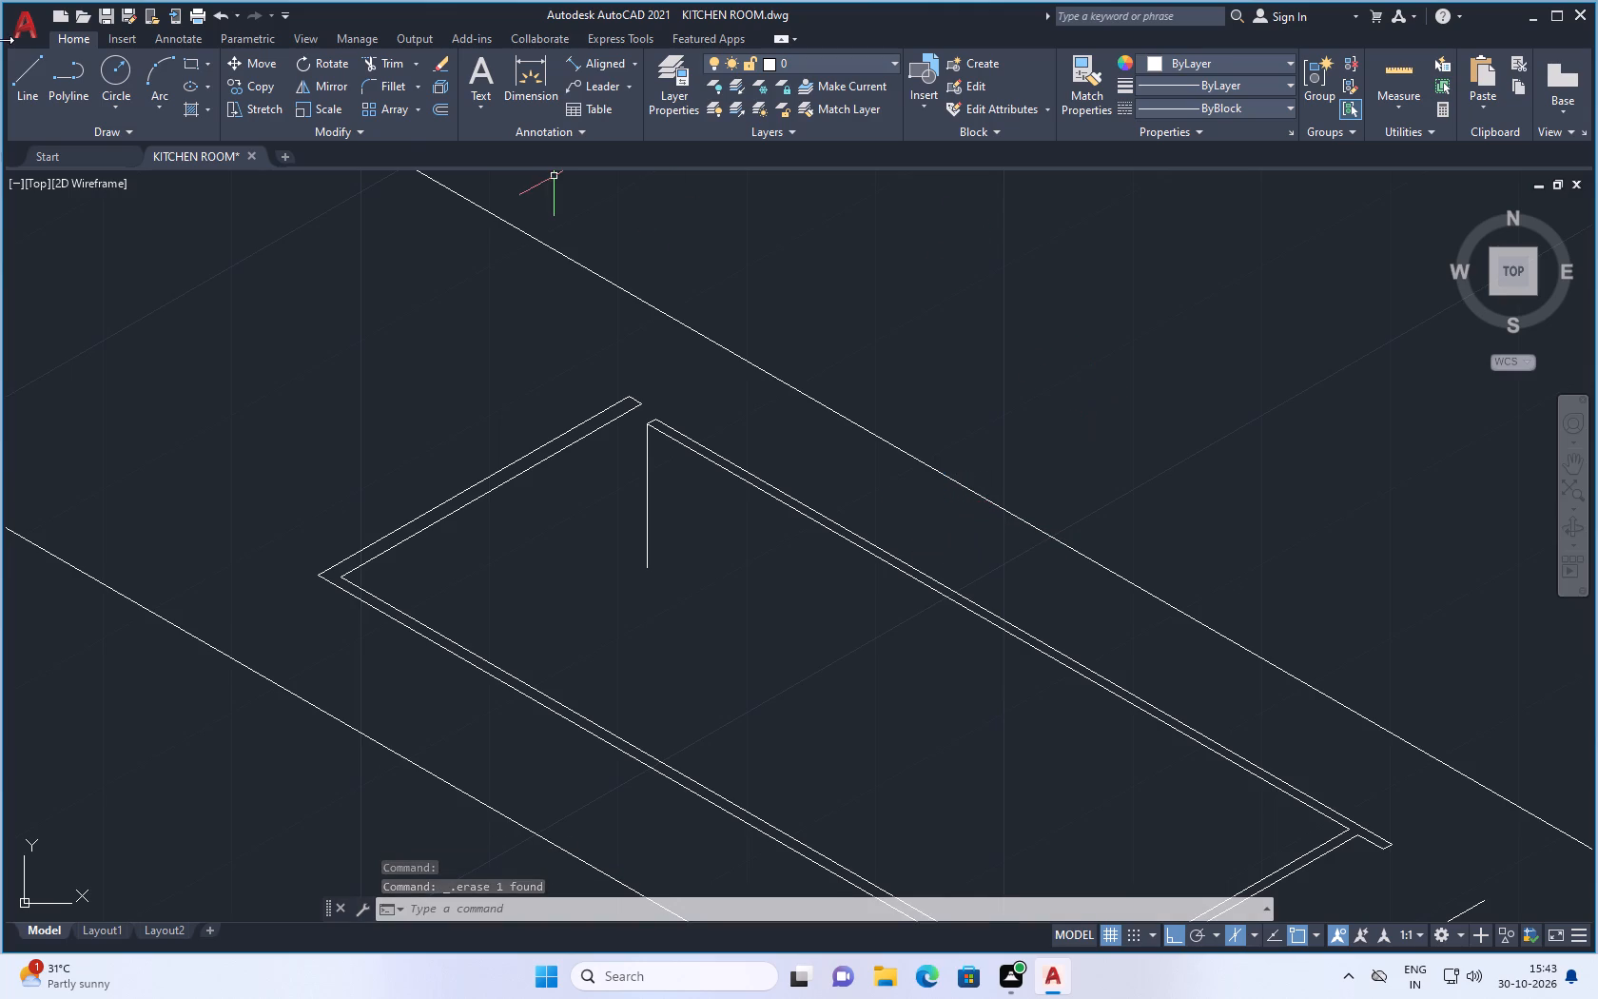
# Draw a line about 6 units straight up from the recessed outline's back edge, continuing about 4 units at 330° in Isoplane Top.
pyautogui.click(23, 75)
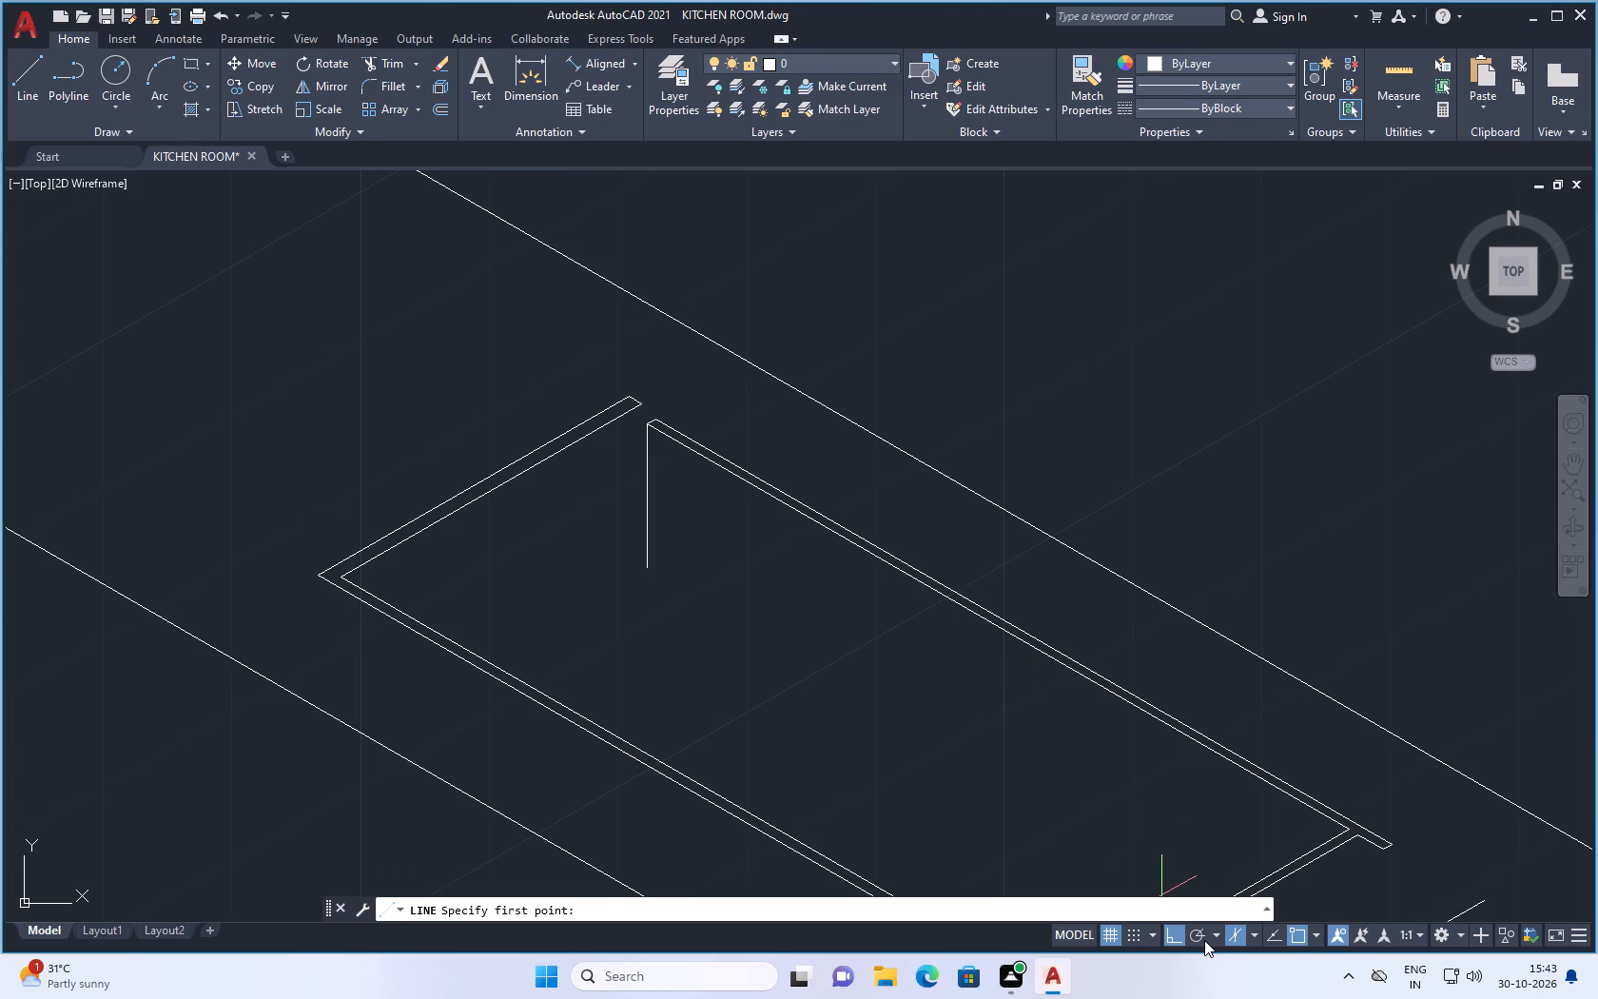
pyautogui.scroll(1, 938, 568)
pyautogui.click(920, 571)
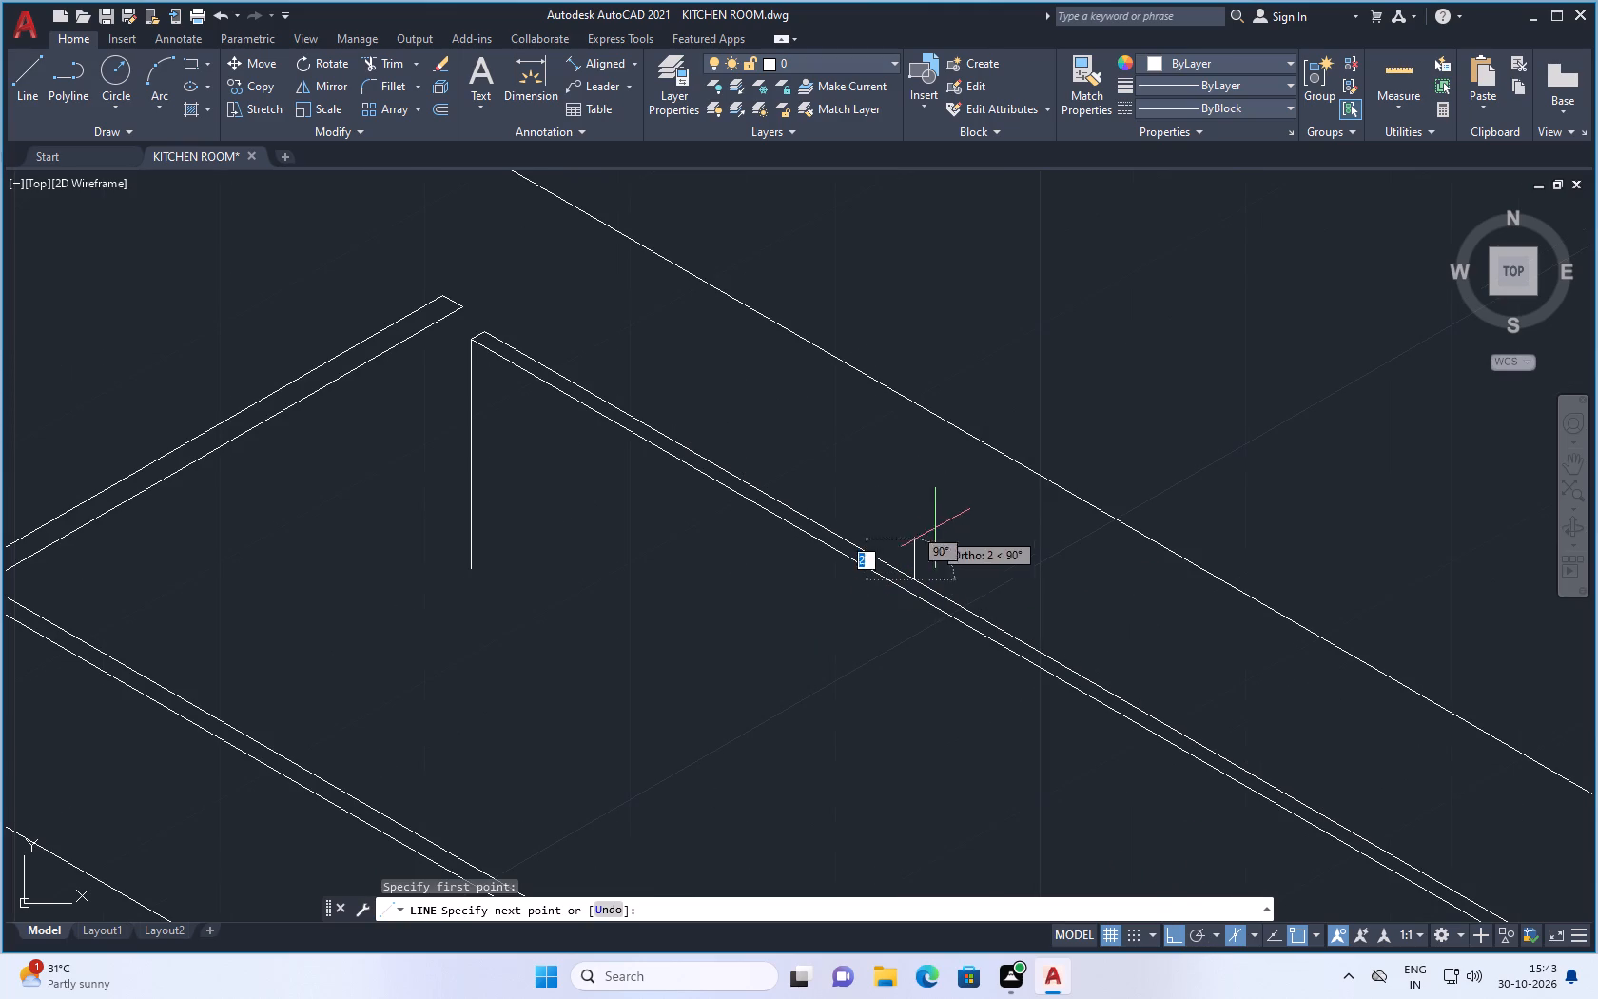
pyautogui.click(918, 442)
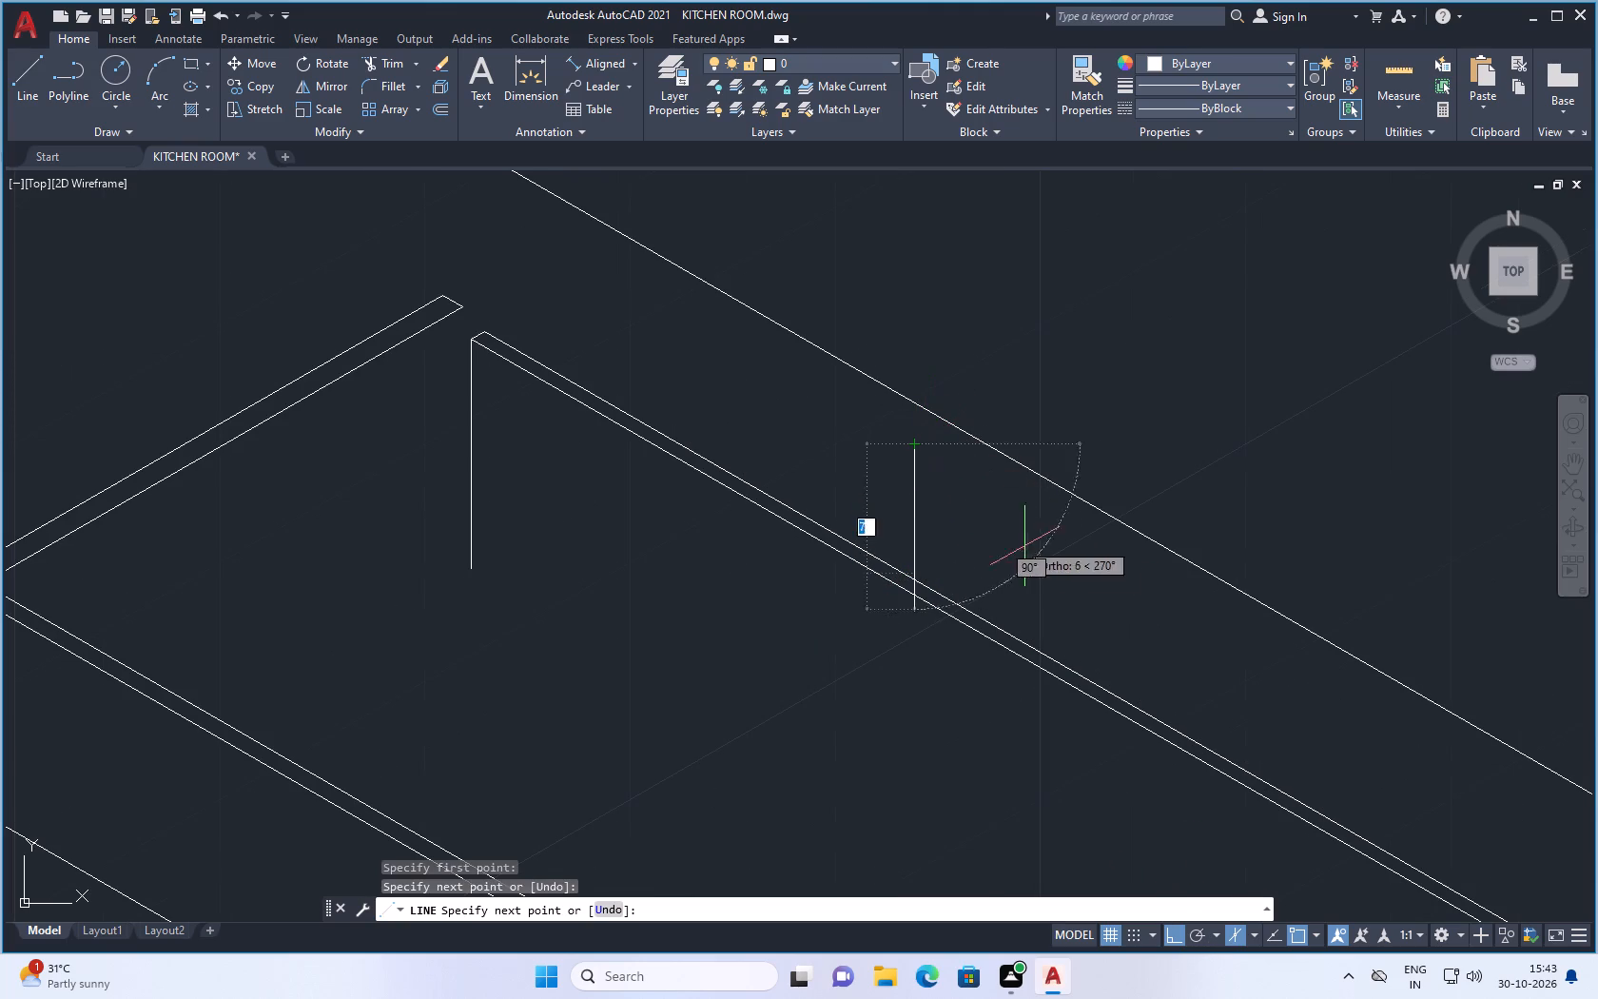
pyautogui.click(1251, 935)
pyautogui.click(1276, 873)
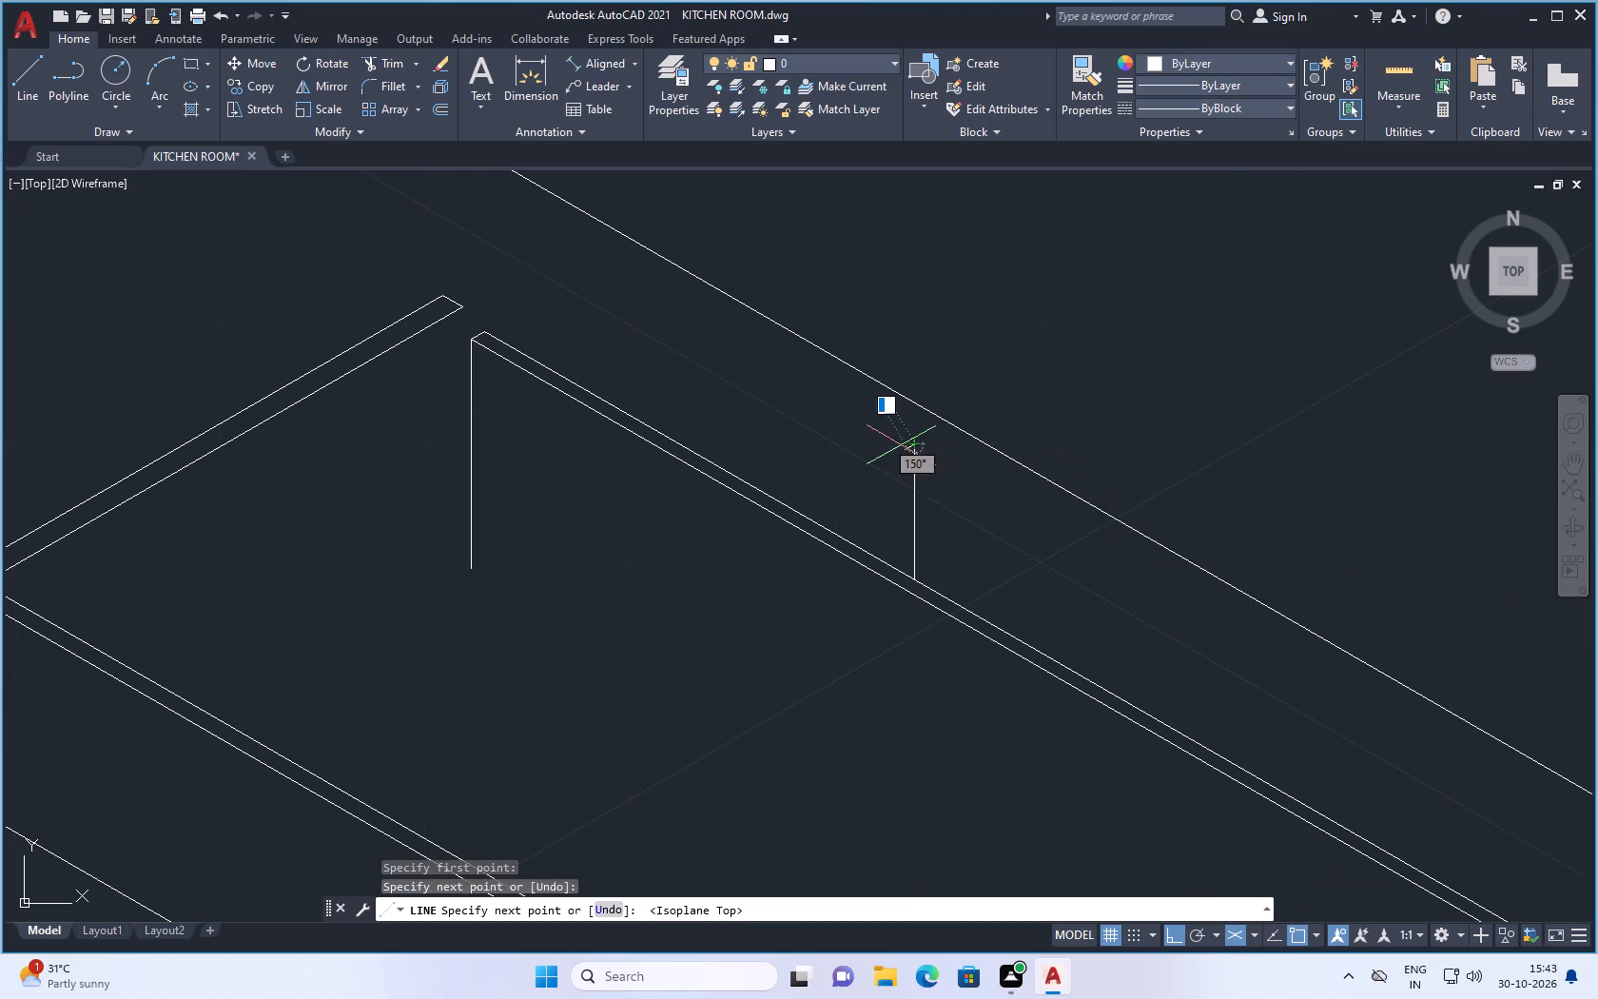
pyautogui.scroll(-2, 996, 533)
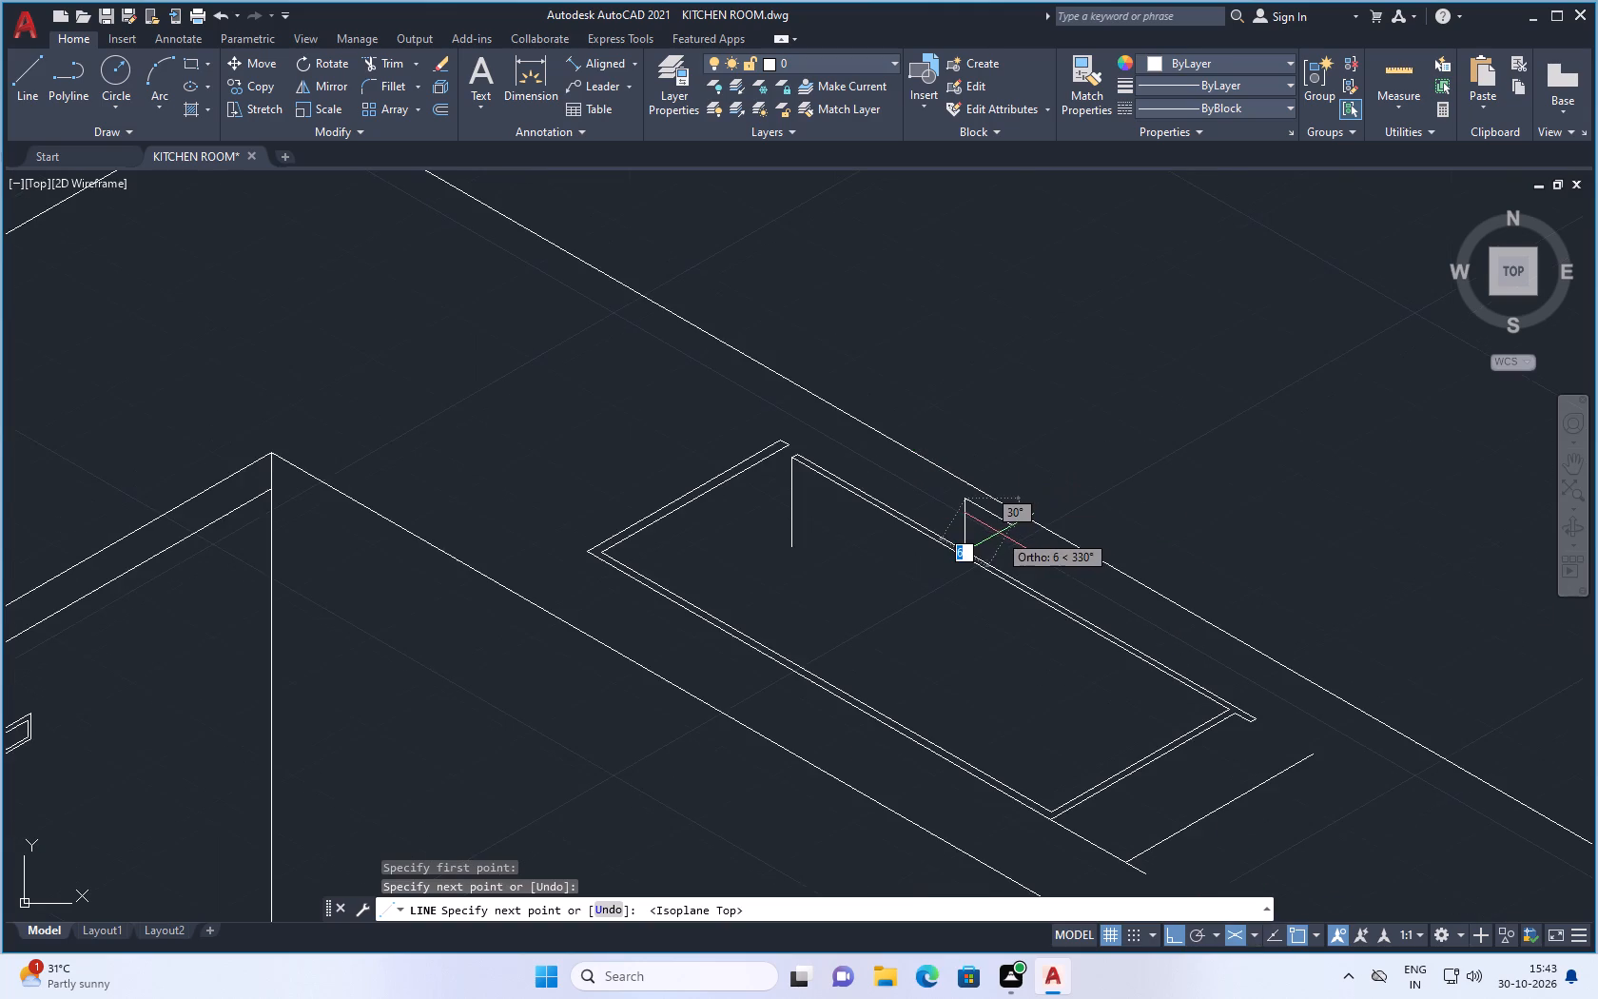
pyautogui.scroll(1, 999, 536)
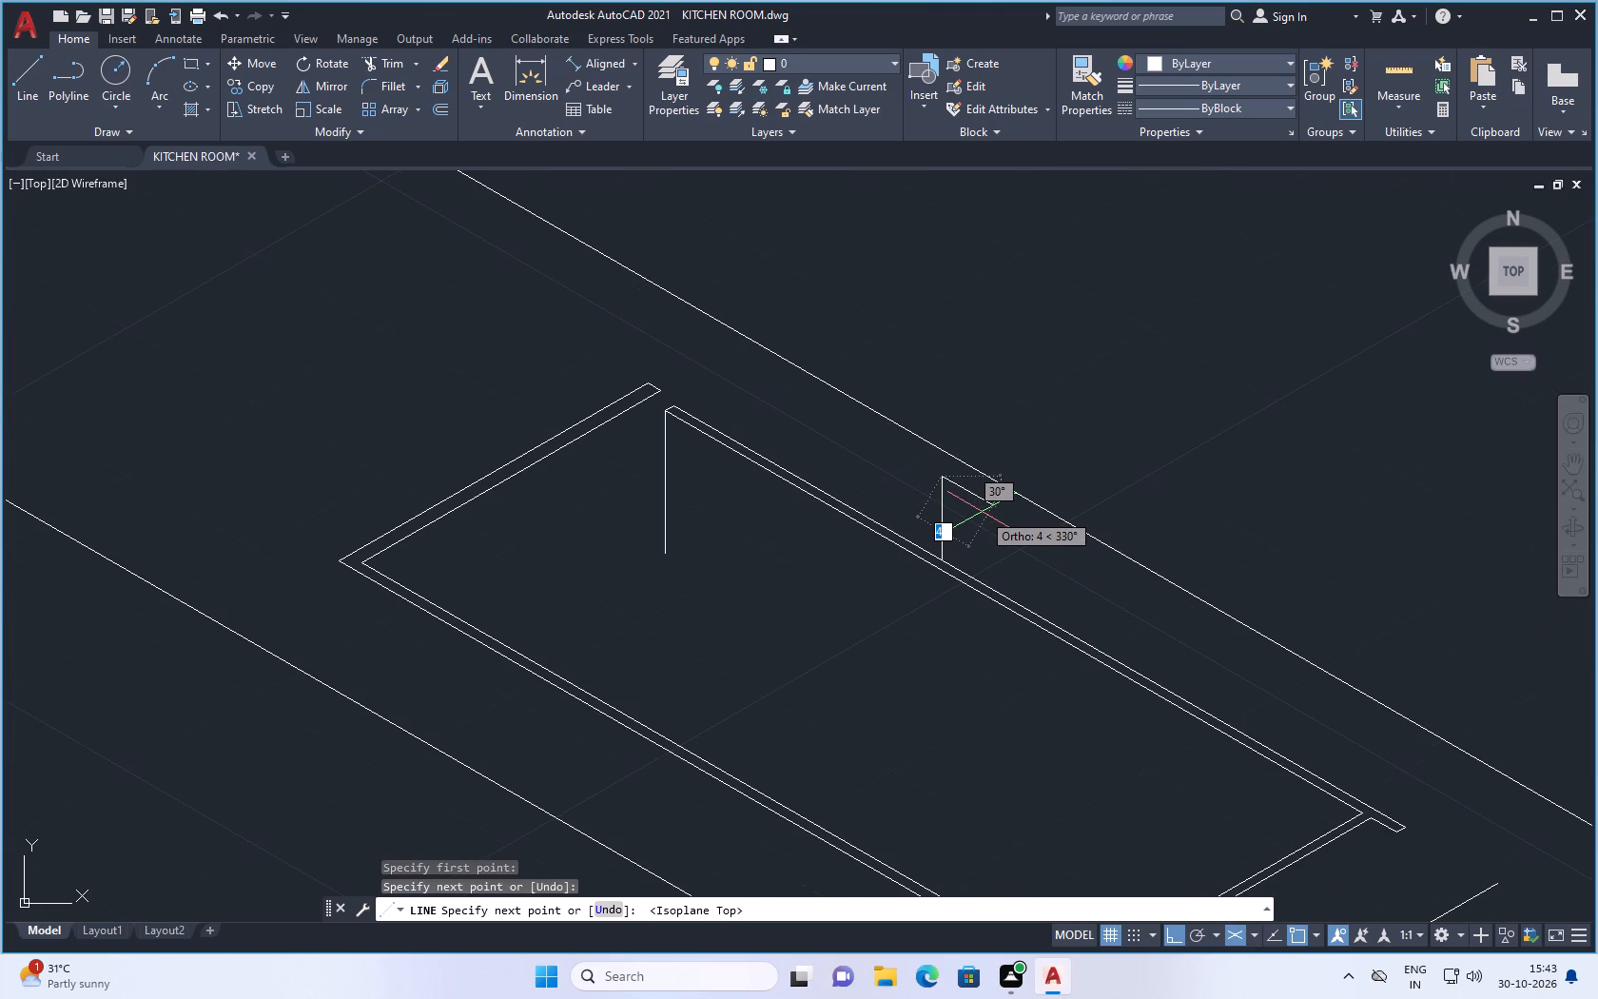
pyautogui.click(982, 512)
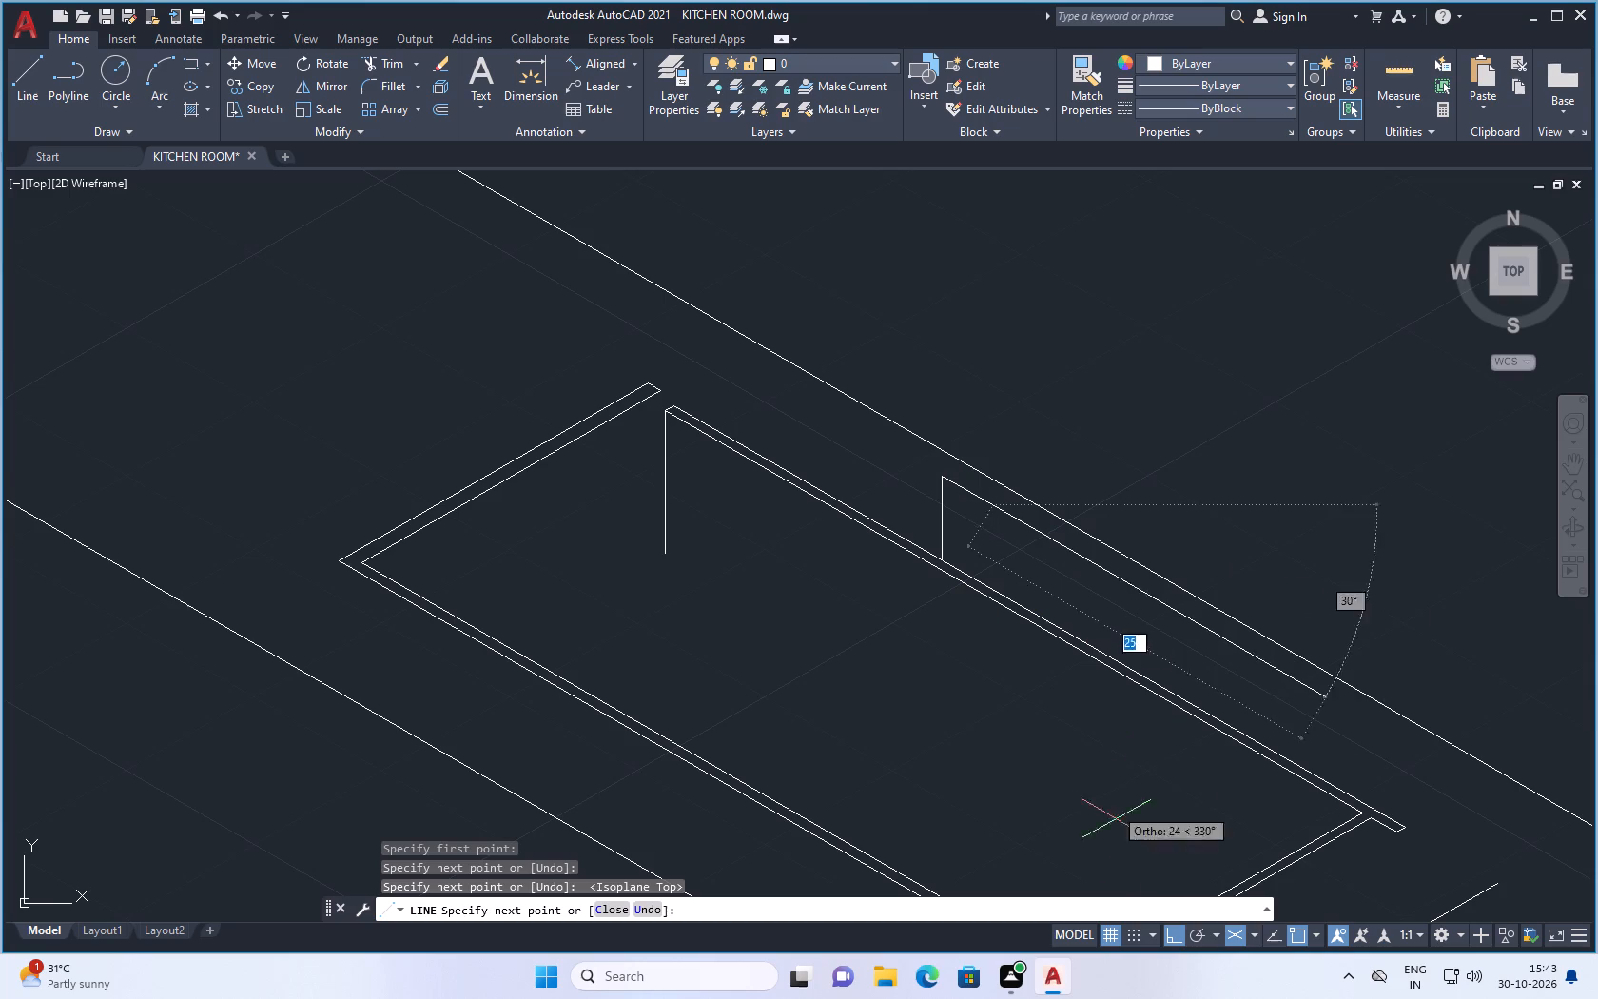
# Switch the isometric drafting plane to Isoplane Right.
pyautogui.click(1257, 935)
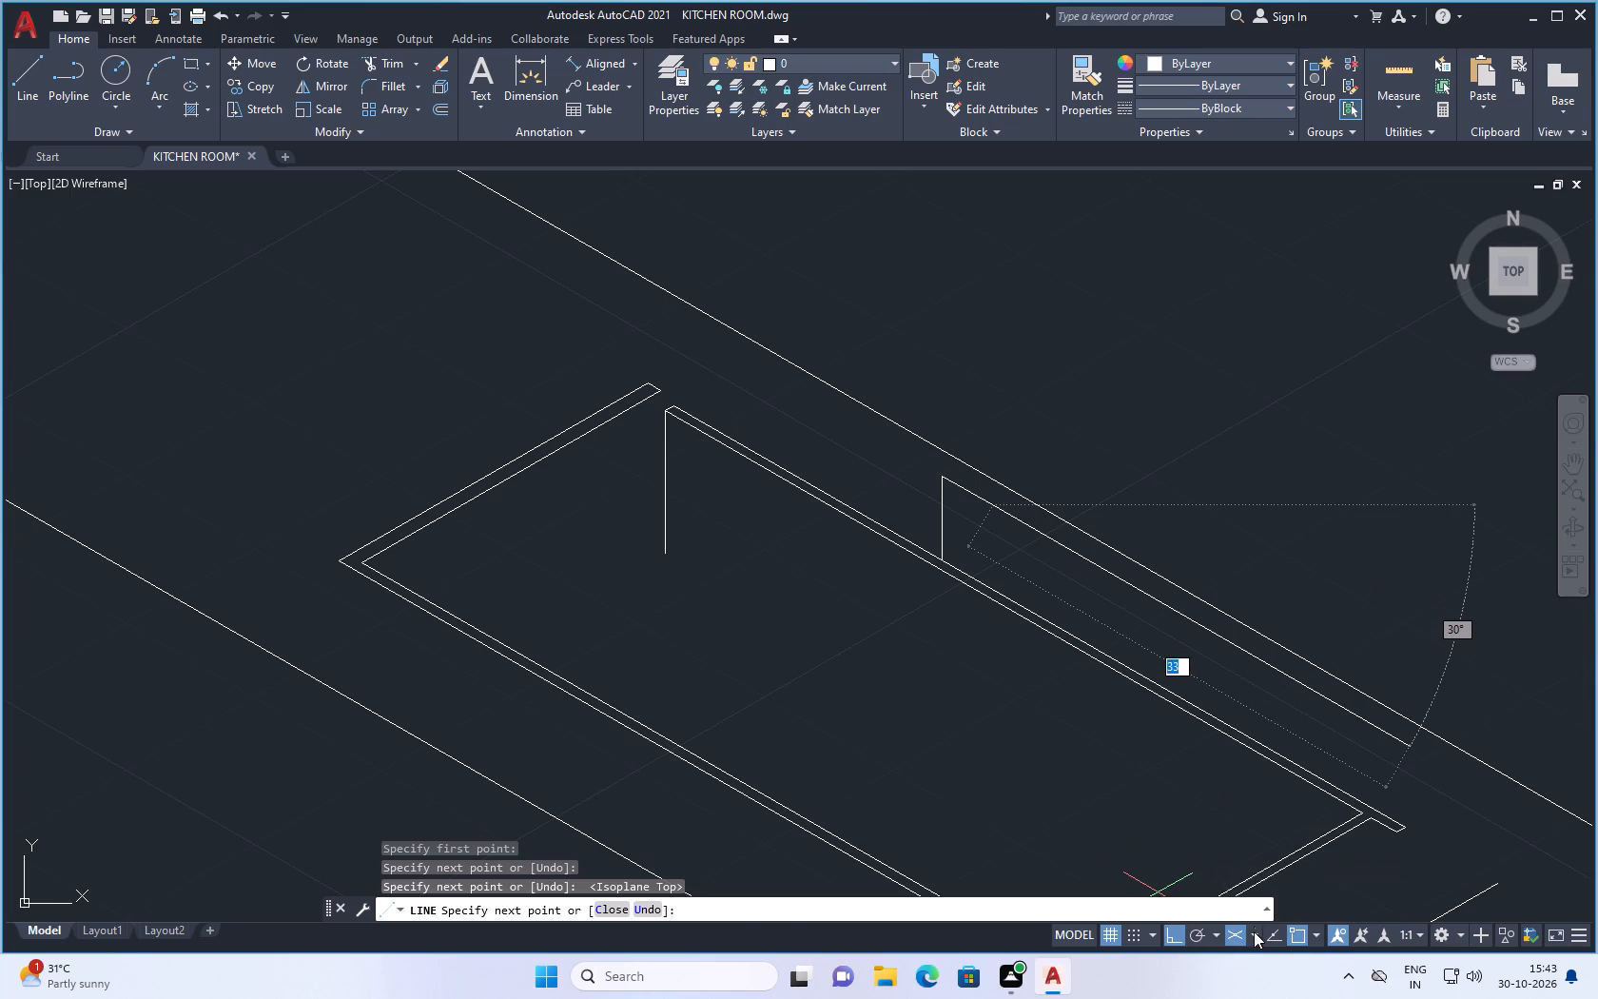
pyautogui.click(1259, 897)
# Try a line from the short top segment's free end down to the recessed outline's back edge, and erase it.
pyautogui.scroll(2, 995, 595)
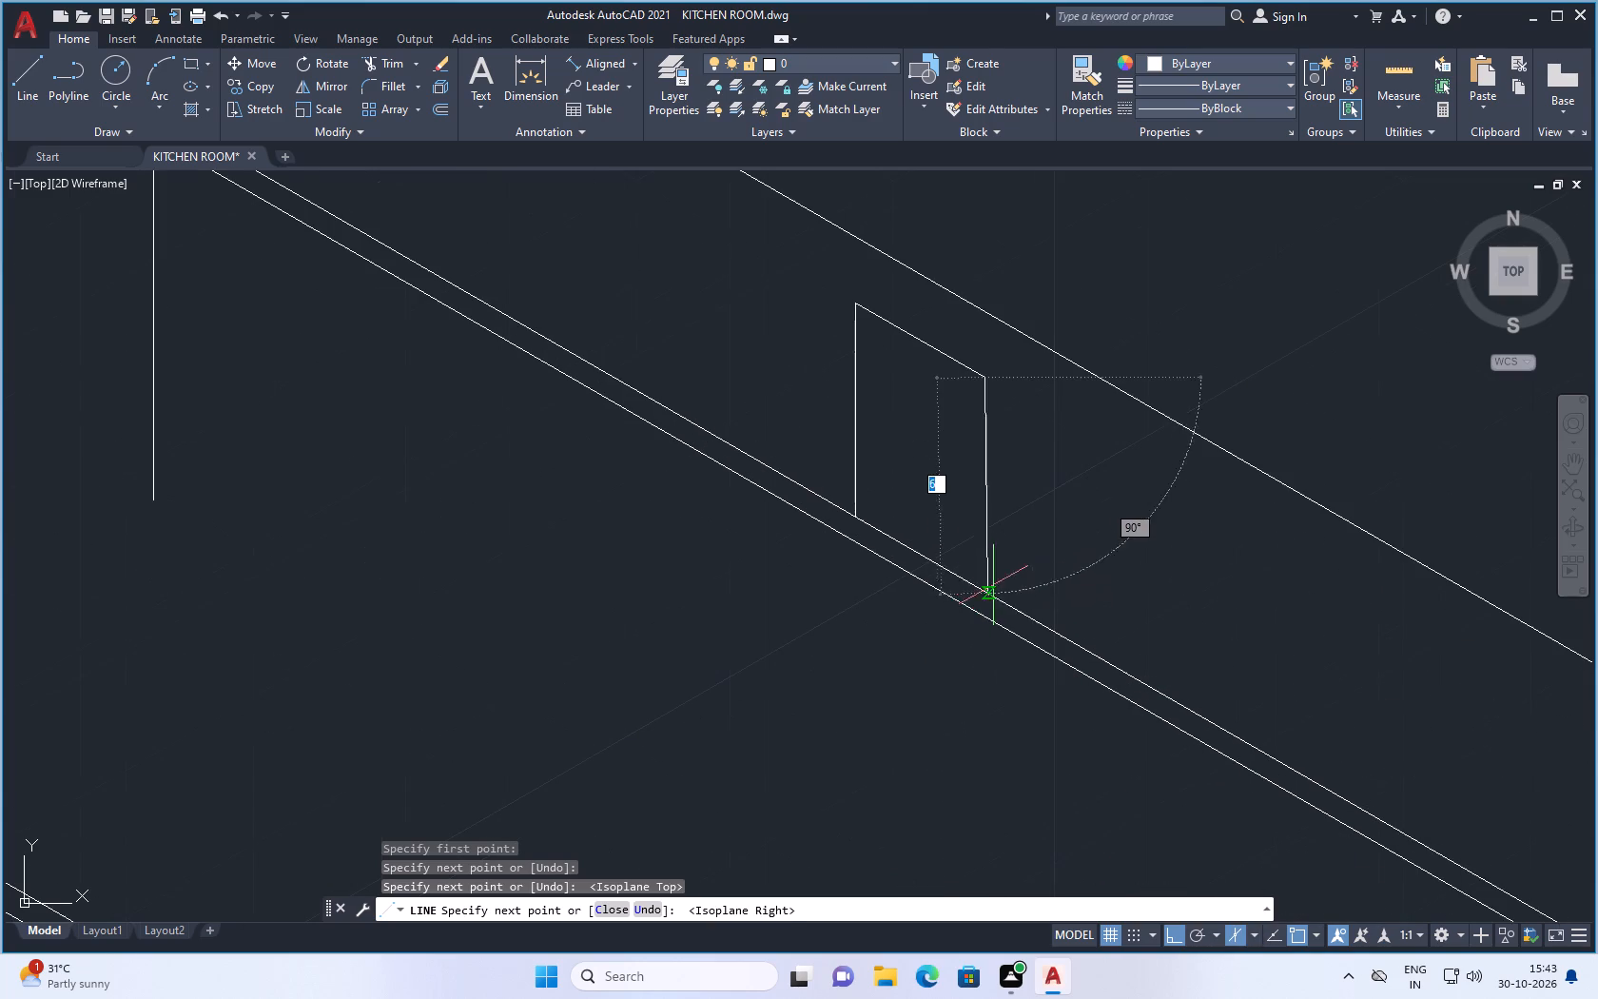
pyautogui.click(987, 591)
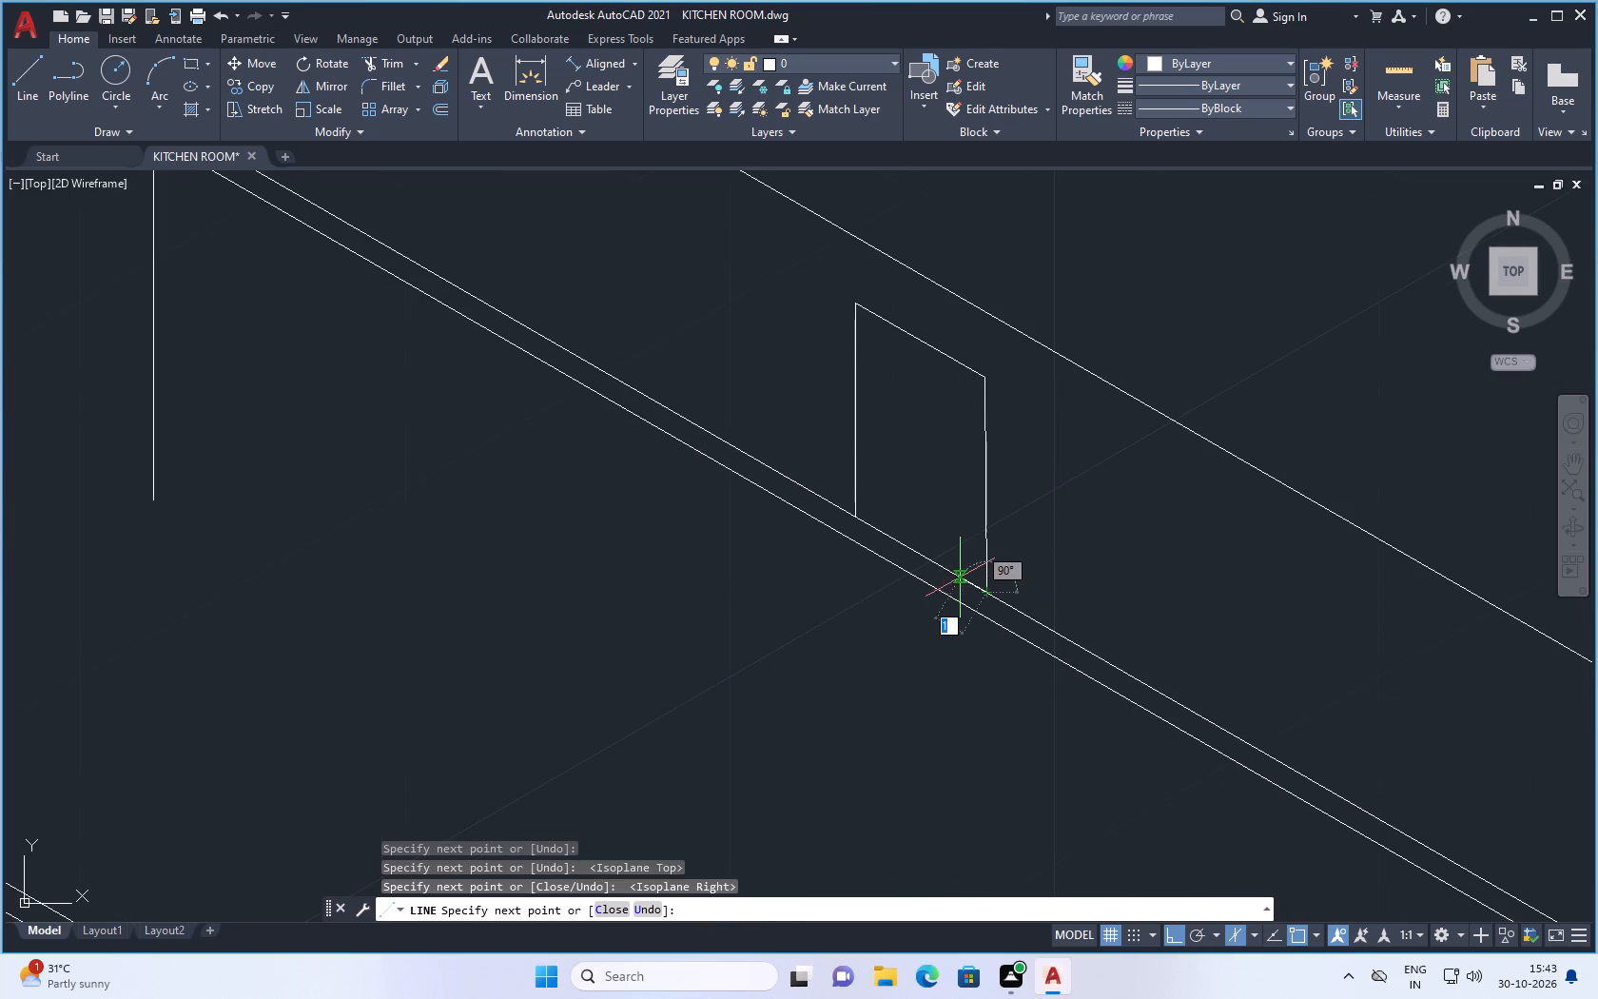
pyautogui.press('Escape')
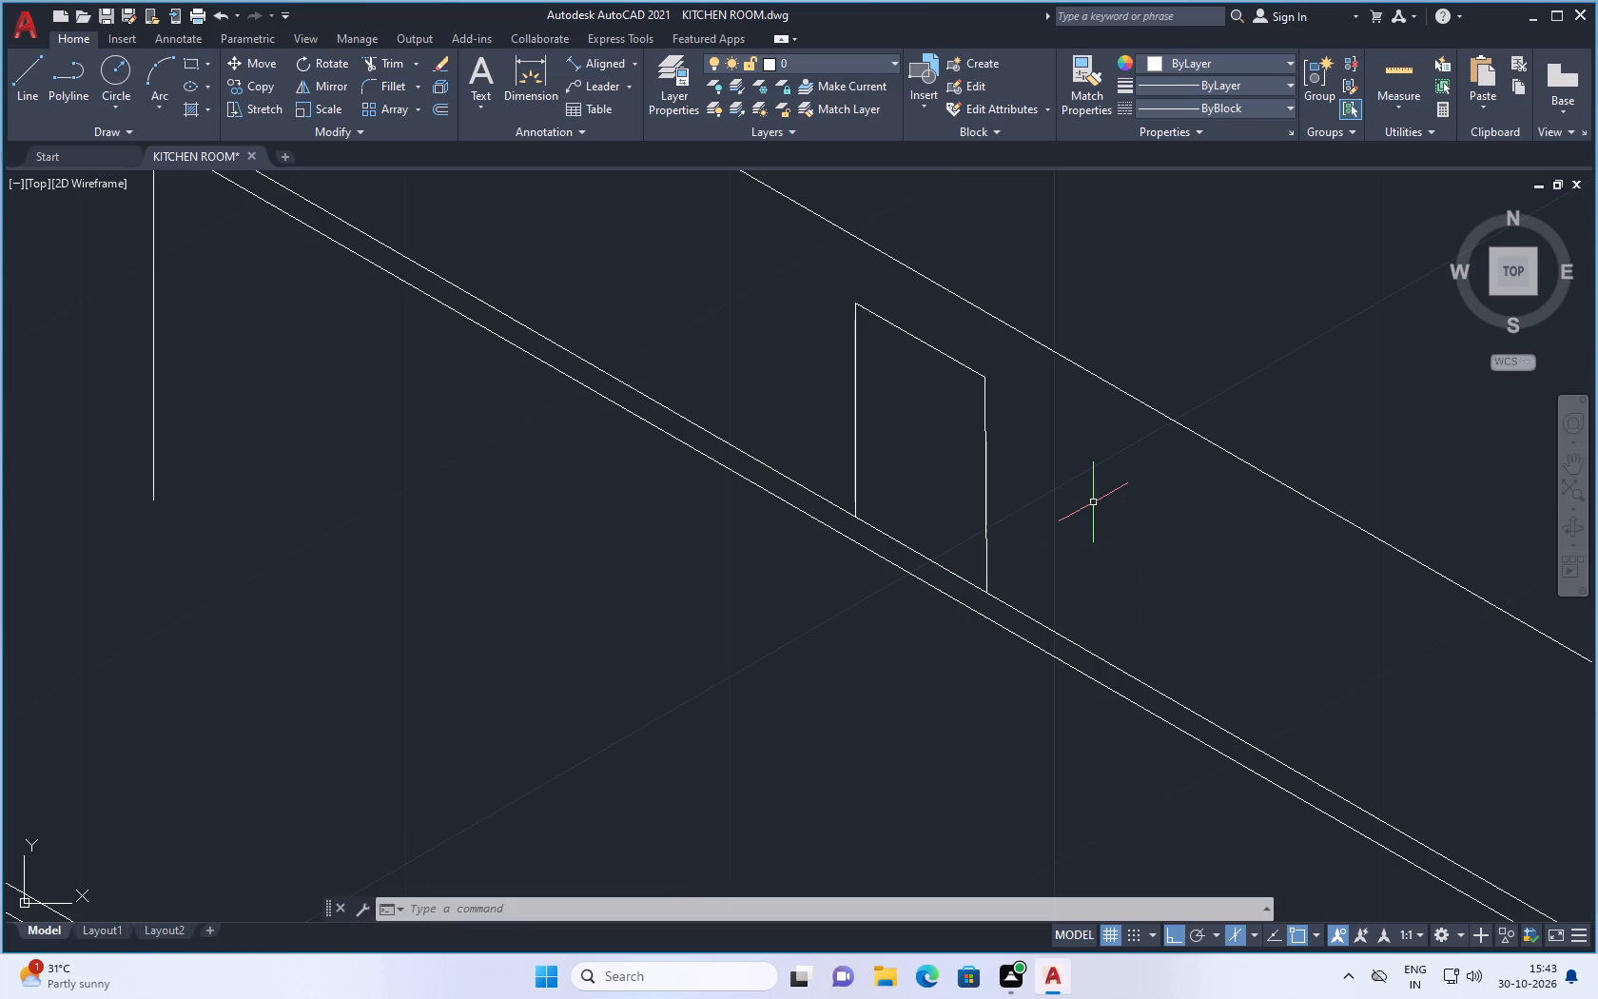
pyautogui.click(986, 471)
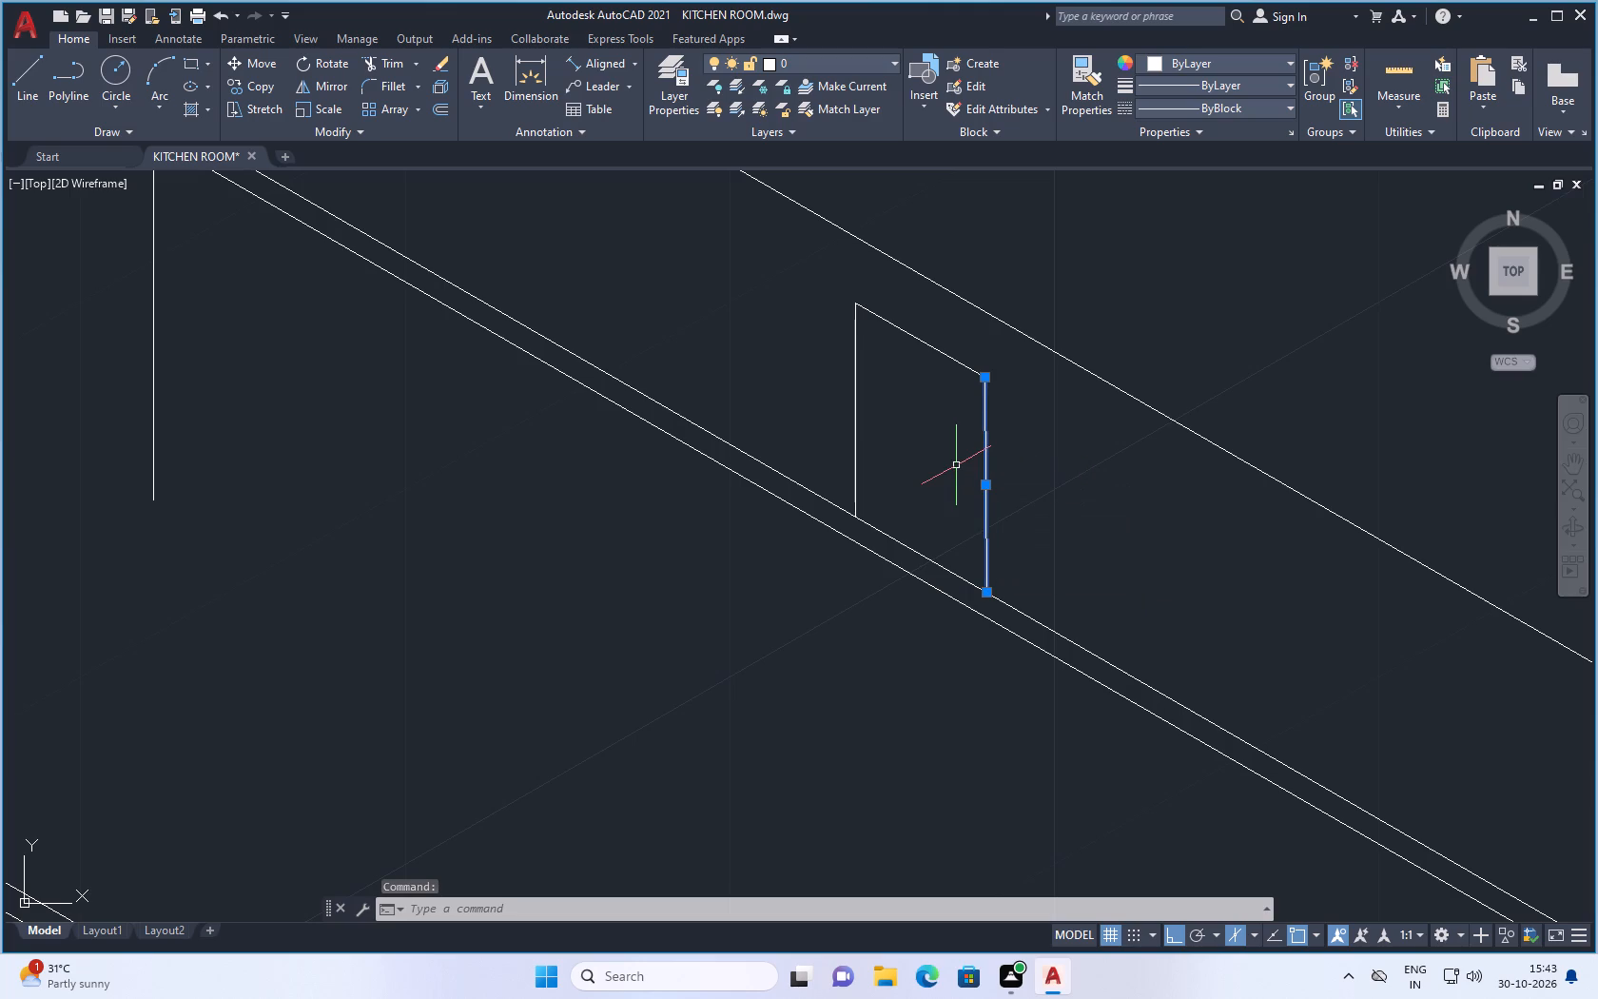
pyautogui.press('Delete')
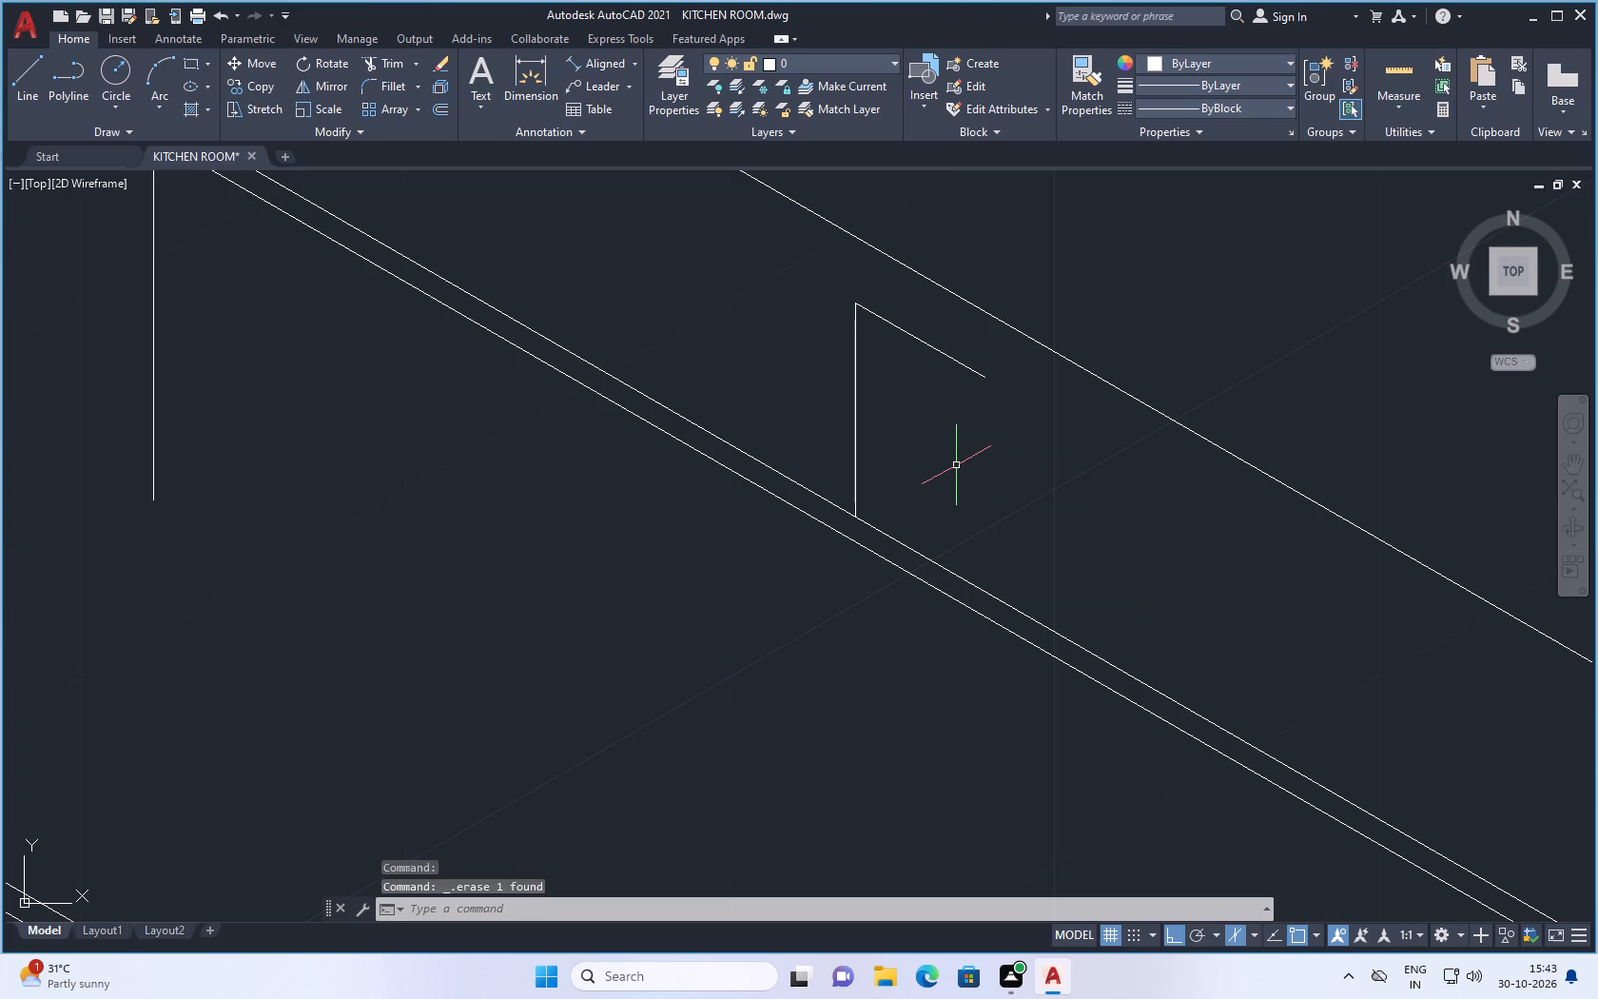
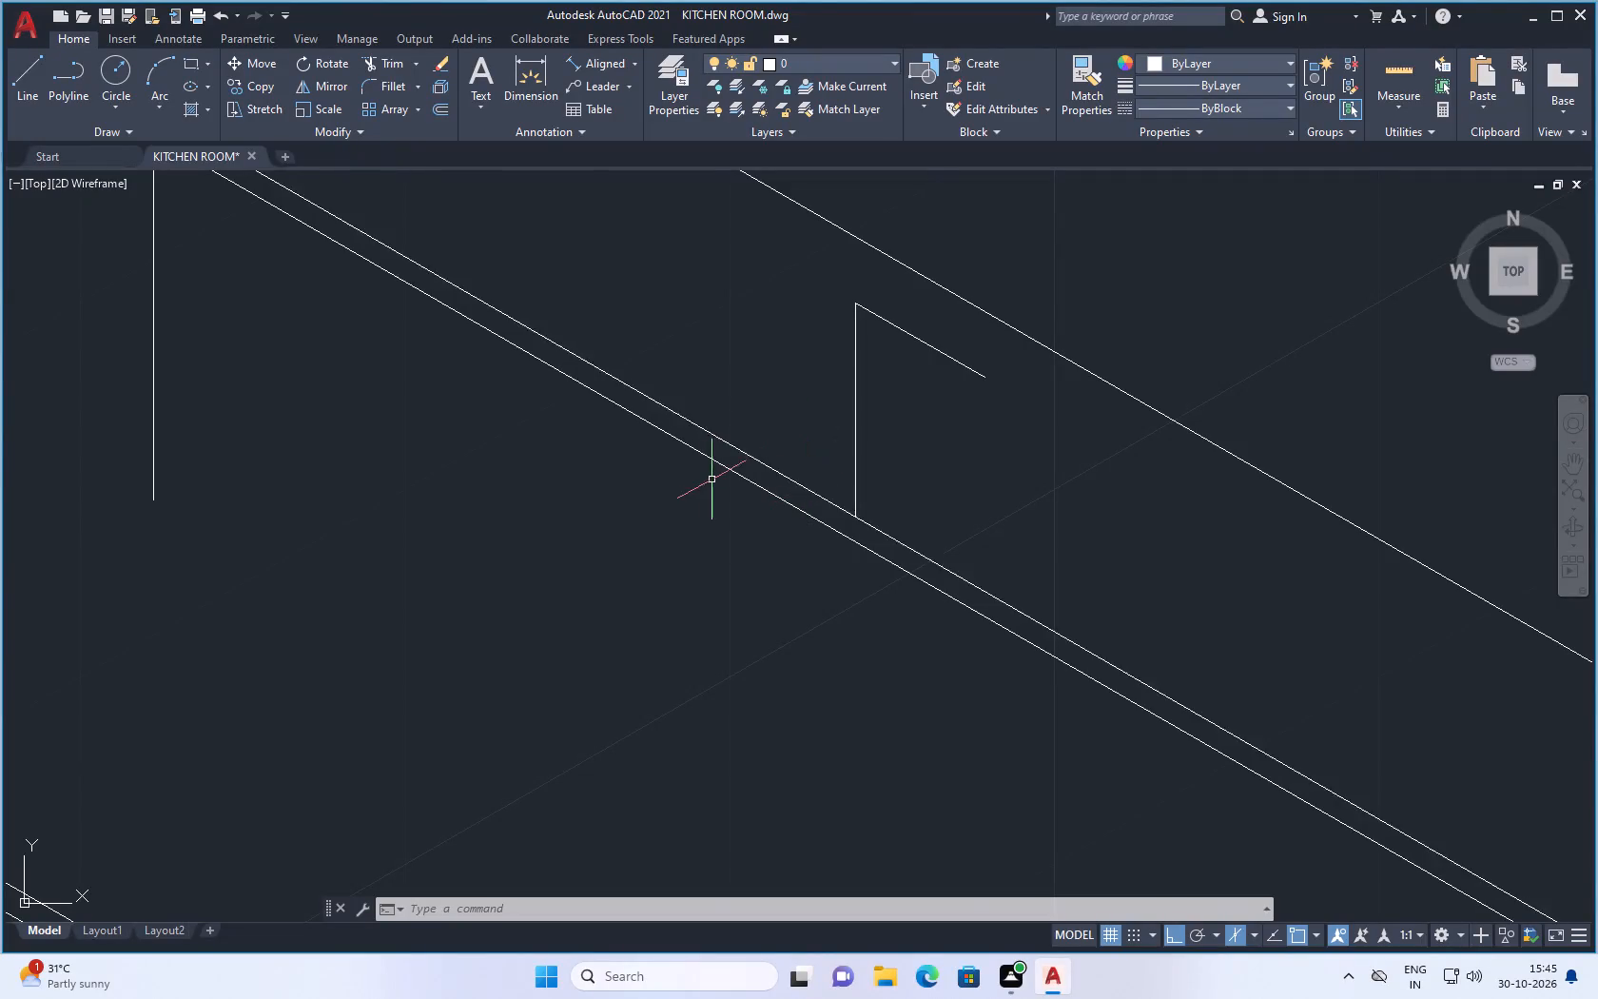
# Draw a vertical line about 6 units long from near the short top segment's free end down to the recessed outline's back edge.
pyautogui.click(29, 73)
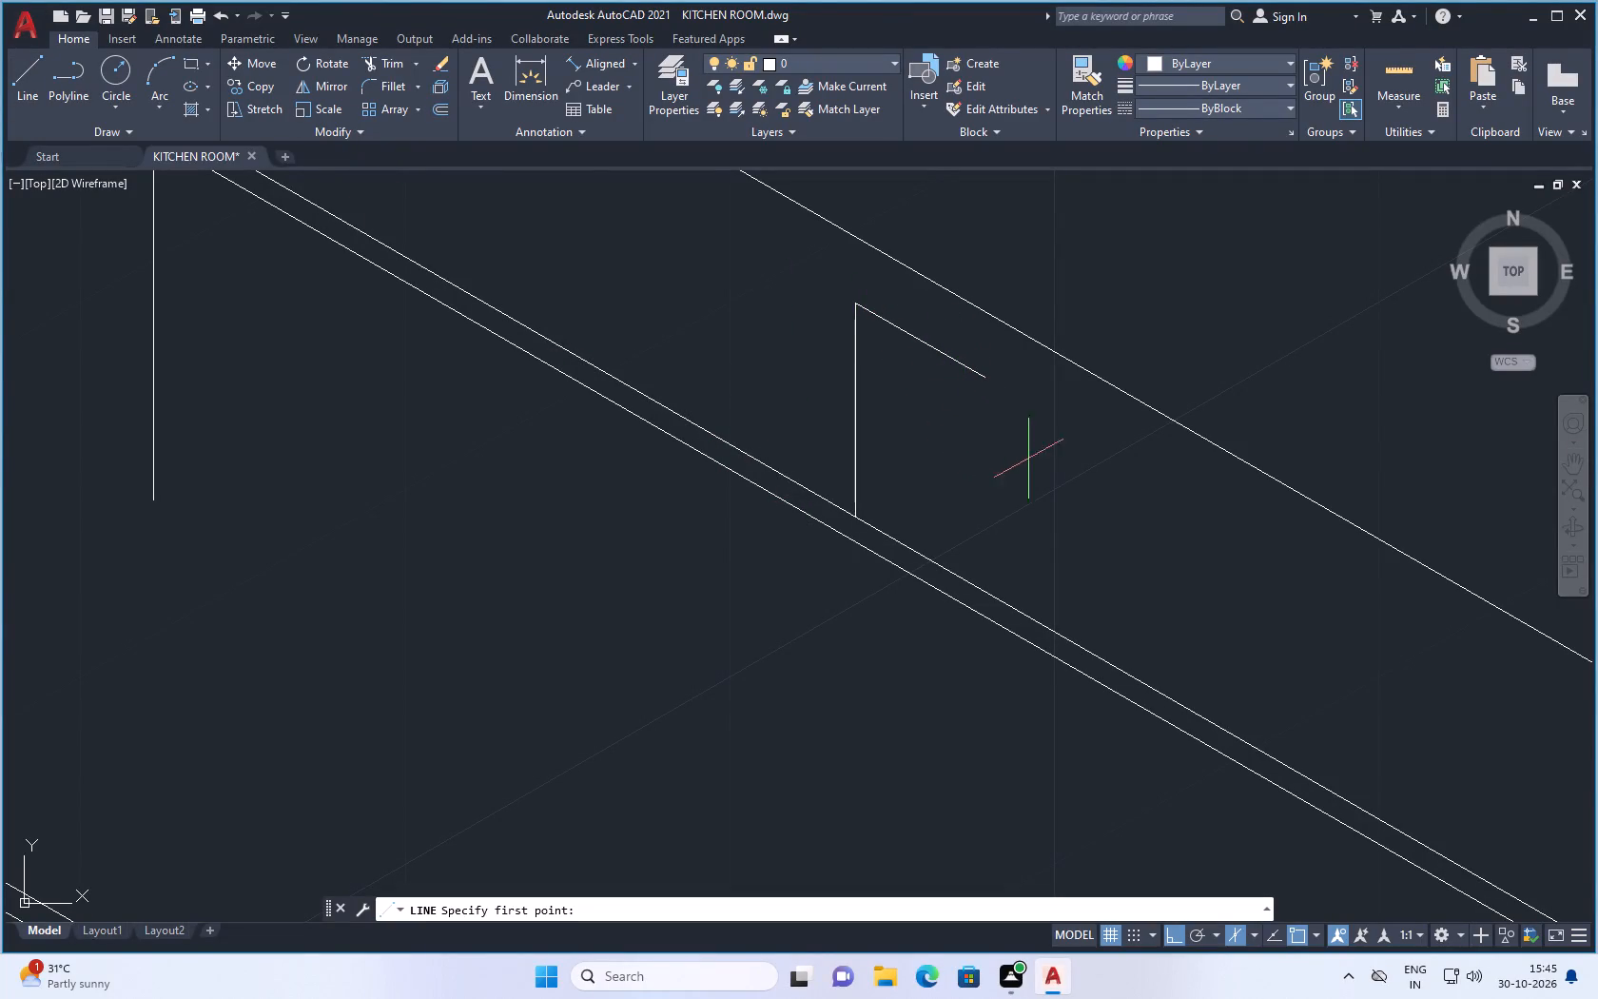
pyautogui.click(974, 366)
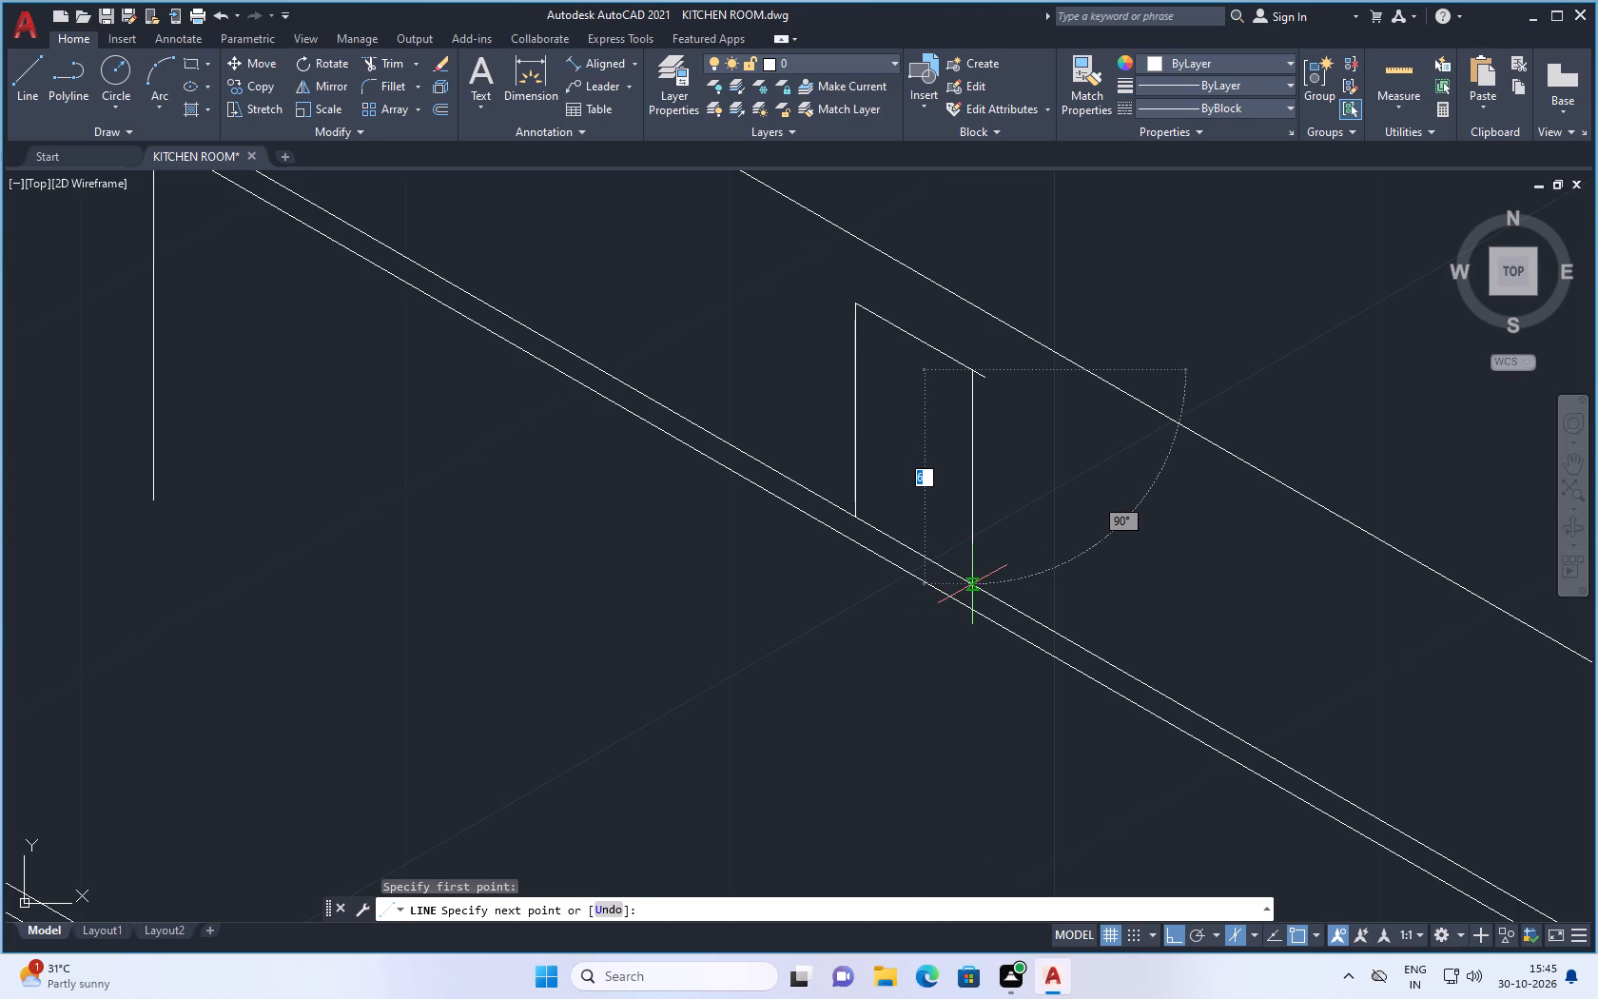
pyautogui.click(972, 584)
pyautogui.press('space')
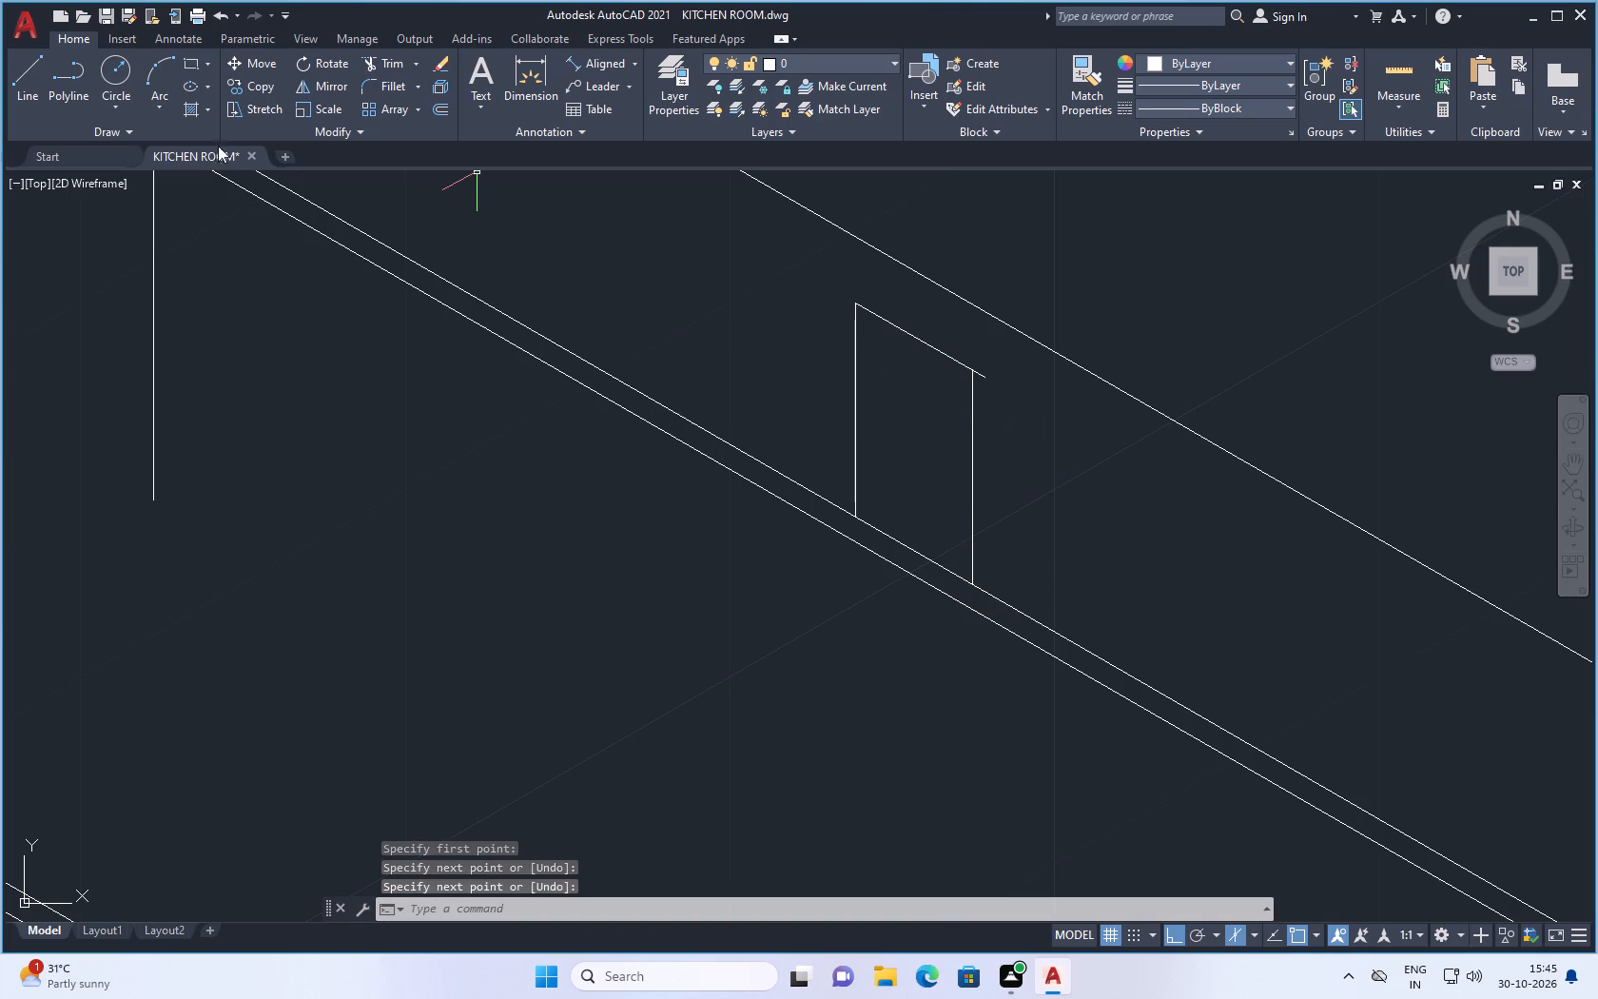
# With Ortho off, draw a three-point arc sagging below the short top segment, joining the top ends of the two uprights.
pyautogui.click(162, 56)
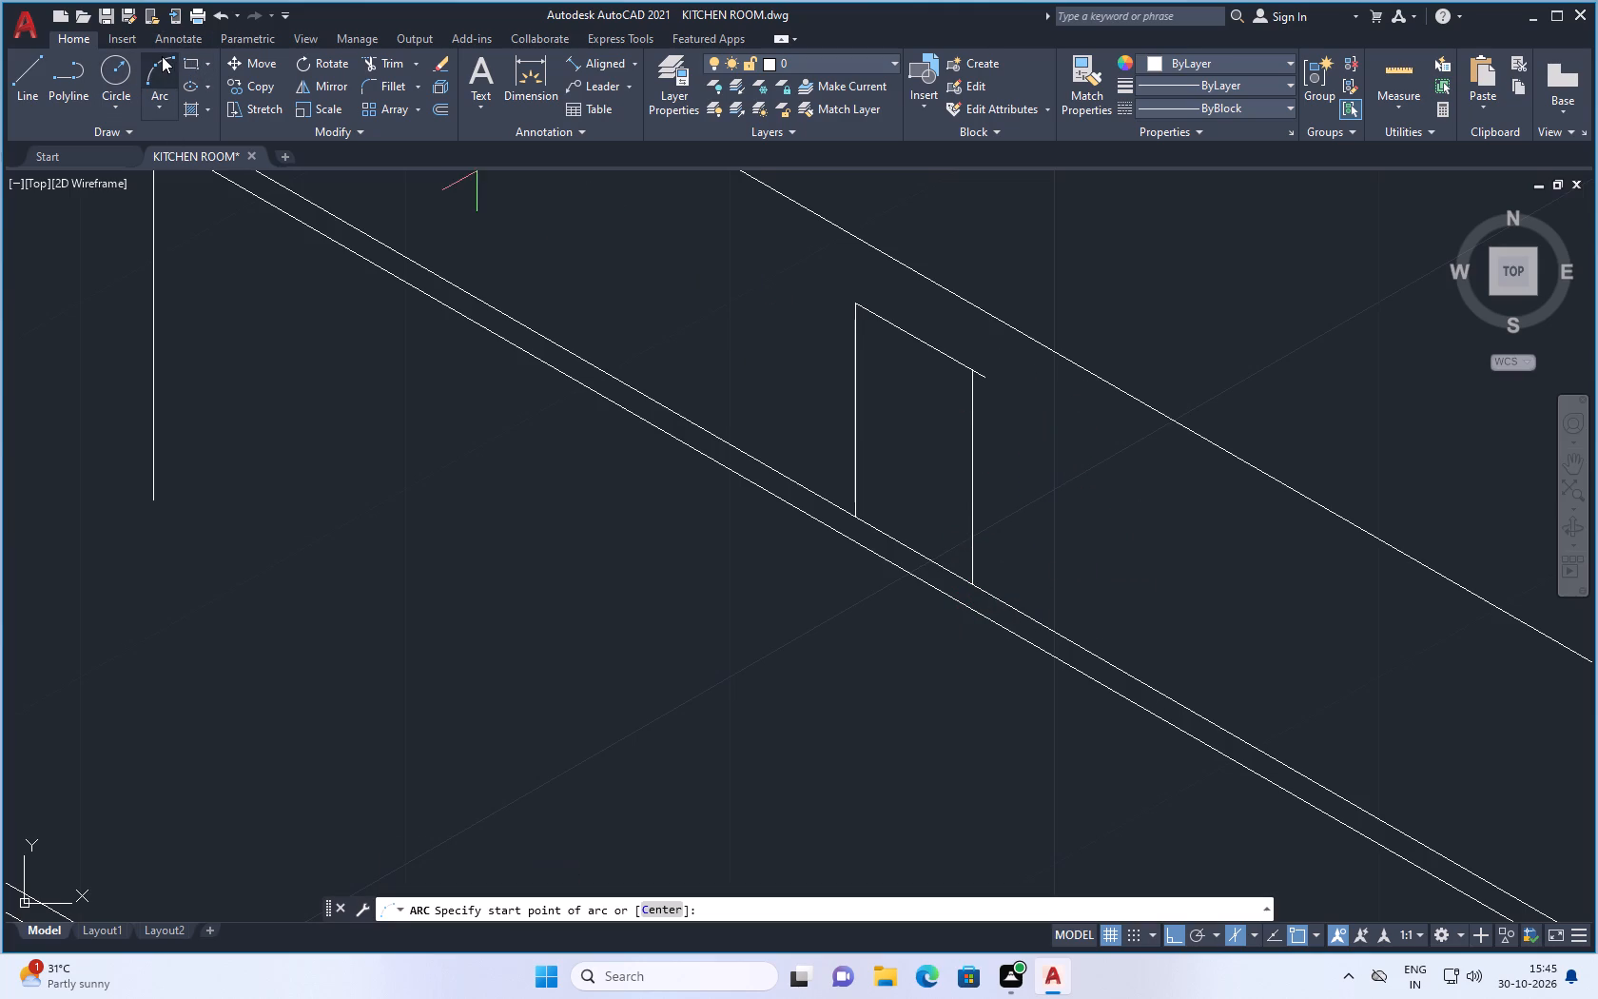
pyautogui.scroll(1, 870, 283)
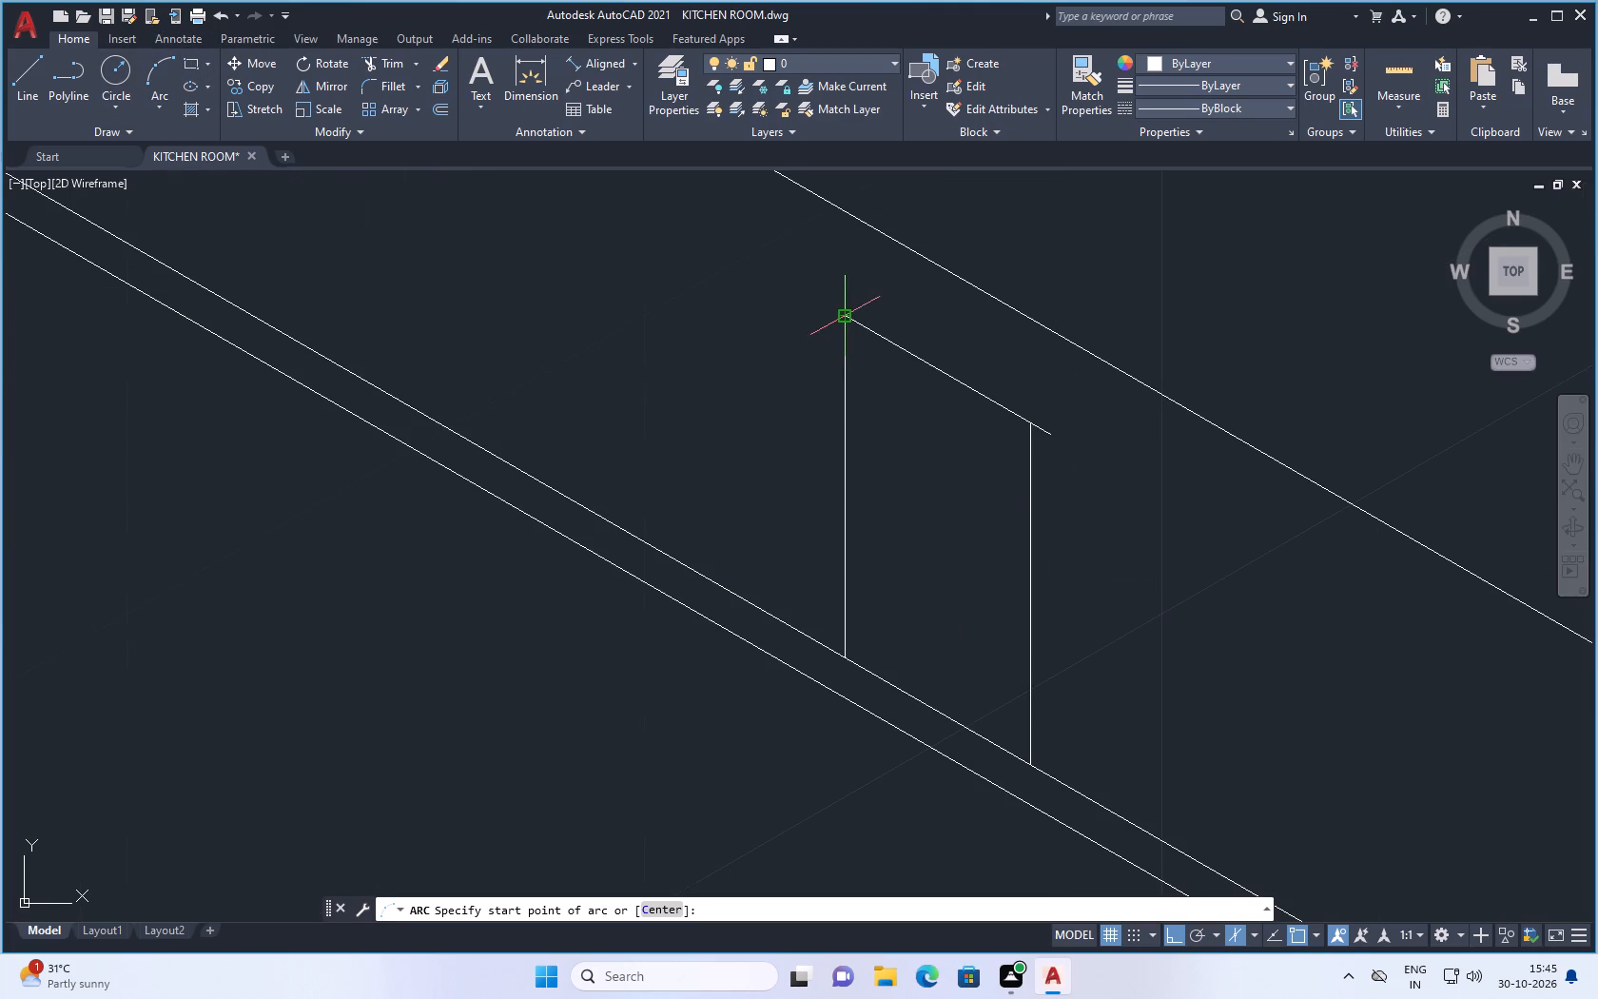
pyautogui.click(843, 321)
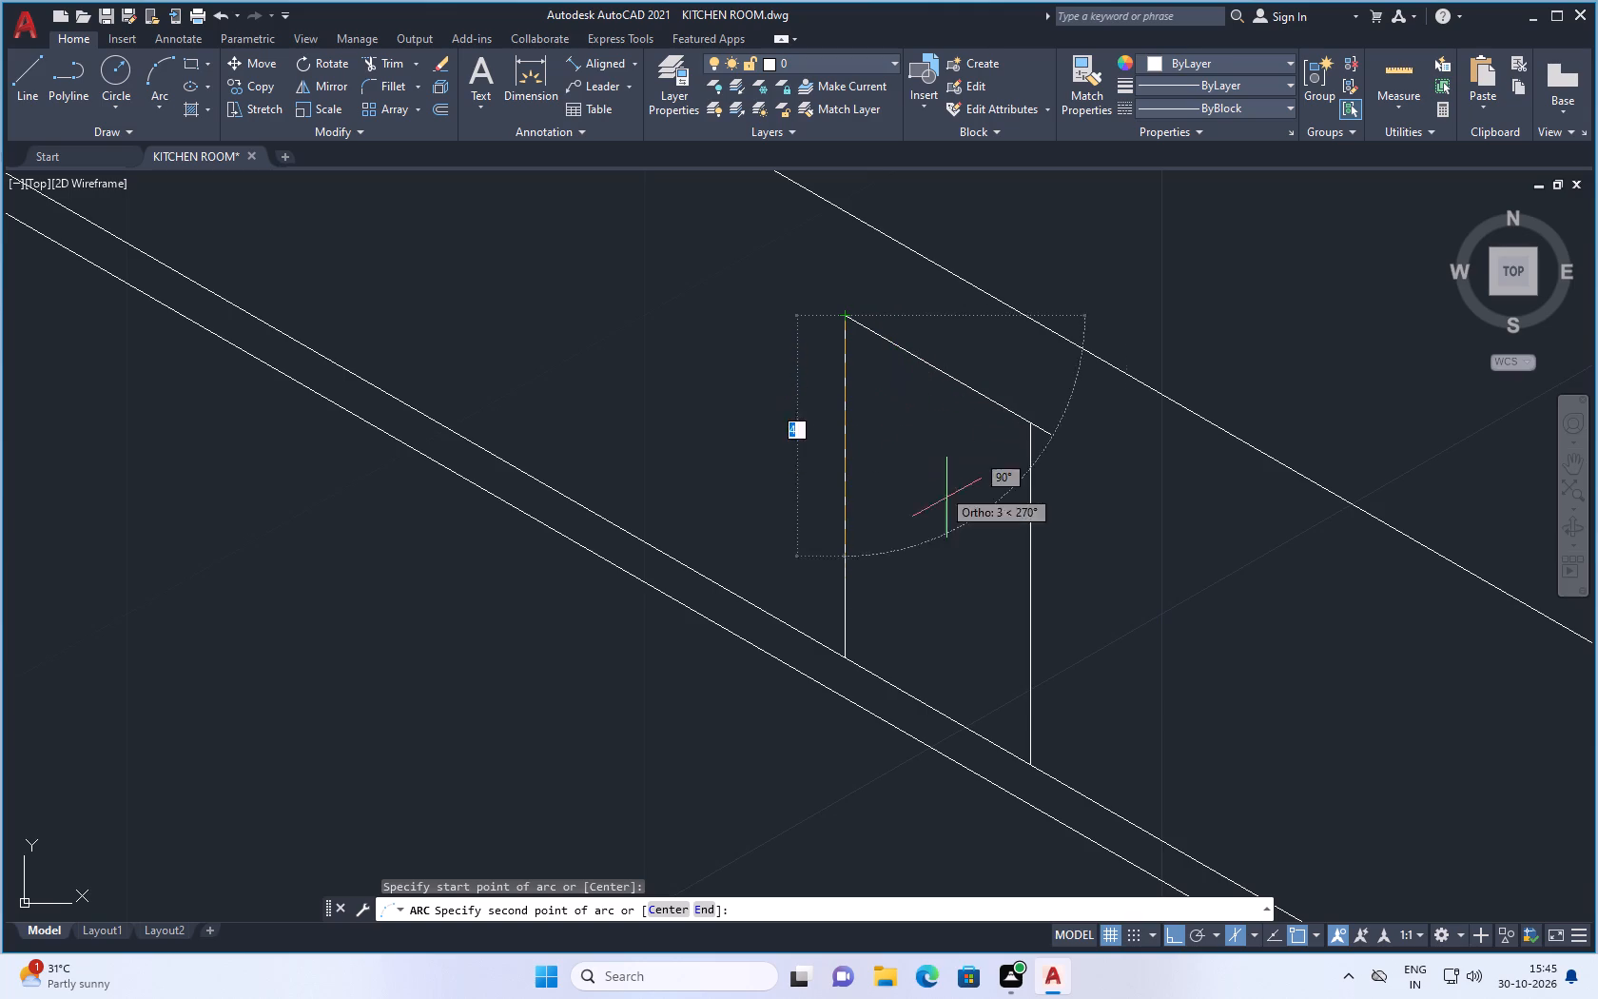
pyautogui.click(1177, 936)
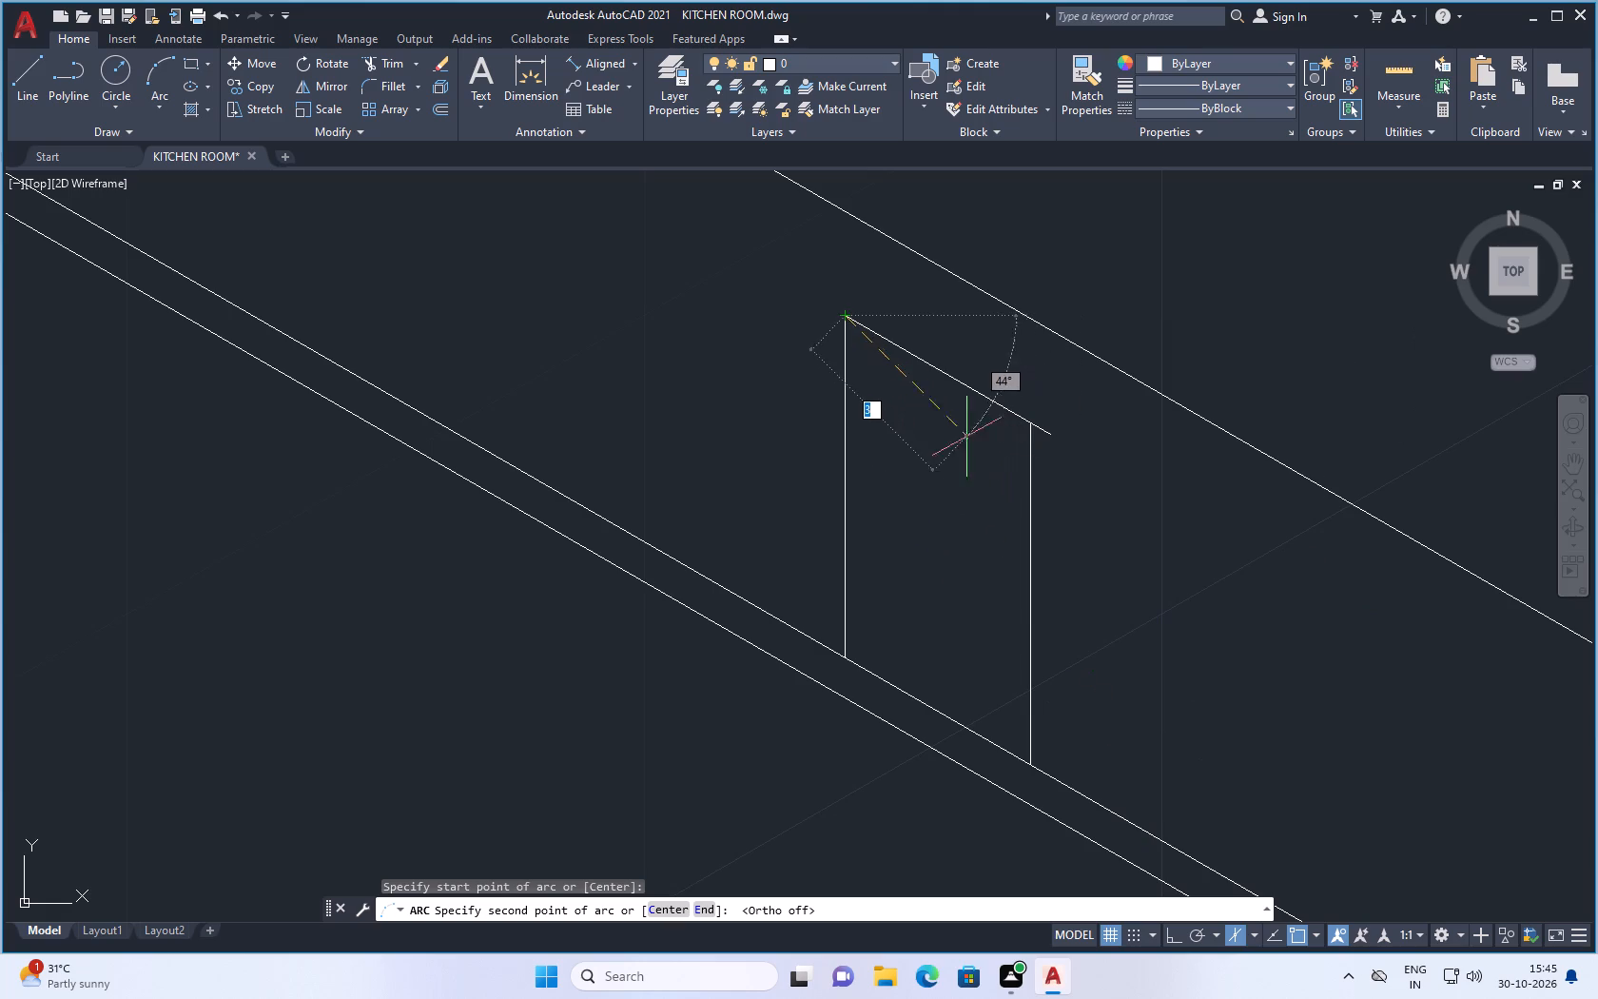
pyautogui.click(920, 404)
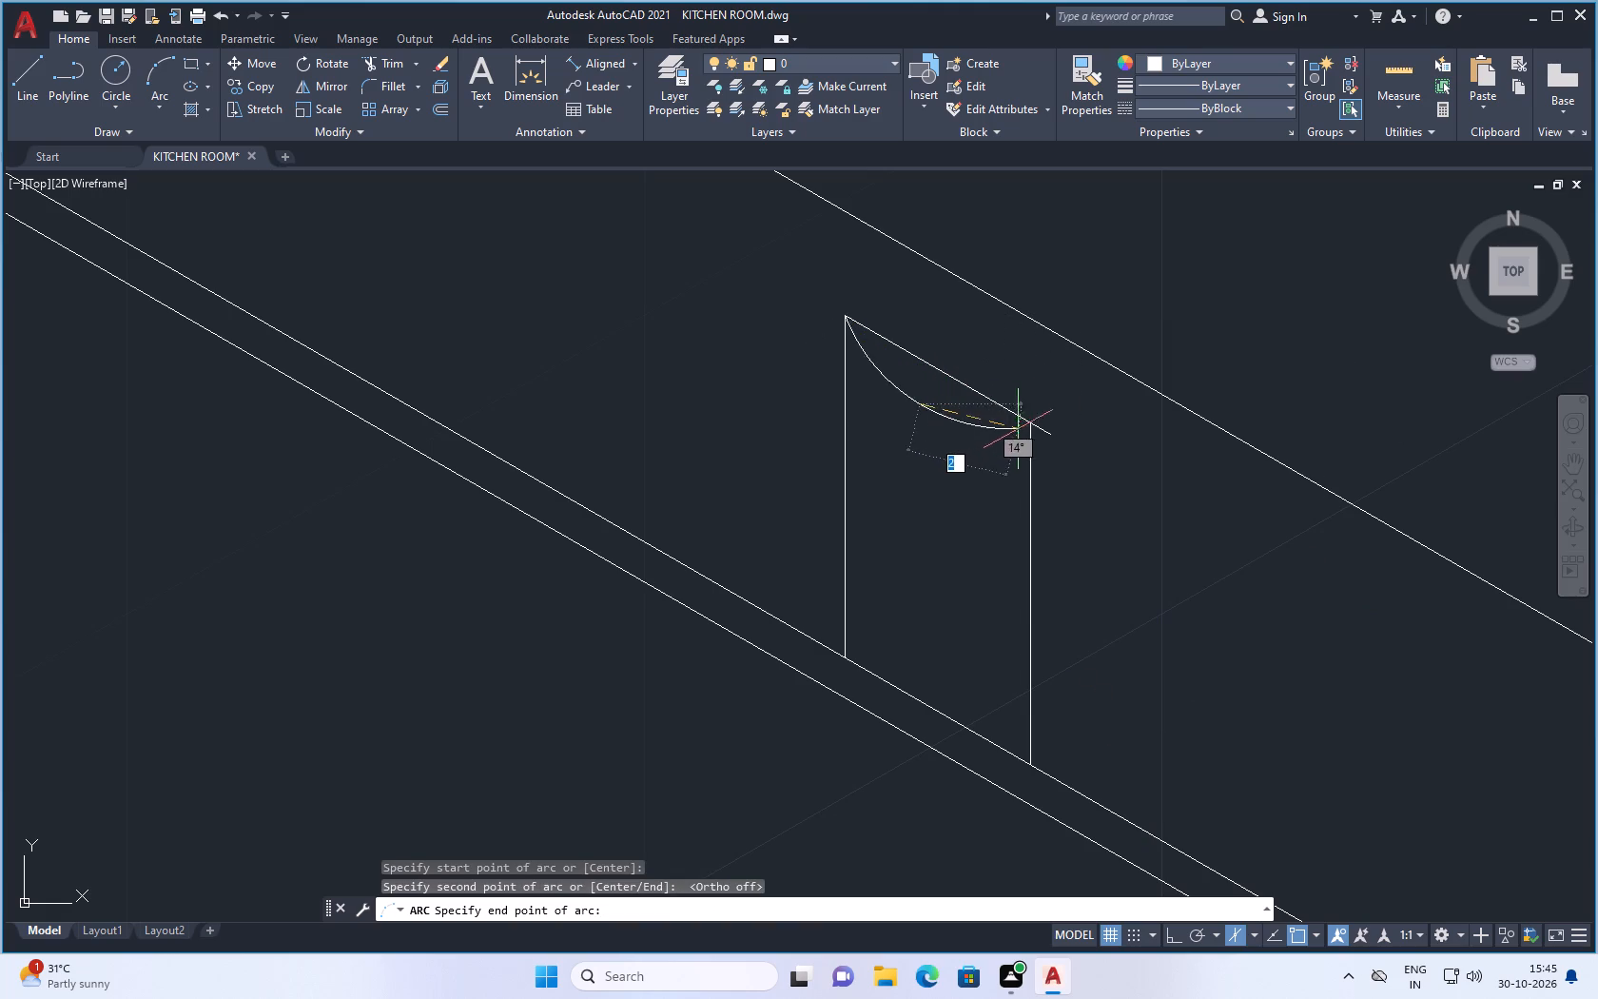
pyautogui.click(1034, 428)
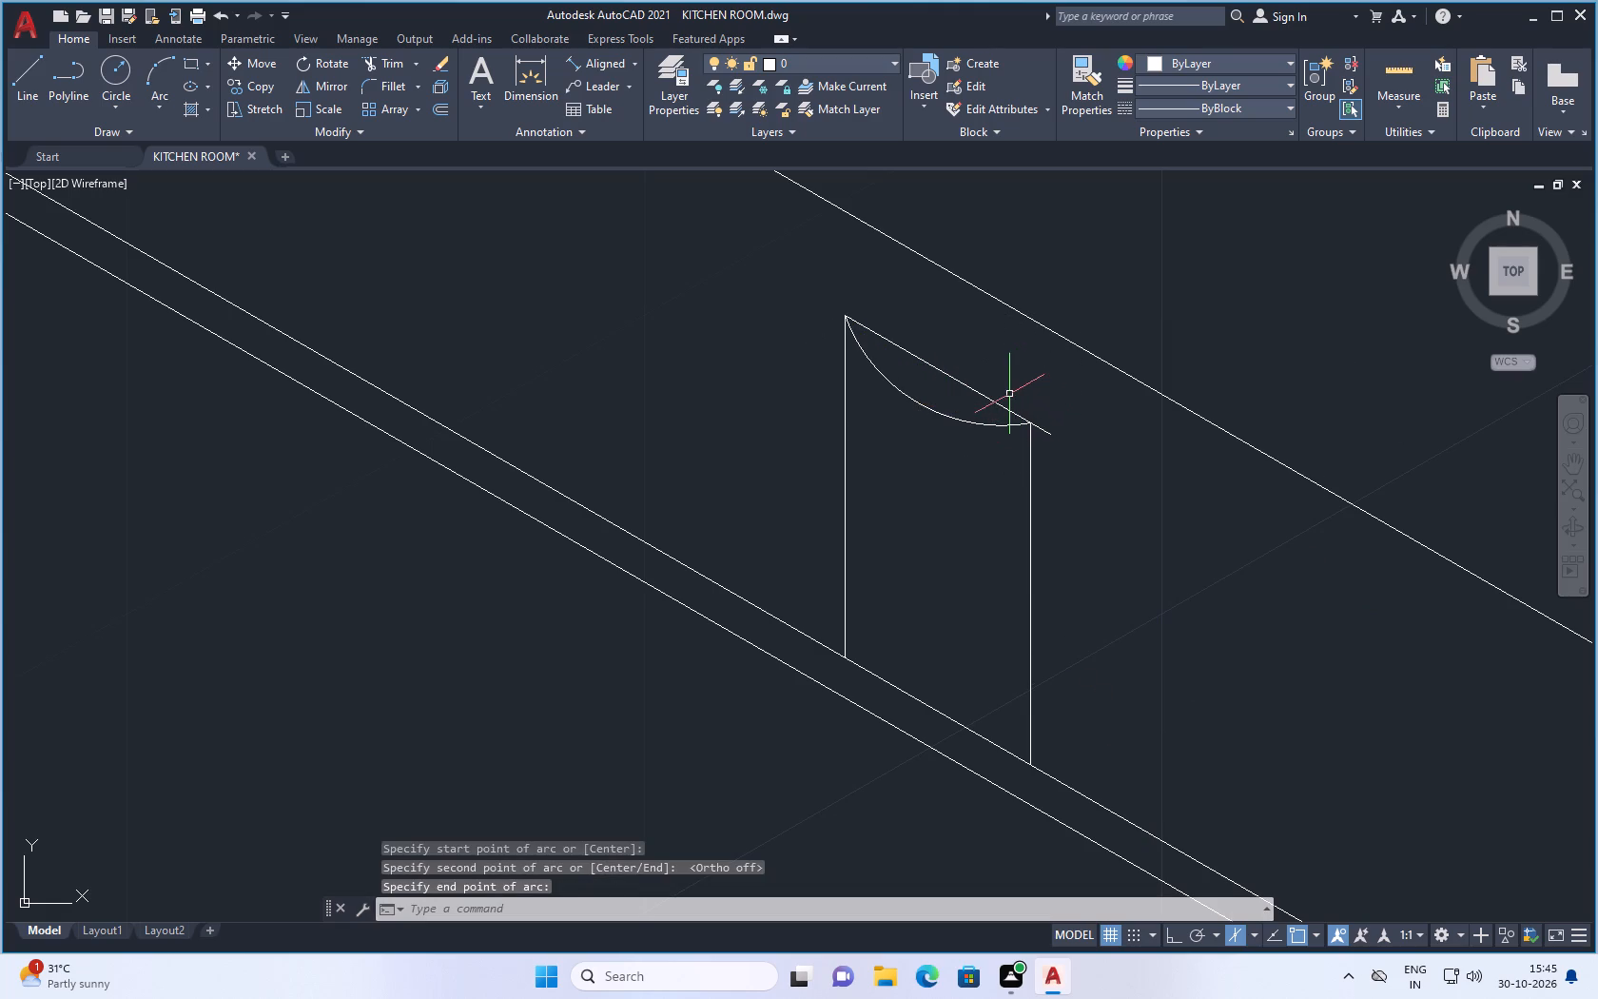
pyautogui.press('space')
pyautogui.scroll(-1, 965, 410)
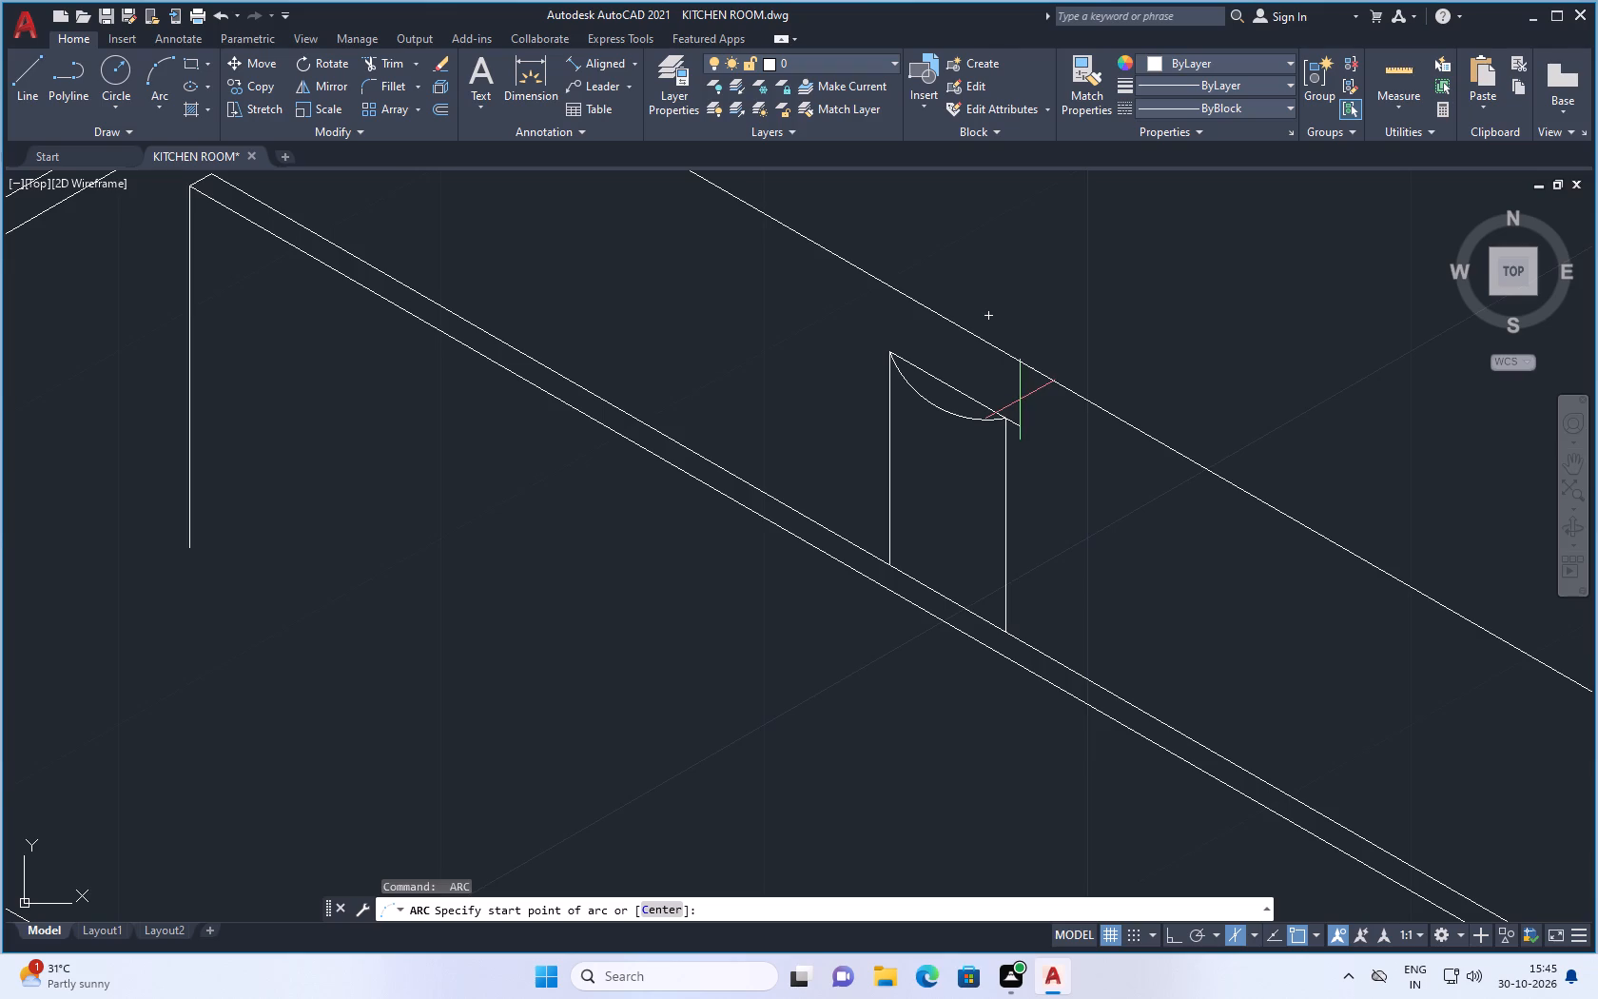
pyautogui.press('Escape')
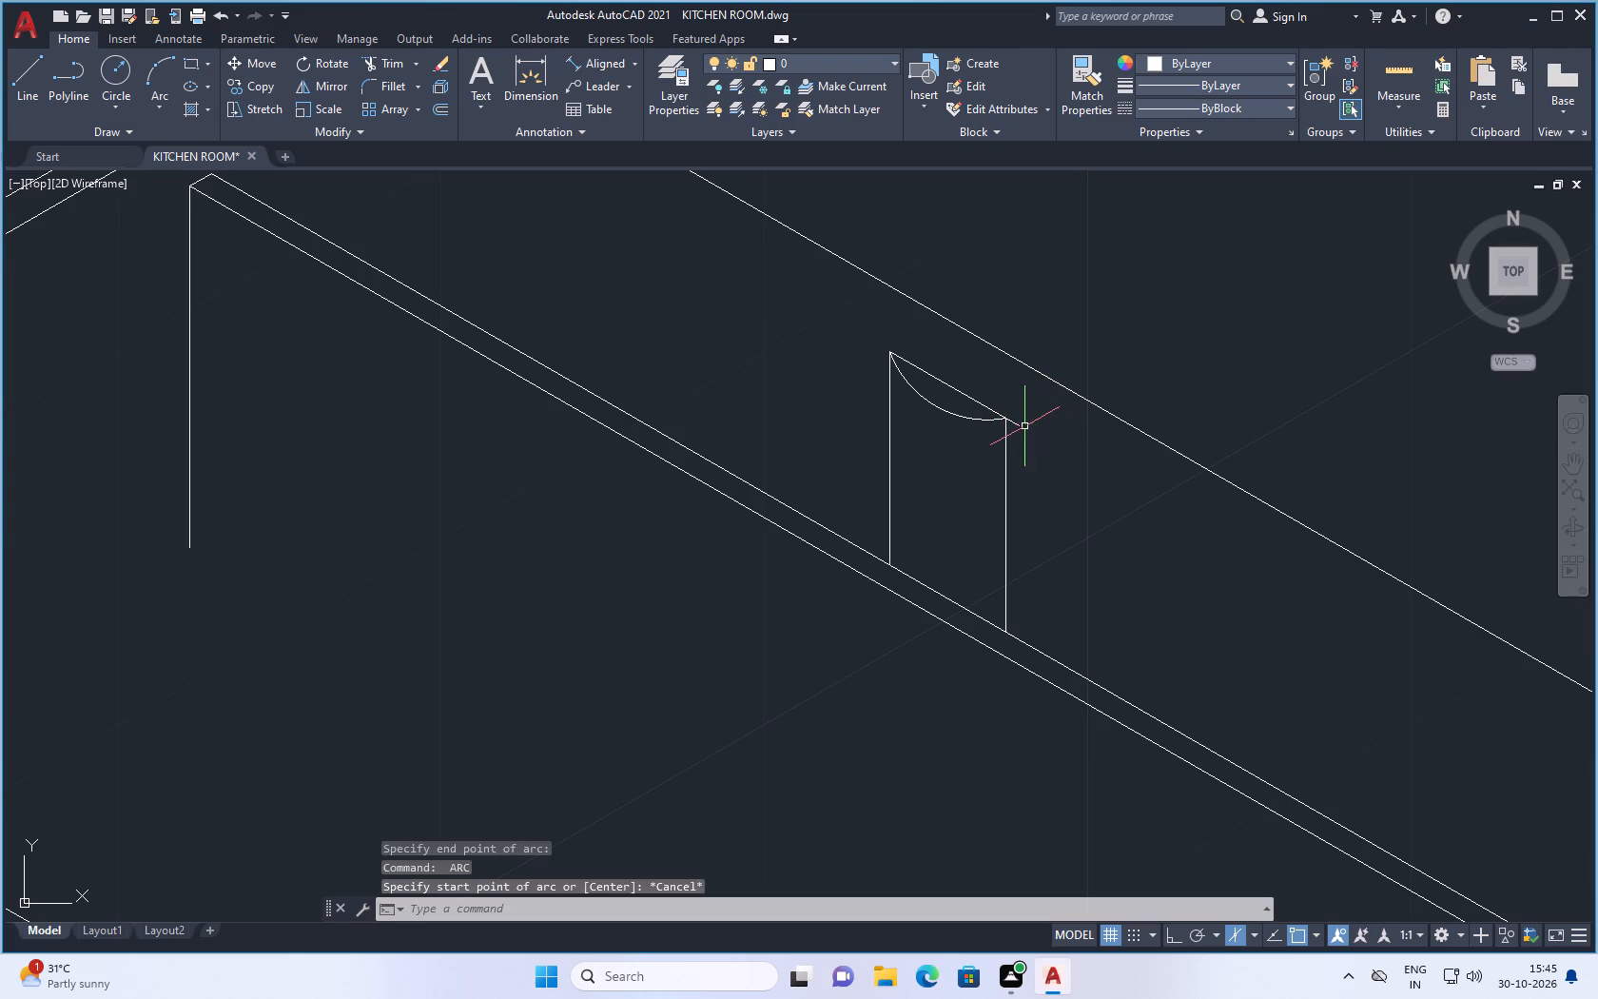
# Trim the short top segment's overhang beyond the second upright.
pyautogui.press('t')
pyautogui.press('r')
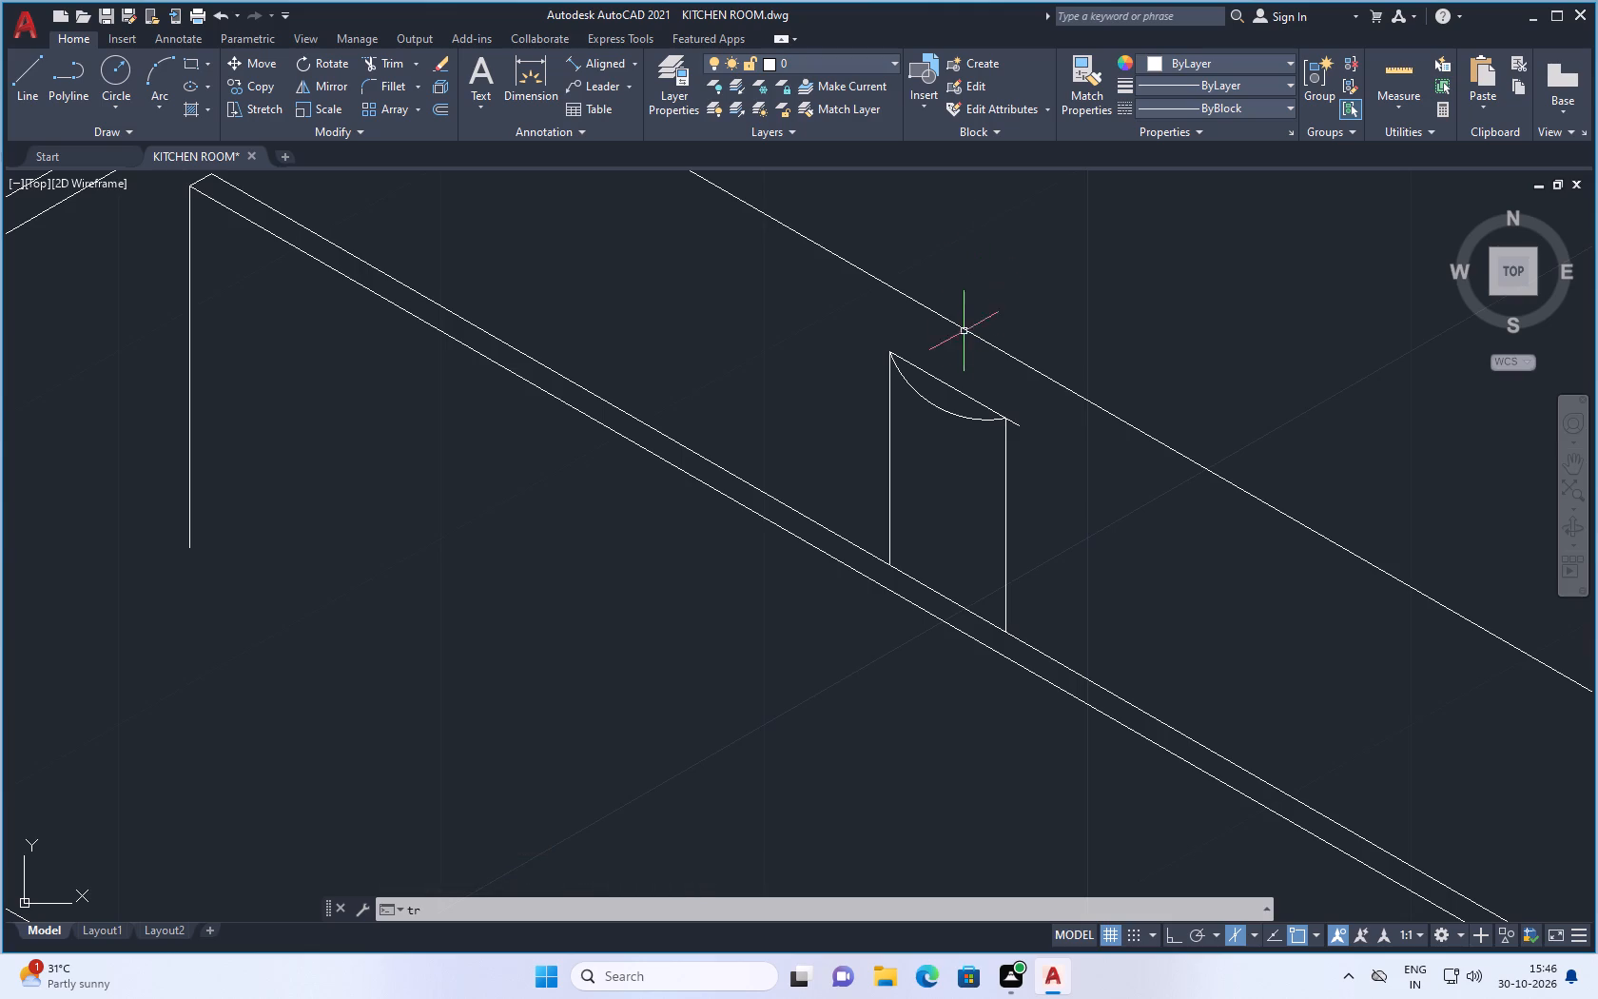
pyautogui.press('space')
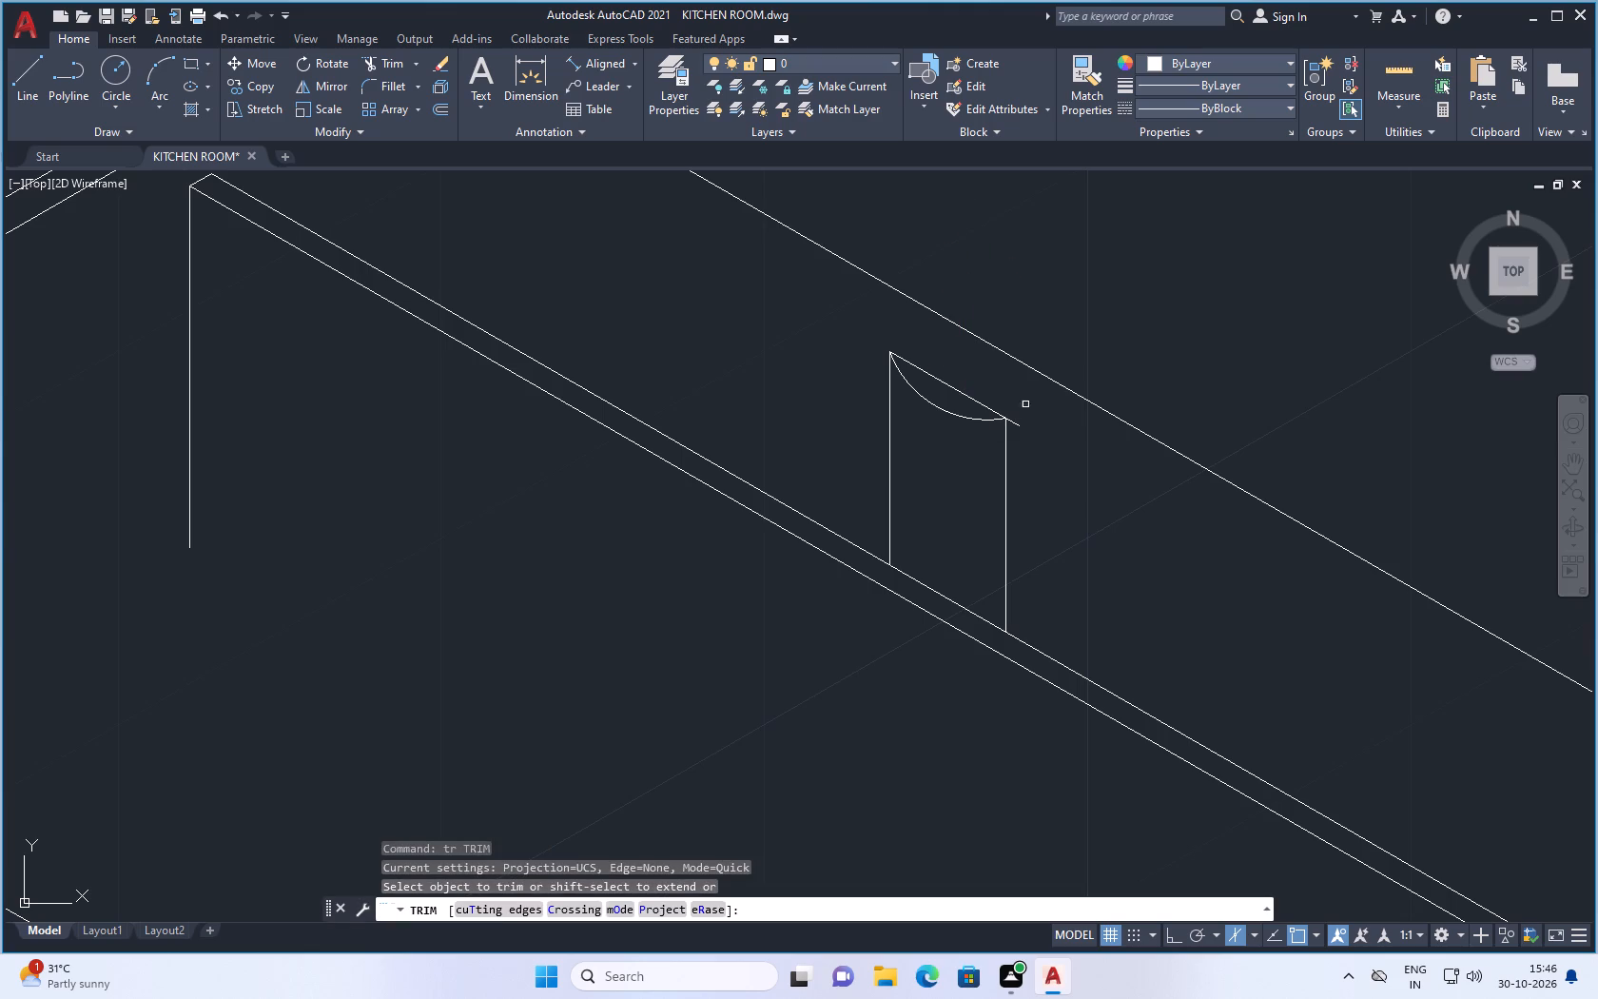
pyautogui.click(1017, 426)
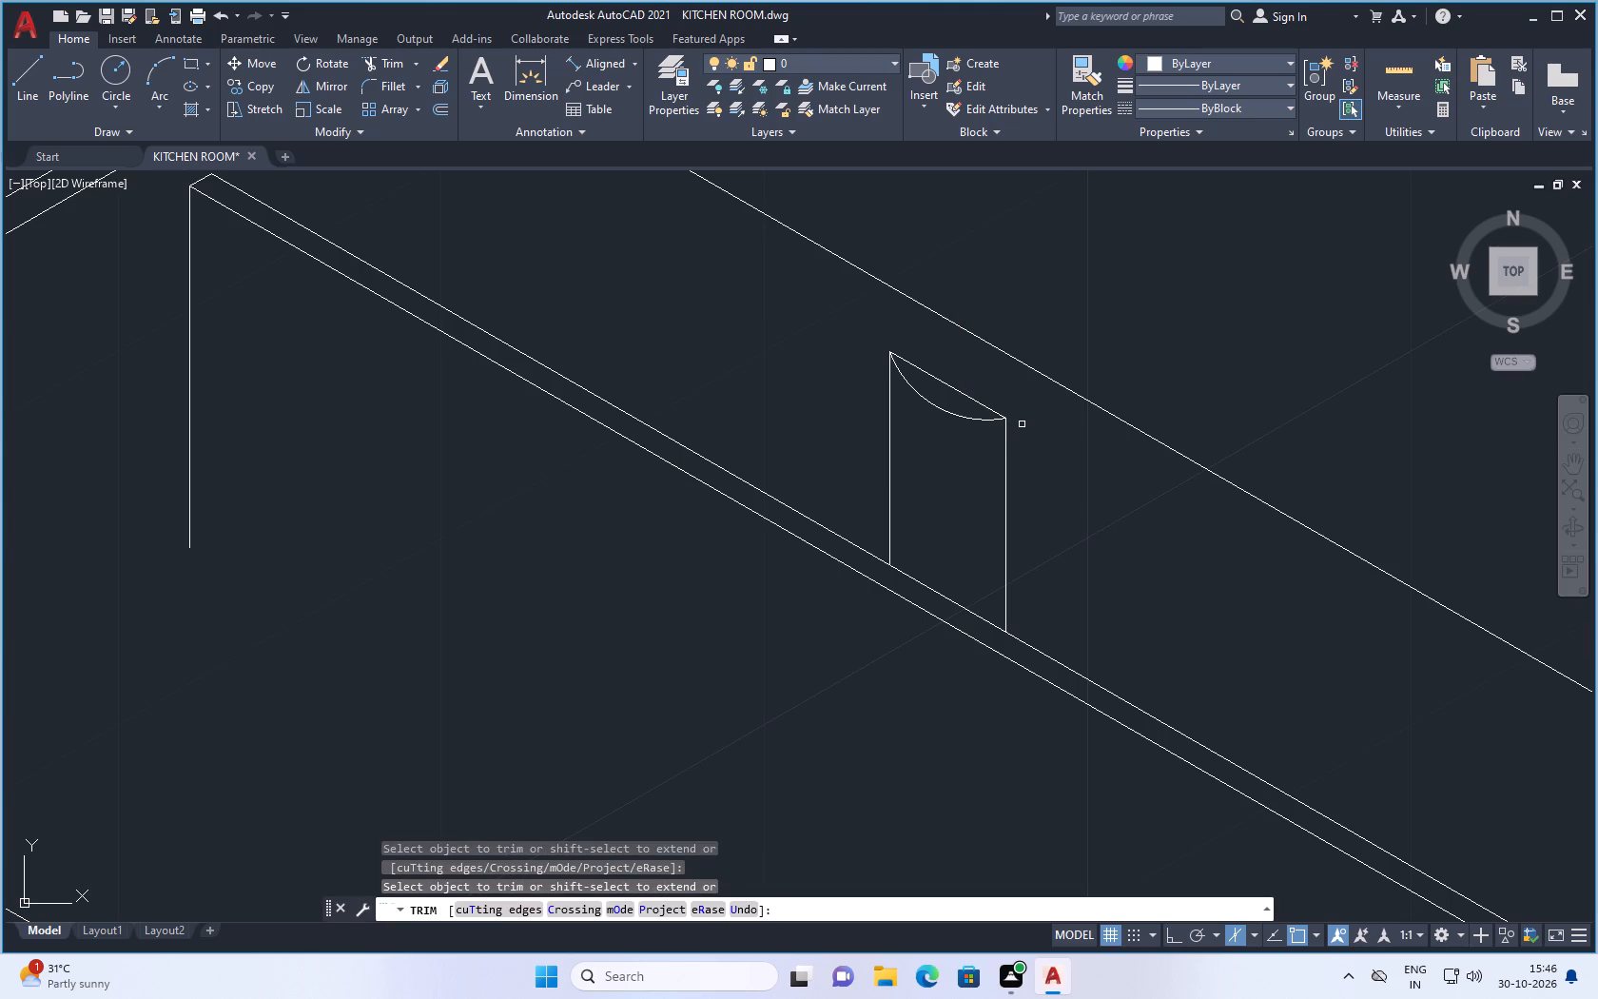
pyautogui.press('Escape')
# With Ortho on, draw a line about 20 units straight up from the arc on top of the small upright base.
pyautogui.scroll(-1, 1057, 572)
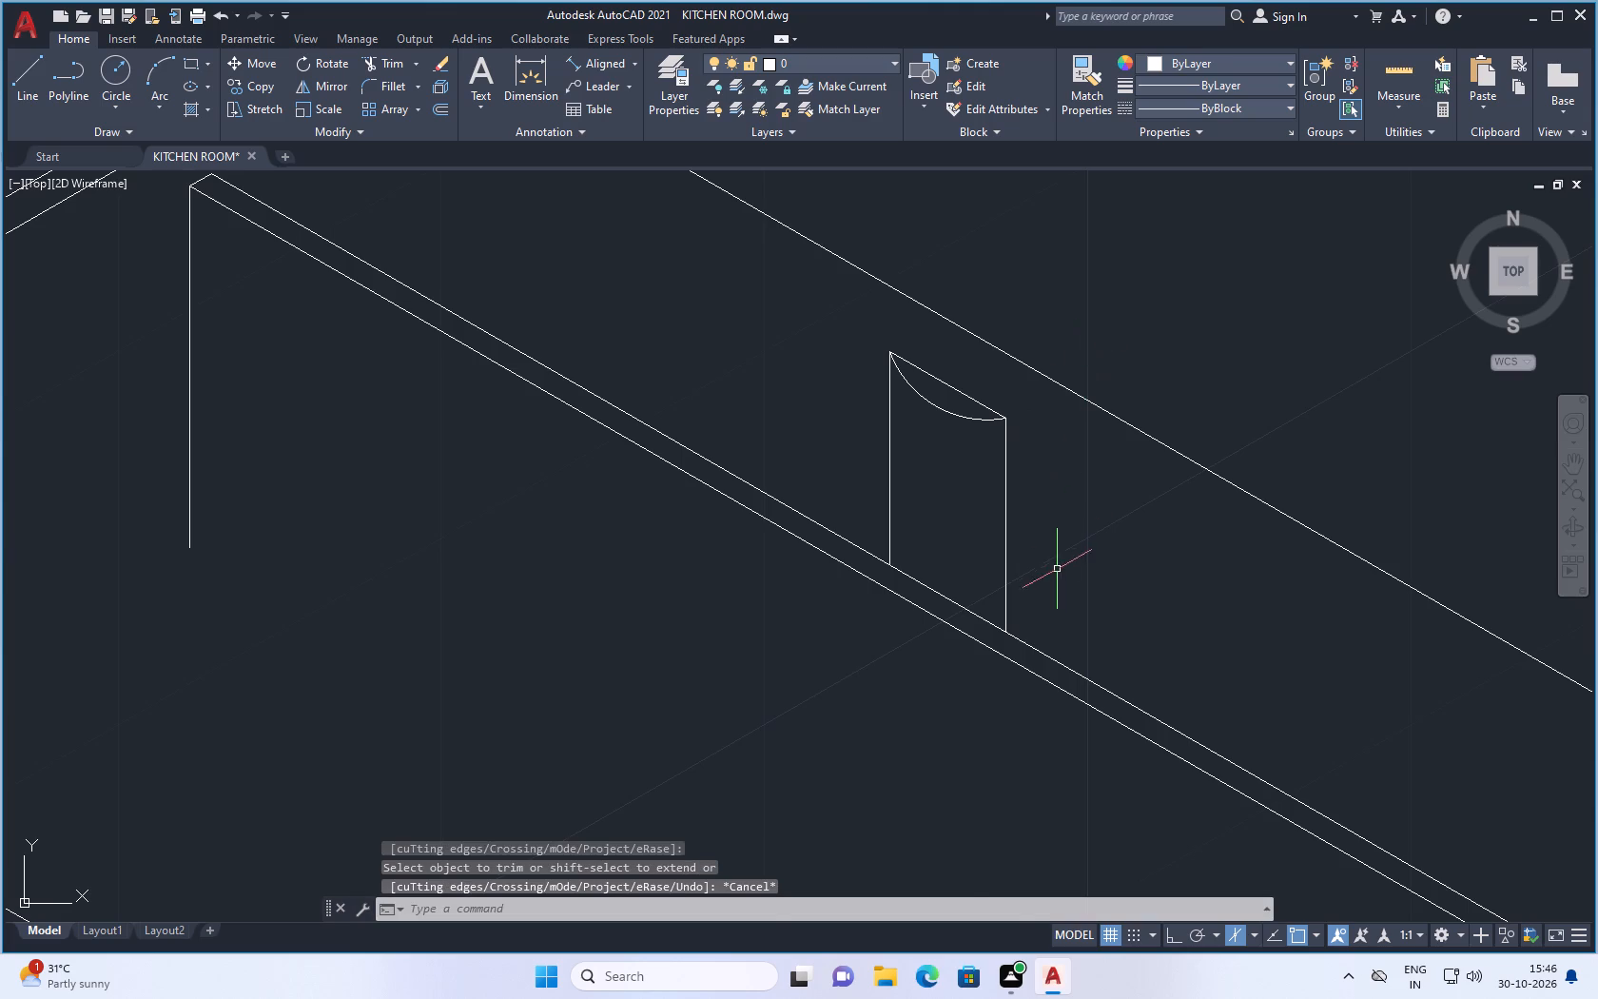
pyautogui.scroll(-1, 1057, 572)
pyautogui.scroll(3, 1030, 513)
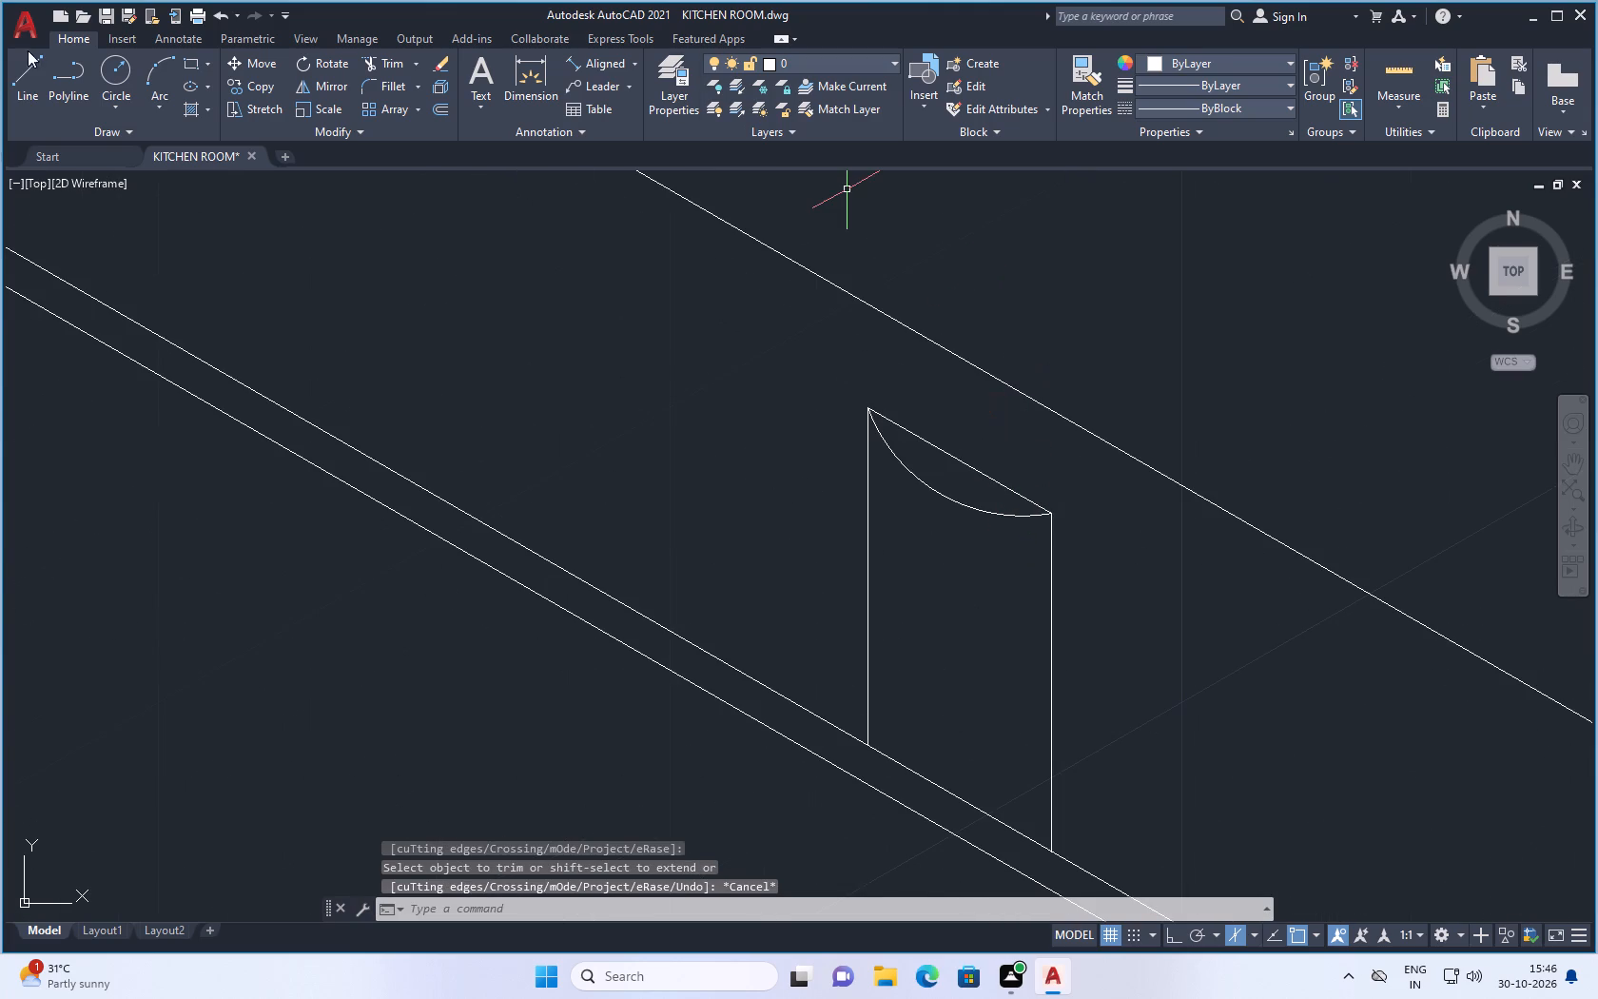
pyautogui.click(34, 62)
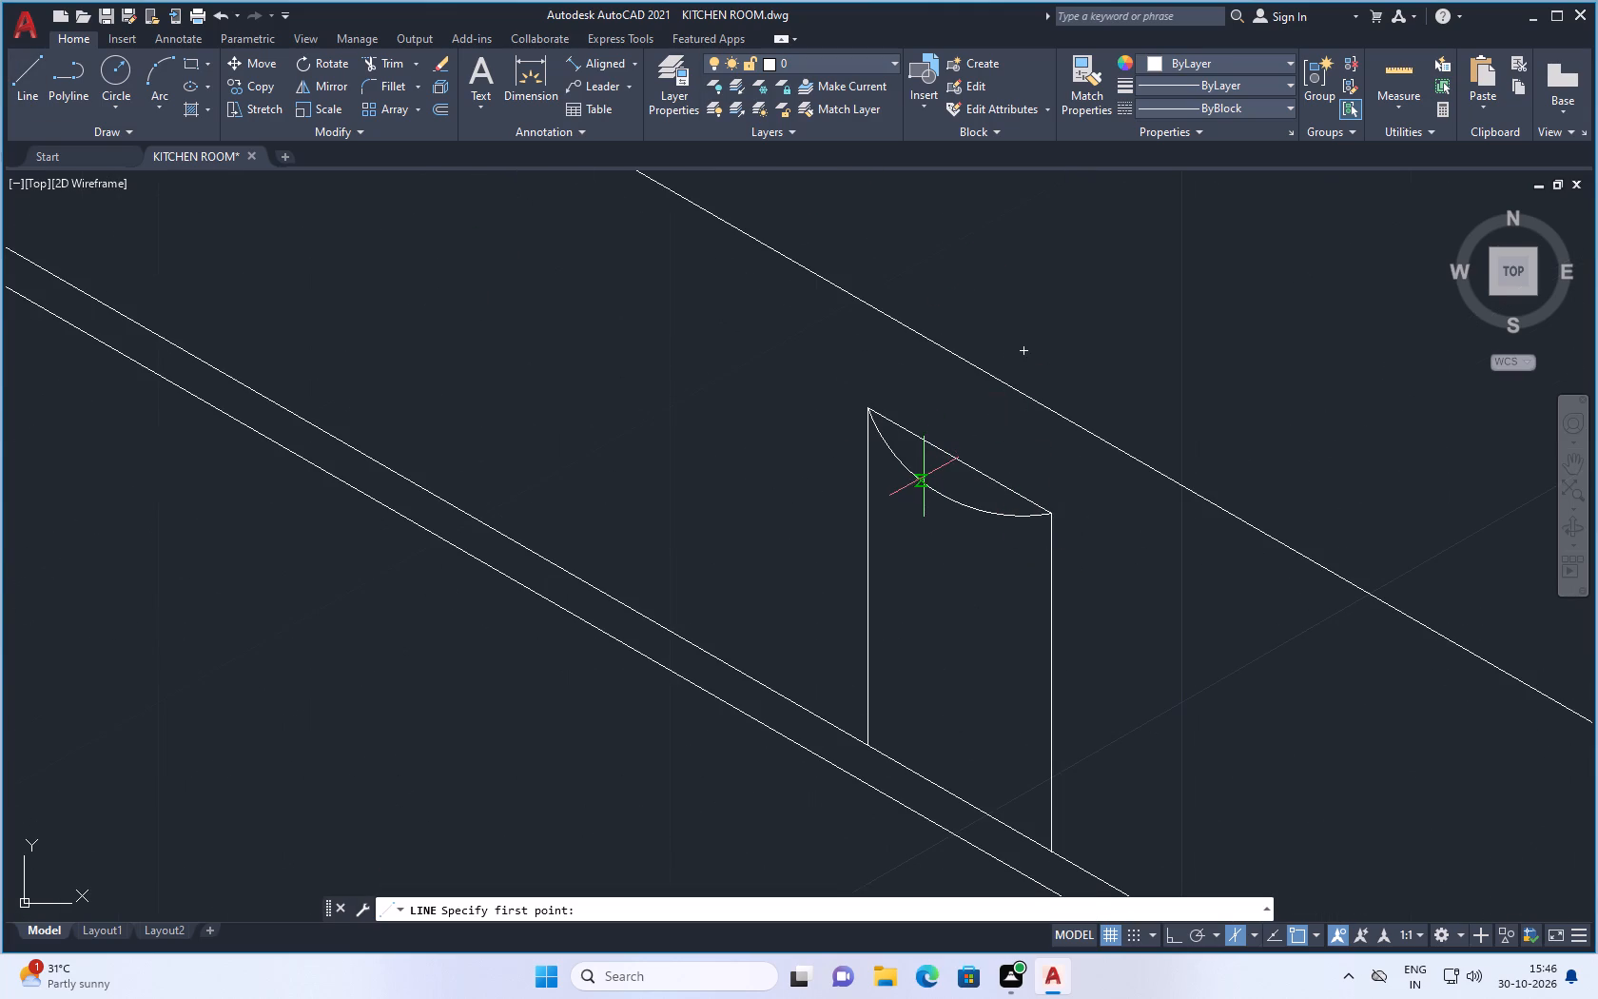
pyautogui.click(929, 481)
pyautogui.scroll(-2, 974, 362)
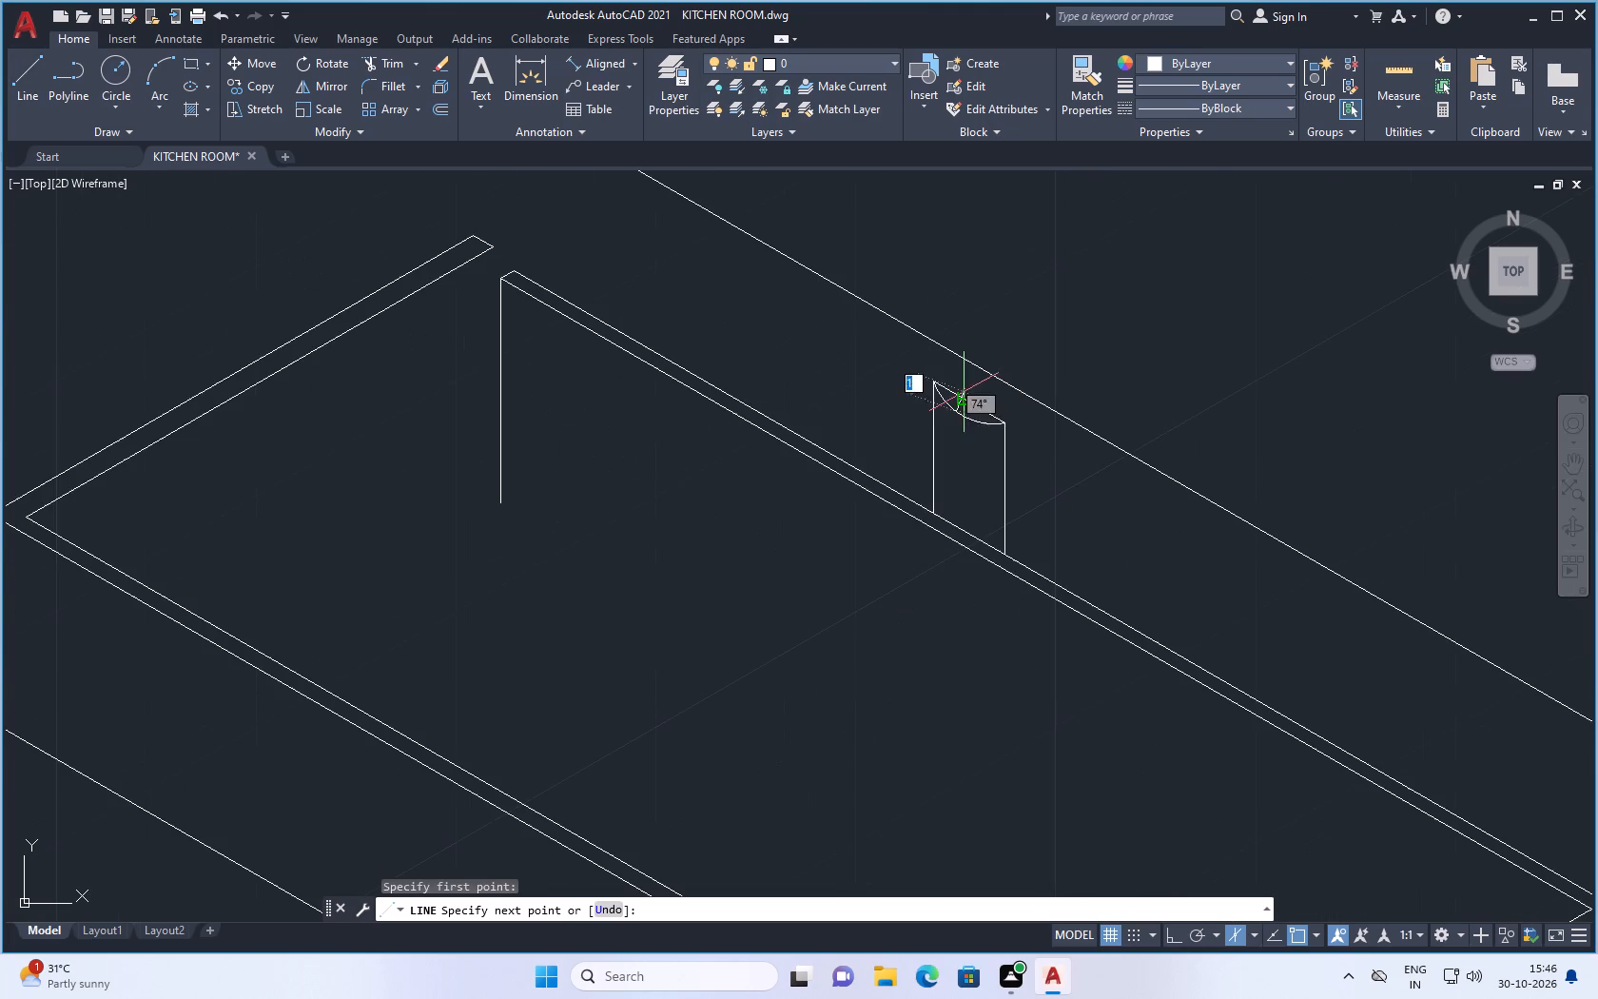
pyautogui.click(1175, 934)
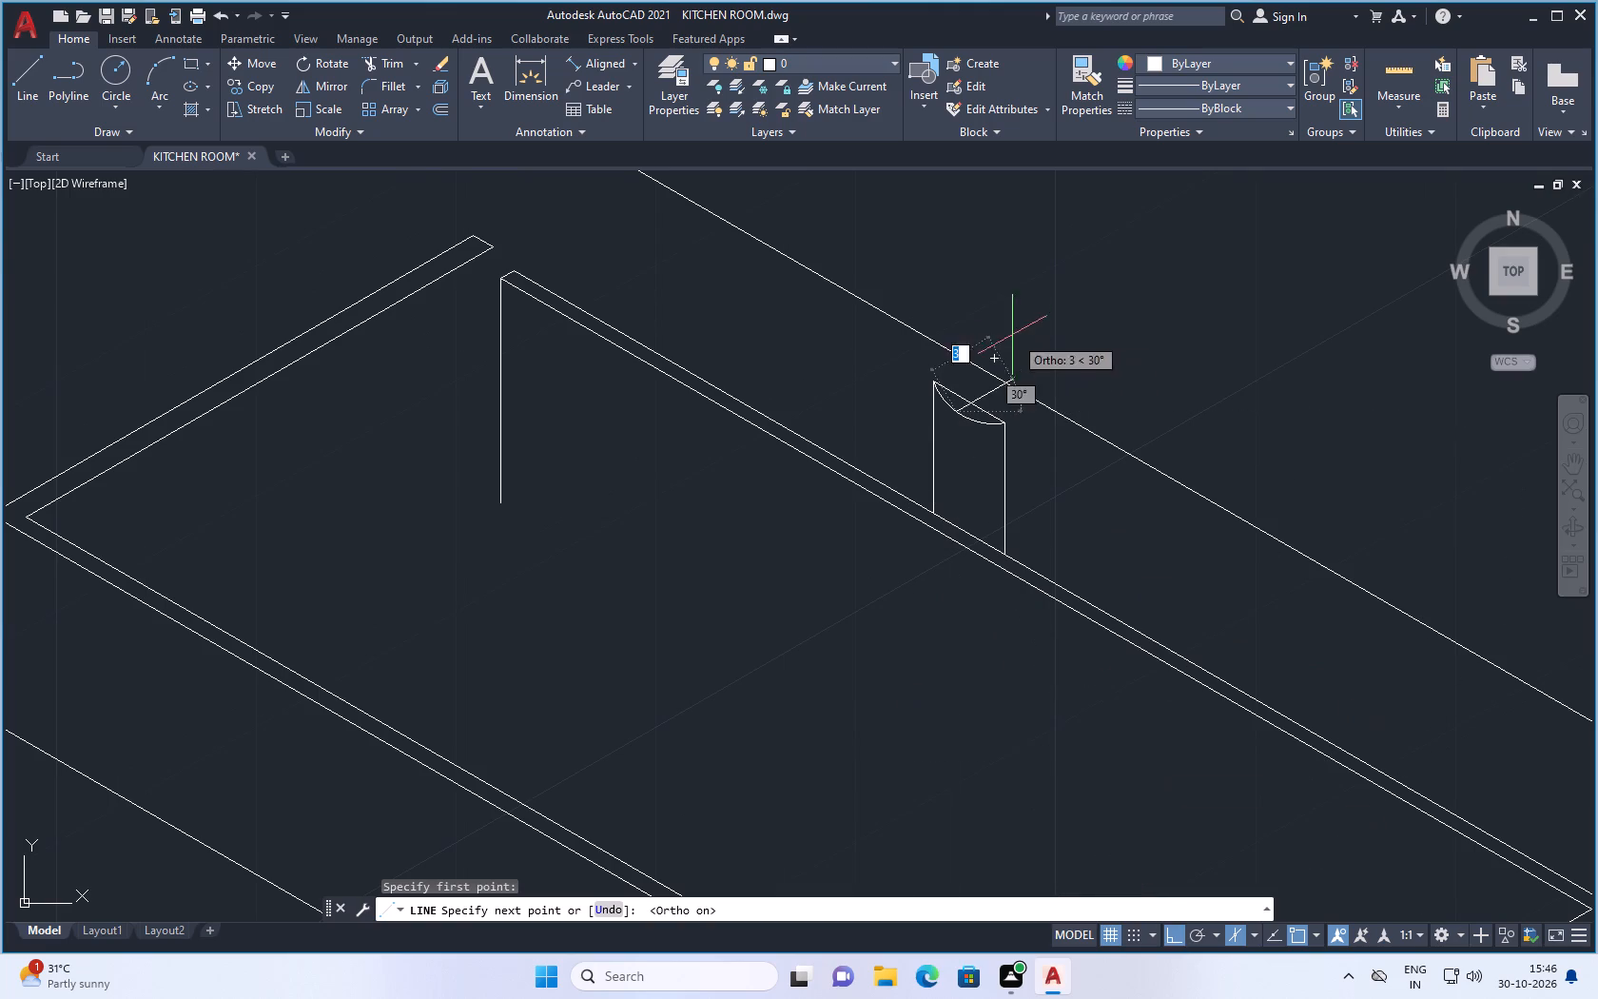
pyautogui.scroll(2, 975, 336)
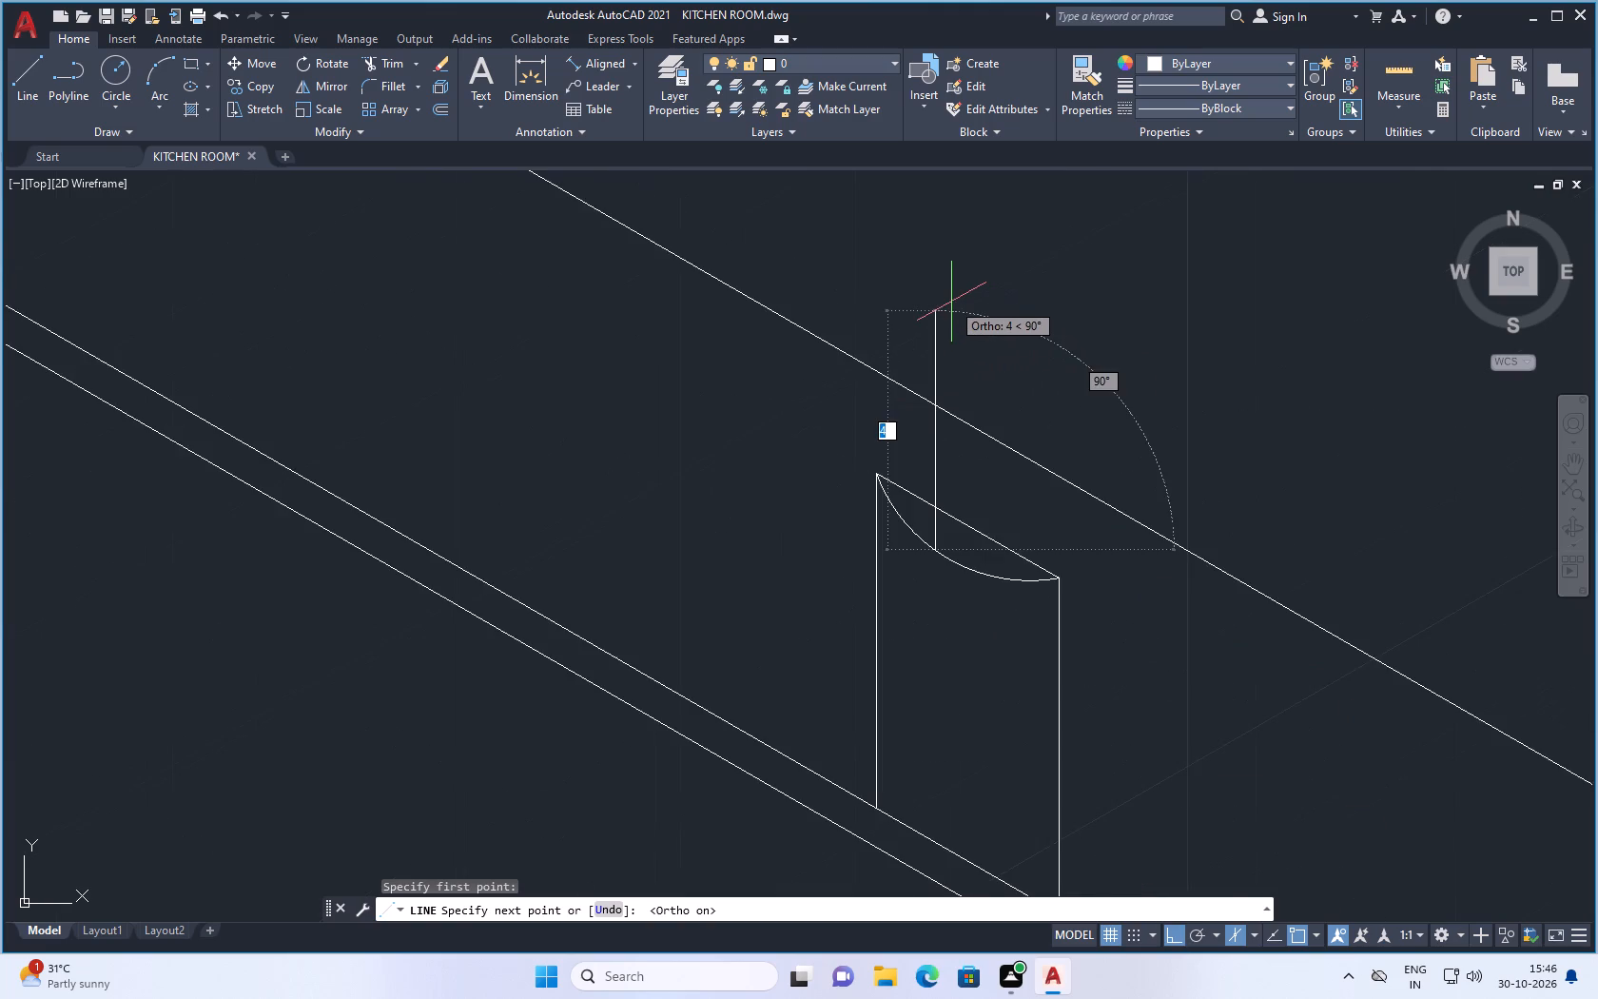
pyautogui.scroll(-6, 951, 302)
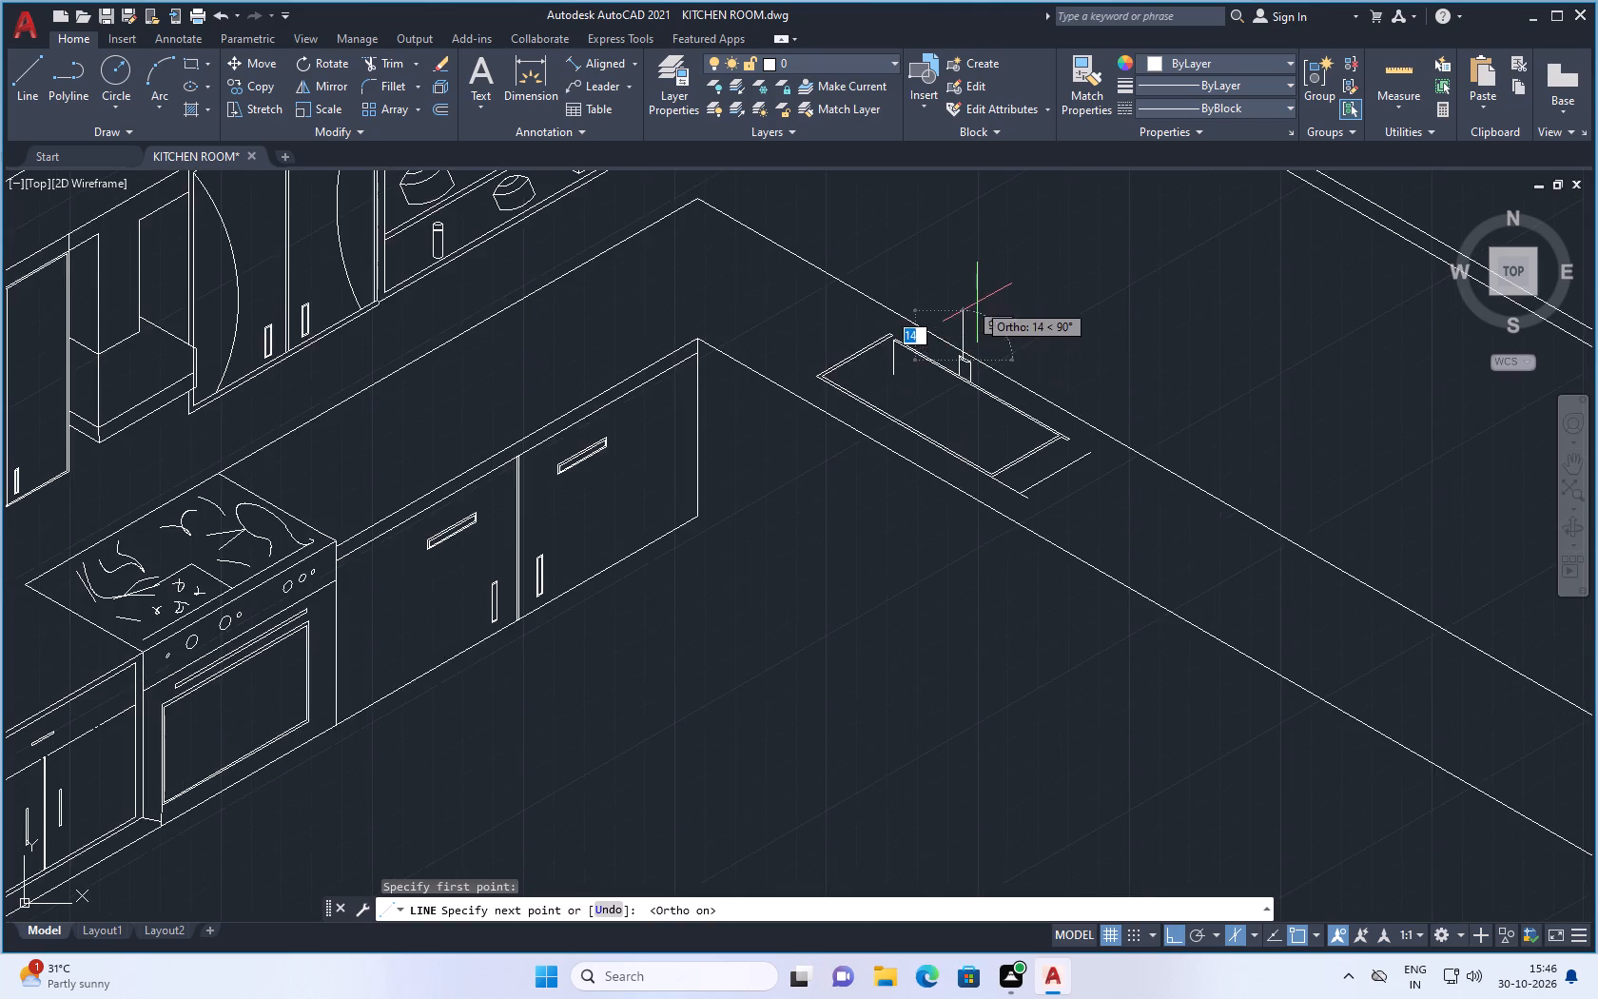
pyautogui.scroll(1, 984, 303)
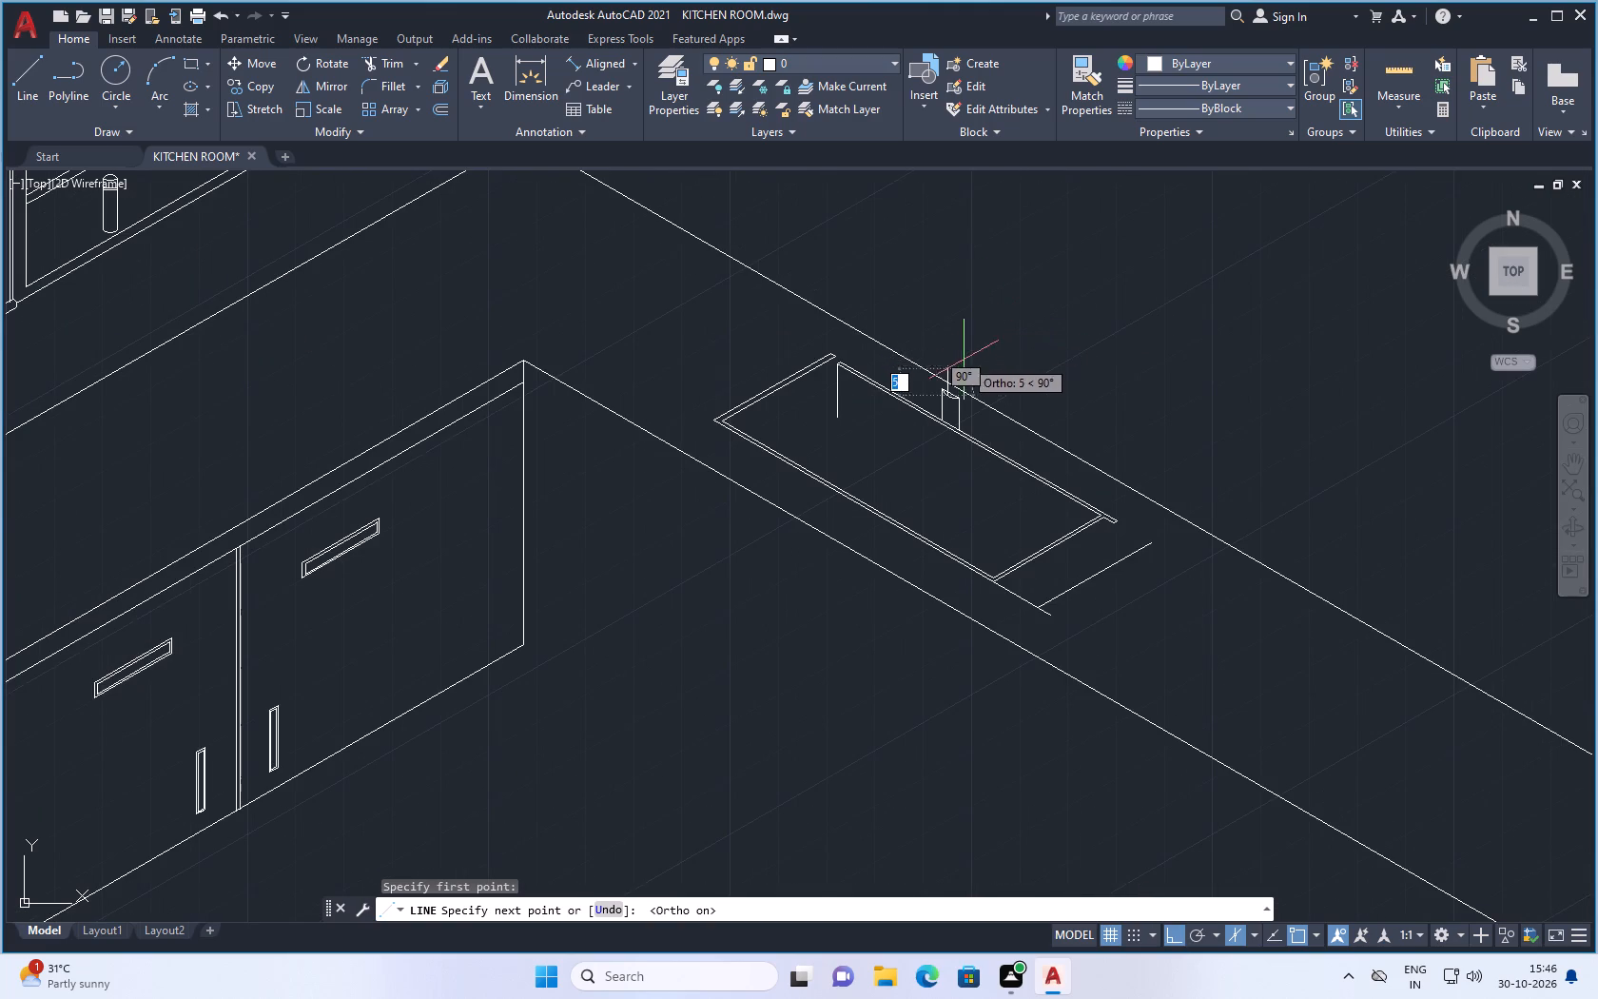
pyautogui.scroll(-2, 962, 371)
pyautogui.scroll(1, 968, 327)
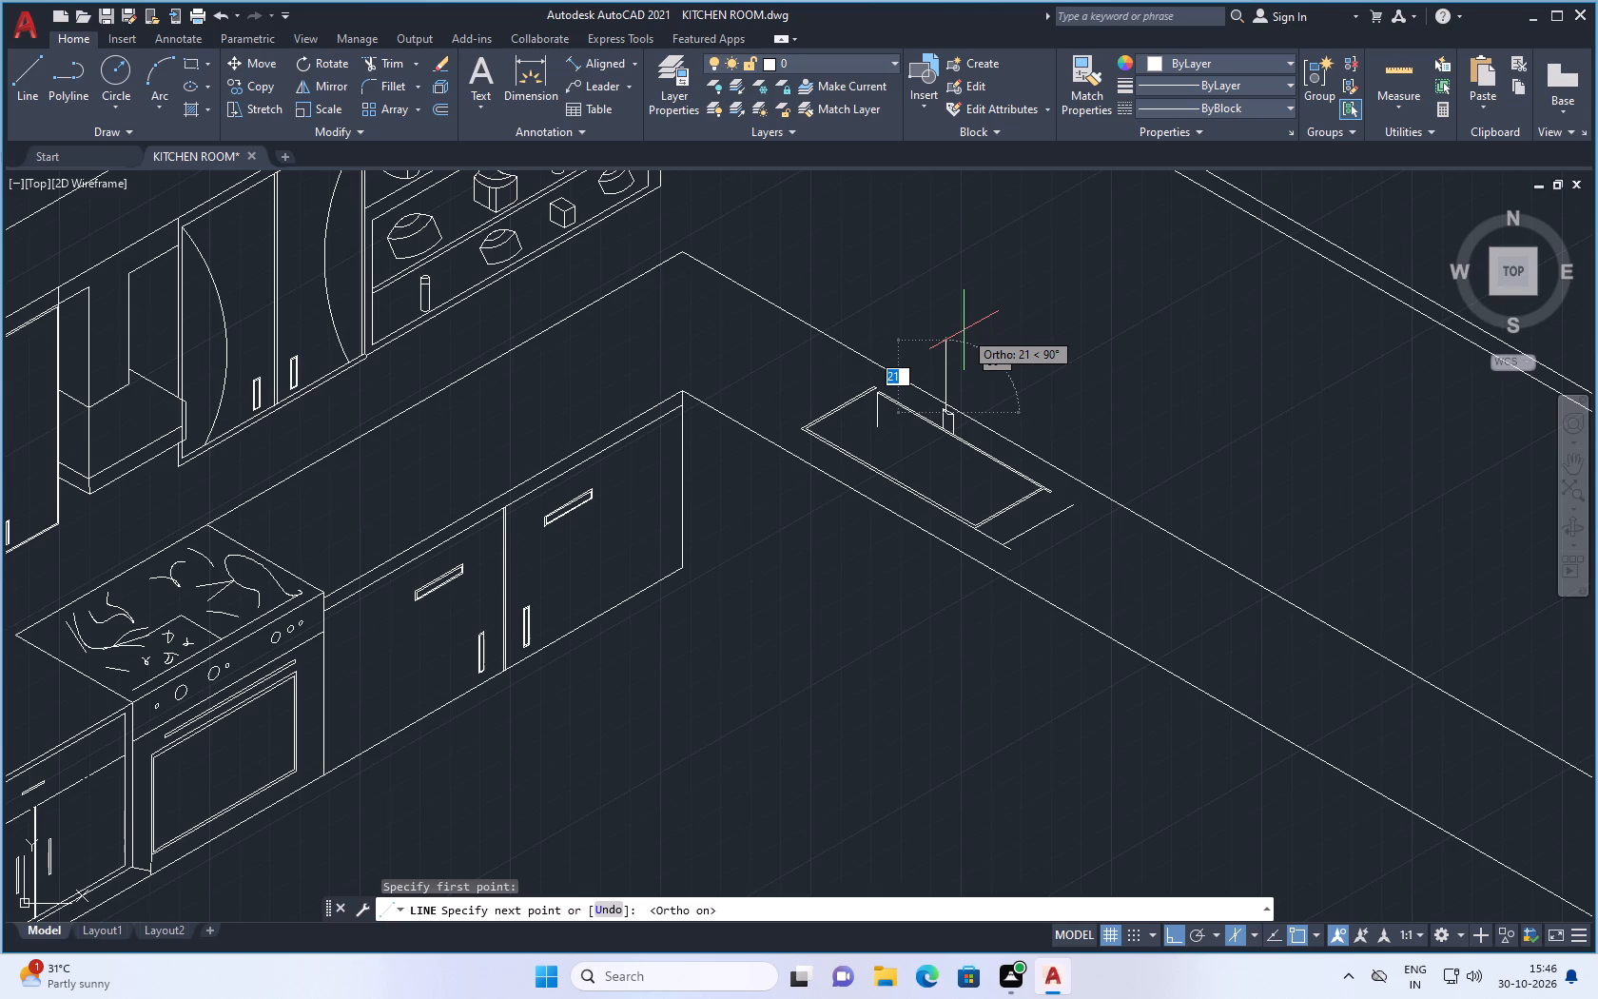
pyautogui.click(951, 343)
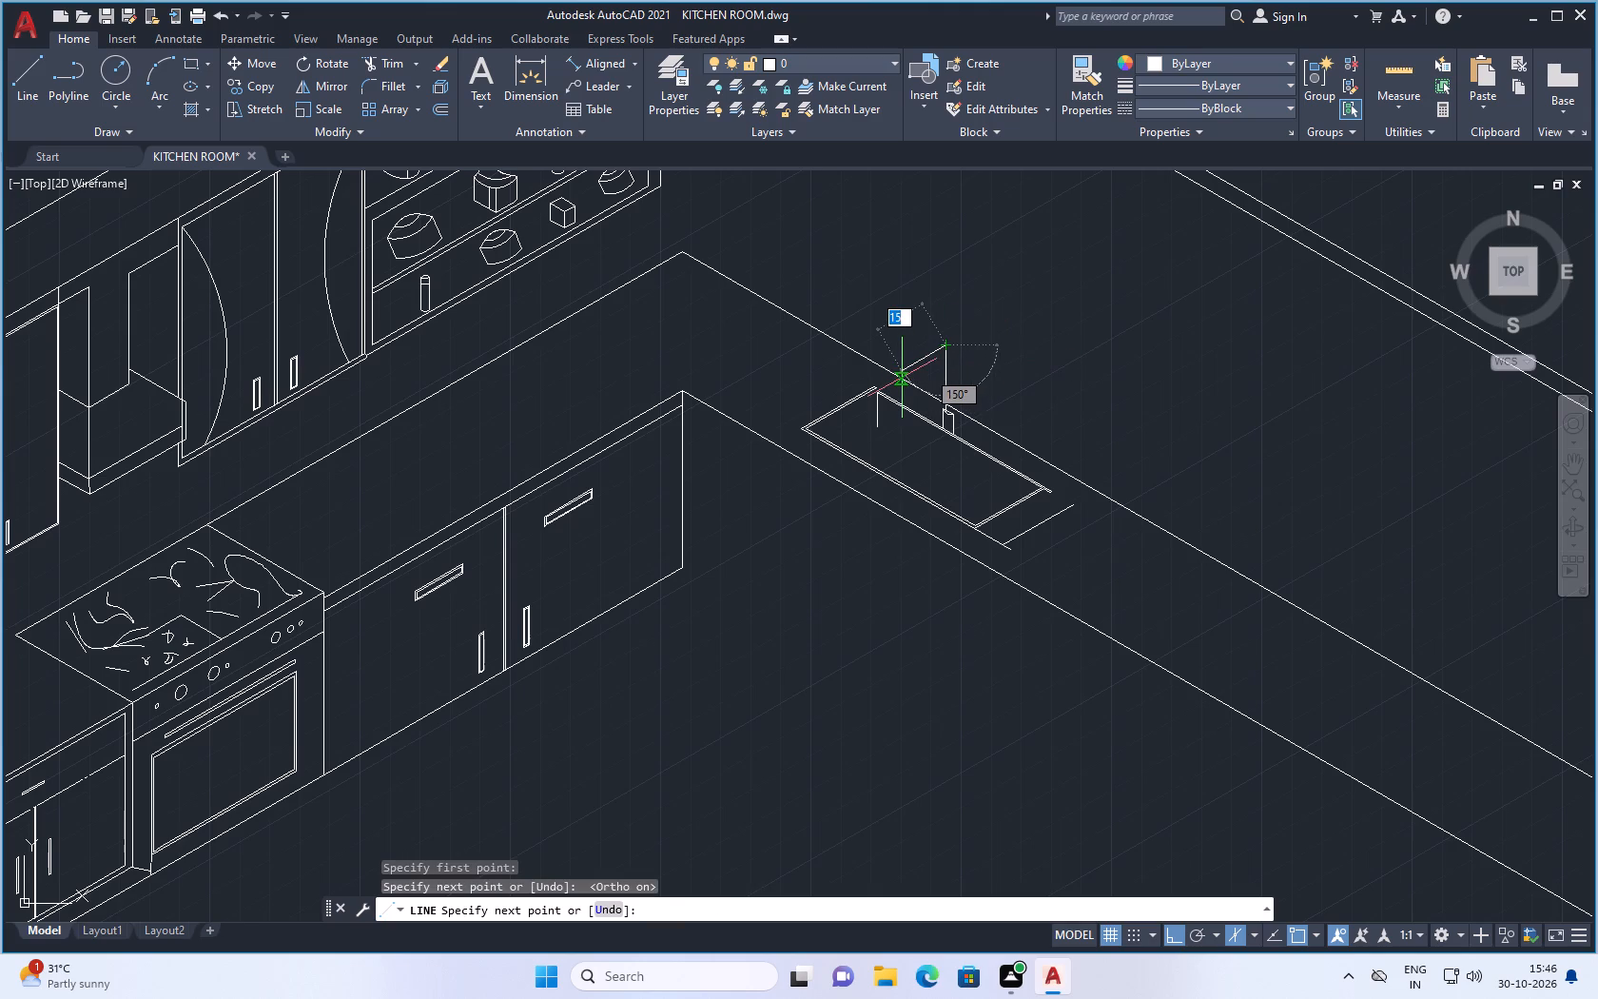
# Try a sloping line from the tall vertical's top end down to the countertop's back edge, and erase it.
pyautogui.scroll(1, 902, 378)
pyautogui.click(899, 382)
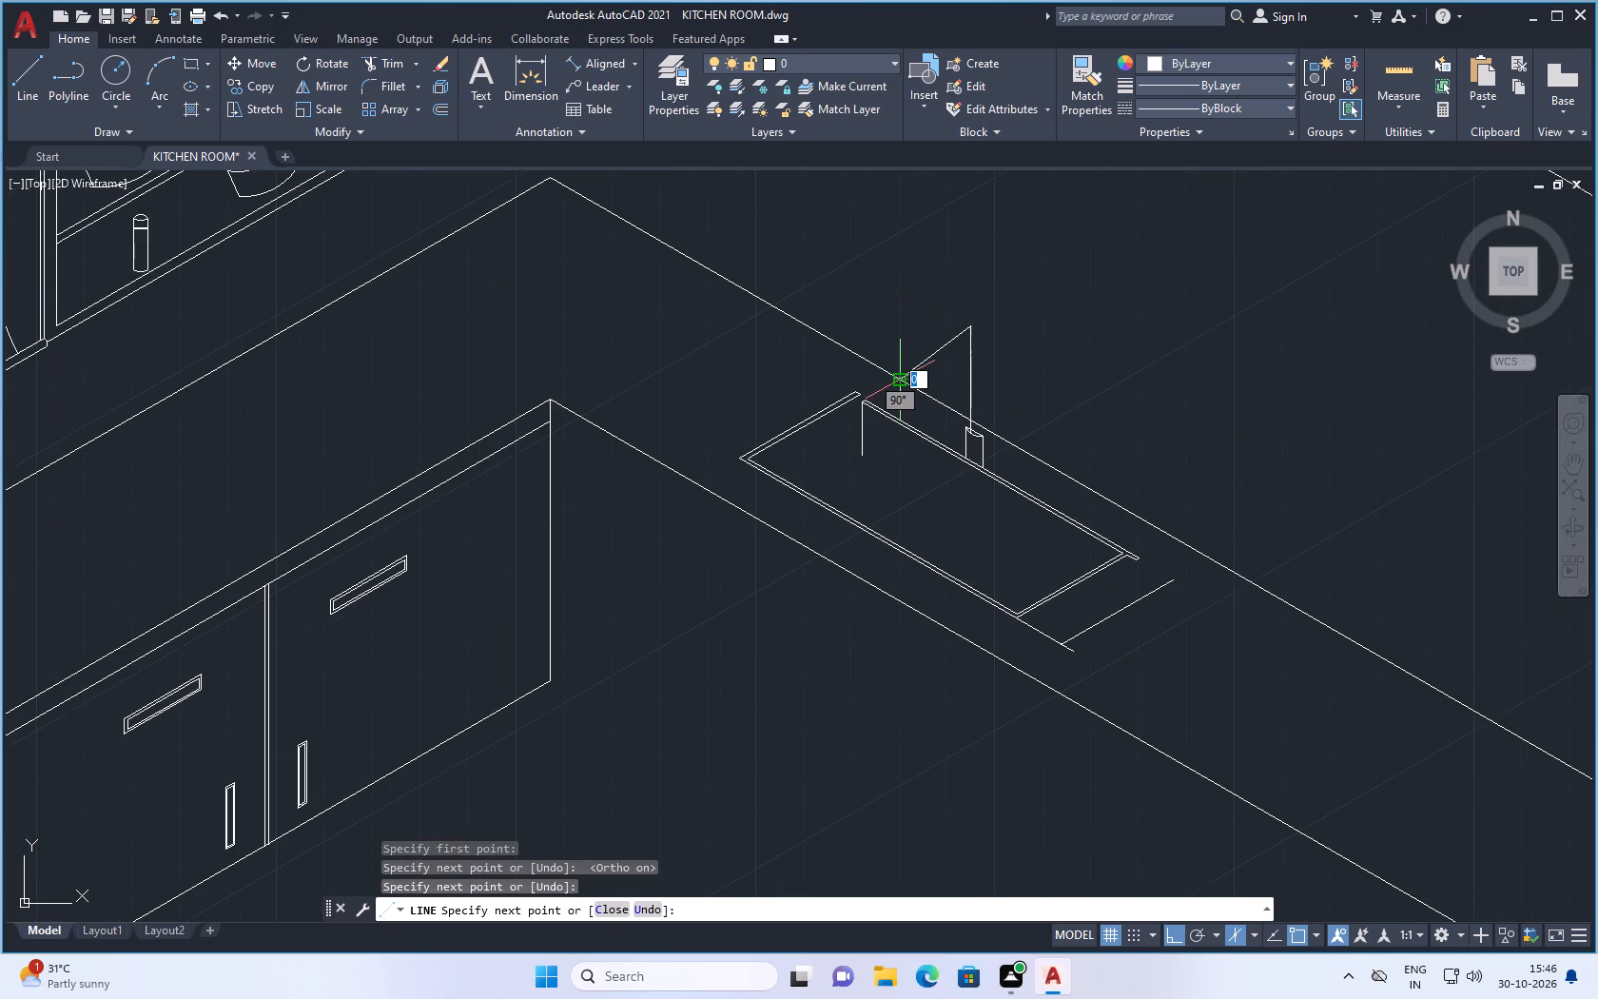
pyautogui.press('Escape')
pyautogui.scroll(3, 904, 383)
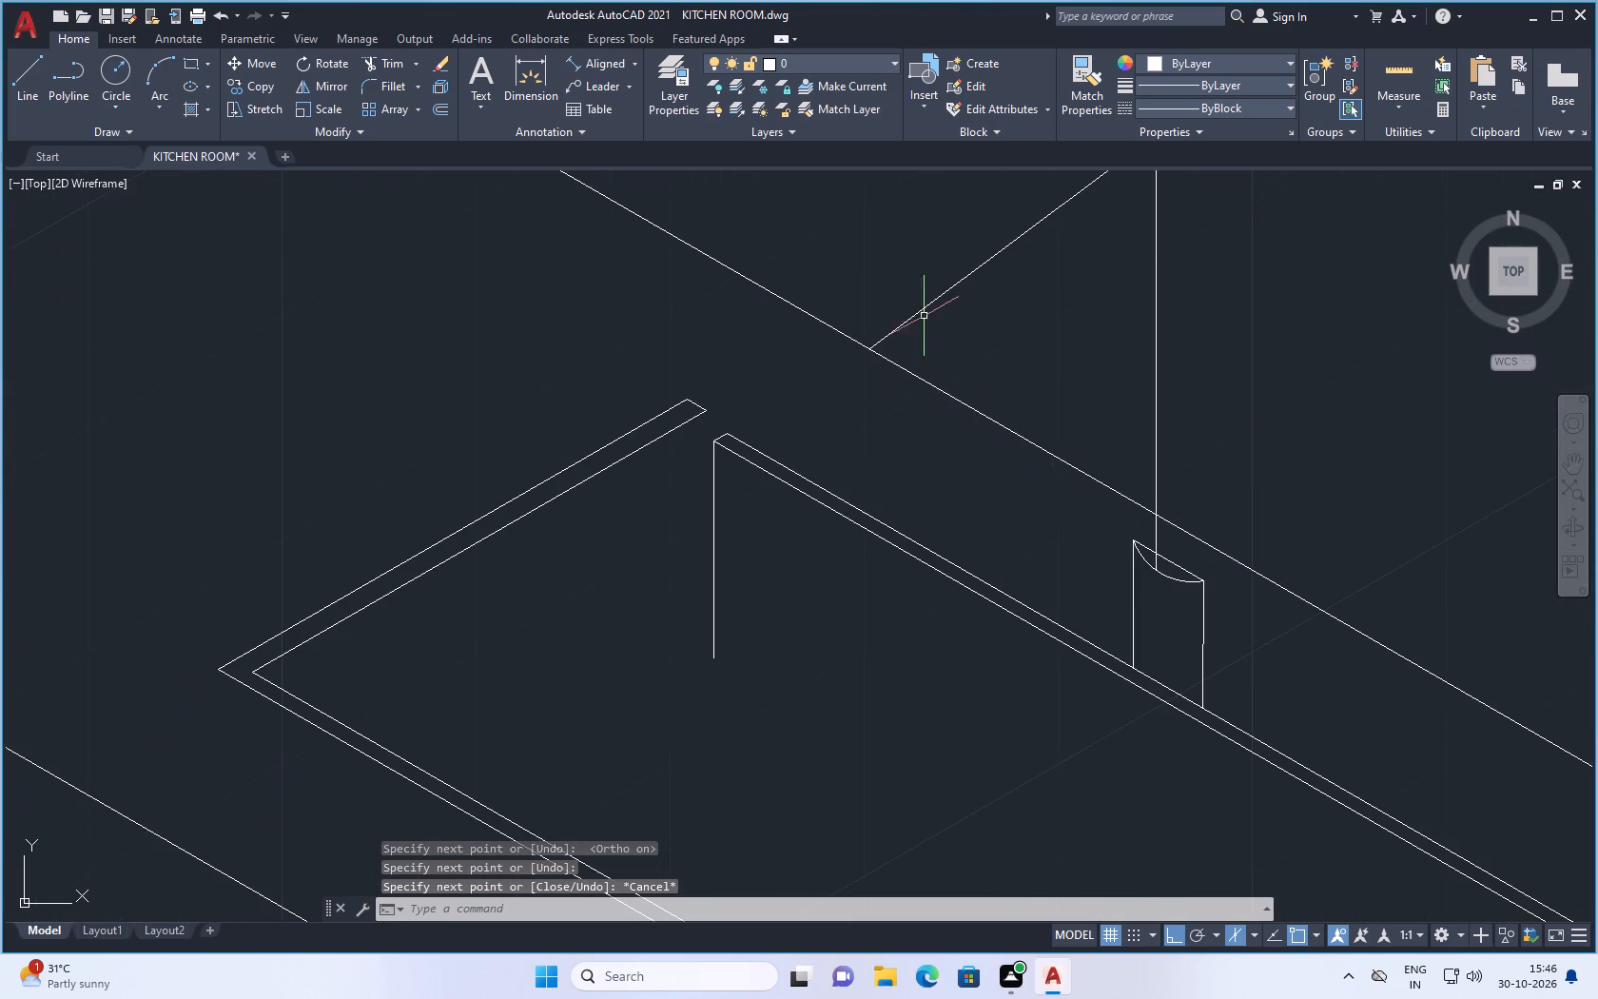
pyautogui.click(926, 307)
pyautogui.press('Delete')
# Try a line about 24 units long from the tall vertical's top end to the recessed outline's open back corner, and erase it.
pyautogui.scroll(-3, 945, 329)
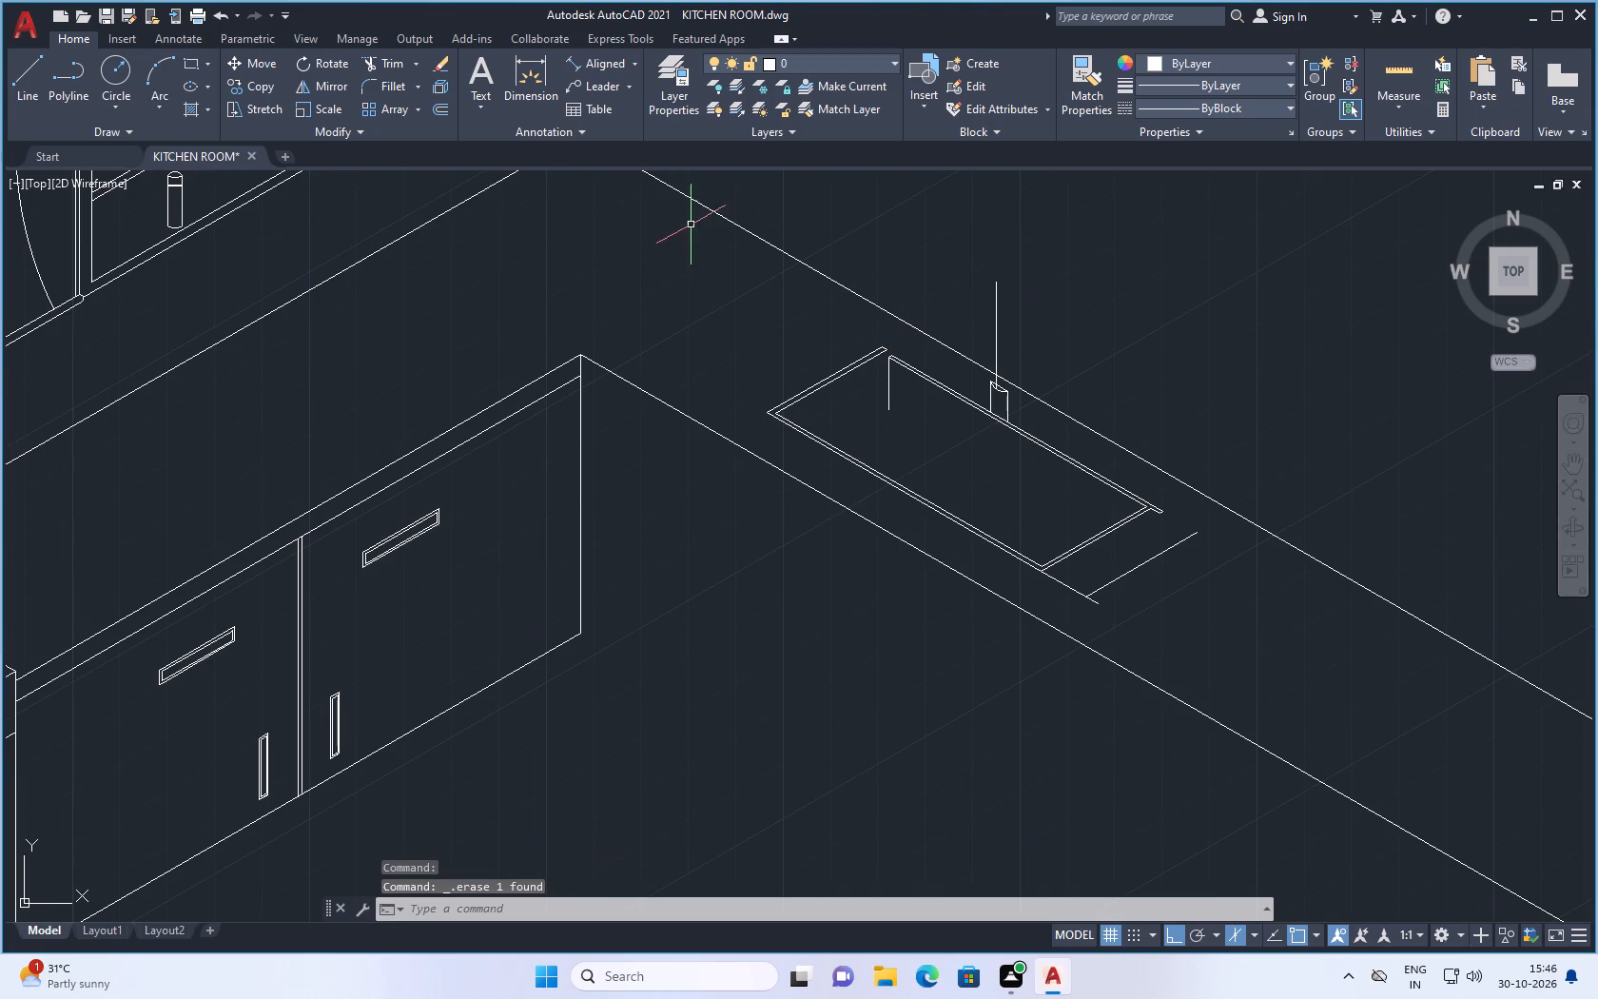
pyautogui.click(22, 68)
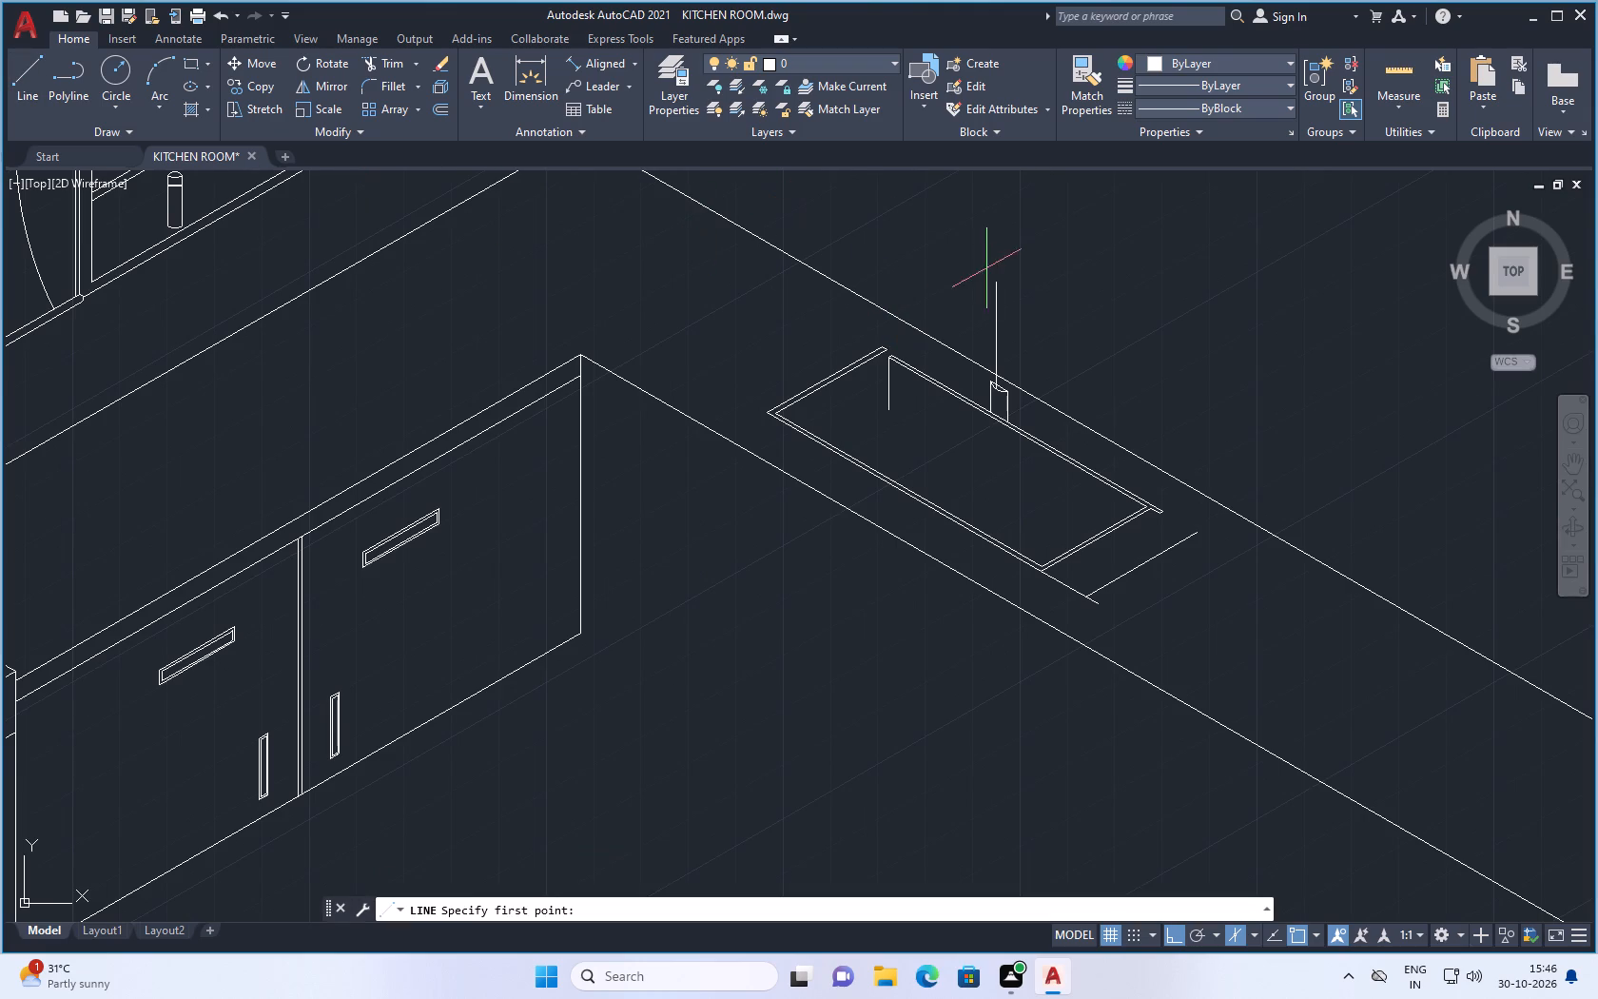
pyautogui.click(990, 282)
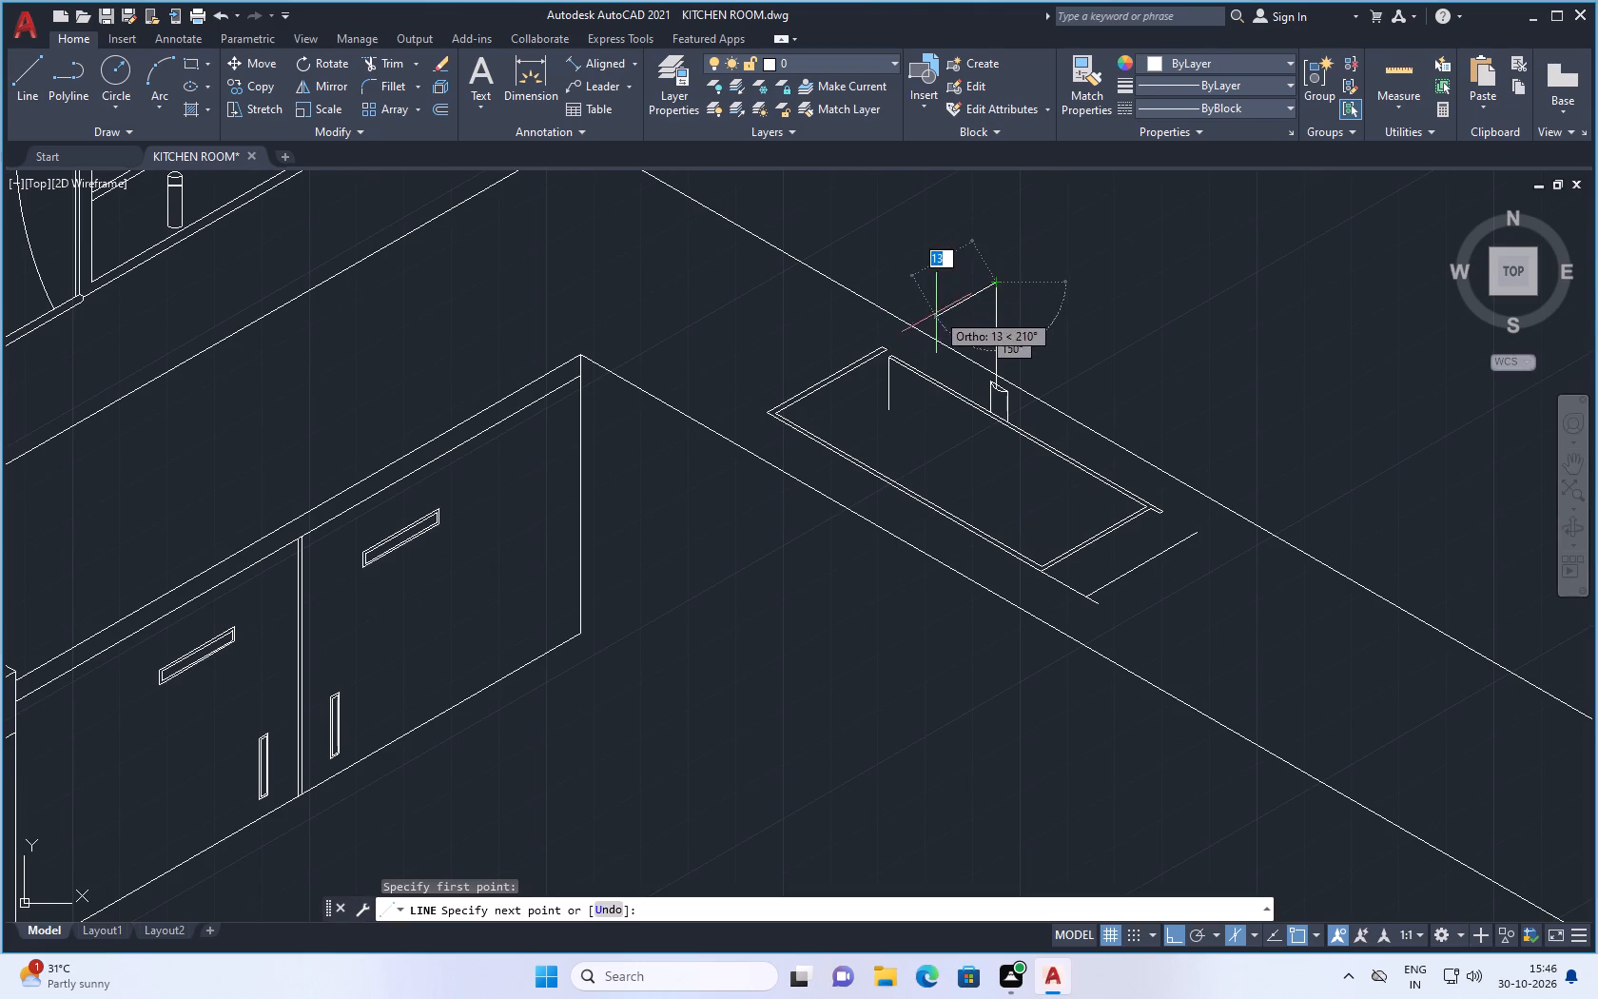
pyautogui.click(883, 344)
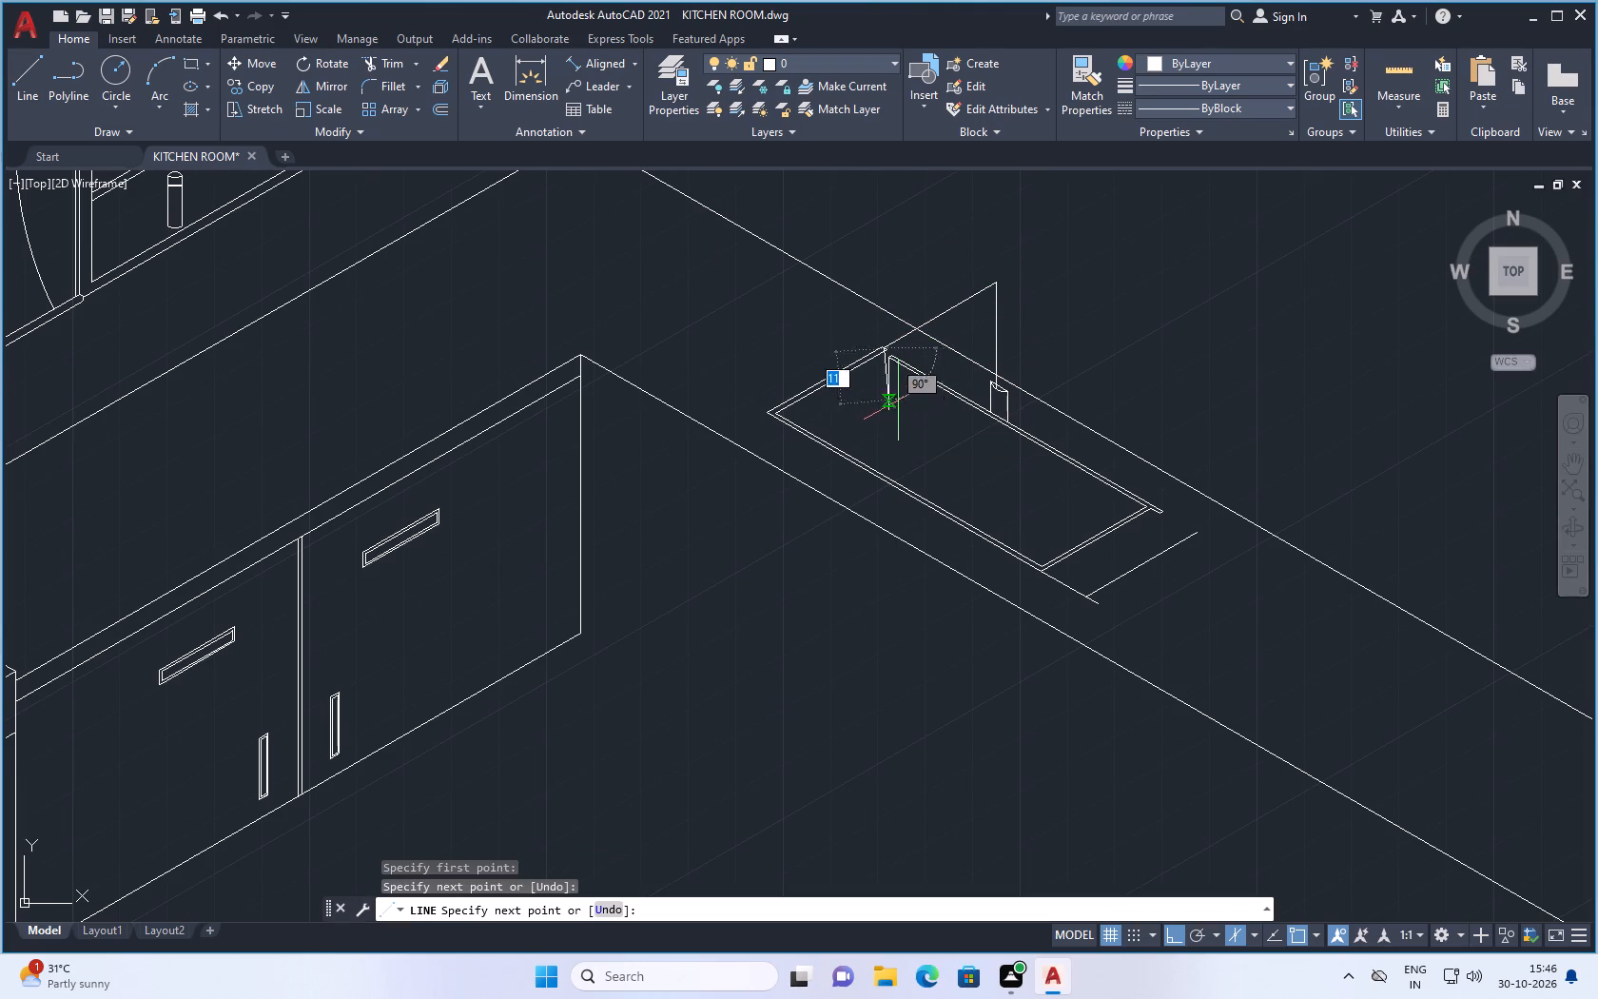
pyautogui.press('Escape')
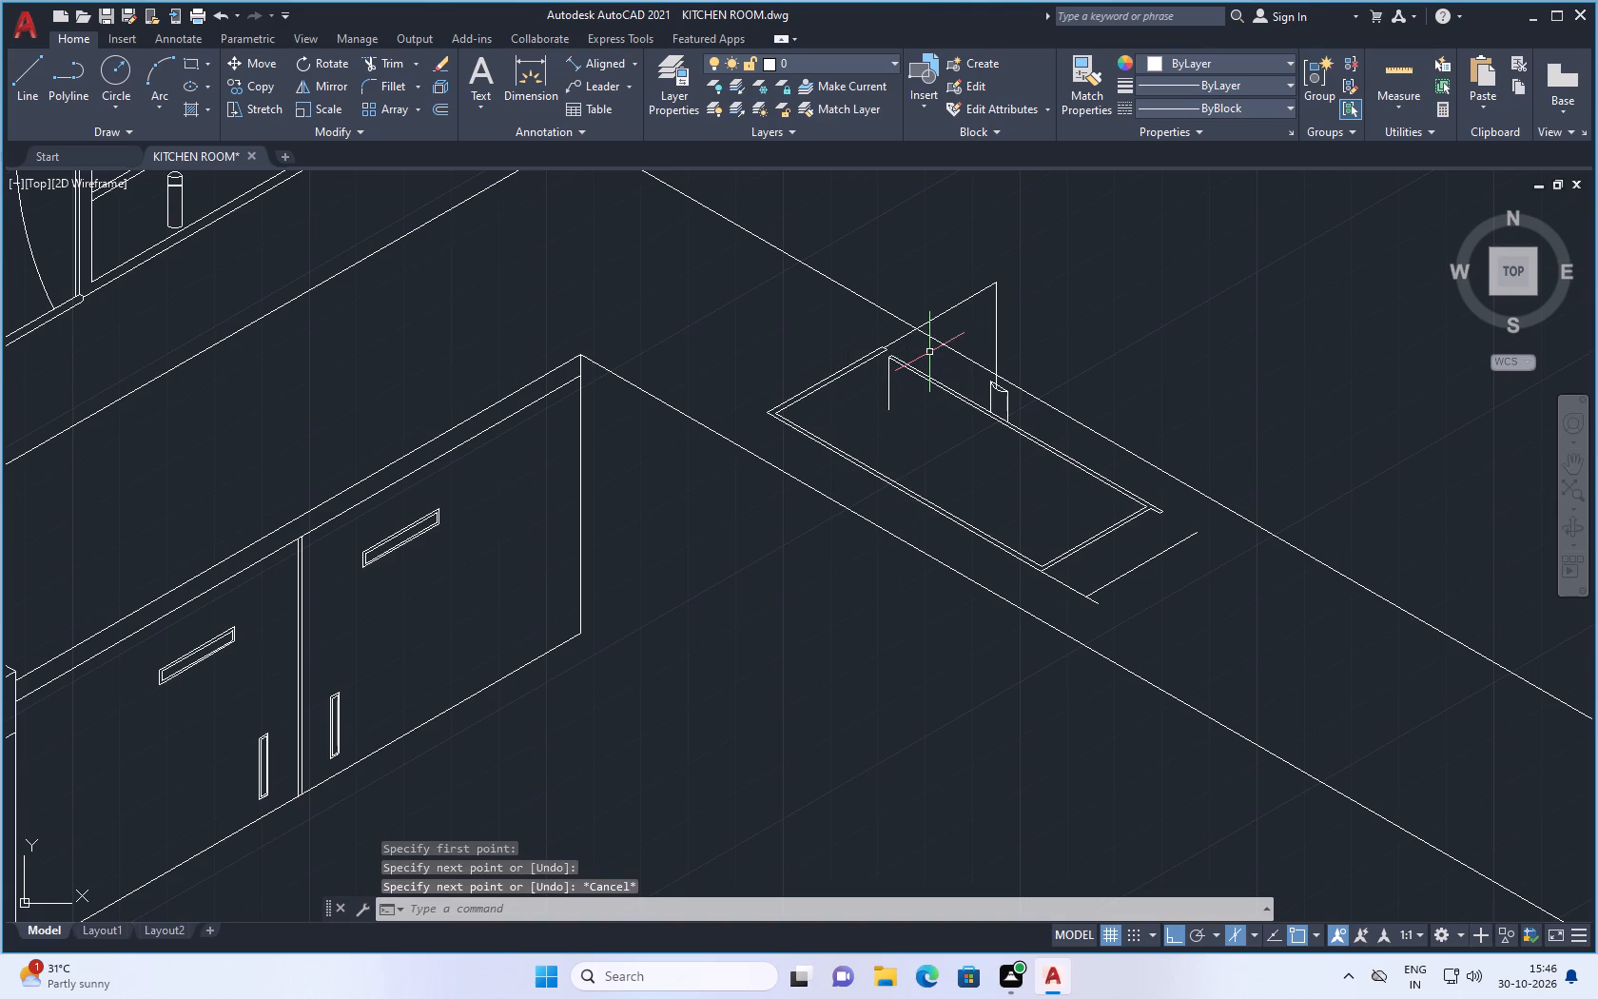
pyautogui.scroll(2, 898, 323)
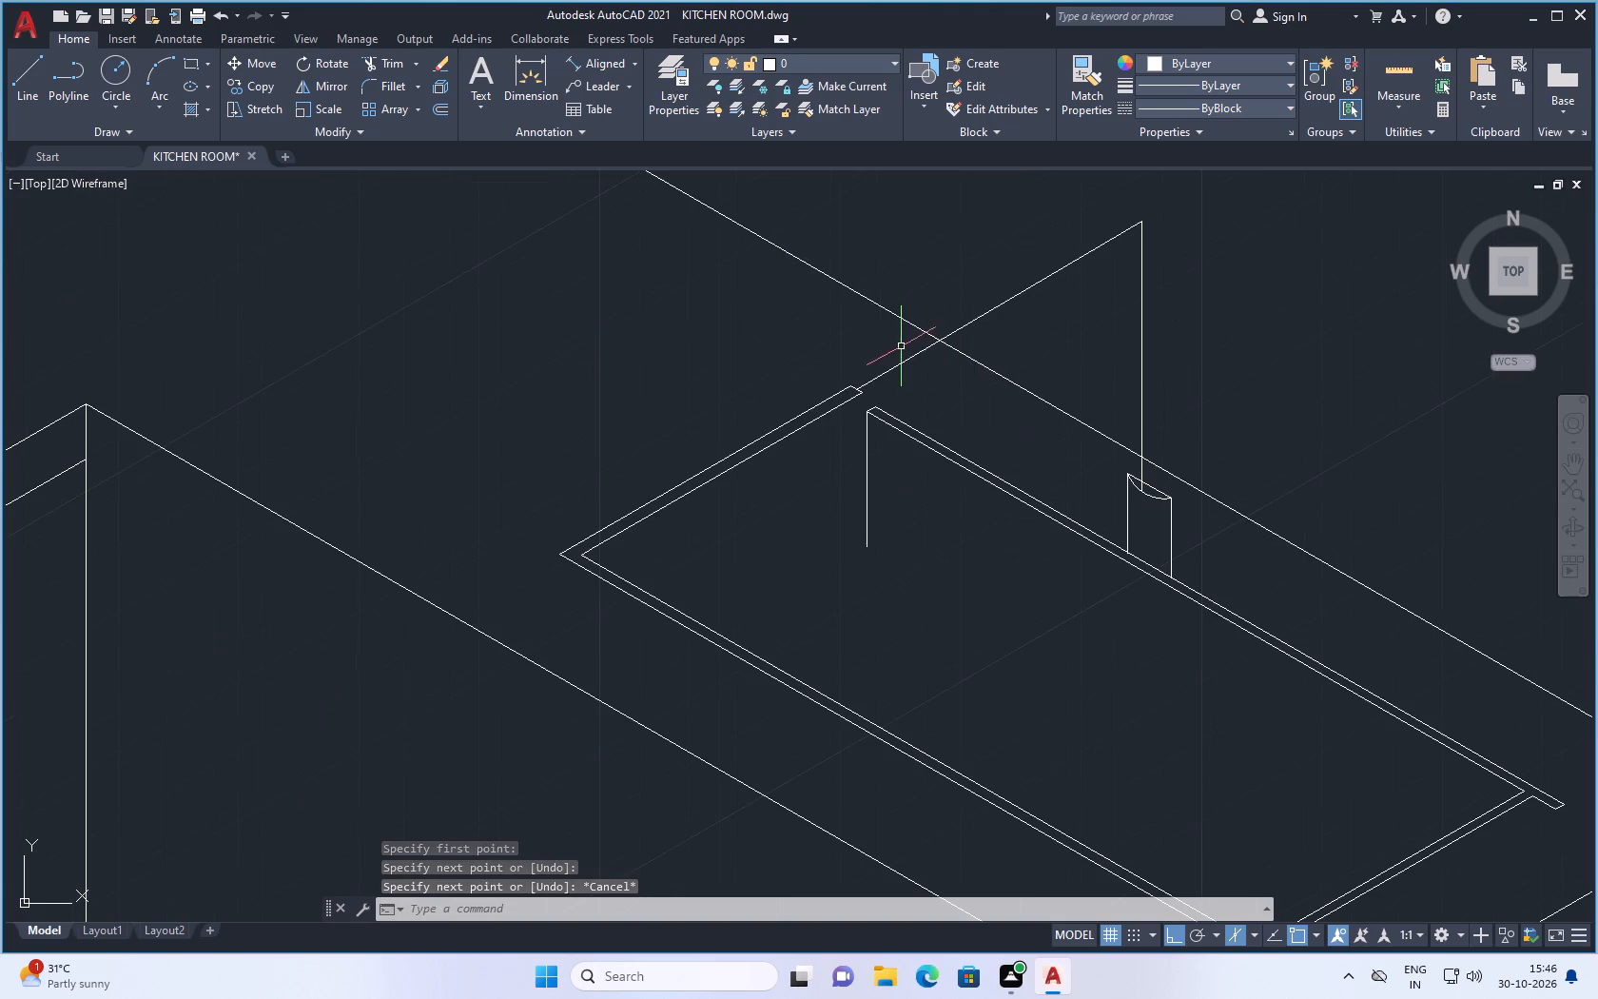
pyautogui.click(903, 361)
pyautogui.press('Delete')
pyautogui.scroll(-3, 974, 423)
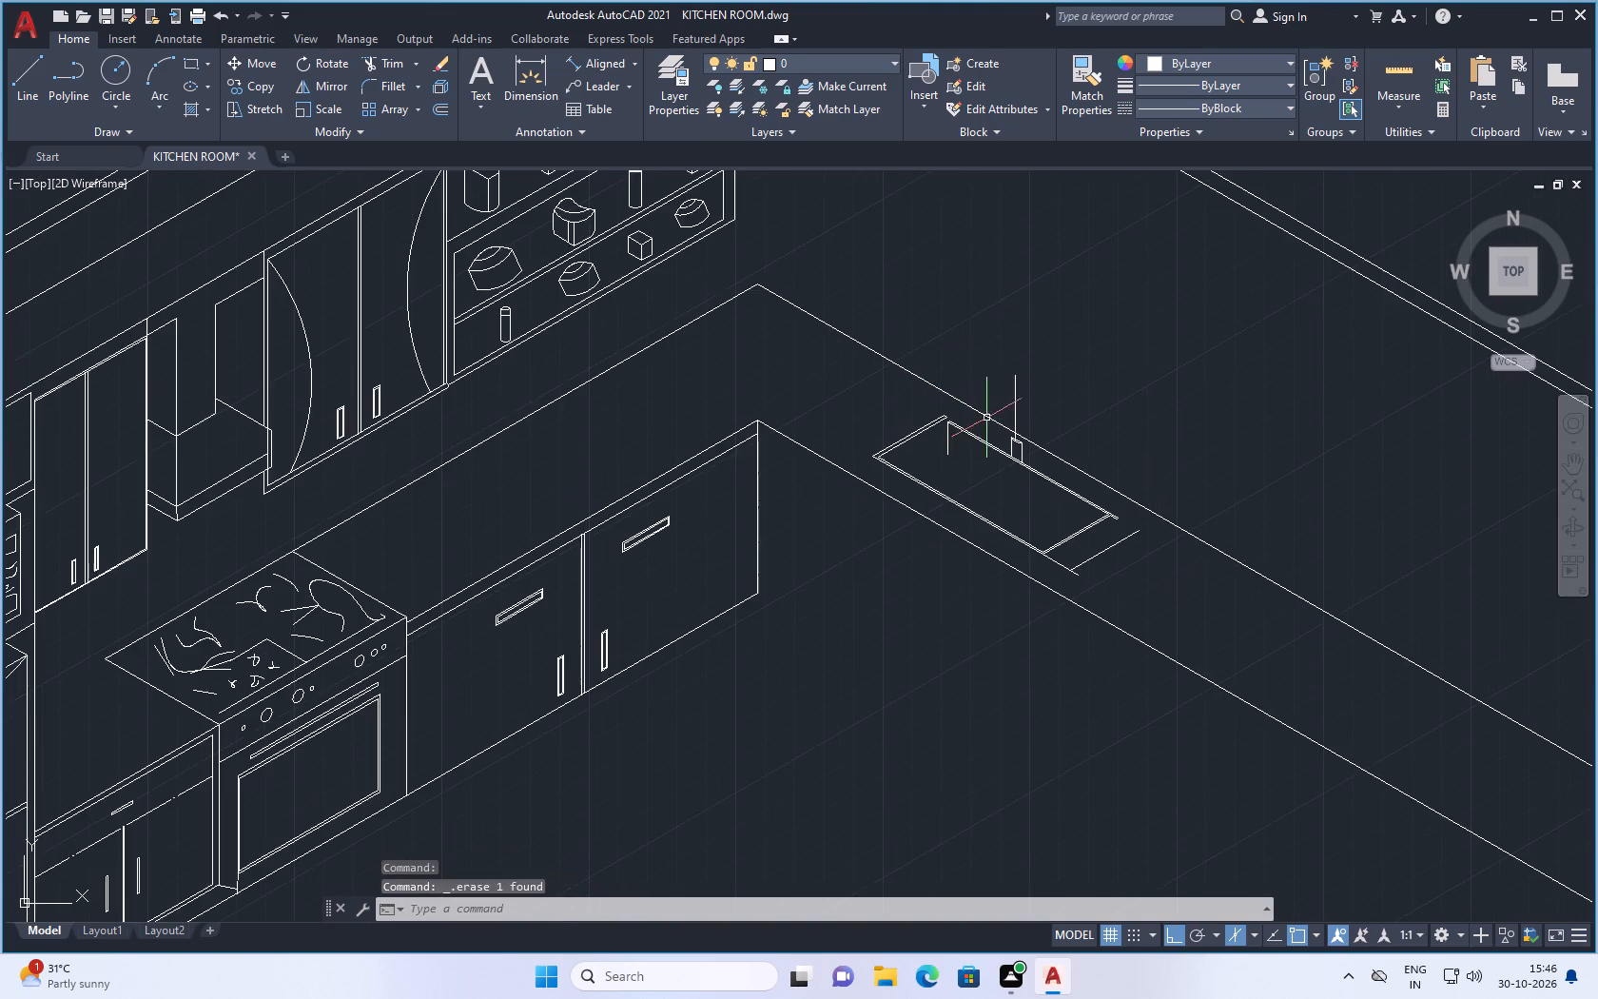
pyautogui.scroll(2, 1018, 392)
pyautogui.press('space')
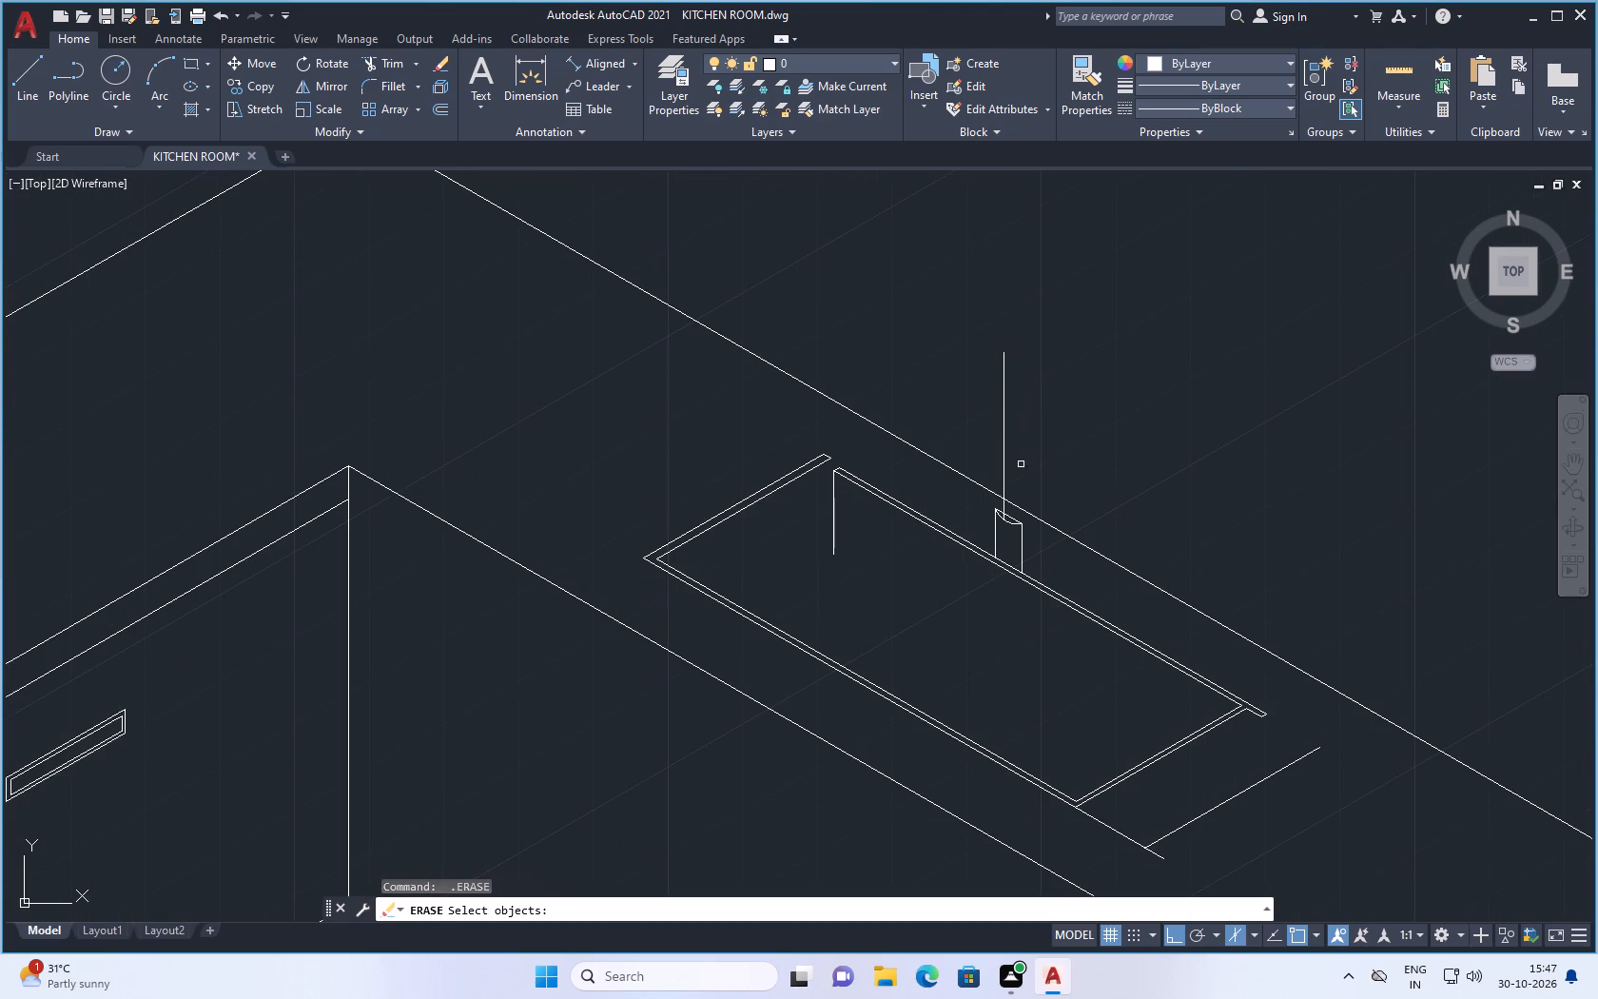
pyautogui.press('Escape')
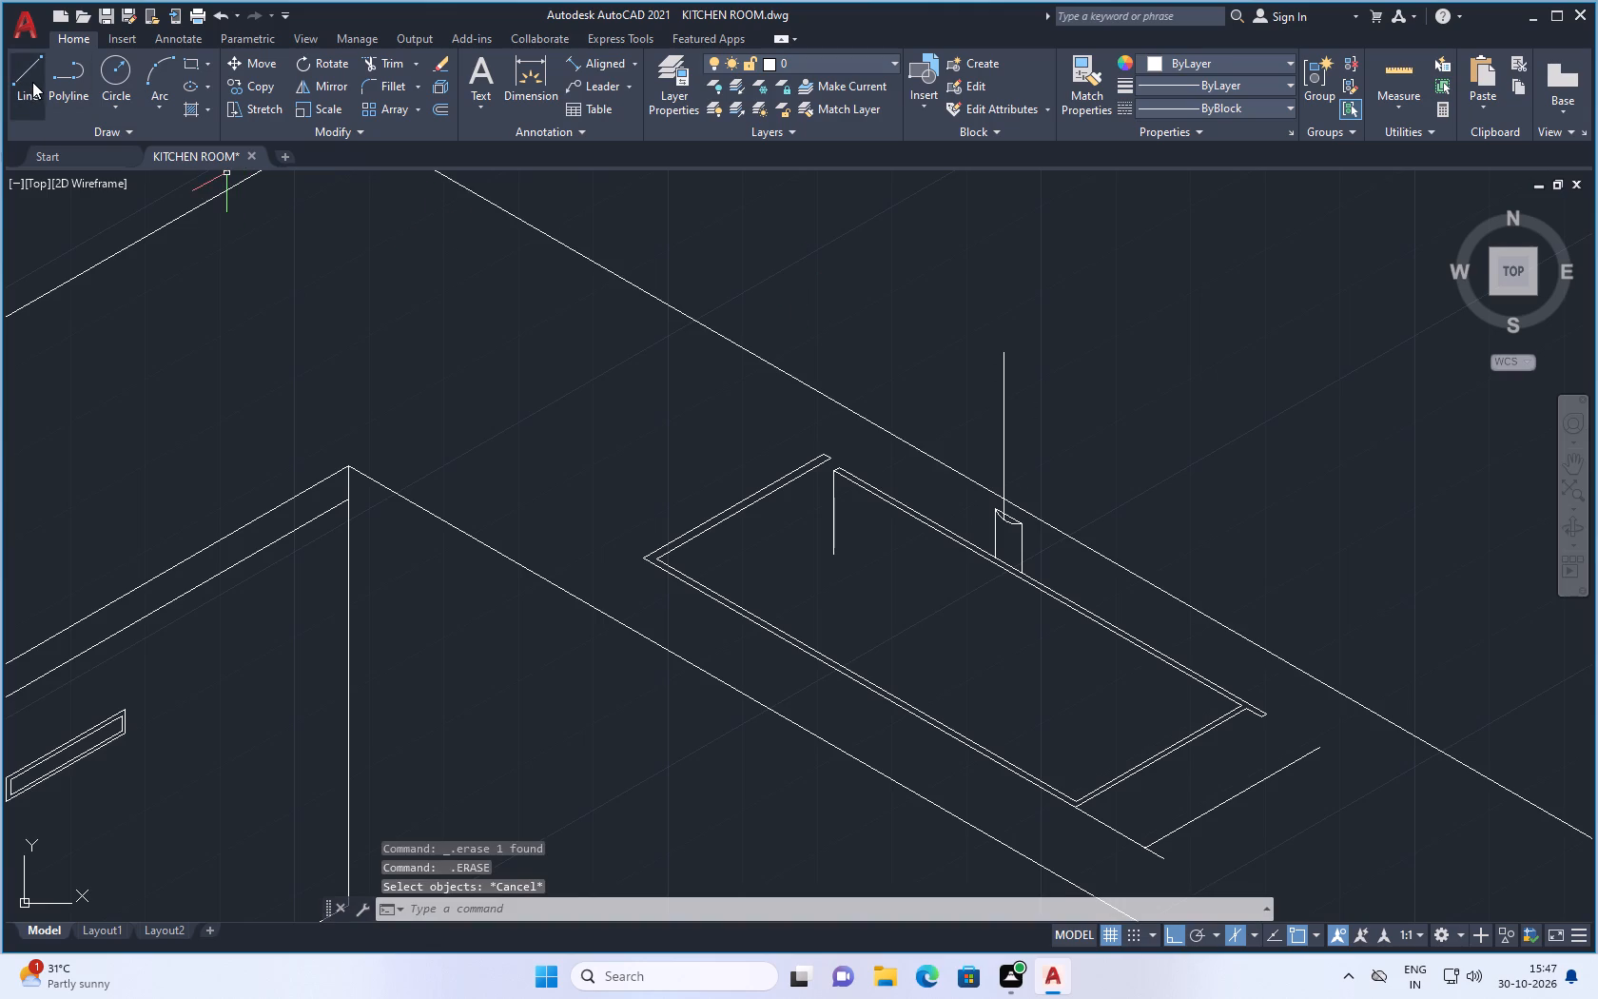
# Draw a second stem line straight up from the base's arc, beside the first tall vertical and ending near its top.
pyautogui.click(32, 82)
pyautogui.scroll(1, 966, 499)
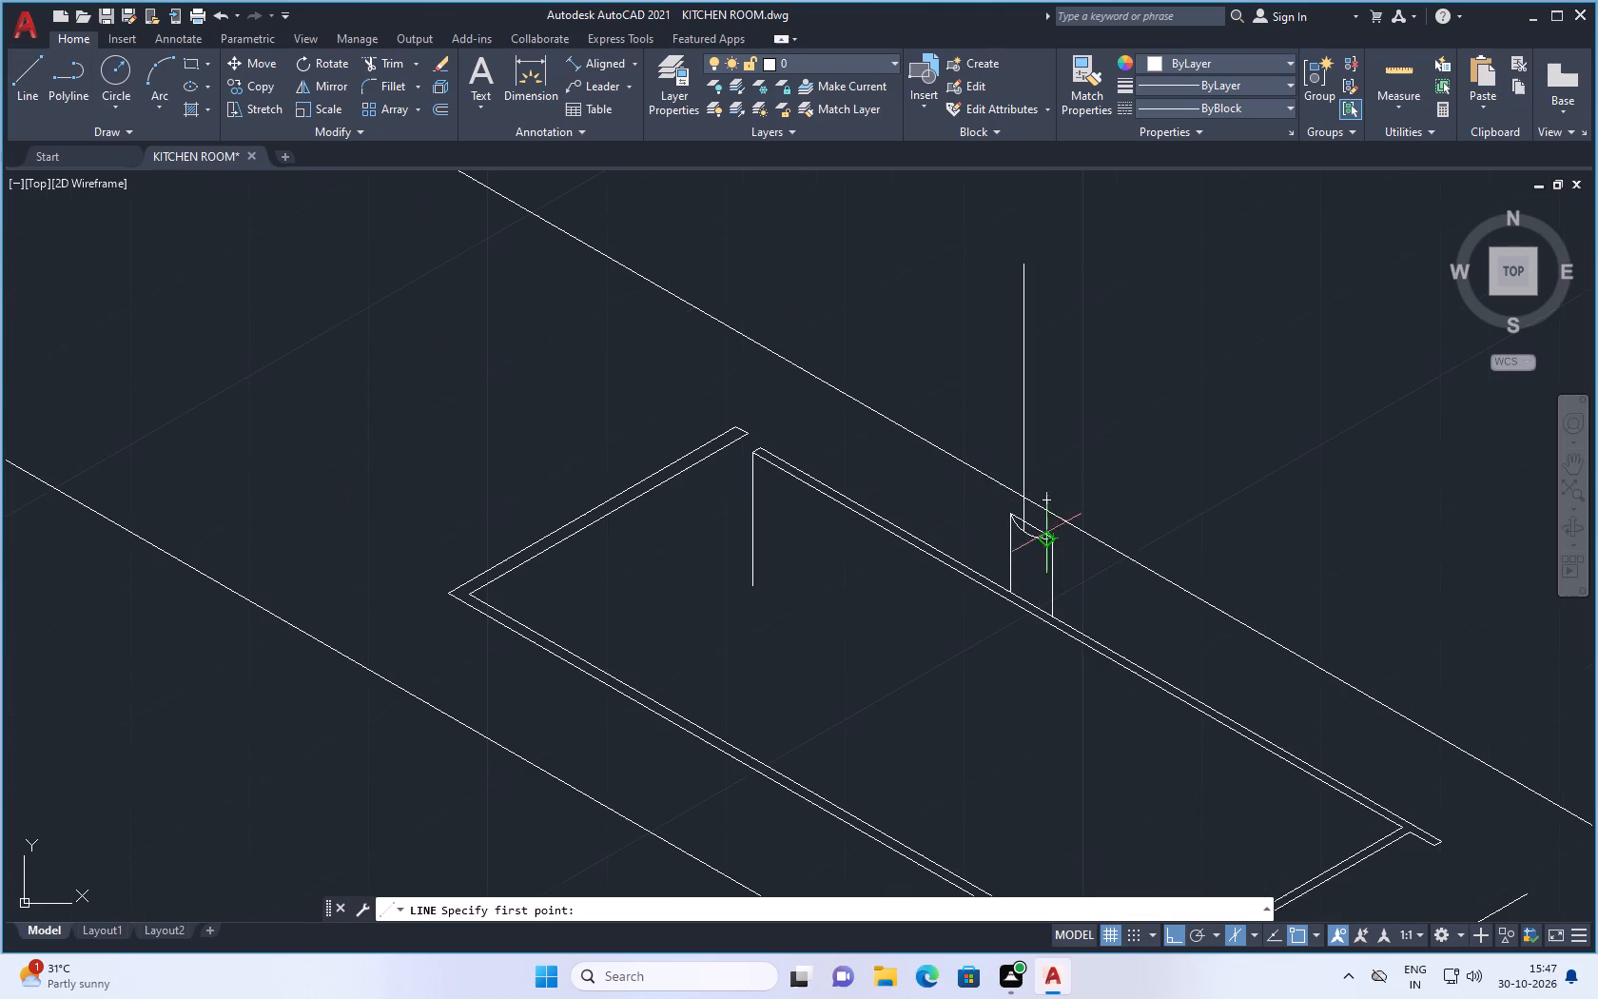
pyautogui.scroll(2, 1047, 537)
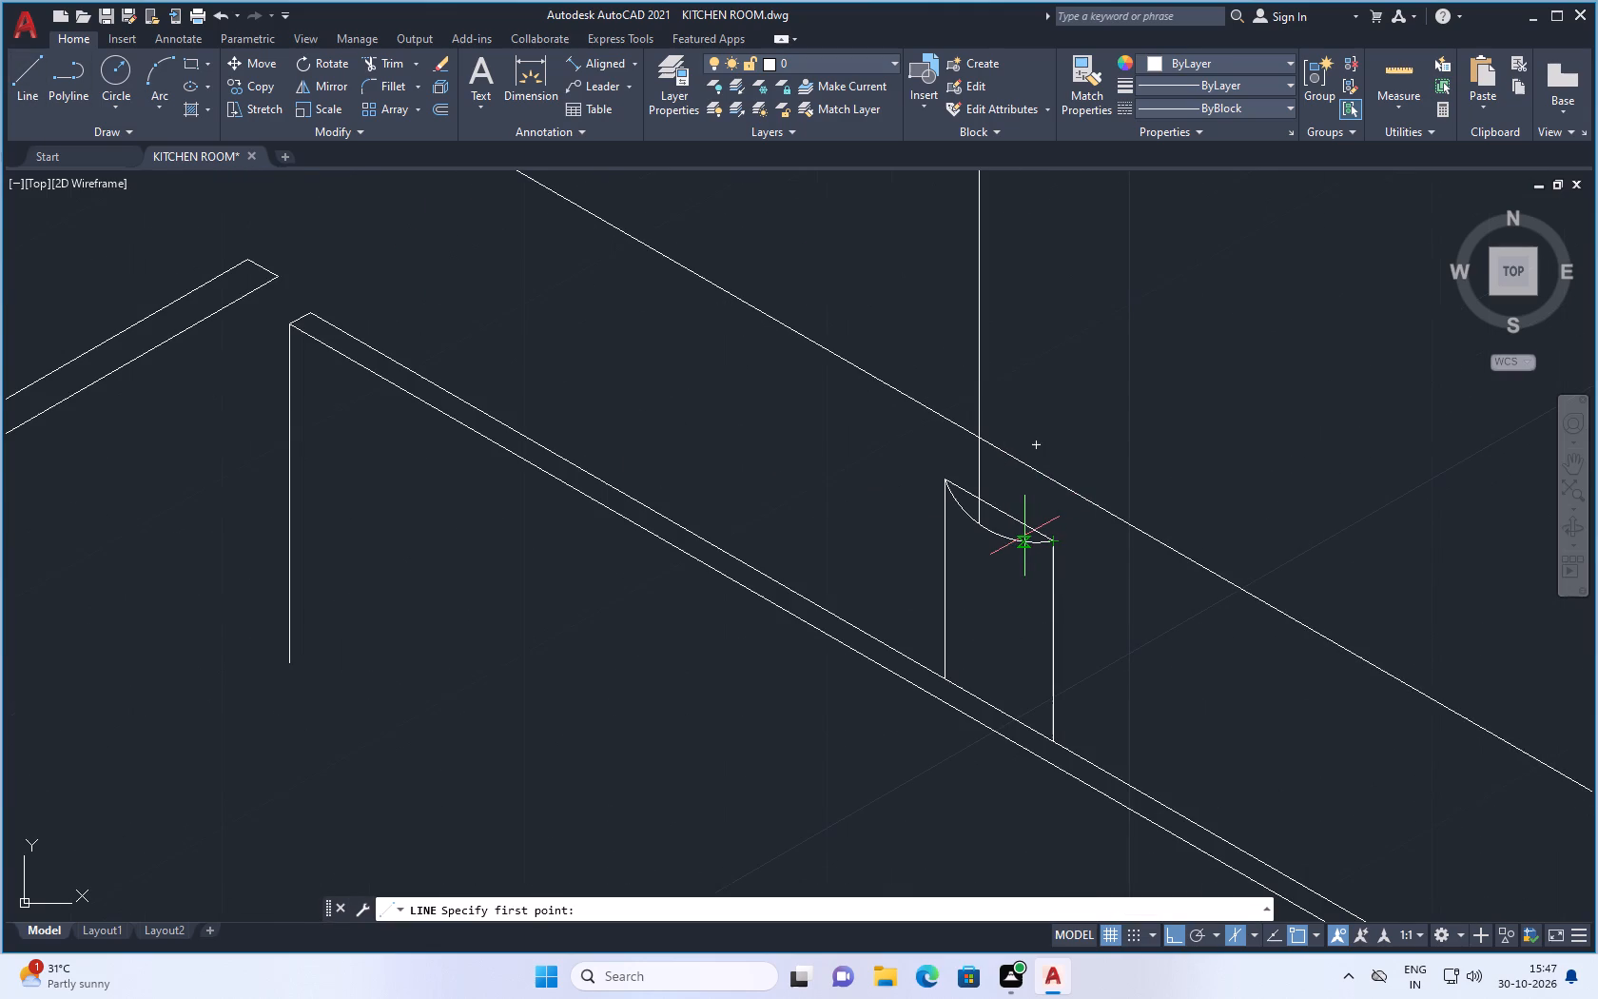
pyautogui.click(1023, 537)
pyautogui.scroll(-2, 1034, 466)
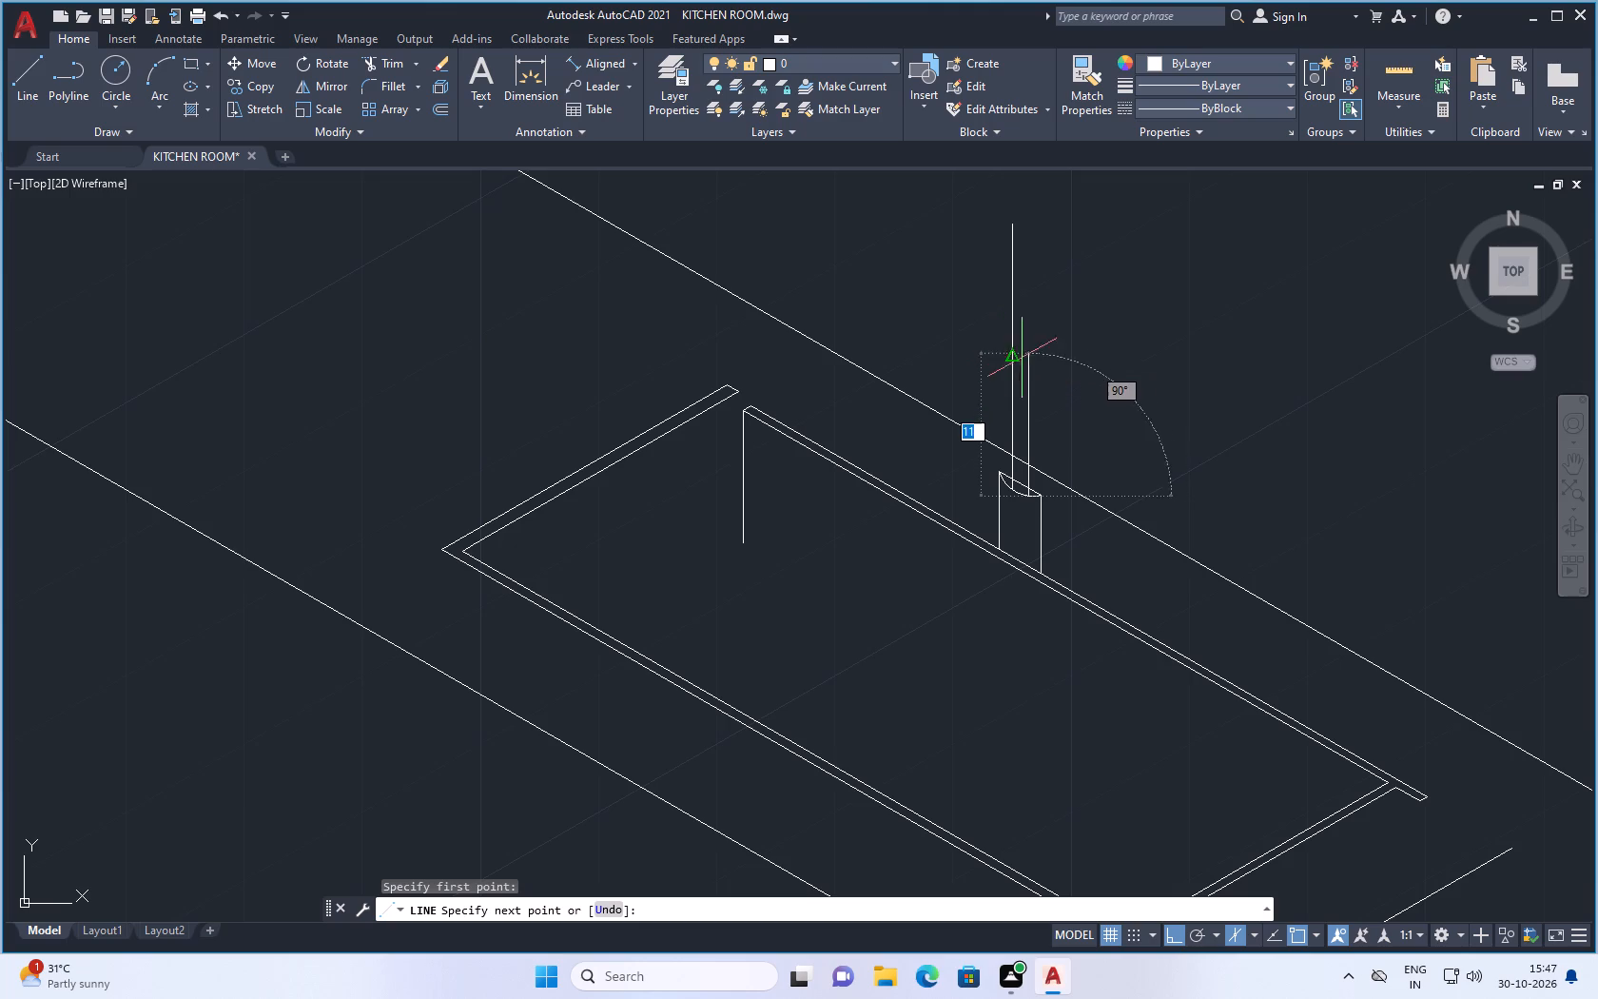
pyautogui.scroll(1, 1032, 322)
pyautogui.scroll(-2, 1032, 321)
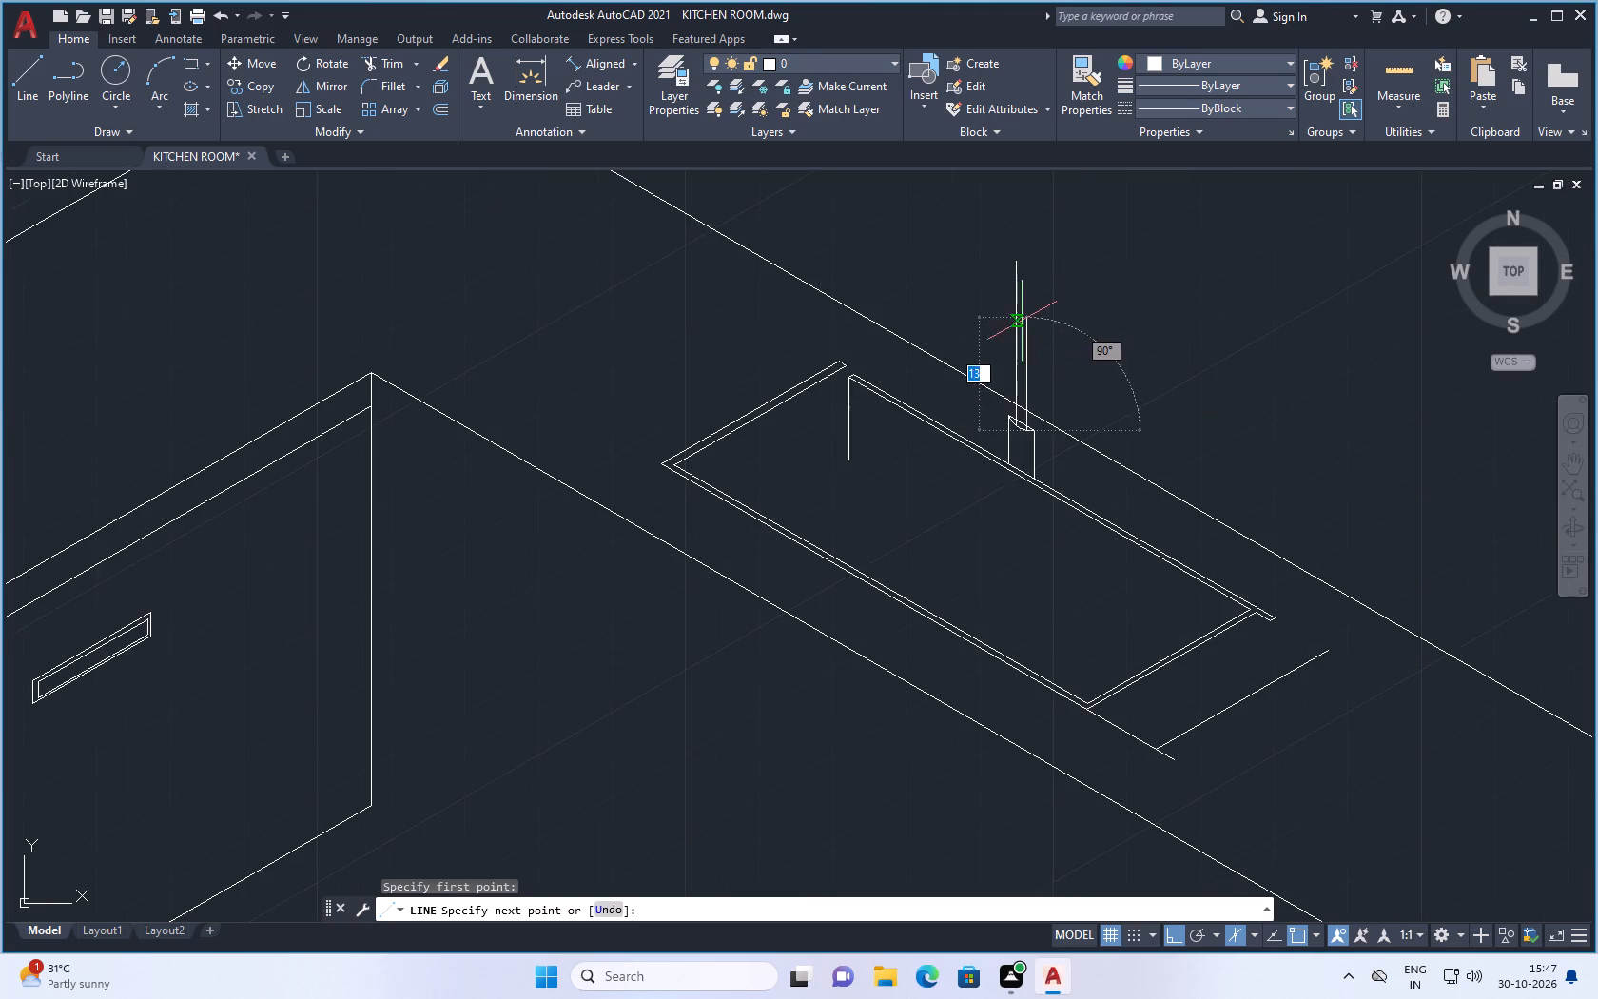
pyautogui.scroll(2, 1037, 292)
pyautogui.scroll(-1, 1028, 312)
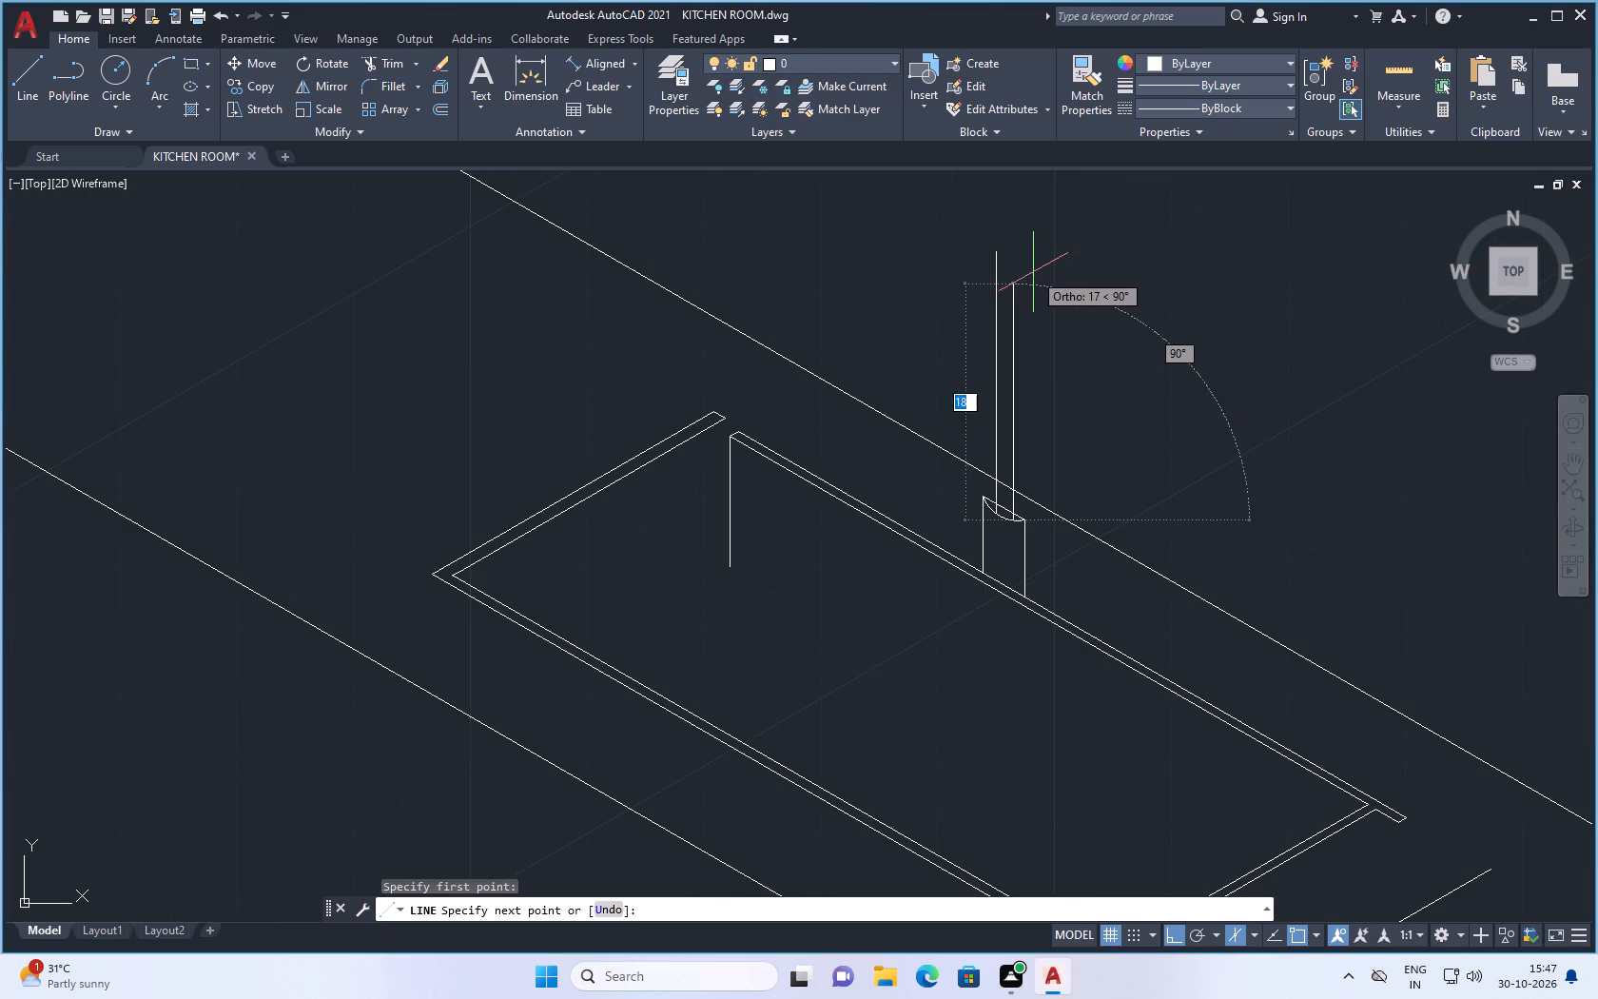
pyautogui.click(1016, 253)
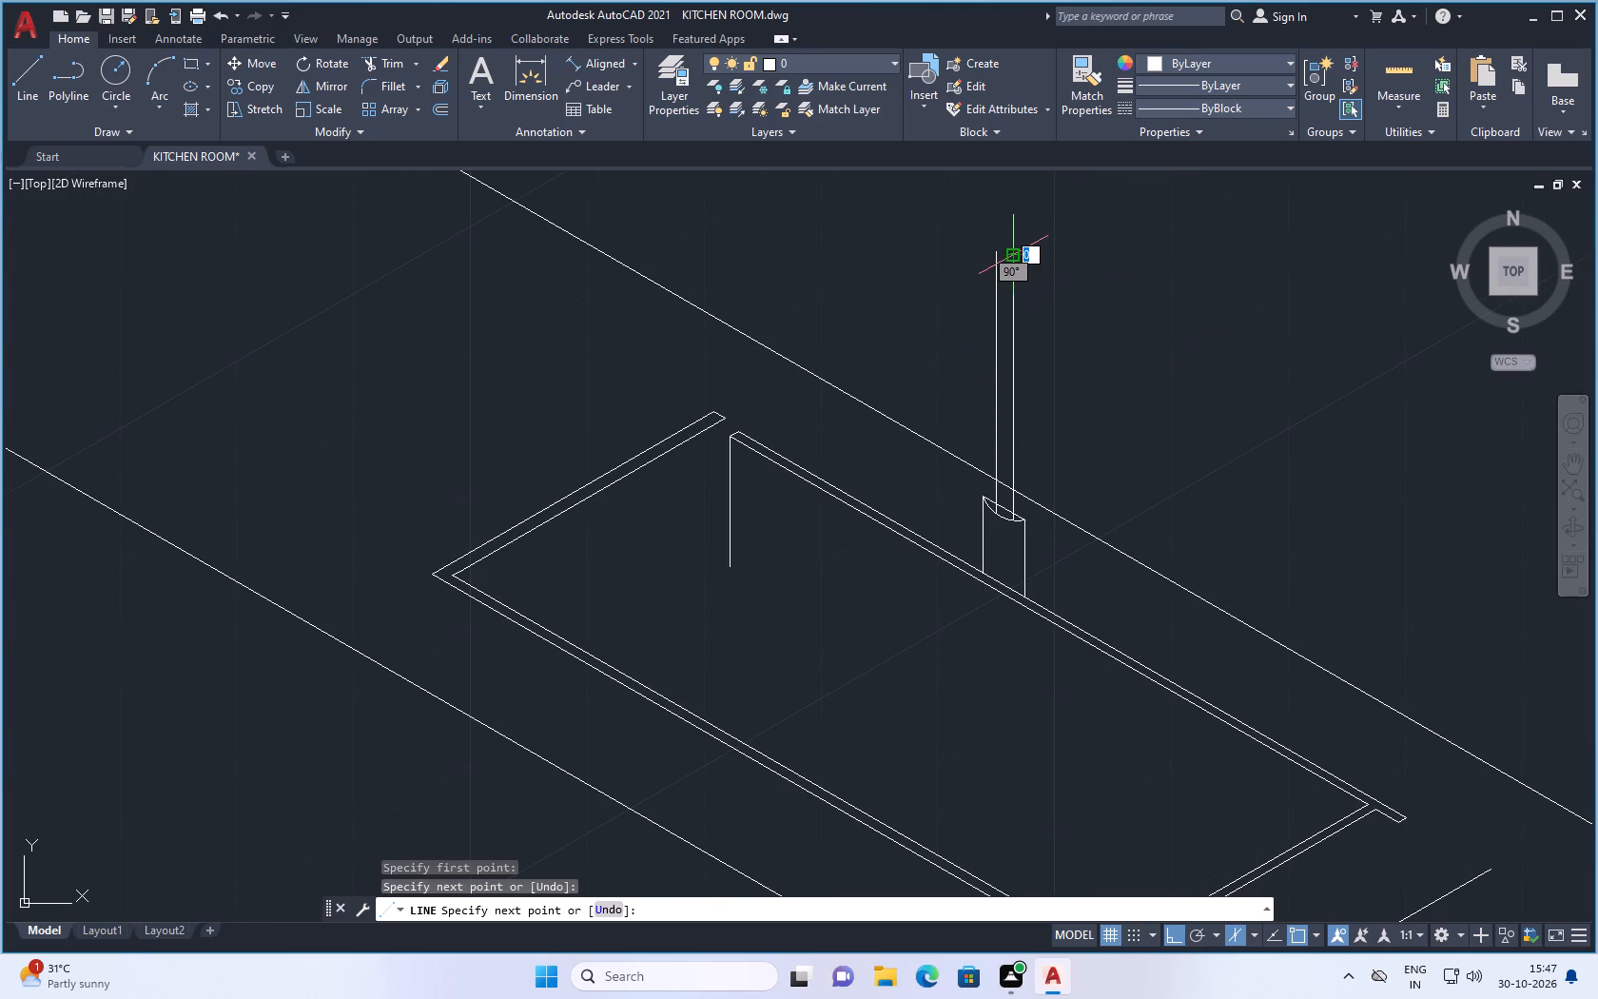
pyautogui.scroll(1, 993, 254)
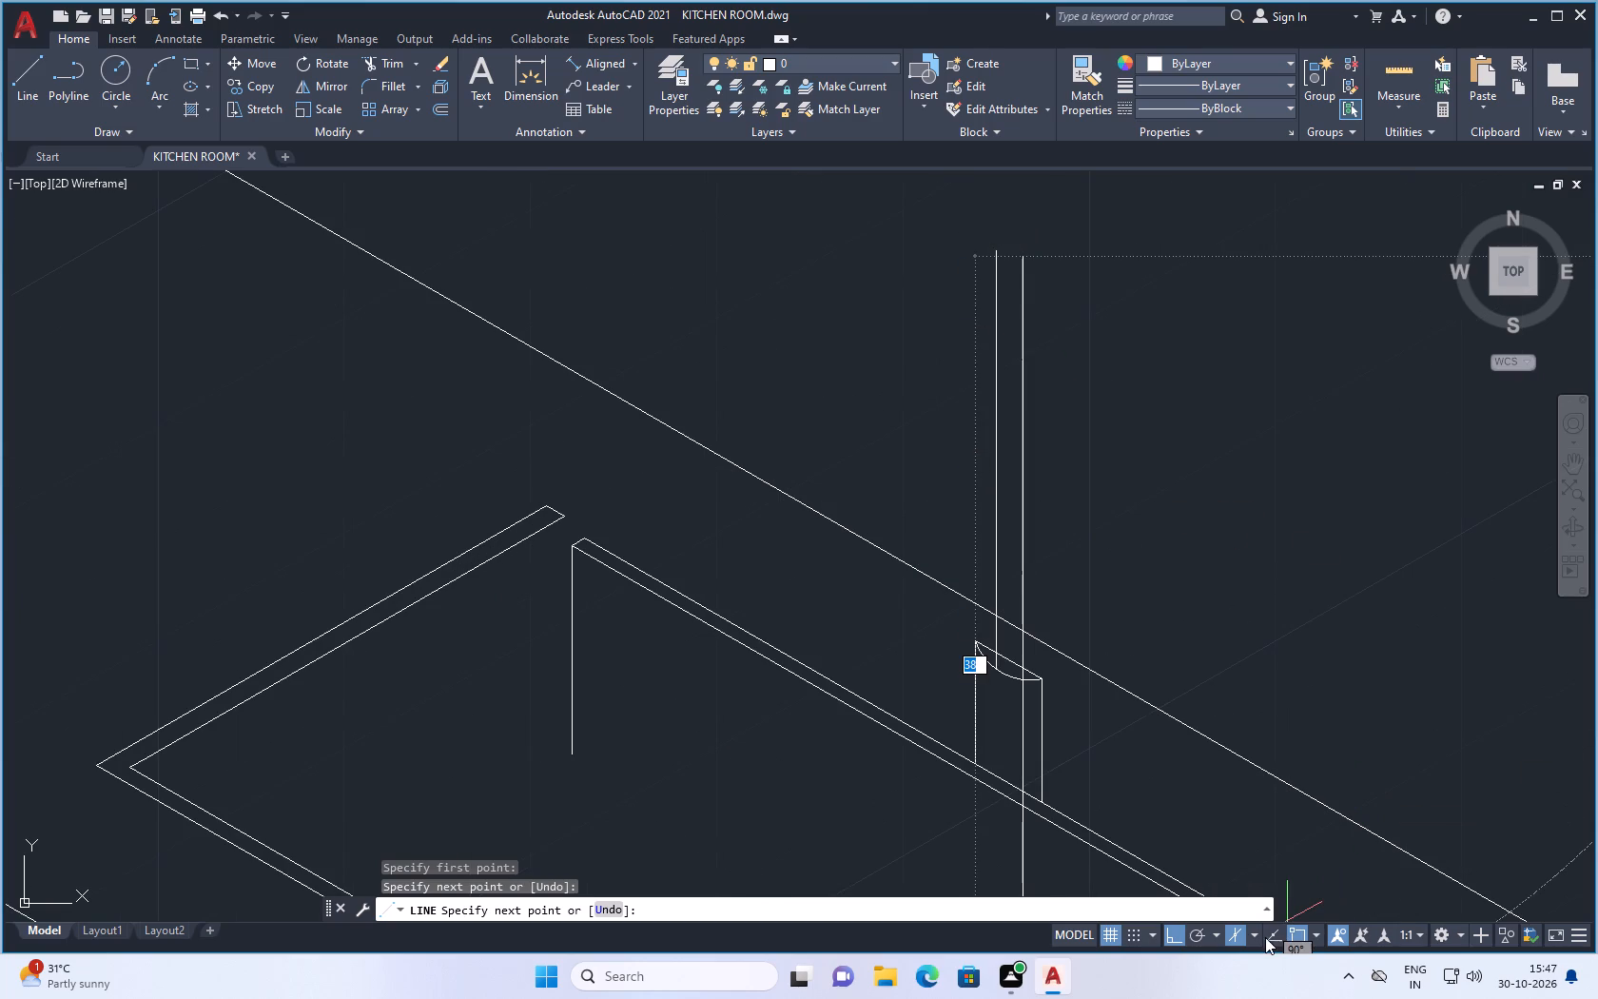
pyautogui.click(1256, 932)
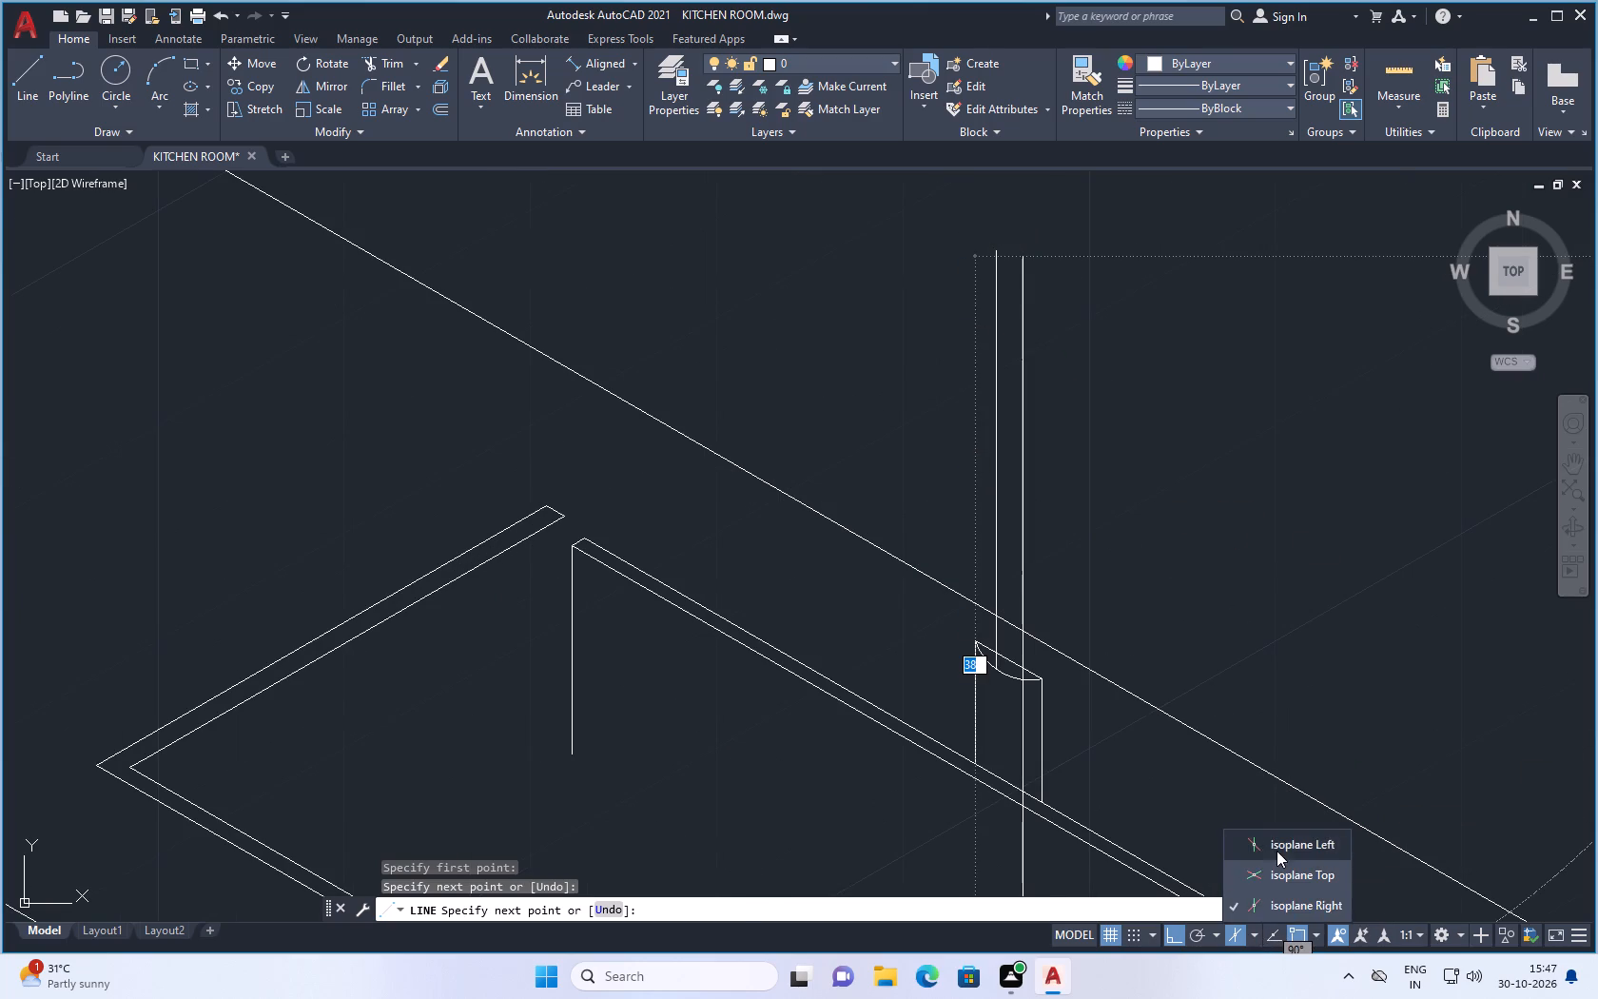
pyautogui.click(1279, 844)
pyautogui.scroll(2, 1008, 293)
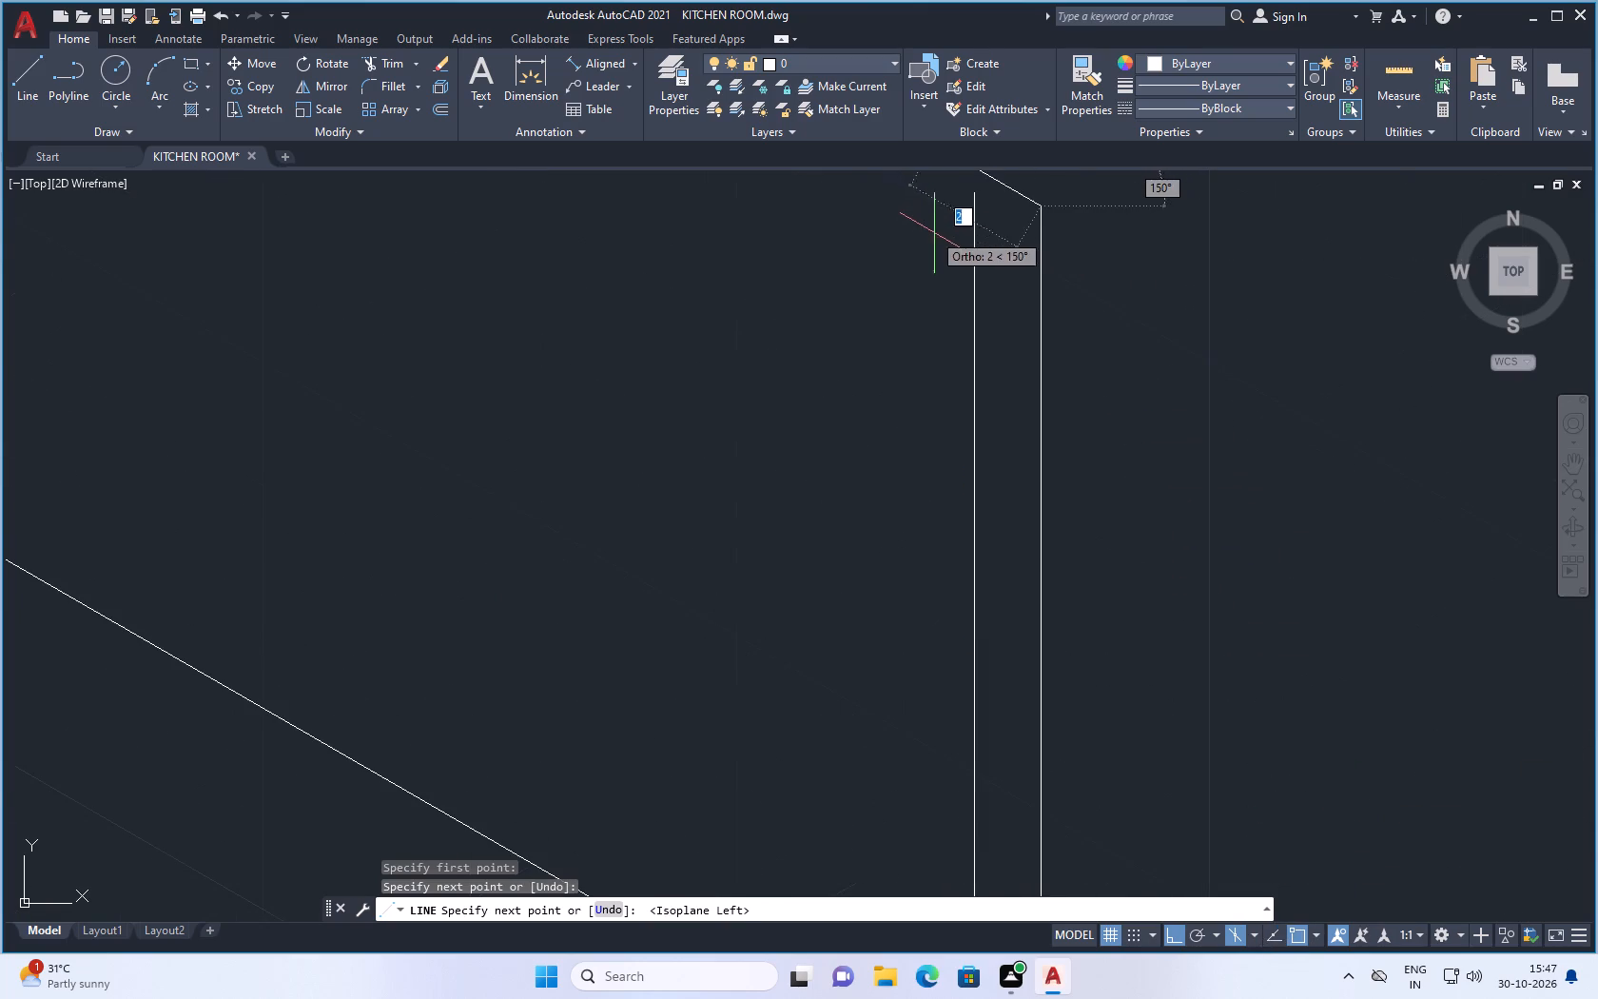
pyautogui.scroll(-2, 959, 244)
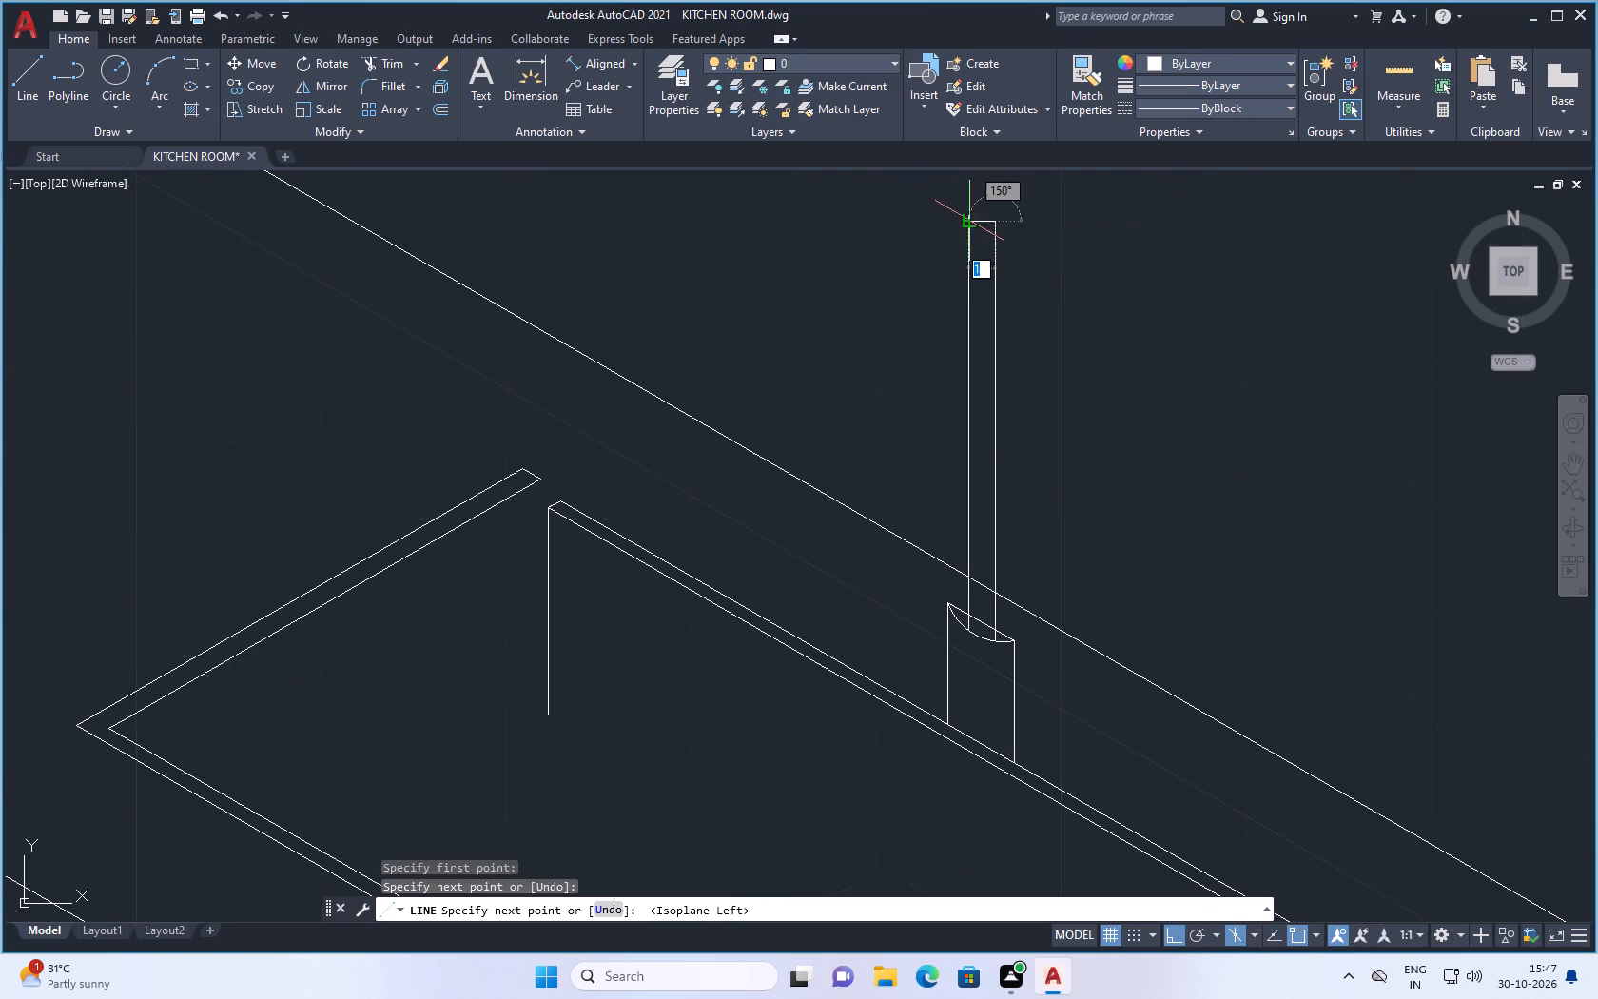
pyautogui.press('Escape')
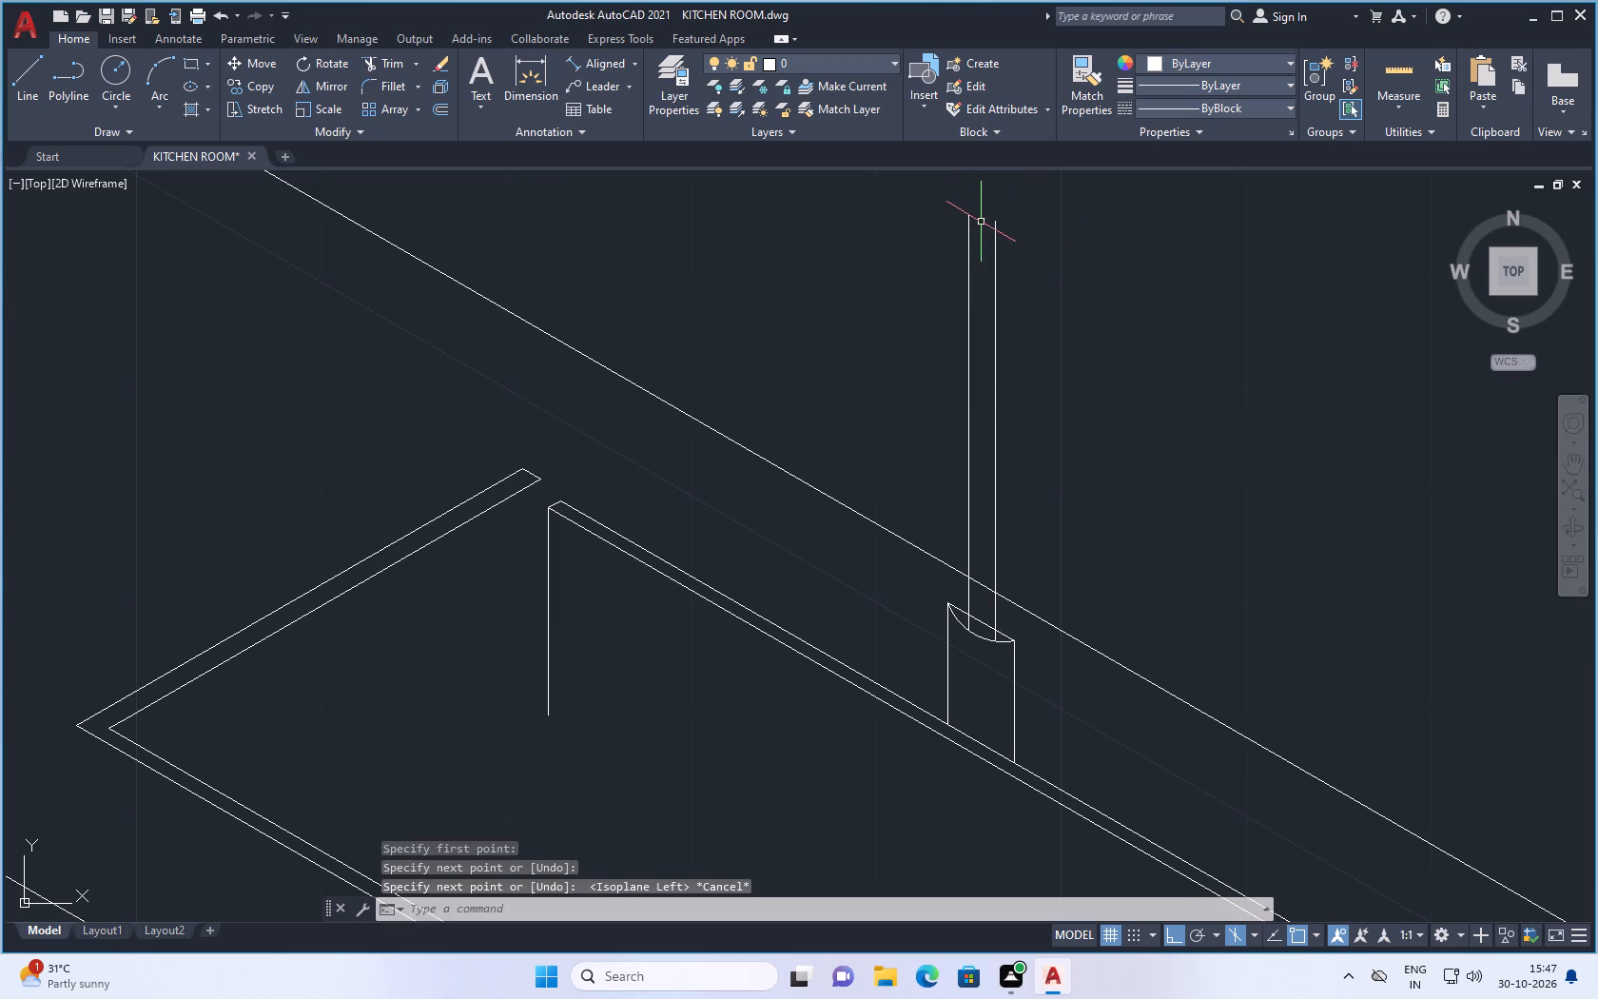
# In the top isoplane, draw a spout line about 10 units long at 210° from the second stem line's top end.
pyautogui.scroll(-2, 984, 312)
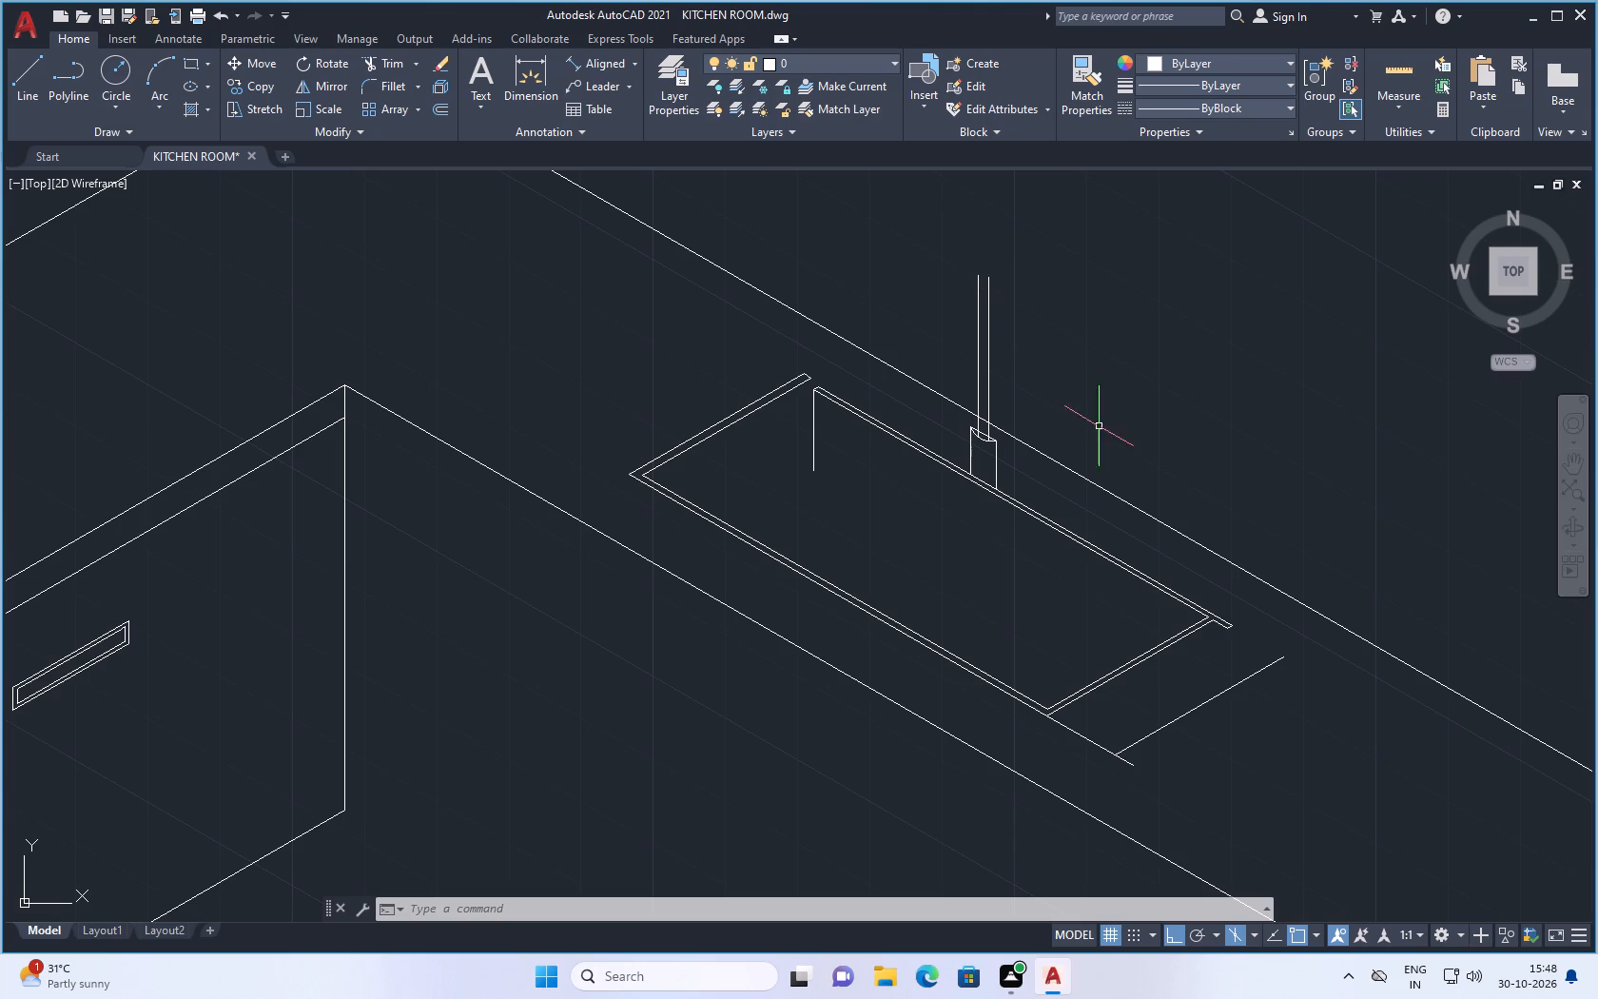
pyautogui.press('space')
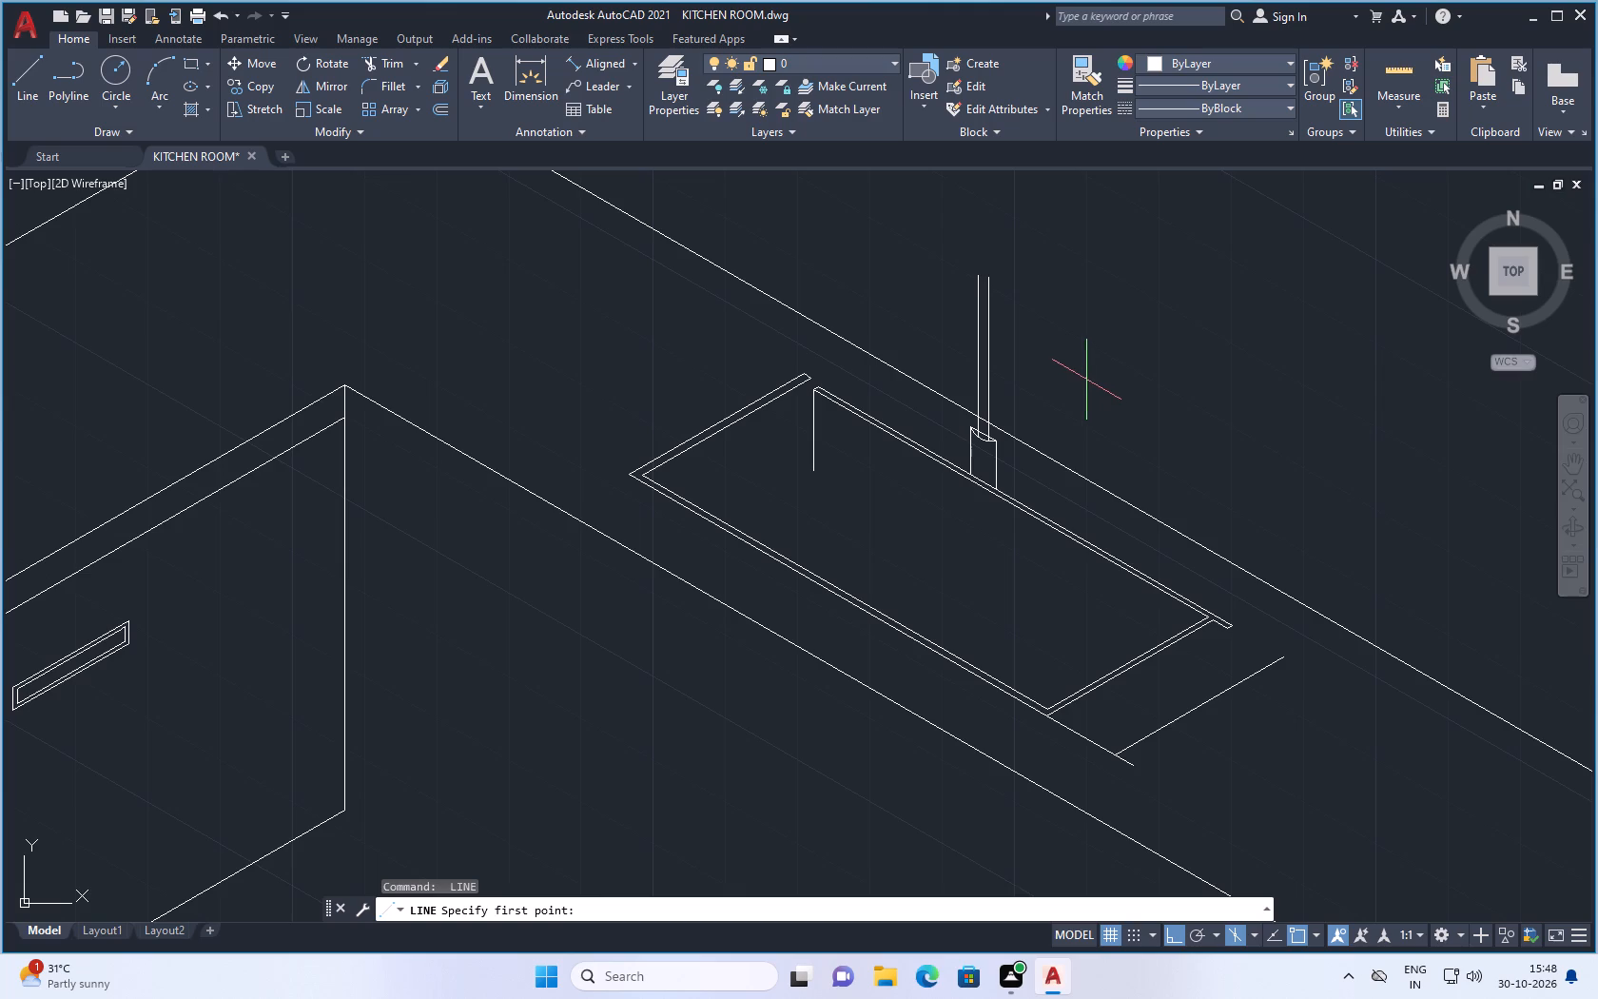
pyautogui.scroll(1, 965, 259)
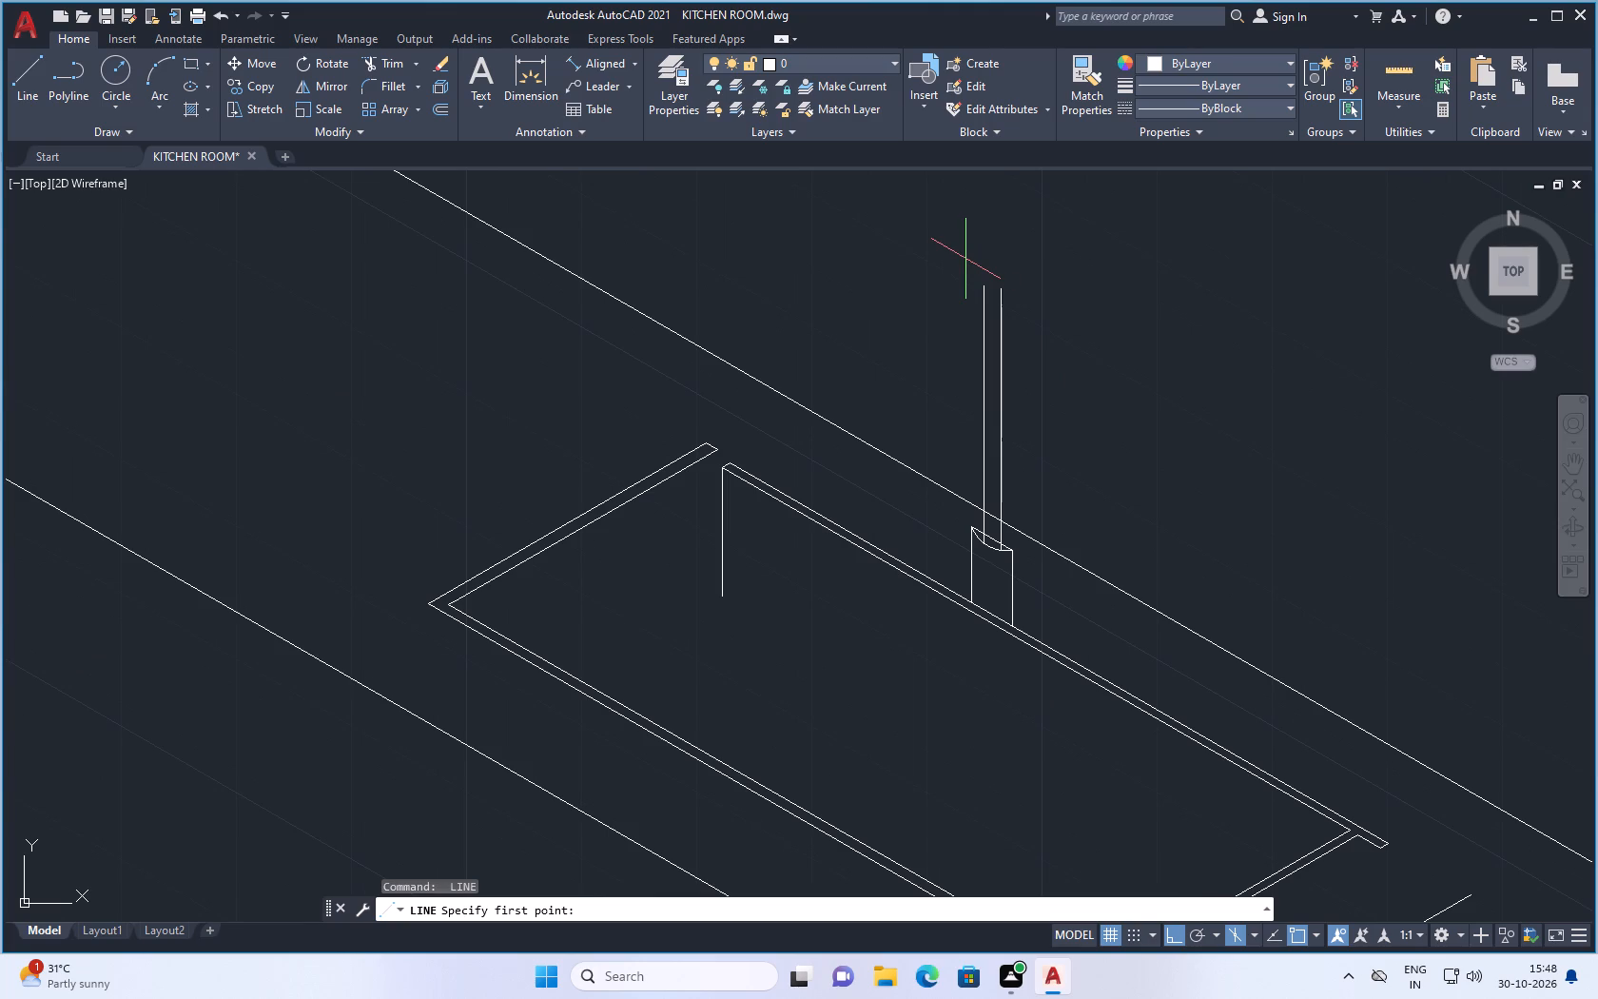
pyautogui.scroll(-1, 1003, 292)
pyautogui.scroll(2, 982, 274)
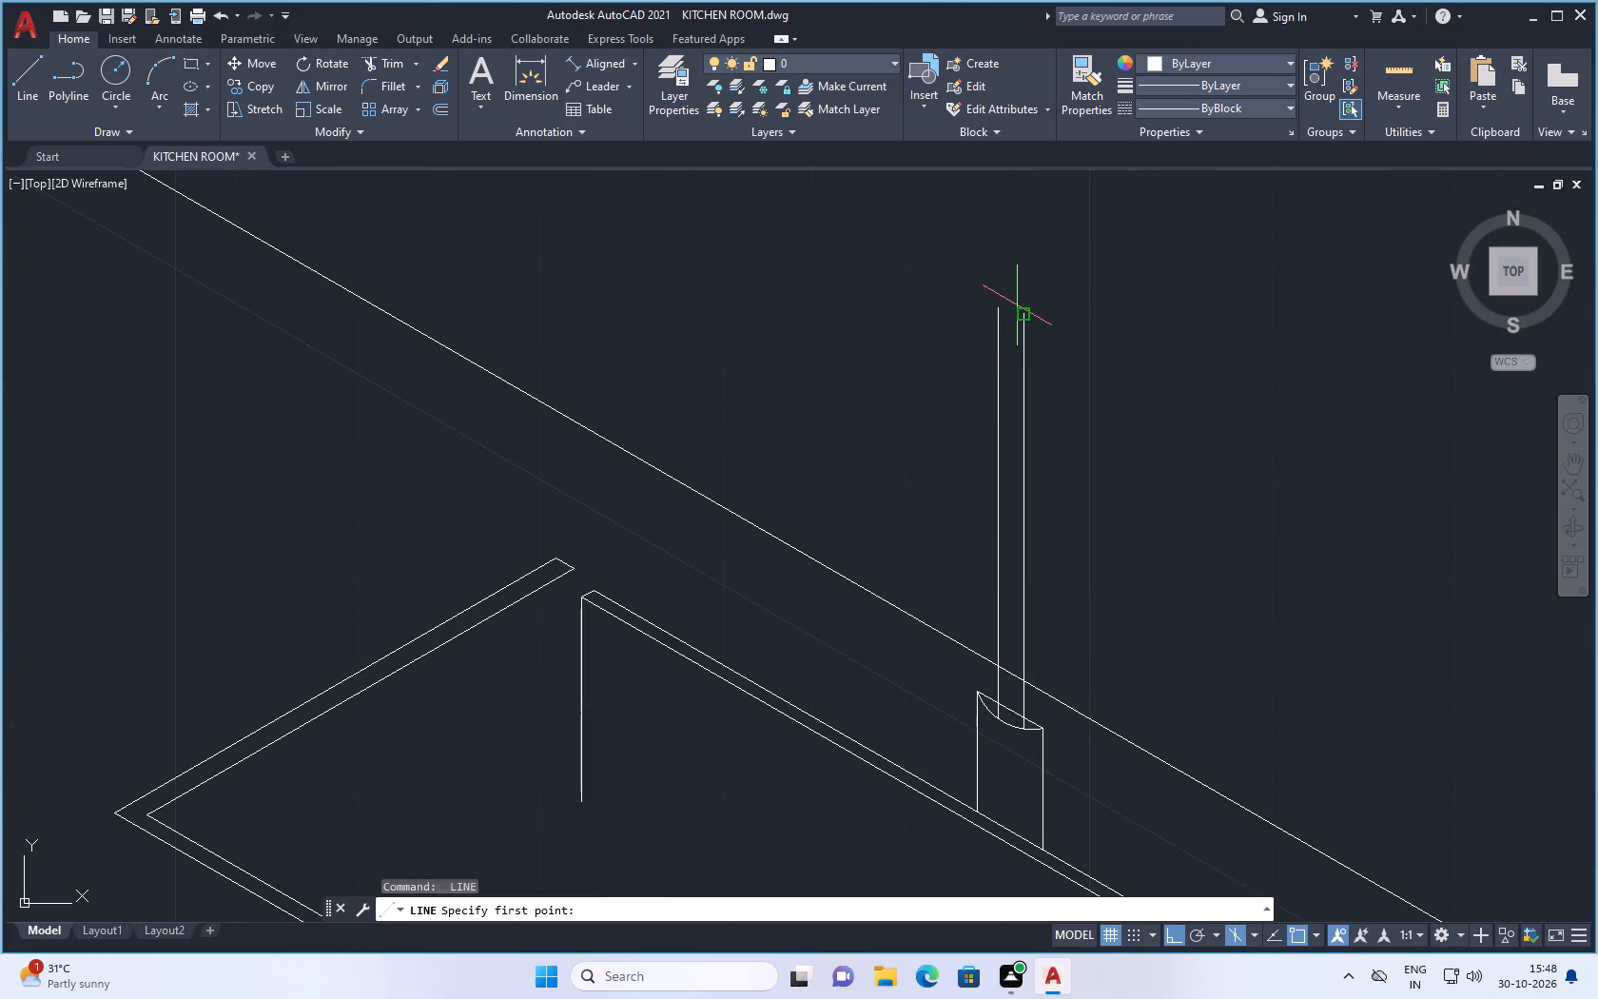
pyautogui.scroll(1, 1023, 306)
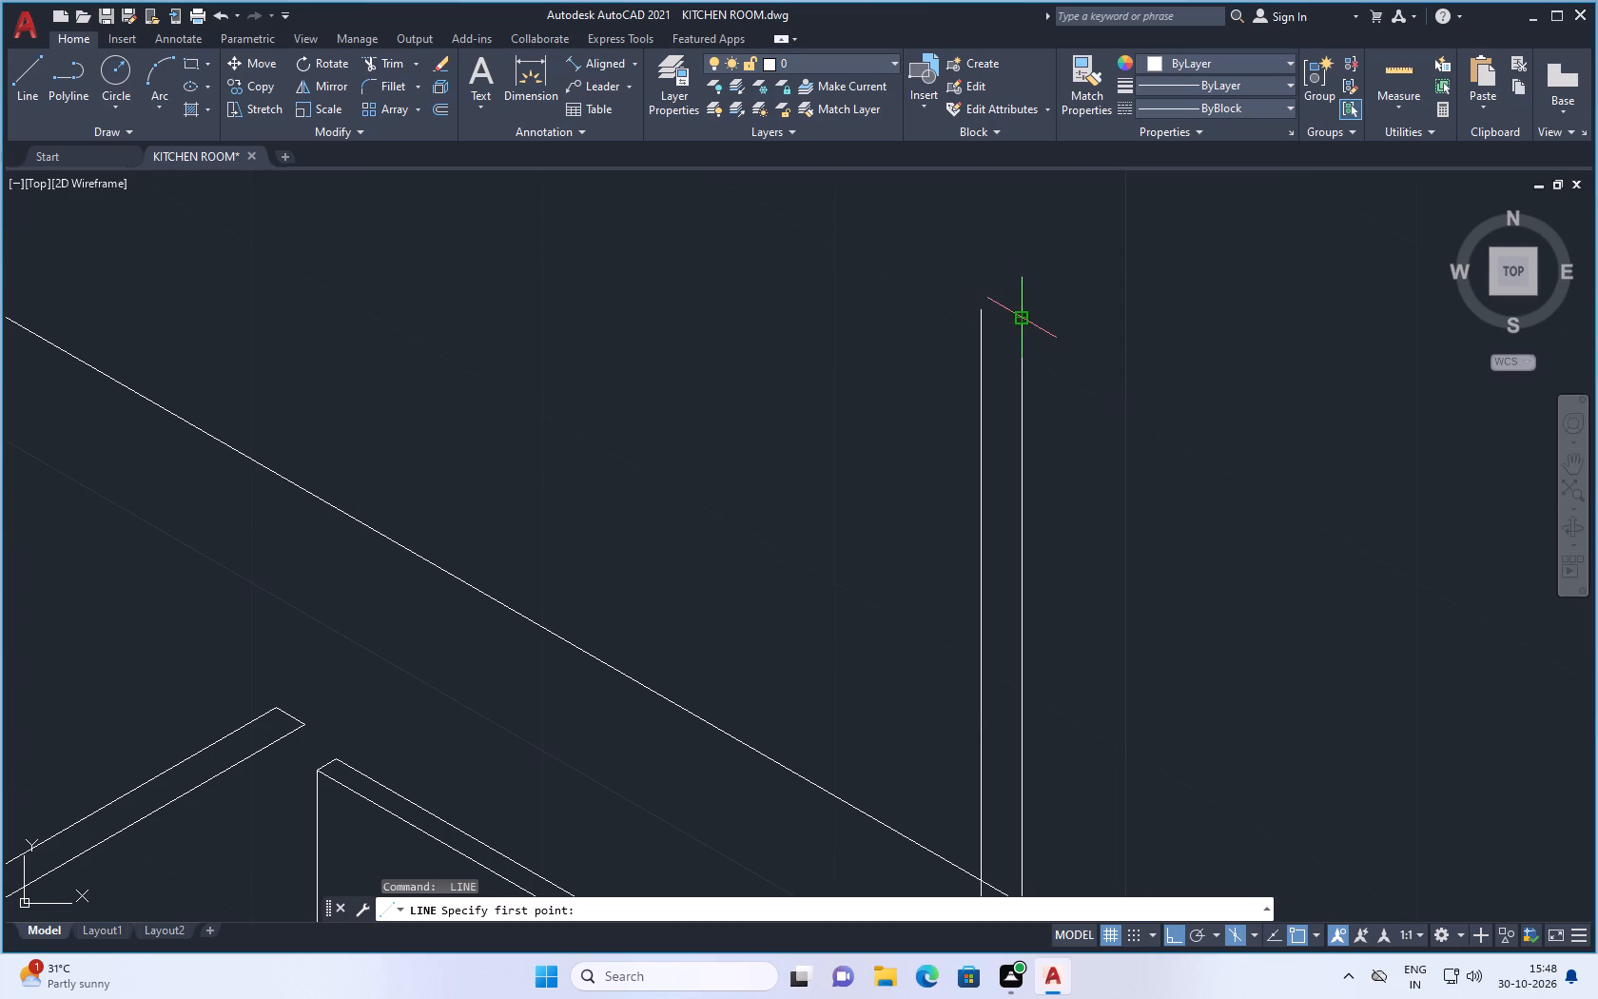
pyautogui.click(1025, 323)
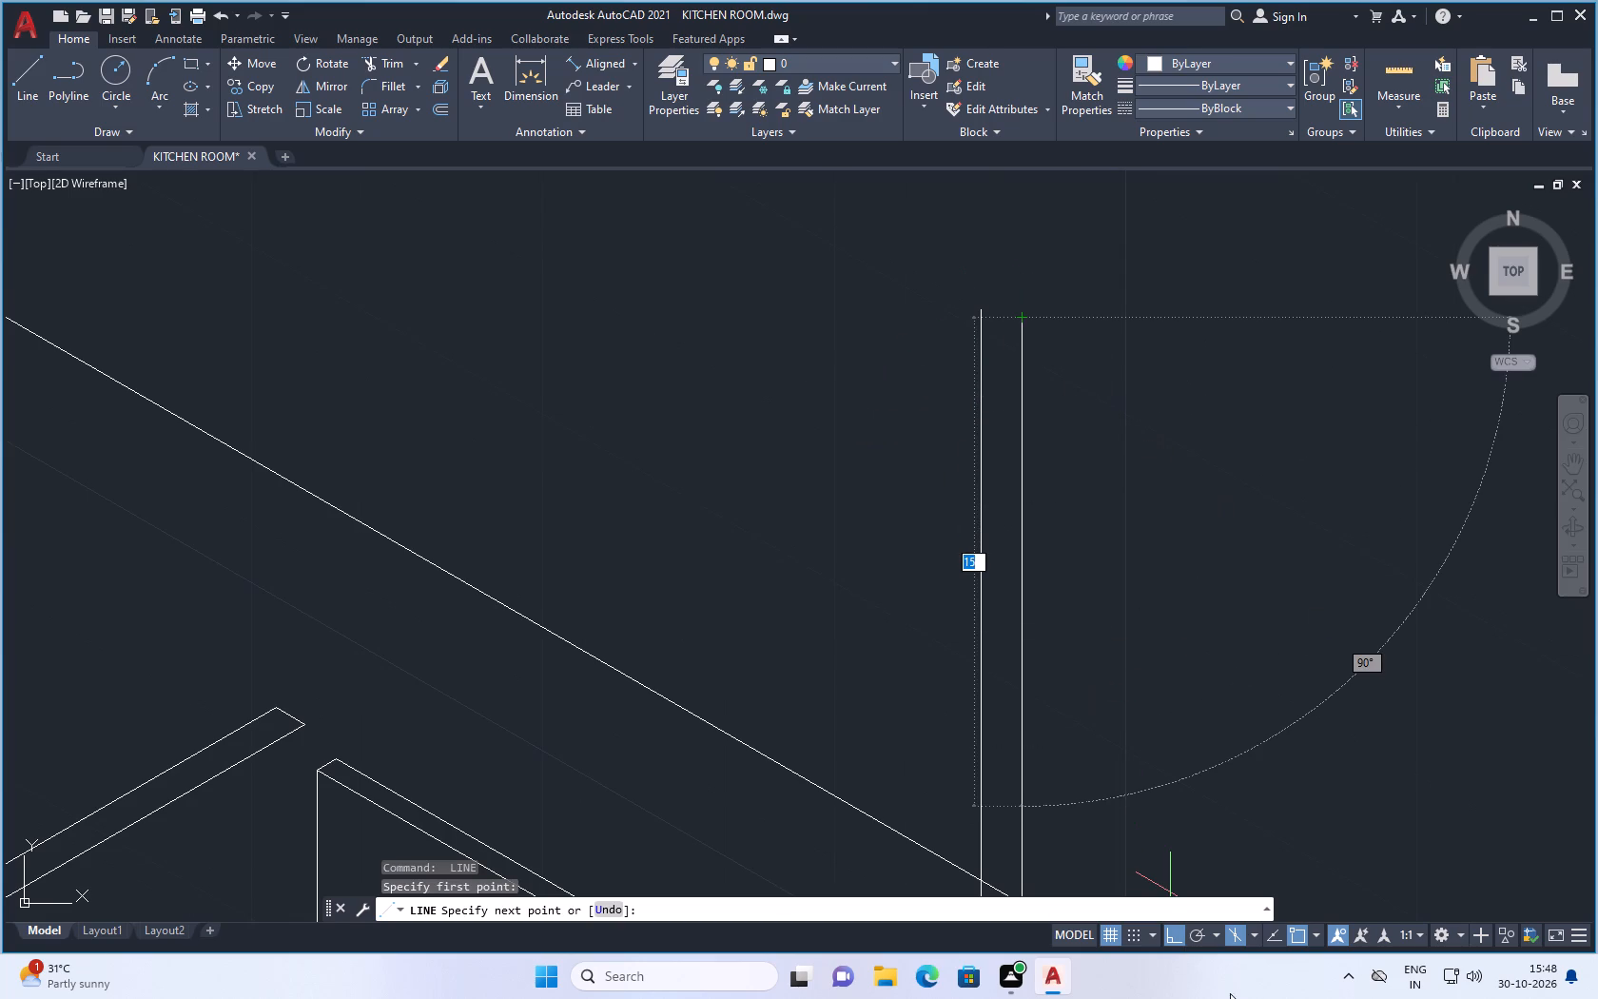
pyautogui.scroll(-1, 825, 474)
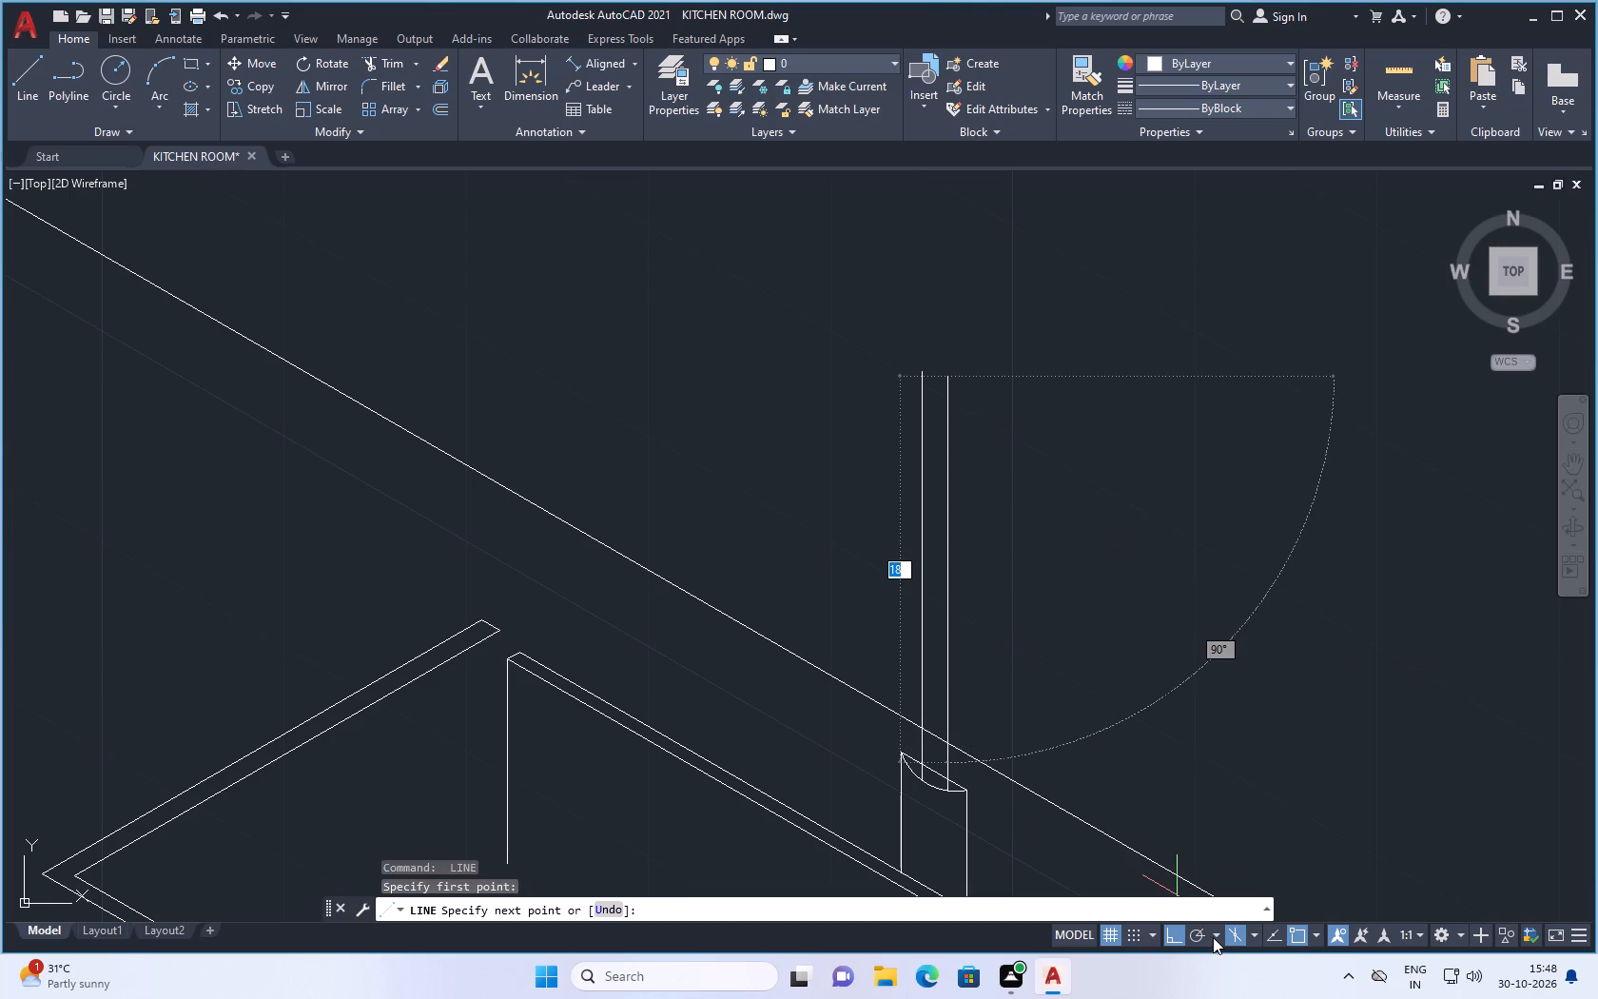
pyautogui.click(1255, 934)
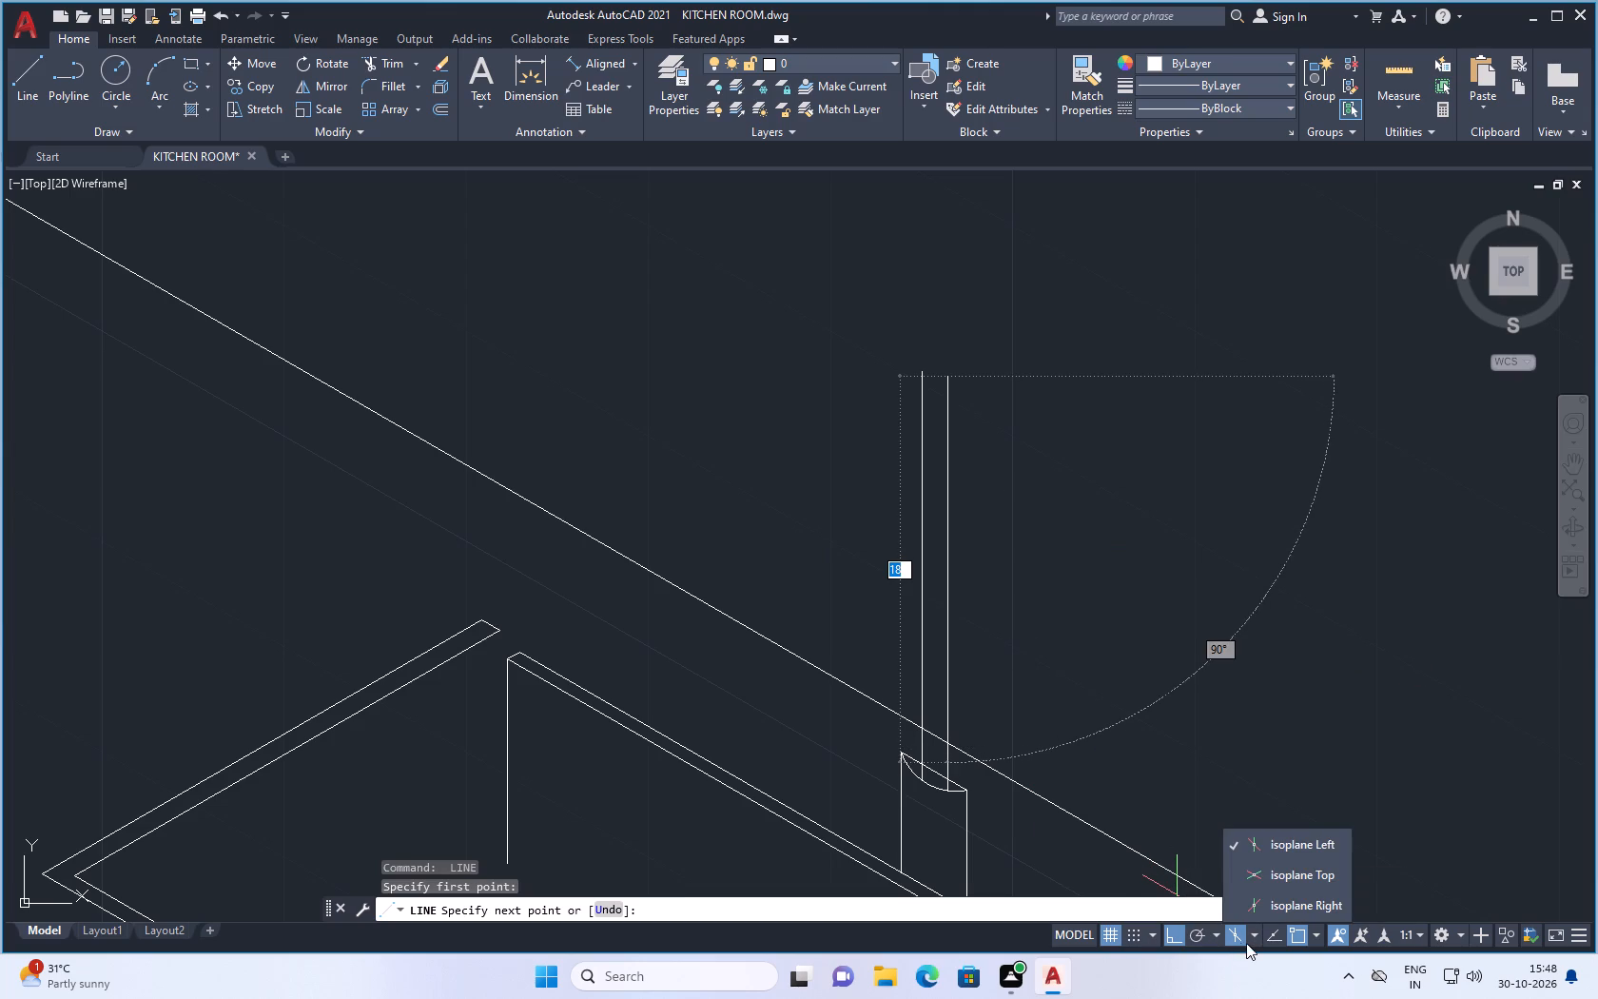
pyautogui.click(1257, 935)
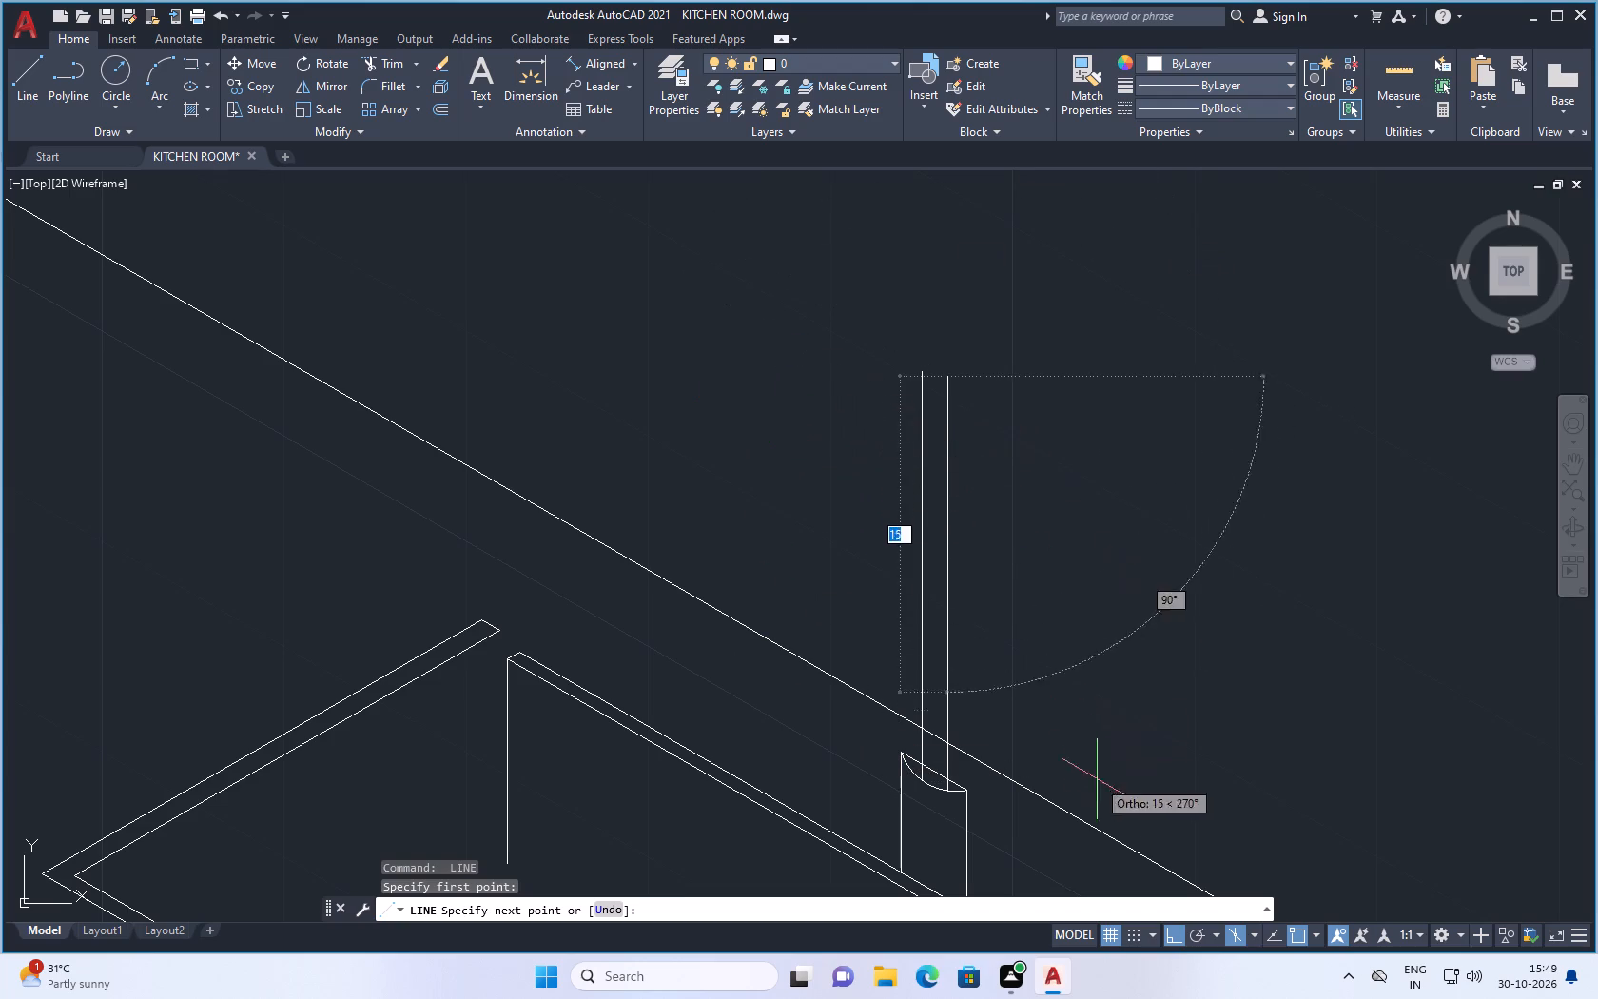
pyautogui.click(1255, 936)
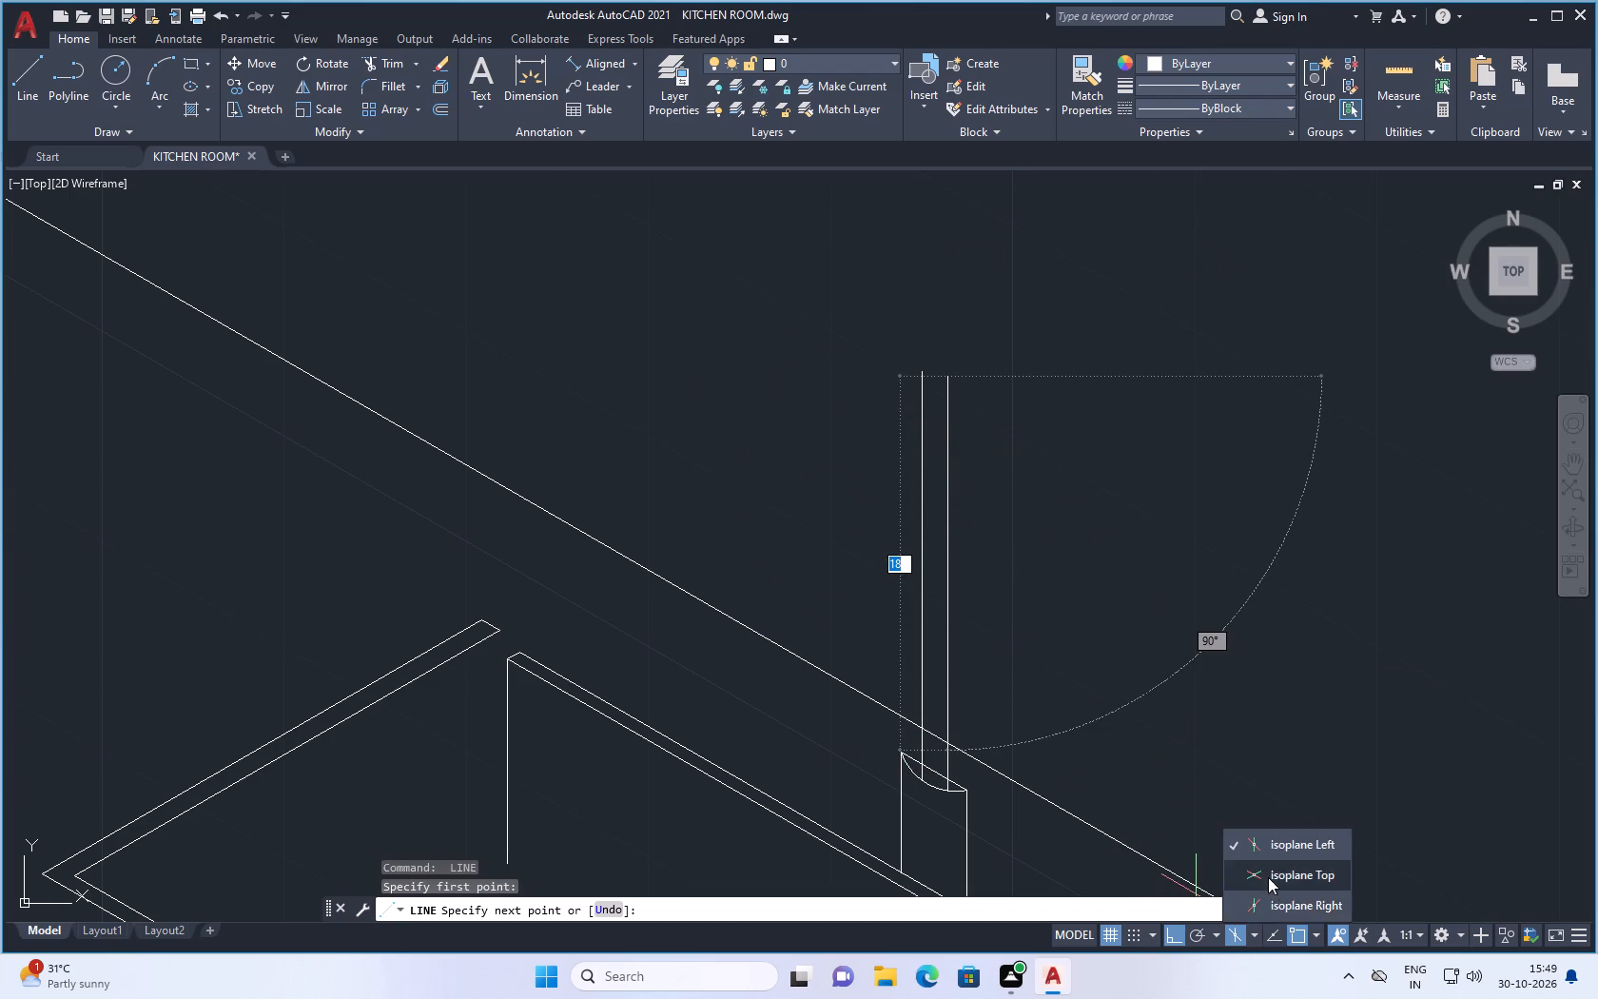
pyautogui.click(1267, 877)
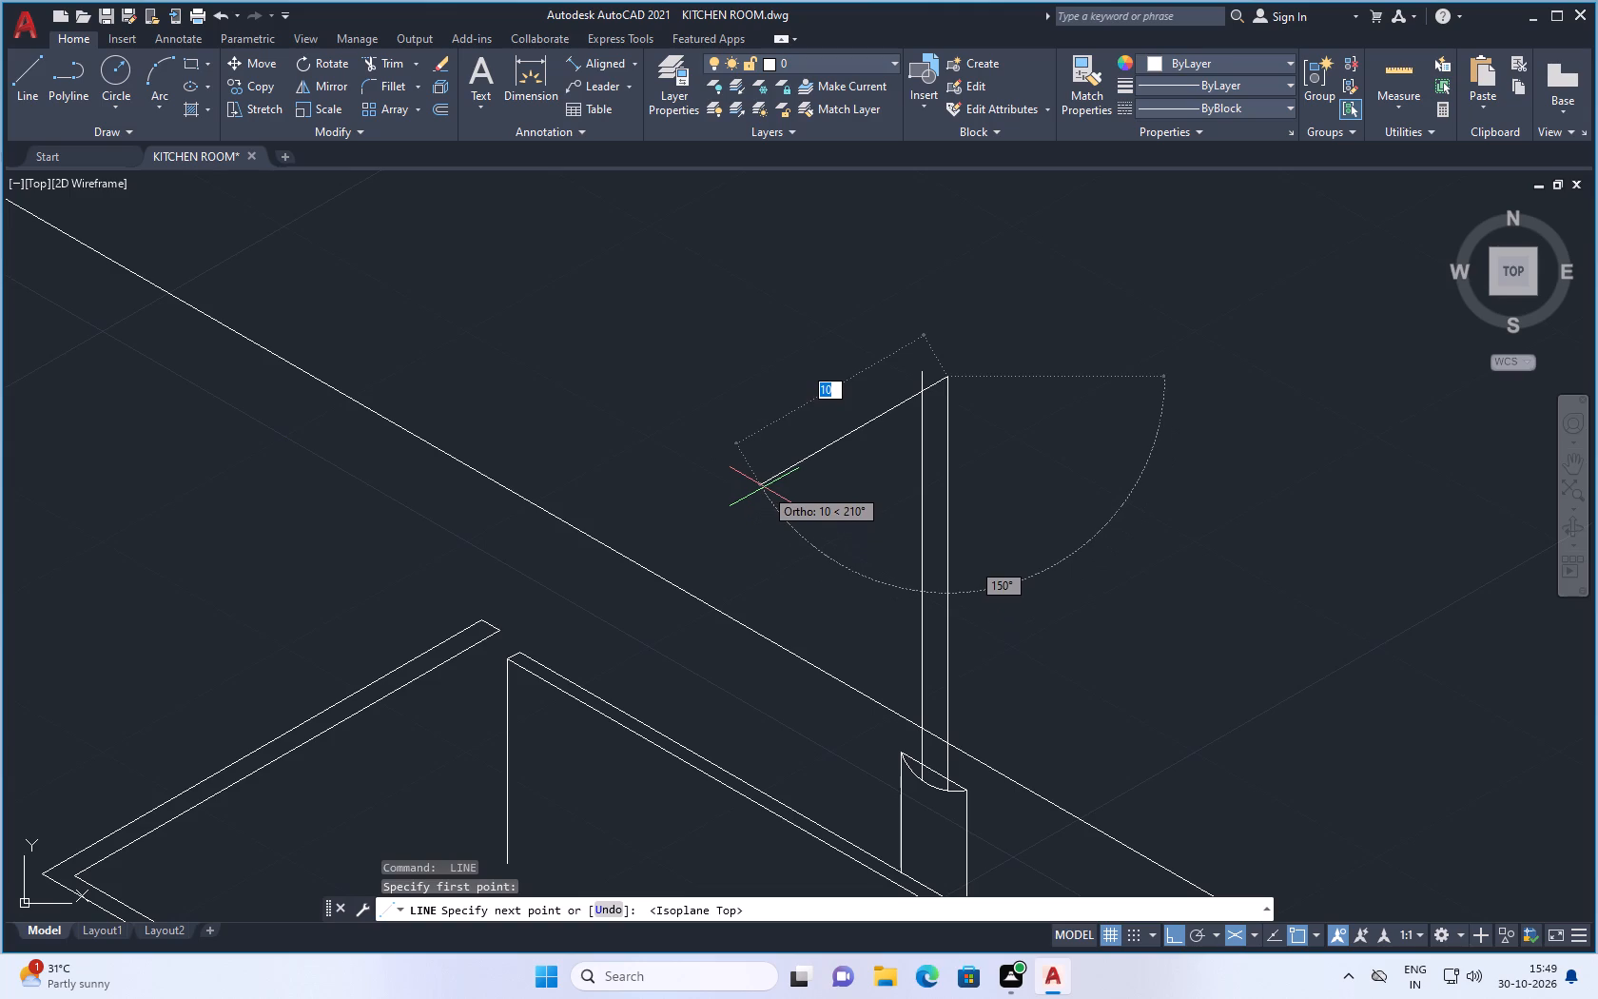
pyautogui.click(764, 487)
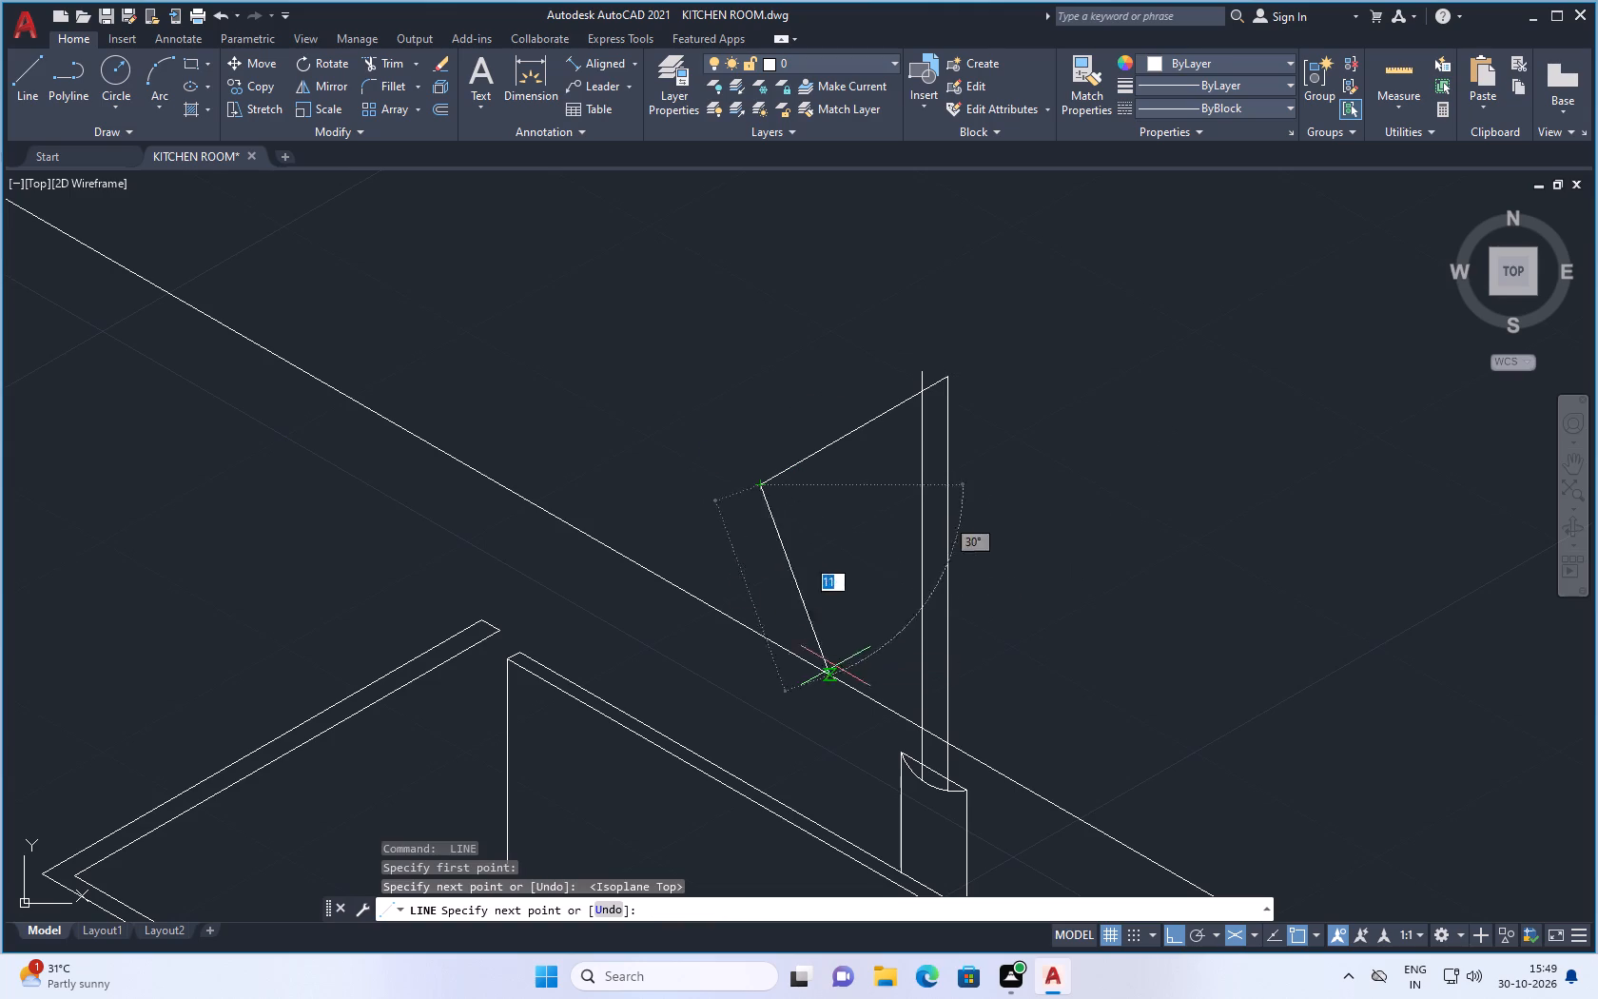
# In the right isoplane, continue the spout line with a short segment straight down from its outer end.
pyautogui.click(1255, 934)
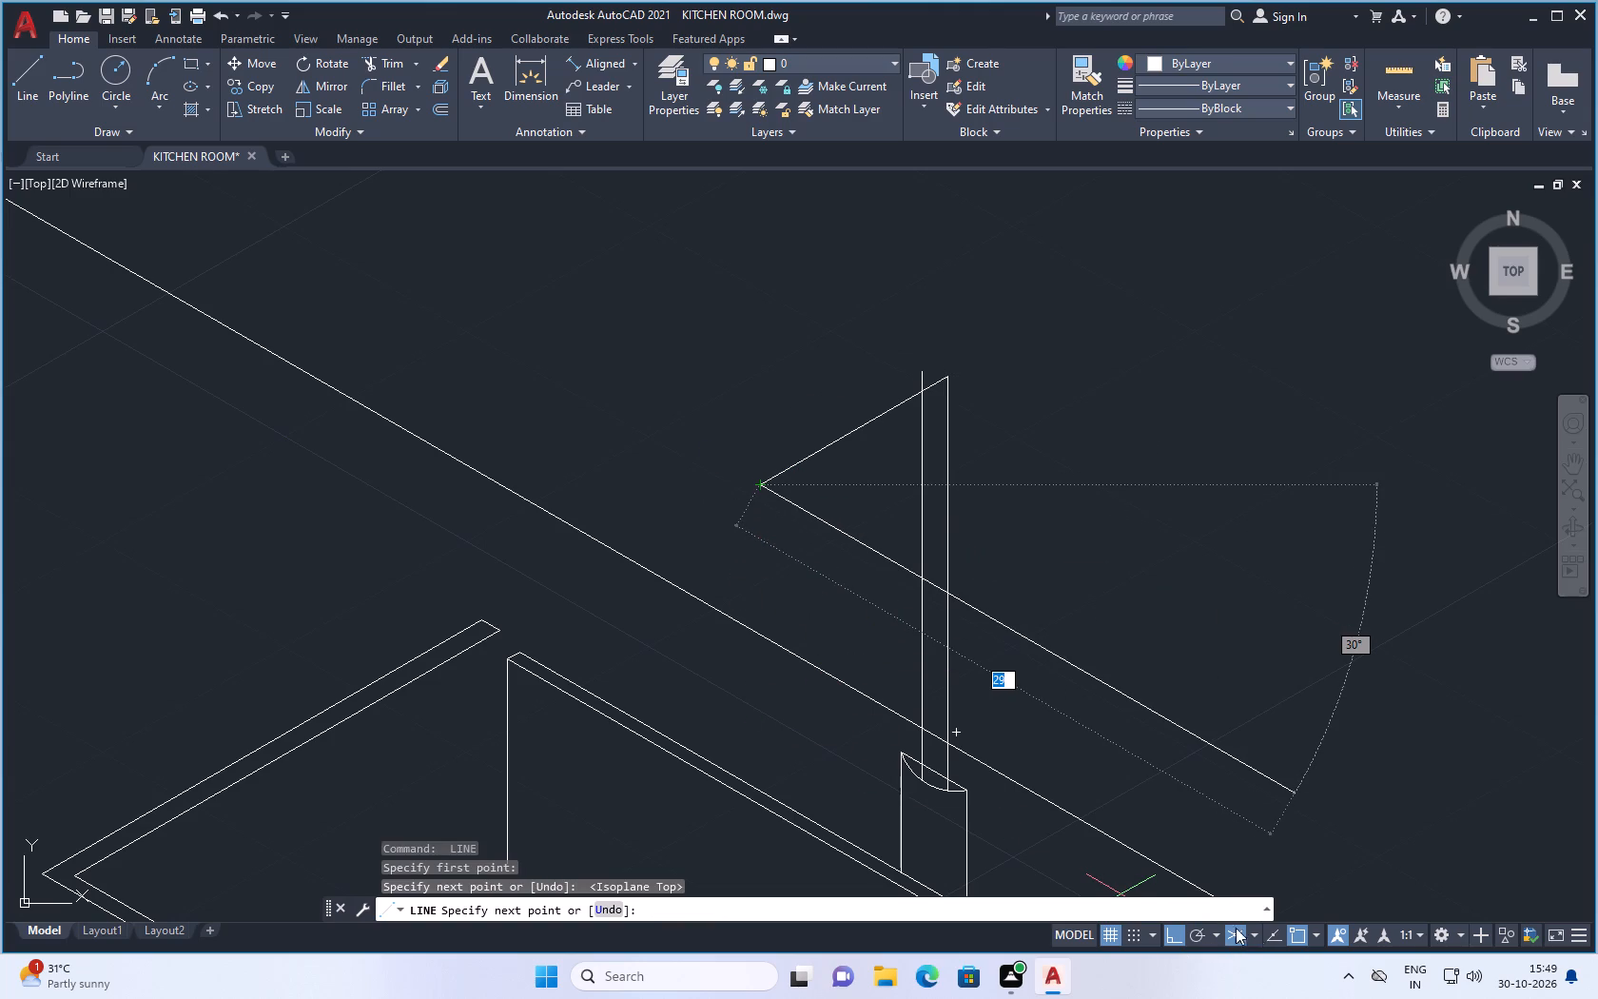
pyautogui.click(1247, 901)
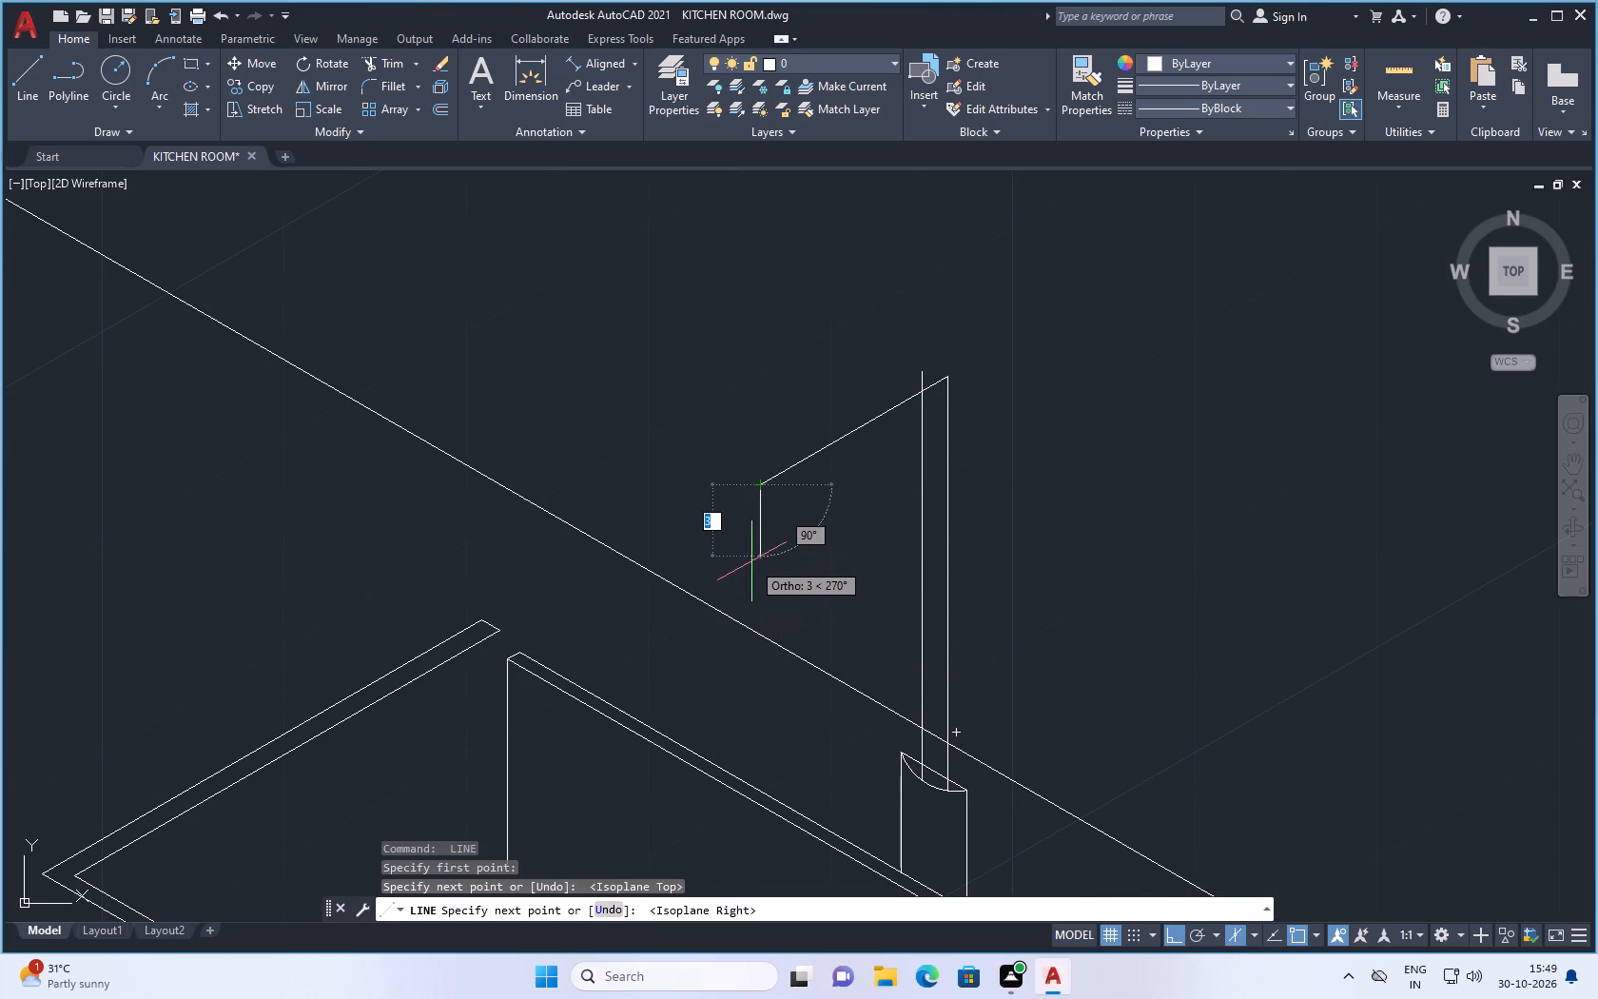
pyautogui.click(763, 571)
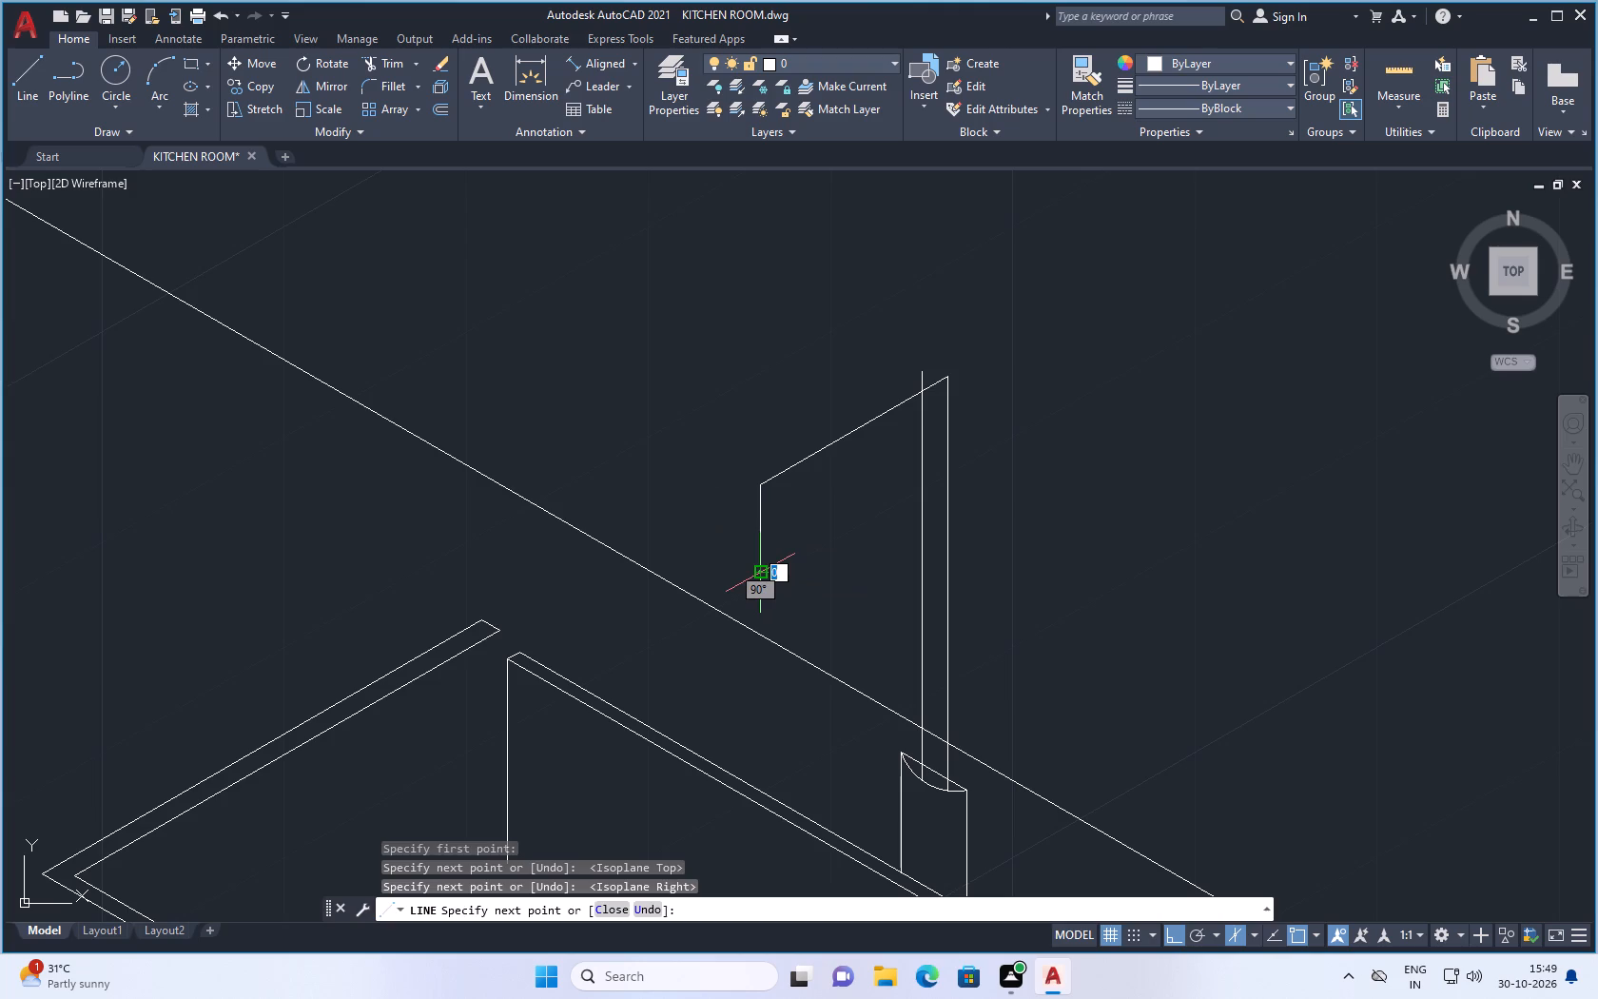
pyautogui.press('space')
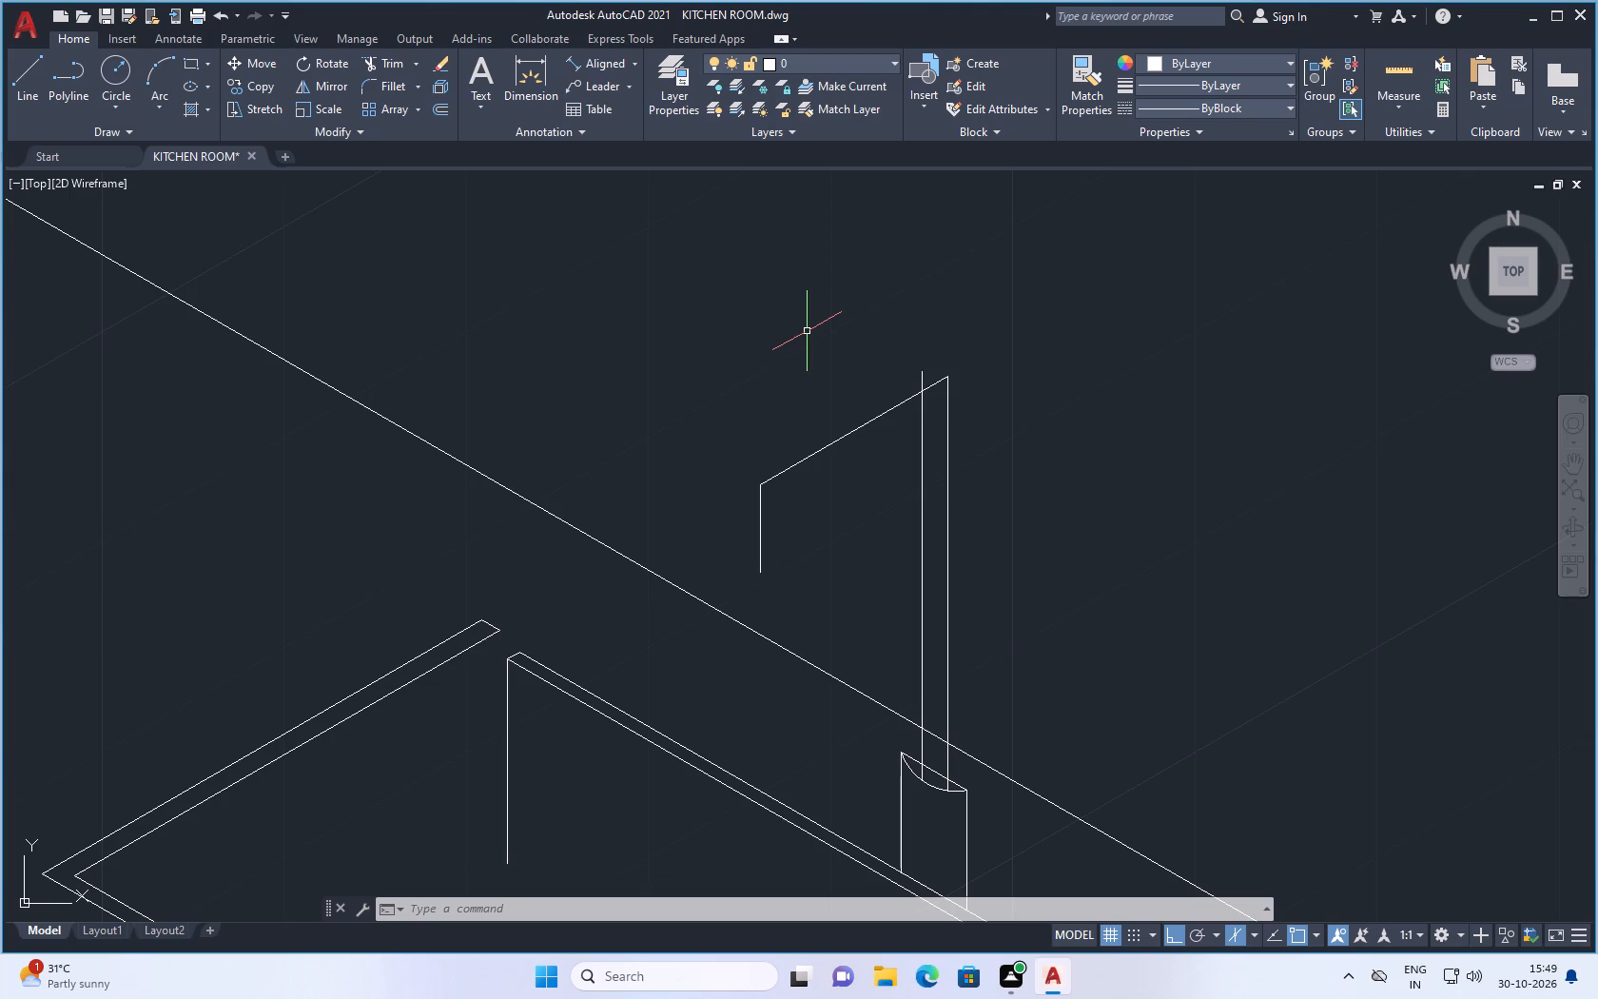
# In the top isoplane, draw a short line at 150° from the top end of the stem line where the spout line starts.
pyautogui.press('space')
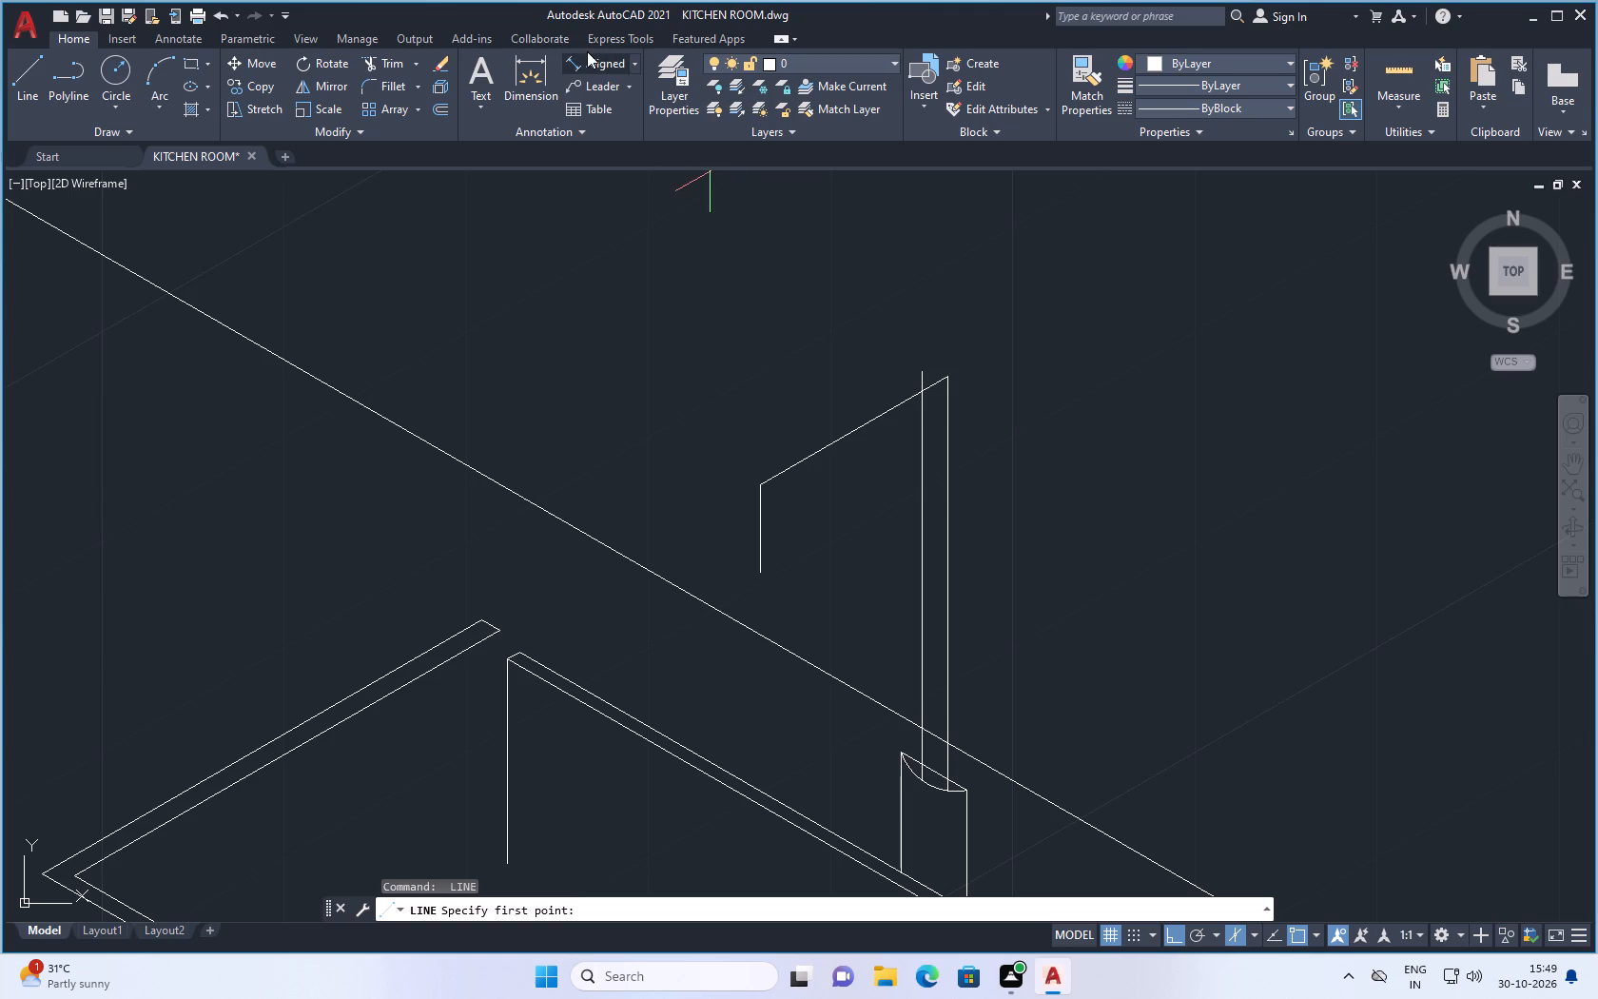
pyautogui.scroll(1, 908, 370)
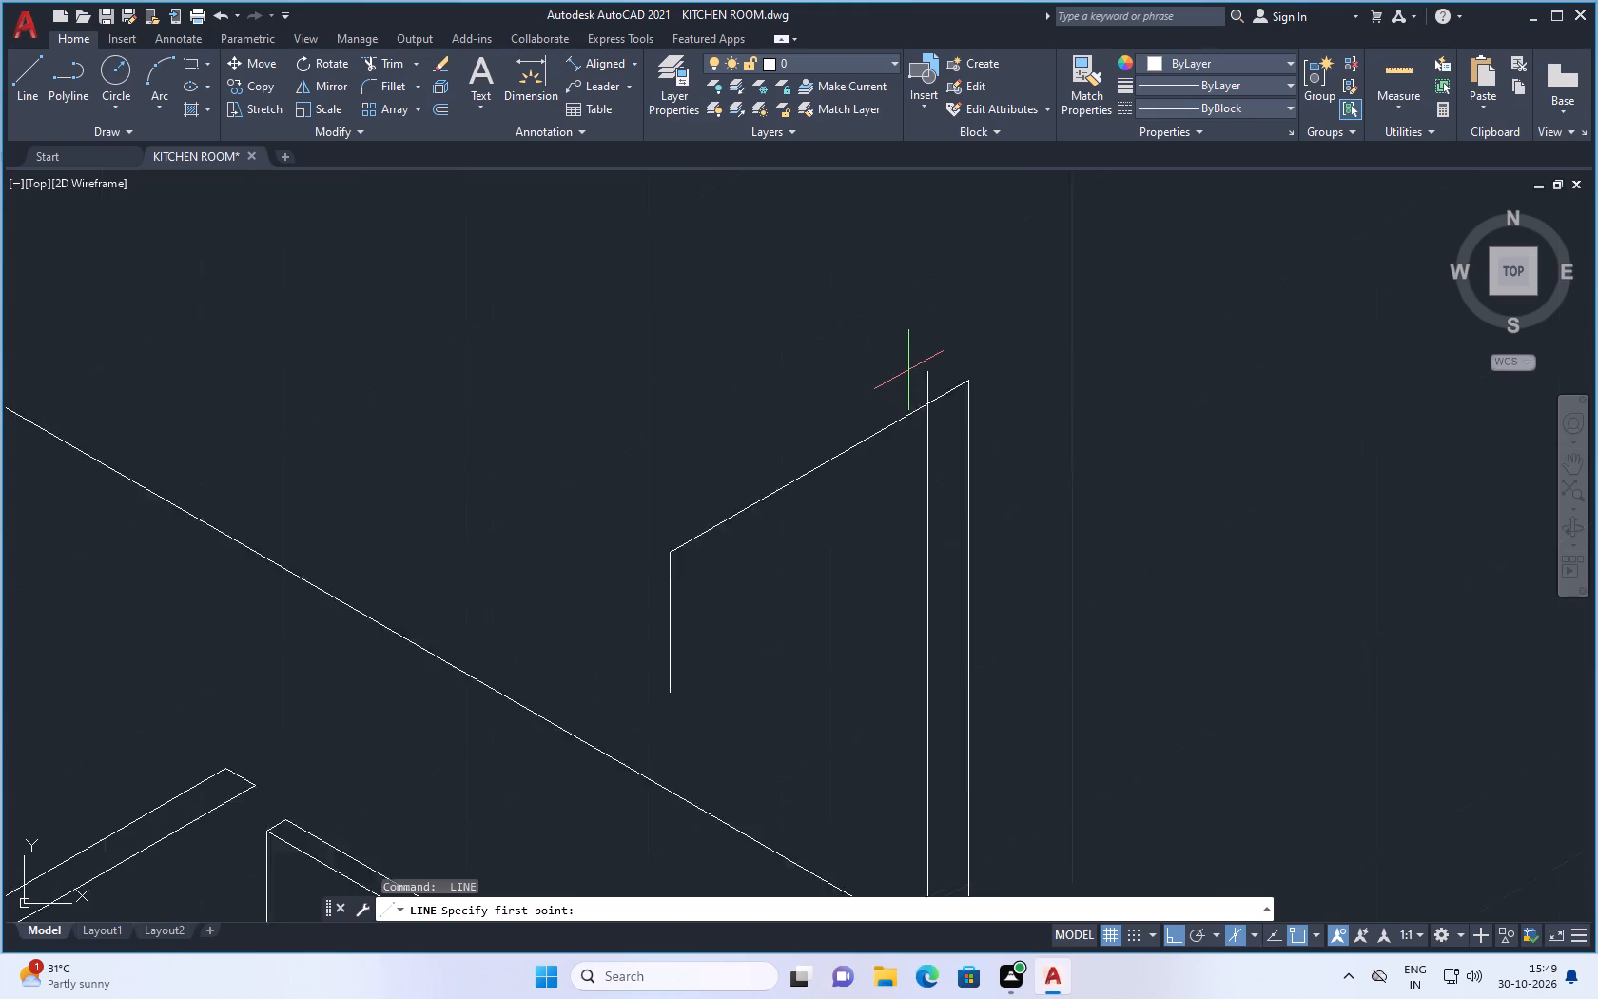
pyautogui.scroll(1, 908, 370)
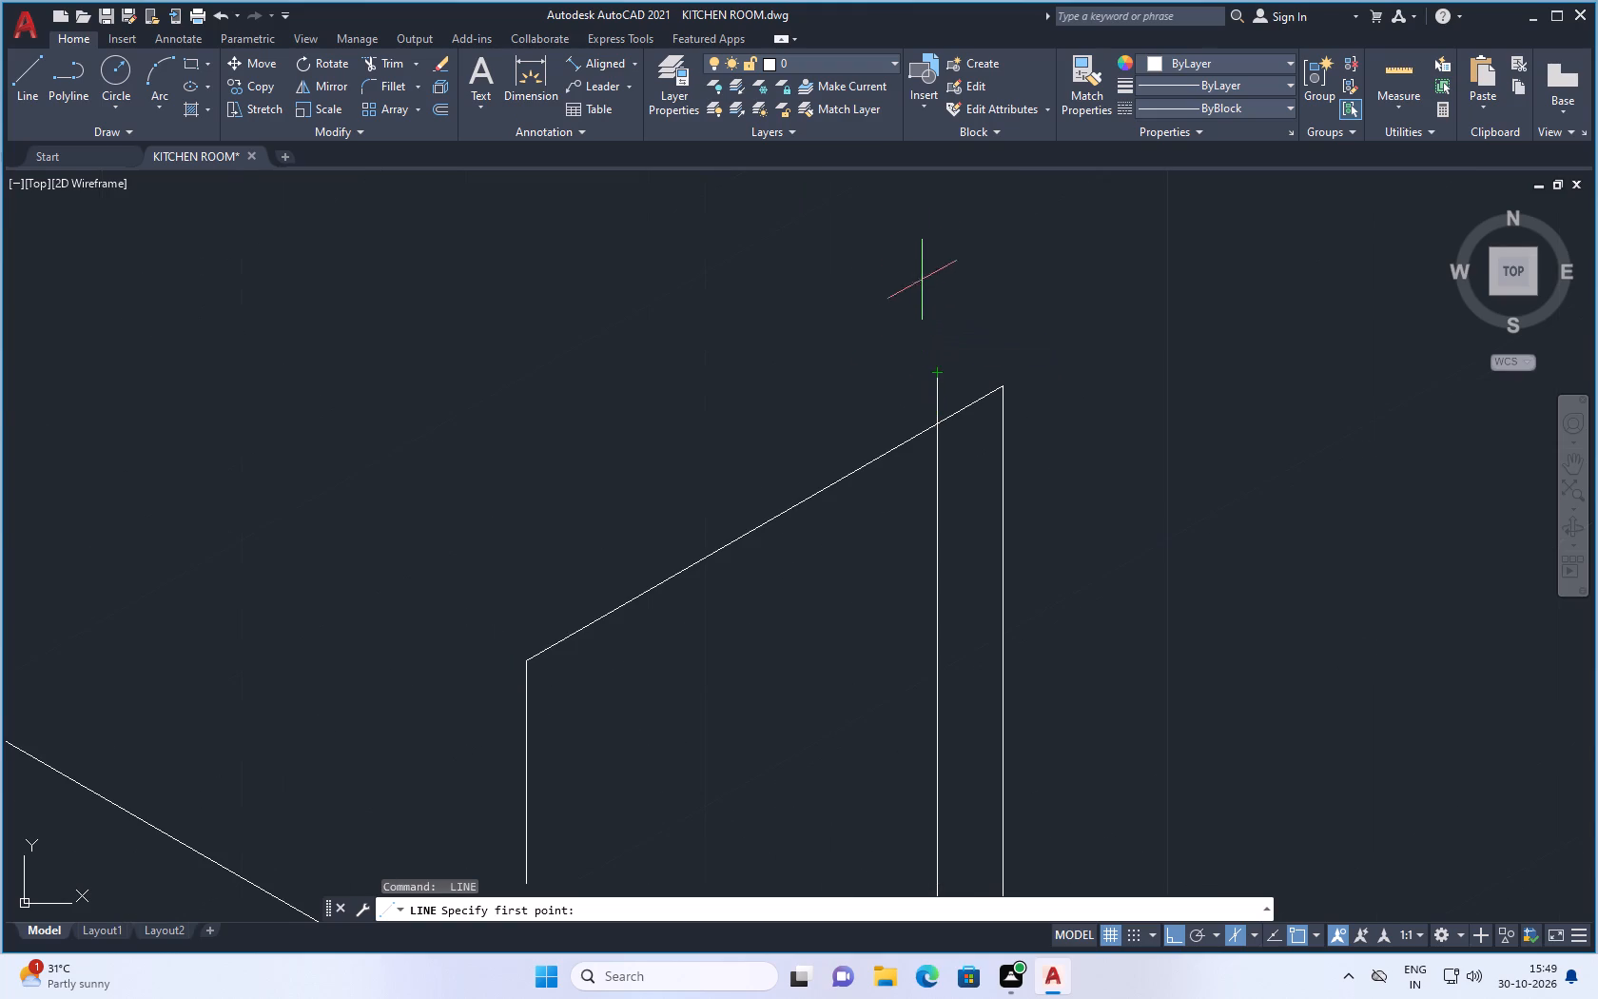
pyautogui.scroll(-2, 1048, 400)
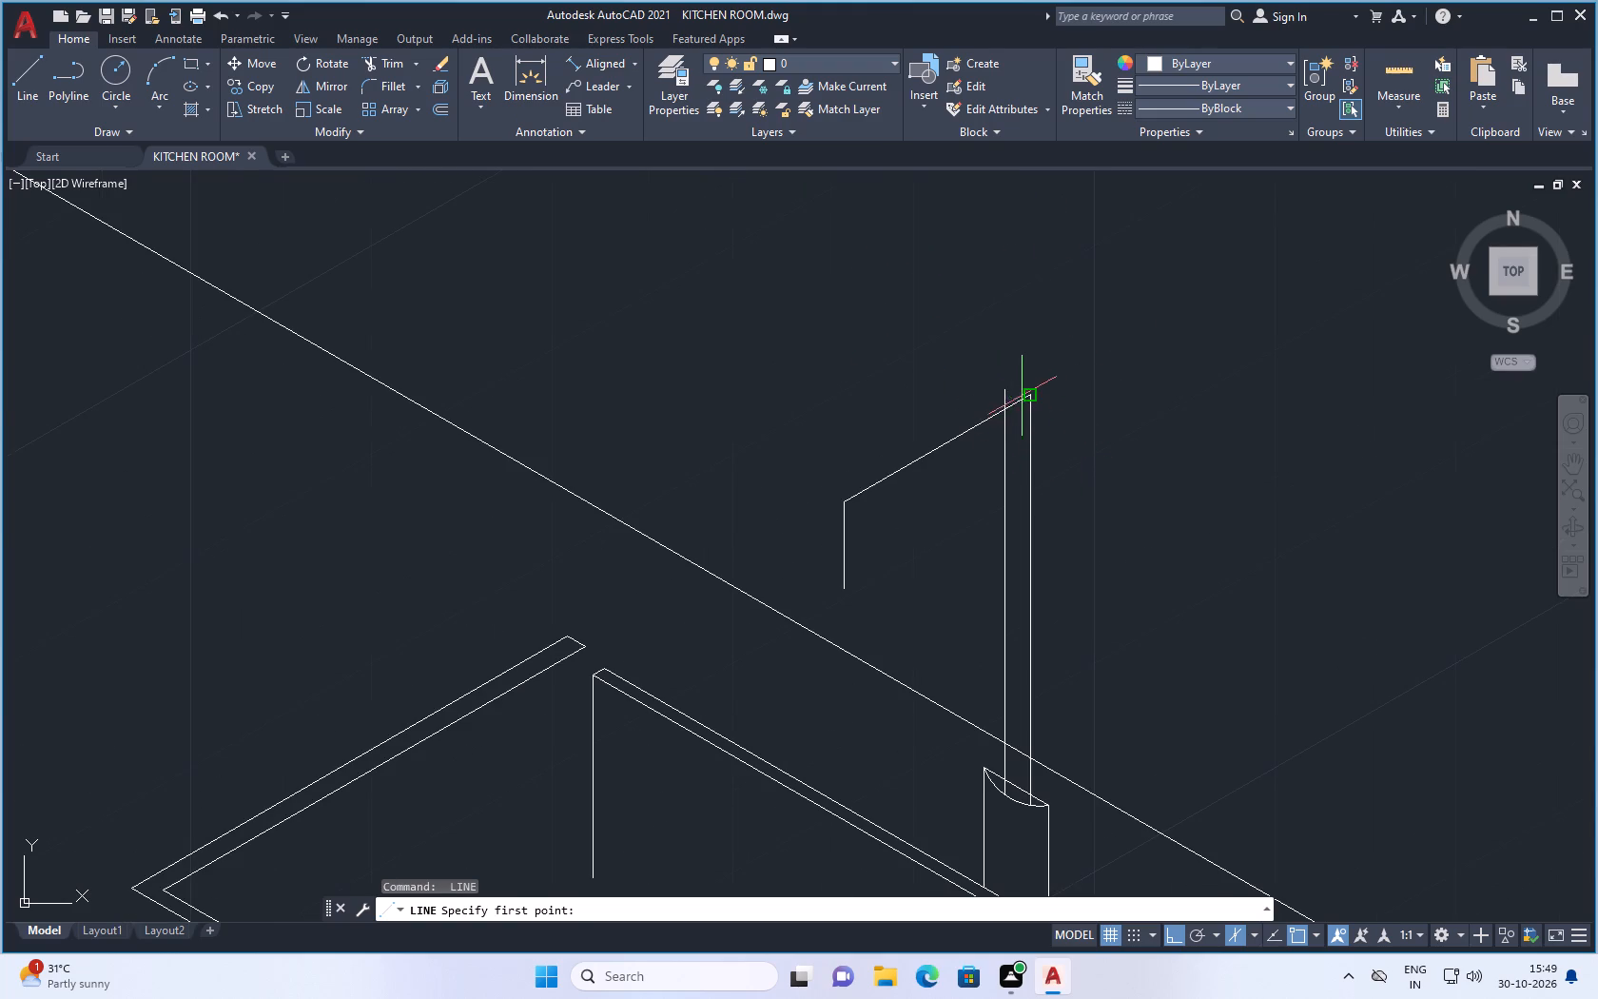
pyautogui.click(1026, 398)
pyautogui.scroll(2, 999, 382)
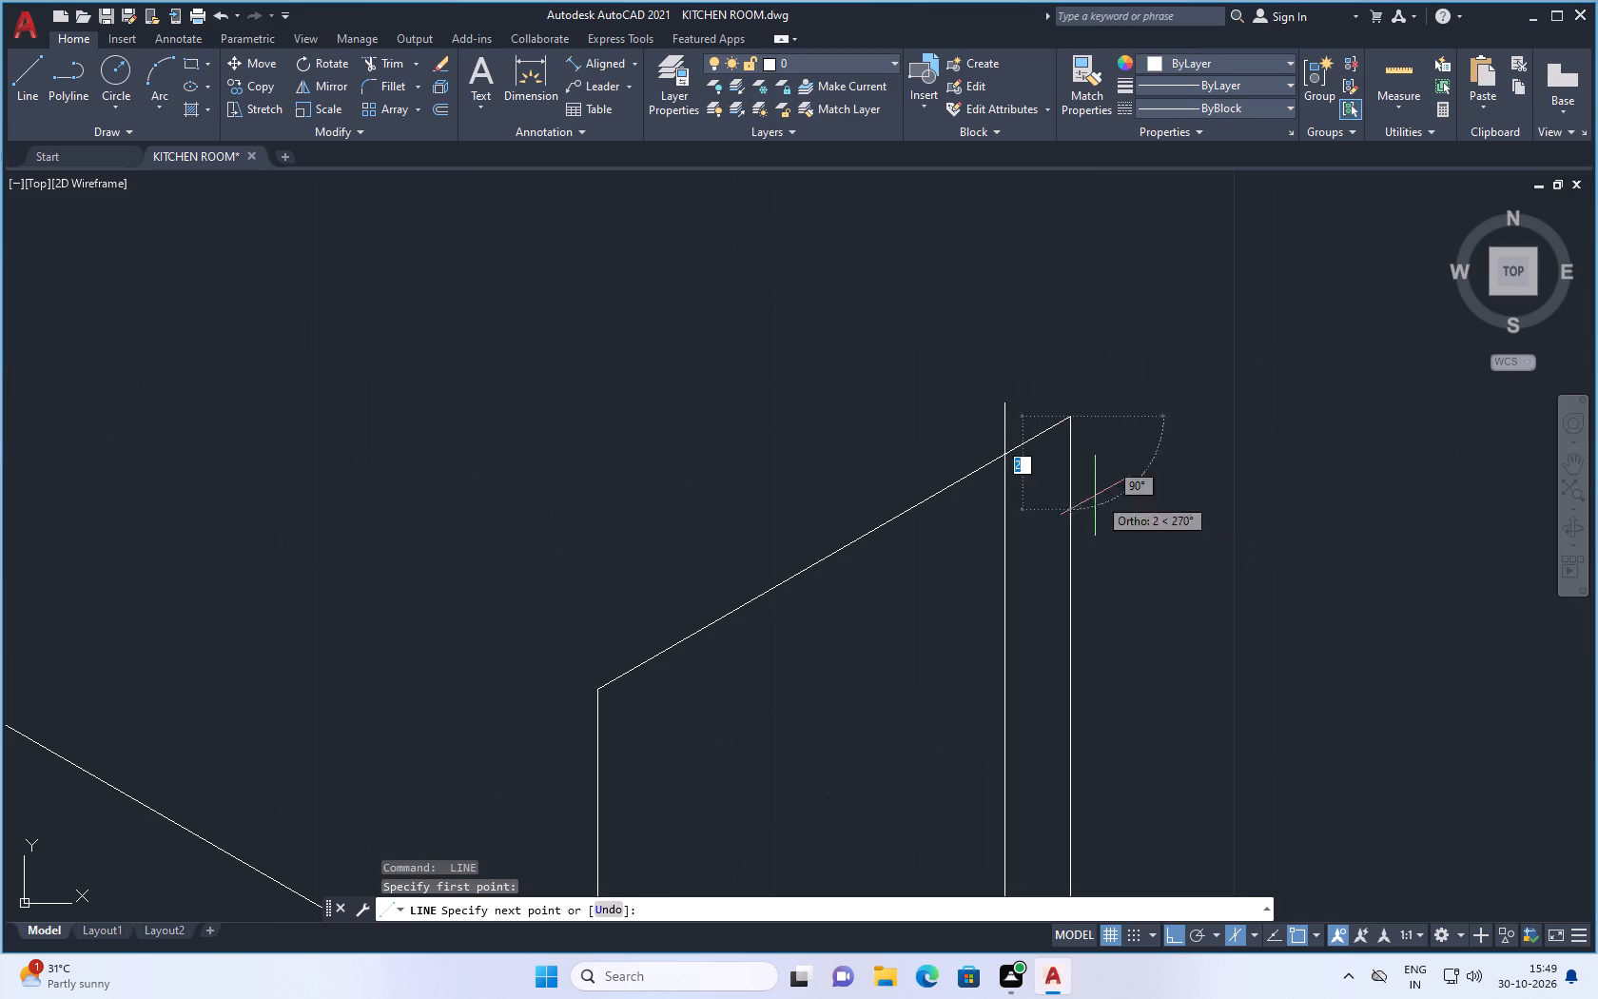
pyautogui.click(1251, 931)
pyautogui.click(1258, 867)
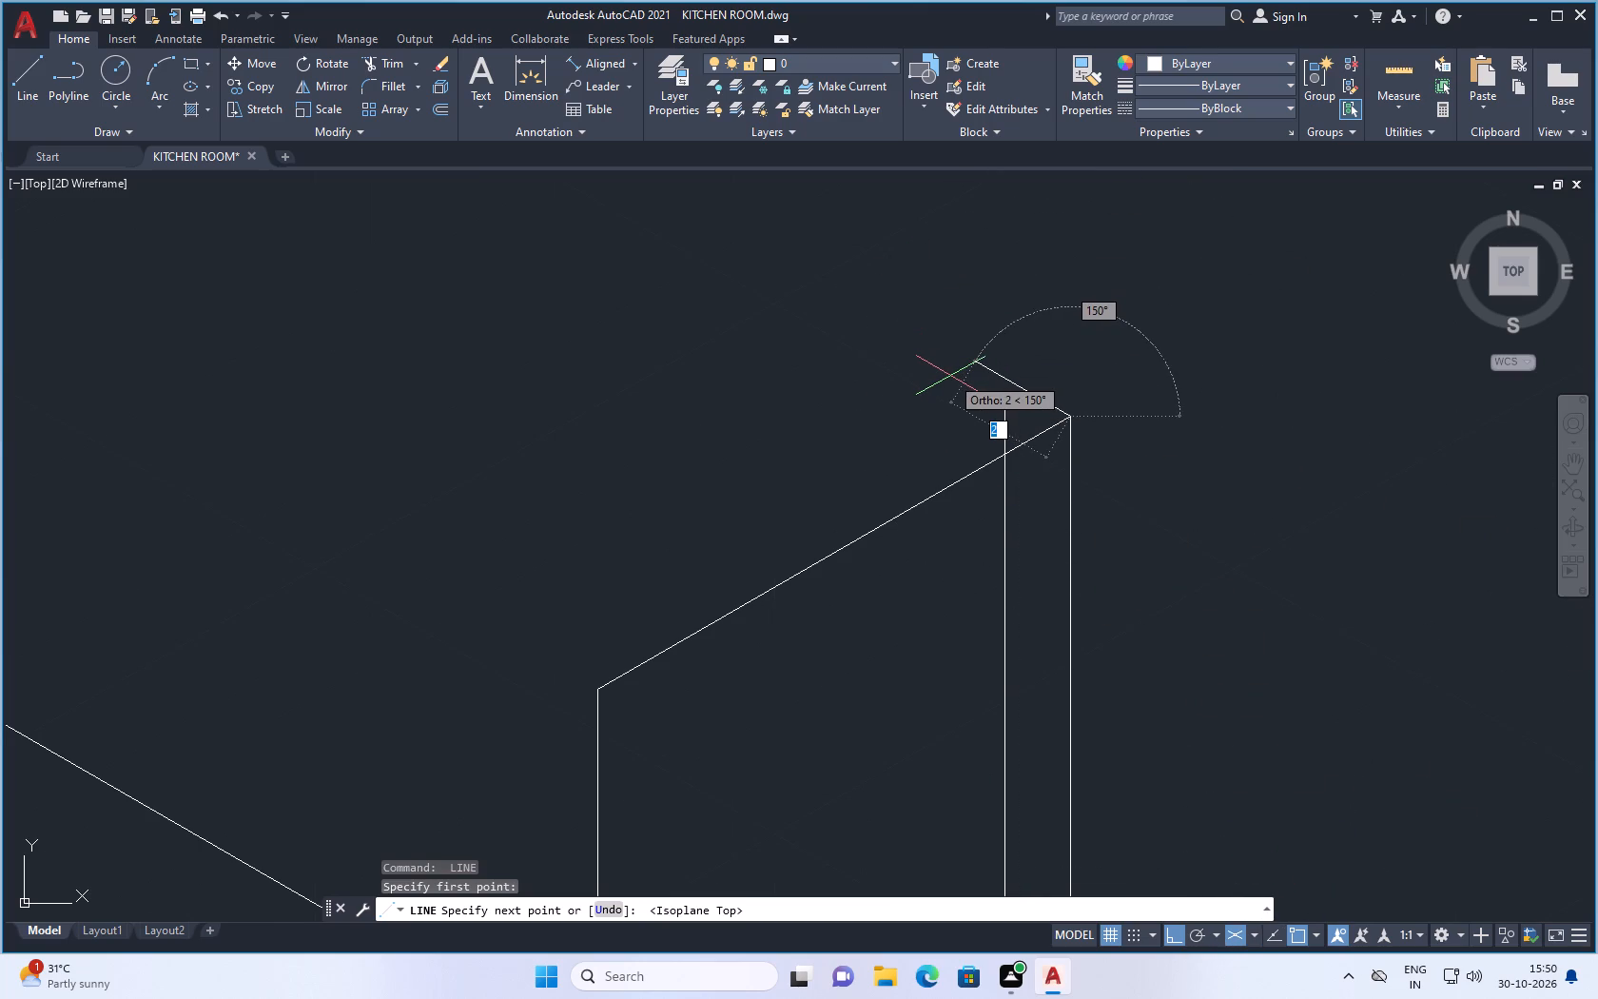
pyautogui.click(981, 403)
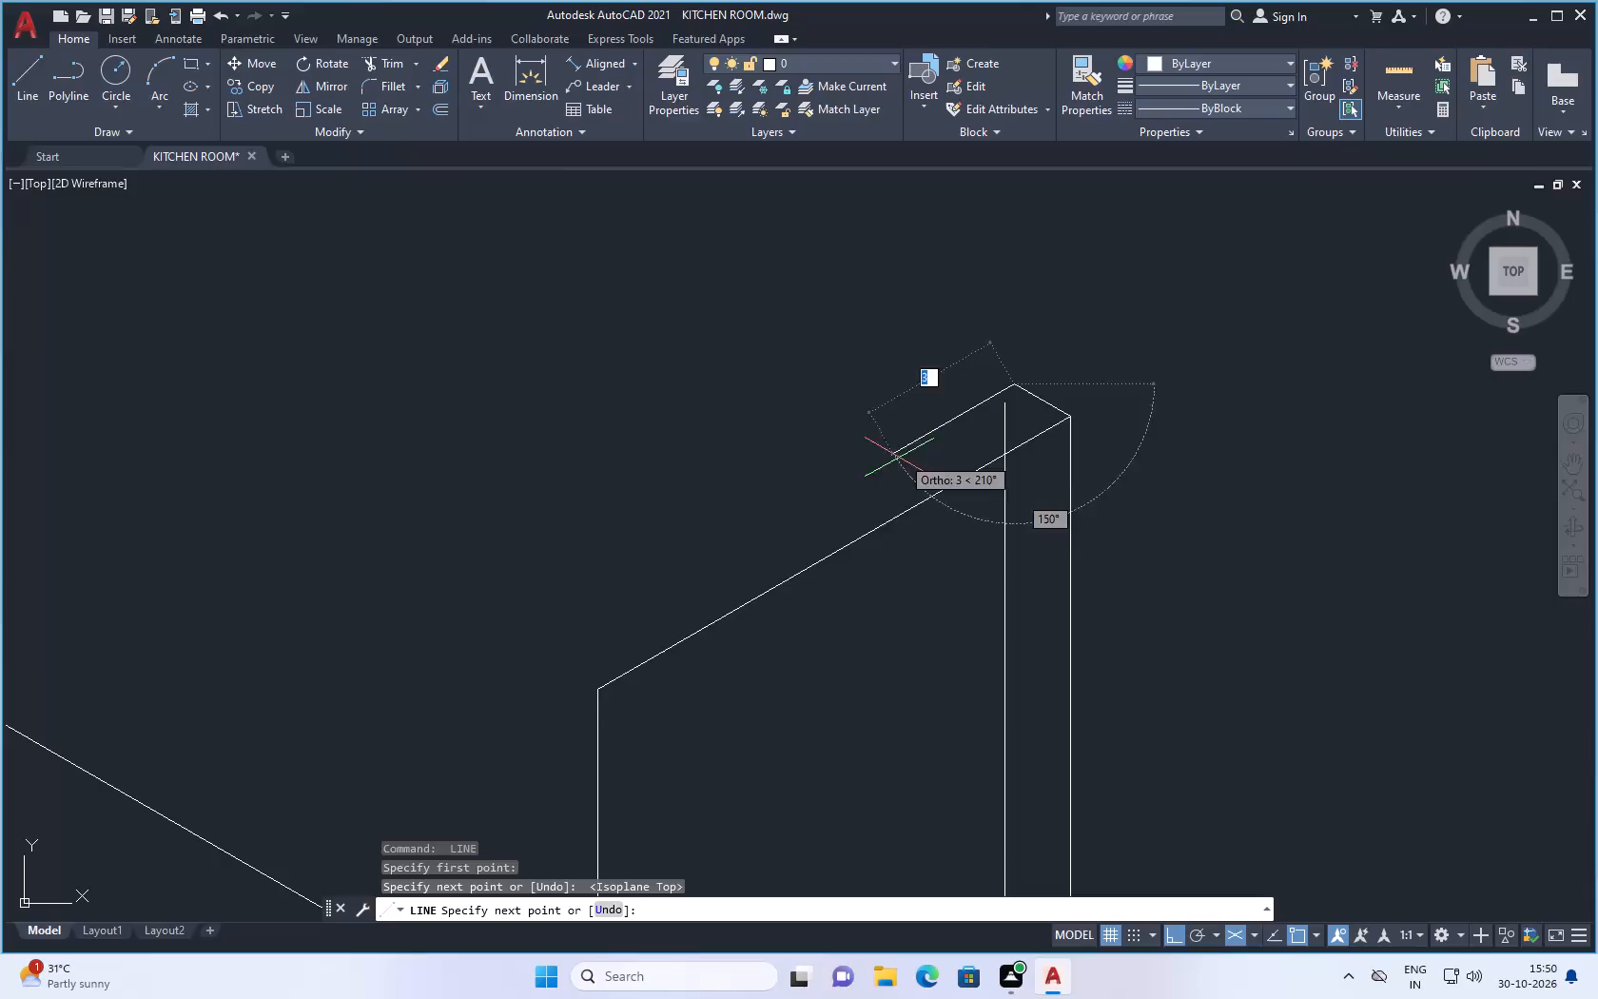
# Continue with a second spout line about 11 units long at 210°, parallel to the first spout line.
pyautogui.scroll(-2, 831, 499)
pyautogui.scroll(1, 711, 560)
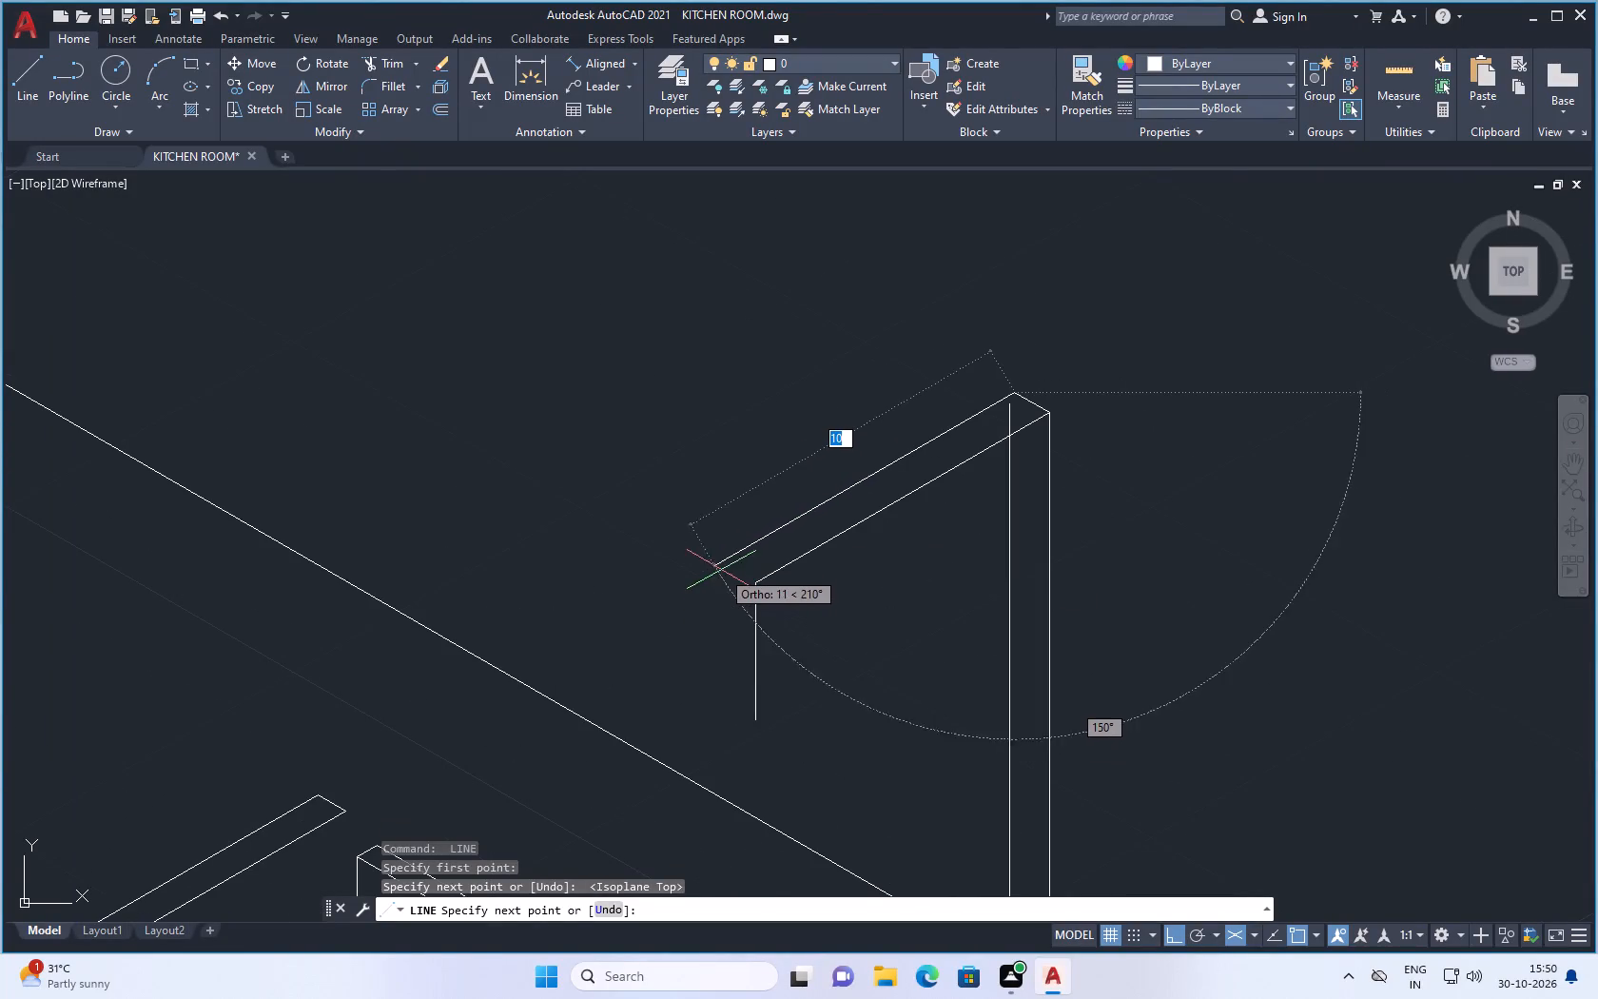
pyautogui.click(733, 567)
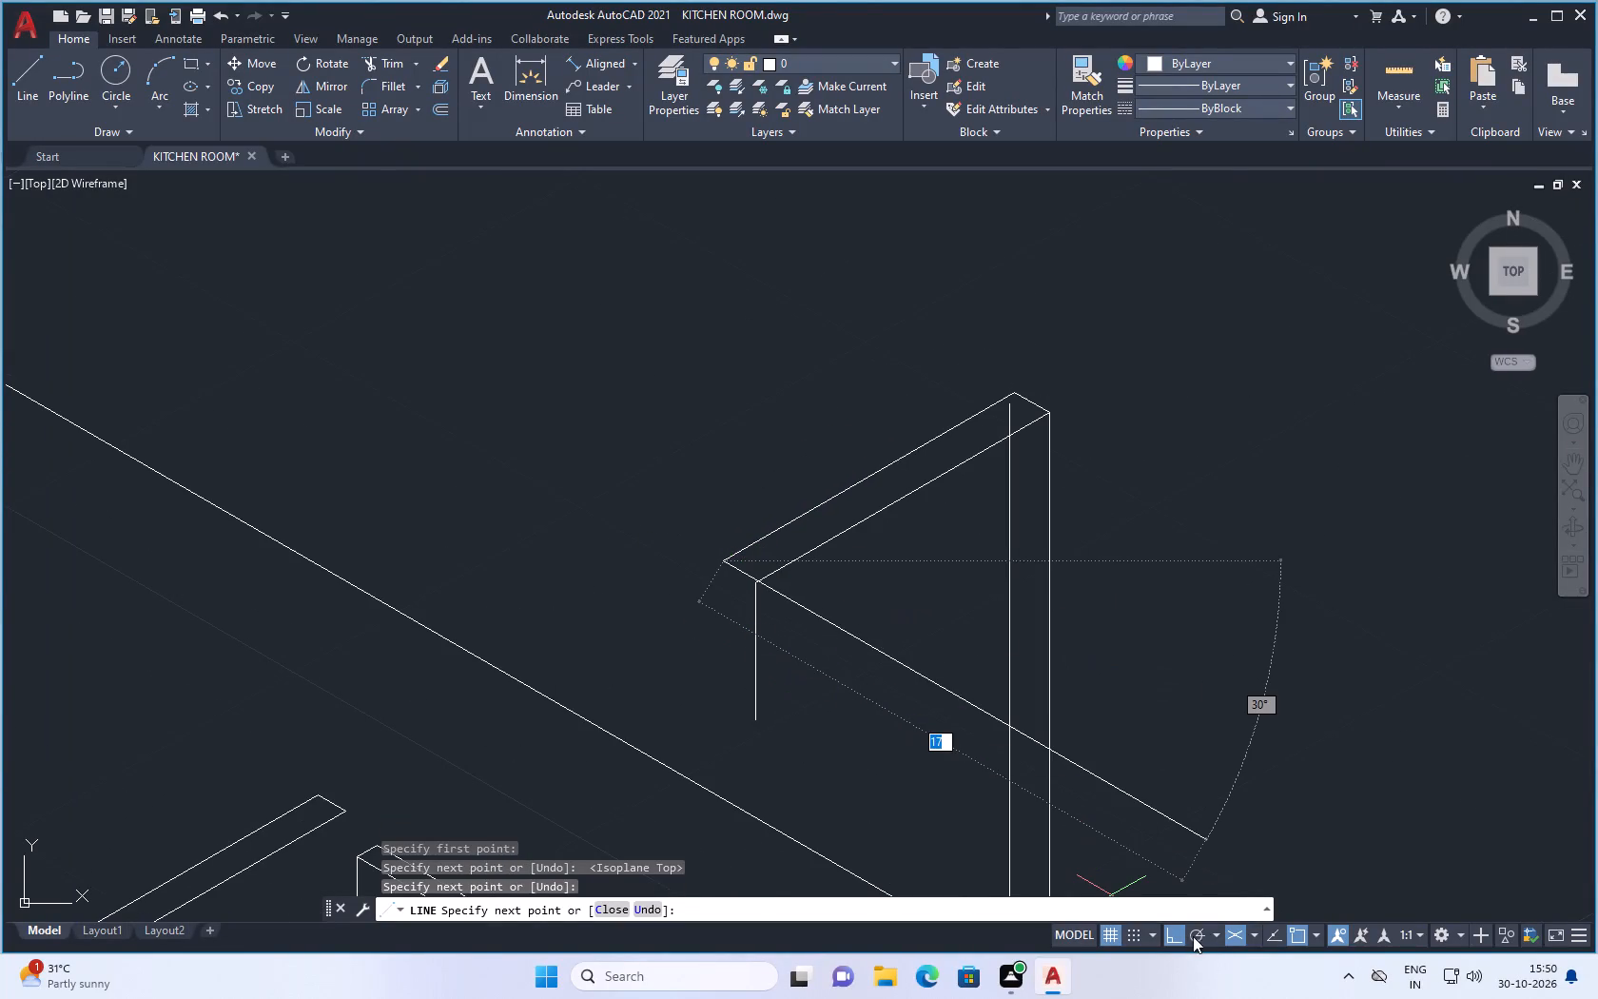
# In the right isoplane, continue with a segment about 5 units long straight down, beside the spout's first downward segment.
pyautogui.click(1251, 931)
pyautogui.click(1244, 898)
pyautogui.scroll(2, 734, 695)
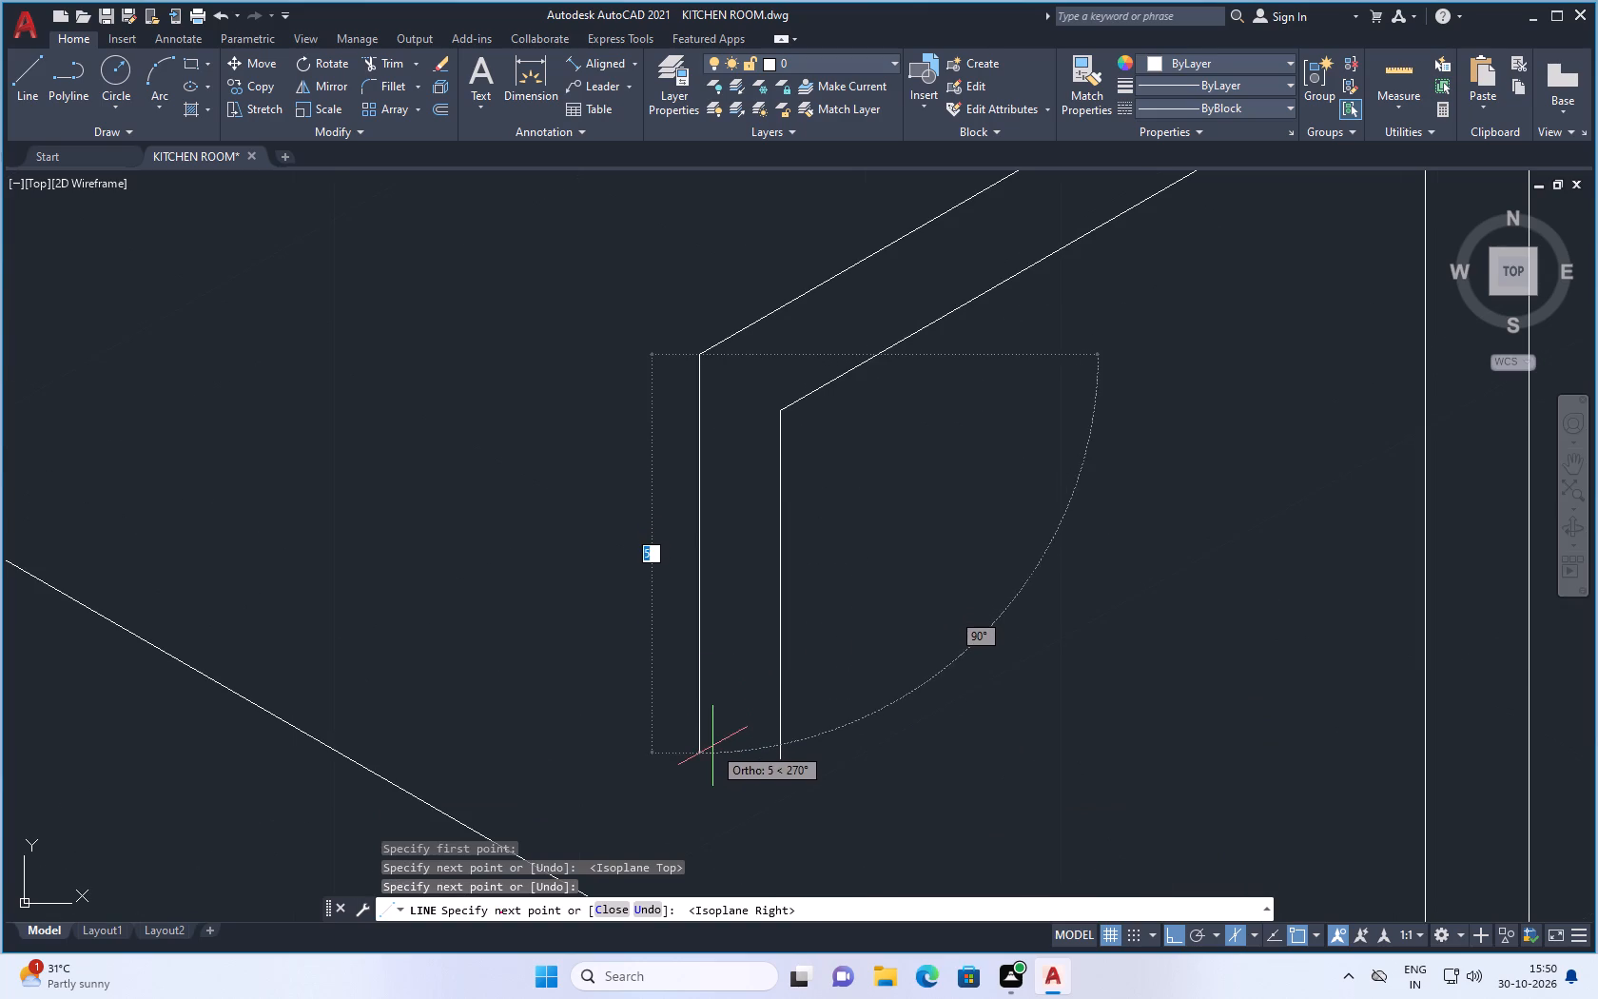
pyautogui.click(712, 746)
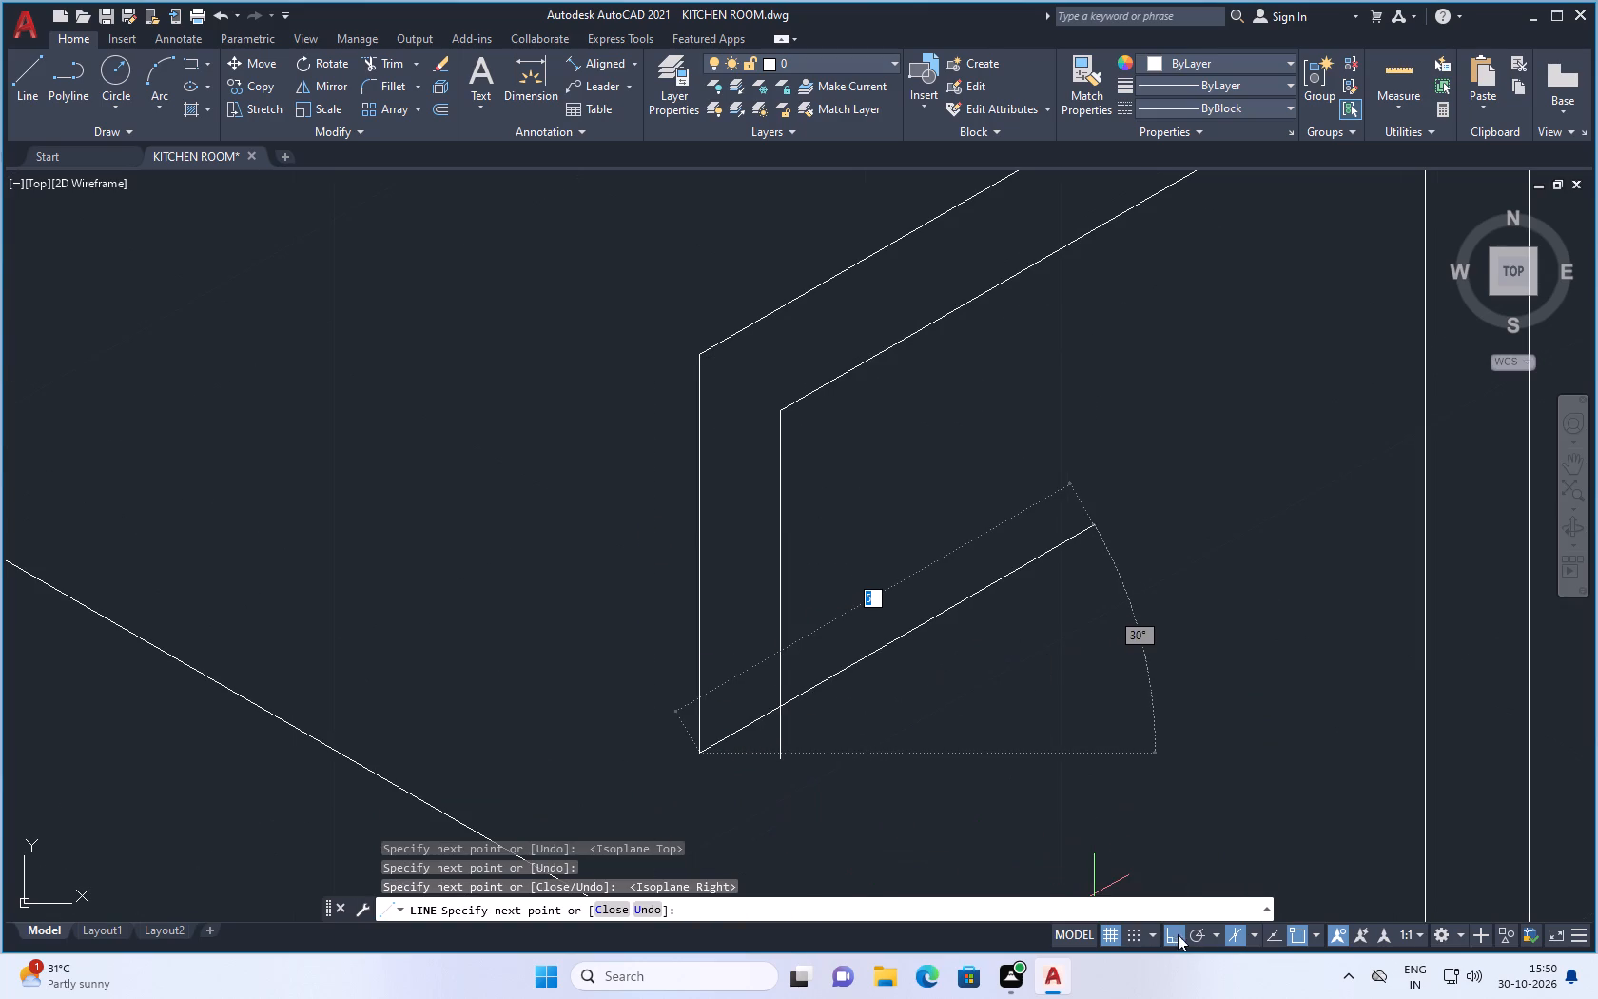
# In the top isoplane, continue with a segment about 1 unit long at 330° towards the lower end of the spout's first downward segment.
pyautogui.click(1246, 933)
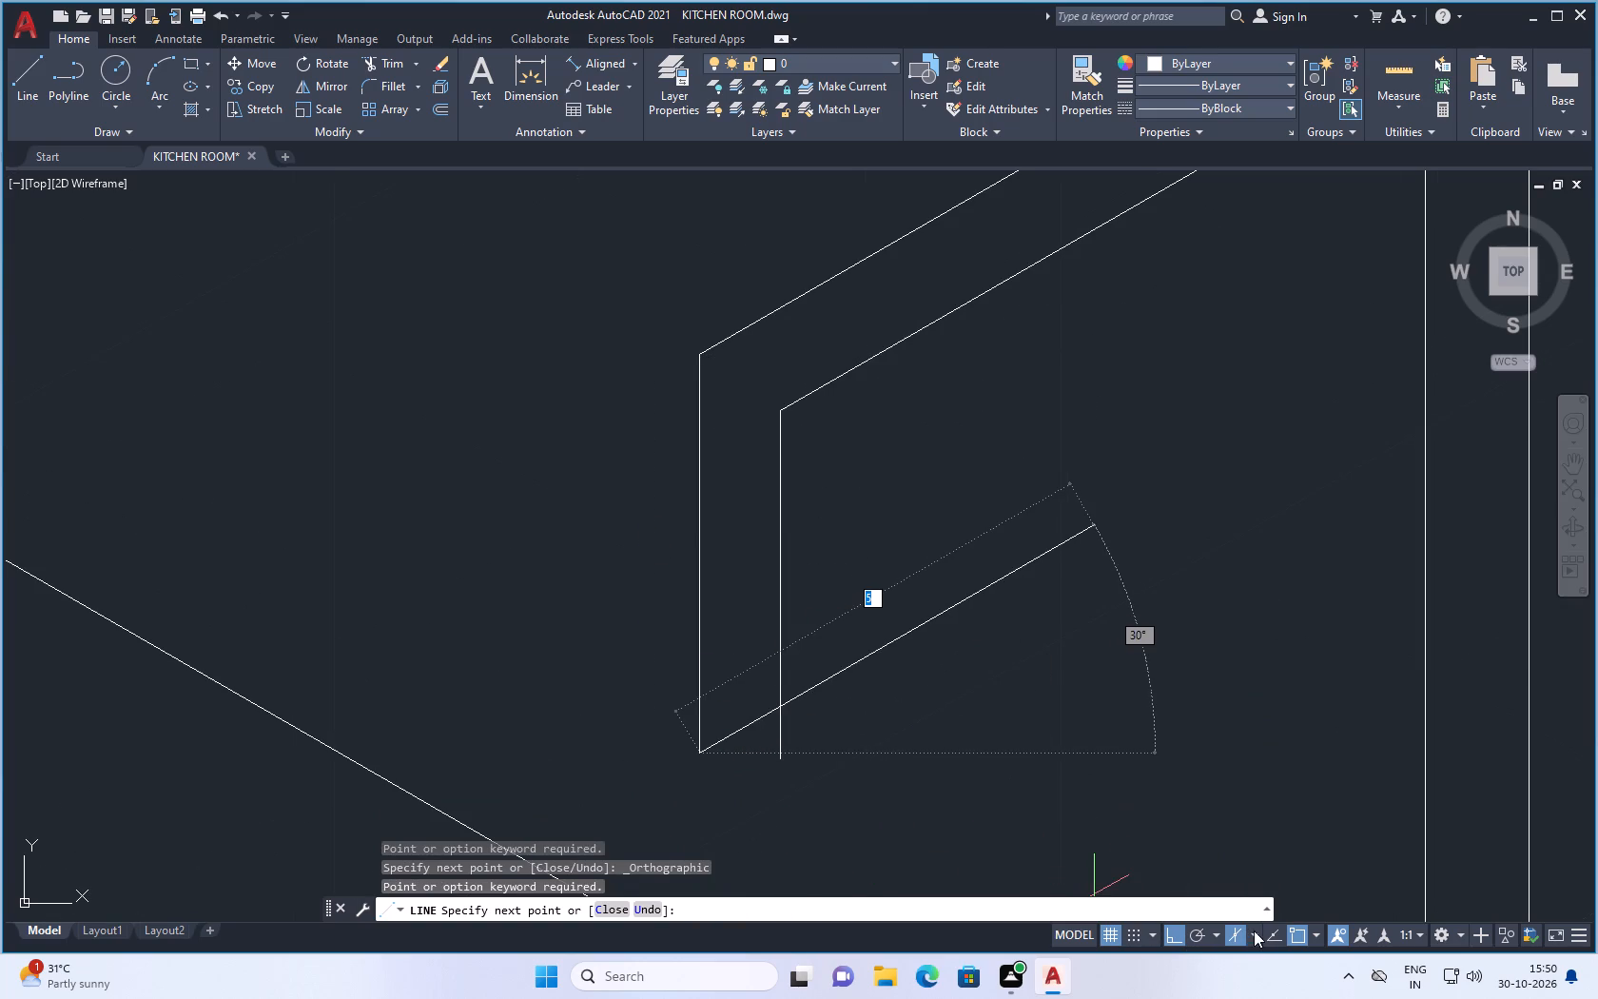
pyautogui.click(1254, 930)
pyautogui.click(1264, 876)
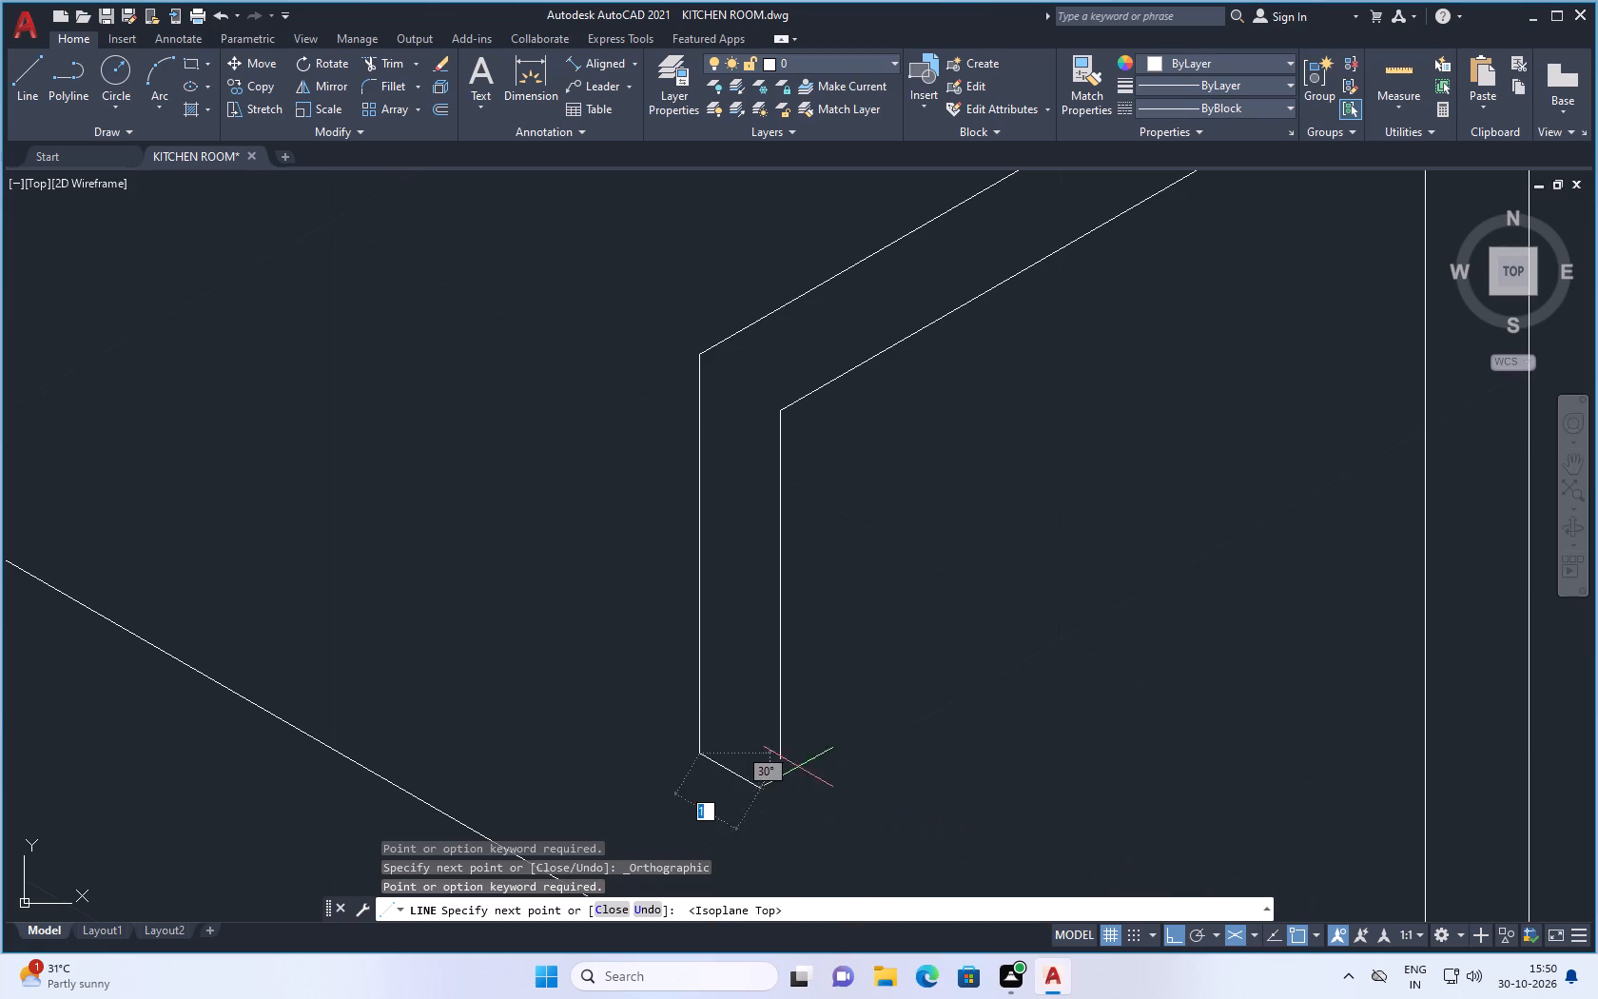
pyautogui.scroll(1, 789, 762)
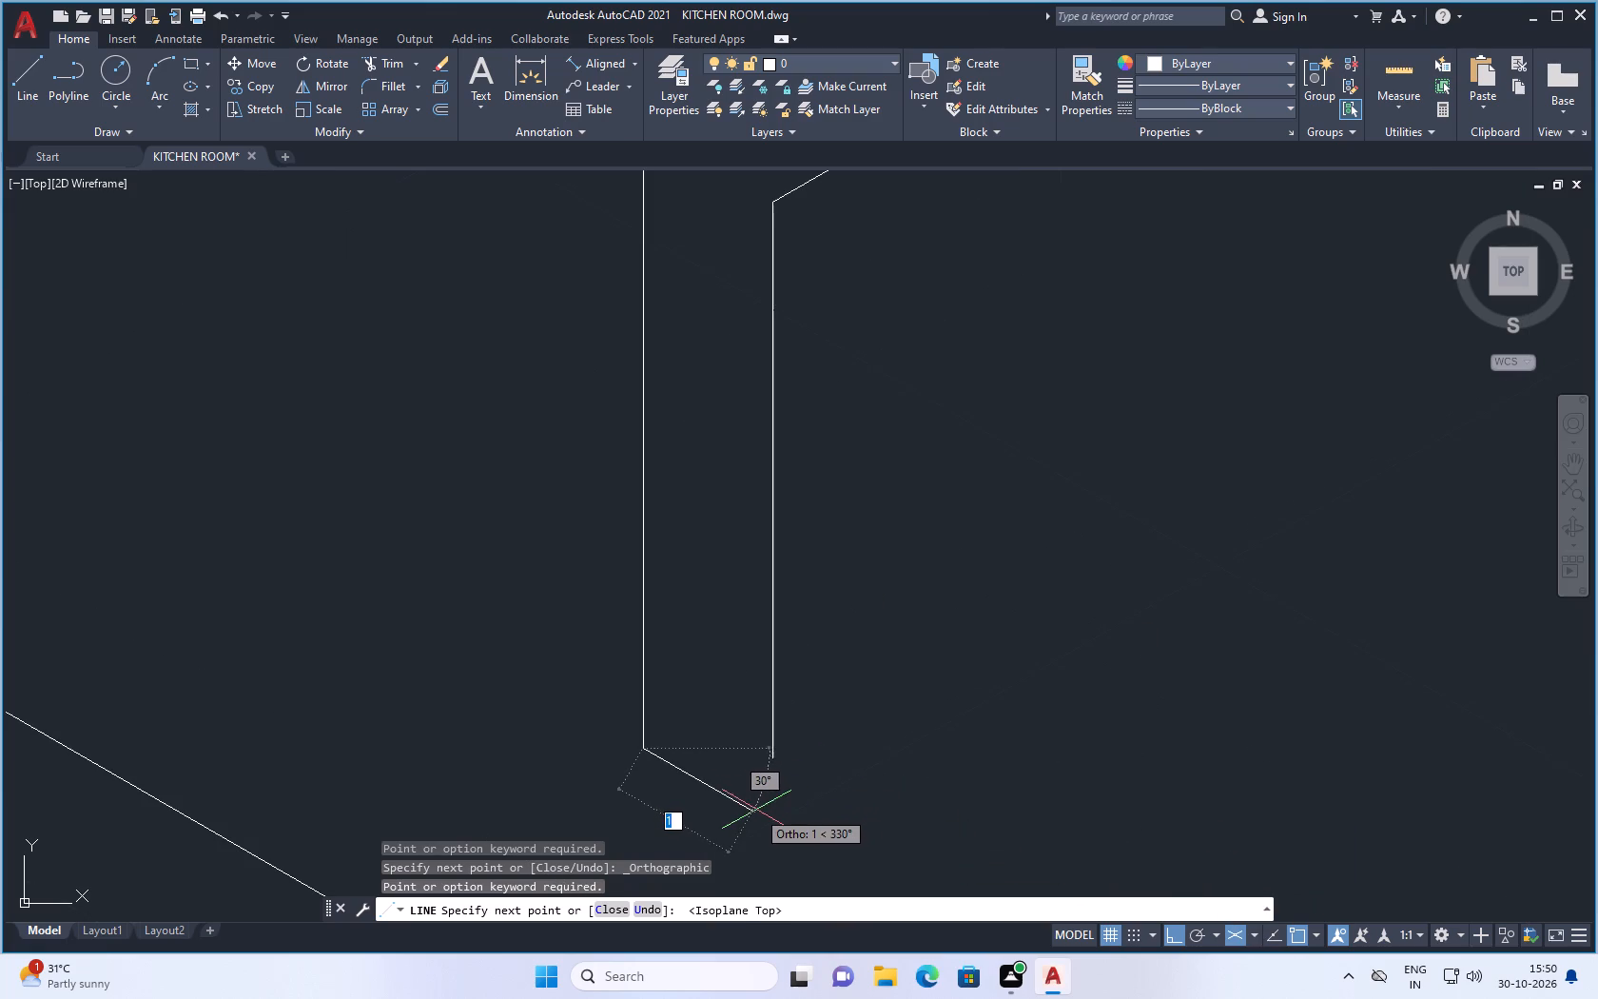
pyautogui.click(759, 815)
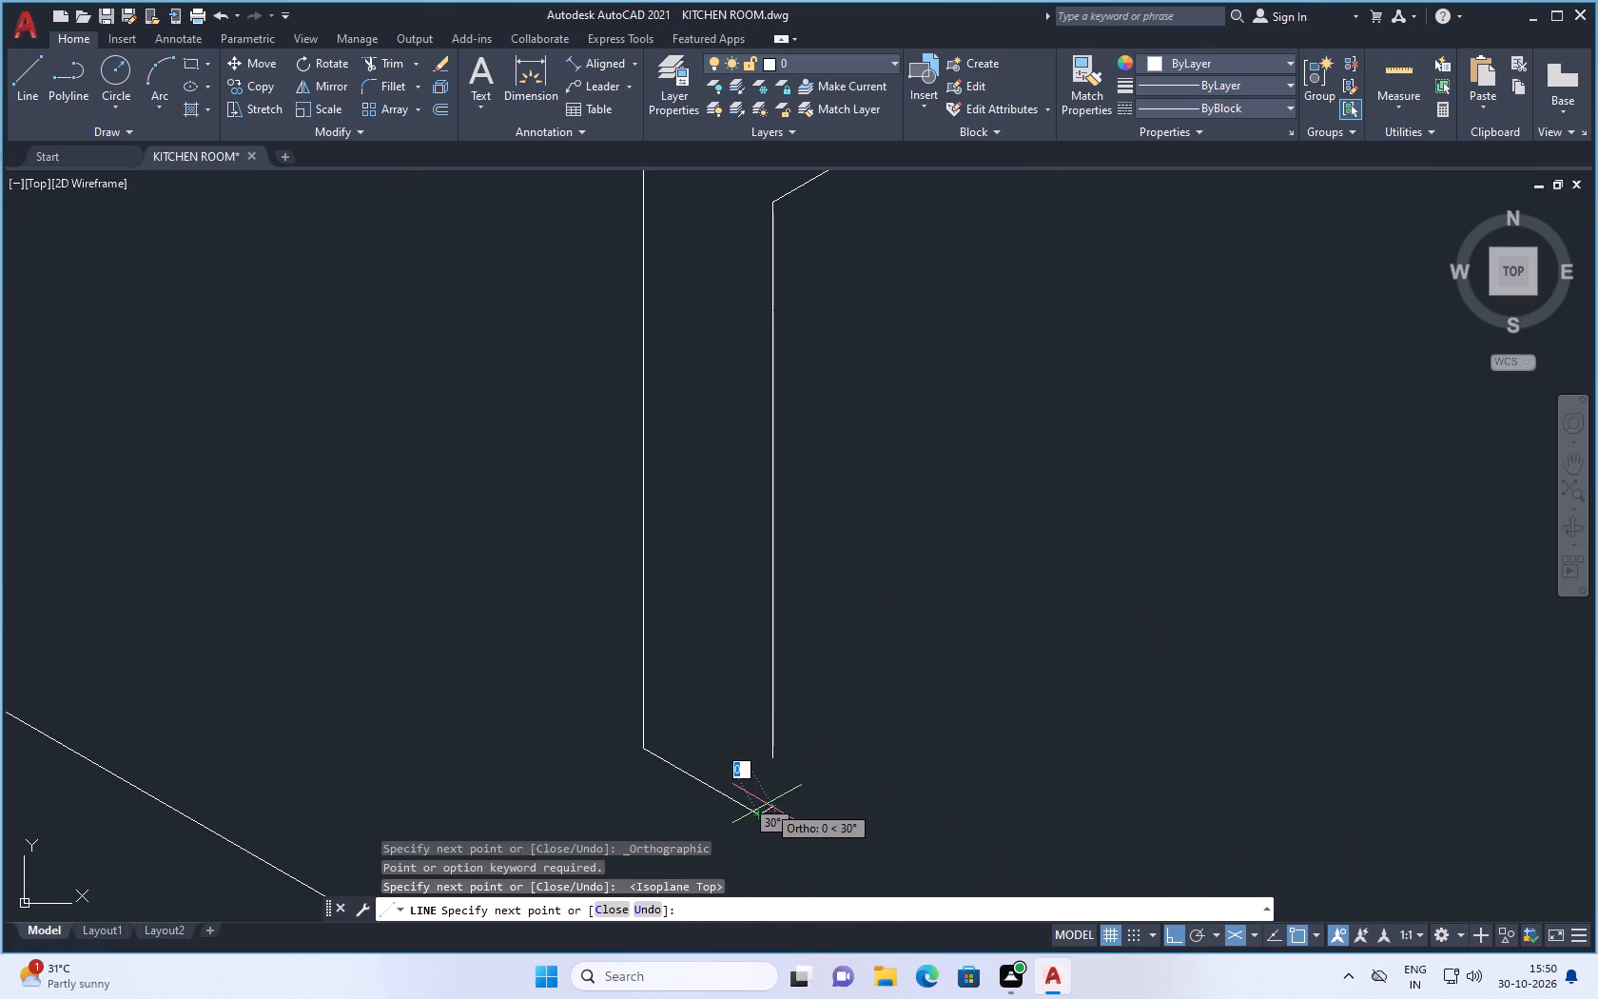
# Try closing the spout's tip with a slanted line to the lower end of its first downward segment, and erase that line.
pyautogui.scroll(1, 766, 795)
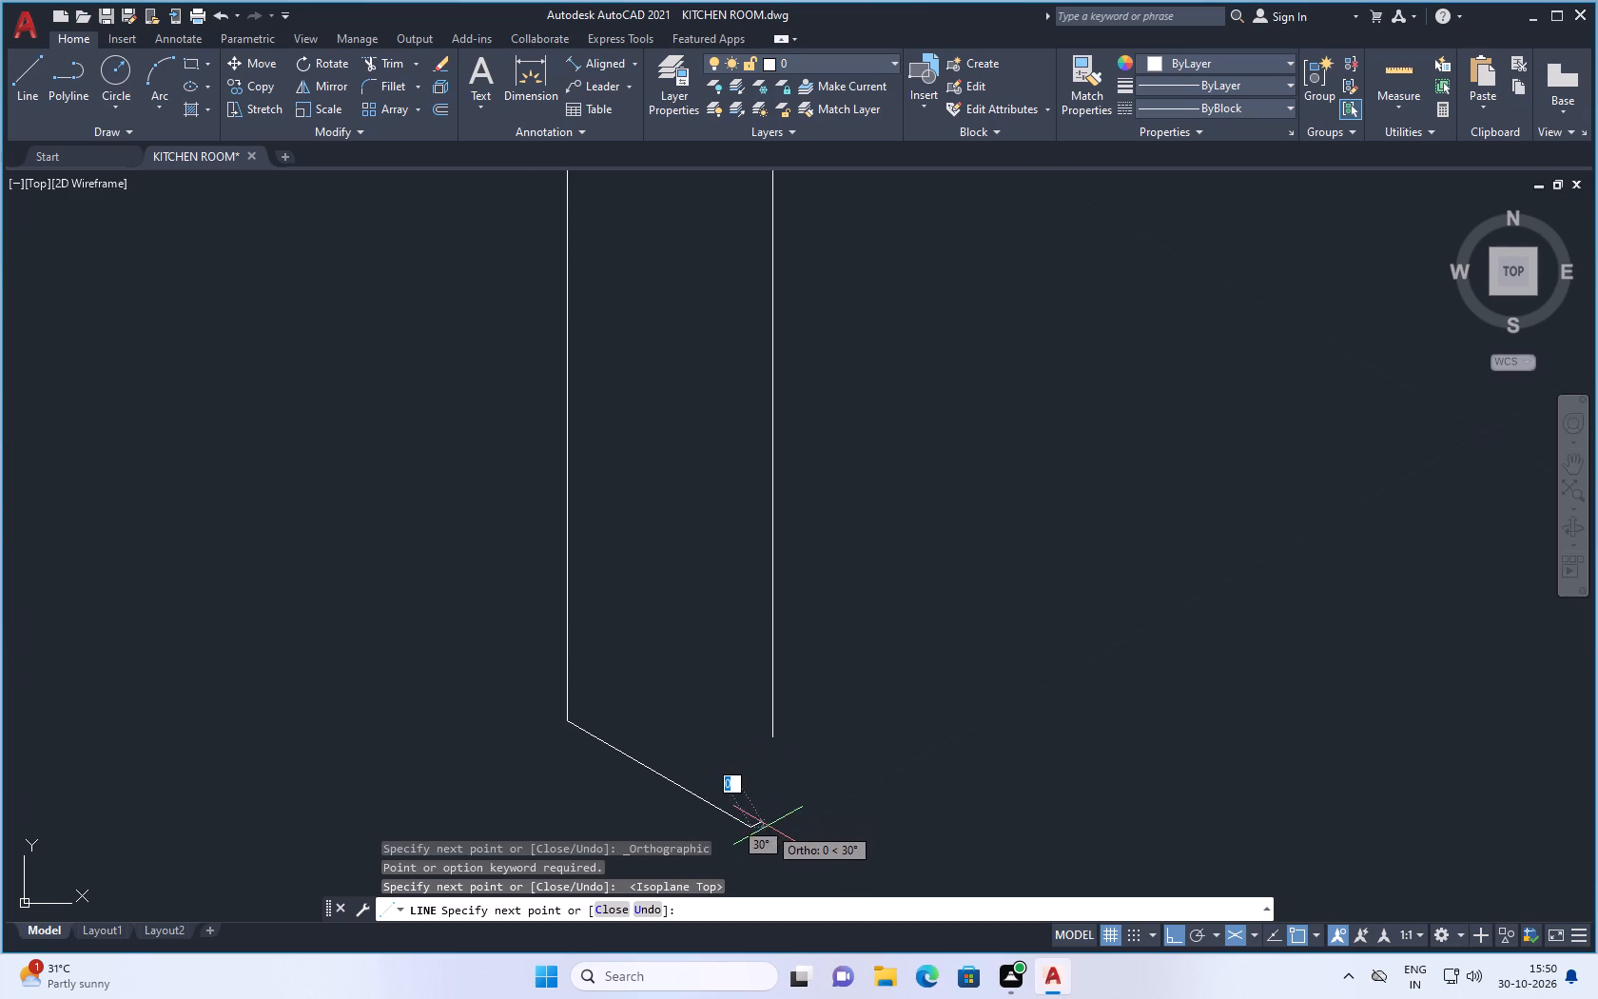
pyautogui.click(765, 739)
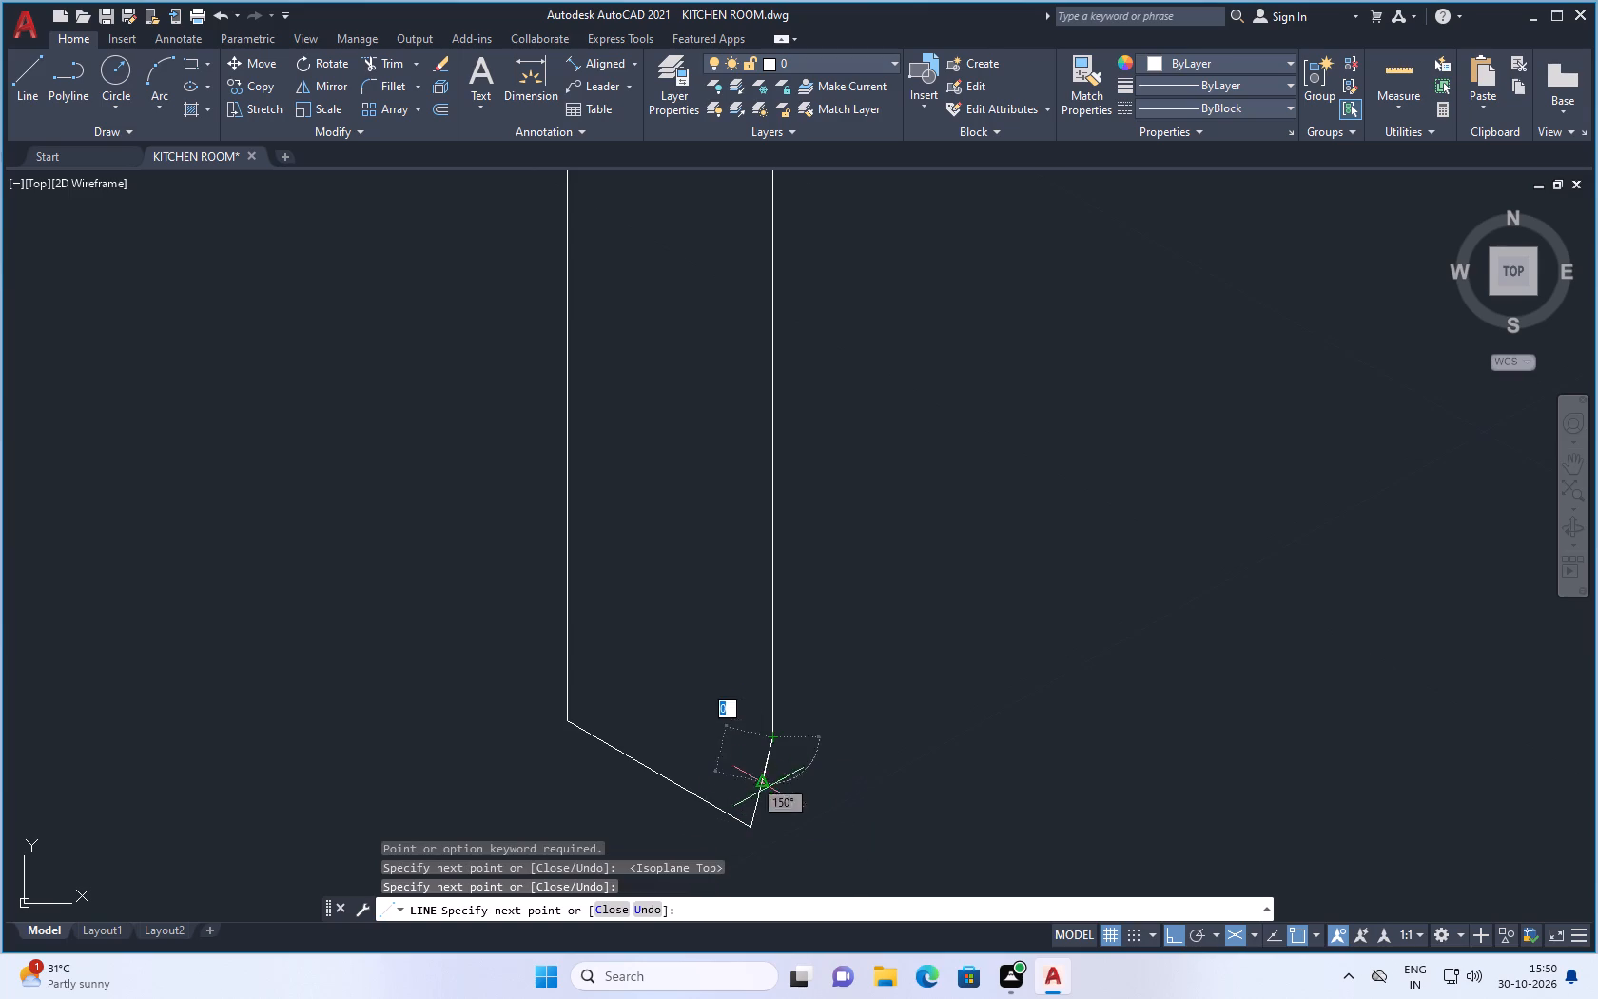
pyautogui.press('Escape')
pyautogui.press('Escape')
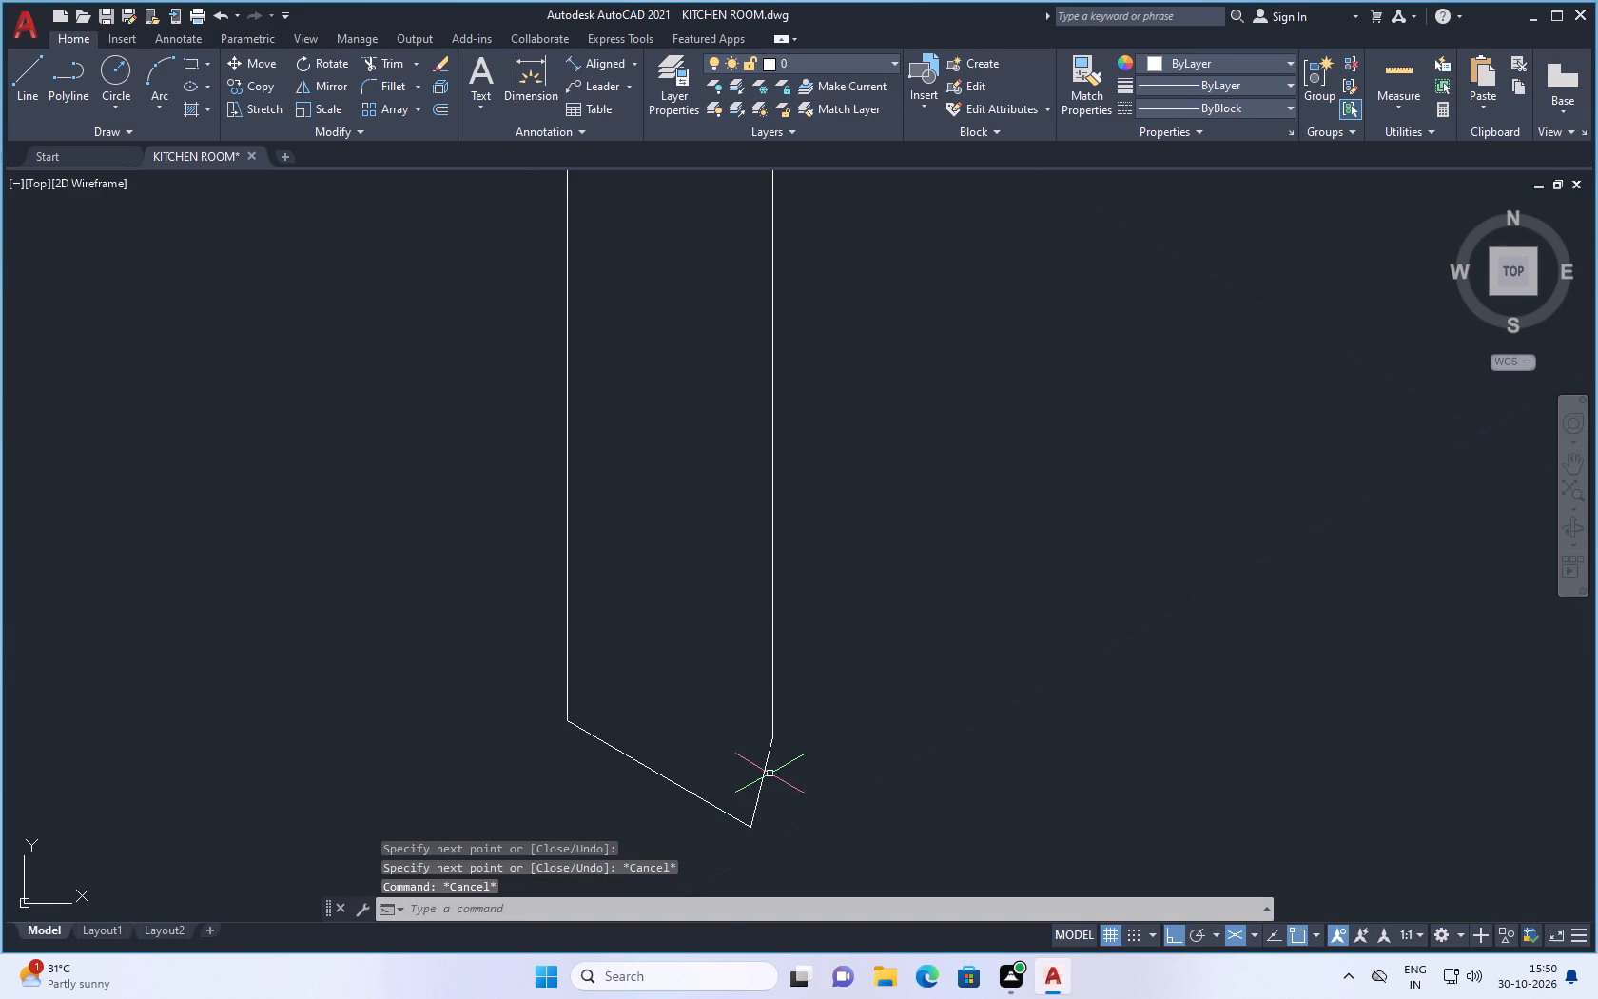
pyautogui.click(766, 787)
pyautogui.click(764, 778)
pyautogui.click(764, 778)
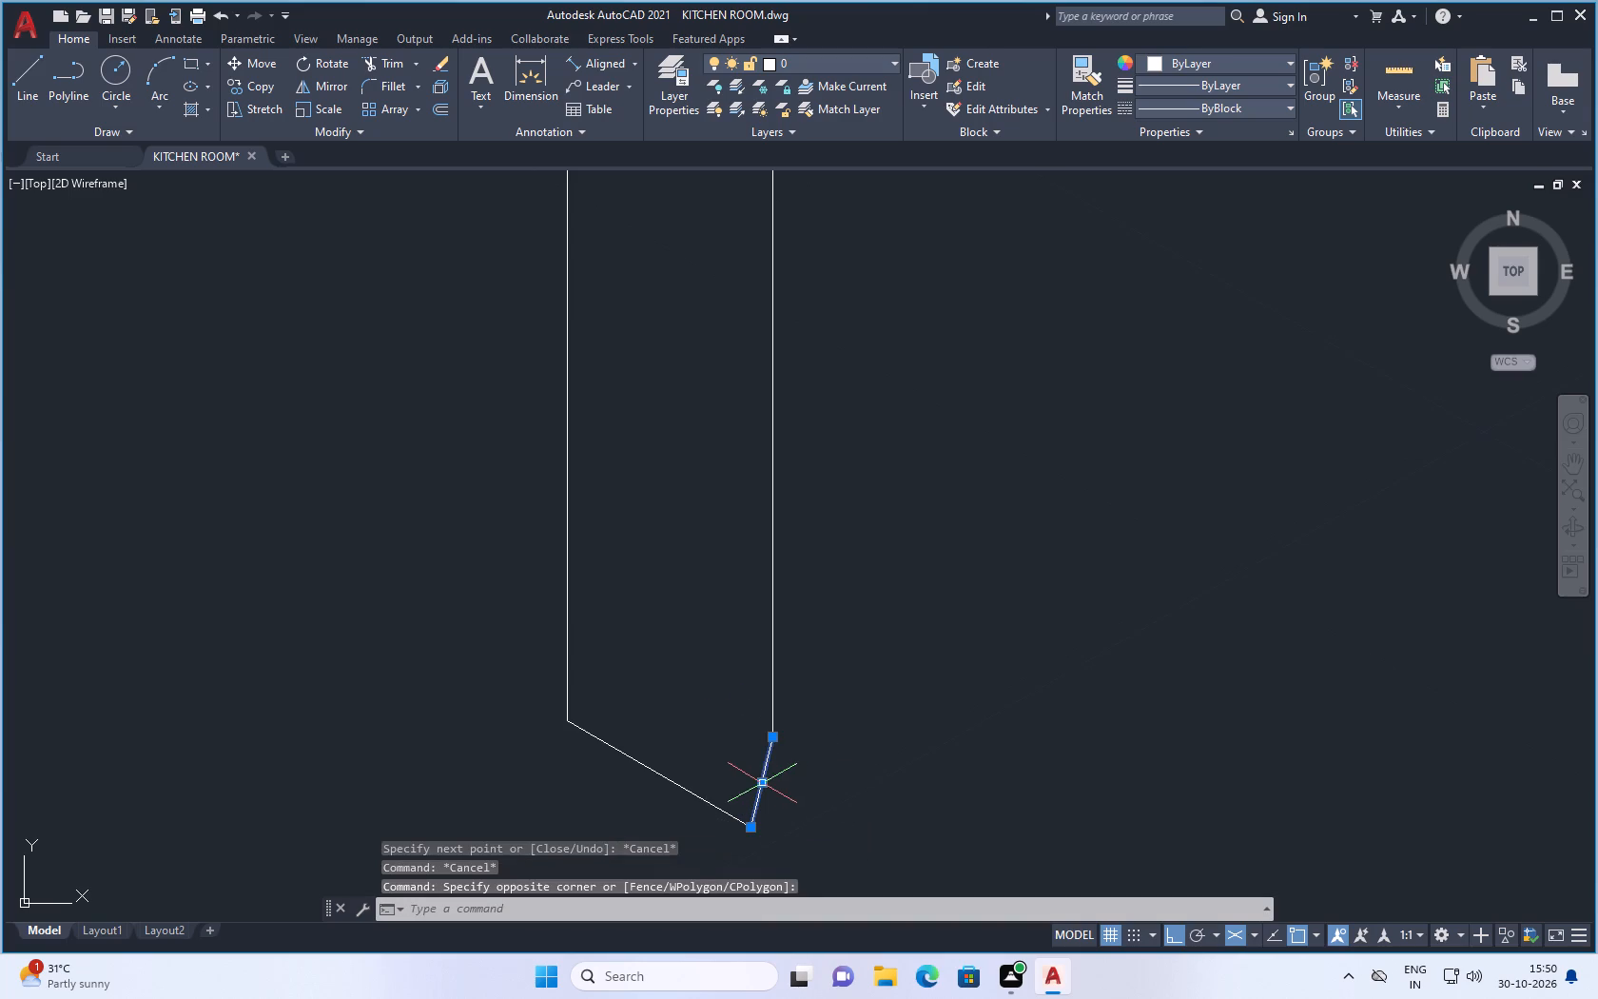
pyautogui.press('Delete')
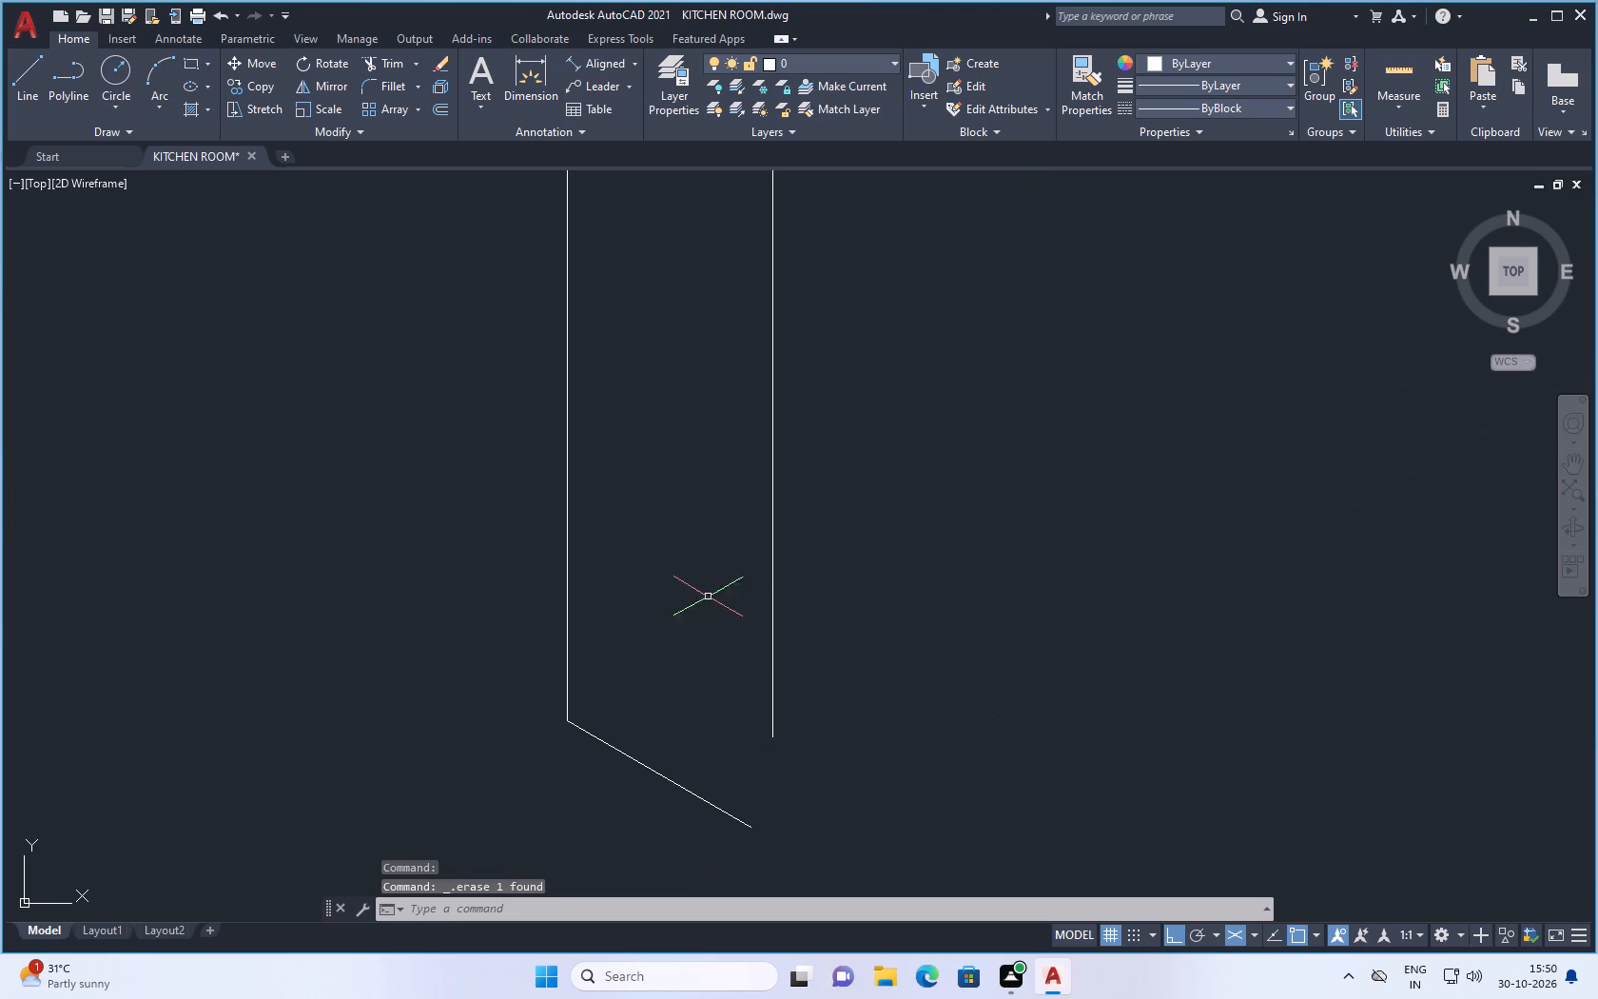
# In the right isoplane, draw a short line straight down from the lower end of the spout's first downward segment, past the tip edge's level.
pyautogui.click(26, 86)
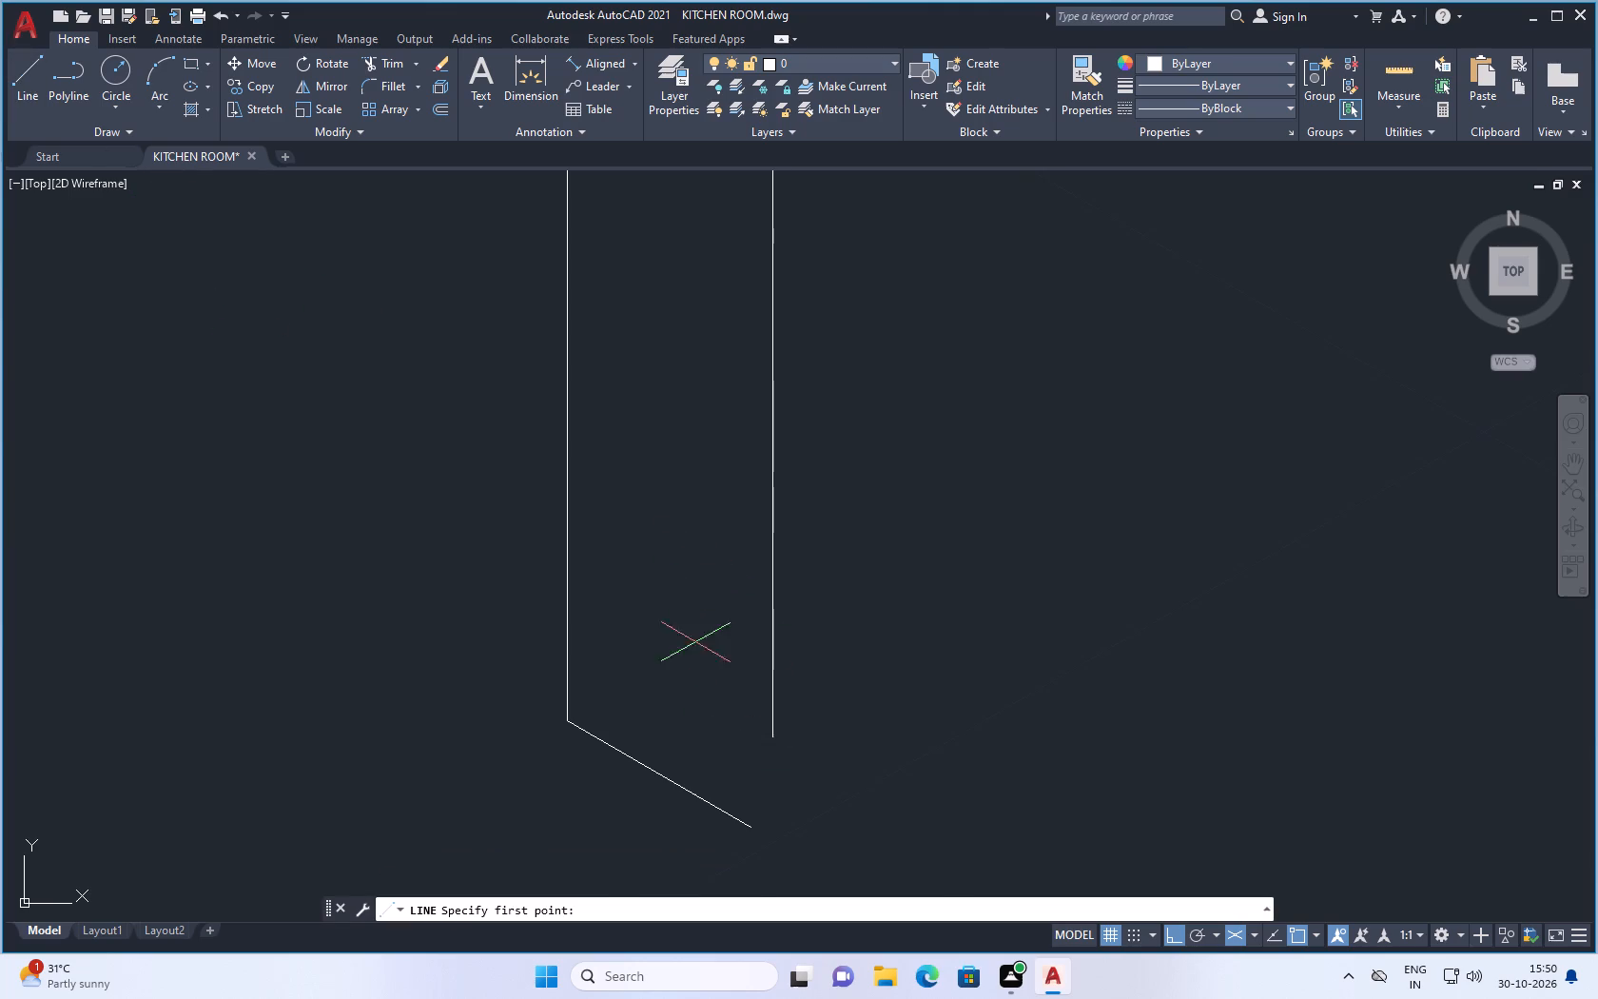
pyautogui.scroll(-3, 692, 556)
pyautogui.scroll(2, 692, 666)
pyautogui.scroll(1, 732, 499)
pyautogui.click(732, 499)
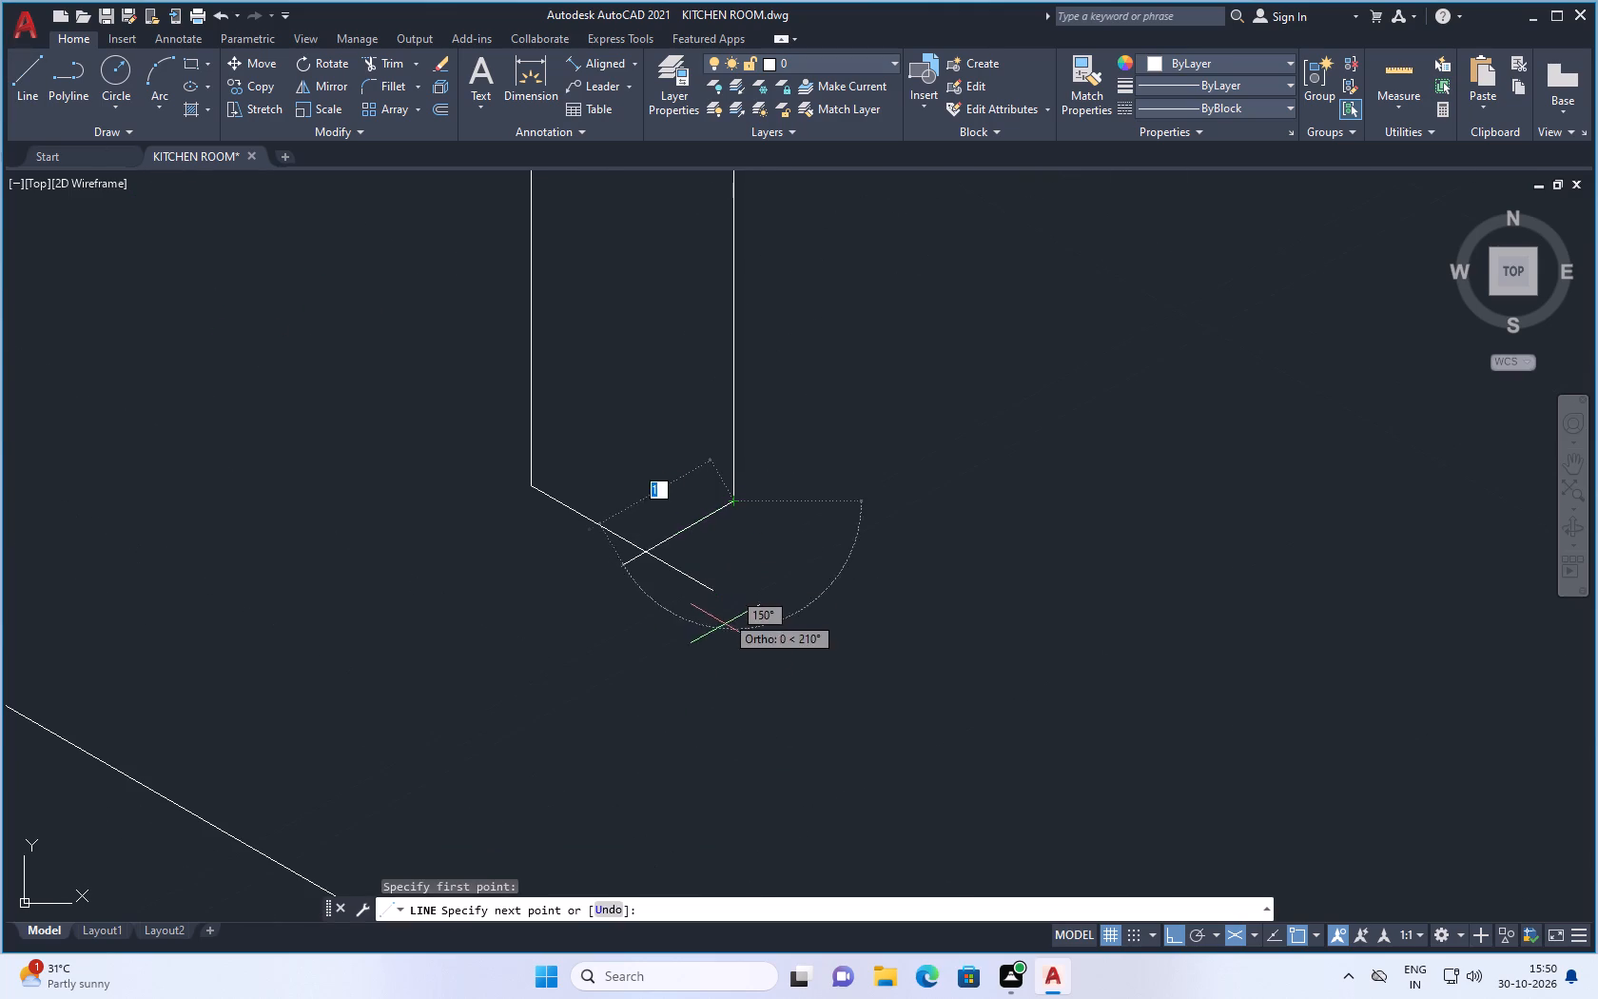
pyautogui.click(1256, 933)
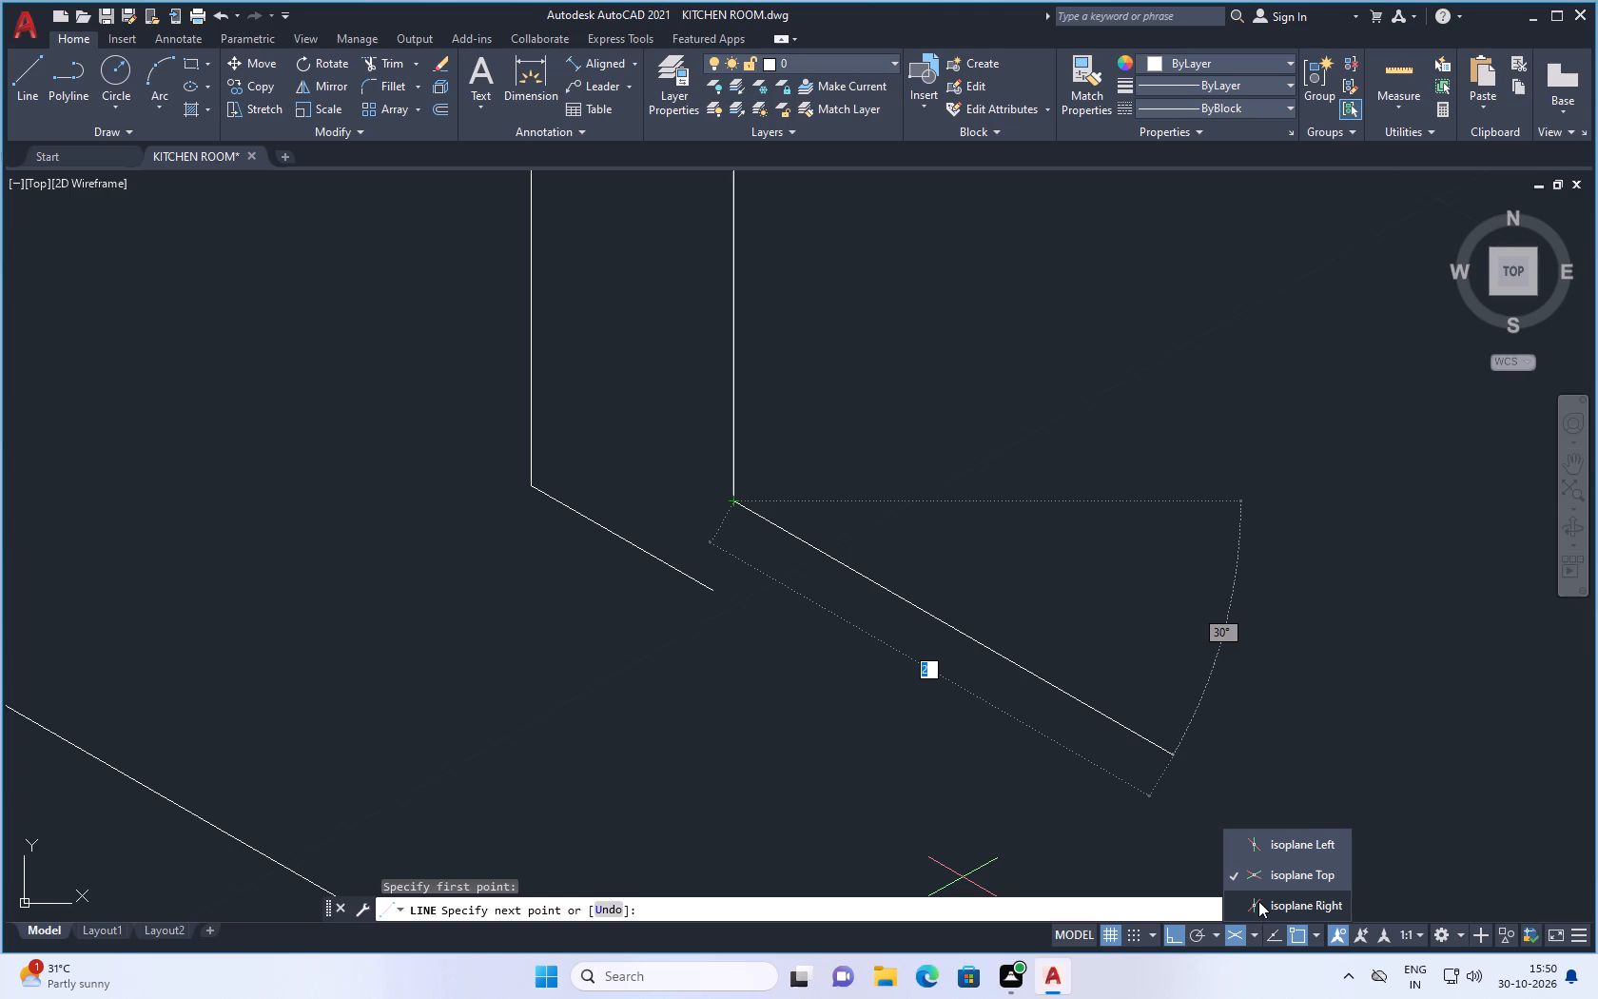
pyautogui.click(1258, 901)
pyautogui.click(729, 667)
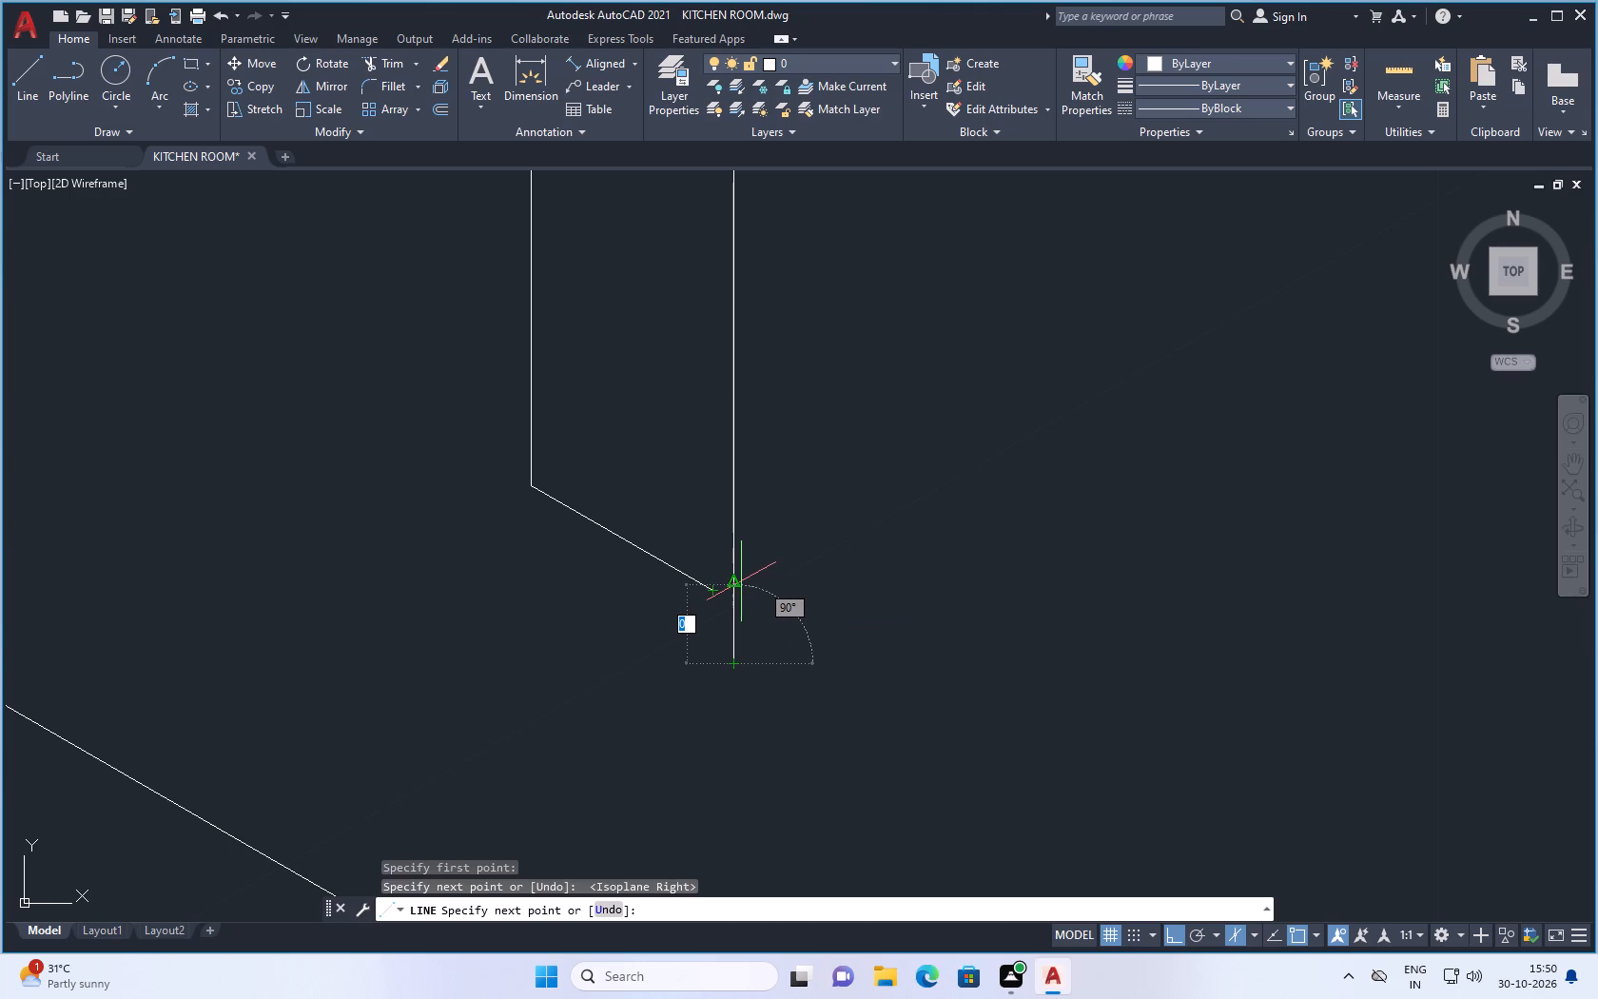
pyautogui.press('Escape')
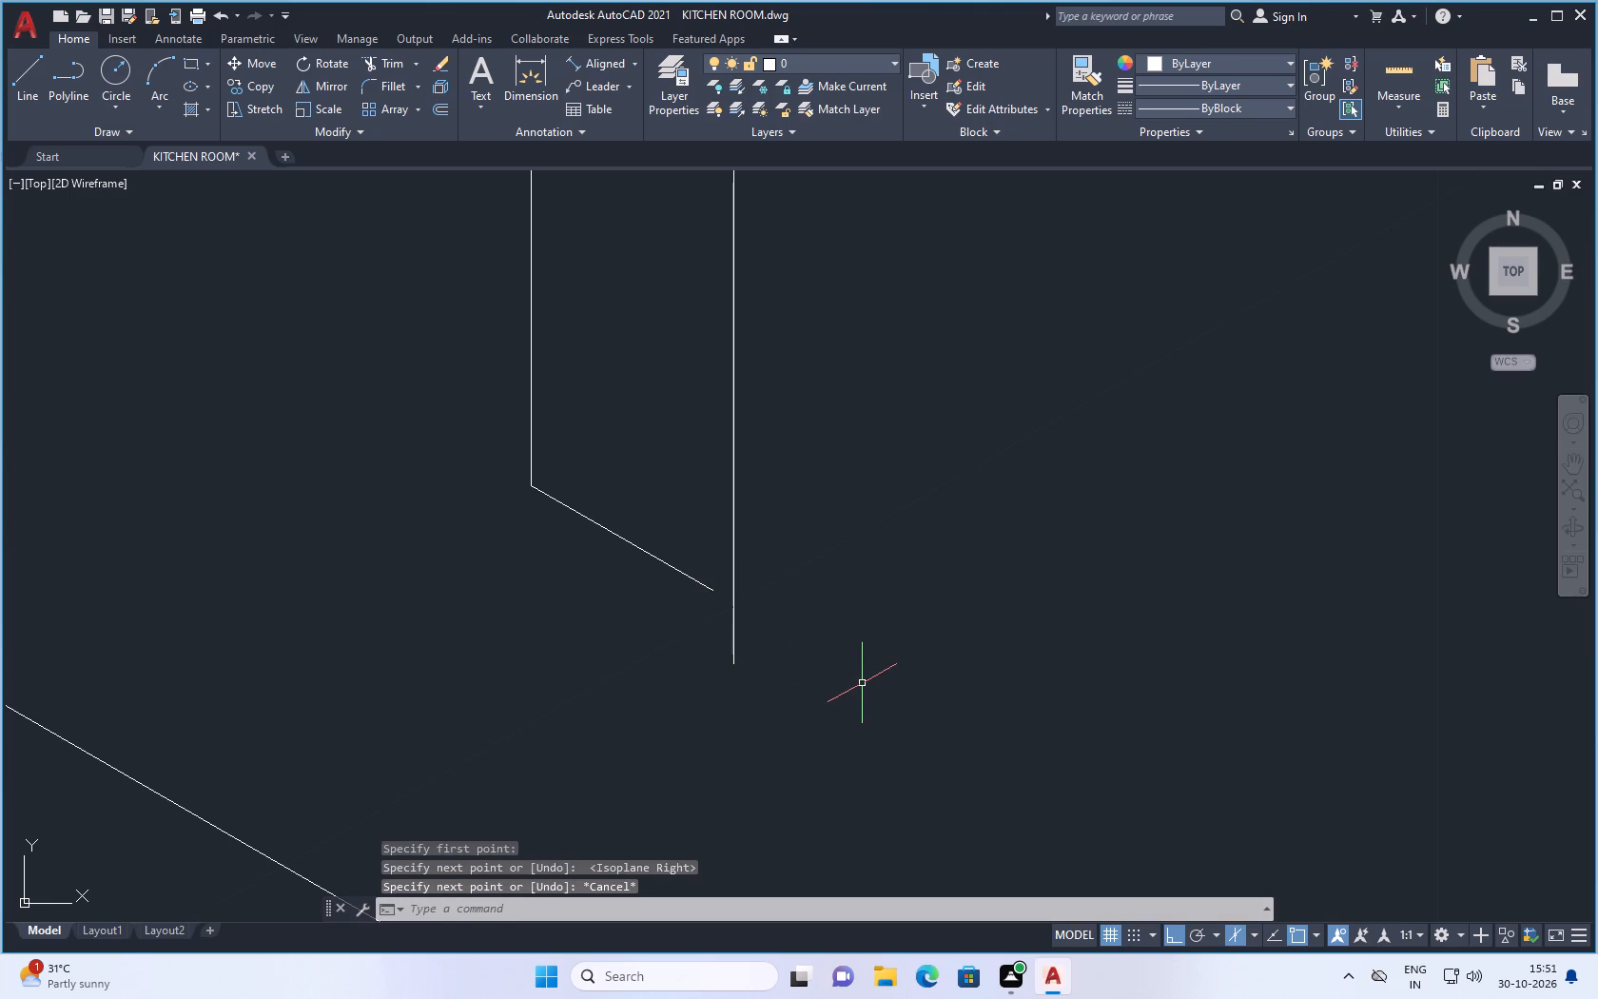
# In the top isoplane, draw a line at 330° from the spout tip edge's open end, crossing the extended downward line.
pyautogui.press('space')
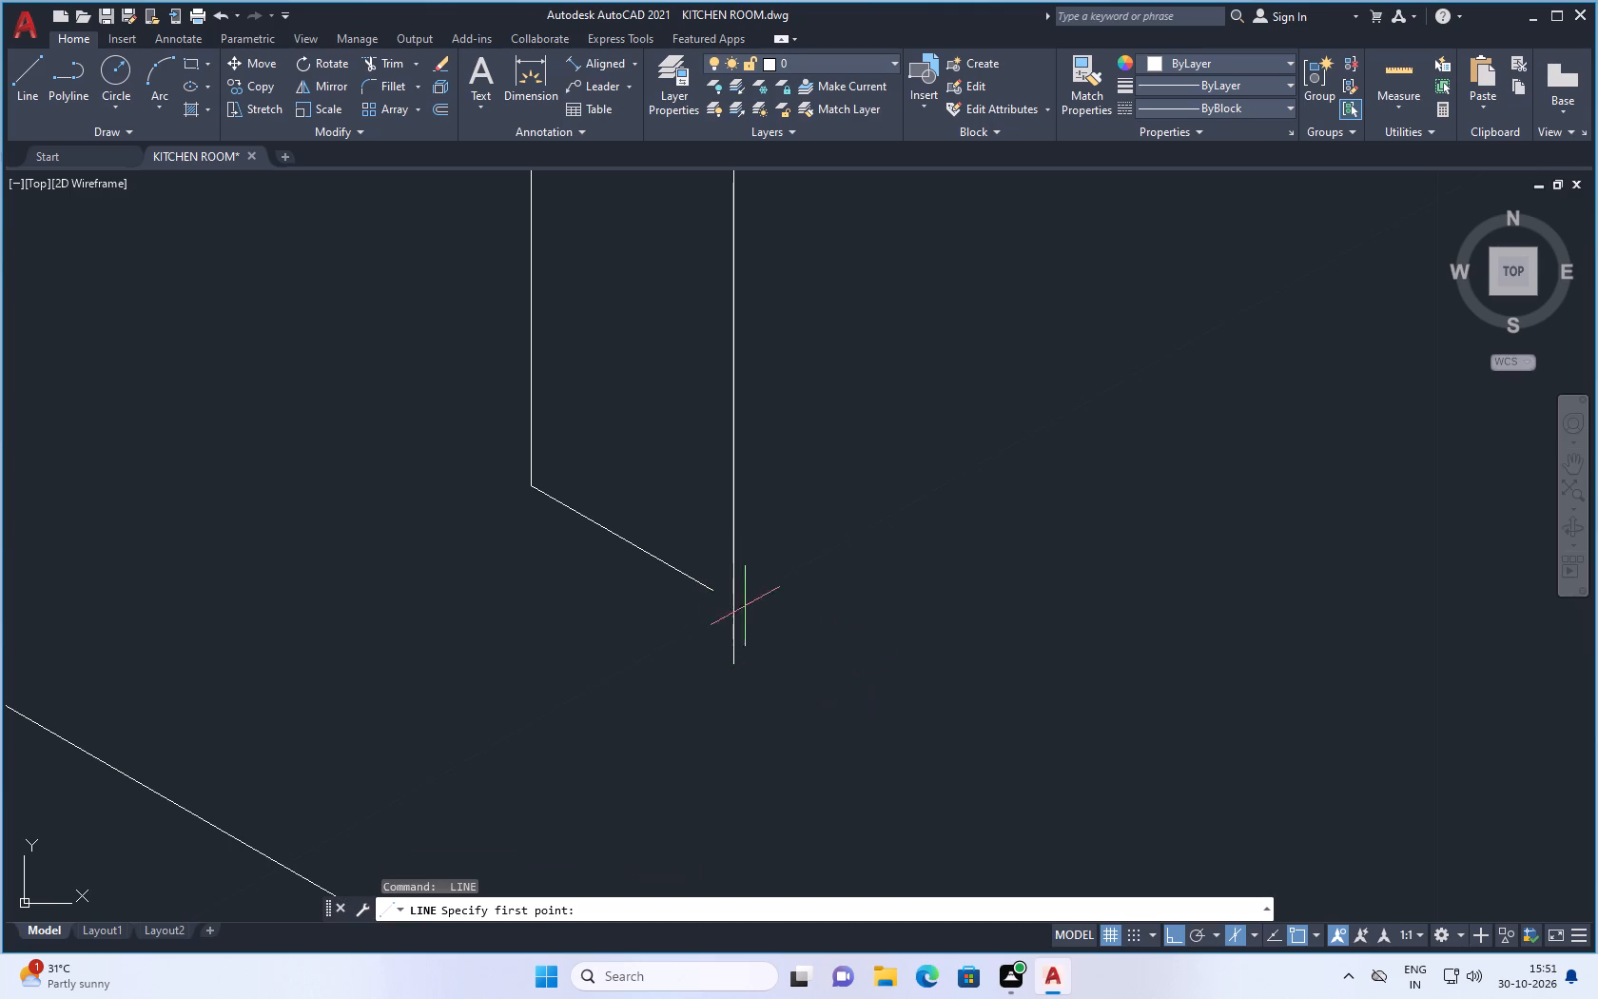
pyautogui.click(708, 588)
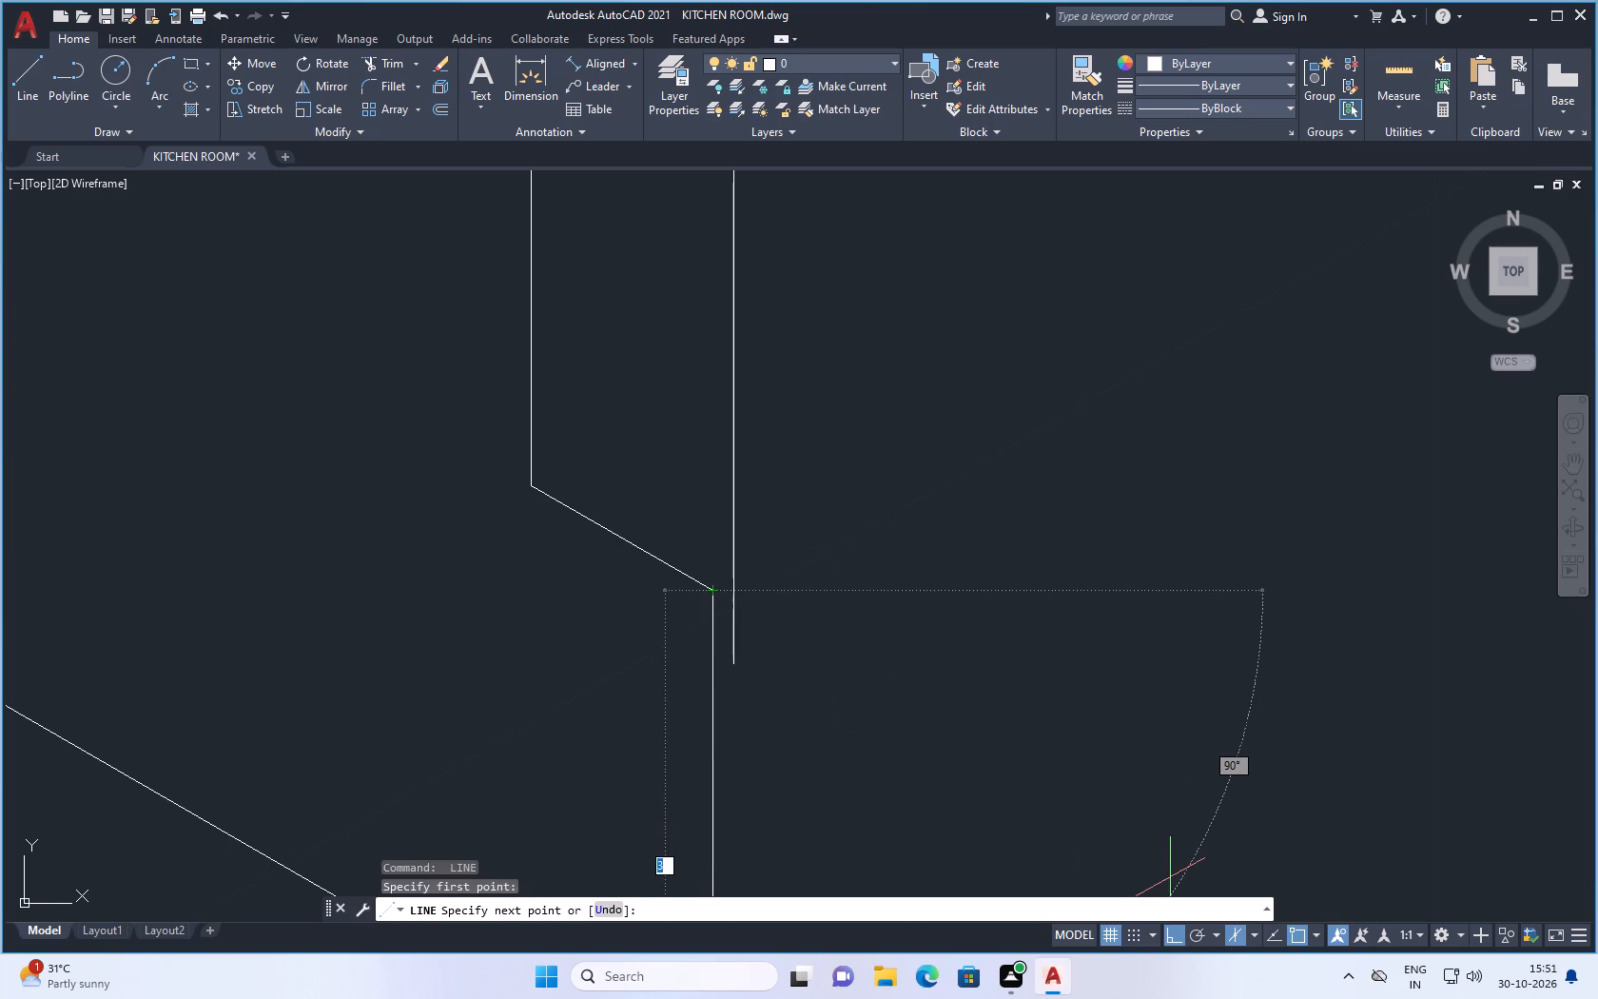
pyautogui.scroll(1, 1225, 934)
pyautogui.click(1253, 931)
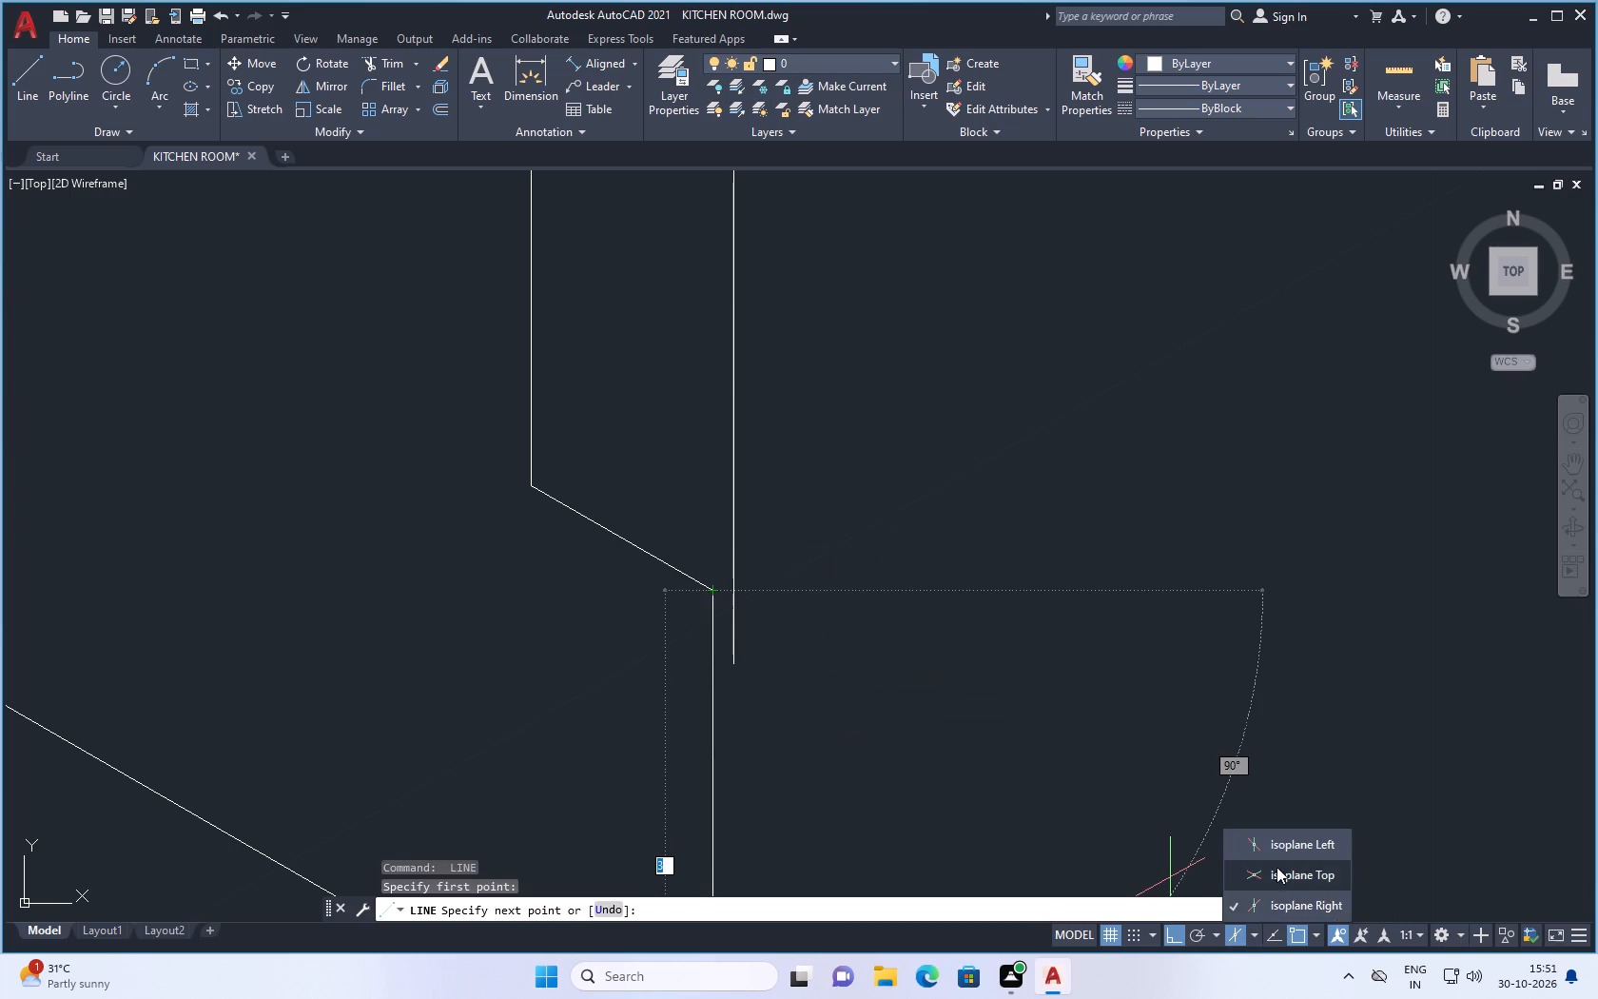
pyautogui.click(1280, 872)
pyautogui.click(1025, 622)
pyautogui.press('Escape')
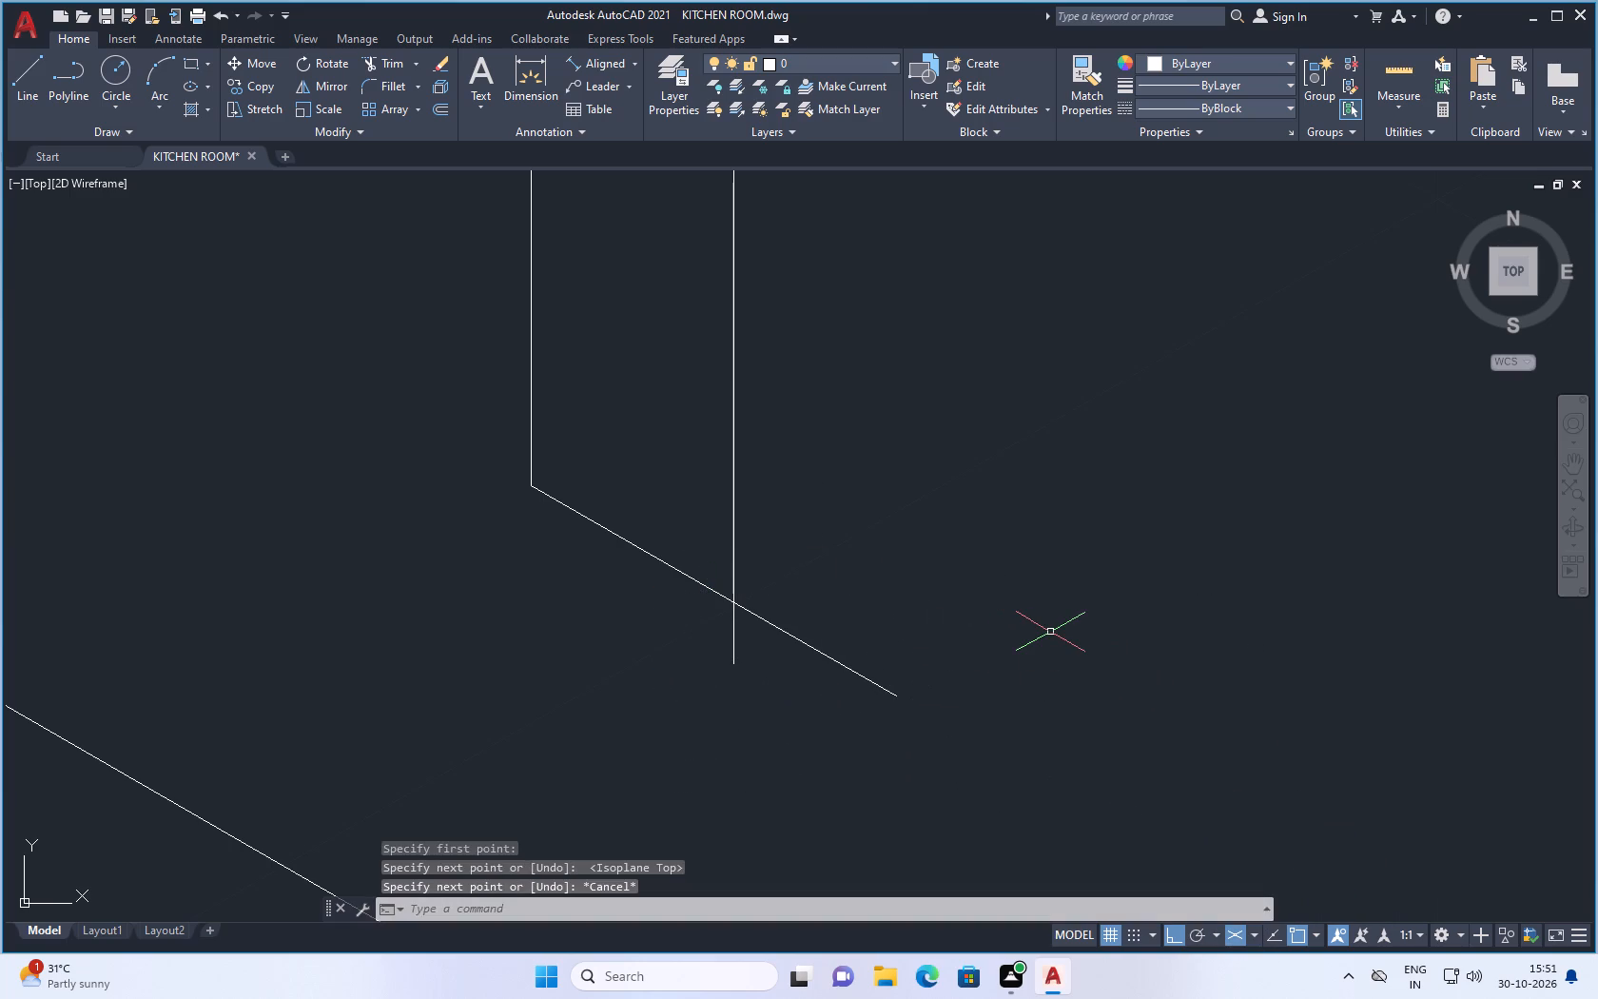
# Trim the two line ends that overshoot the corner at the spout's tip.
pyautogui.write('tr')
pyautogui.press('Return')
pyautogui.moveTo(917, 640); pyautogui.dragTo(764, 698)
pyautogui.moveTo(755, 646); pyautogui.dragTo(614, 652)
# Trim the part of the first stem line that projects above the lower spout line at the tap's top.
pyautogui.scroll(-6, 857, 660)
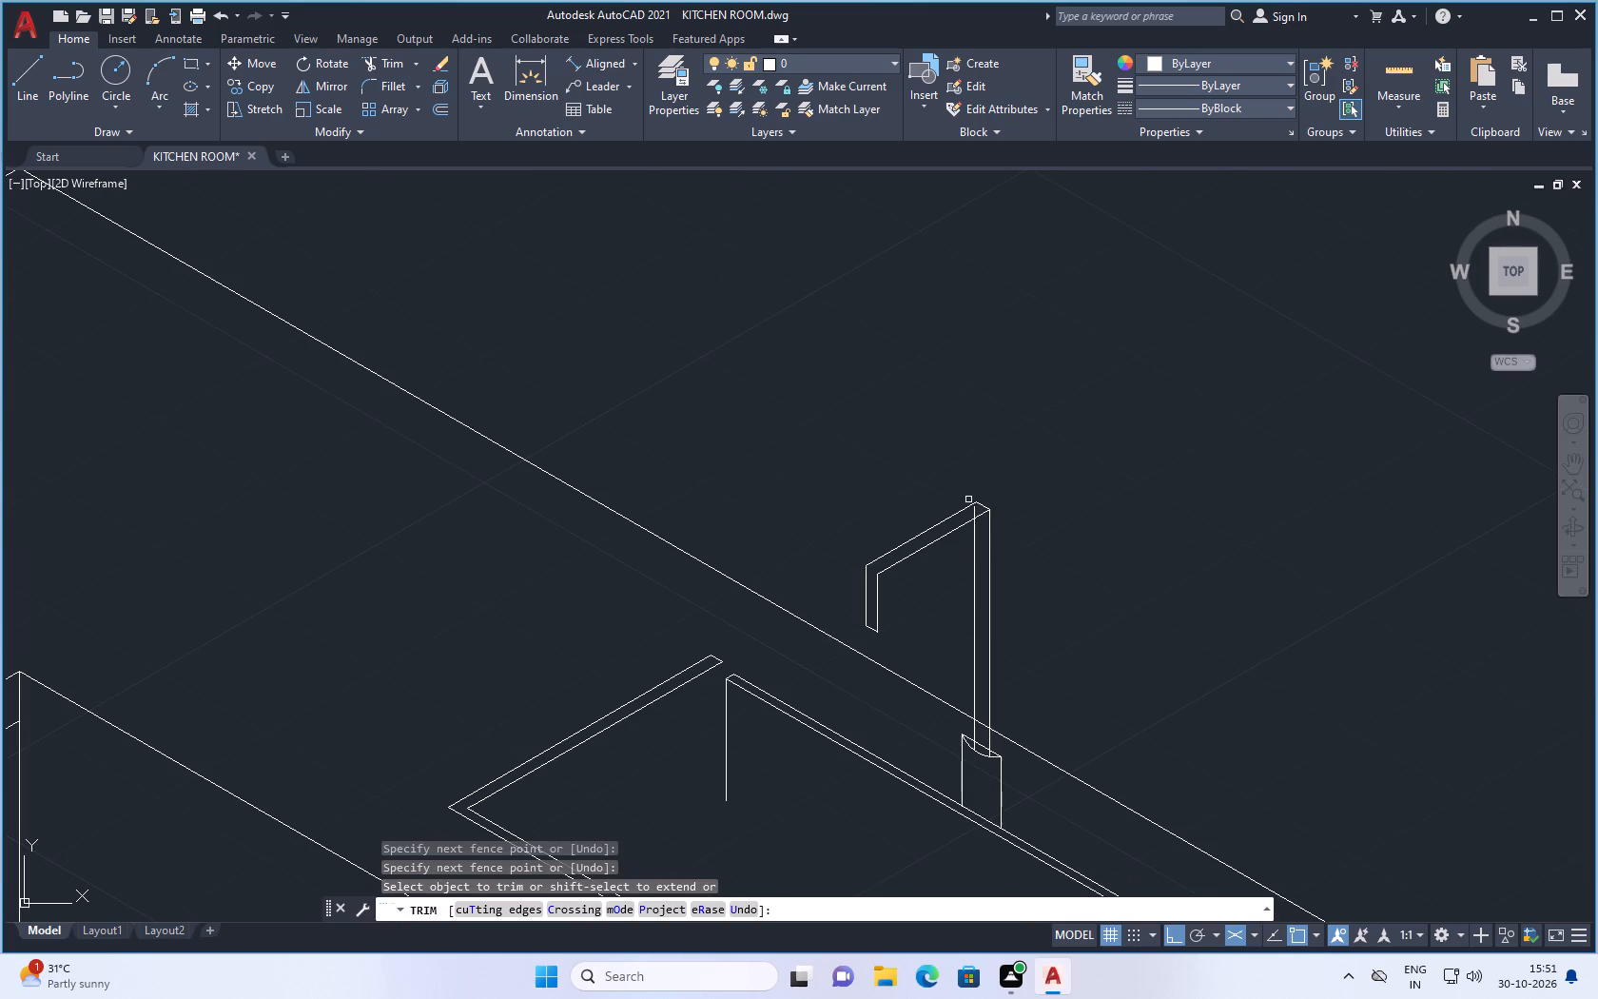
pyautogui.scroll(2, 966, 497)
pyautogui.click(977, 525)
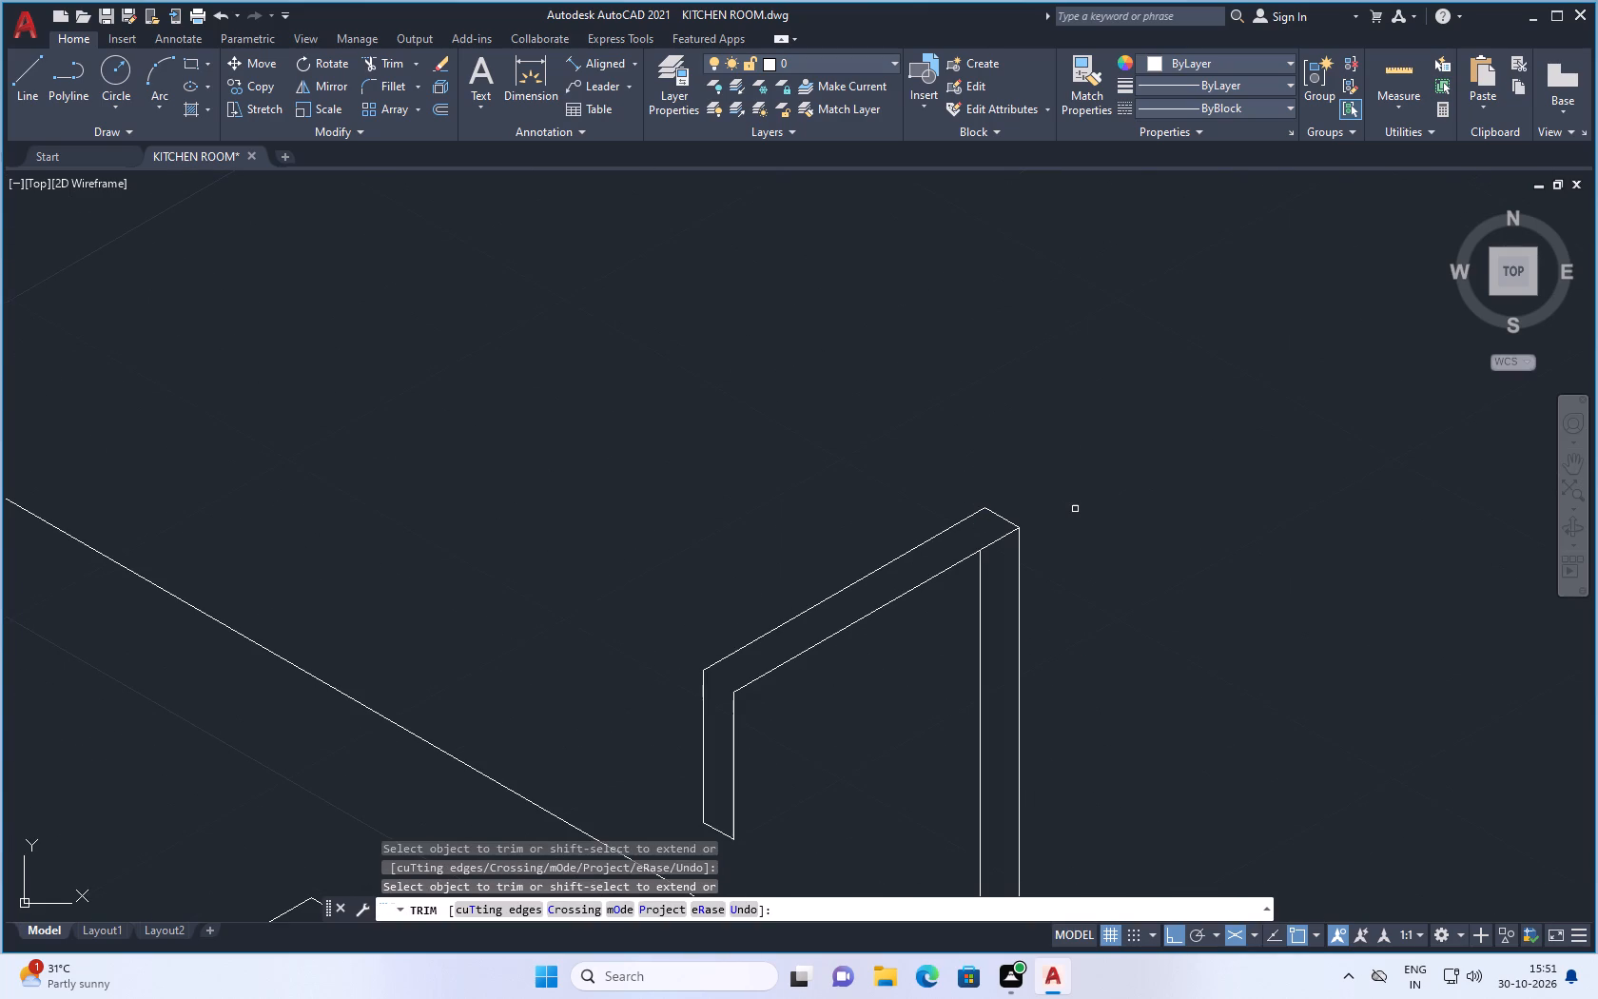
pyautogui.press('Escape')
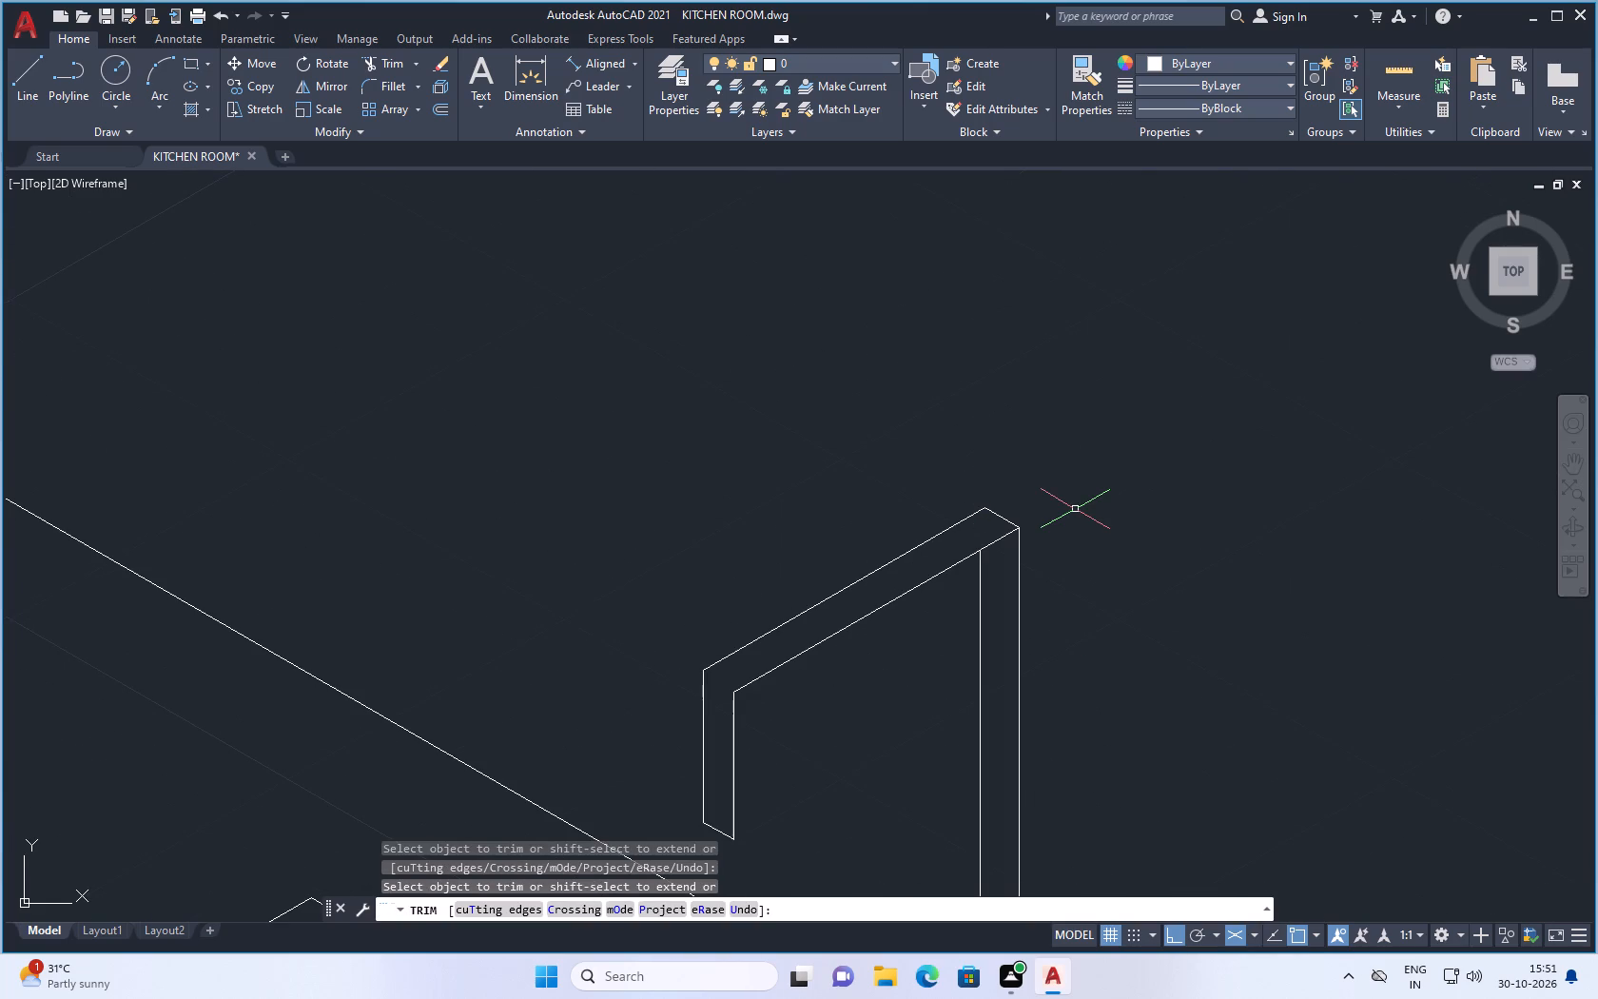
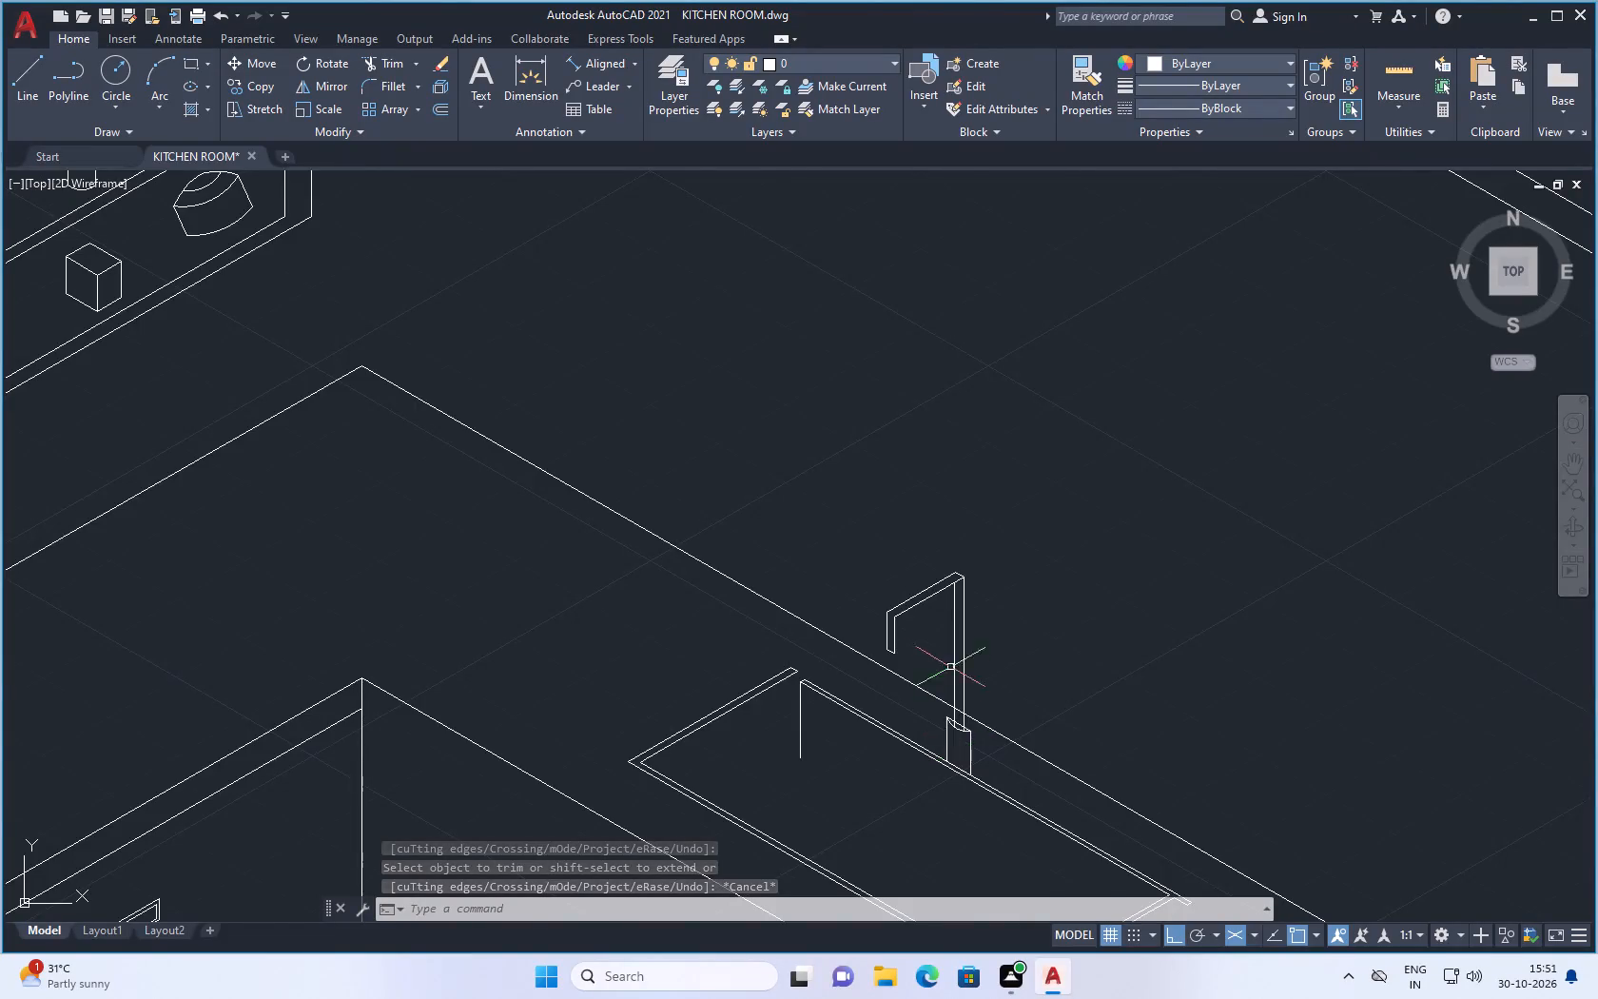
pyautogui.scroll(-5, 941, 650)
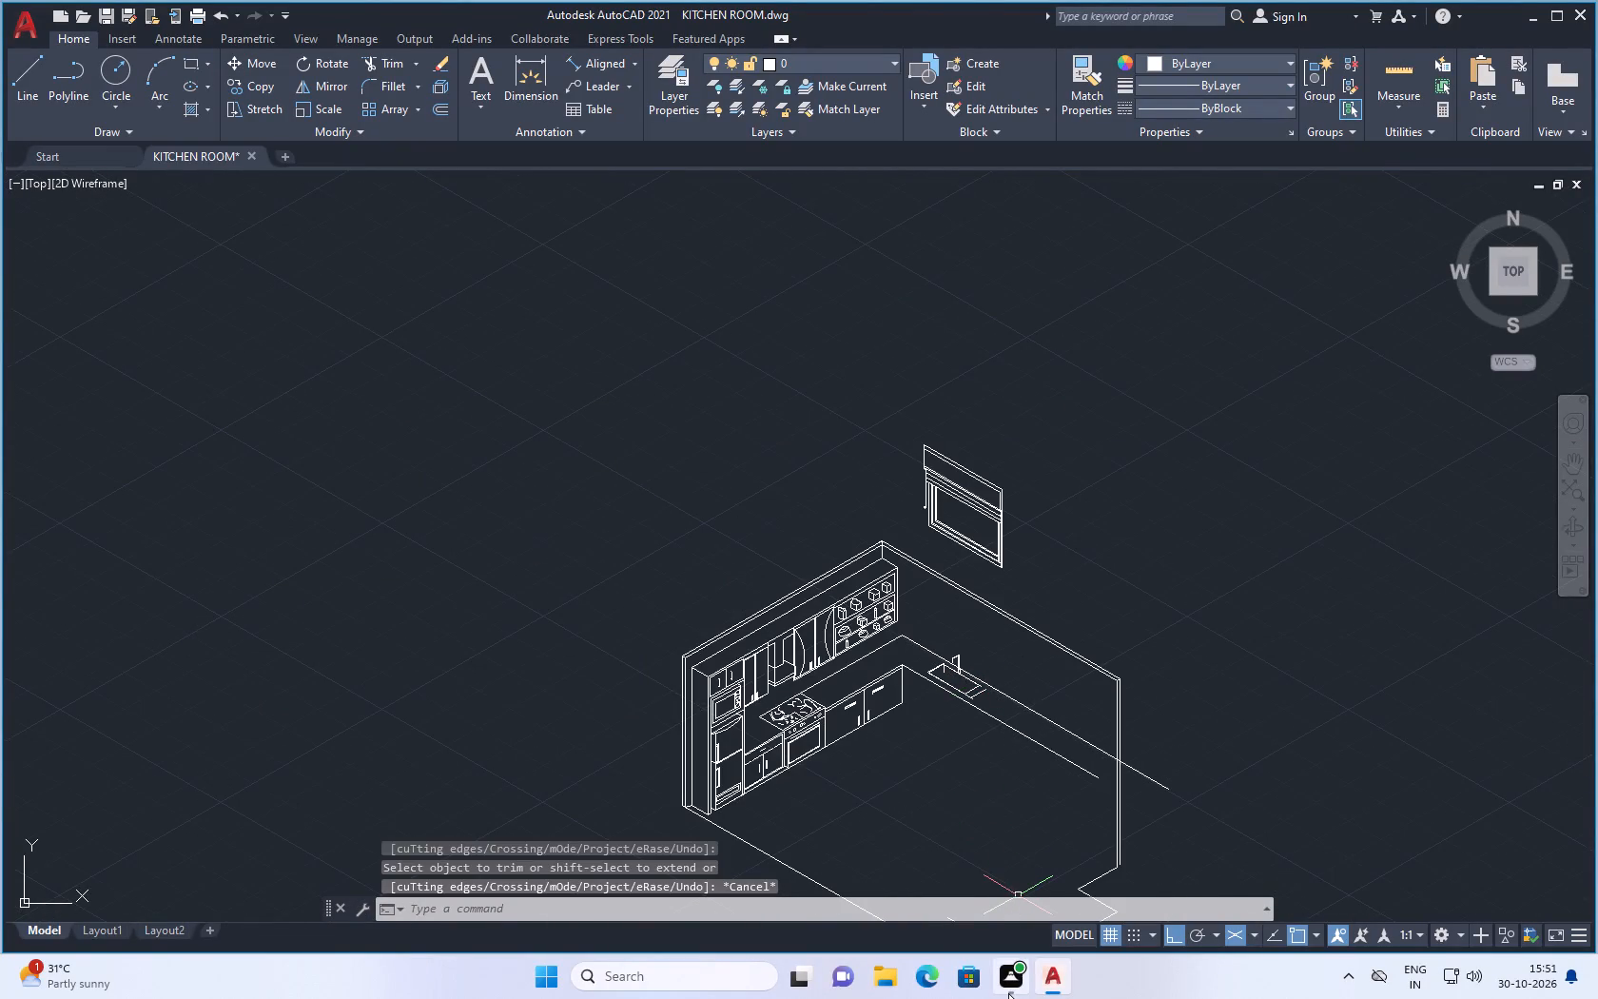
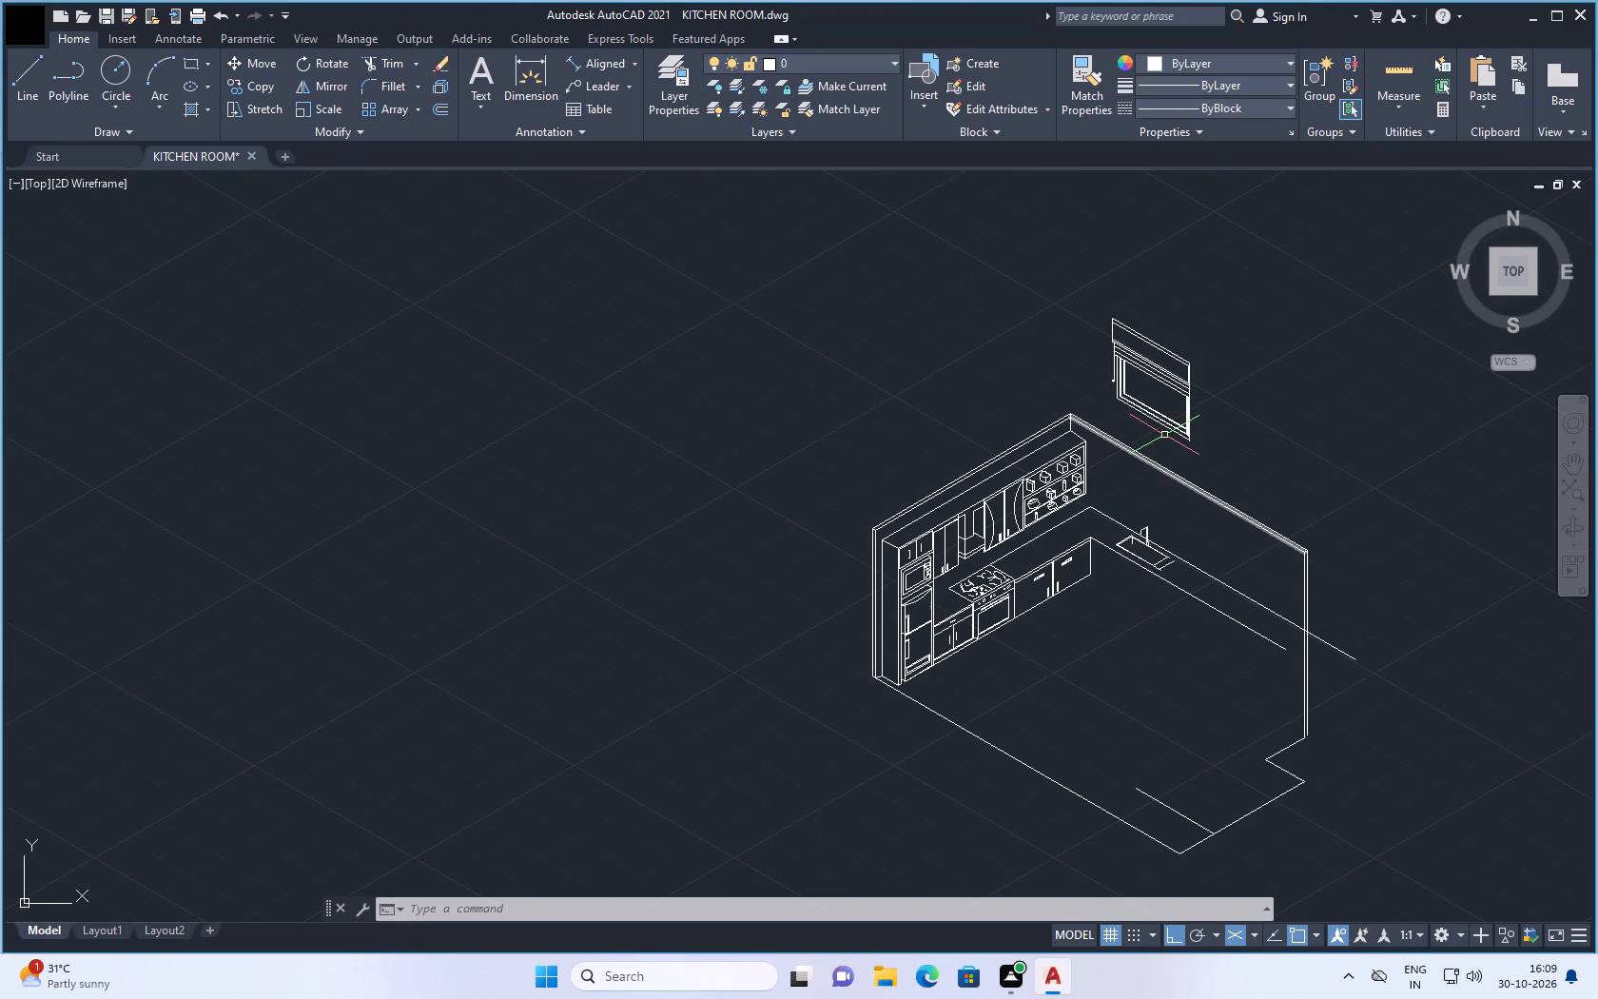
# Examine the isometric kitchen, from the wall cabinets, shelves and sink area to the overall room outline and separate window.
pyautogui.scroll(3, 1099, 593)
pyautogui.scroll(-2, 771, 600)
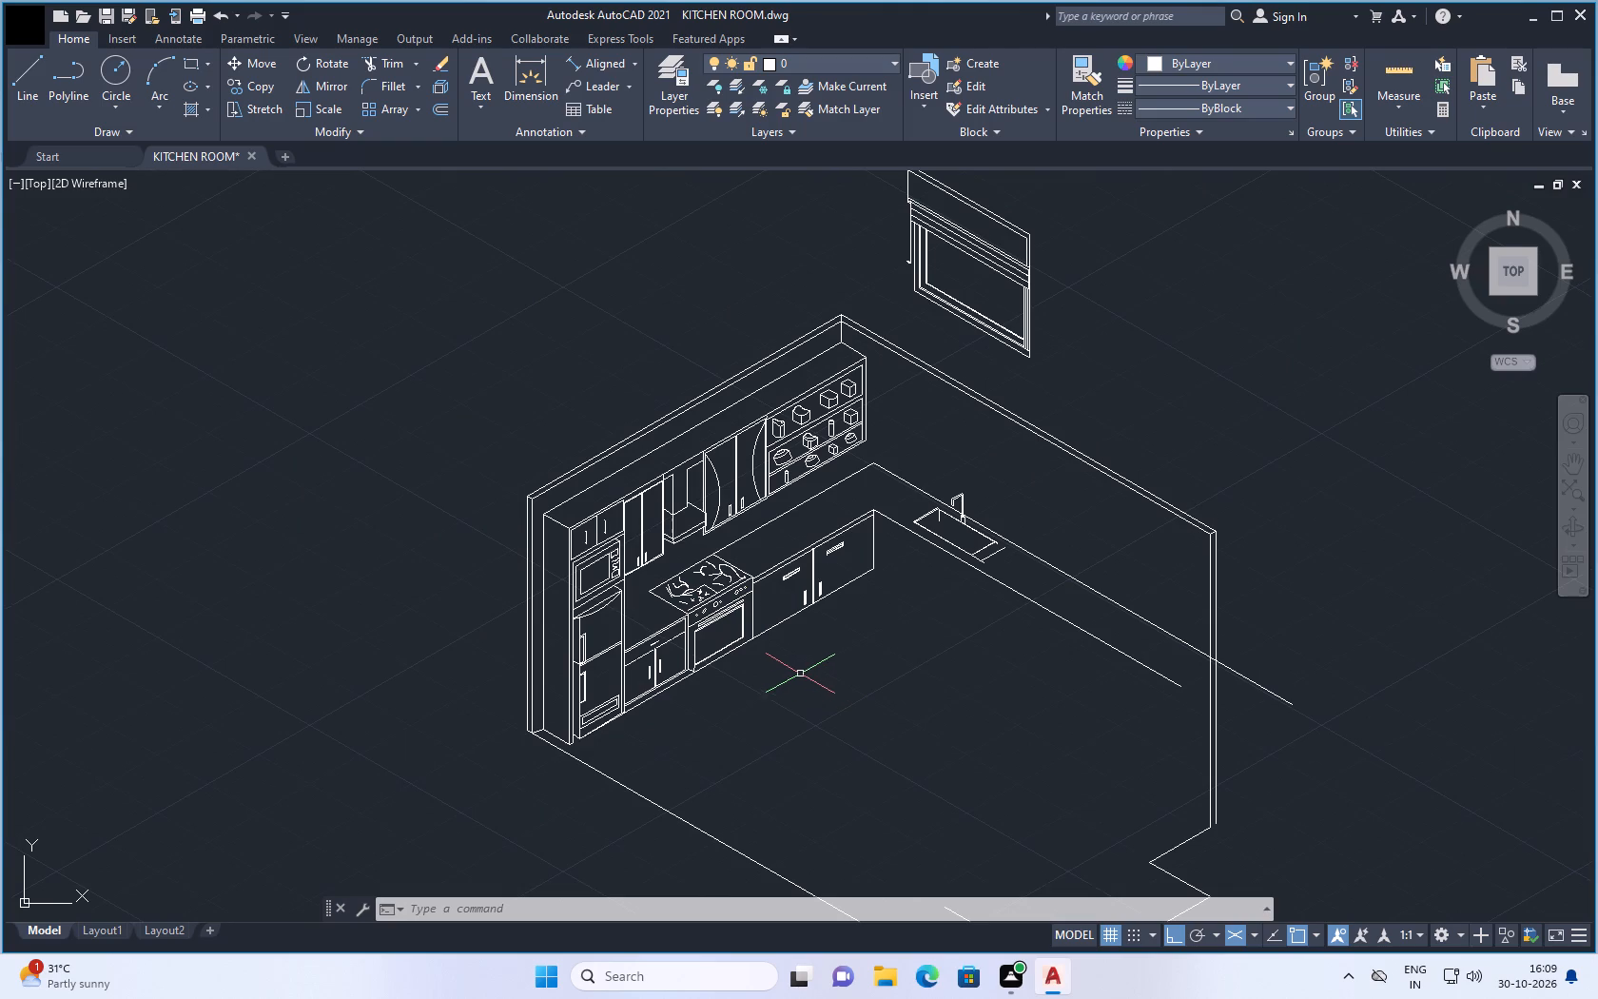
pyautogui.scroll(2, 925, 340)
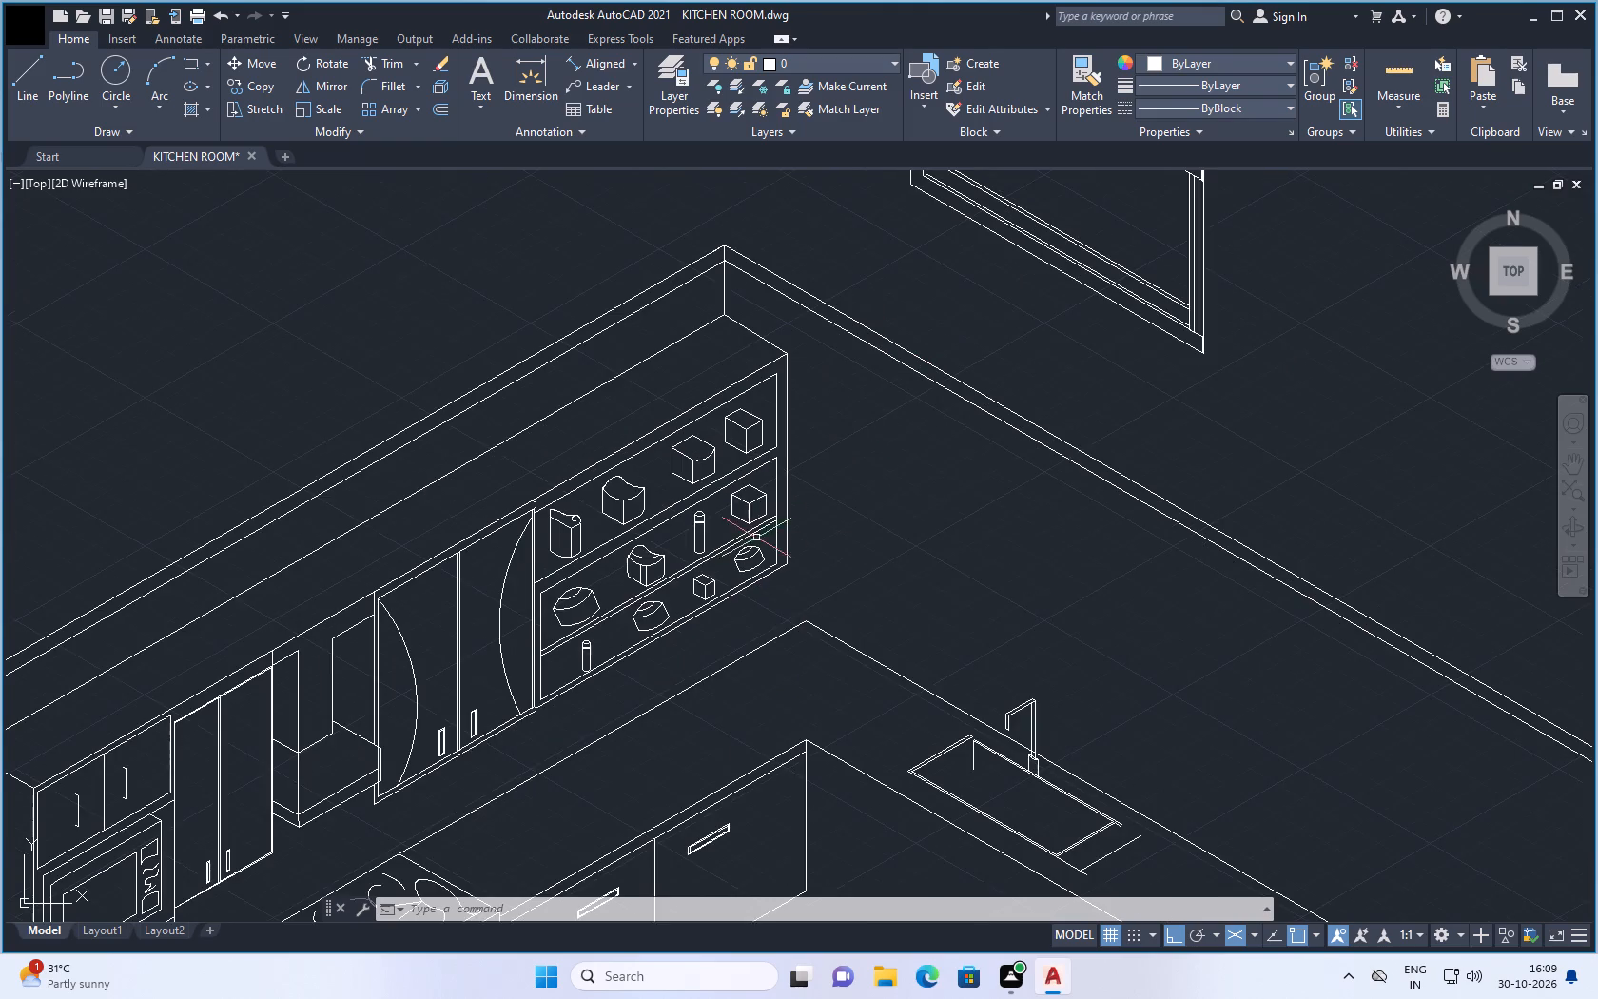
pyautogui.scroll(-2, 675, 499)
pyautogui.scroll(-1, 640, 420)
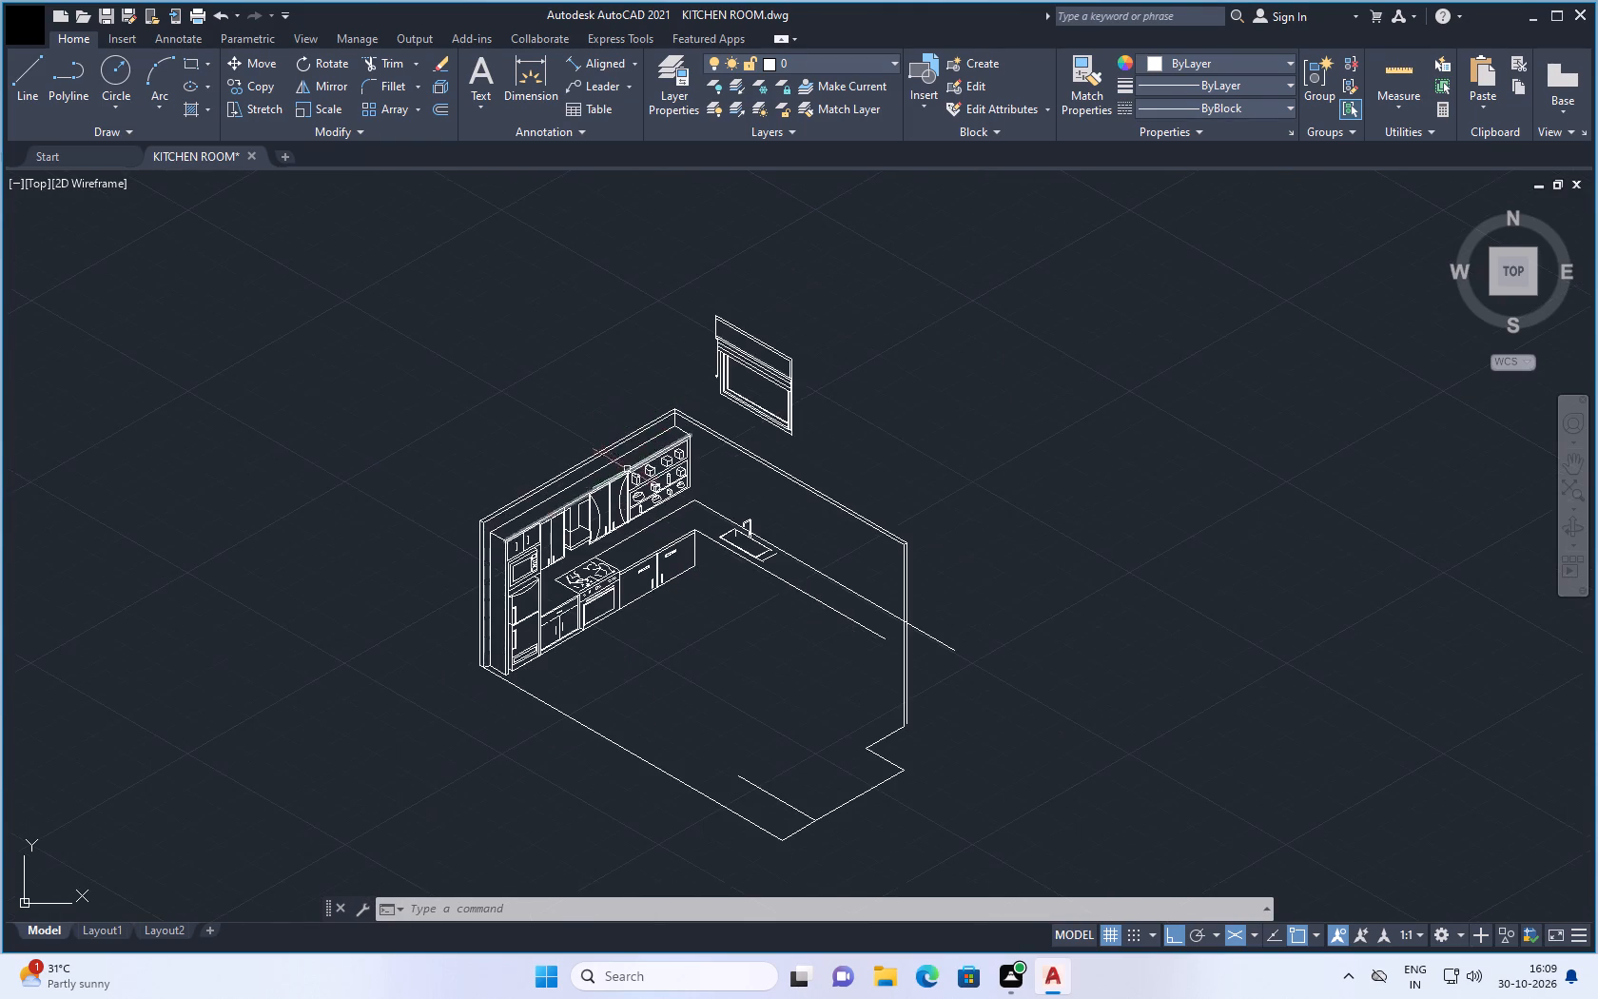
pyautogui.scroll(2, 585, 511)
pyautogui.scroll(-2, 504, 286)
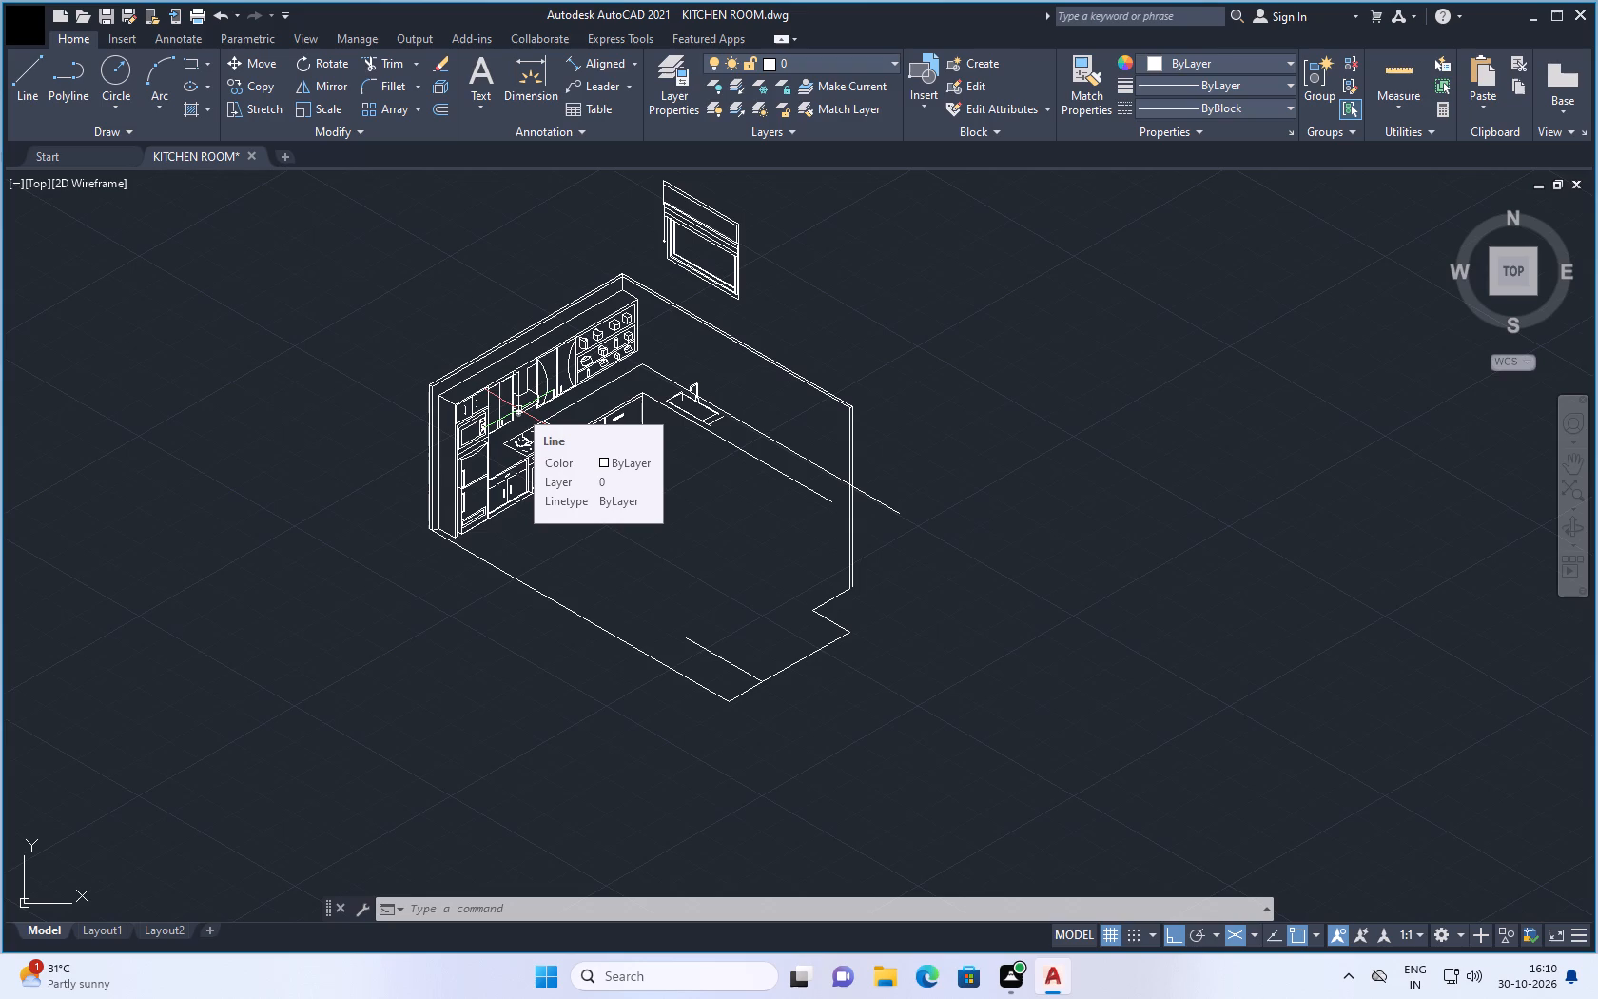
pyautogui.scroll(-2, 689, 211)
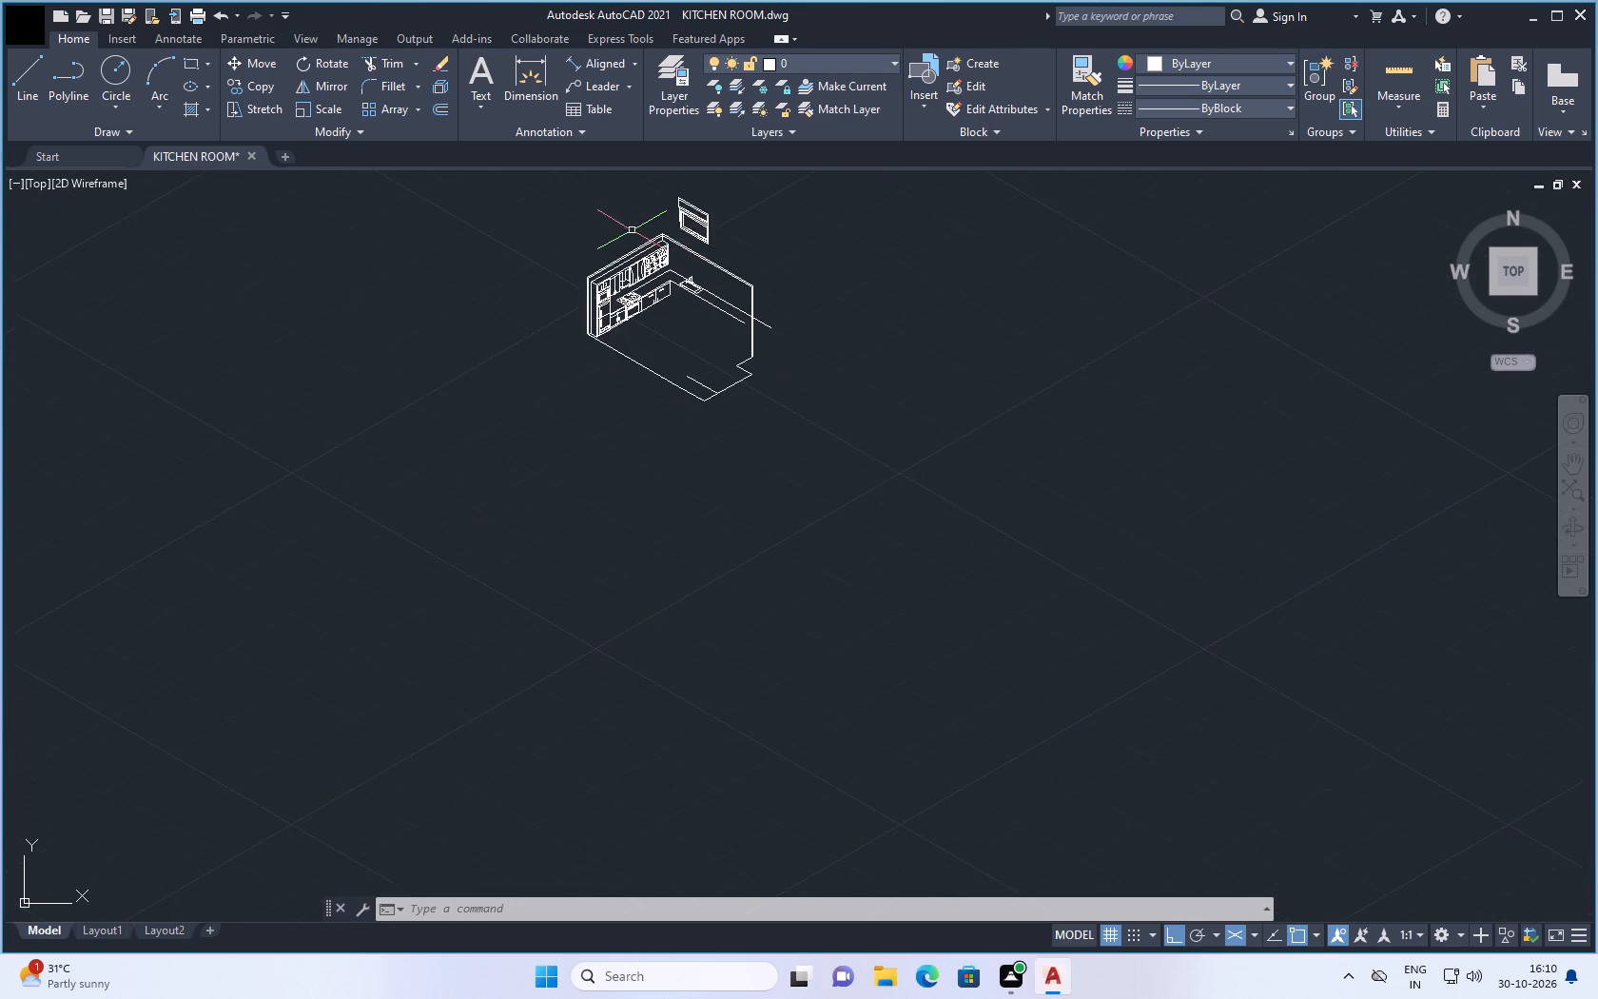
pyautogui.scroll(1, 645, 221)
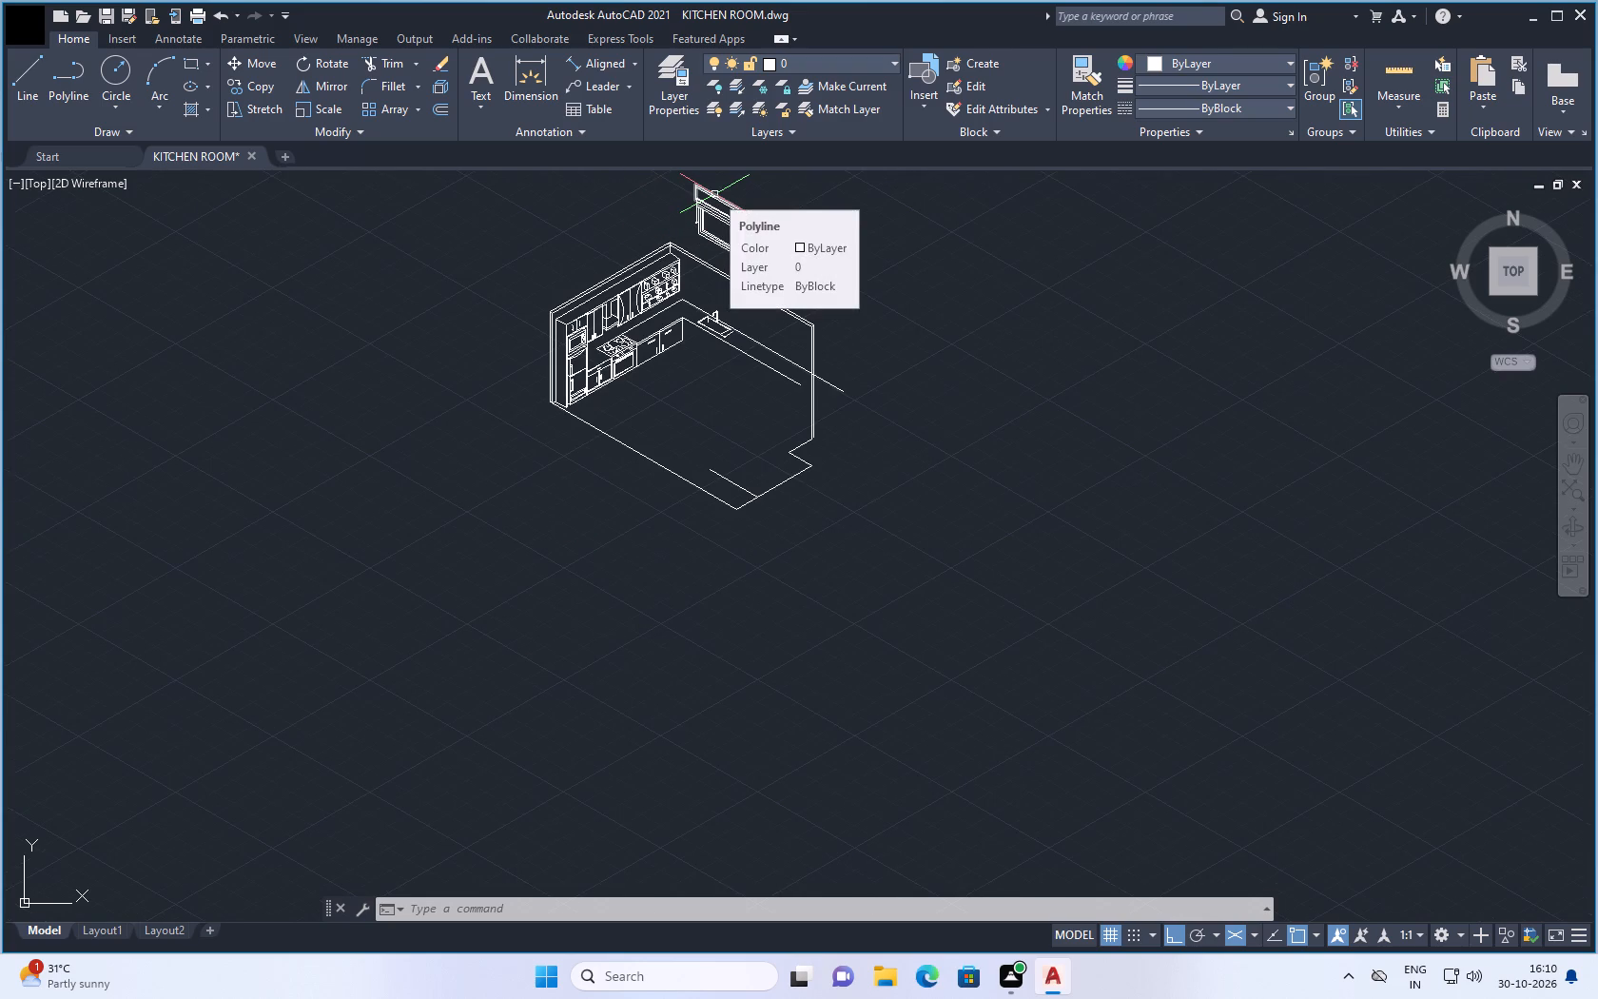
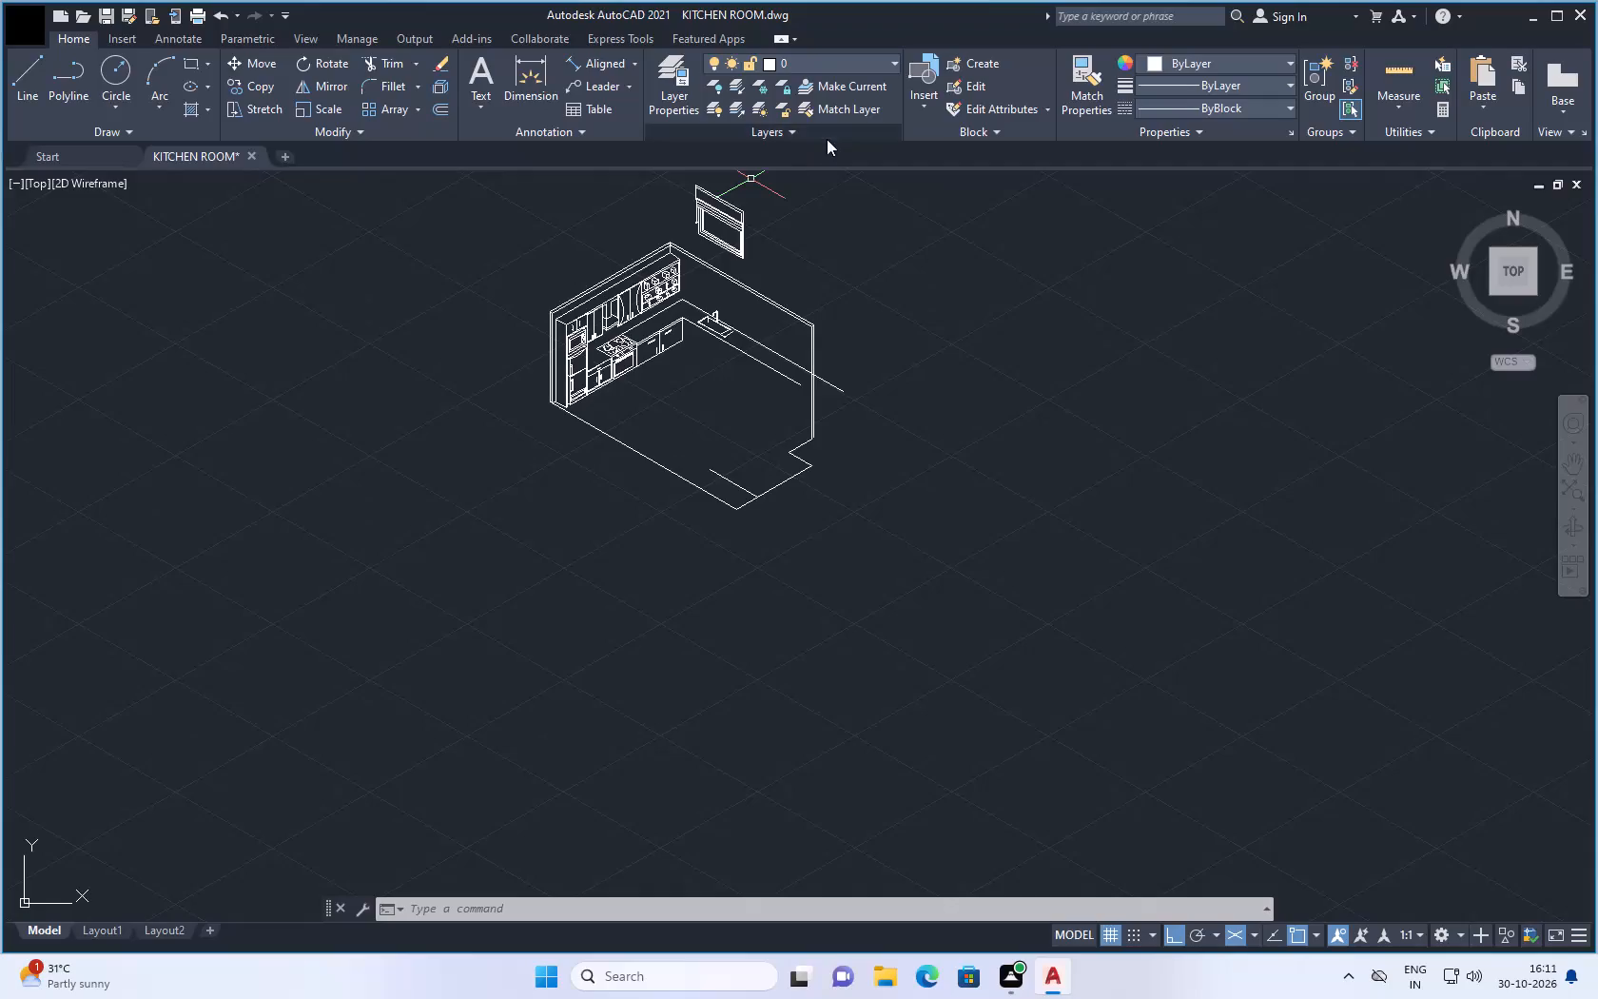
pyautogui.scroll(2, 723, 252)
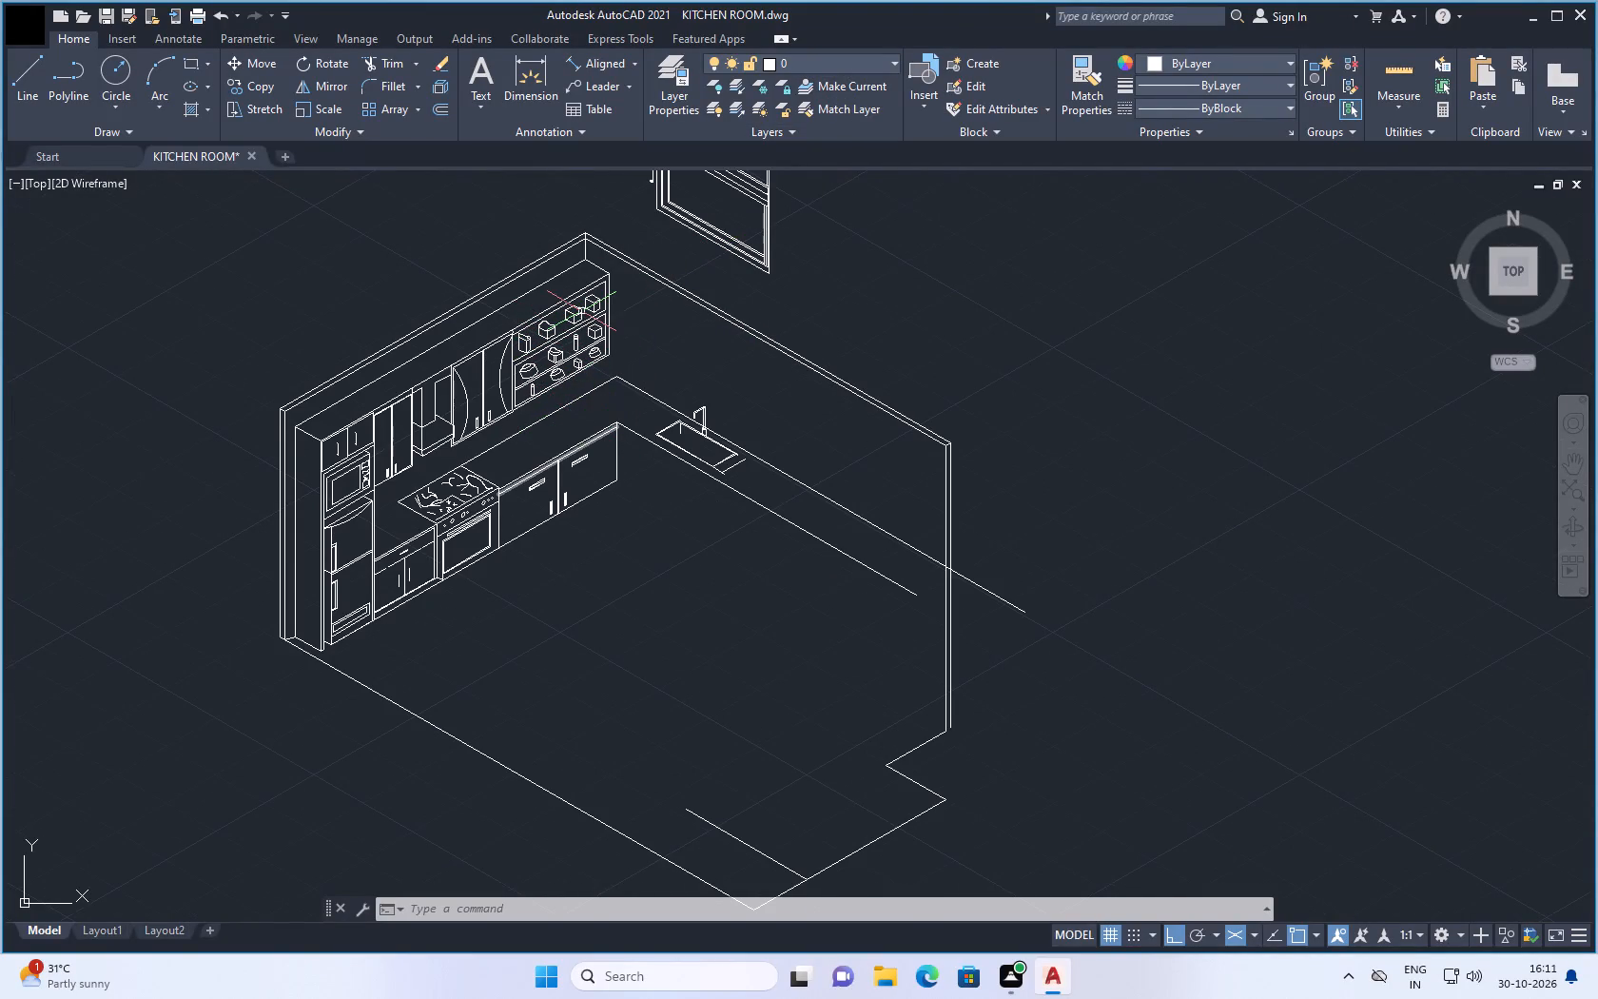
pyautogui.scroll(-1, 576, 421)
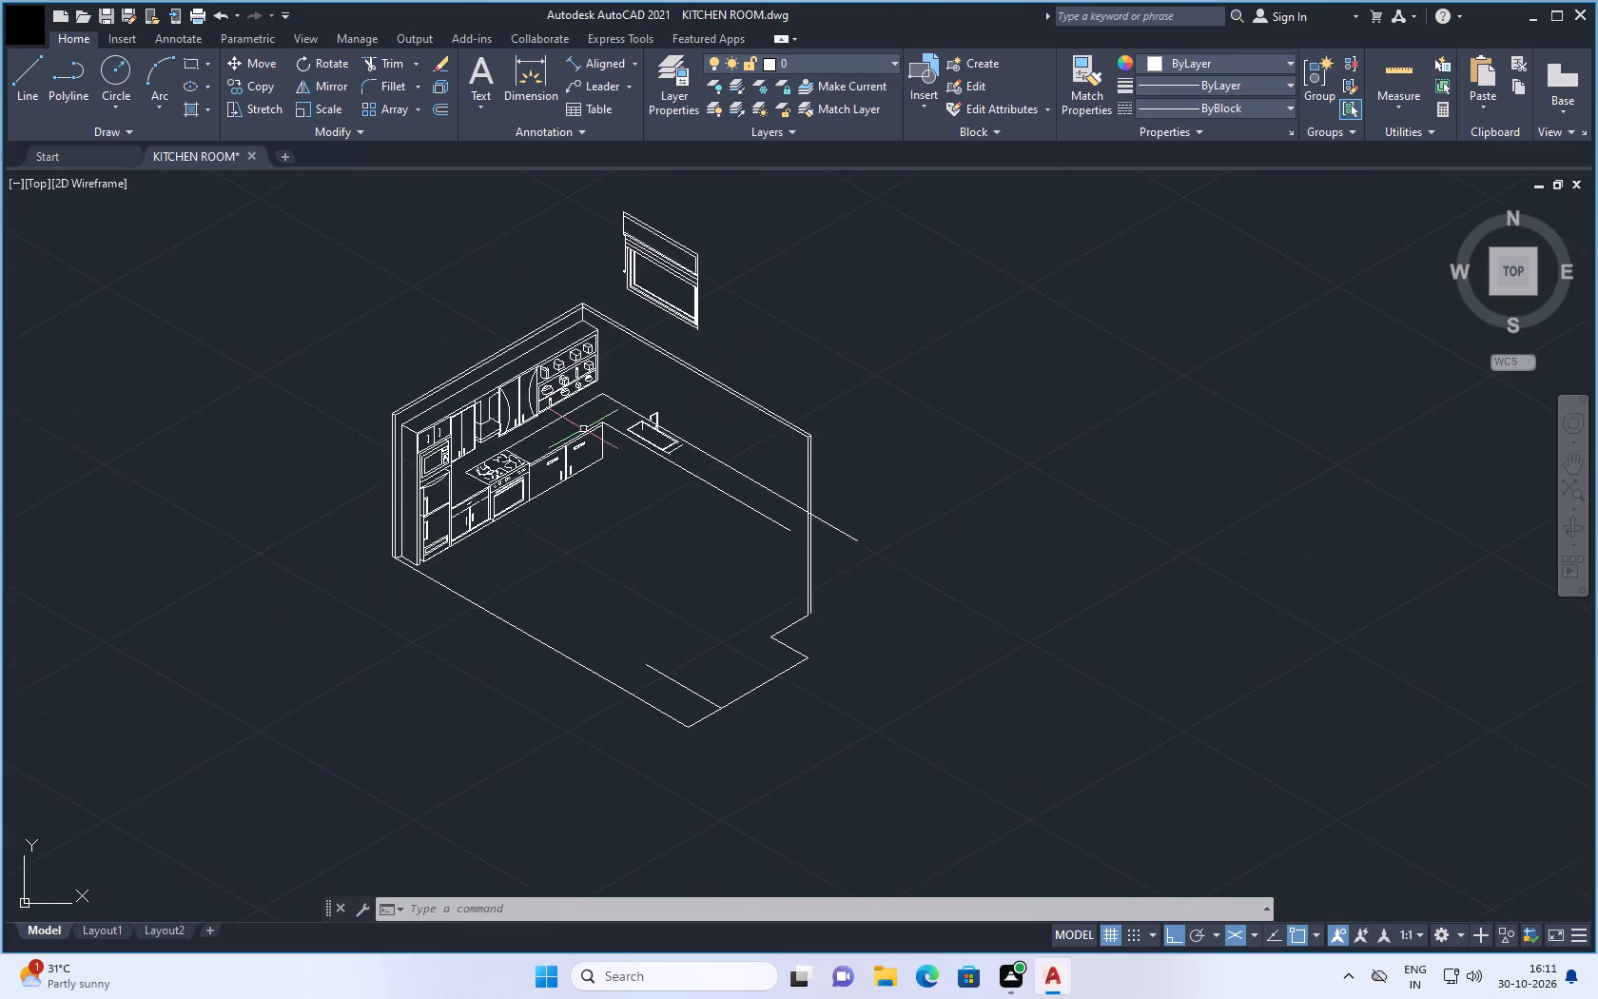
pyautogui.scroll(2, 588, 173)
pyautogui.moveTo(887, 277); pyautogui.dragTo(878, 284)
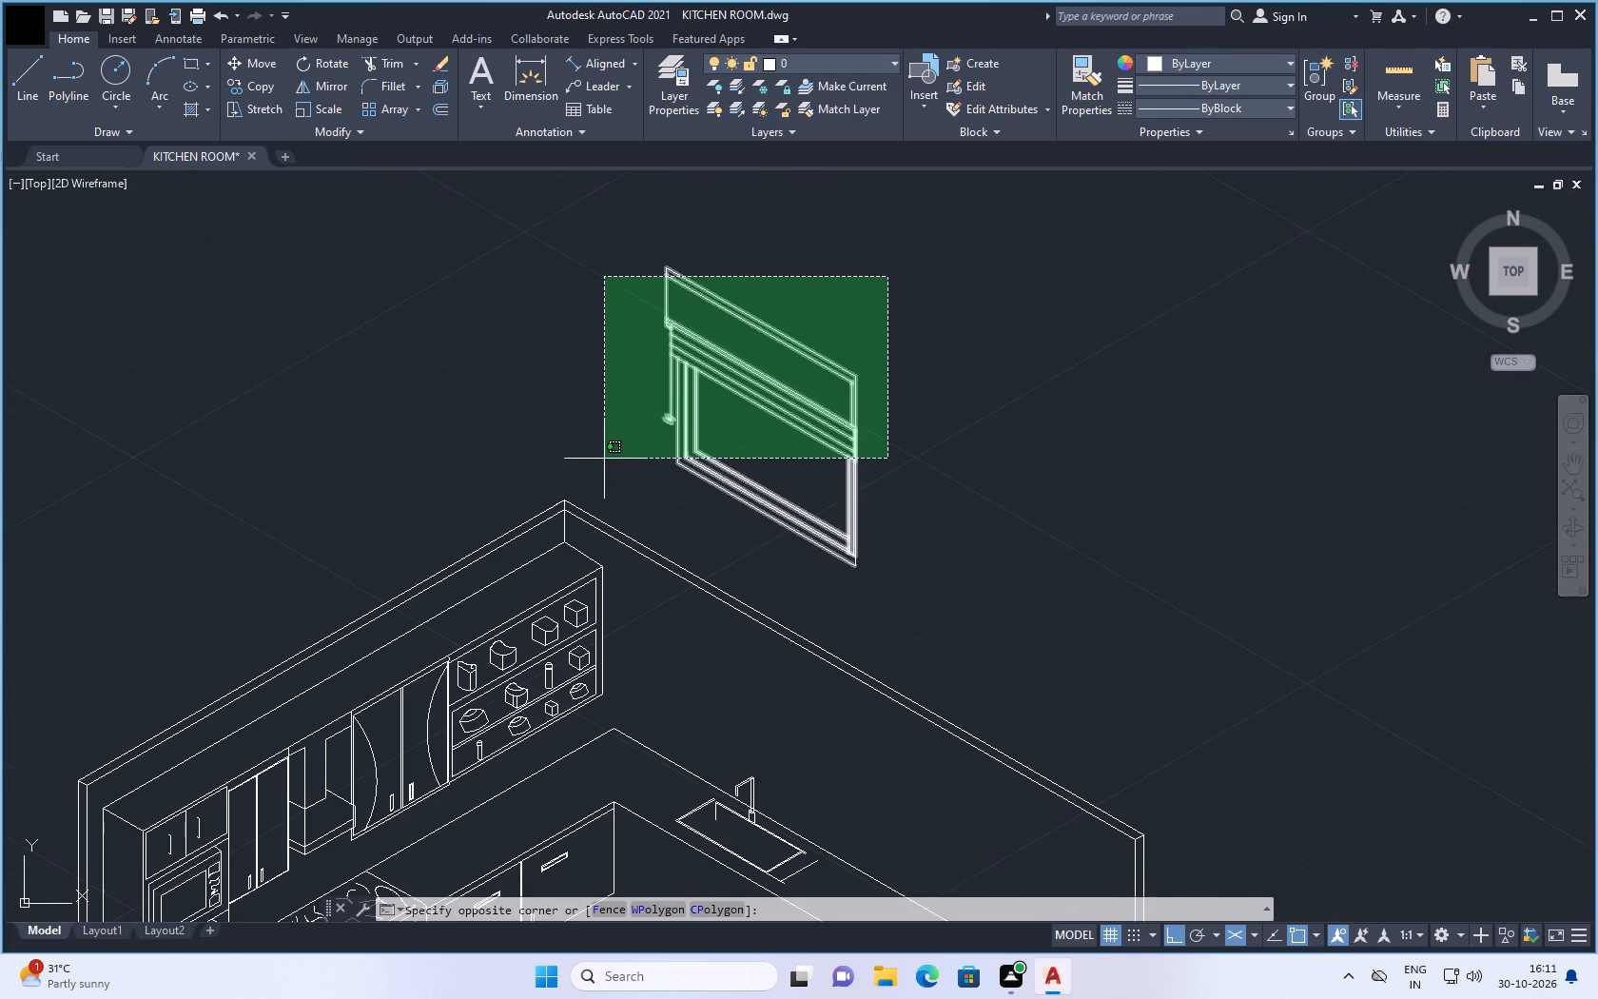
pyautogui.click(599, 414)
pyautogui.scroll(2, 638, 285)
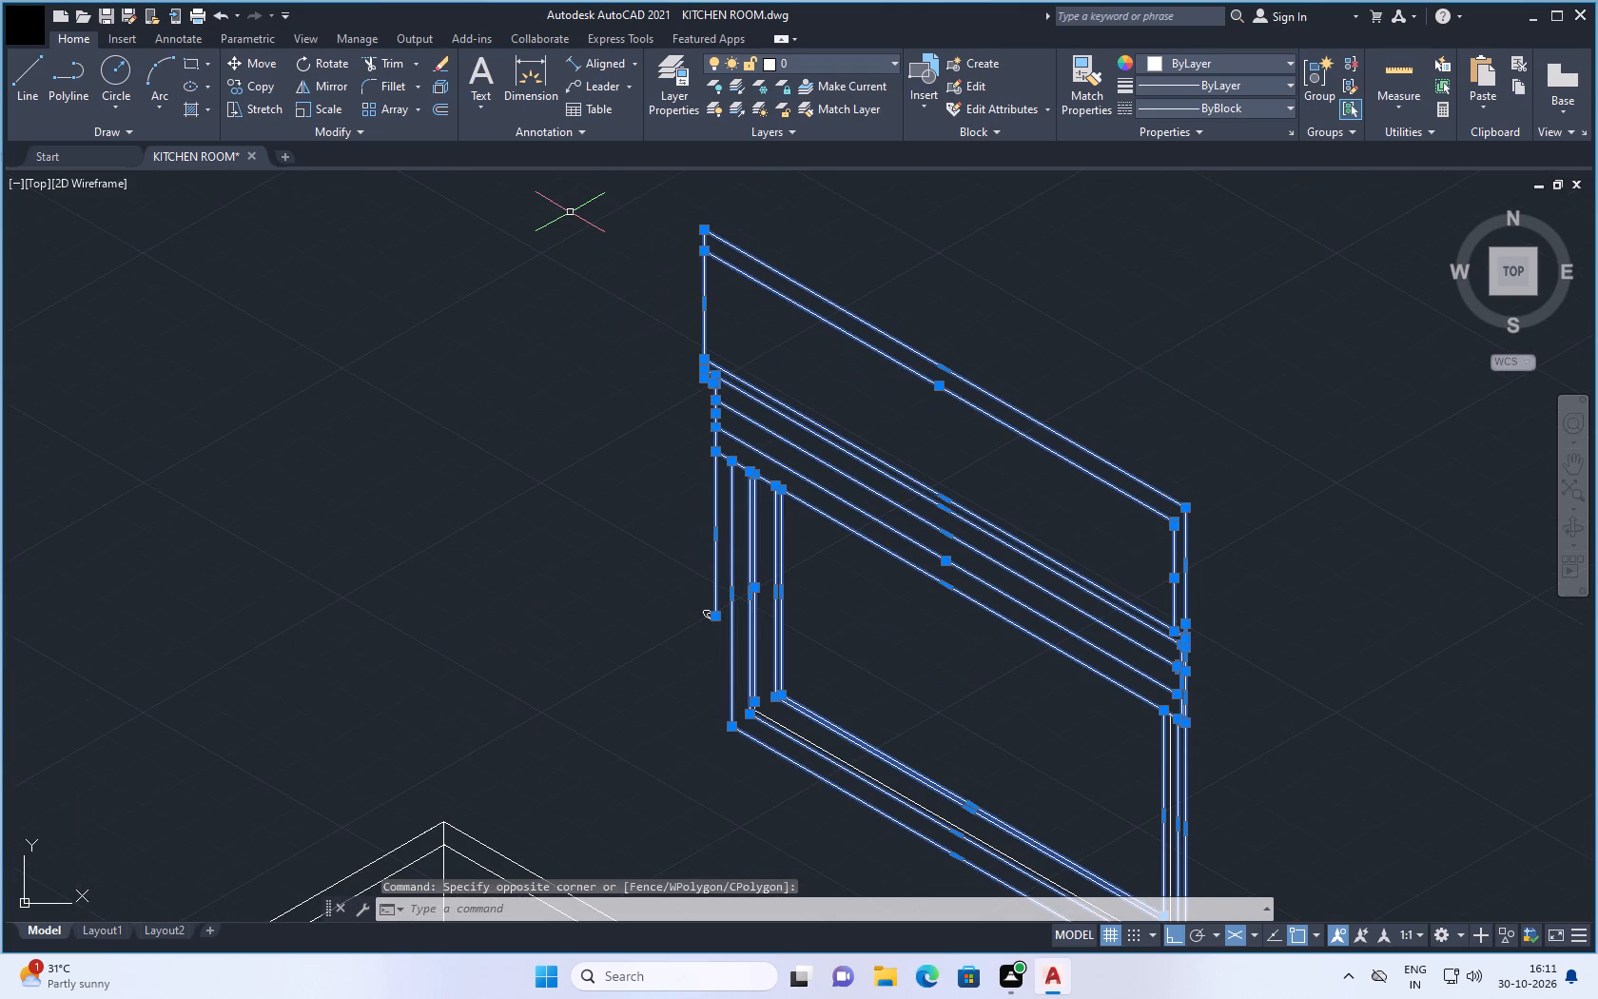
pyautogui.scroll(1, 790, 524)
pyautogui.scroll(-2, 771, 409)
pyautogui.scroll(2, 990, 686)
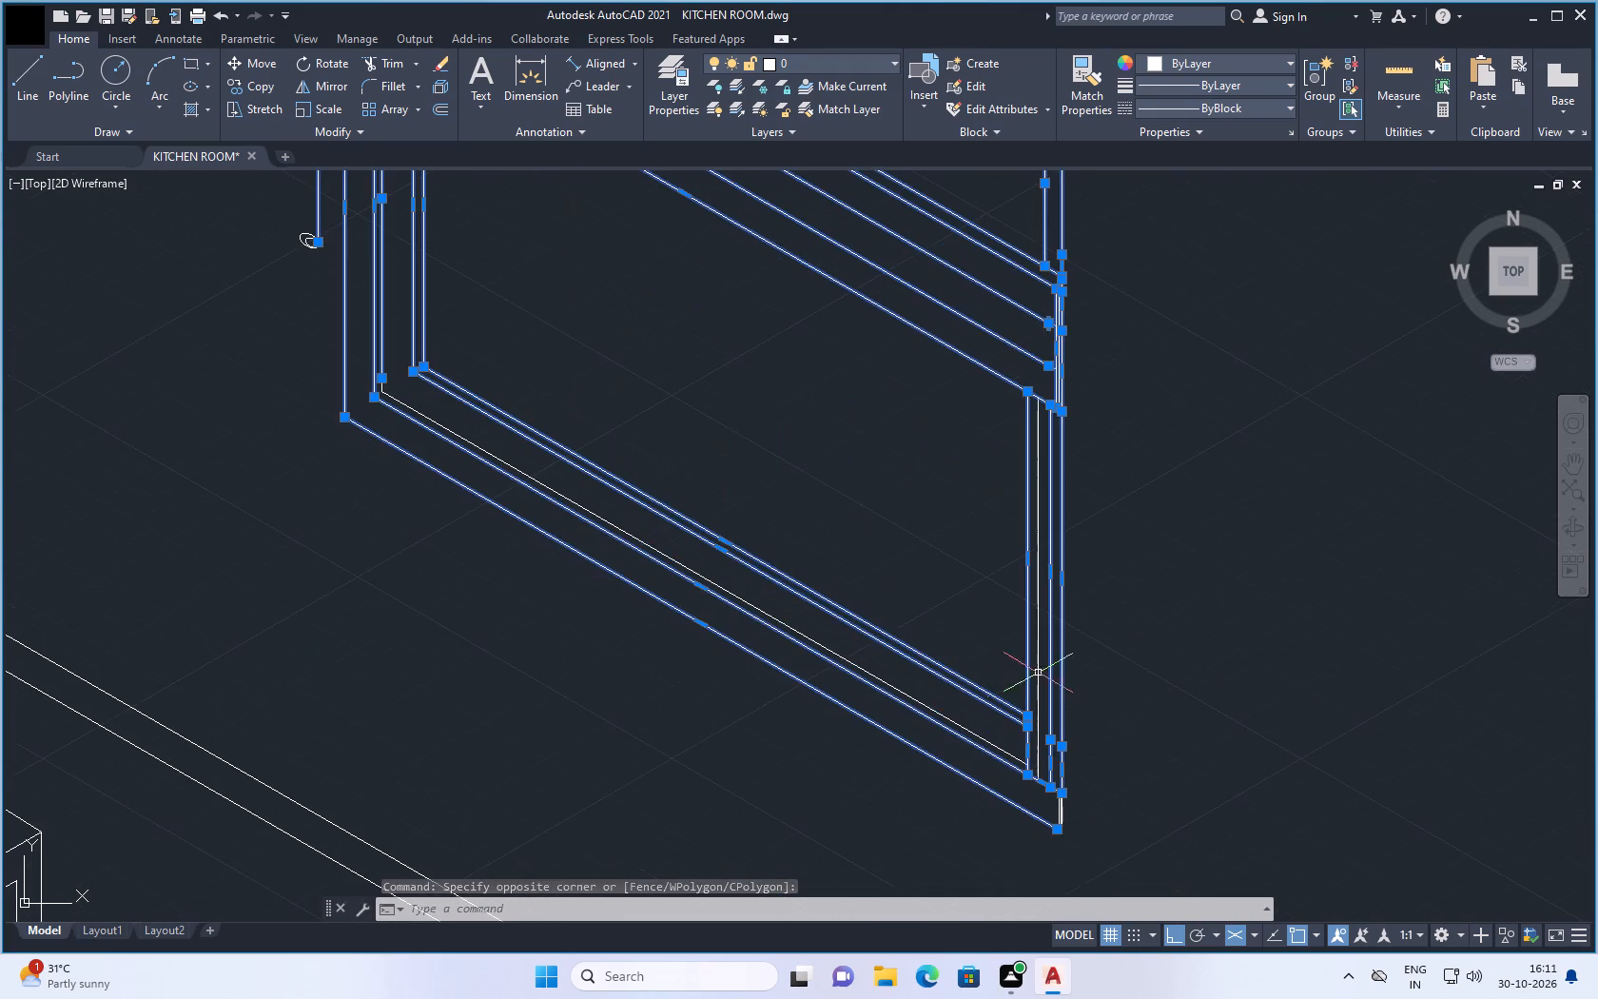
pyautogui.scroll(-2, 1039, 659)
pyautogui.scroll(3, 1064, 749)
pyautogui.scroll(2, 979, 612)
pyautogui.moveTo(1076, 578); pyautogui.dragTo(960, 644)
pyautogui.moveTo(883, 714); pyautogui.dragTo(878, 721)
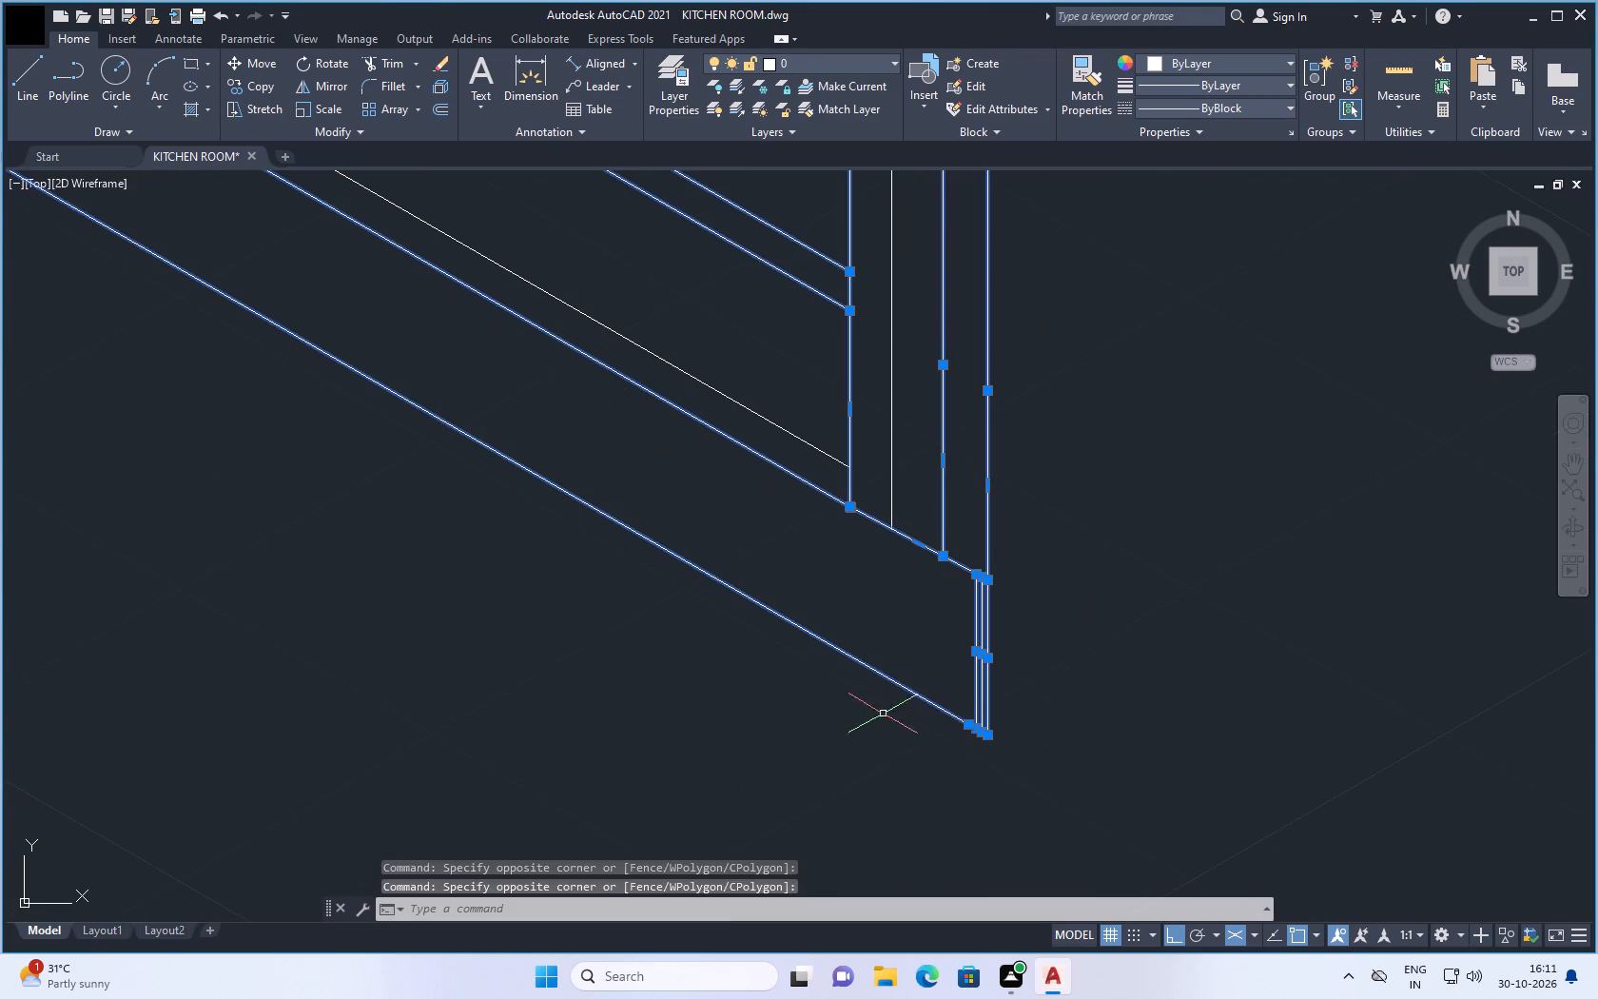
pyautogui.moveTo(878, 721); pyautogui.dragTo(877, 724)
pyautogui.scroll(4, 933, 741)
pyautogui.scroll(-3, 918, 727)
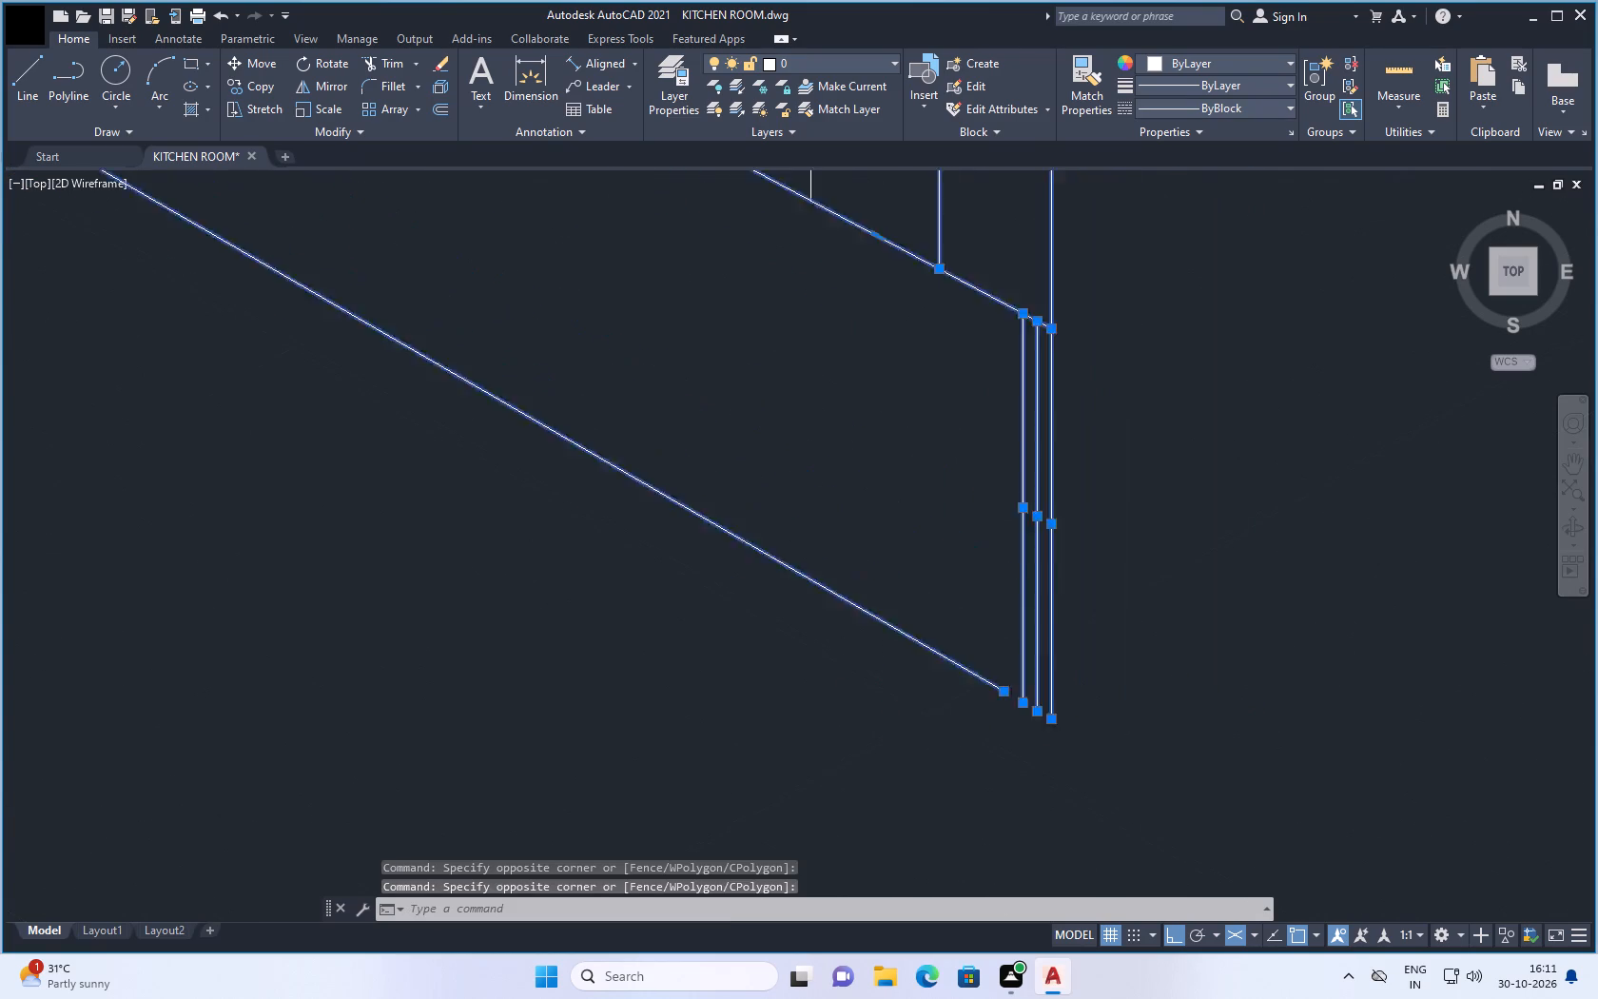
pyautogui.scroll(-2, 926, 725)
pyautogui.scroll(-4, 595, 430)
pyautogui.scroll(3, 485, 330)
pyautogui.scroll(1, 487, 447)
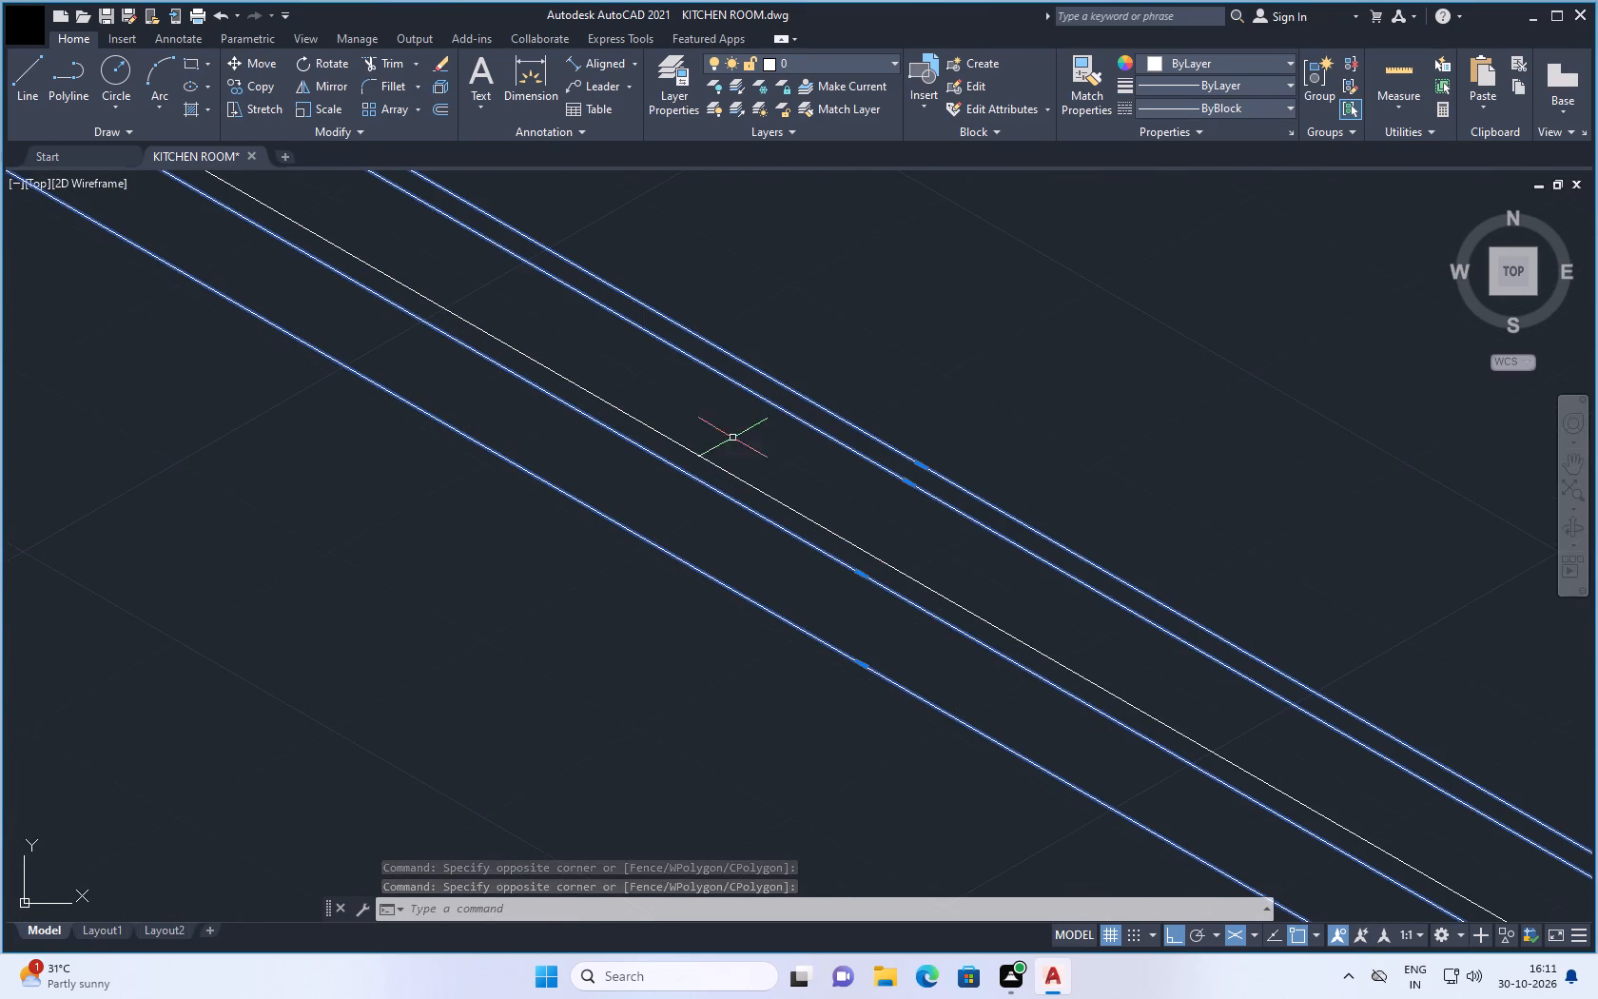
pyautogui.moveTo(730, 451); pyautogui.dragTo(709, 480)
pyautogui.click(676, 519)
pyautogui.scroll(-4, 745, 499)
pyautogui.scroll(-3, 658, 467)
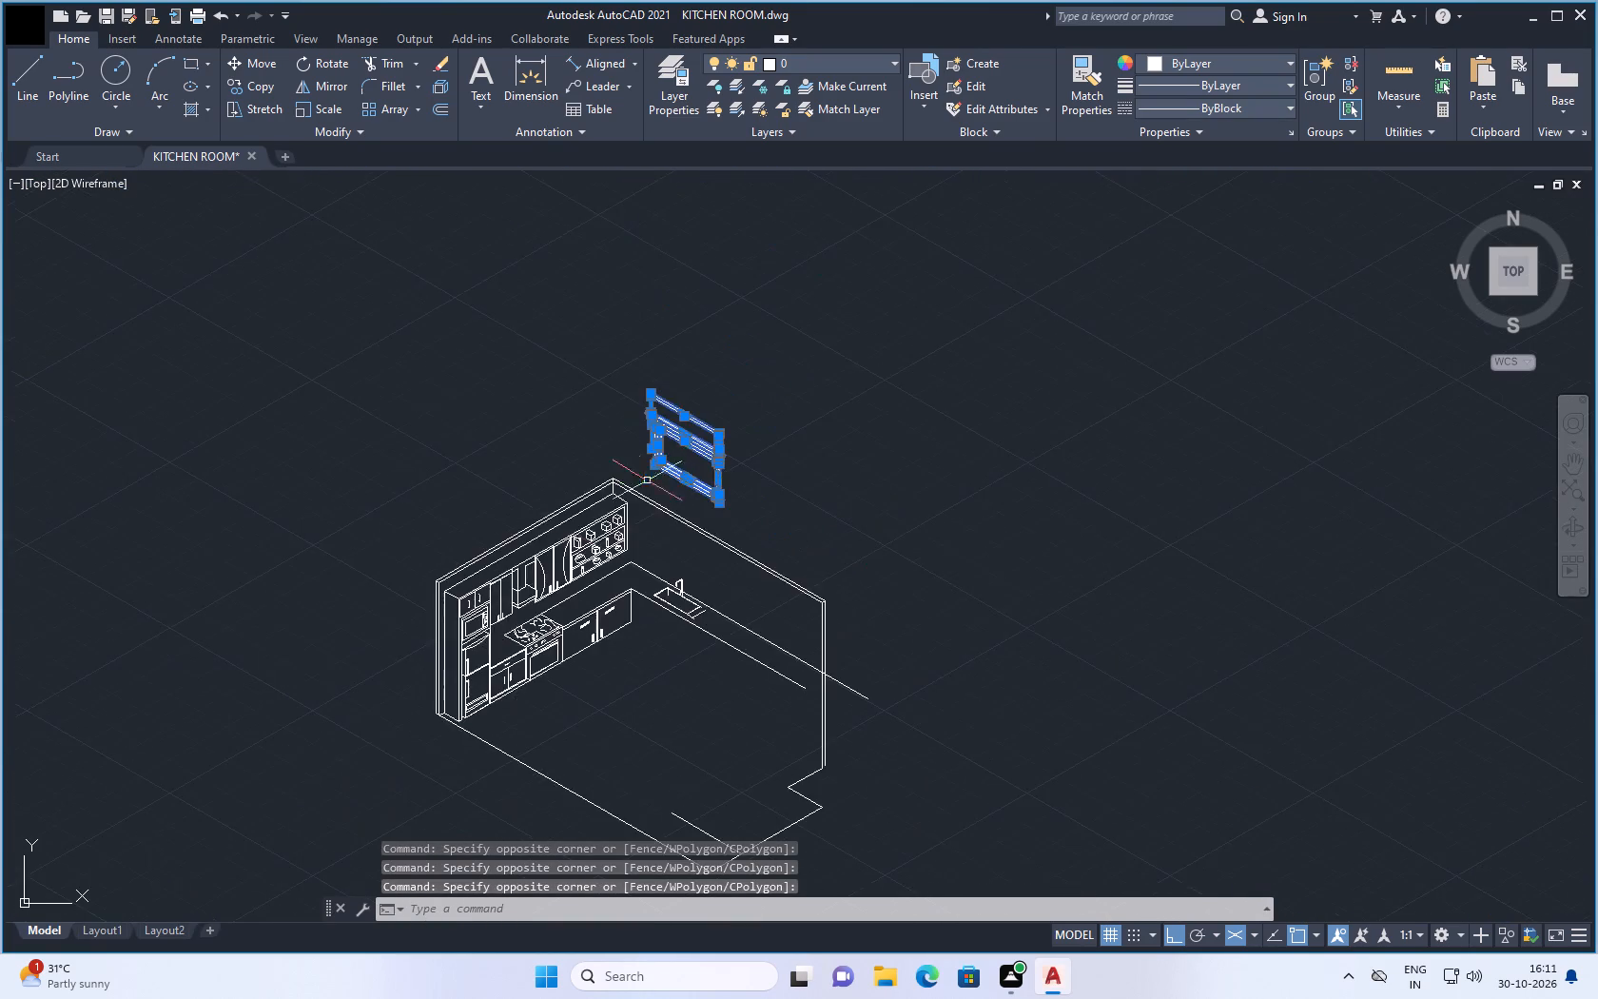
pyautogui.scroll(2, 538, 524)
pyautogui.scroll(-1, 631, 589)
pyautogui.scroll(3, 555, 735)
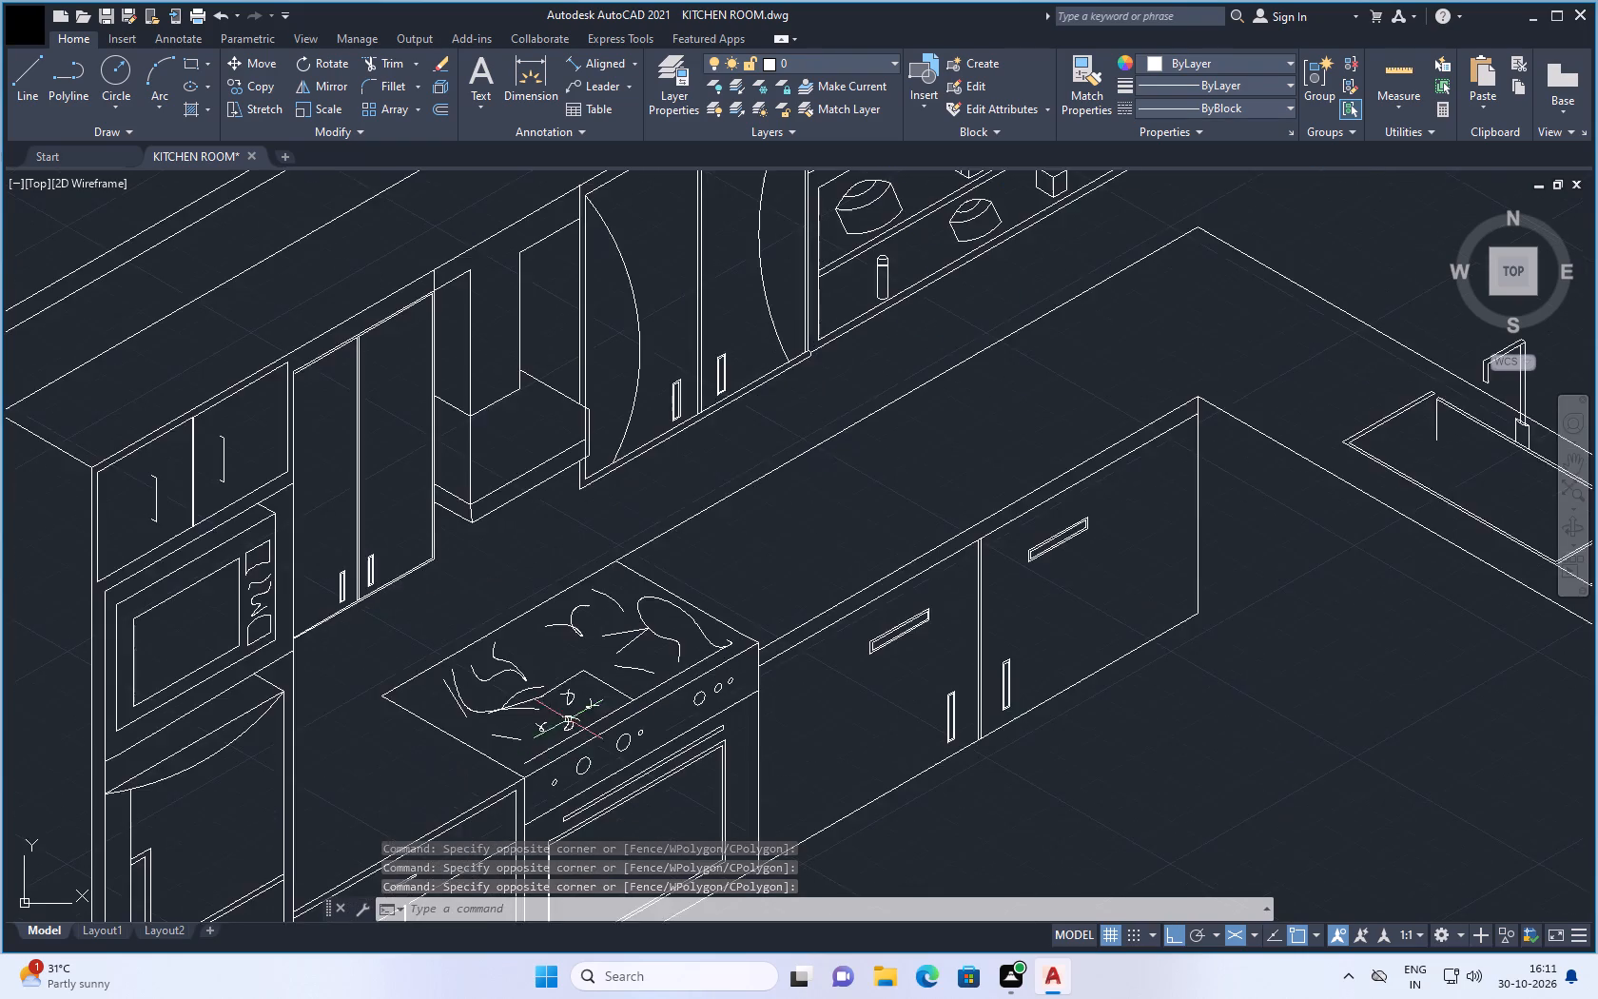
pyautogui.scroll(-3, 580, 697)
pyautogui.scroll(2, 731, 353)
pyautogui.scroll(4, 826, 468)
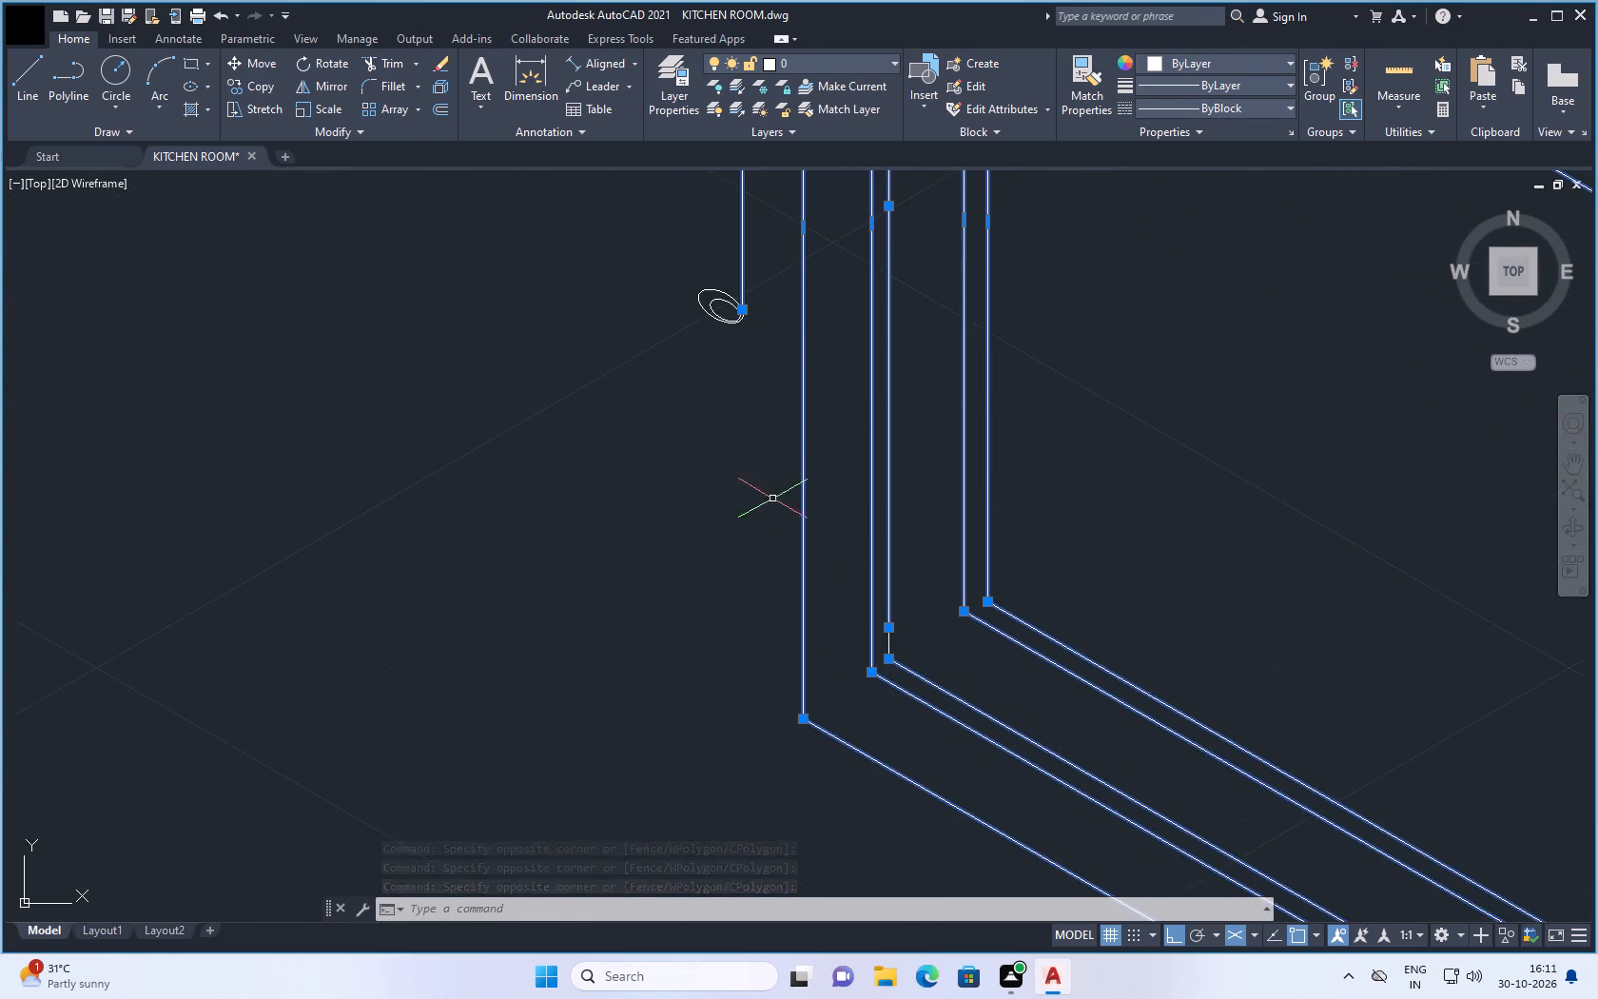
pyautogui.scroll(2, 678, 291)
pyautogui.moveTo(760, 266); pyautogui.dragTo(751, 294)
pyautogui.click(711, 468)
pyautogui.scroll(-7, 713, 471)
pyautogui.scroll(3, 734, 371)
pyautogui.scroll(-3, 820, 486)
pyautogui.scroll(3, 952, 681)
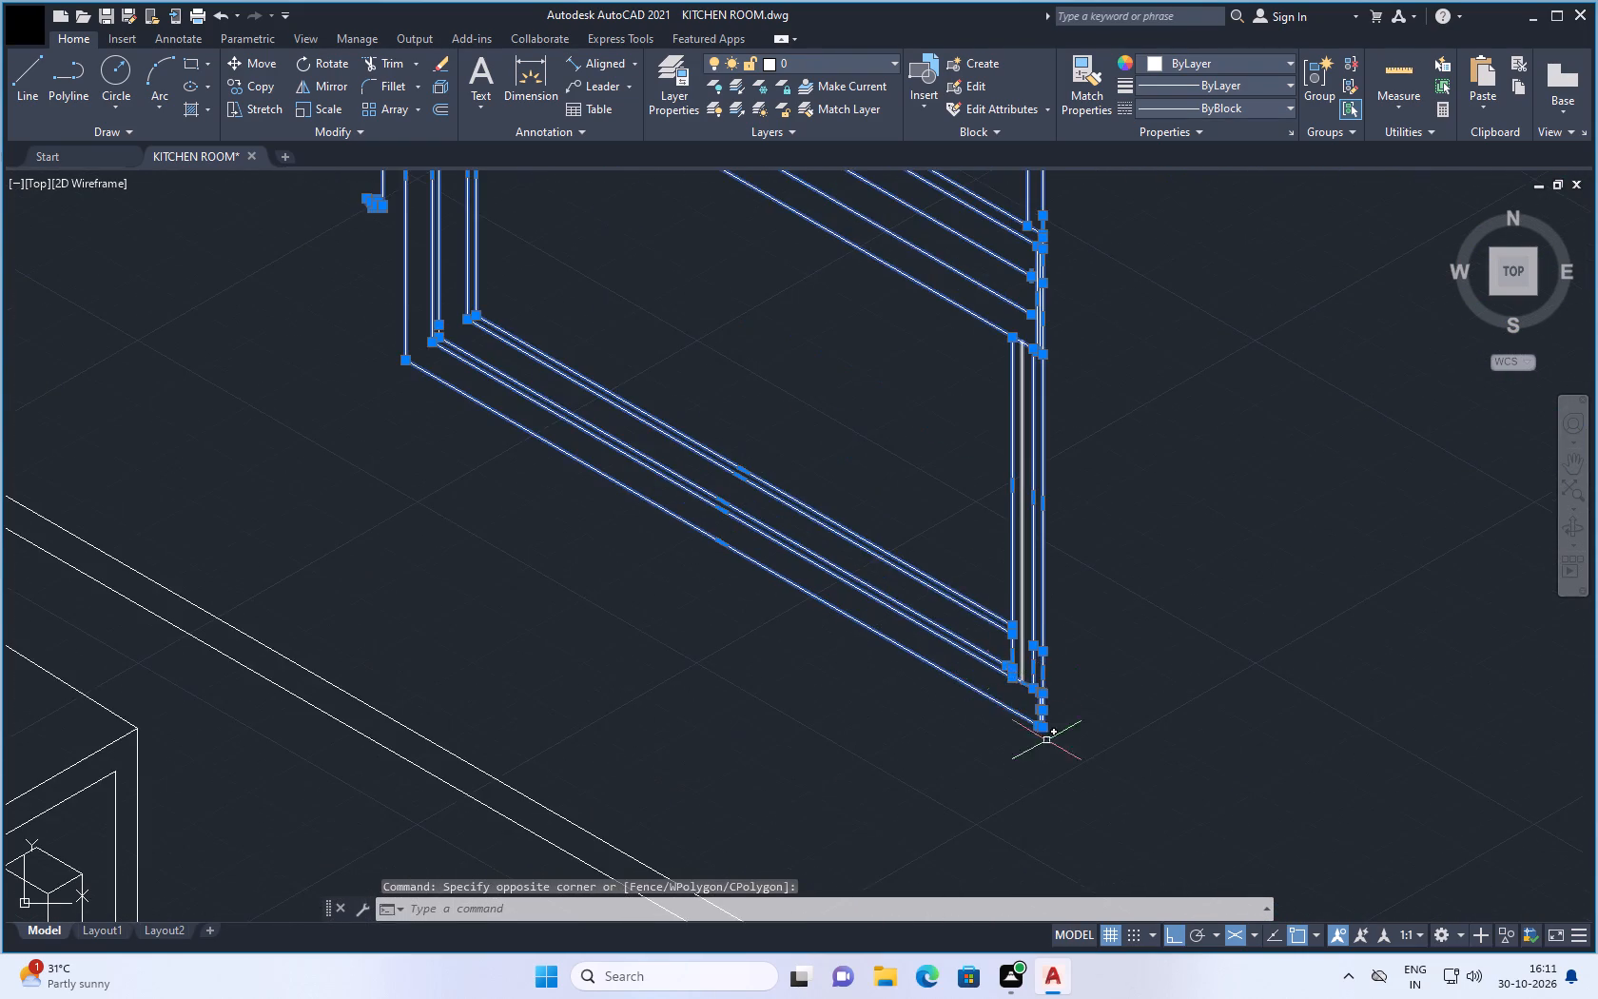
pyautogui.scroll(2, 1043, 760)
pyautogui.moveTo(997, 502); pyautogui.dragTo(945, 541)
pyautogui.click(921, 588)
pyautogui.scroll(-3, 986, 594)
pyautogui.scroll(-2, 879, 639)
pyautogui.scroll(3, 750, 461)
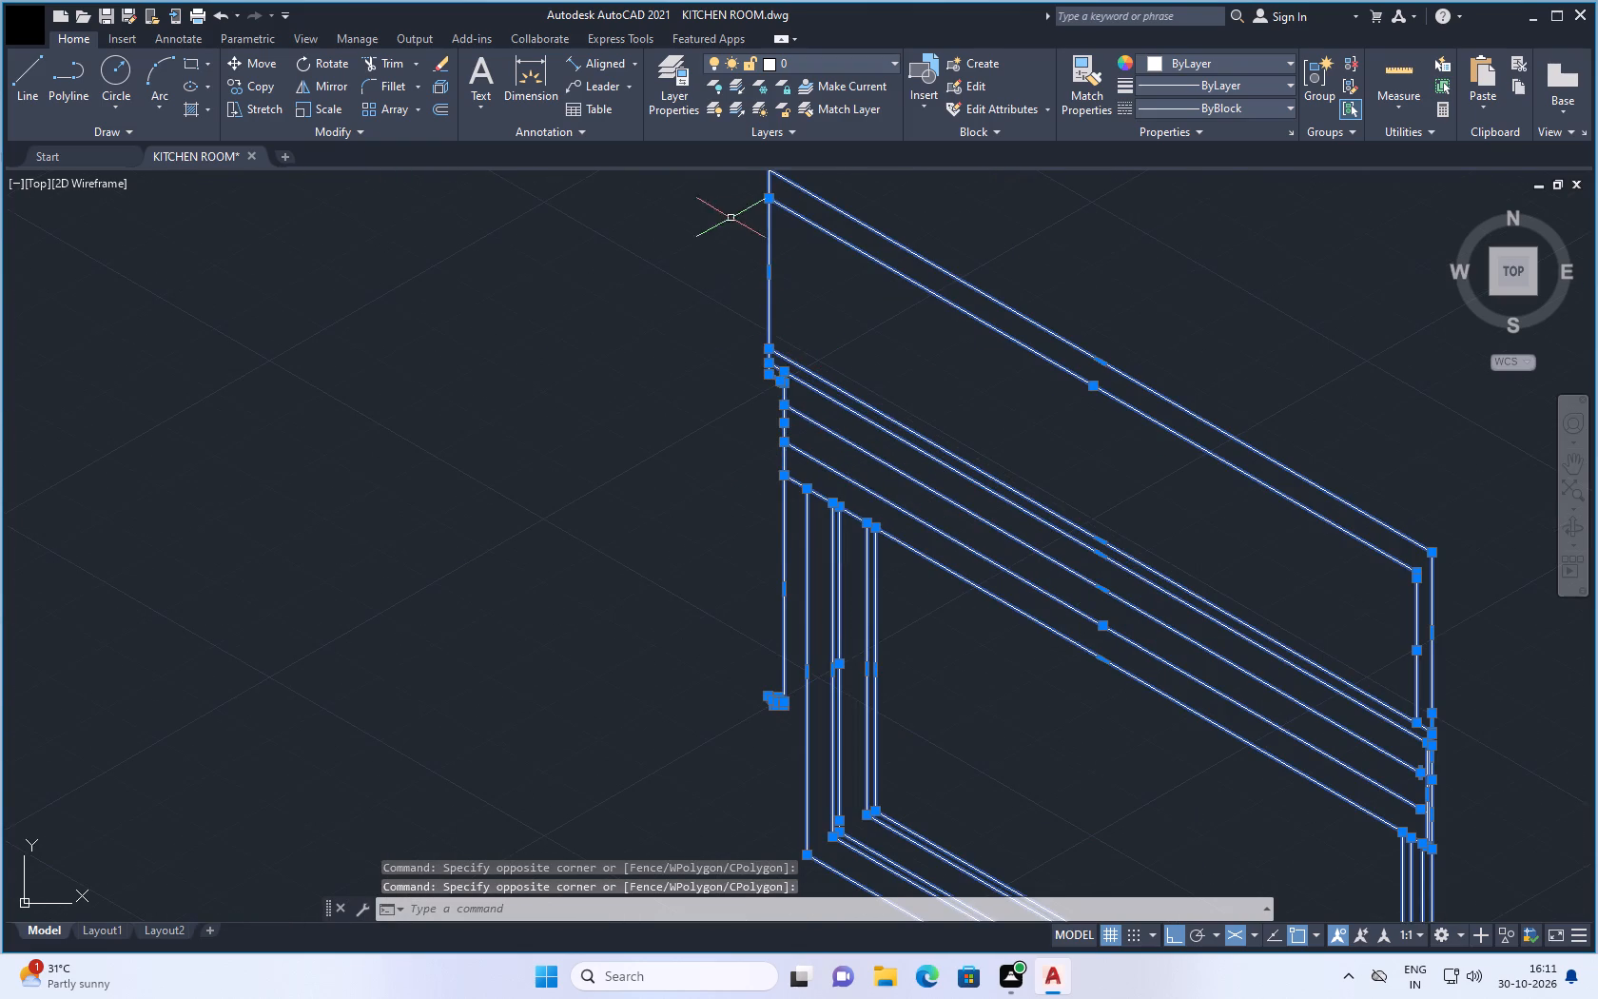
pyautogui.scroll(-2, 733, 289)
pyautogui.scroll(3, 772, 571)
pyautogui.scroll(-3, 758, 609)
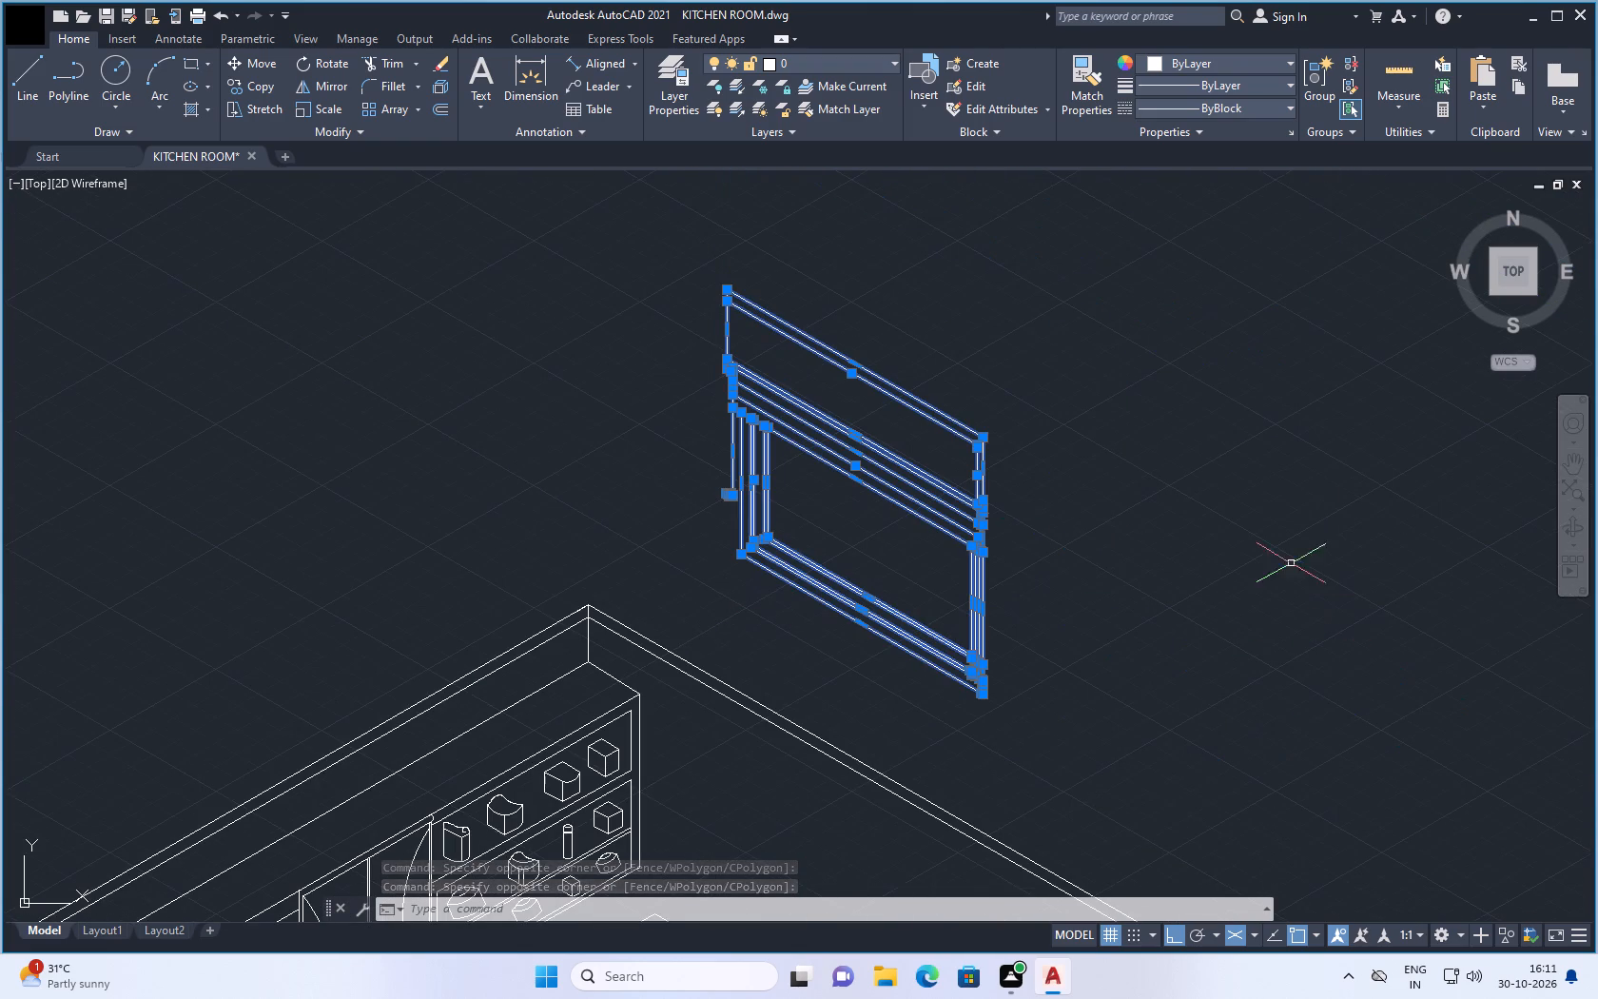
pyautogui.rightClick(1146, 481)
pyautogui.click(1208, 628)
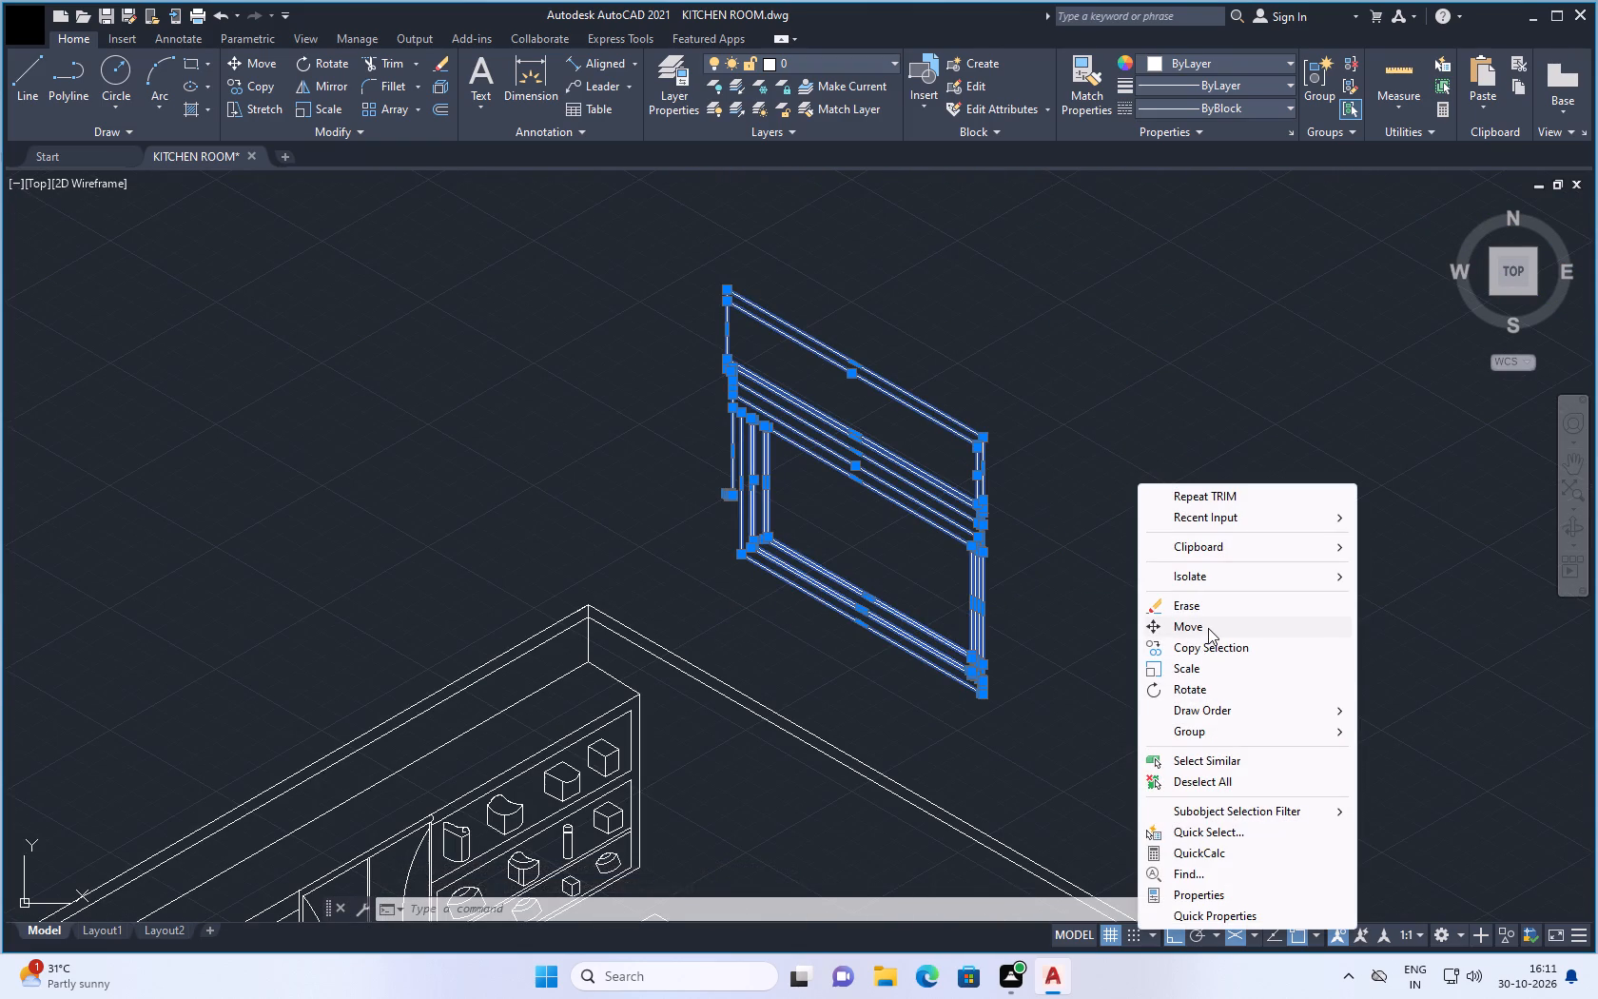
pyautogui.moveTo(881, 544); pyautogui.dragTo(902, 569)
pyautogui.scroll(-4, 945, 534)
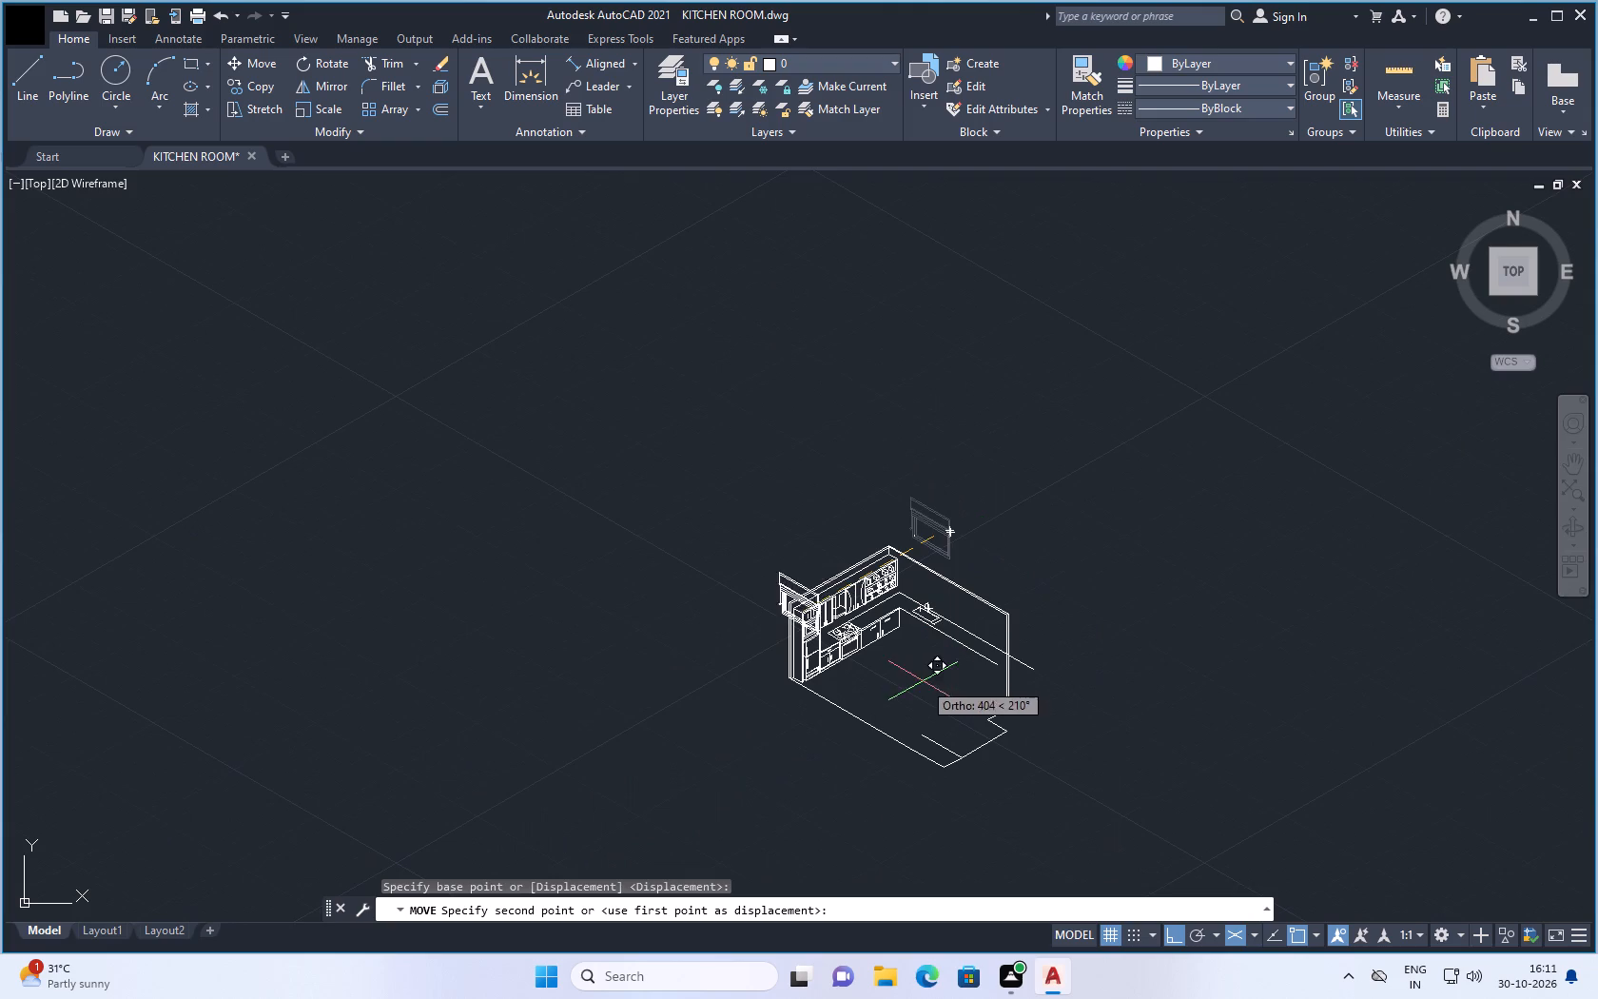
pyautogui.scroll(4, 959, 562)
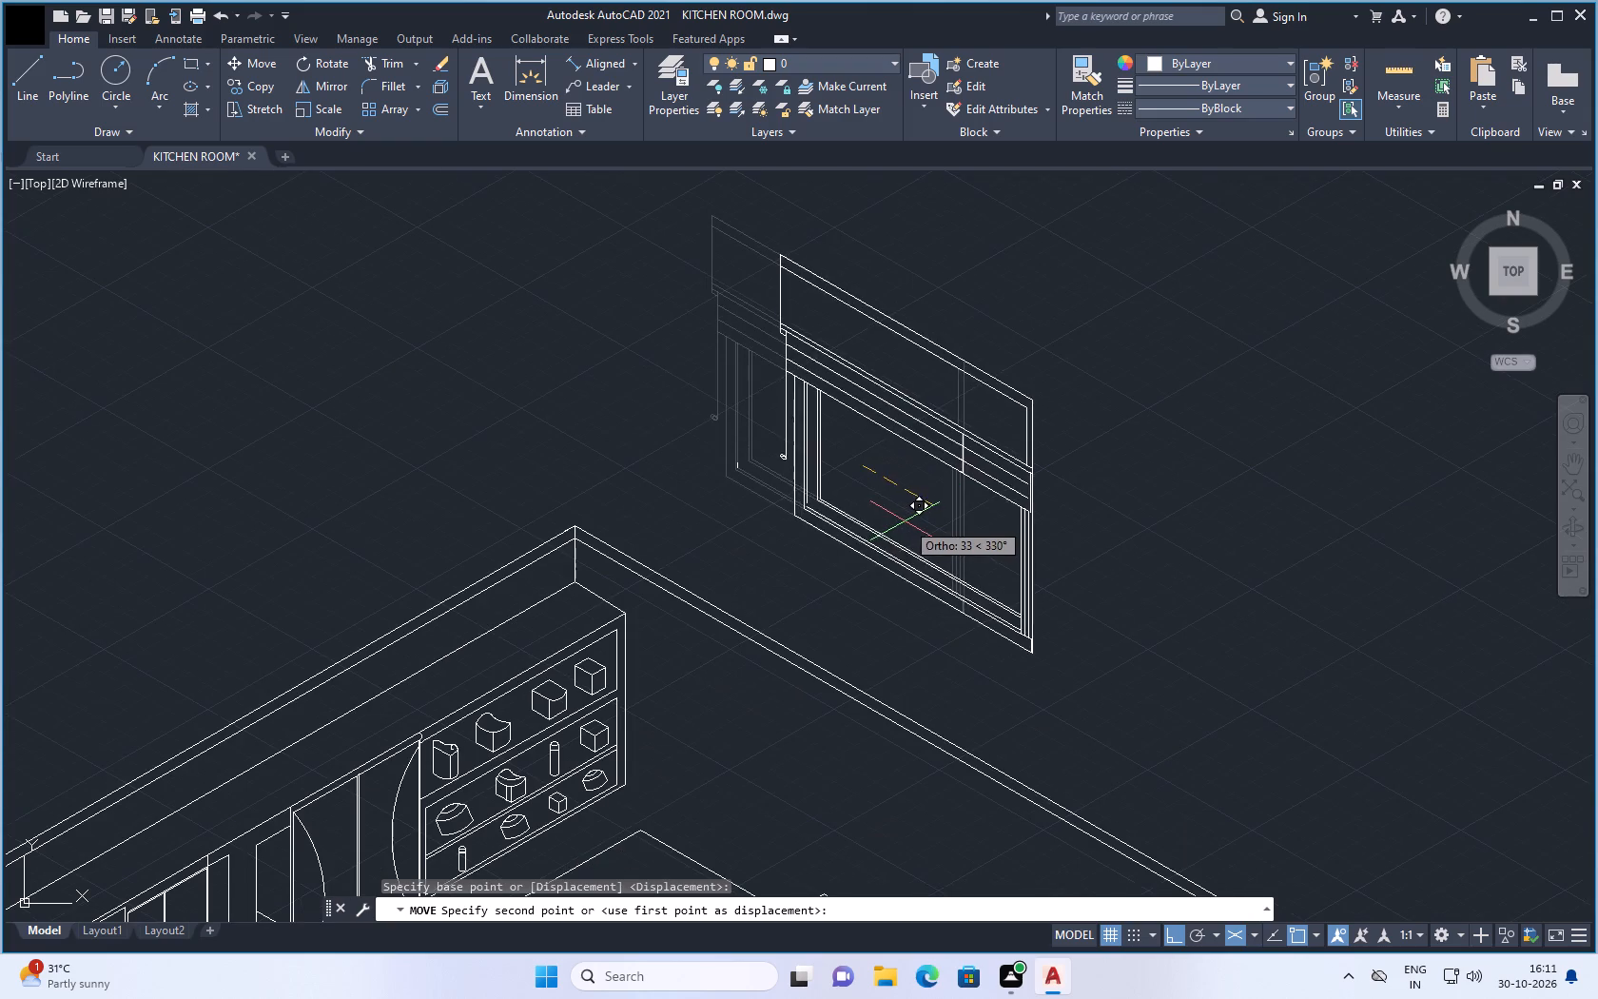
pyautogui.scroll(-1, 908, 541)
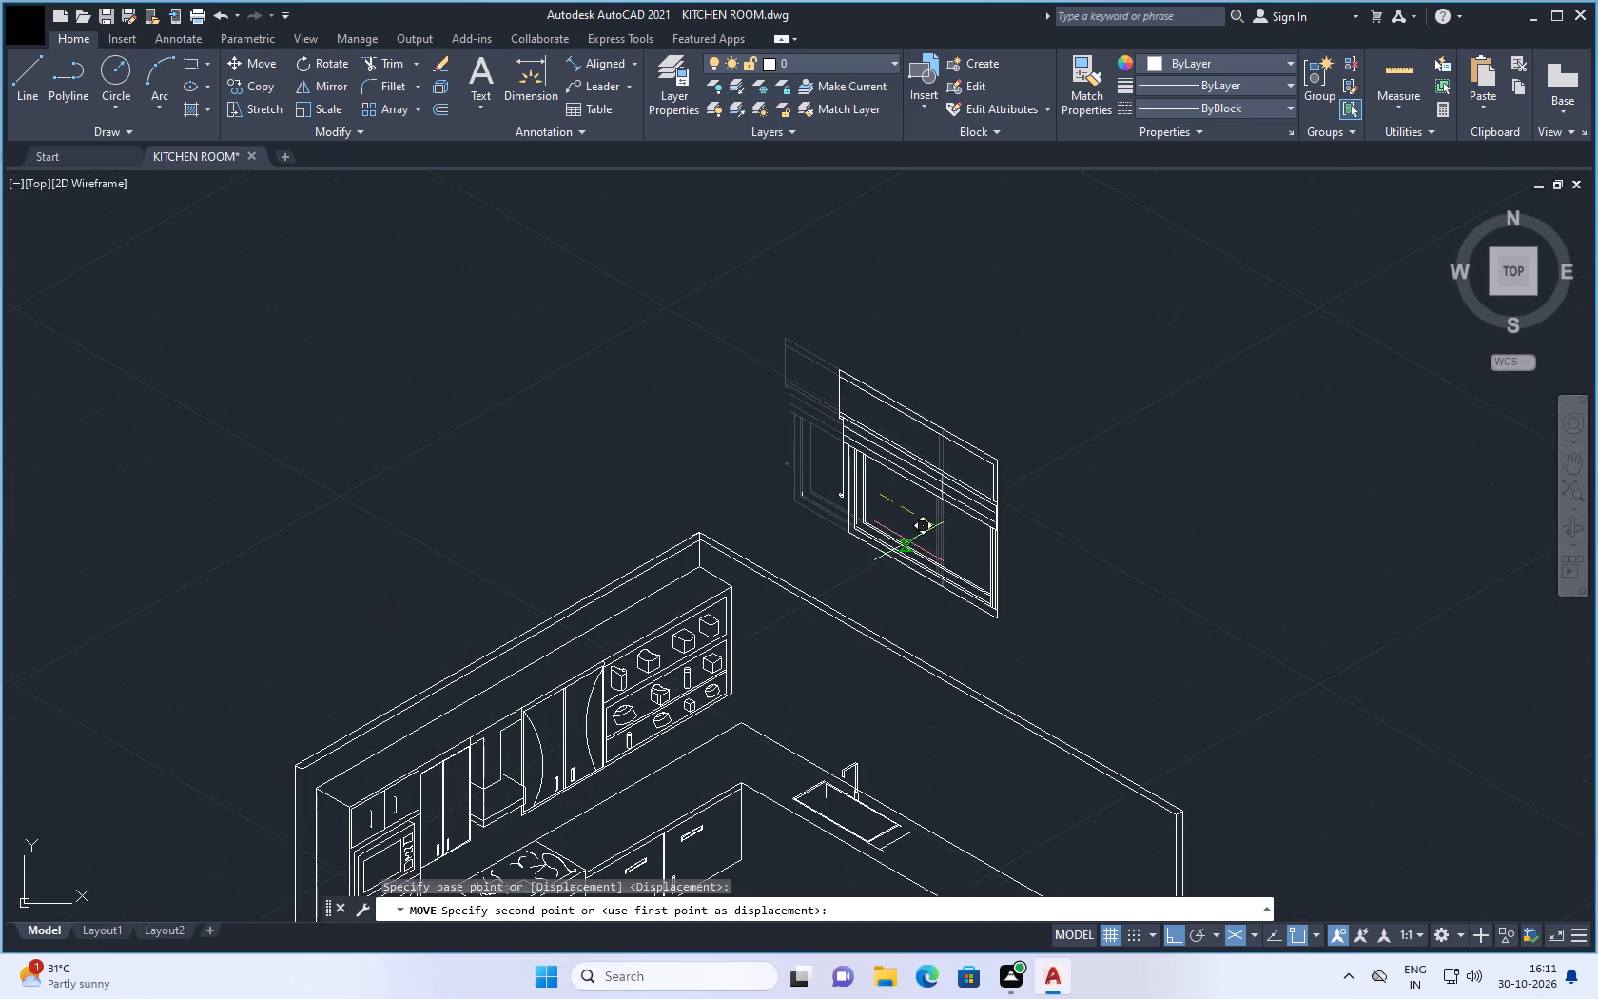
# Turn off Ortho mode.
pyautogui.click(1177, 933)
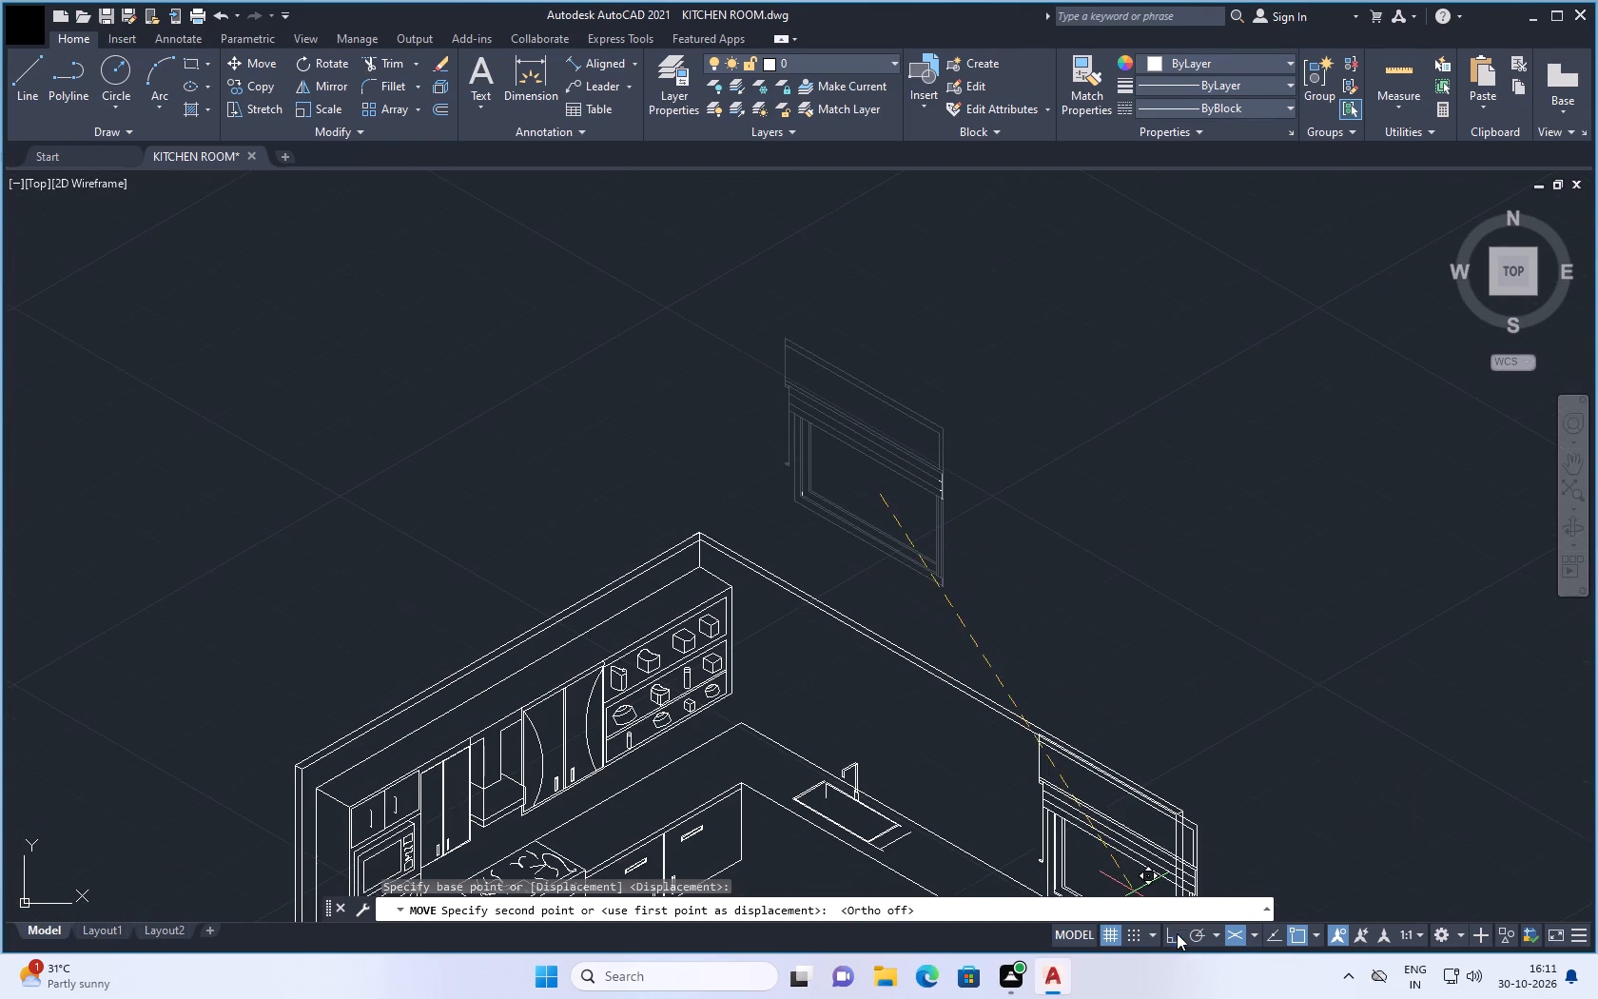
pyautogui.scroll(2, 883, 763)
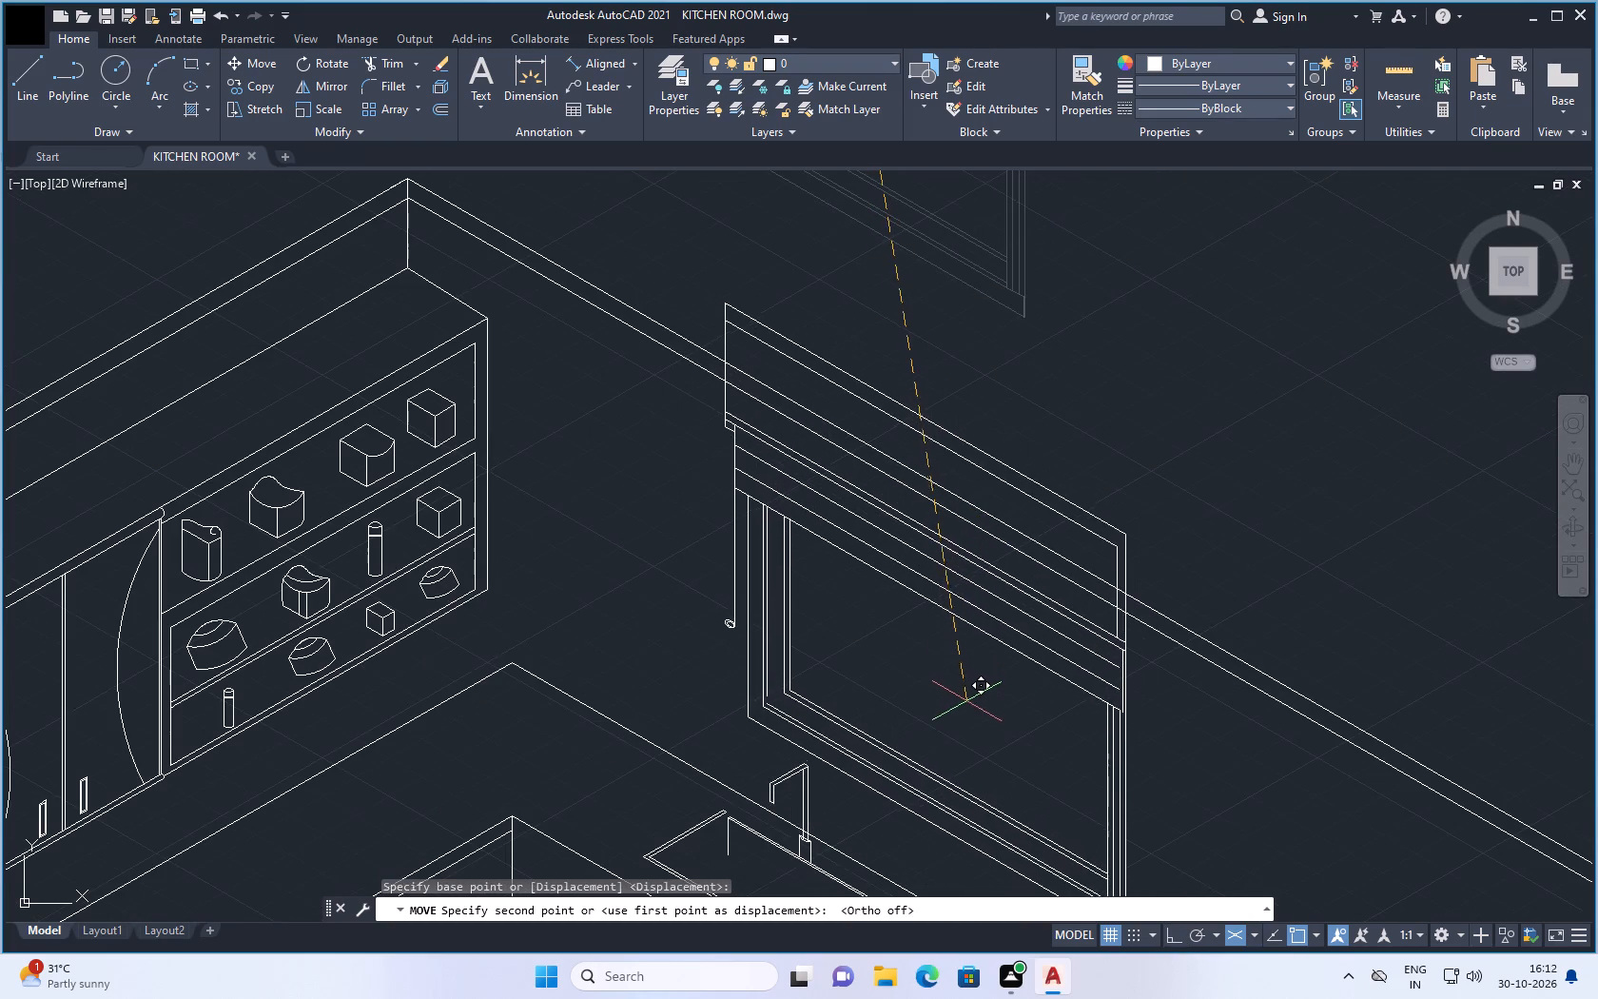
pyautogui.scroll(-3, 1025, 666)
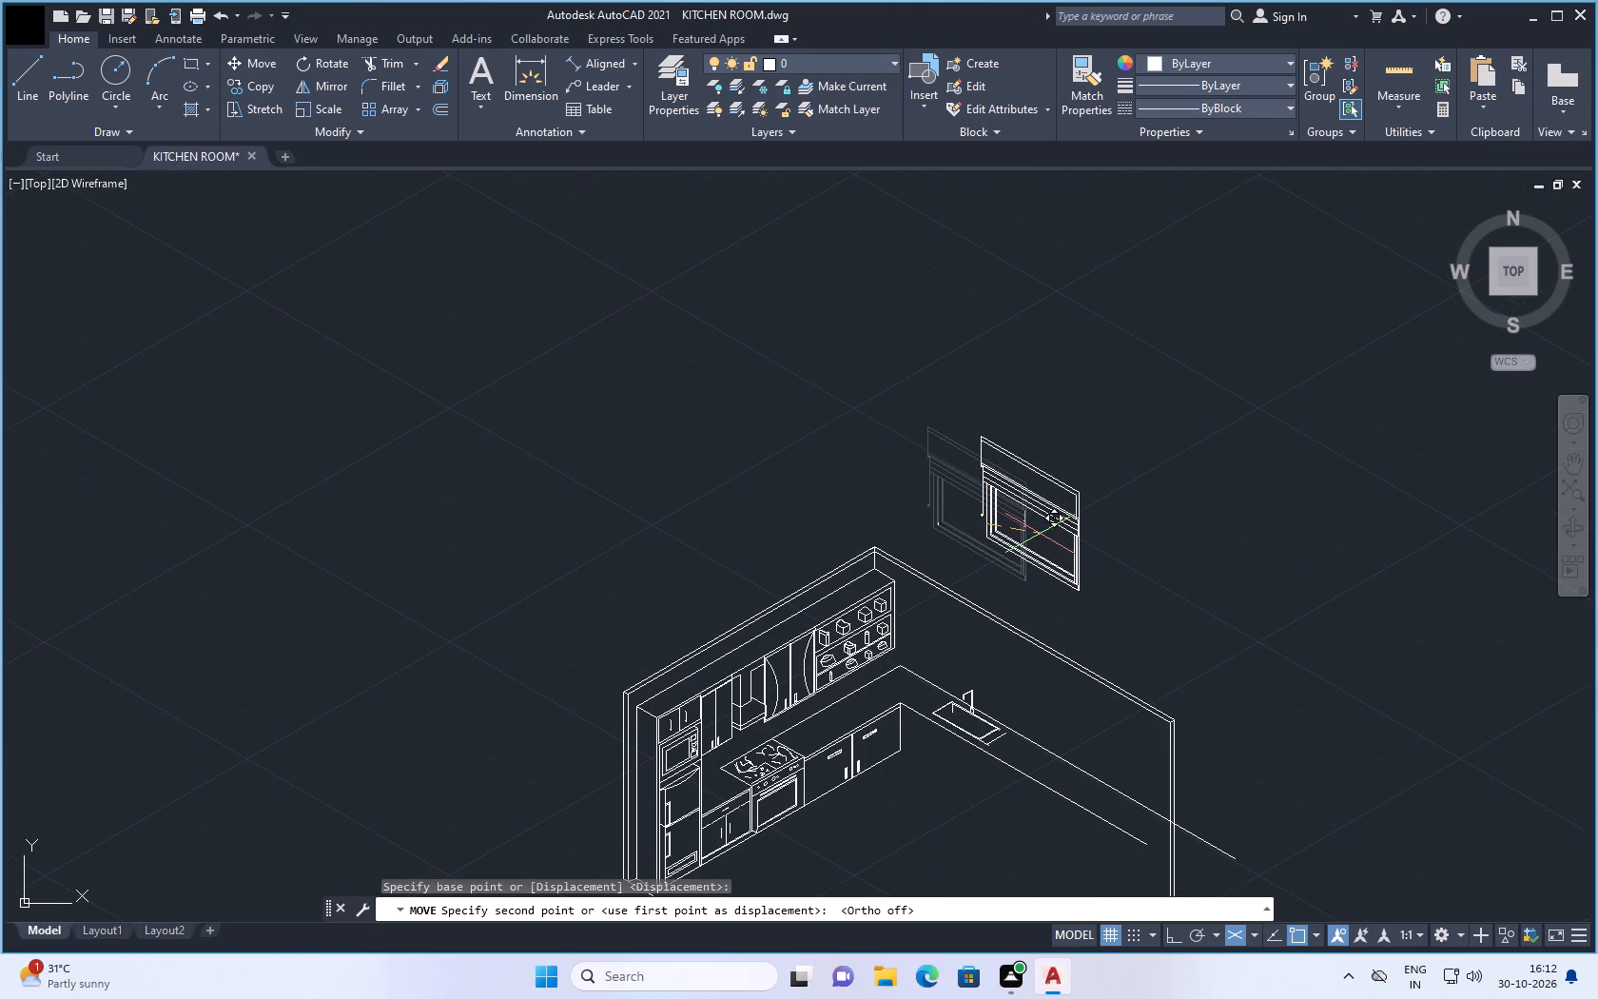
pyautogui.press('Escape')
# Scale the whole window beside the room, including its frame and cord pull, down to a smaller size about a base point near its centre.
pyautogui.click(1061, 406)
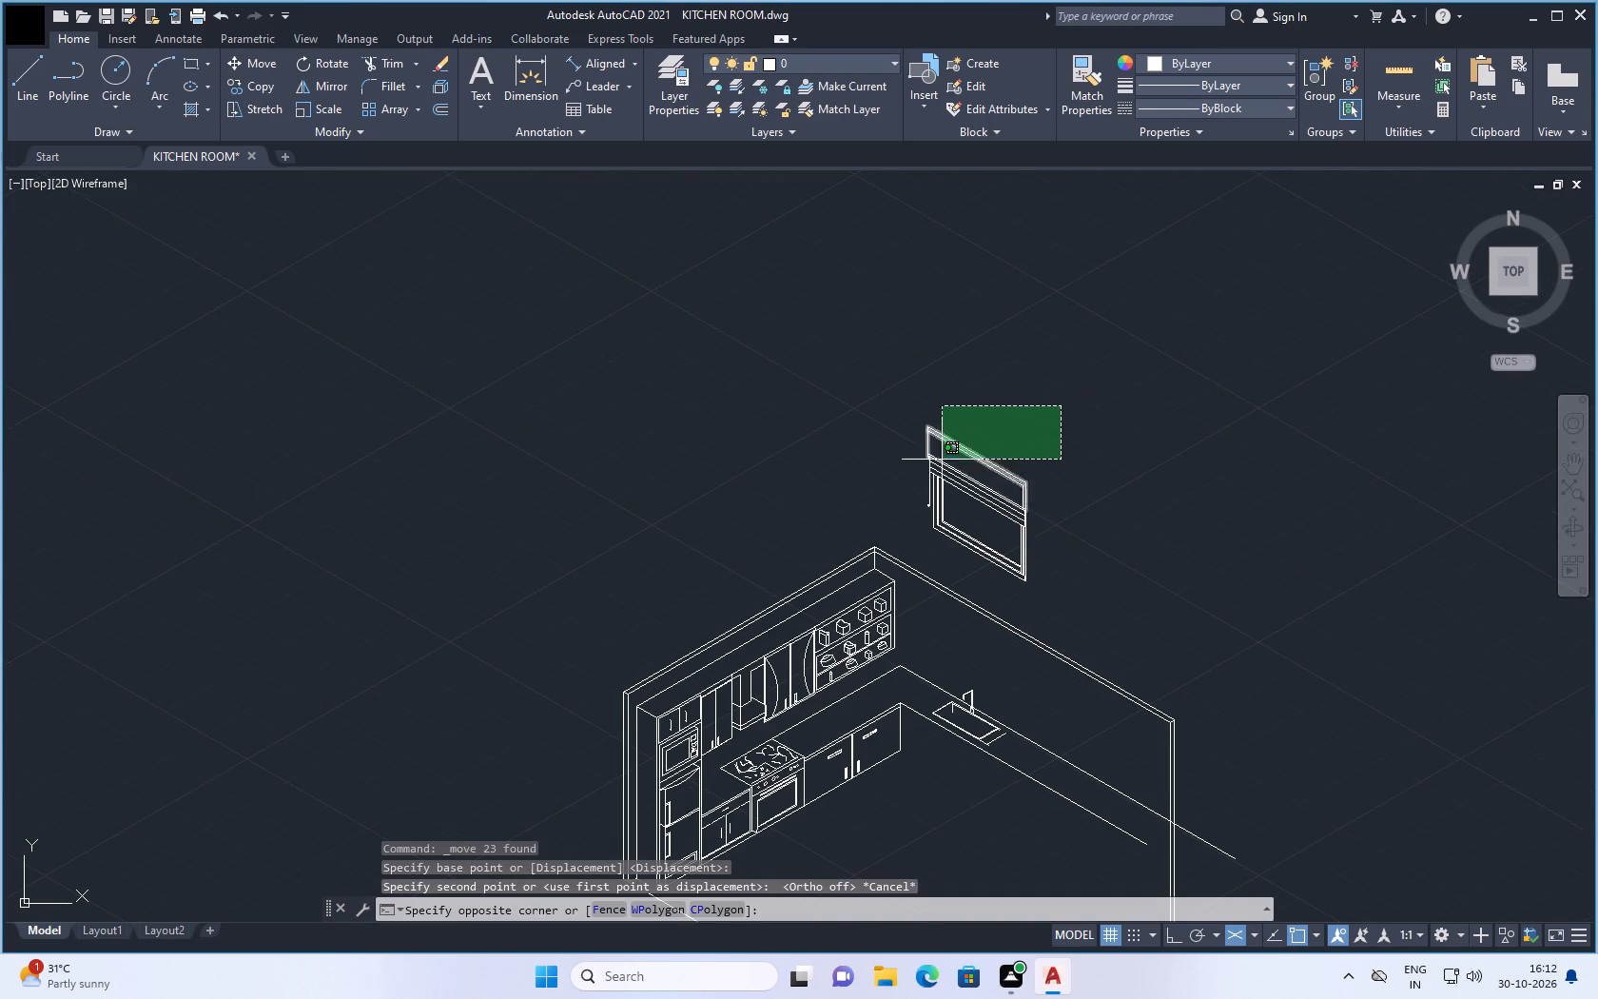
pyautogui.click(913, 542)
pyautogui.scroll(2, 944, 595)
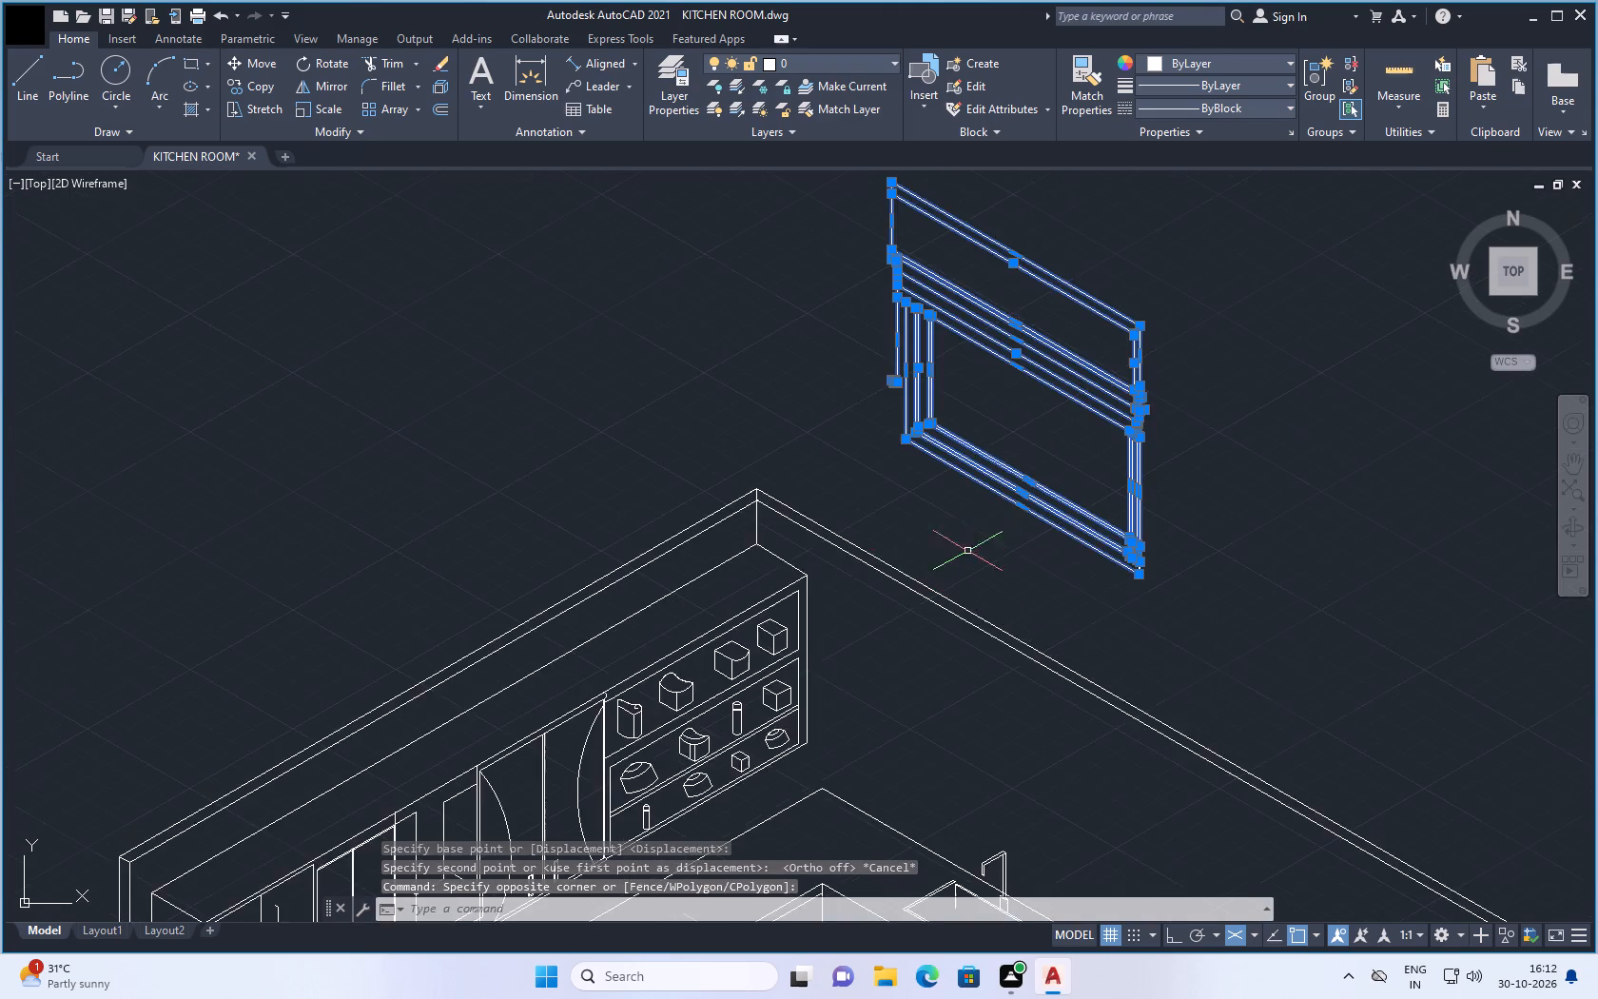
pyautogui.scroll(2, 1046, 546)
pyautogui.moveTo(1331, 581); pyautogui.dragTo(1319, 589)
pyautogui.click(1238, 643)
pyautogui.scroll(-3, 1232, 656)
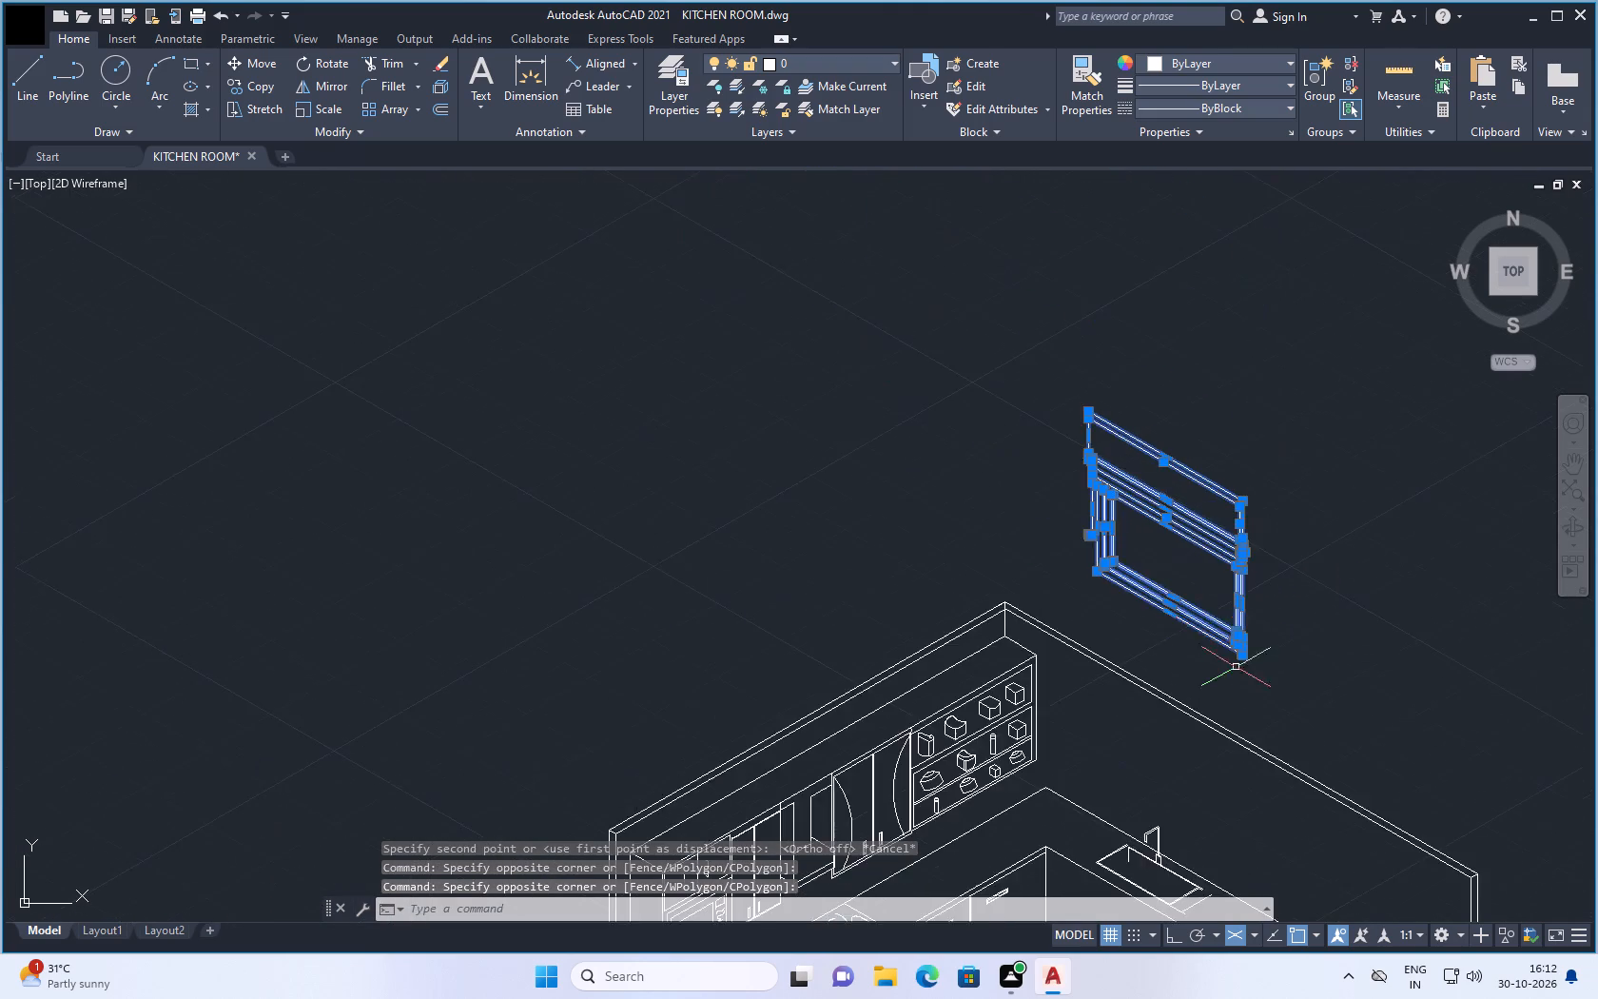
pyautogui.scroll(3, 1030, 460)
pyautogui.scroll(4, 1274, 796)
pyautogui.scroll(4, 1204, 656)
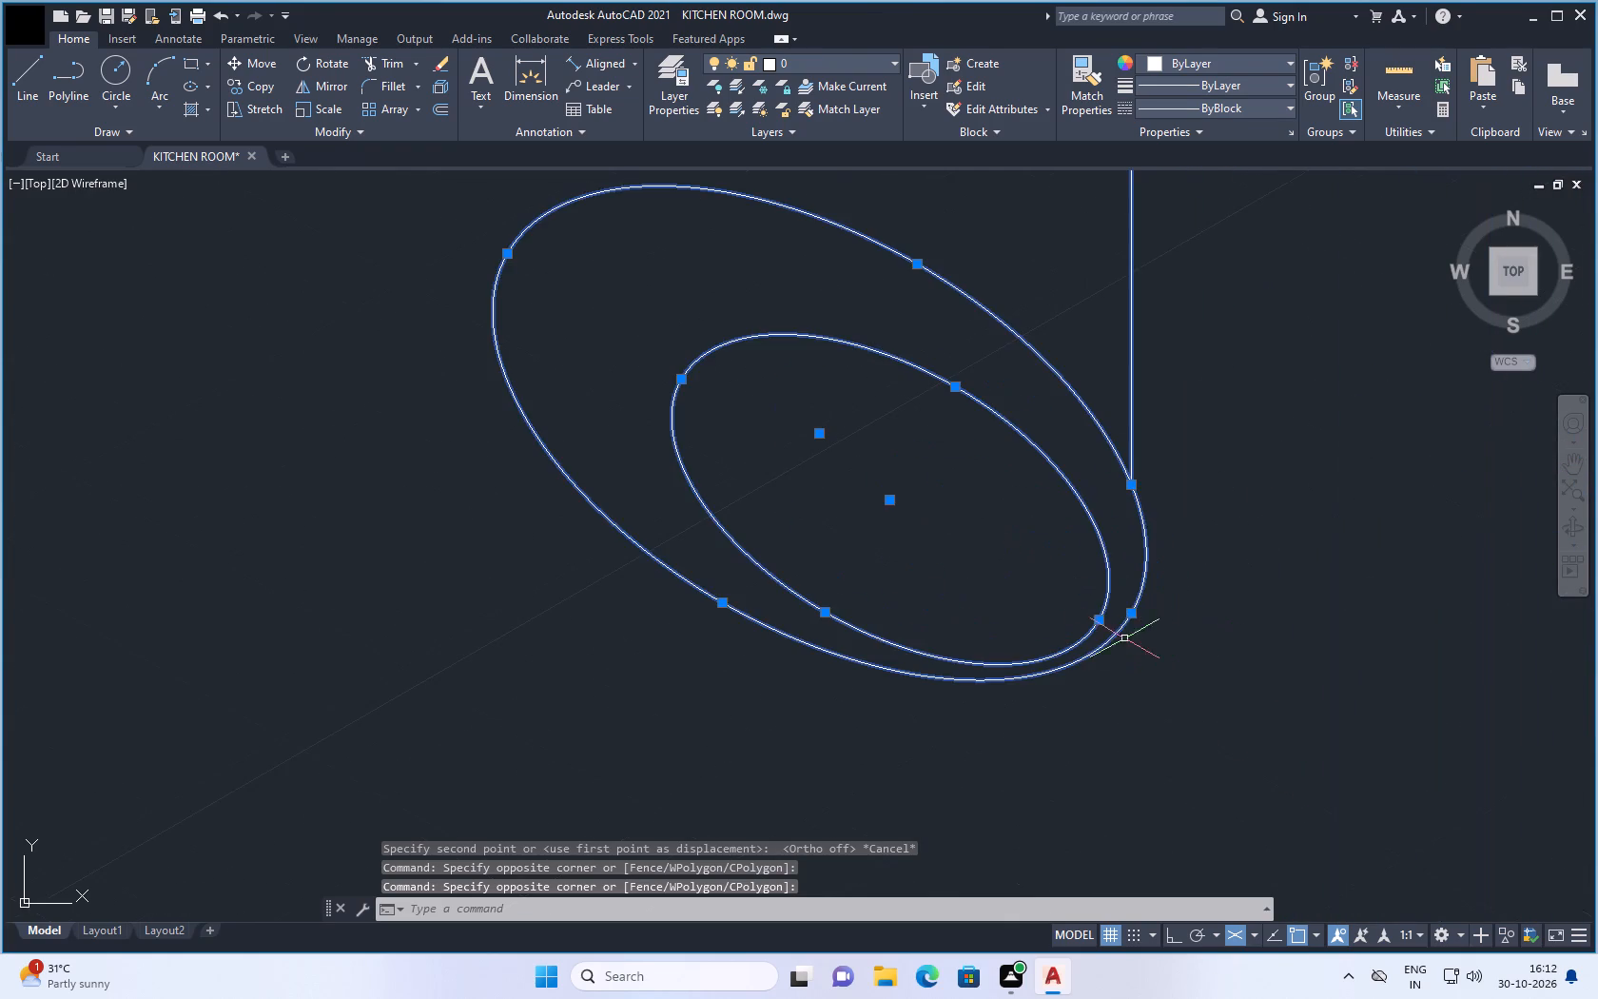
pyautogui.scroll(-6, 1105, 627)
pyautogui.scroll(-3, 1203, 670)
pyautogui.scroll(3, 1138, 409)
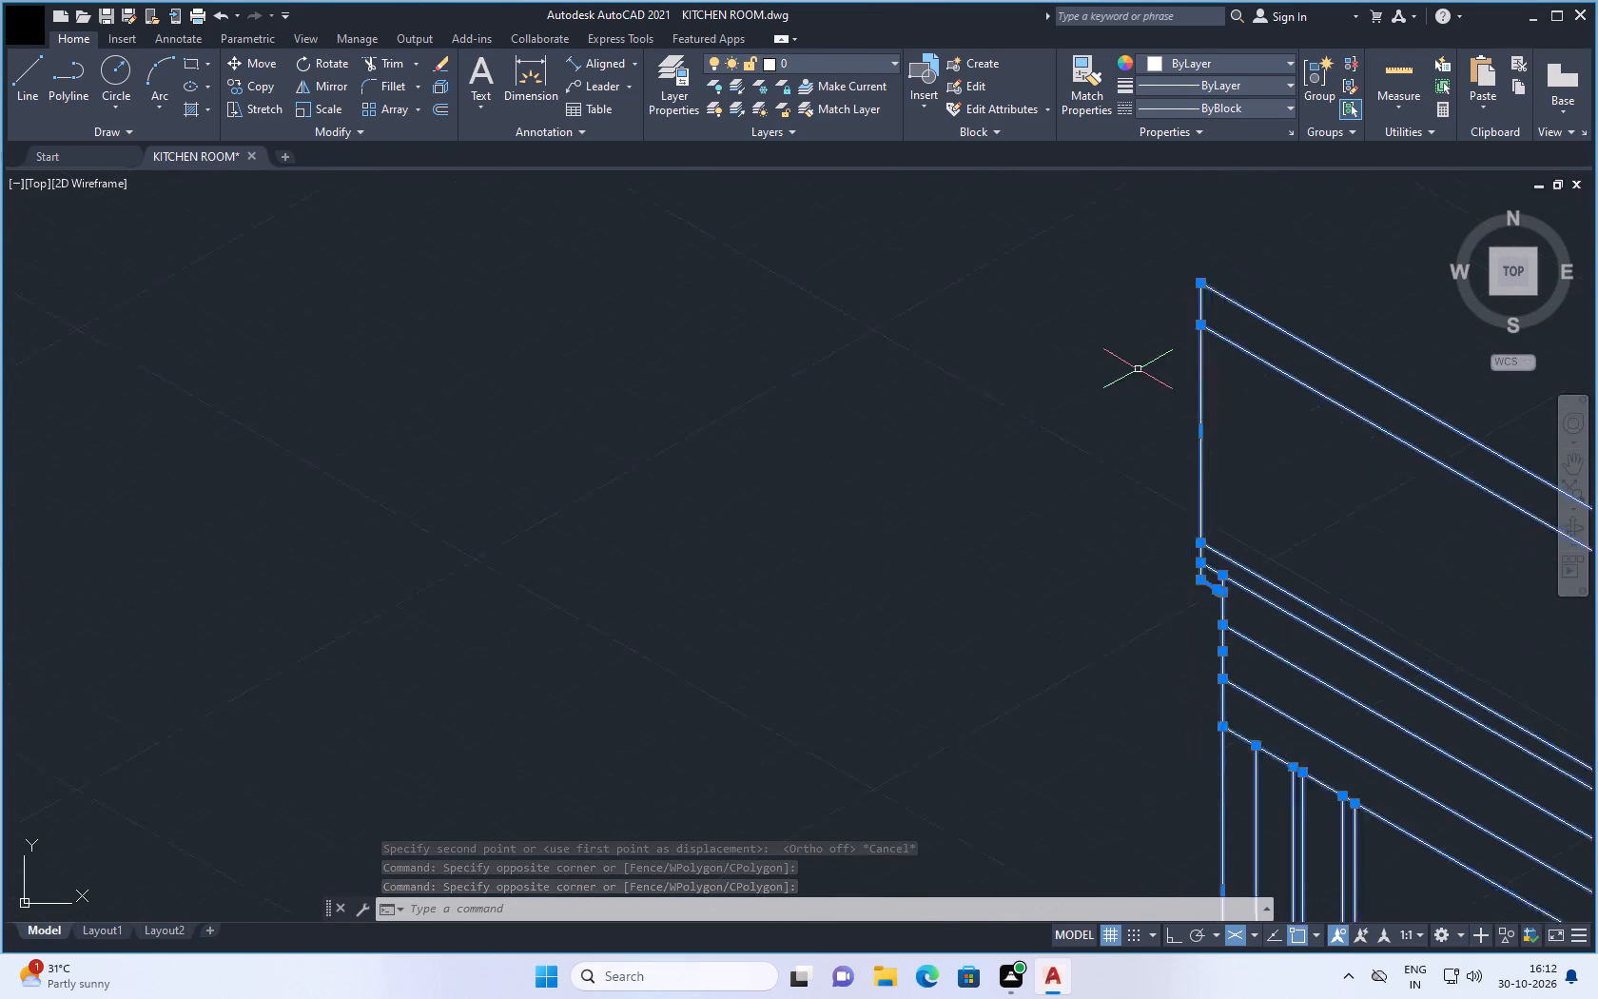
pyautogui.scroll(-5, 1146, 432)
pyautogui.scroll(3, 1301, 681)
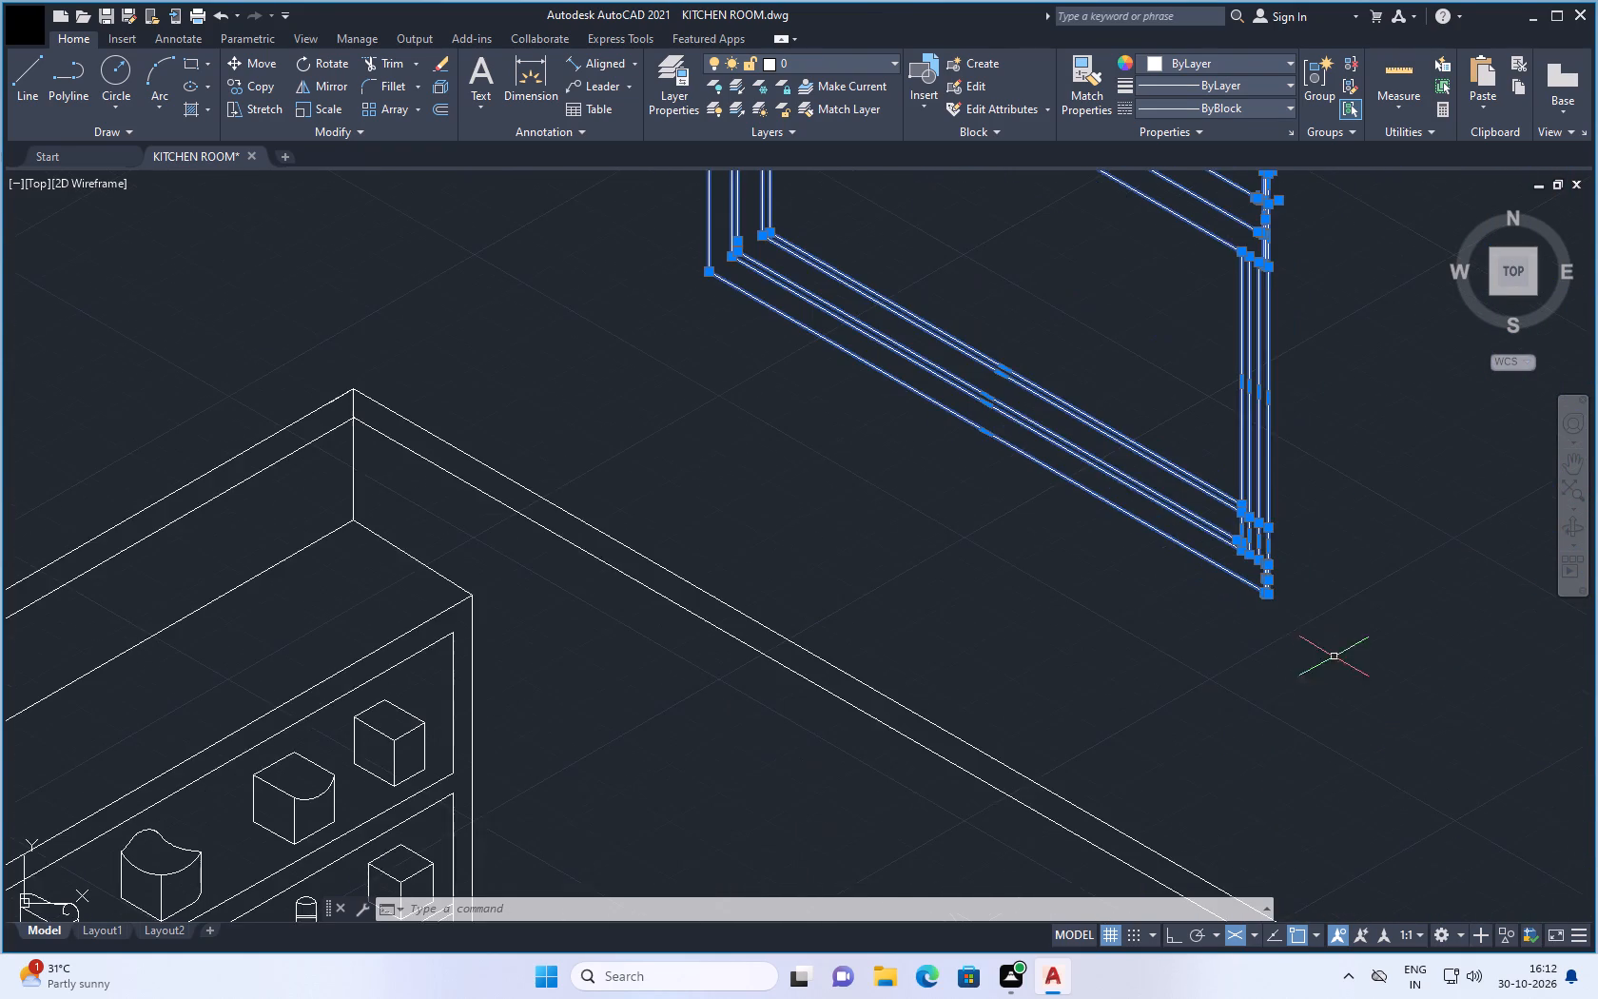
pyautogui.scroll(-2, 1253, 632)
pyautogui.scroll(2, 1207, 343)
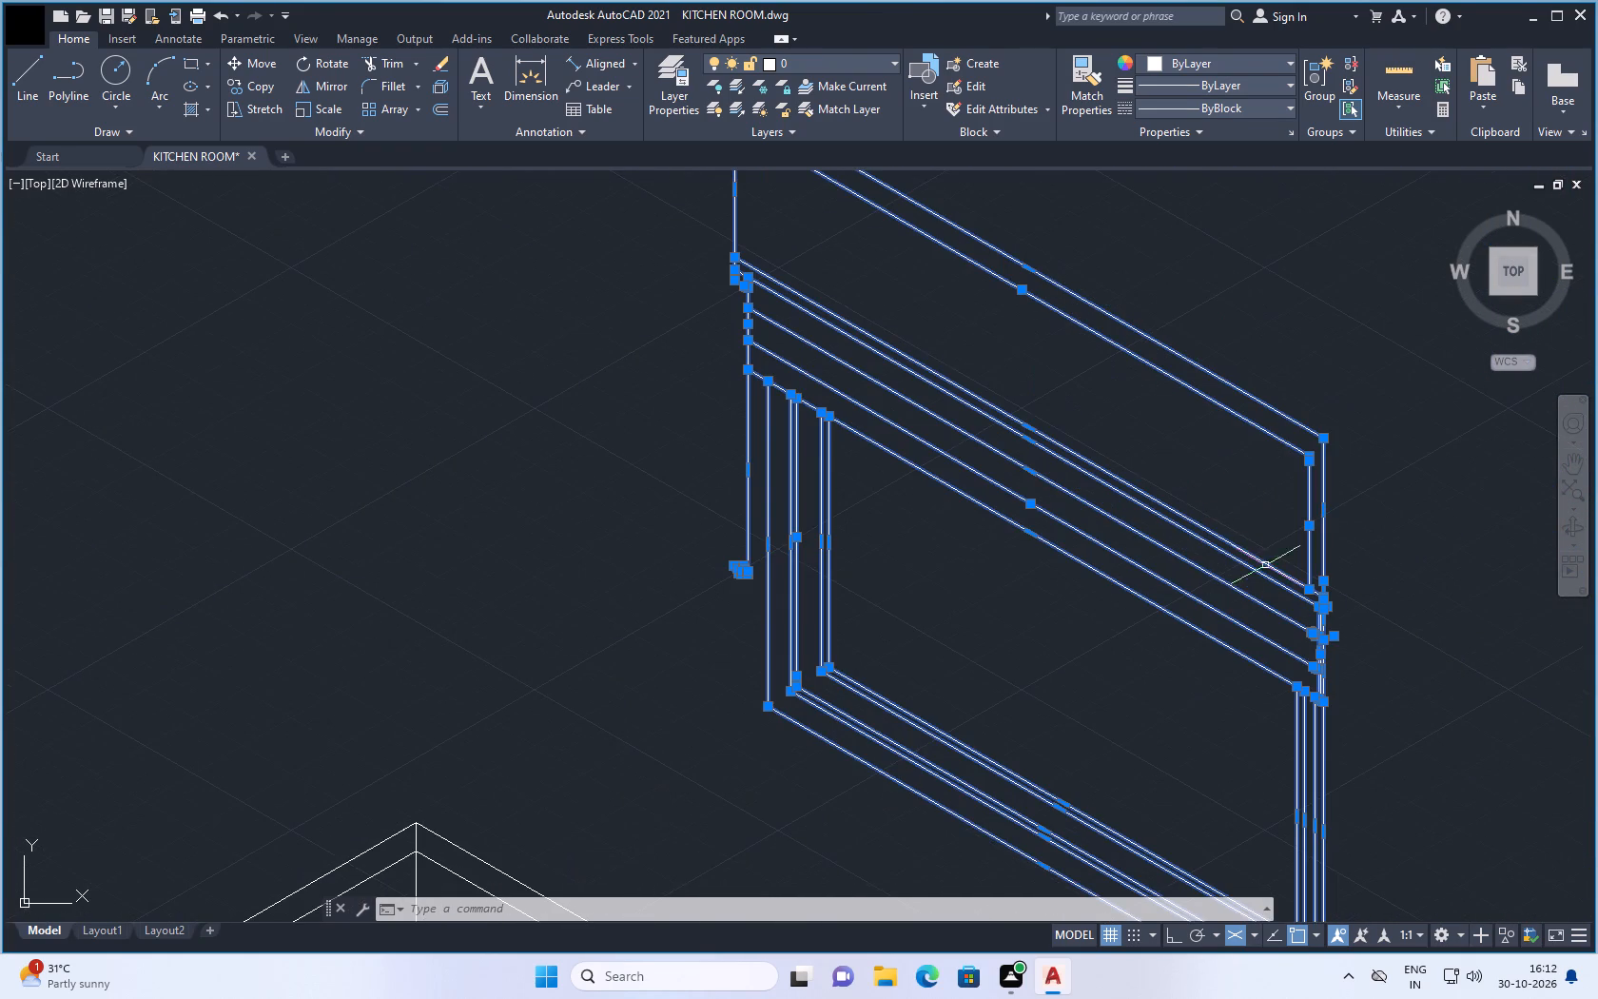
pyautogui.scroll(-2, 1118, 440)
pyautogui.rightClick(1266, 413)
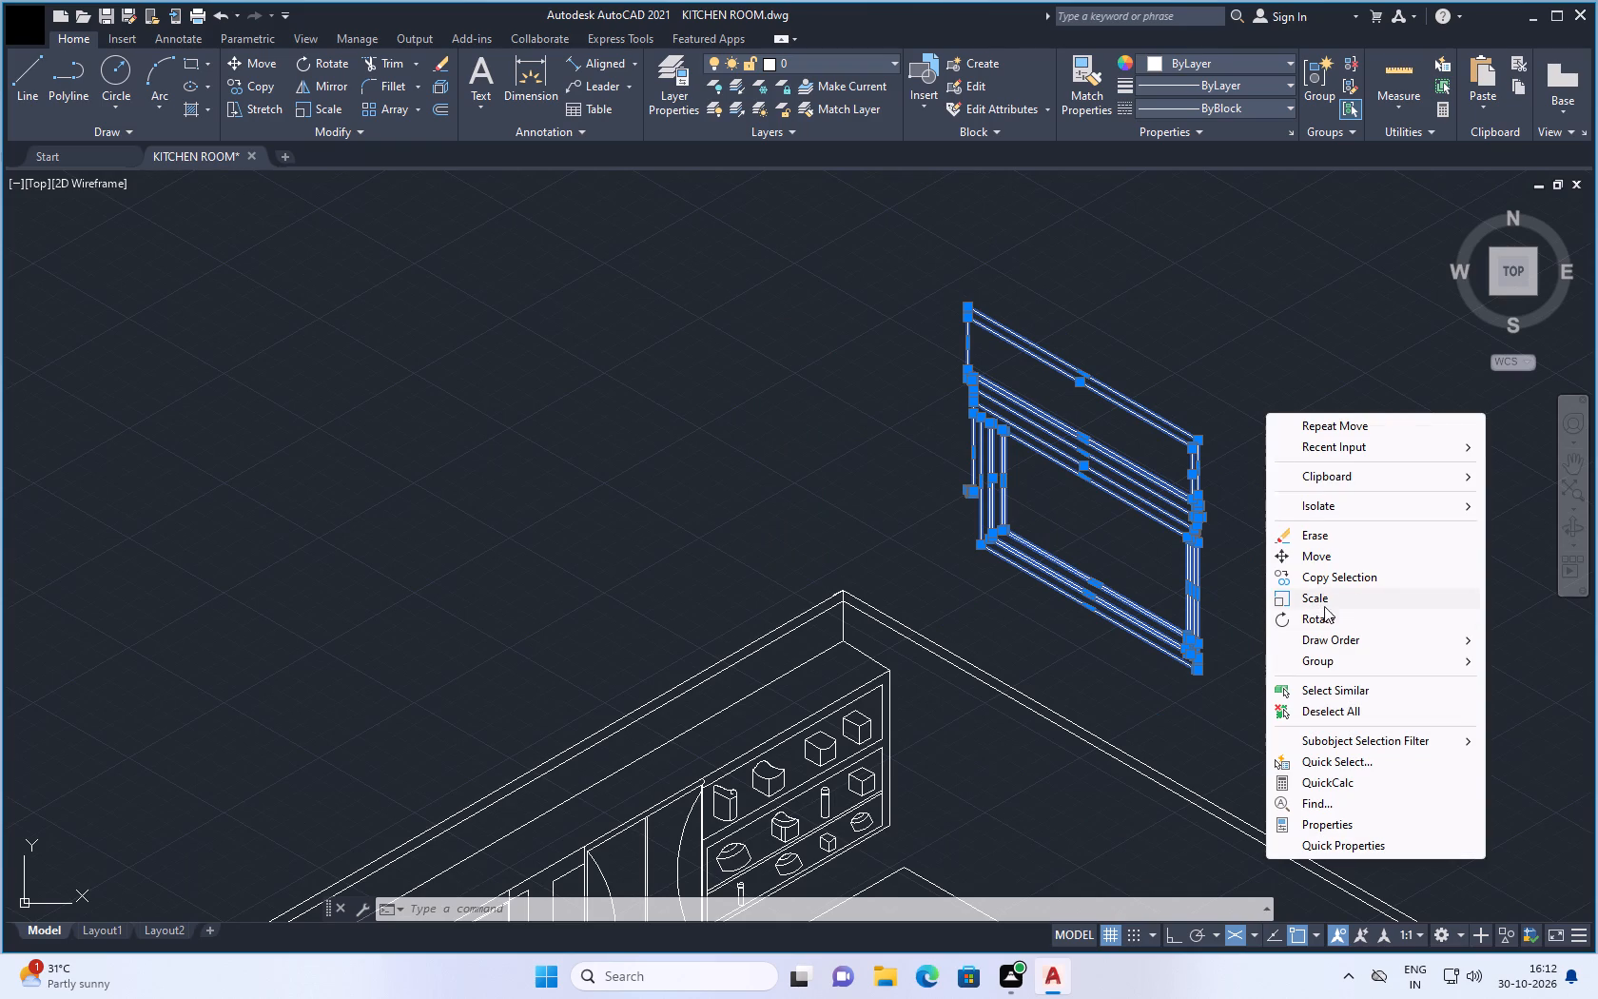
pyautogui.click(1331, 600)
pyautogui.click(1098, 530)
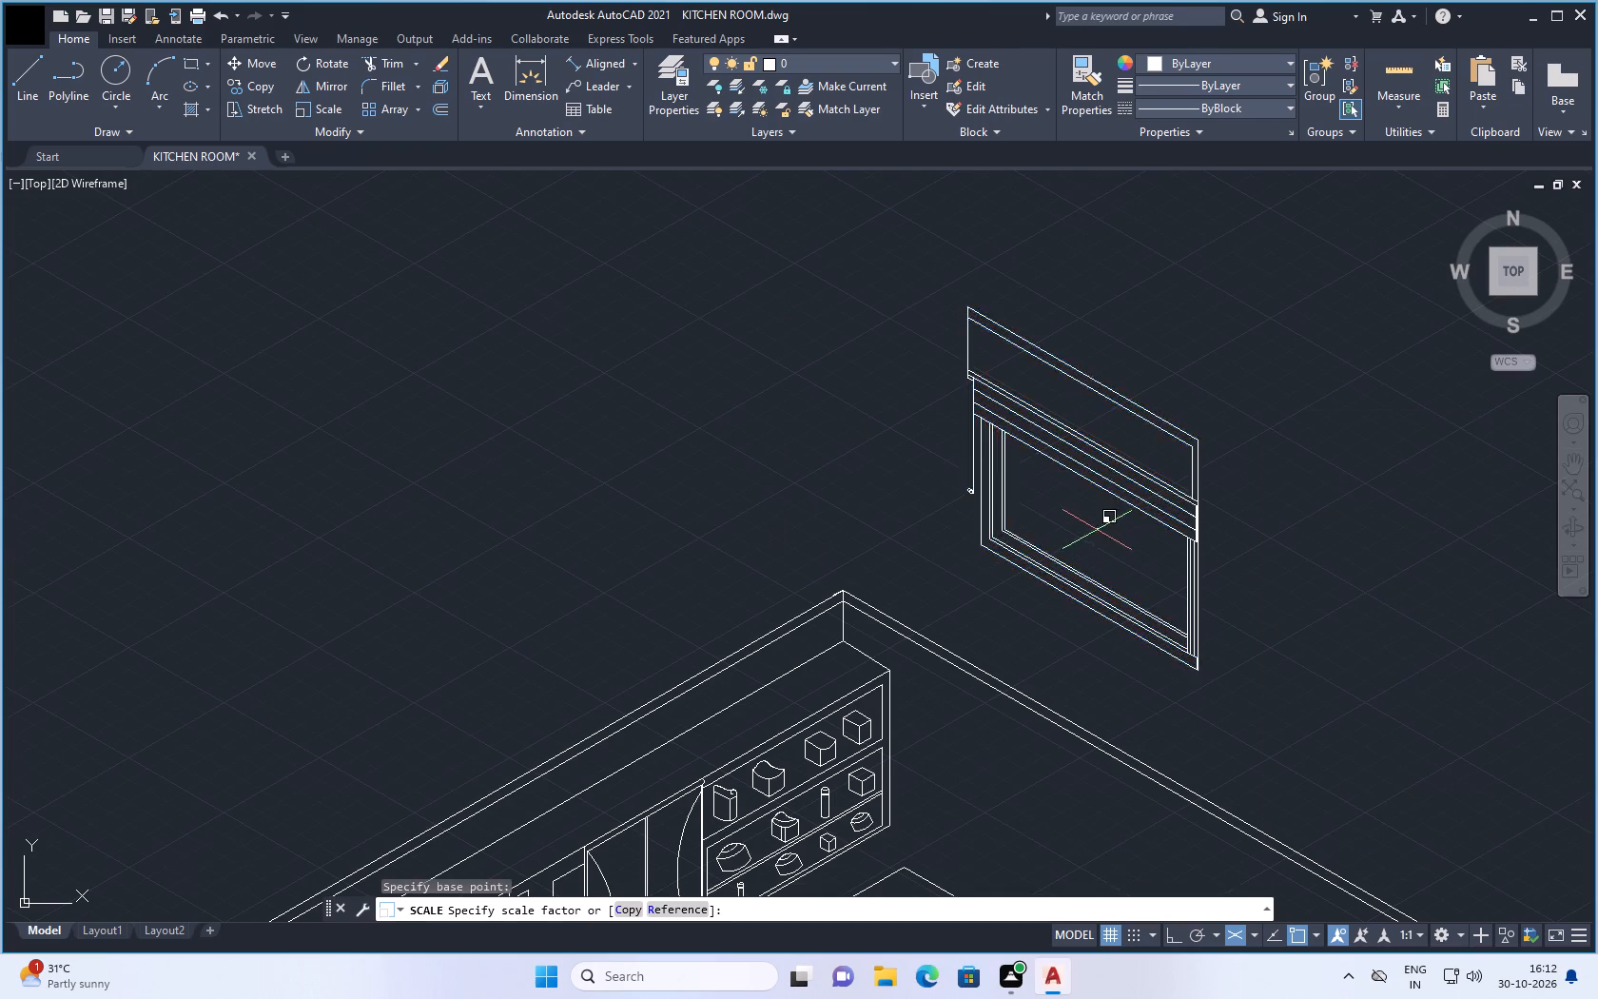
pyautogui.click(1224, 503)
# Move the whole window, including its frame and cord pull, onto the room's wall just above the sink and tap.
pyautogui.click(1231, 384)
pyautogui.click(951, 553)
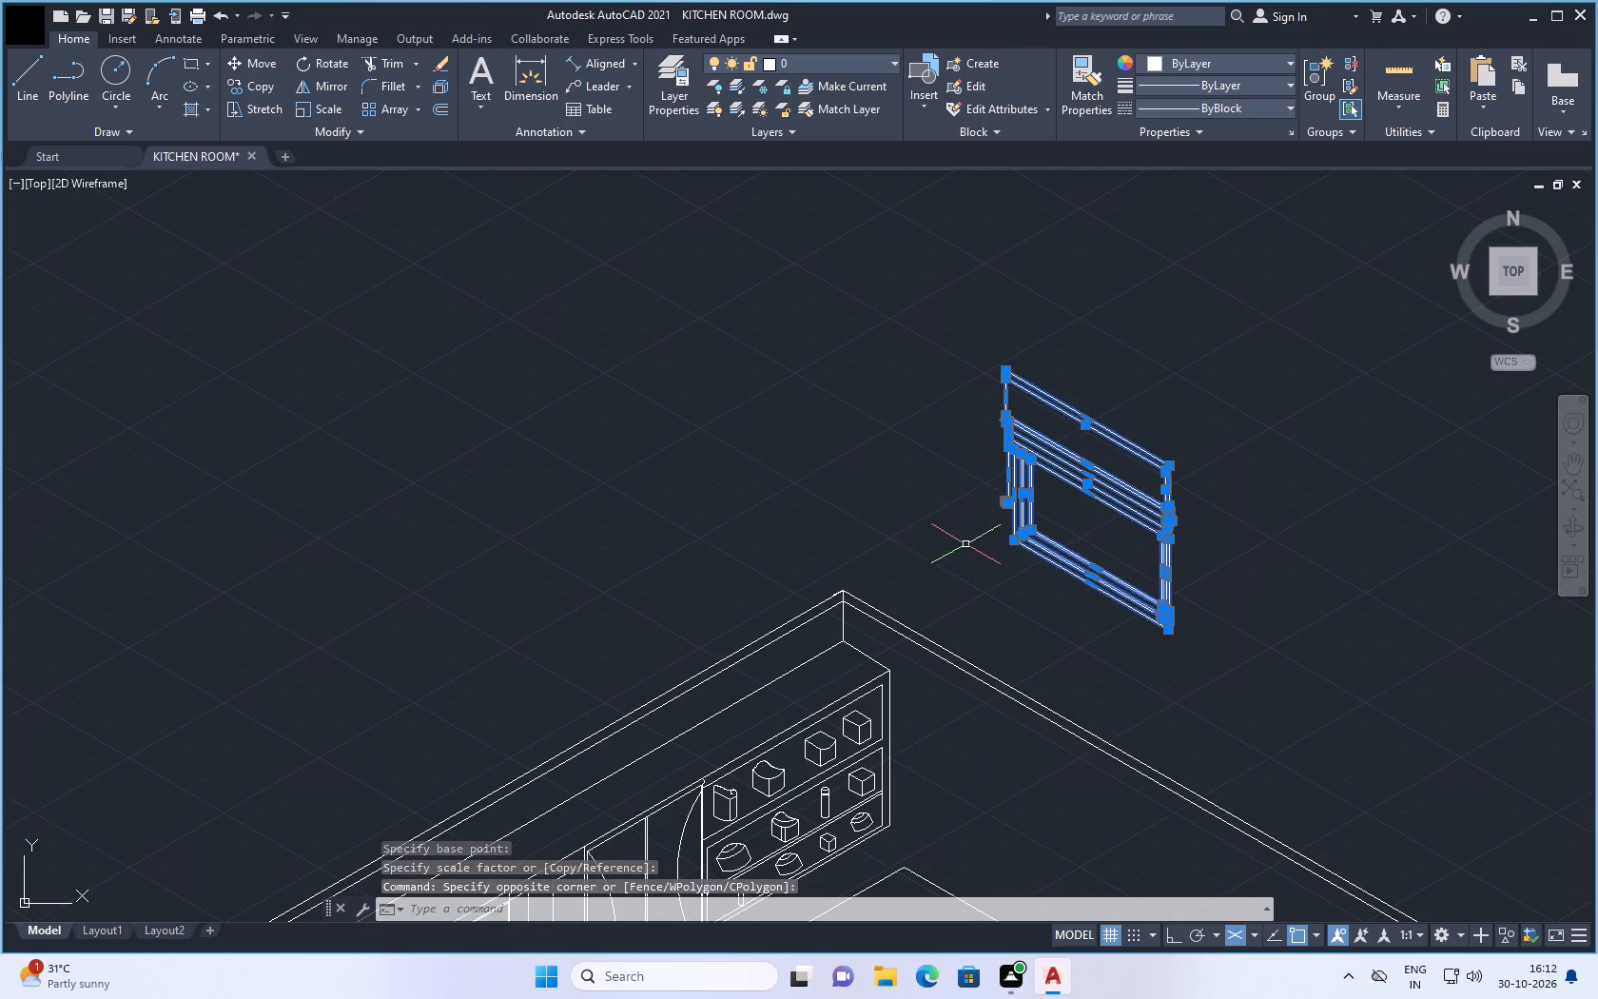
pyautogui.scroll(3, 965, 396)
pyautogui.scroll(-3, 1141, 529)
pyautogui.scroll(4, 1256, 776)
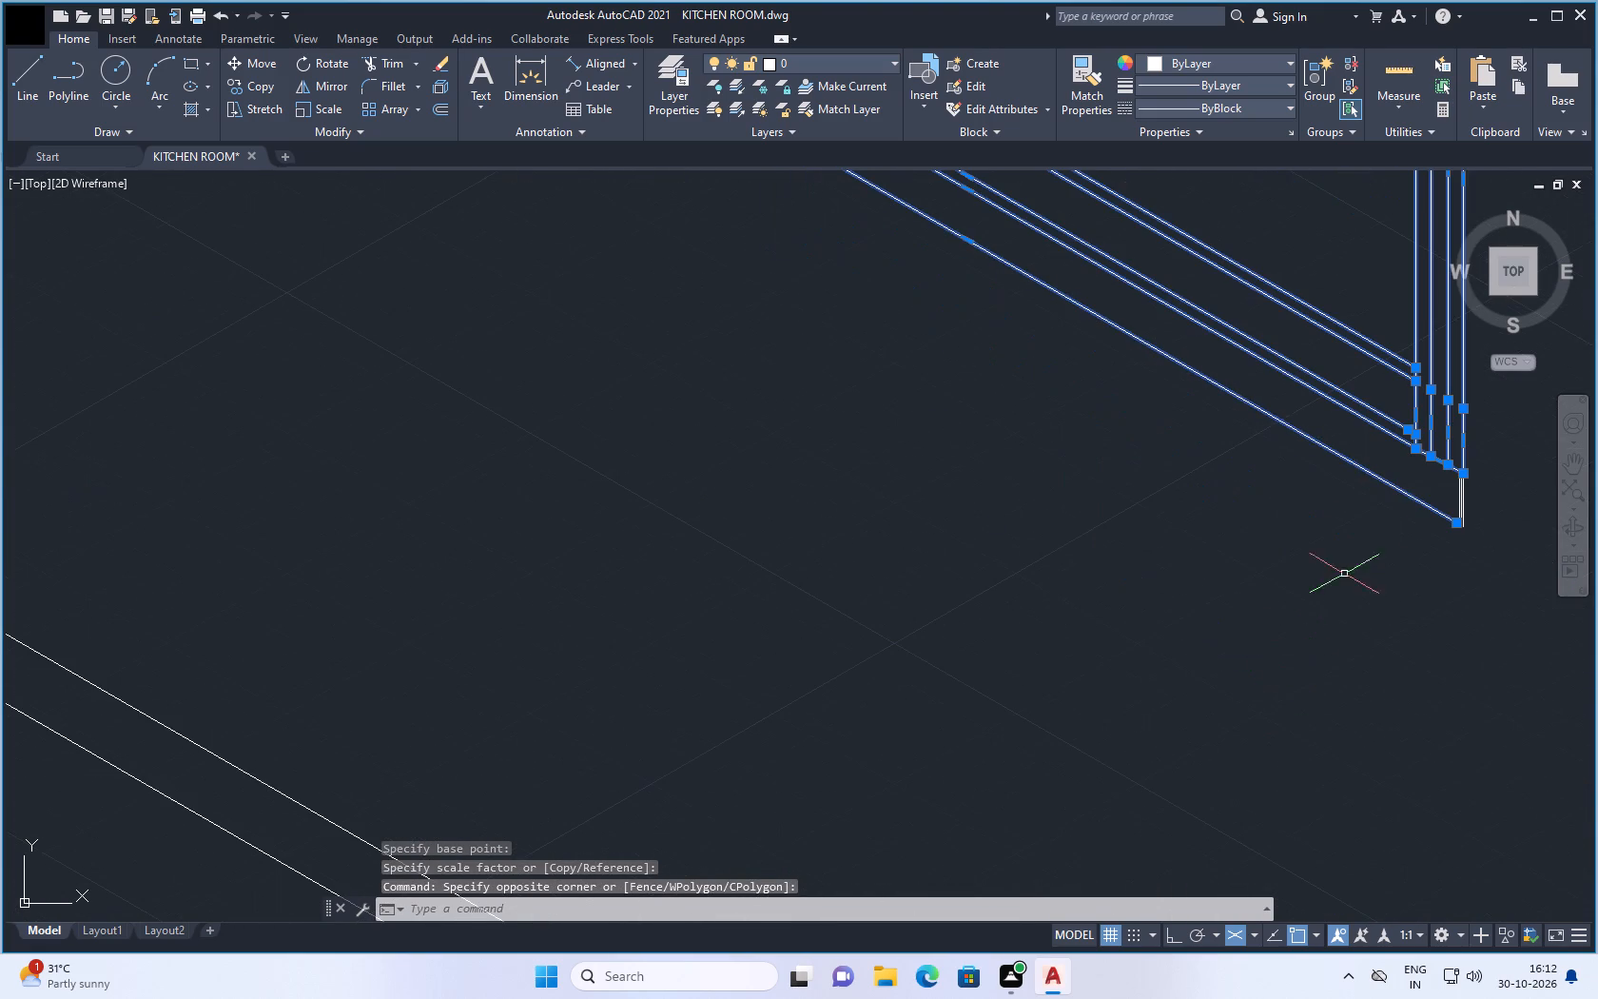
pyautogui.moveTo(1492, 477); pyautogui.dragTo(1414, 538)
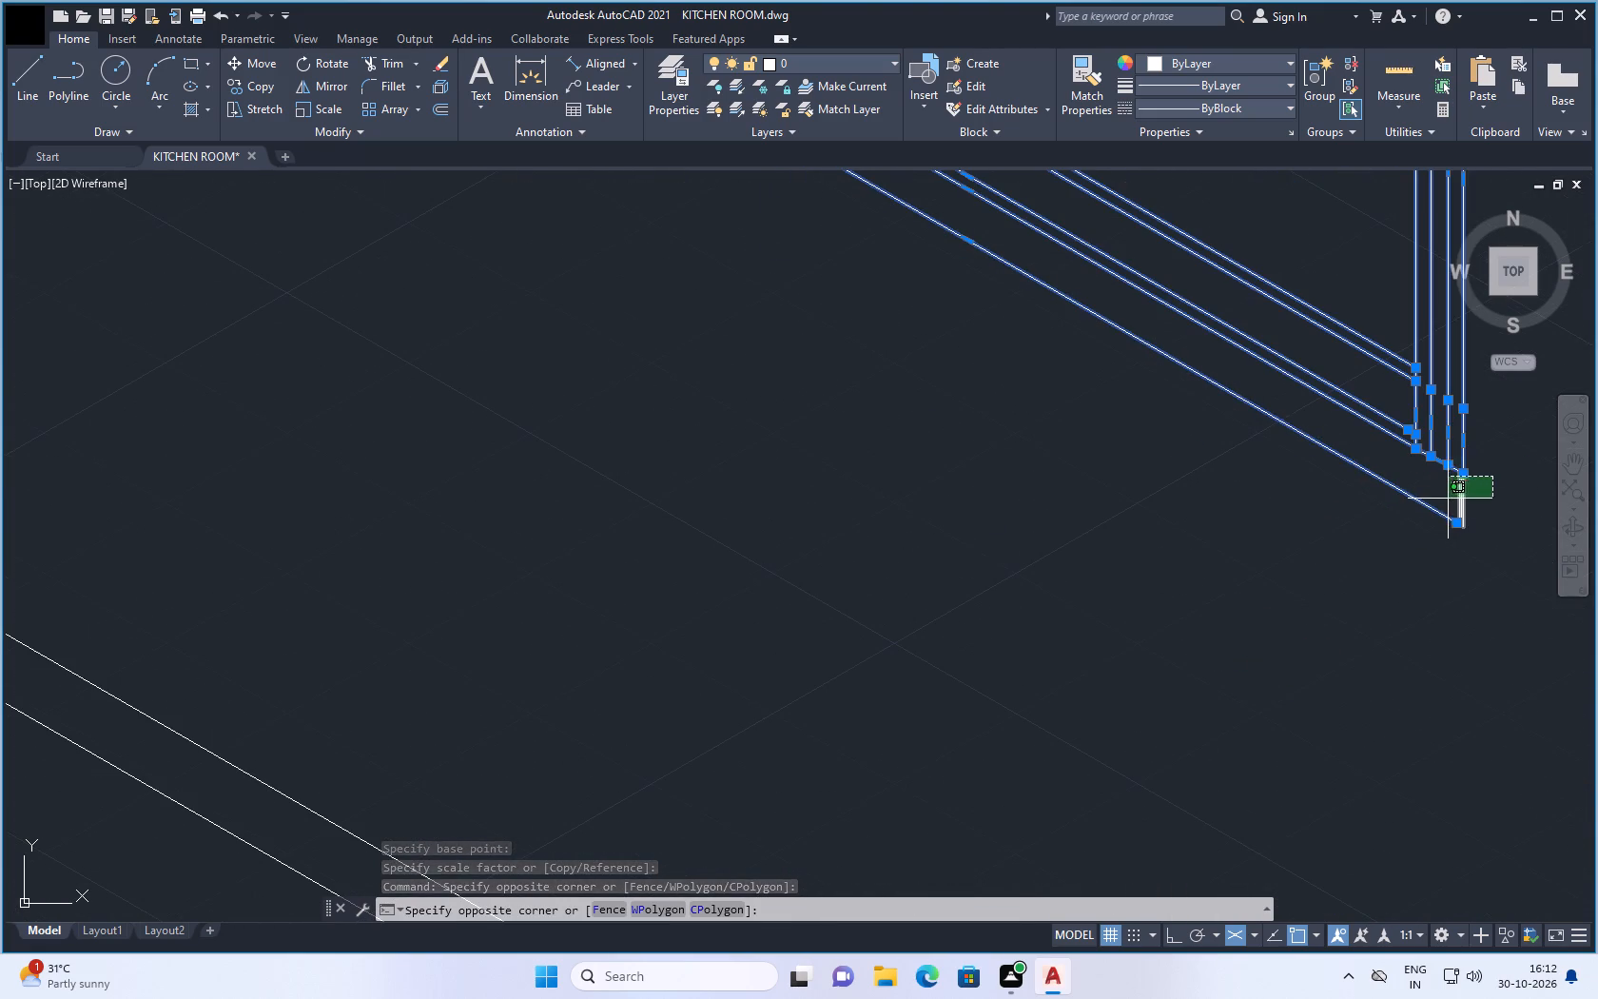
pyautogui.click(1443, 502)
pyautogui.scroll(-3, 1315, 627)
pyautogui.scroll(2, 1336, 505)
pyautogui.scroll(-2, 1340, 445)
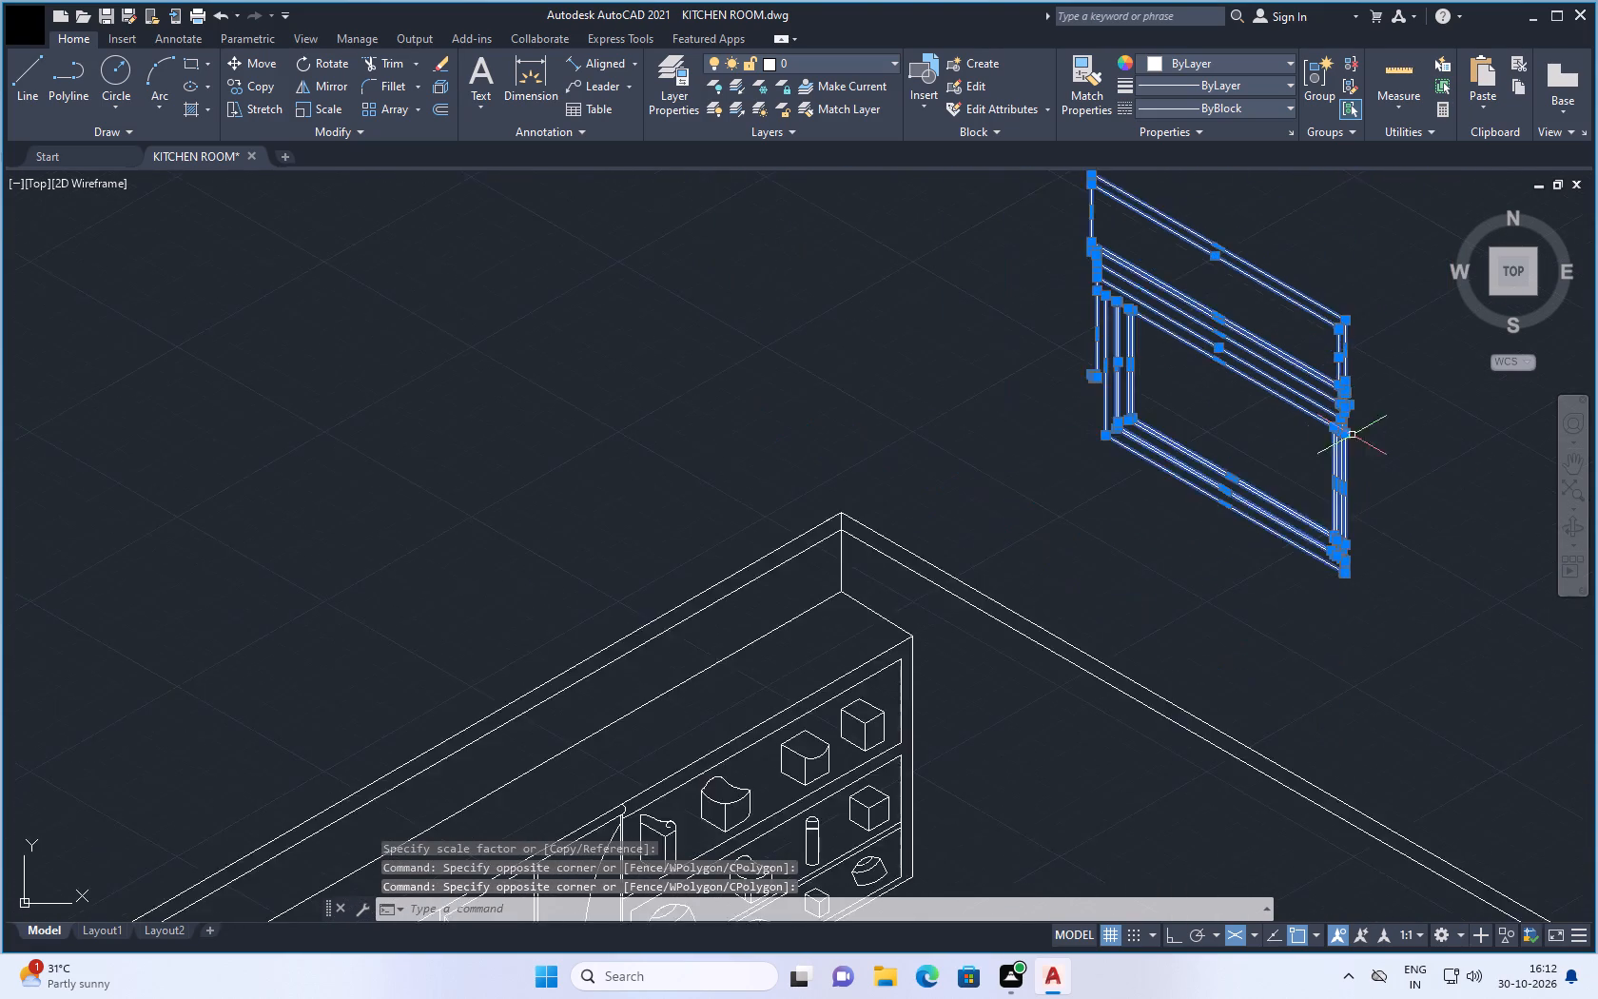
pyautogui.scroll(4, 1335, 369)
pyautogui.scroll(4, 1376, 660)
pyautogui.scroll(-4, 1168, 627)
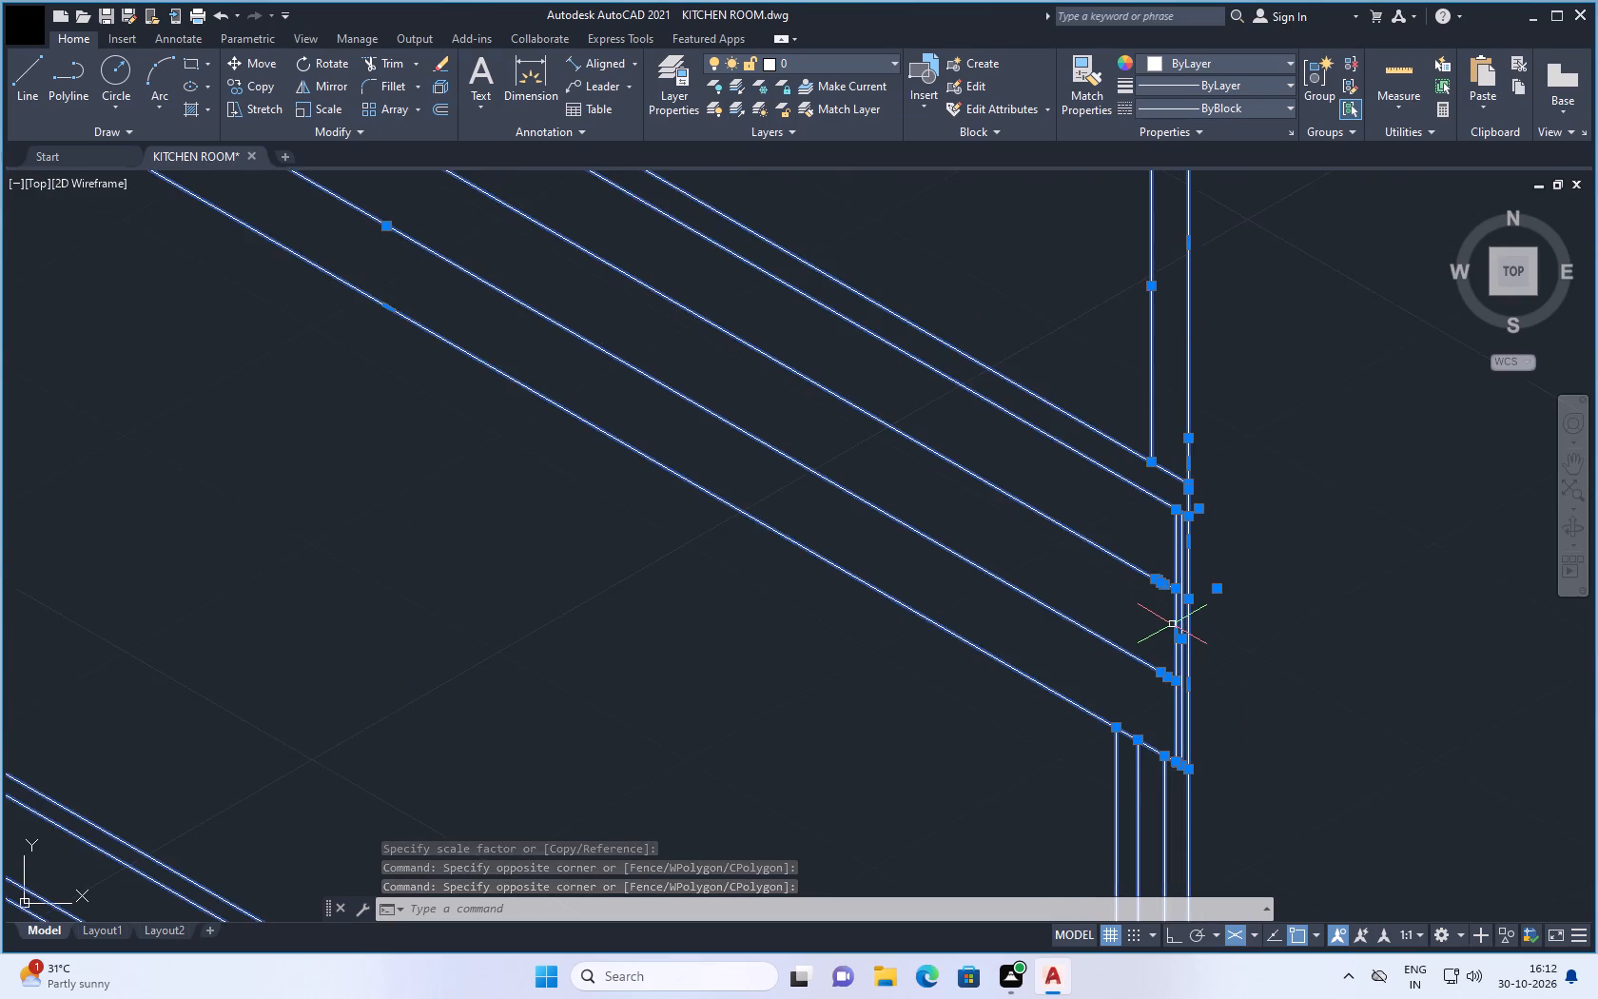
pyautogui.scroll(-2, 1172, 624)
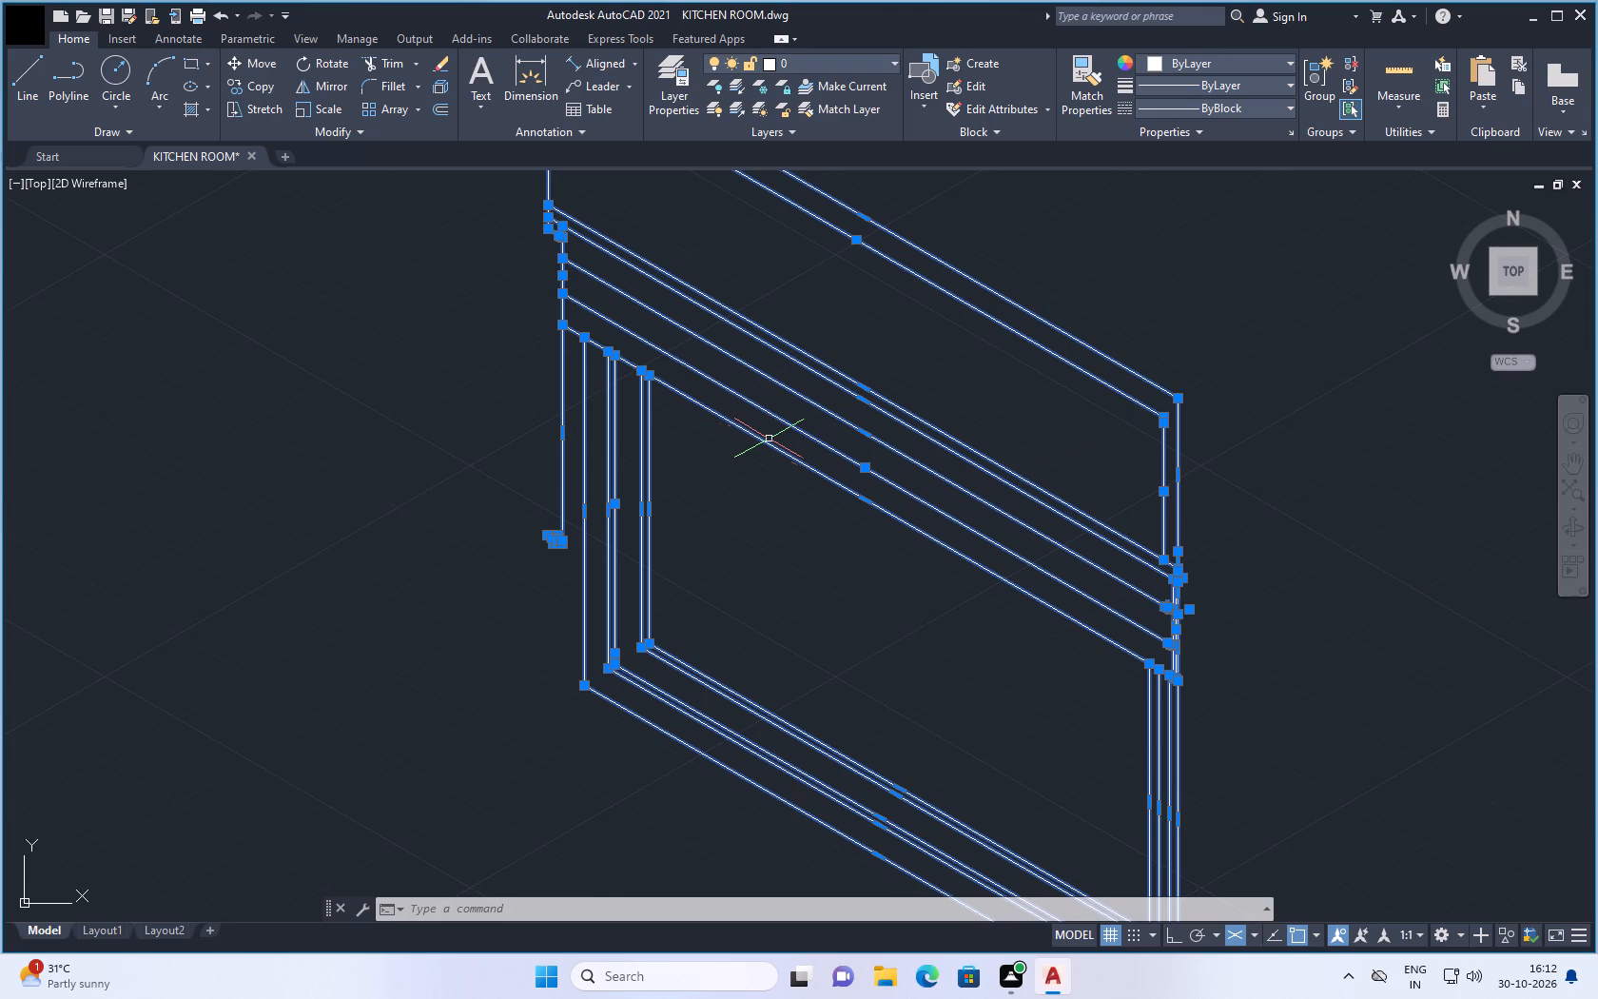
pyautogui.scroll(-2, 736, 422)
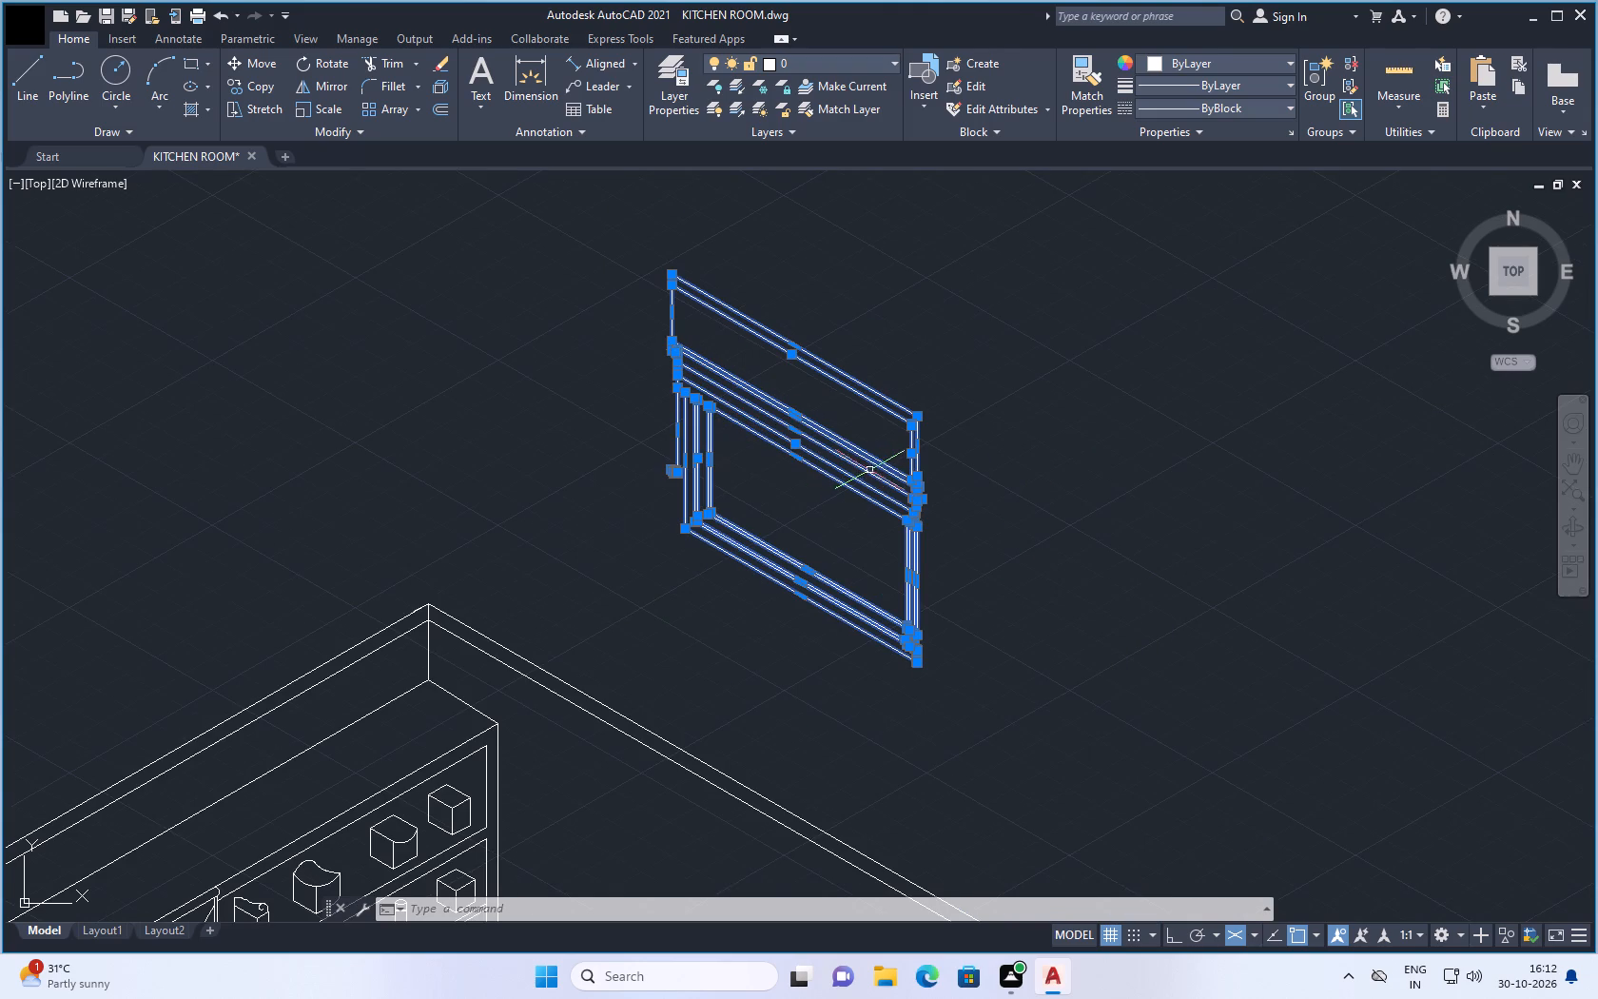
pyautogui.scroll(2, 794, 428)
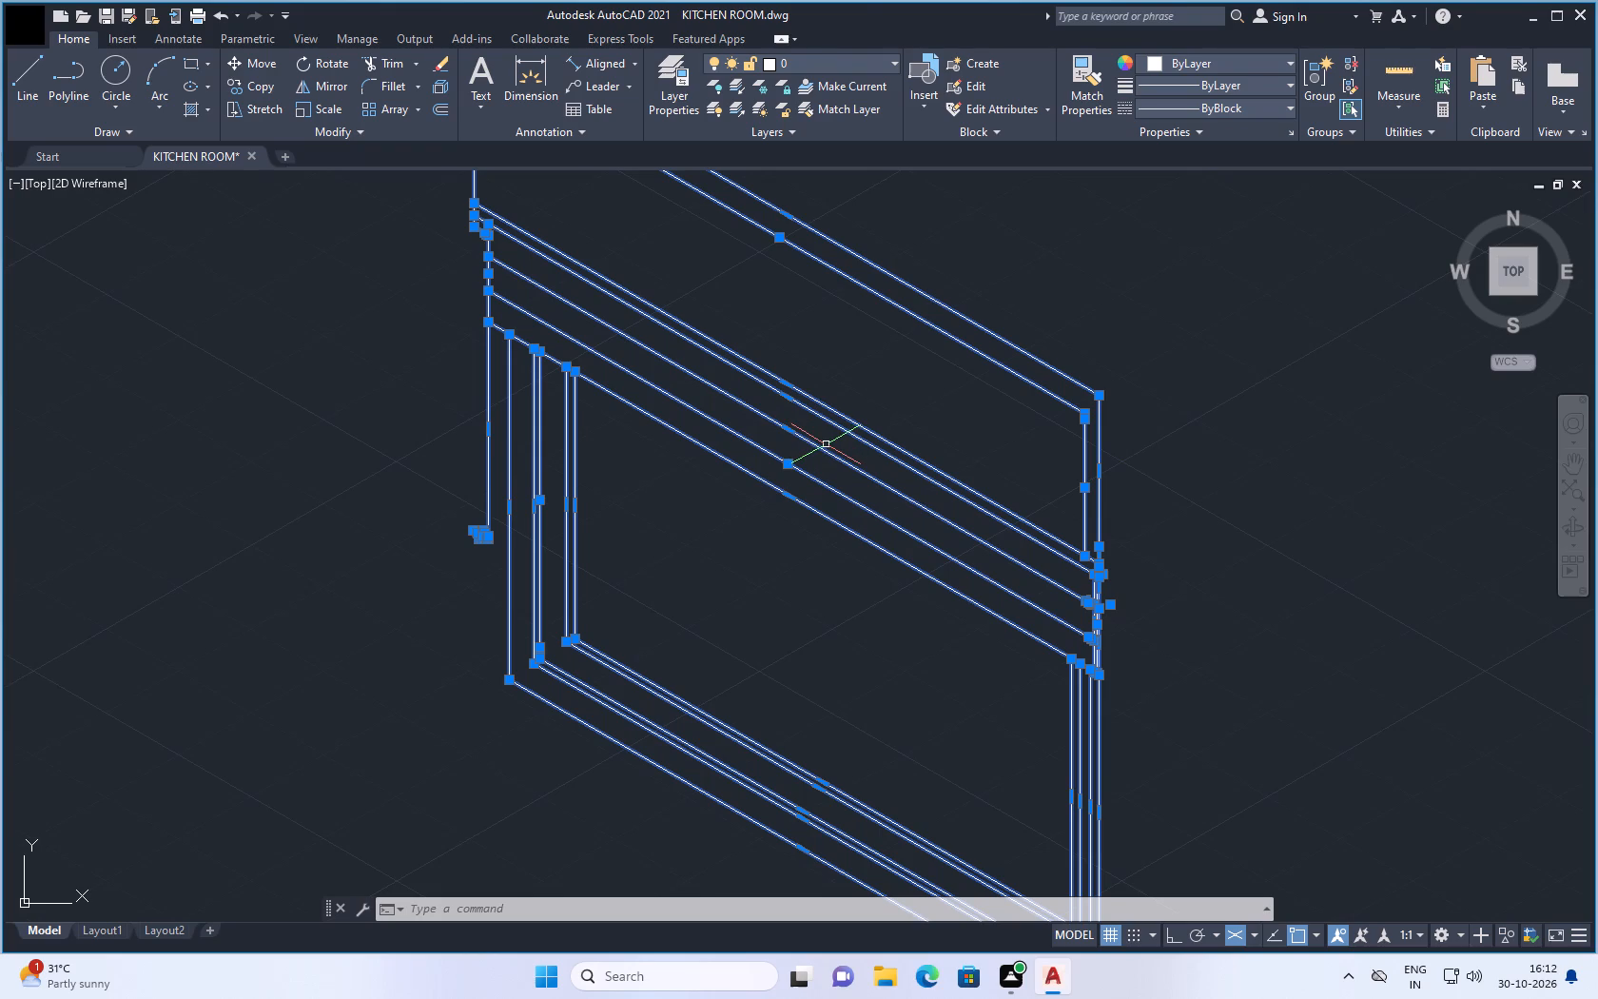
pyautogui.scroll(-2, 771, 471)
pyautogui.scroll(3, 637, 508)
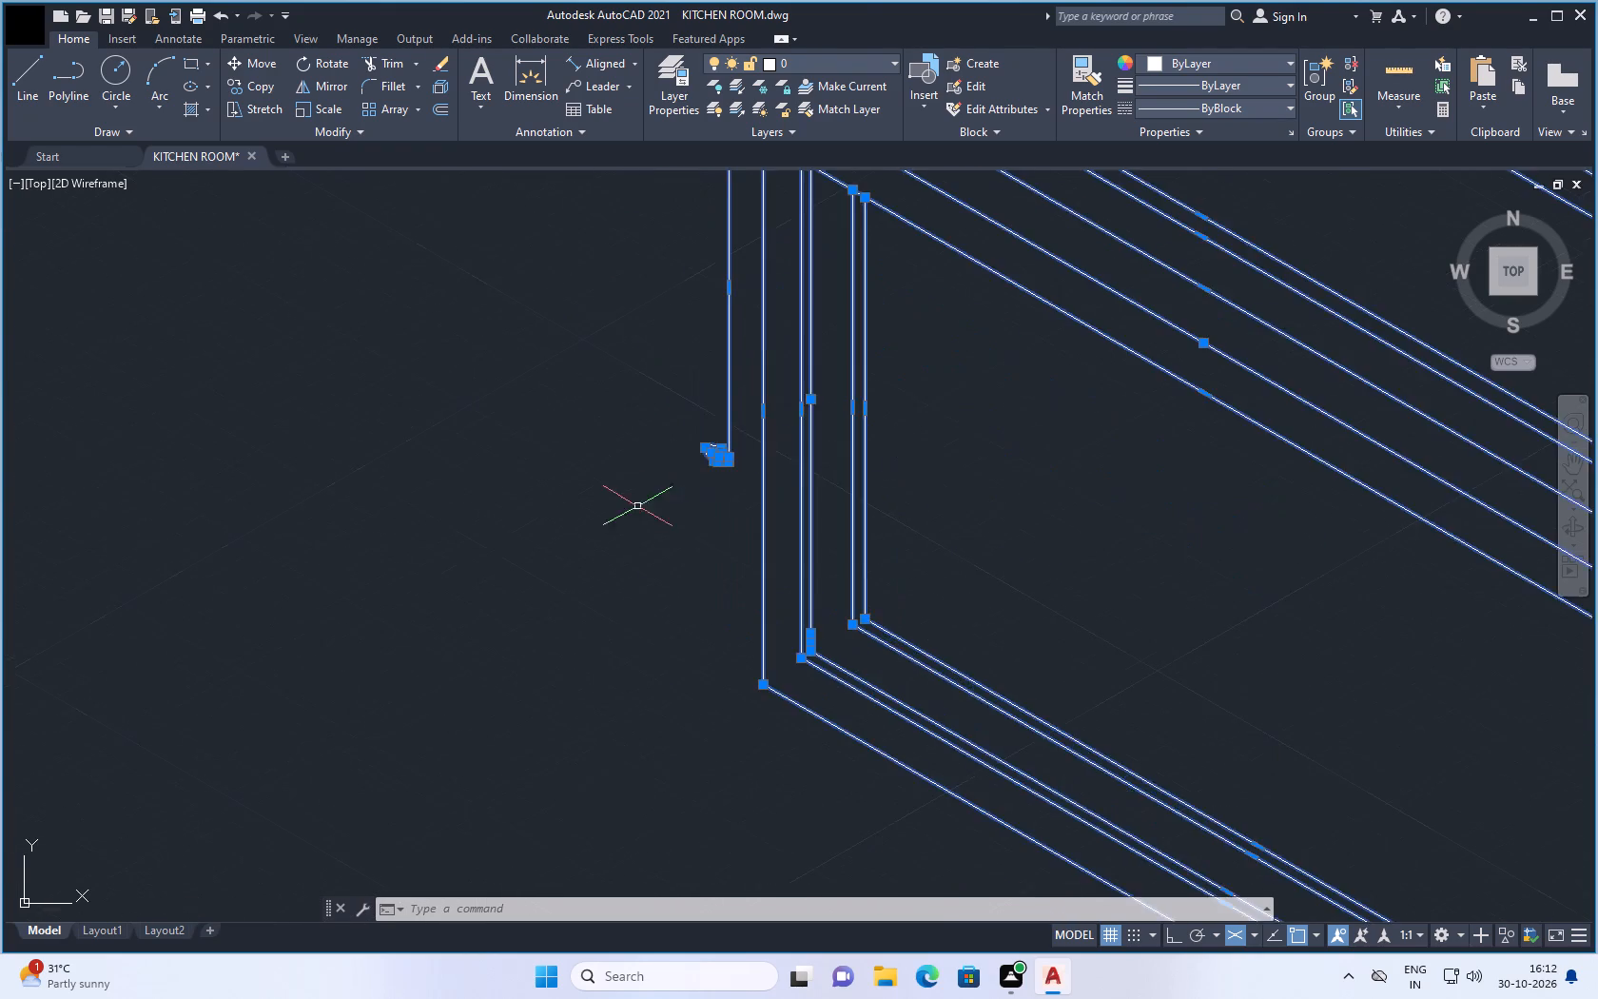
pyautogui.scroll(4, 721, 450)
pyautogui.scroll(-4, 725, 477)
pyautogui.scroll(3, 876, 734)
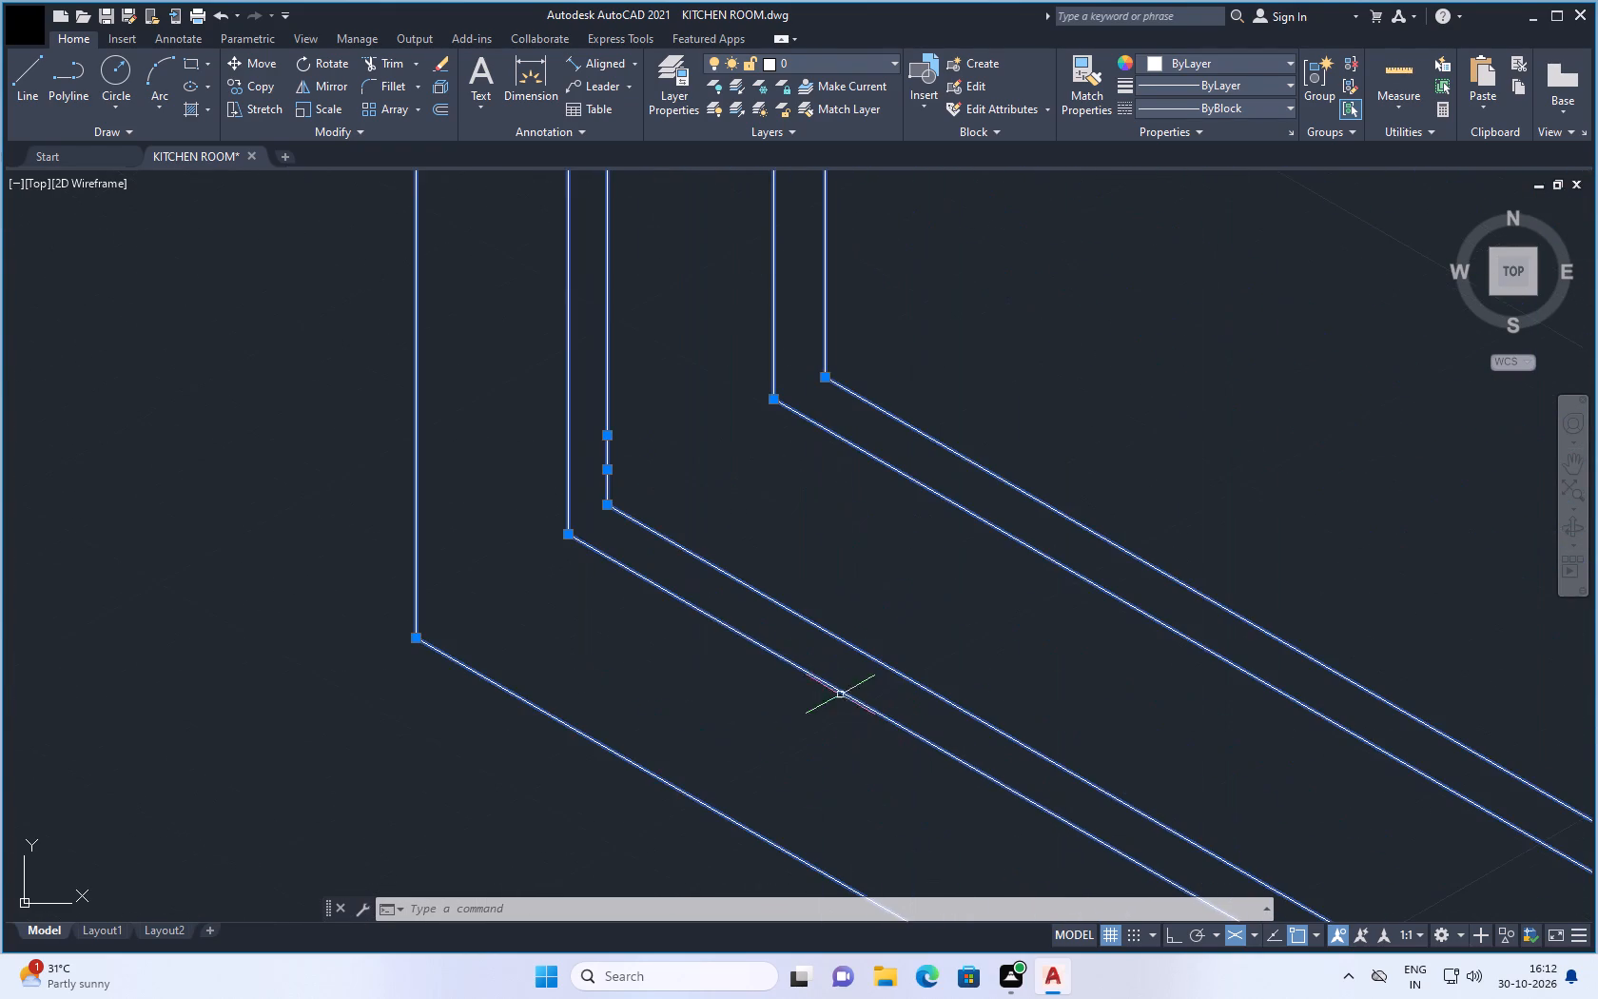
pyautogui.scroll(-4, 711, 642)
pyautogui.scroll(-3, 795, 634)
pyautogui.scroll(3, 743, 515)
pyautogui.scroll(4, 810, 382)
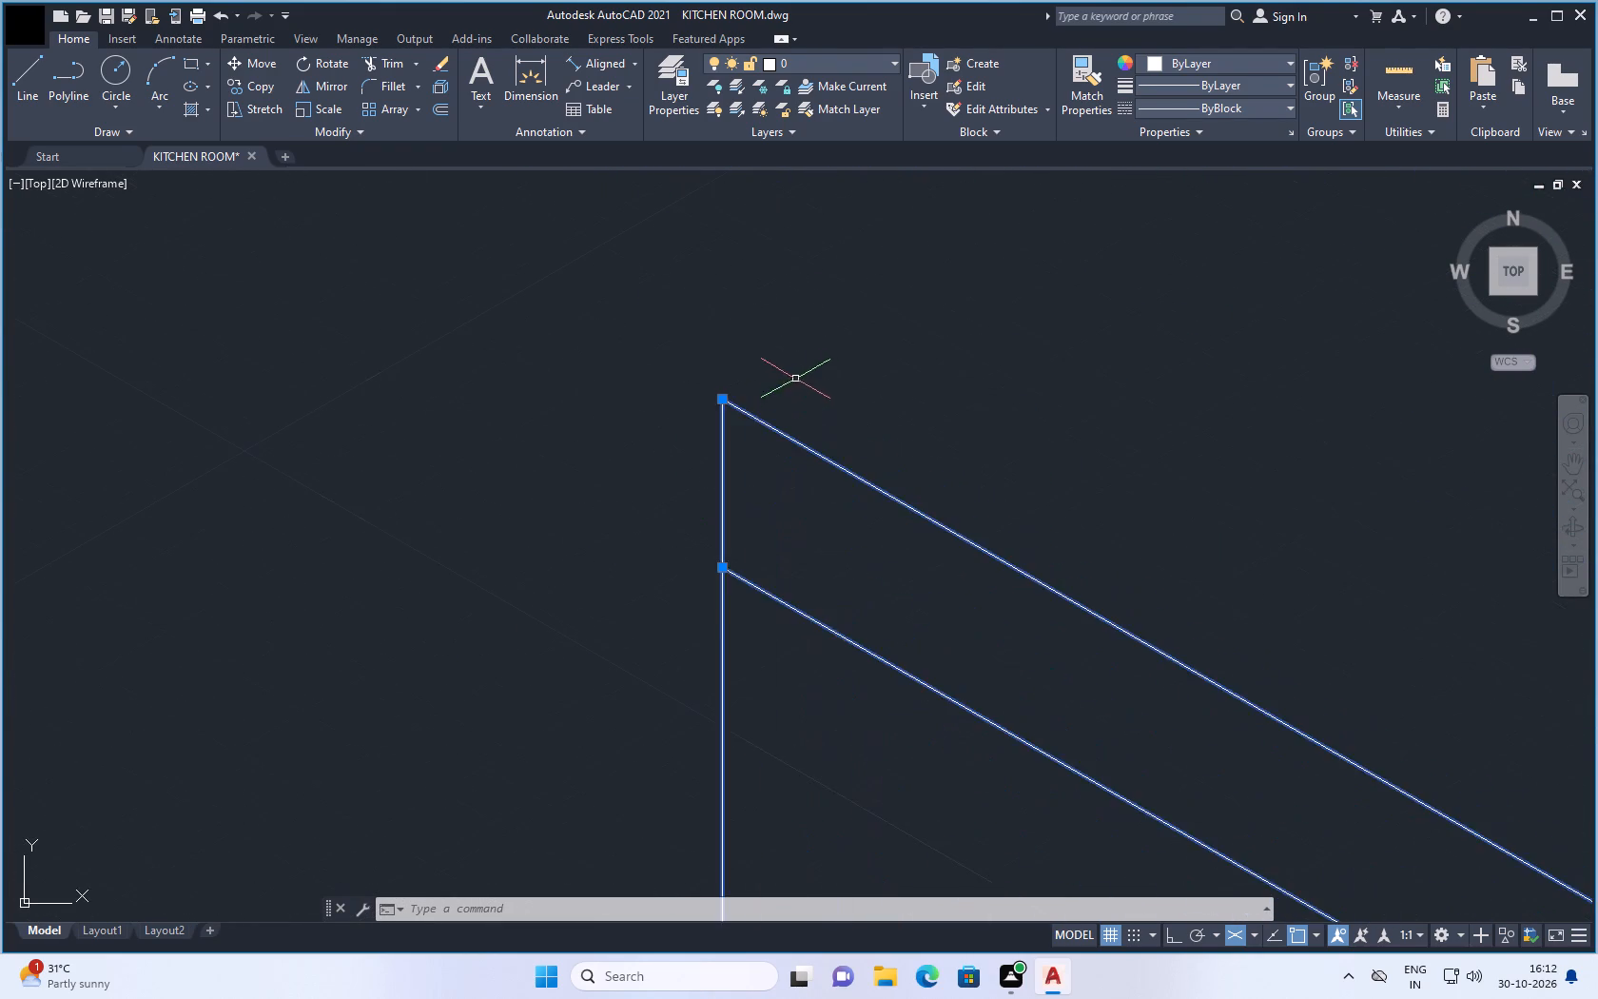
pyautogui.scroll(-4, 807, 398)
pyautogui.scroll(-3, 968, 487)
pyautogui.scroll(7, 1053, 597)
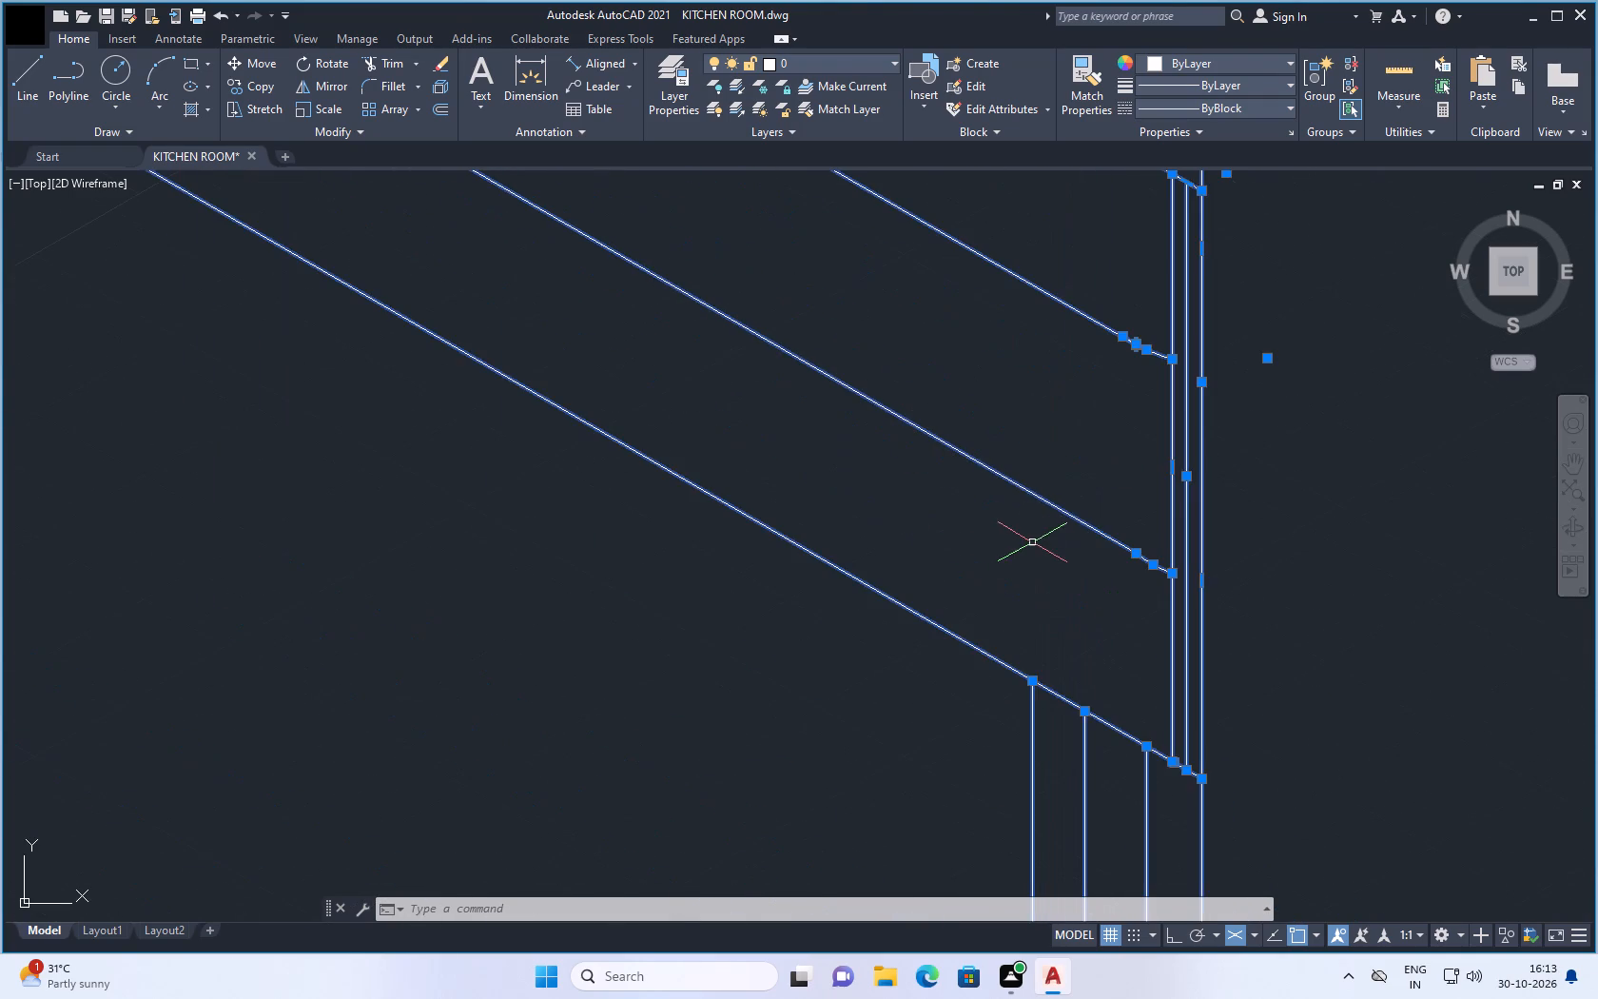
pyautogui.scroll(-7, 1028, 542)
pyautogui.rightClick(1117, 509)
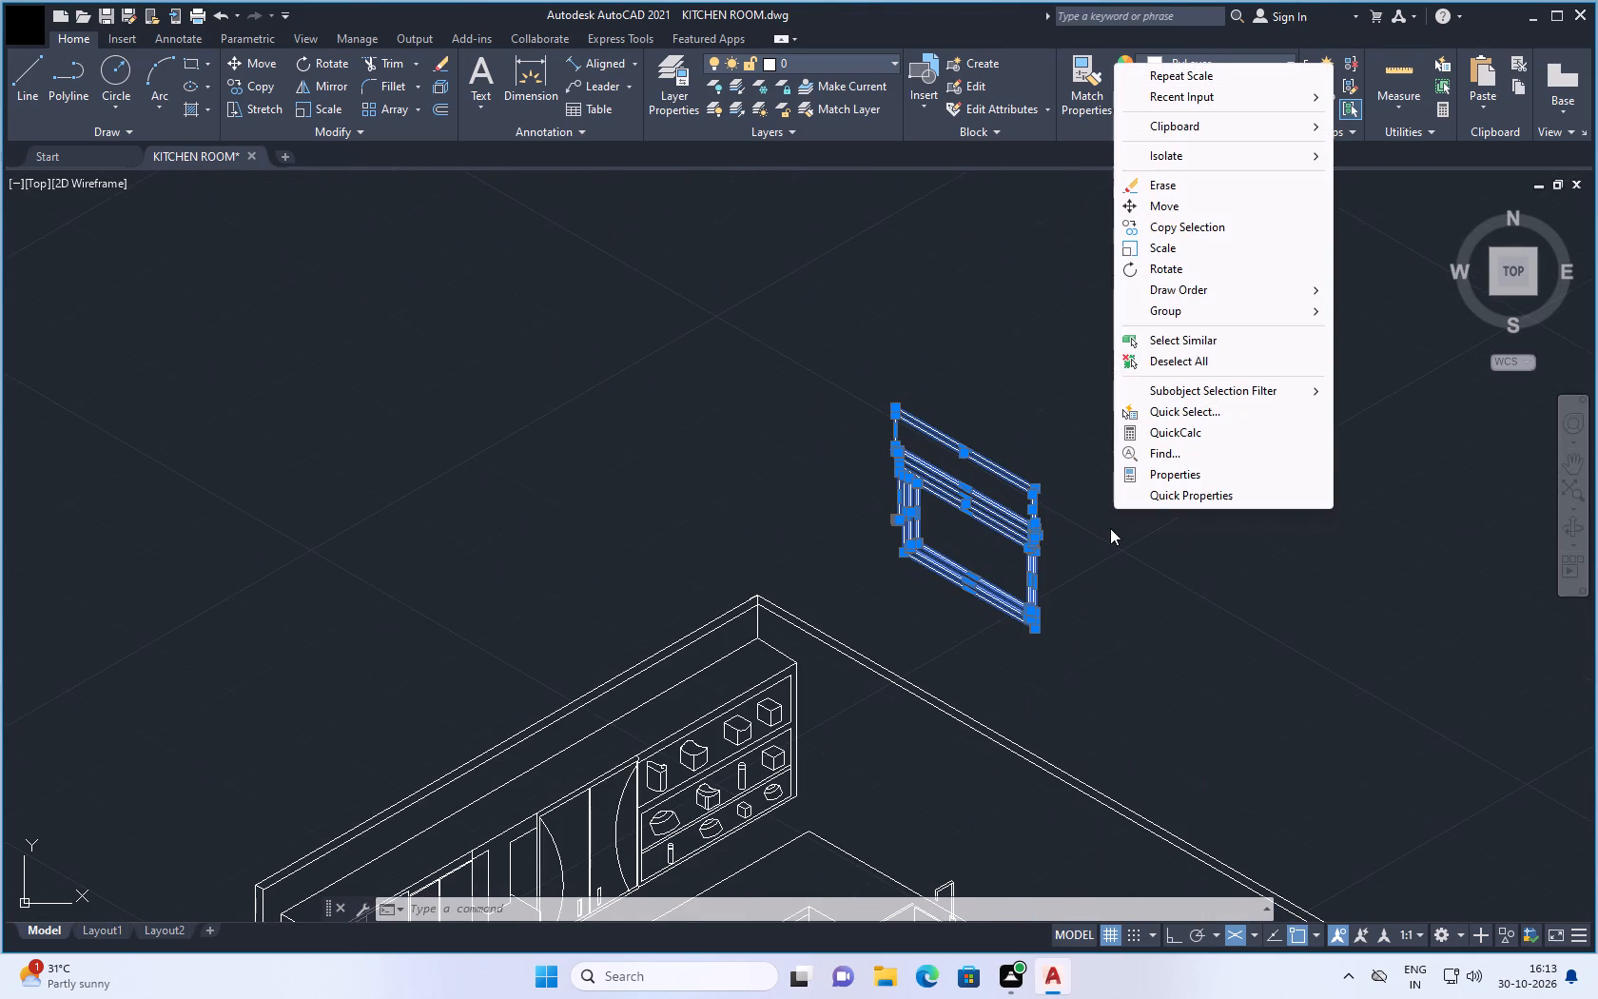
pyautogui.click(1188, 207)
pyautogui.click(990, 524)
pyautogui.scroll(-1, 1008, 694)
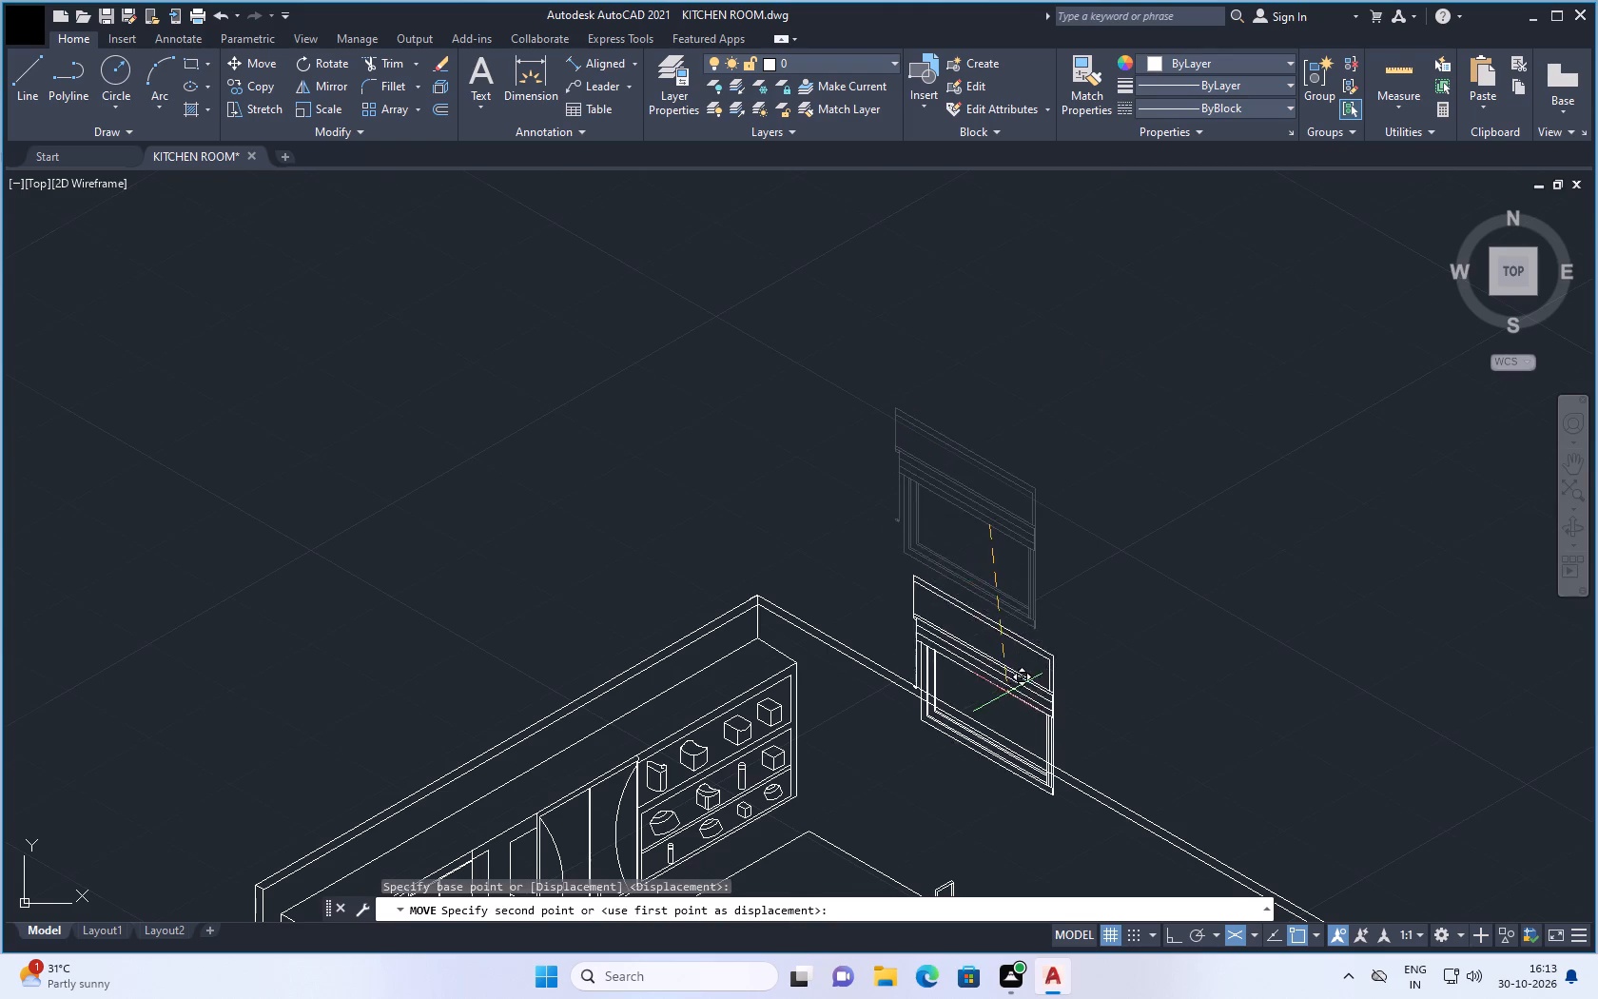
pyautogui.scroll(-1, 1009, 693)
pyautogui.scroll(3, 1002, 759)
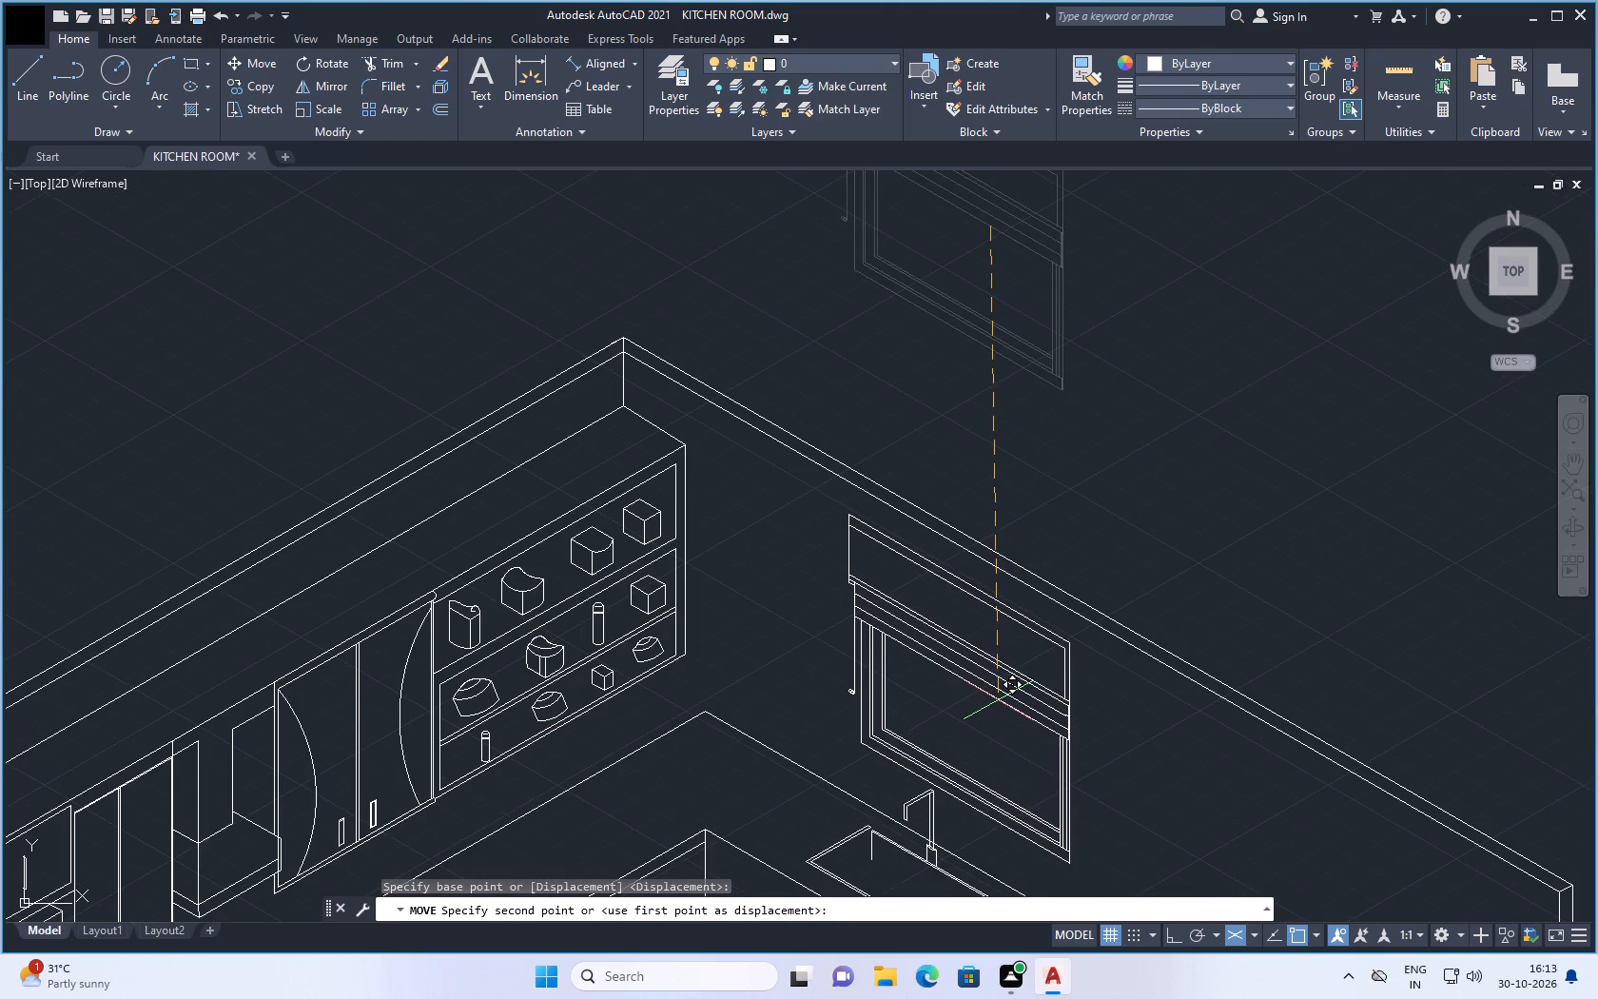
pyautogui.click(998, 700)
# Save the kitchen room drawing.
pyautogui.scroll(-4, 1038, 682)
pyautogui.scroll(2, 1008, 764)
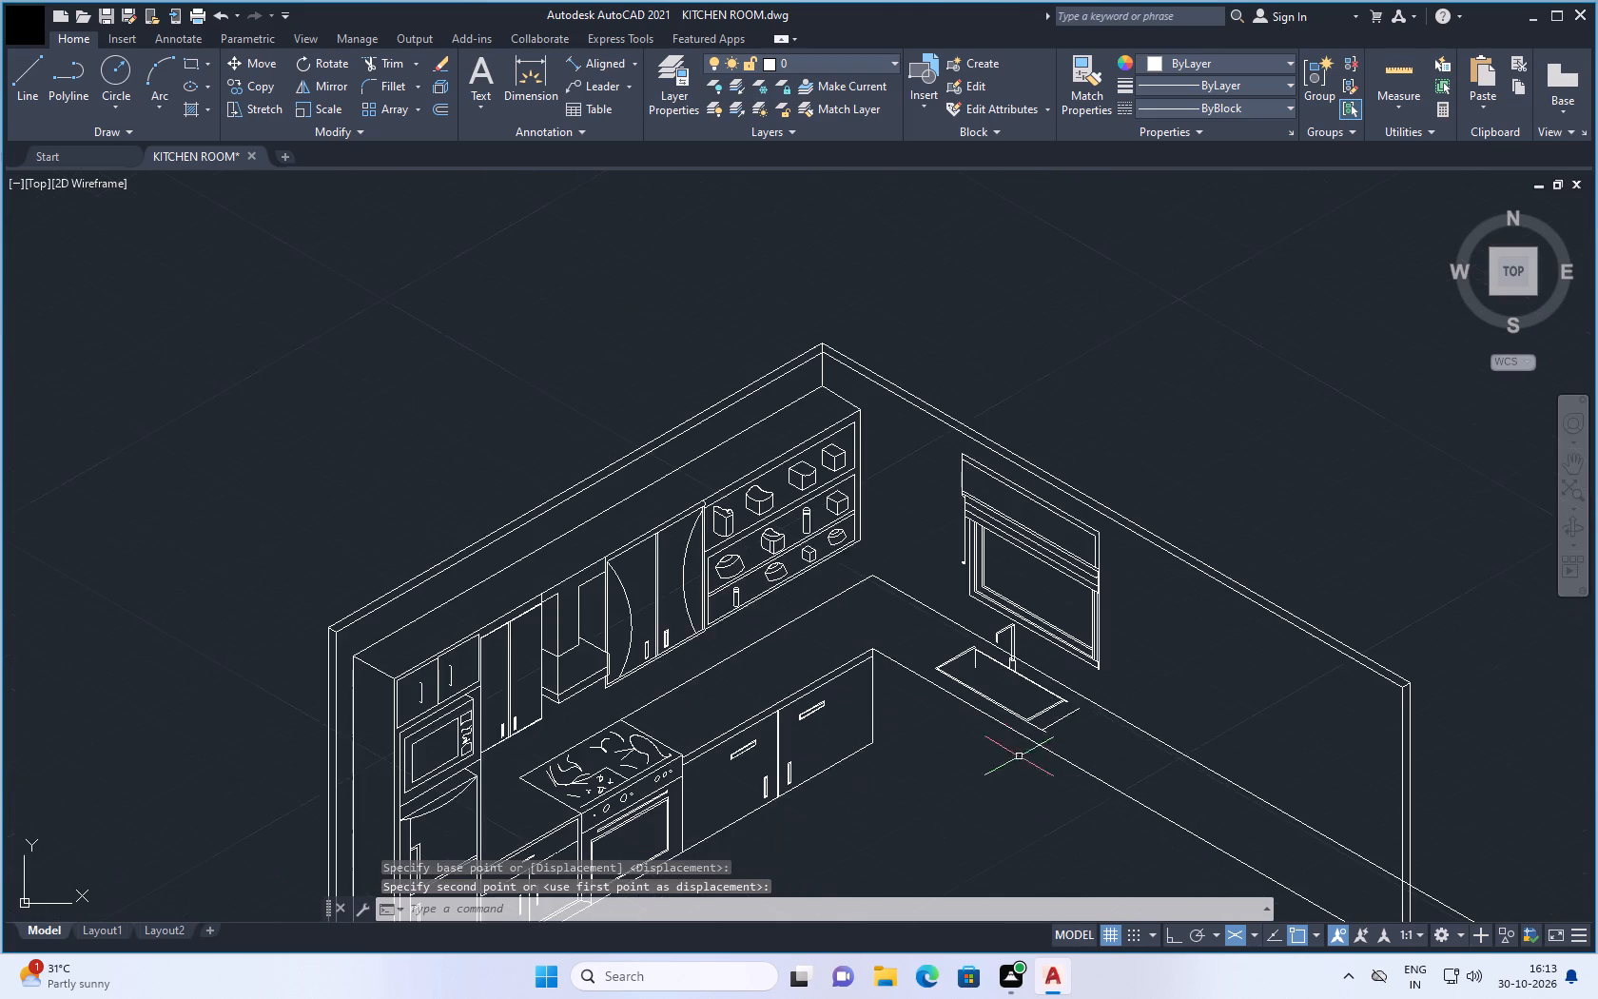
pyautogui.scroll(3, 1043, 714)
pyautogui.scroll(-3, 1048, 715)
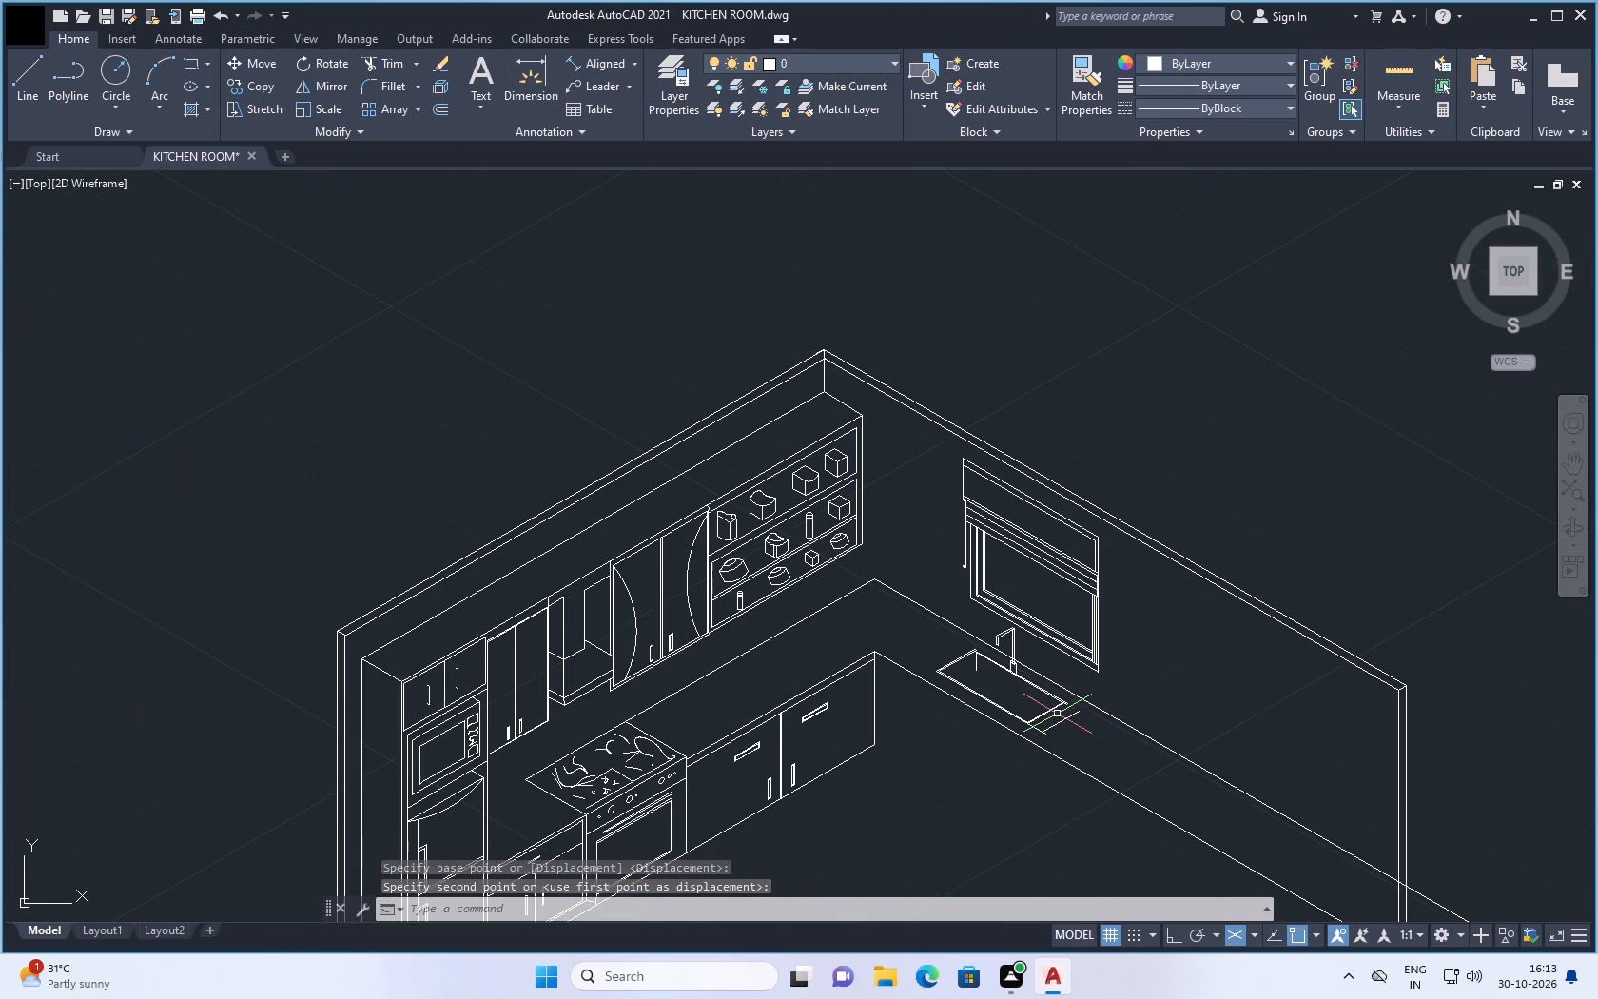
pyautogui.scroll(-1, 927, 643)
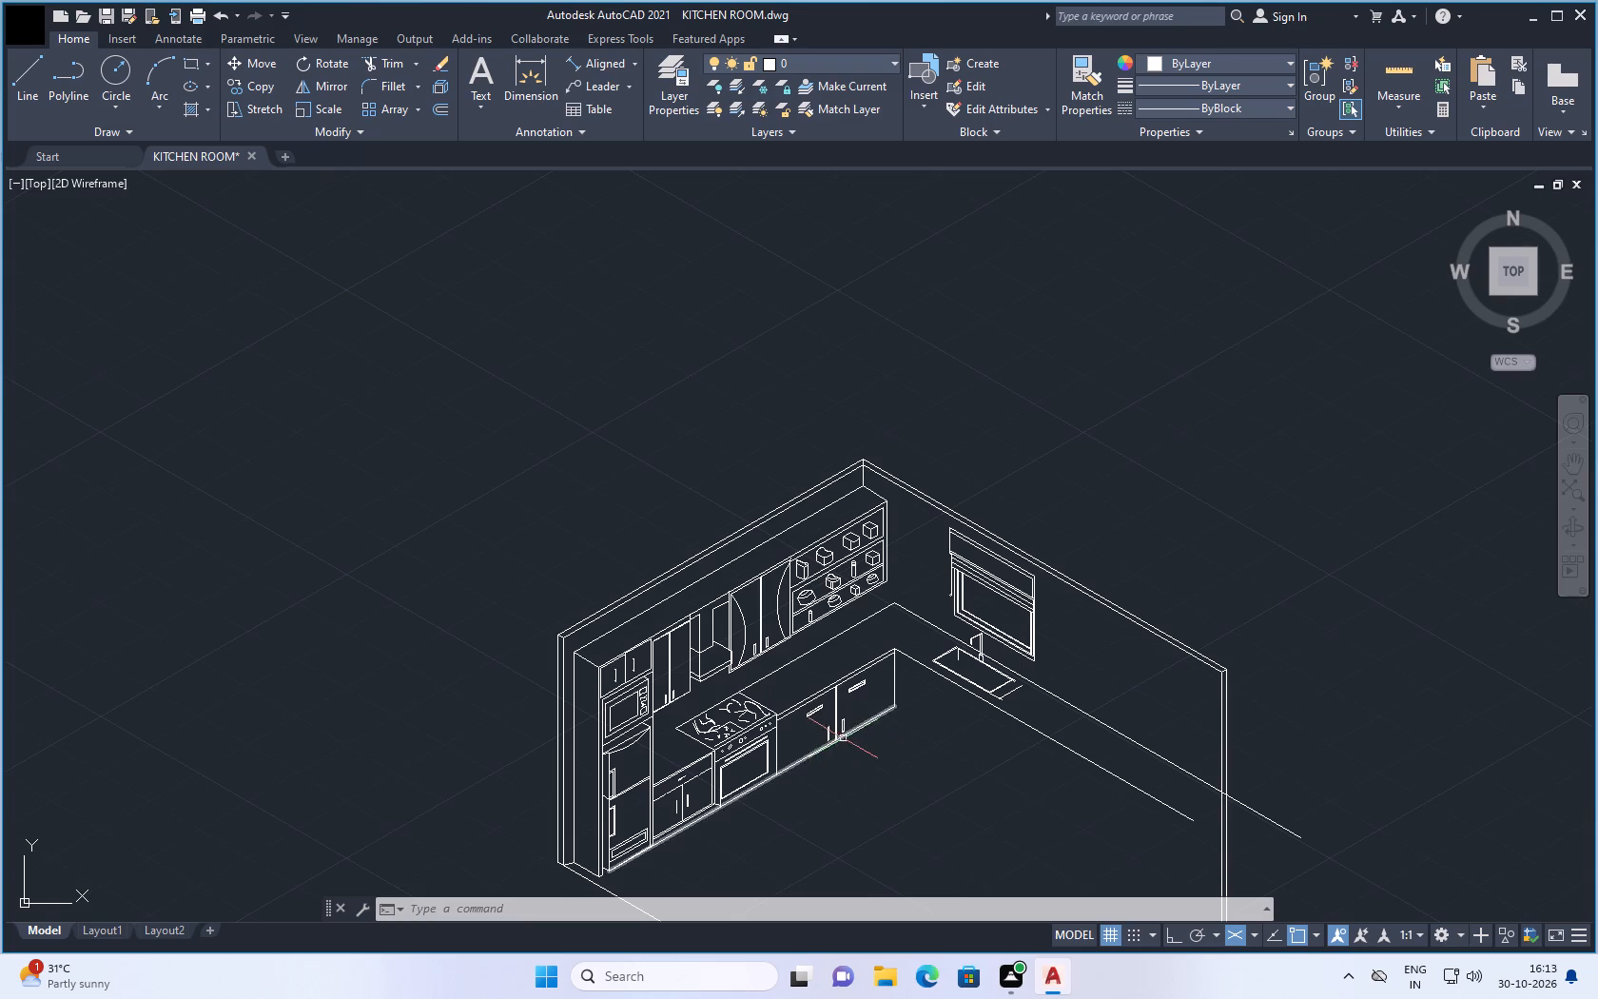
pyautogui.hotkey('ctrl', 's')
# Turn on Ortho mode.
pyautogui.scroll(-2, 849, 654)
pyautogui.scroll(2, 889, 736)
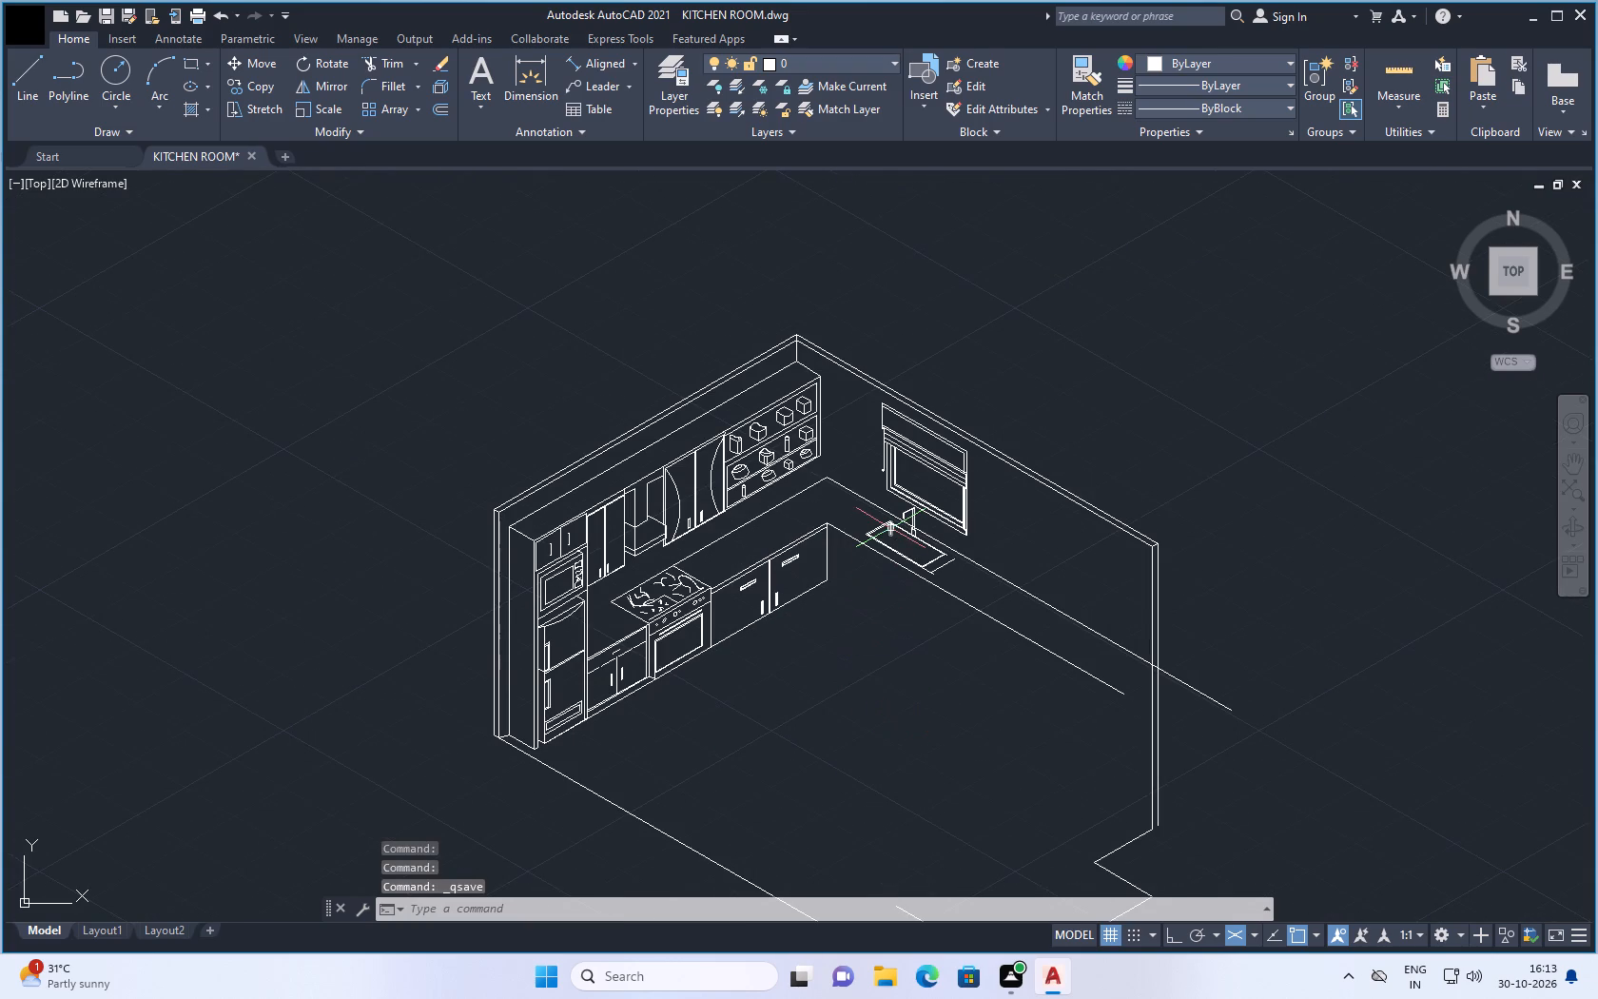
pyautogui.scroll(2, 862, 448)
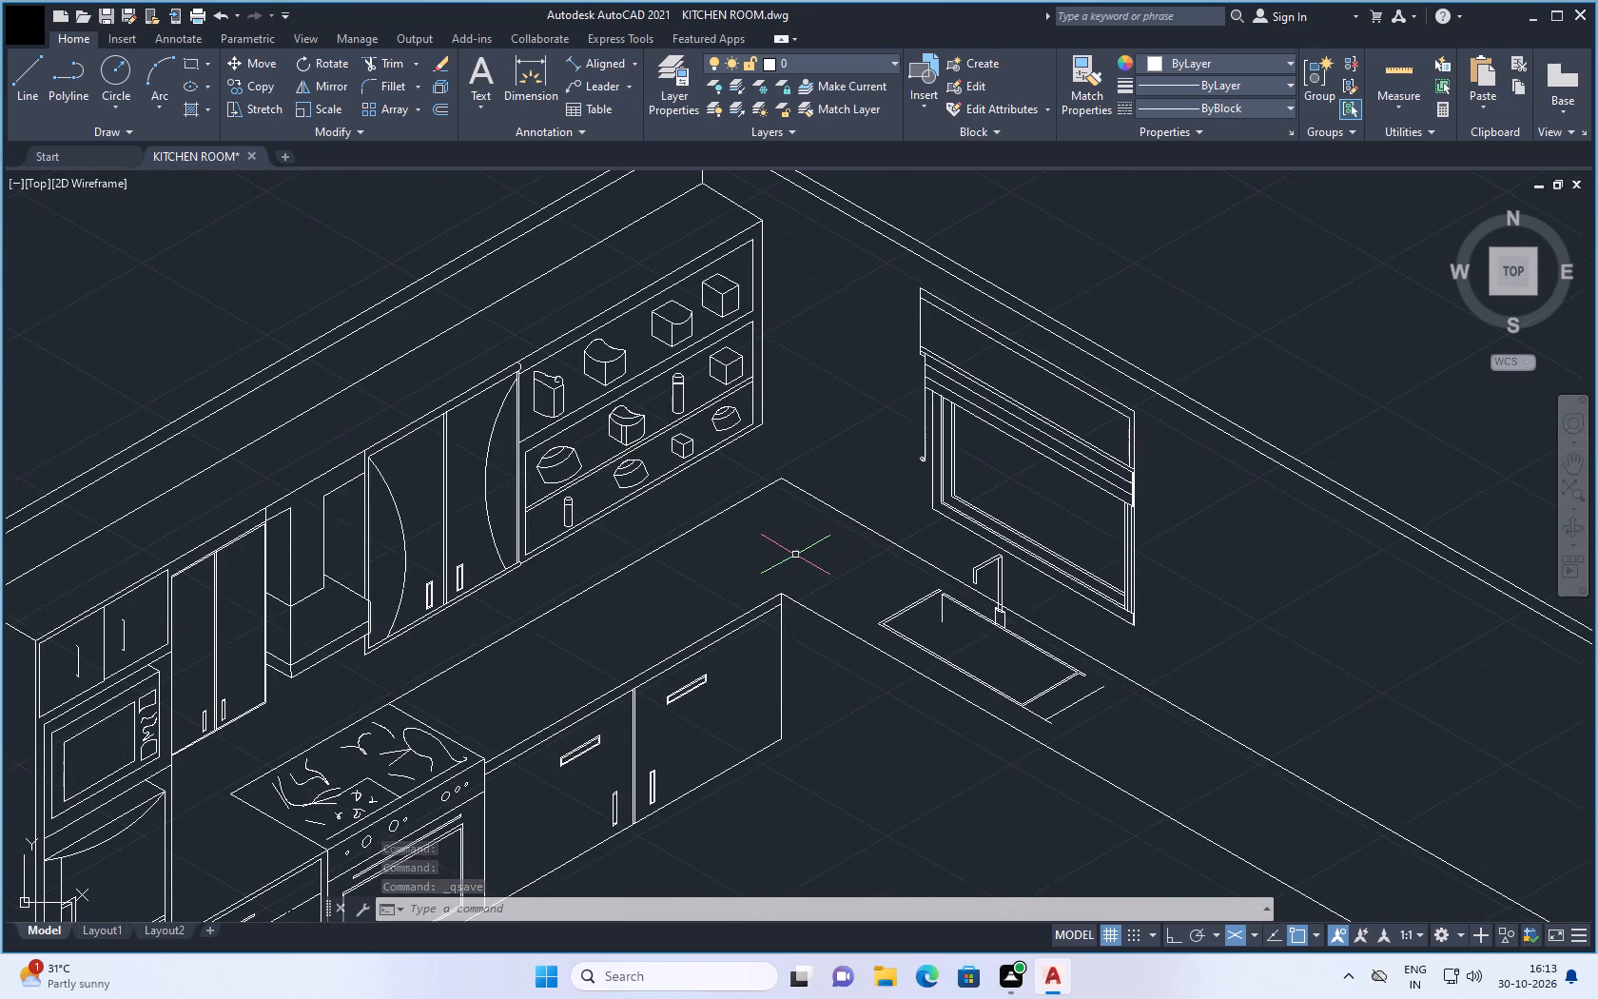
pyautogui.scroll(2, 784, 554)
pyautogui.click(29, 72)
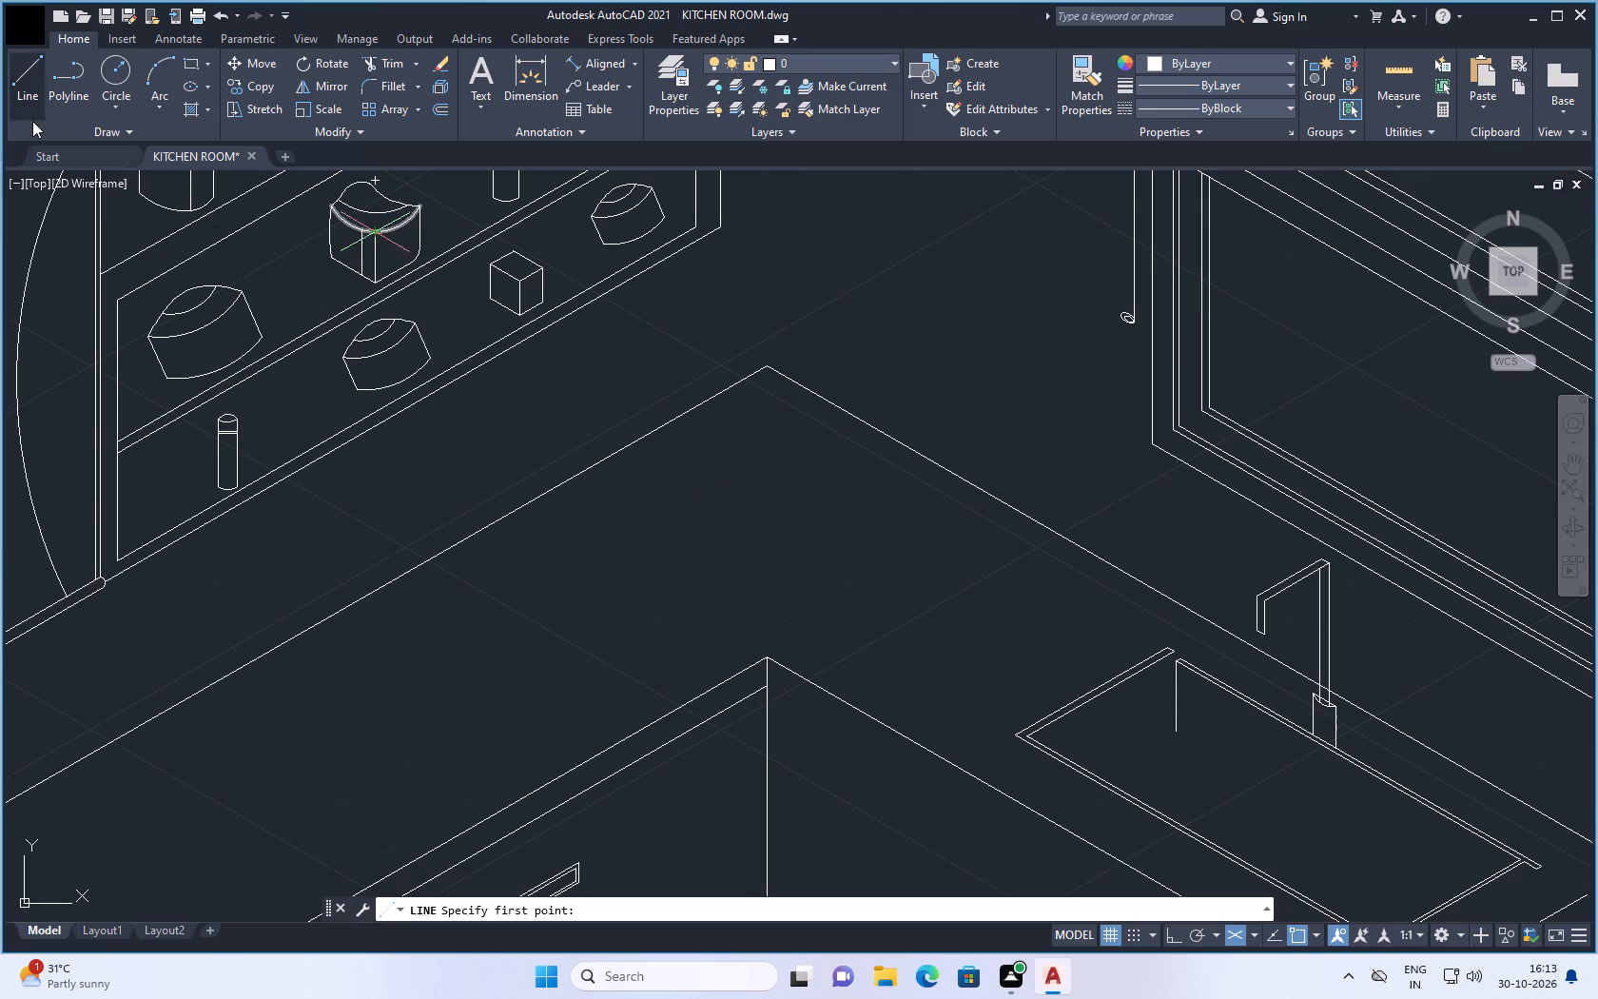
pyautogui.scroll(-1, 564, 543)
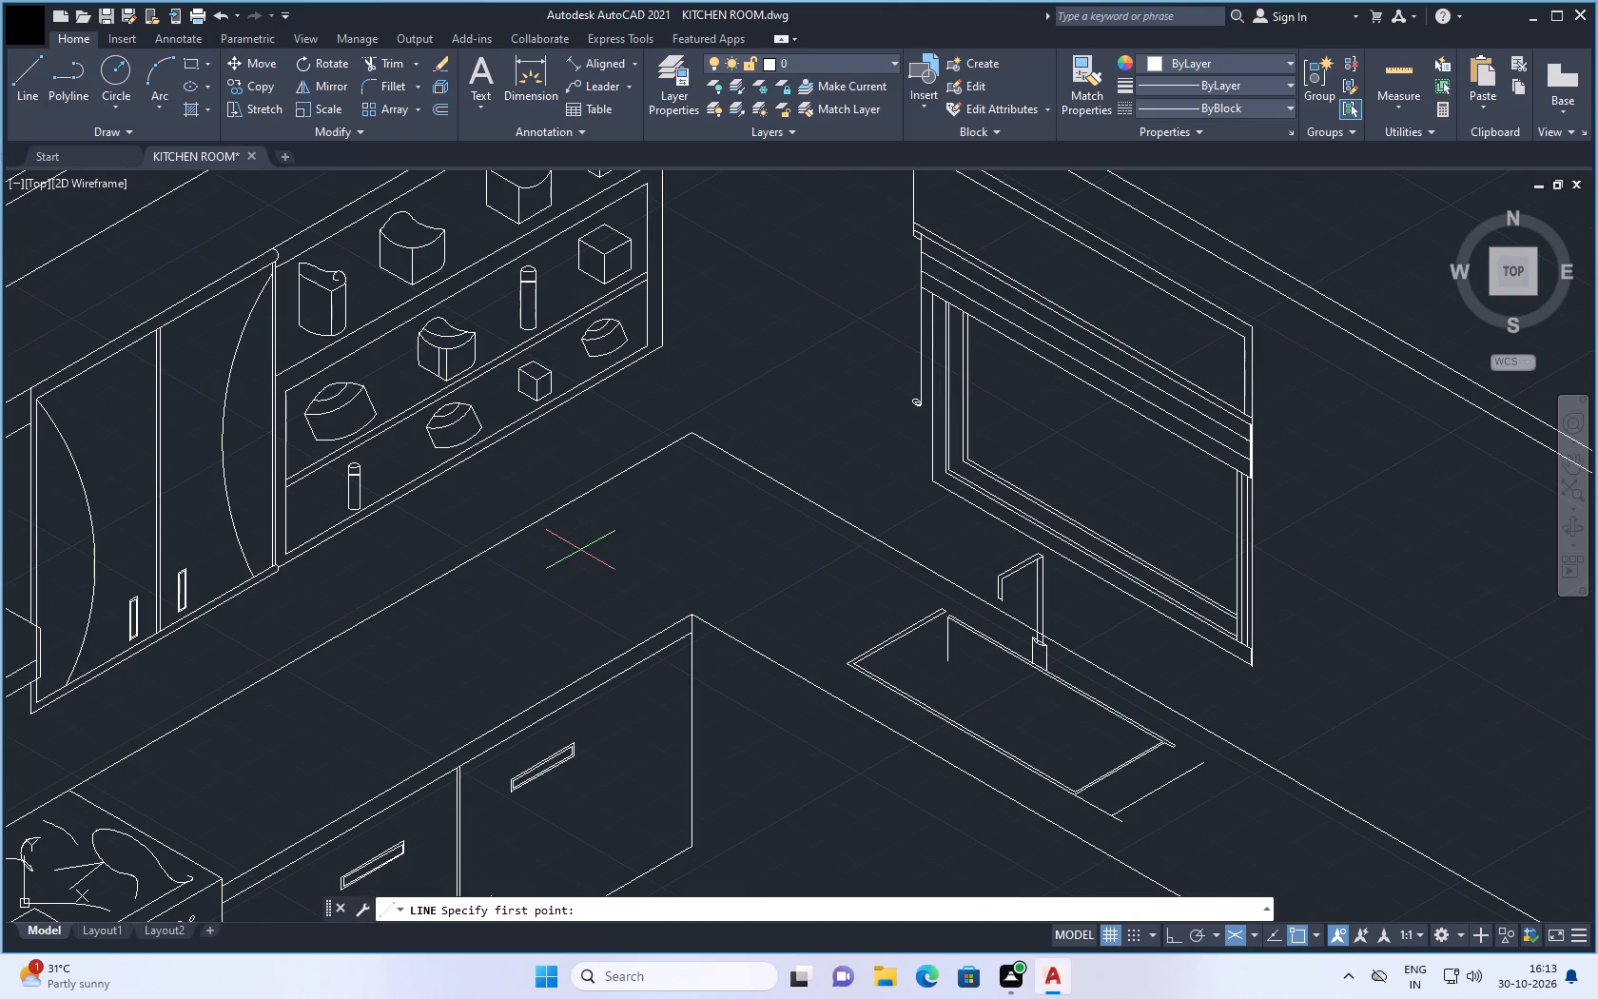
pyautogui.click(618, 507)
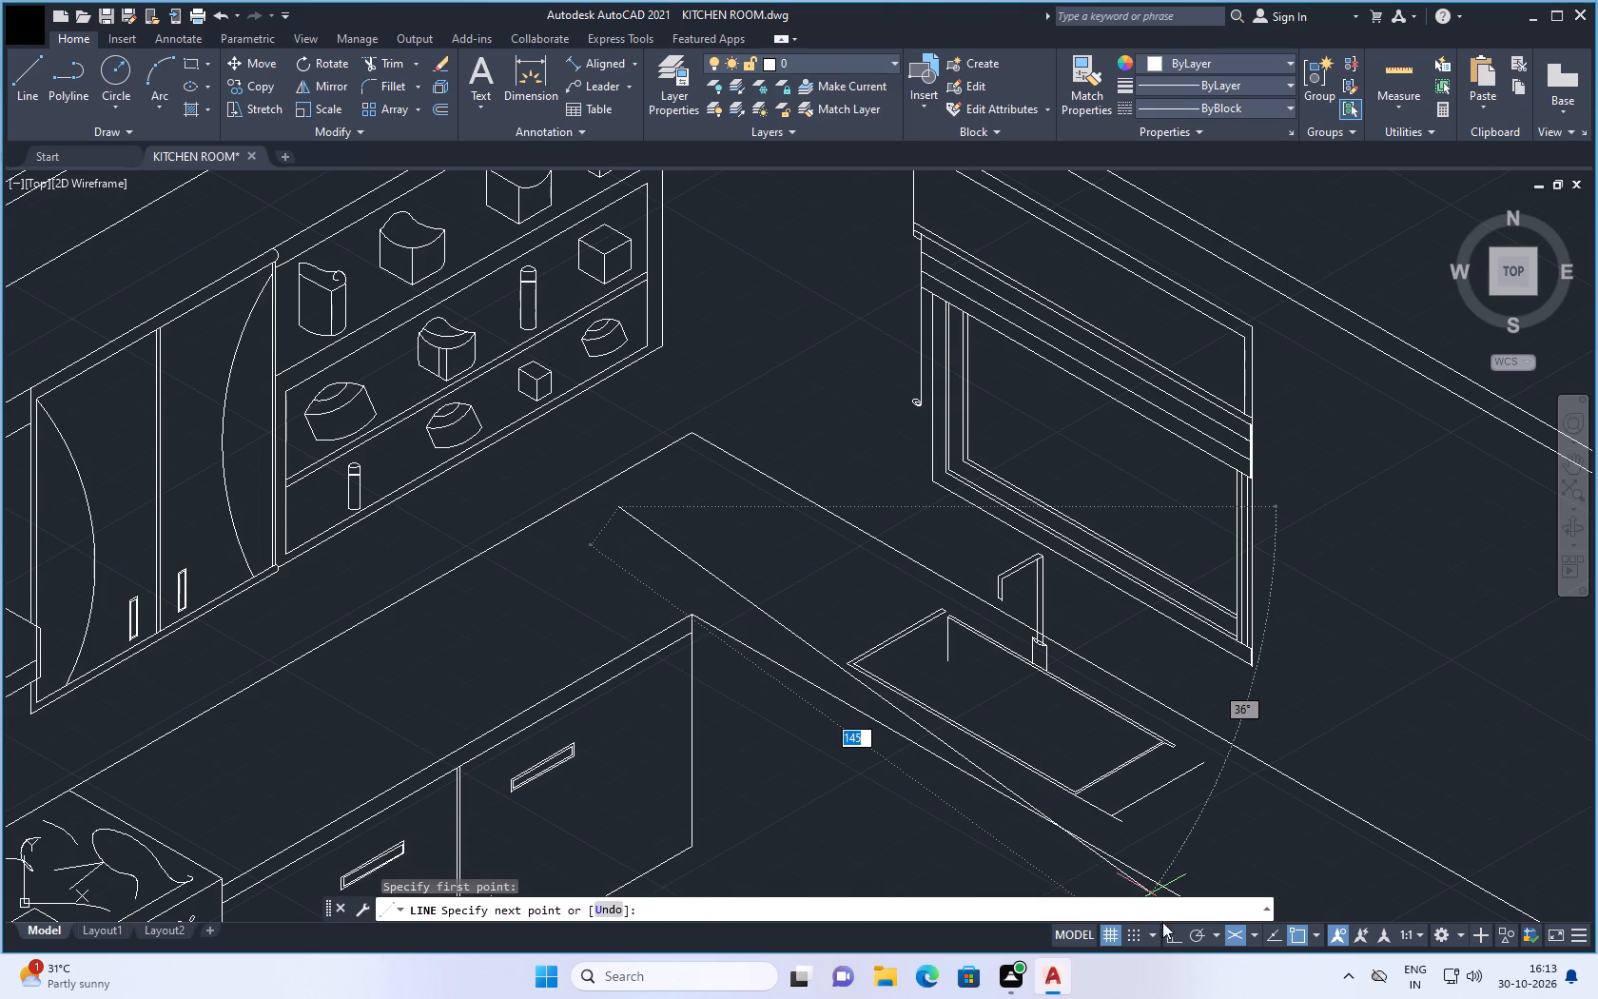
pyautogui.click(1167, 931)
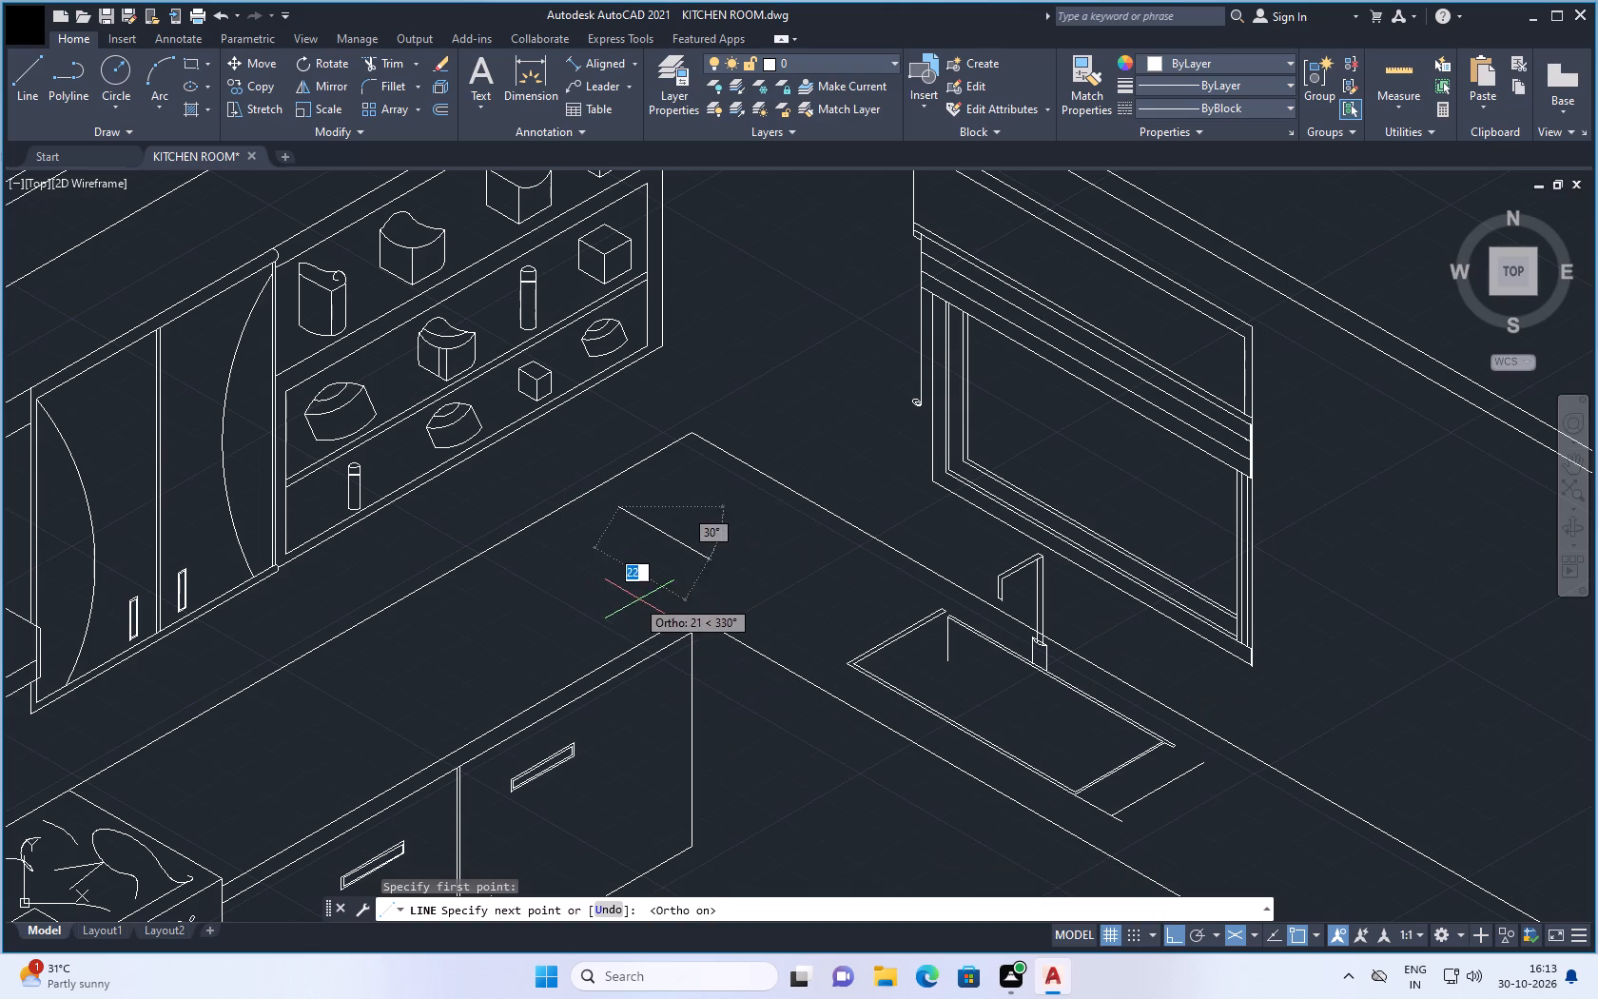
pyautogui.press('Escape')
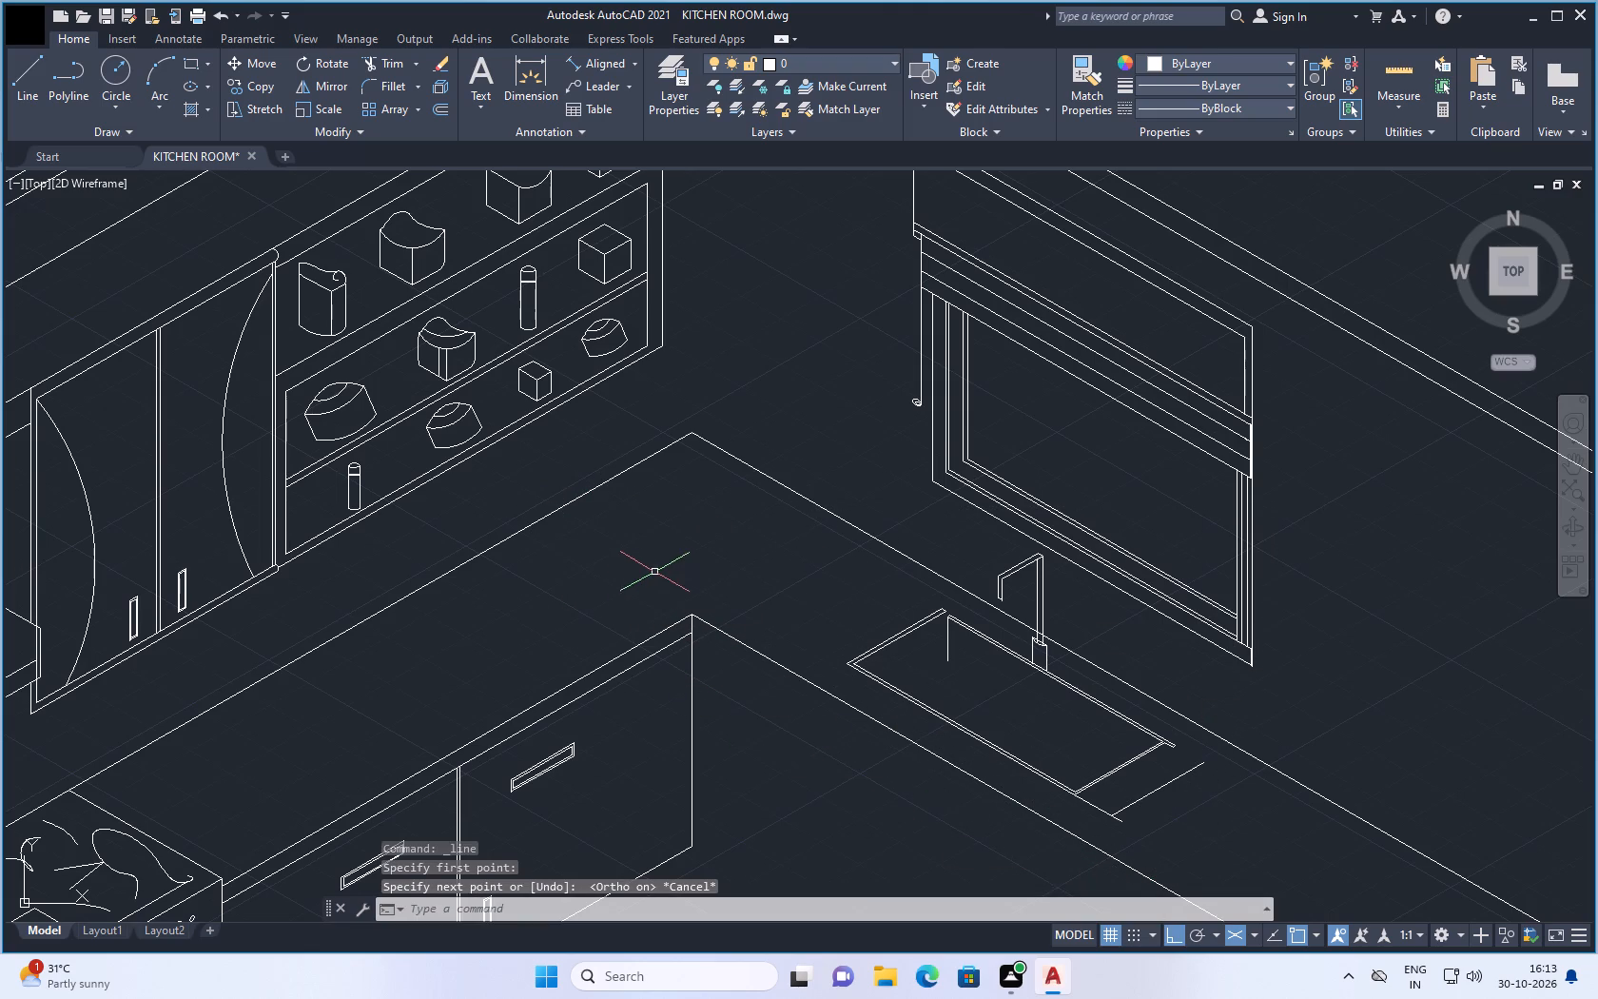
# Switch to isoplane Left and draw a vertical line about 9 units long on the countertop near its back corner.
pyautogui.press('space')
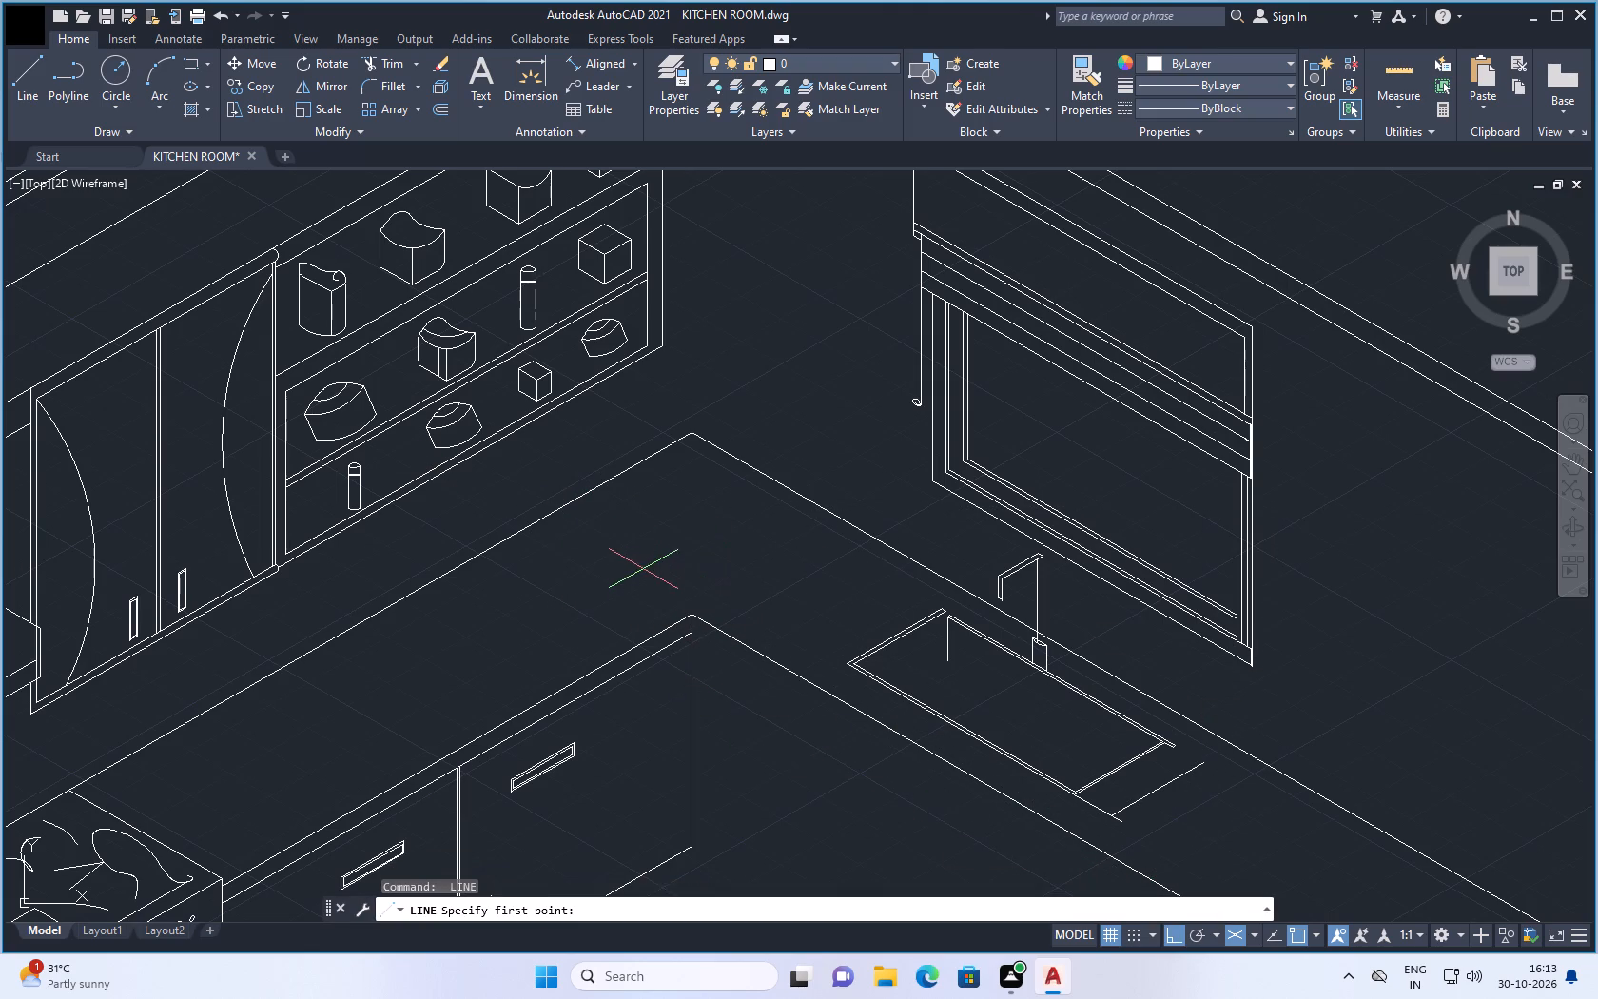
pyautogui.click(623, 562)
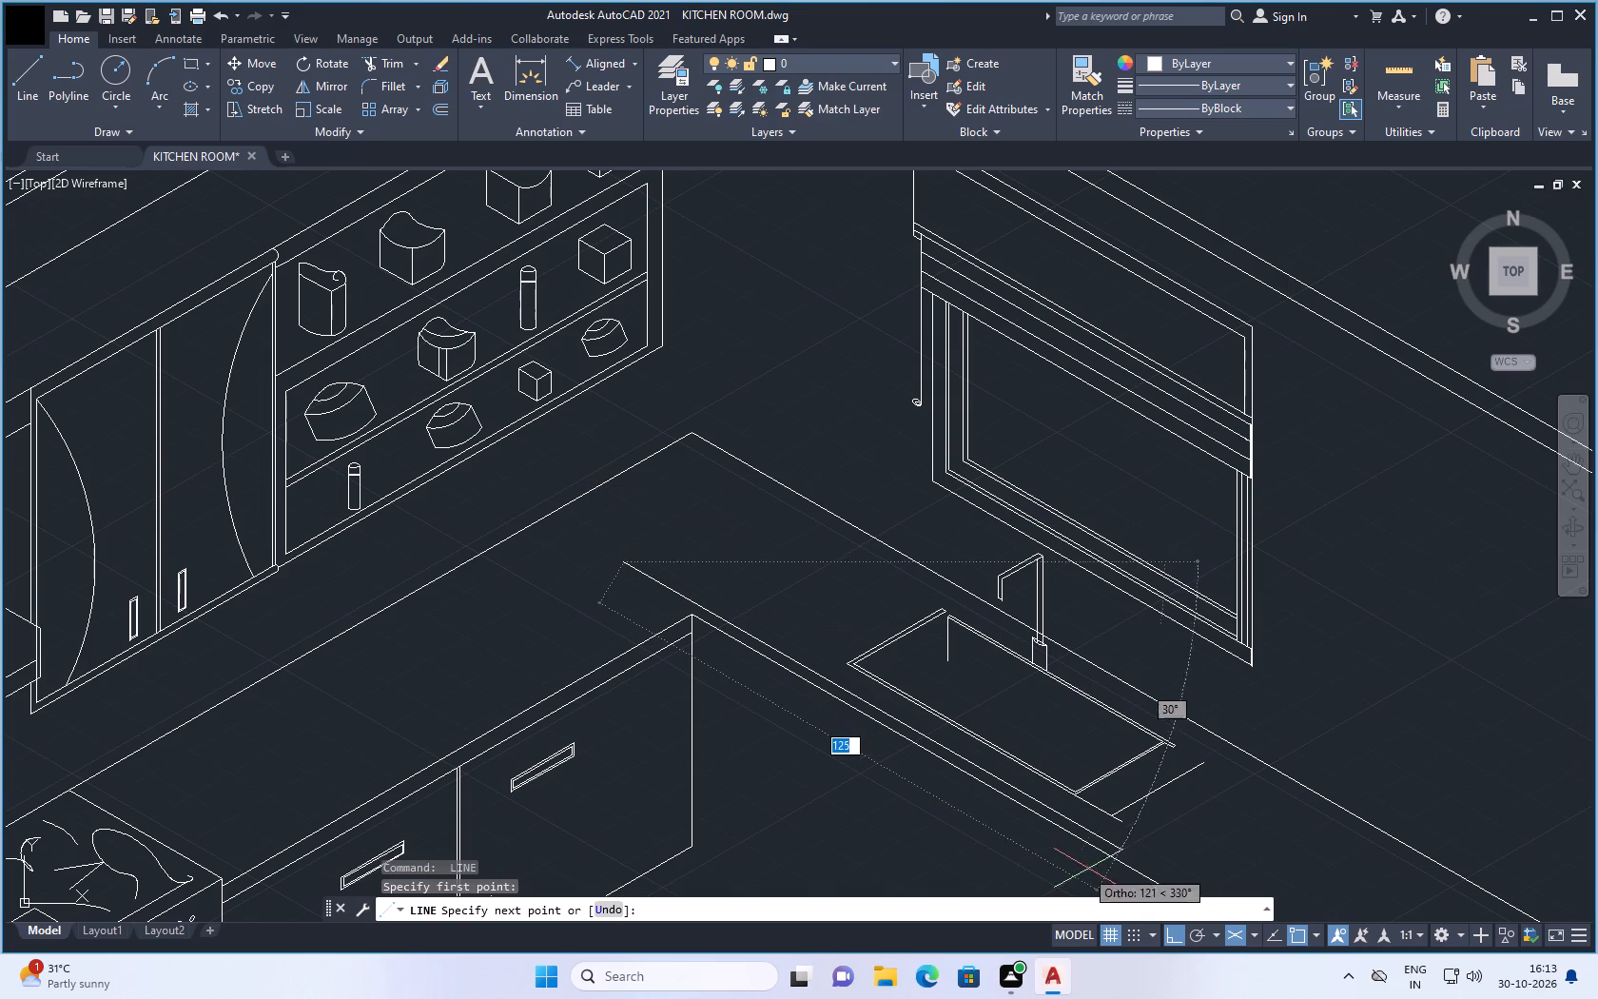
pyautogui.click(1252, 930)
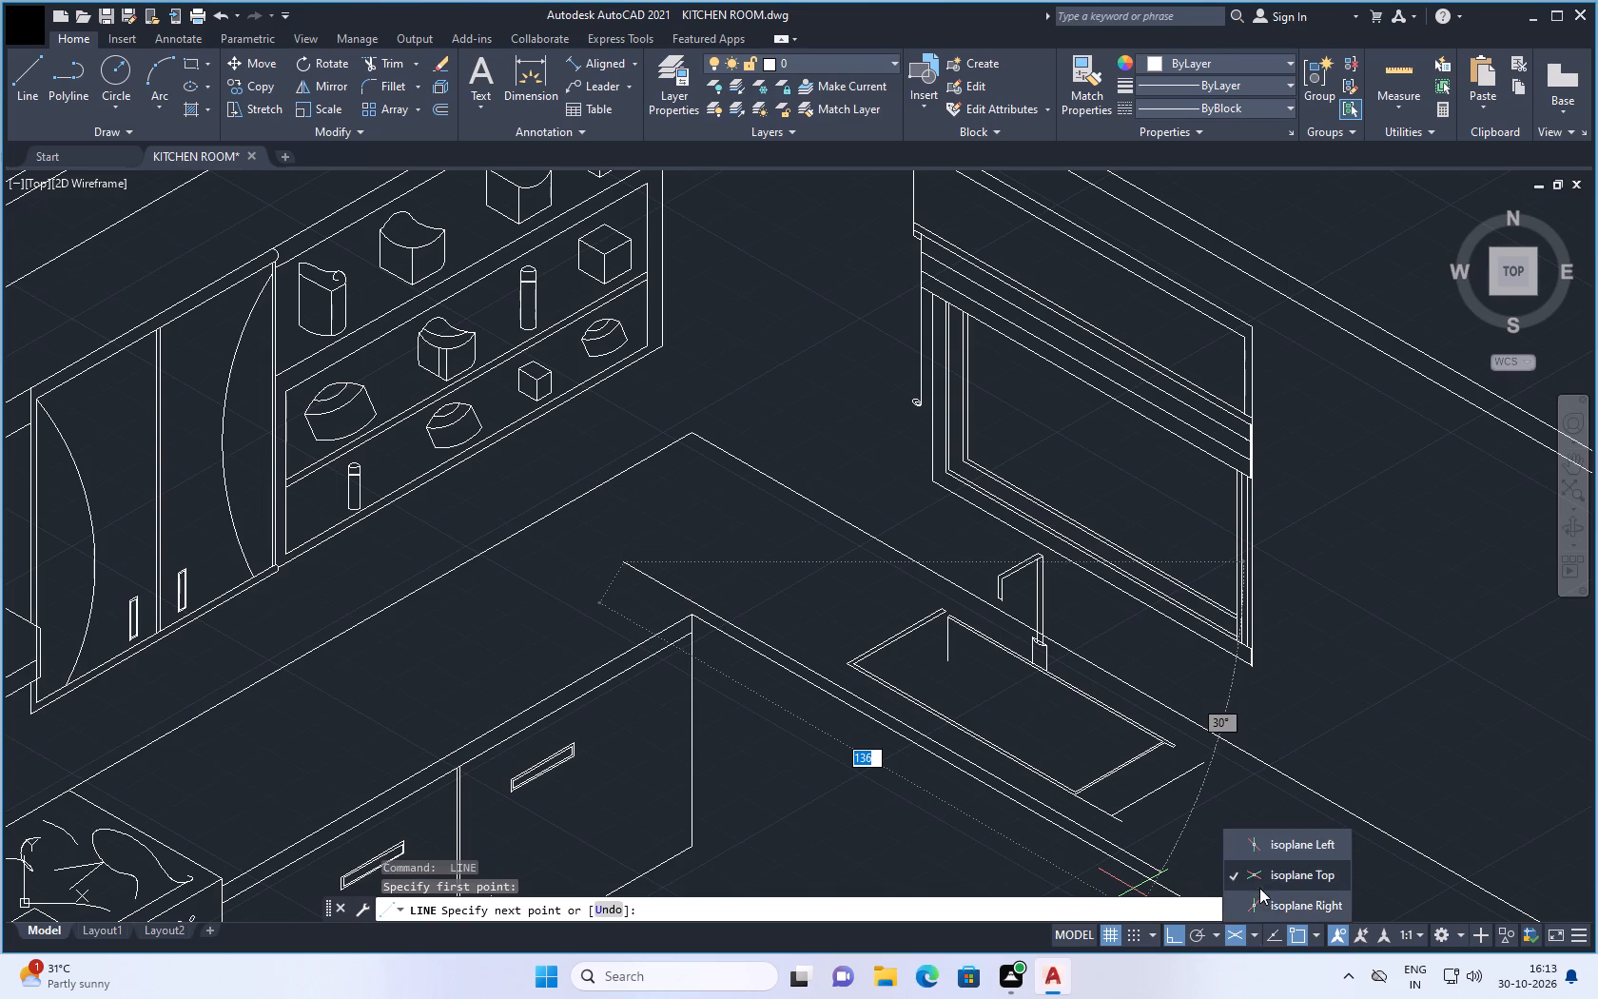
pyautogui.click(1274, 844)
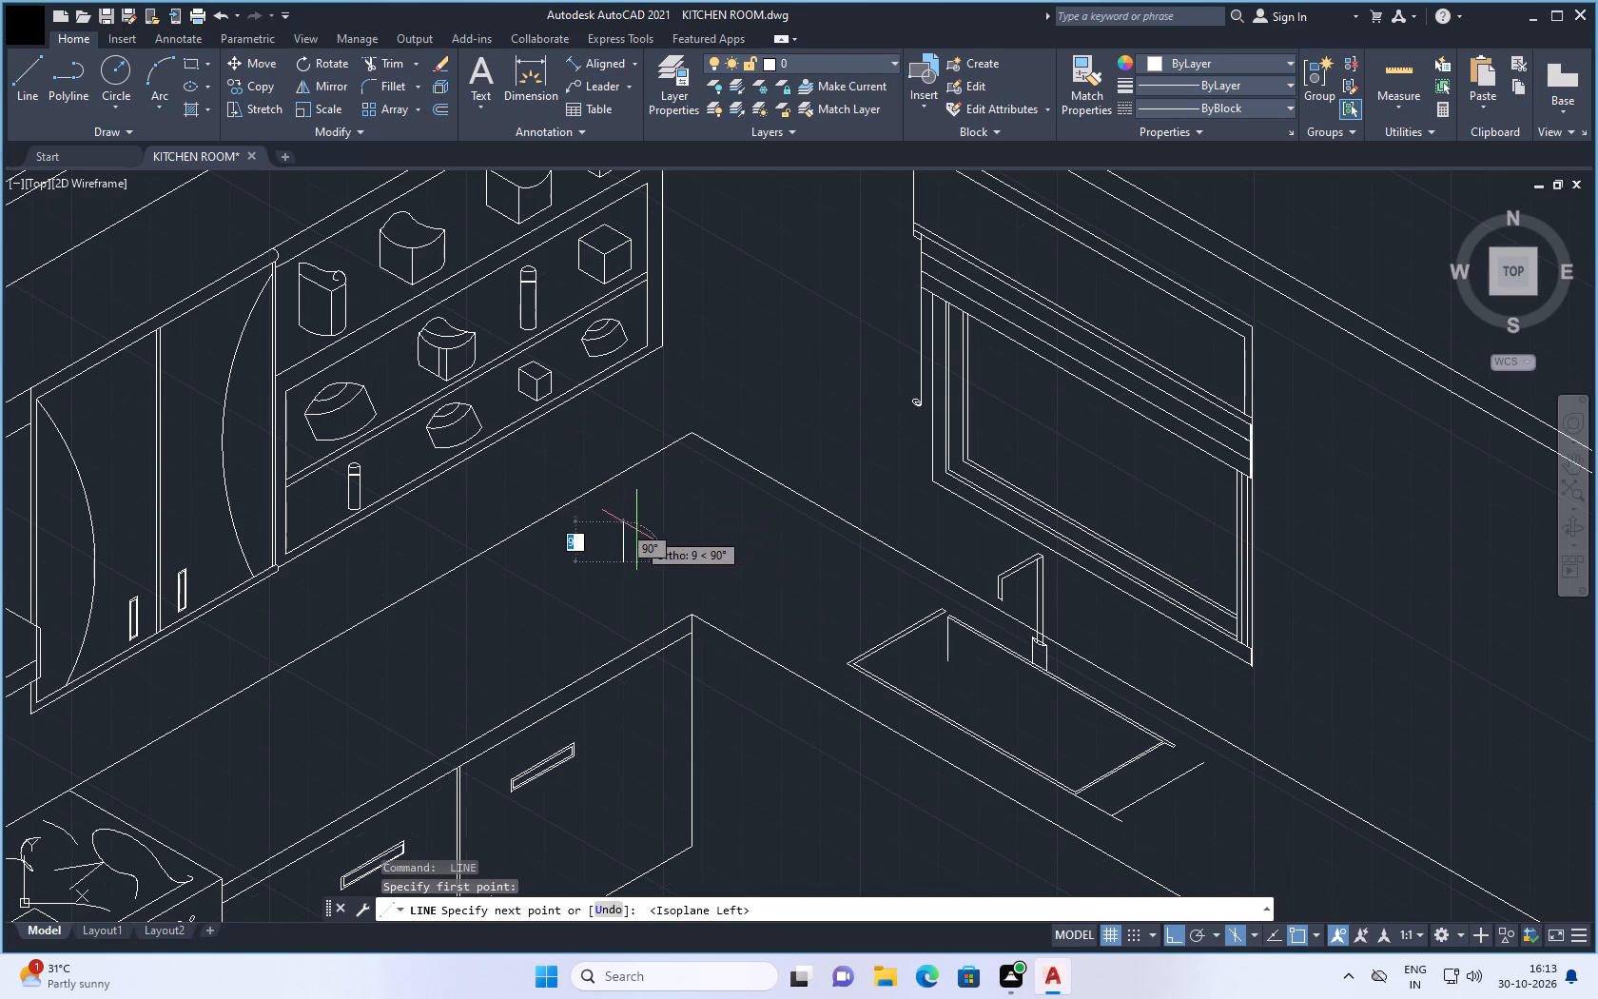
pyautogui.click(632, 521)
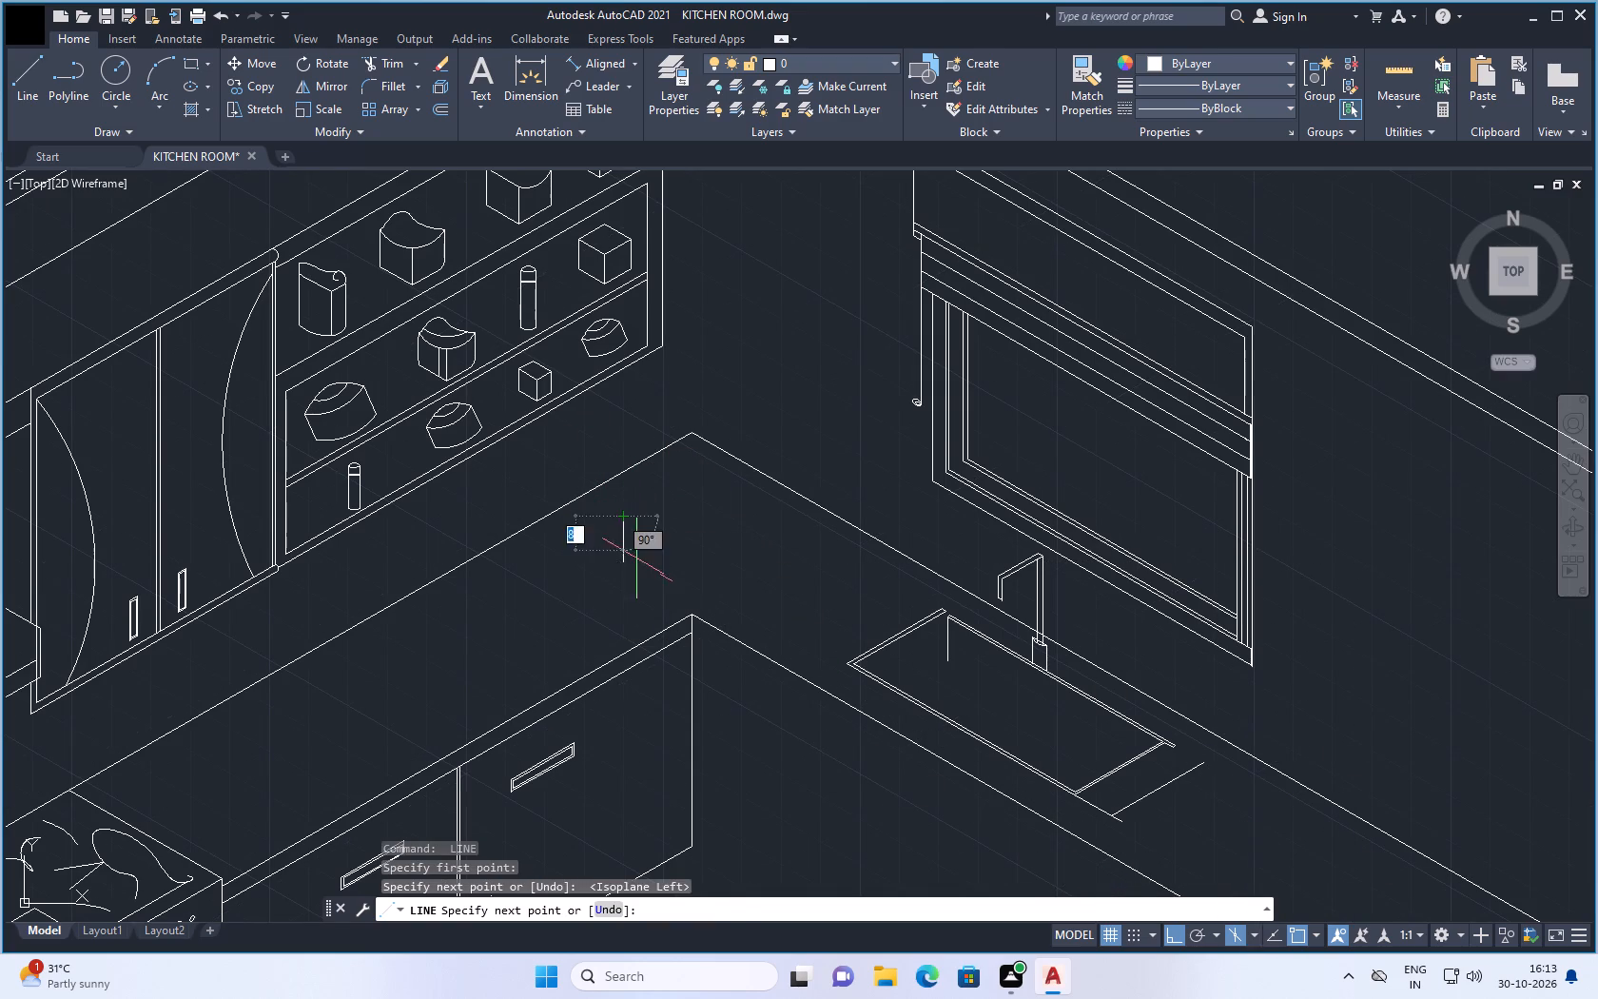
pyautogui.press('Escape')
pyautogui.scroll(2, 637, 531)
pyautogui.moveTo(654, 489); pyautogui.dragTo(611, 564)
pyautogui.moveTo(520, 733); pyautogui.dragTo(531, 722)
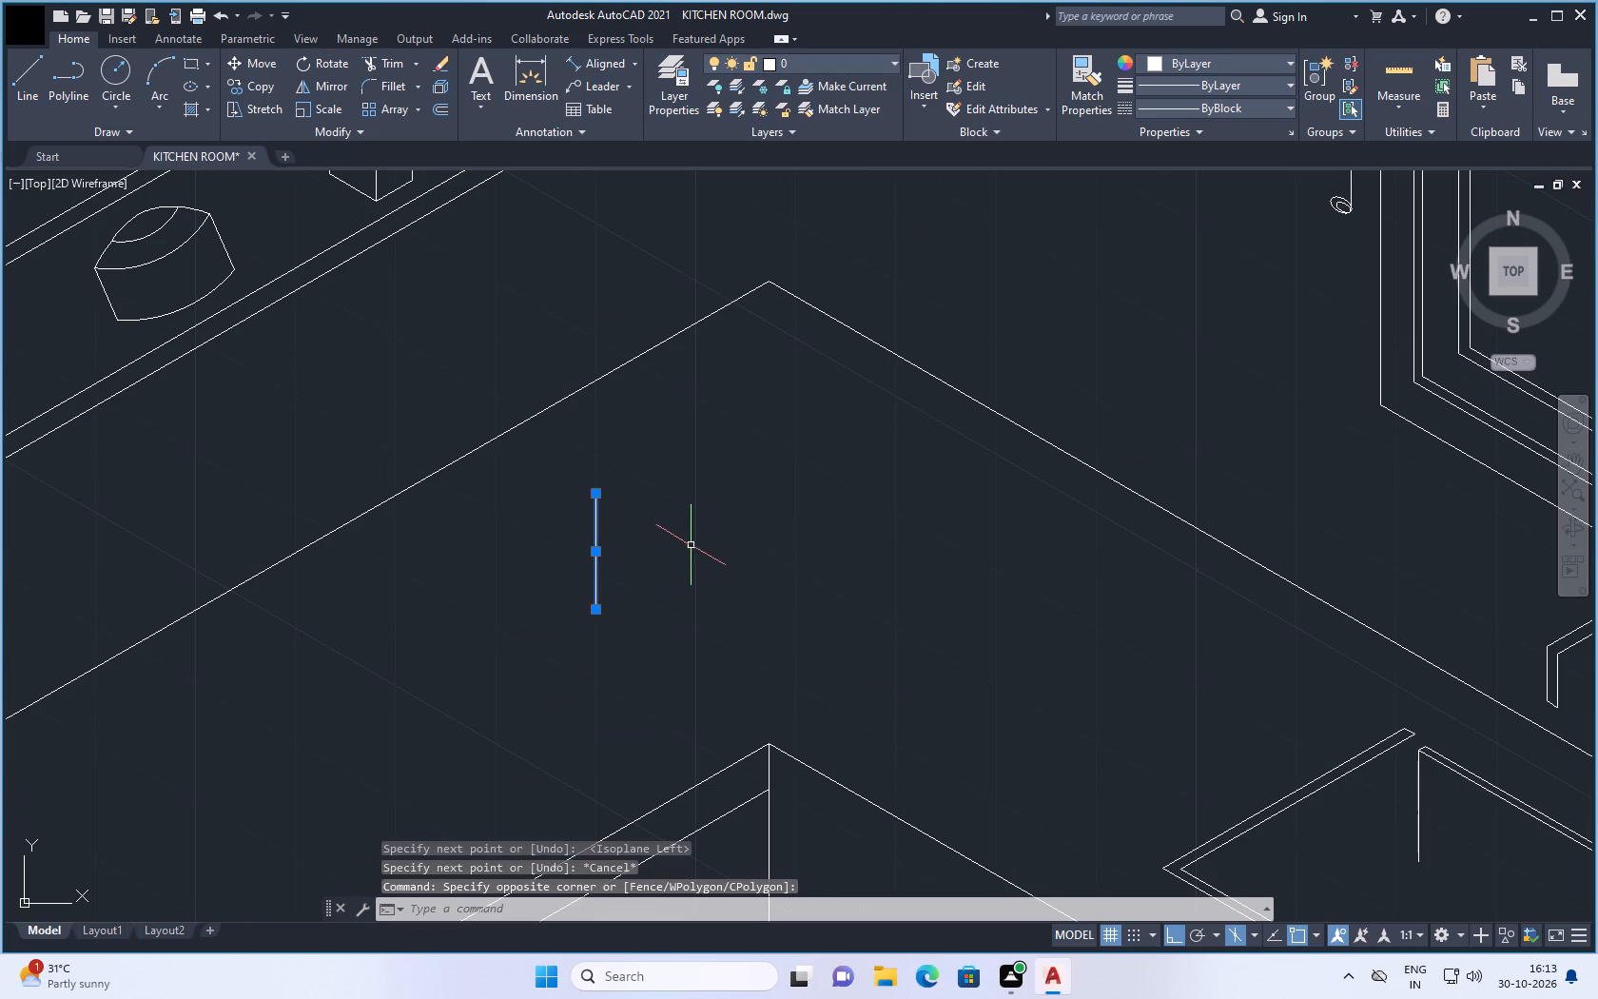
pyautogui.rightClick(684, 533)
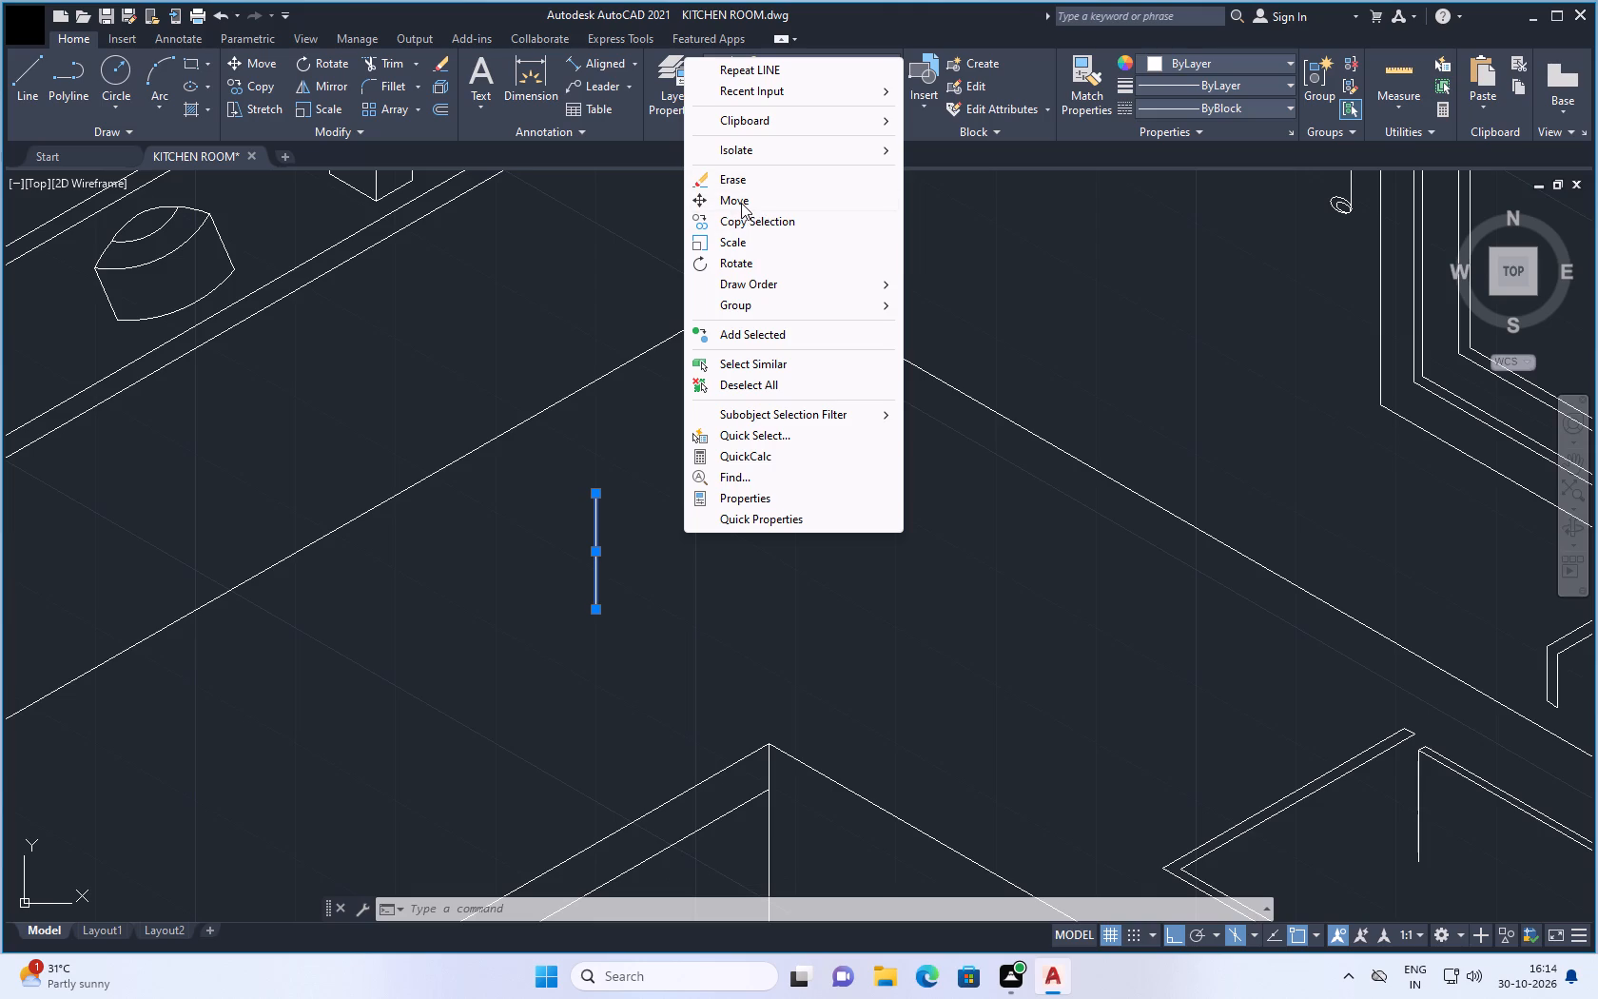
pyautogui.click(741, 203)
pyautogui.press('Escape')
# Turn Ortho off and copy the vertical line from its midpoint to a parallel position beside it, nearer the countertop corner.
pyautogui.moveTo(644, 487); pyautogui.dragTo(610, 528)
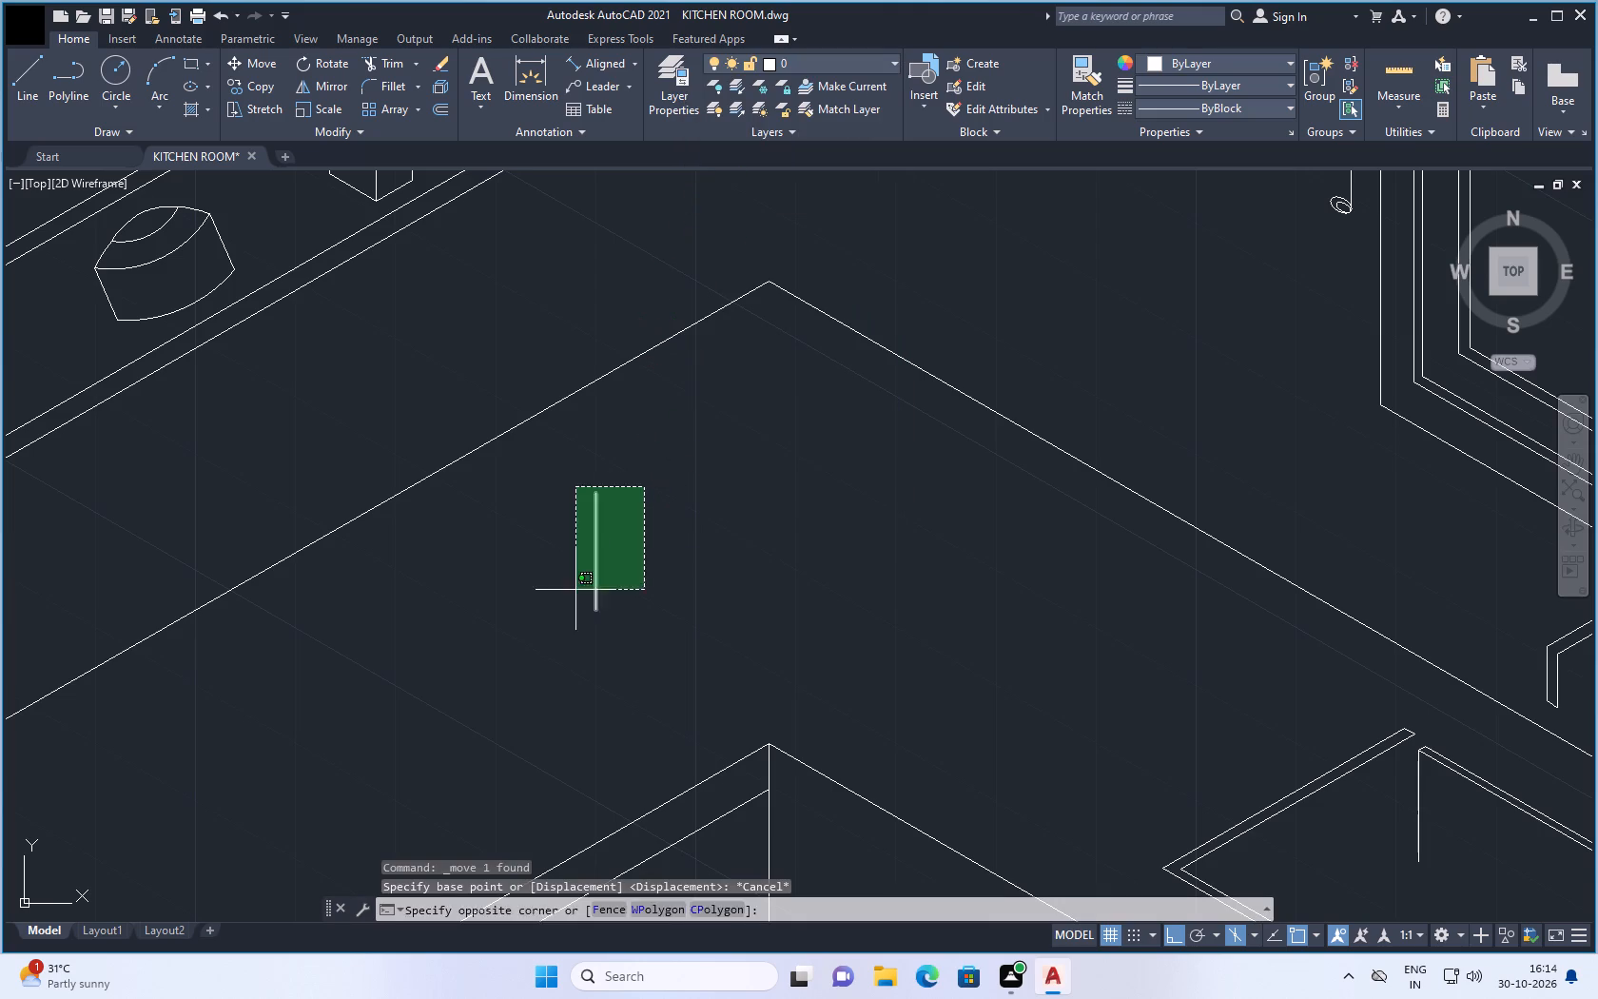
pyautogui.click(575, 620)
pyautogui.rightClick(683, 501)
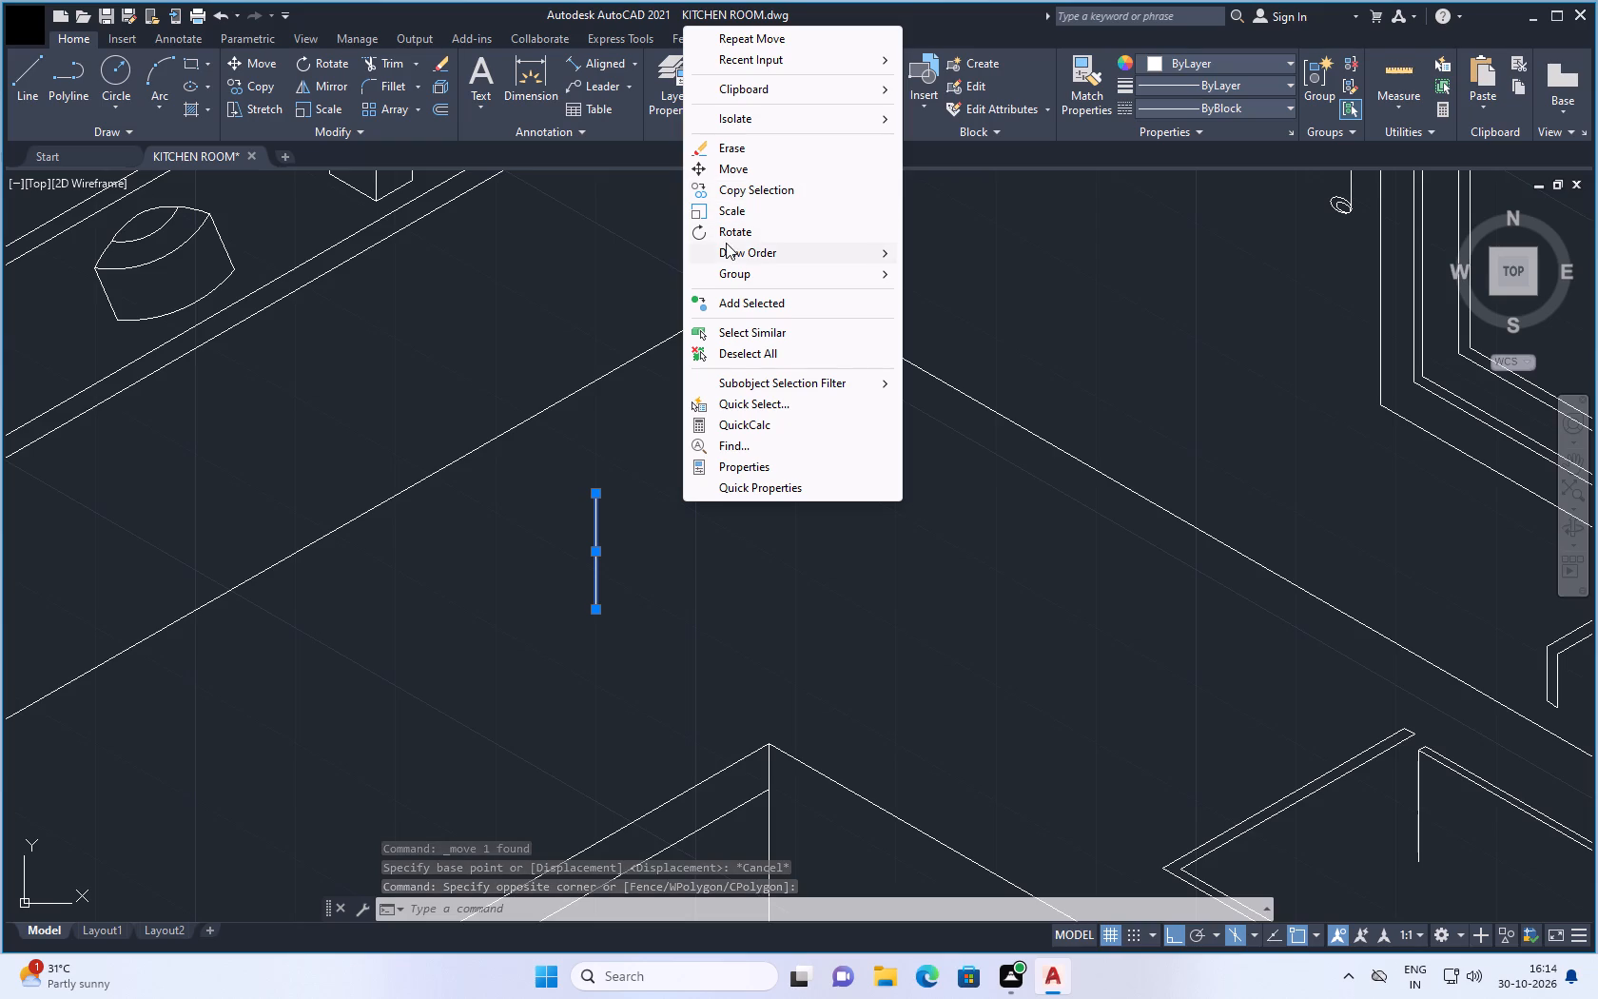
pyautogui.click(749, 193)
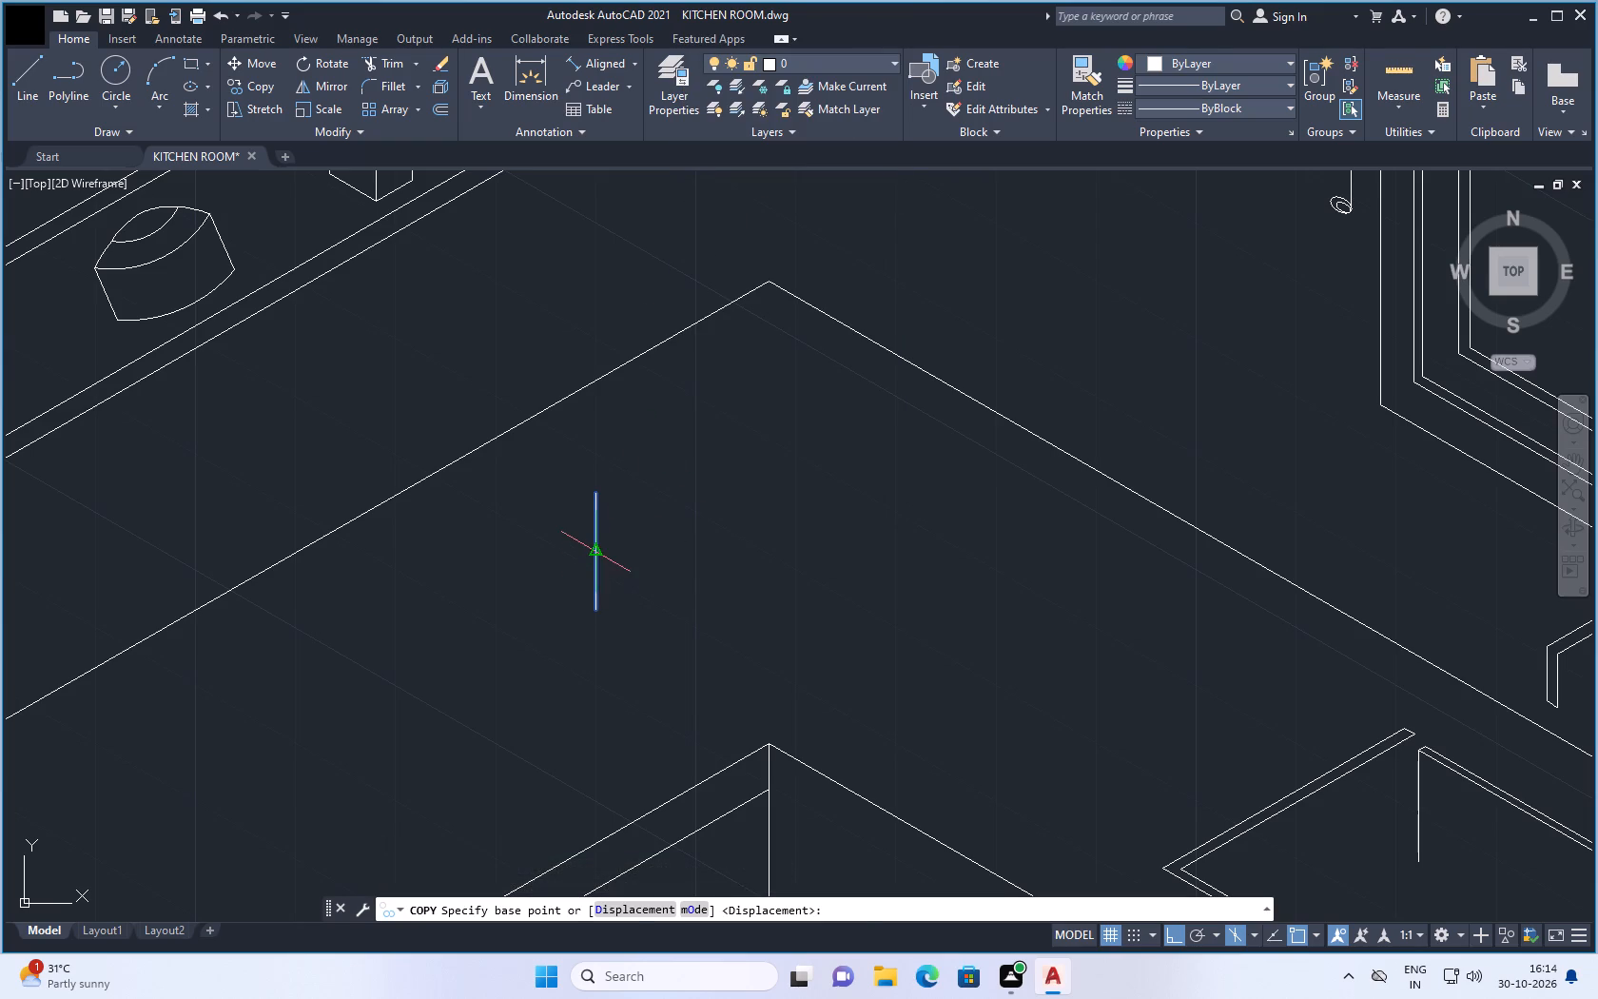
pyautogui.click(595, 553)
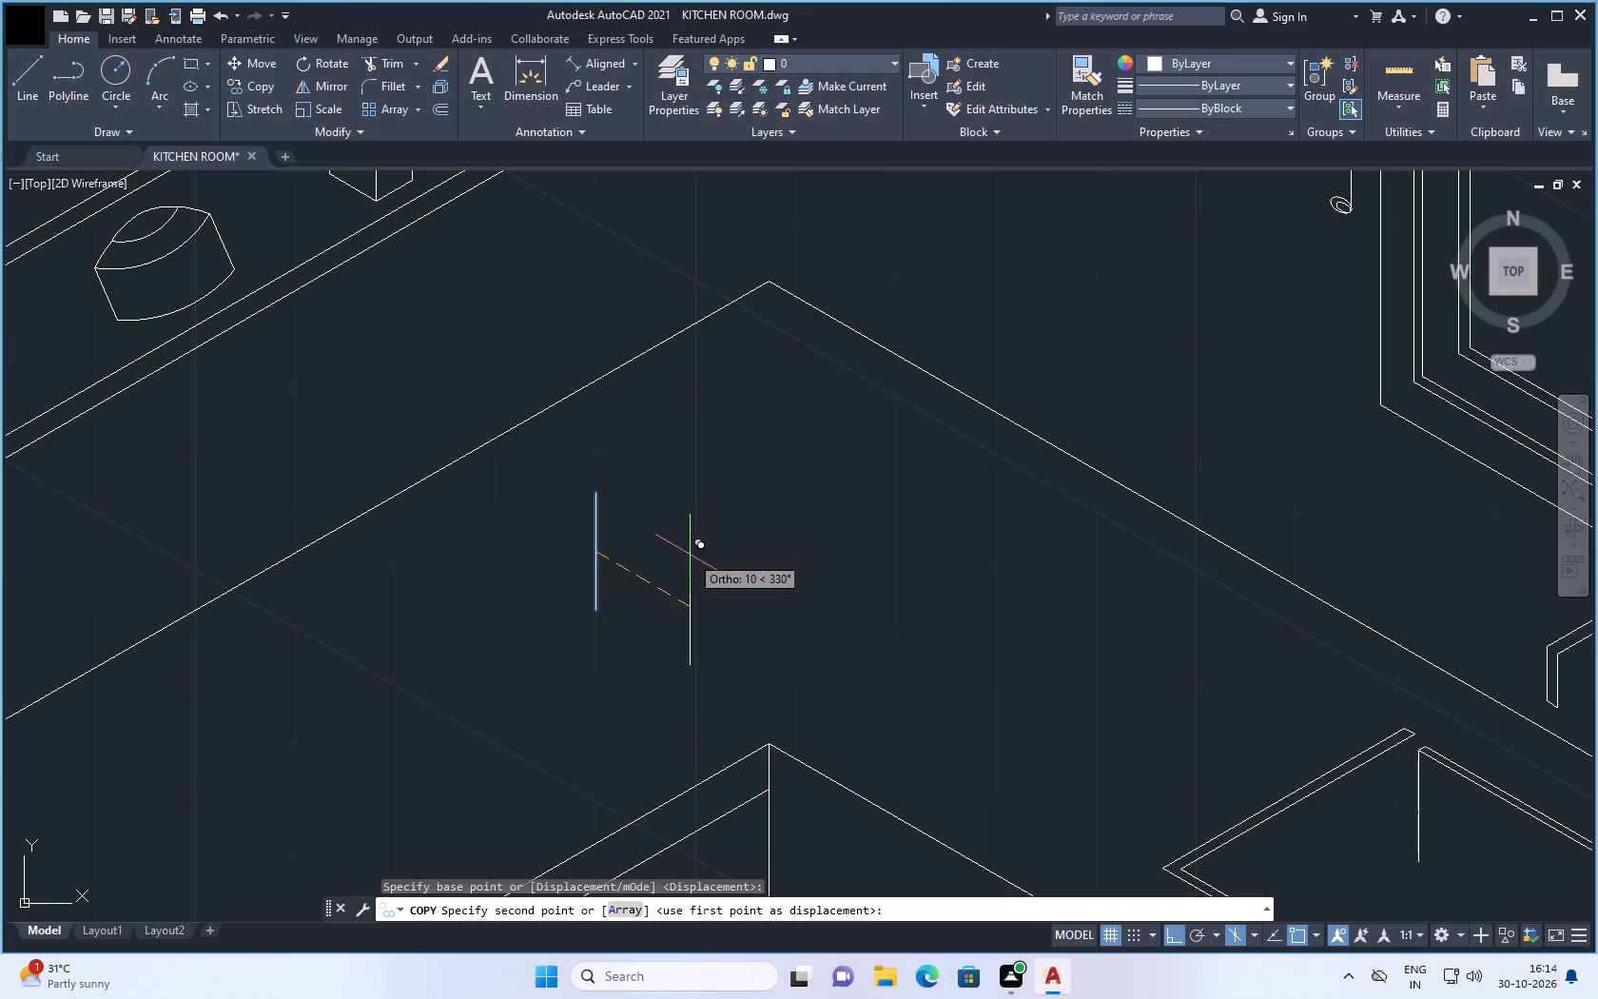
pyautogui.scroll(2, 642, 617)
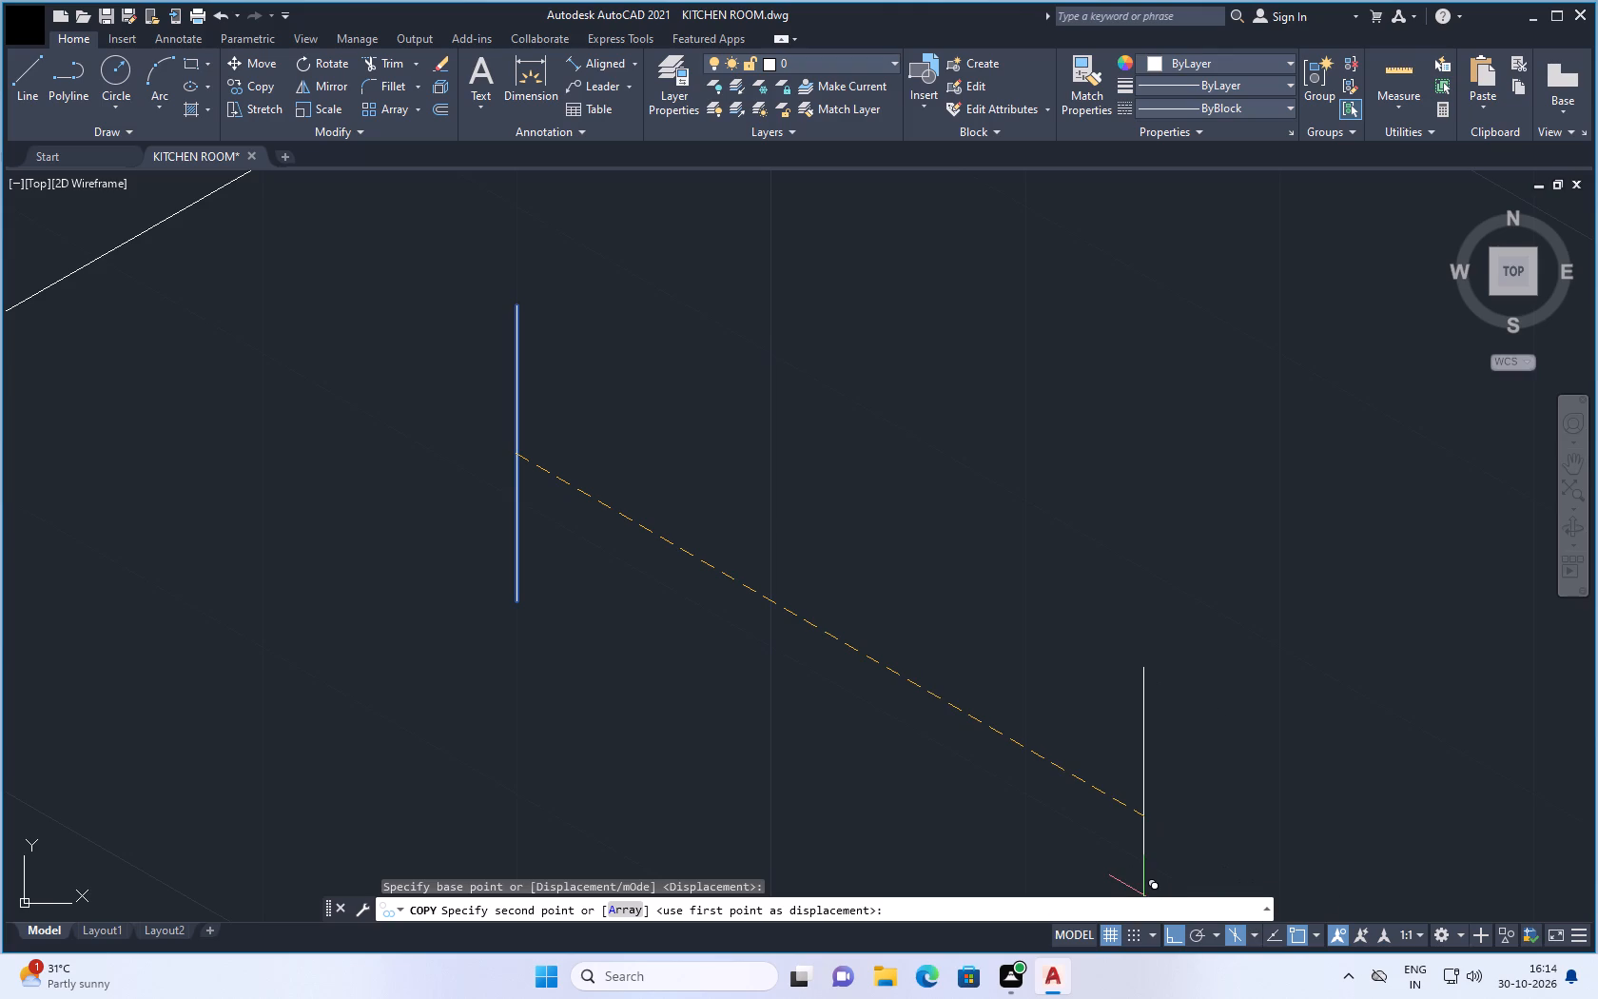
pyautogui.scroll(-2, 1120, 911)
pyautogui.scroll(-2, 719, 613)
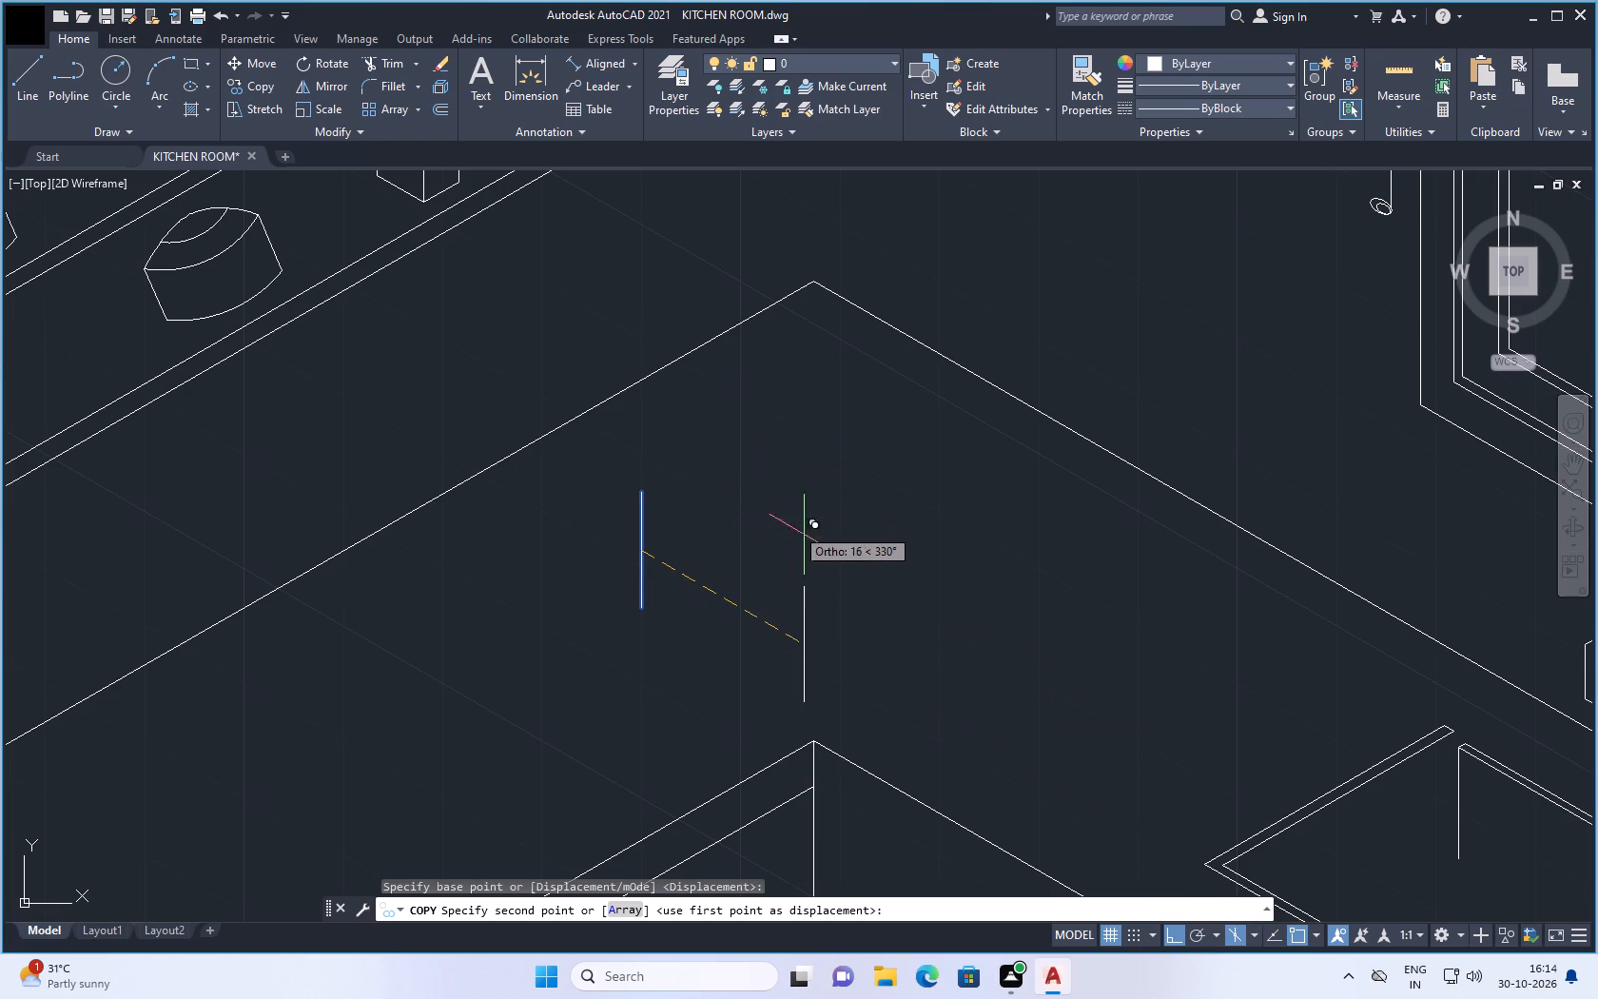
pyautogui.click(1170, 930)
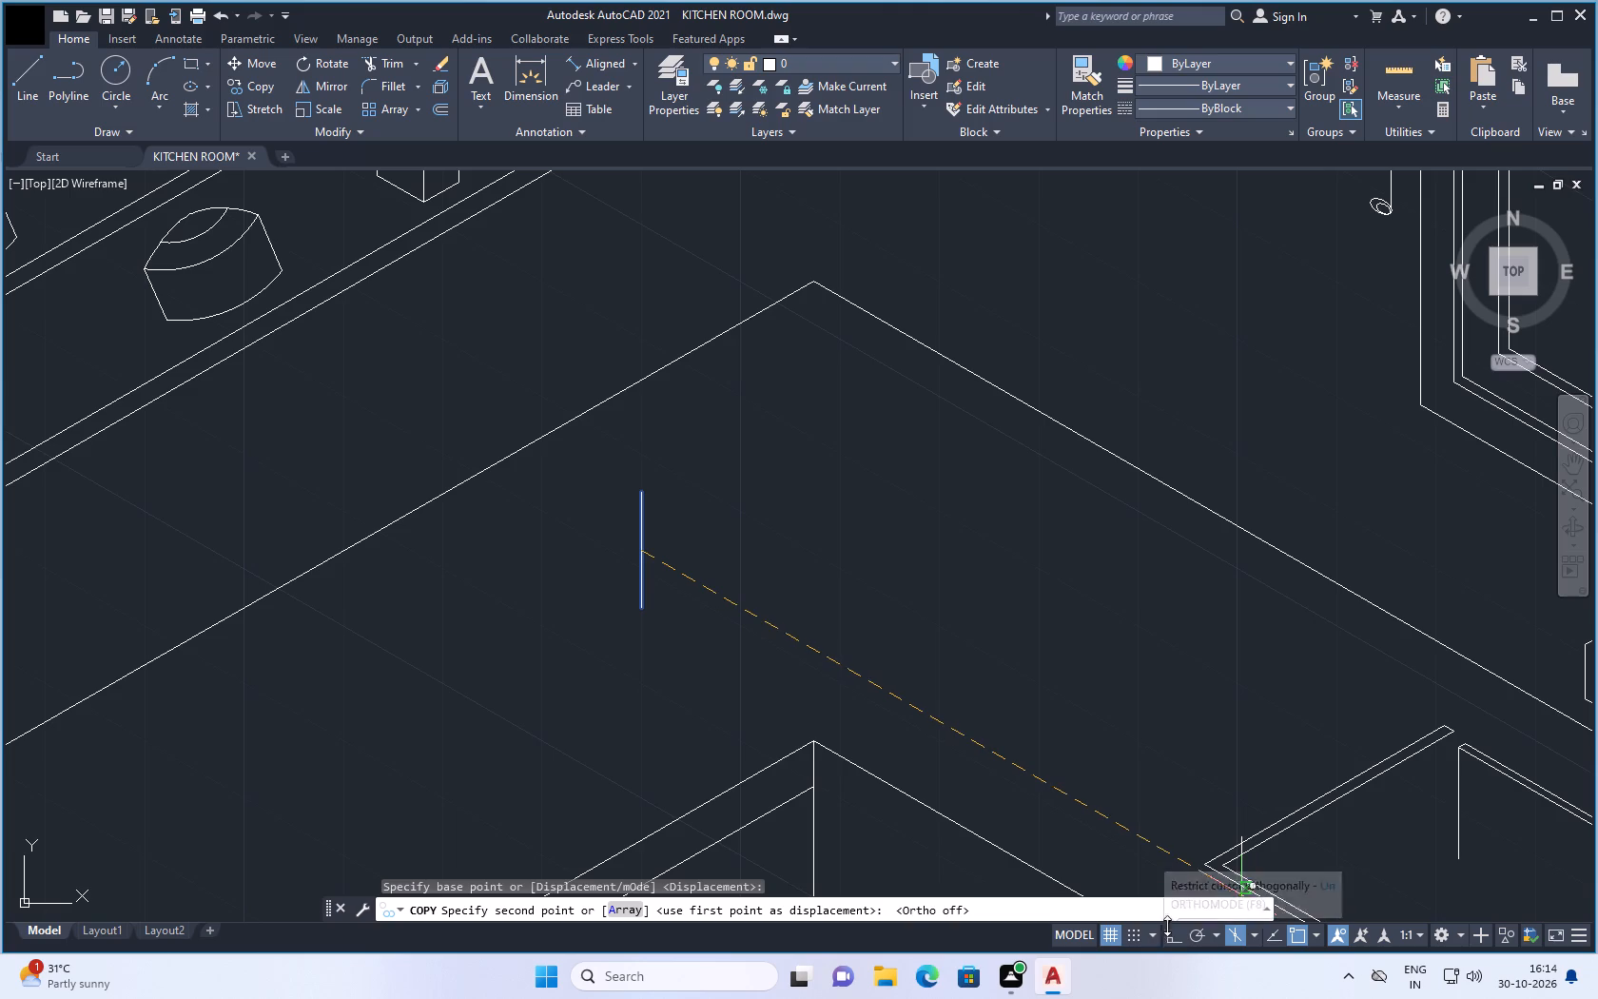
pyautogui.scroll(1, 757, 546)
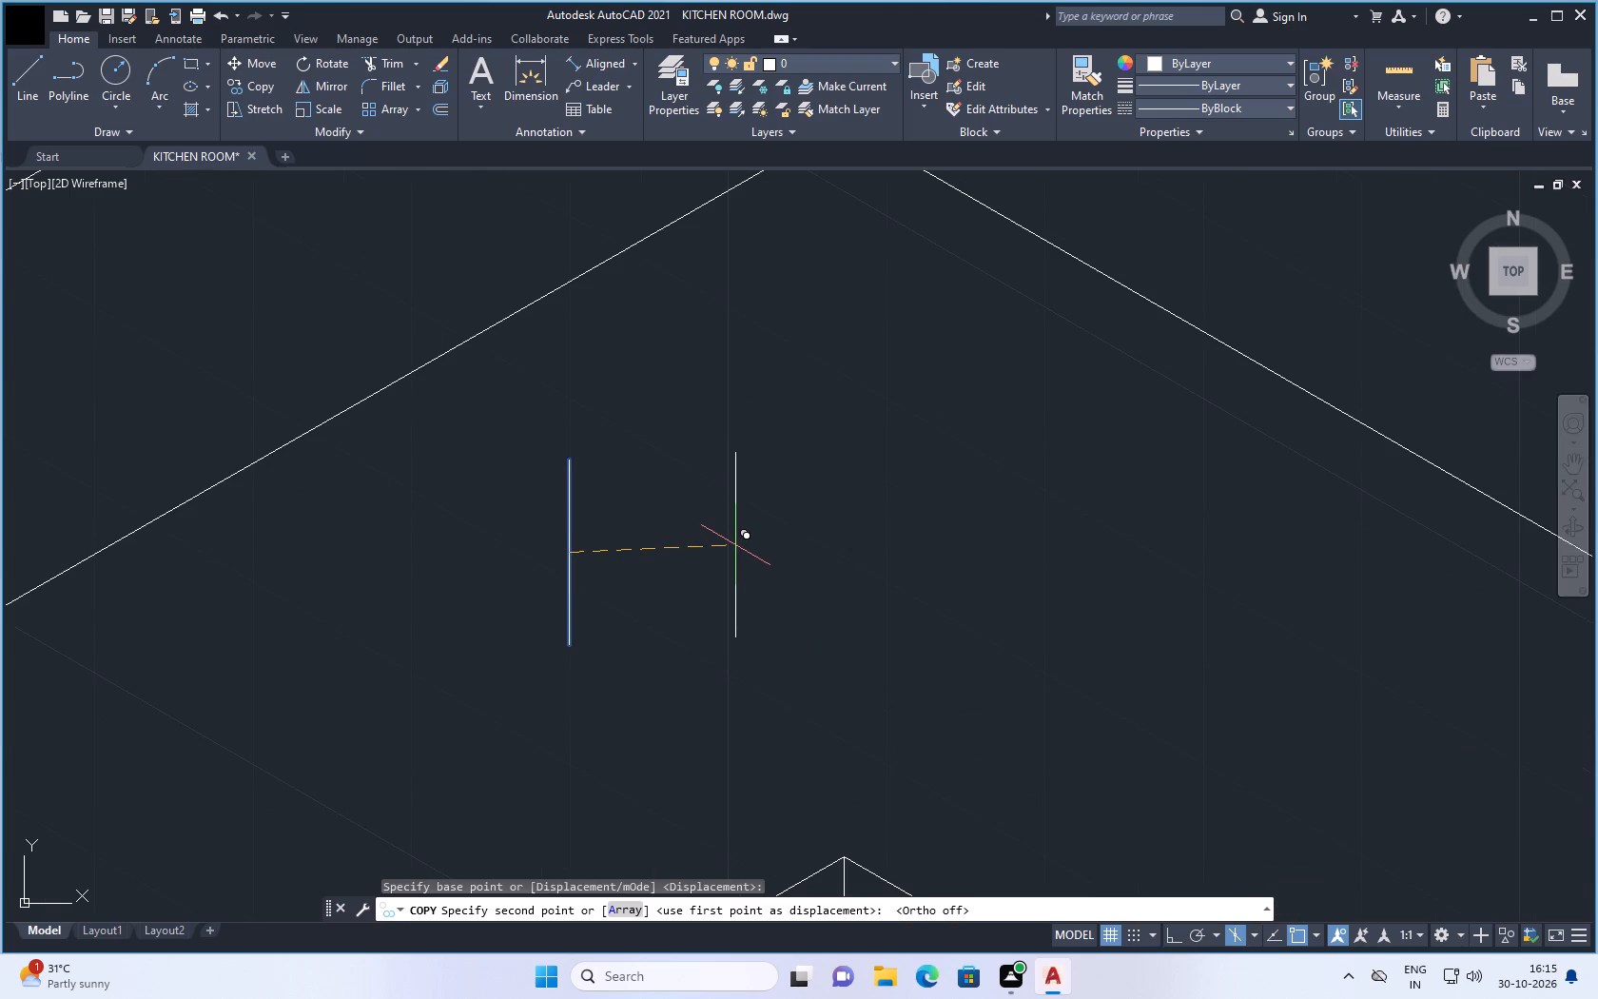
pyautogui.click(735, 545)
pyautogui.press('Escape')
pyautogui.scroll(-4, 782, 519)
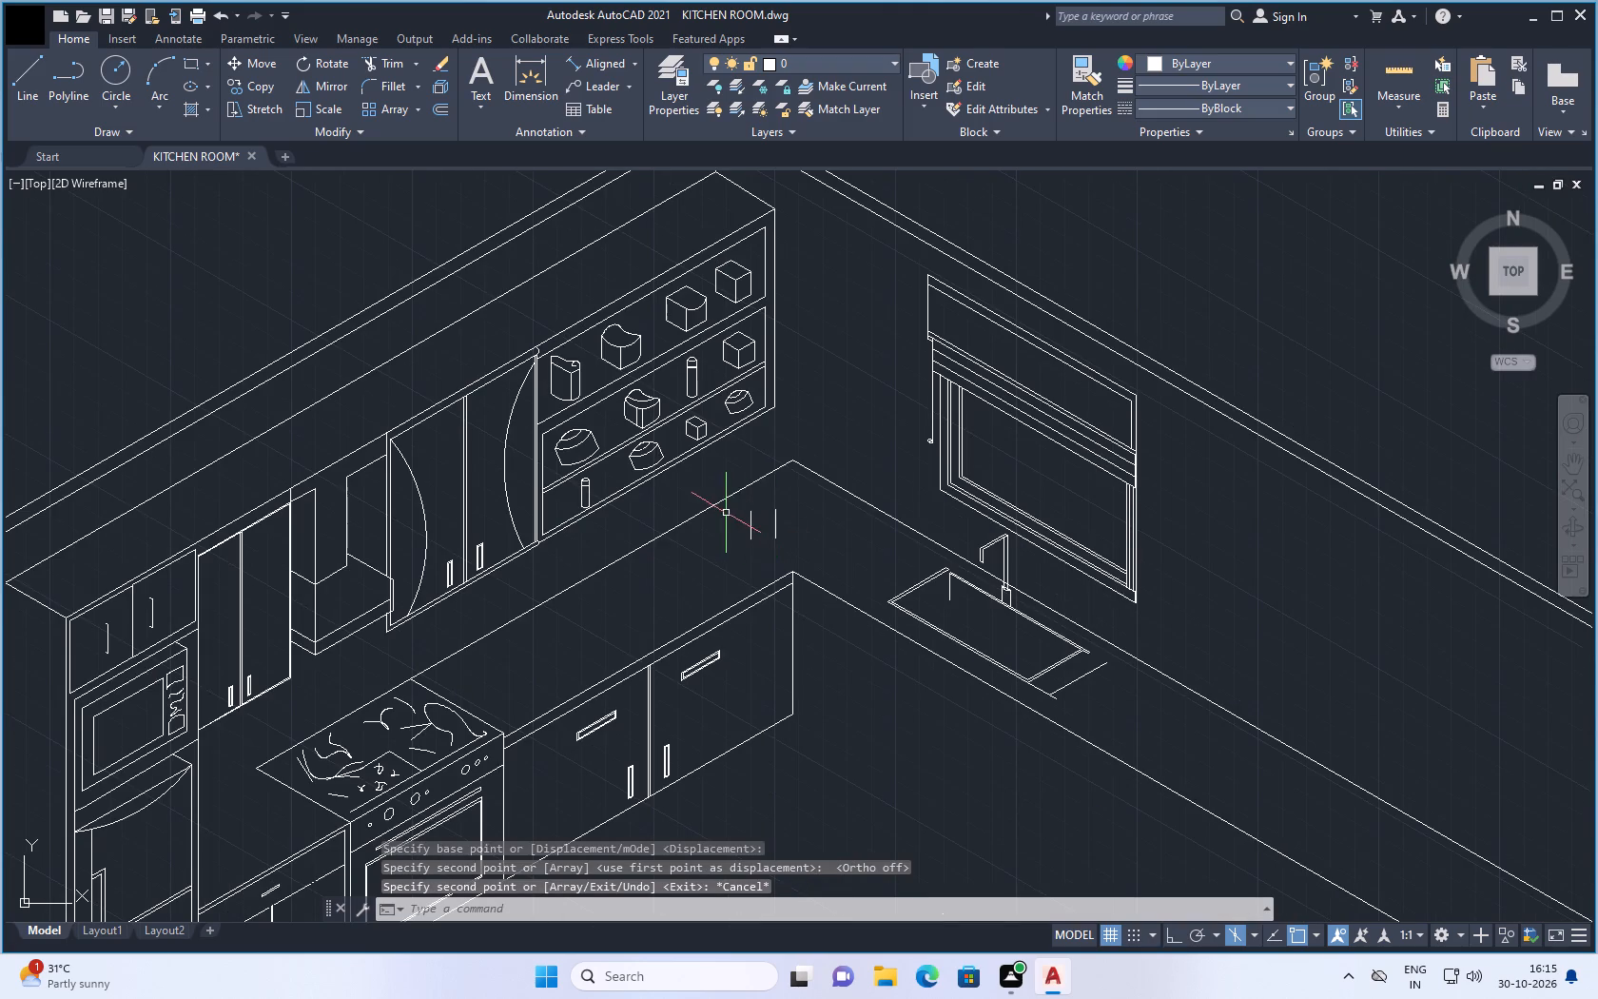
# Draw a three-point arc from the first vertical line's lower end through the copied line's lower end, bulging downward and ending beyond it.
pyautogui.scroll(2, 740, 515)
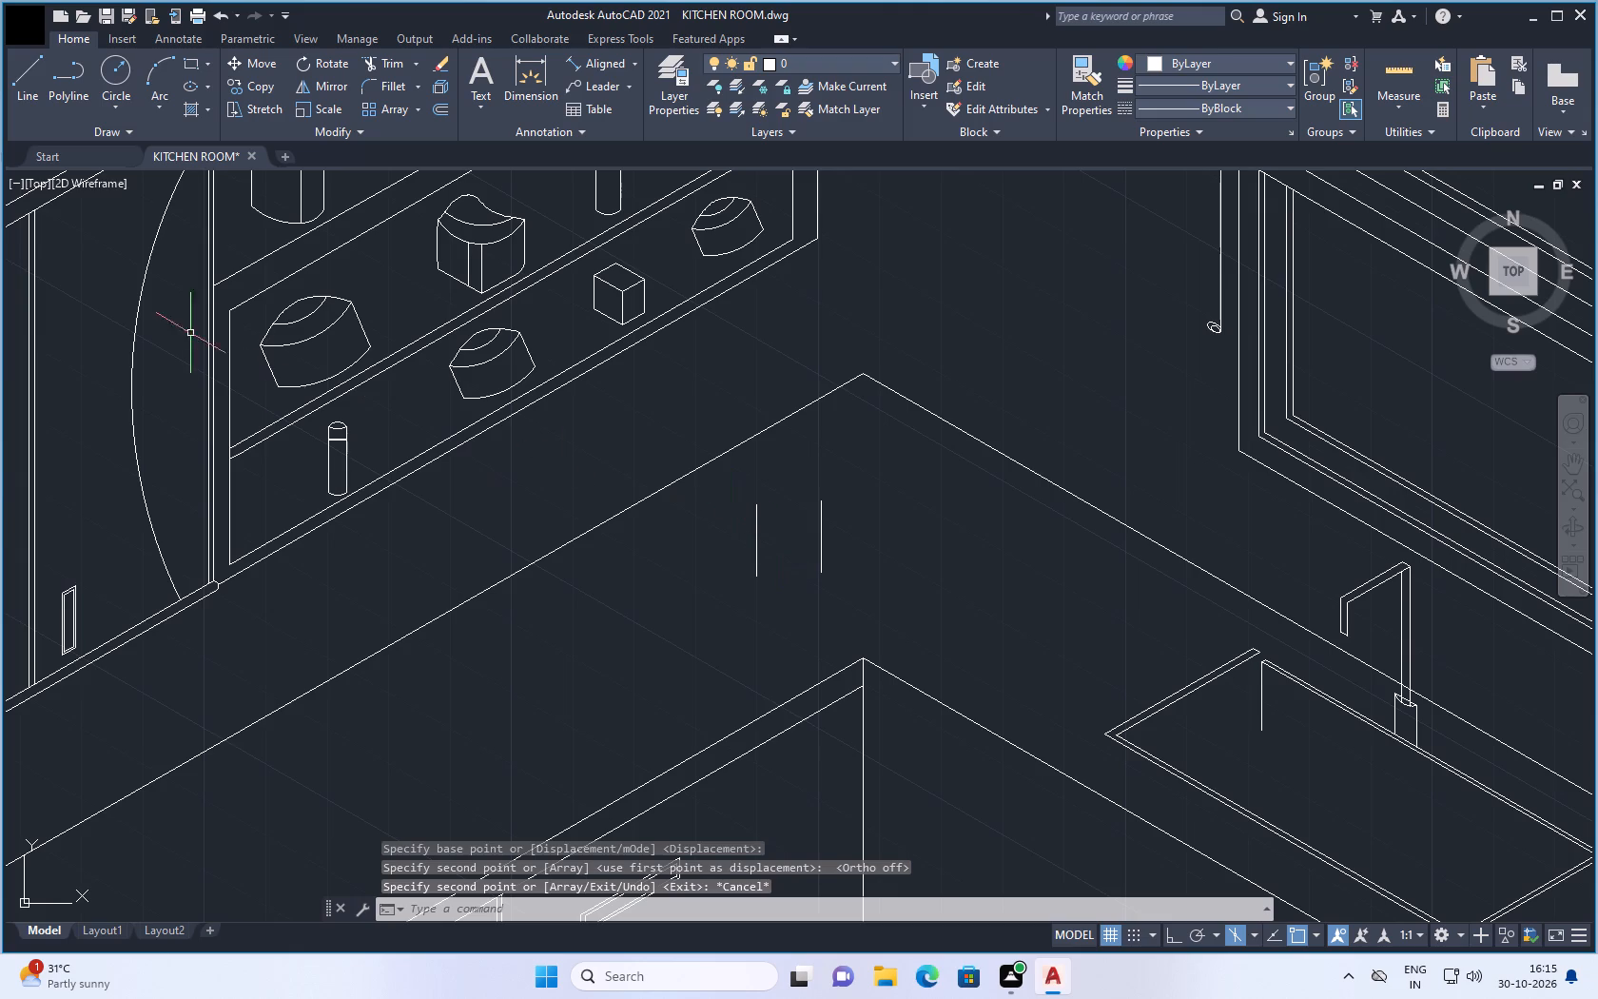
pyautogui.click(148, 69)
pyautogui.scroll(1, 762, 588)
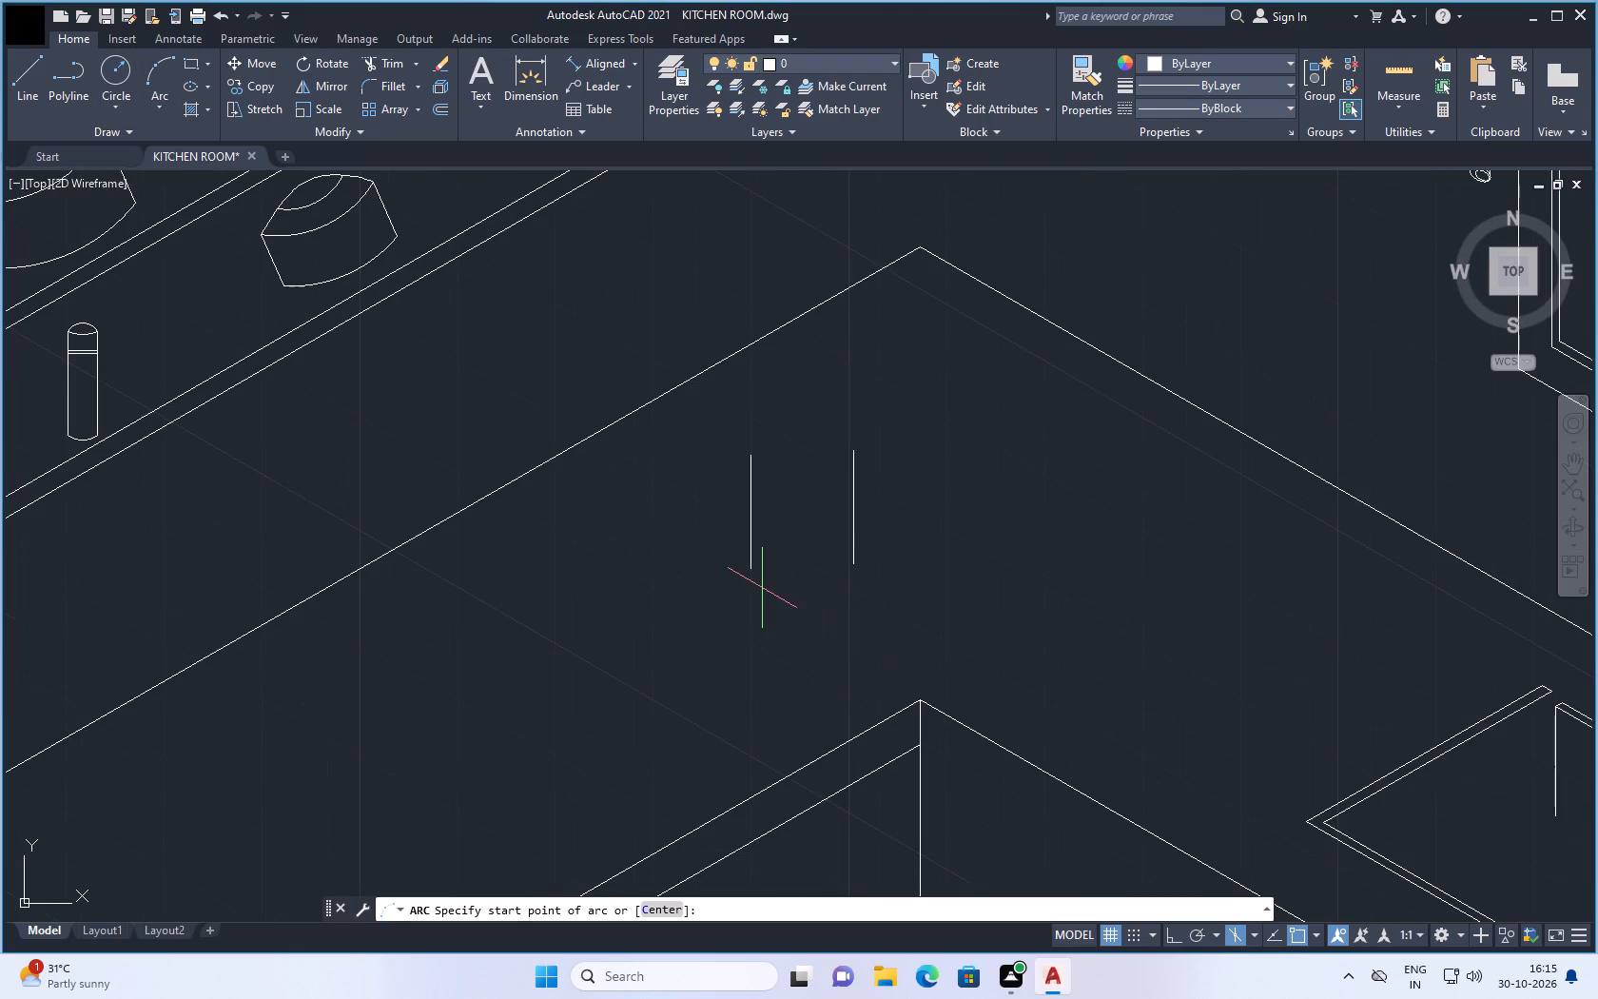
pyautogui.click(748, 567)
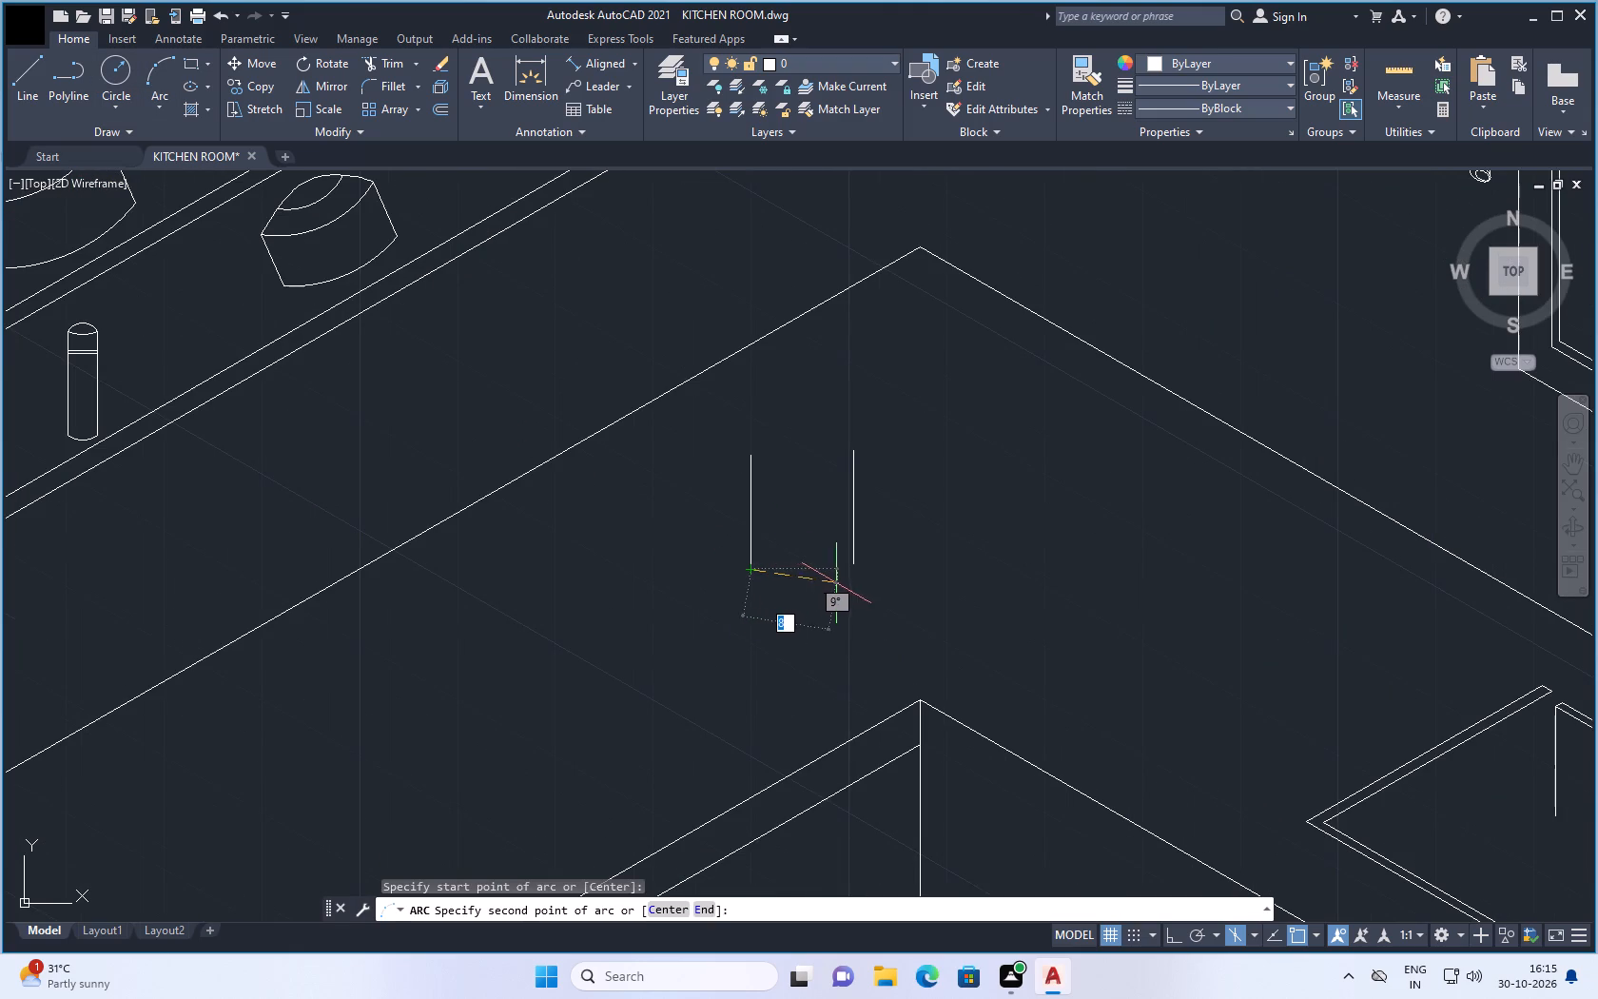
pyautogui.click(856, 564)
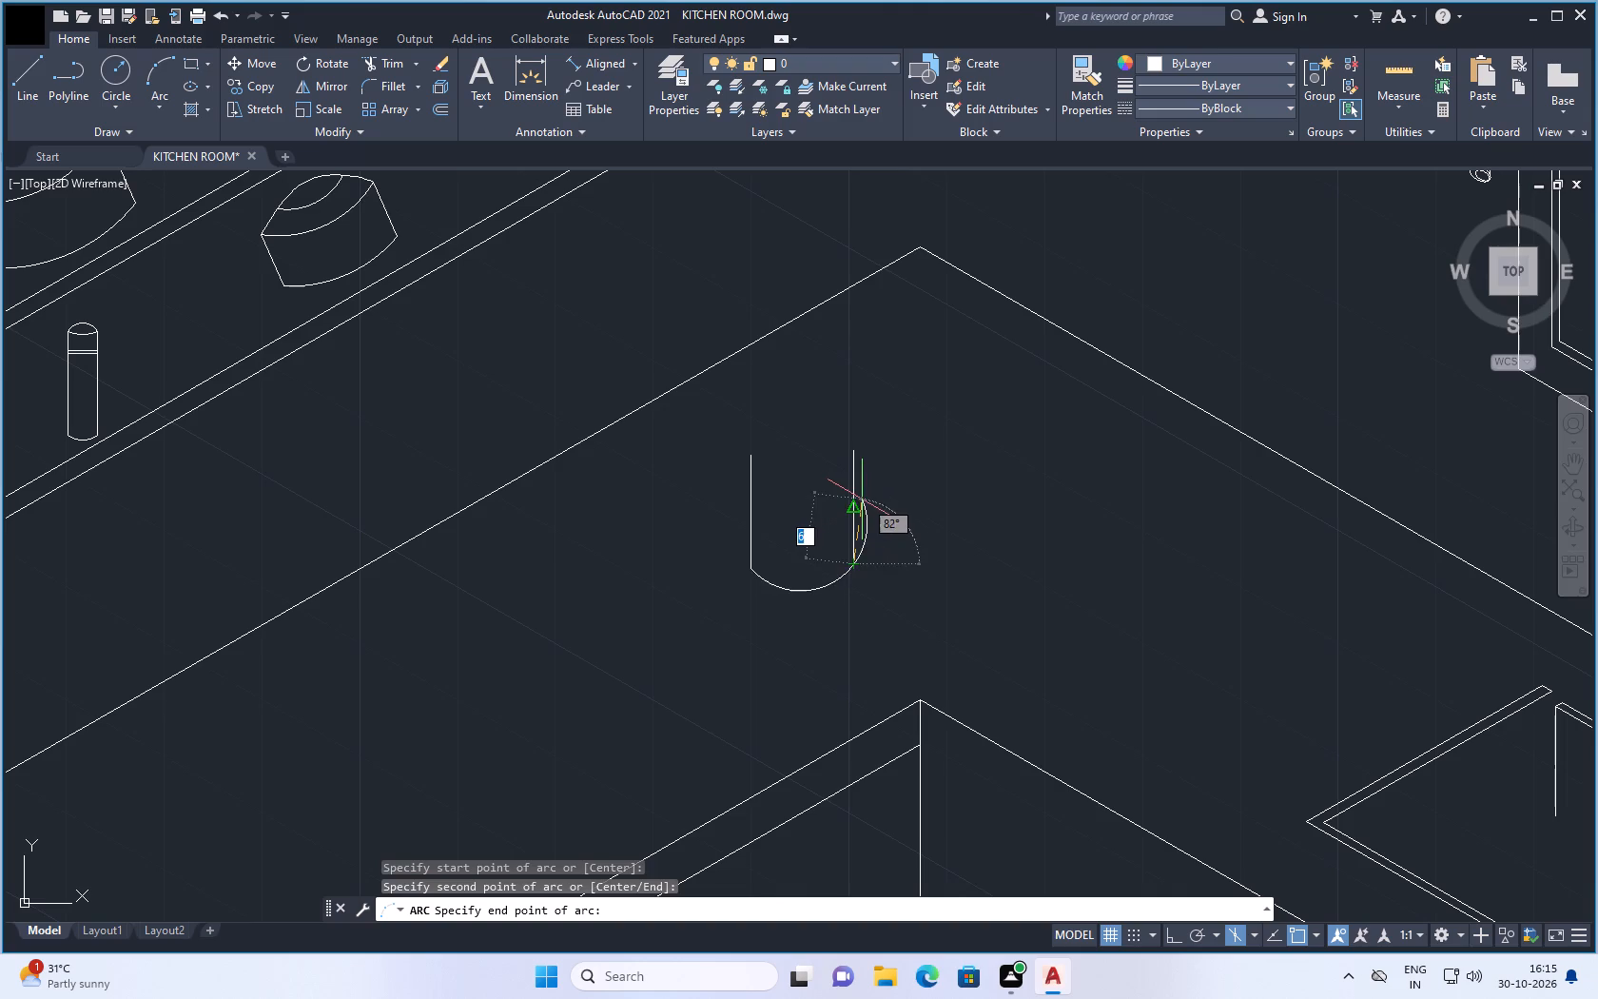
pyautogui.click(895, 499)
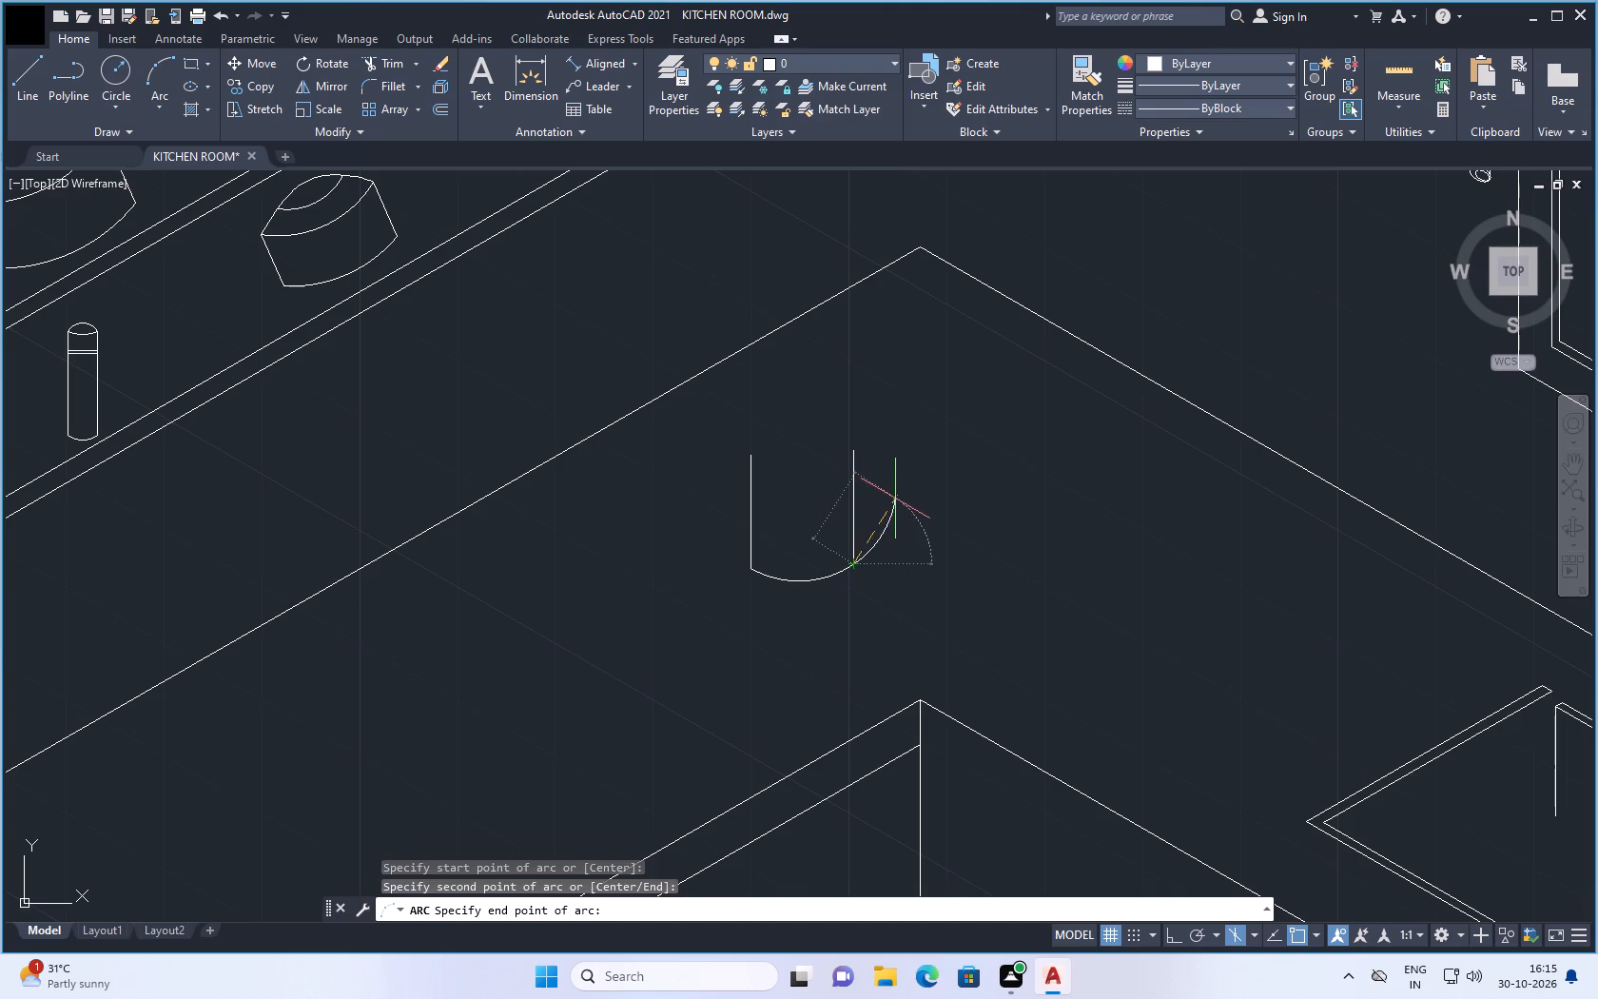
# Trim the part of the arc that extends beyond the copied vertical line, leaving a curved base between the lines.
pyautogui.press('t')
pyautogui.press('r')
pyautogui.press('Return')
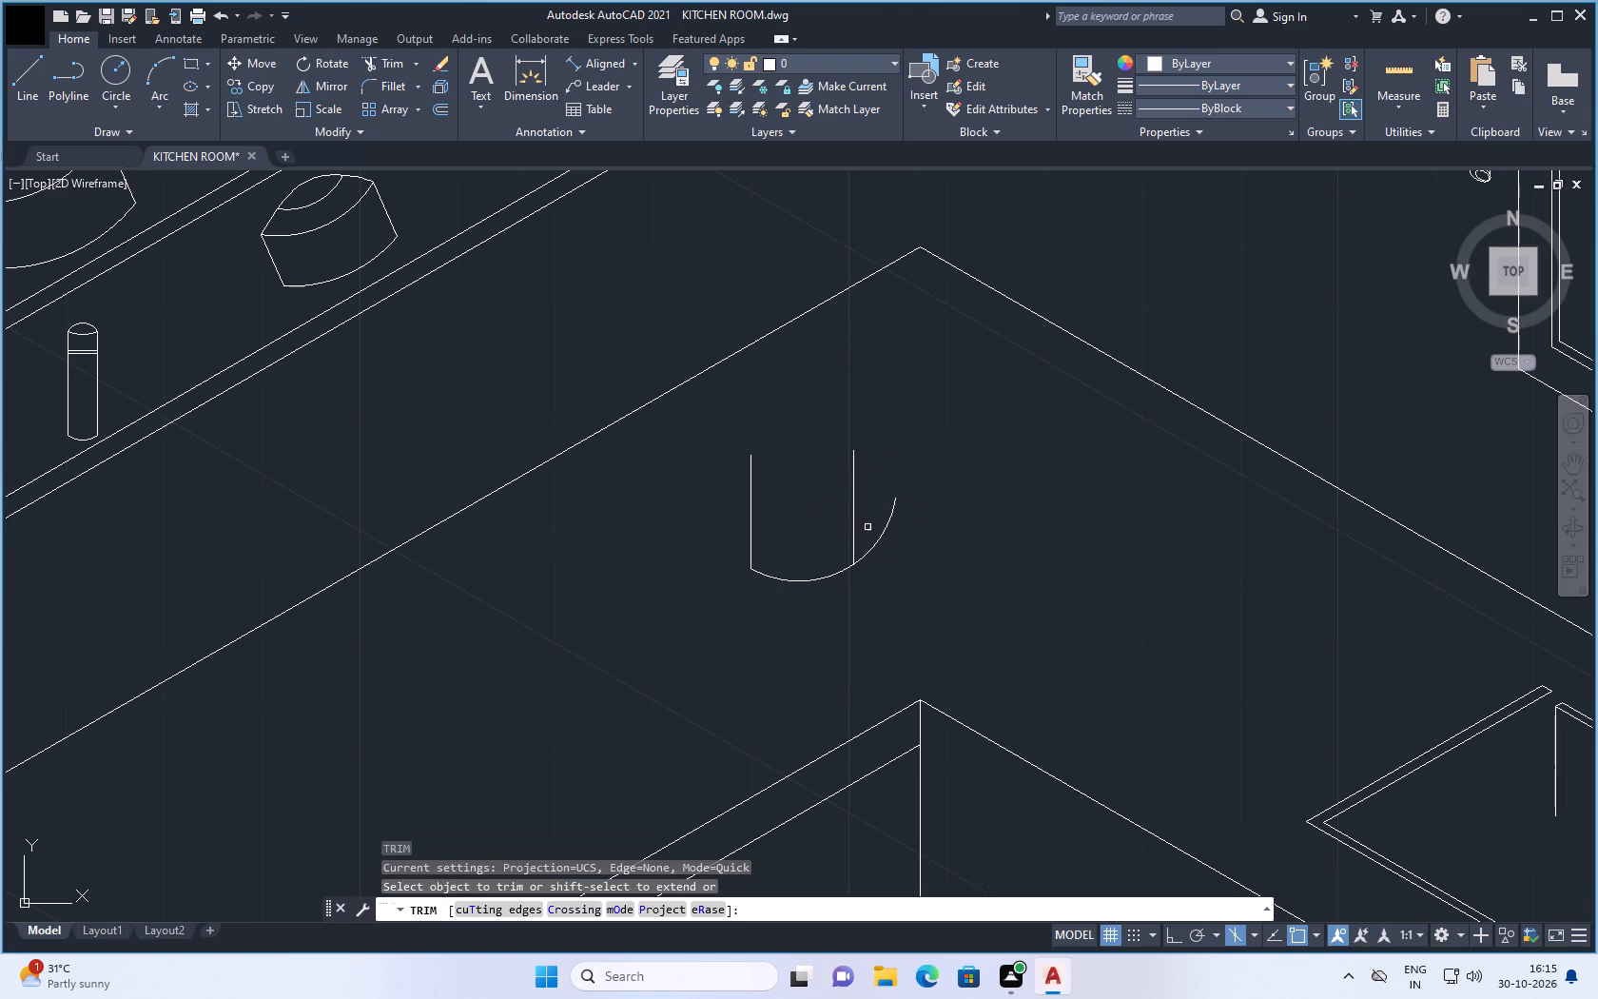
pyautogui.click(878, 538)
pyautogui.press('Escape')
pyautogui.scroll(-1, 899, 567)
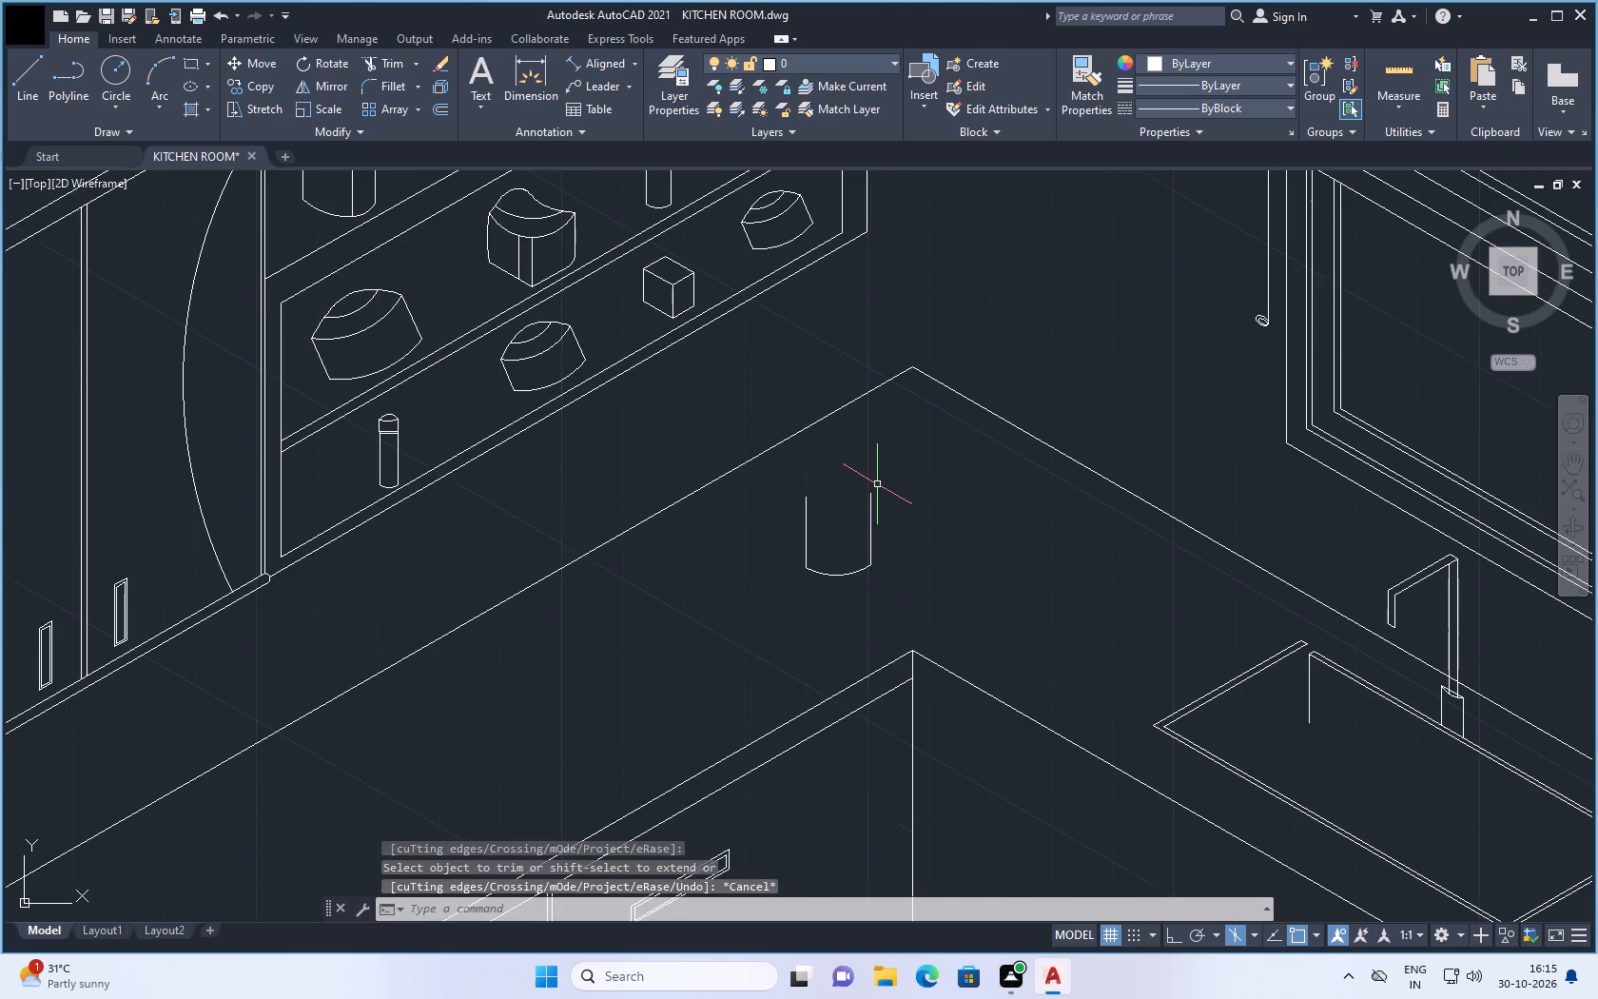
# Draw a flat ellipse across the upper ends of the two vertical lines as the container's rim.
pyautogui.scroll(1, 877, 484)
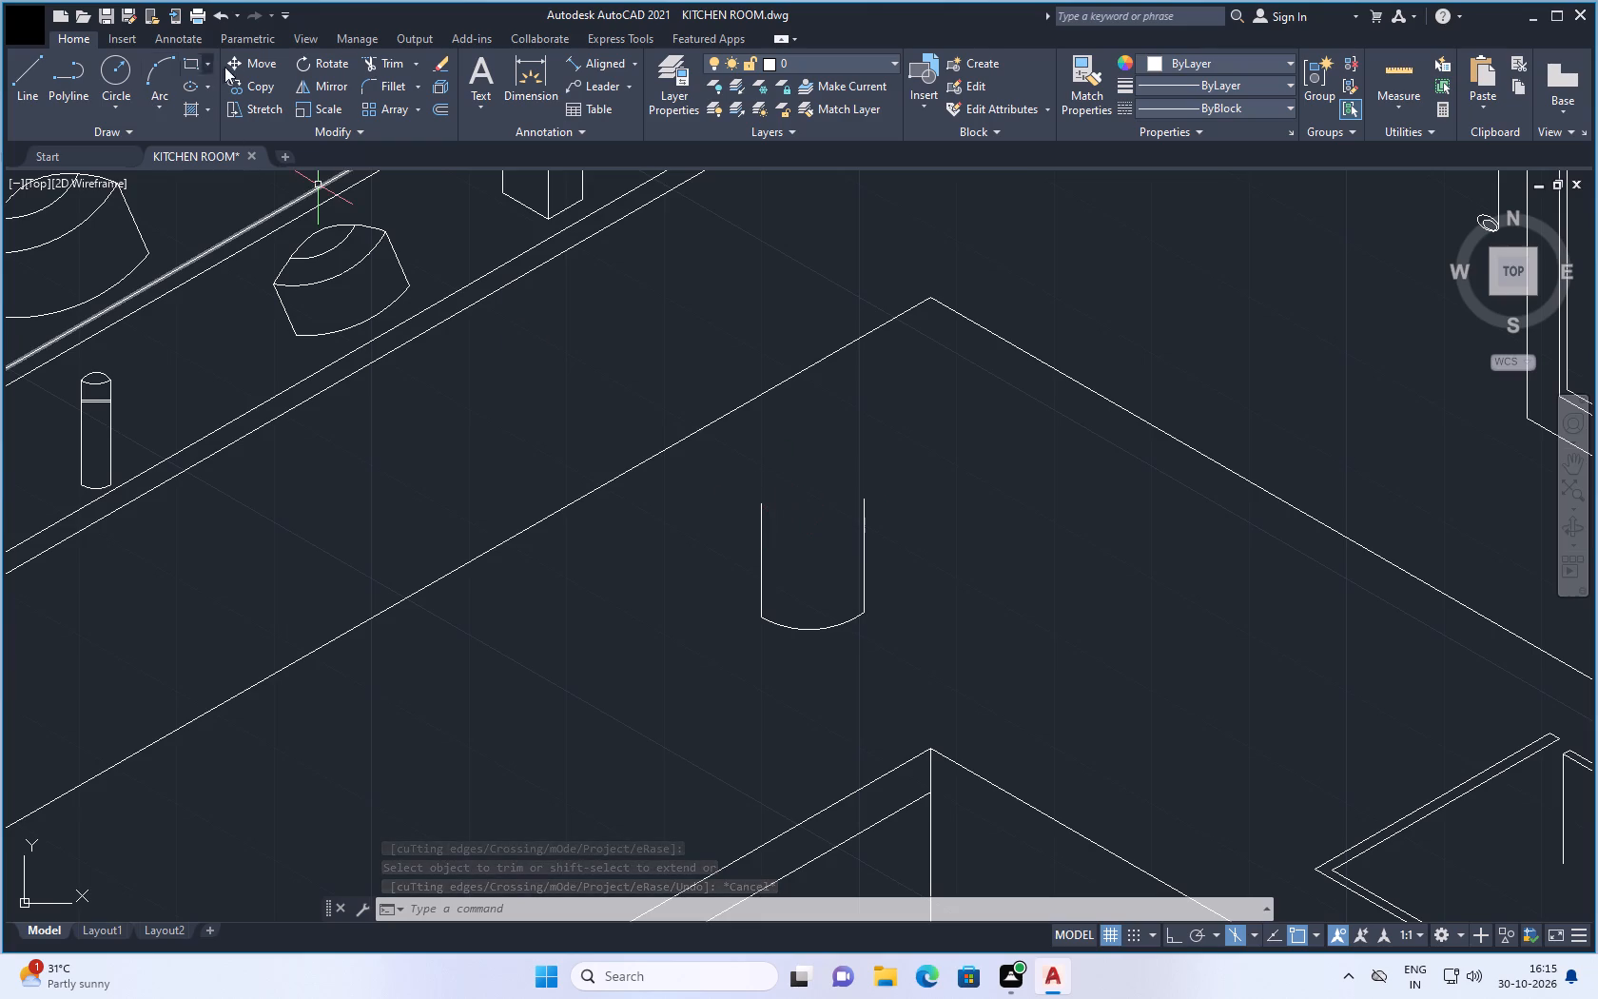
pyautogui.press('e')
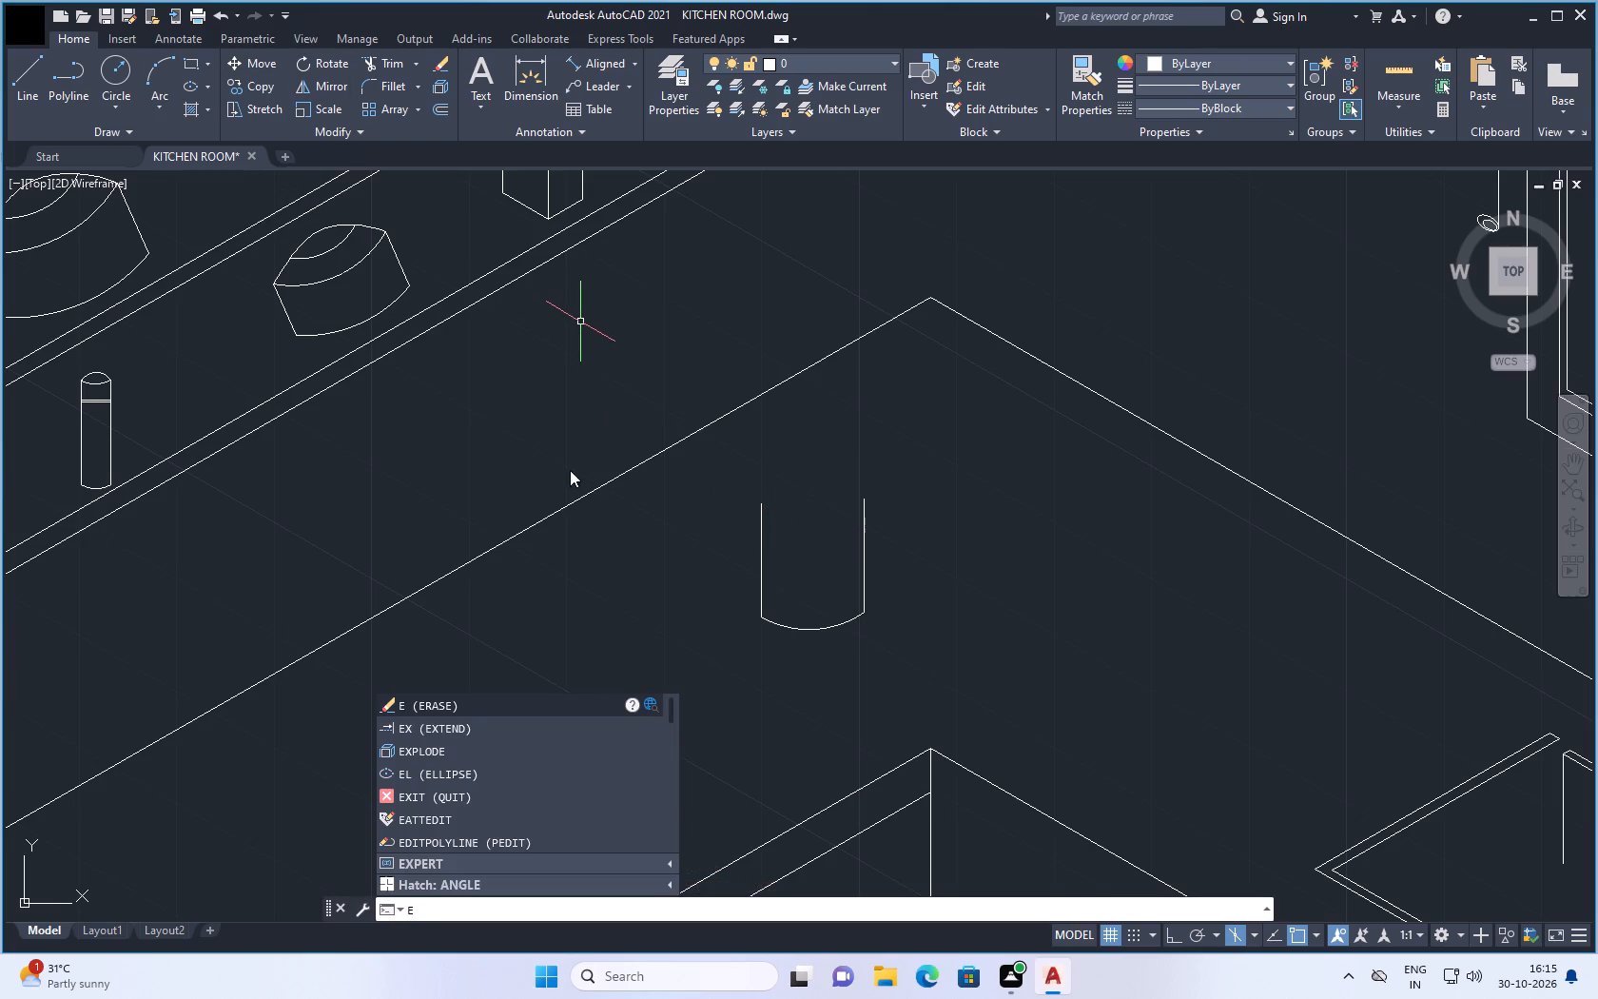
pyautogui.click(497, 769)
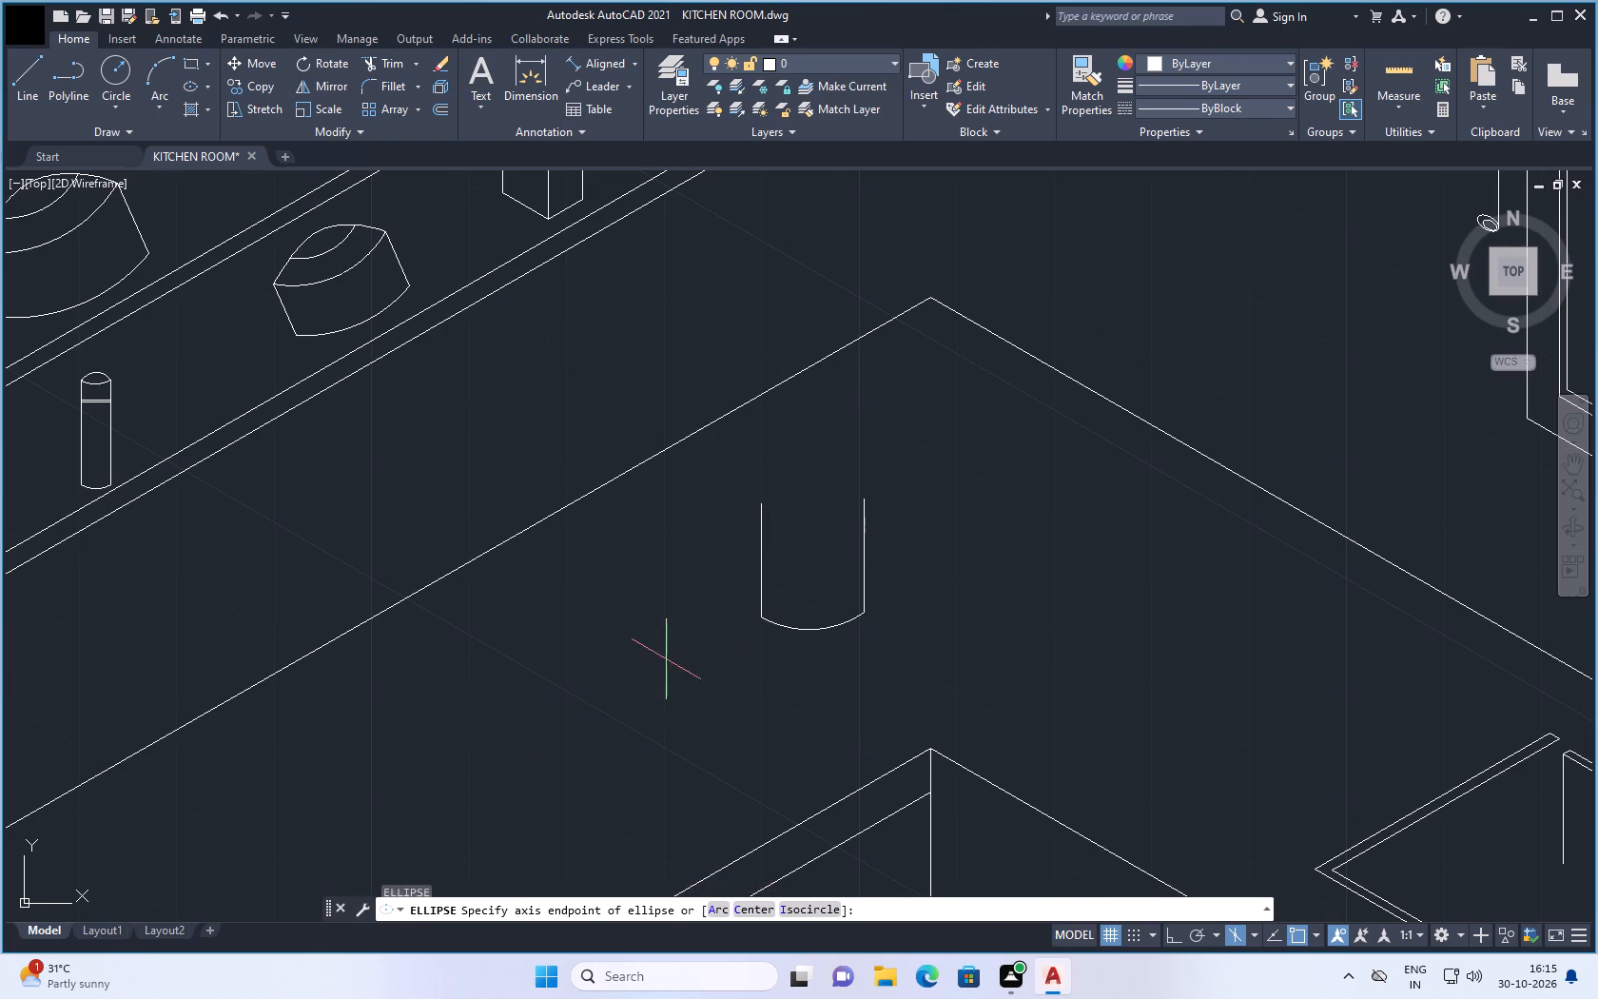
pyautogui.click(759, 501)
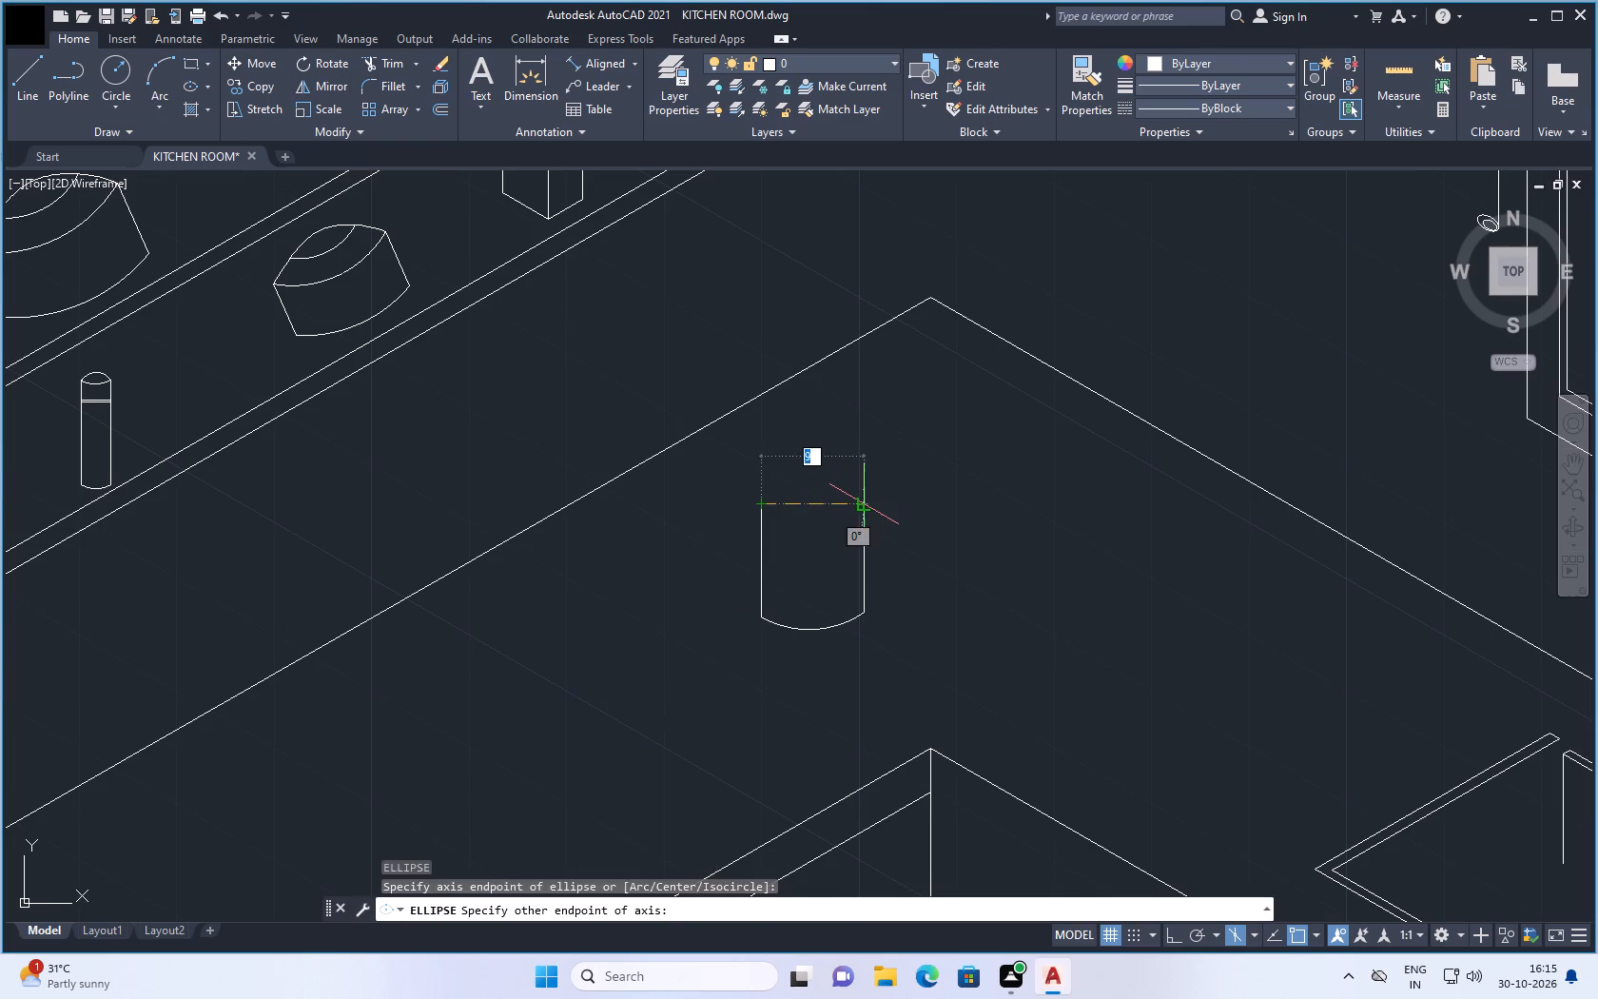
pyautogui.click(865, 504)
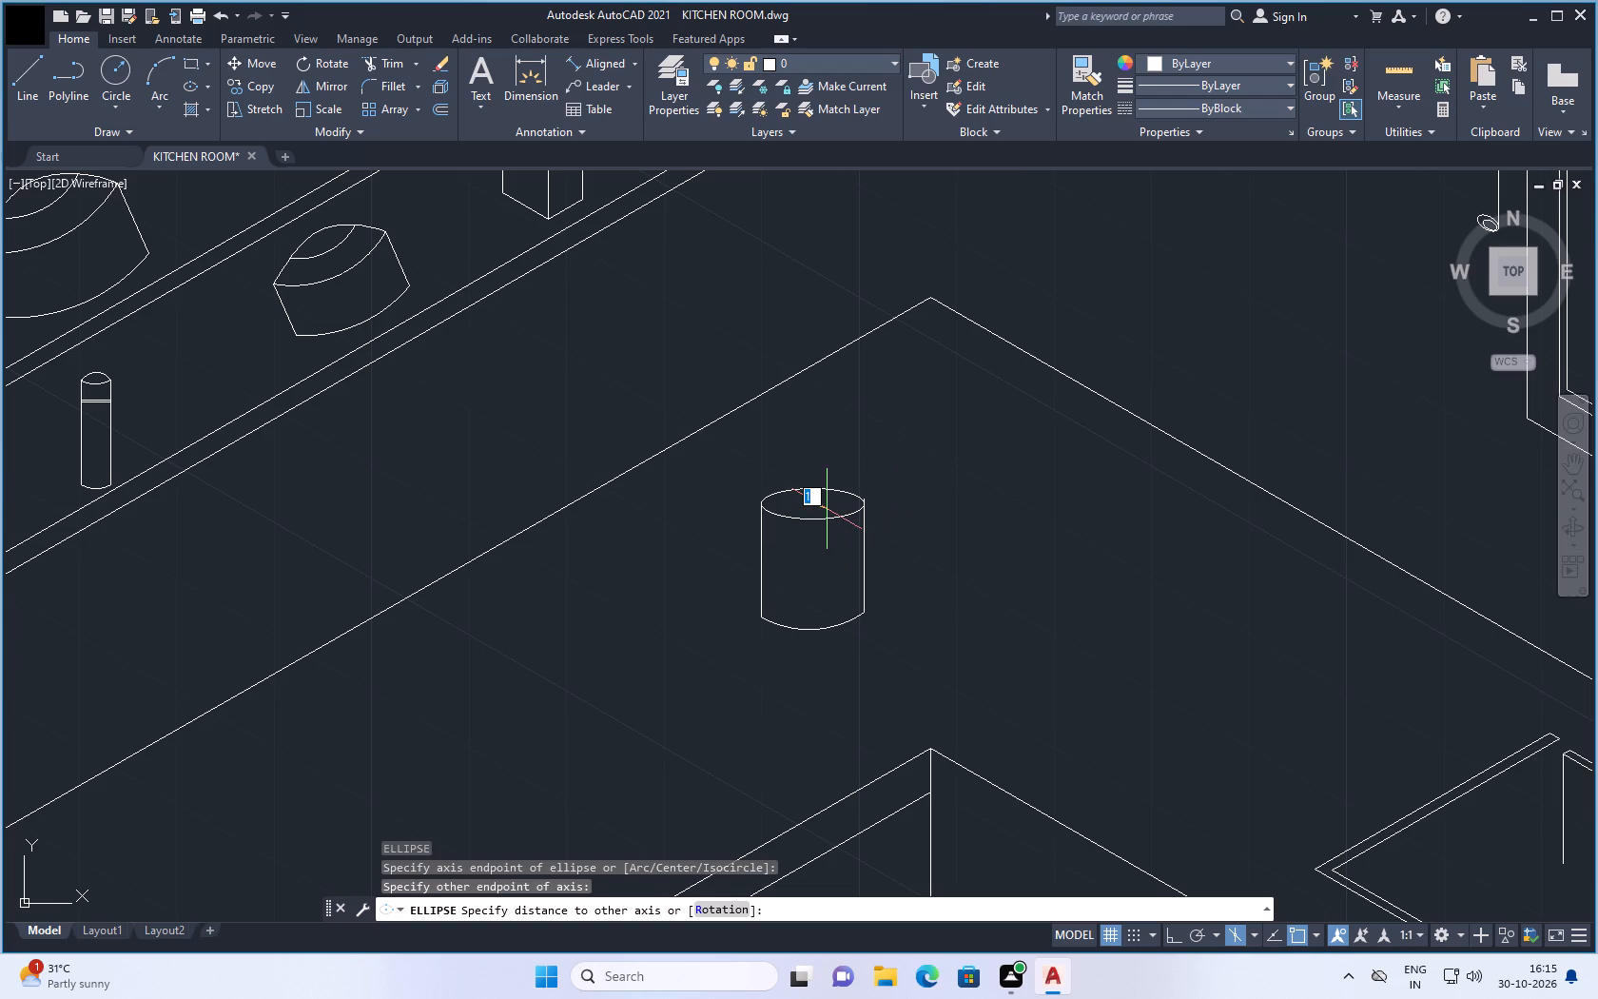
pyautogui.click(827, 509)
pyautogui.scroll(-3, 839, 567)
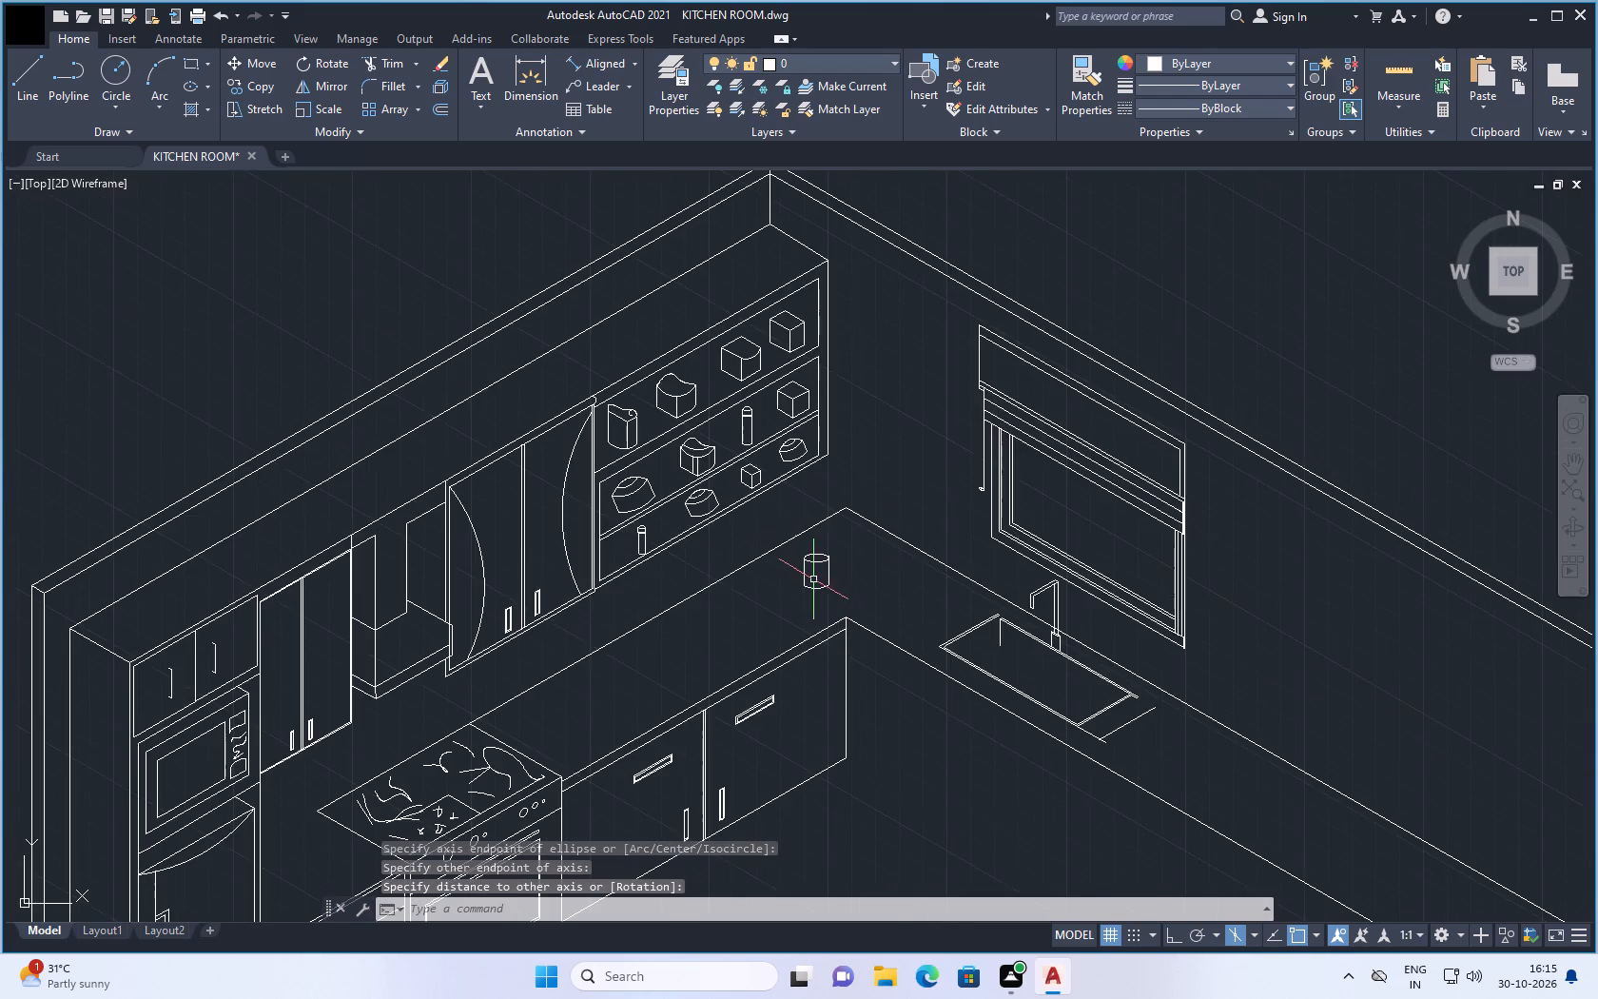
# Erase the container's right vertical side line.
pyautogui.scroll(2, 791, 536)
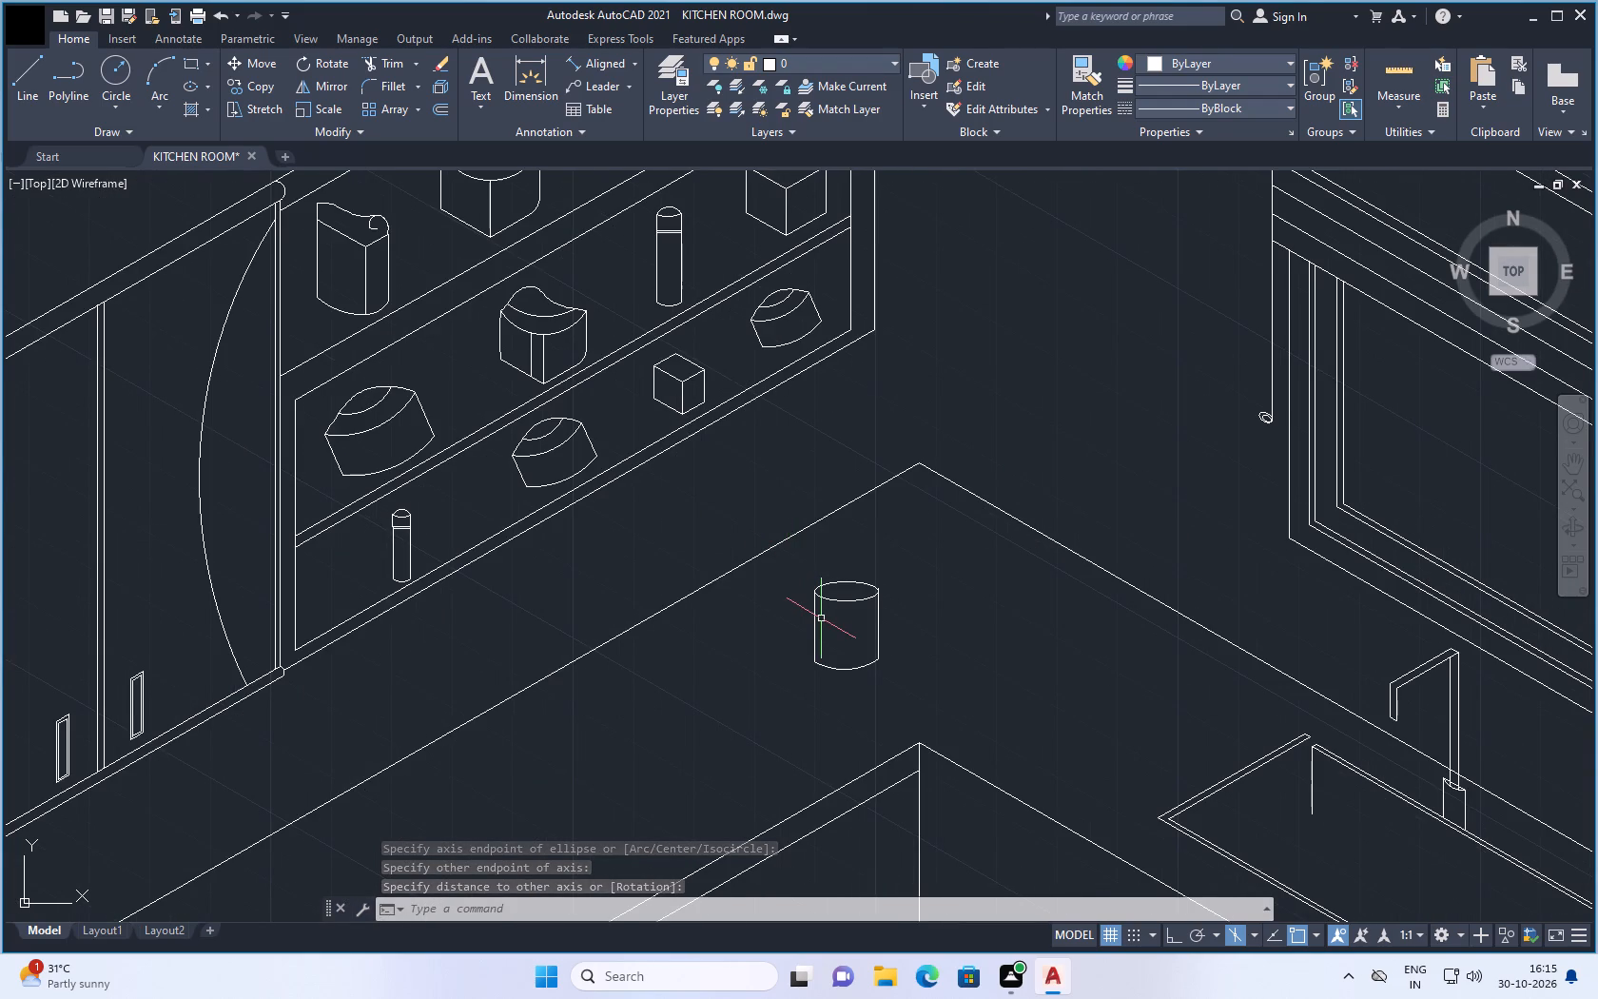
pyautogui.scroll(1, 793, 651)
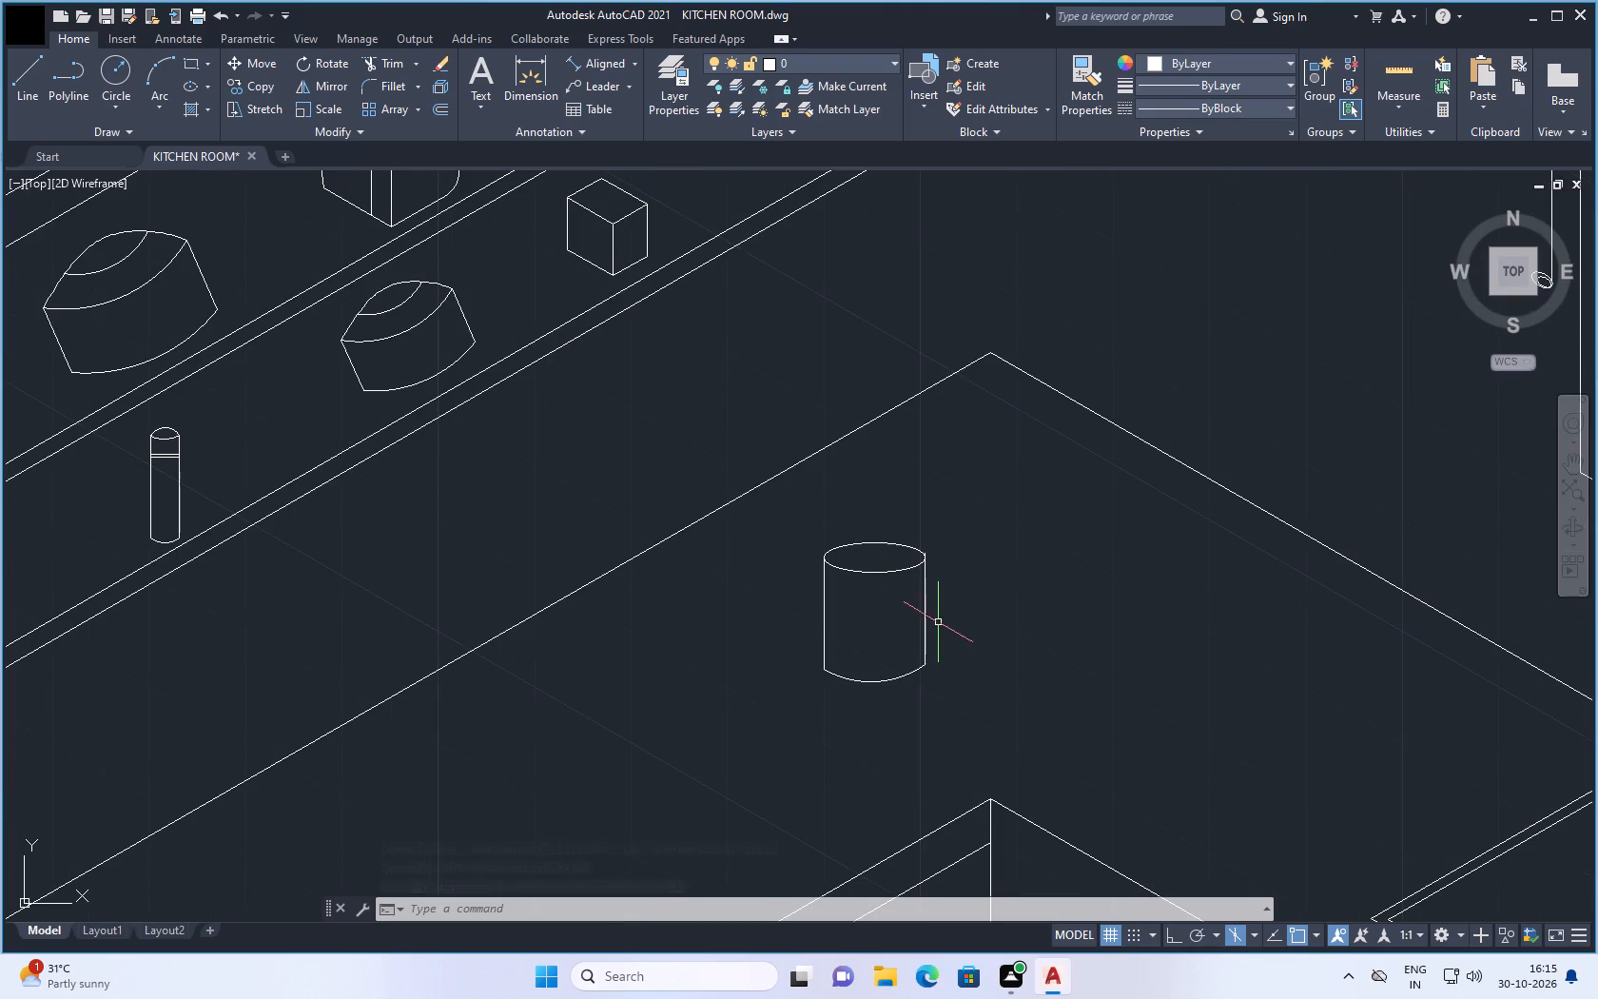
pyautogui.scroll(2, 939, 624)
pyautogui.click(896, 602)
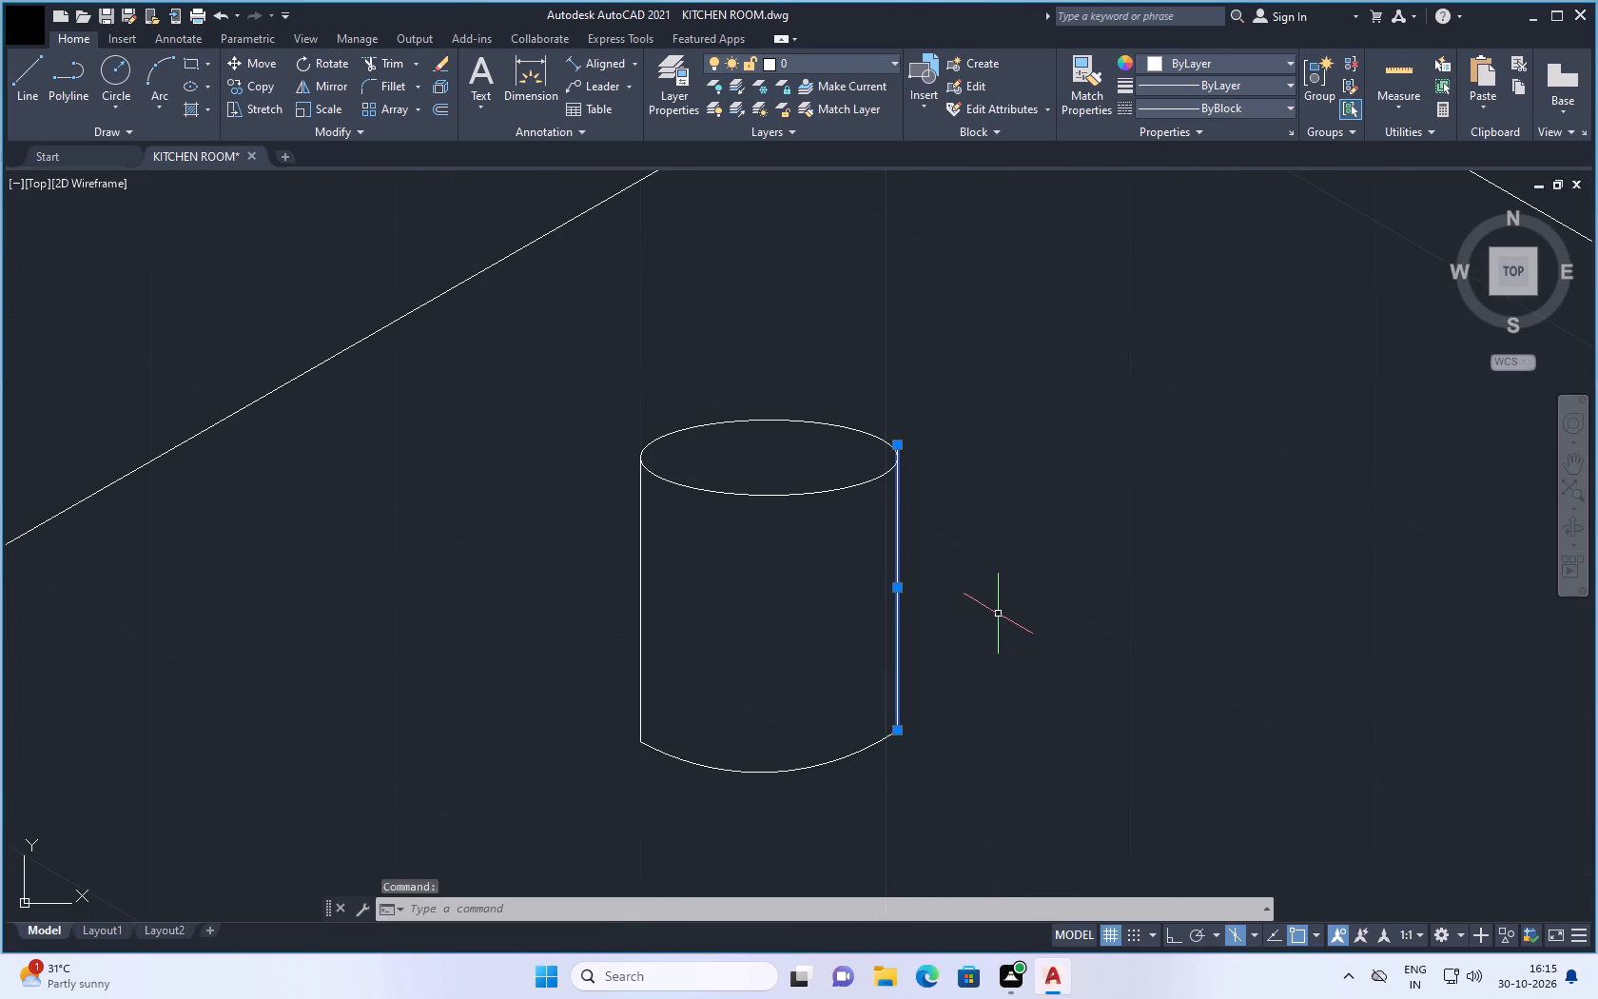
pyautogui.press('Delete')
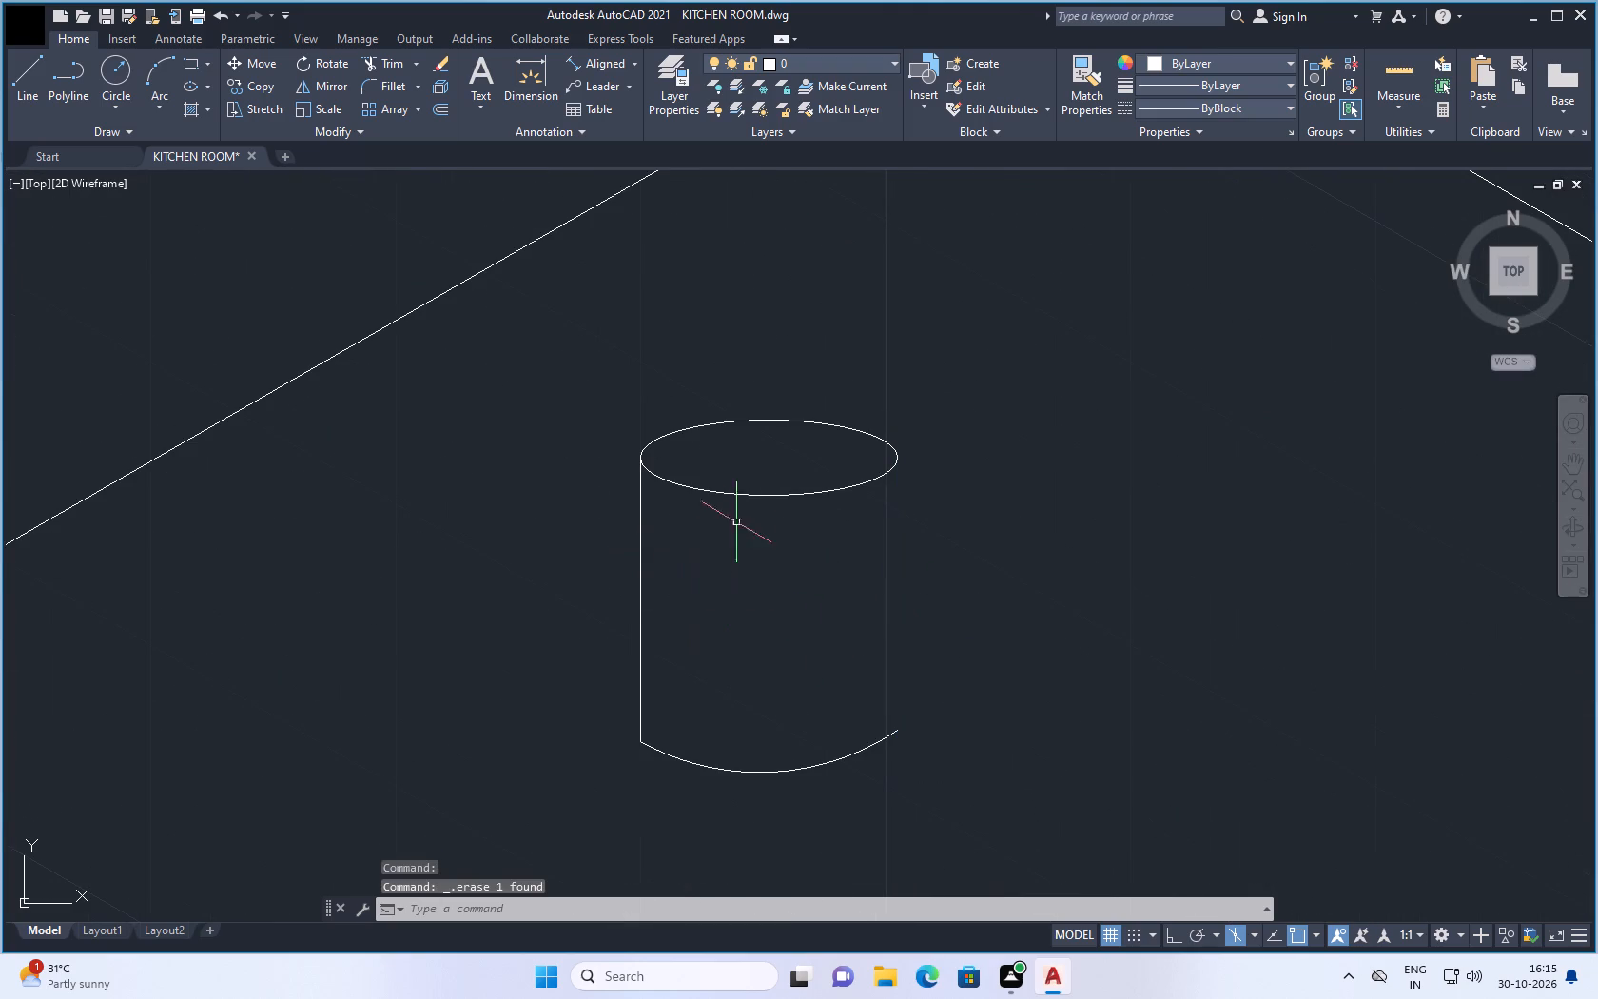
# Draw a three-point arc from the rim's right end through the base arc's right end, continuing down and left below the container.
pyautogui.click(161, 63)
pyautogui.click(902, 460)
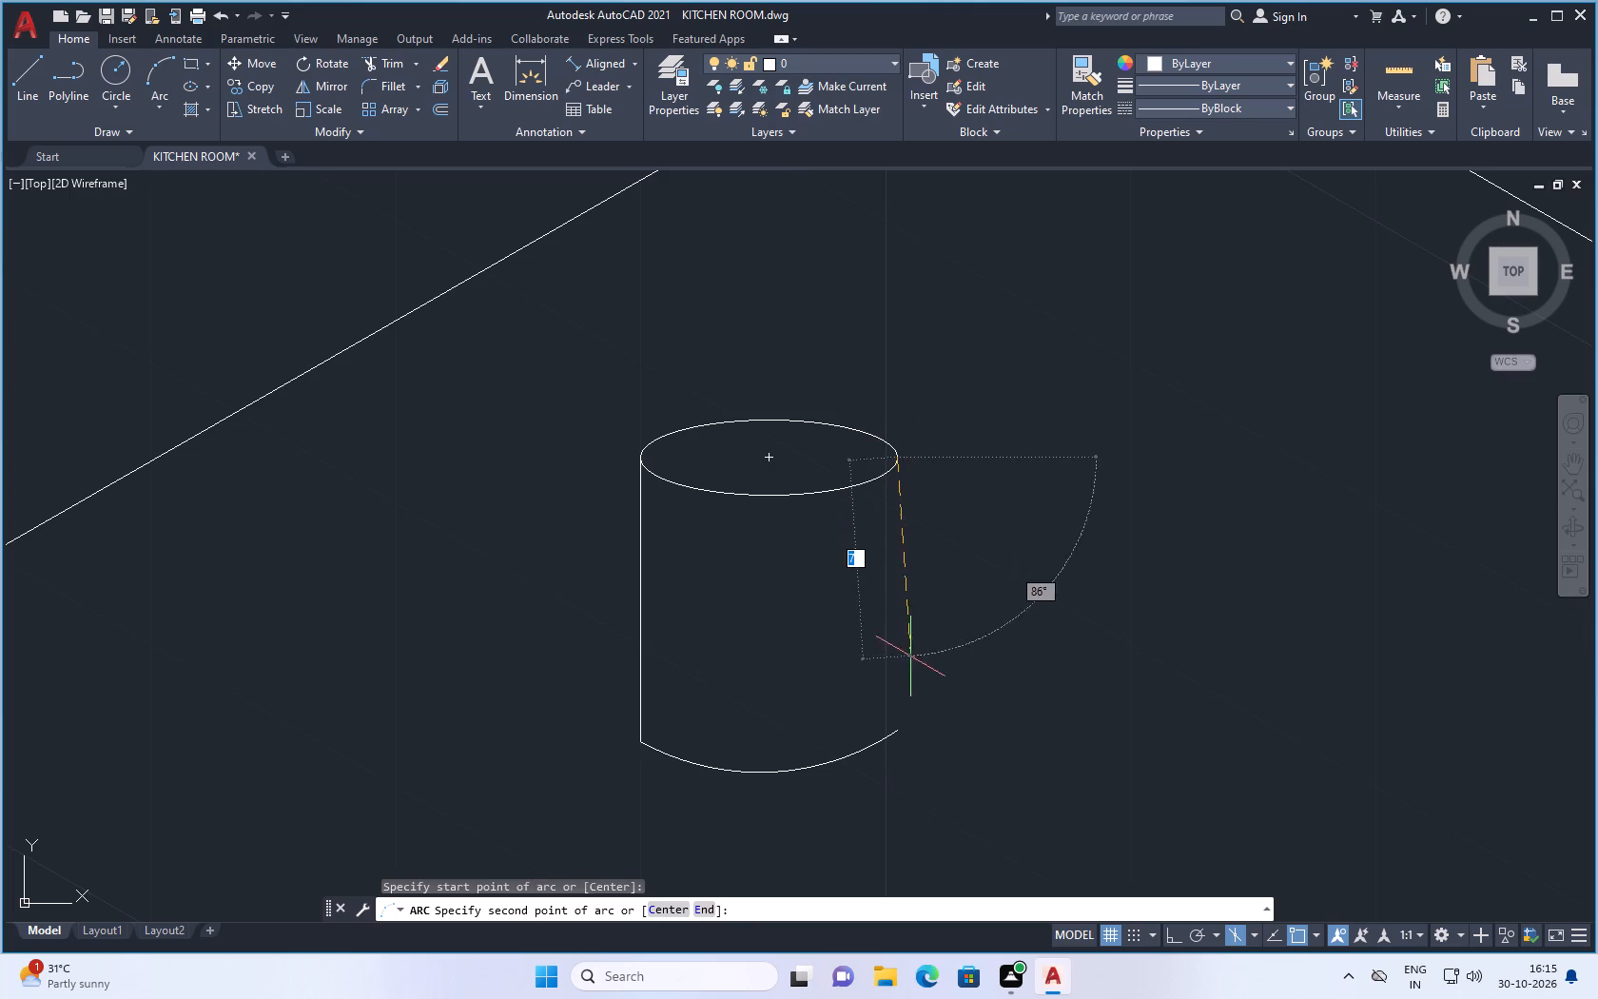
pyautogui.click(892, 737)
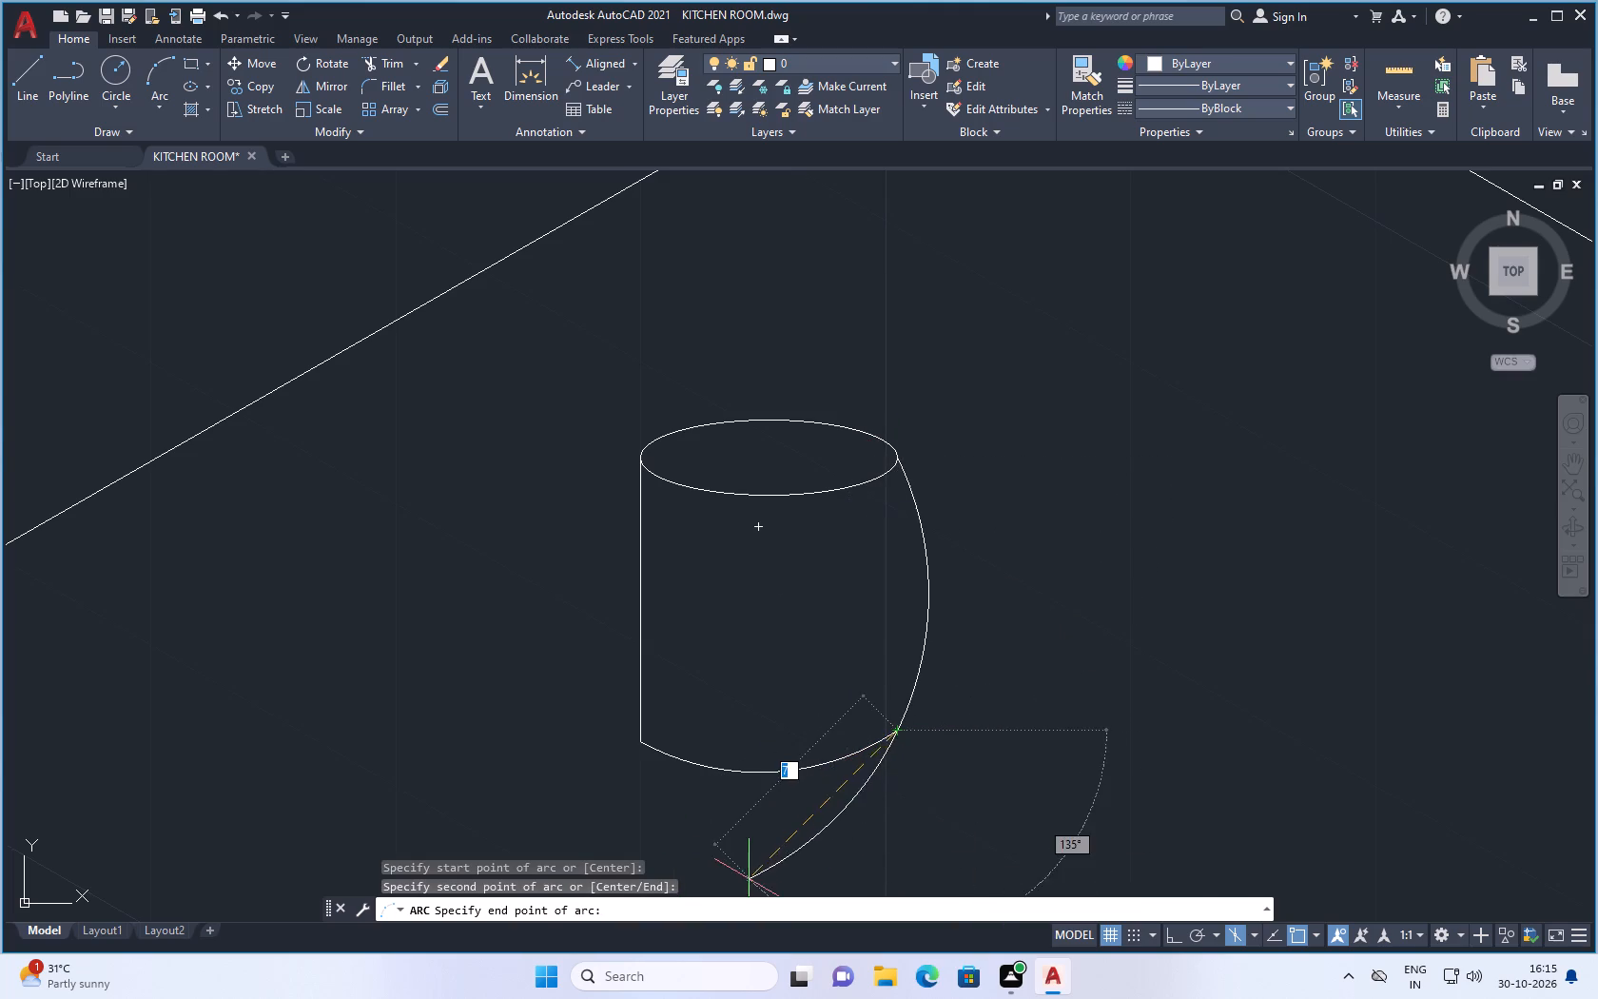
pyautogui.scroll(-3, 749, 879)
pyautogui.scroll(1, 724, 885)
pyautogui.scroll(-3, 792, 802)
pyautogui.scroll(3, 777, 874)
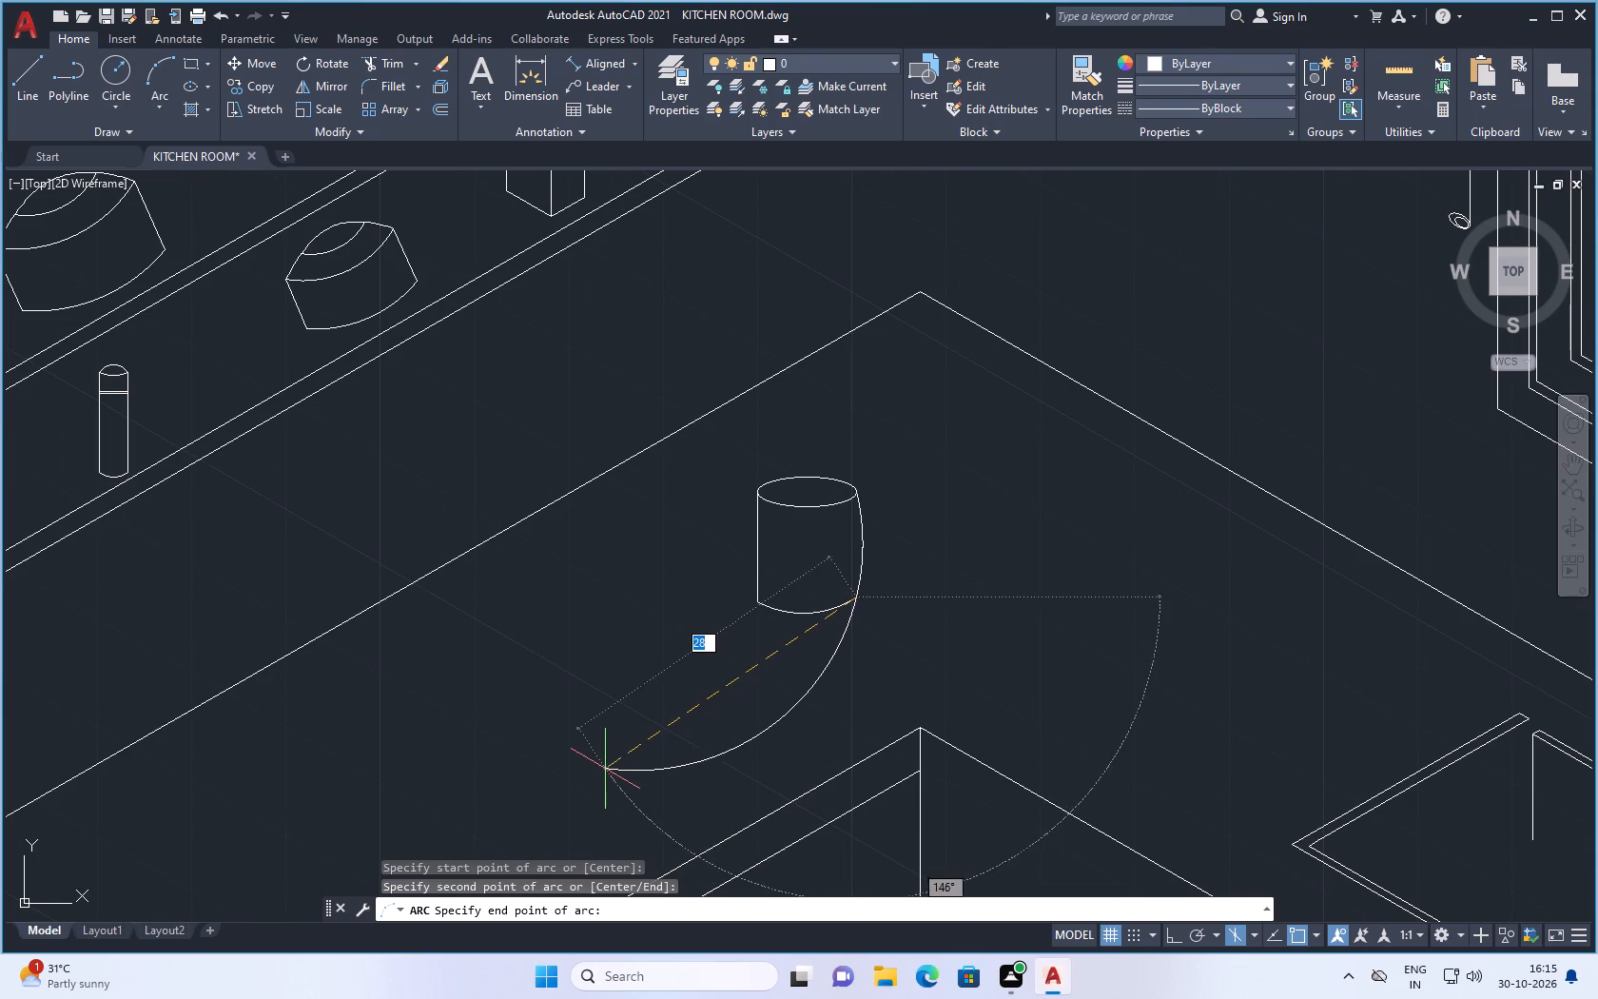
pyautogui.scroll(-2, 477, 813)
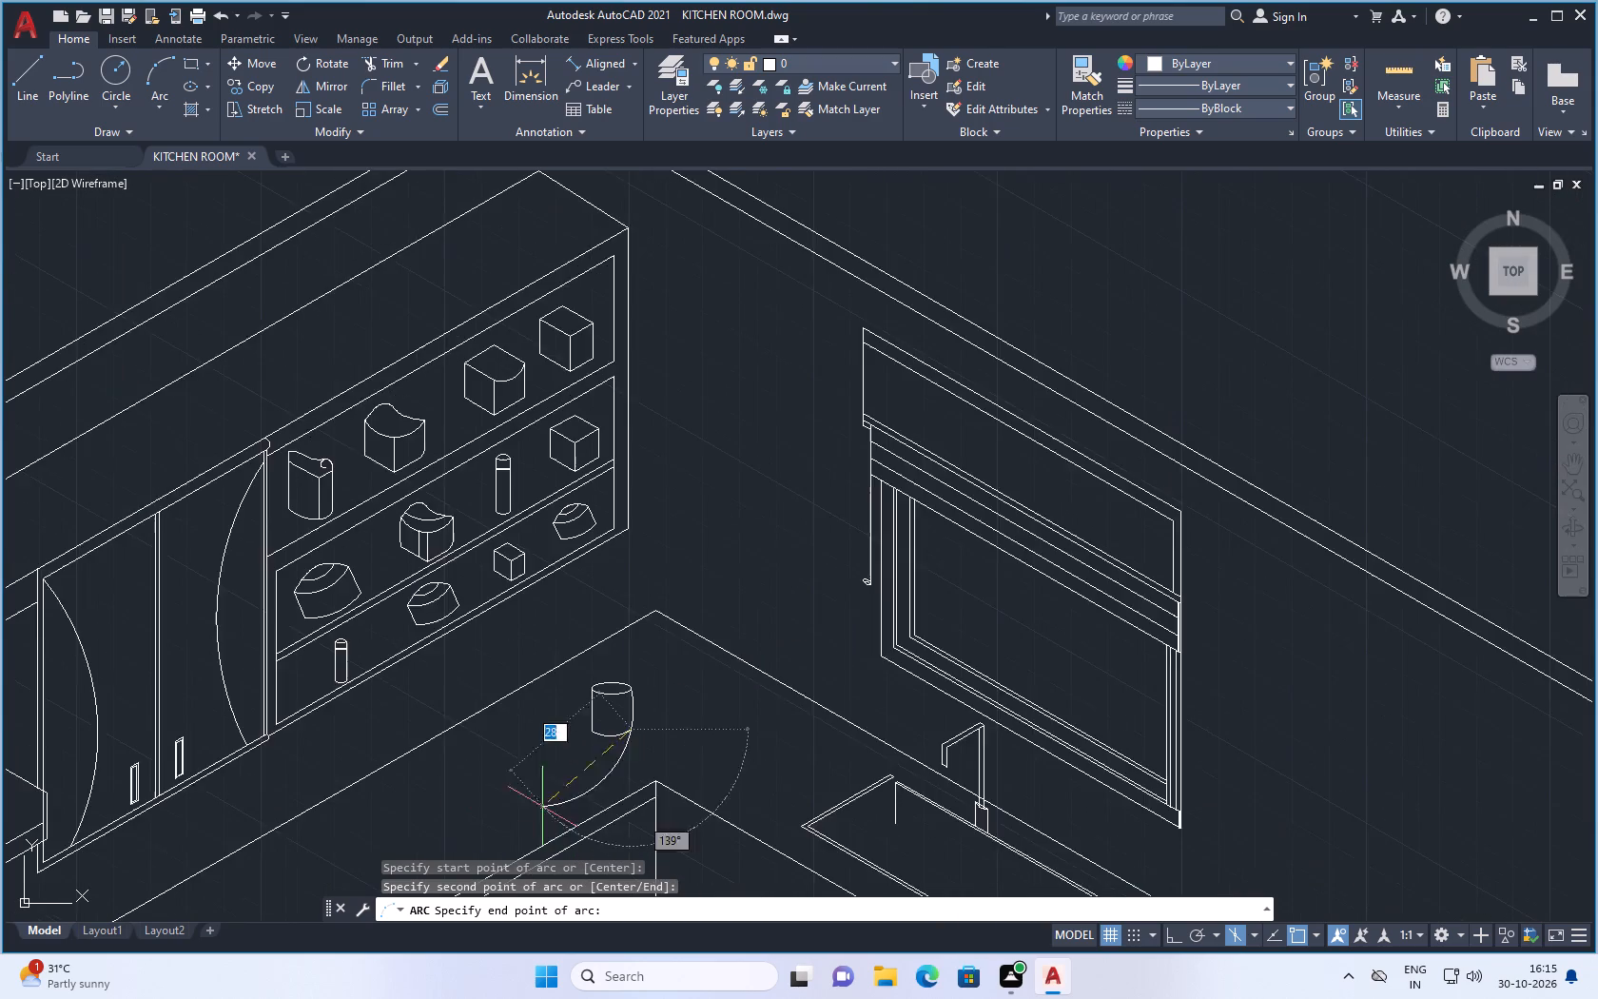
pyautogui.scroll(3, 508, 772)
pyautogui.scroll(-2, 495, 839)
pyautogui.scroll(3, 574, 830)
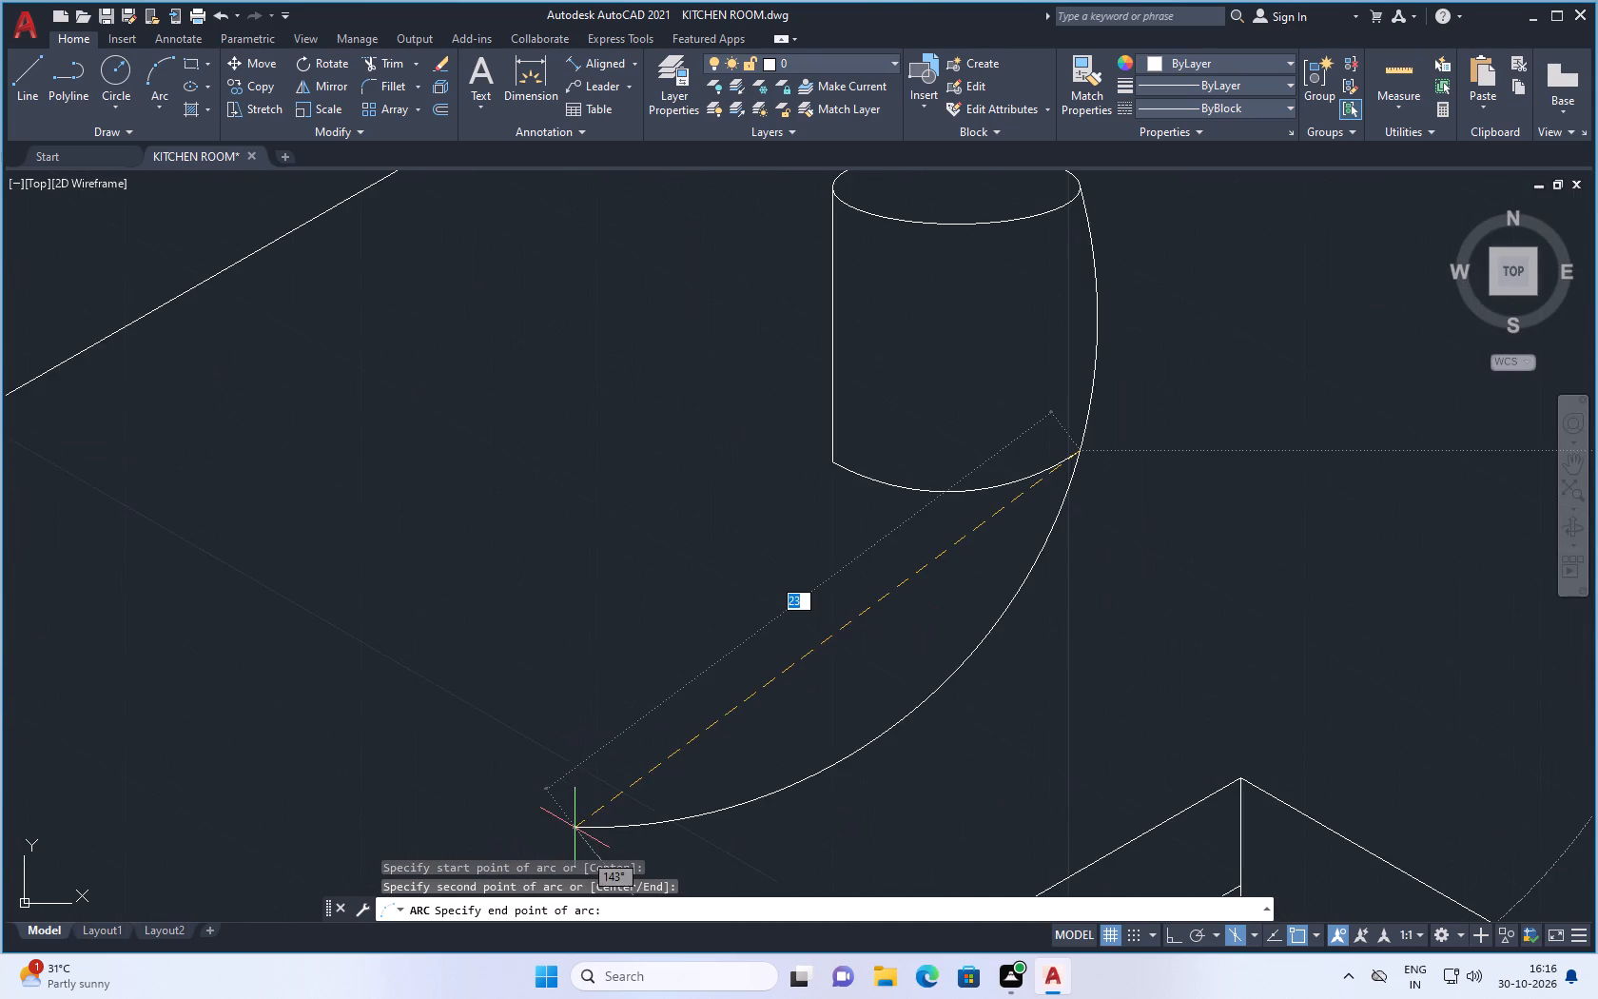
pyautogui.scroll(-1, 575, 826)
pyautogui.click(566, 829)
pyautogui.press('Escape')
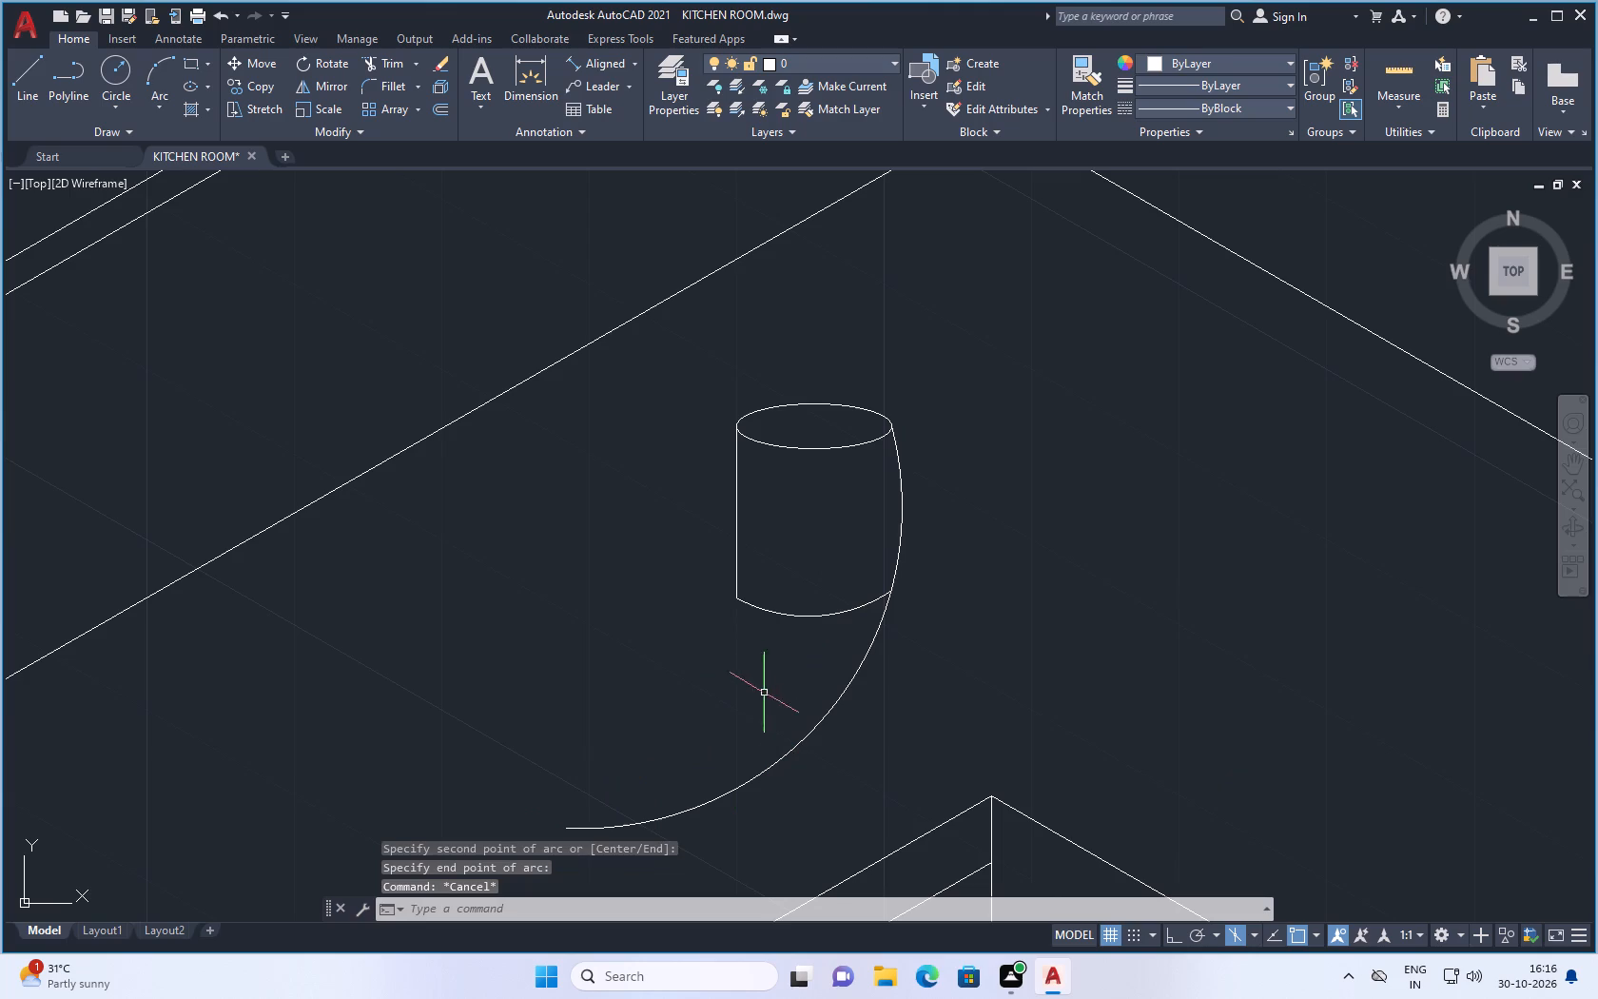
# Erase the container's remaining left vertical side line.
pyautogui.click(736, 524)
pyautogui.press('Delete')
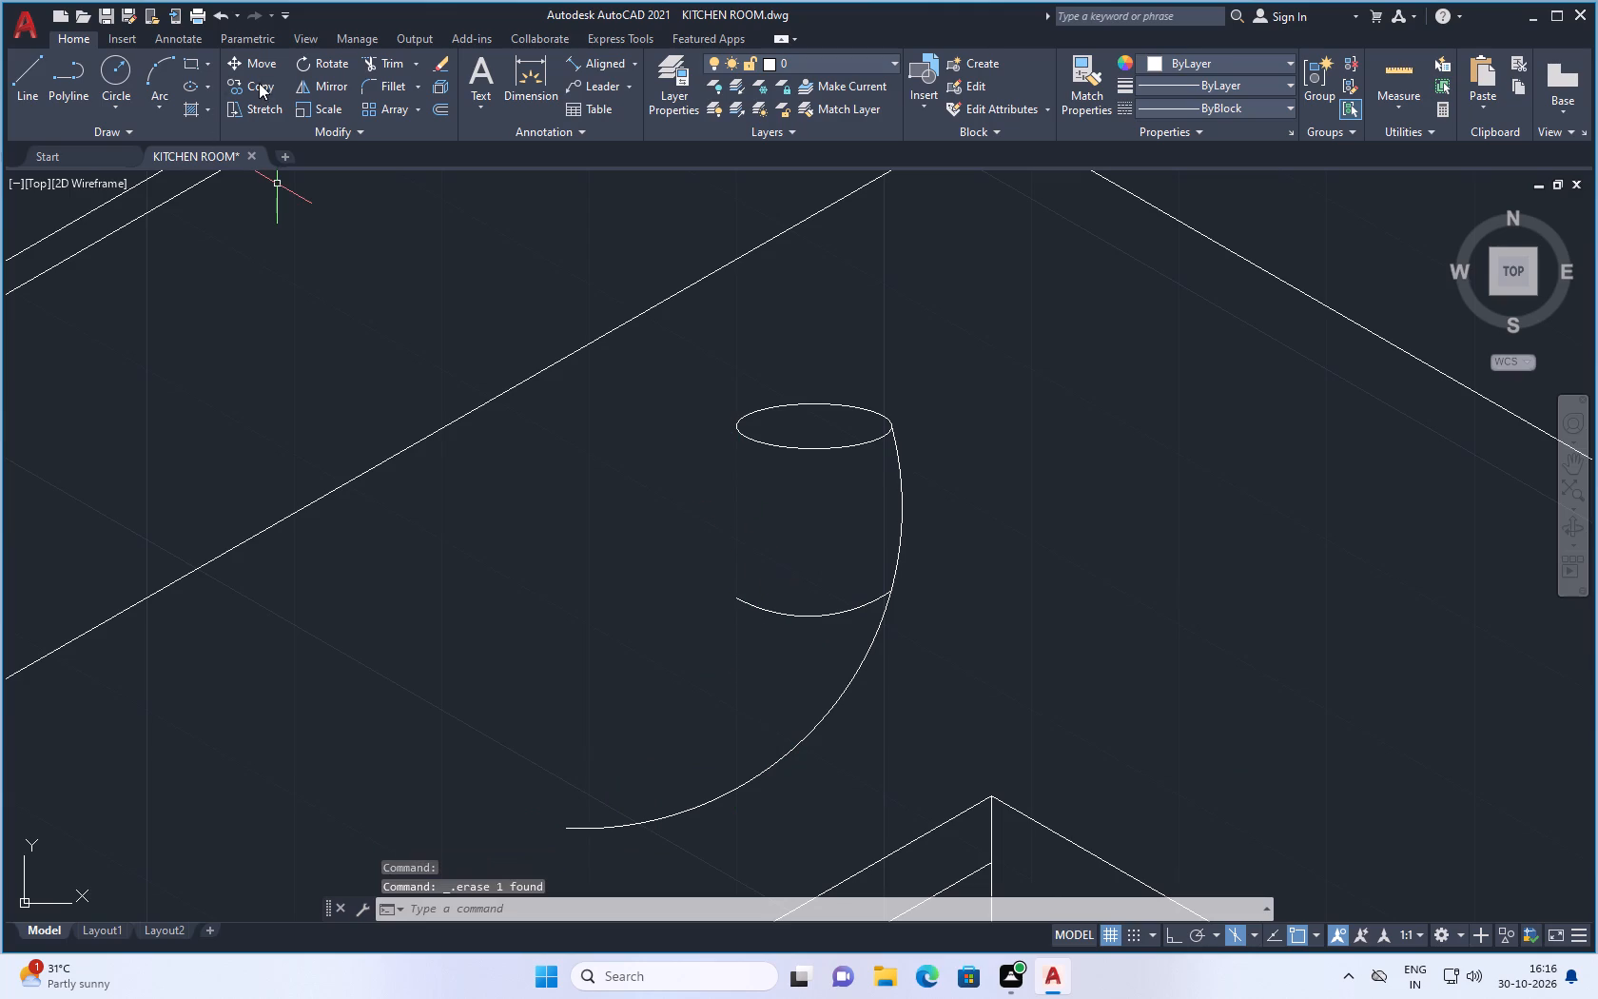
# Draw a three-point arc from the rim's left end through the base arc's left end, continuing down and right below the container.
pyautogui.click(146, 68)
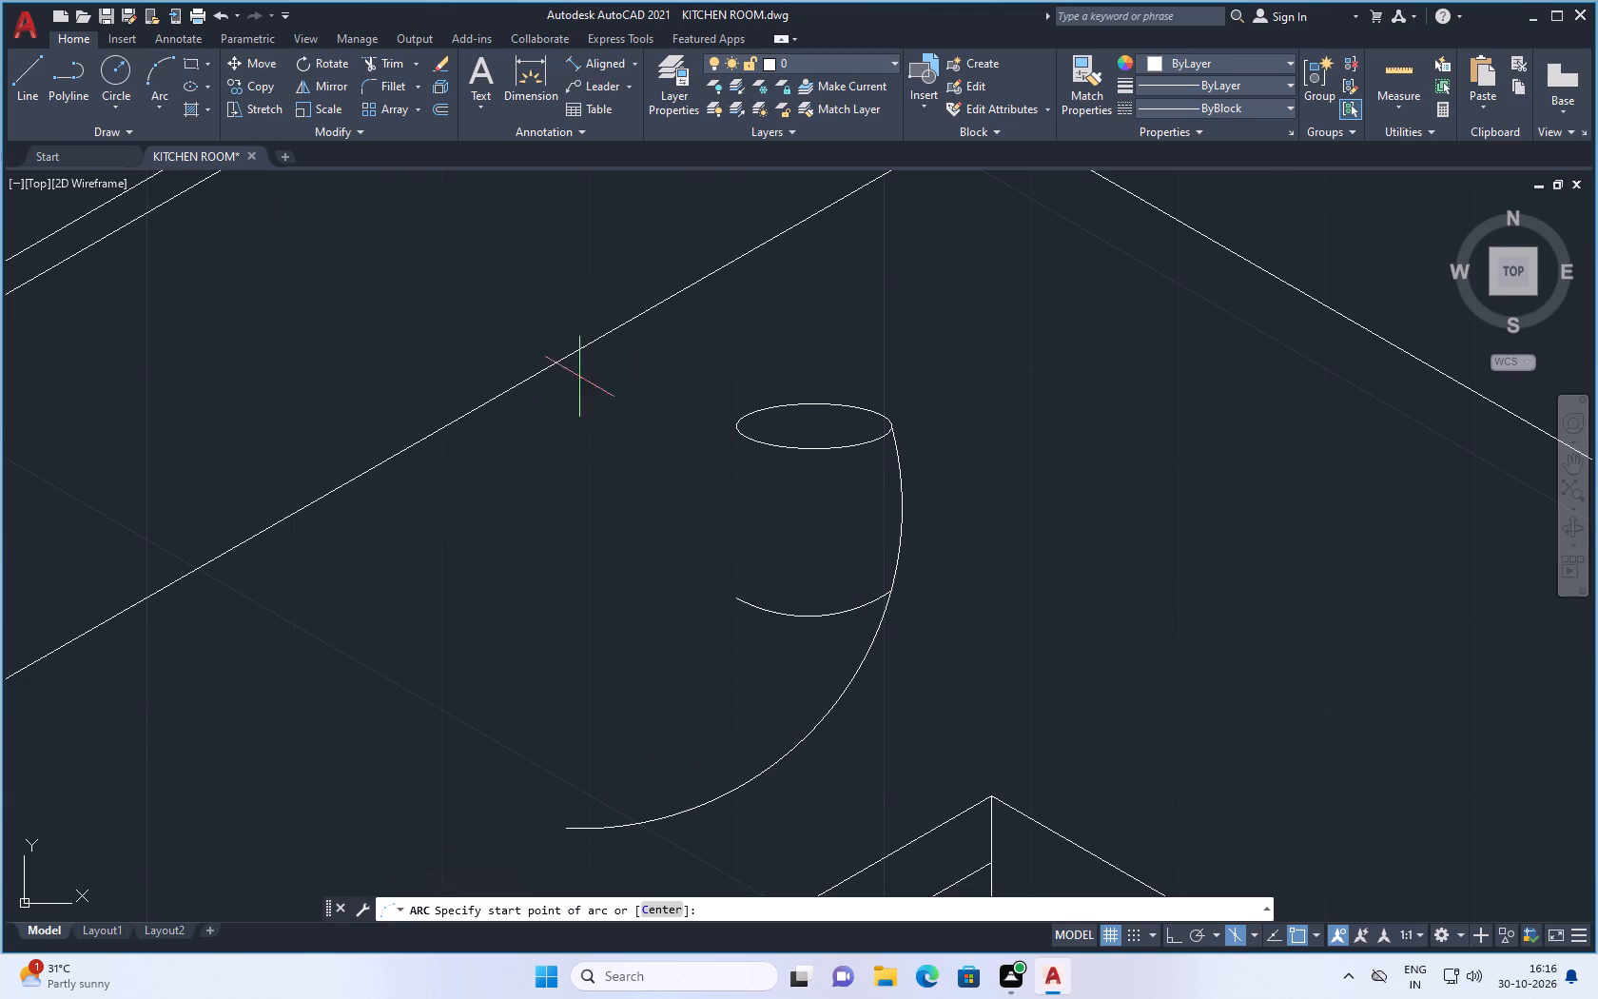
pyautogui.click(733, 425)
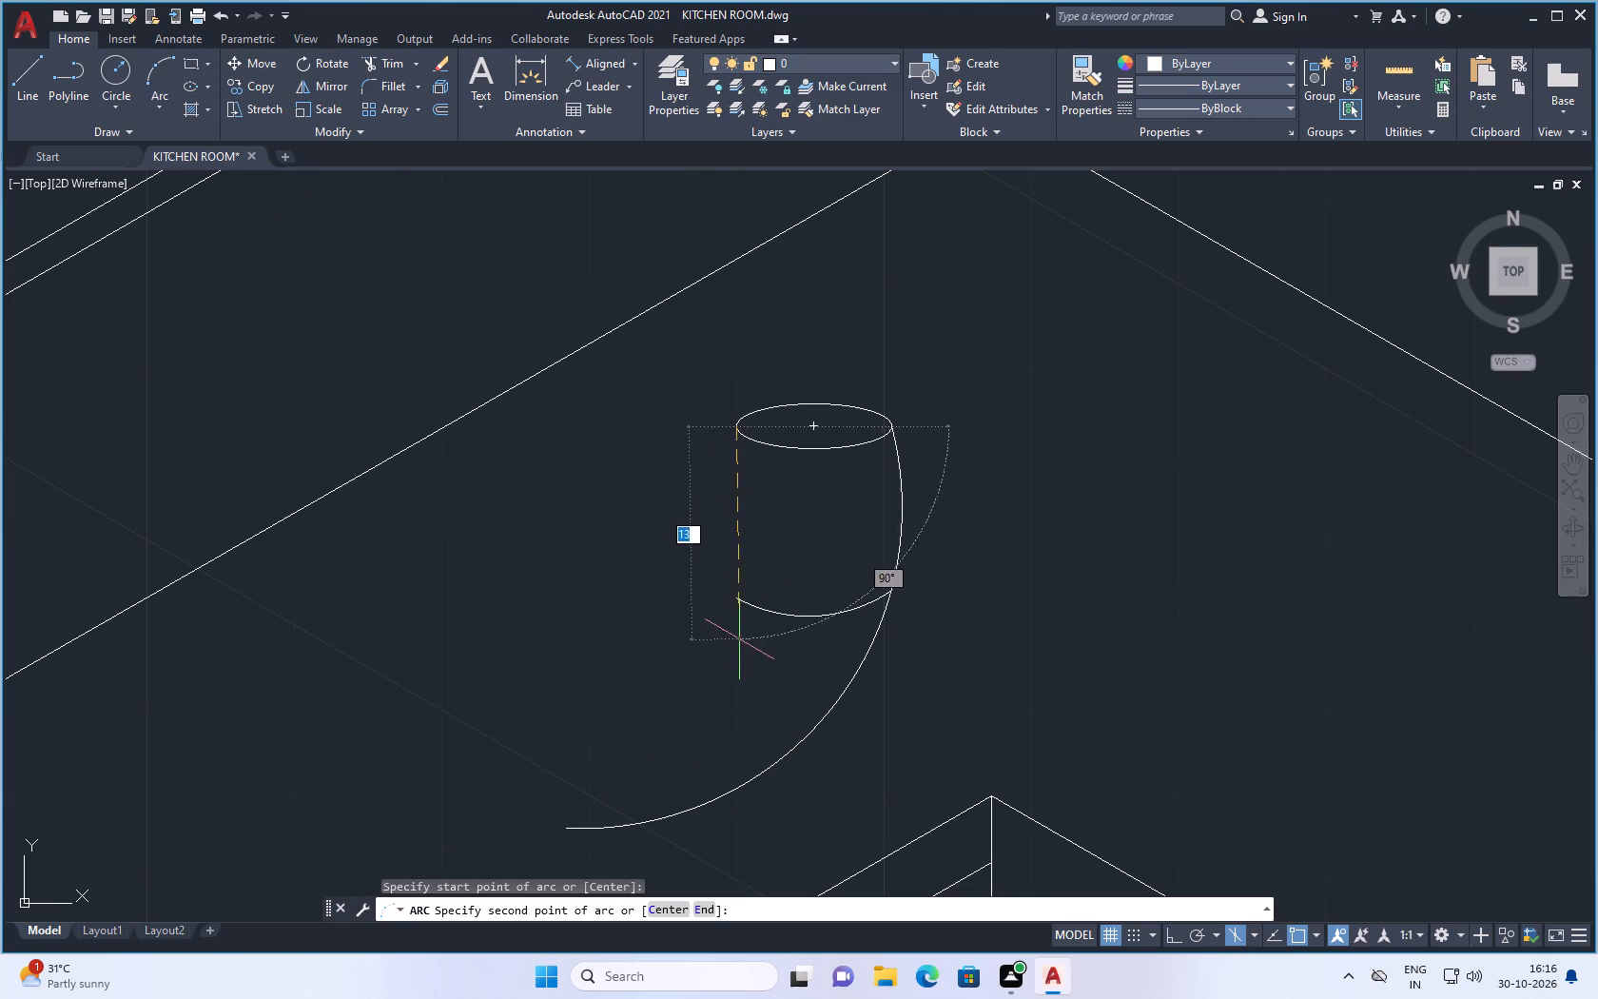
pyautogui.moveTo(739, 597); pyautogui.dragTo(739, 607)
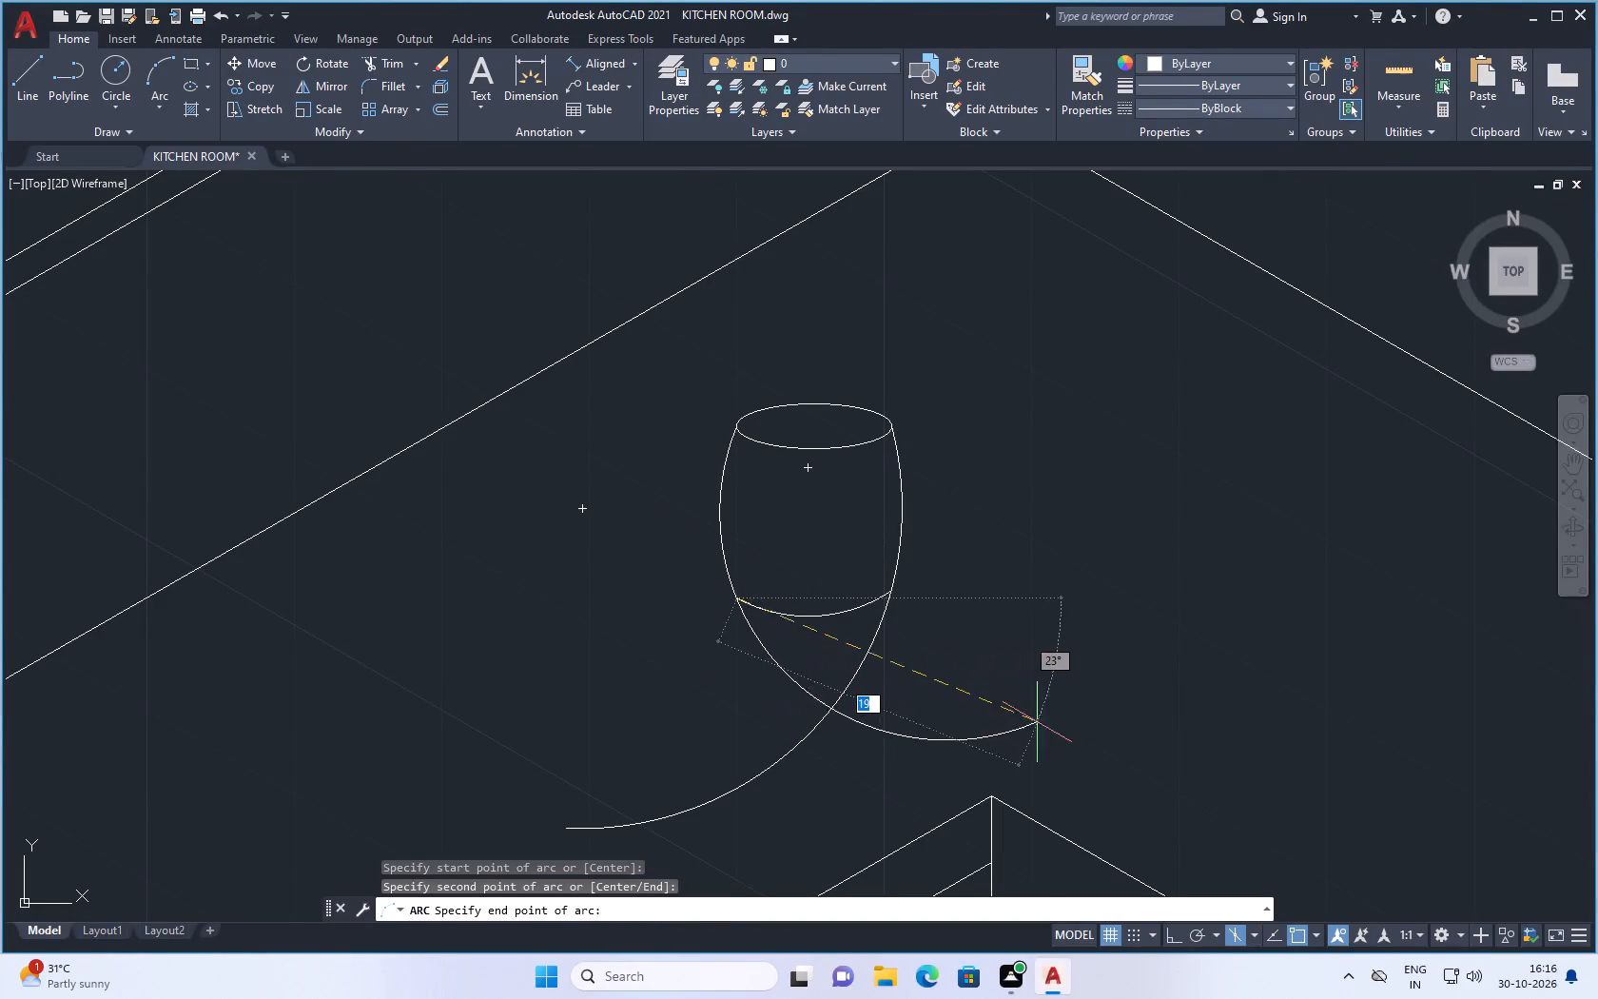
pyautogui.click(1113, 652)
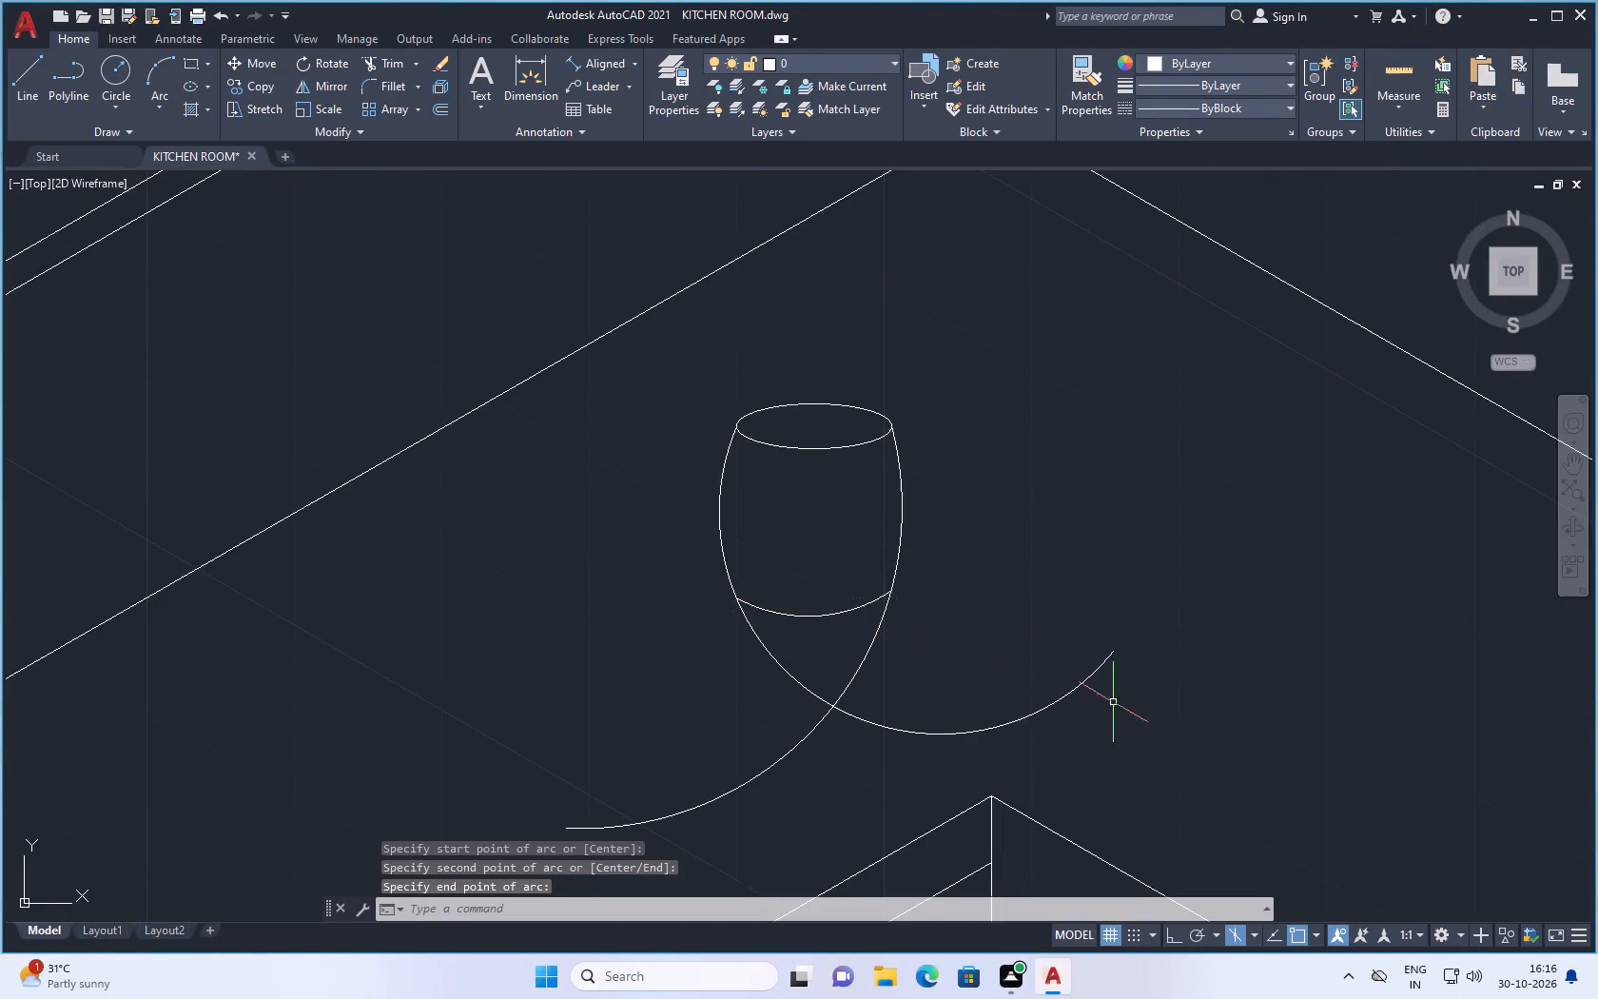
# Trim both side arcs below the container's base arc so the curved sides end at its base.
pyautogui.scroll(-2, 972, 509)
pyautogui.scroll(2, 902, 656)
pyautogui.scroll(-1, 856, 649)
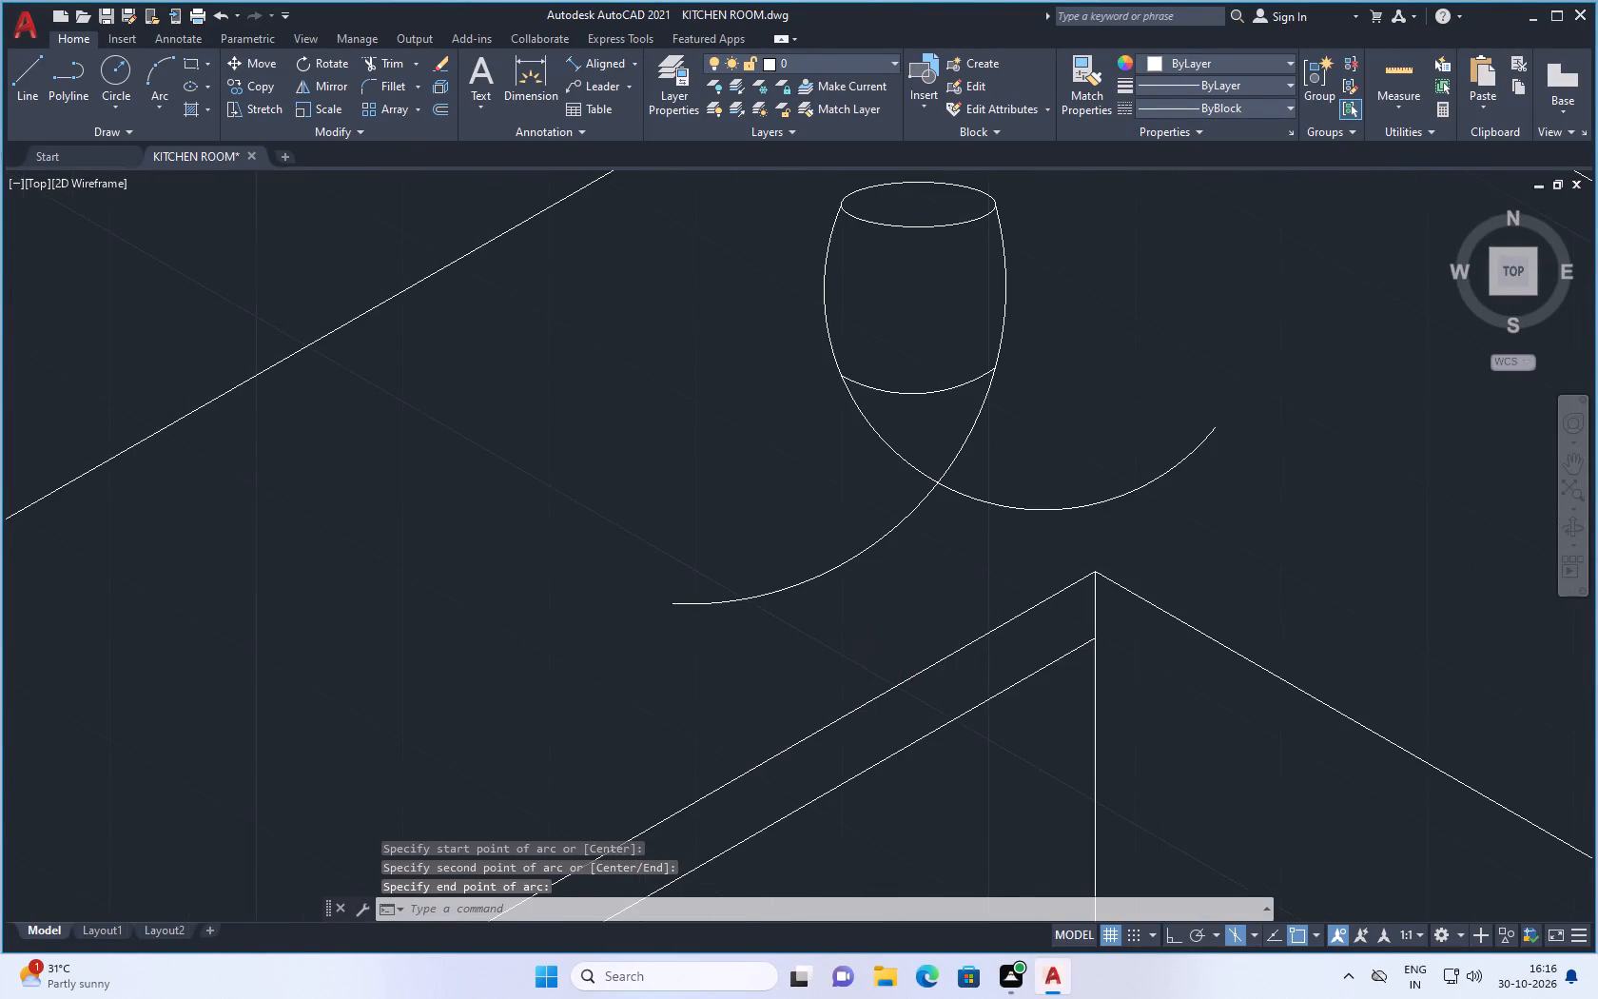
pyautogui.scroll(-1, 856, 649)
pyautogui.scroll(1, 855, 620)
pyautogui.press('t')
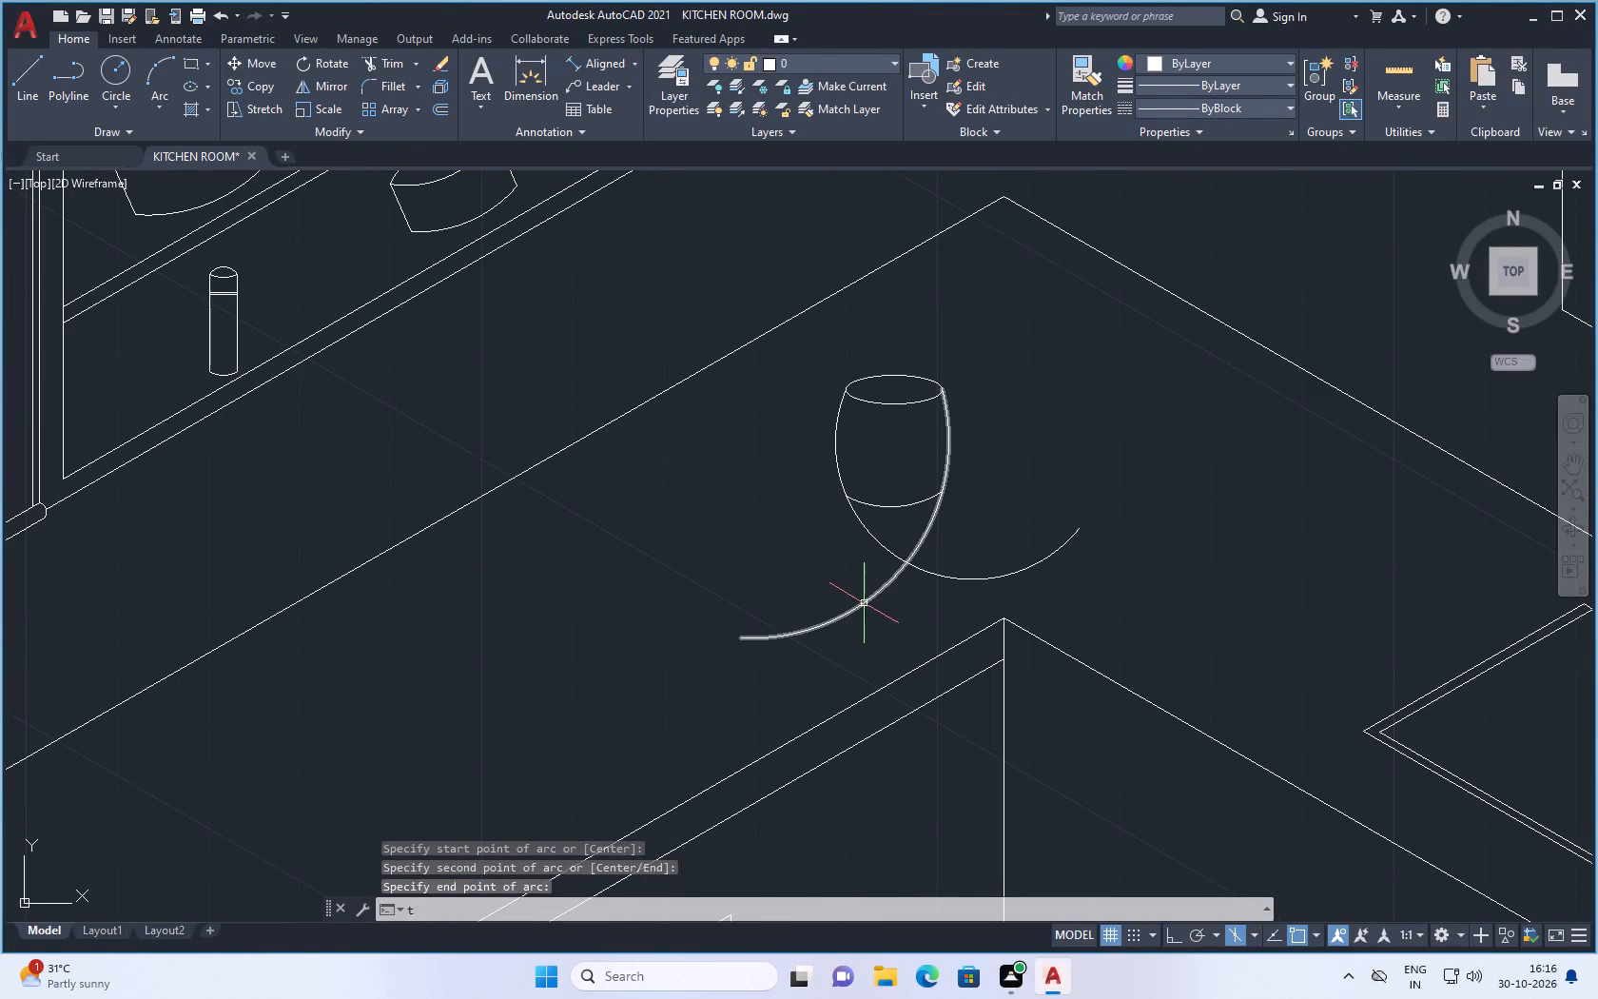
pyautogui.press('r')
pyautogui.press('Return')
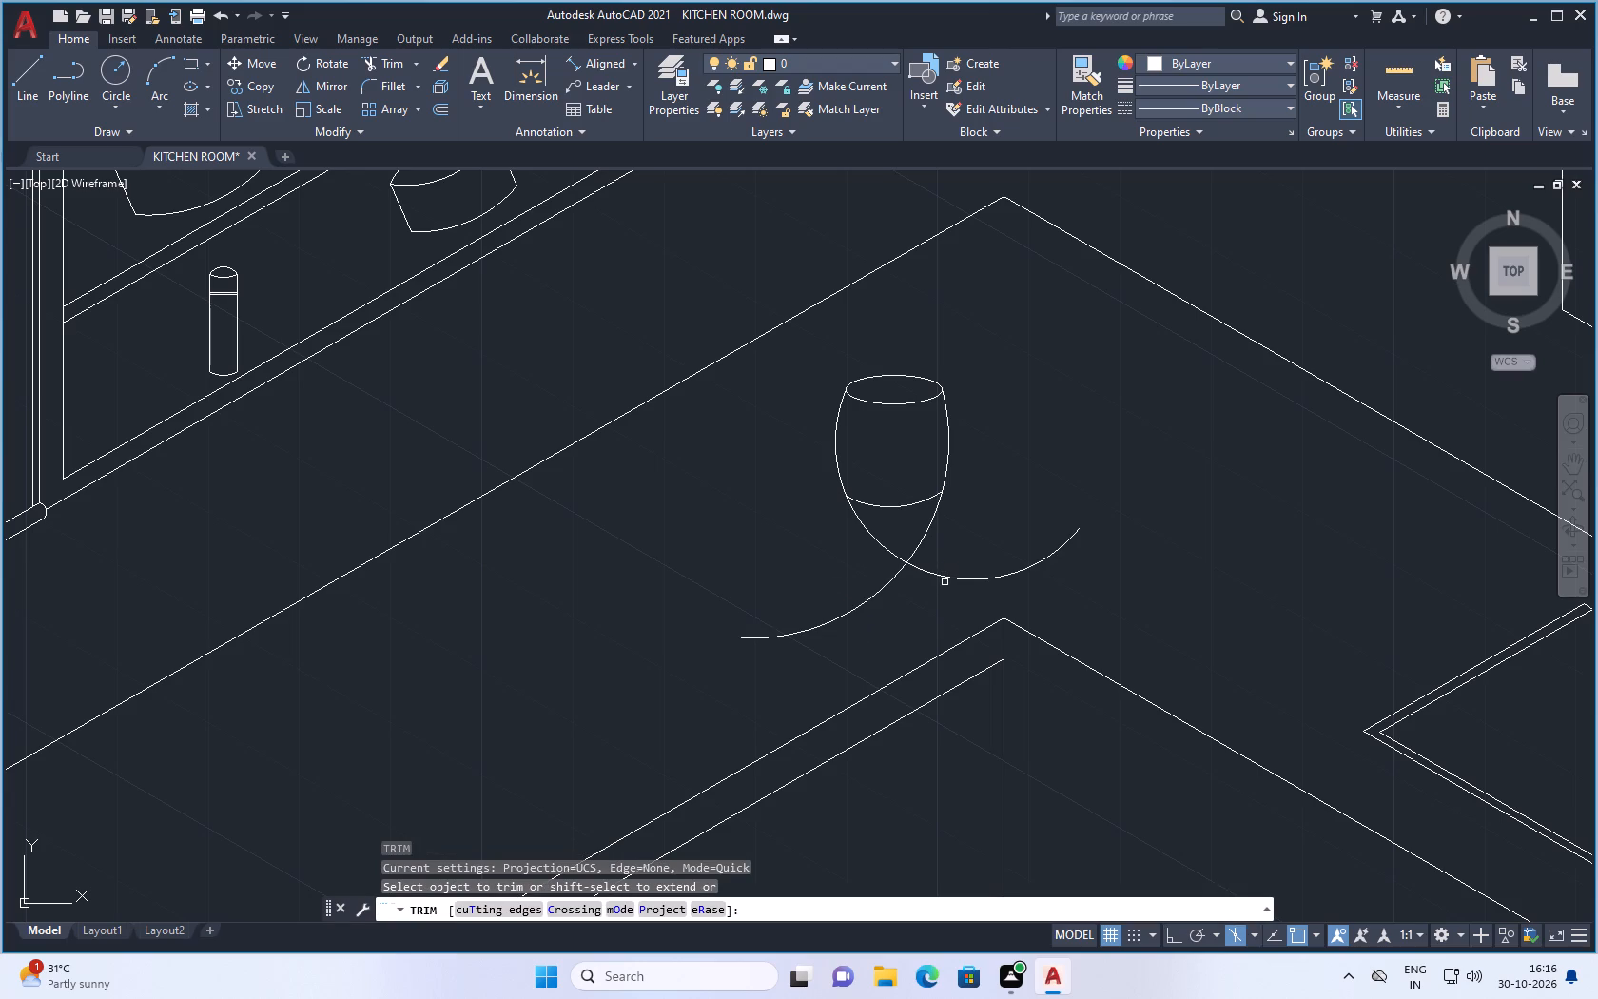
pyautogui.click(947, 579)
pyautogui.click(841, 617)
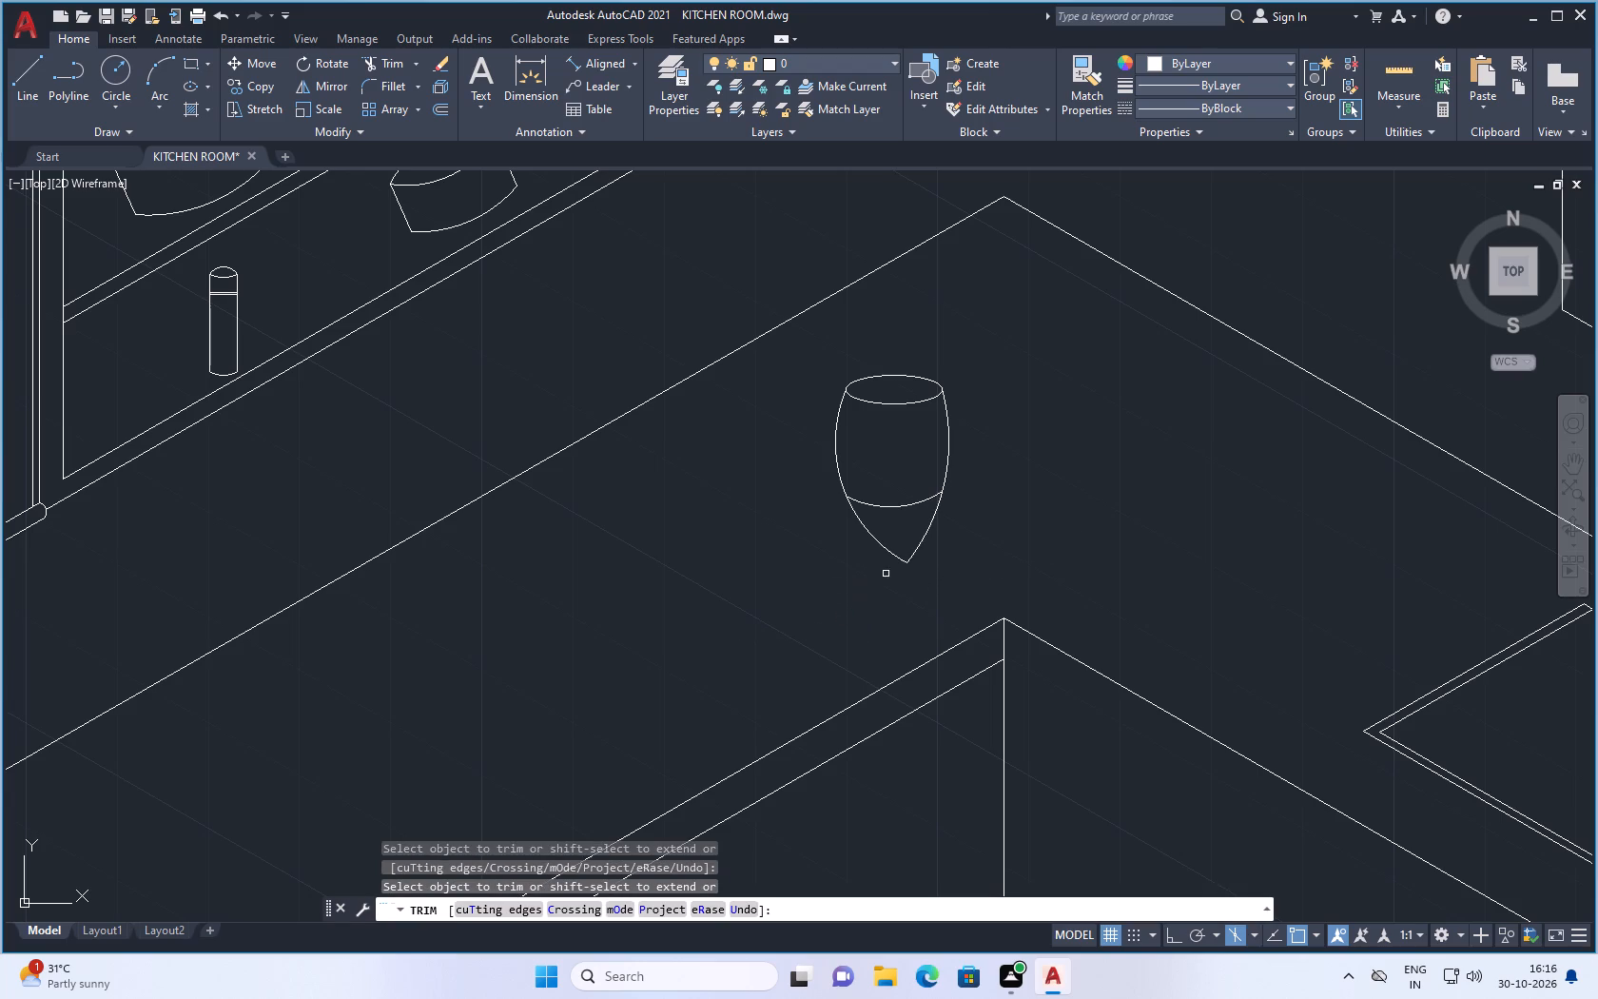
pyautogui.click(914, 548)
pyautogui.click(894, 560)
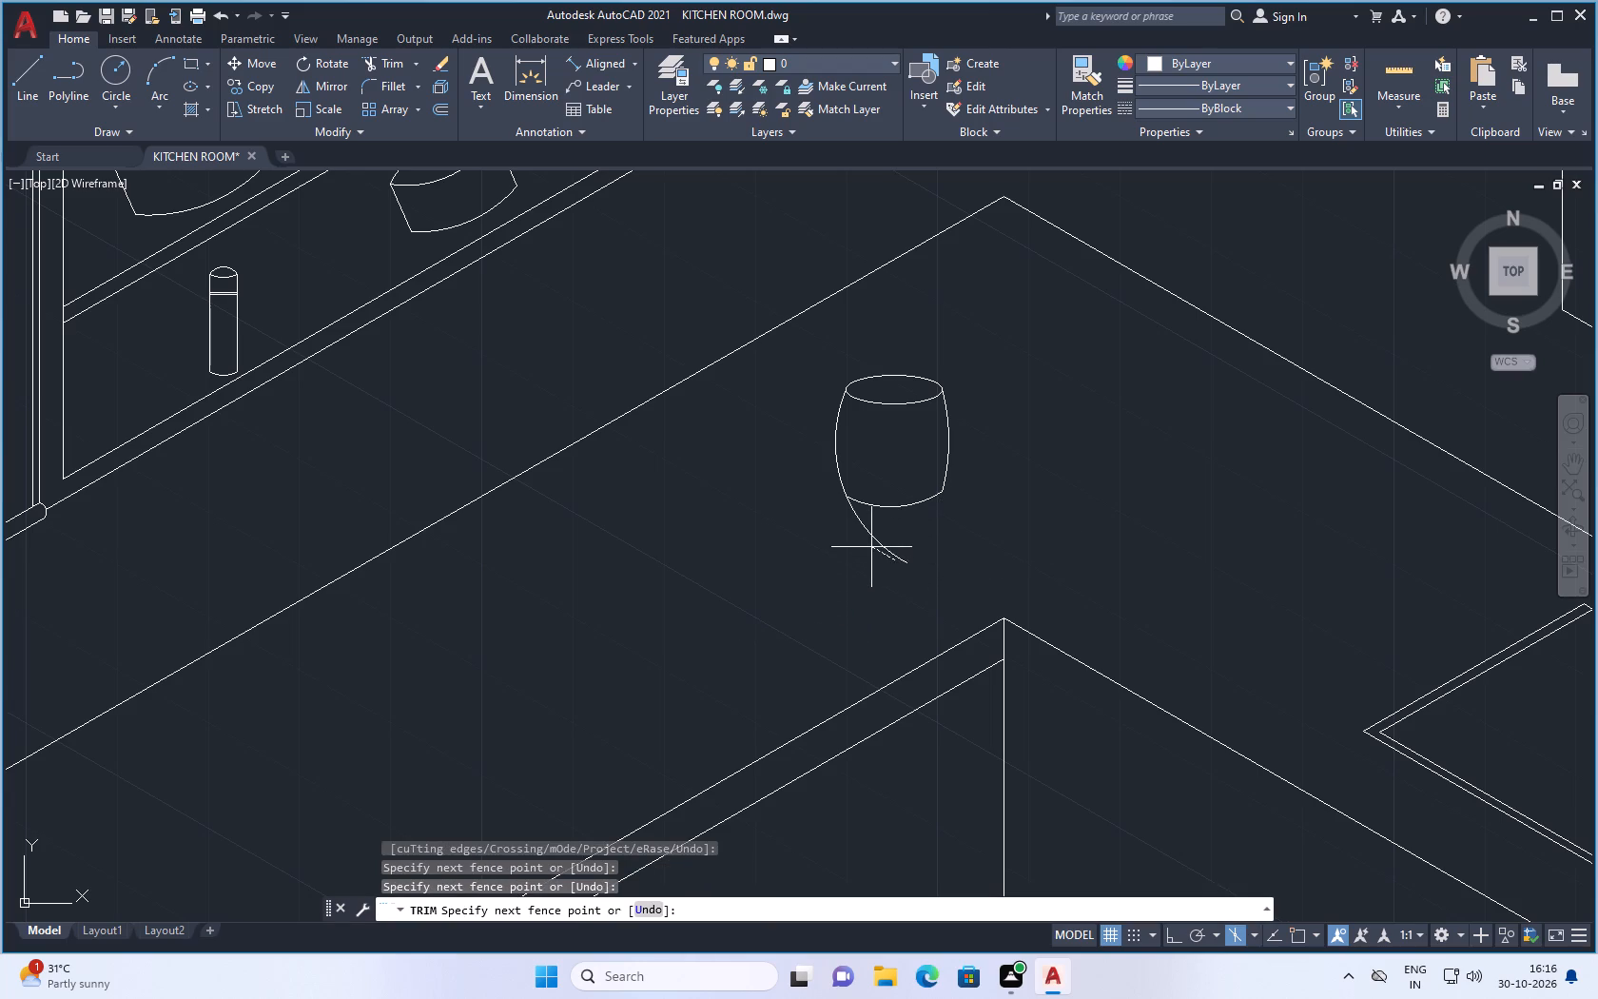
pyautogui.click(881, 539)
pyautogui.scroll(-3, 879, 577)
pyautogui.press('Escape')
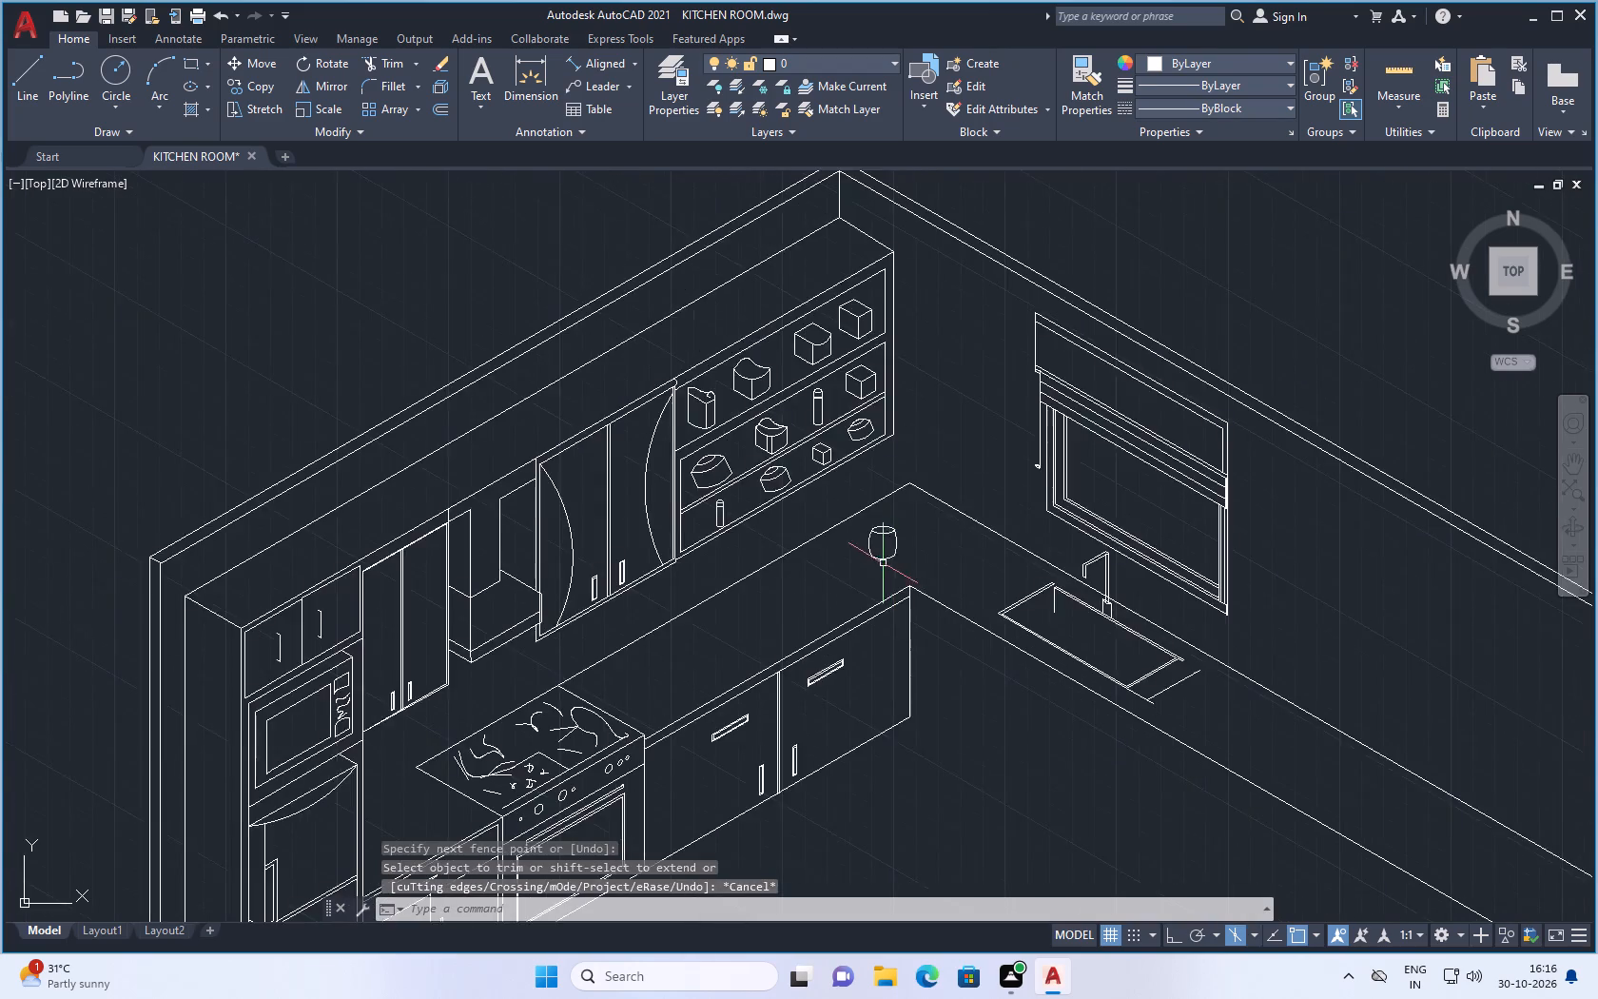
# Copy the whole rounded container to a spot just right of the original on the countertop corner.
pyautogui.scroll(3, 878, 563)
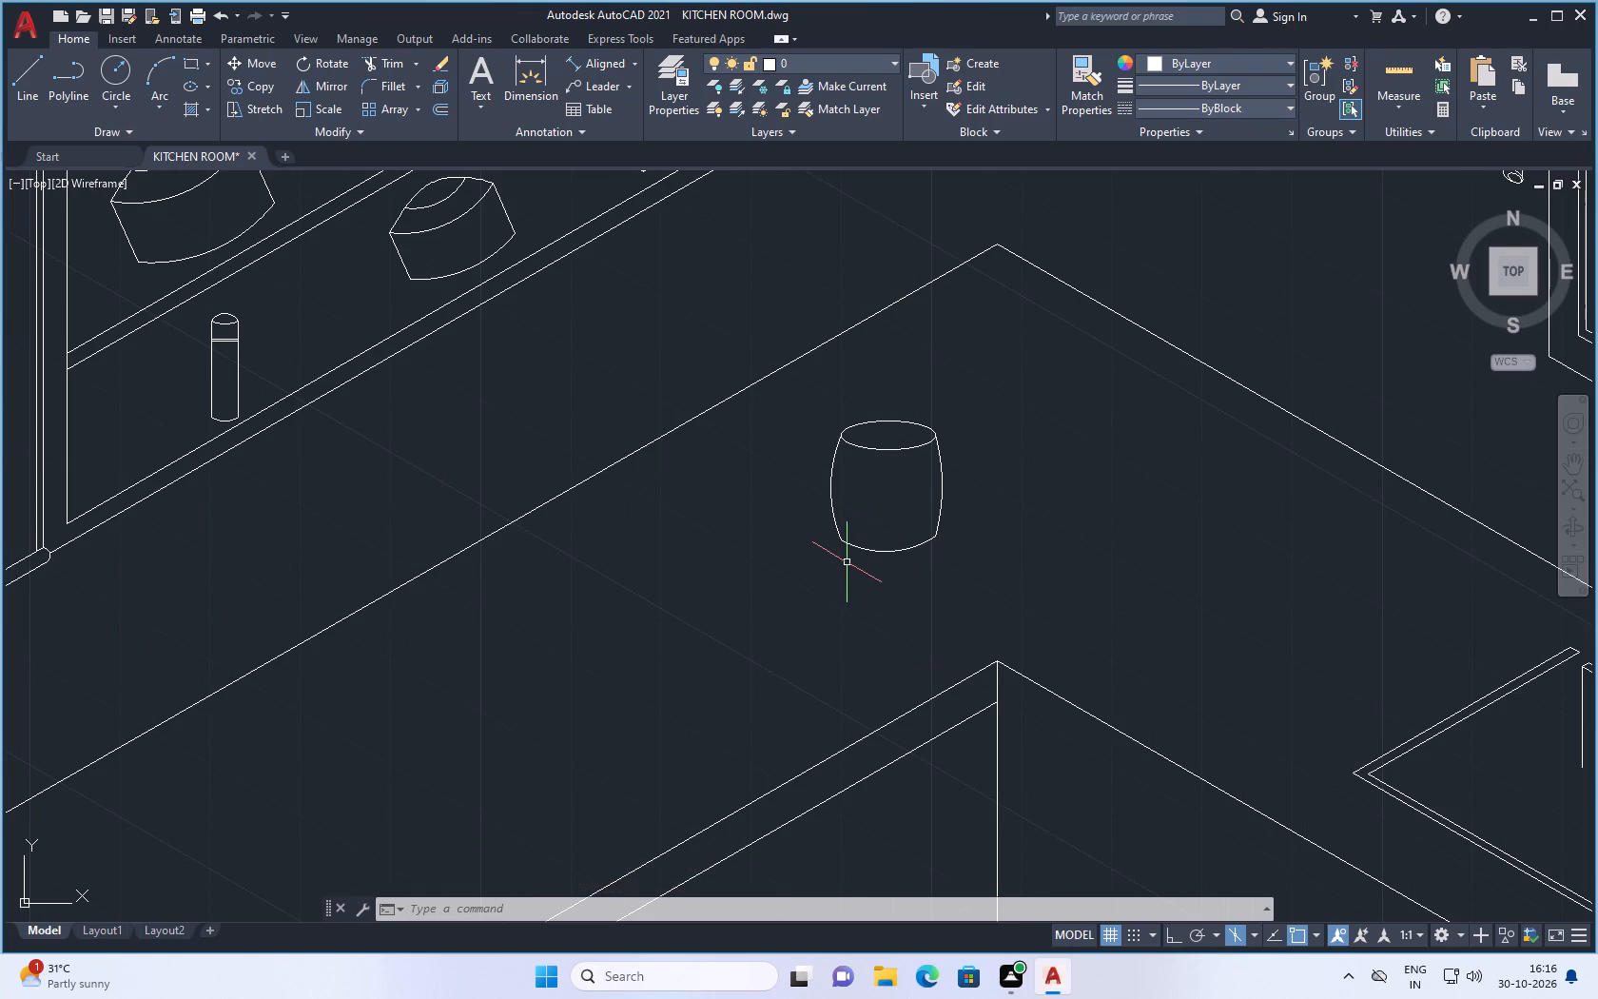
pyautogui.click(947, 383)
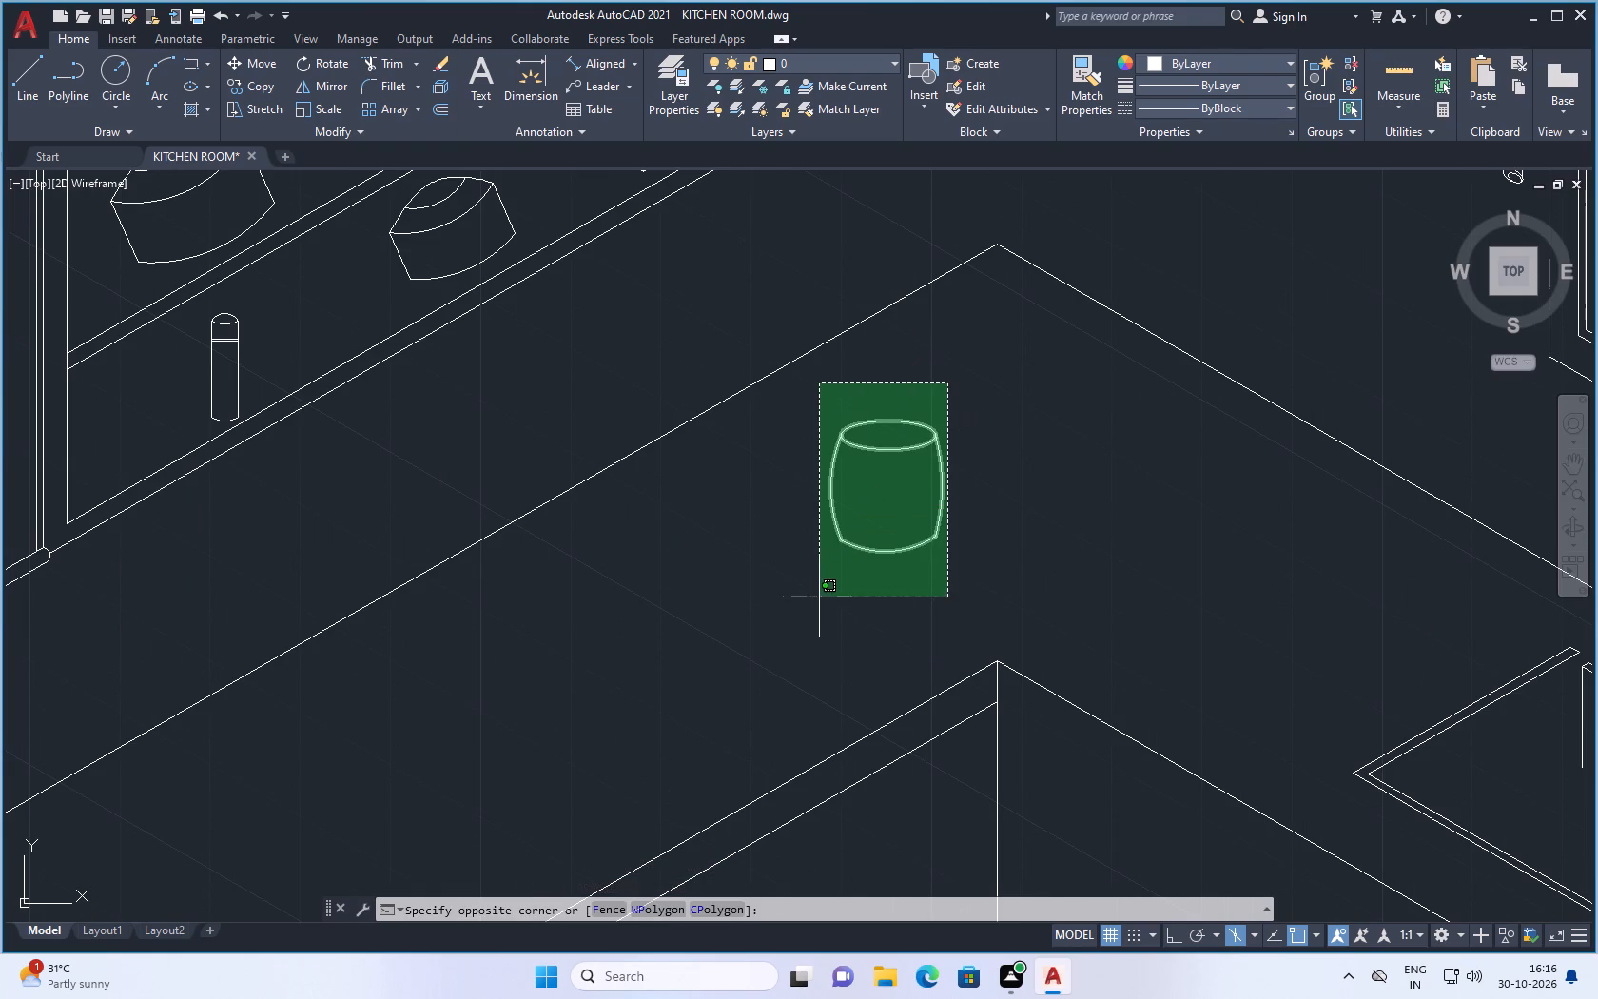
pyautogui.moveTo(821, 597); pyautogui.dragTo(829, 595)
pyautogui.rightClick(1008, 415)
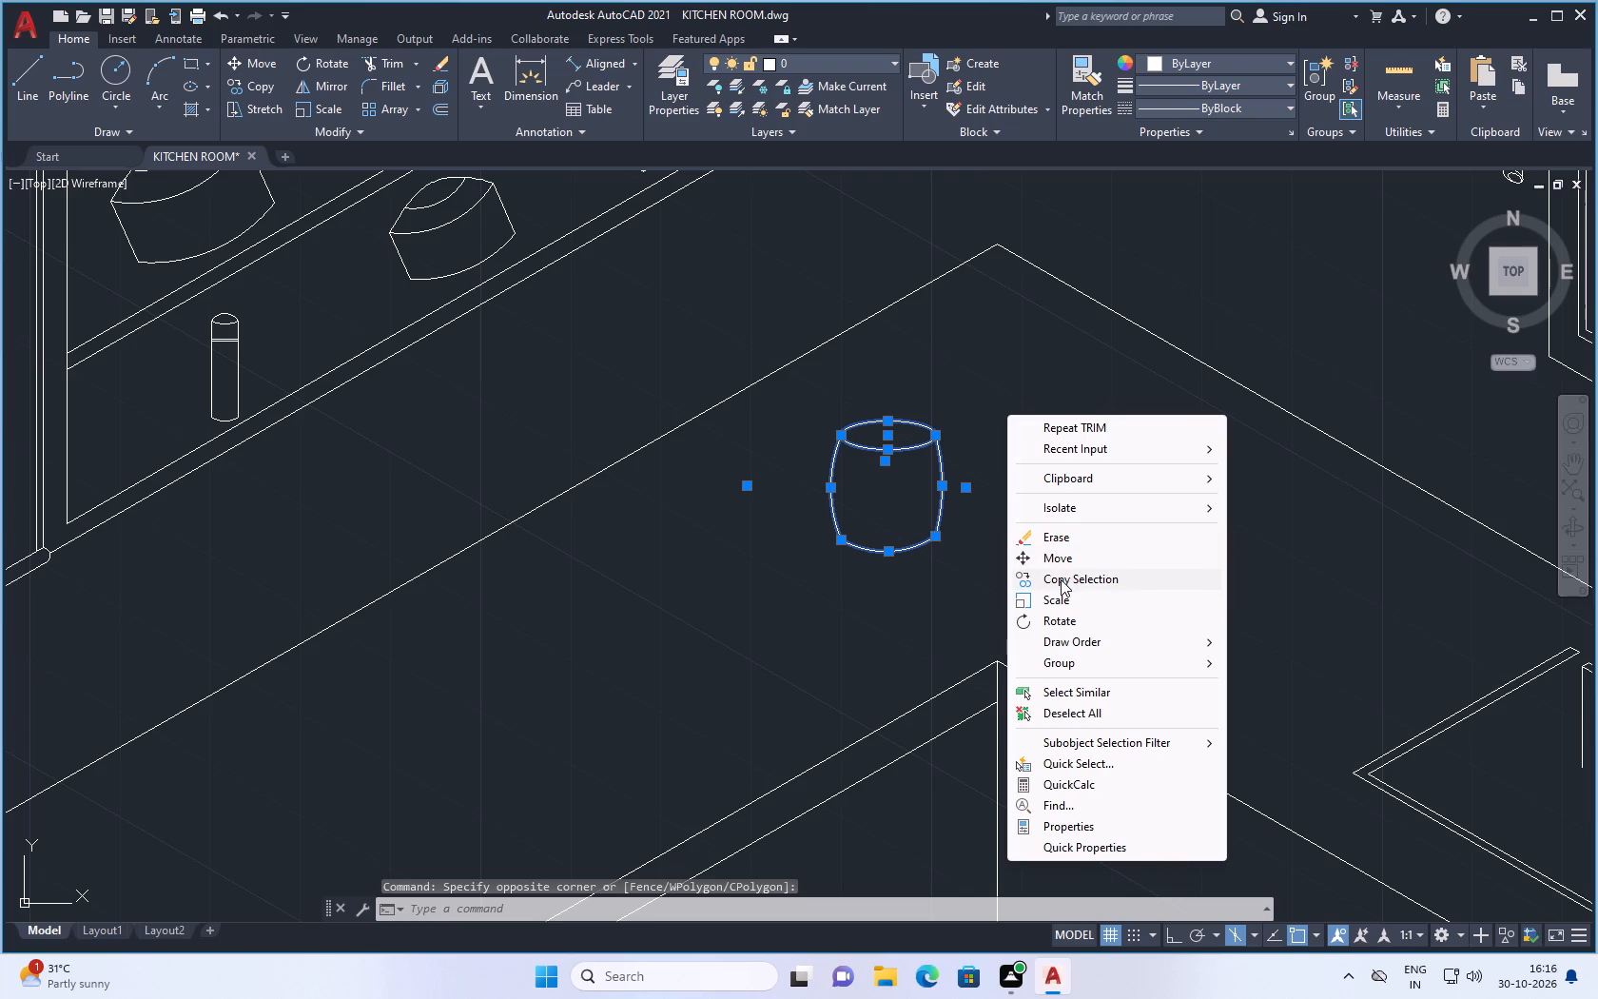
pyautogui.scroll(1, 1059, 605)
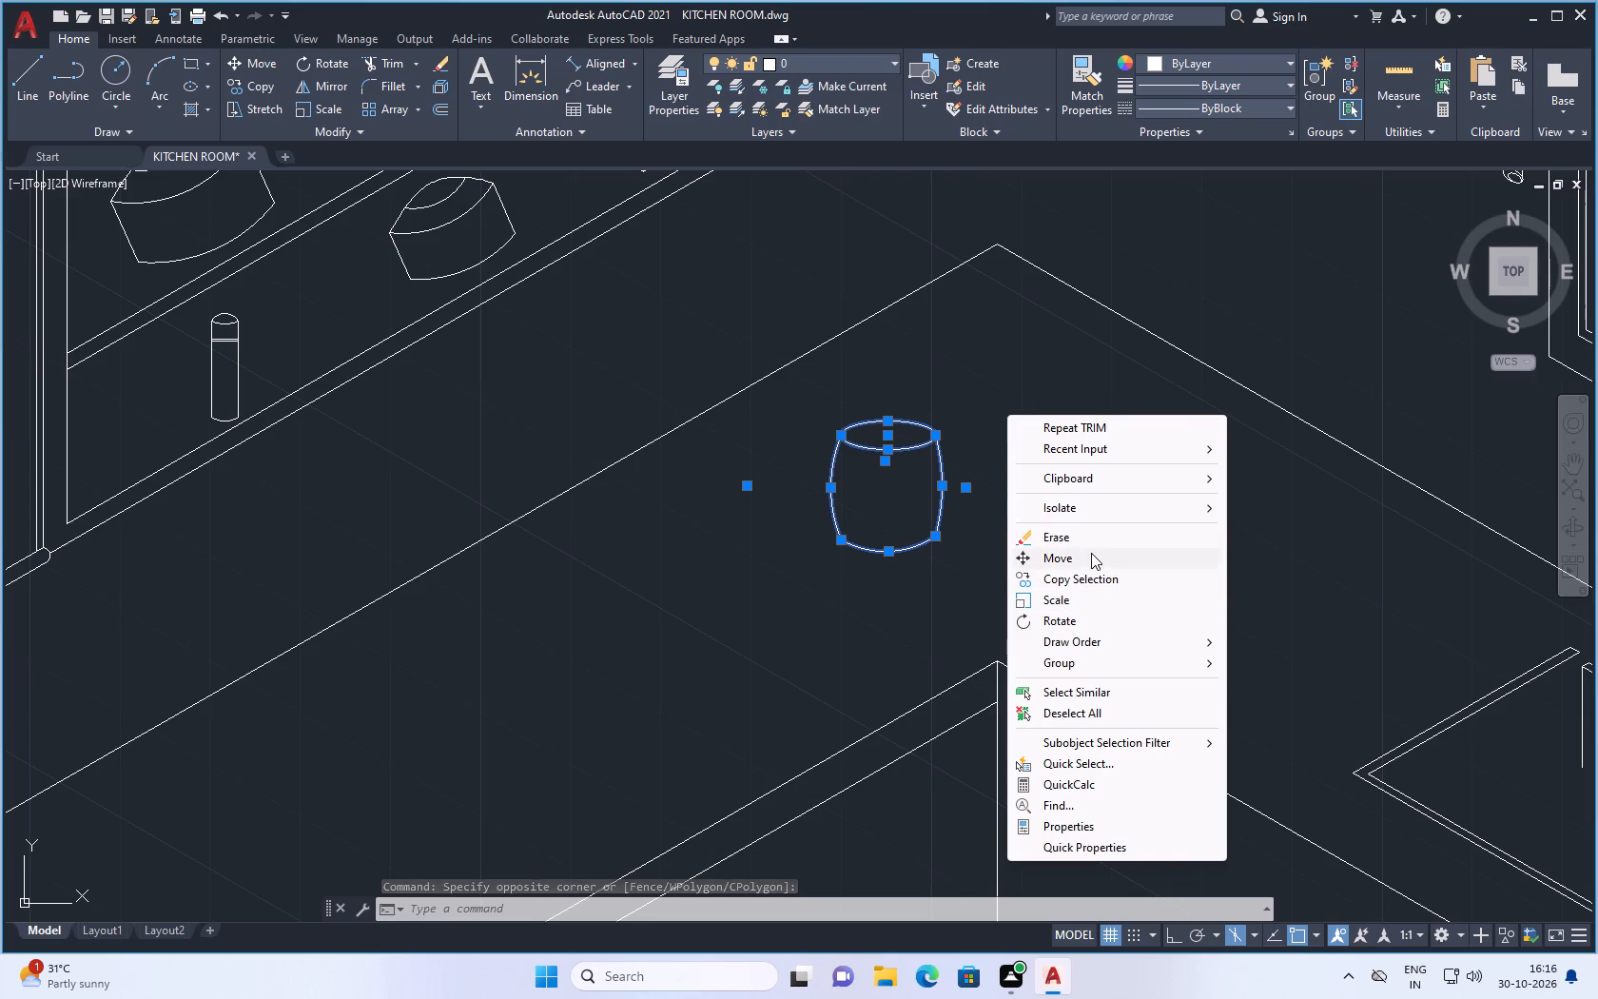
pyautogui.scroll(1, 1058, 569)
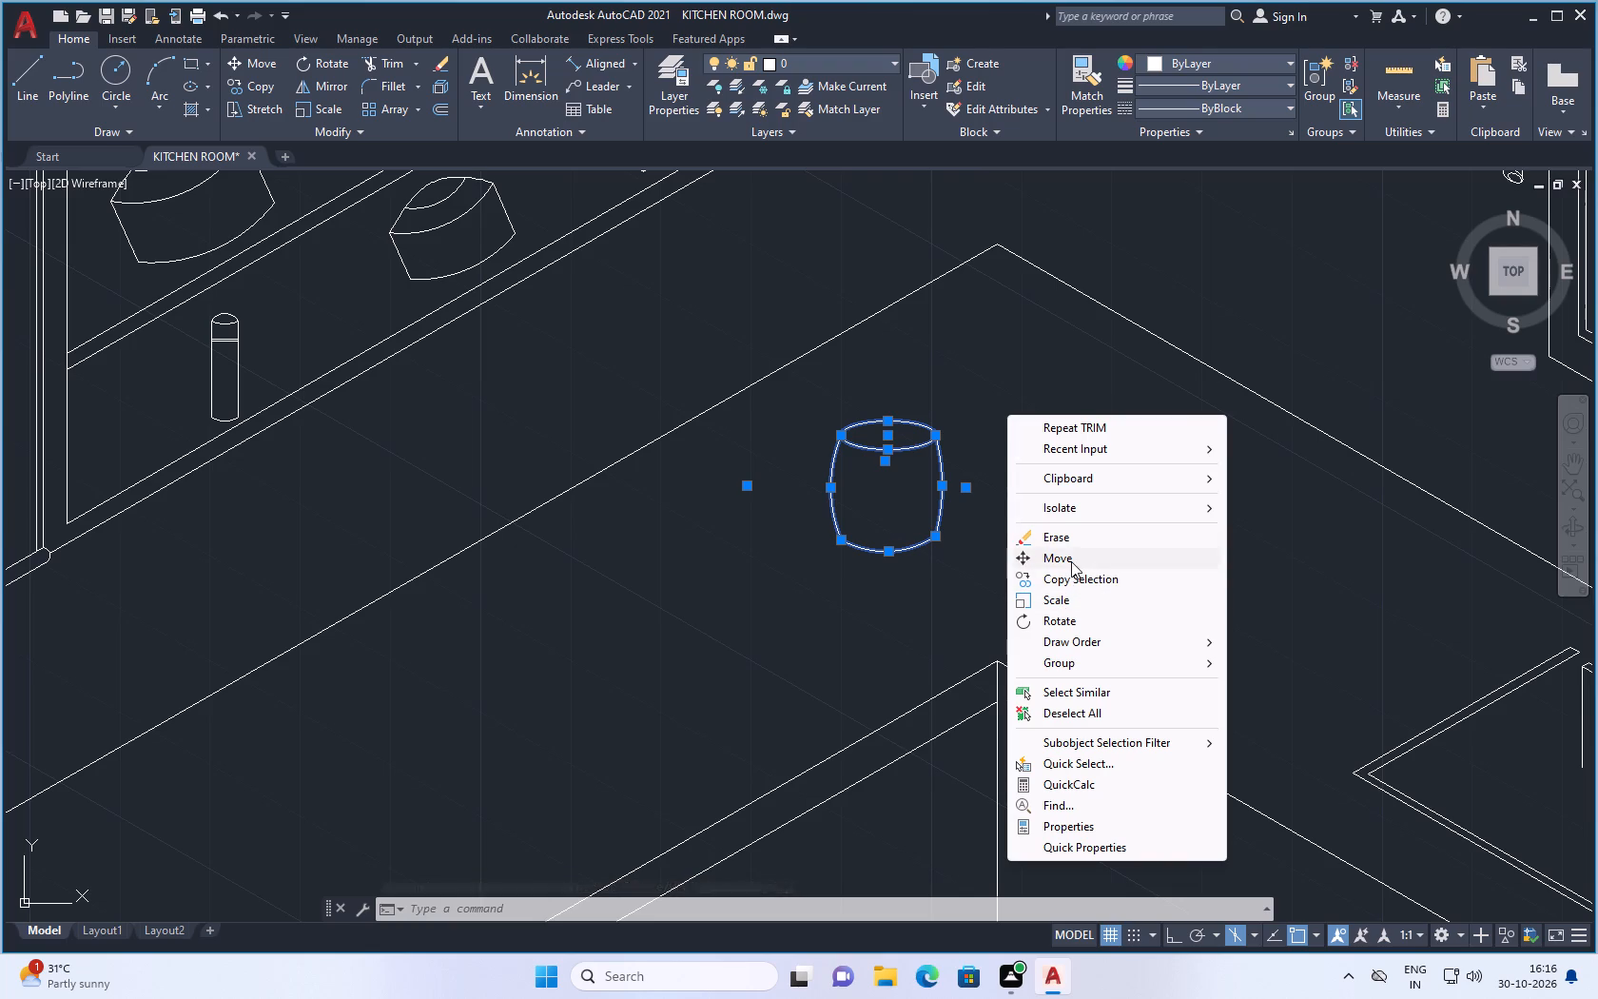
pyautogui.scroll(1, 1058, 566)
pyautogui.click(1080, 576)
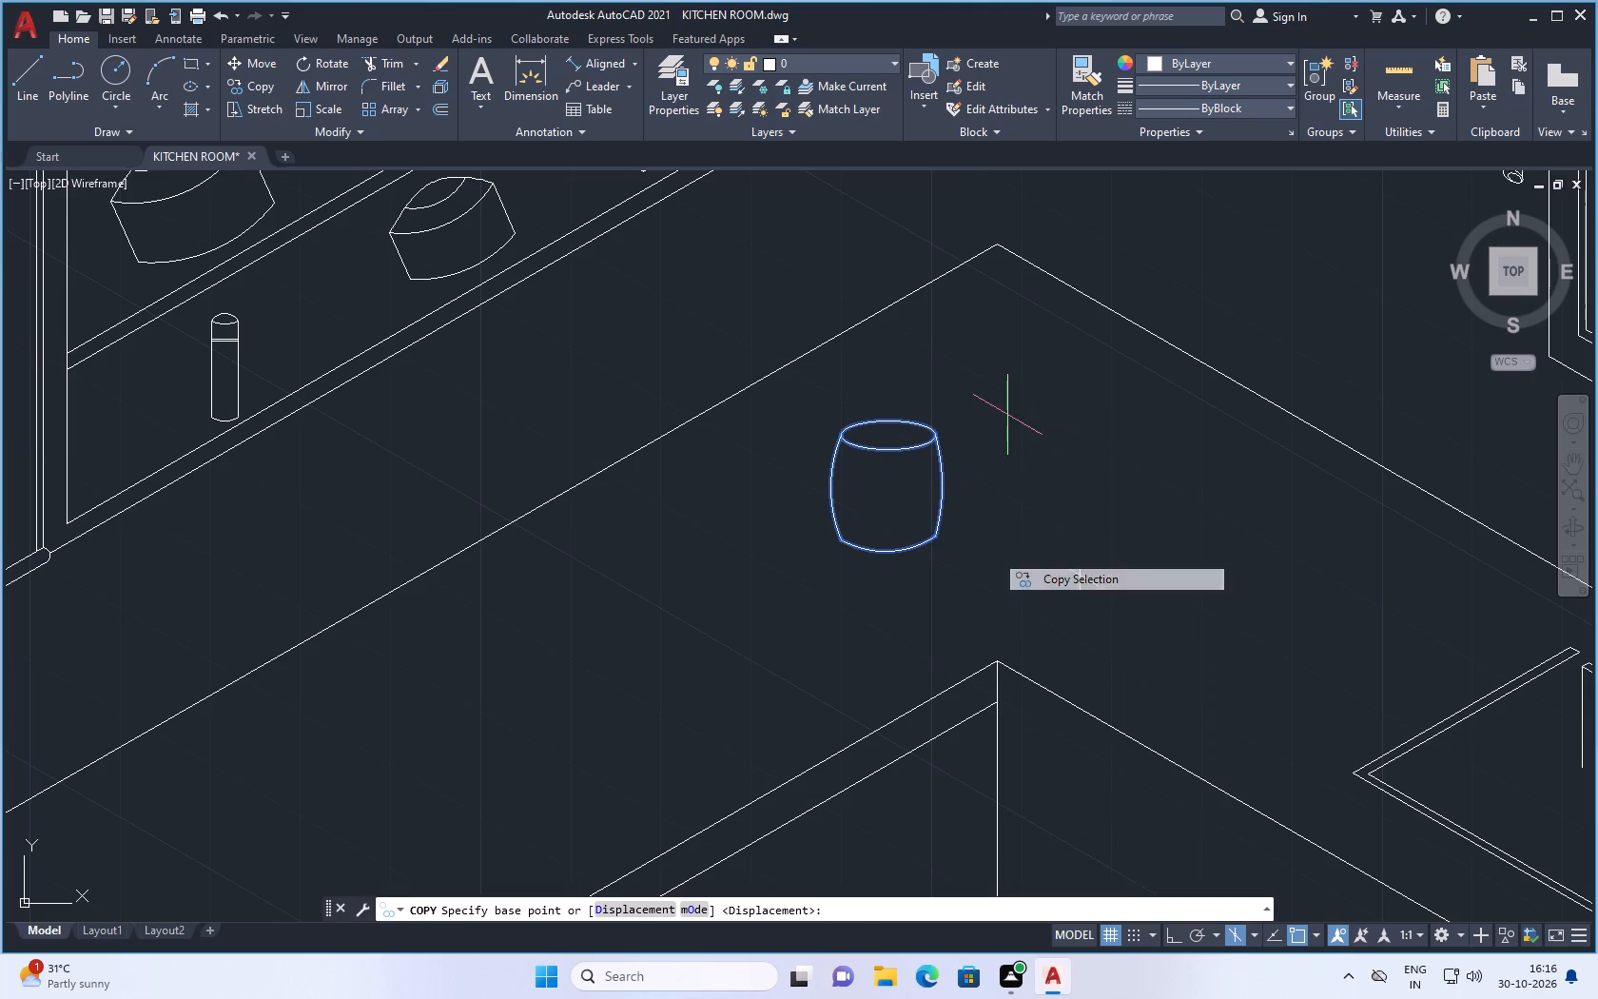
pyautogui.moveTo(894, 505); pyautogui.dragTo(903, 501)
pyautogui.click(1063, 500)
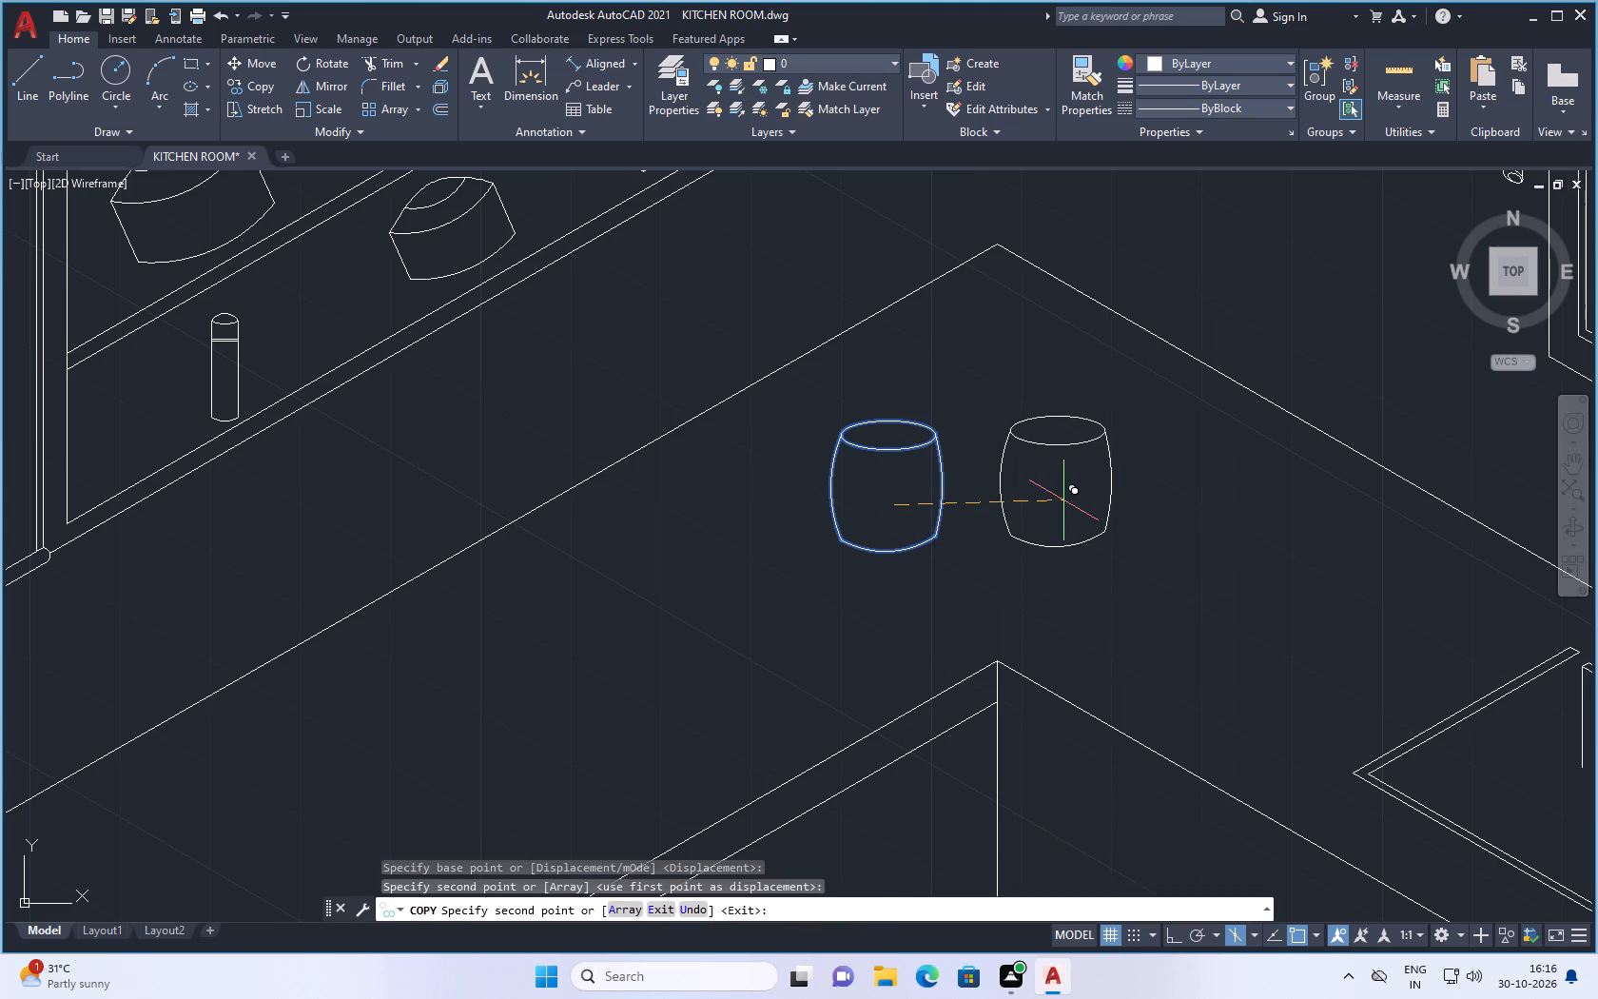
pyautogui.press('Escape')
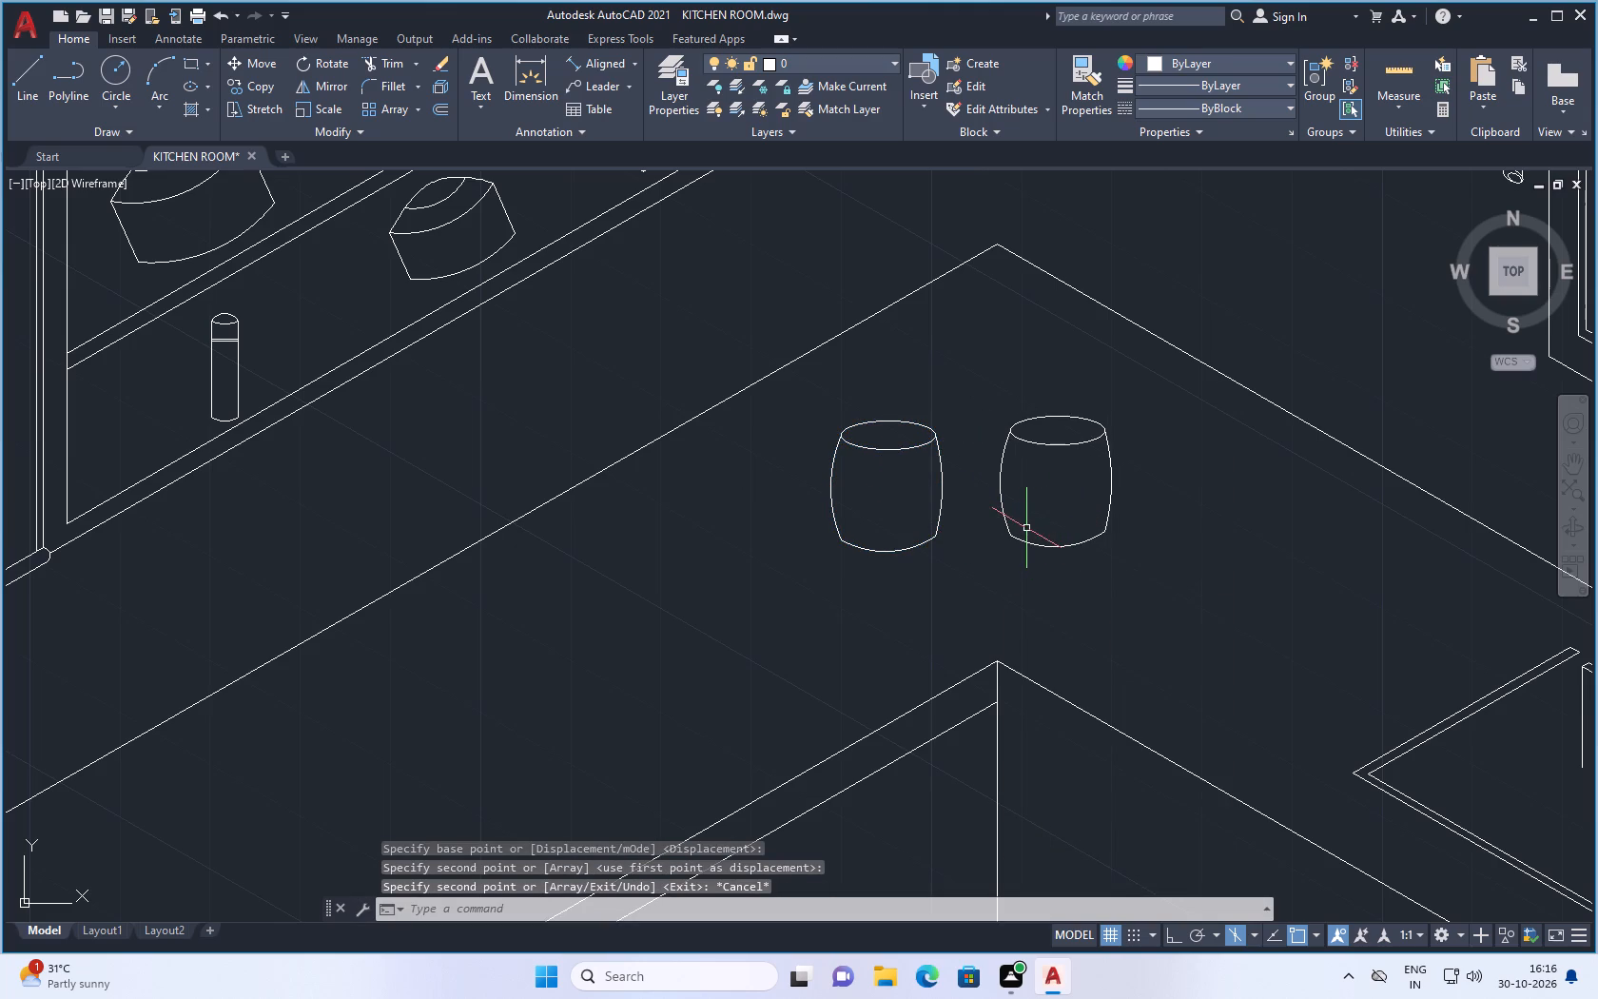
# With Ortho on, draw a vertical line about 4 units long upward from near the centre of the left container's rim ellipse.
pyautogui.scroll(1, 927, 426)
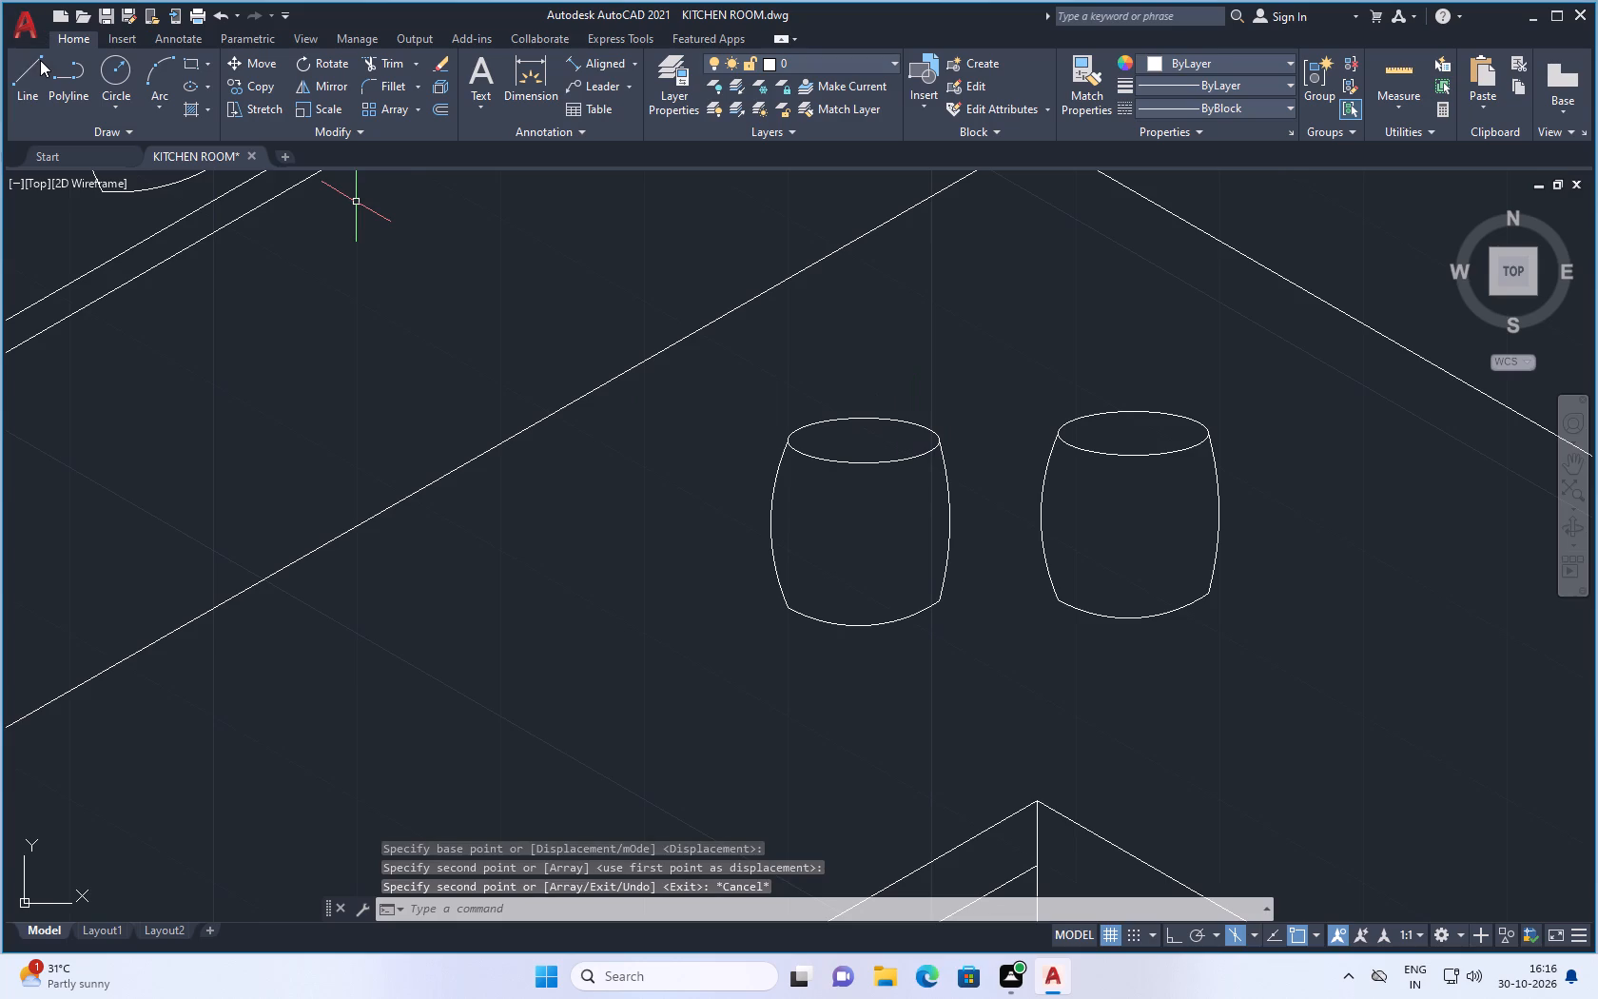
pyautogui.click(37, 64)
pyautogui.scroll(1, 878, 443)
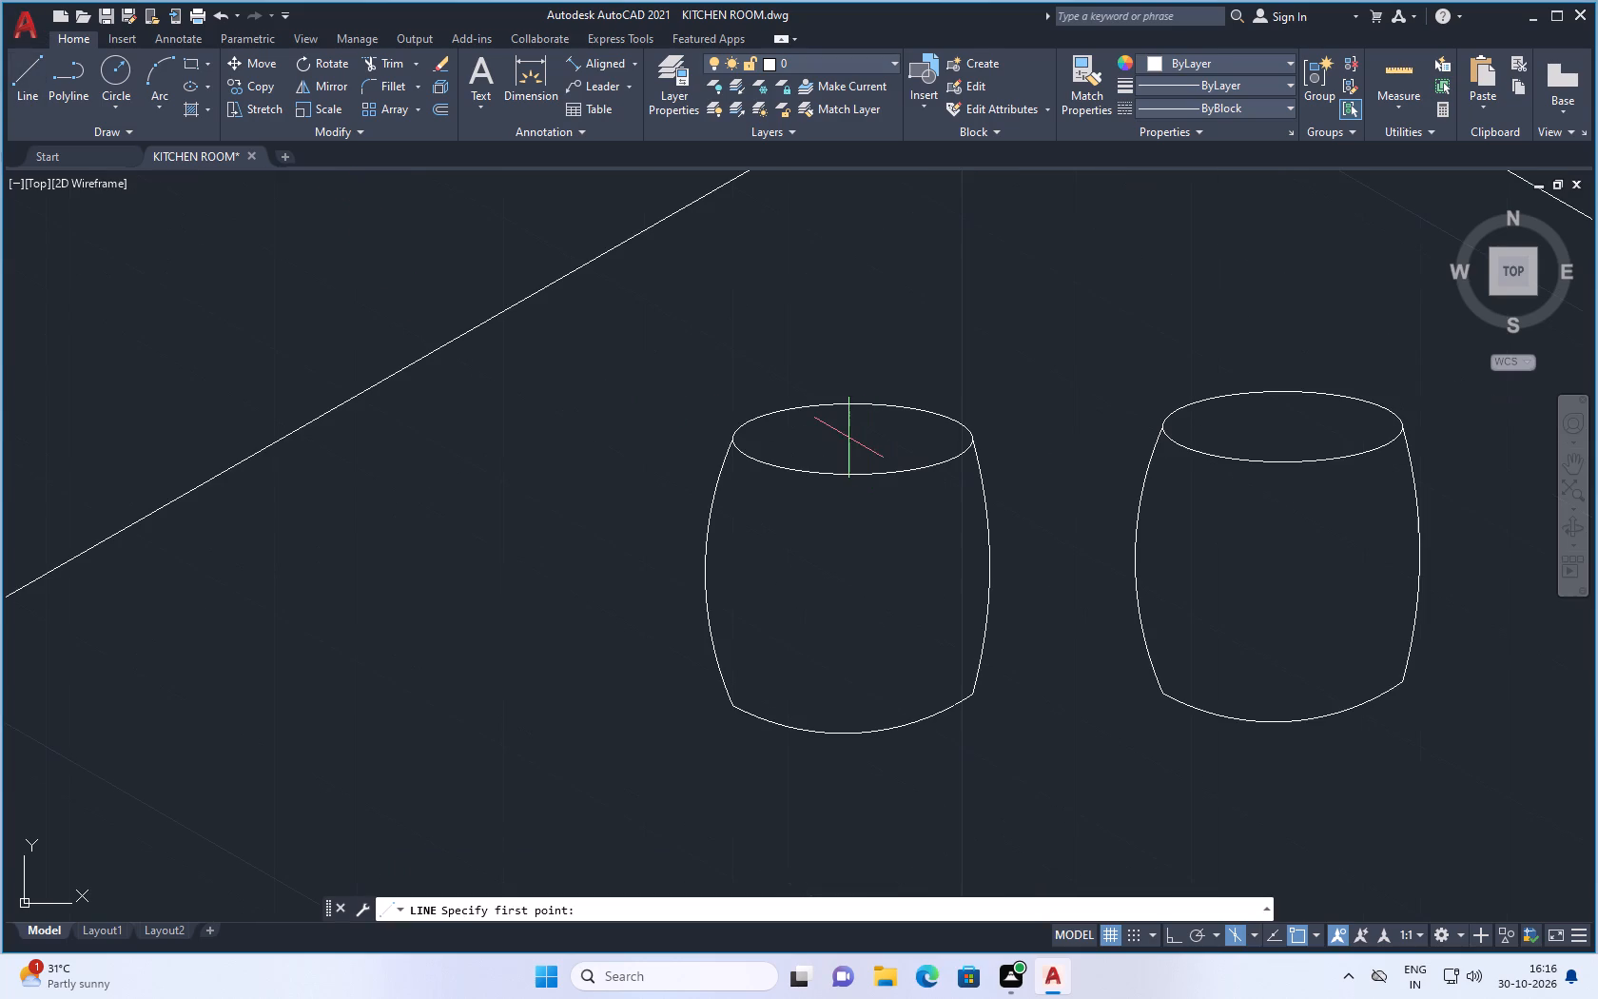
pyautogui.click(838, 444)
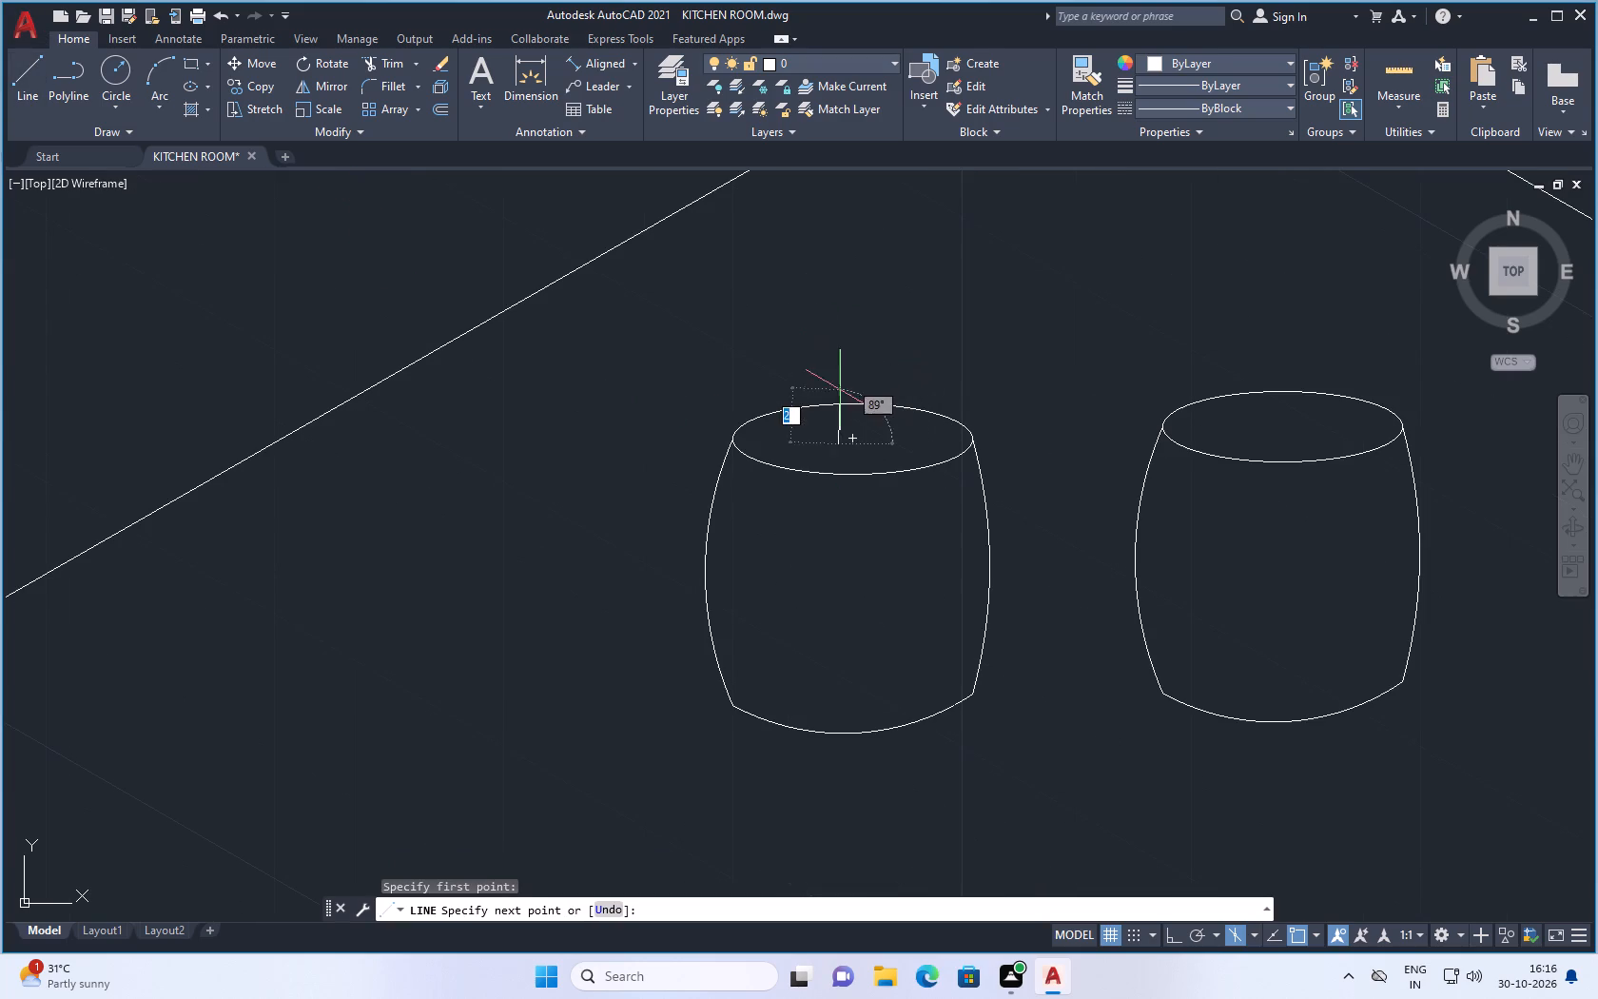
pyautogui.click(1173, 932)
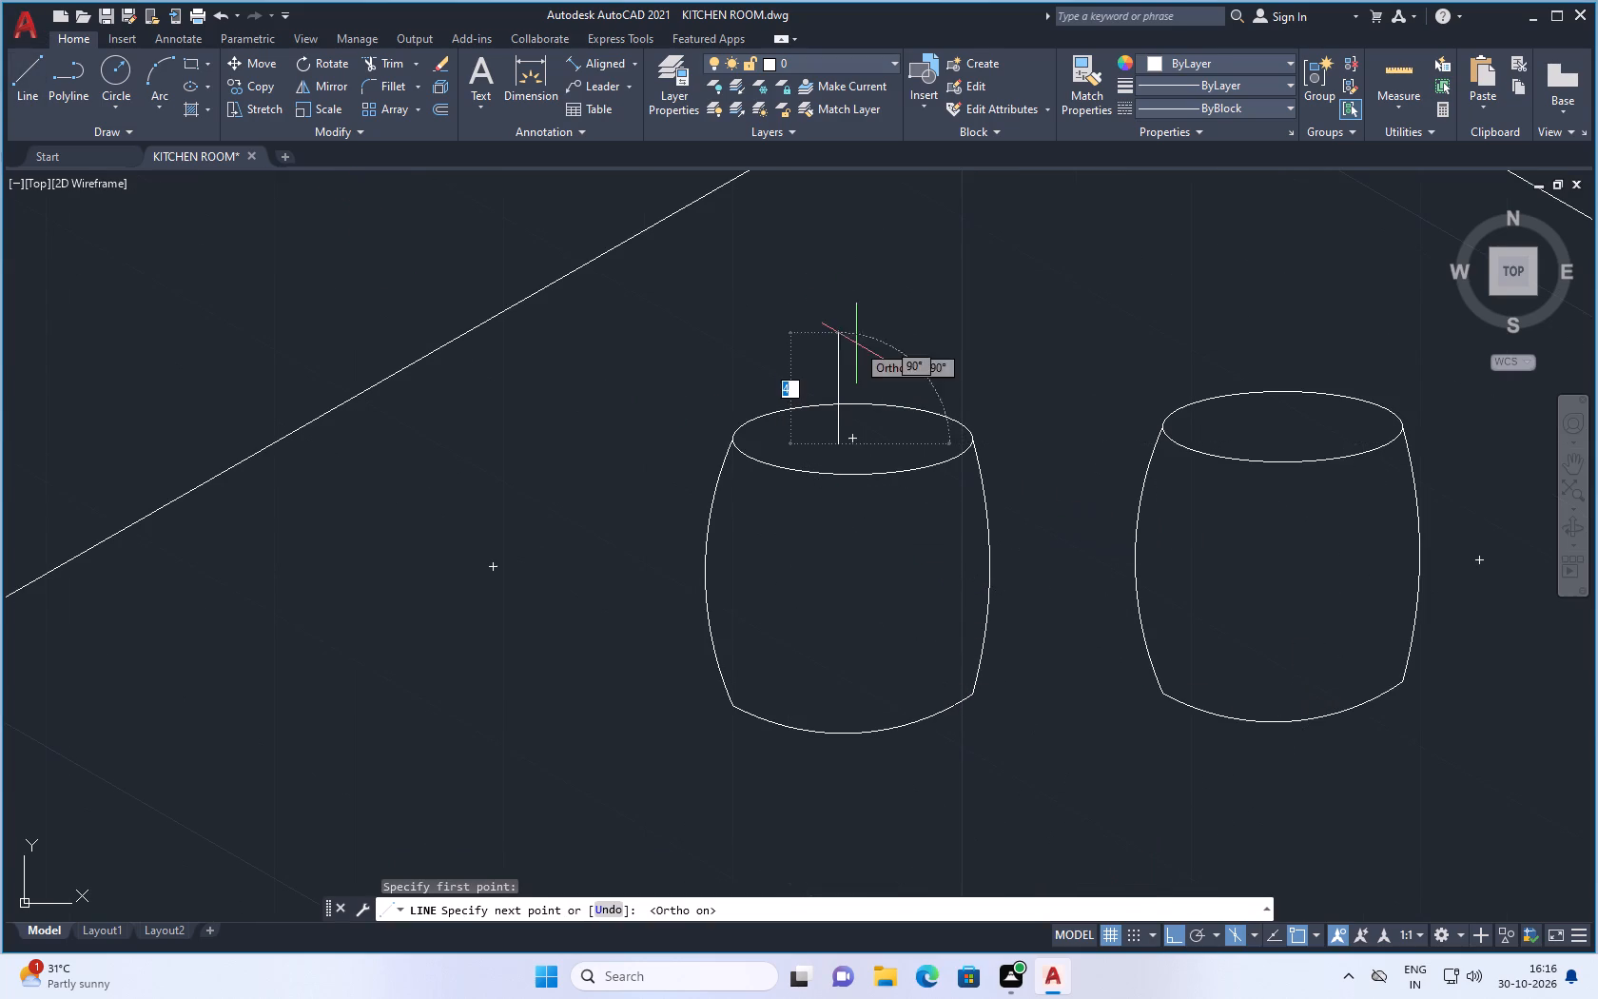
pyautogui.scroll(-2, 832, 332)
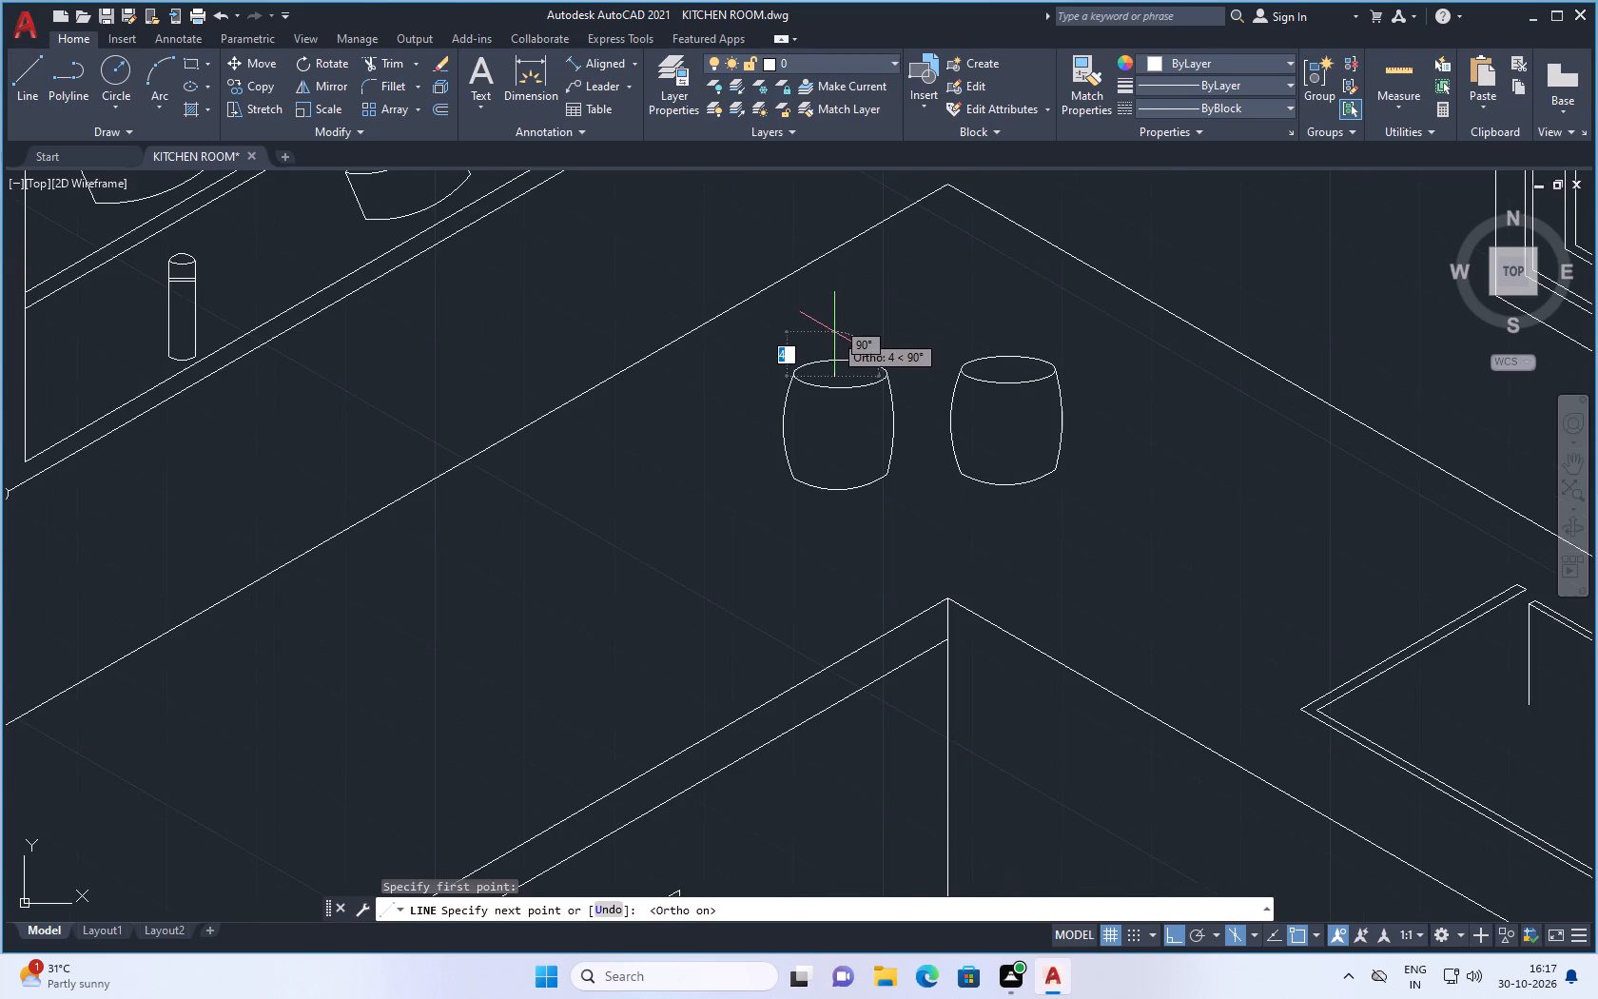
pyautogui.click(835, 332)
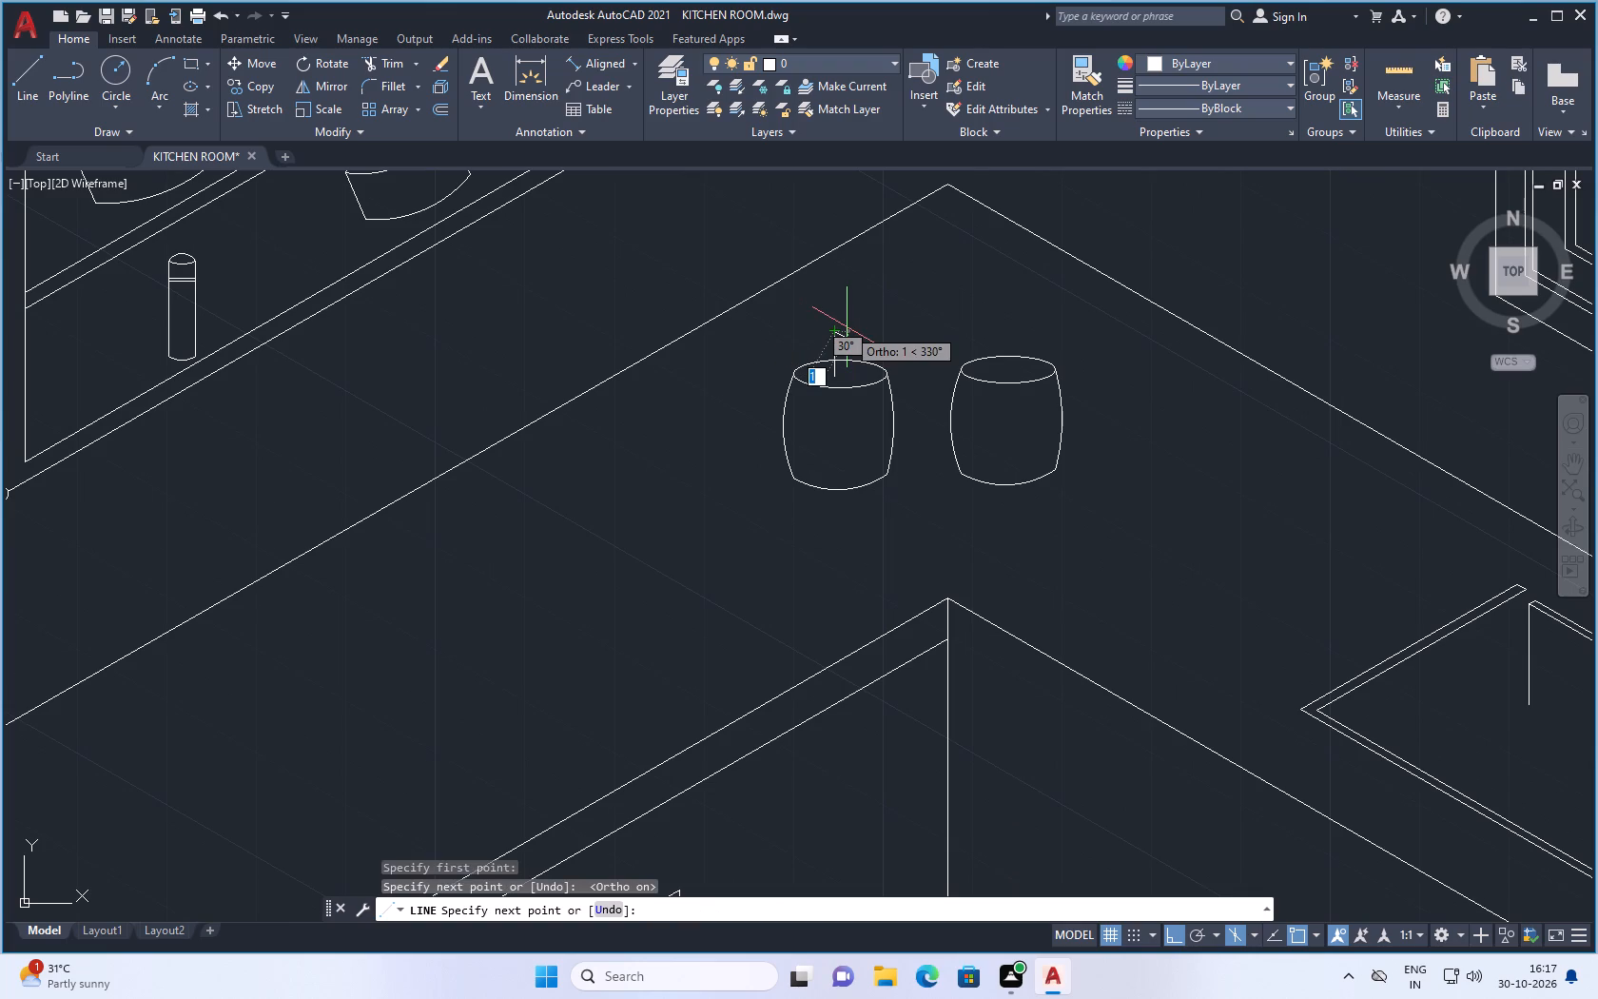
pyautogui.press('space')
# Draw a second vertical line about 4 units long, parallel and just right of the first, rising from the left container's rim.
pyautogui.press('space')
pyautogui.scroll(3, 837, 378)
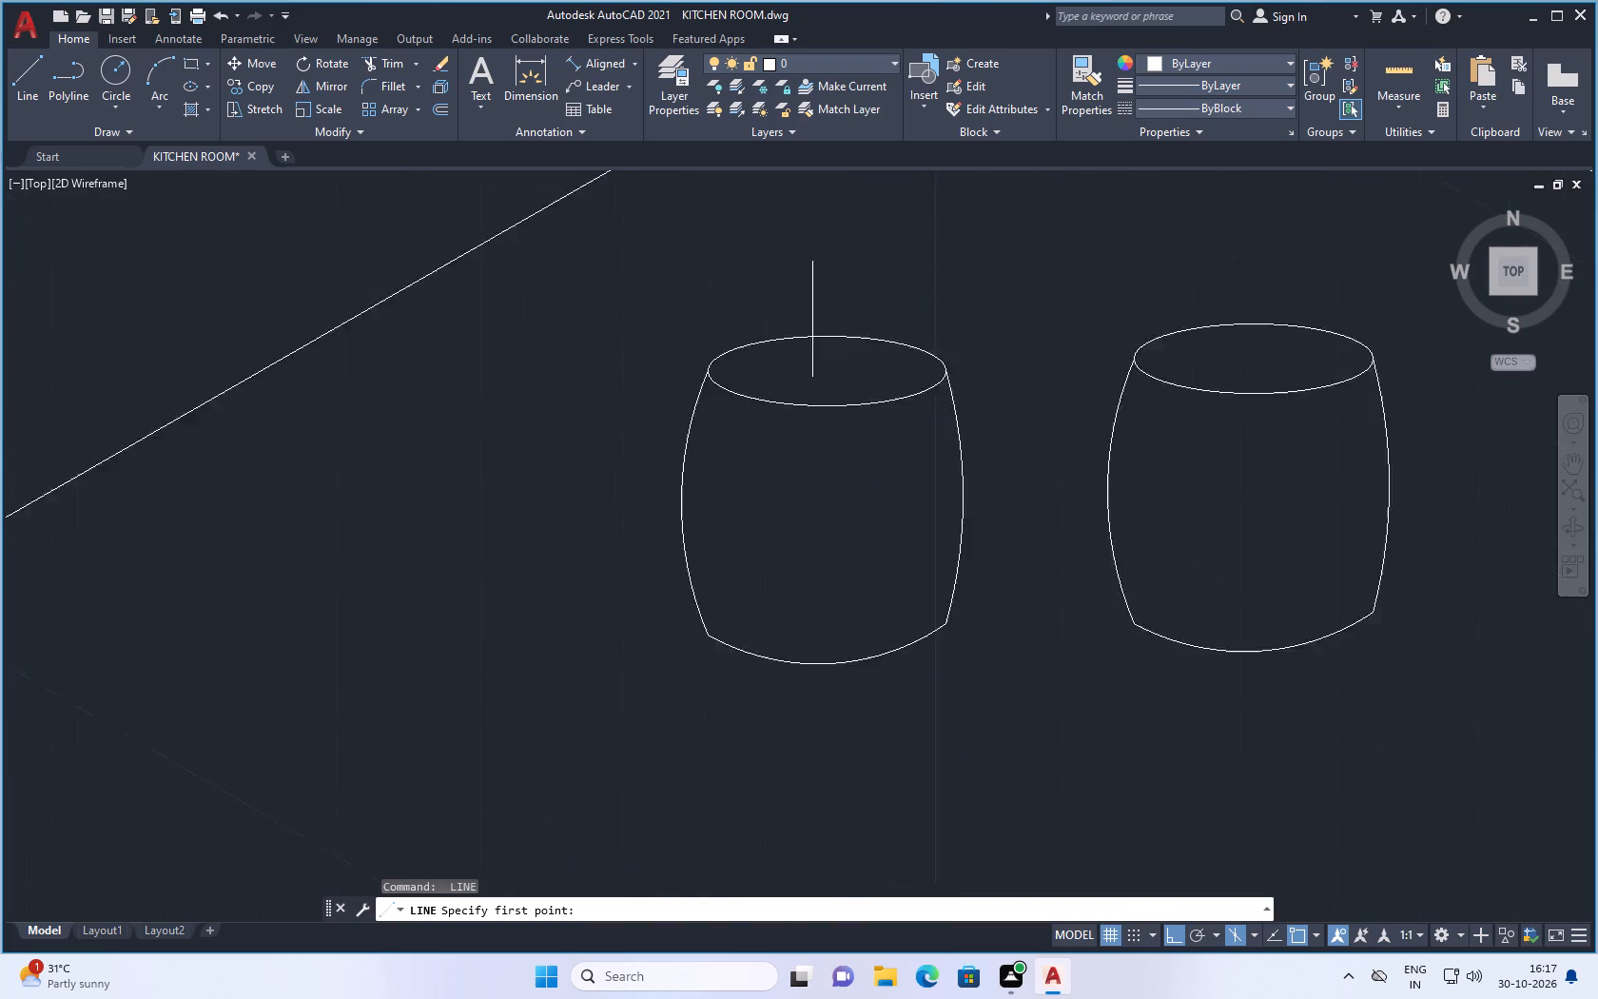
pyautogui.scroll(1, 857, 375)
pyautogui.click(799, 375)
pyautogui.scroll(-3, 794, 303)
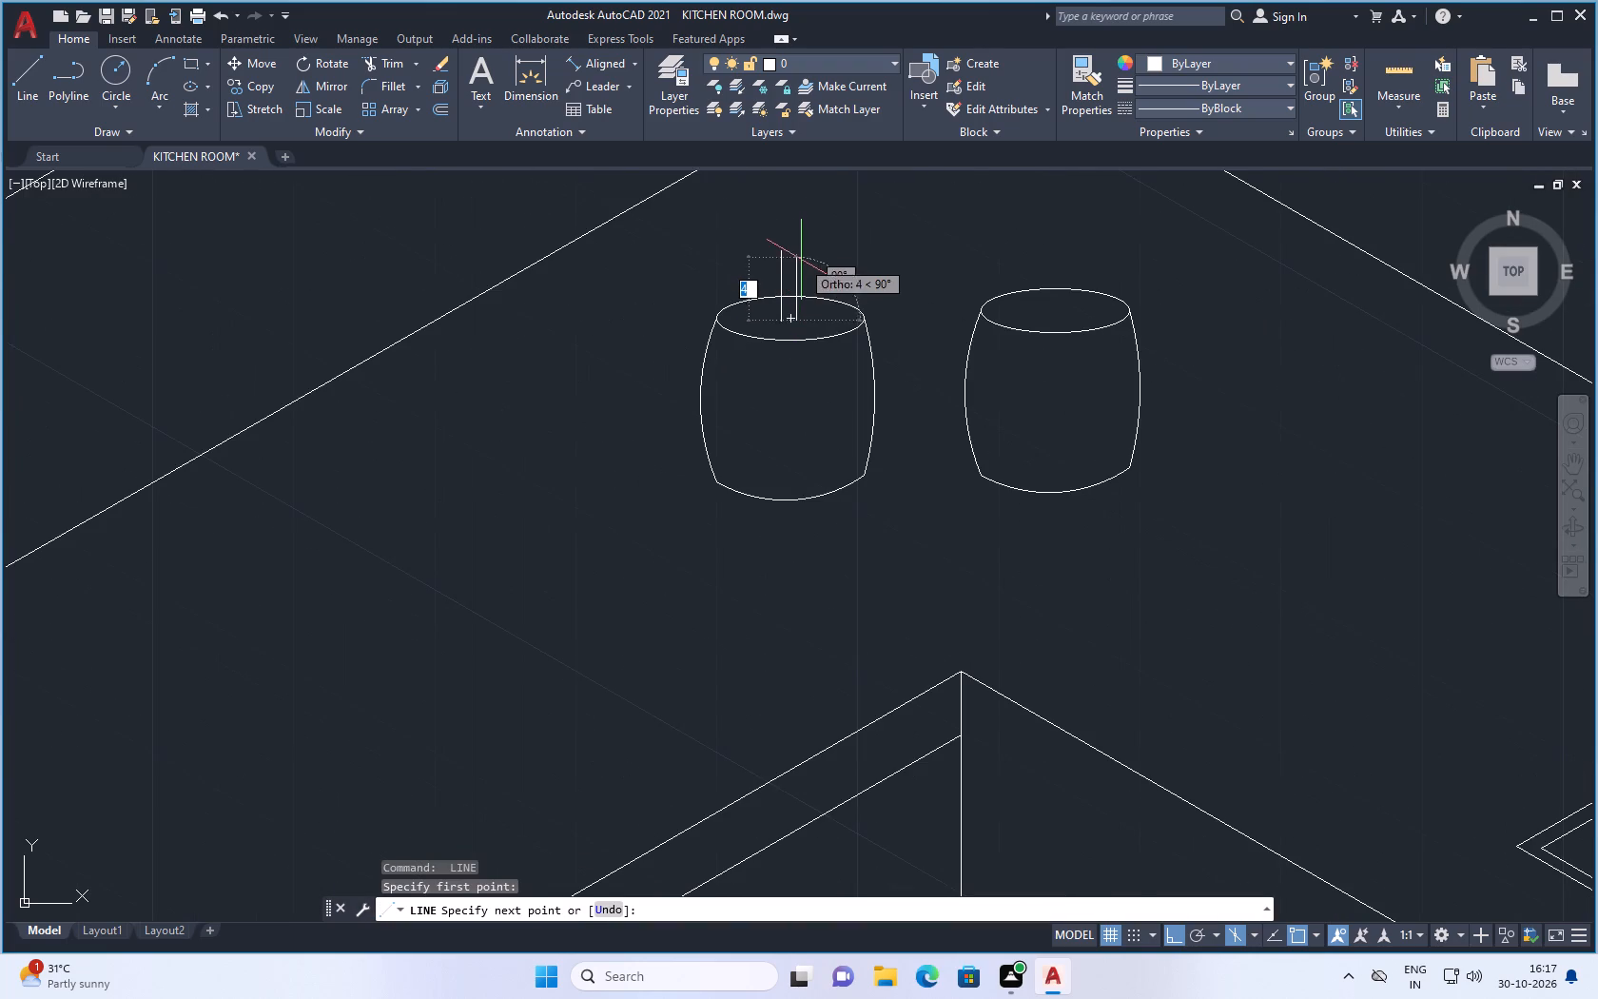
pyautogui.click(800, 251)
pyautogui.press('space')
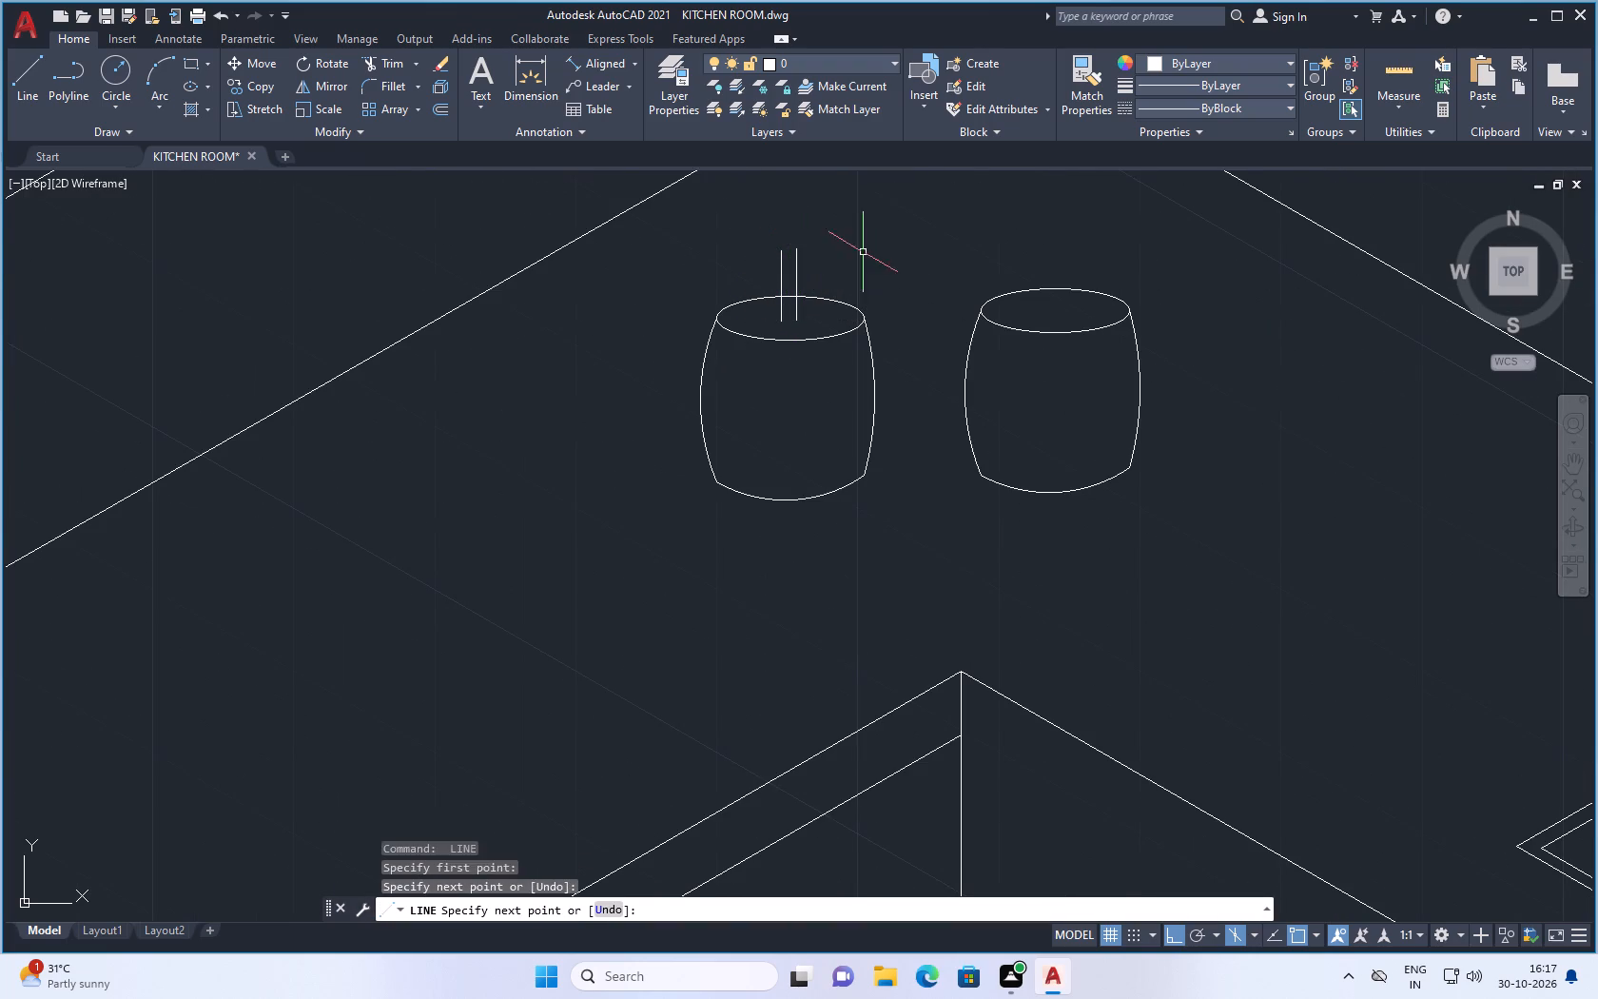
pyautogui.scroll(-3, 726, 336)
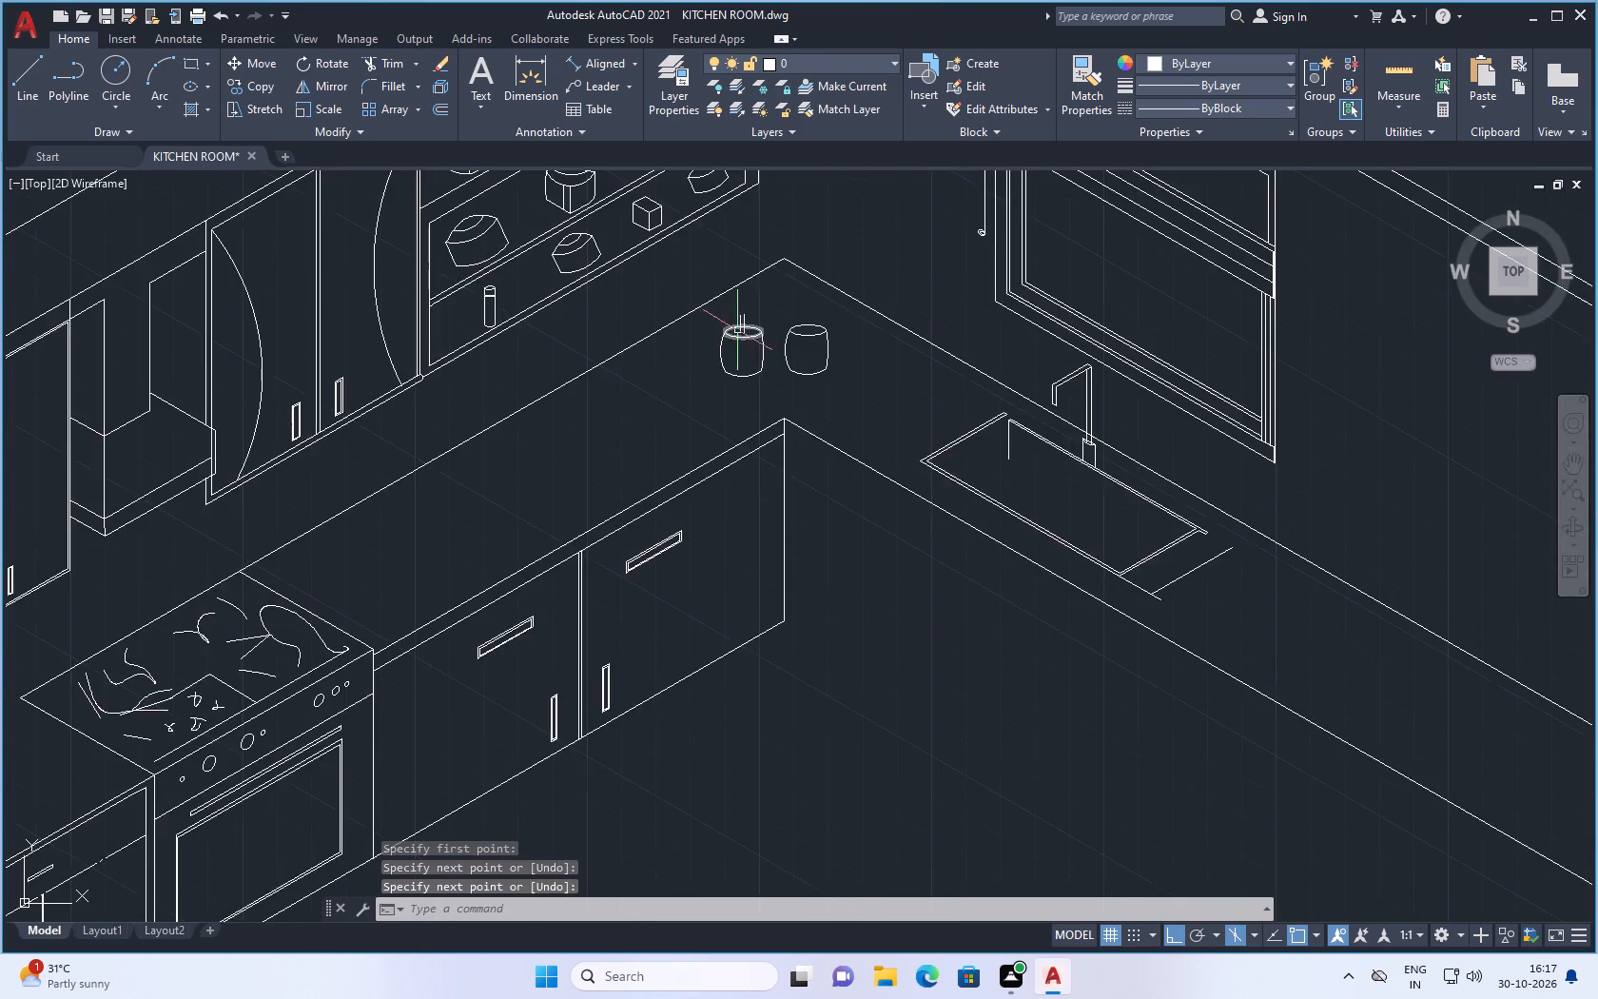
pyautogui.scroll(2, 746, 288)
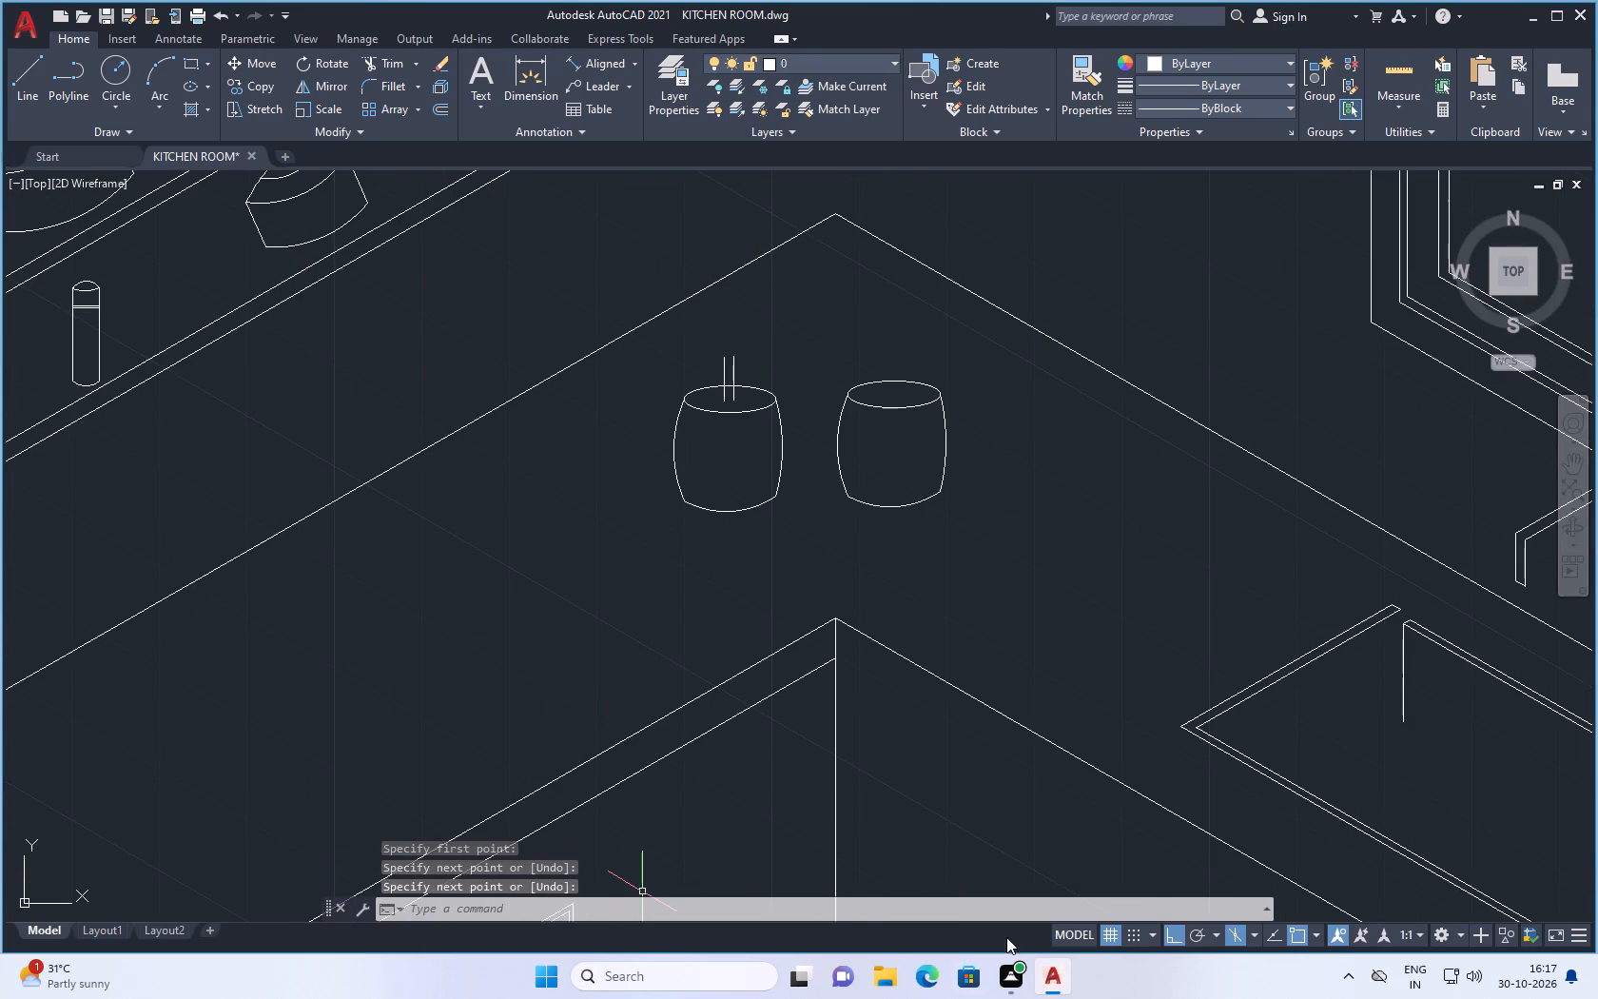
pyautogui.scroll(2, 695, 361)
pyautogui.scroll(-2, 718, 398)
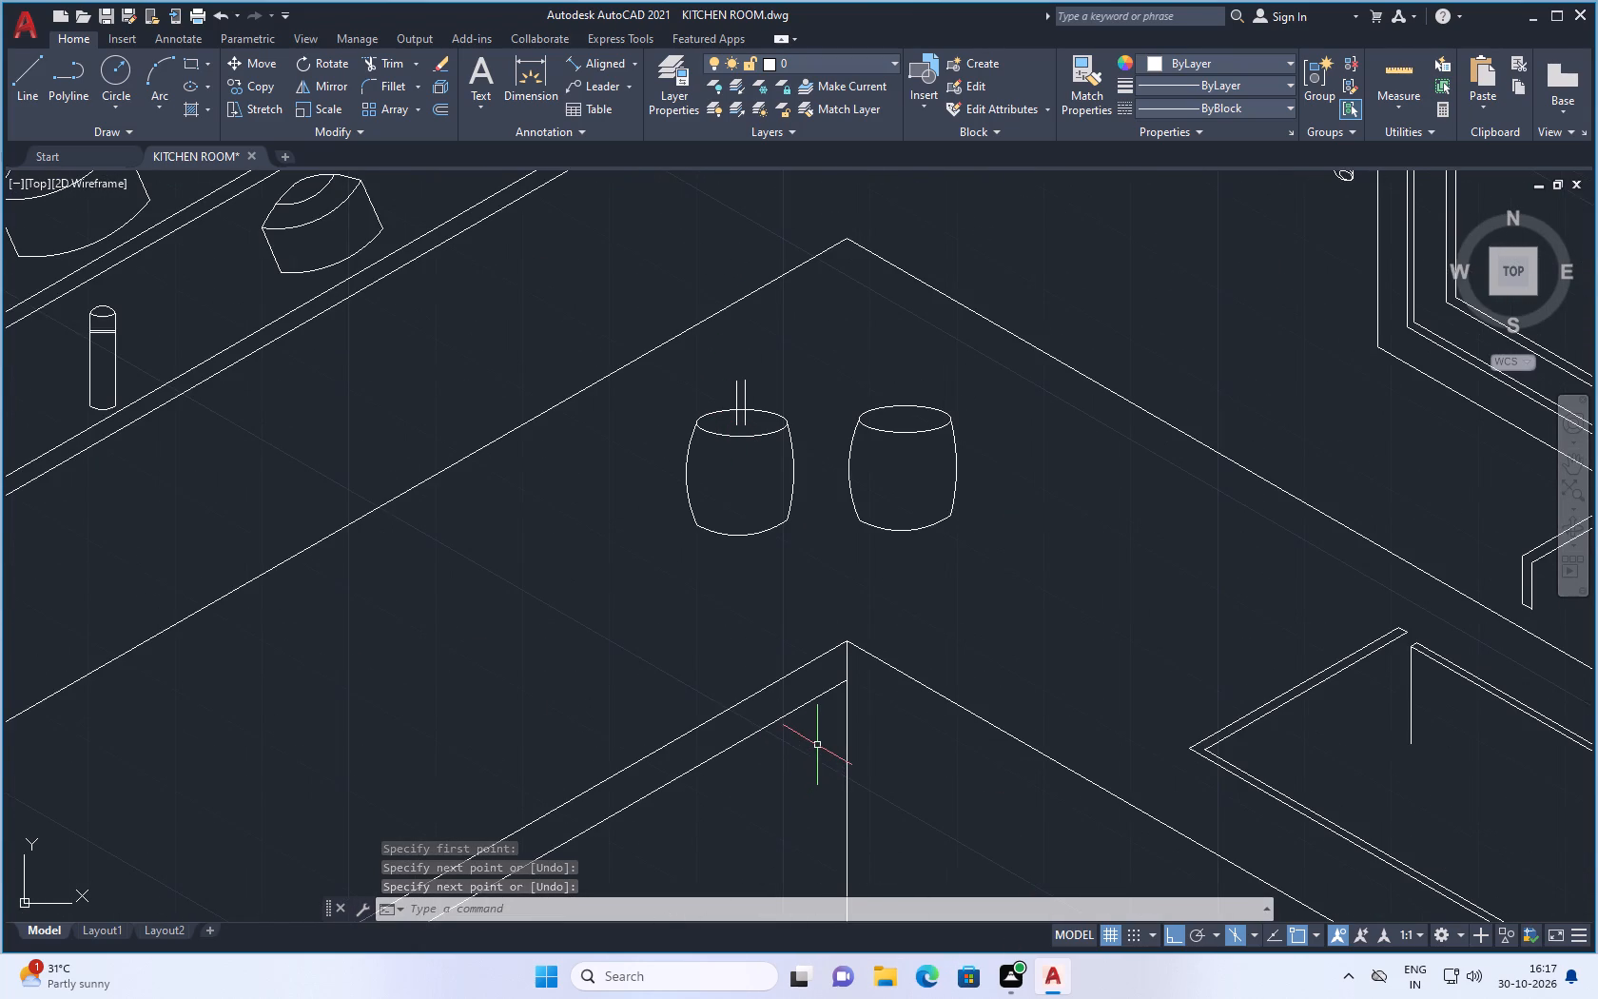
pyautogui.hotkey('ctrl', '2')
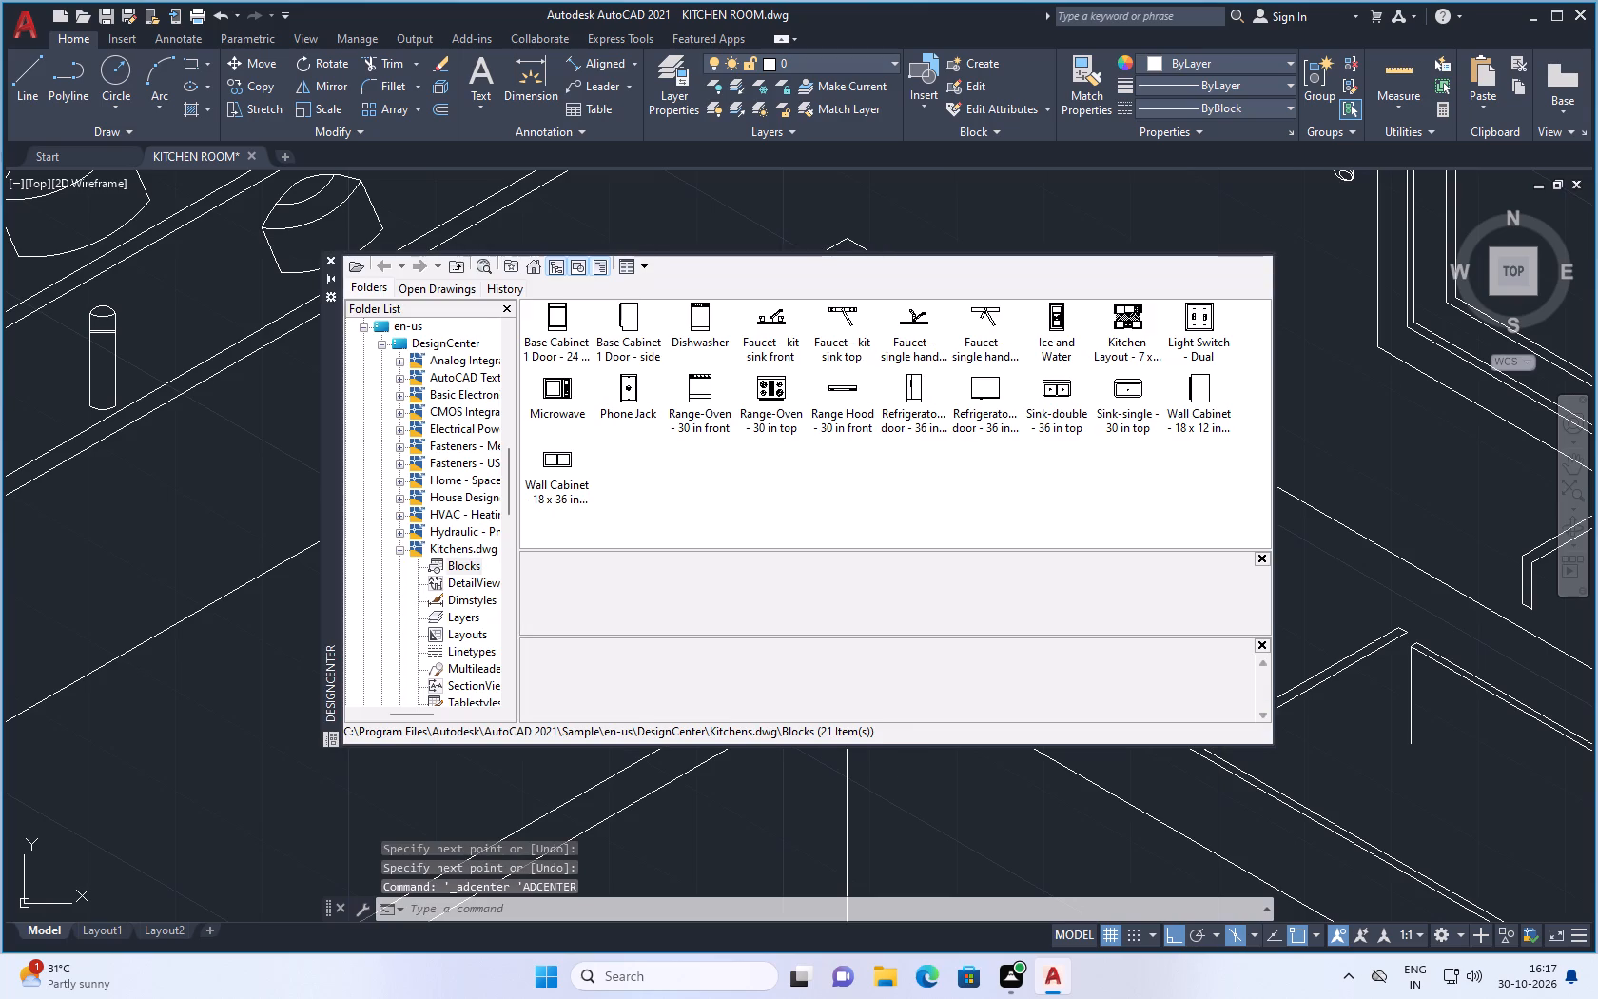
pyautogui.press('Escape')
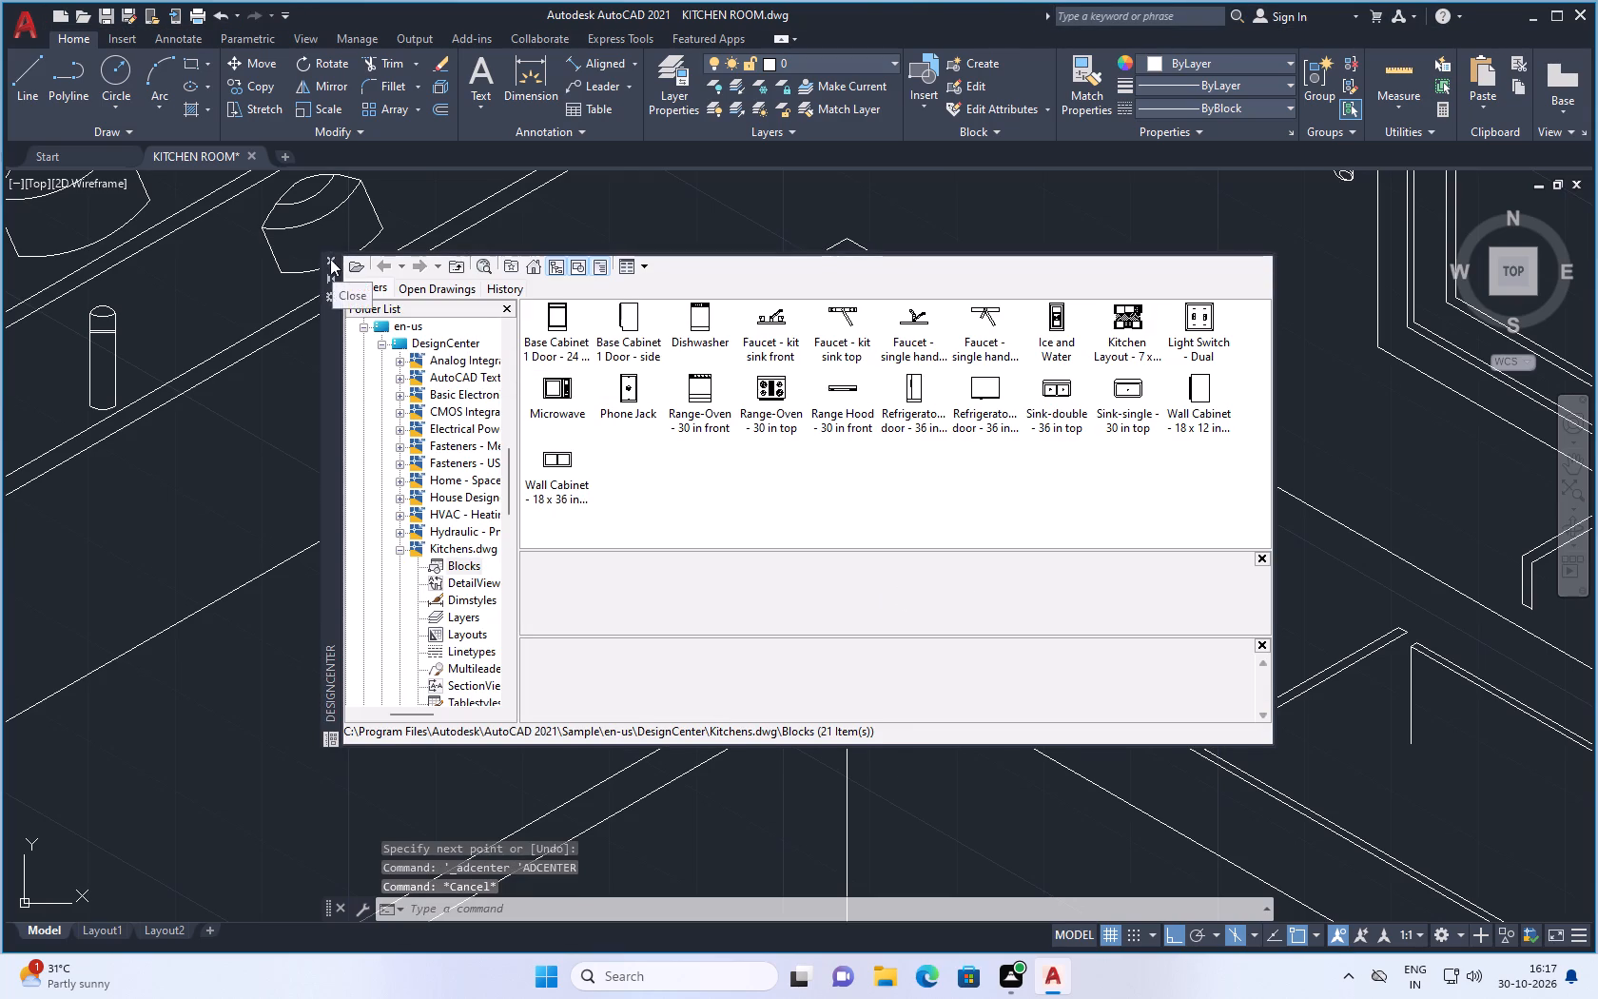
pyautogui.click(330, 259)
# Insert the Trees - Imperial block from the tool palettes at the left container on the countertop corner.
pyautogui.hotkey('ctrl', '3')
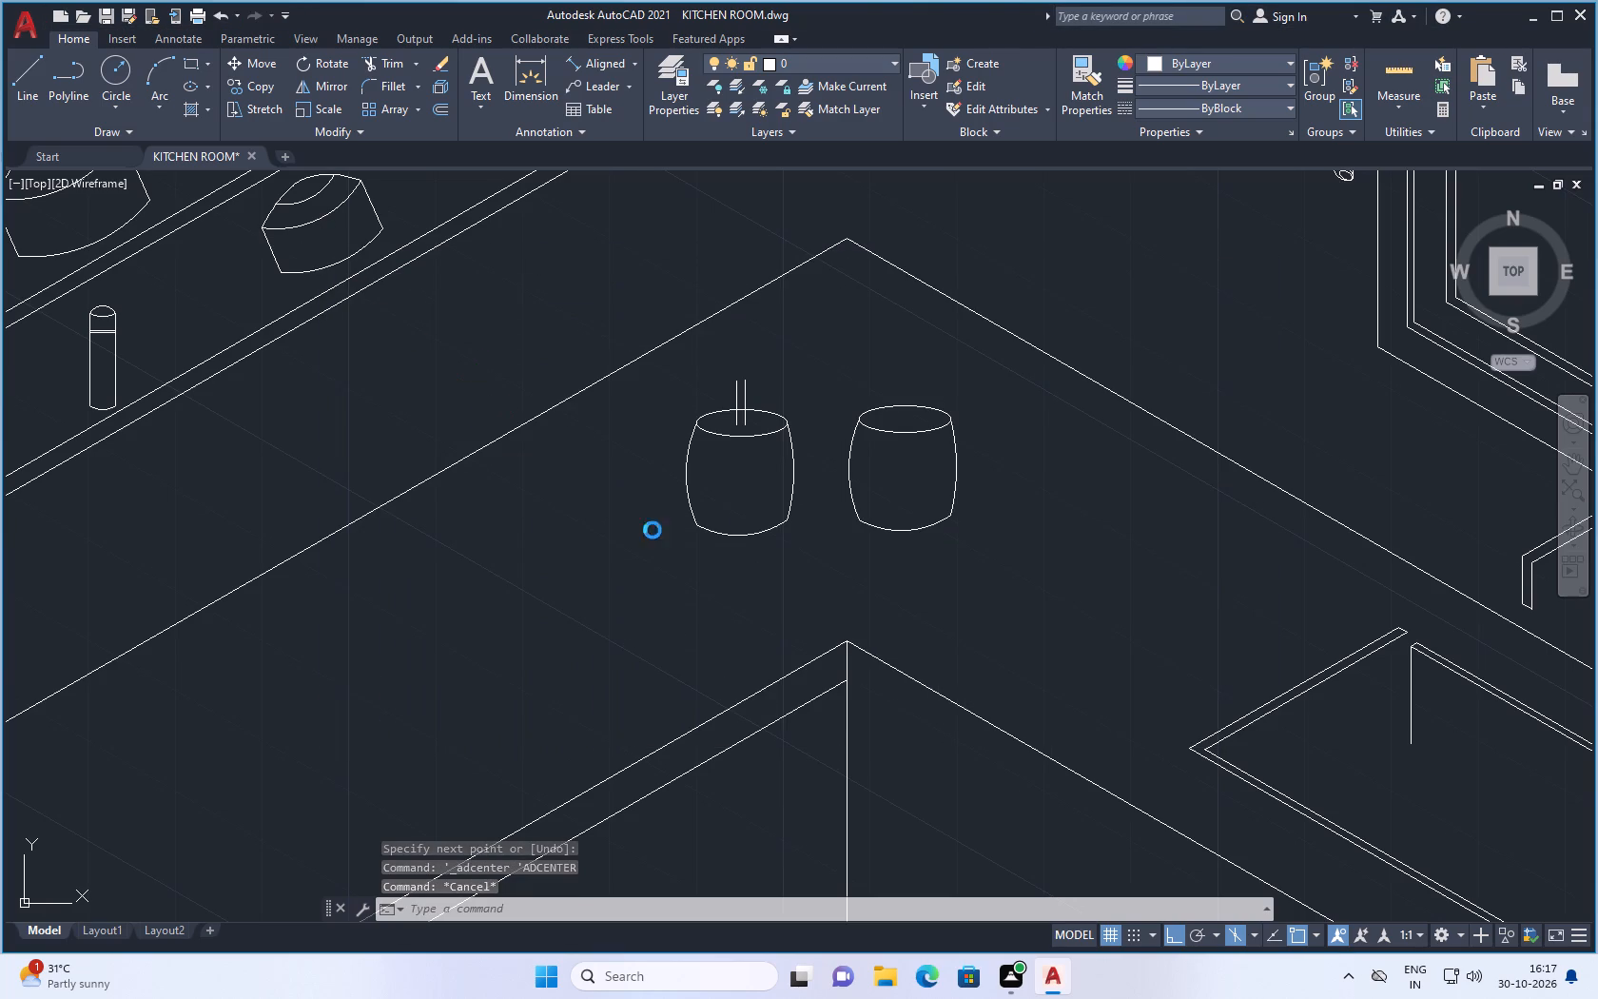
pyautogui.moveTo(793, 394); pyautogui.dragTo(710, 434)
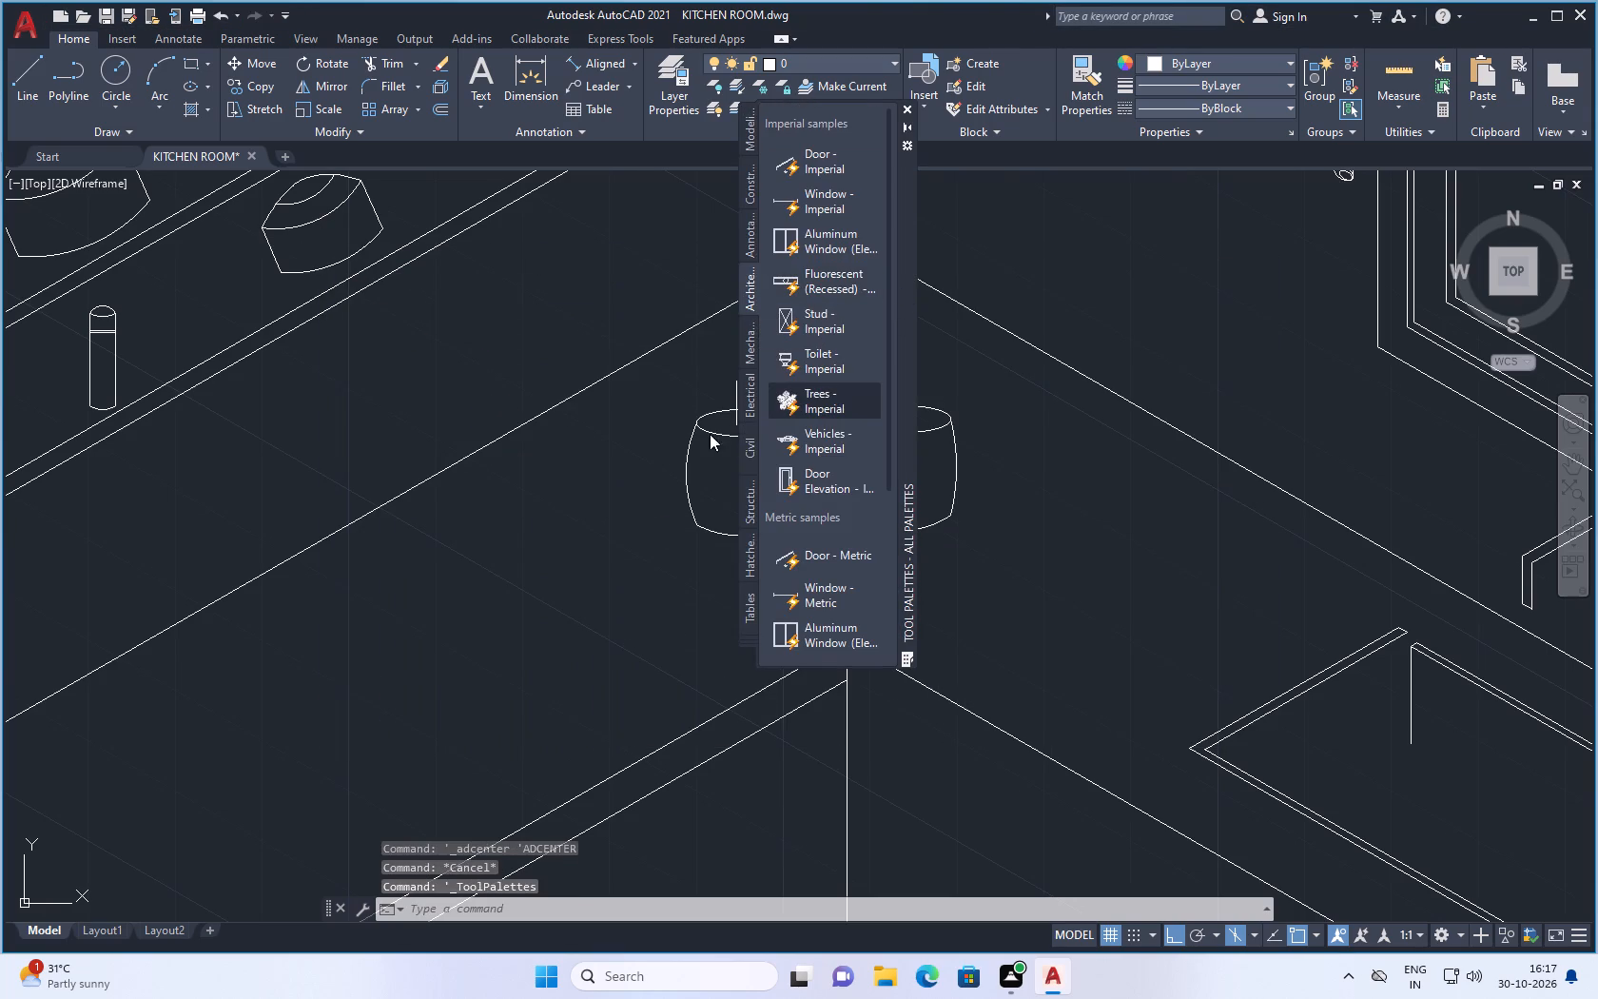
pyautogui.moveTo(710, 434); pyautogui.dragTo(507, 613)
pyautogui.scroll(-2, 620, 551)
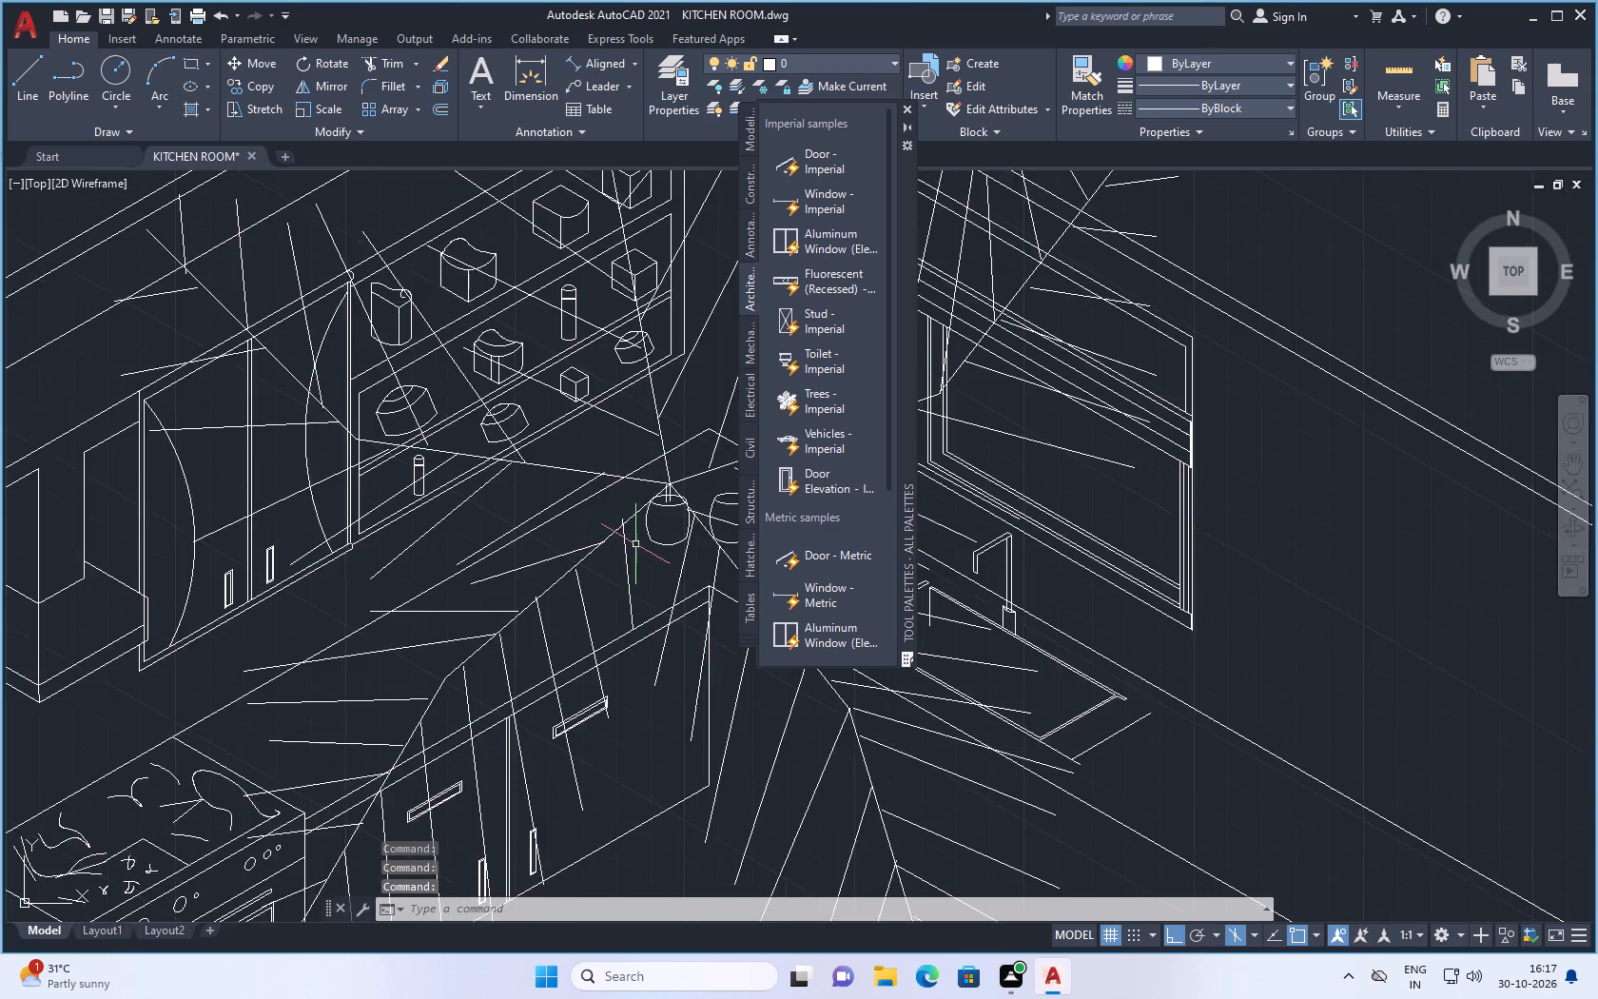
pyautogui.scroll(-3, 635, 543)
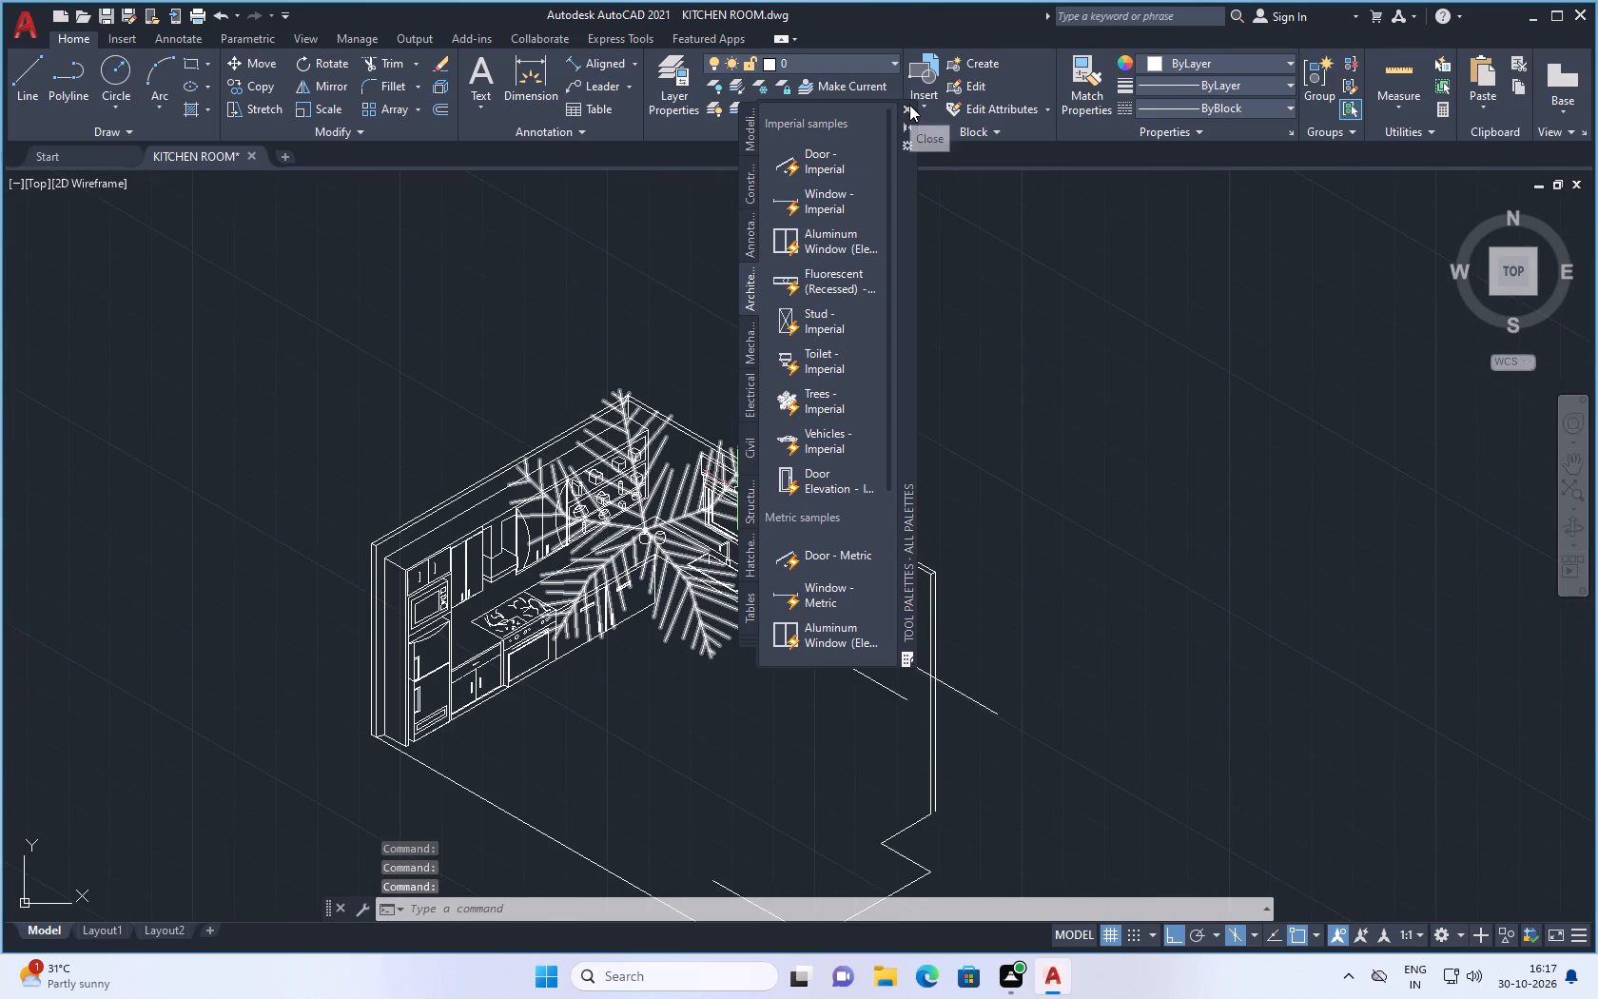
pyautogui.click(909, 105)
# Move the palm plan block off the countertop to the empty space above the kitchen room.
pyautogui.moveTo(677, 523); pyautogui.dragTo(679, 471)
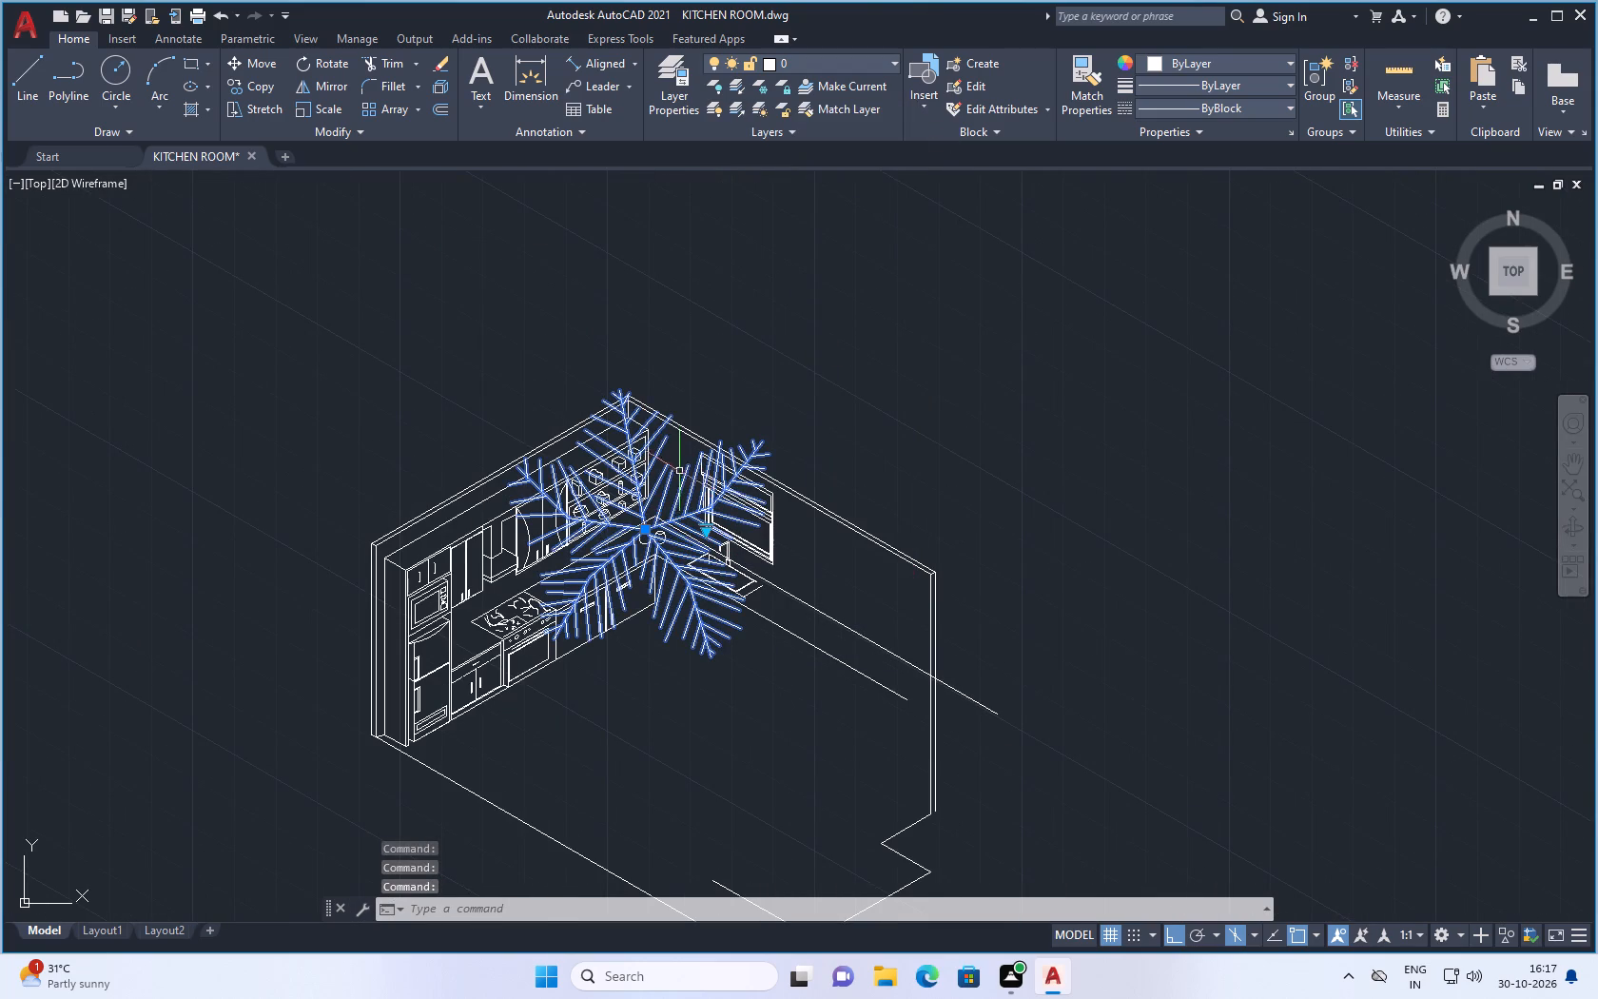
pyautogui.moveTo(679, 471); pyautogui.dragTo(679, 469)
pyautogui.rightClick(734, 282)
pyautogui.click(788, 519)
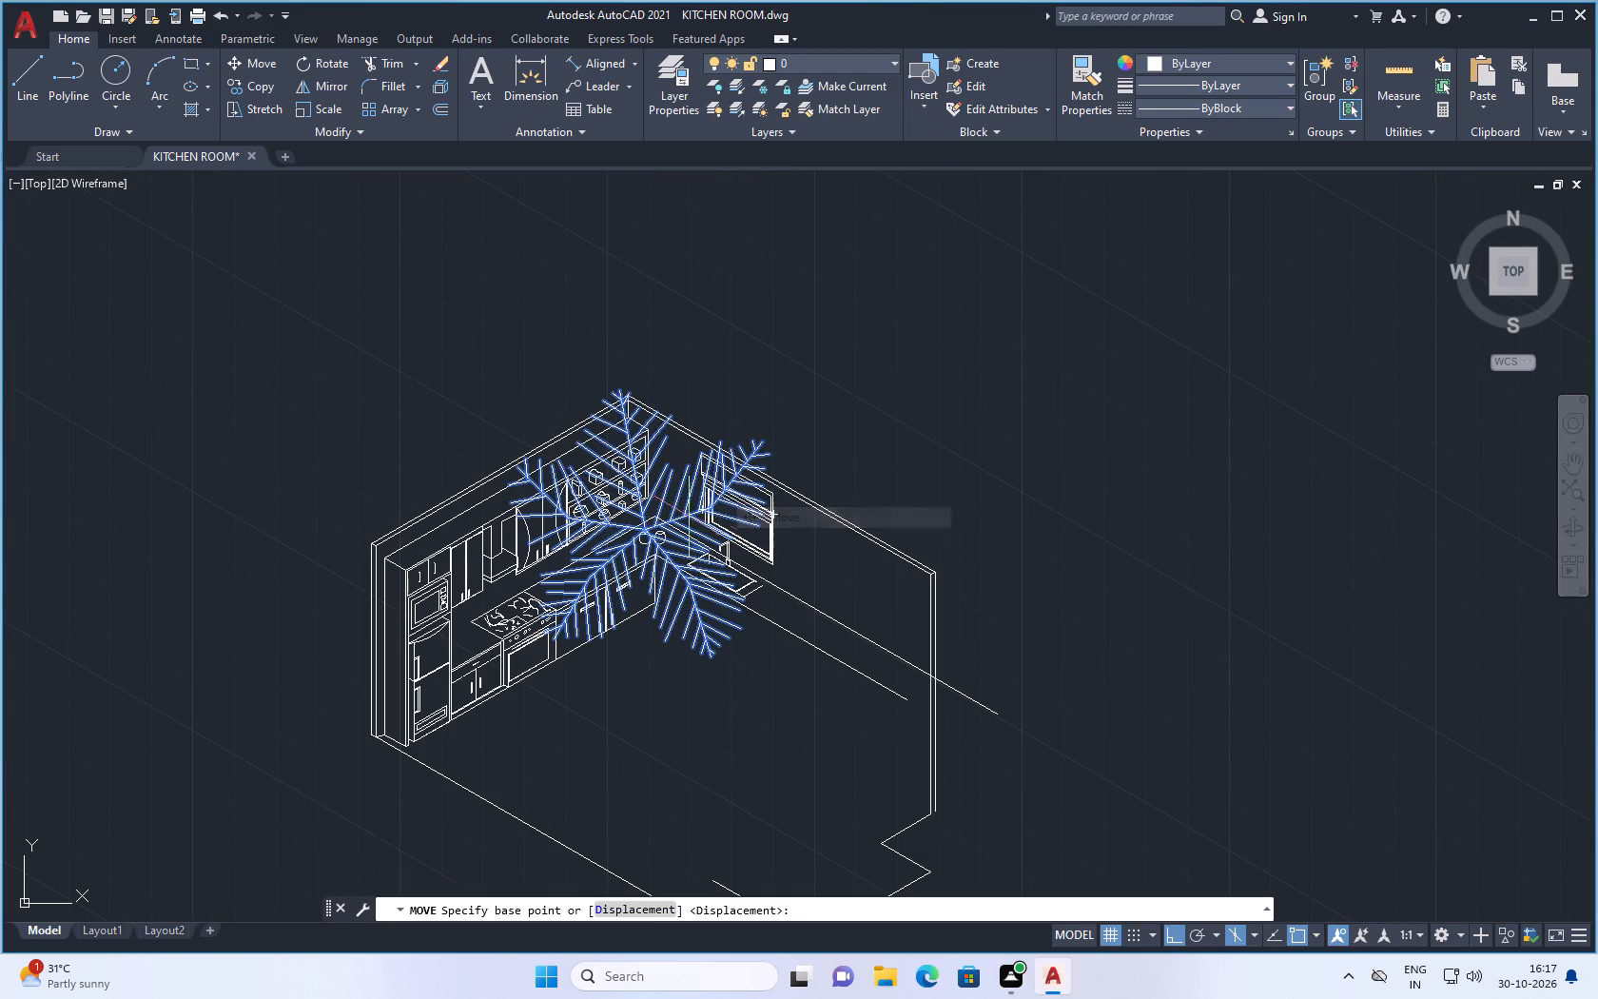
pyautogui.moveTo(676, 519); pyautogui.dragTo(696, 509)
pyautogui.scroll(-2, 950, 361)
pyautogui.click(963, 314)
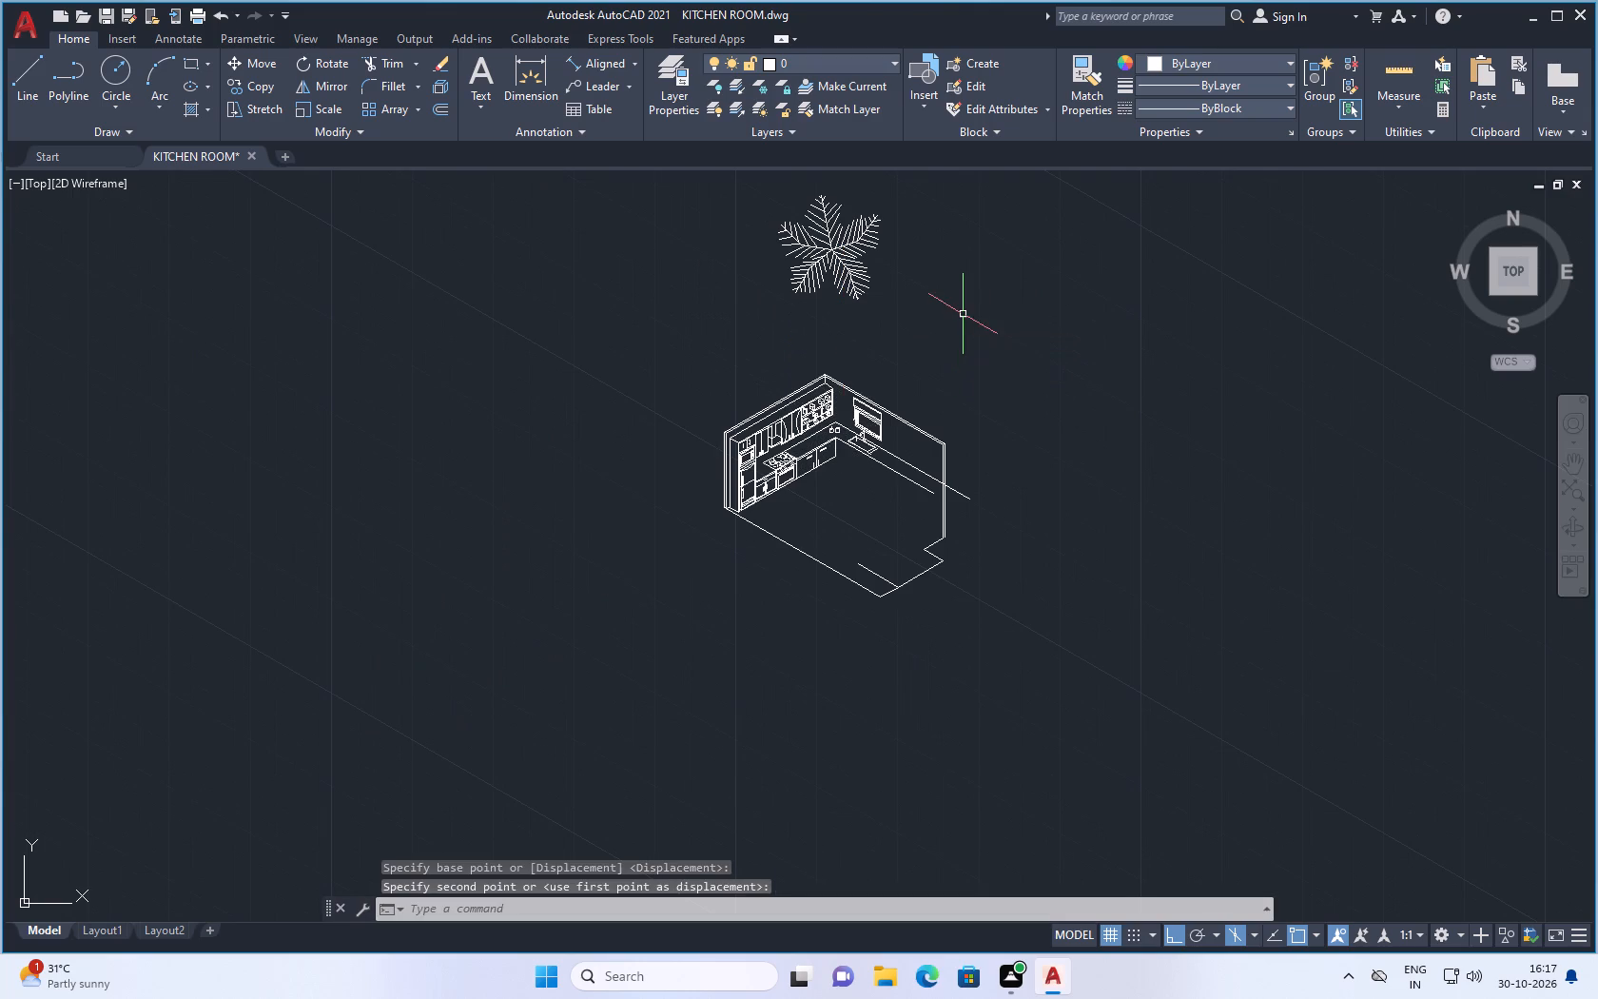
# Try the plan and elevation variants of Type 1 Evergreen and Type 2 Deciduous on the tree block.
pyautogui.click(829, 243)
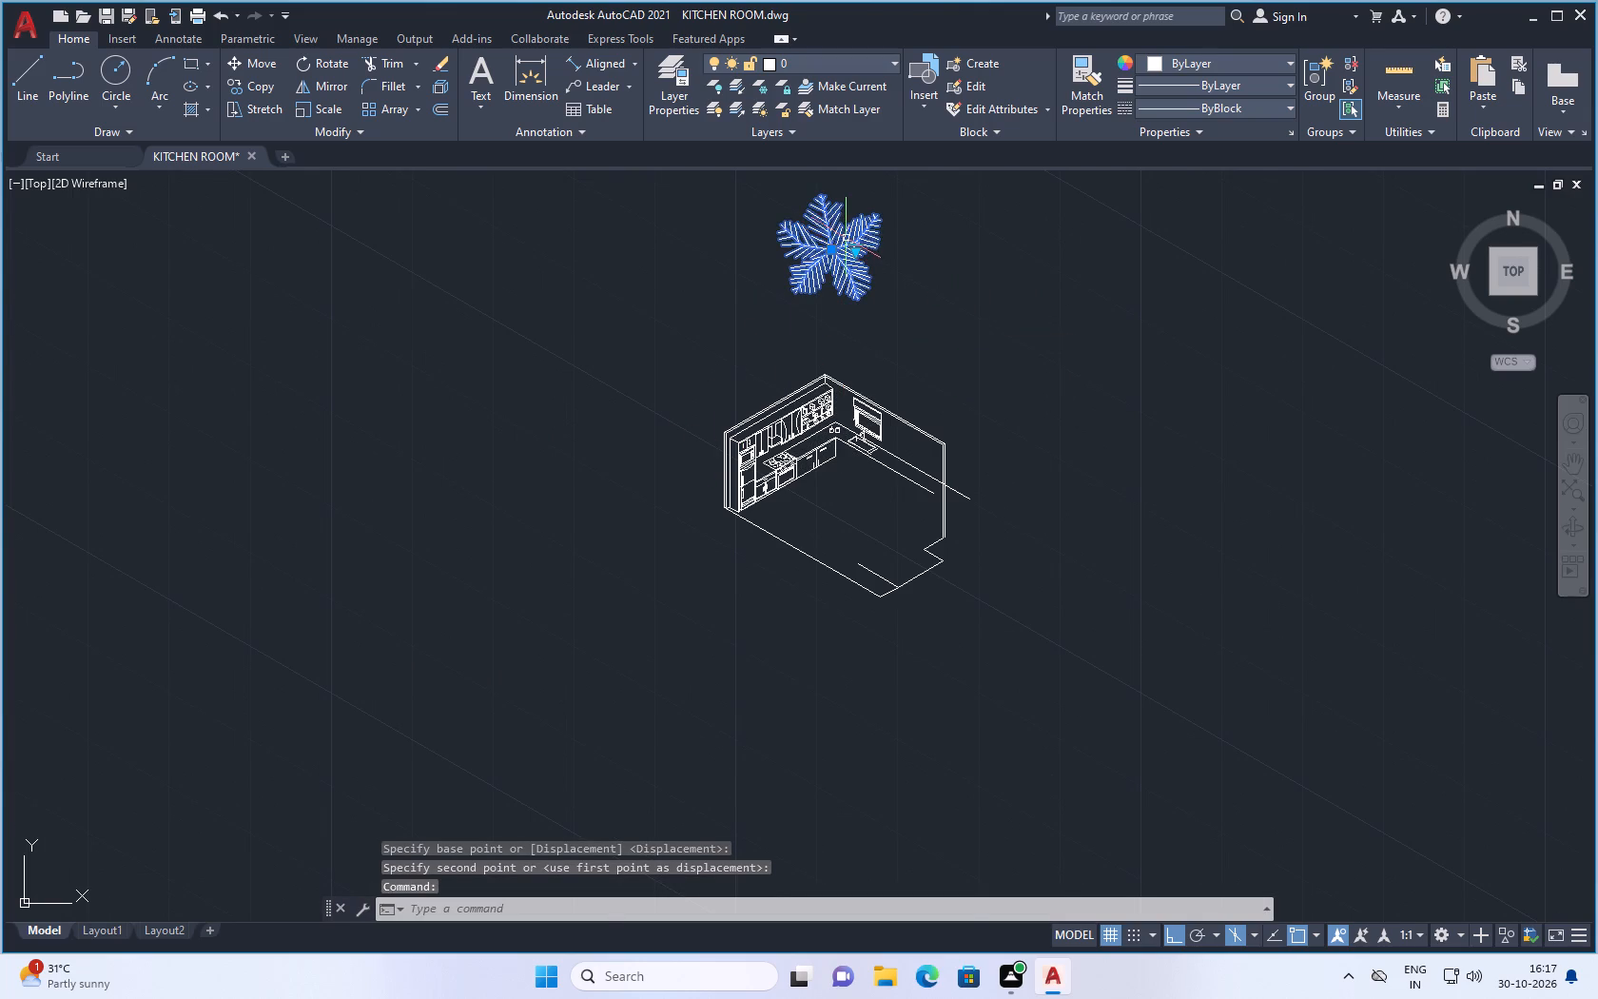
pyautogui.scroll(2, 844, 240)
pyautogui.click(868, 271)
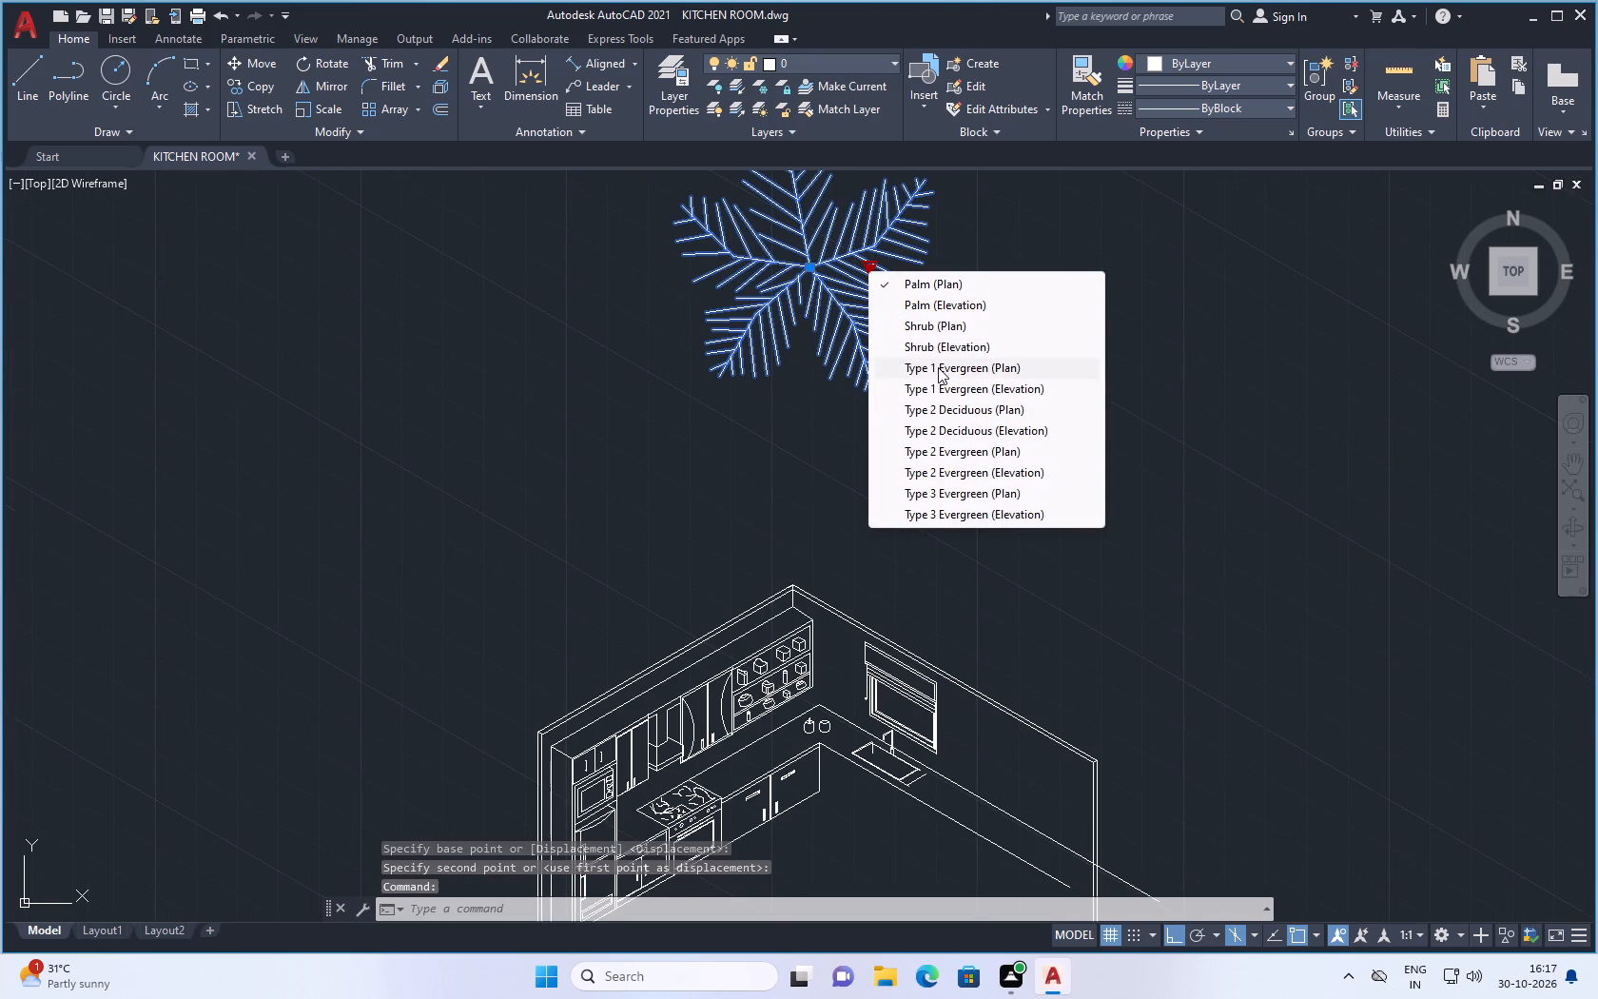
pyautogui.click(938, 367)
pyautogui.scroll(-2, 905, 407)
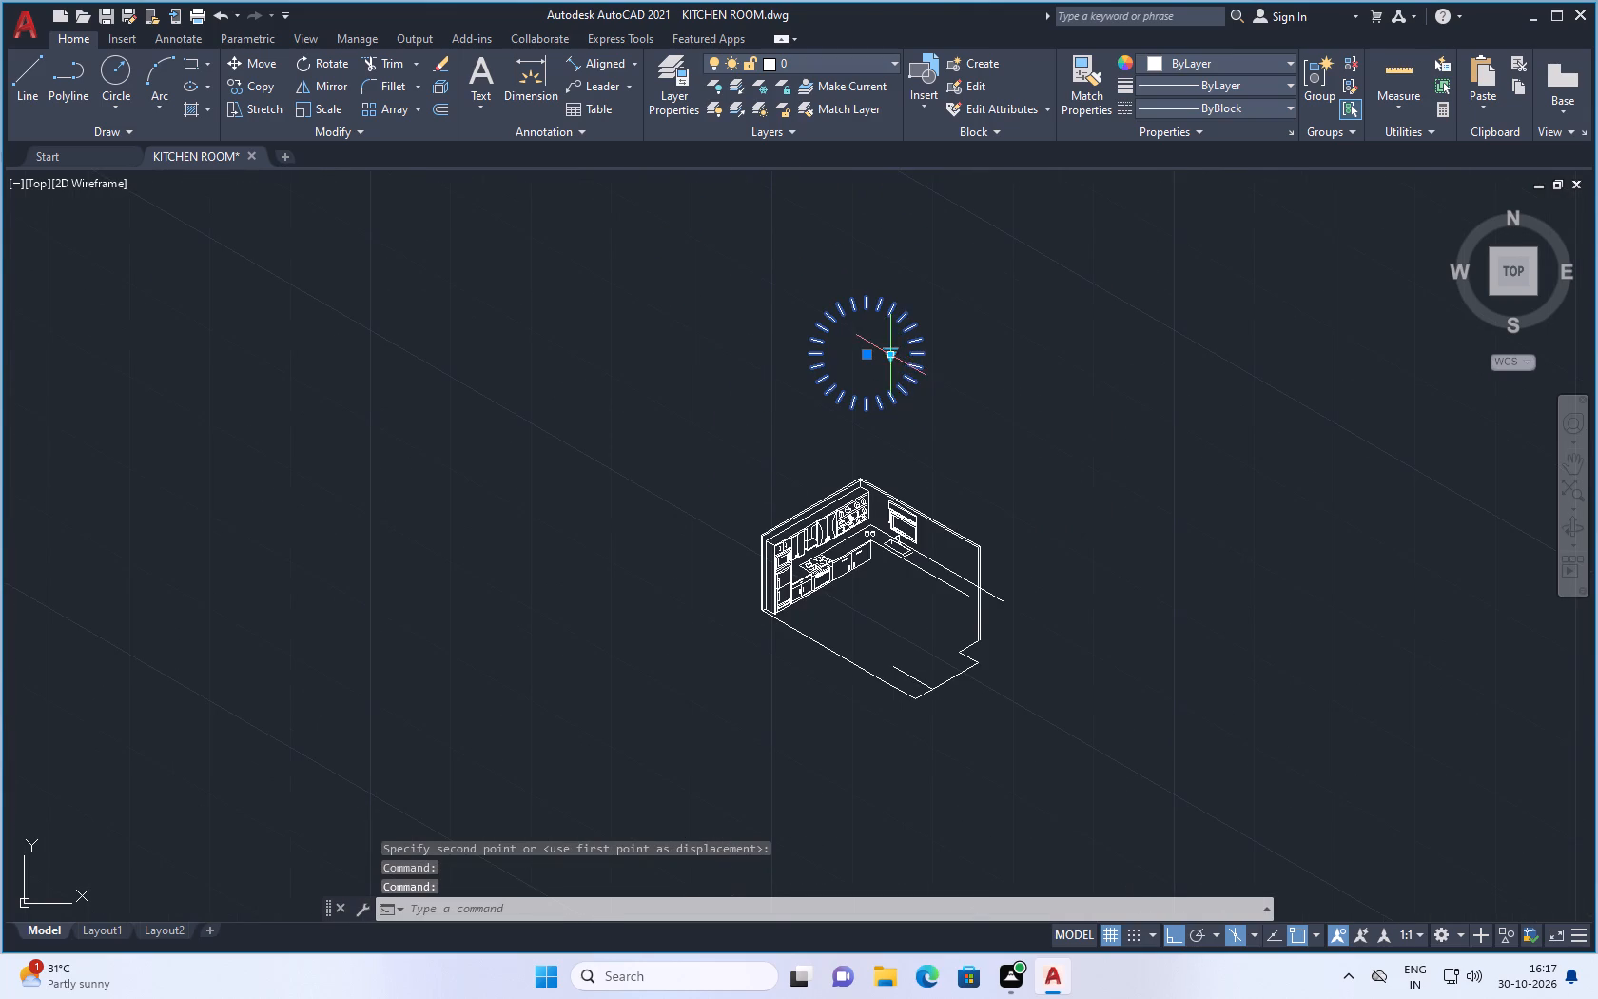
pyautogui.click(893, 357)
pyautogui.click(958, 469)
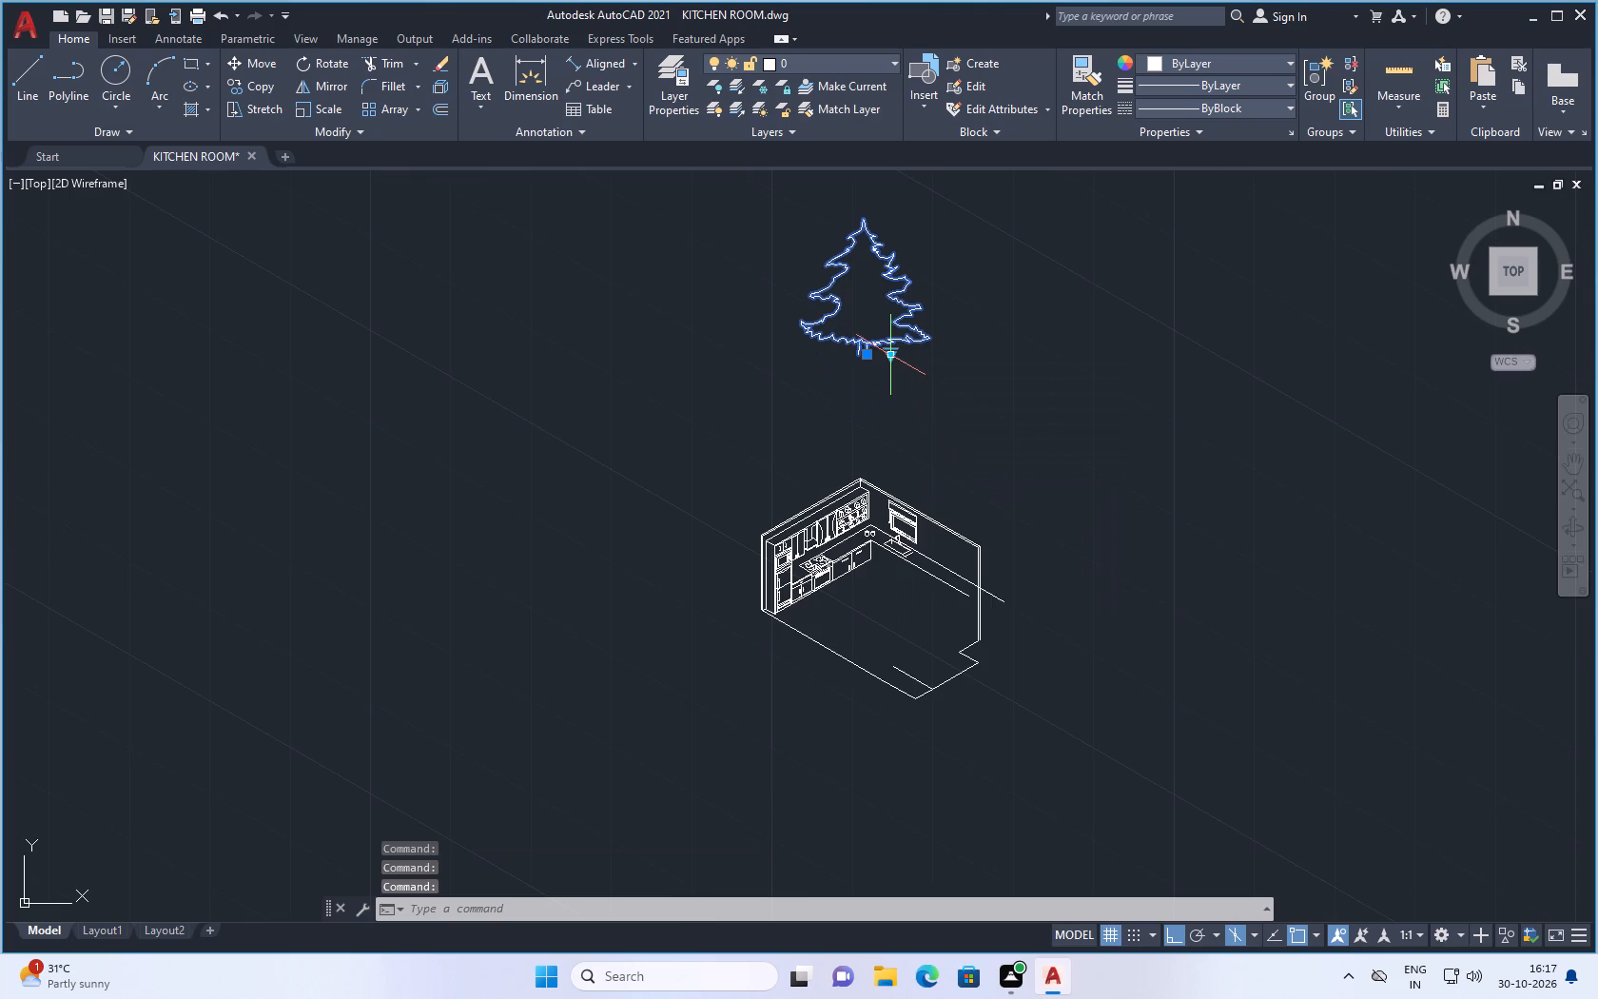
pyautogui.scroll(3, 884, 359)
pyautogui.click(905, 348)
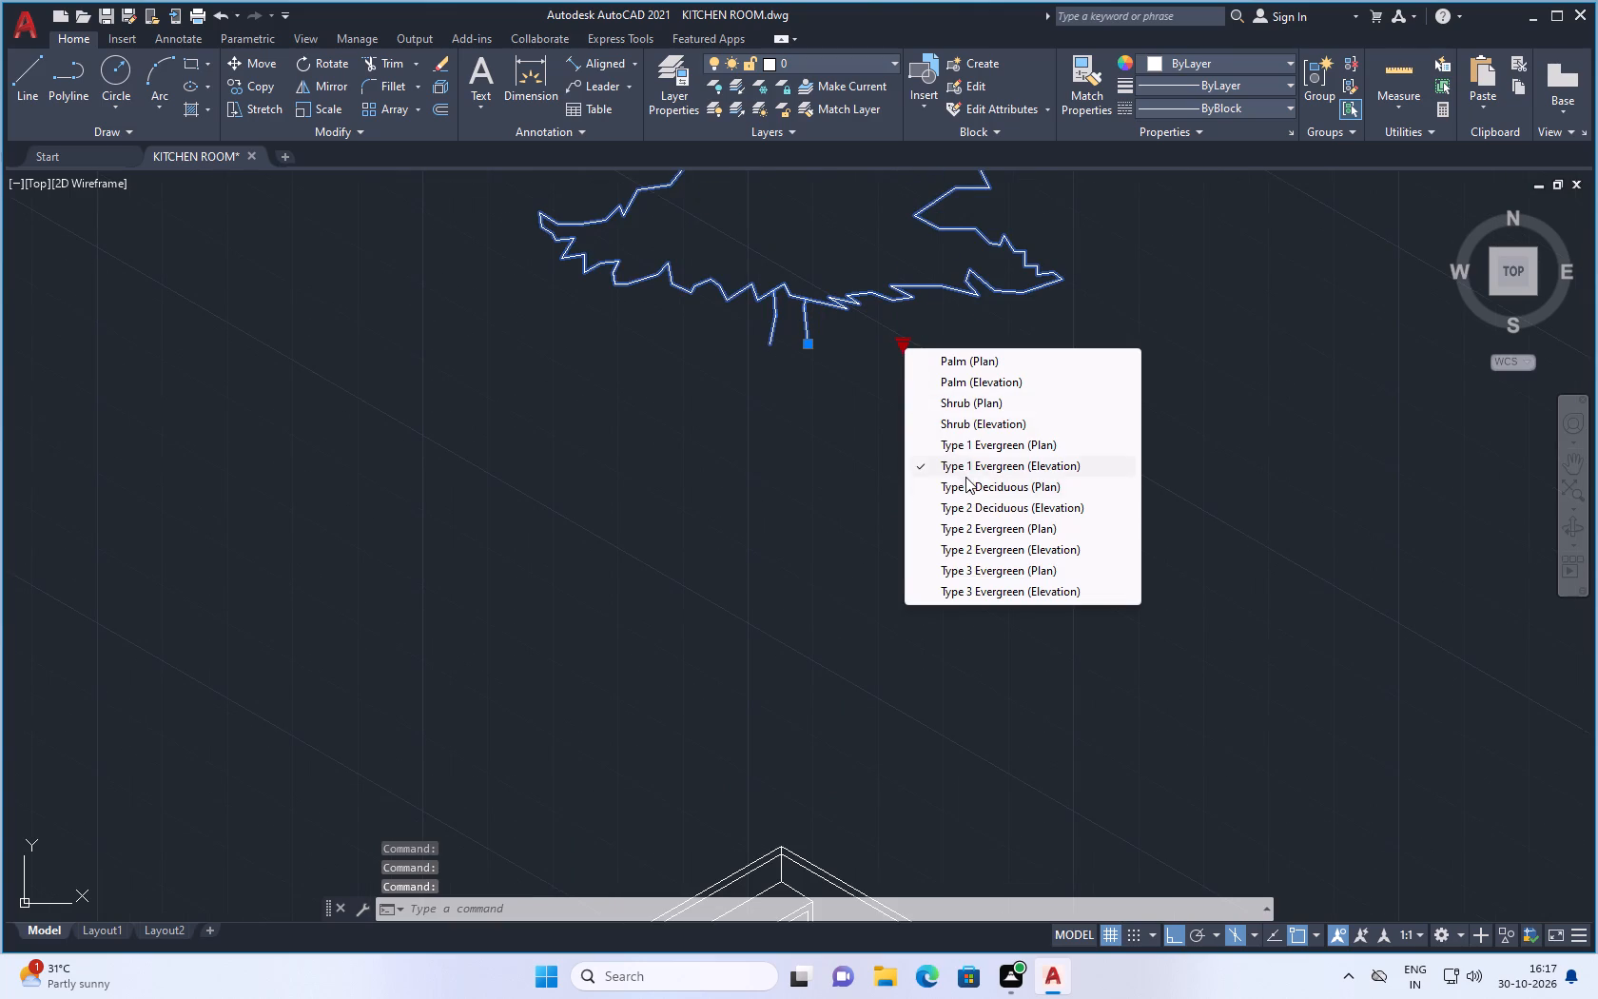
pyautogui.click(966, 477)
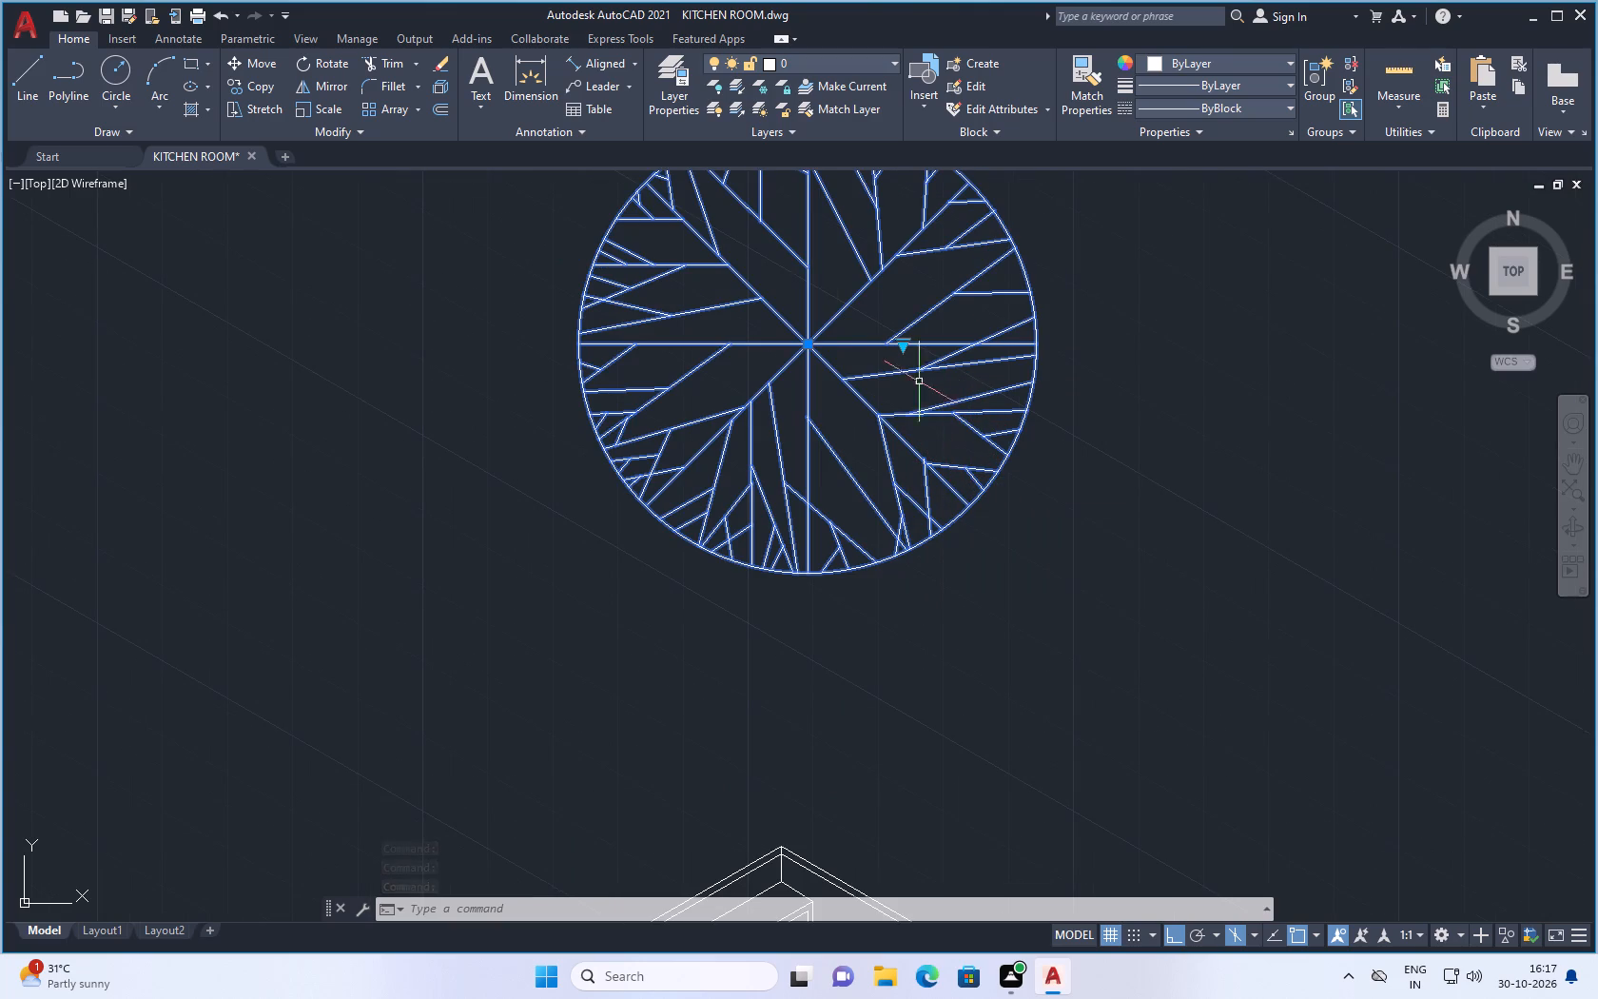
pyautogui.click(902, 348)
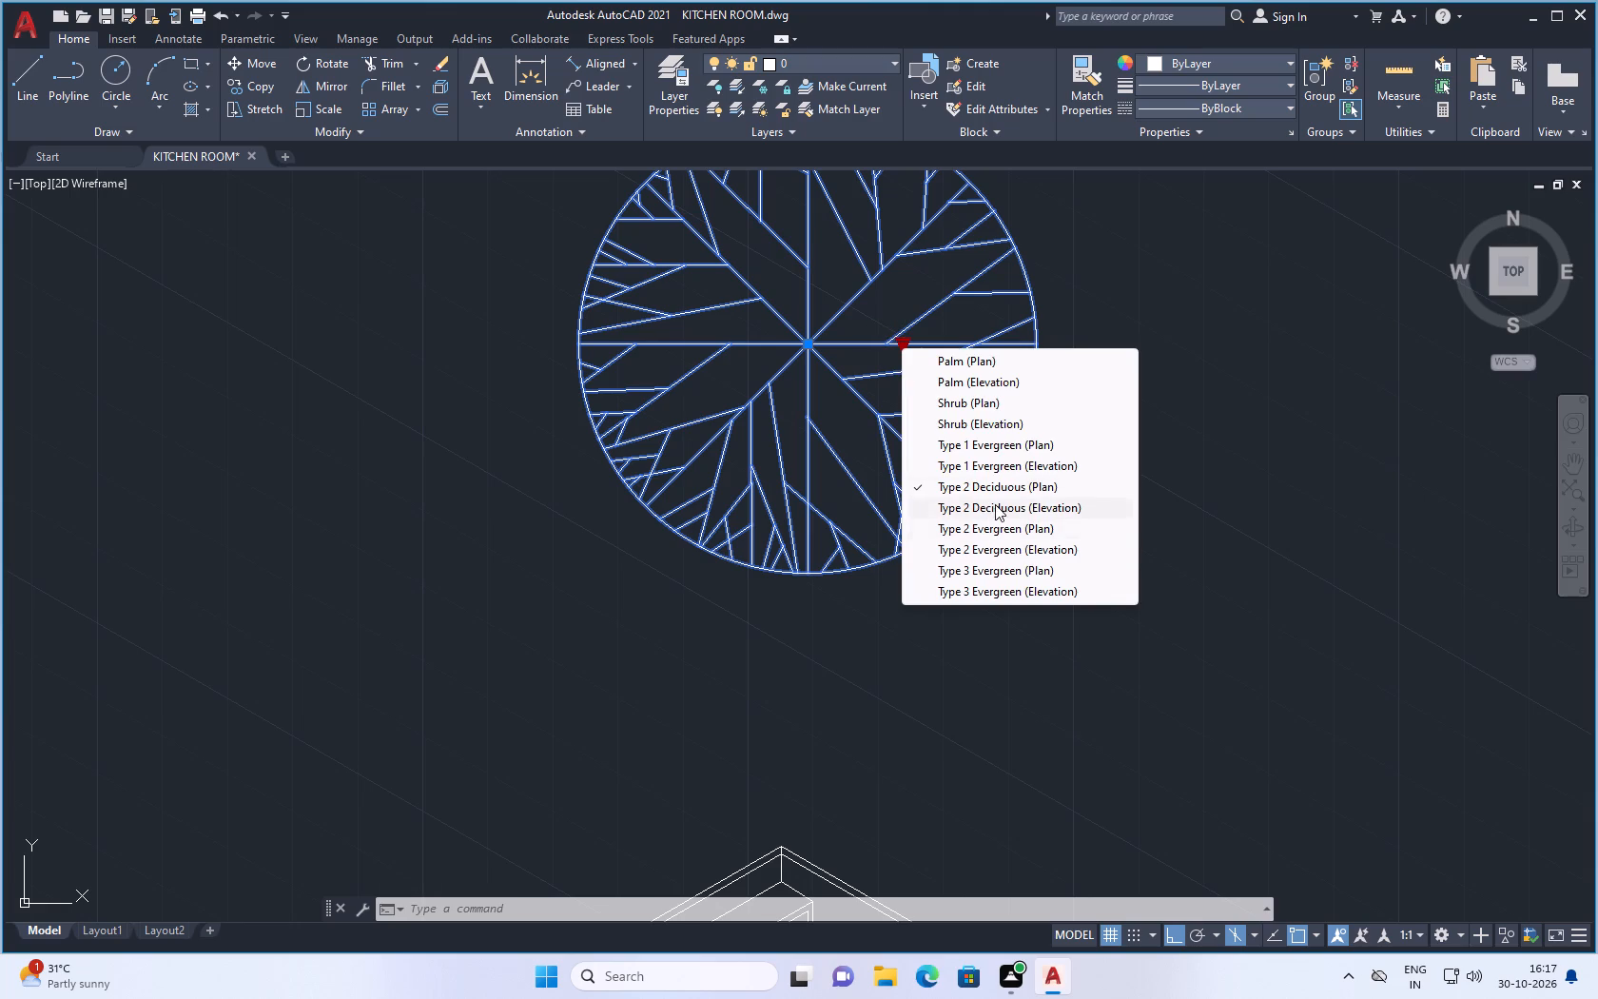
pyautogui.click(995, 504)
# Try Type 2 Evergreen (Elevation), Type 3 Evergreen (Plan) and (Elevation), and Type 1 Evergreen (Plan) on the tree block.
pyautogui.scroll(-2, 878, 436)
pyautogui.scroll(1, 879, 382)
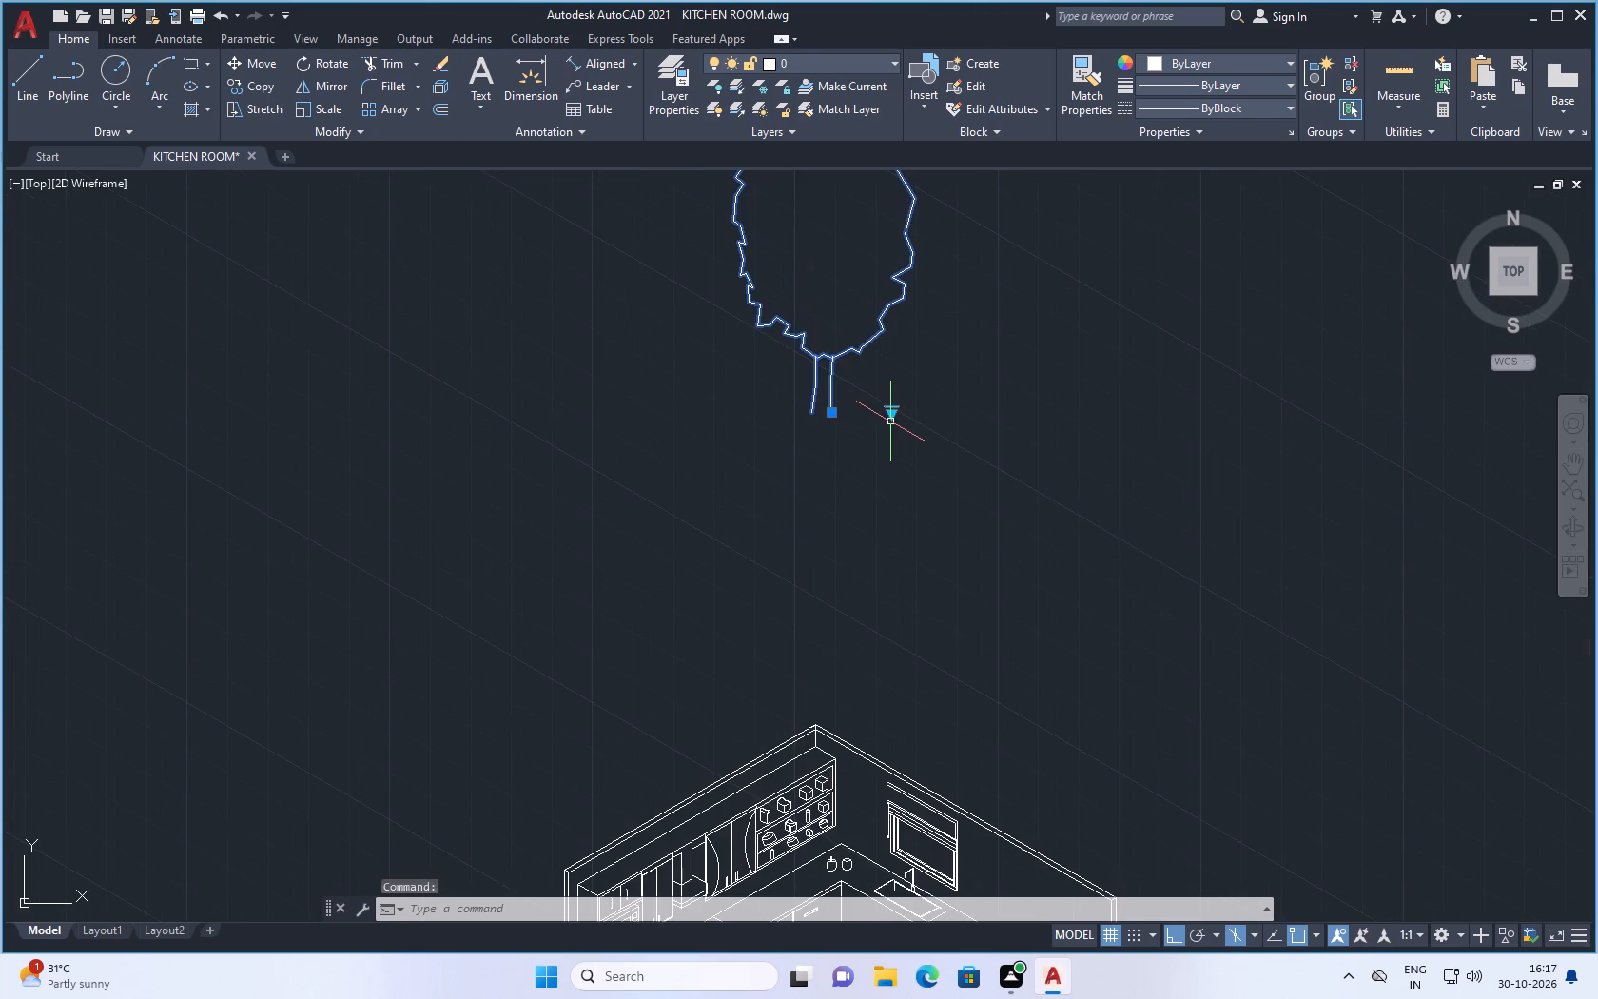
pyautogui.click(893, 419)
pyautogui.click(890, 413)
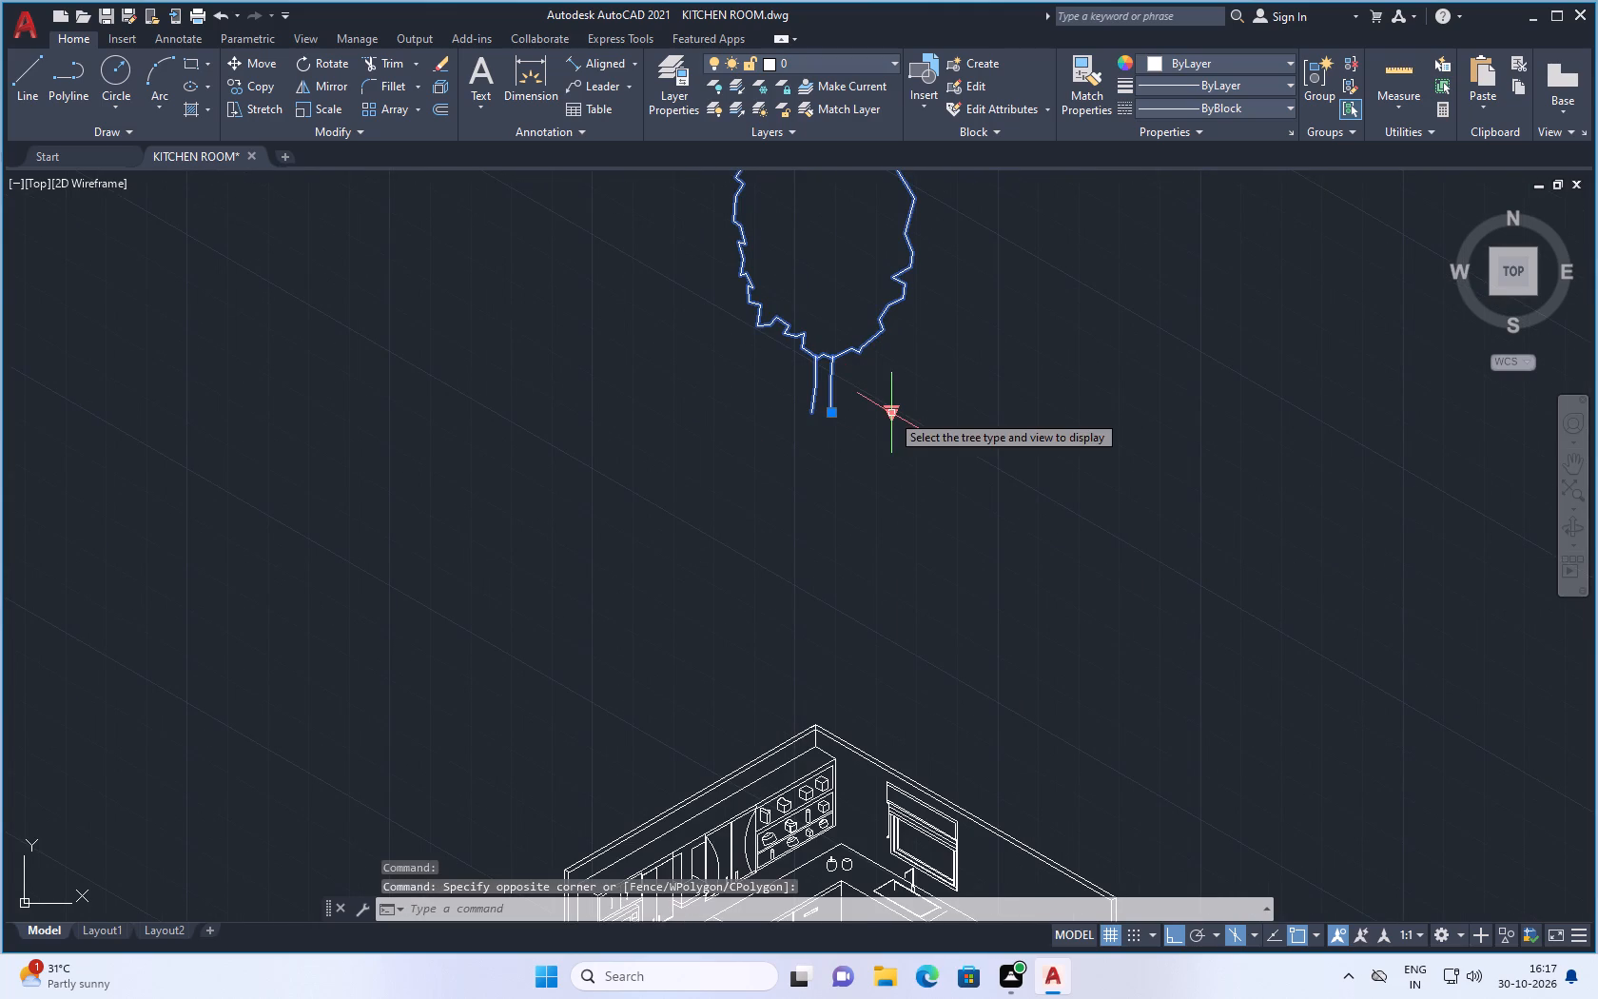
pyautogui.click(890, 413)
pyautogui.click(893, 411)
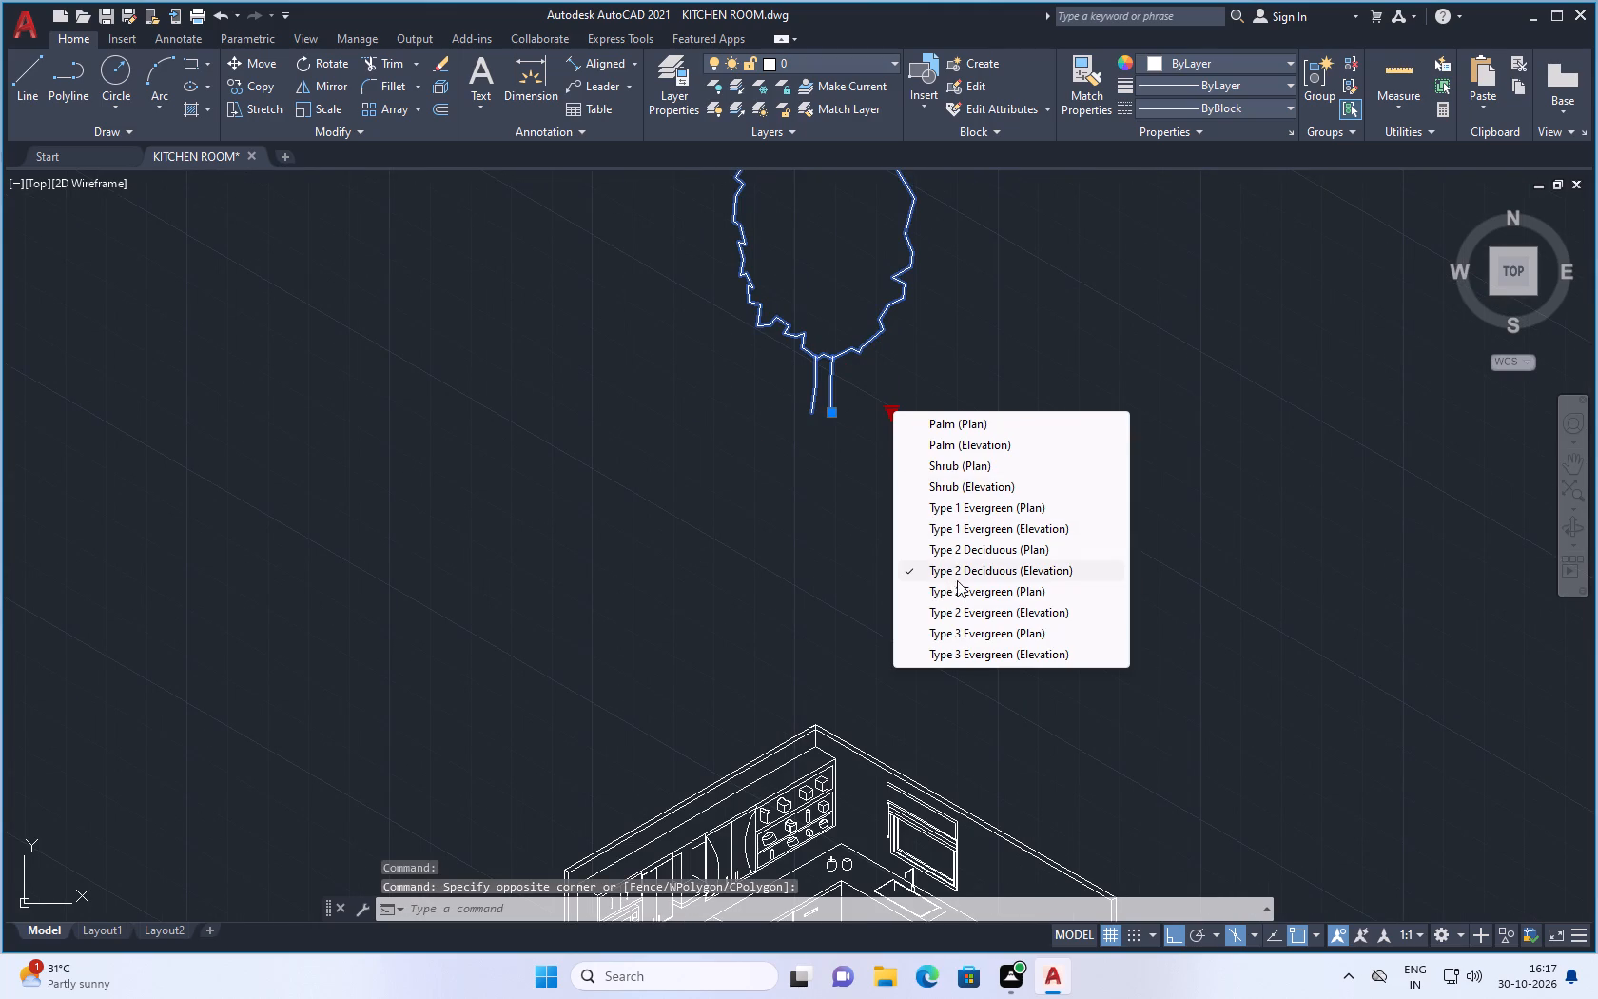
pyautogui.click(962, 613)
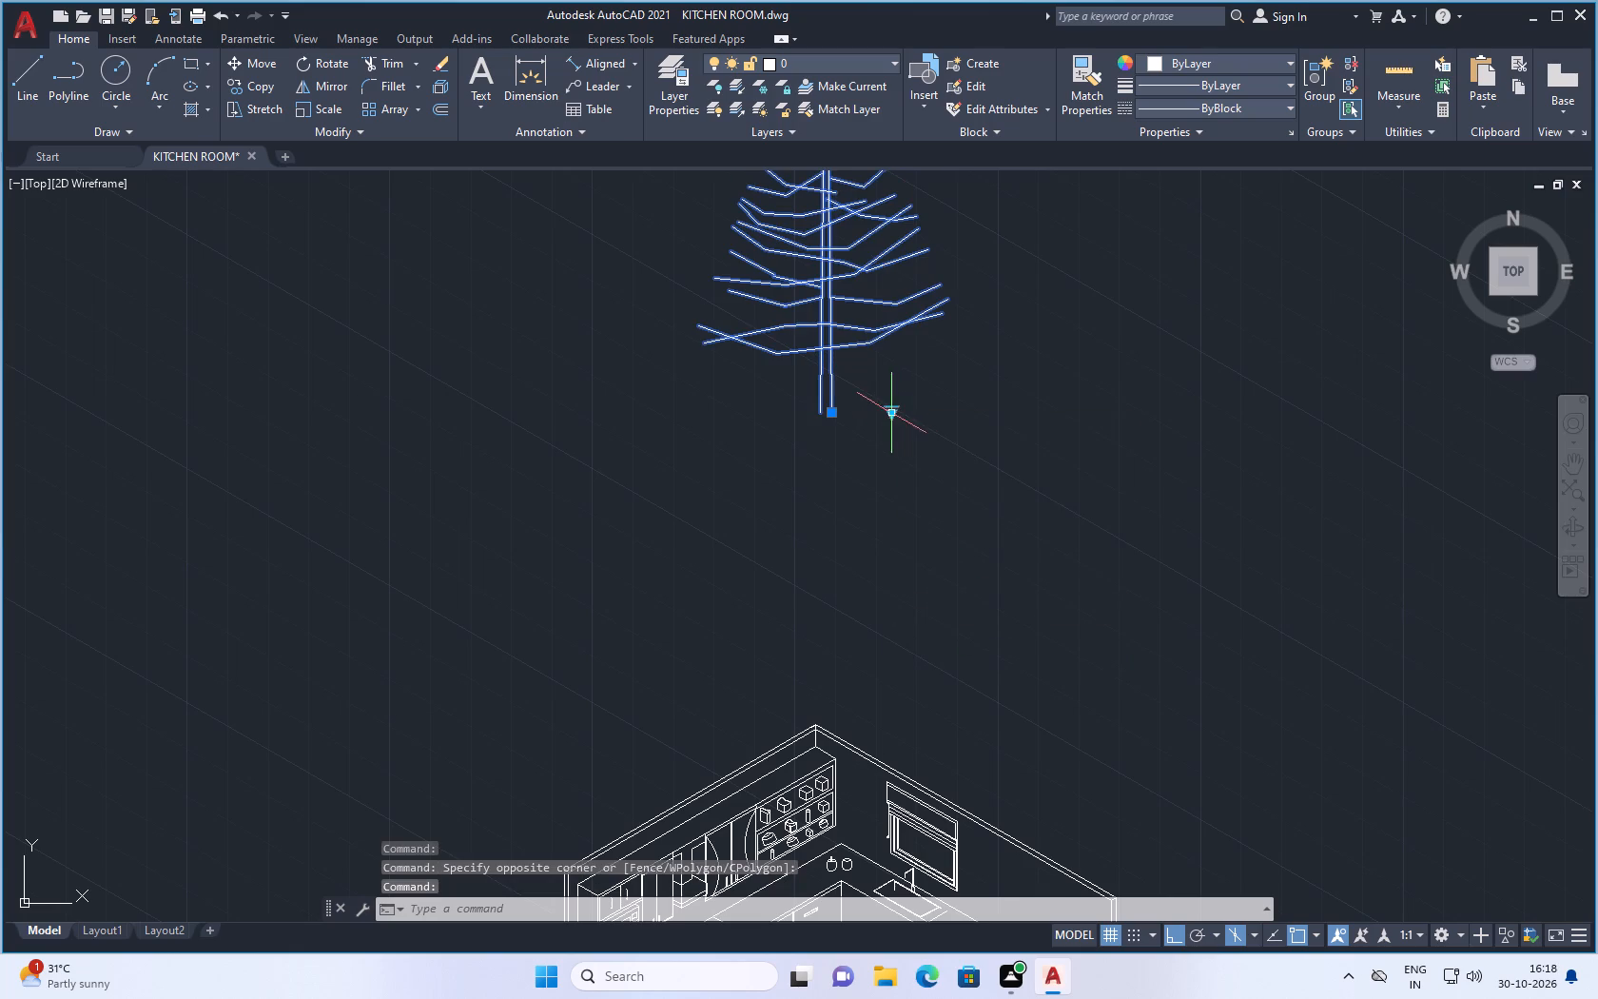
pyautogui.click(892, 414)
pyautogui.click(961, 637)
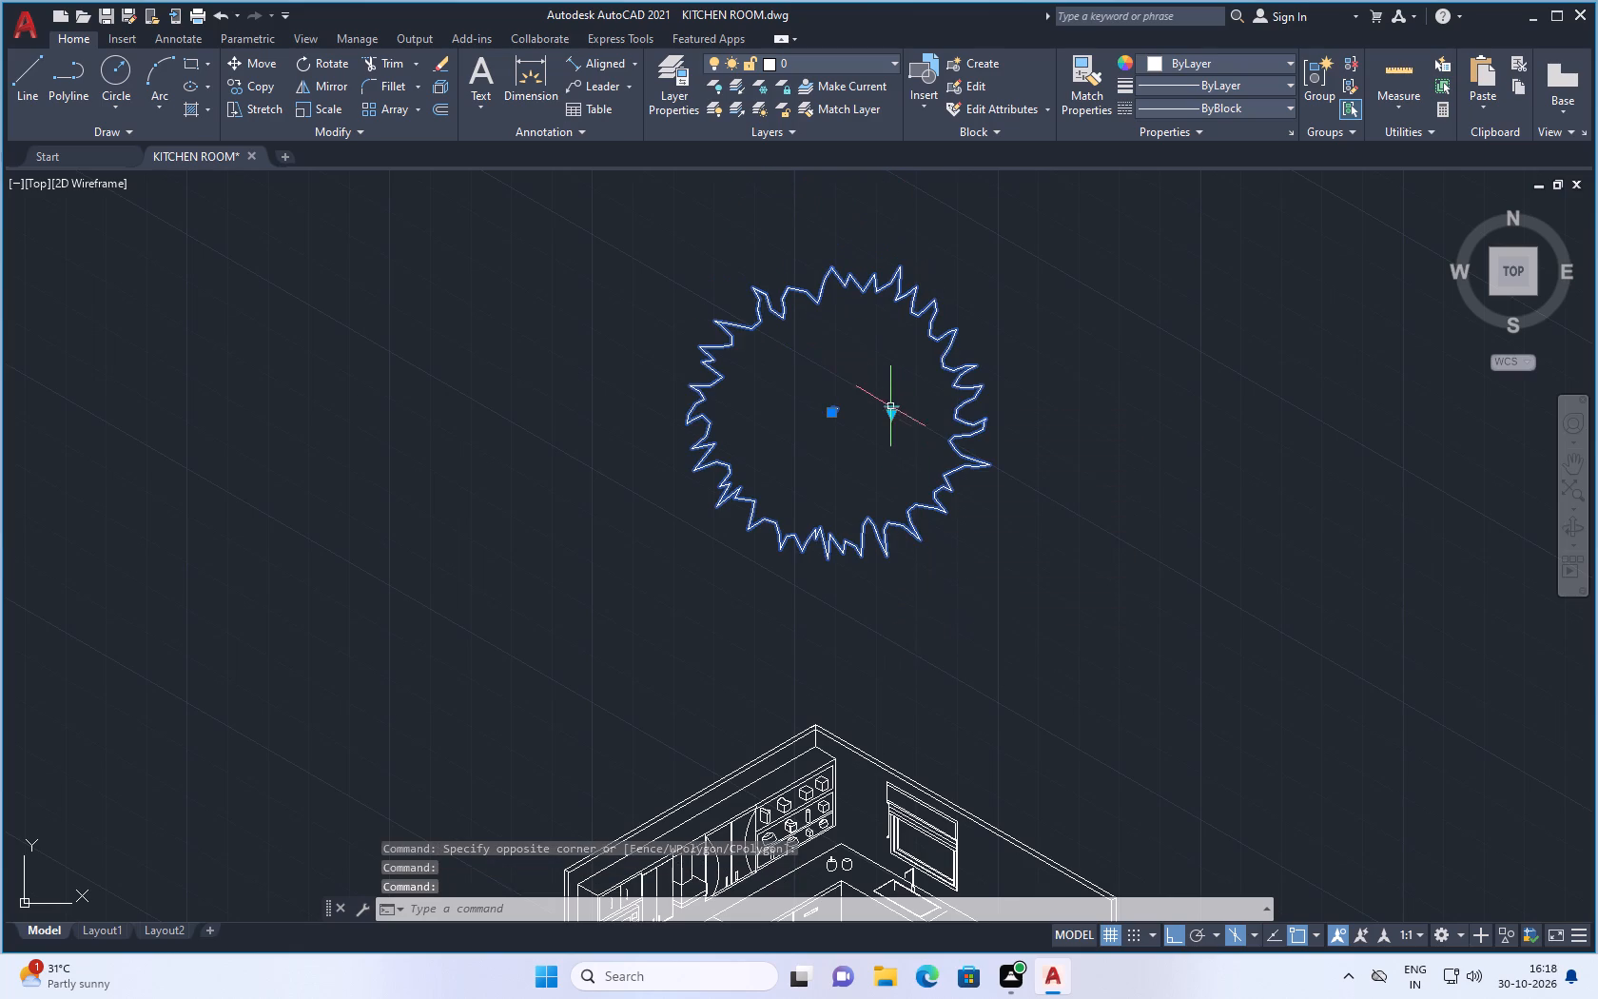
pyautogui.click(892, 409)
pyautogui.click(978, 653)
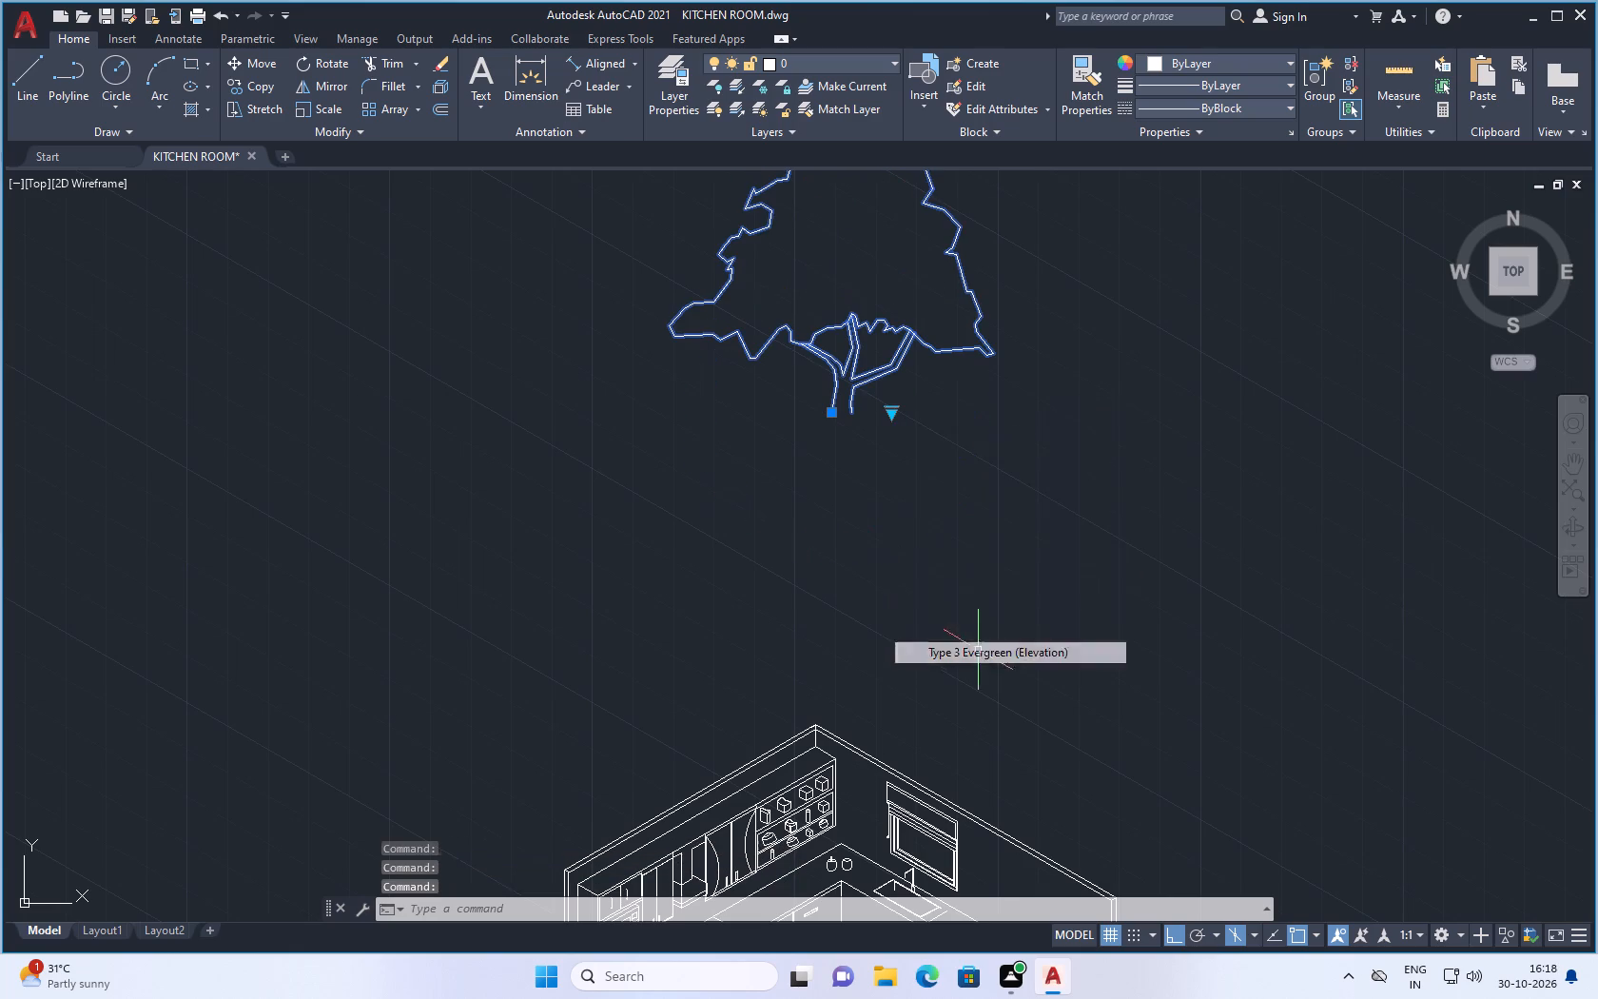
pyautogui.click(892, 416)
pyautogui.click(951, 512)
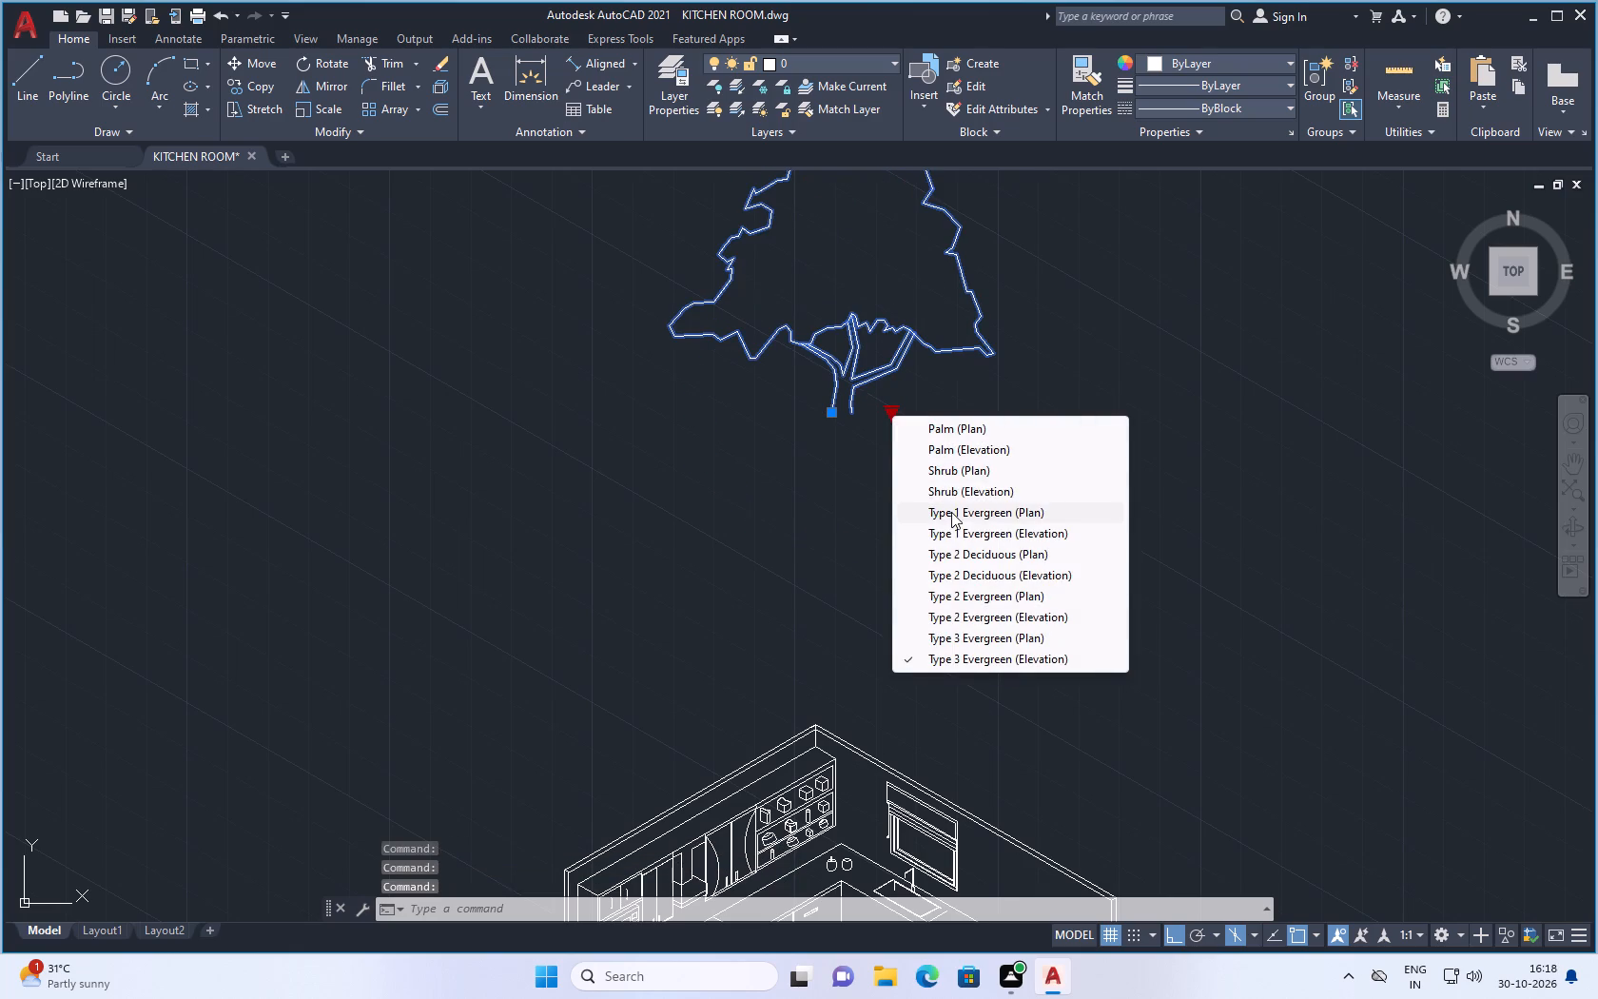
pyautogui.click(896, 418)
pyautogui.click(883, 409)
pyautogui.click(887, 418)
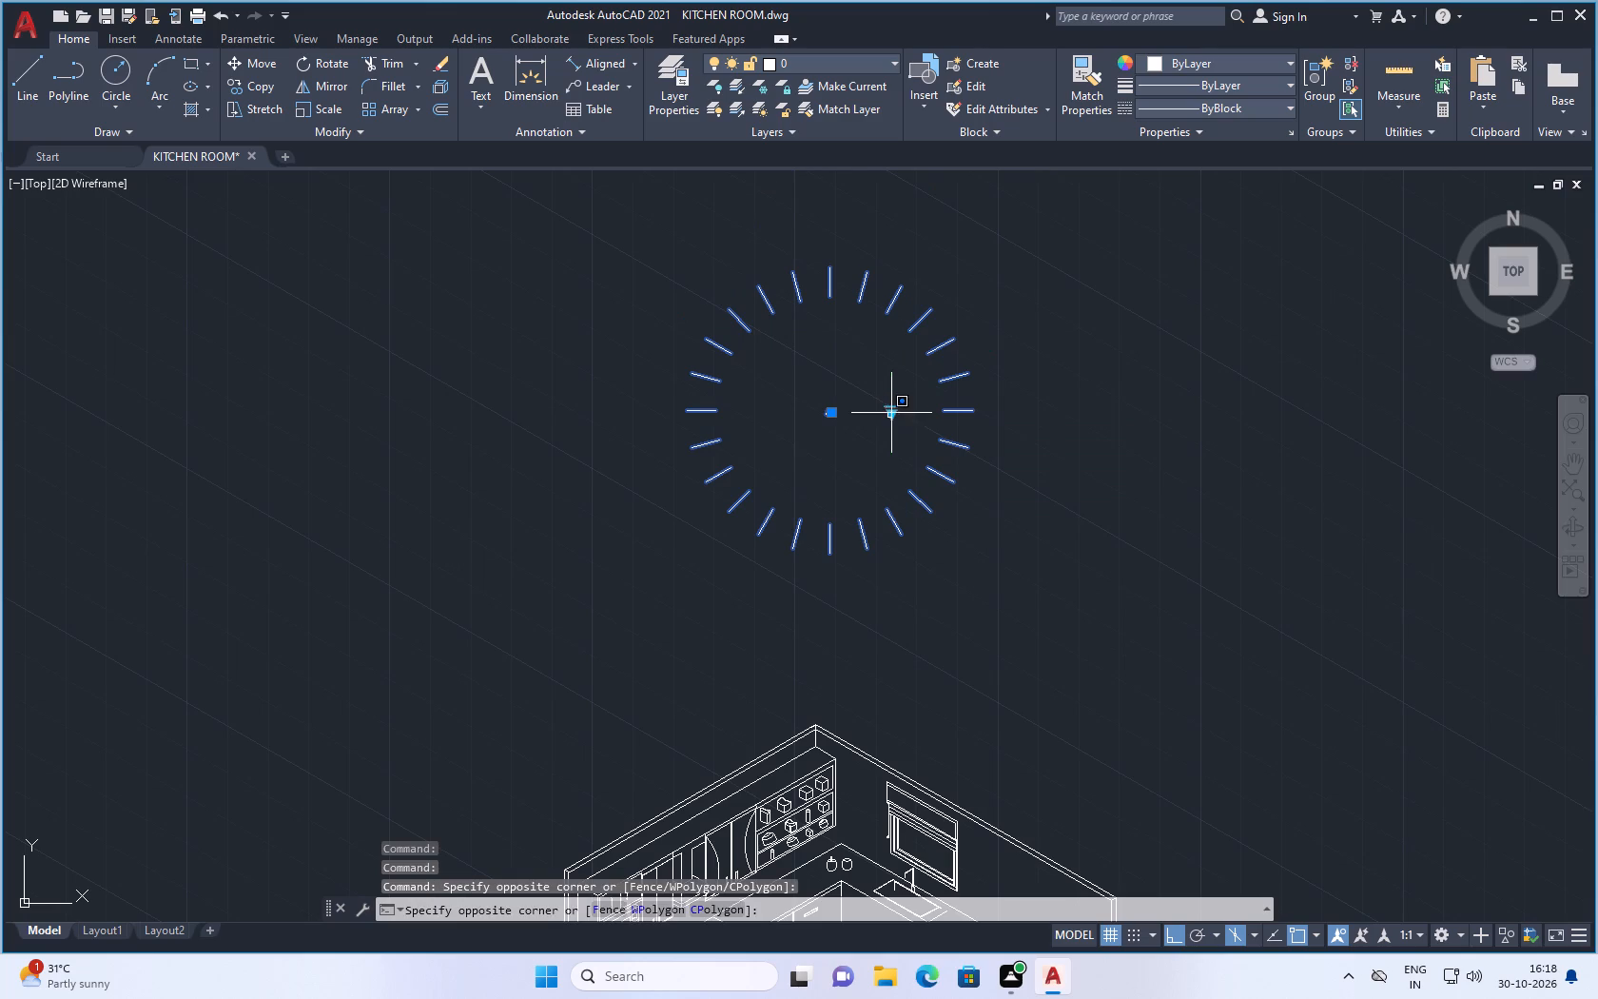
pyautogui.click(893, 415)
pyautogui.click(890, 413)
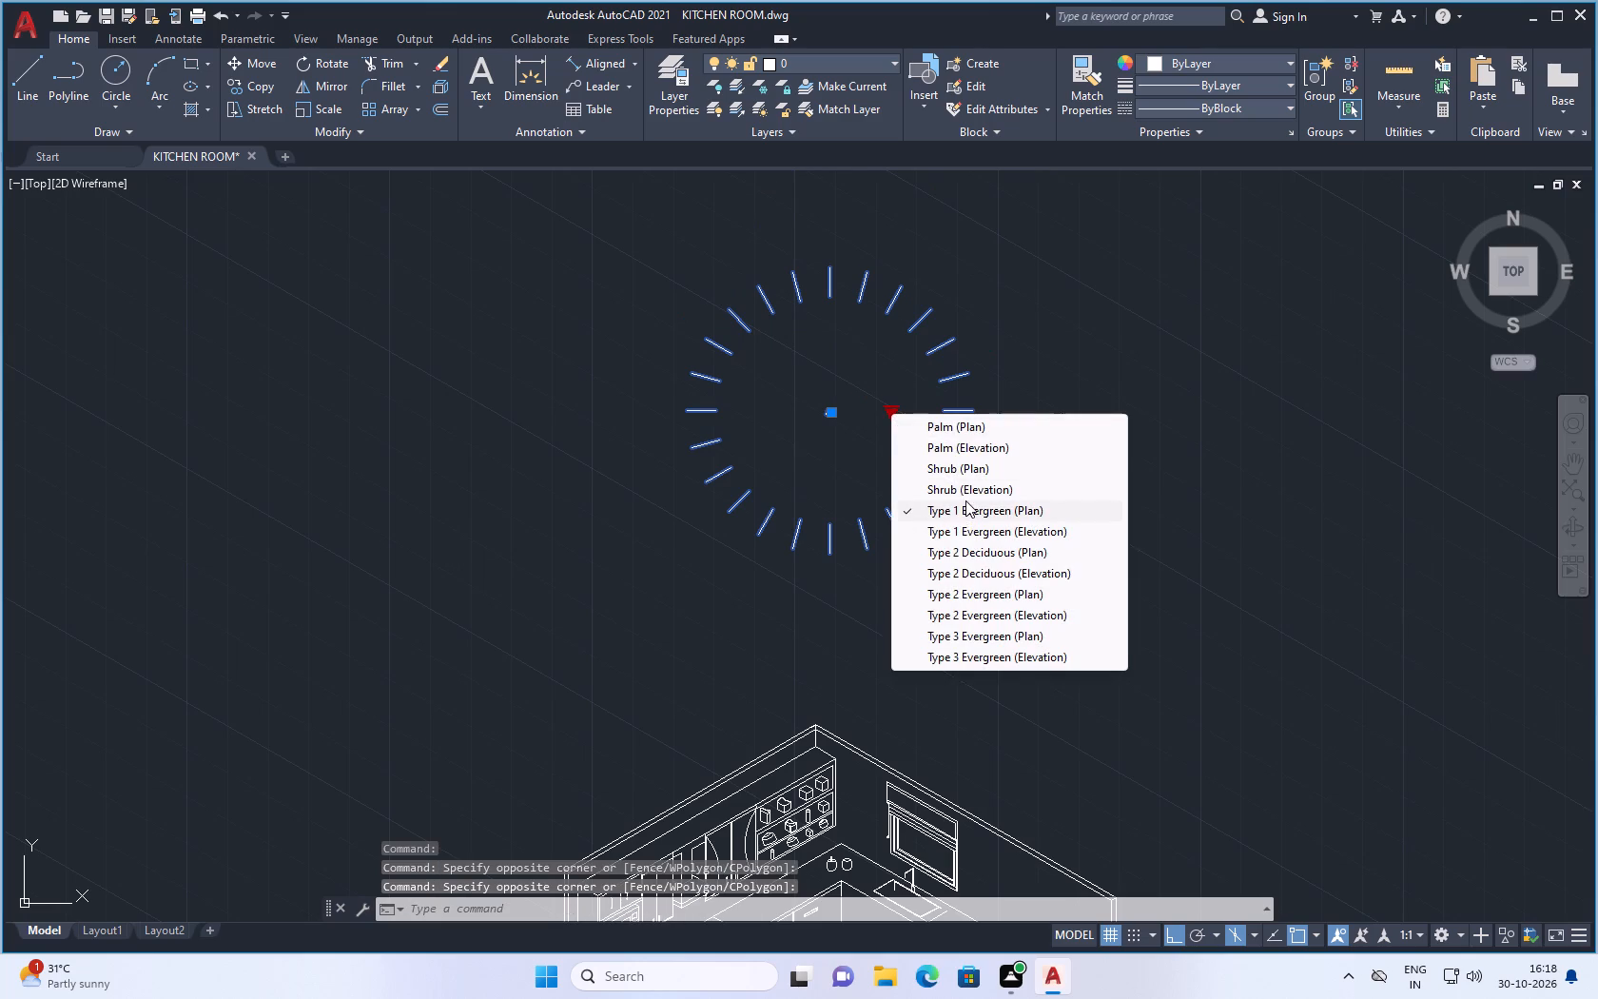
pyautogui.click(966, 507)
# Set the tree block's type and view to Shrub (Elevation).
pyautogui.click(889, 410)
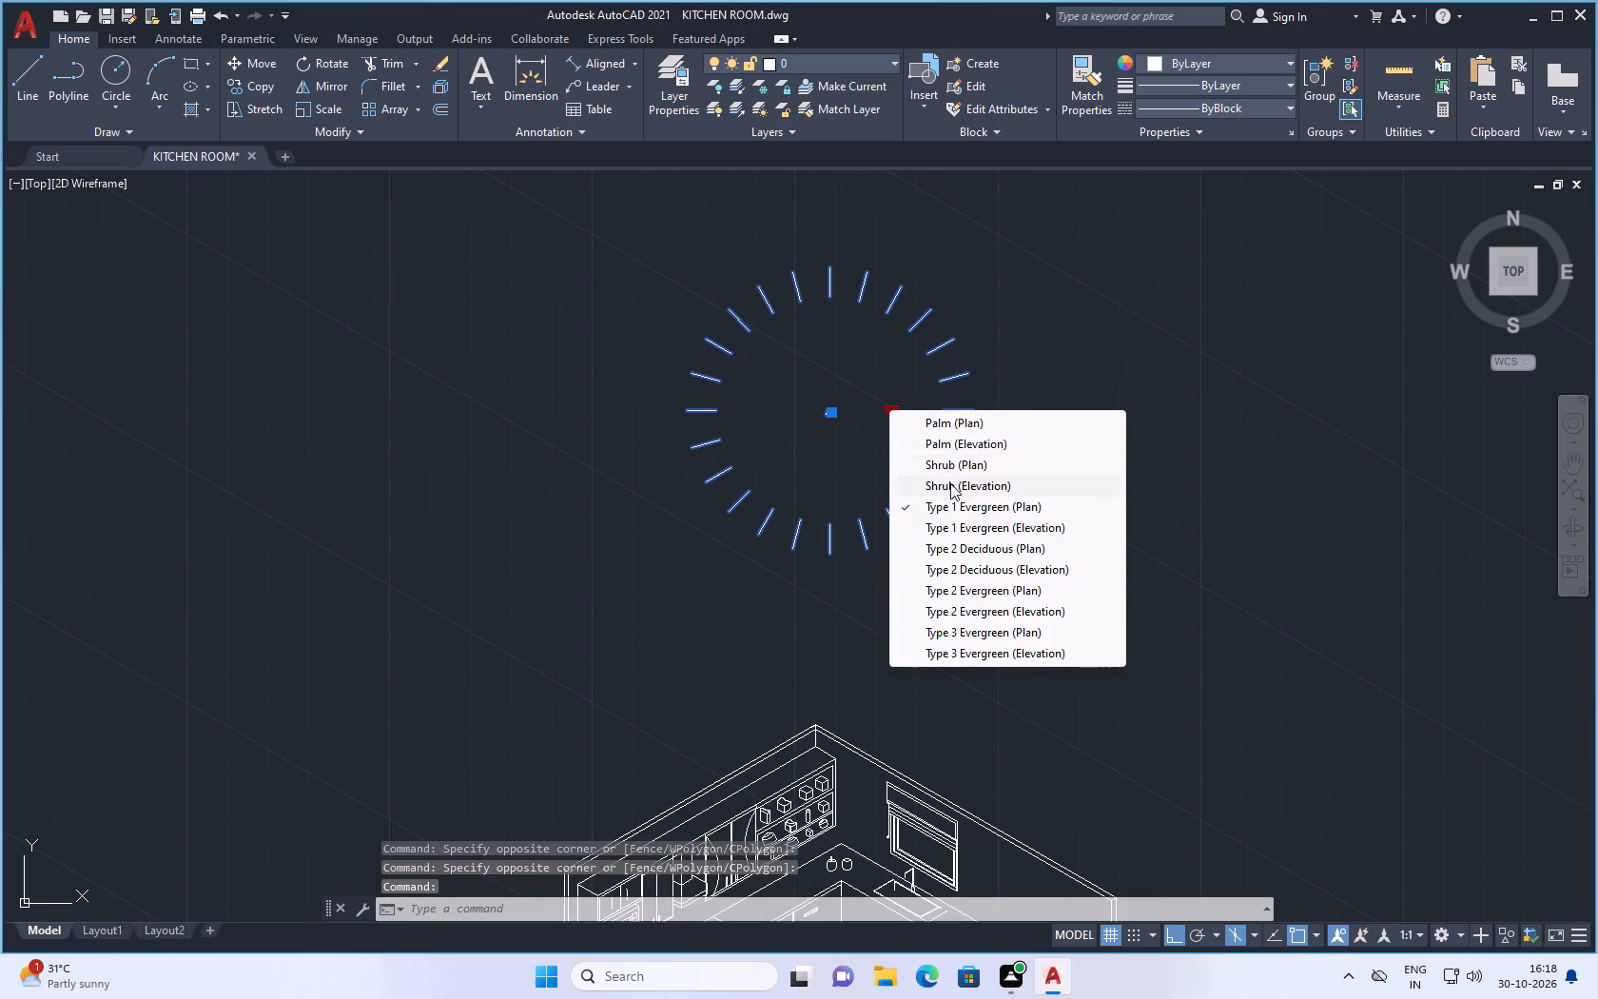
pyautogui.click(951, 483)
pyautogui.press('`')
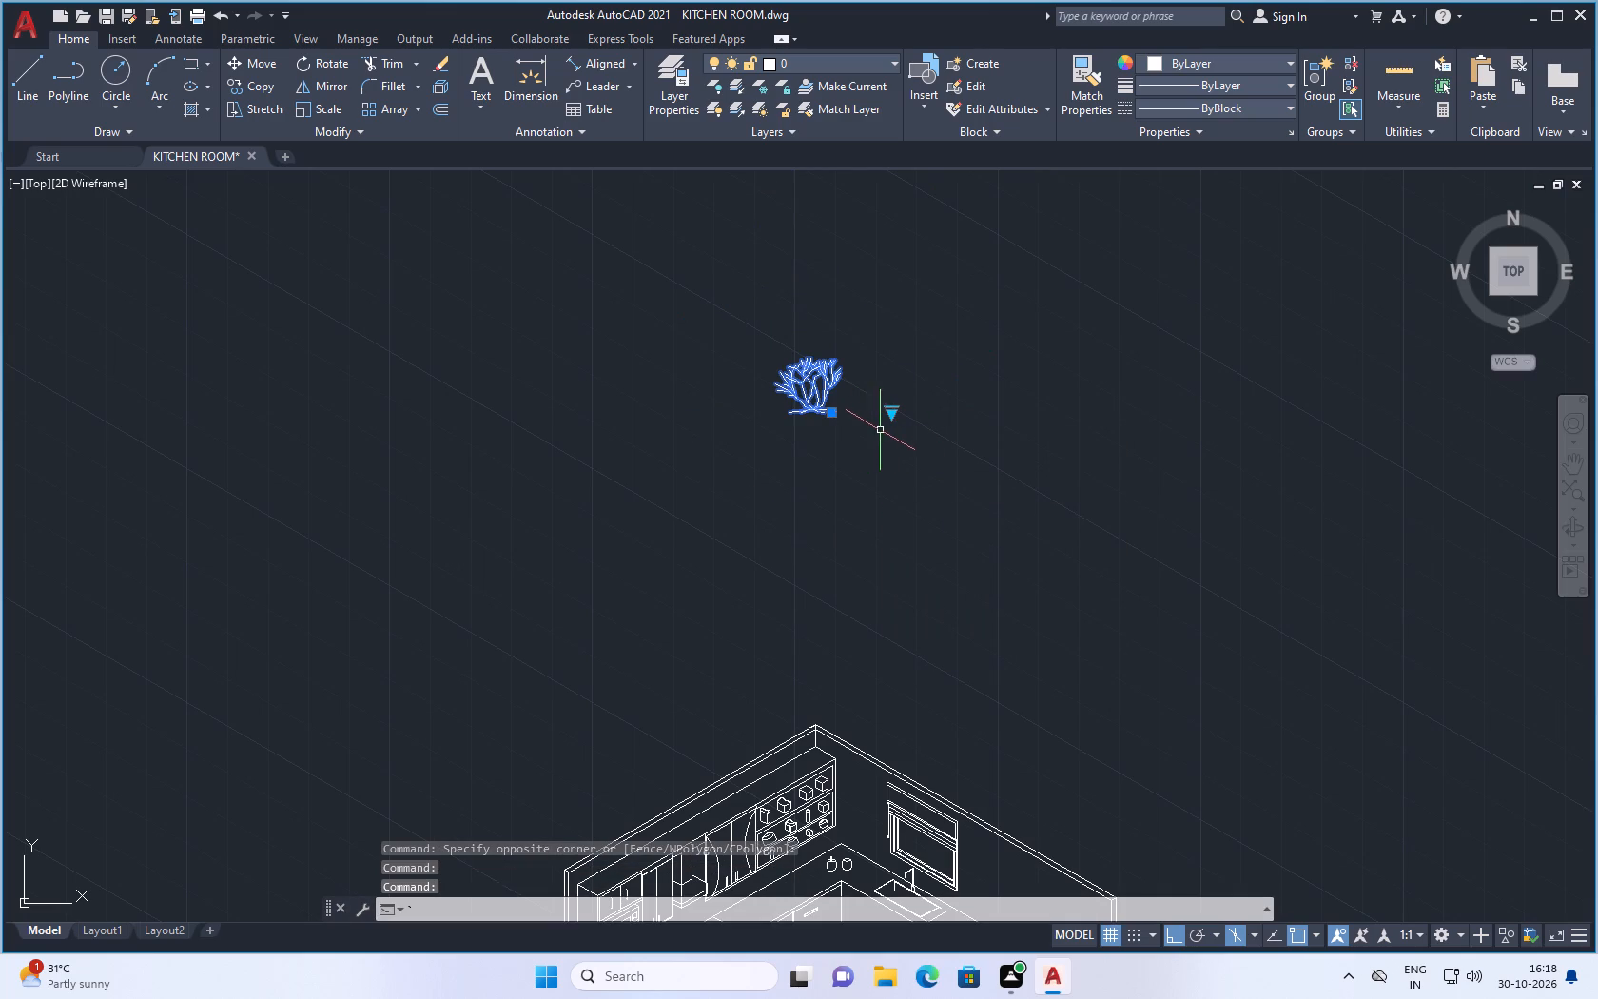
pyautogui.press('Escape')
# Scale the shrub down freehand to roughly a third of its size, using a base point within its branches.
pyautogui.scroll(-2, 869, 452)
pyautogui.scroll(3, 878, 417)
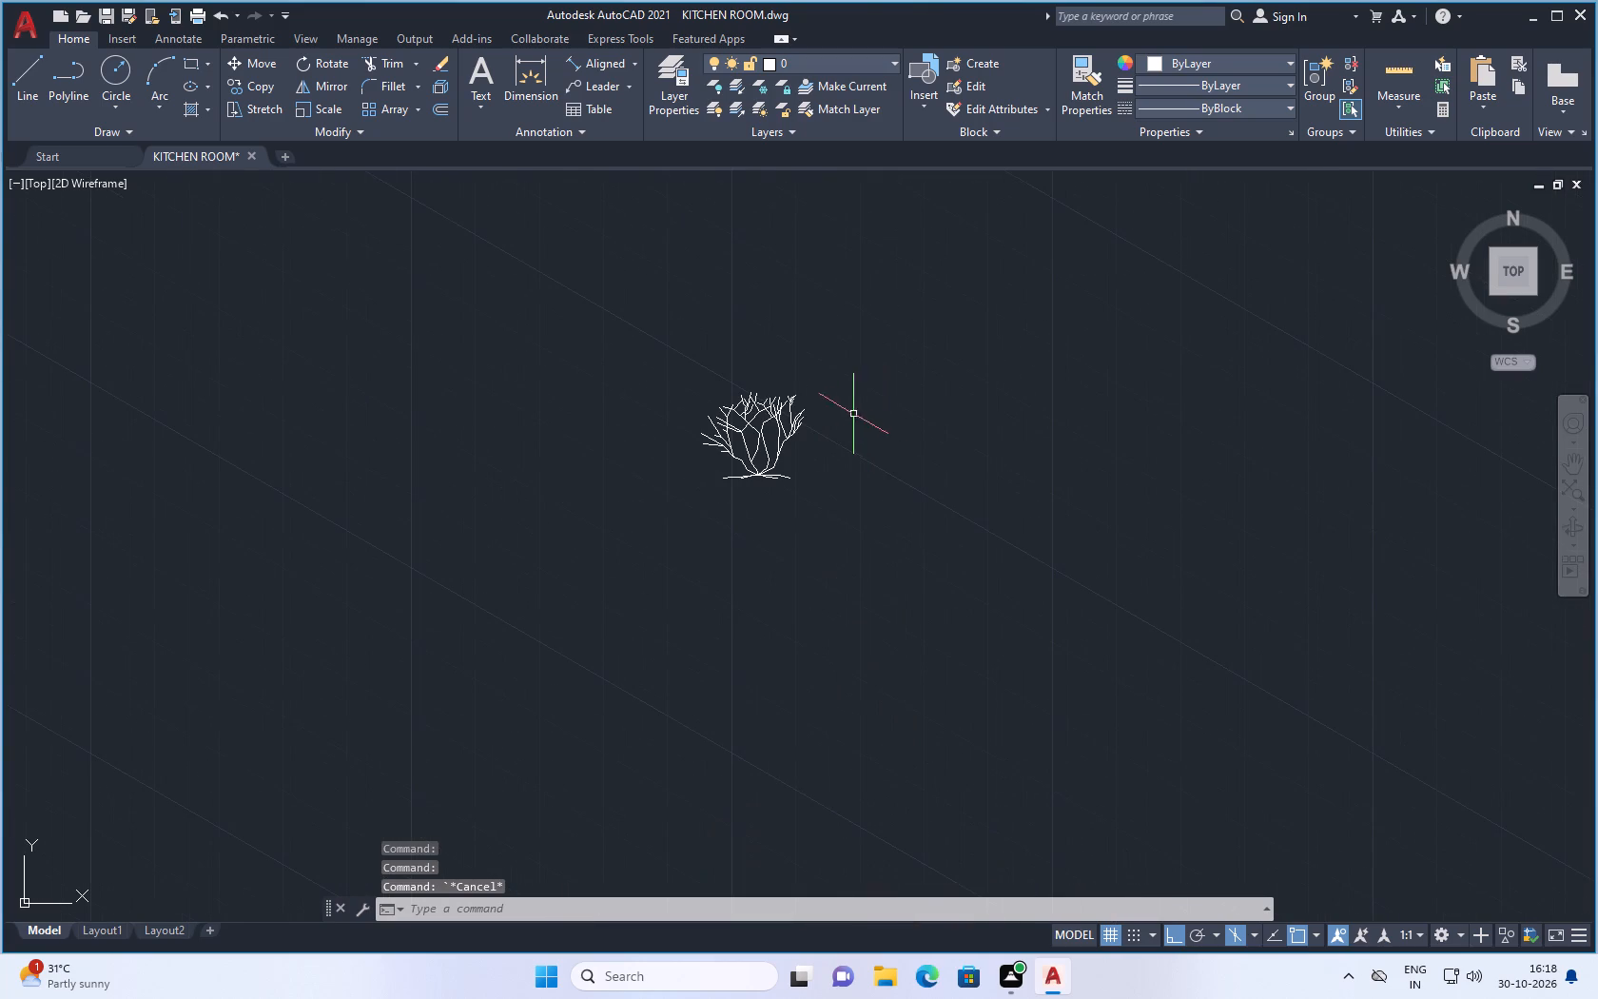
pyautogui.click(817, 376)
pyautogui.moveTo(699, 476); pyautogui.dragTo(662, 535)
pyautogui.rightClick(856, 352)
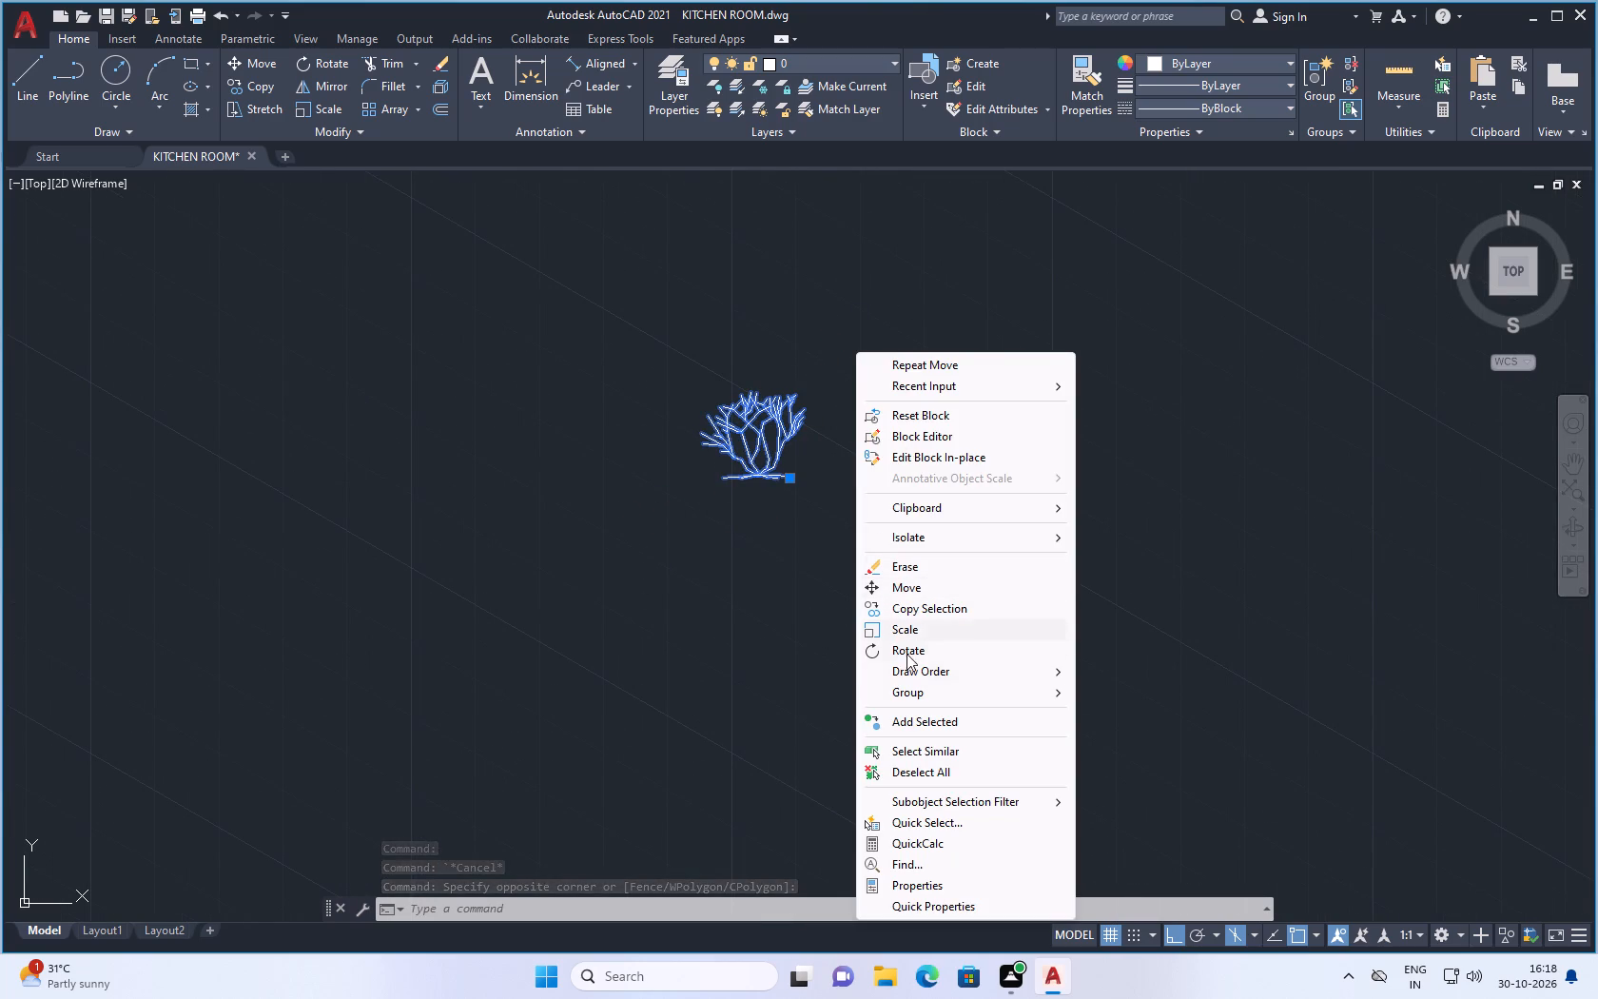
pyautogui.click(914, 630)
pyautogui.moveTo(744, 461); pyautogui.dragTo(752, 458)
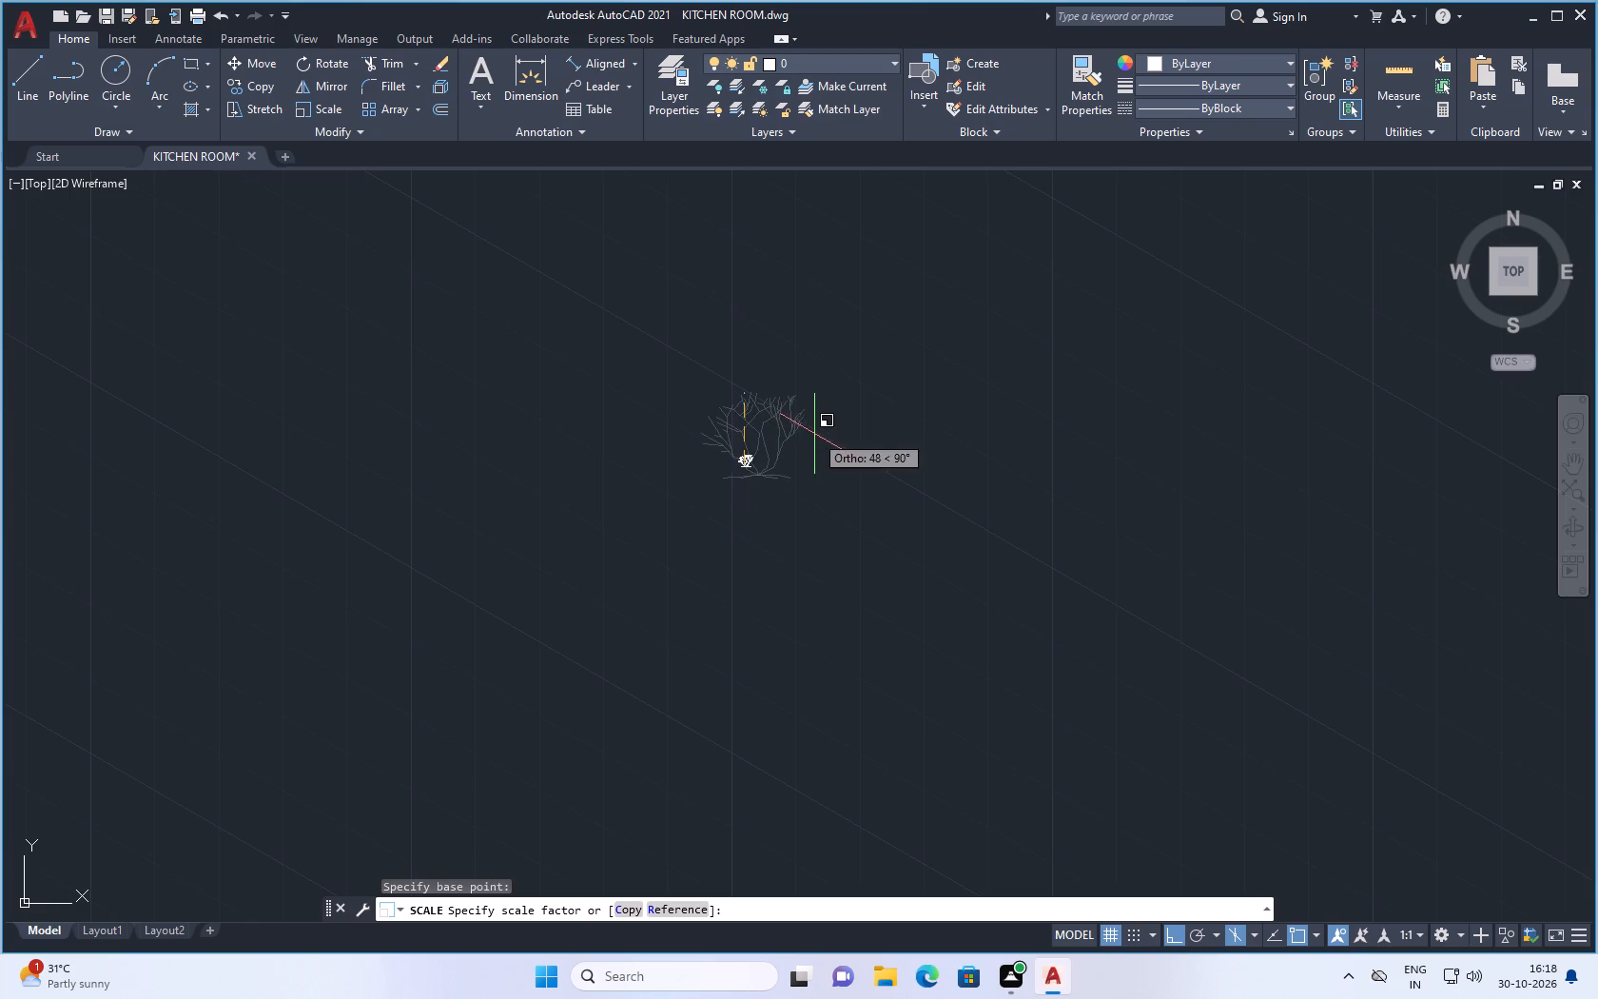
pyautogui.click(890, 403)
# Move the scaled shrub straight down onto the countertop between the stove and the left rounded container.
pyautogui.moveTo(788, 426); pyautogui.dragTo(741, 457)
pyautogui.moveTo(672, 520); pyautogui.dragTo(684, 513)
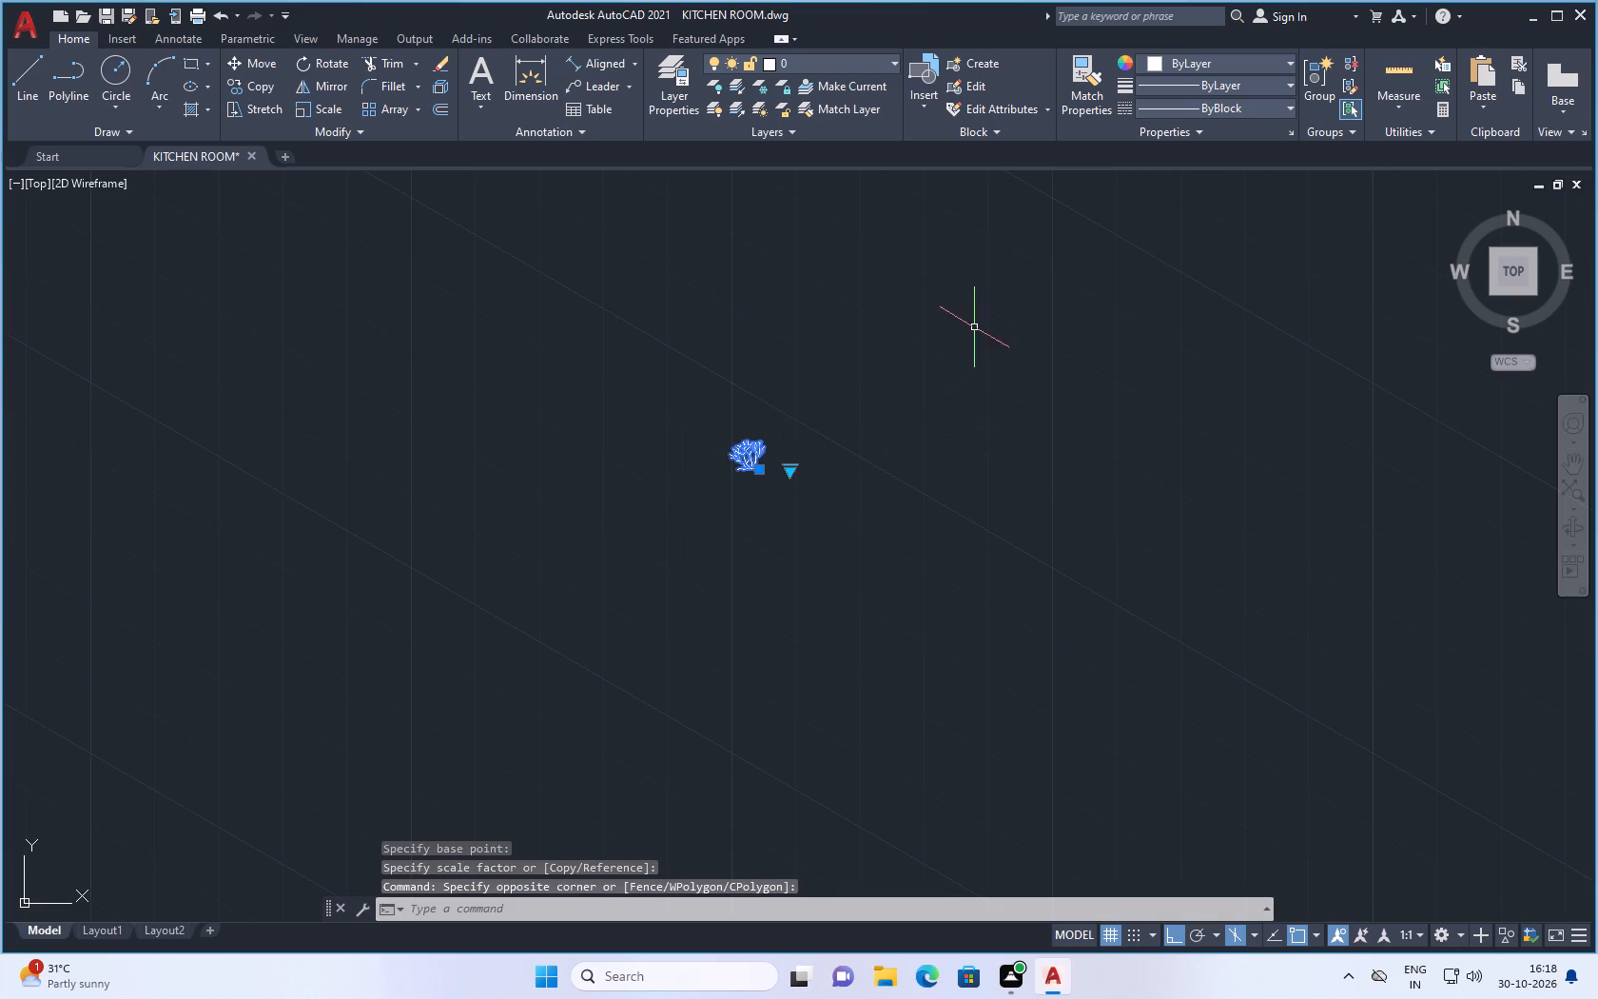
pyautogui.rightClick(974, 323)
pyautogui.click(1034, 559)
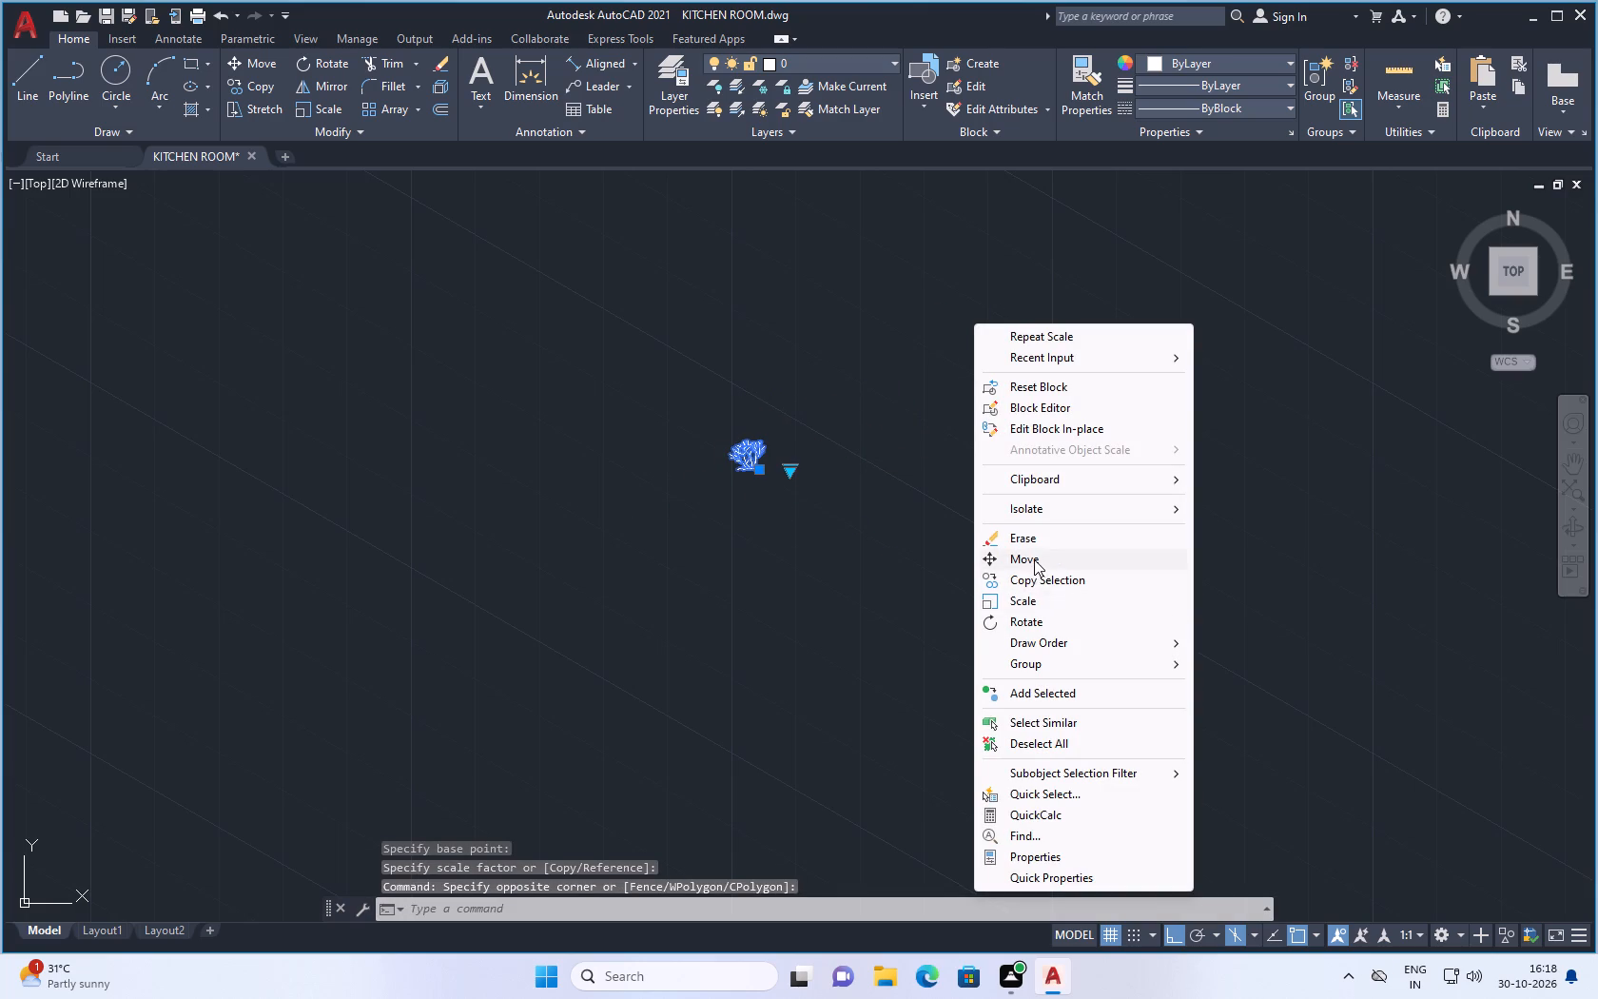
pyautogui.moveTo(748, 456); pyautogui.dragTo(757, 487)
pyautogui.scroll(-4, 838, 559)
pyautogui.scroll(2, 867, 696)
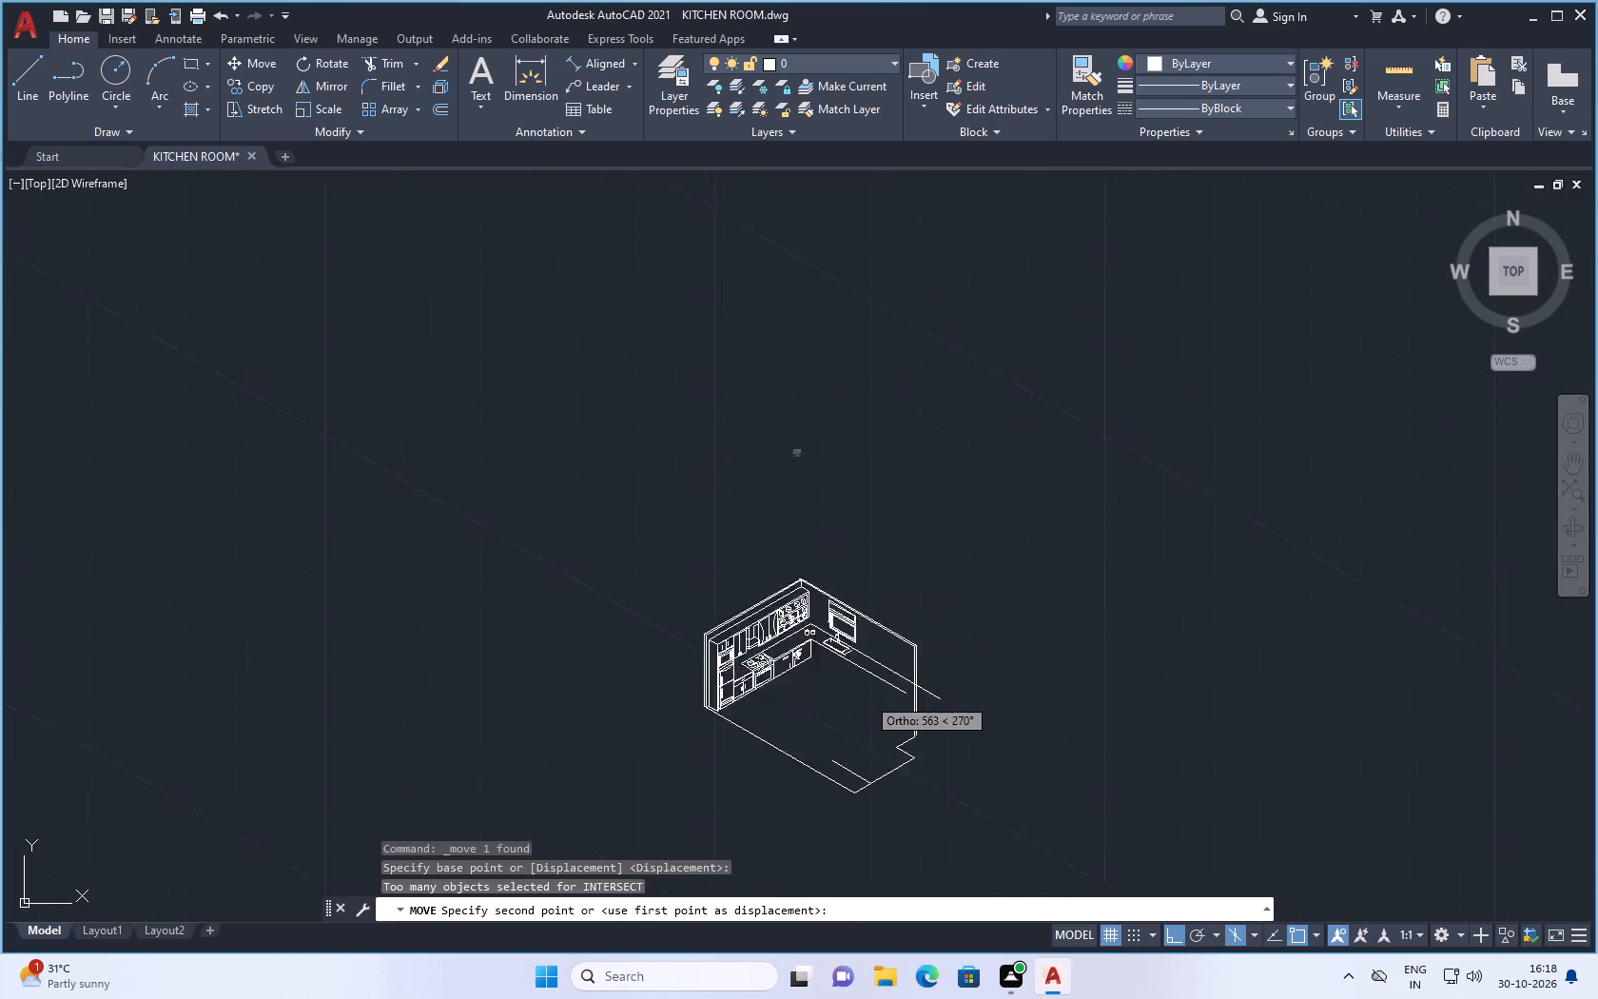
pyautogui.scroll(1, 867, 696)
pyautogui.scroll(2, 675, 544)
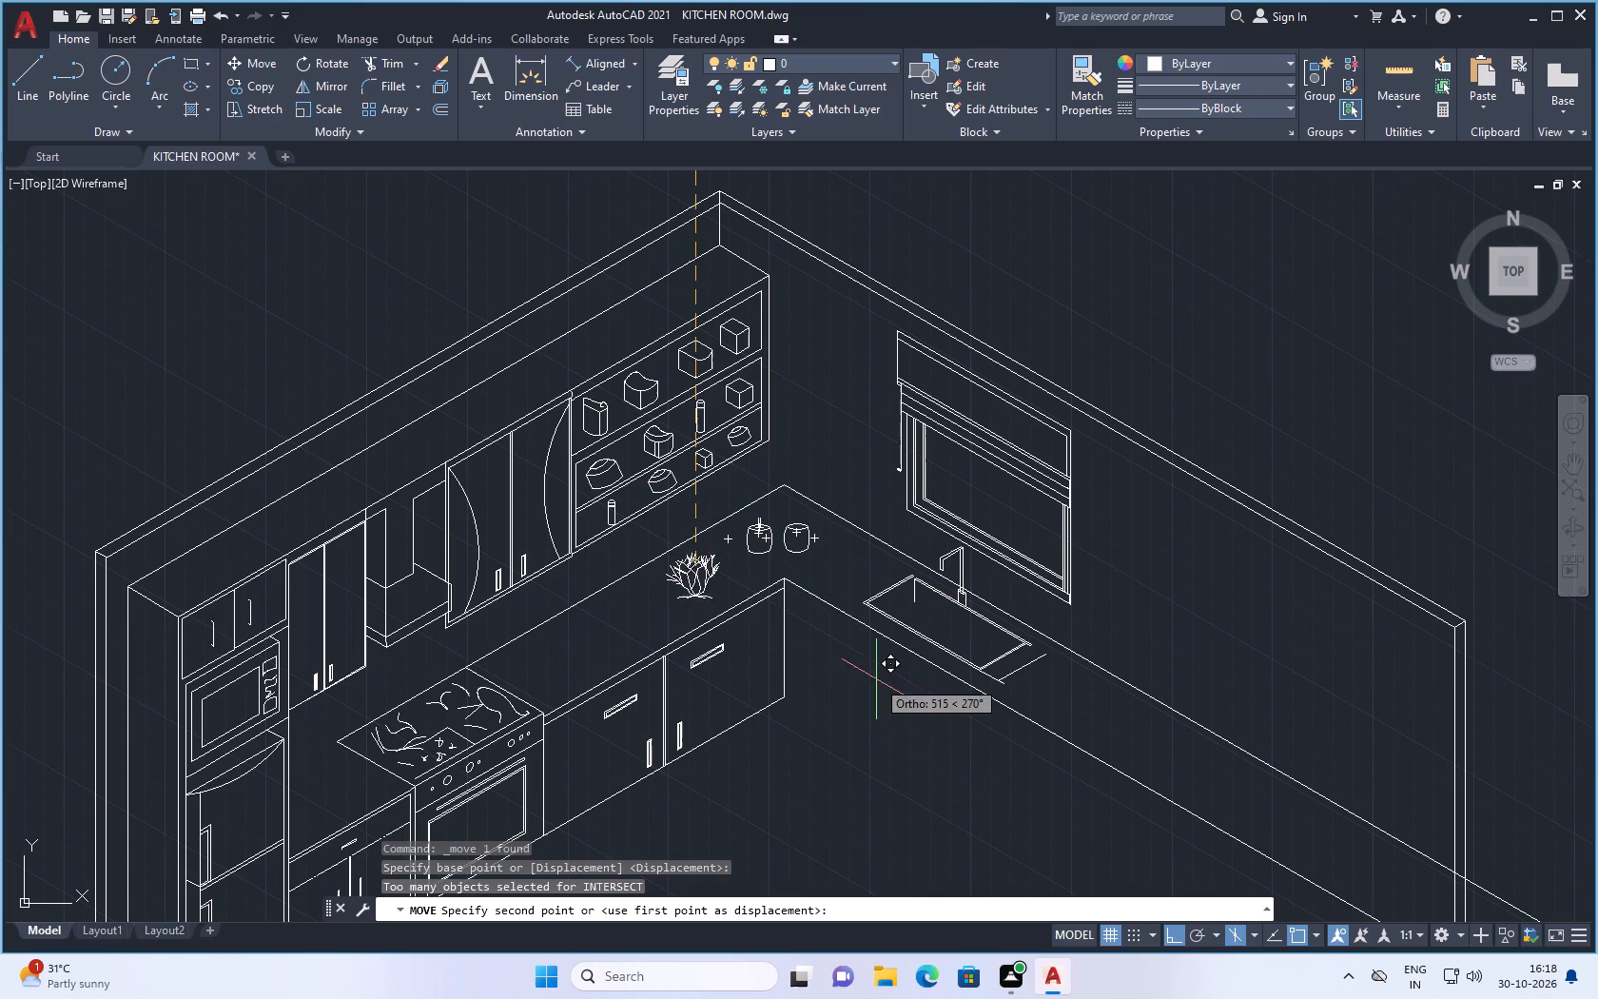
pyautogui.click(681, 566)
pyautogui.press('Escape')
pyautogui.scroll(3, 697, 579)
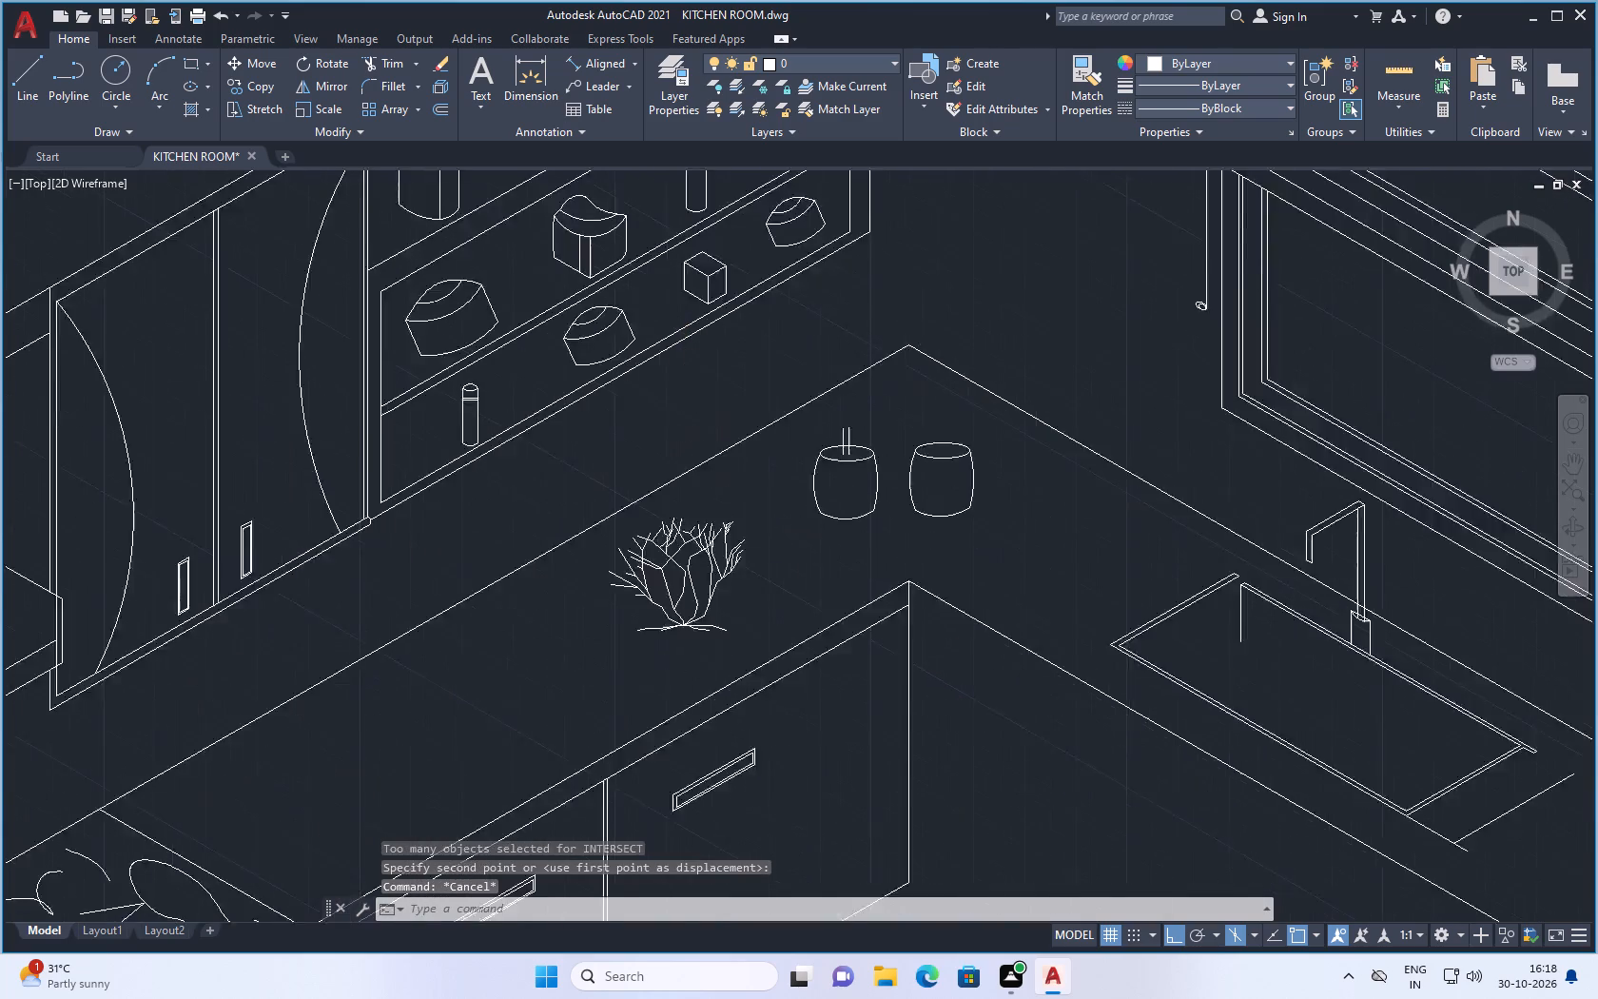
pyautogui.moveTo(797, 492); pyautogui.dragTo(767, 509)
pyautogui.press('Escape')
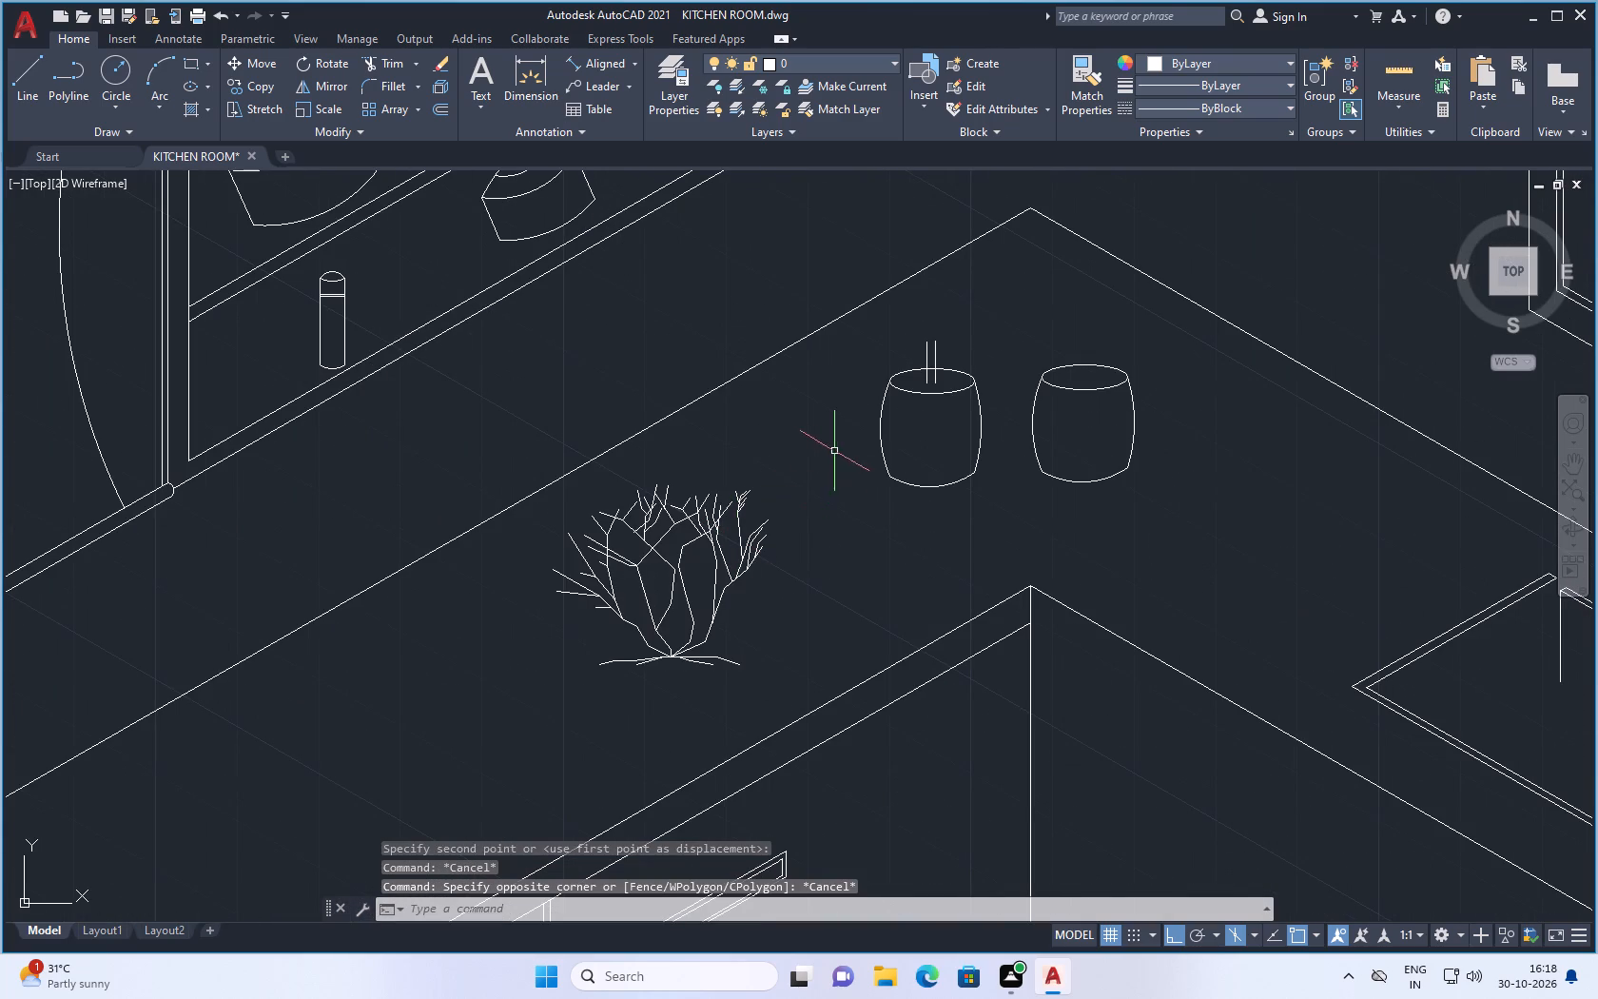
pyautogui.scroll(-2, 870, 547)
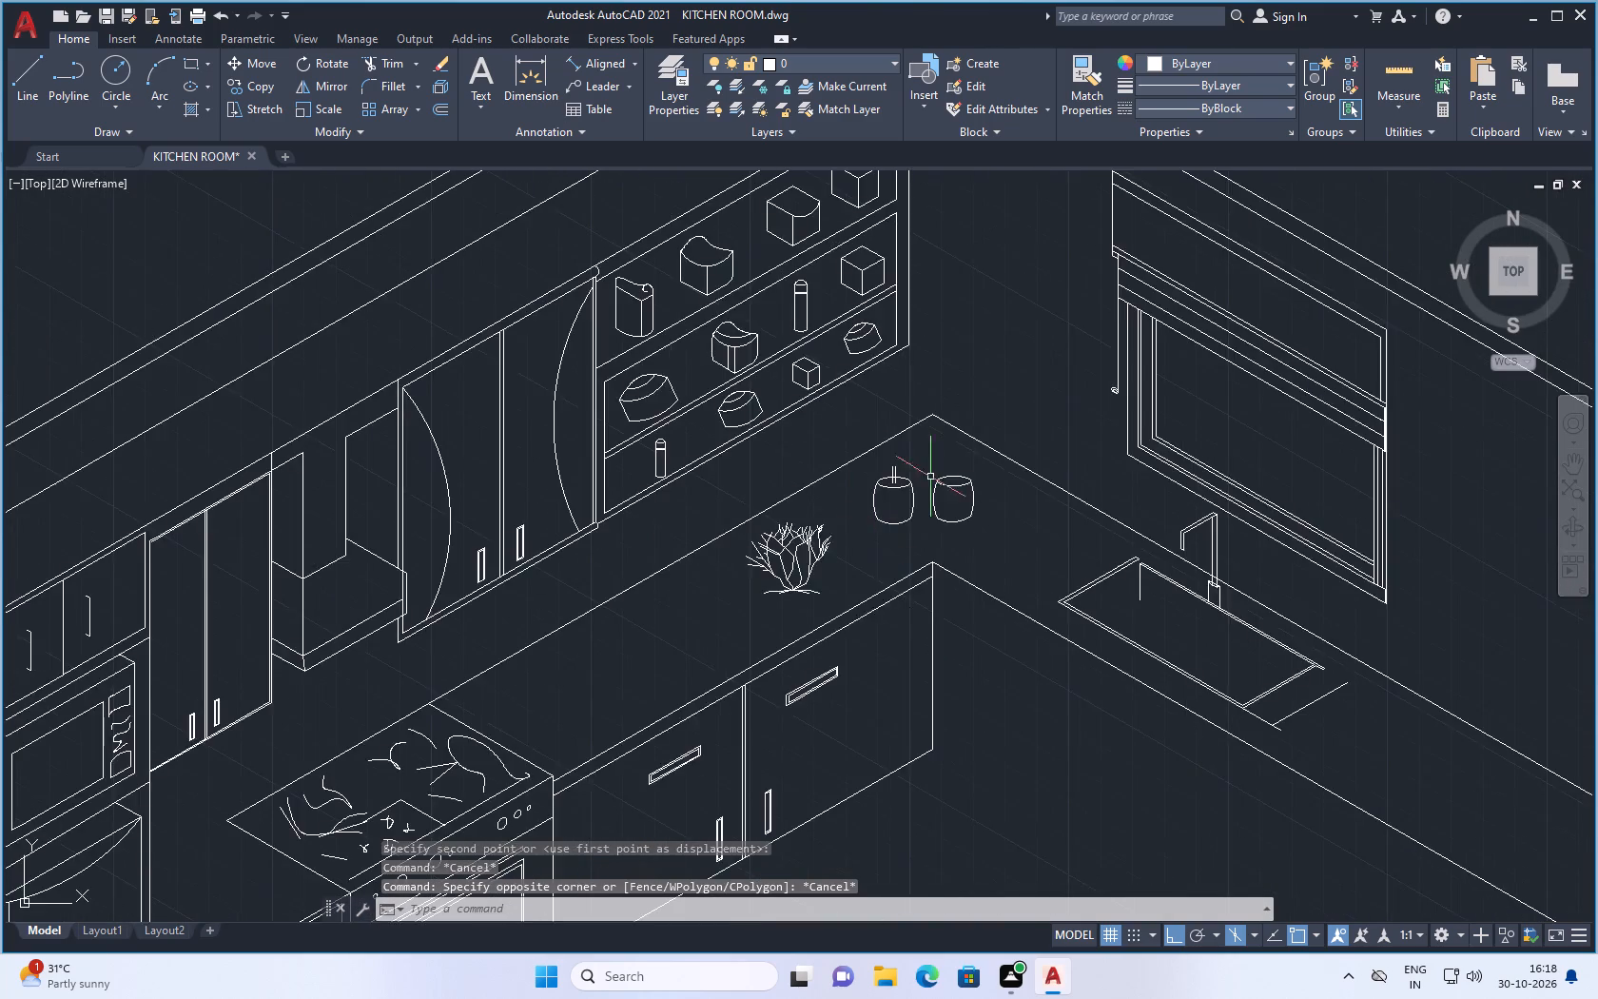
# Draw a spline with Ortho off from the stem's right line above the left container, arching over to a leaf tip on the right.
pyautogui.scroll(2, 930, 466)
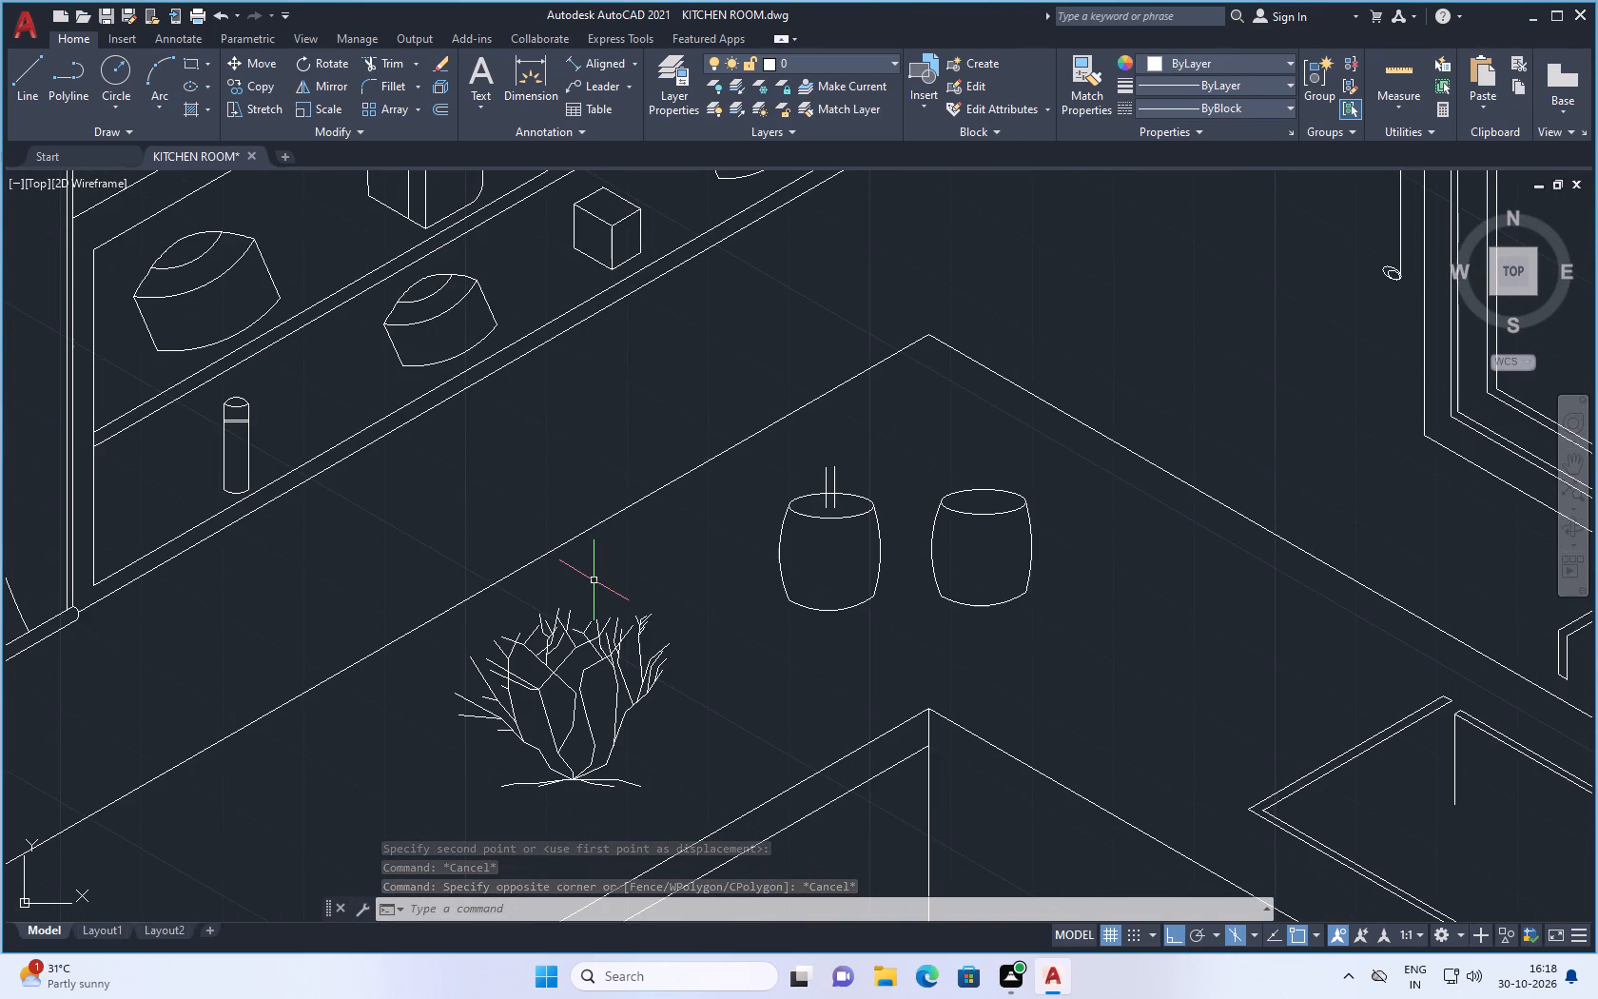
pyautogui.press('s')
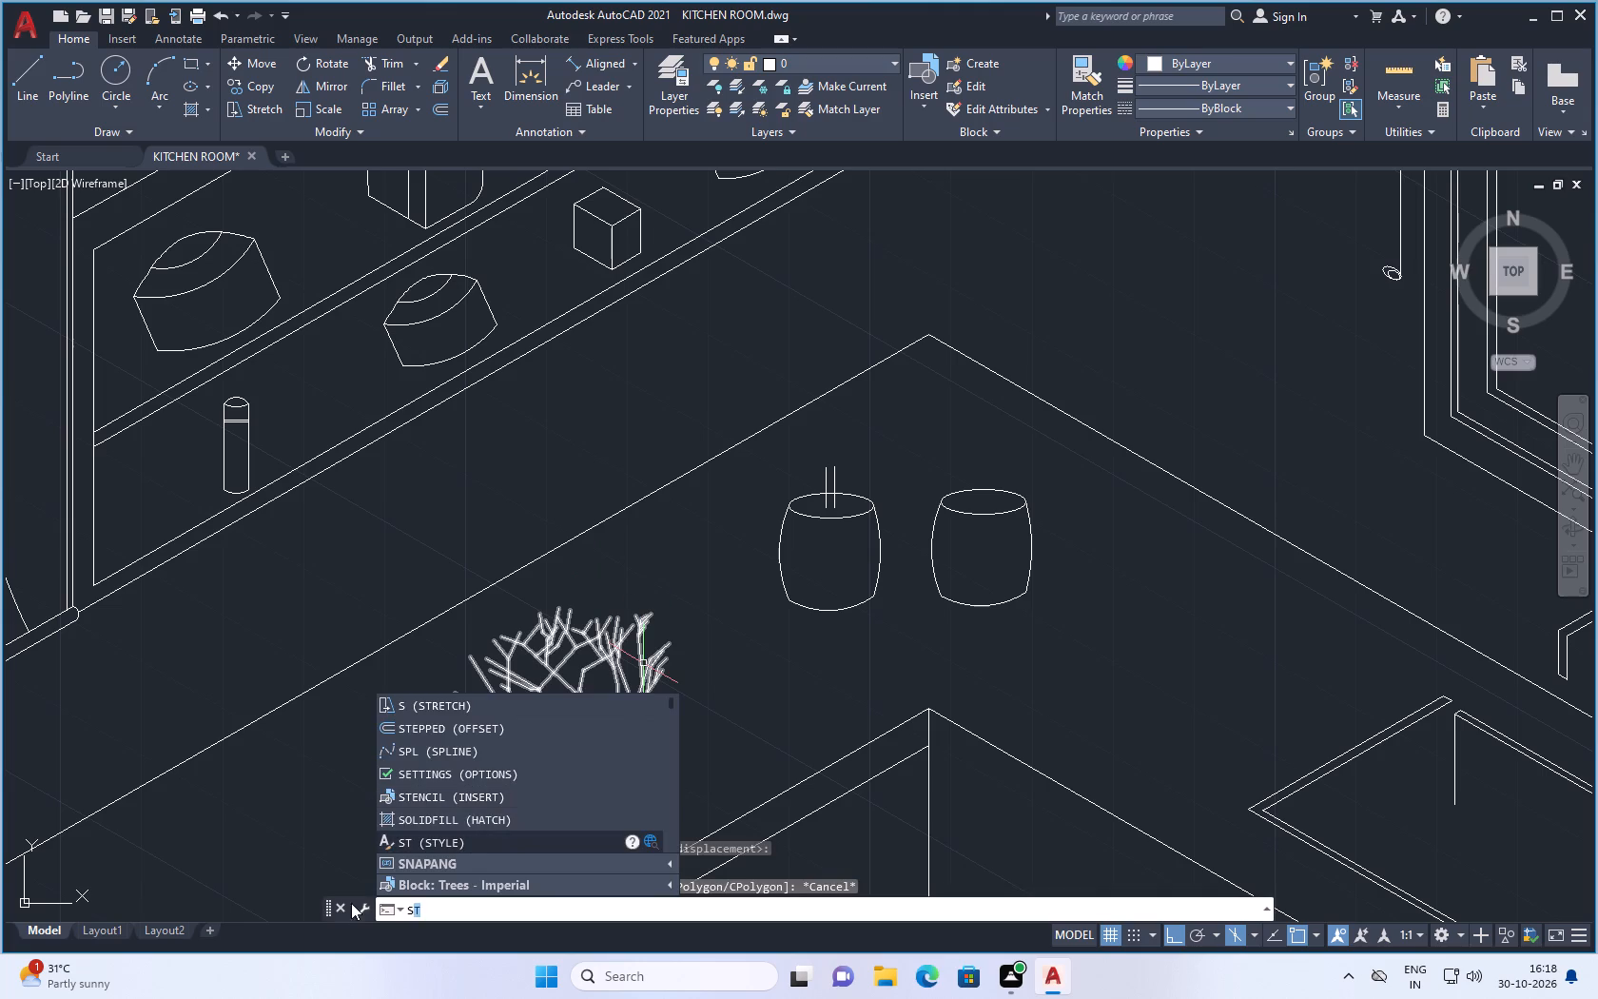
pyautogui.click(474, 753)
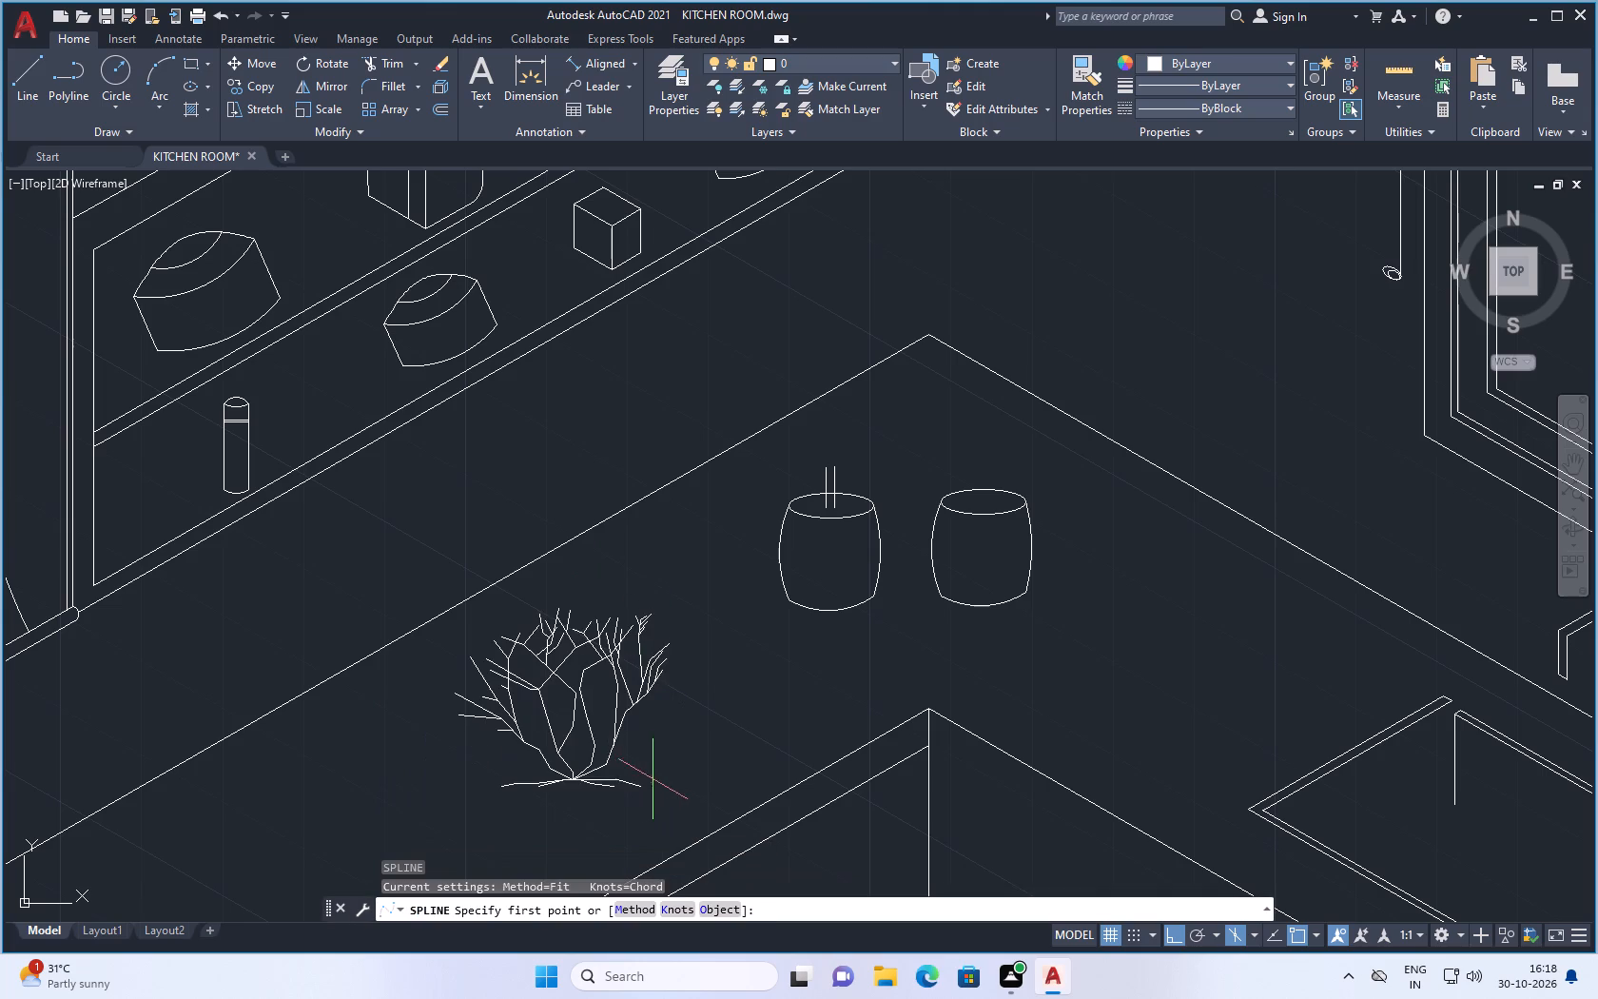
pyautogui.scroll(2, 837, 483)
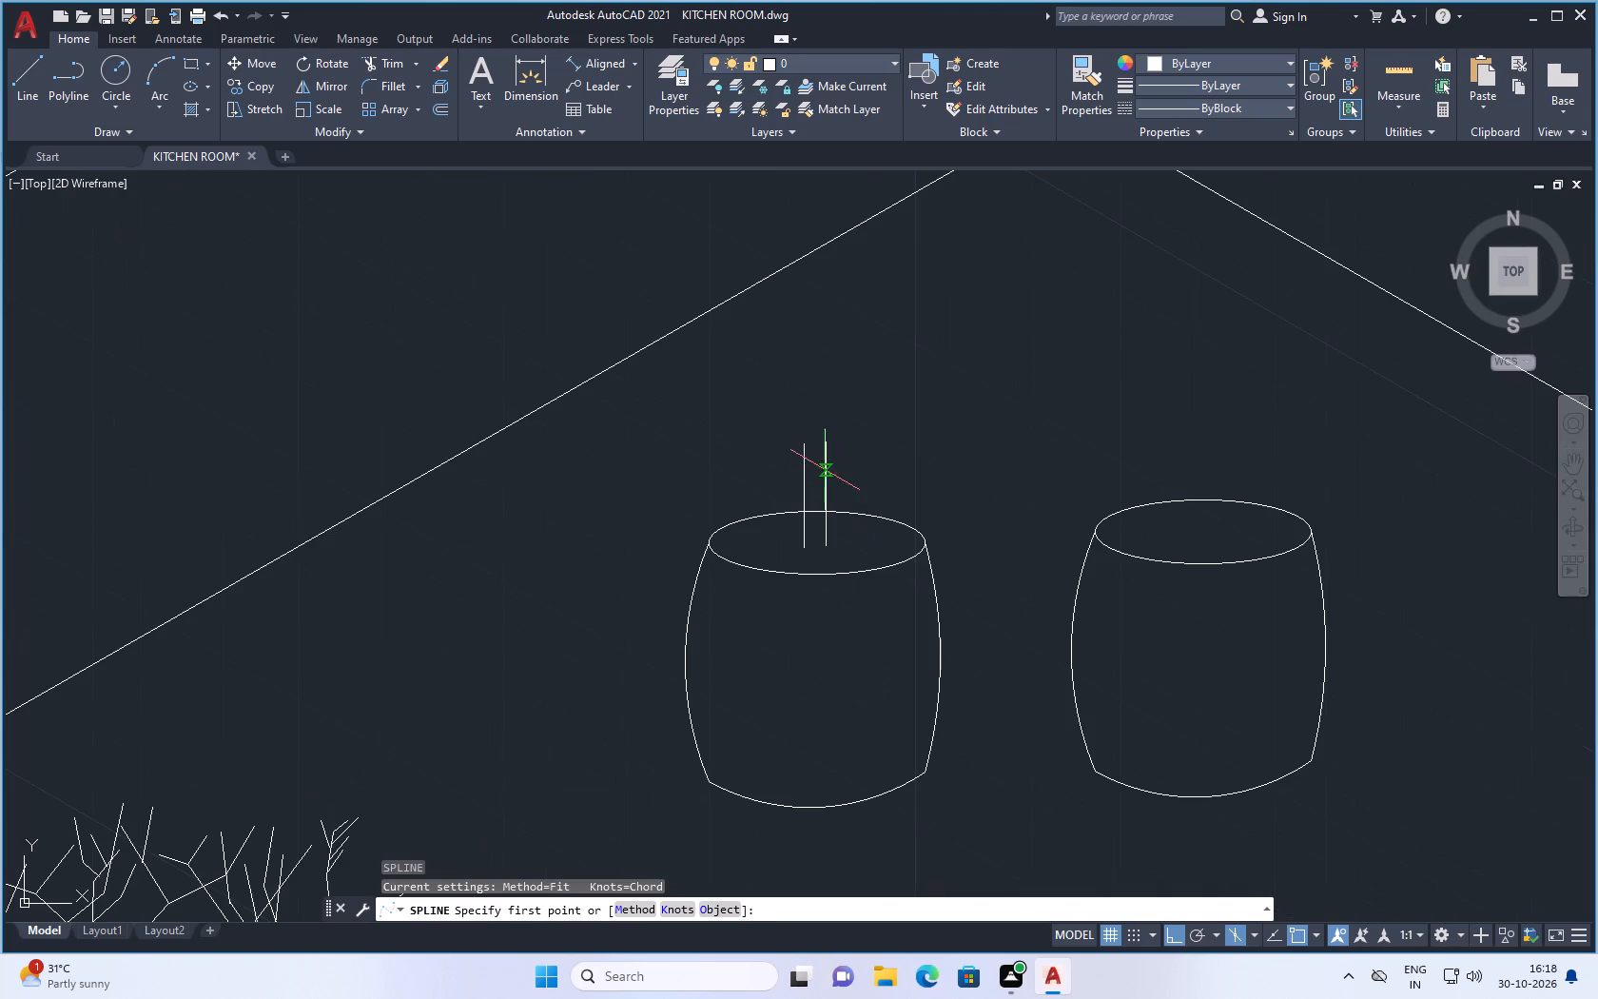
pyautogui.click(829, 472)
pyautogui.click(850, 438)
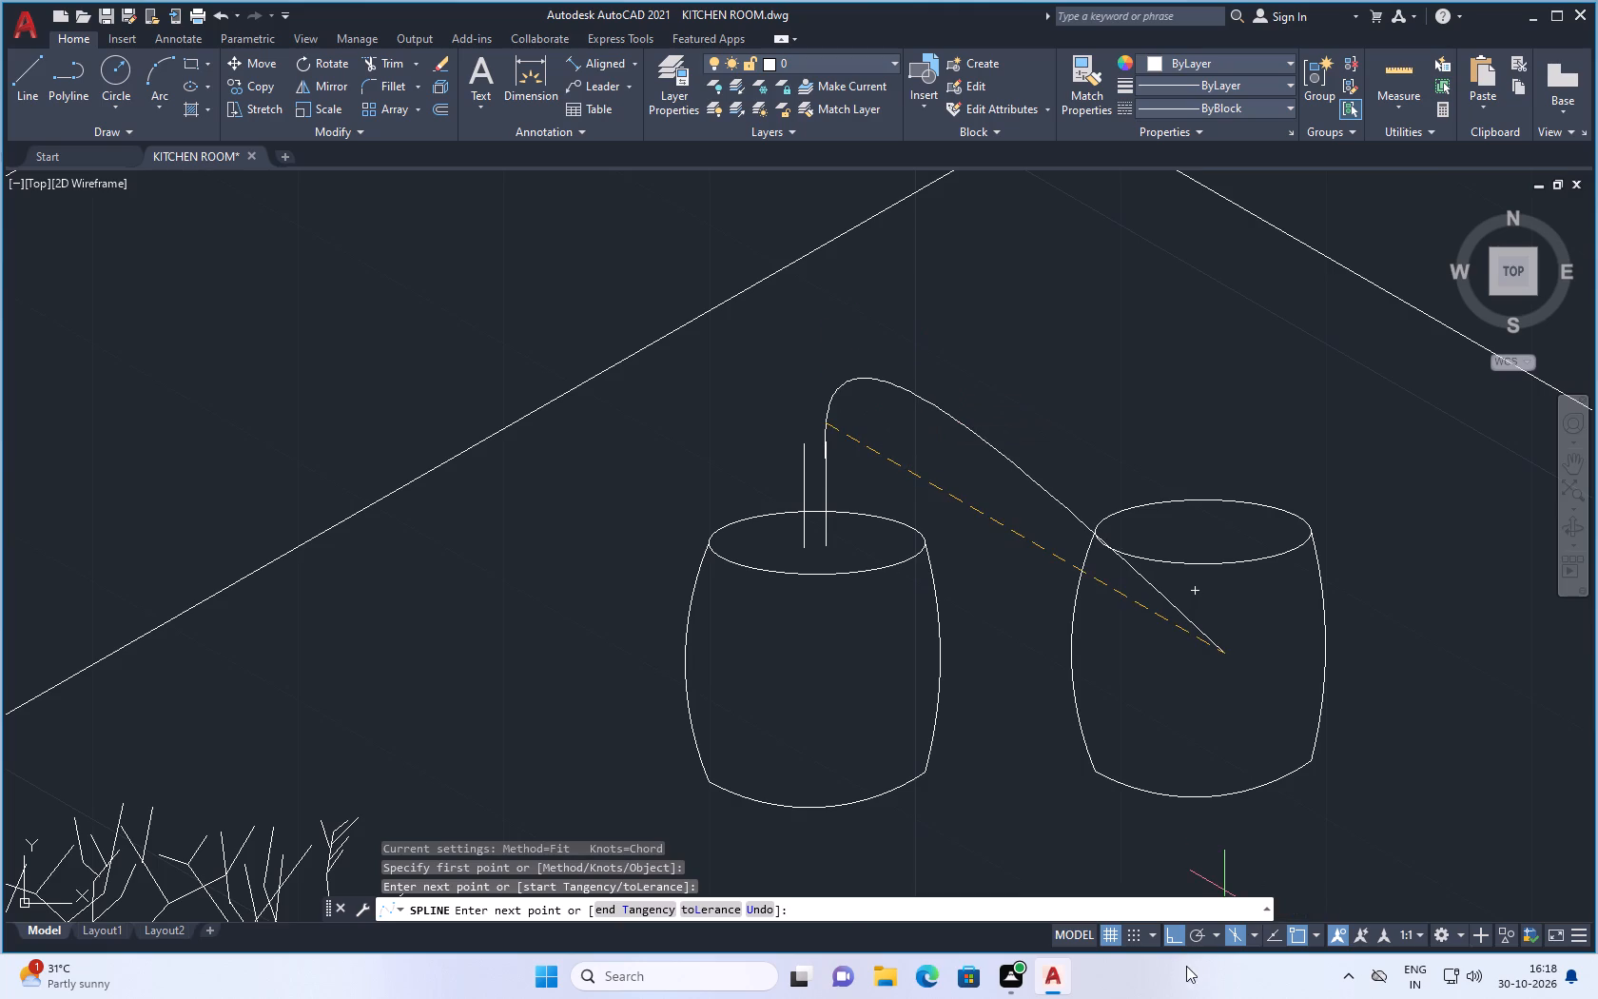
pyautogui.click(1177, 932)
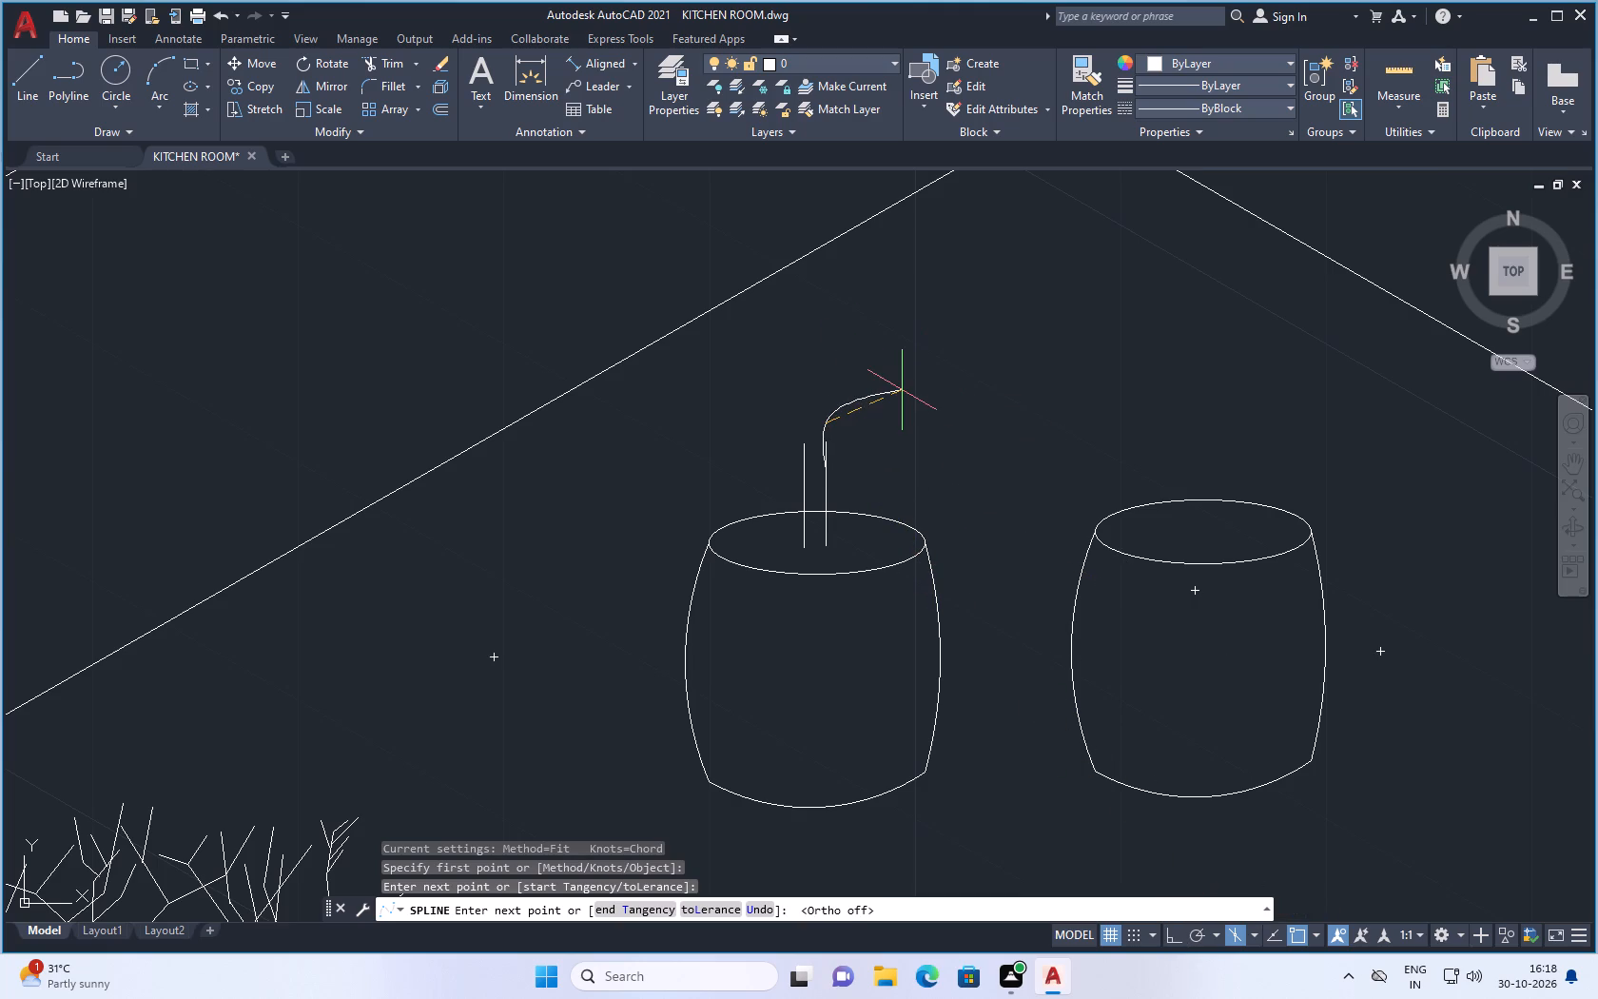
pyautogui.click(906, 385)
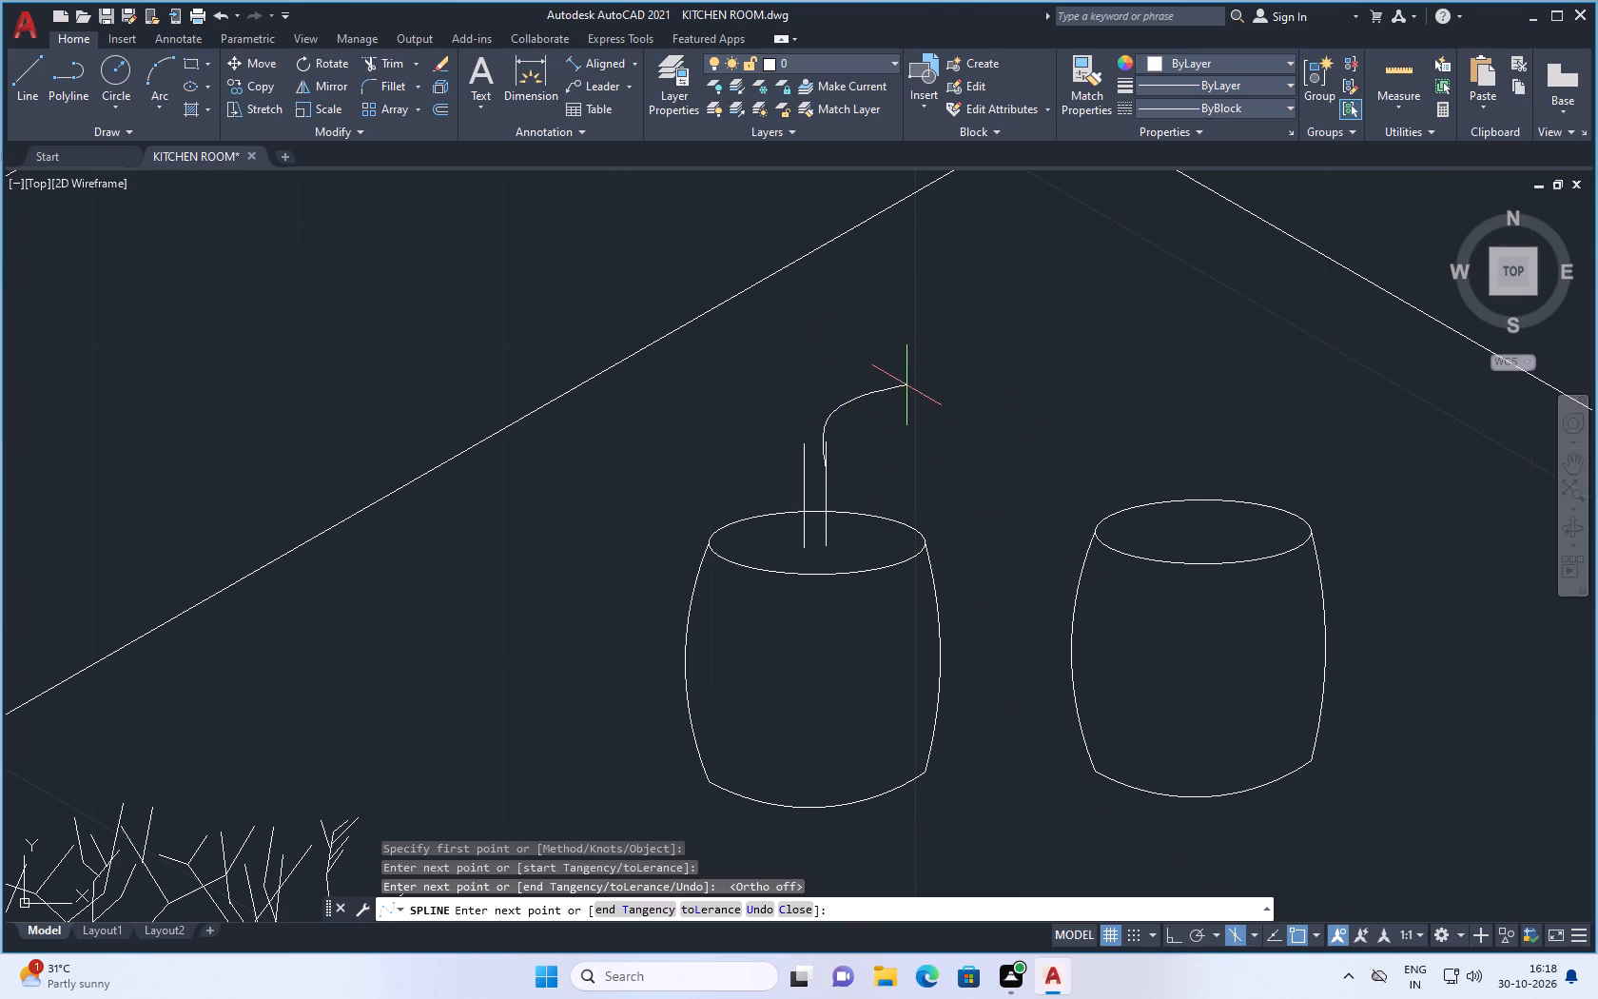
pyautogui.click(937, 386)
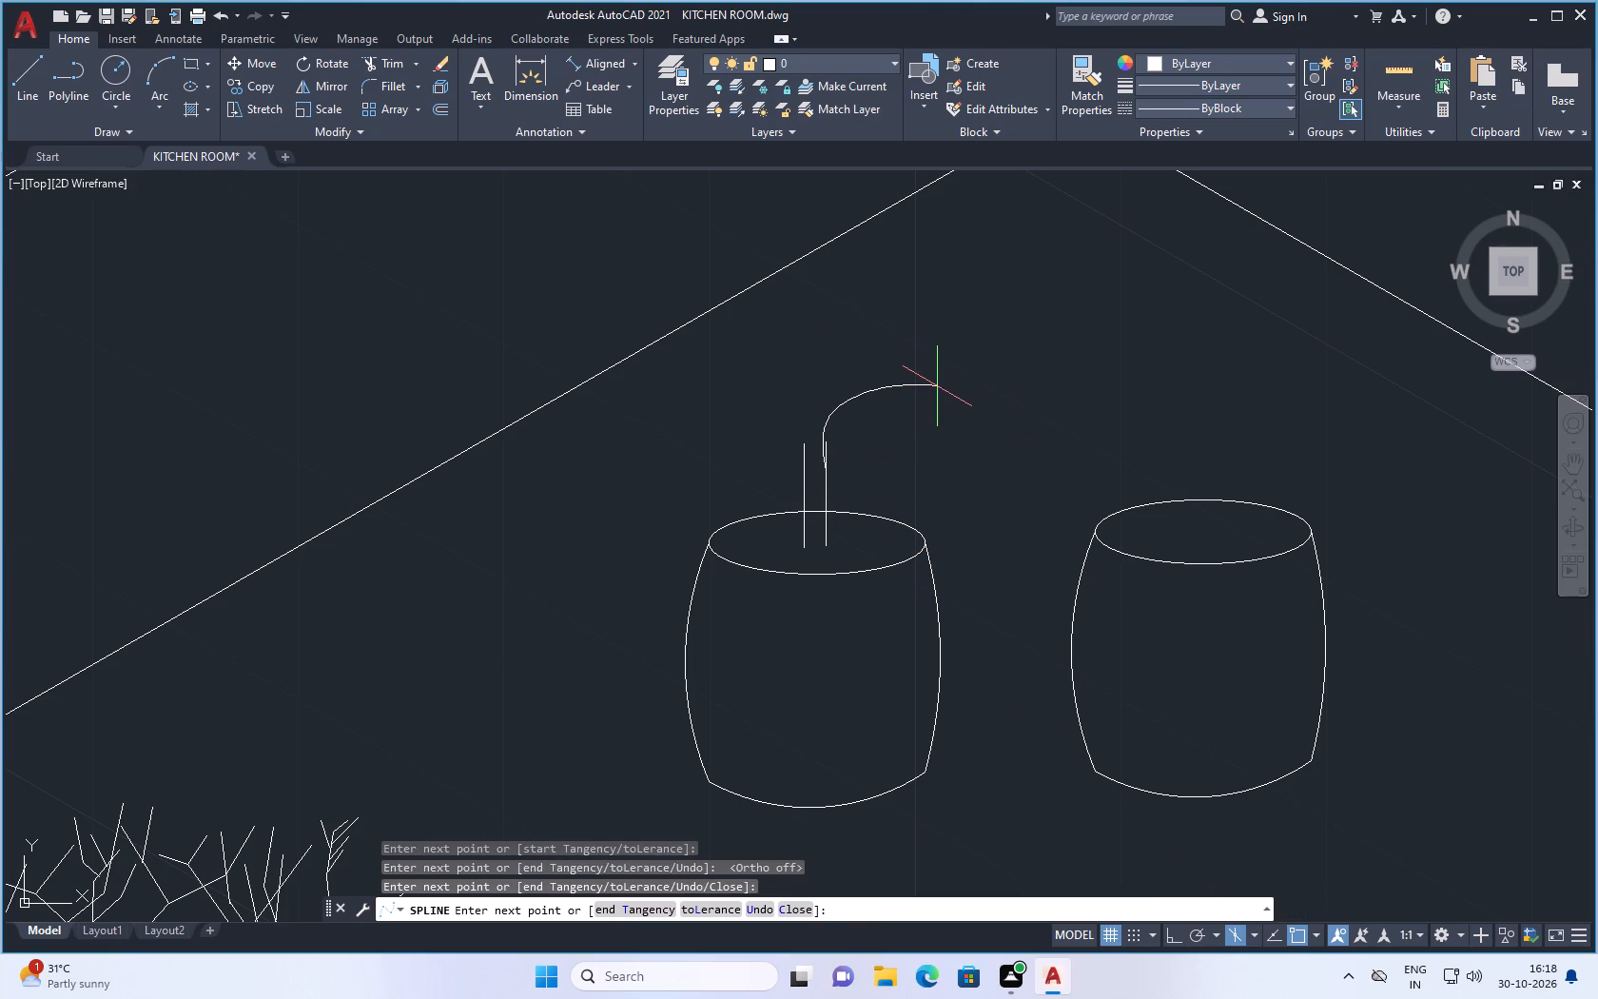
pyautogui.press('Return')
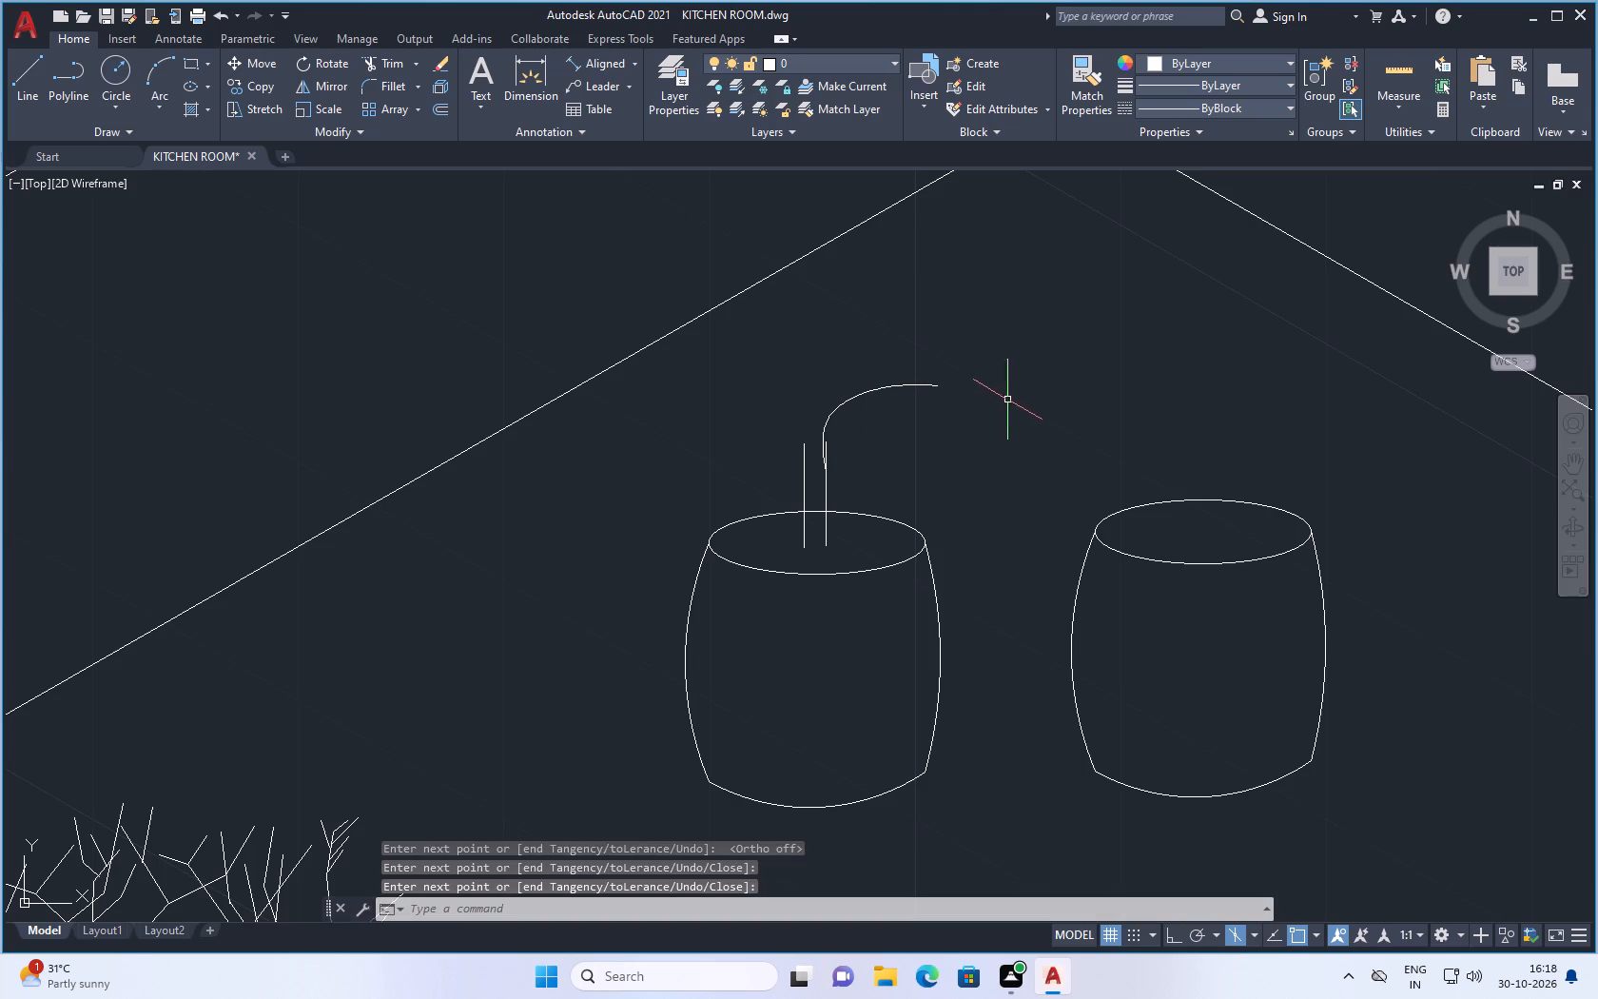
# Draw the first leaf's upper edge as a spline from its tip, arching back down to just above the stem's left line.
pyautogui.press('space')
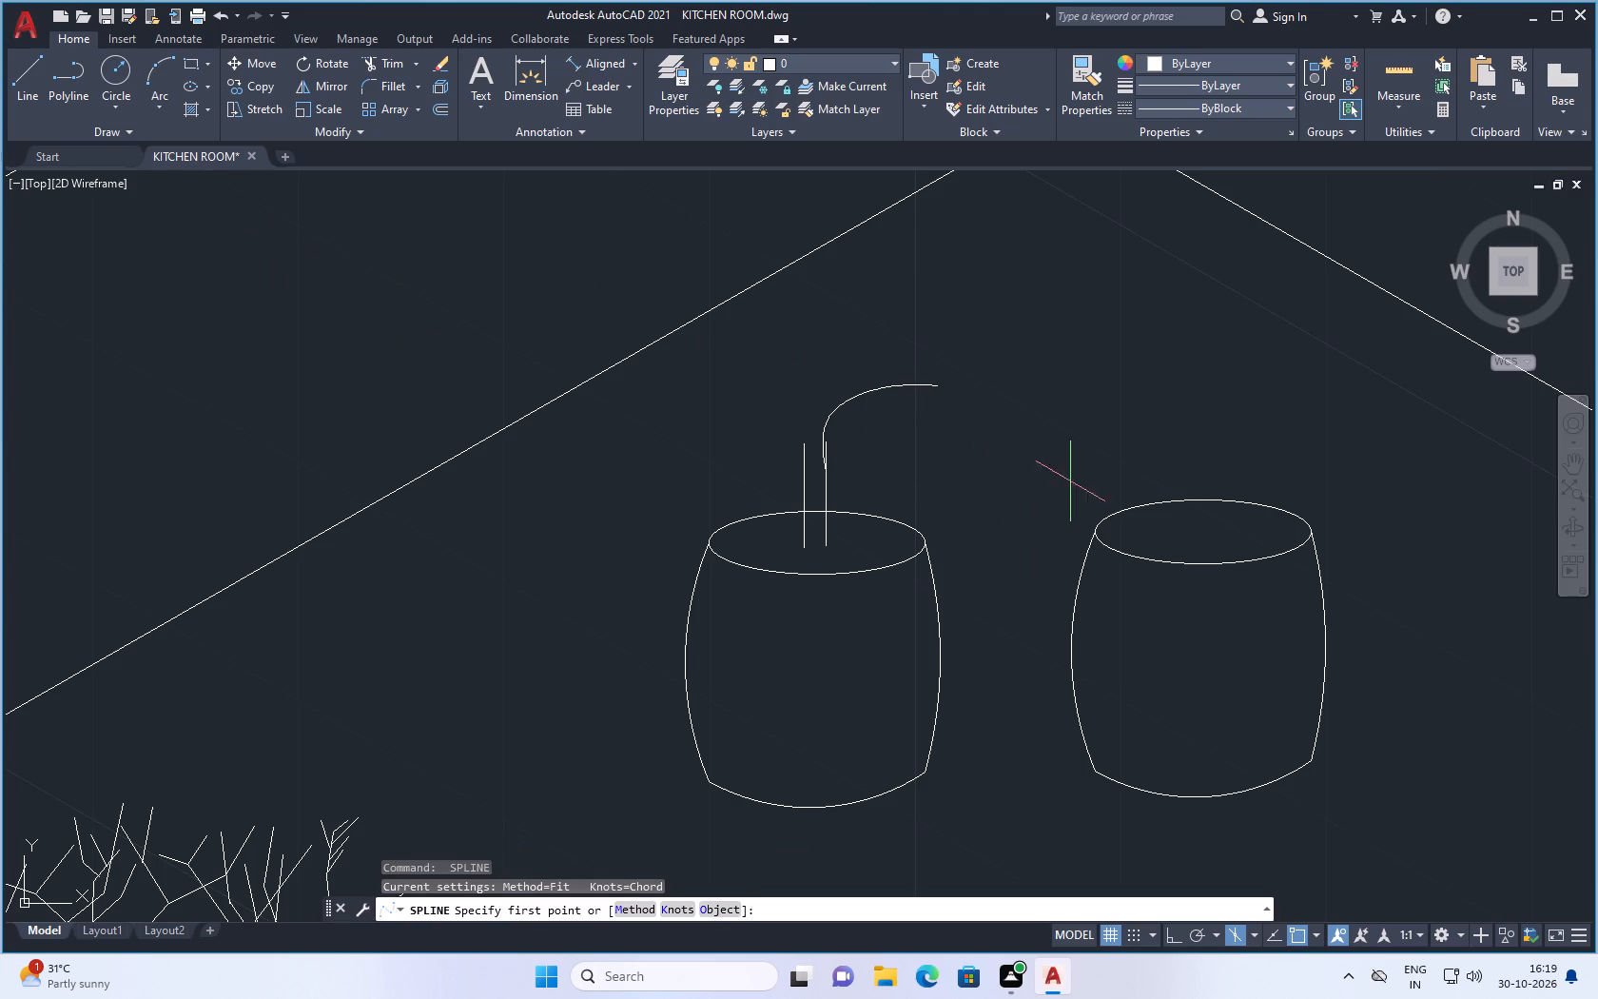
pyautogui.click(935, 382)
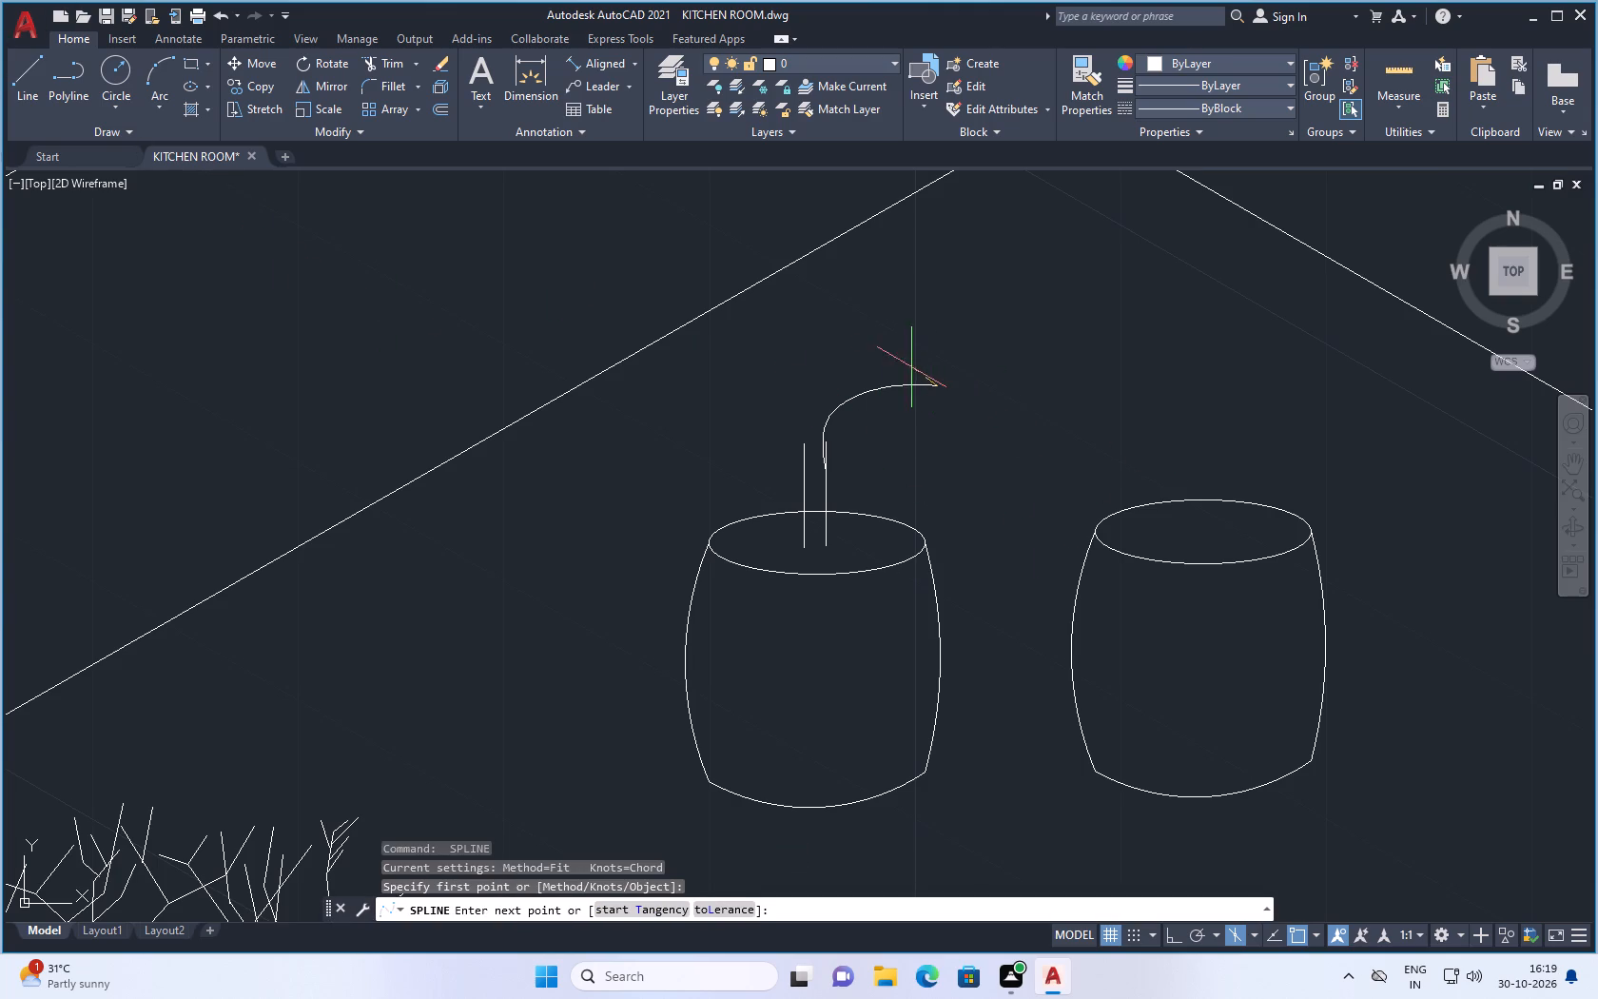
pyautogui.click(888, 361)
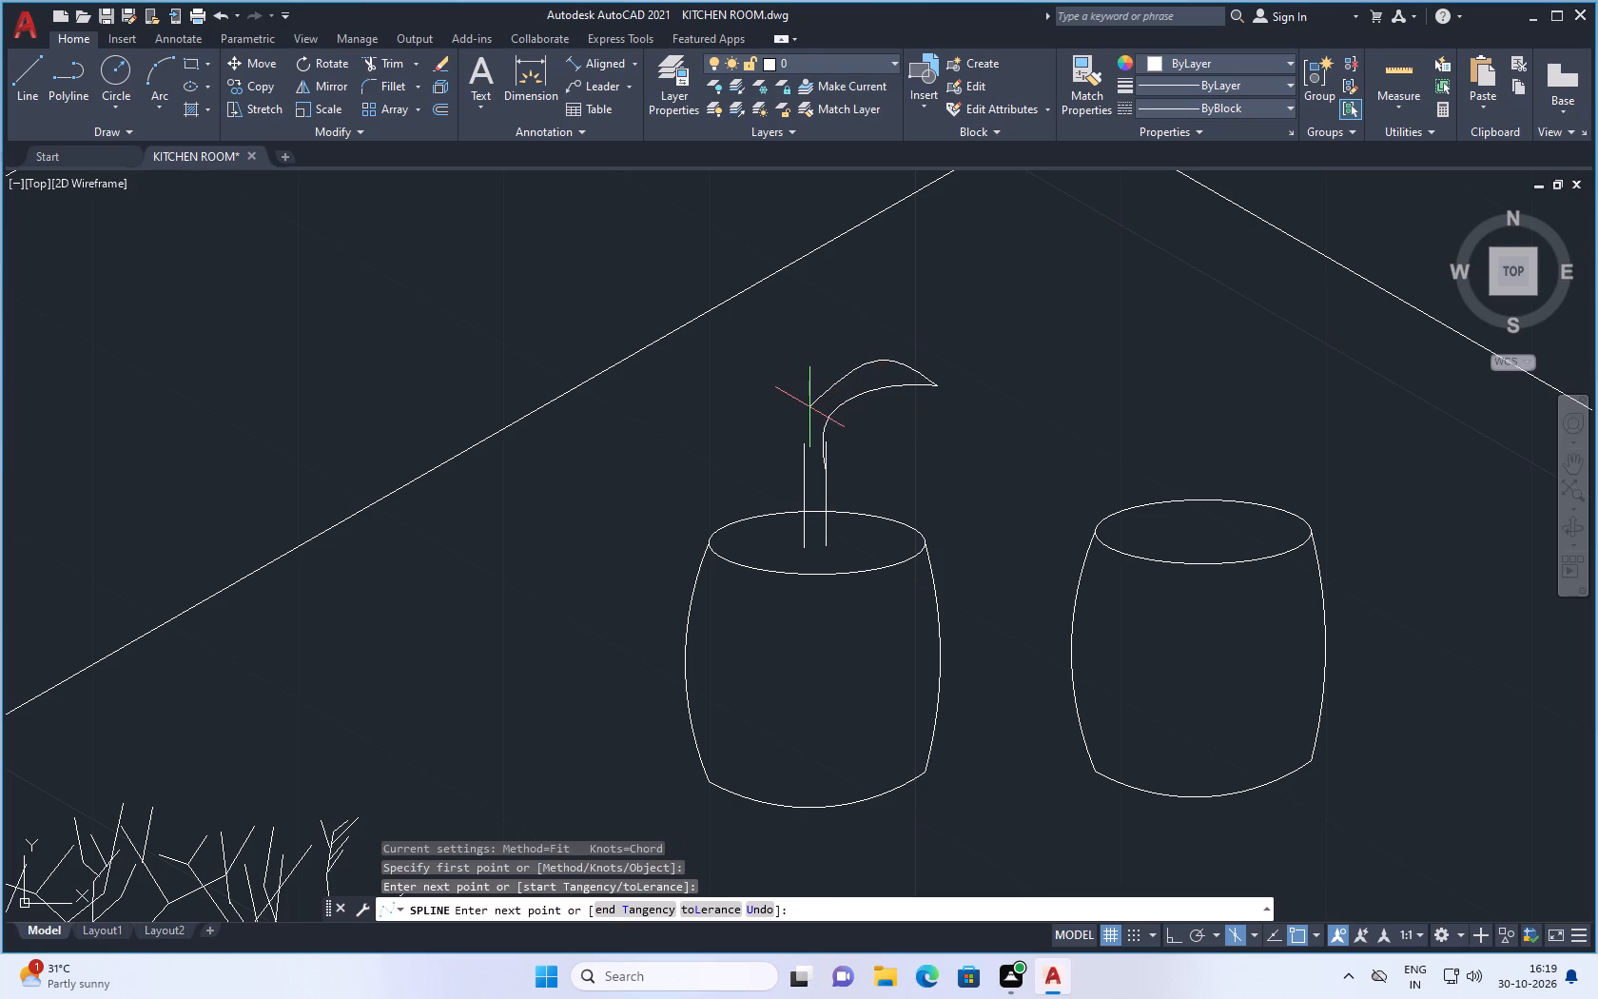
pyautogui.click(809, 407)
pyautogui.click(811, 421)
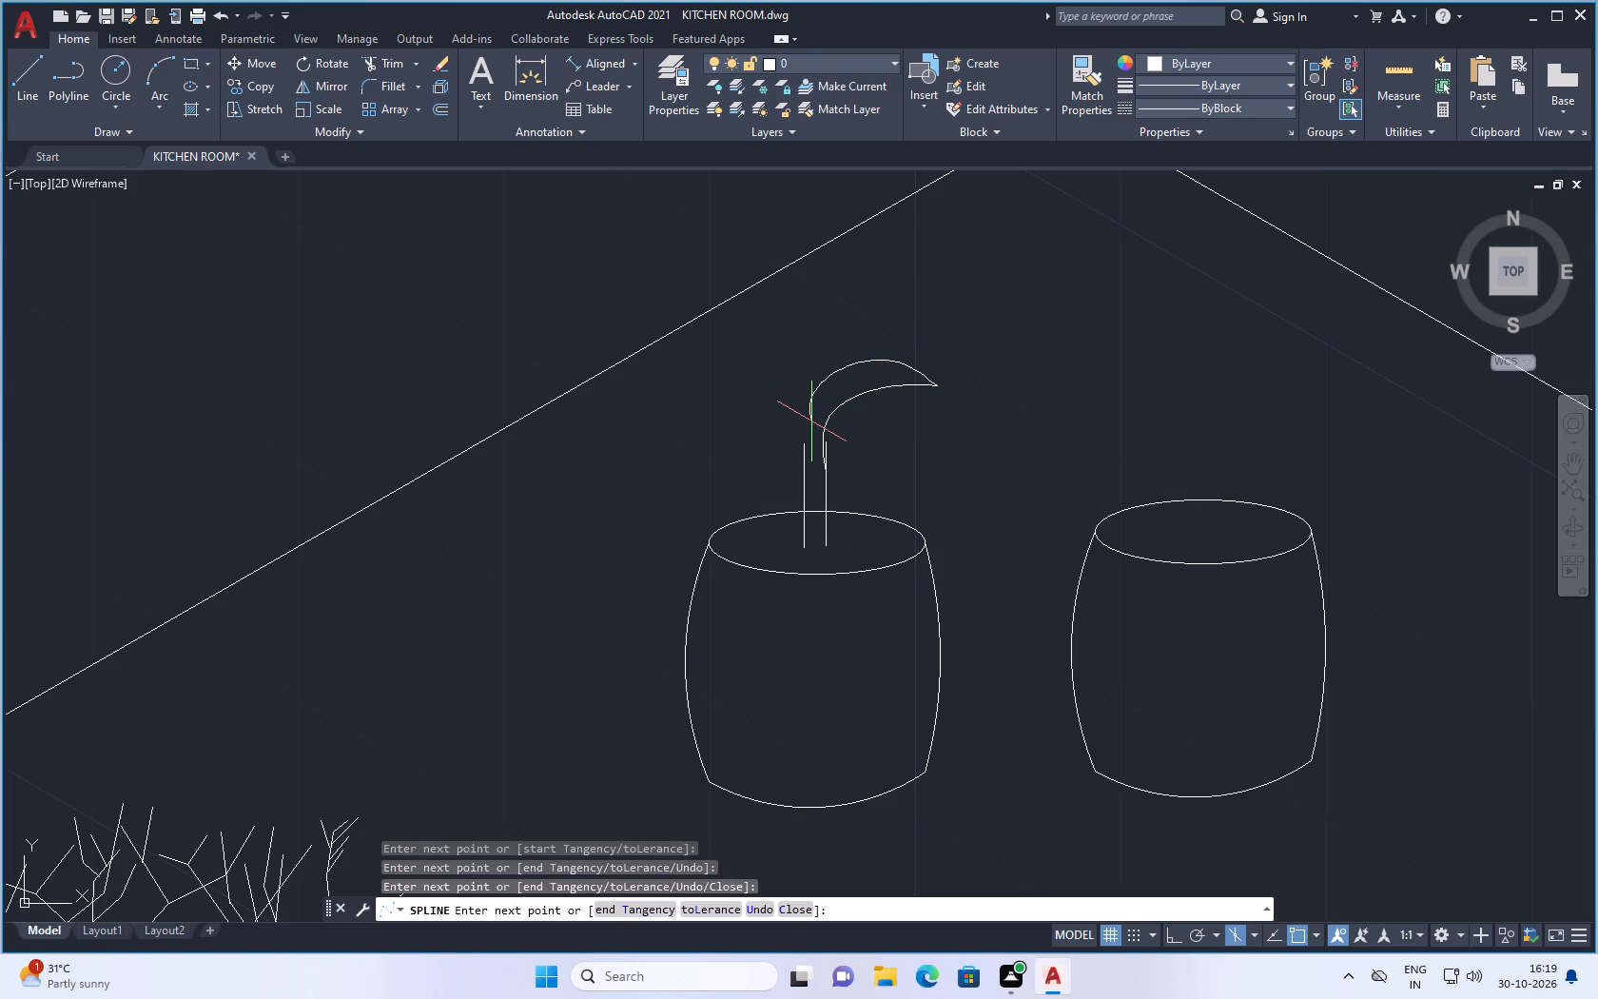
pyautogui.press('Return')
# Draw a second leaf's lower edge as a spline rising from the first leaf's upper edge and curving down to a tip on the right.
pyautogui.press('space')
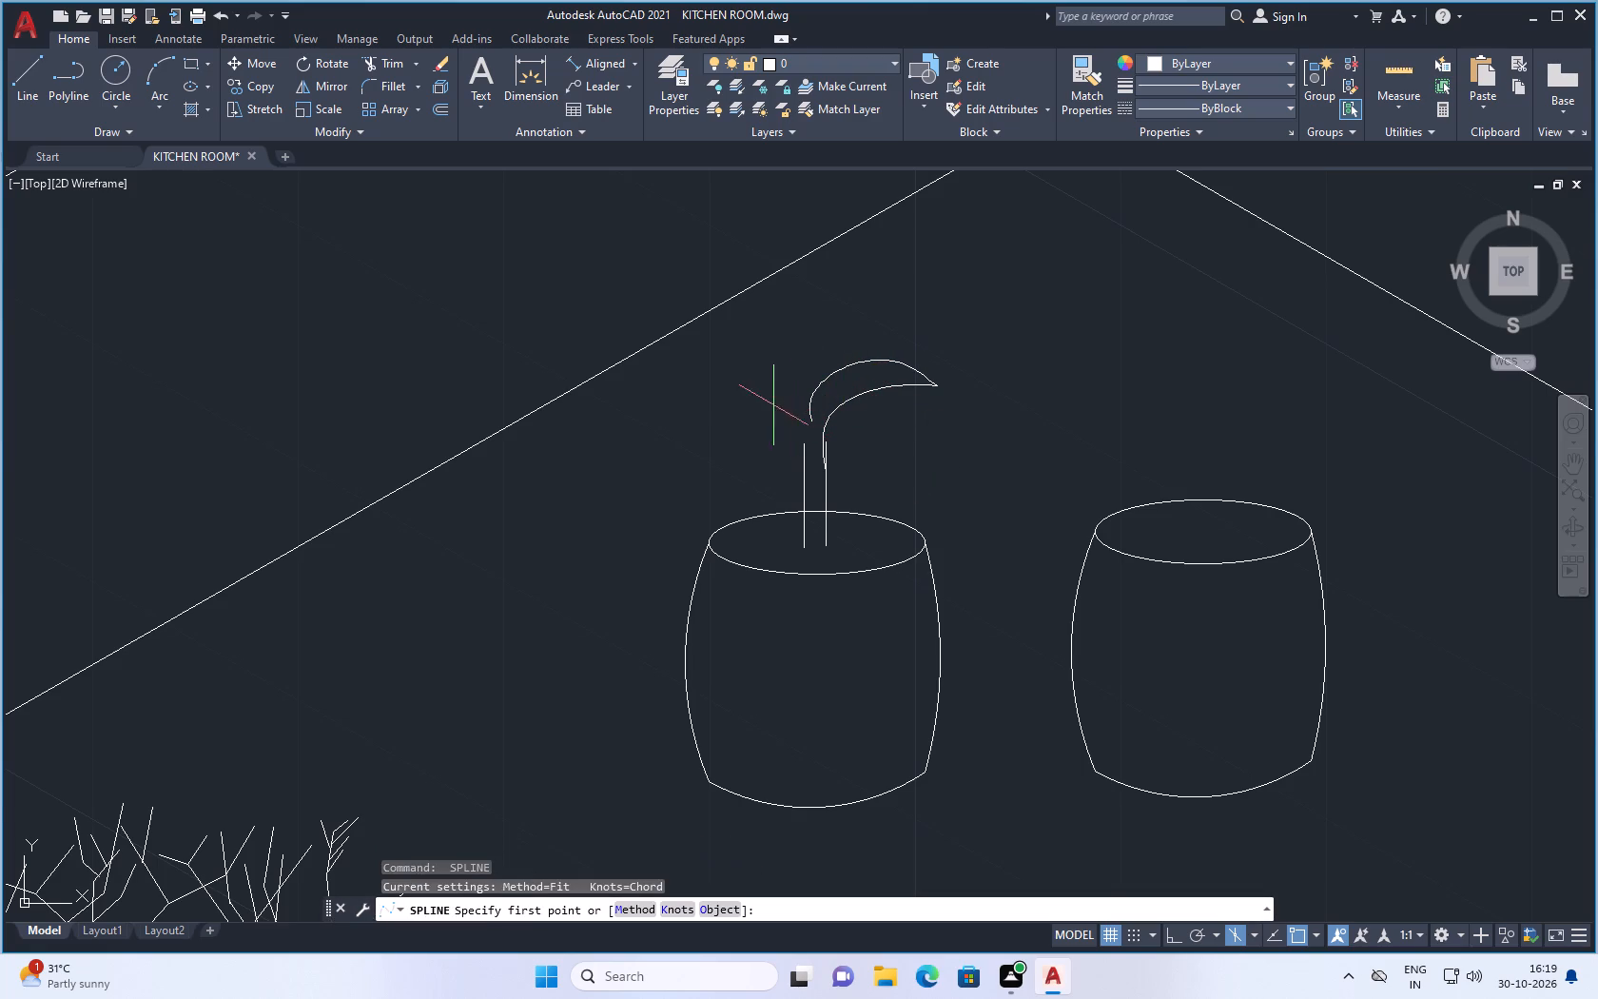
pyautogui.scroll(-2, 769, 431)
pyautogui.scroll(2, 769, 407)
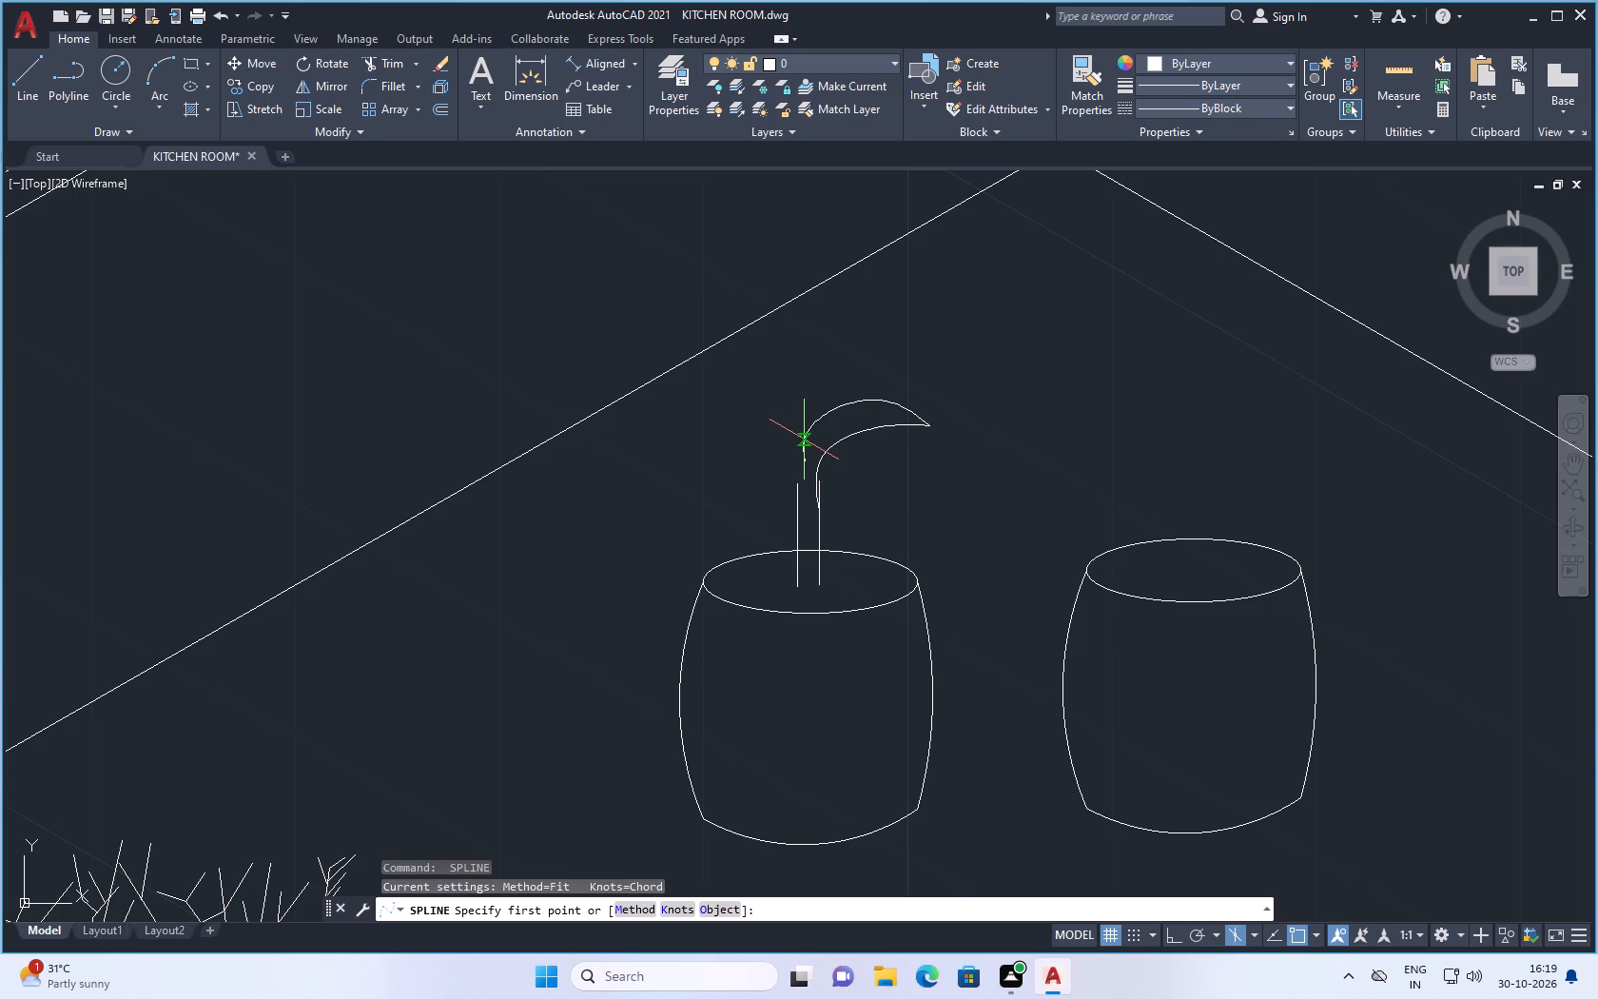
pyautogui.moveTo(839, 403); pyautogui.dragTo(869, 391)
pyautogui.click(939, 372)
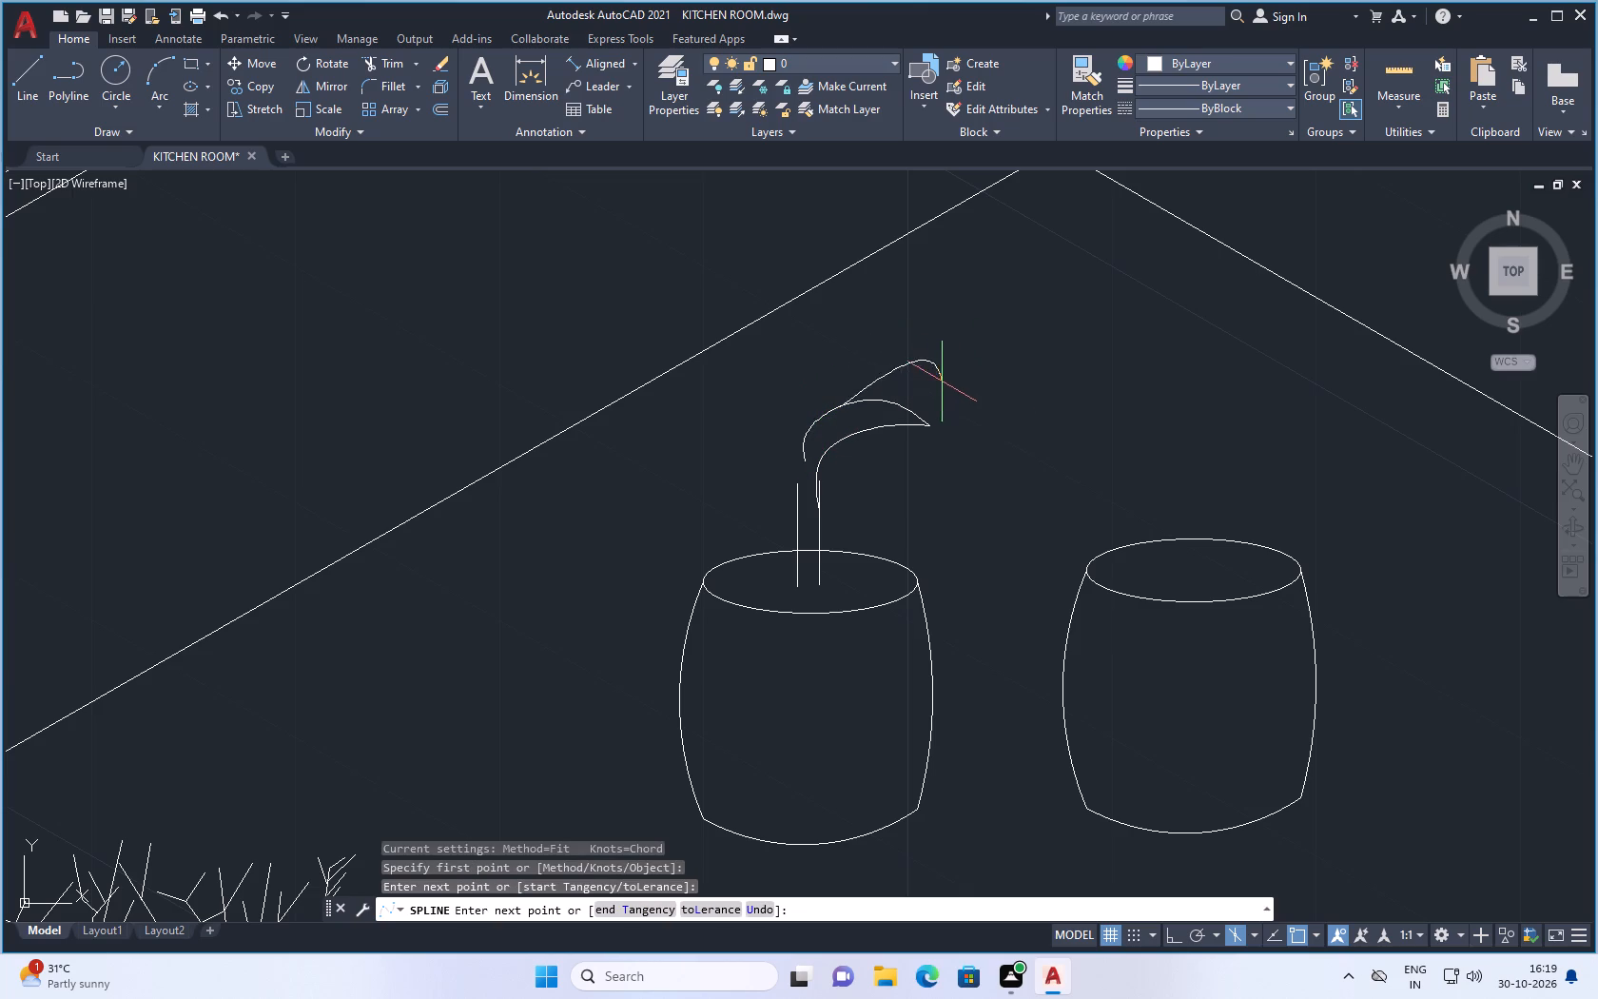
pyautogui.click(945, 382)
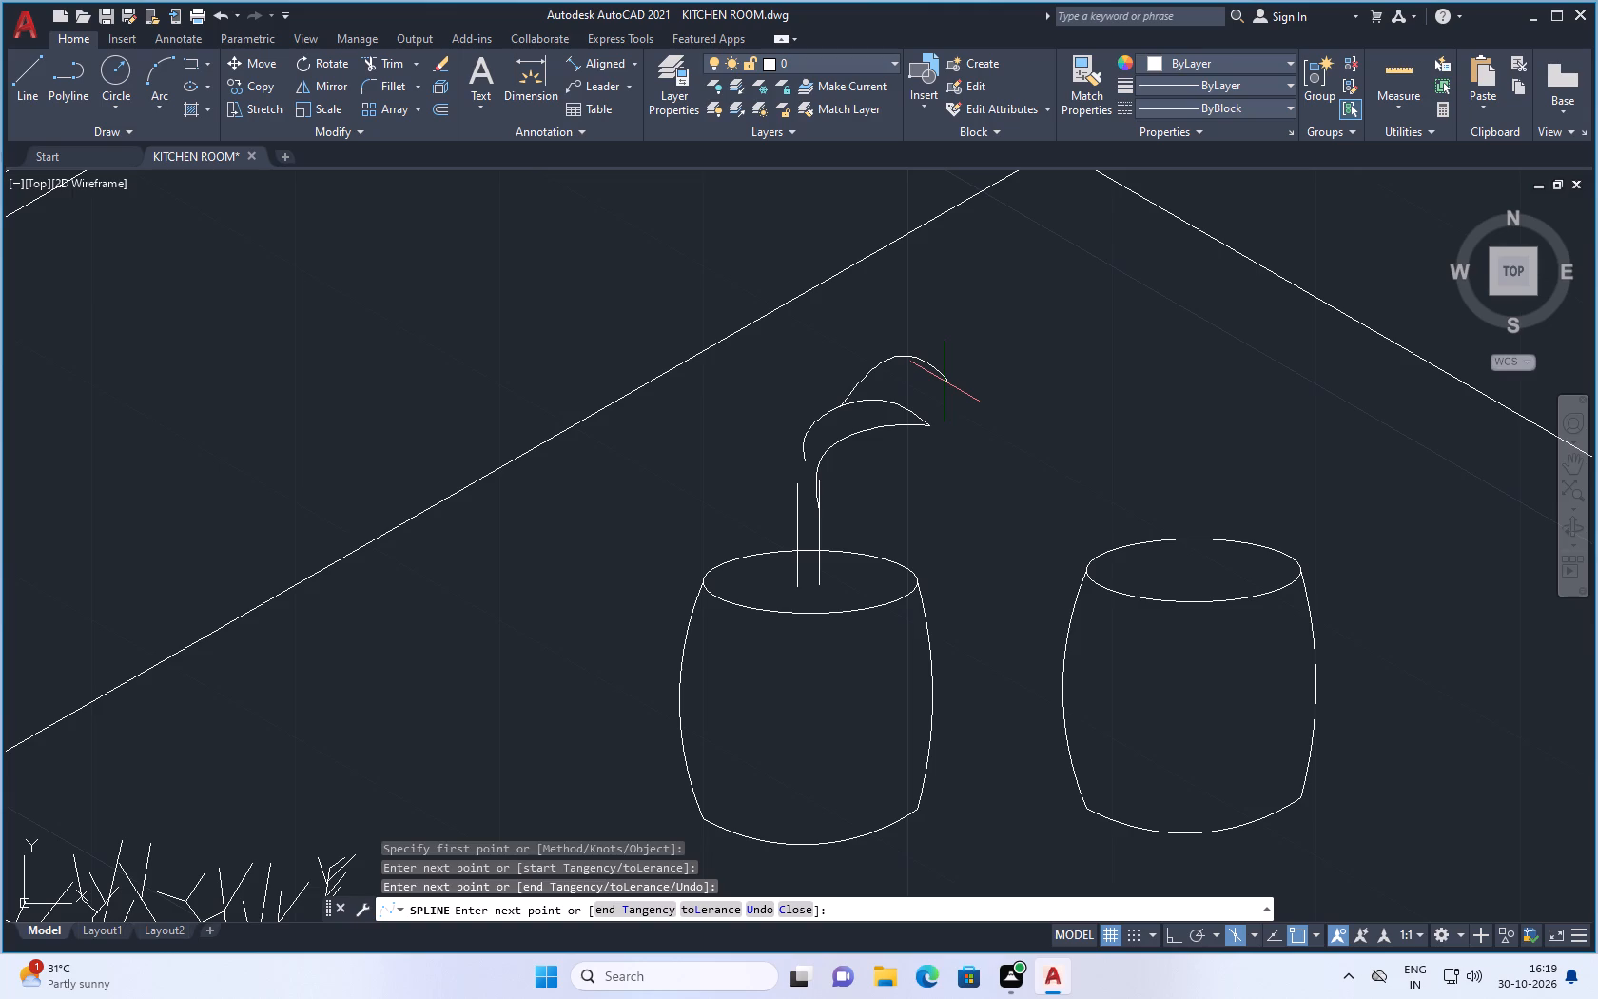
pyautogui.click(945, 382)
pyautogui.press('Return')
# Draw the second leaf's upper edge as a taller spline from the first leaf's upper edge, running slightly past the second leaf's tip.
pyautogui.press('space')
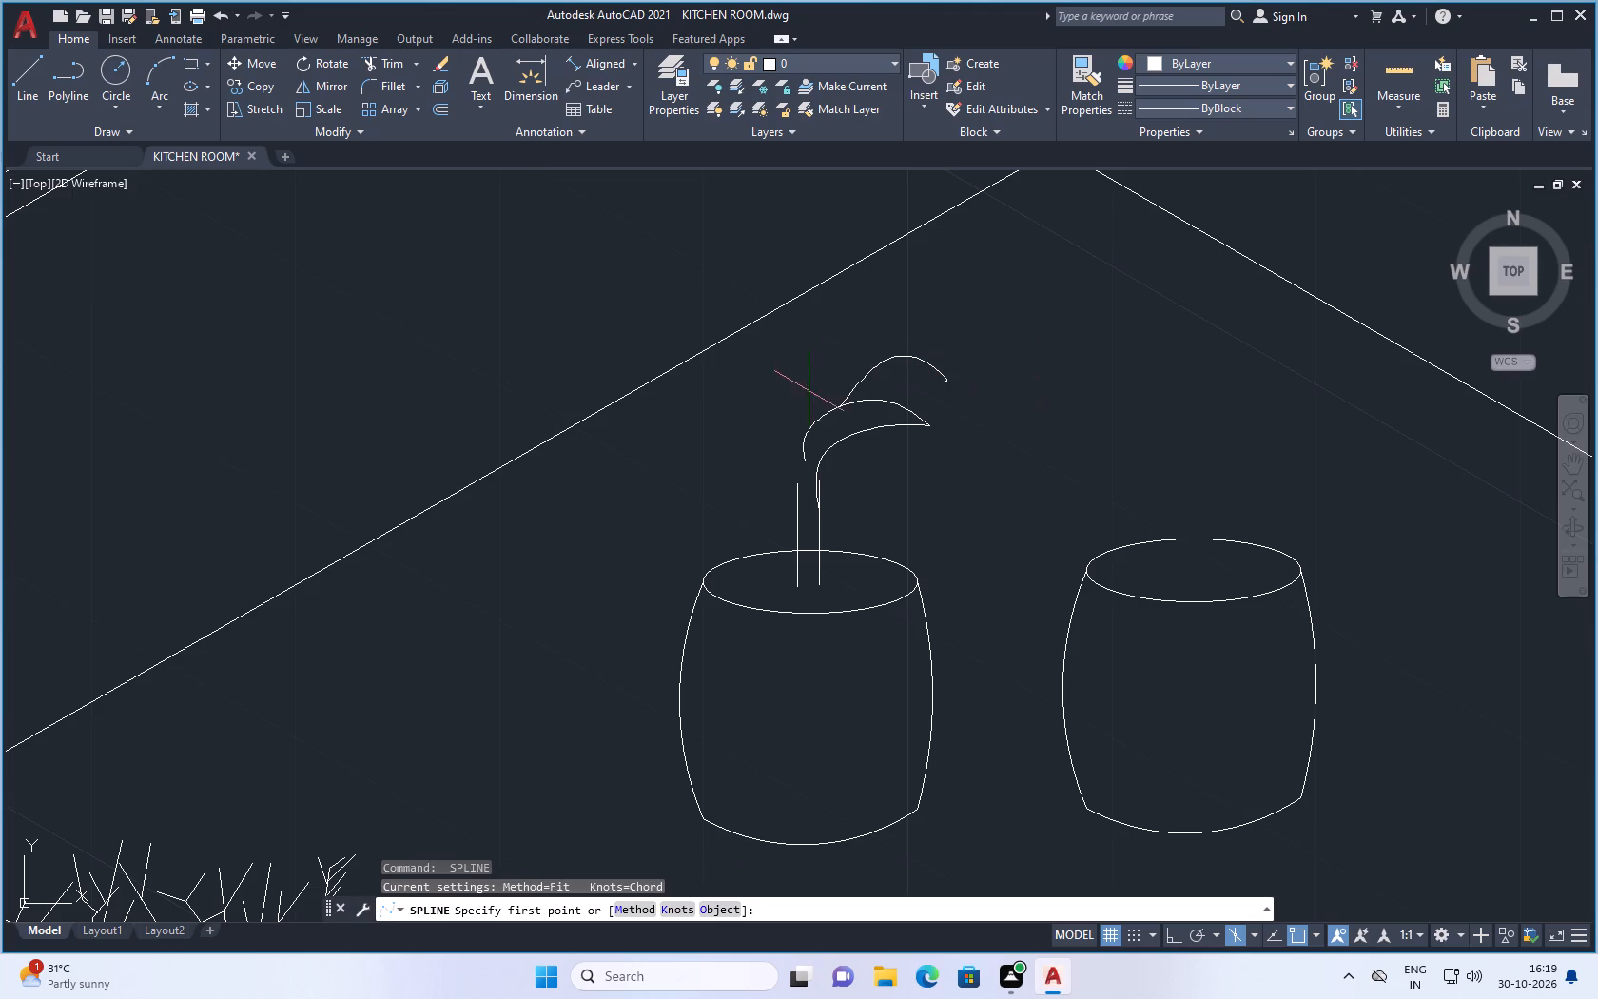
pyautogui.click(818, 409)
pyautogui.click(839, 349)
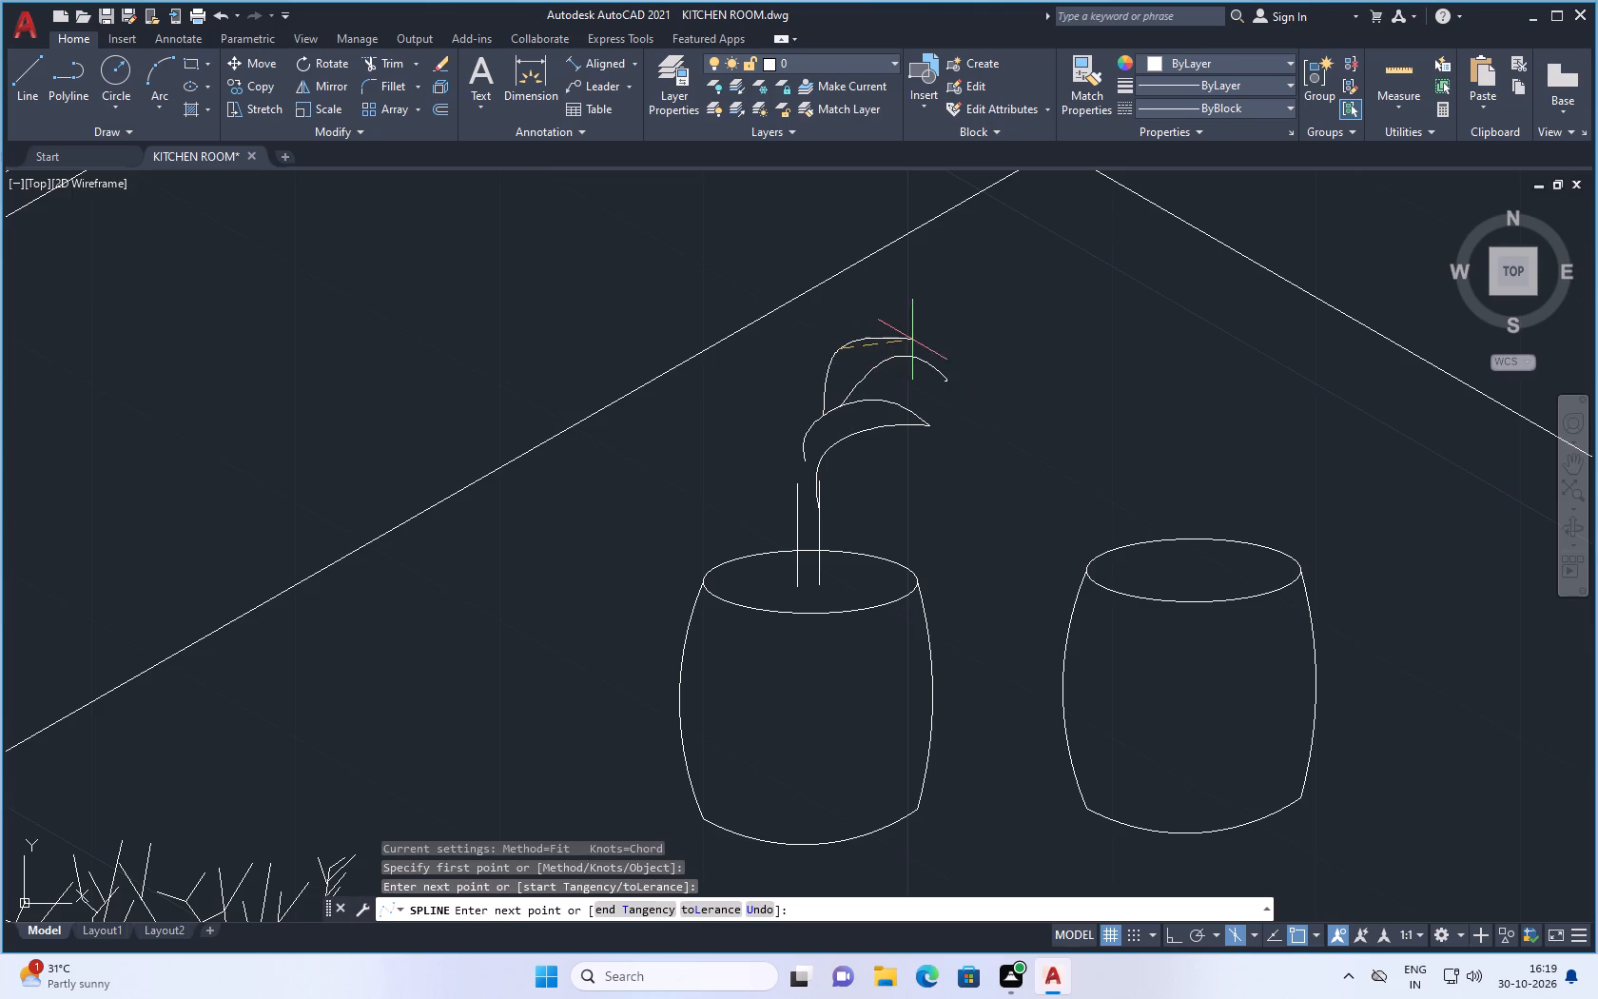
pyautogui.click(941, 371)
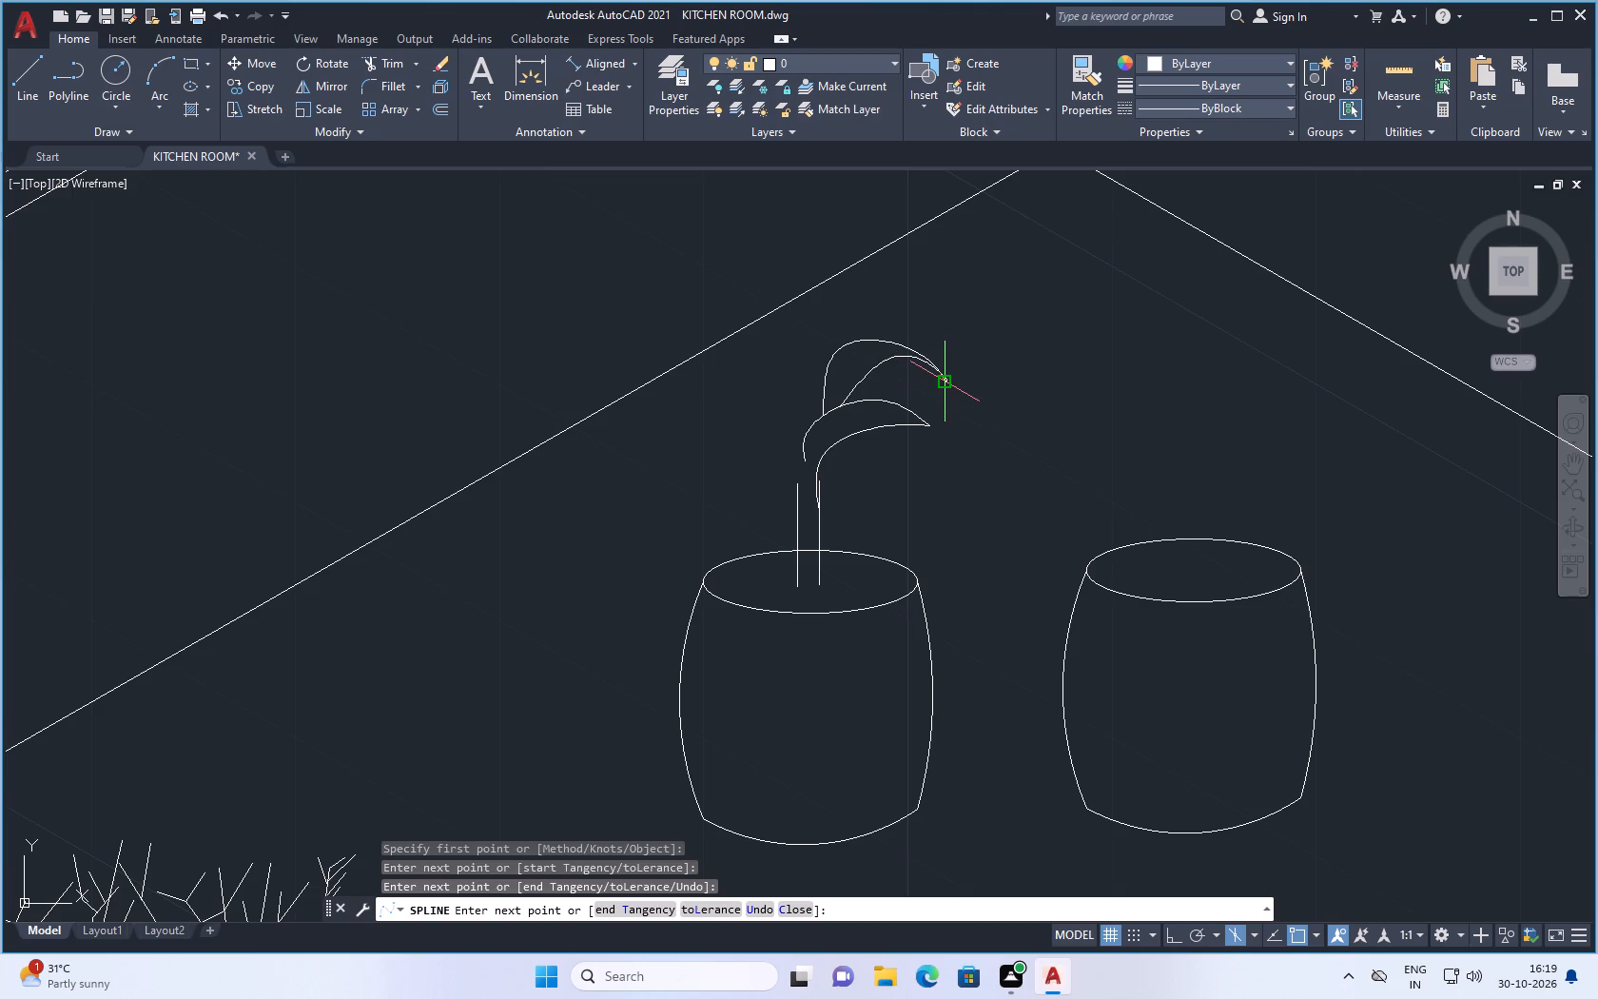
pyautogui.click(943, 380)
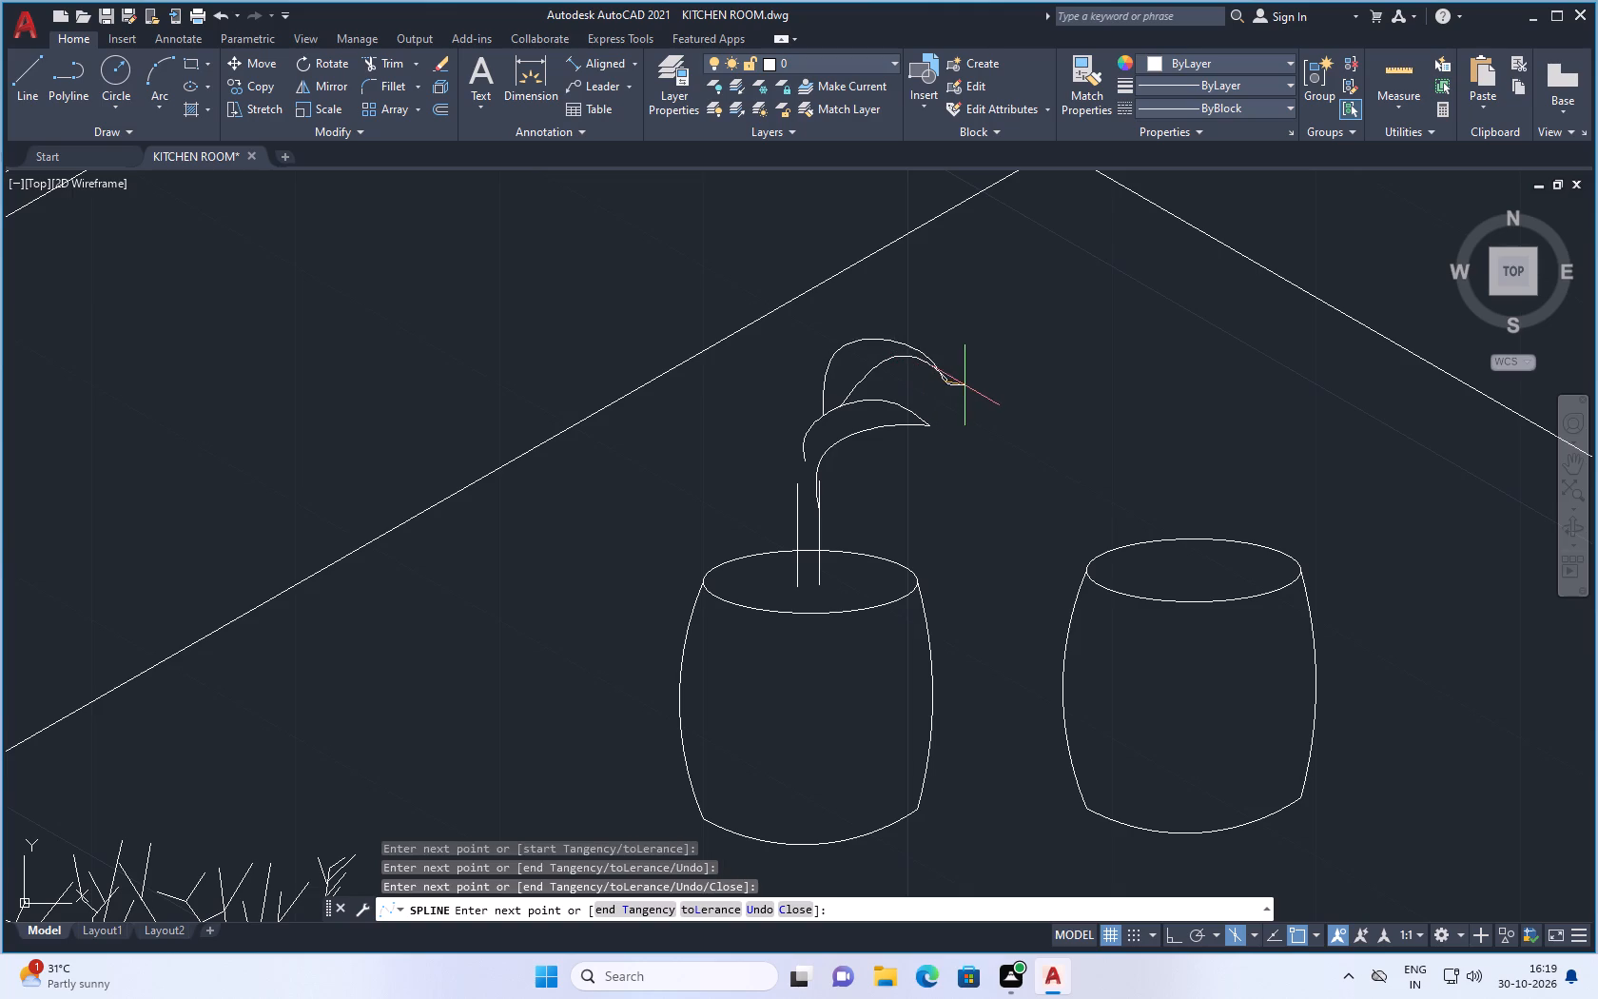
pyautogui.click(973, 383)
pyautogui.press('Return')
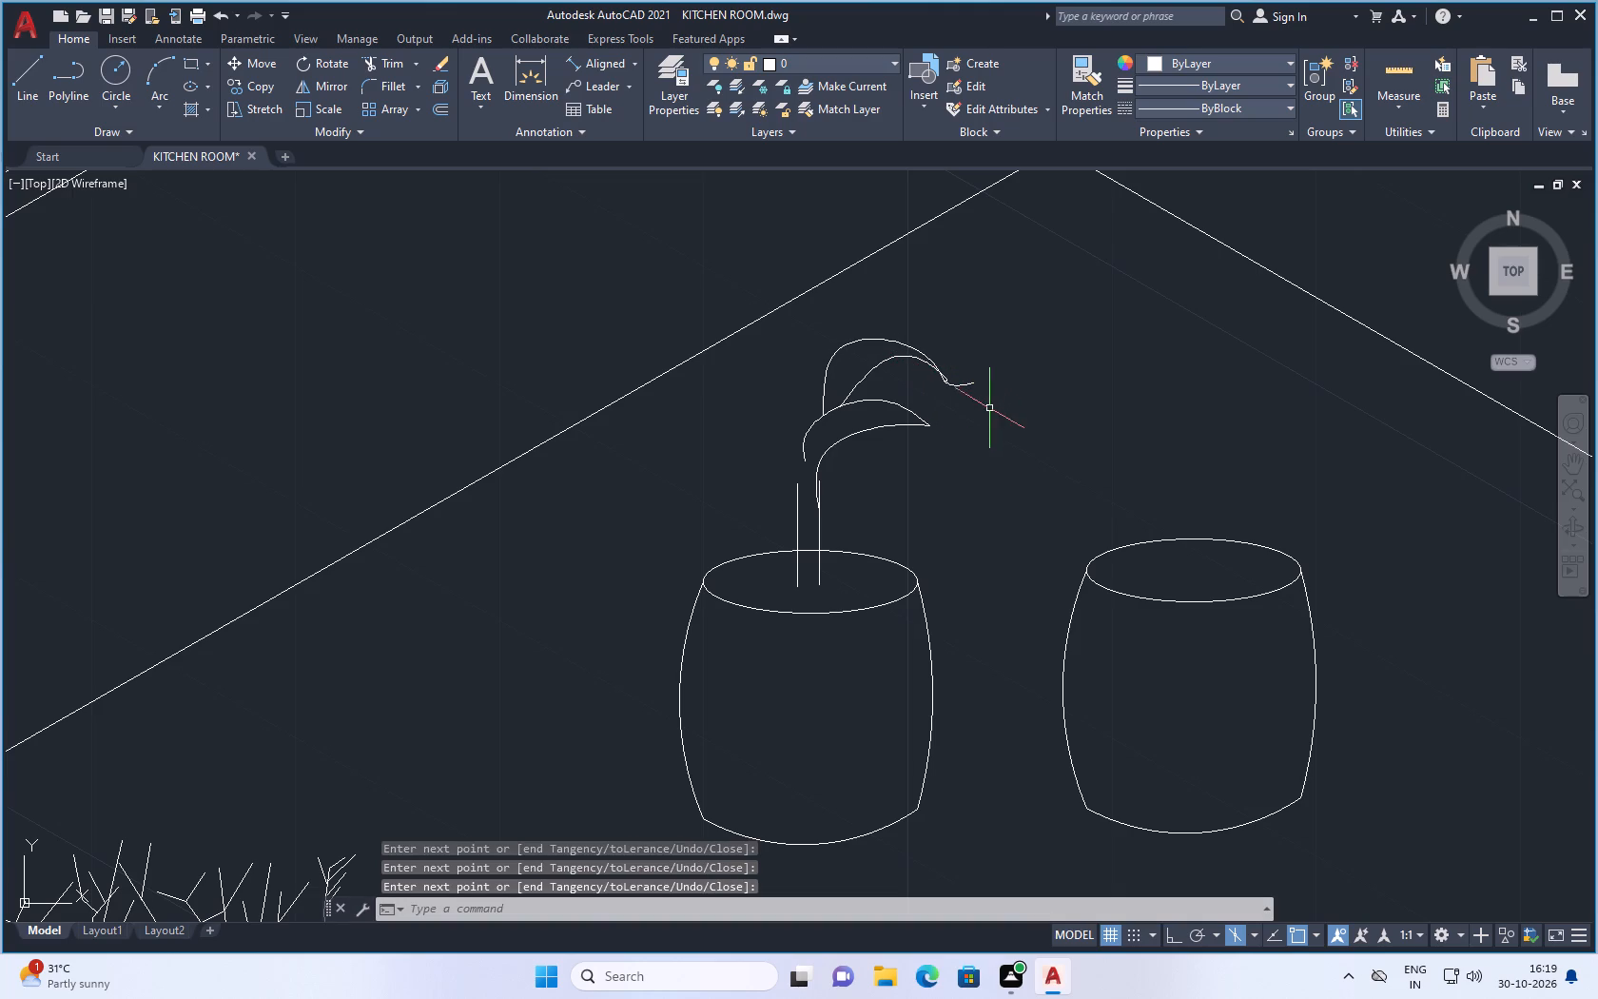
# Trim the spline overshoot beyond the second leaf's tip.
pyautogui.write('tr')
pyautogui.press('Return')
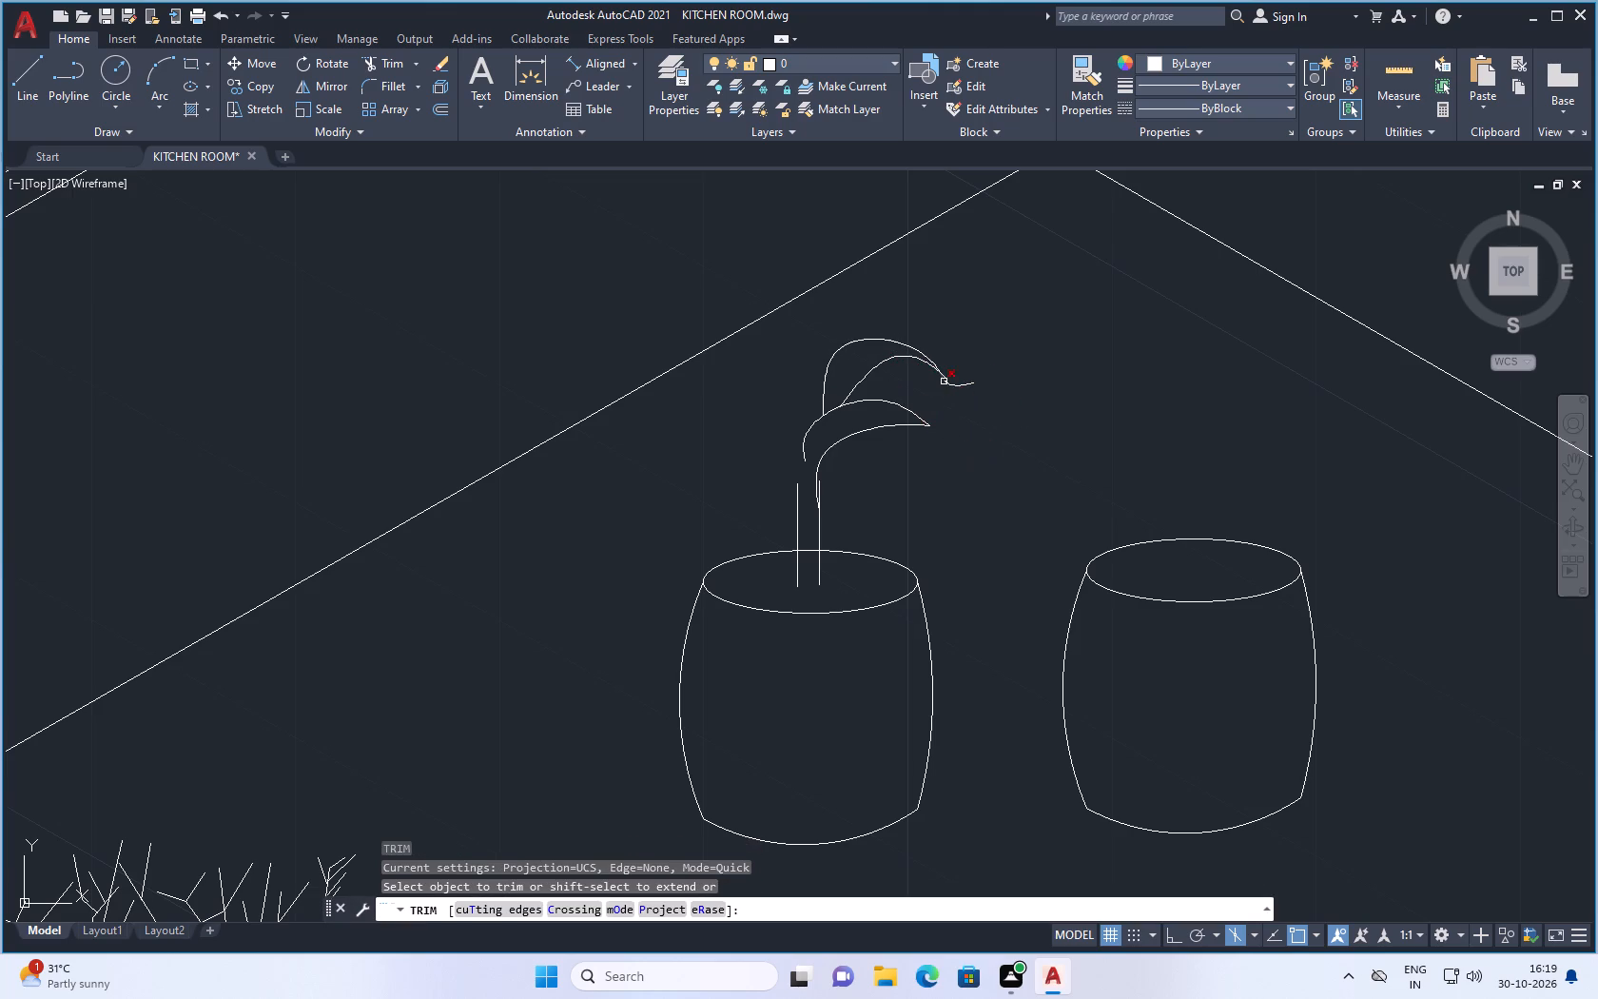
pyautogui.click(957, 385)
pyautogui.scroll(-2, 951, 428)
pyautogui.press('Escape')
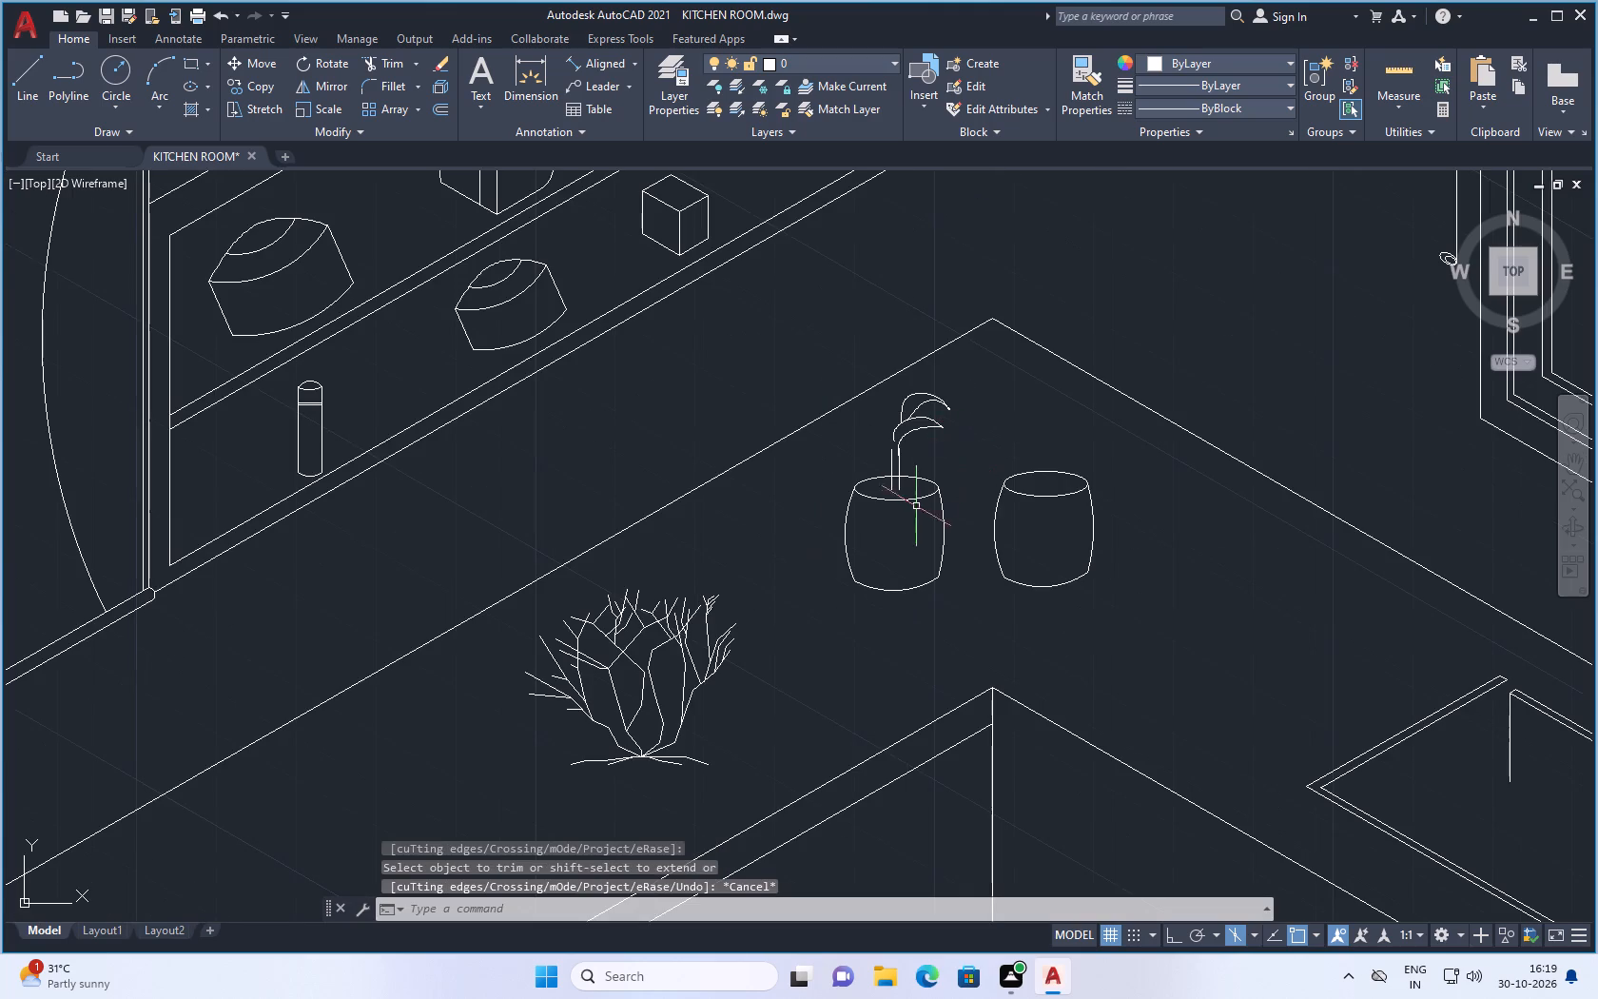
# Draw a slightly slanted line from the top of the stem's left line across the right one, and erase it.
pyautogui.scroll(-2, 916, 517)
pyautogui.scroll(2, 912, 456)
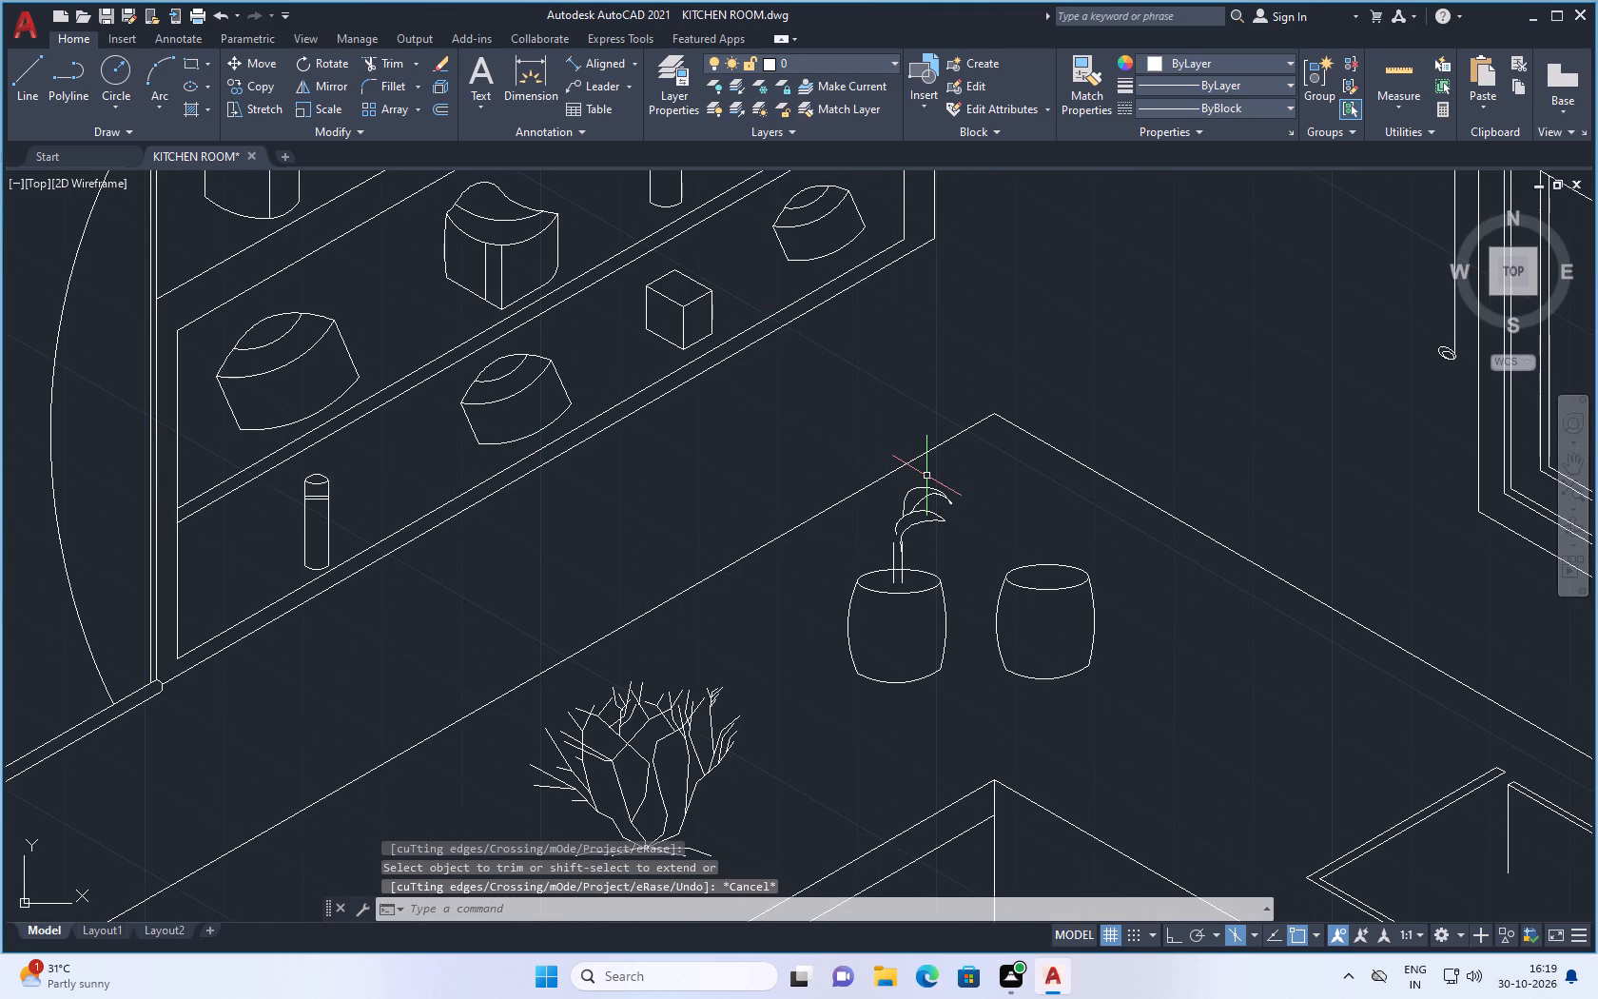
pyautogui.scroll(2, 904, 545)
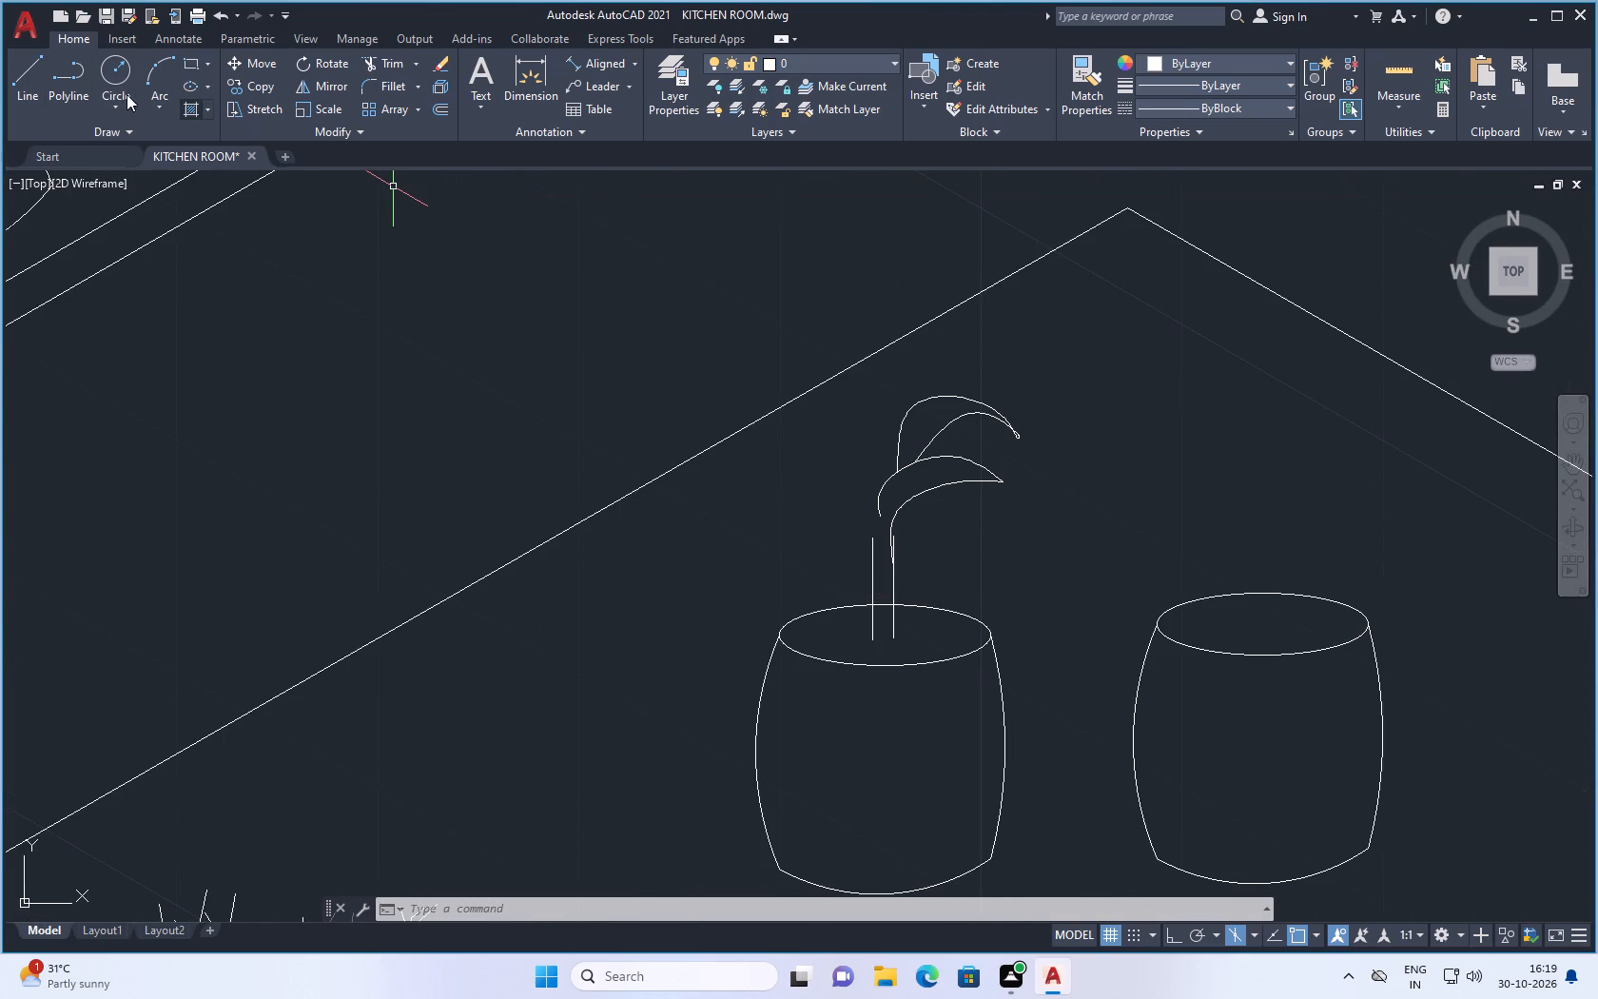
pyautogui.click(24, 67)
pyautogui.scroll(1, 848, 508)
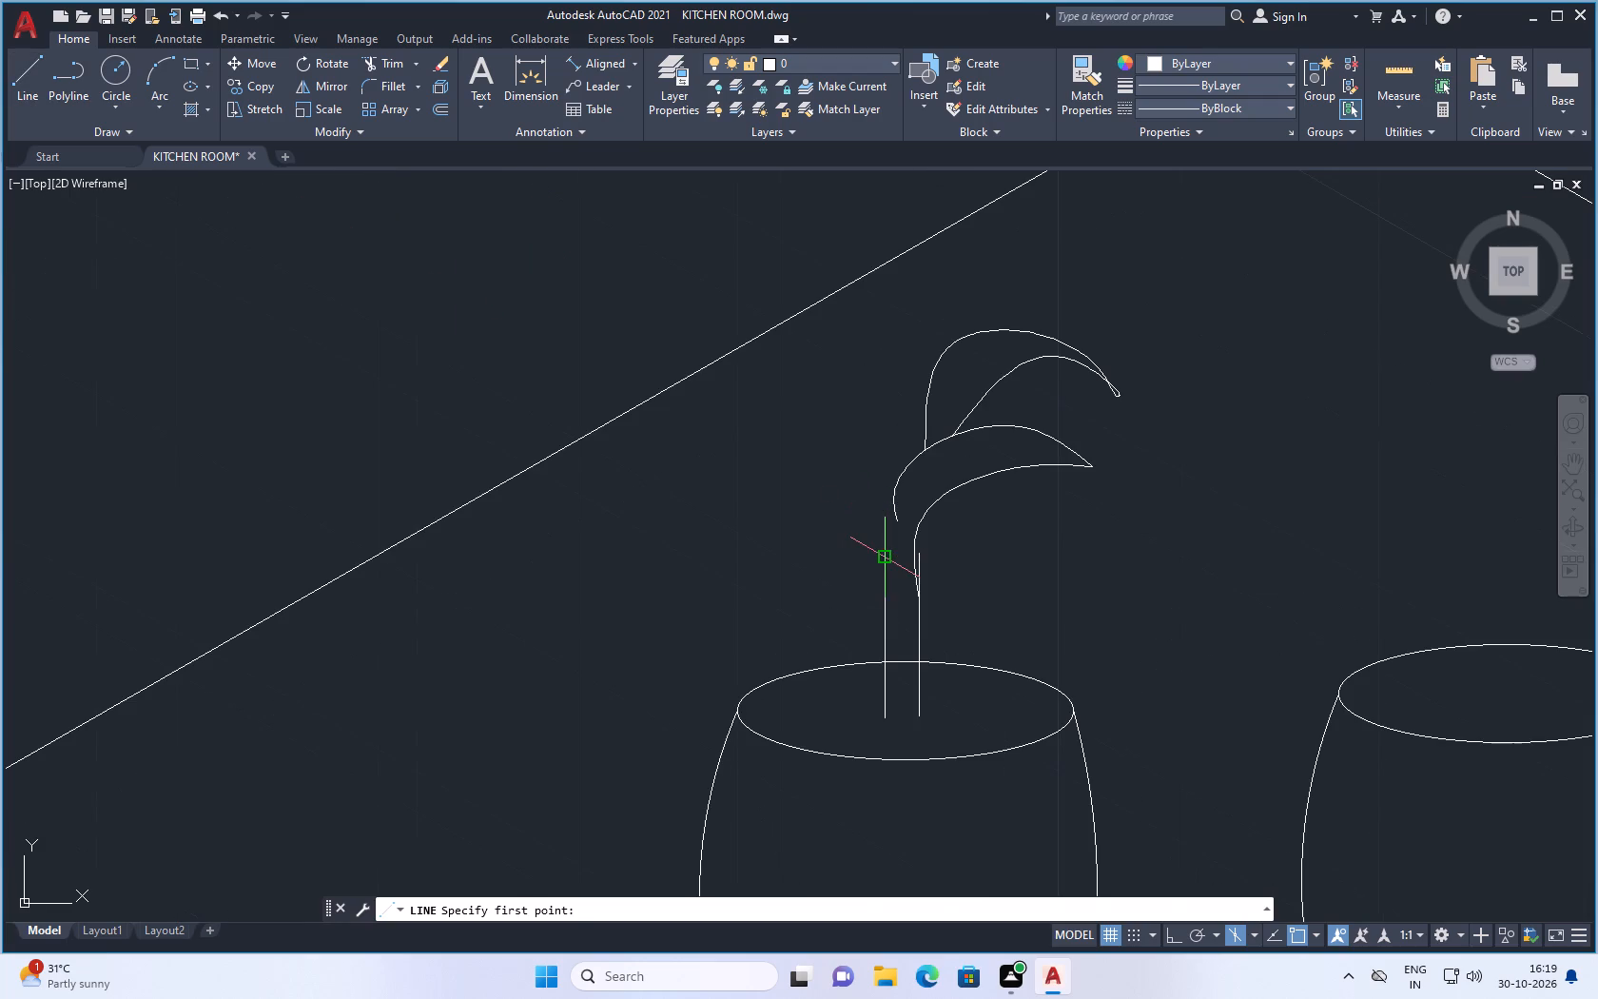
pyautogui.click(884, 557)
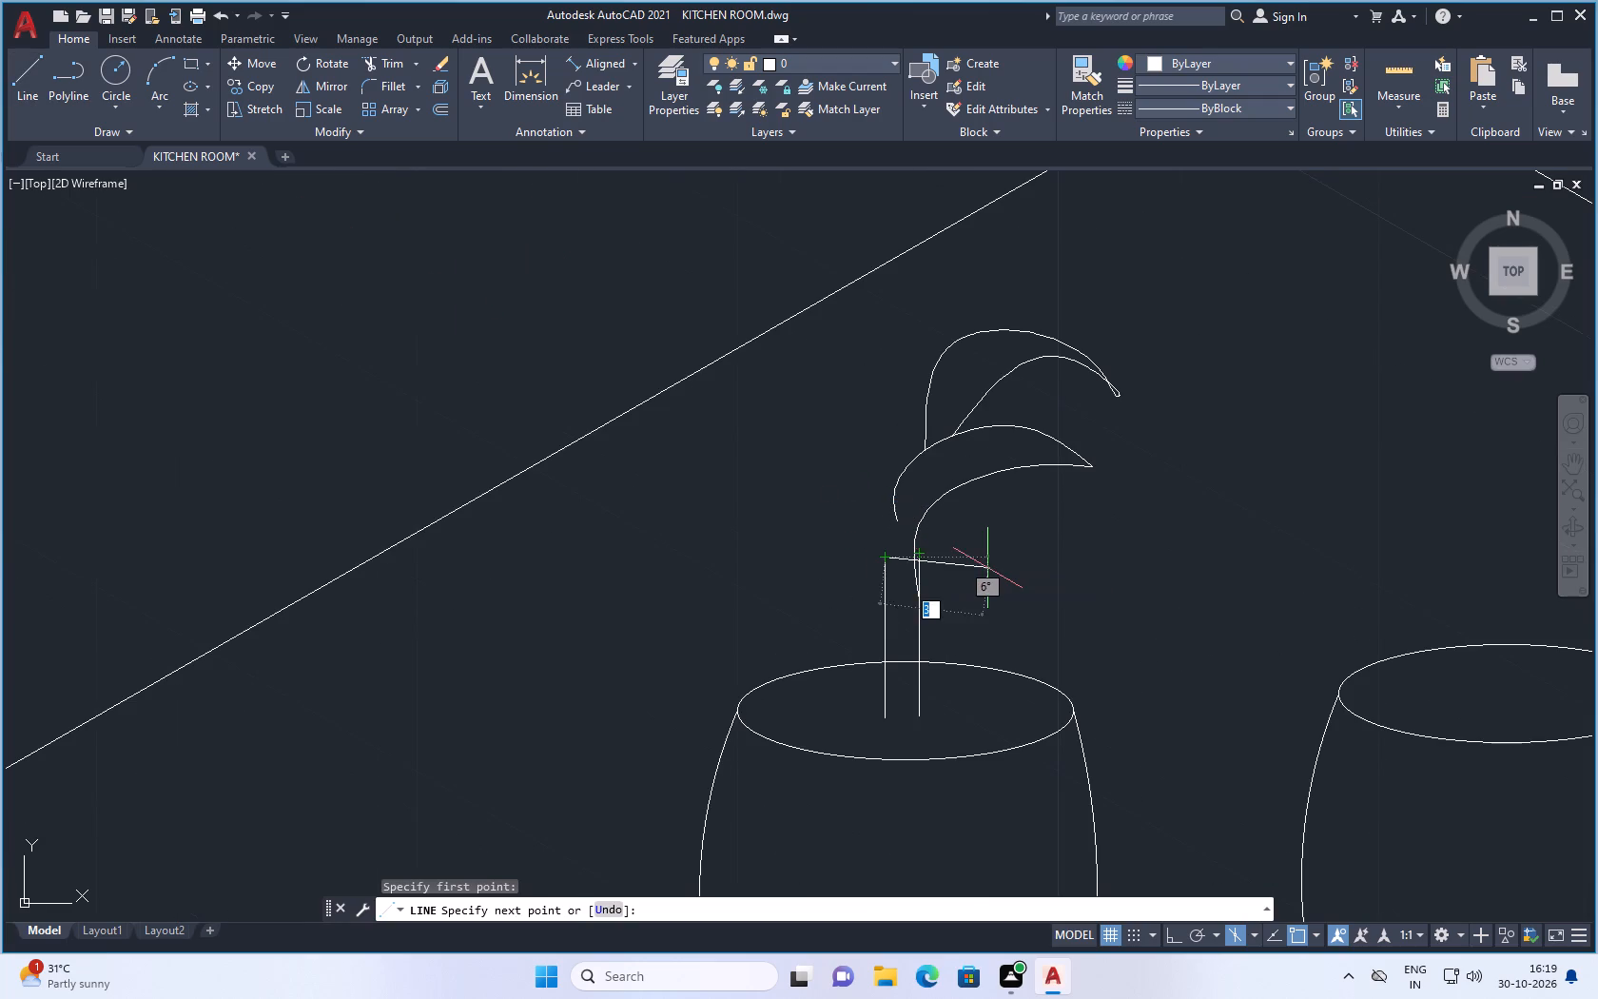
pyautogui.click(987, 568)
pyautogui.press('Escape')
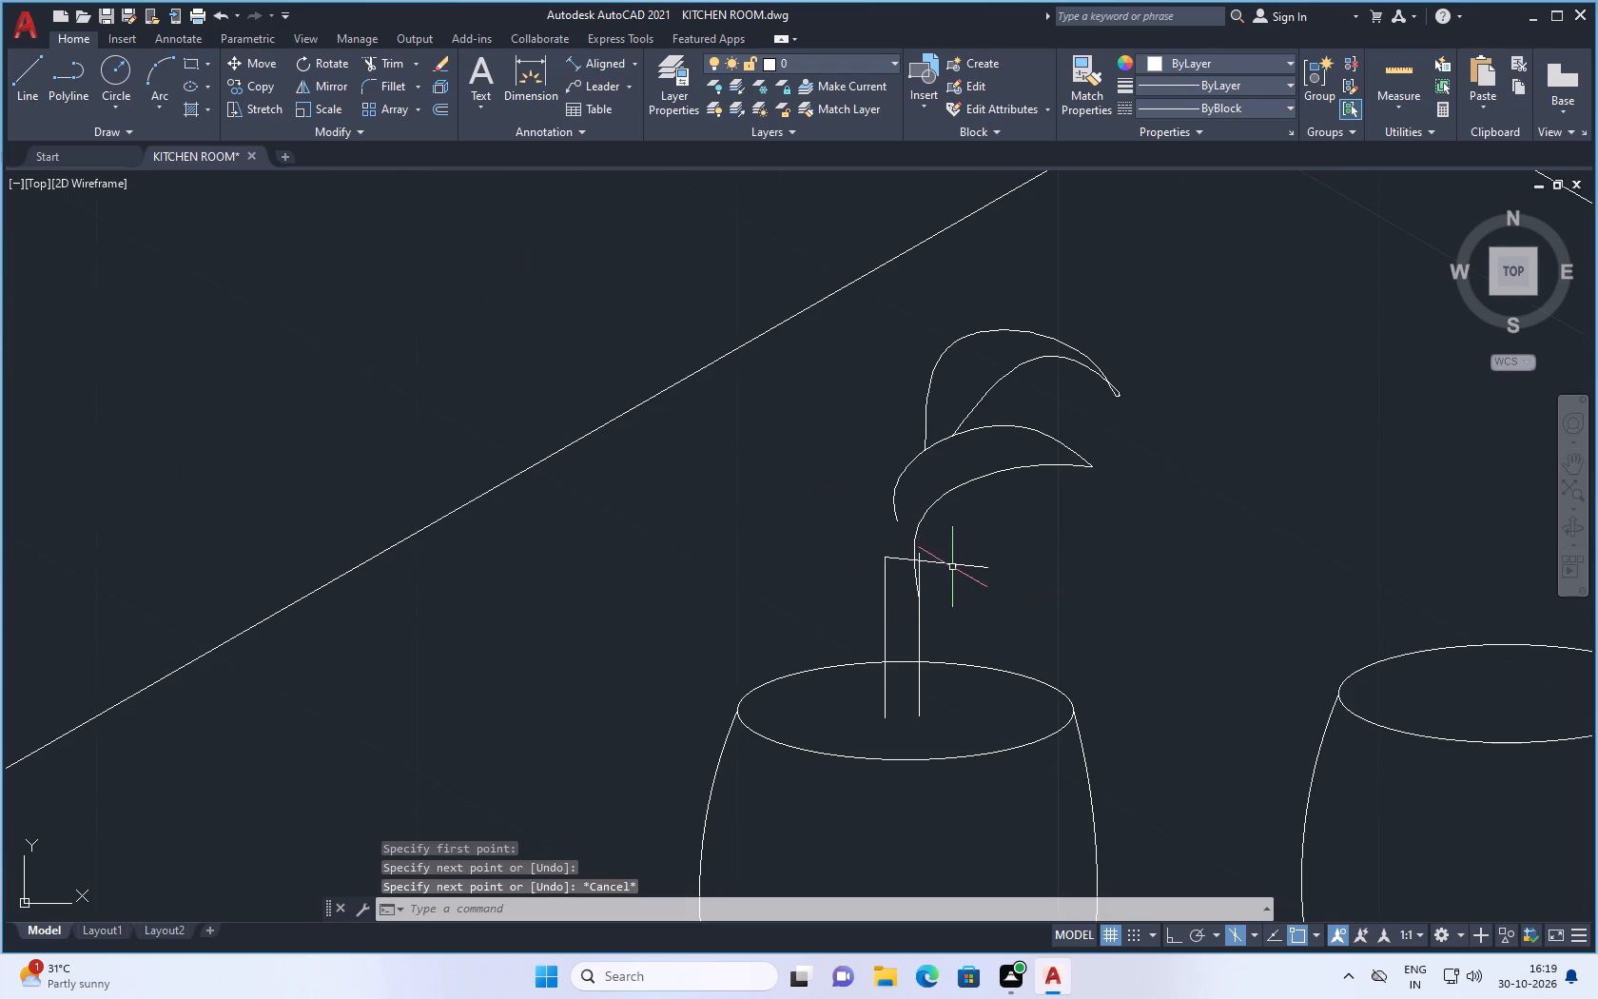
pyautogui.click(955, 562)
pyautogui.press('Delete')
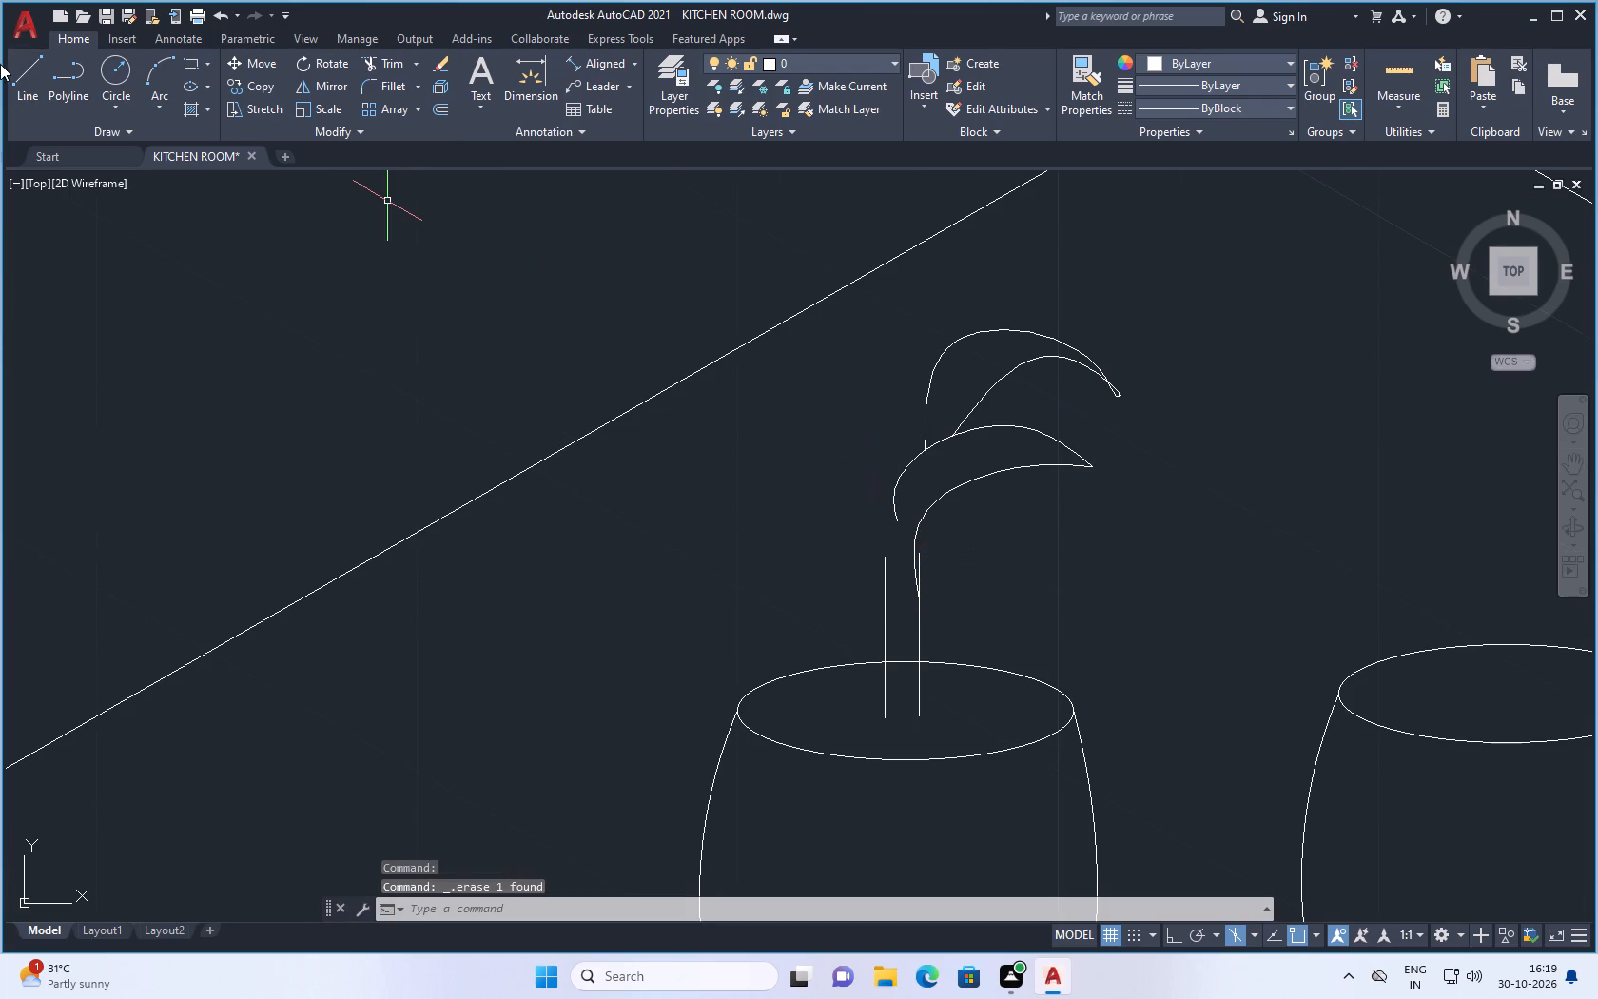
# Draw a horizontal line about 2 units long from the top of the stem's left line, crossing the right stem line.
pyautogui.click(16, 74)
pyautogui.scroll(2, 901, 531)
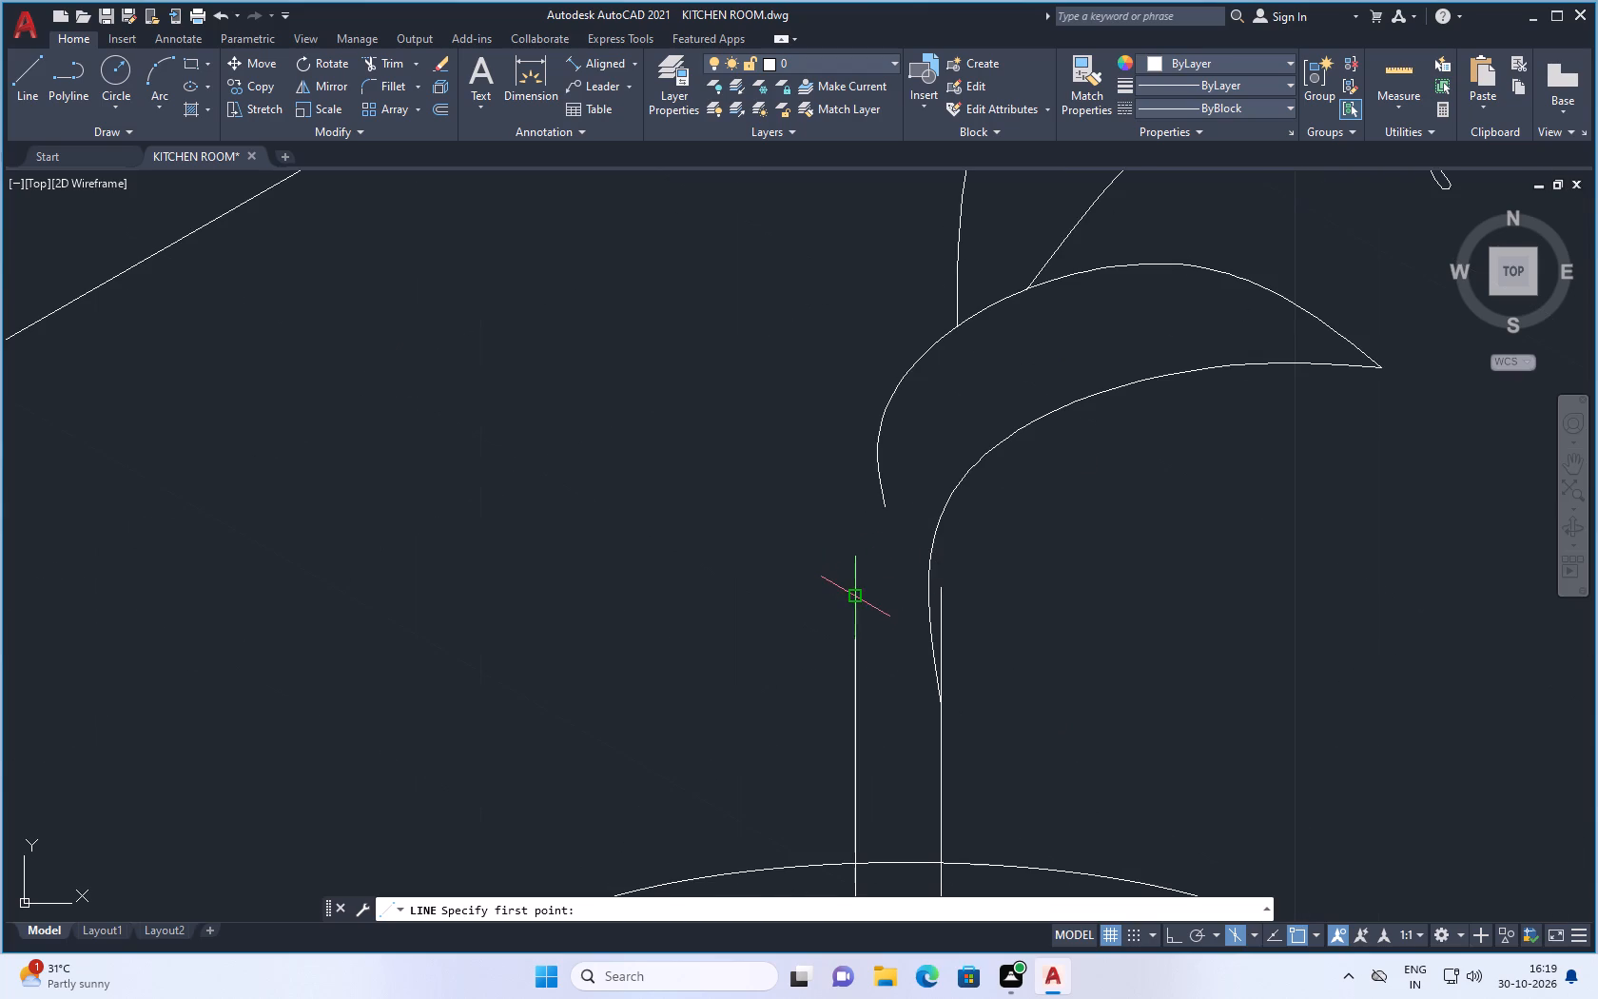
pyautogui.click(854, 599)
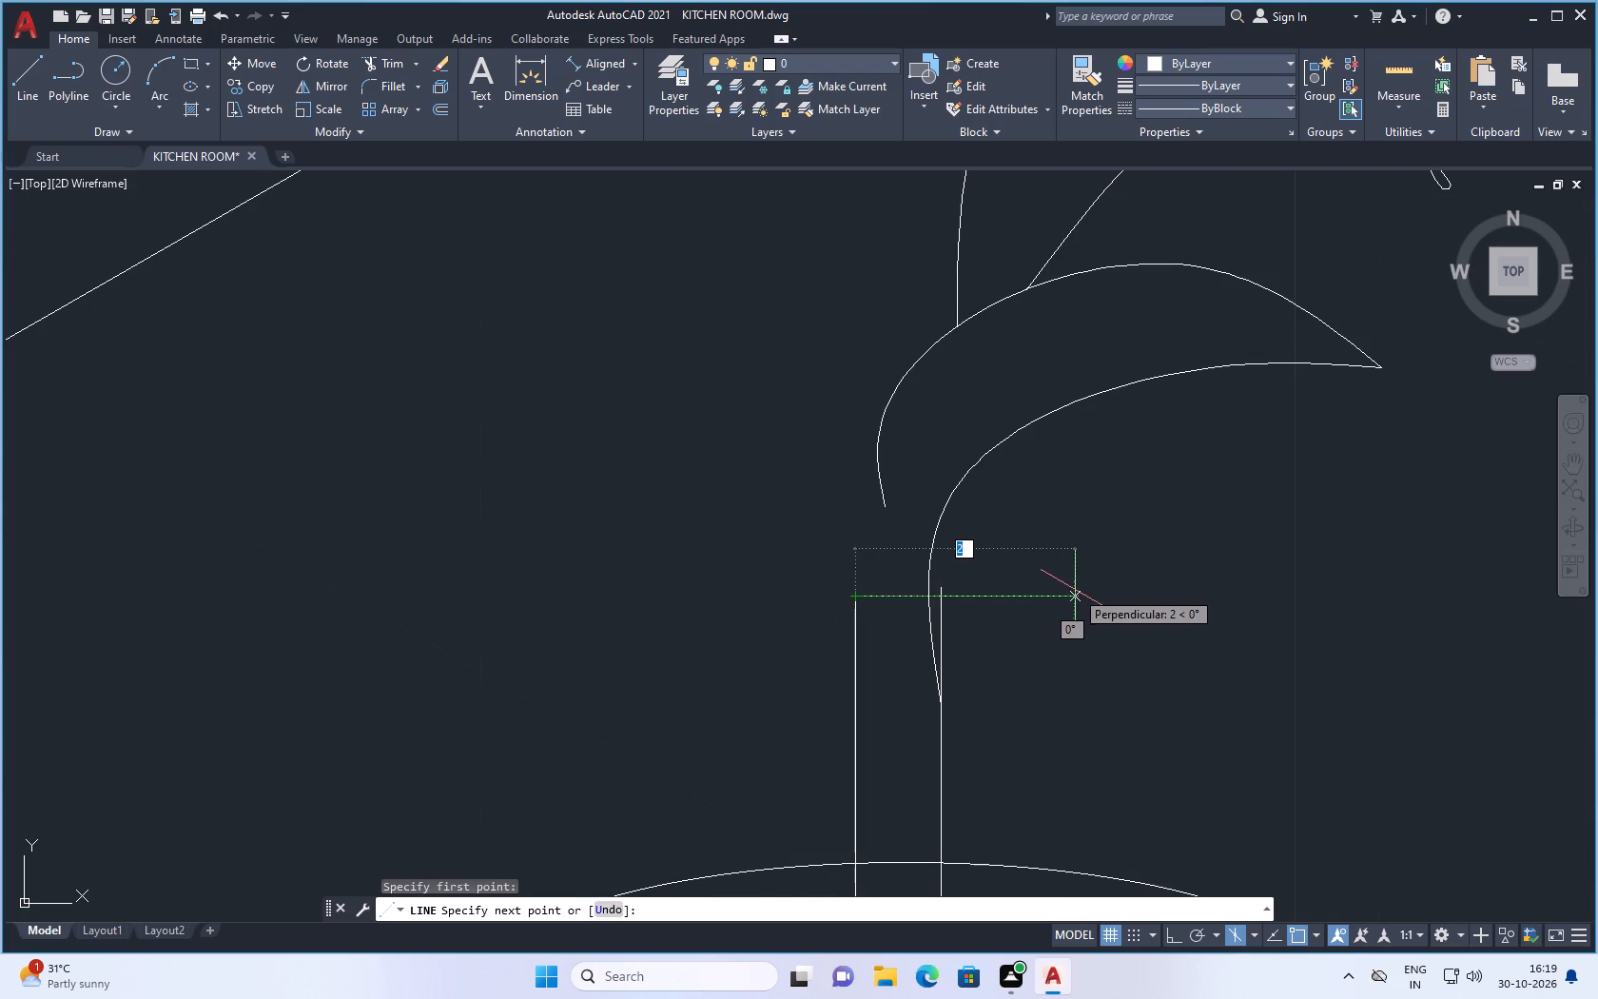
pyautogui.click(1075, 590)
pyautogui.press('Escape')
pyautogui.scroll(-3, 826, 602)
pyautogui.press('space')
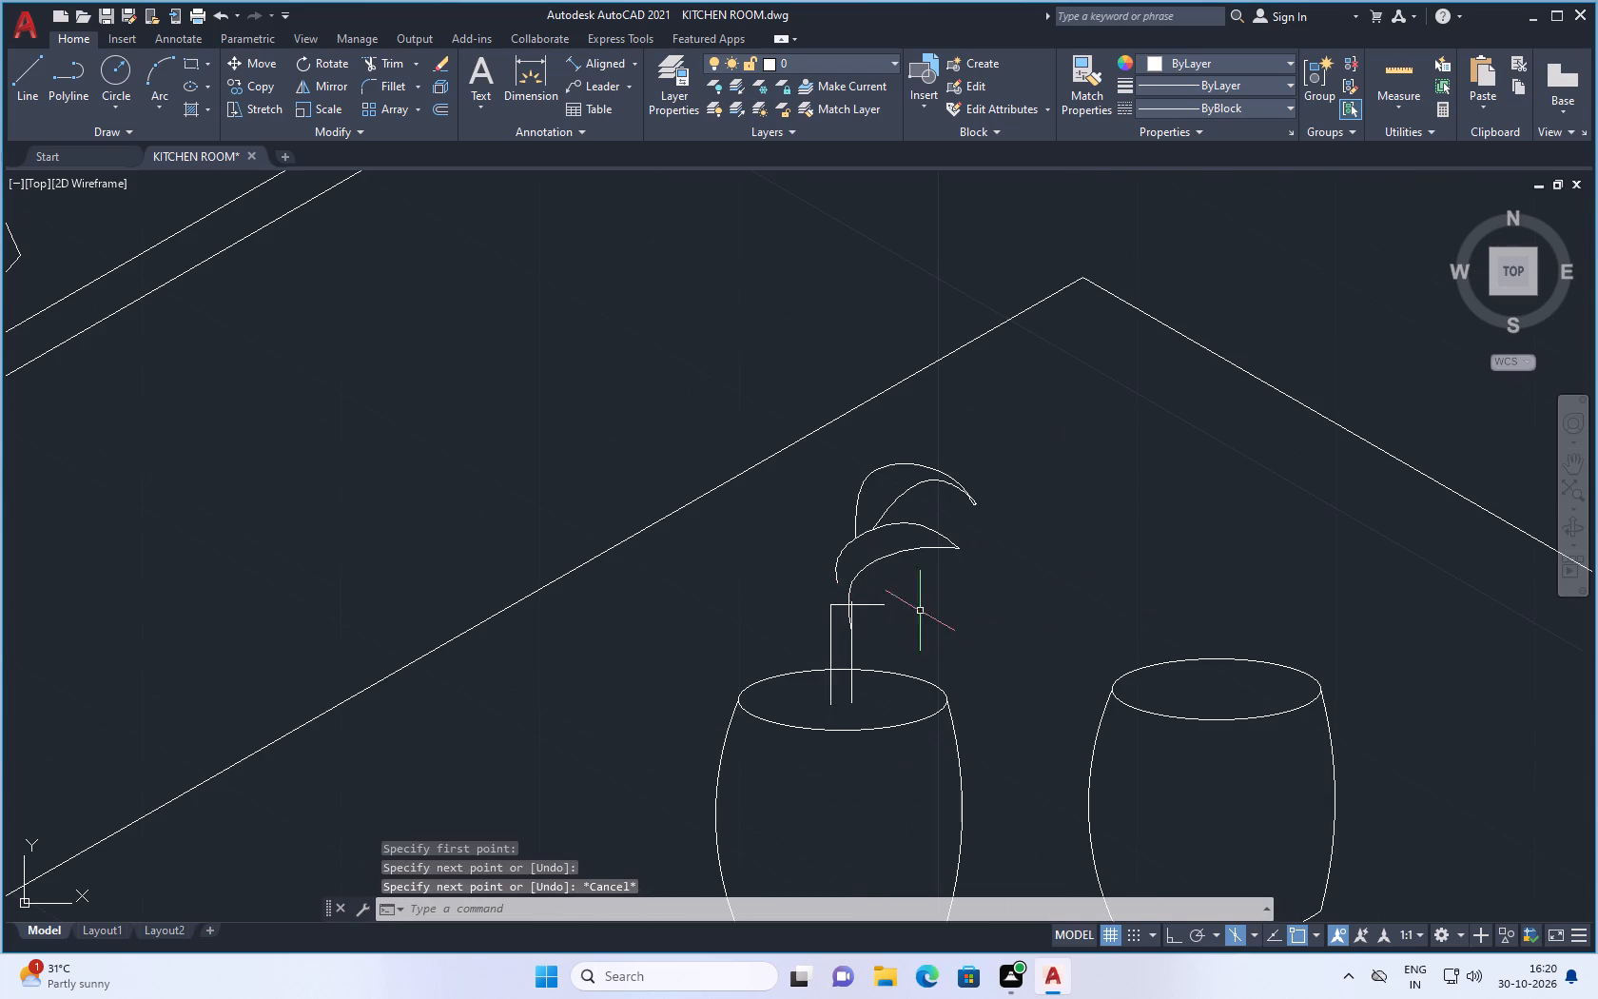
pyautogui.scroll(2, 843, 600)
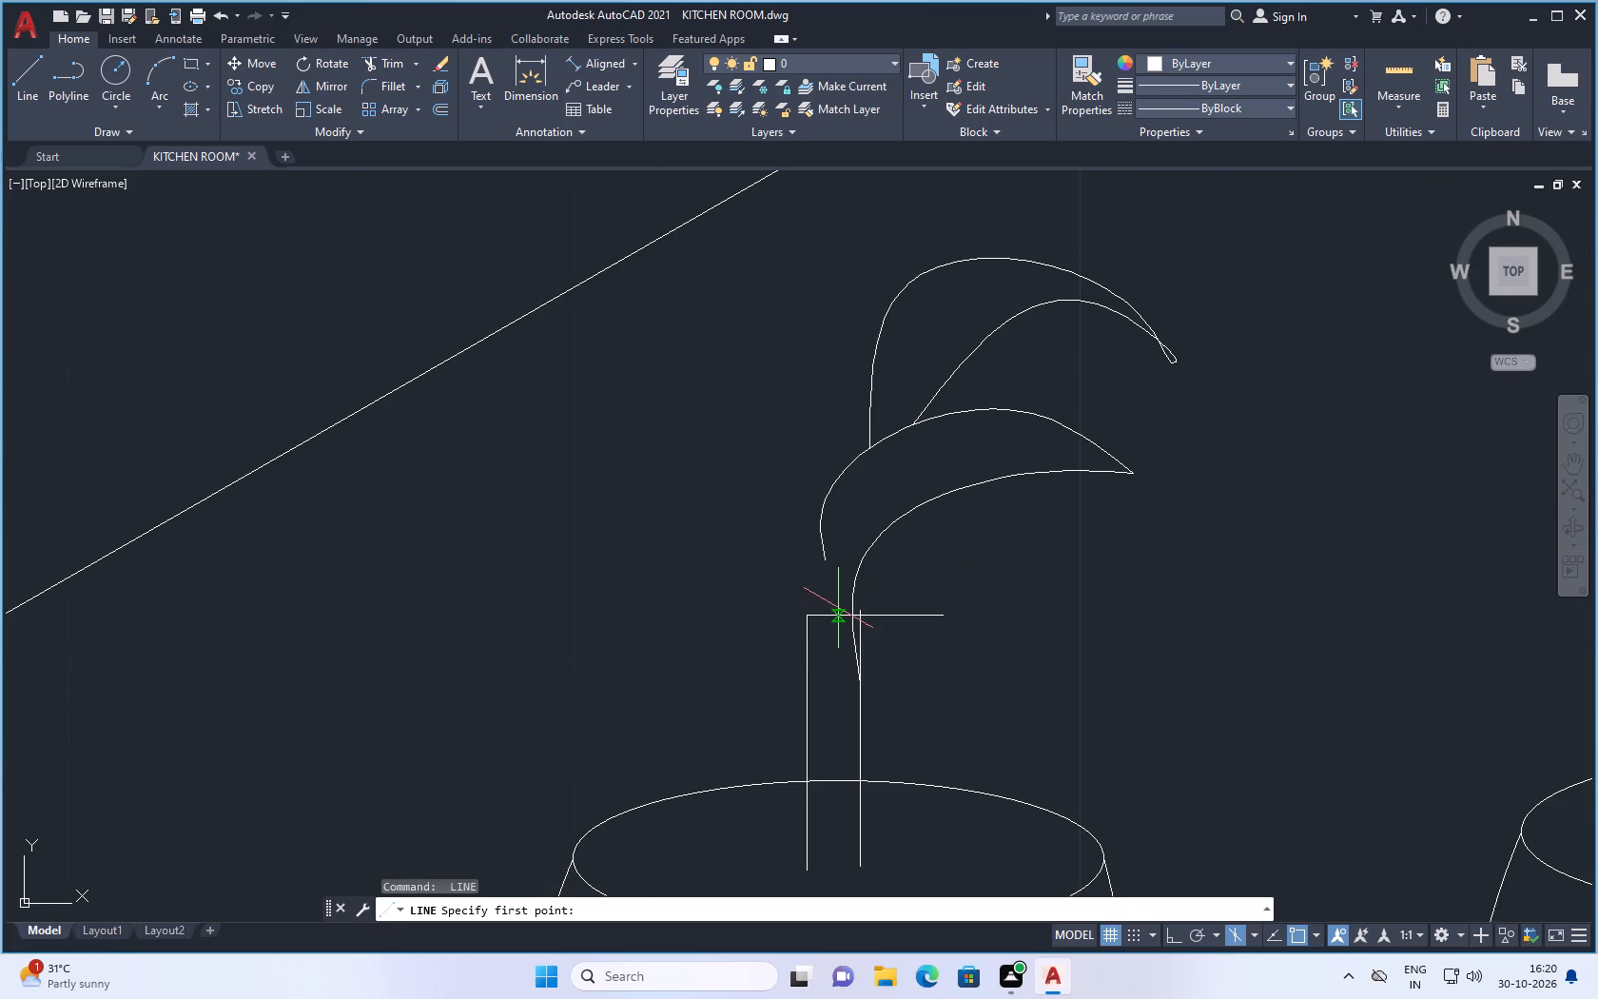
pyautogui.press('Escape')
# Trim the horizontal line's overhang beyond the right stem line and the right stem line's stub above it.
pyautogui.write('tr')
pyautogui.press('Return')
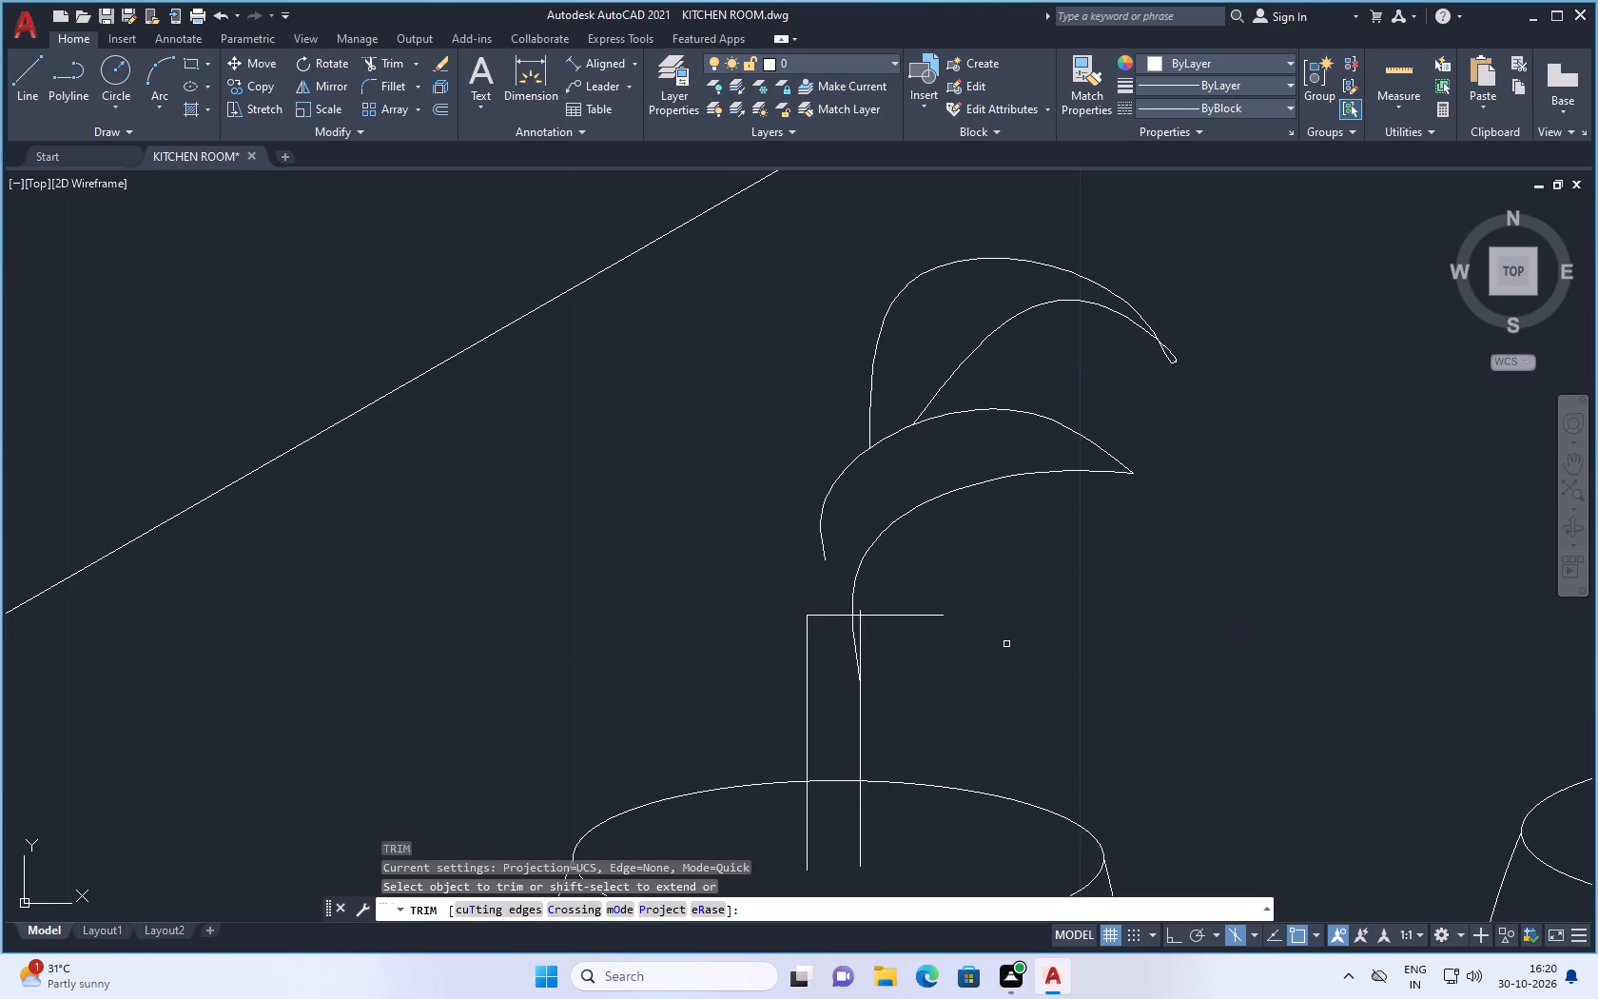
pyautogui.click(917, 616)
pyautogui.scroll(2, 857, 613)
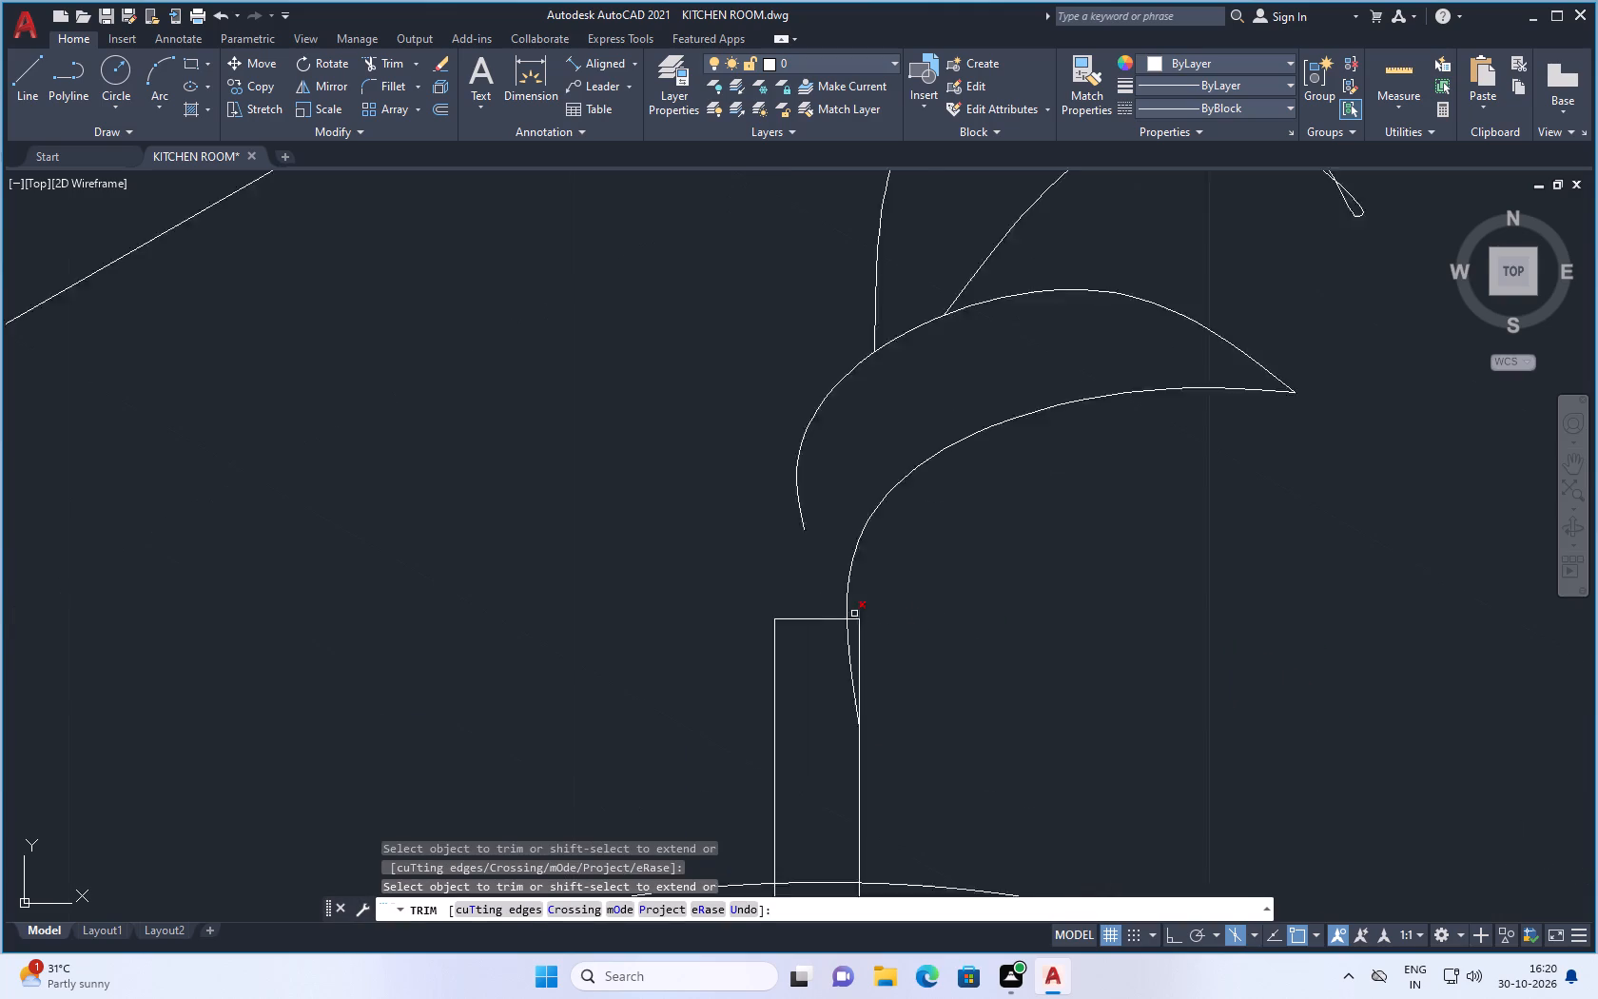
pyautogui.scroll(2, 854, 614)
pyautogui.click(864, 614)
pyautogui.press('Escape')
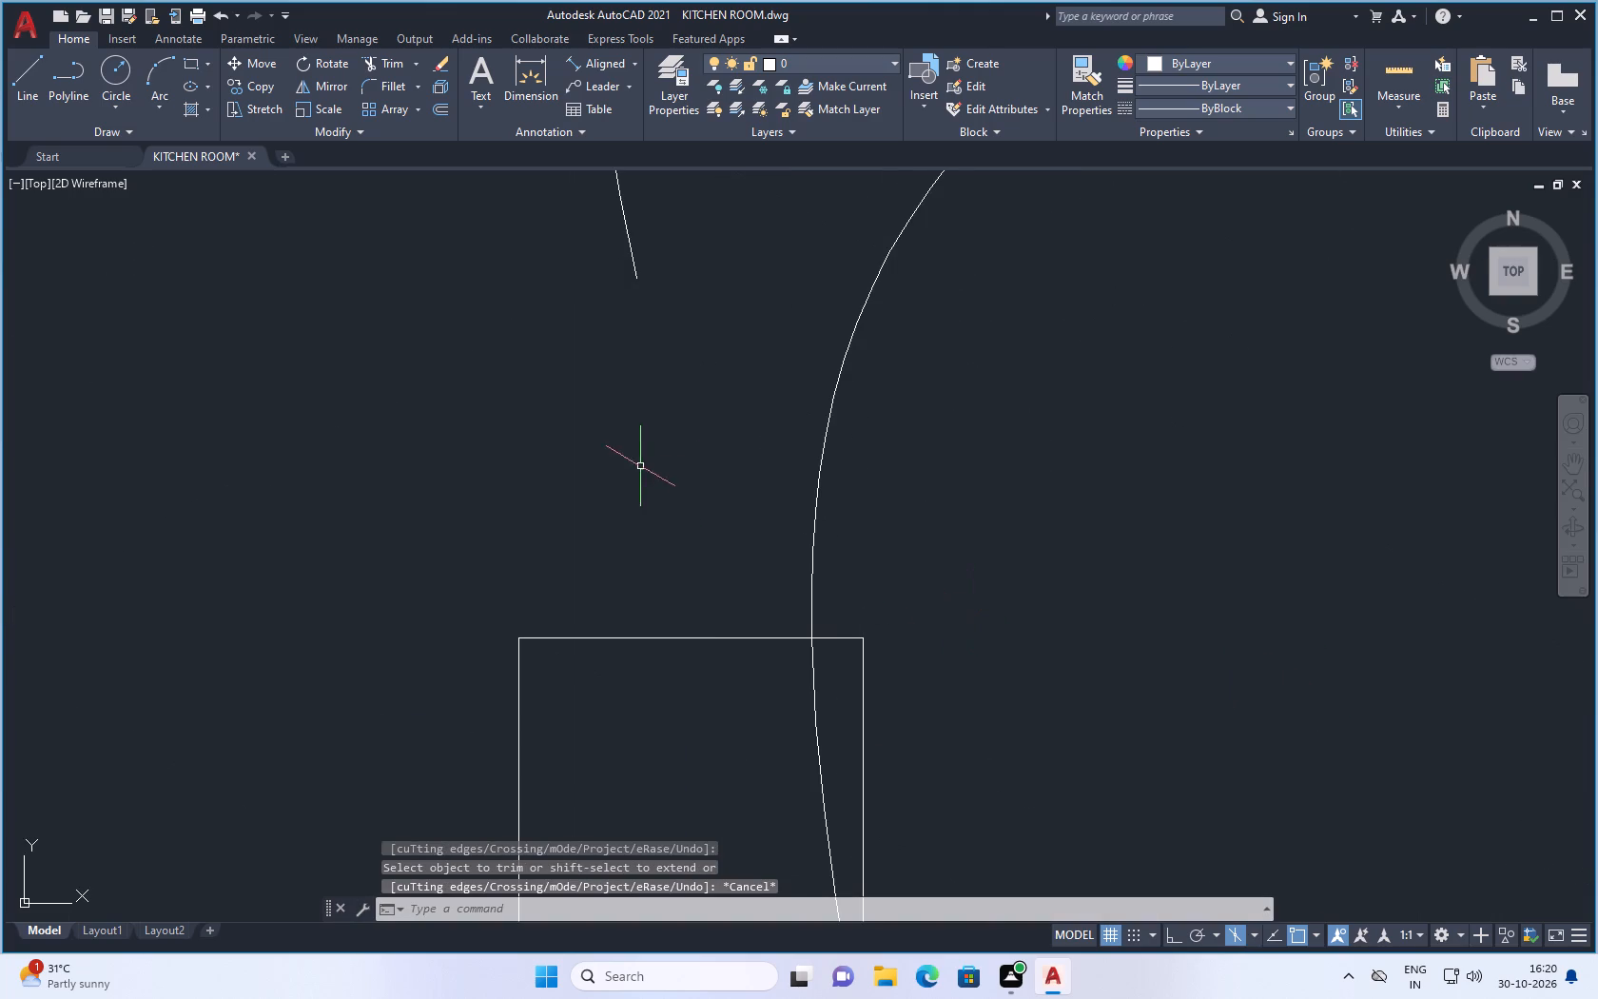
# With Ortho on, draw a vertical line about 7 units long upward from the midpoint of the stem's top edge.
pyautogui.scroll(-5, 767, 540)
pyautogui.click(15, 88)
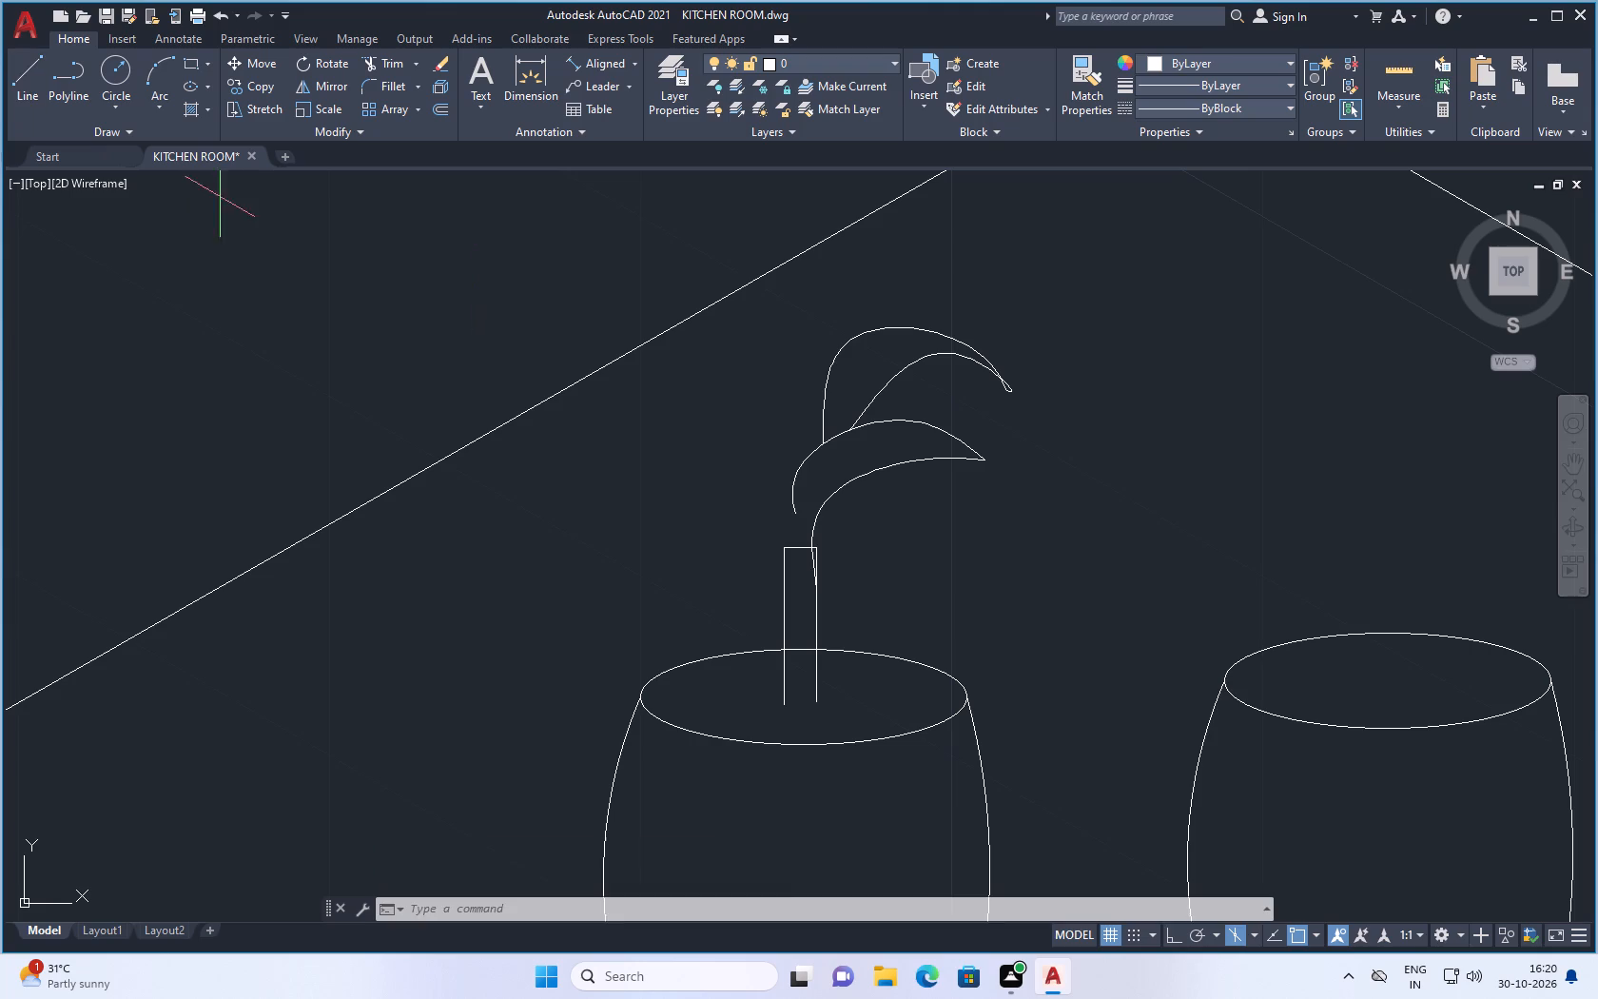
pyautogui.click(798, 544)
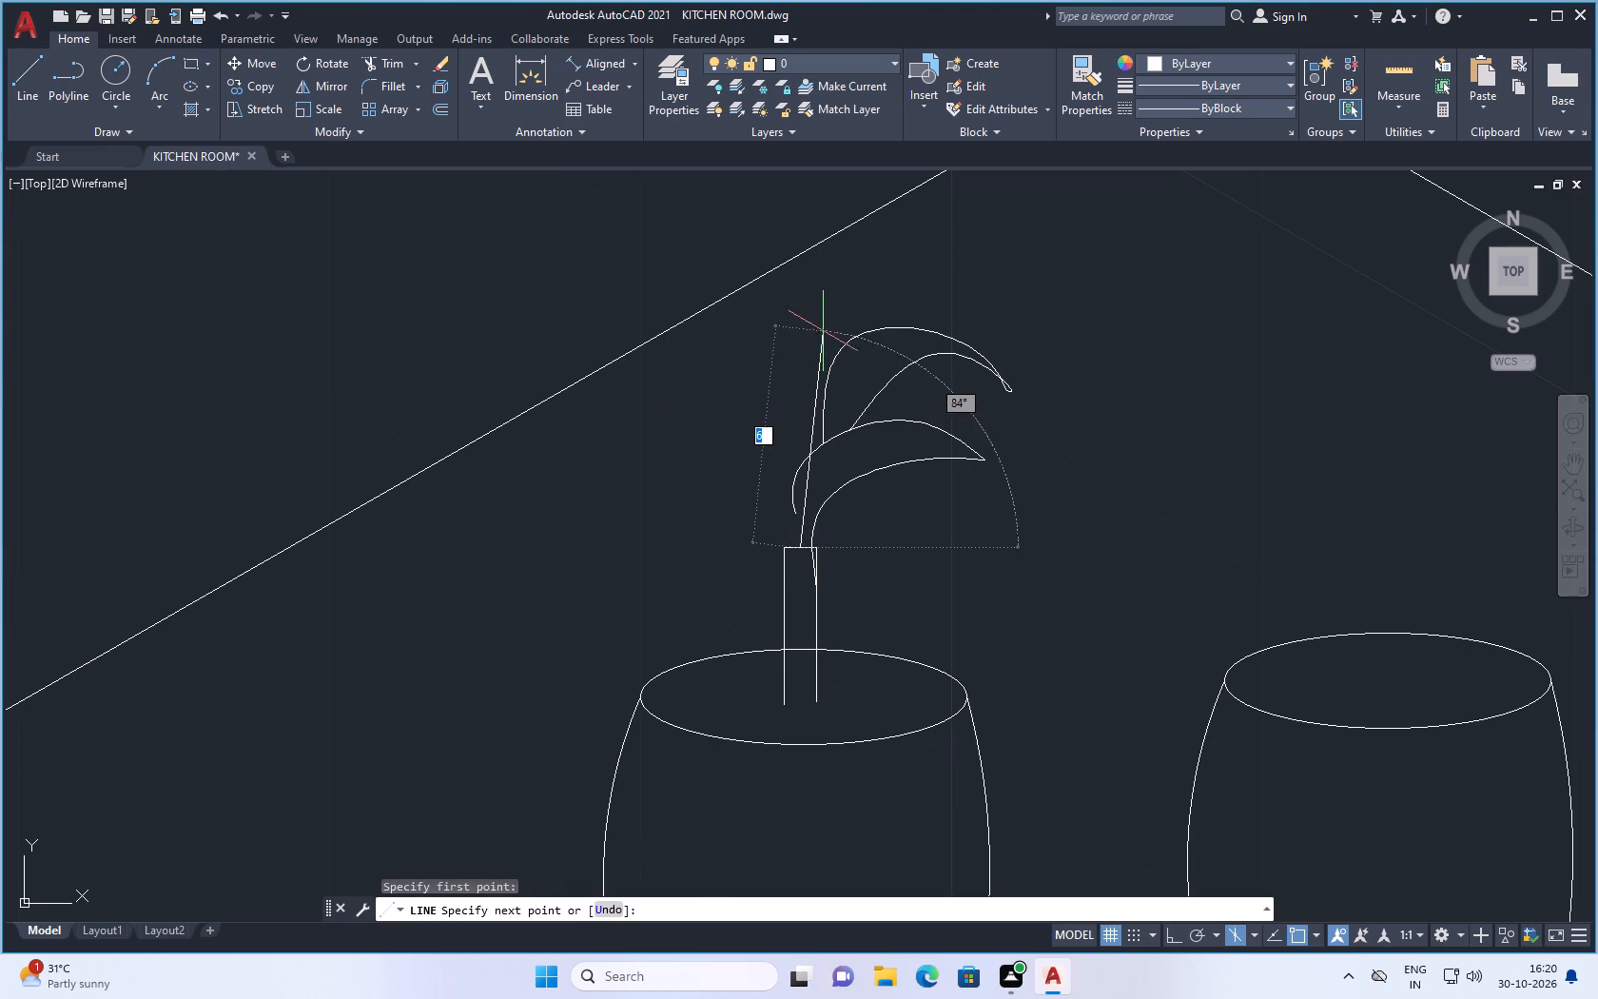
pyautogui.click(1170, 930)
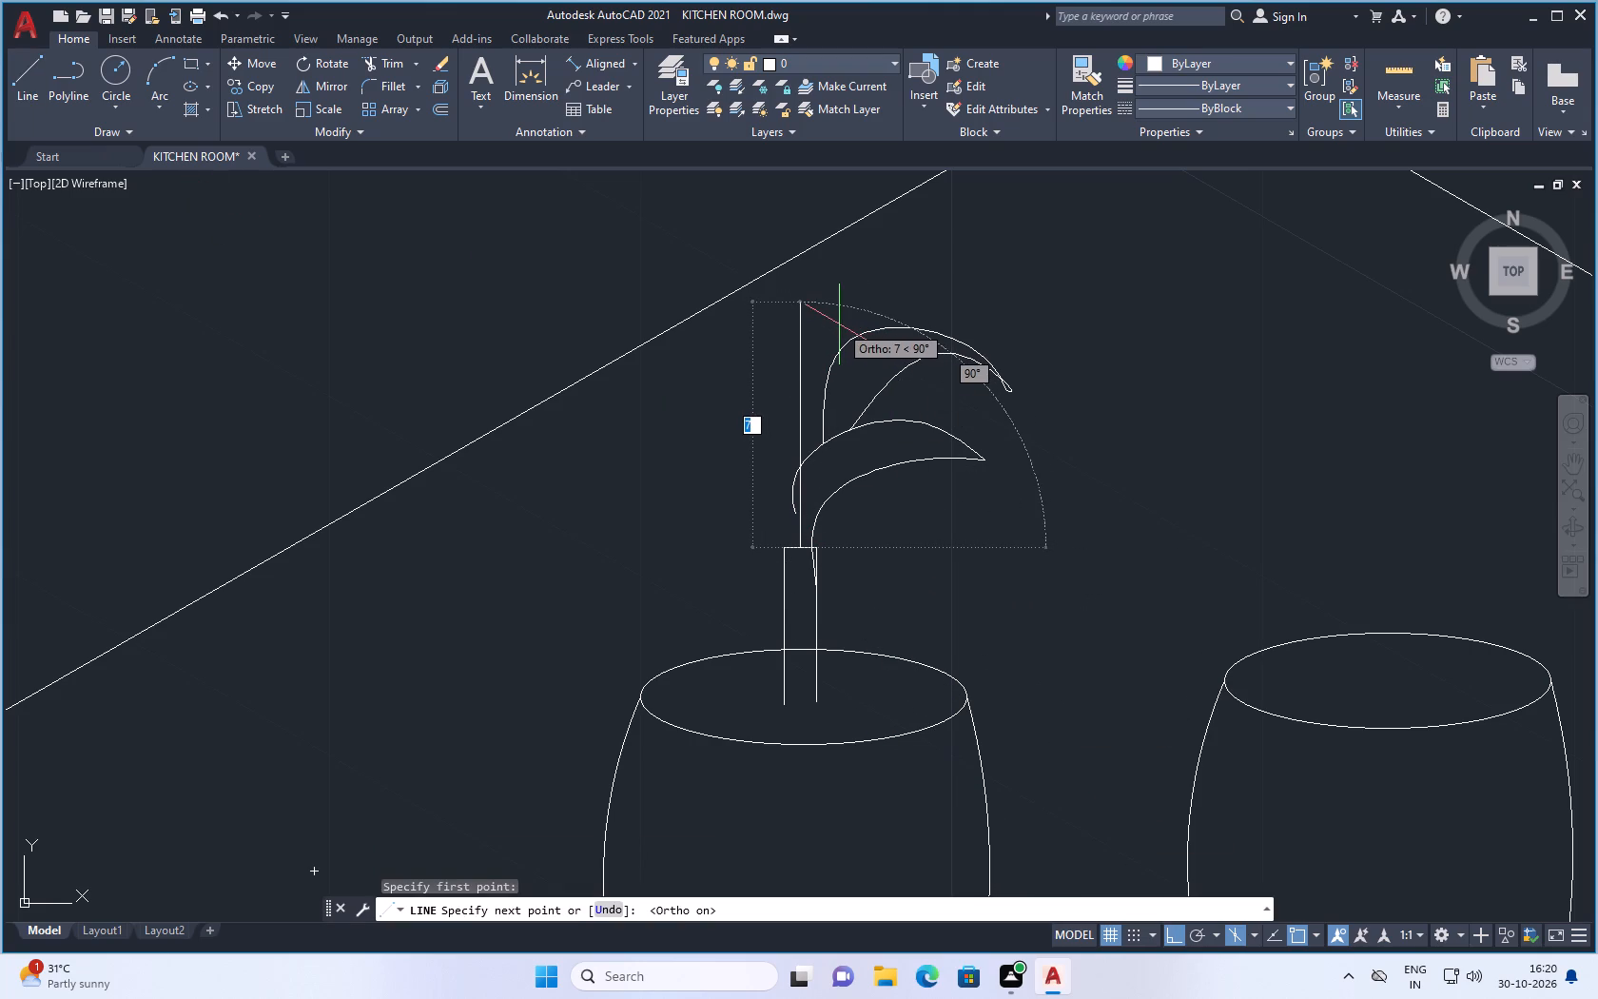
pyautogui.click(839, 324)
pyautogui.press('Escape')
pyautogui.scroll(-4, 793, 532)
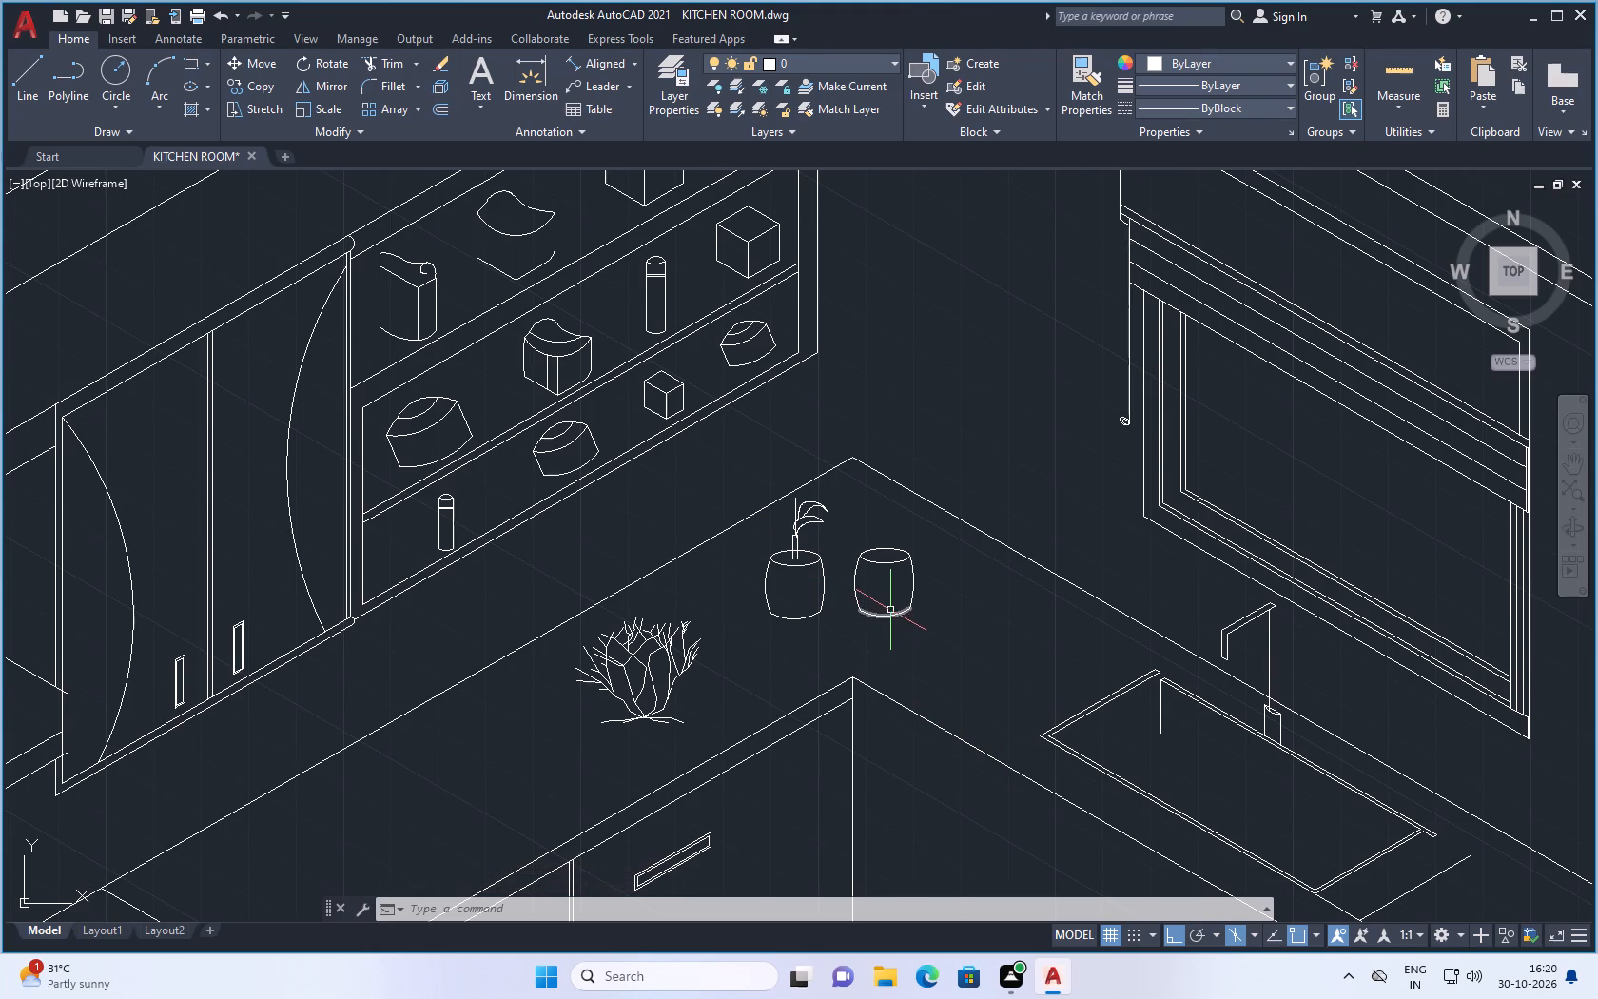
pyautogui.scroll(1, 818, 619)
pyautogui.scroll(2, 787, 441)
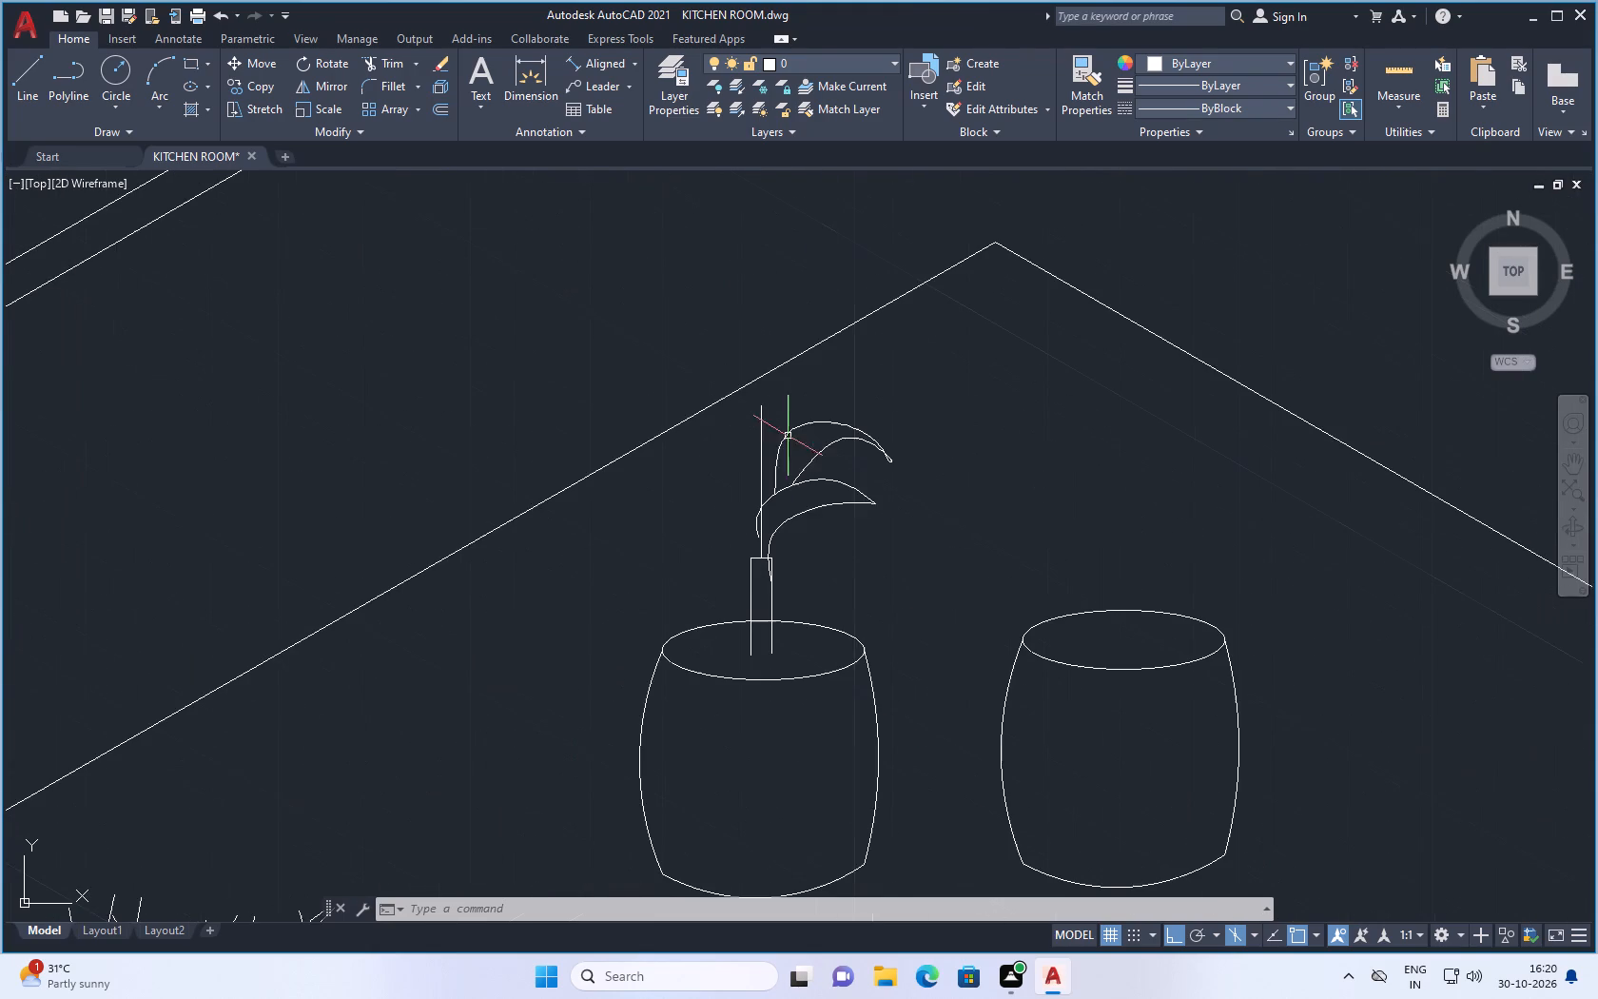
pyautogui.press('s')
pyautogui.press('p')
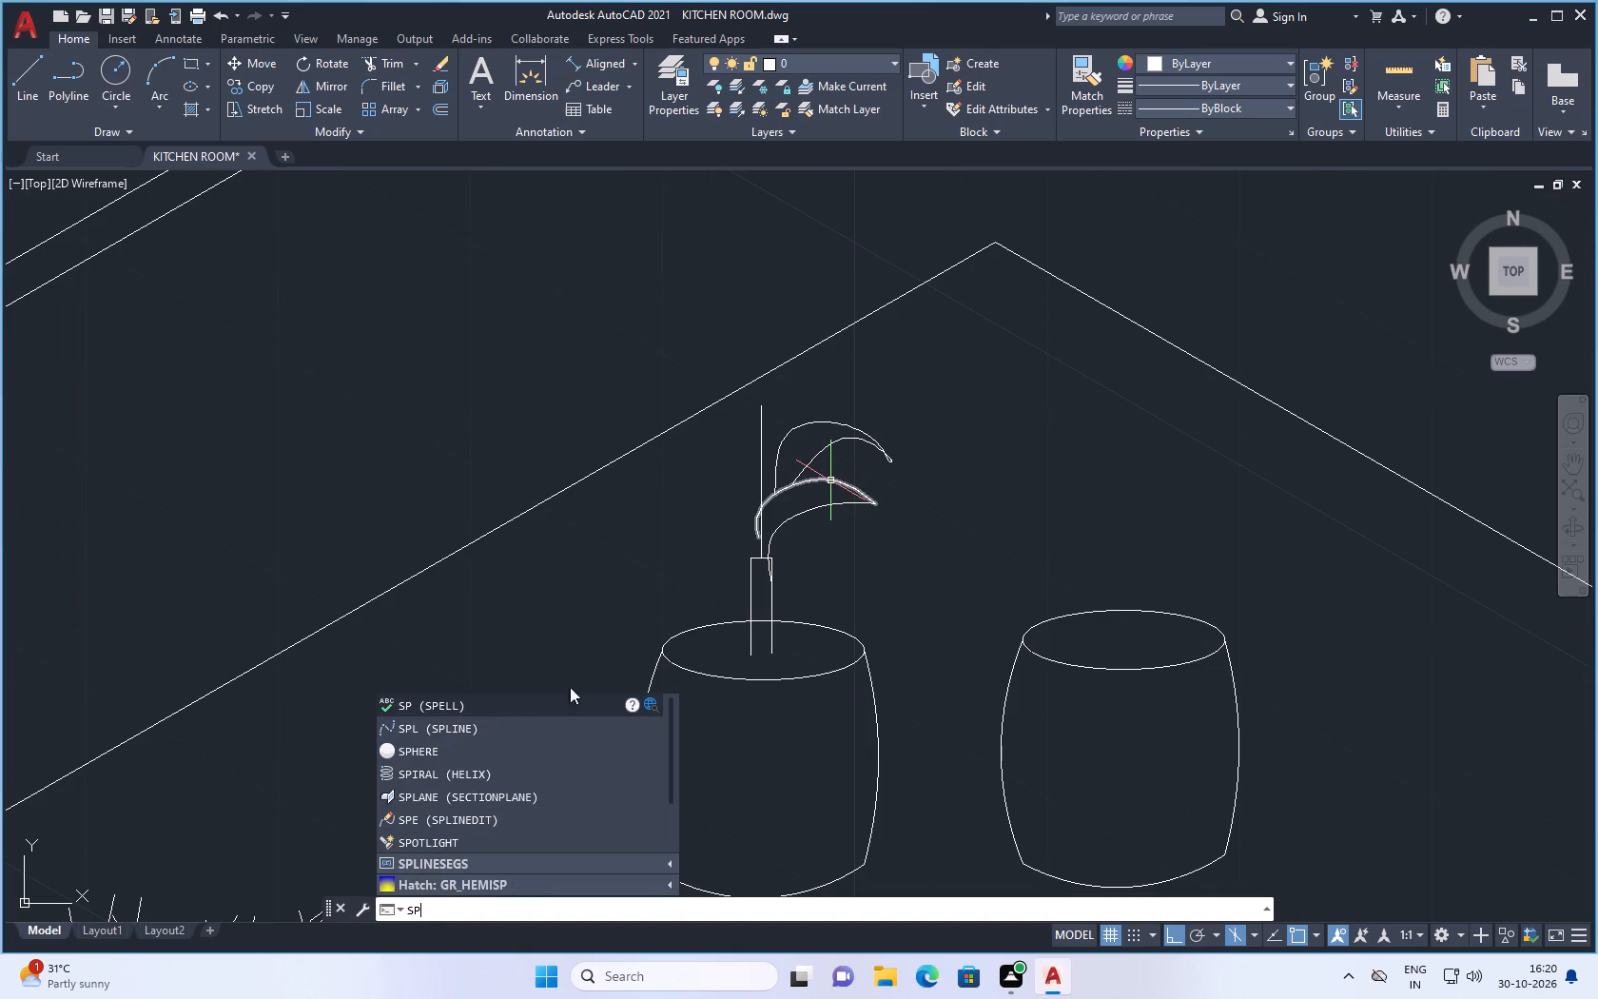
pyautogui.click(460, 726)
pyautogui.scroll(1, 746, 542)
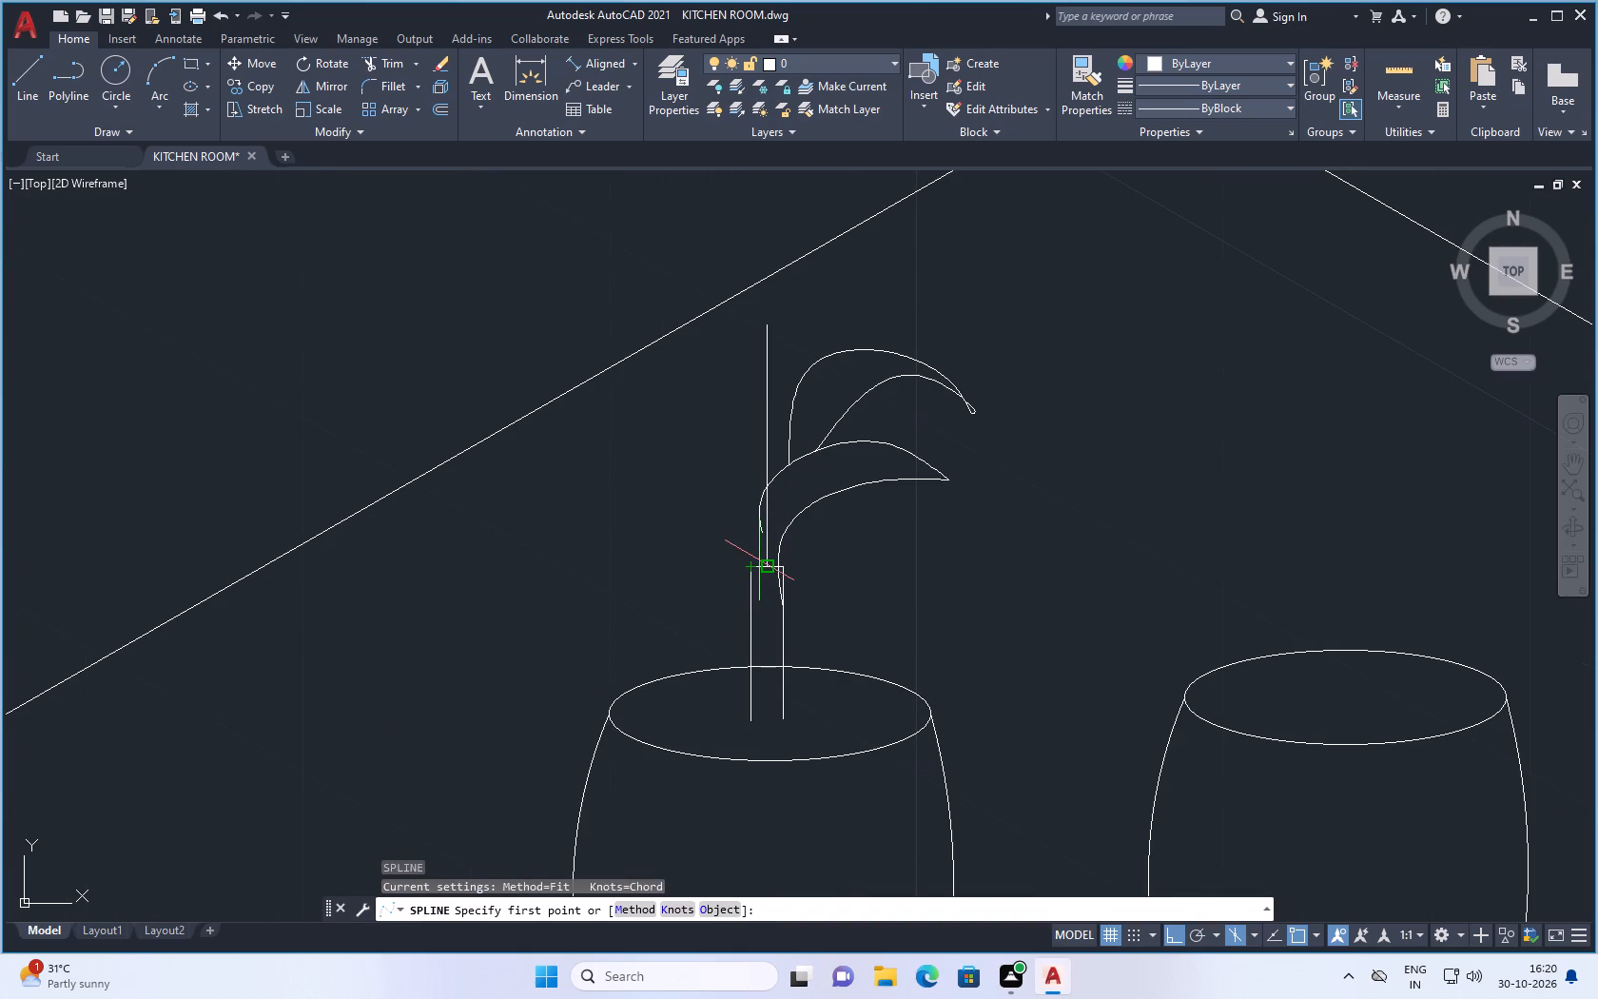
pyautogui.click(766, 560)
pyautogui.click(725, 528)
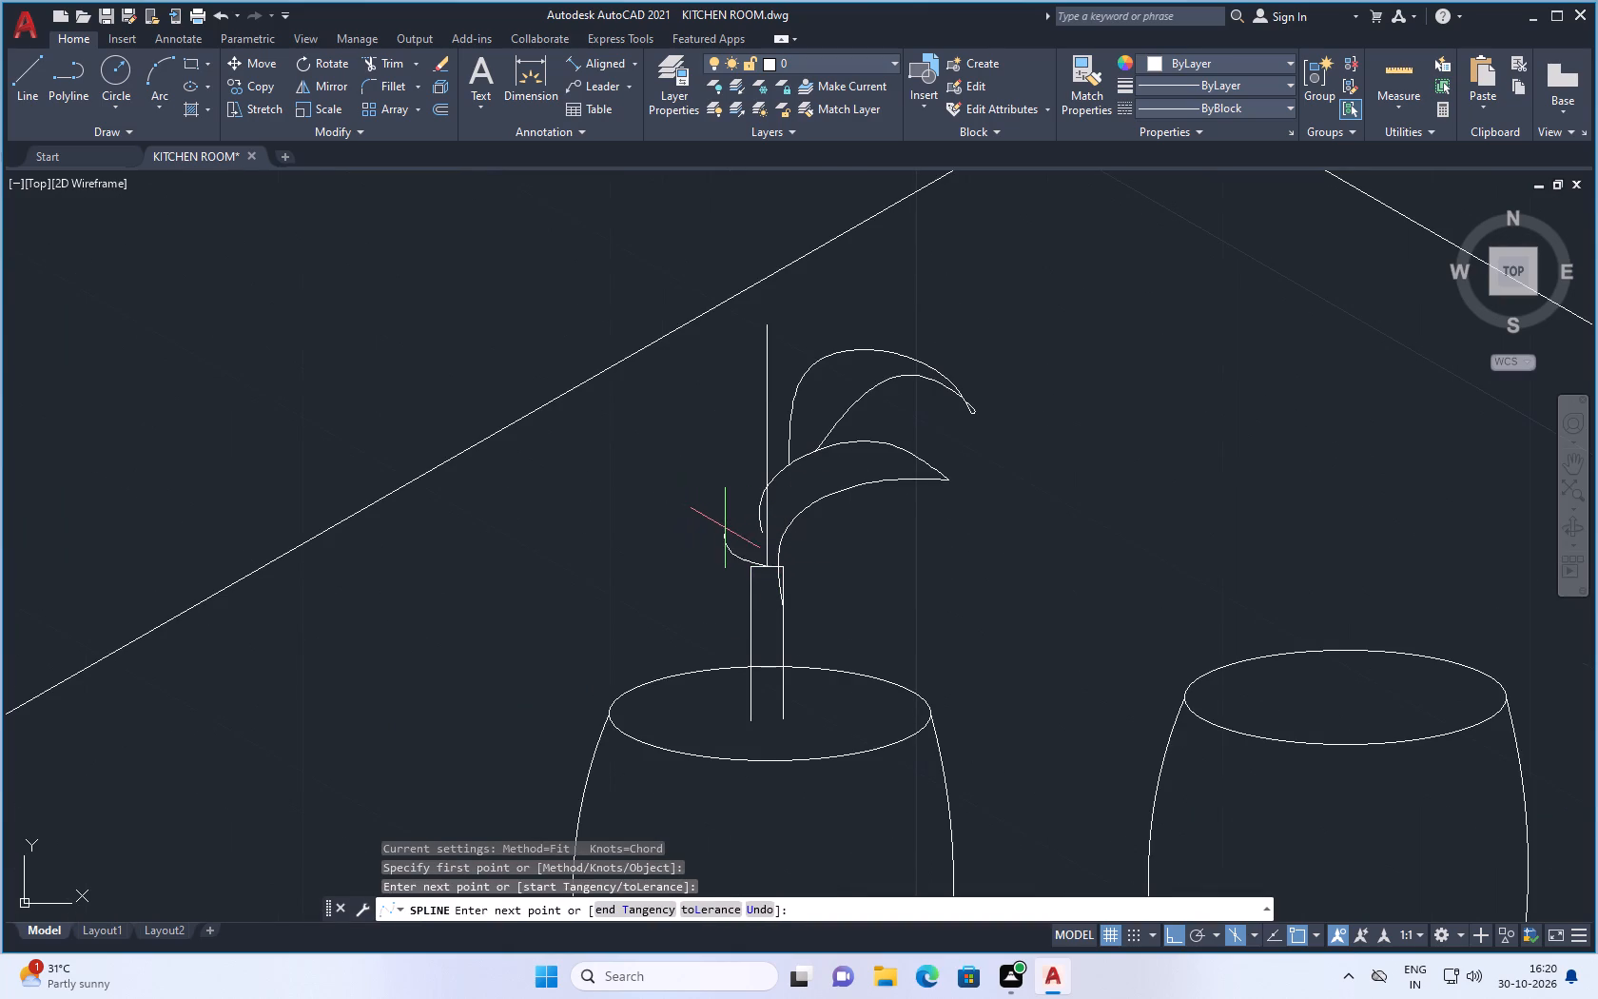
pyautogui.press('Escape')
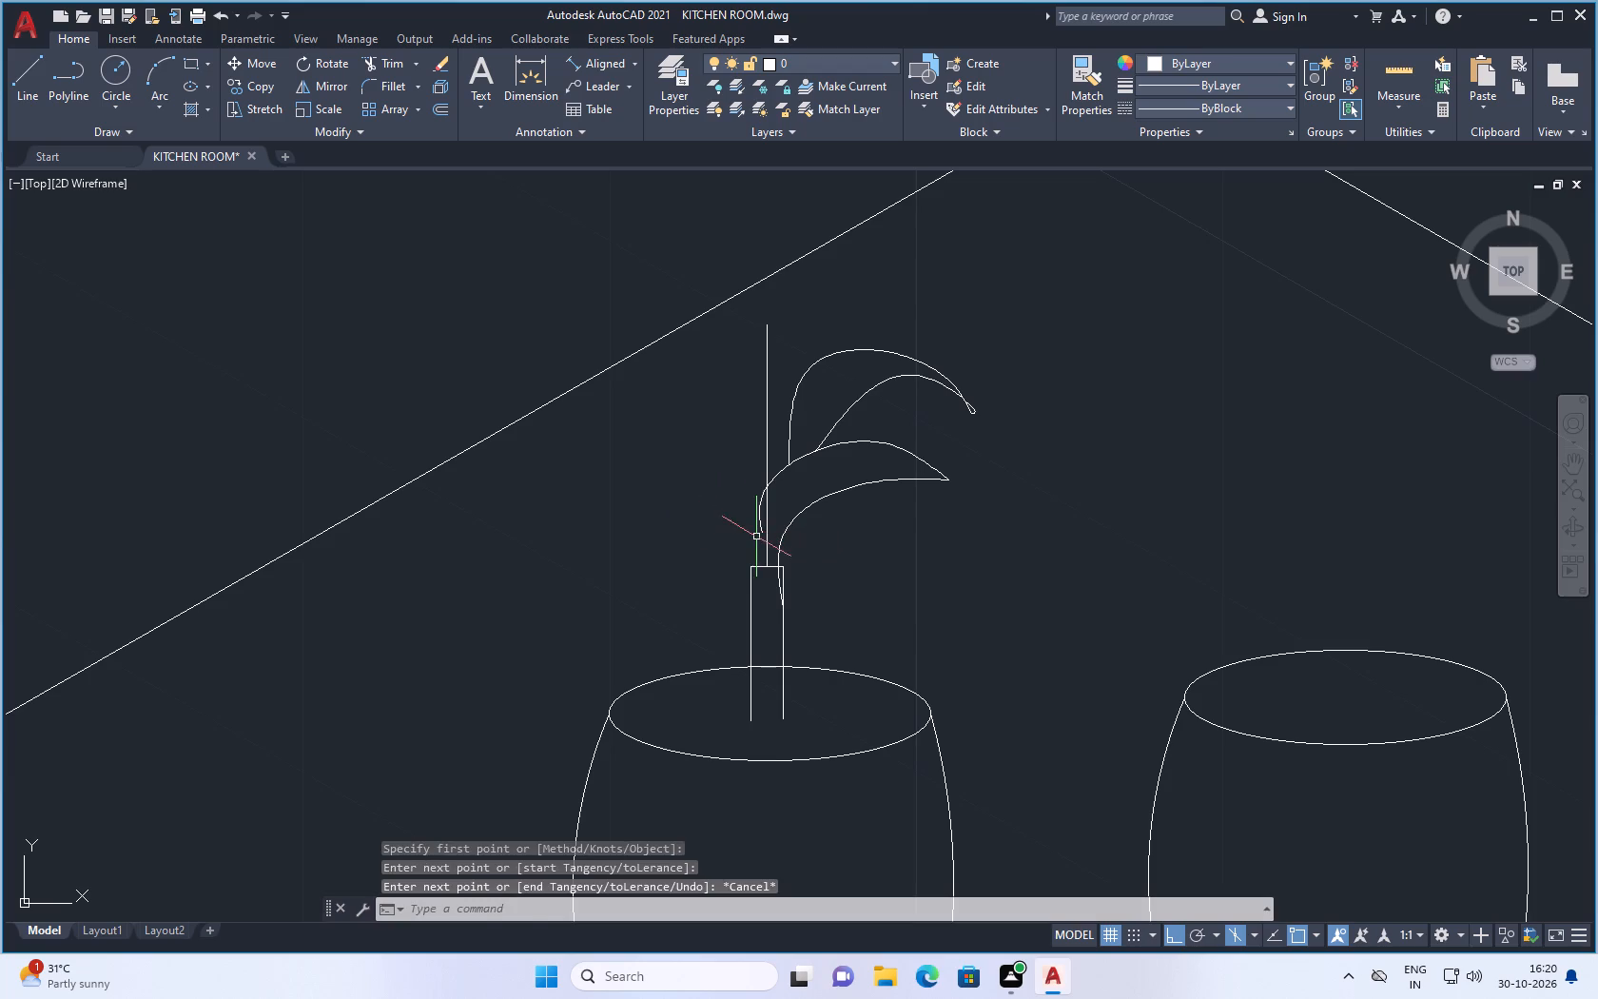
# Draw a spline from the midpoint of the stem's top edge, rising slightly and curving out to the left at 150° as a lower leaf edge.
pyautogui.press('space')
pyautogui.click(764, 565)
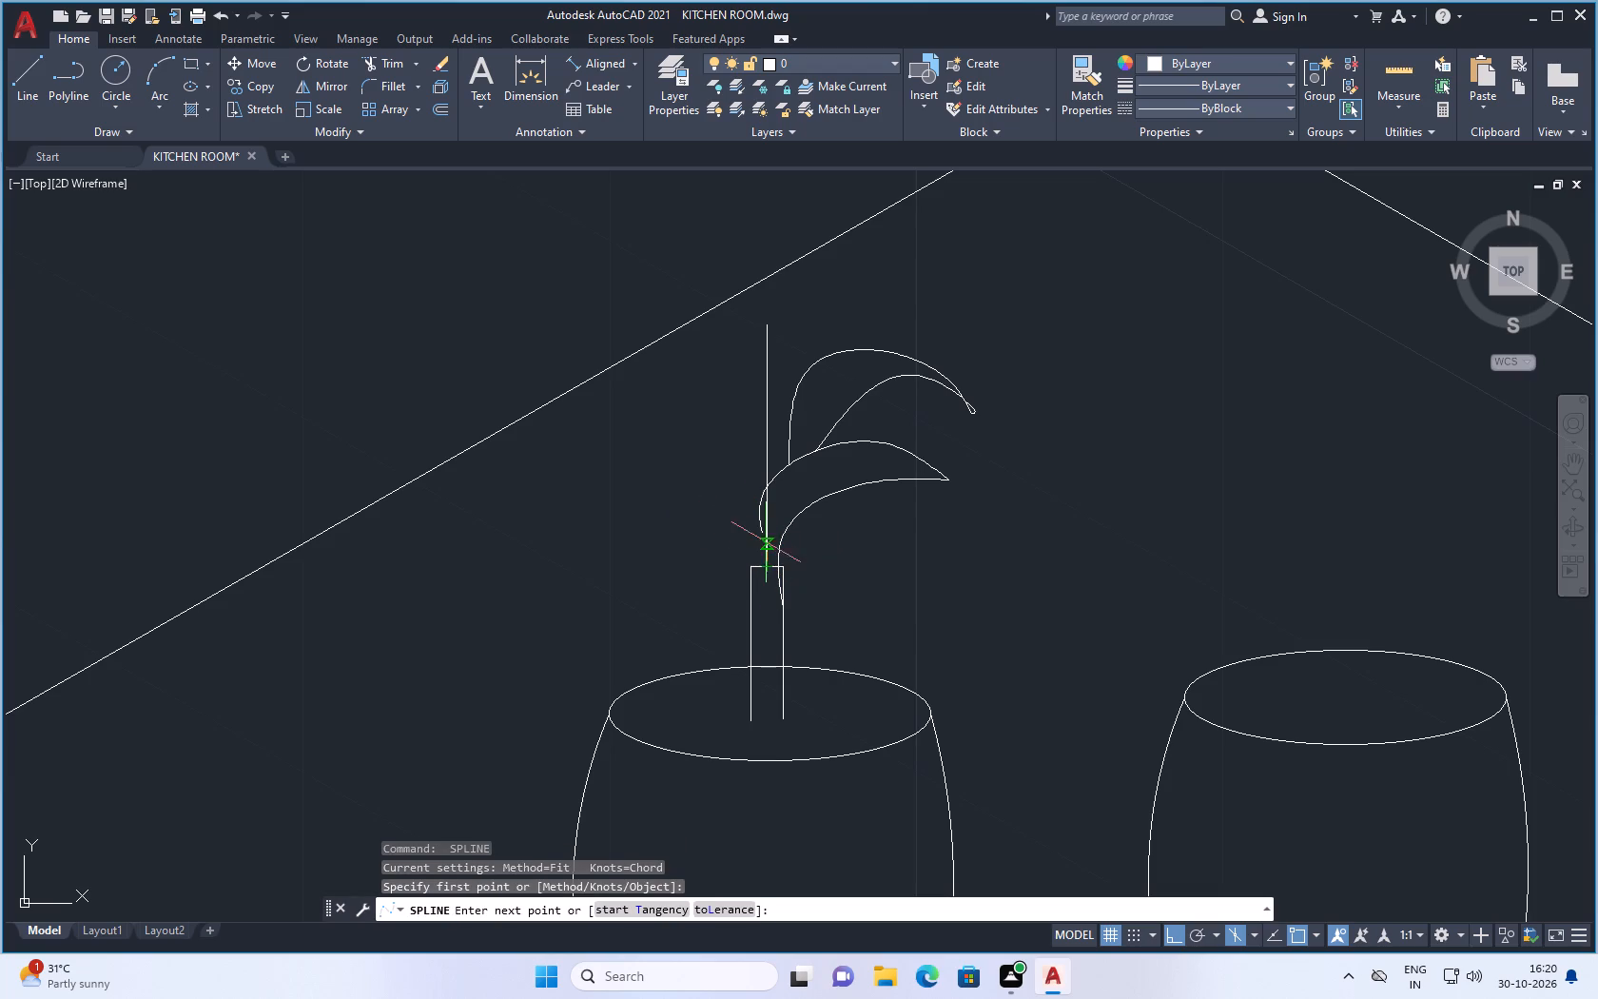
pyautogui.click(755, 544)
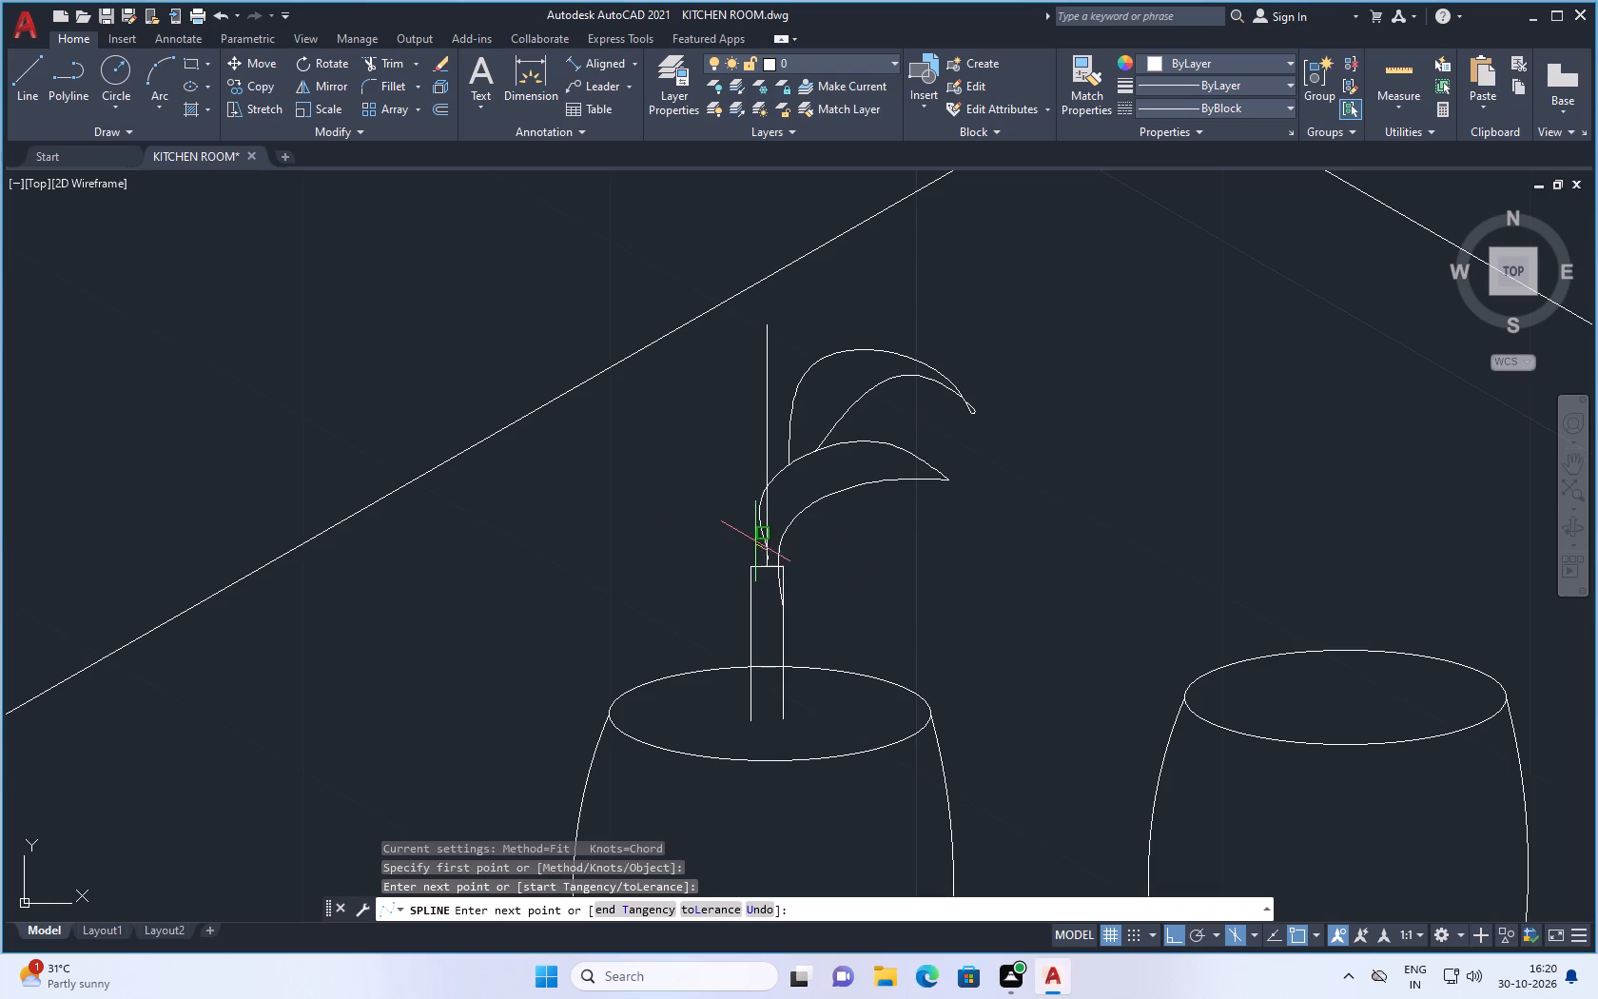
pyautogui.click(692, 510)
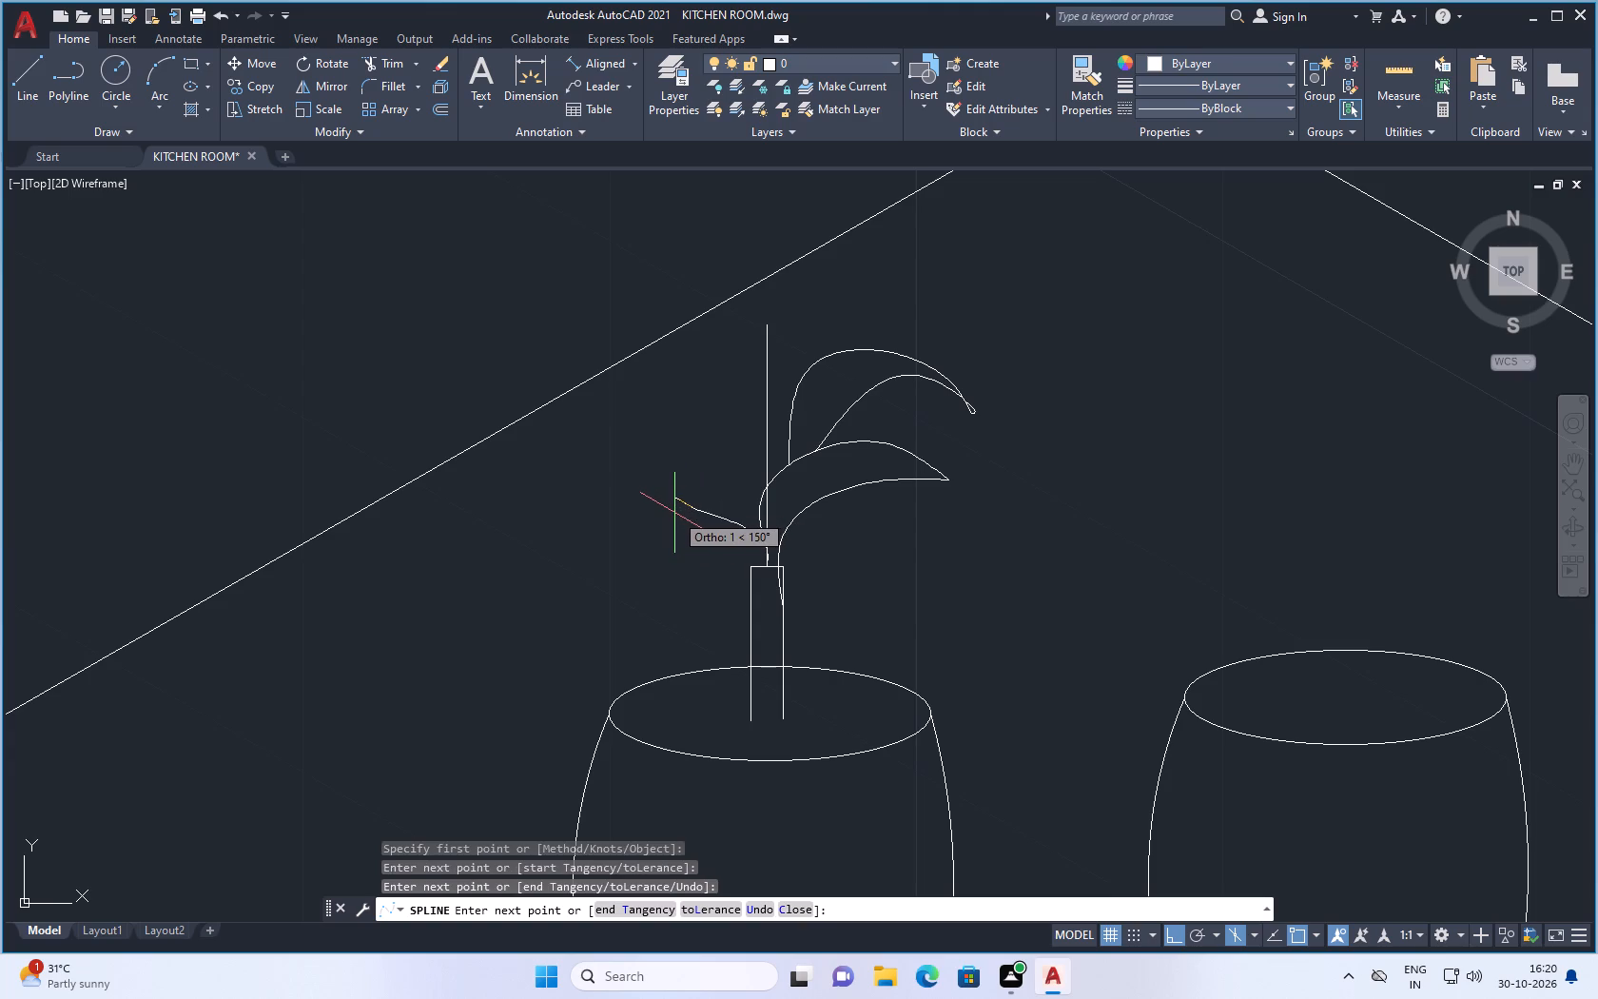
pyautogui.click(674, 513)
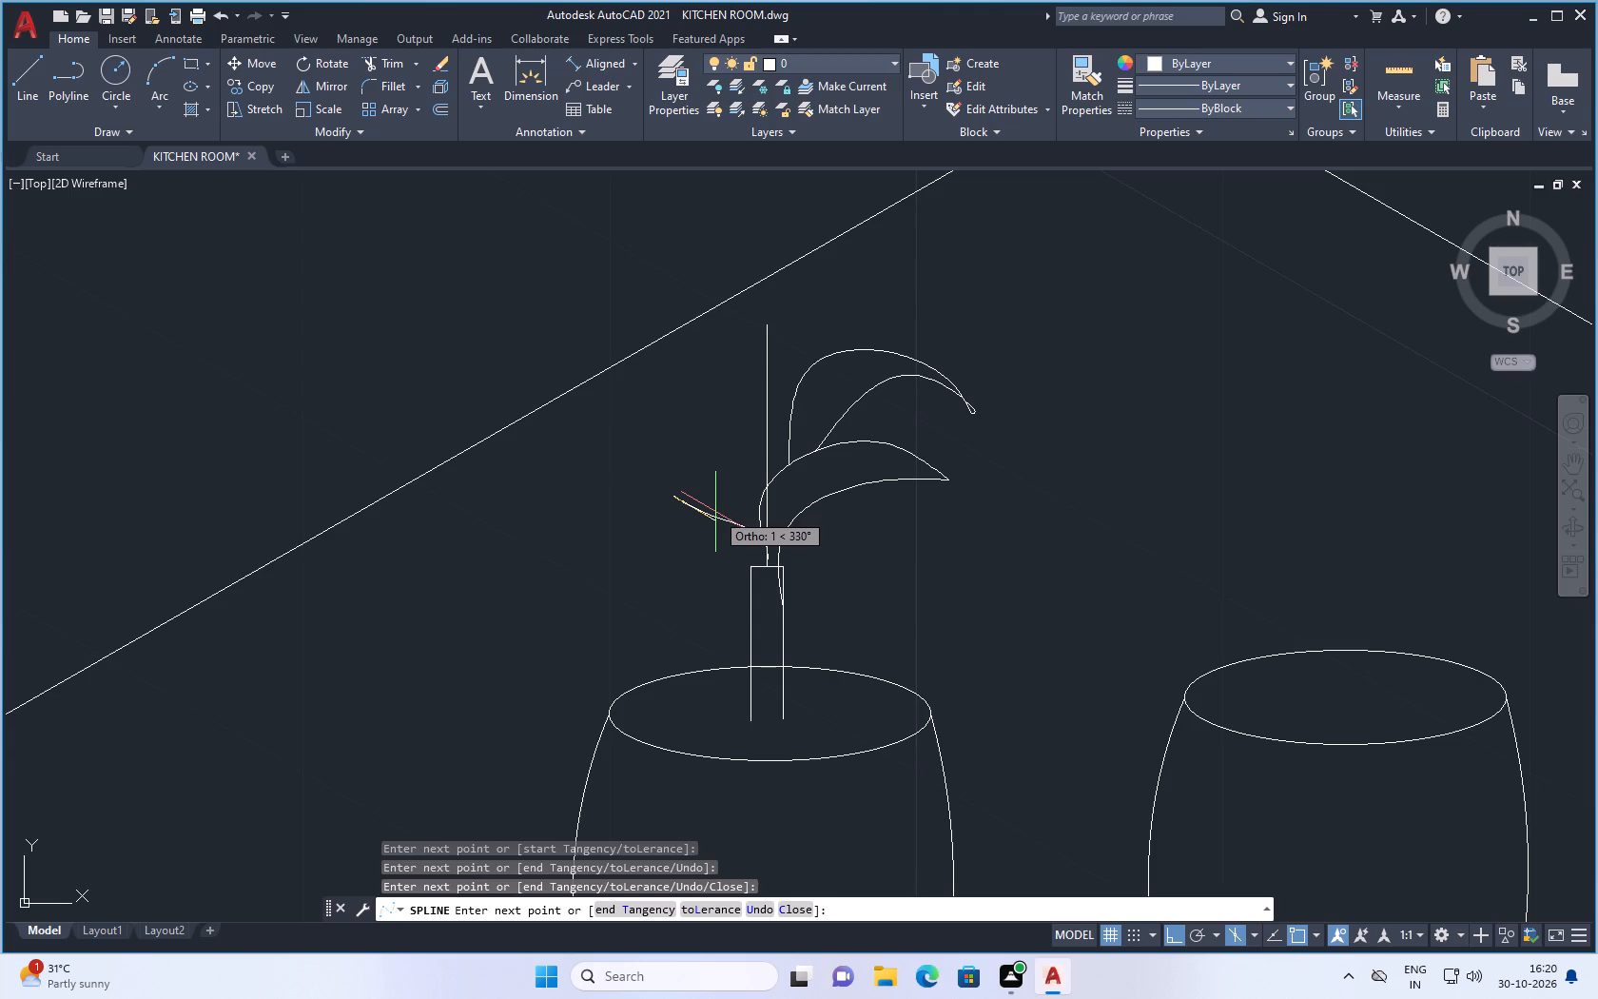
pyautogui.press('Return')
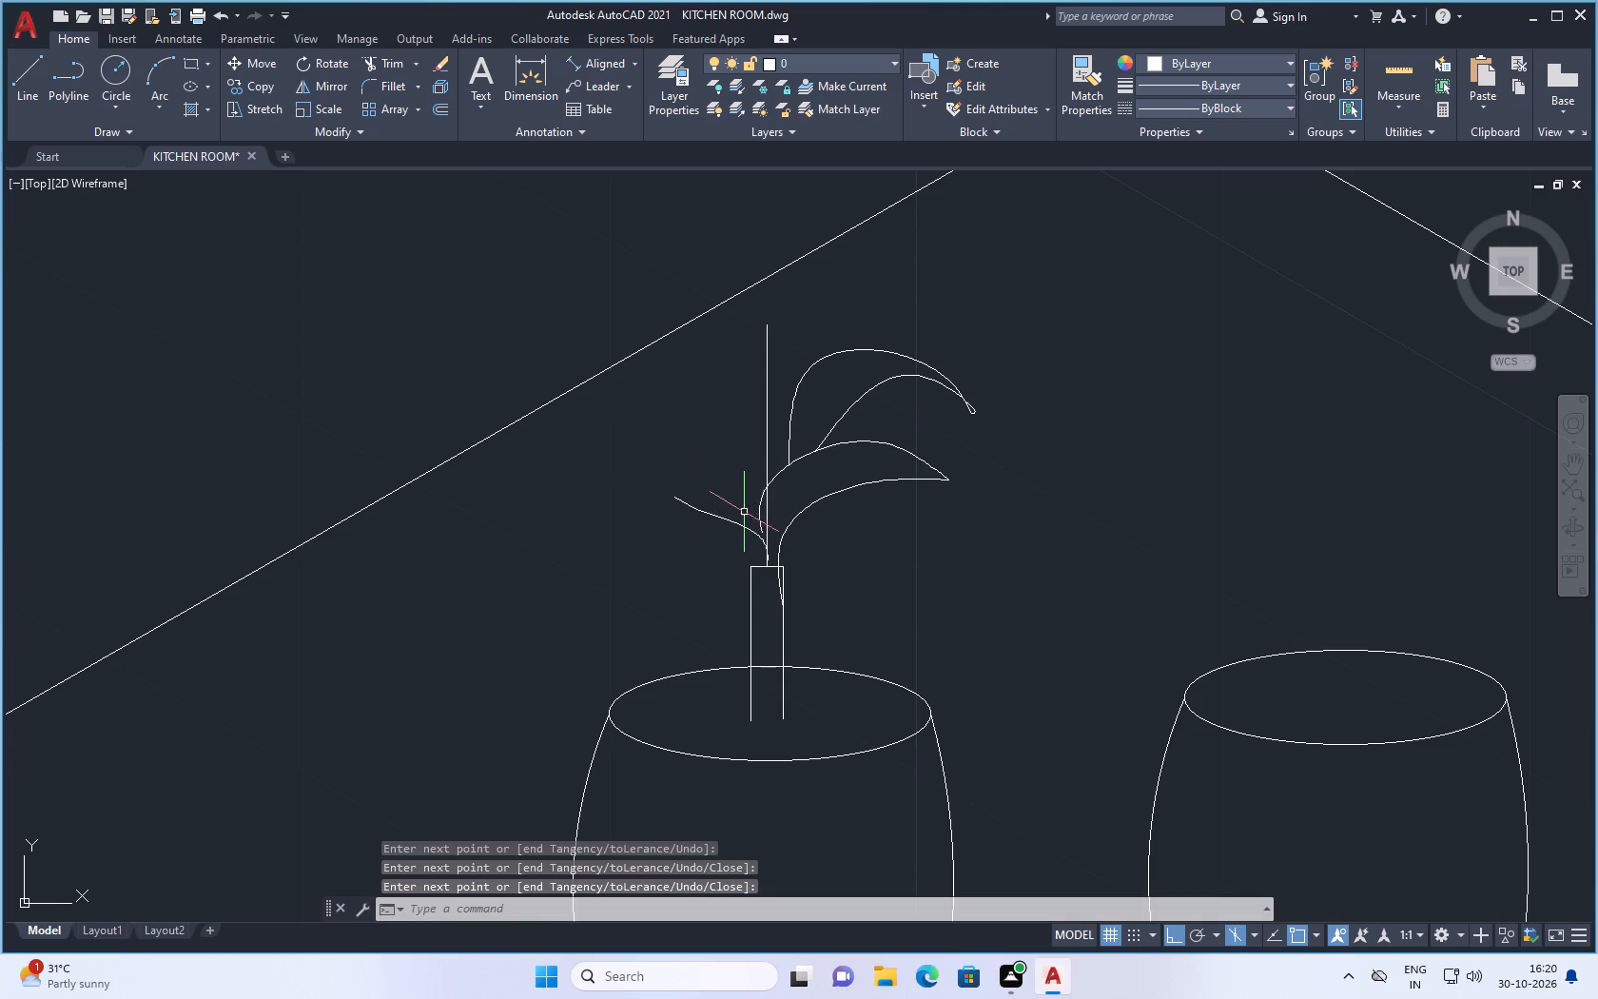
# Draw the lower left leaf's outline as a spline from the first leaf's upper edge, around a rounded tip and back to the stem's top midpoint.
pyautogui.press('space')
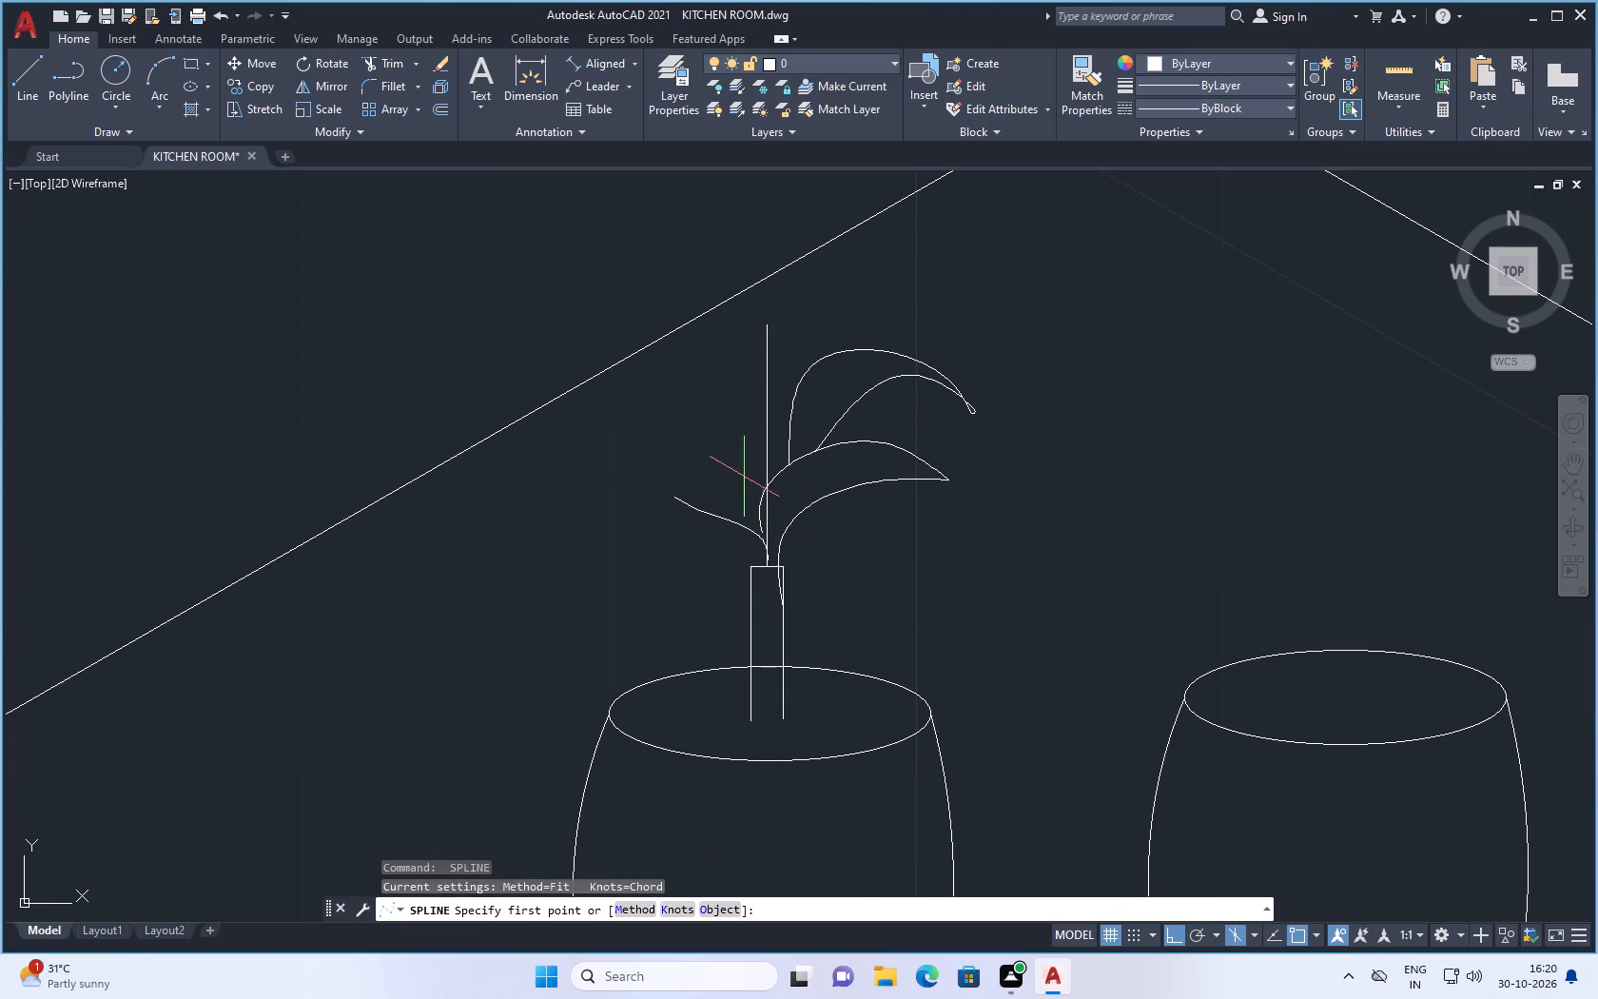
pyautogui.scroll(-2, 744, 477)
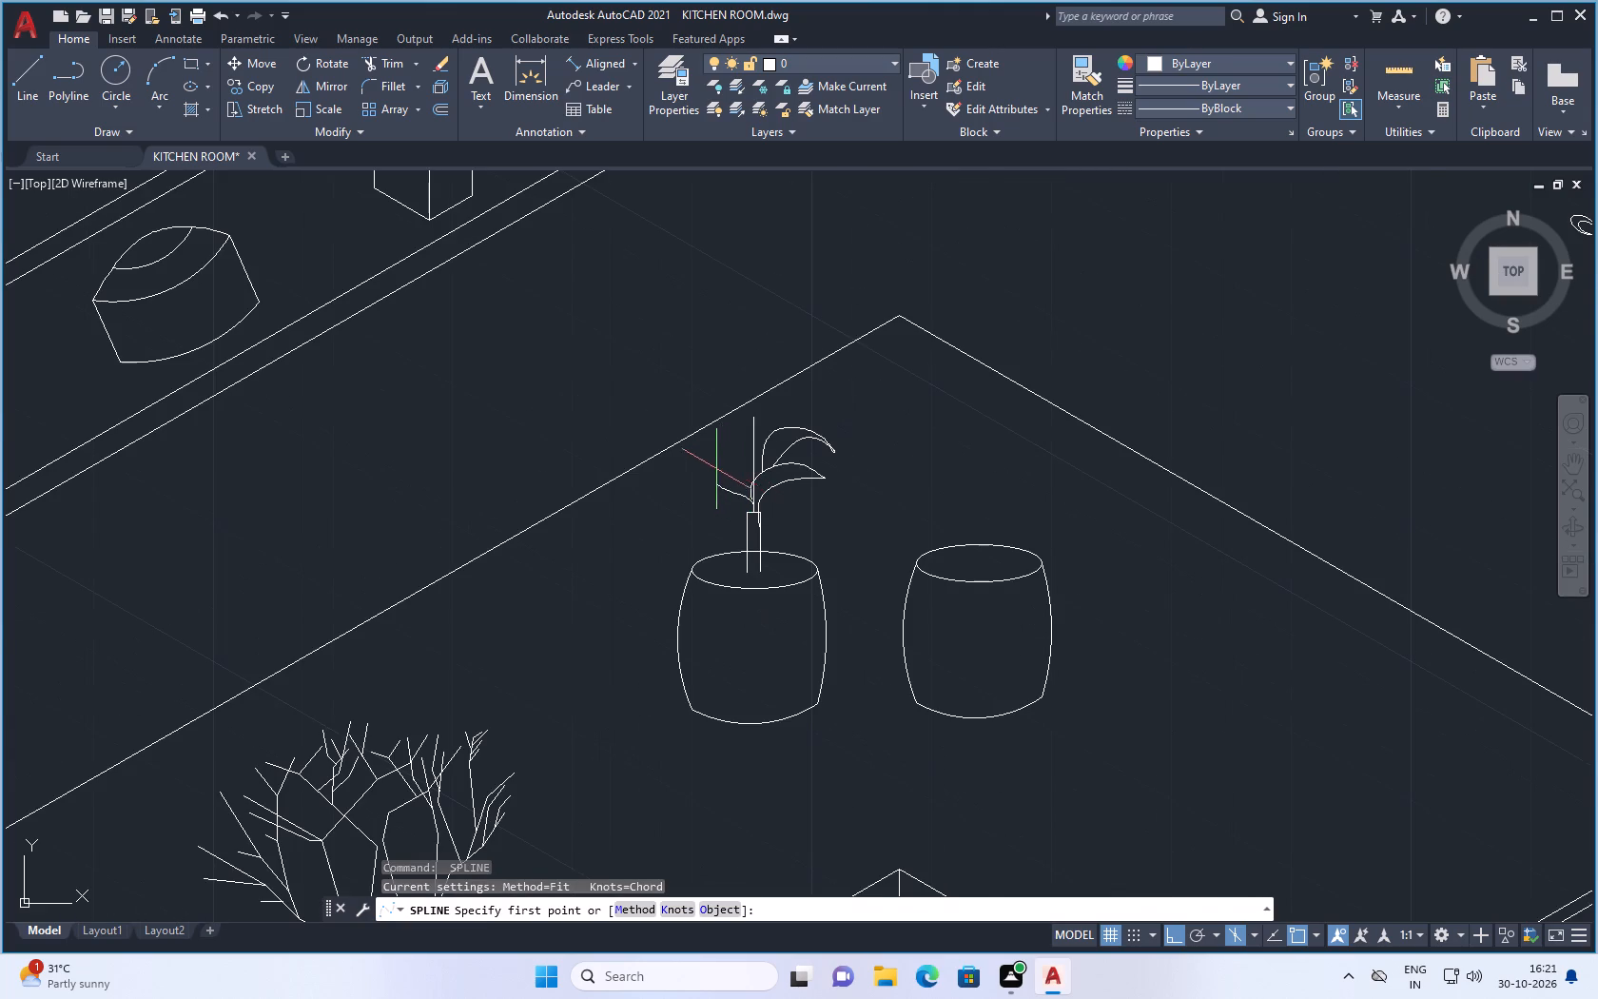
pyautogui.scroll(-2, 716, 469)
pyautogui.scroll(1, 725, 435)
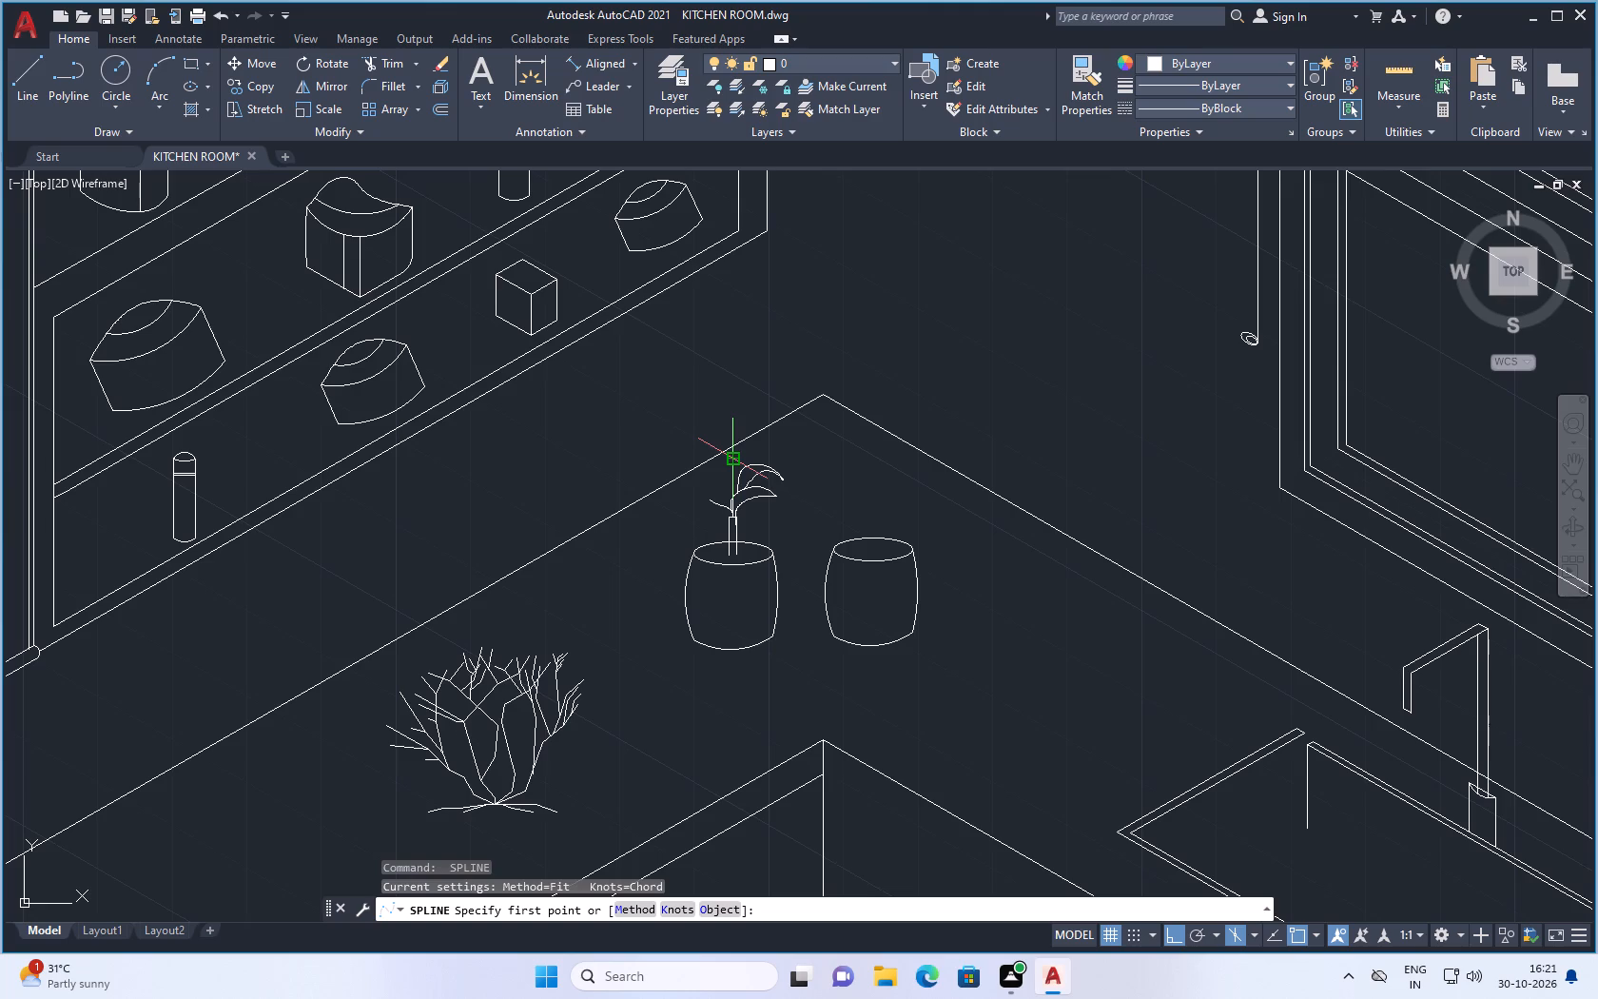
pyautogui.scroll(3, 740, 467)
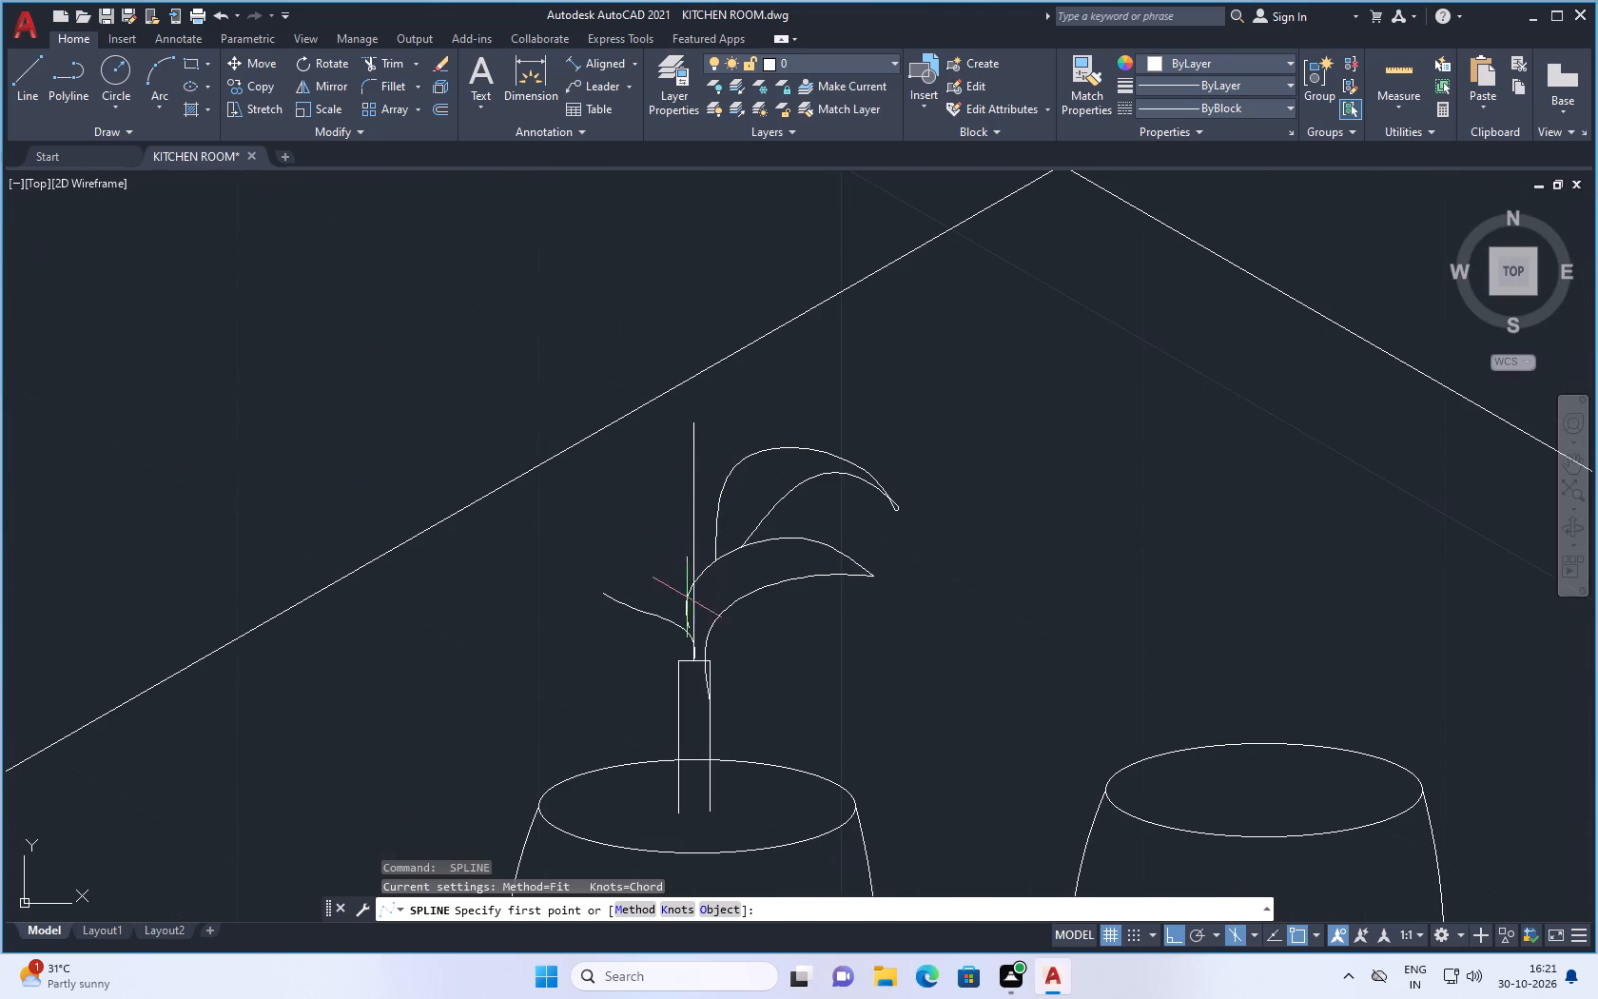
pyautogui.click(693, 605)
pyautogui.click(629, 540)
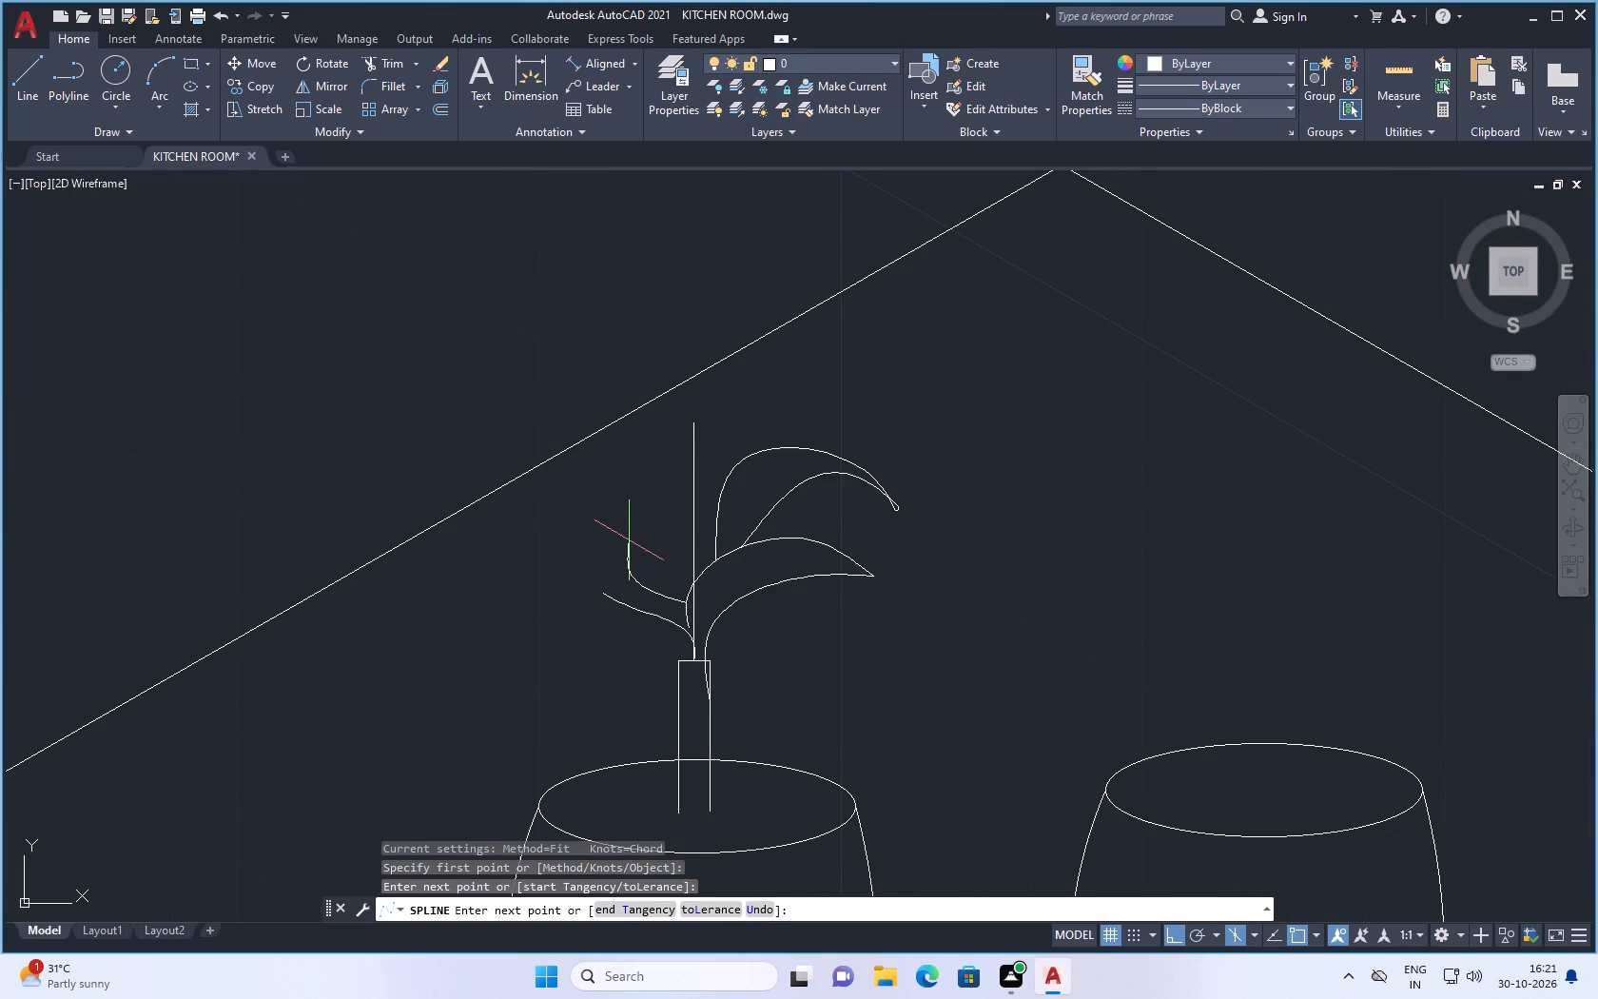
pyautogui.click(596, 580)
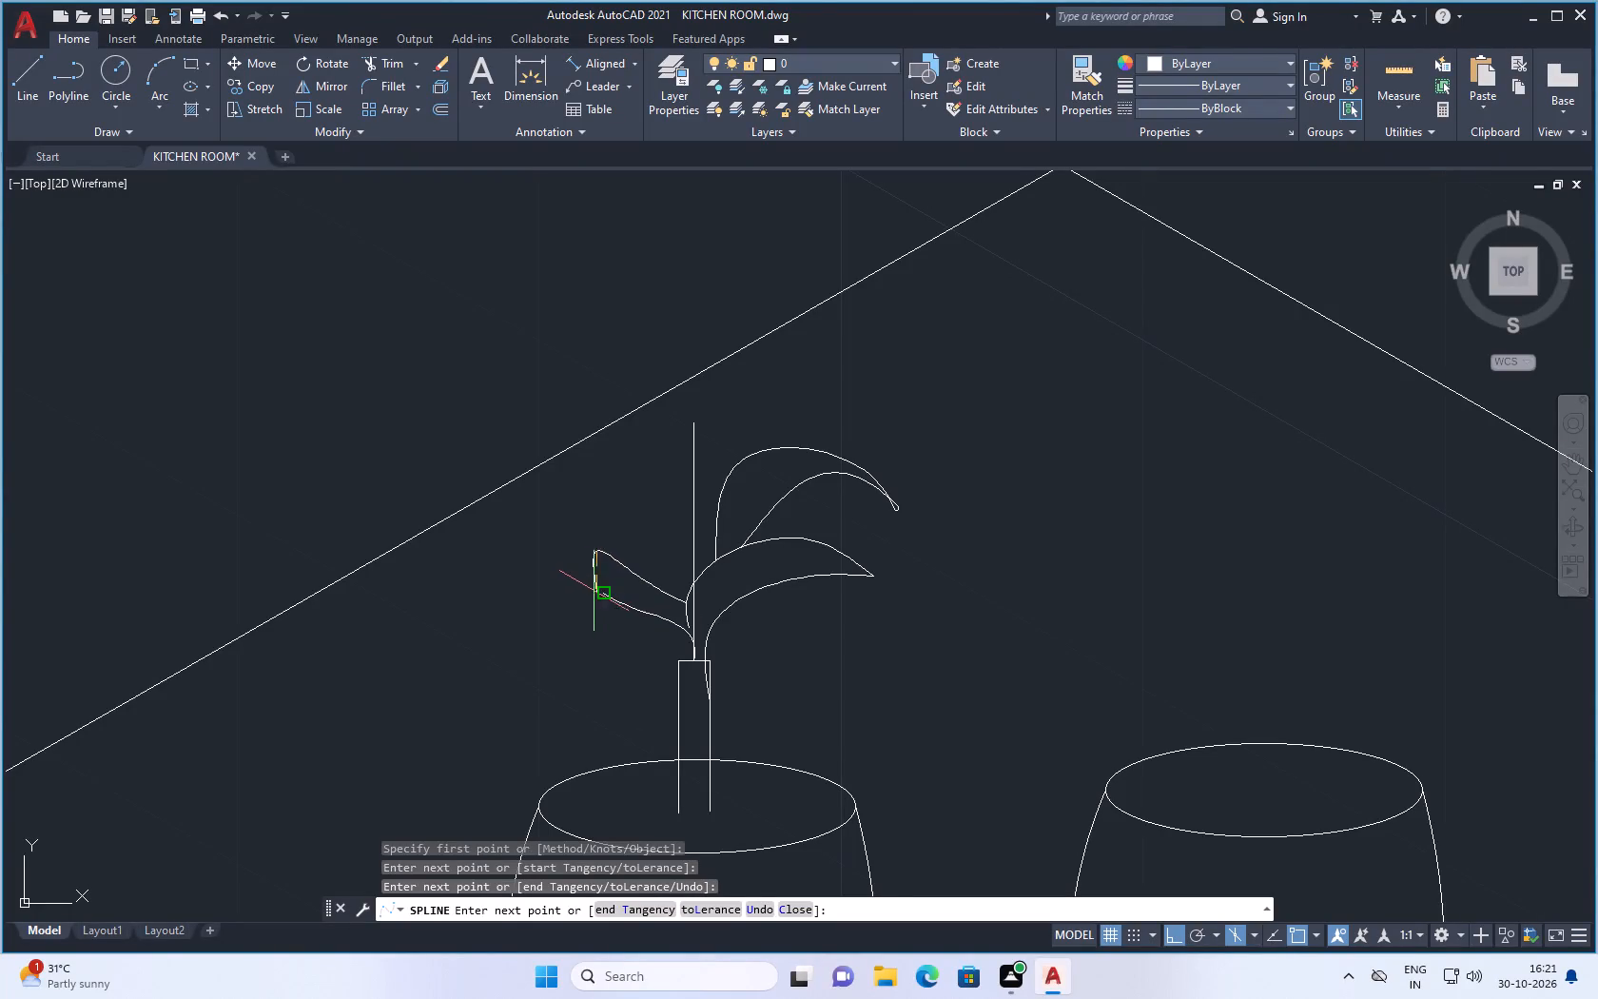
pyautogui.click(590, 591)
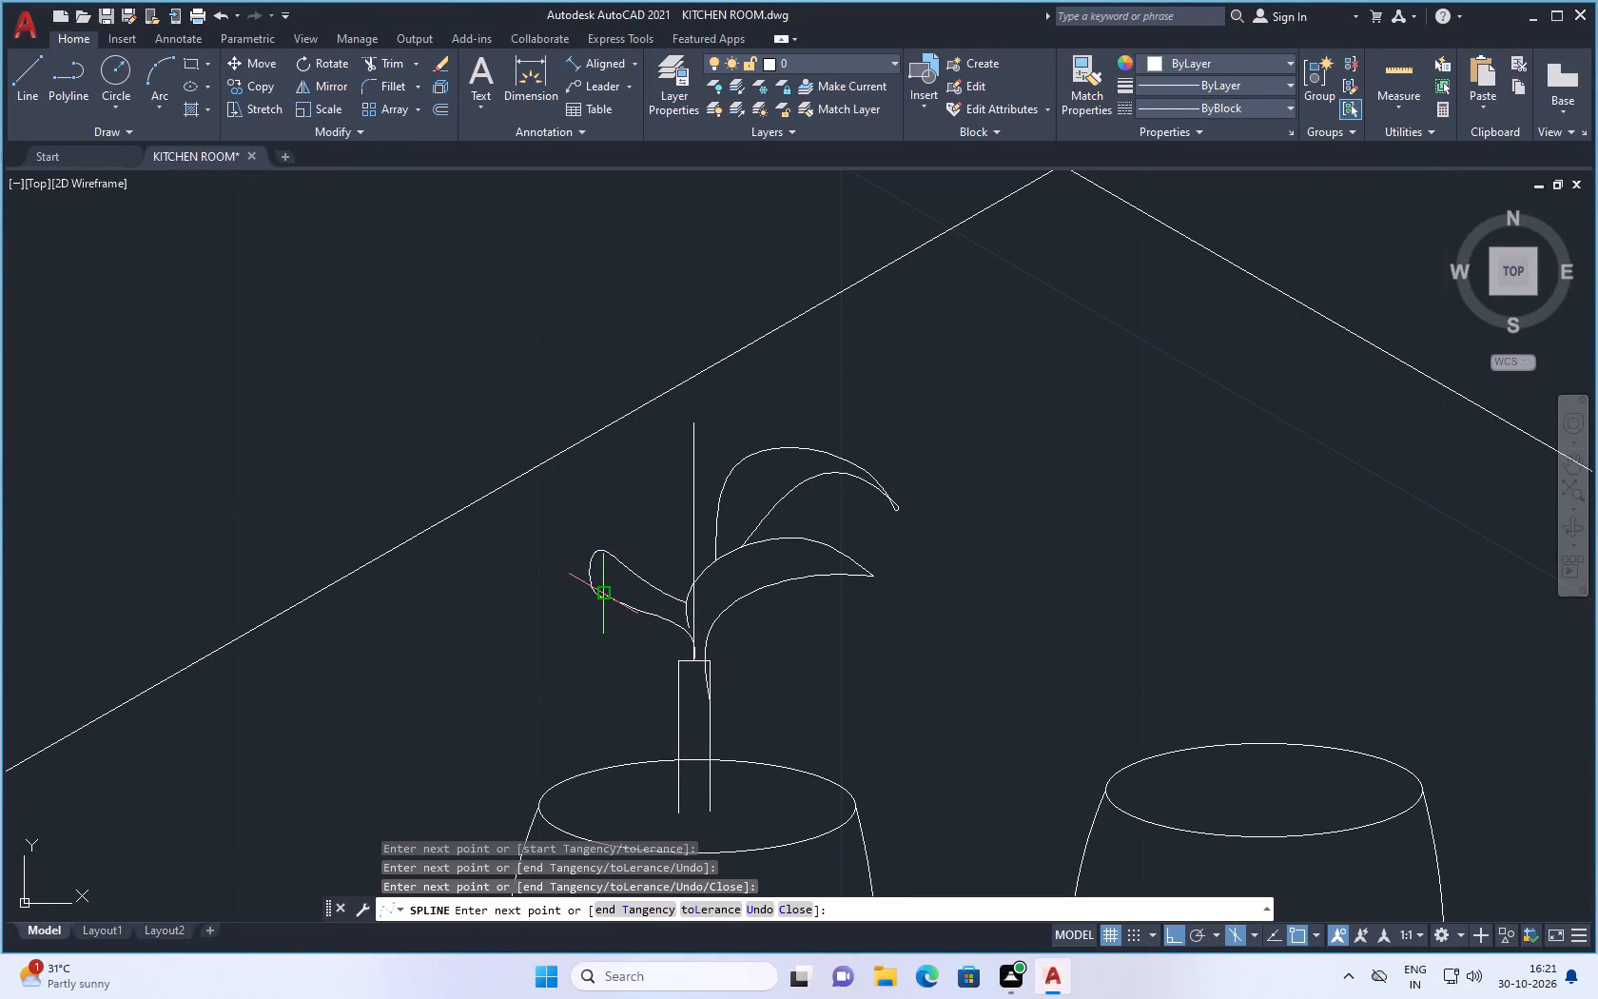
pyautogui.click(640, 611)
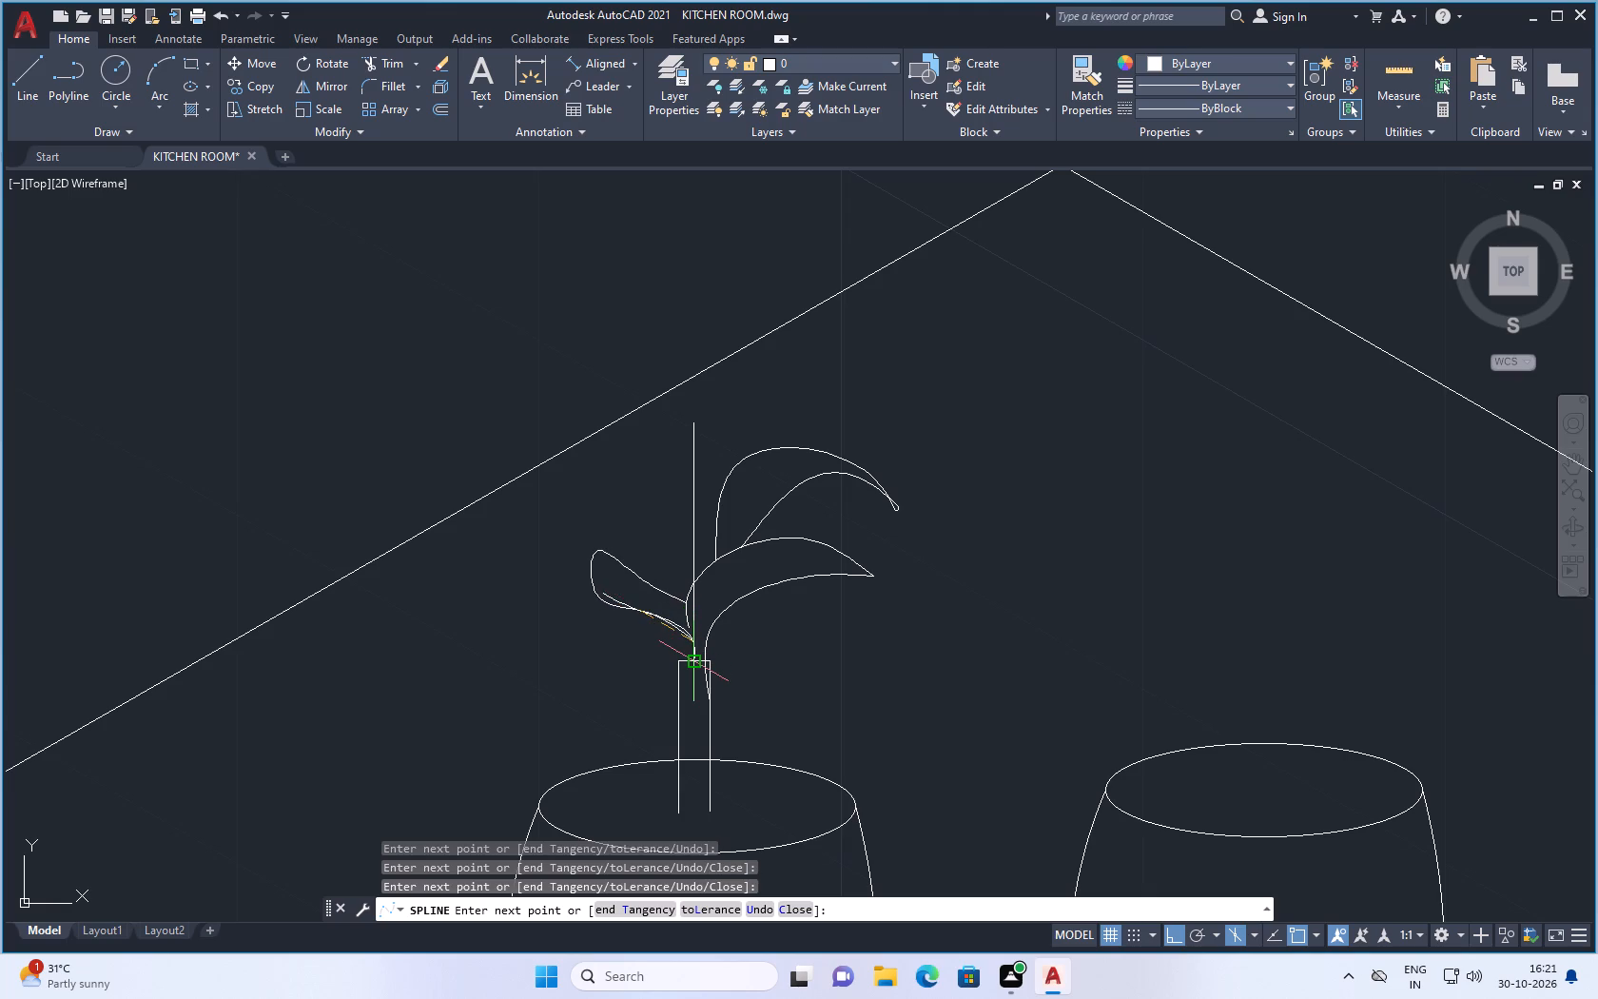
pyautogui.click(694, 660)
pyautogui.scroll(-2, 699, 662)
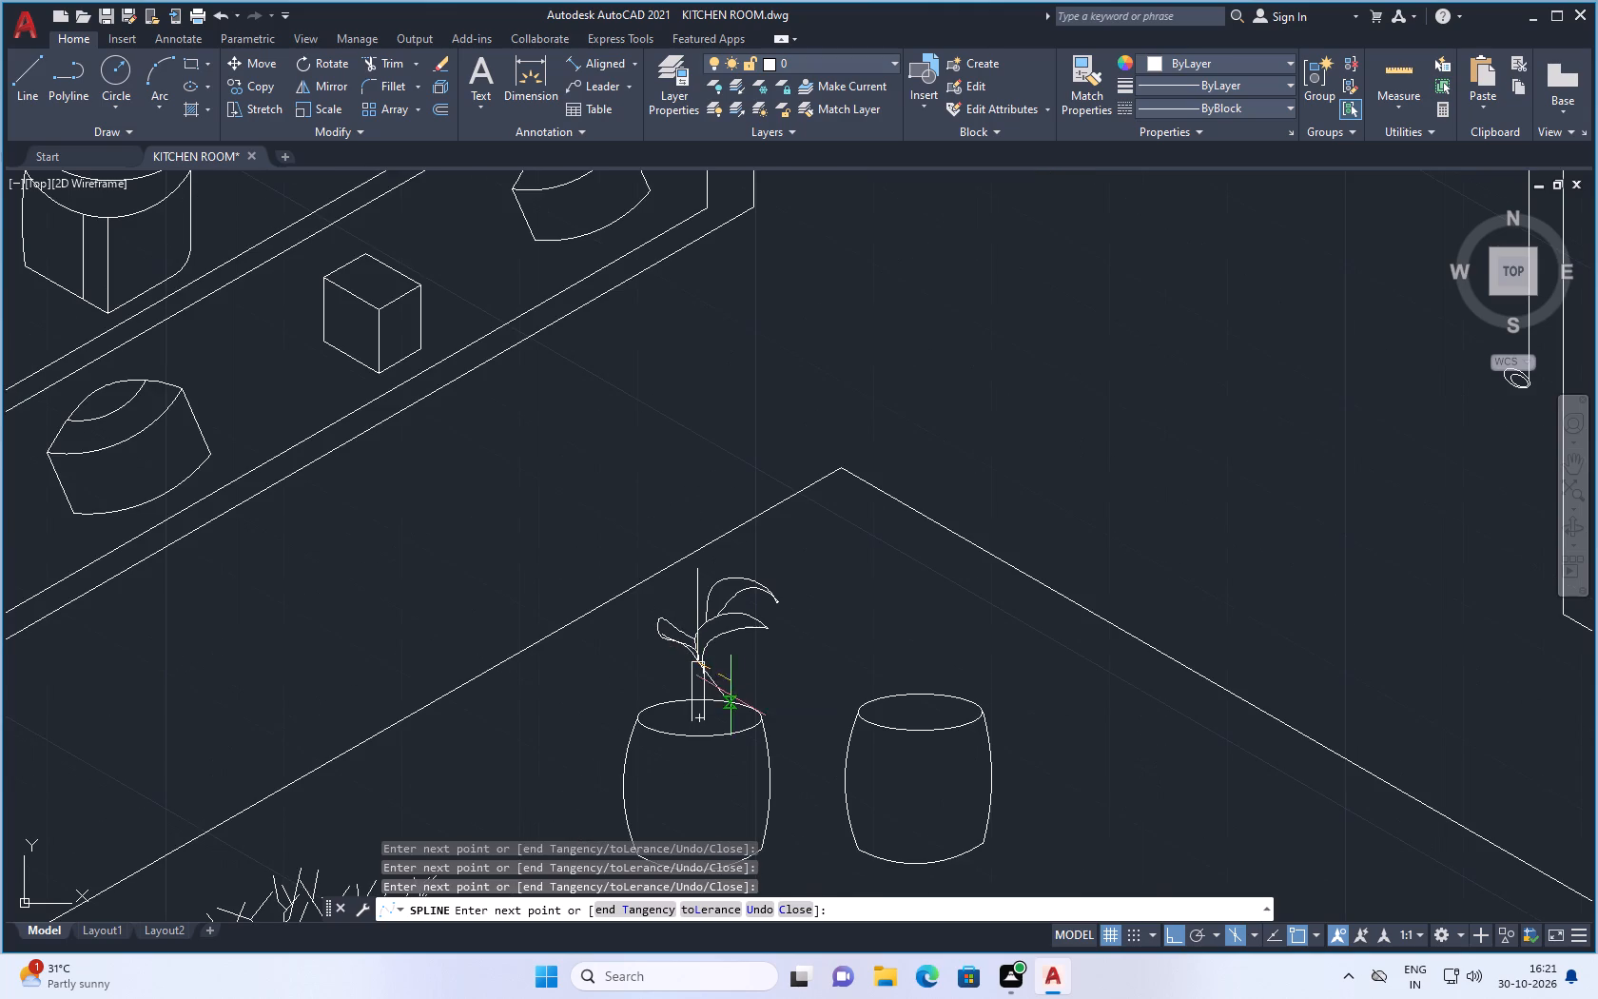
pyautogui.press('Return')
# Draw a spline from the vertical line above the lower left leaf, rising about 2 units and curving left about 3 units at 150°.
pyautogui.scroll(2, 657, 615)
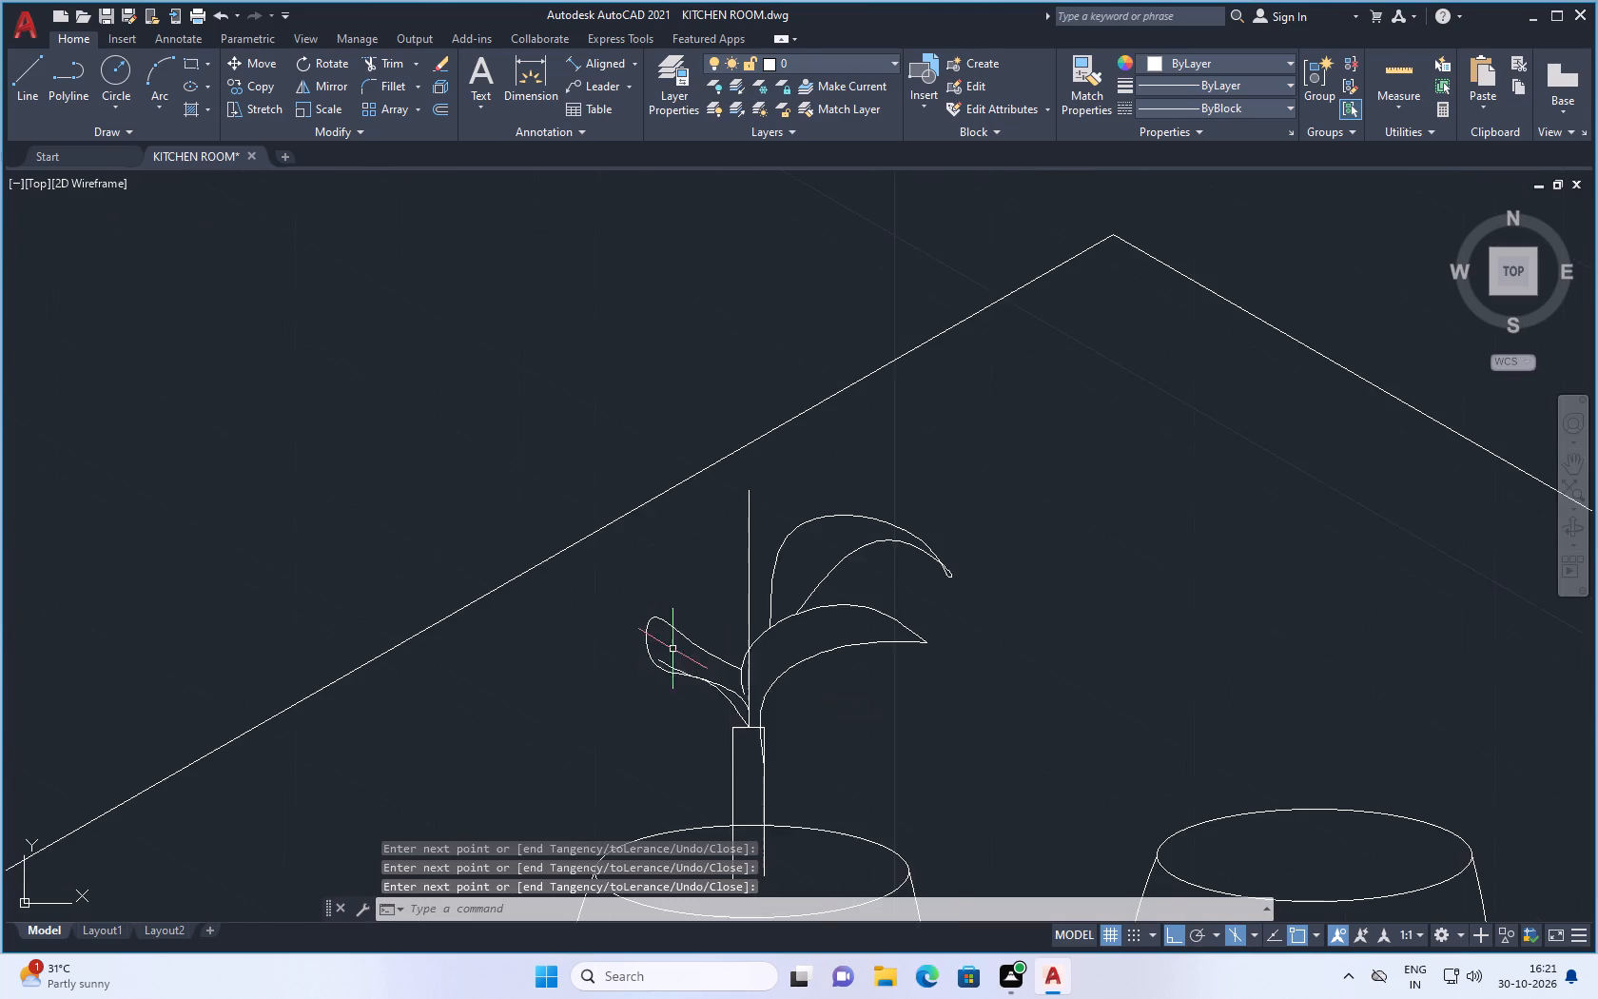
pyautogui.scroll(1, 678, 691)
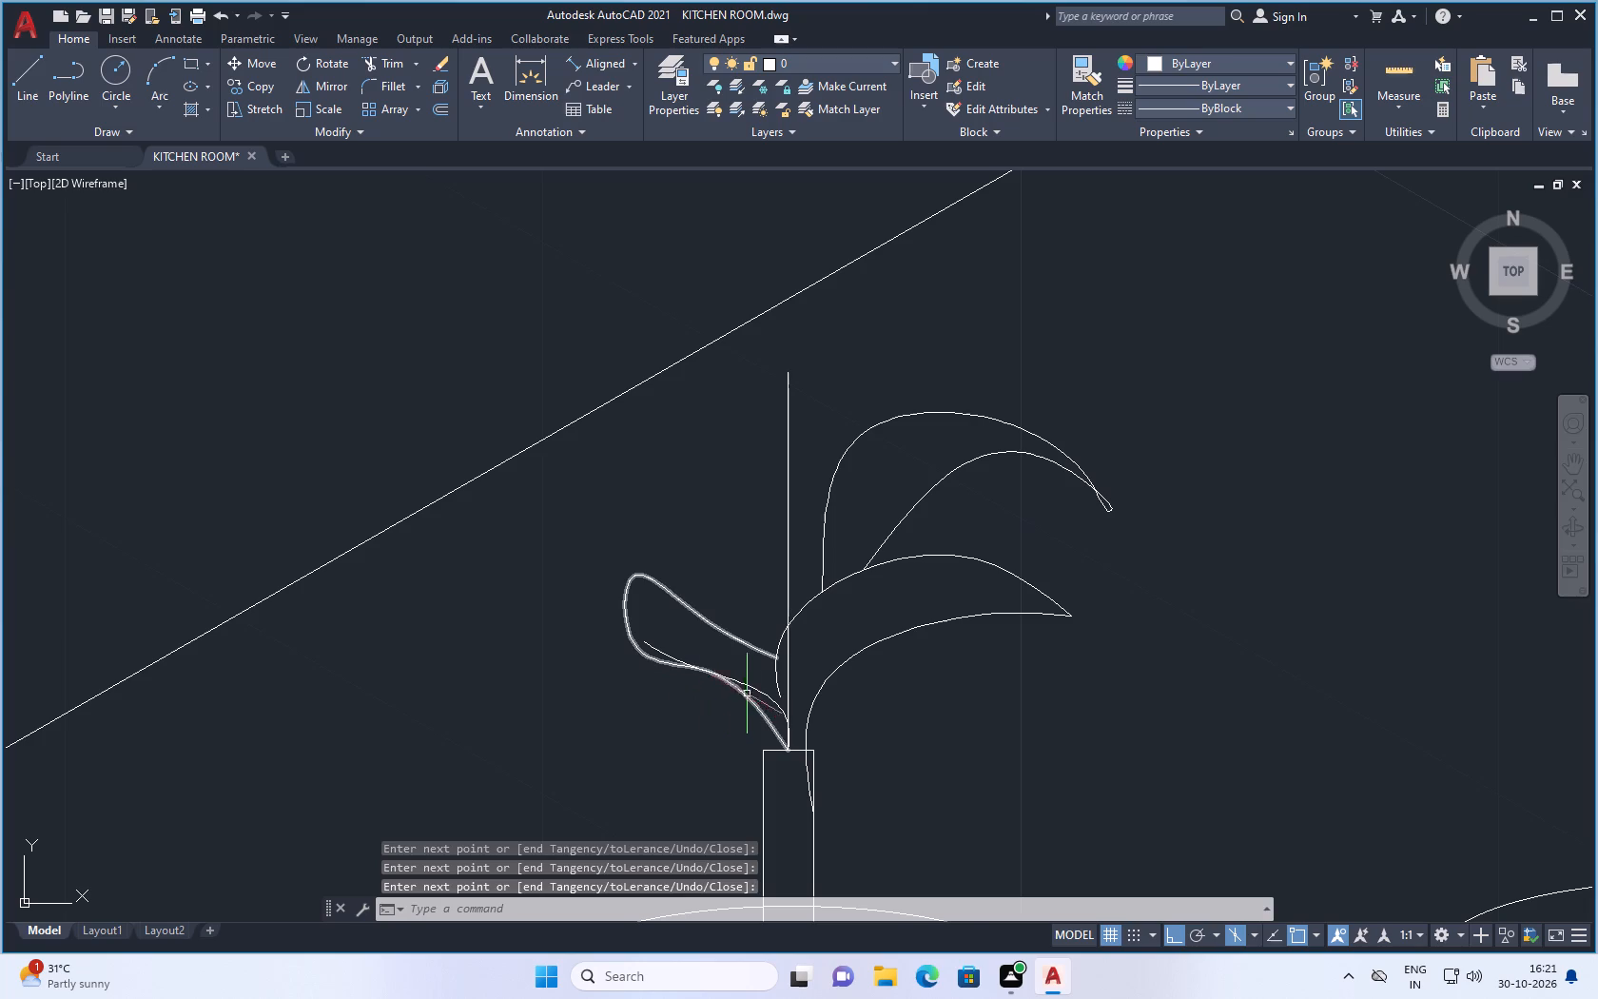
pyautogui.scroll(-2, 711, 718)
pyautogui.scroll(2, 700, 668)
pyautogui.scroll(-4, 711, 661)
pyautogui.scroll(1, 745, 666)
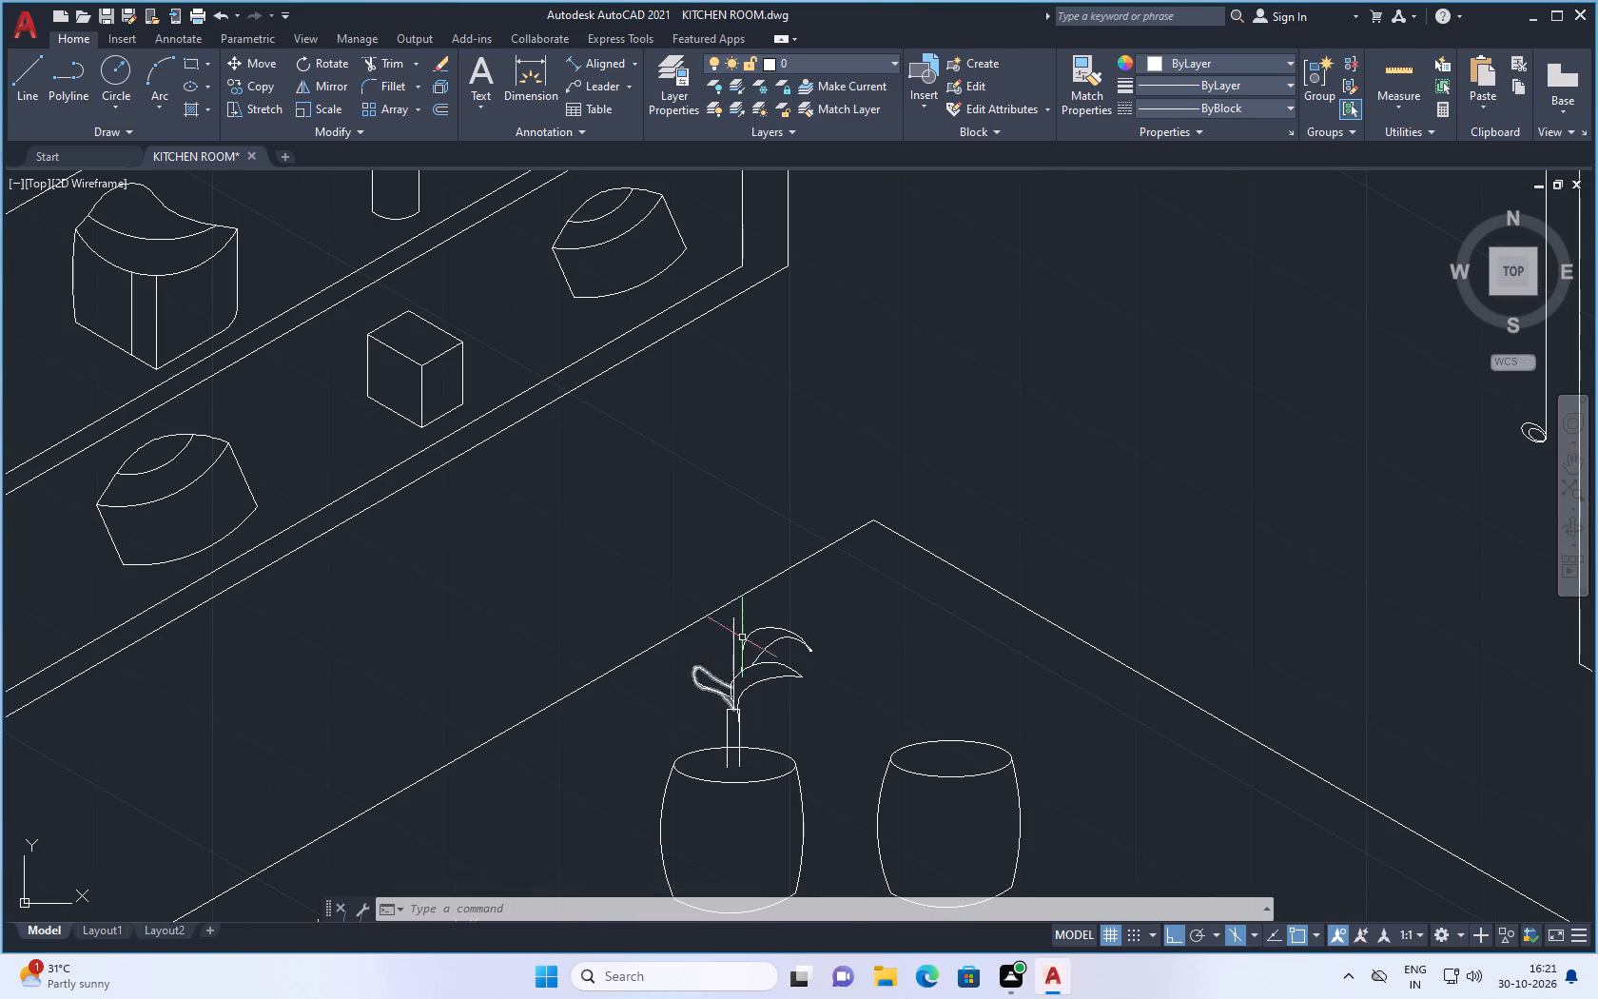
pyautogui.scroll(2, 748, 632)
pyautogui.press('space')
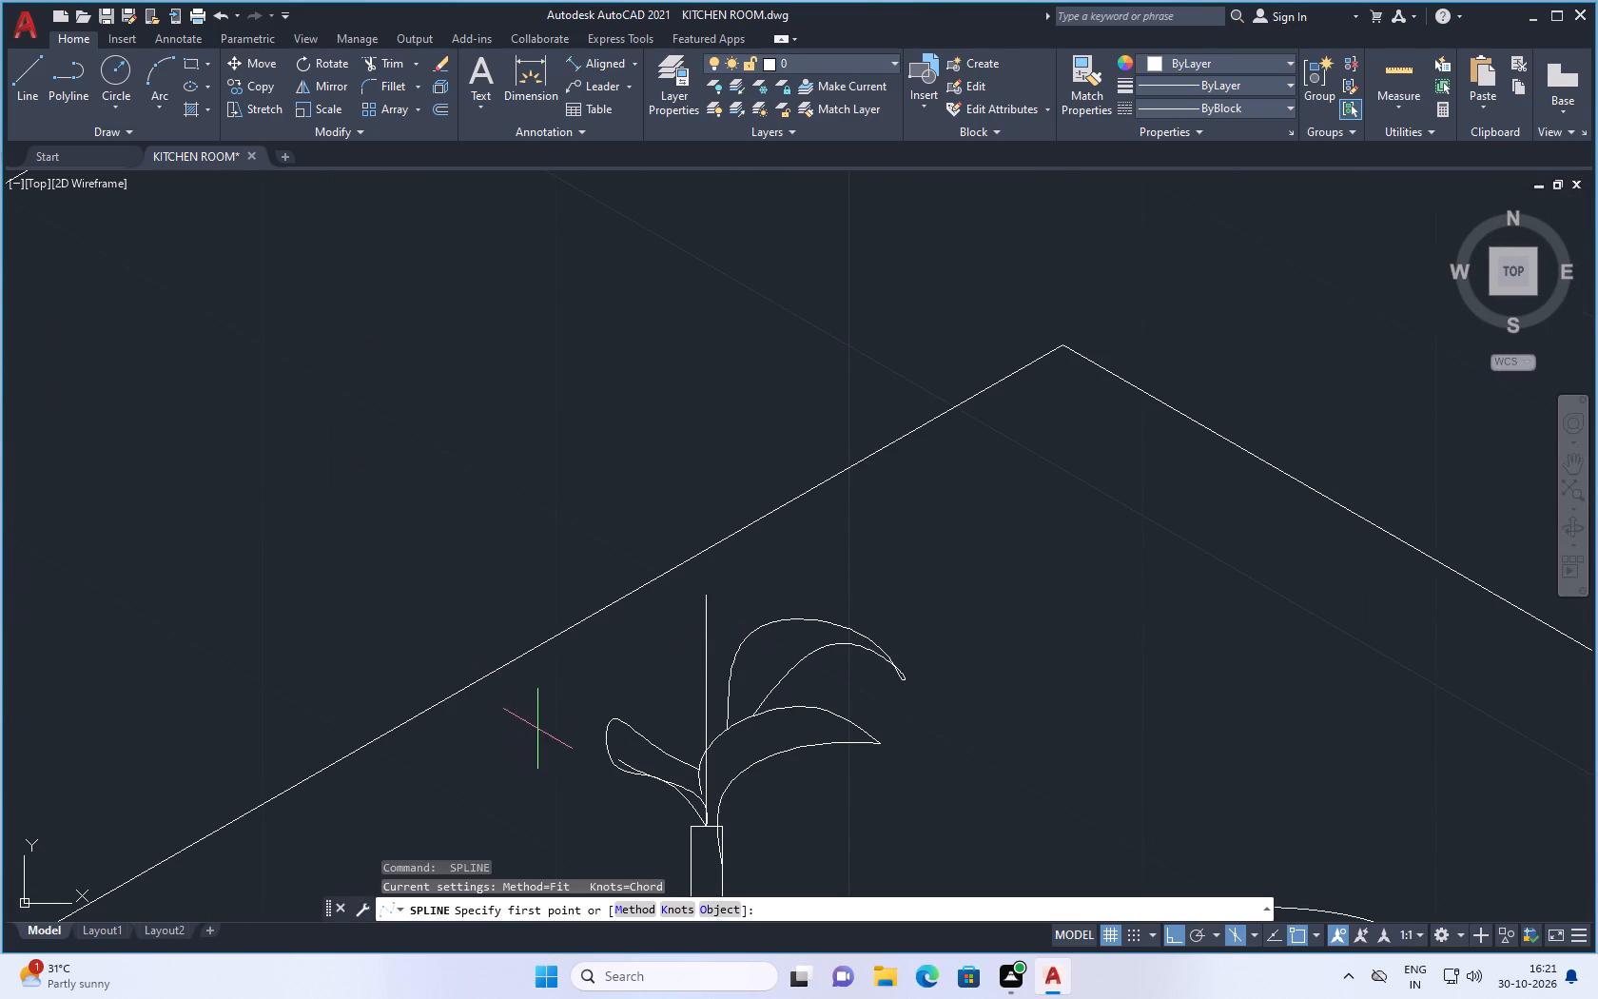
pyautogui.scroll(1, 633, 673)
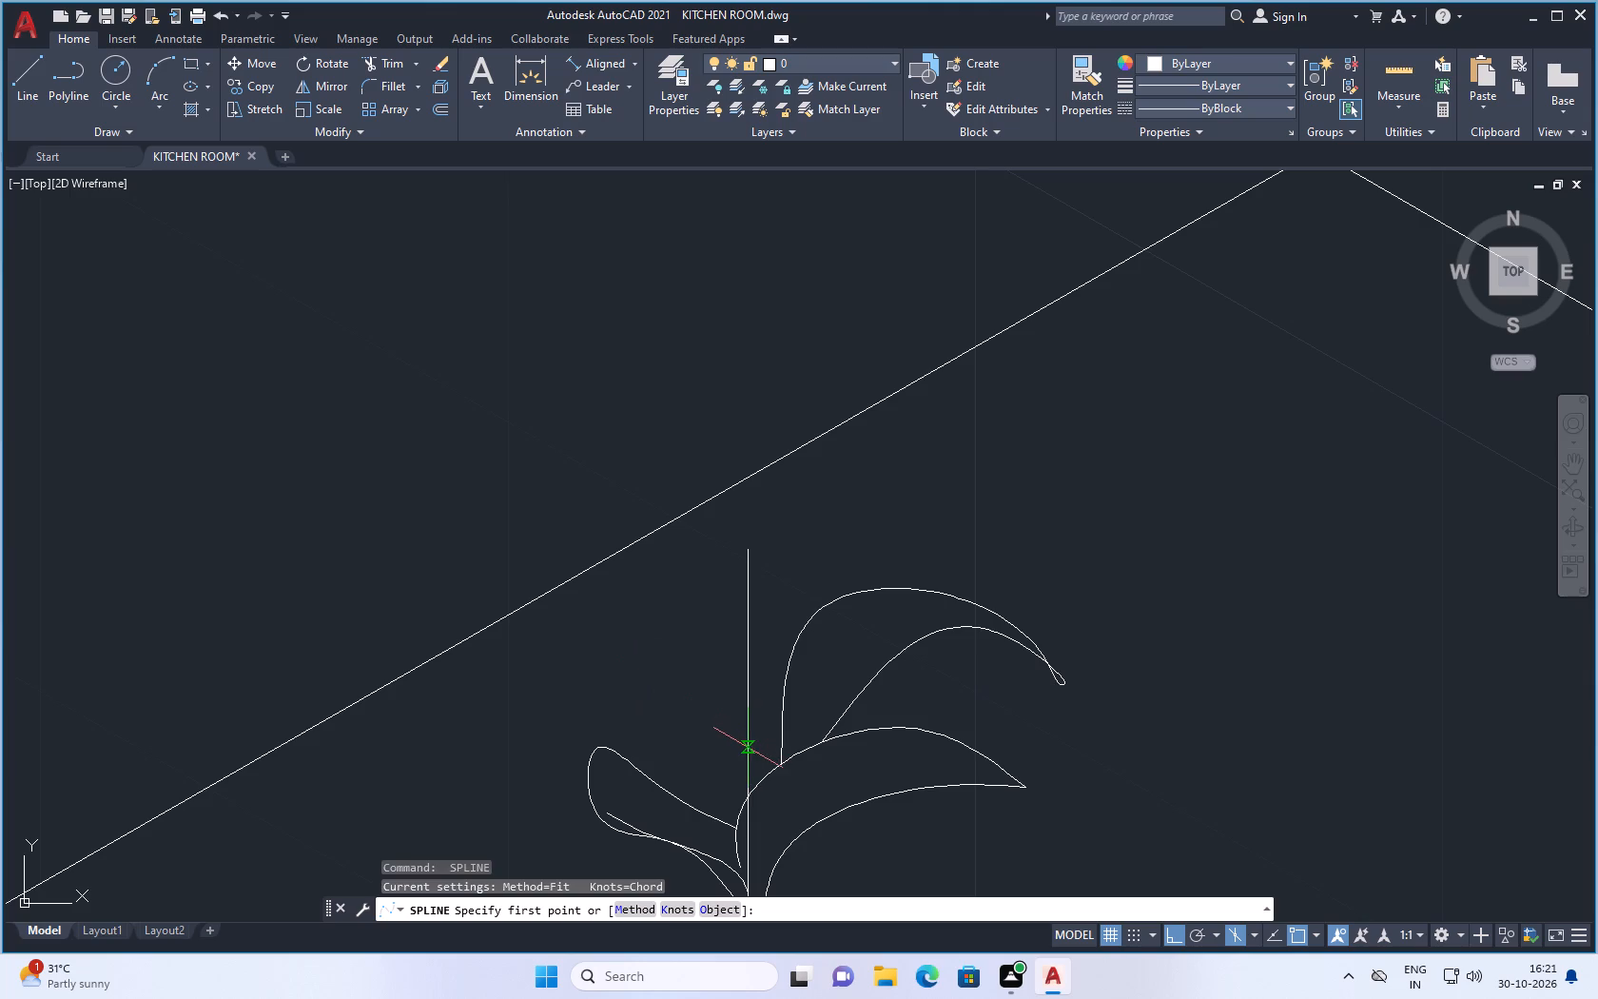
pyautogui.click(750, 770)
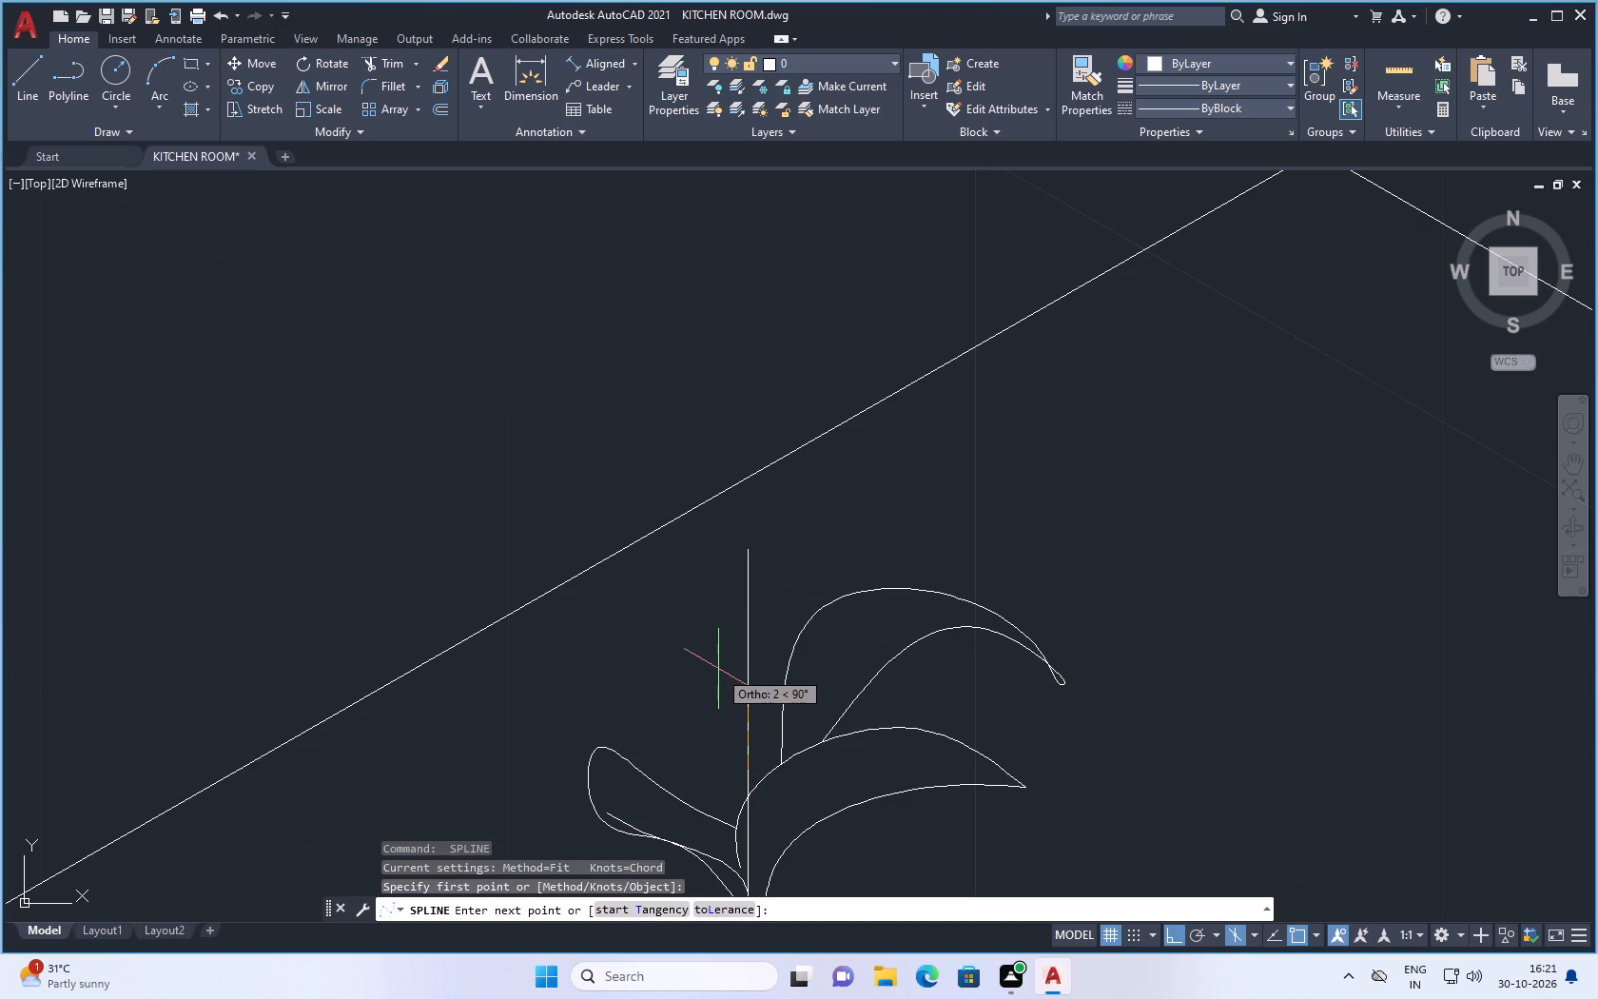
pyautogui.click(718, 669)
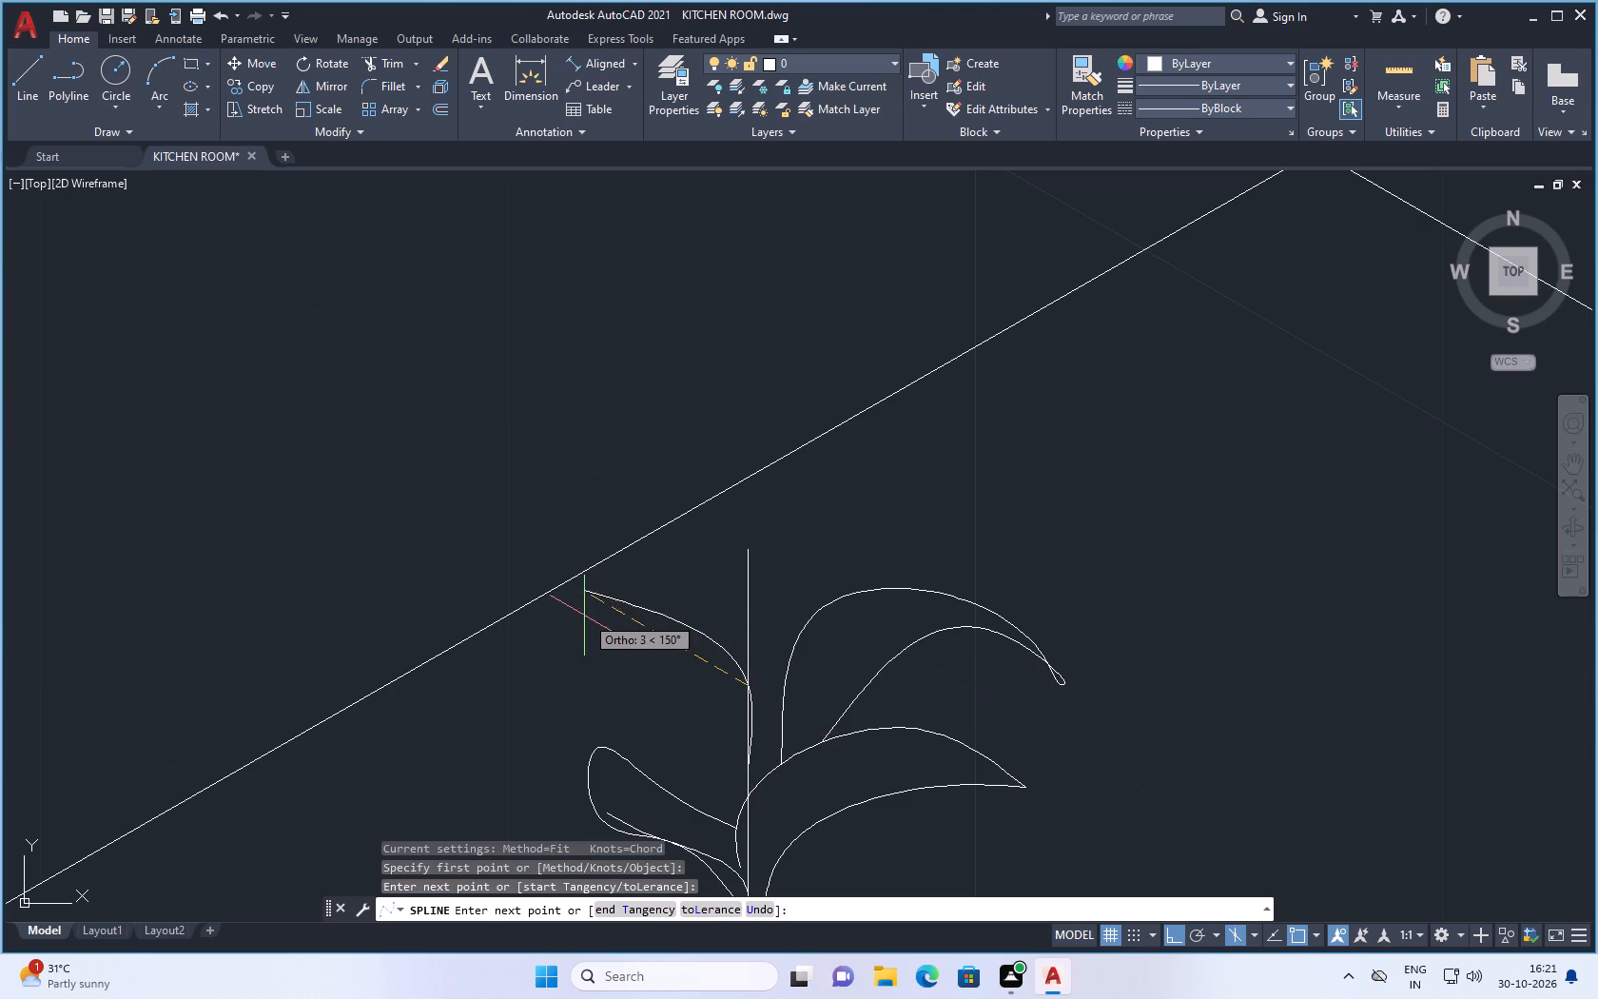
pyautogui.click(595, 663)
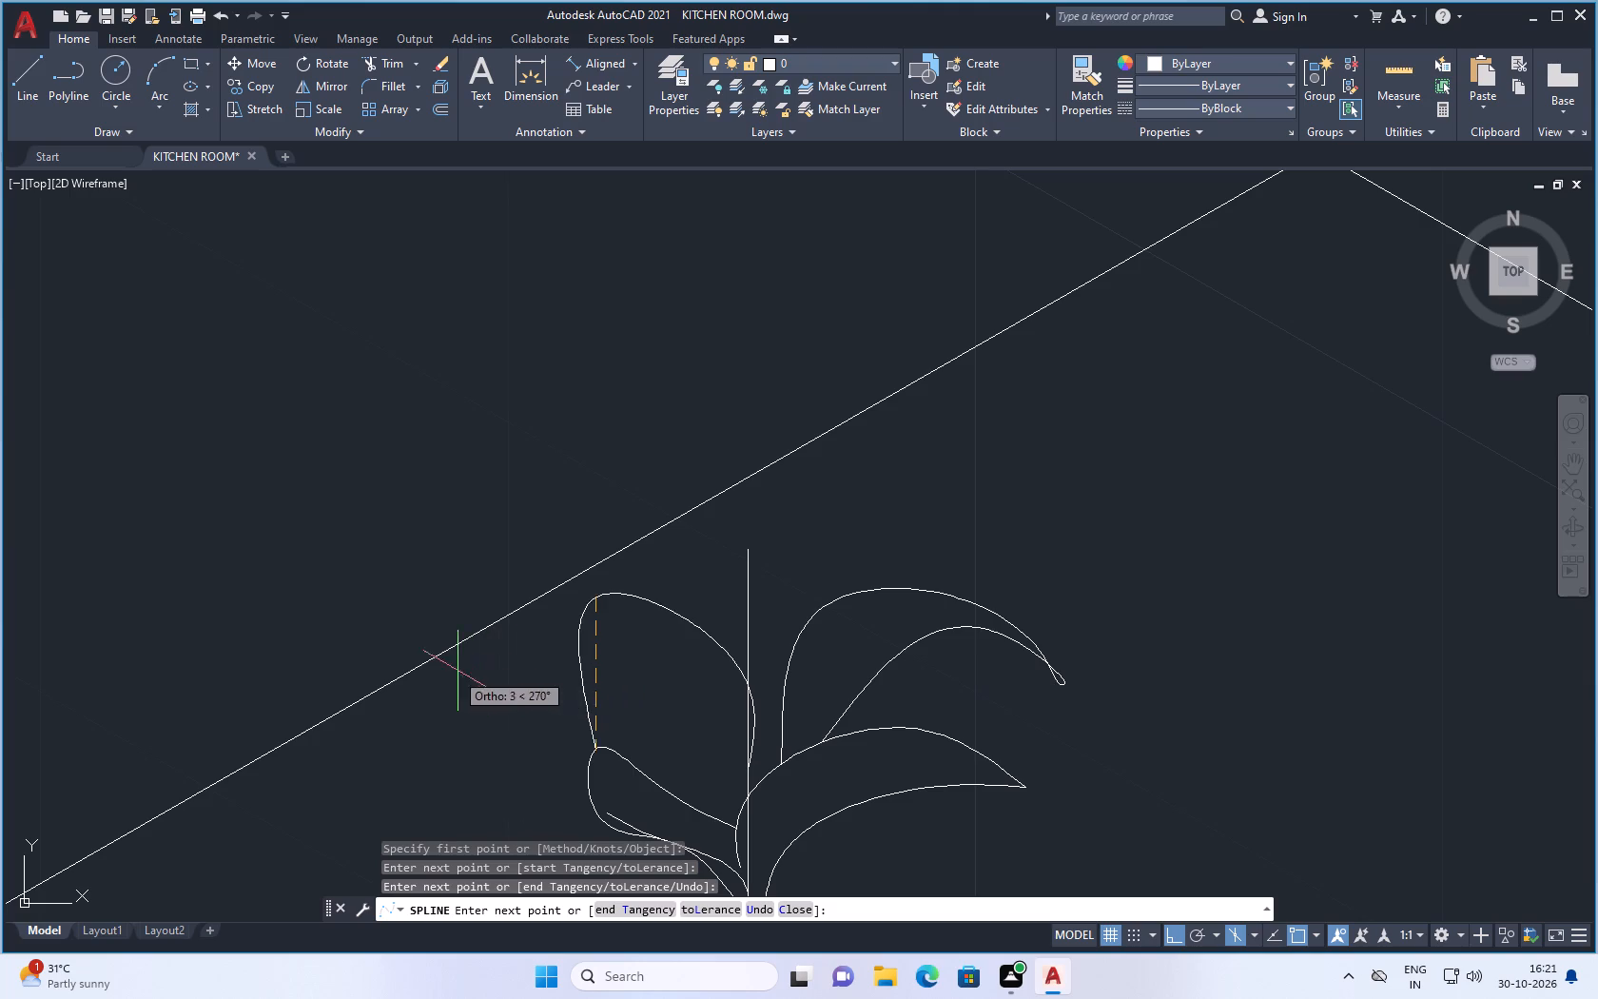
pyautogui.press('space')
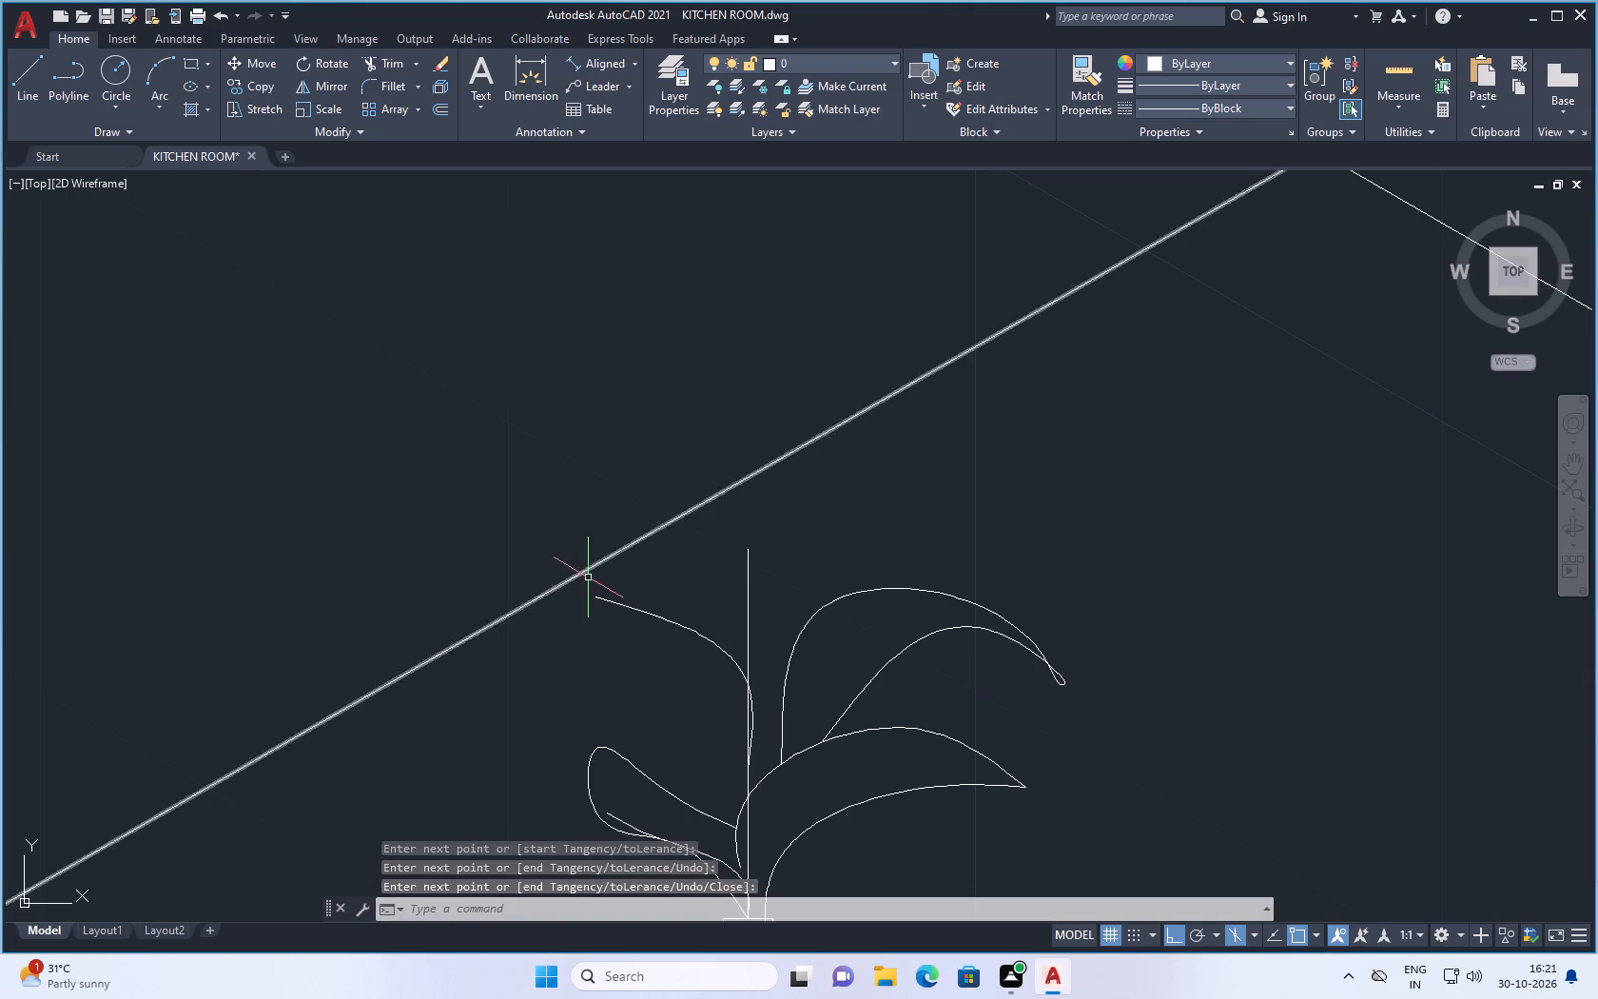
# Stretch the tip of the upper left leaf's spline vertically downward and outward to the left at 150°.
pyautogui.click(615, 601)
pyautogui.click(596, 597)
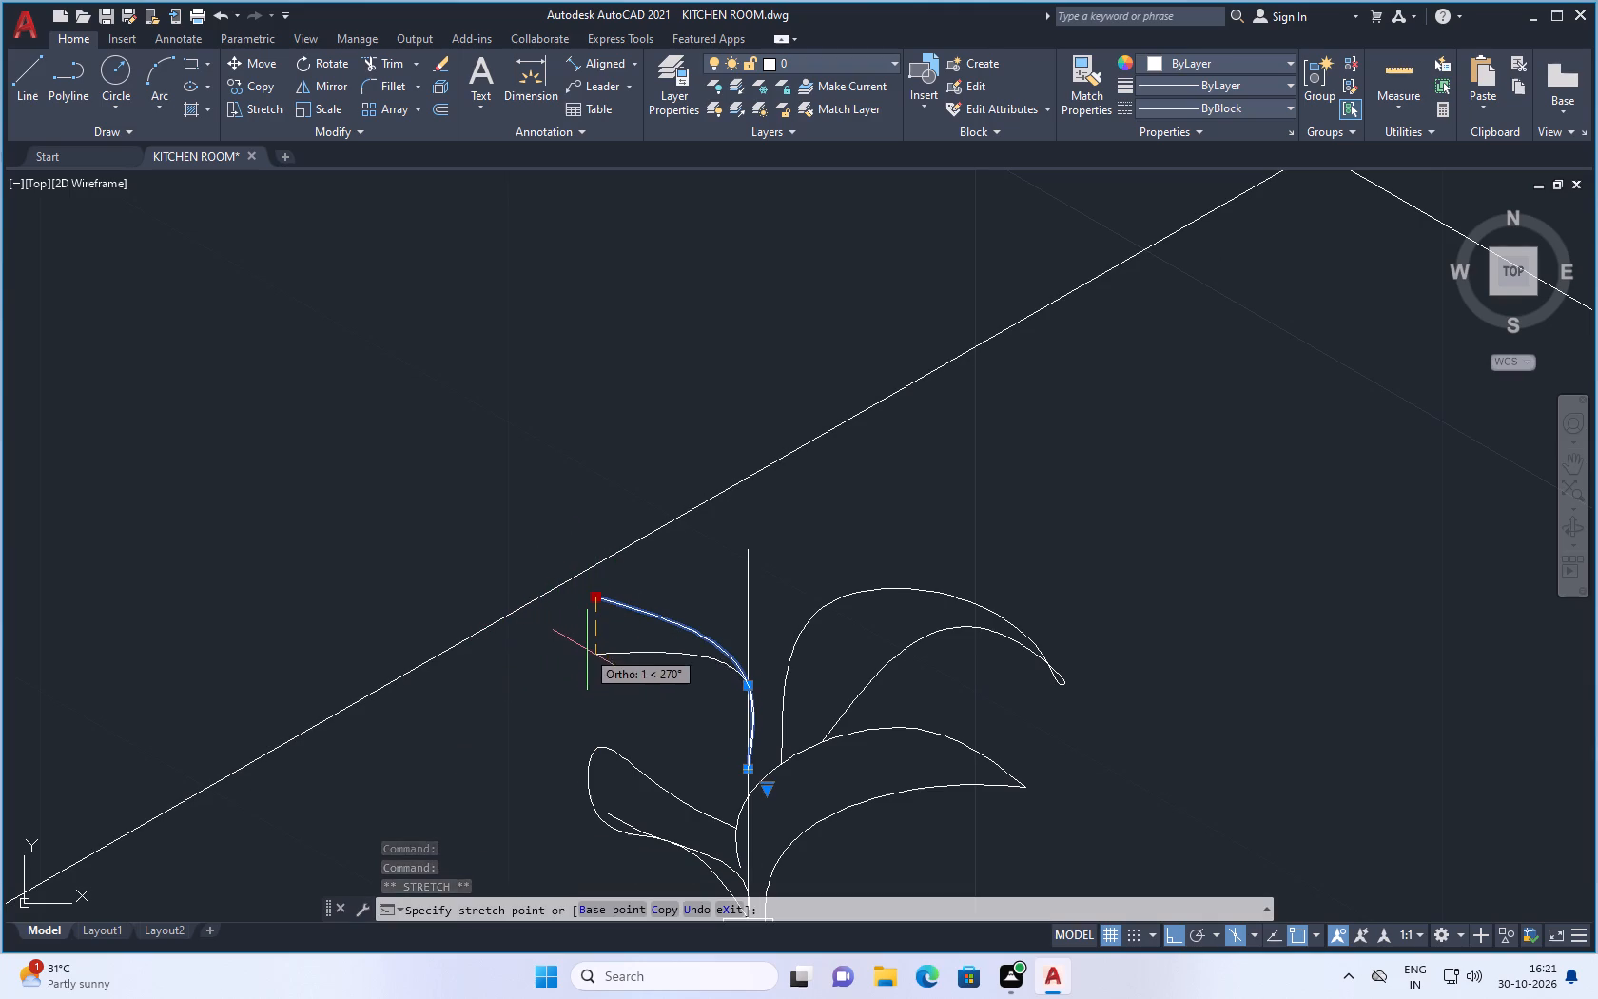
pyautogui.click(561, 657)
pyautogui.click(592, 676)
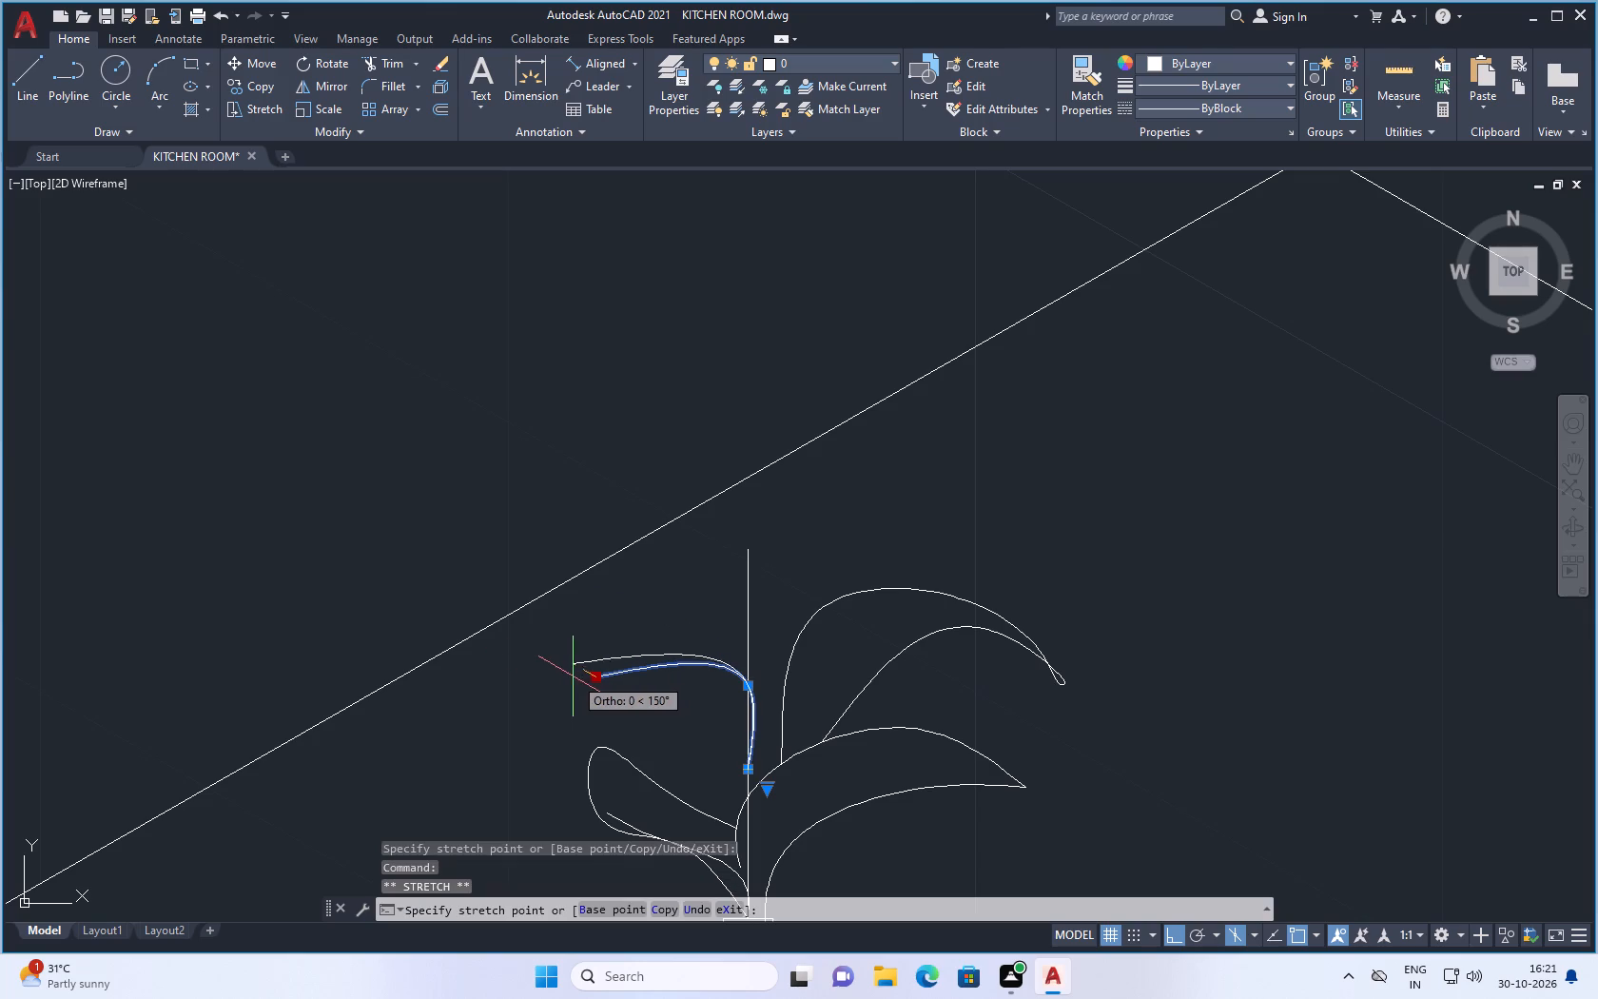
pyautogui.click(527, 680)
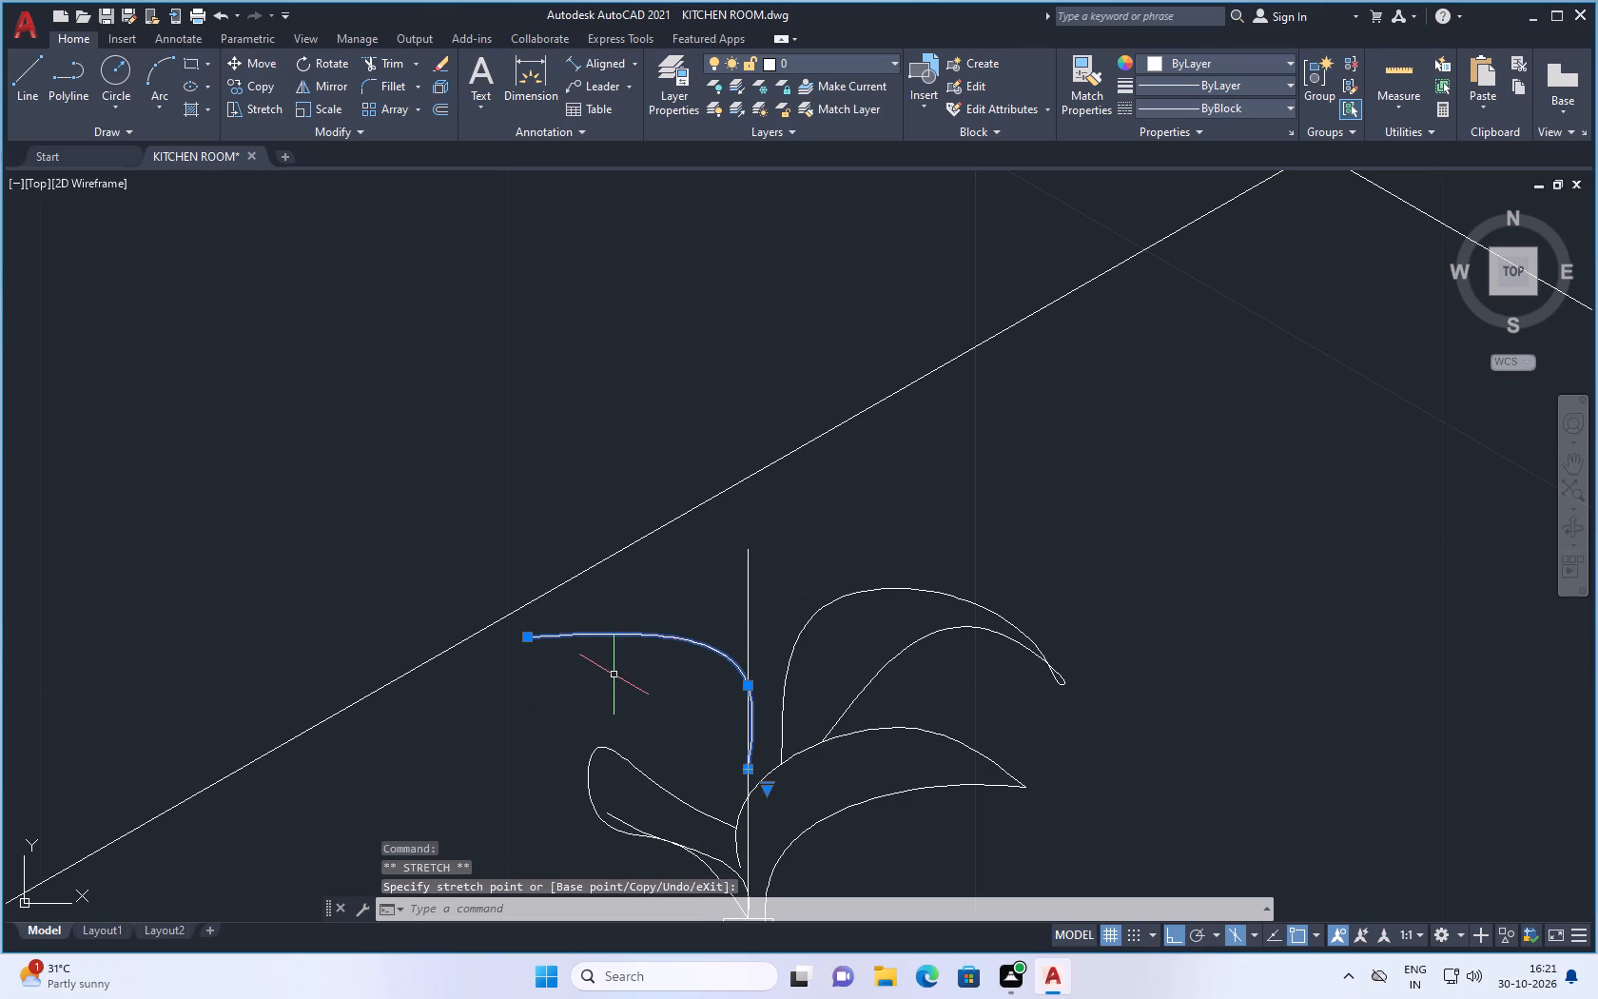
# With Ortho off, draw the upper left leaf's lower edge as a spline from its tip, curving down to the stem's top midpoint.
pyautogui.press('space')
pyautogui.scroll(-1, 660, 711)
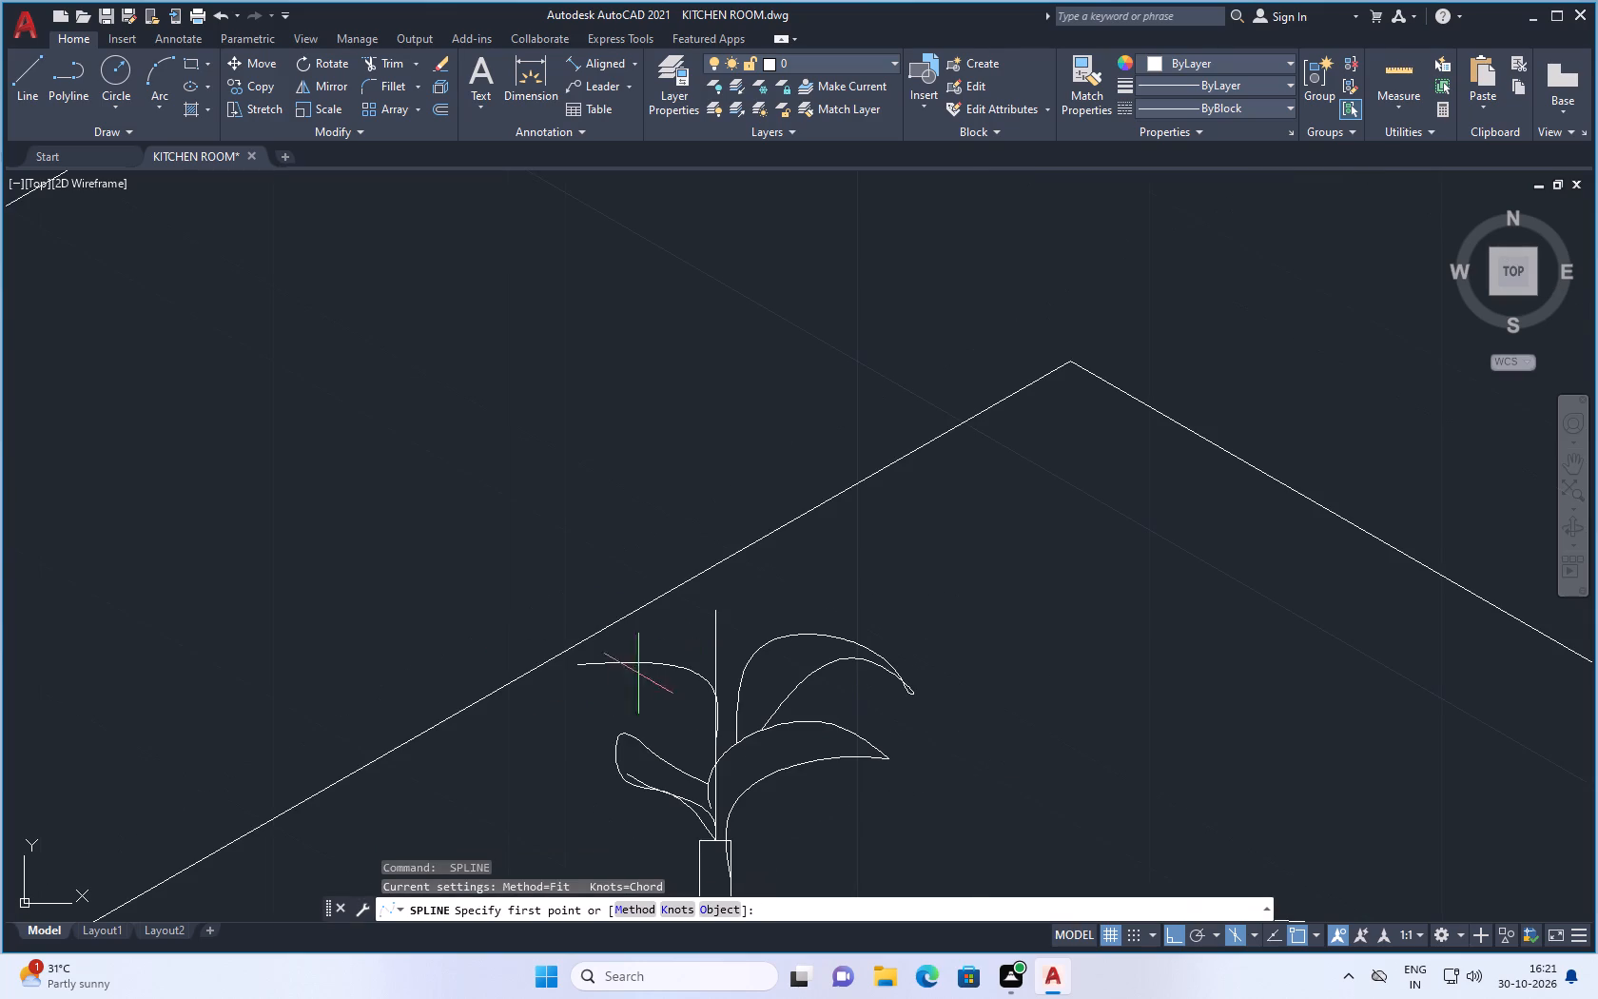
pyautogui.press('space')
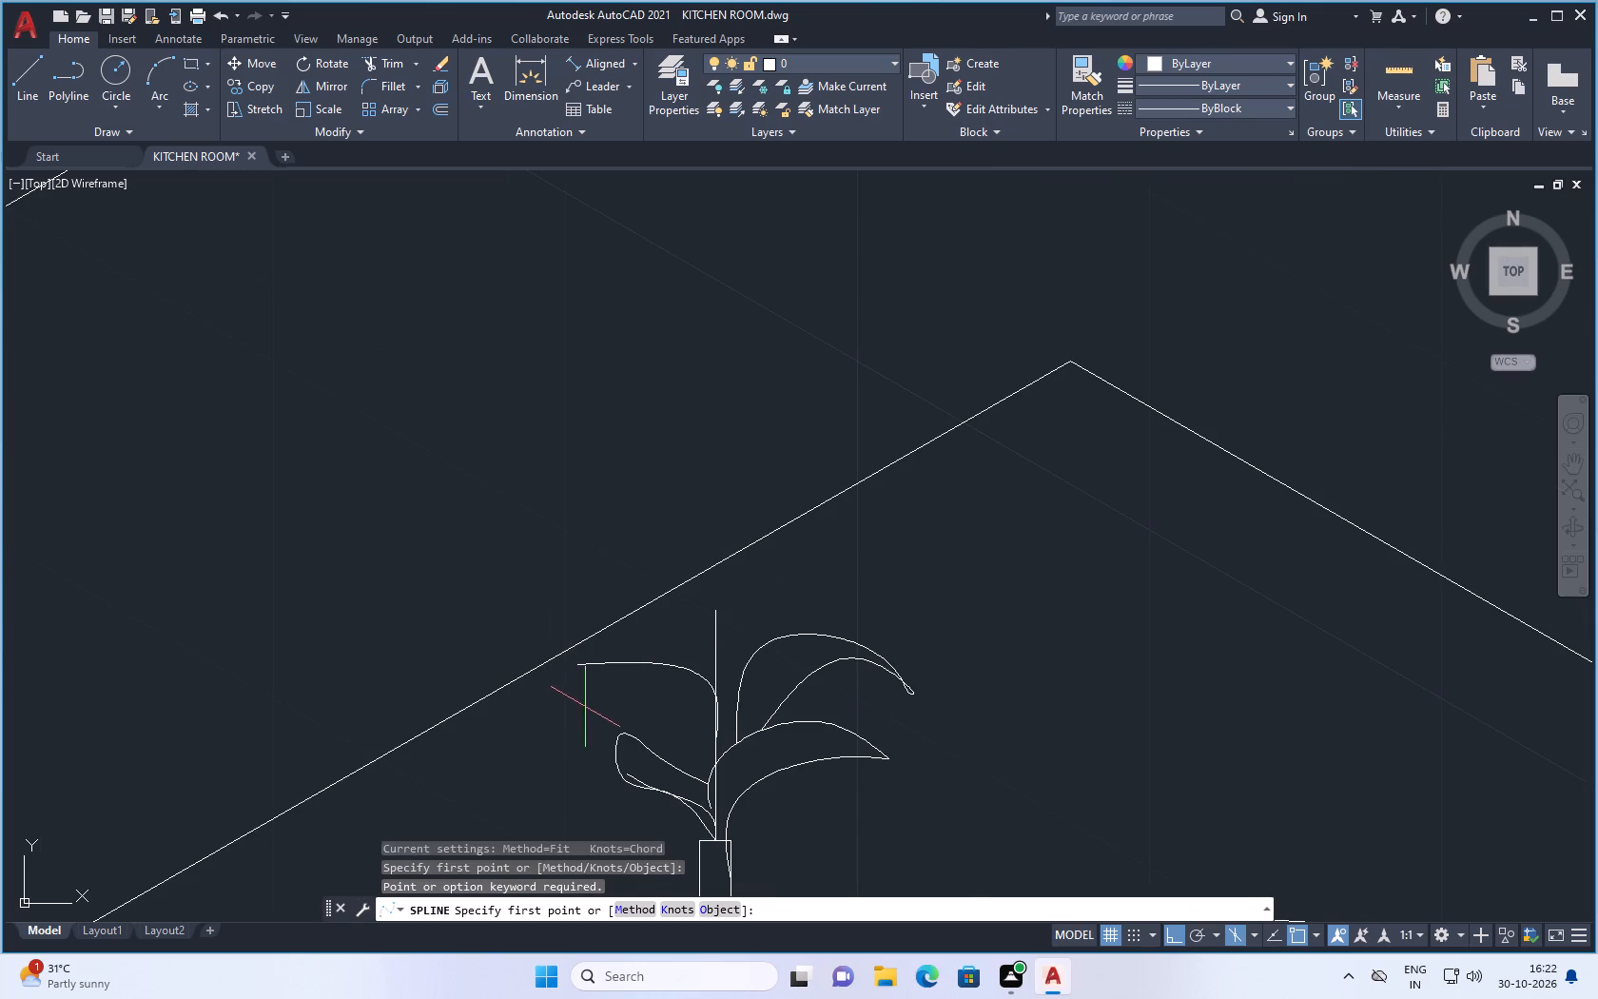
pyautogui.click(572, 662)
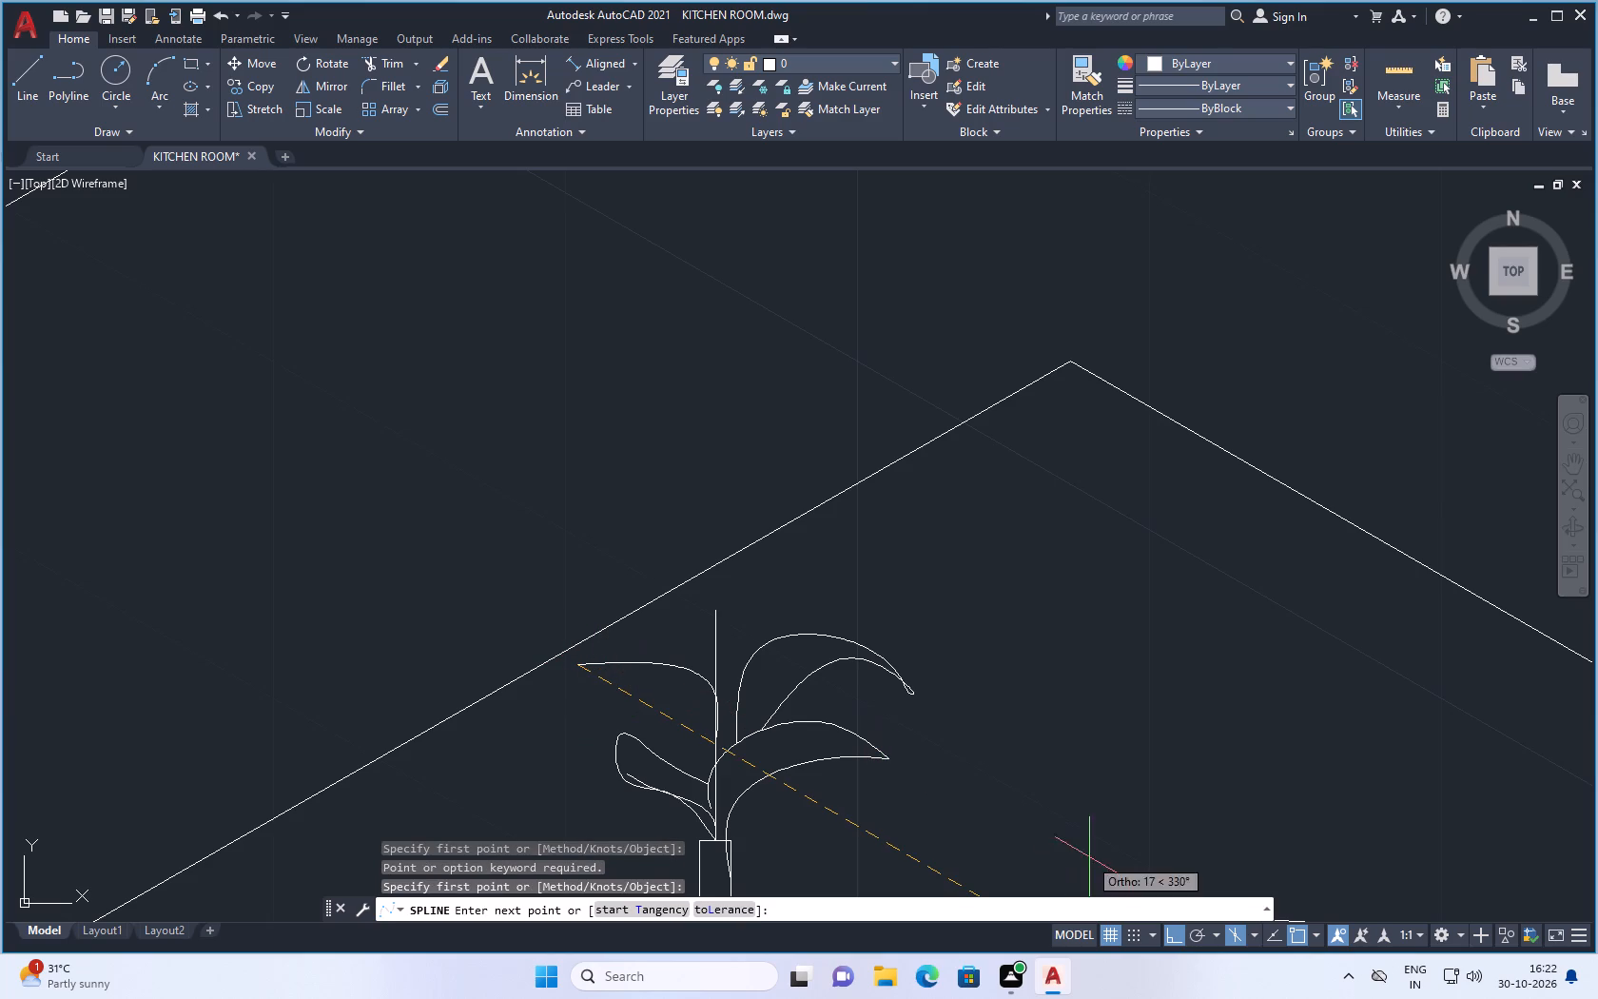
pyautogui.click(1168, 931)
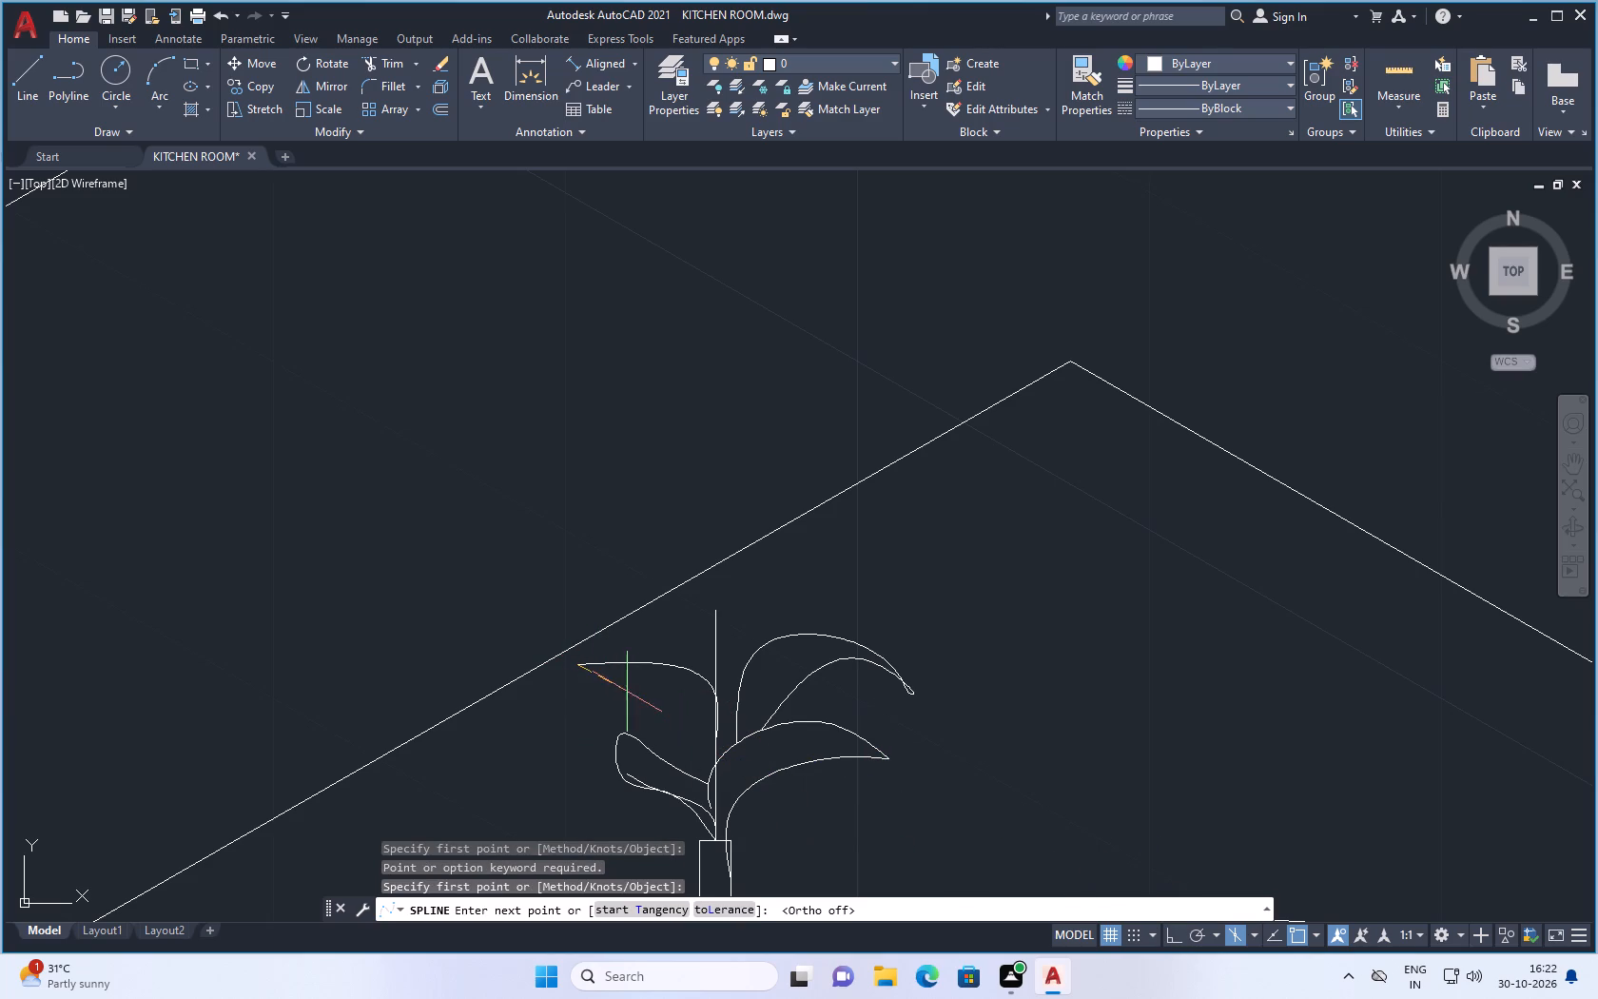
pyautogui.click(642, 679)
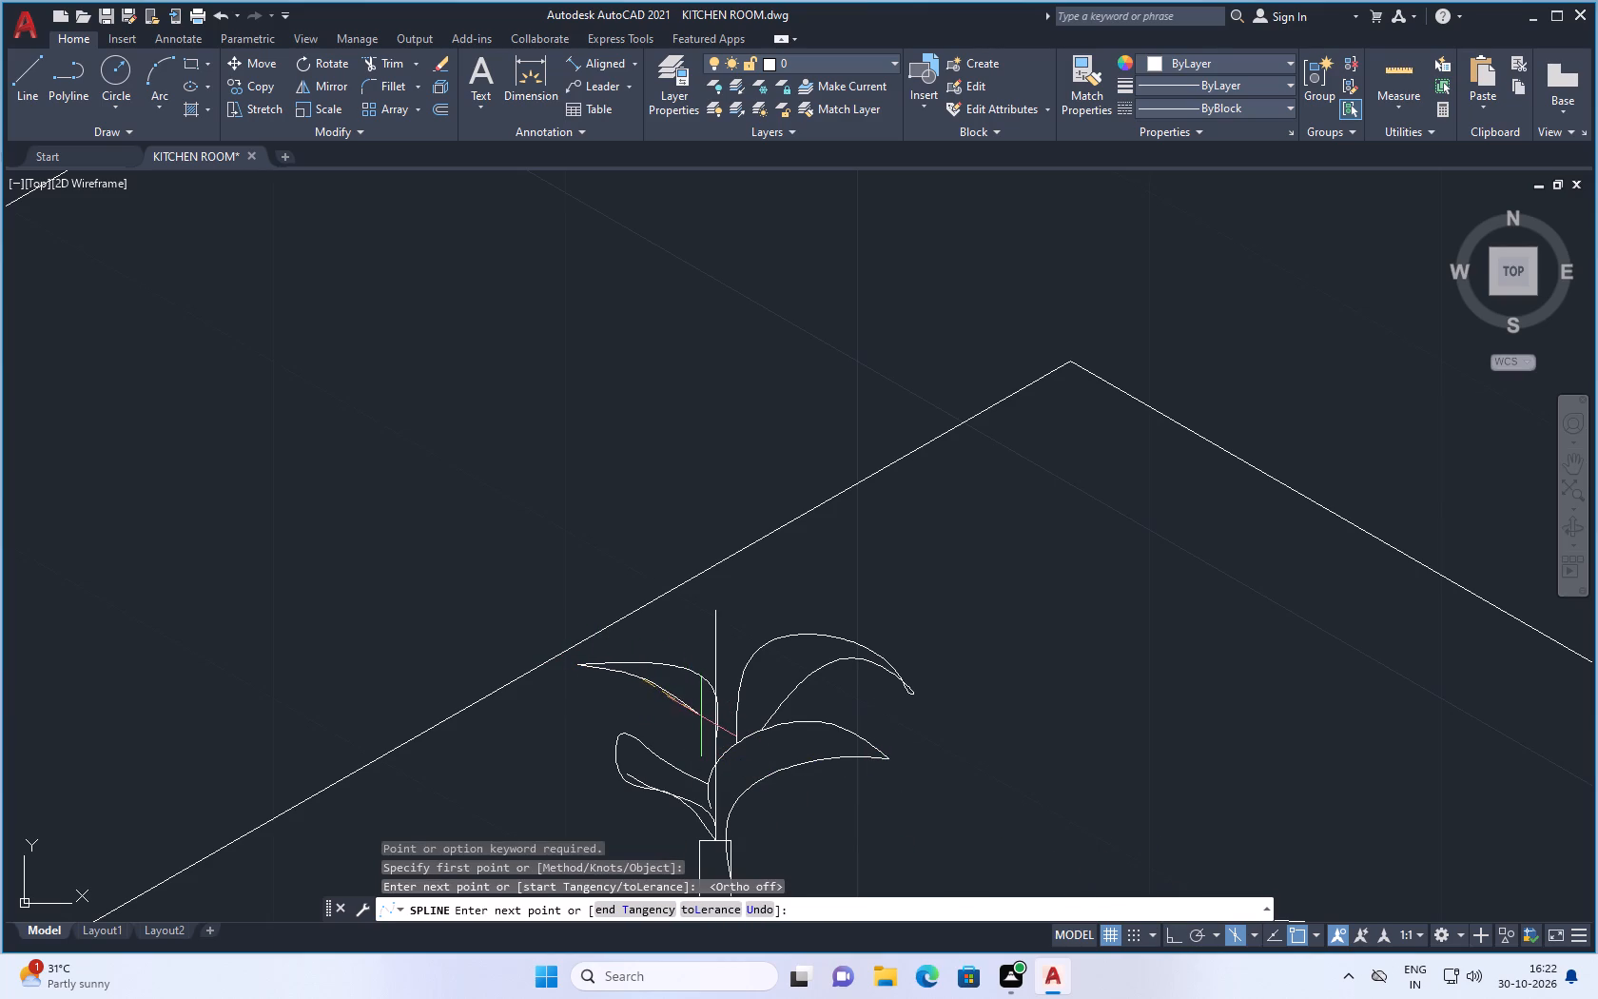
pyautogui.click(701, 716)
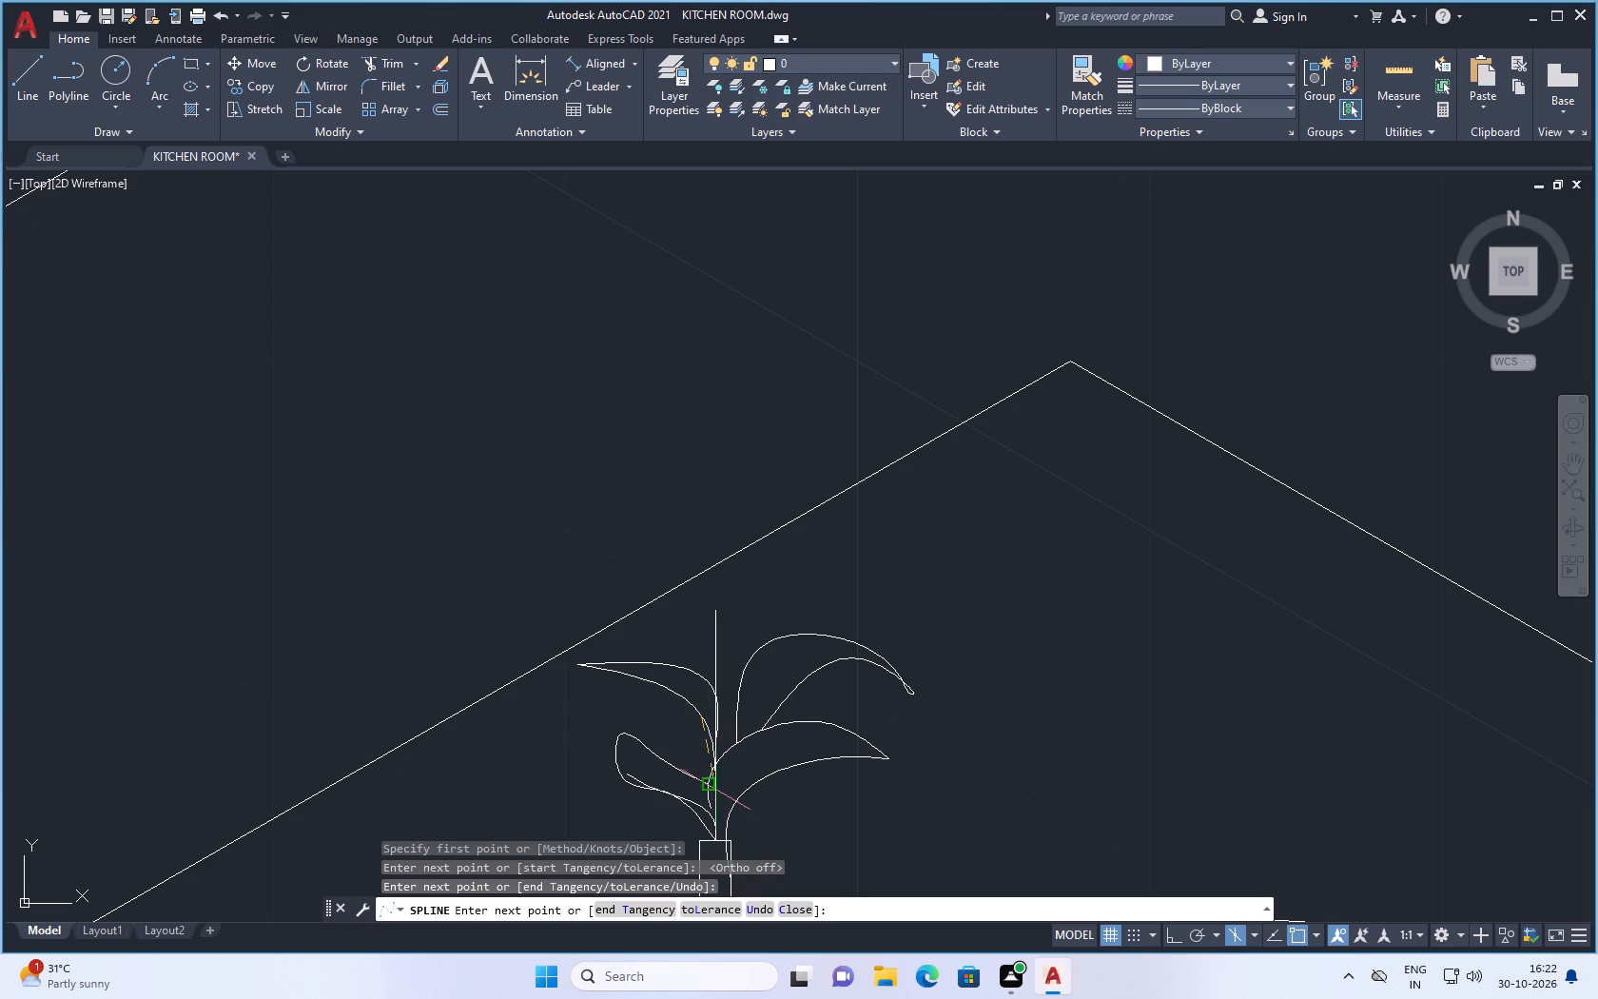
pyautogui.click(716, 792)
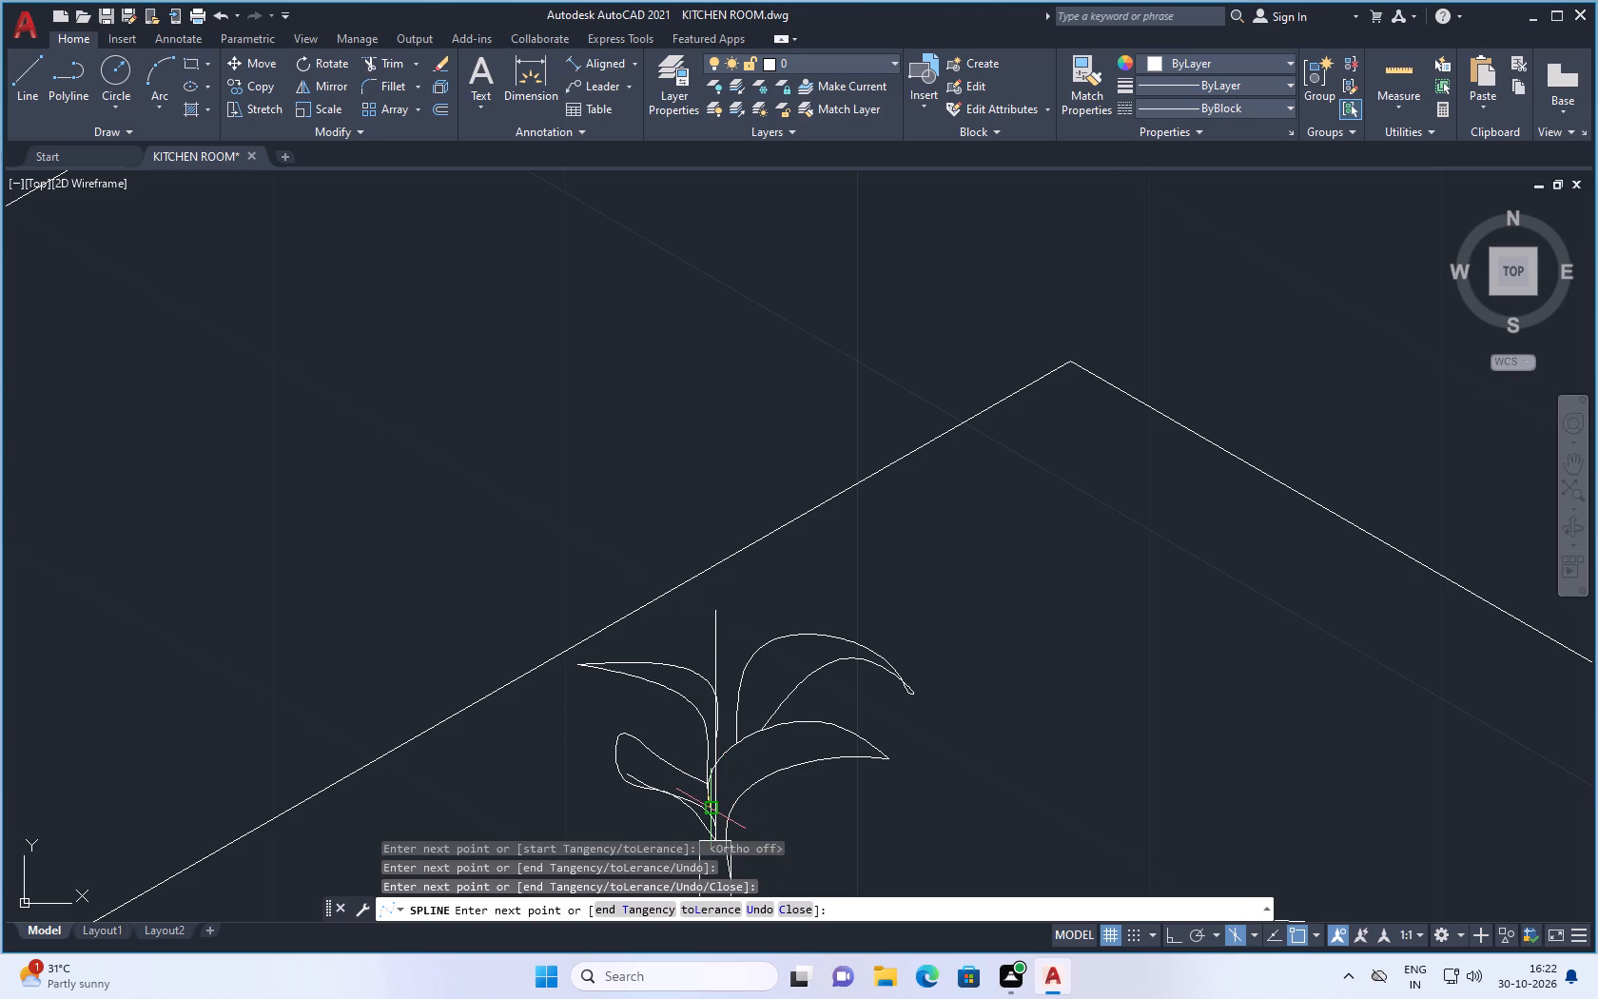
pyautogui.scroll(-2, 714, 818)
pyautogui.scroll(2, 709, 832)
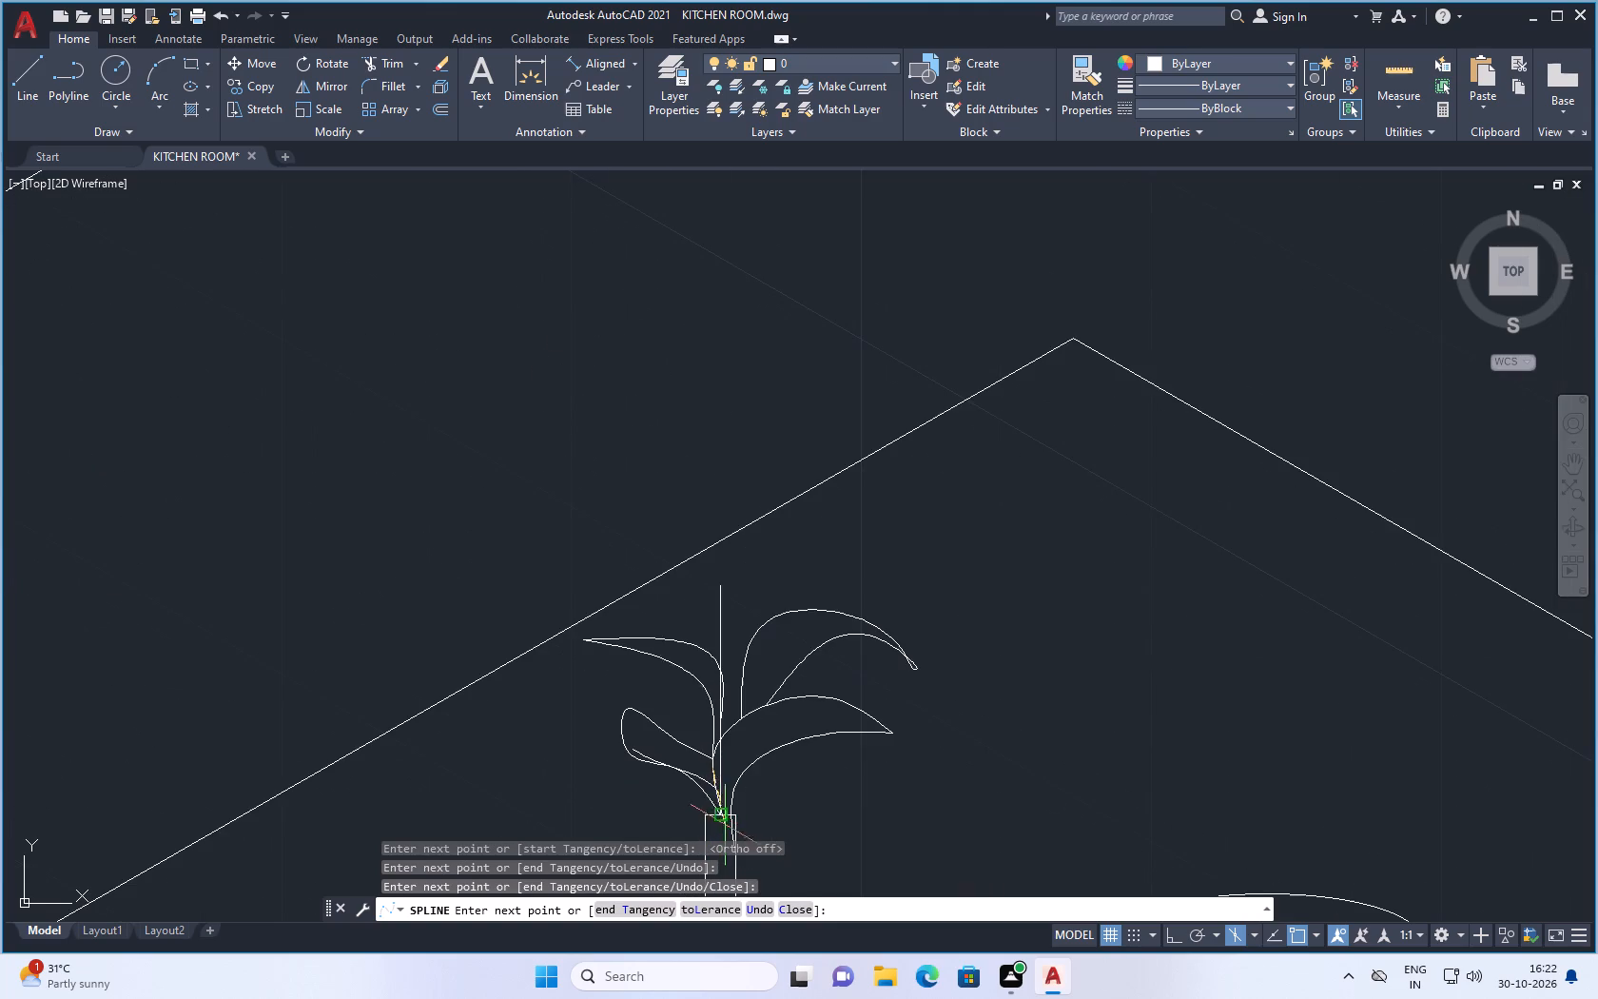
pyautogui.click(719, 809)
pyautogui.press('Return')
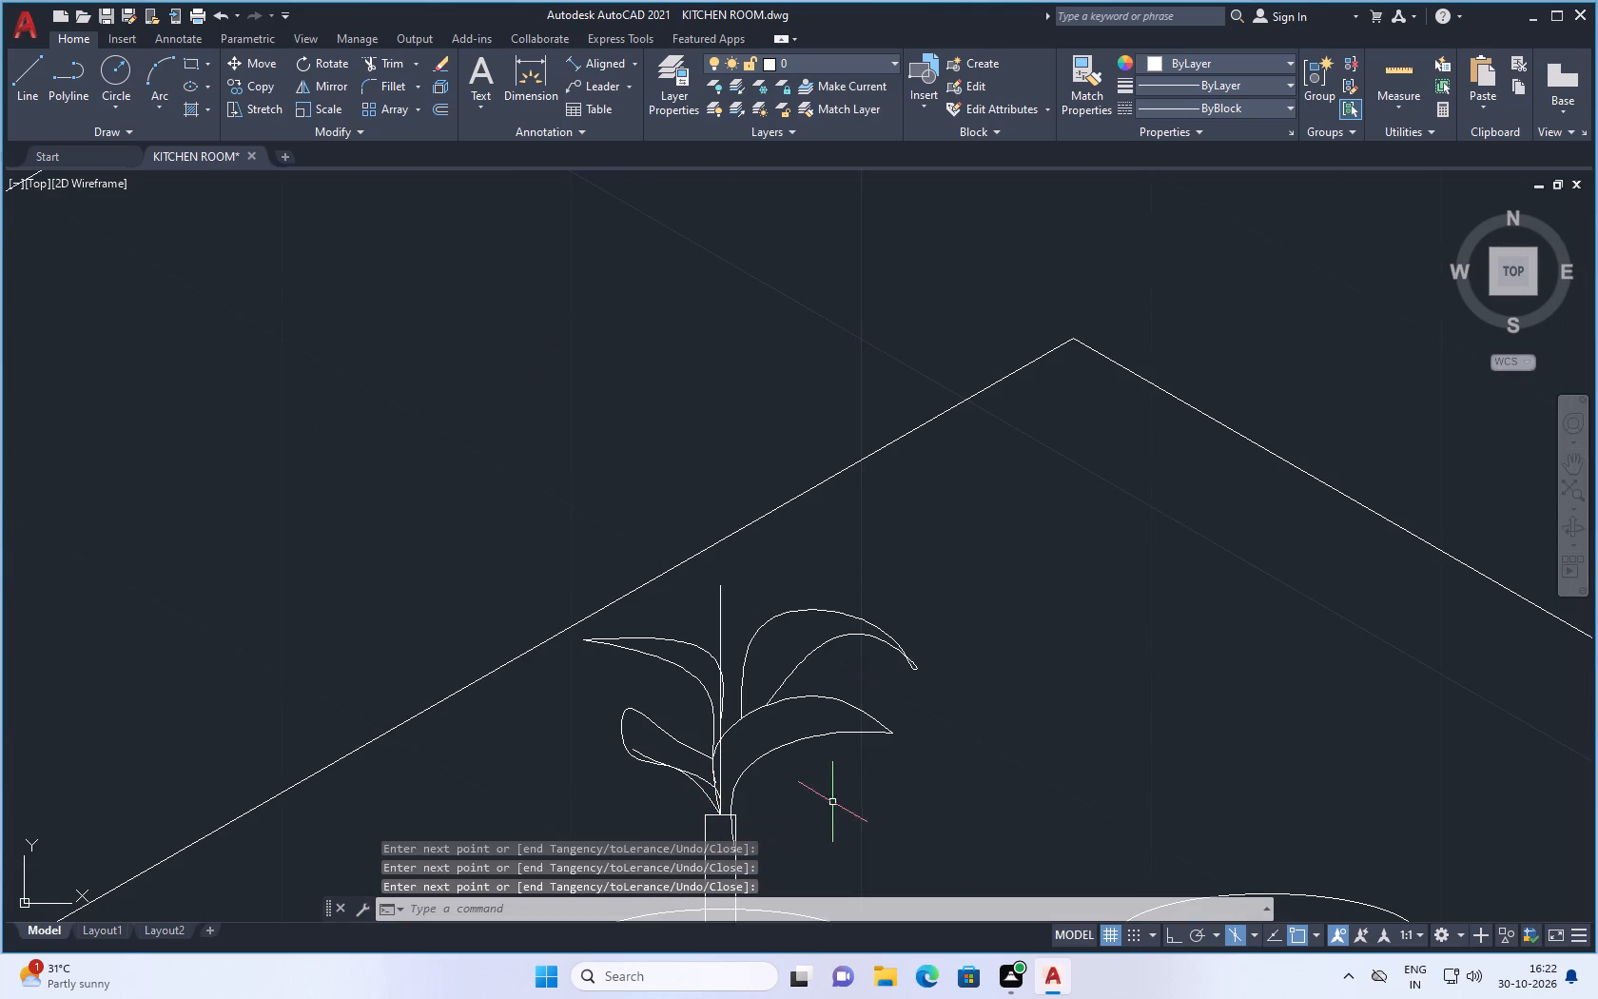
# Draw a spline from just above the stem's top, curving right under the lower right leaf, through its tip and slightly beyond it.
pyautogui.scroll(-2, 729, 753)
pyautogui.scroll(2, 718, 640)
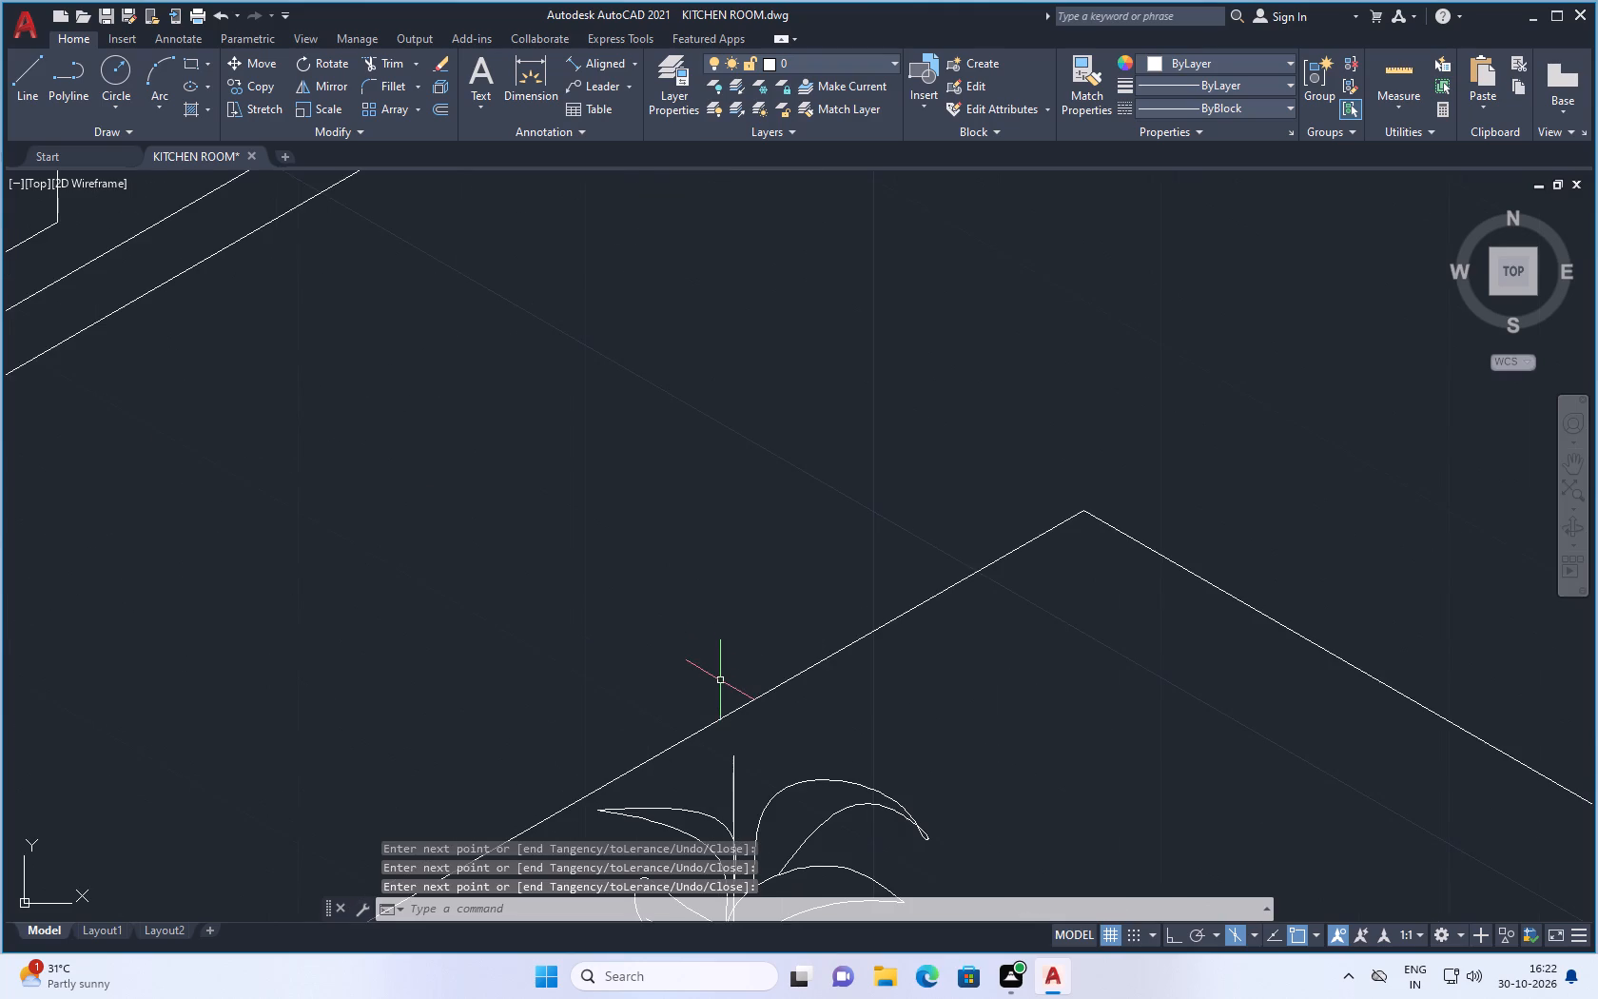
pyautogui.scroll(-2, 720, 680)
pyautogui.scroll(1, 750, 710)
pyautogui.scroll(-3, 752, 699)
pyautogui.scroll(1, 746, 726)
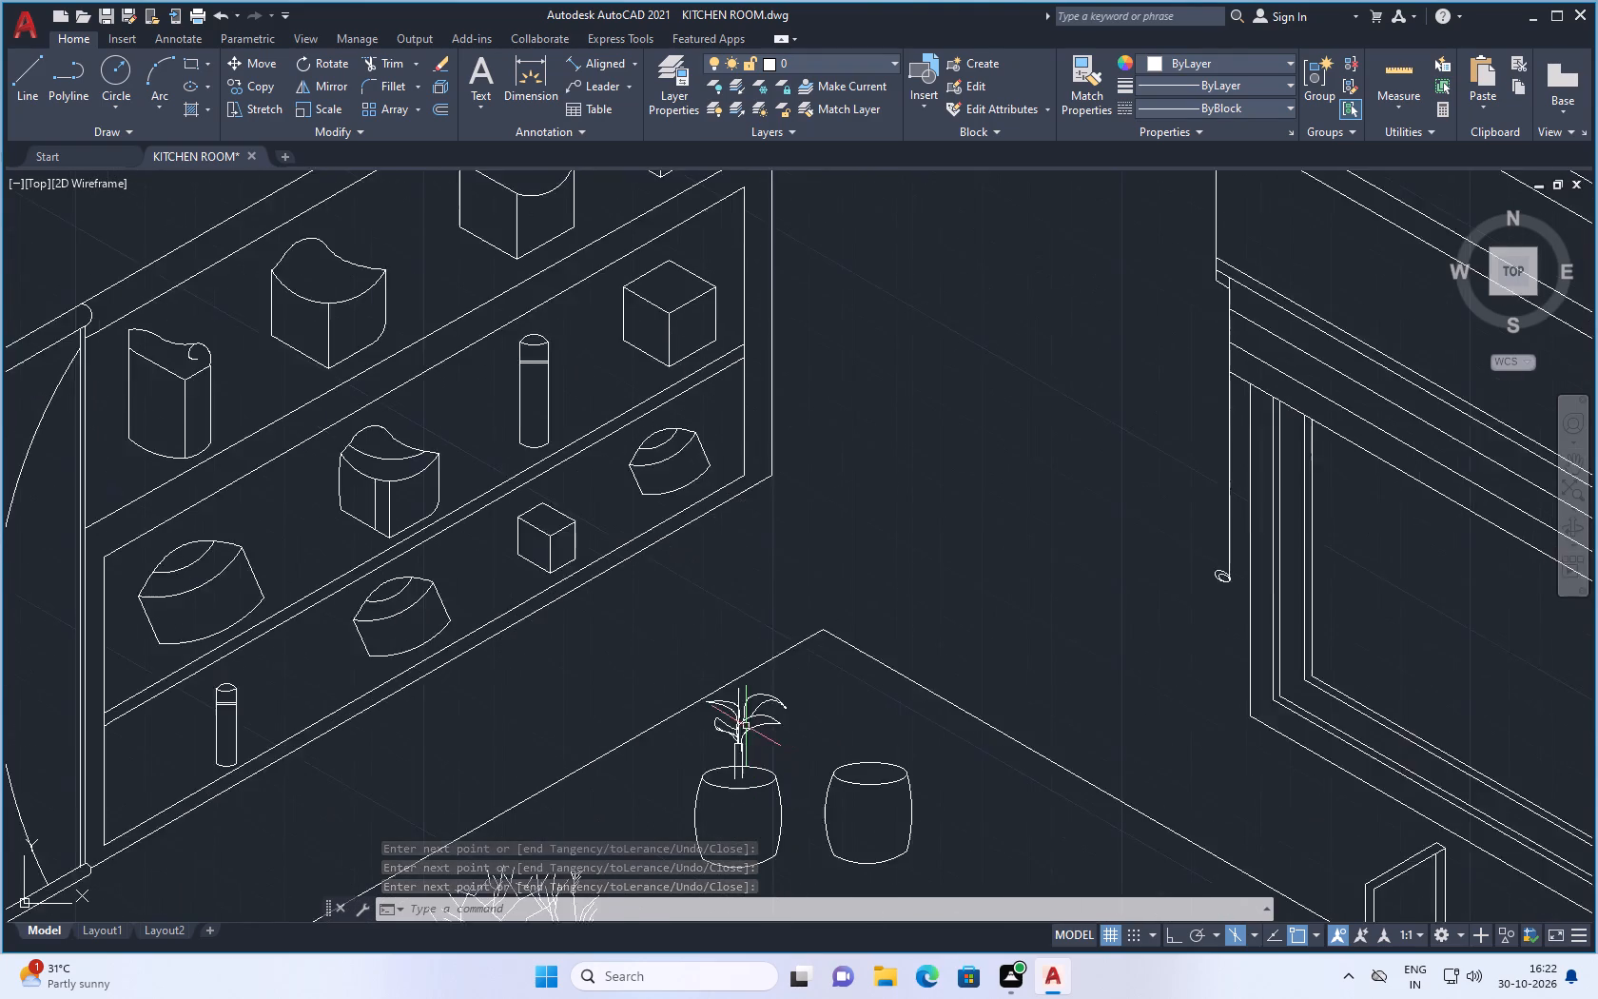
pyautogui.scroll(2, 745, 726)
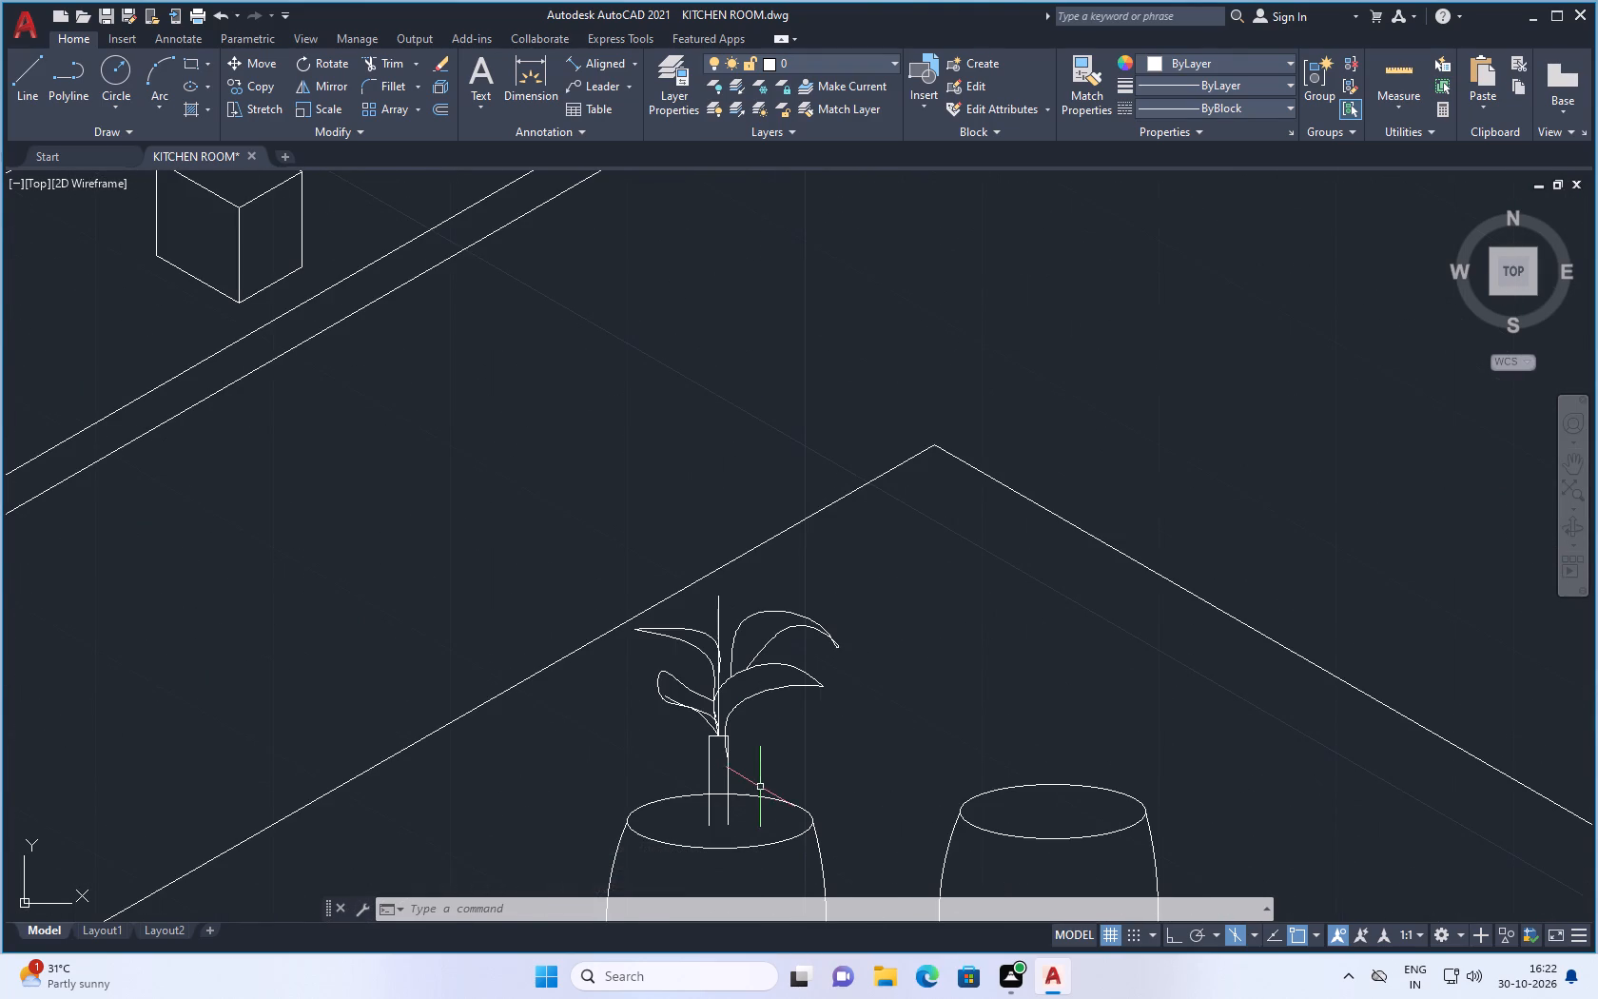
pyautogui.press('space')
pyautogui.click(727, 728)
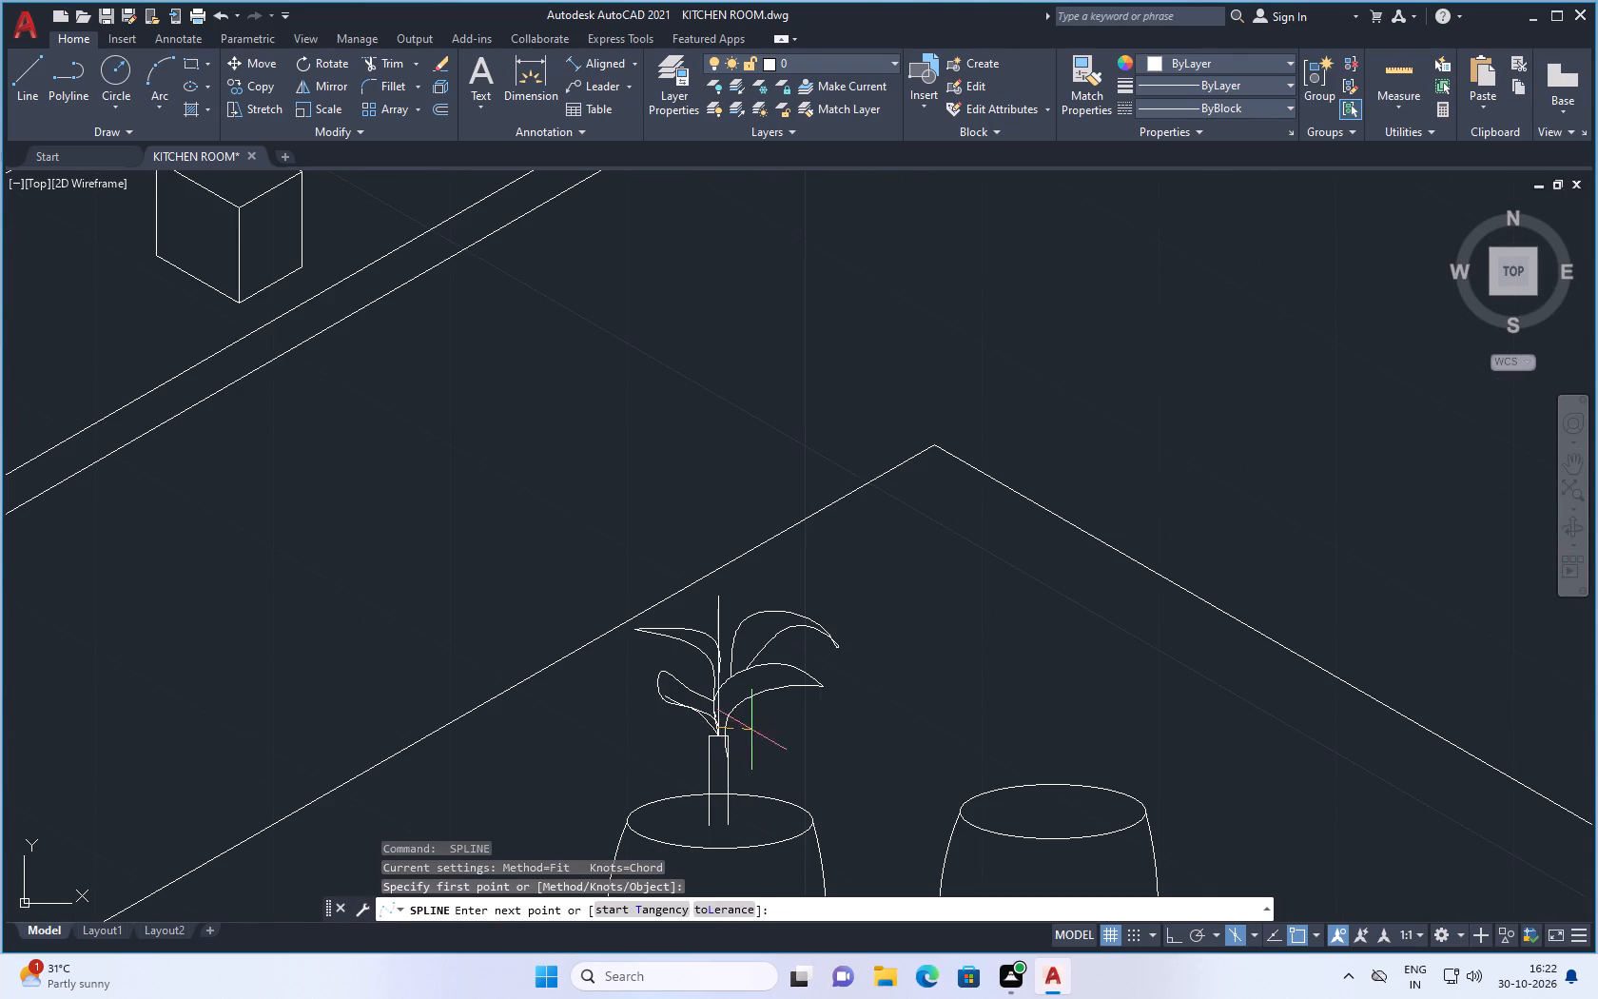
pyautogui.click(761, 715)
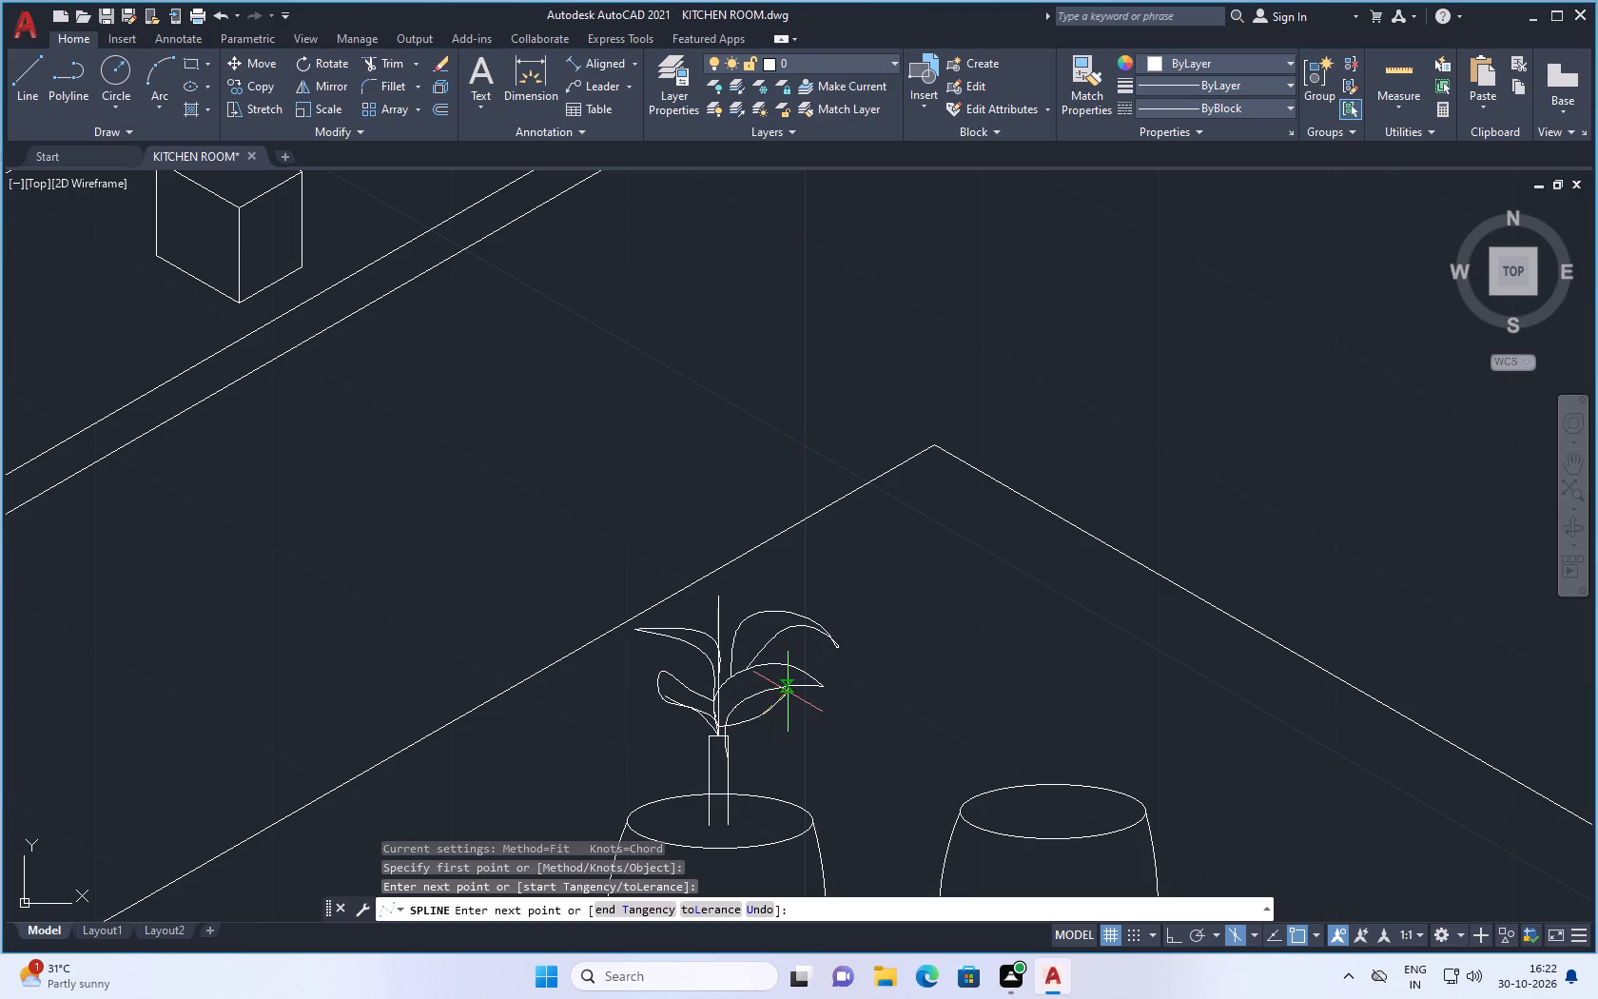
pyautogui.click(788, 692)
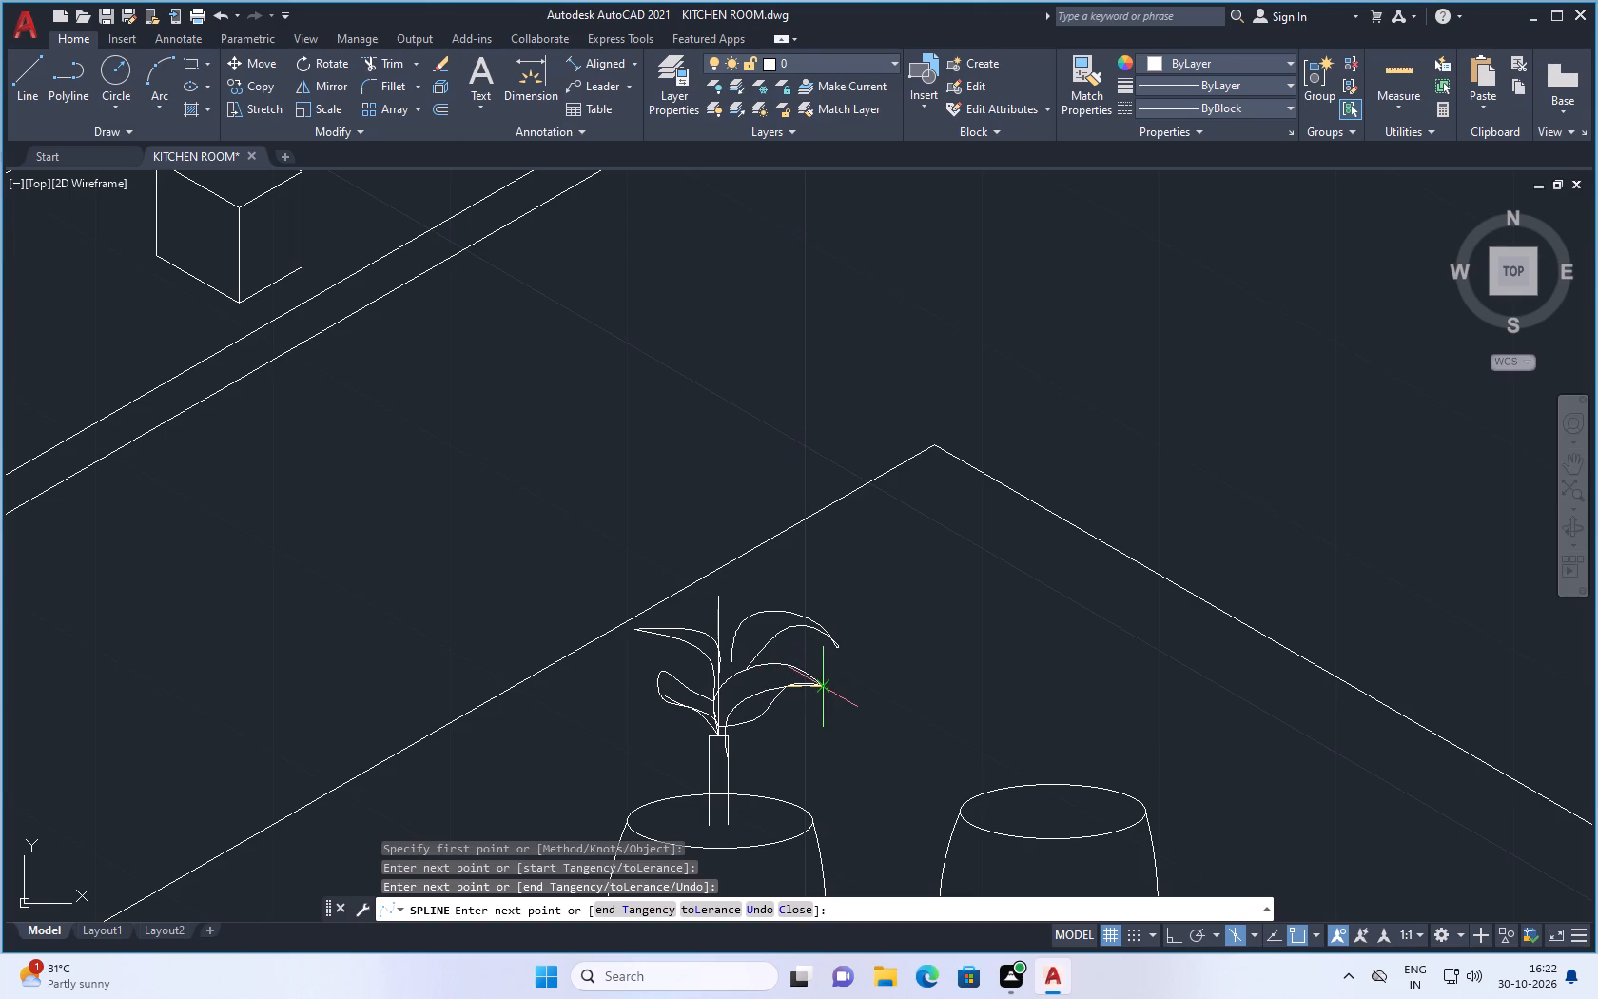
pyautogui.click(823, 689)
pyautogui.click(848, 704)
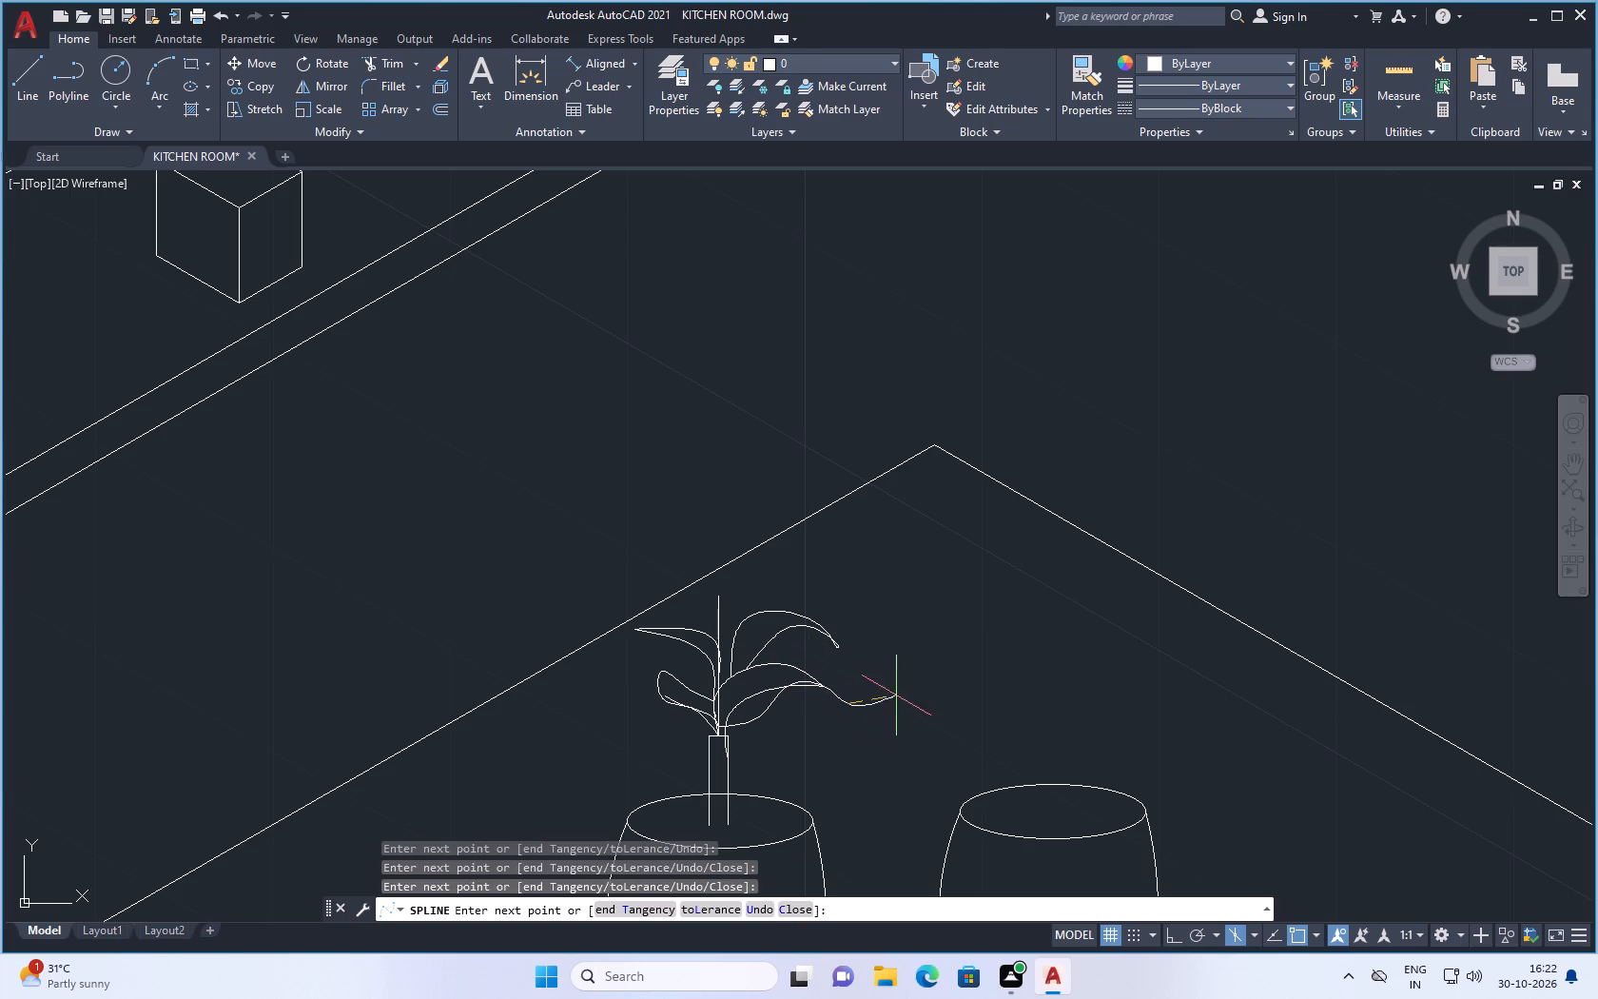
pyautogui.press('Return')
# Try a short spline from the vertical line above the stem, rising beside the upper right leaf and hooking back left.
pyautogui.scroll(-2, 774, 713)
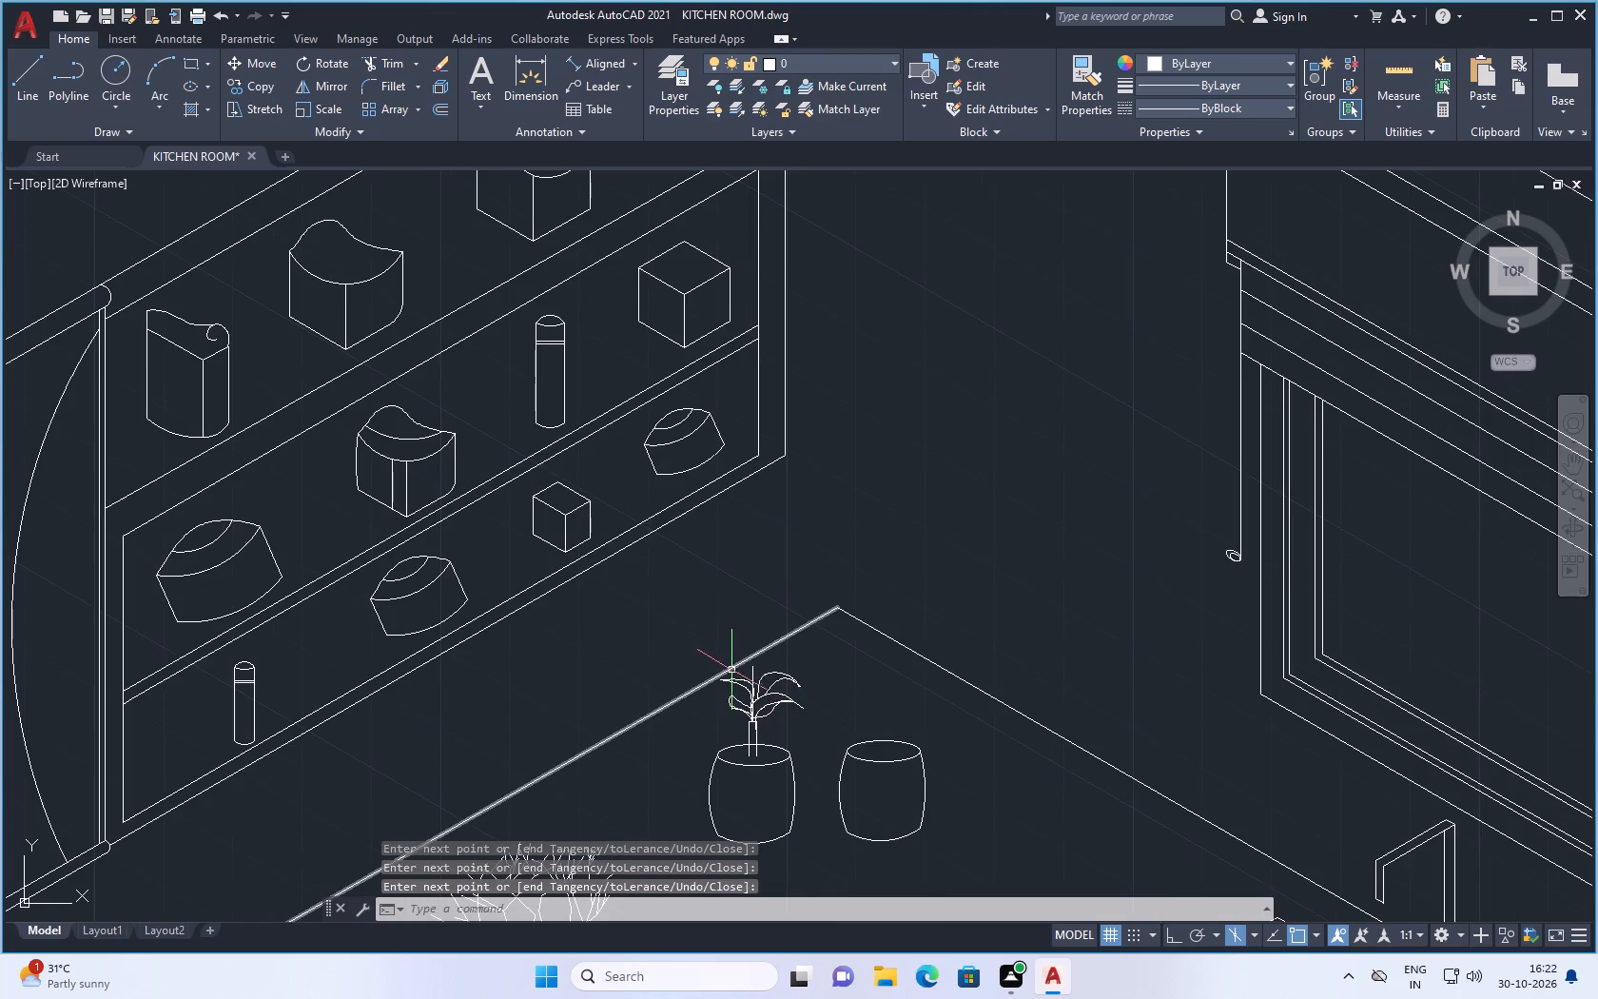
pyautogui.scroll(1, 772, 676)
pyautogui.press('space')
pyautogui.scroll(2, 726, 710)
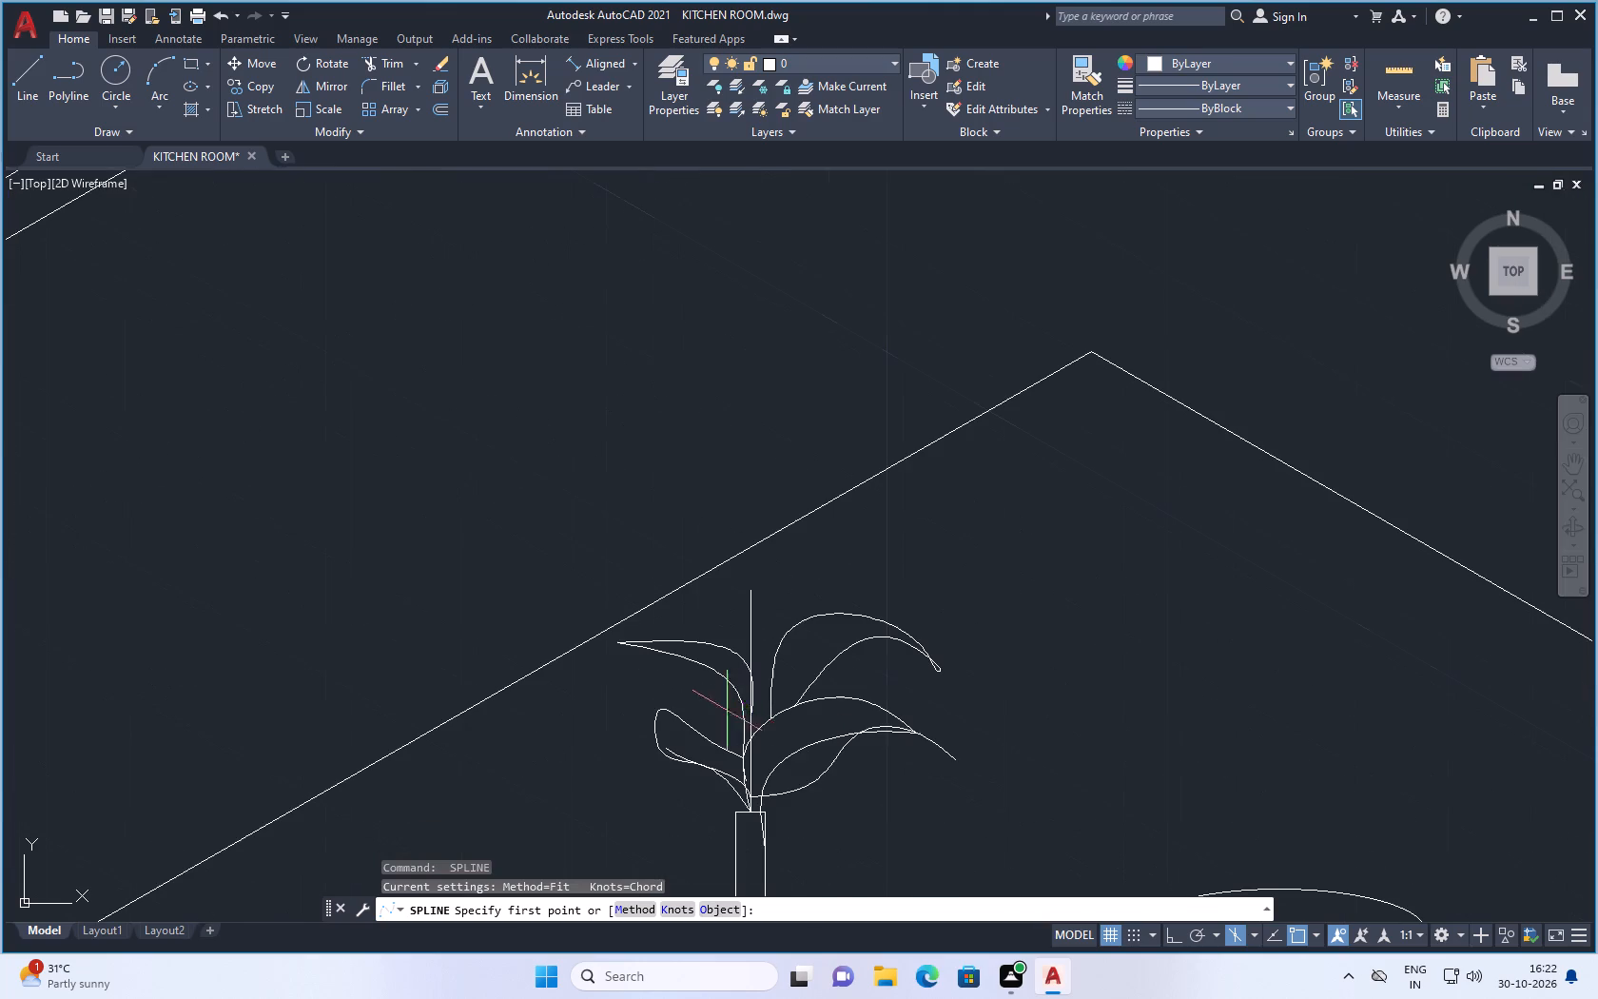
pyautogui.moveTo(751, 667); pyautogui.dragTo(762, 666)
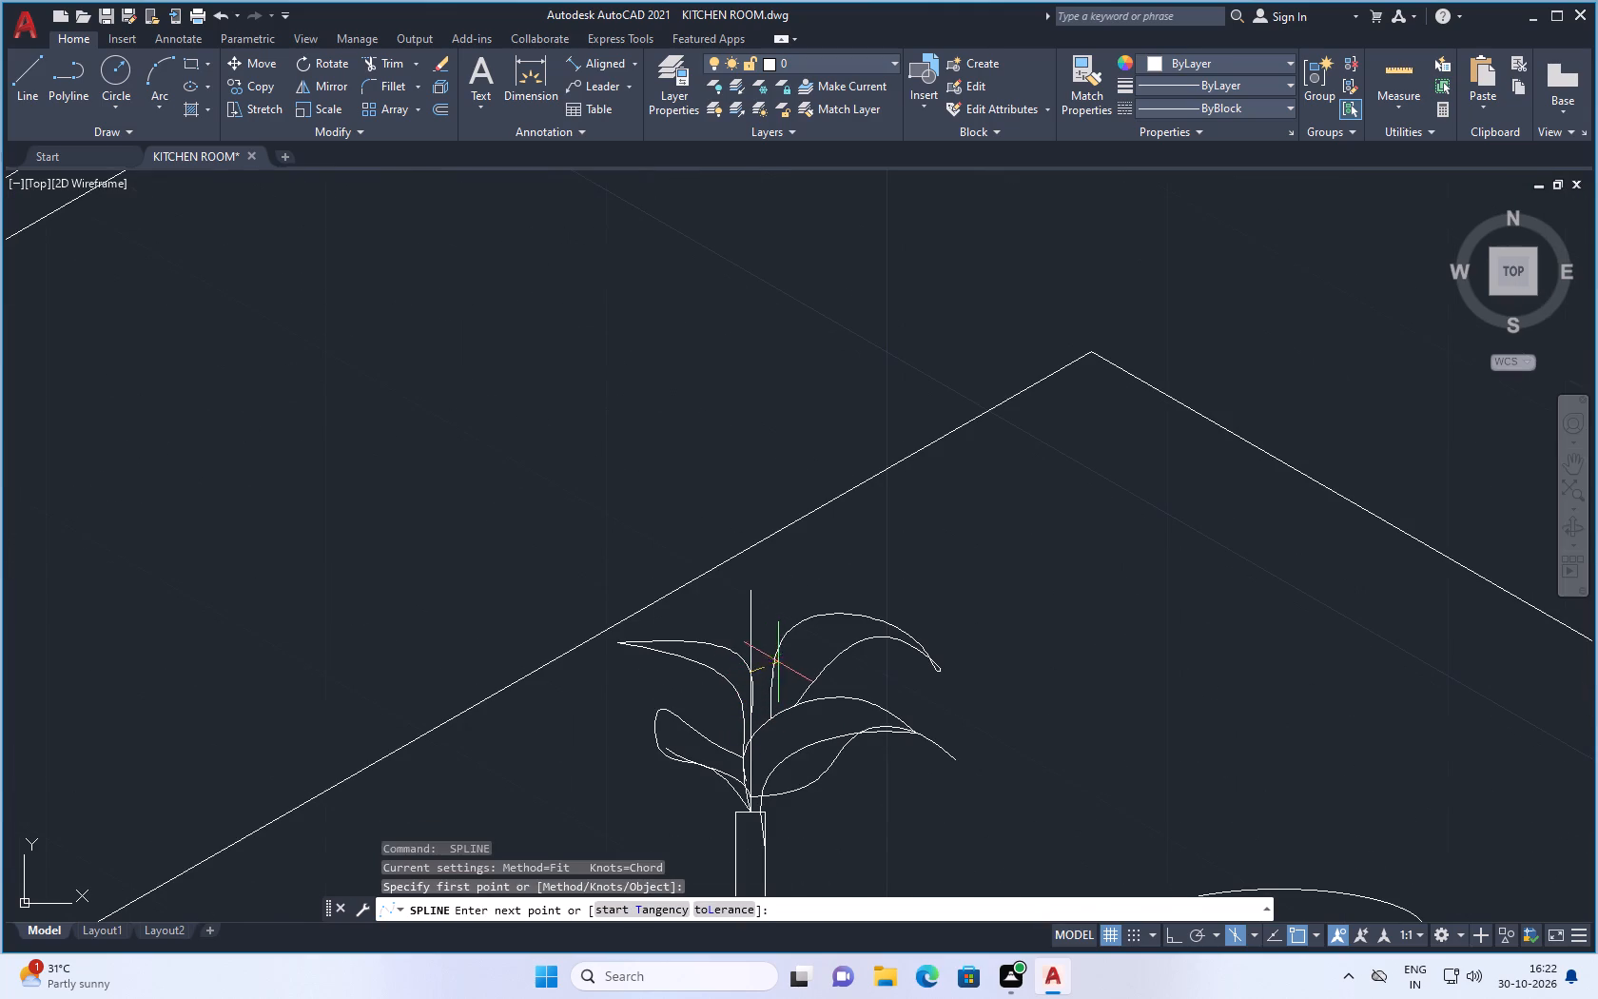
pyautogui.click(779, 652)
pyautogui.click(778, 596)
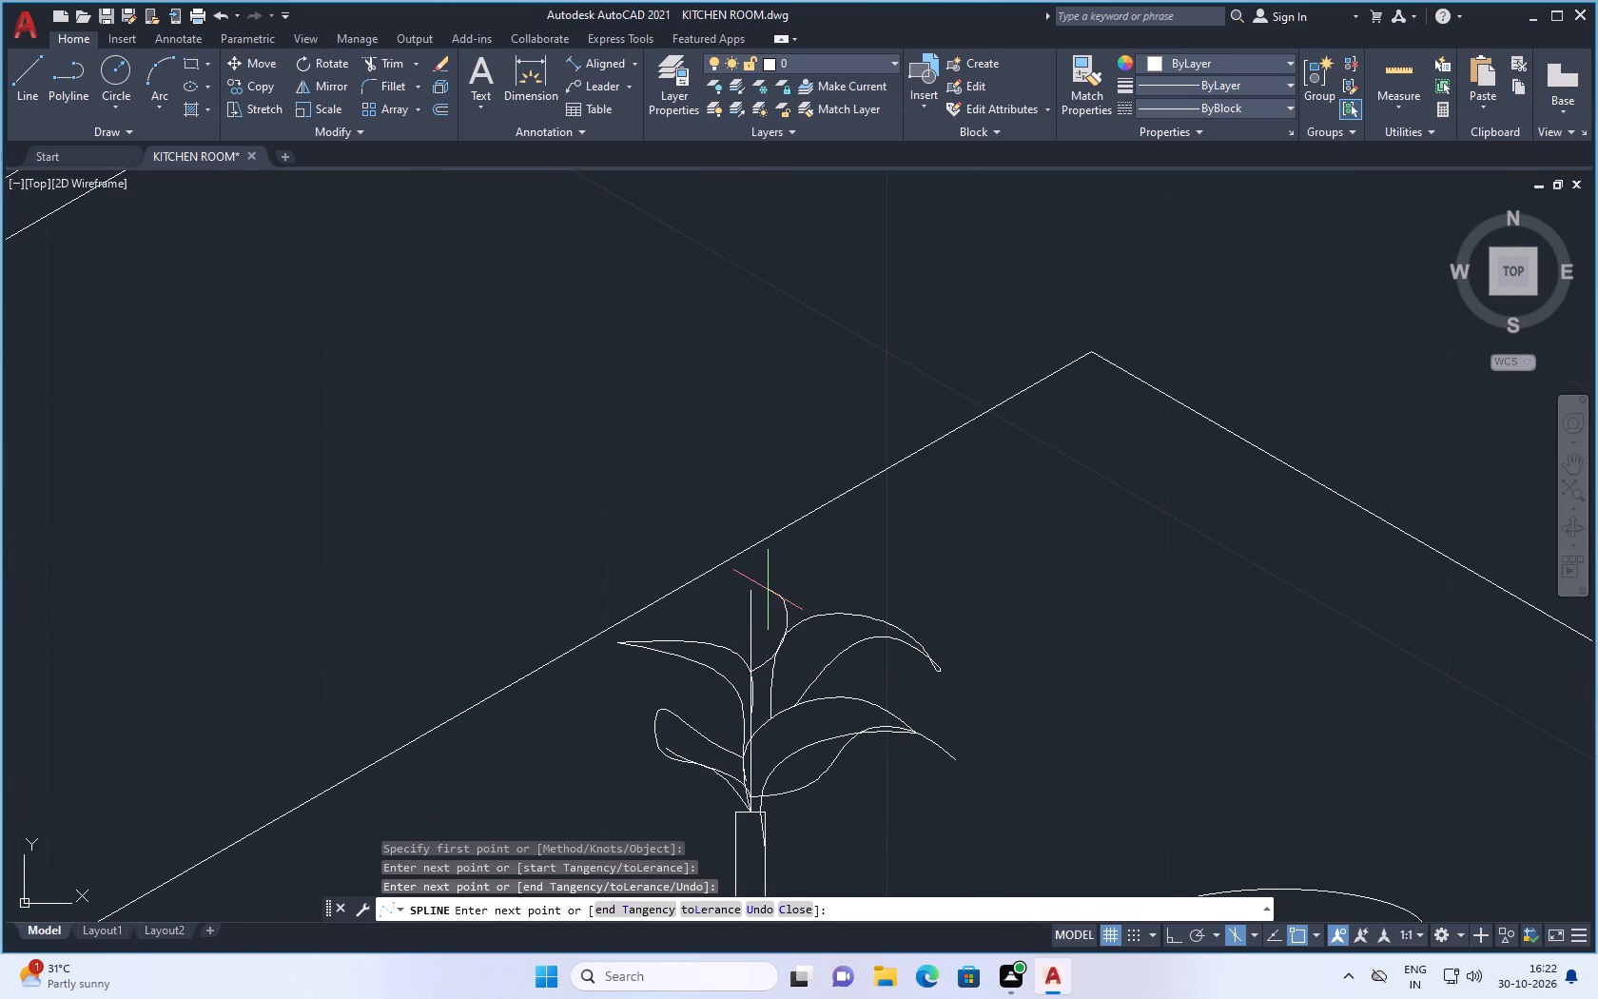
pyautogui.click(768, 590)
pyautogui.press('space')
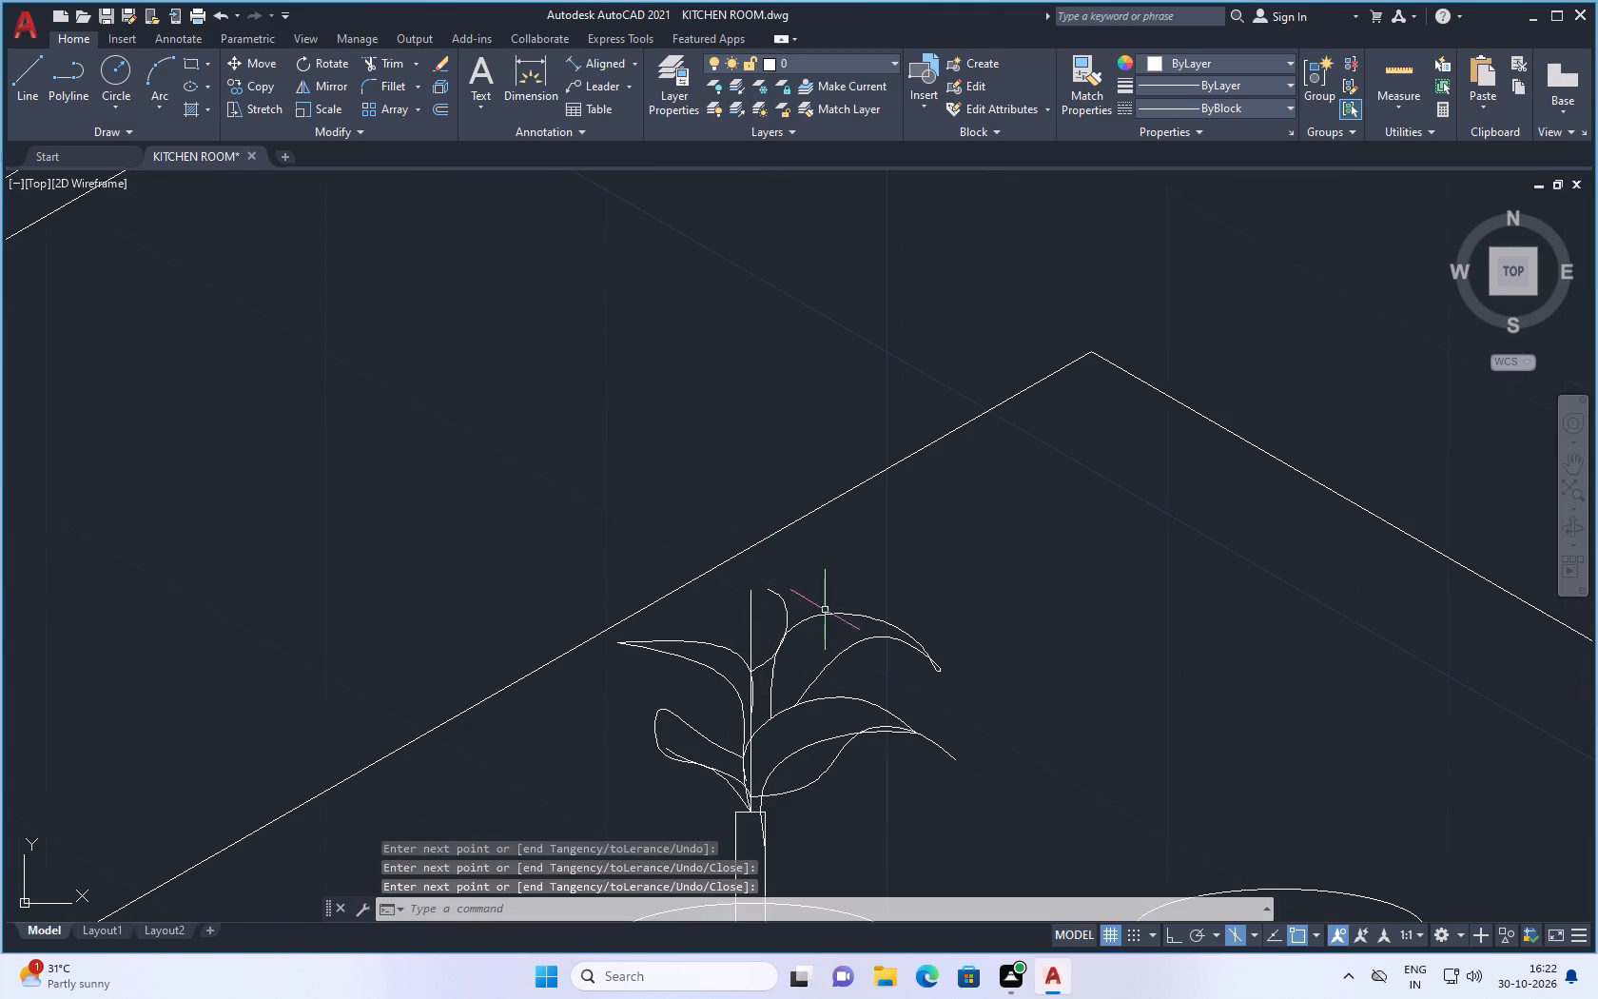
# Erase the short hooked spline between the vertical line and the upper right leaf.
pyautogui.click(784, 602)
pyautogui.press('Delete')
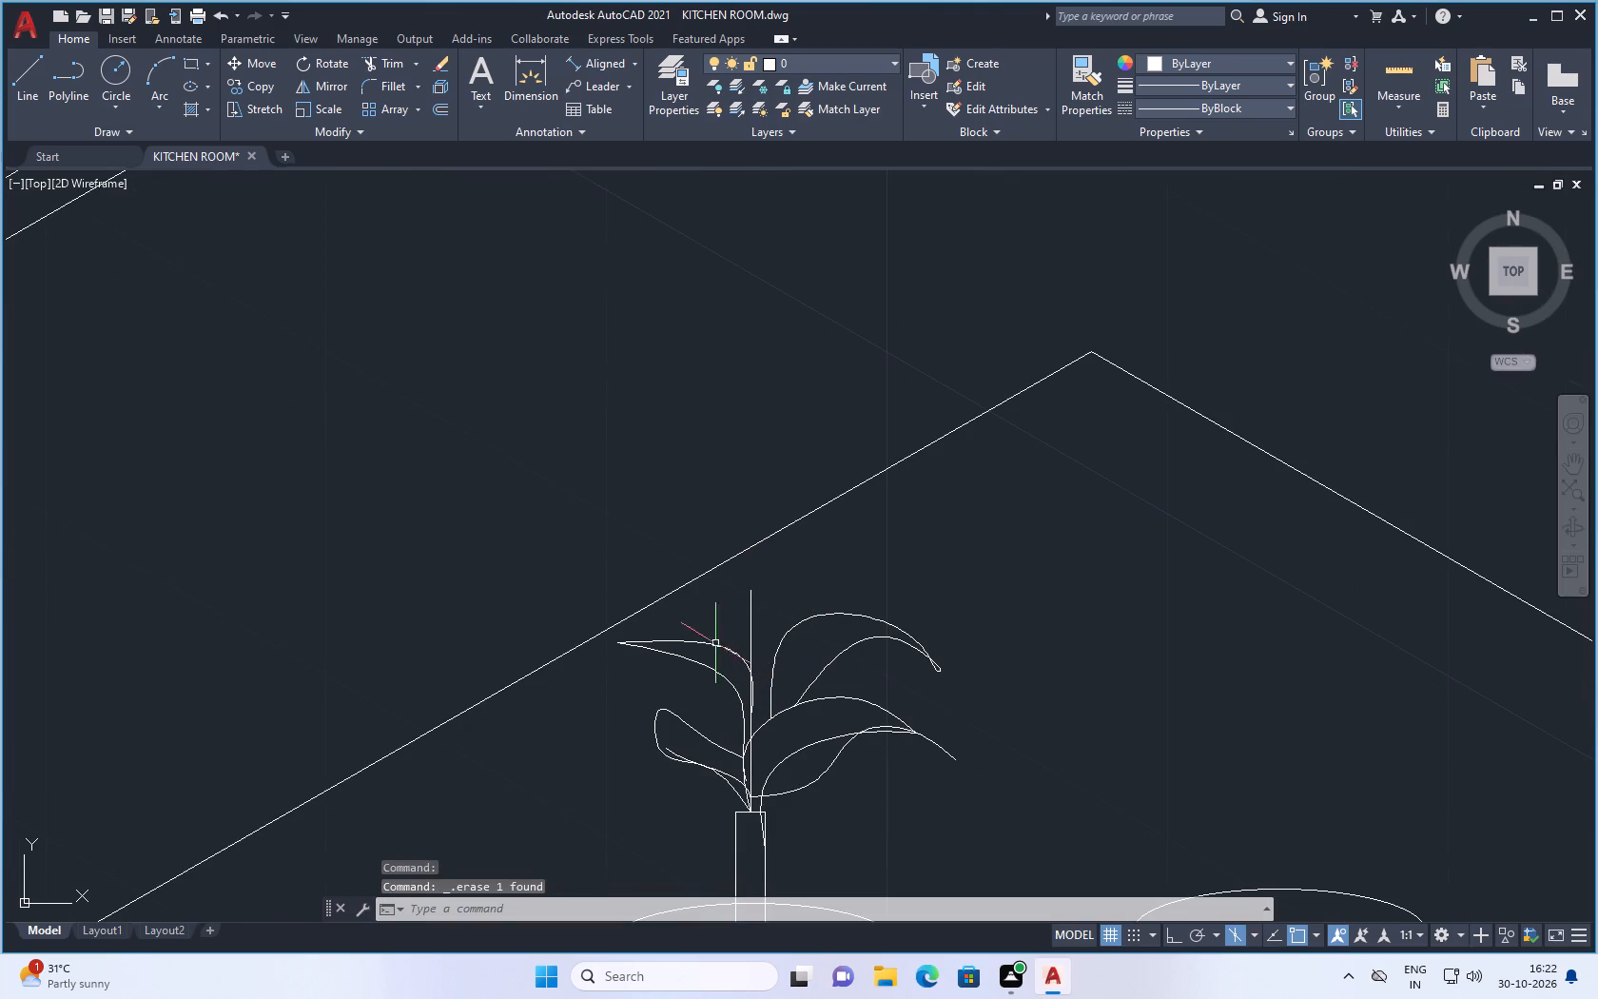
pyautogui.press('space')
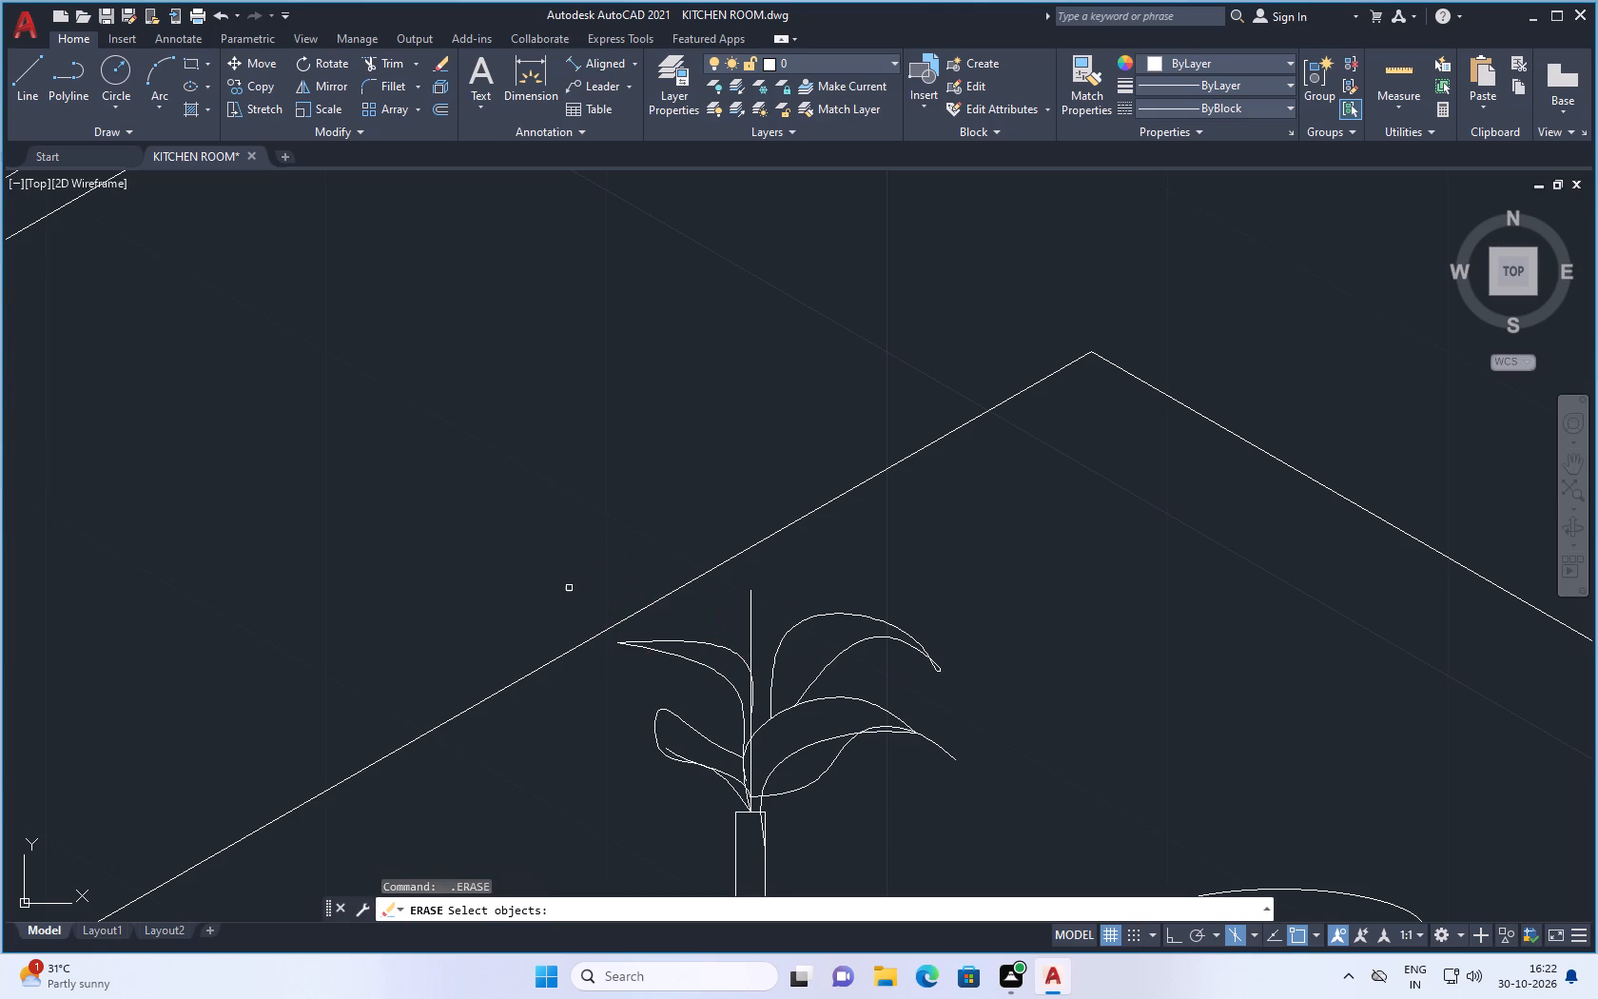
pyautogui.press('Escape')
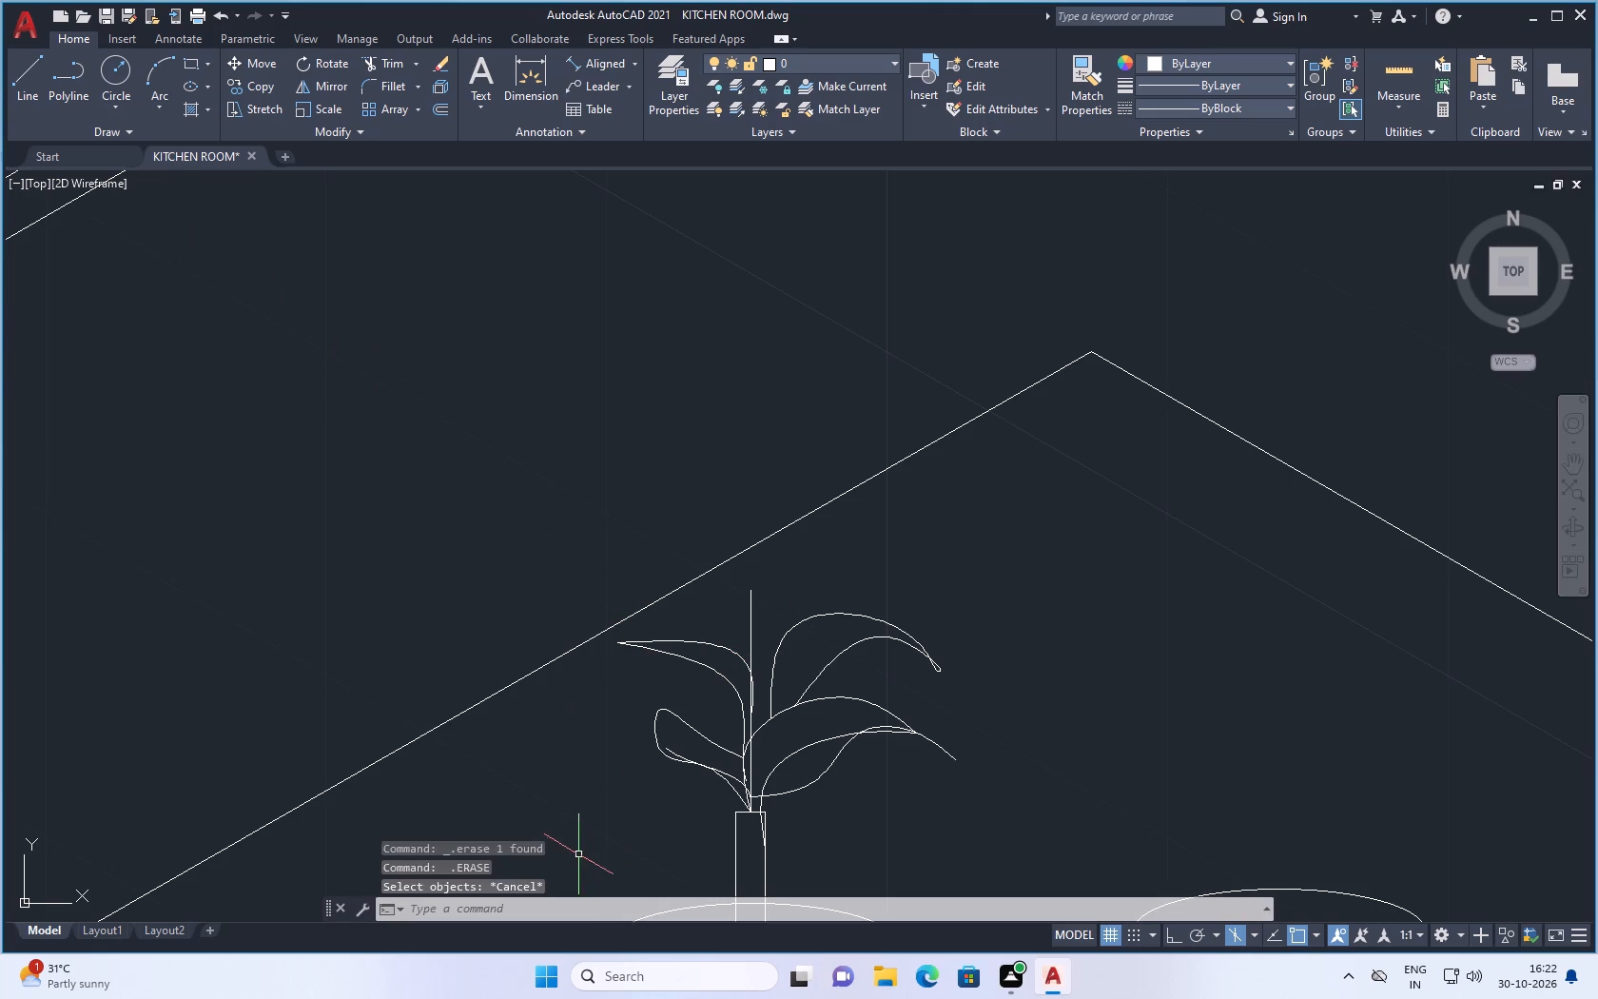
# Draw a narrow upright leaf as one spline from the vertical line above the stem, up around a rounded tip and back down along that line.
pyautogui.press('s')
pyautogui.press('p')
pyautogui.press('l')
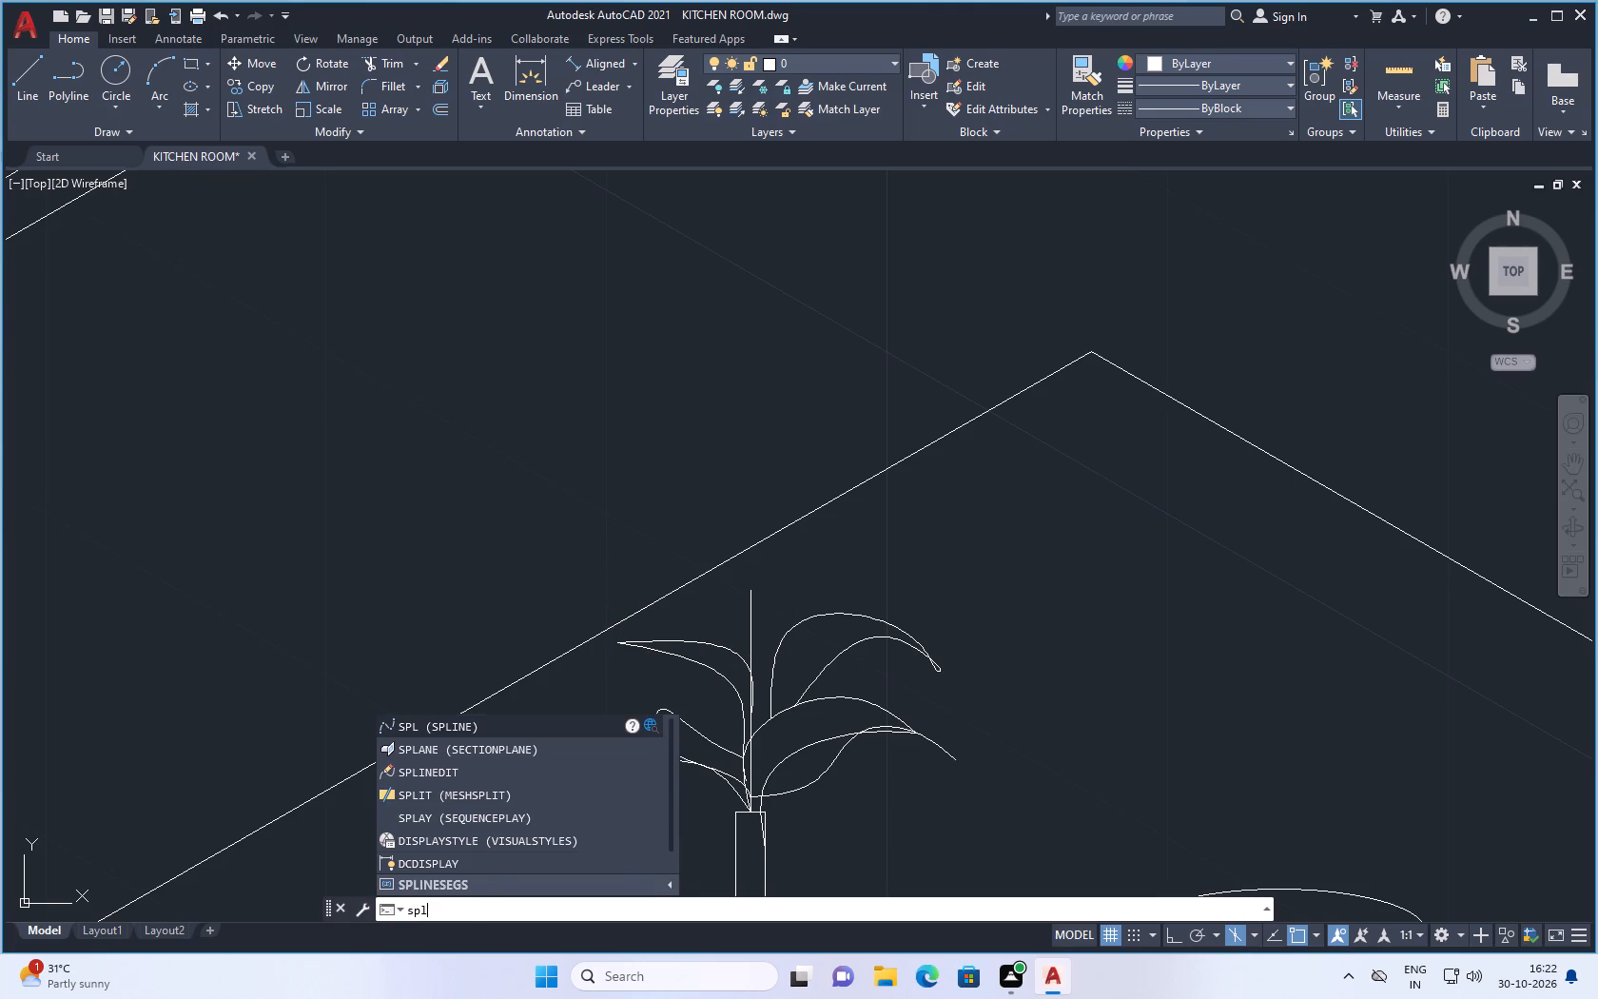
pyautogui.click(472, 725)
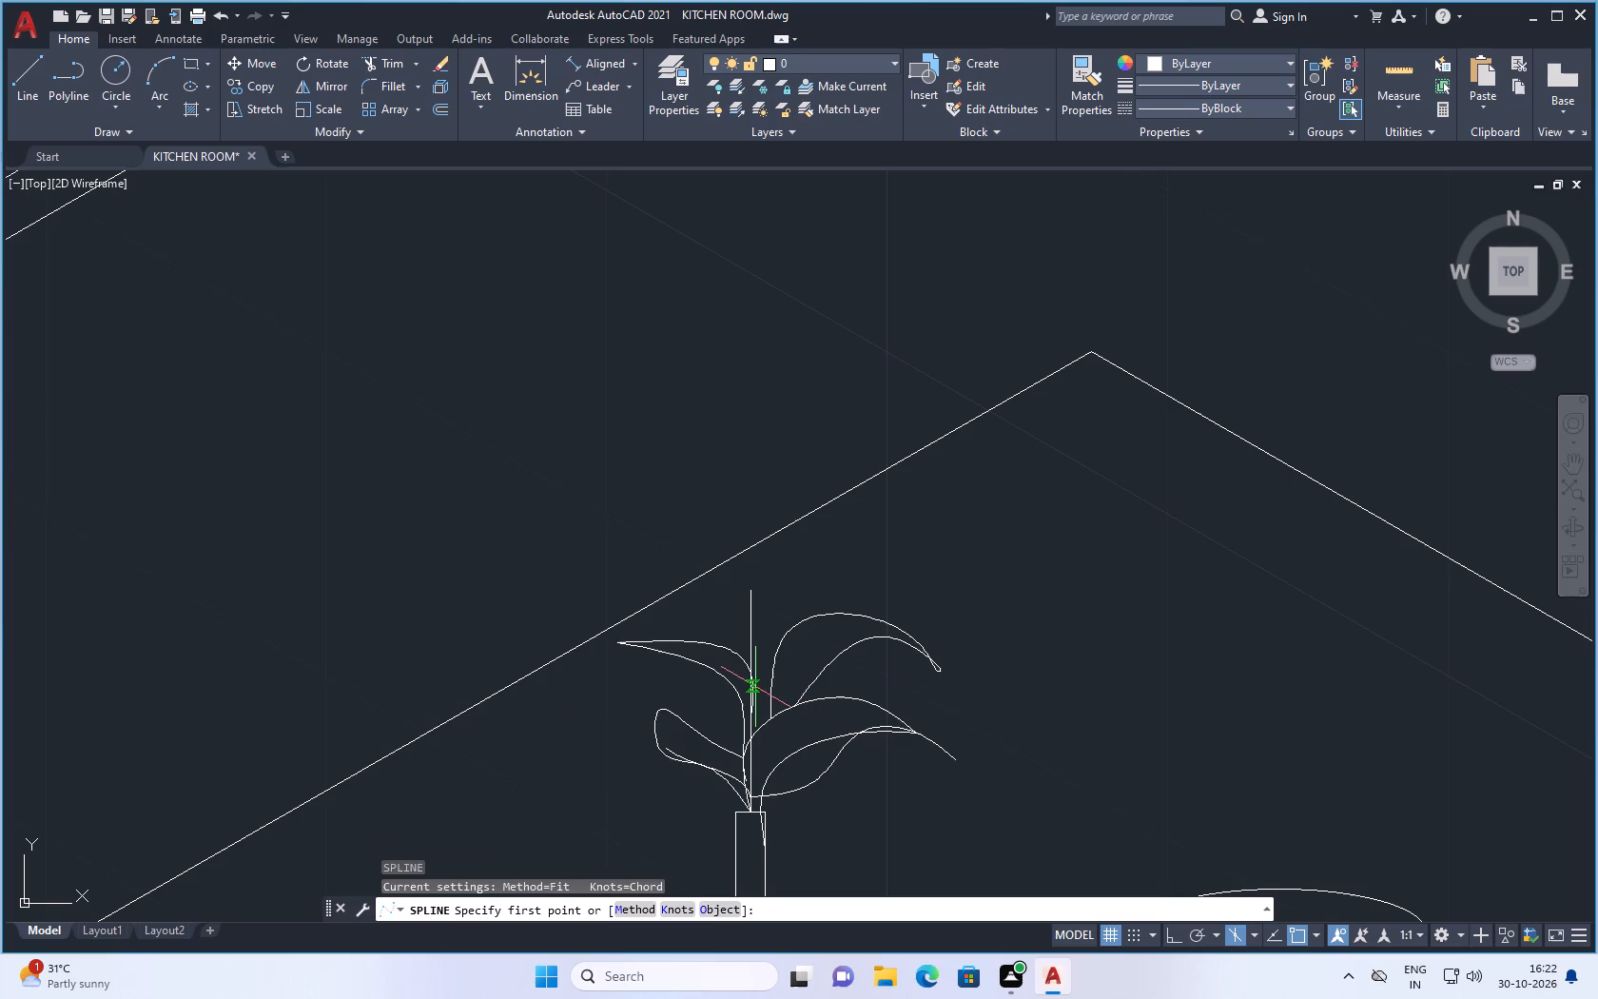
pyautogui.click(753, 689)
pyautogui.click(774, 662)
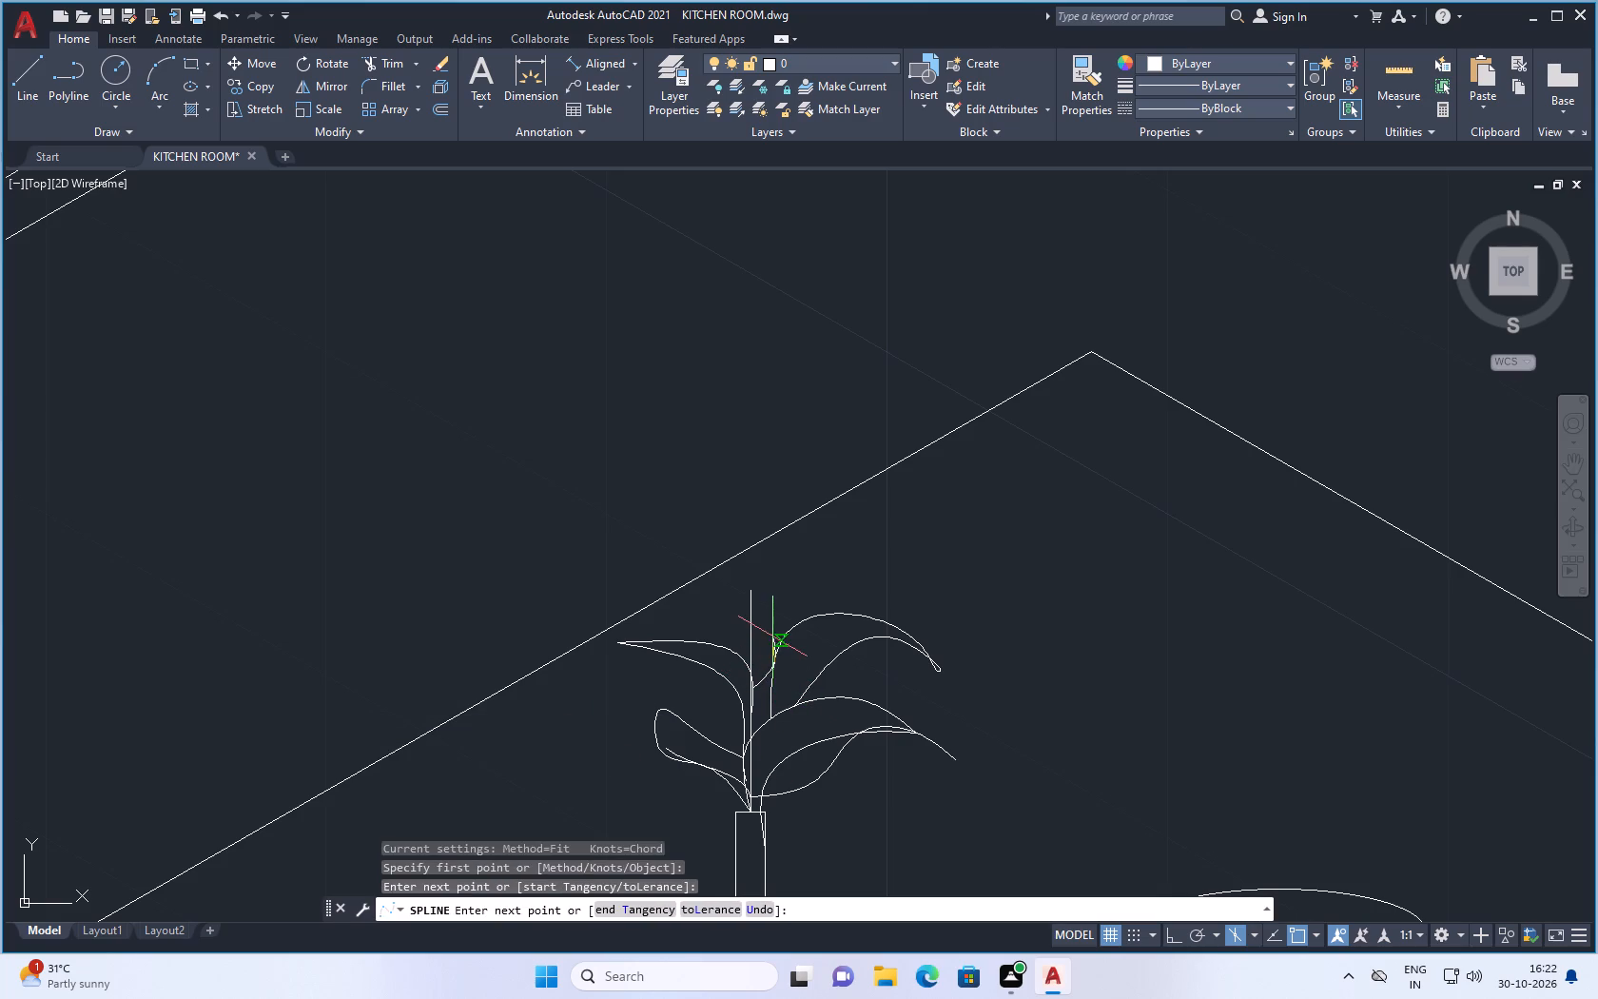
pyautogui.click(772, 637)
pyautogui.click(766, 606)
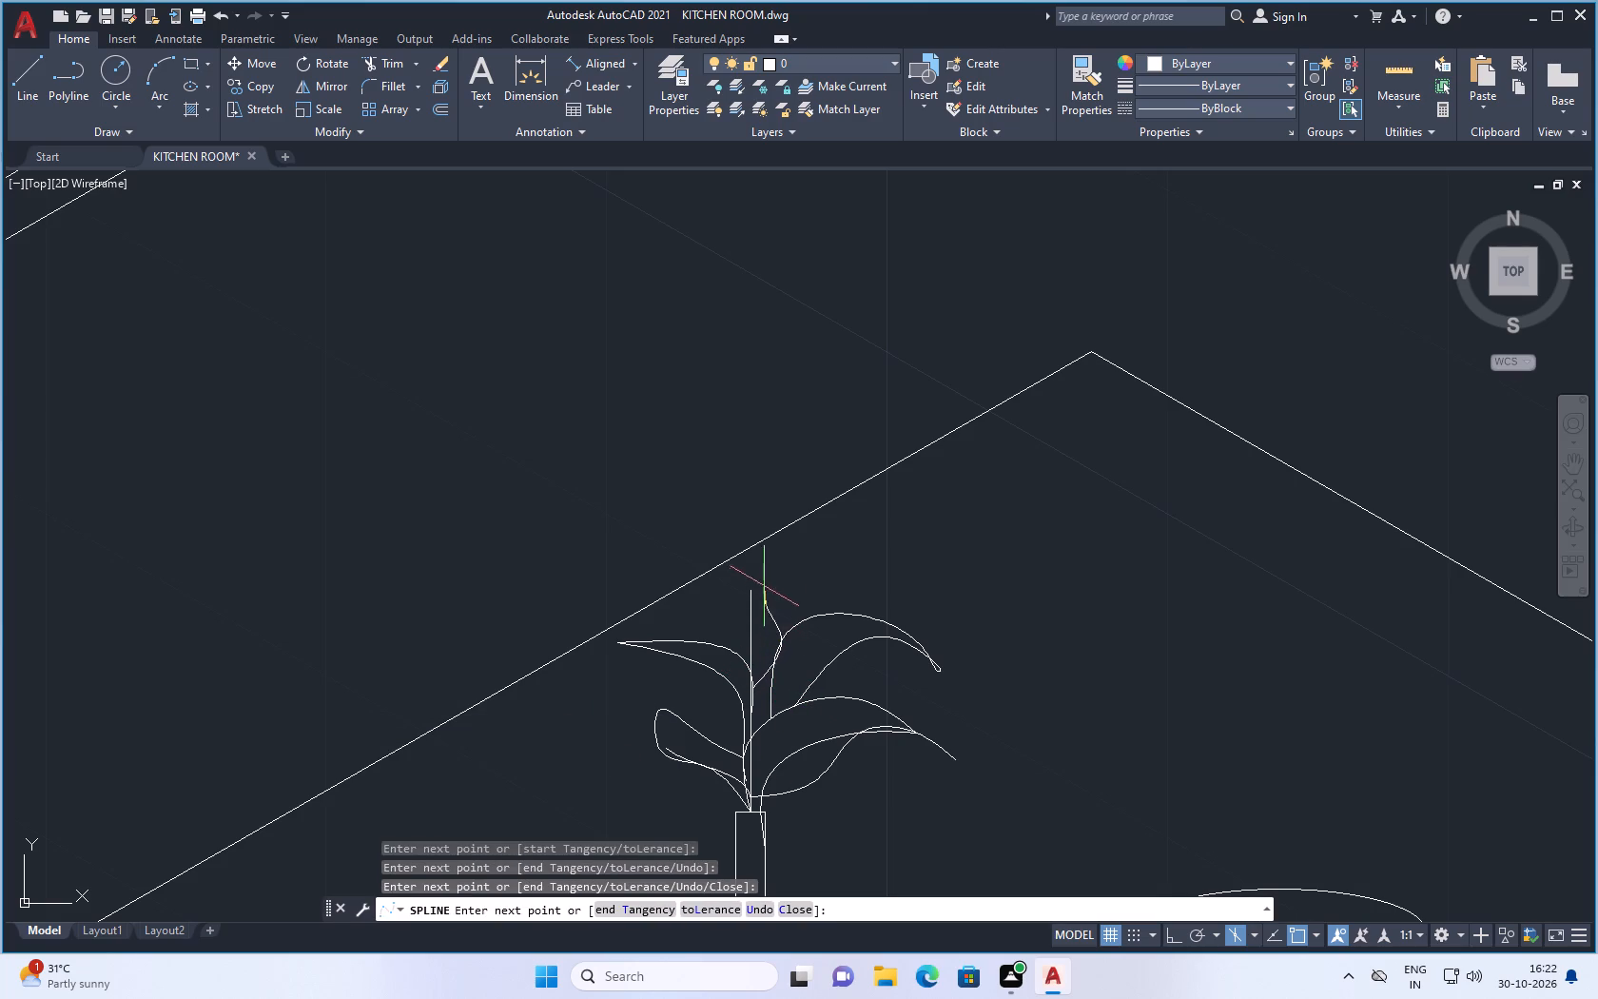
pyautogui.click(770, 568)
pyautogui.click(775, 530)
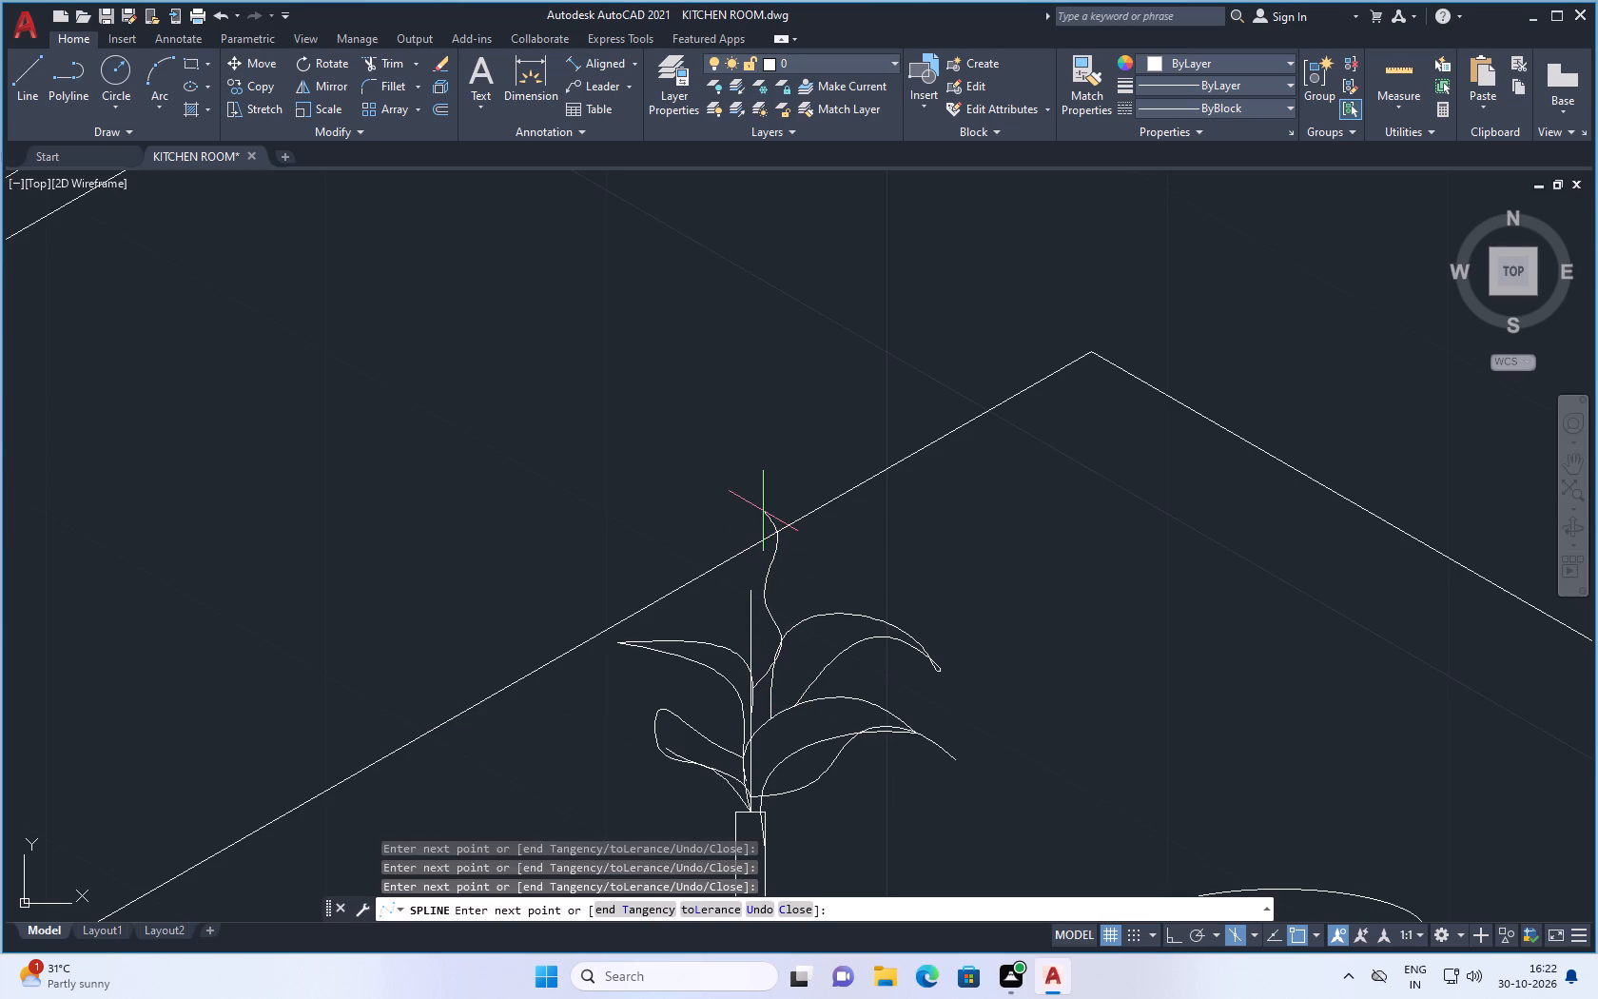
pyautogui.click(763, 511)
pyautogui.click(759, 553)
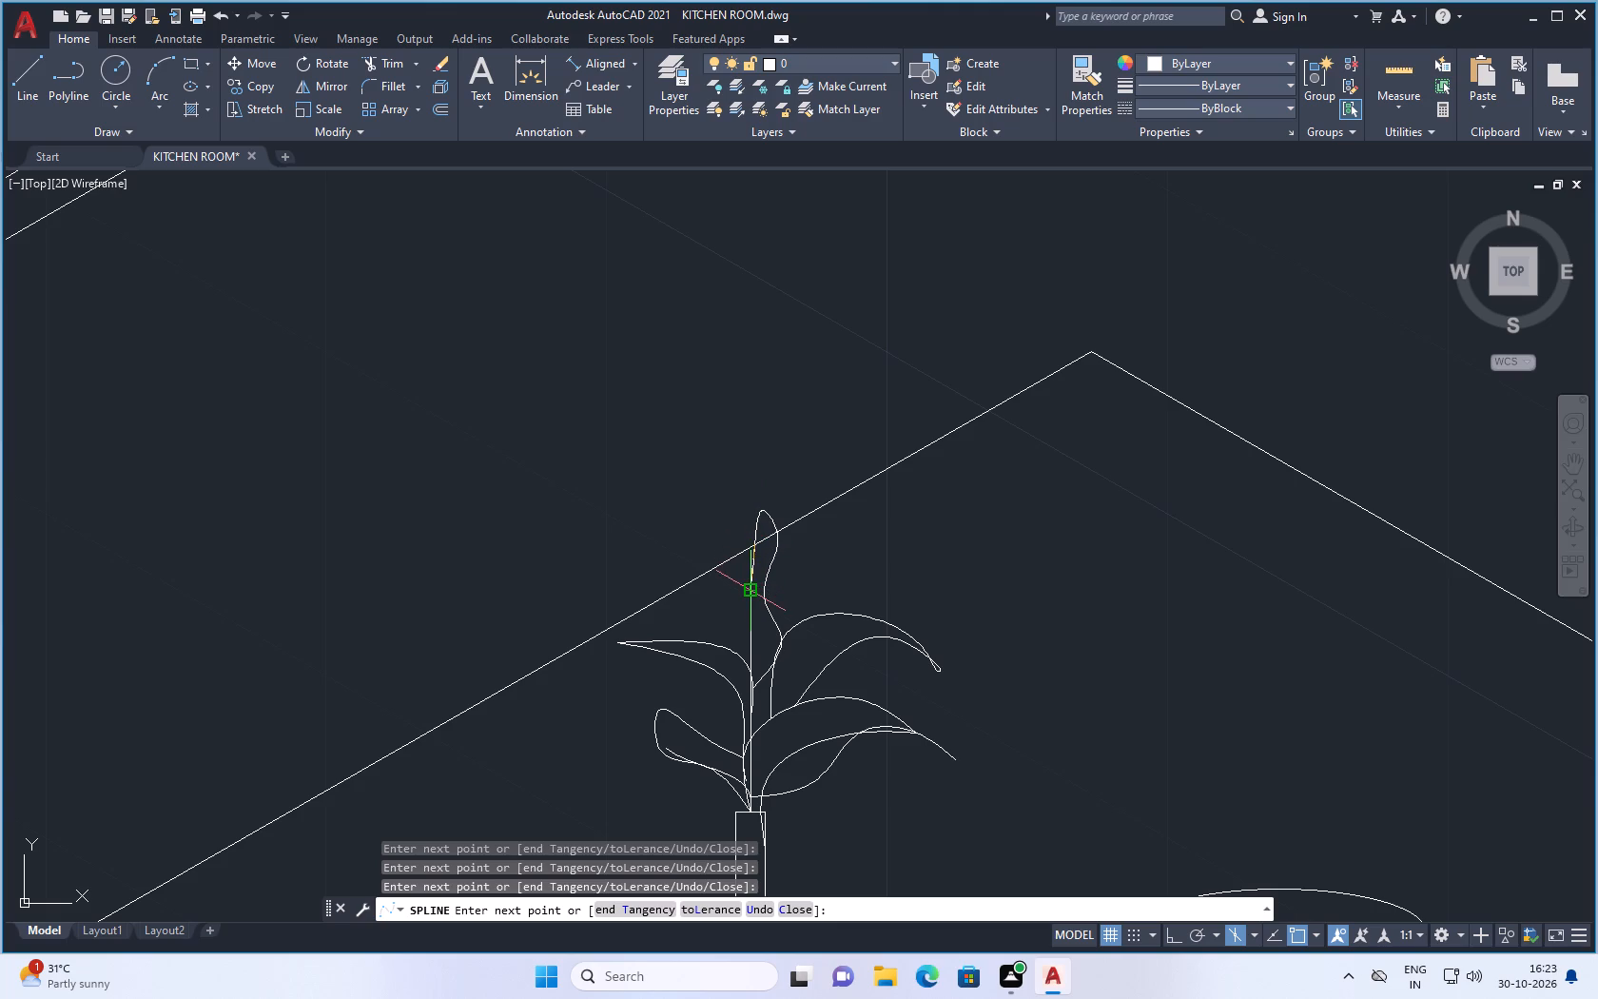
pyautogui.click(755, 589)
pyautogui.click(752, 619)
pyautogui.click(756, 653)
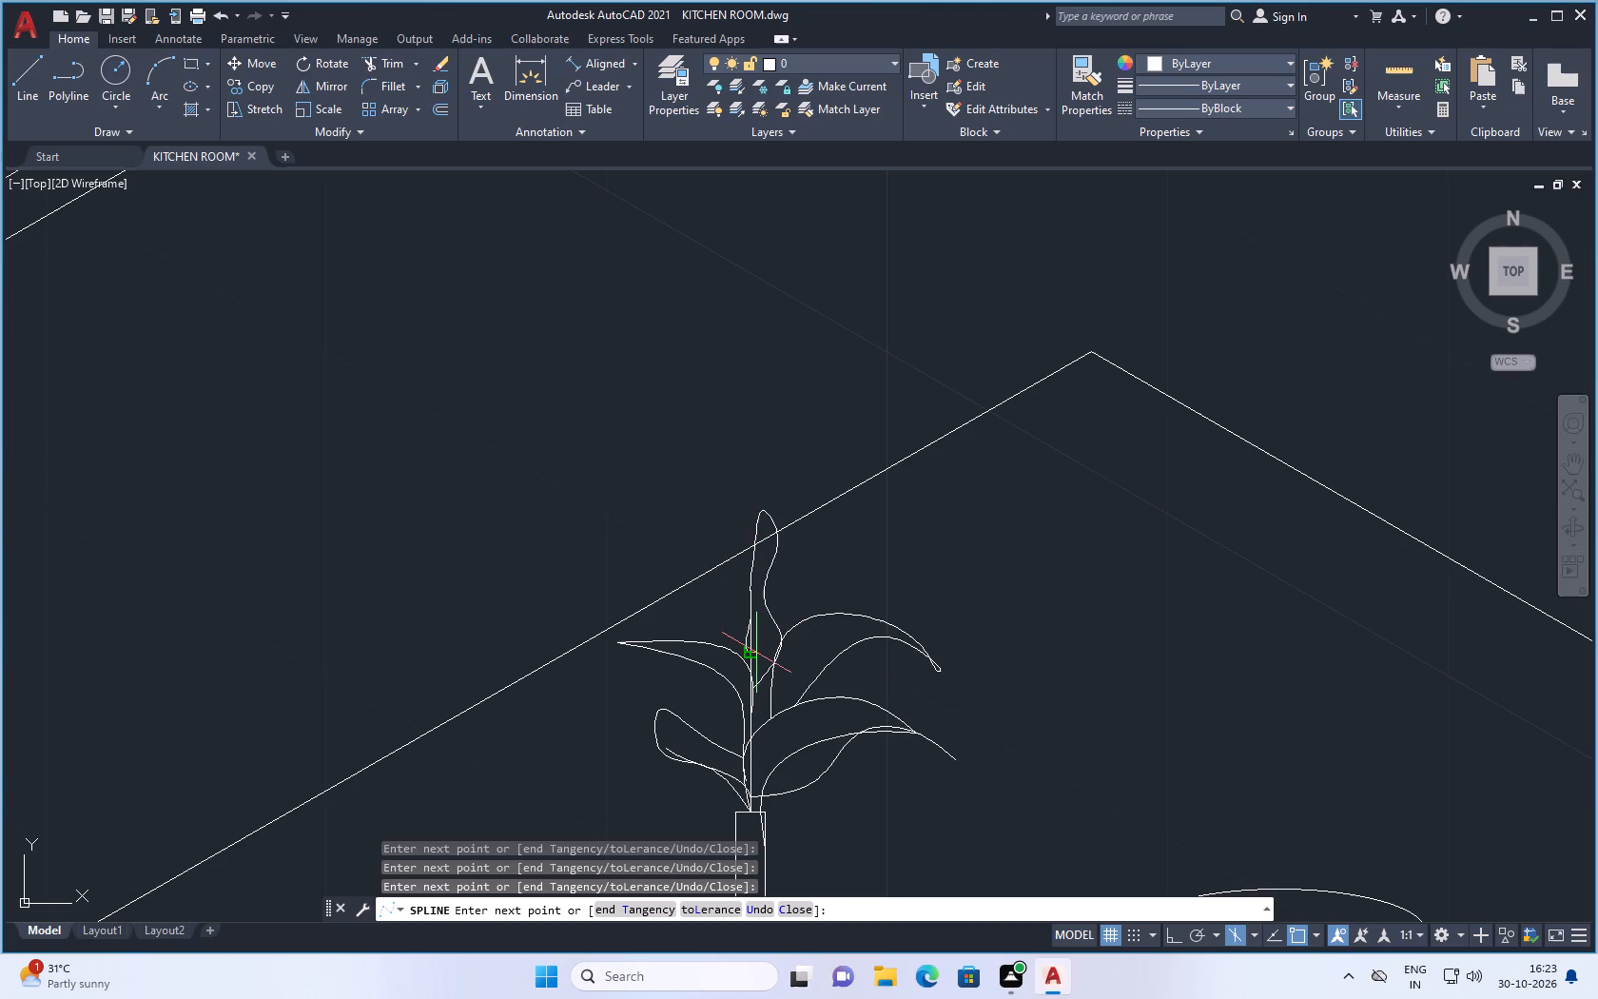
pyautogui.press('Return')
# Begin a leaf spline at the upright leaf's lower bulge, curving up right to a tip and through a jagged inner fold back near the tip.
pyautogui.scroll(-2, 756, 628)
pyautogui.press('space')
pyautogui.scroll(2, 764, 636)
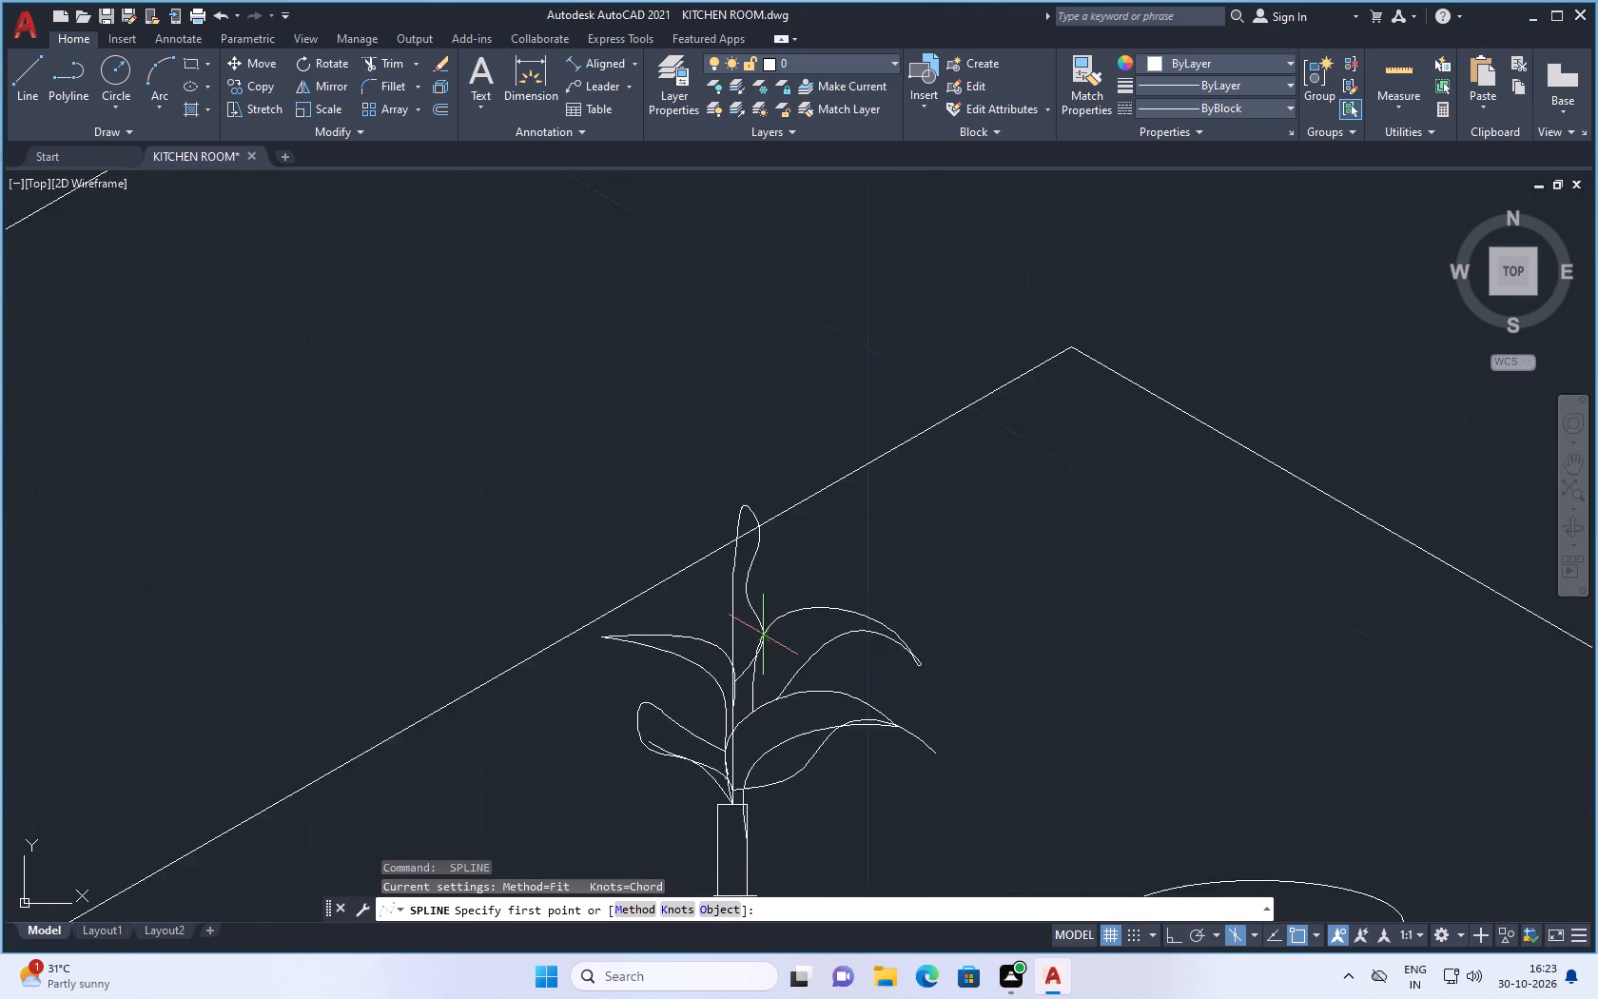
pyautogui.scroll(1, 761, 636)
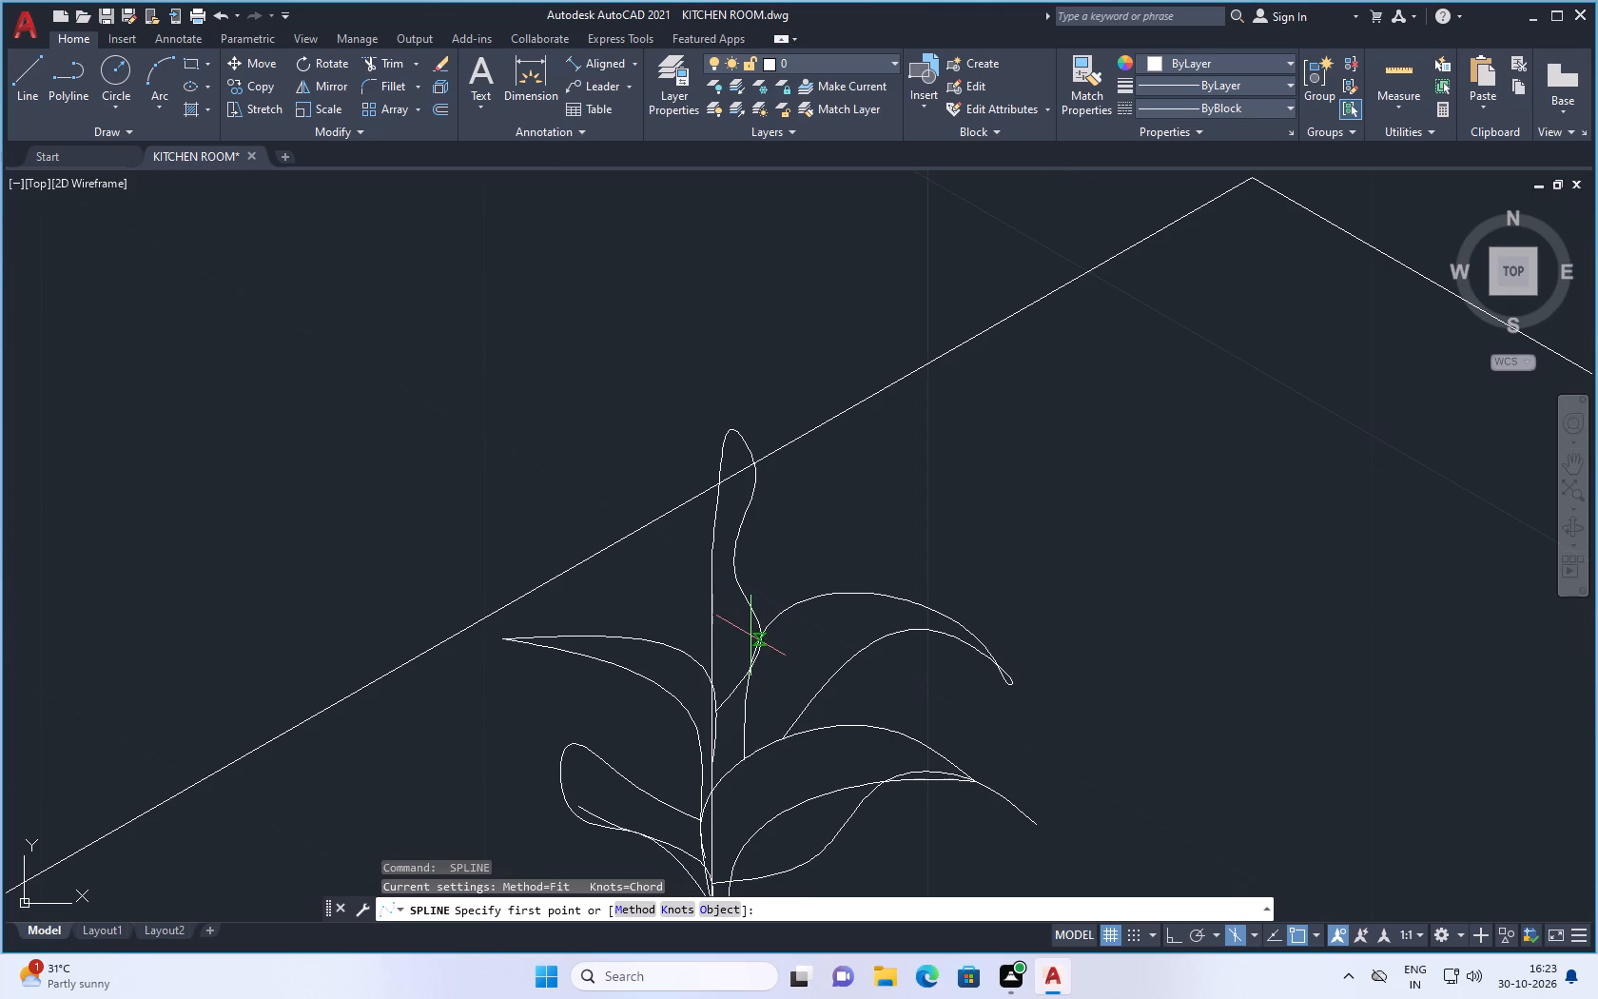
pyautogui.click(766, 631)
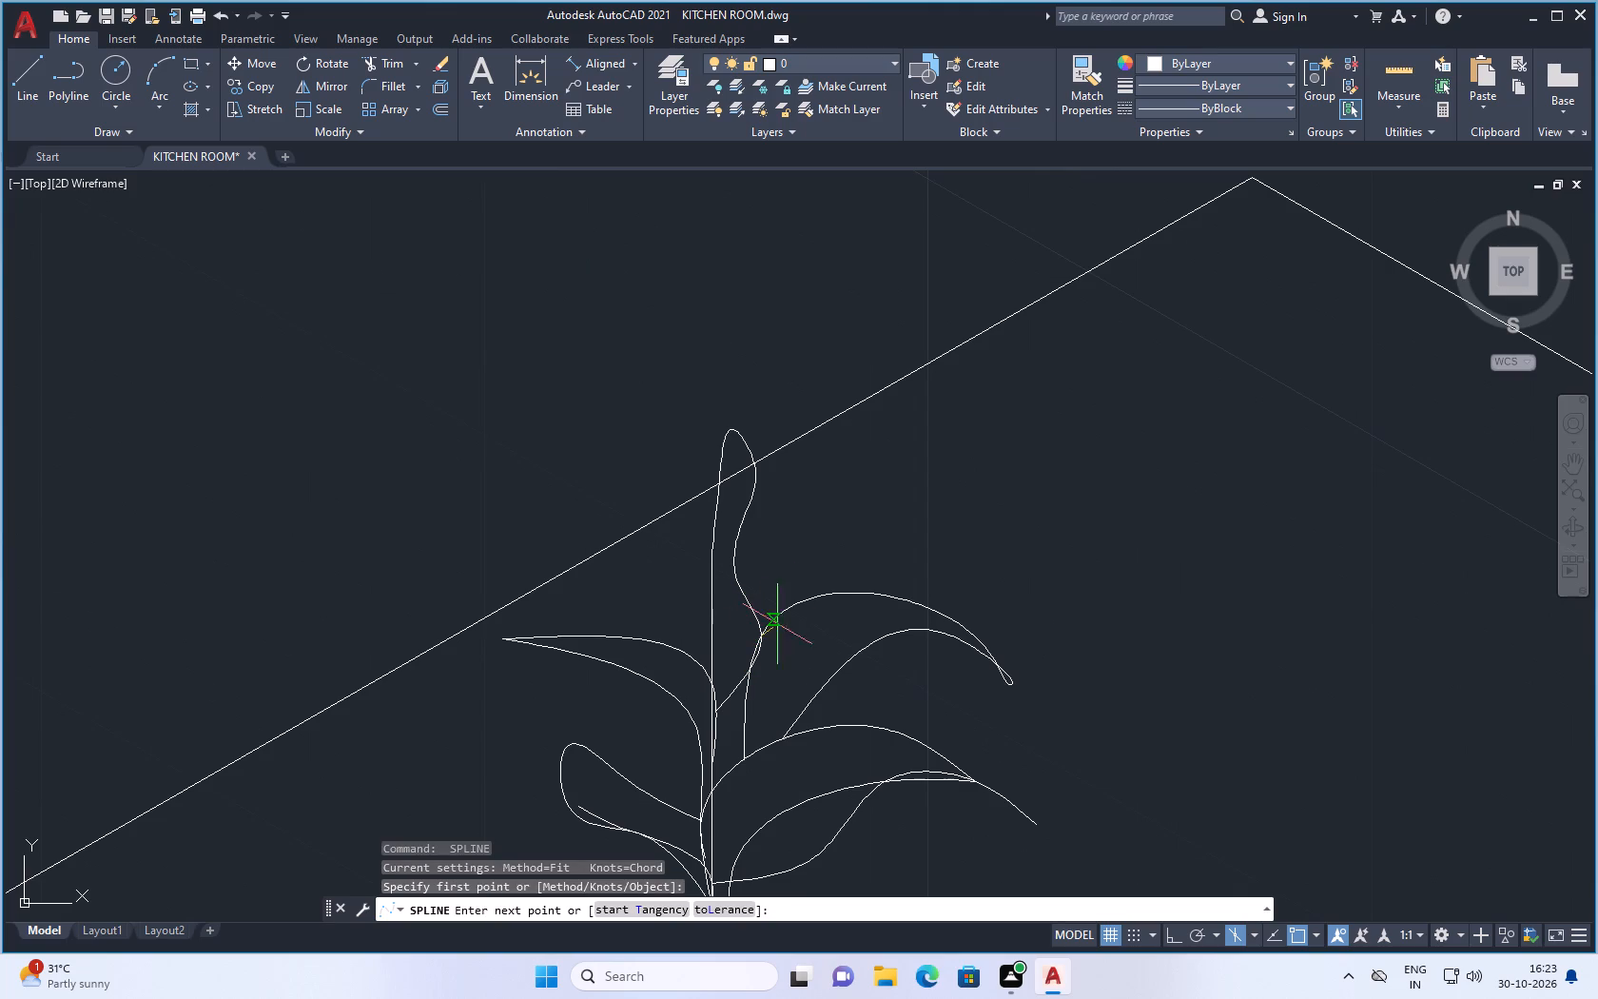
pyautogui.click(835, 569)
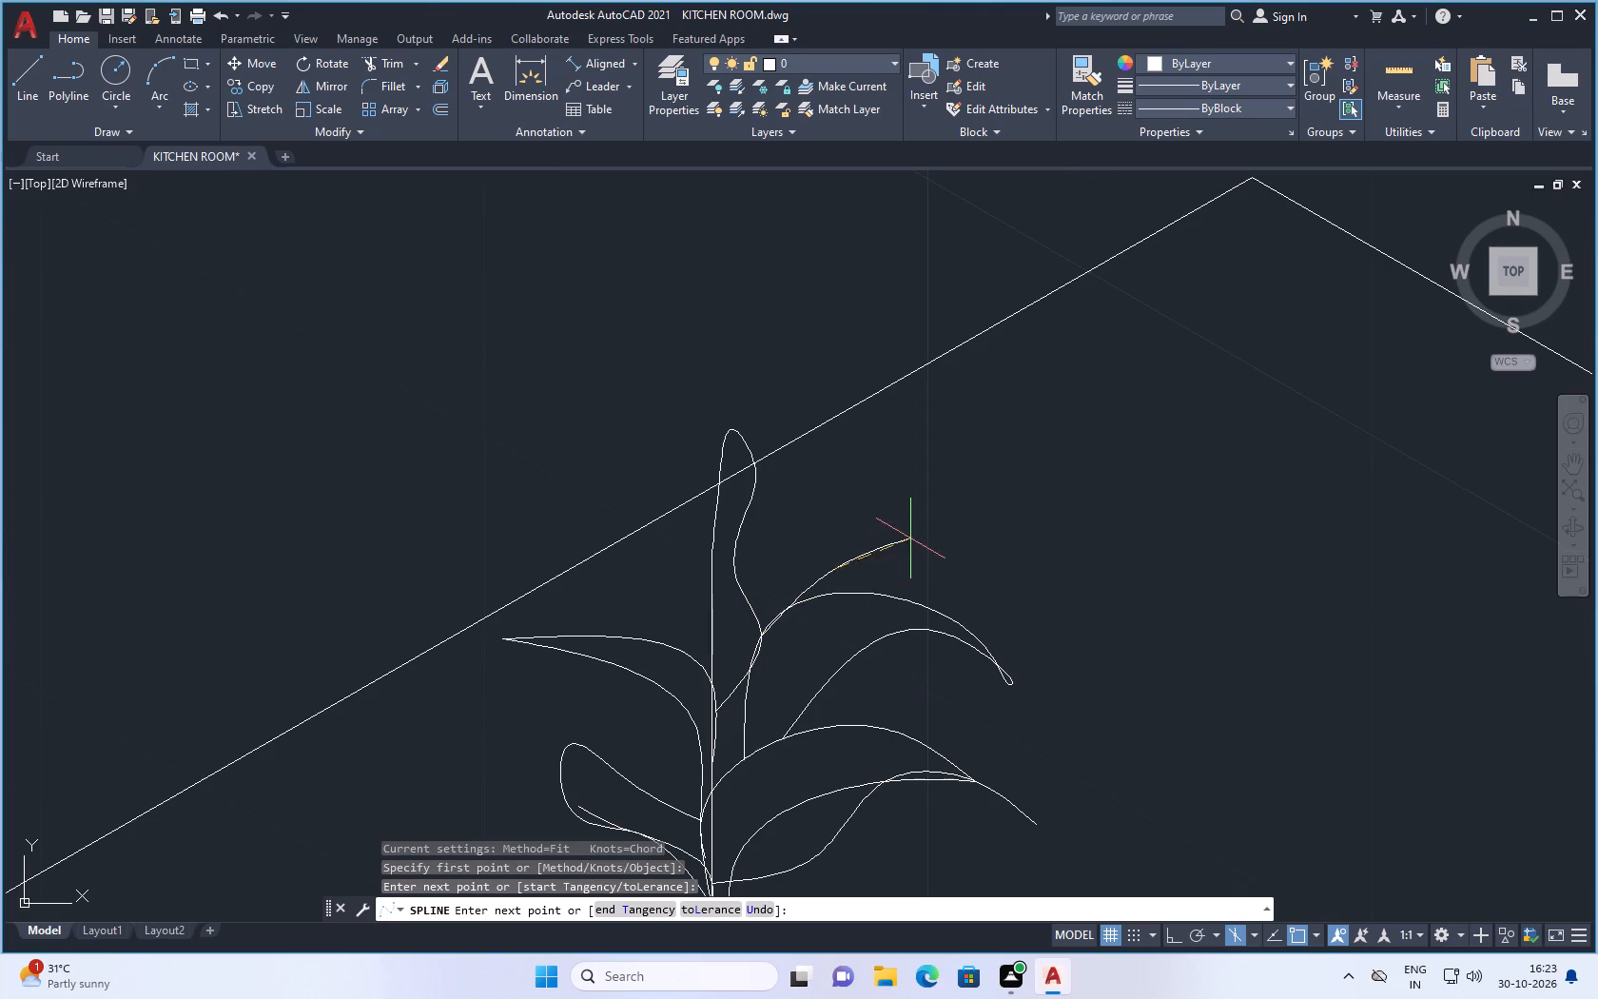
pyautogui.click(910, 539)
pyautogui.click(934, 490)
pyautogui.click(911, 507)
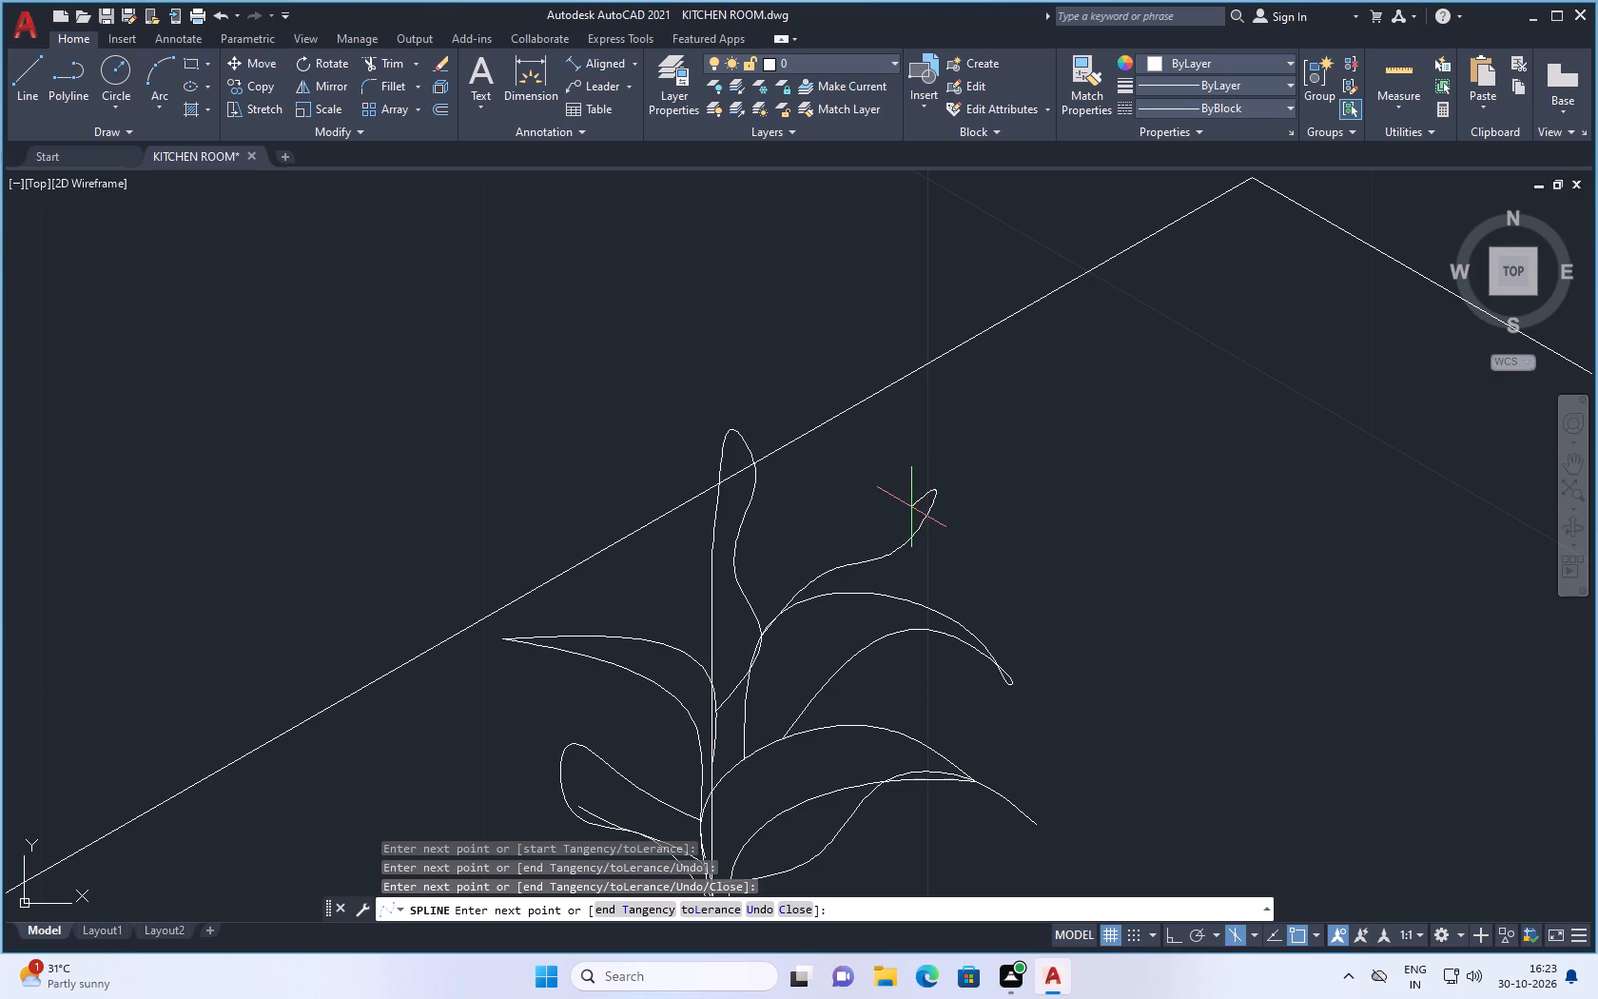
pyautogui.click(899, 516)
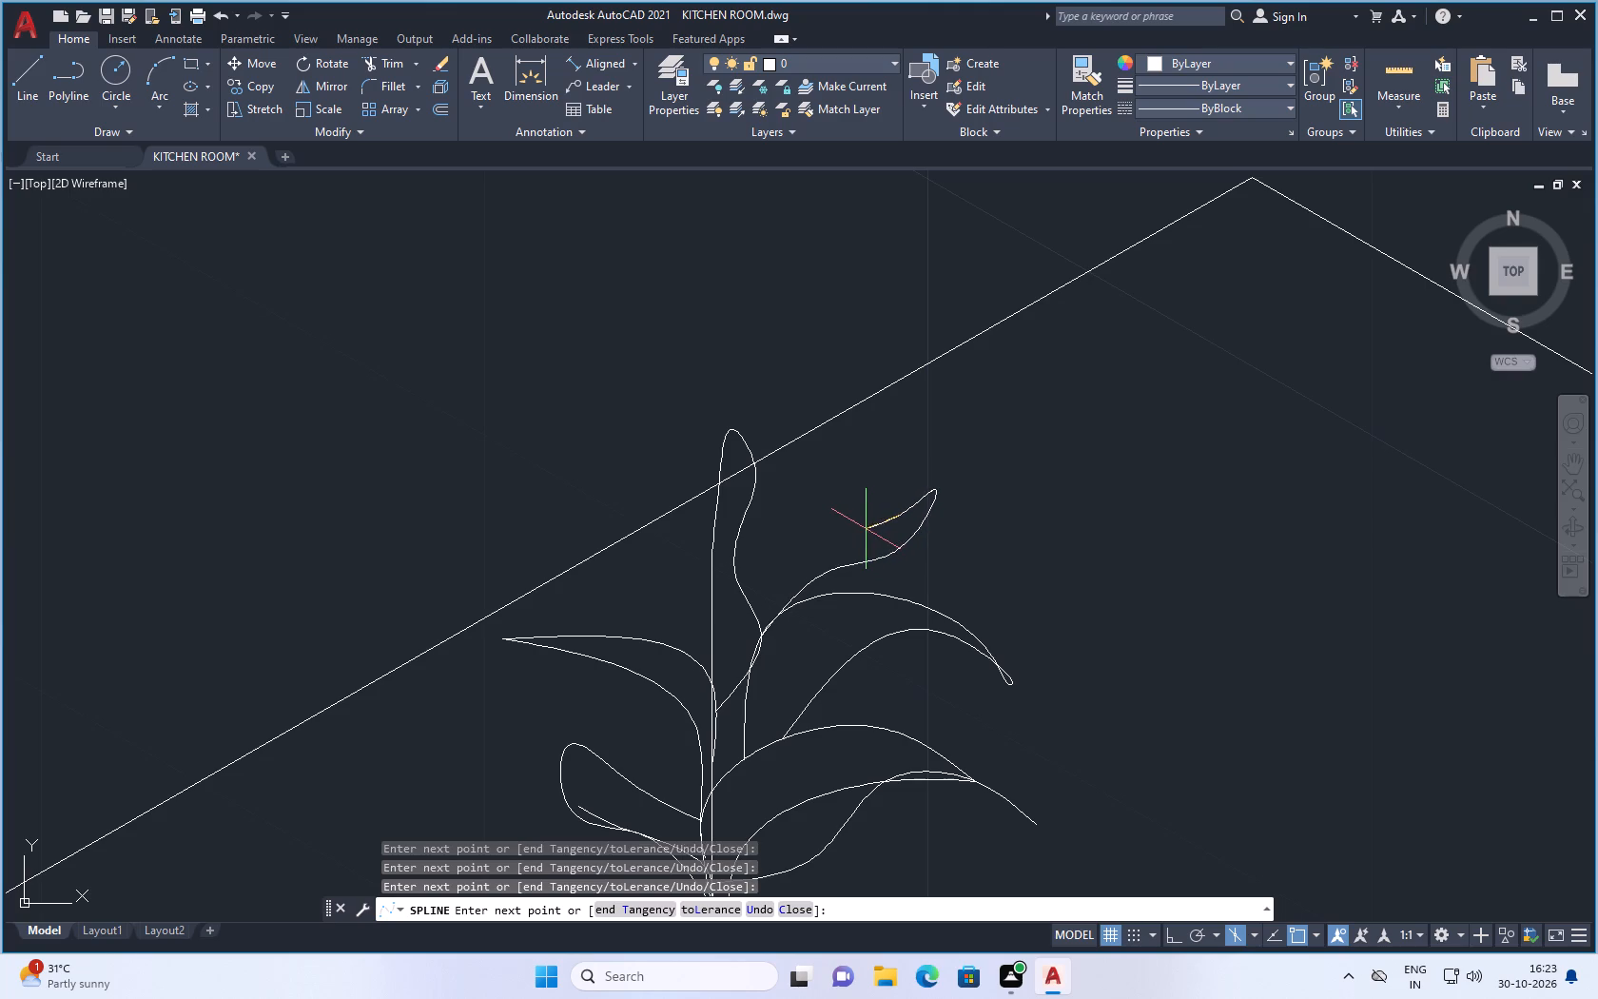
pyautogui.click(866, 529)
pyautogui.click(863, 511)
pyautogui.click(831, 546)
pyautogui.click(834, 505)
pyautogui.click(931, 475)
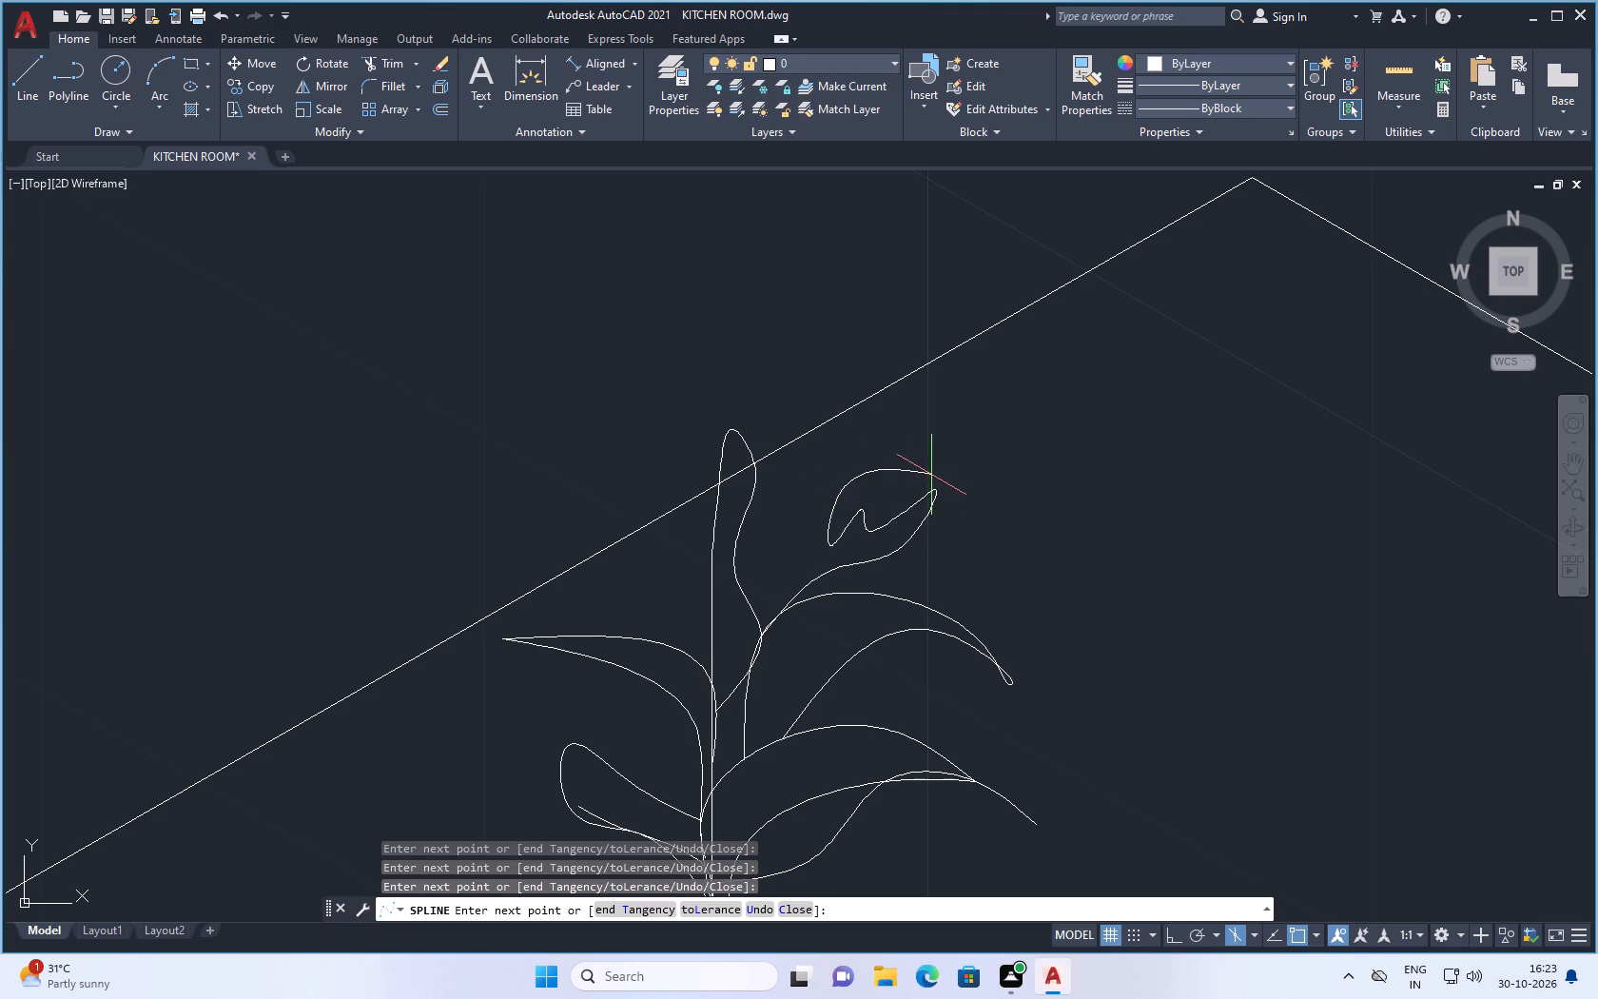
# Complete the folded leaf's spline along its upper edge, back down to its starting point and on toward the stem.
pyautogui.click(911, 456)
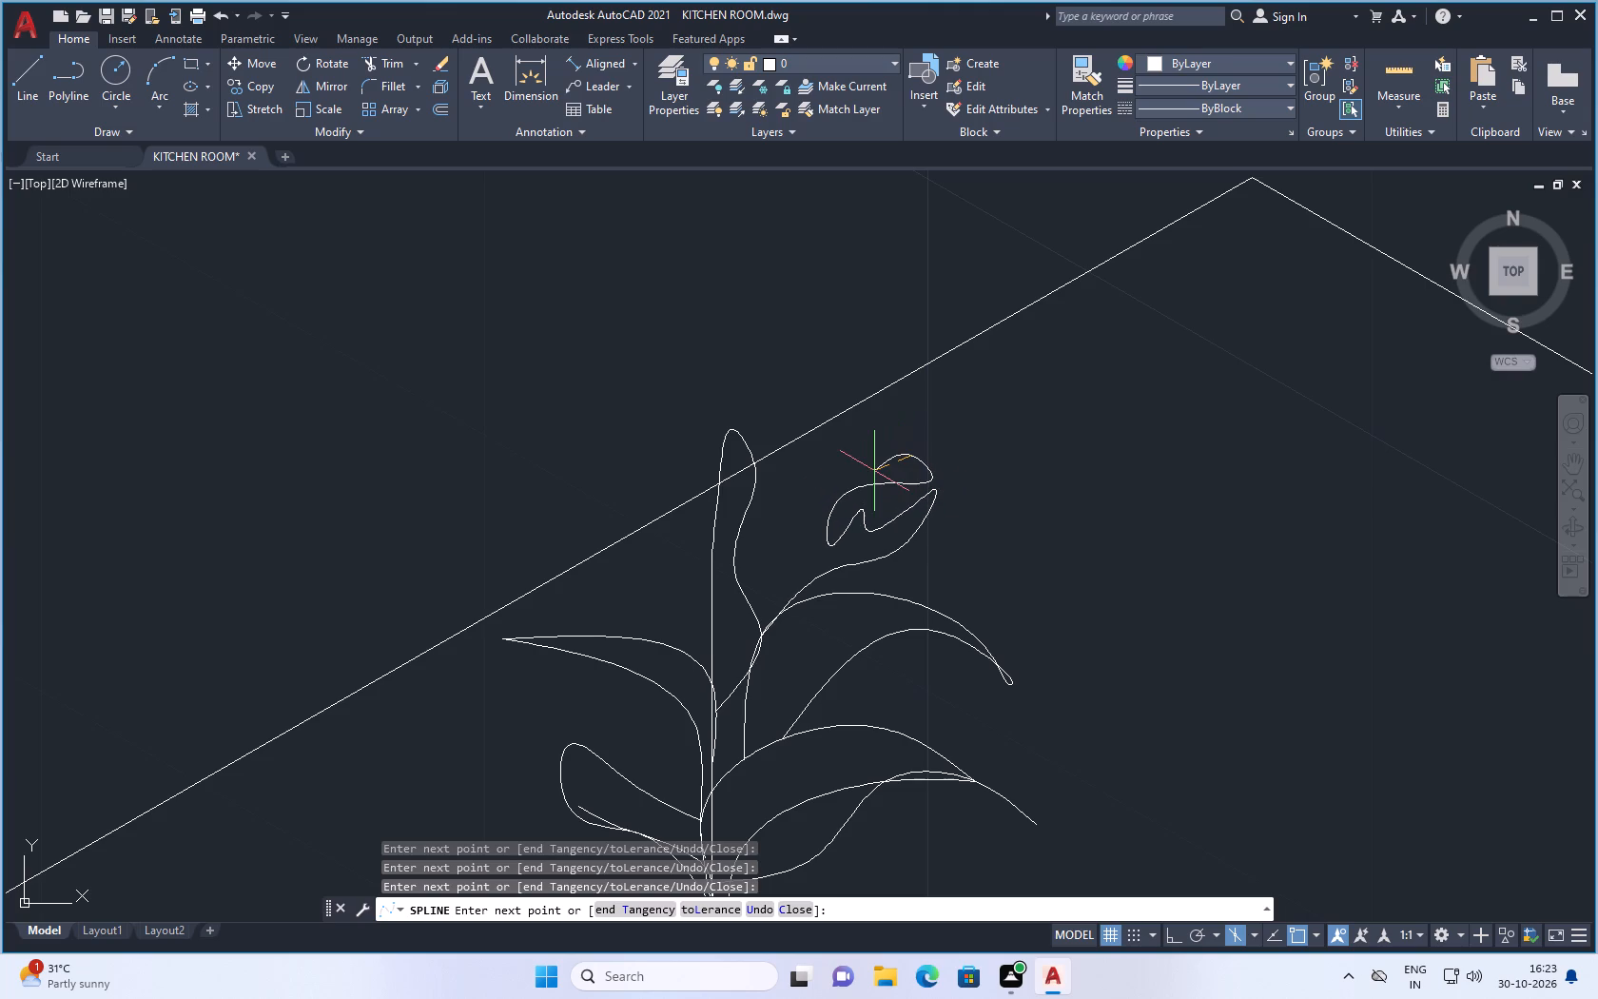
pyautogui.click(874, 462)
pyautogui.click(836, 478)
pyautogui.click(798, 498)
pyautogui.click(790, 519)
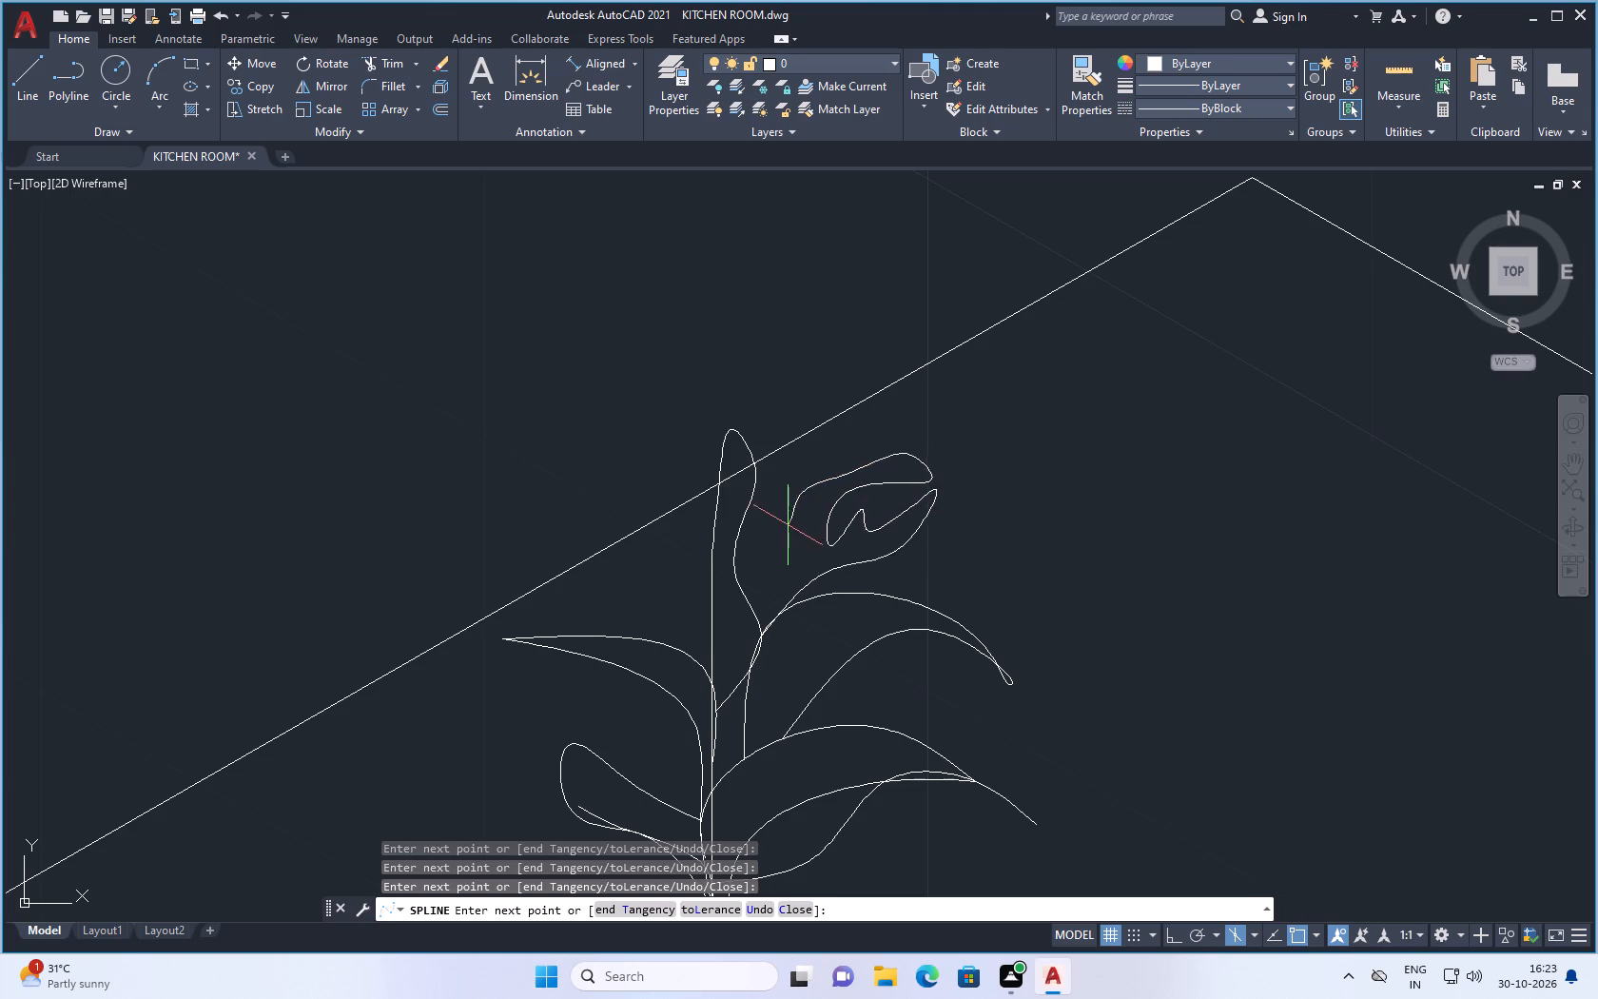
pyautogui.click(785, 546)
pyautogui.click(758, 636)
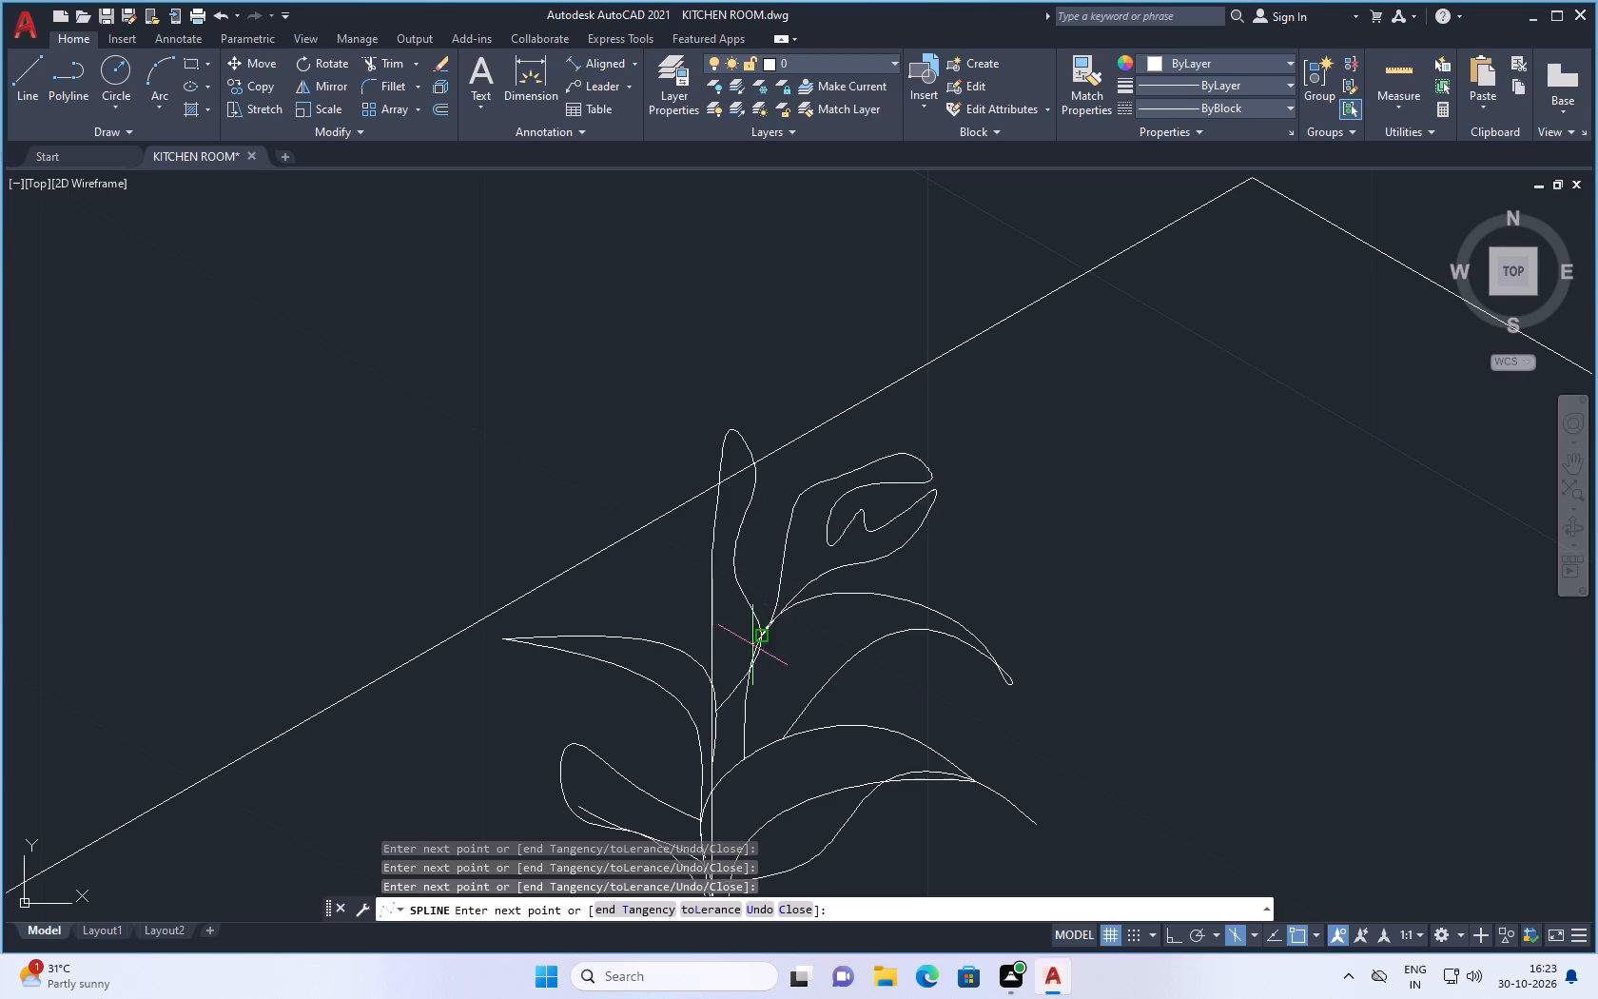
pyautogui.click(719, 716)
pyautogui.click(710, 808)
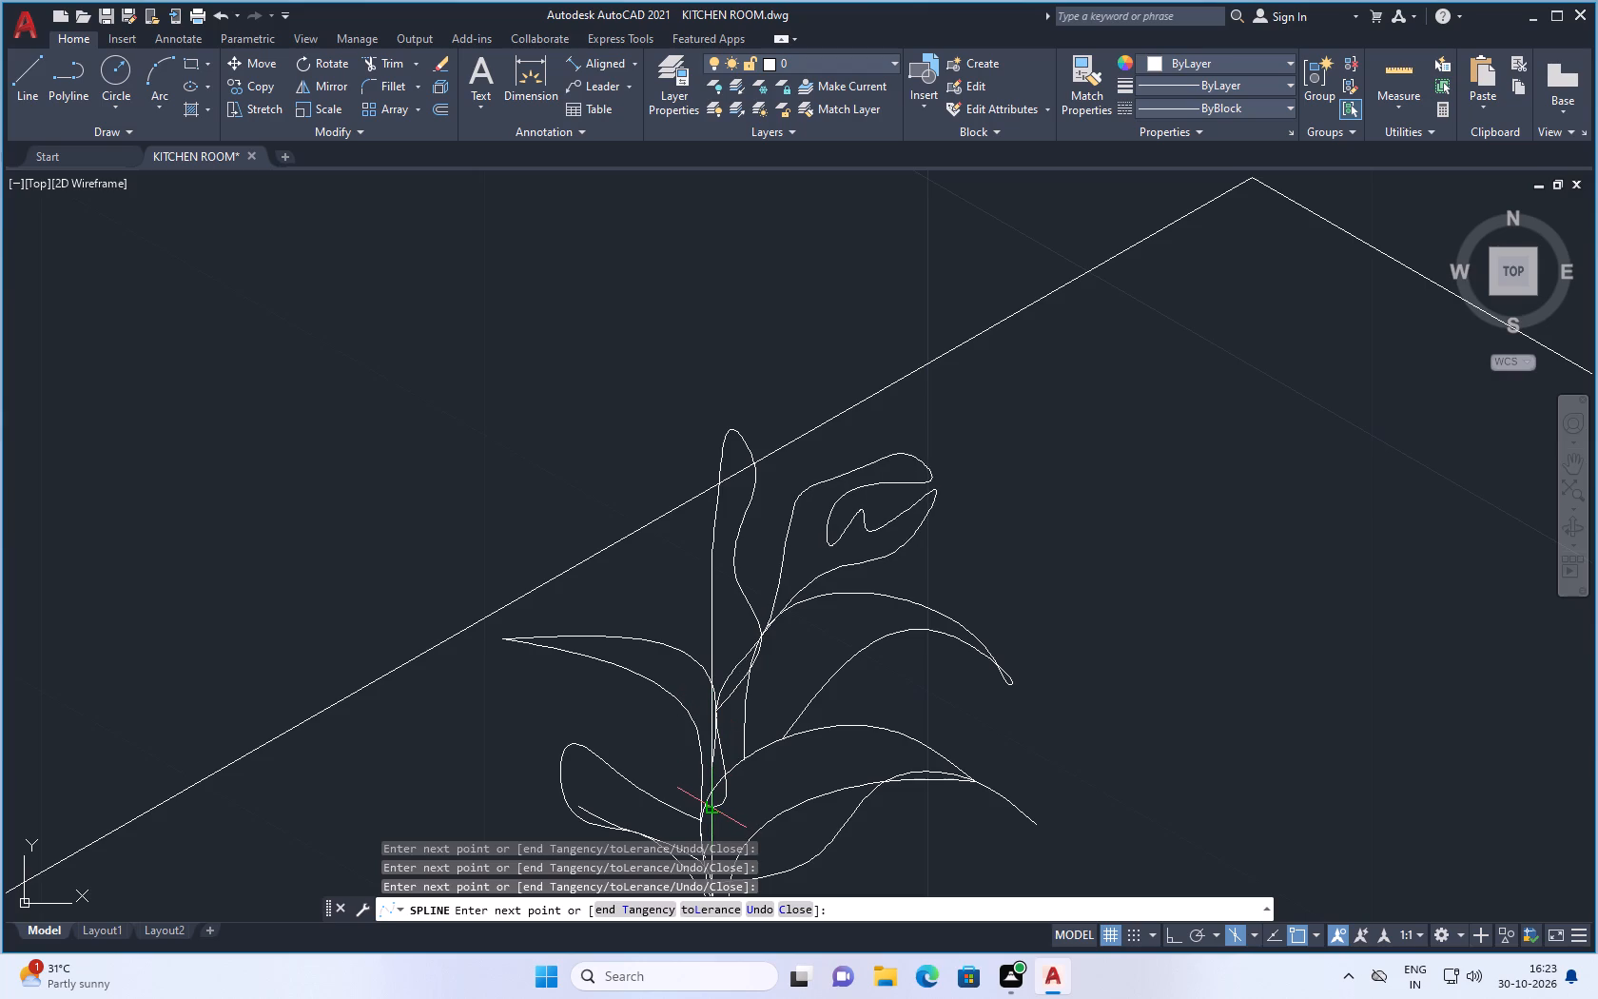
pyautogui.press('Return')
# Begin a leaf spline on the vertical line above the pointed left leaf, curving up and left to a hooked tip.
pyautogui.scroll(-2, 741, 587)
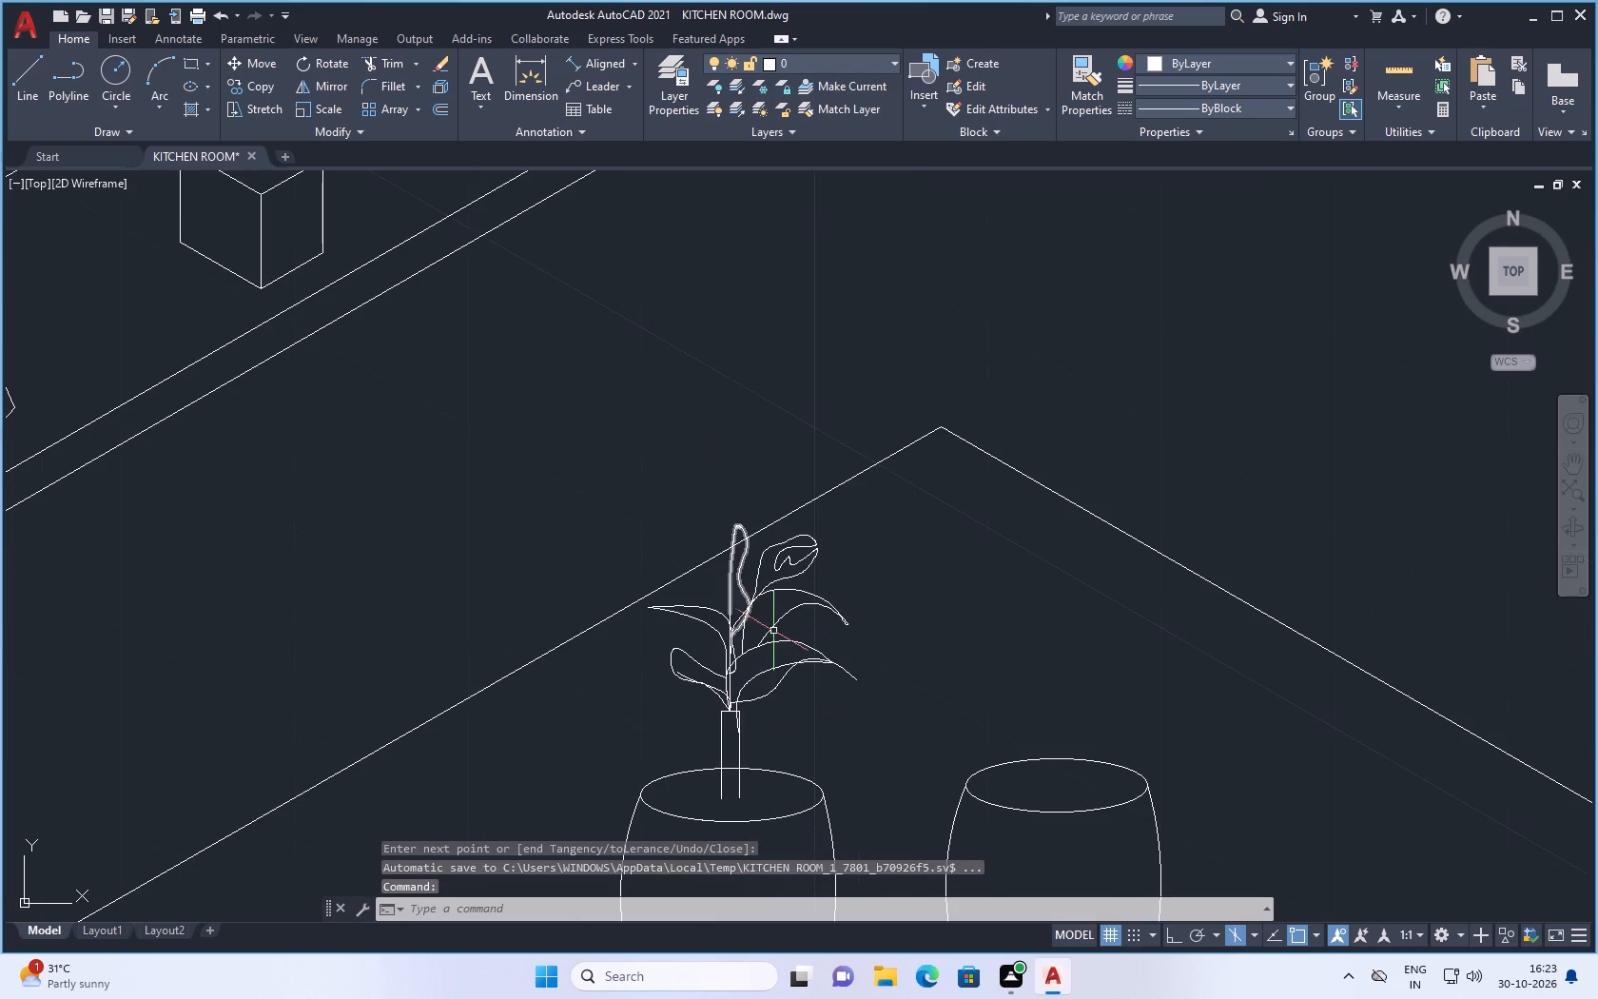
pyautogui.scroll(1, 730, 585)
pyautogui.scroll(-3, 745, 605)
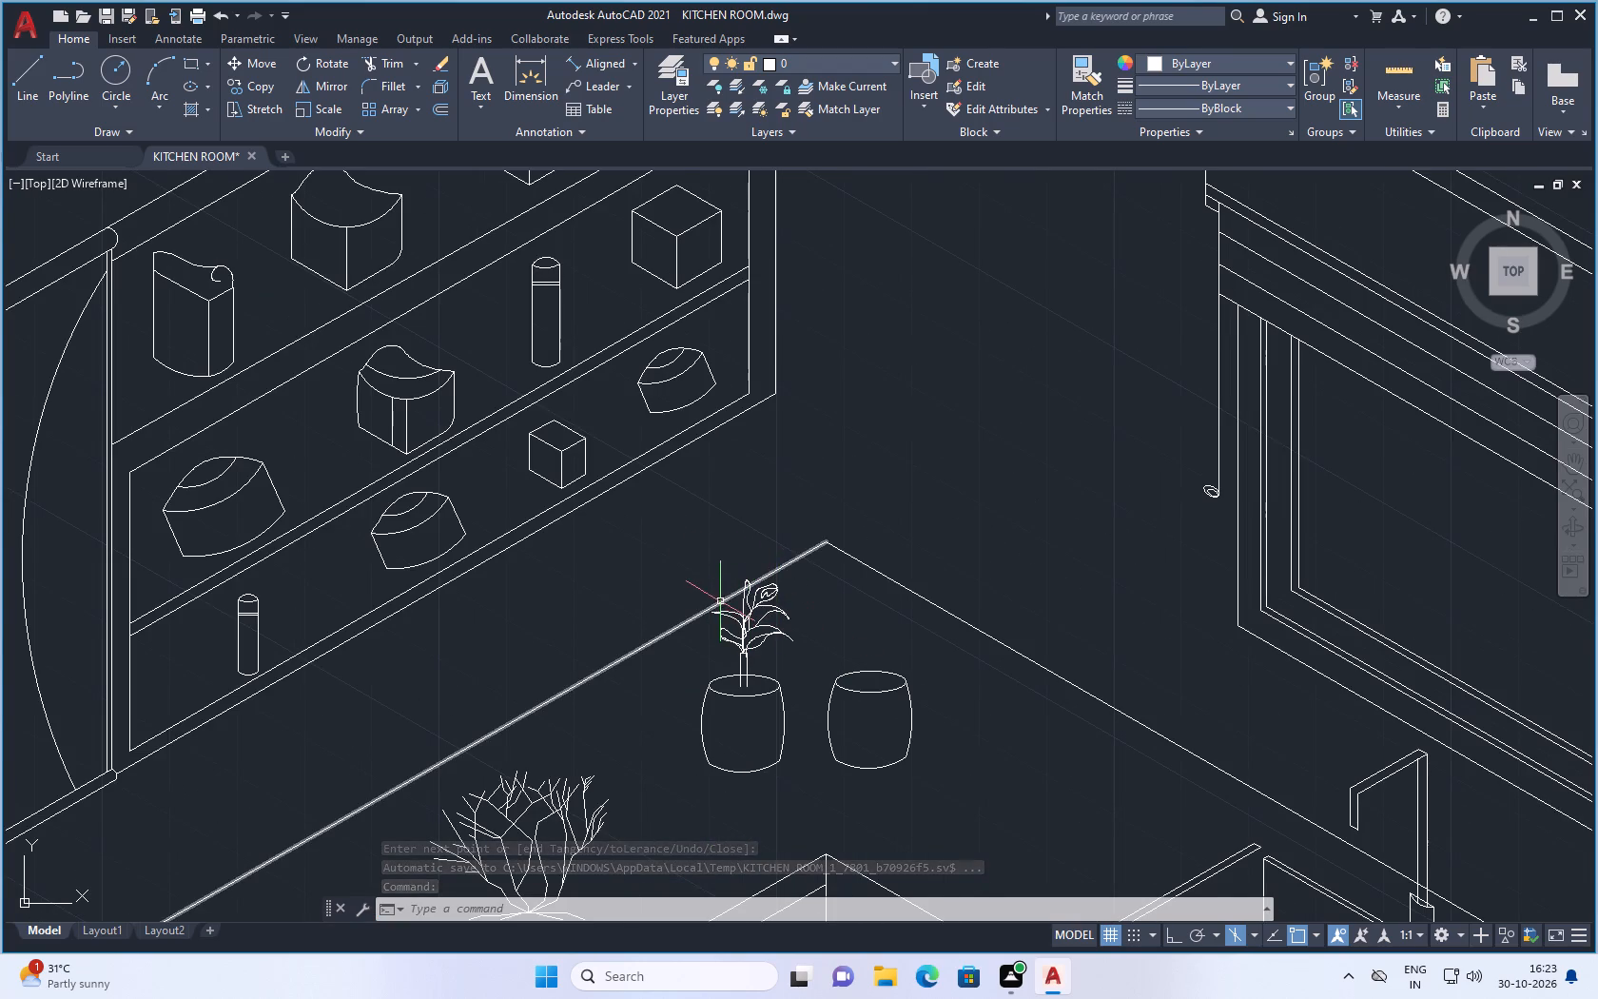
pyautogui.scroll(4, 770, 595)
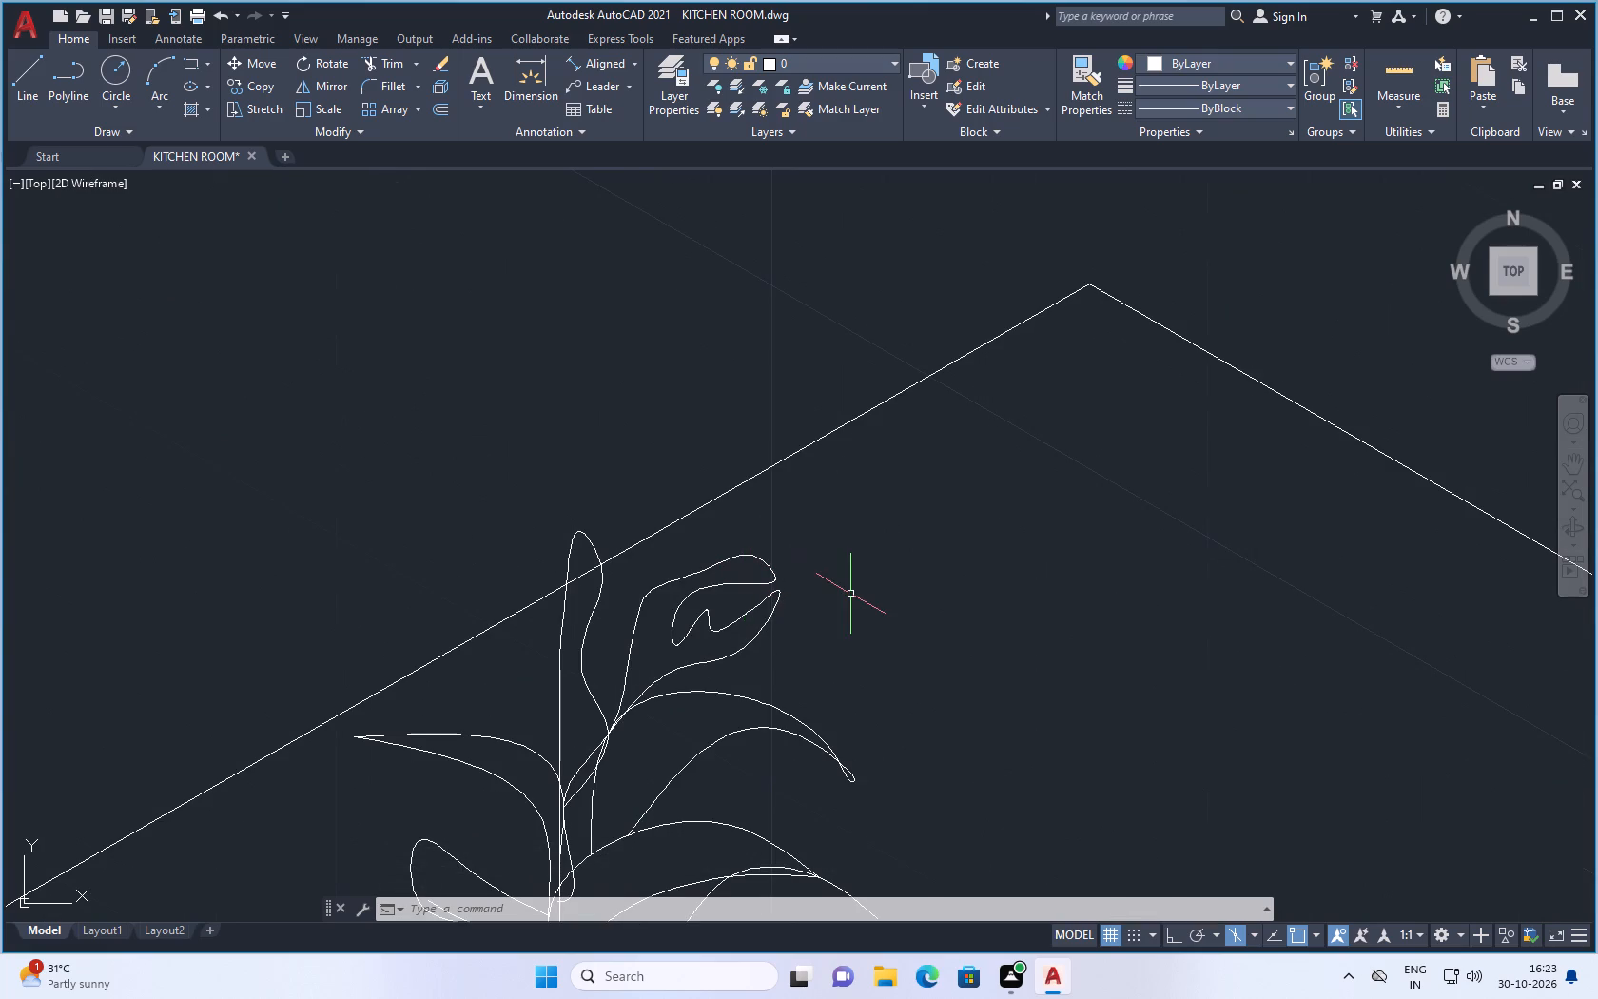
pyautogui.press('space')
pyautogui.scroll(-2, 717, 599)
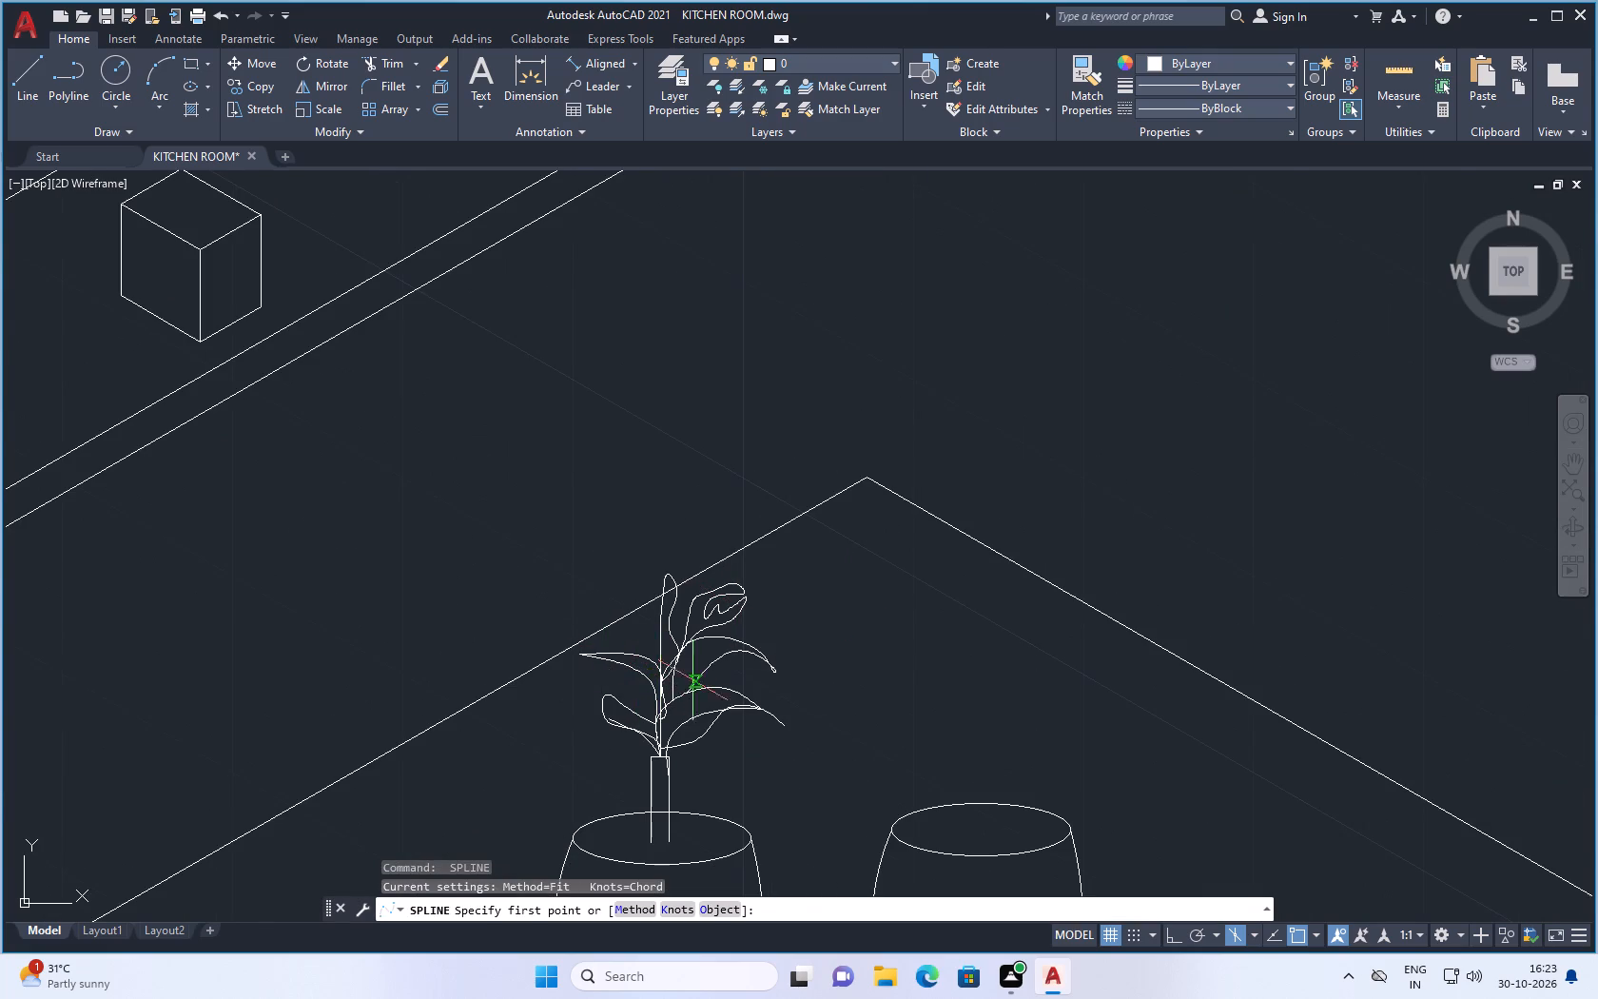
pyautogui.scroll(-2, 704, 683)
pyautogui.scroll(-3, 780, 658)
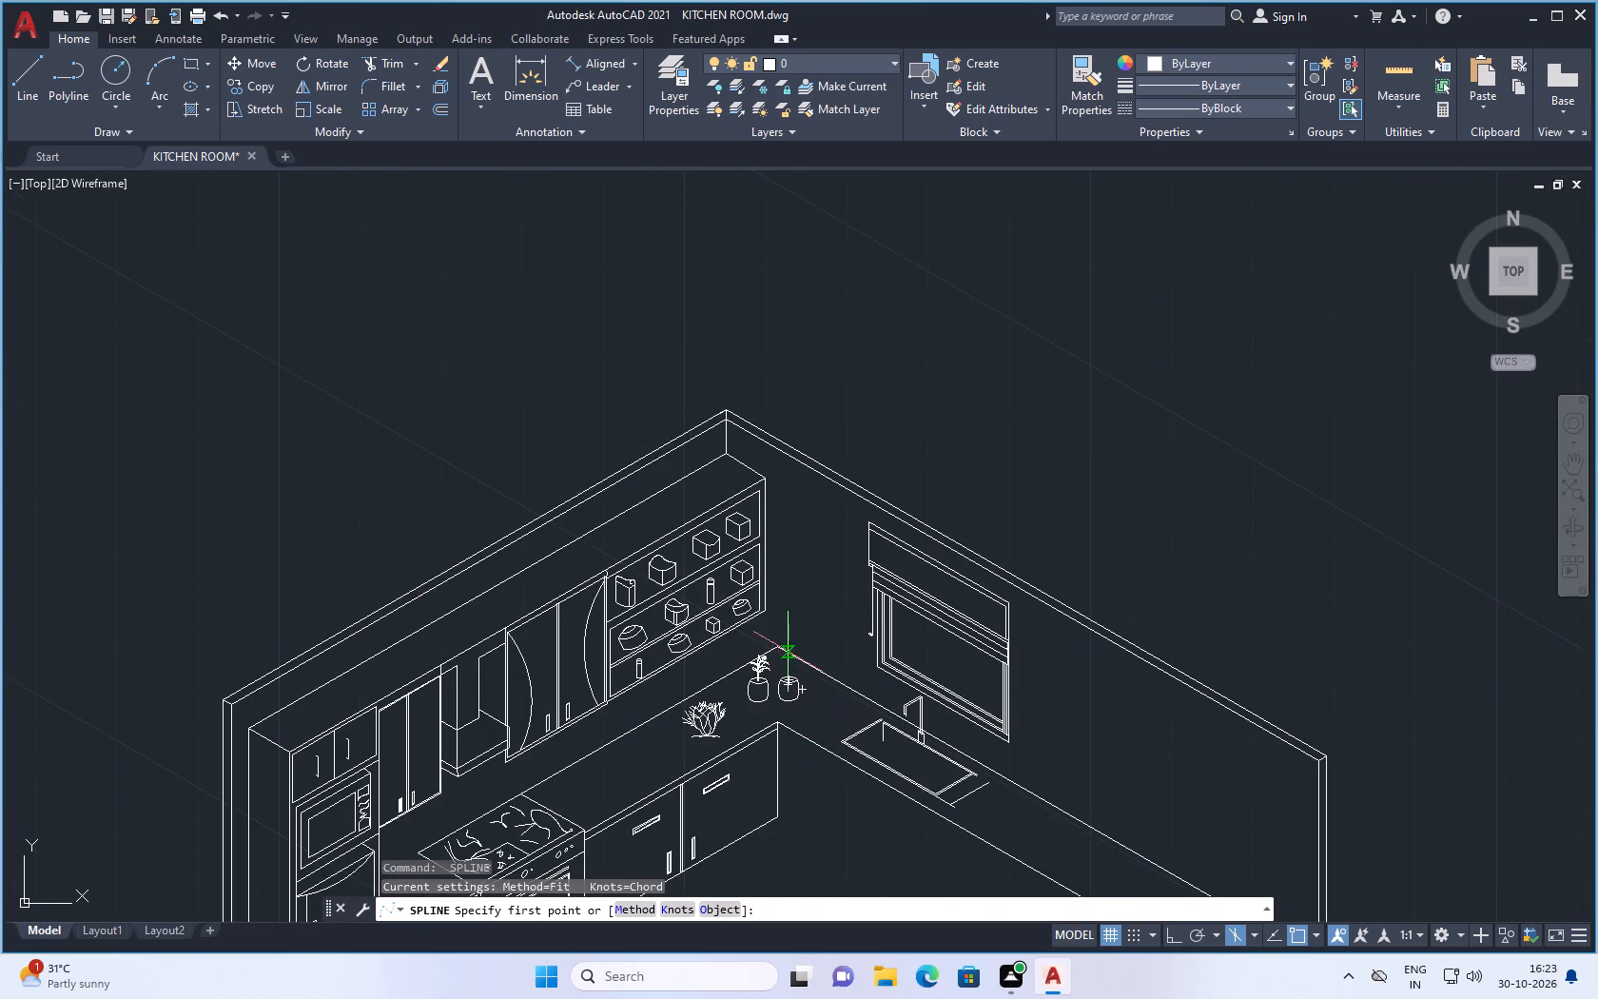
pyautogui.scroll(2, 761, 625)
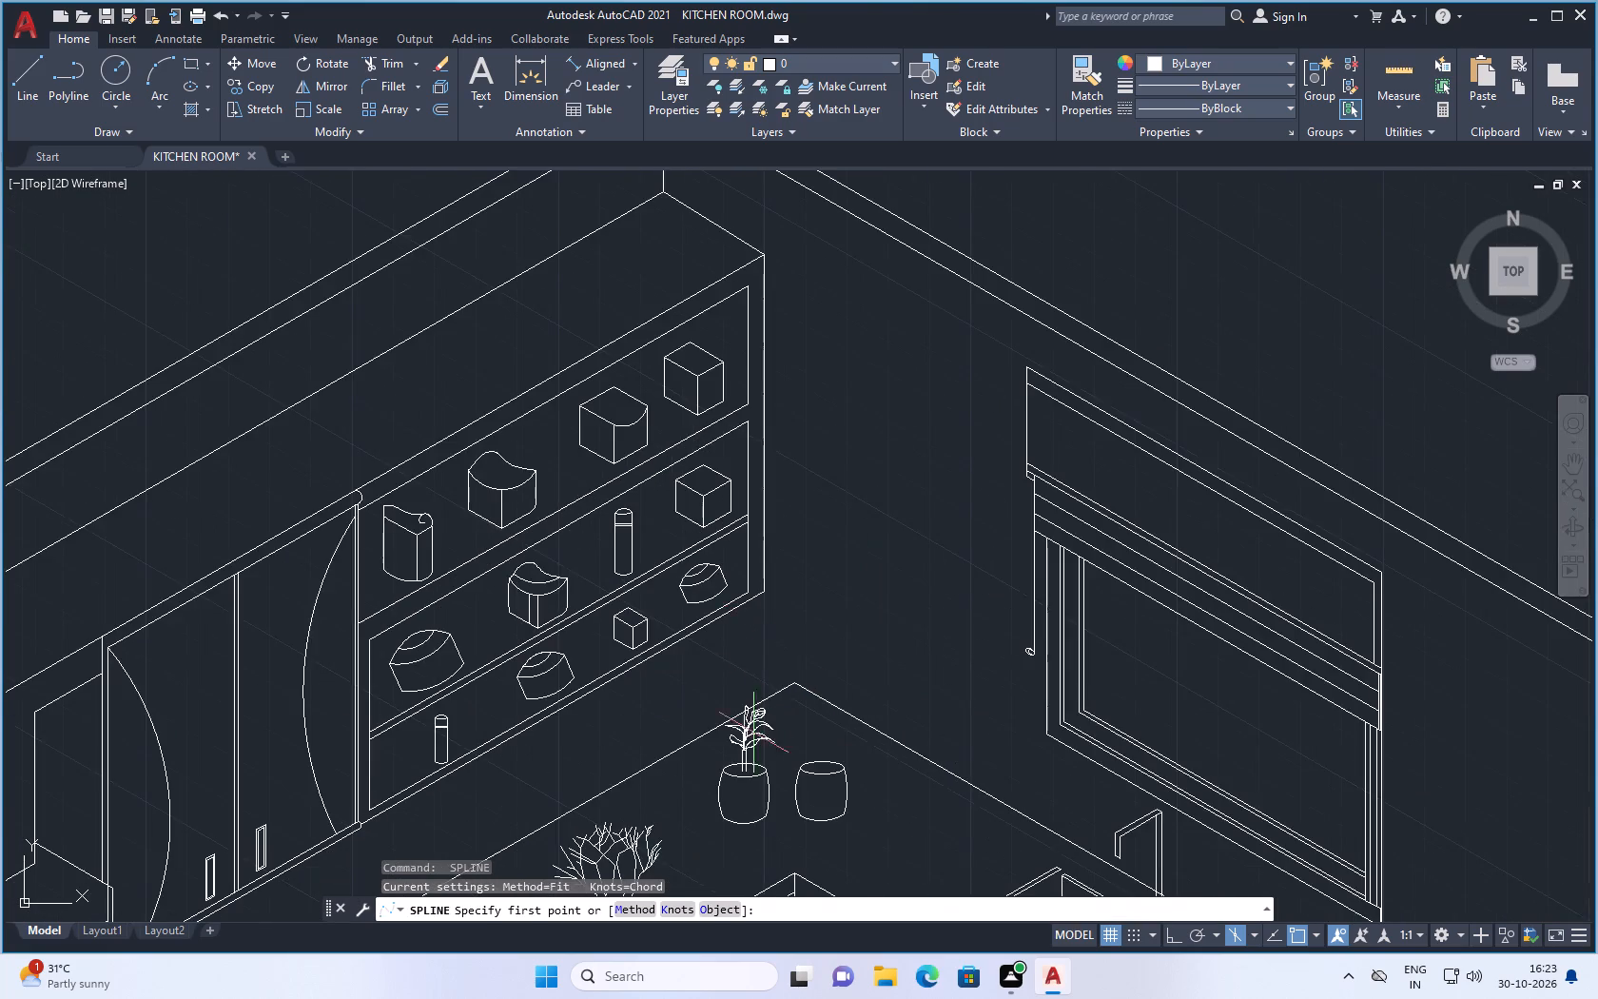
pyautogui.scroll(2, 745, 750)
pyautogui.click(731, 703)
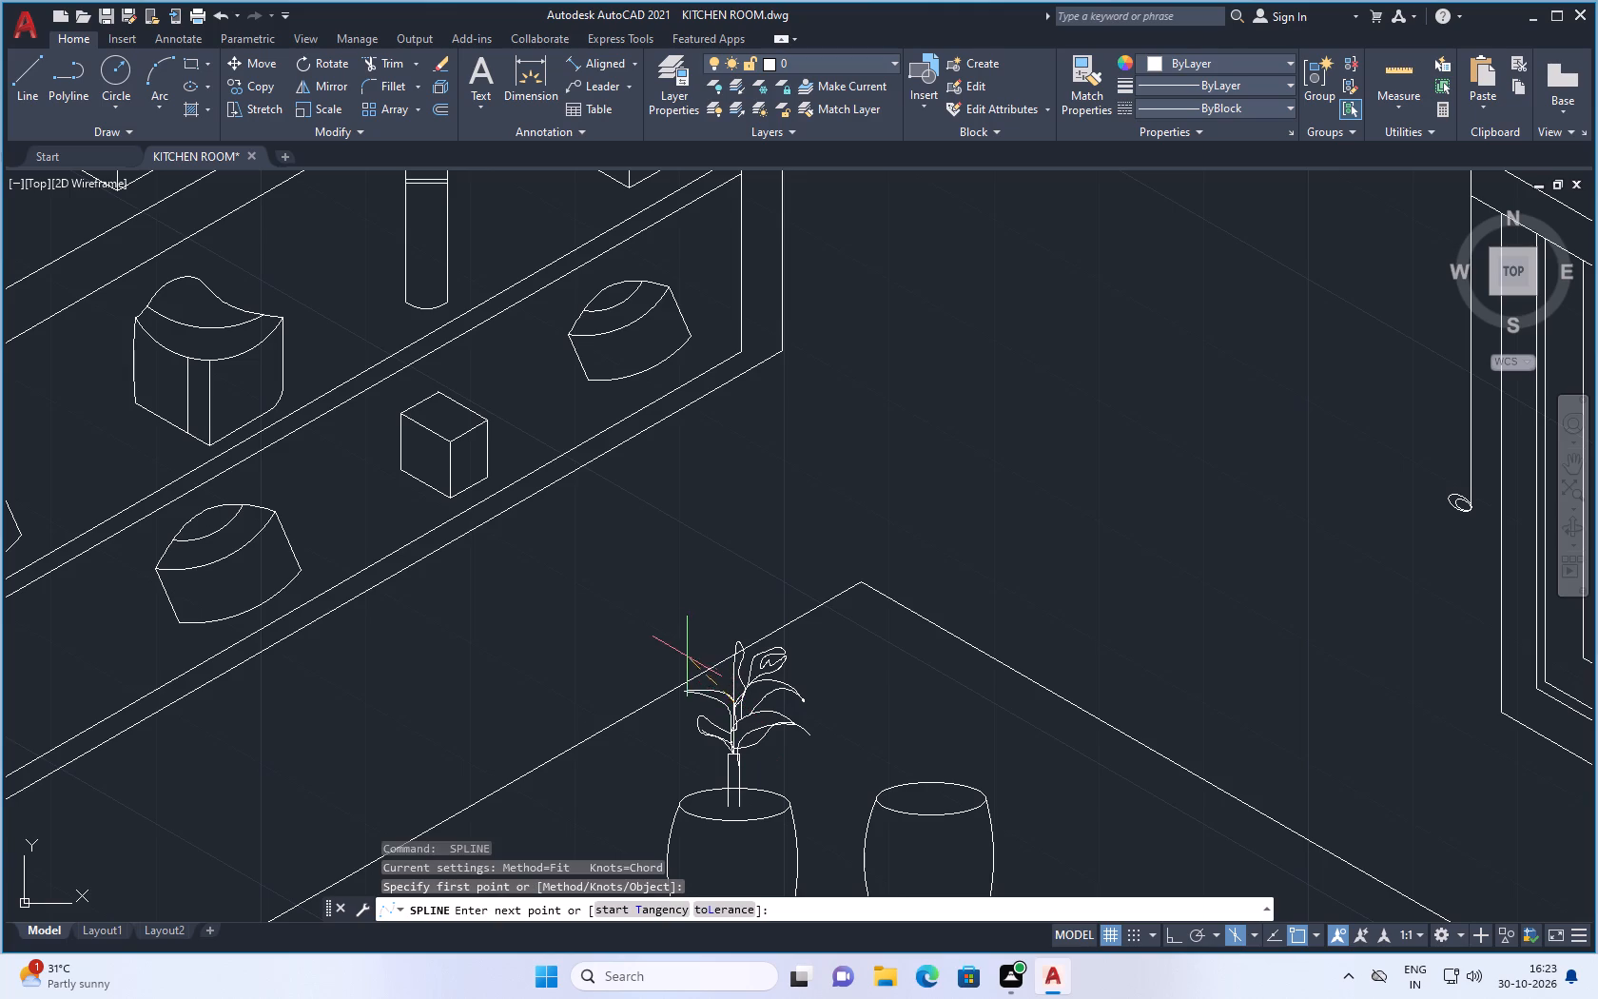
pyautogui.scroll(2, 731, 698)
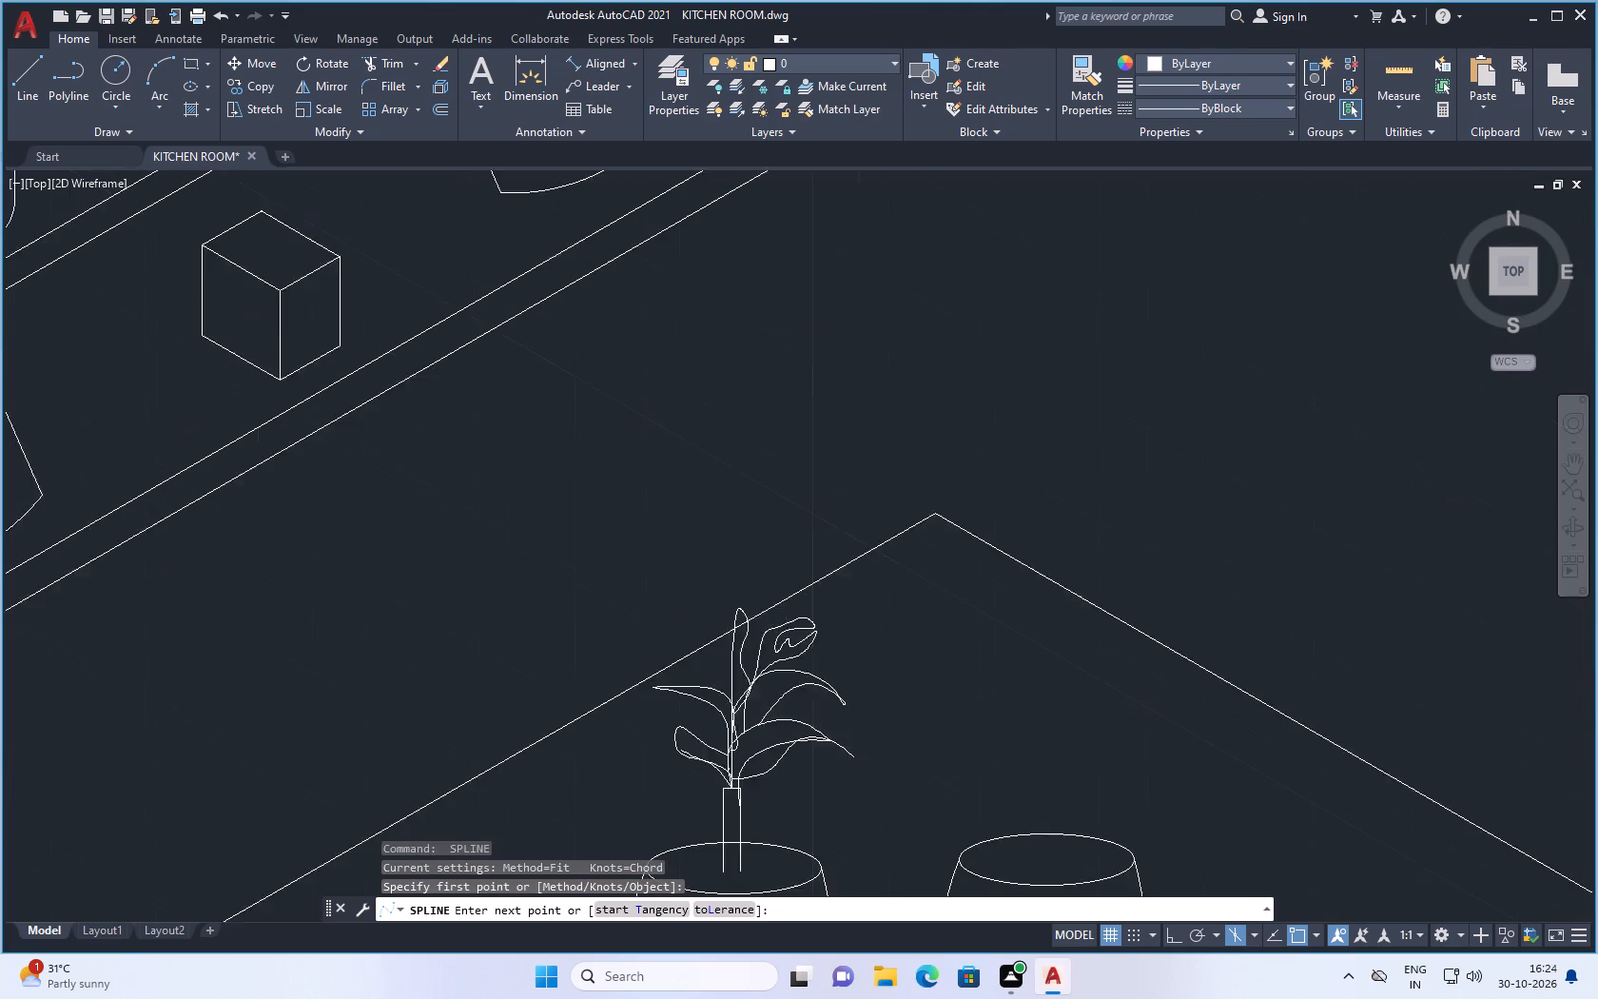
pyautogui.scroll(1, 731, 699)
pyautogui.click(724, 701)
pyautogui.click(700, 660)
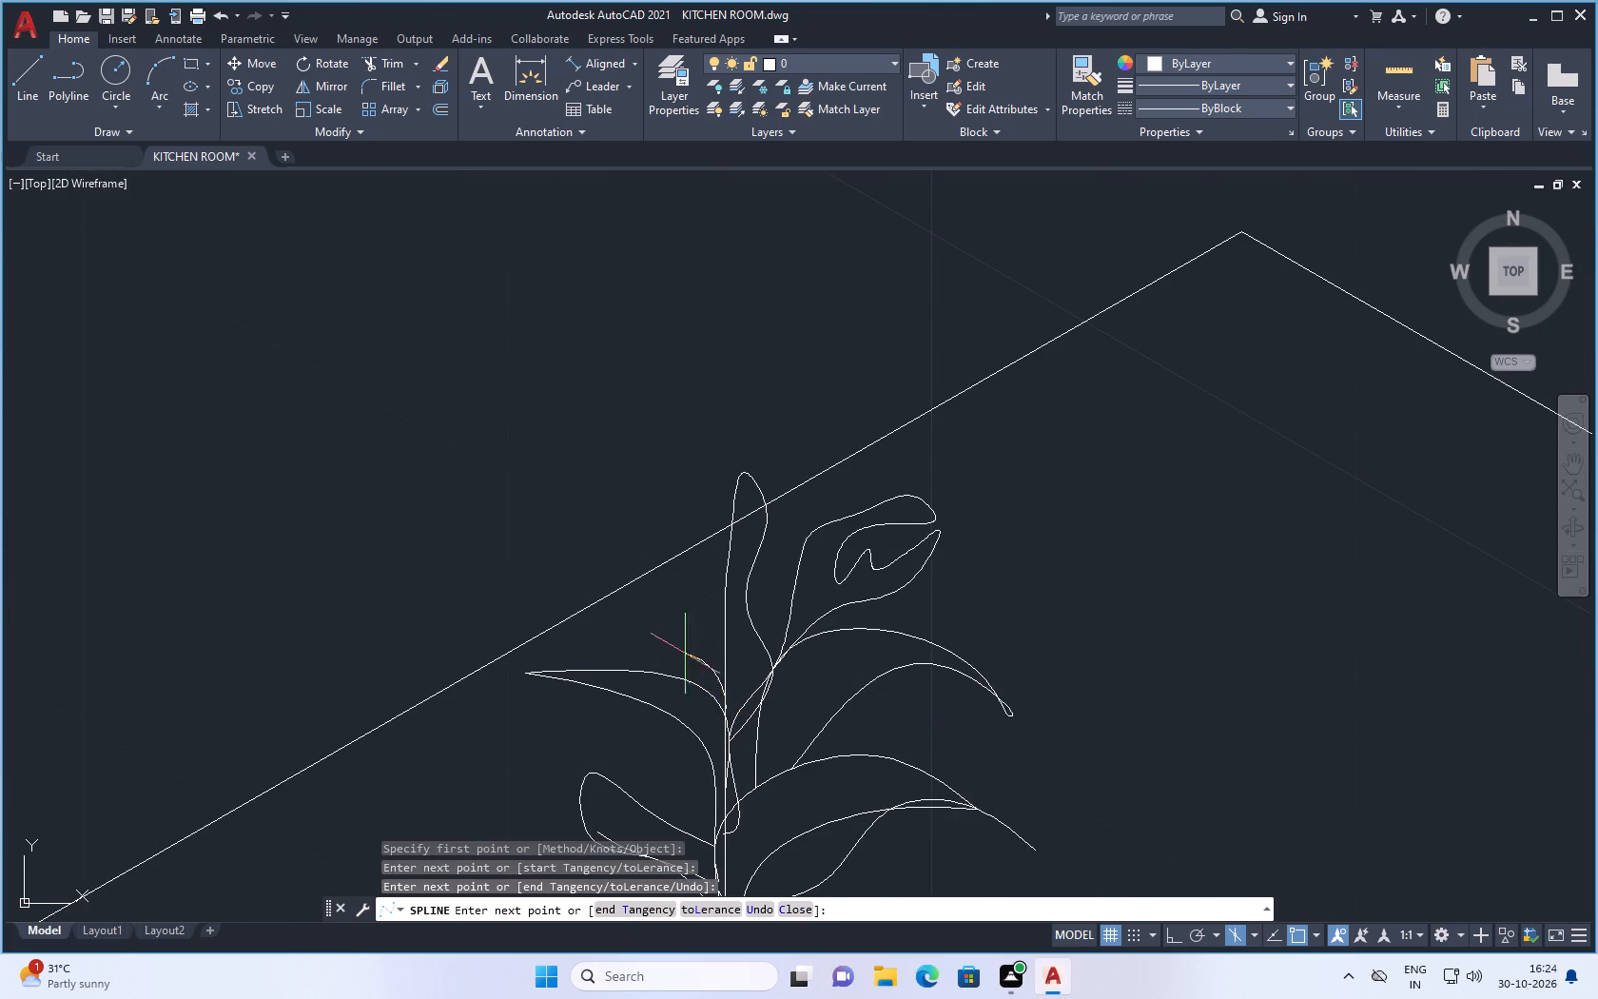
pyautogui.click(637, 637)
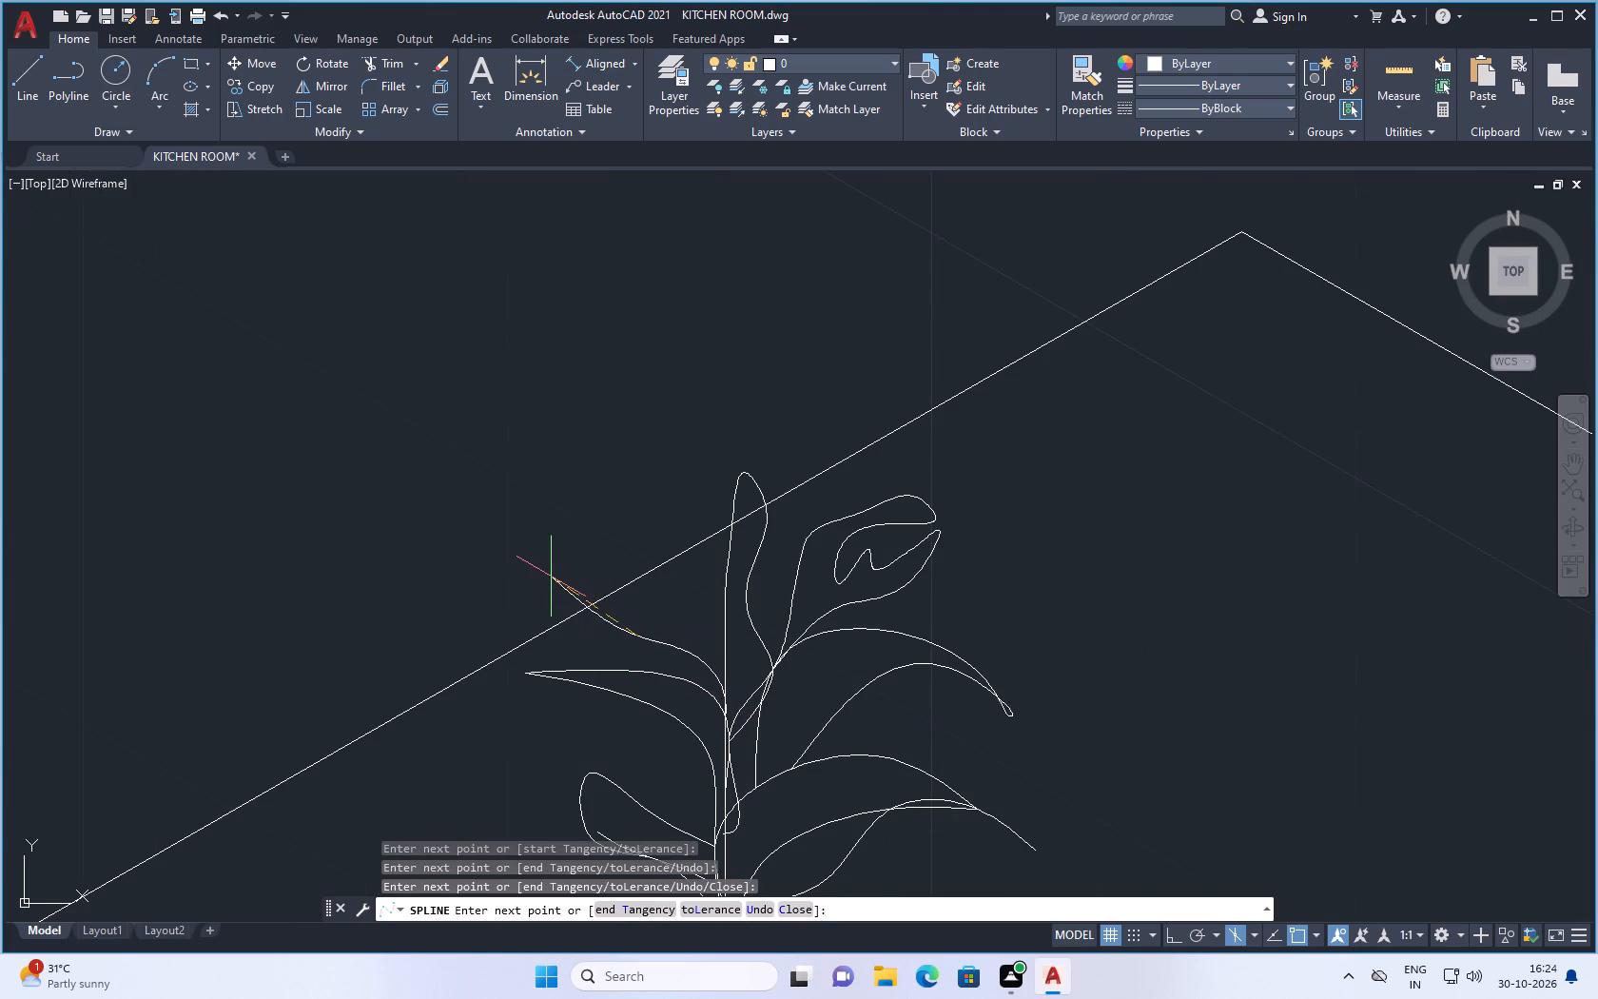
pyautogui.click(551, 577)
pyautogui.click(514, 544)
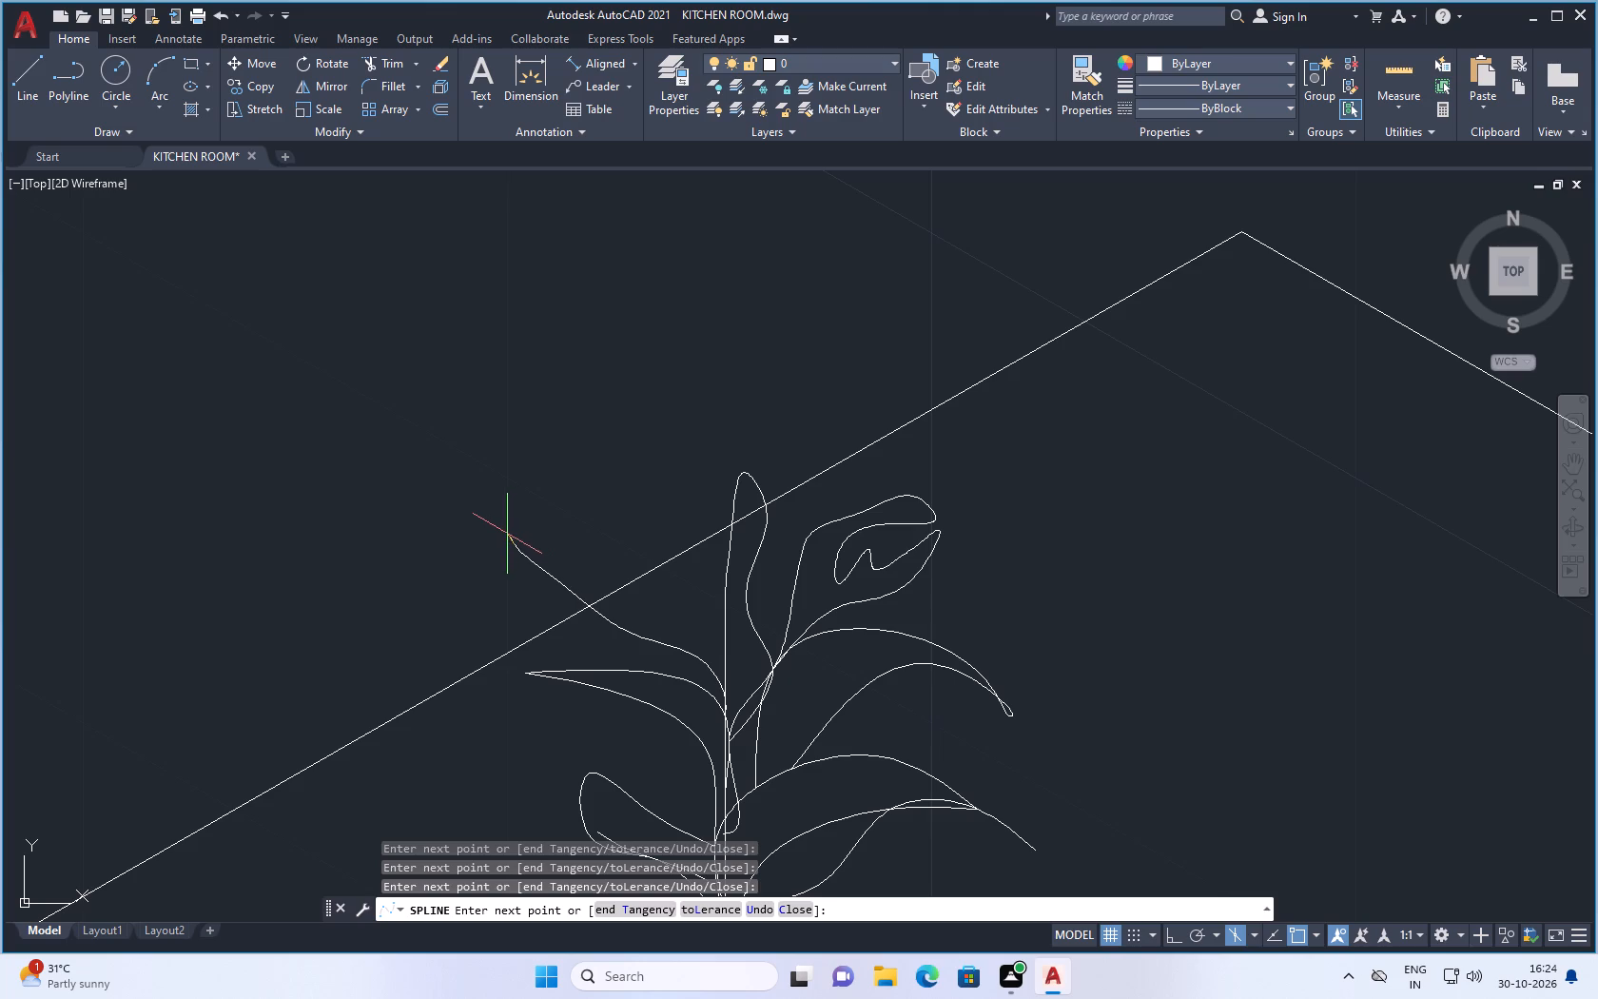
pyautogui.click(496, 550)
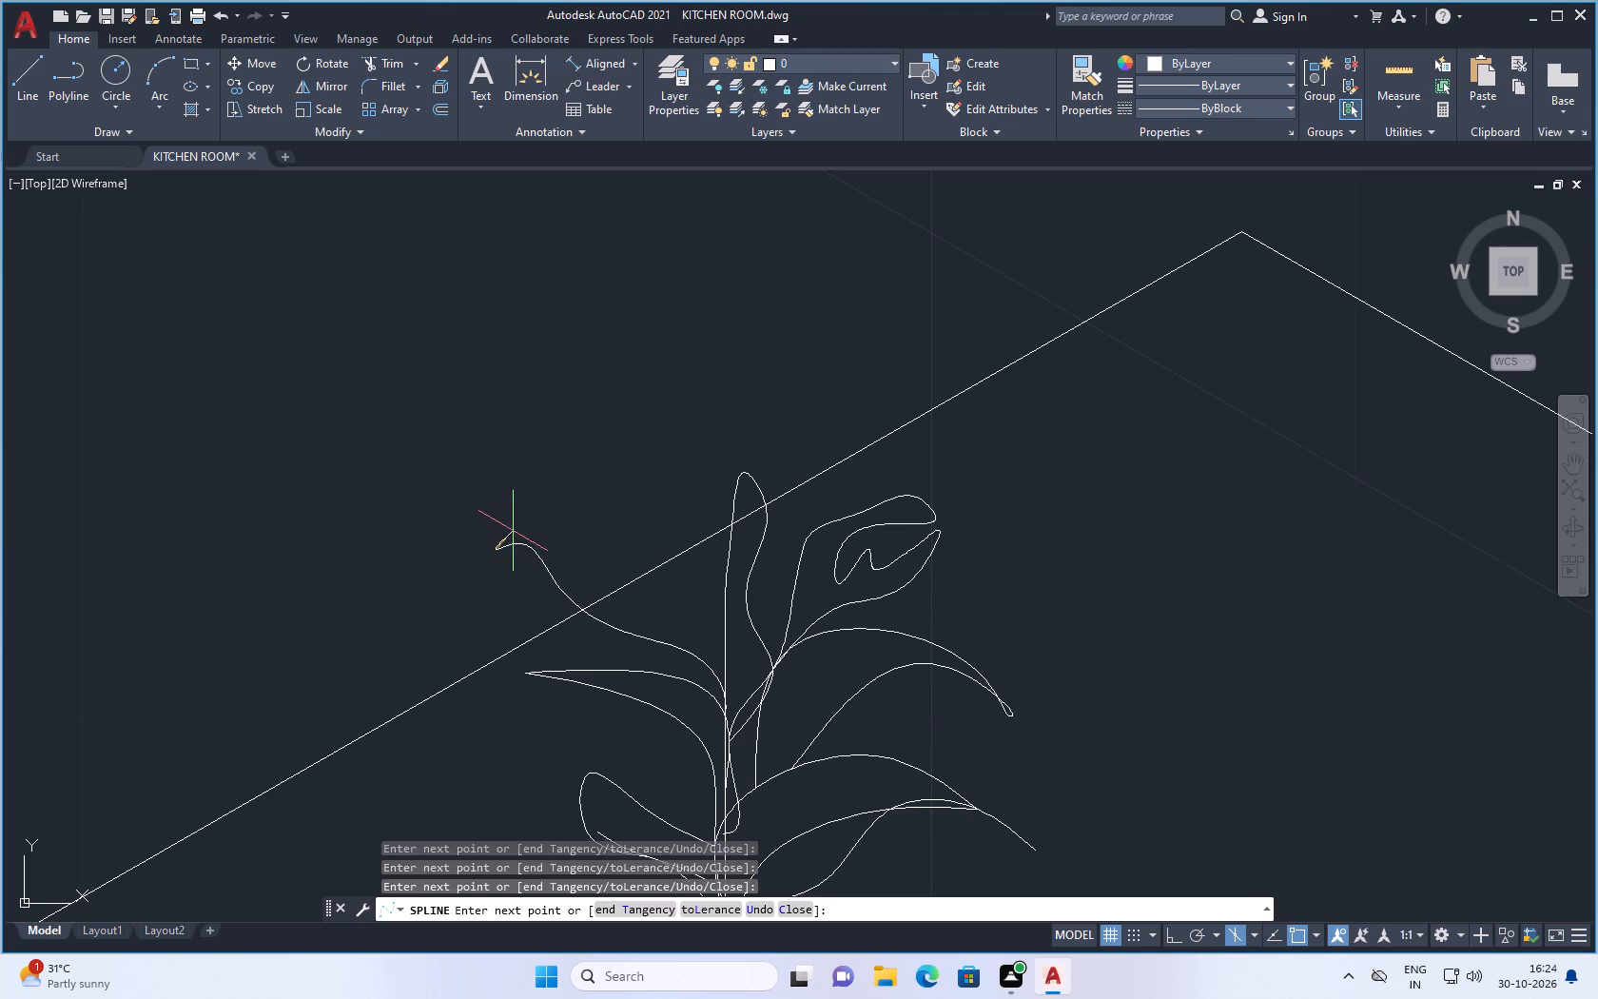
# Complete the upper left leaf's spline from its hooked tip back along the upper edge and down to the vertical line.
pyautogui.click(513, 531)
pyautogui.click(558, 545)
pyautogui.click(612, 605)
pyautogui.click(656, 608)
pyautogui.click(714, 639)
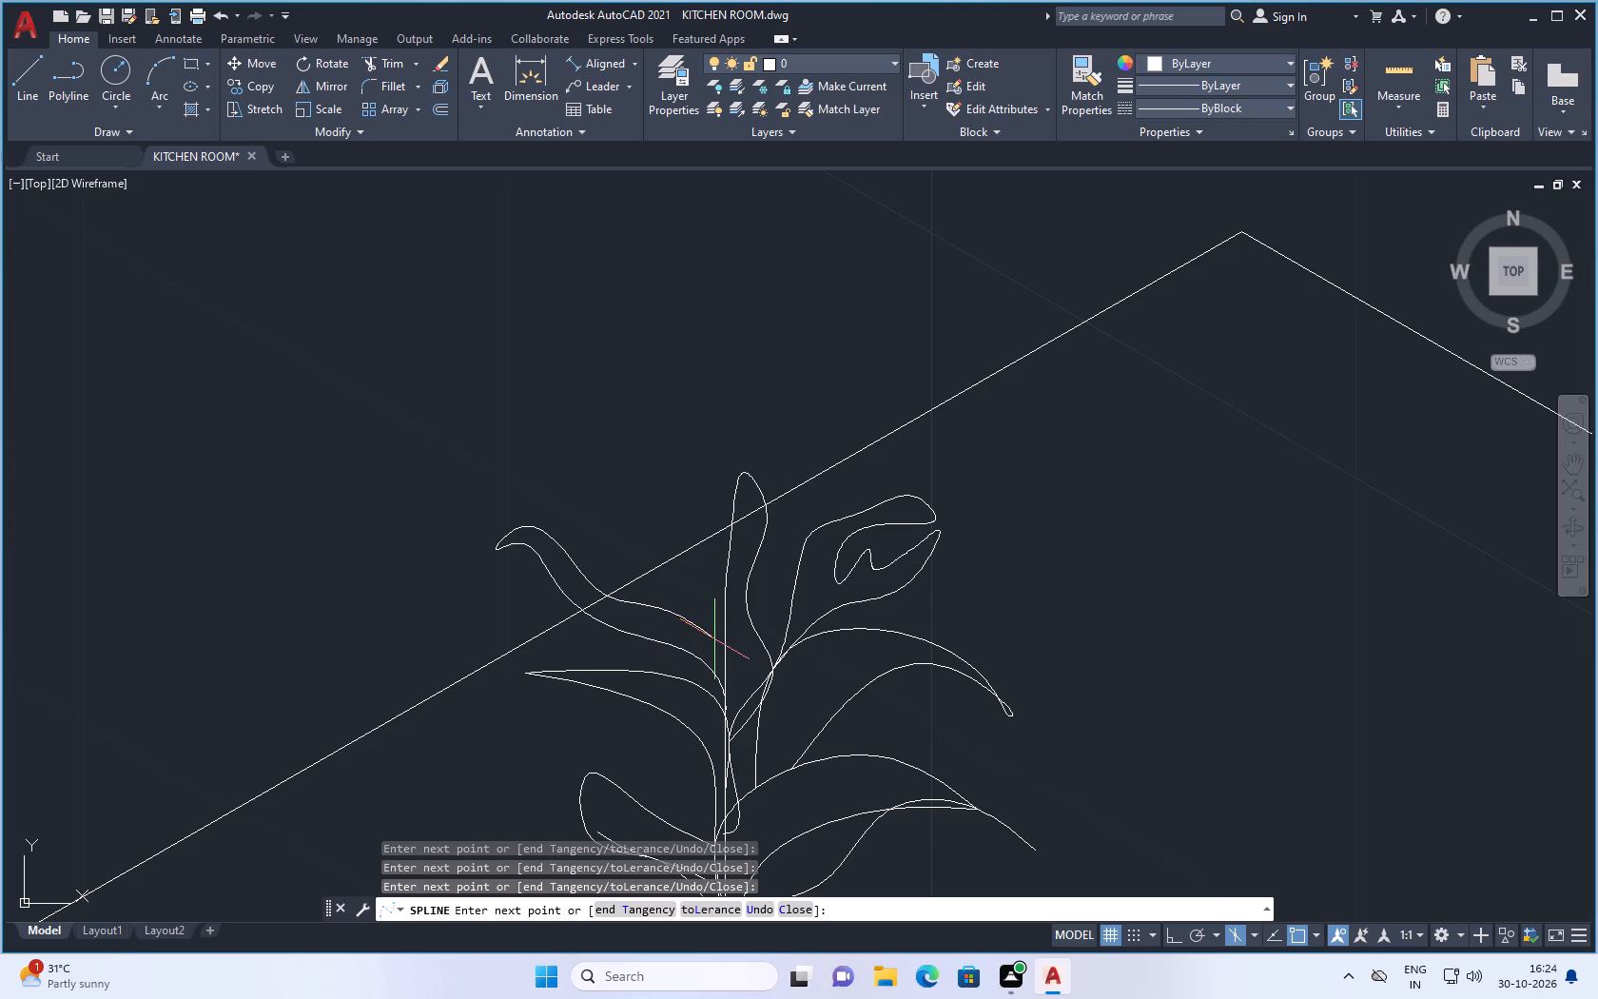
pyautogui.click(723, 709)
pyautogui.press('Return')
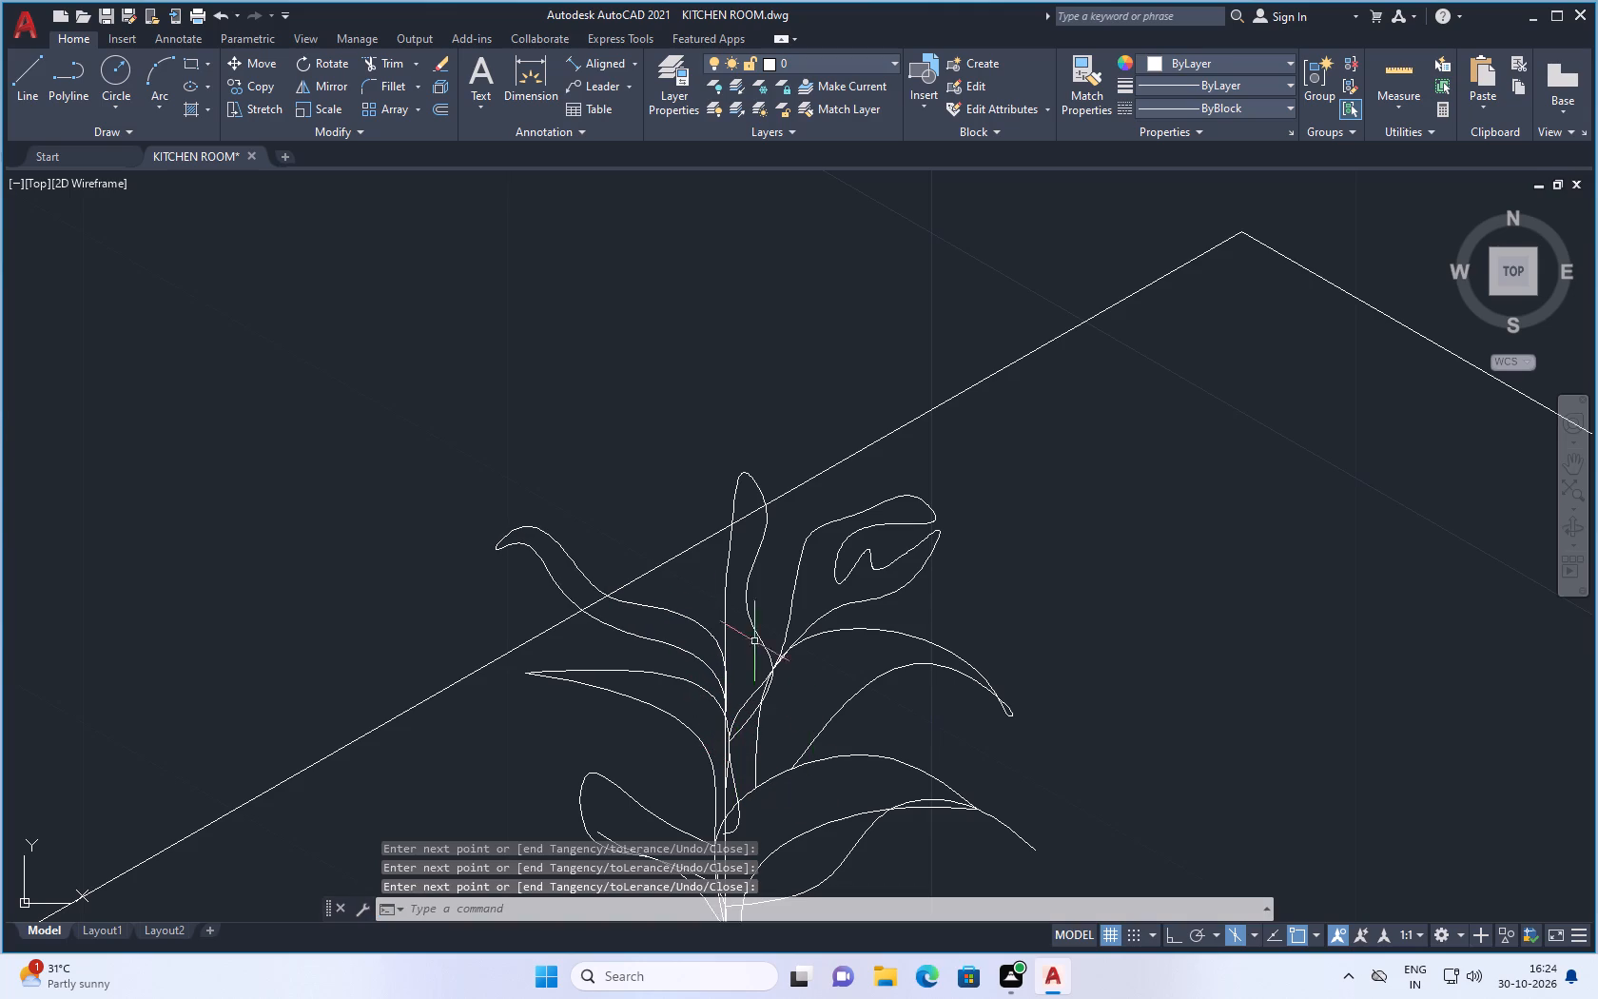
# Draw a shallow downward-bowed spline inside the left pot's rim, passing just below the open ends of the stem.
pyautogui.scroll(-2, 708, 638)
pyautogui.scroll(1, 692, 542)
pyautogui.scroll(-2, 698, 578)
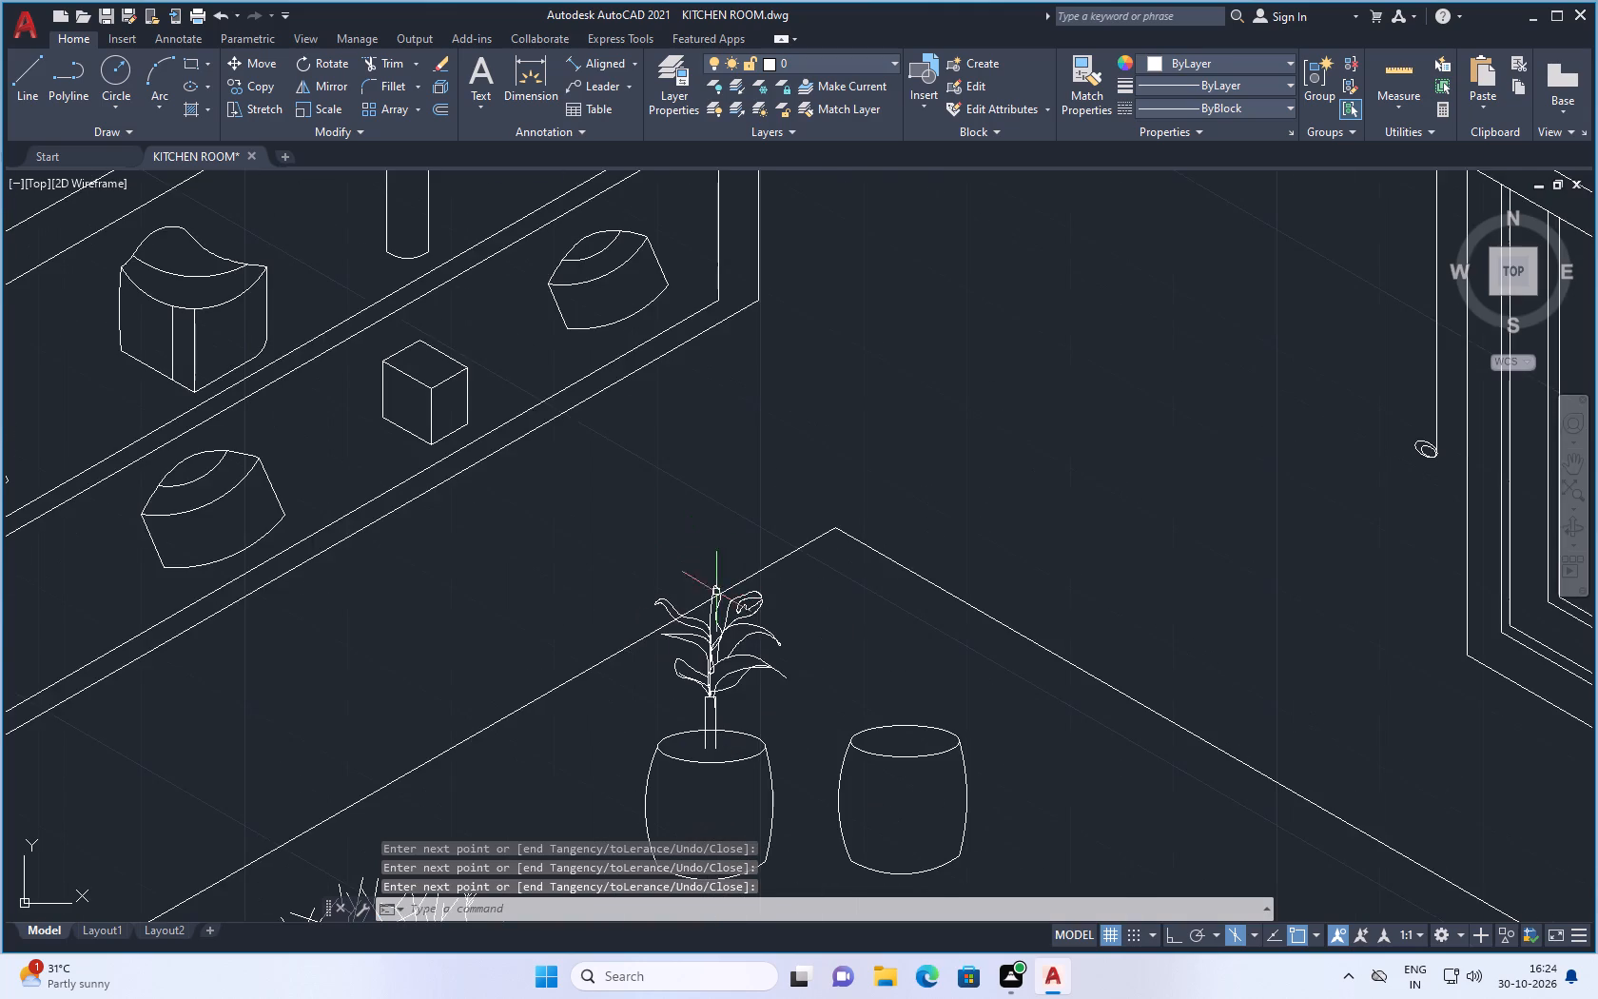
pyautogui.scroll(2, 670, 637)
pyautogui.press('space')
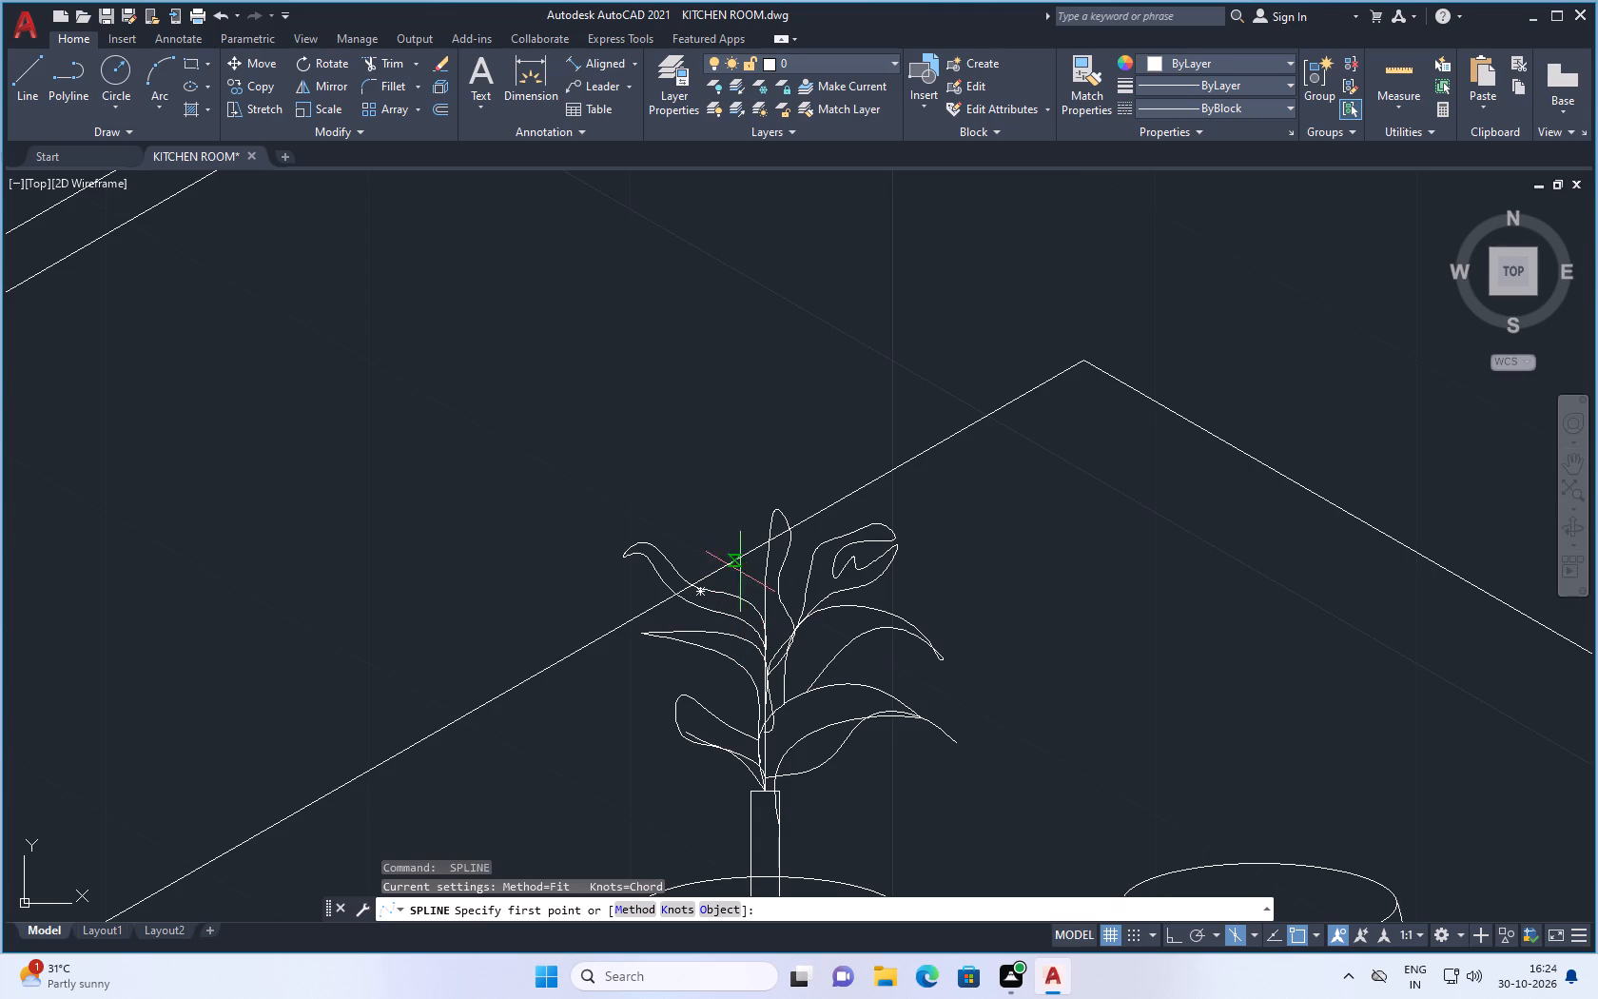
pyautogui.scroll(-3, 754, 597)
pyautogui.scroll(2, 756, 609)
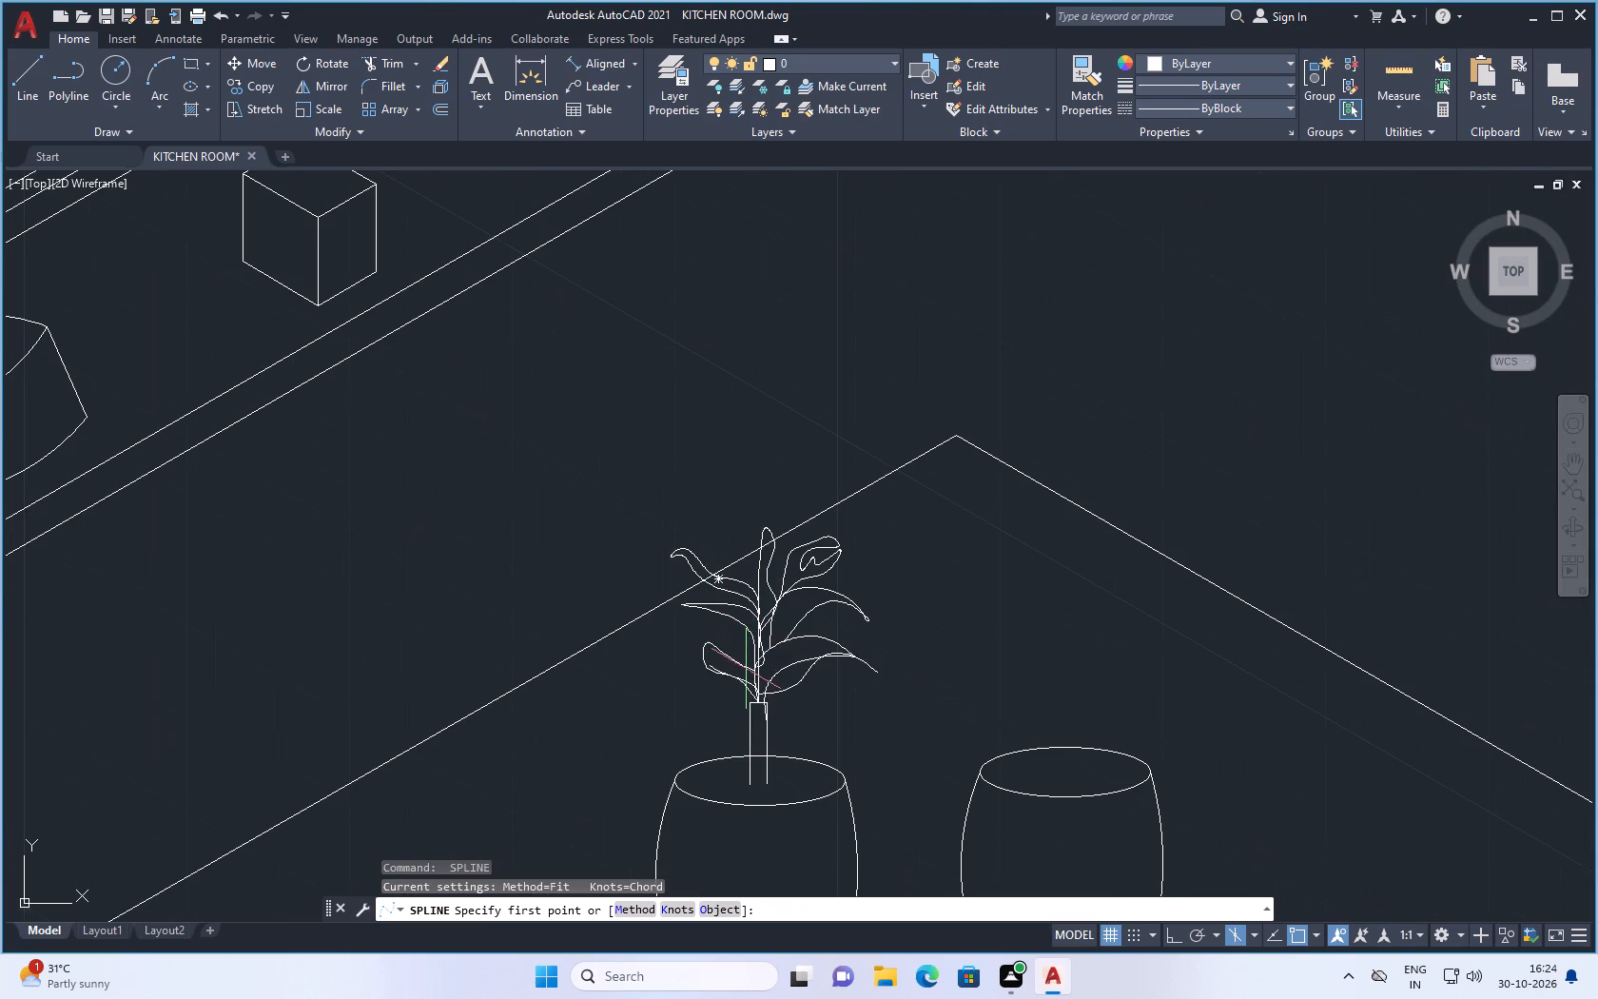
pyautogui.scroll(-1, 762, 685)
pyautogui.scroll(2, 758, 759)
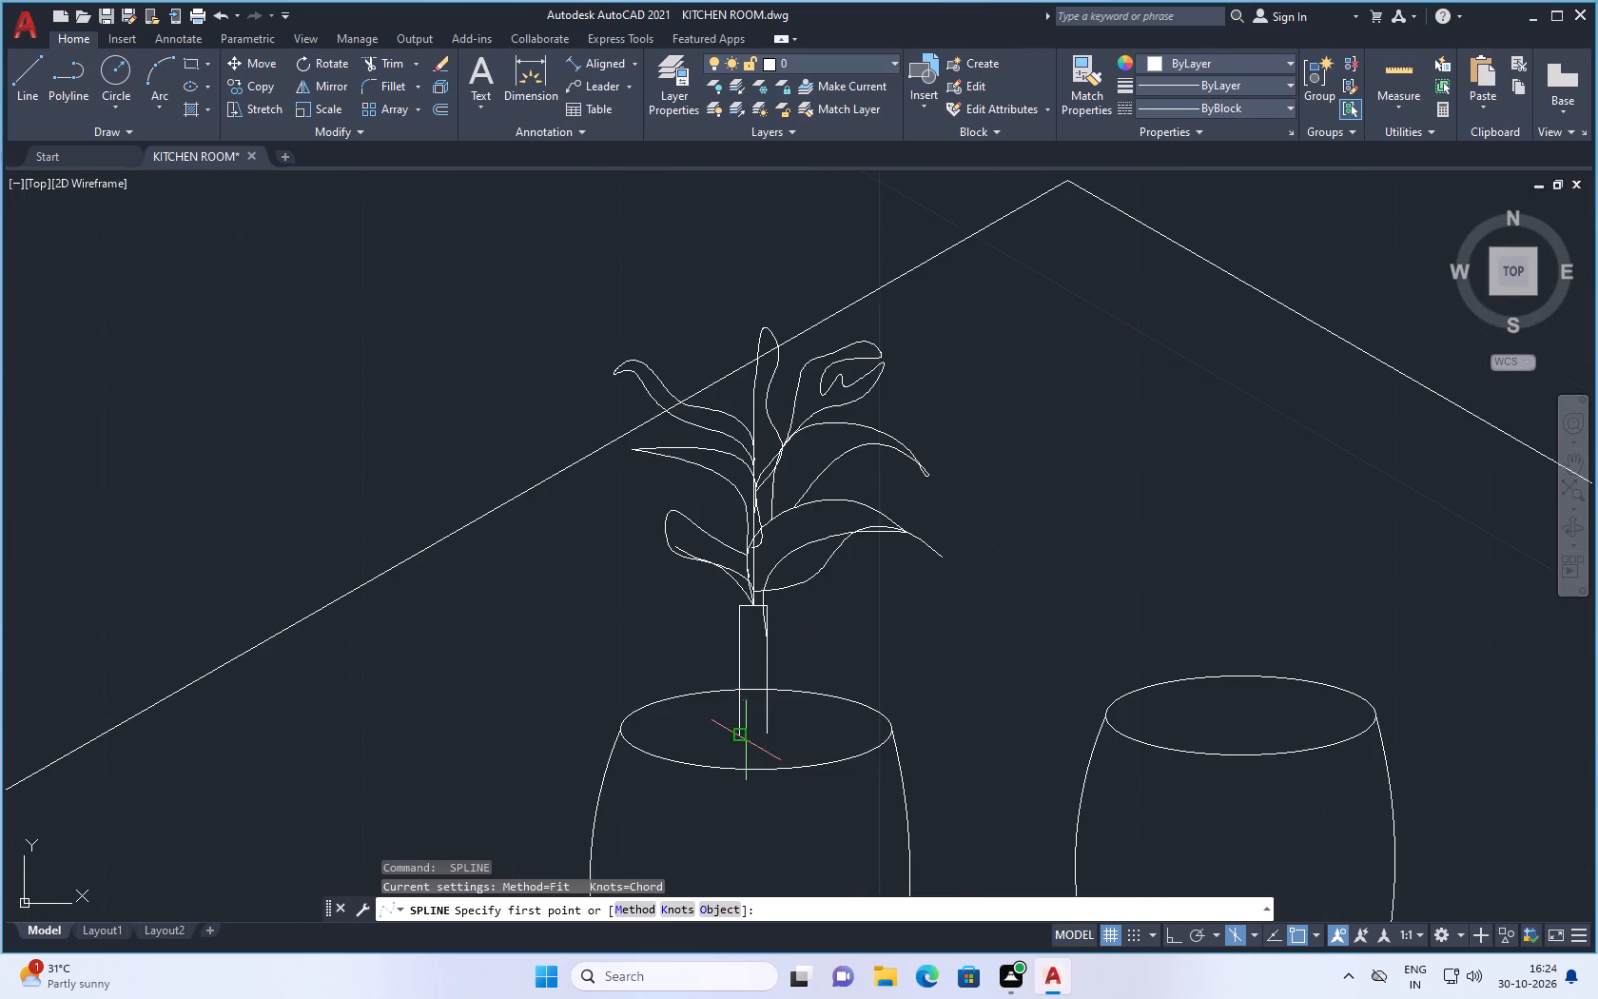
pyautogui.scroll(2, 735, 745)
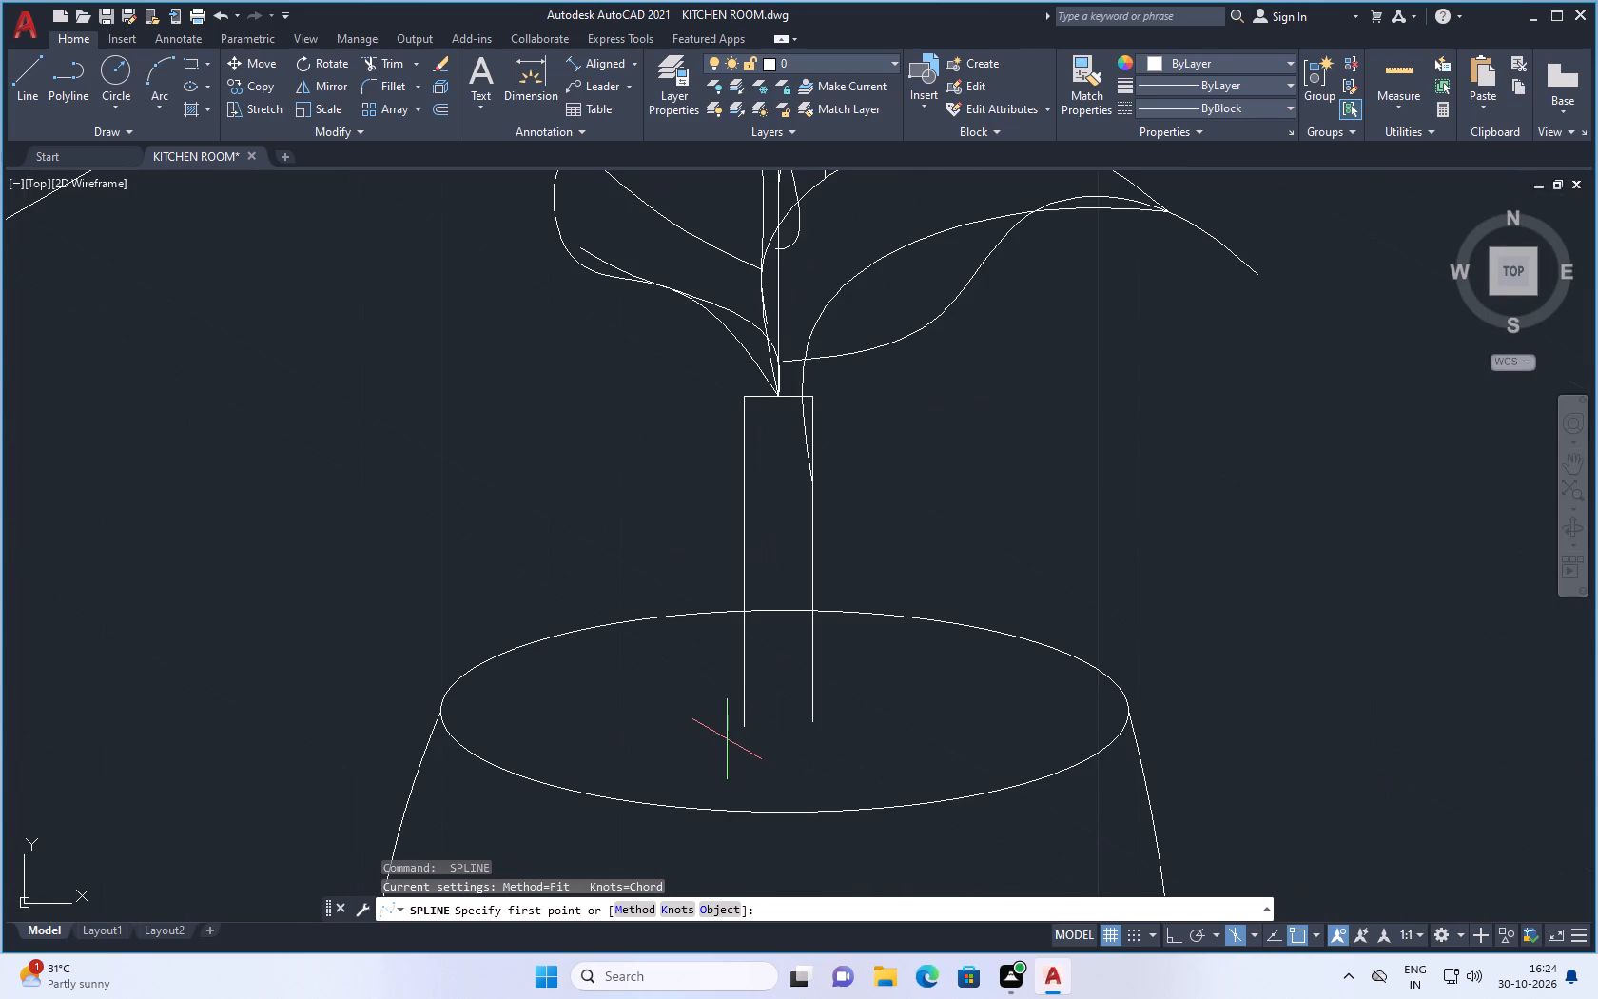
pyautogui.click(604, 711)
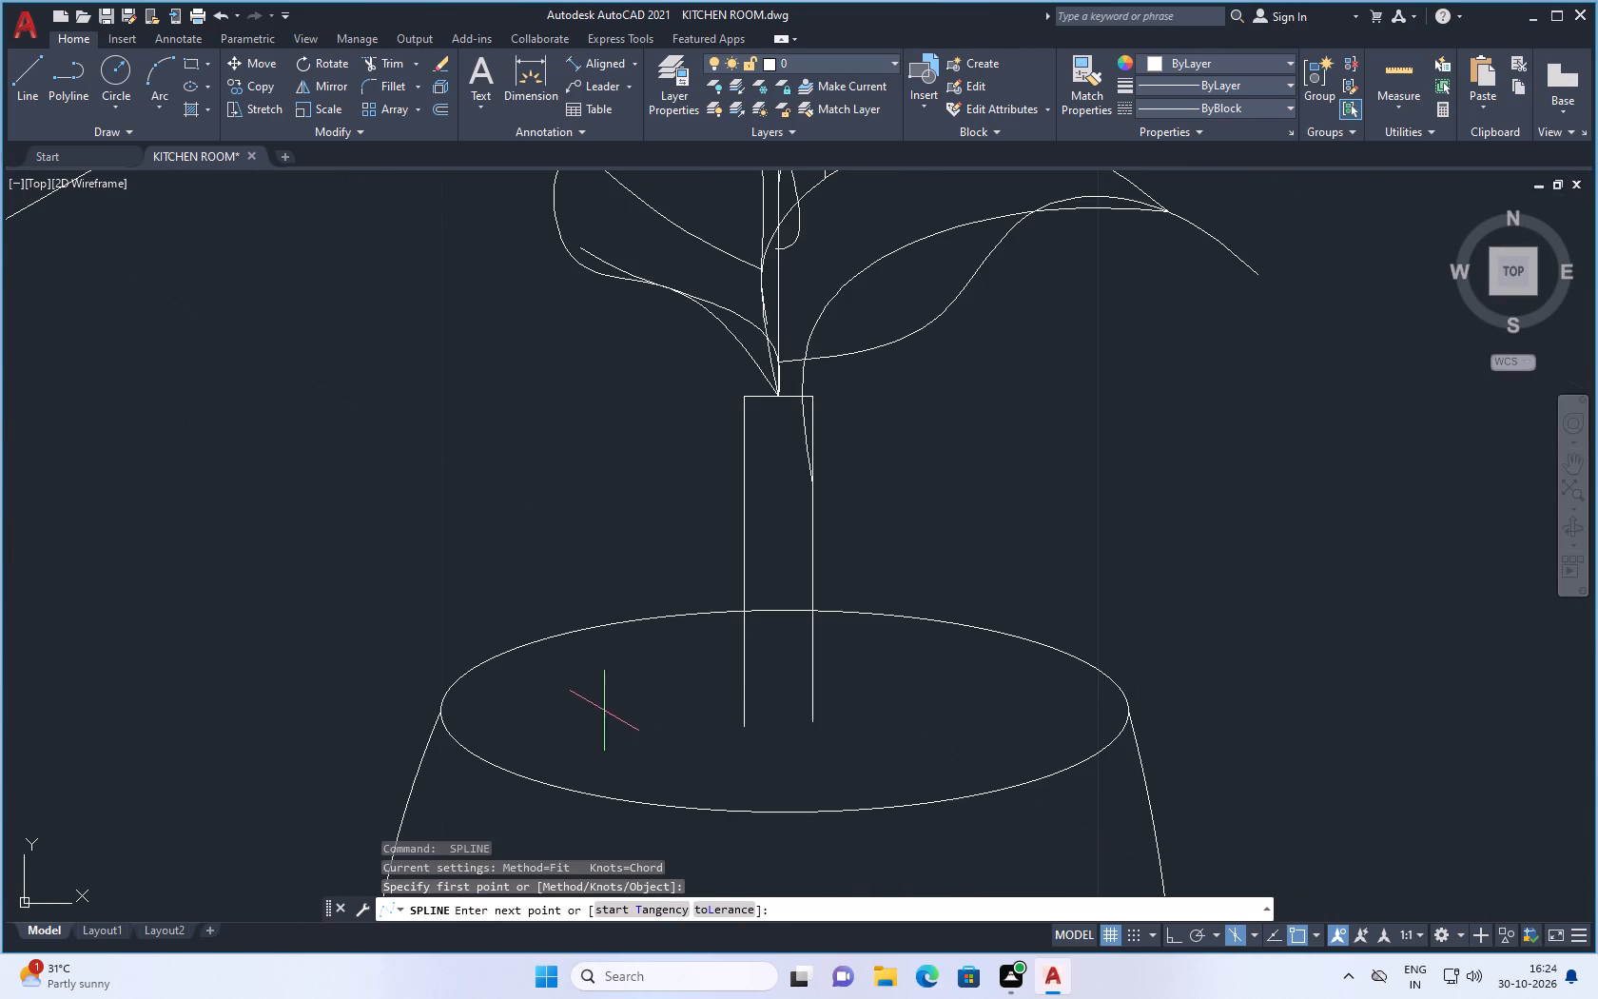
pyautogui.click(726, 761)
pyautogui.click(855, 761)
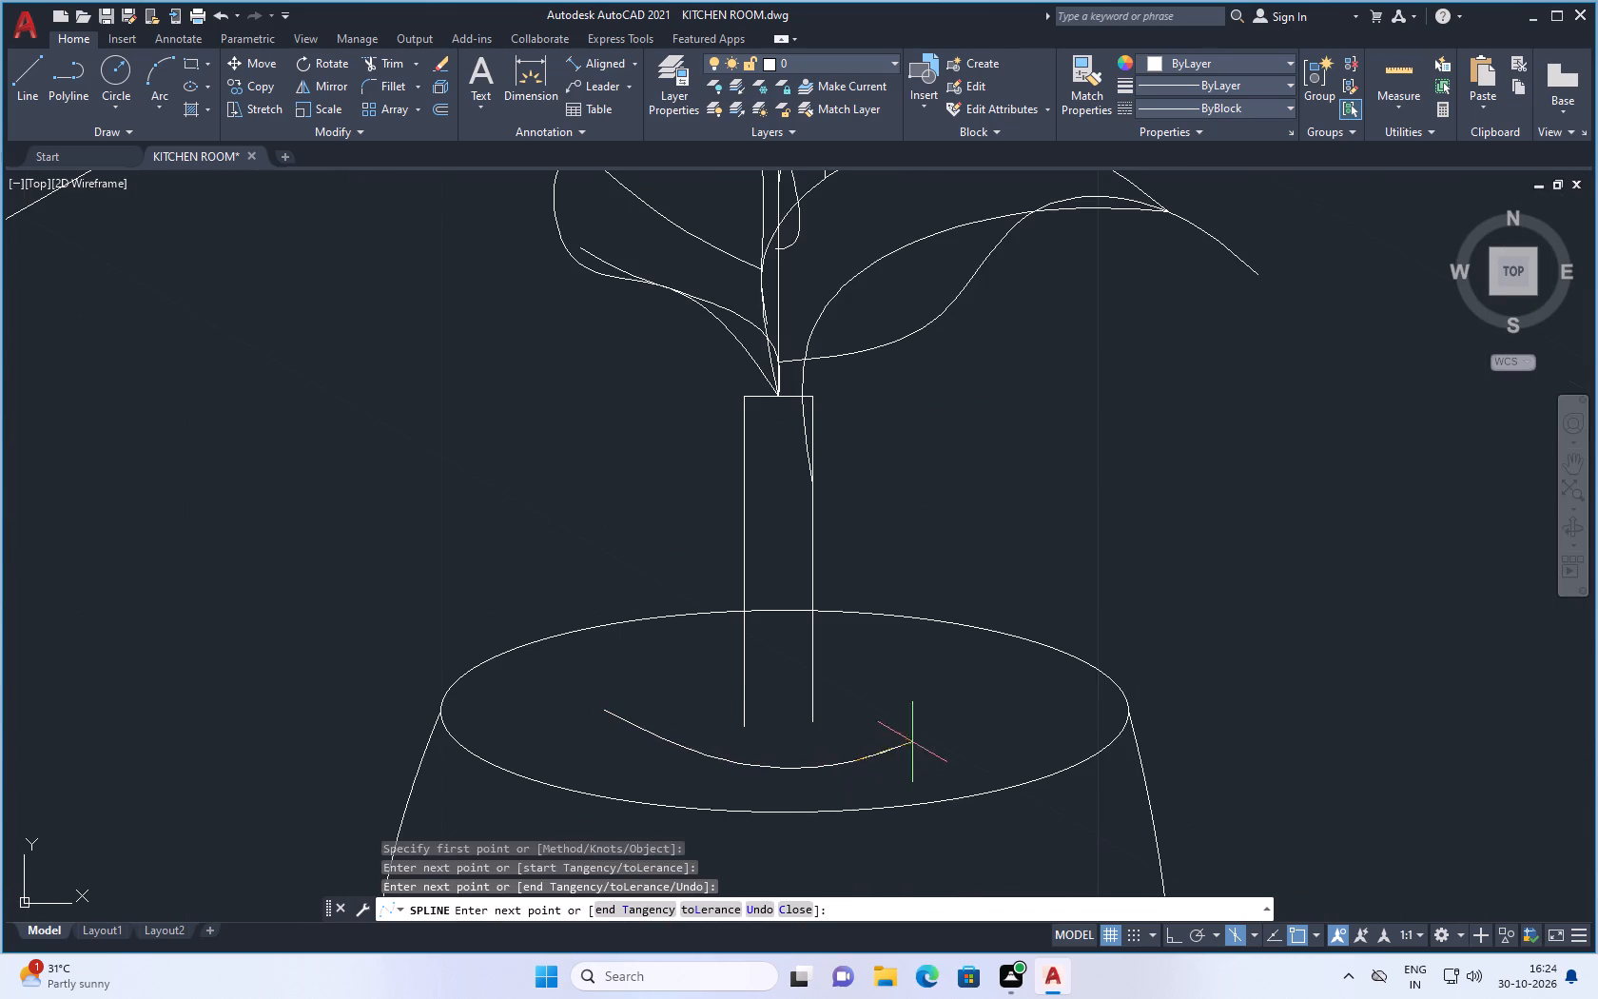
pyautogui.click(967, 714)
pyautogui.press('Return')
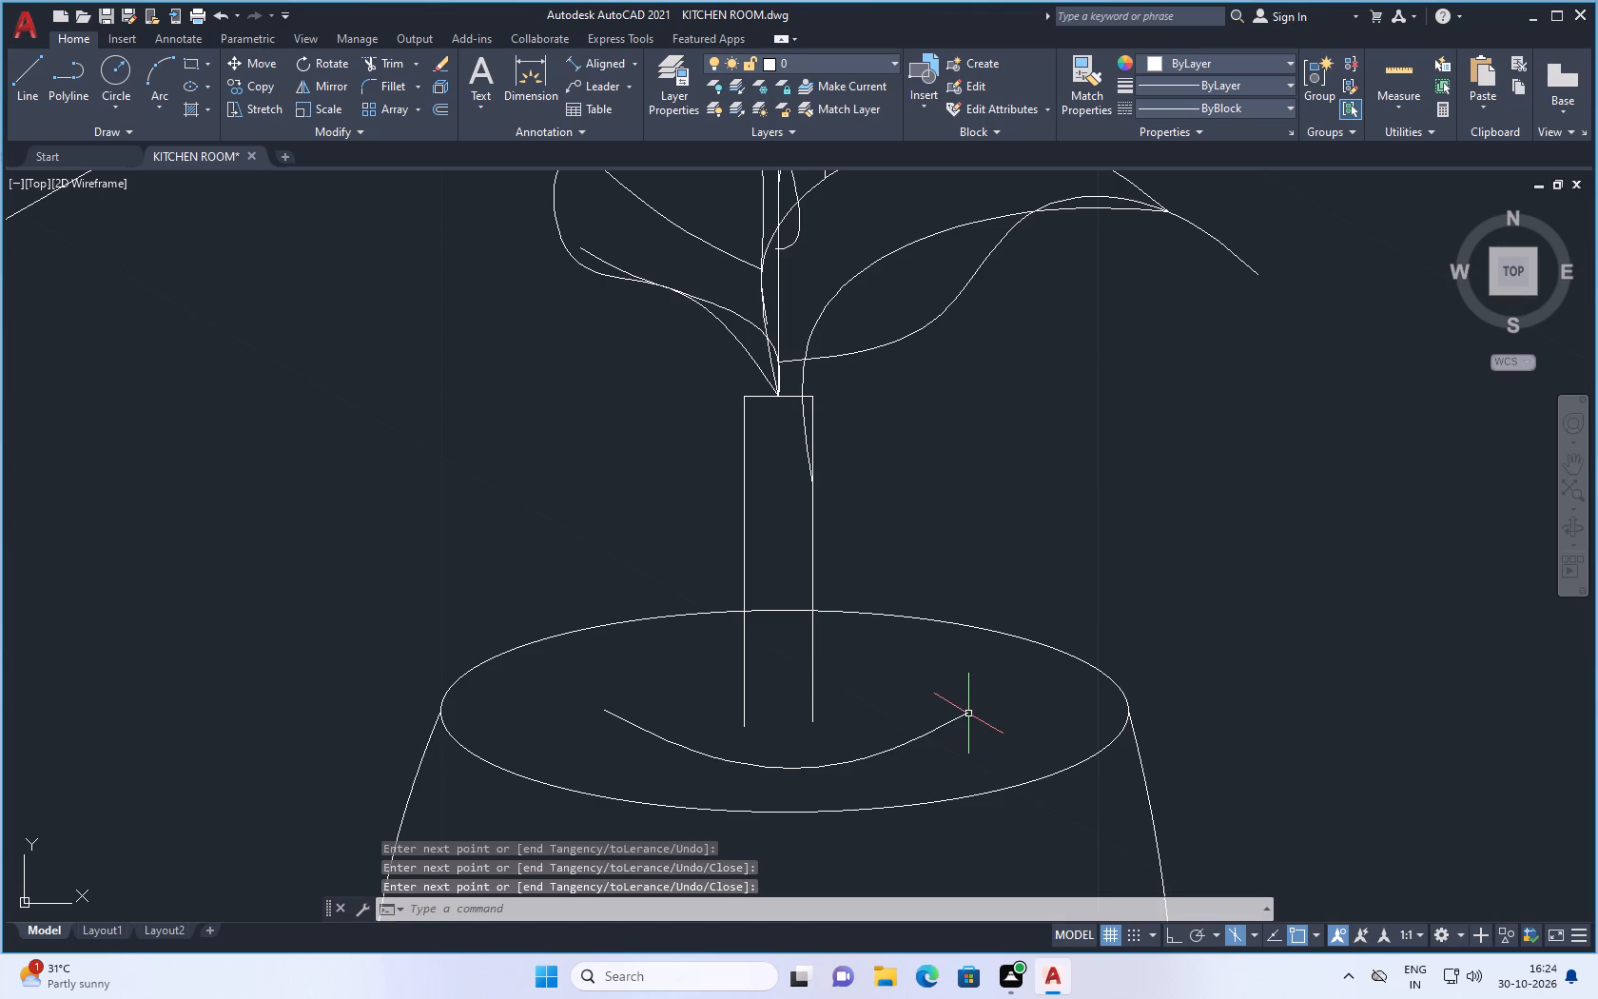
# Draw a drooping leaf spline from below the pointed left leaf, arching left to a low tip and back to the vertical line above the stem.
pyautogui.scroll(-6, 1000, 732)
pyautogui.scroll(3, 1021, 742)
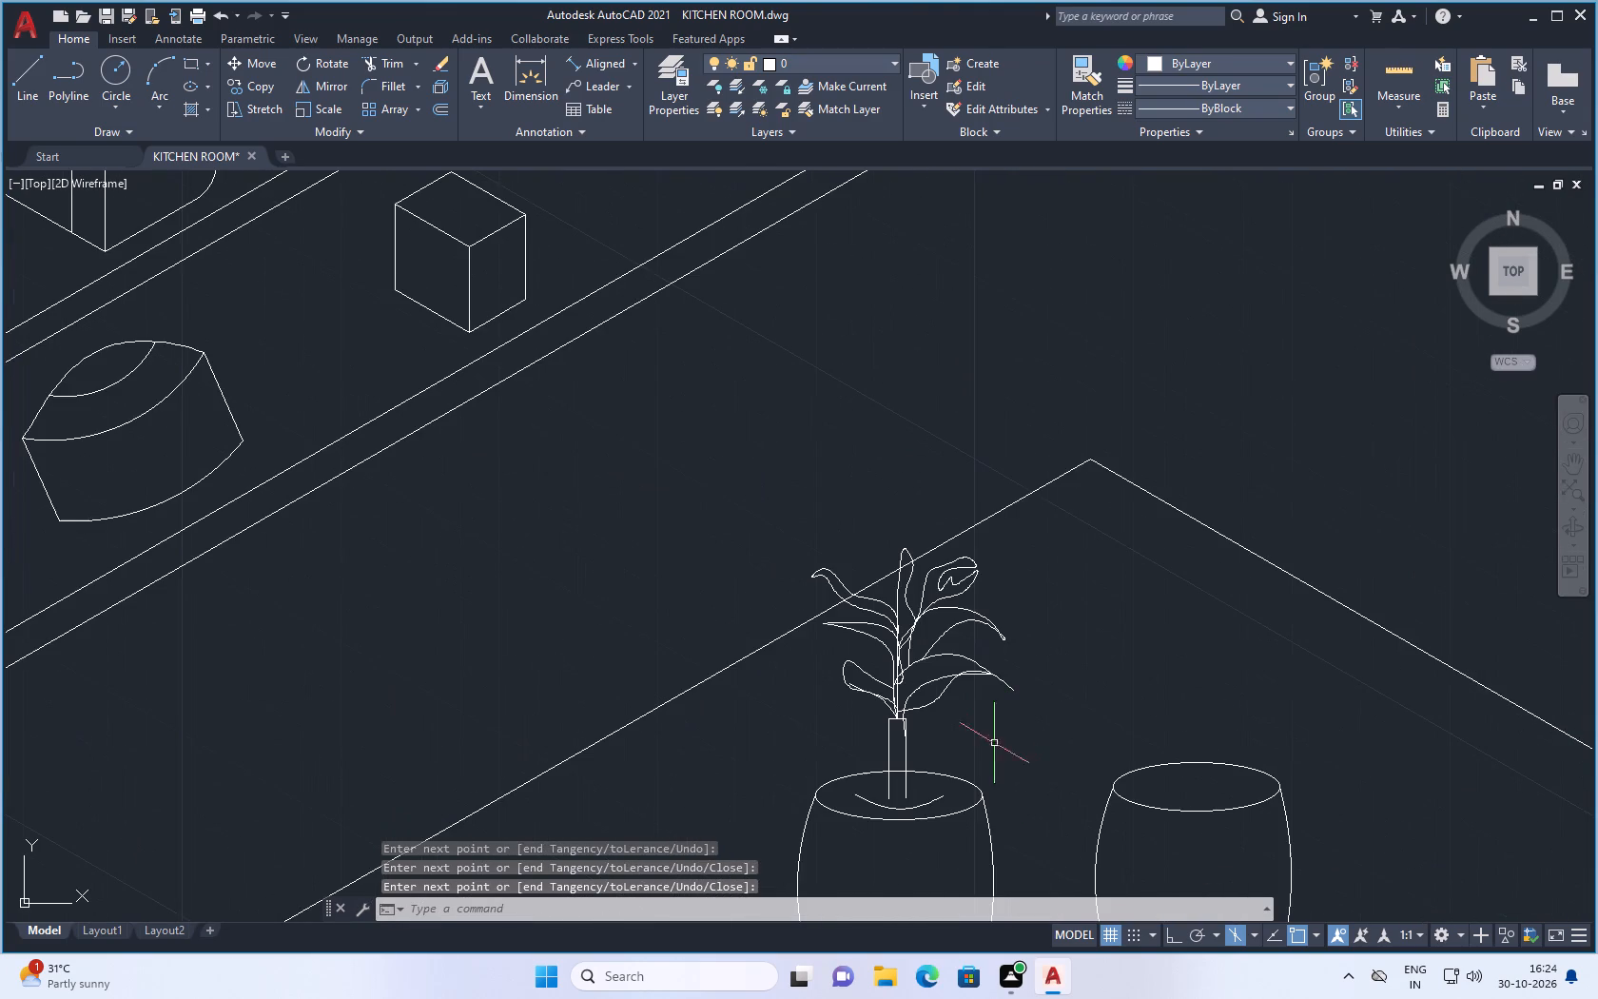
pyautogui.press('space')
pyautogui.scroll(1, 926, 734)
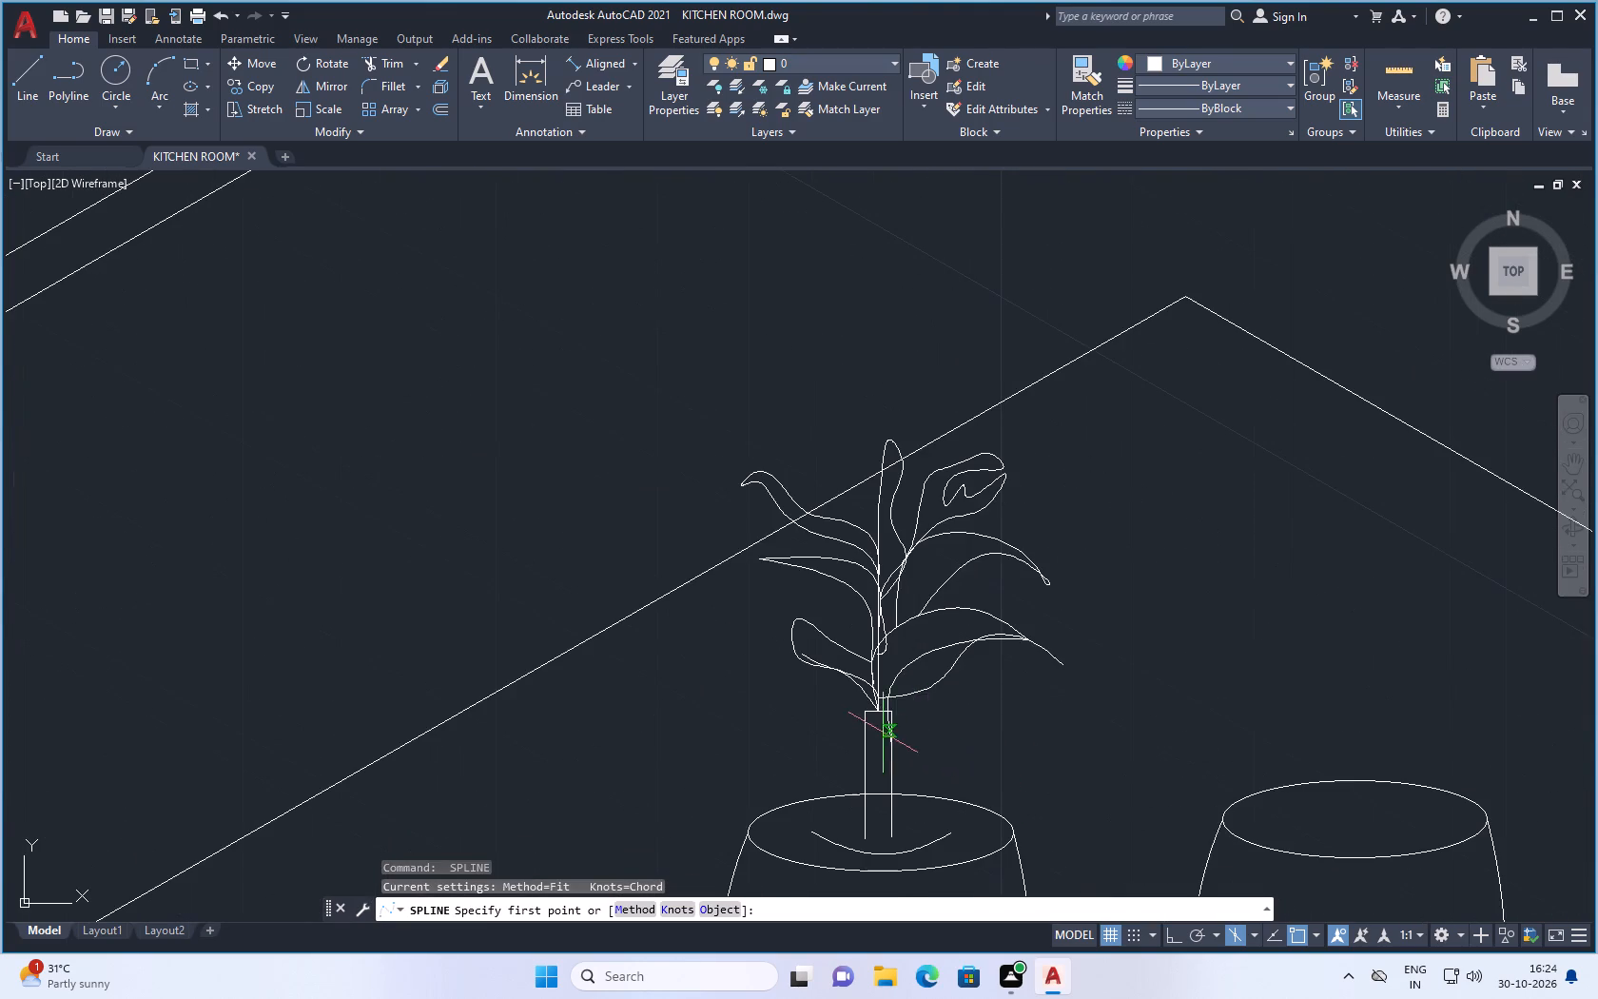
pyautogui.scroll(2, 878, 718)
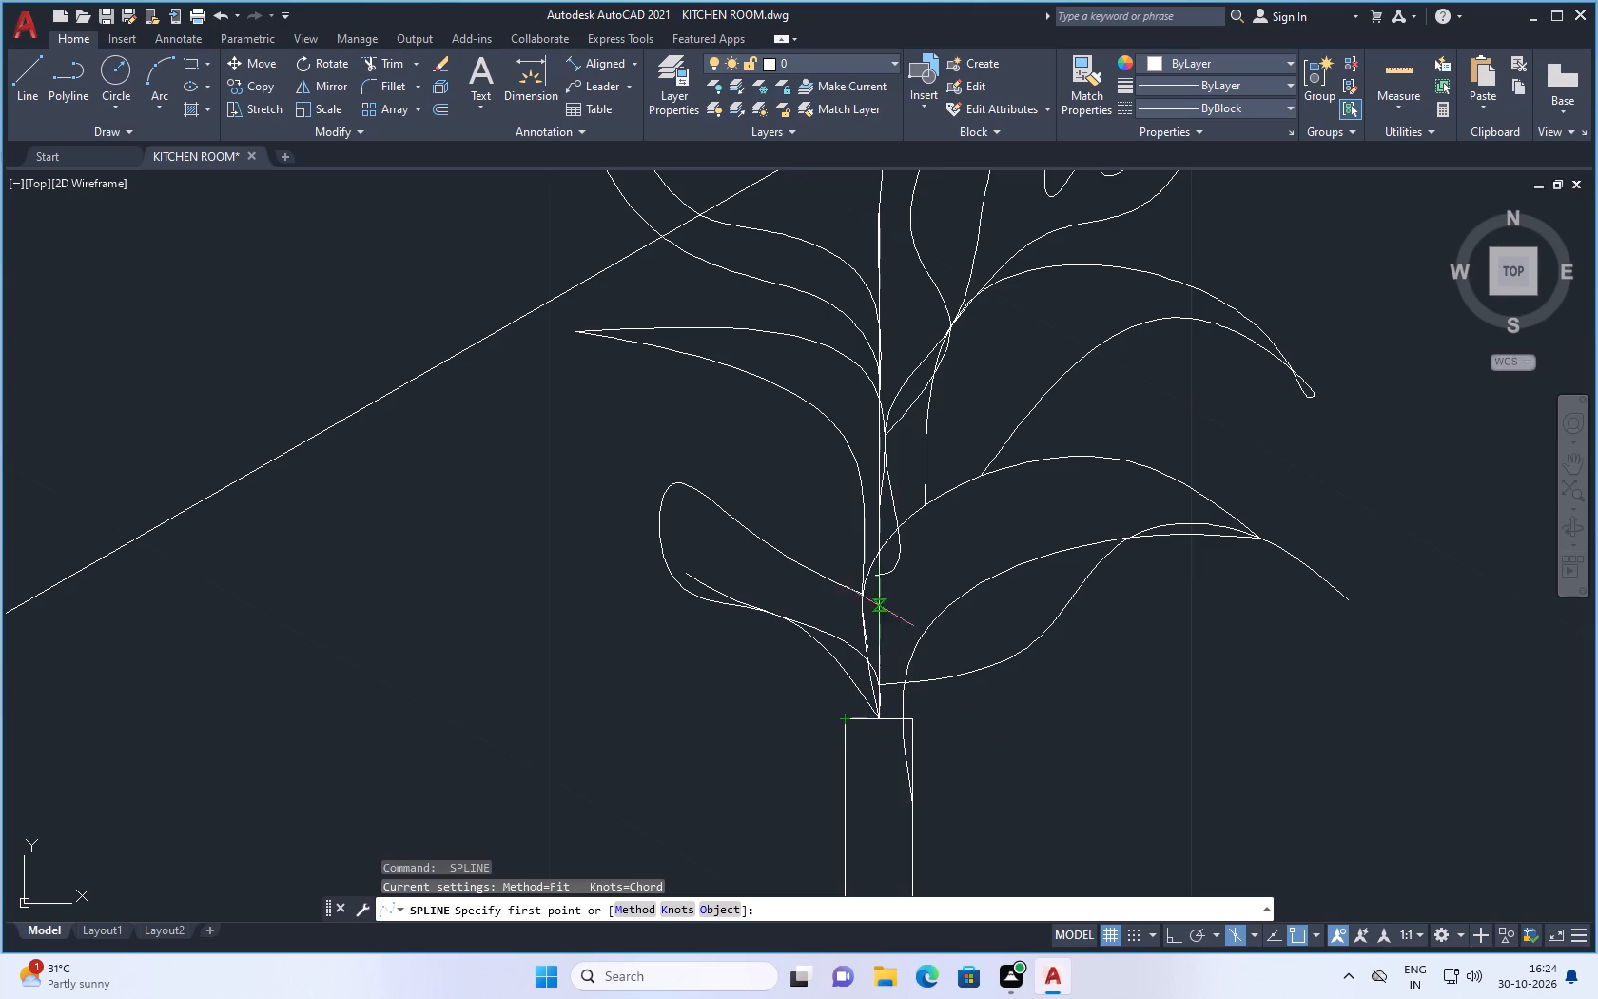
pyautogui.click(799, 429)
pyautogui.click(616, 381)
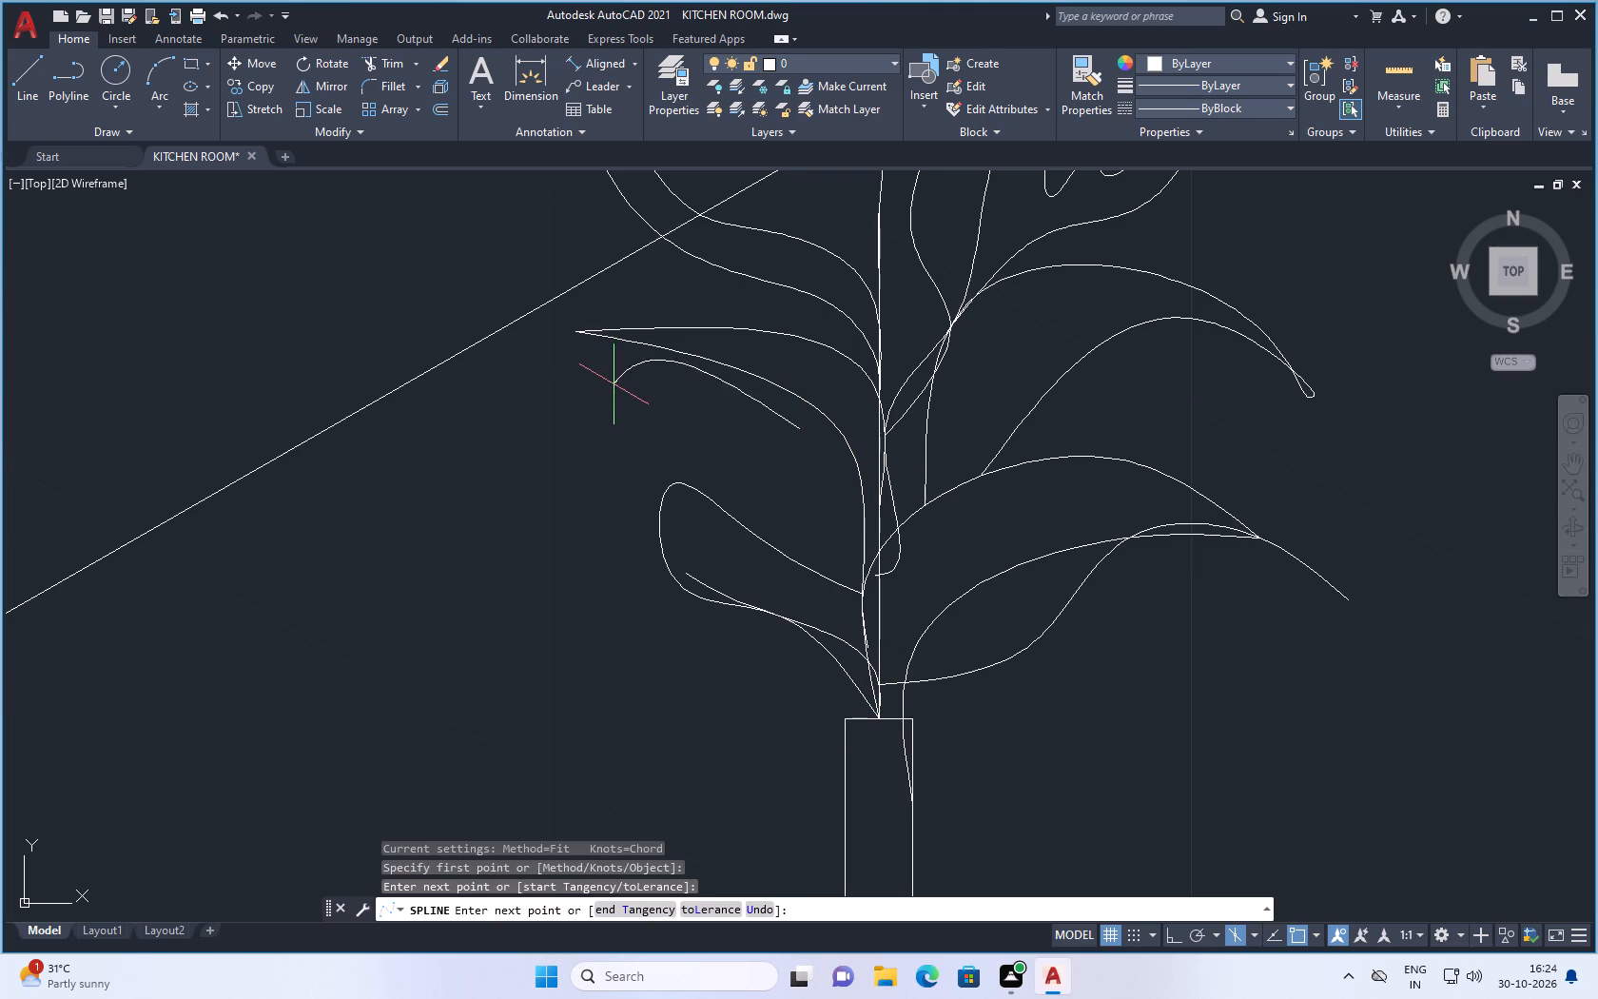
pyautogui.click(547, 474)
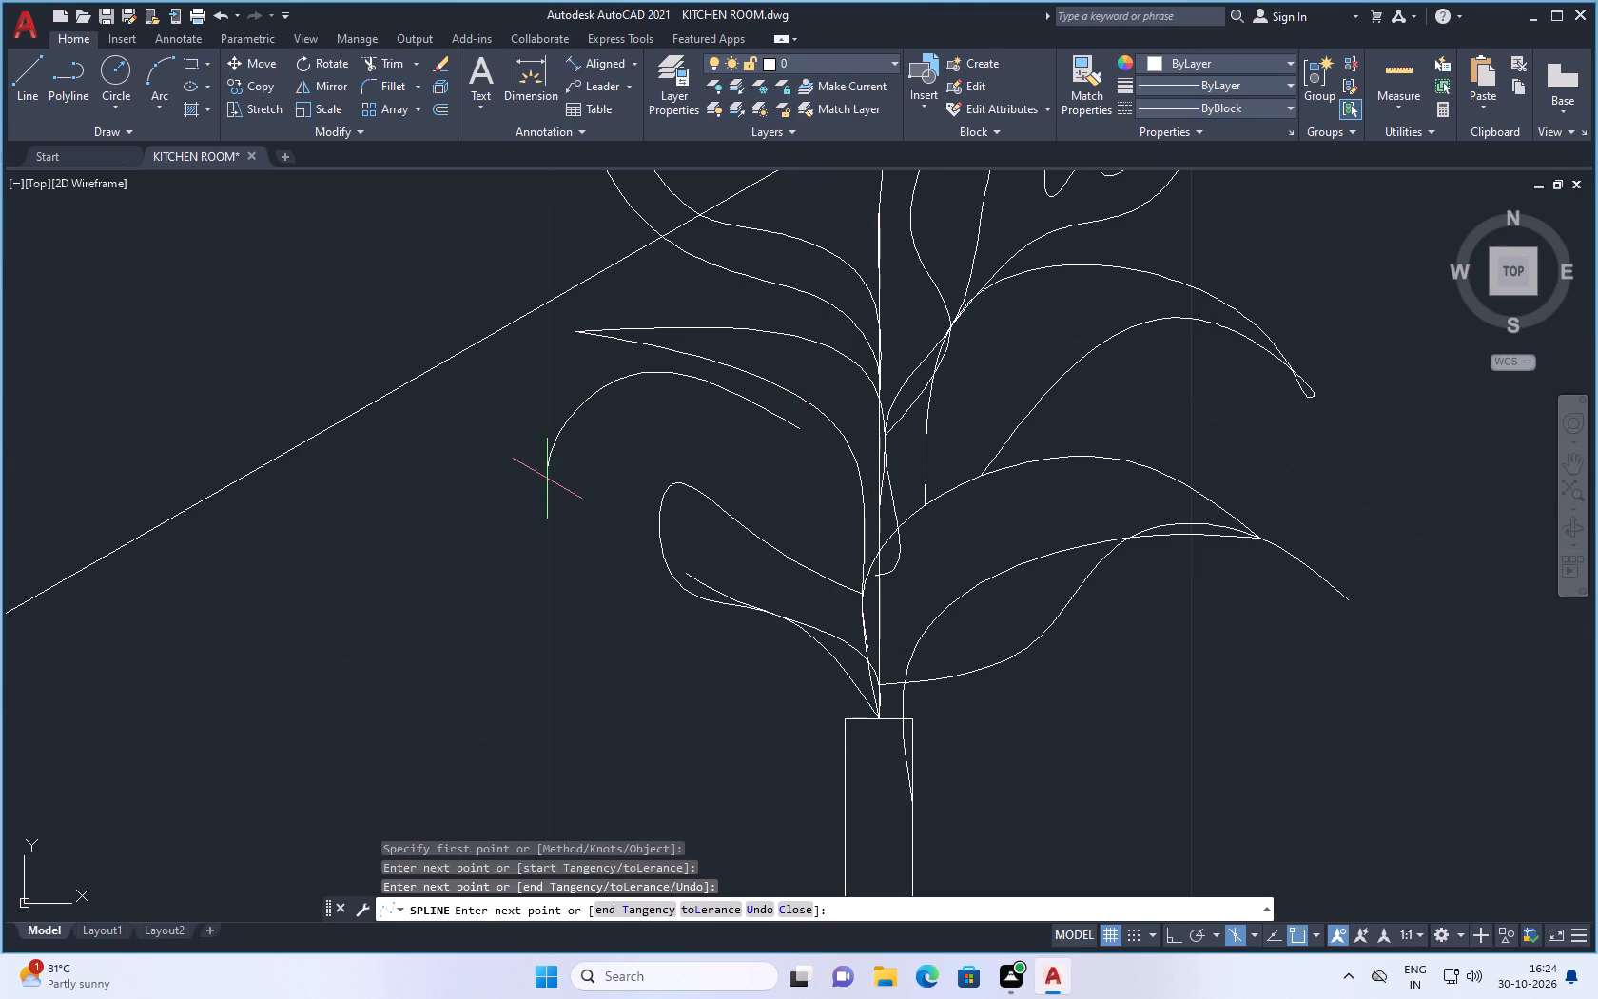
pyautogui.click(533, 533)
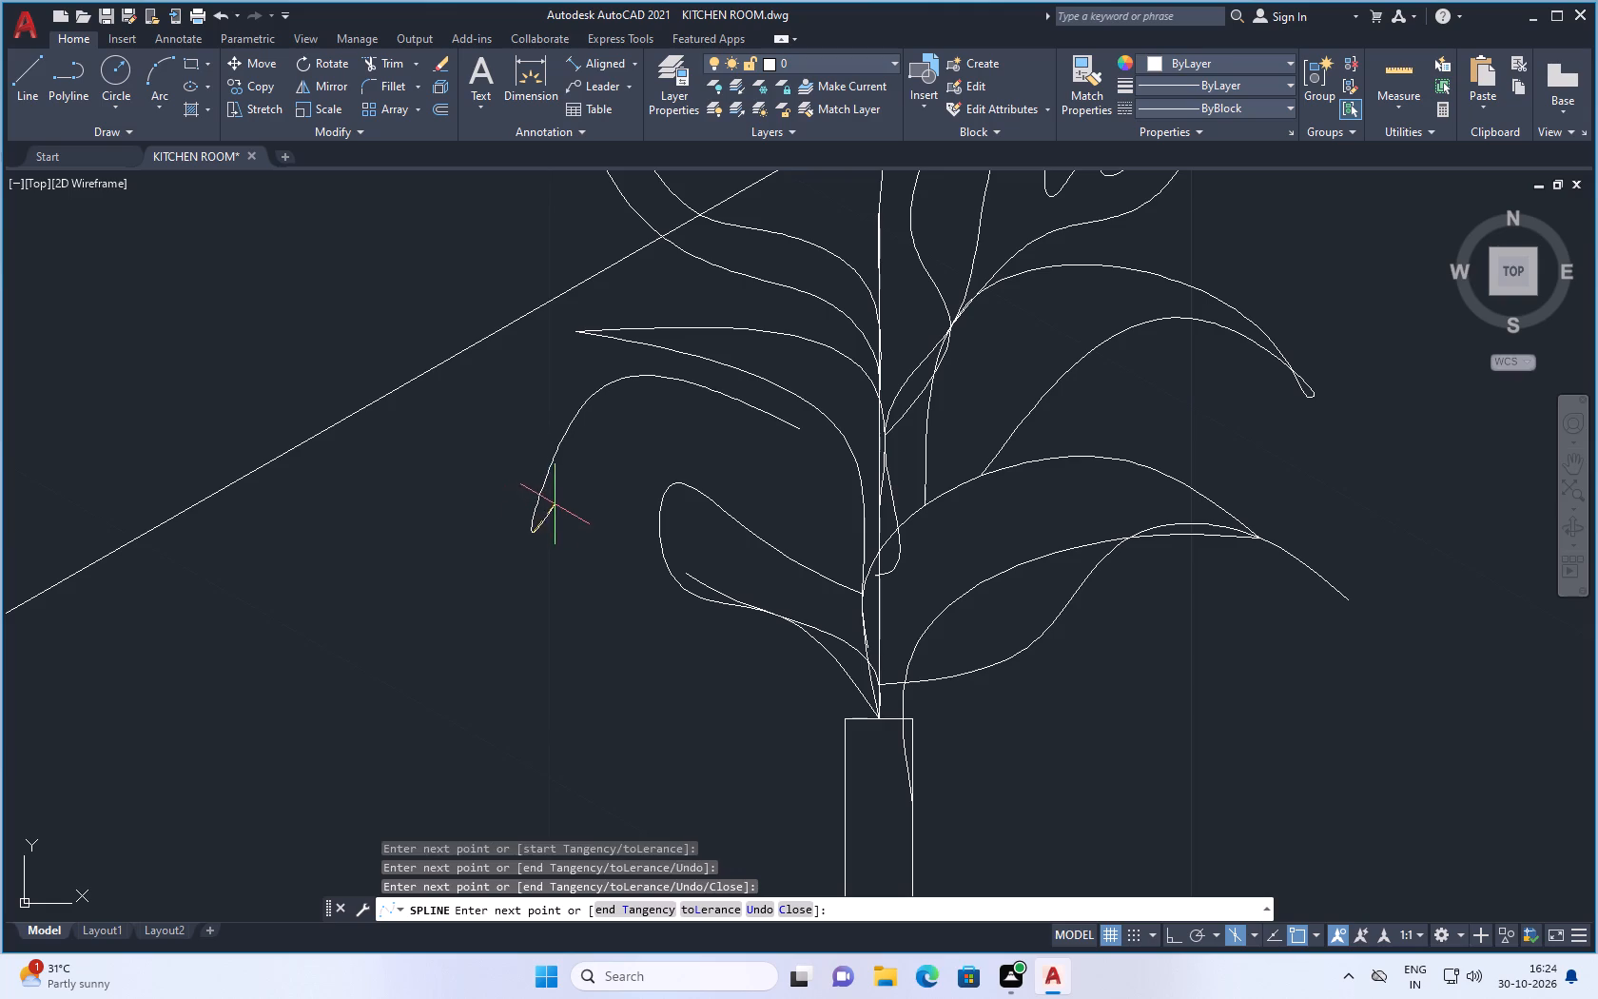
pyautogui.click(559, 491)
pyautogui.moveTo(610, 437); pyautogui.dragTo(621, 432)
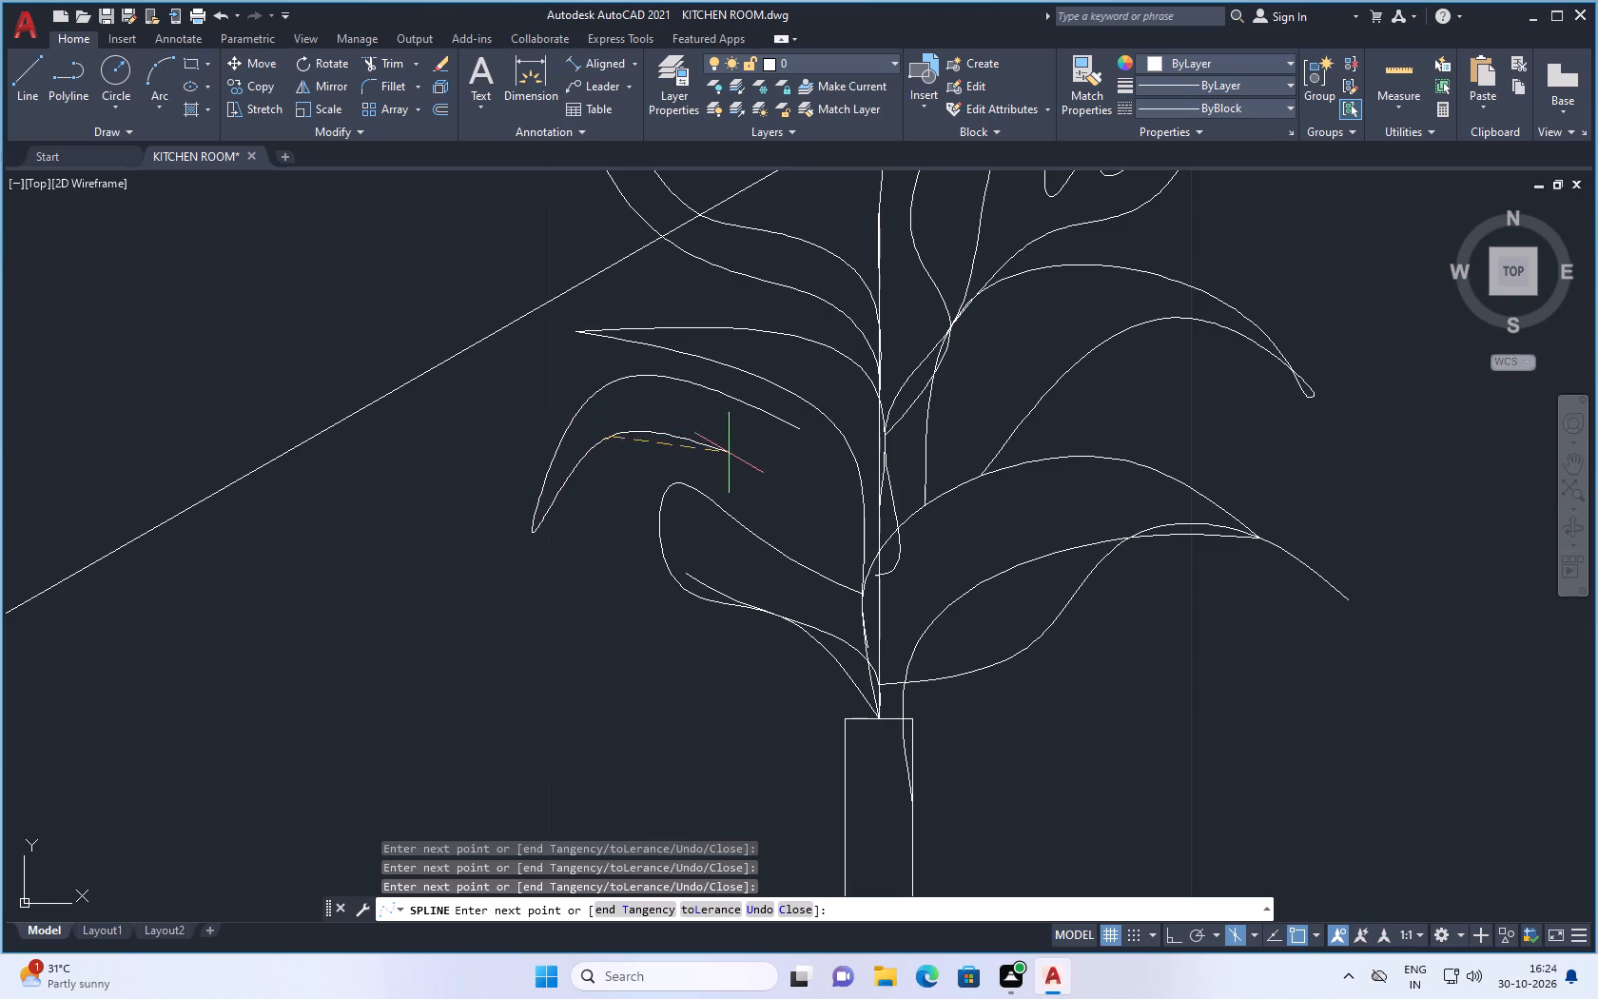
pyautogui.click(818, 541)
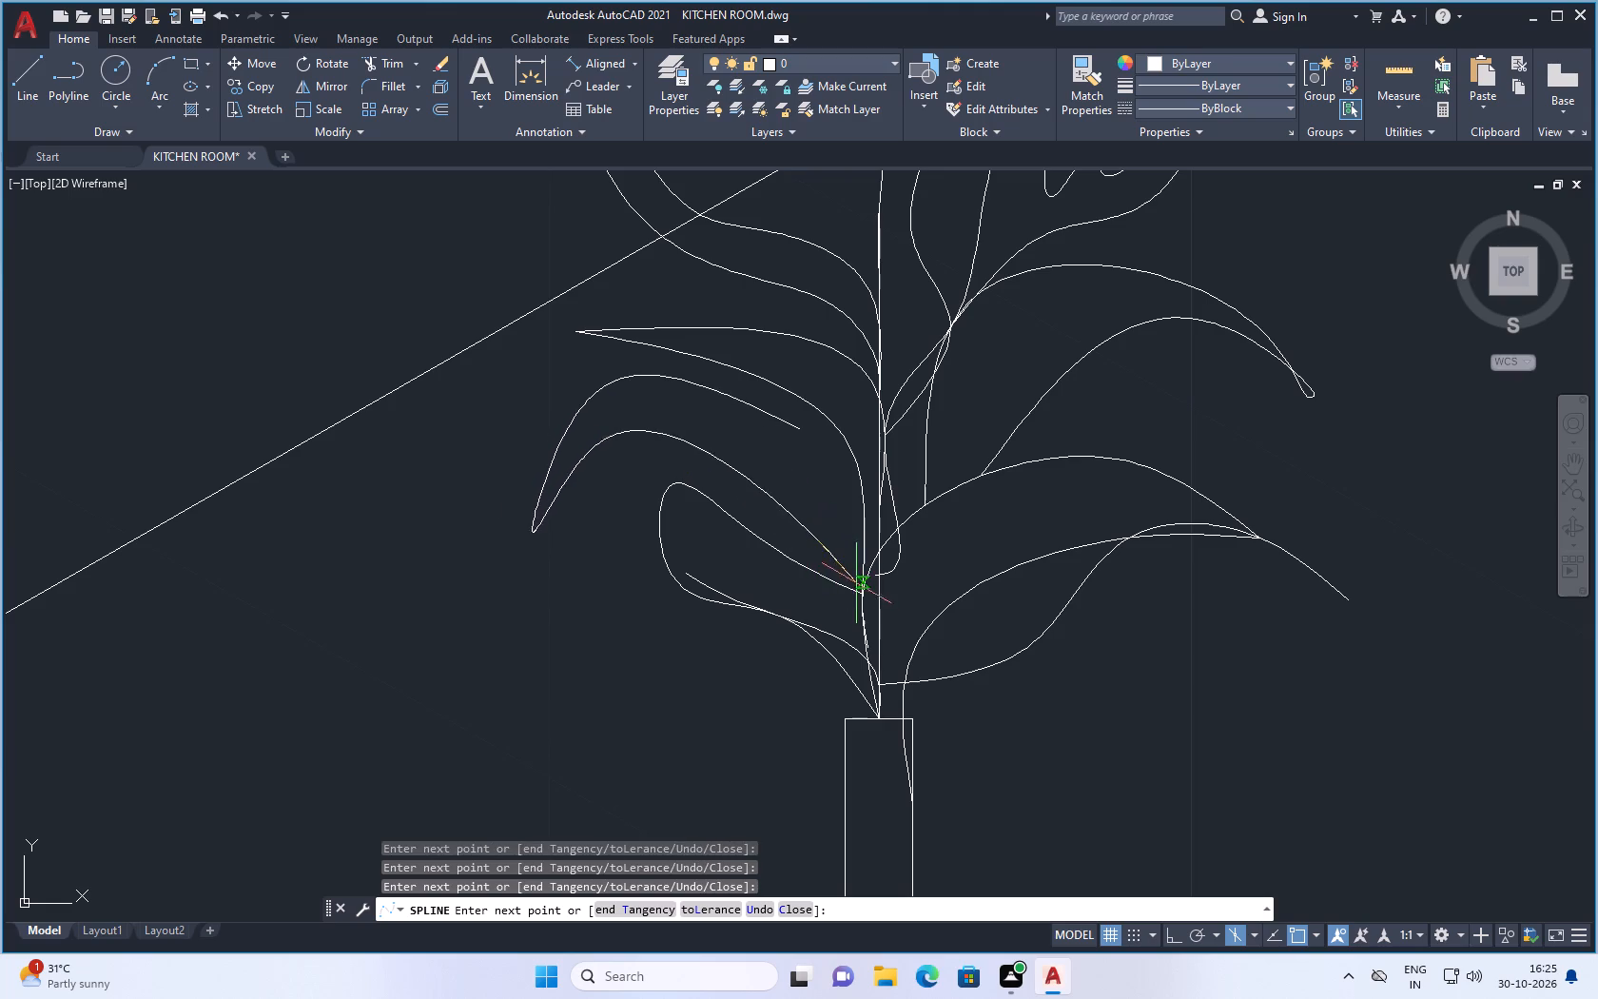
pyautogui.click(861, 608)
pyautogui.click(879, 684)
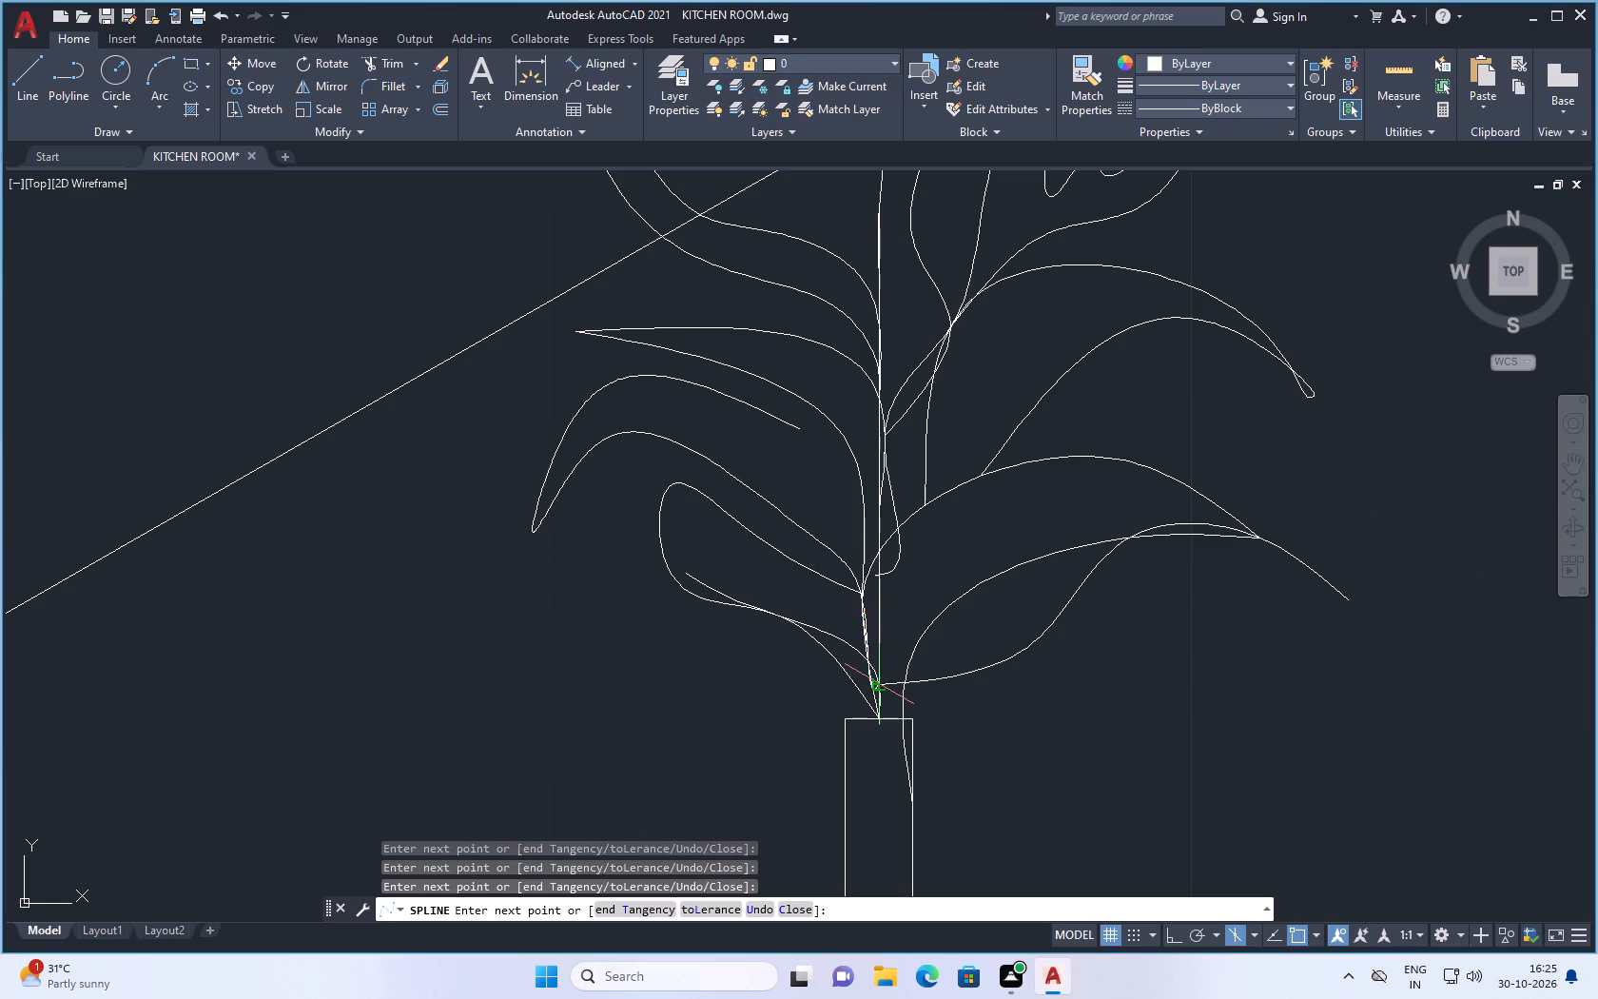
pyautogui.press('Return')
pyautogui.scroll(-4, 918, 634)
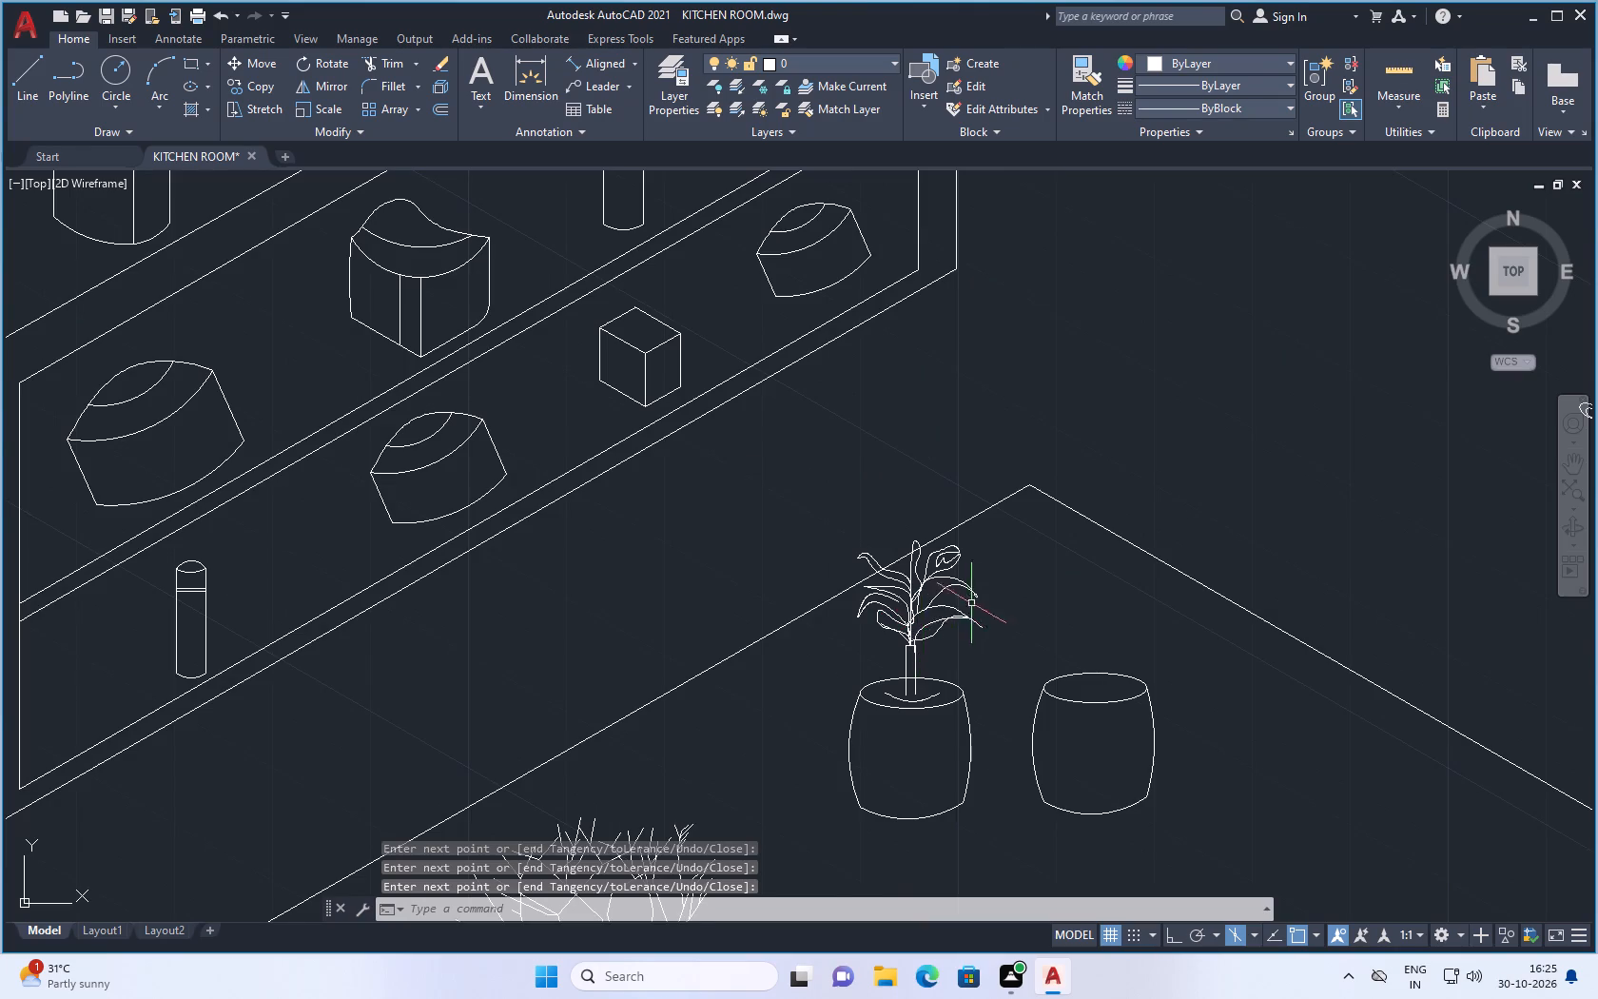
# Draw a pointed leaf spline from the upper left leaf's top edge up to a tip and back down to the upright centre leaf.
pyautogui.scroll(-2, 951, 608)
pyautogui.scroll(2, 985, 661)
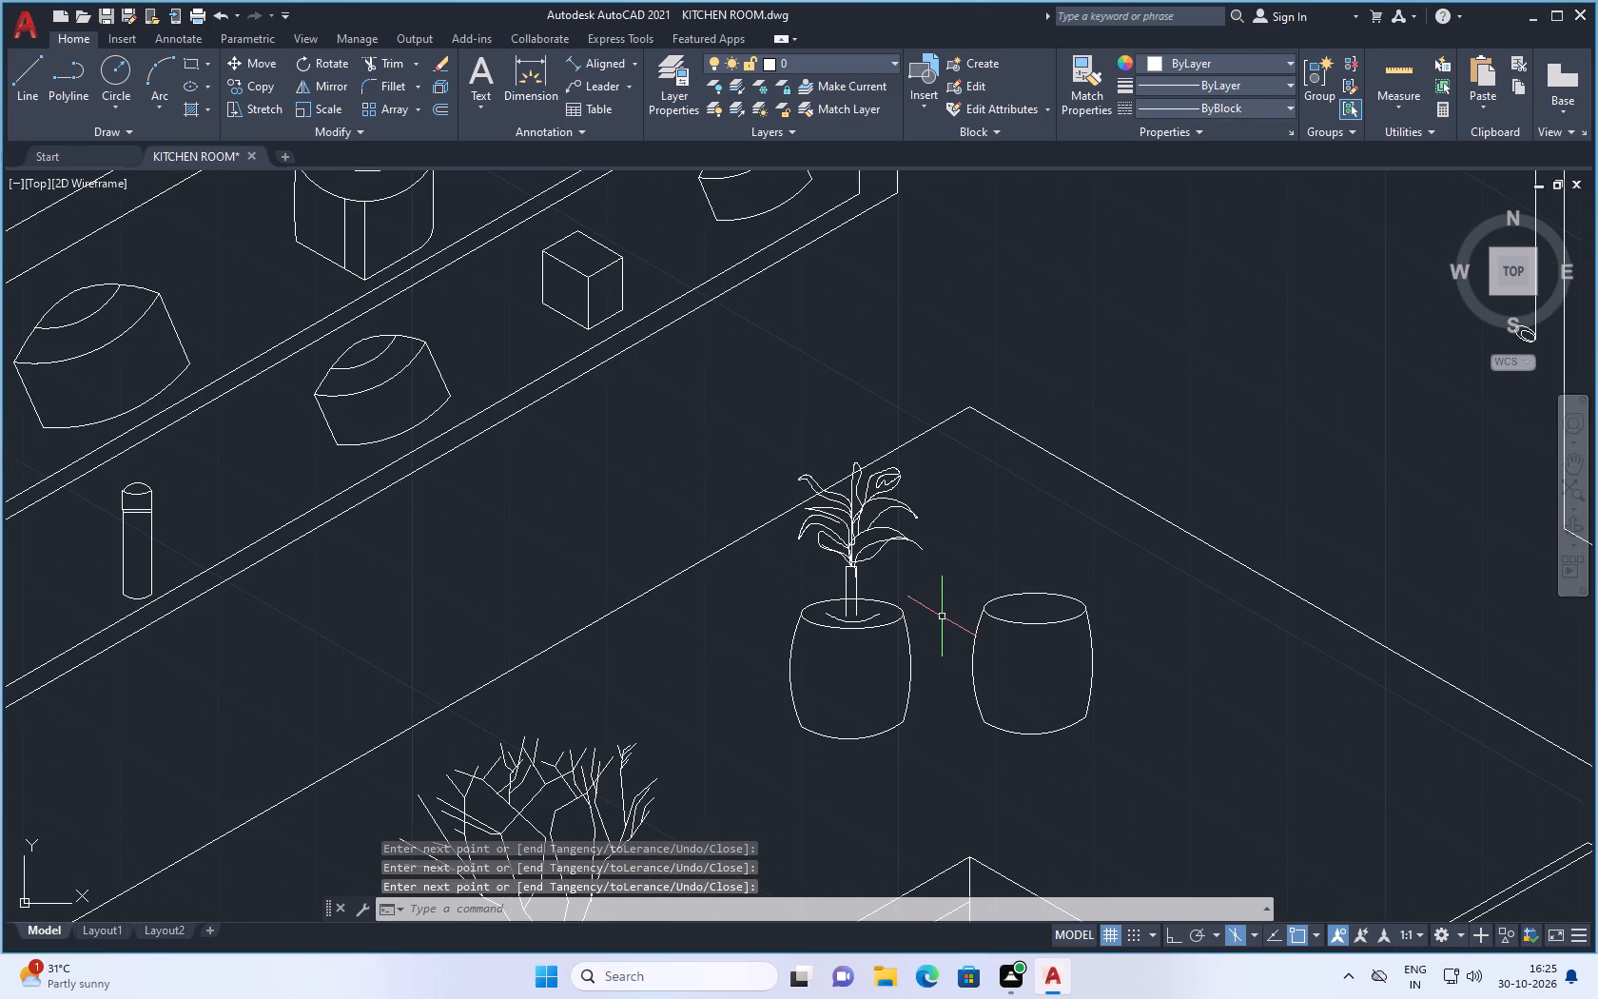
pyautogui.scroll(1, 873, 544)
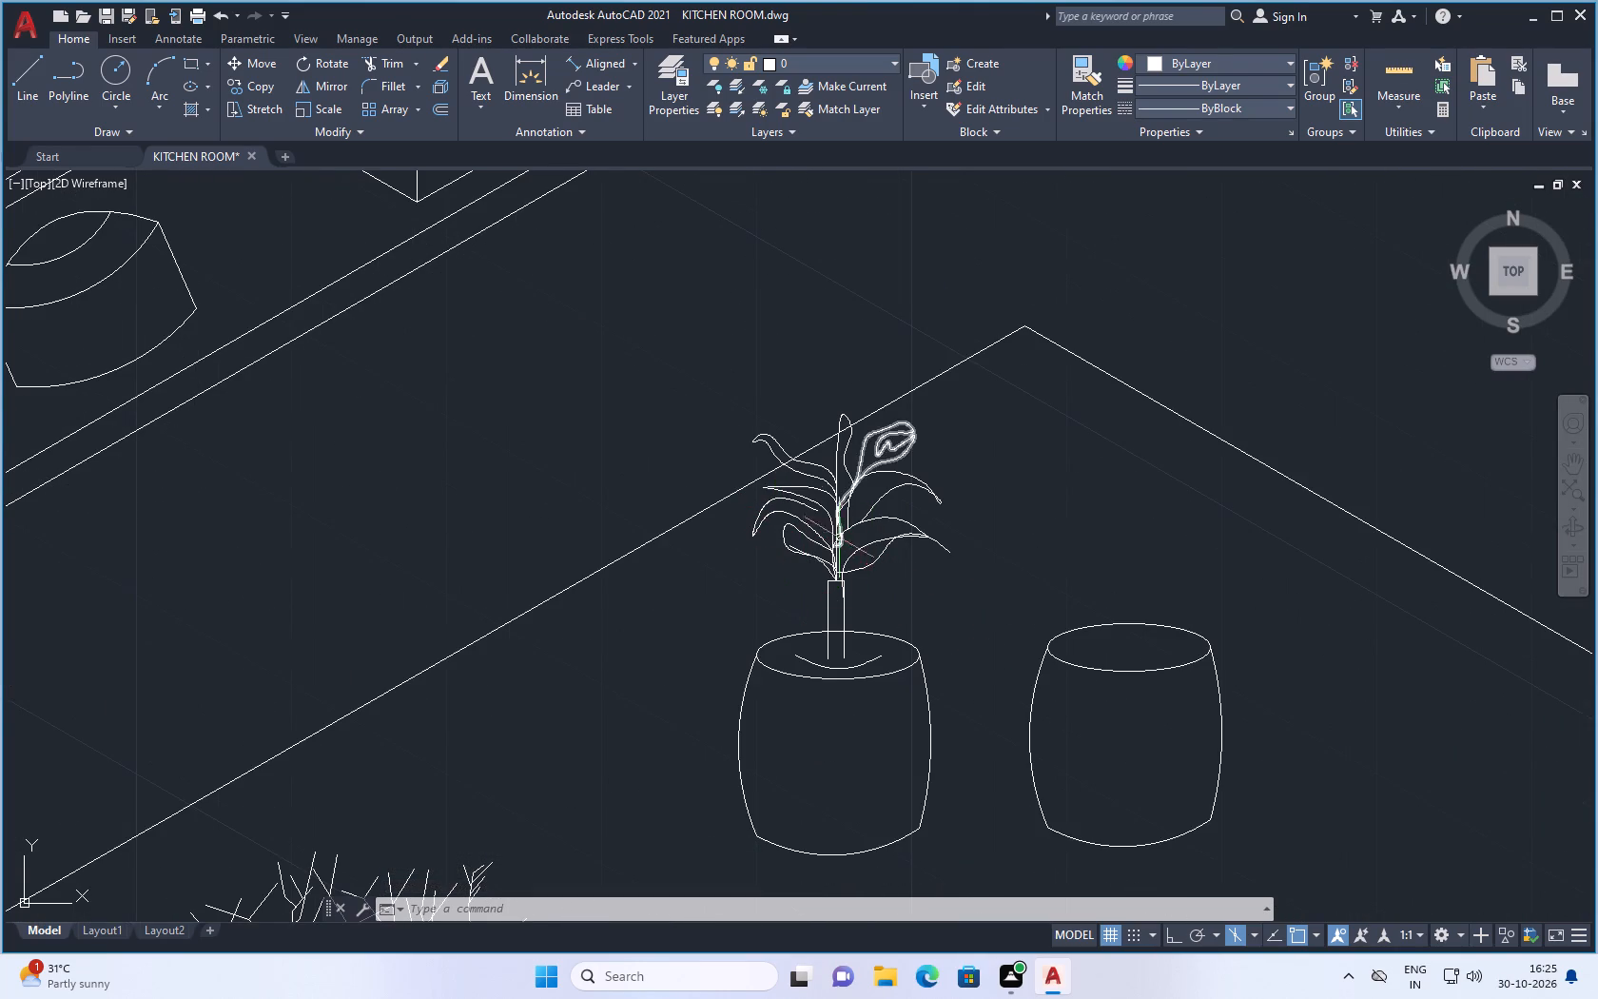
pyautogui.scroll(1, 848, 438)
pyautogui.press('space')
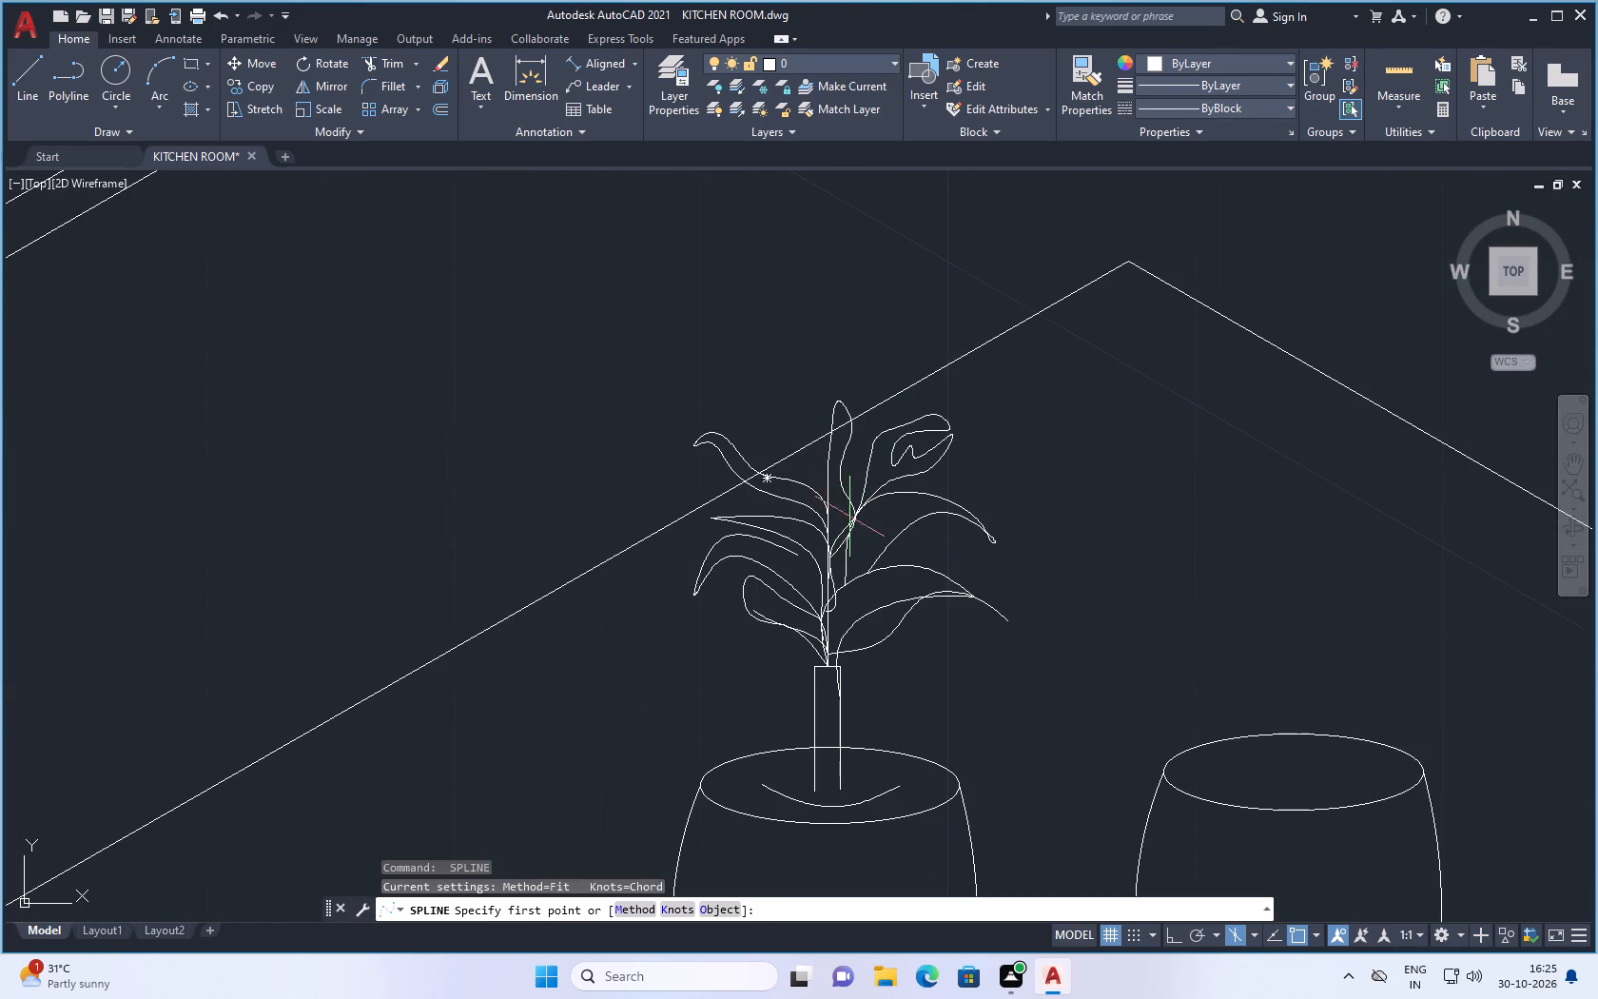
pyautogui.scroll(2, 862, 478)
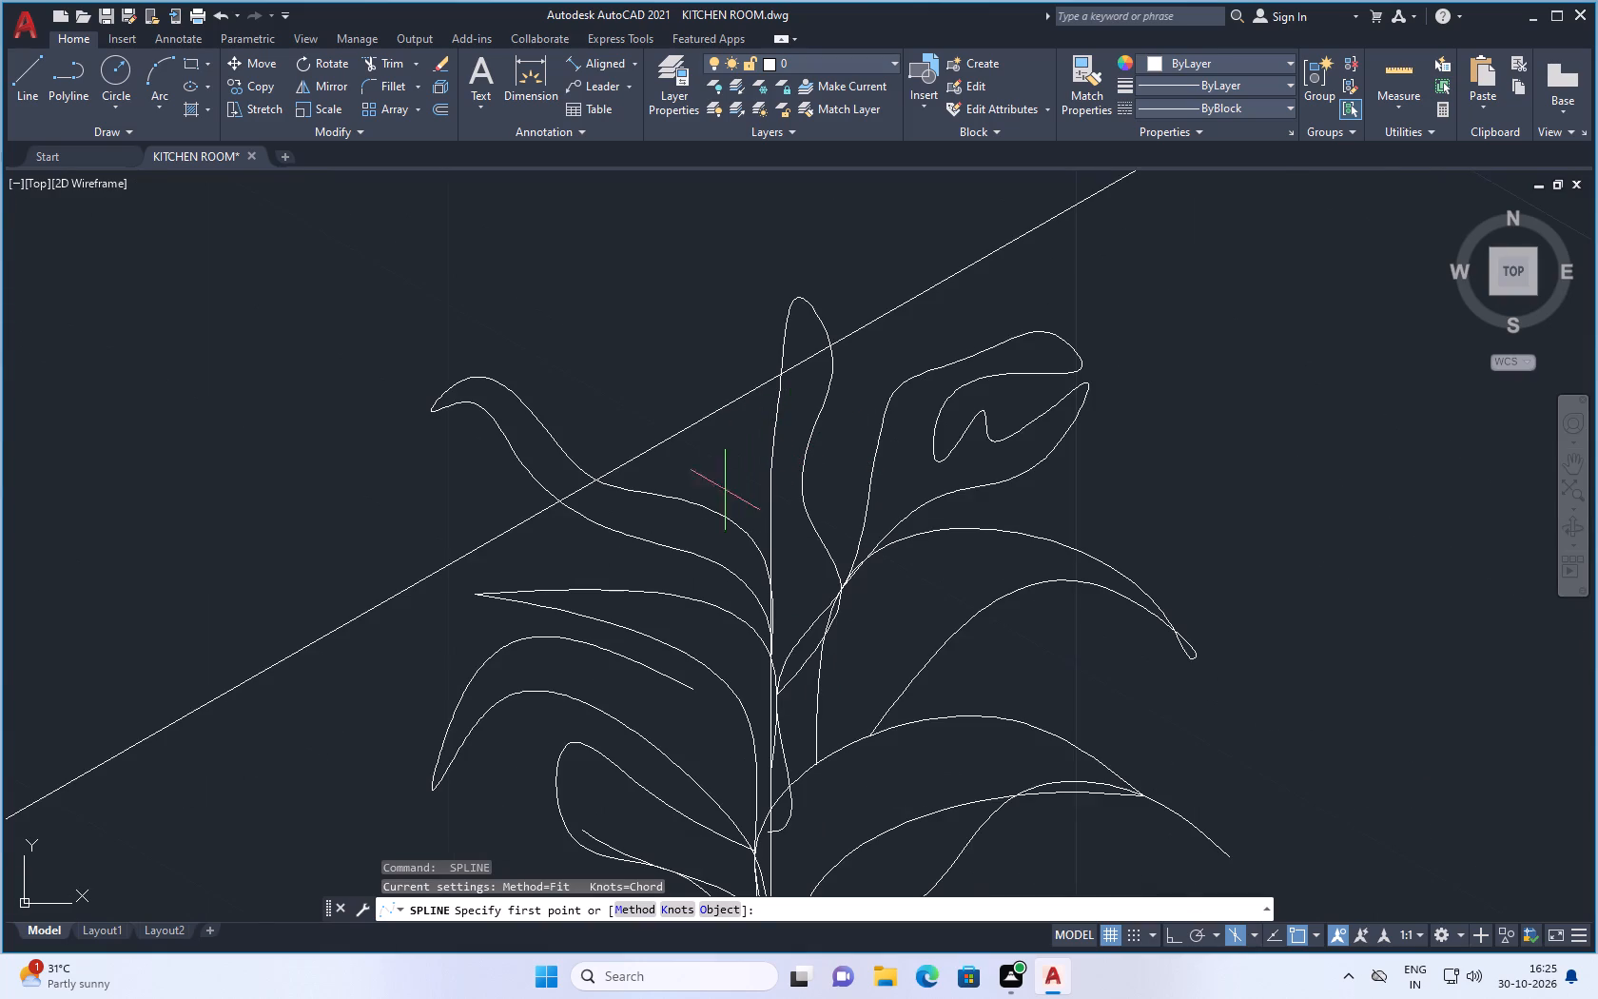
pyautogui.moveTo(704, 502); pyautogui.dragTo(711, 480)
pyautogui.moveTo(645, 333); pyautogui.dragTo(644, 323)
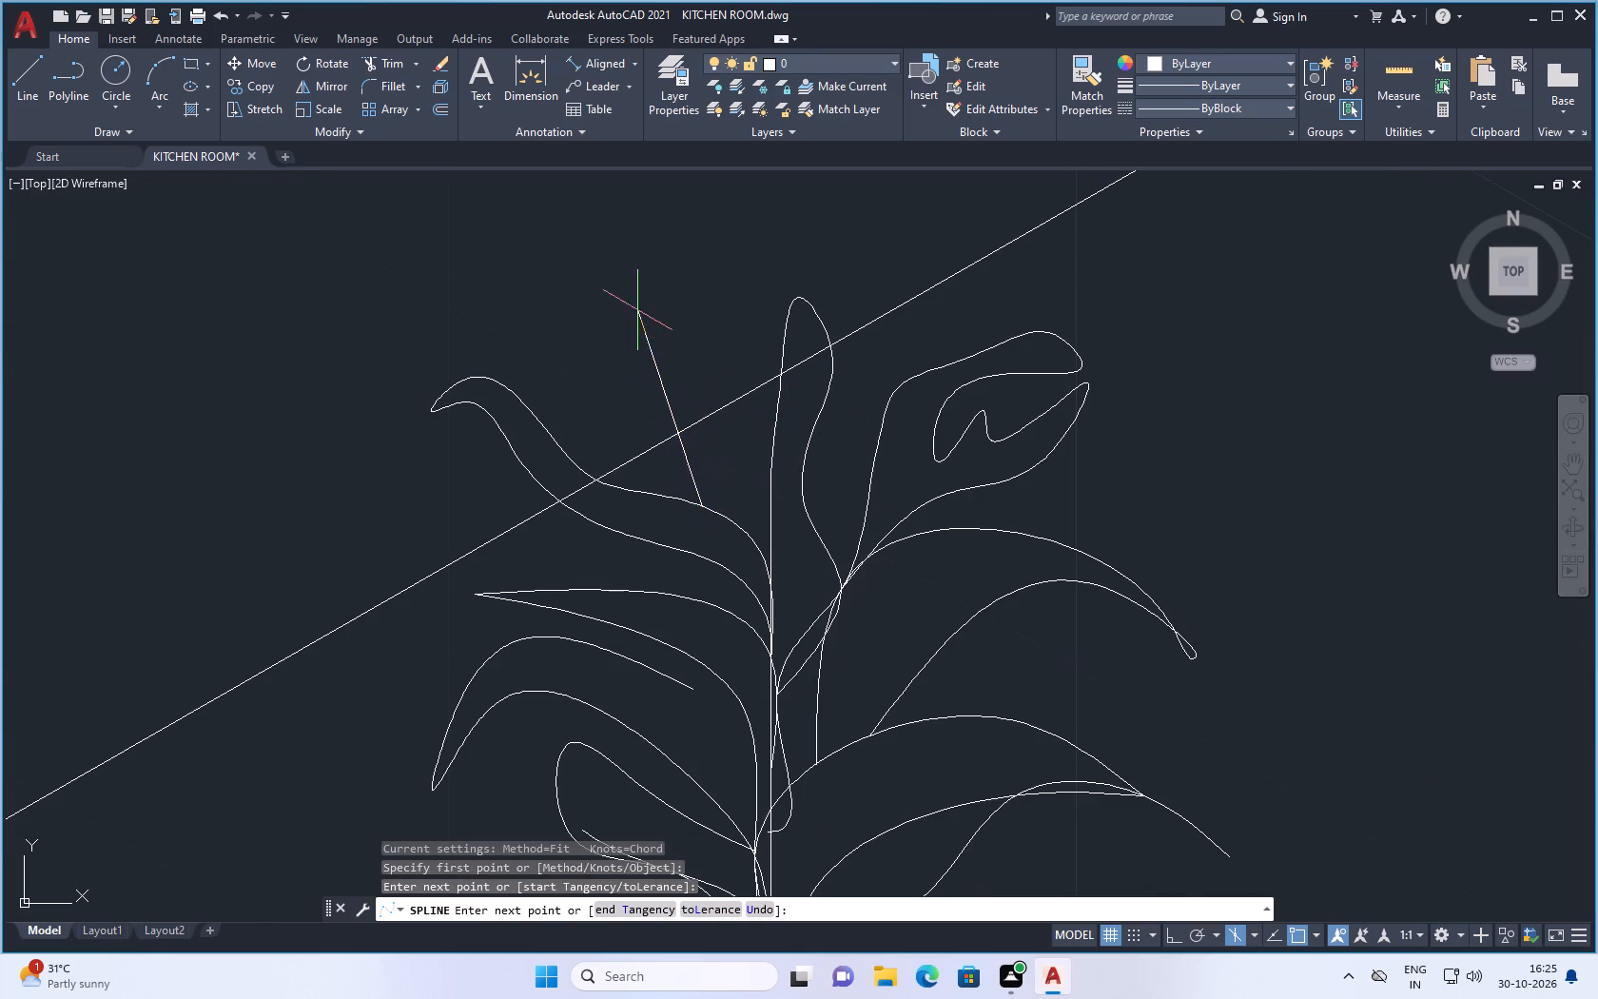
pyautogui.click(614, 265)
pyautogui.click(670, 296)
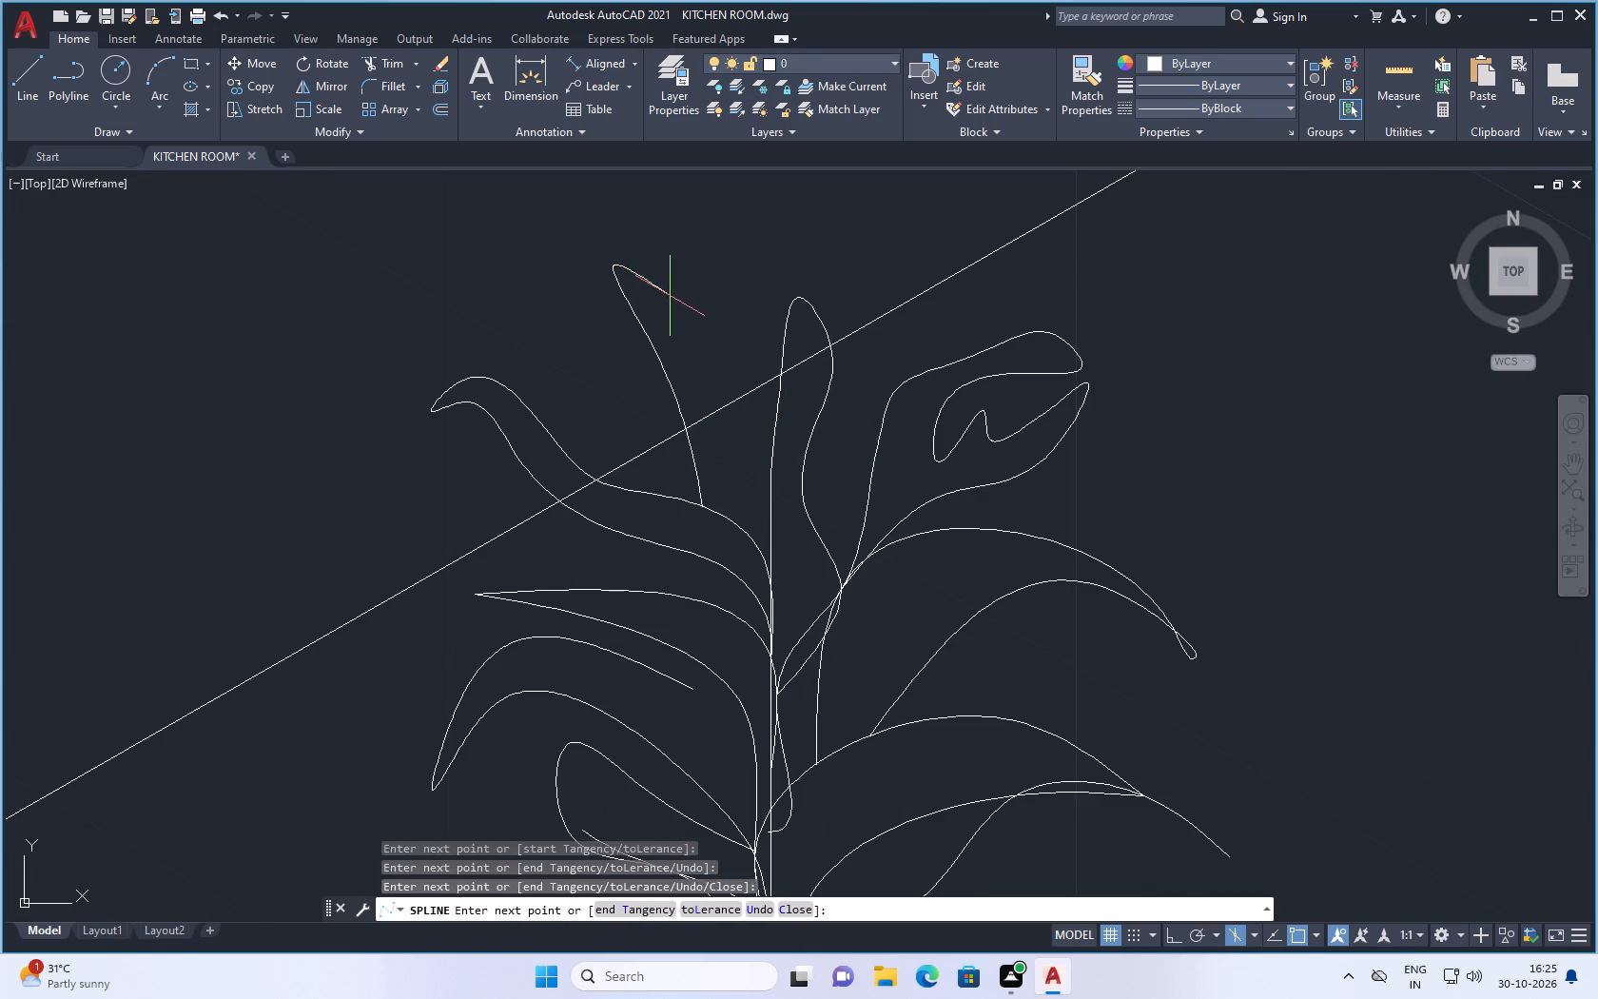
pyautogui.click(740, 357)
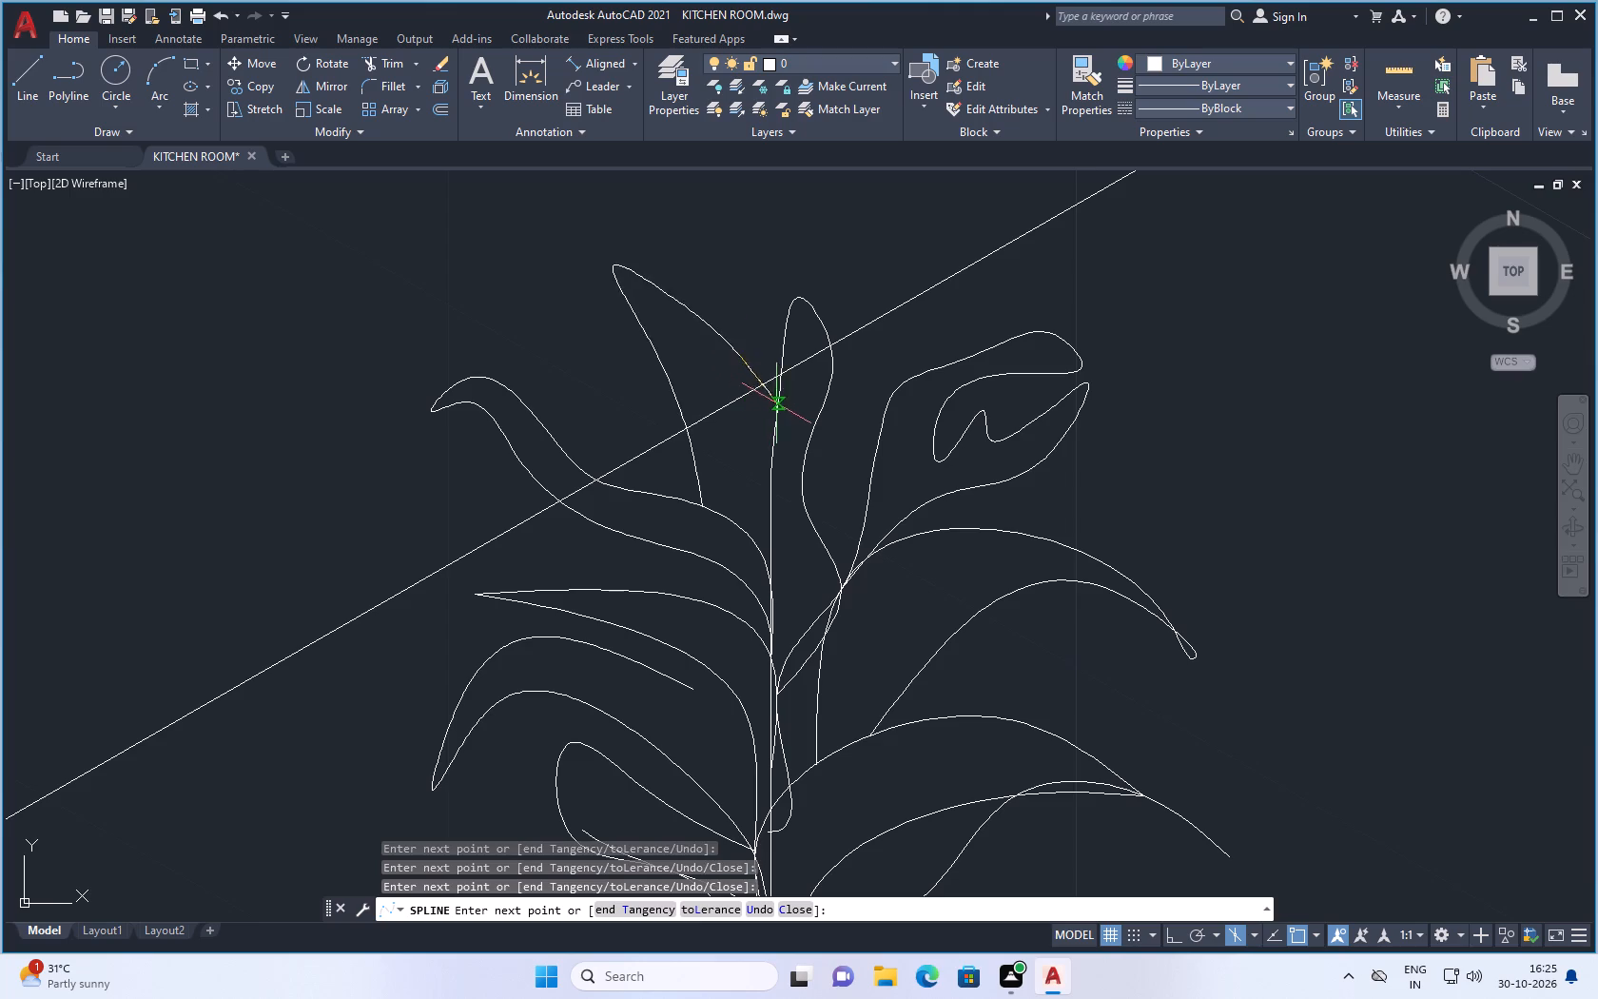
pyautogui.click(777, 402)
pyautogui.press('Return')
pyautogui.scroll(-4, 817, 435)
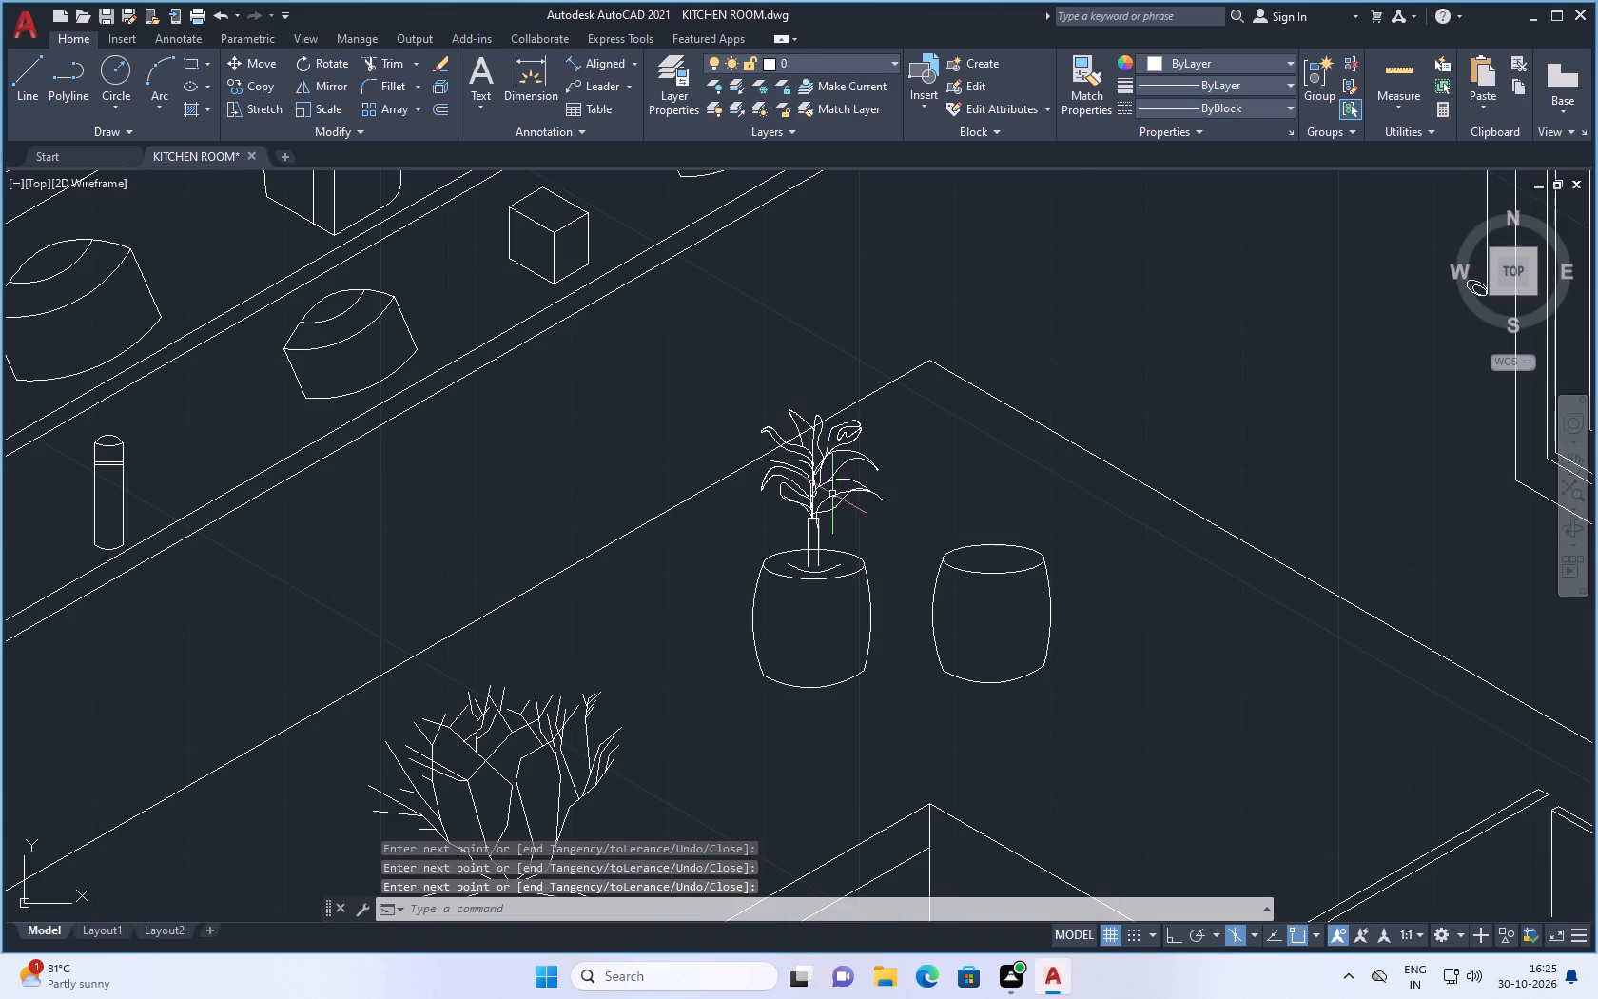
# Trim the countertop's back edge line where it passes through the plant's upper left leaves and upright centre leaf.
pyautogui.scroll(2, 809, 445)
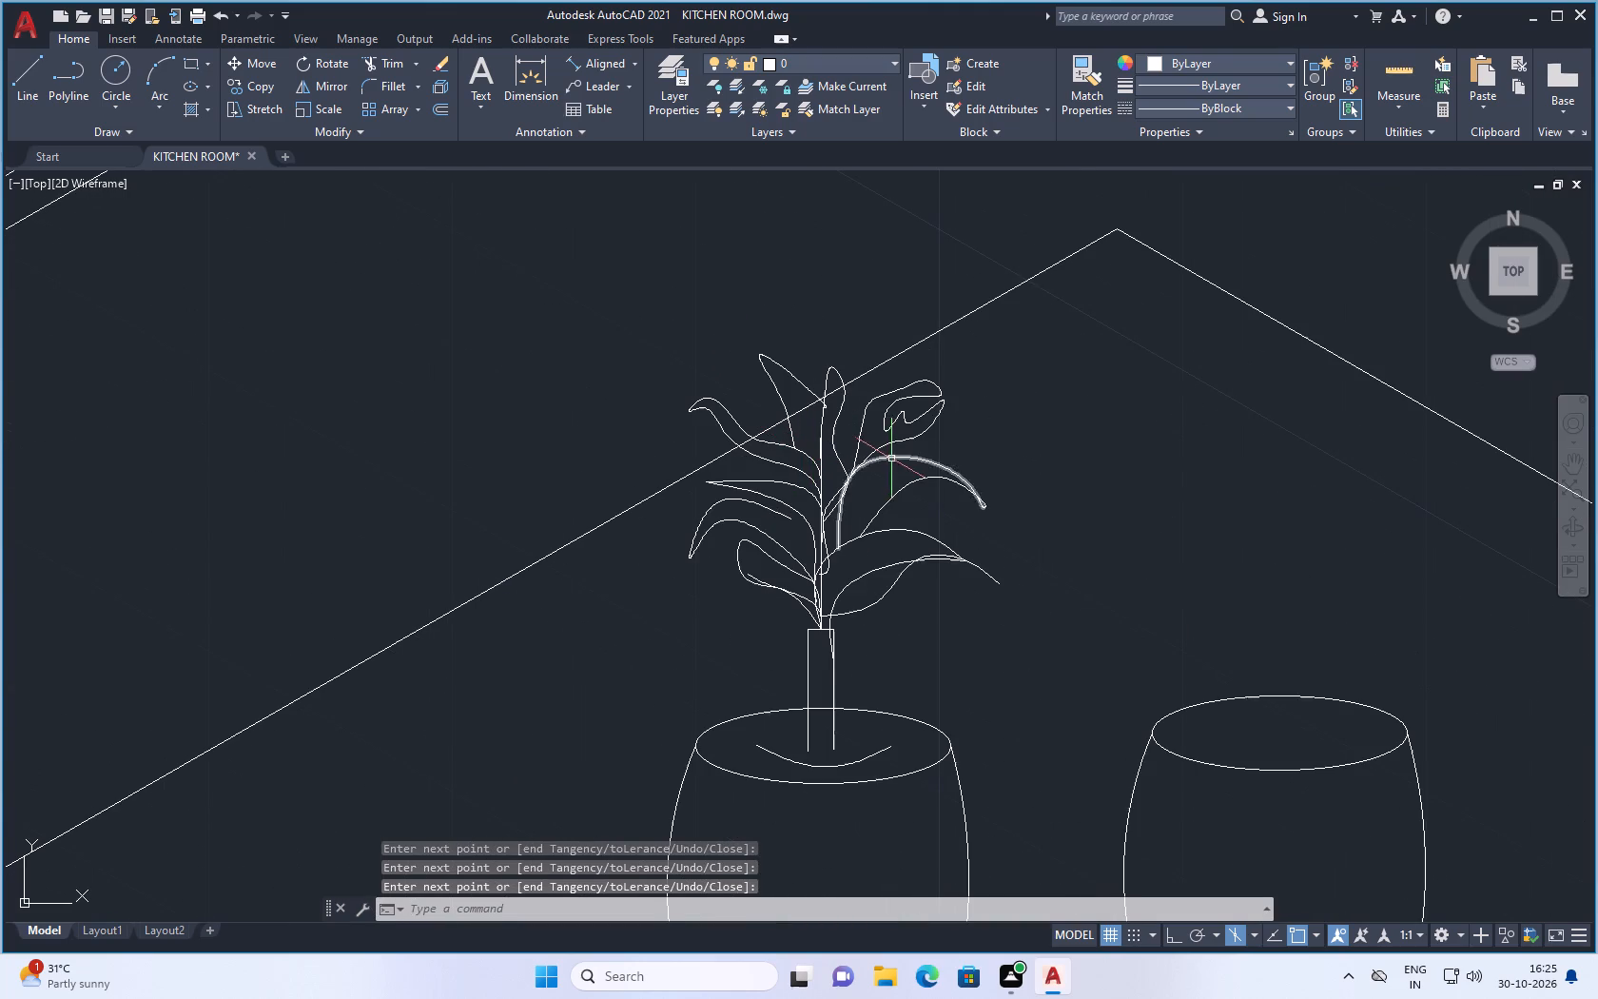
pyautogui.scroll(-1, 902, 499)
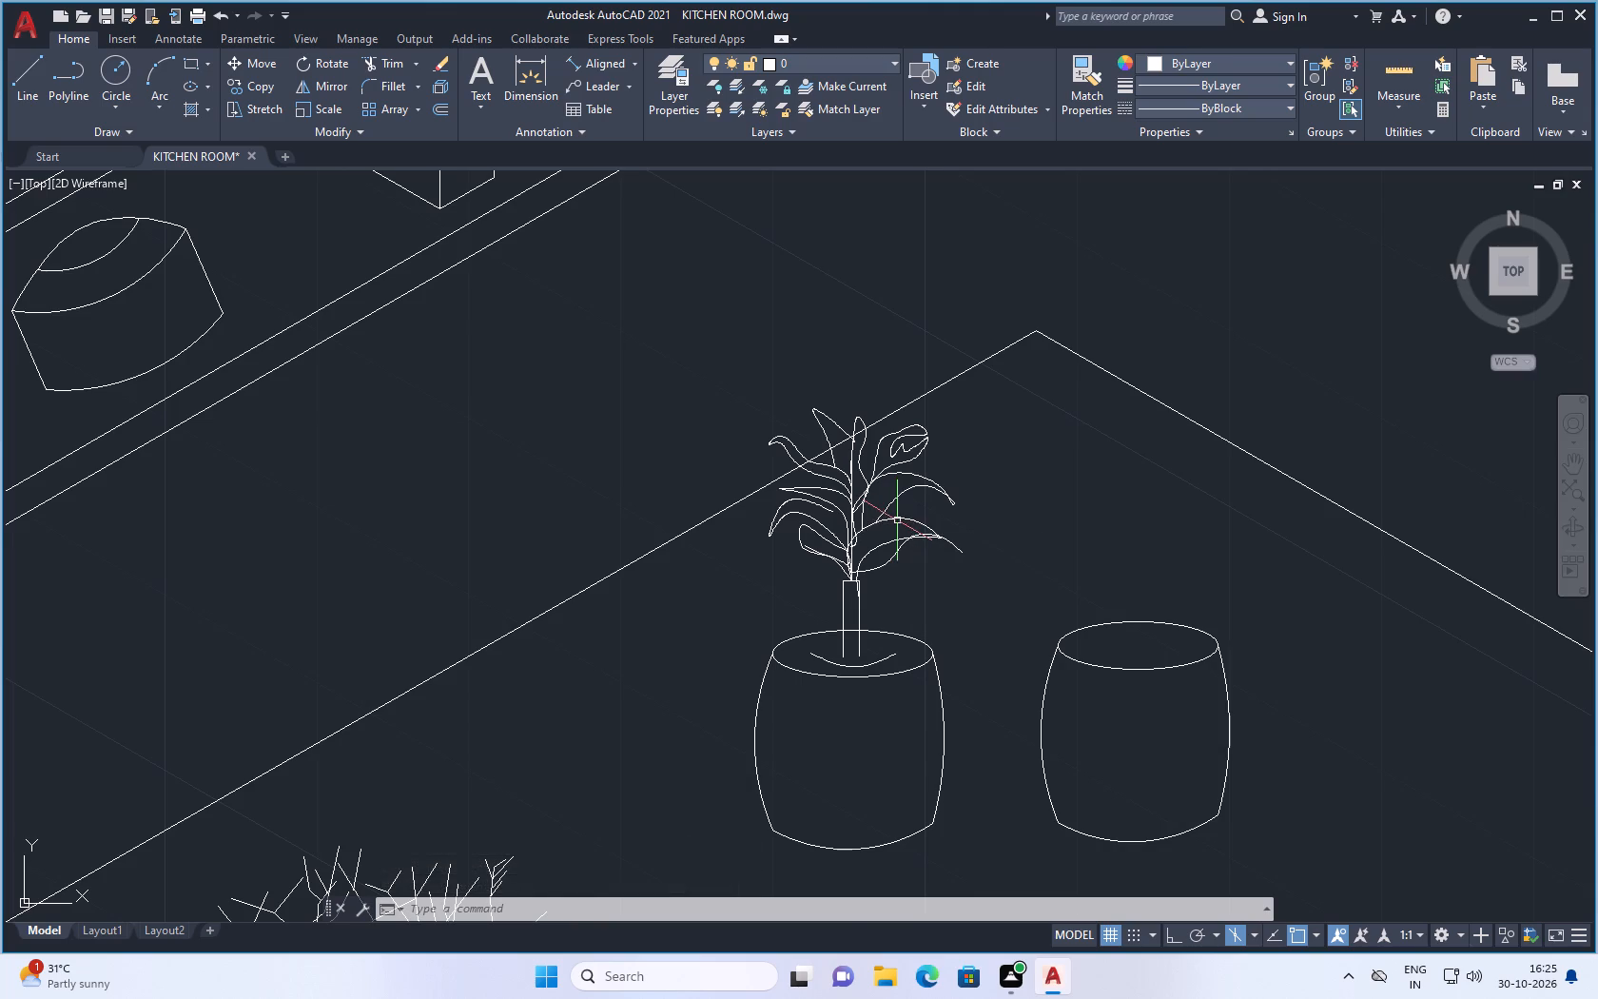
pyautogui.scroll(-1, 897, 520)
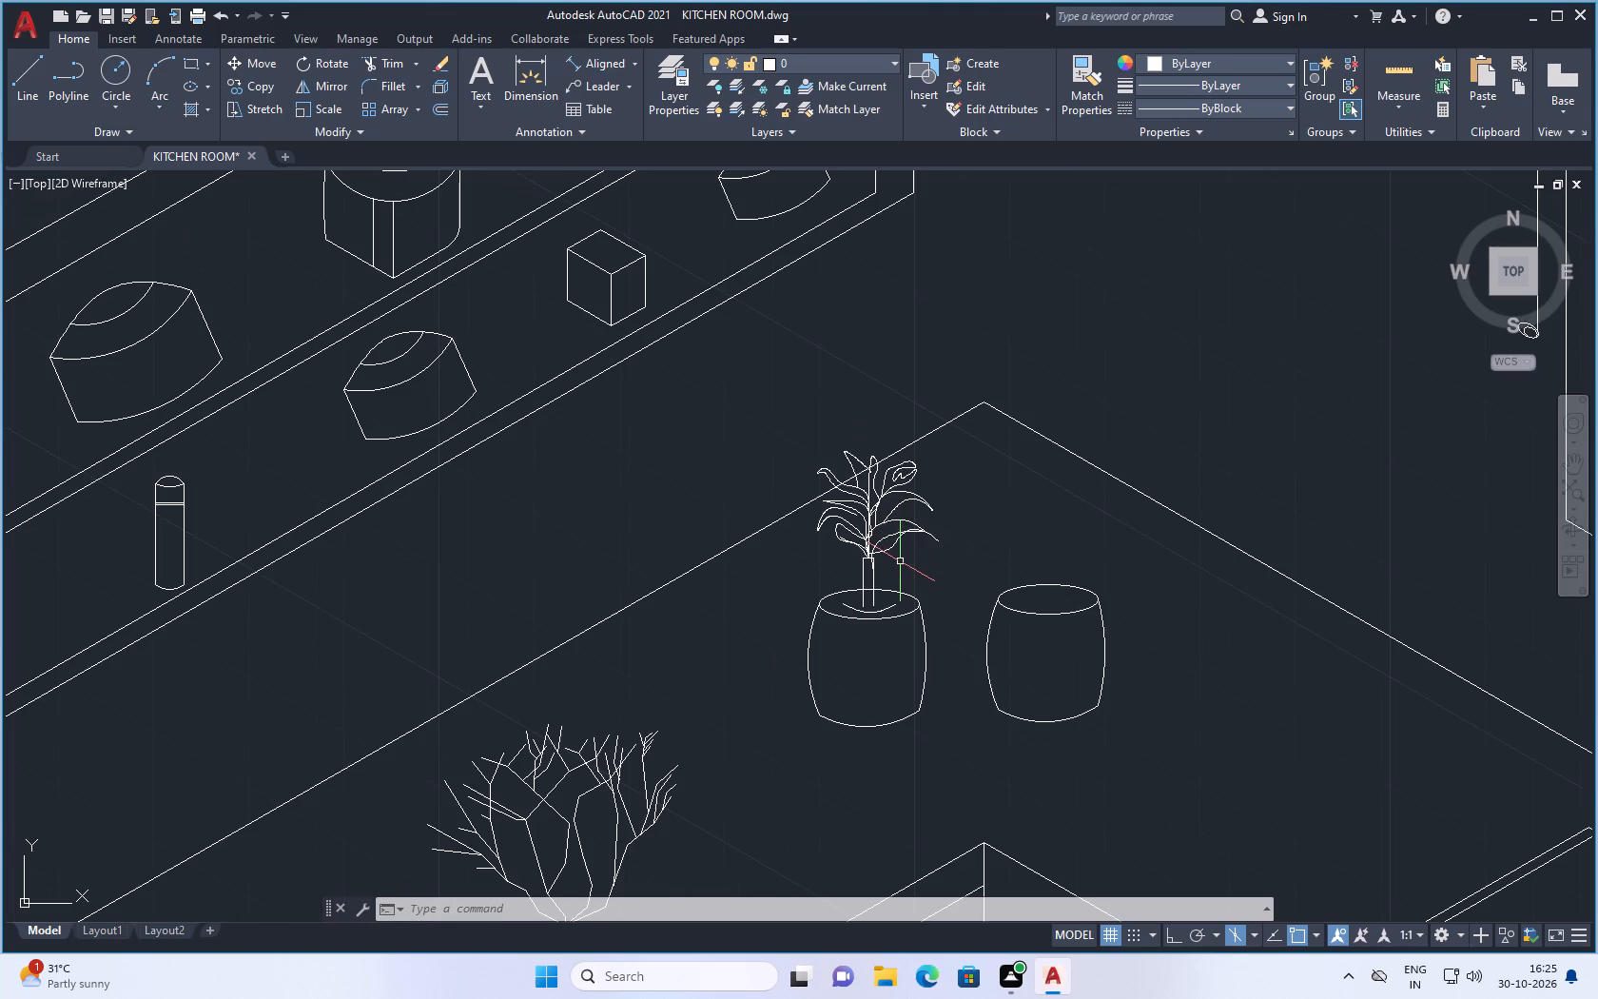
pyautogui.write('tr')
pyautogui.press('Return')
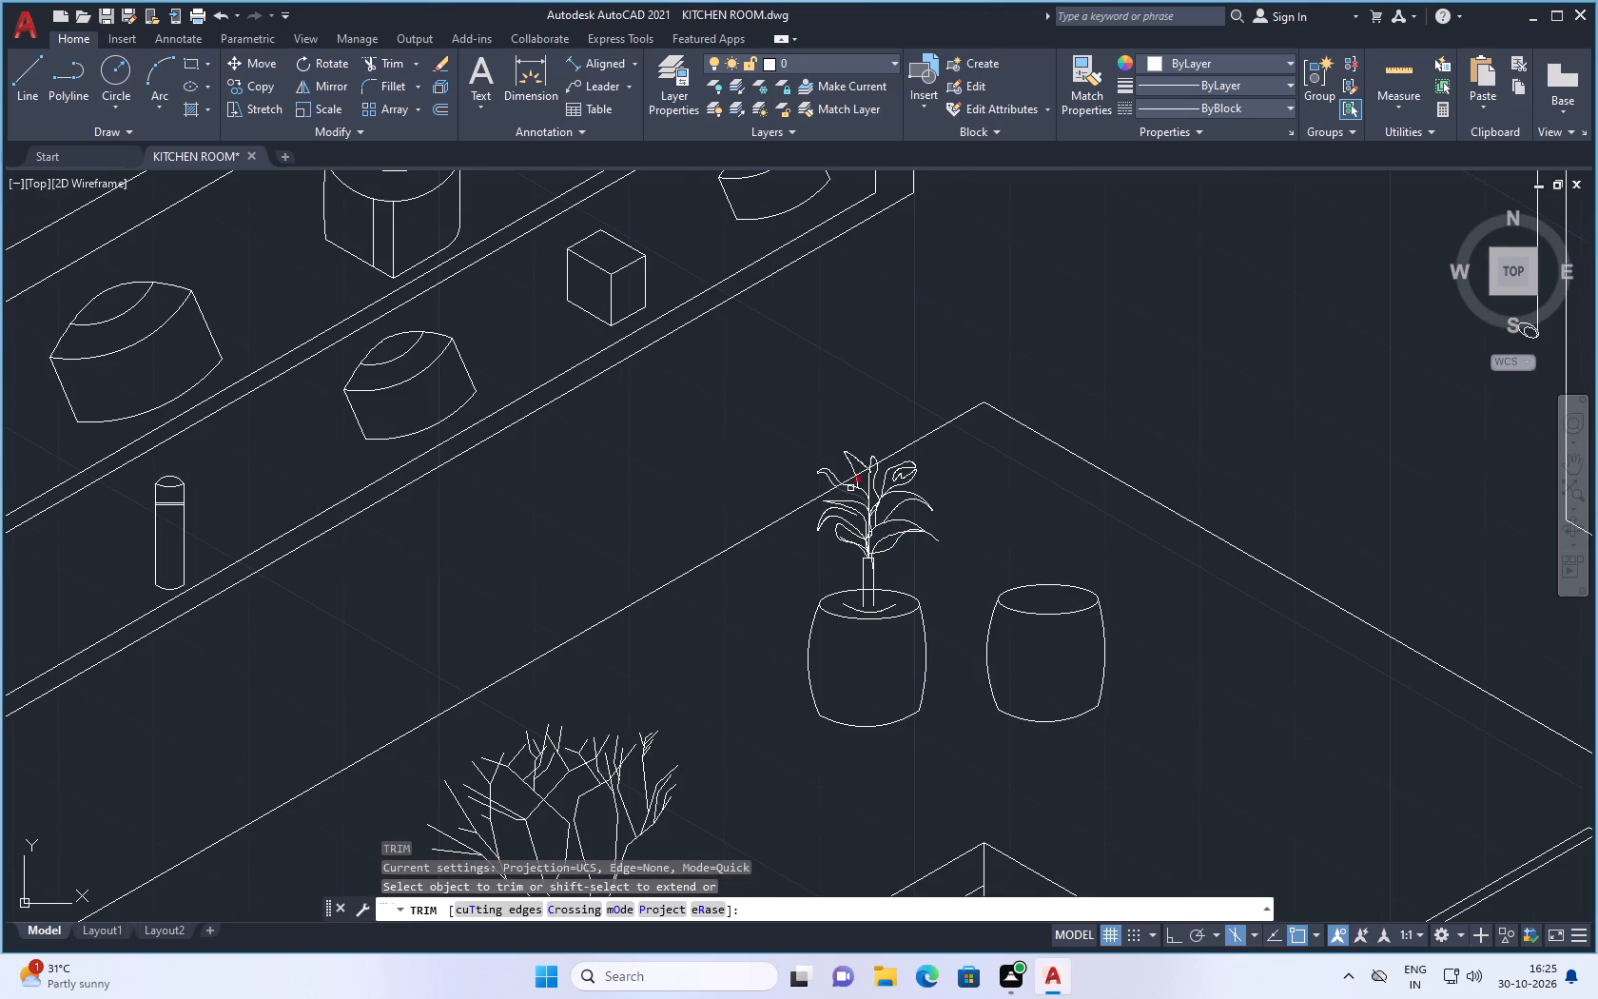
pyautogui.scroll(2, 856, 485)
pyautogui.click(828, 476)
pyautogui.click(867, 452)
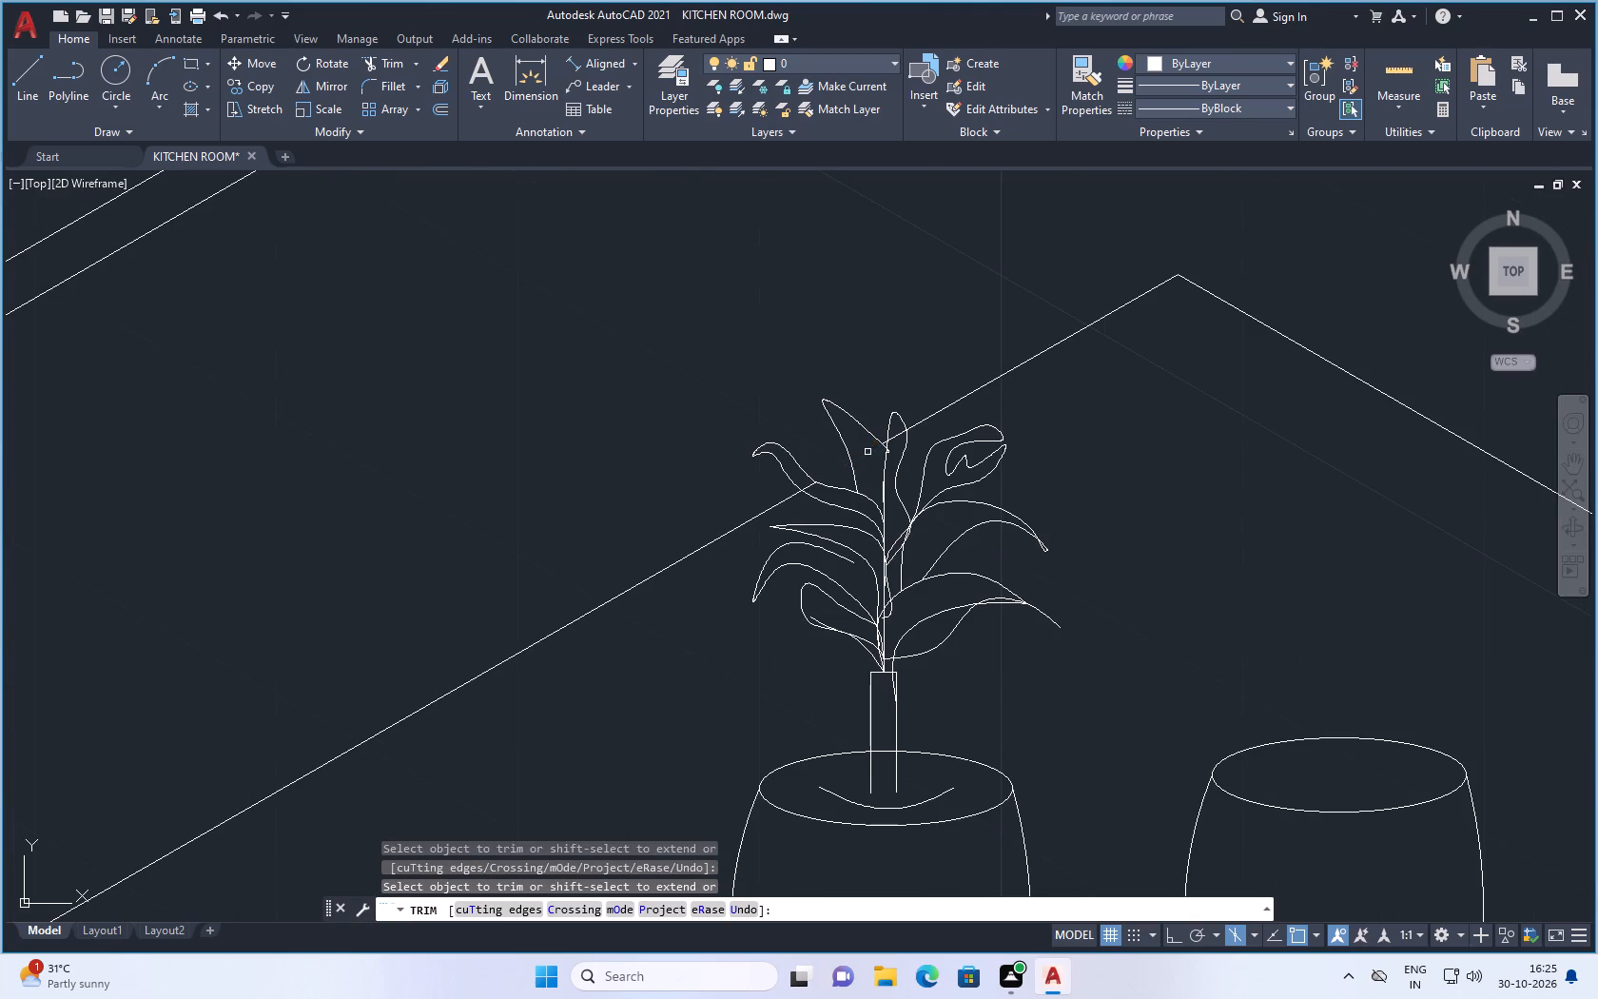
pyautogui.scroll(3, 869, 459)
pyautogui.click(916, 394)
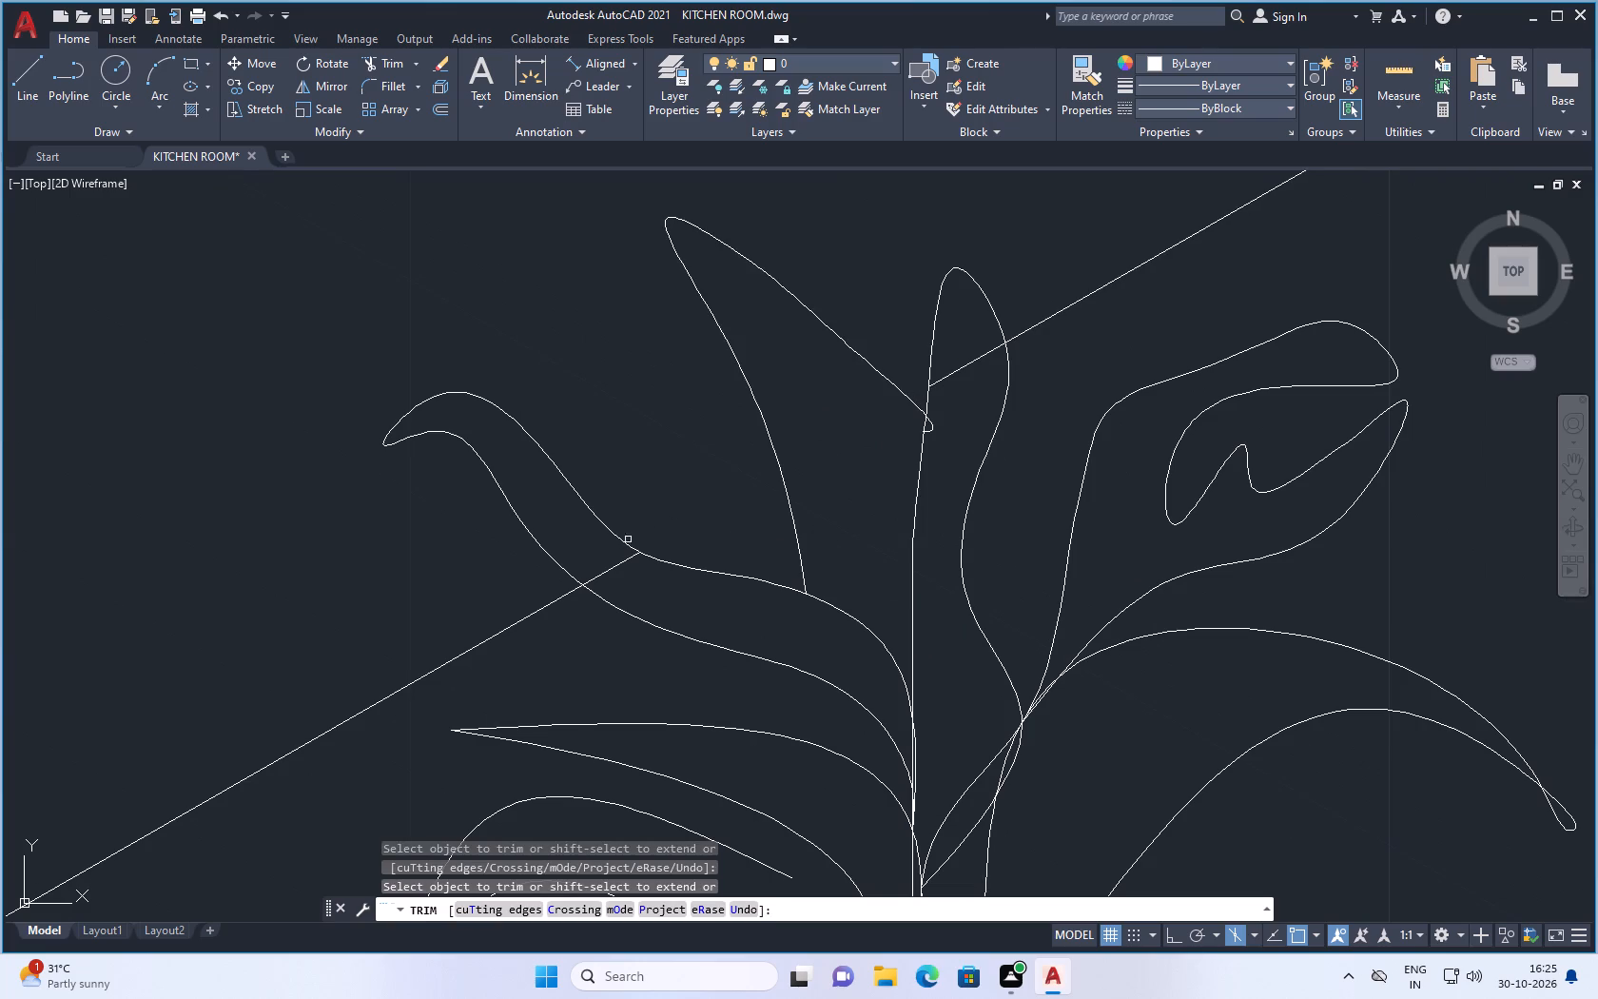
pyautogui.click(601, 573)
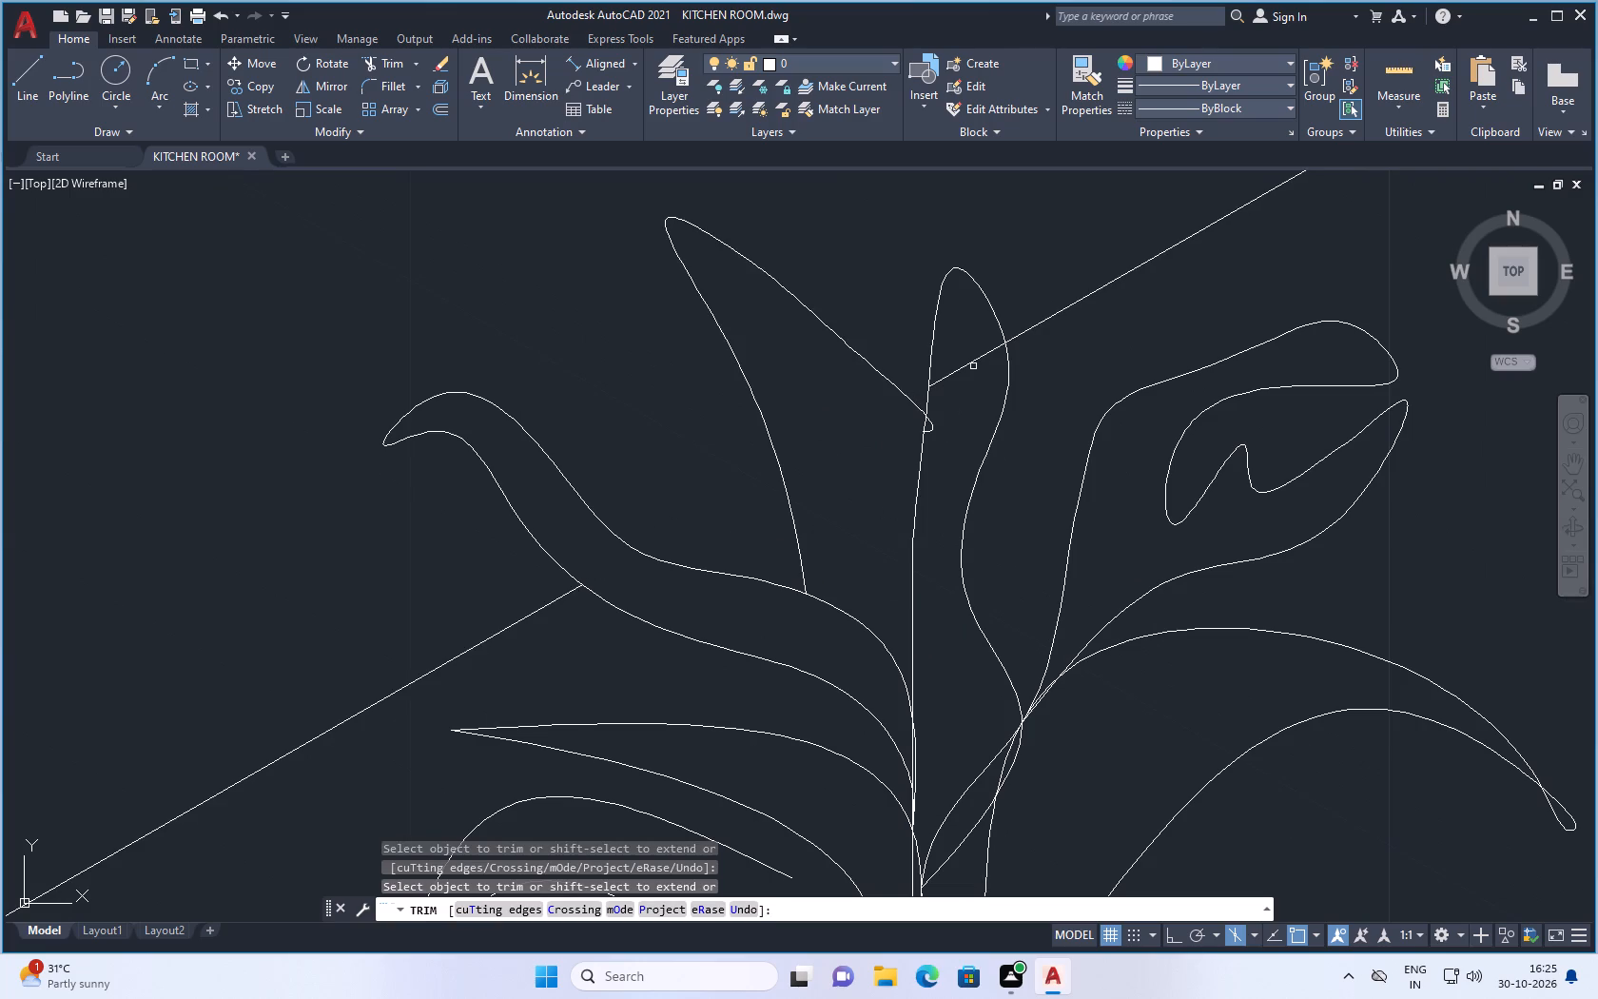
pyautogui.click(972, 365)
pyautogui.press('Escape')
pyautogui.scroll(-4, 881, 480)
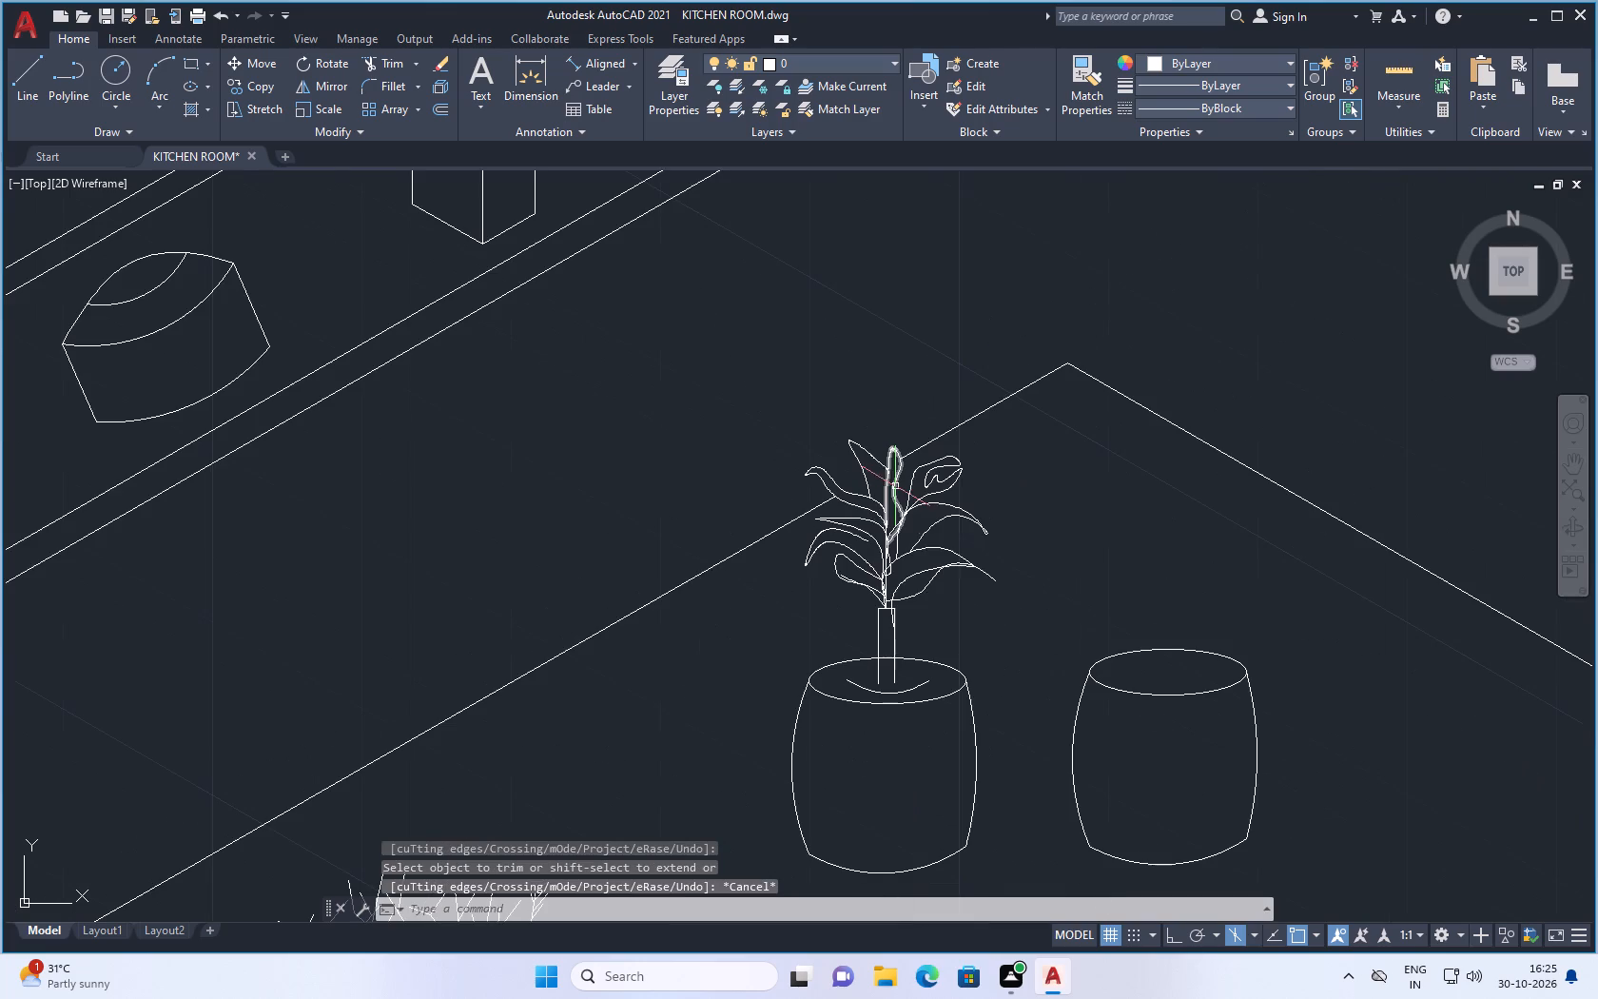
# Move the whole leafy plant together with its pot slightly up and left, onto the countertop's back edge beside the shelves.
pyautogui.moveTo(1008, 468); pyautogui.dragTo(997, 479)
pyautogui.click(850, 637)
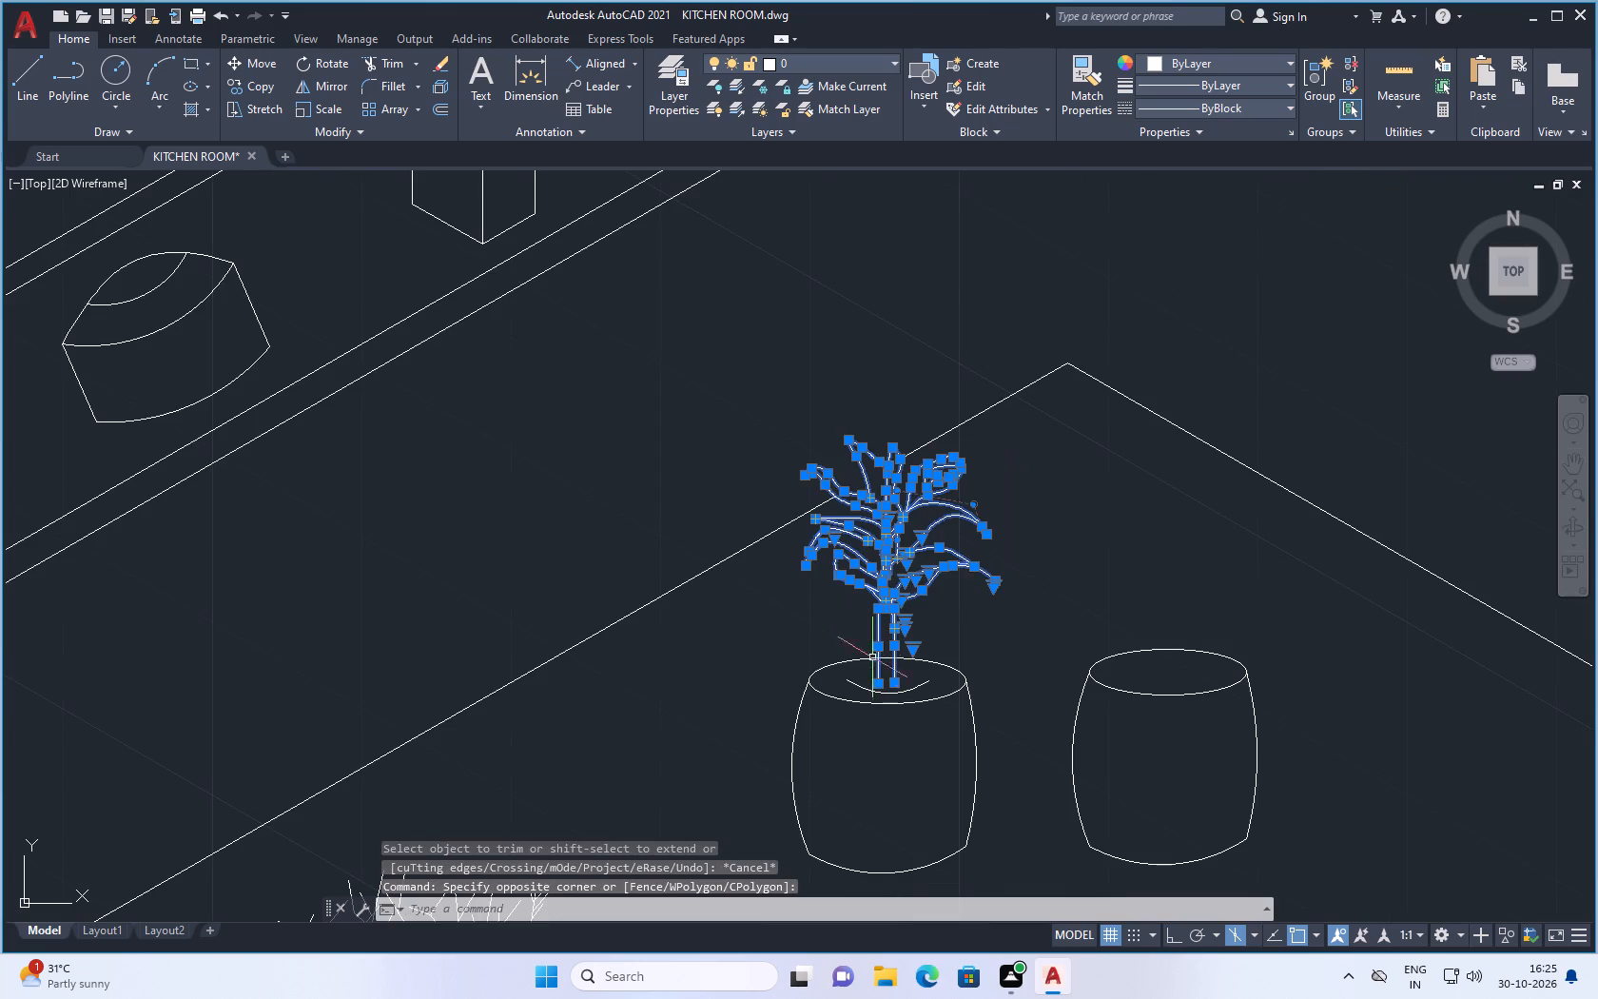
pyautogui.scroll(2, 871, 743)
pyautogui.moveTo(1147, 486); pyautogui.dragTo(965, 637)
pyautogui.click(648, 854)
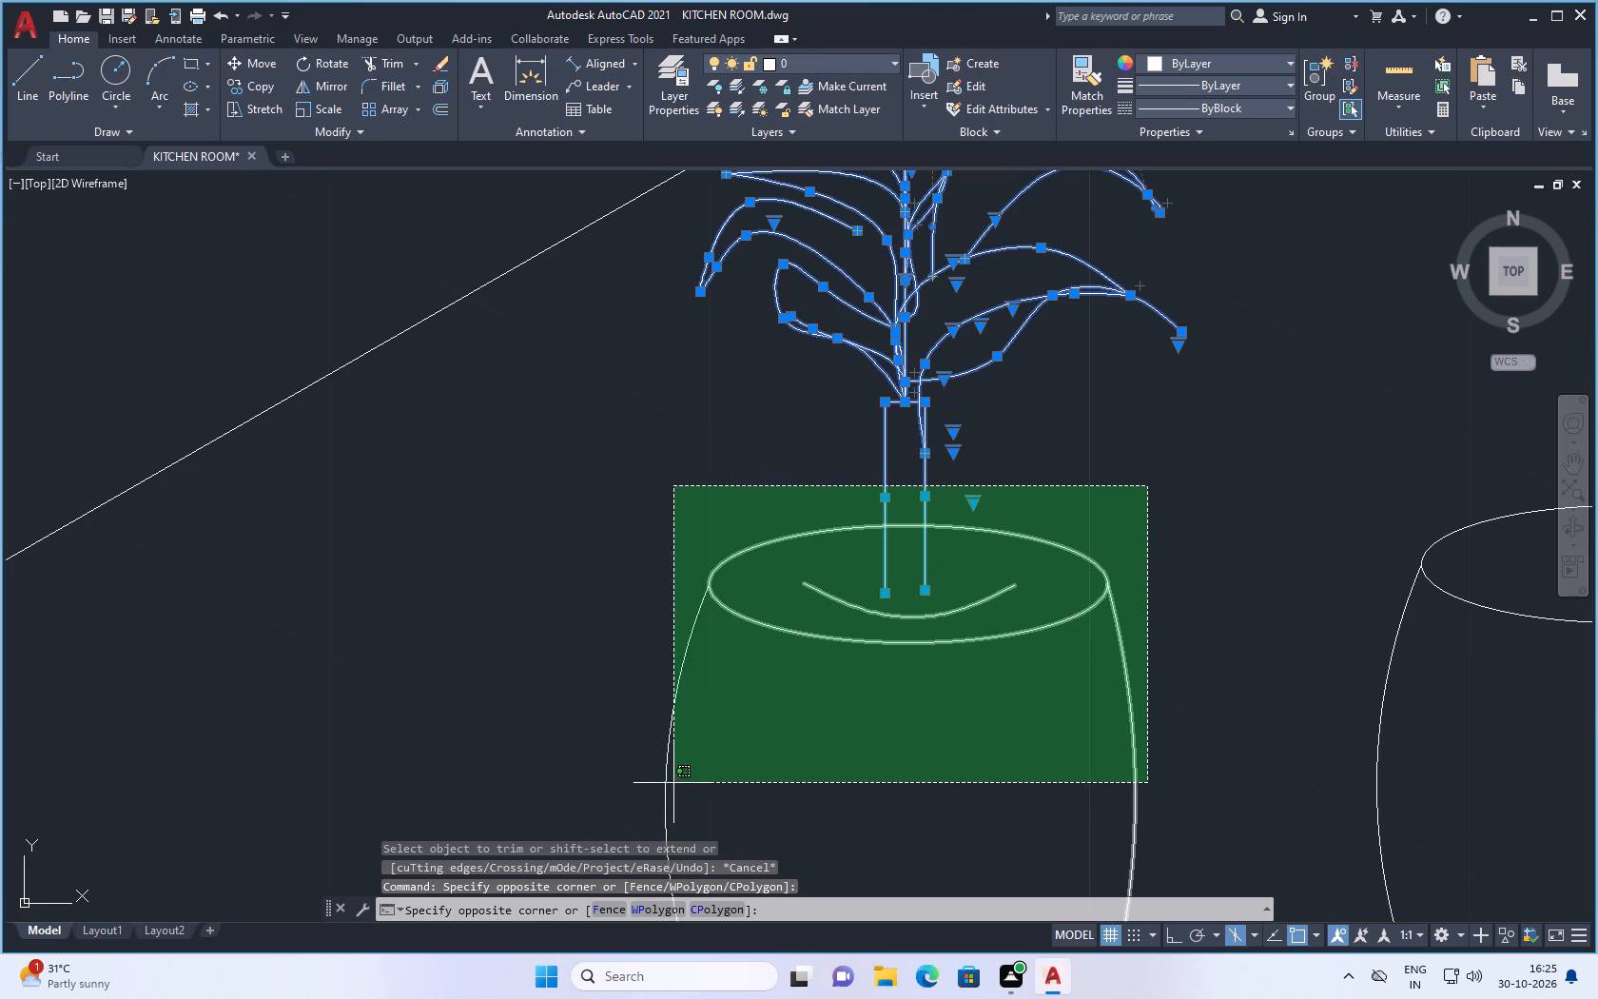
pyautogui.scroll(-4, 669, 737)
pyautogui.click(679, 795)
pyautogui.scroll(3, 731, 698)
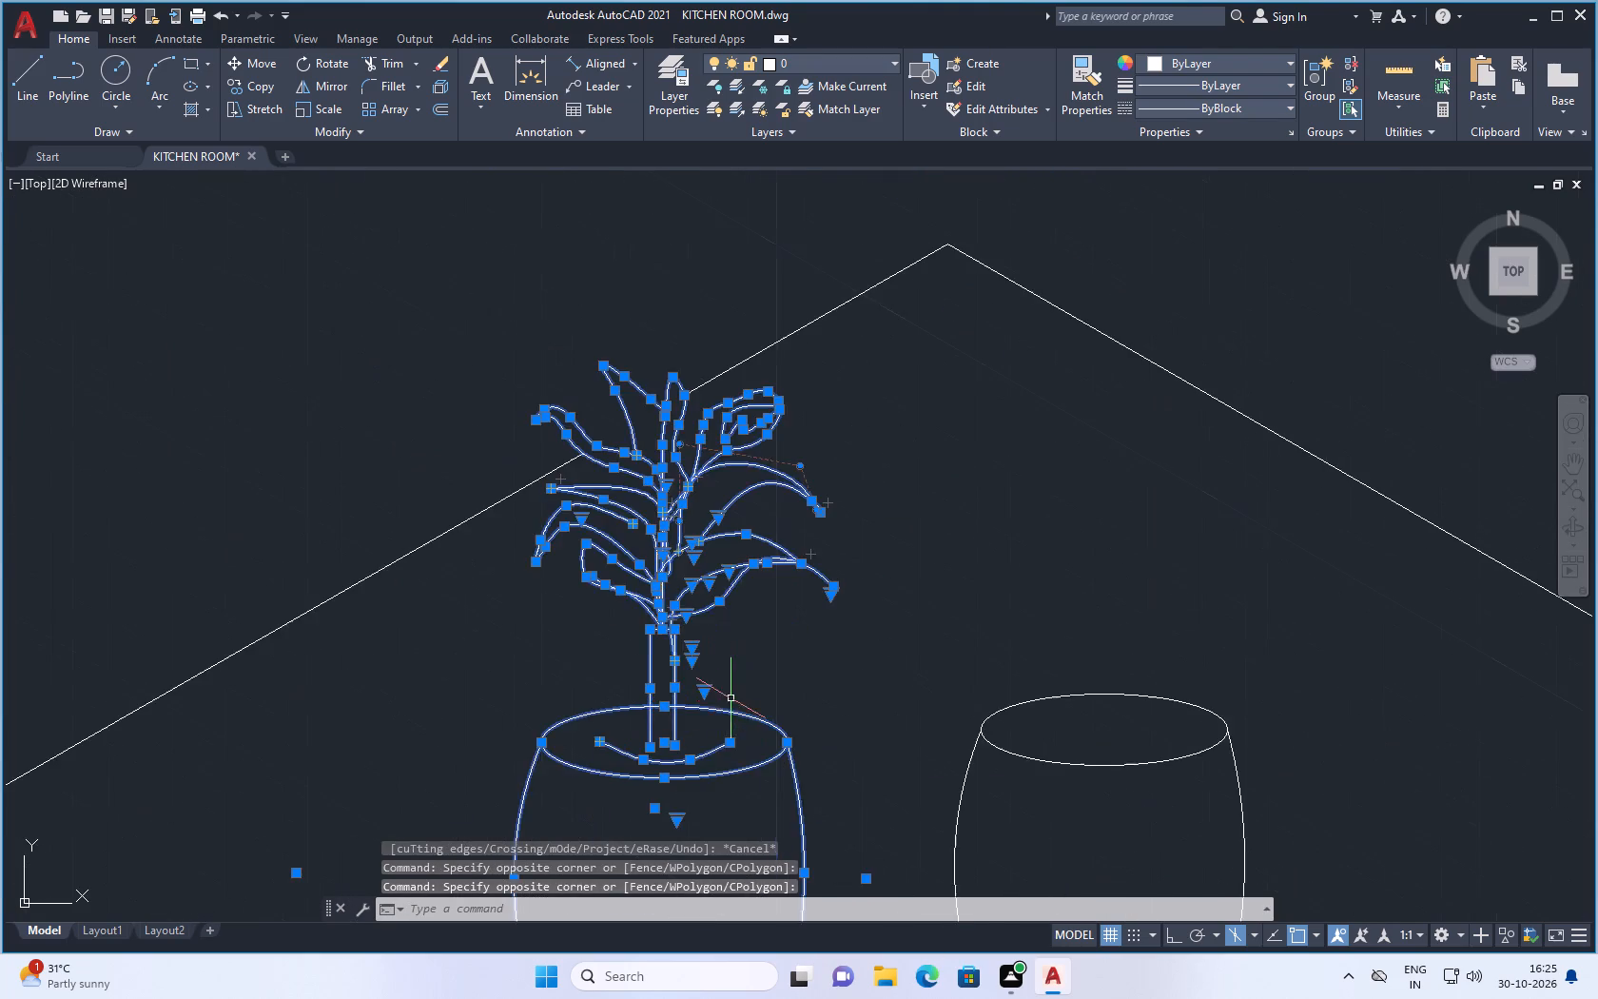
pyautogui.scroll(1, 705, 750)
pyautogui.scroll(-2, 778, 564)
pyautogui.scroll(2, 694, 484)
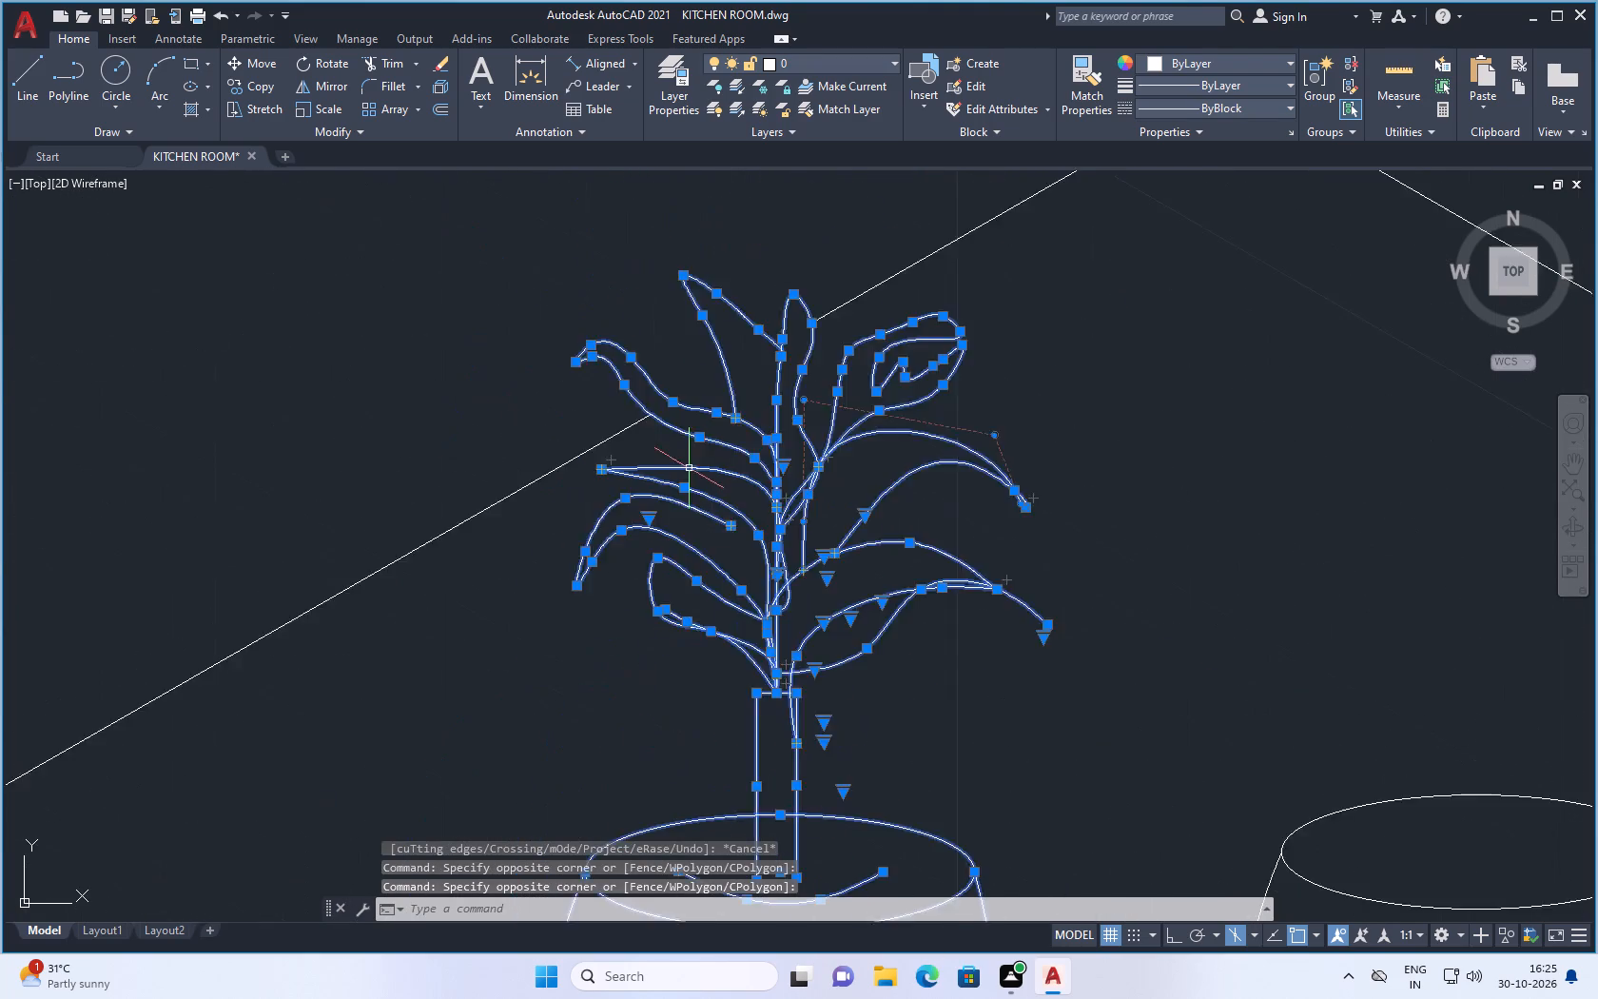
pyautogui.scroll(2, 689, 468)
pyautogui.scroll(-3, 747, 494)
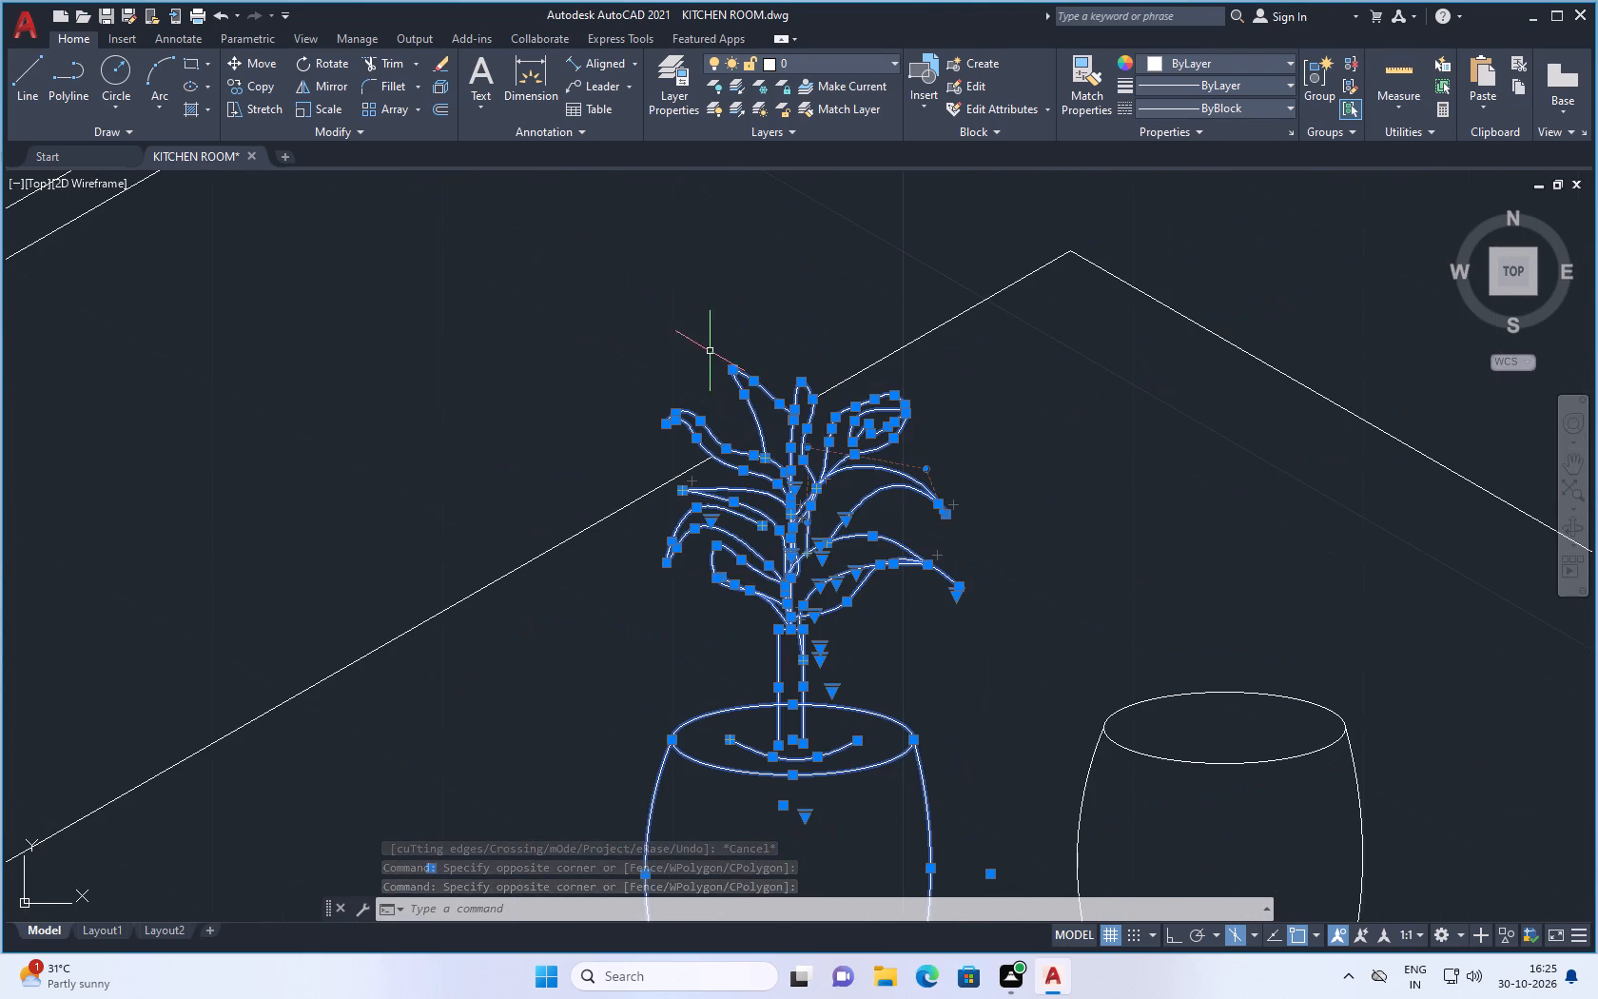
pyautogui.rightClick(1040, 434)
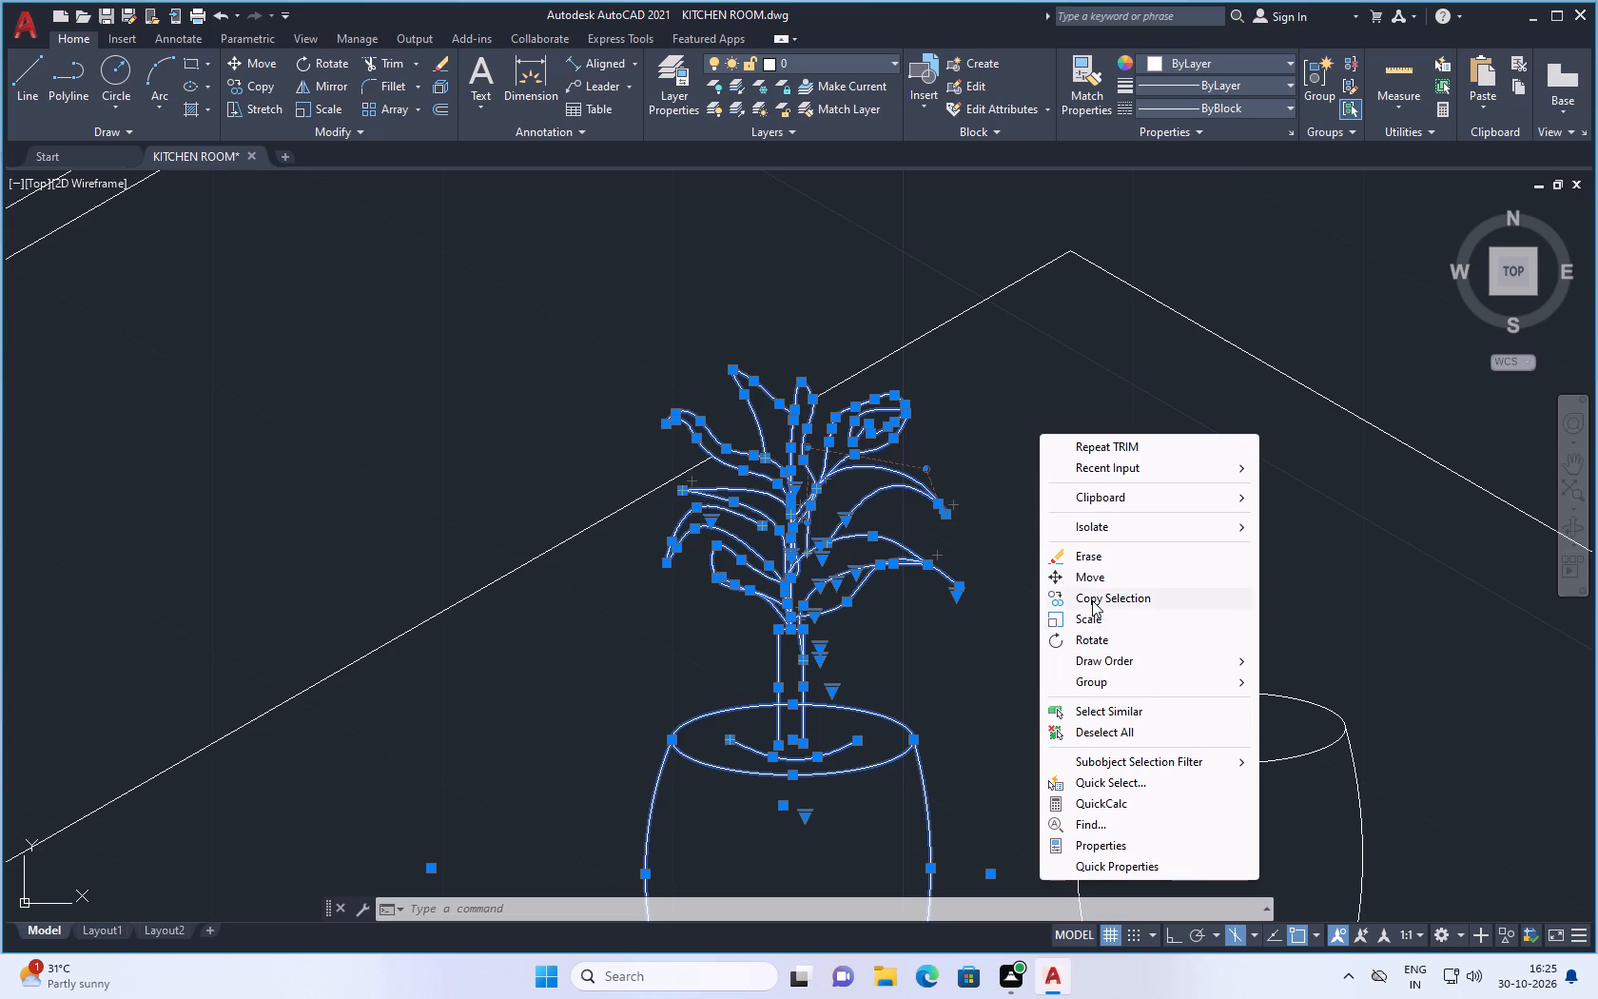
pyautogui.click(1104, 578)
pyautogui.scroll(-2, 871, 724)
pyautogui.click(844, 780)
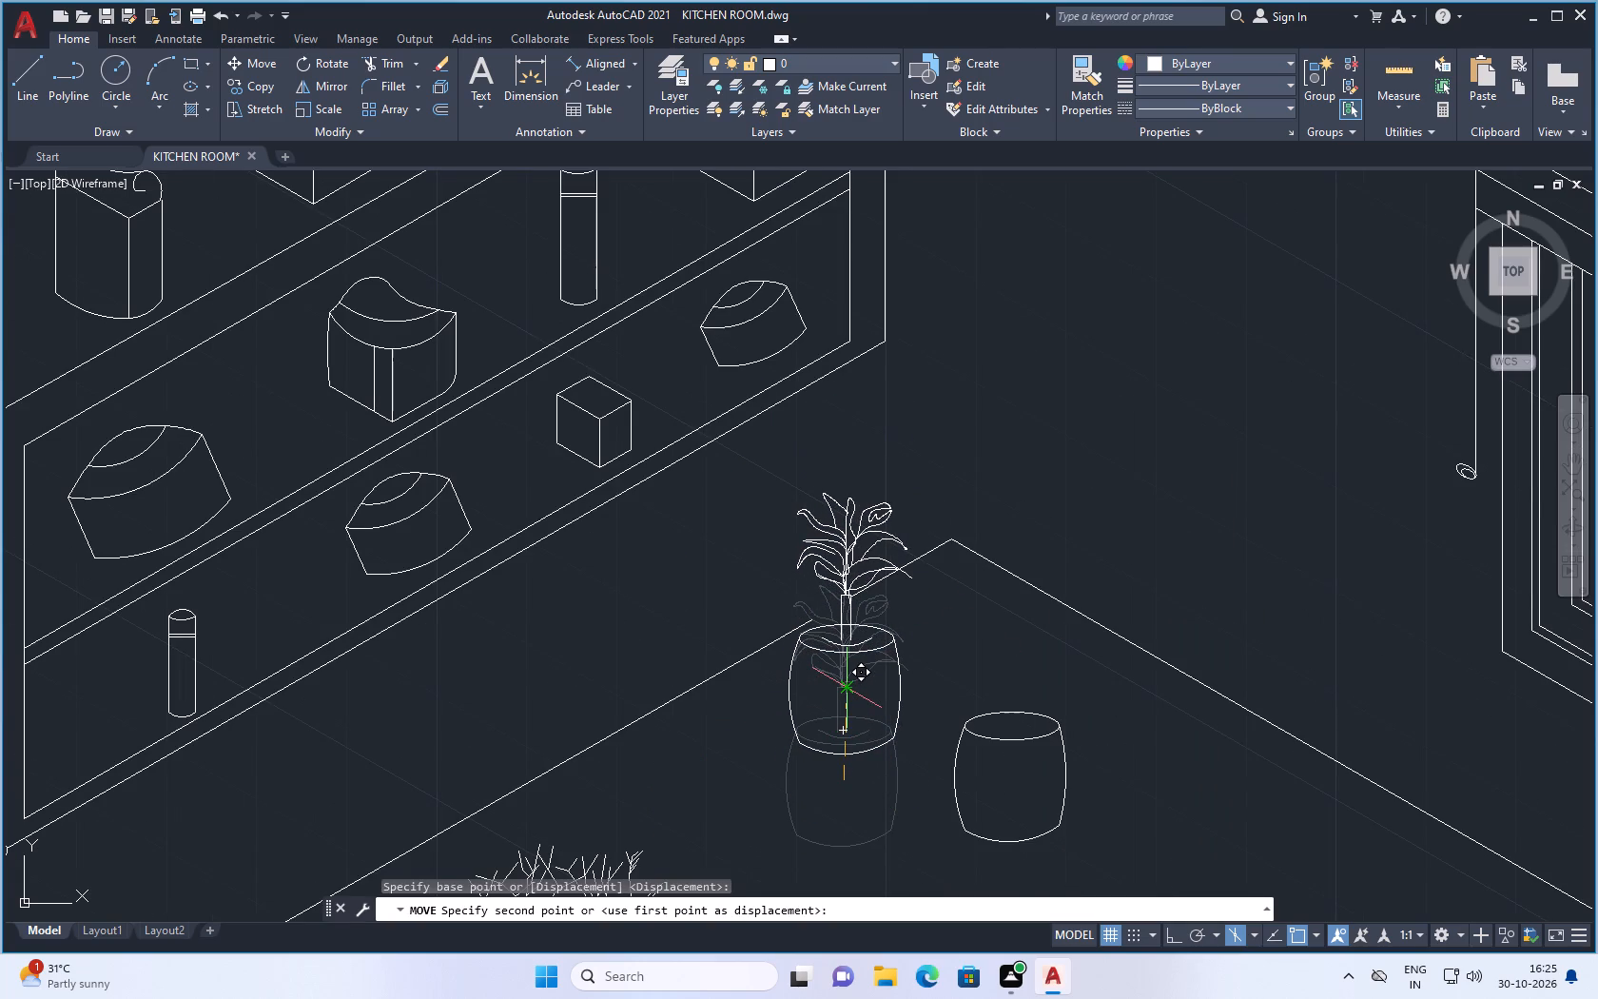
pyautogui.scroll(-2, 845, 687)
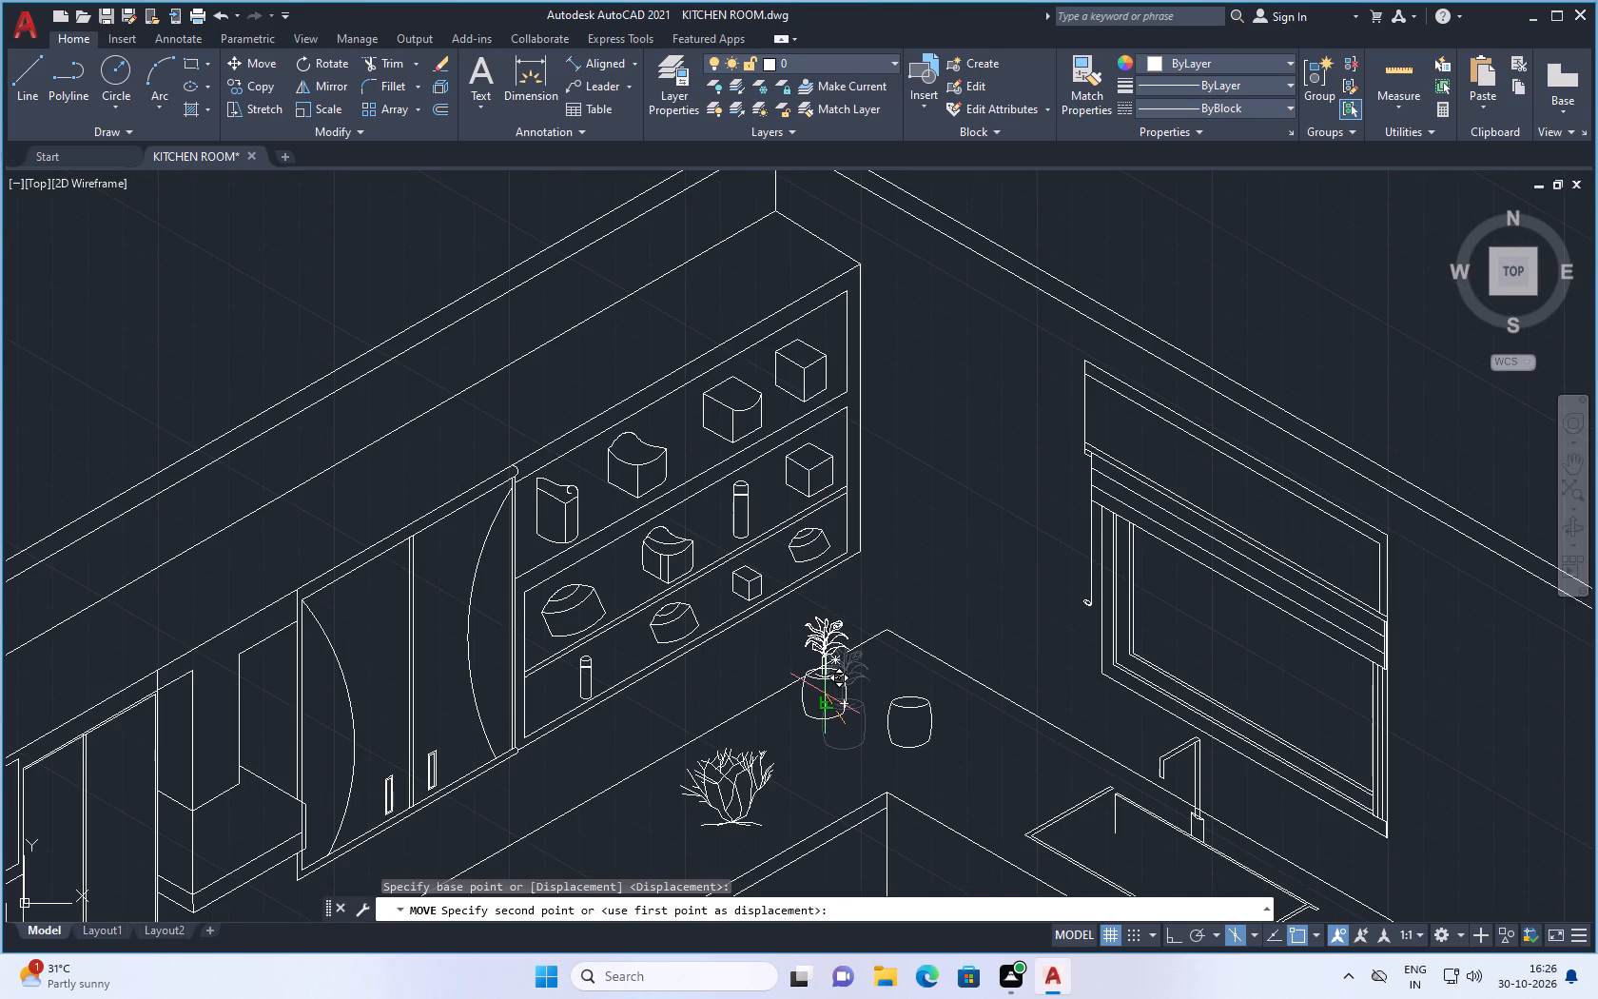
pyautogui.scroll(-2, 822, 695)
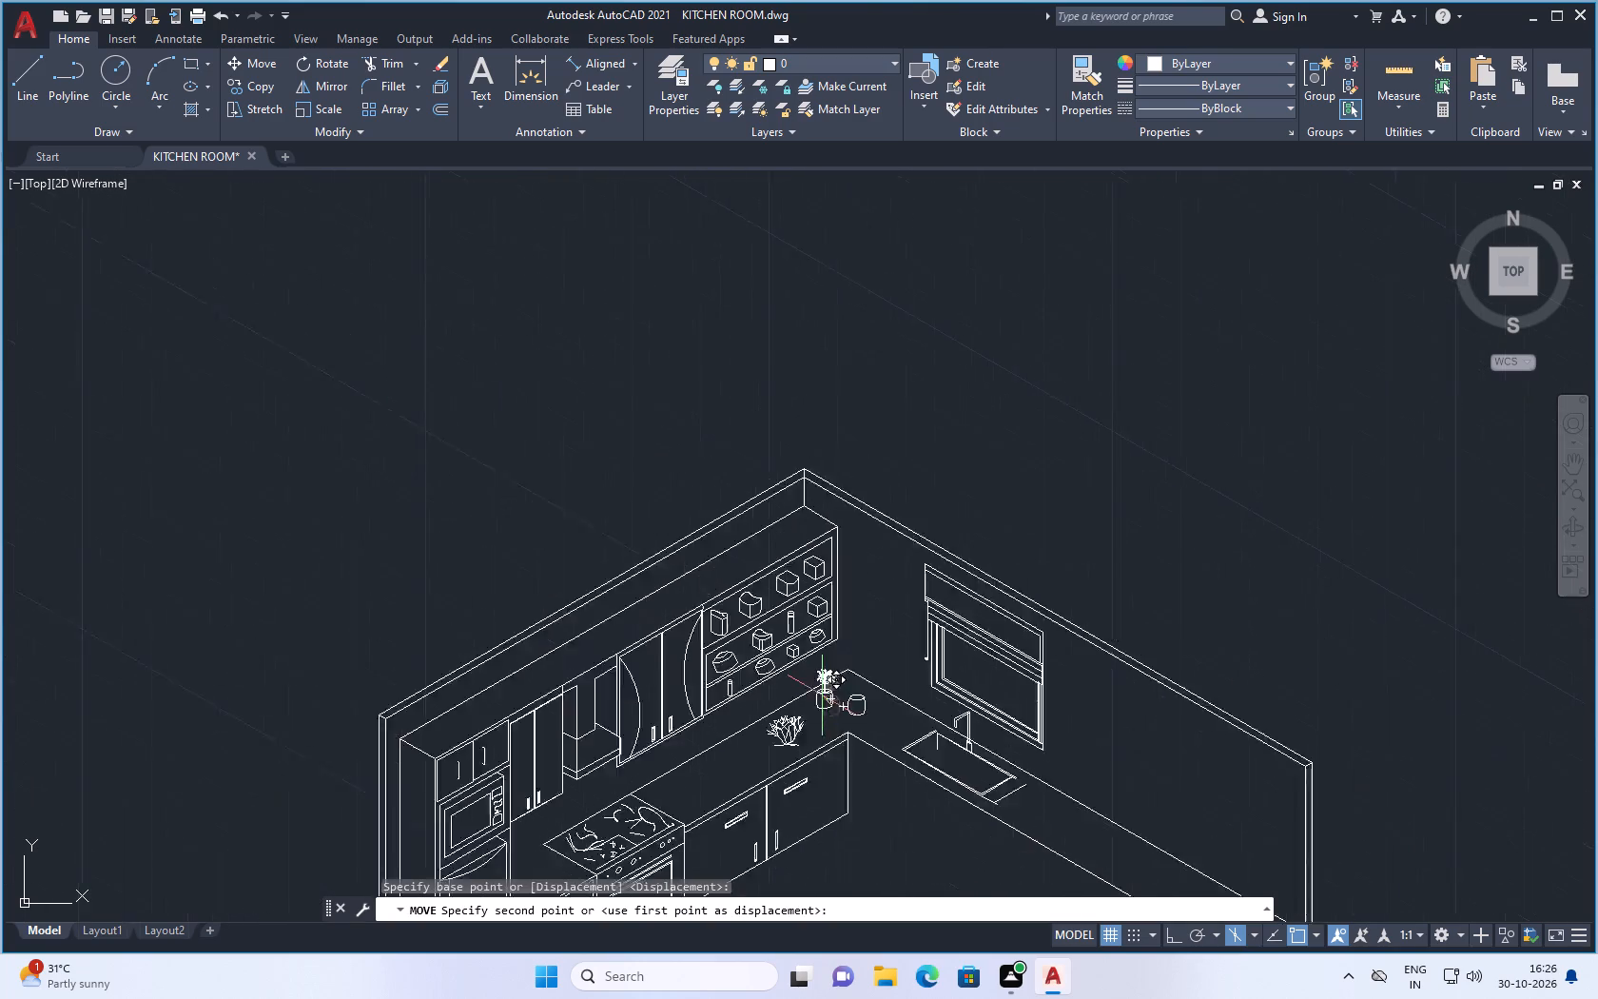
pyautogui.scroll(1, 816, 696)
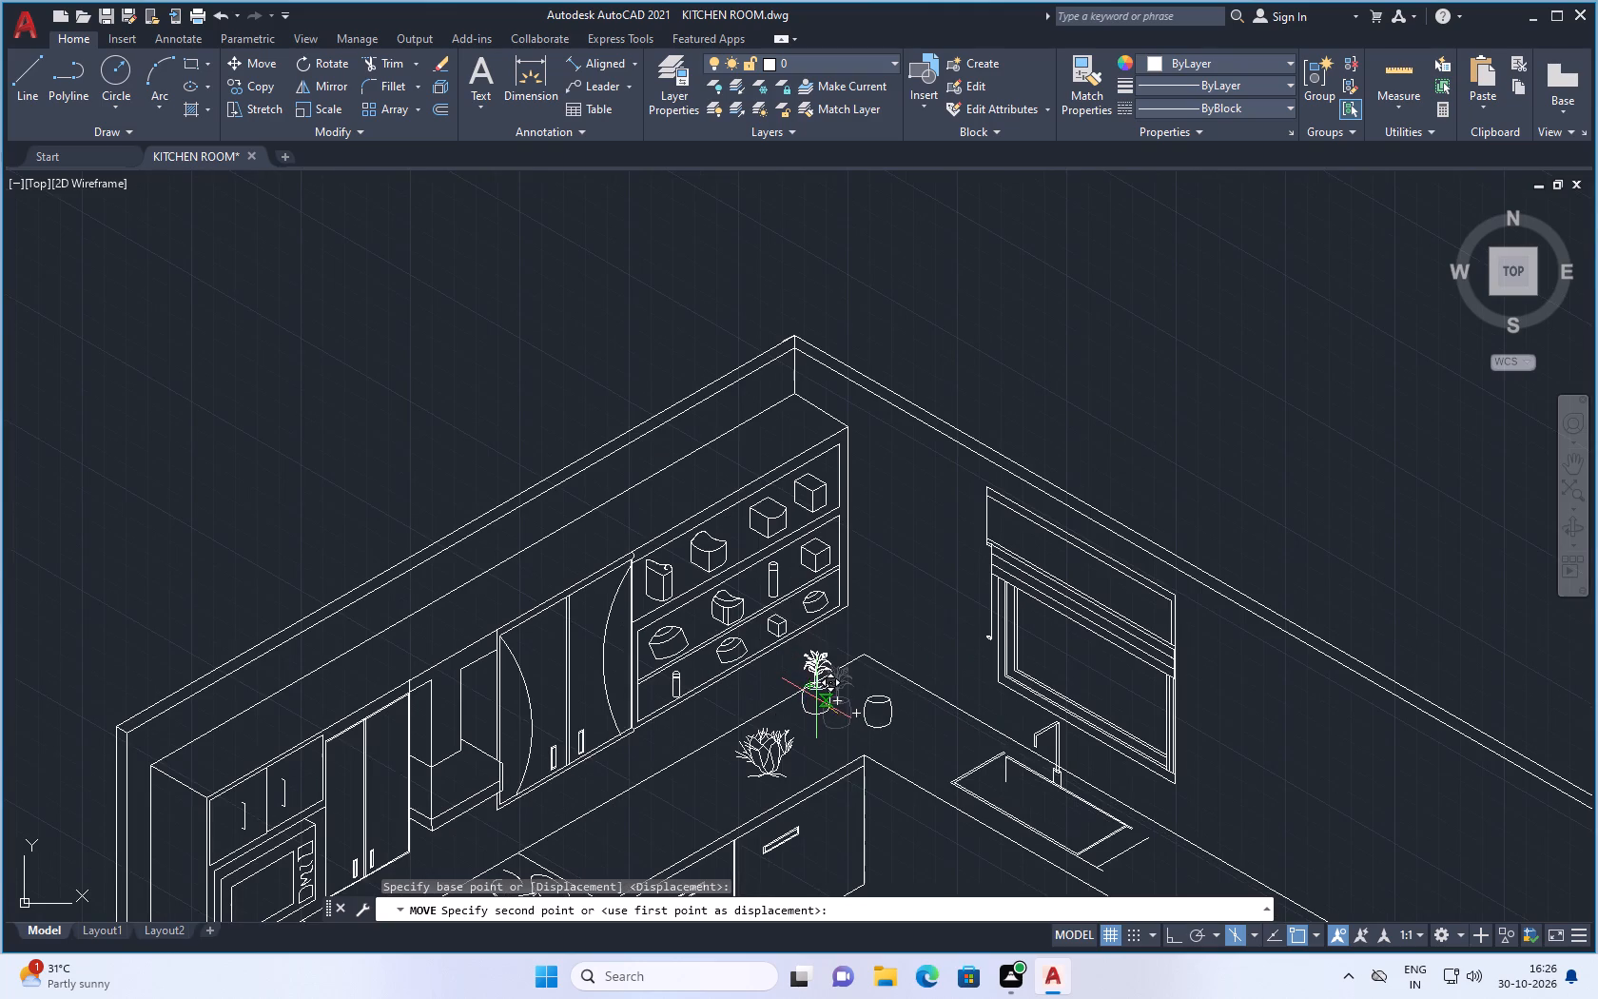
pyautogui.scroll(1, 816, 698)
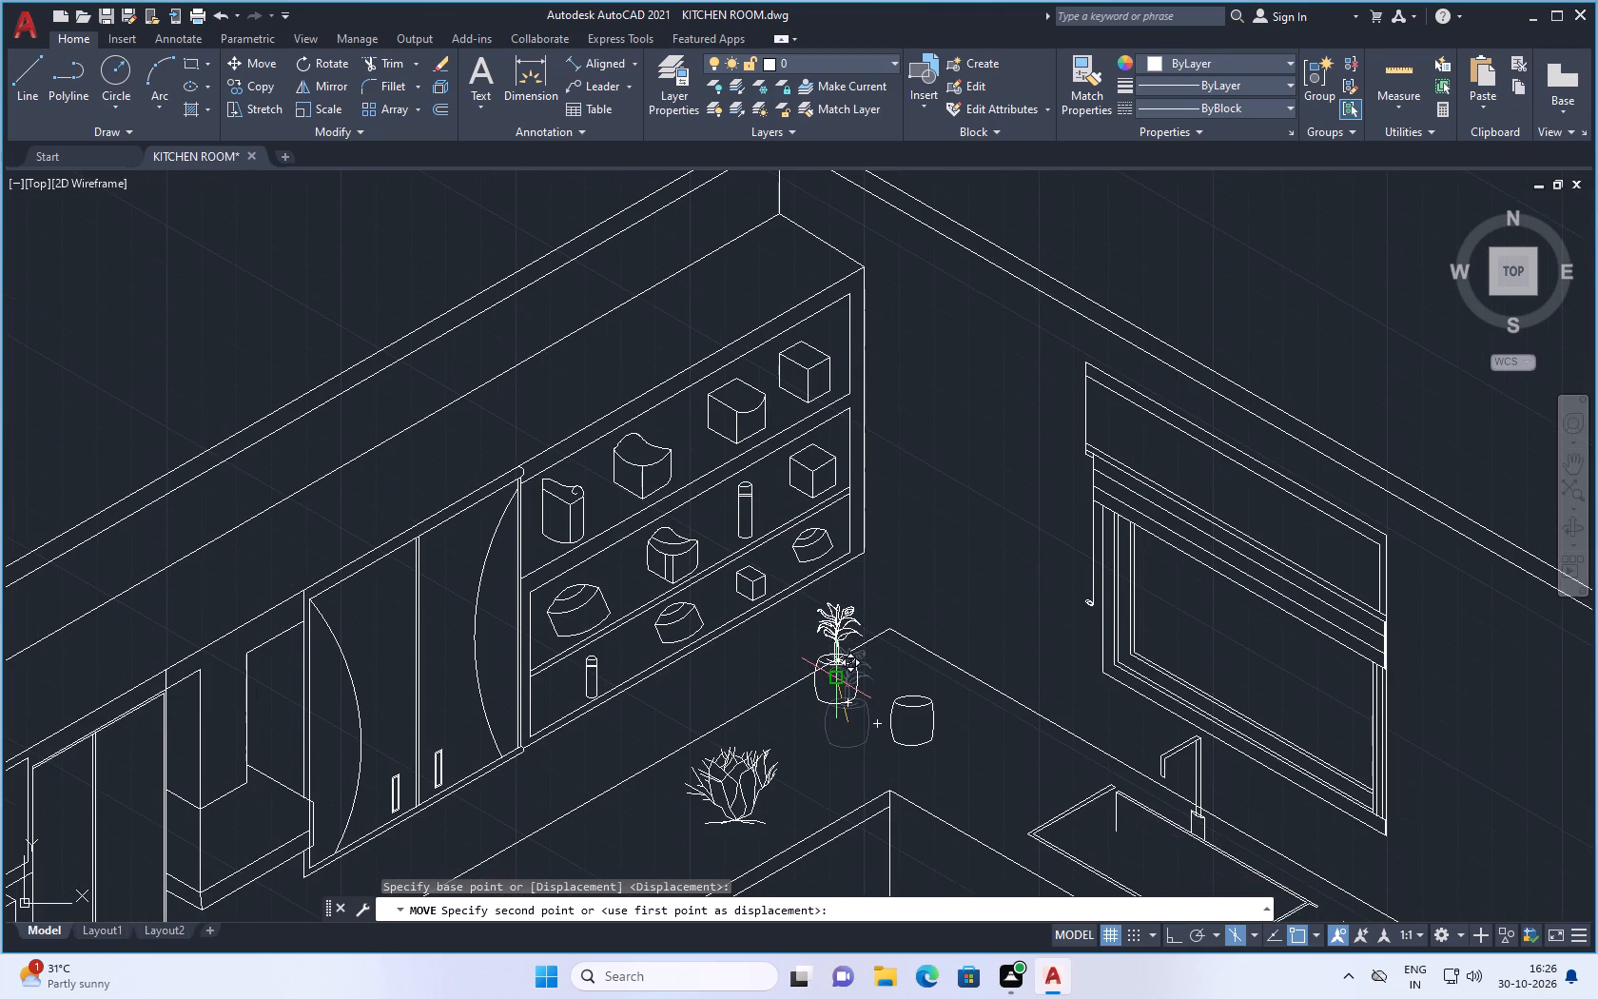
pyautogui.click(834, 678)
# Move the empty pot down and right along the countertop, farther from the potted plant.
pyautogui.scroll(2, 872, 730)
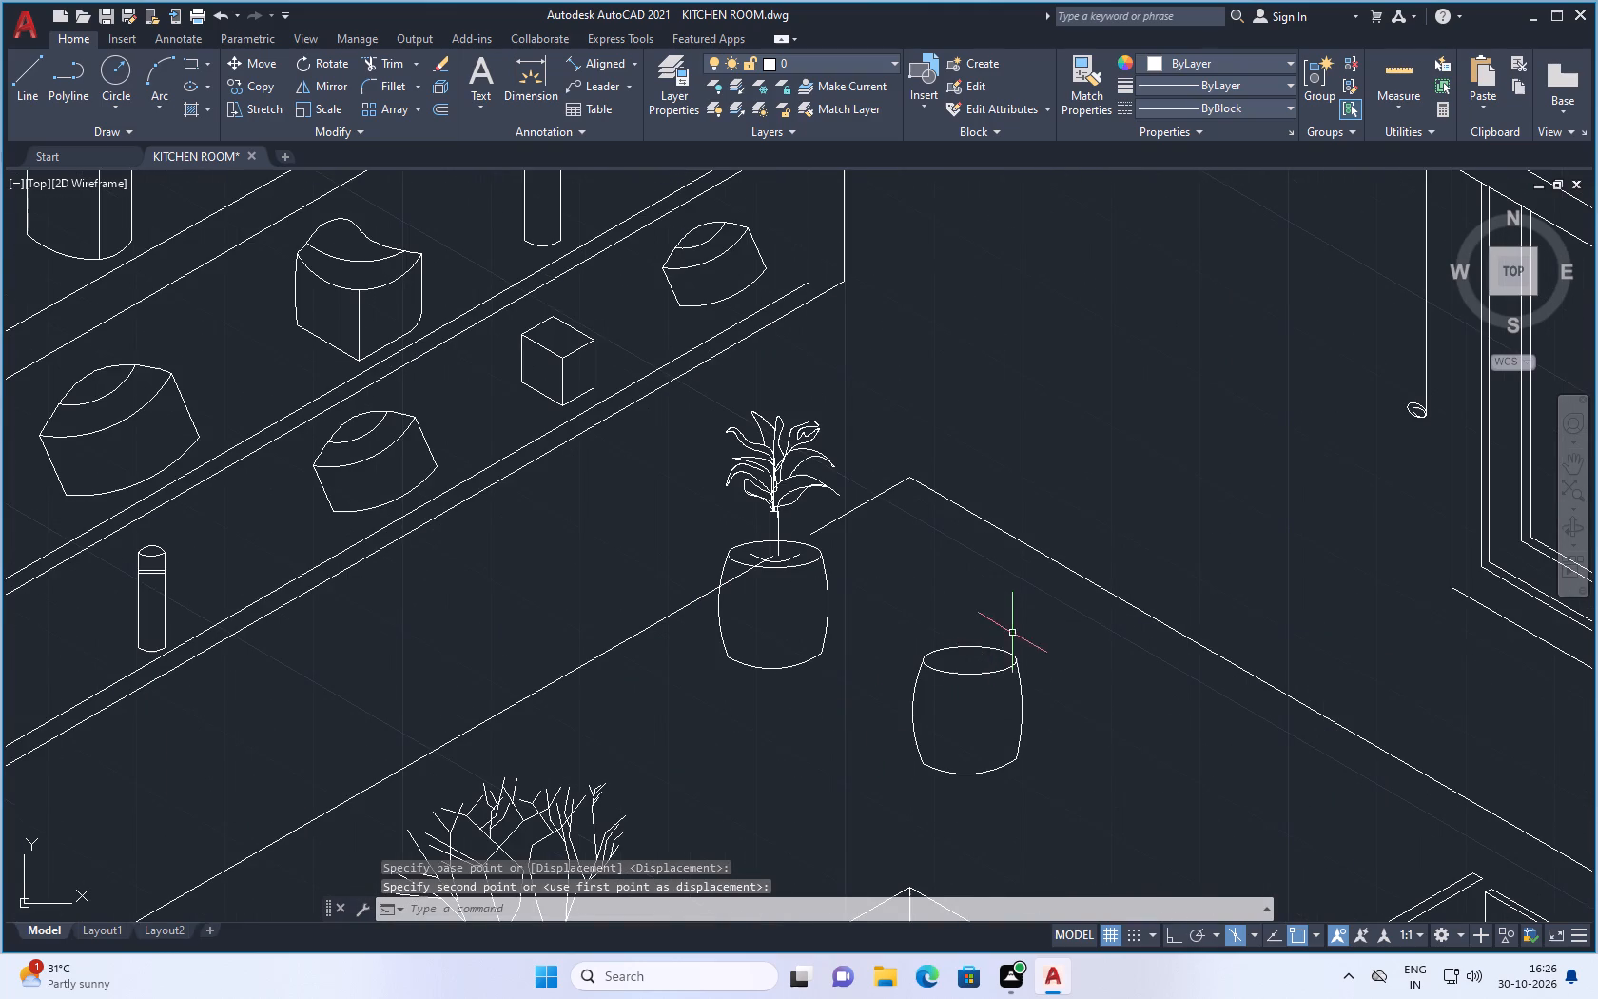
pyautogui.moveTo(1012, 633); pyautogui.dragTo(994, 672)
pyautogui.click(955, 739)
pyautogui.click(1075, 673)
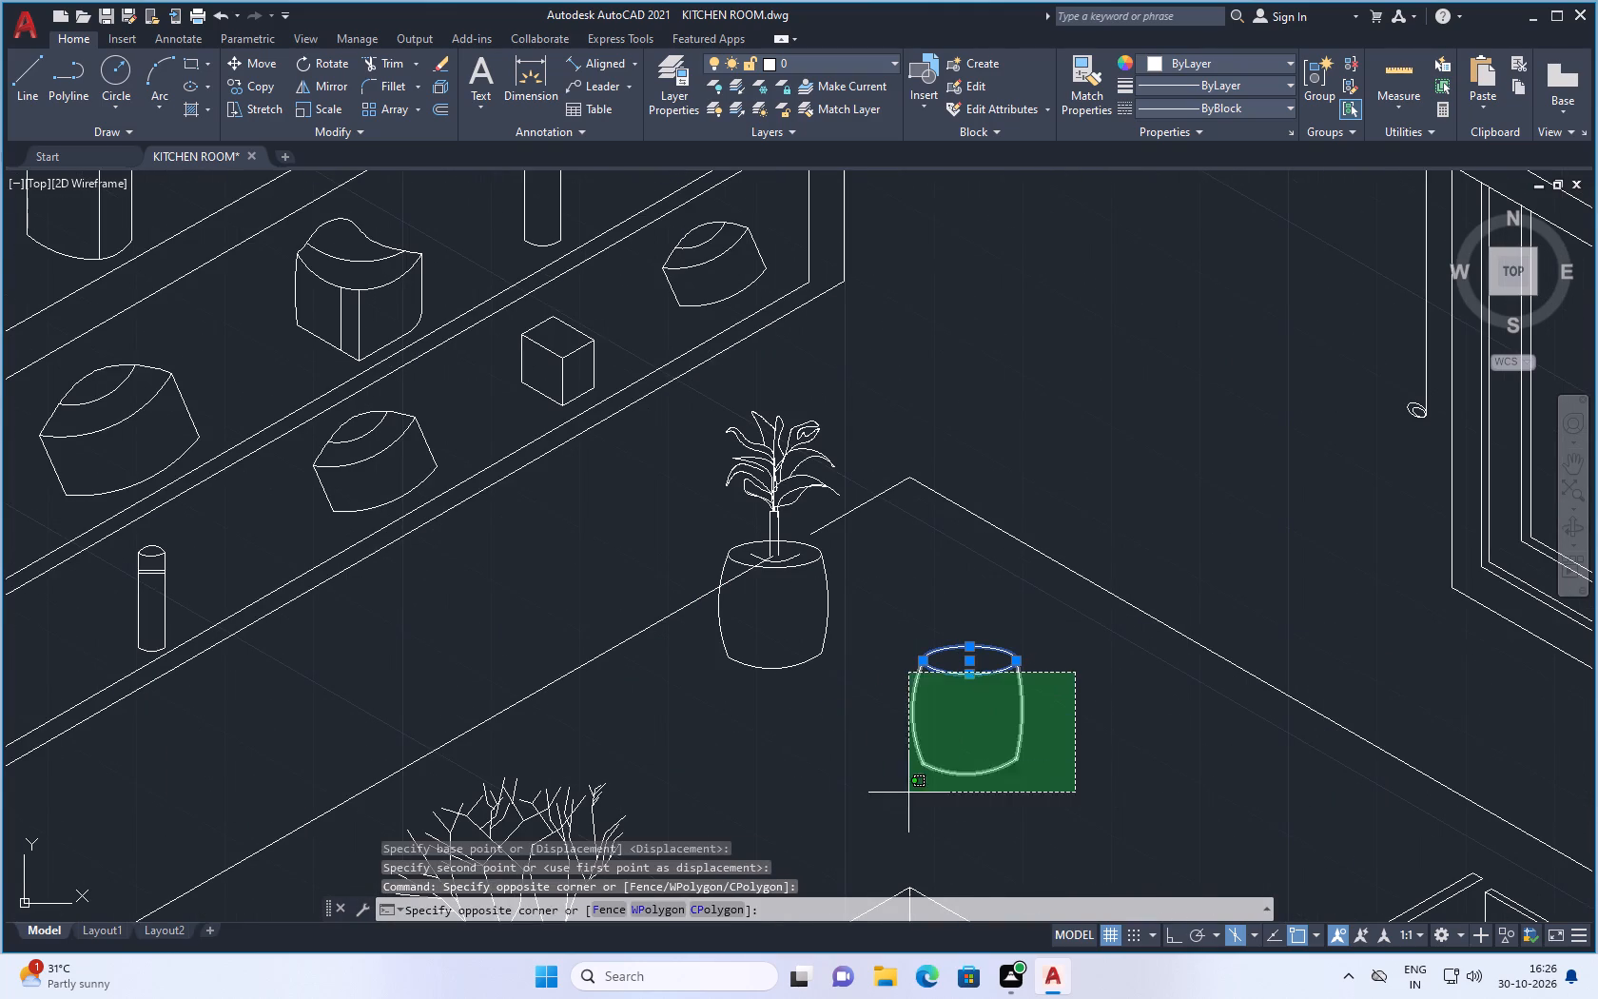
pyautogui.click(907, 793)
pyautogui.rightClick(1096, 718)
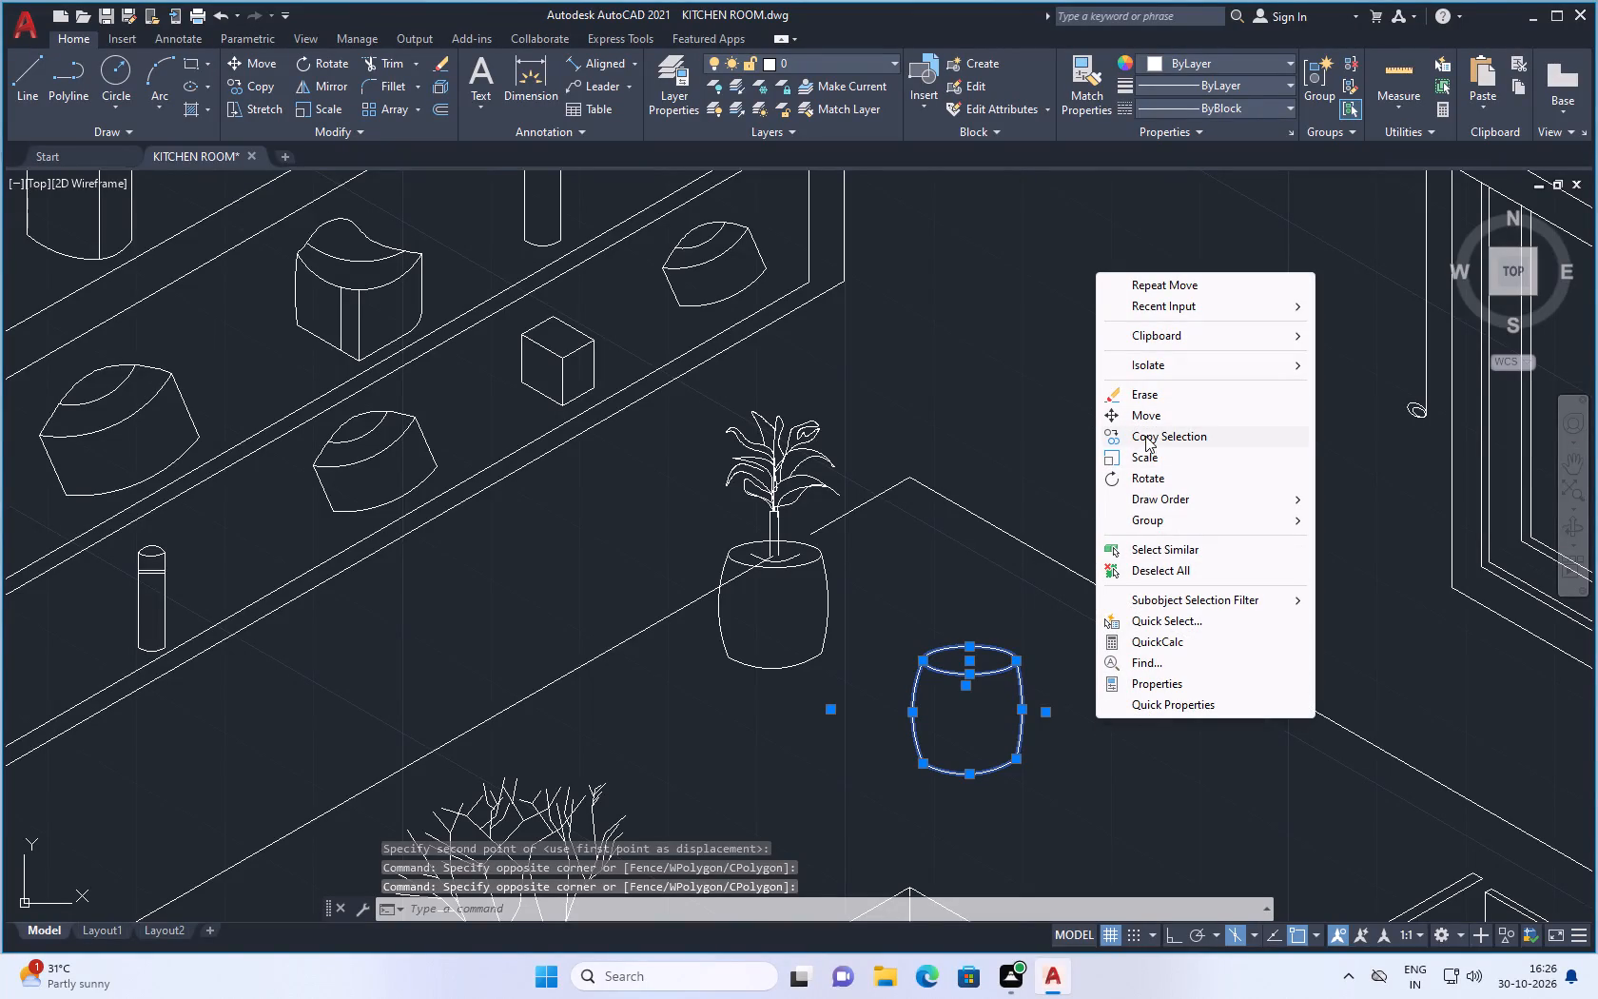
pyautogui.click(1169, 416)
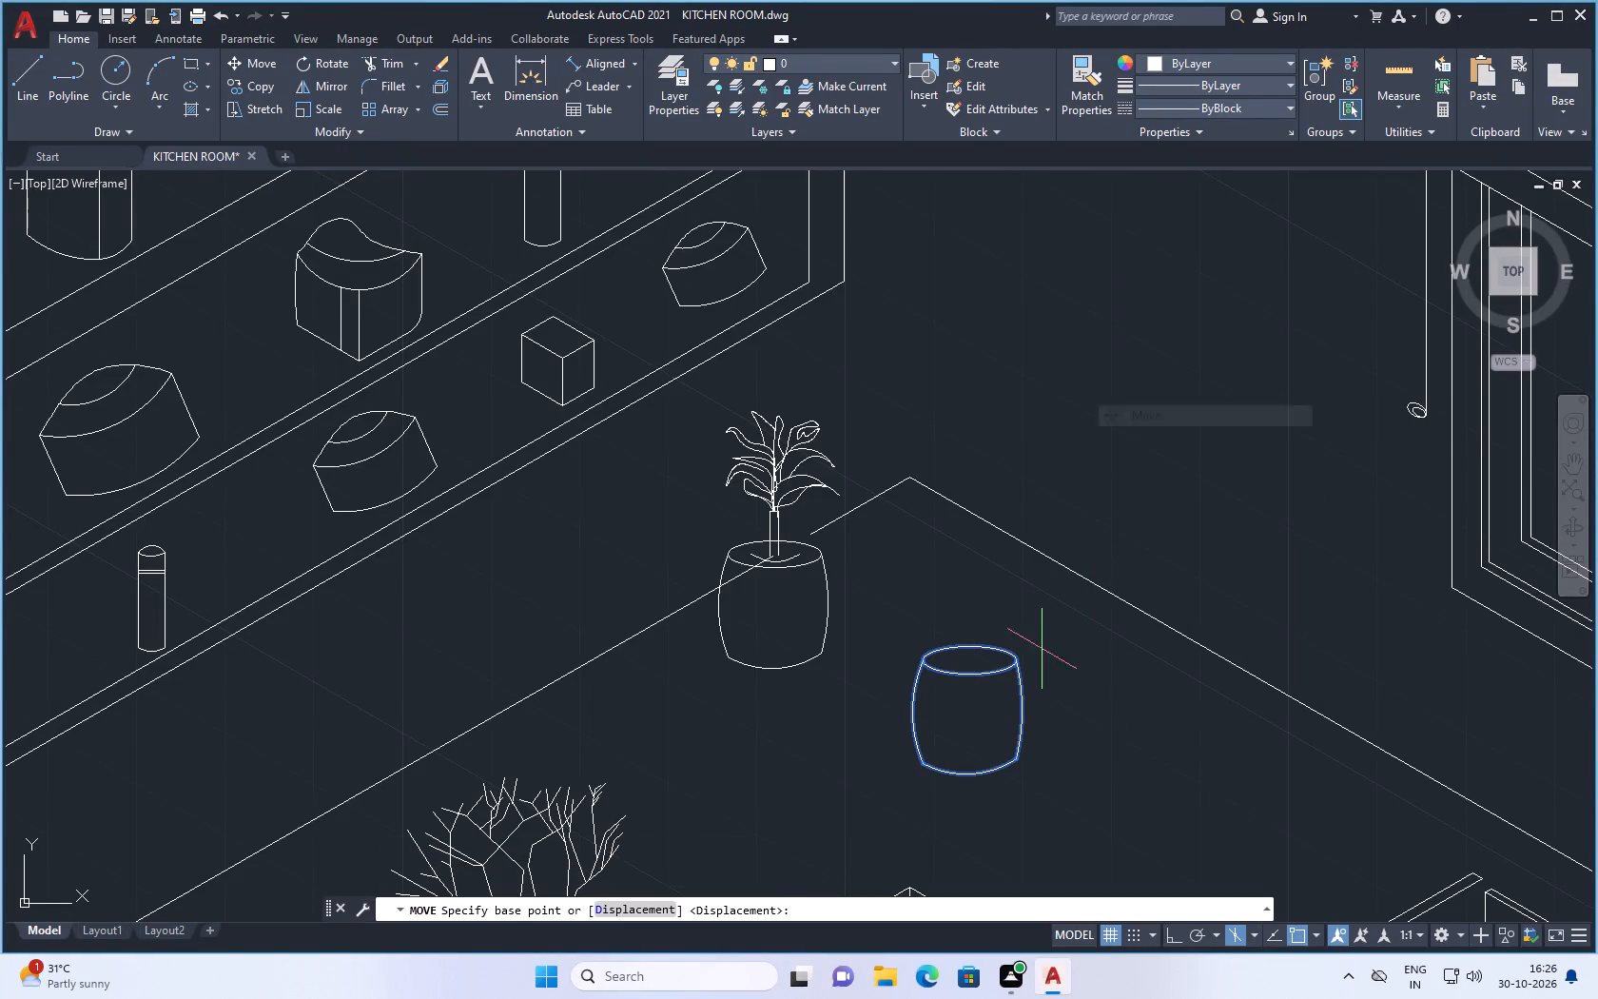
pyautogui.click(962, 722)
pyautogui.click(1108, 797)
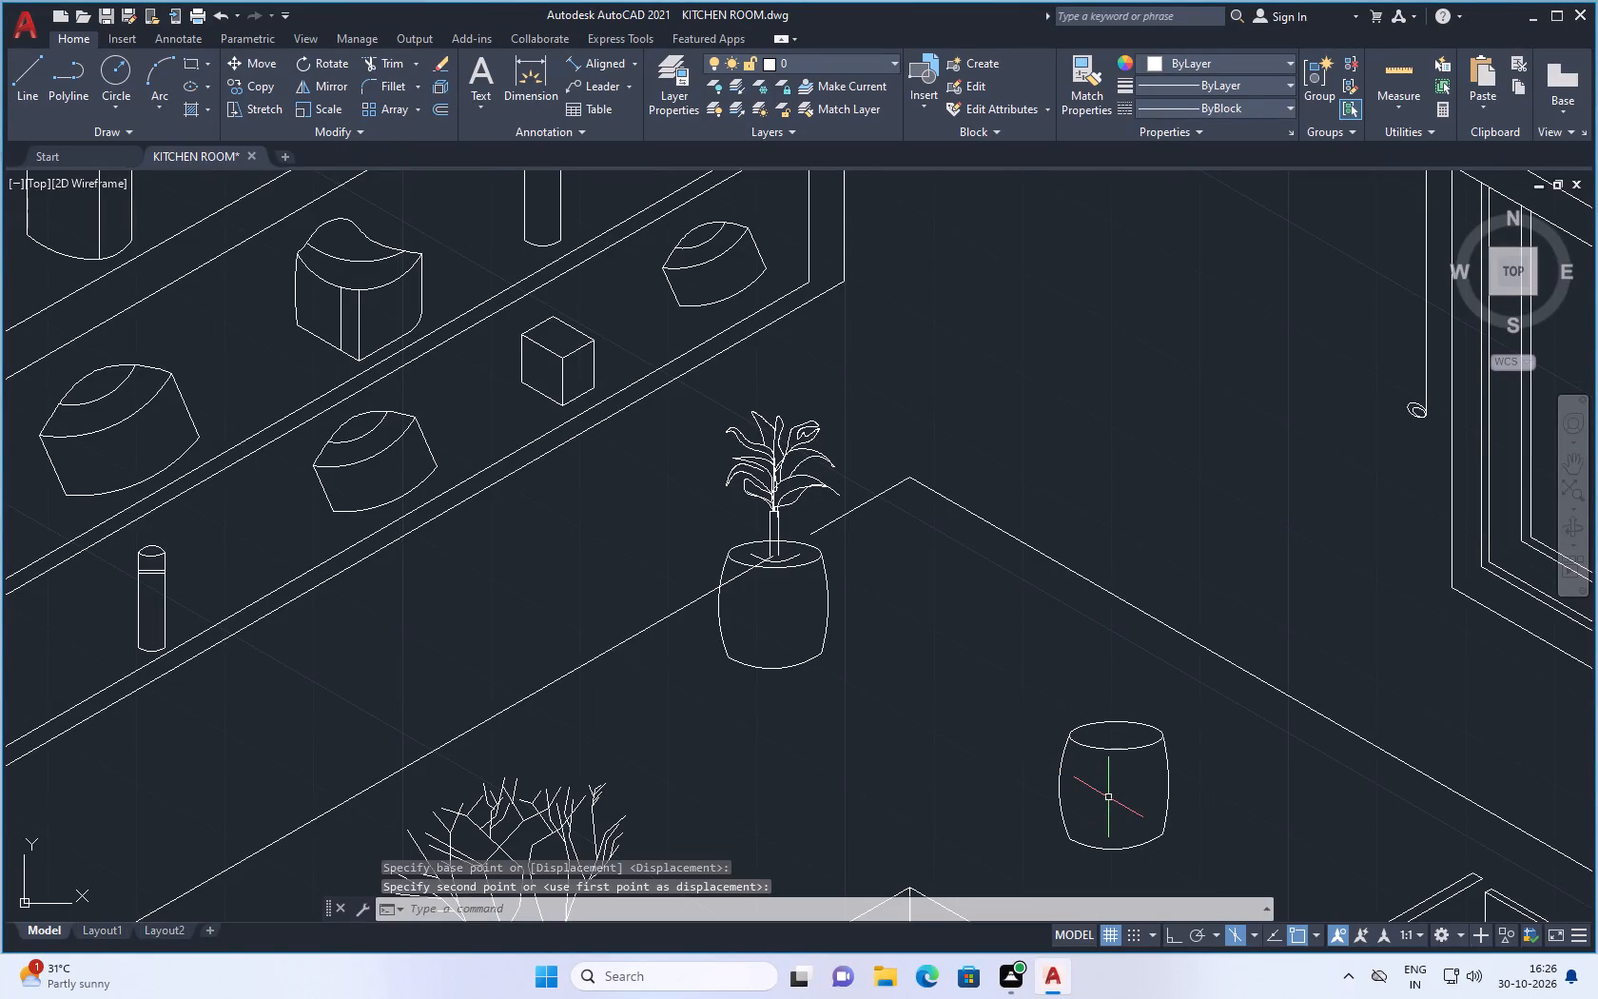
pyautogui.press('Escape')
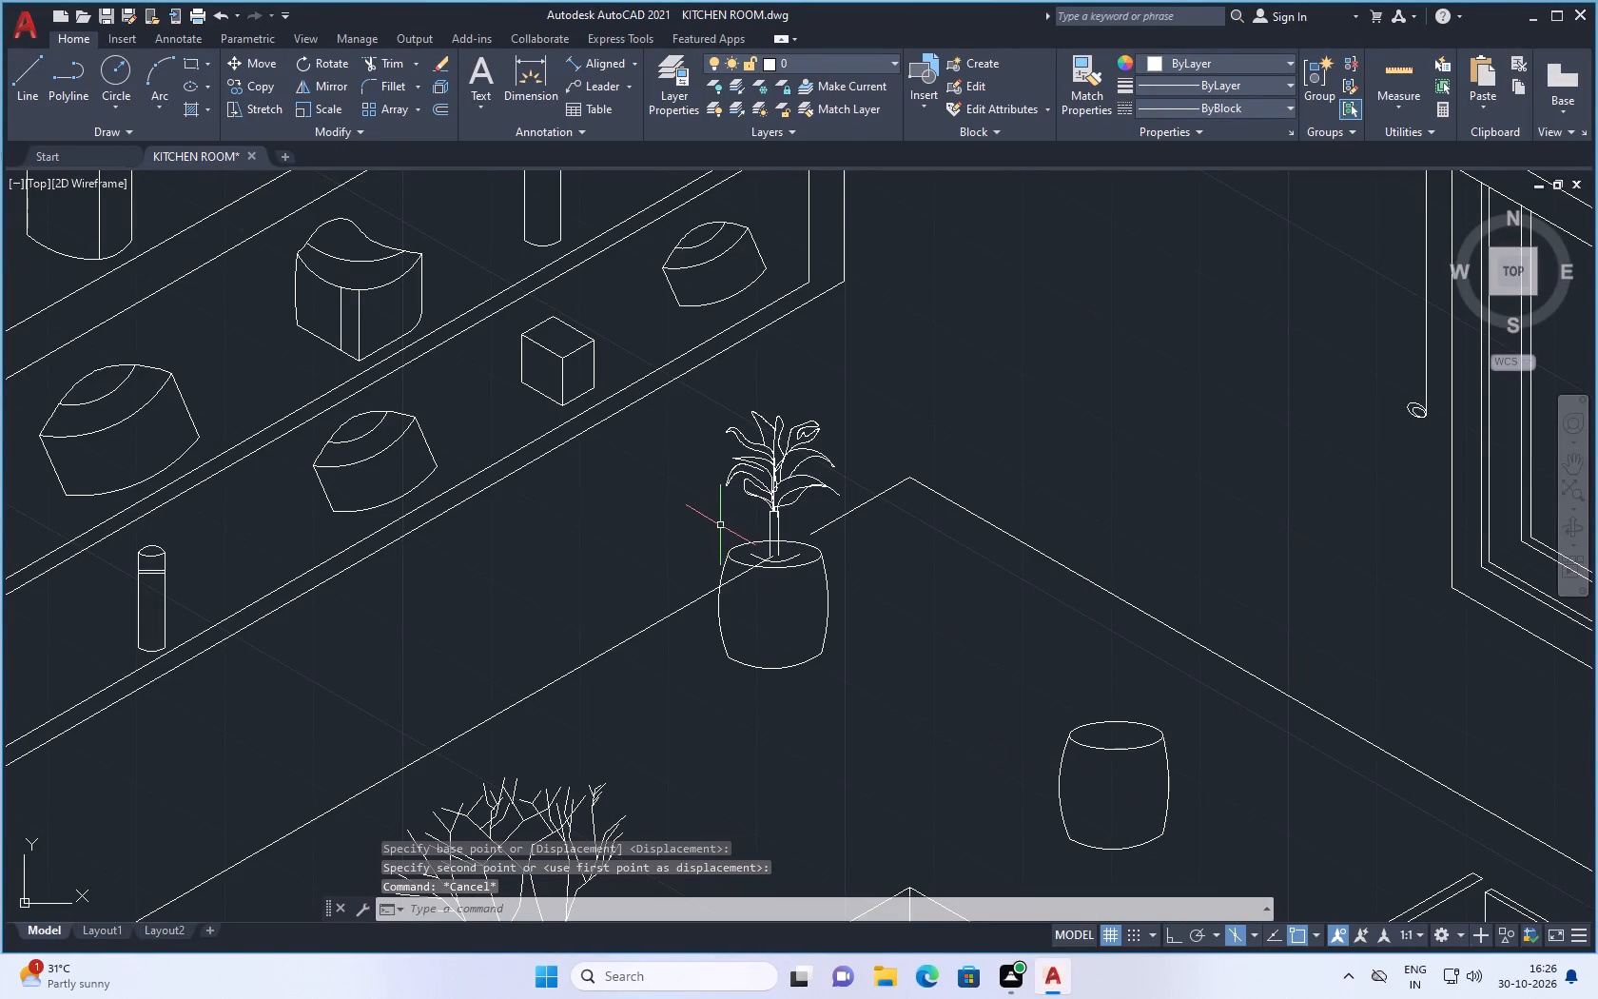
# Scale the plant's leaves and pot up about 1.3 times from the middle of the pot, leaving out the stem.
pyautogui.scroll(2, 739, 568)
pyautogui.scroll(-2, 847, 690)
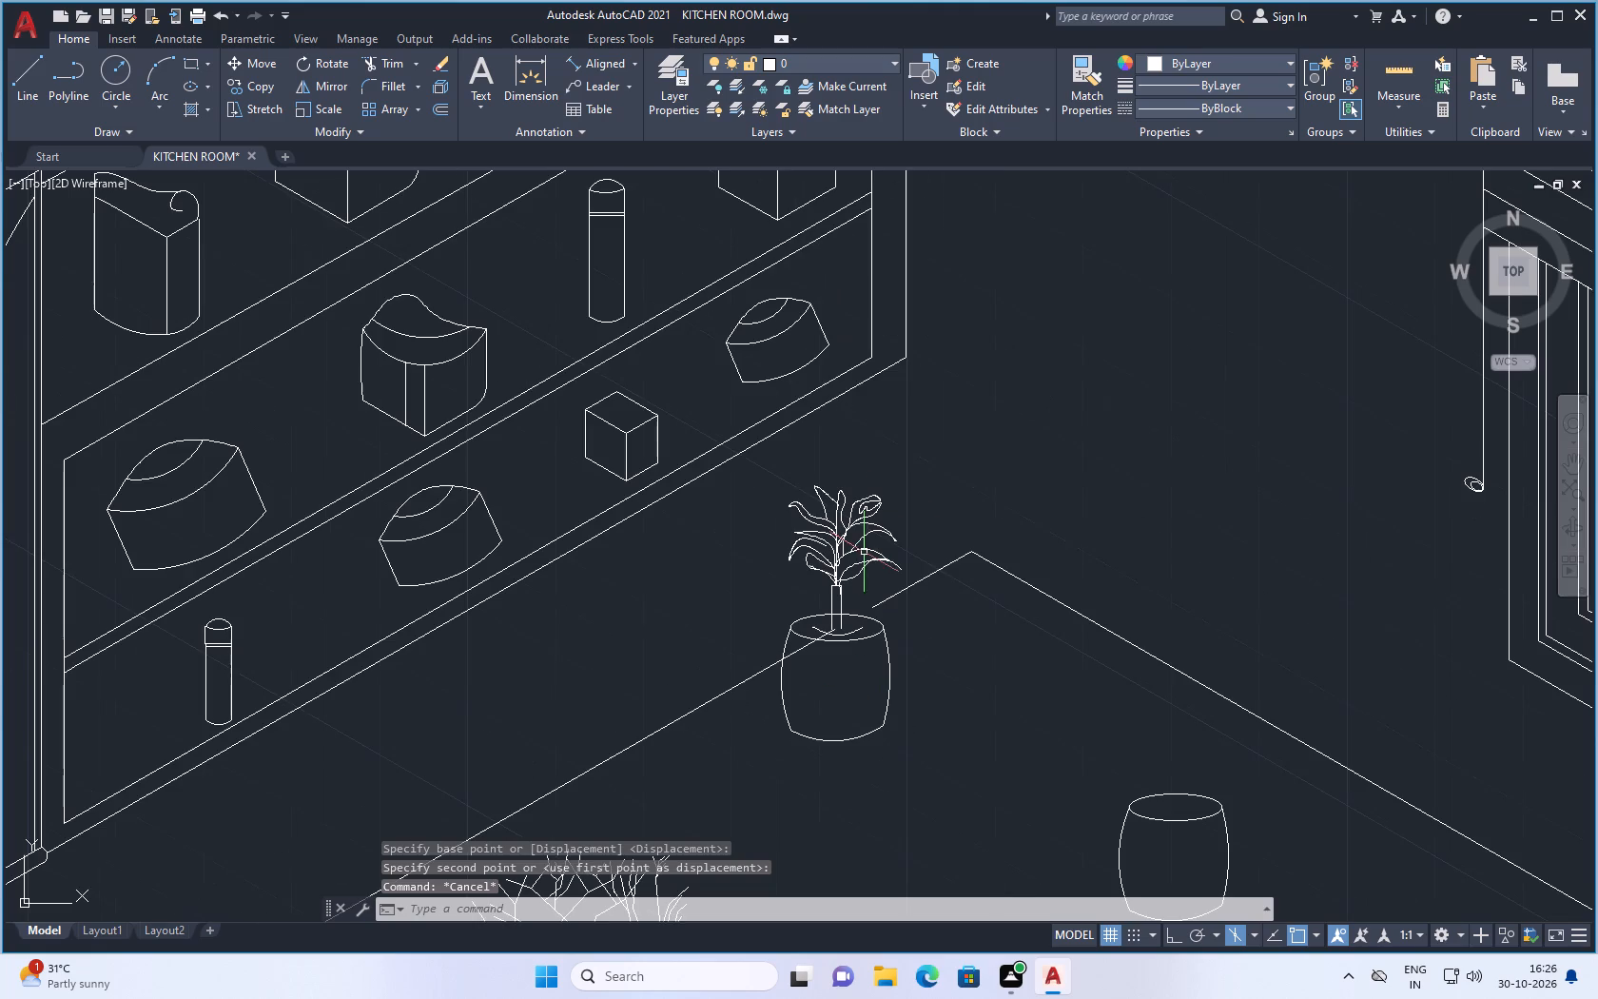
pyautogui.click(908, 476)
pyautogui.click(780, 583)
pyautogui.scroll(3, 836, 638)
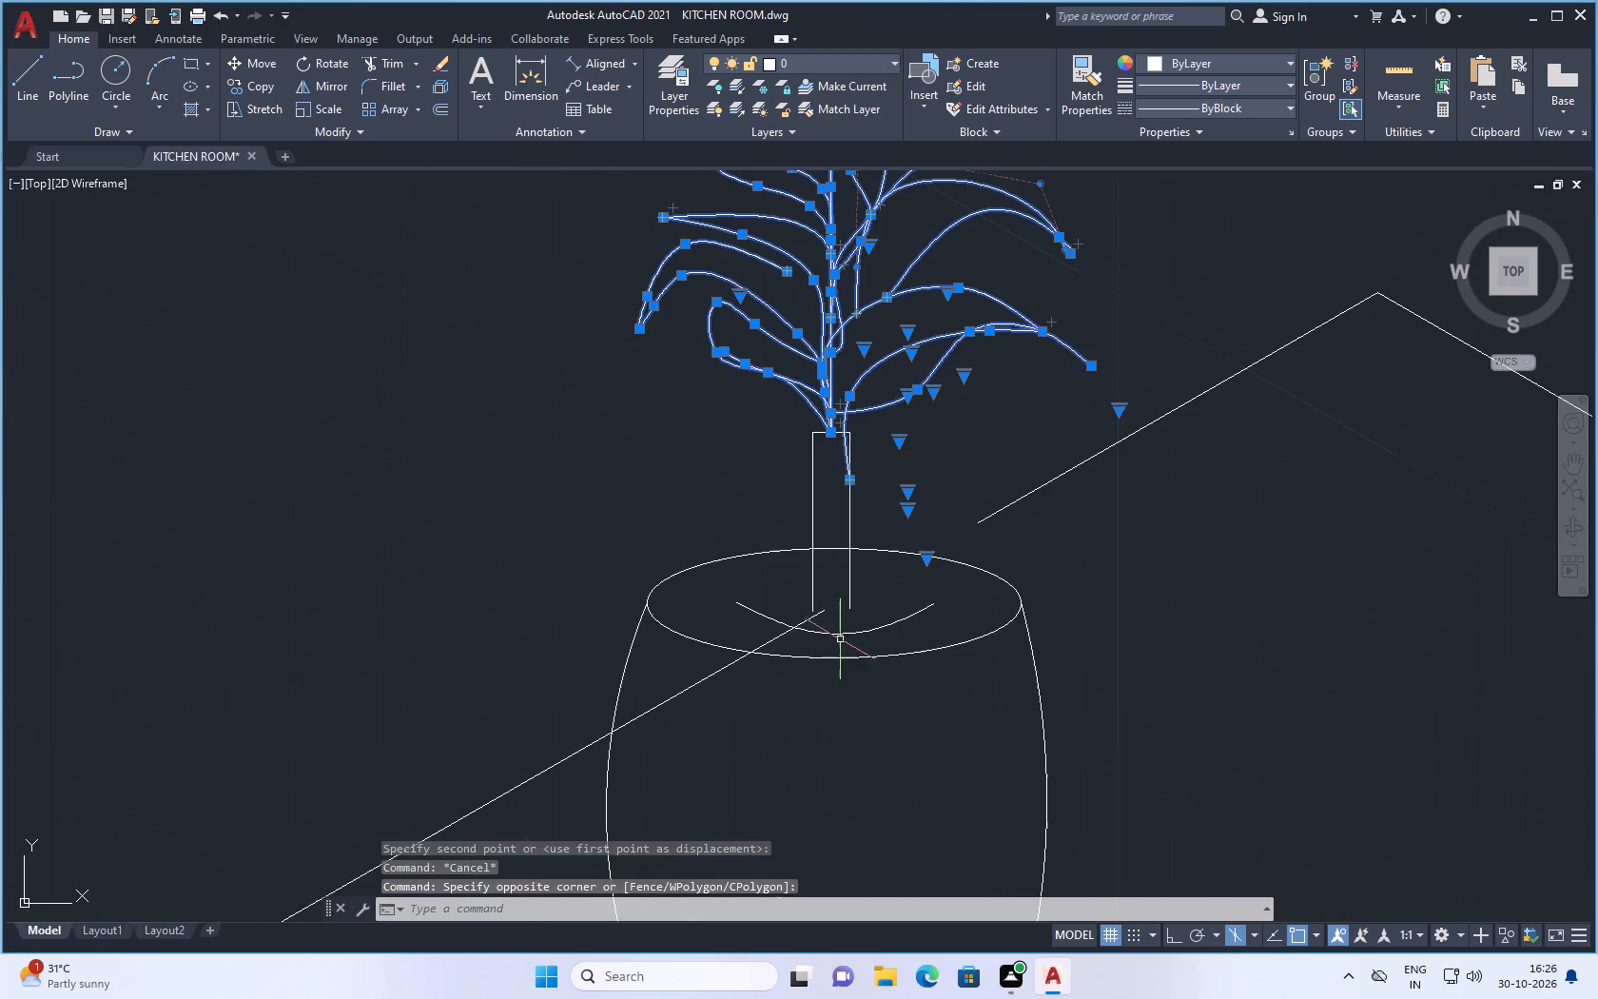
pyautogui.click(1132, 596)
pyautogui.click(929, 775)
pyautogui.scroll(-2, 929, 775)
pyautogui.scroll(2, 867, 828)
pyautogui.moveTo(775, 682); pyautogui.dragTo(767, 693)
pyautogui.click(662, 776)
pyautogui.scroll(-3, 760, 761)
pyautogui.scroll(3, 792, 836)
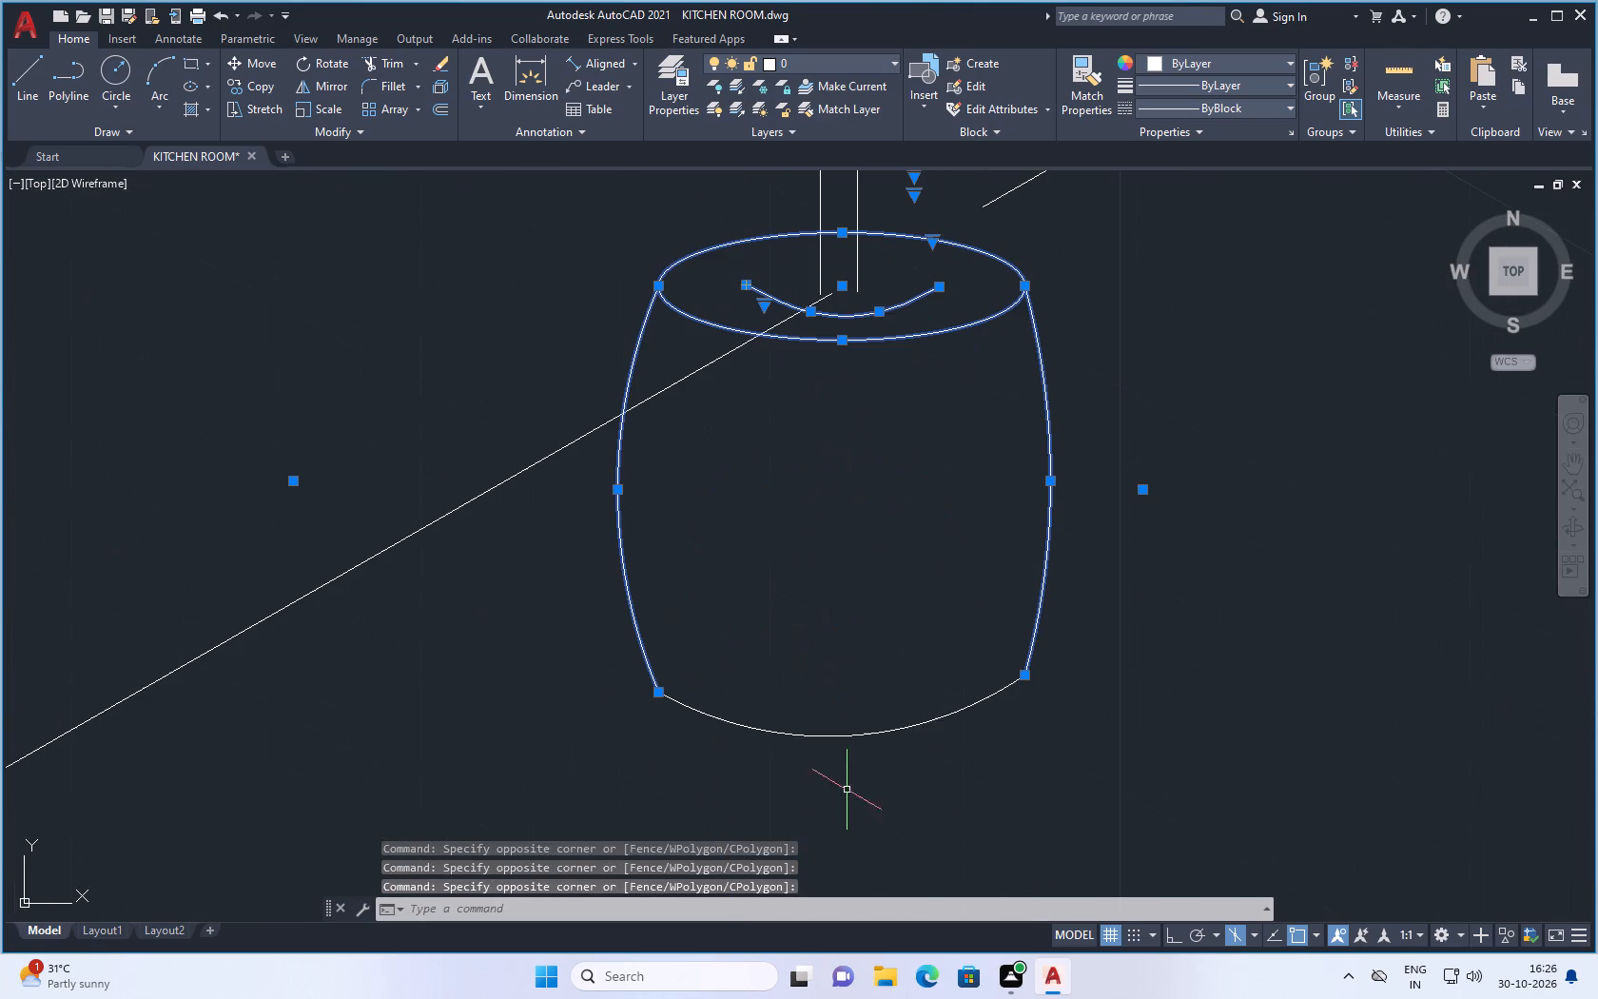
pyautogui.moveTo(932, 694); pyautogui.dragTo(882, 739)
pyautogui.click(790, 824)
pyautogui.scroll(-3, 918, 758)
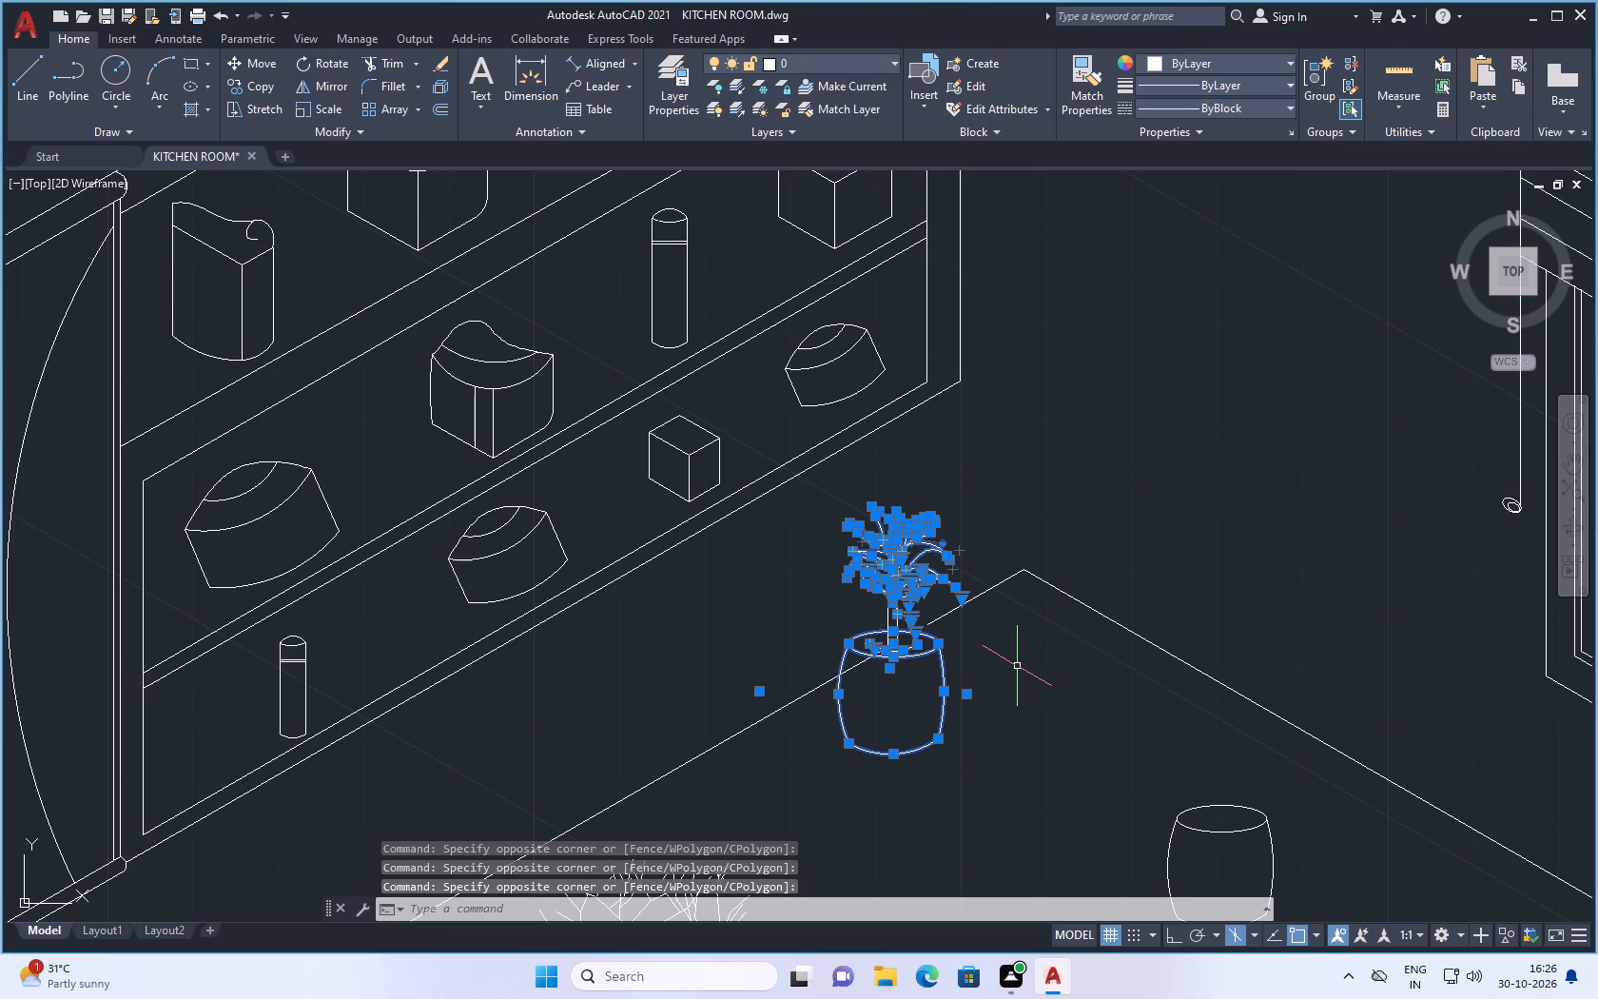
pyautogui.rightClick(1017, 666)
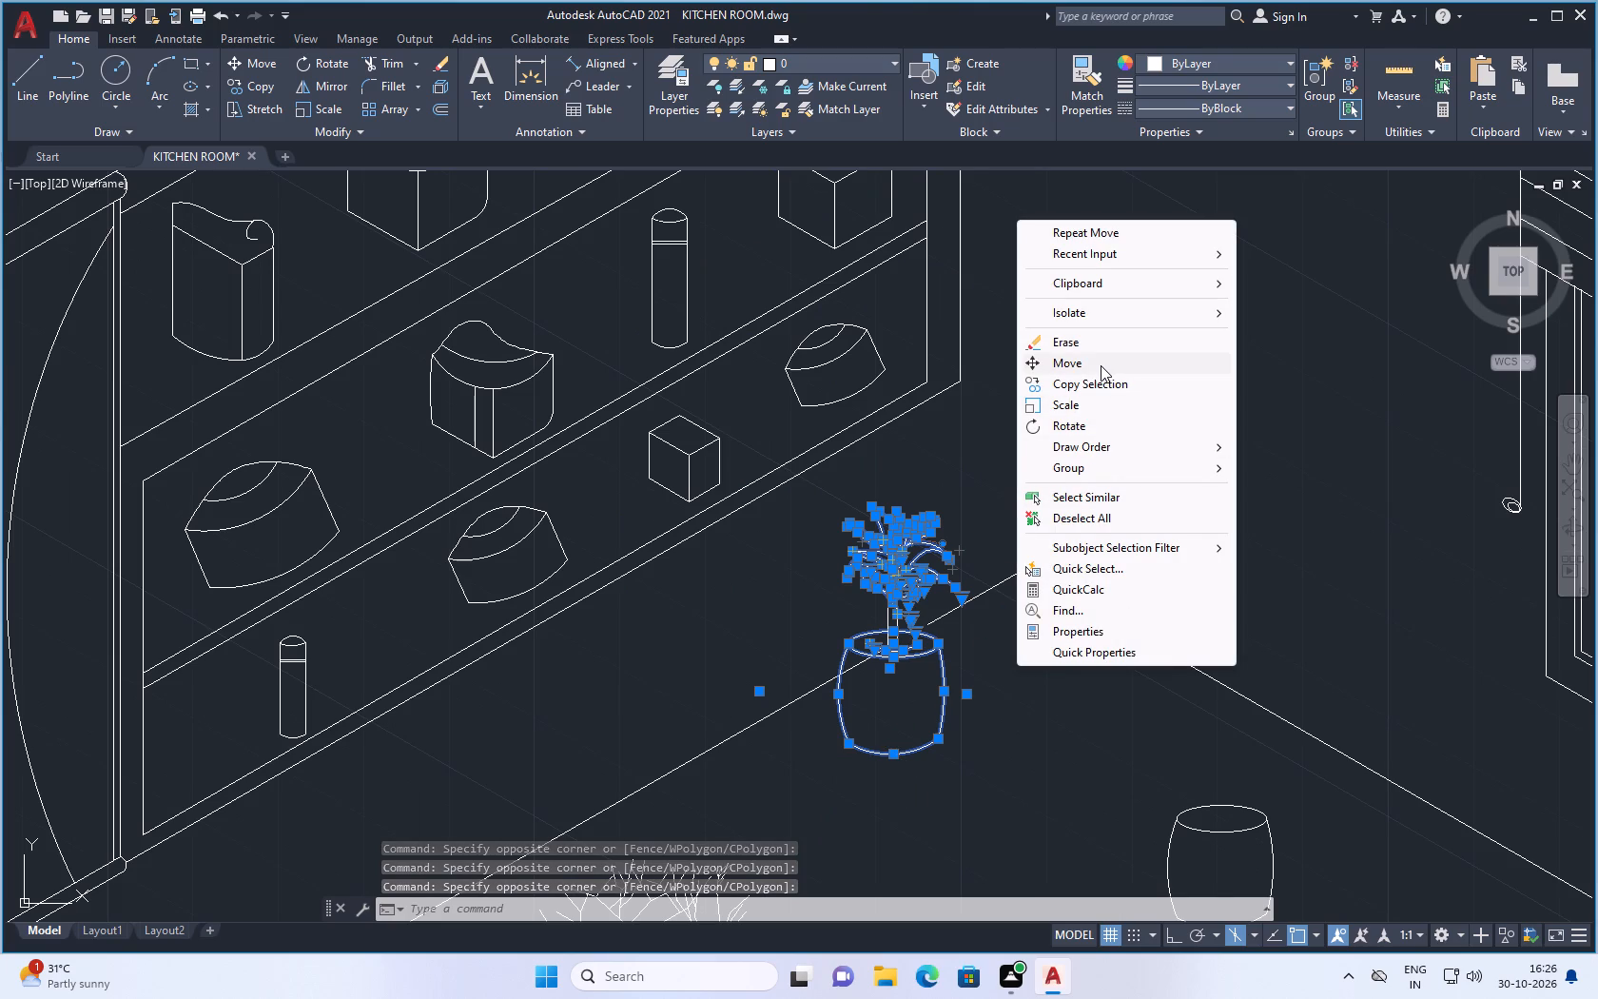
pyautogui.click(1073, 406)
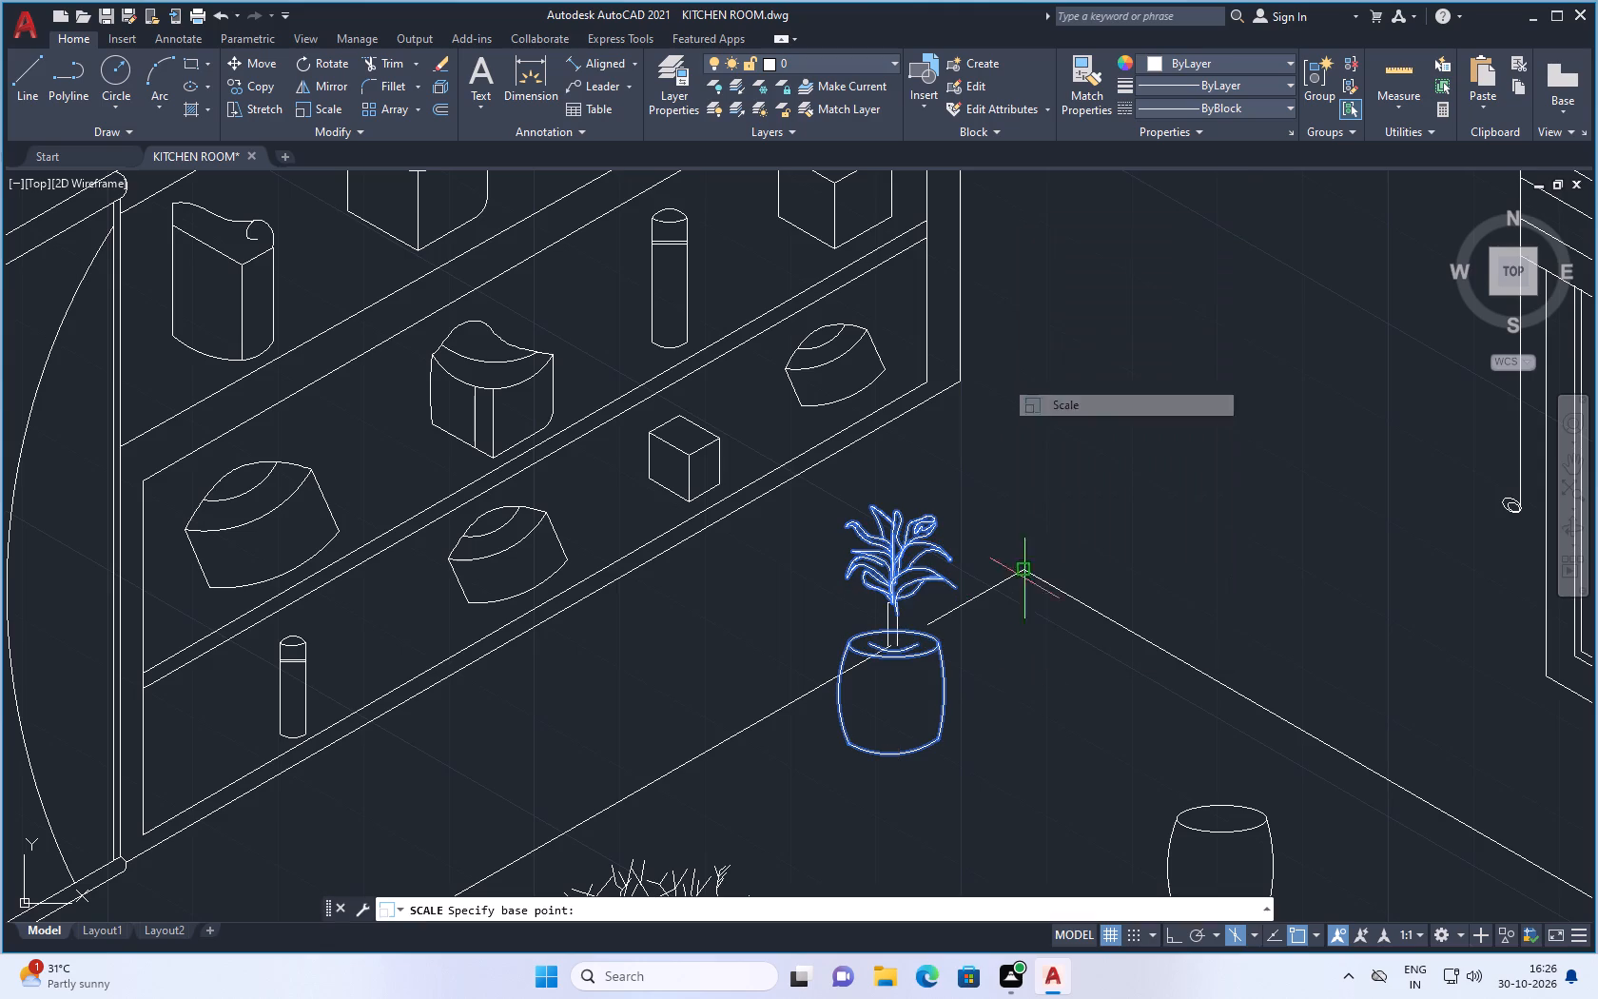
pyautogui.moveTo(890, 701); pyautogui.dragTo(900, 699)
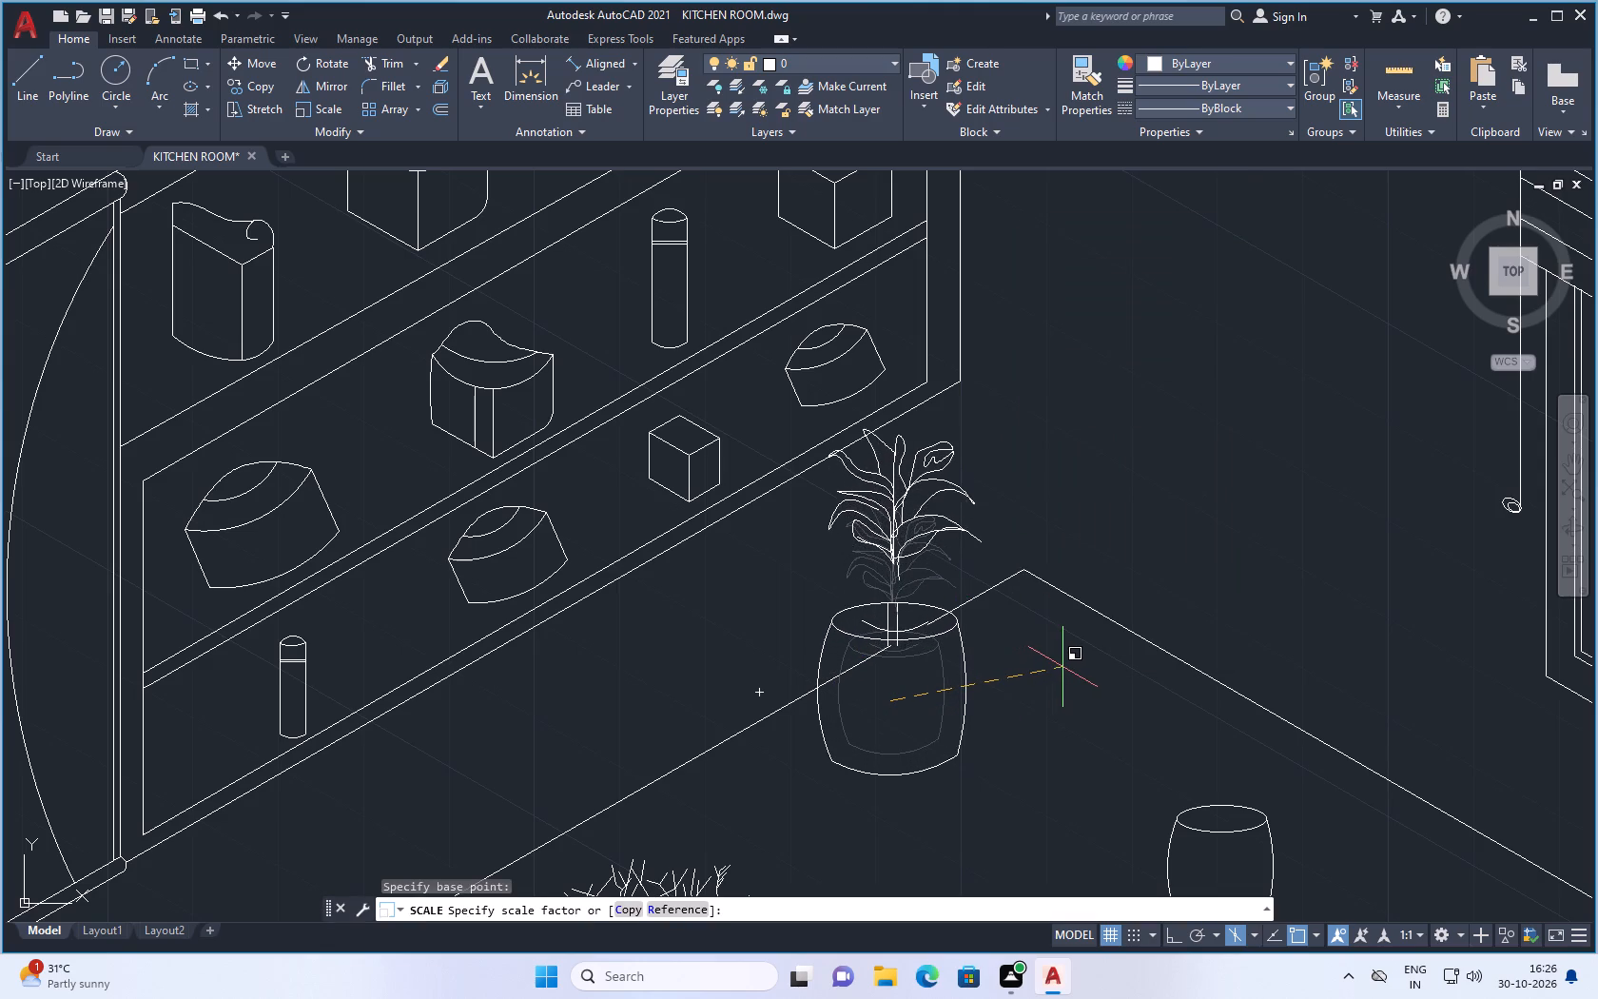
pyautogui.click(1054, 670)
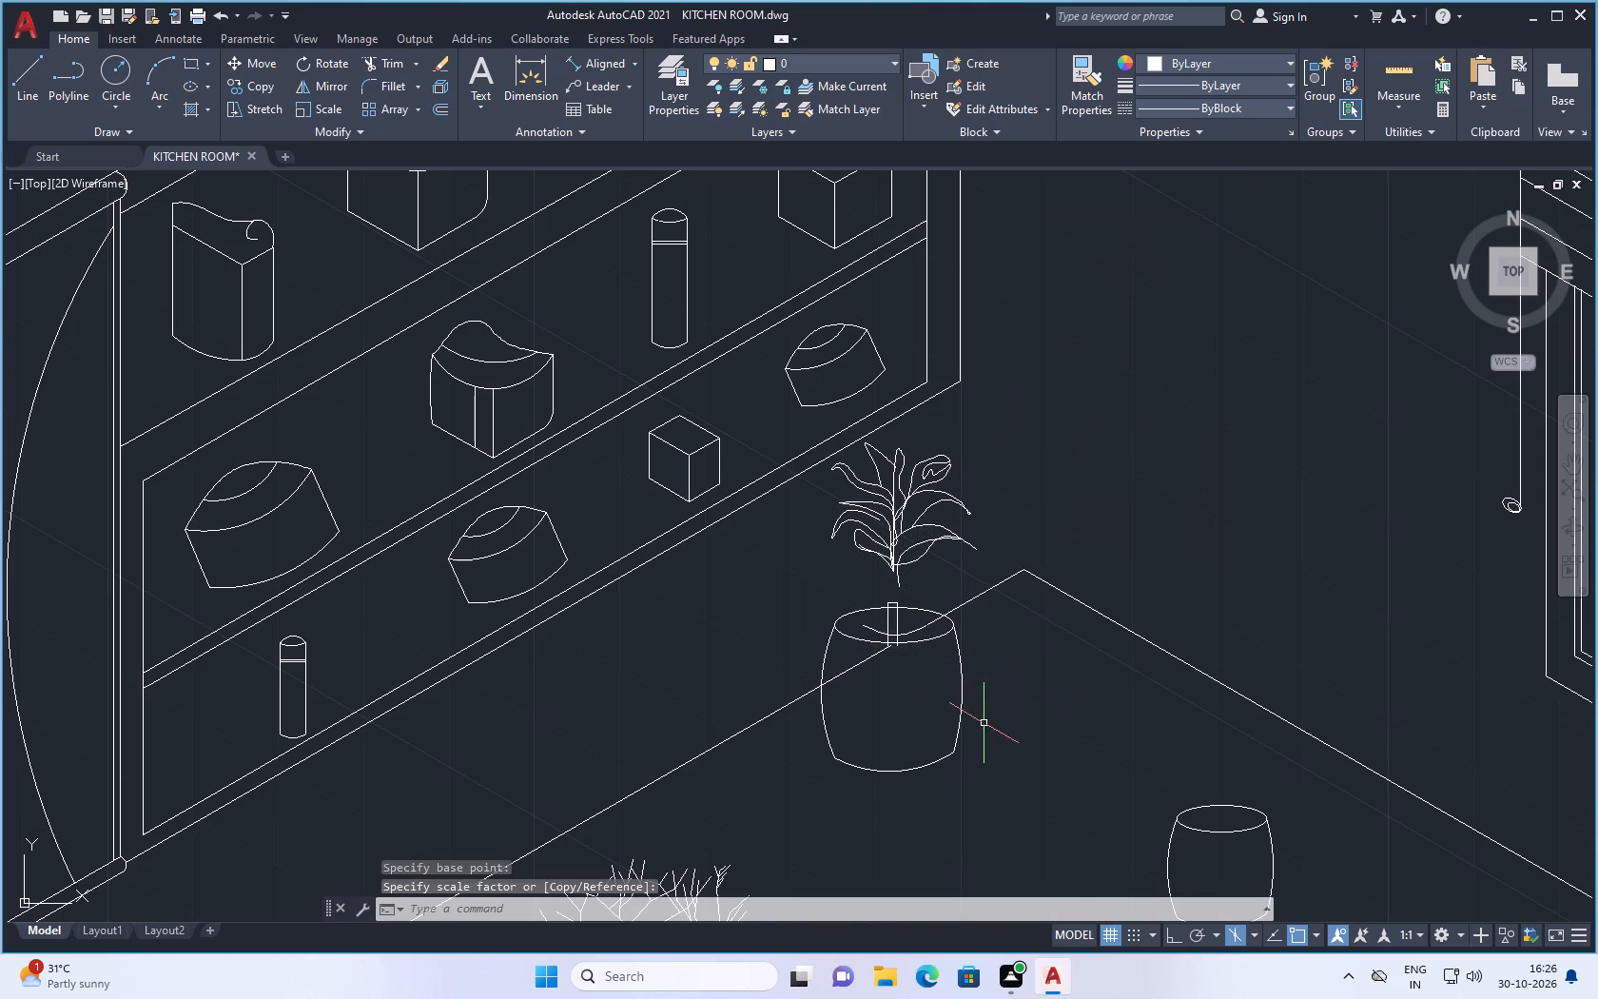
# Move the plant's leaves straight down so their base meets the top of the stem in the pot.
pyautogui.scroll(-3, 965, 757)
pyautogui.scroll(2, 963, 739)
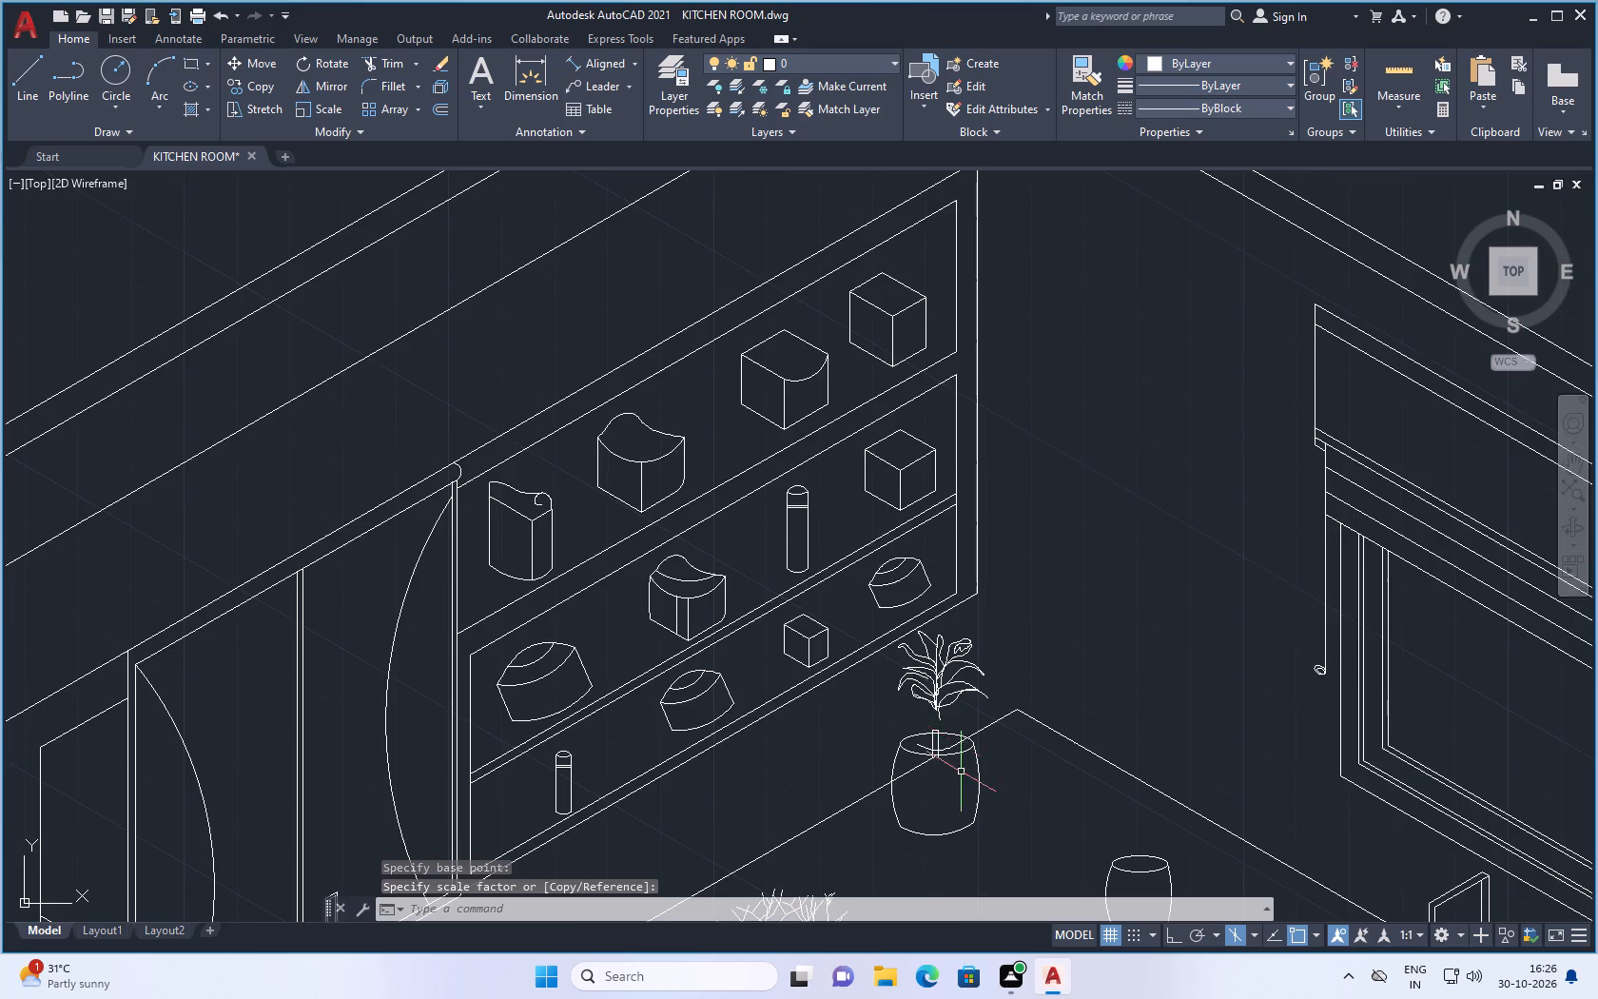
pyautogui.scroll(2, 961, 772)
pyautogui.scroll(1, 913, 648)
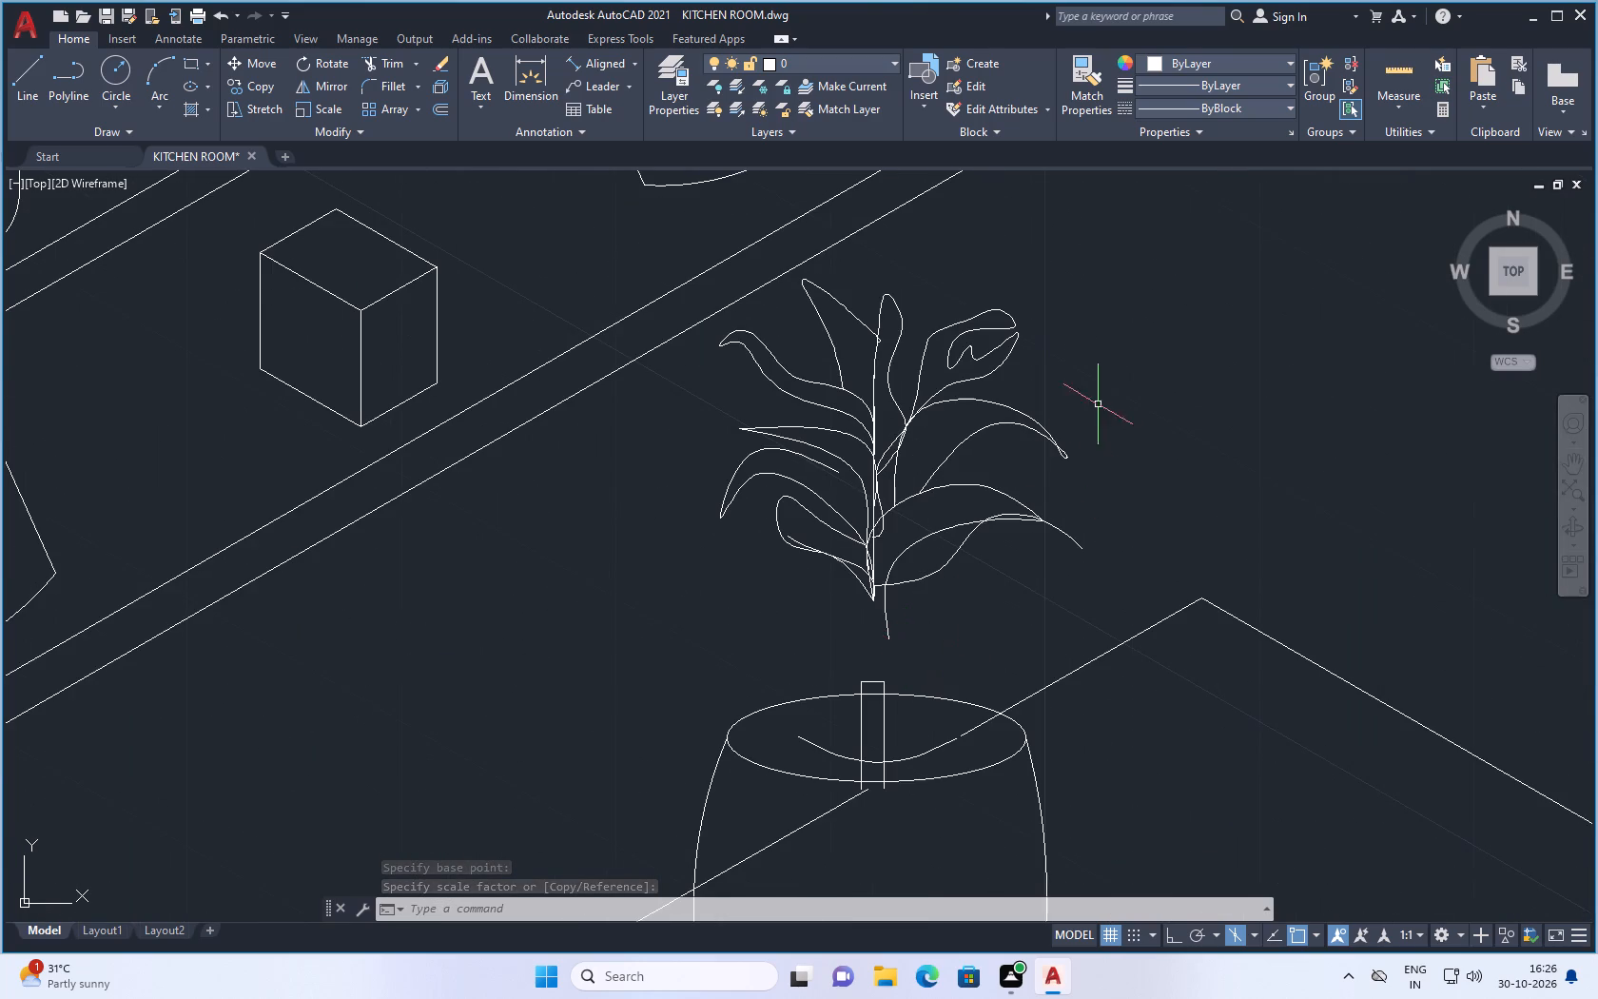
pyautogui.click(1113, 305)
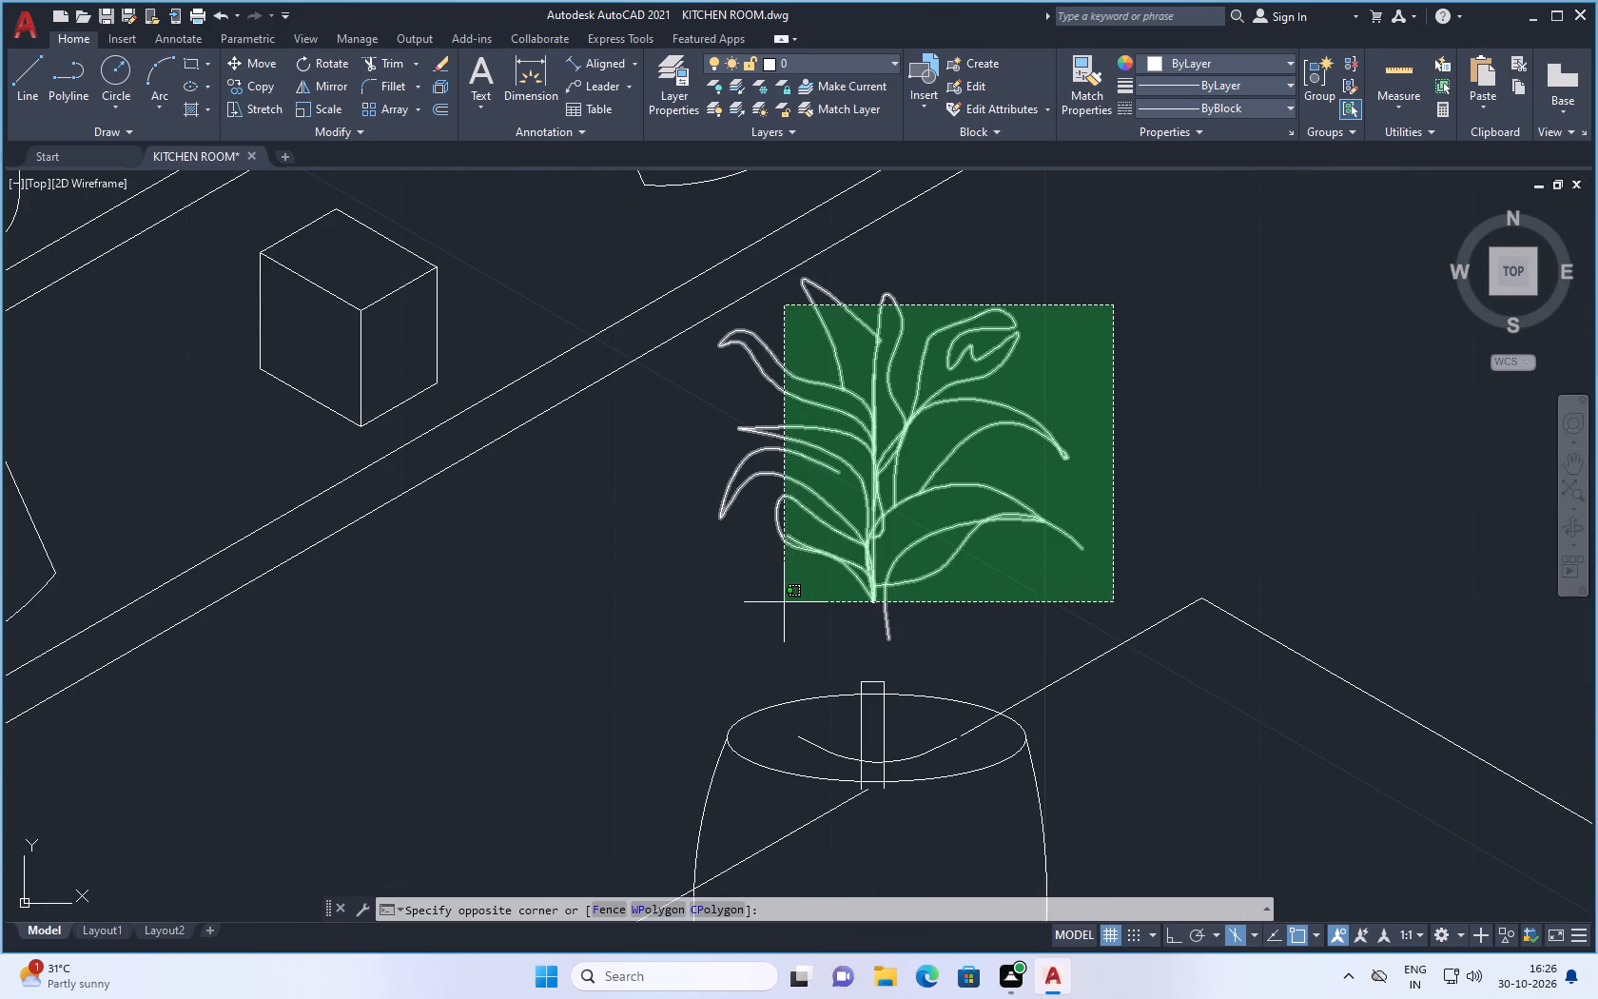
pyautogui.click(784, 602)
pyautogui.scroll(1, 820, 361)
pyautogui.scroll(-2, 973, 524)
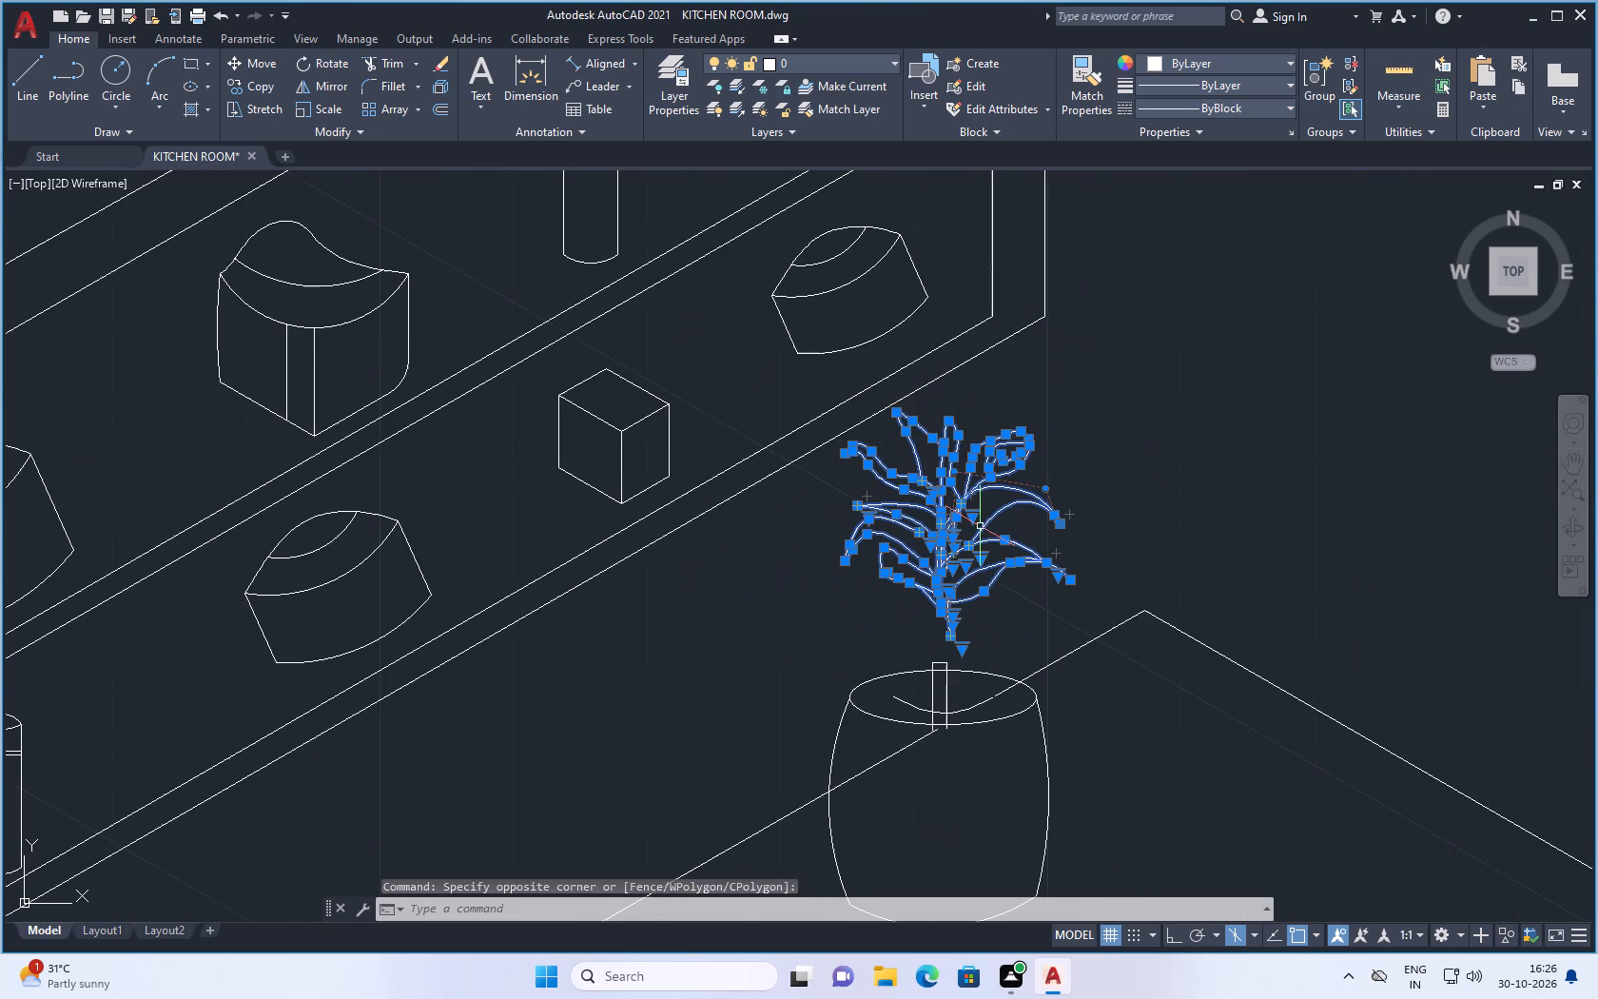
pyautogui.rightClick(1125, 479)
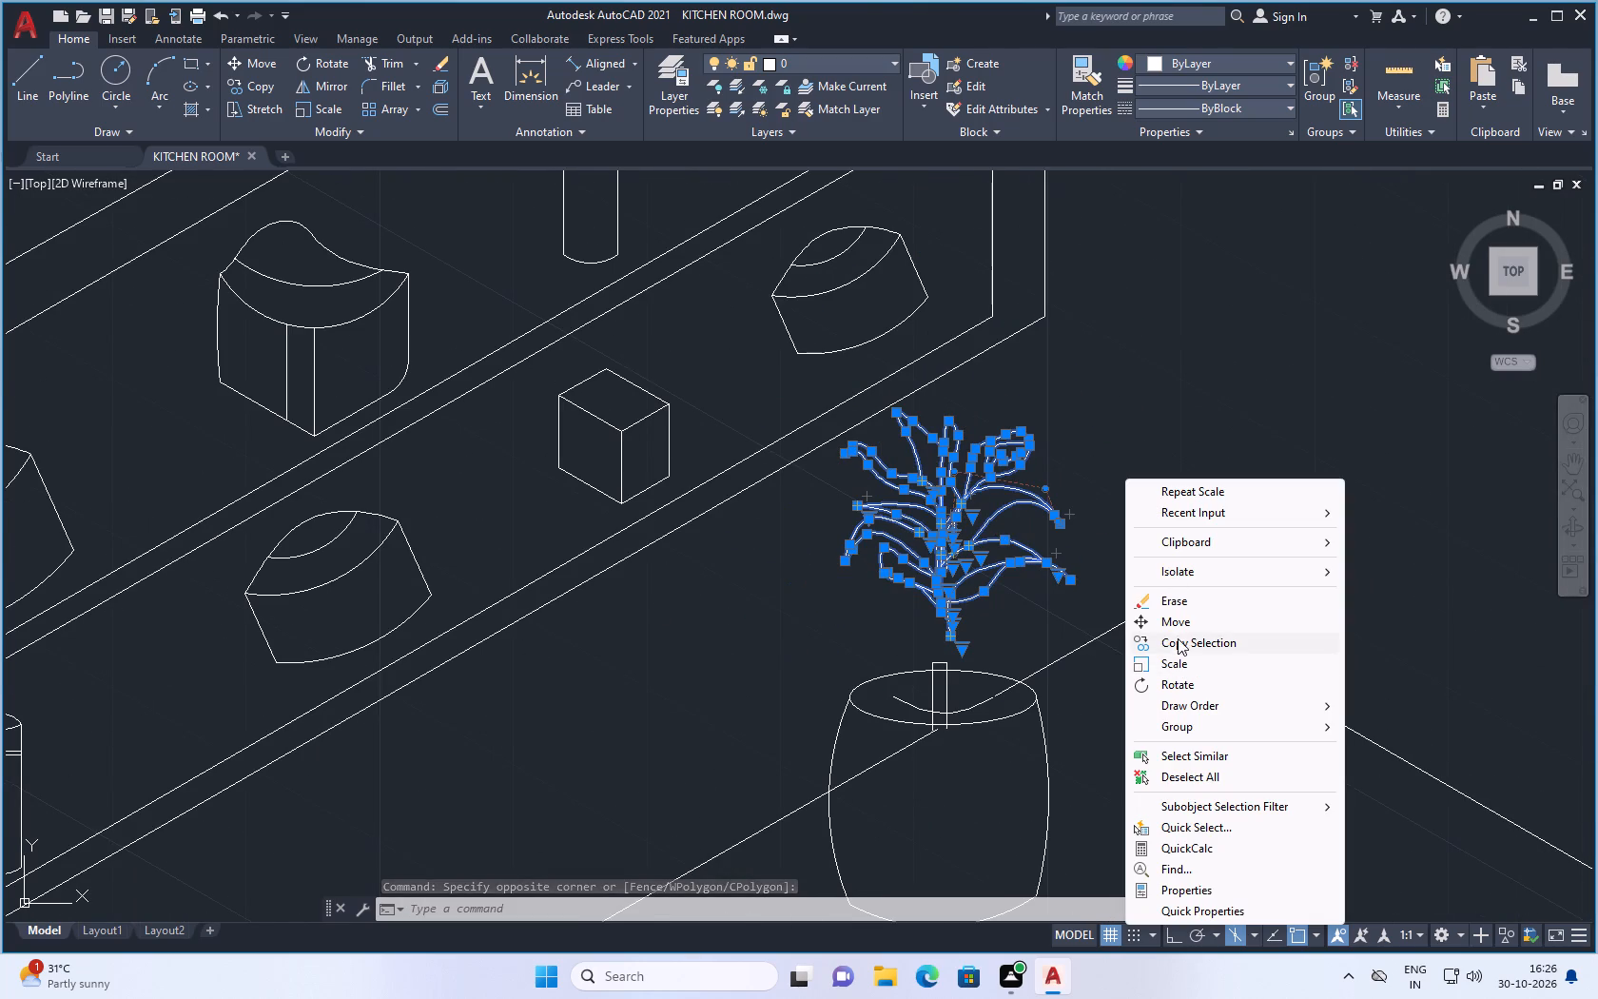
pyautogui.click(1176, 619)
pyautogui.scroll(1, 954, 643)
pyautogui.click(927, 582)
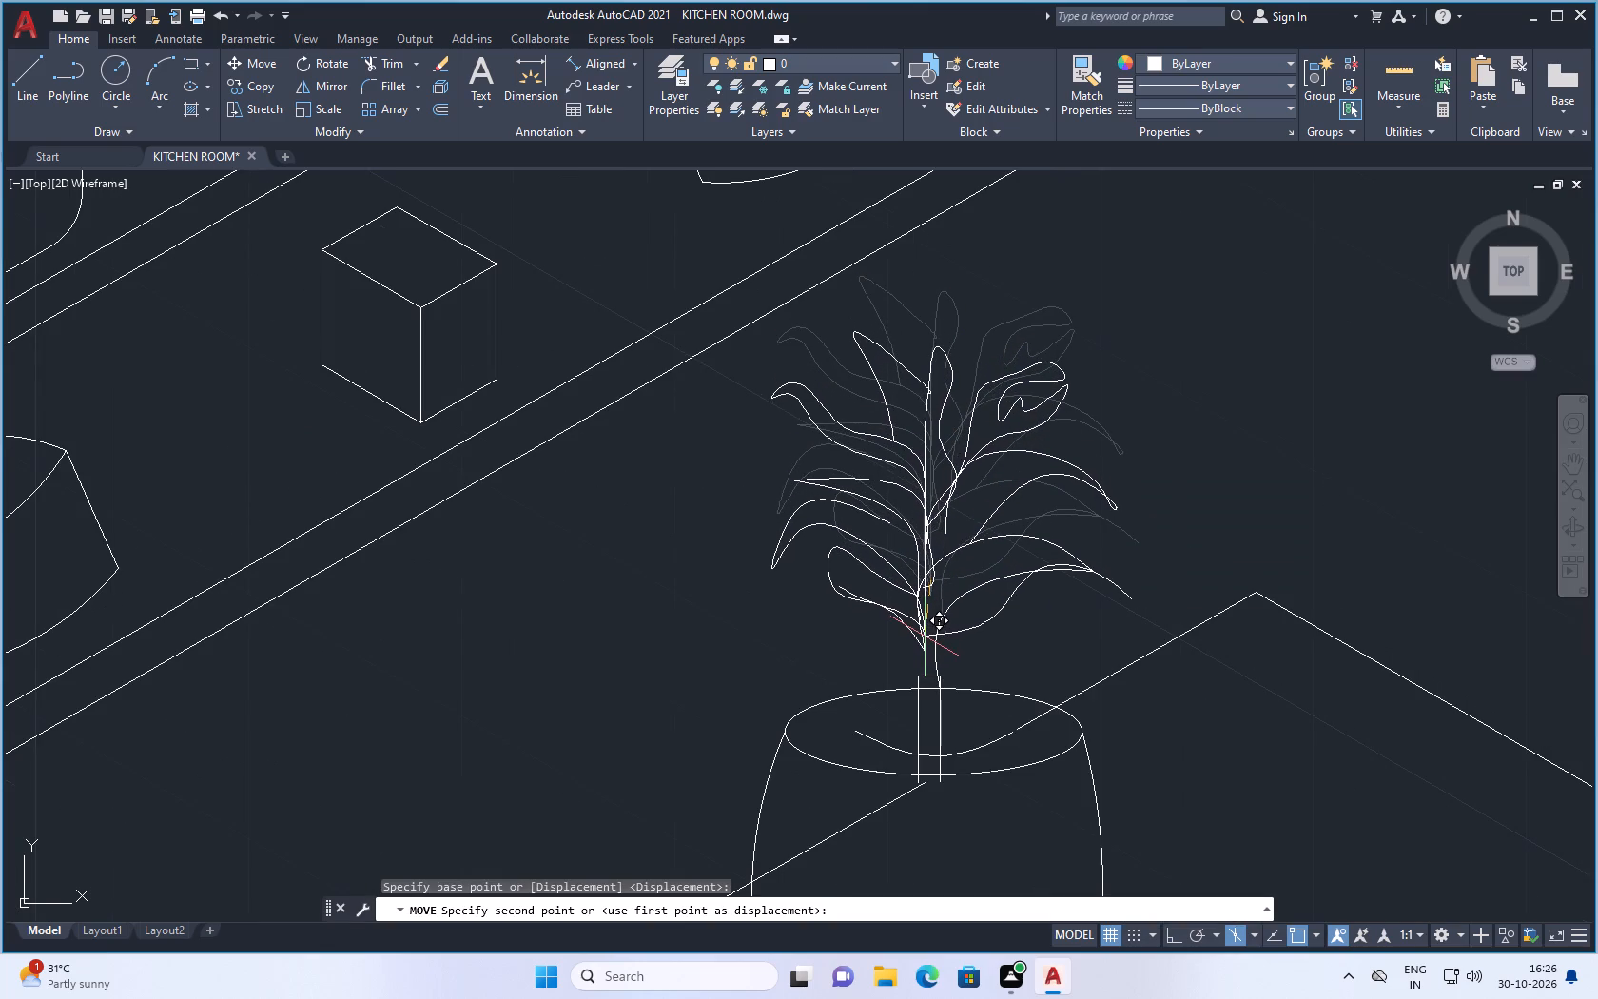
pyautogui.click(925, 637)
# Move the empty pot back along the countertop to the corner, right beside the leafy potted plant.
pyautogui.scroll(-4, 948, 657)
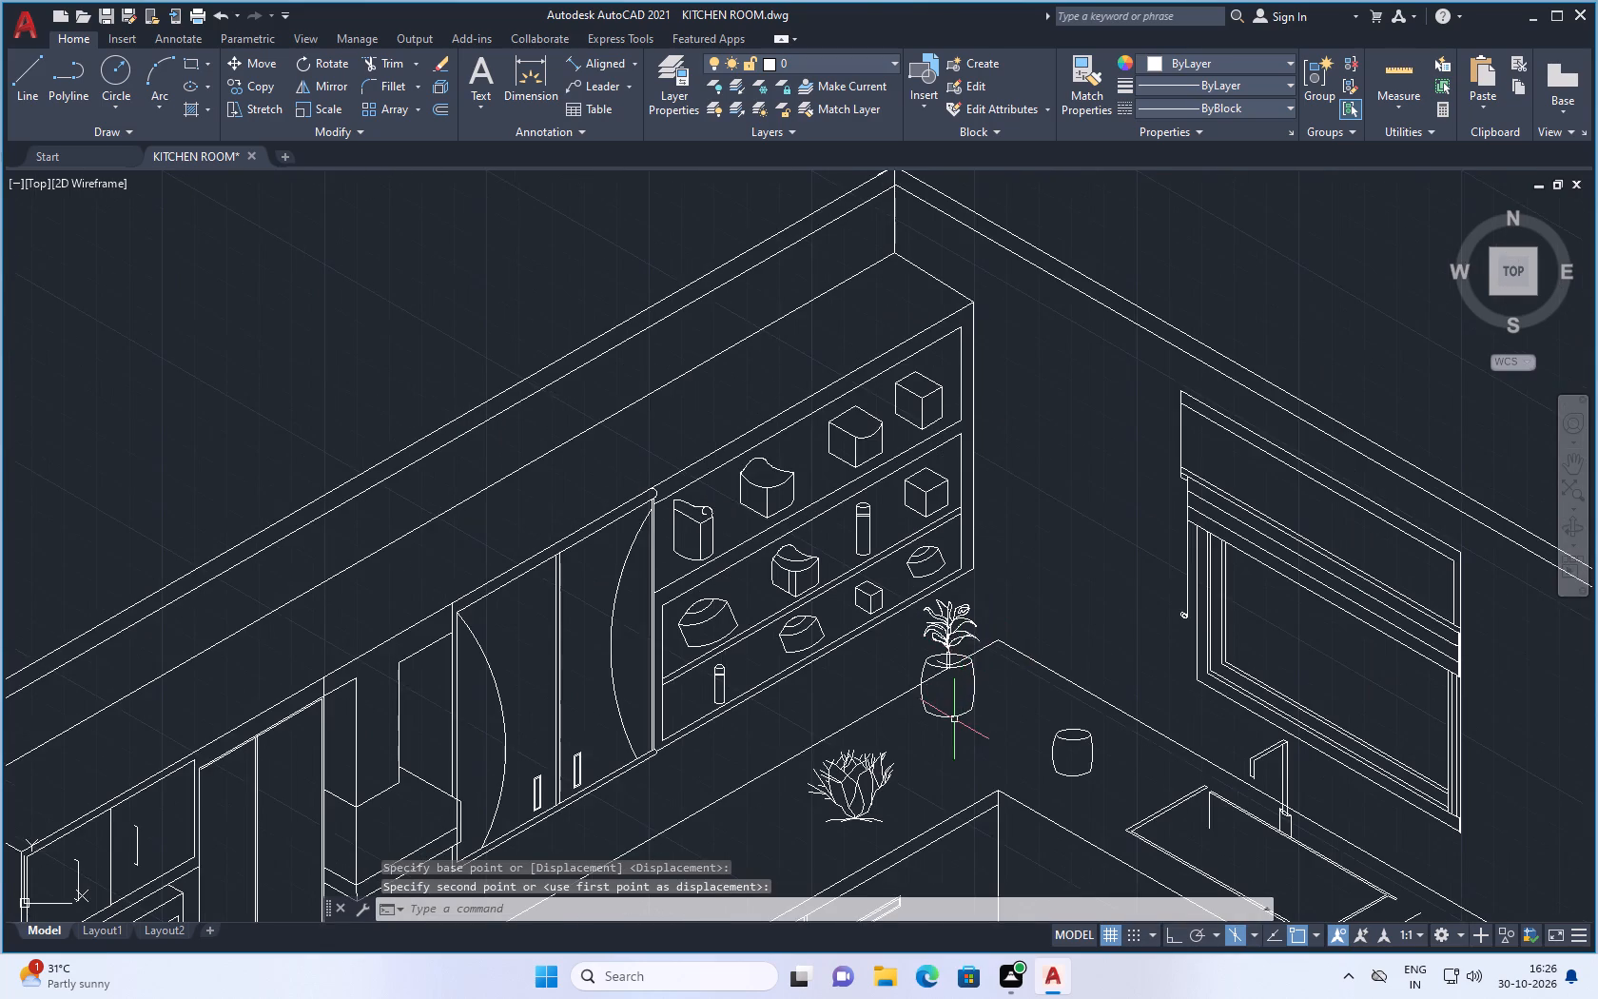
pyautogui.scroll(-2, 965, 718)
pyautogui.scroll(3, 950, 733)
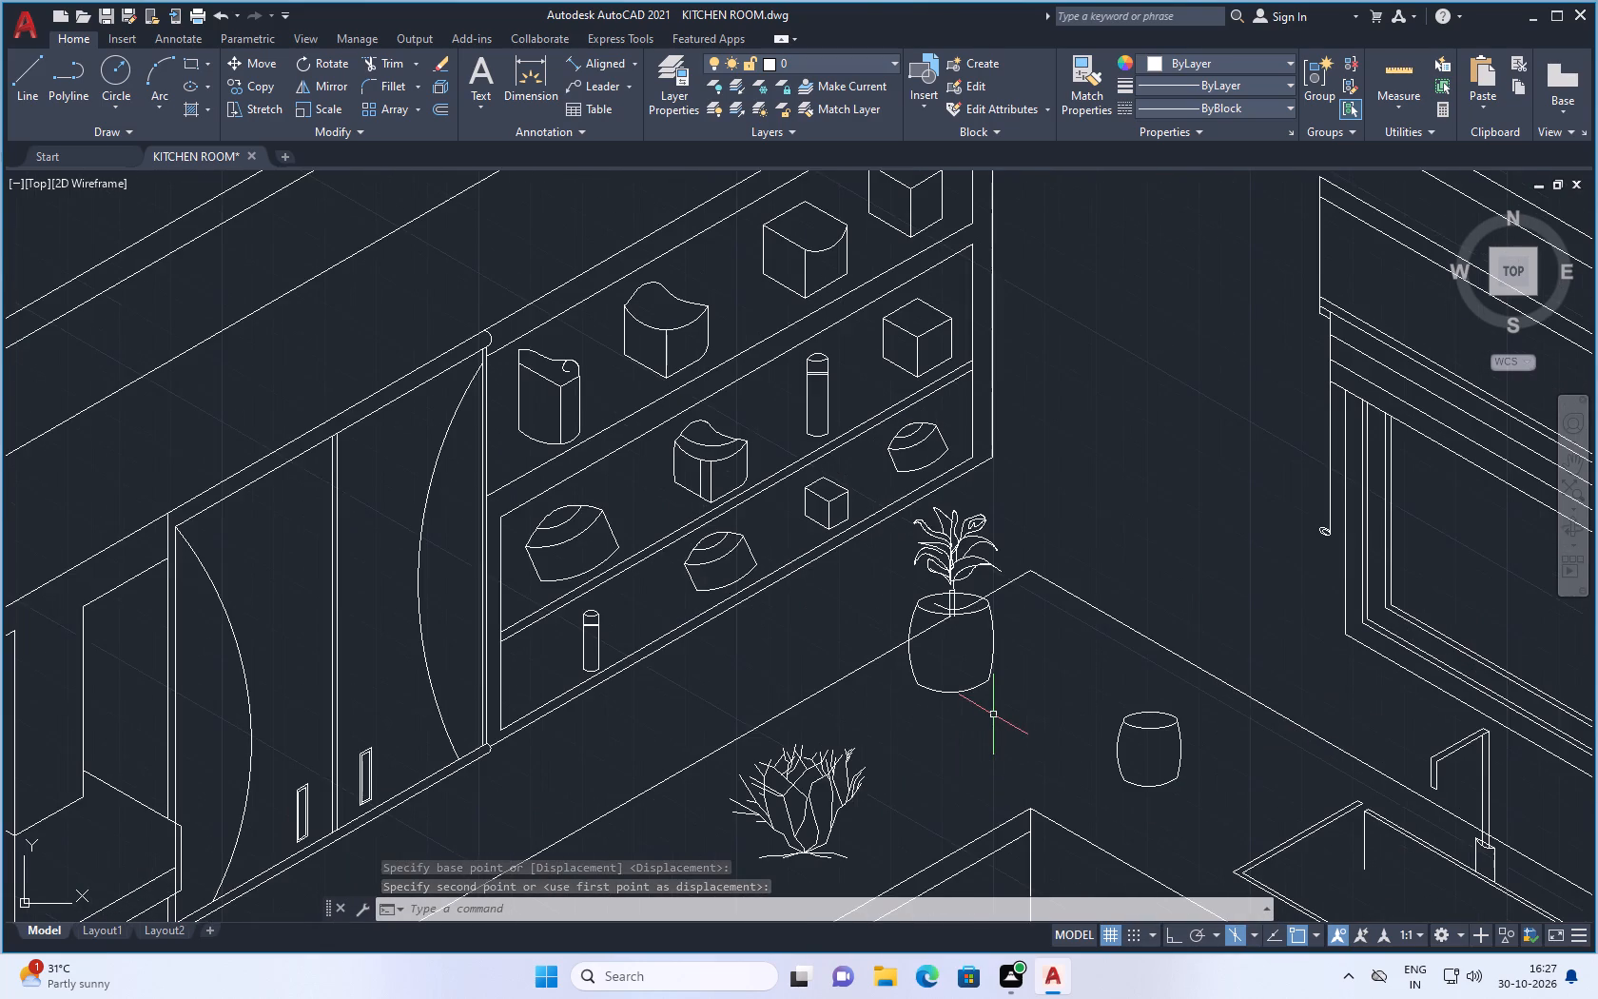
pyautogui.scroll(2, 1062, 774)
pyautogui.scroll(-2, 1085, 793)
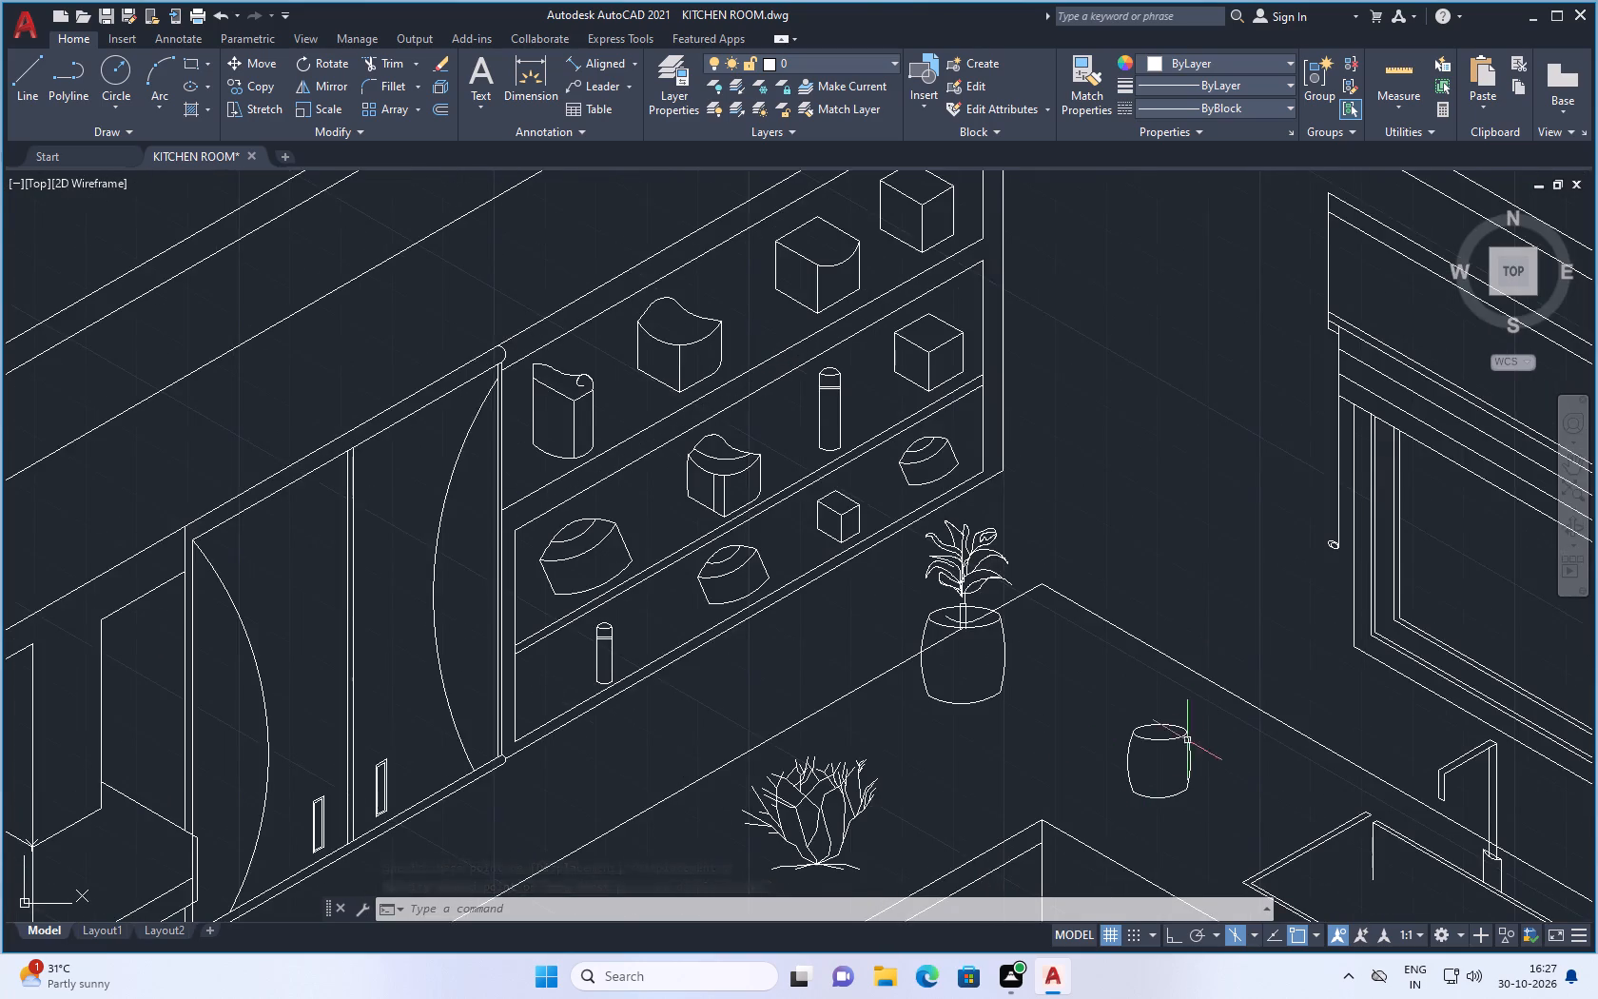
pyautogui.scroll(2, 1208, 710)
pyautogui.scroll(-1, 1162, 744)
pyautogui.click(1161, 729)
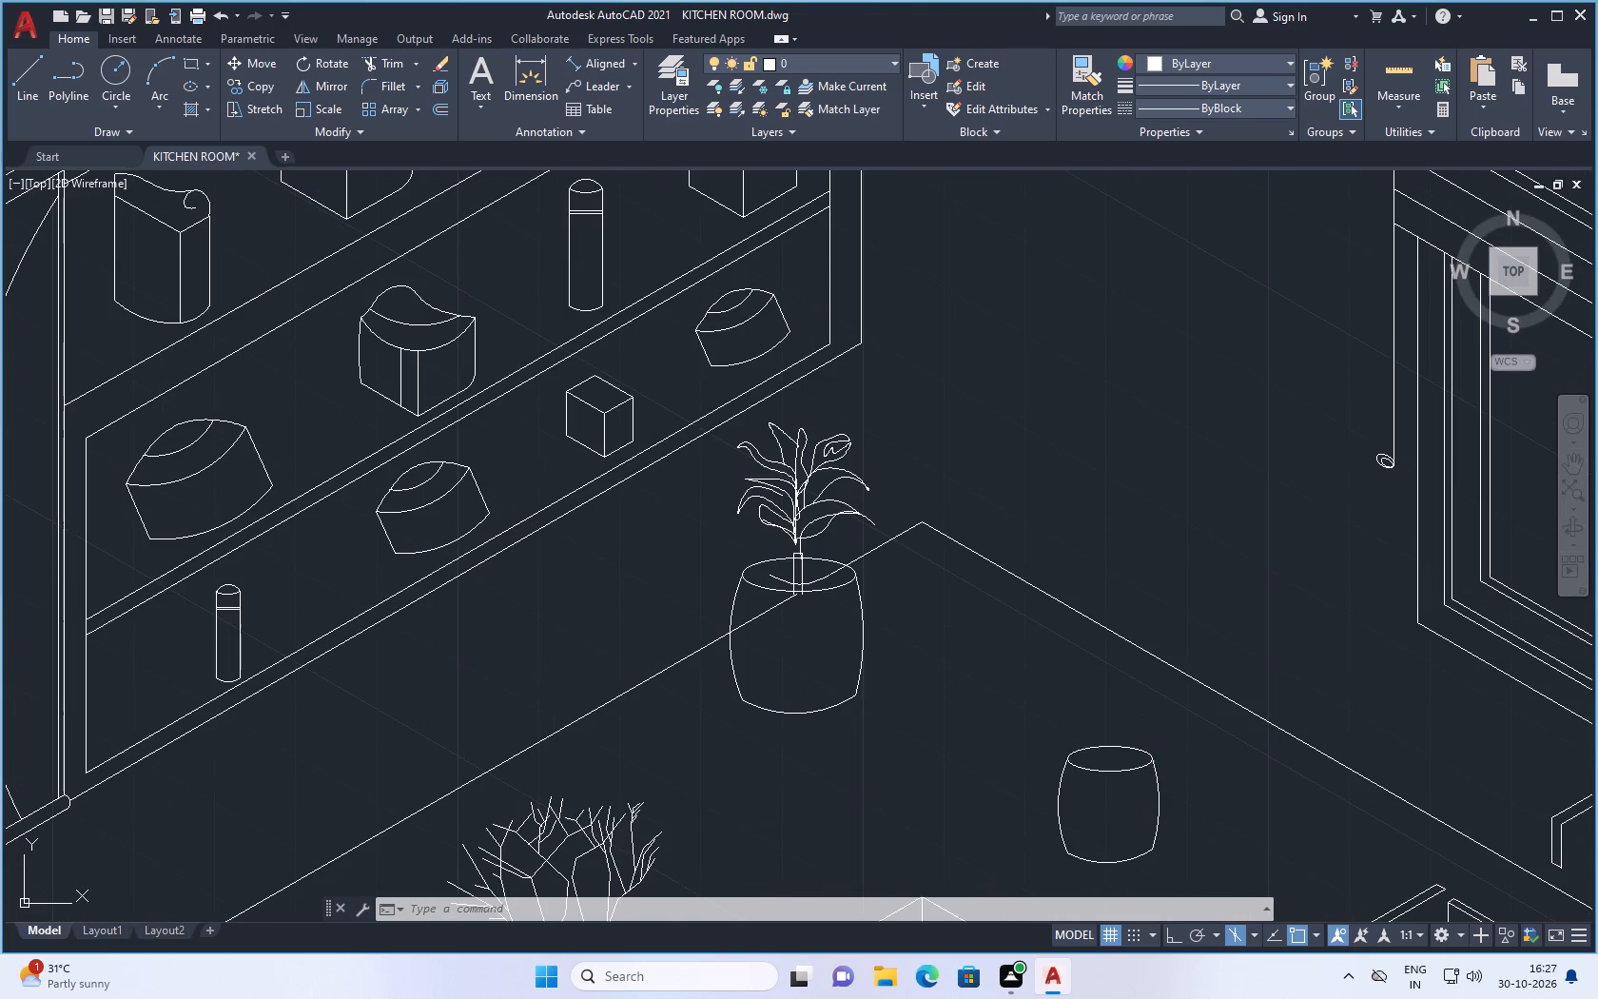
pyautogui.scroll(-1, 1105, 838)
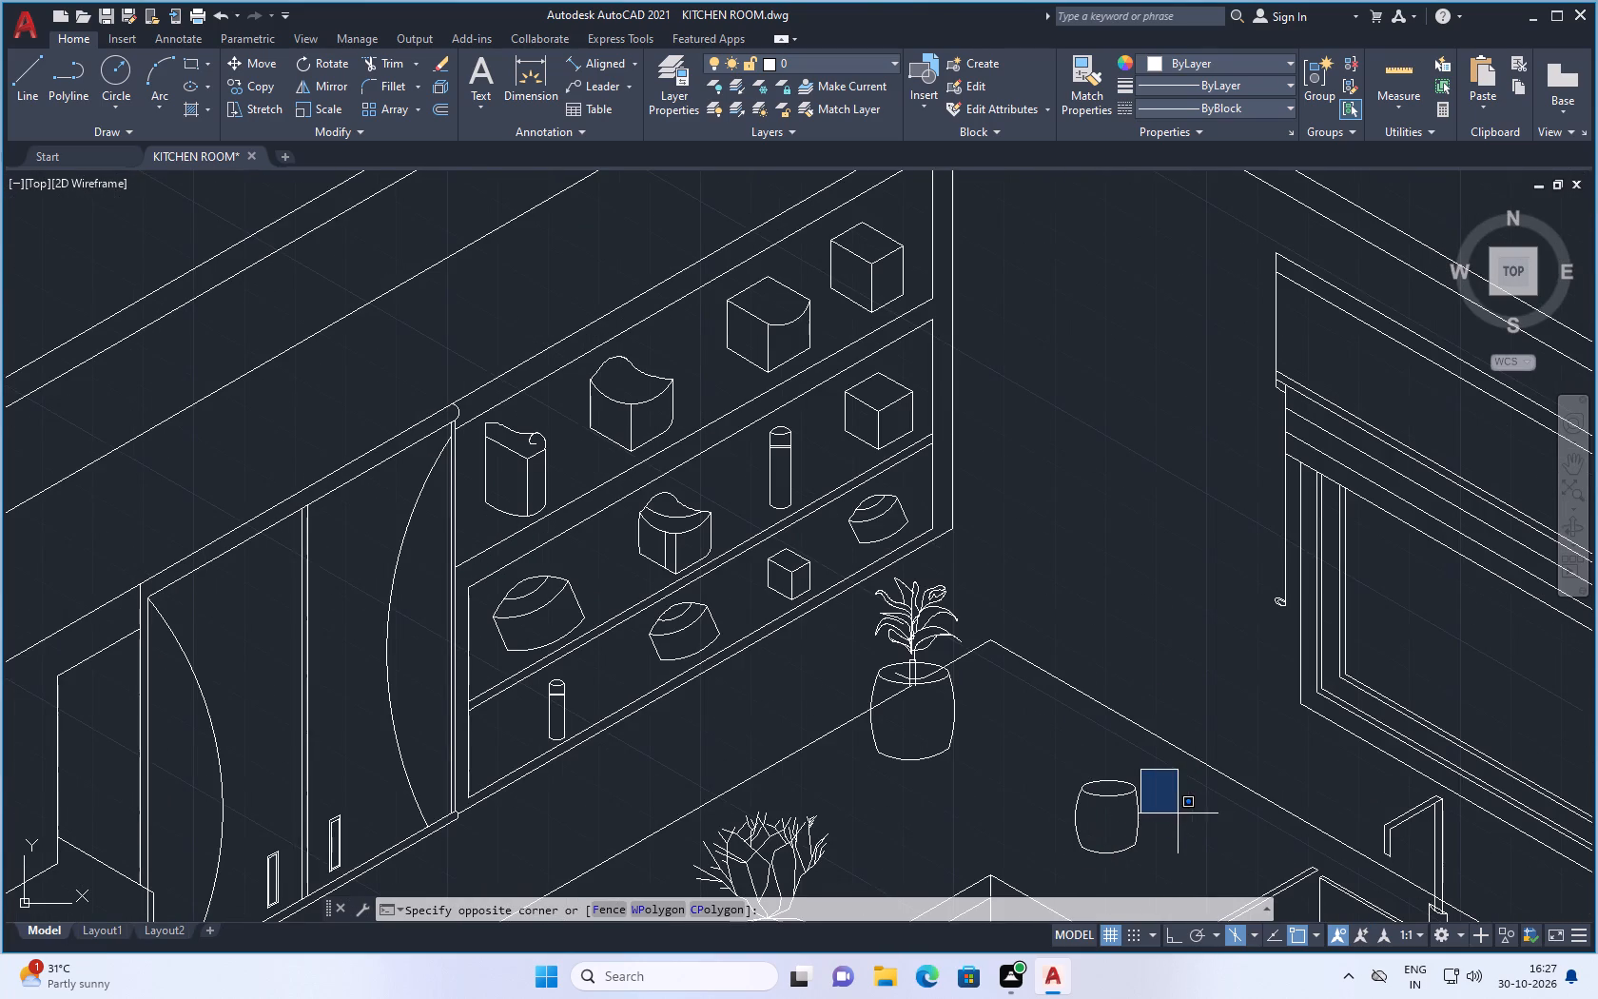
pyautogui.moveTo(1178, 814); pyautogui.dragTo(1179, 803)
pyautogui.scroll(-1, 1122, 799)
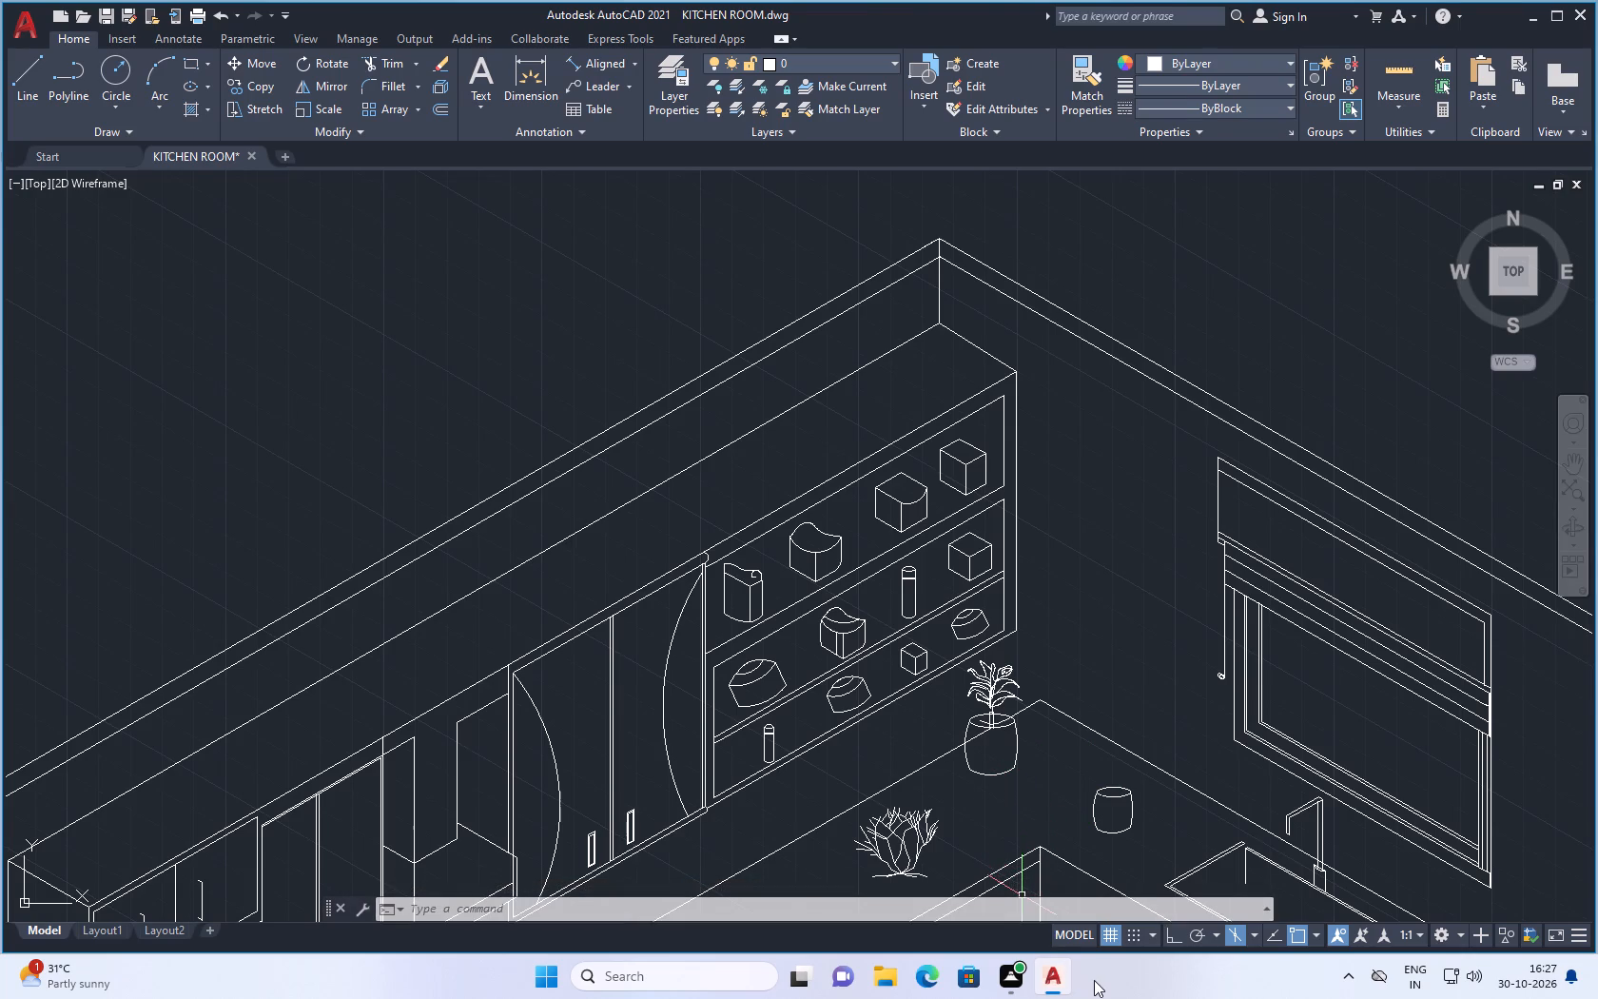
pyautogui.scroll(2, 1099, 792)
pyautogui.click(1193, 776)
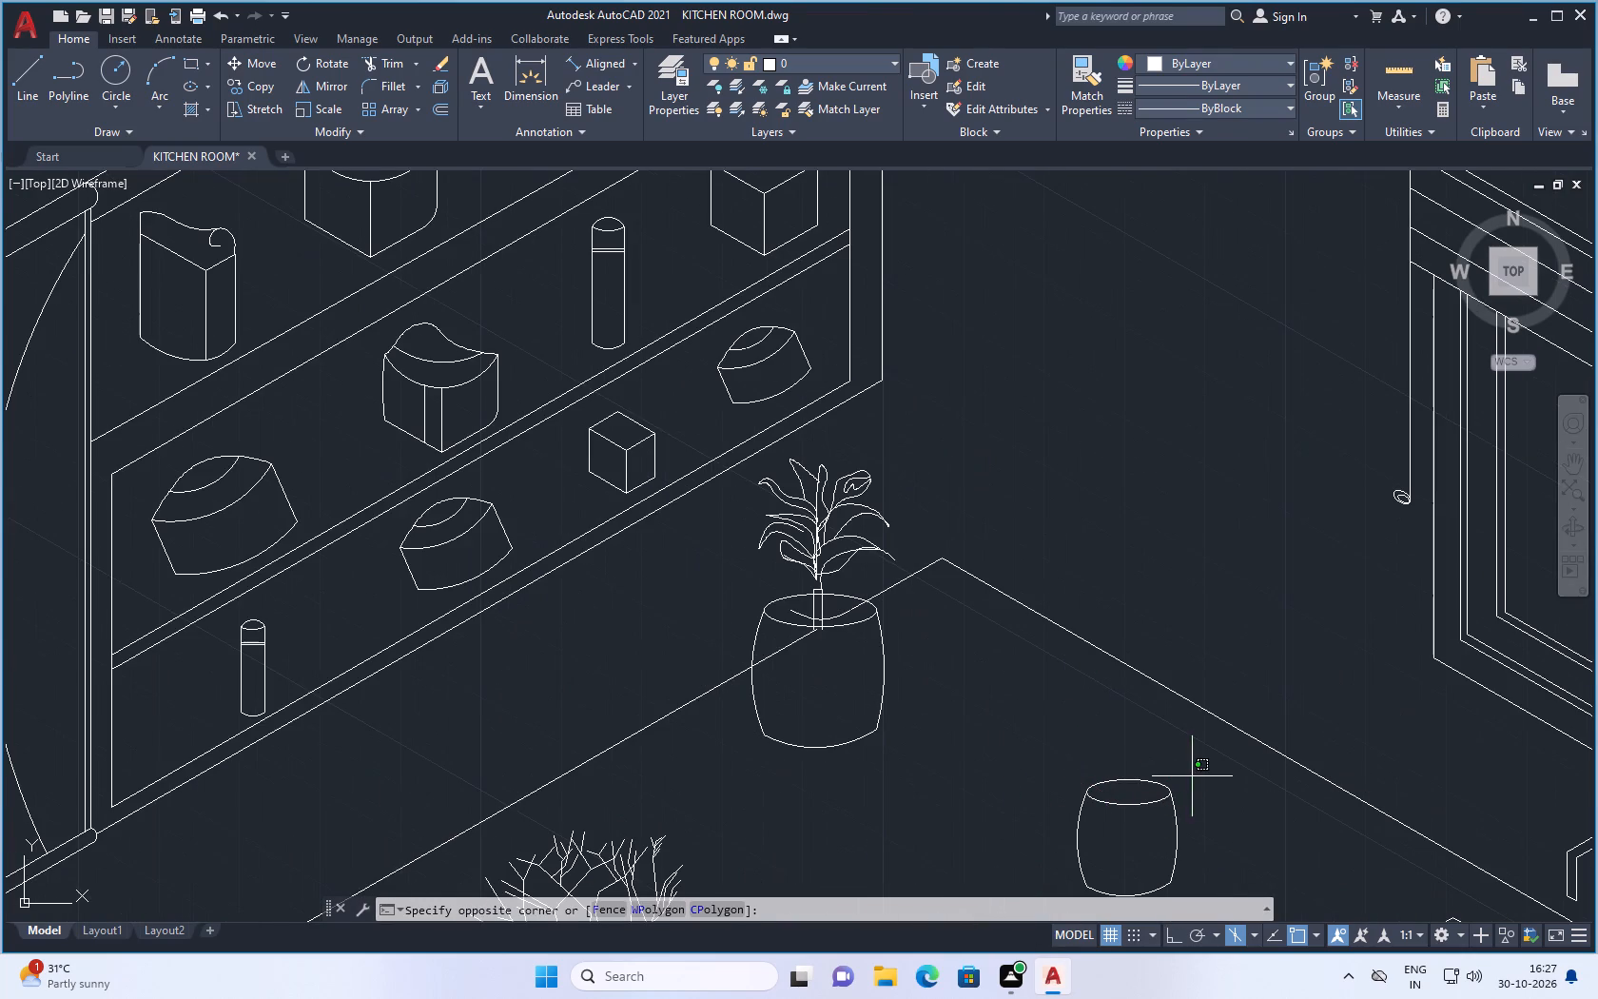
pyautogui.click(1057, 855)
pyautogui.scroll(1, 1137, 846)
pyautogui.scroll(-3, 1151, 814)
pyautogui.scroll(2, 1146, 850)
pyautogui.scroll(-3, 1146, 808)
pyautogui.scroll(2, 1145, 822)
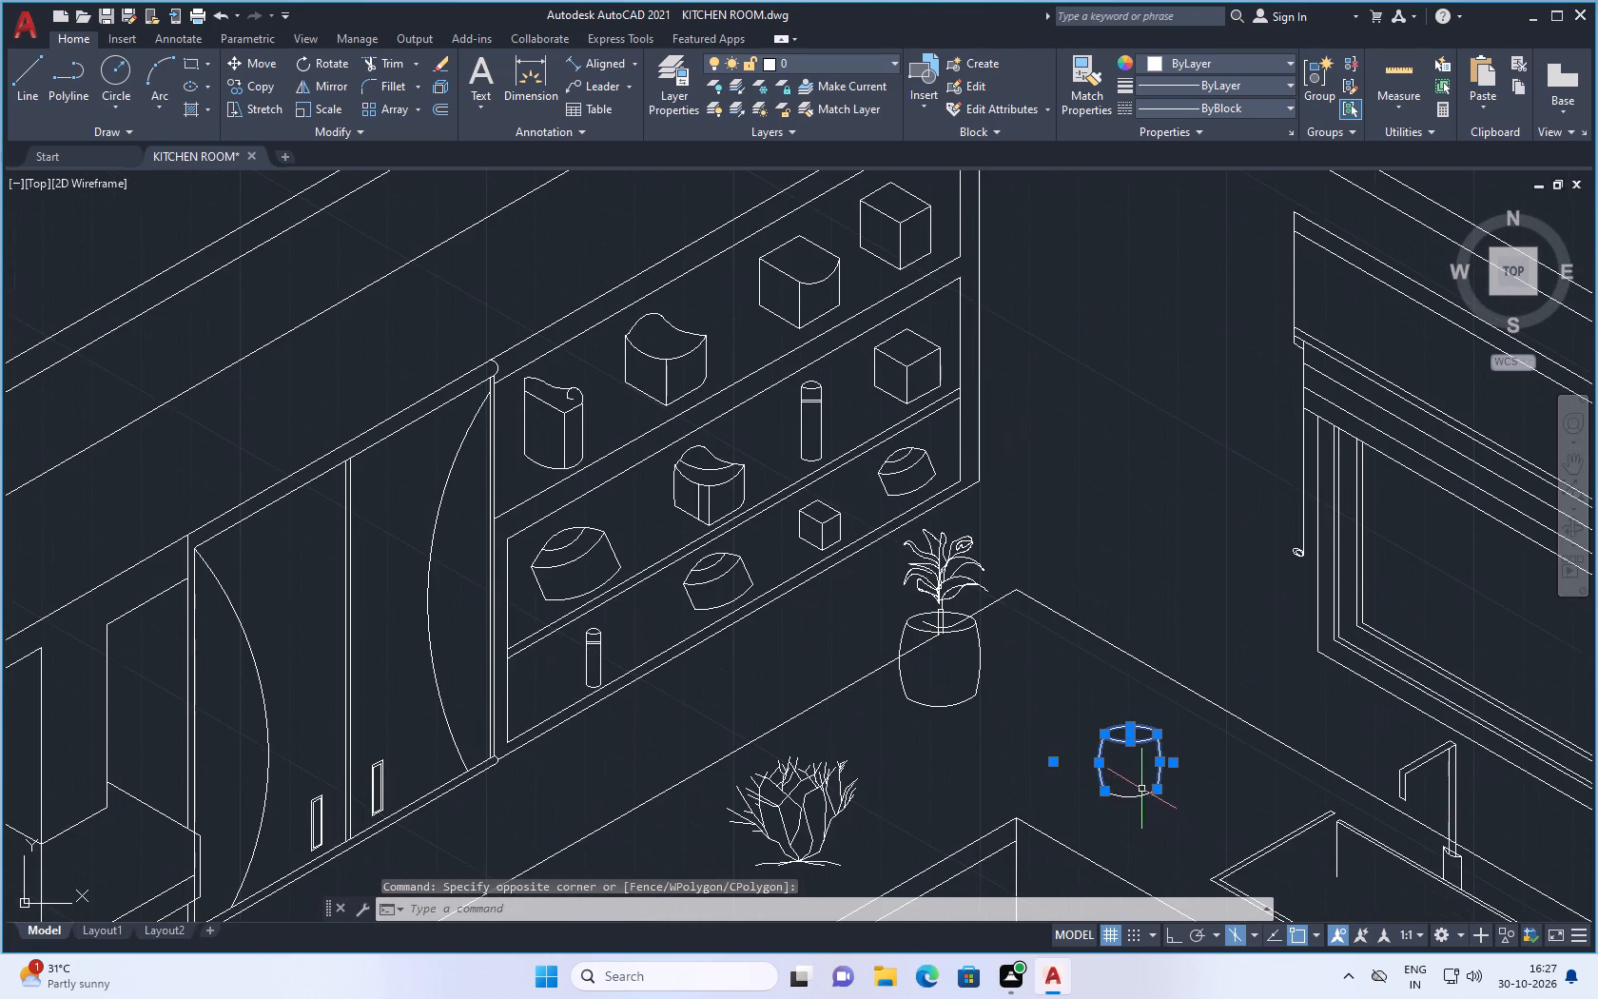
pyautogui.moveTo(1142, 789); pyautogui.dragTo(1127, 801)
pyautogui.click(1102, 816)
pyautogui.rightClick(1195, 775)
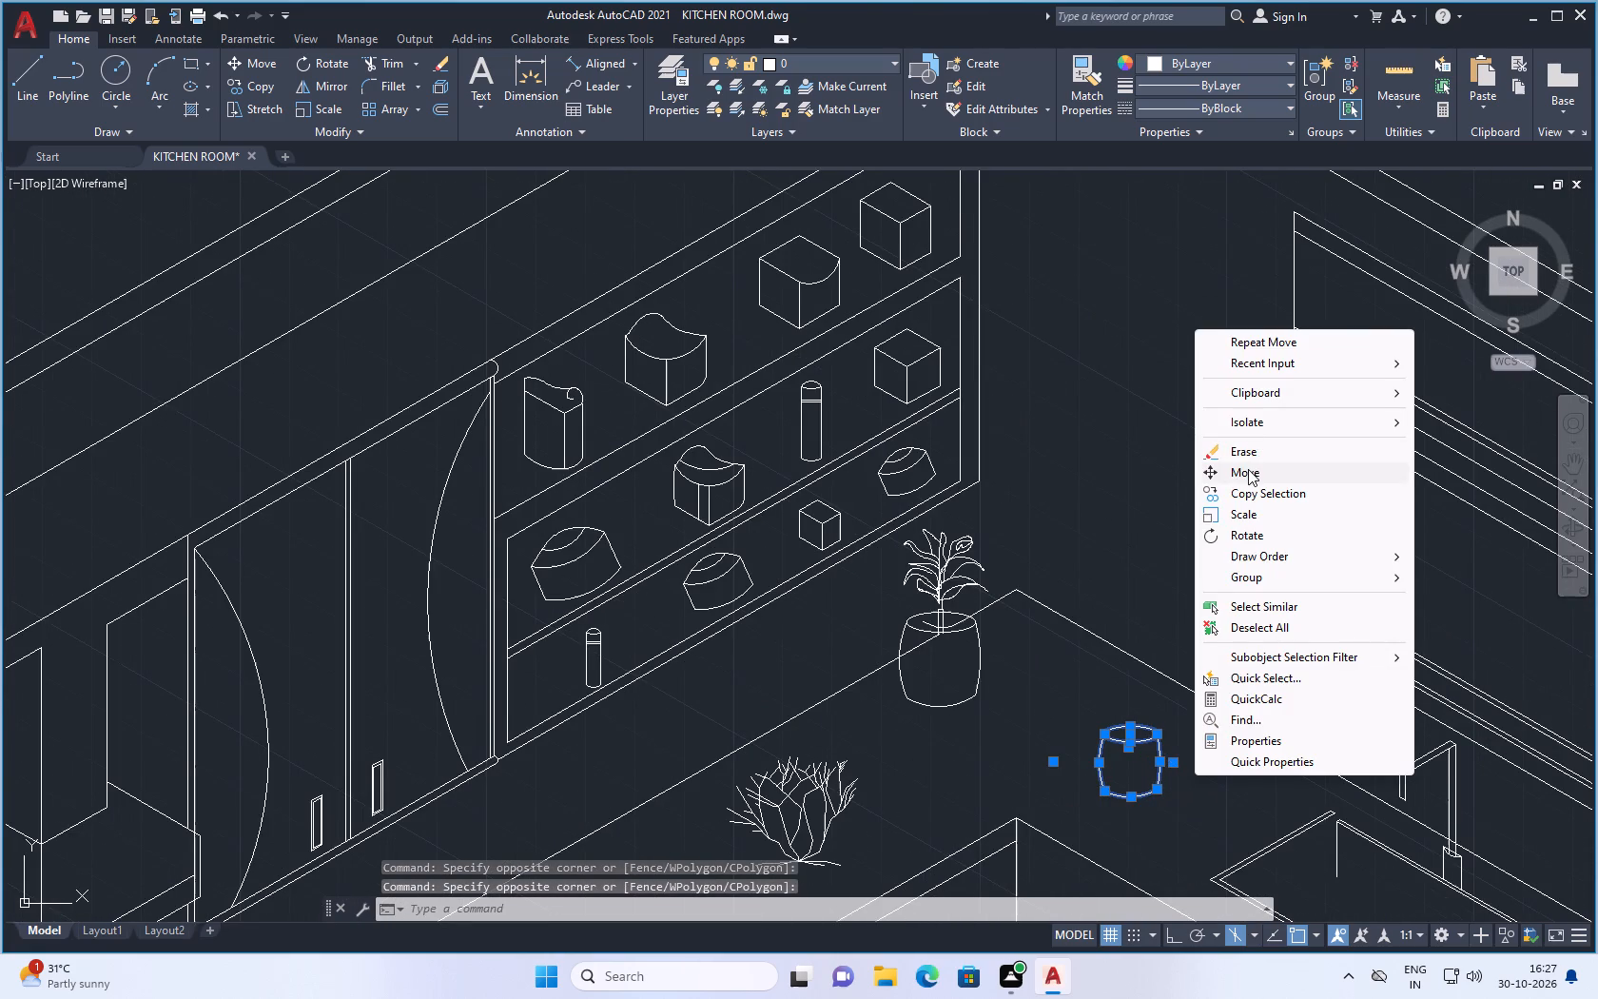
pyautogui.click(1258, 469)
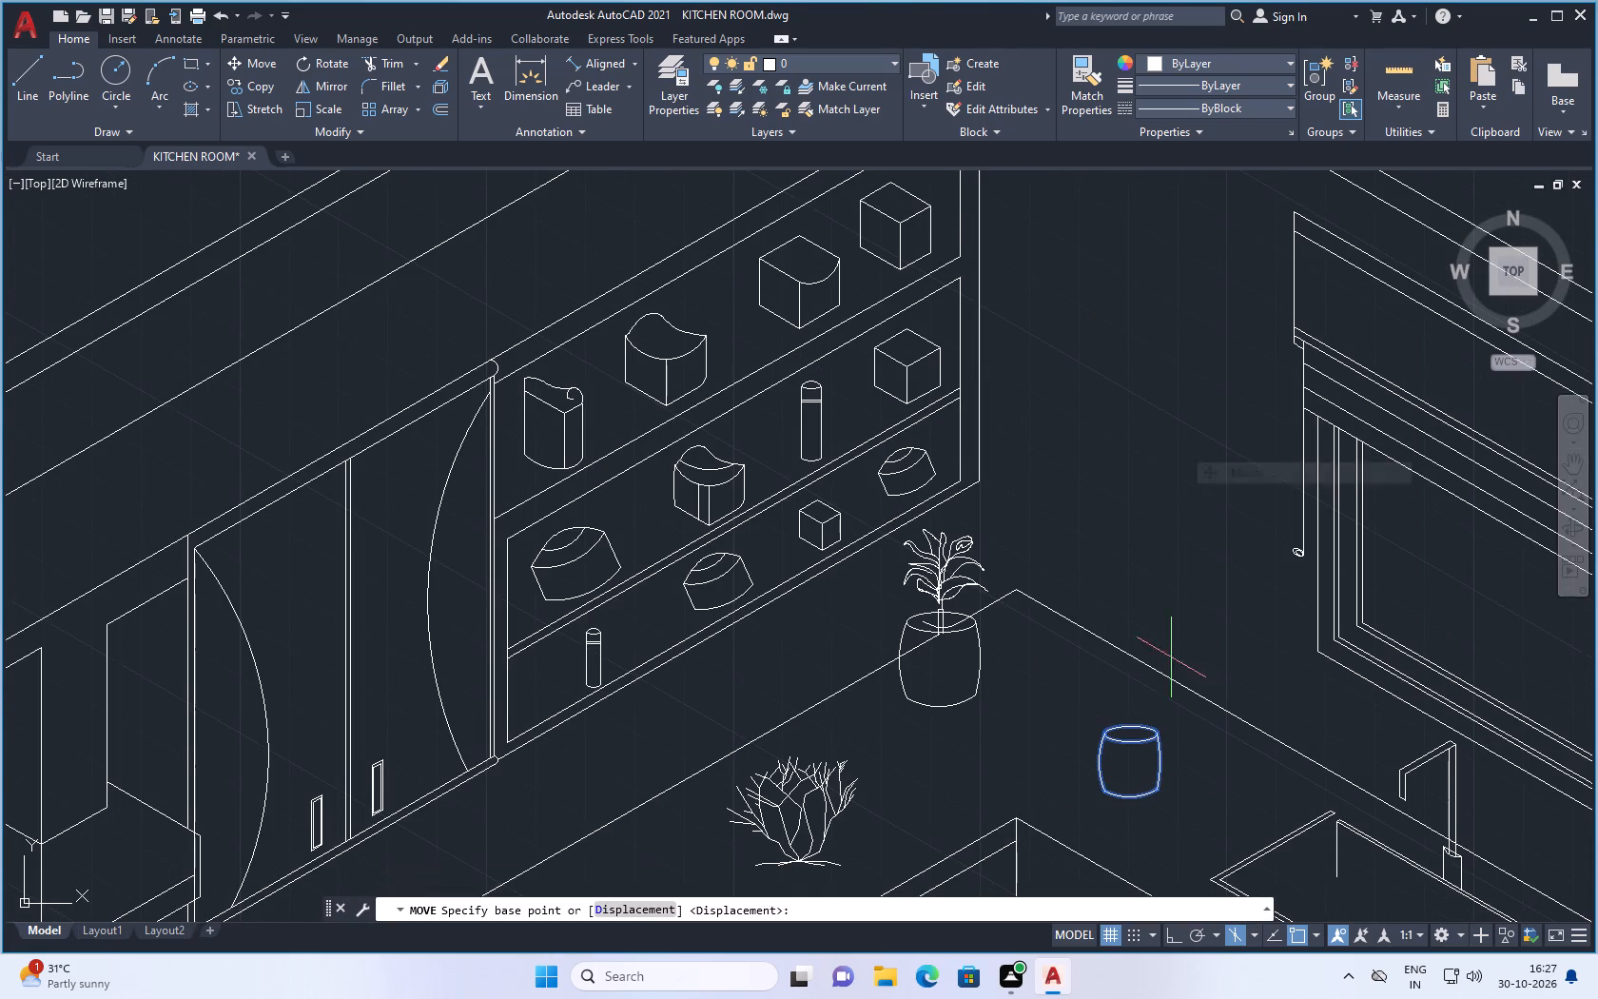
pyautogui.click(1118, 788)
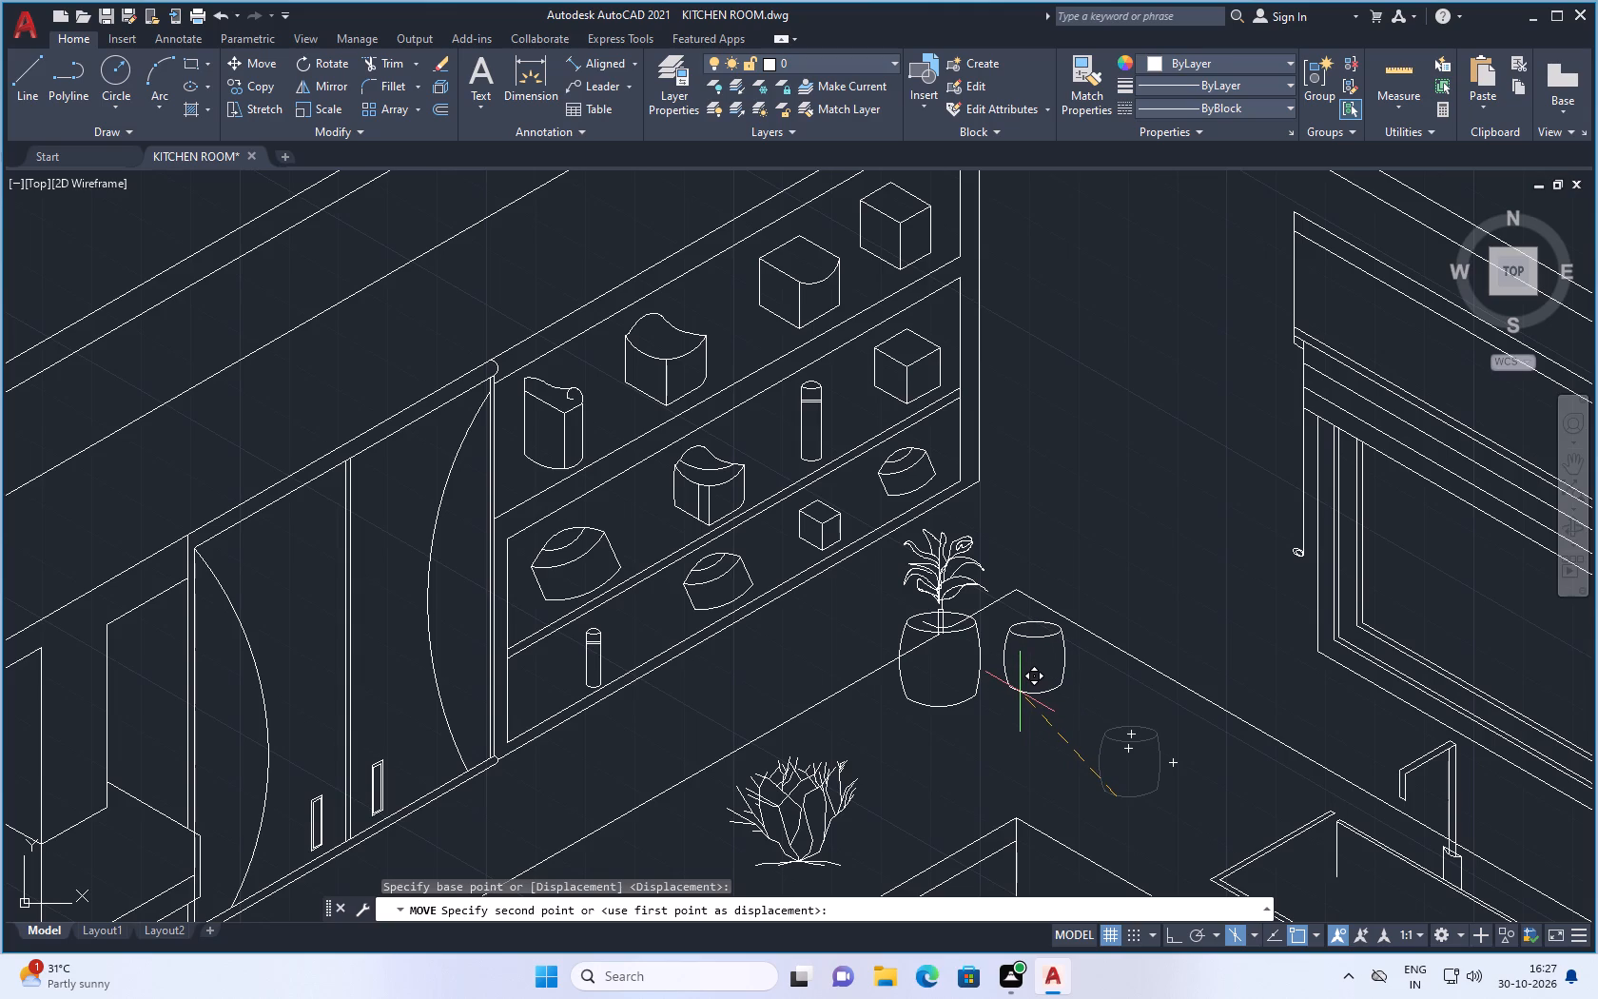
pyautogui.click(1020, 692)
# Move the shrub slightly up and right on the countertop, toward the two pots.
pyautogui.scroll(-1, 1030, 720)
pyautogui.scroll(2, 1049, 644)
pyautogui.scroll(-1, 1021, 688)
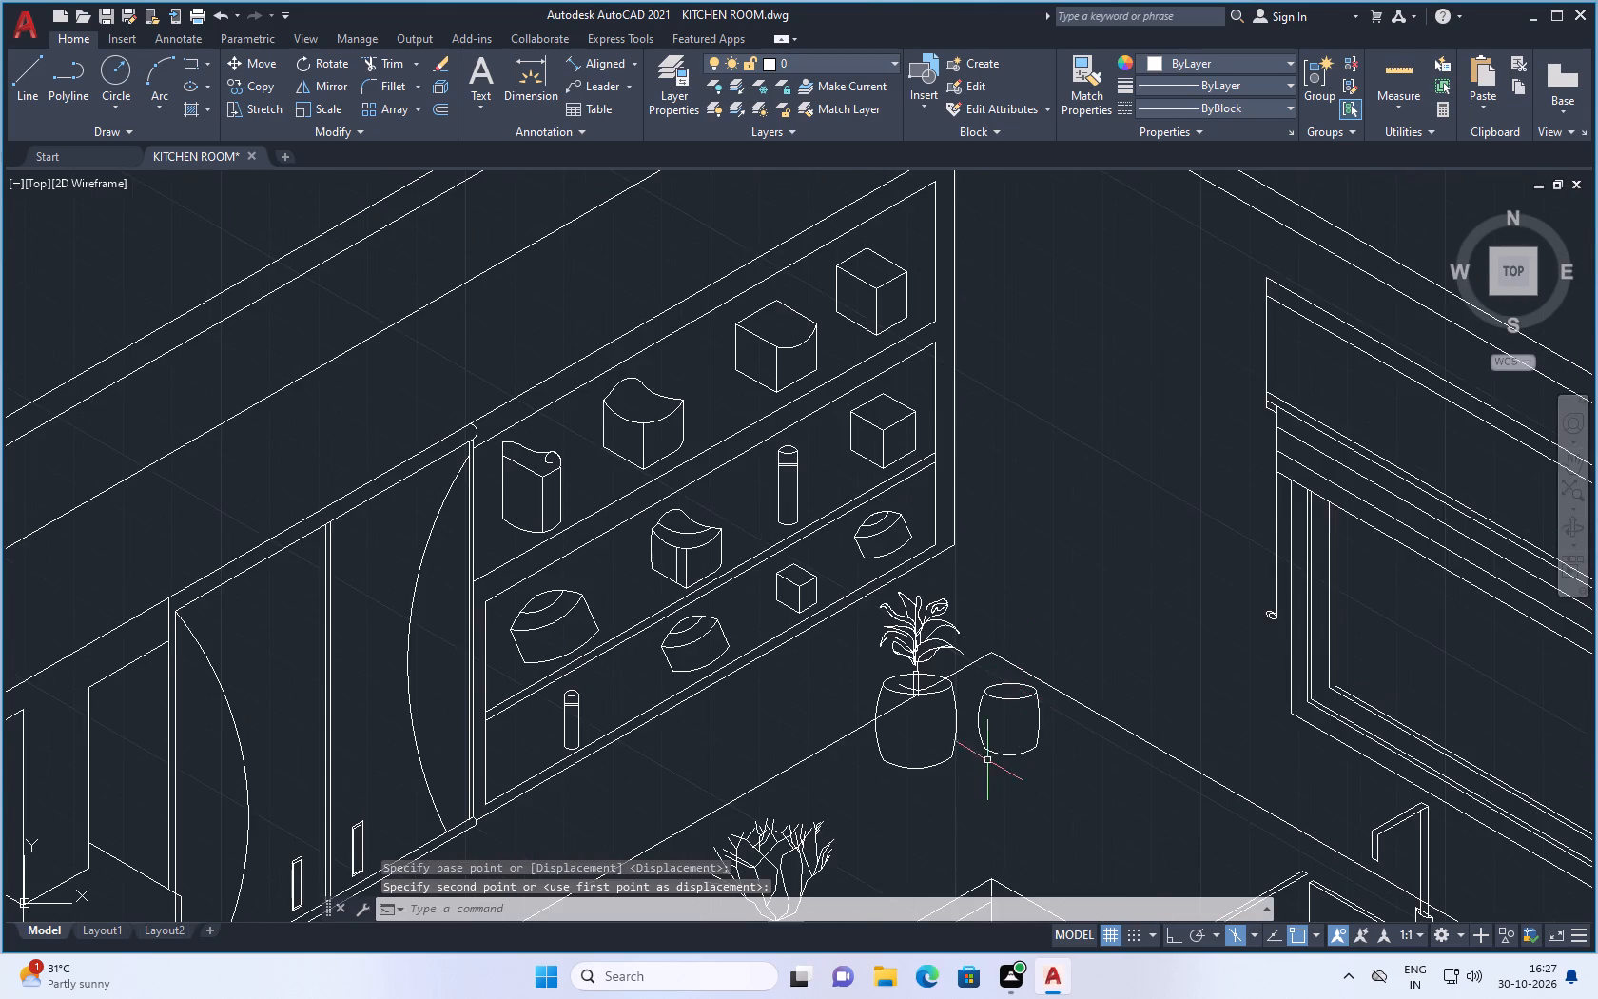
pyautogui.scroll(-2, 971, 739)
pyautogui.scroll(2, 889, 827)
pyautogui.click(958, 684)
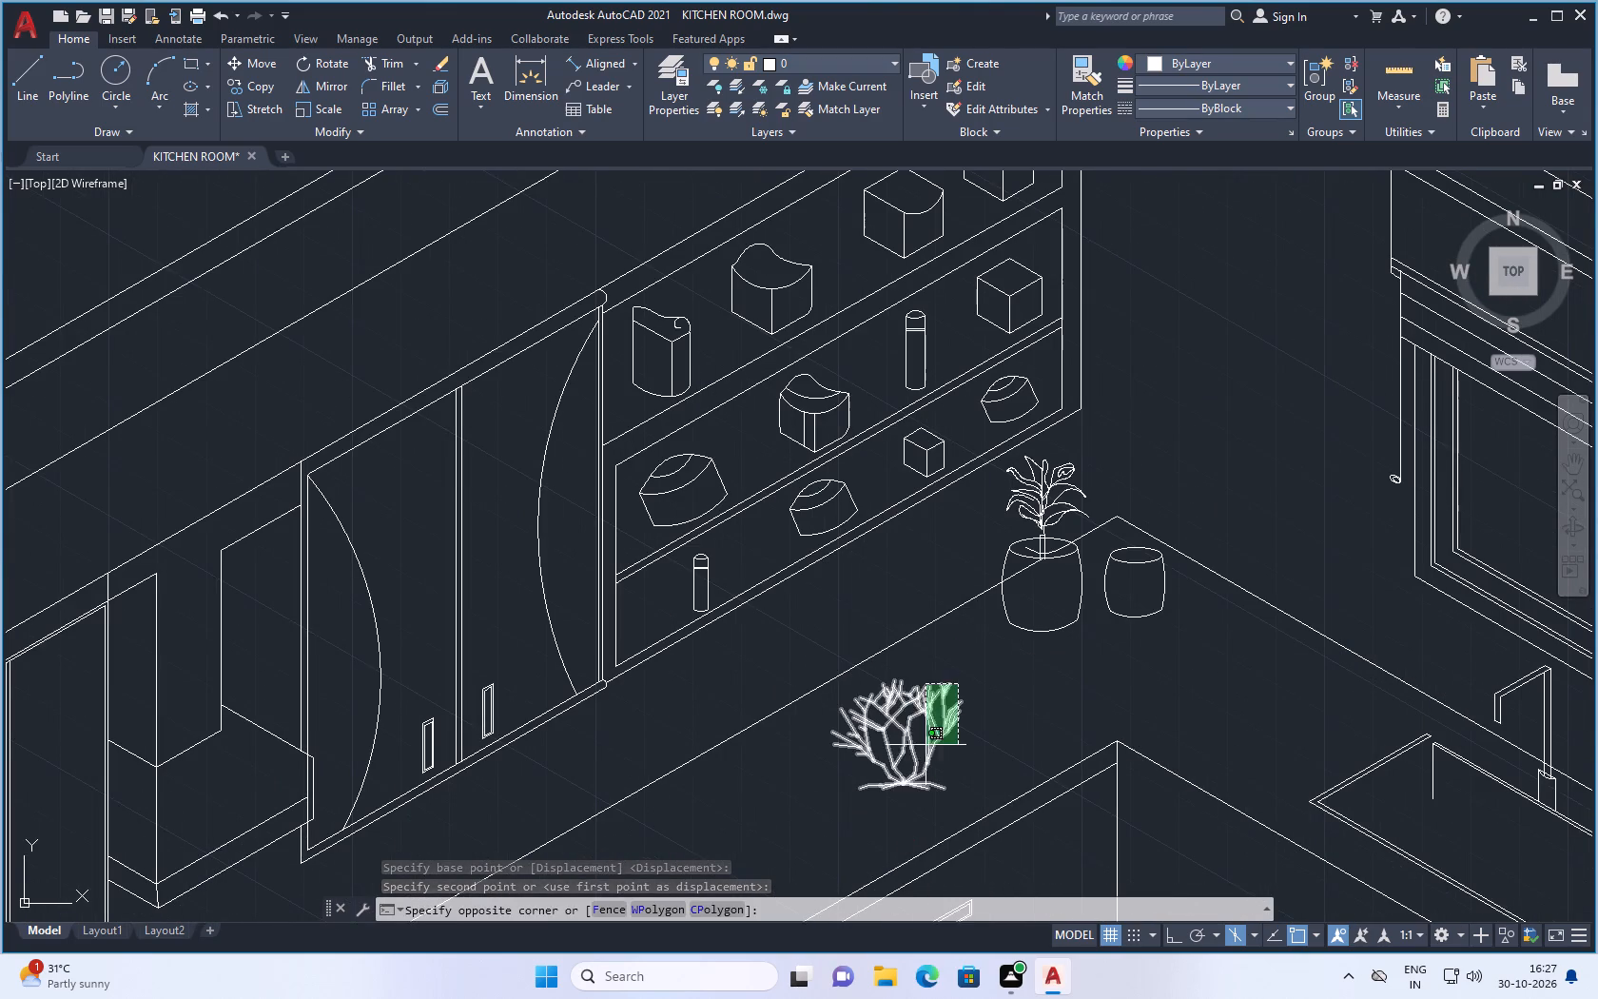
pyautogui.click(904, 759)
pyautogui.rightClick(1006, 710)
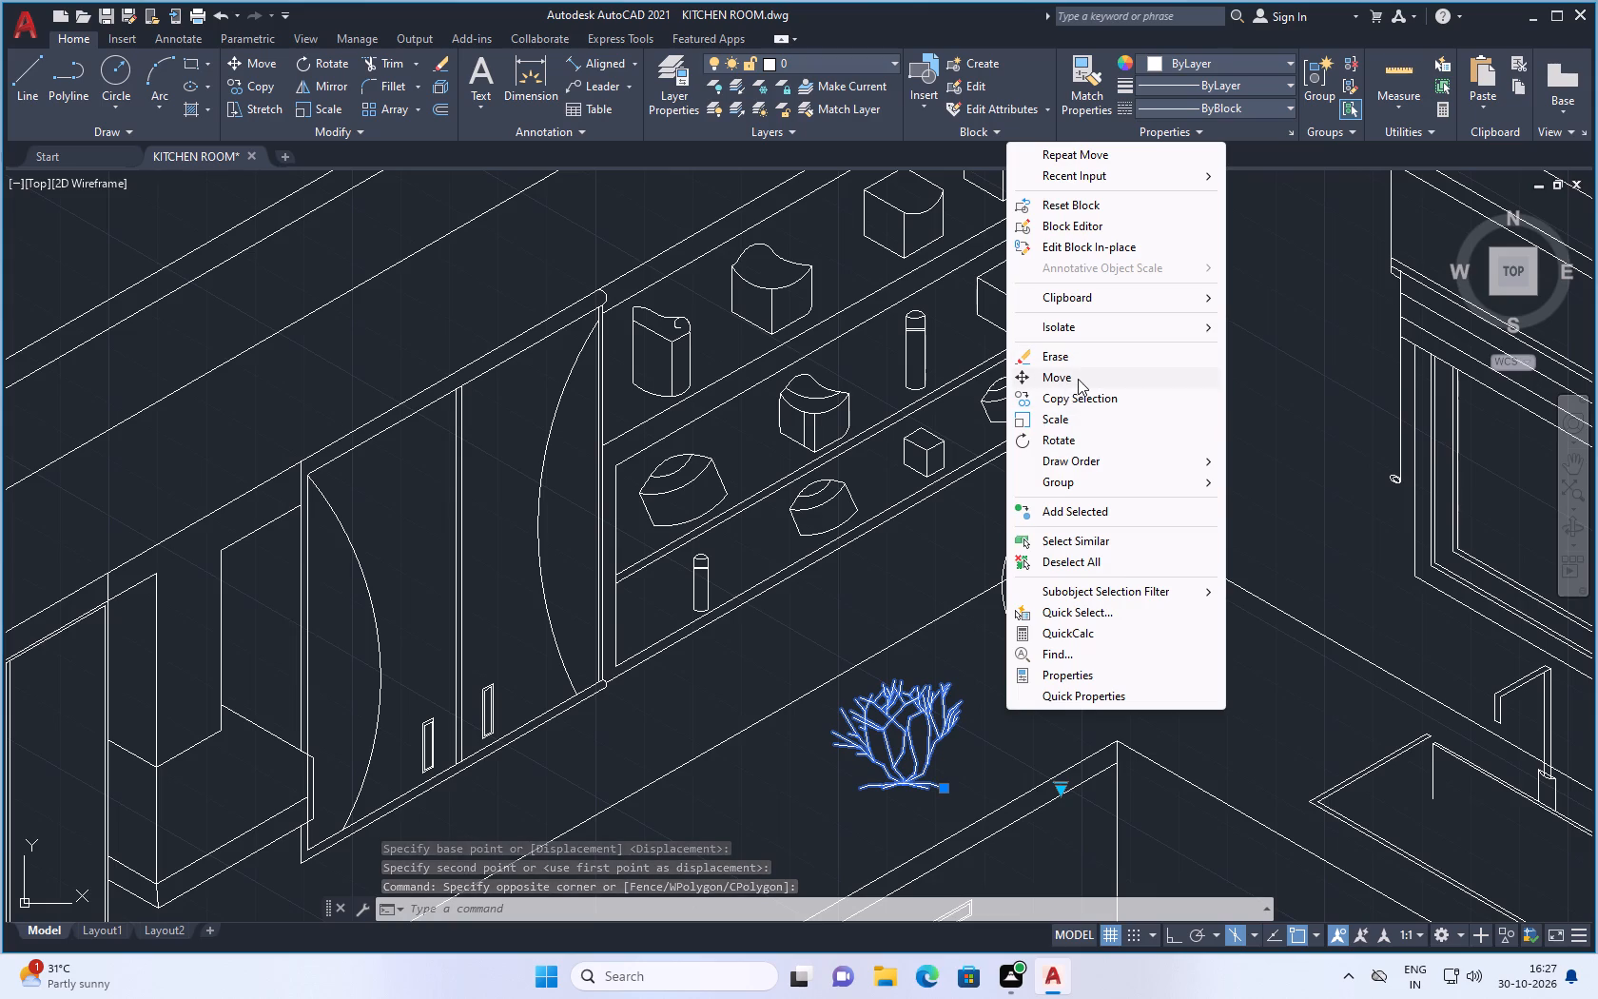
pyautogui.click(1078, 379)
pyautogui.click(916, 762)
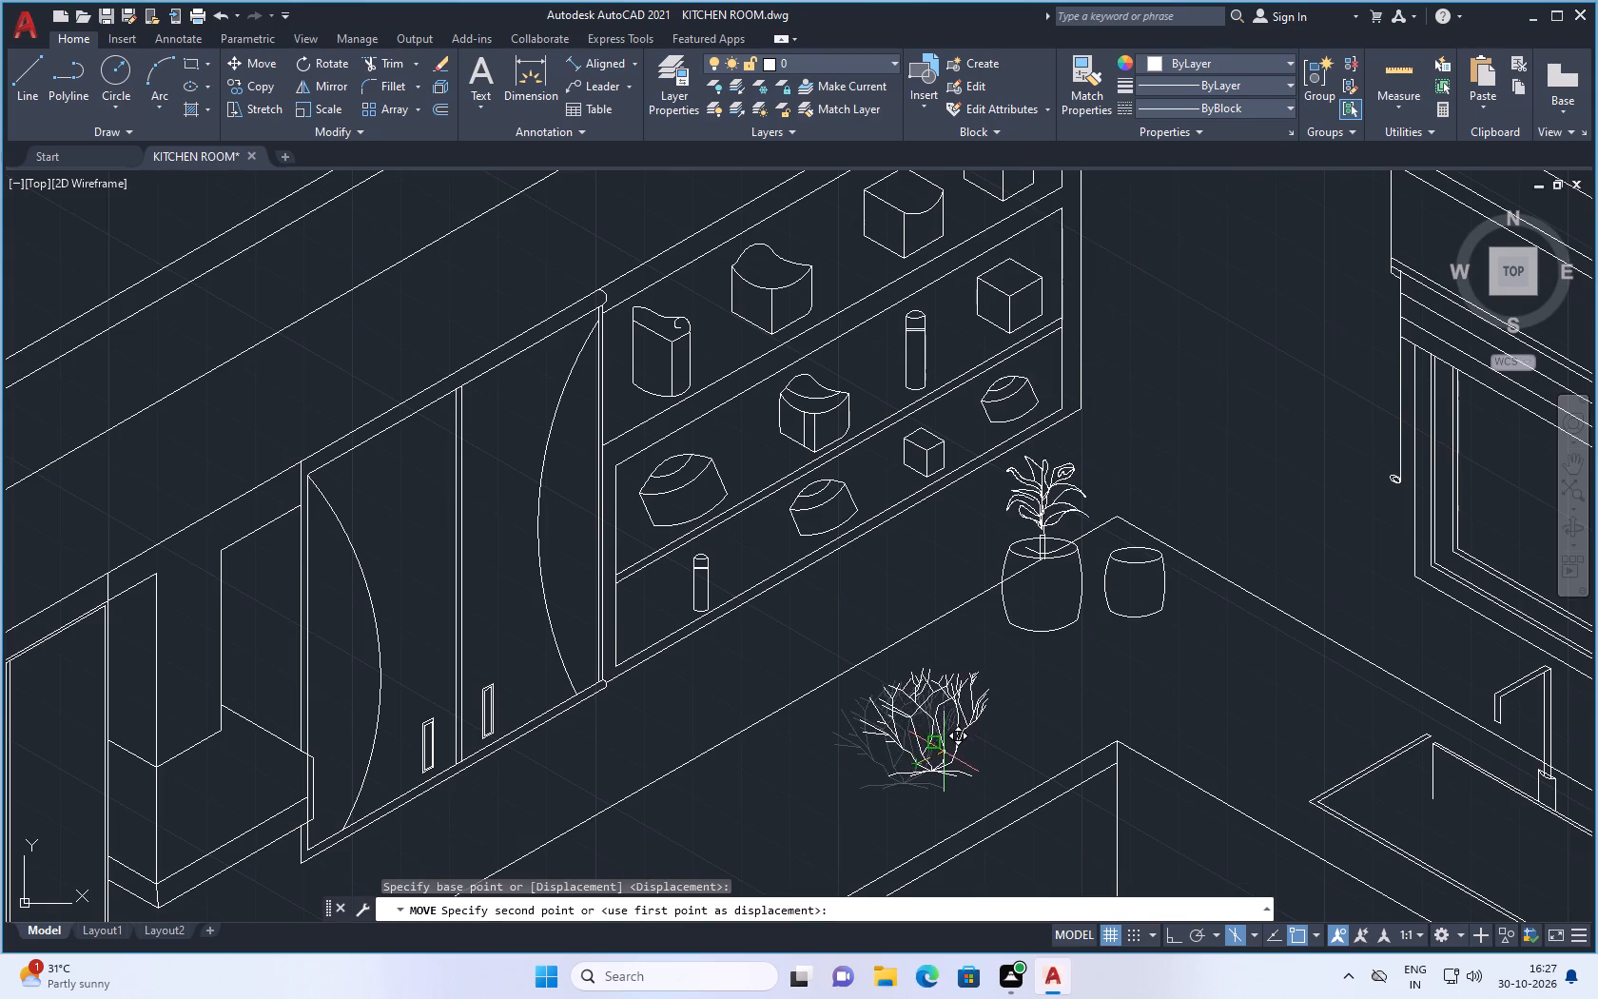
pyautogui.click(941, 754)
# Scale the shrub down to about half its size, using a base point within its lower branches.
pyautogui.click(980, 675)
pyautogui.click(911, 751)
pyautogui.rightClick(1000, 683)
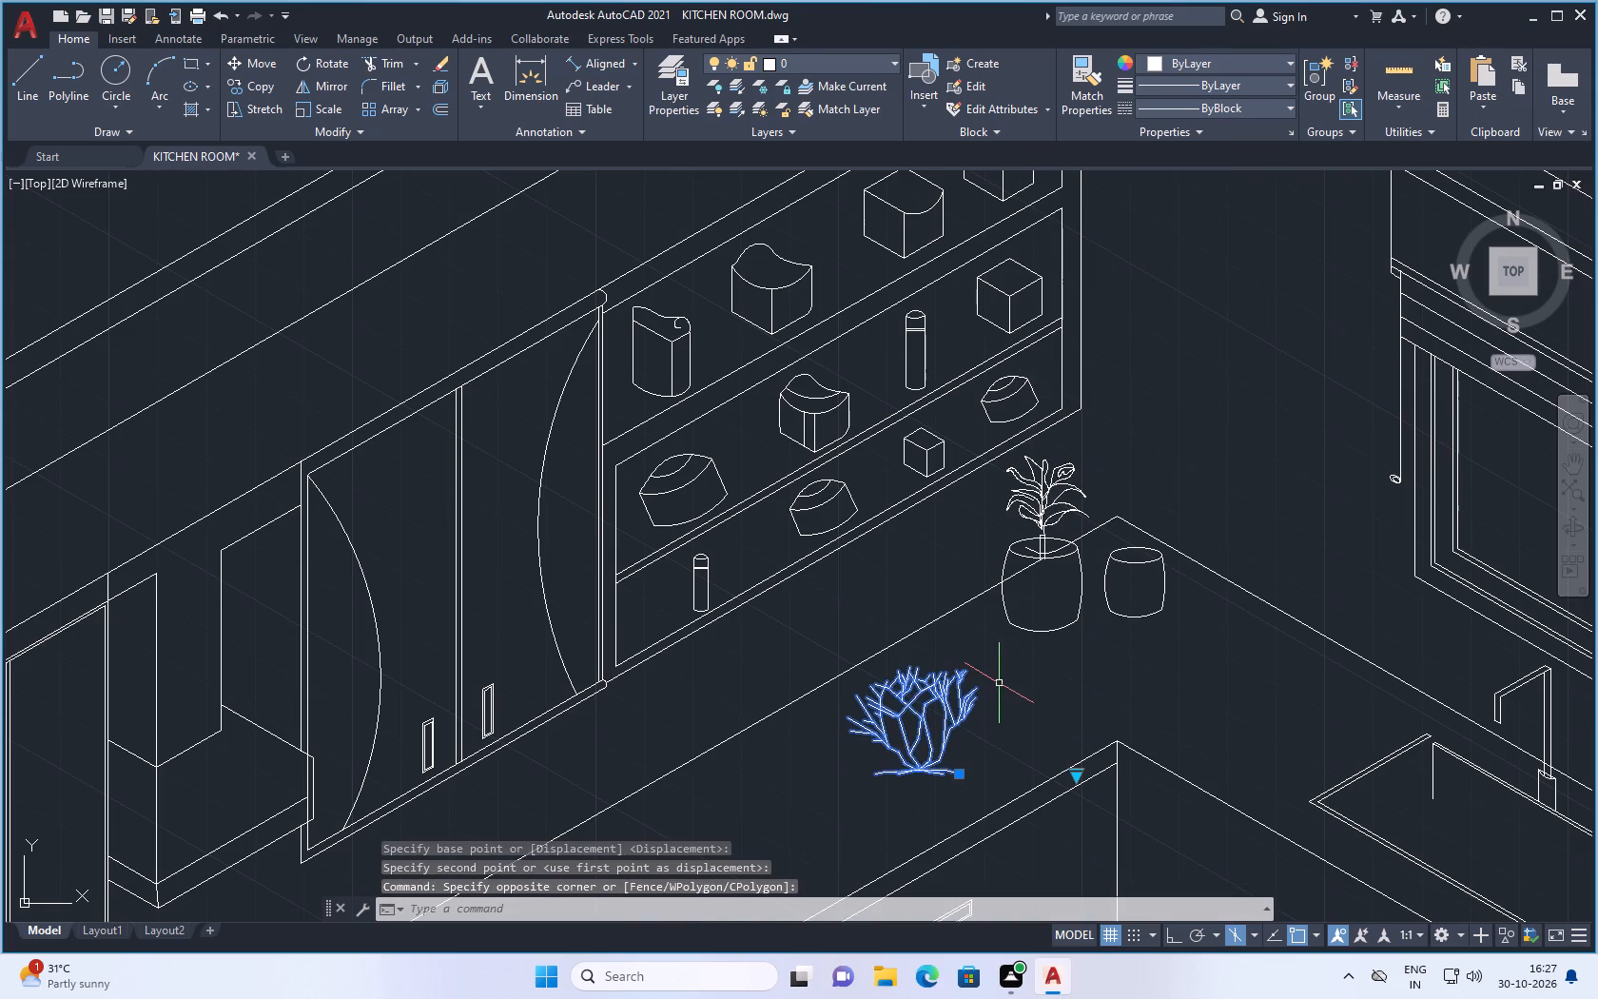
pyautogui.click(1078, 396)
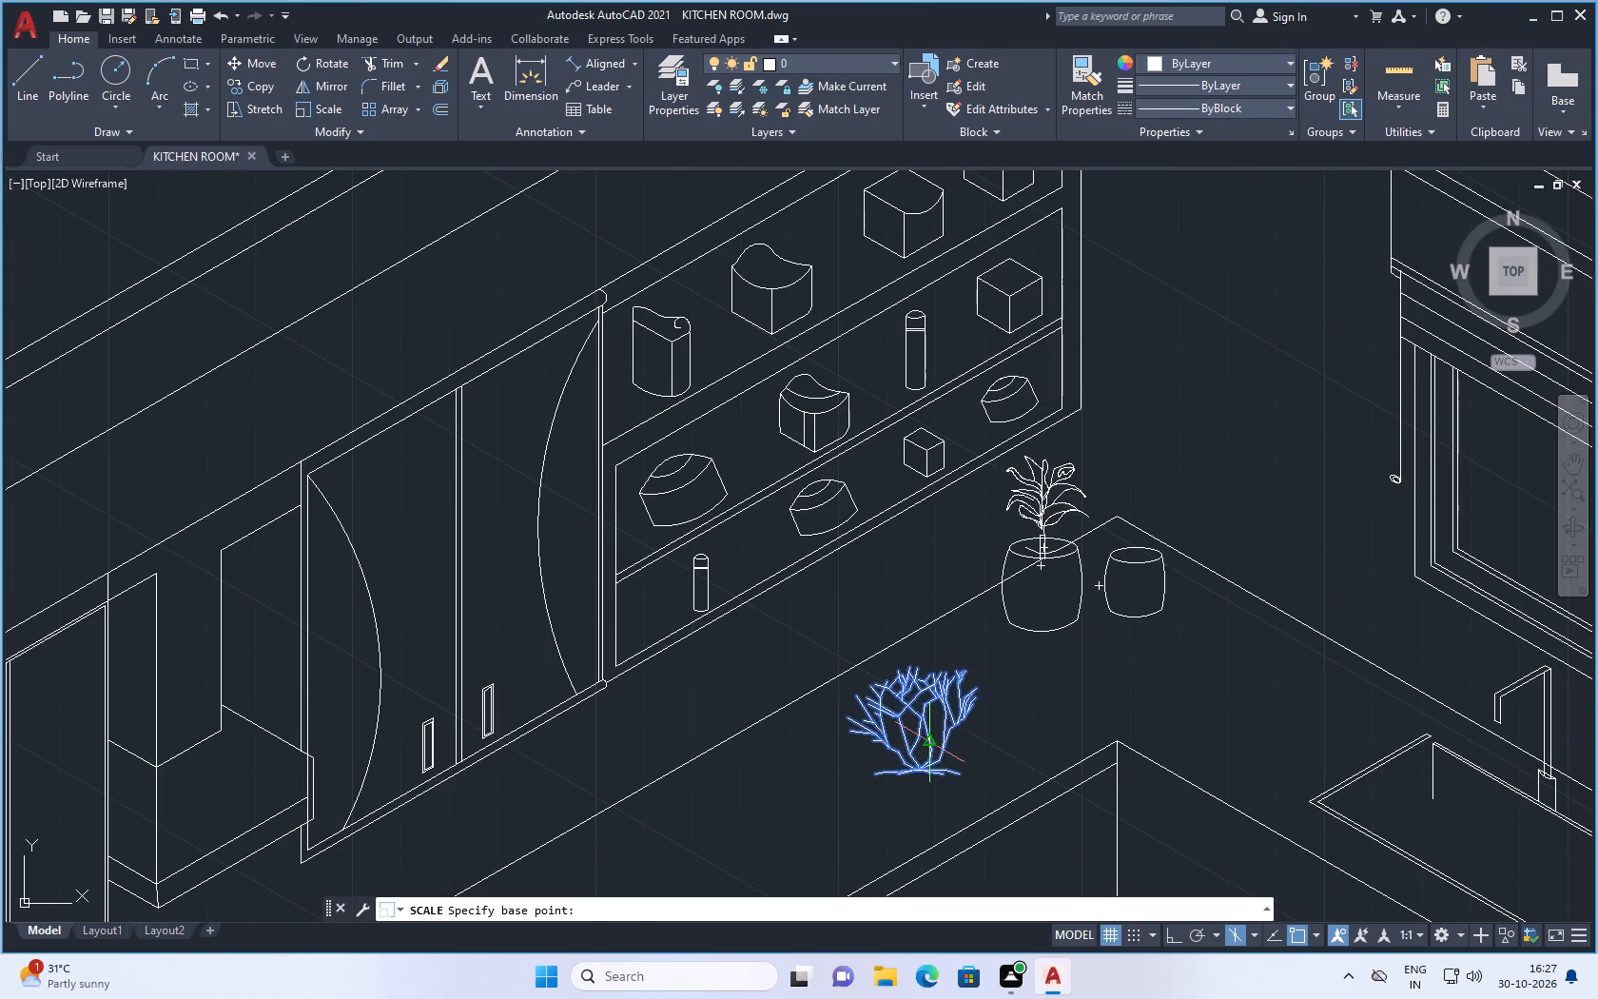
pyautogui.click(924, 746)
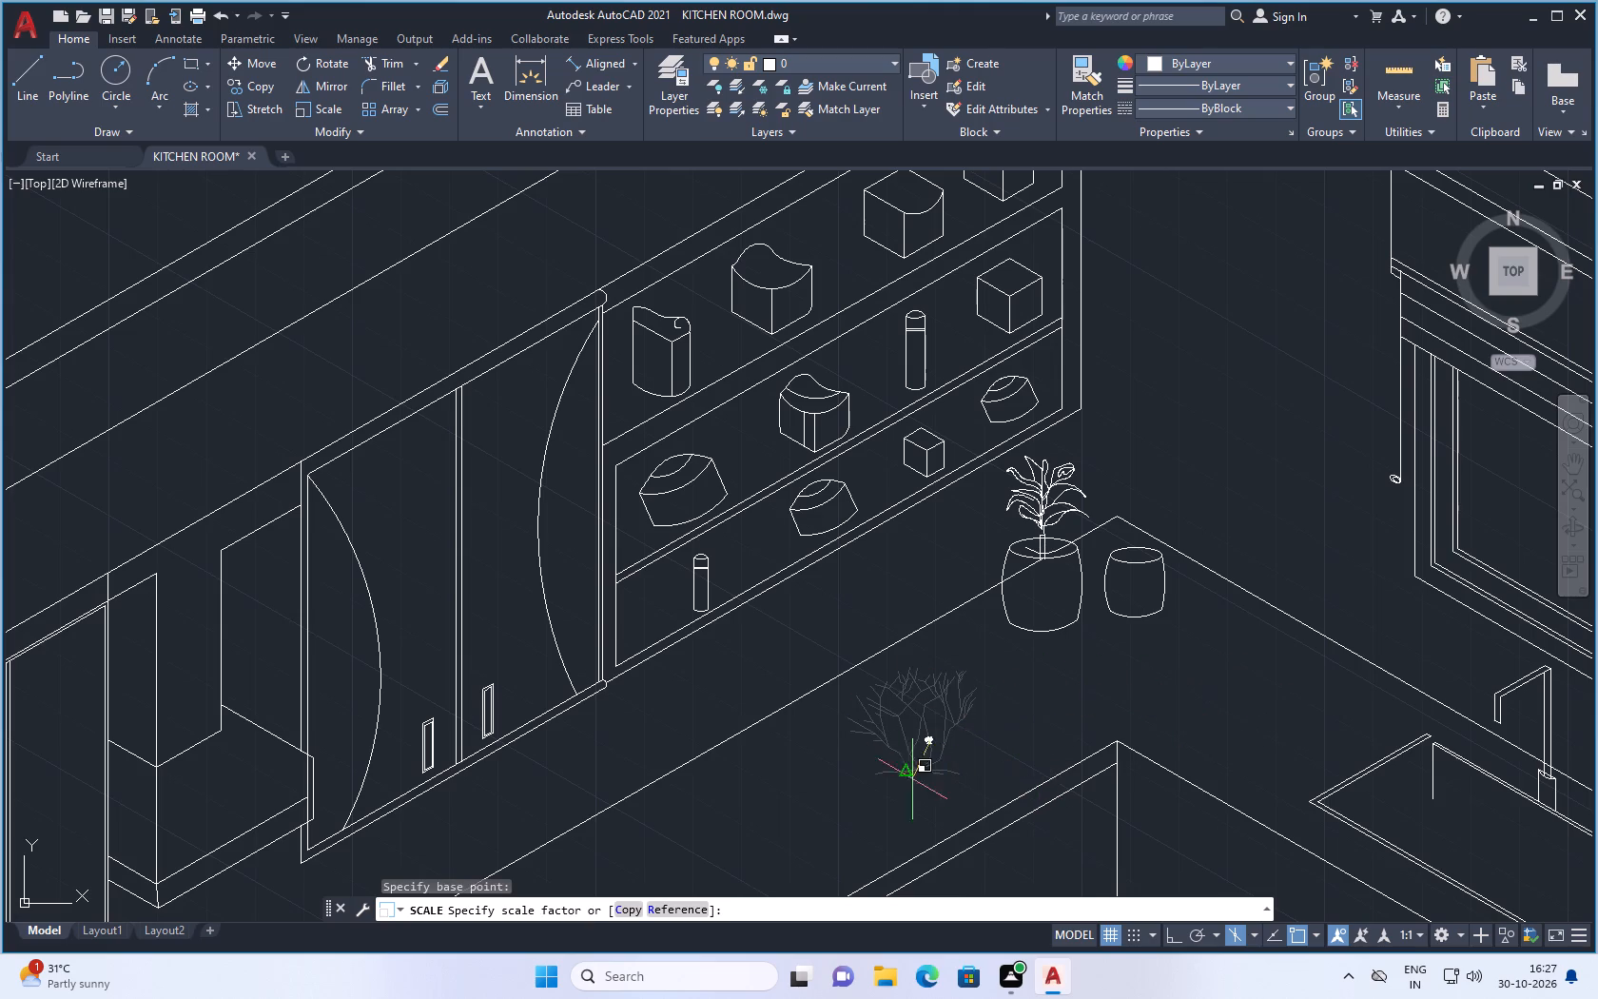
pyautogui.scroll(3, 932, 798)
pyautogui.scroll(-2, 1023, 621)
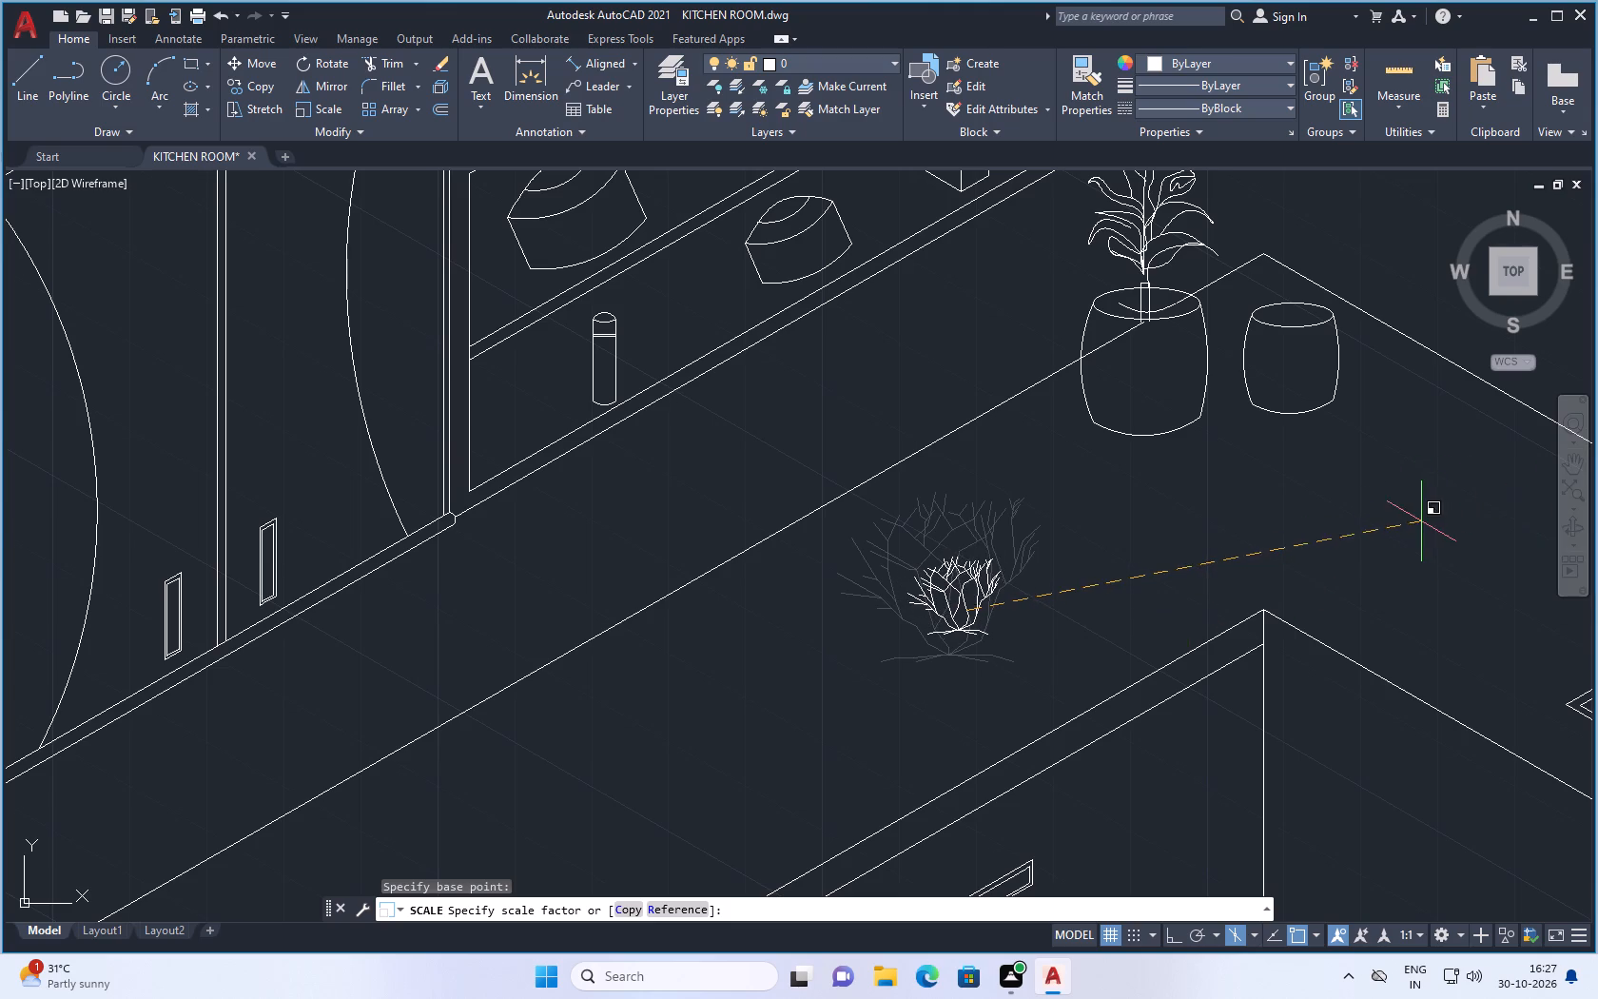
pyautogui.click(1466, 482)
# Move the reduced shrub into the opening of the empty pot beside the leafy potted plant.
pyautogui.moveTo(1018, 539); pyautogui.dragTo(982, 556)
pyautogui.click(840, 662)
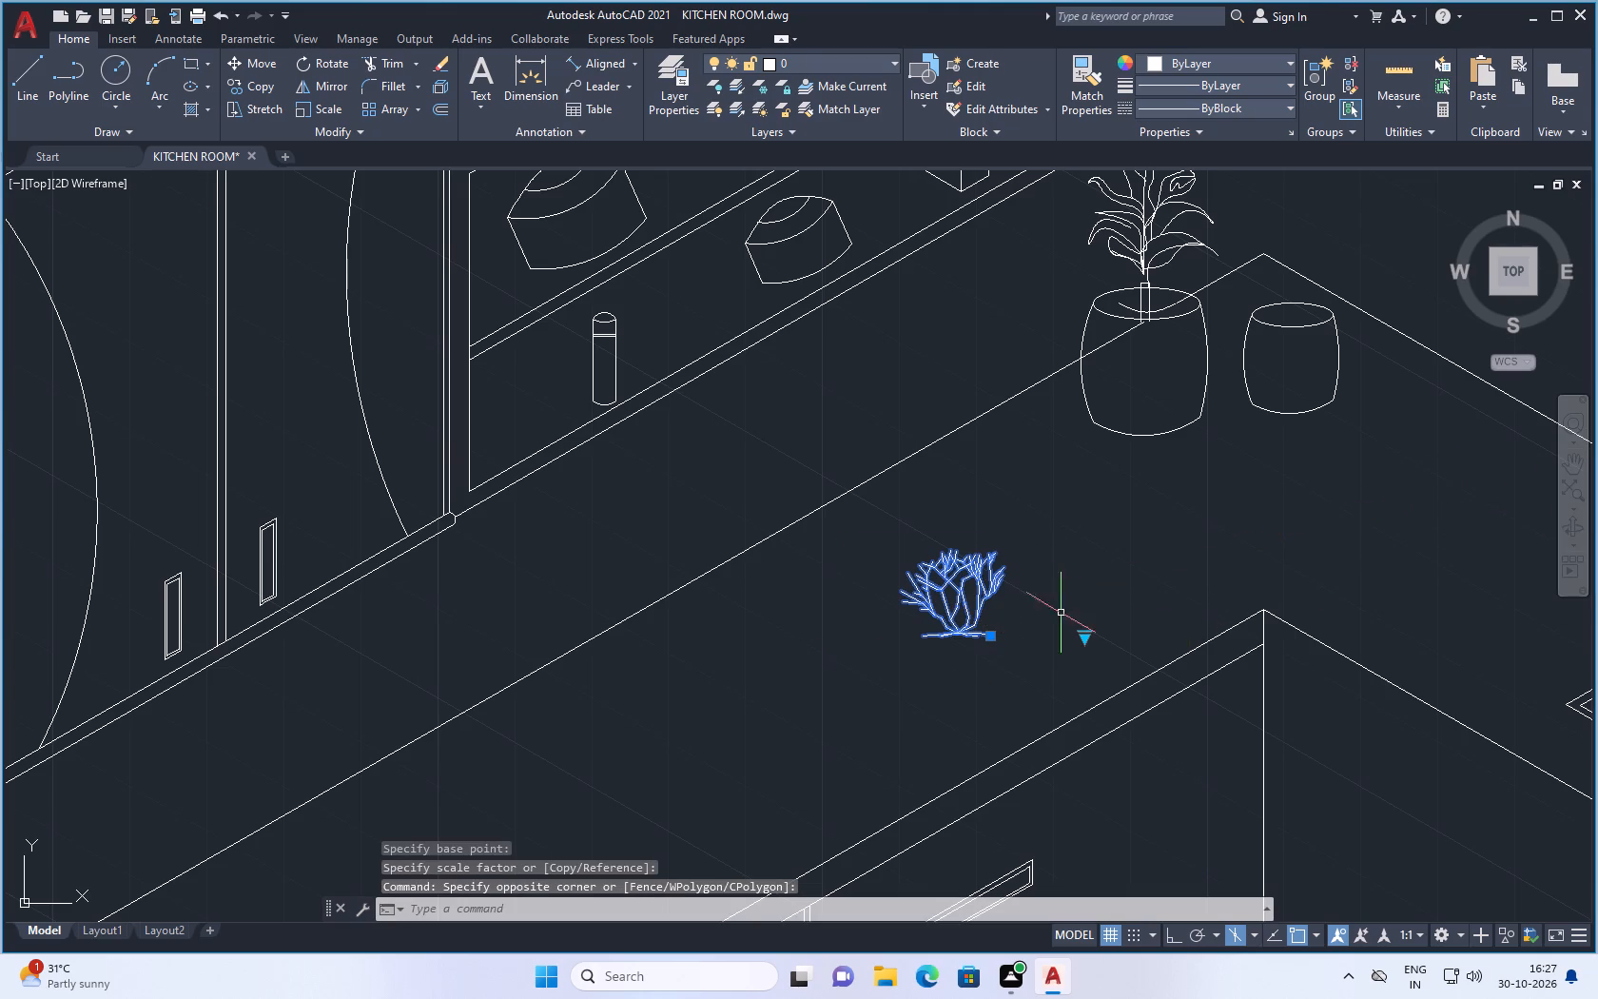
pyautogui.rightClick(1107, 569)
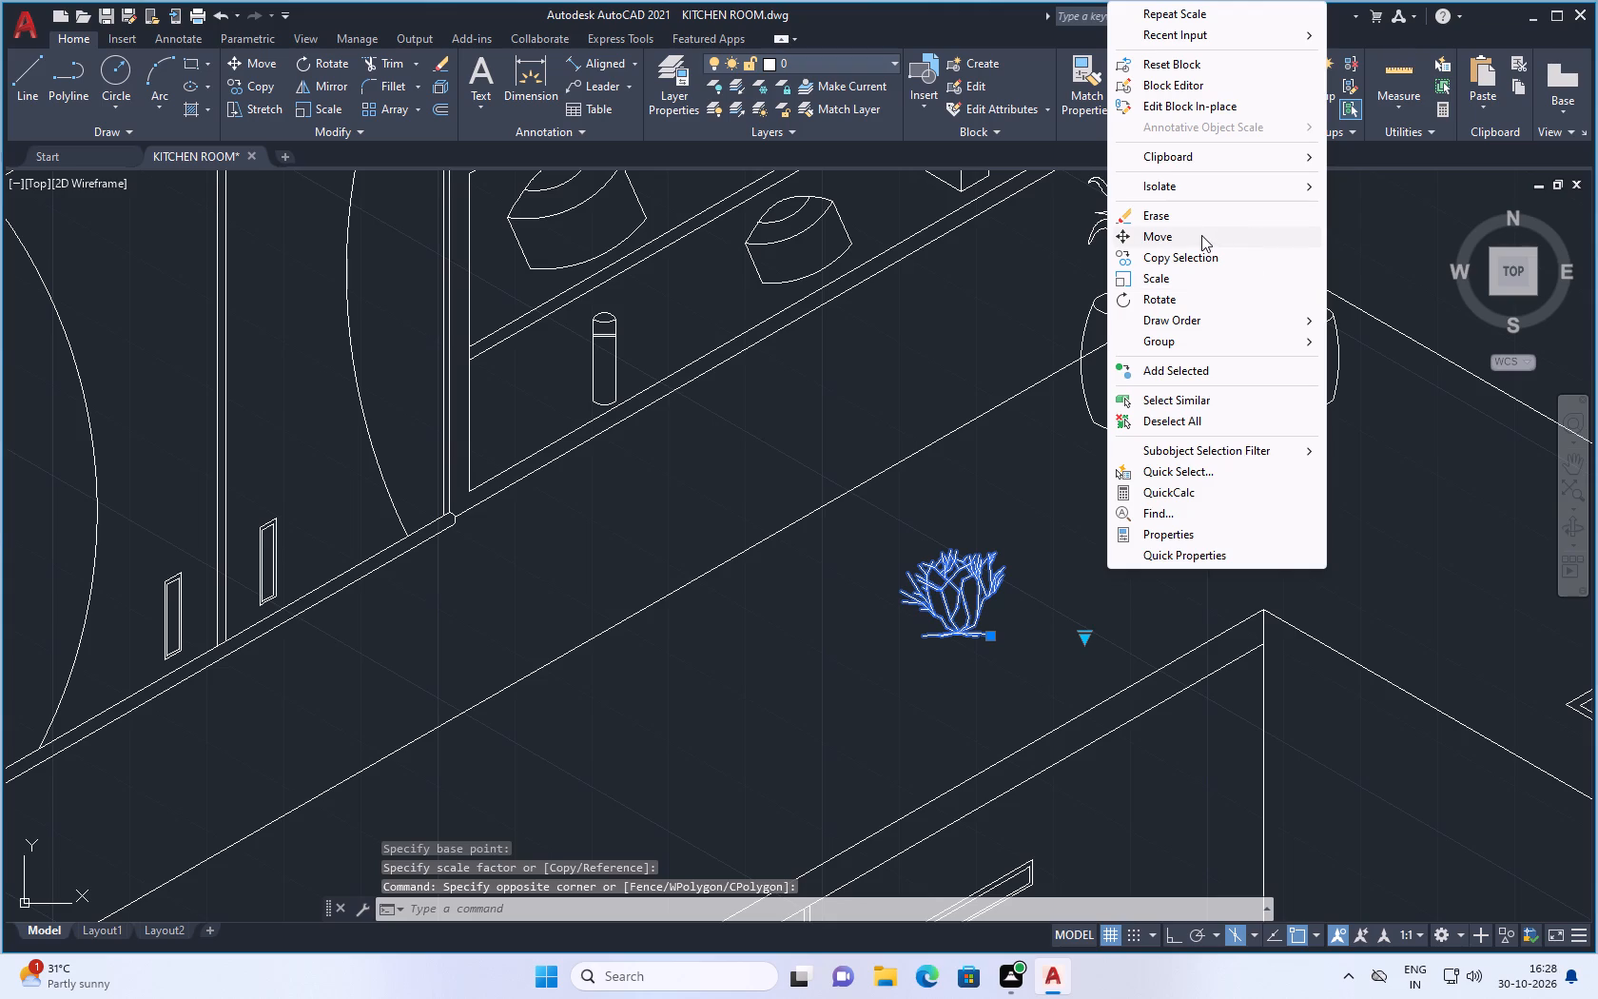
pyautogui.click(1201, 234)
pyautogui.click(949, 580)
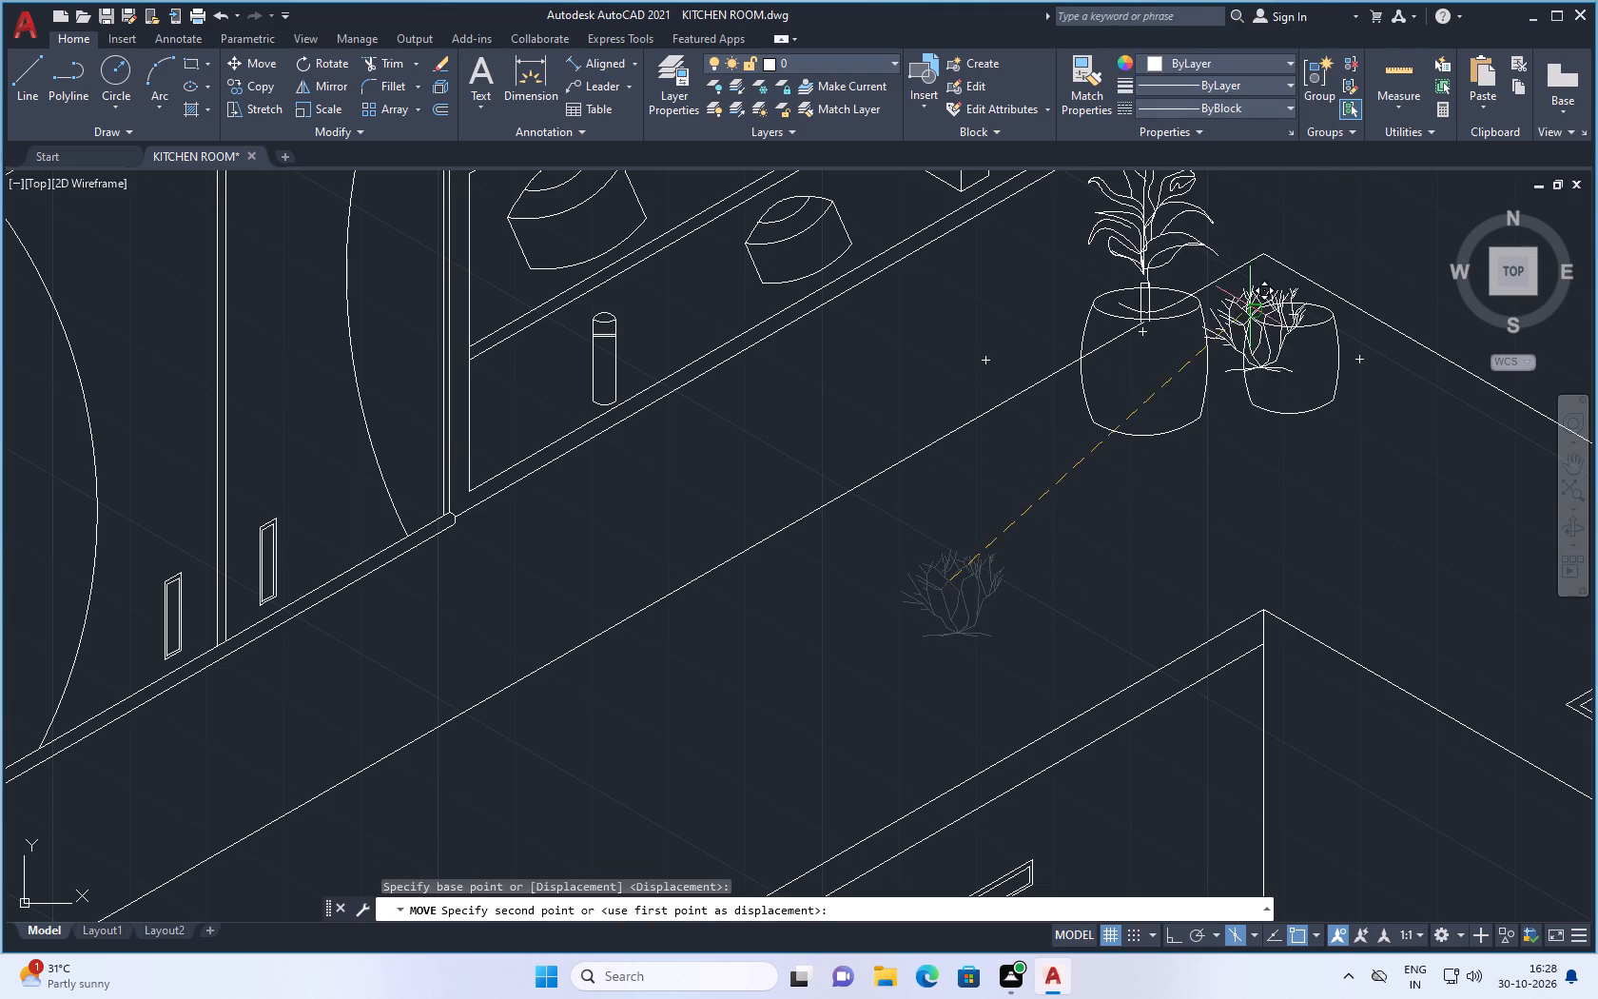
pyautogui.click(1287, 259)
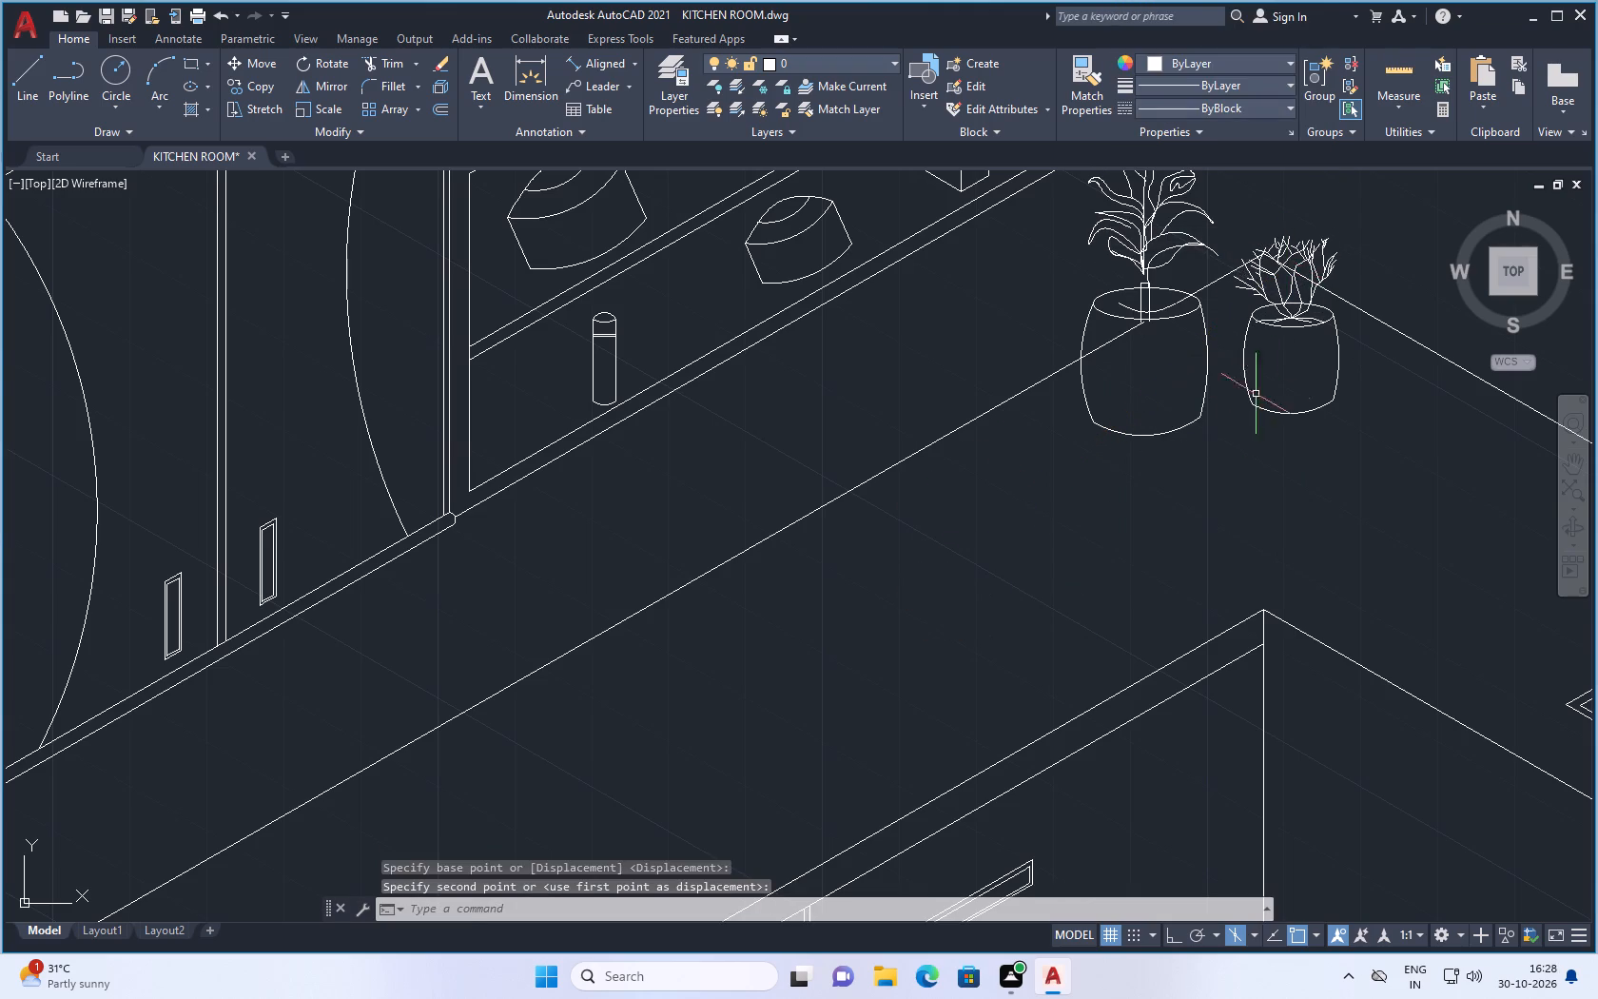
# Trim the countertop edge lines that run through the shrub, between the two plants, and across the larger pot.
pyautogui.scroll(-3, 1216, 456)
pyautogui.scroll(2, 1261, 391)
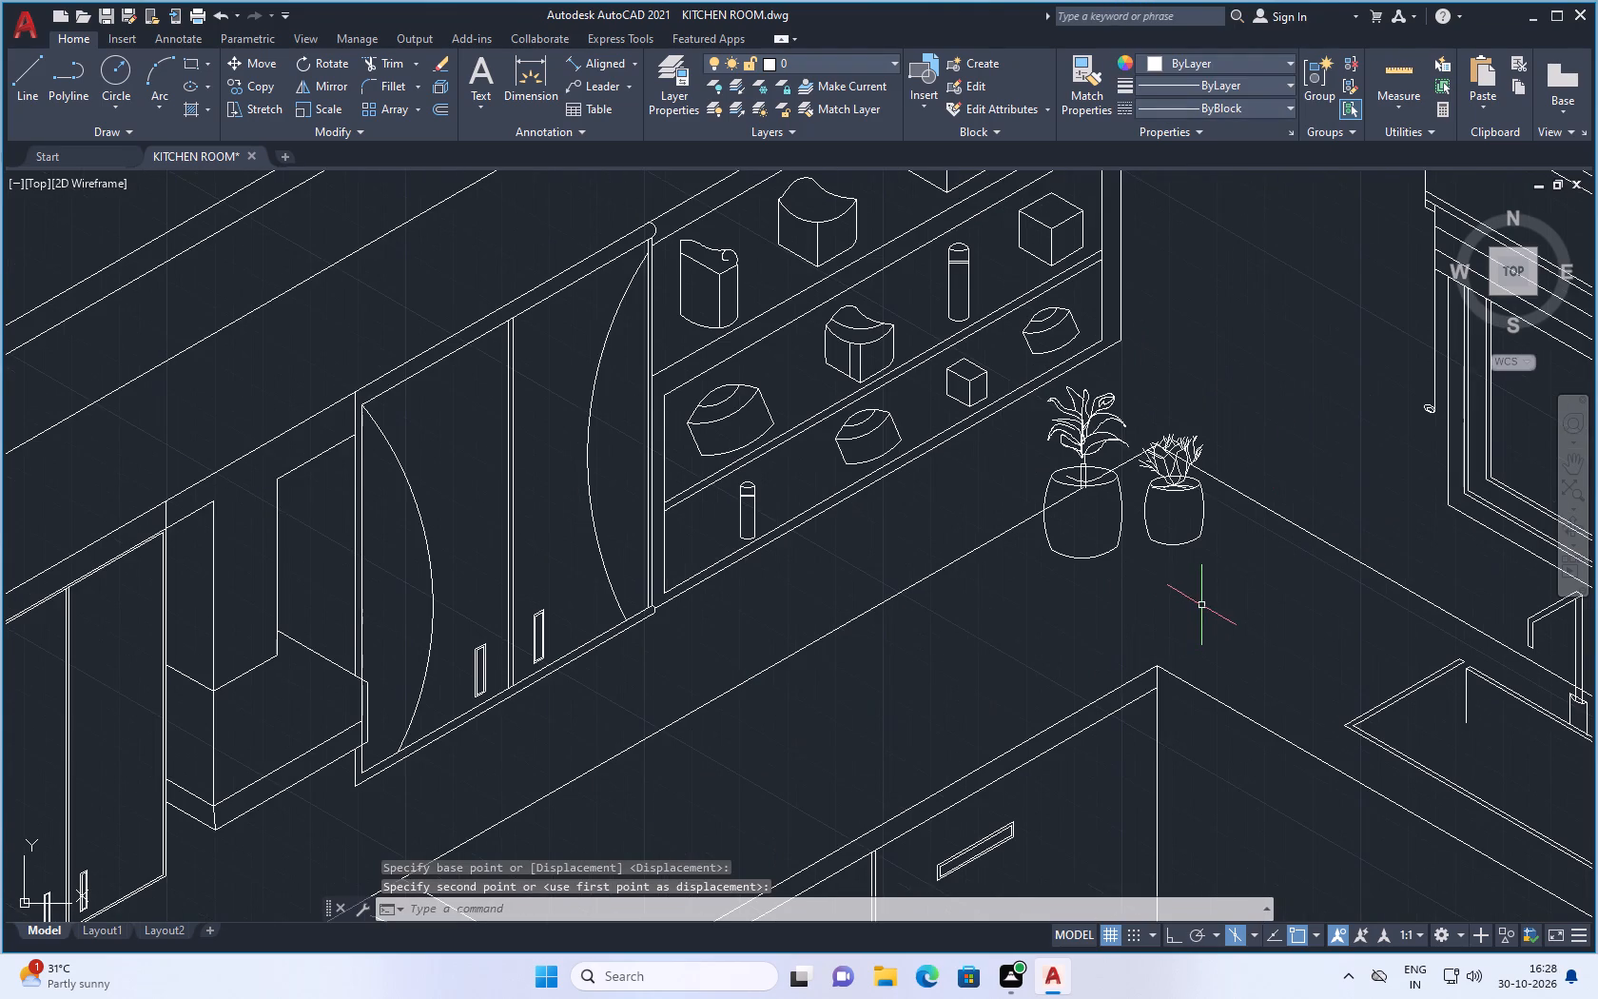
pyautogui.scroll(3, 1250, 483)
pyautogui.scroll(-1, 1166, 673)
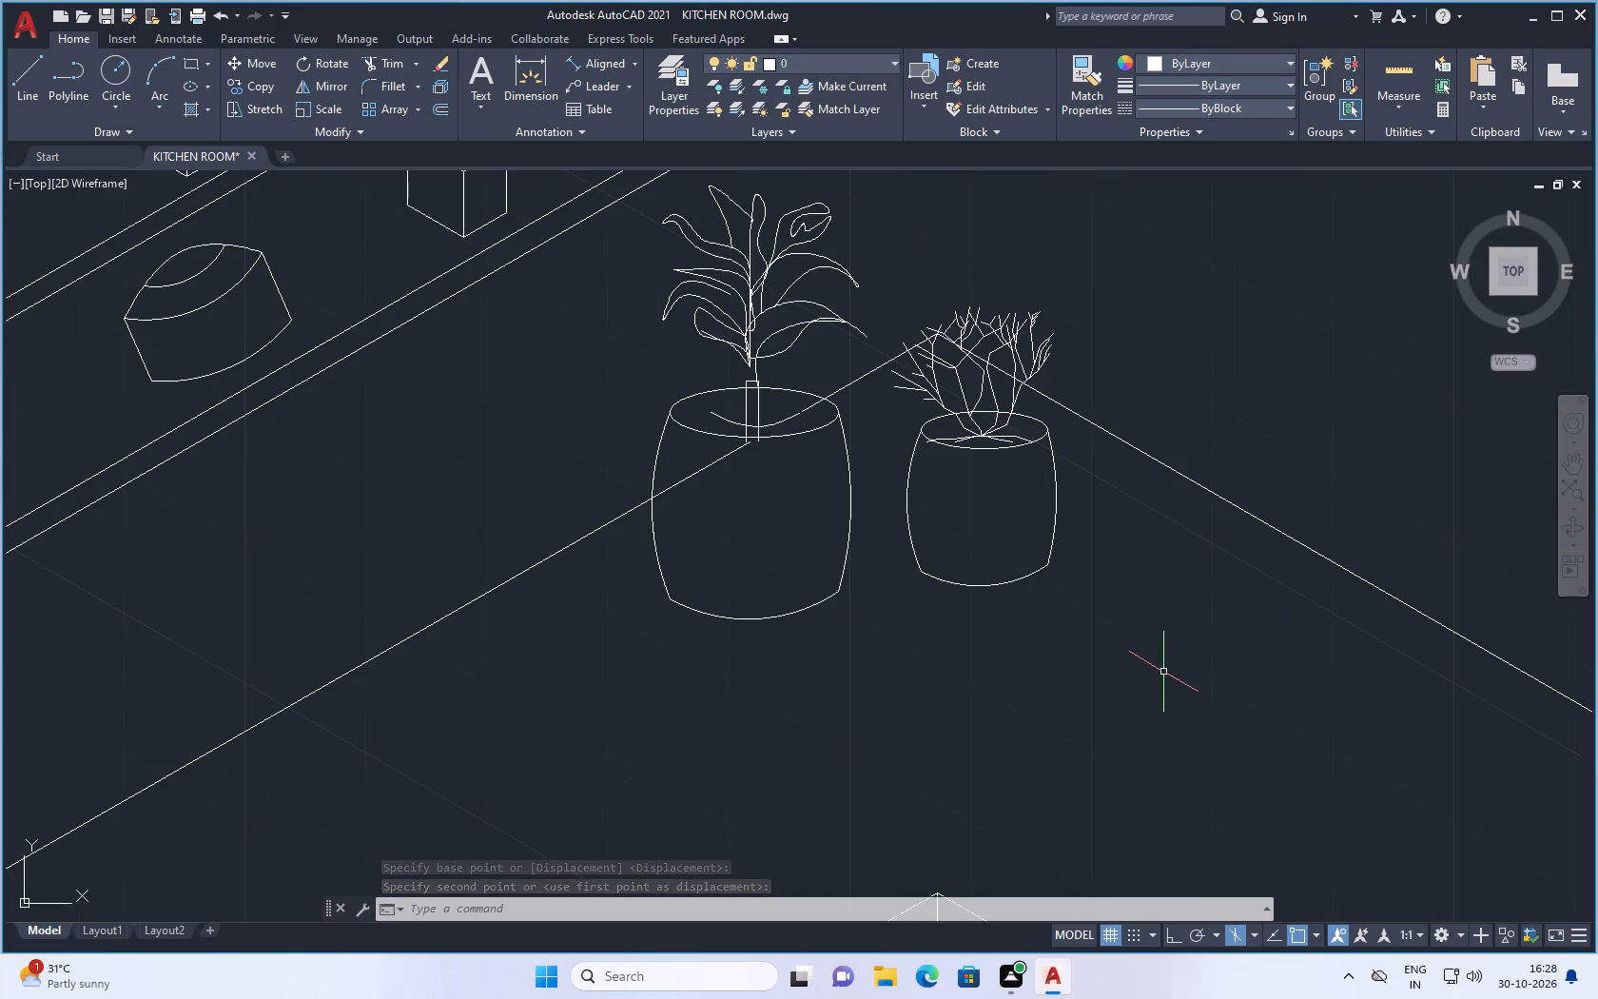
pyautogui.write('tr')
pyautogui.press('Return')
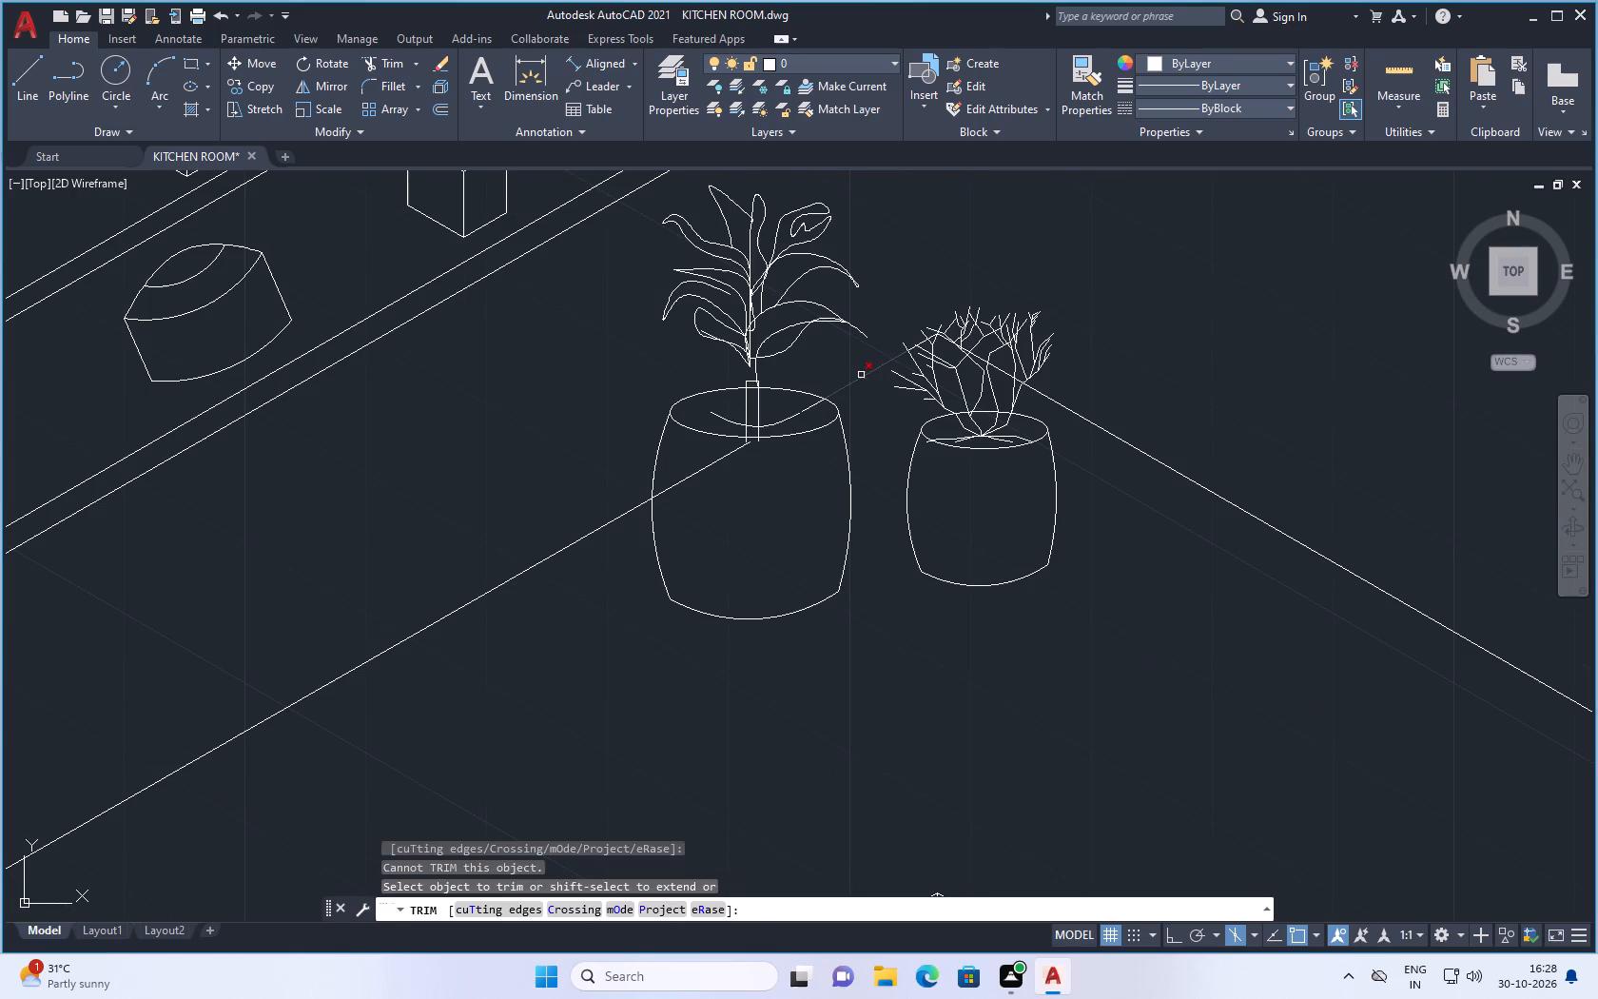
pyautogui.click(862, 375)
pyautogui.scroll(2, 903, 347)
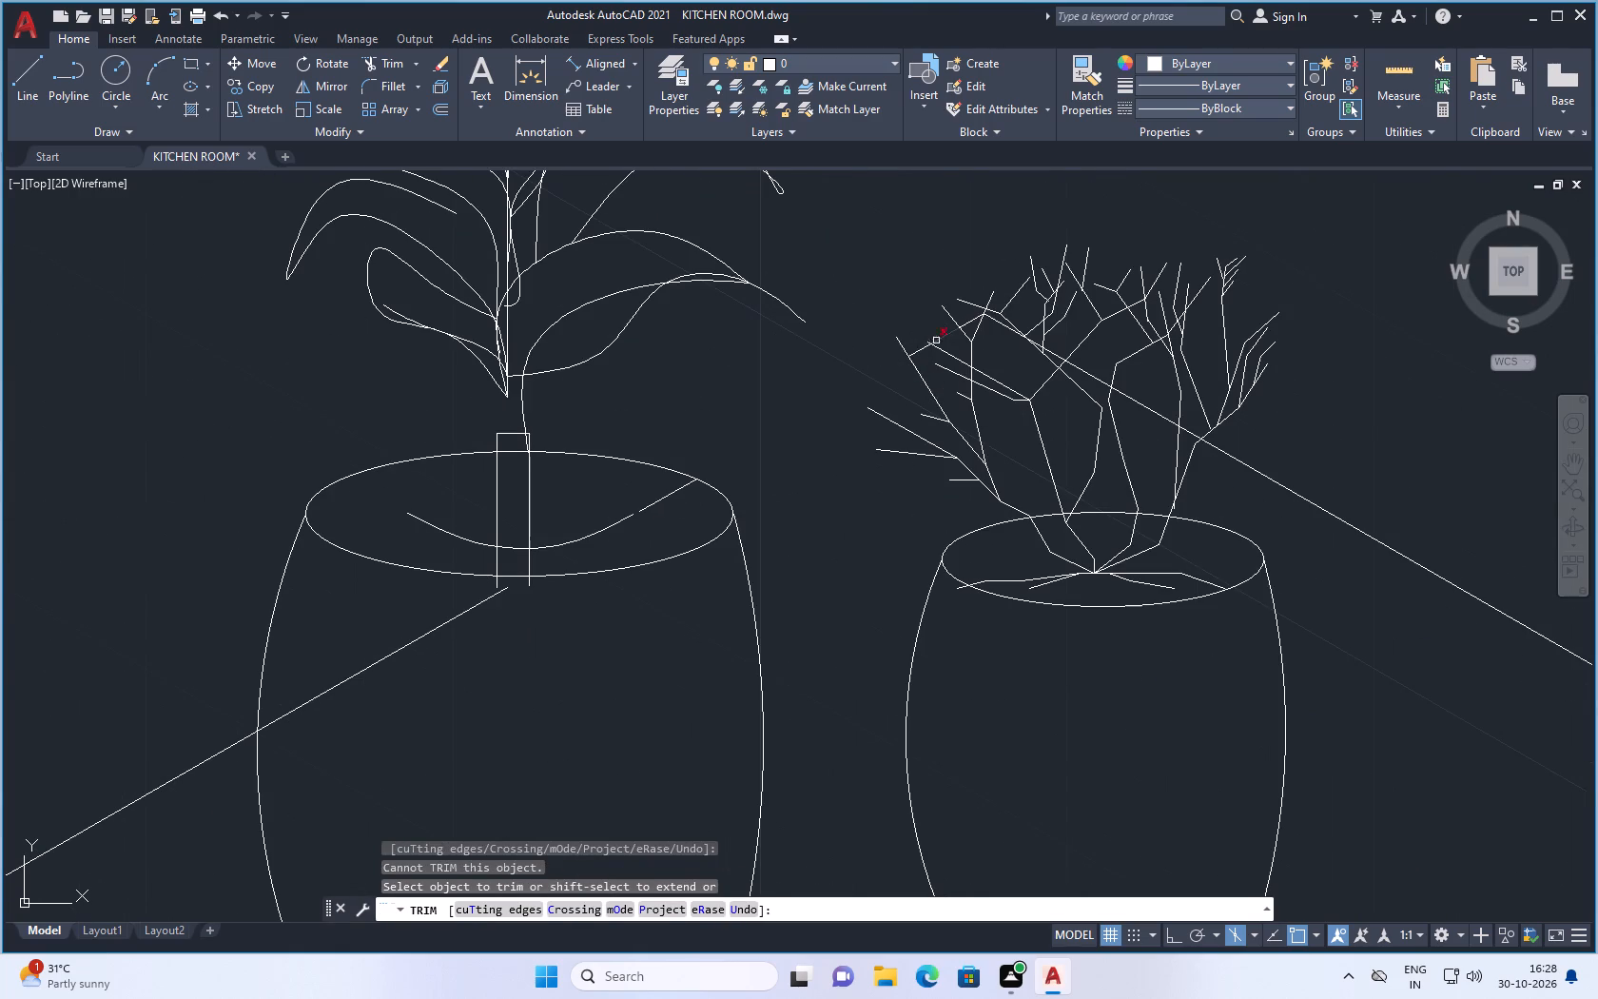
pyautogui.click(937, 341)
pyautogui.click(925, 350)
pyautogui.click(973, 323)
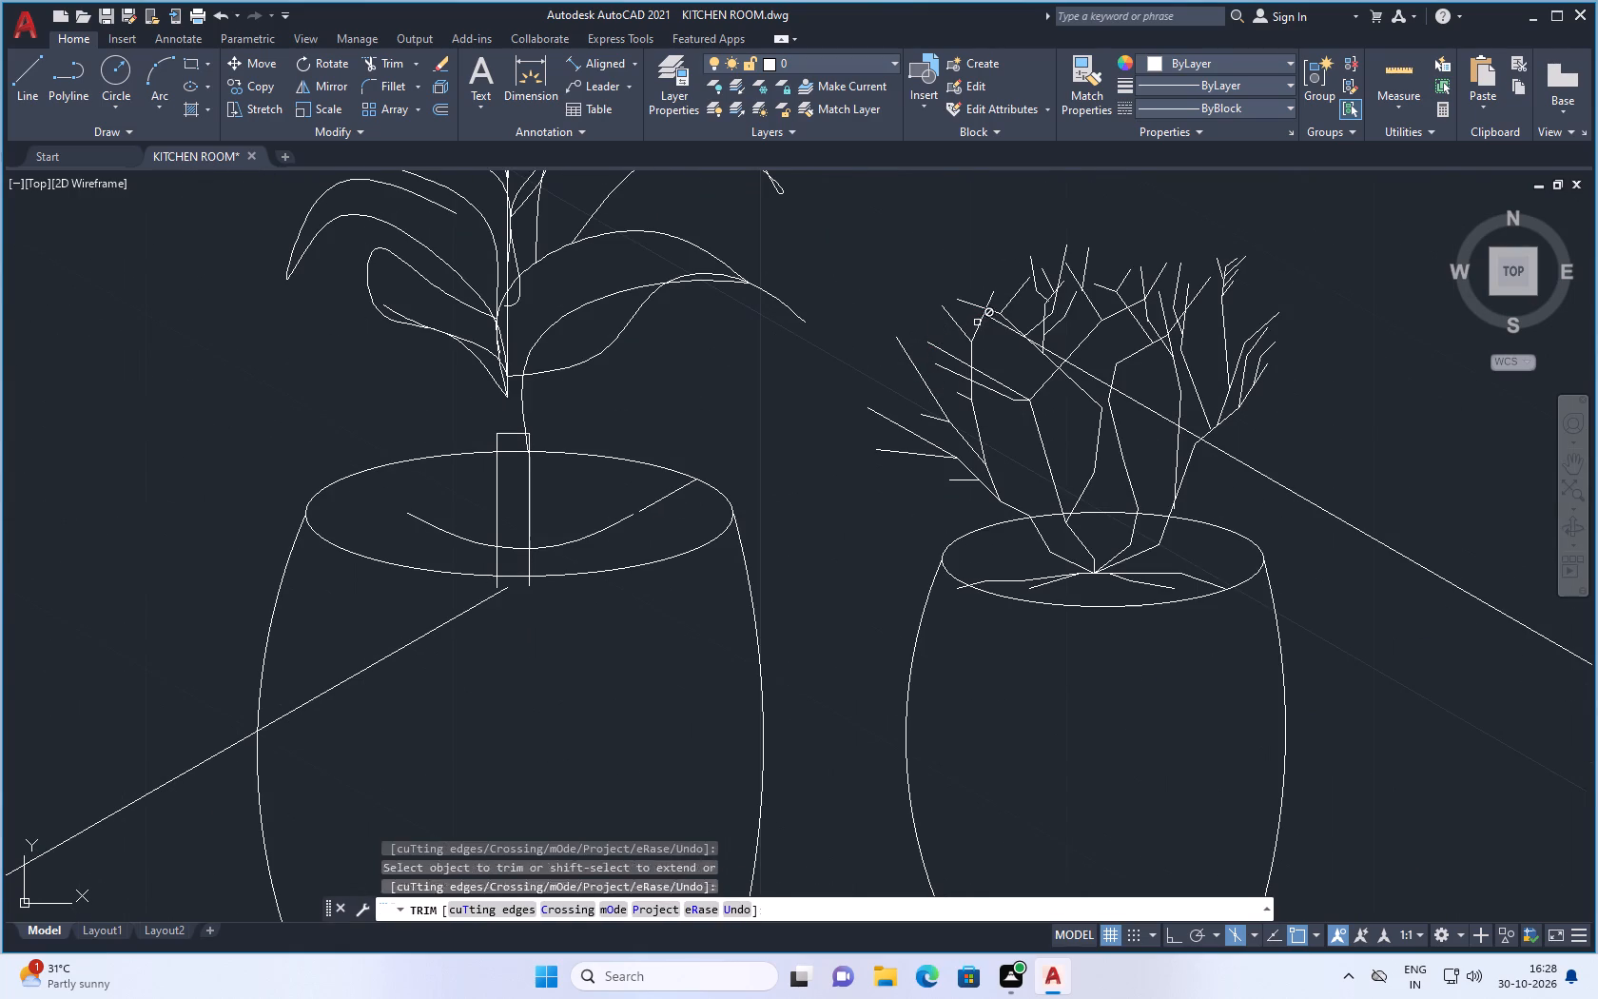
pyautogui.click(1003, 327)
pyautogui.click(1059, 353)
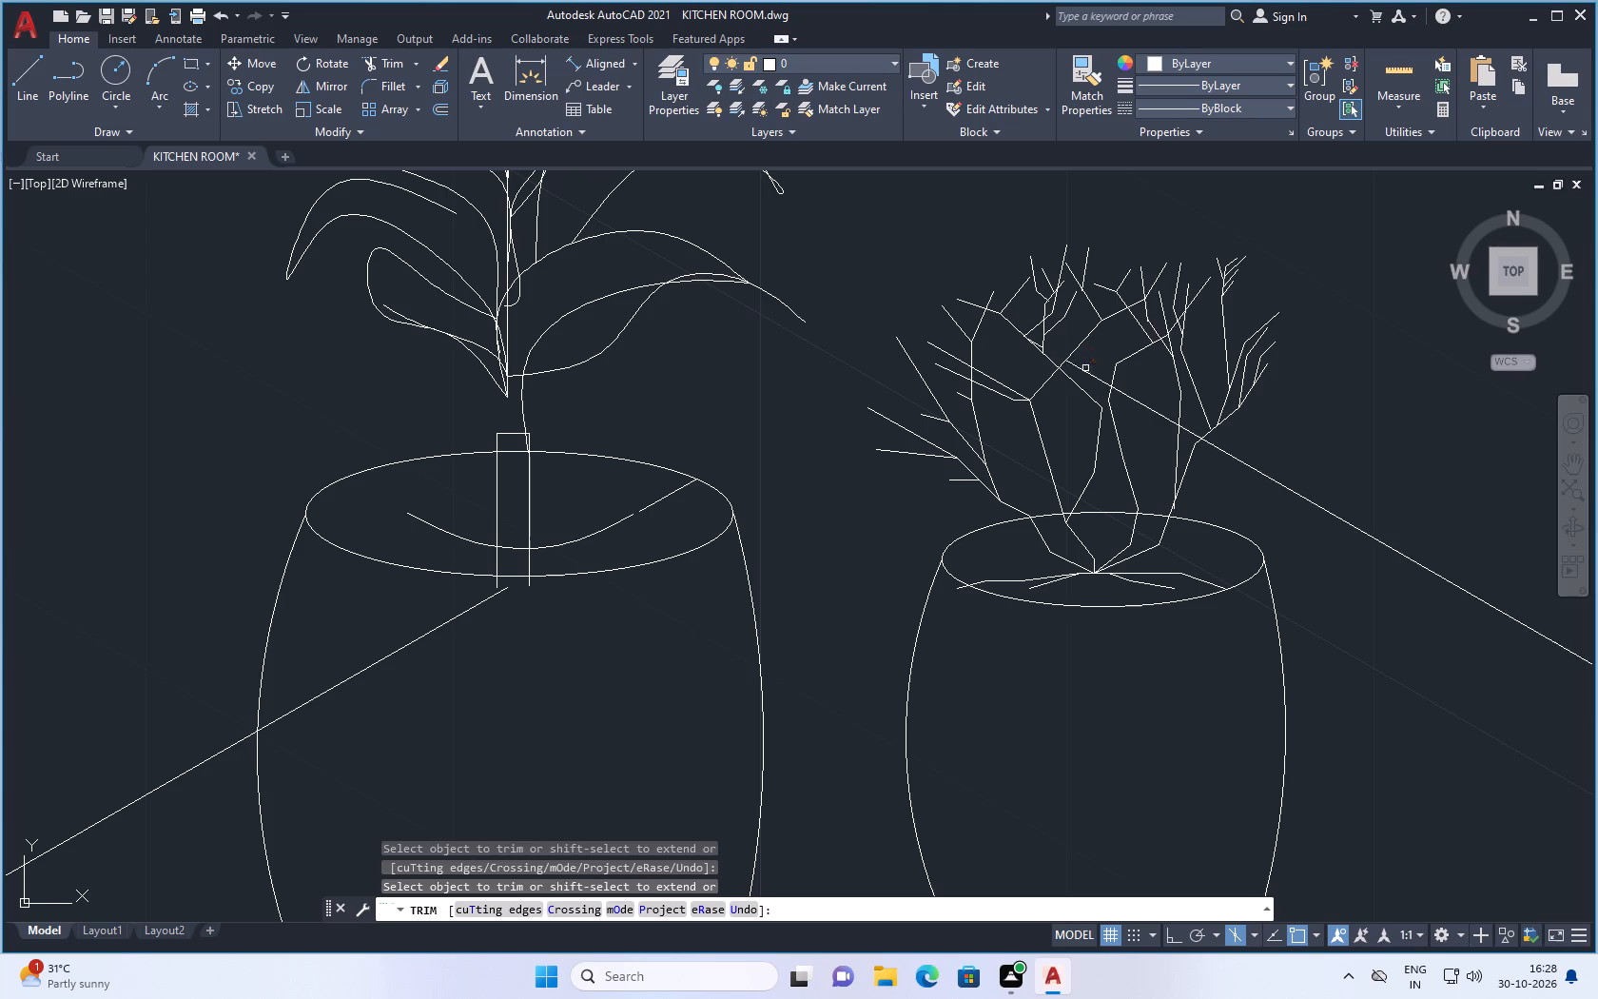
pyautogui.click(1088, 373)
pyautogui.scroll(-1, 1088, 403)
pyautogui.click(1125, 403)
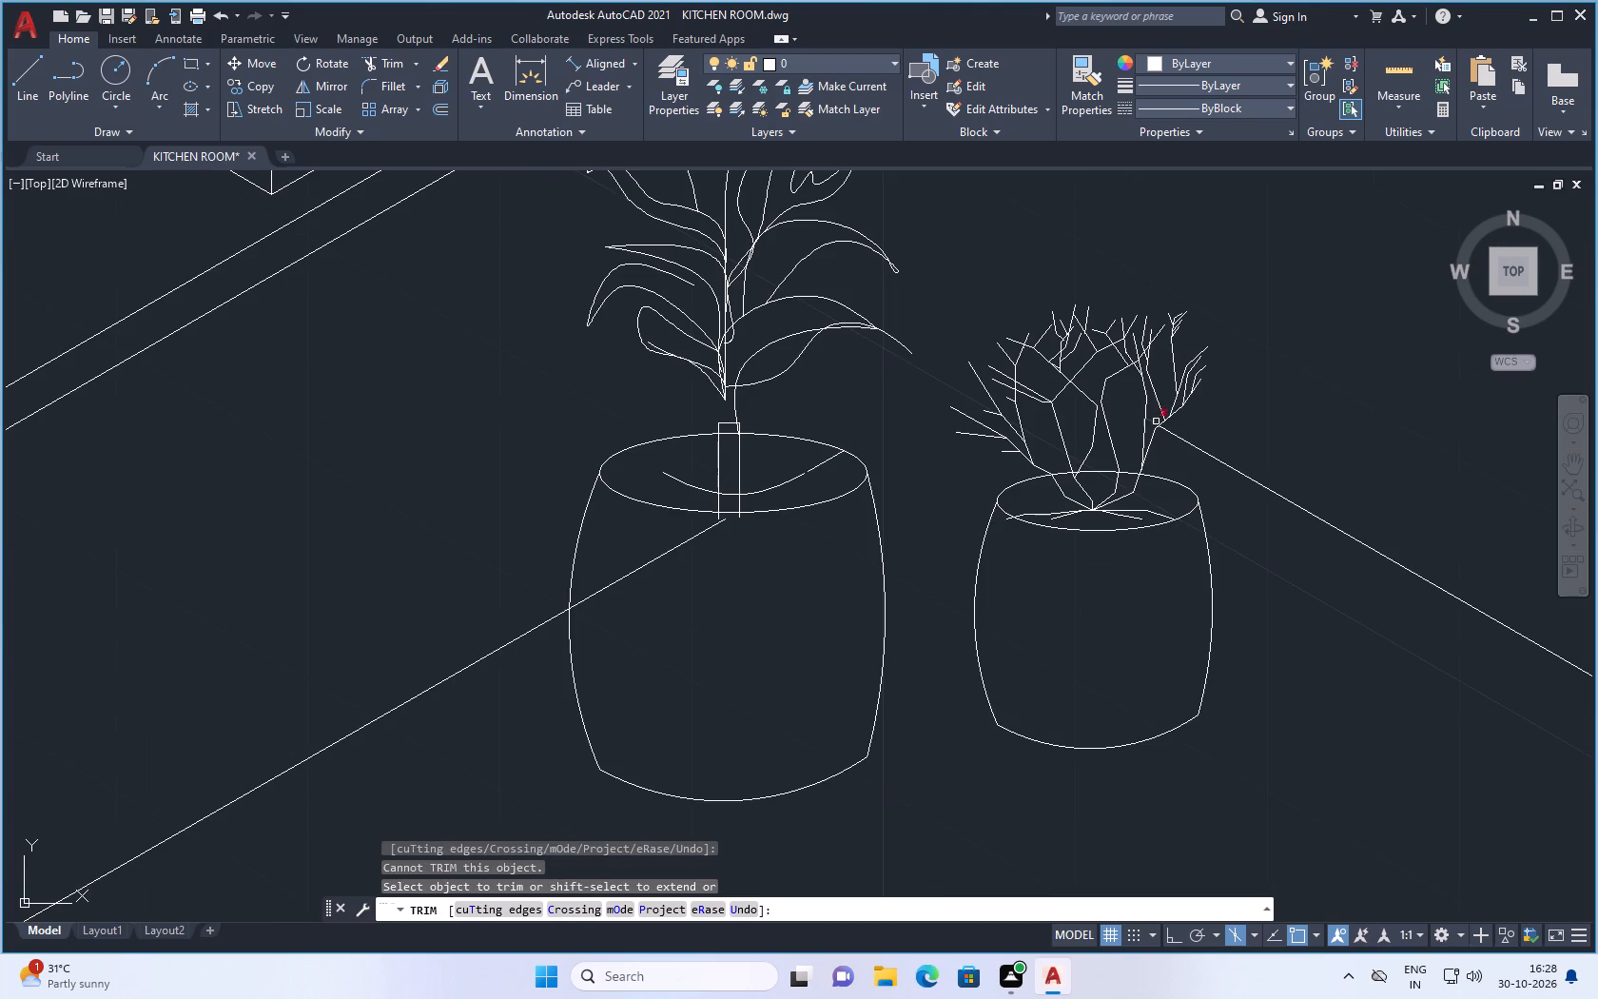
pyautogui.click(1155, 422)
pyautogui.click(650, 560)
pyautogui.scroll(-4, 692, 636)
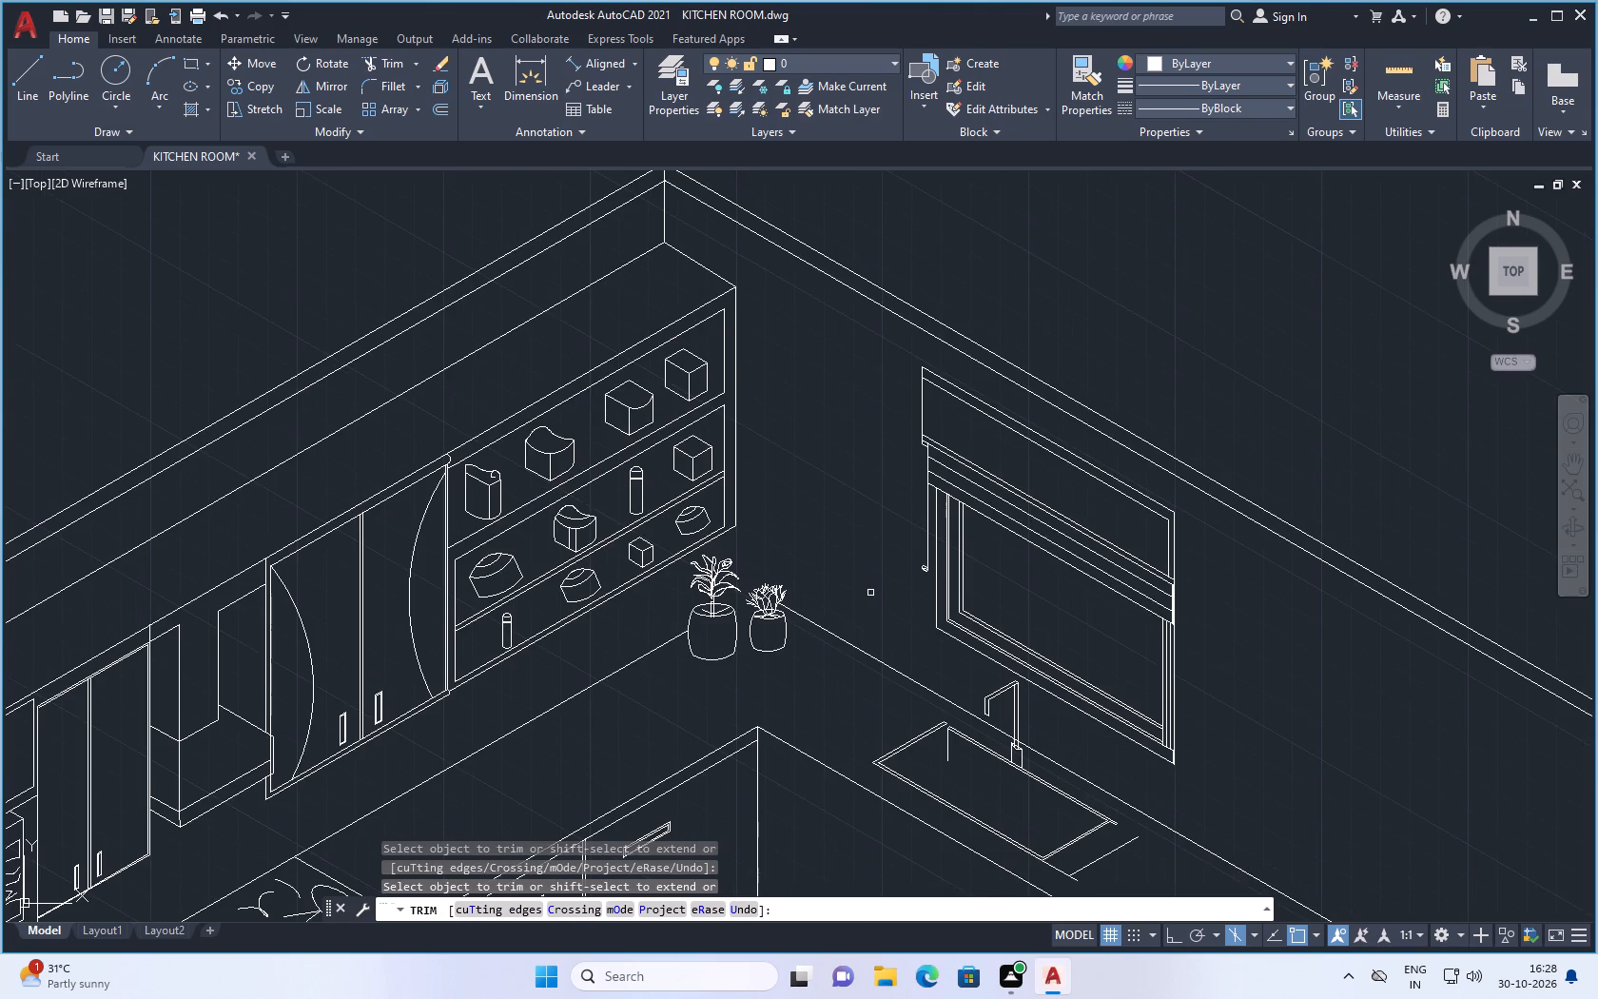
pyautogui.press('Escape')
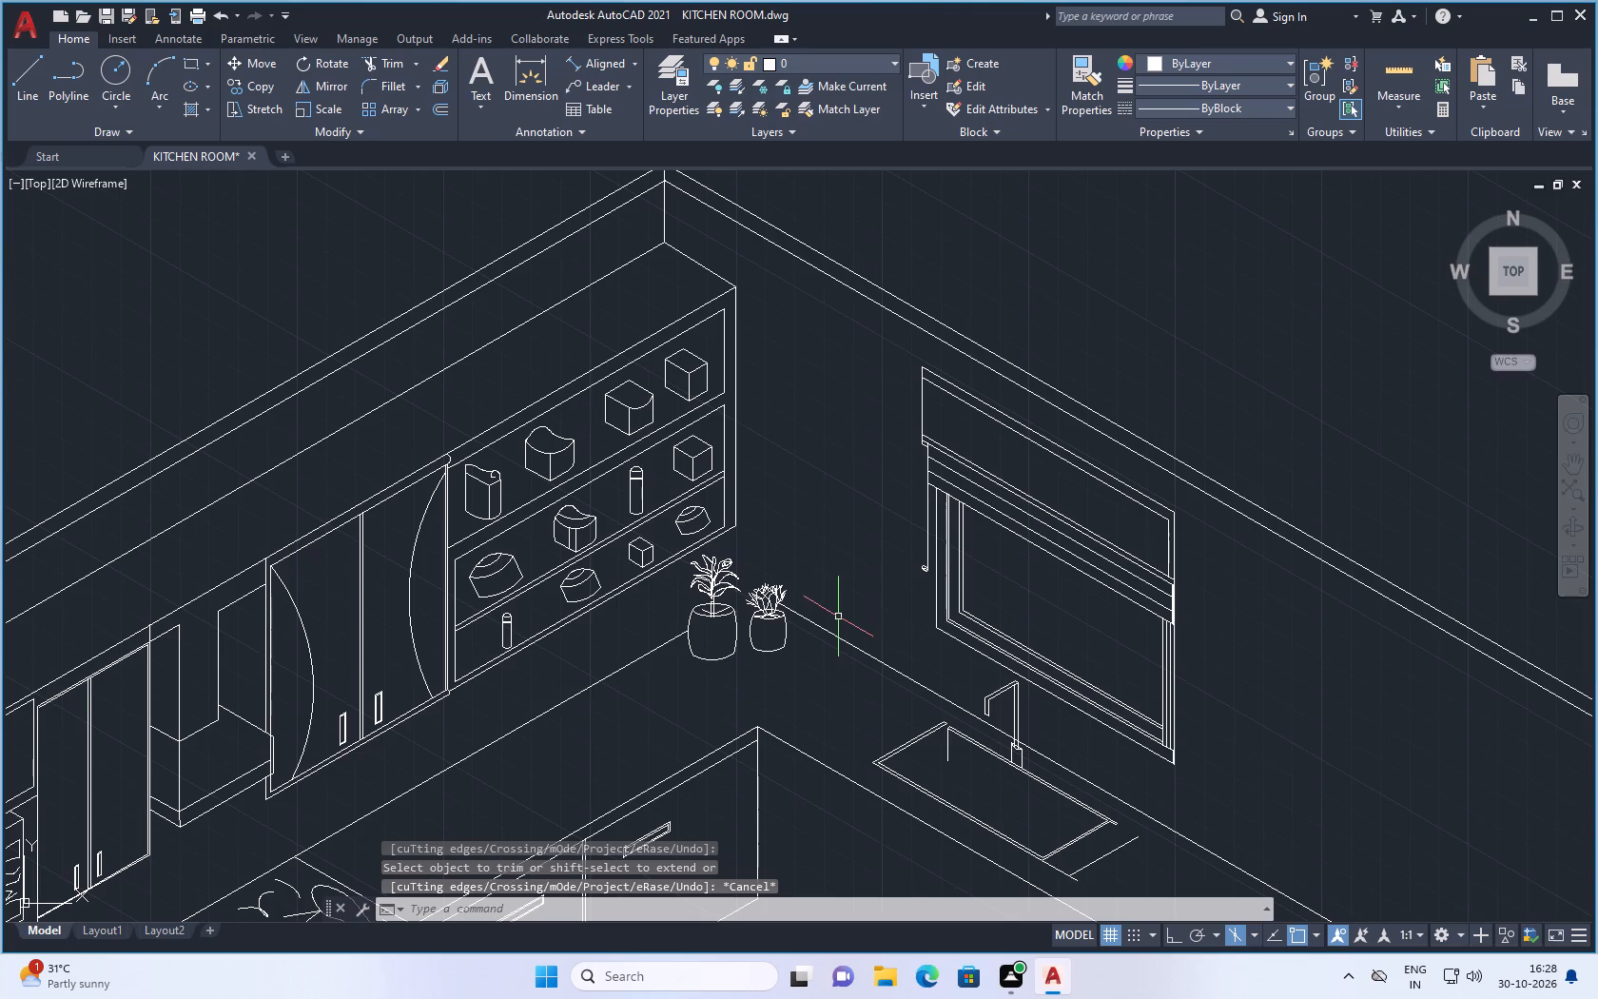
# Move the smaller pot together with its shrub slightly up toward the wall corner.
pyautogui.scroll(1, 715, 608)
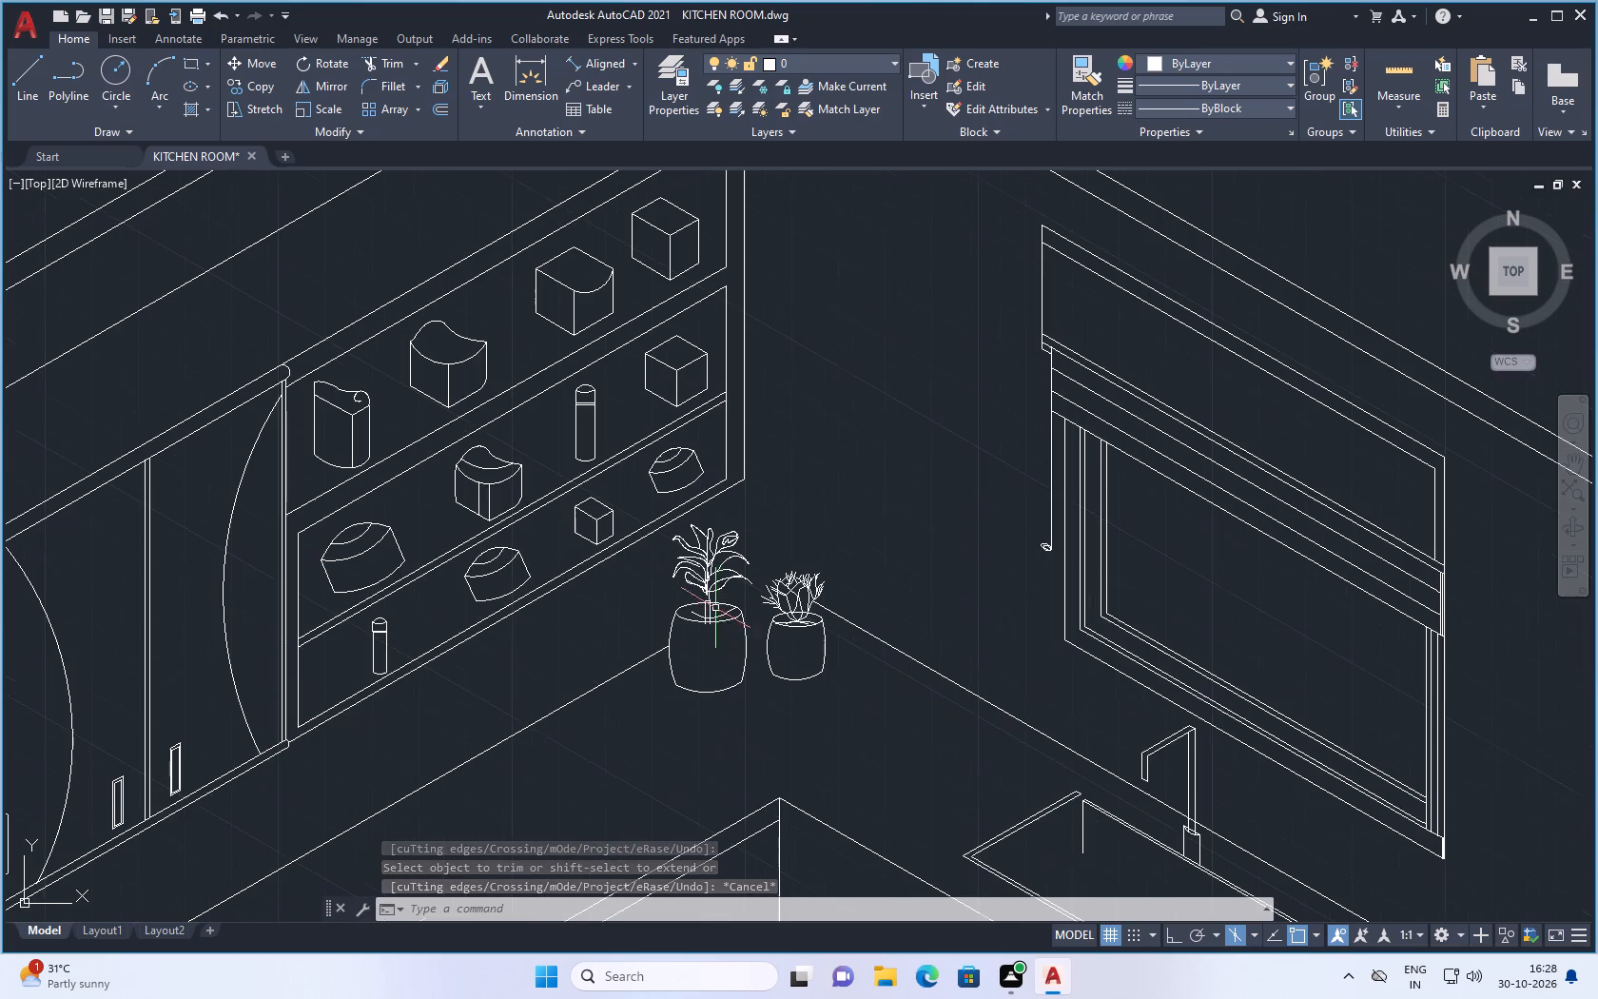
pyautogui.scroll(2, 783, 664)
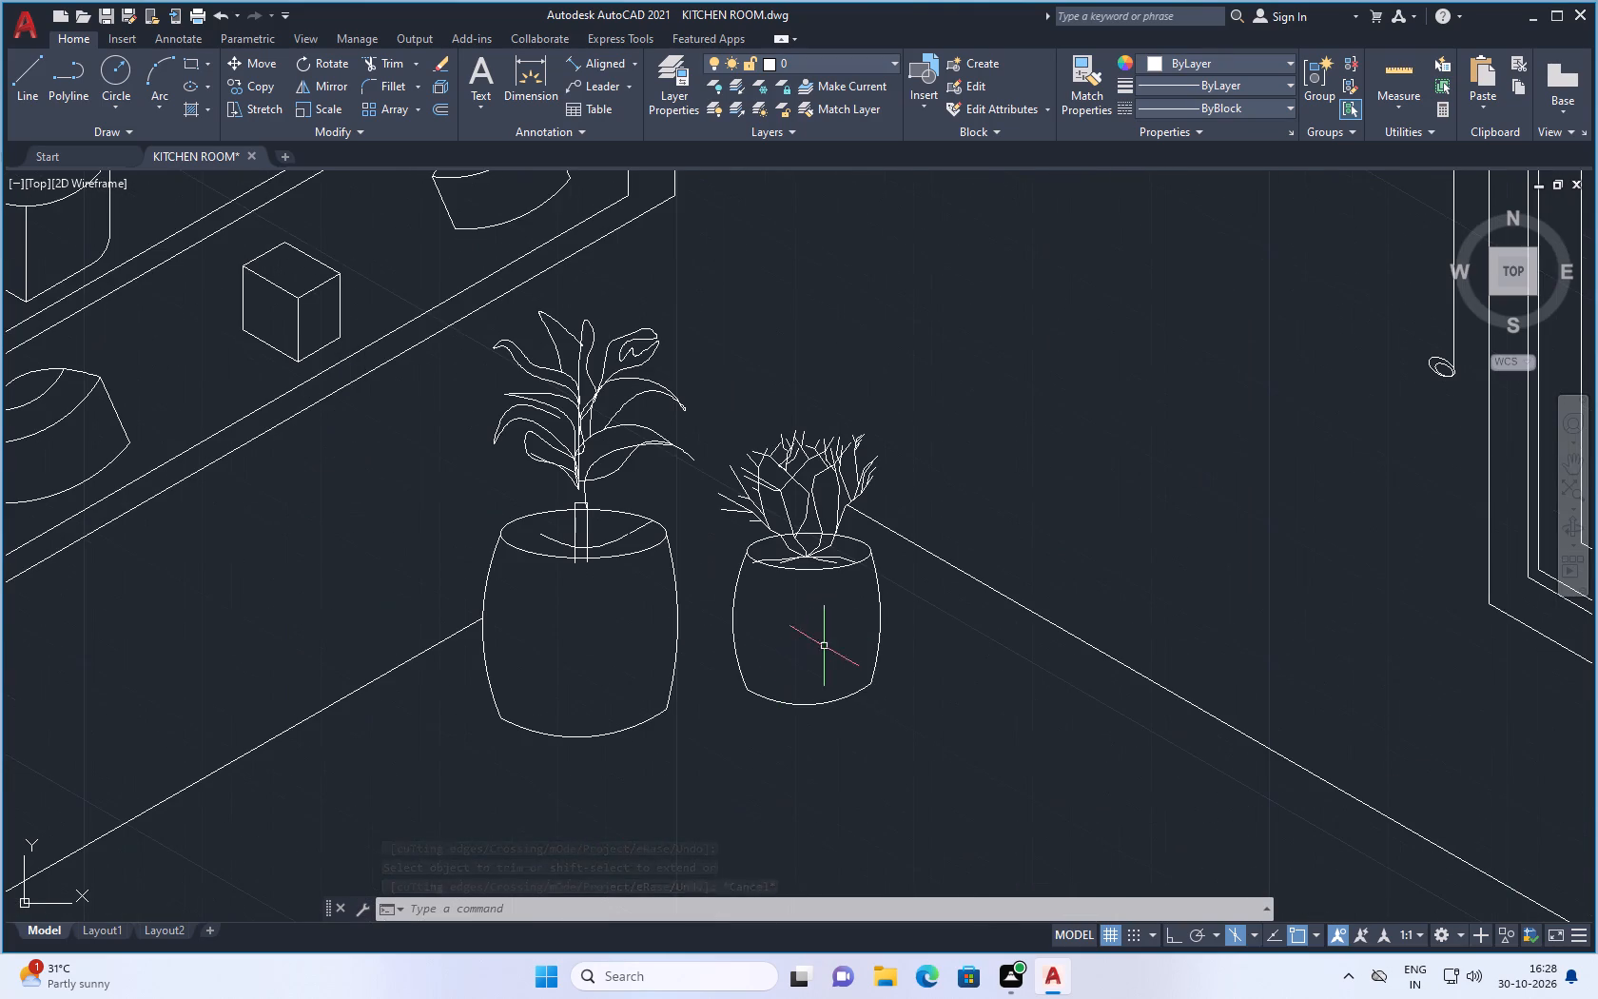
pyautogui.click(887, 541)
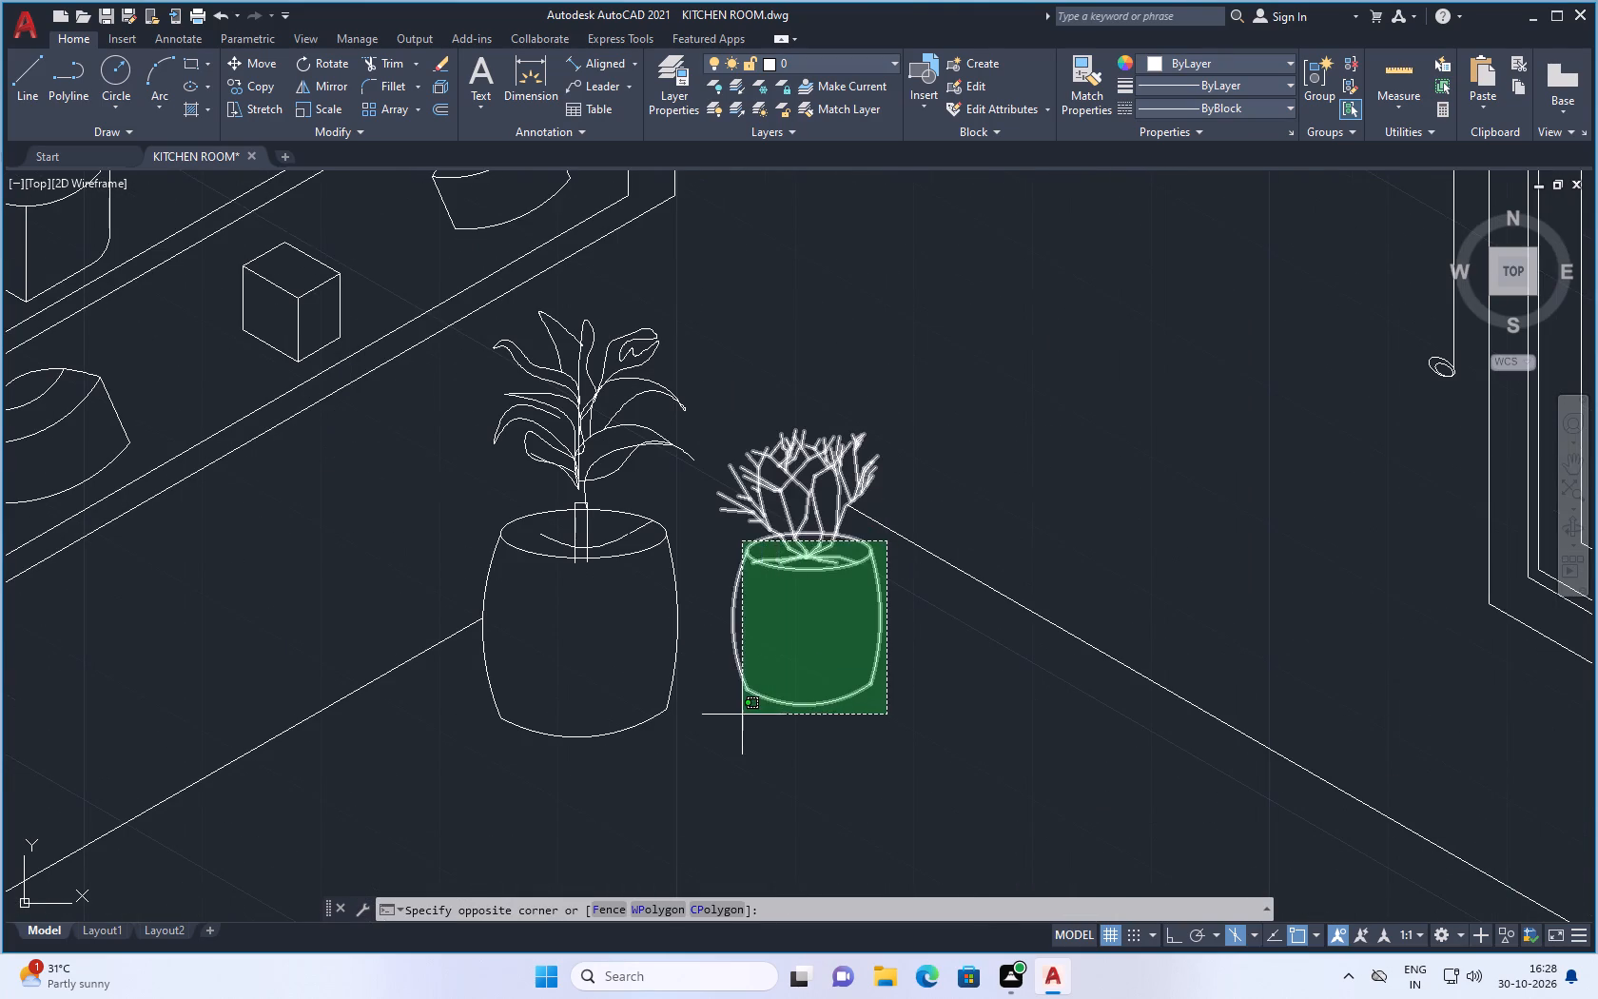
pyautogui.click(742, 715)
pyautogui.rightClick(906, 400)
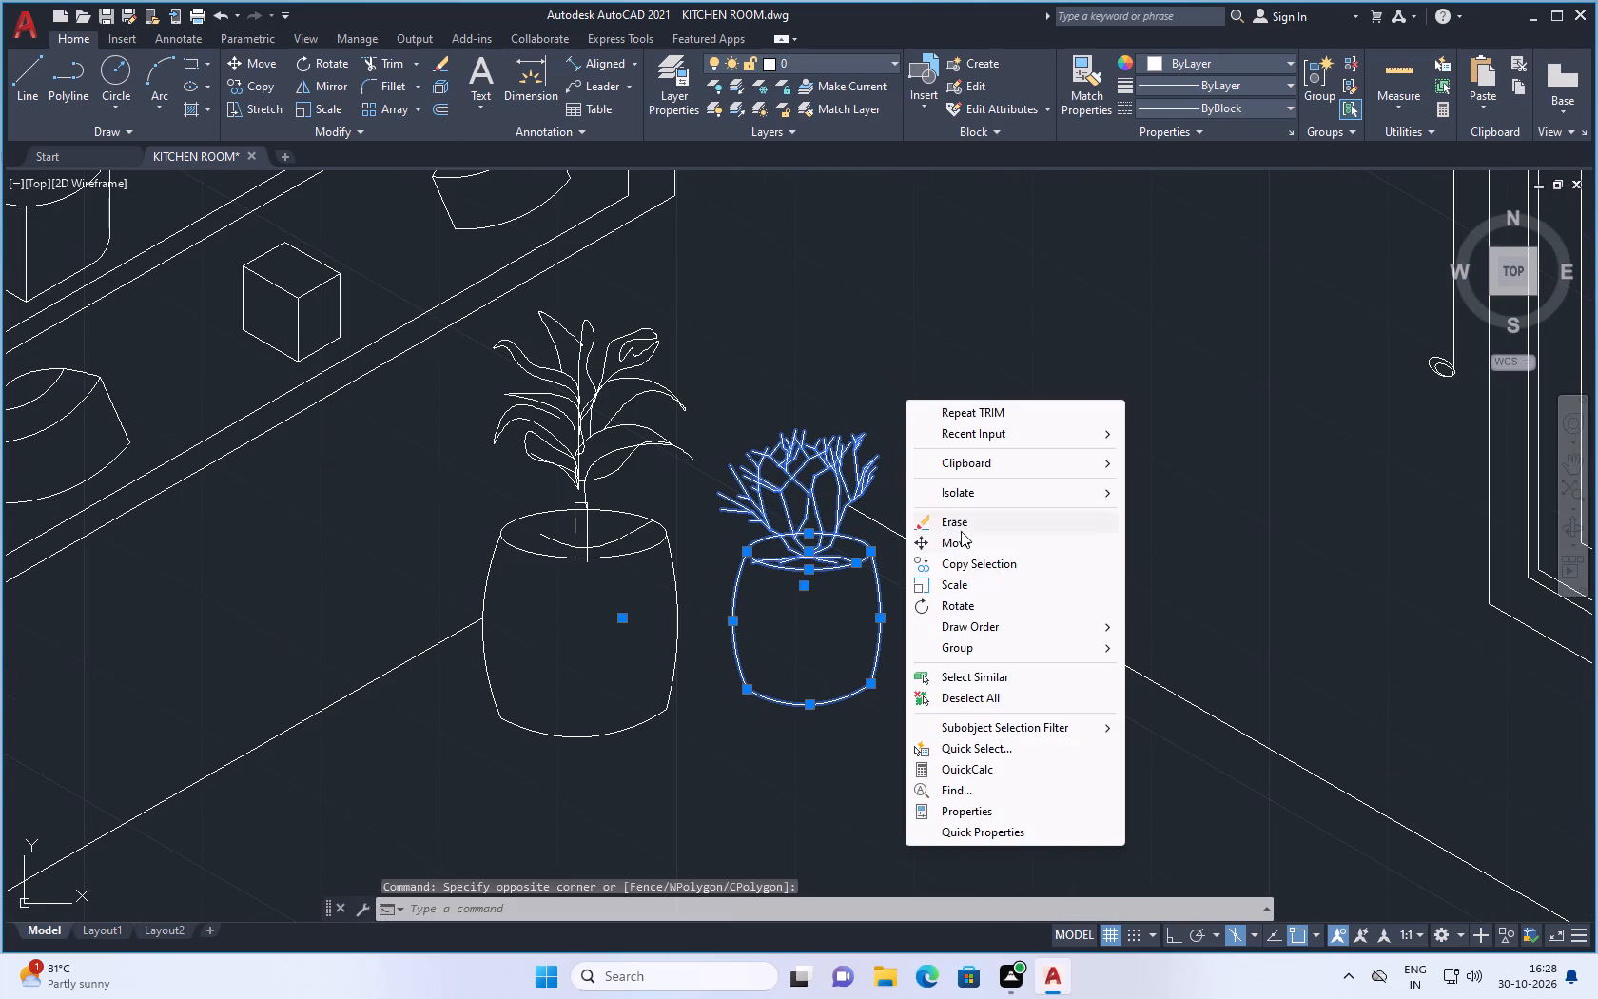
pyautogui.click(966, 542)
pyautogui.click(833, 640)
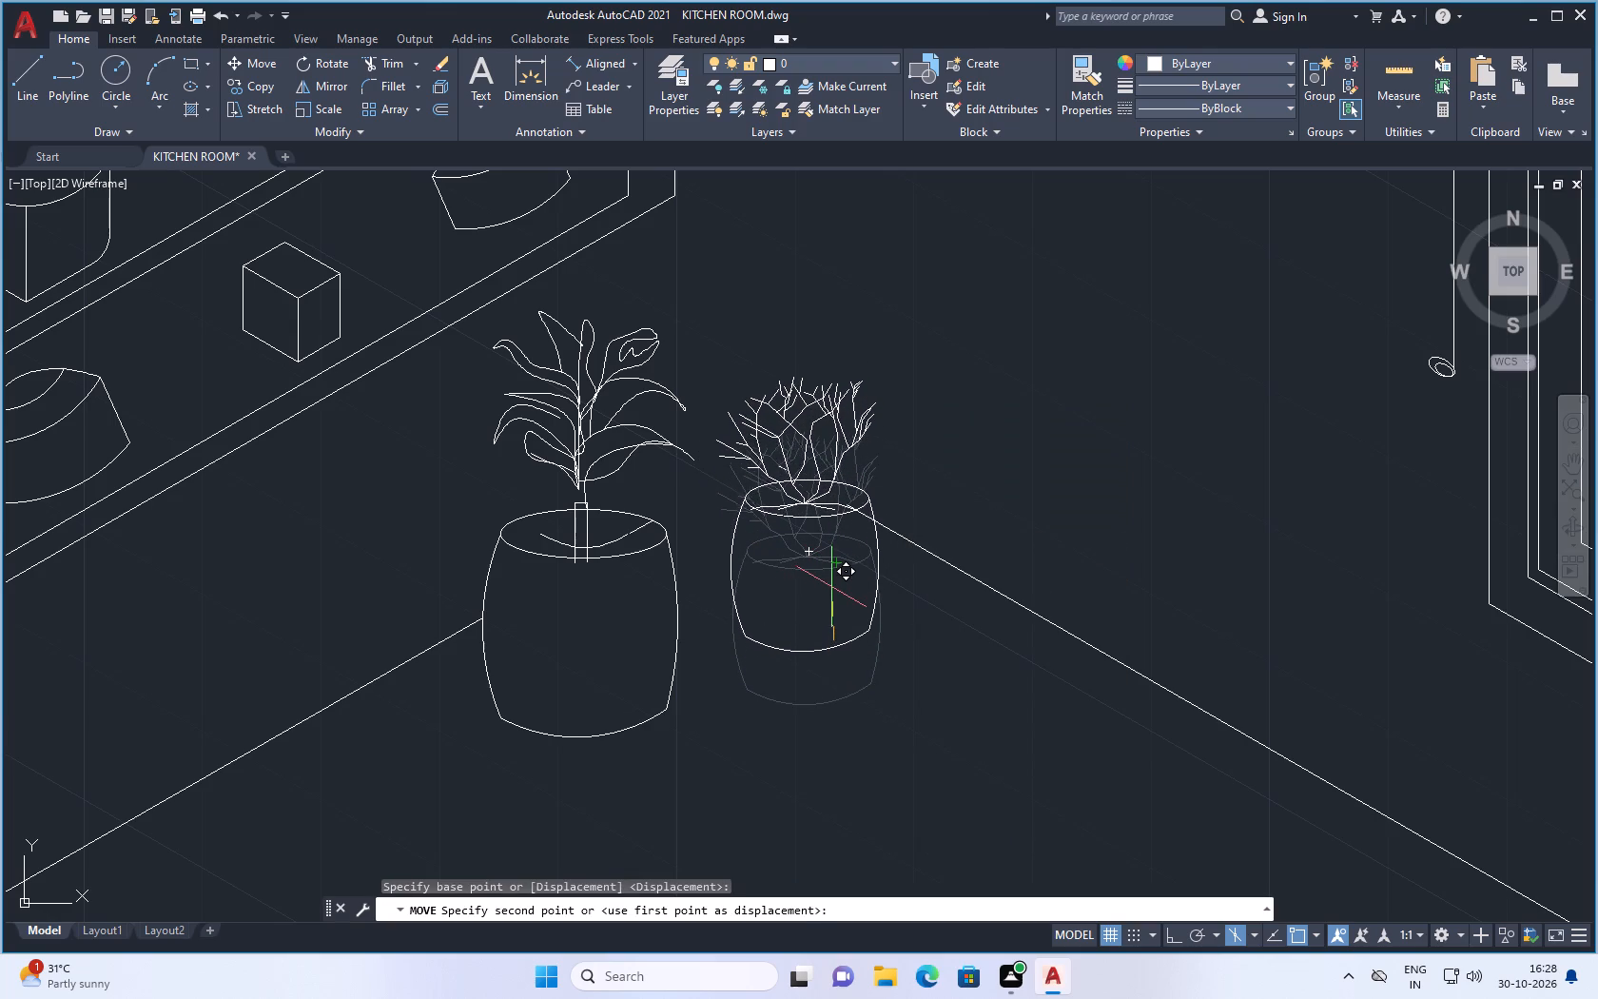
pyautogui.click(831, 593)
# Trim the countertop edge line where it crosses the shrub and the rim of the smaller pot.
pyautogui.scroll(-4, 826, 630)
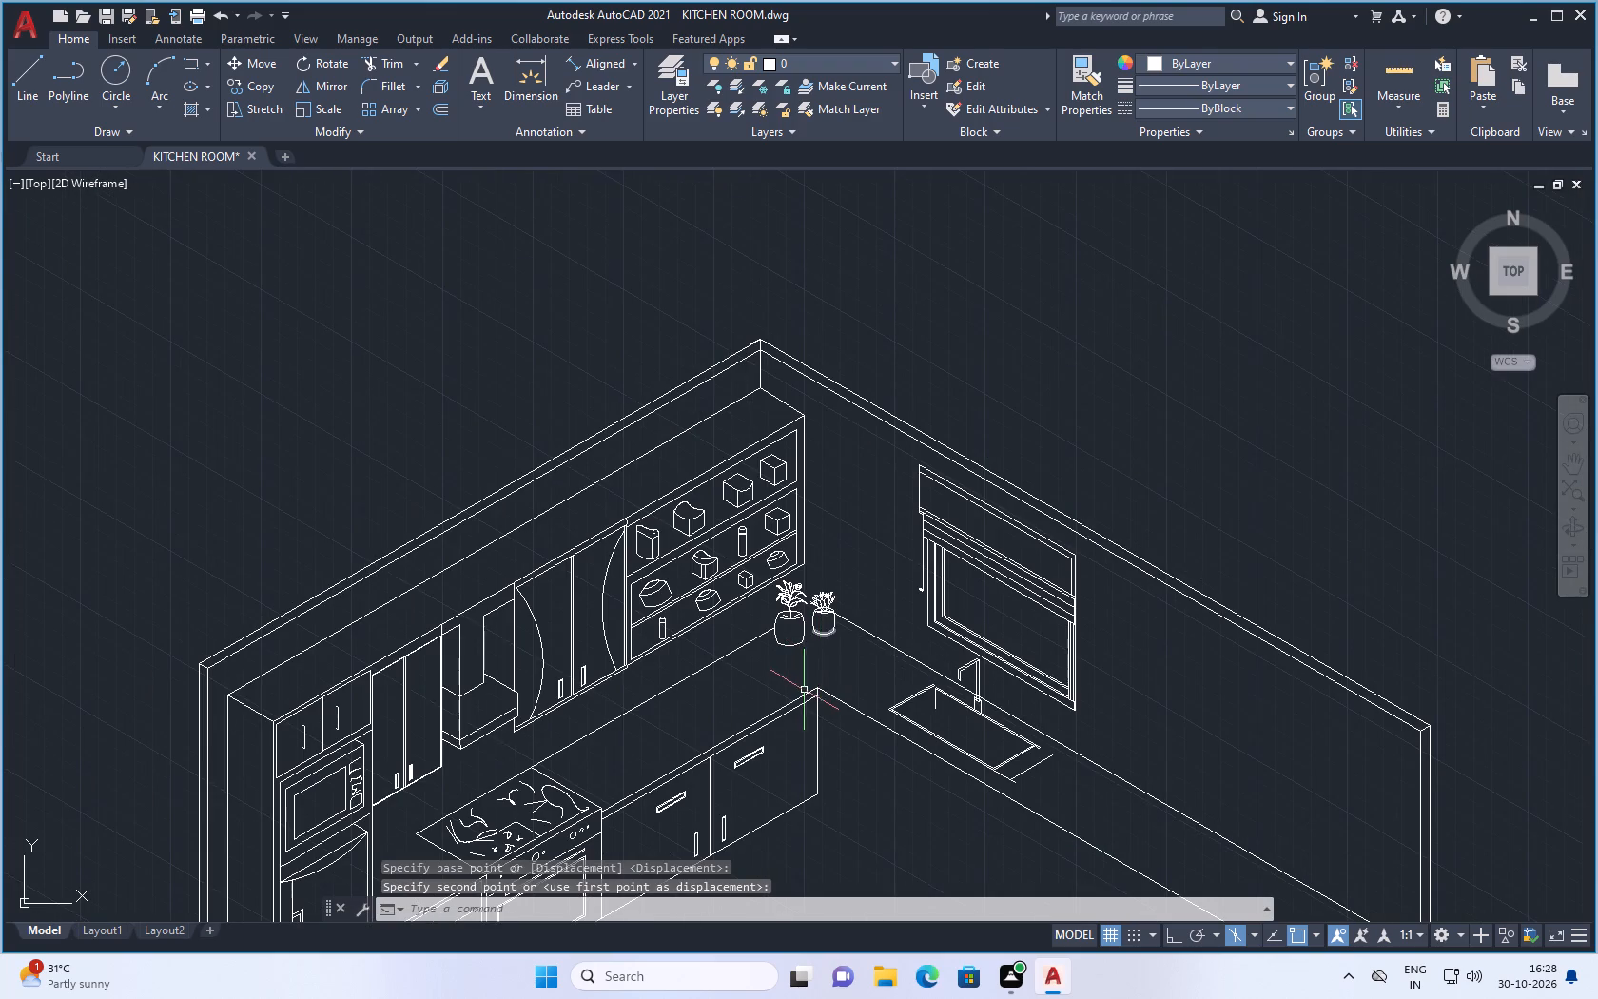
pyautogui.scroll(1, 794, 625)
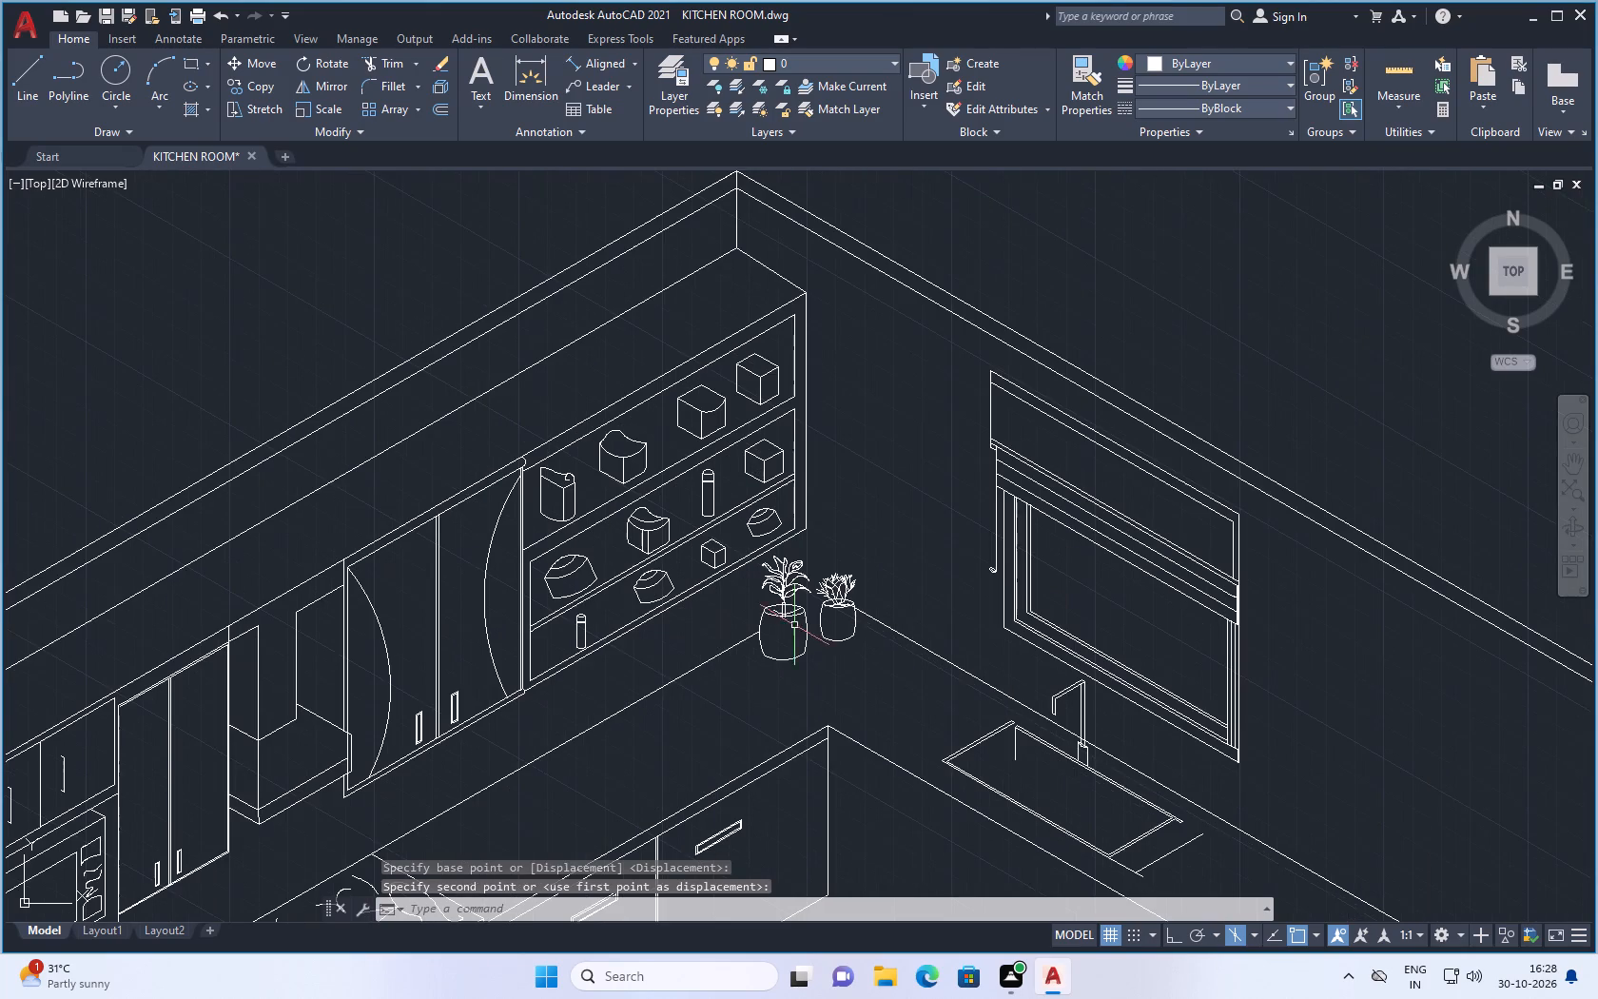
pyautogui.write('tr')
pyautogui.press('Return')
pyautogui.scroll(5, 851, 623)
pyautogui.click(817, 570)
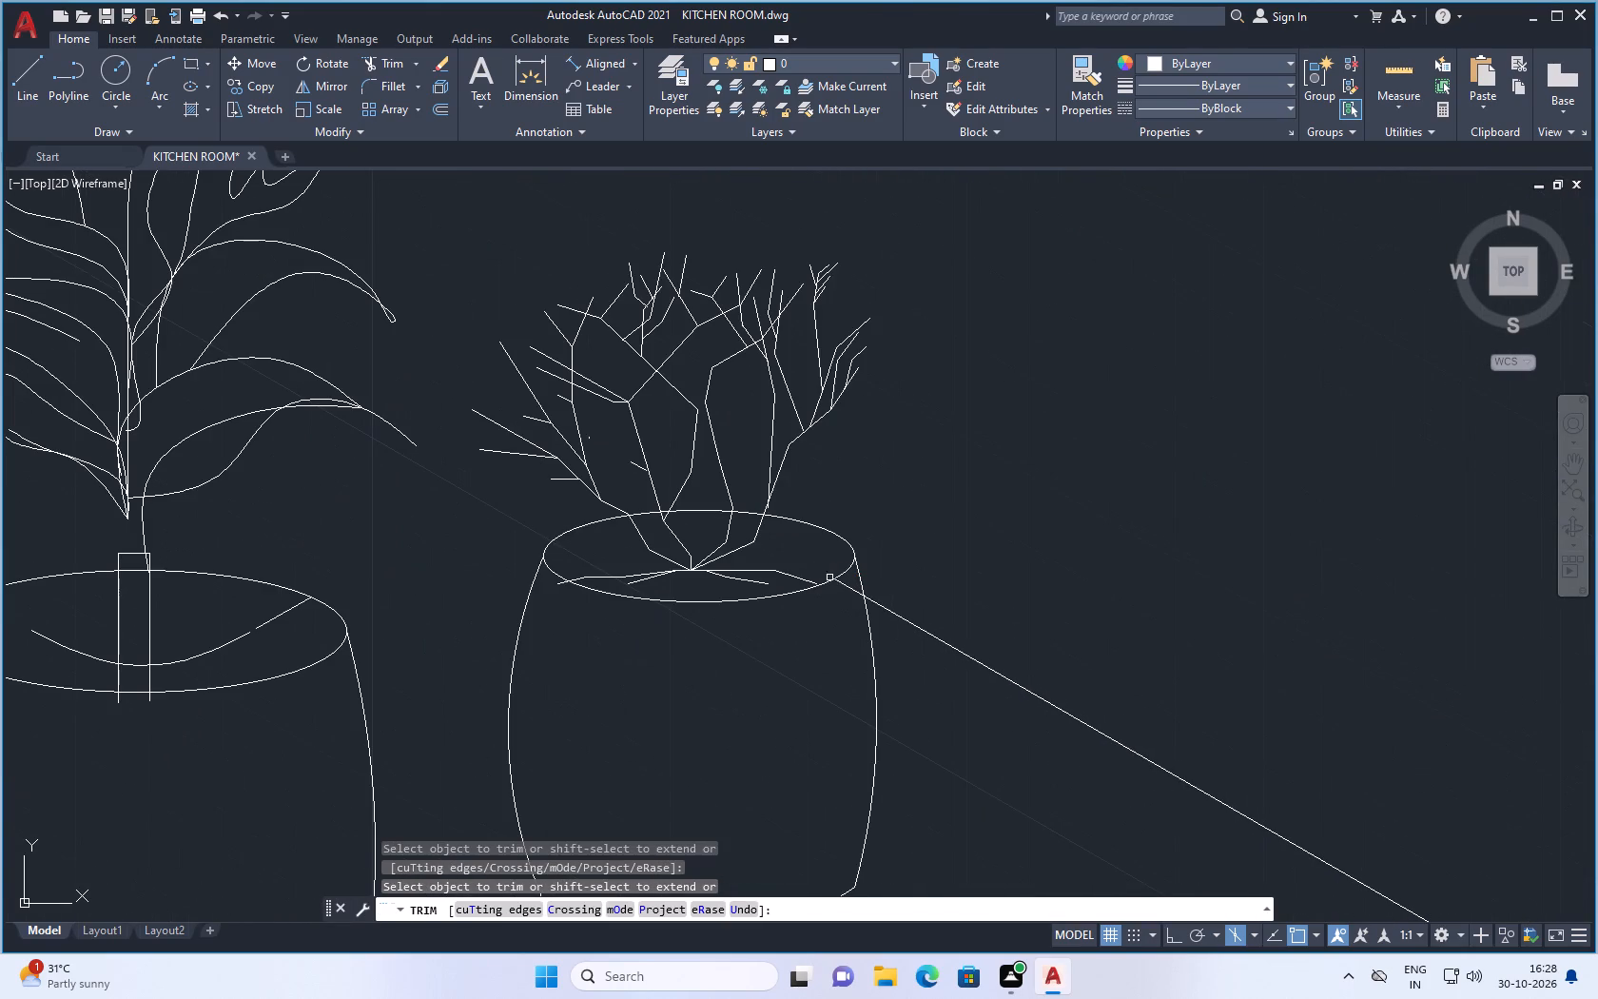
pyautogui.click(848, 590)
pyautogui.scroll(-4, 967, 590)
pyautogui.press('Escape')
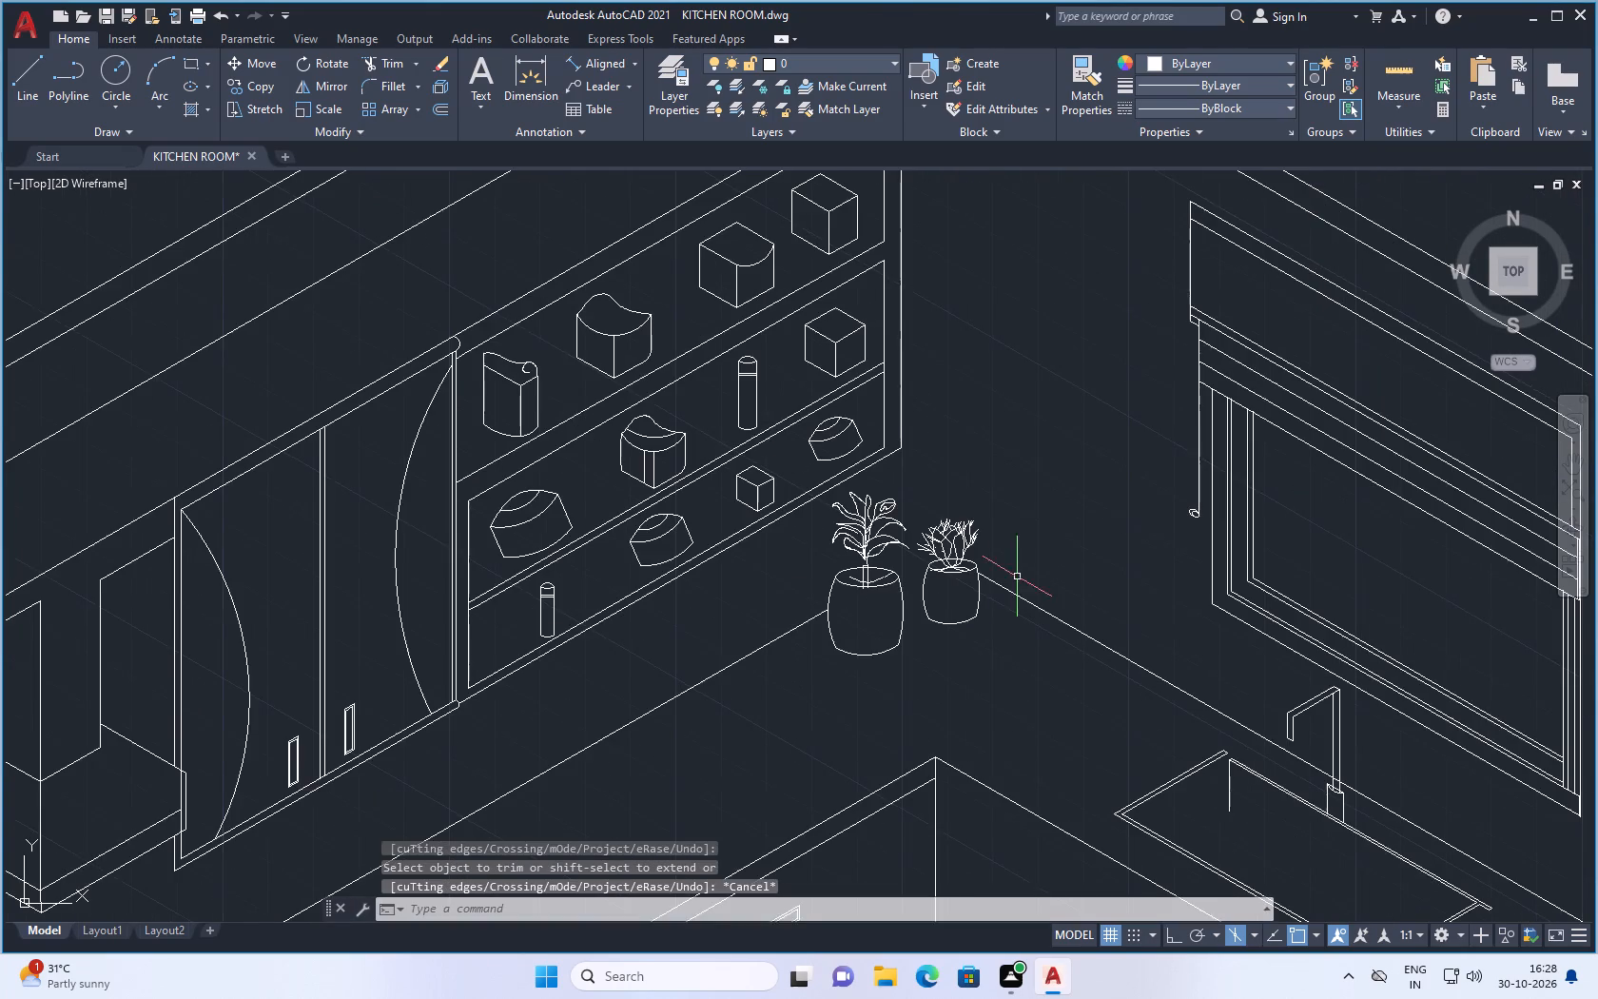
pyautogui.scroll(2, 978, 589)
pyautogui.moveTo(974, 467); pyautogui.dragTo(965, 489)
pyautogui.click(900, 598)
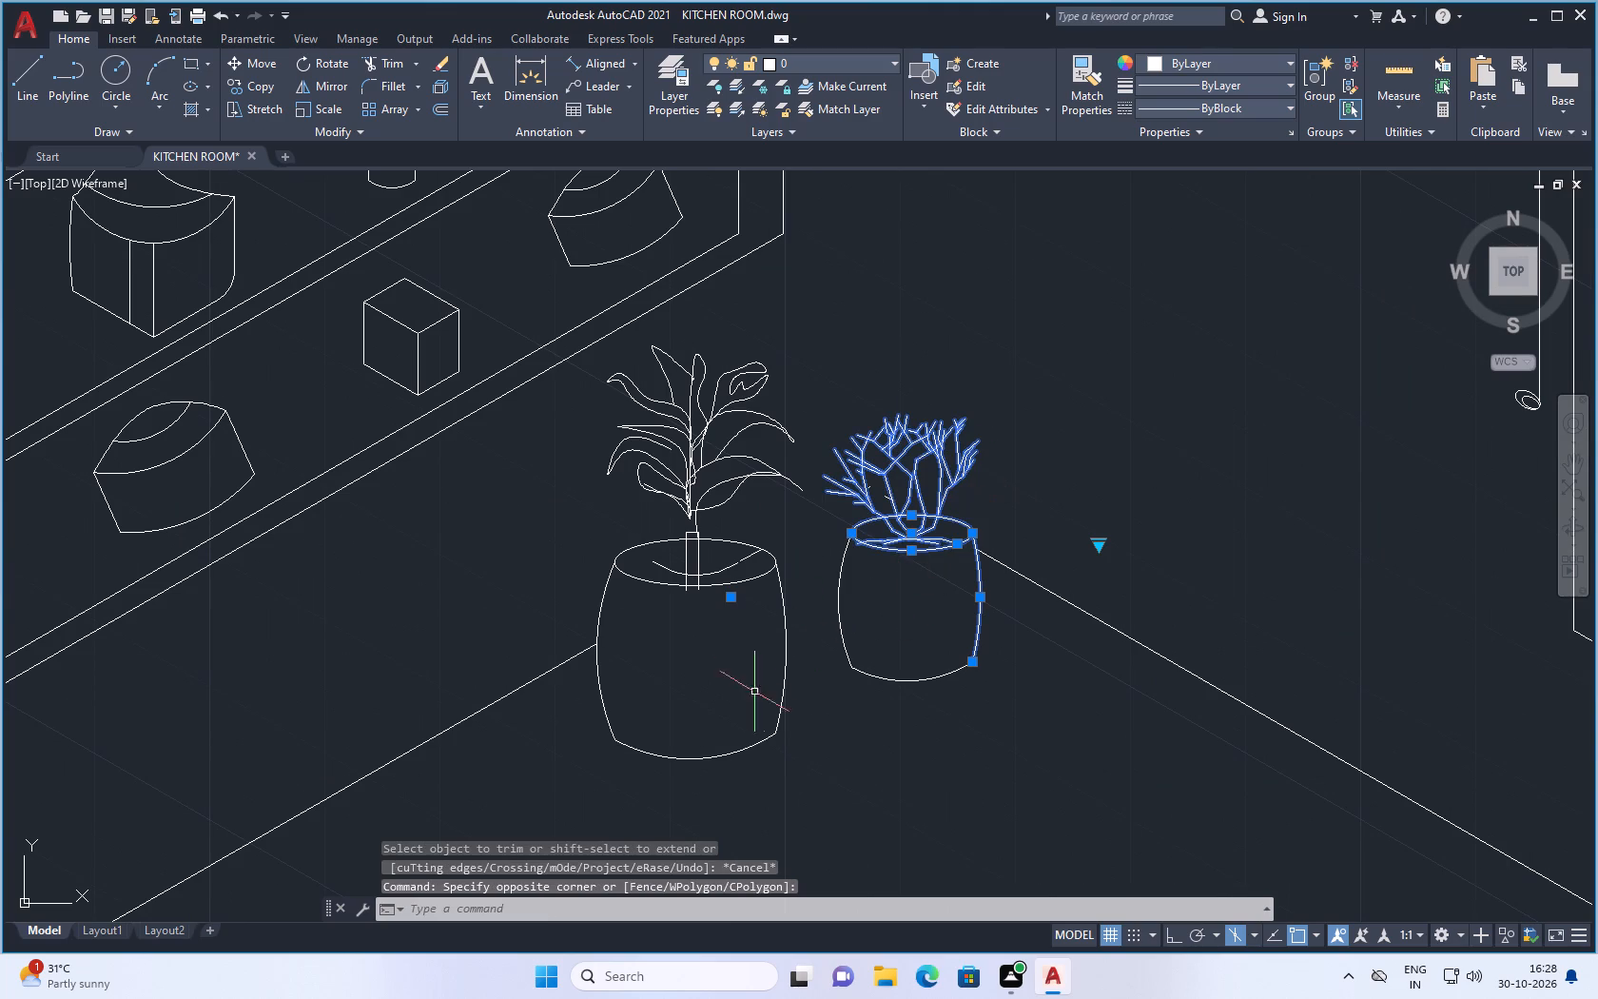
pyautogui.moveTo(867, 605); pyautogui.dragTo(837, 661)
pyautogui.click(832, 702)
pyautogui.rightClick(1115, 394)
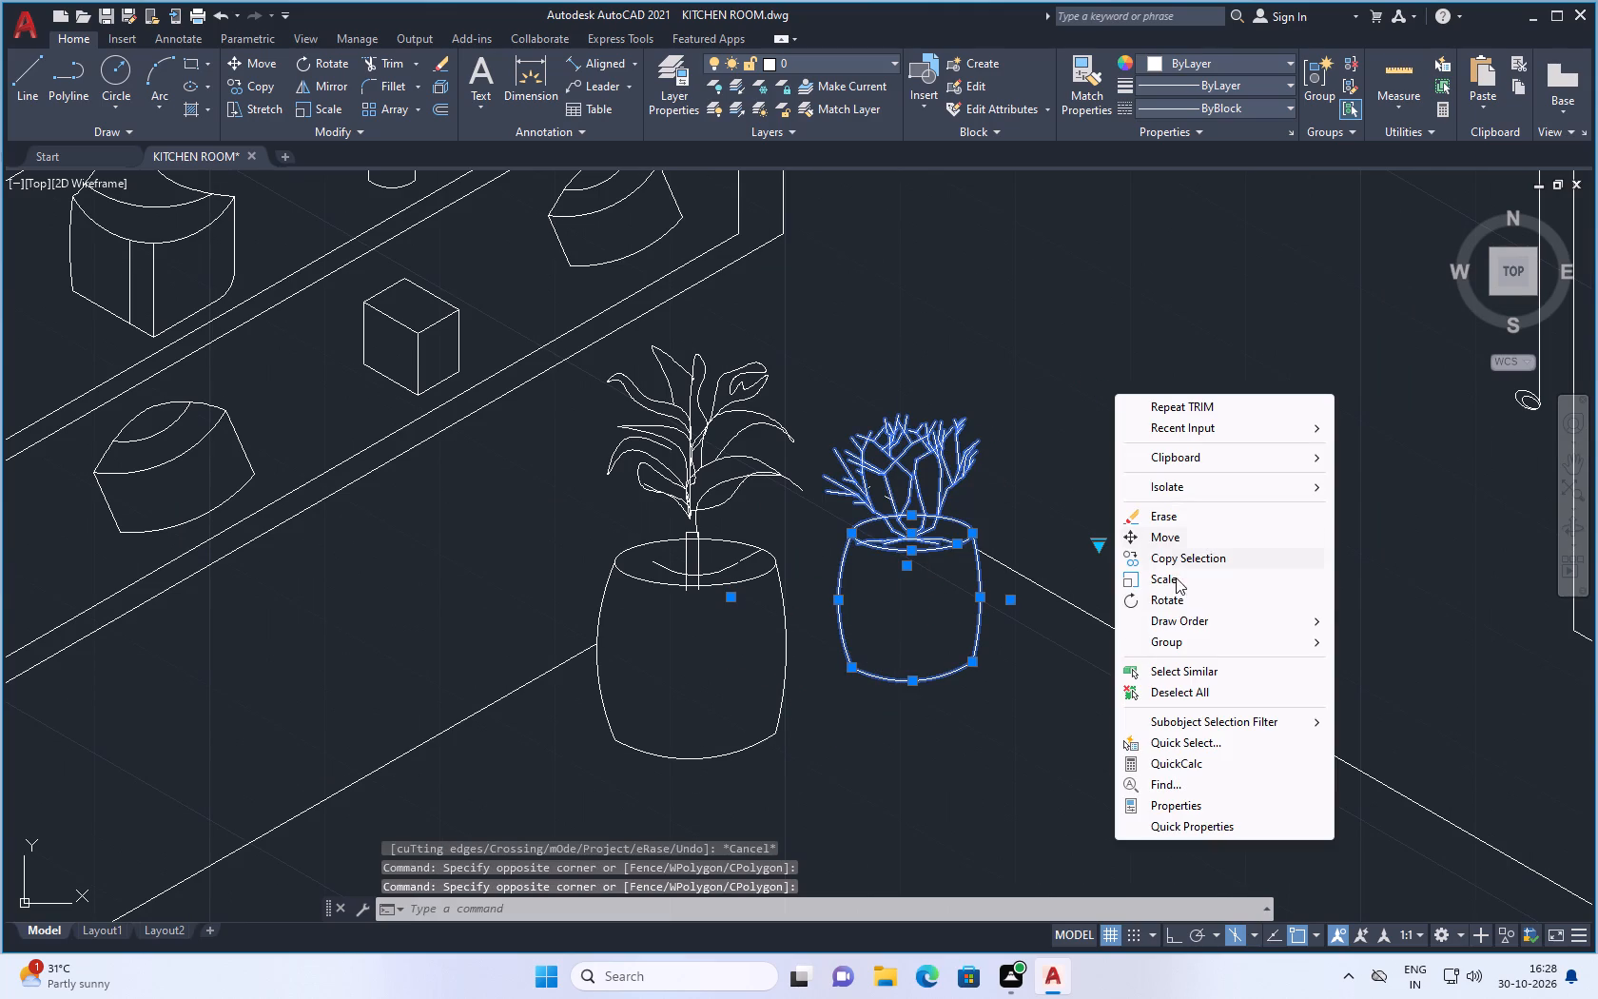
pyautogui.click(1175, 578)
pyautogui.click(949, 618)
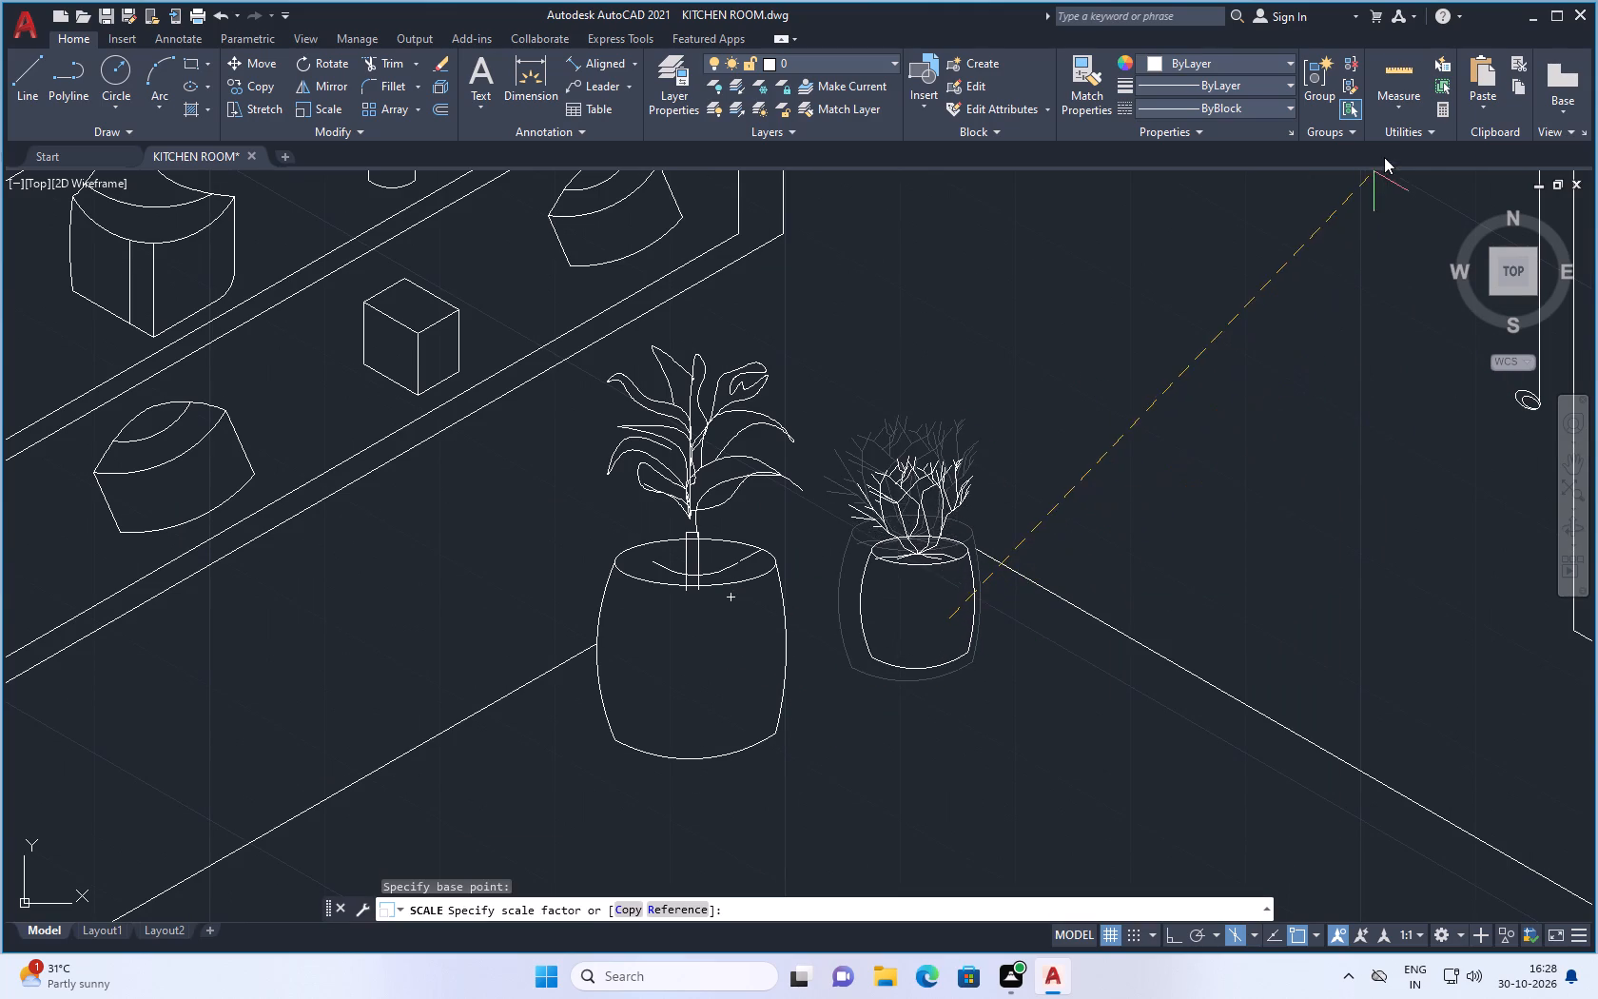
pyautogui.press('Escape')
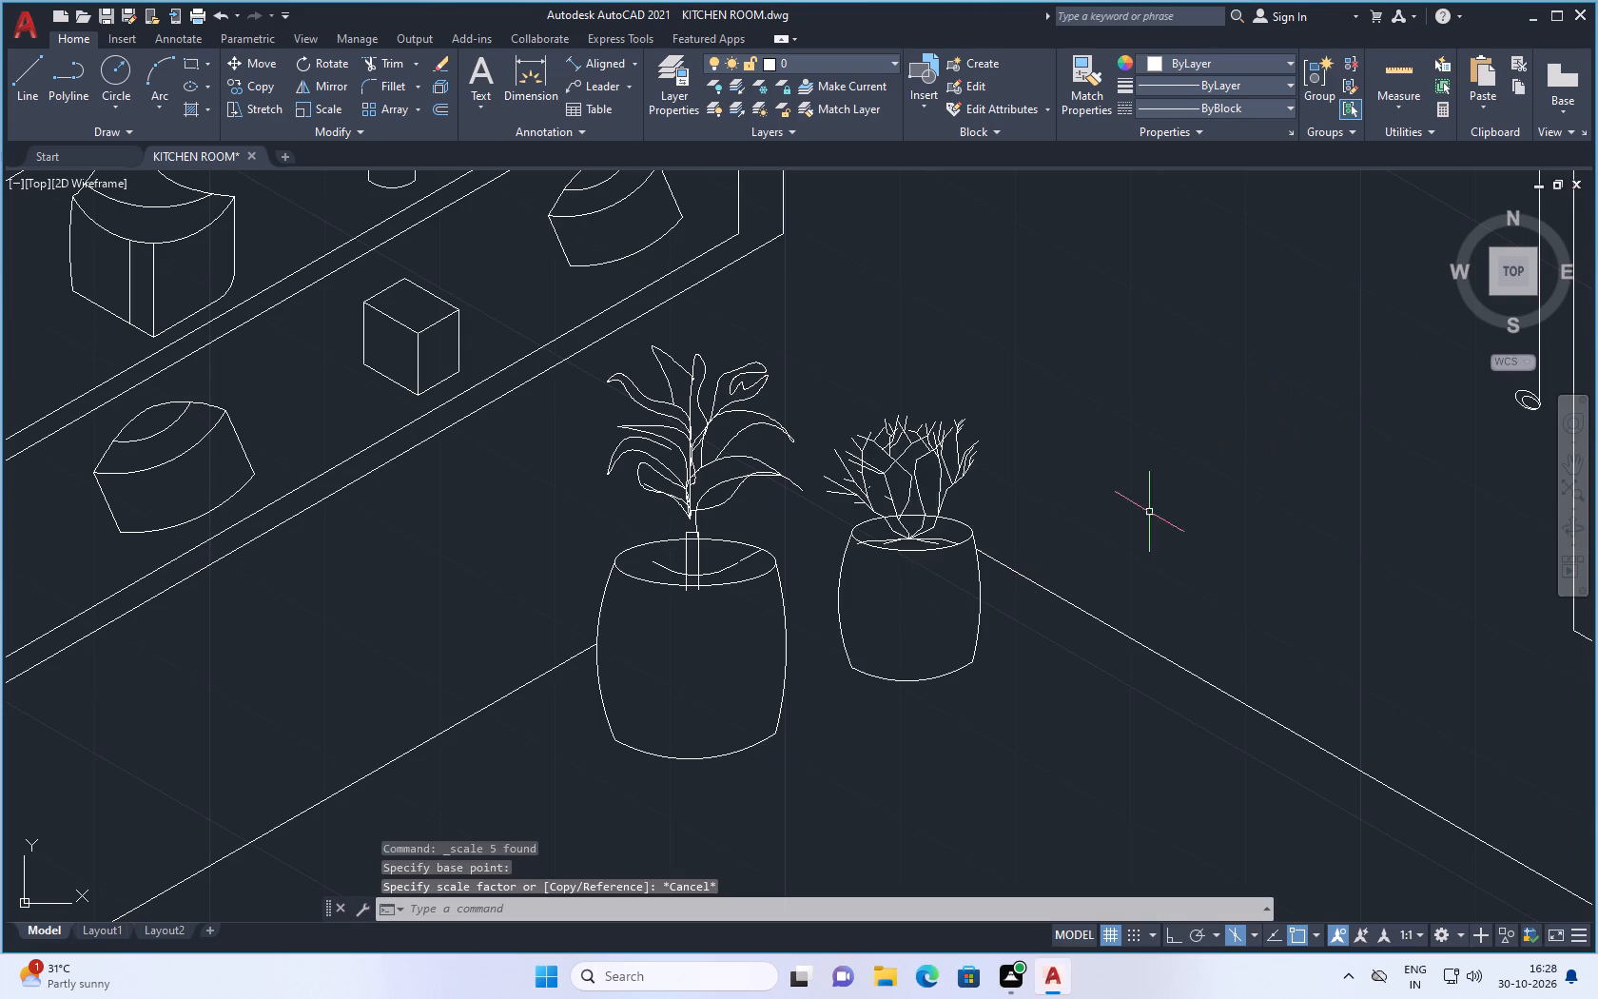
# Review the whole kitchen layout and the two potted plants in the countertop corner.
pyautogui.scroll(-2, 925, 488)
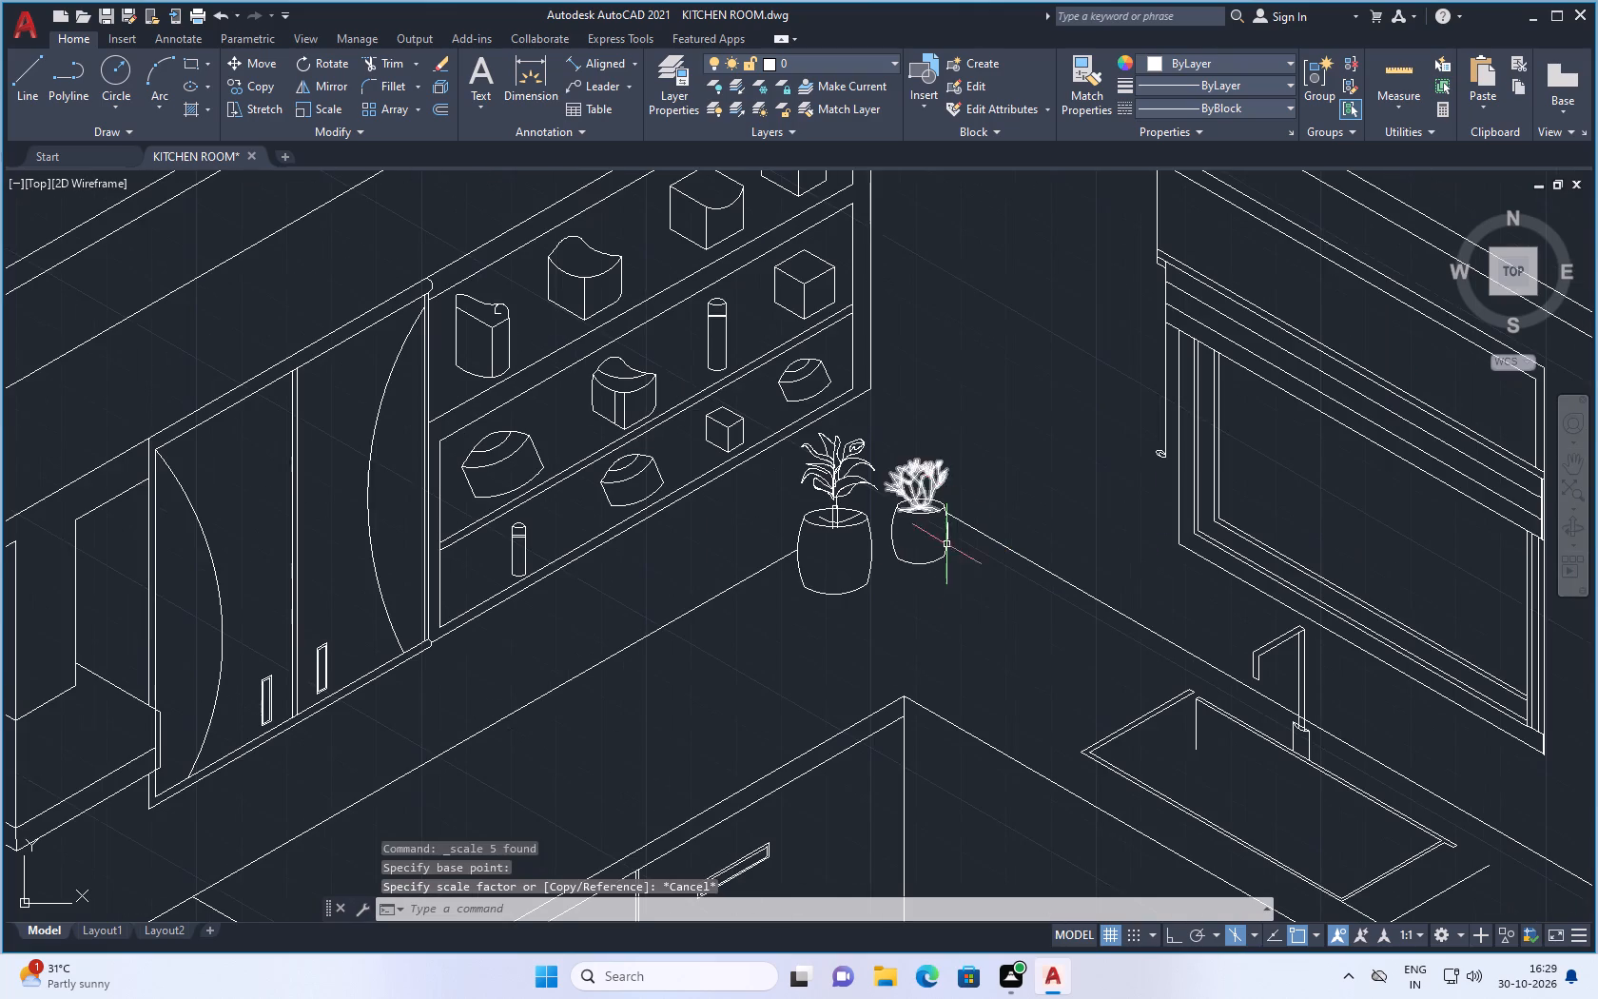
pyautogui.scroll(-3, 833, 585)
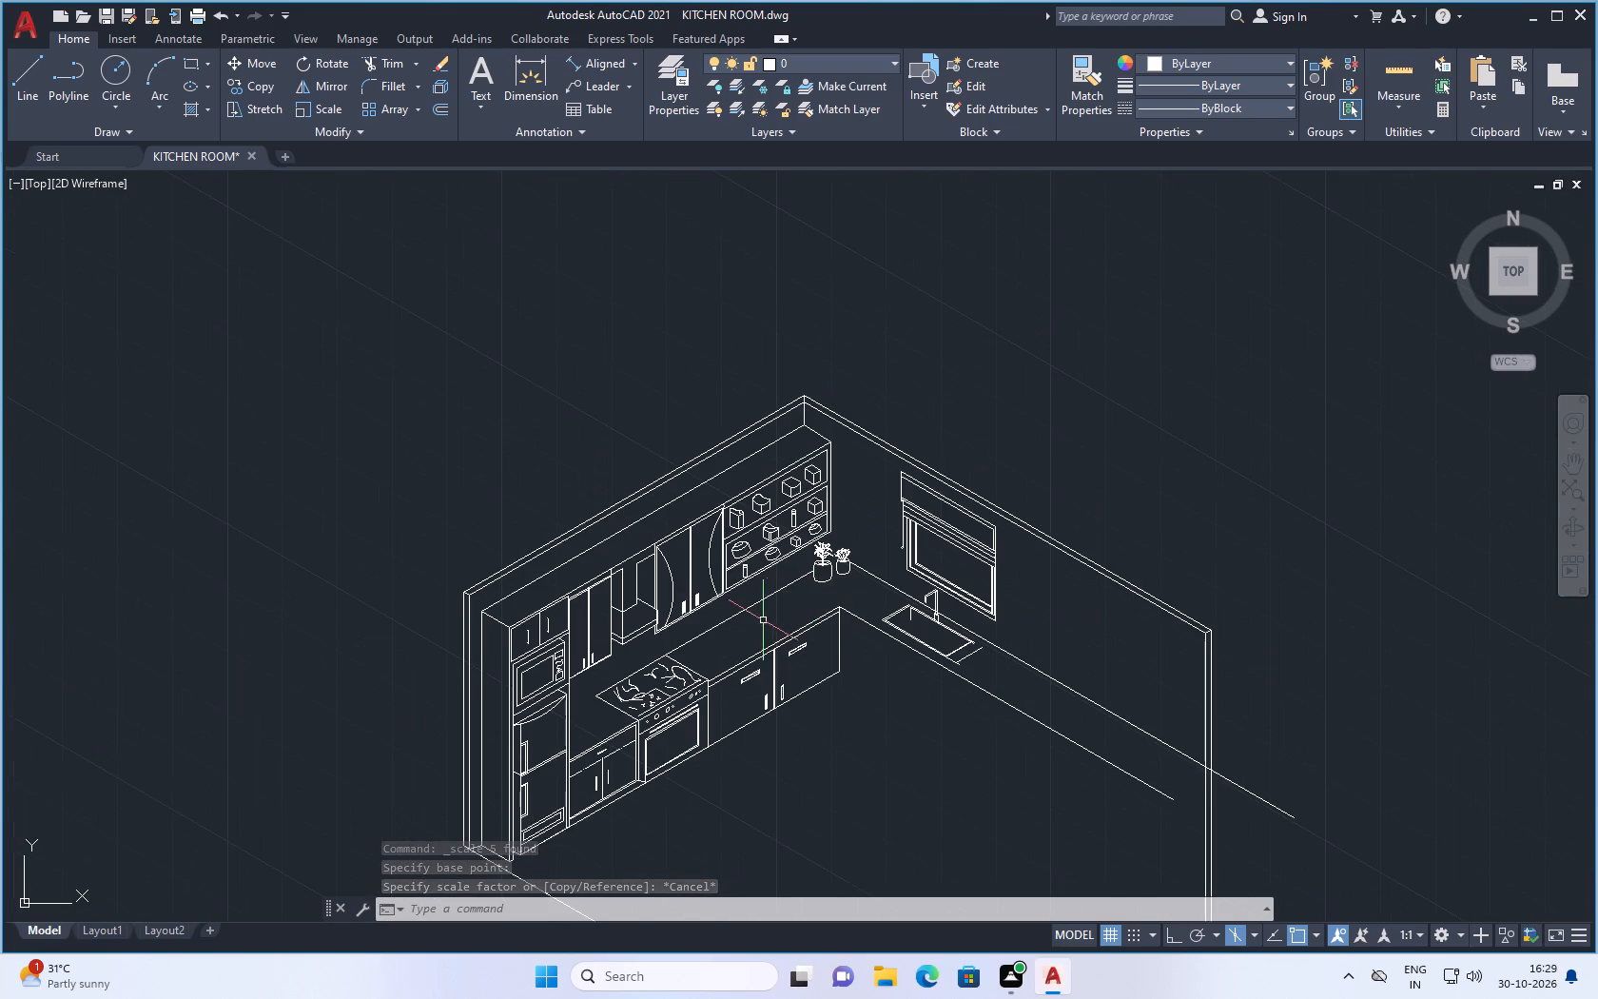
pyautogui.scroll(1, 741, 638)
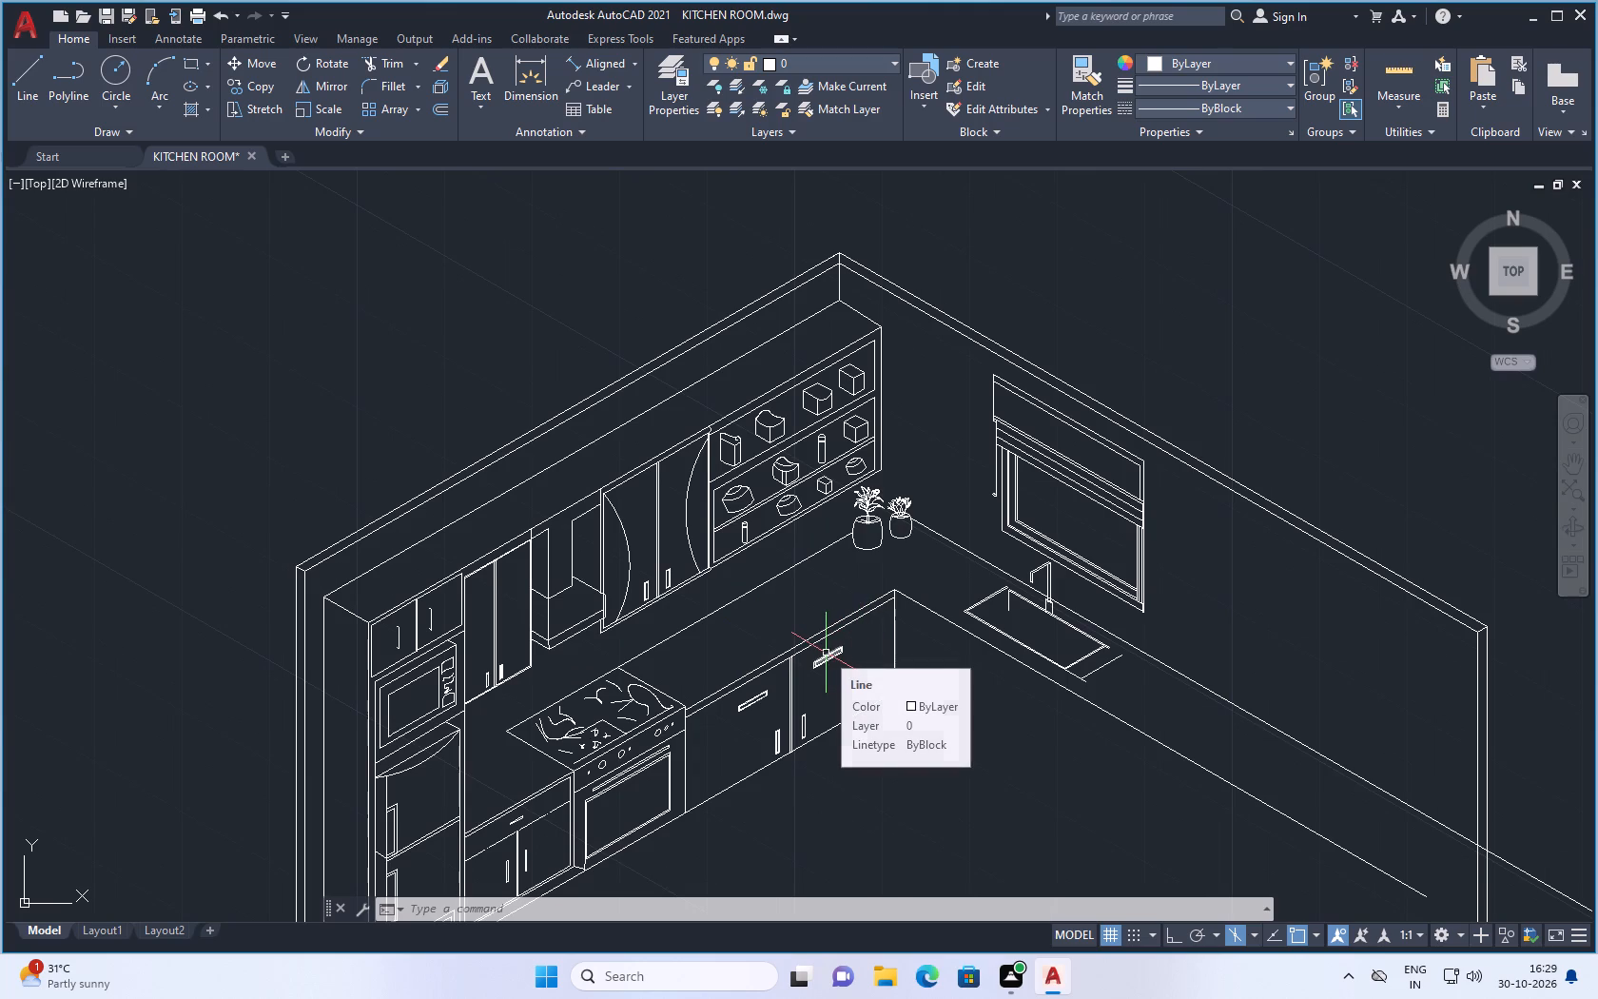
pyautogui.scroll(1, 838, 575)
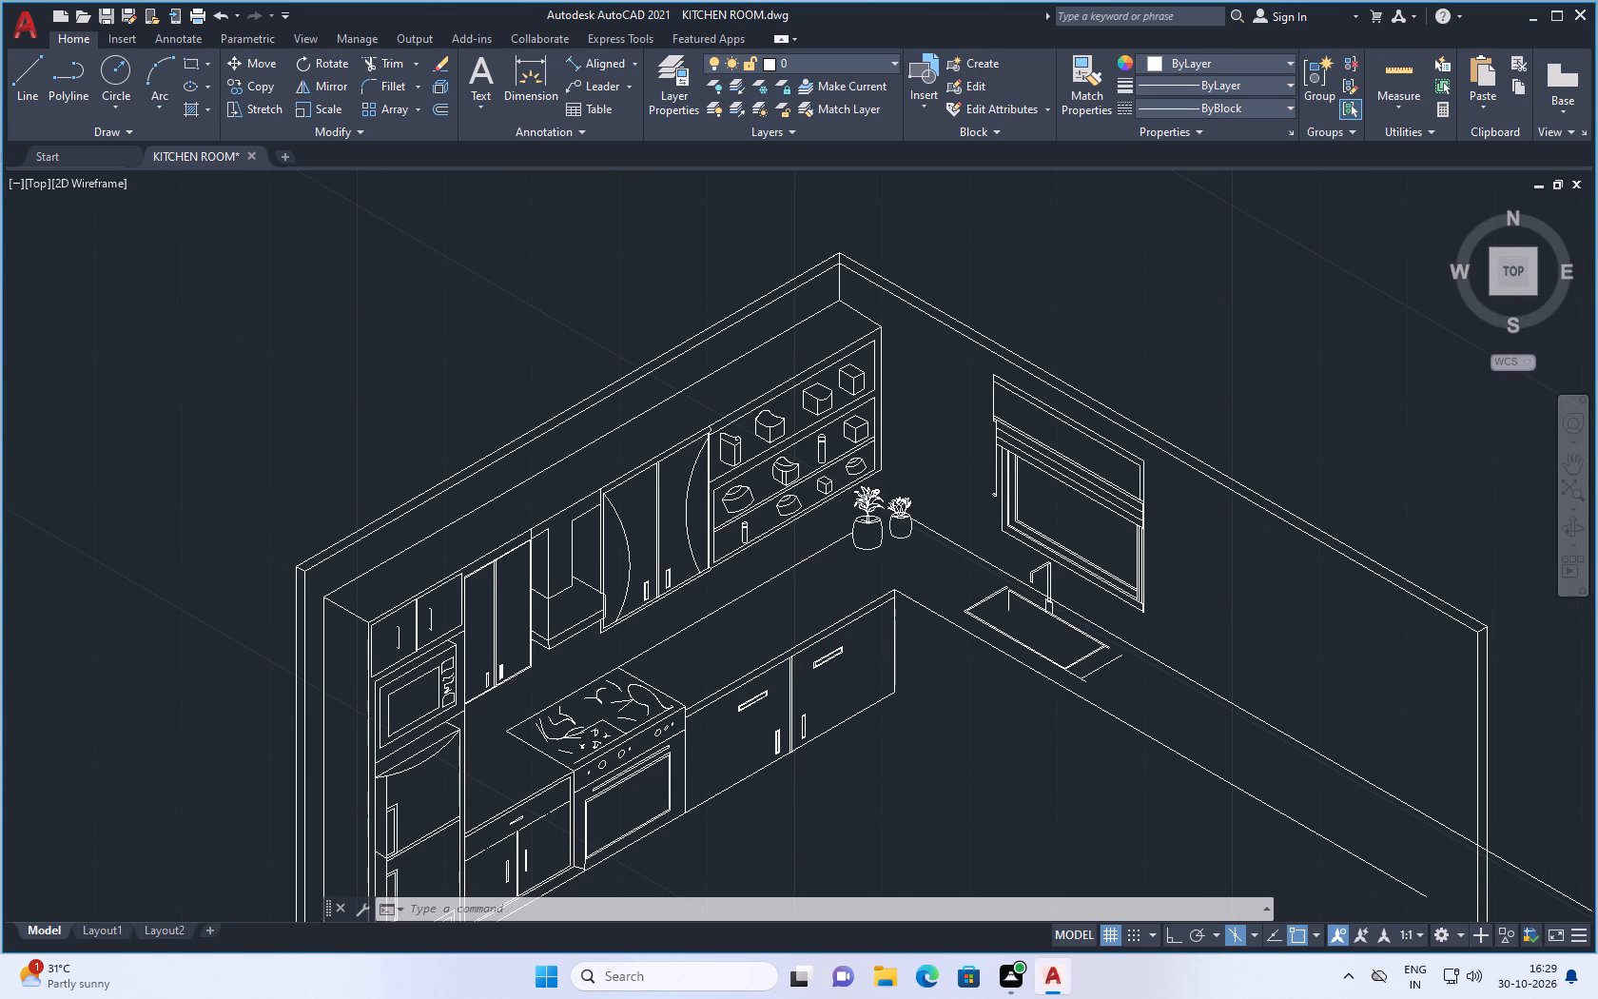
pyautogui.scroll(-2, 819, 586)
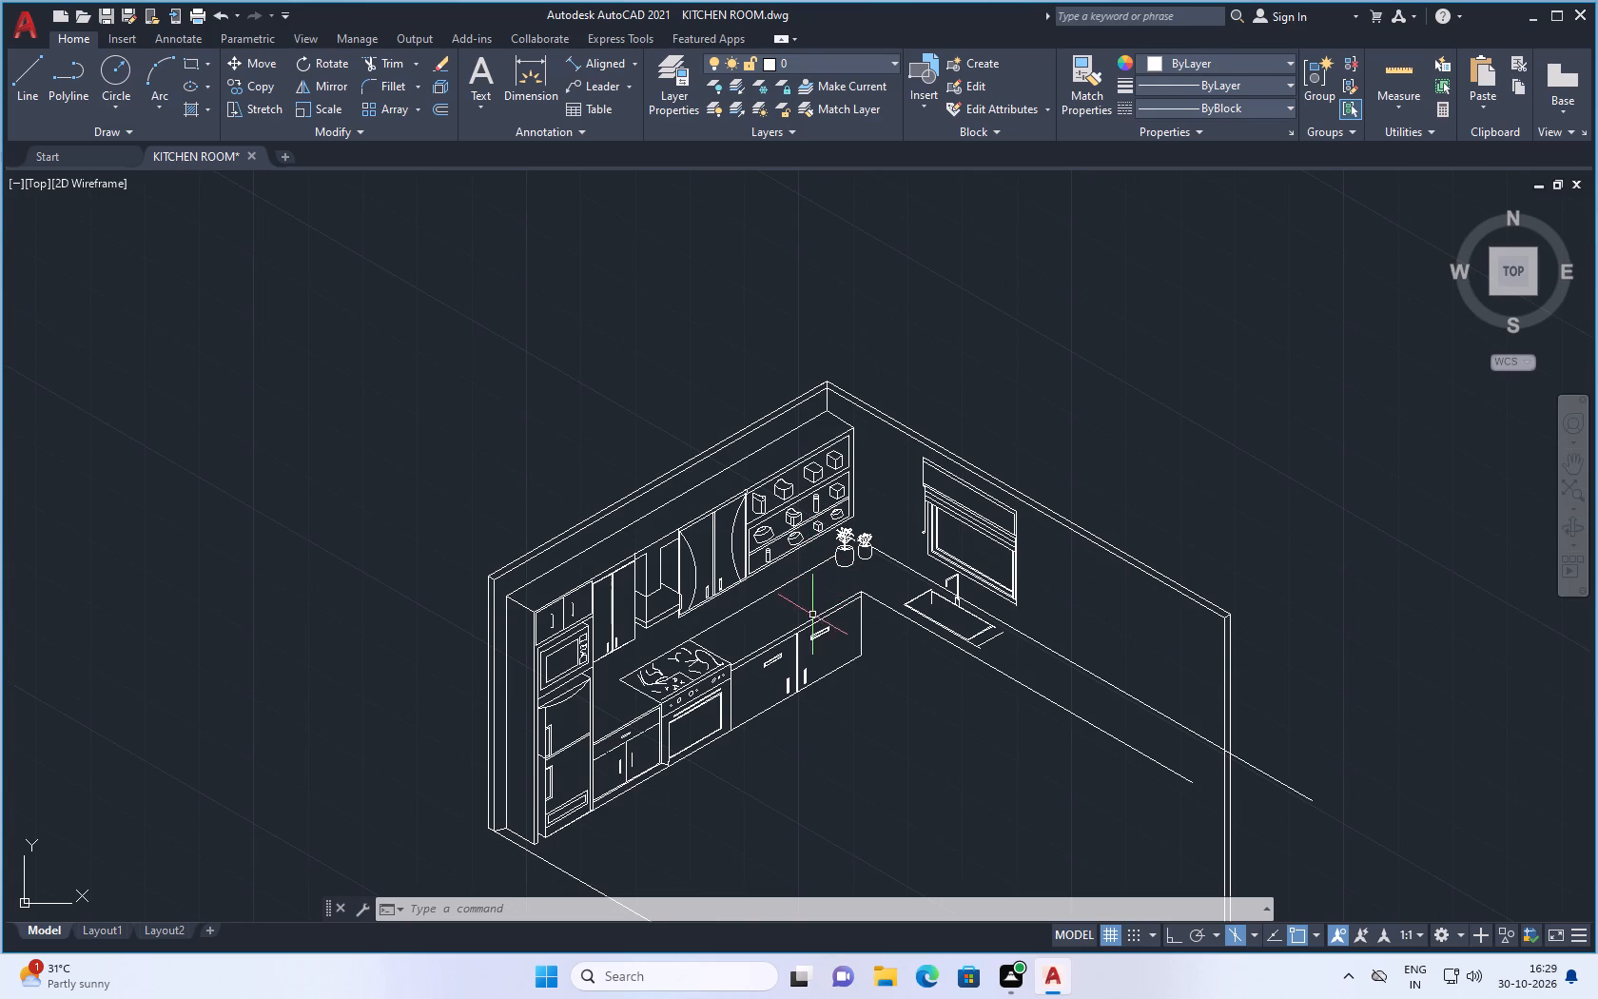
pyautogui.scroll(1, 821, 668)
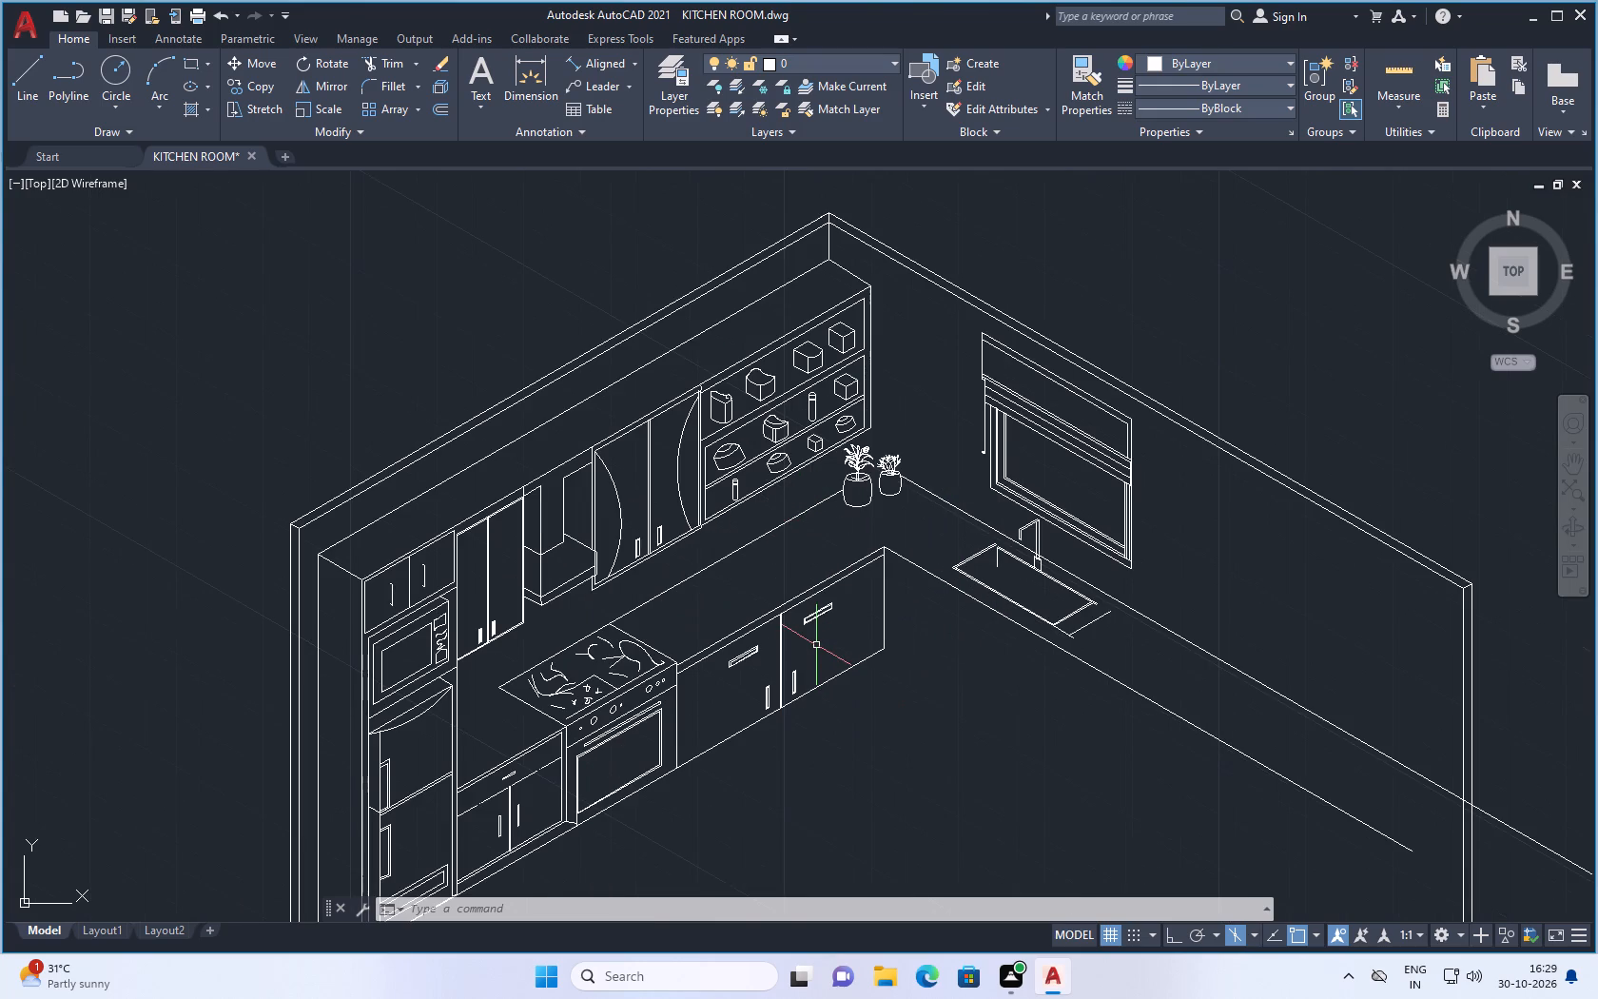
pyautogui.scroll(2, 838, 500)
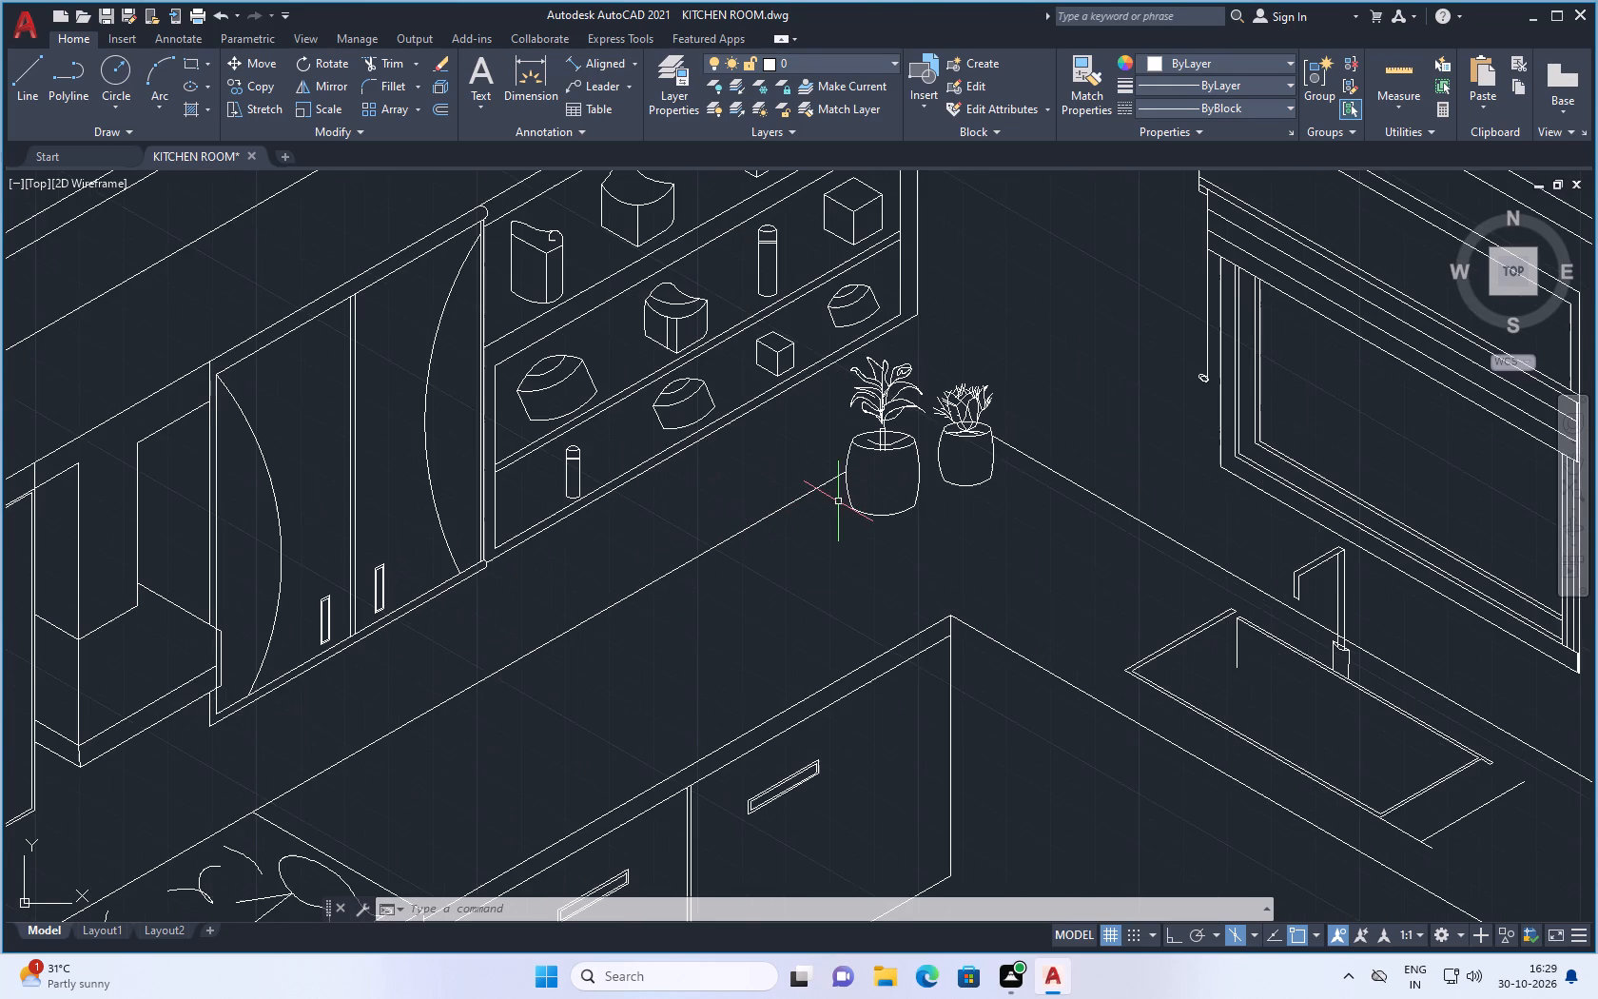
pyautogui.scroll(1, 838, 531)
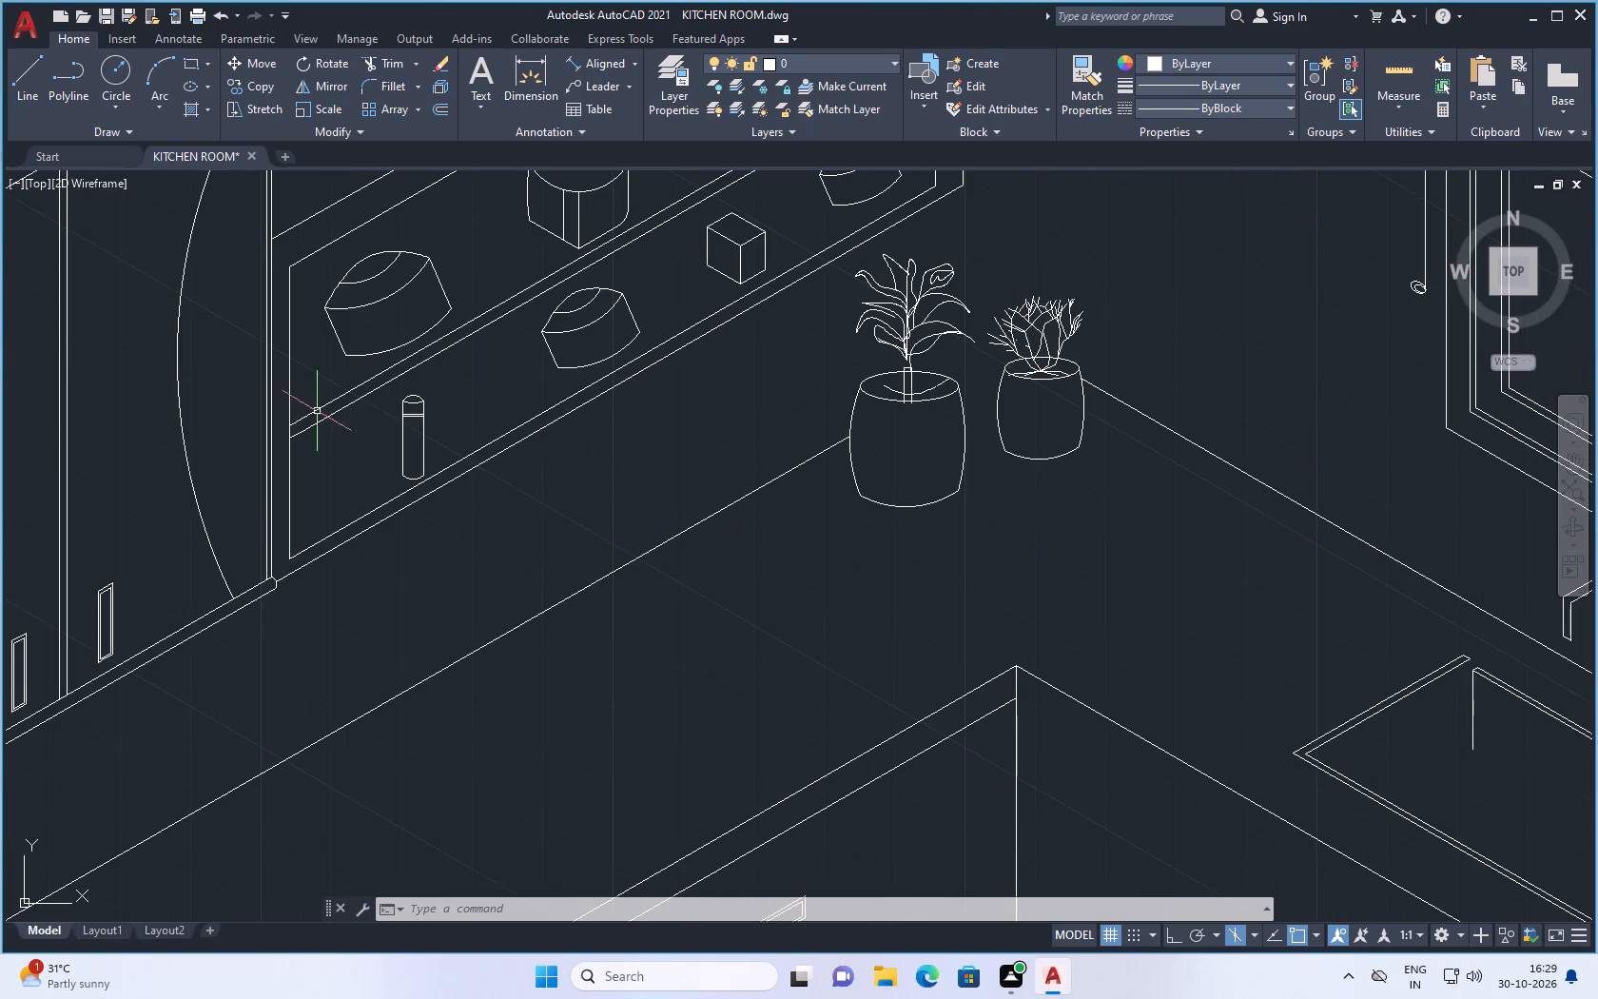
# With Ortho on, draw a vertical line about 10 units long on the countertop just beside the larger pot.
pyautogui.click(22, 79)
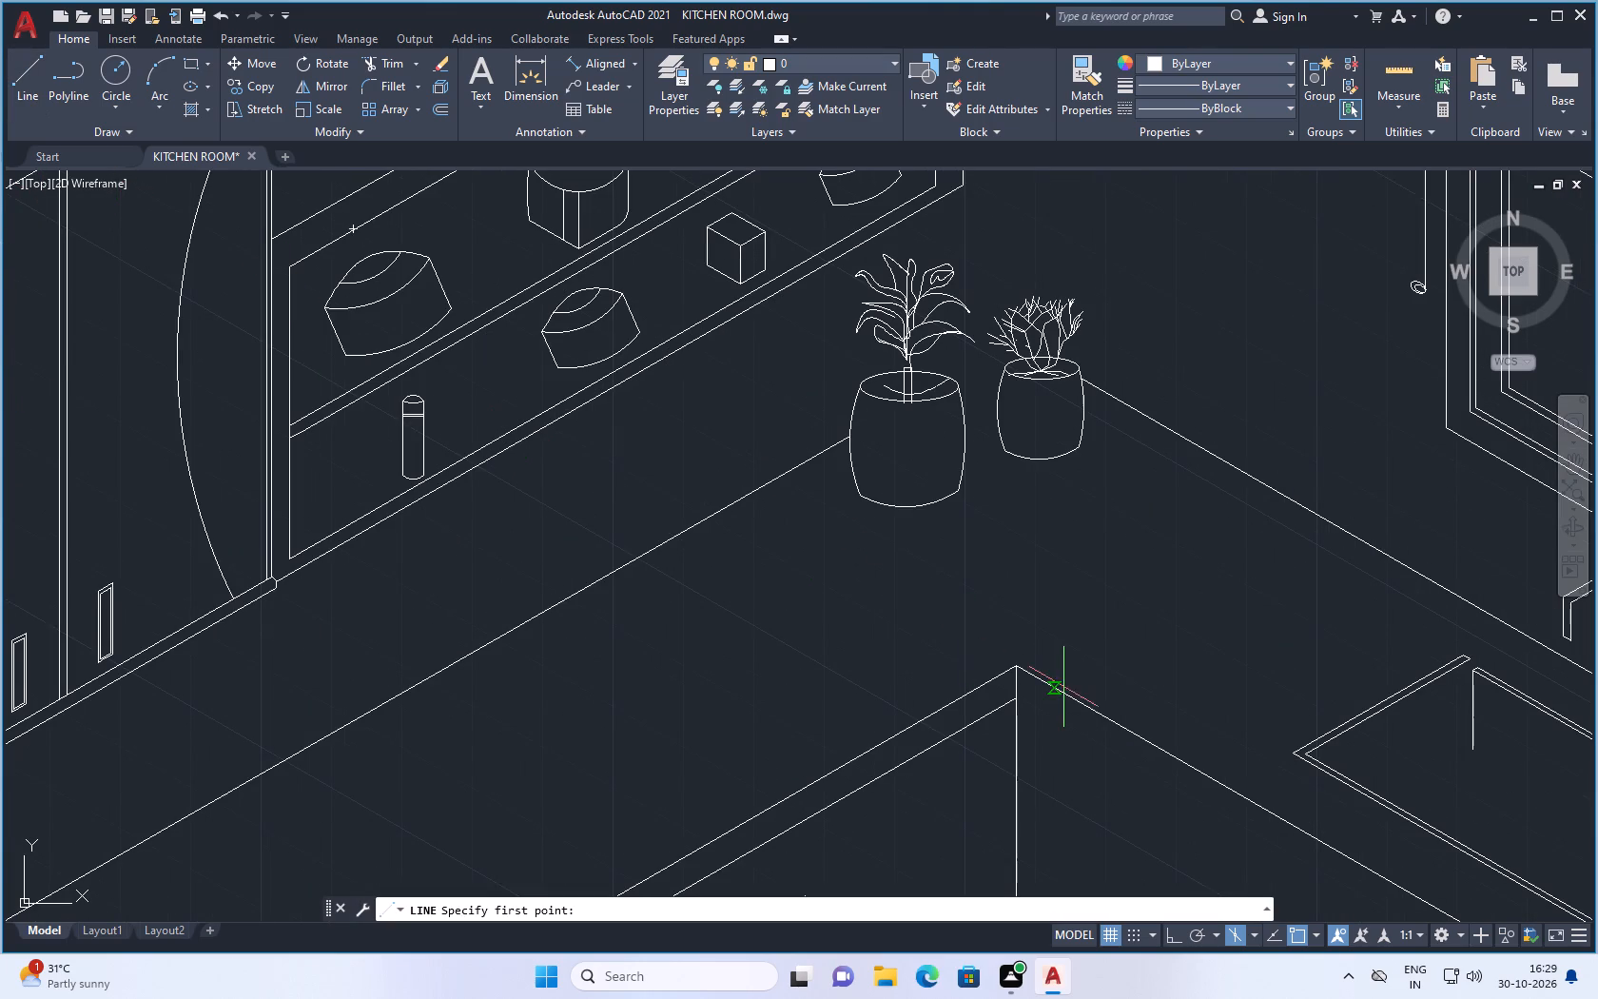
pyautogui.click(800, 508)
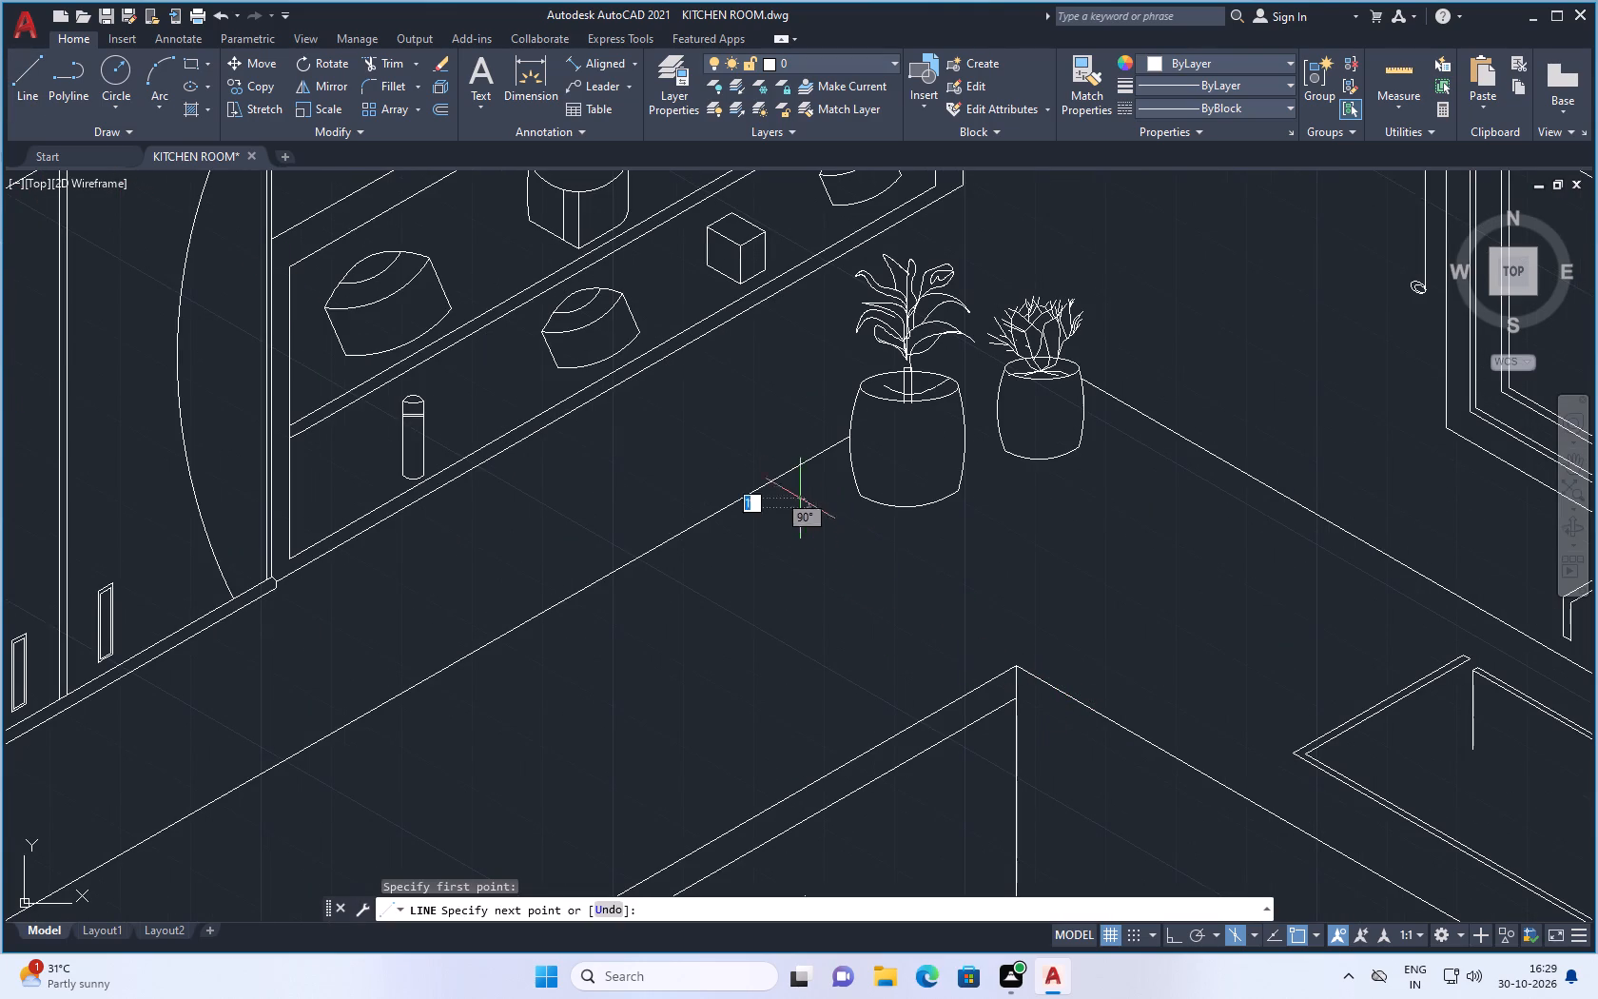
pyautogui.click(1178, 933)
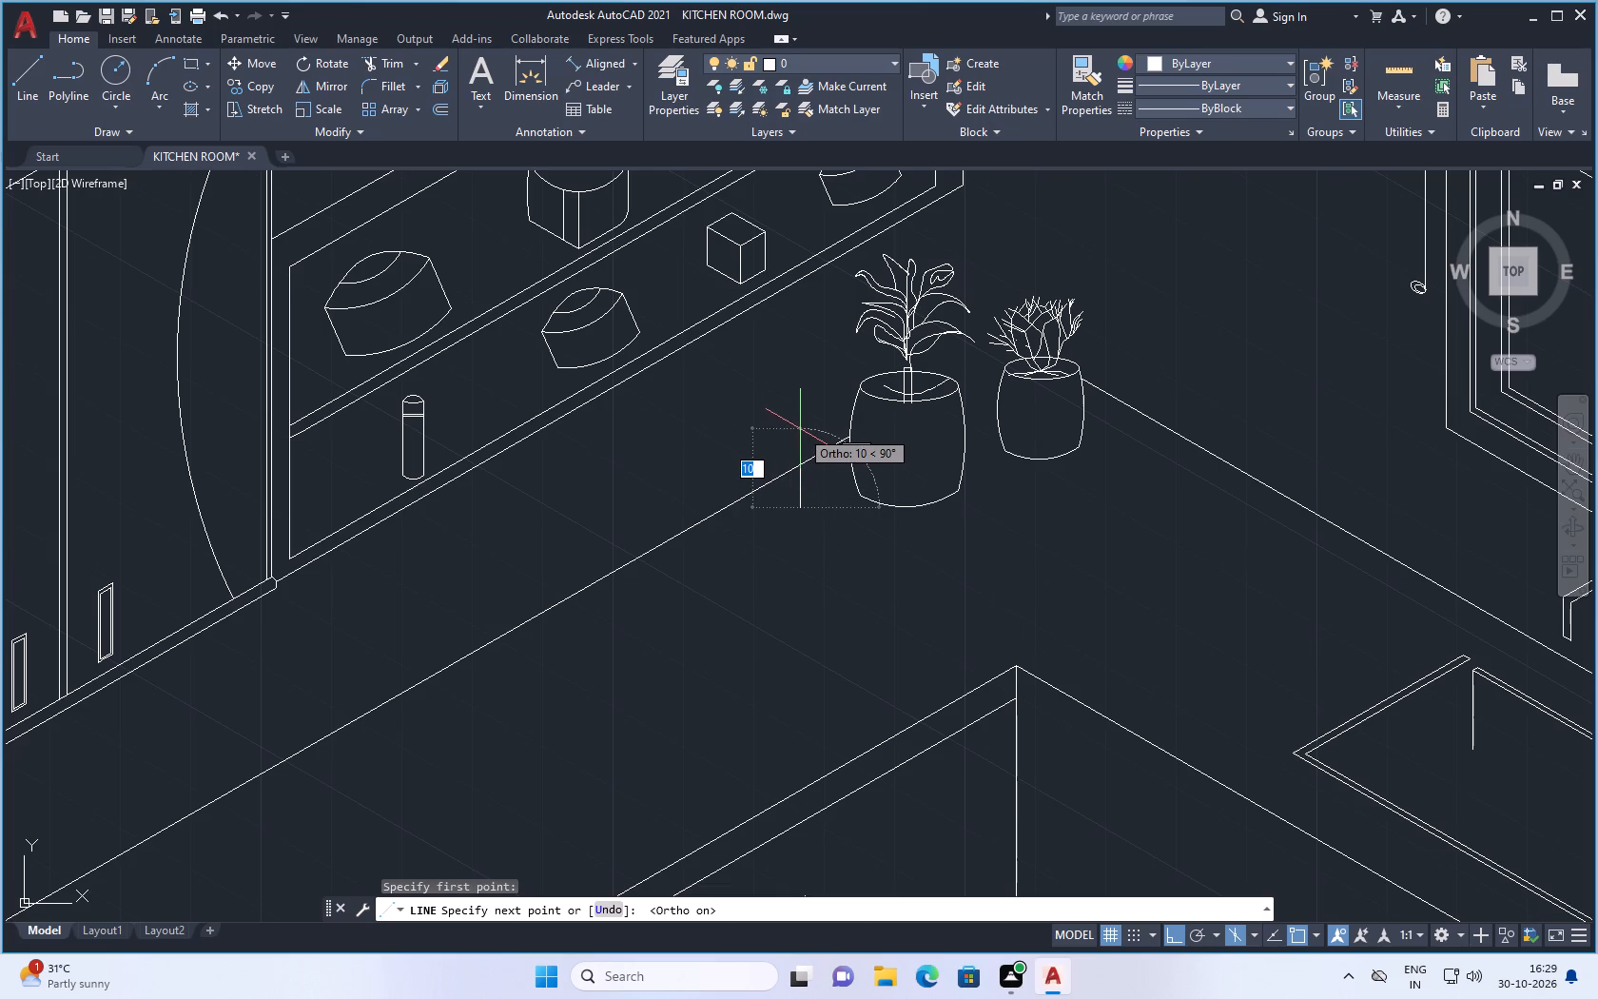
pyautogui.click(798, 430)
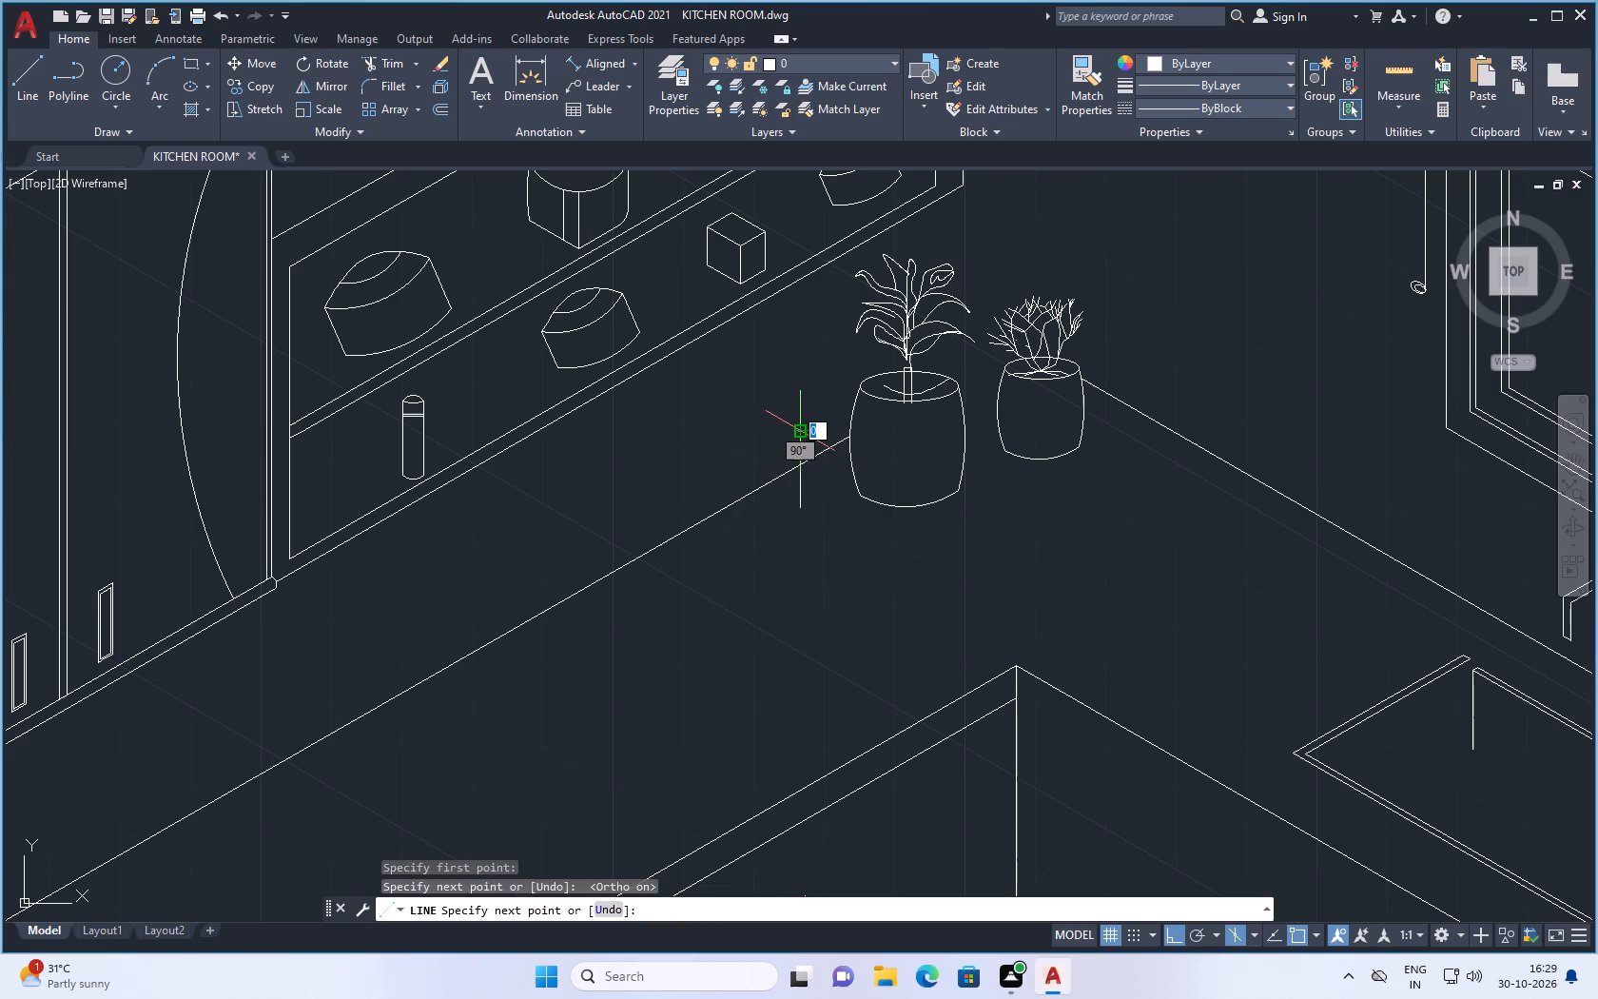
pyautogui.press('Escape')
# Draw two short edges from the vertical line's top end: about 3 units at 150°, and one at 30° in Isoplane Top.
pyautogui.click(23, 84)
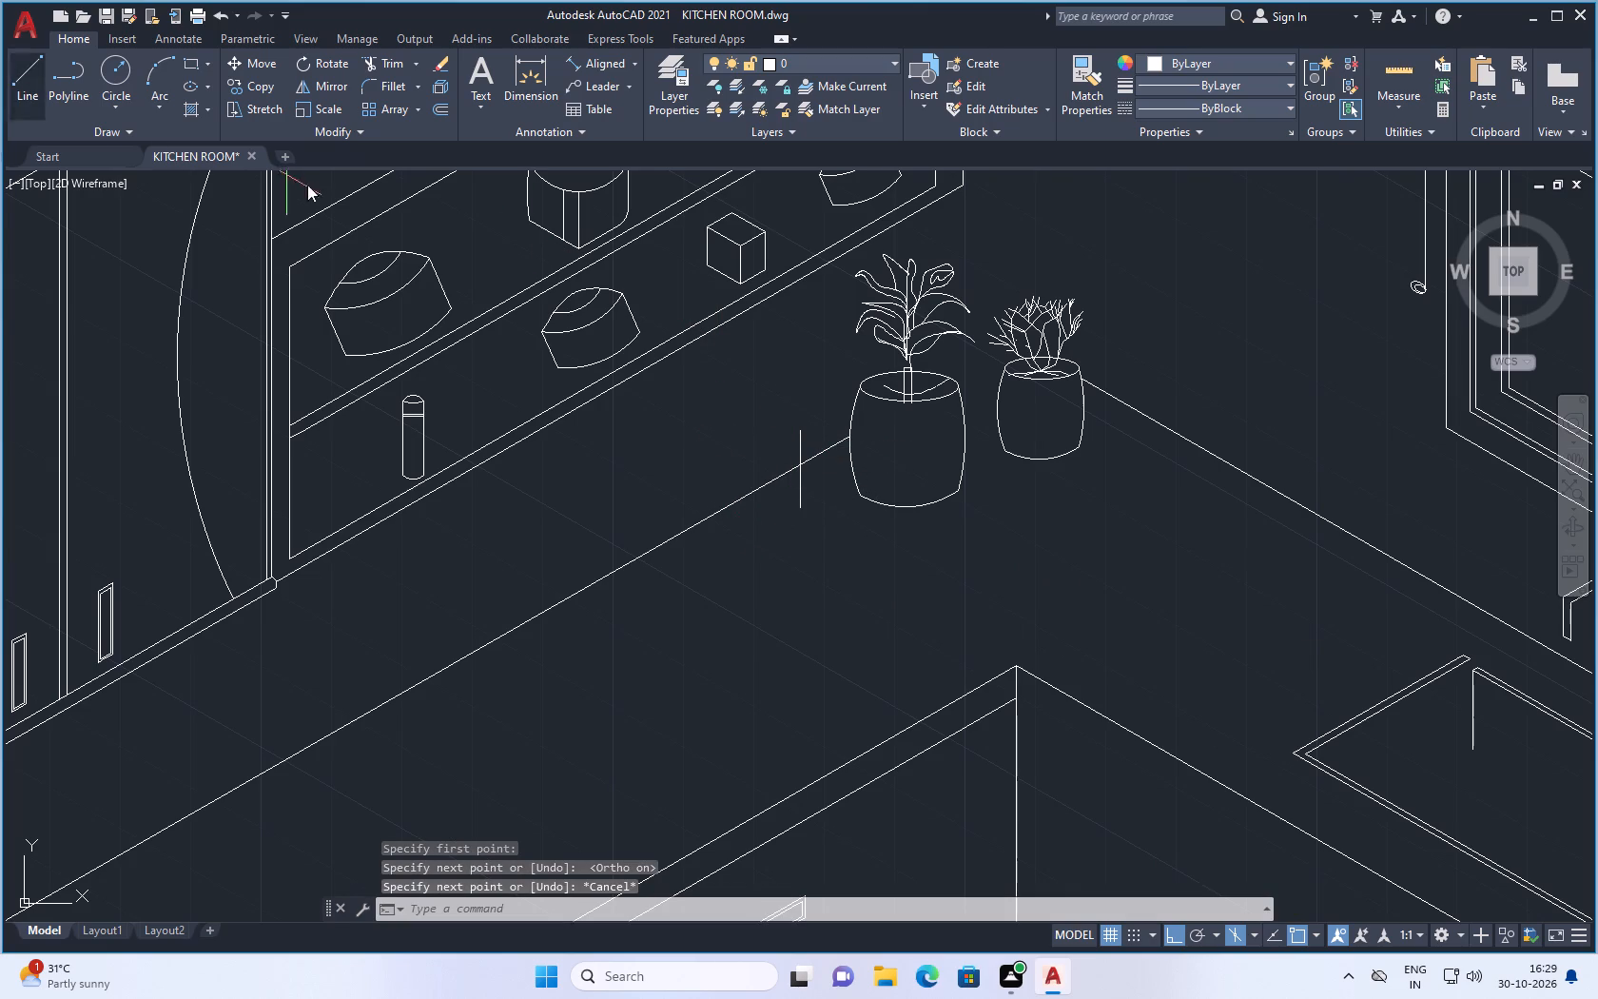
pyautogui.scroll(1, 799, 433)
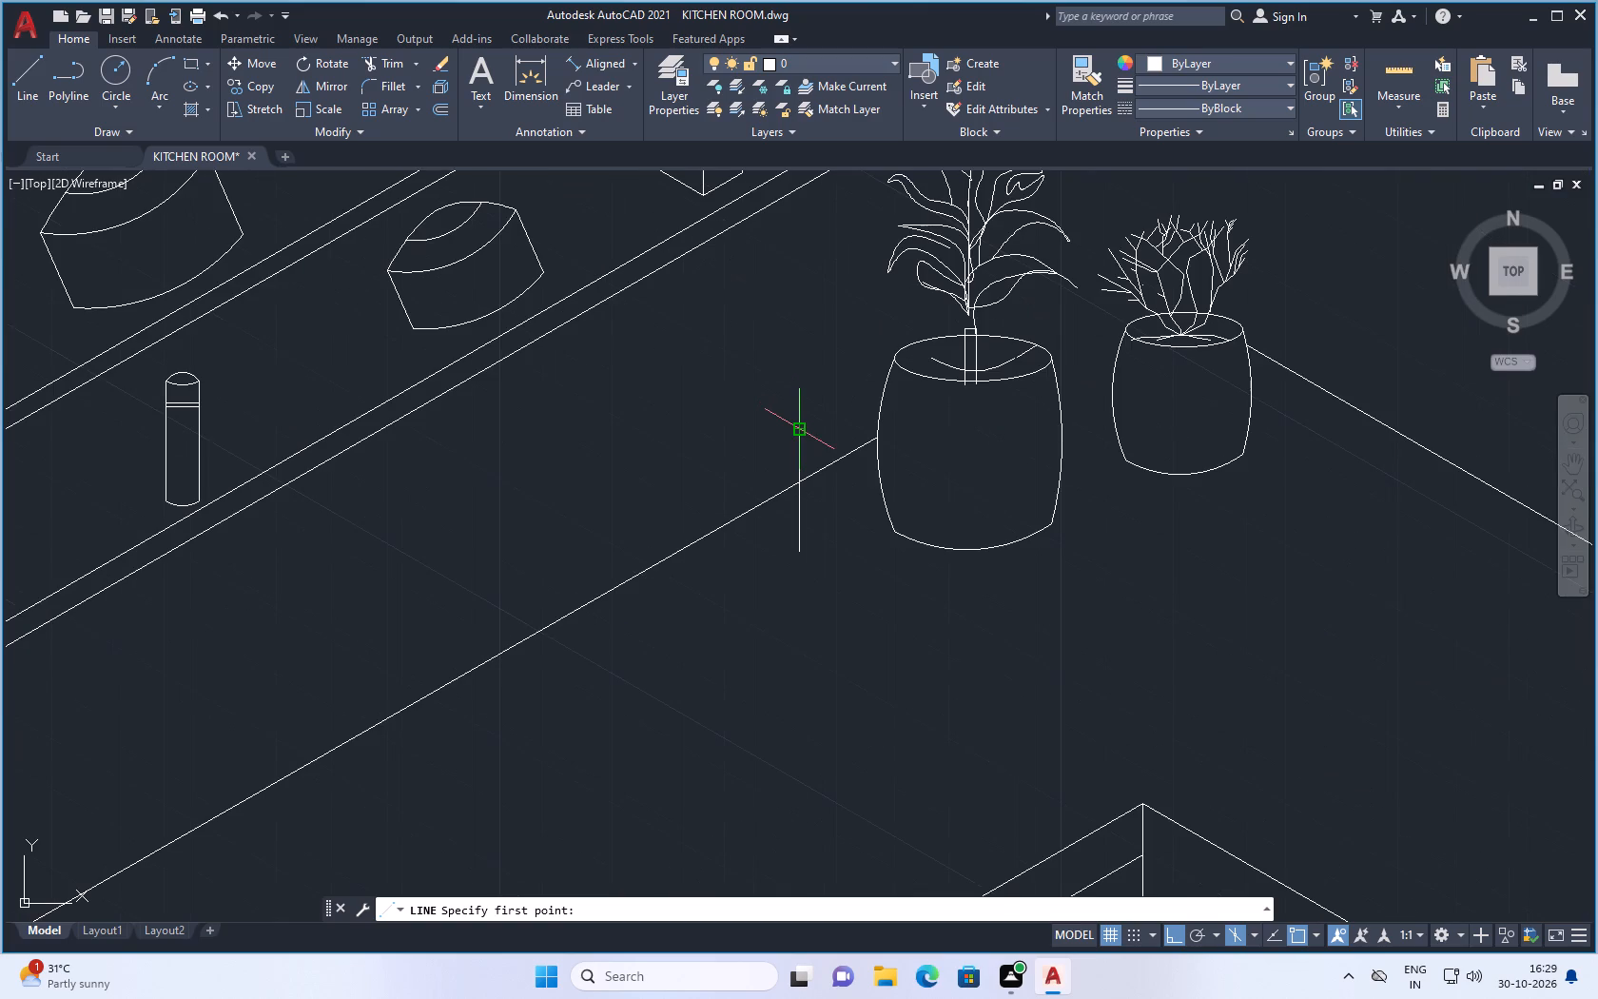
pyautogui.click(800, 436)
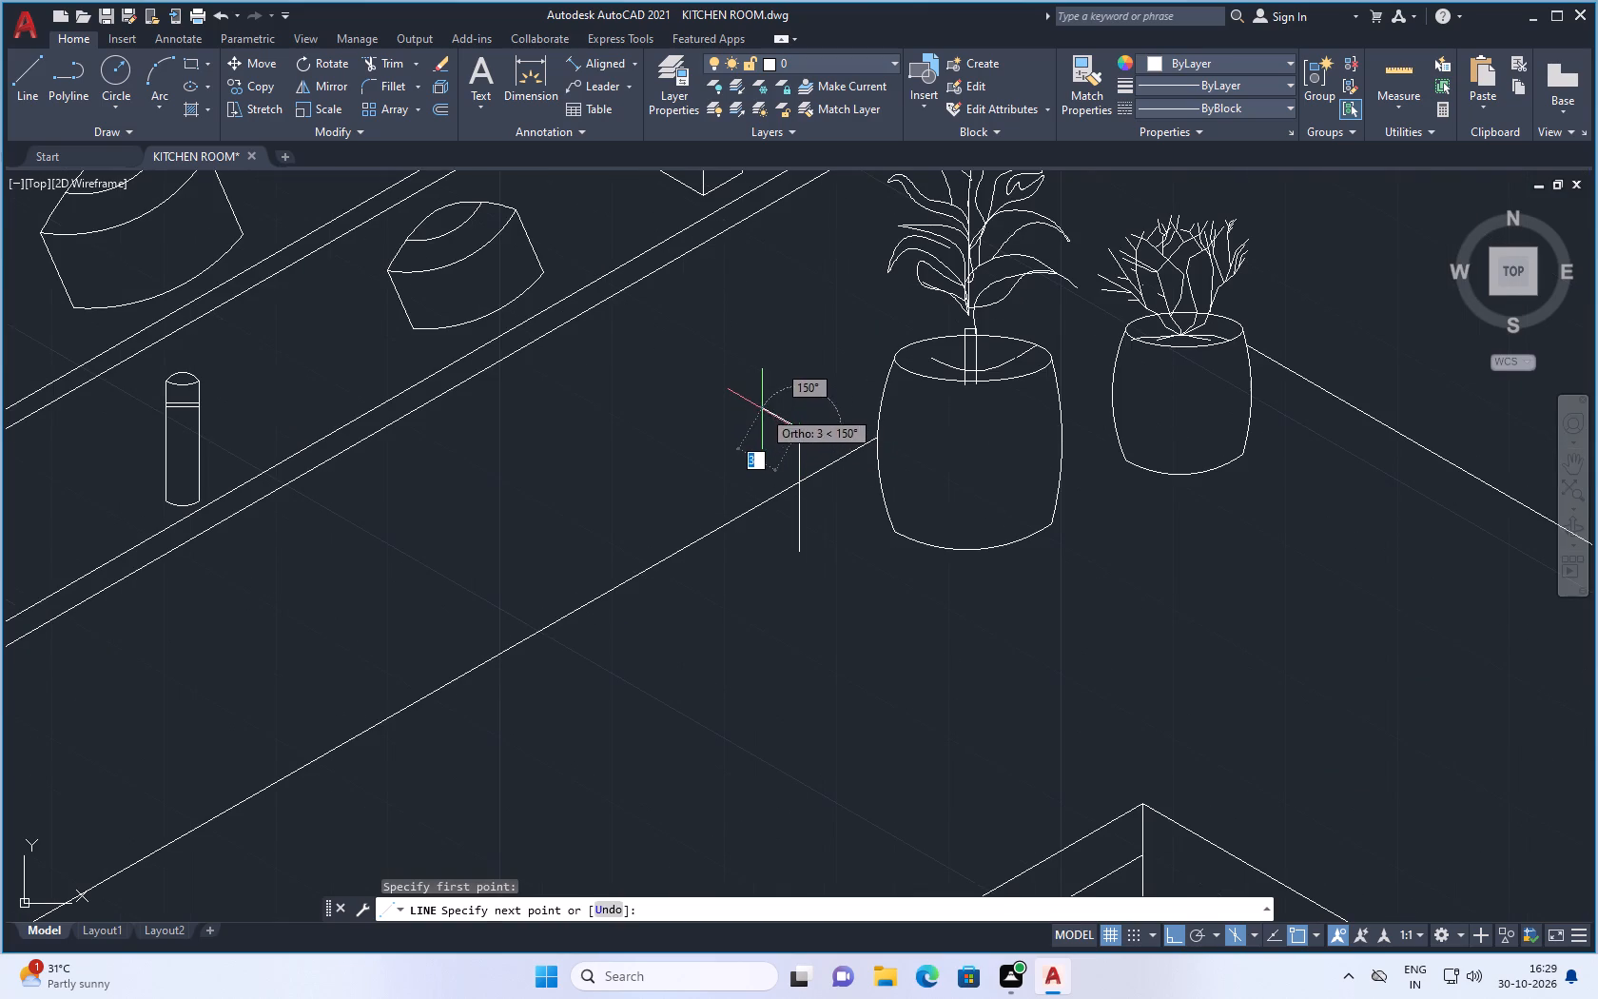
pyautogui.click(762, 409)
pyautogui.press('space')
pyautogui.press('space')
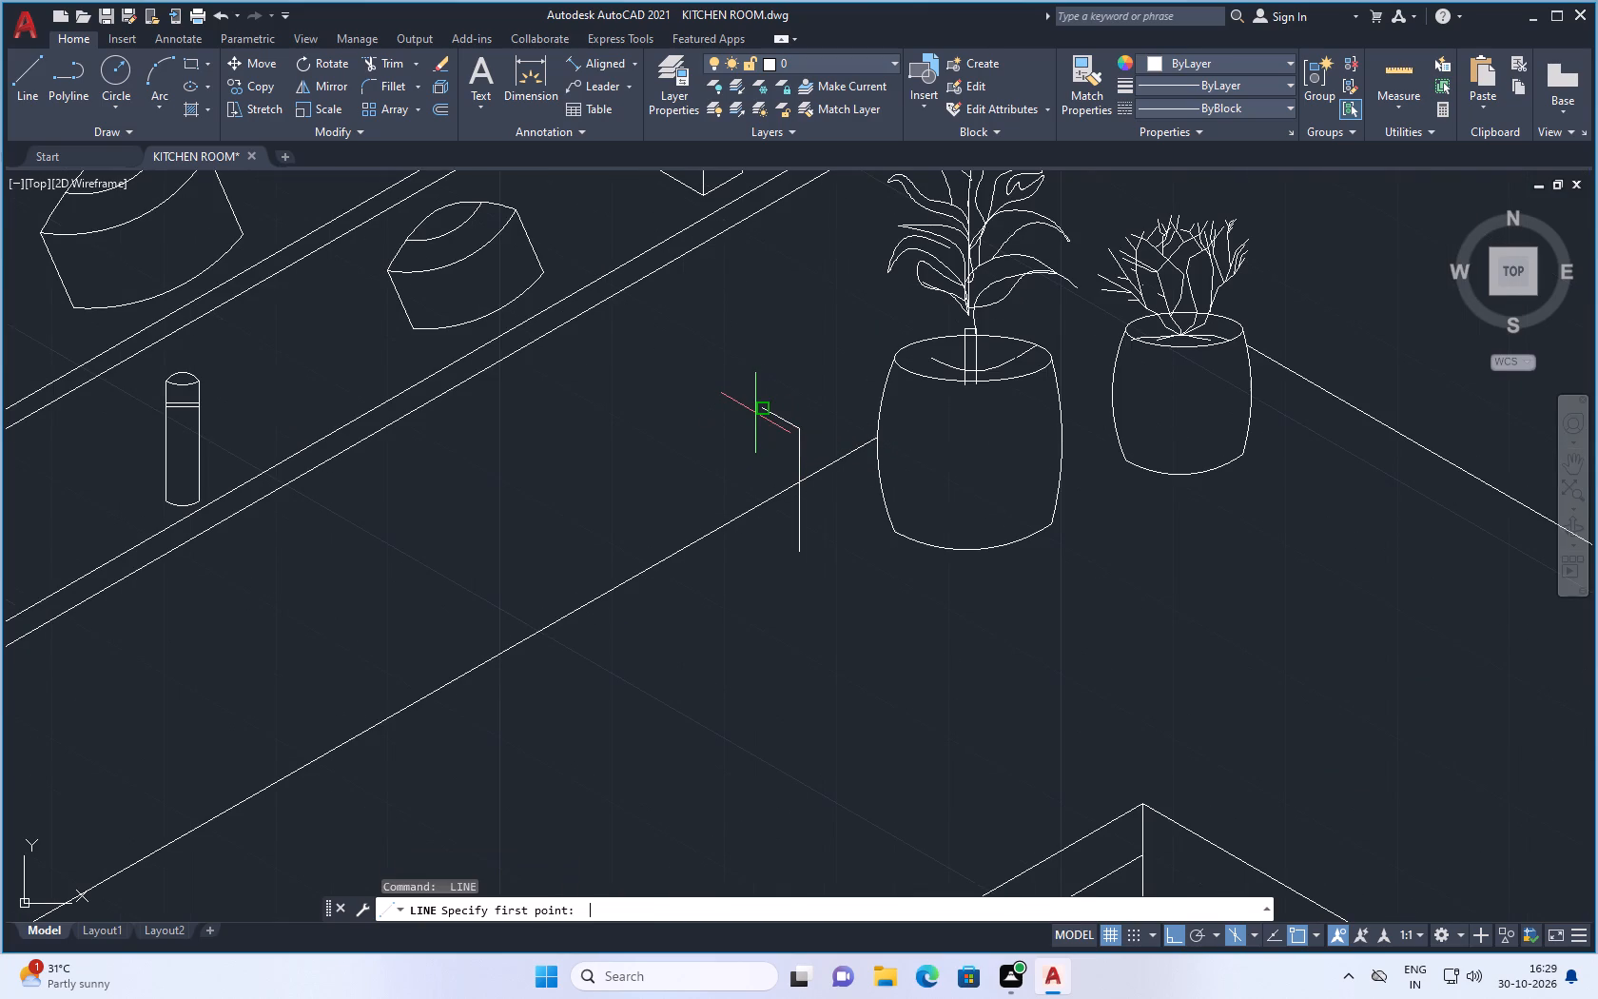
pyautogui.click(802, 430)
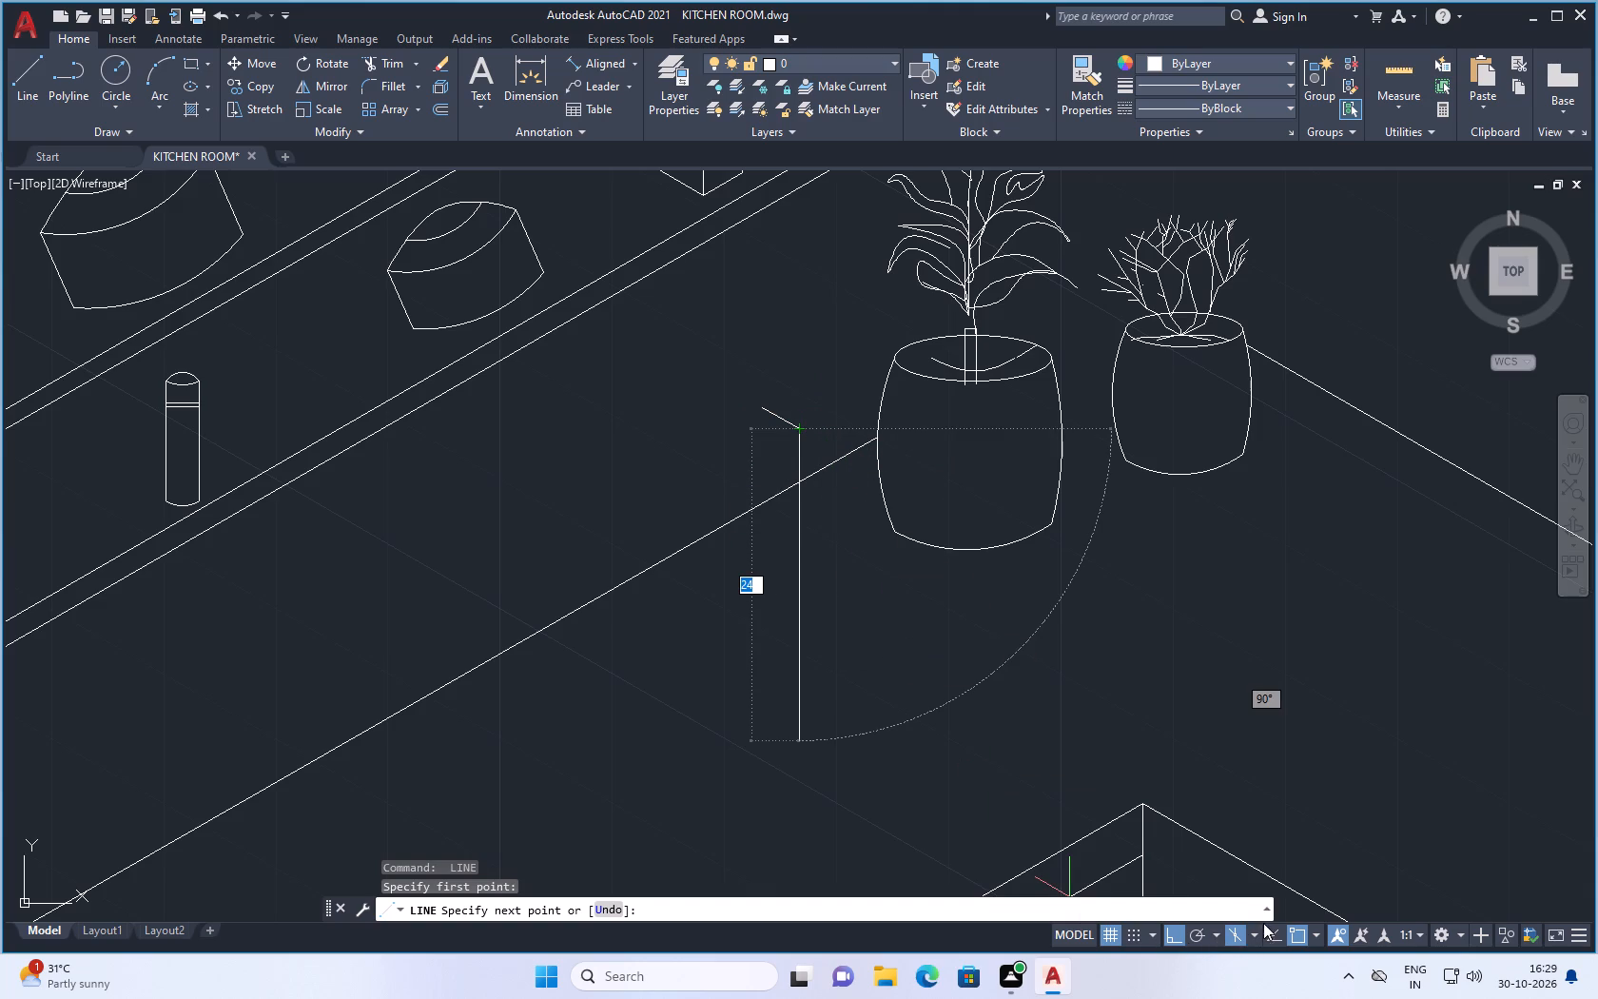
pyautogui.scroll(2, 1217, 939)
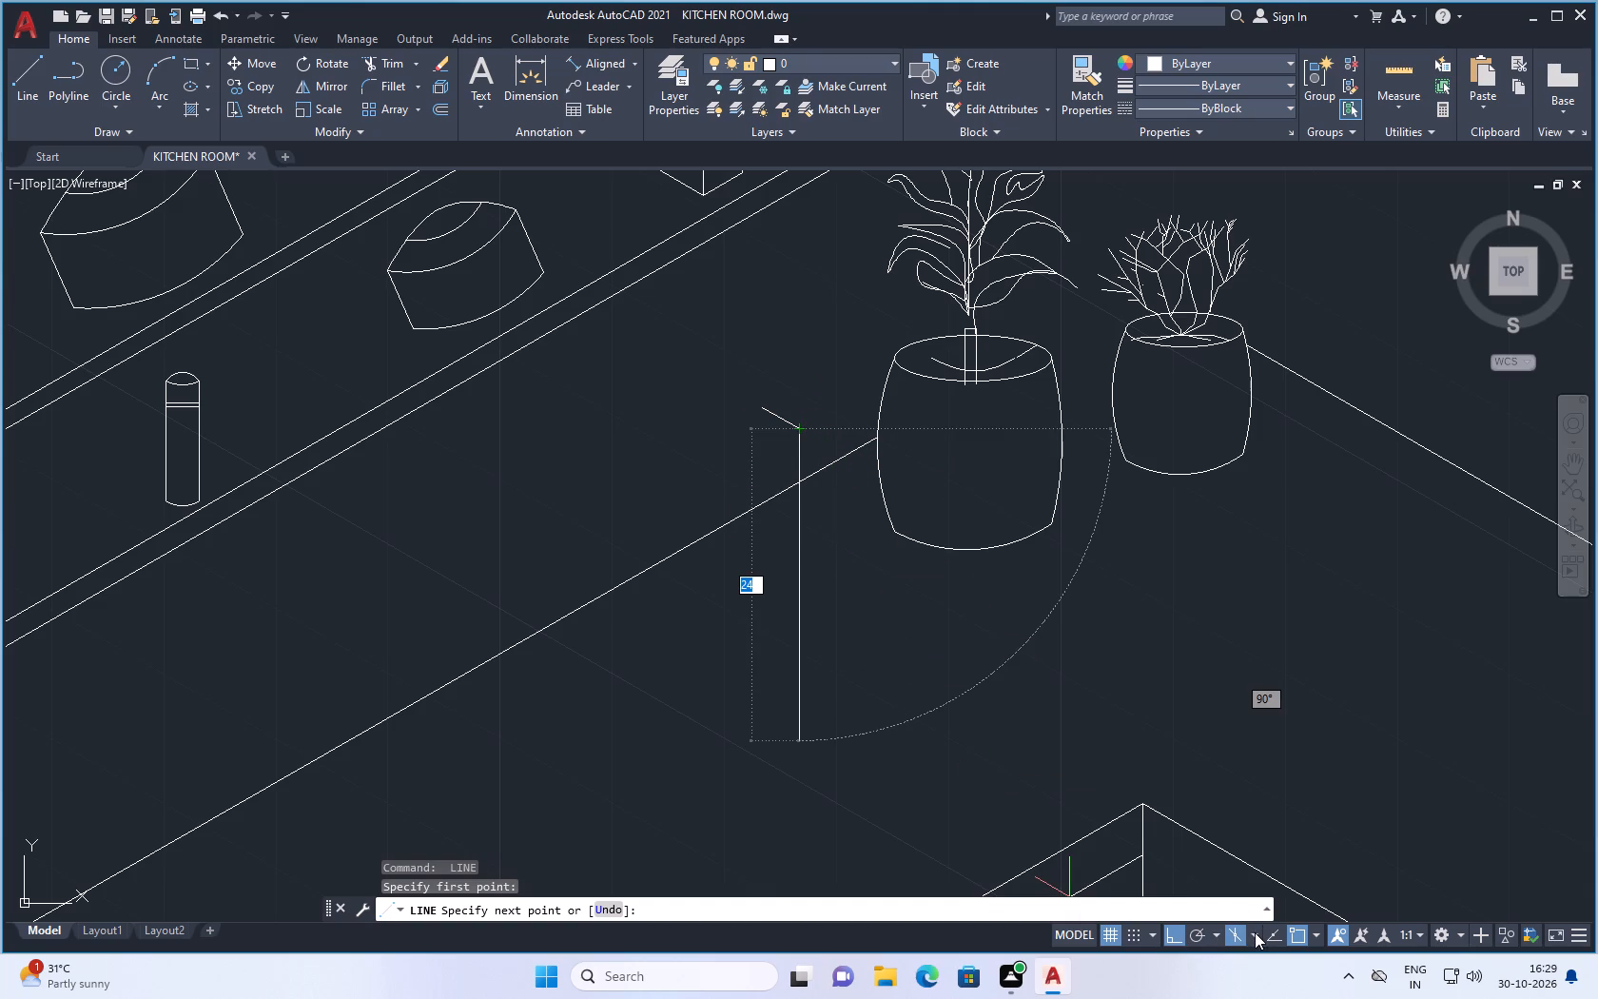
pyautogui.click(1255, 932)
pyautogui.click(1272, 871)
pyautogui.scroll(1, 878, 470)
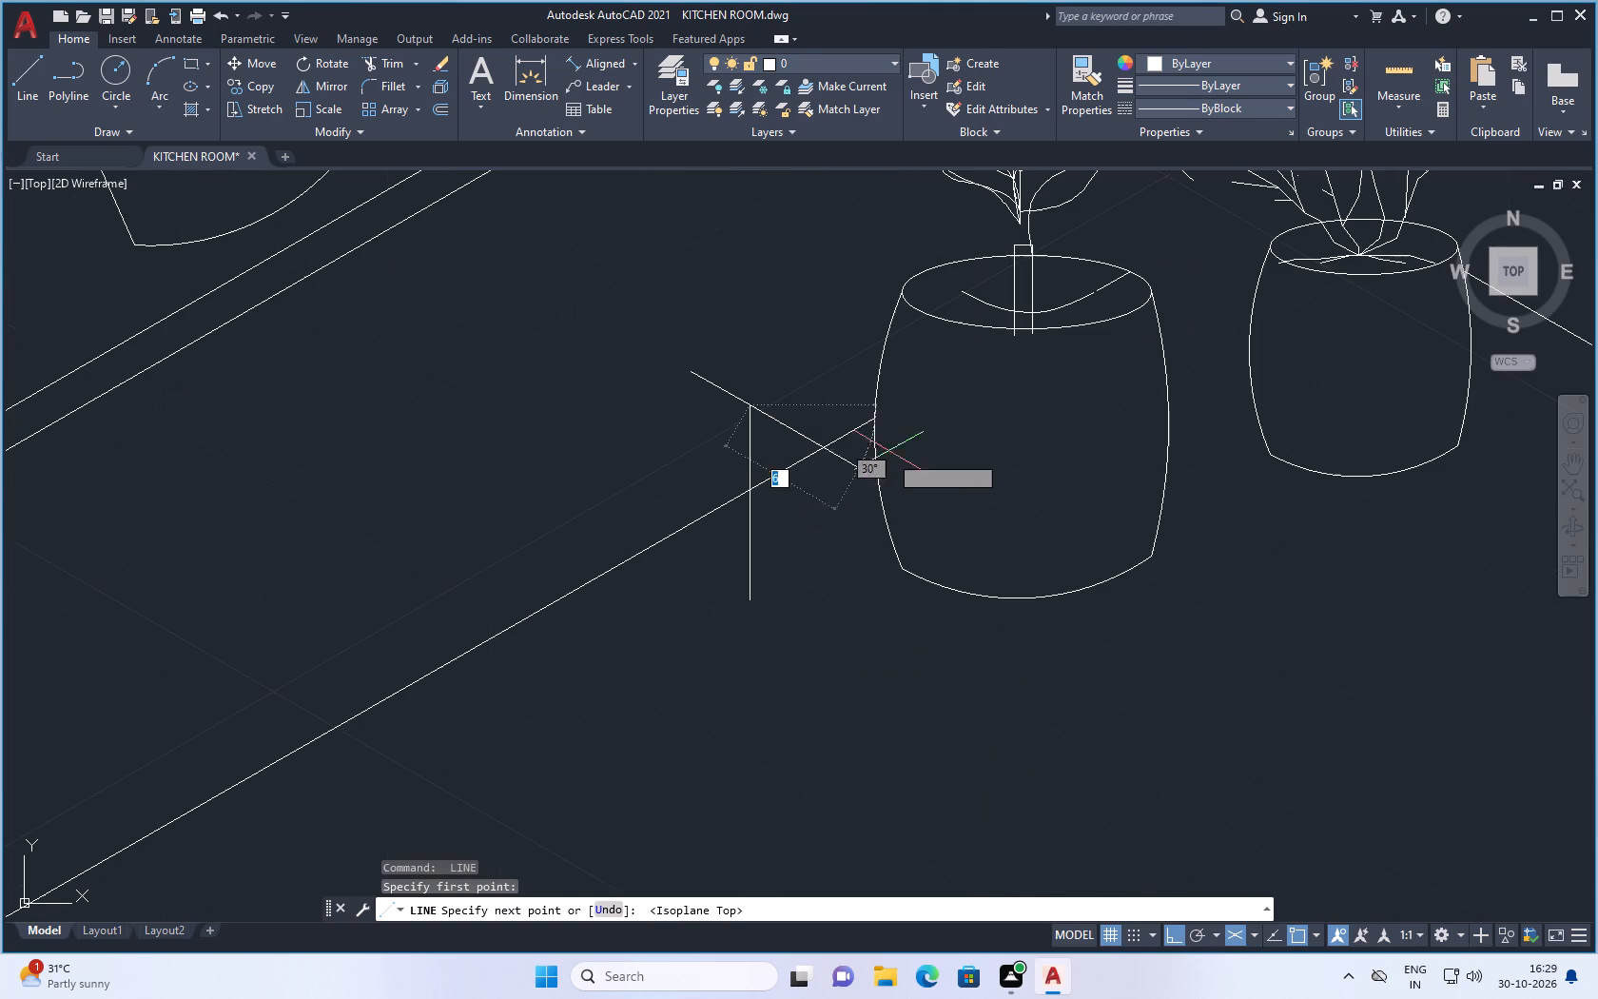
pyautogui.click(828, 381)
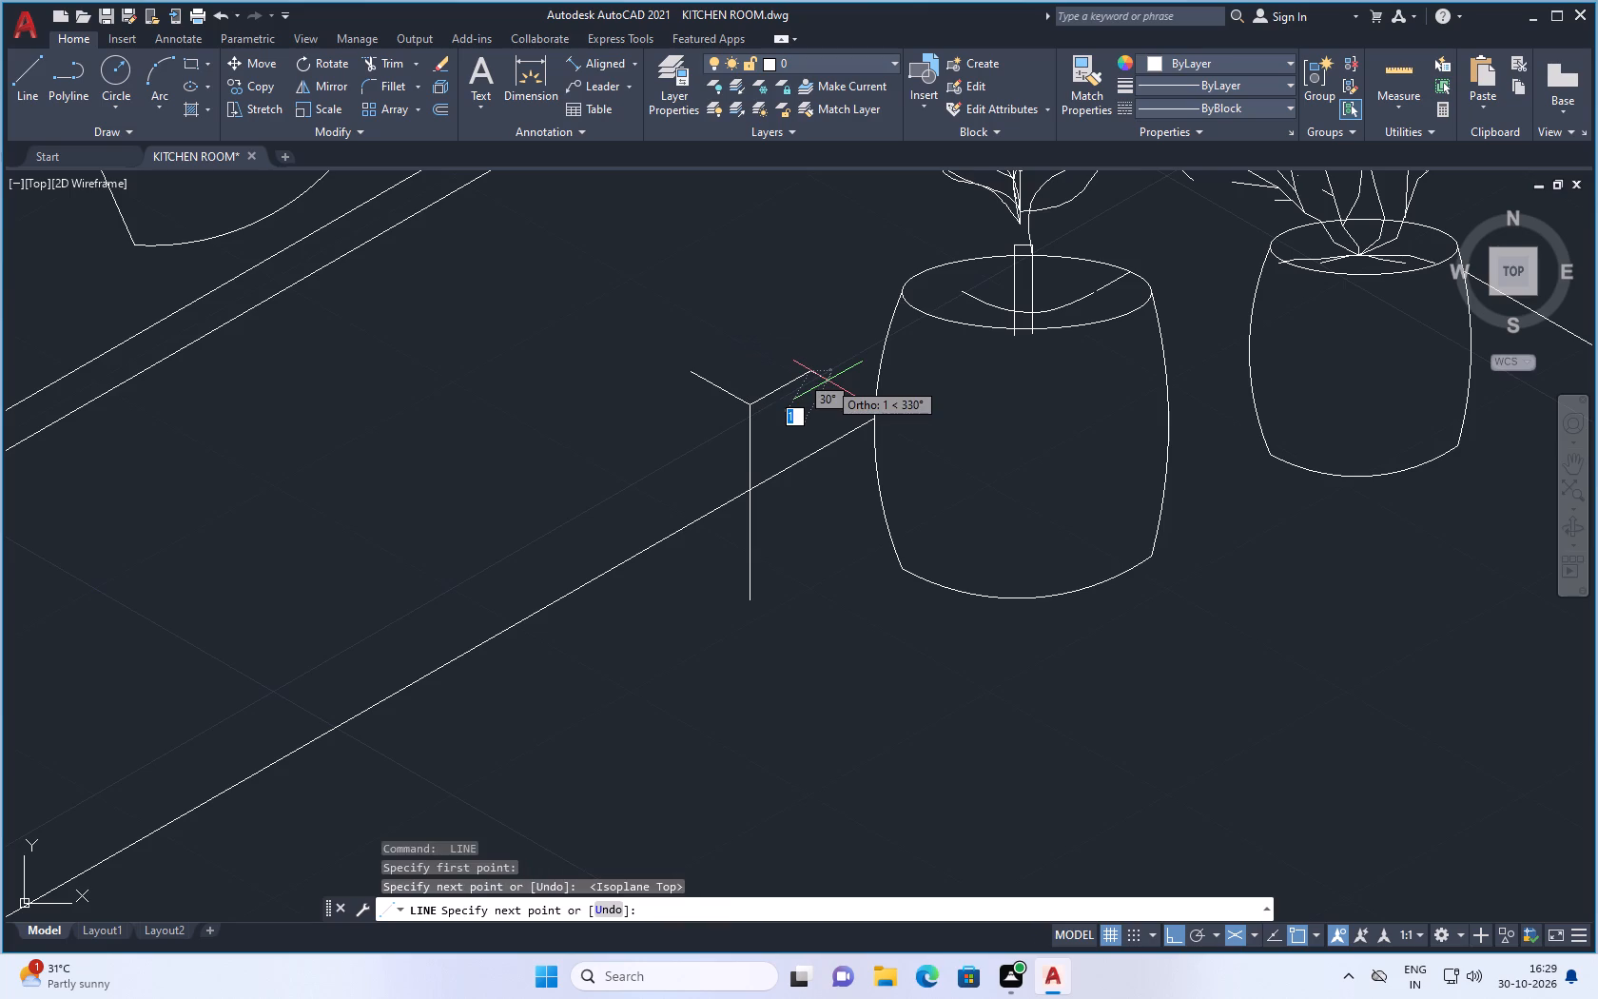
pyautogui.press('Escape')
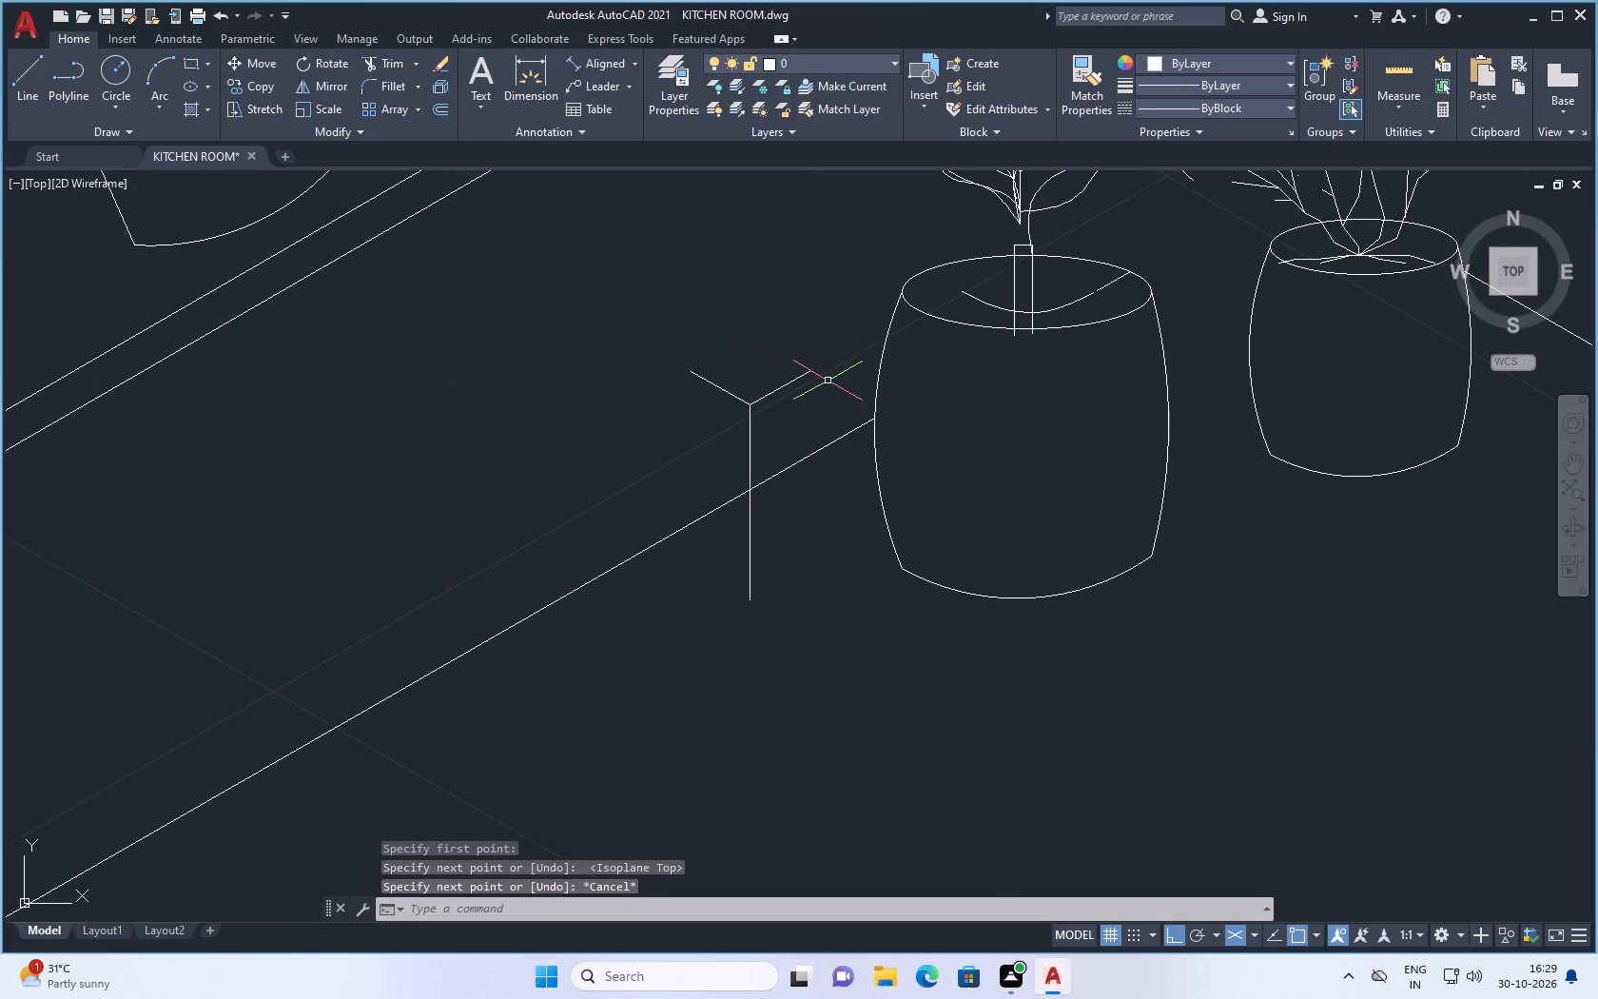
# Draw two bottom edges from the vertical line's lower end: about 2 units at 30°, and one at 150° in Isoplane Left meeting the countertop line.
pyautogui.press('space')
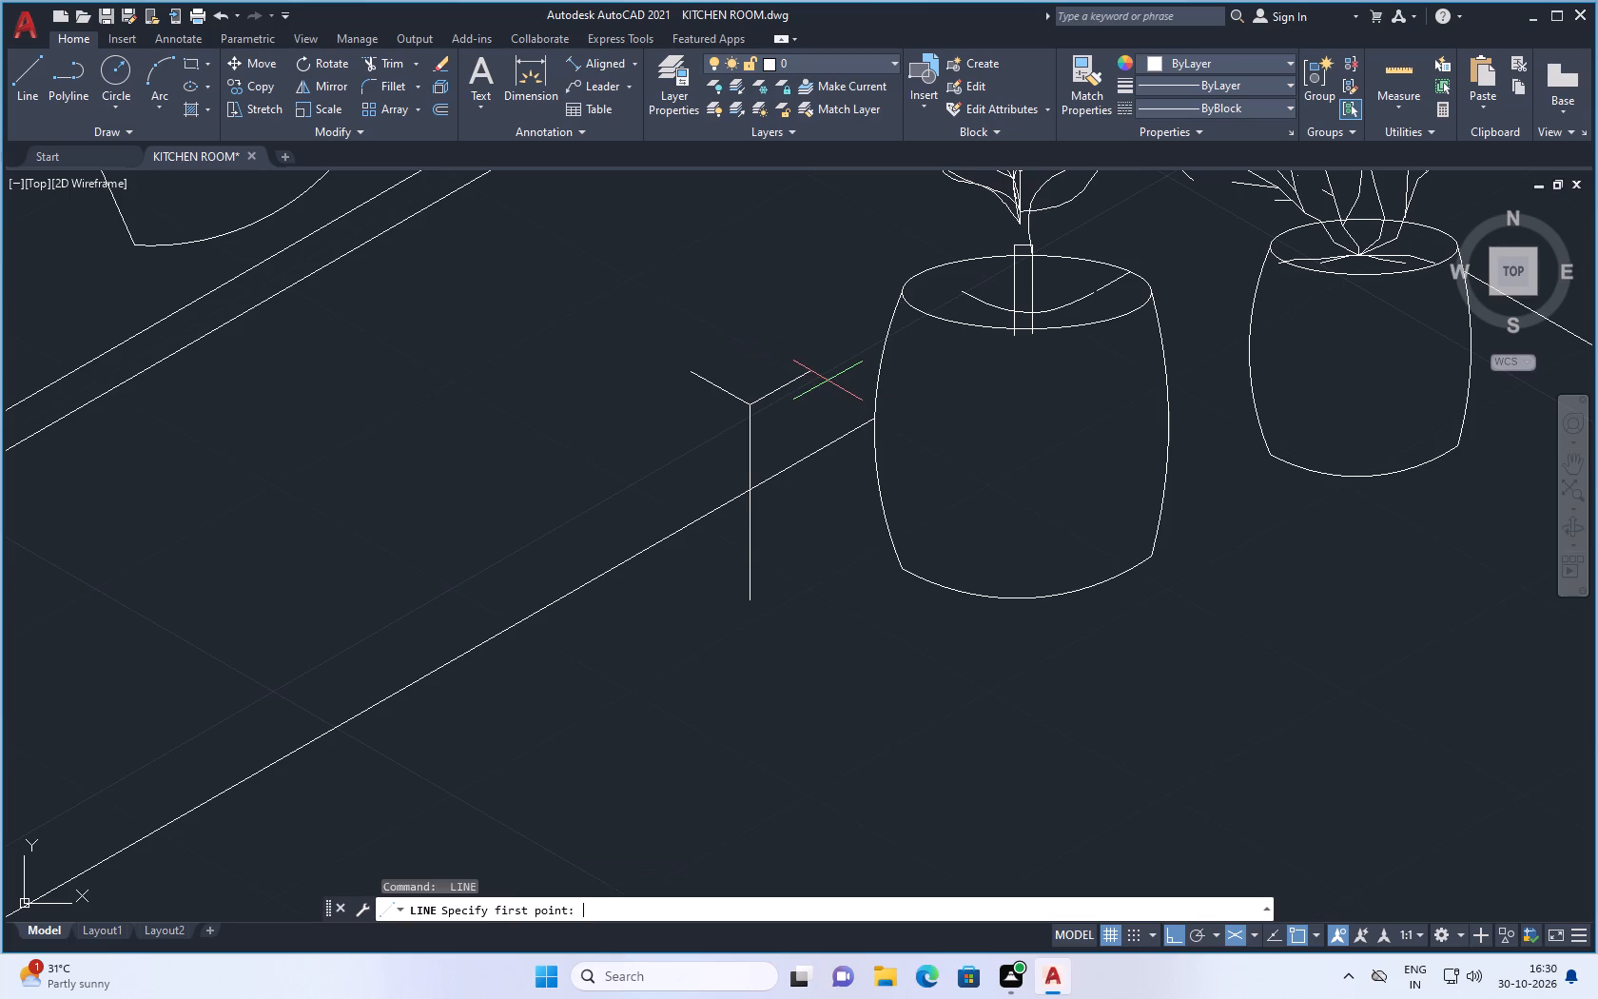
pyautogui.click(758, 599)
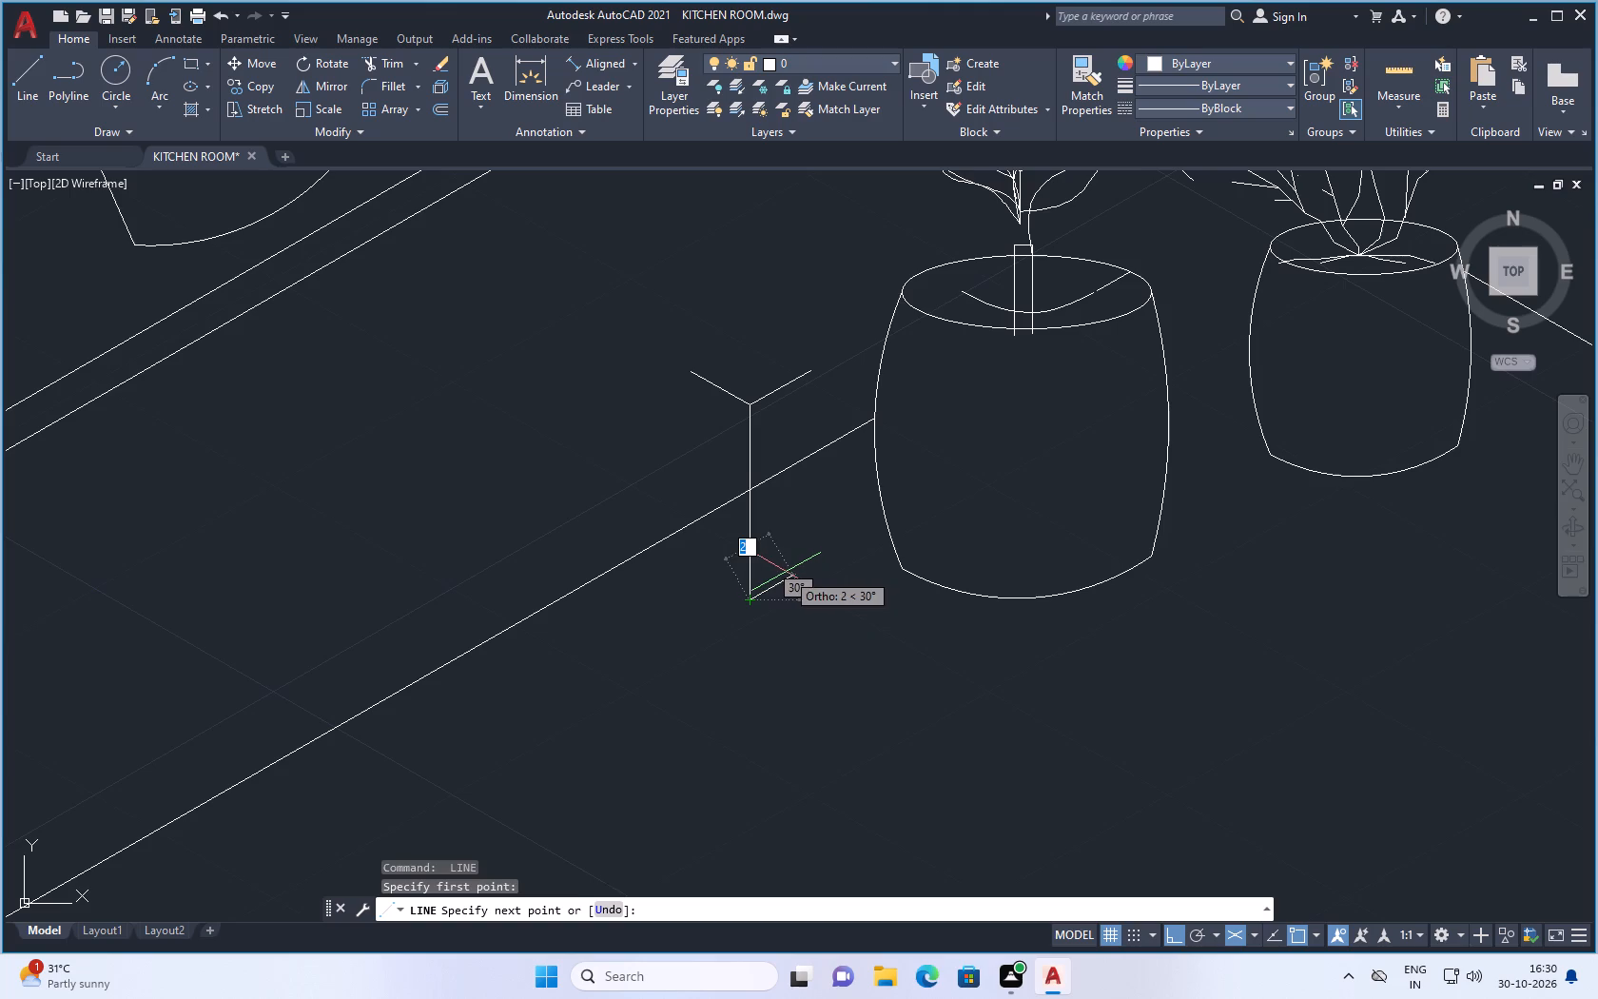
pyautogui.click(786, 572)
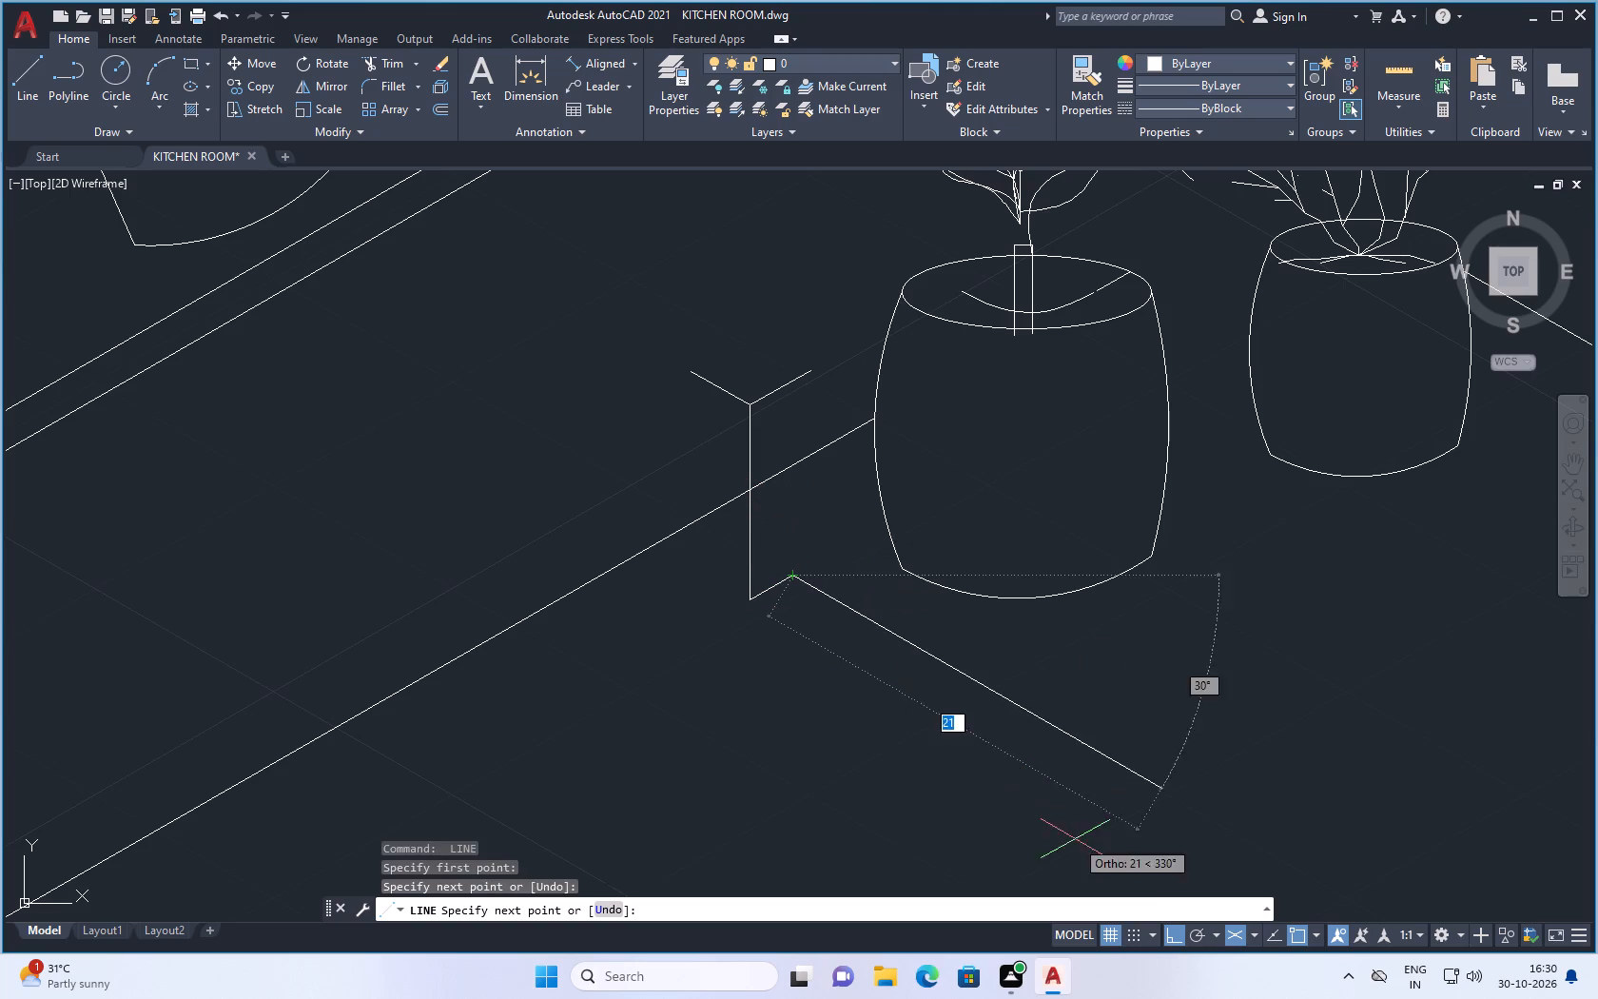
pyautogui.click(1255, 932)
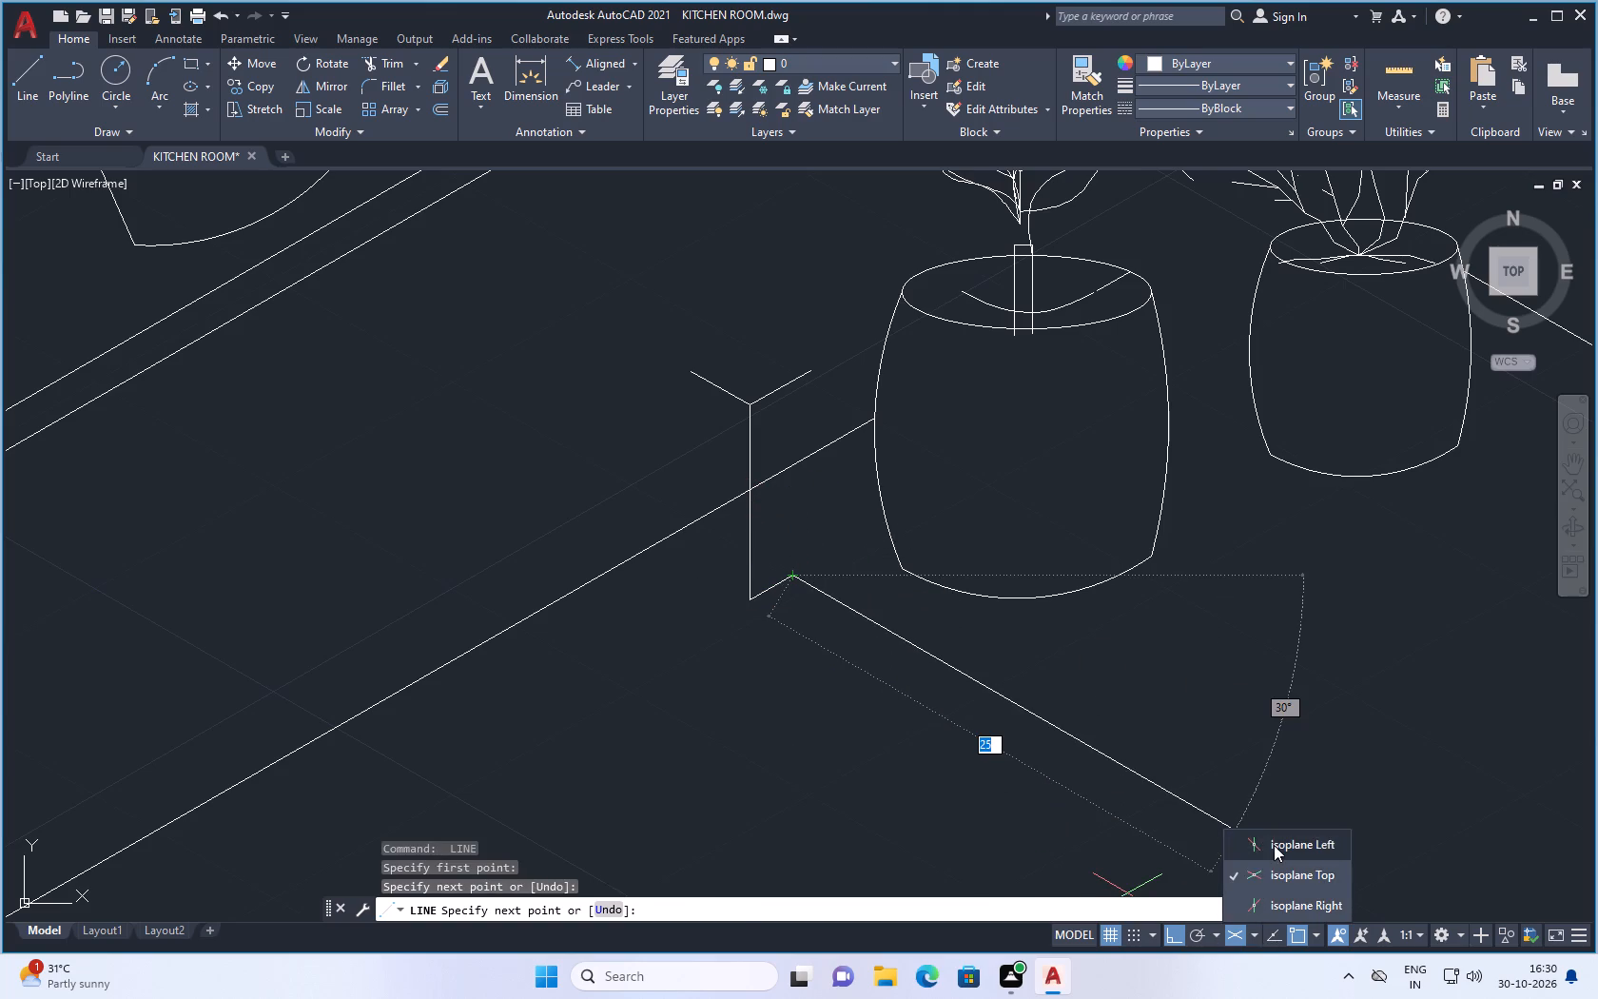
pyautogui.click(1274, 844)
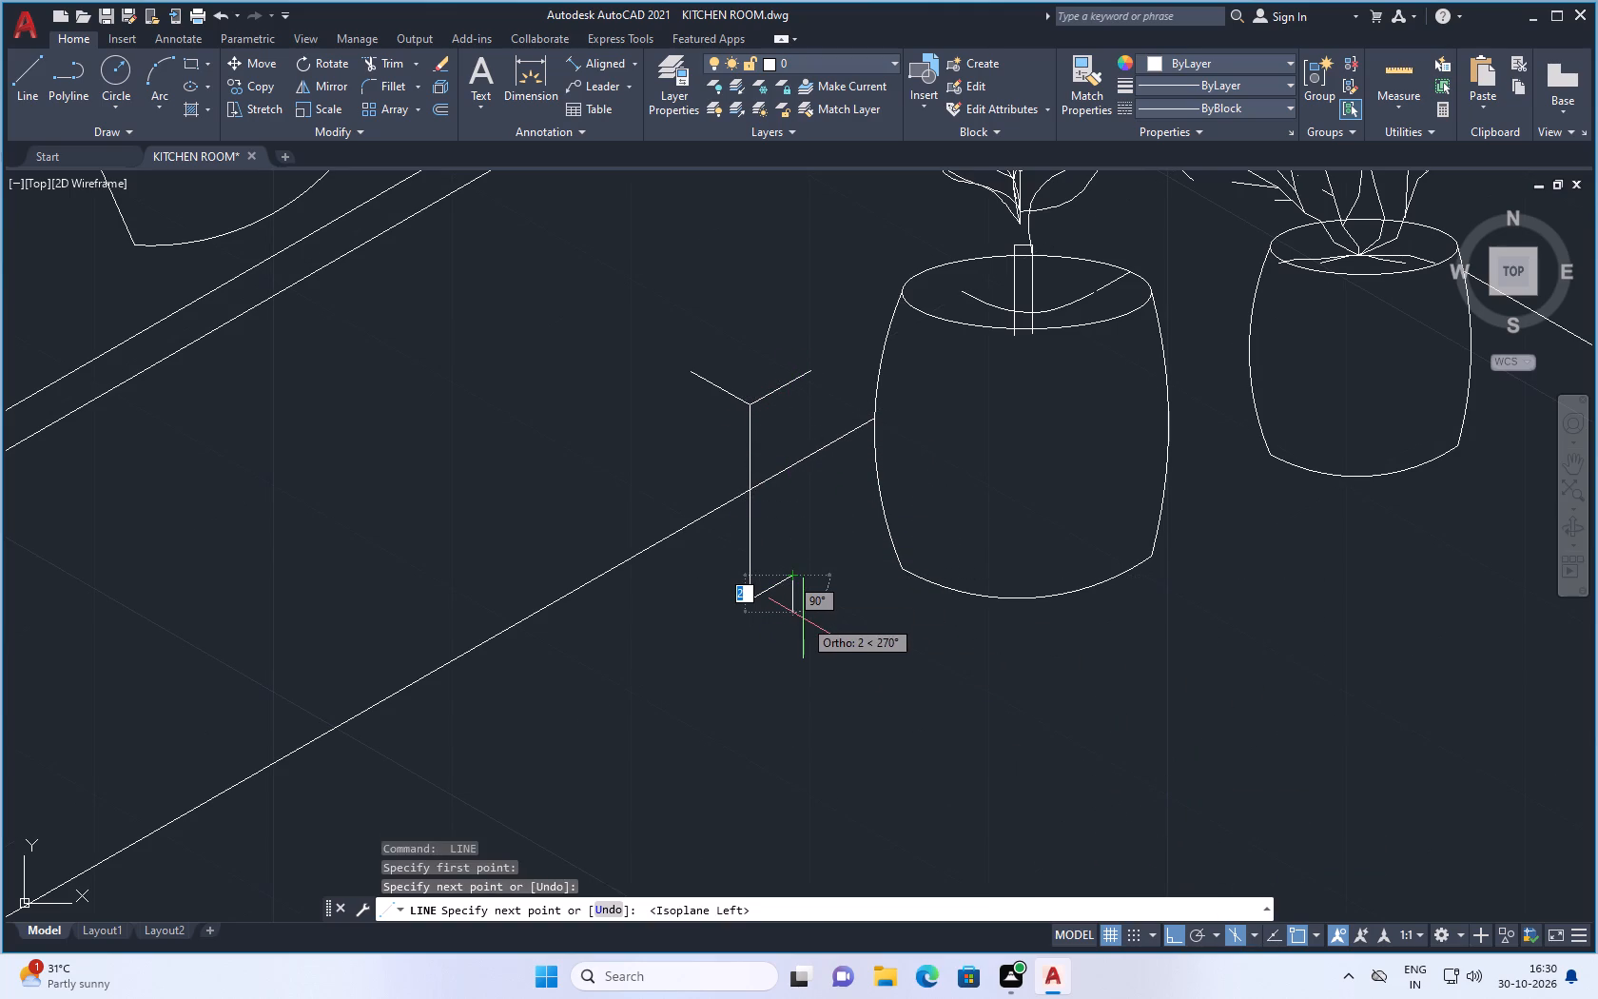
pyautogui.press('Escape')
pyautogui.press('space')
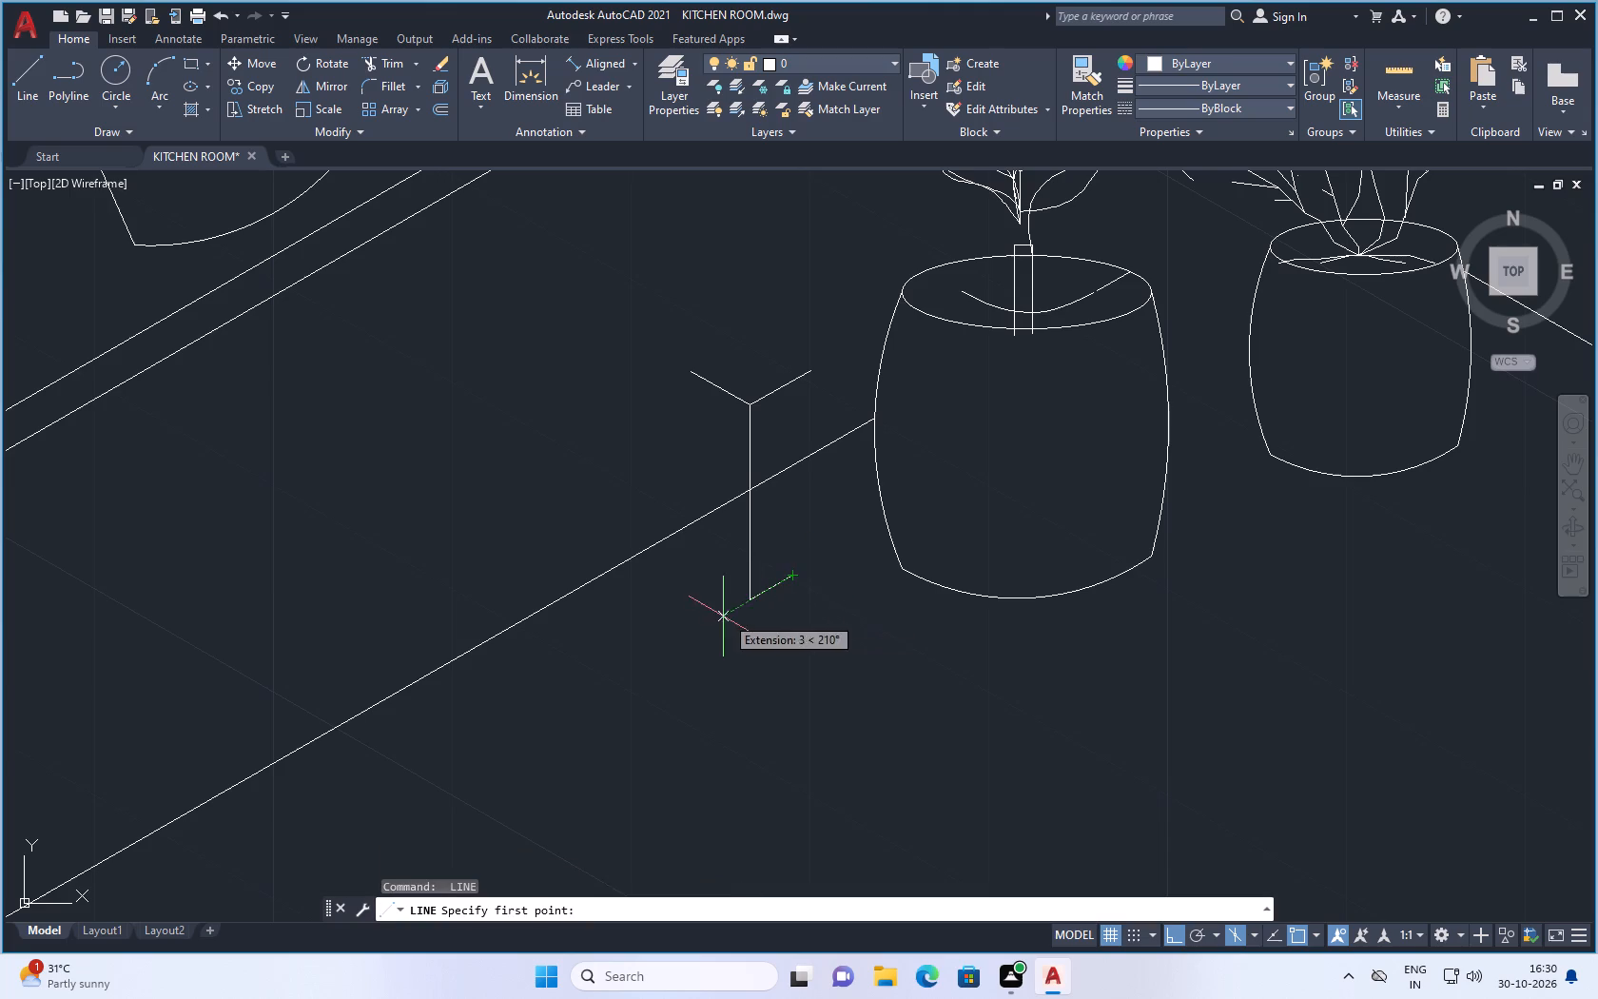
pyautogui.click(746, 598)
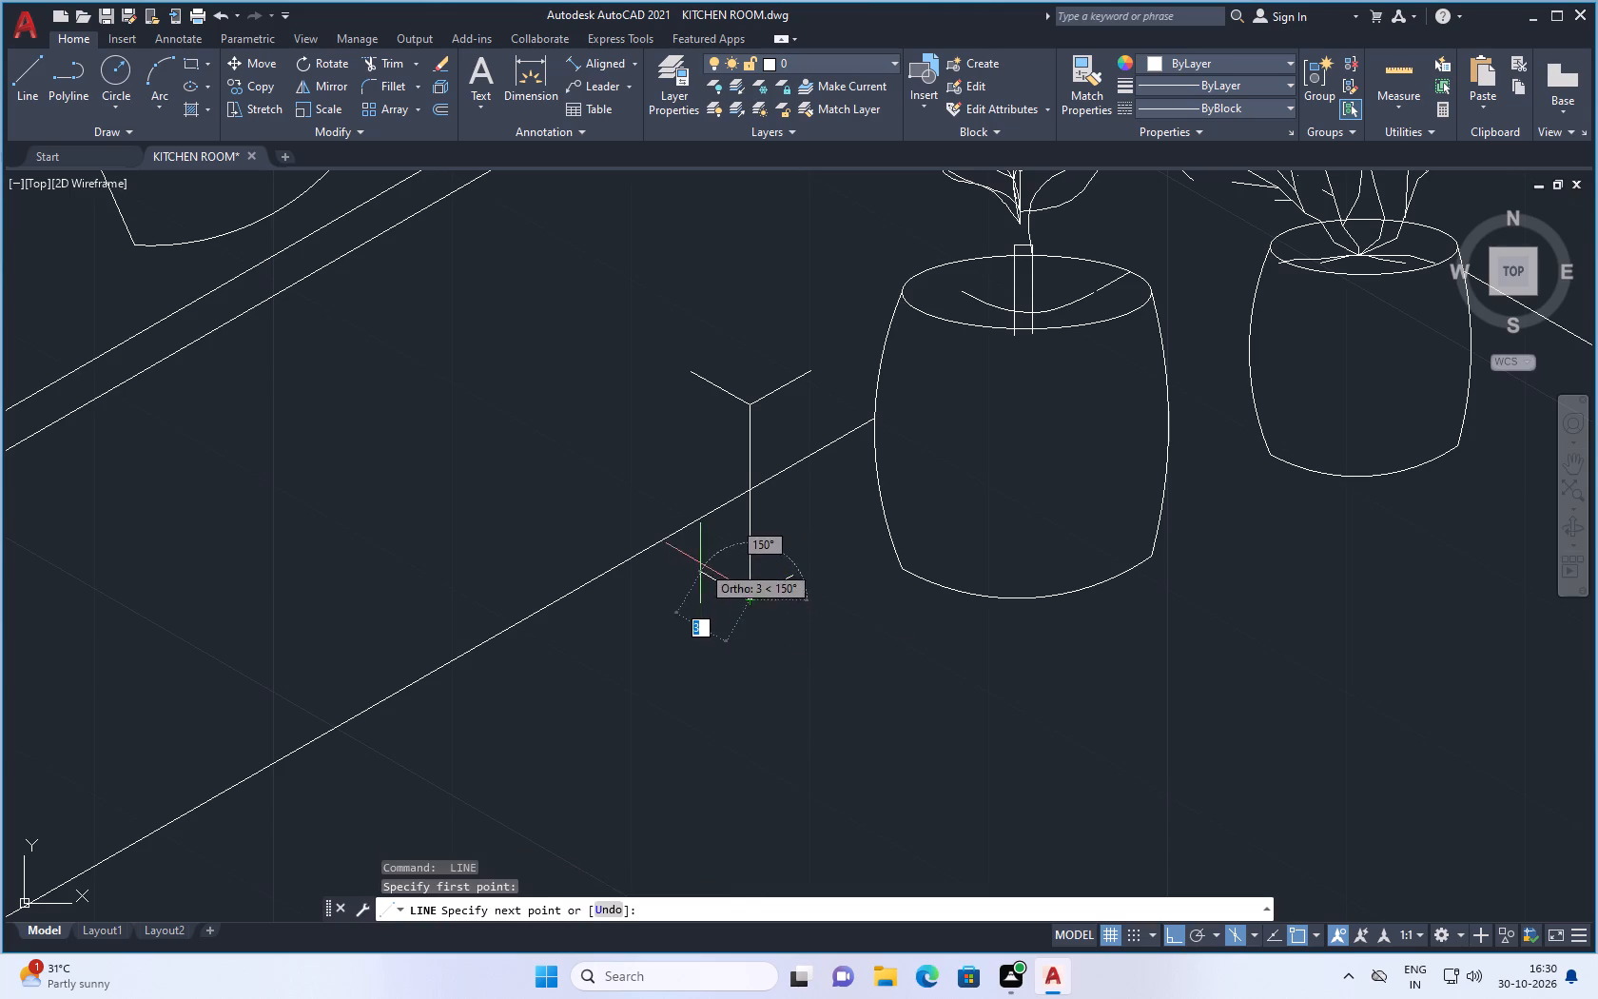
pyautogui.click(655, 544)
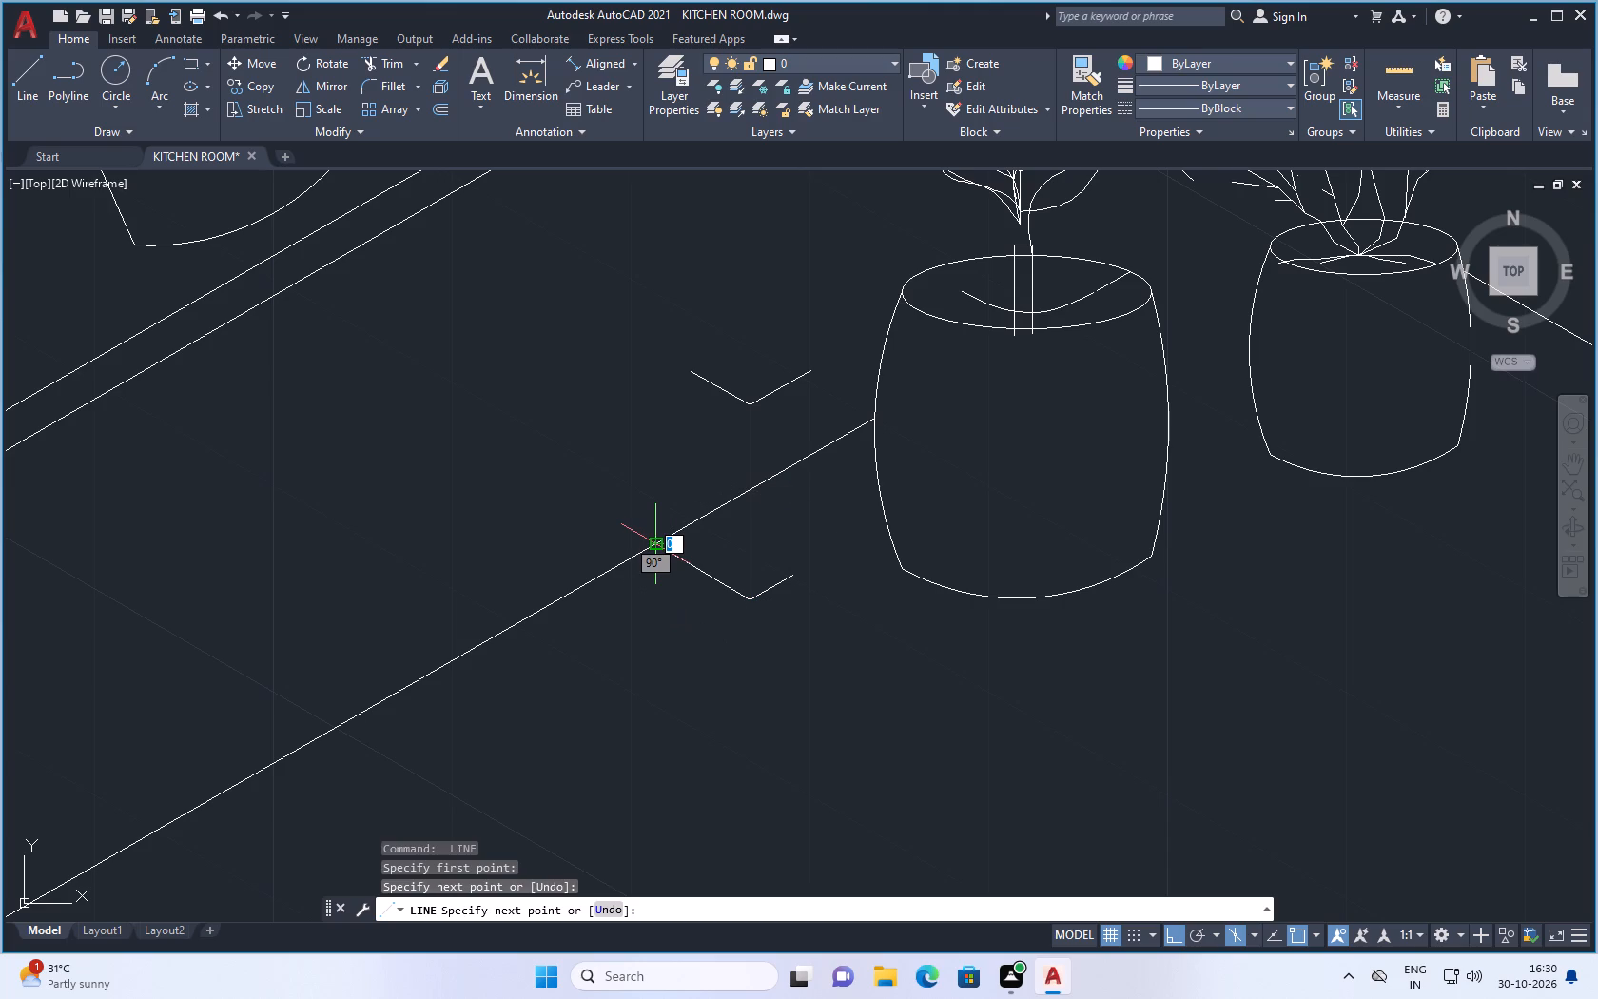
pyautogui.press('space')
pyautogui.press('space')
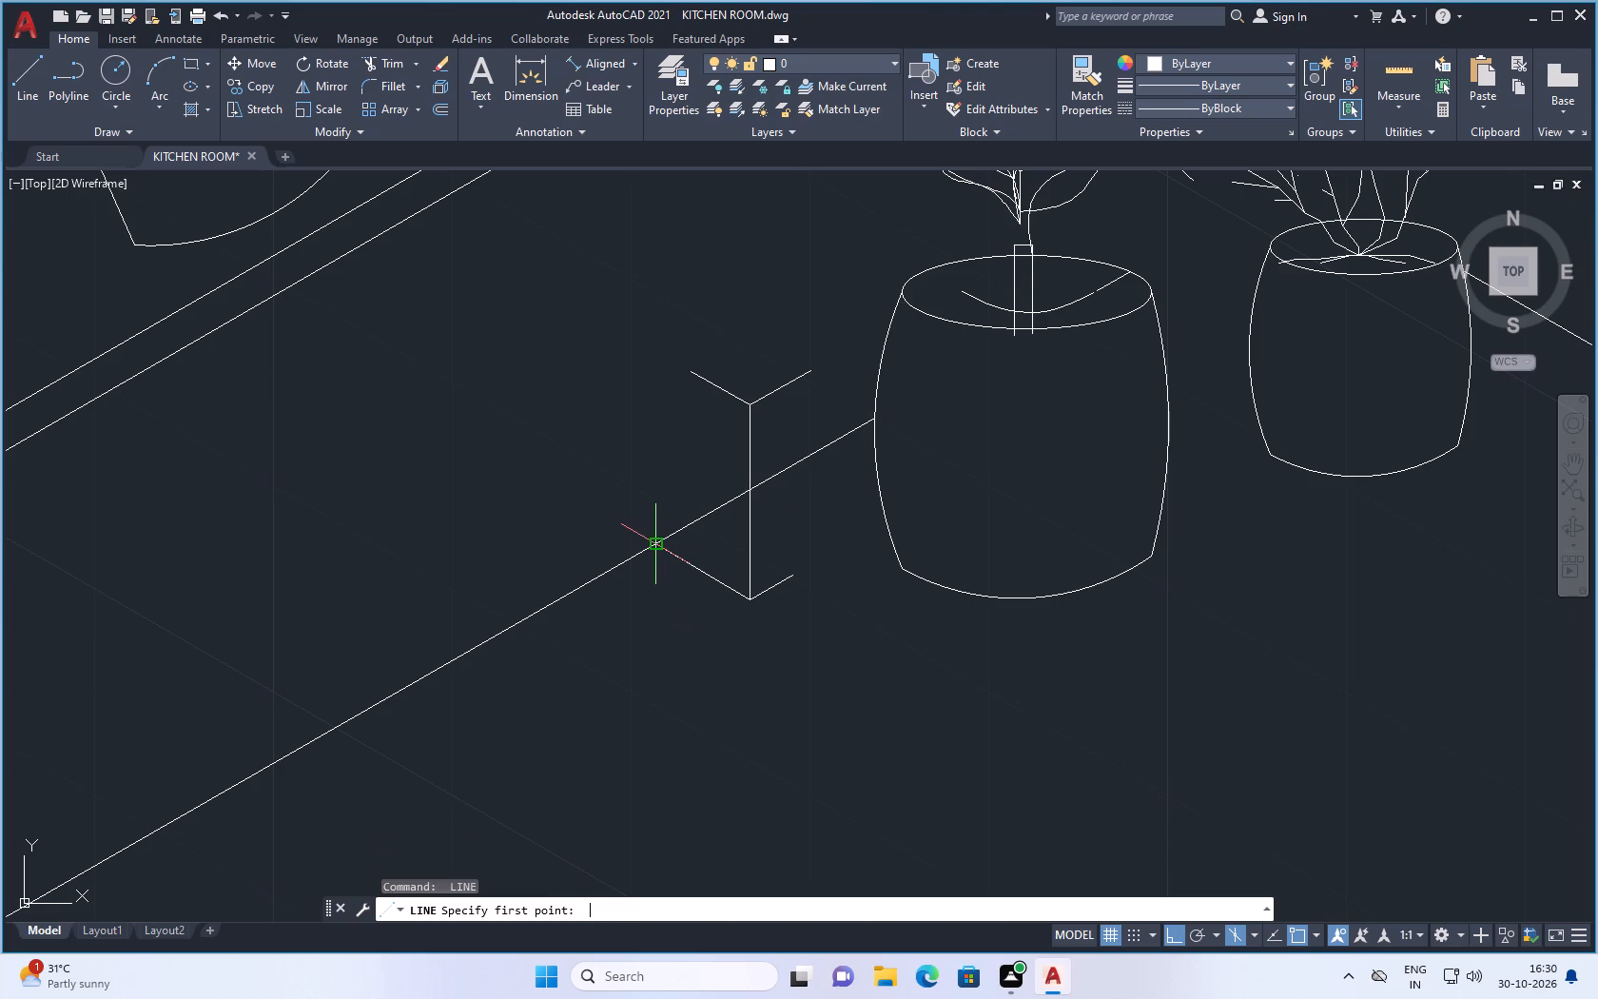
pyautogui.press('Escape')
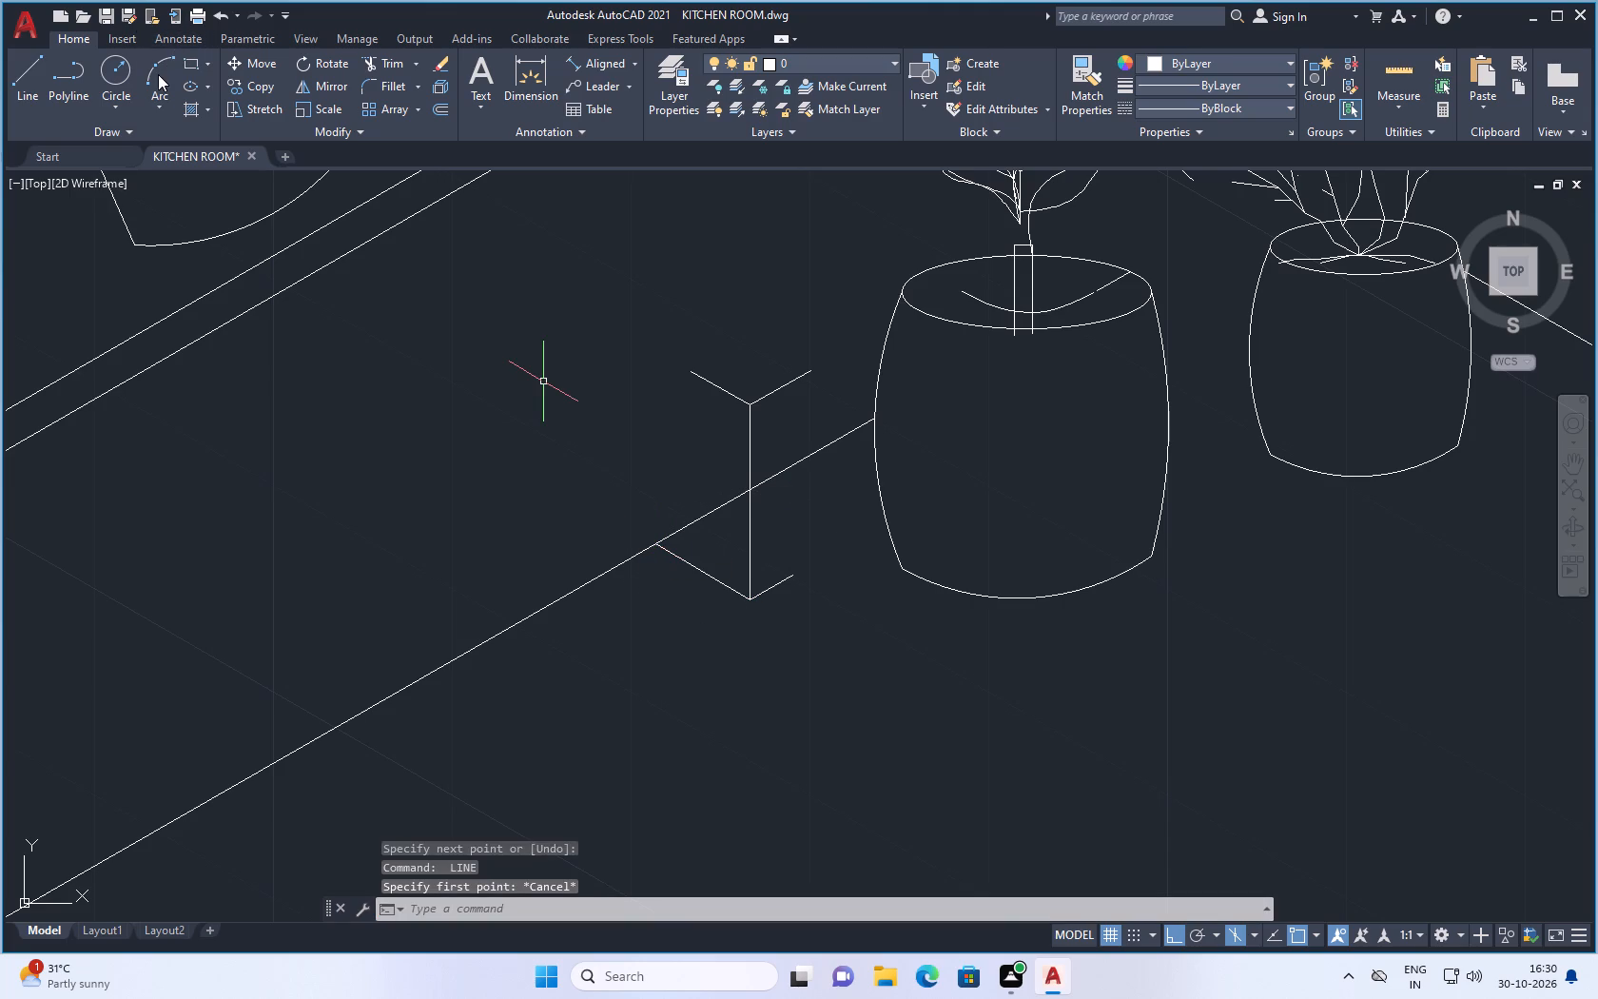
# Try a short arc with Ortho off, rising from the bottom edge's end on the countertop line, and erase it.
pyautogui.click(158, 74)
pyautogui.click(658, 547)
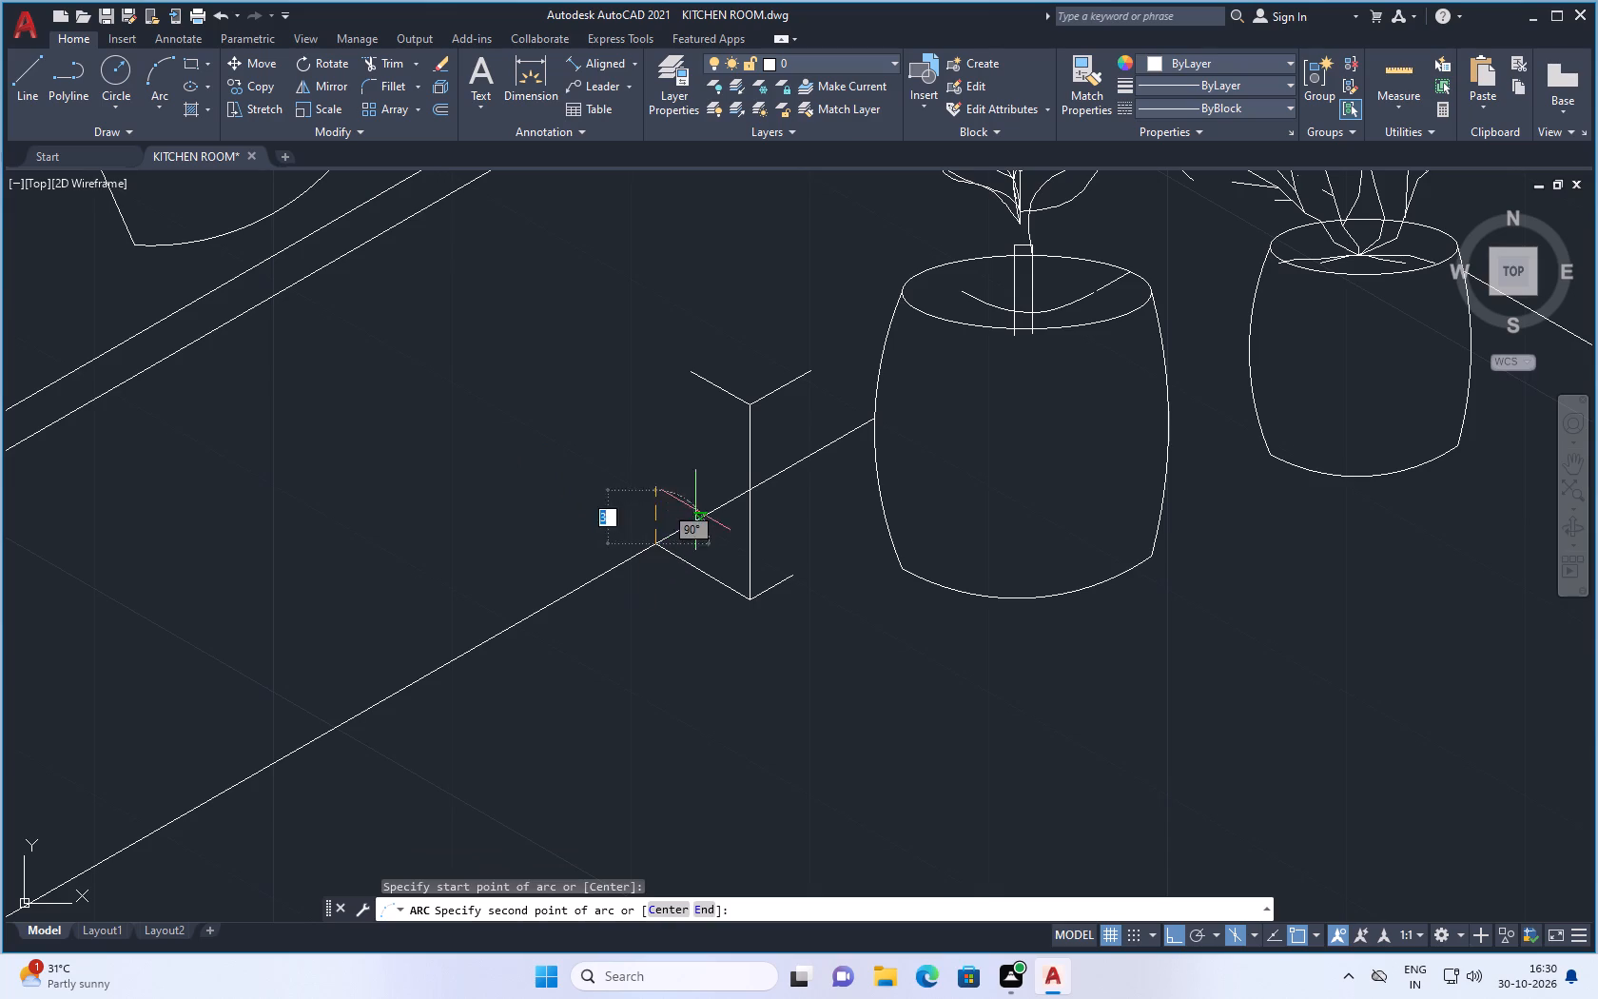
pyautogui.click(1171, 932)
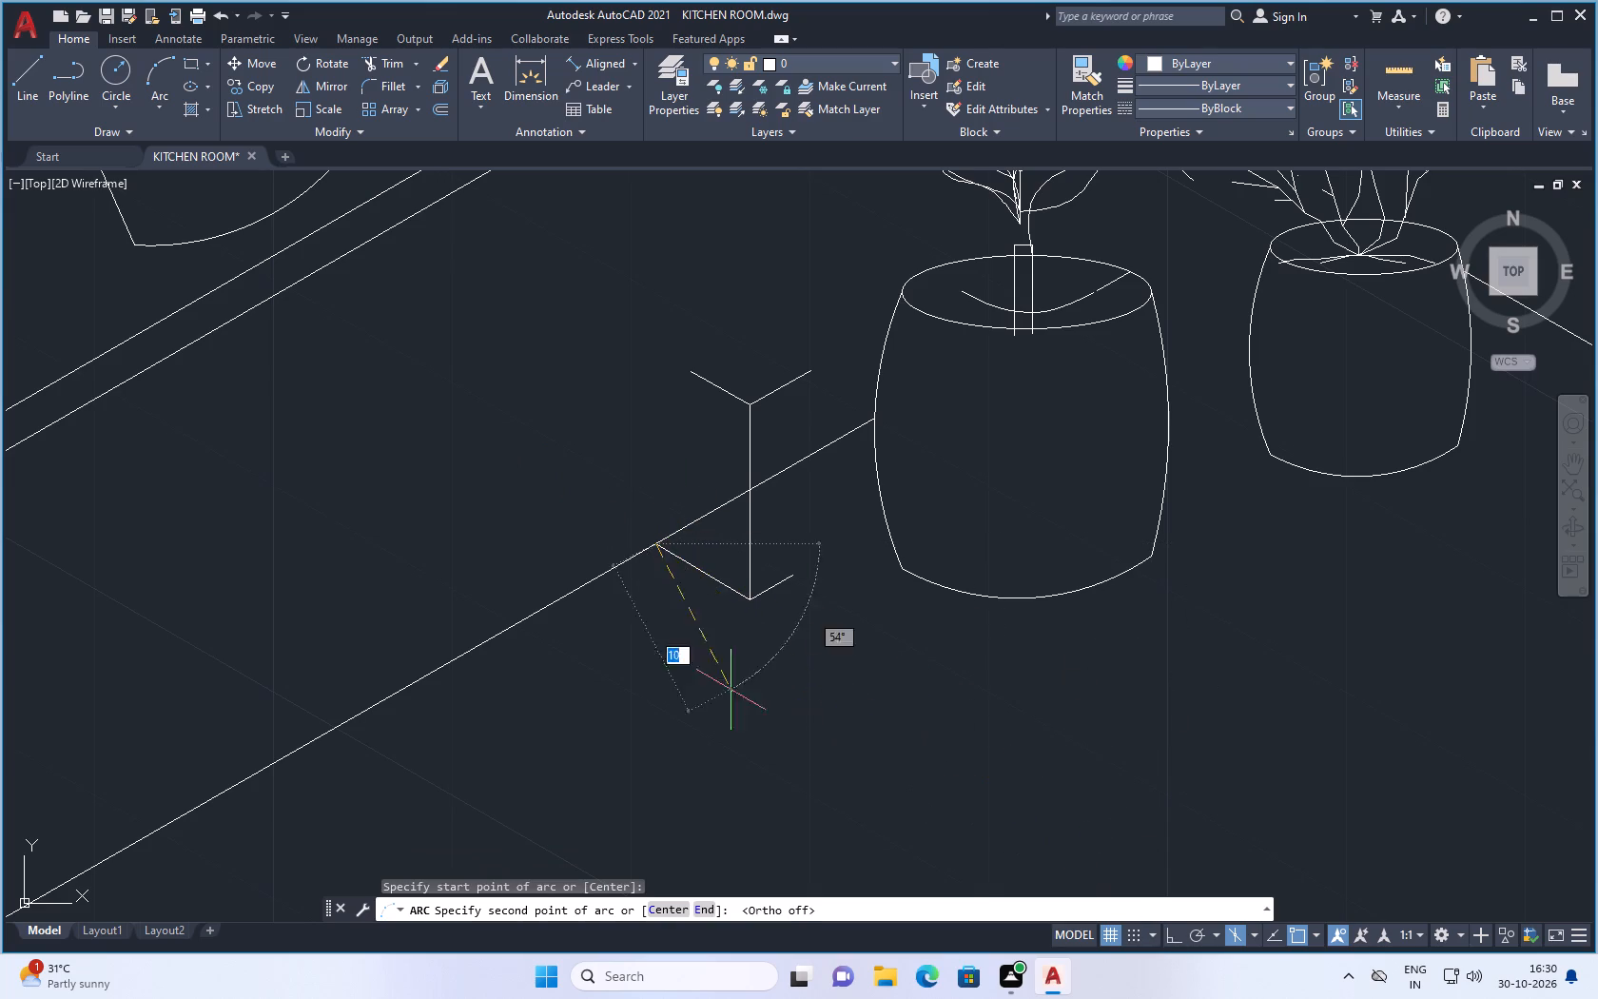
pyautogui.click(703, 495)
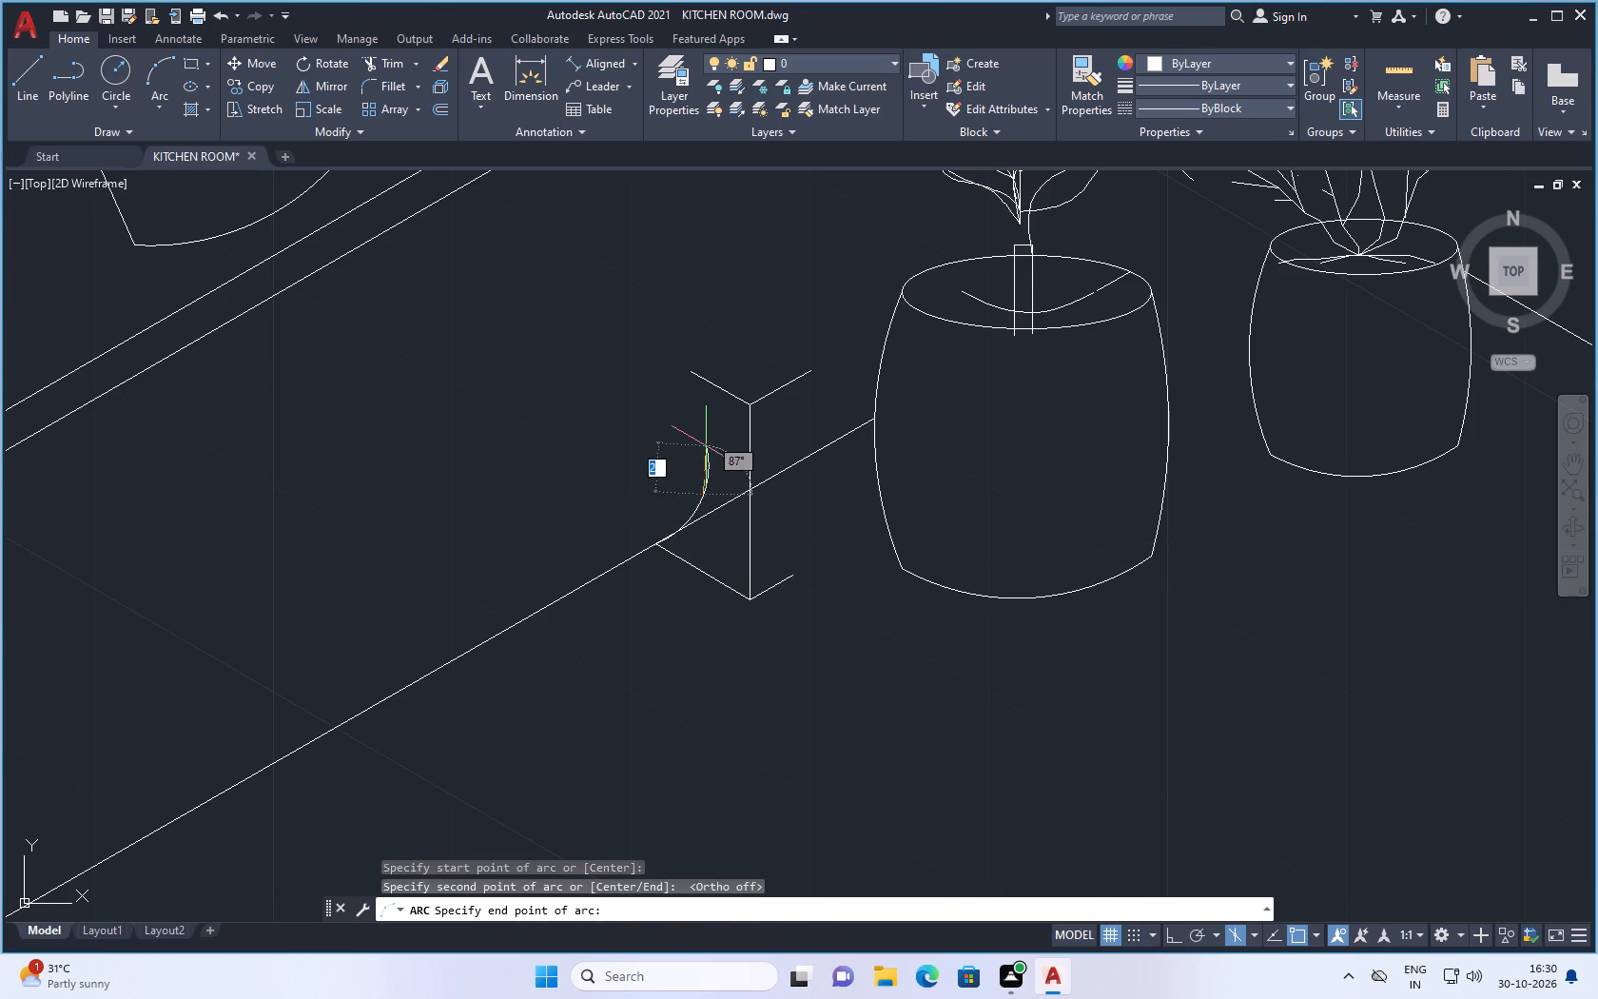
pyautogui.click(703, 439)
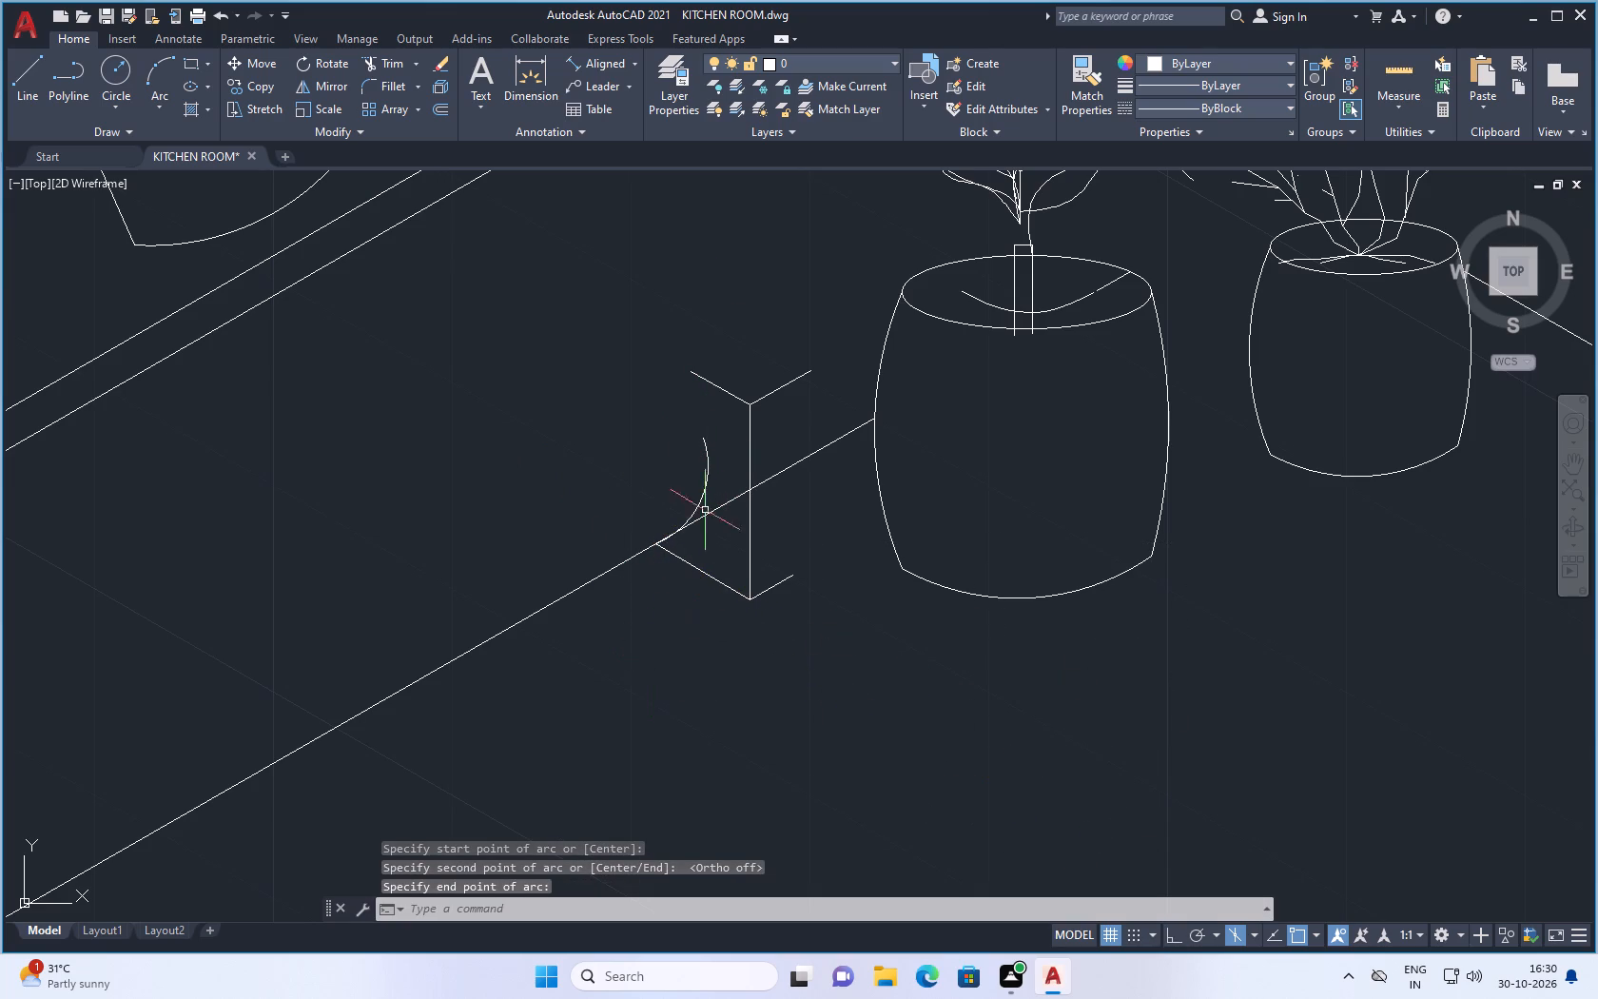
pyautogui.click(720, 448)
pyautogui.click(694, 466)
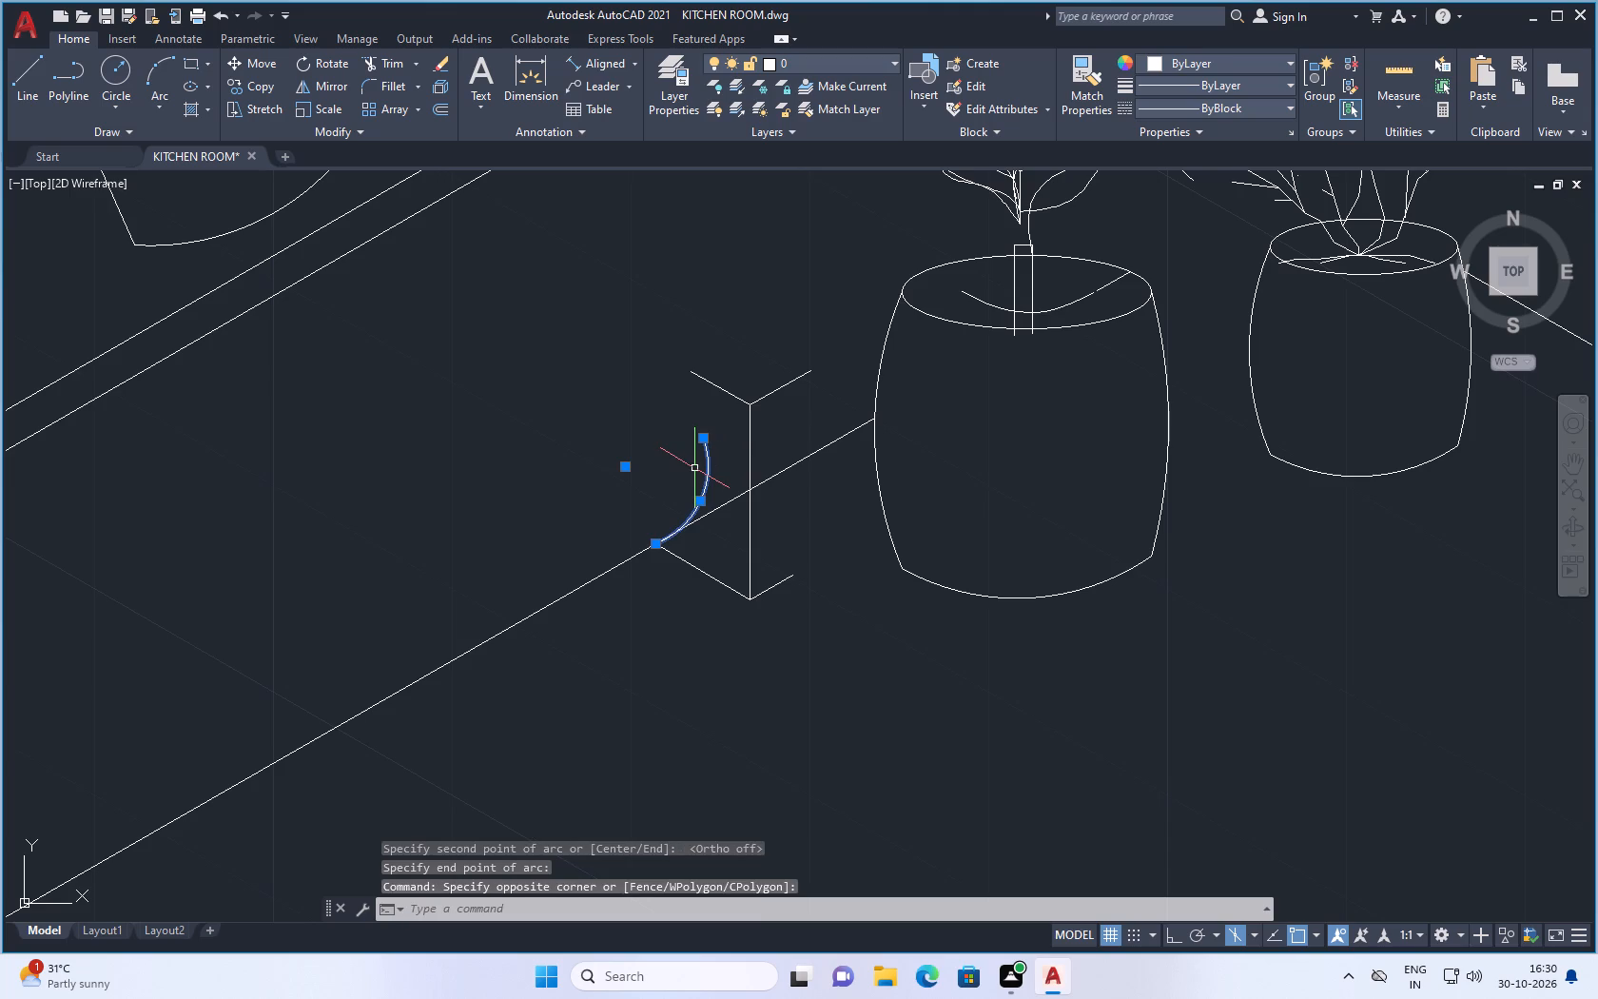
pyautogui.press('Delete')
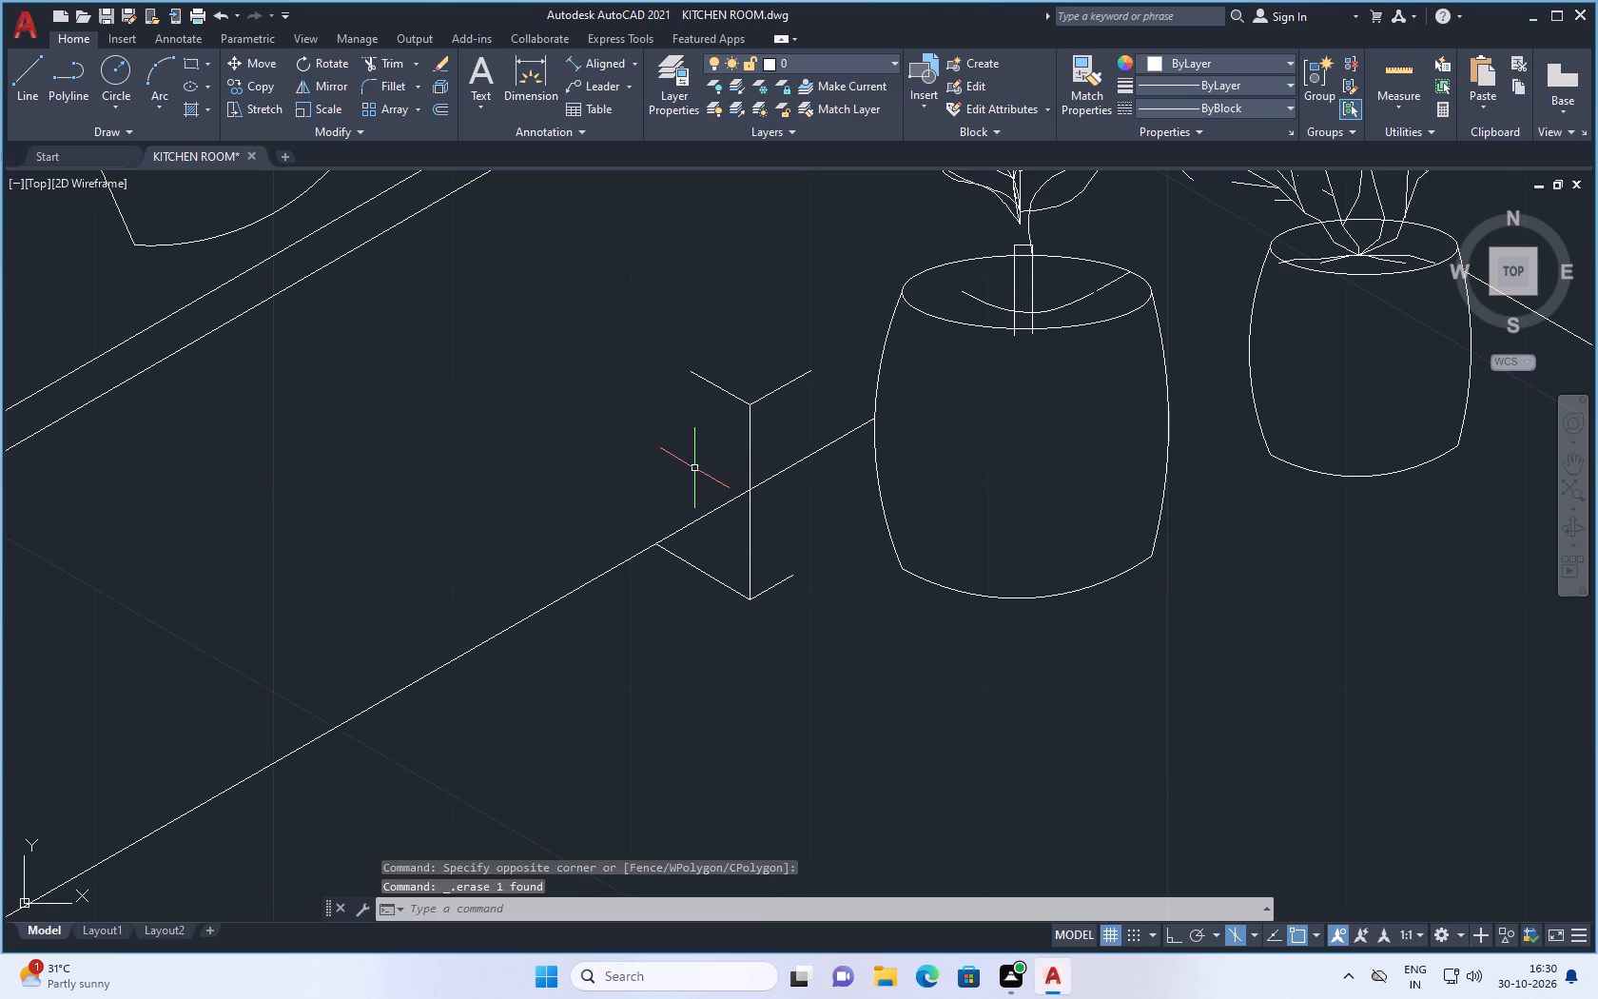
# Draw an inward-curving arc from the bottom 150° edge's outer end up to the top 150° edge's outer end.
pyautogui.click(164, 78)
pyautogui.click(652, 541)
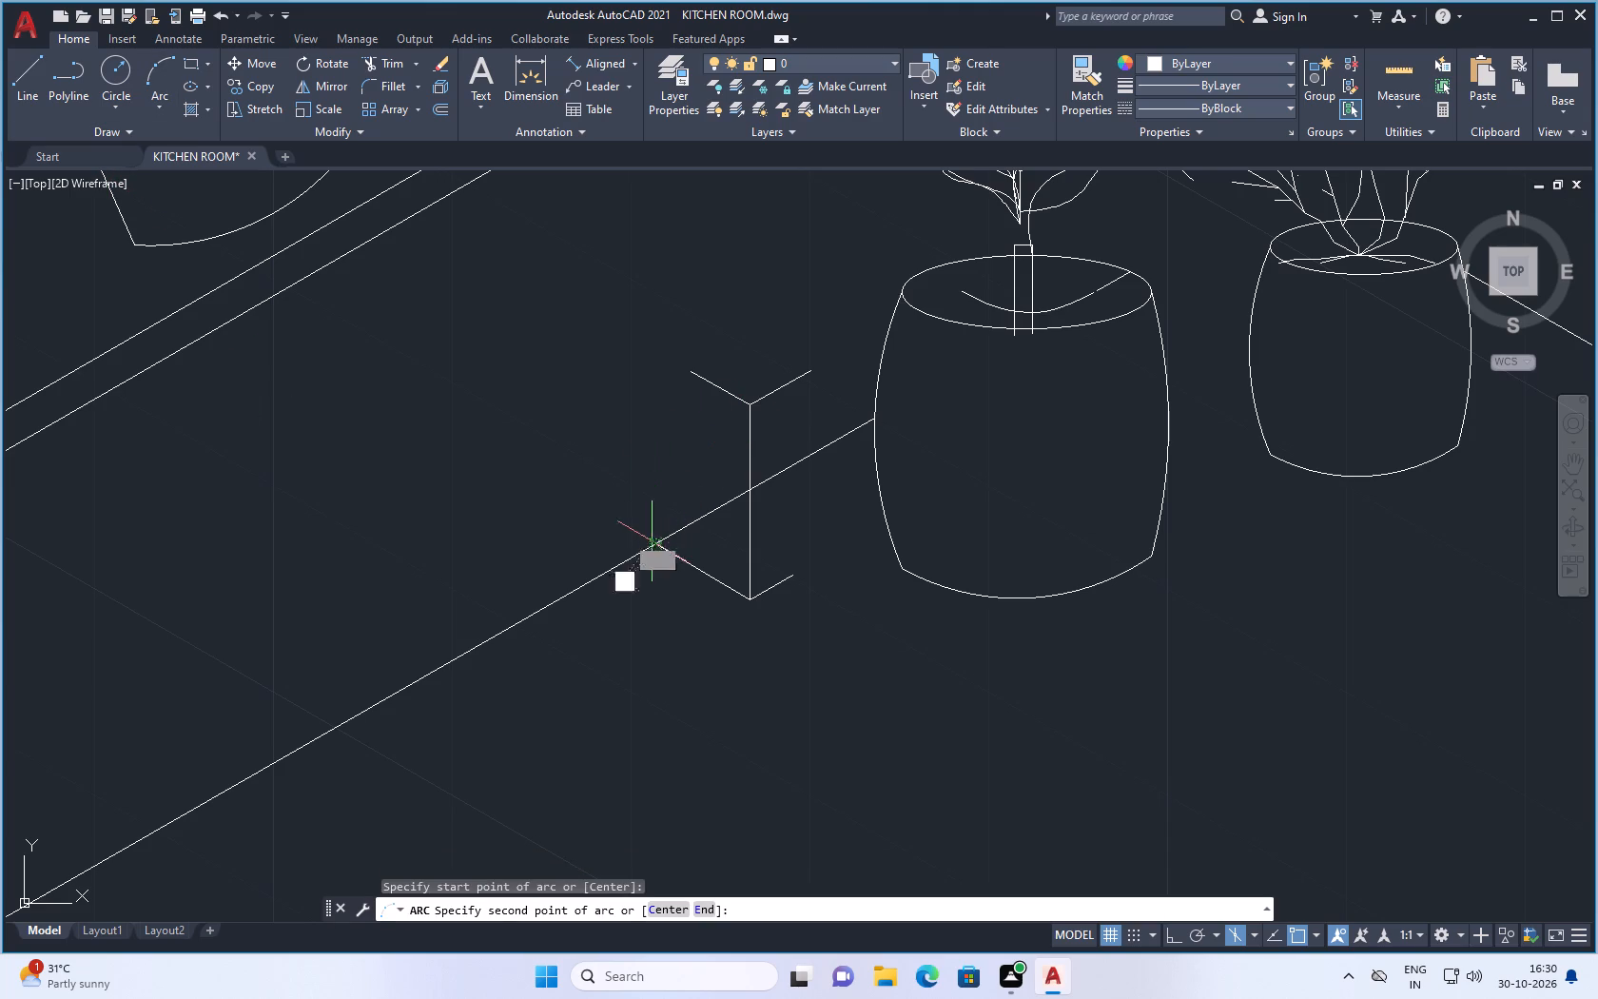
pyautogui.click(700, 473)
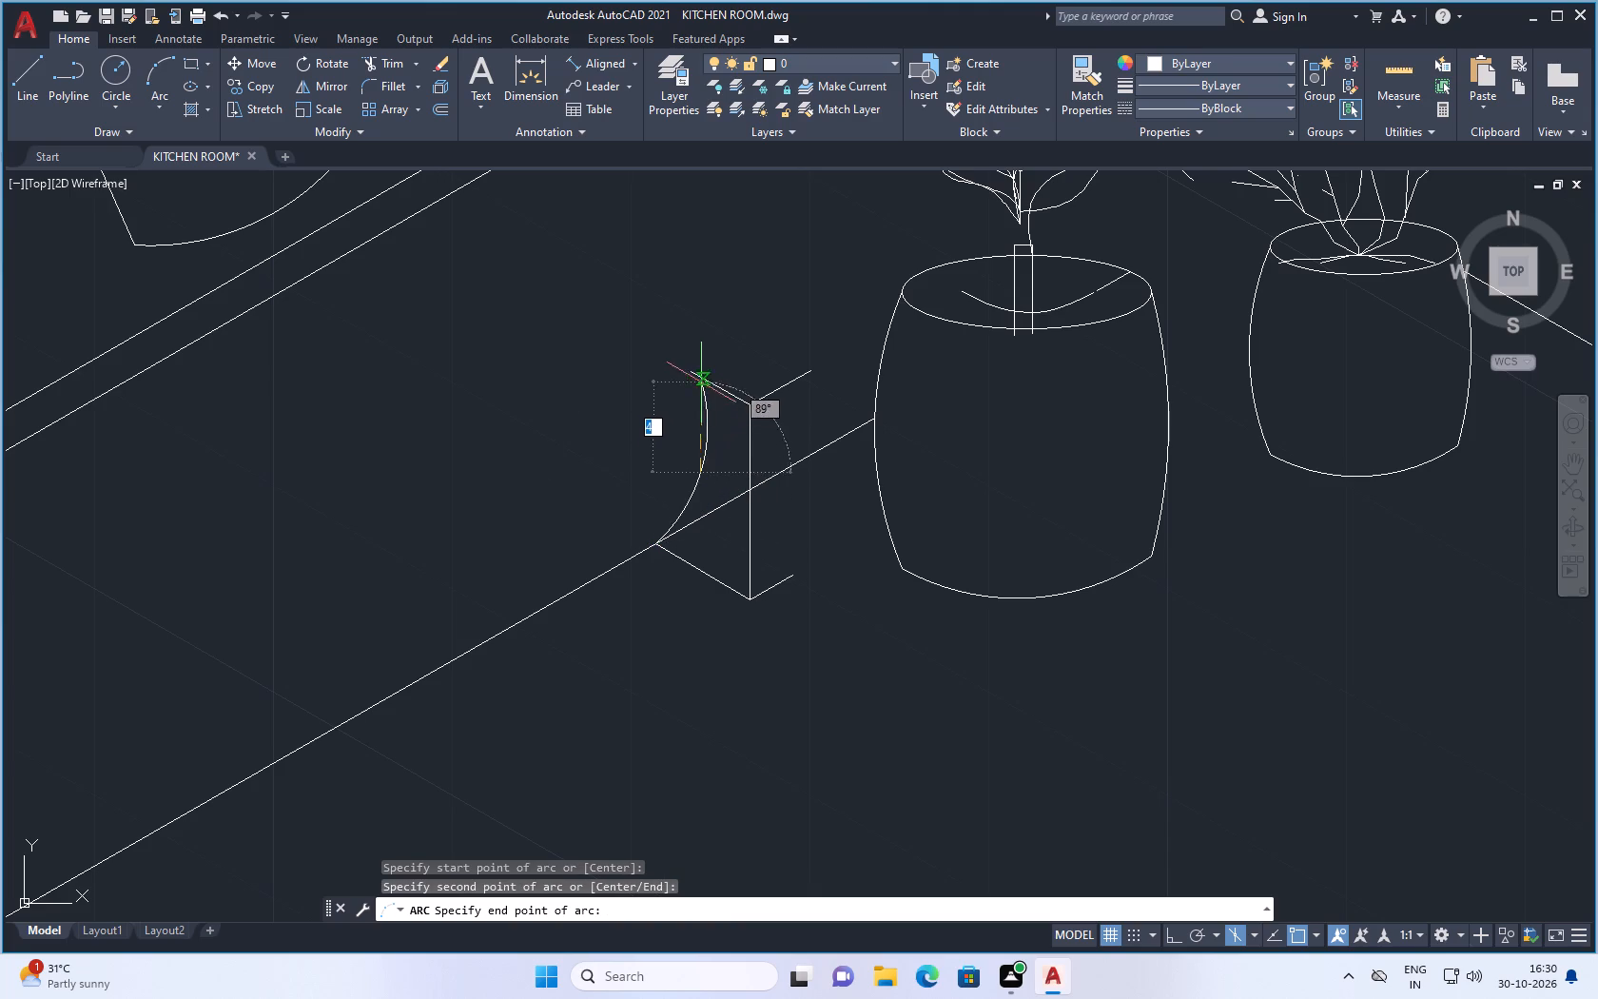
pyautogui.click(696, 372)
pyautogui.scroll(-2, 619, 447)
pyautogui.scroll(1, 613, 495)
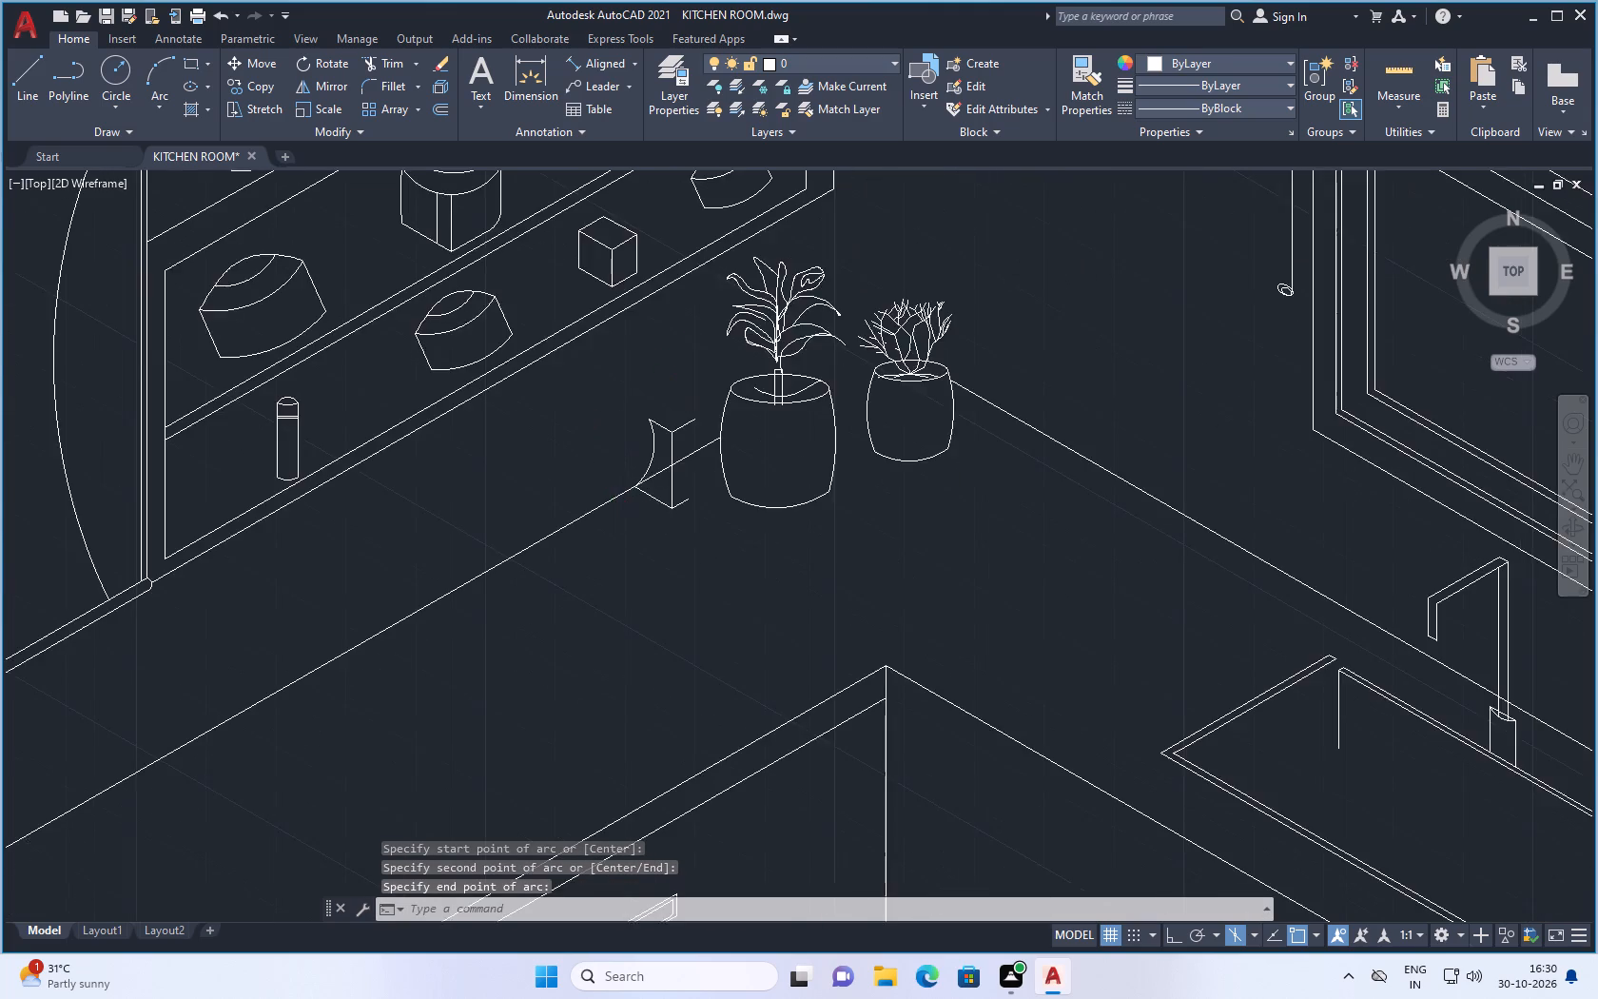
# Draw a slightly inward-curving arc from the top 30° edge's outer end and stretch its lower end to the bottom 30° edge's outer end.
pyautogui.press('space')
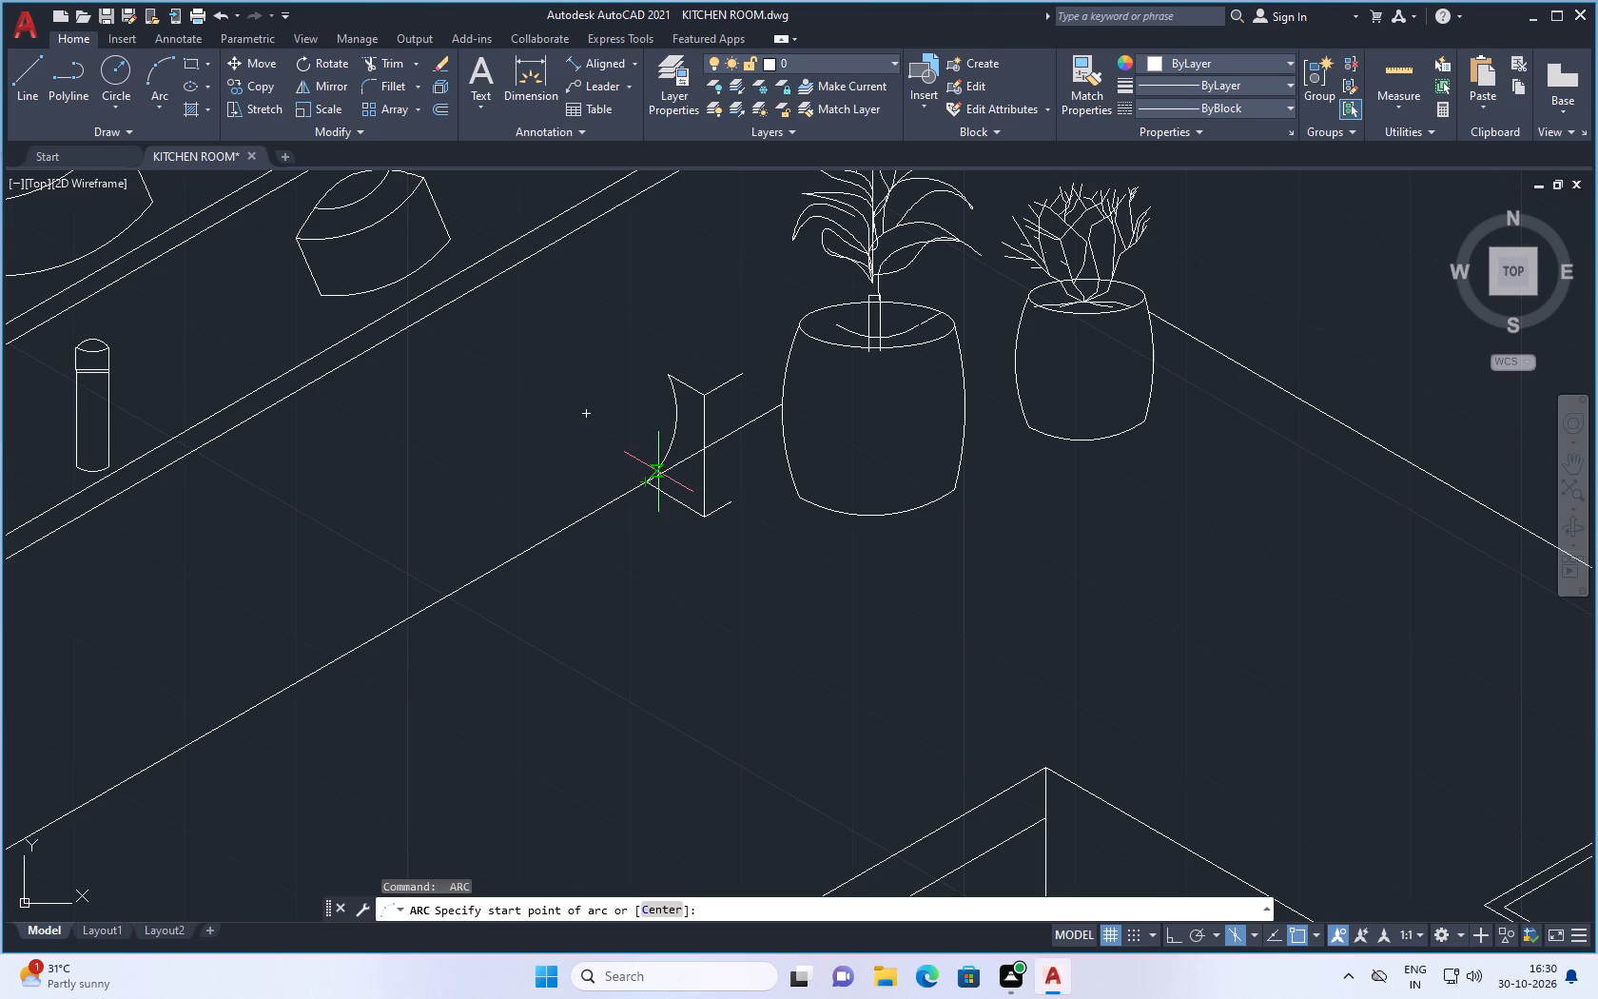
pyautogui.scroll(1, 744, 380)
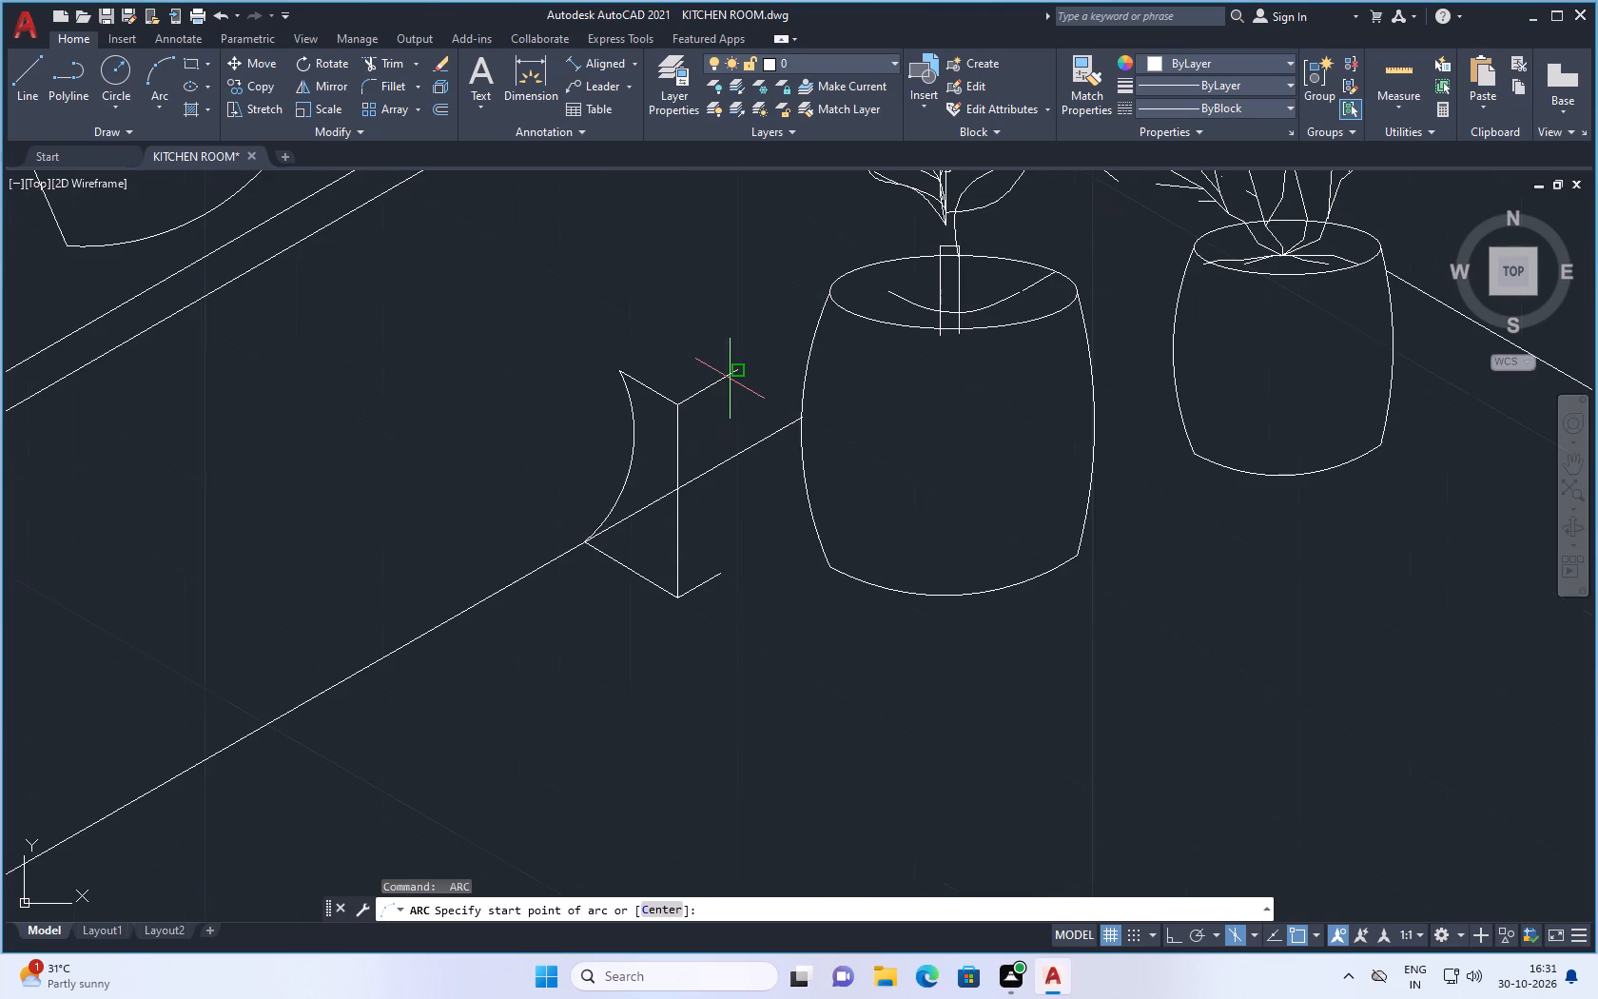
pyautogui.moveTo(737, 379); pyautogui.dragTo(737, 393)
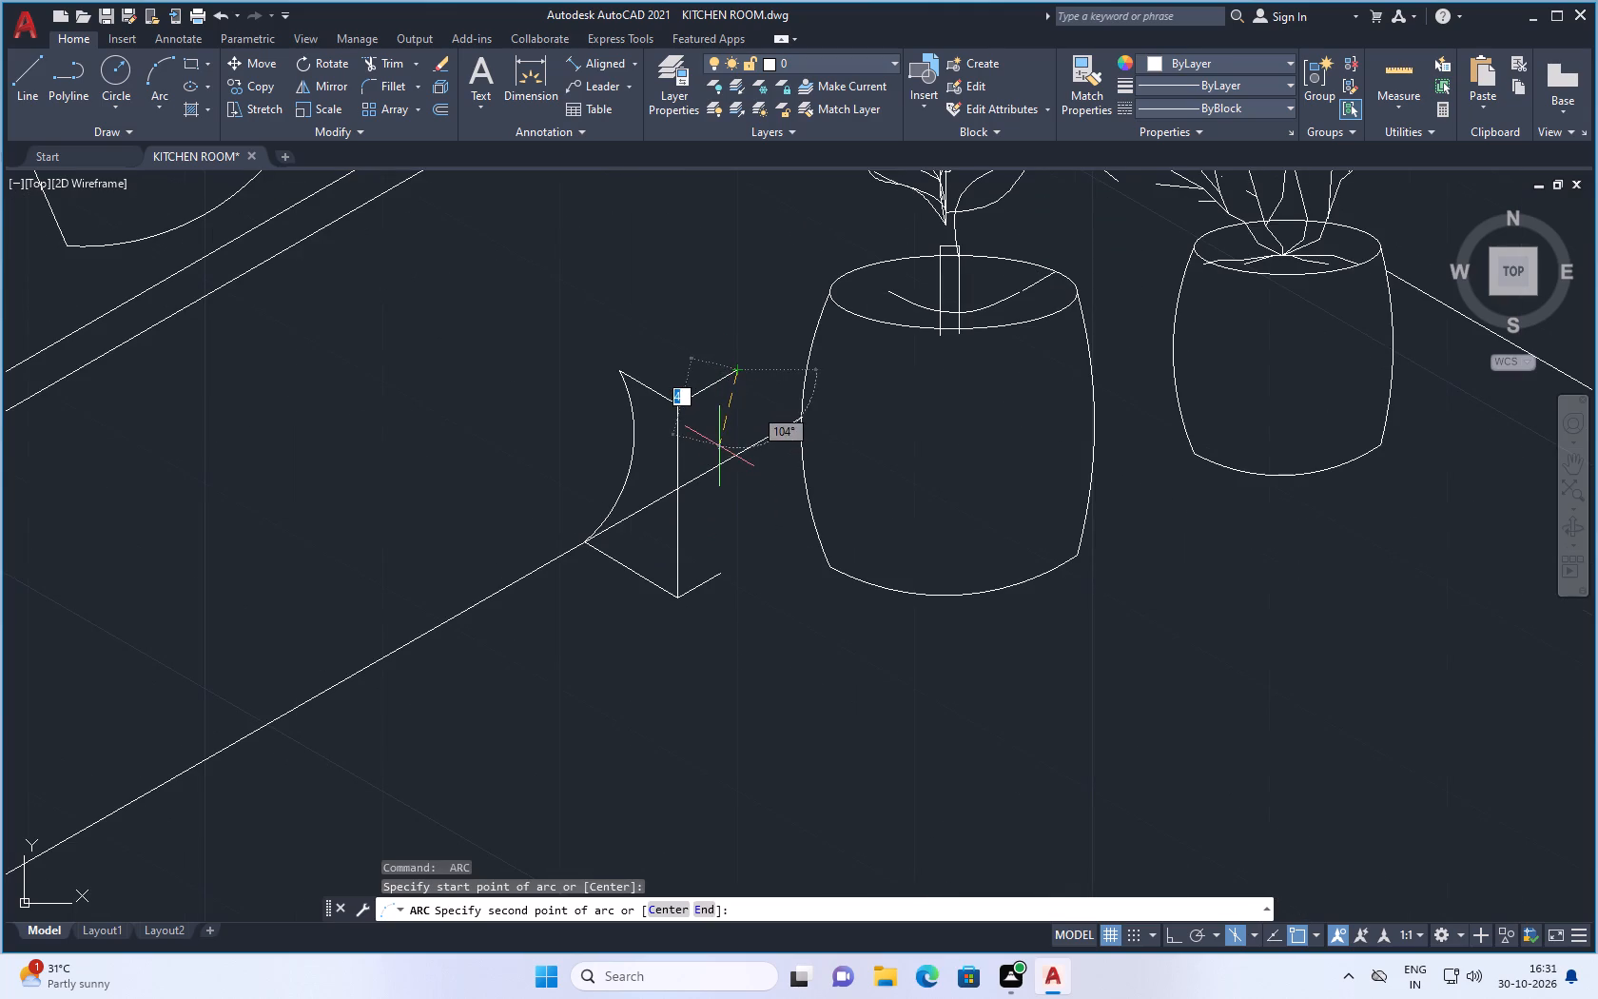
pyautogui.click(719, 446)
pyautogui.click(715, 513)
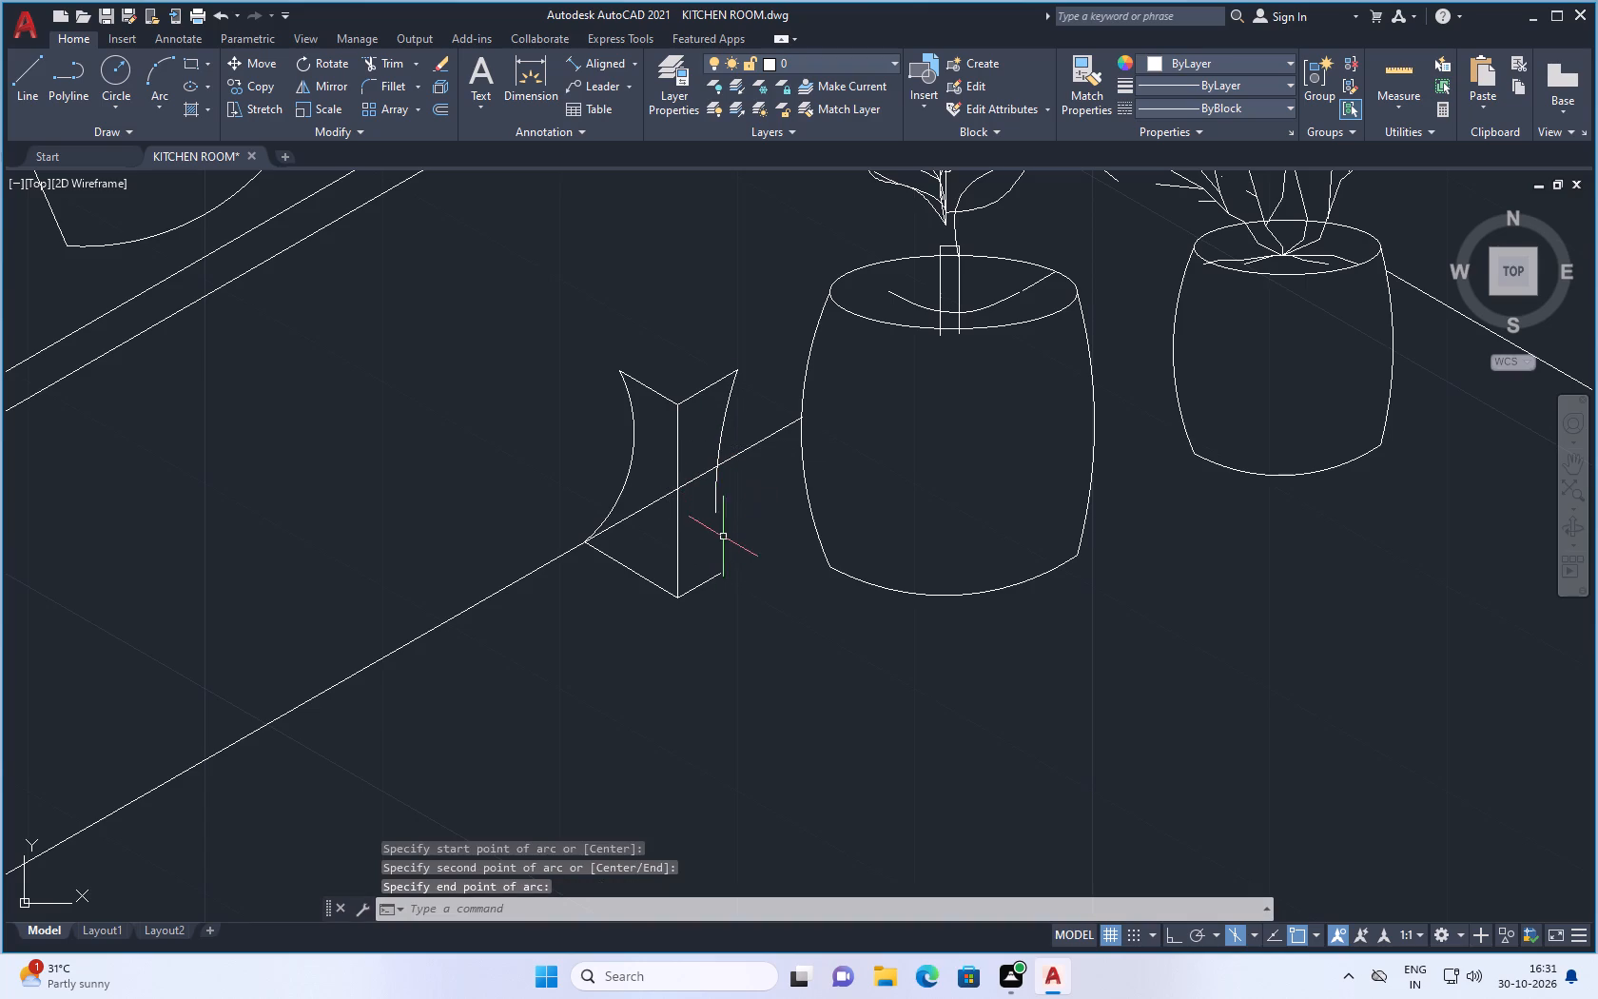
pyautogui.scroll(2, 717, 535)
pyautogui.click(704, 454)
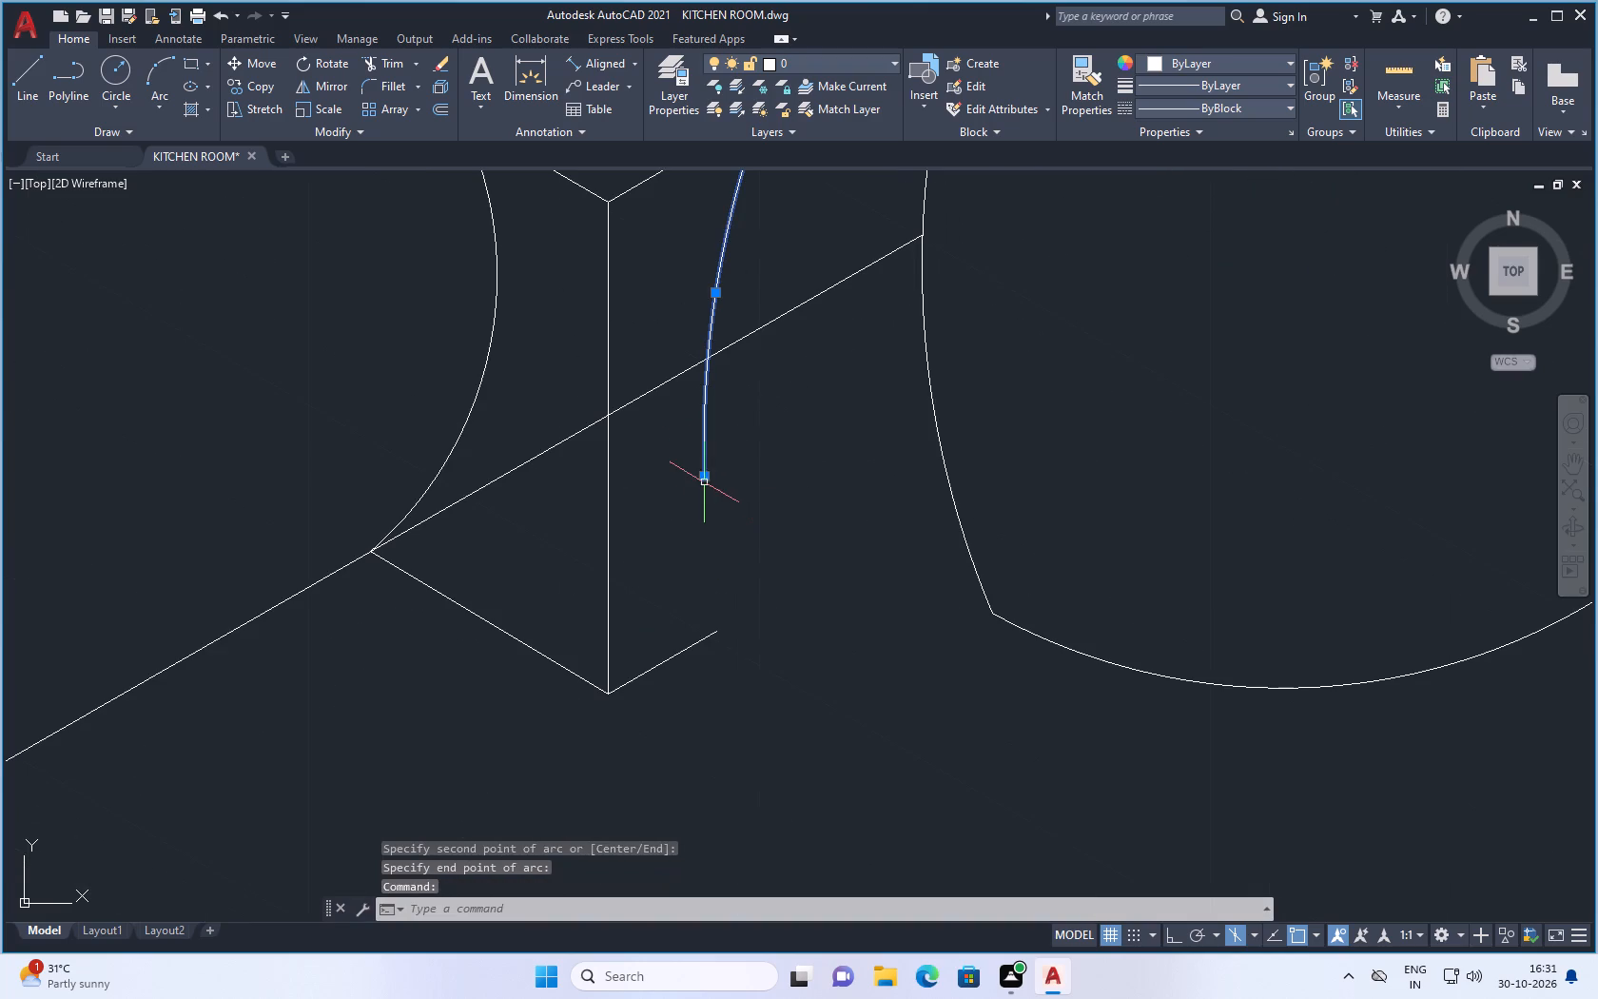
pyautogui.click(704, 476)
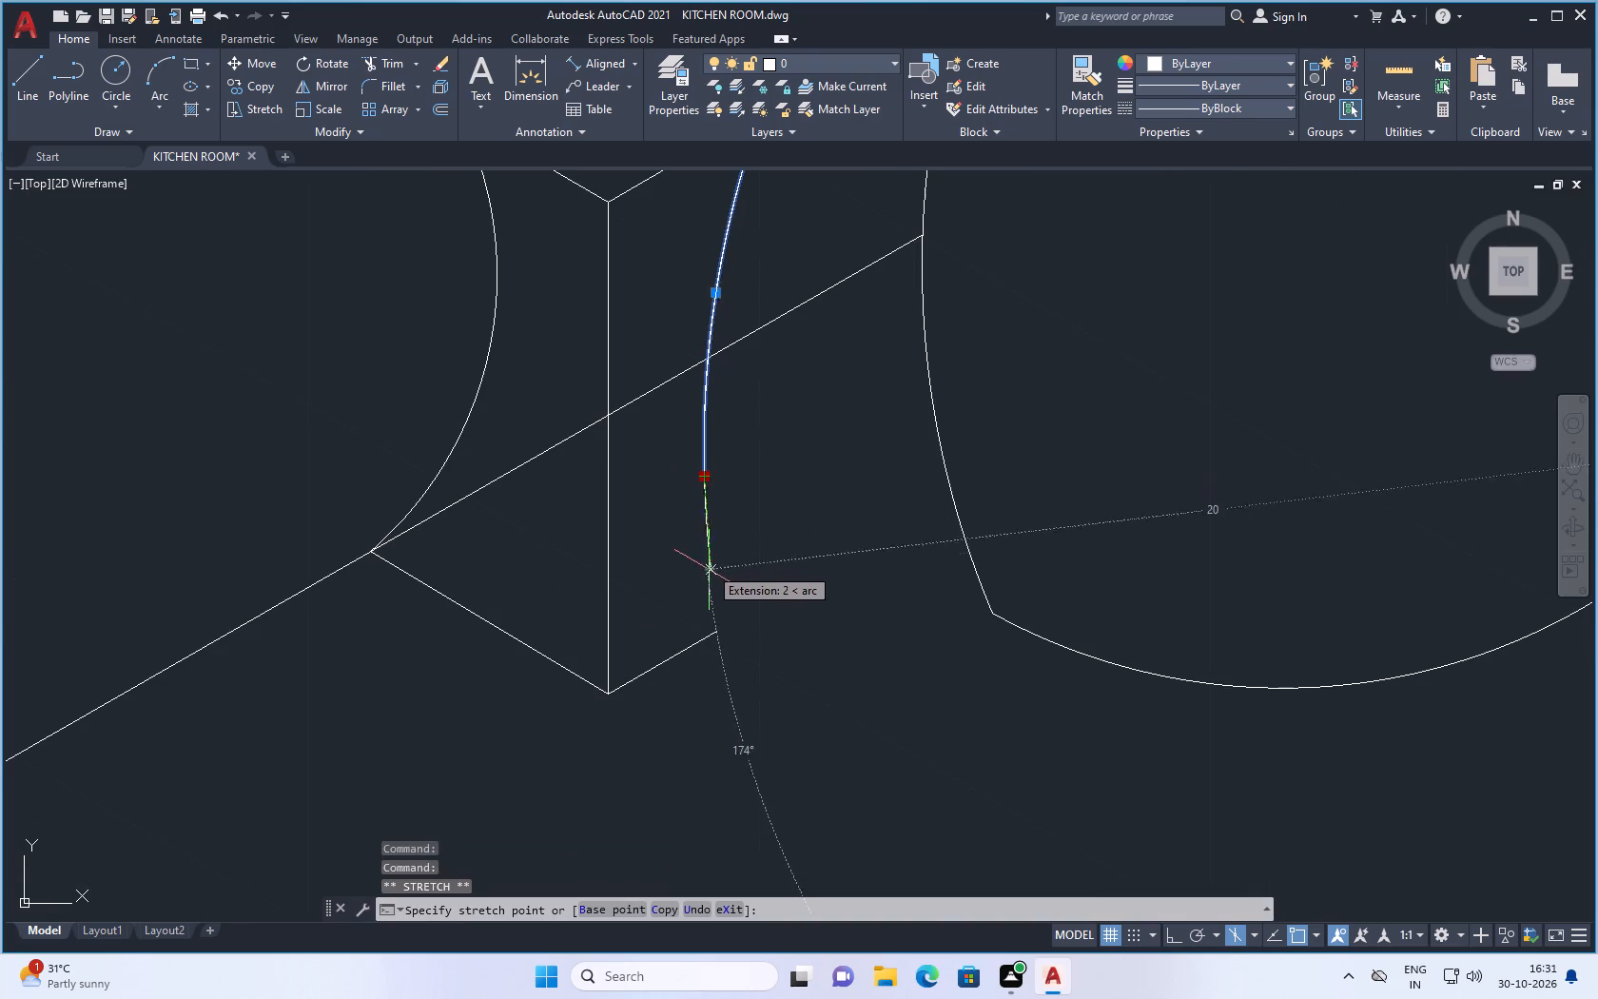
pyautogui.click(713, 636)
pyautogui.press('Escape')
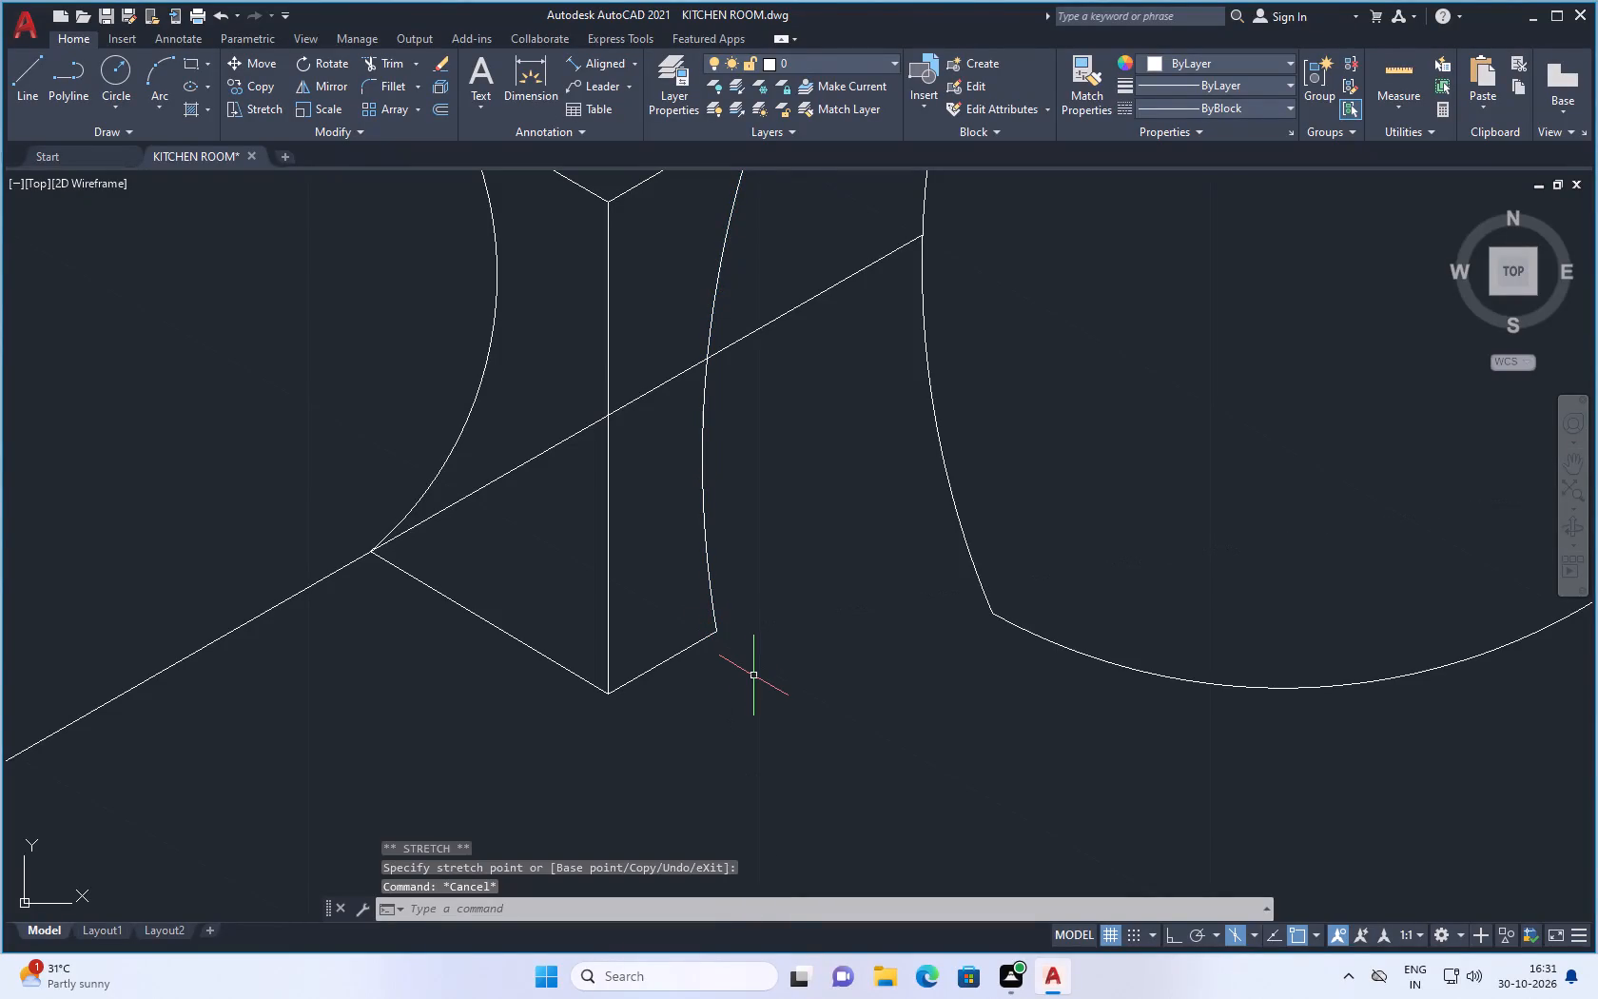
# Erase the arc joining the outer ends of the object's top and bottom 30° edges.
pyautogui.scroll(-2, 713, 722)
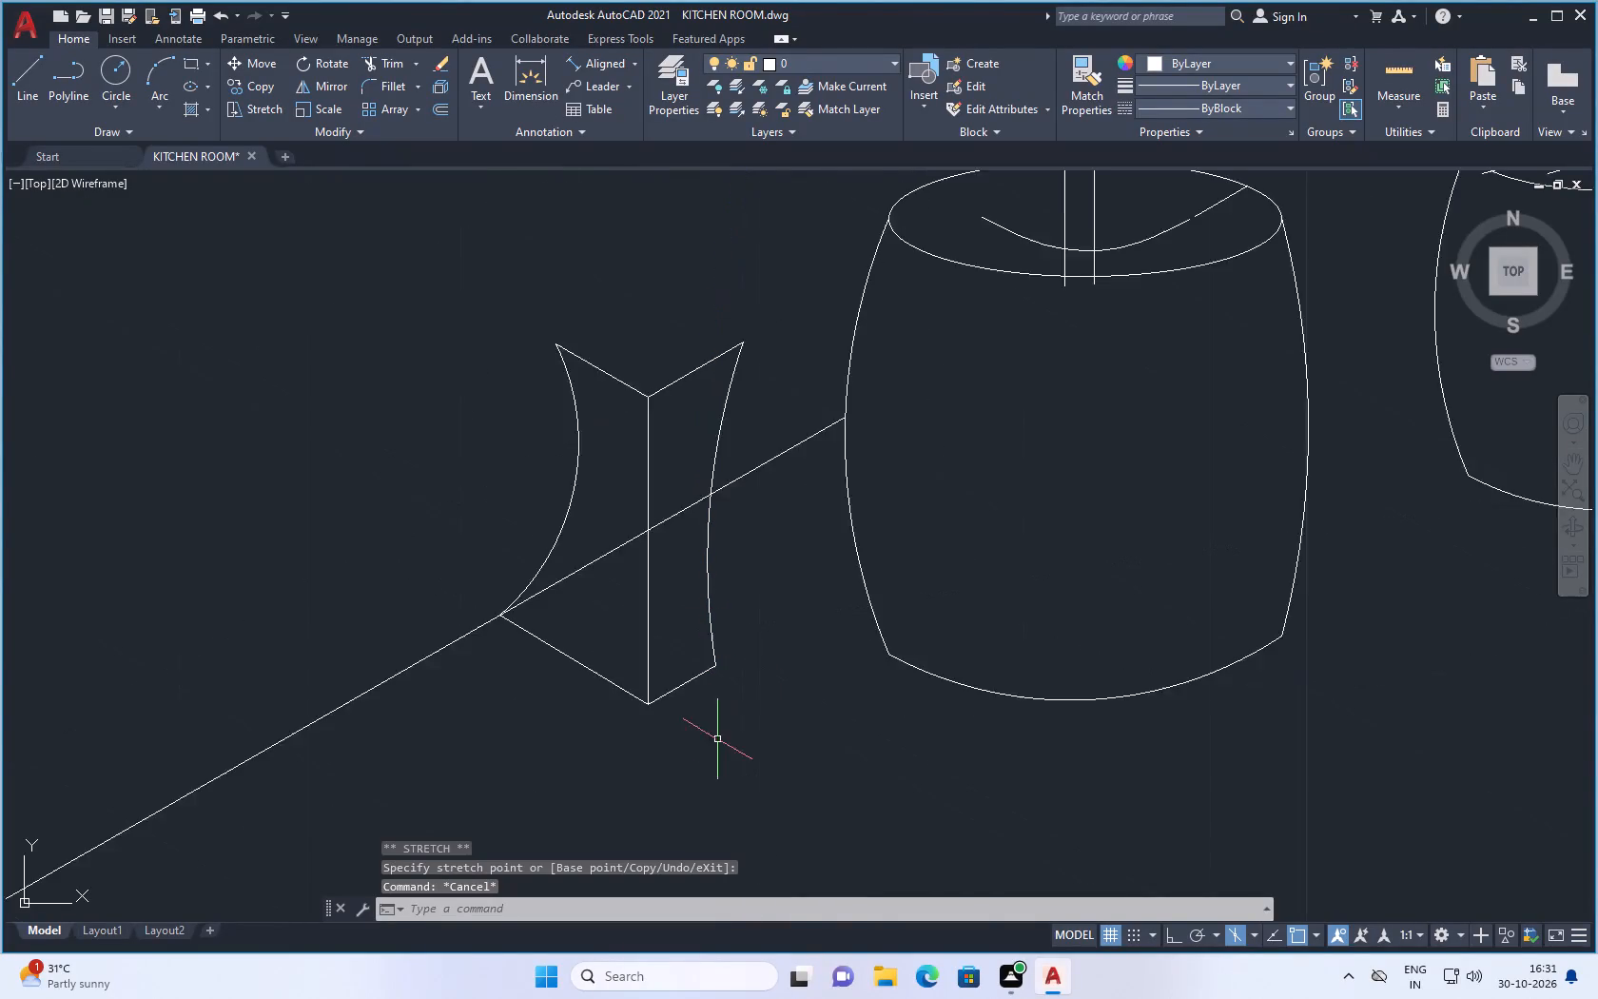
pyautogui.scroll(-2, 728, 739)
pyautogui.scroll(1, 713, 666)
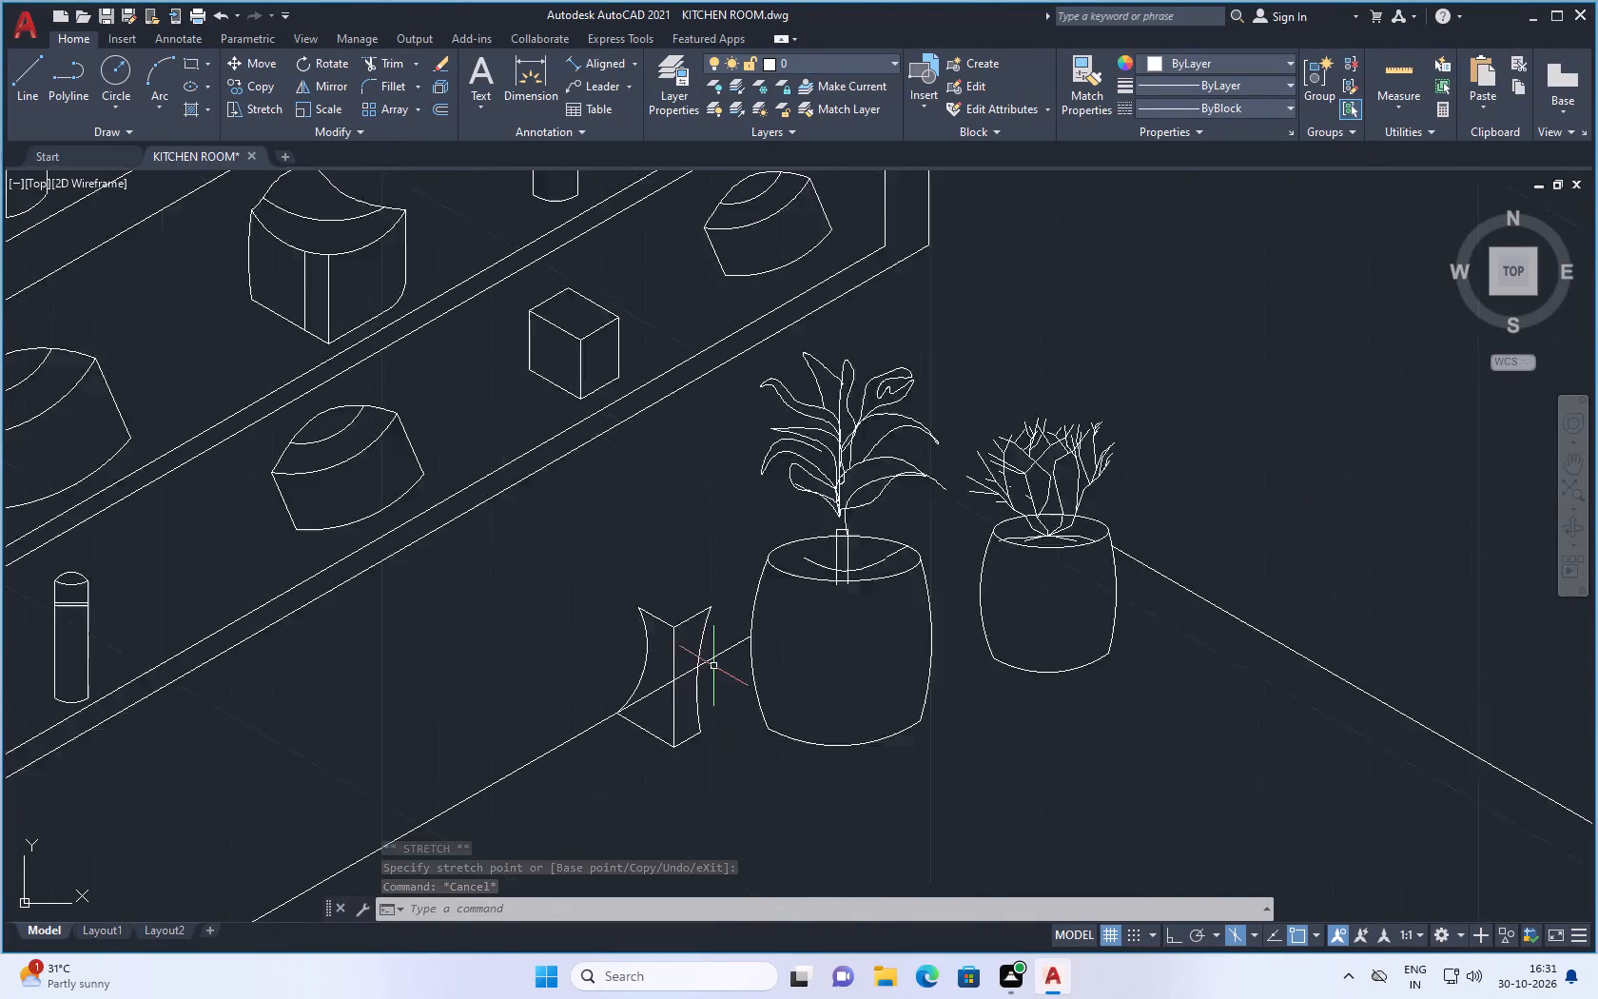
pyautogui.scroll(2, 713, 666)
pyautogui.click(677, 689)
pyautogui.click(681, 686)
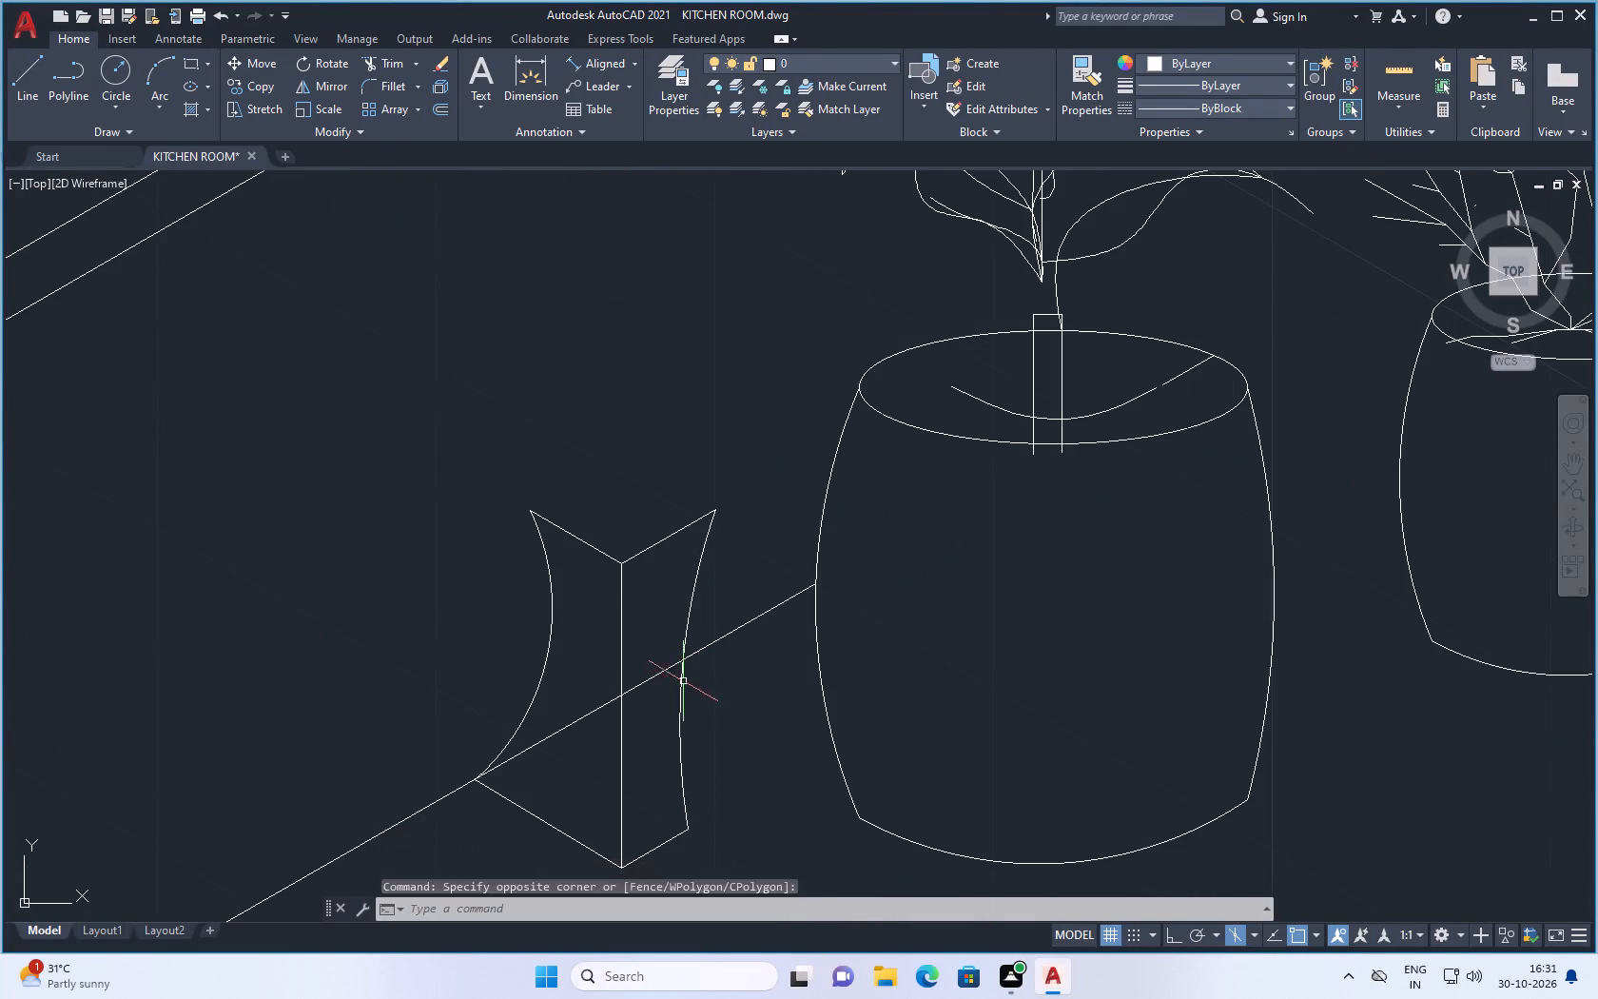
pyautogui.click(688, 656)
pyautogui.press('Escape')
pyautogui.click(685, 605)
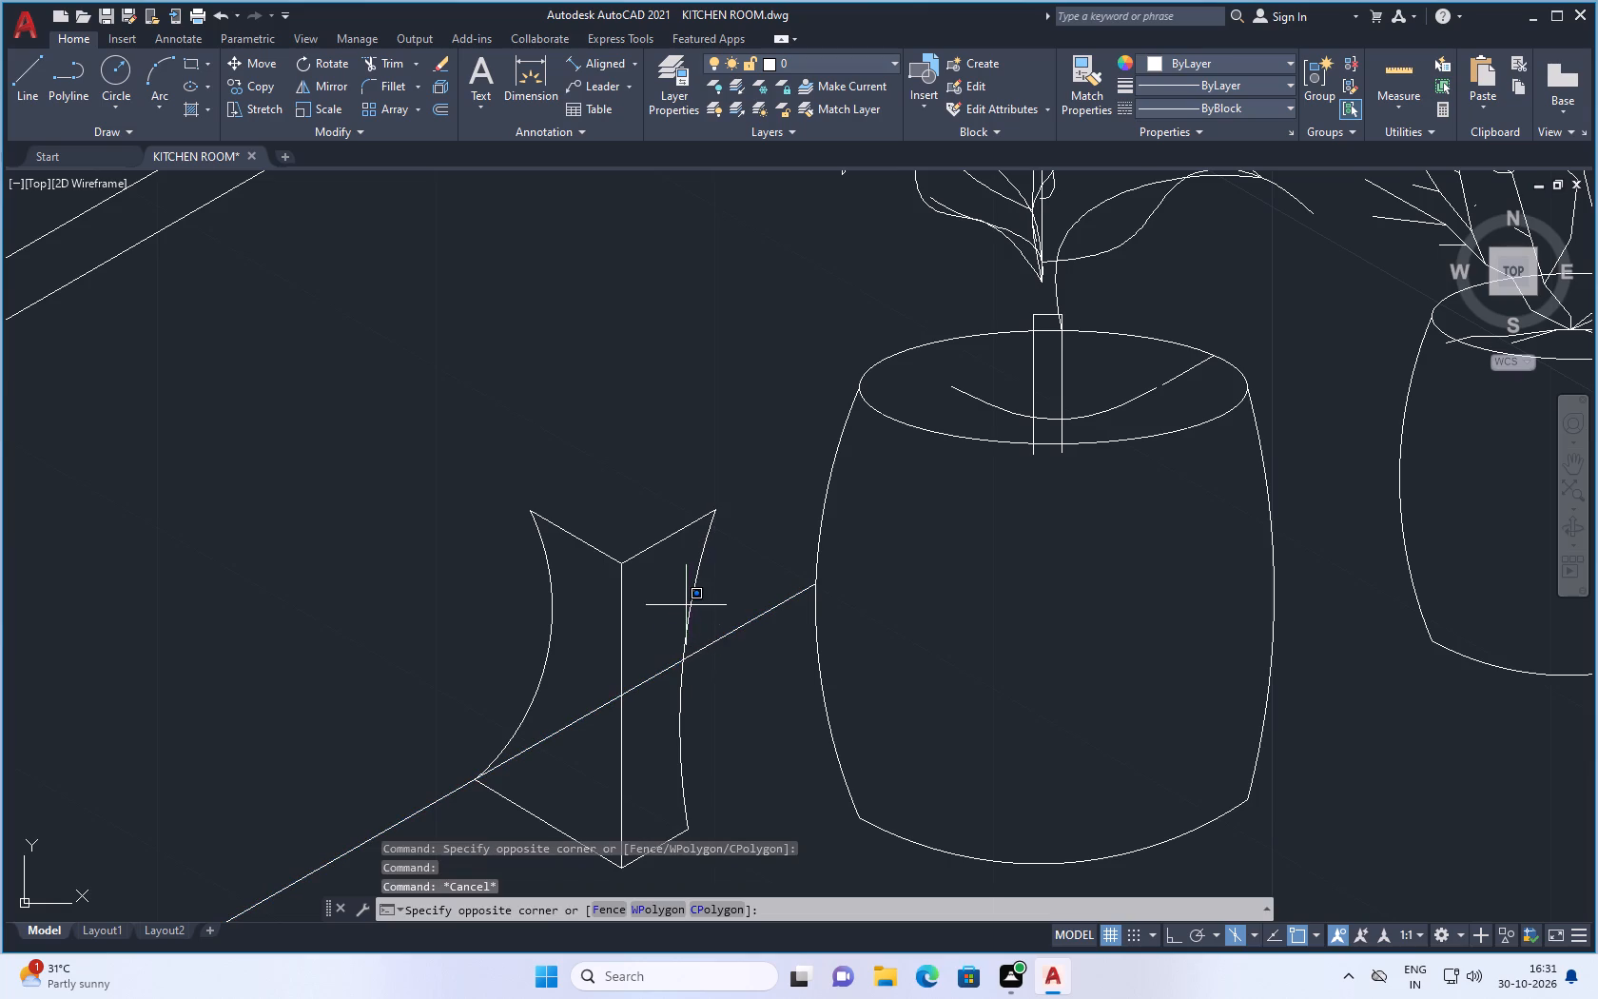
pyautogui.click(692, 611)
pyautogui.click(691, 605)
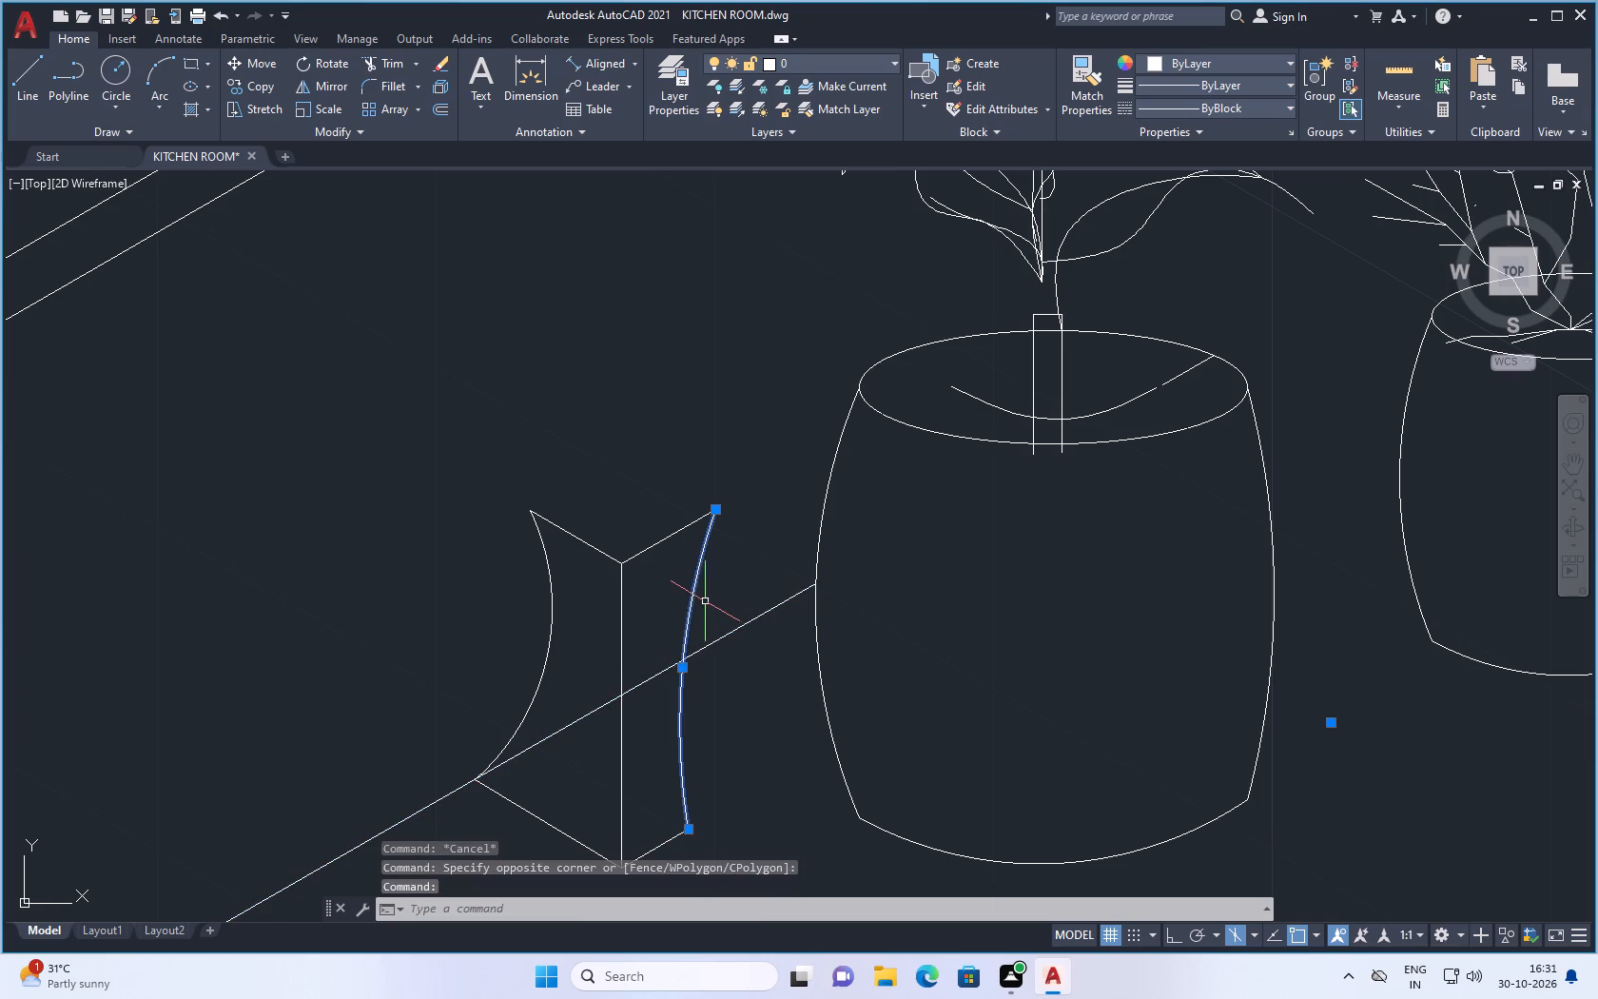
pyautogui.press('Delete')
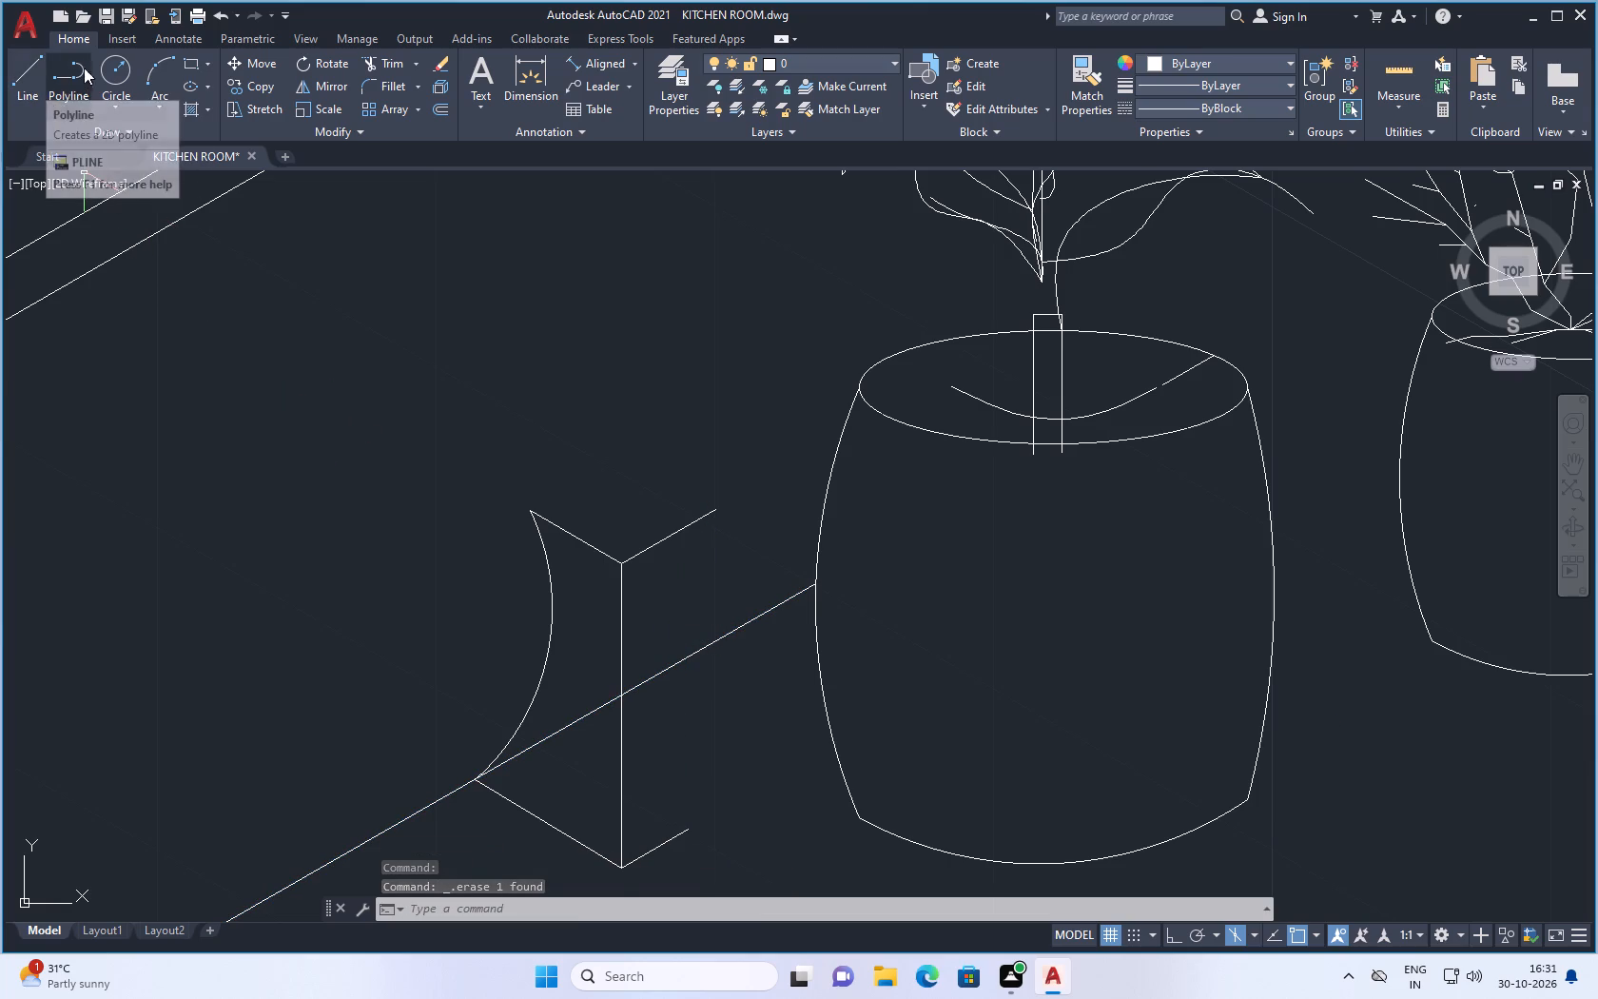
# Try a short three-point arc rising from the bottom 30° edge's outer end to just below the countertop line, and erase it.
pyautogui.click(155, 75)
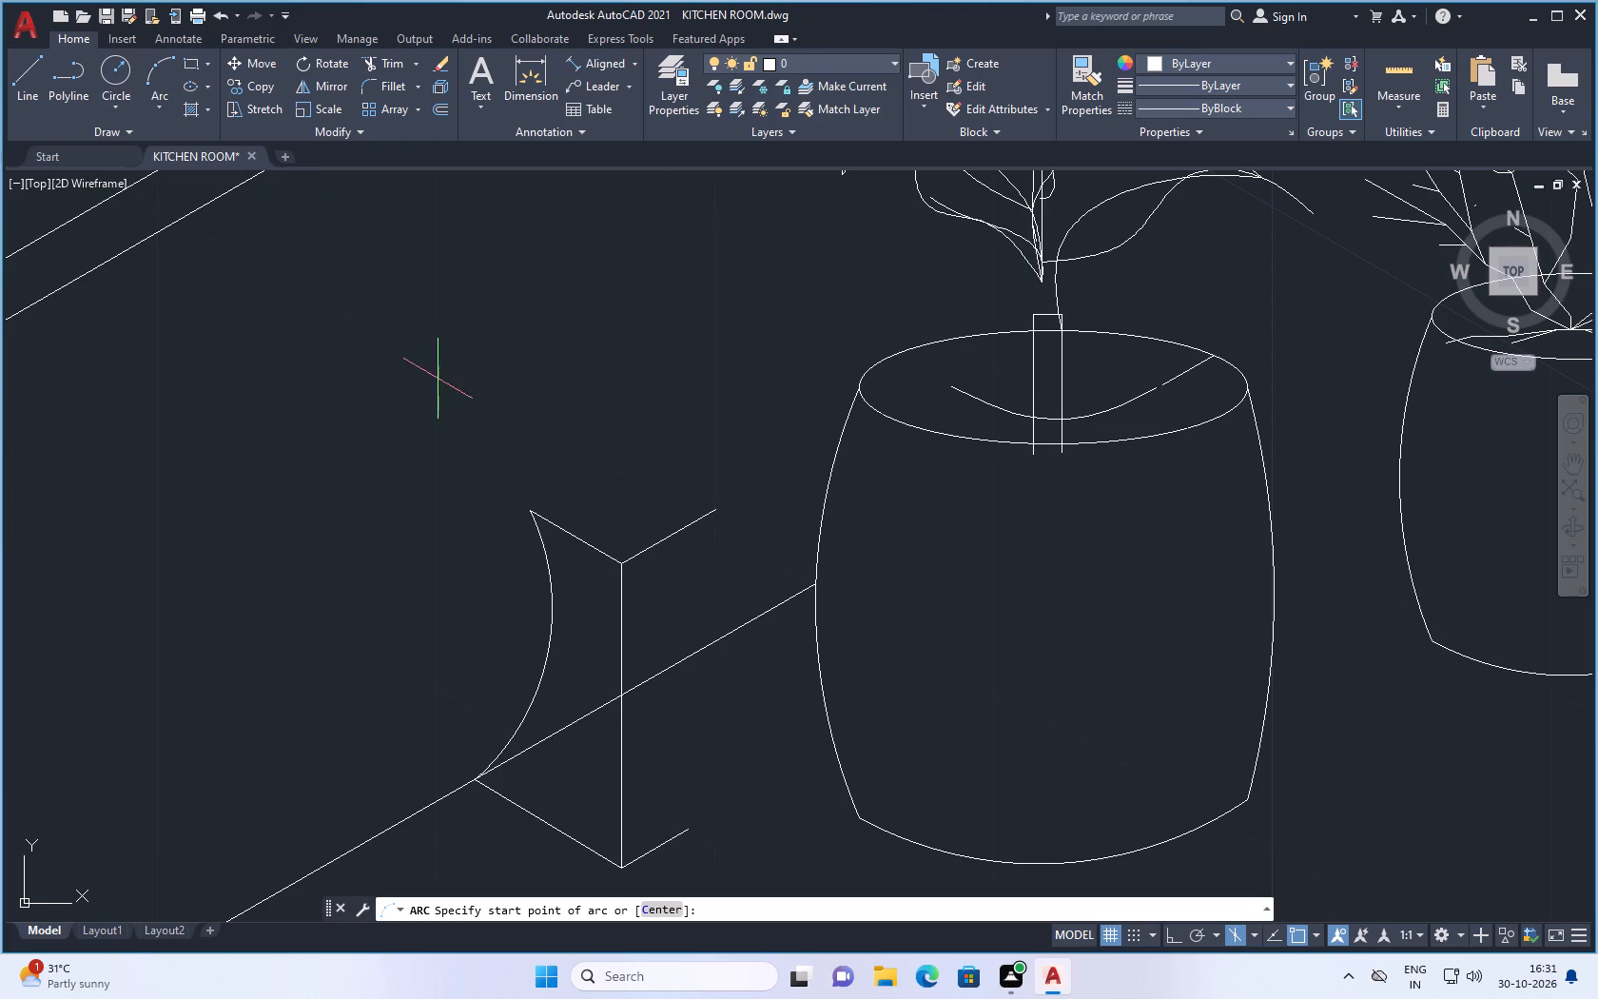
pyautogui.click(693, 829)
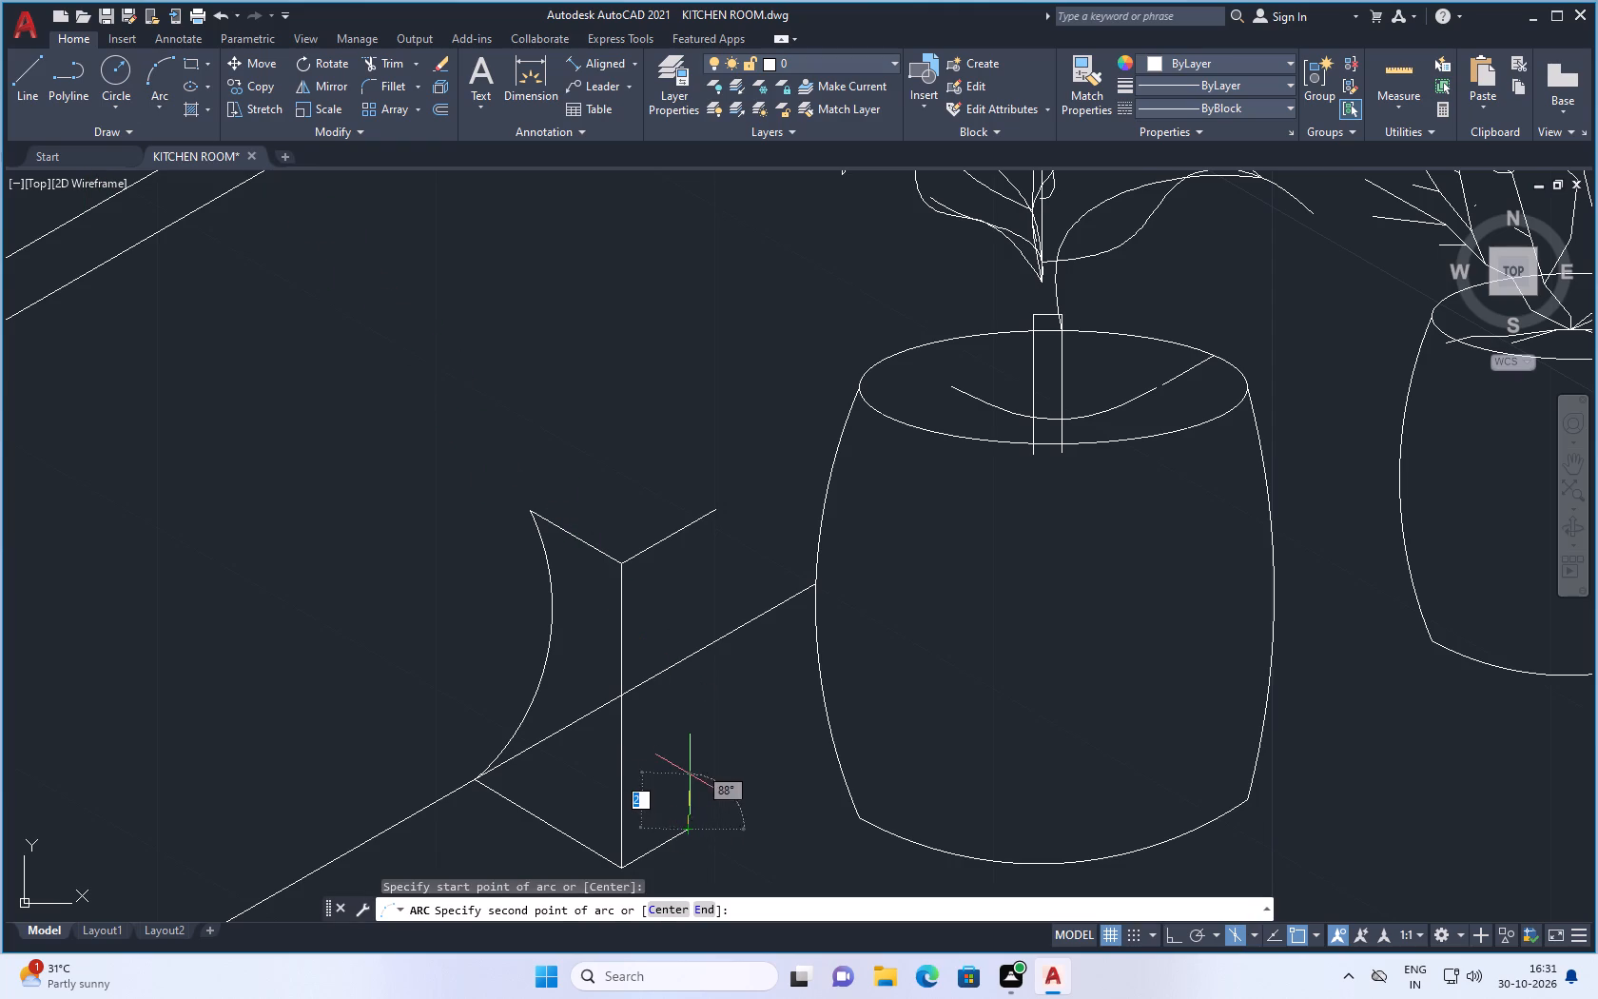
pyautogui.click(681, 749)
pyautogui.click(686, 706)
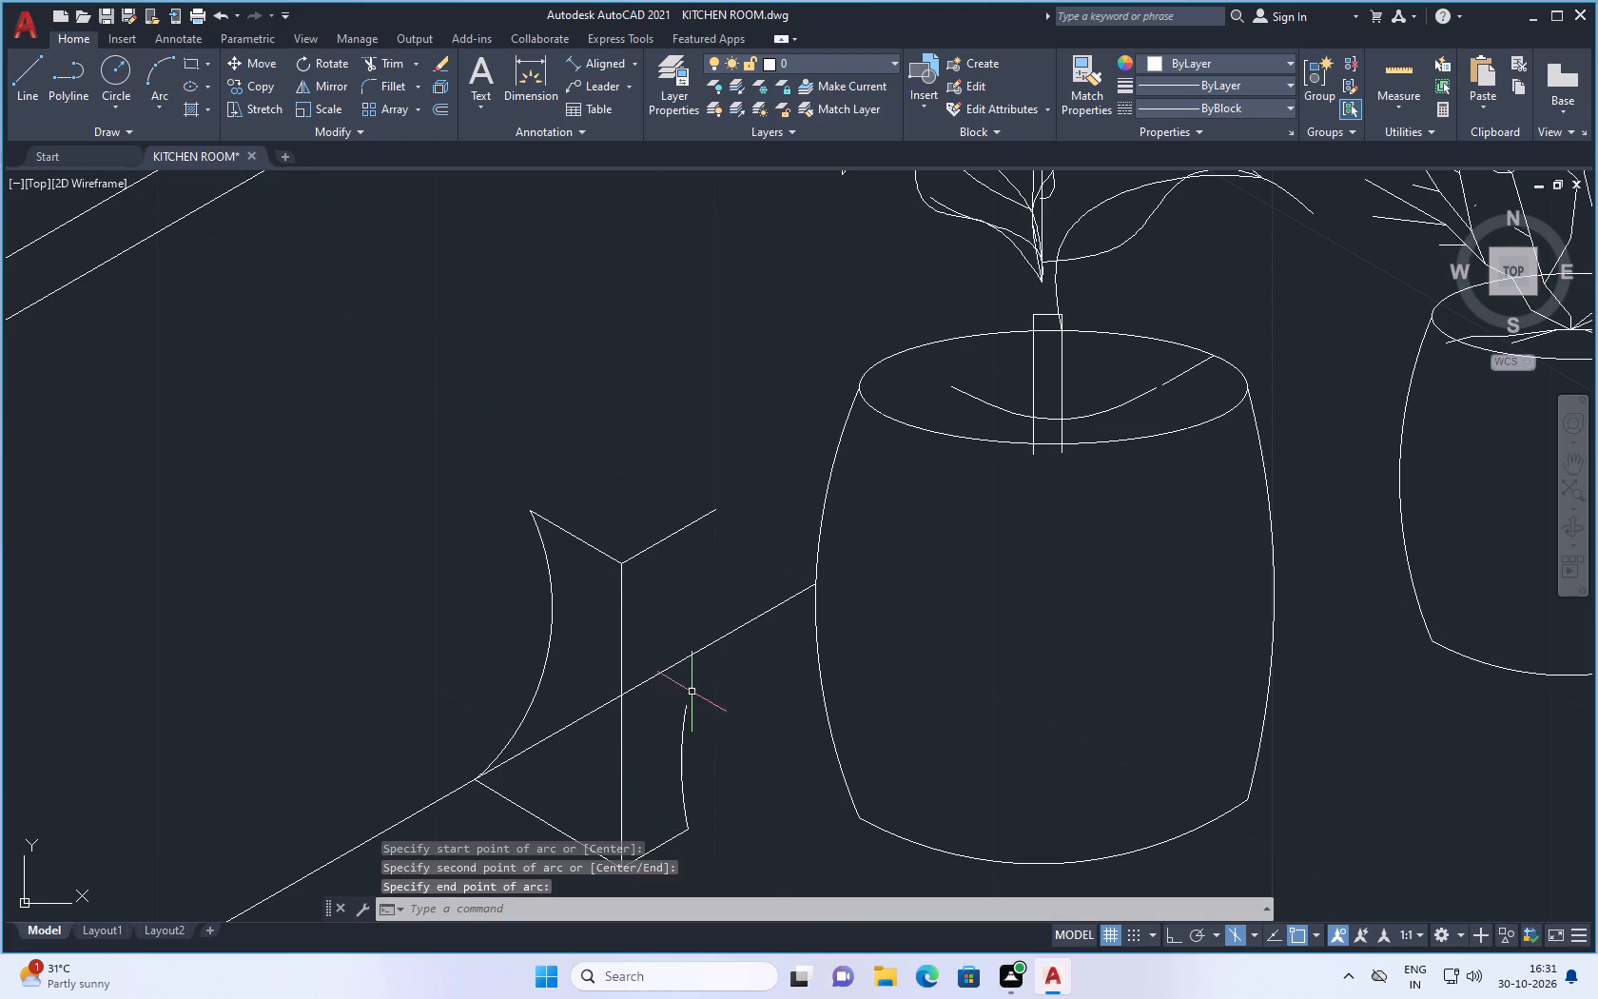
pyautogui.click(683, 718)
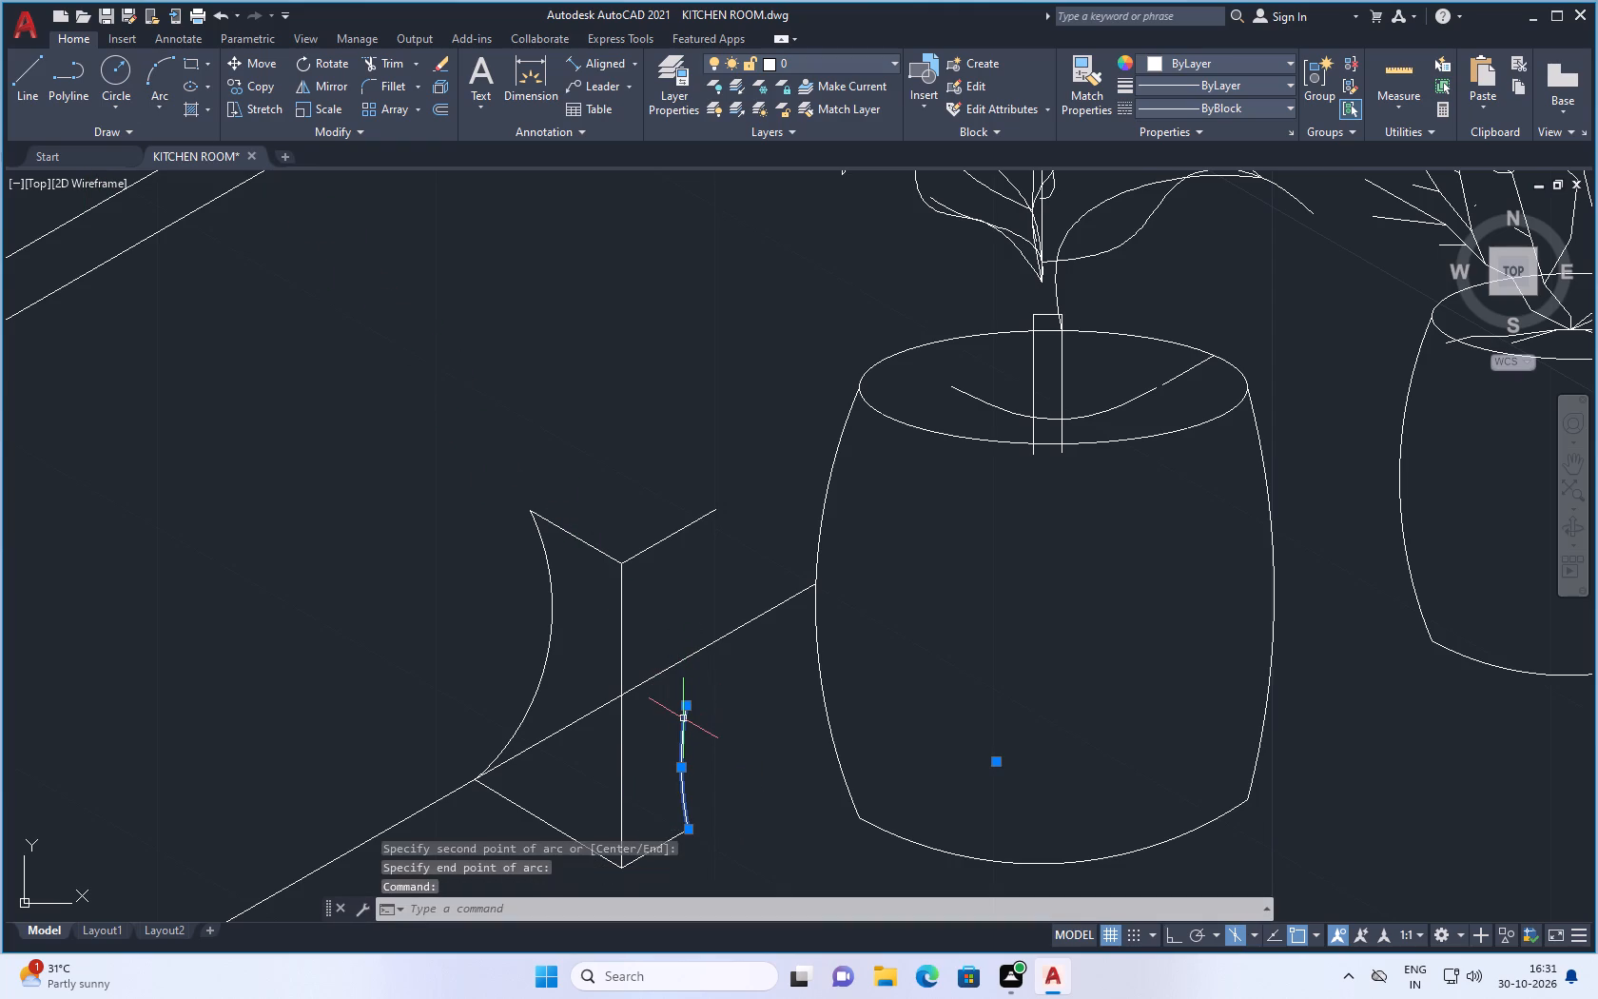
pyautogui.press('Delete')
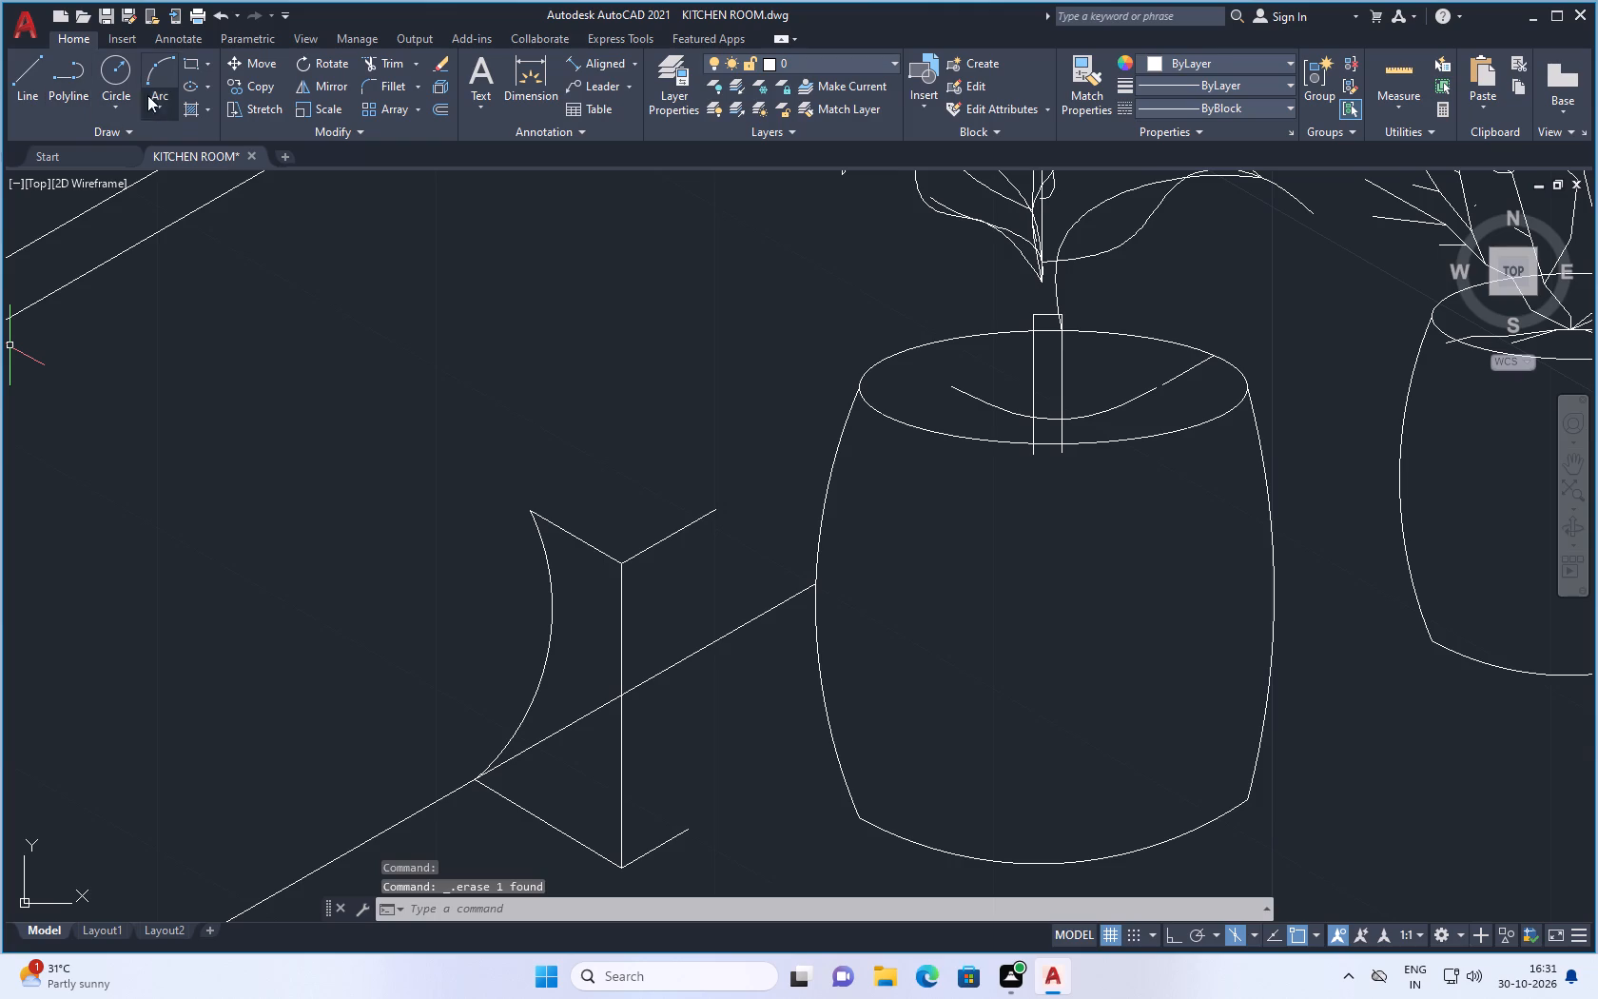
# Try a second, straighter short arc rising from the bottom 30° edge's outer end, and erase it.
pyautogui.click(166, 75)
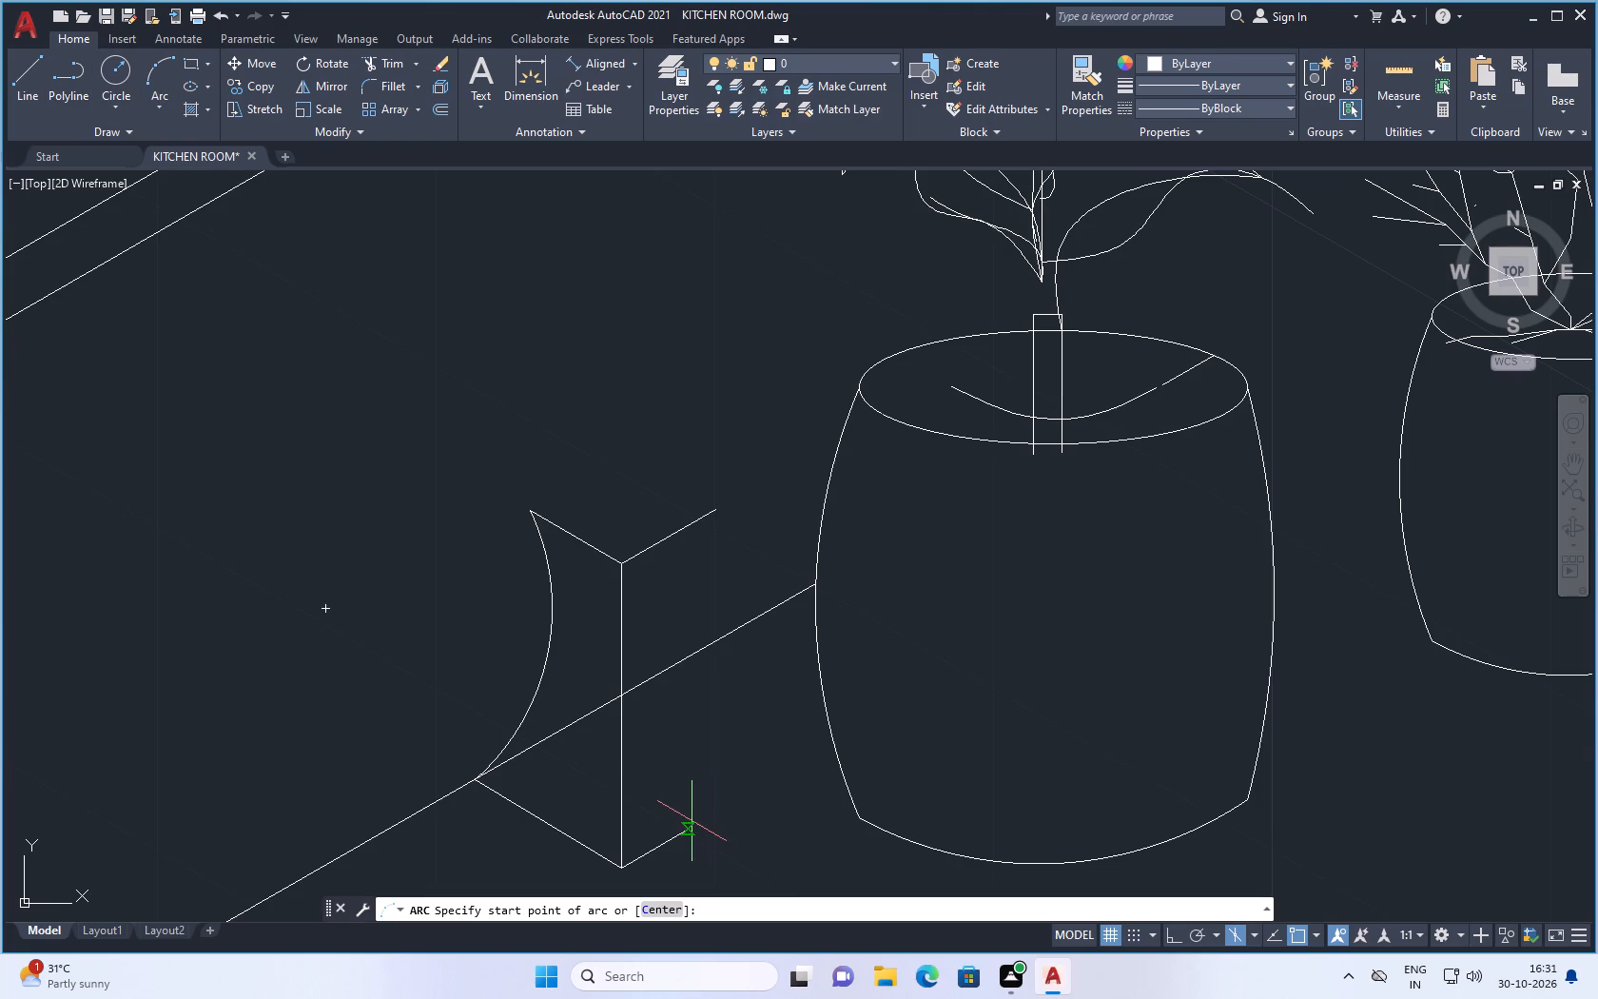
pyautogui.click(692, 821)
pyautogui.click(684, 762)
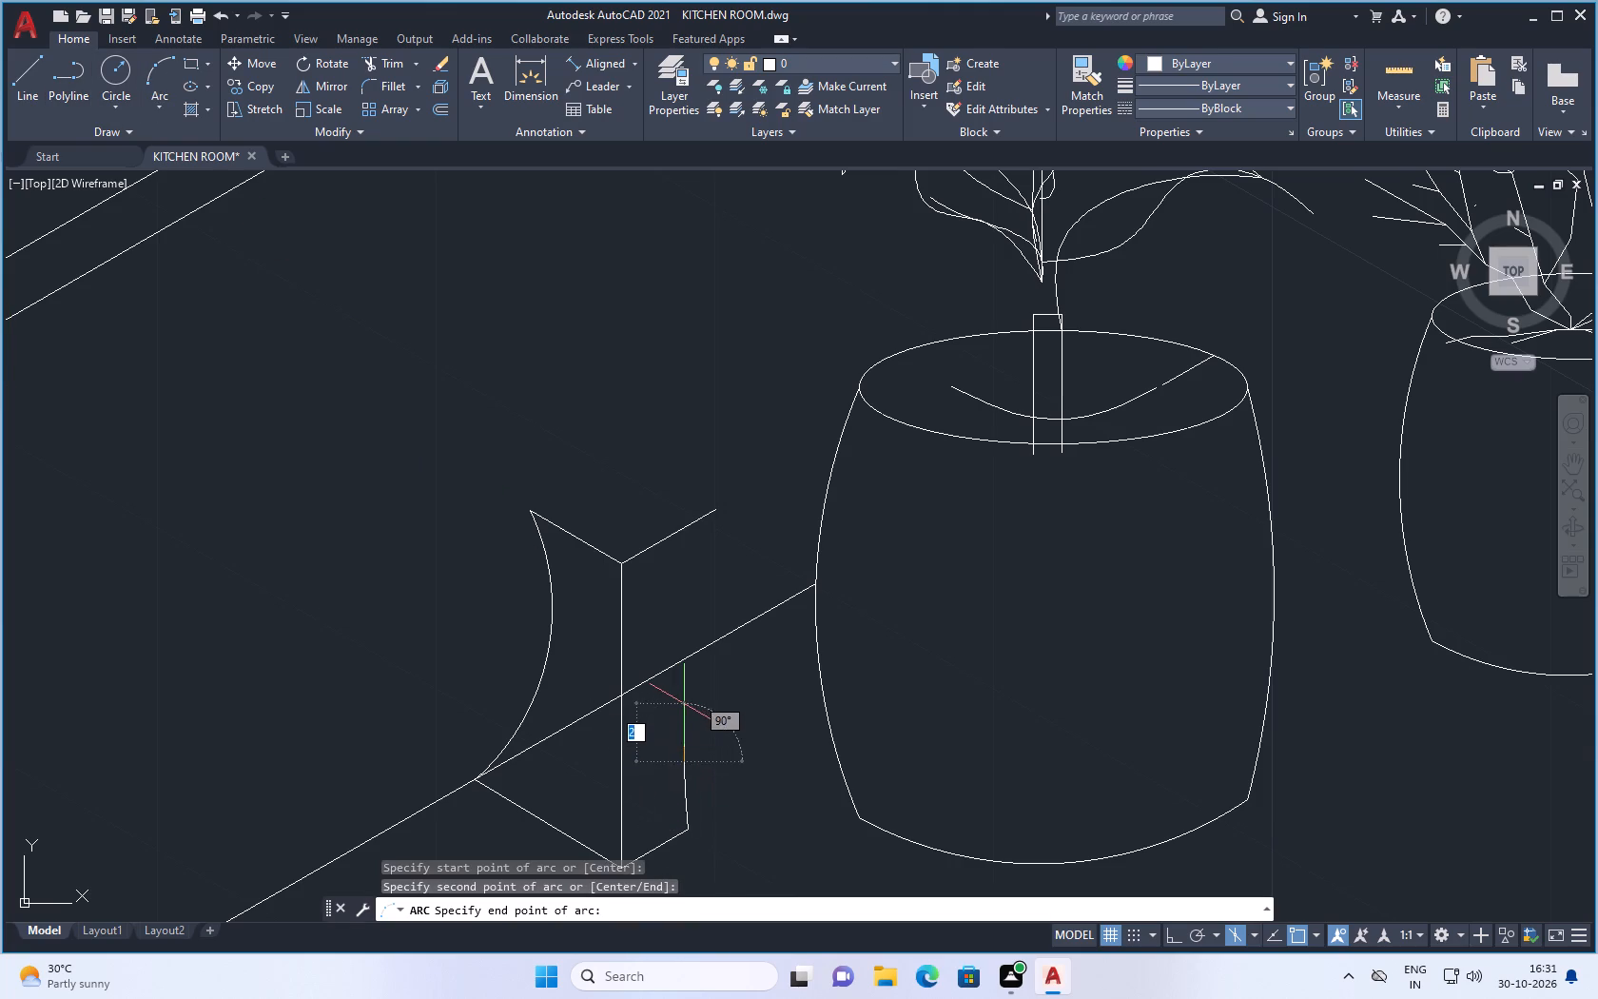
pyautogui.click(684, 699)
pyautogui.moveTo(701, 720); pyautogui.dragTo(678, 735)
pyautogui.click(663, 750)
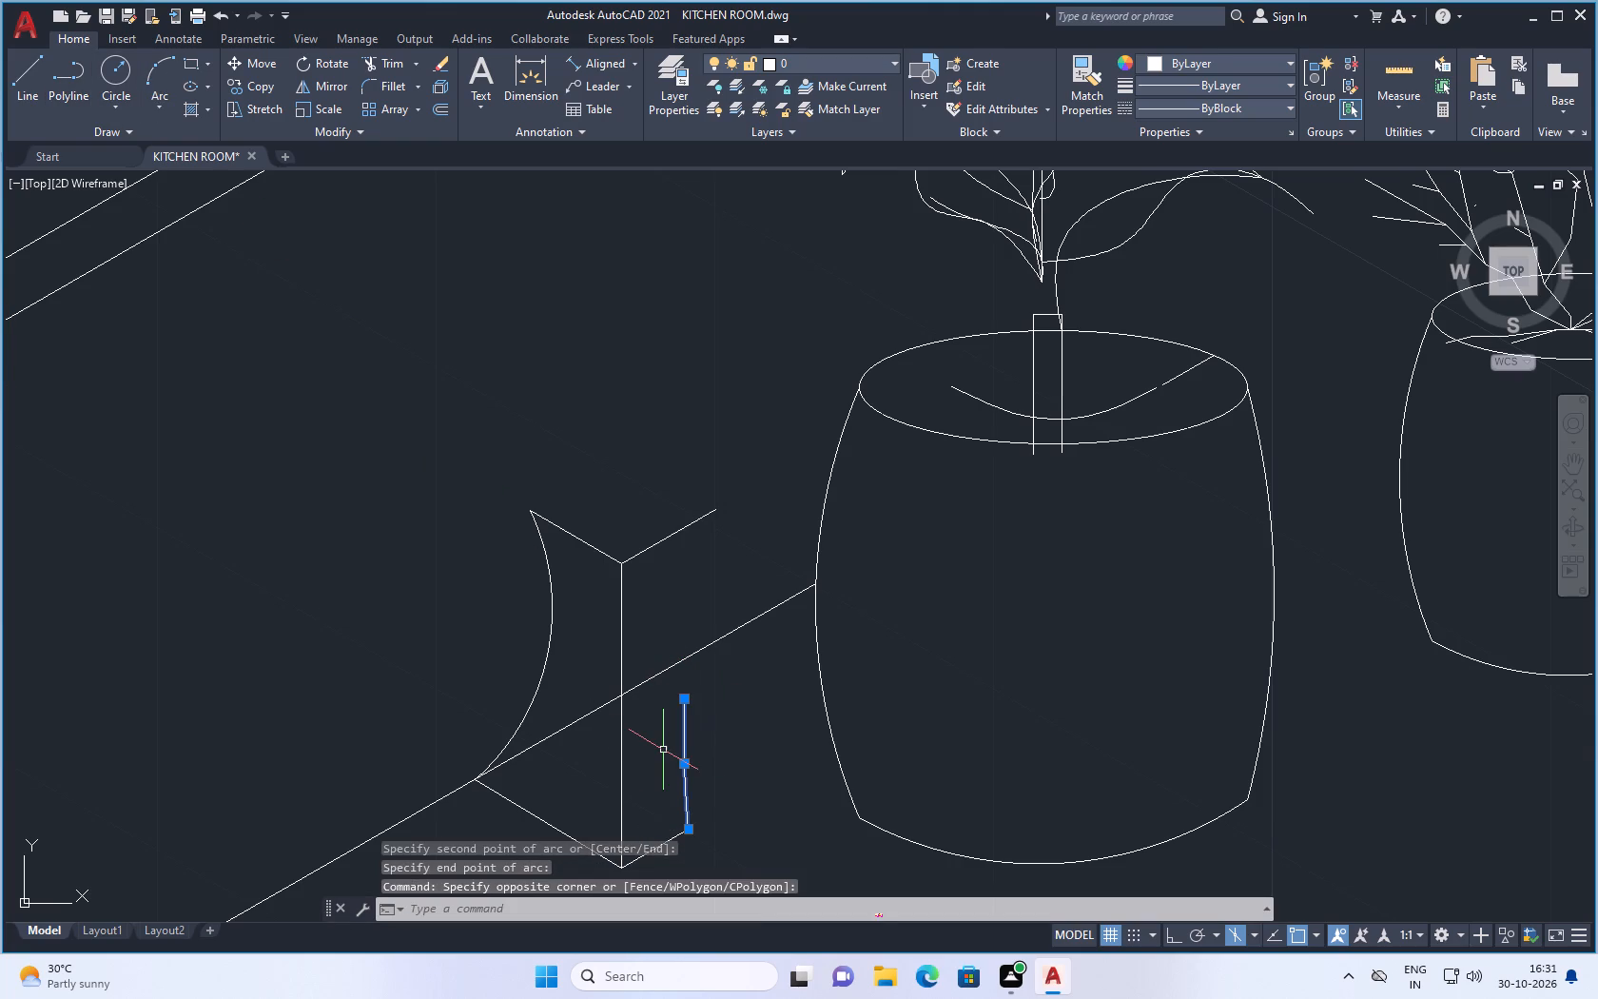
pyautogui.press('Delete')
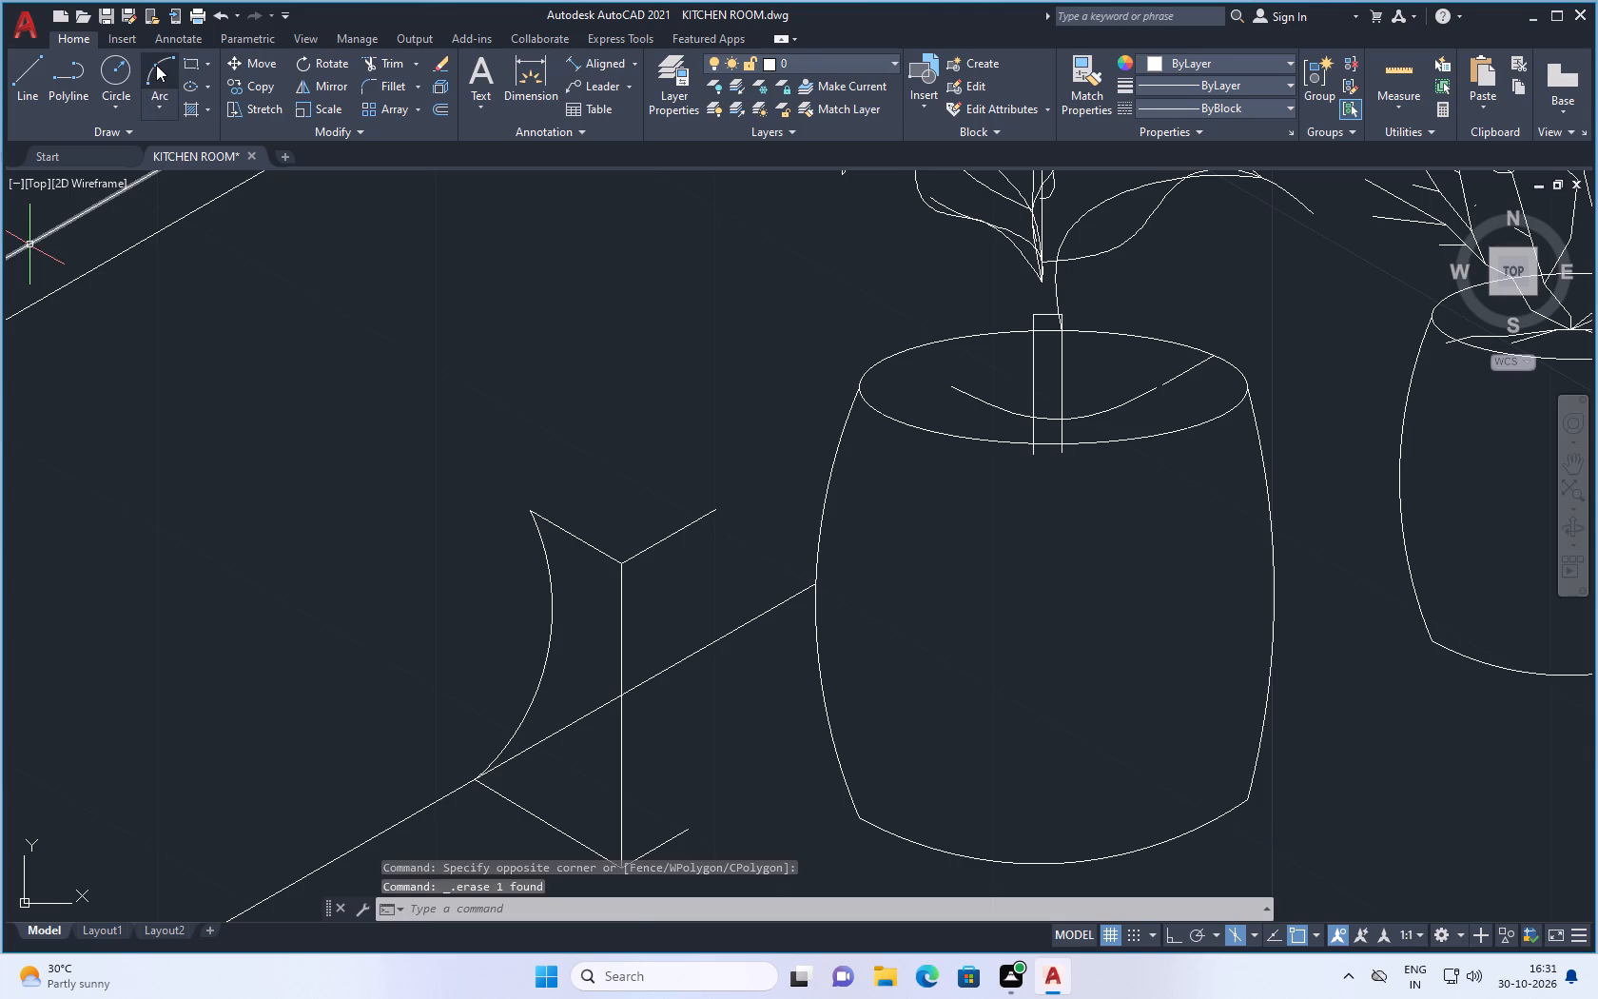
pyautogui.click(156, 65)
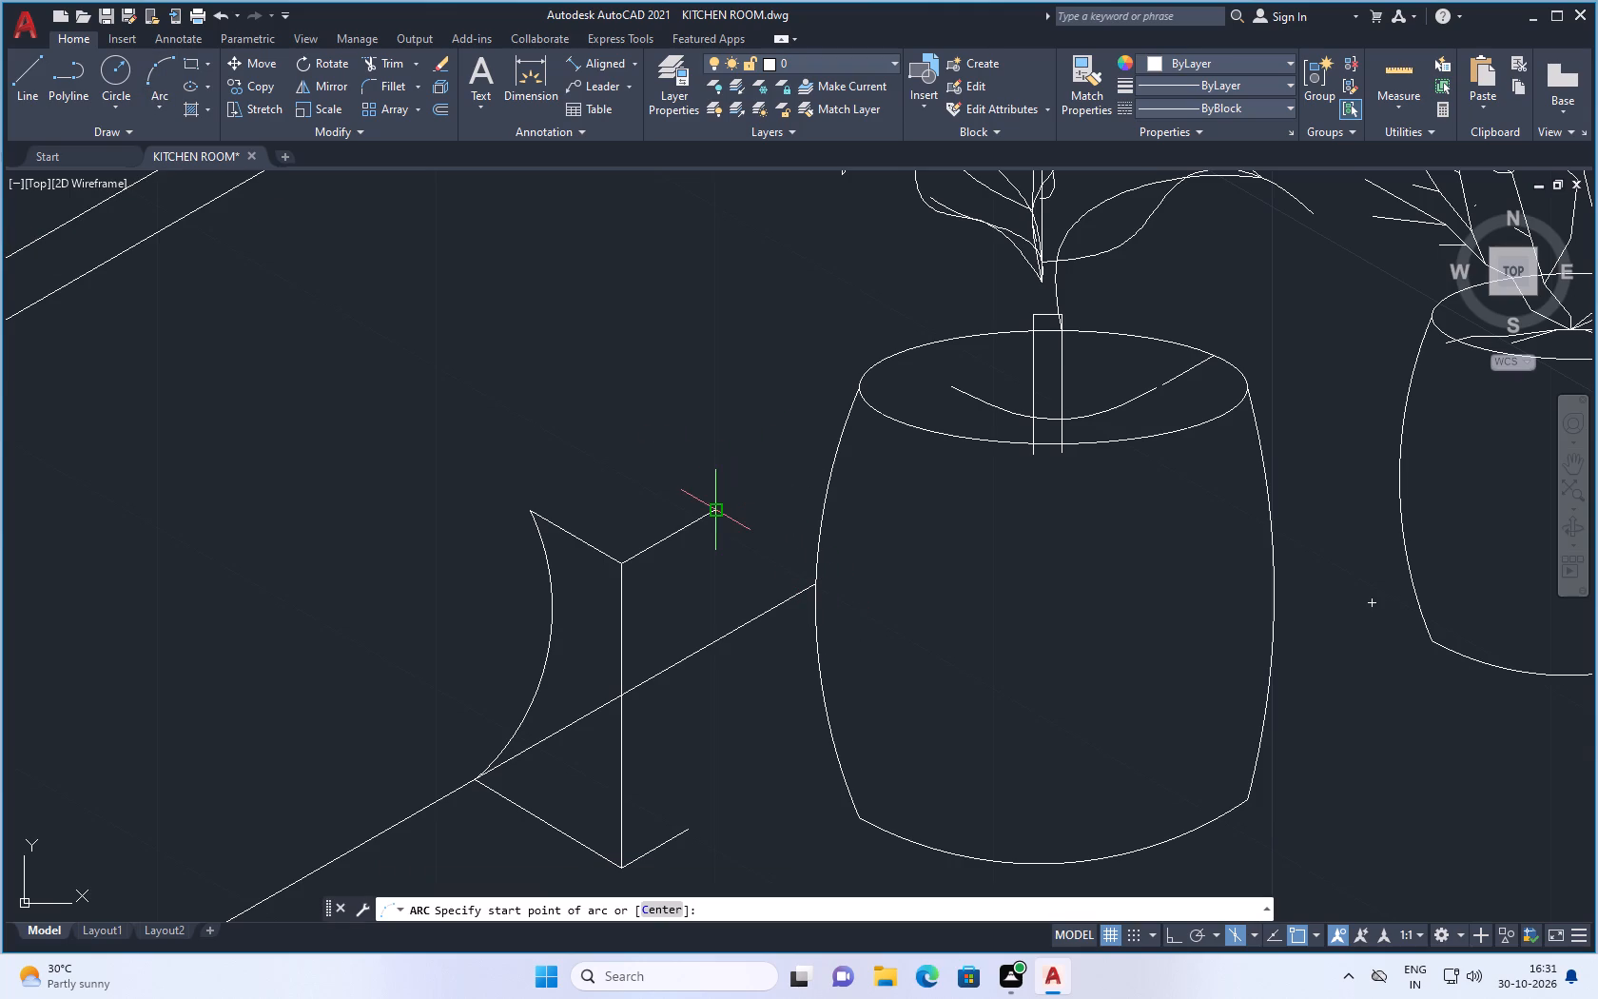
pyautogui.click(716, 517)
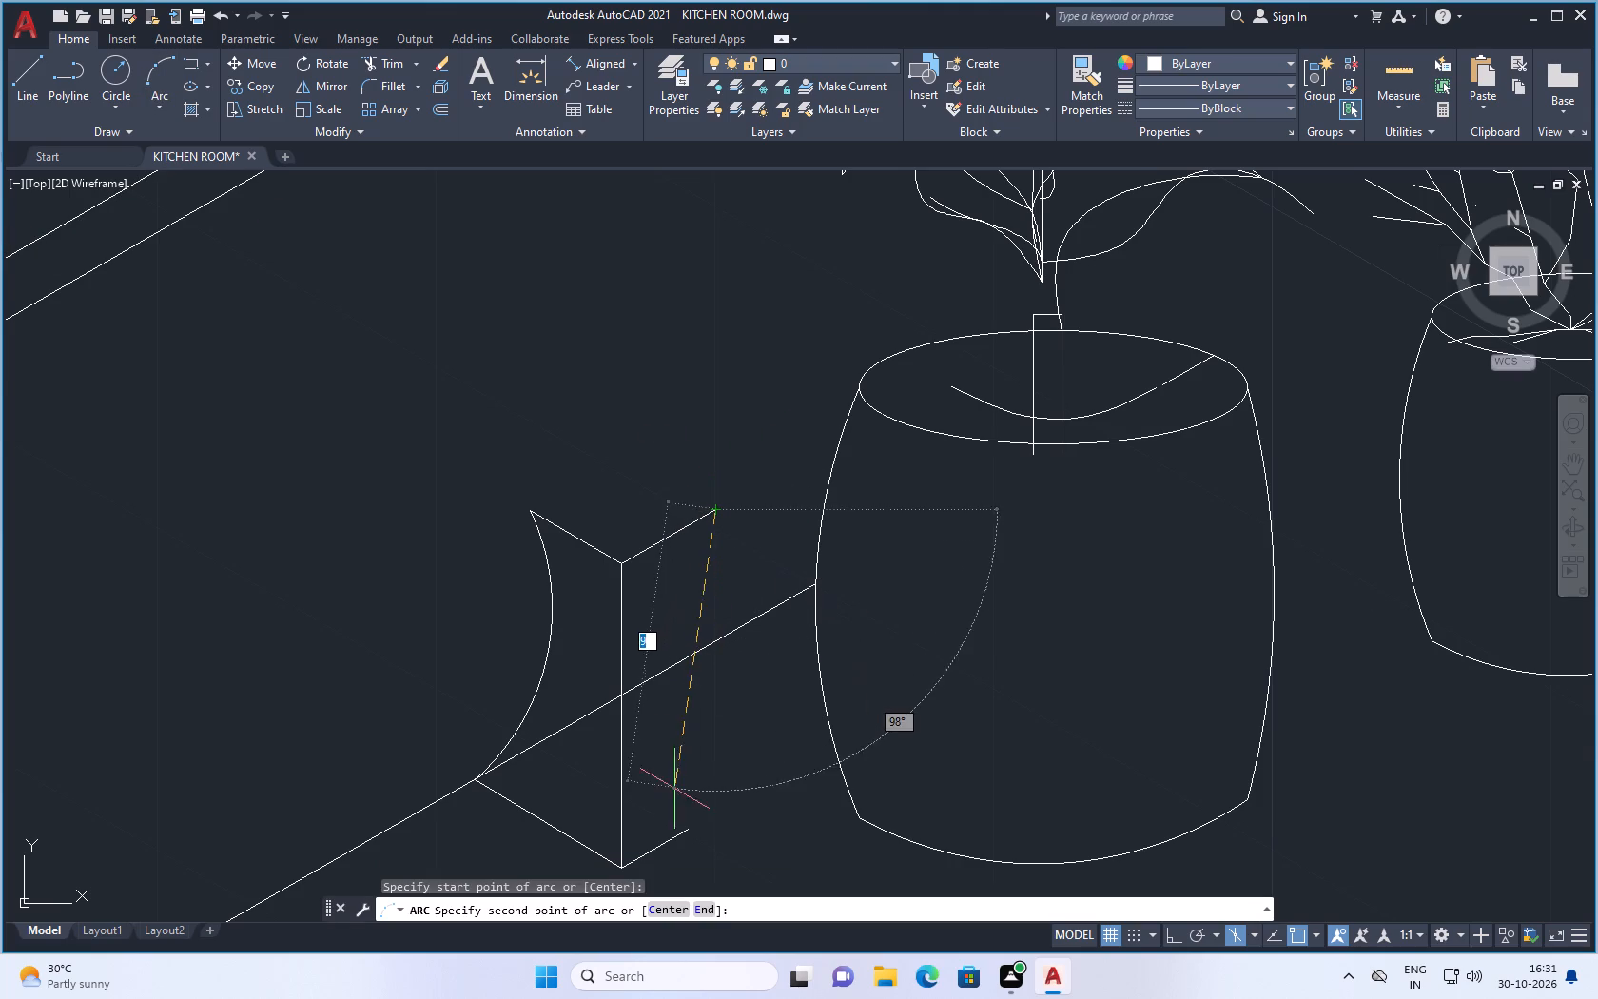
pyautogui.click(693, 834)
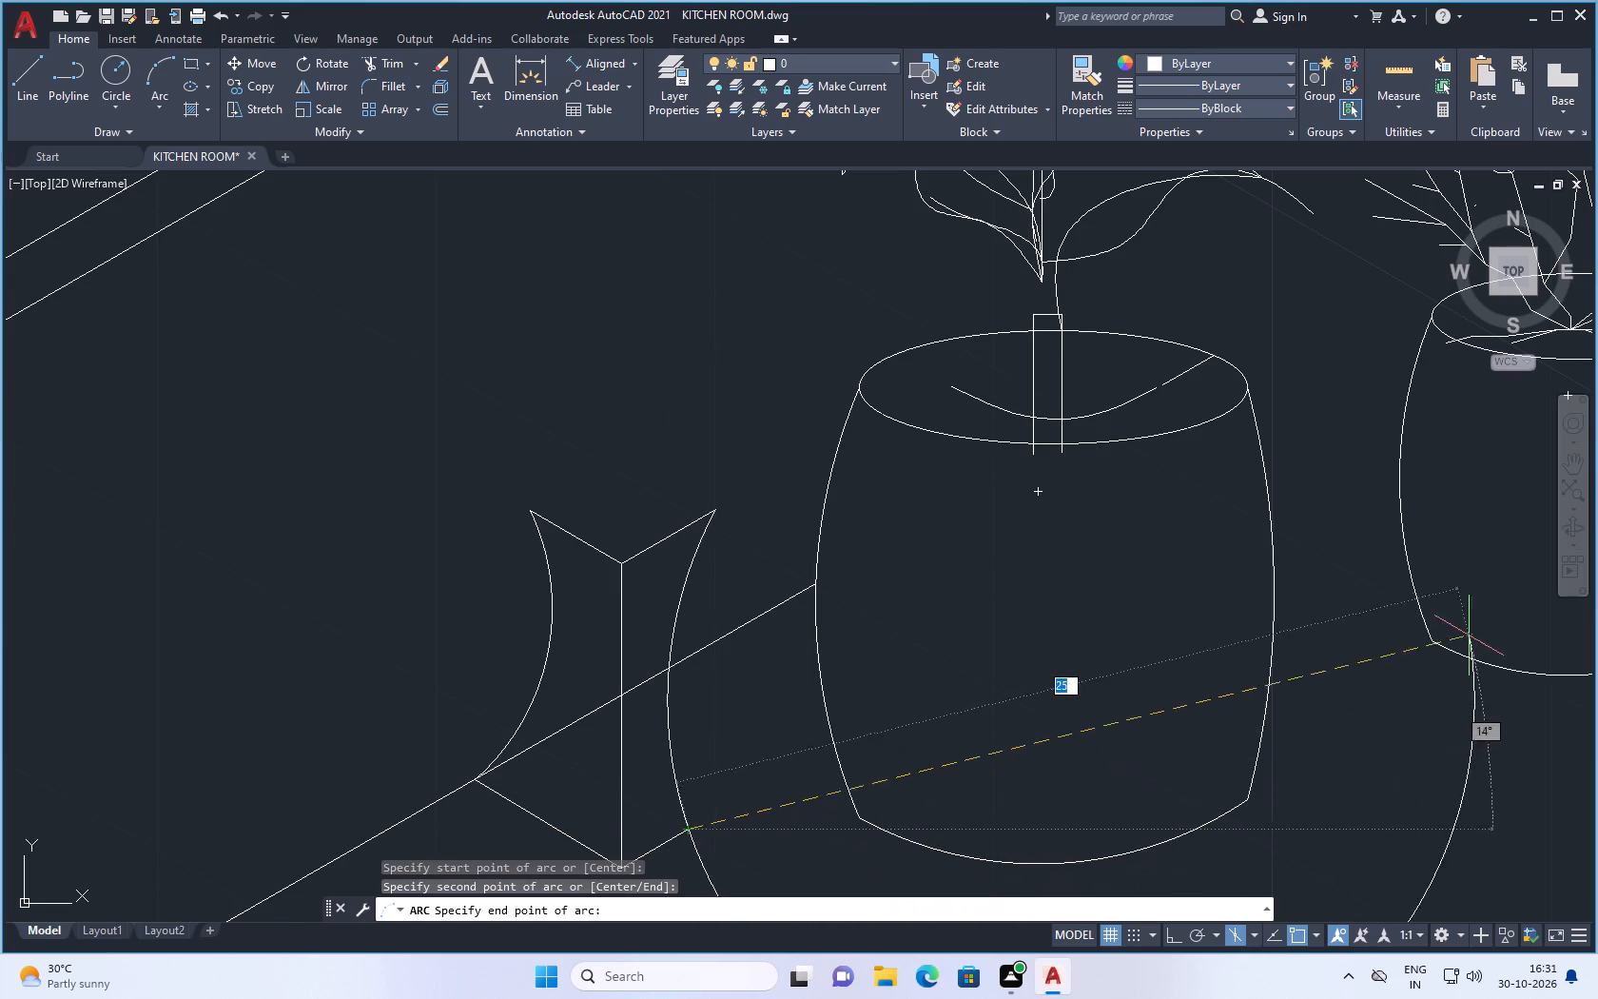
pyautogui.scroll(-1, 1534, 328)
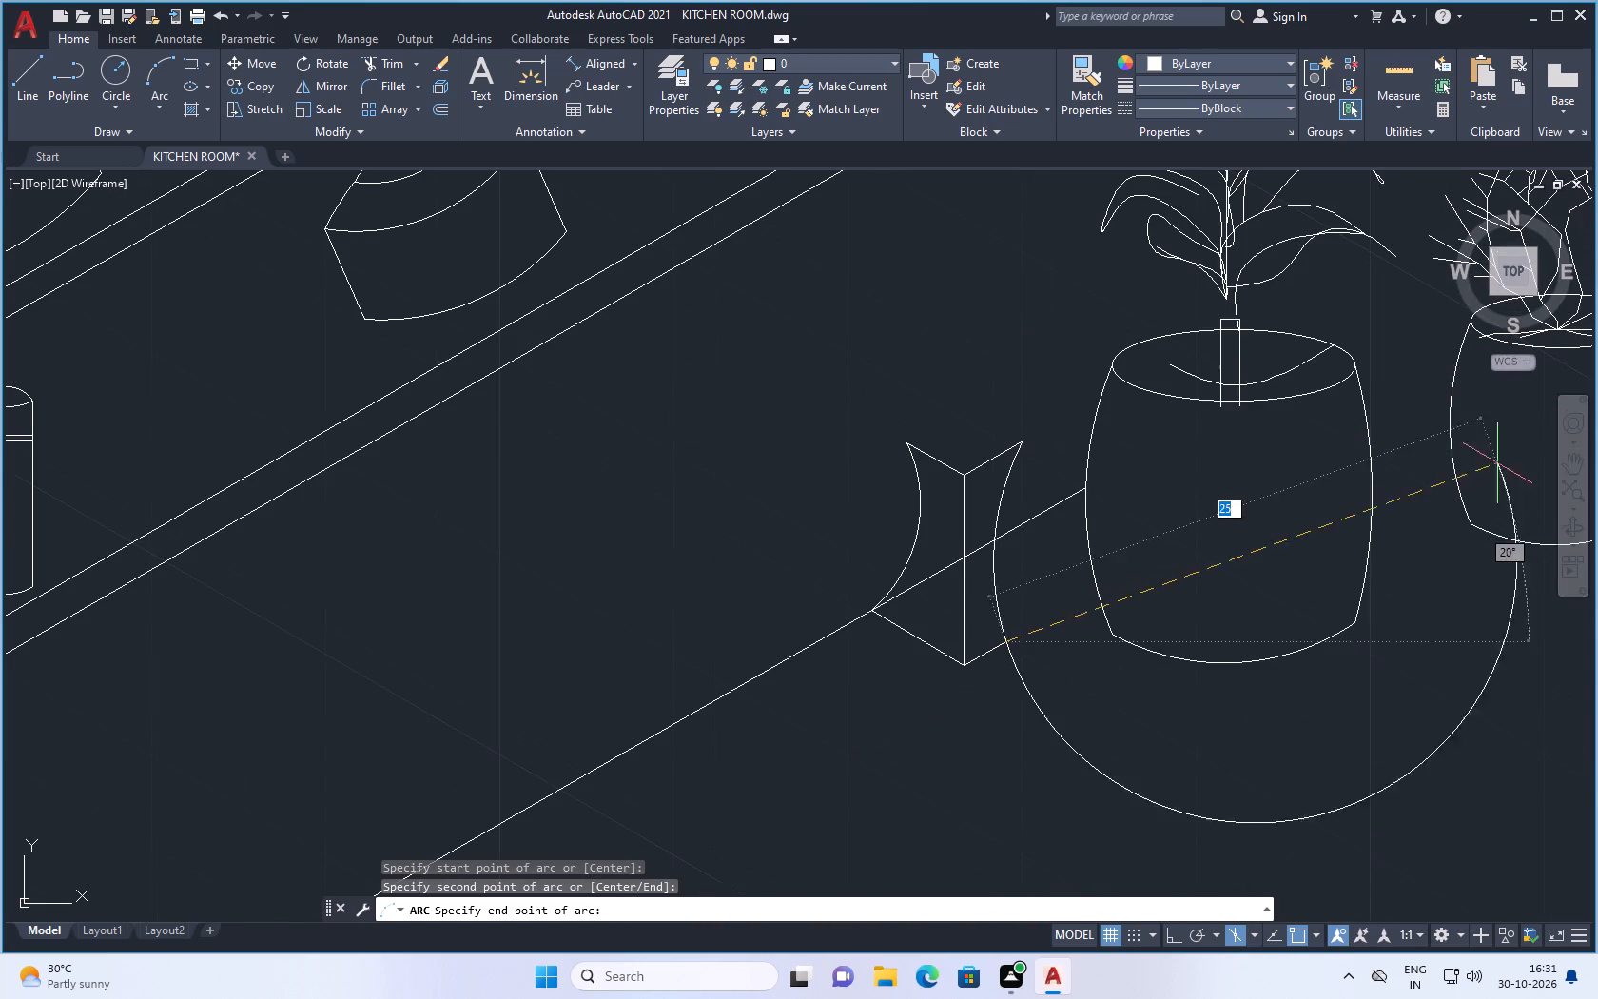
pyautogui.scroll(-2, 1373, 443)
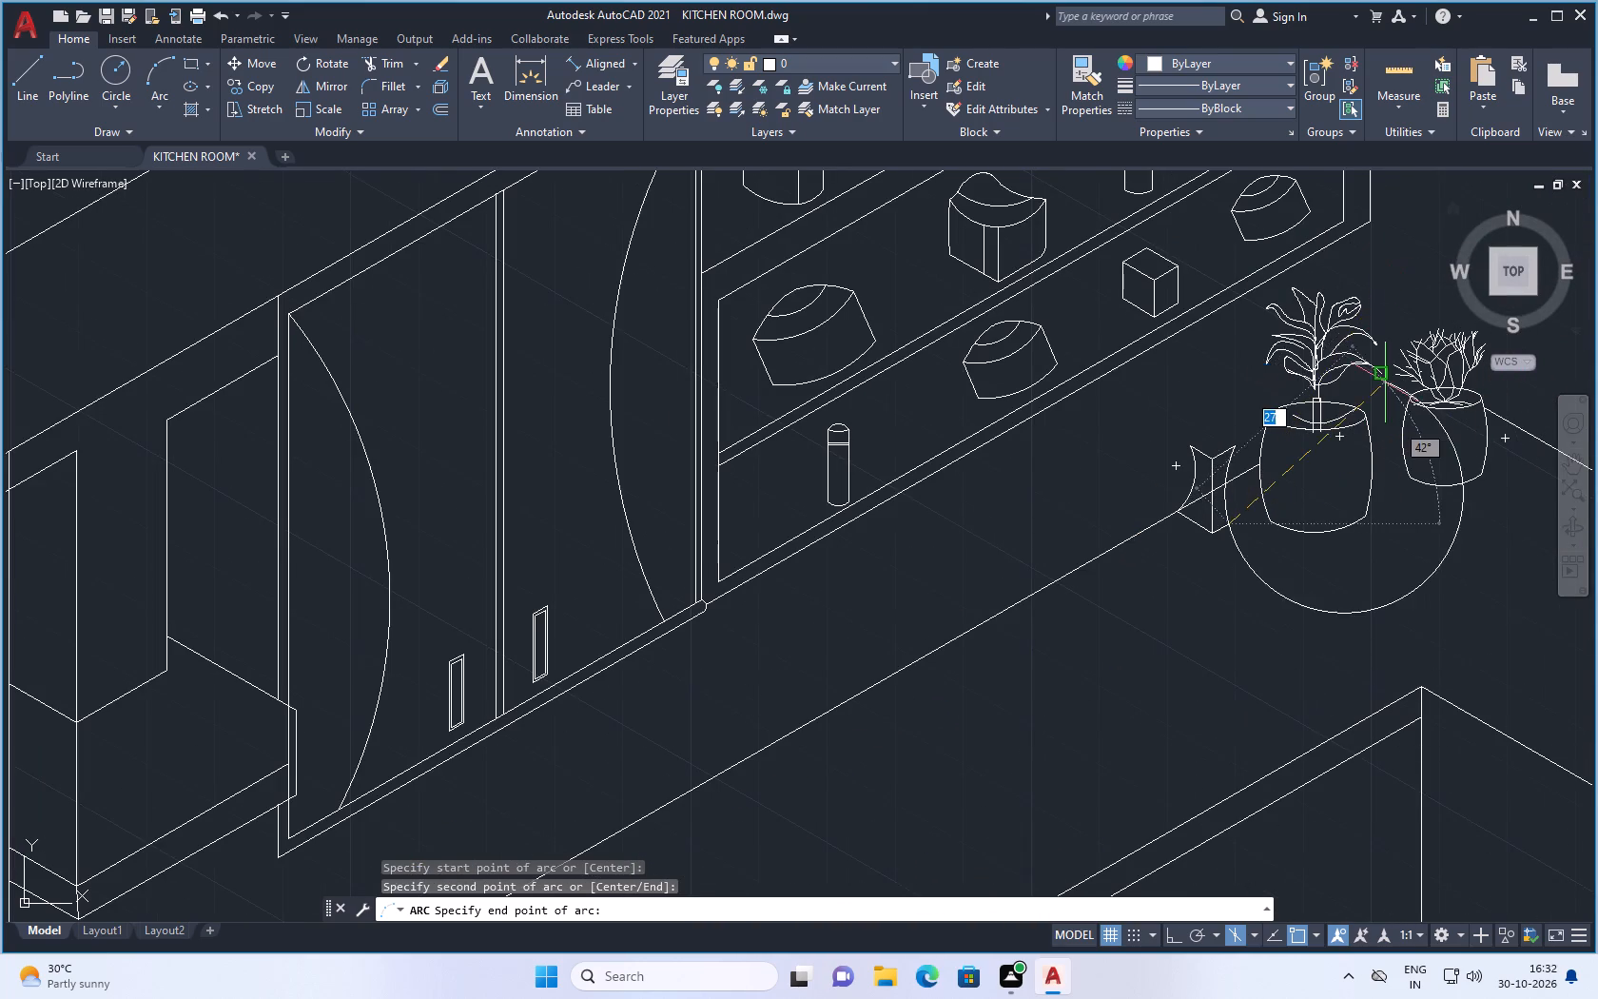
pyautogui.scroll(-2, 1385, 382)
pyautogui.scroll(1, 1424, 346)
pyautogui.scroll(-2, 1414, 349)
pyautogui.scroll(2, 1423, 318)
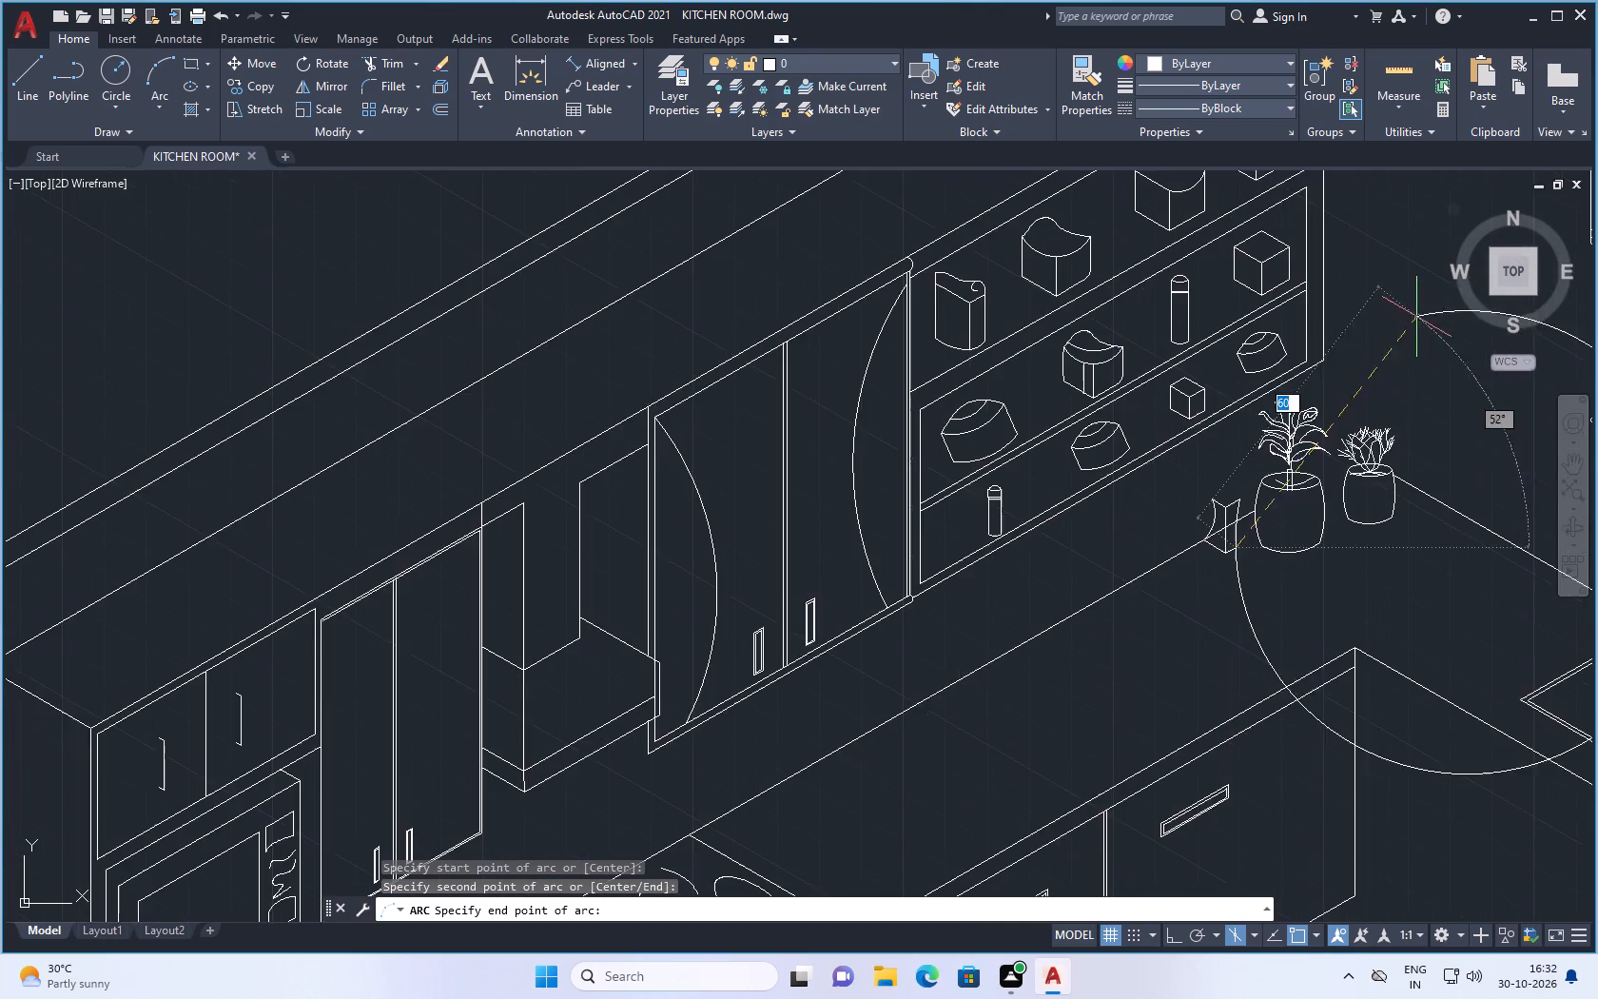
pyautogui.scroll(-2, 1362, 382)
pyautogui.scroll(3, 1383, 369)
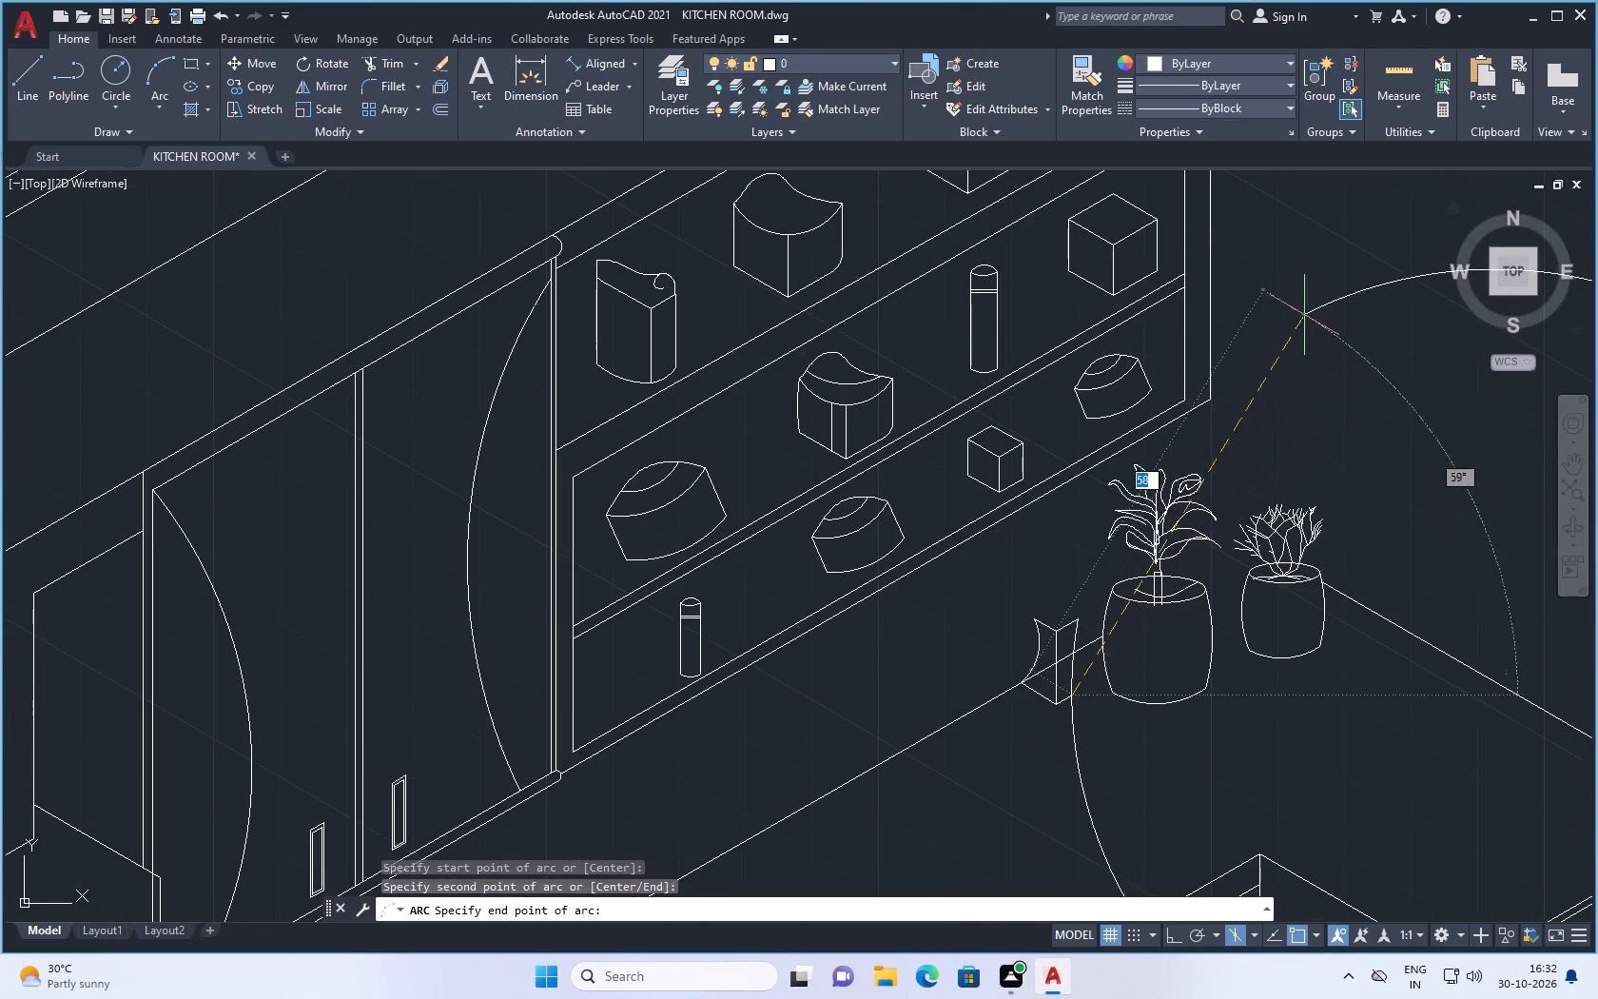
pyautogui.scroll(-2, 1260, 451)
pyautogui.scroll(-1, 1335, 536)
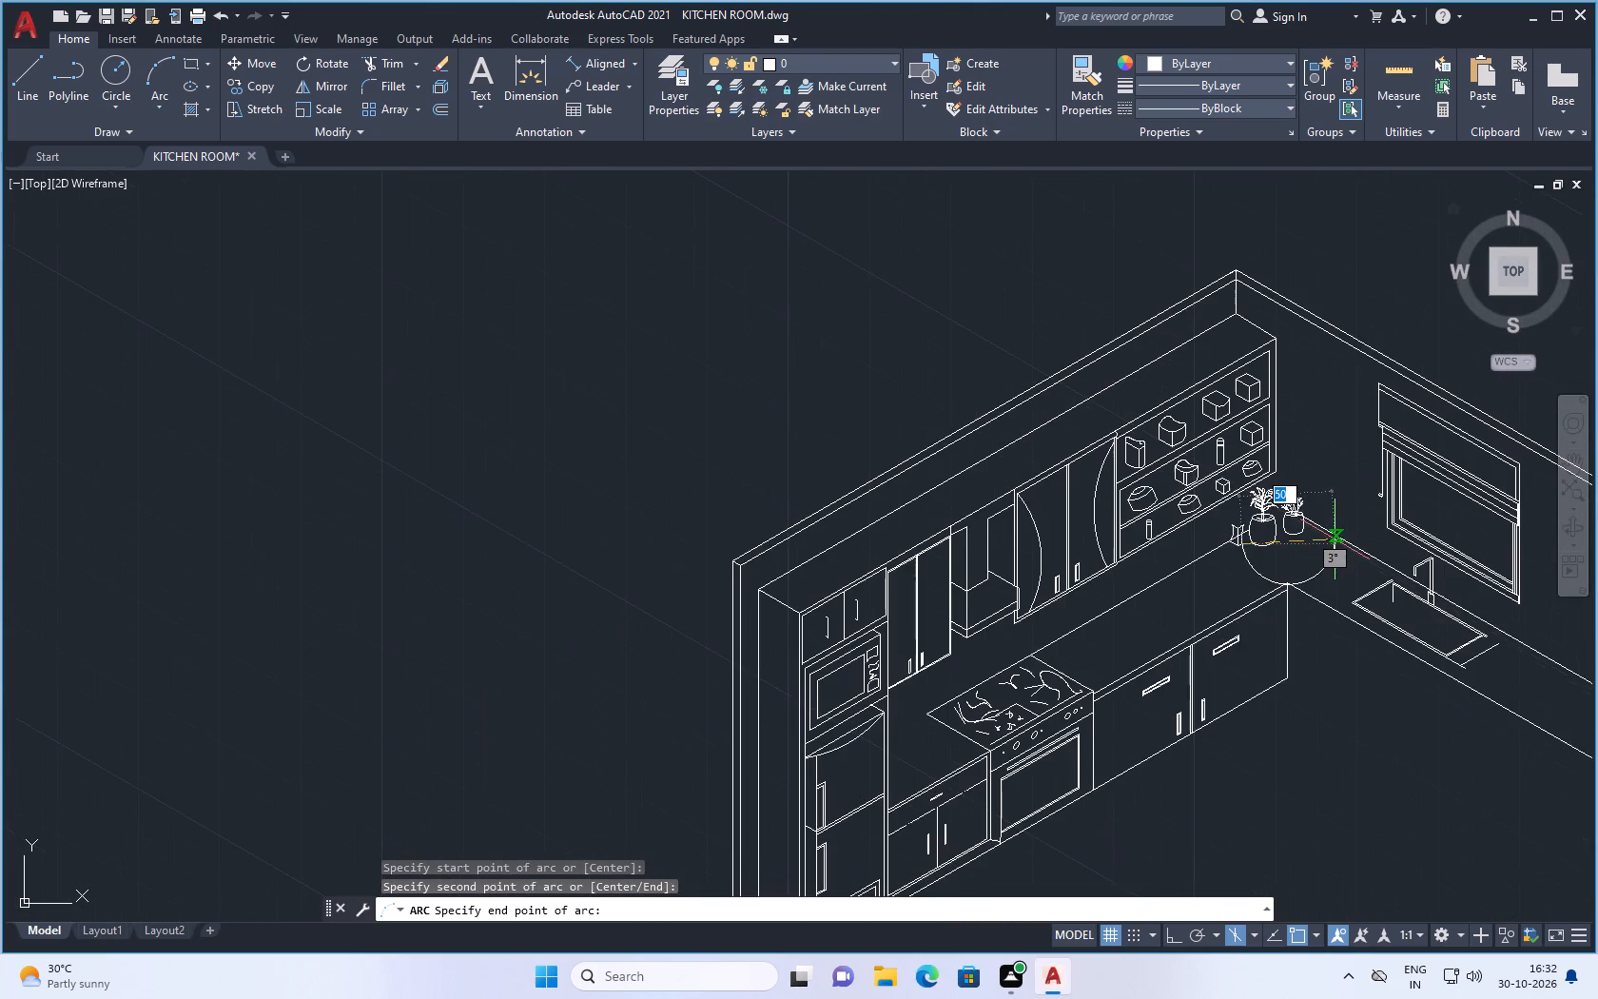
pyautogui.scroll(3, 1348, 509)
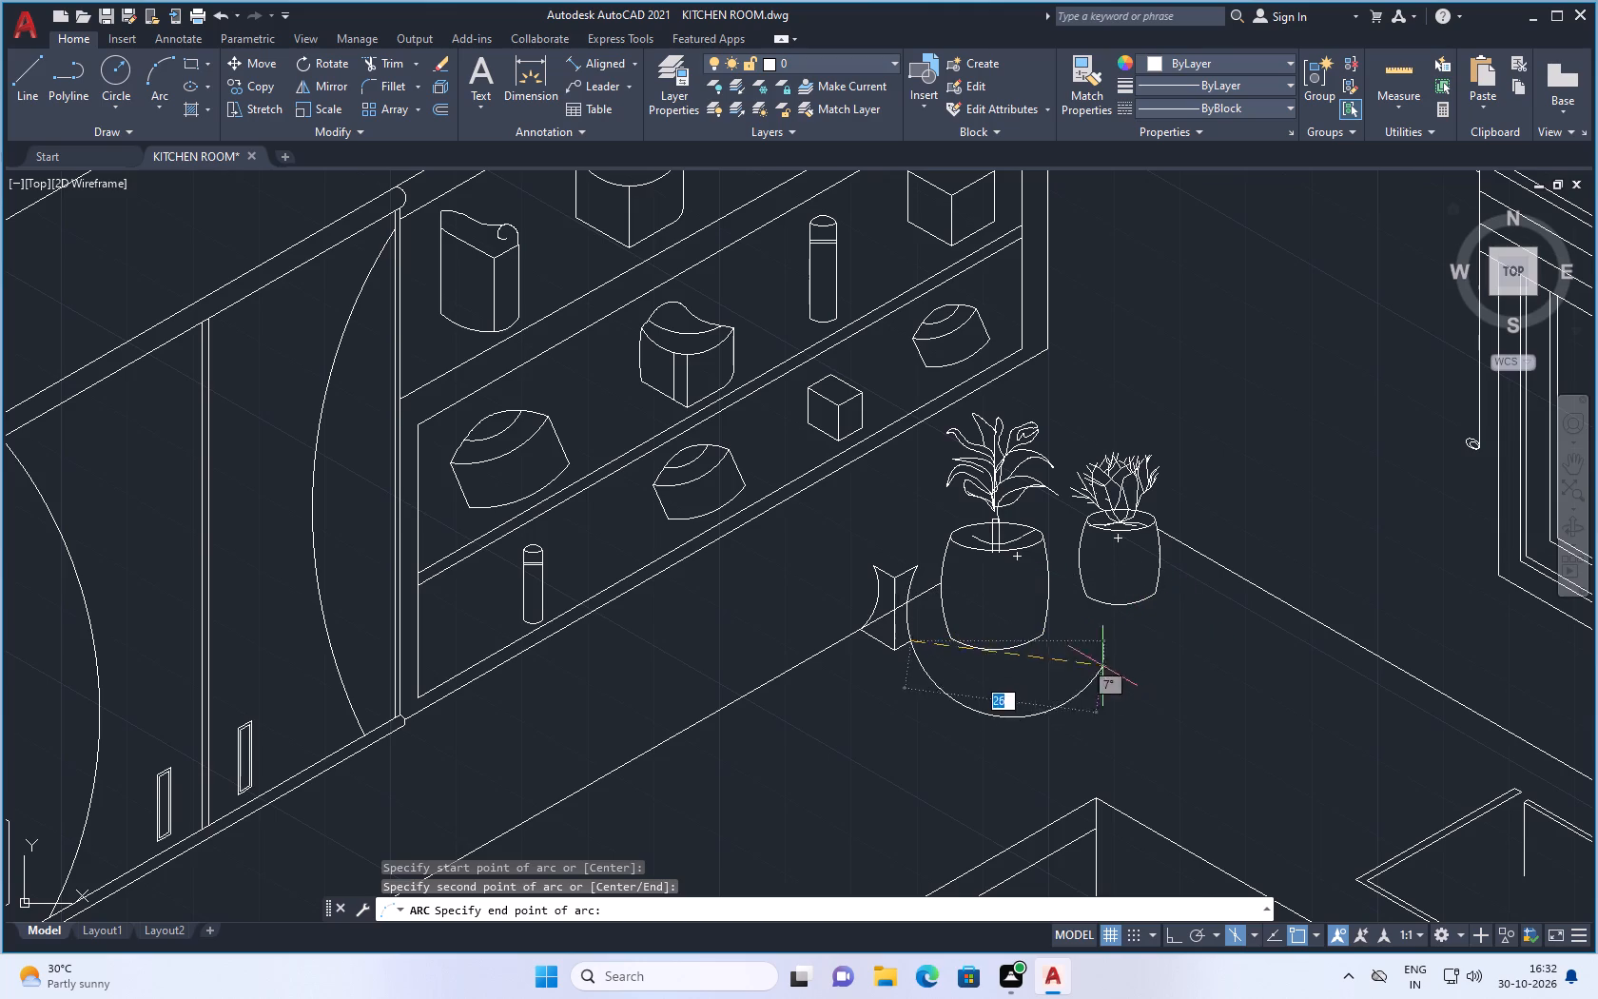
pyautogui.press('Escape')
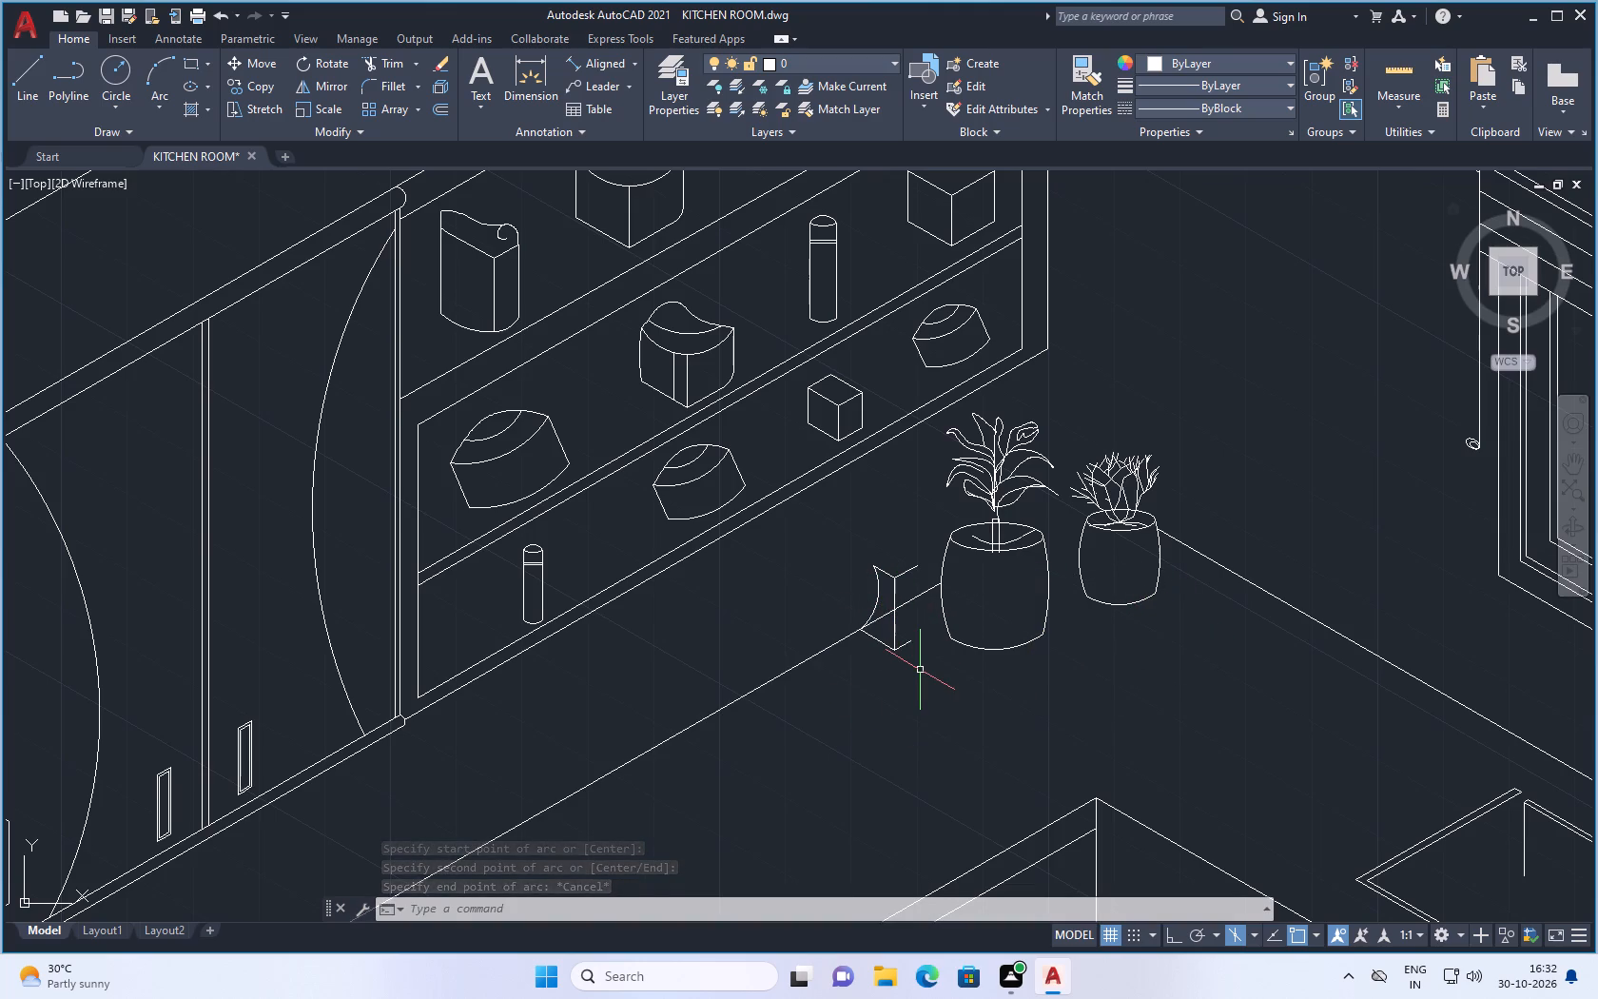
# Draw a wavy fit-point spline from the outer end of the object's top 30° edge down to the bottom 30° edge's outer end.
pyautogui.press('s')
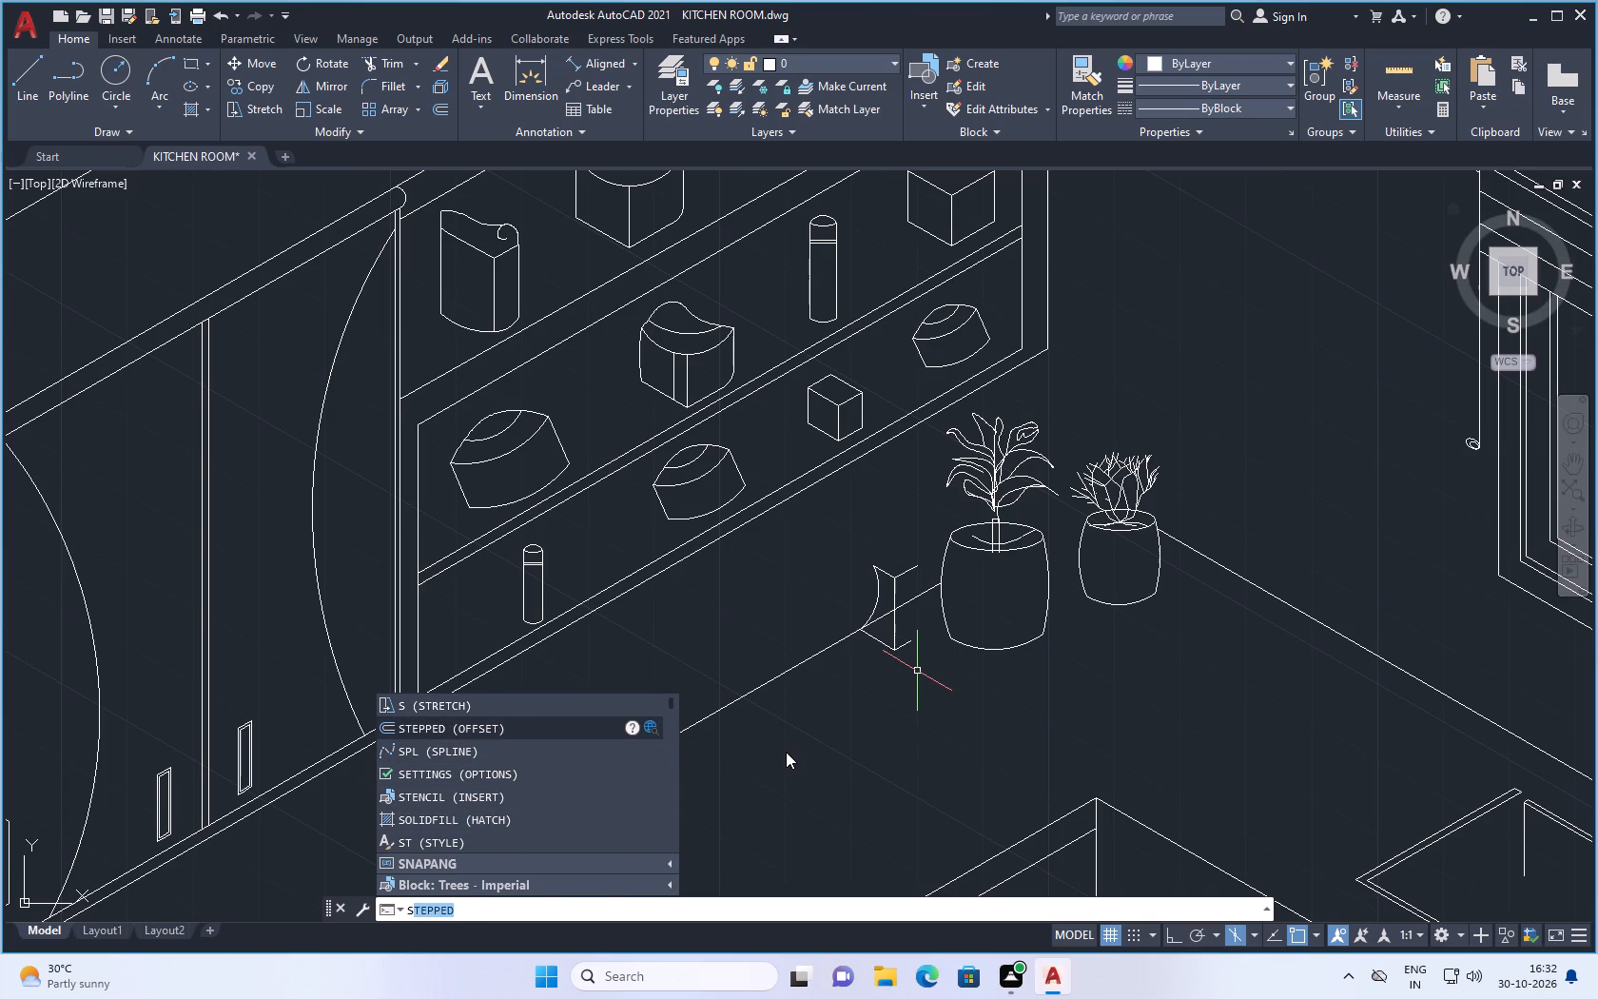
pyautogui.press('Escape')
pyautogui.press('s')
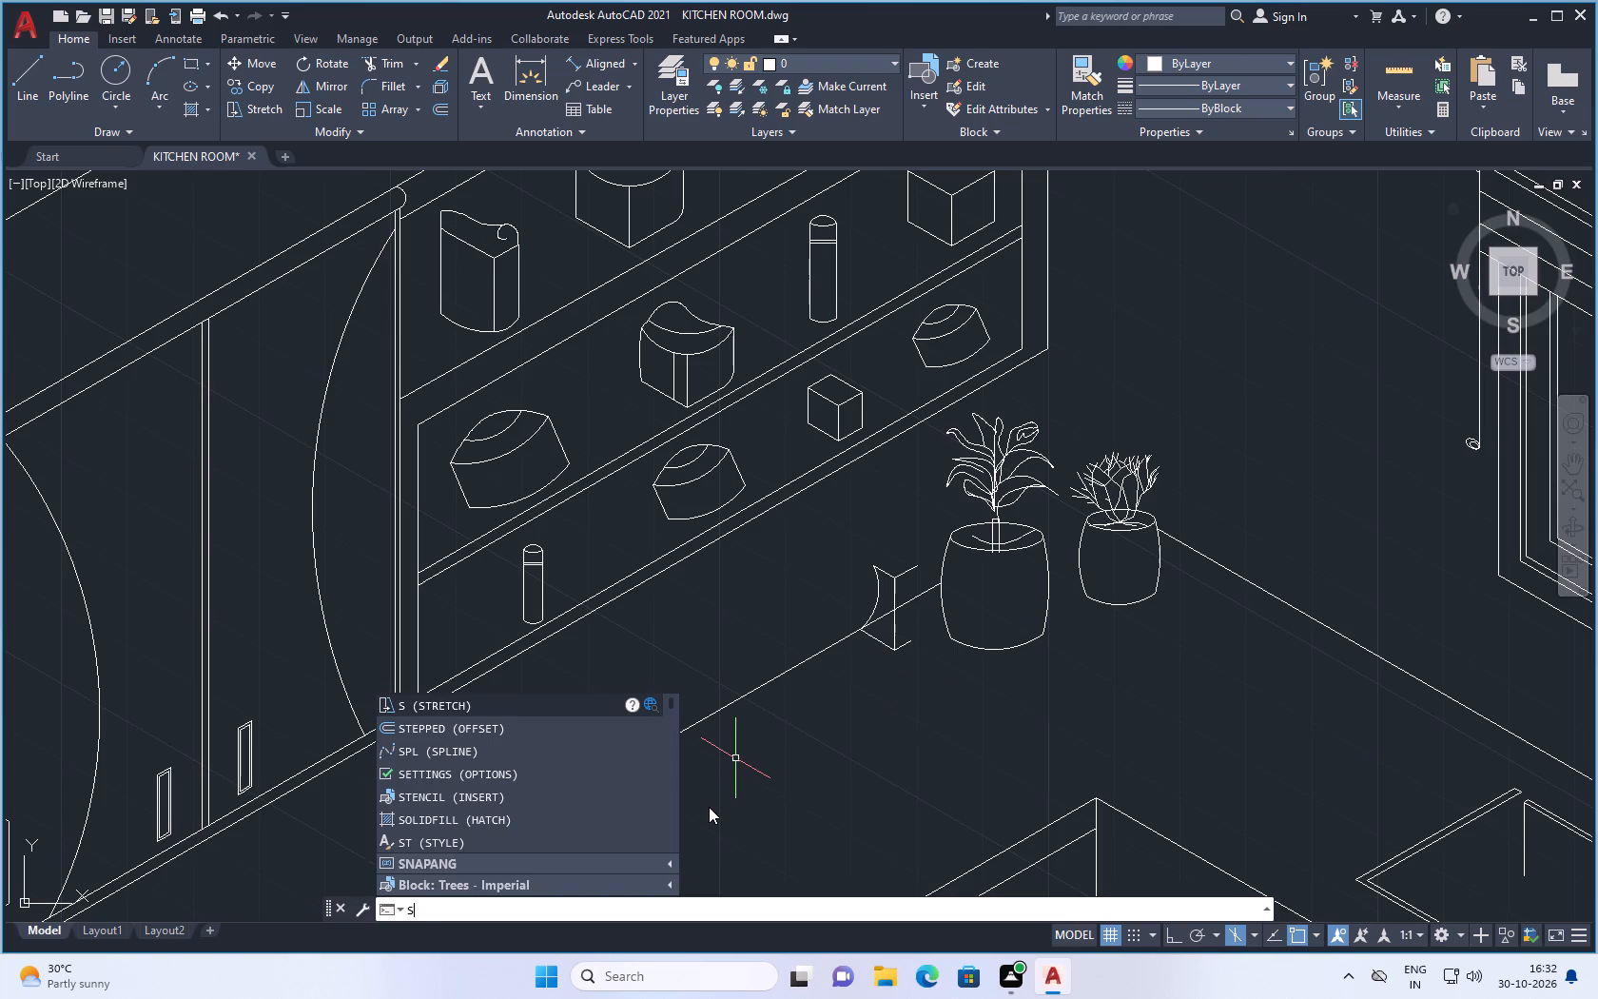
pyautogui.click(485, 754)
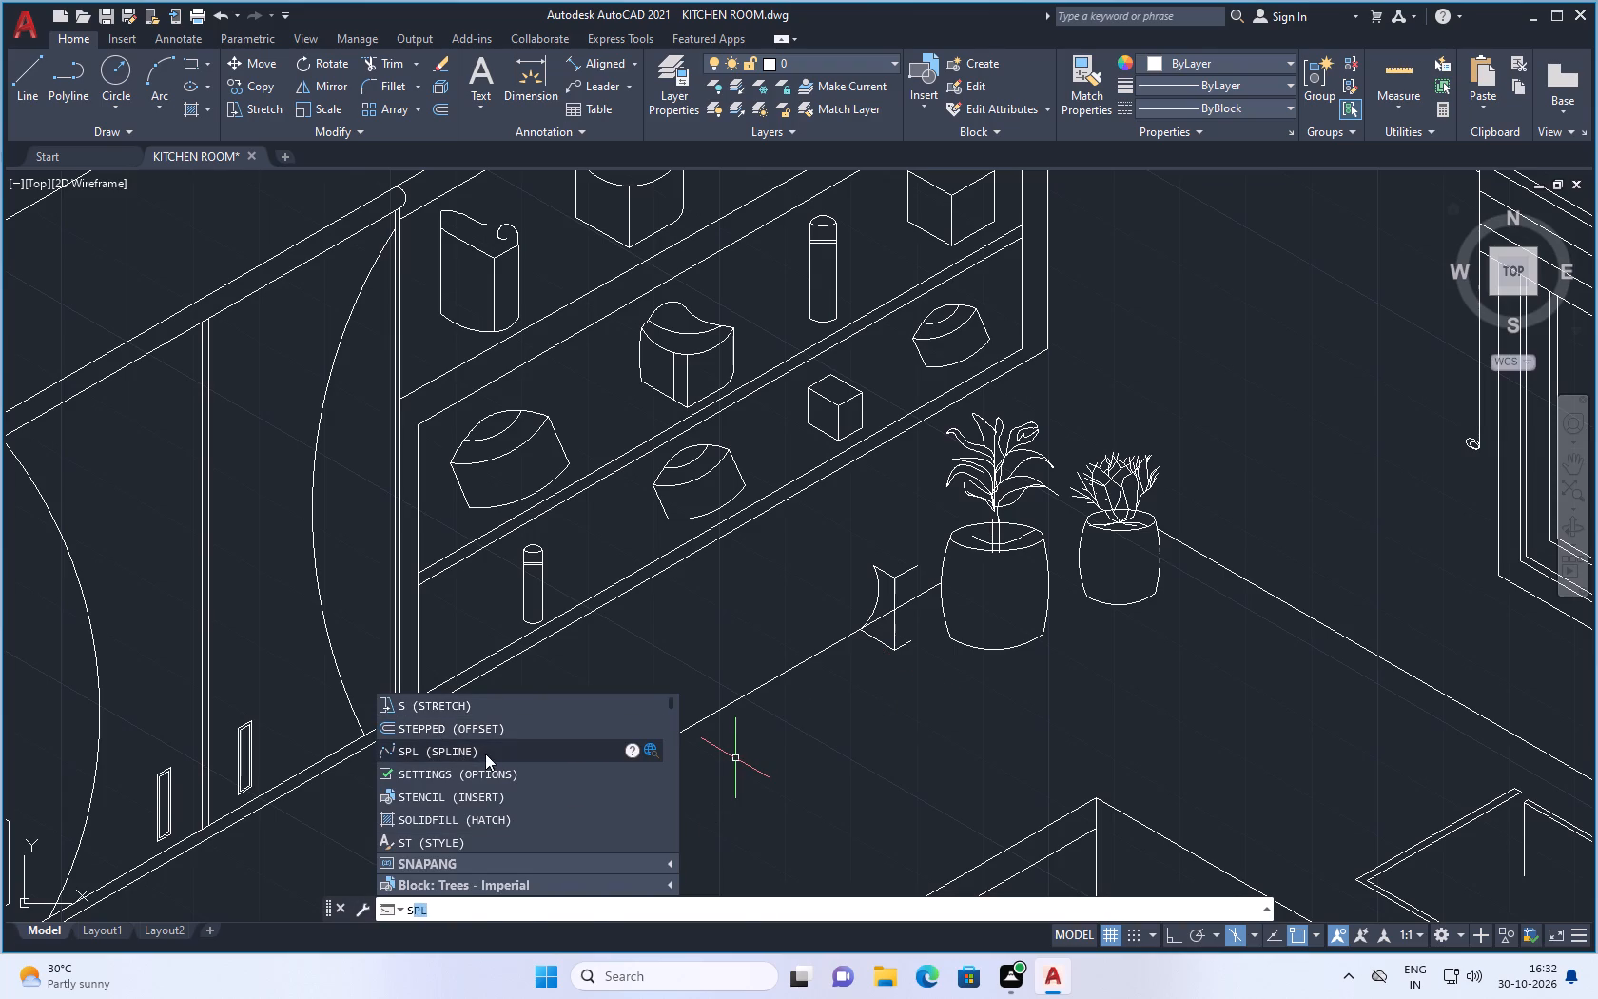
pyautogui.scroll(2, 912, 574)
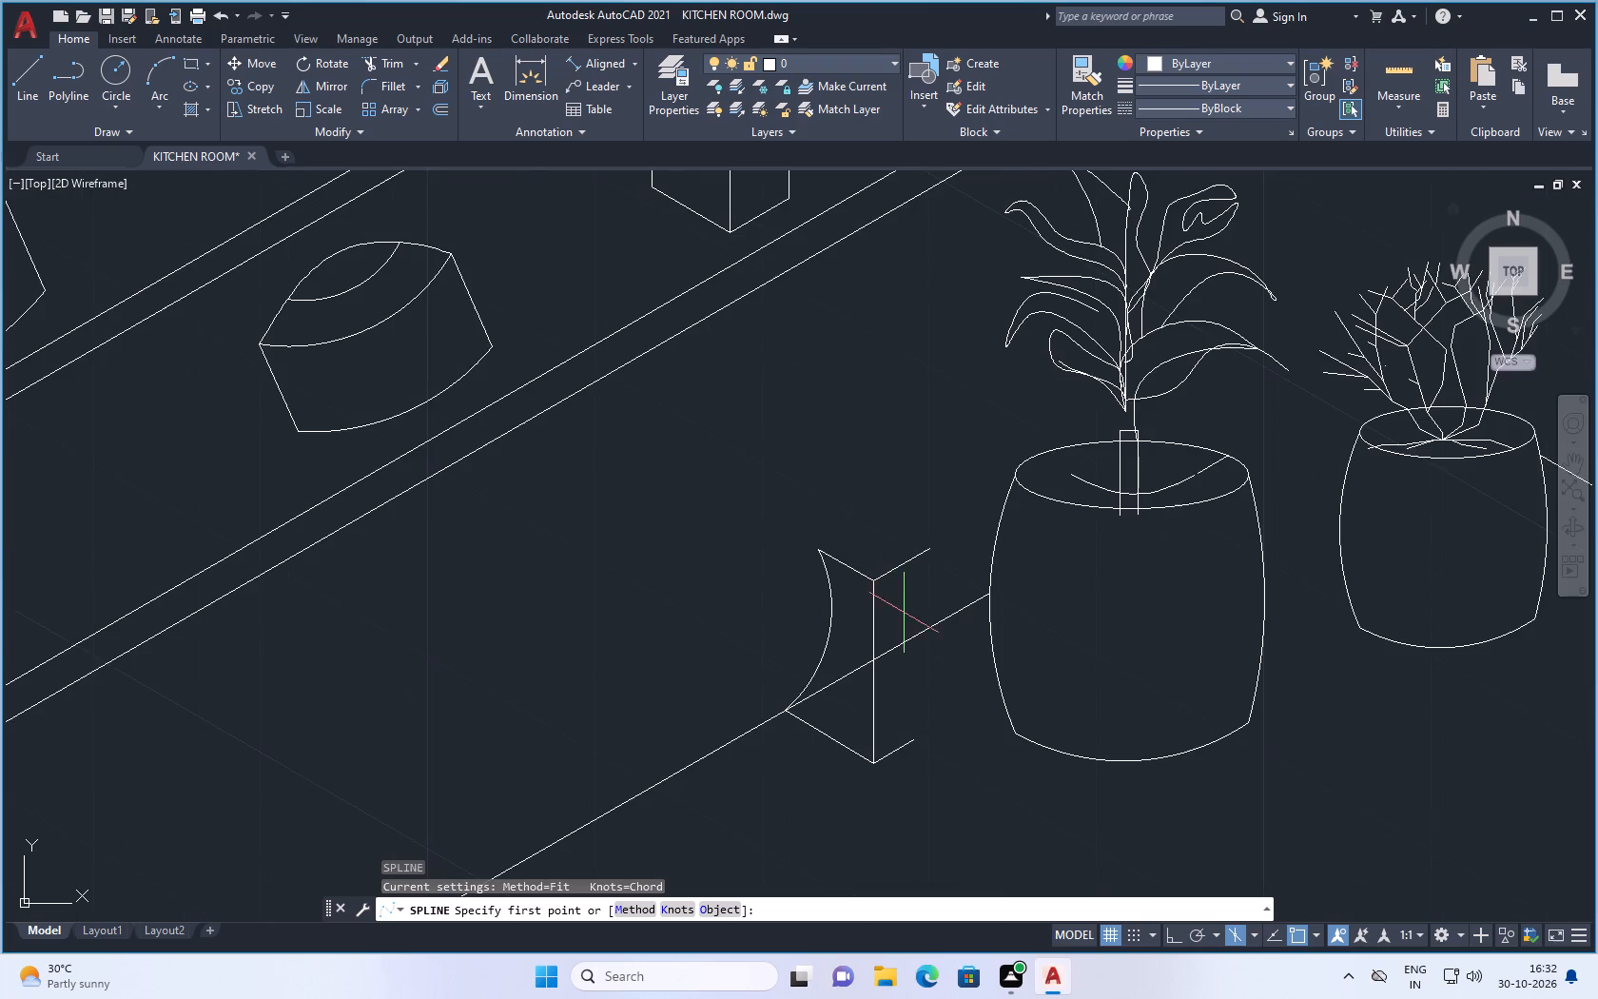
pyautogui.scroll(1, 905, 613)
pyautogui.click(947, 516)
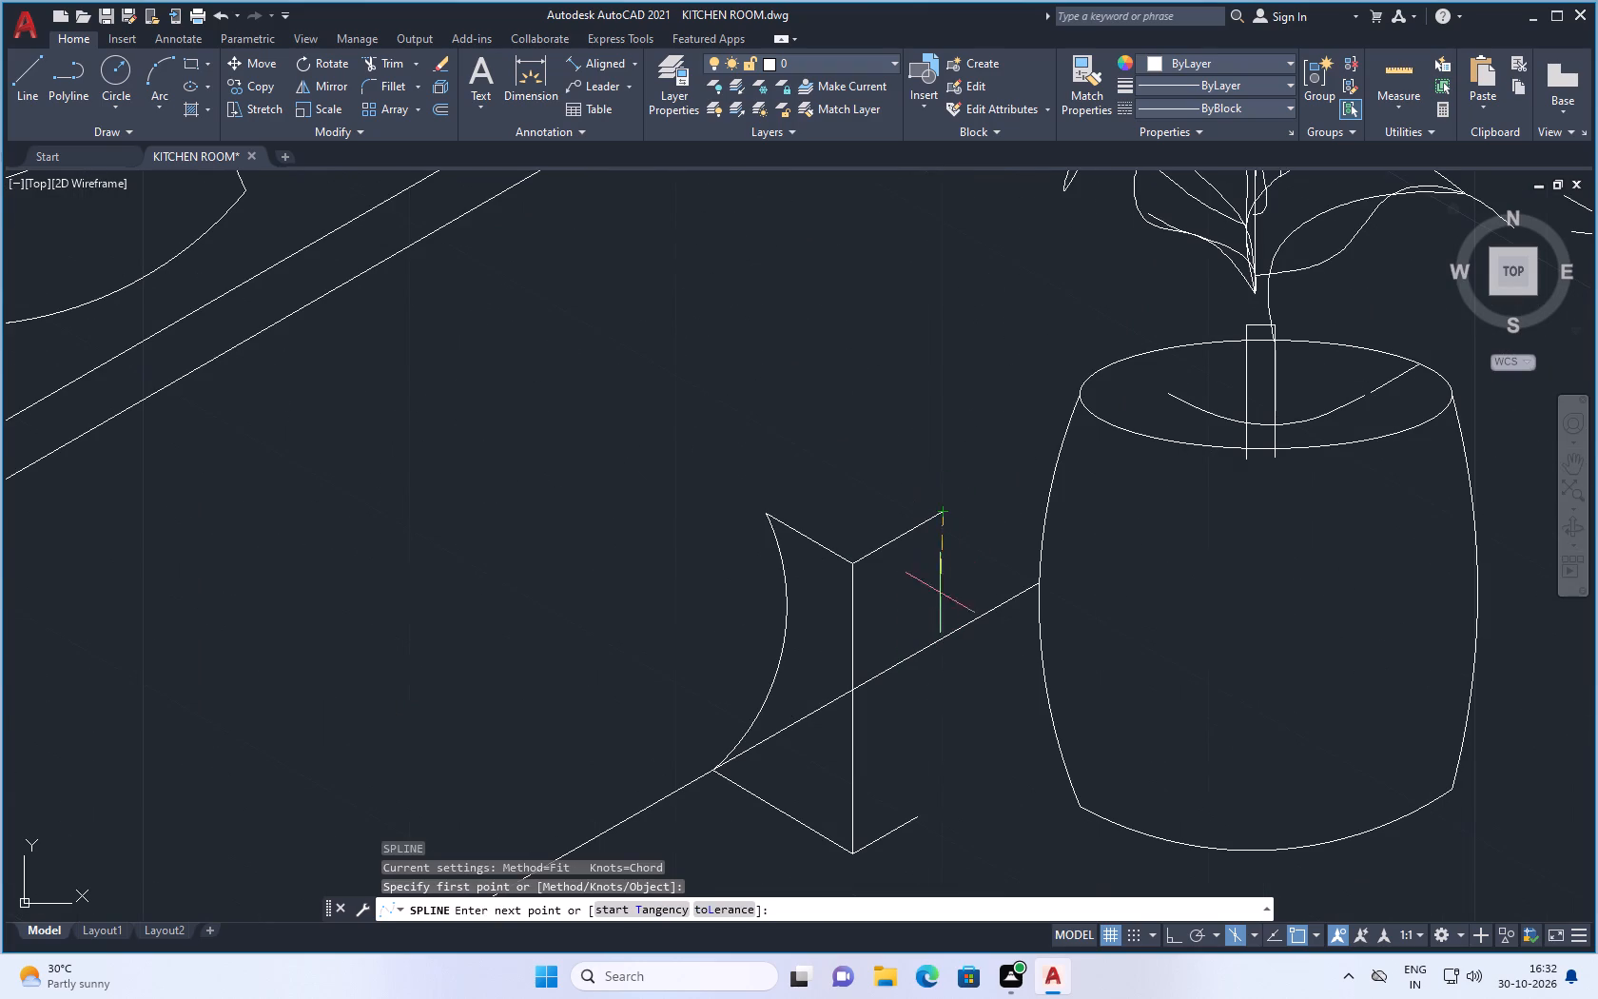
pyautogui.click(930, 622)
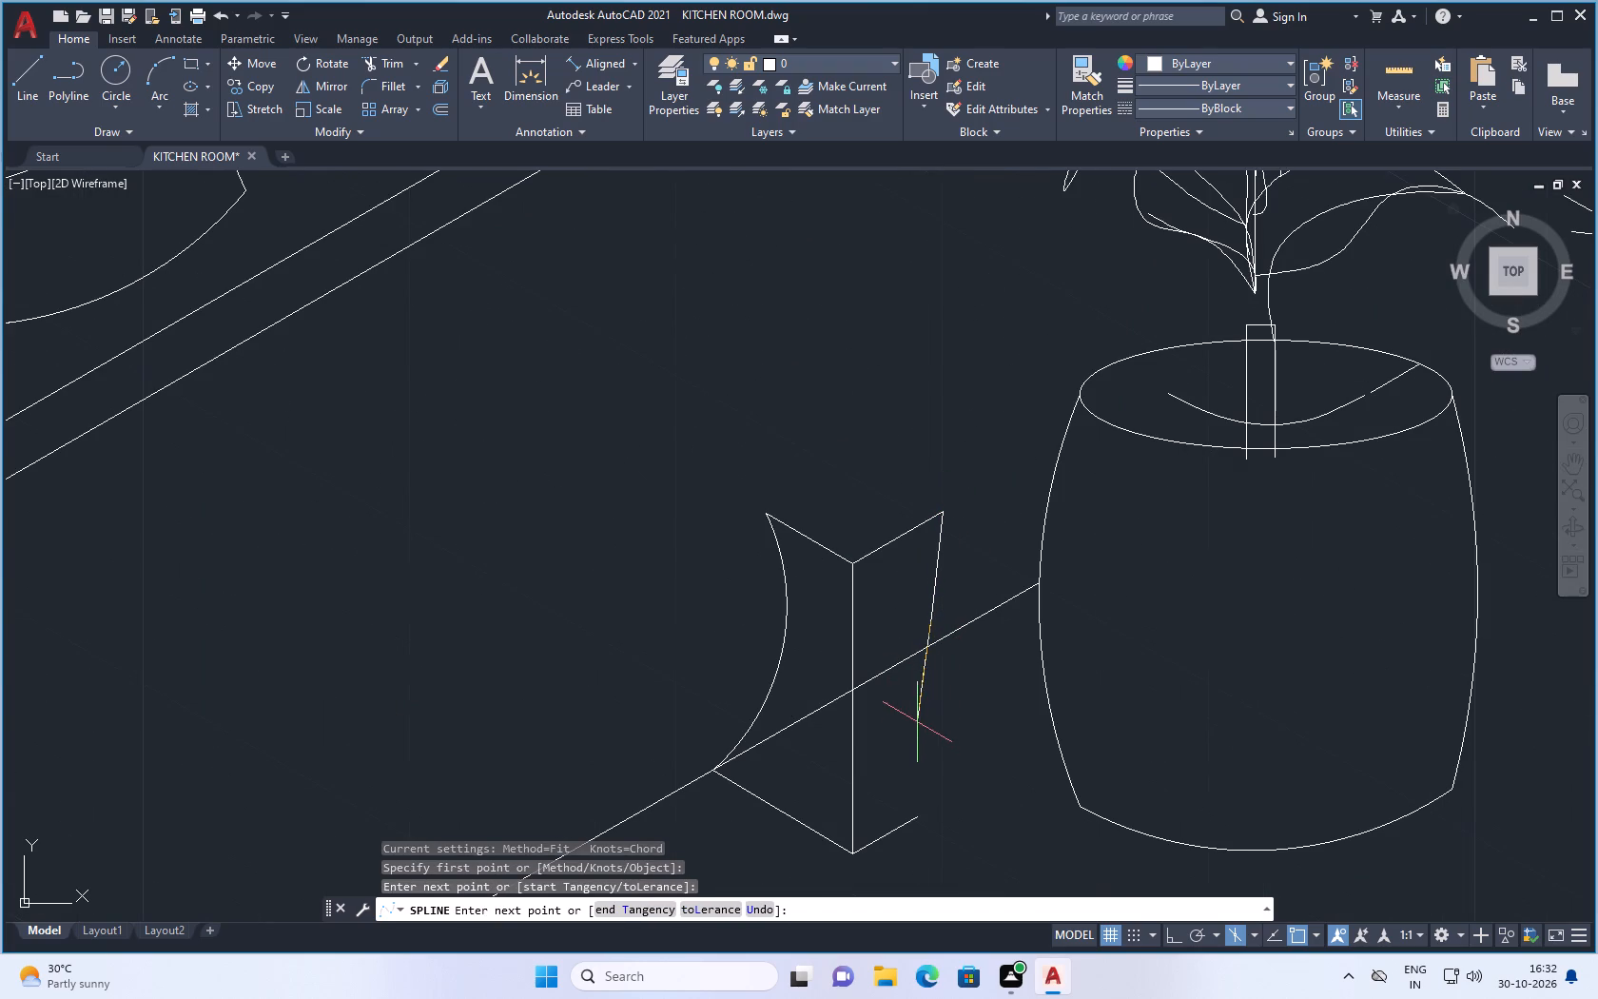
pyautogui.click(915, 699)
pyautogui.scroll(1, 915, 782)
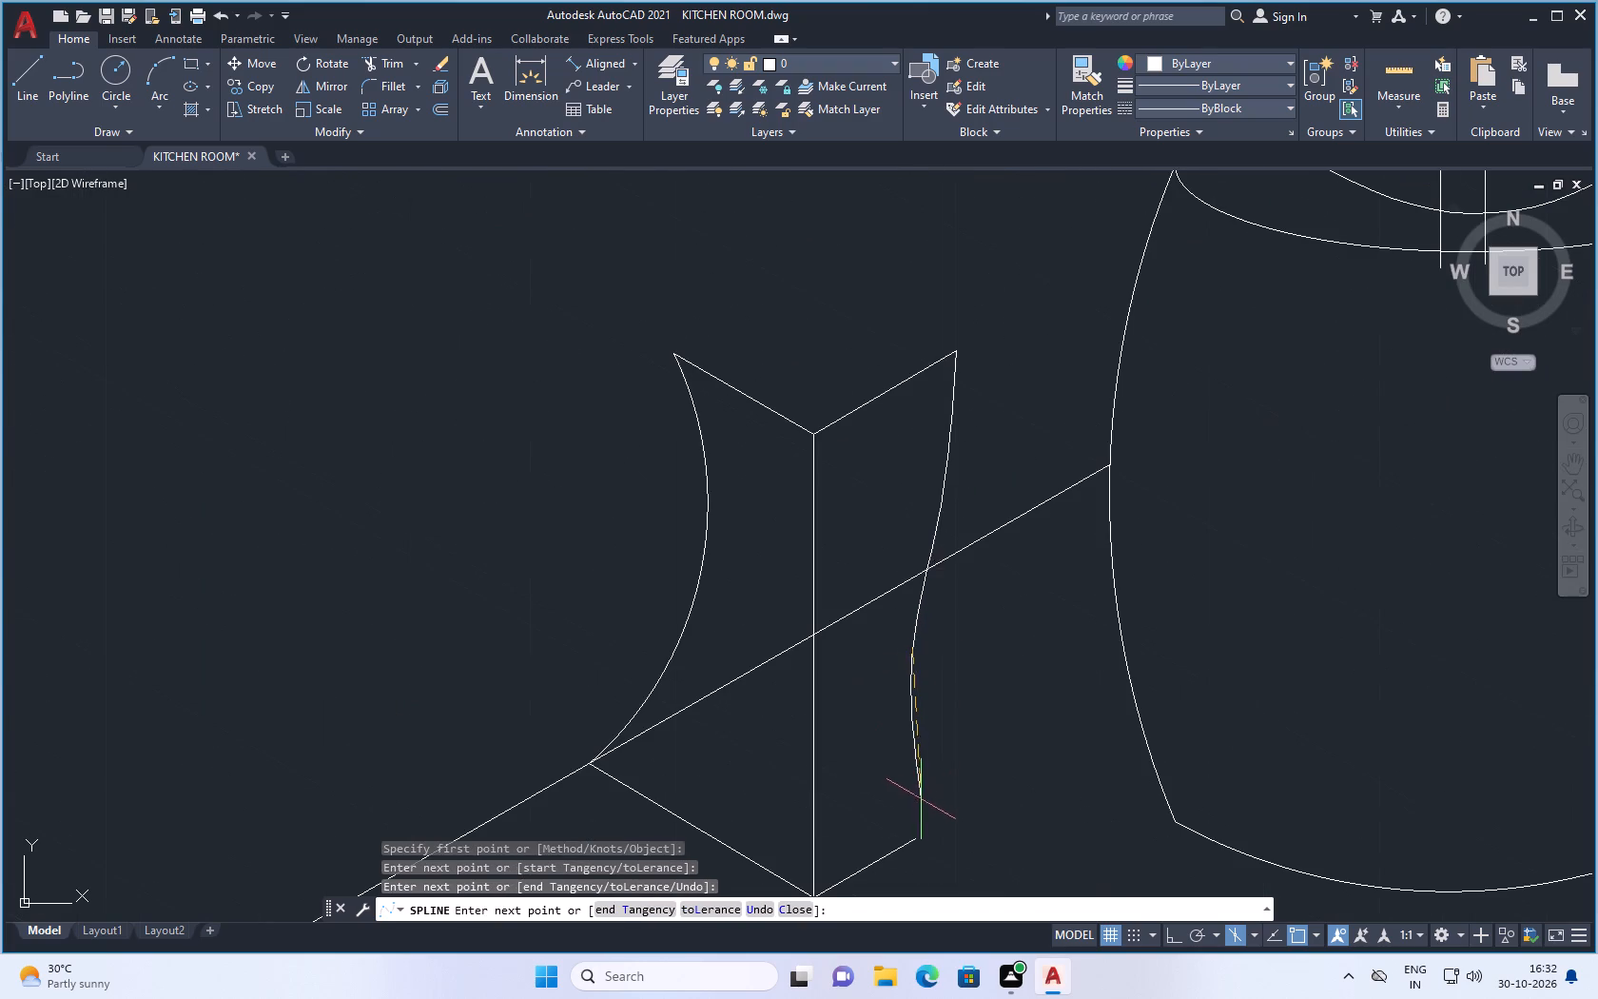
pyautogui.scroll(2, 925, 836)
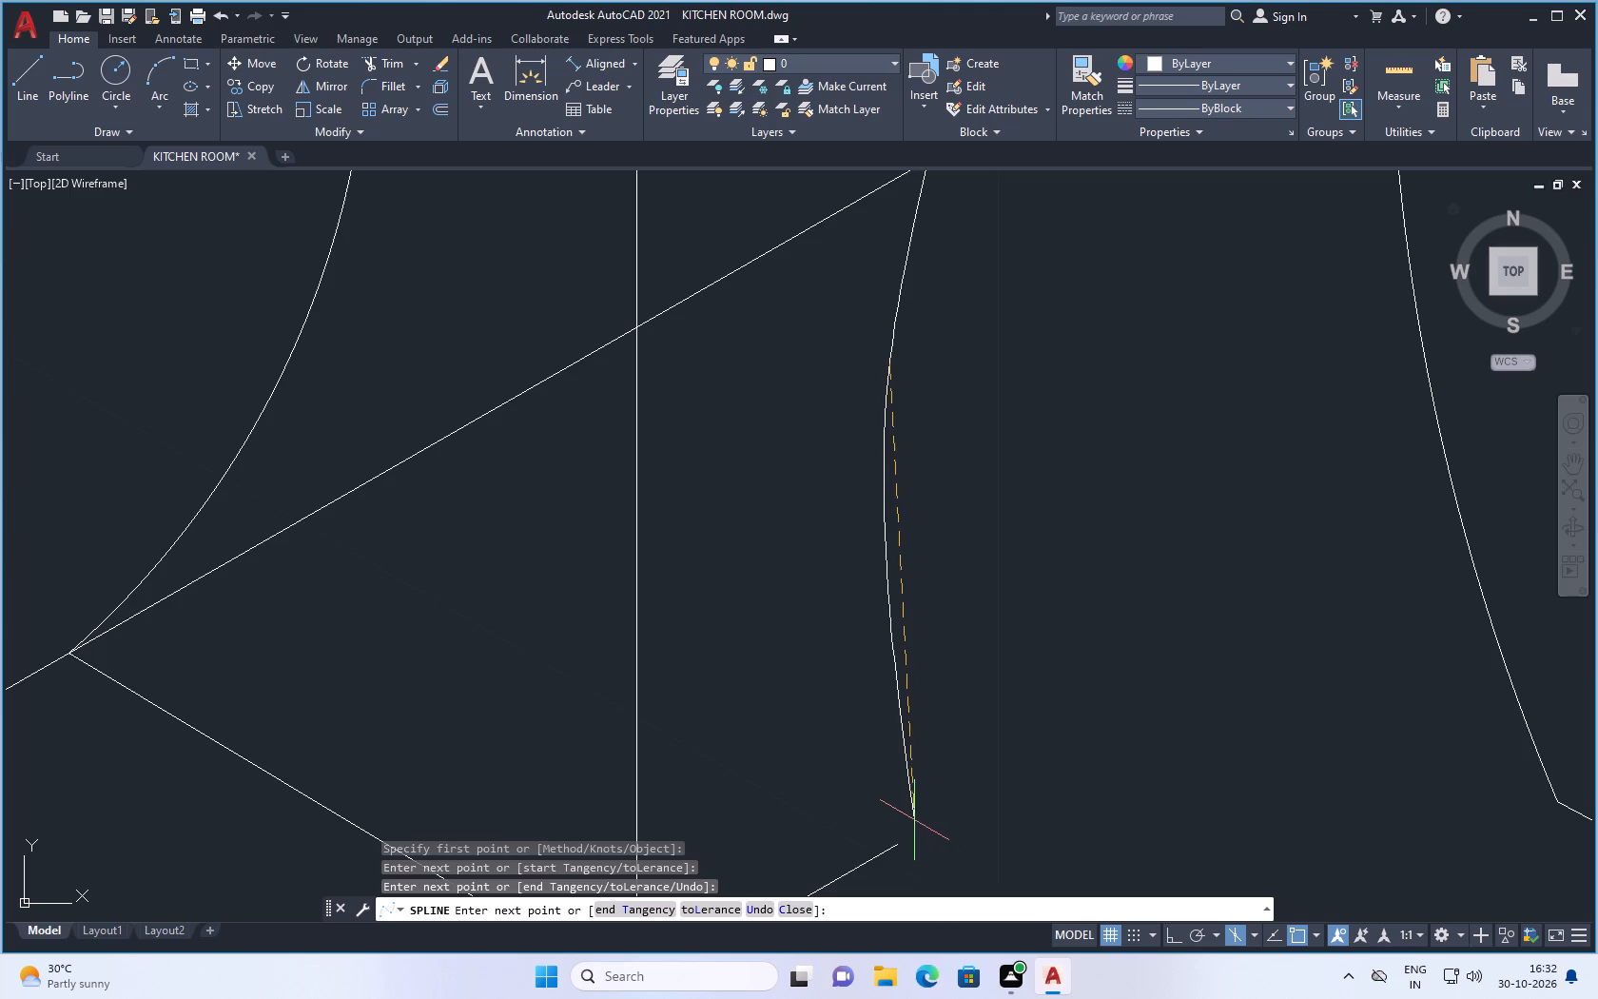
pyautogui.click(923, 822)
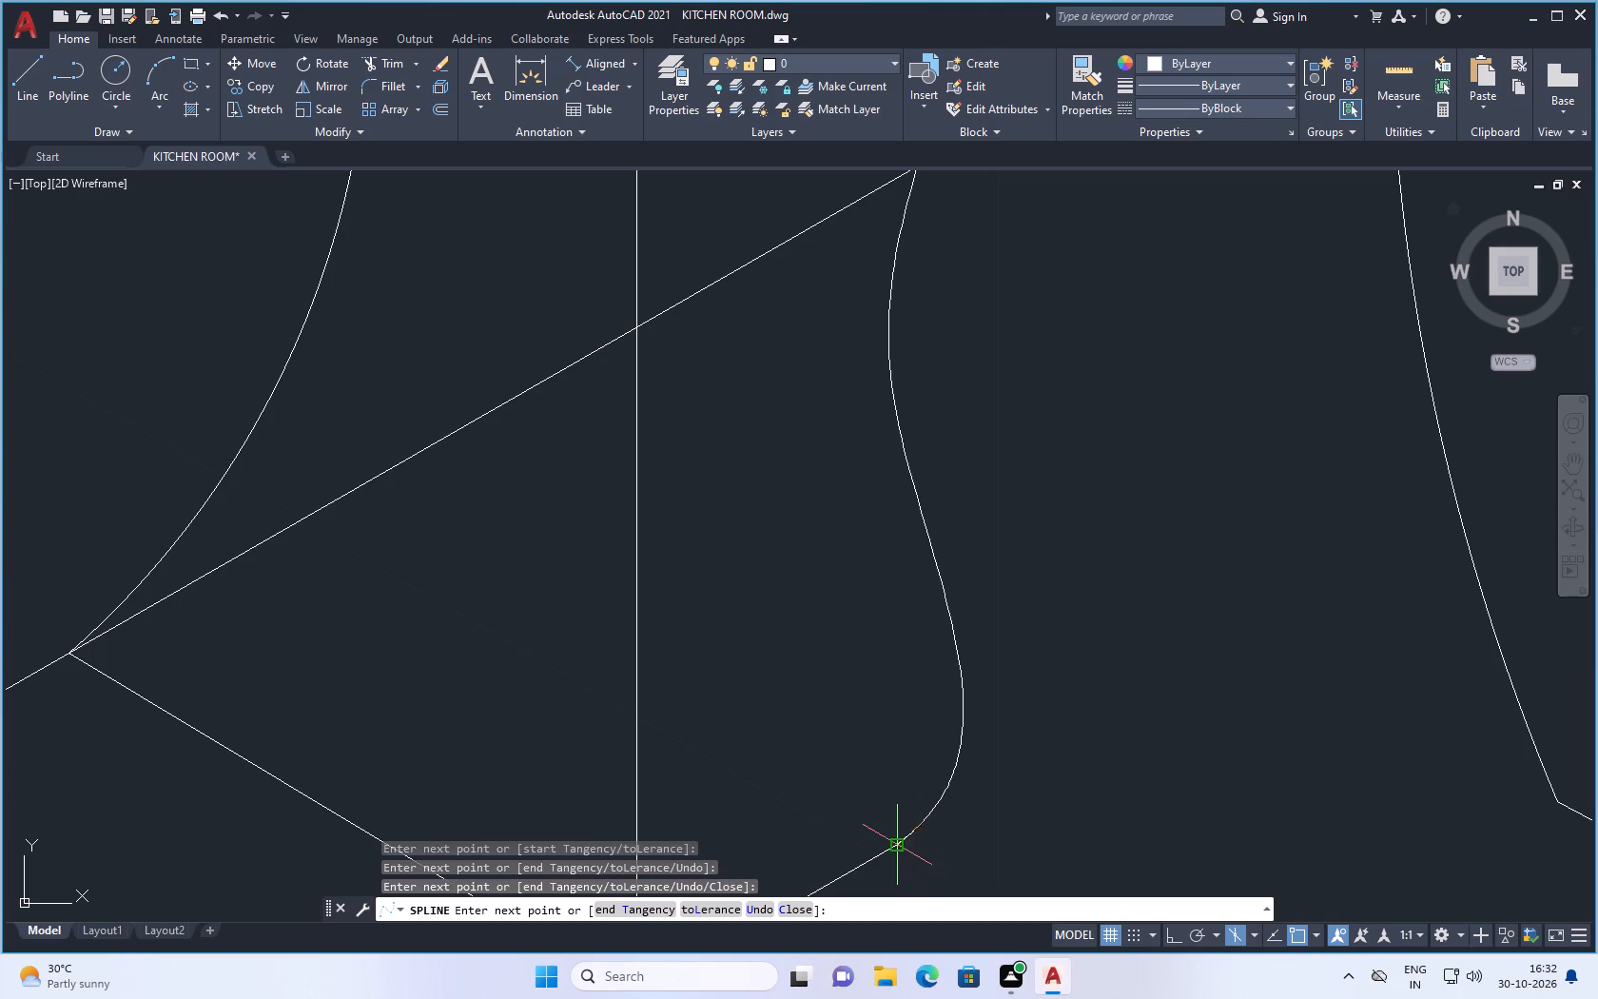
pyautogui.click(901, 847)
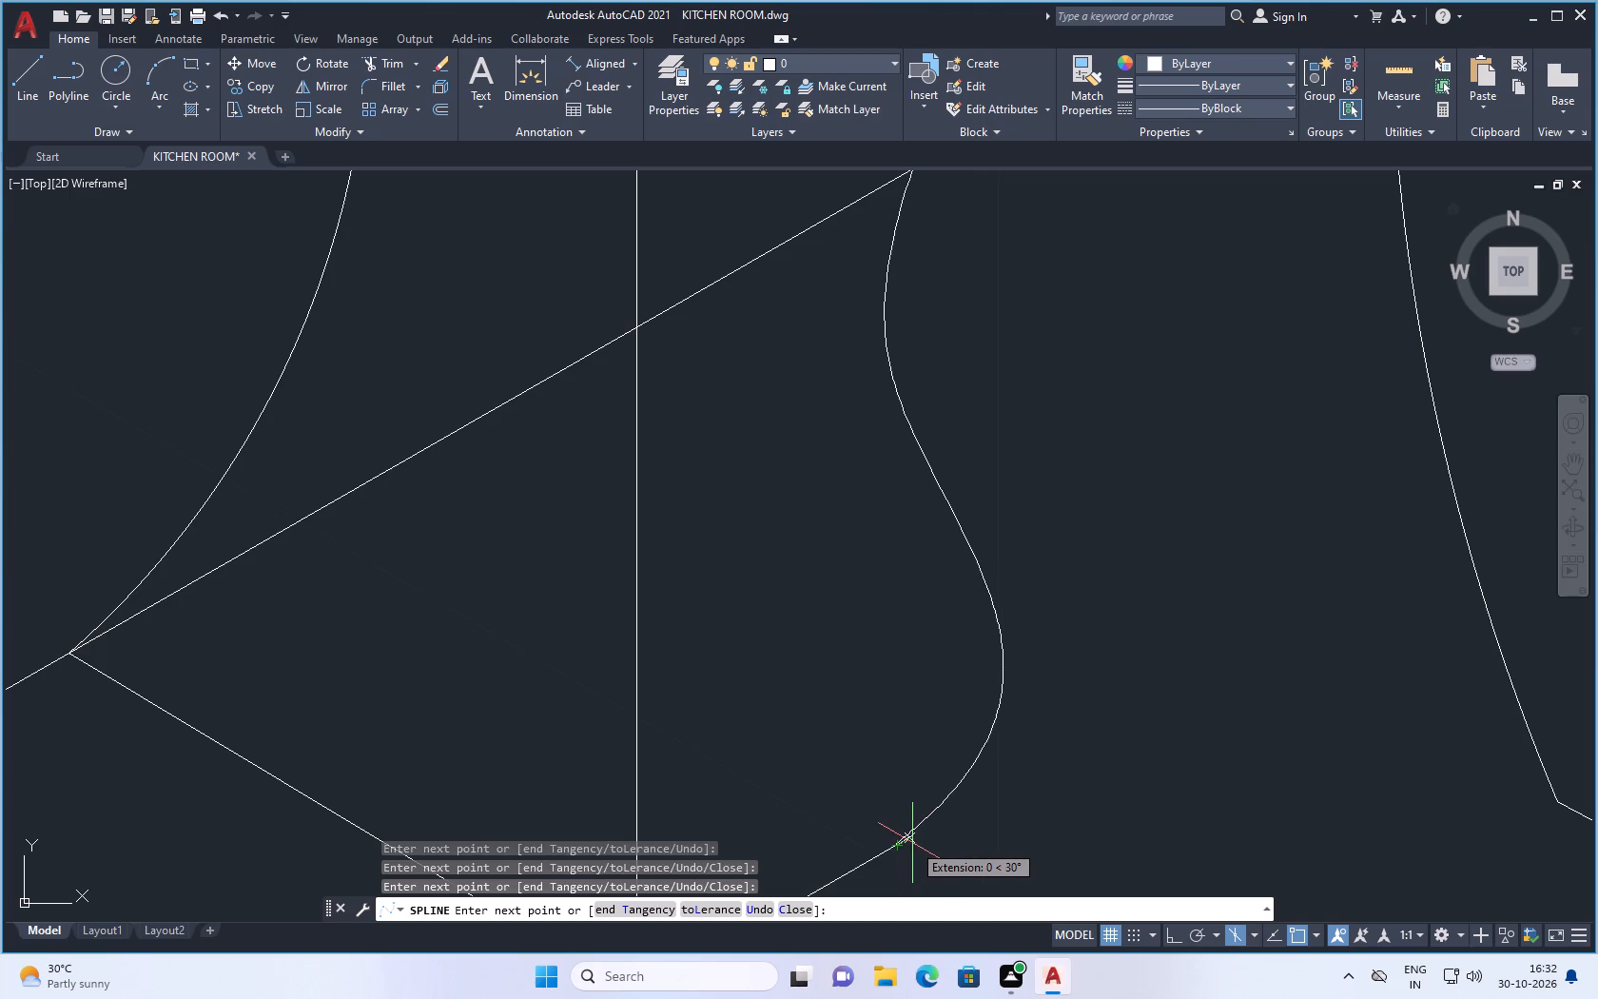
pyautogui.press('Return')
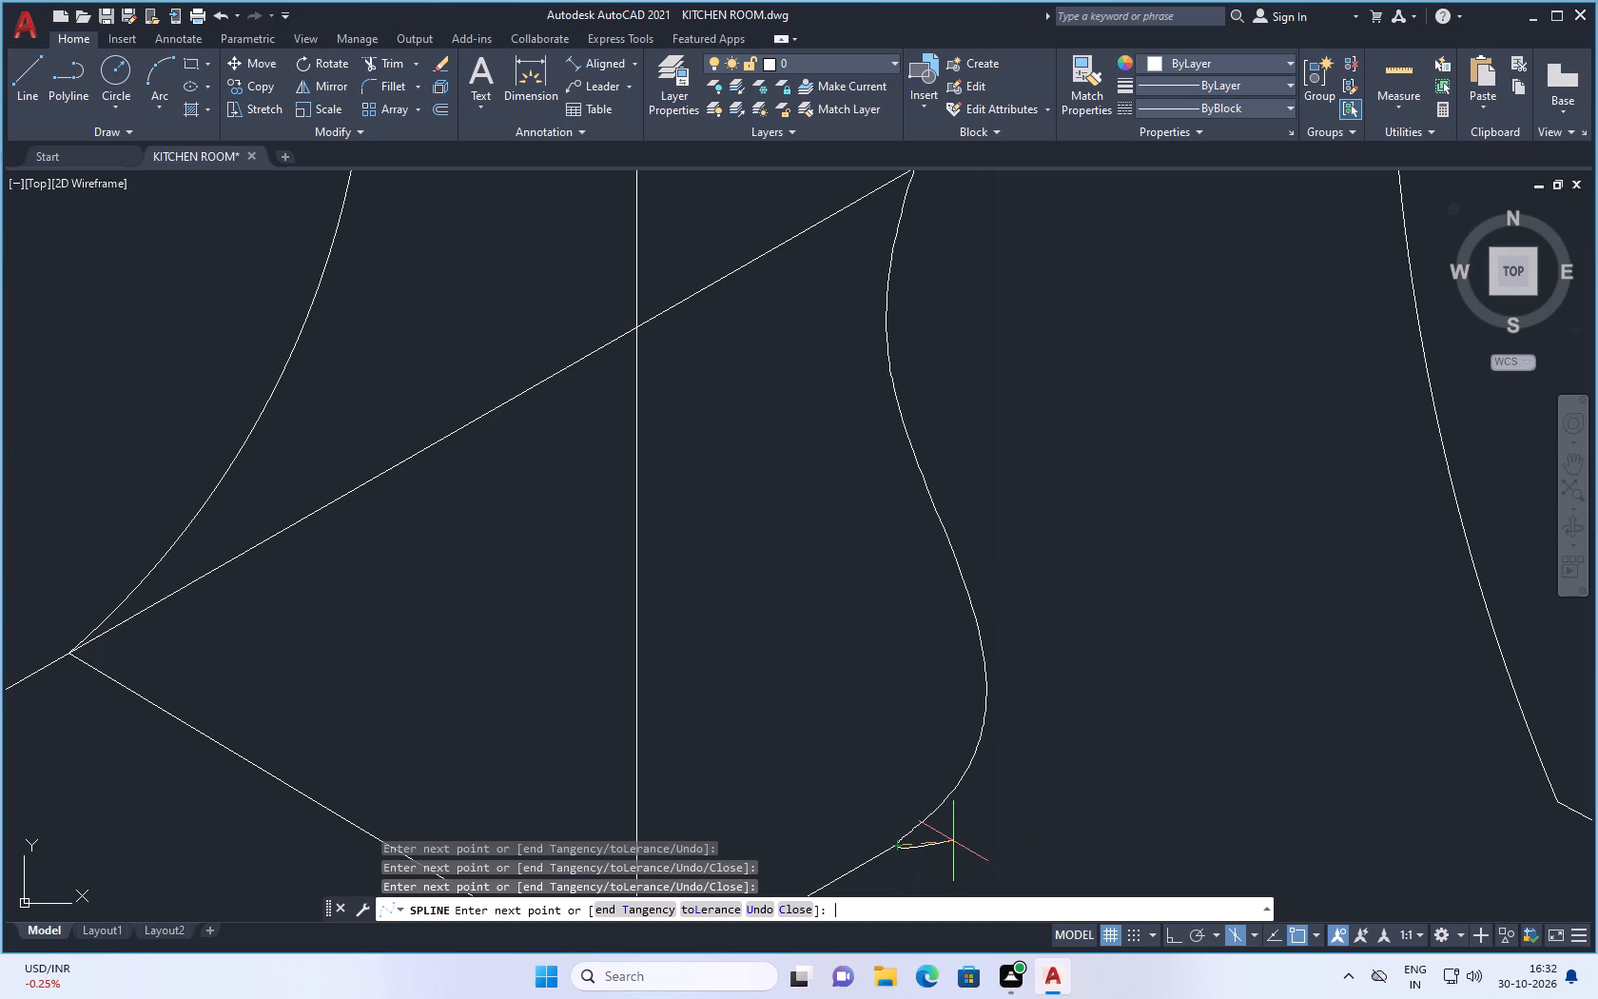
# Close the object's top face with two lines joining the arc's upper end, a back corner and the spline's upper end.
pyautogui.scroll(-3, 884, 762)
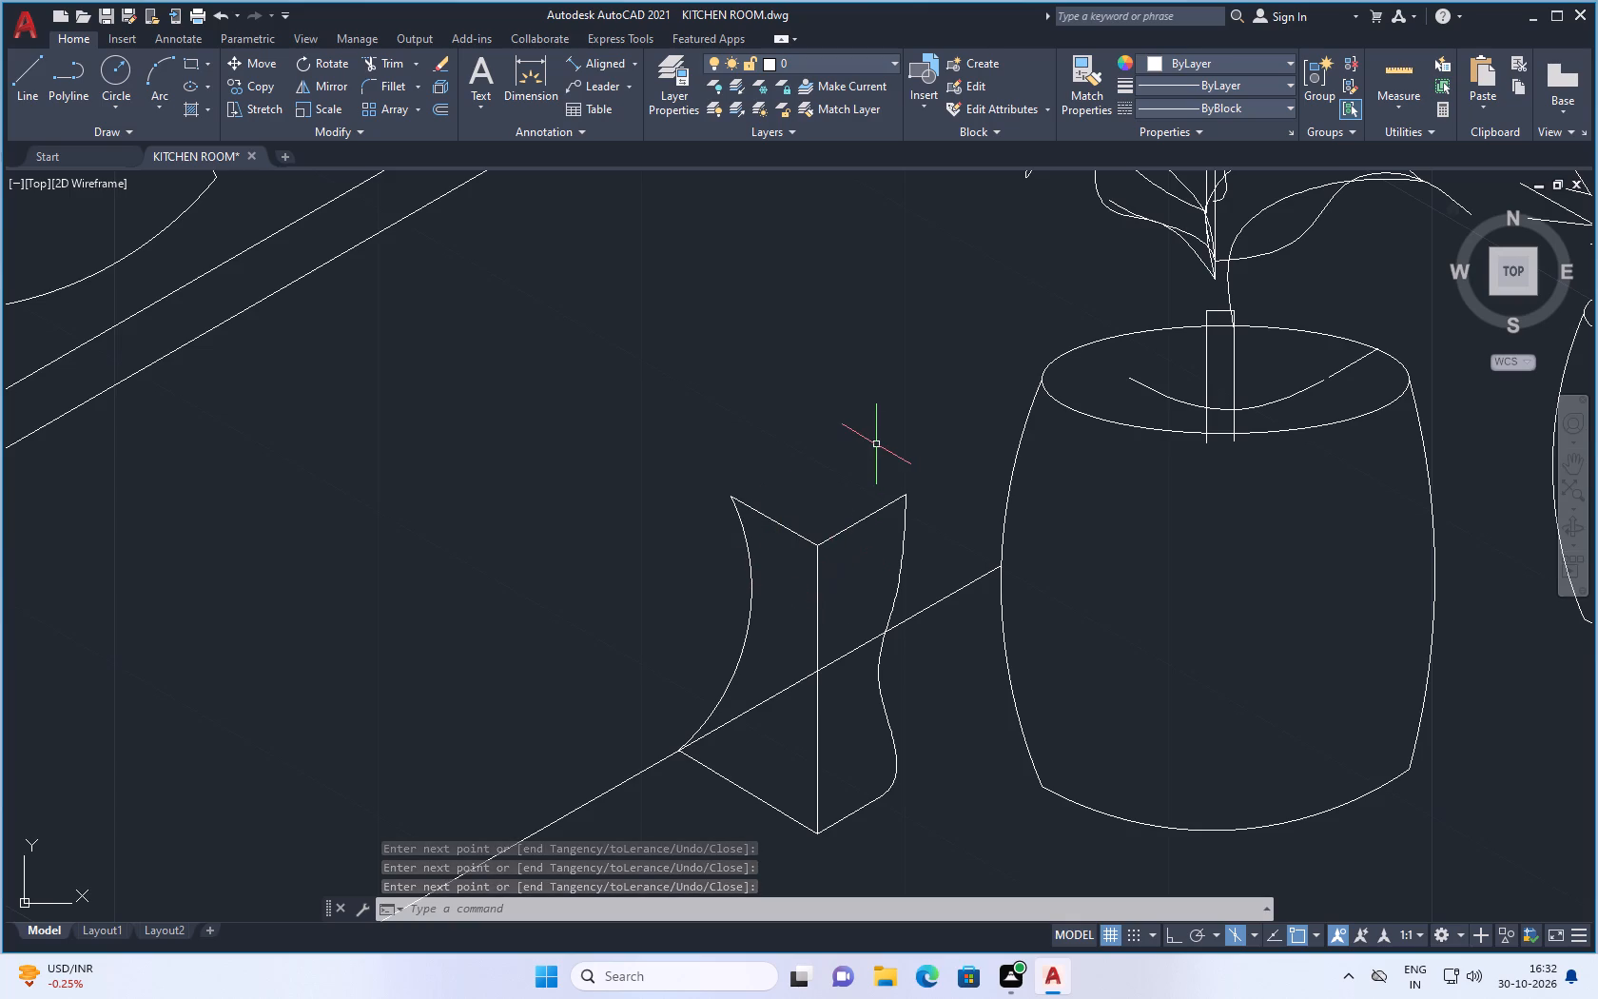
pyautogui.click(21, 54)
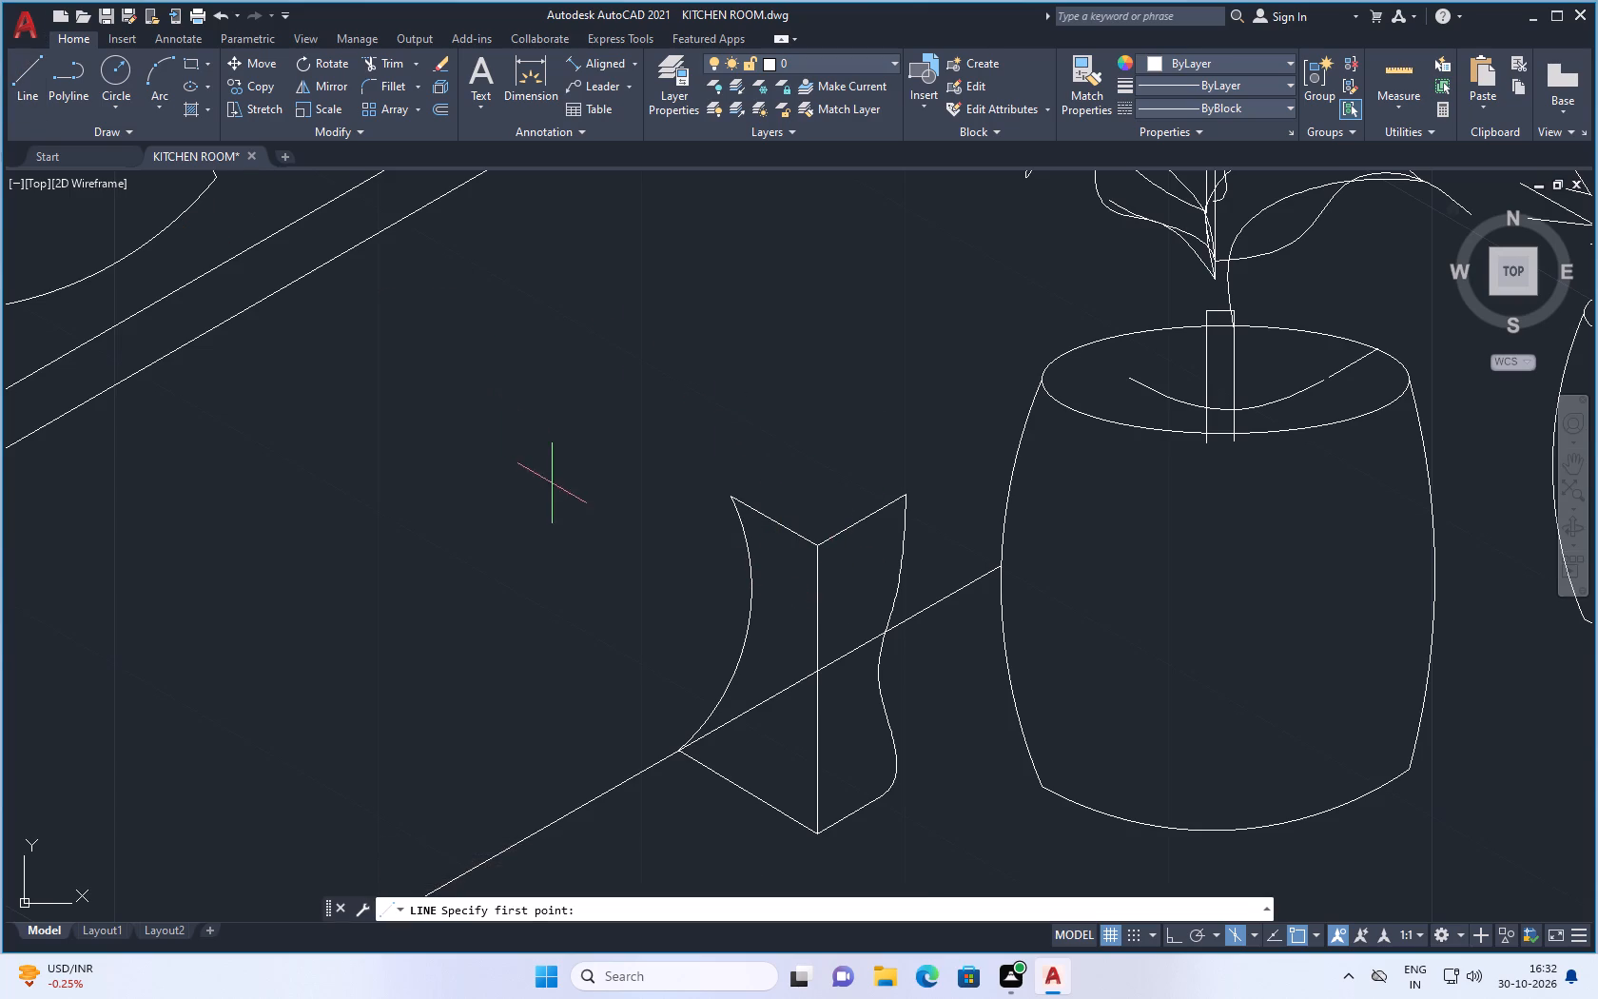
pyautogui.scroll(-2, 552, 504)
pyautogui.scroll(2, 650, 474)
pyautogui.click(573, 544)
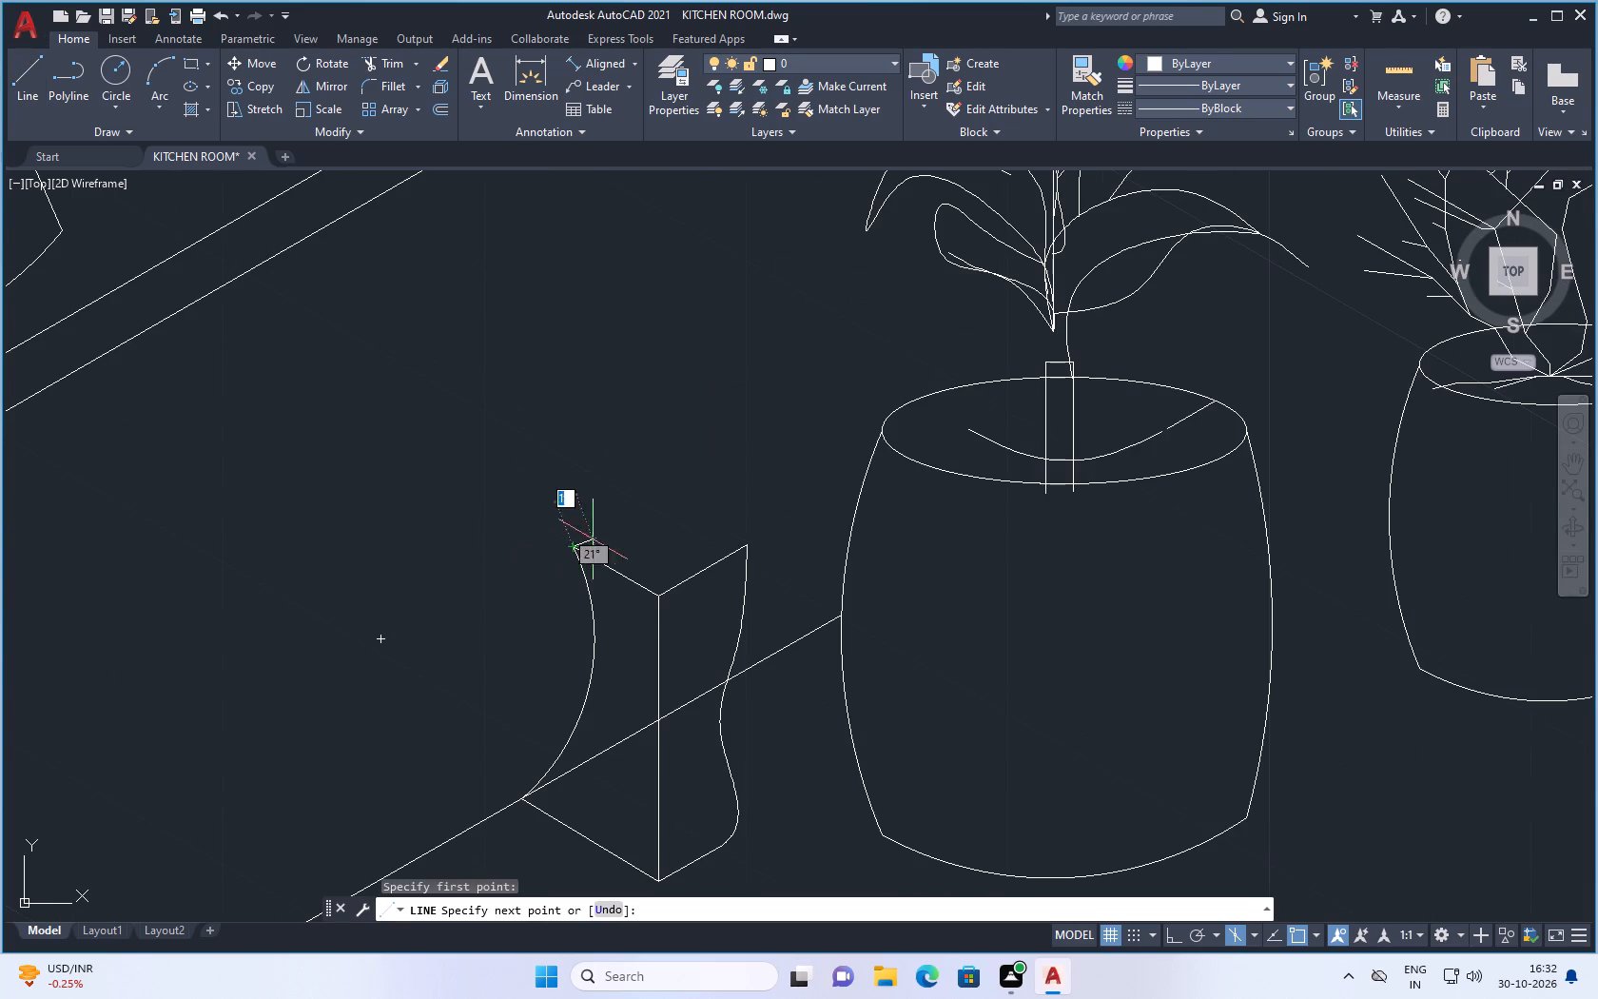
pyautogui.click(666, 503)
pyautogui.click(750, 545)
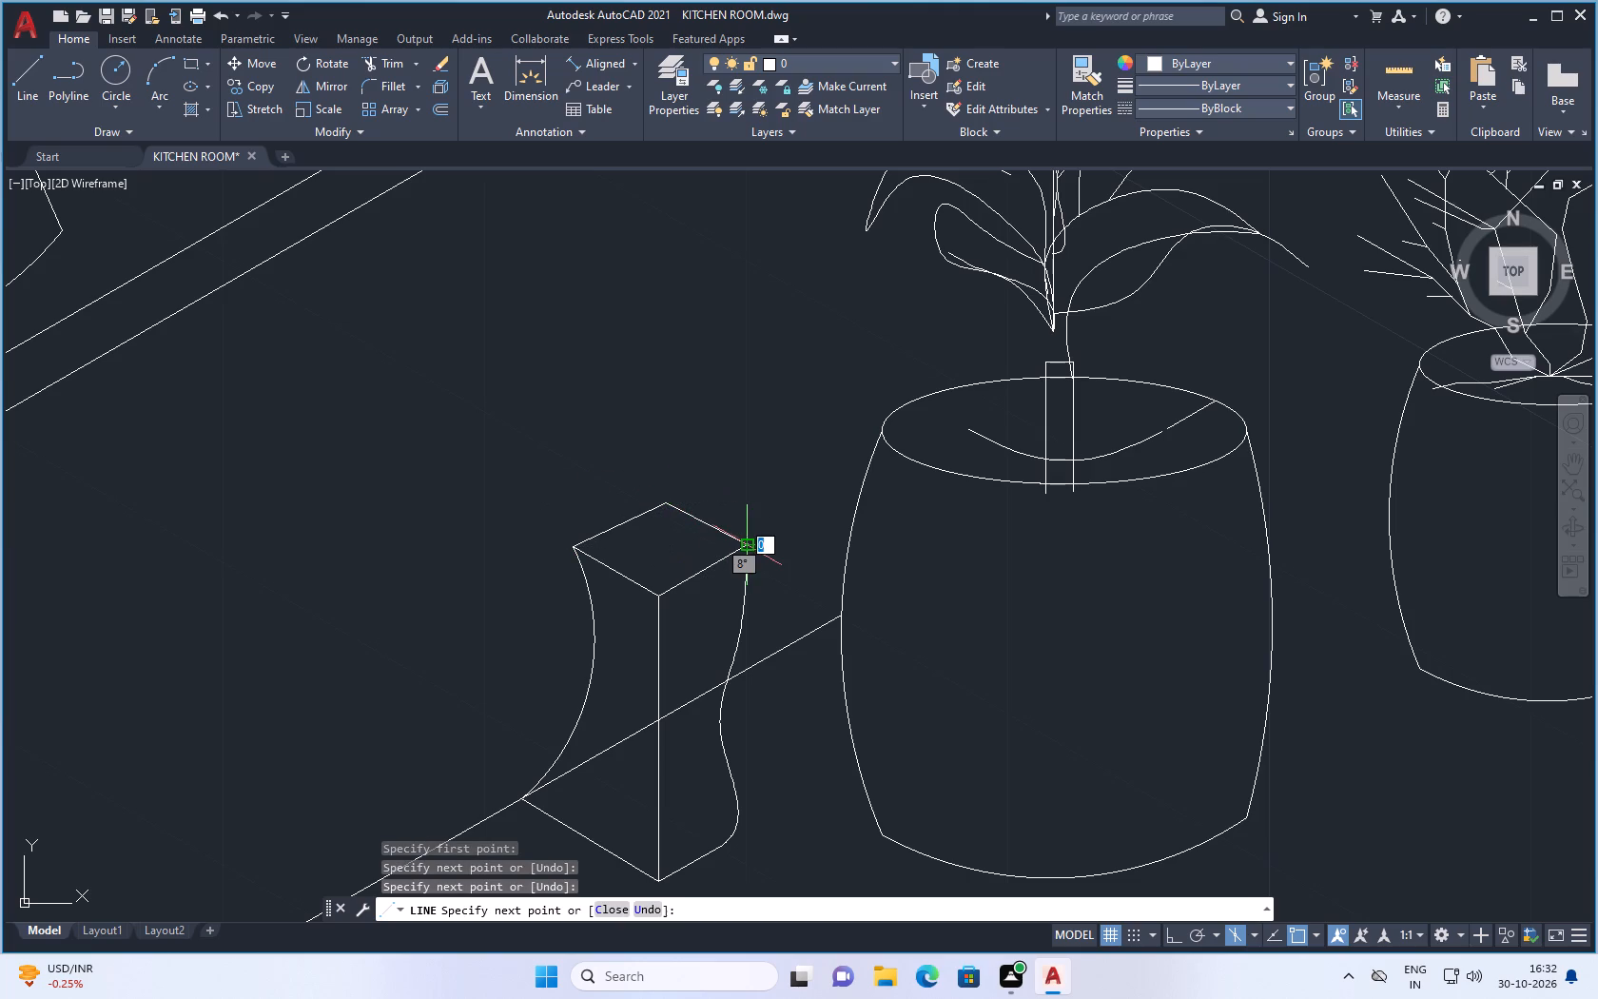
pyautogui.press('space')
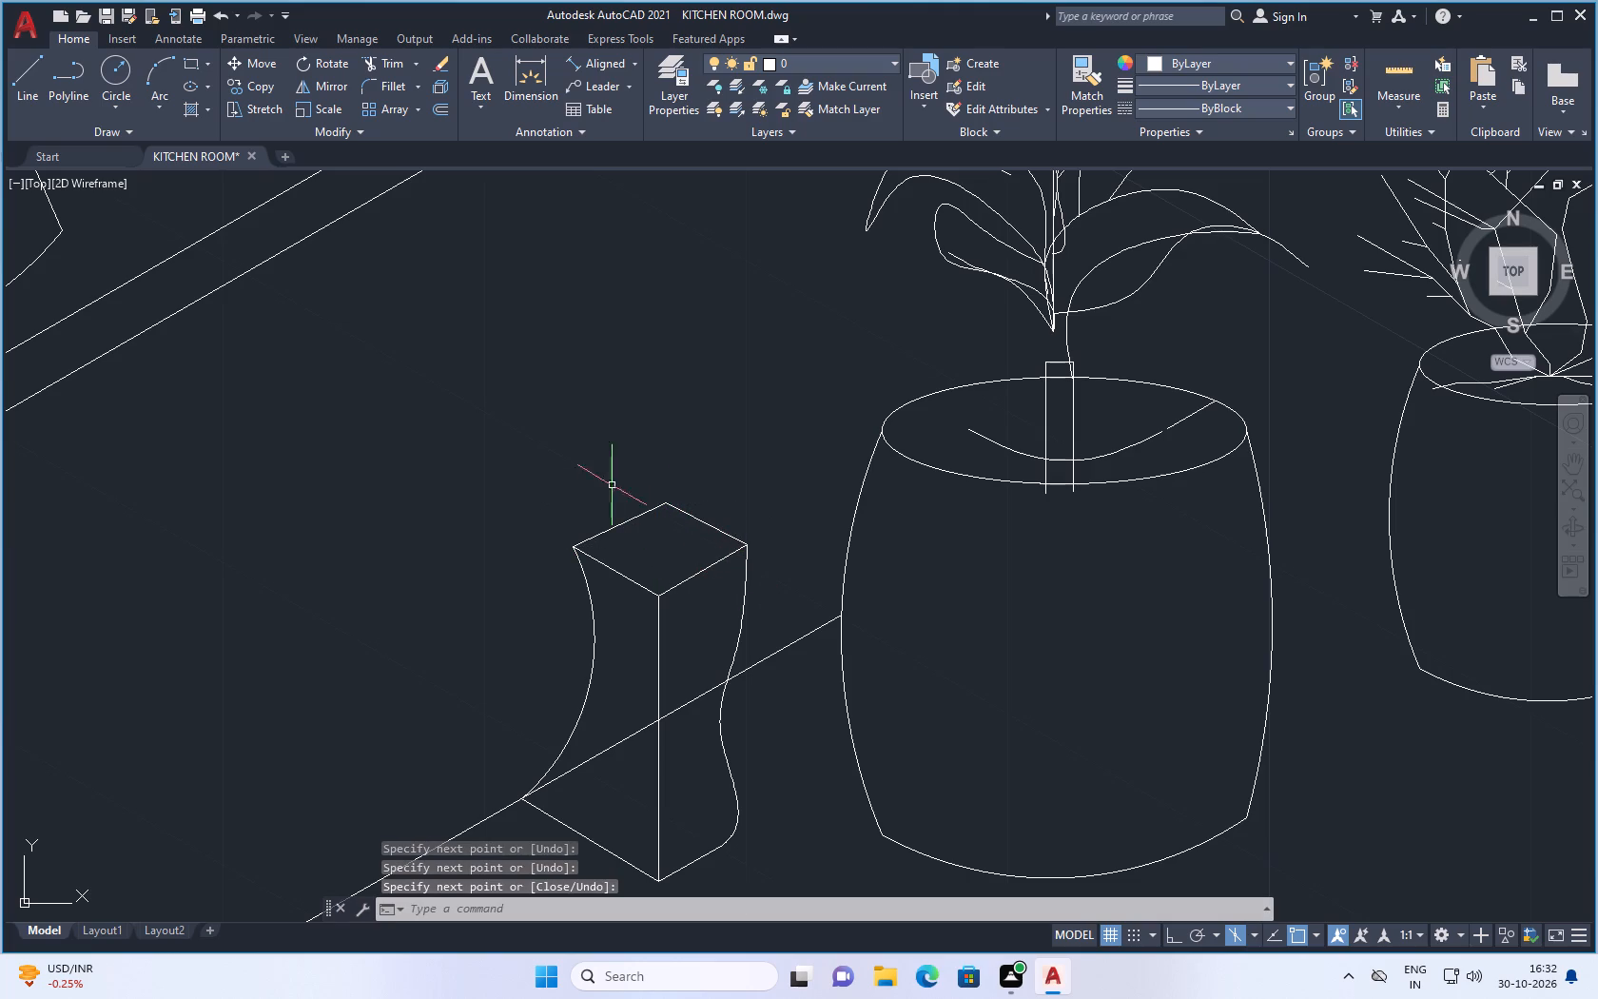
# Draw a small three-sided open slot outline of connected lines in the middle of the object's top face.
pyautogui.press('space')
pyautogui.click(654, 554)
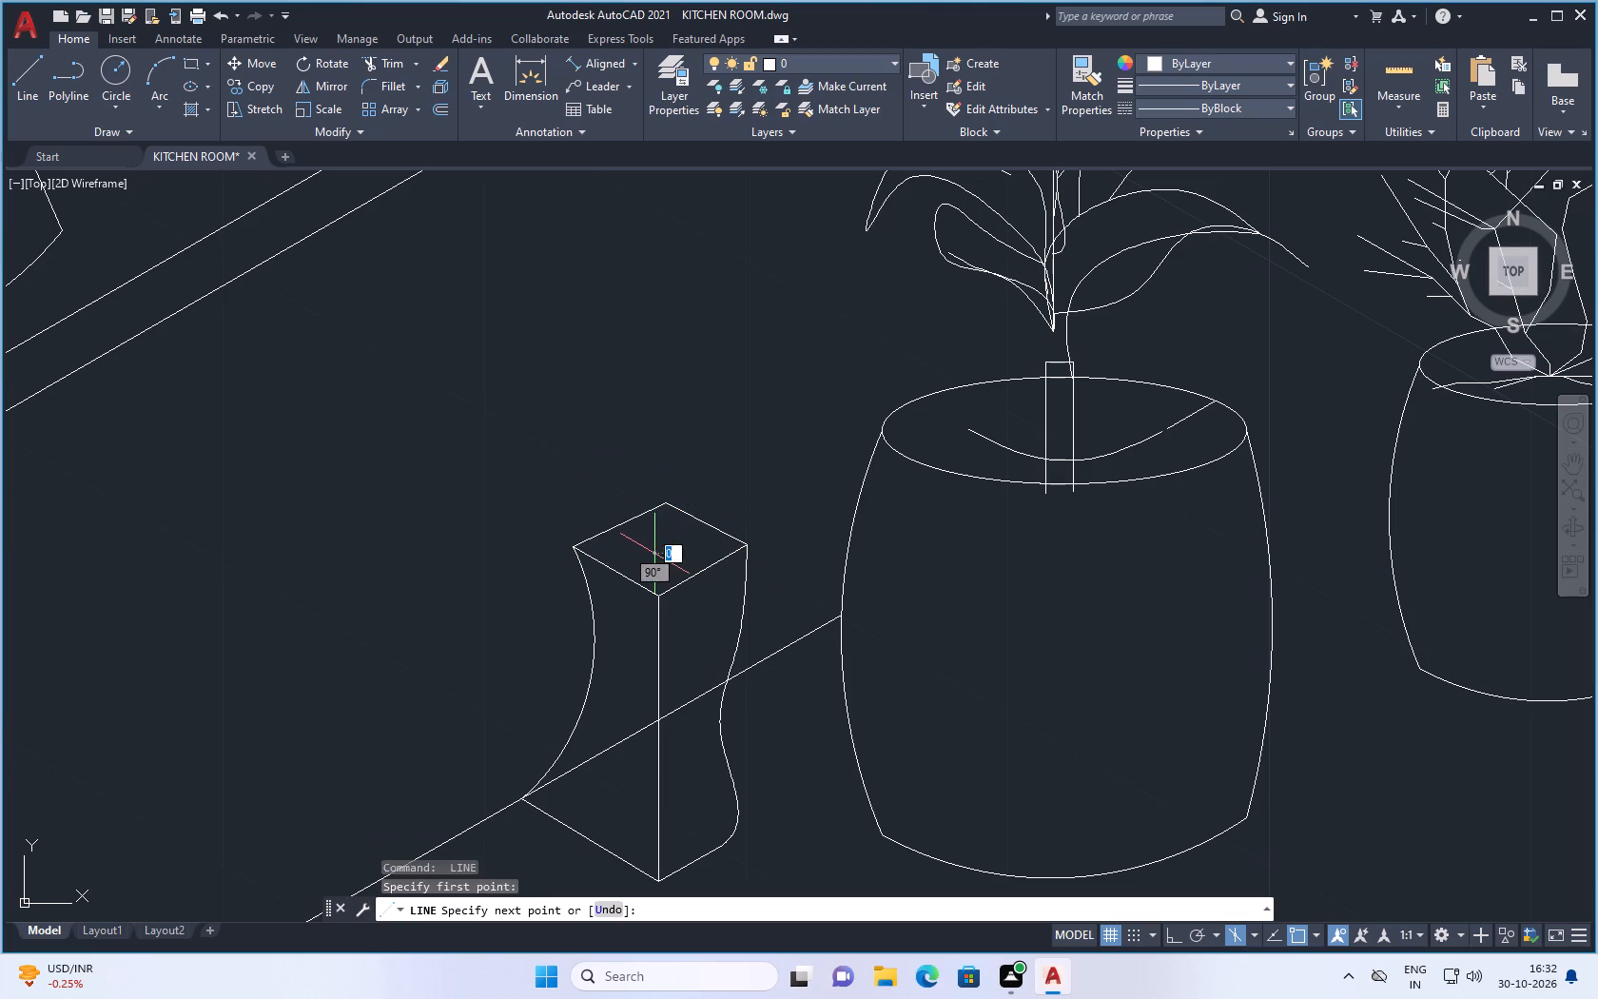
pyautogui.click(653, 530)
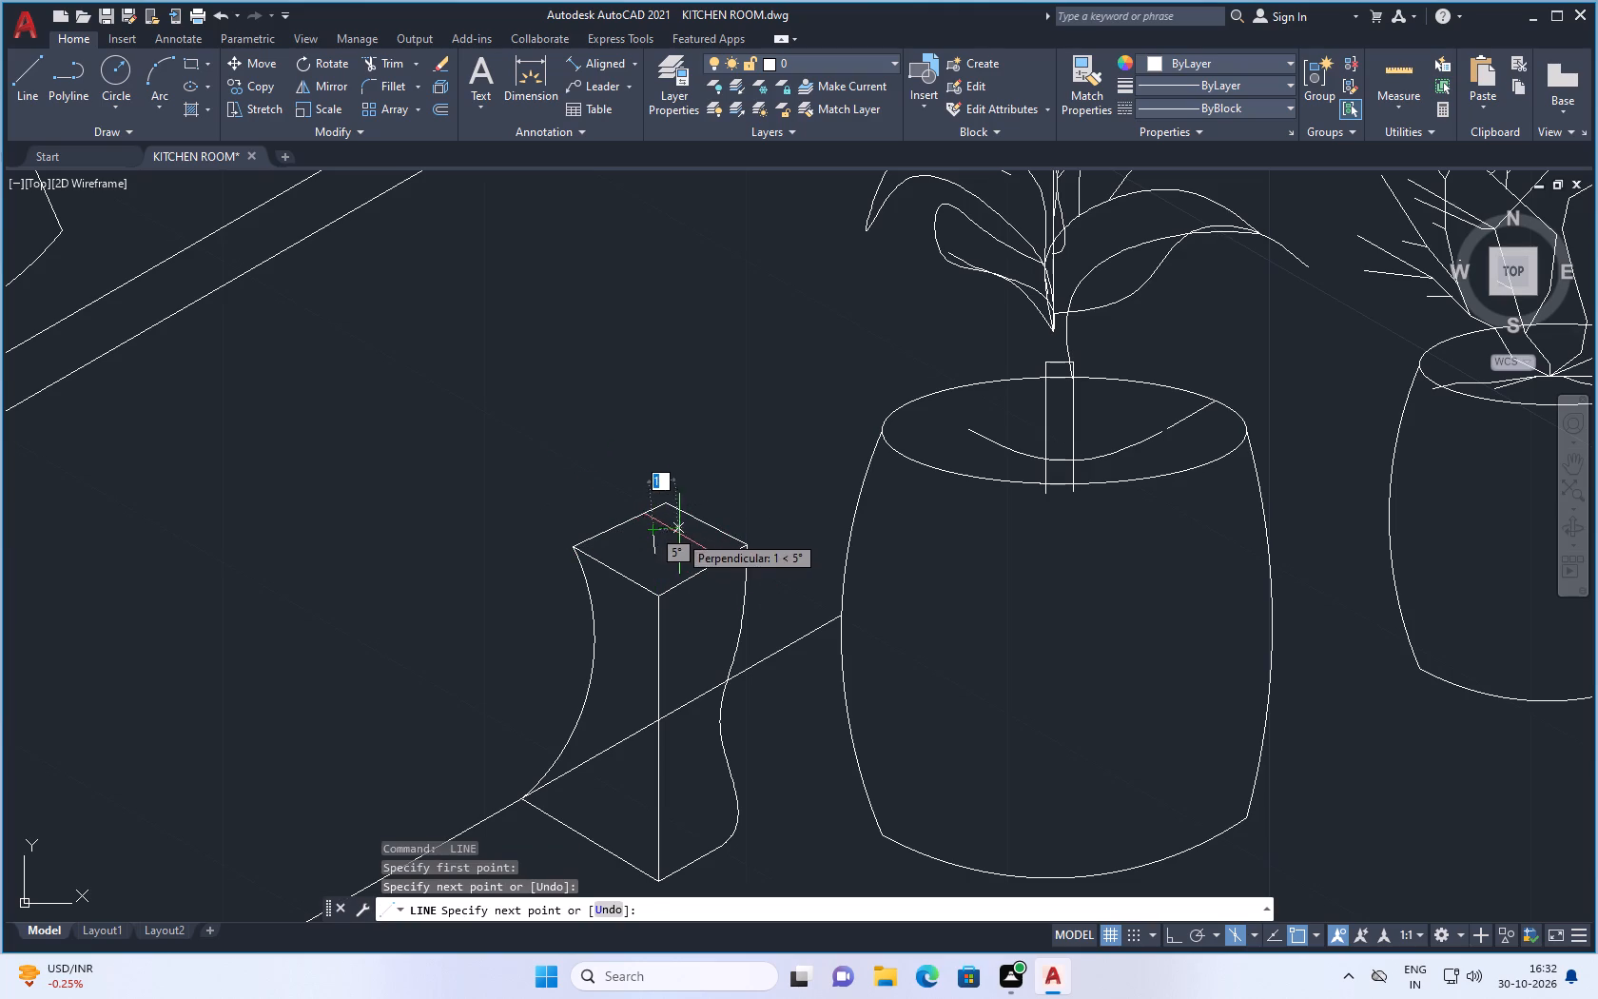
pyautogui.click(679, 538)
pyautogui.click(678, 564)
pyautogui.press('space')
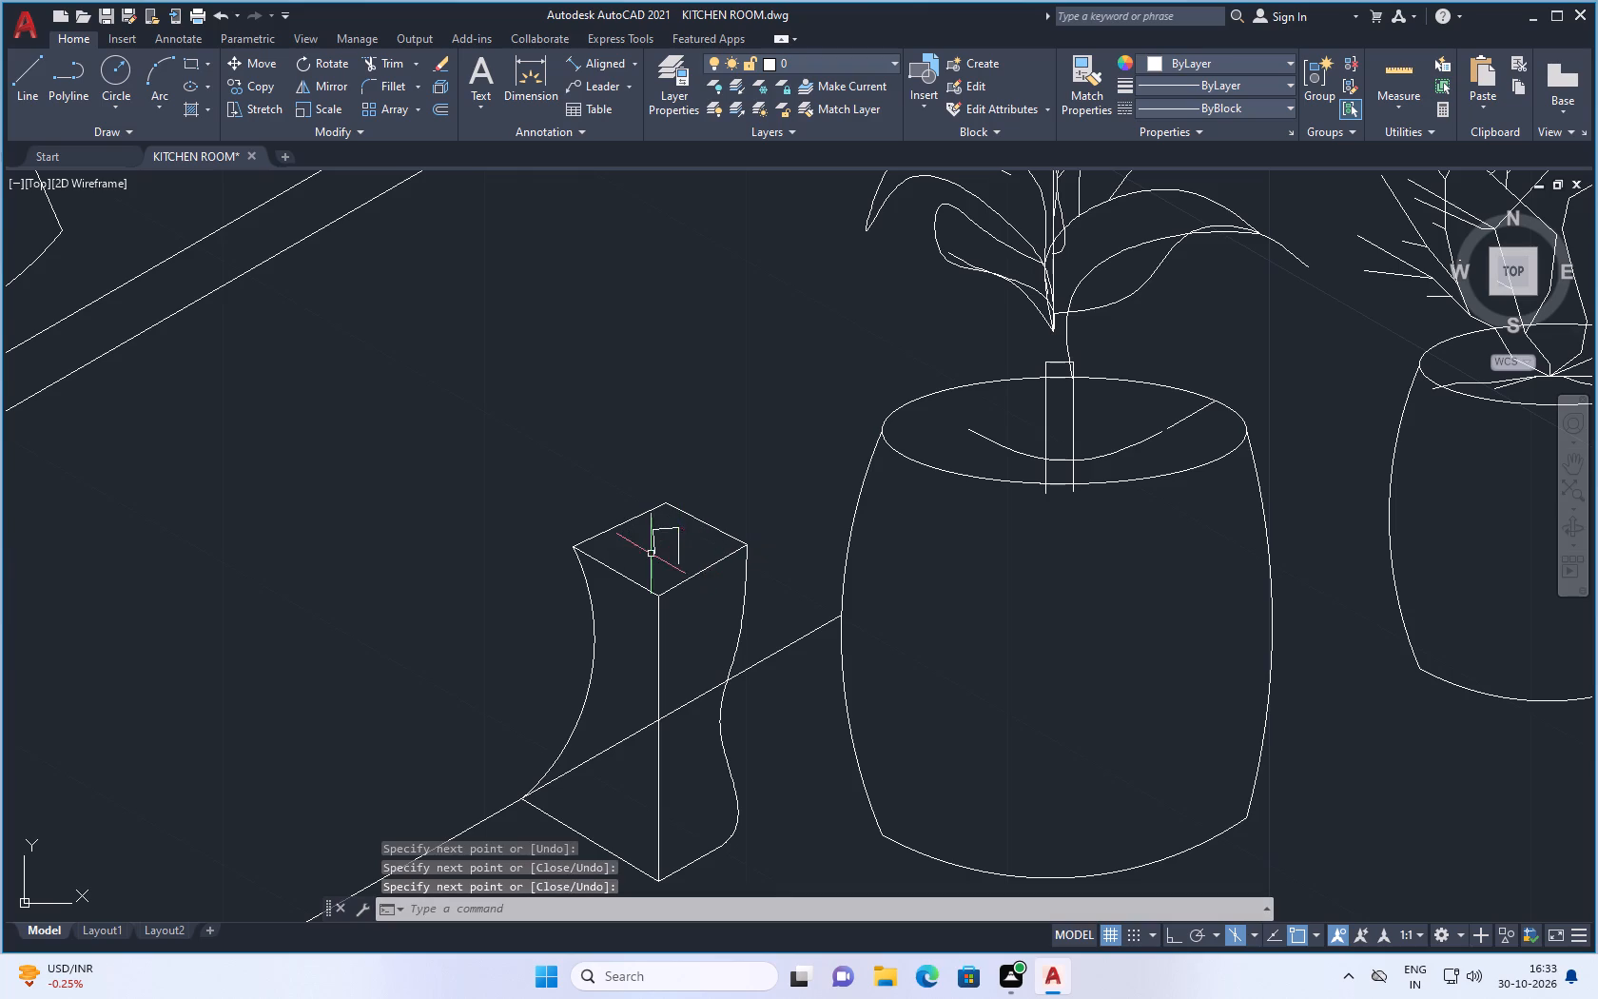
# Trim away both pieces of the countertop line that cross the curved-sided object's front faces.
pyautogui.scroll(-2, 650, 554)
pyautogui.scroll(-2, 671, 725)
pyautogui.scroll(2, 635, 689)
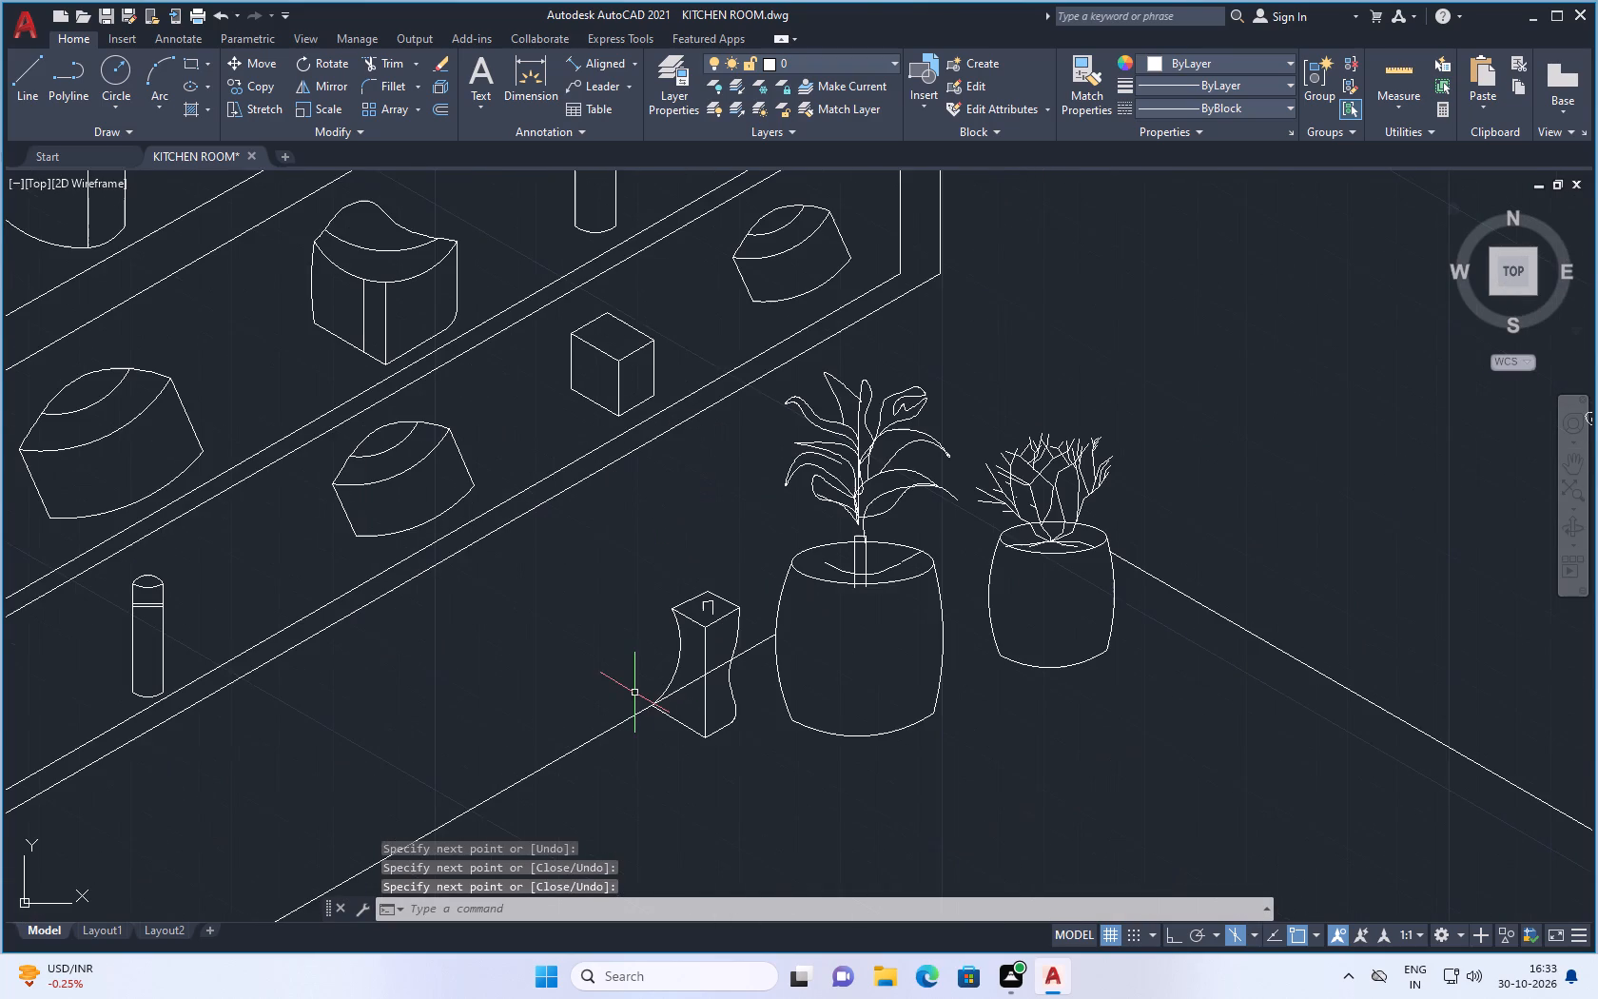
pyautogui.write('tr')
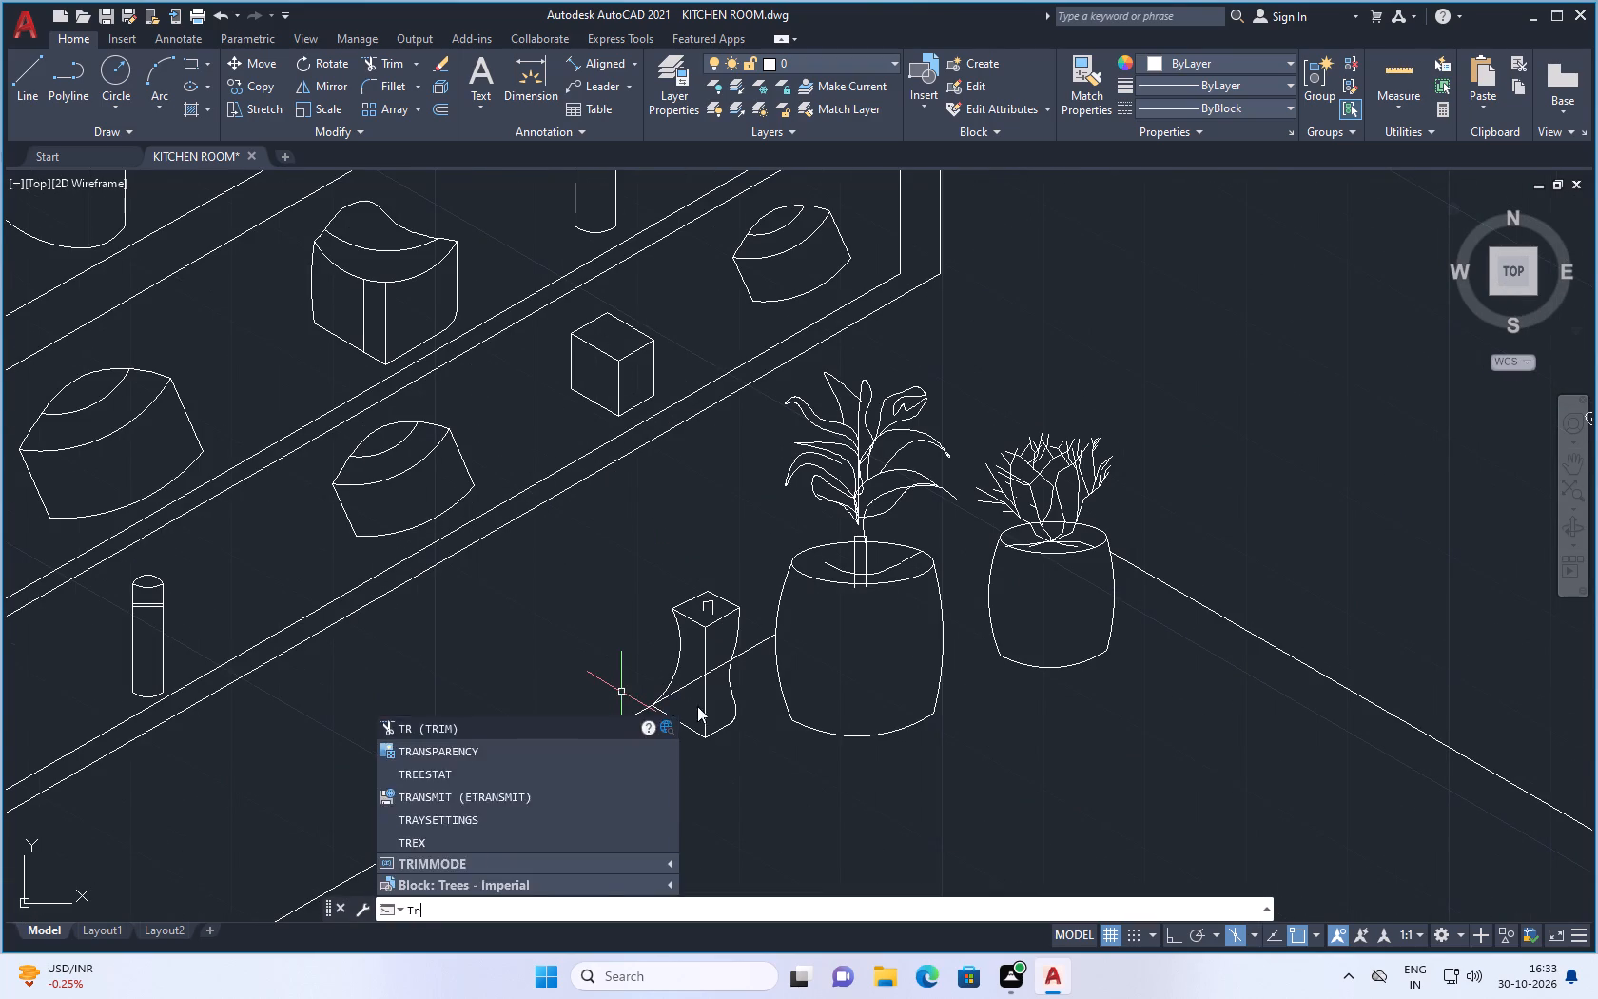
pyautogui.press('Return')
pyautogui.click(686, 690)
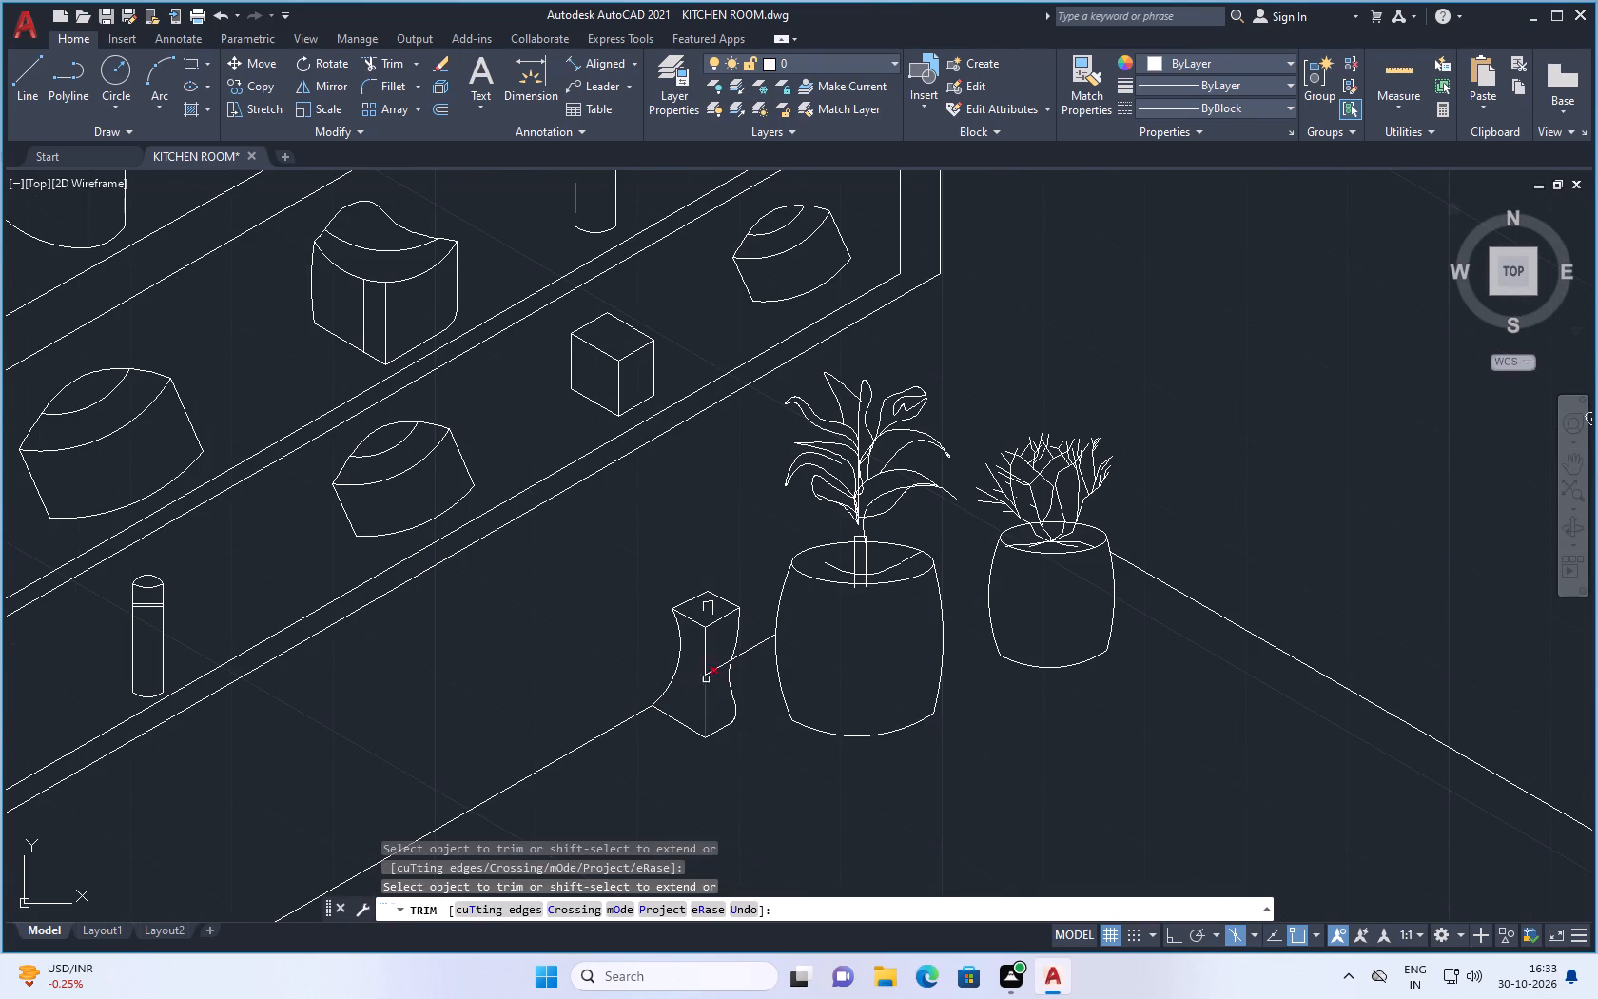
pyautogui.click(715, 670)
pyautogui.scroll(-2, 772, 558)
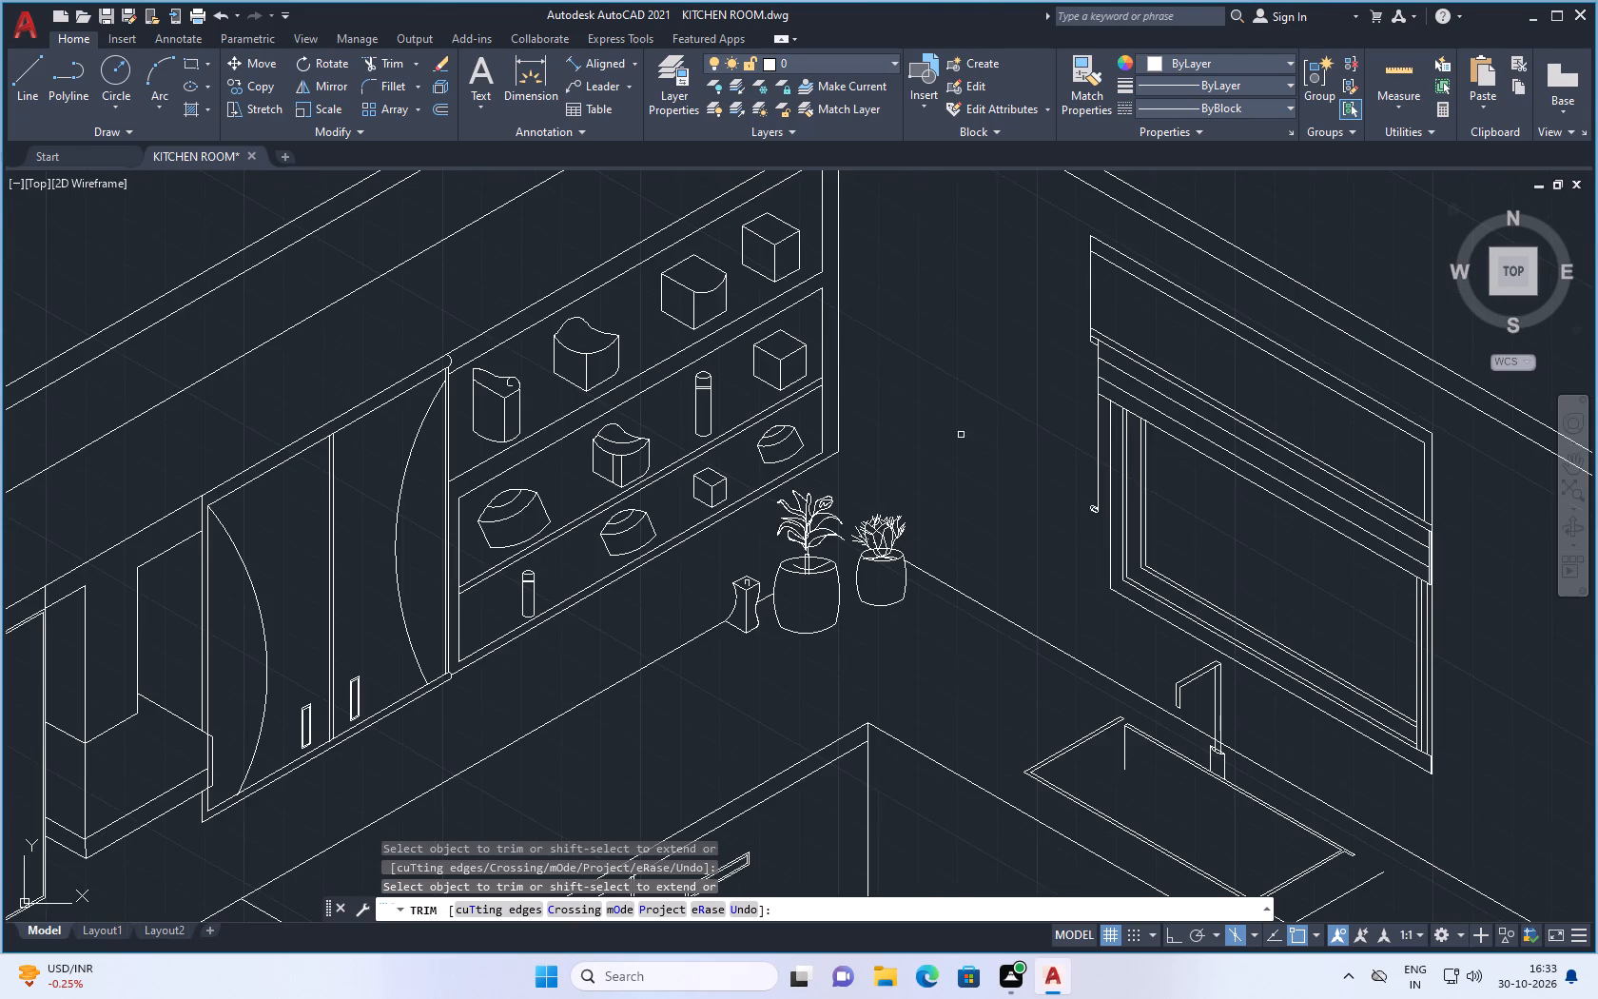
pyautogui.press('Escape')
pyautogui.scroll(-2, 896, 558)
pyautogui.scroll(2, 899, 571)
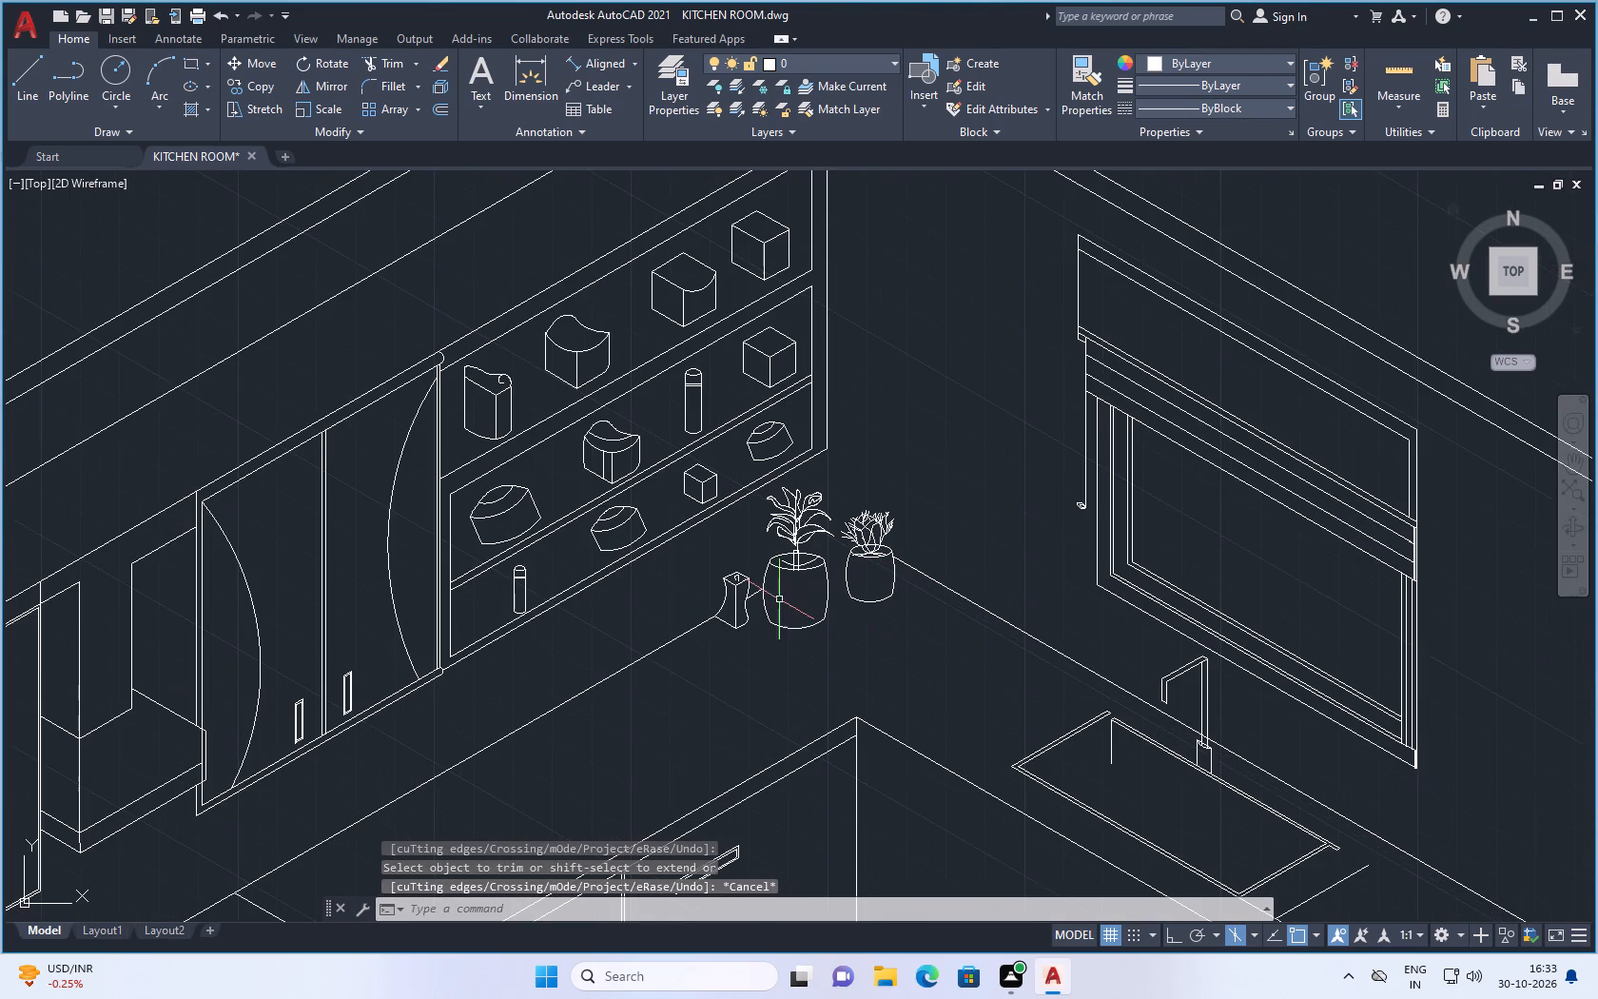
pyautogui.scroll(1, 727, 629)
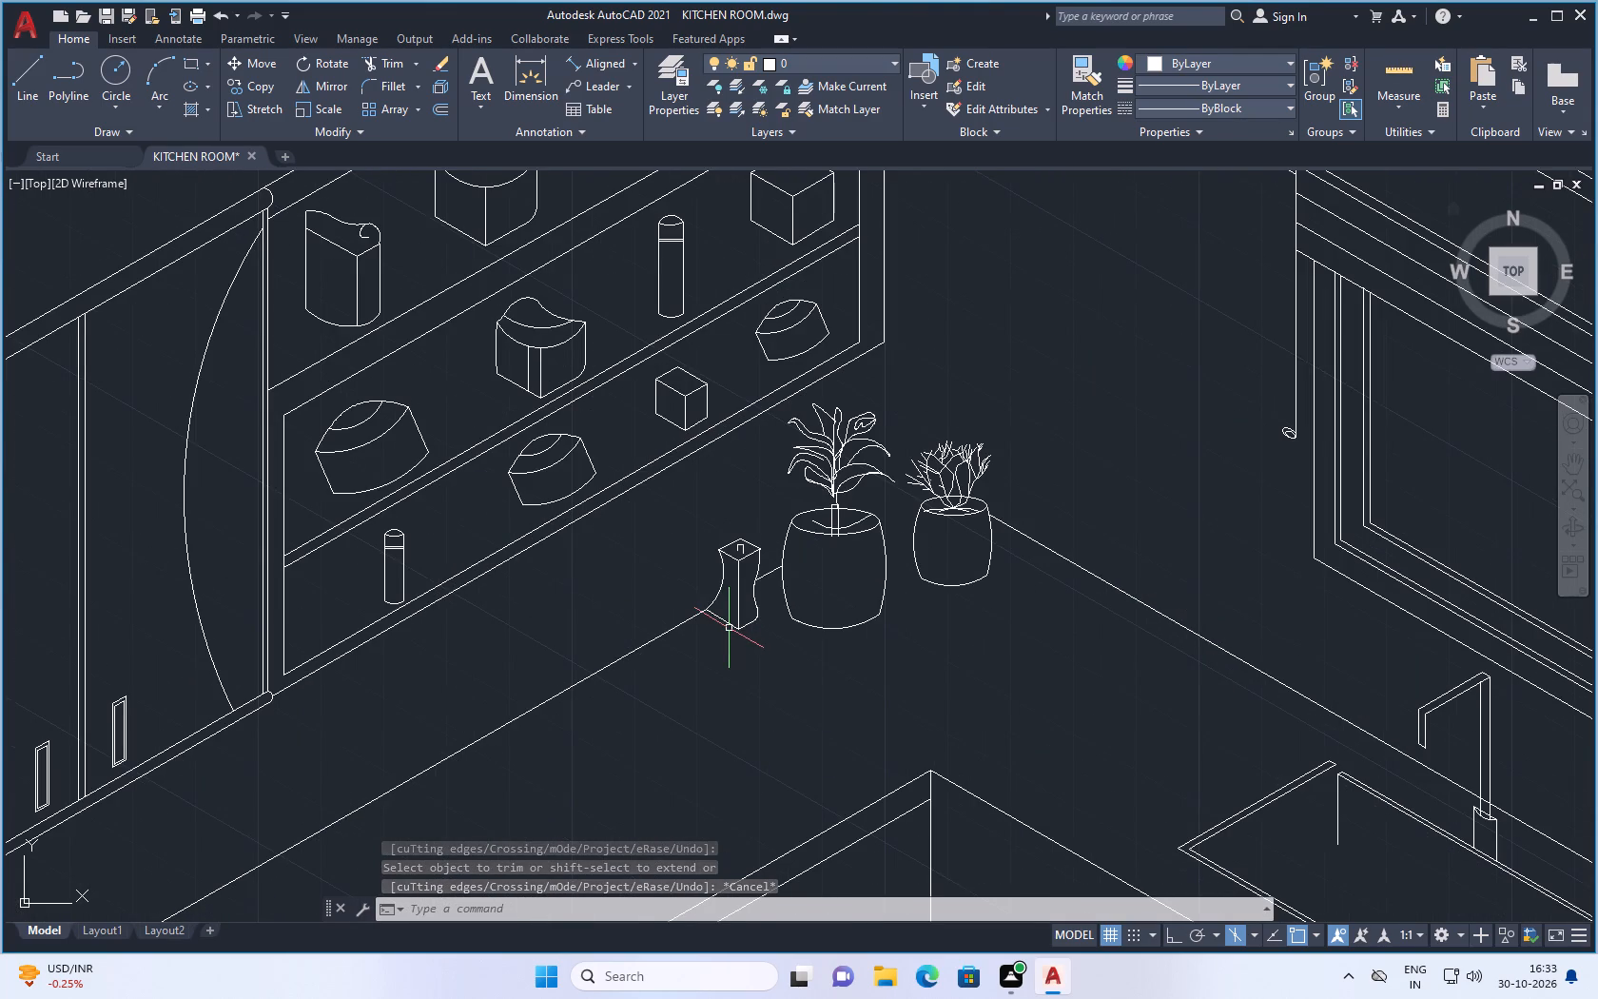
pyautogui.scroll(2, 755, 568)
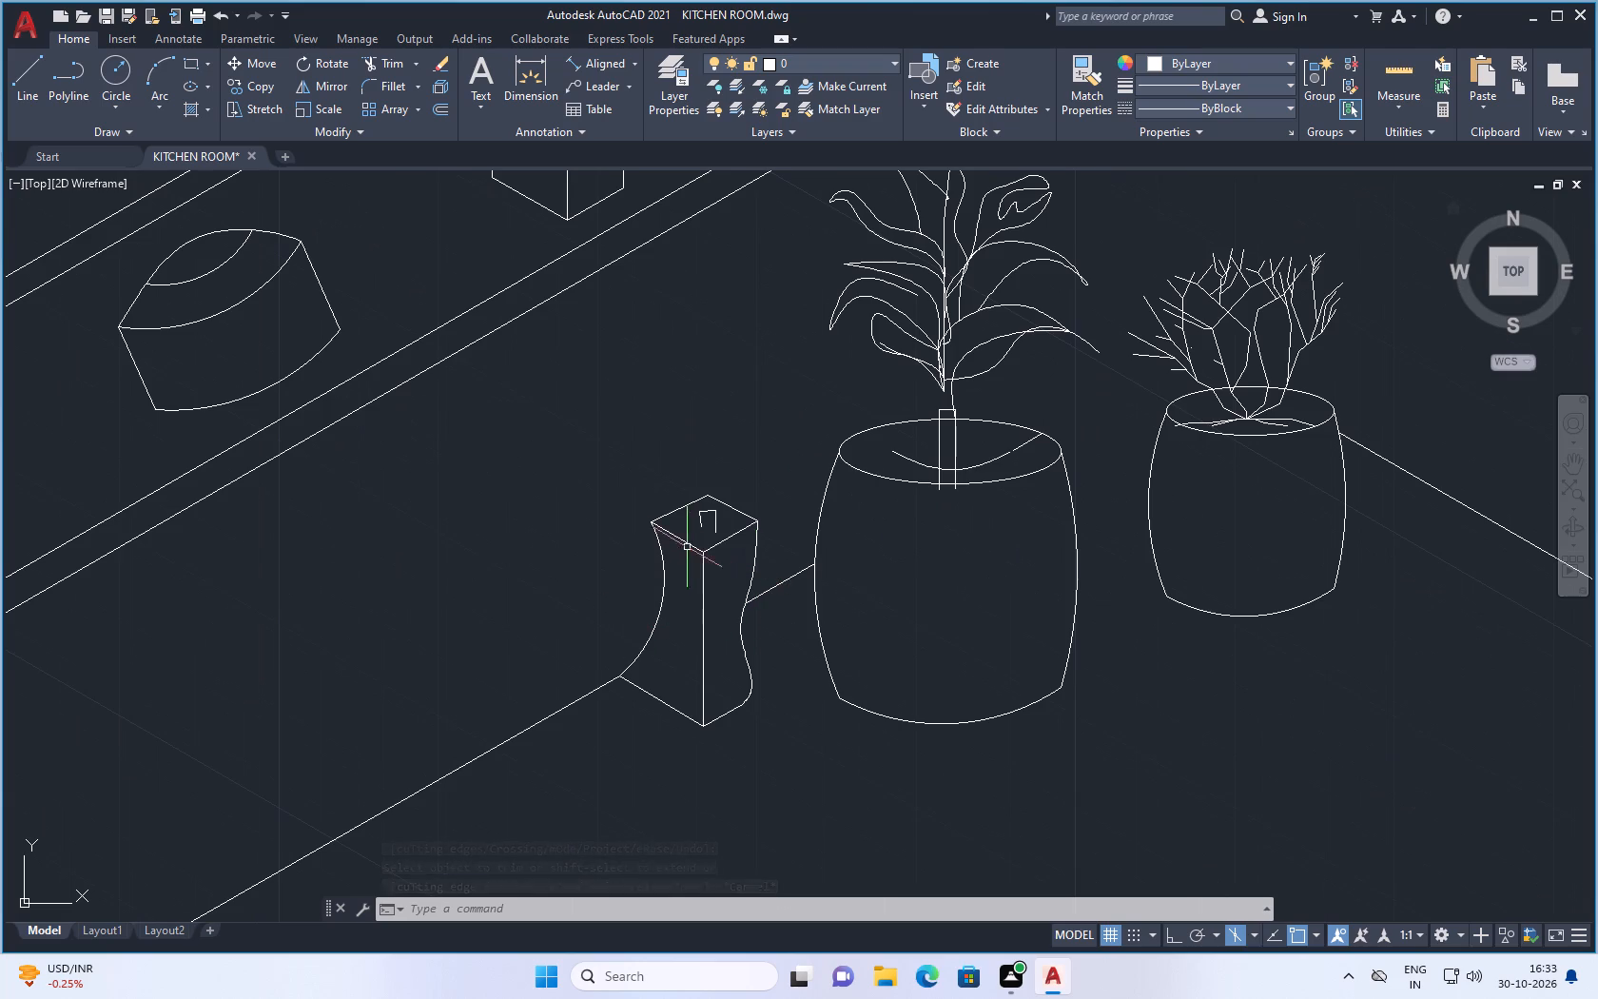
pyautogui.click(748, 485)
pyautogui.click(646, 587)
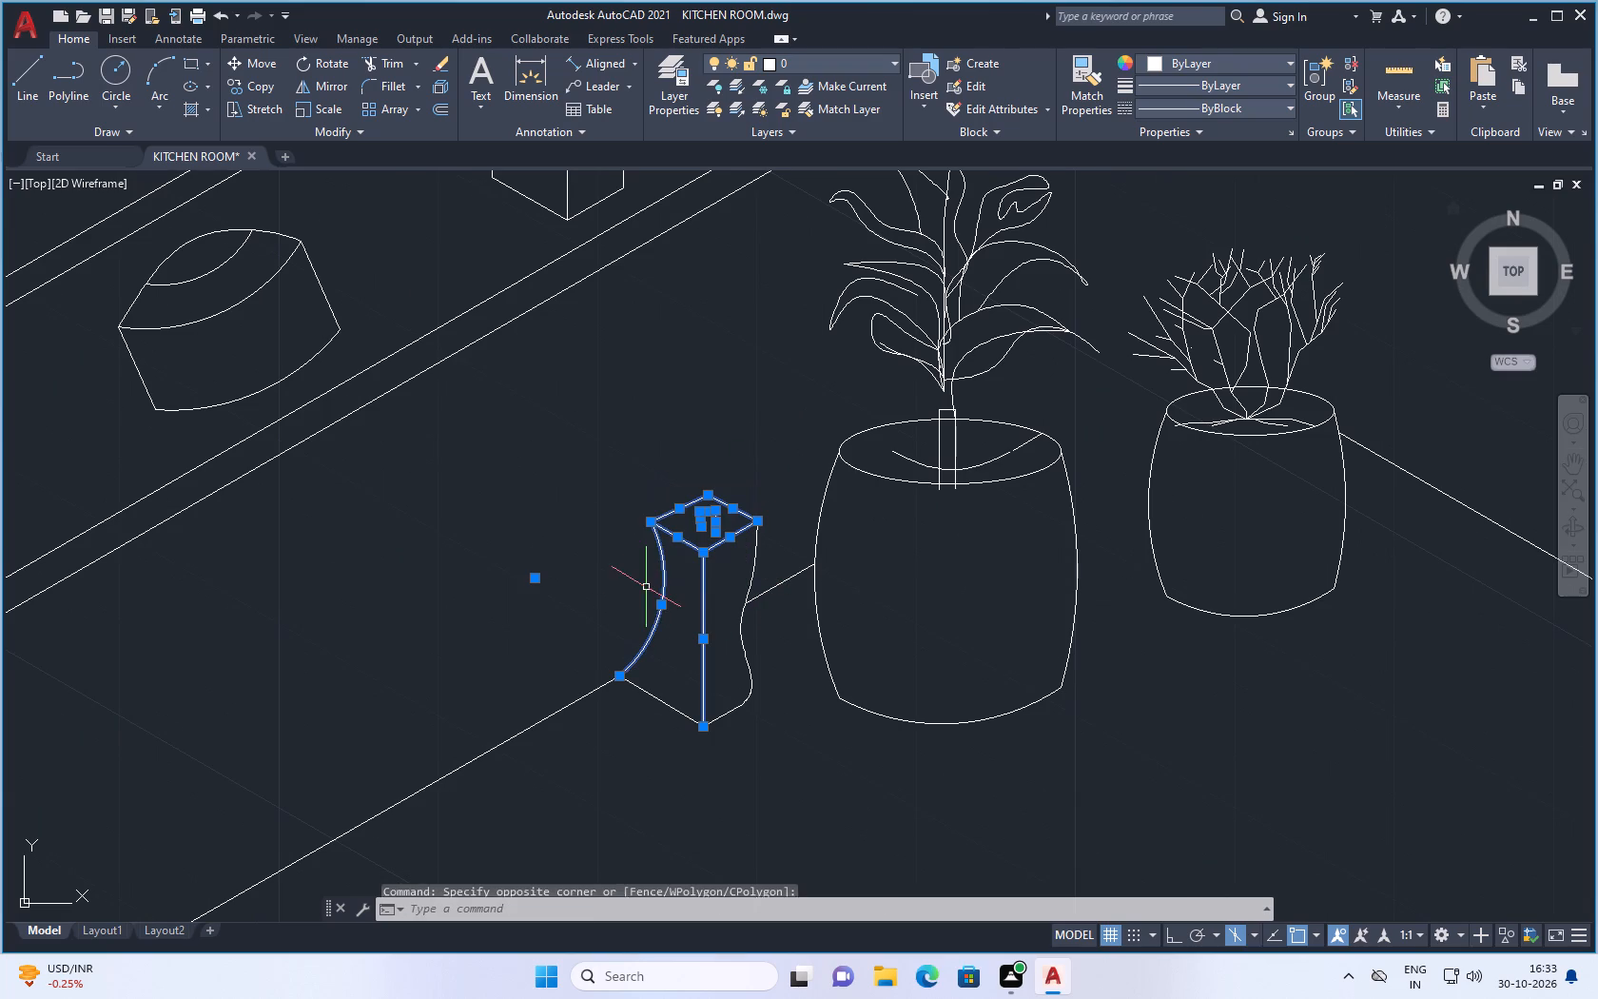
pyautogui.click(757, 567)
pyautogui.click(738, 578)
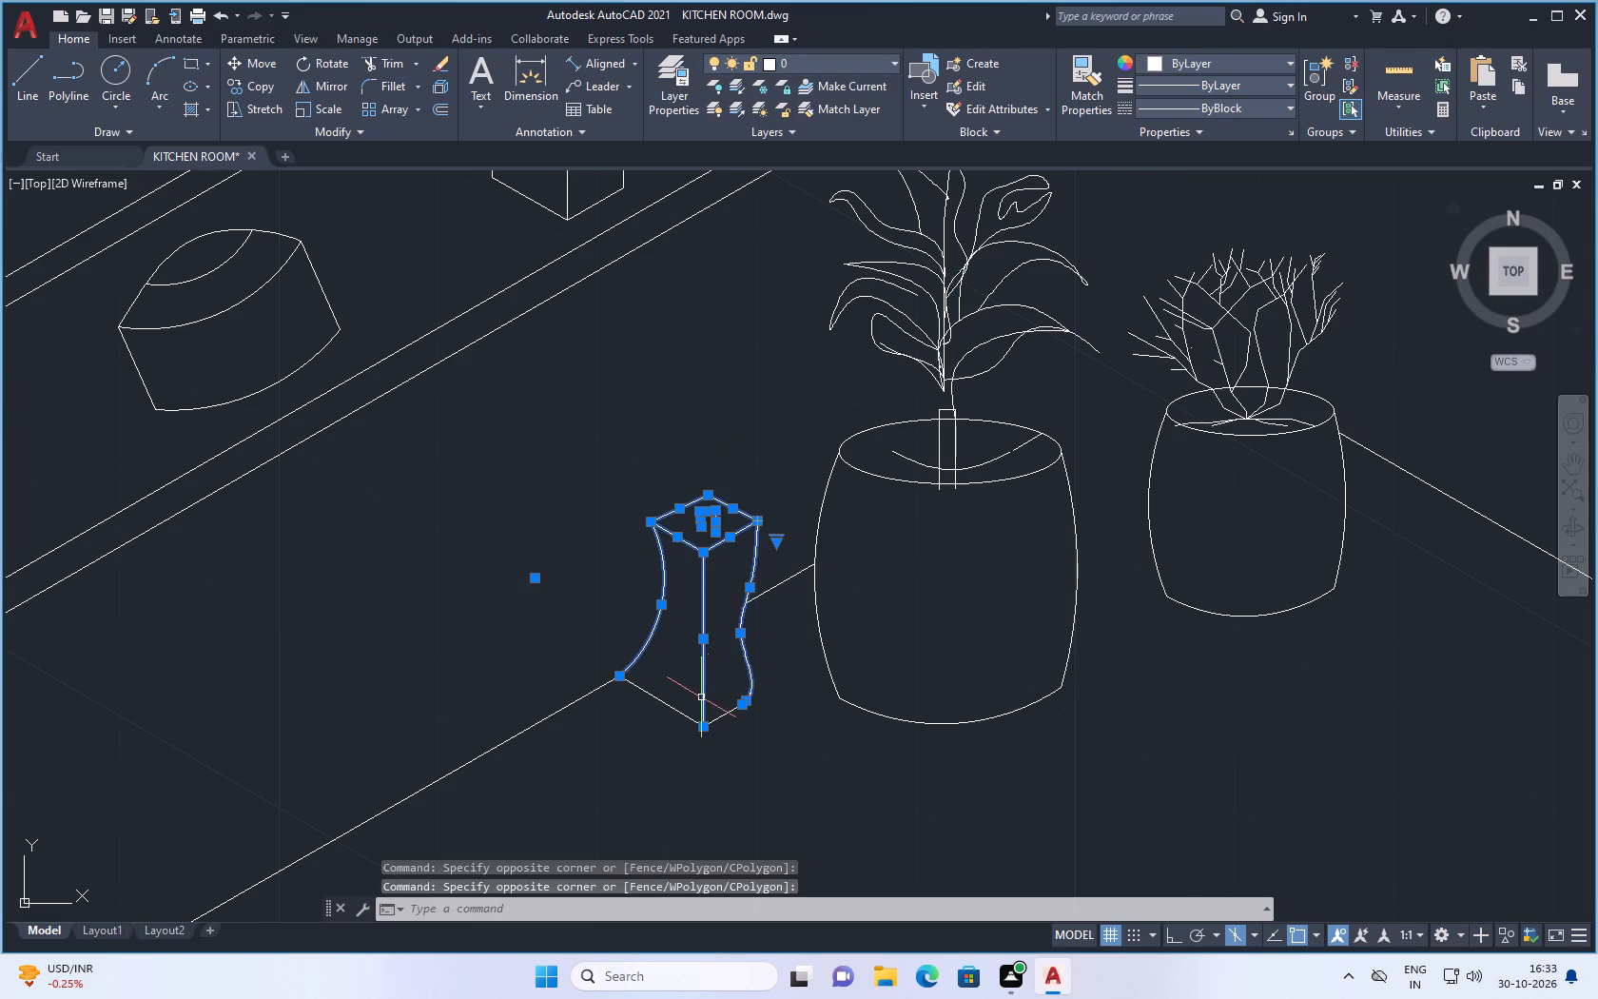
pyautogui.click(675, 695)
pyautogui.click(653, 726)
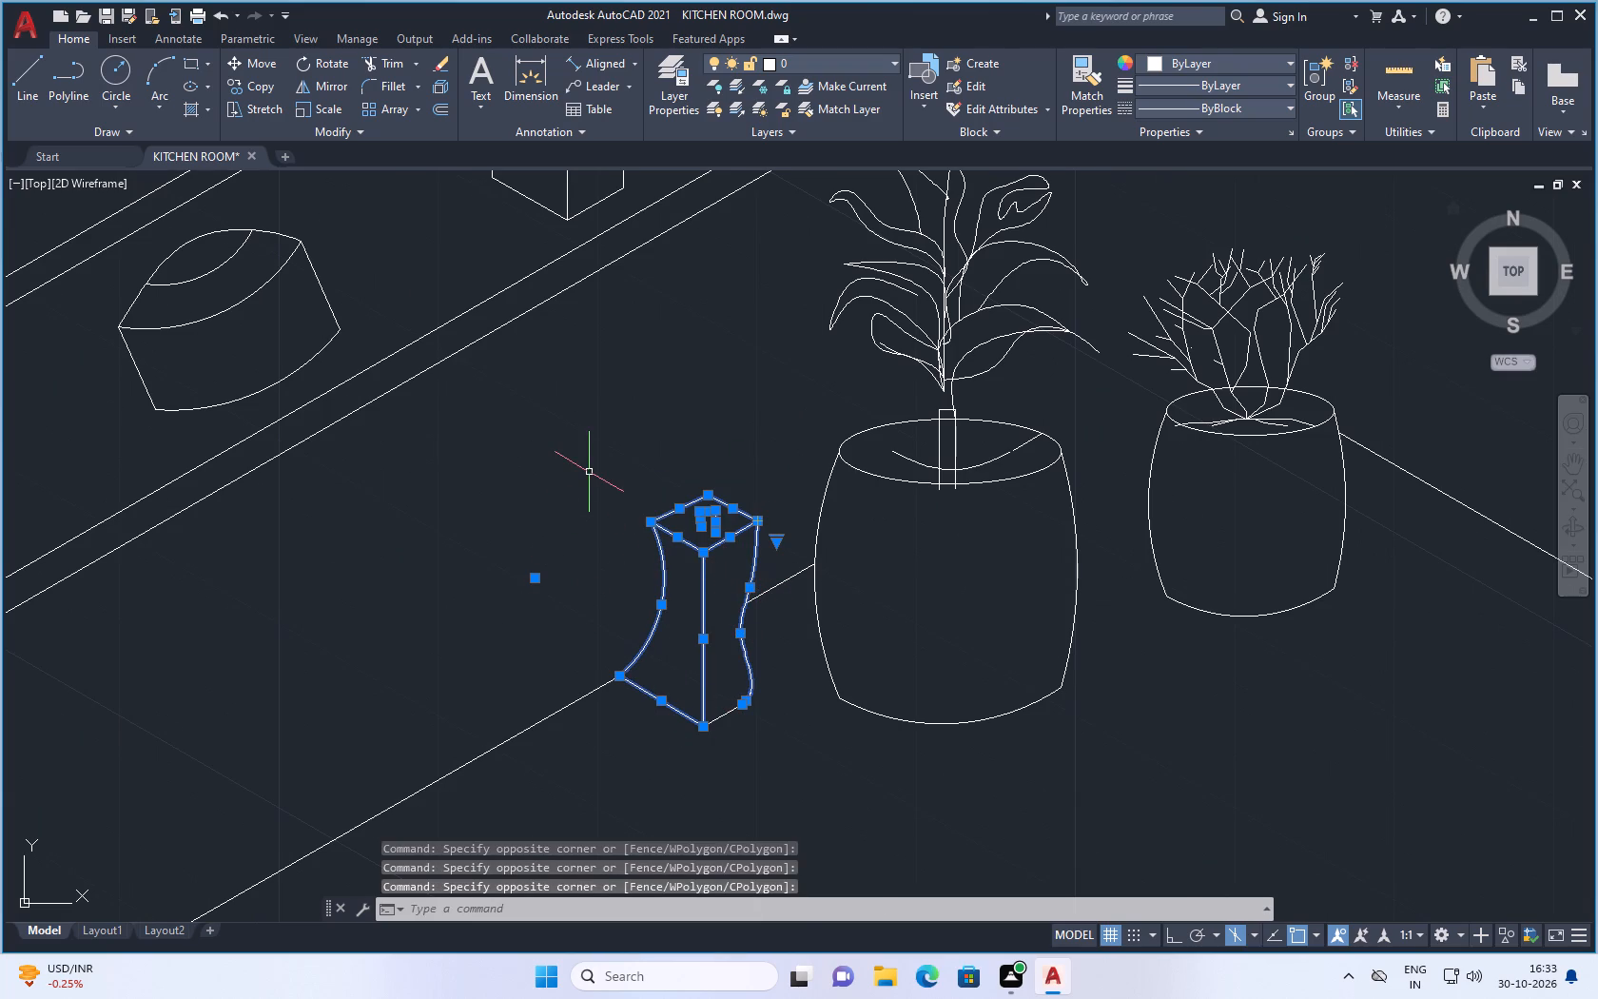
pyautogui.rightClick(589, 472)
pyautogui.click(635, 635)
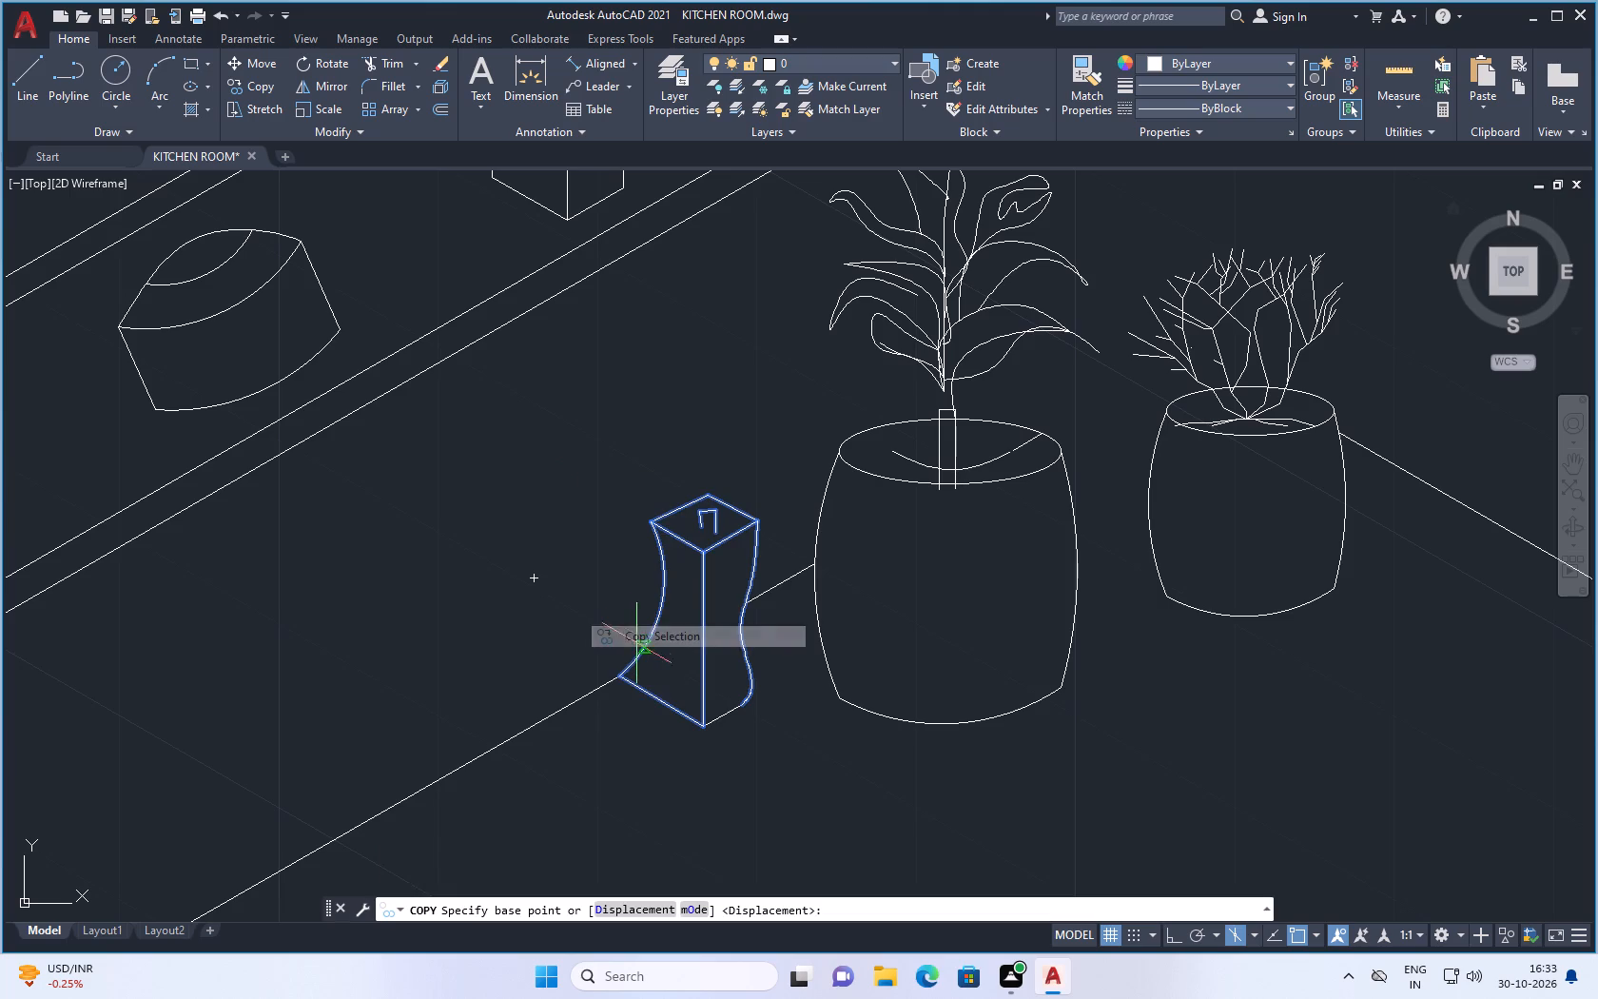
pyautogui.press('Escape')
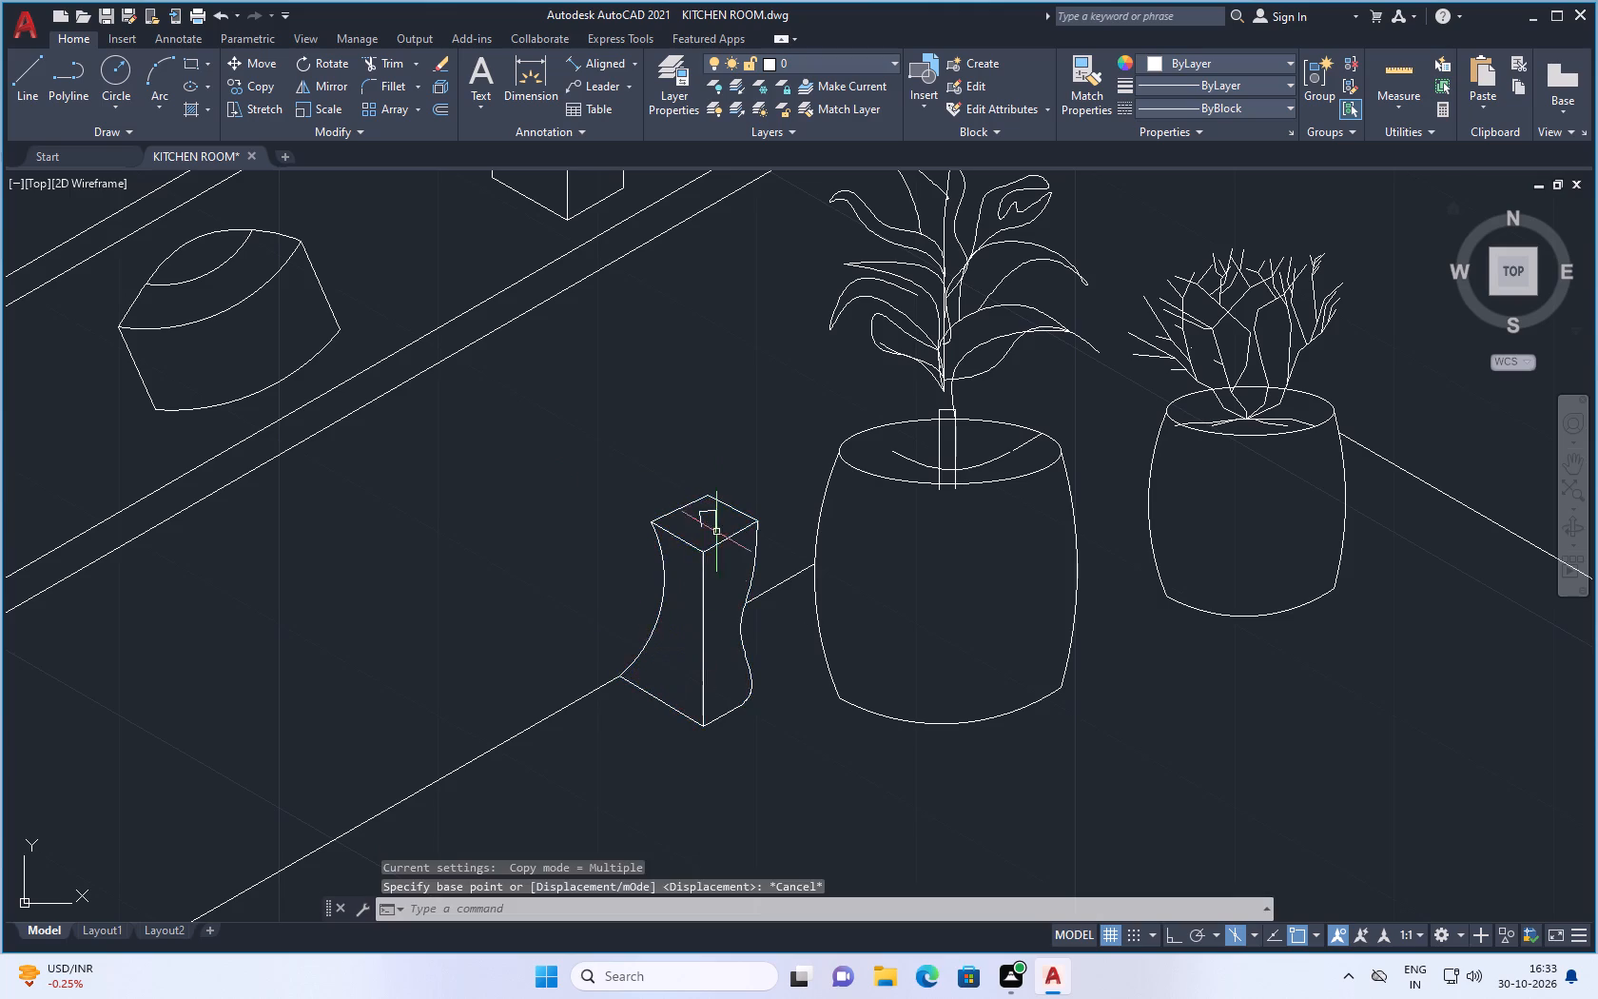
# Select the whole curved-sided object beside the larger potted plant and scale it slightly freehand from a base point on its front vertical edge.
pyautogui.scroll(1, 714, 501)
pyautogui.click(789, 464)
pyautogui.click(617, 632)
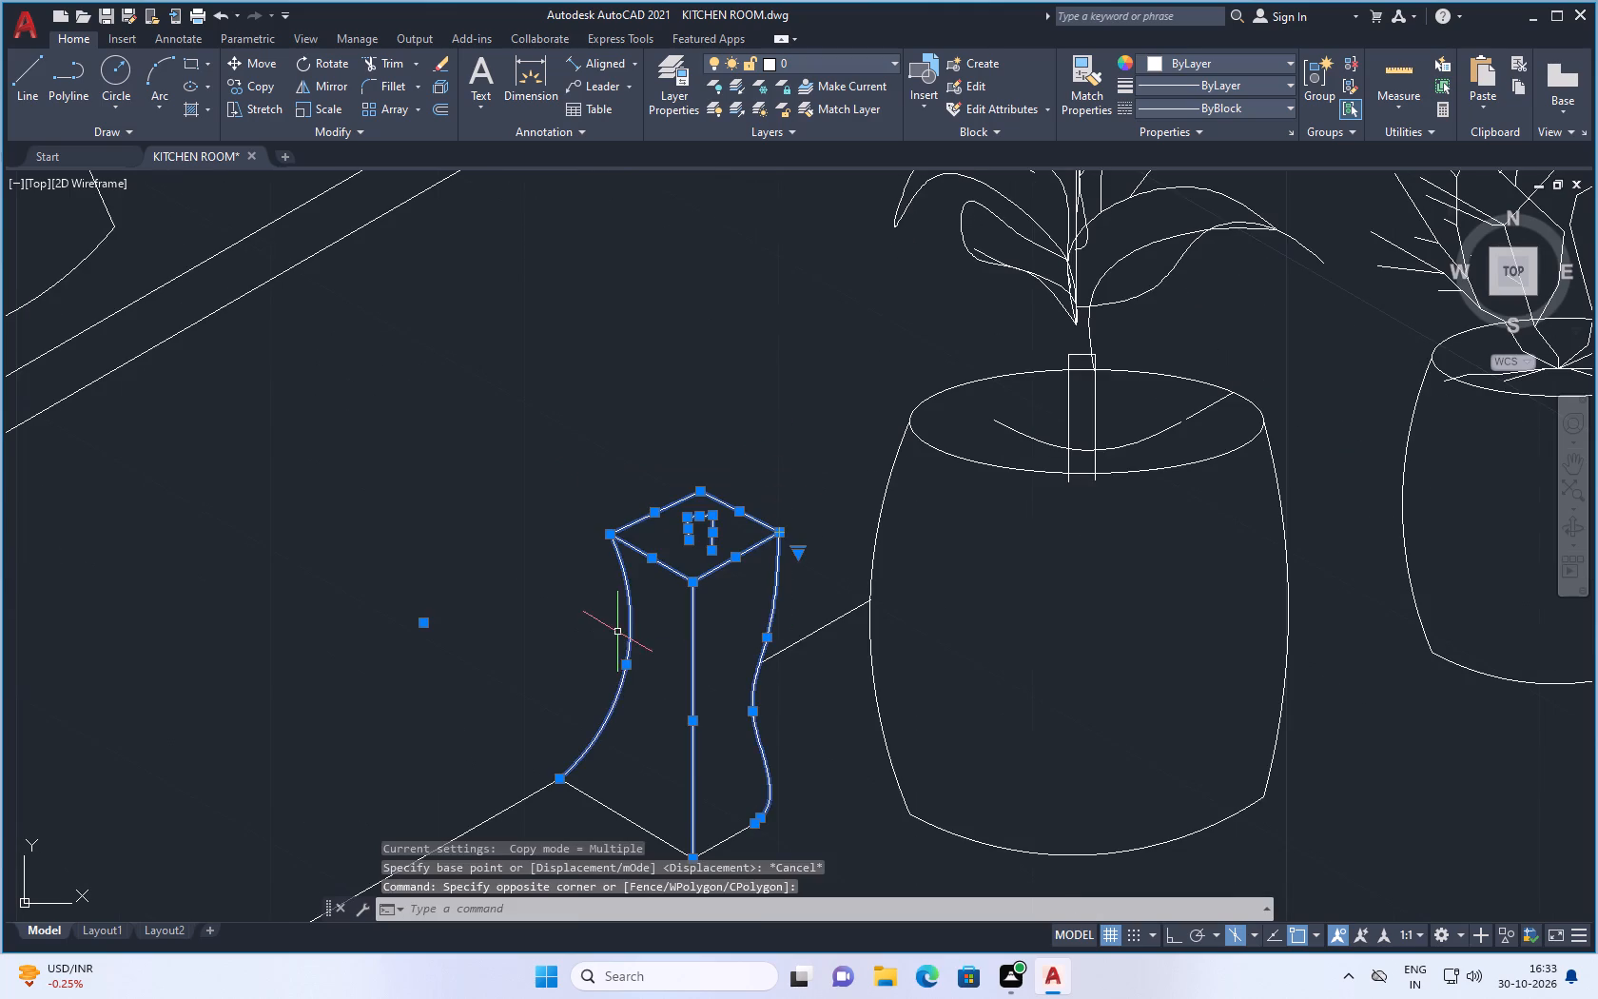
pyautogui.scroll(2, 713, 832)
pyautogui.scroll(-2, 724, 669)
pyautogui.scroll(2, 717, 777)
pyautogui.click(738, 677)
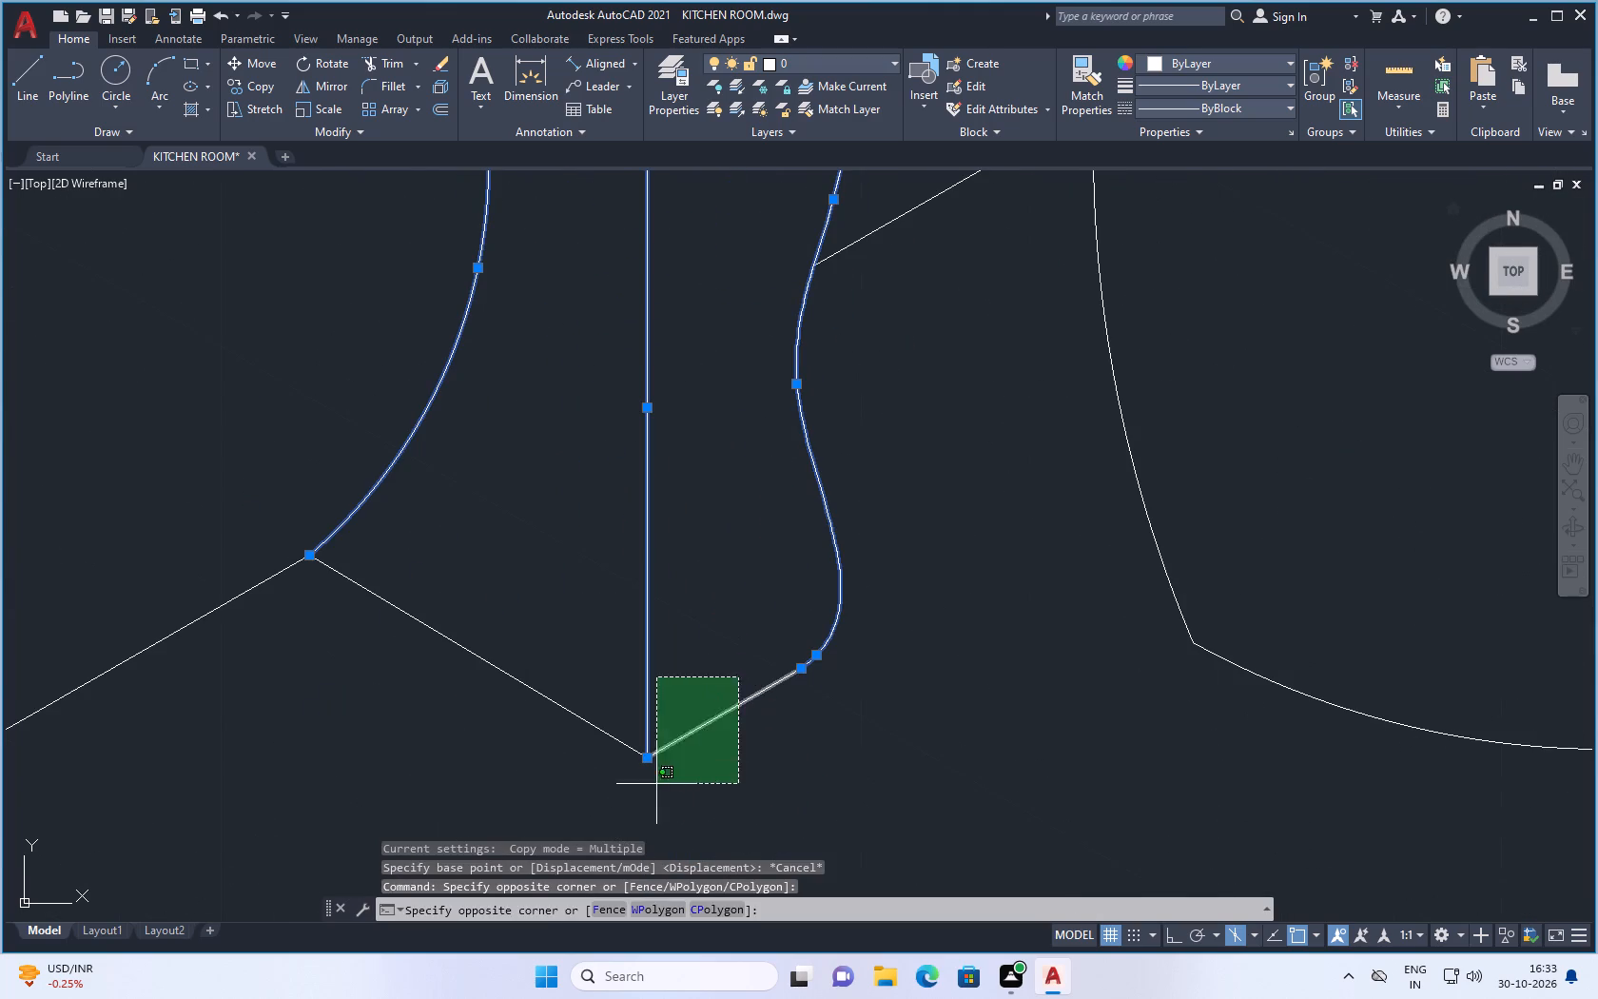
pyautogui.click(652, 787)
pyautogui.moveTo(564, 661); pyautogui.dragTo(503, 710)
pyautogui.click(435, 760)
pyautogui.scroll(-3, 508, 688)
pyautogui.rightClick(441, 488)
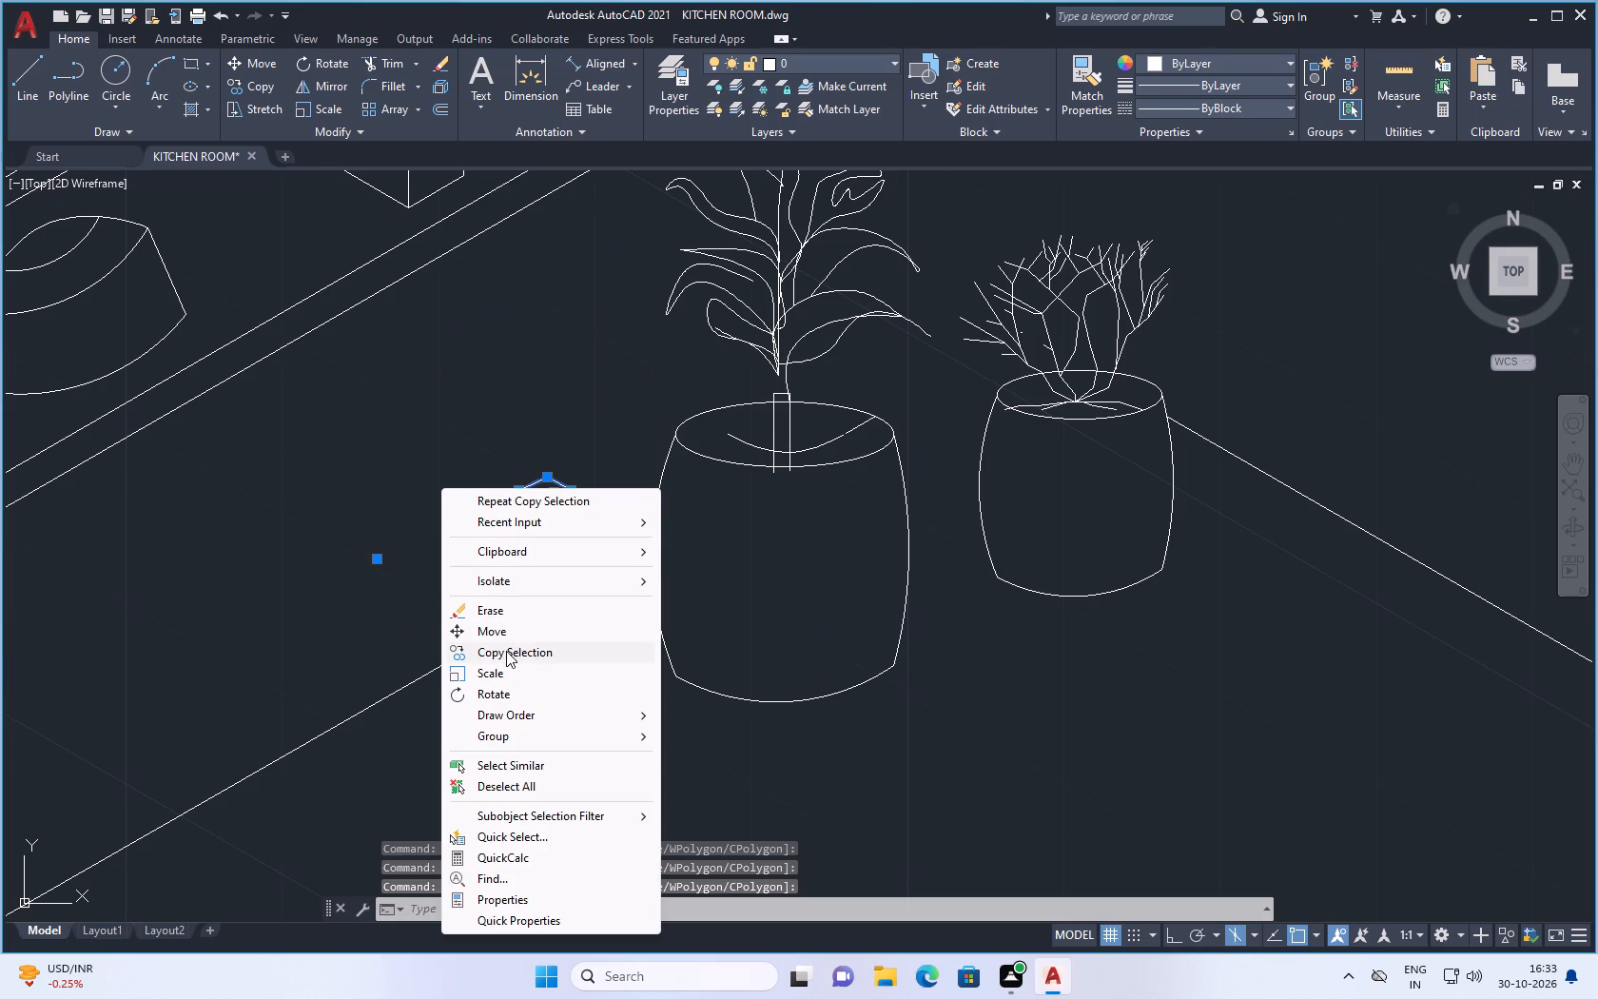
pyautogui.scroll(3, 507, 655)
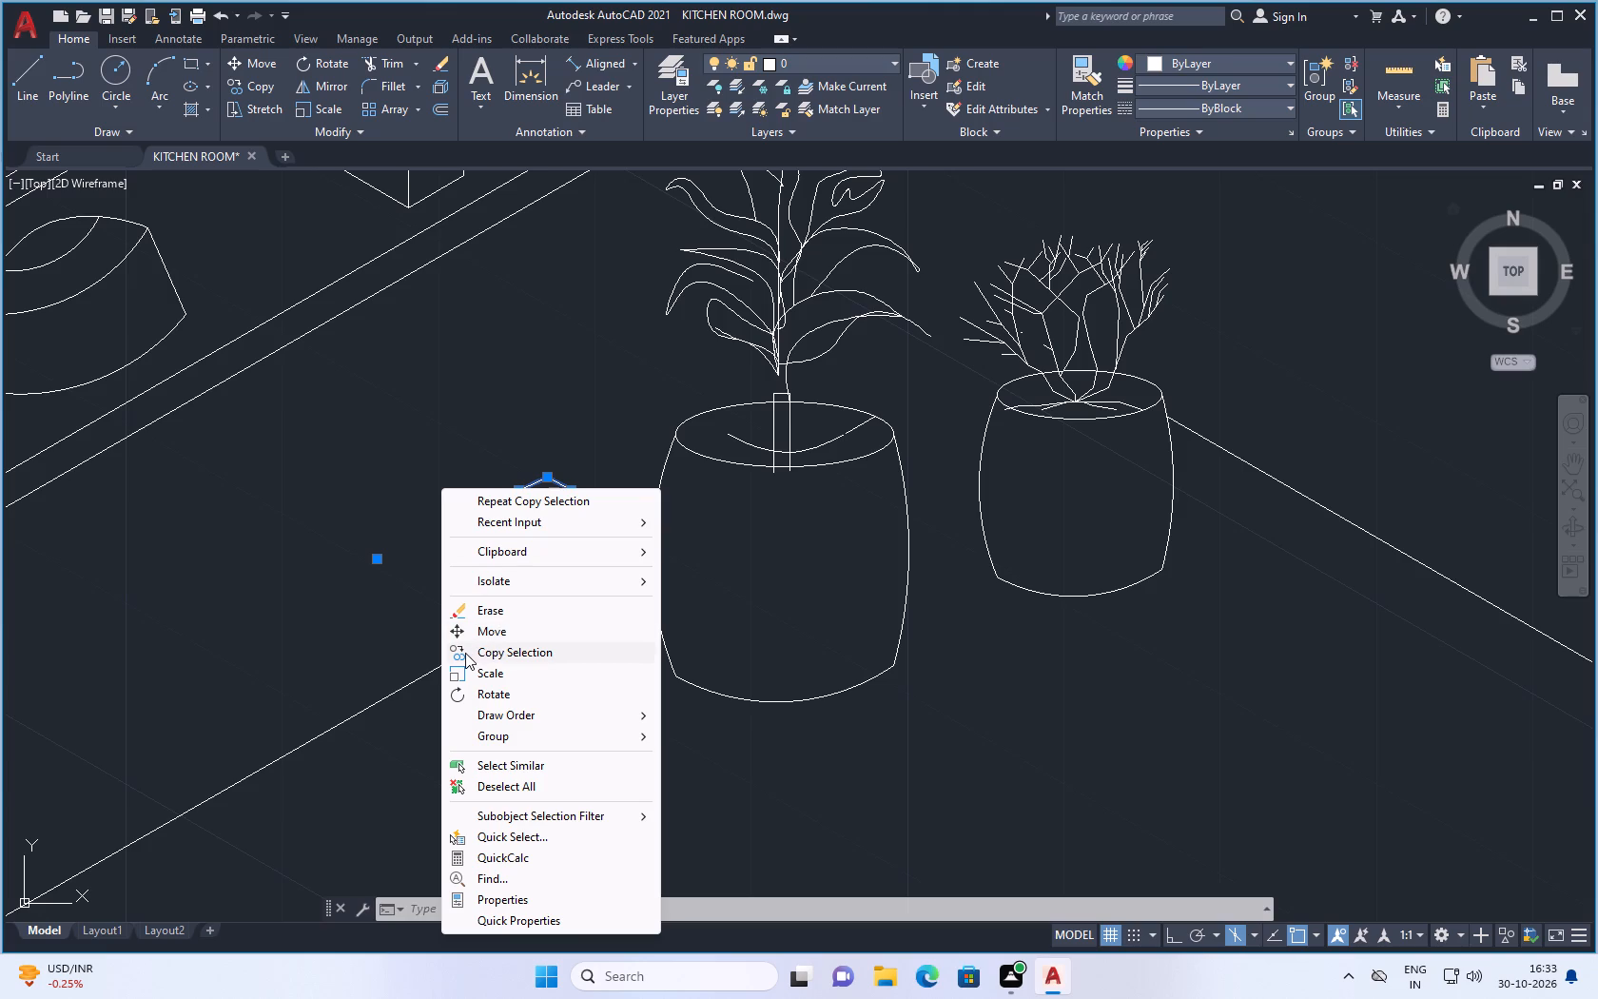
pyautogui.scroll(1, 510, 683)
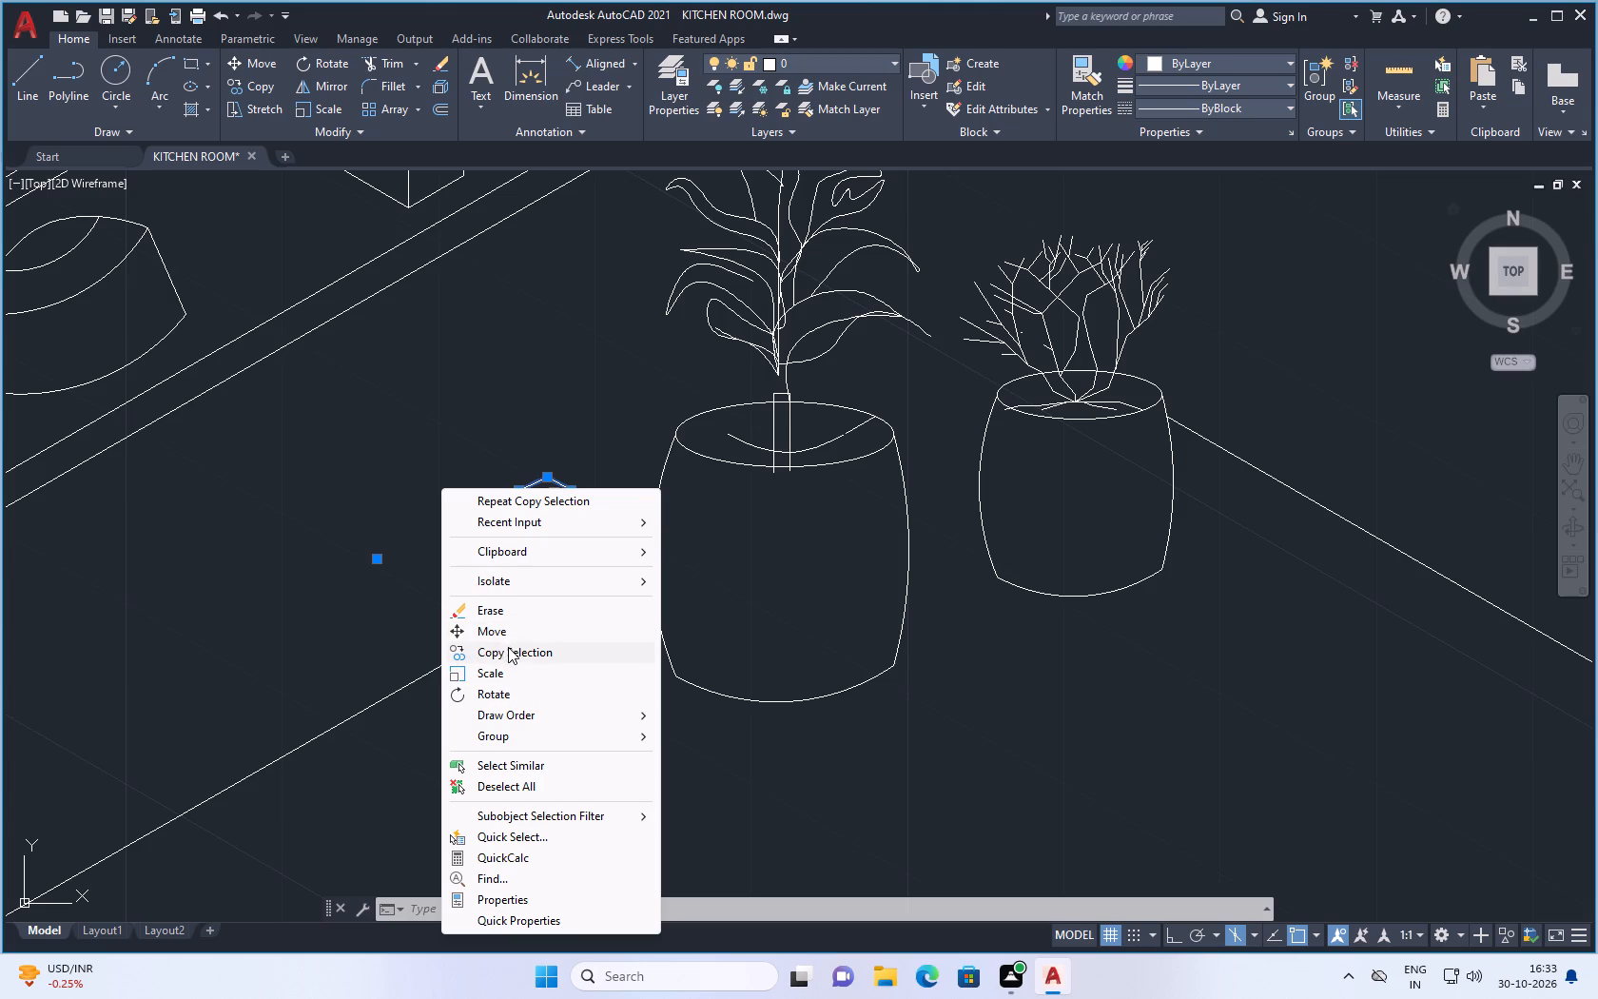
pyautogui.click(501, 668)
pyautogui.click(536, 614)
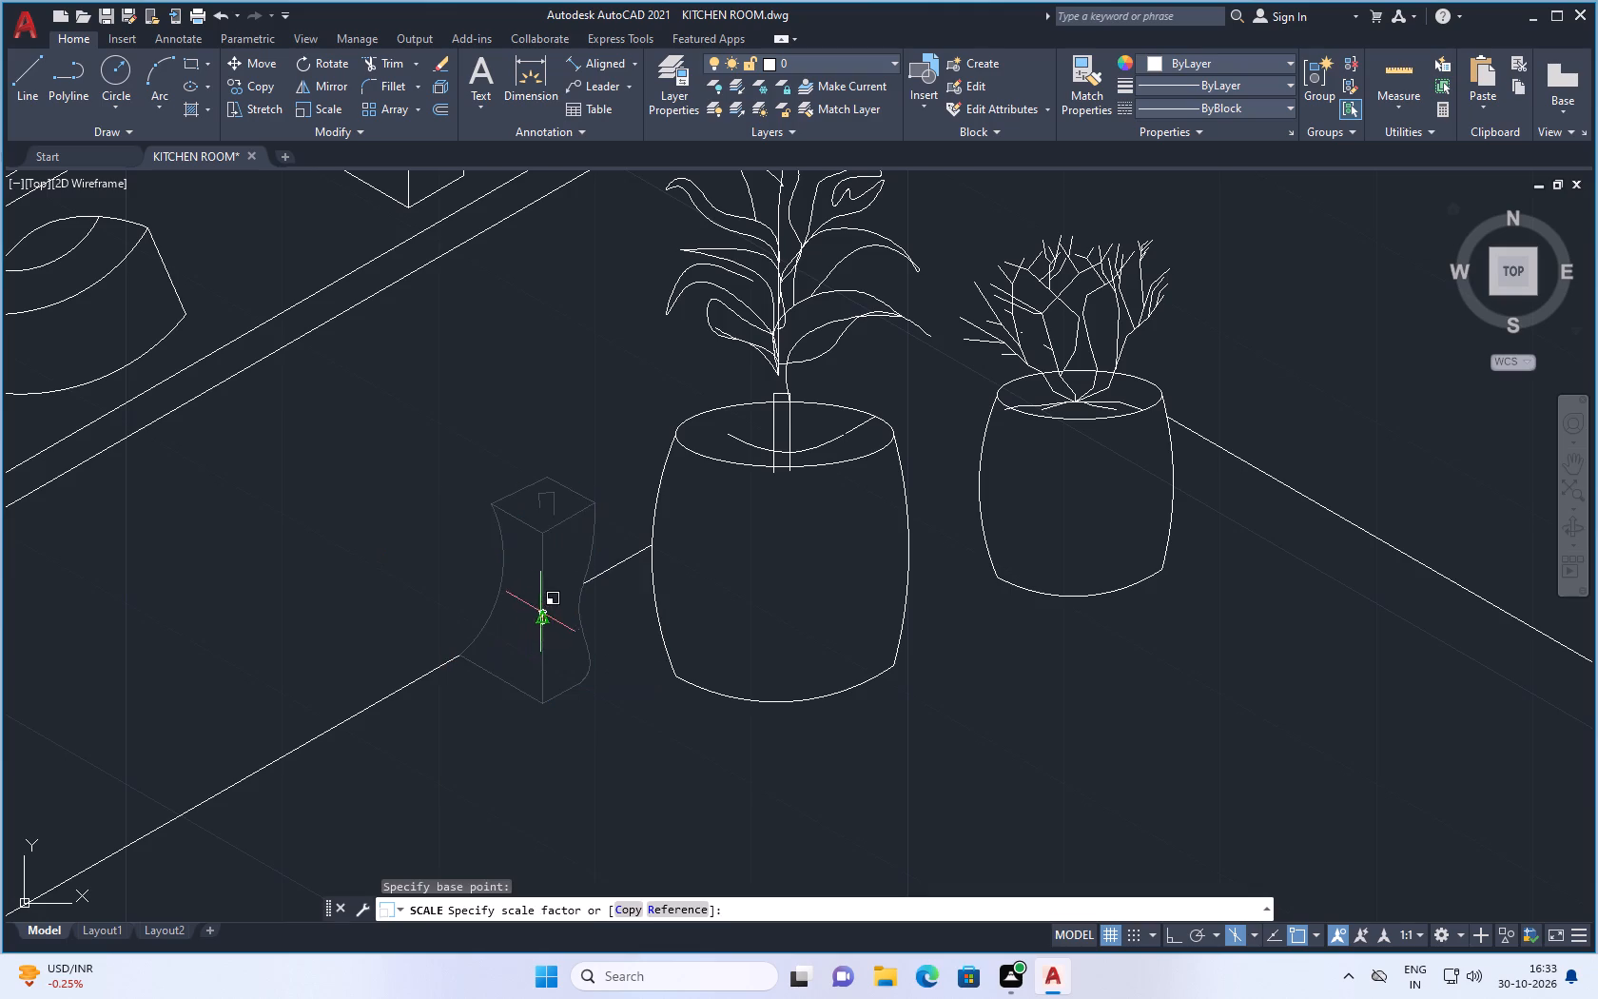
pyautogui.click(555, 506)
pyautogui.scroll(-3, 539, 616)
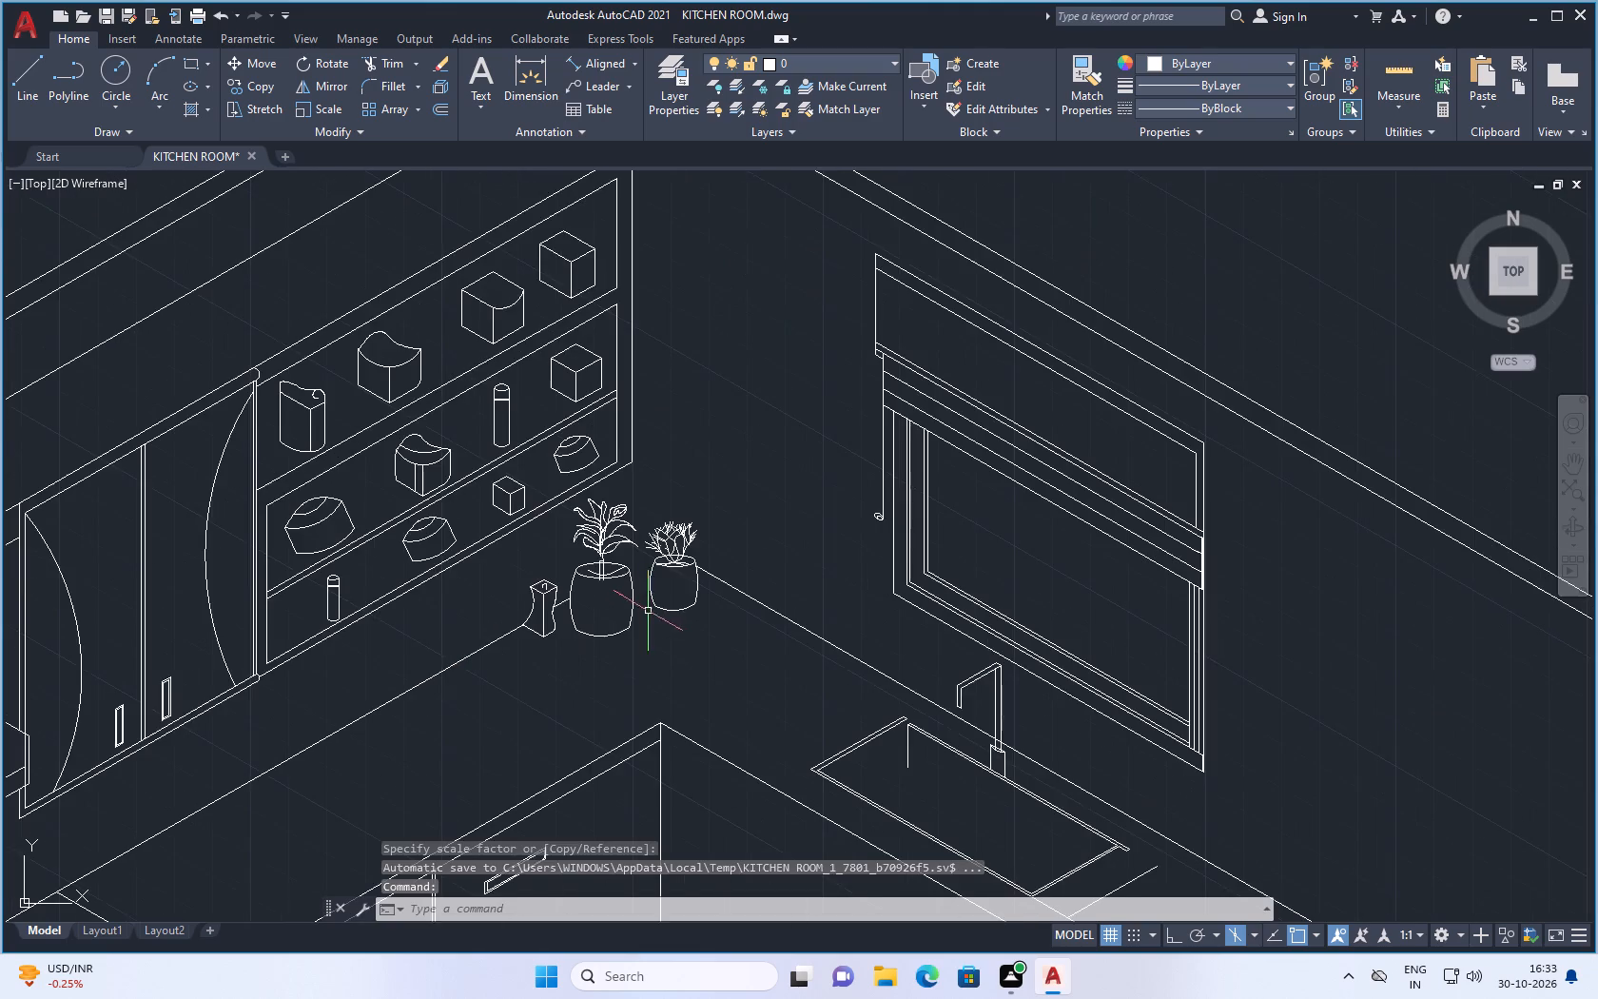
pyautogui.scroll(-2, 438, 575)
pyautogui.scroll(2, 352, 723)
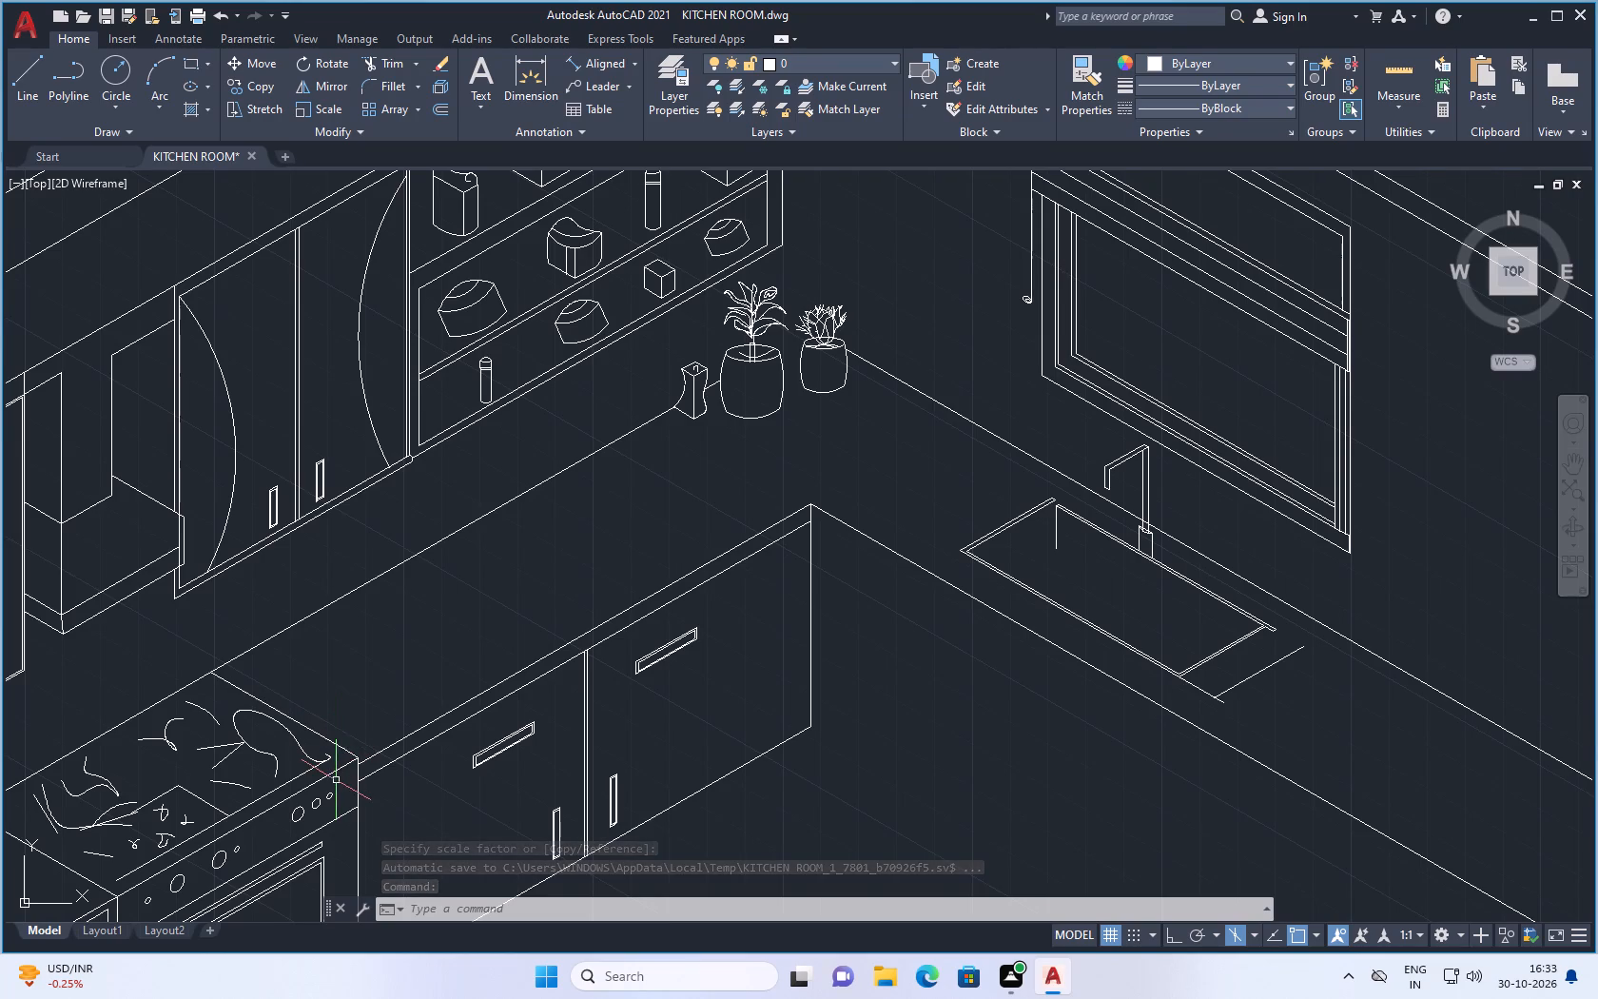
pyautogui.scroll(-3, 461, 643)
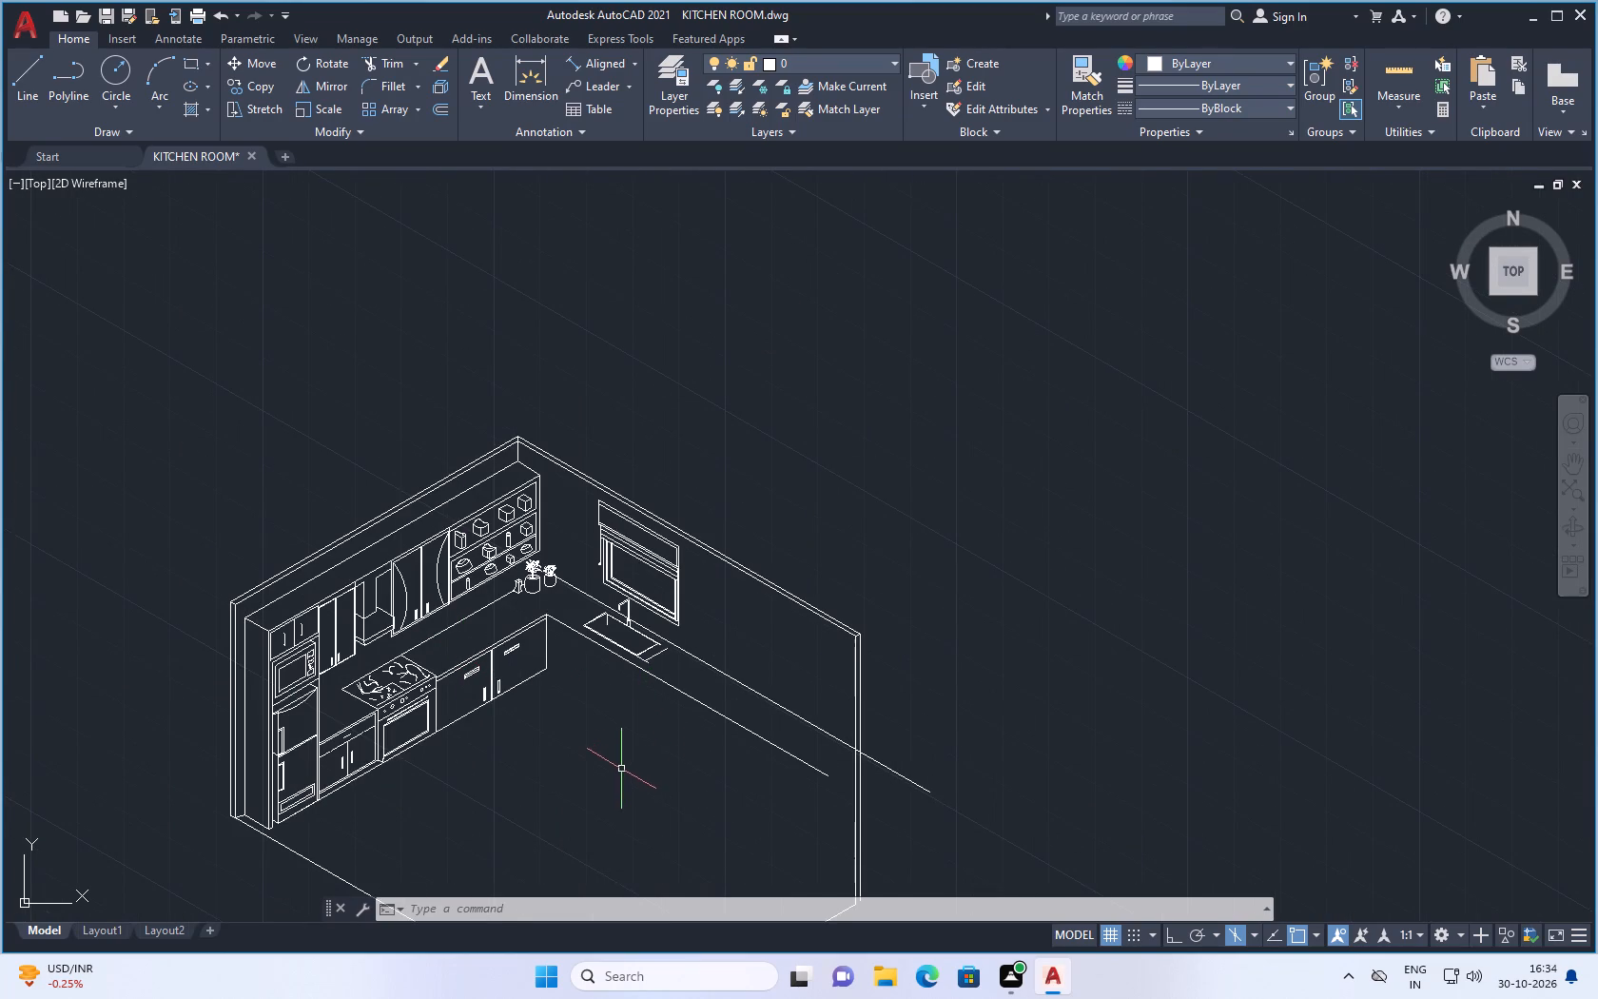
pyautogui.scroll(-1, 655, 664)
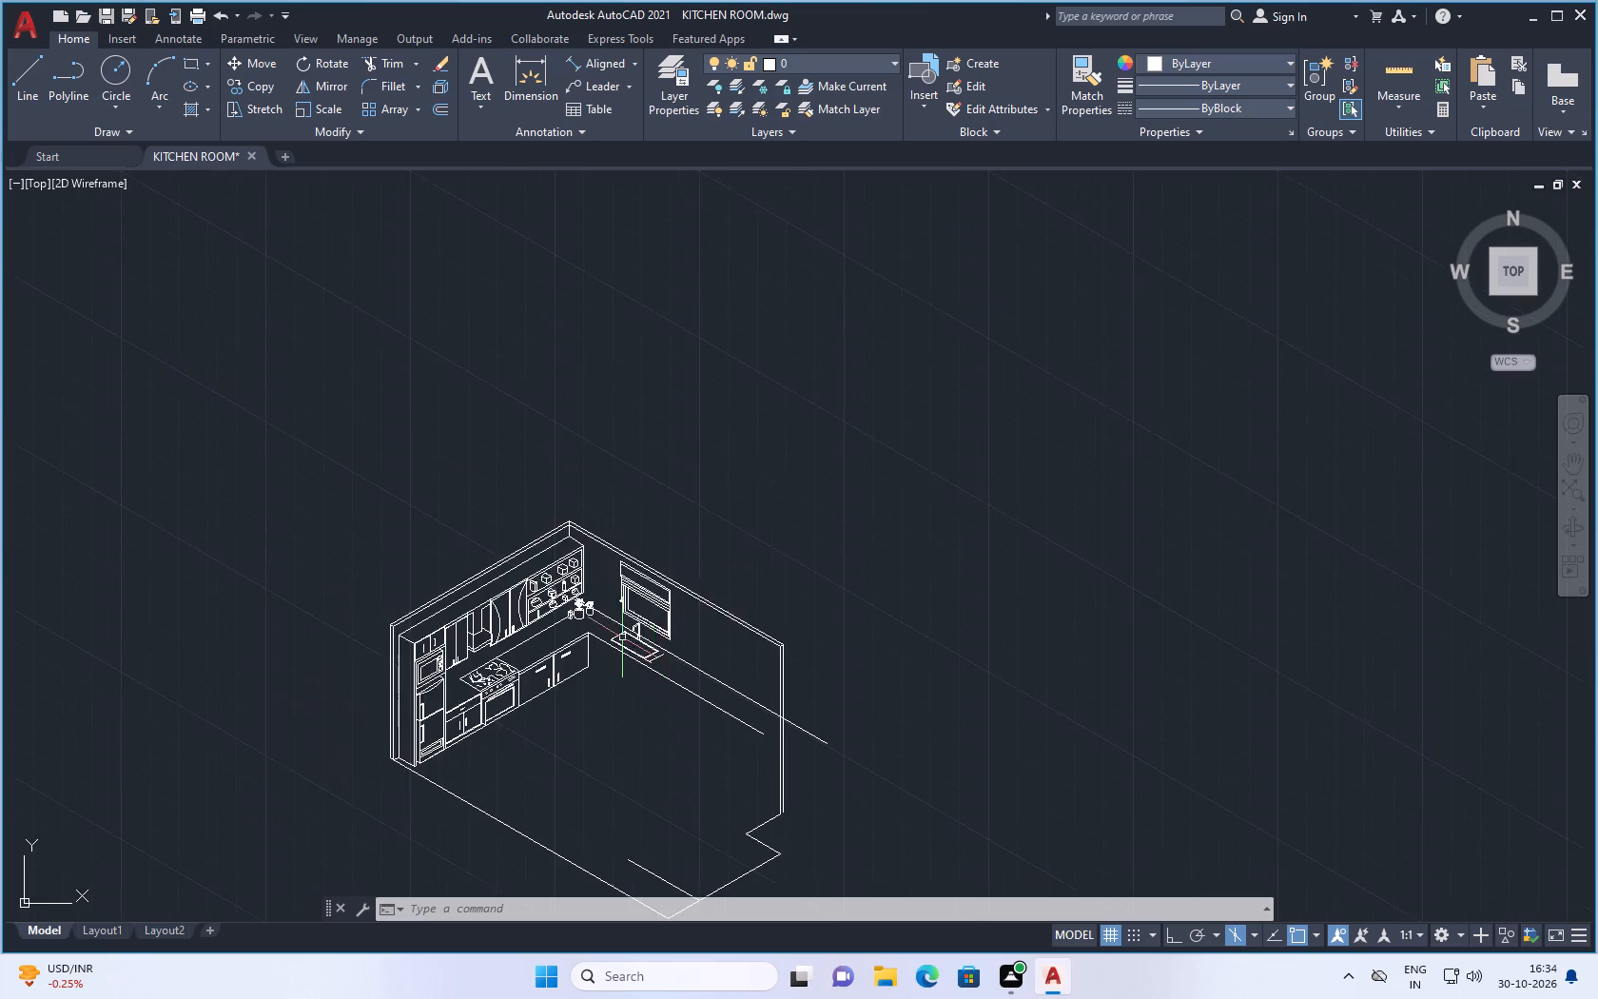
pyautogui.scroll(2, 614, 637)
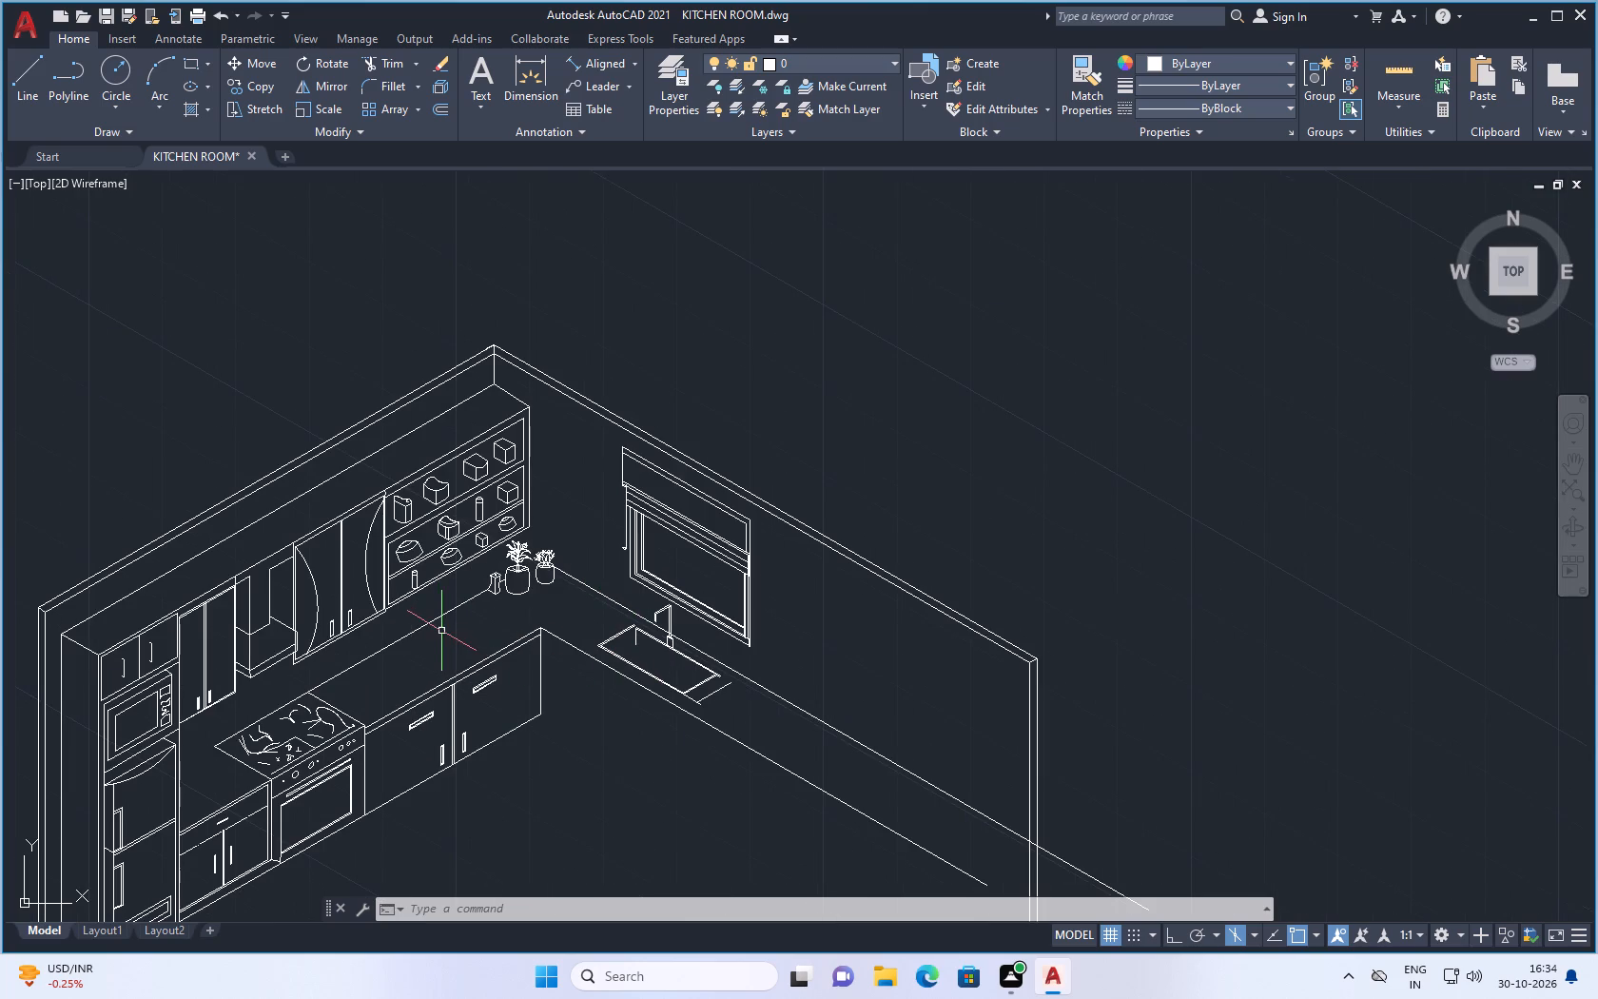
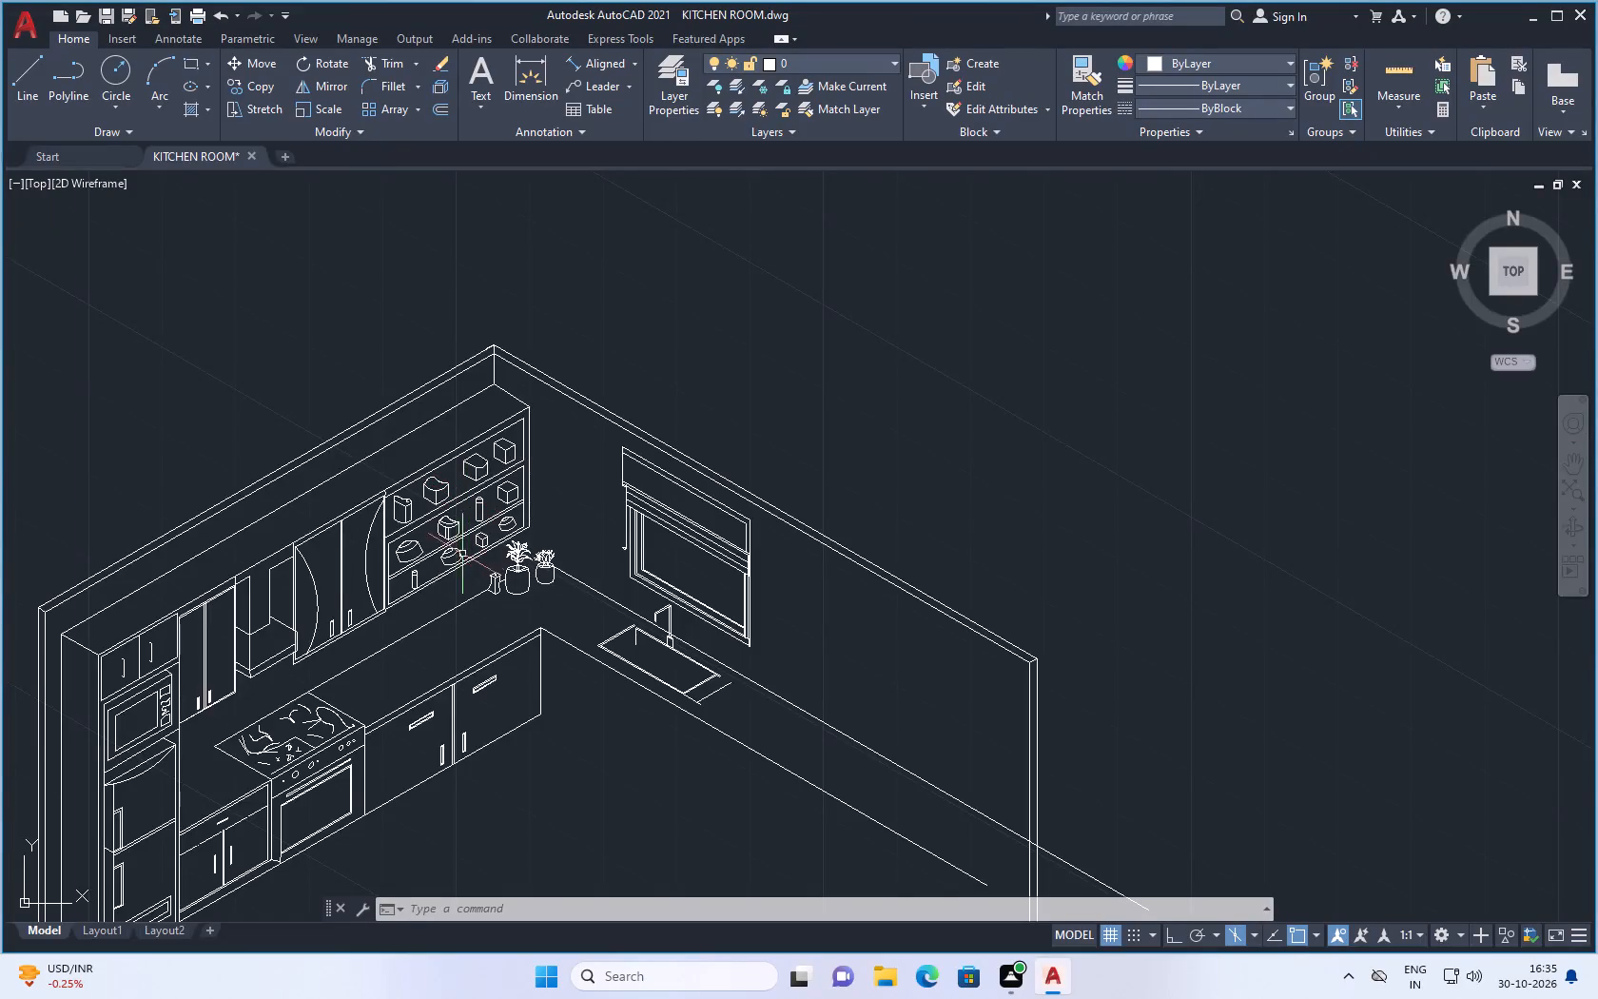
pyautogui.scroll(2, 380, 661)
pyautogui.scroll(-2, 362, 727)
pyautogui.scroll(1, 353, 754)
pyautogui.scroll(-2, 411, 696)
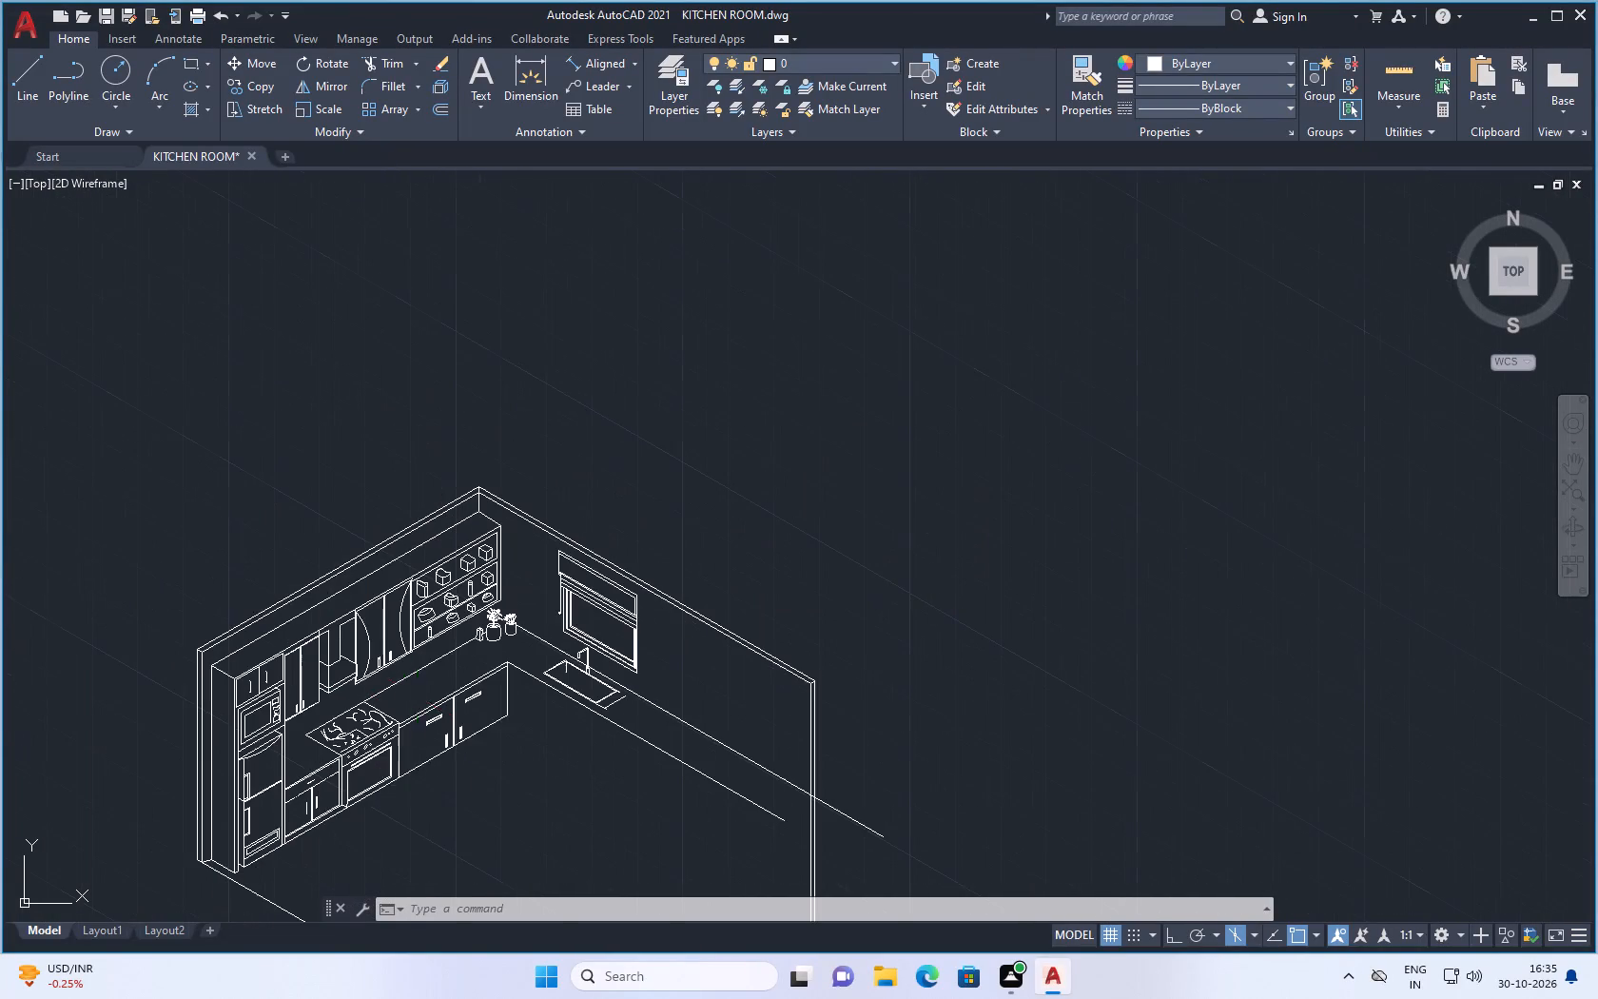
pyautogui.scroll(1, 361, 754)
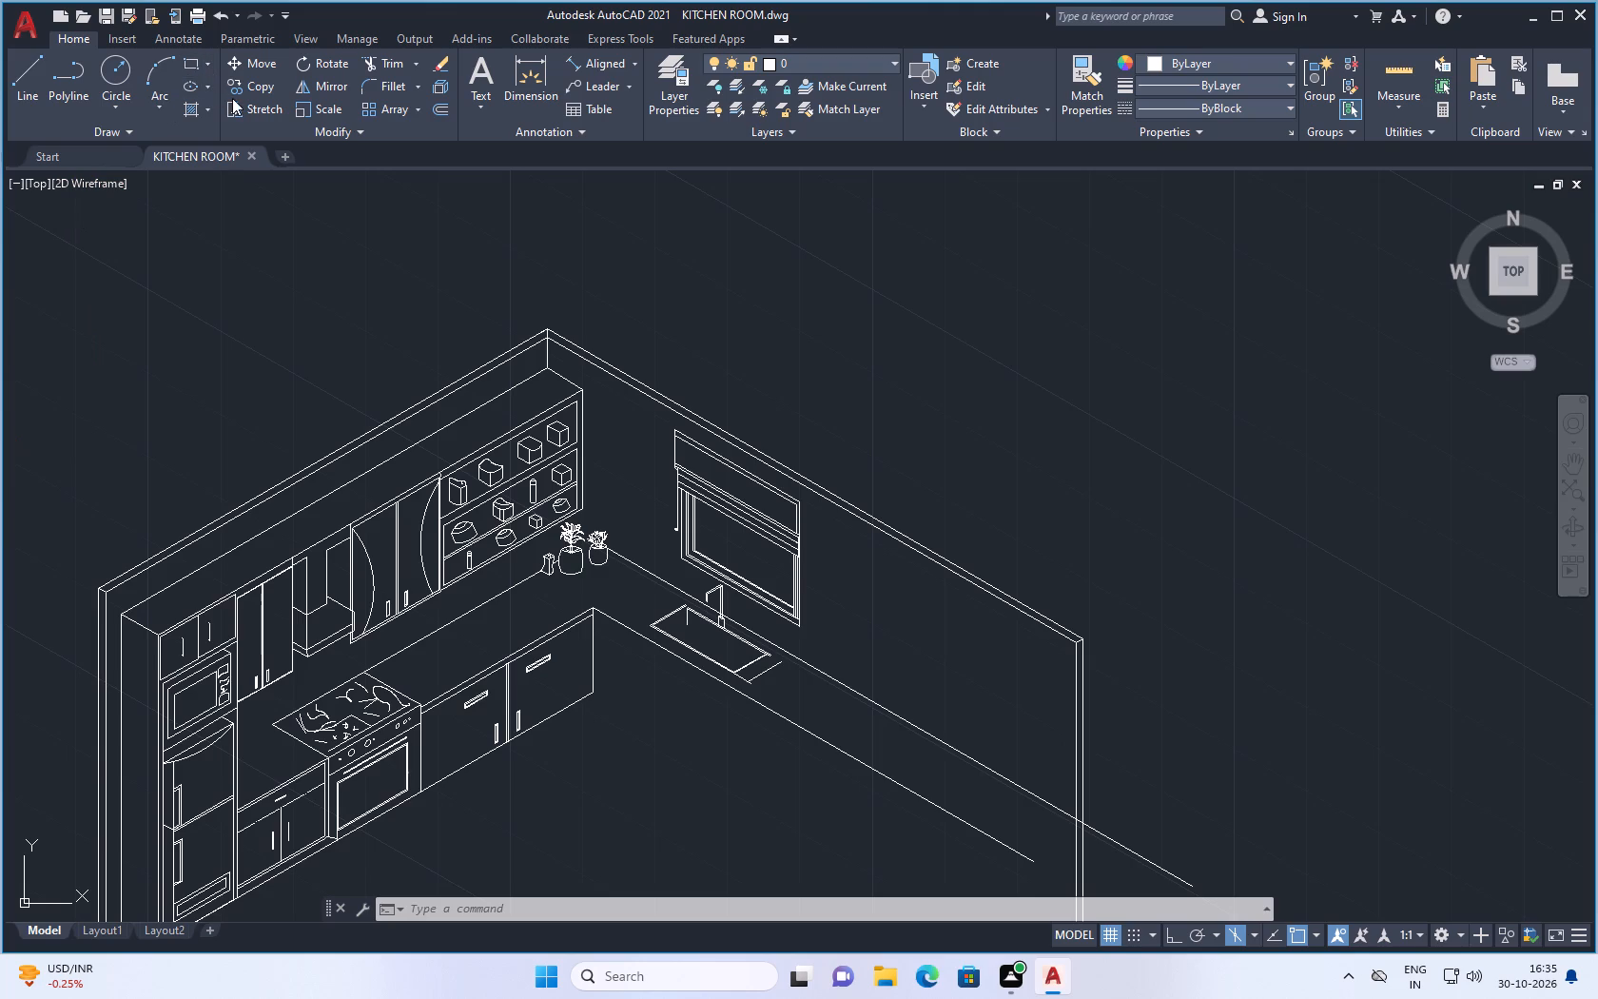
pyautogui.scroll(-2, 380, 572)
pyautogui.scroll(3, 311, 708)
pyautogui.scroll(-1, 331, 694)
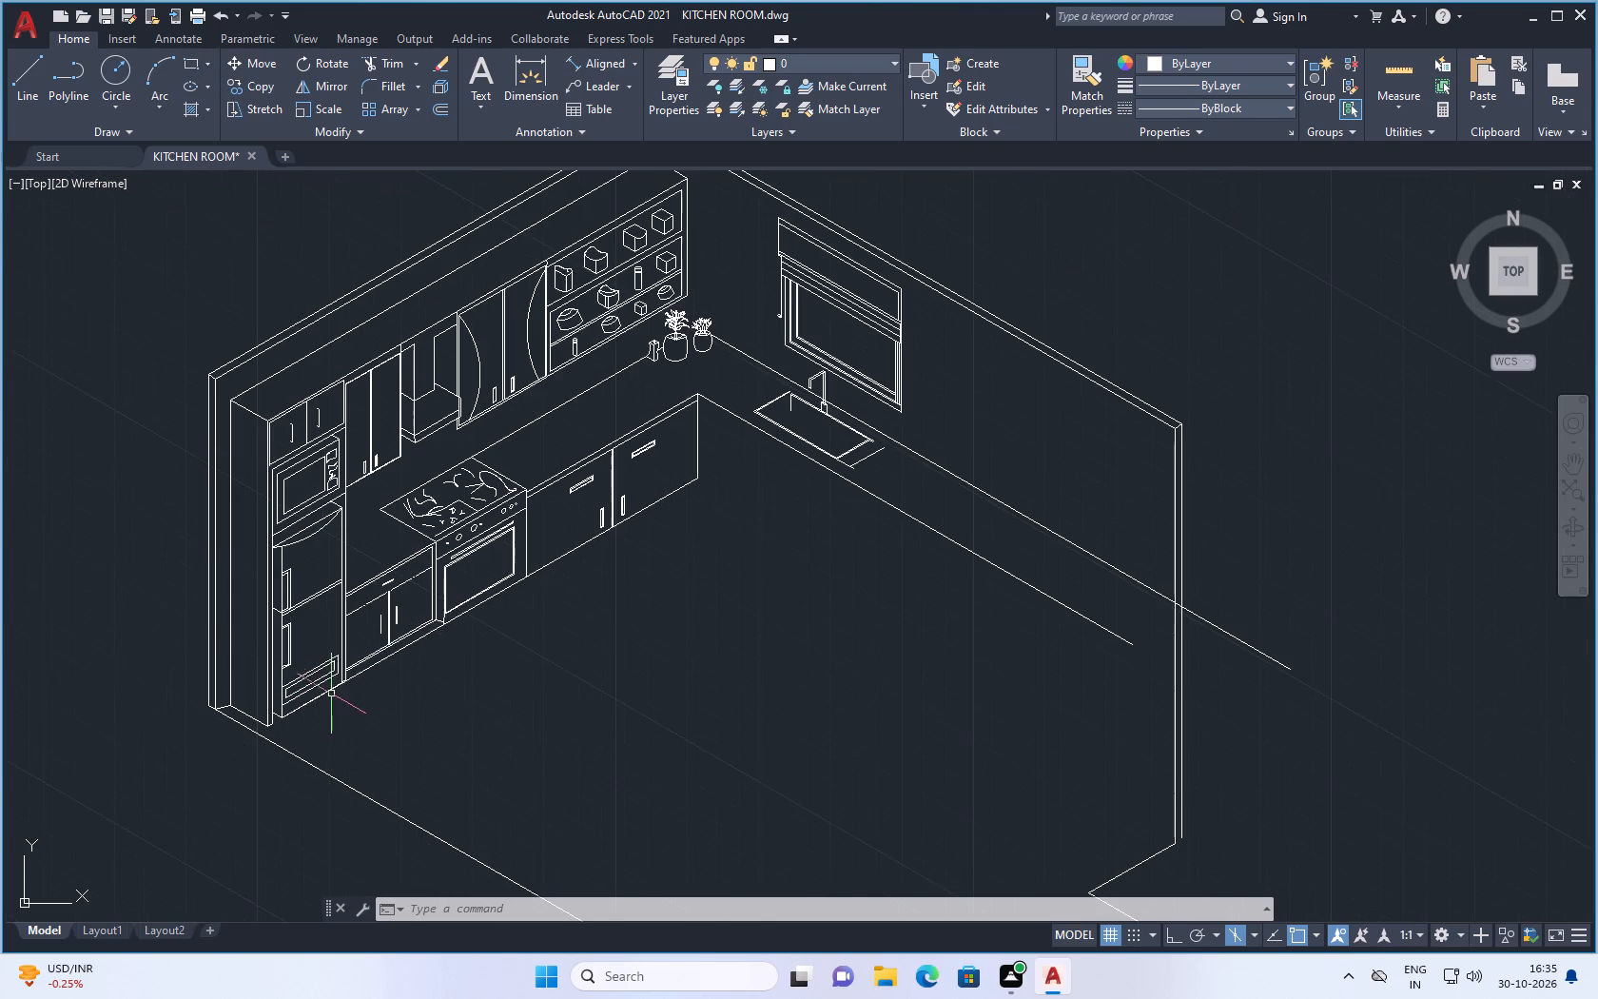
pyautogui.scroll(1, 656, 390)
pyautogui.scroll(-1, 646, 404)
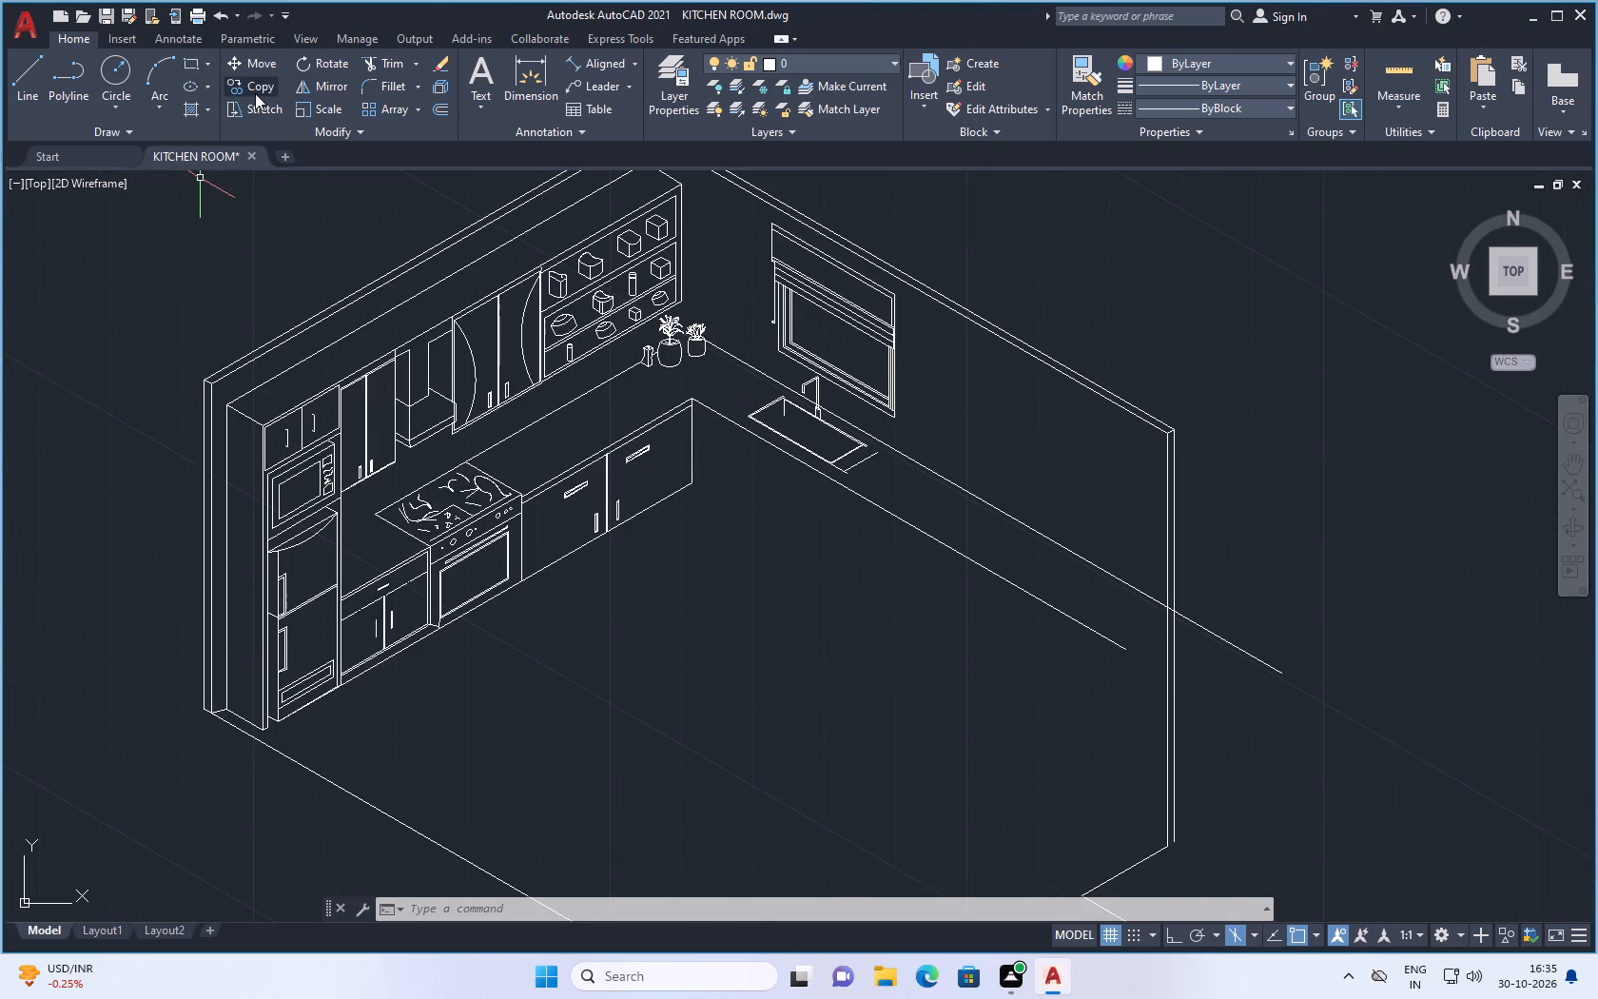
# With Ortho on, draw a vertical line about 17 units long across the counter's back edge, just beyond the stove.
pyautogui.scroll(1, 488, 441)
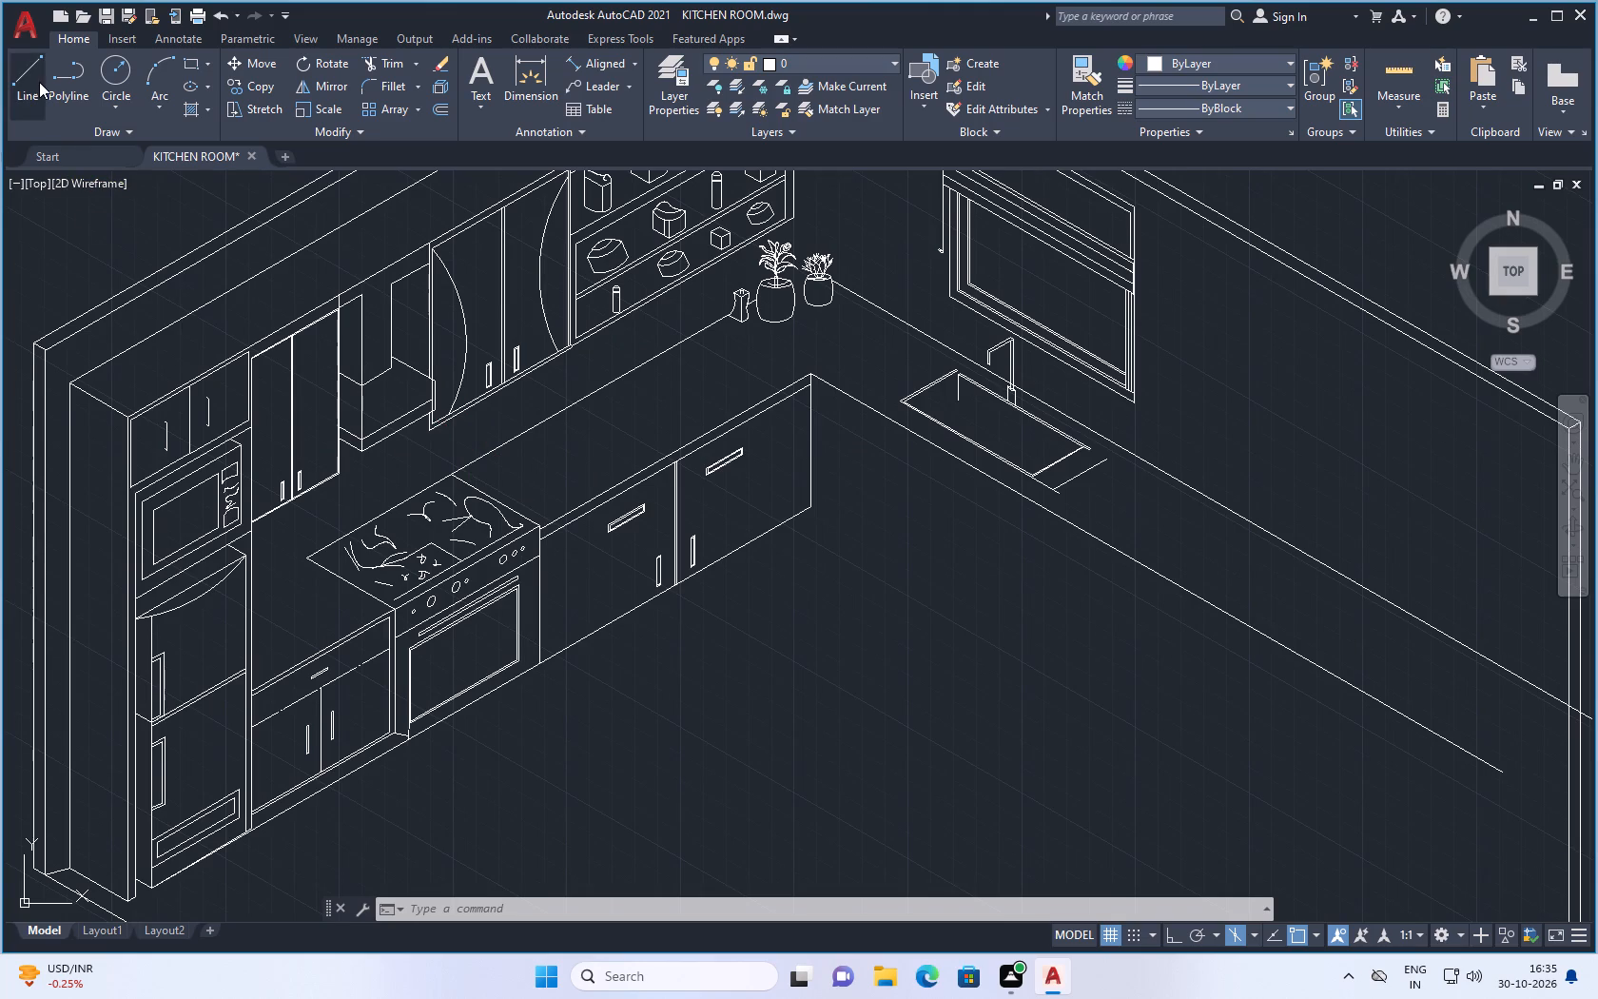
pyautogui.click(26, 78)
pyautogui.scroll(1, 582, 538)
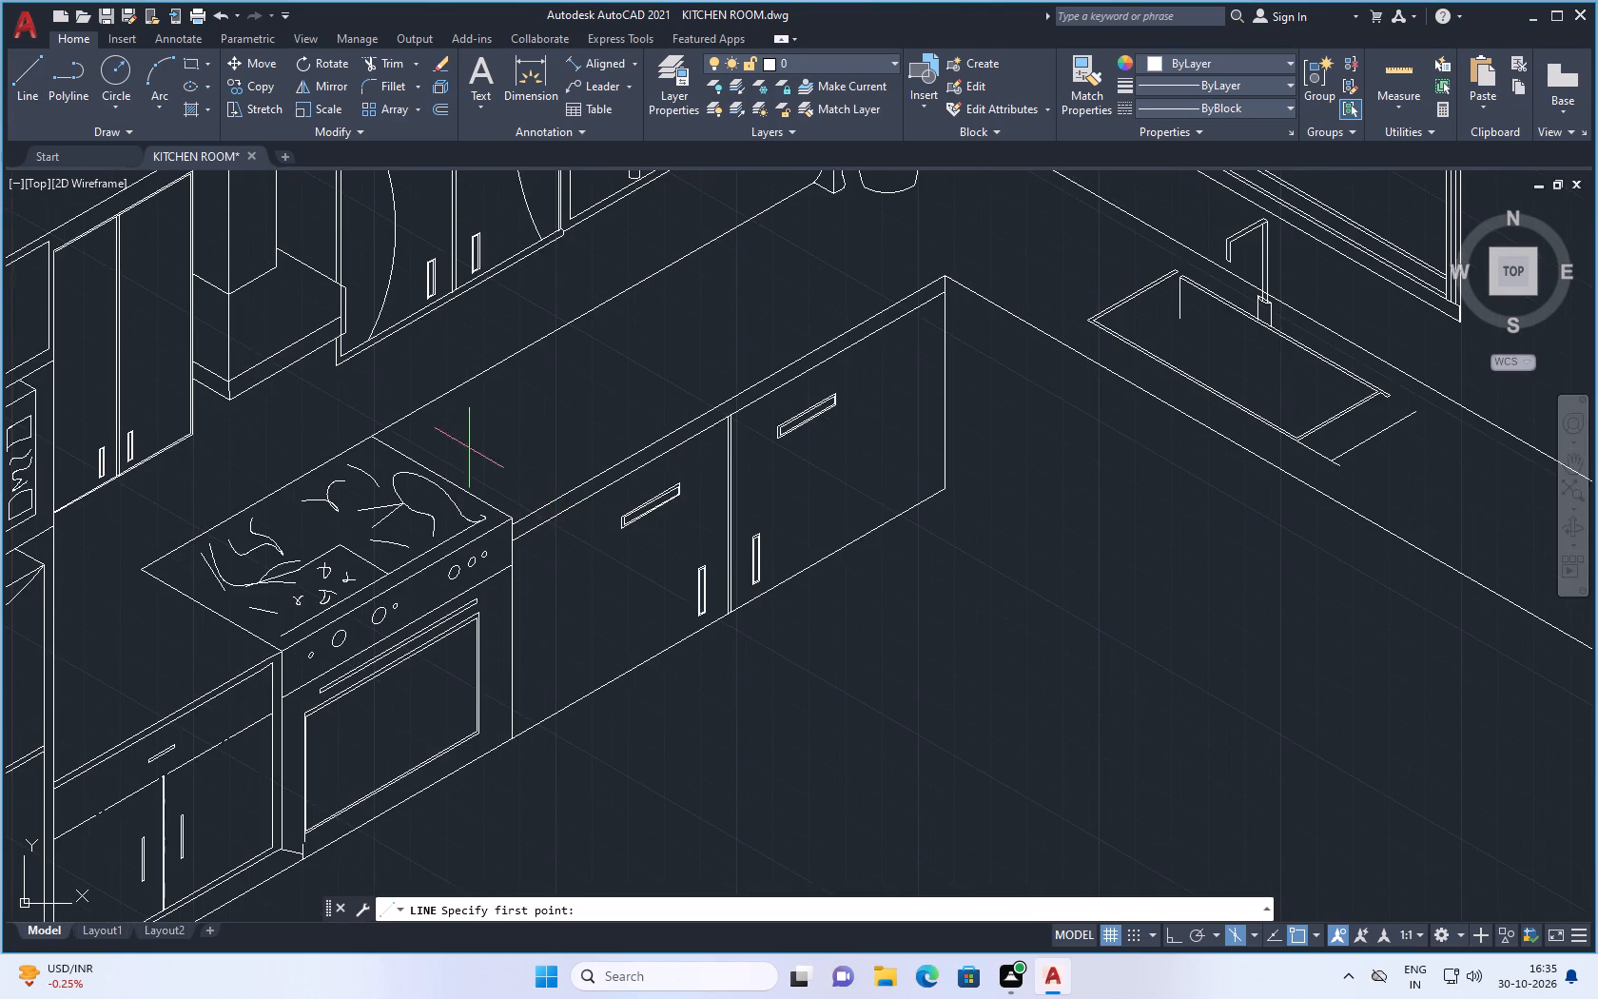
pyautogui.scroll(1, 463, 431)
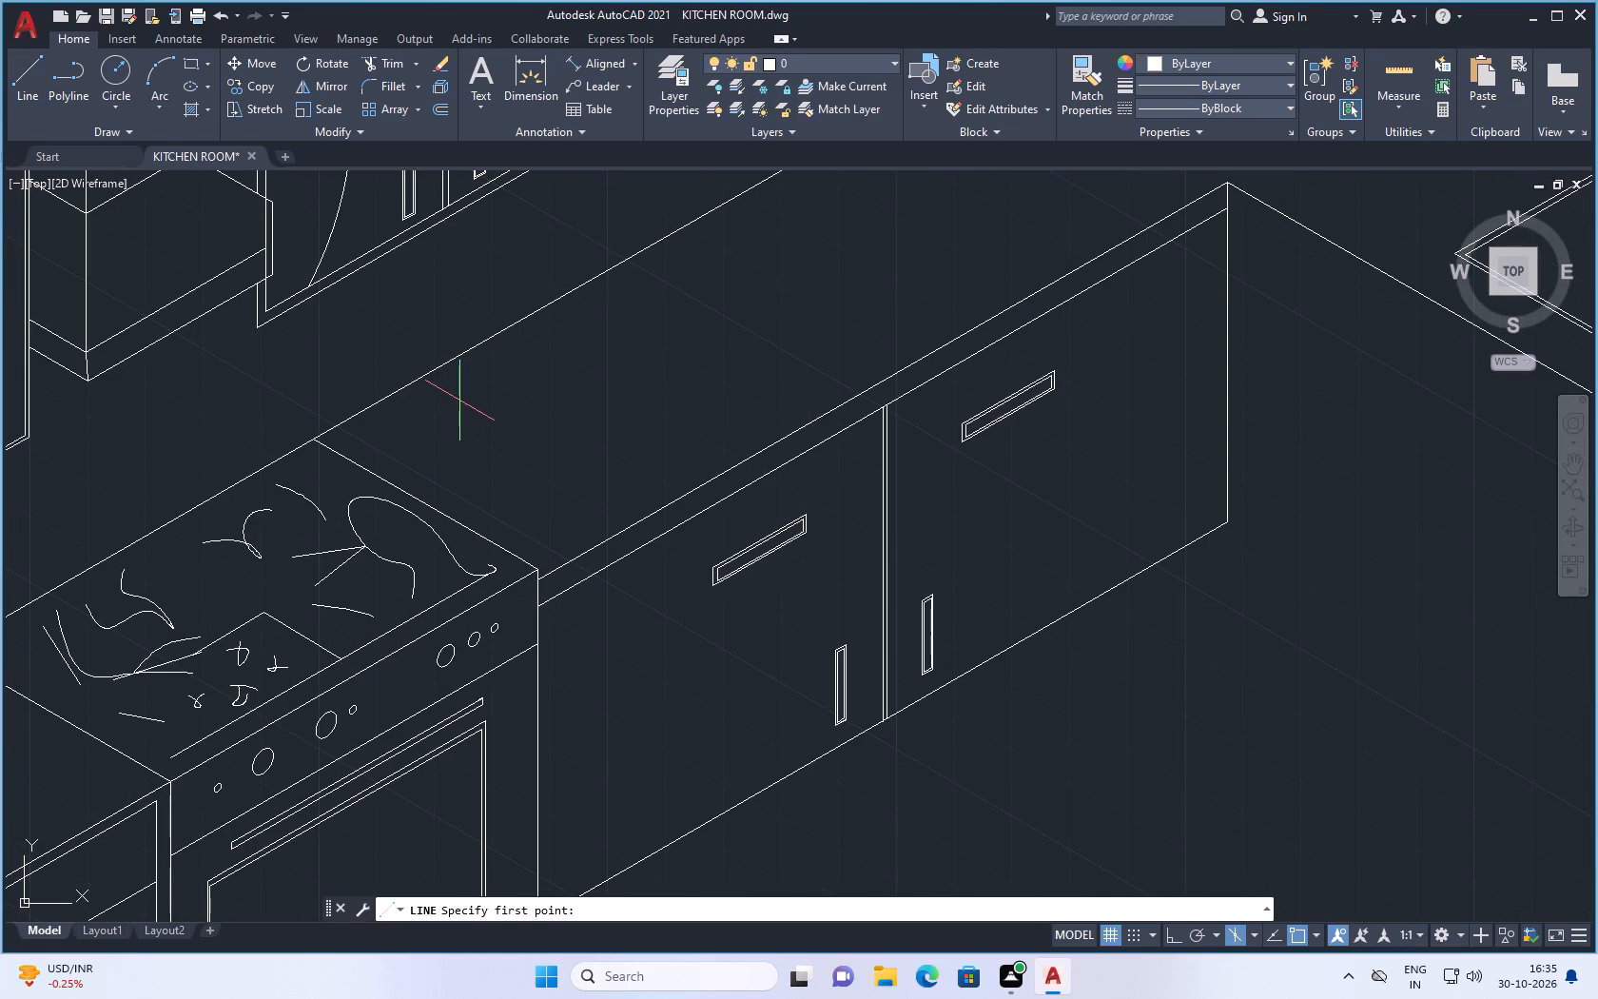
pyautogui.click(459, 402)
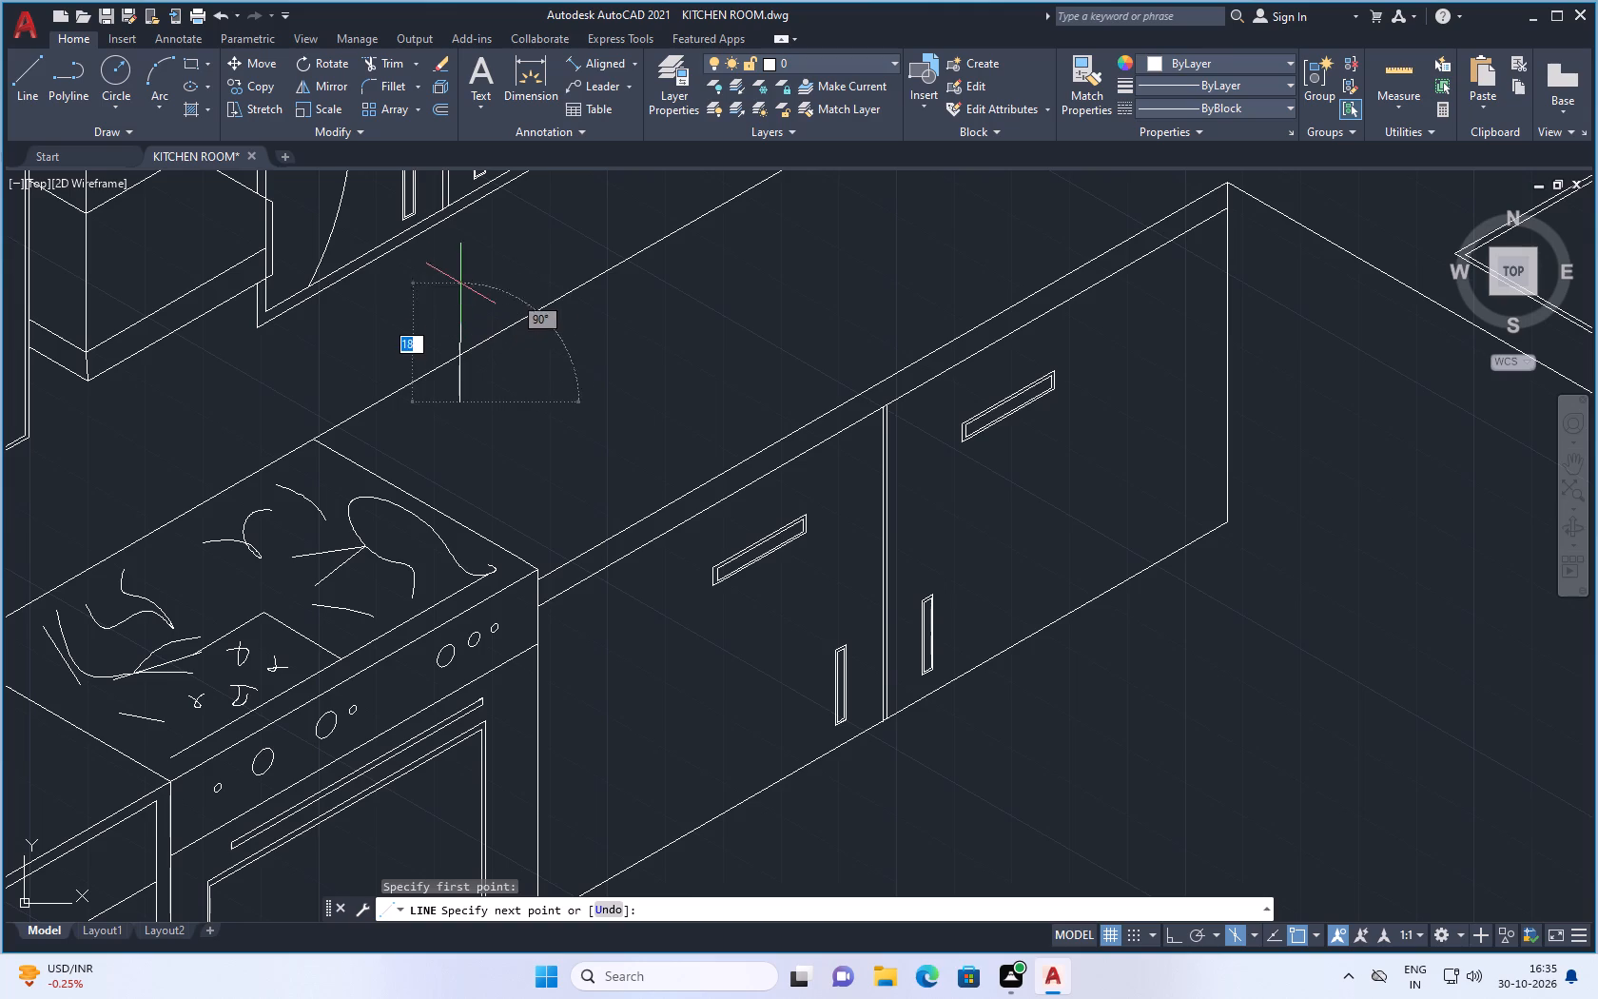
pyautogui.click(1175, 932)
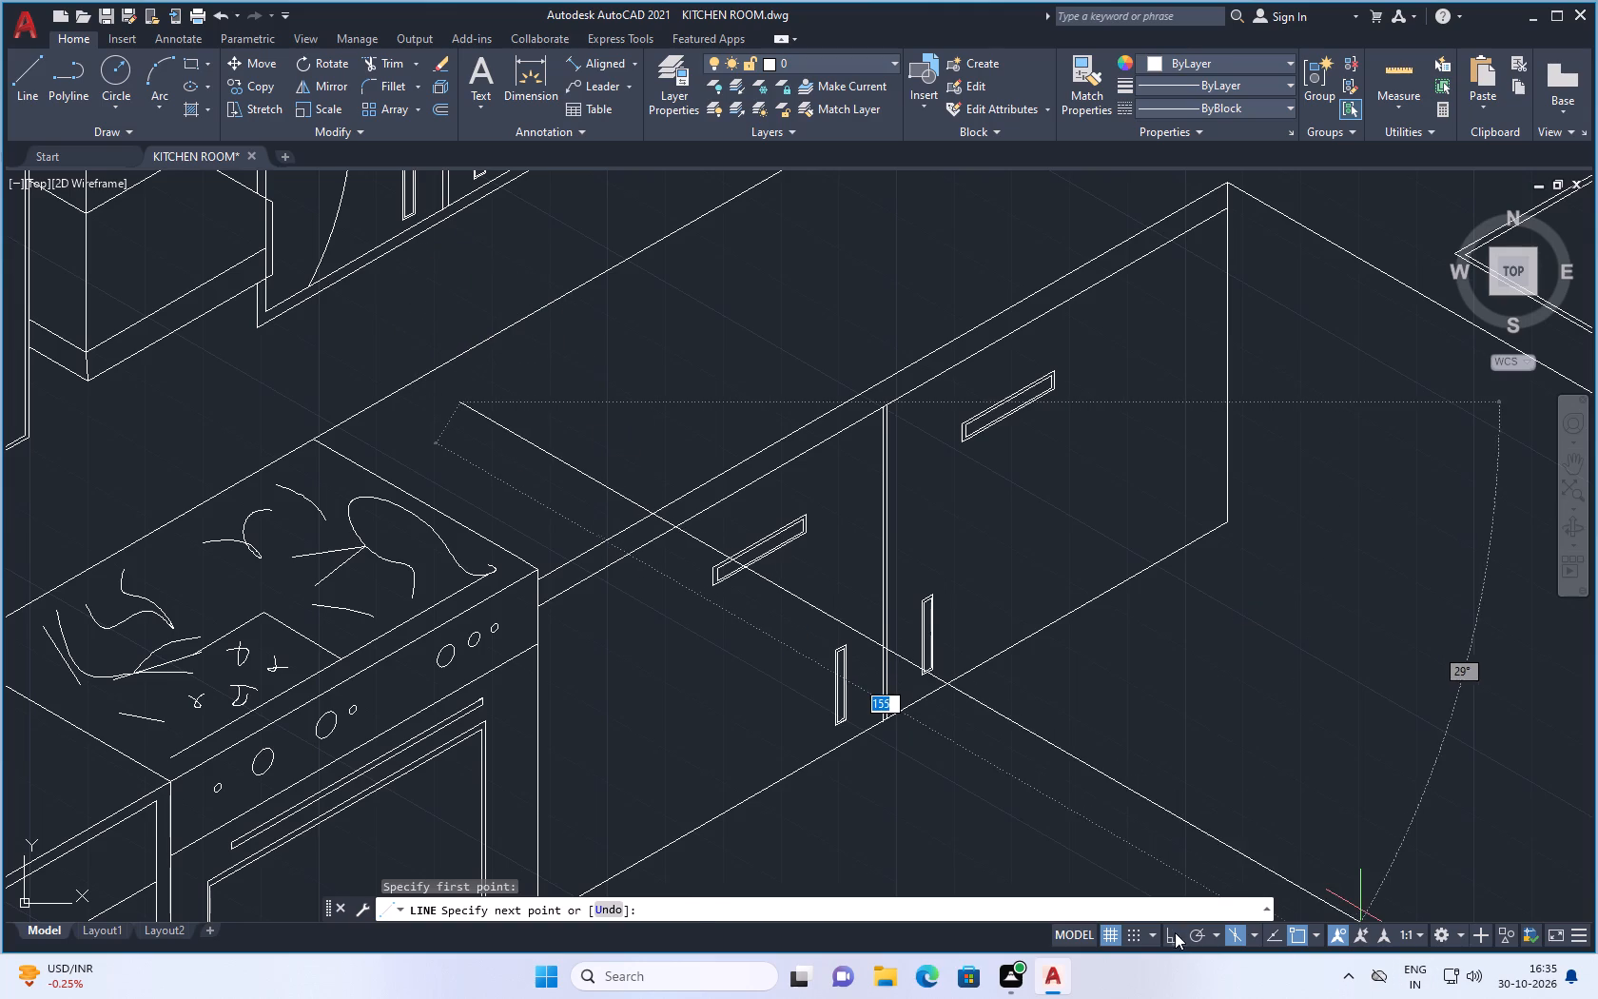
pyautogui.click(470, 292)
pyautogui.write('b')
pyautogui.press('space')
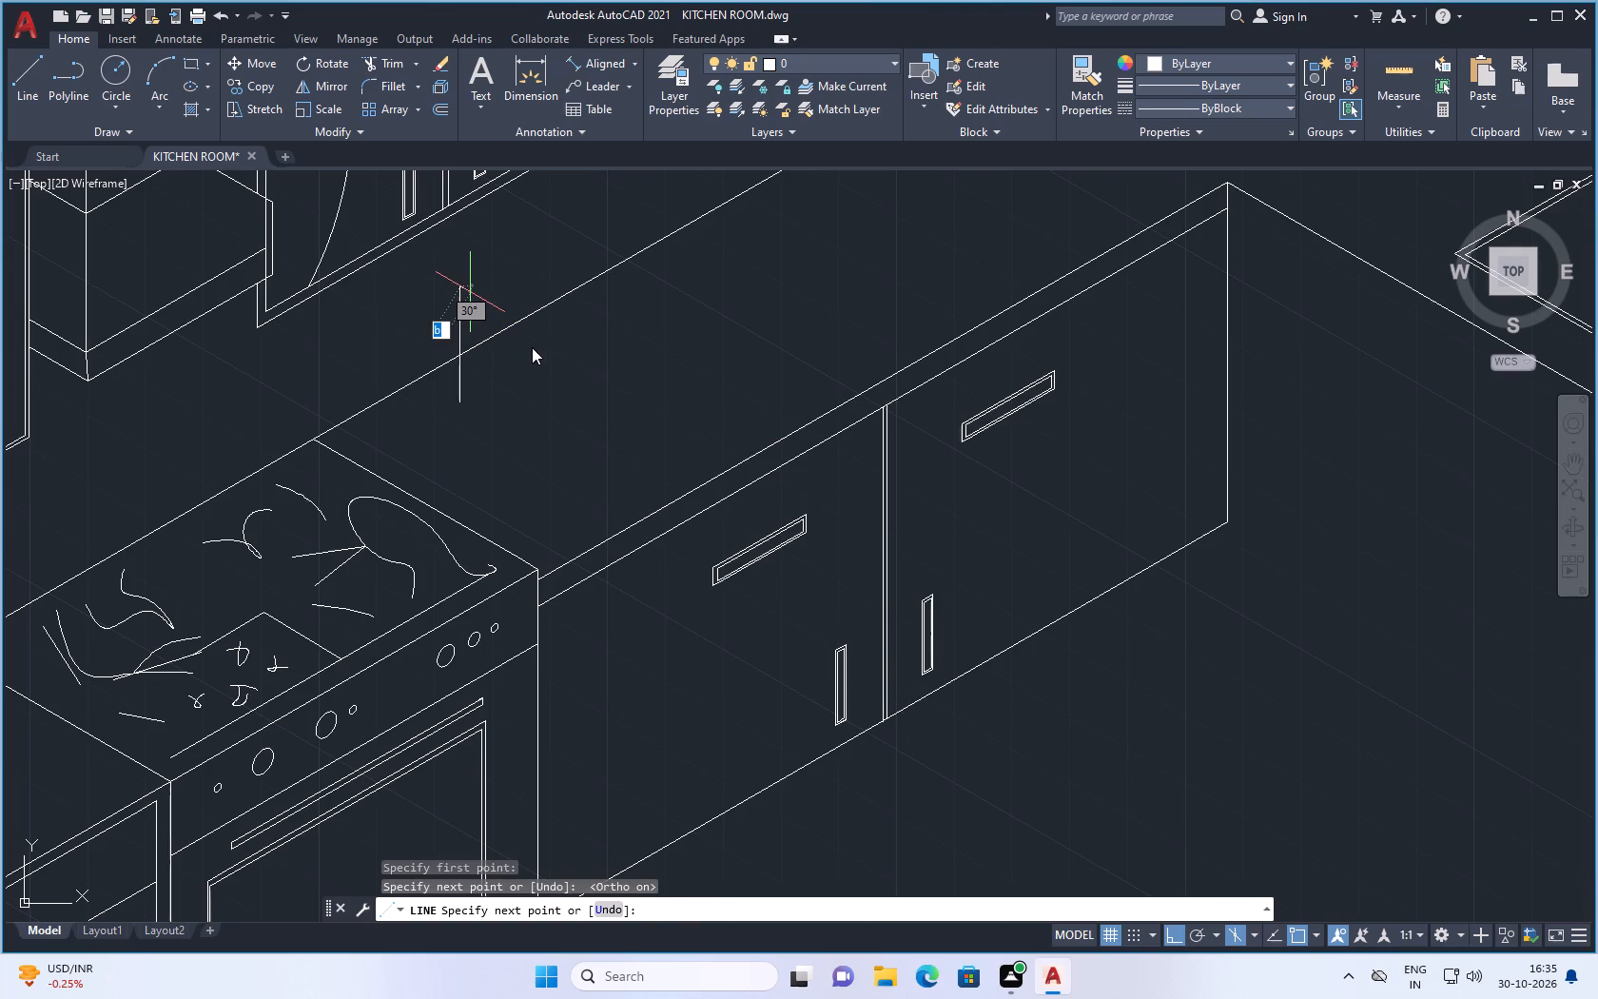
pyautogui.press('Escape')
pyautogui.press('Escape')
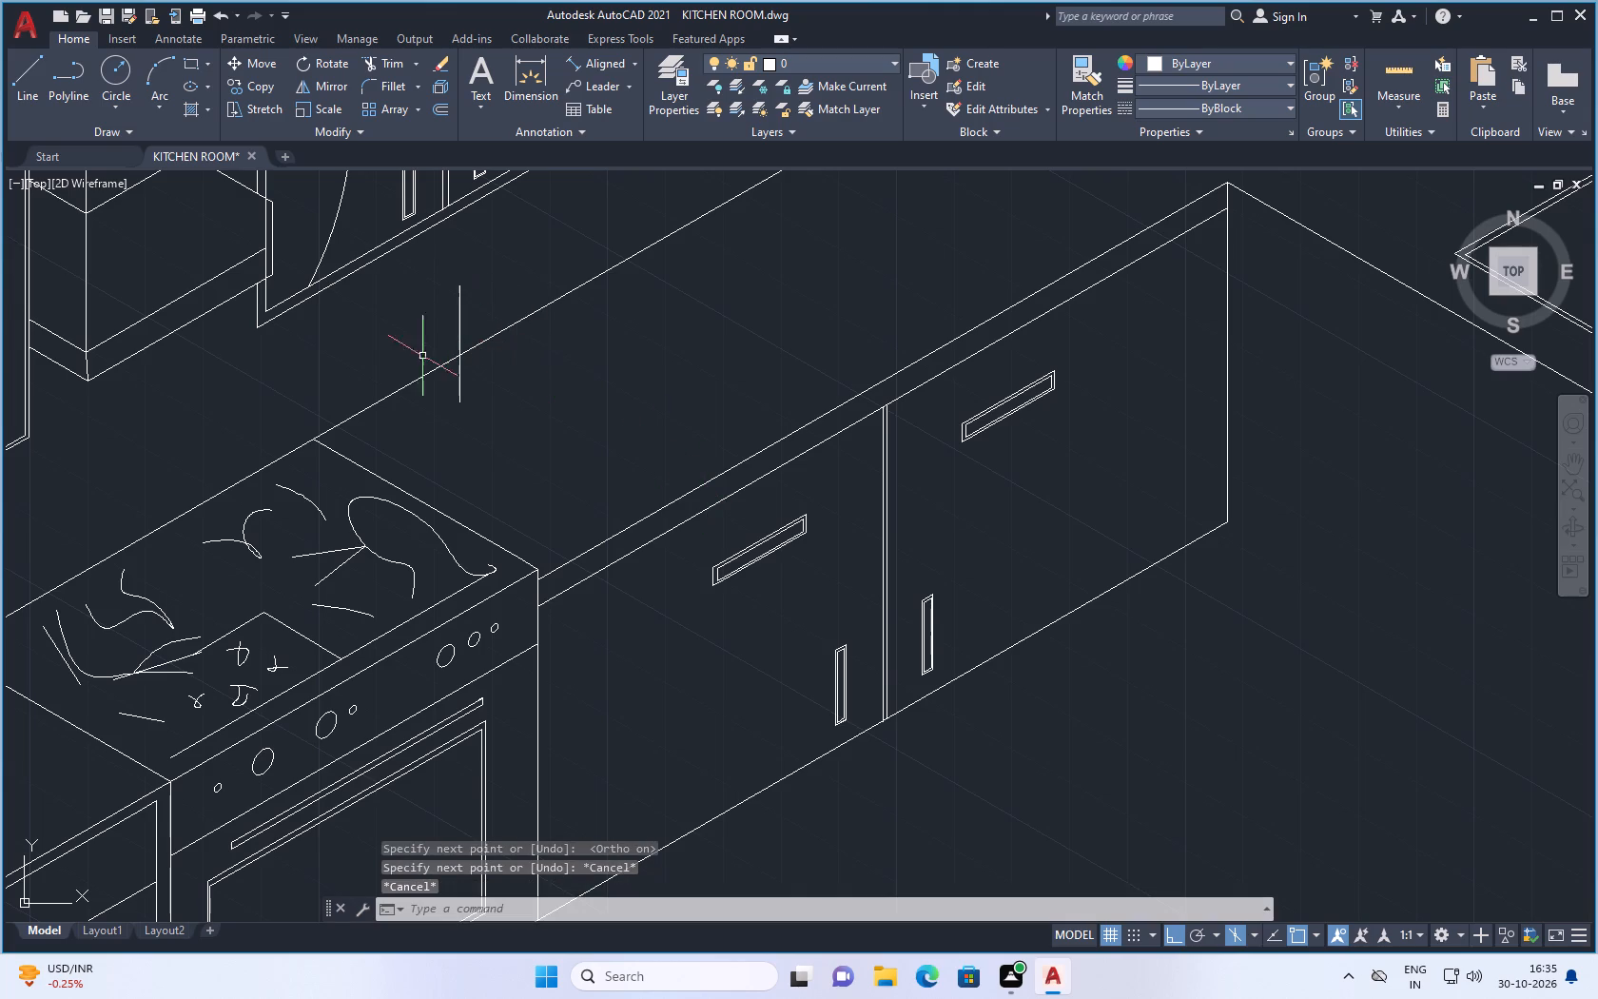
# Copy the new vertical line a short distance to its right with Ortho off, forming the object's second side.
pyautogui.scroll(-2, 399, 402)
pyautogui.scroll(2, 436, 311)
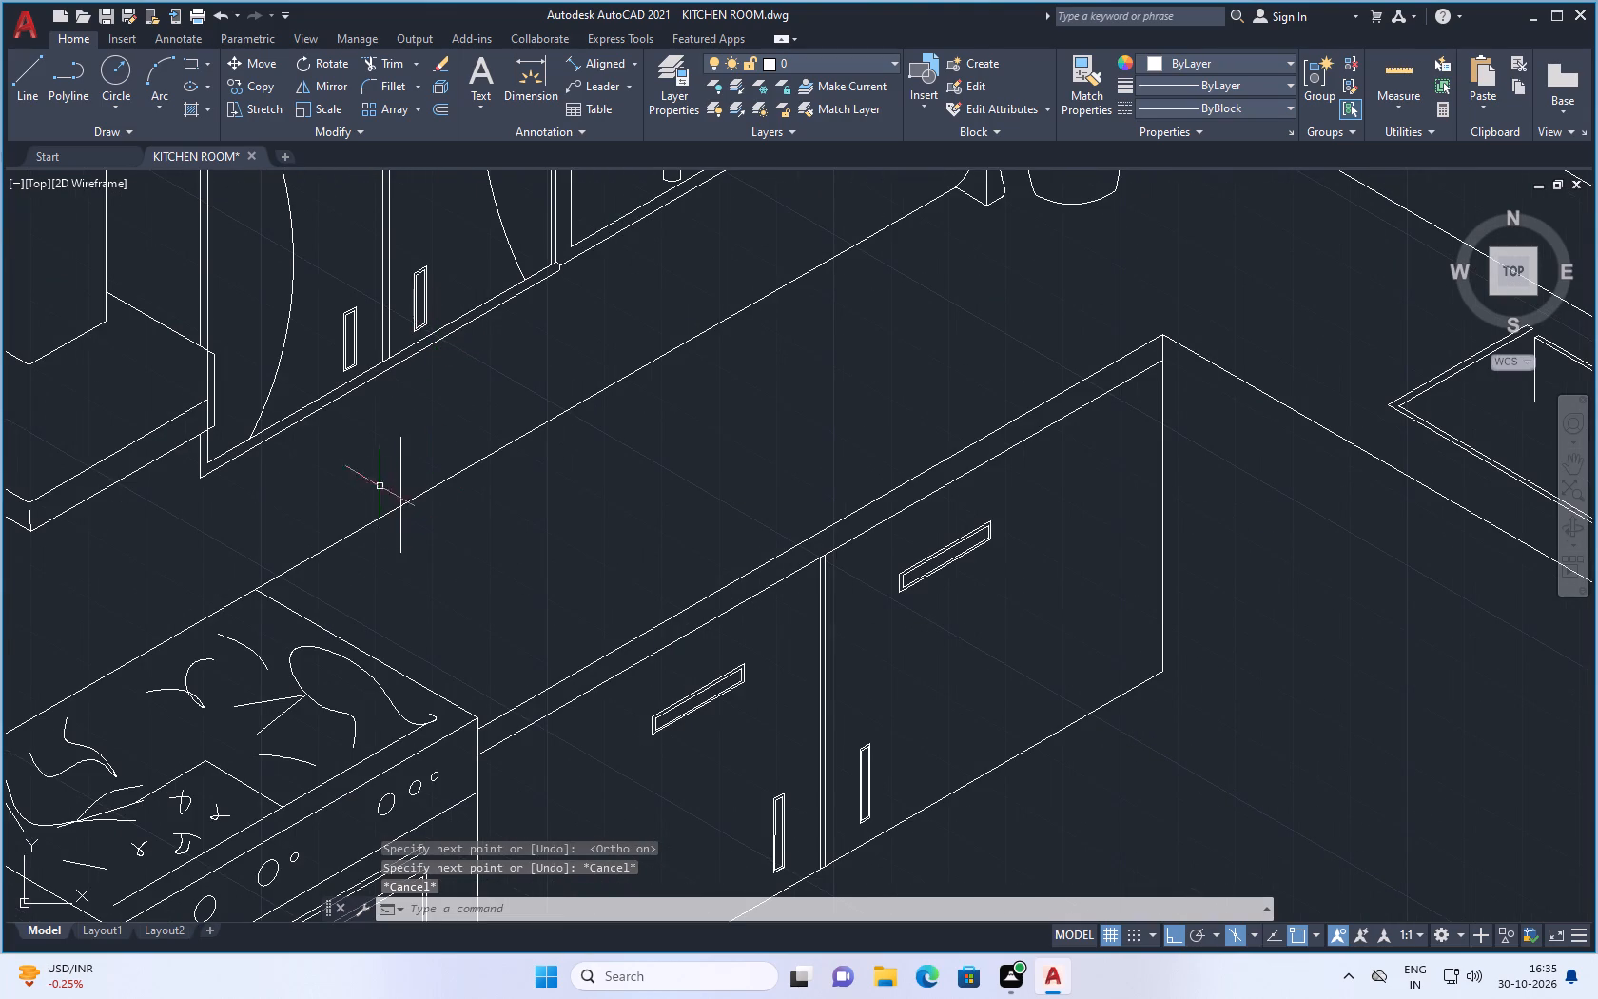
pyautogui.scroll(2, 379, 476)
pyautogui.moveTo(460, 409); pyautogui.dragTo(451, 423)
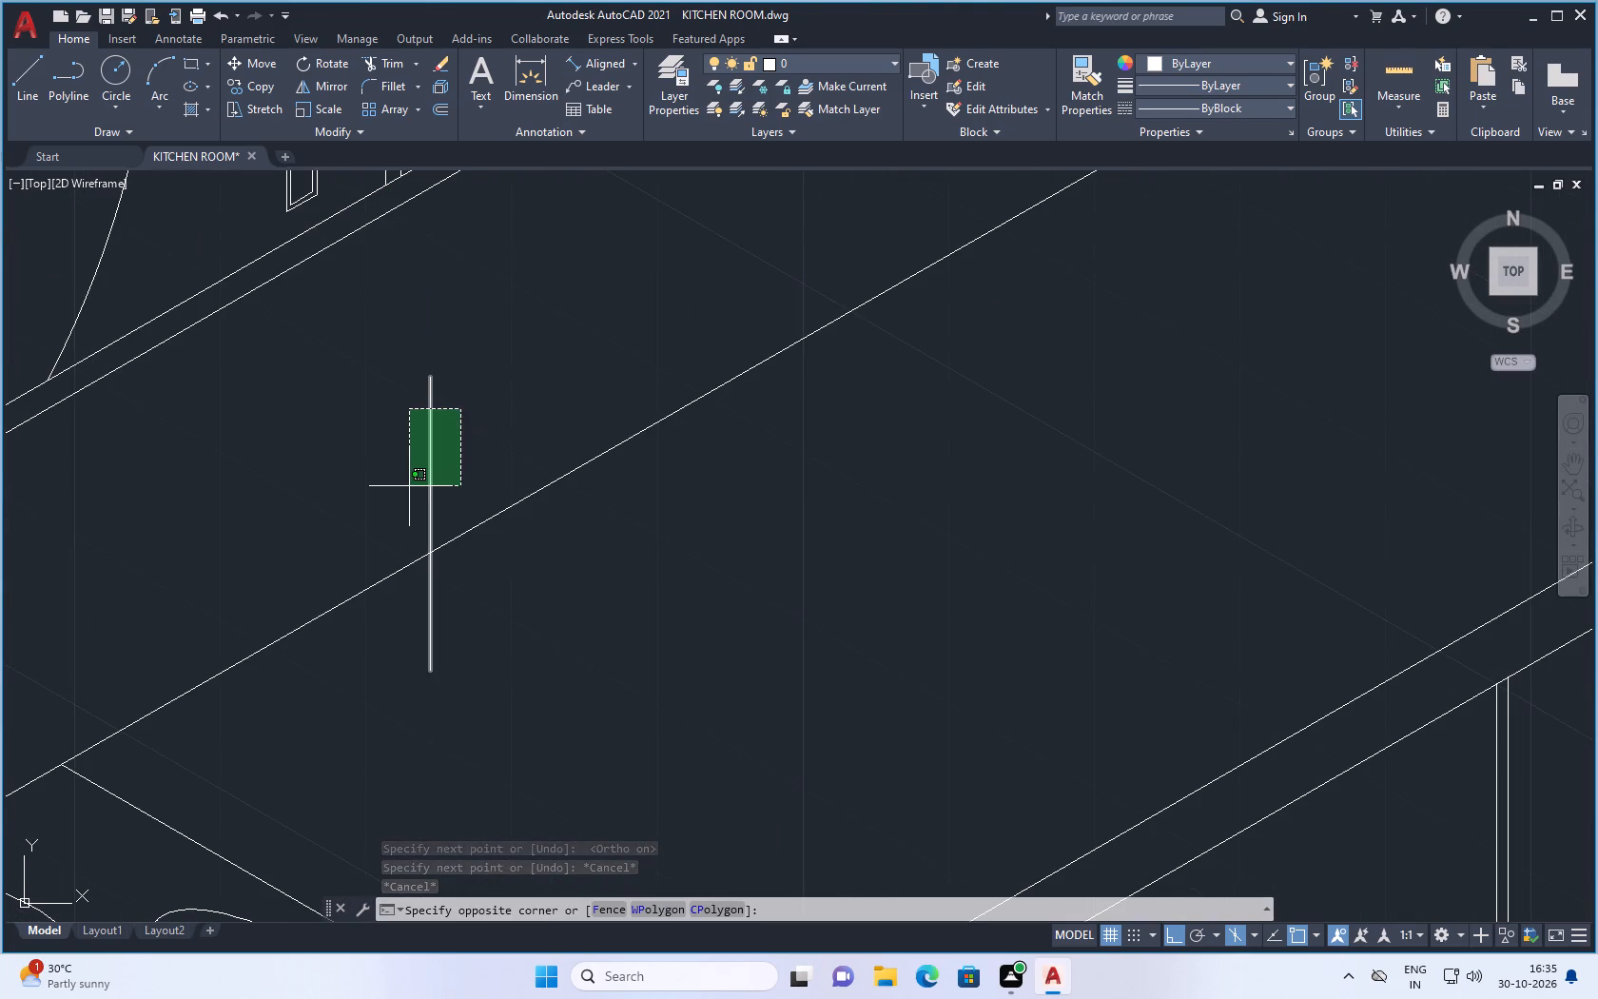
pyautogui.click(409, 486)
pyautogui.rightClick(496, 402)
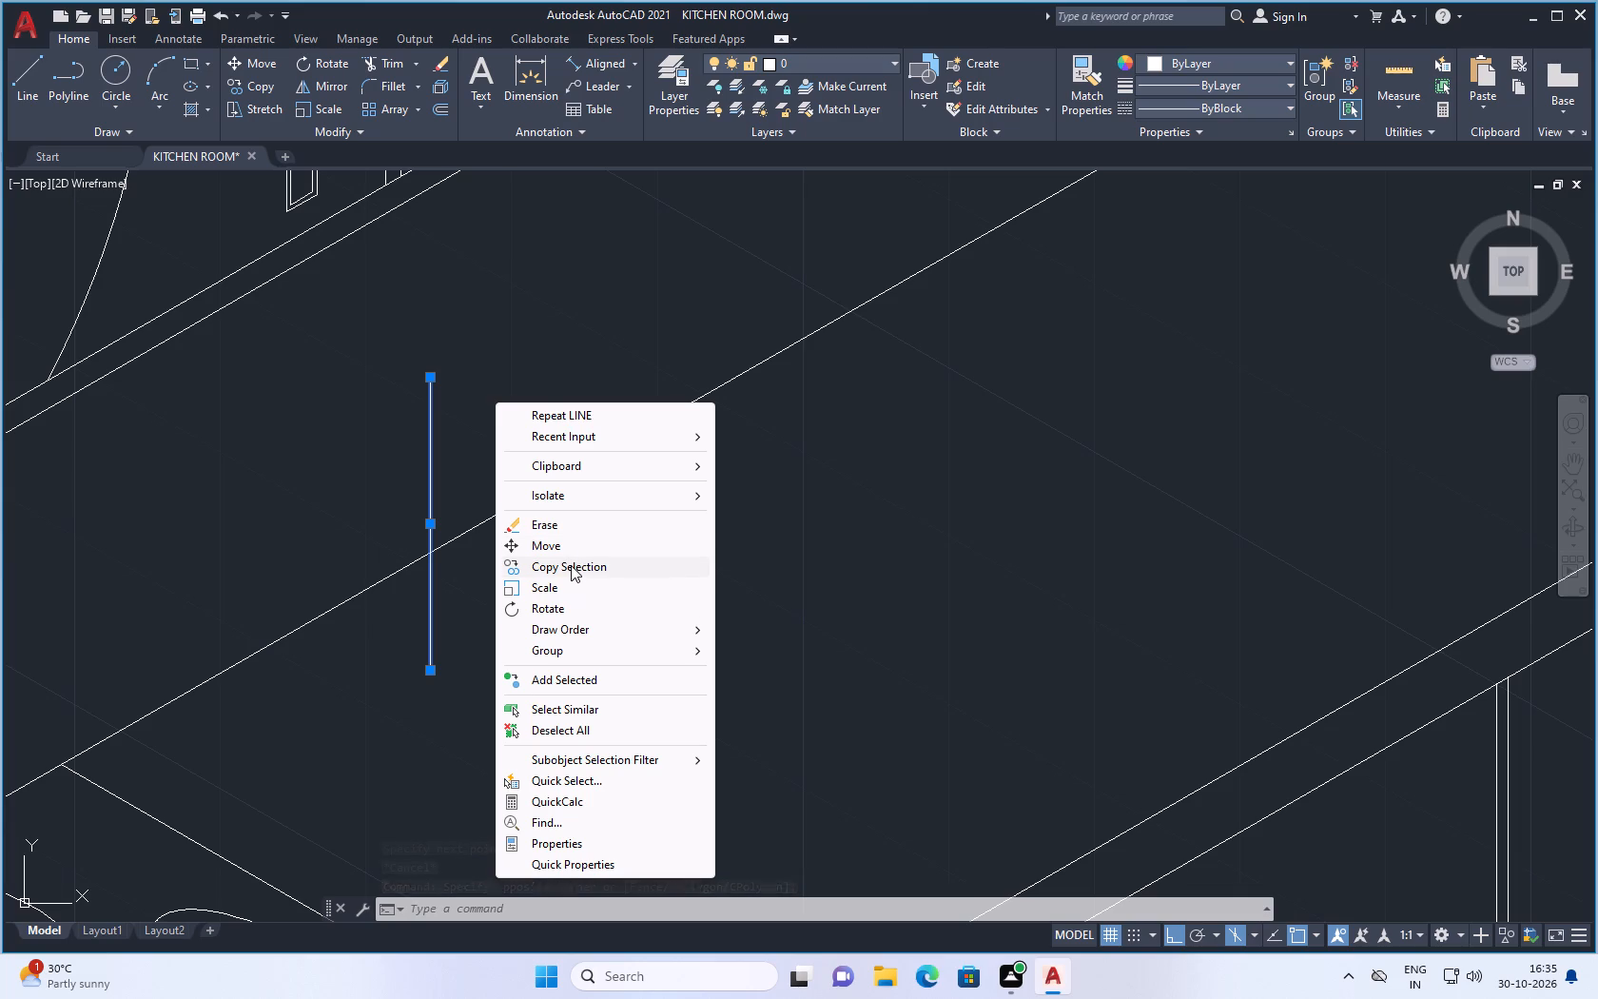
pyautogui.click(571, 565)
pyautogui.click(433, 531)
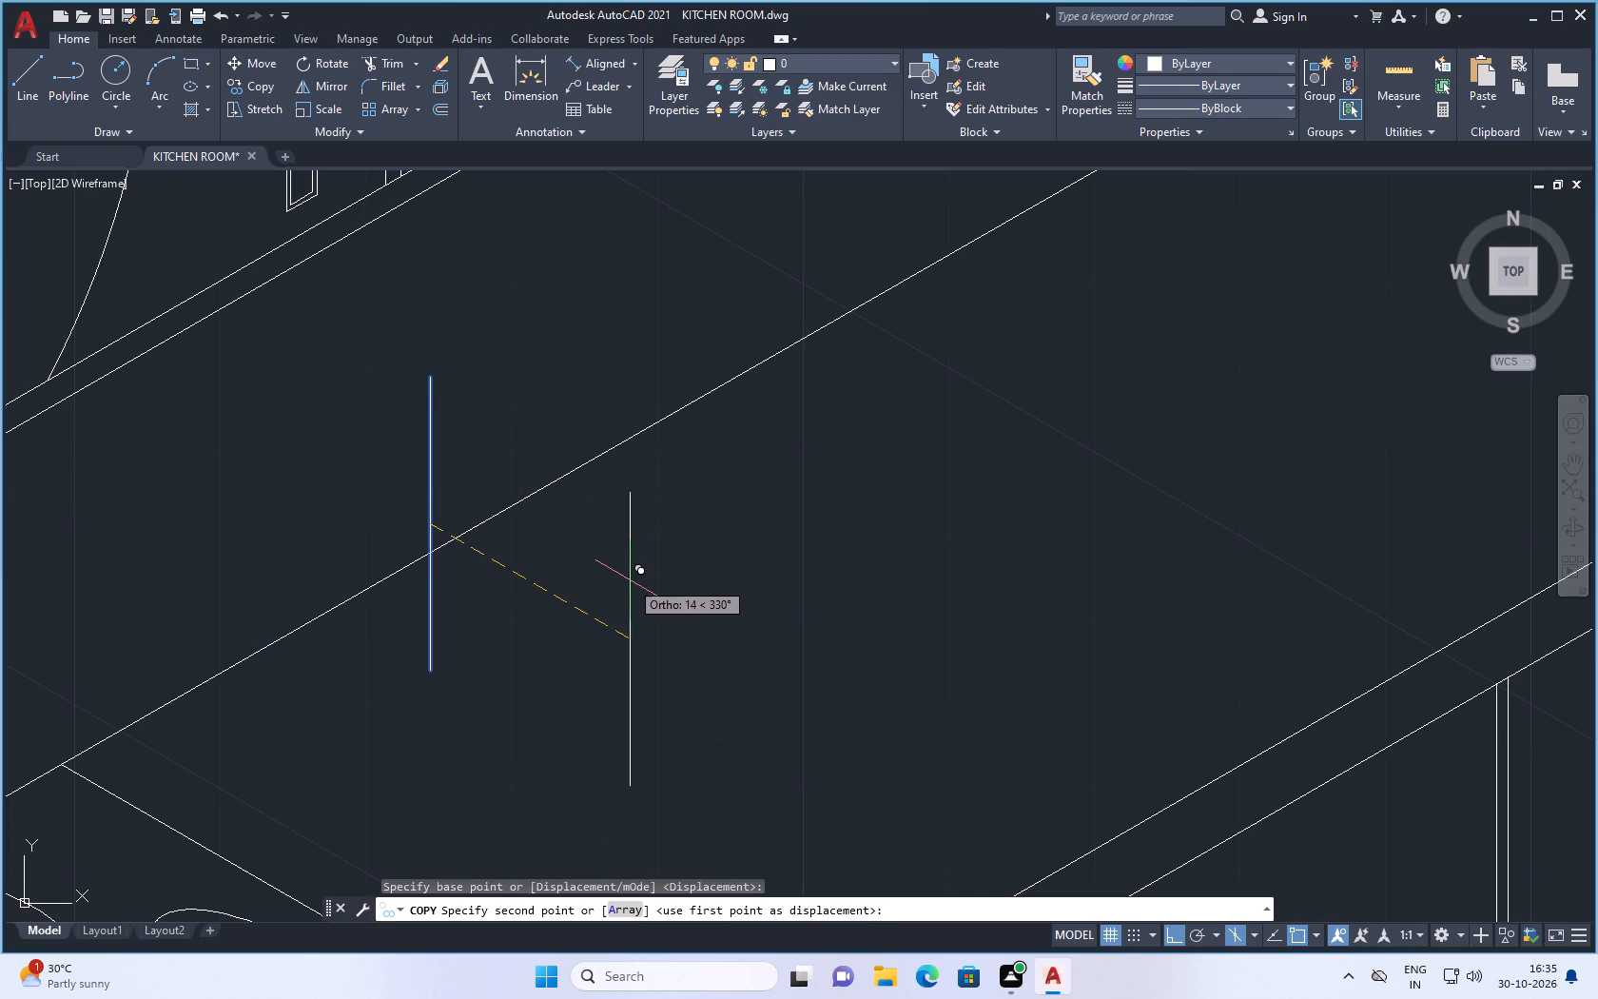
pyautogui.click(1175, 930)
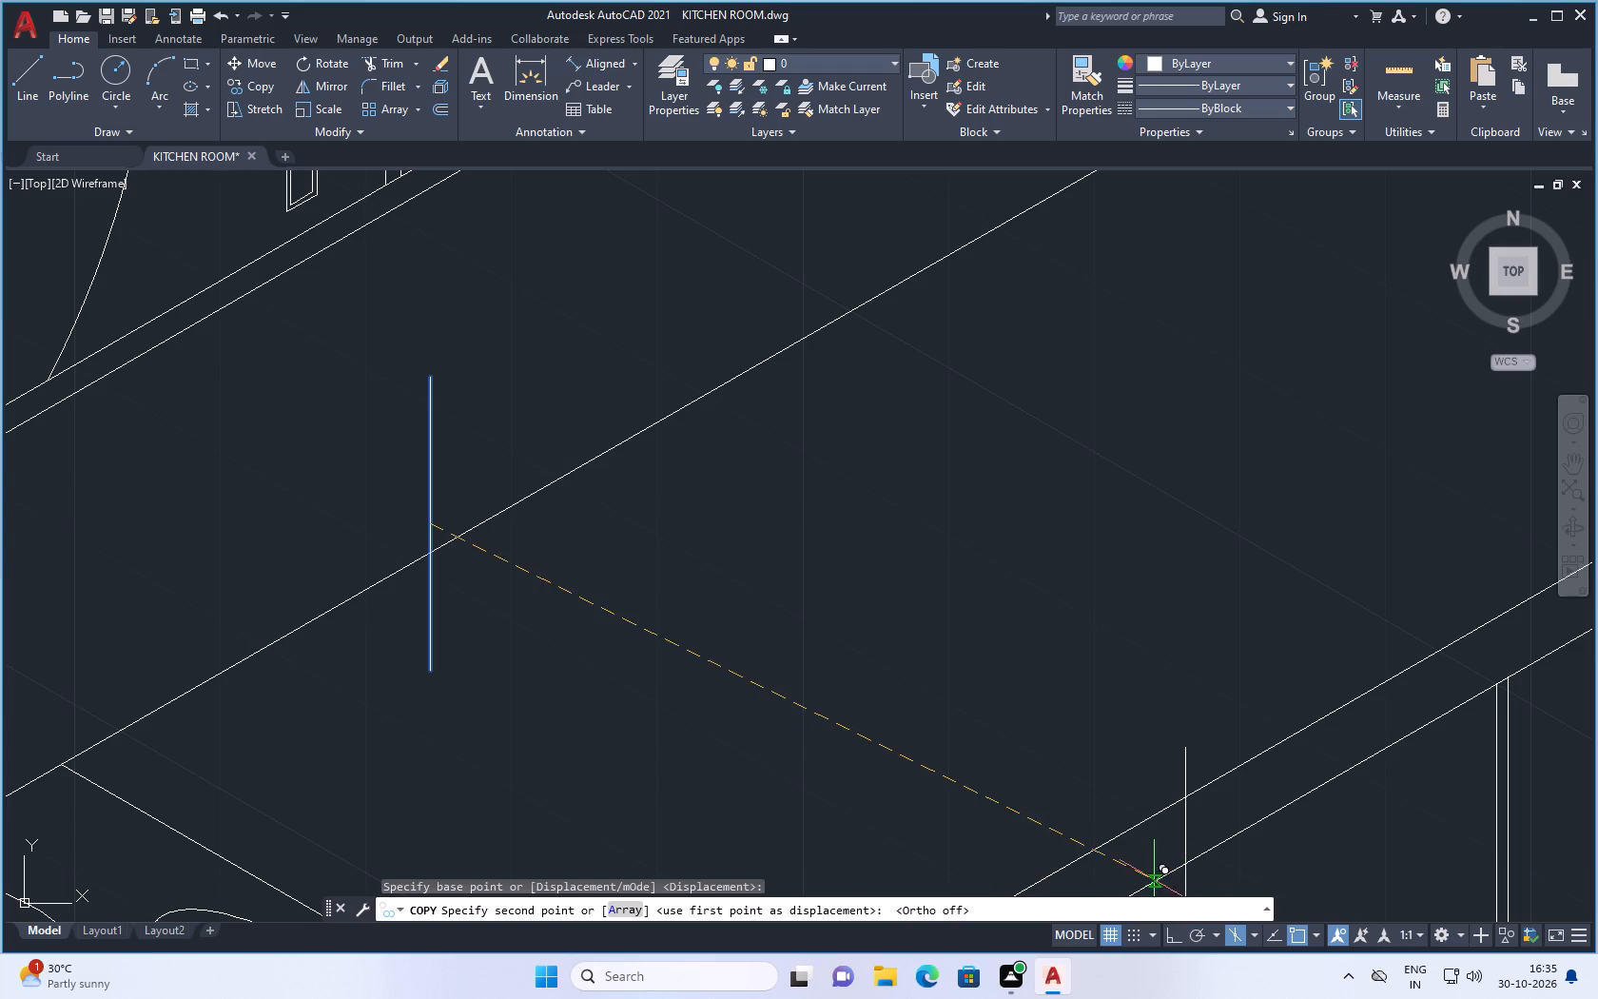
pyautogui.scroll(1, 548, 542)
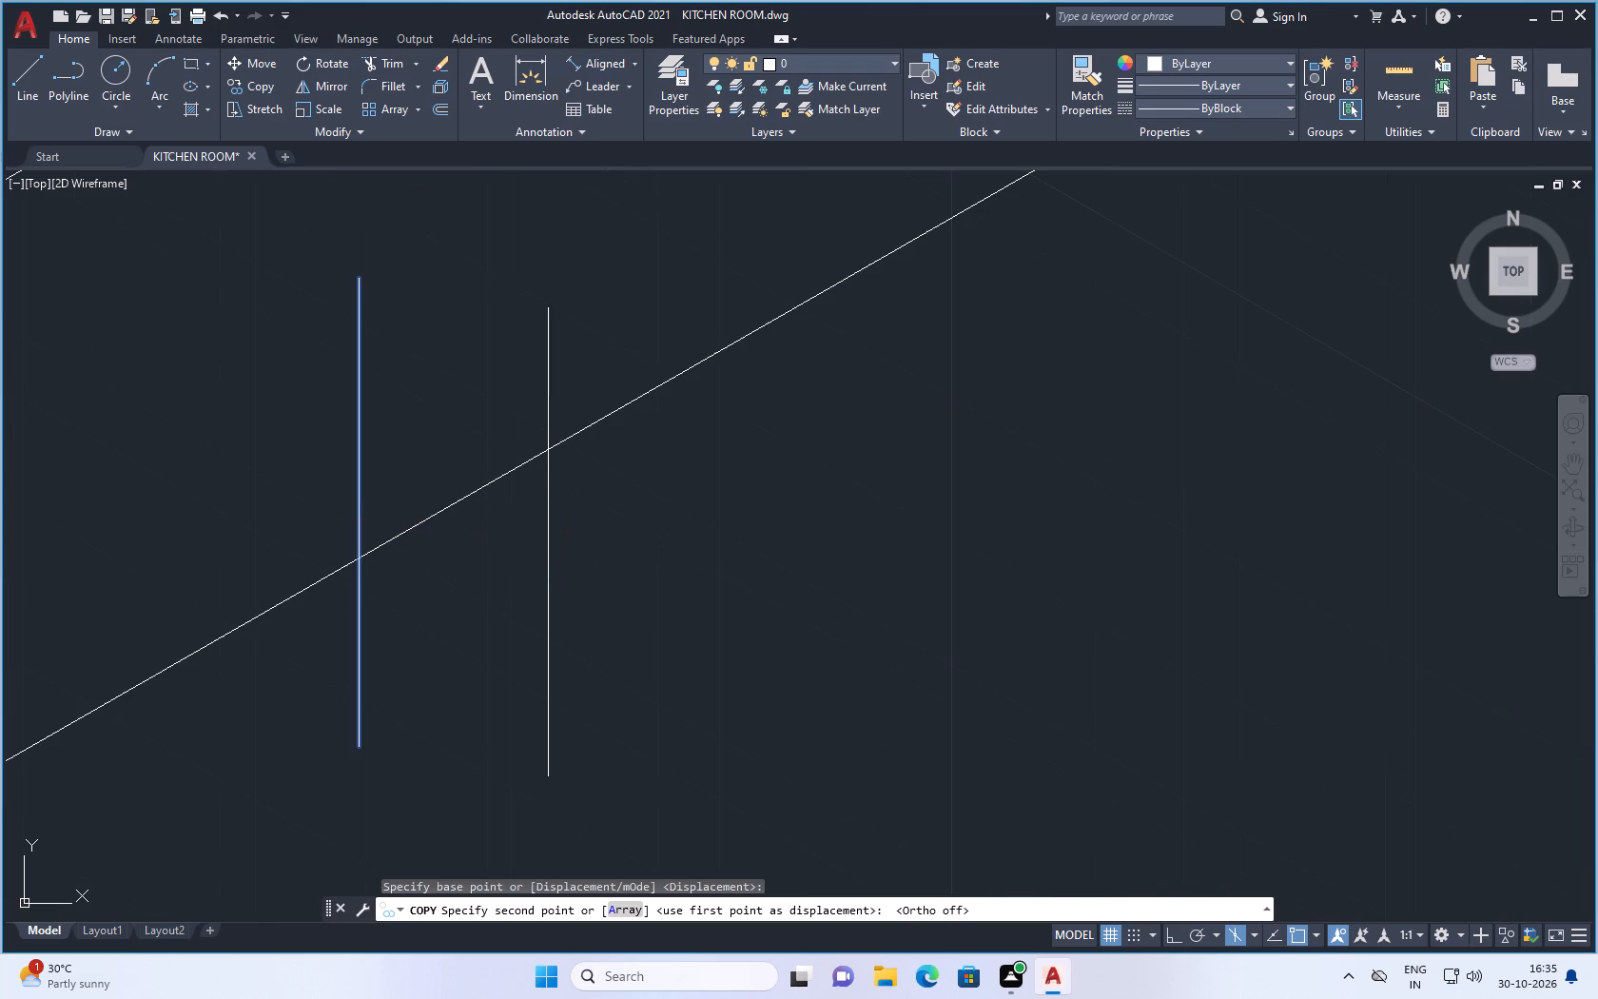
pyautogui.click(569, 539)
pyautogui.press('space')
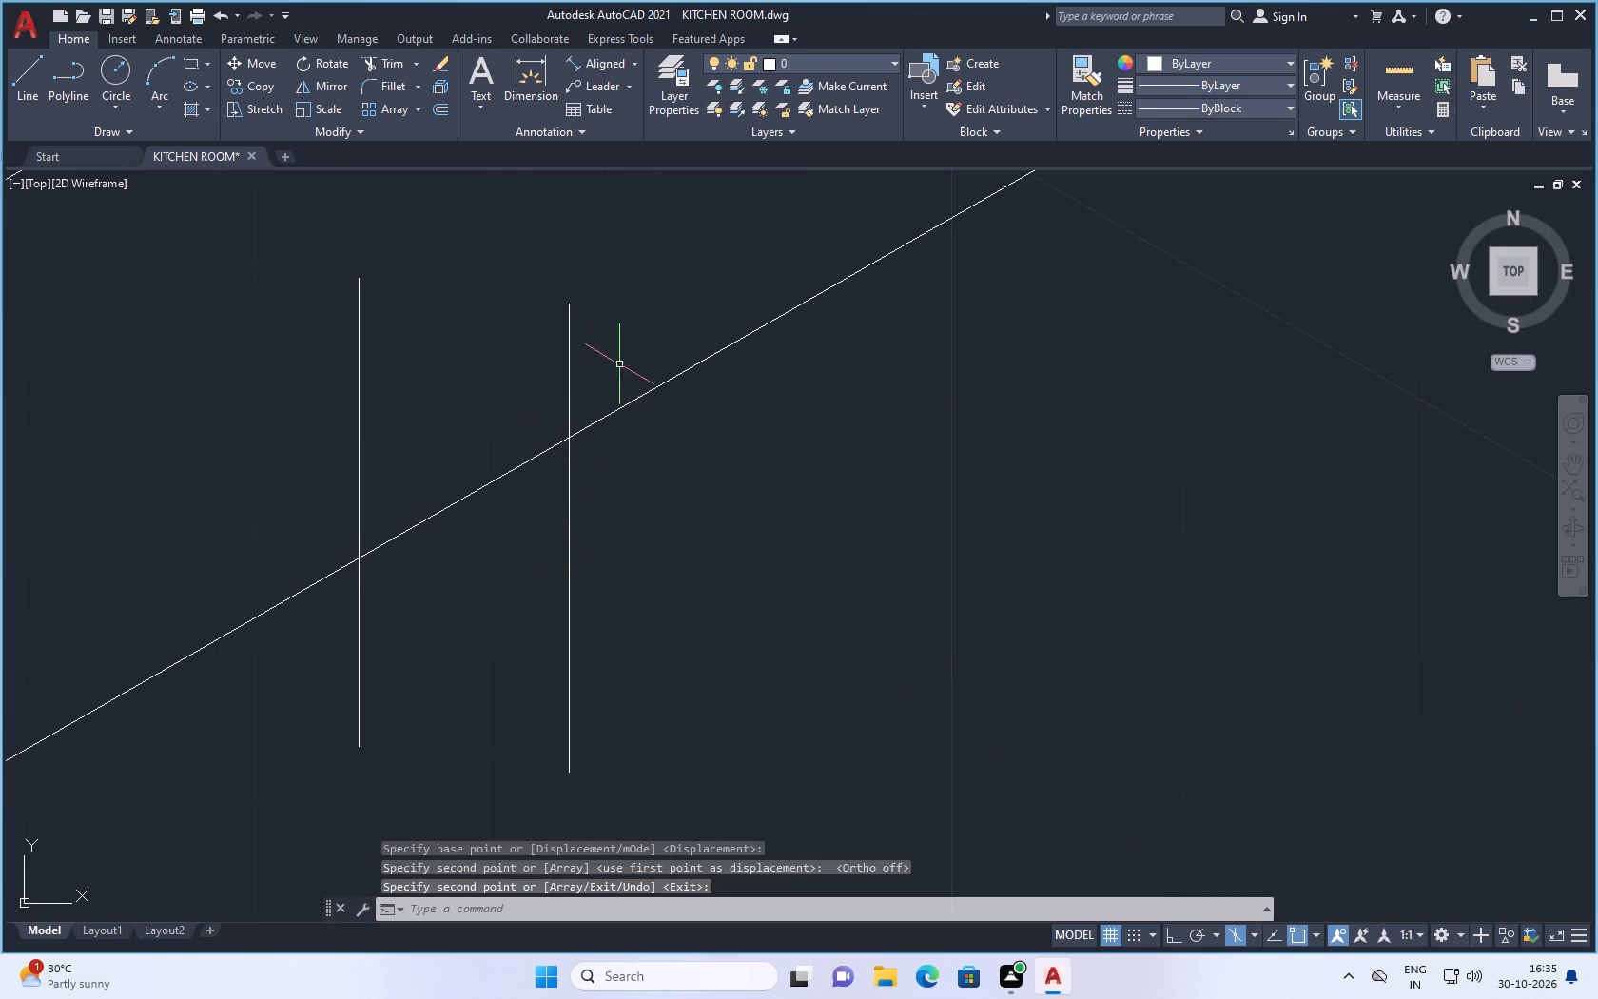
# Draw a three-point arc from the left line's lower end through the right line's lower end, curving up beyond it.
pyautogui.click(162, 73)
pyautogui.scroll(-1, 457, 483)
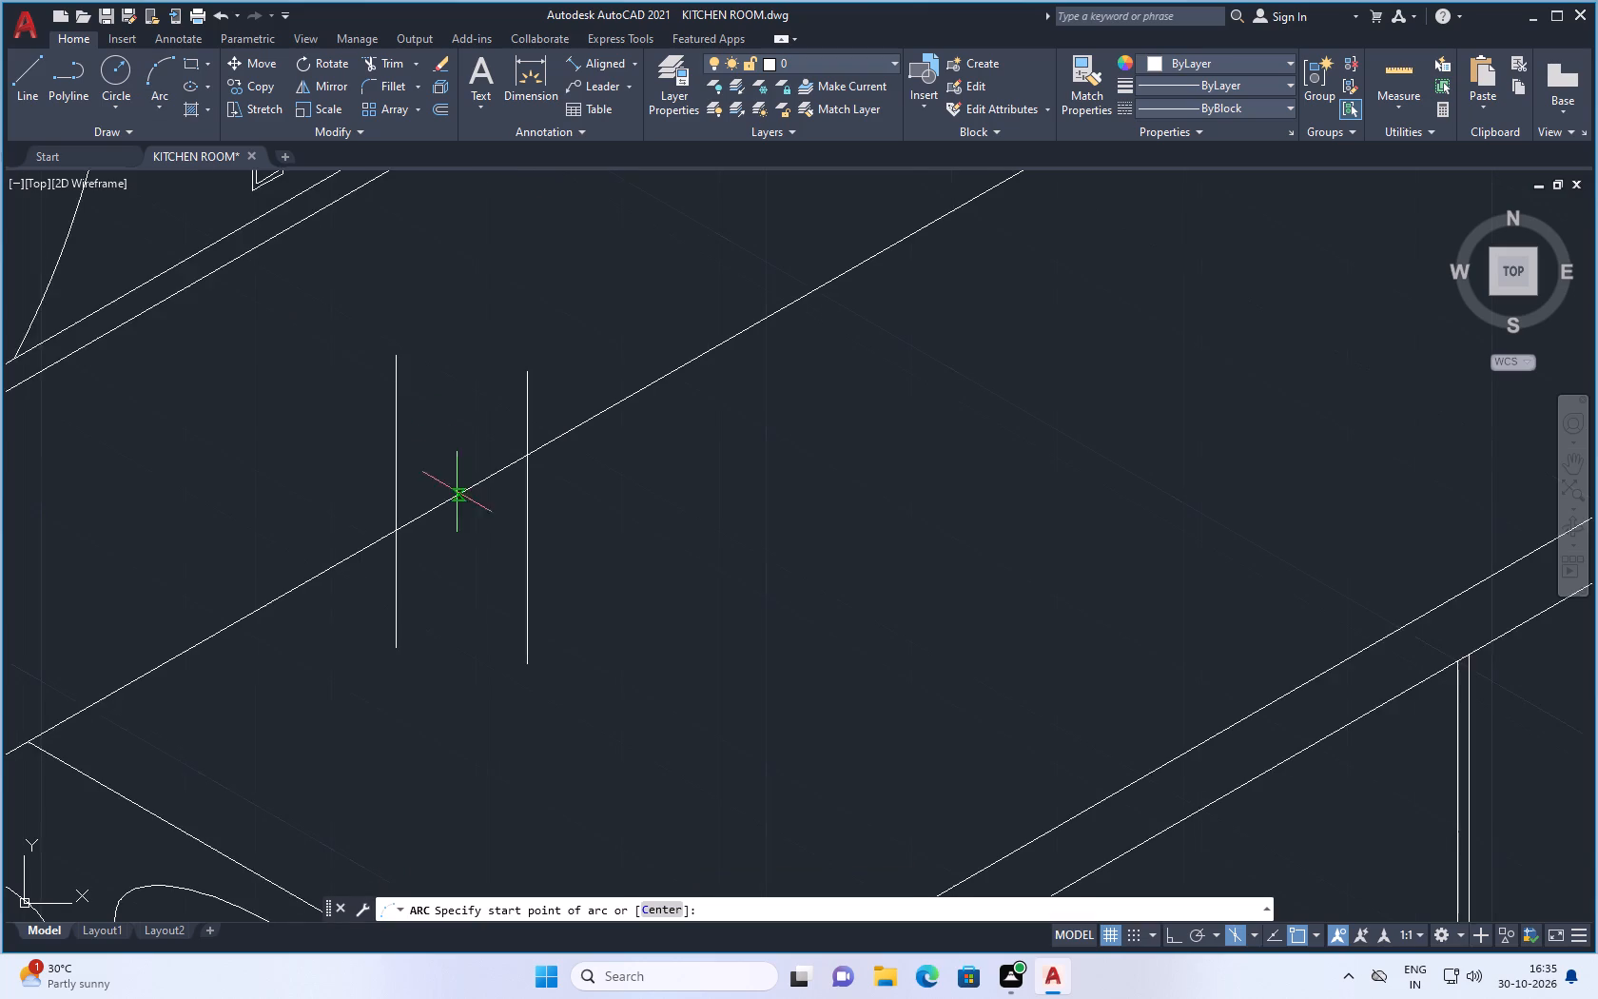
pyautogui.scroll(1, 419, 642)
pyautogui.click(379, 656)
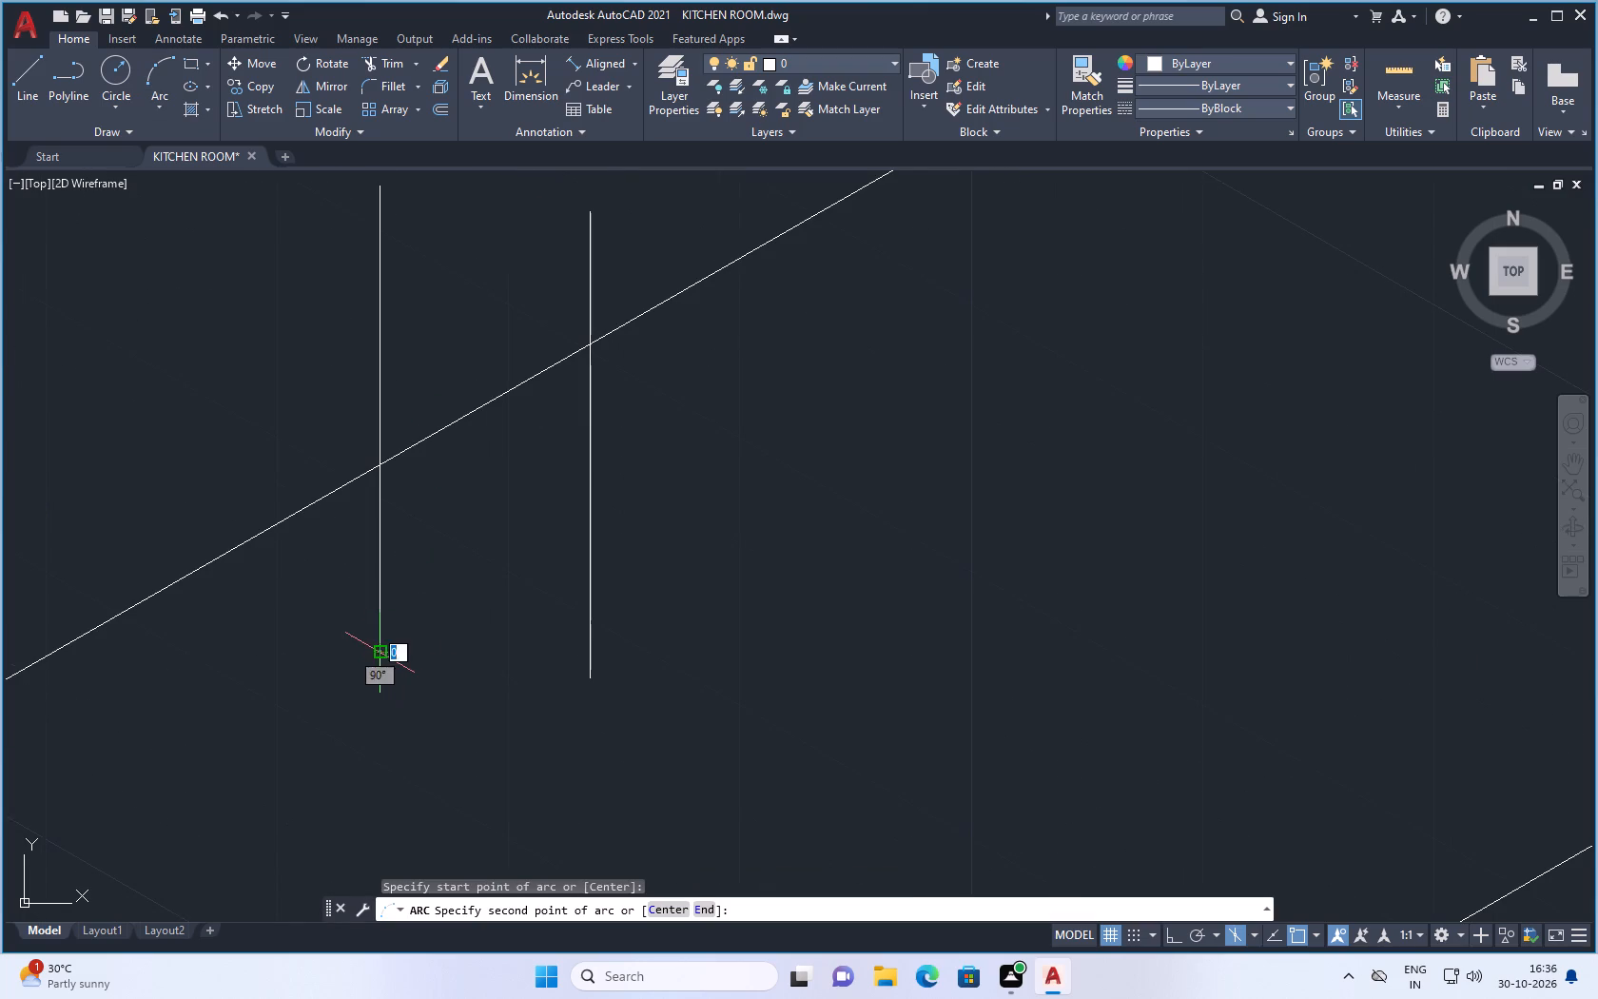
pyautogui.click(594, 681)
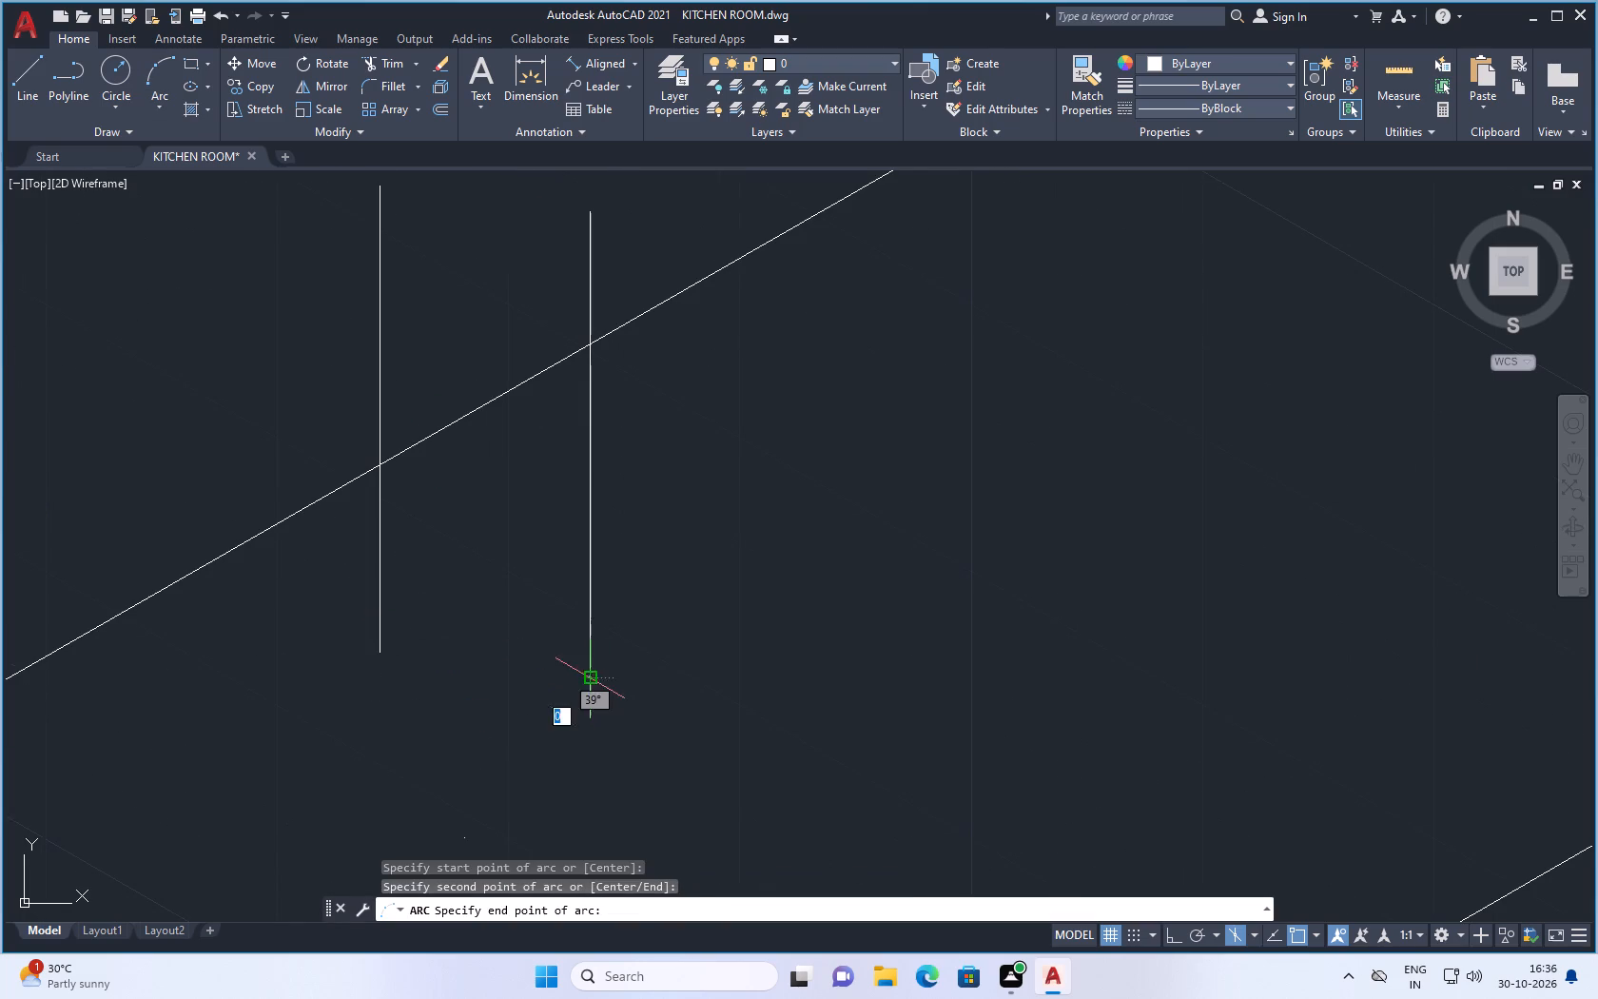
pyautogui.click(702, 512)
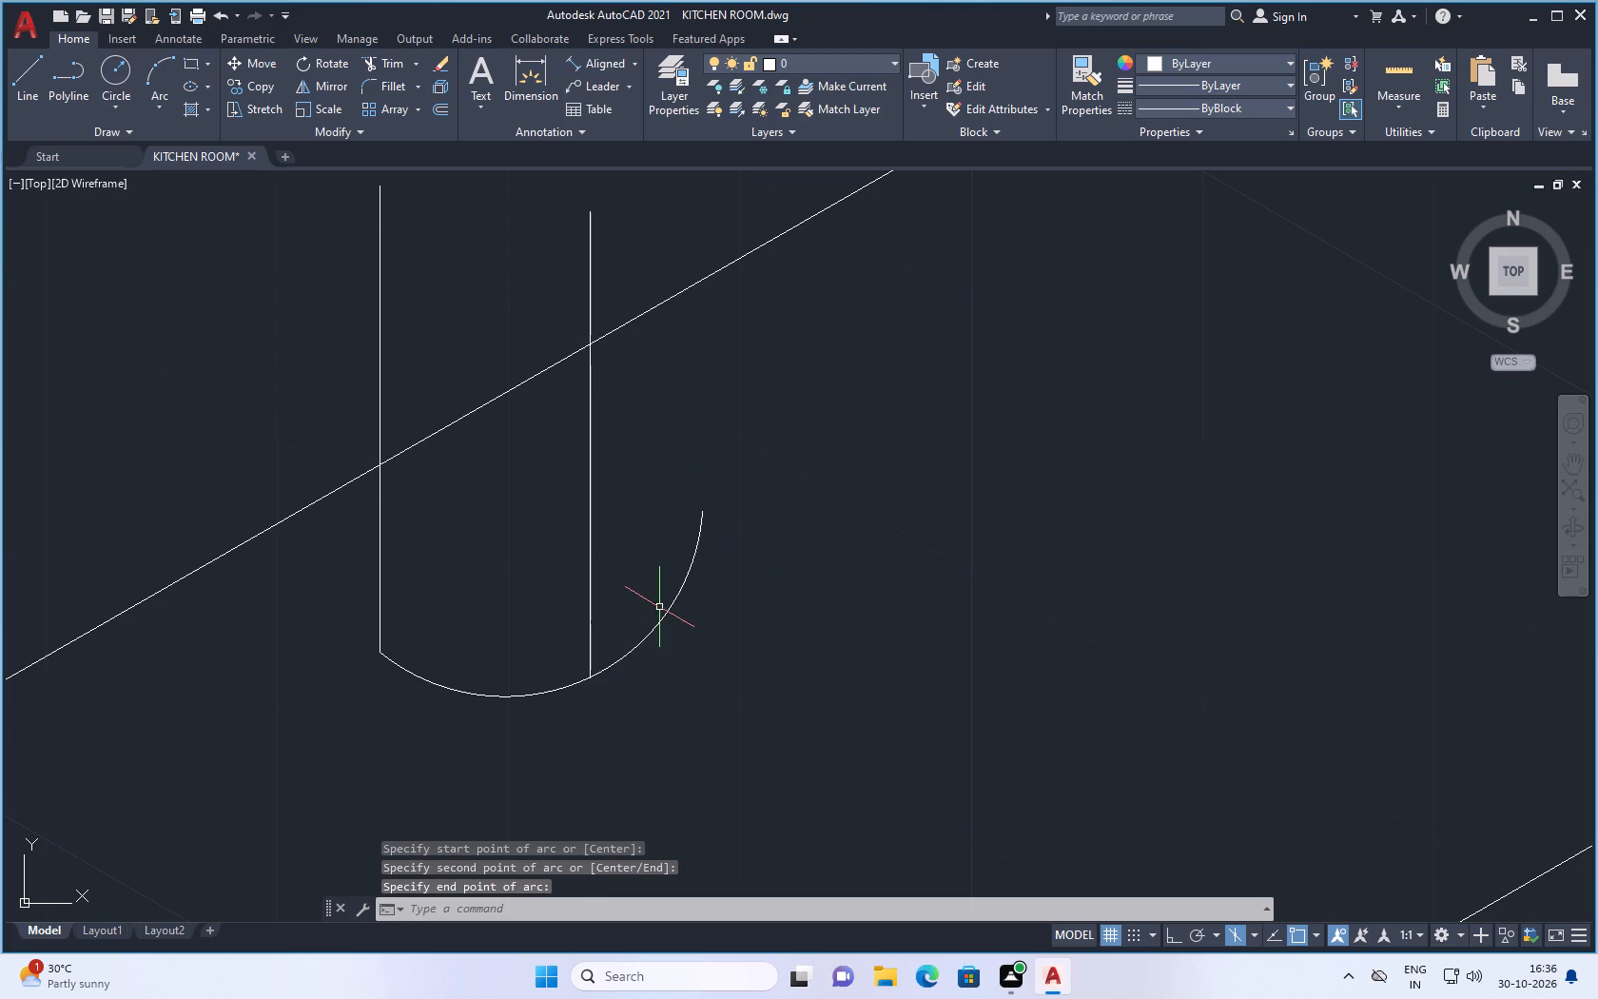
# Trim the part of the arc that extends past the right vertical line.
pyautogui.write('tr')
pyautogui.press('Return')
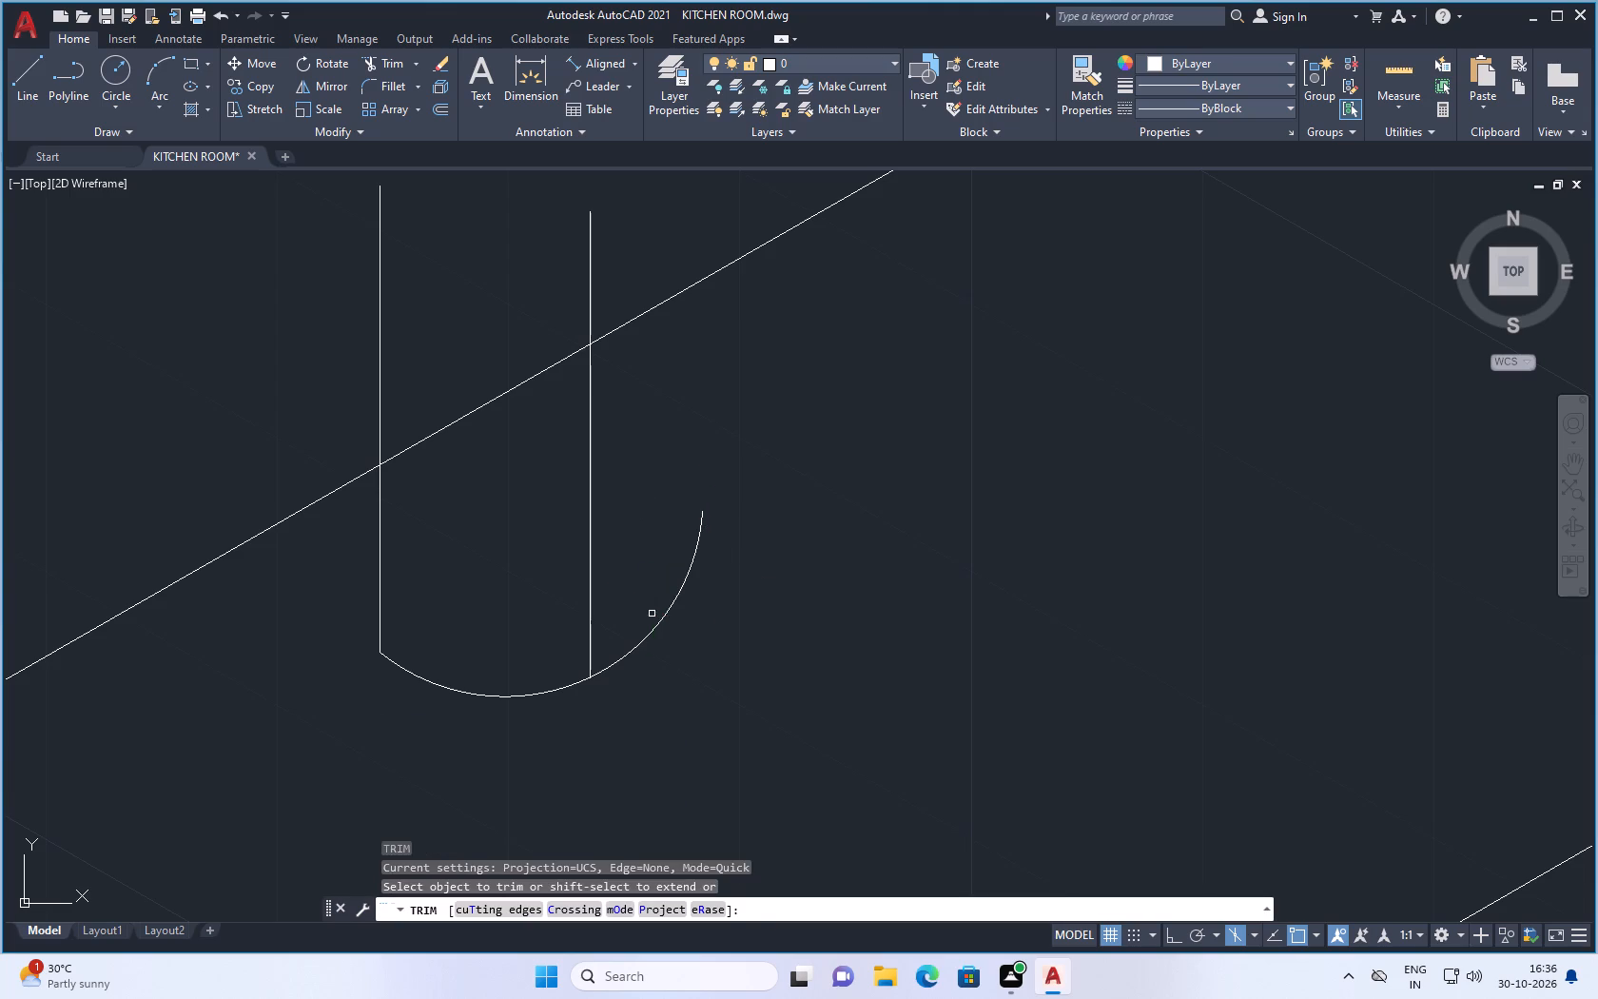
pyautogui.click(668, 615)
pyautogui.scroll(-3, 680, 691)
pyautogui.press('Escape')
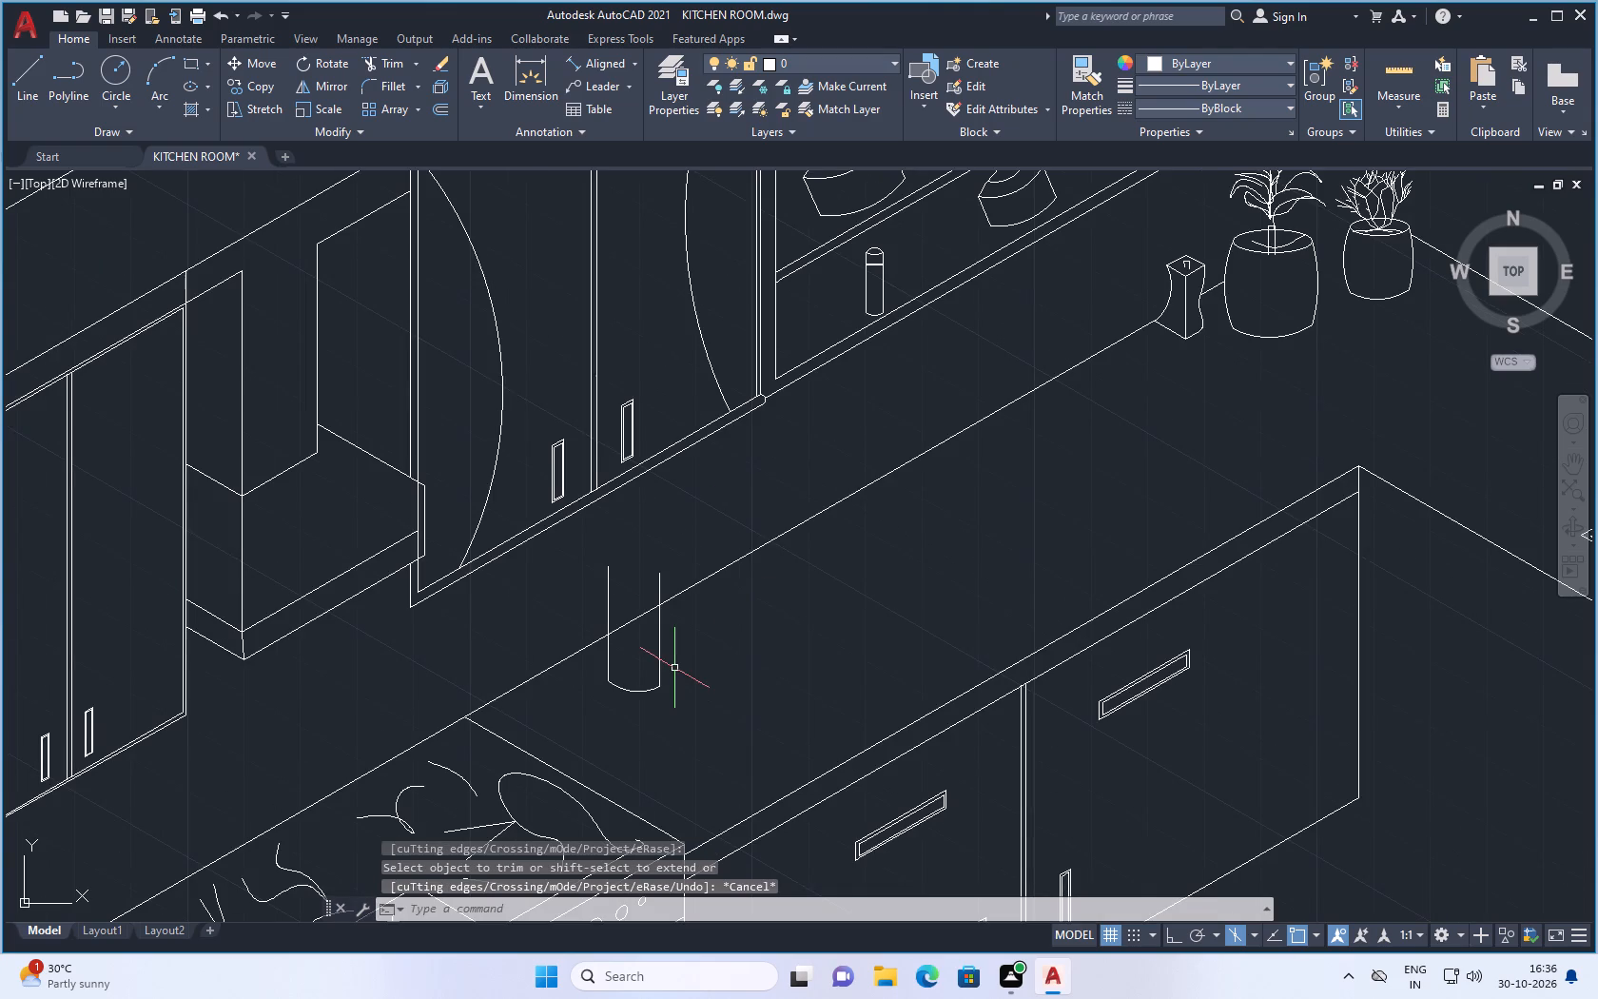
# Trim both vertical lines above the counter's back edge line.
pyautogui.scroll(2, 667, 572)
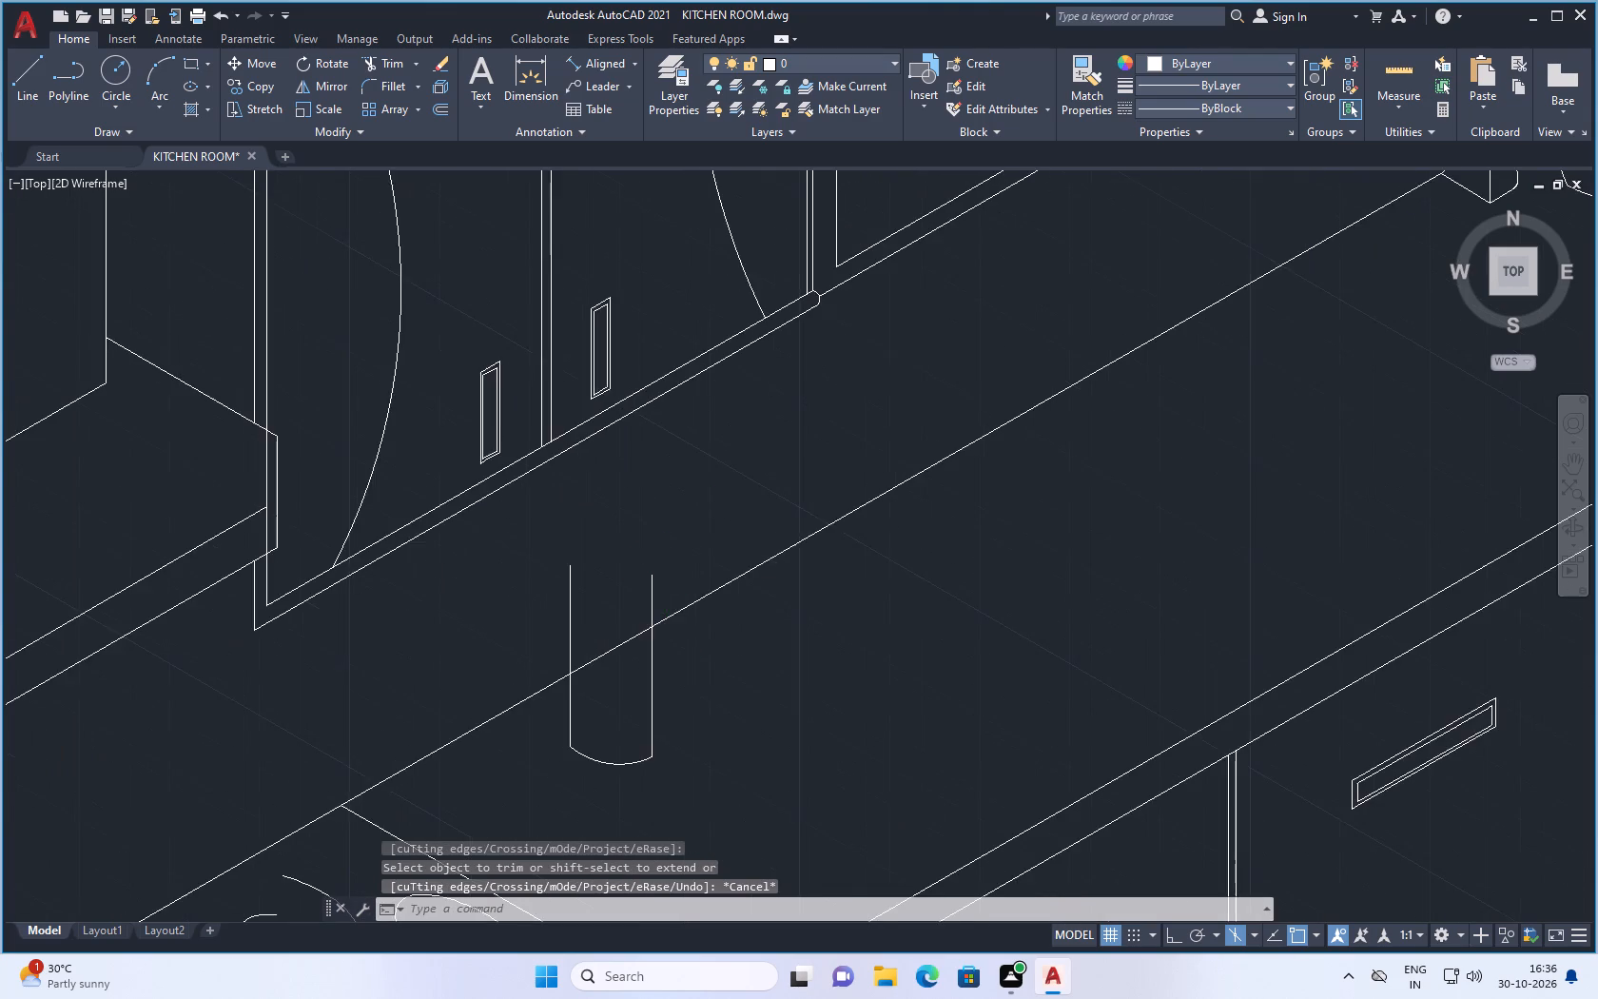
pyautogui.scroll(1, 661, 576)
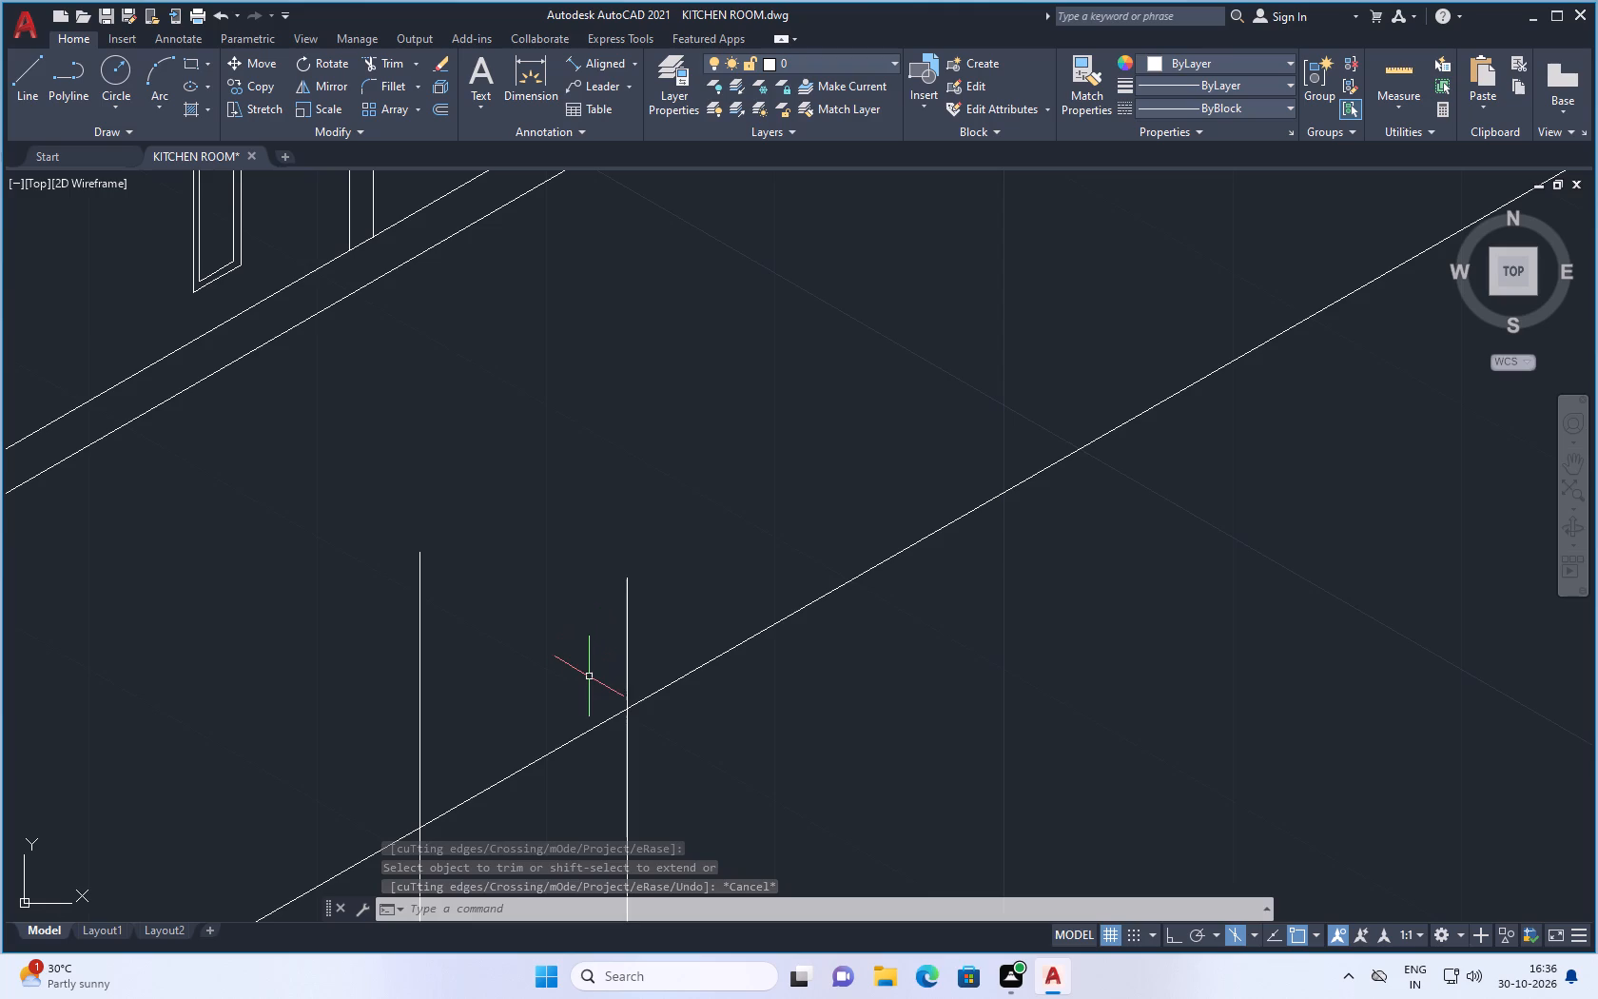
pyautogui.scroll(-1, 589, 661)
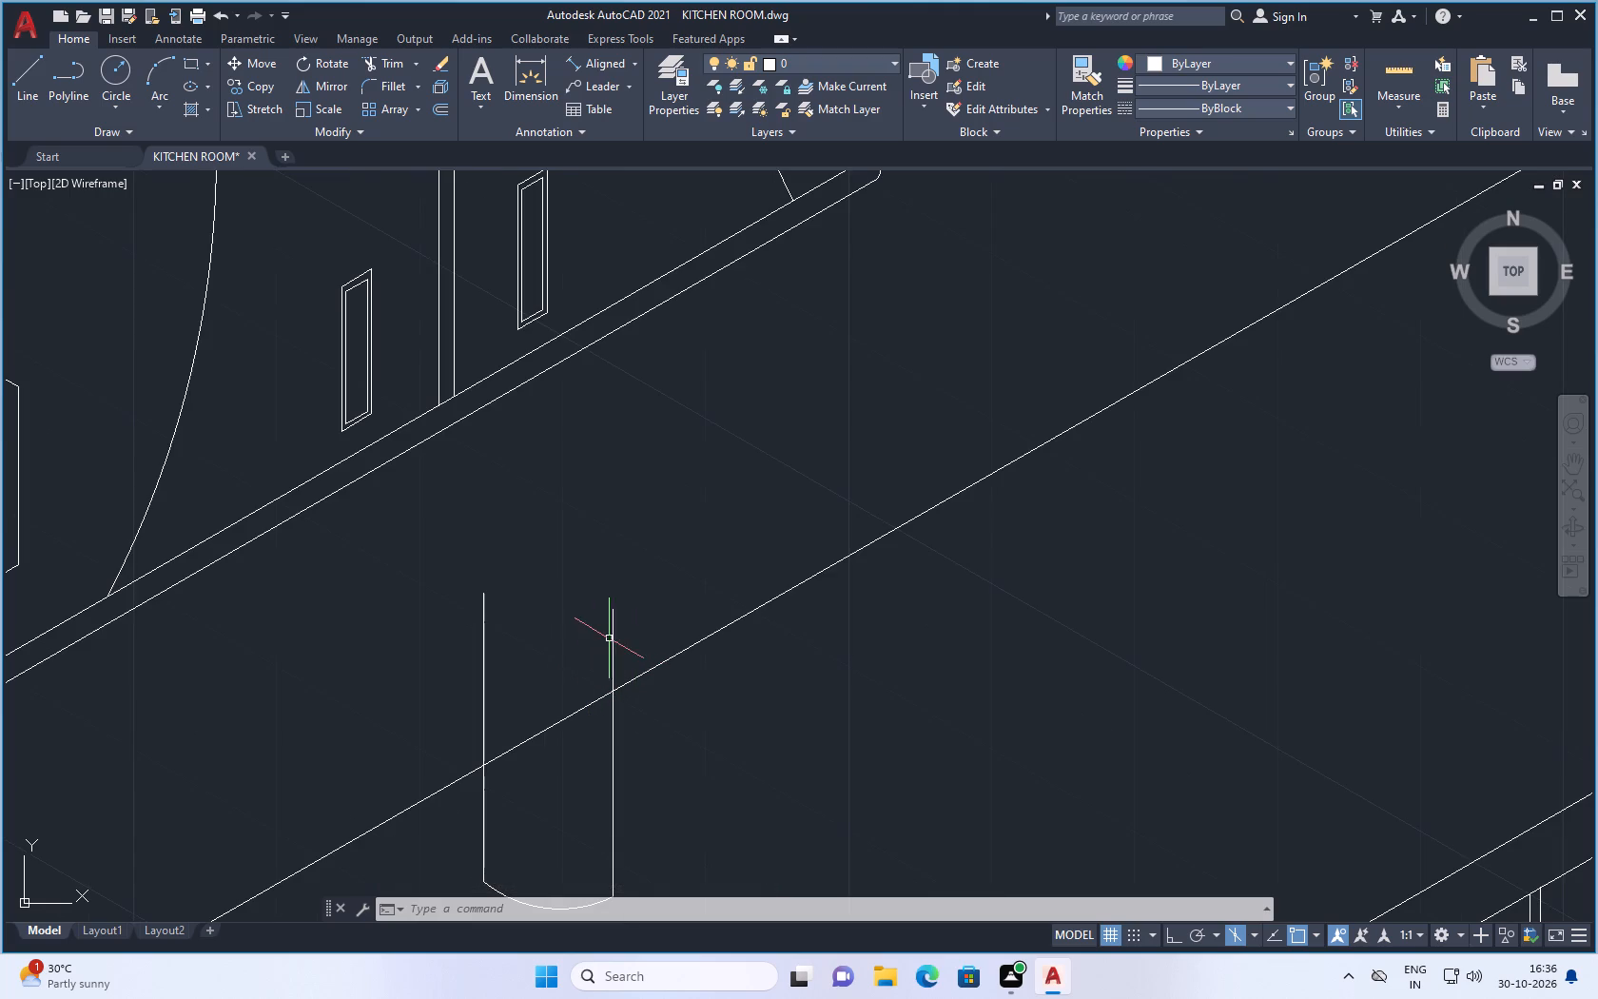
pyautogui.write('tr')
pyautogui.press('Return')
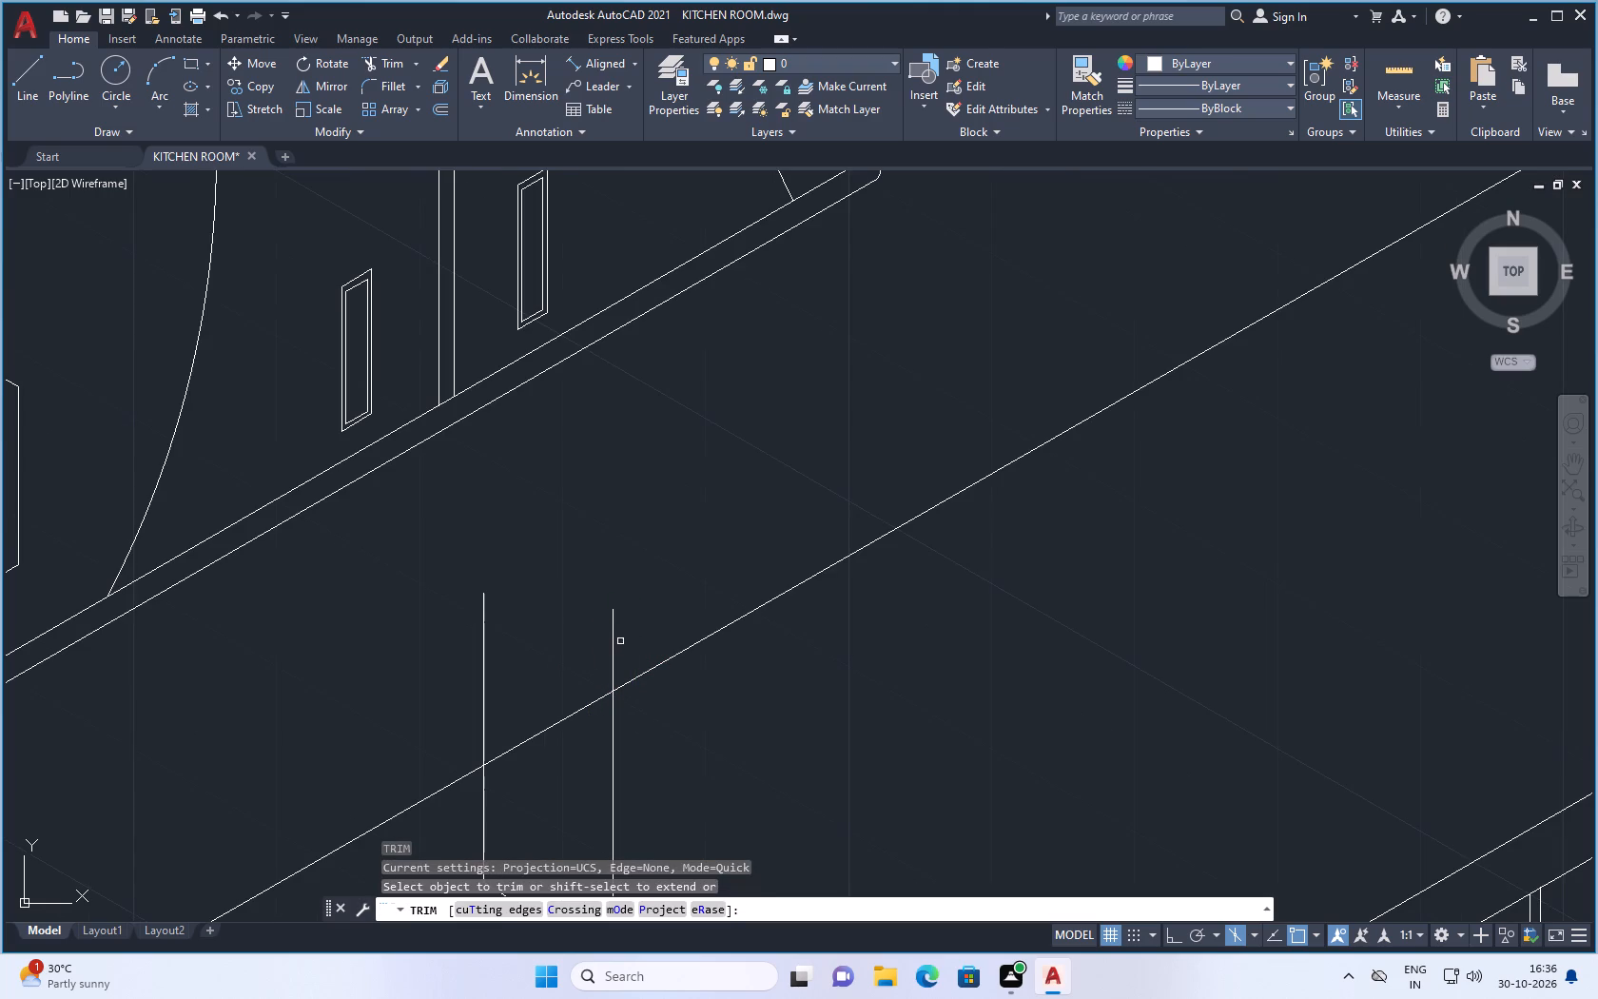
pyautogui.click(613, 640)
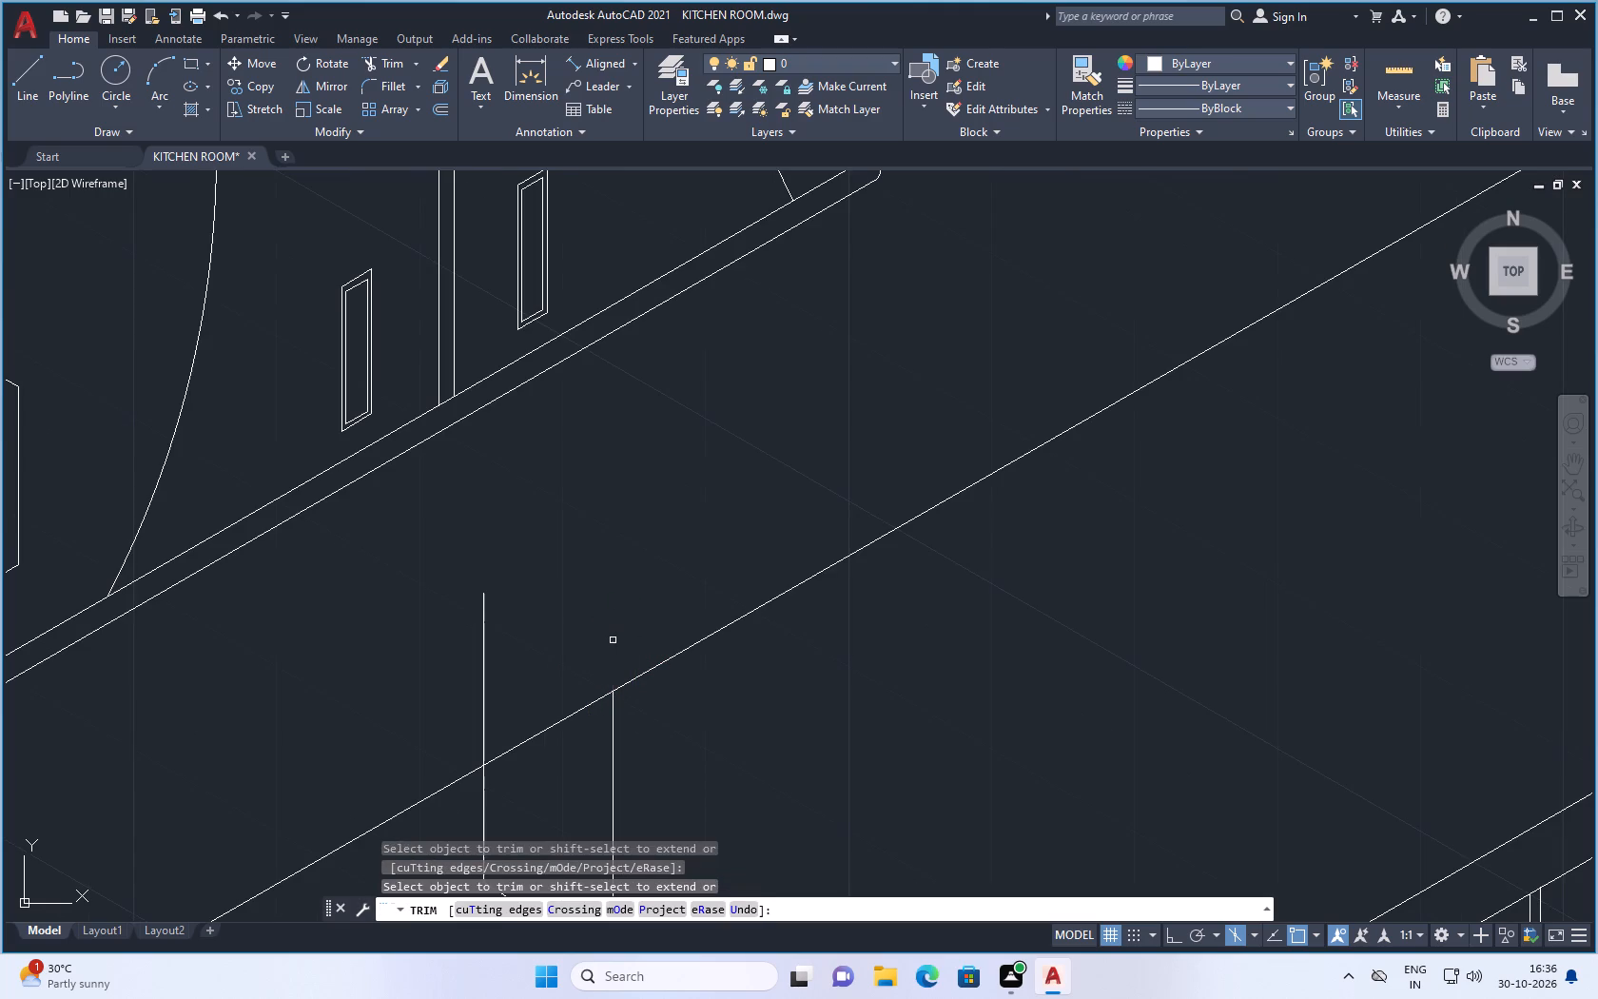
pyautogui.click(539, 655)
pyautogui.click(480, 646)
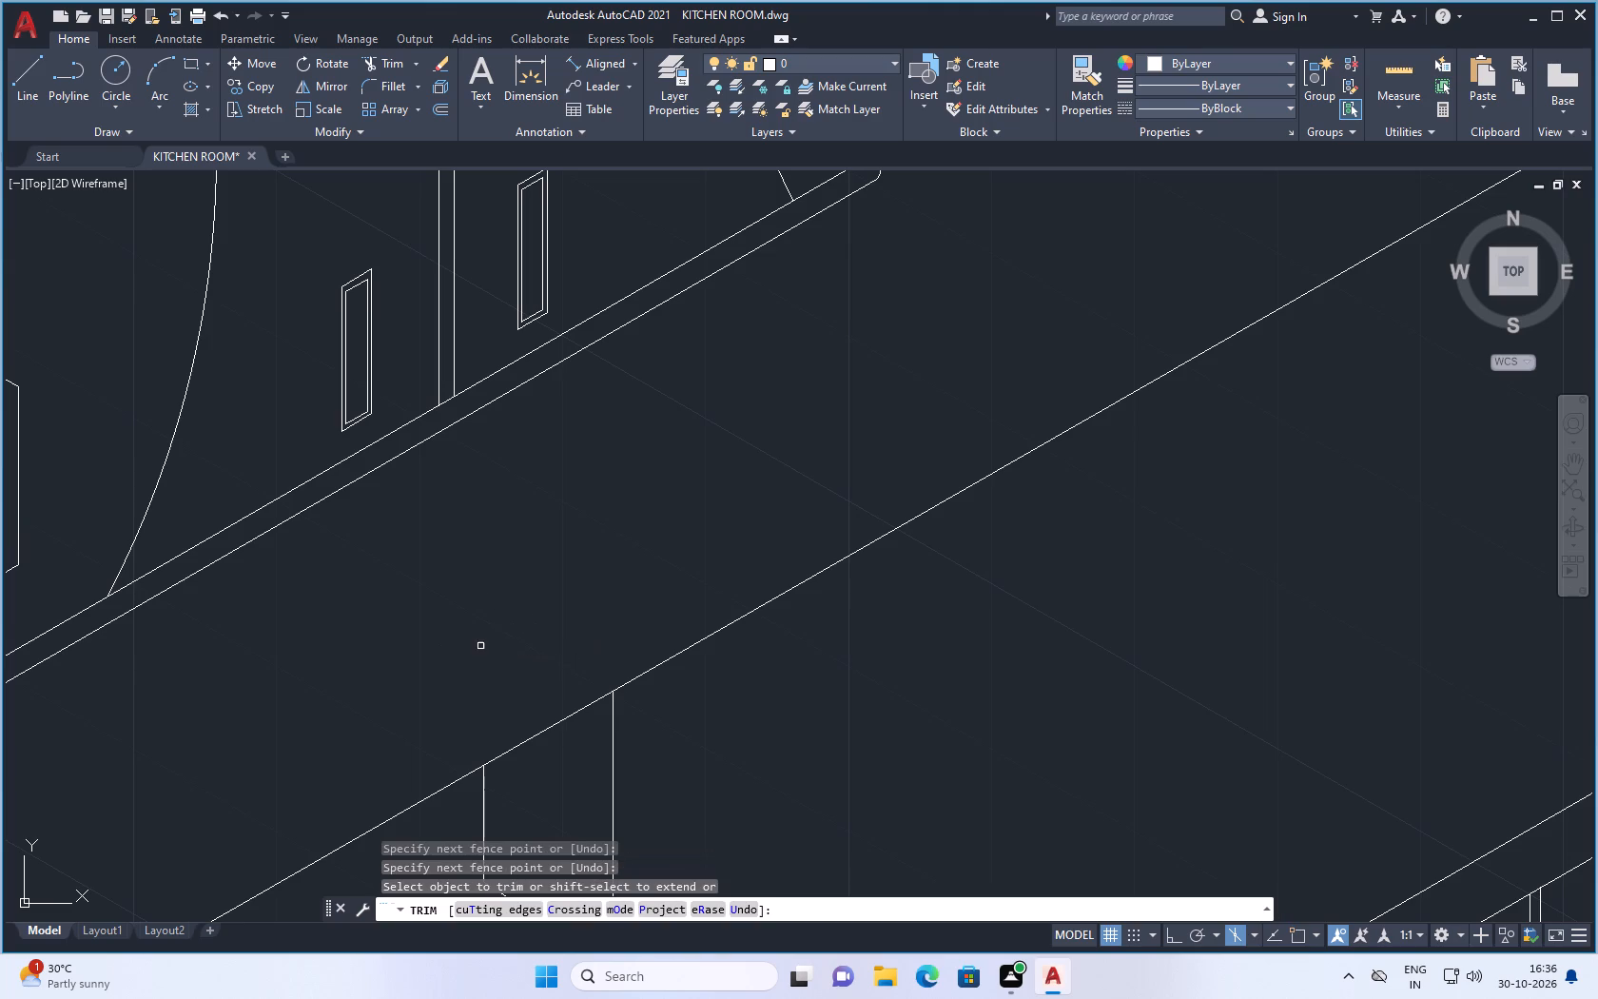
pyautogui.press('Escape')
# Draw a short vertical line upward from where the left side meets the counter's back edge.
pyautogui.scroll(-2, 528, 678)
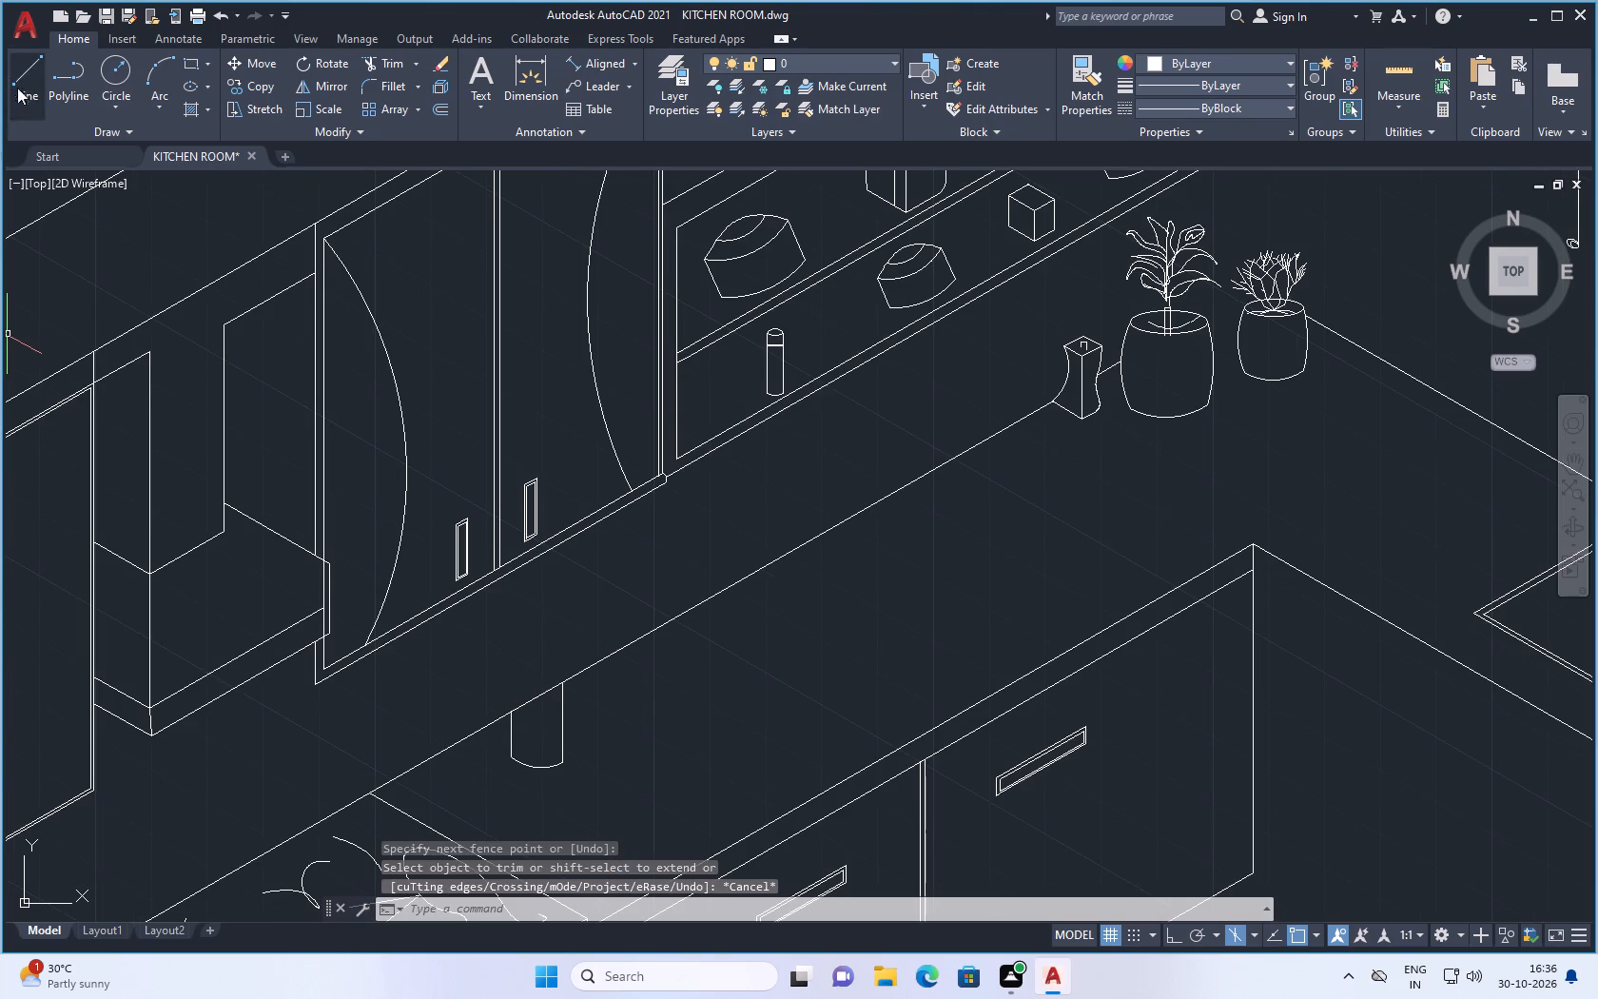
pyautogui.click(29, 65)
pyautogui.scroll(1, 533, 748)
pyautogui.scroll(2, 447, 709)
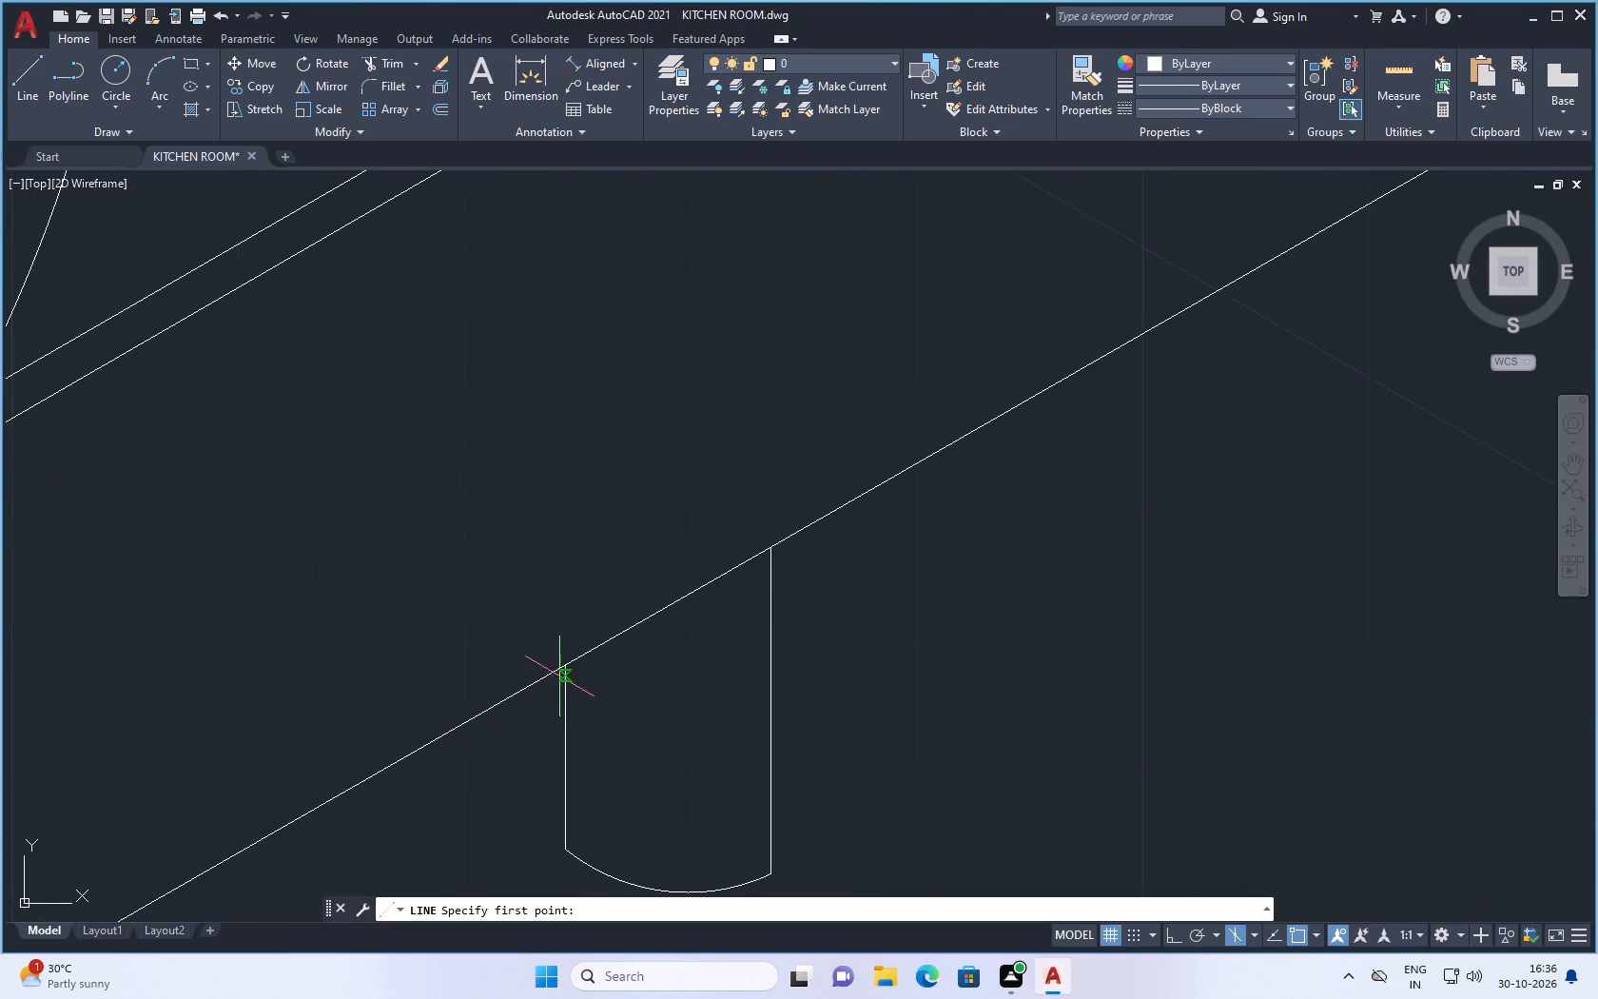
pyautogui.click(564, 667)
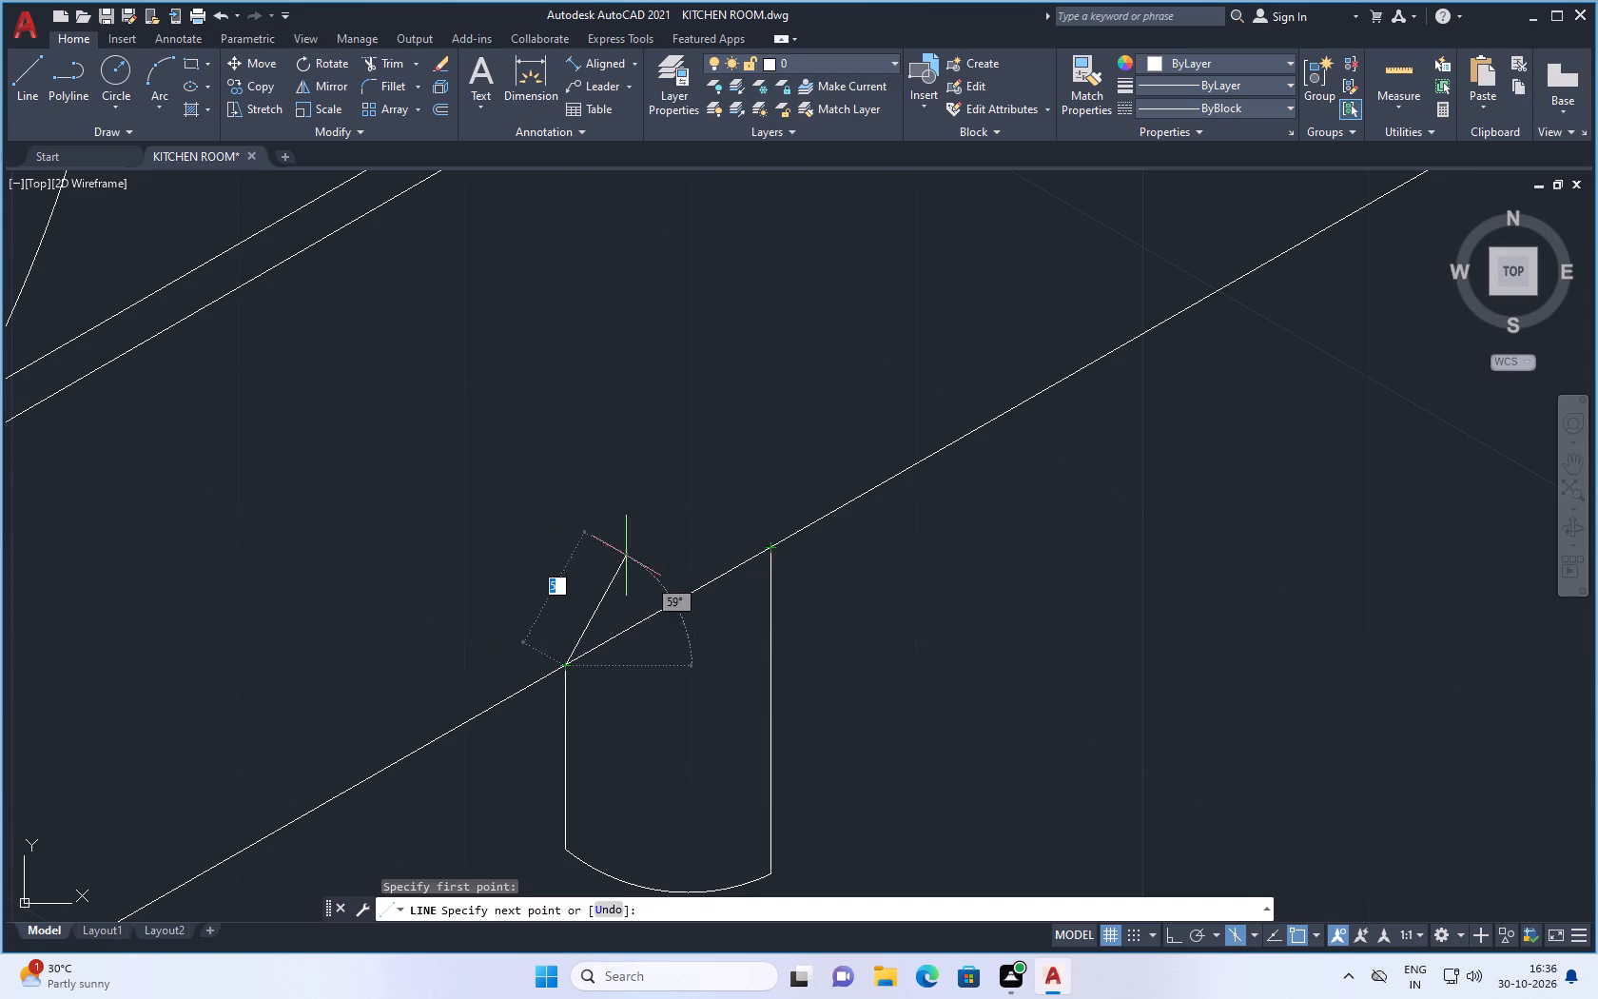
pyautogui.click(569, 560)
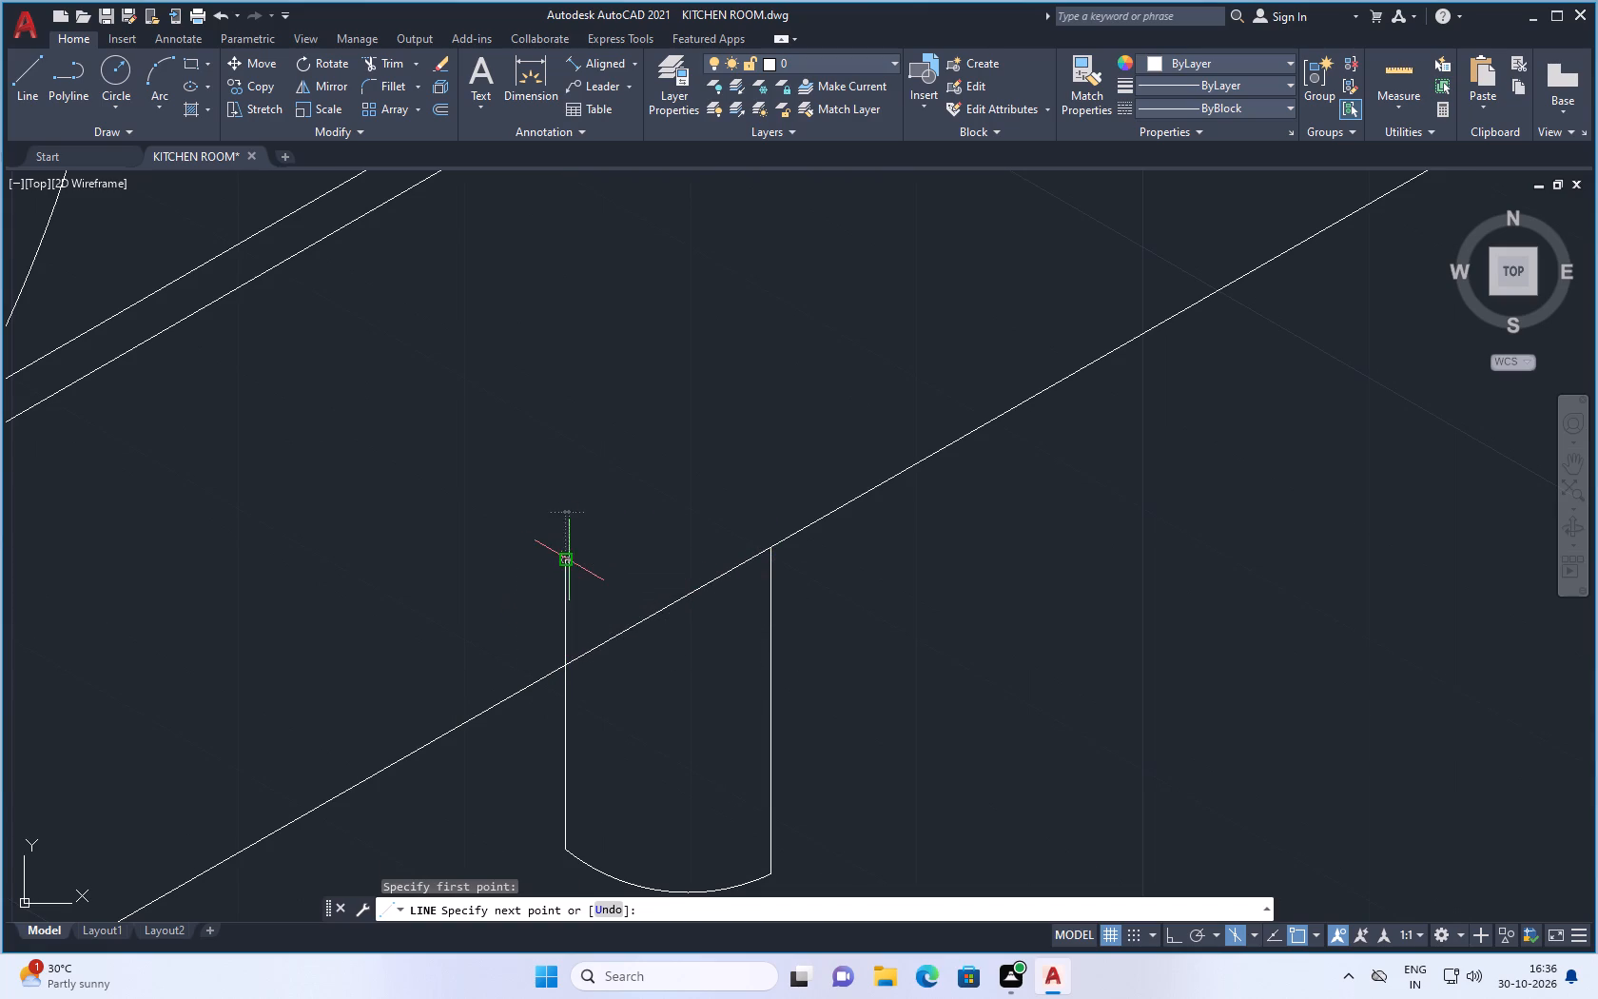
pyautogui.press('space')
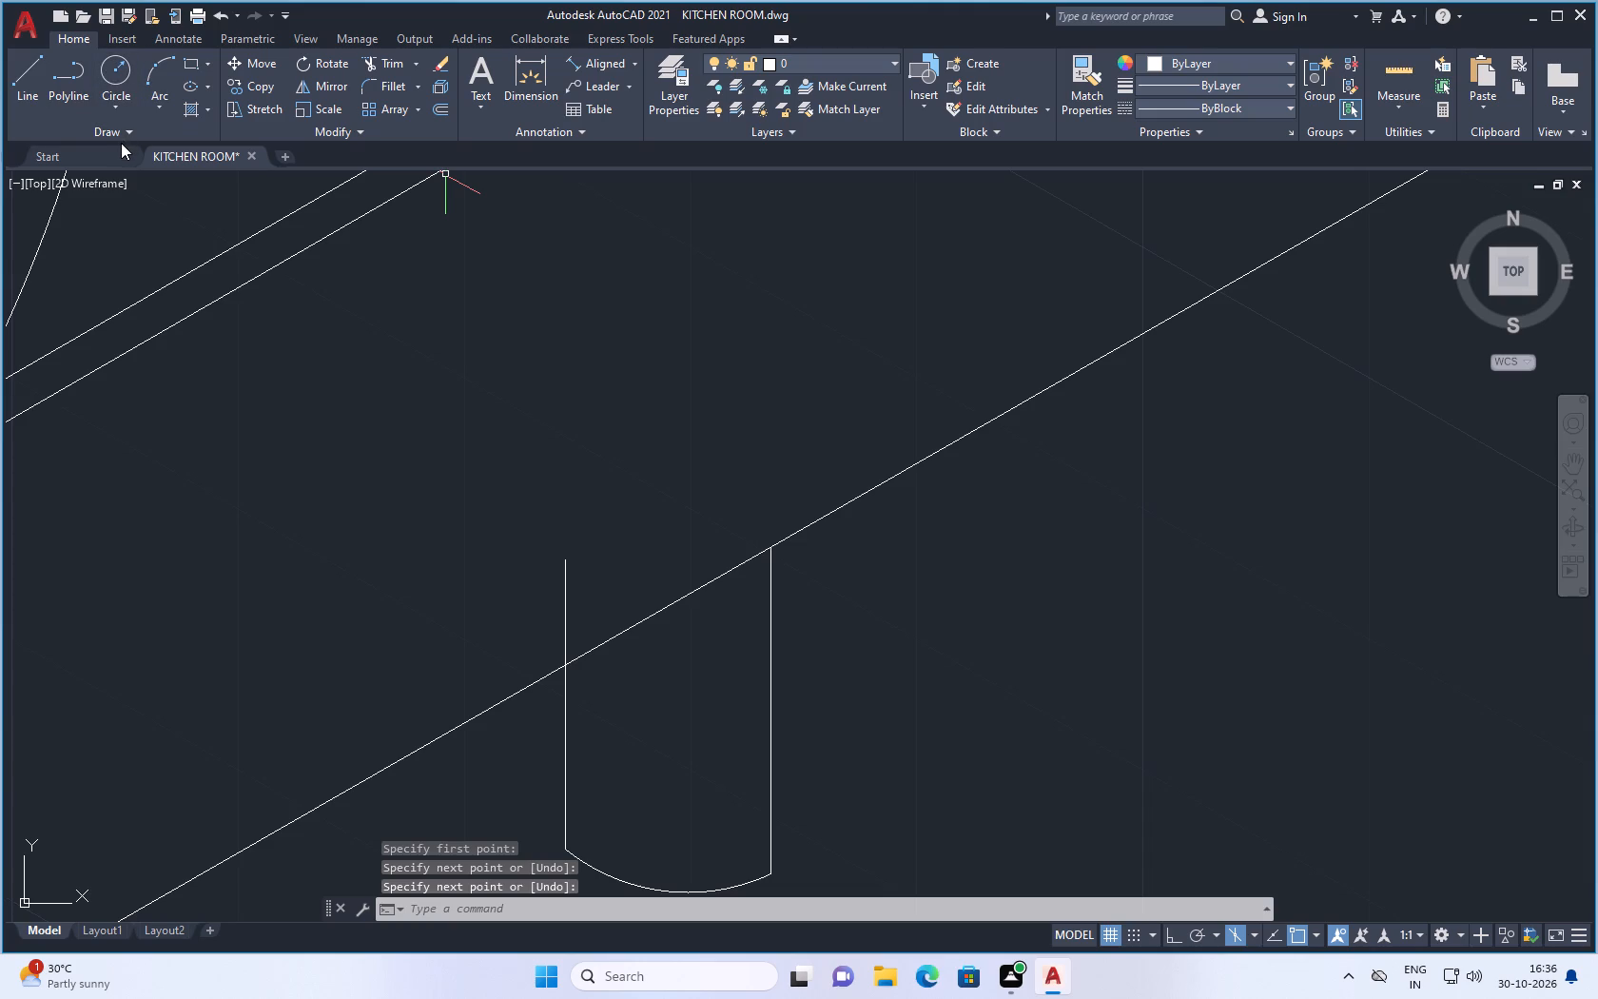
# Draw an isocircle on the top isoplane, centred on the upper end of the container's left vertical line.
pyautogui.press('e')
pyautogui.press('l')
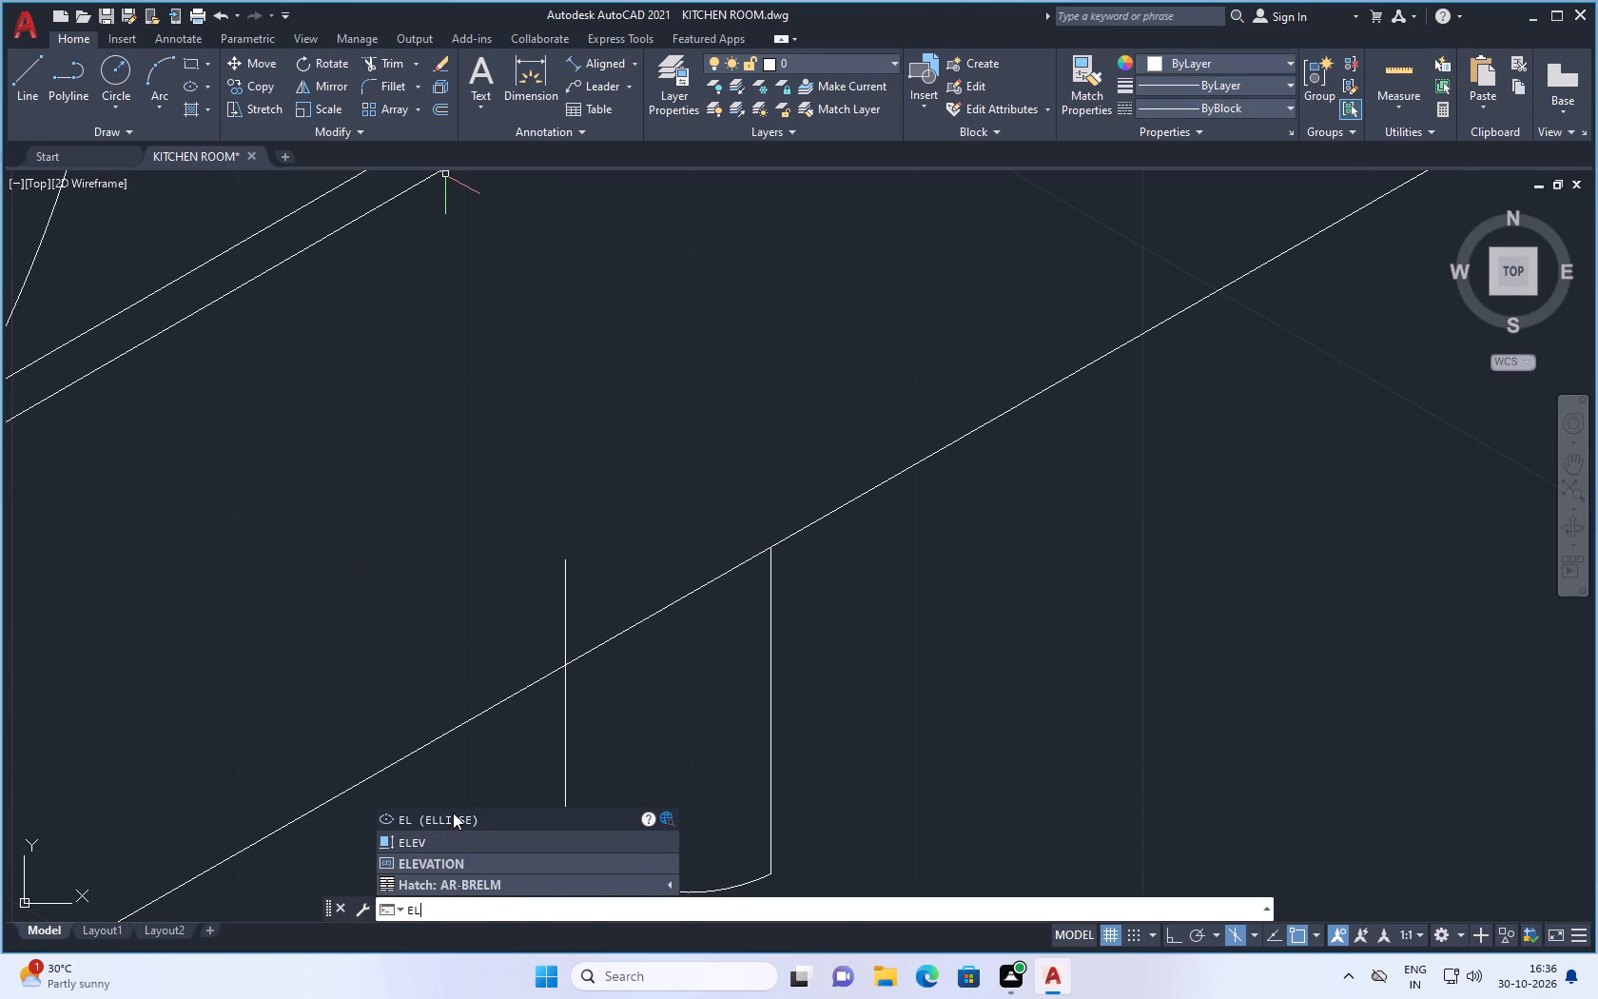
pyautogui.click(453, 813)
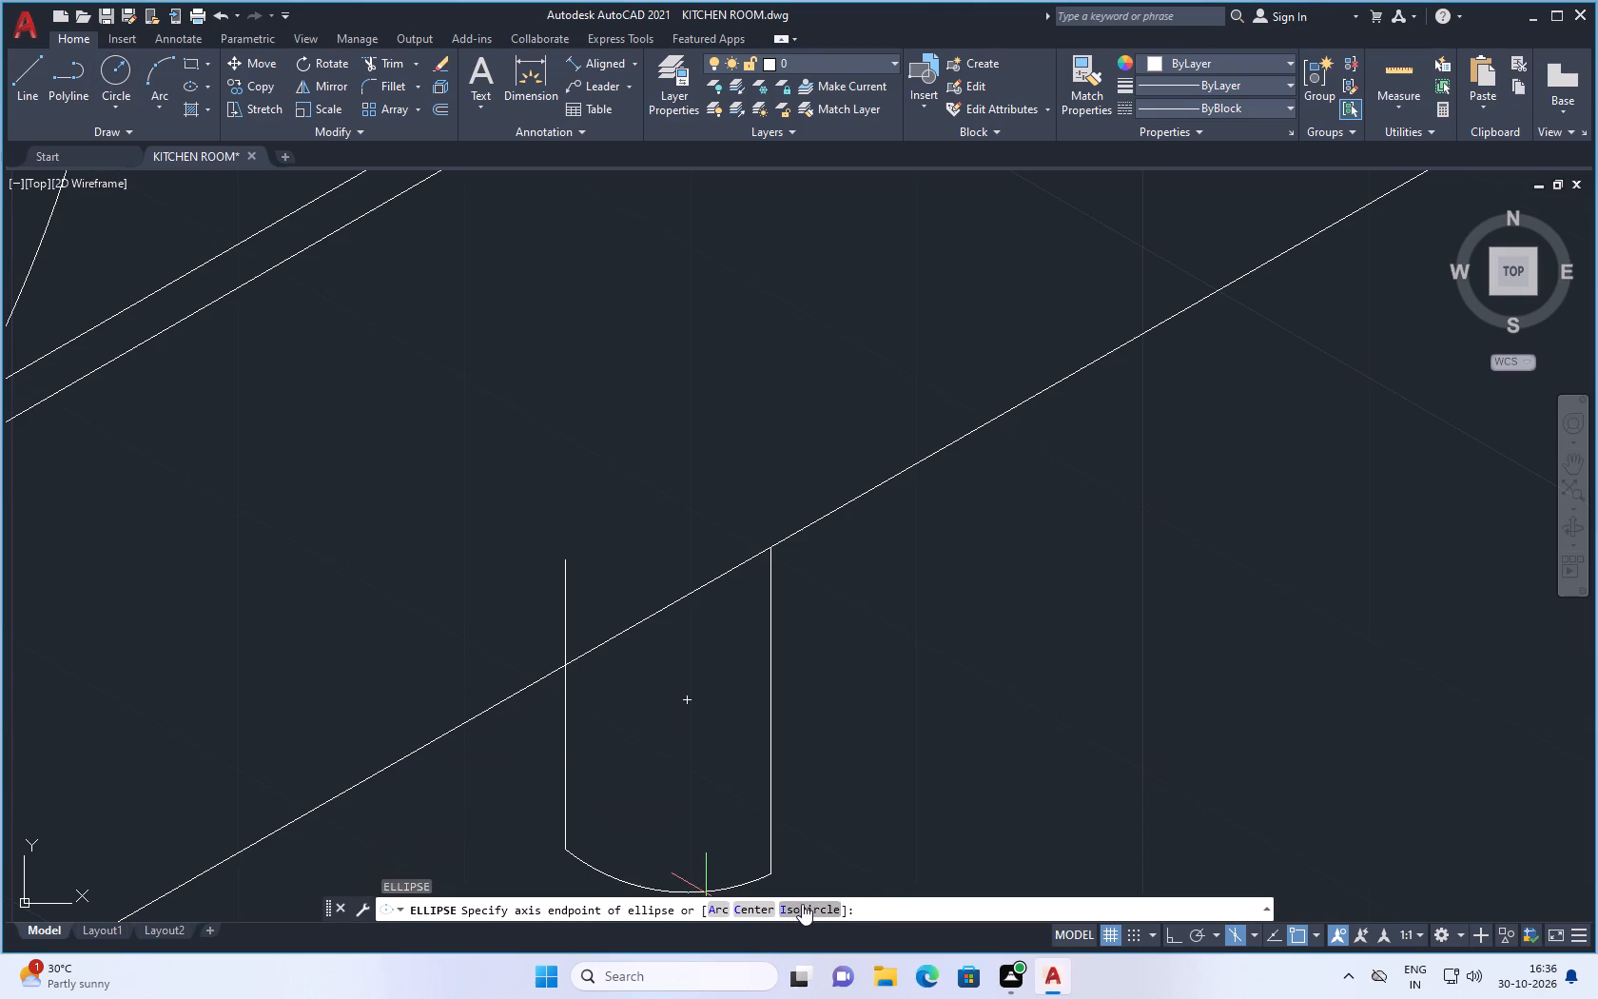
pyautogui.click(803, 903)
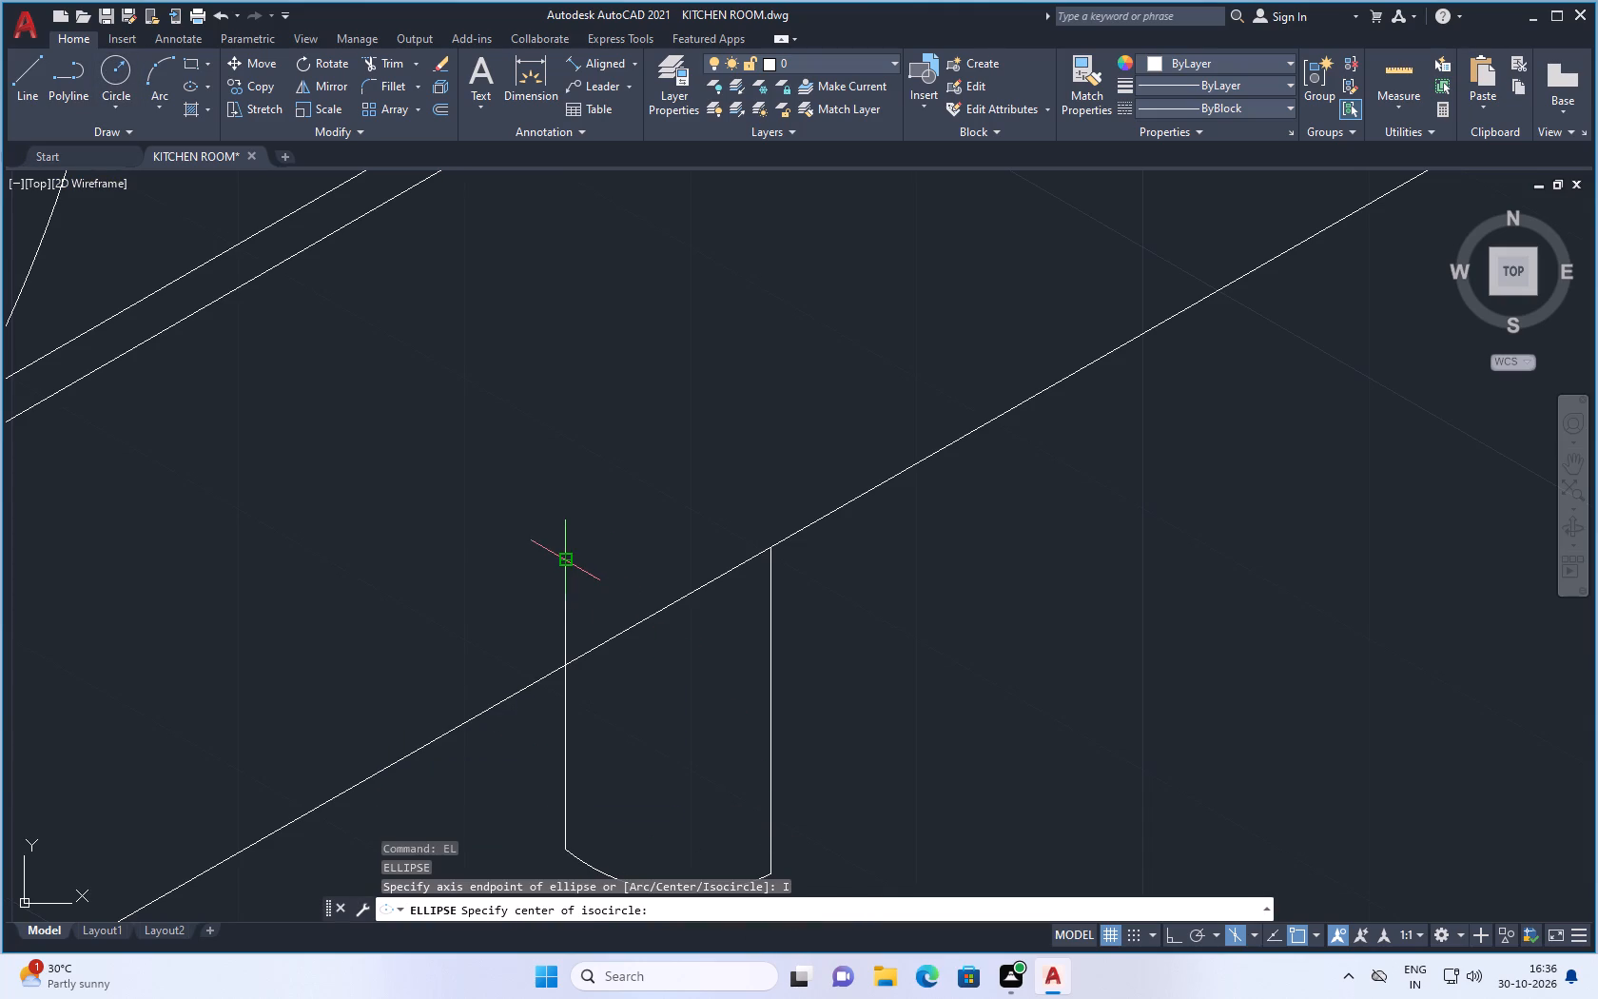
pyautogui.click(571, 564)
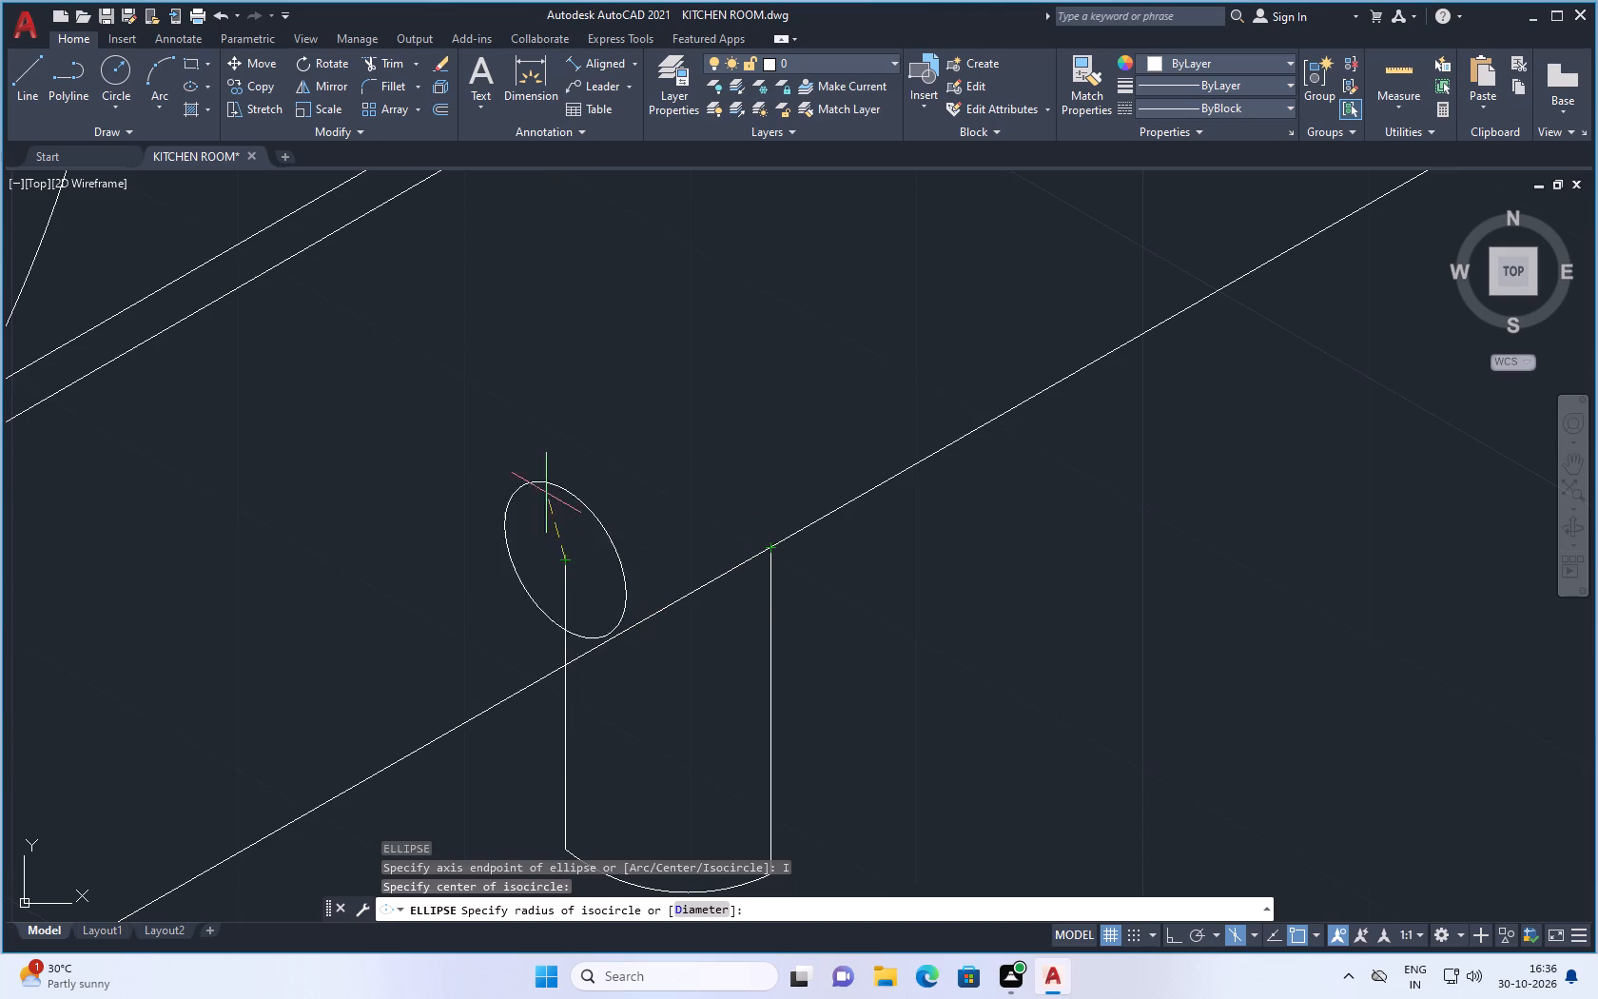
pyautogui.click(1254, 930)
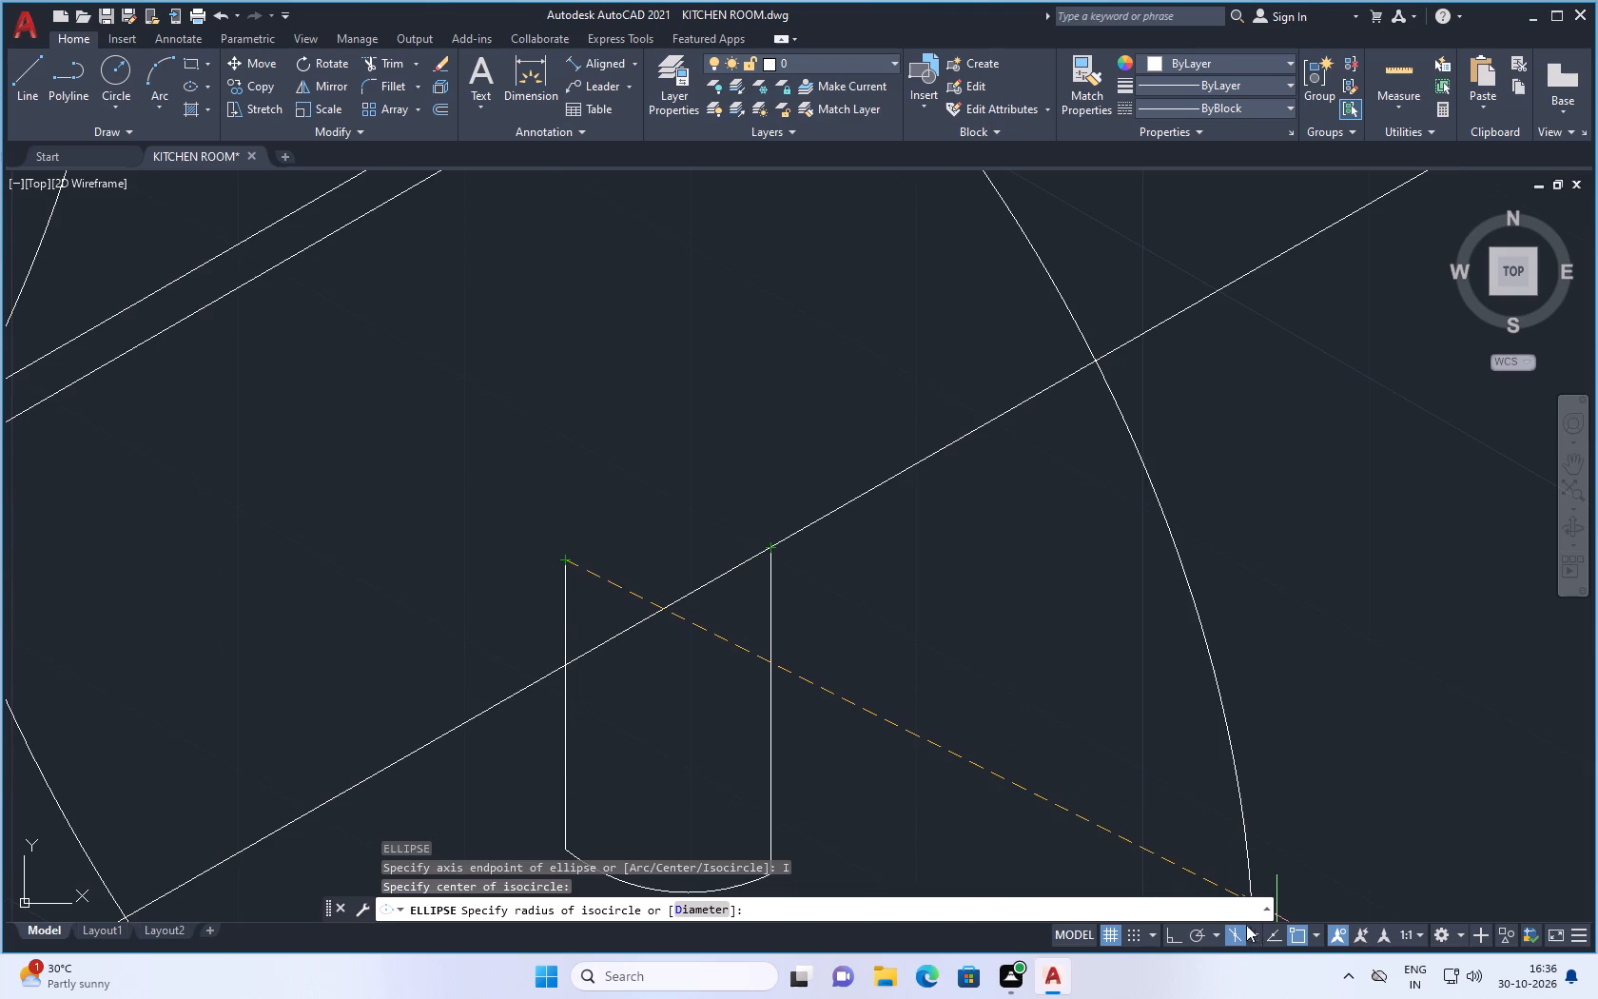
pyautogui.click(1263, 875)
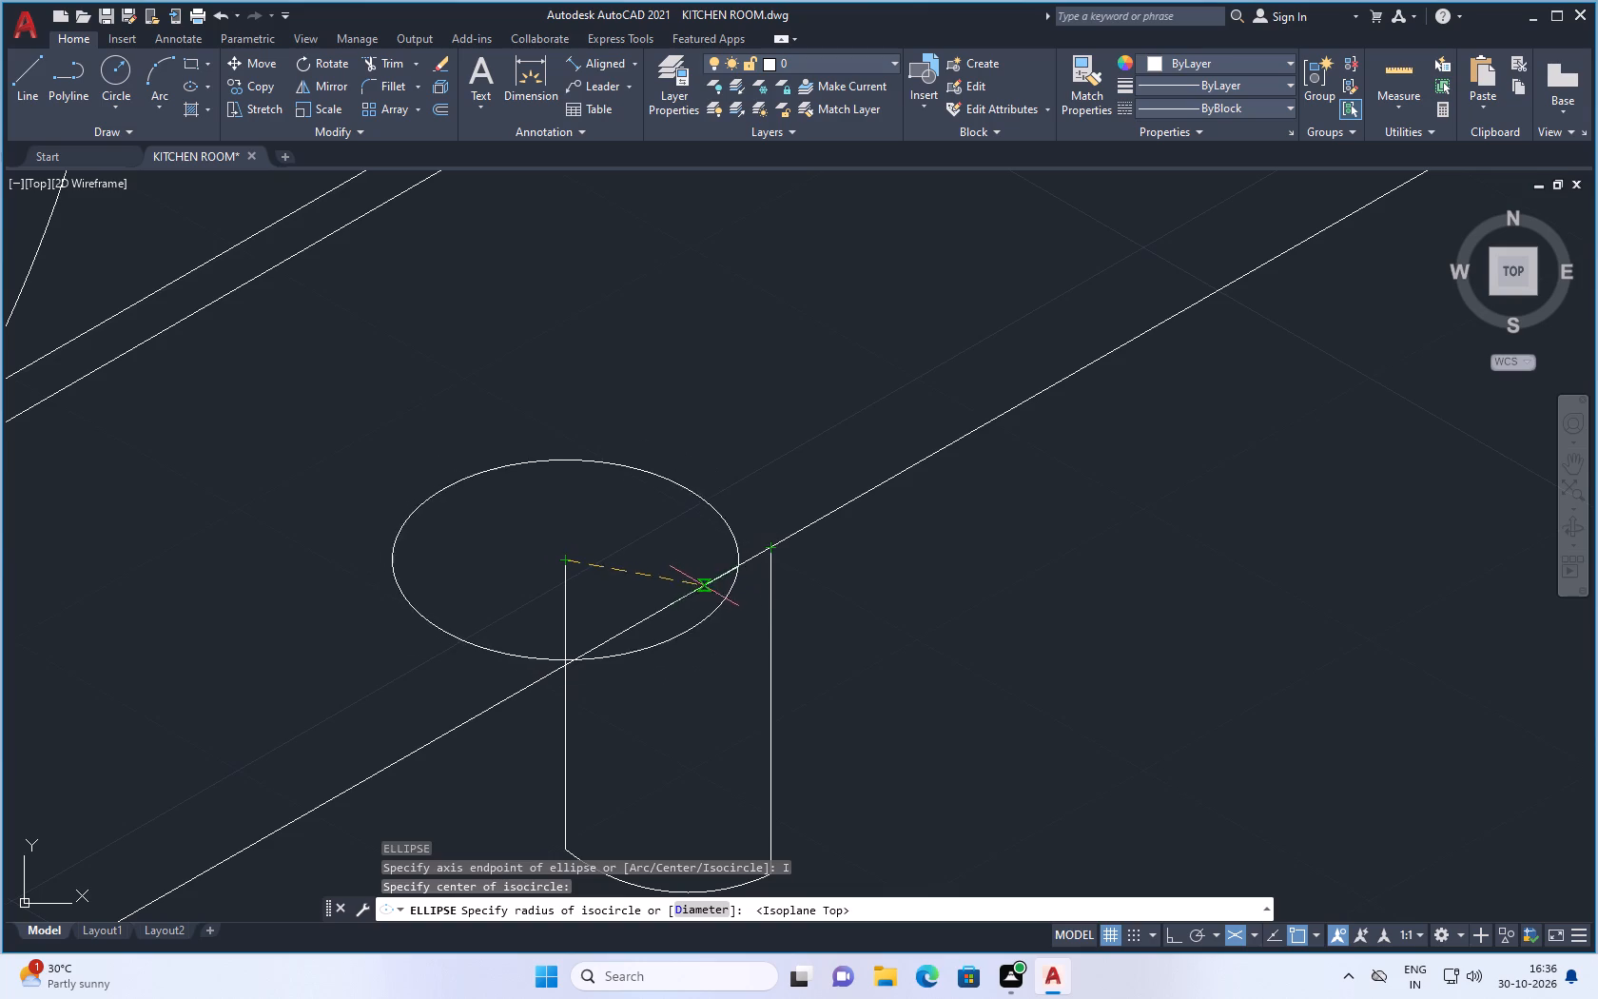
pyautogui.click(628, 570)
# Move the isocircle across so it sits centred between the upper ends of the container's two vertical sides.
pyautogui.moveTo(658, 532); pyautogui.dragTo(648, 538)
pyautogui.click(616, 571)
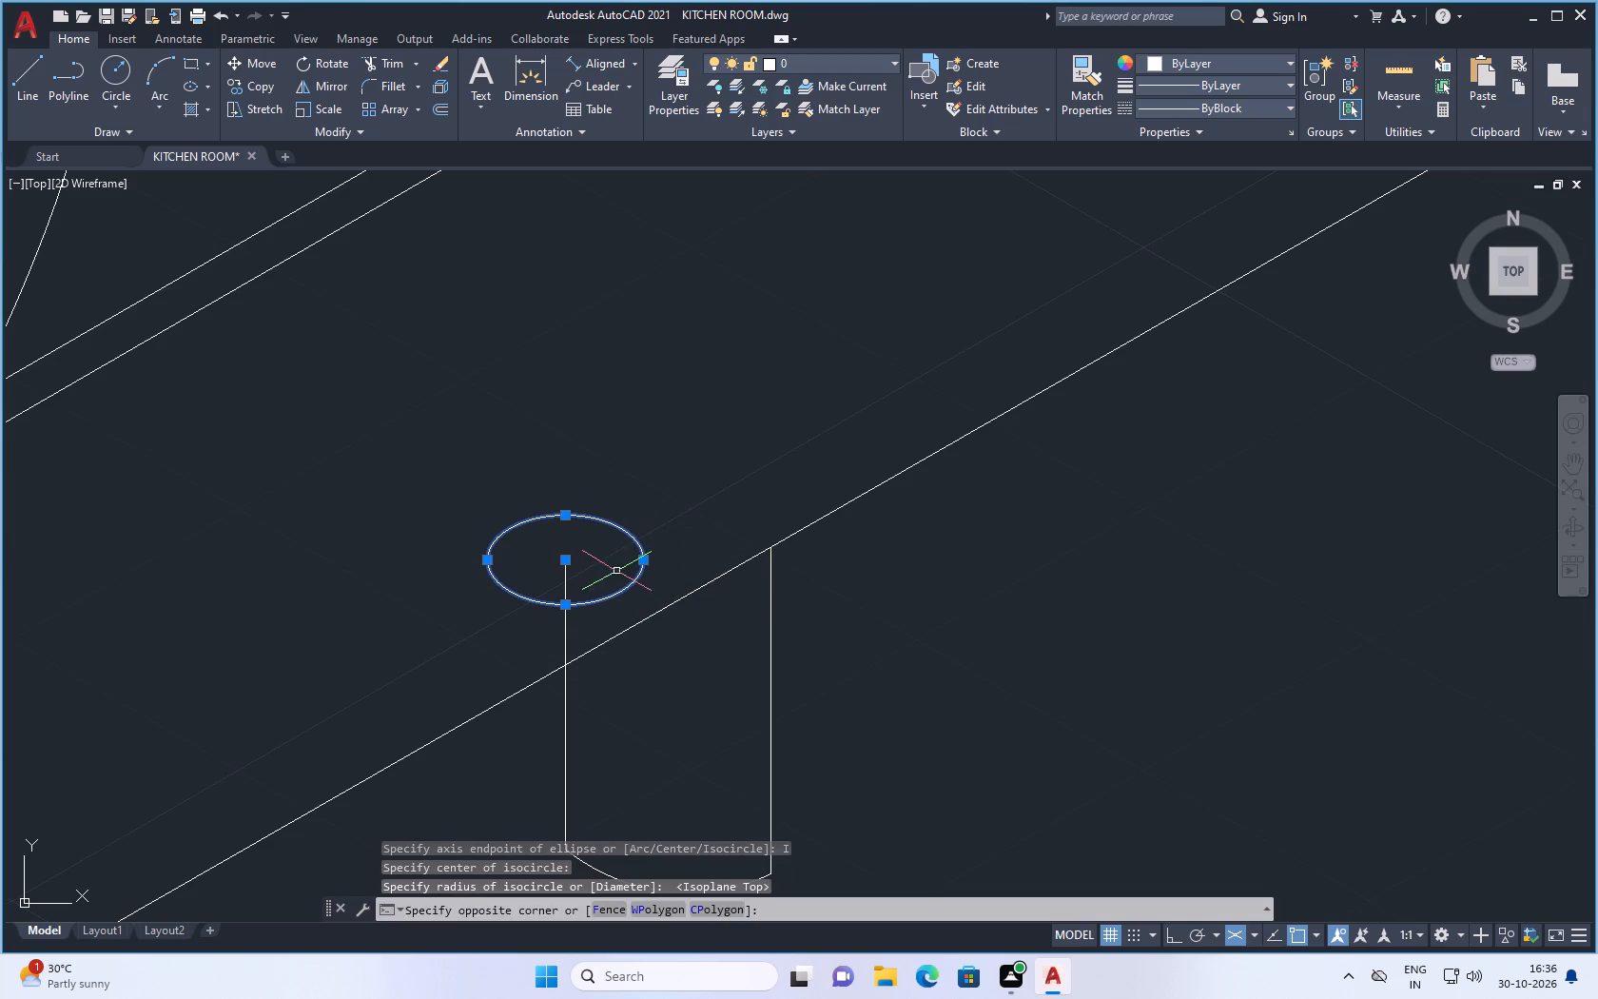
pyautogui.rightClick(672, 503)
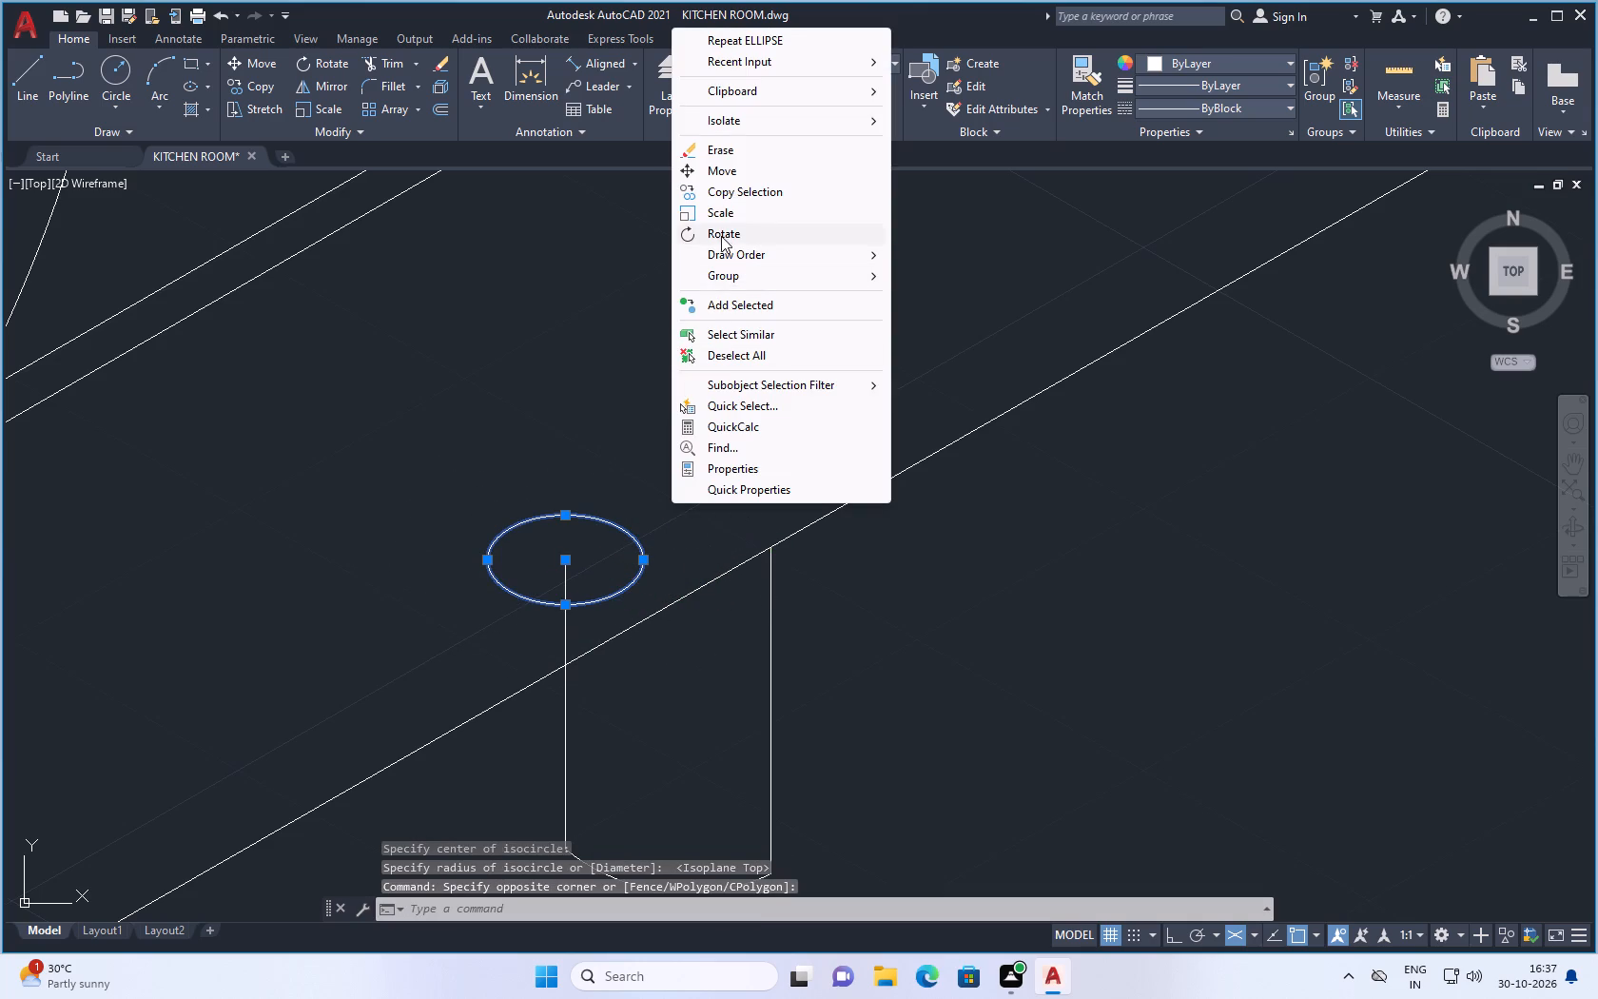
pyautogui.click(738, 168)
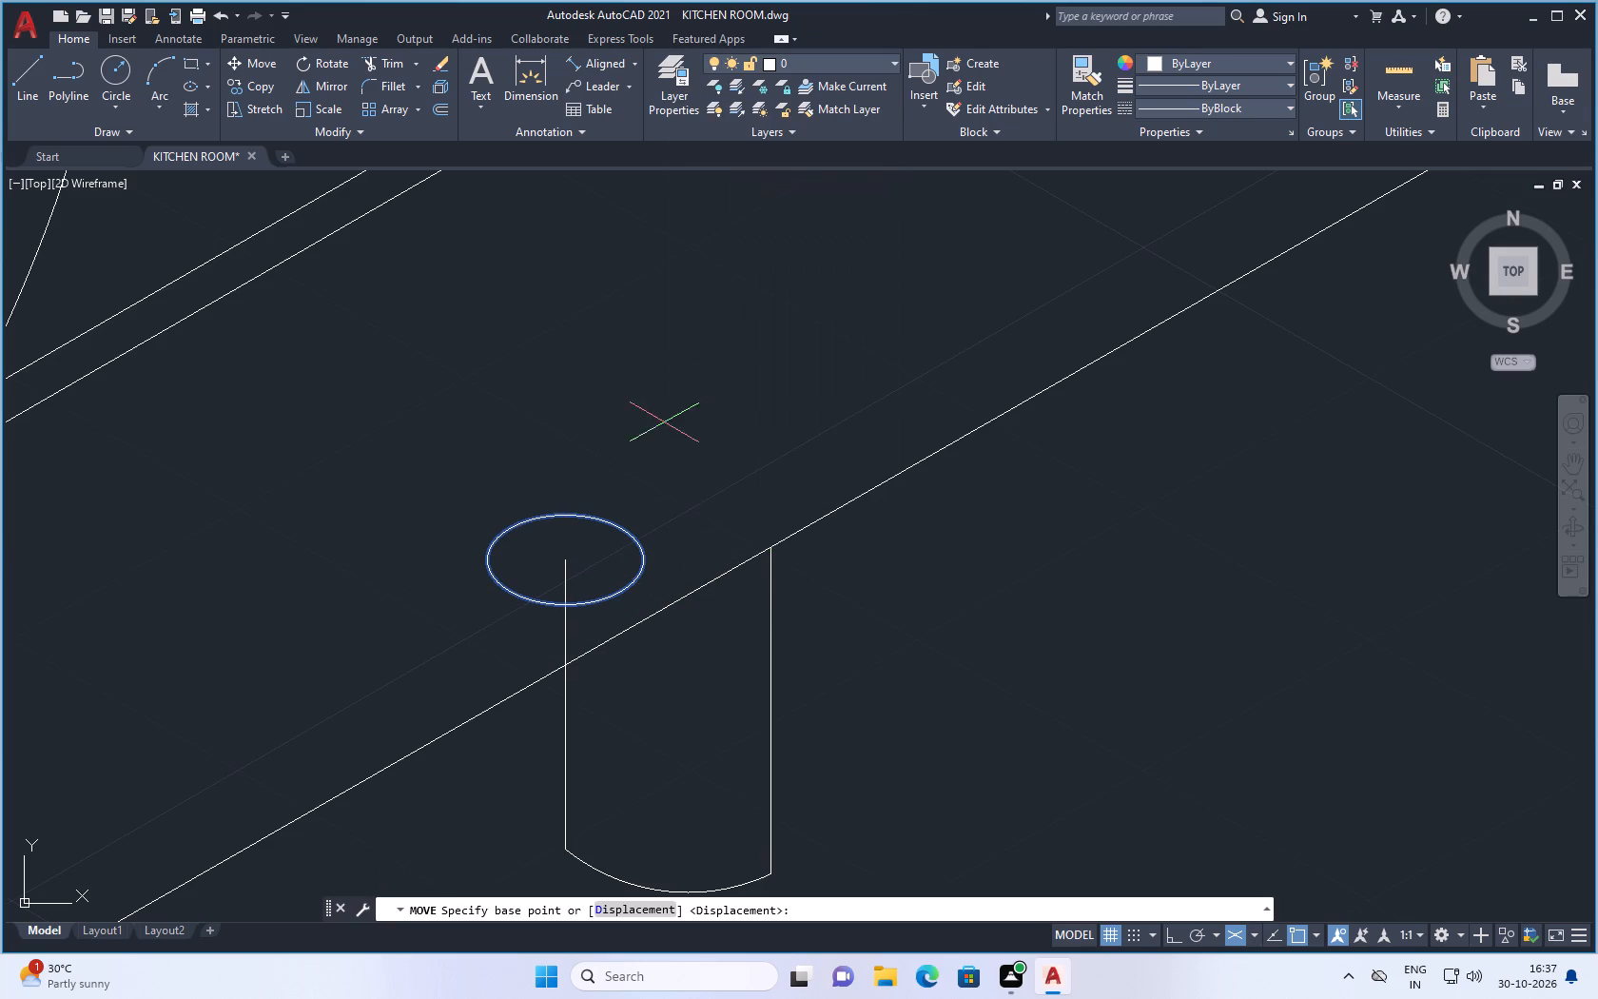
pyautogui.click(566, 546)
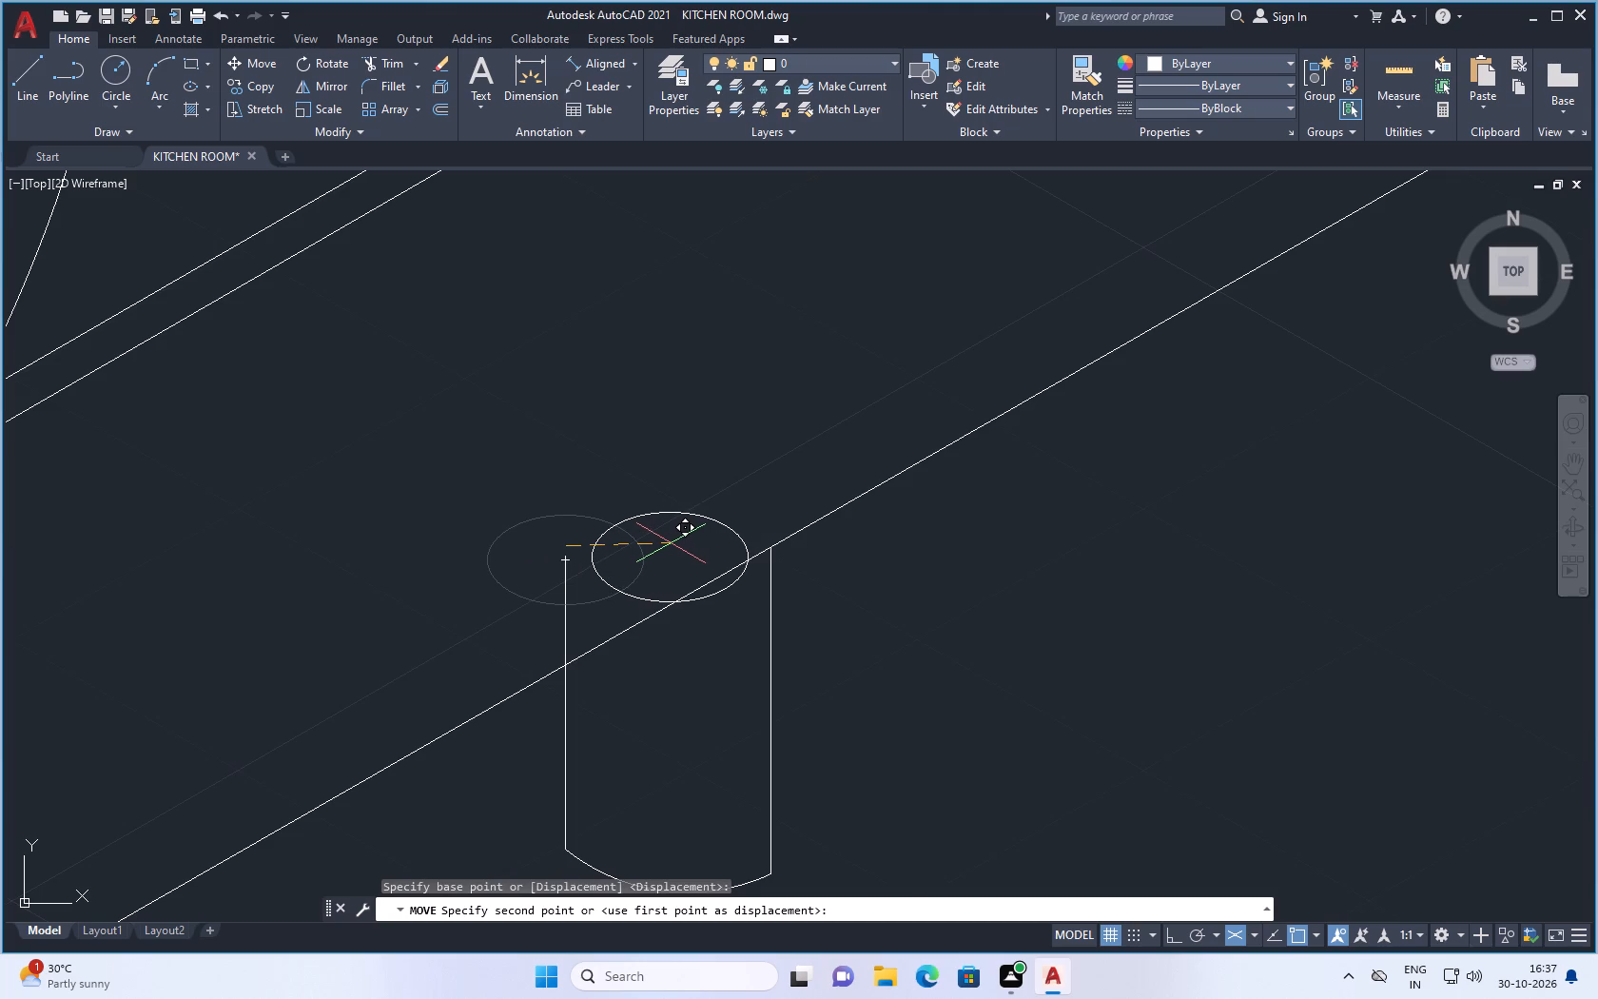
pyautogui.click(671, 543)
# Scale the isocircle up about its centre until it spans the full width between the container's vertical sides.
pyautogui.click(700, 497)
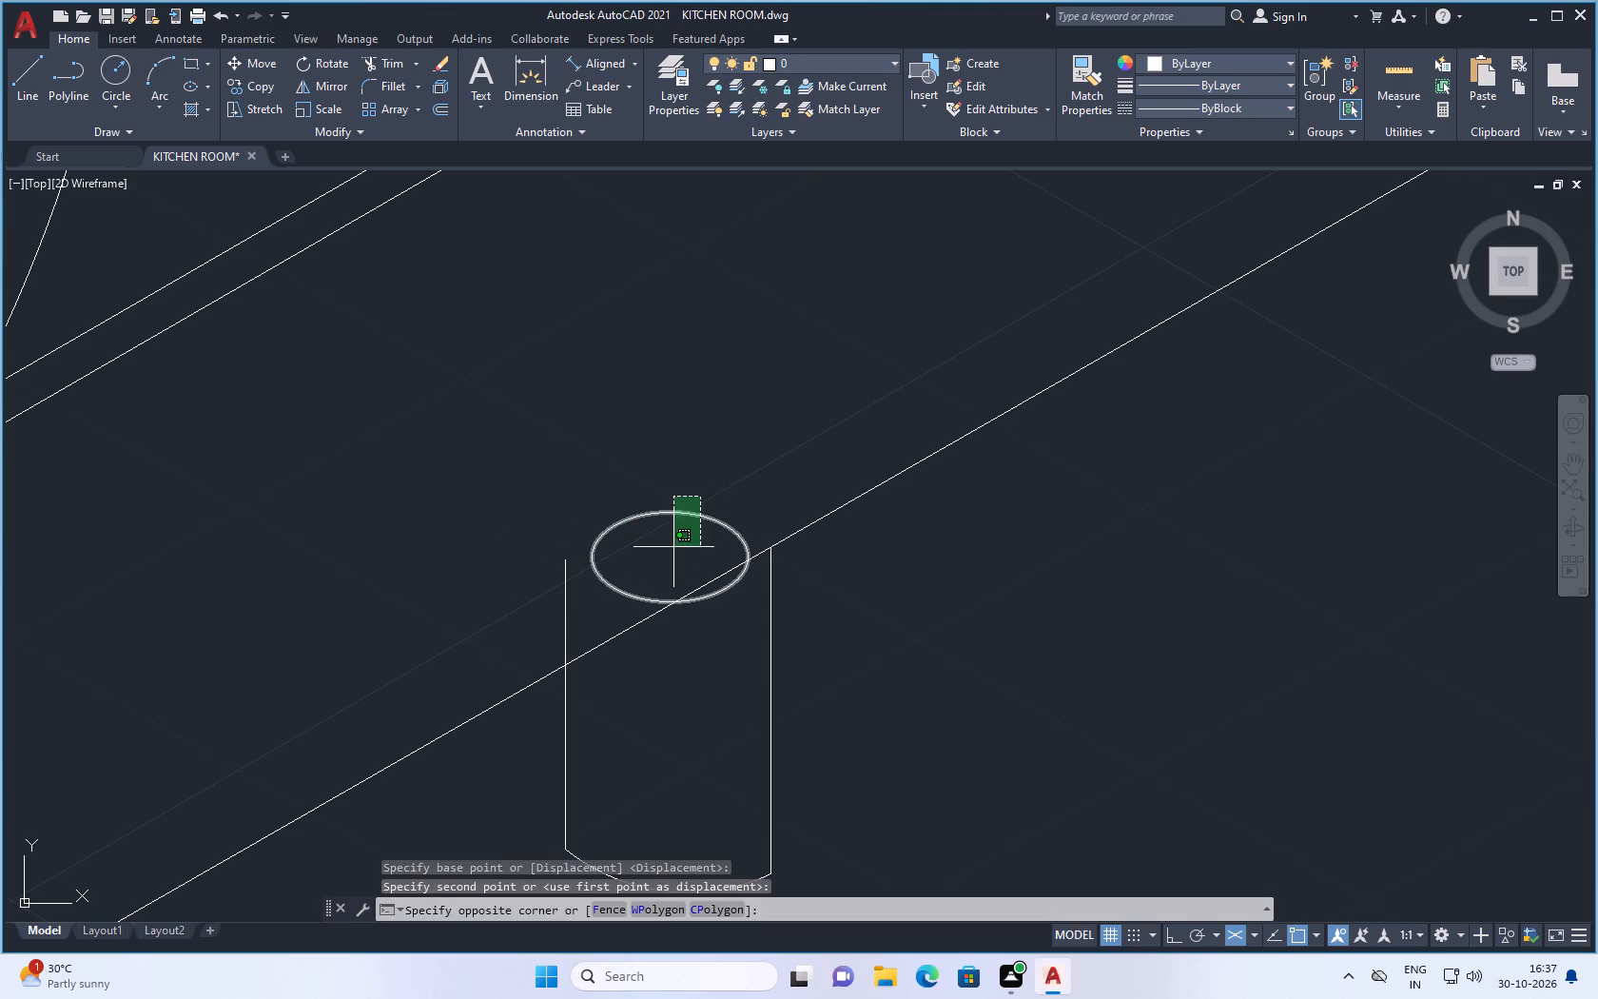
pyautogui.click(673, 547)
pyautogui.rightClick(706, 440)
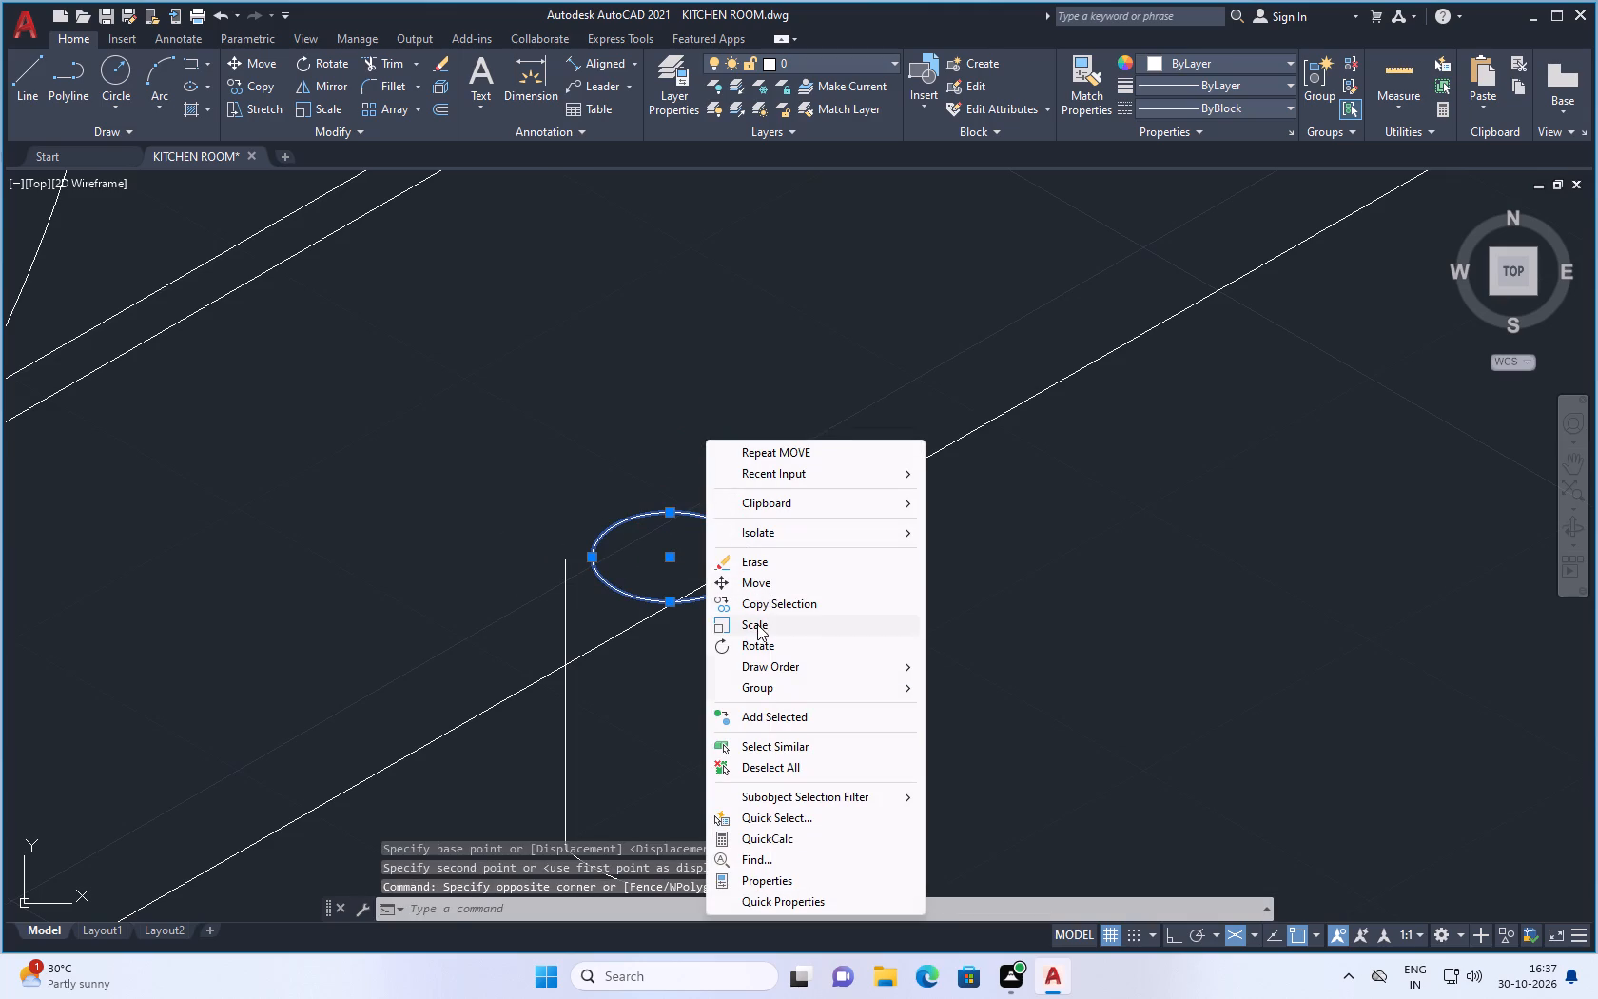
pyautogui.click(757, 624)
pyautogui.click(665, 567)
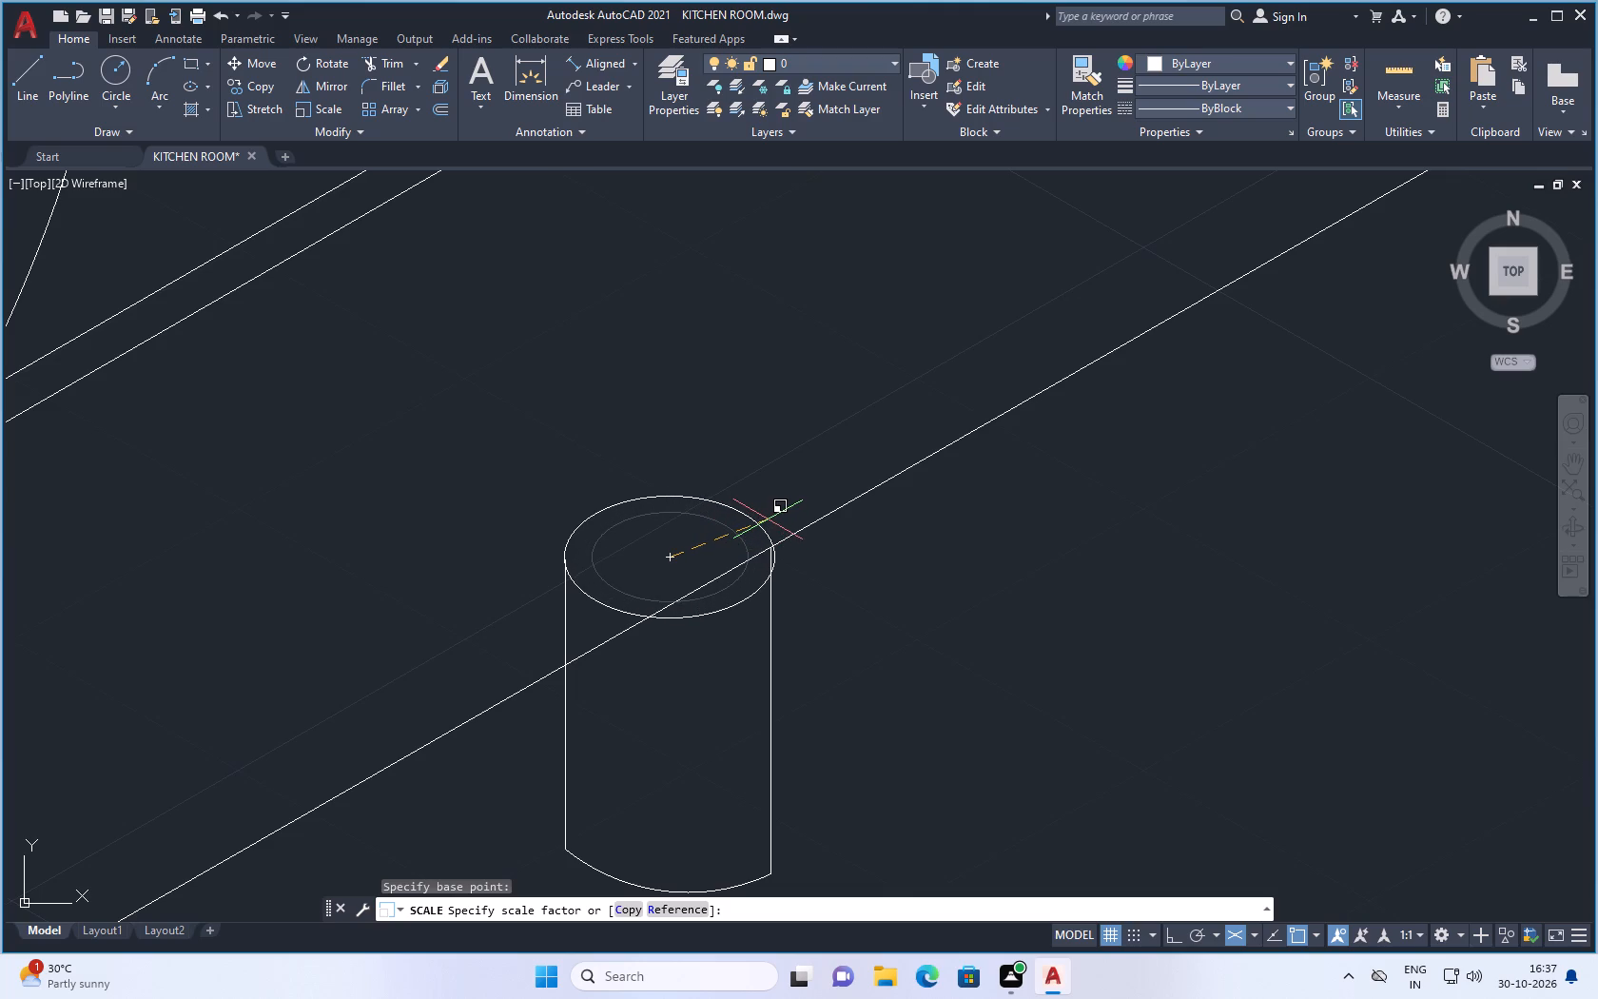
pyautogui.click(766, 520)
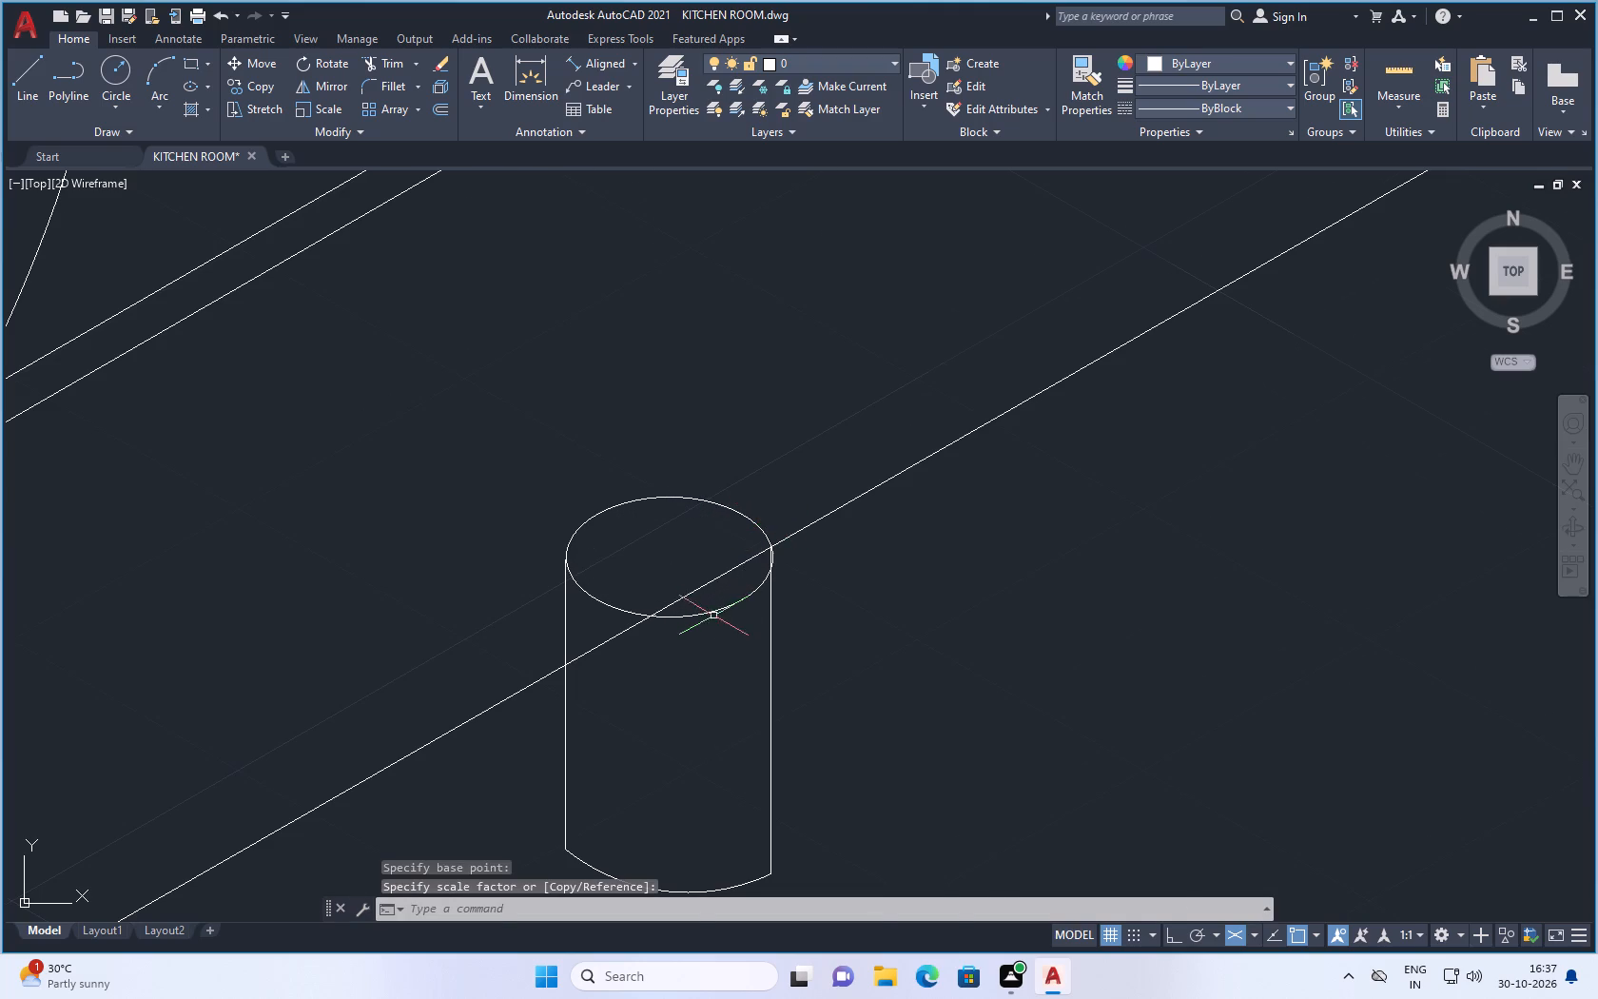
# Move the whole container, with its rim, sides and bottom arc, slightly toward the stove and further onto the countertop.
pyautogui.scroll(-2, 713, 616)
pyautogui.scroll(-2, 638, 695)
pyautogui.scroll(2, 631, 693)
pyautogui.scroll(-1, 651, 731)
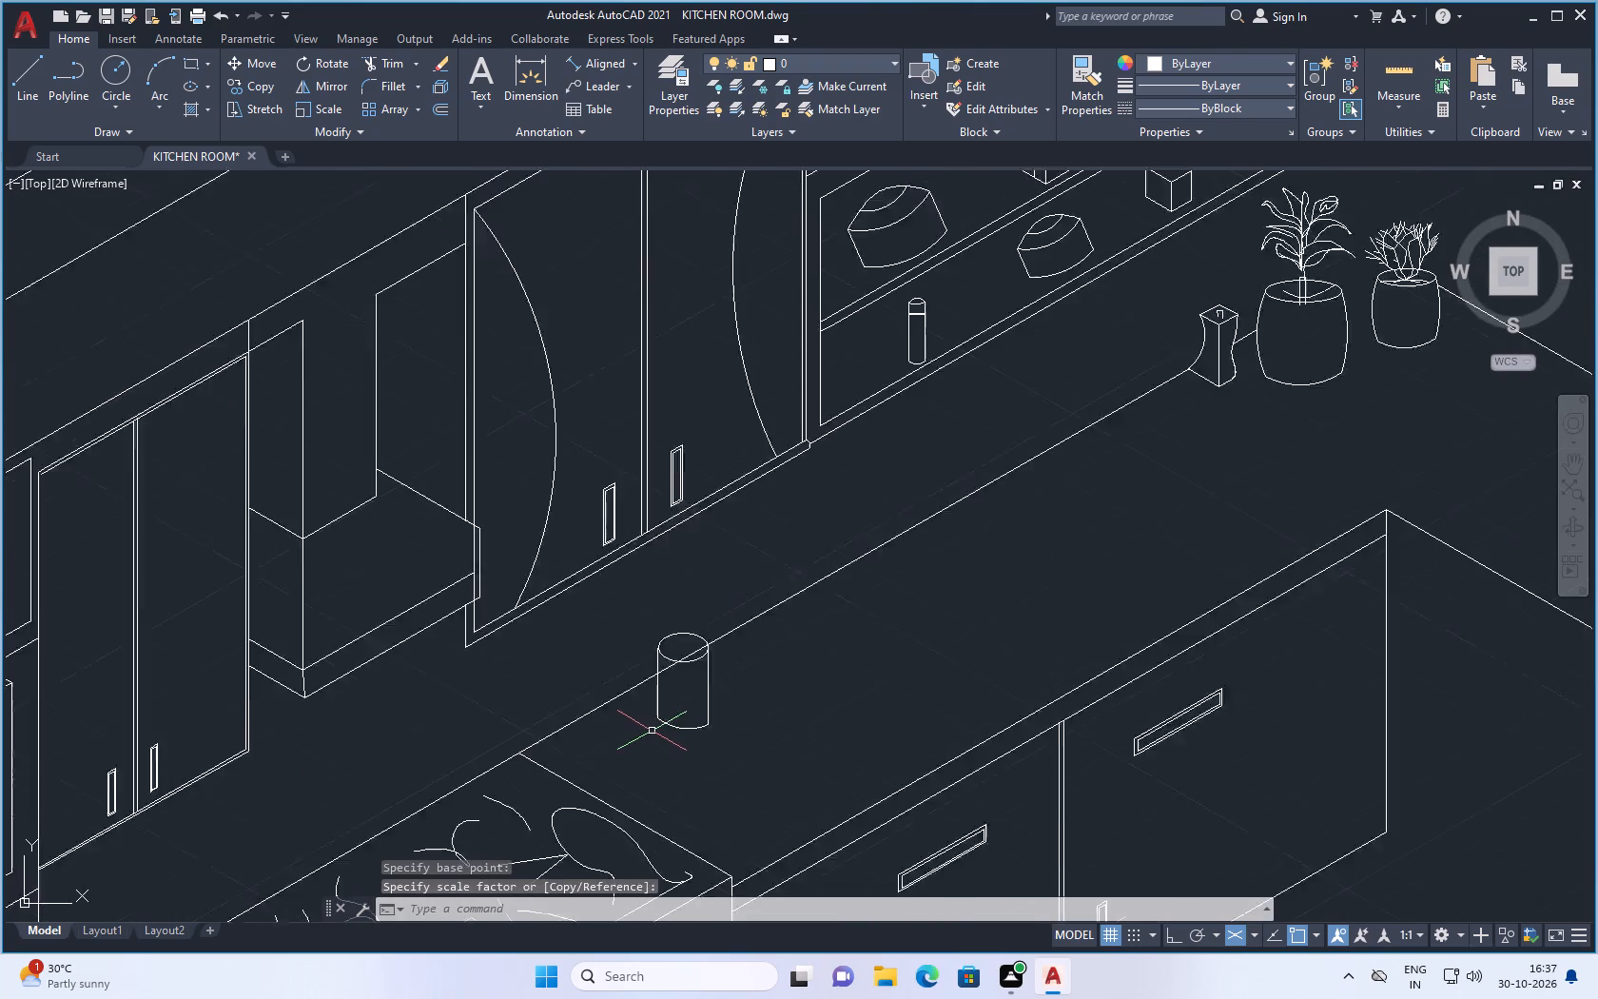
pyautogui.scroll(-1, 652, 731)
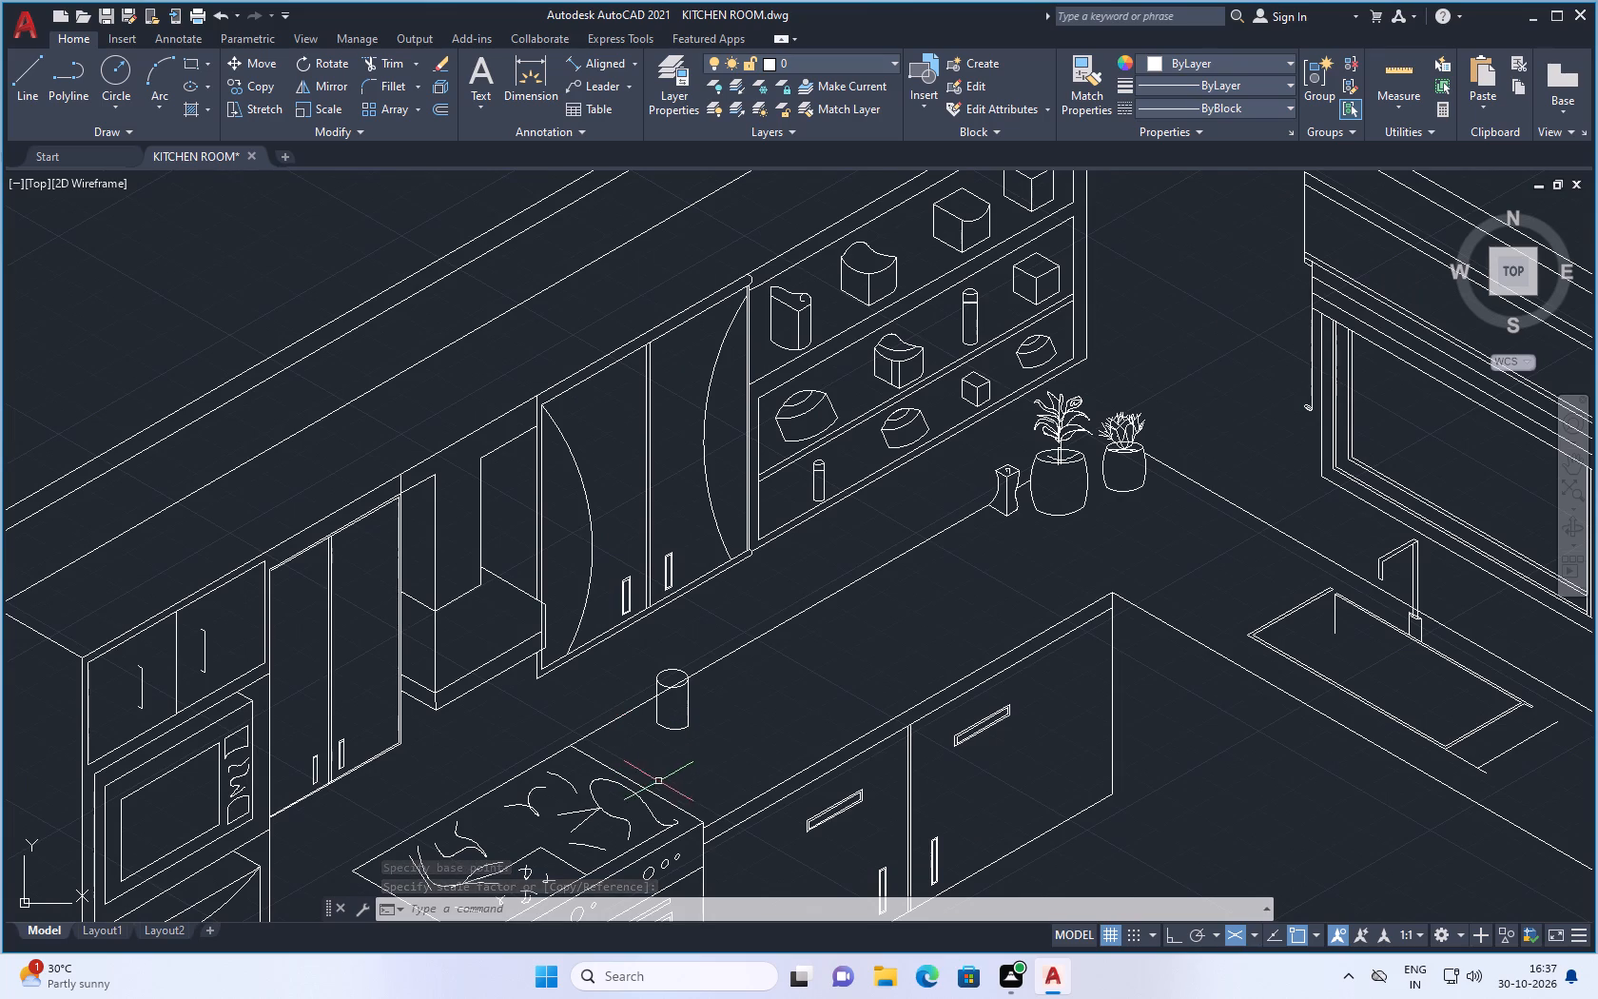
pyautogui.scroll(2, 644, 657)
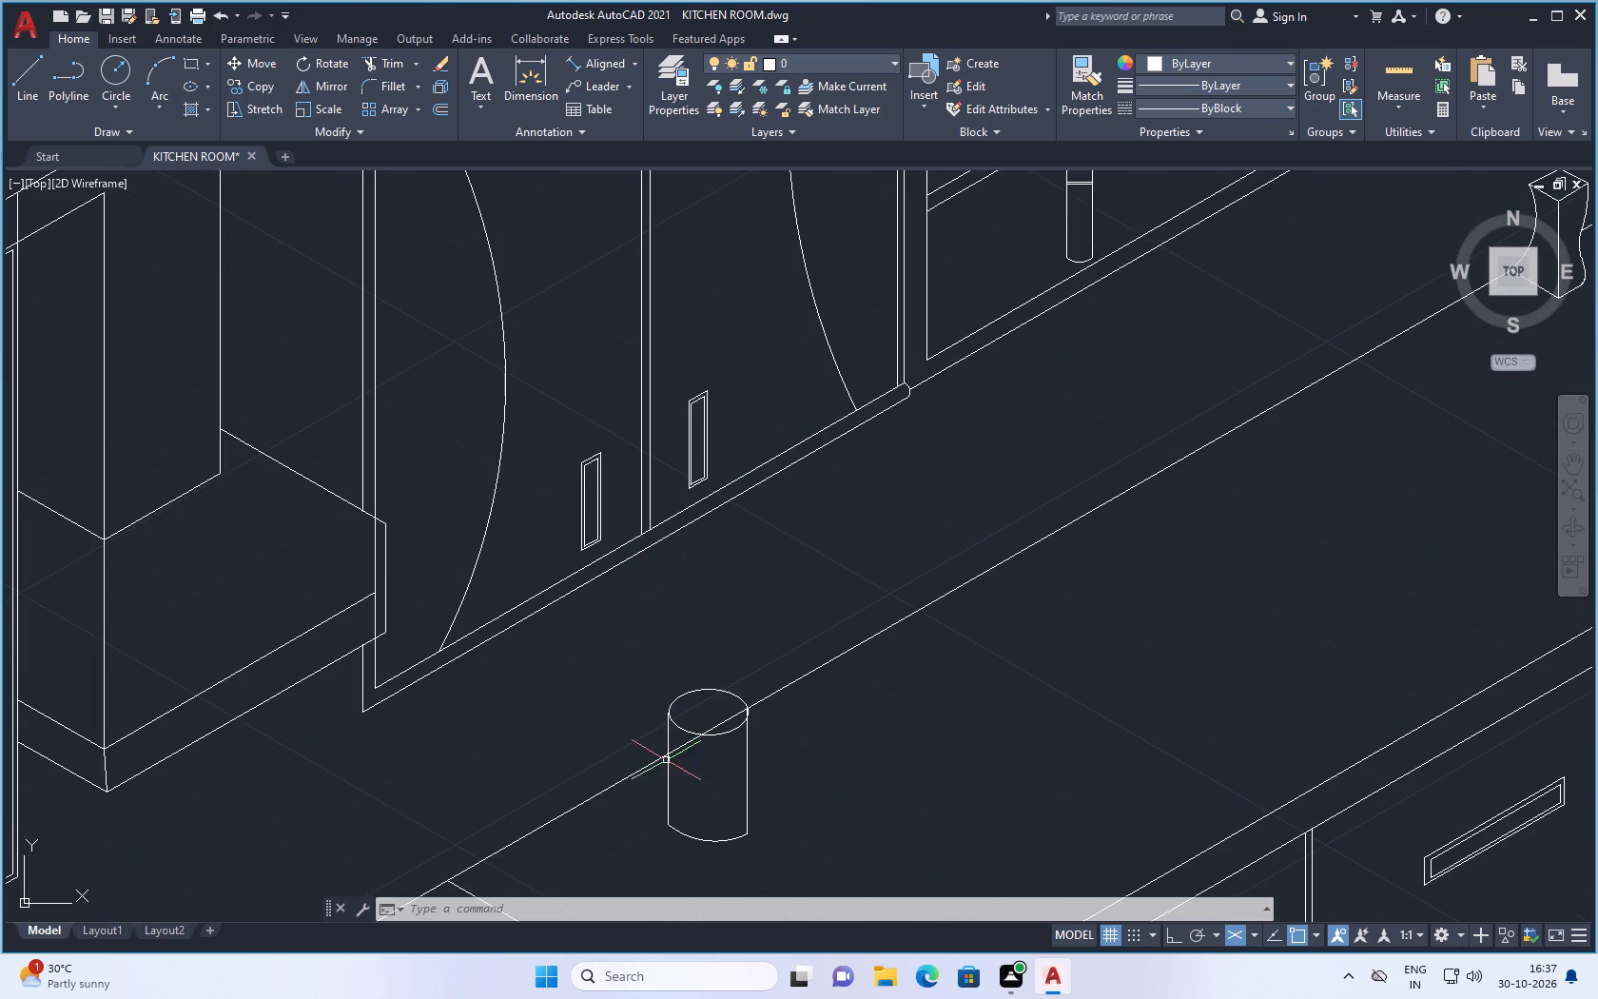
pyautogui.click(734, 676)
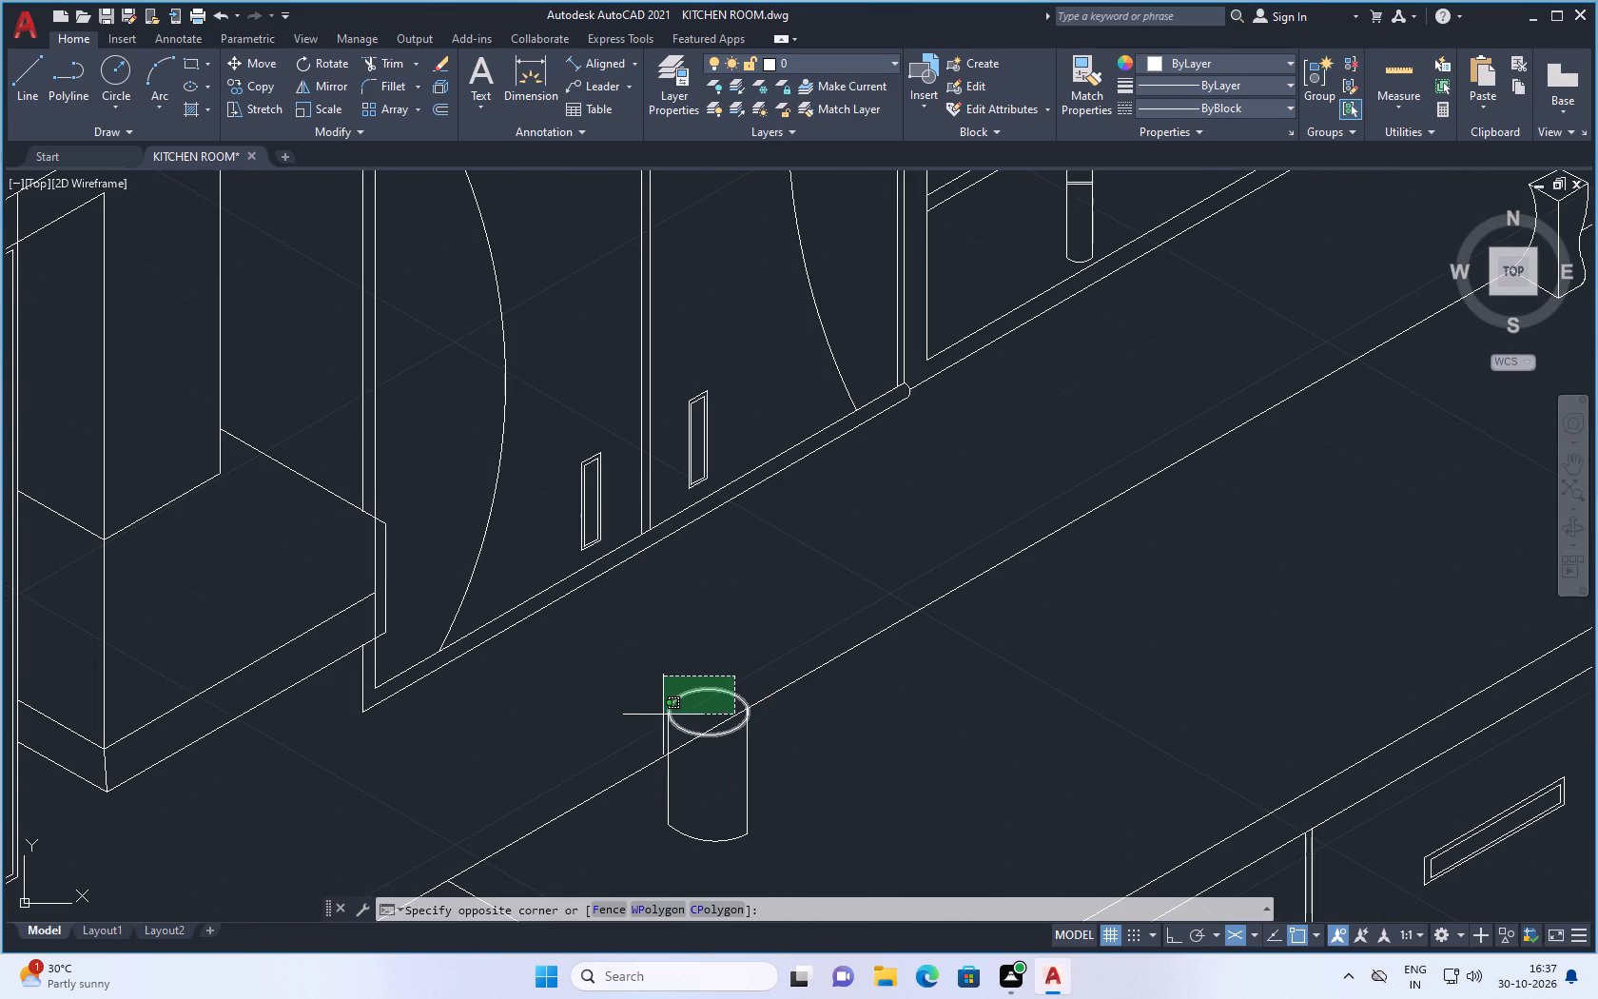
pyautogui.click(662, 703)
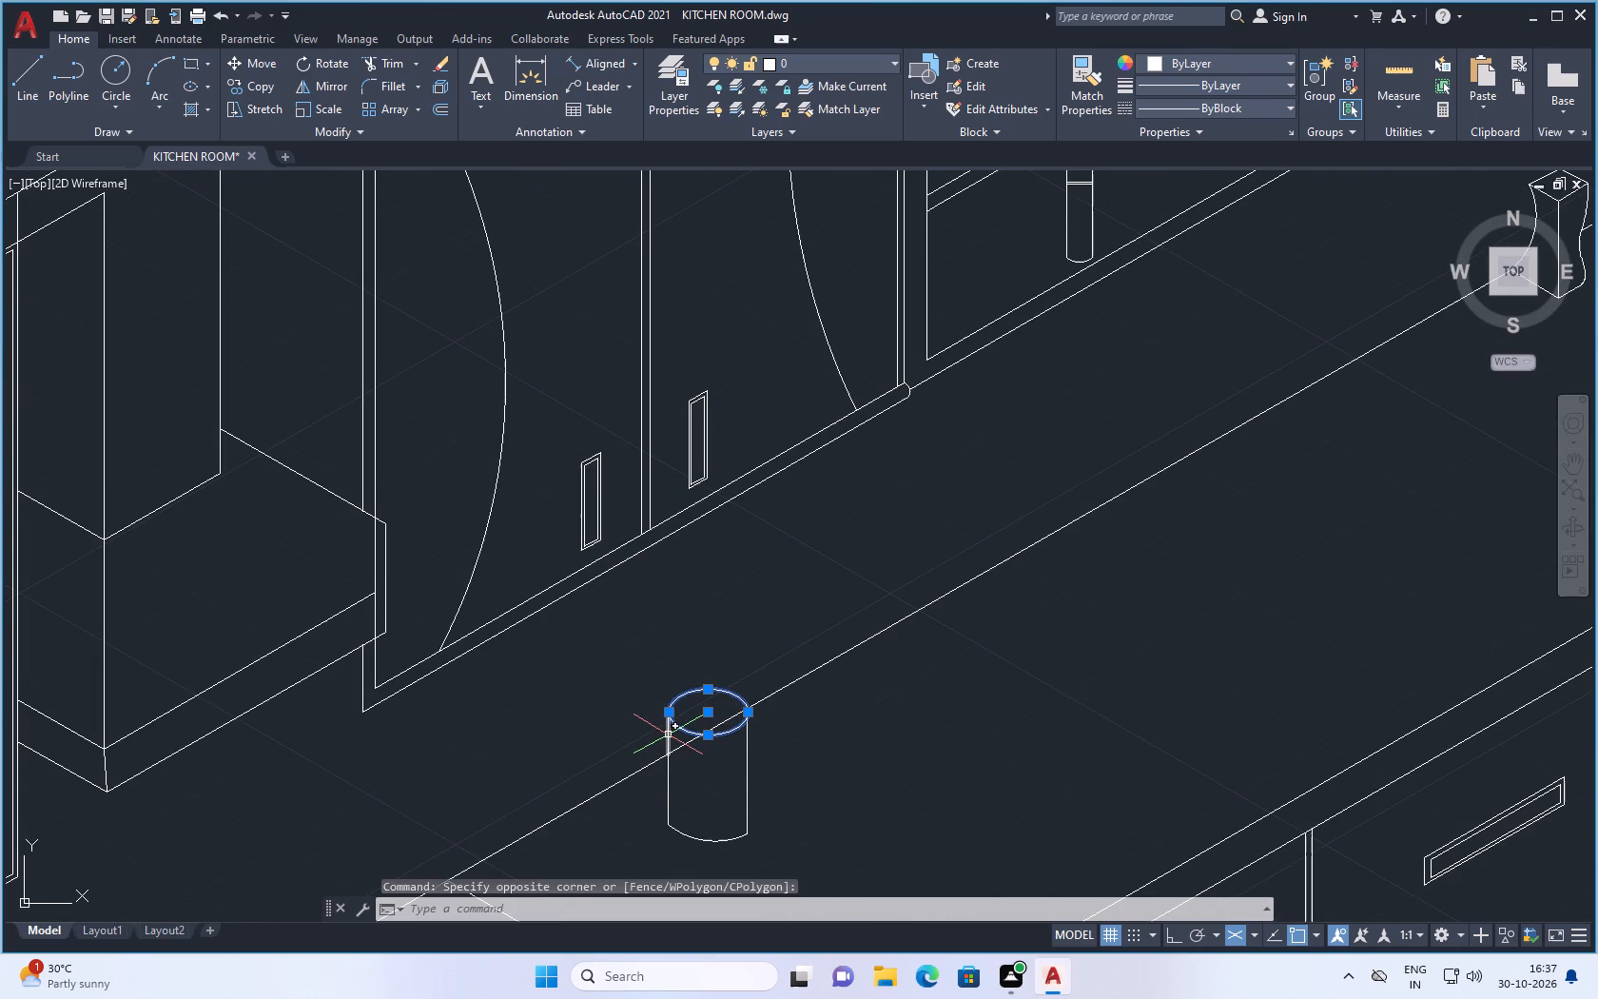
pyautogui.click(668, 735)
pyautogui.click(746, 775)
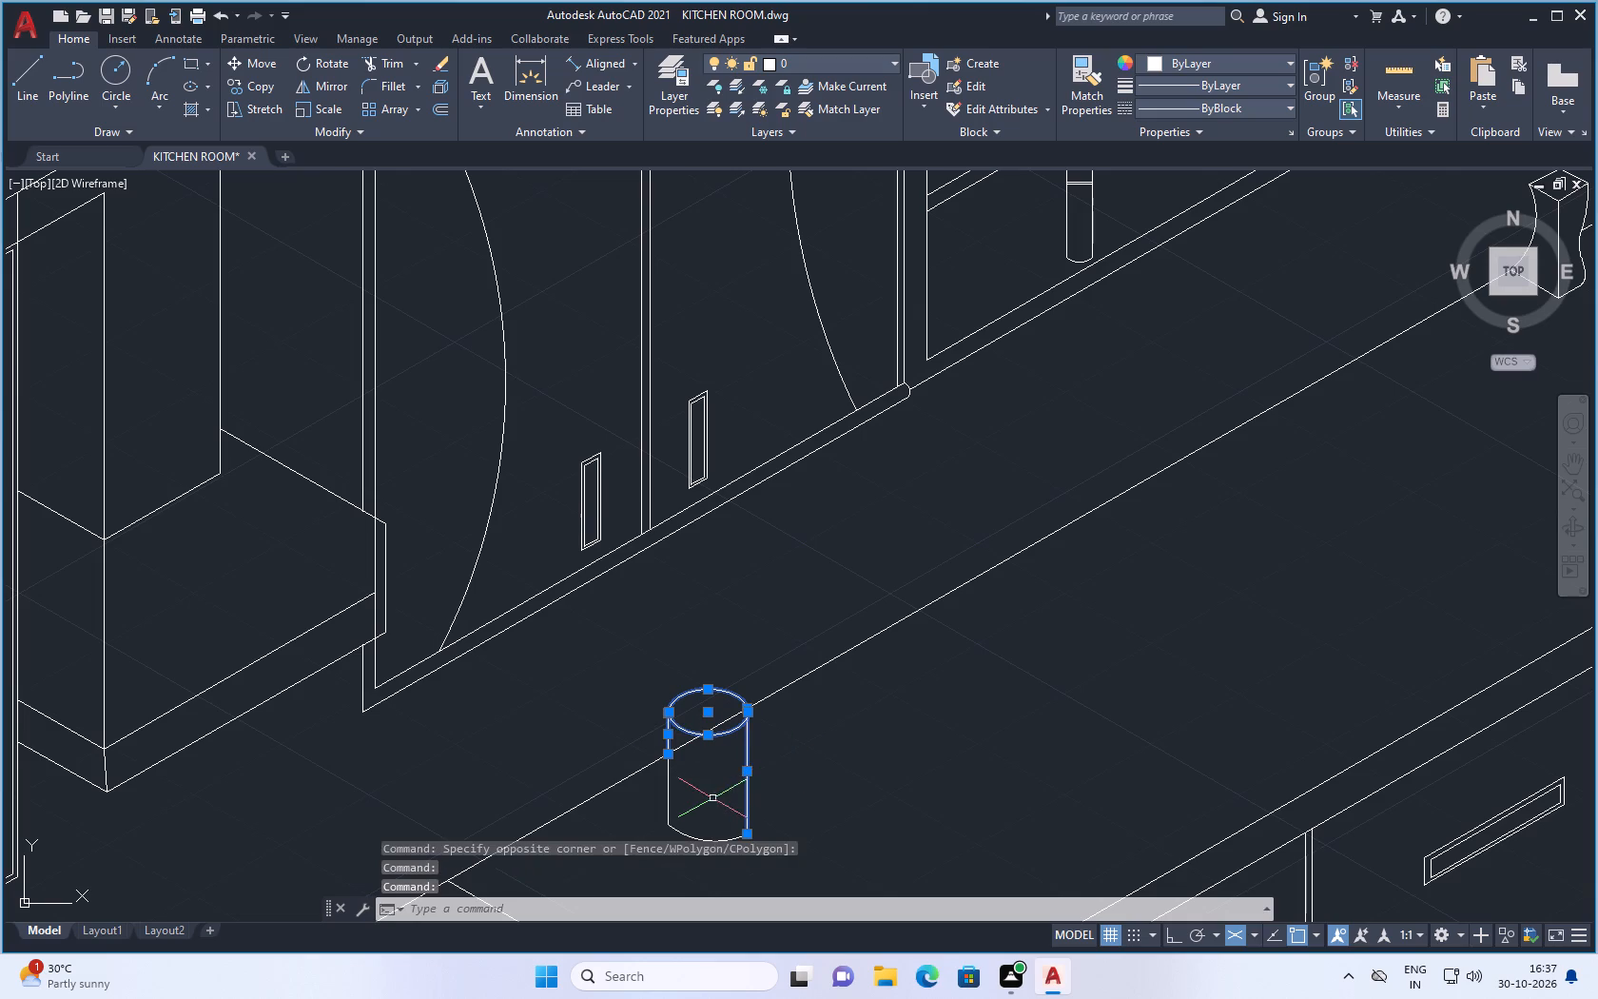
pyautogui.scroll(-2, 712, 798)
pyautogui.scroll(2, 697, 833)
pyautogui.click(721, 790)
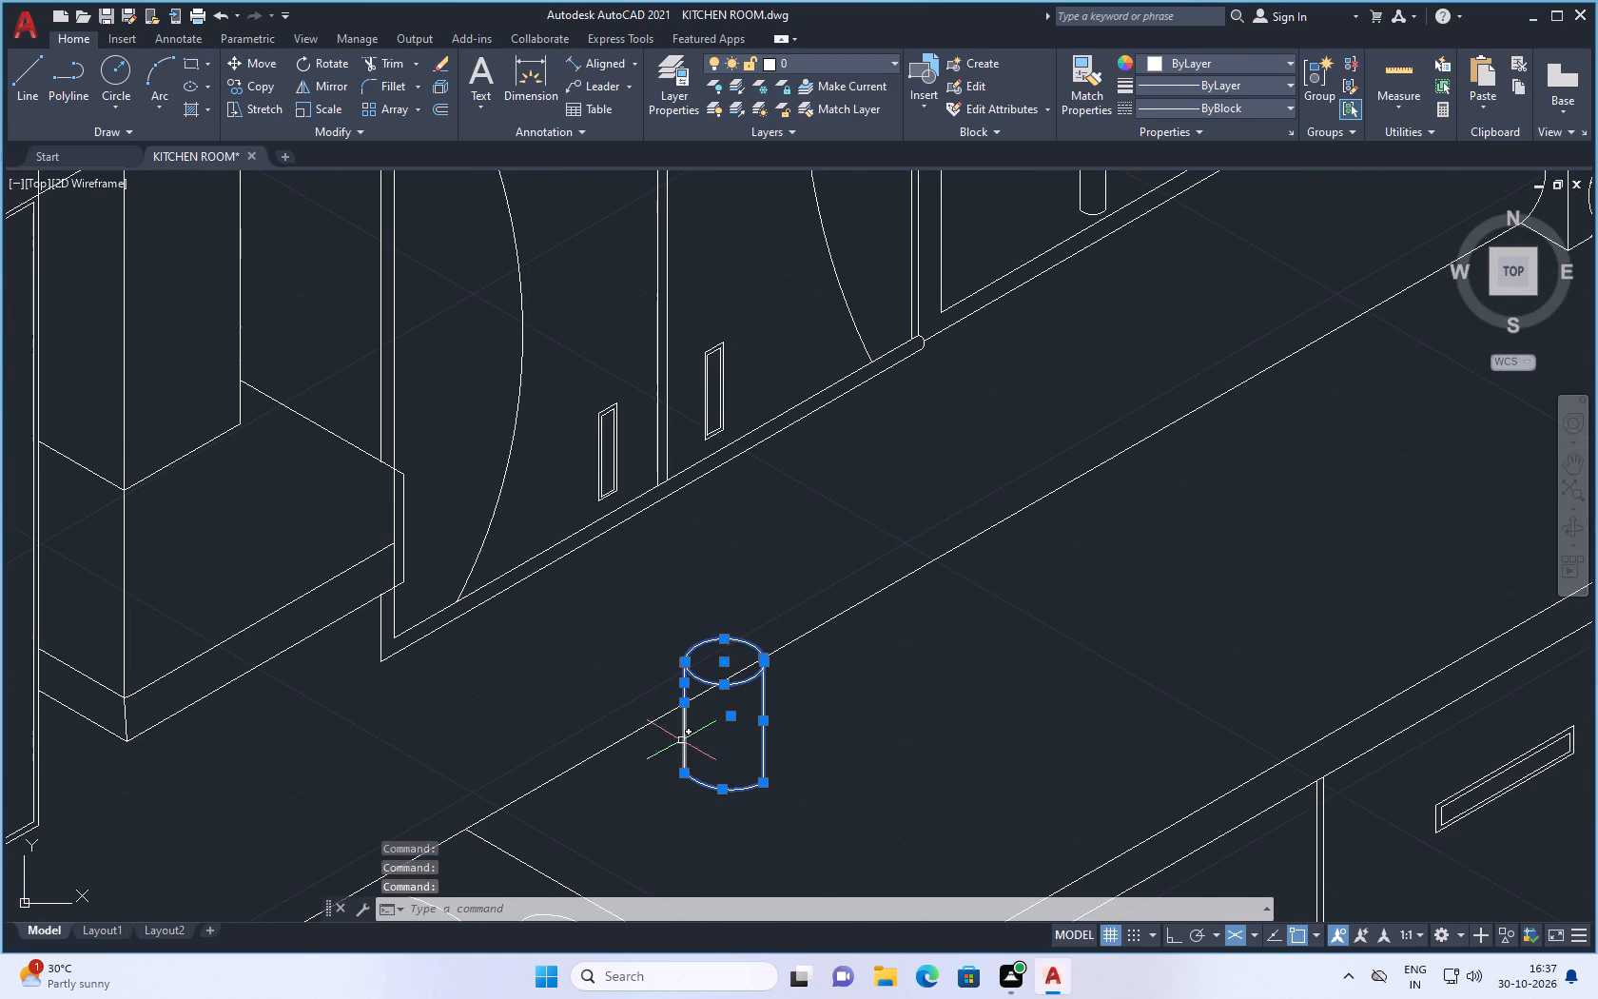
pyautogui.click(681, 738)
pyautogui.click(681, 746)
pyautogui.moveTo(691, 744); pyautogui.dragTo(679, 746)
pyautogui.click(647, 754)
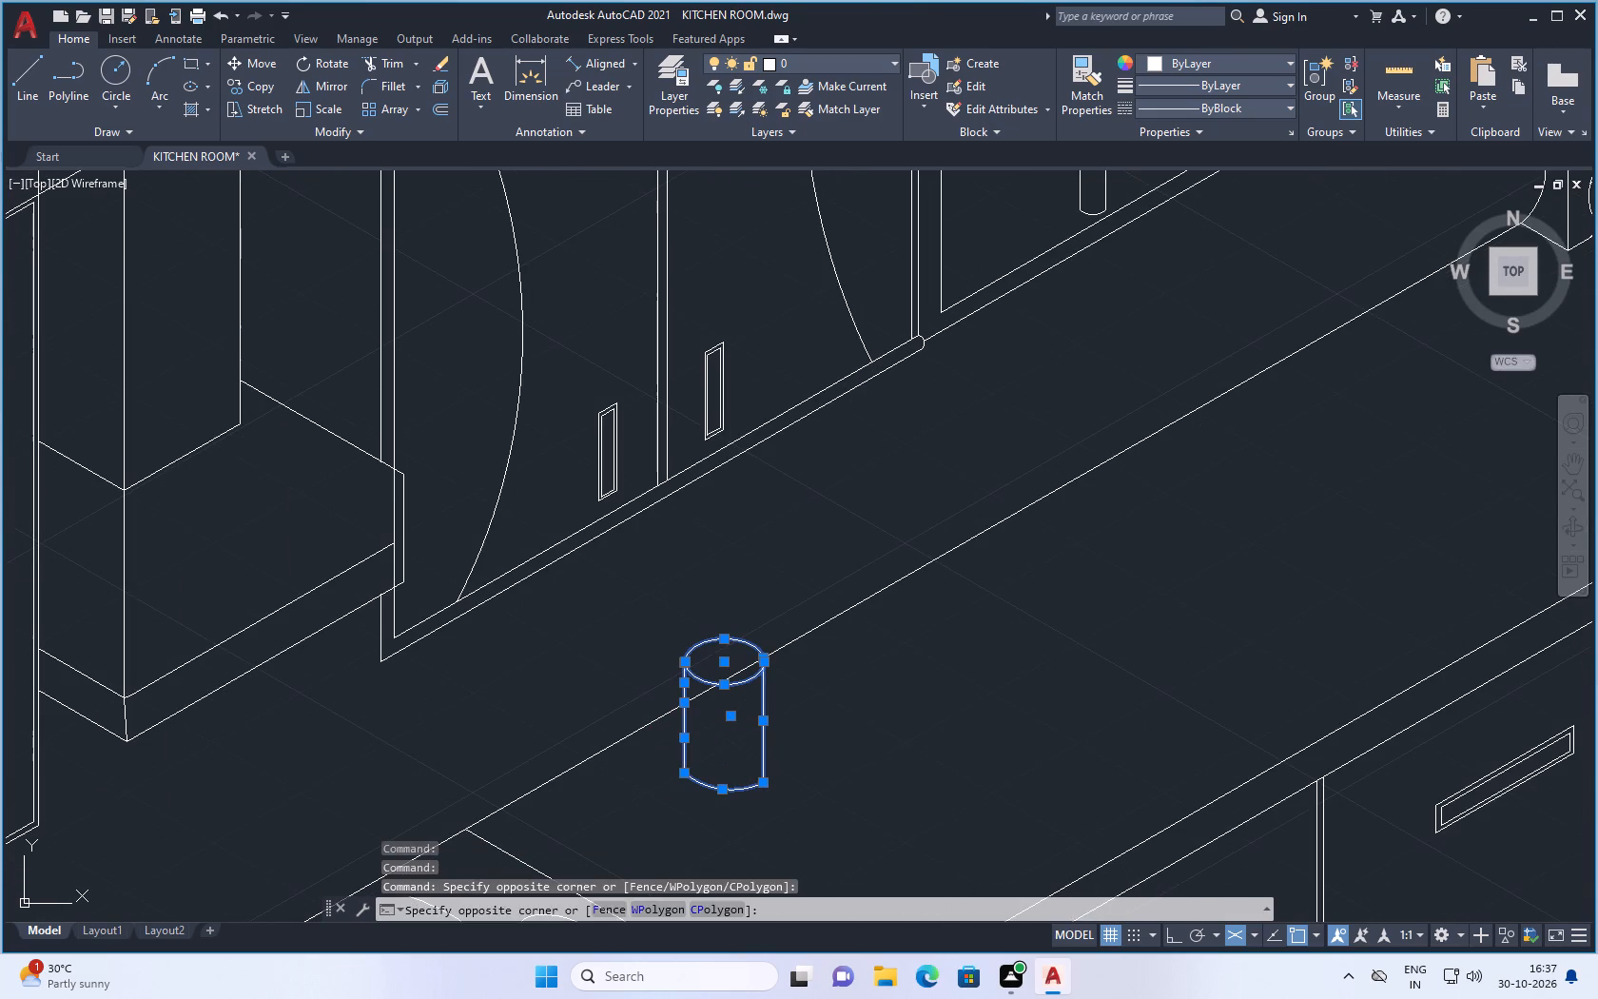
pyautogui.rightClick(839, 701)
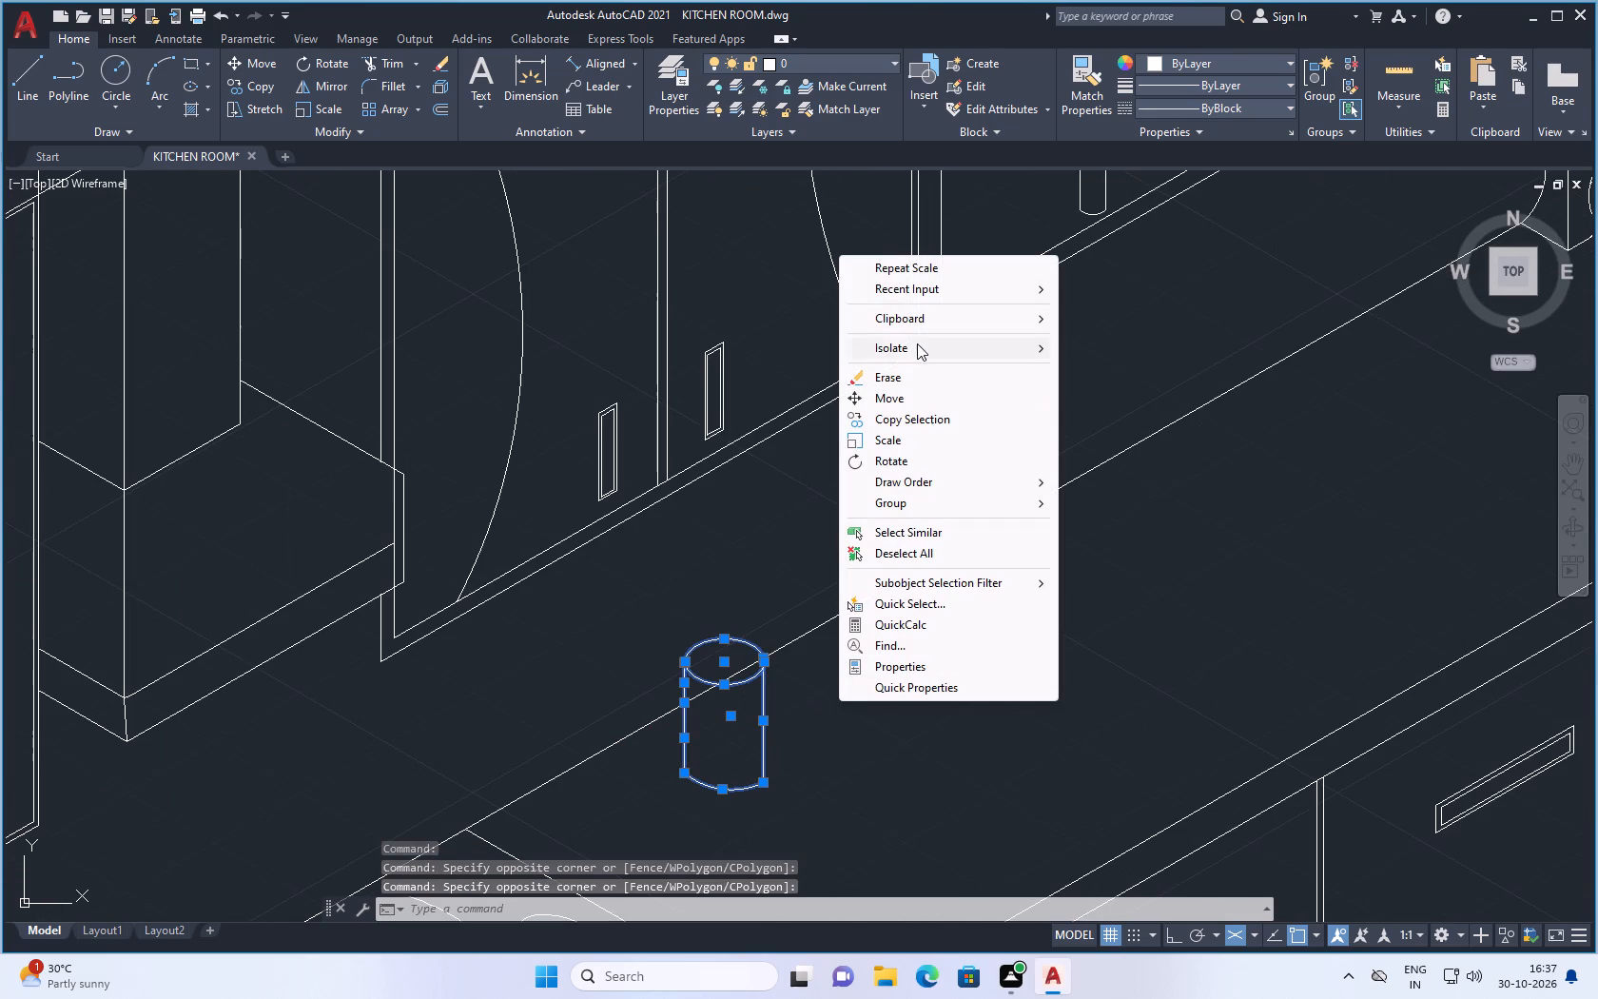
pyautogui.click(898, 401)
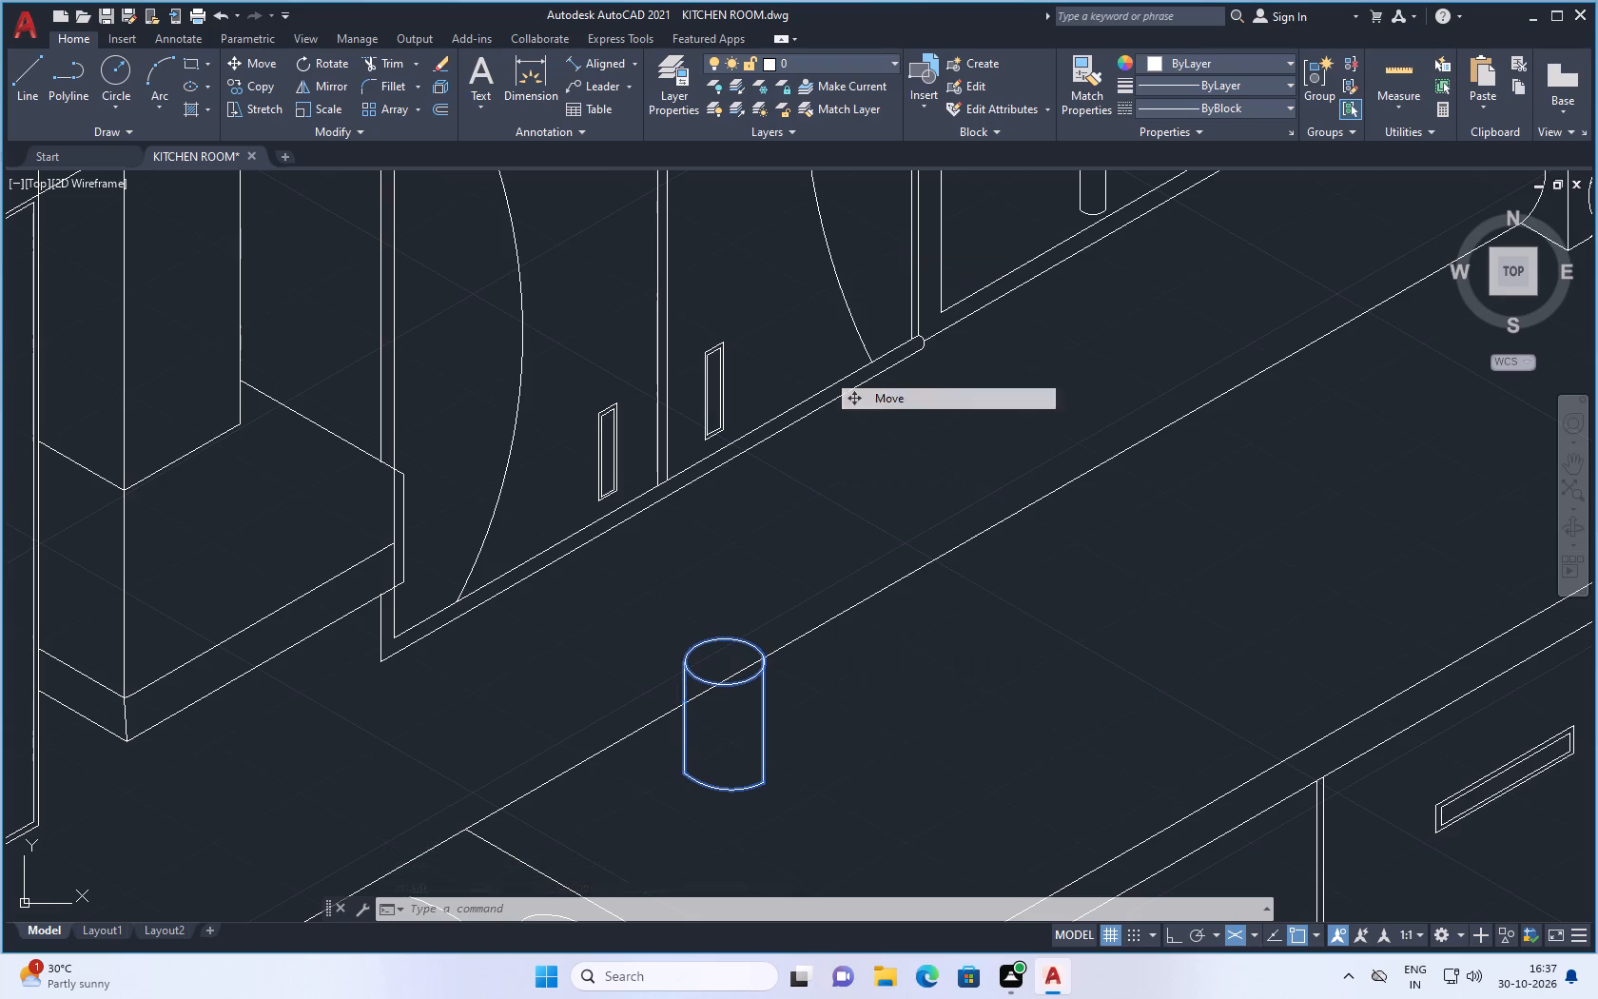
pyautogui.click(743, 734)
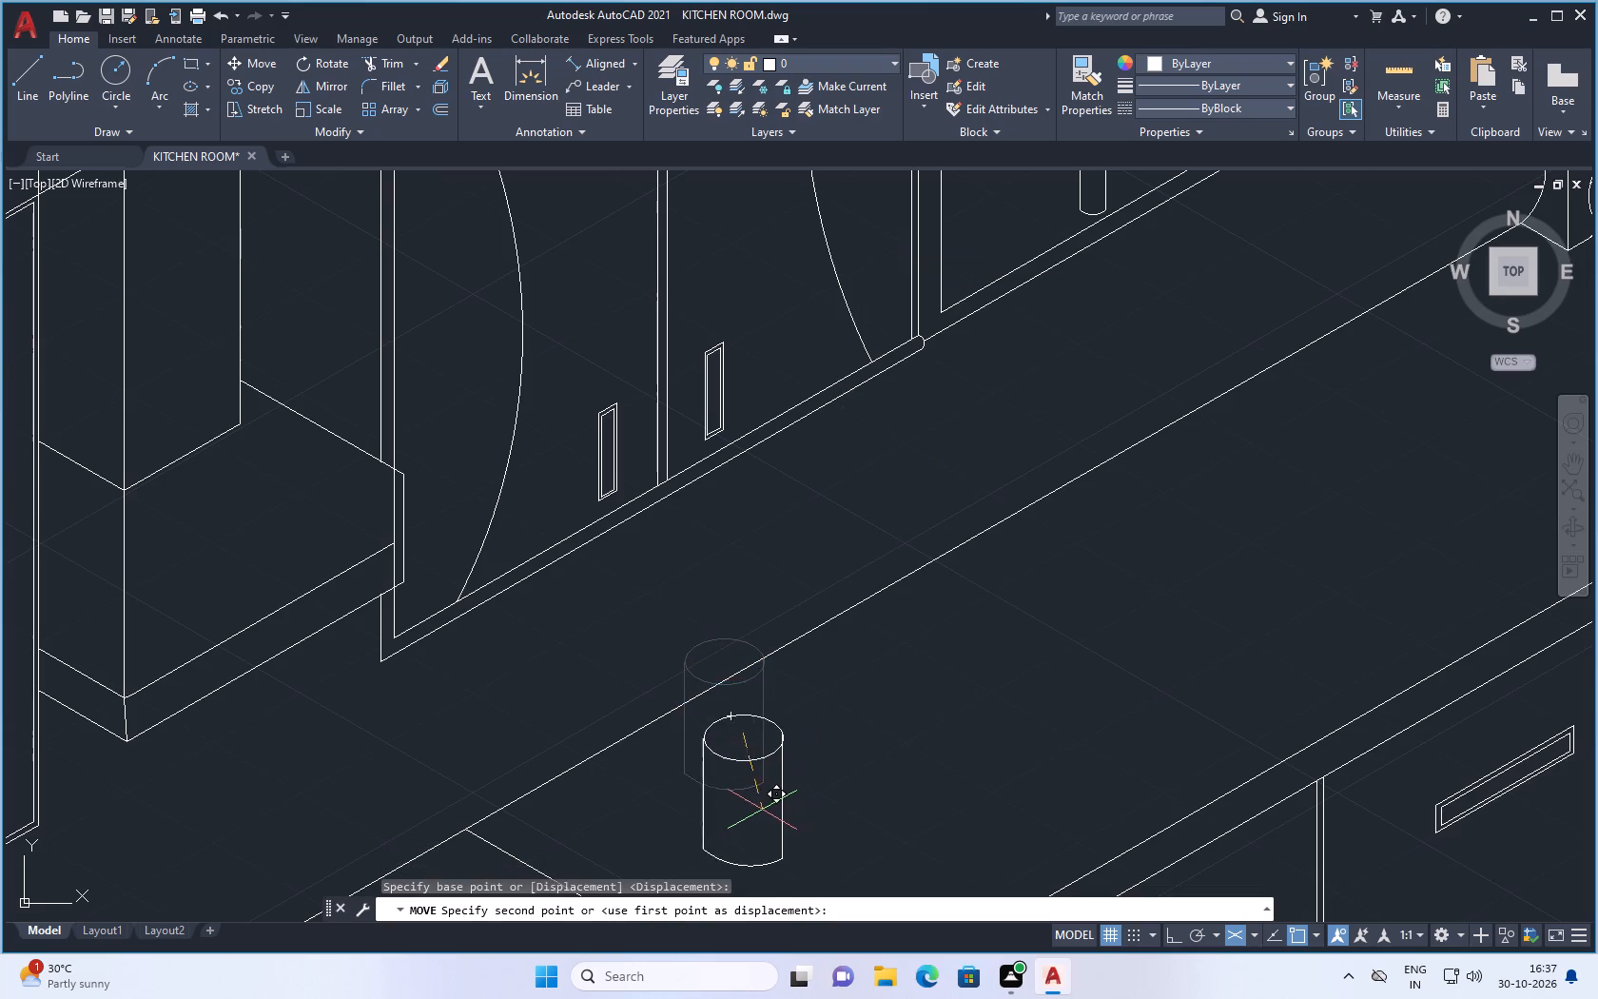
pyautogui.scroll(2, 748, 814)
pyautogui.scroll(-3, 755, 735)
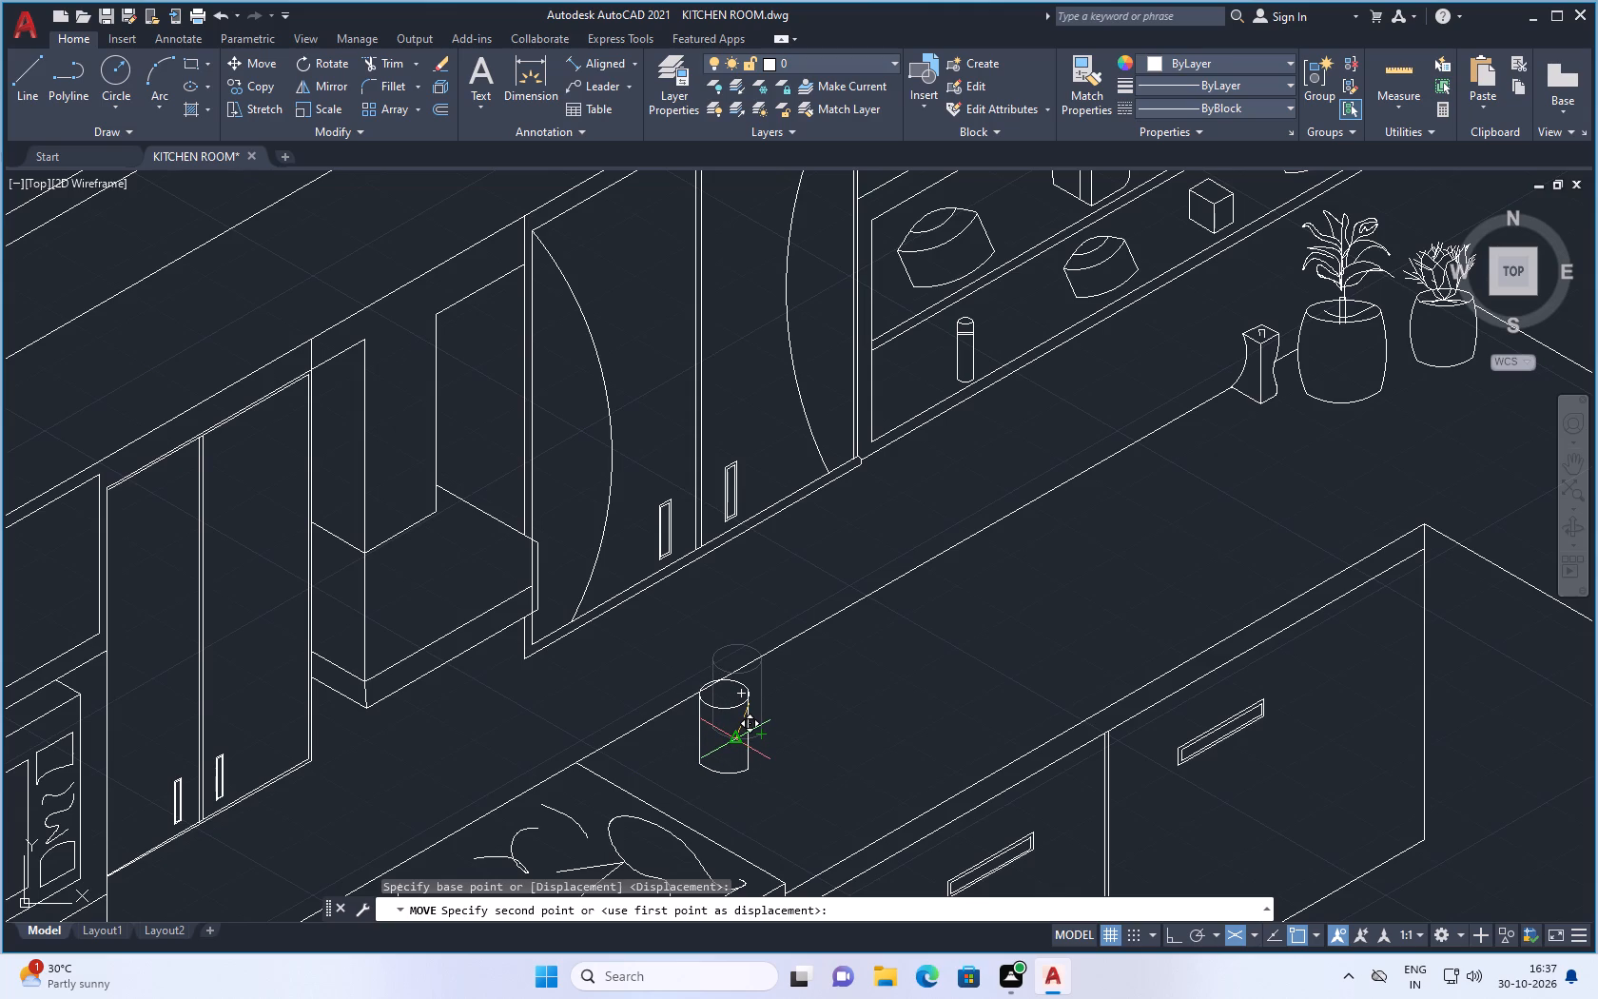
pyautogui.scroll(1, 714, 735)
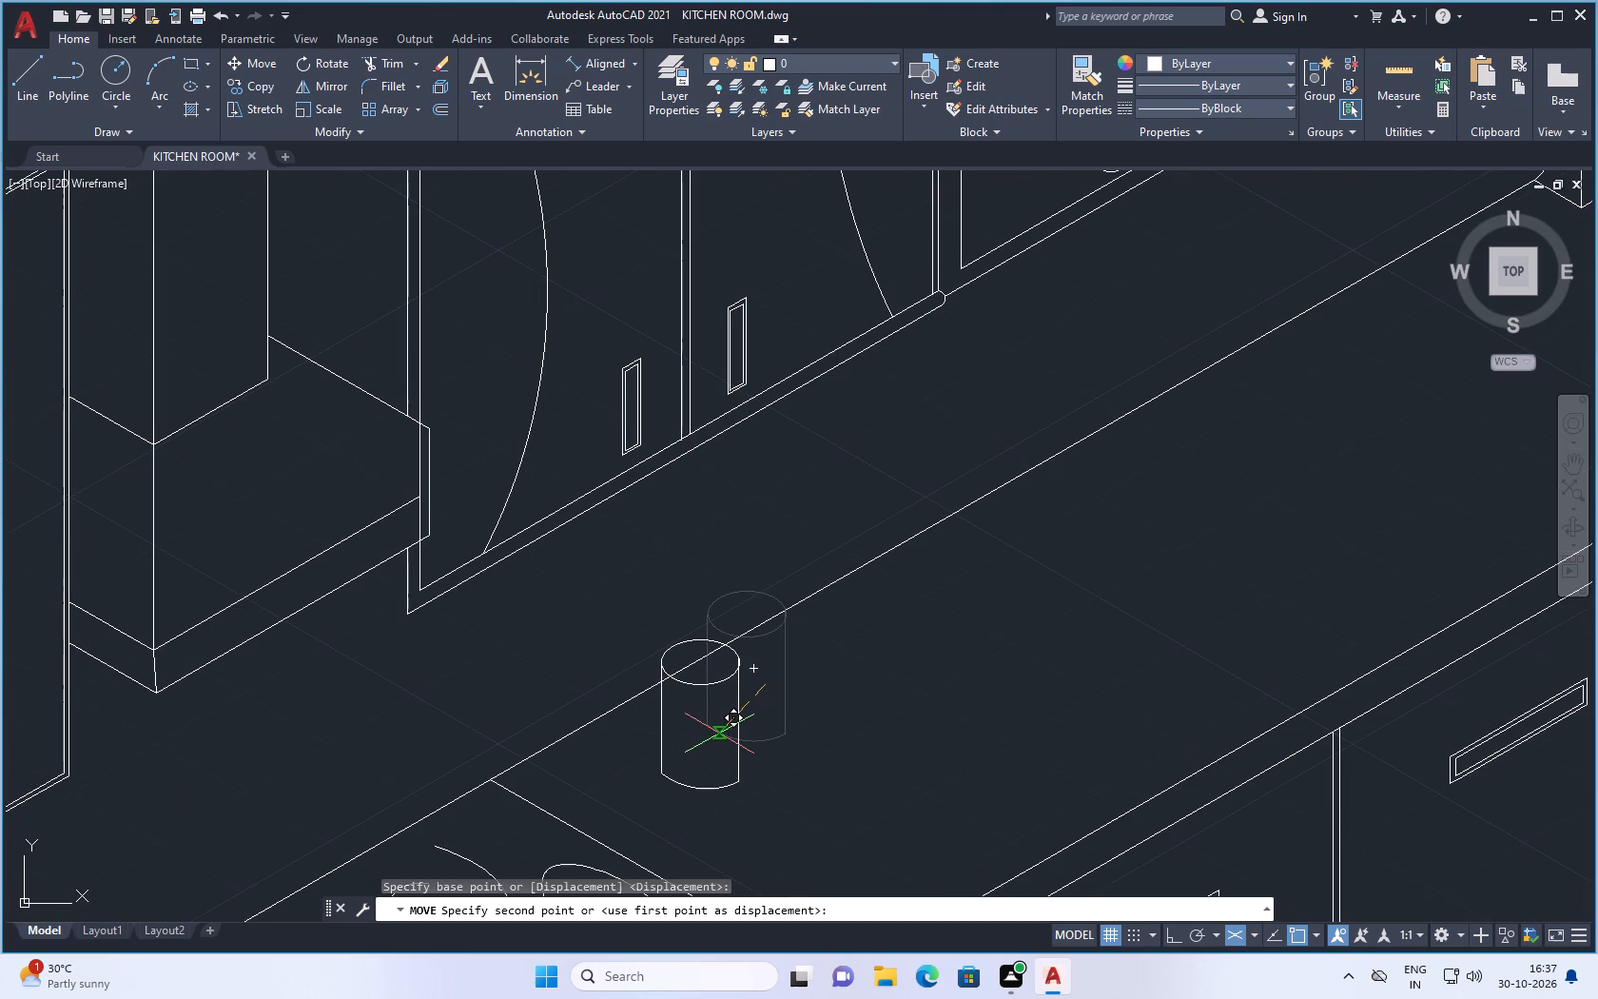
pyautogui.click(719, 734)
# Trim the counter's back edge line where it crosses the container, and the right side's stub inside the rim ellipse.
pyautogui.scroll(-2, 714, 758)
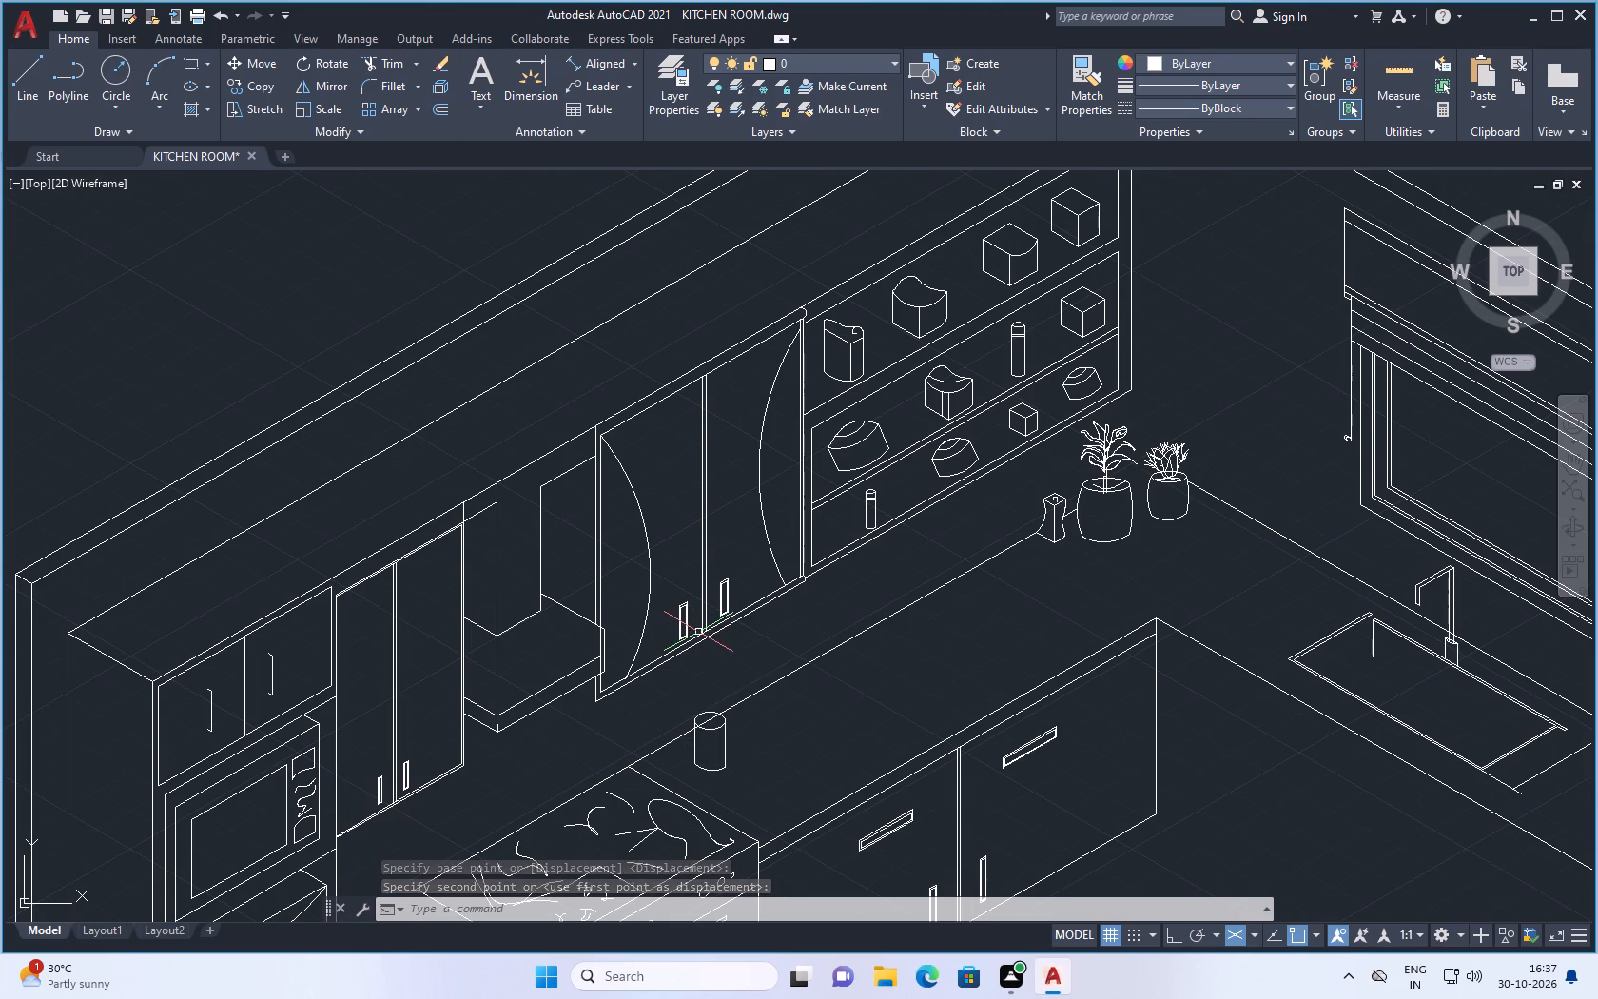
pyautogui.write('tr')
pyautogui.press('Return')
pyautogui.scroll(2, 715, 759)
pyautogui.scroll(2, 720, 669)
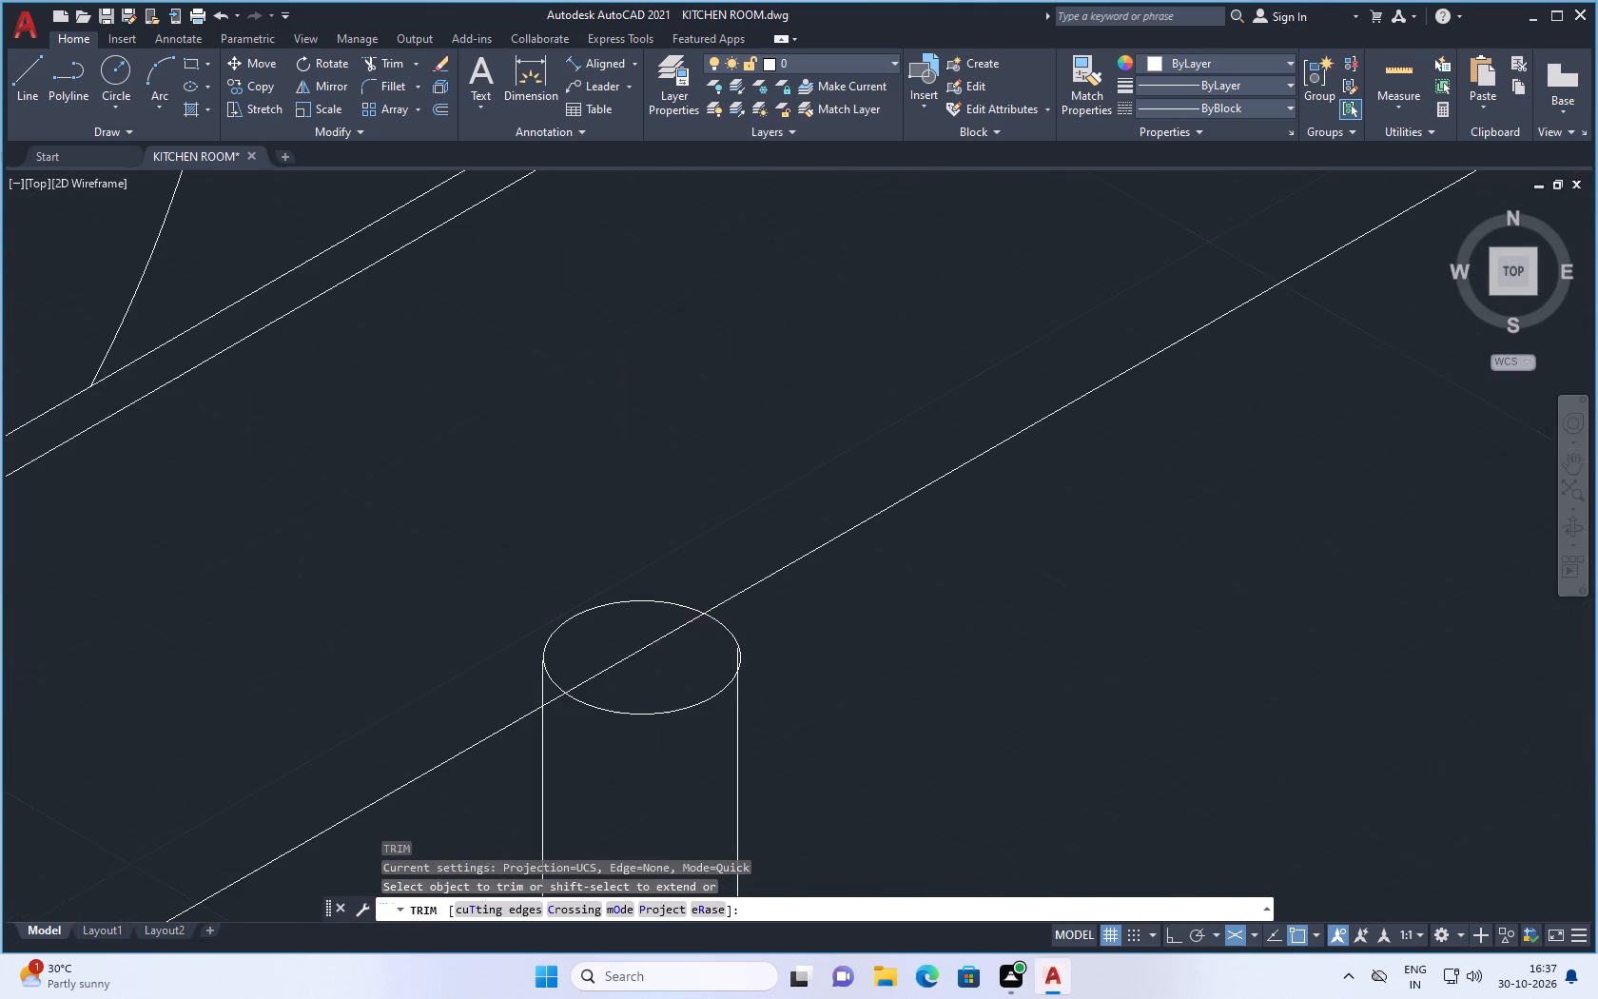
pyautogui.click(651, 641)
pyautogui.click(554, 700)
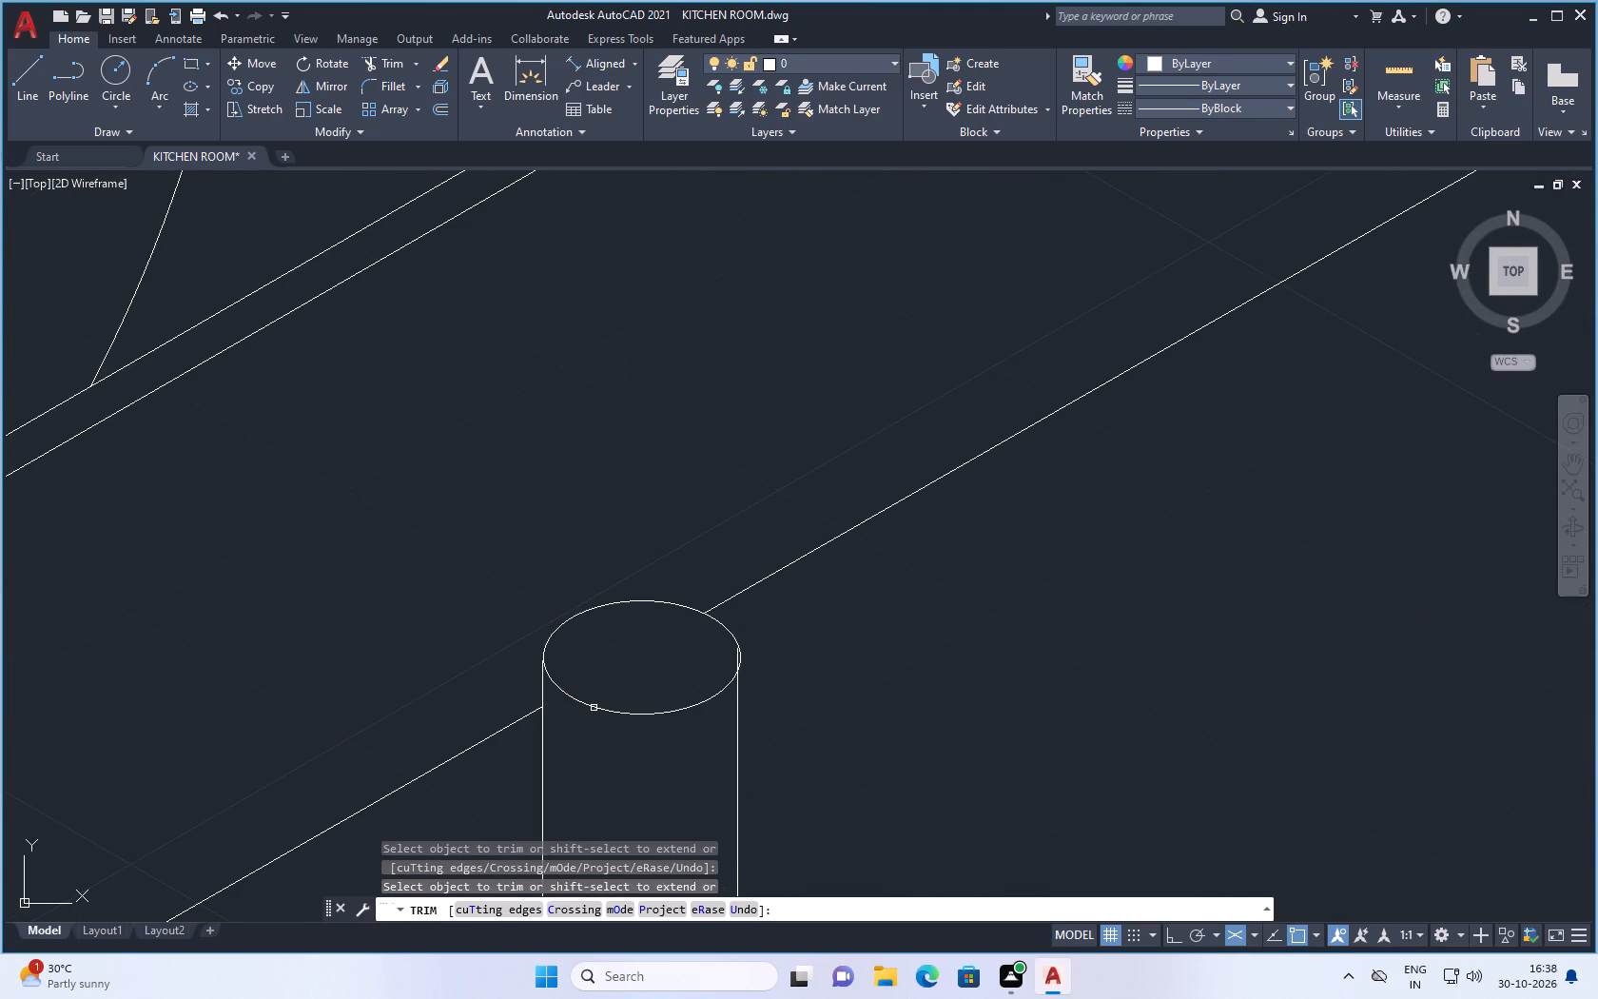
pyautogui.scroll(2, 735, 652)
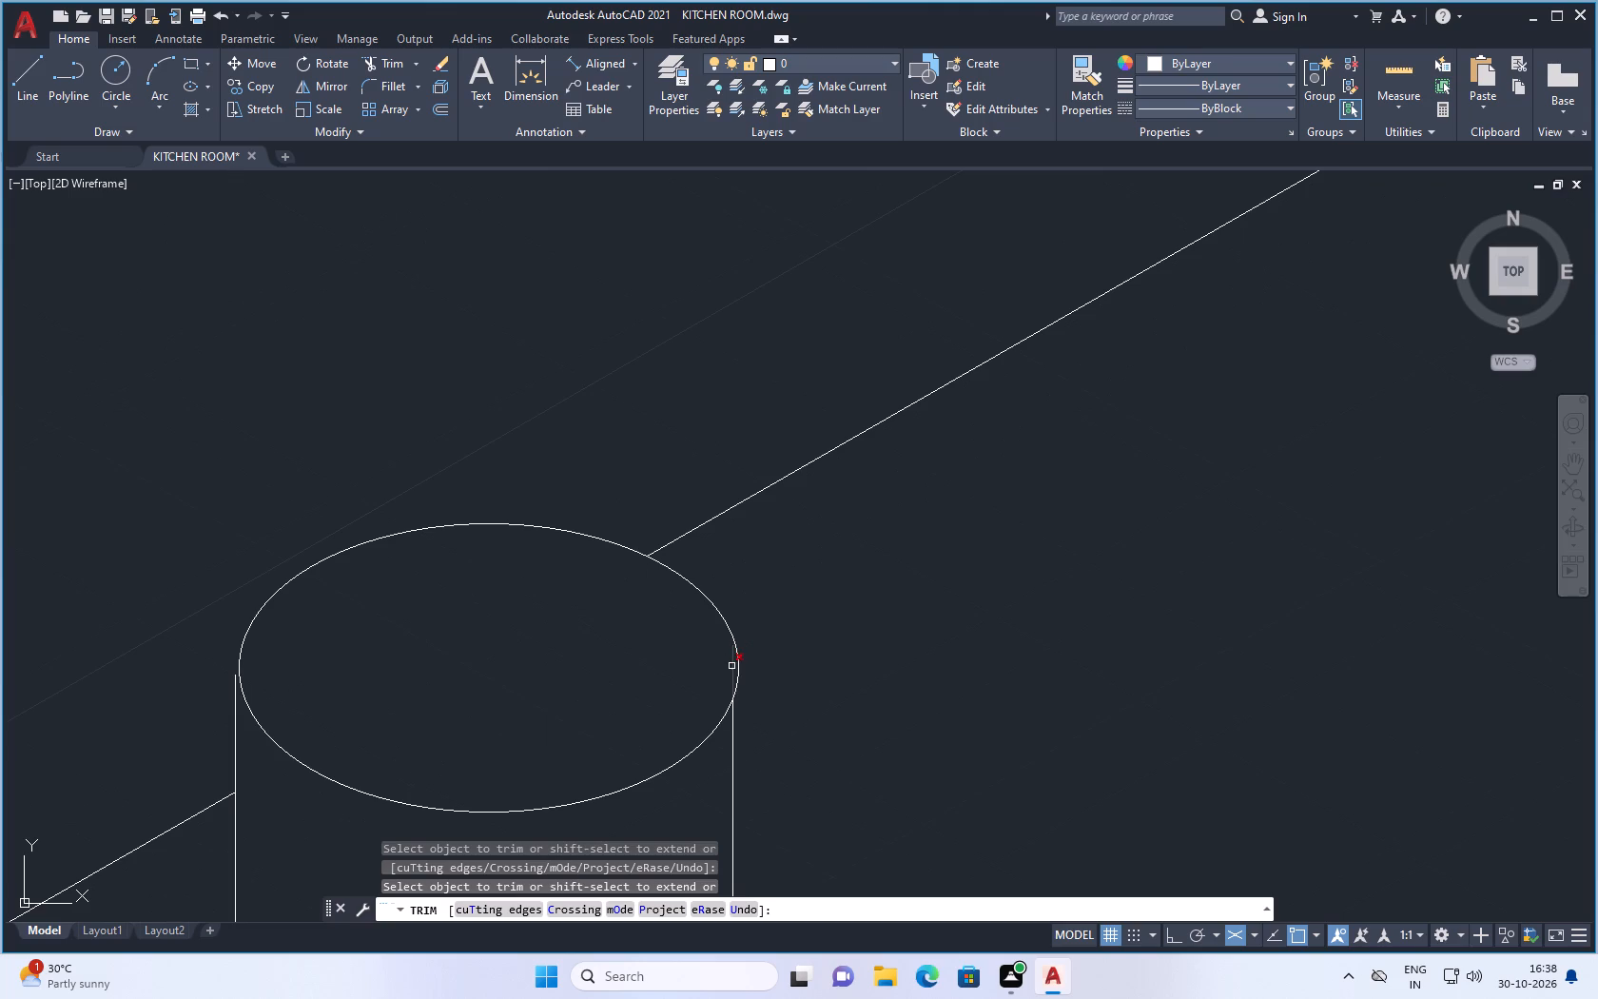
pyautogui.click(731, 666)
pyautogui.press('Escape')
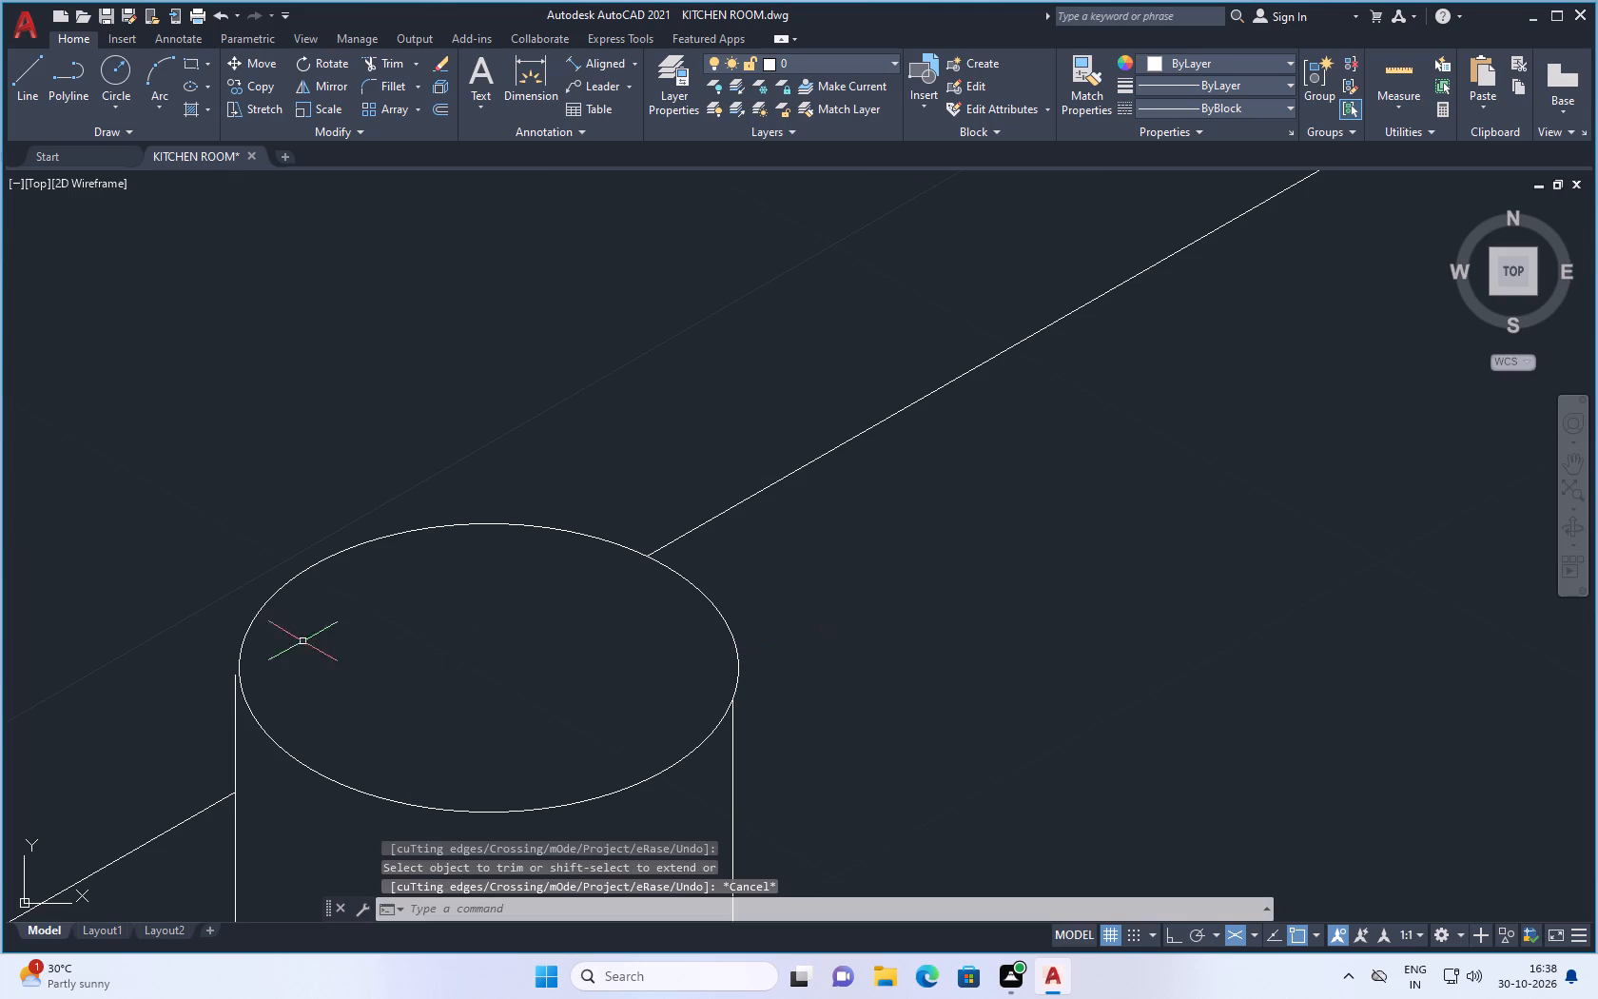
# Stretch the rim ellipse's left quadrant outward to meet the upper end of the container's left side.
pyautogui.scroll(1, 190, 656)
pyautogui.click(270, 634)
pyautogui.click(262, 679)
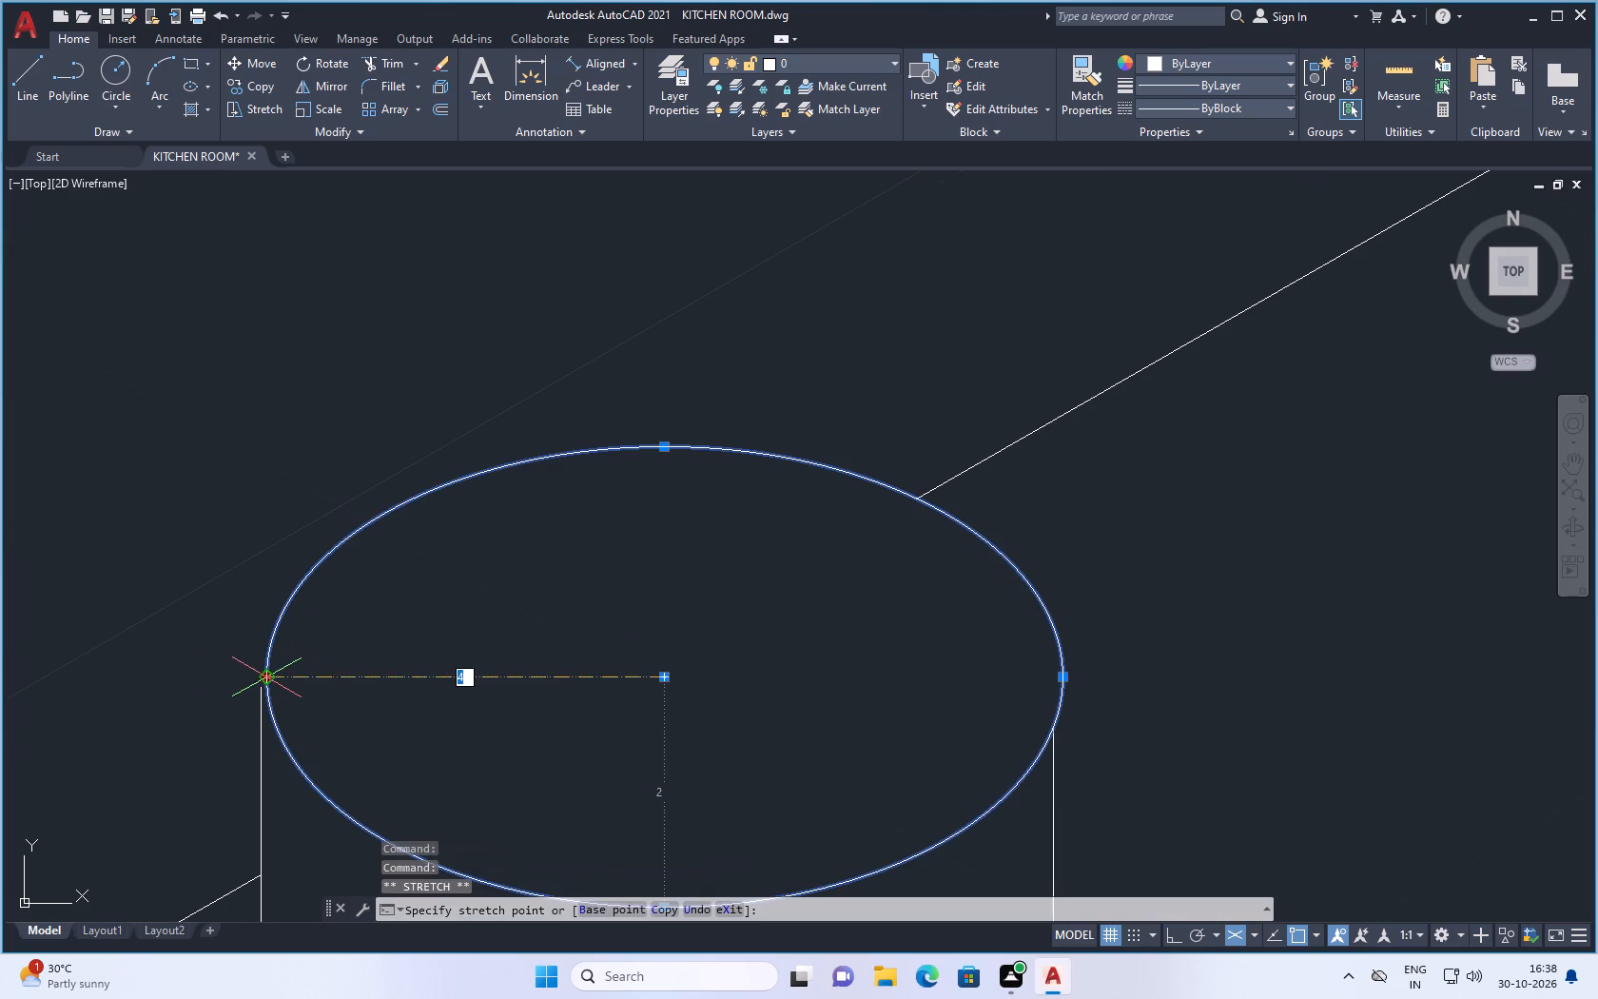
pyautogui.click(257, 684)
pyautogui.scroll(-1, 363, 676)
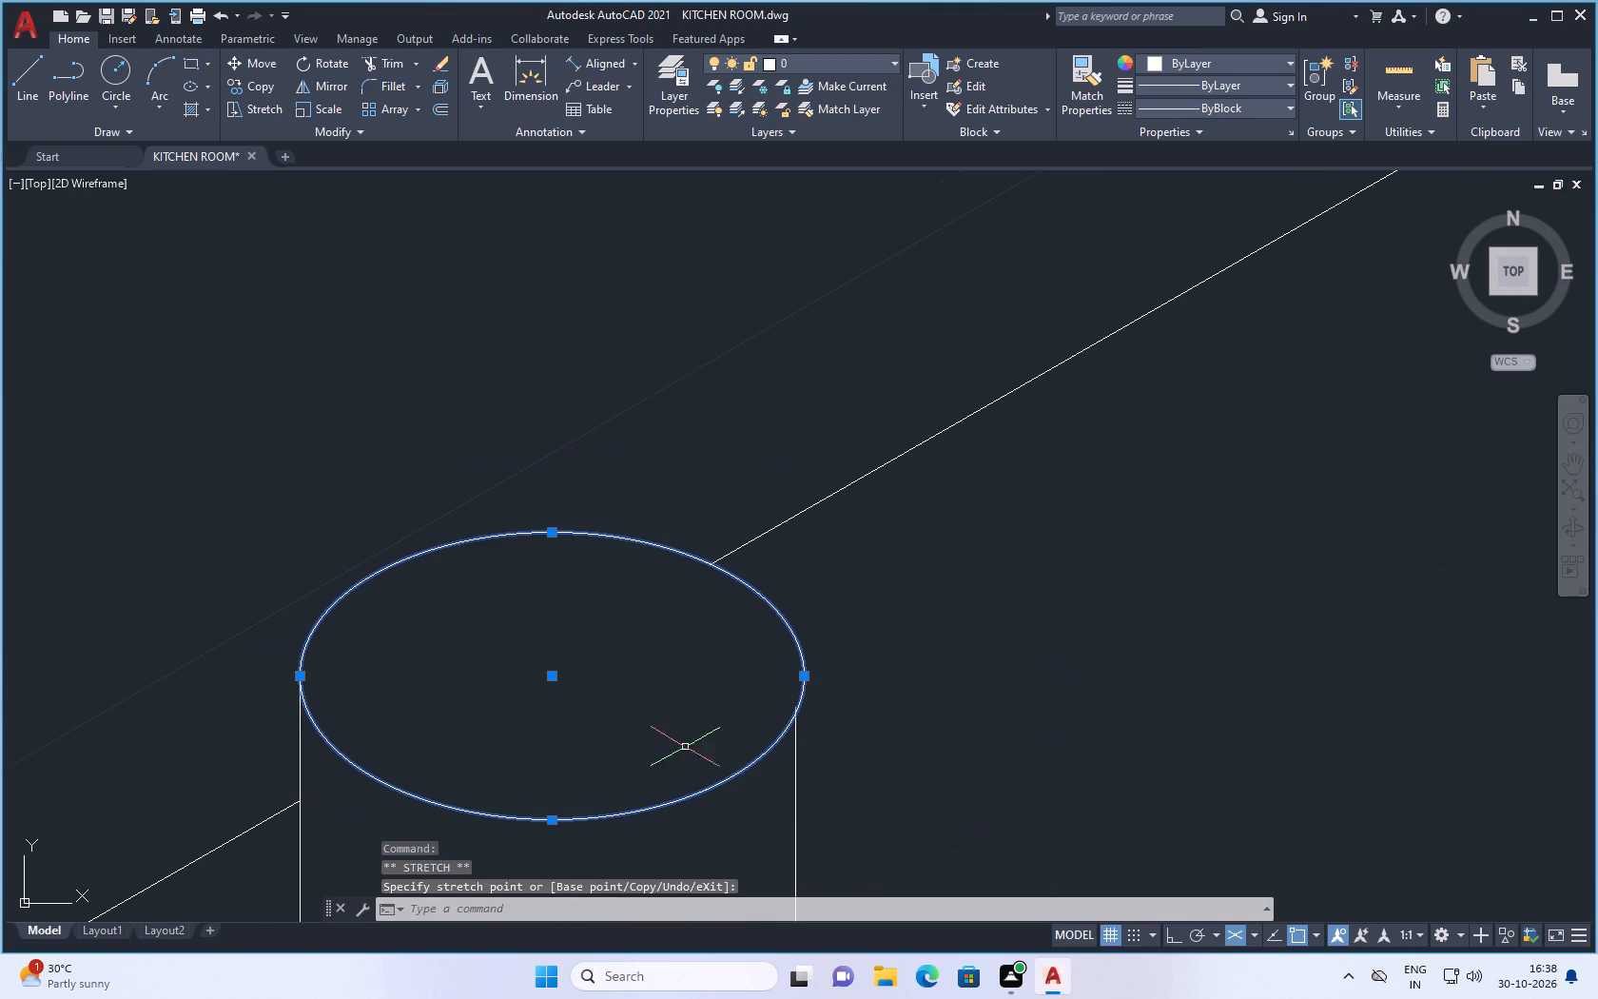
pyautogui.press('Escape')
pyautogui.scroll(-2, 793, 737)
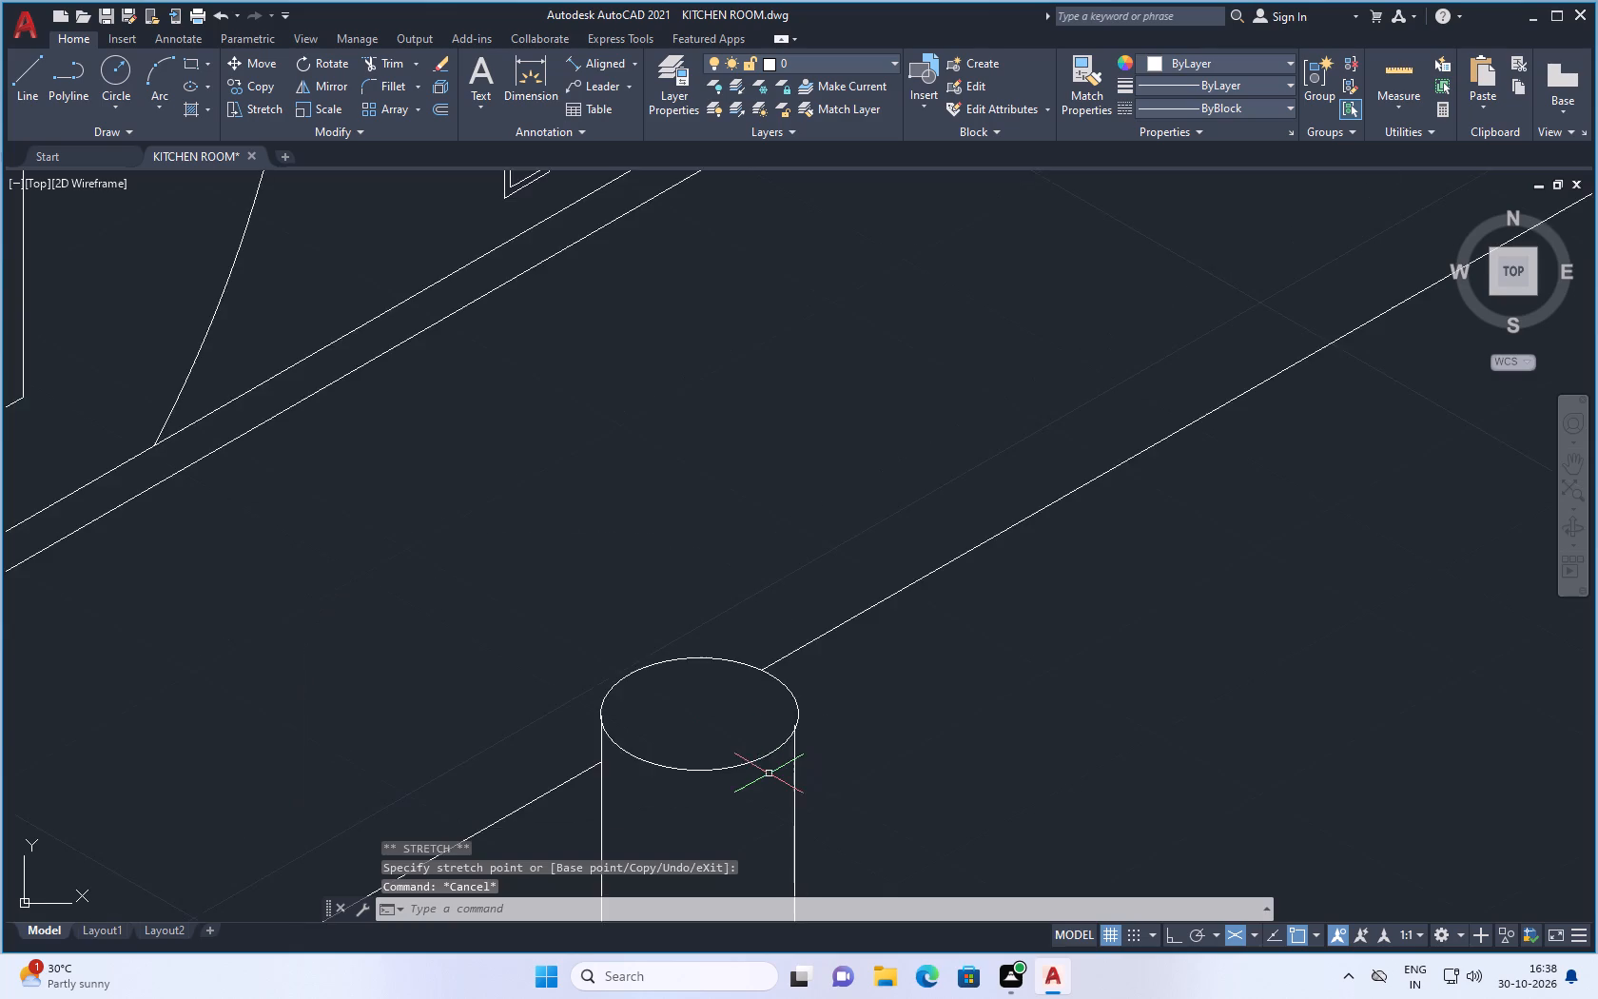
# Trim the stub of the container's right side that projects inside the rim ellipse.
pyautogui.scroll(2, 767, 776)
pyautogui.scroll(3, 820, 645)
pyautogui.write('tr')
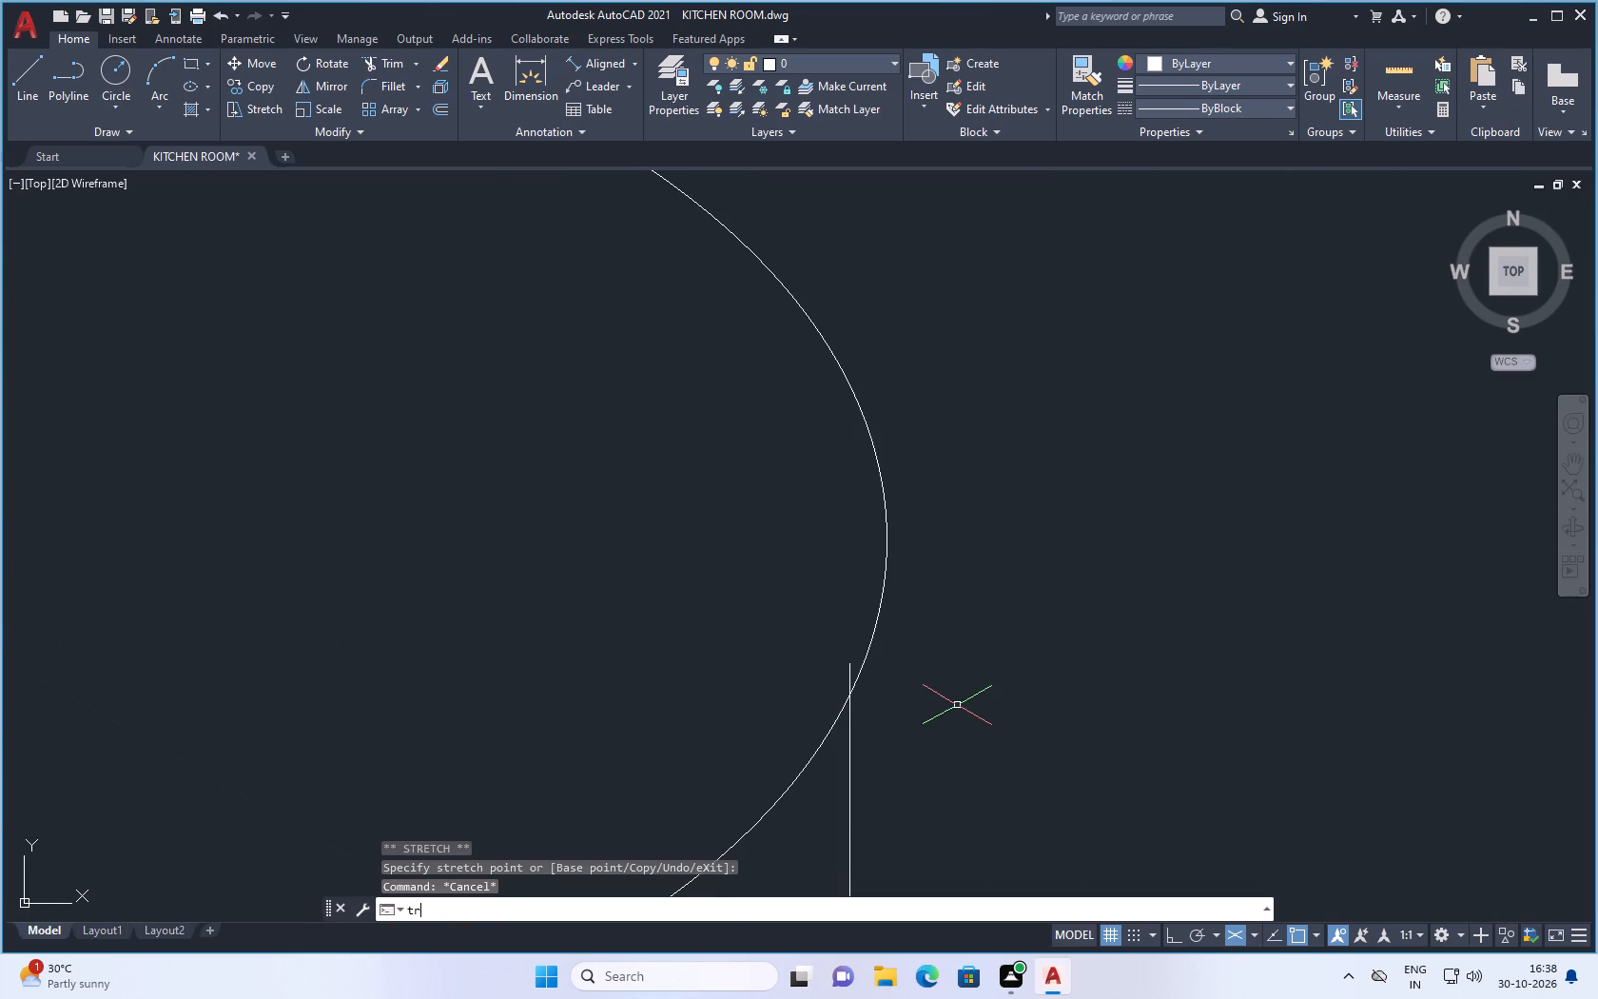
pyautogui.press('Return')
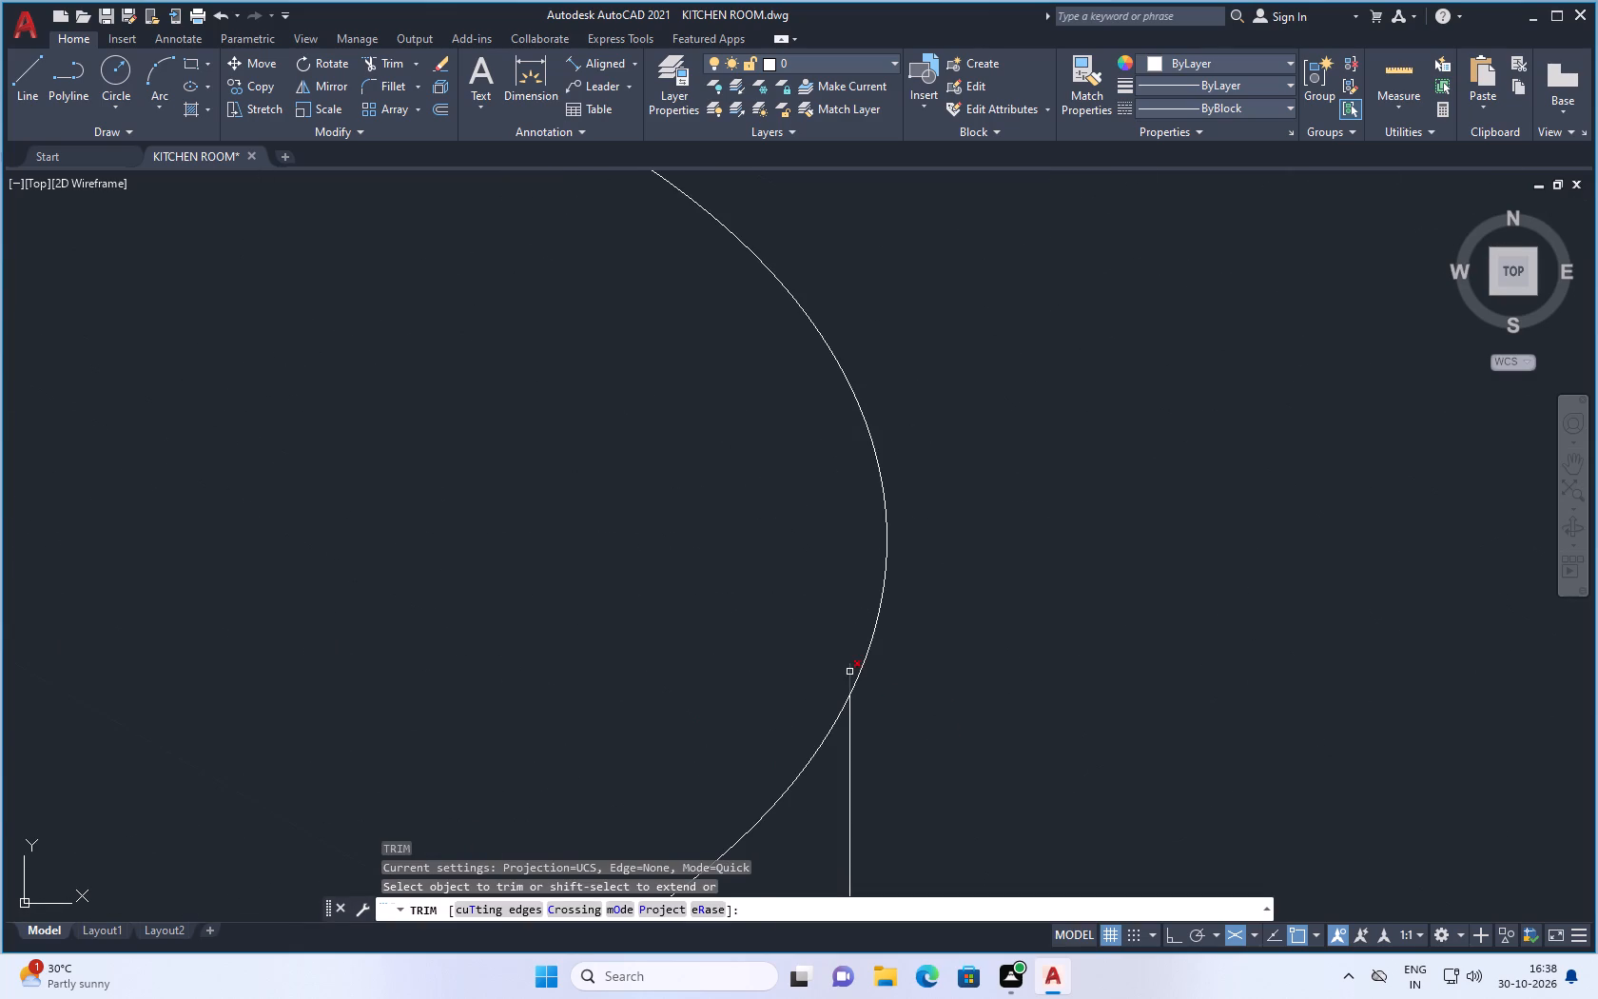
pyautogui.click(849, 672)
pyautogui.scroll(-3, 818, 740)
pyautogui.scroll(2, 315, 707)
pyautogui.scroll(2, 416, 701)
pyautogui.scroll(4, 326, 681)
pyautogui.scroll(1, 548, 600)
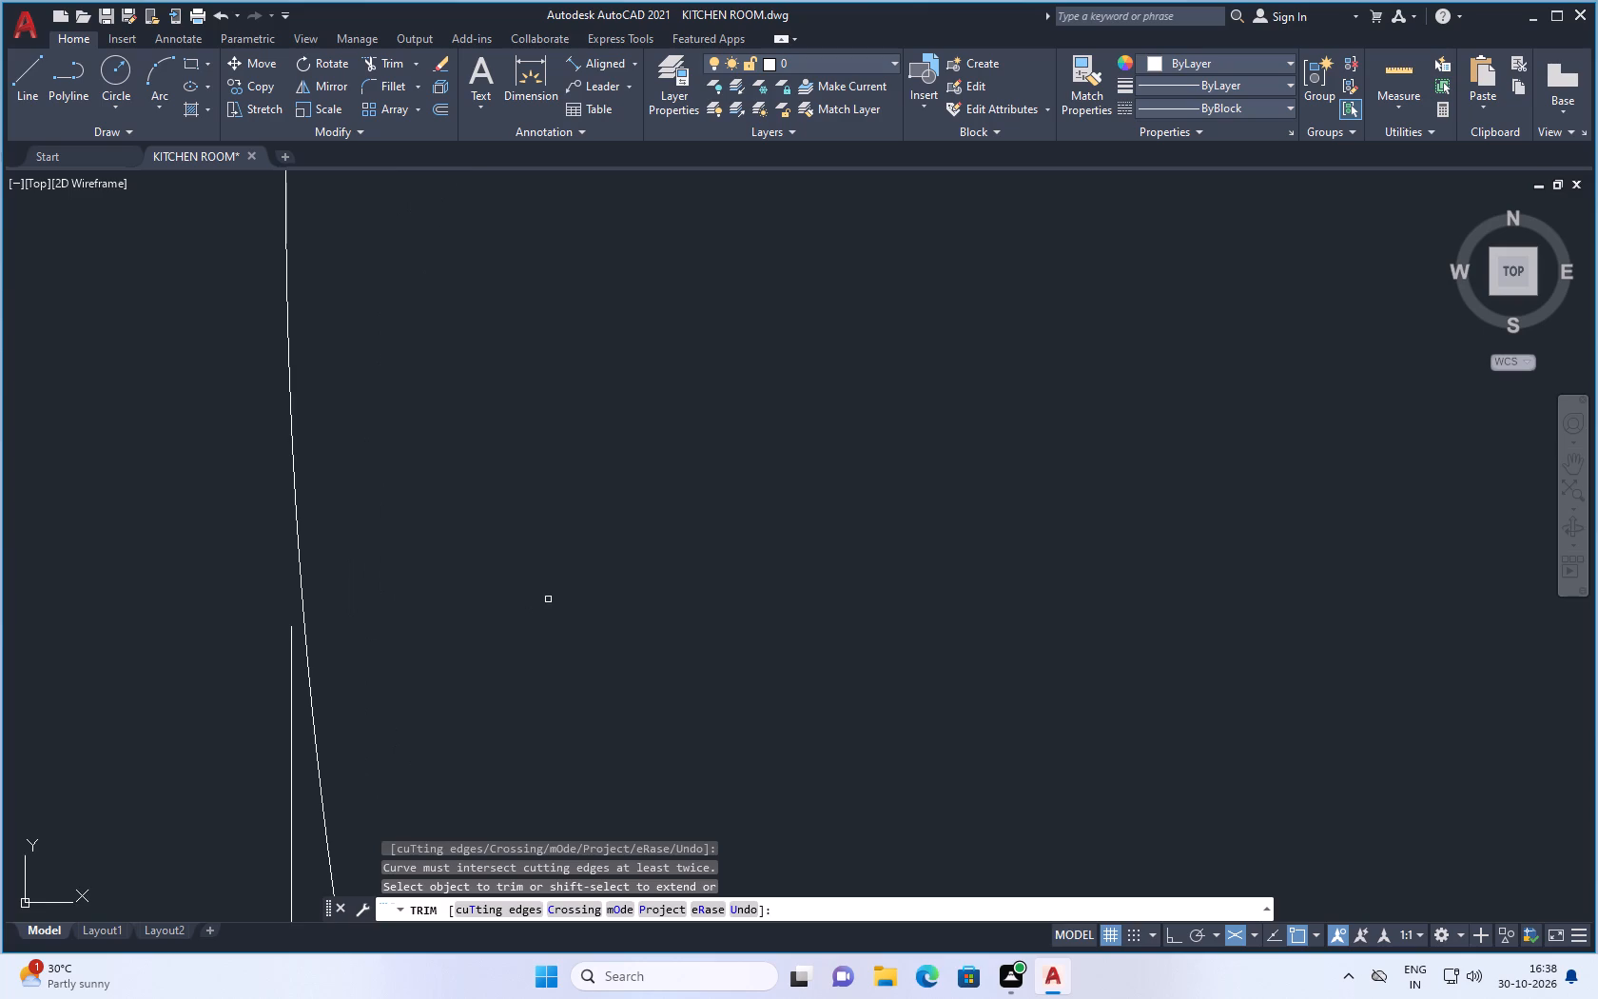
pyautogui.press('Escape')
# Stretch the rim ellipse's left quadrant slightly outward so the curve meets the upper end of the container's left side.
pyautogui.click(294, 550)
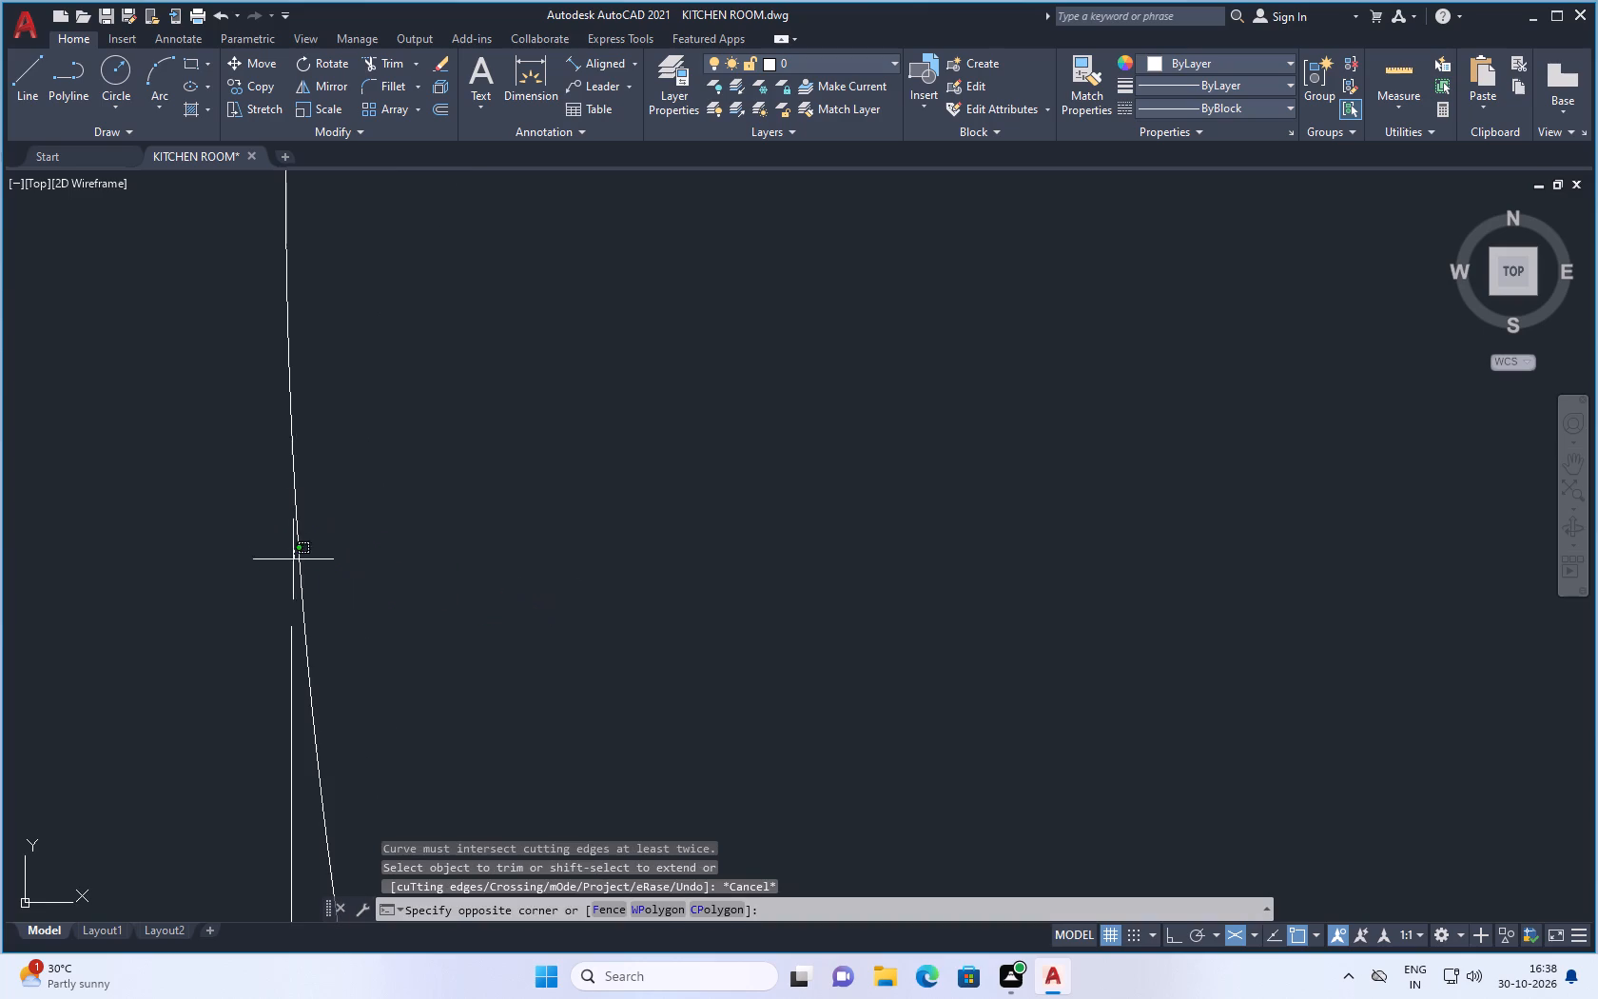
pyautogui.click(305, 577)
pyautogui.click(302, 581)
pyautogui.scroll(-3, 359, 636)
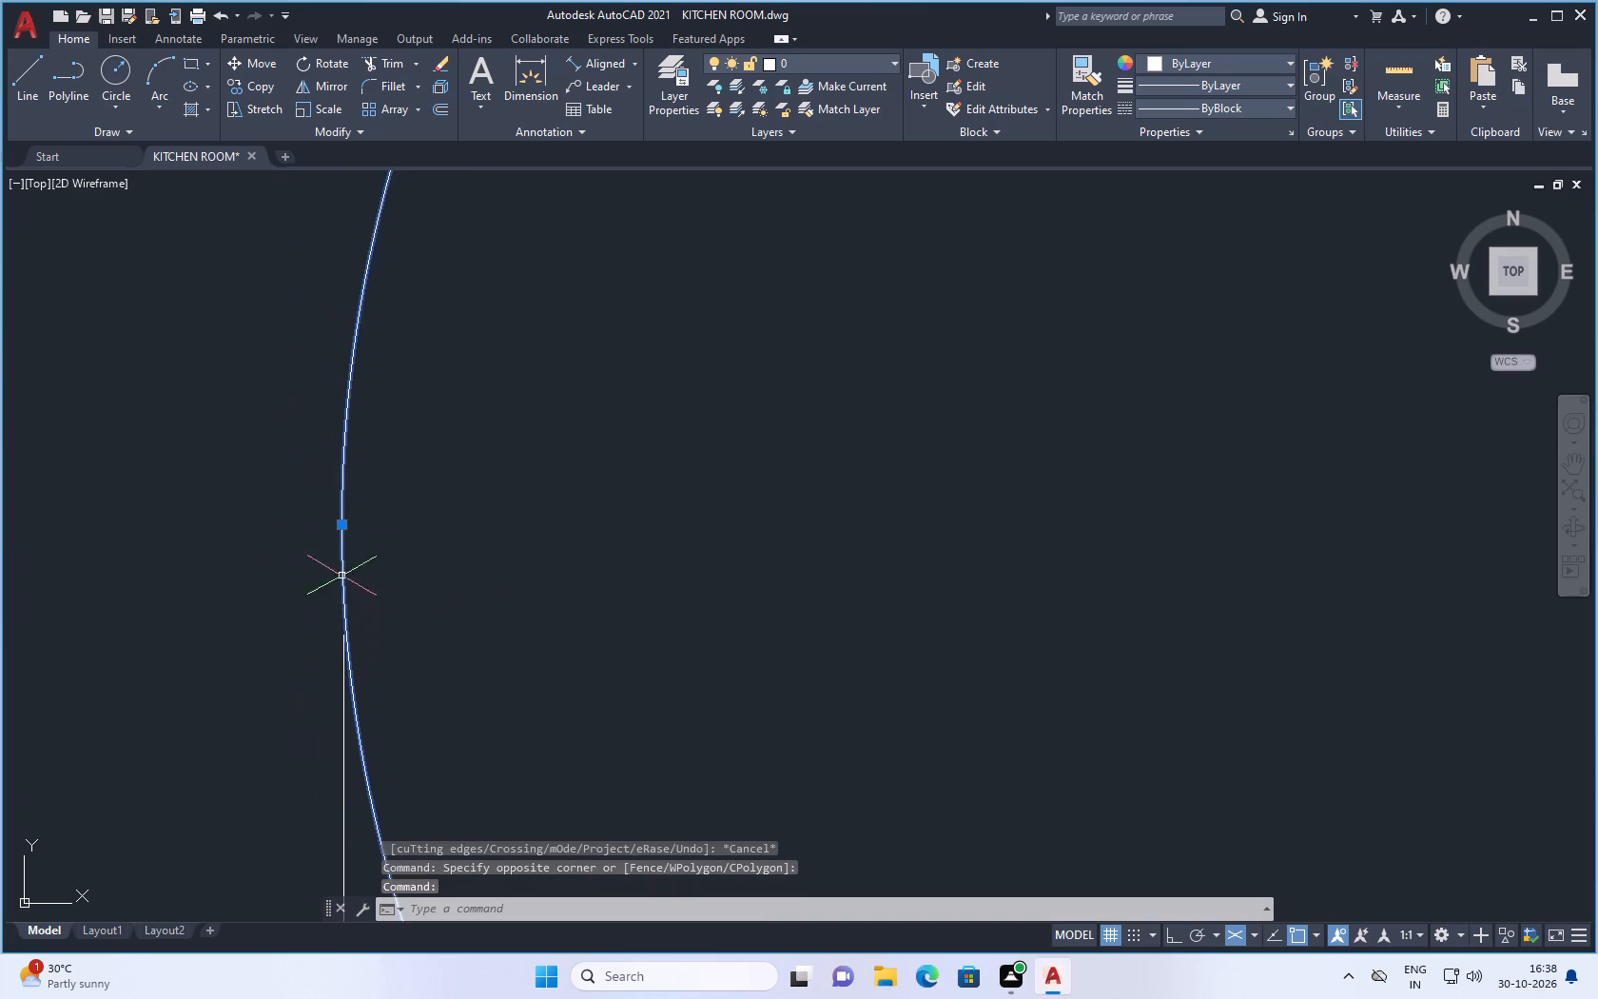
pyautogui.scroll(2, 328, 527)
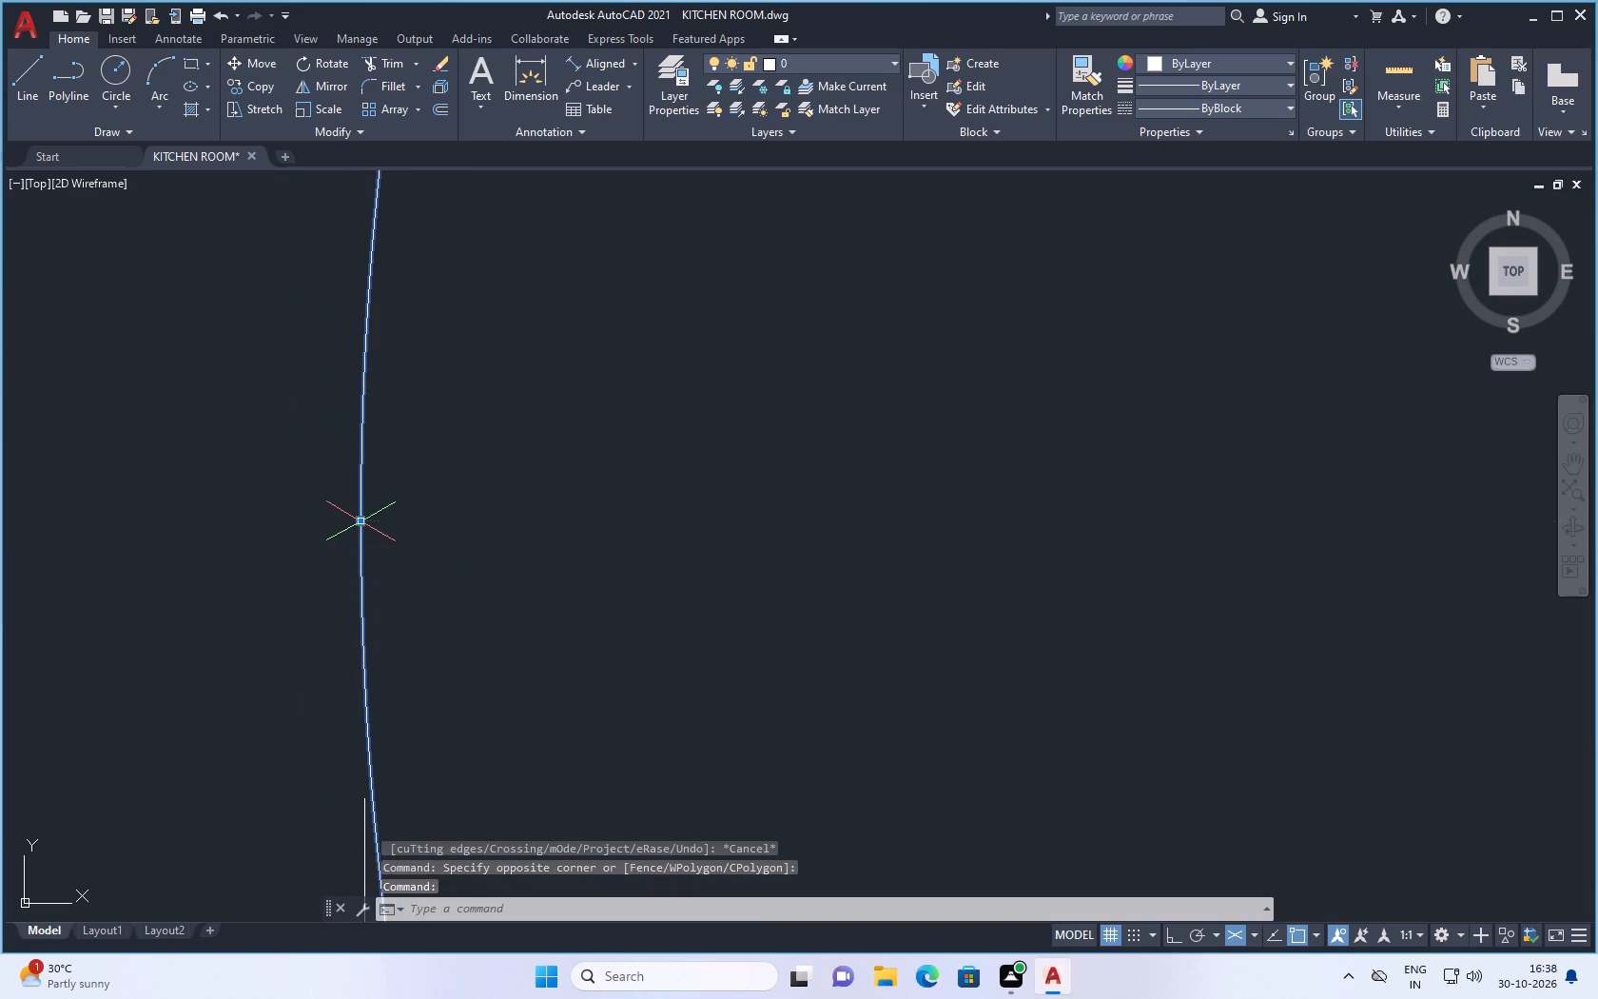
pyautogui.click(358, 523)
pyautogui.click(352, 524)
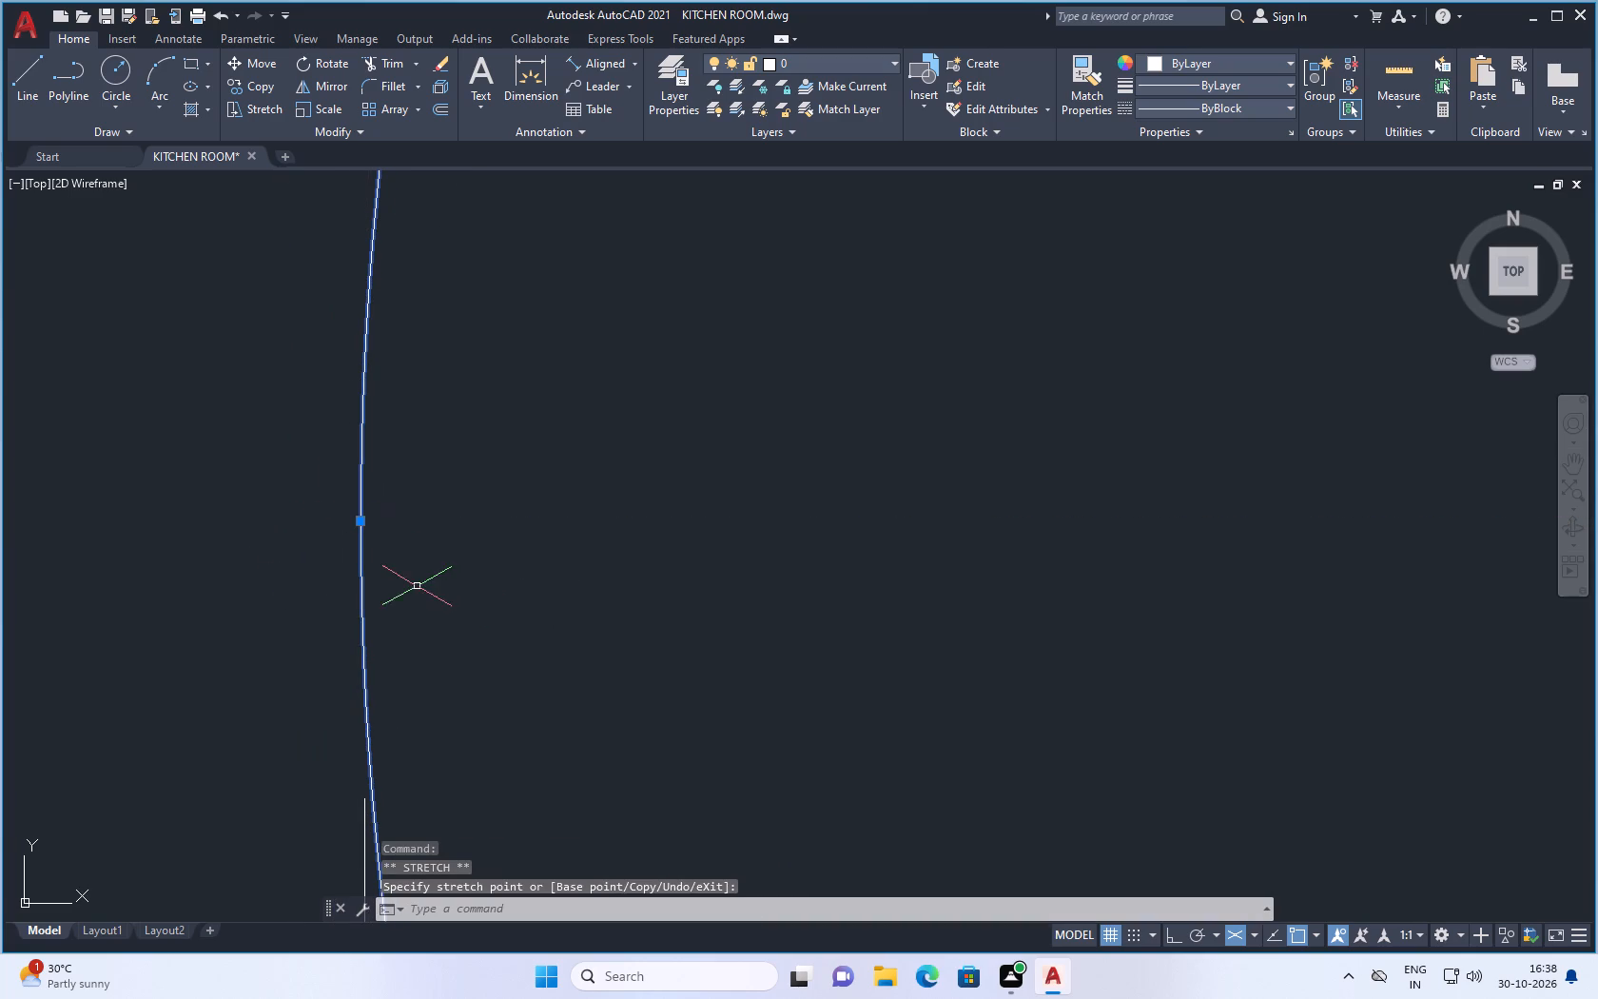
pyautogui.click(360, 519)
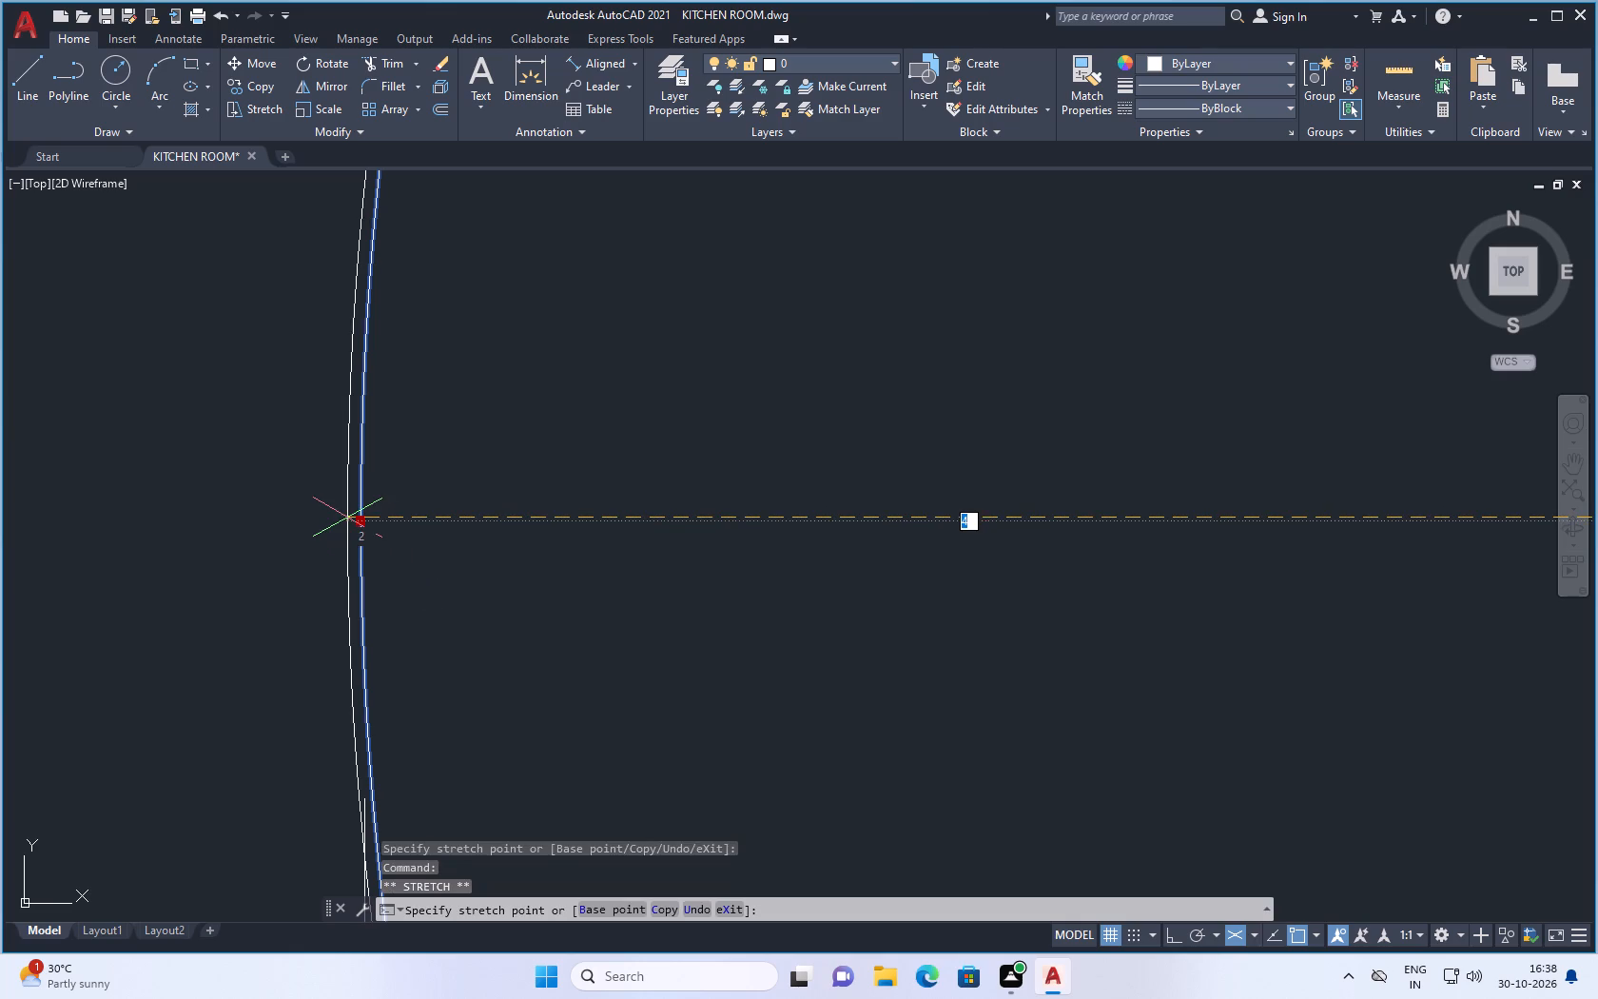
pyautogui.click(351, 518)
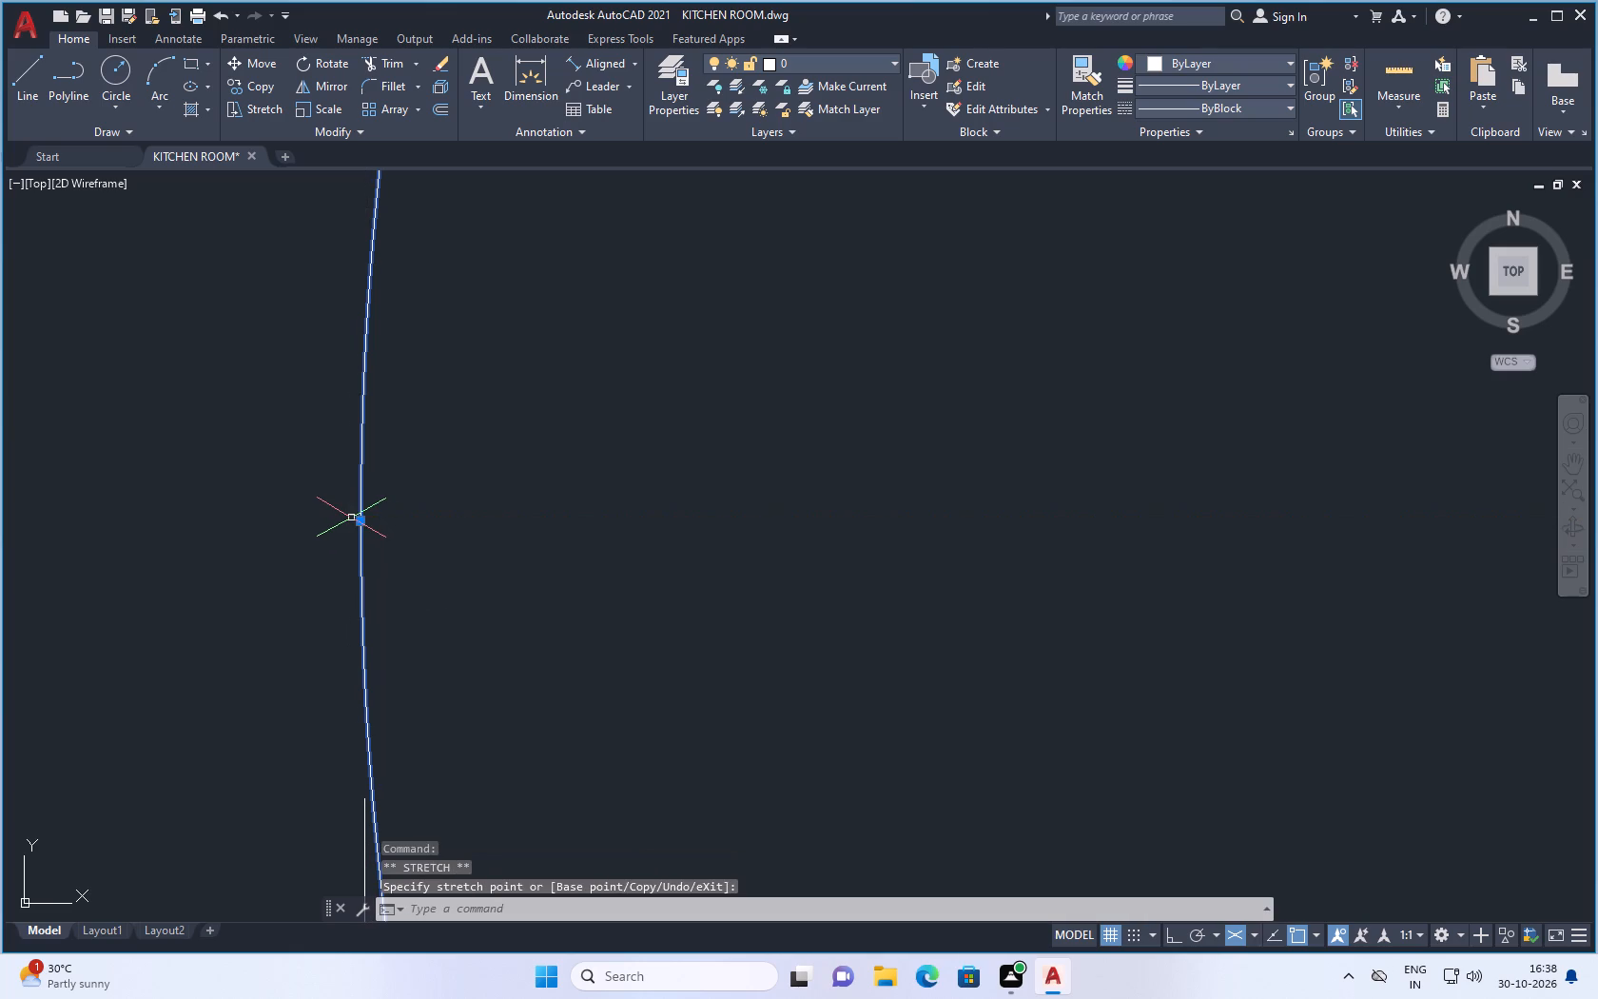
pyautogui.scroll(-3, 372, 601)
pyautogui.scroll(3, 338, 715)
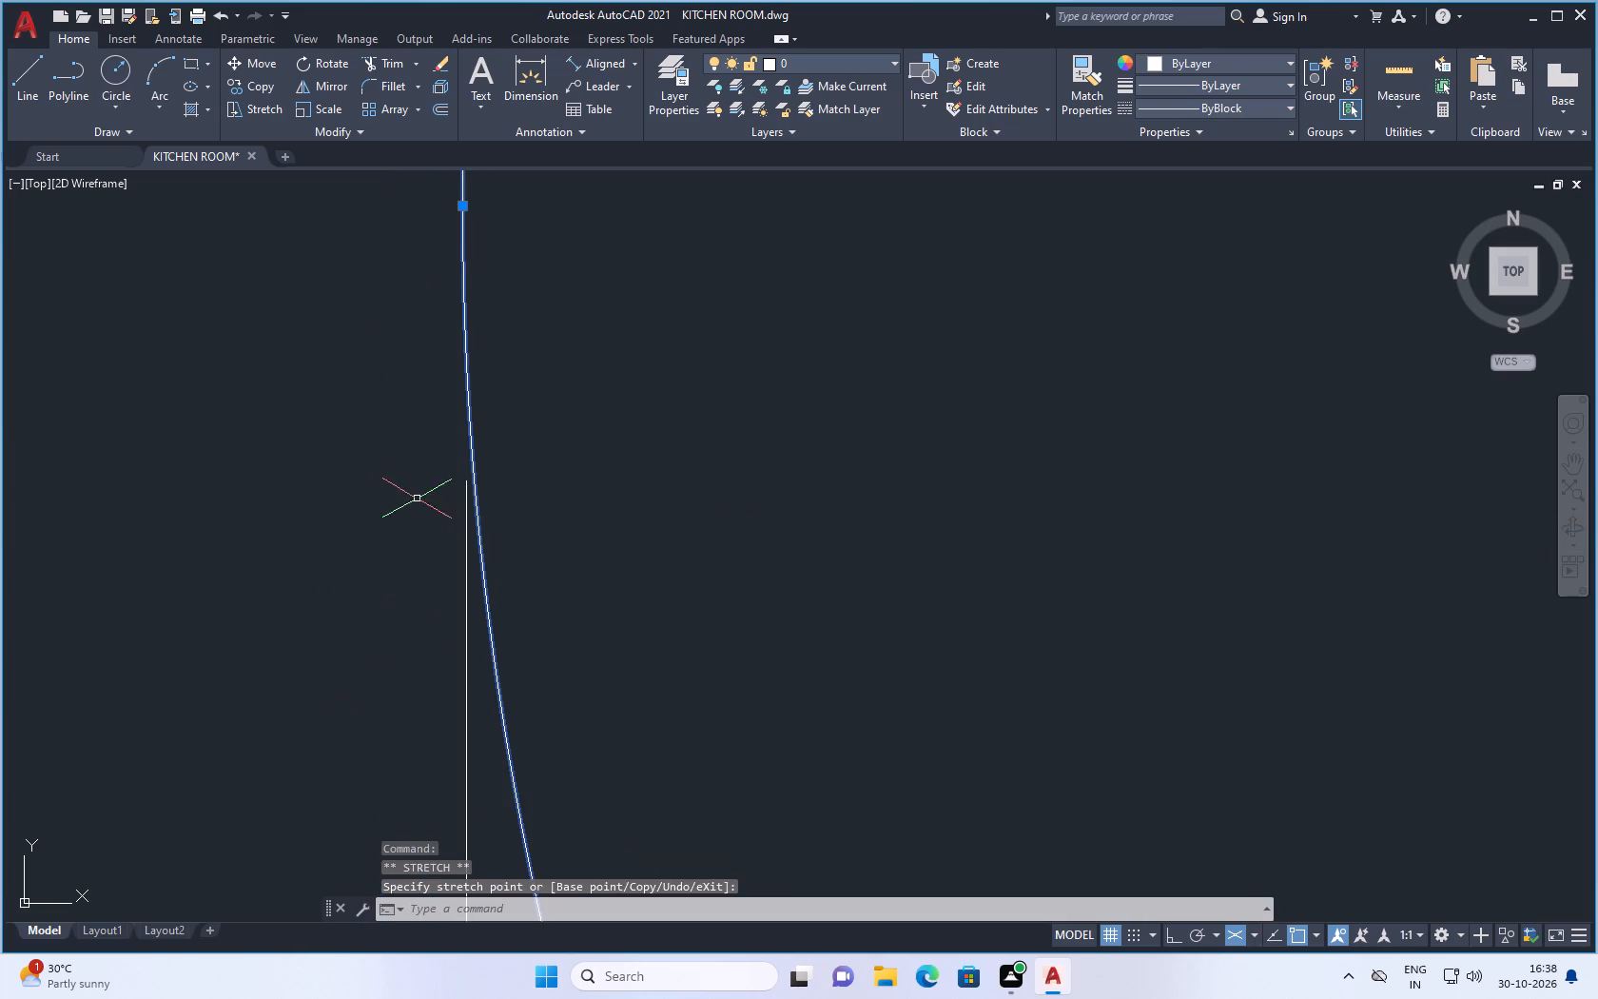
pyautogui.scroll(-3, 444, 555)
pyautogui.scroll(2, 408, 476)
pyautogui.scroll(2, 463, 539)
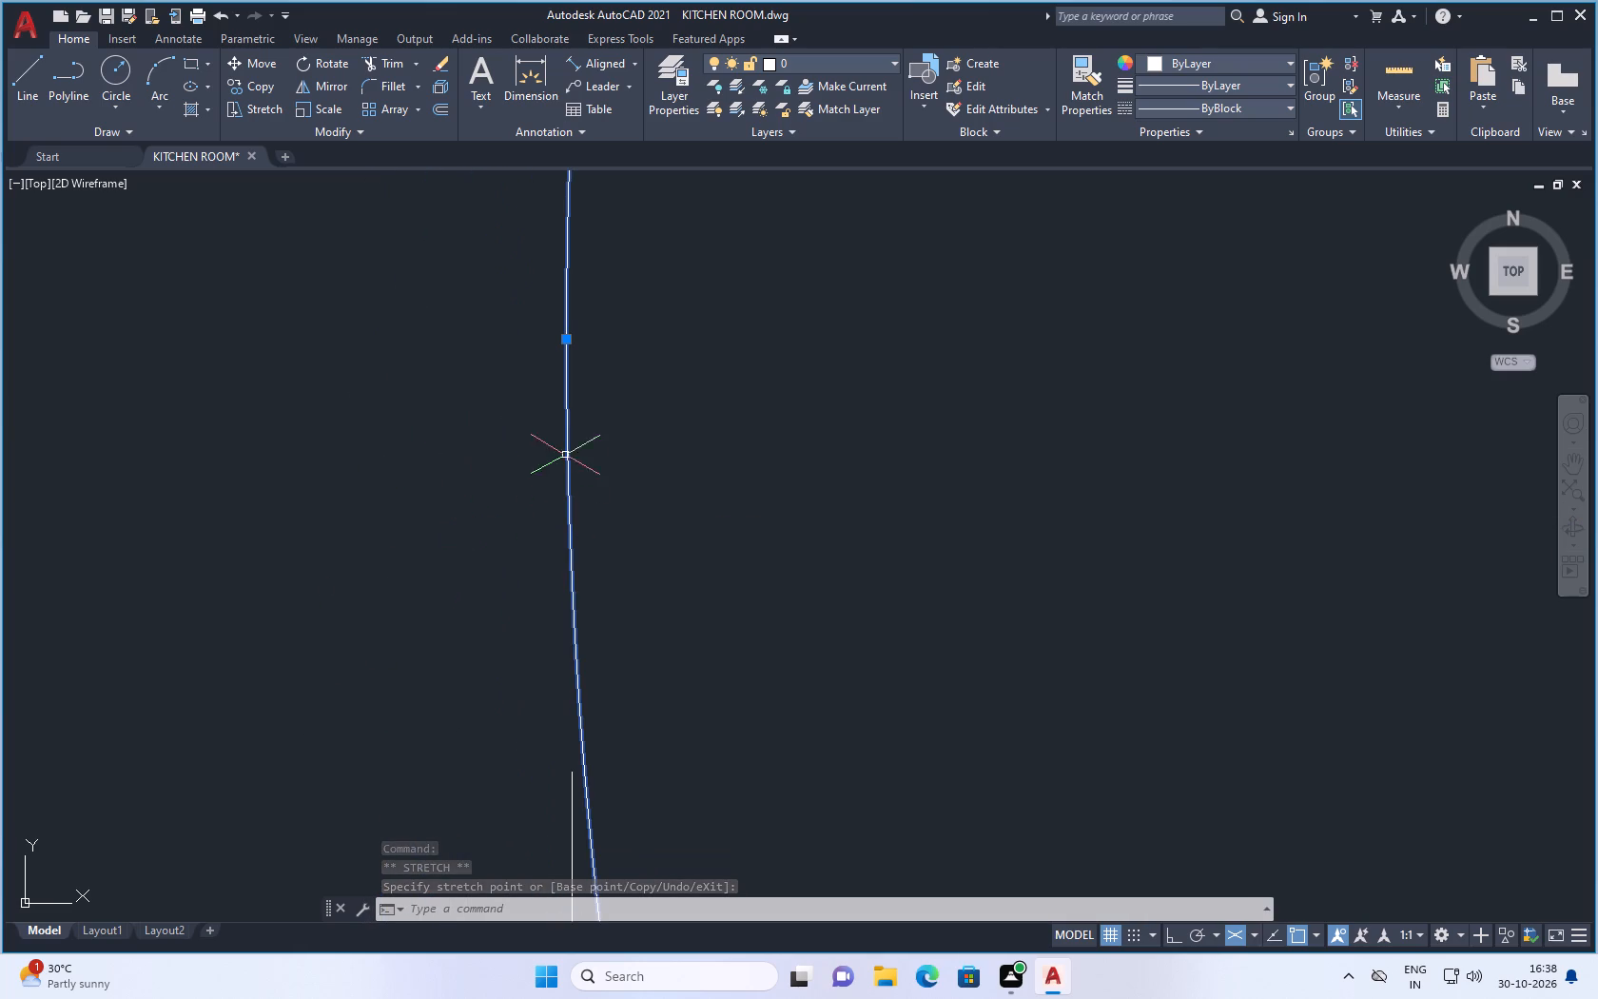
pyautogui.click(564, 338)
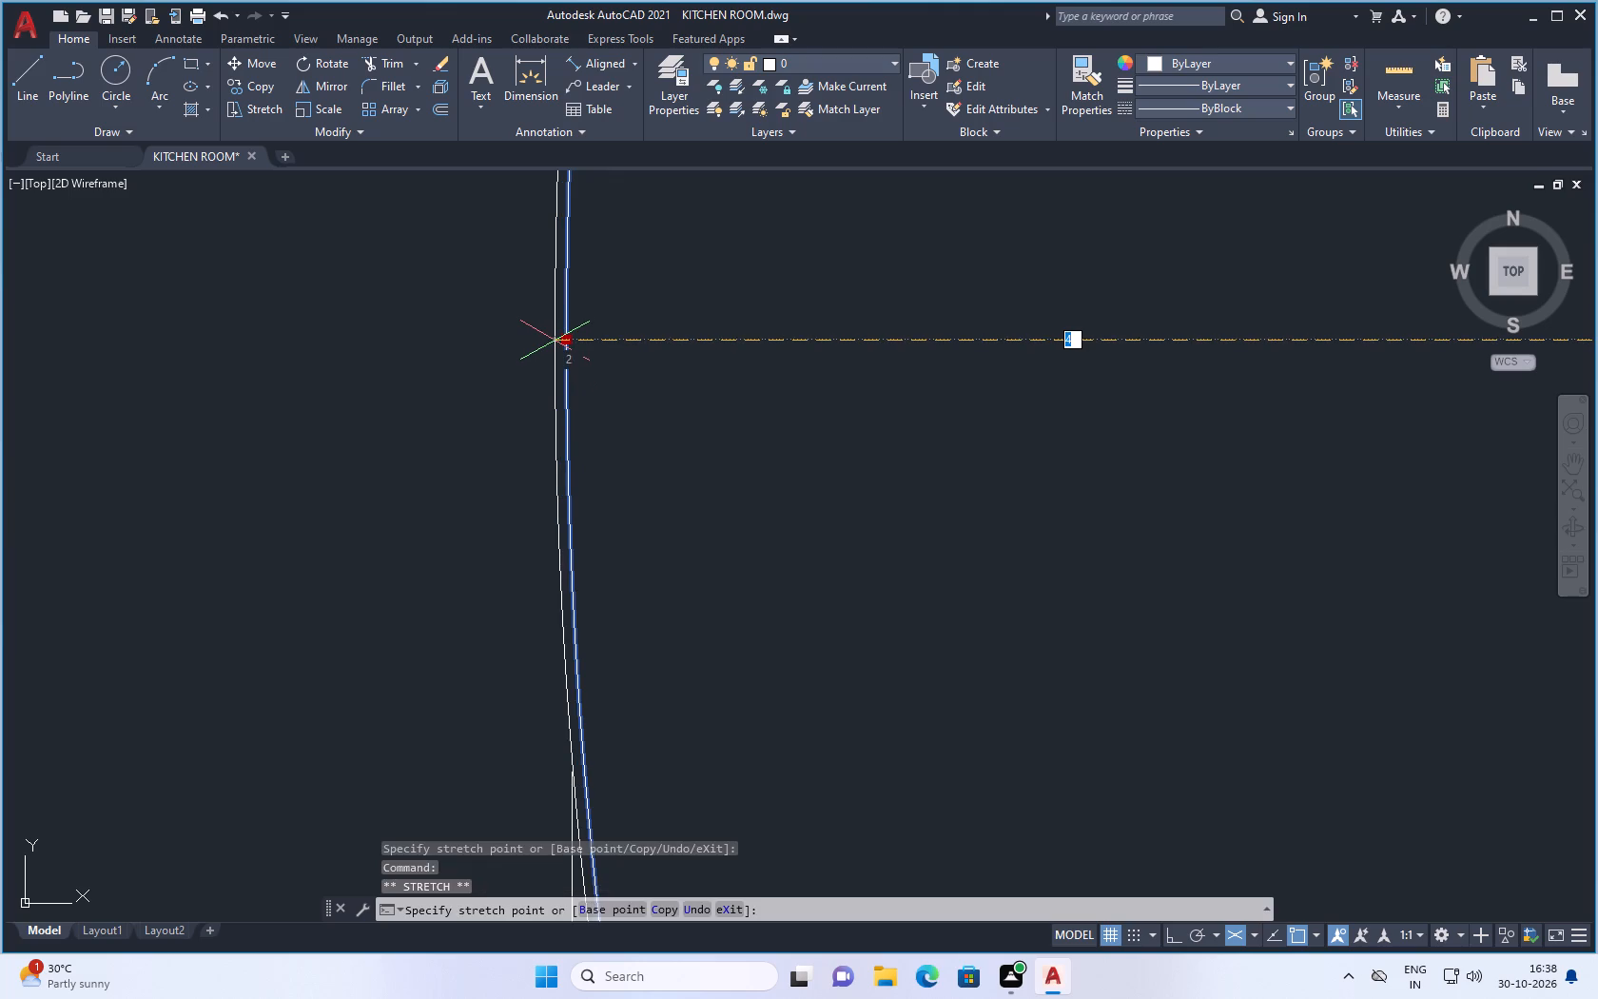
pyautogui.click(553, 341)
pyautogui.scroll(-2, 572, 450)
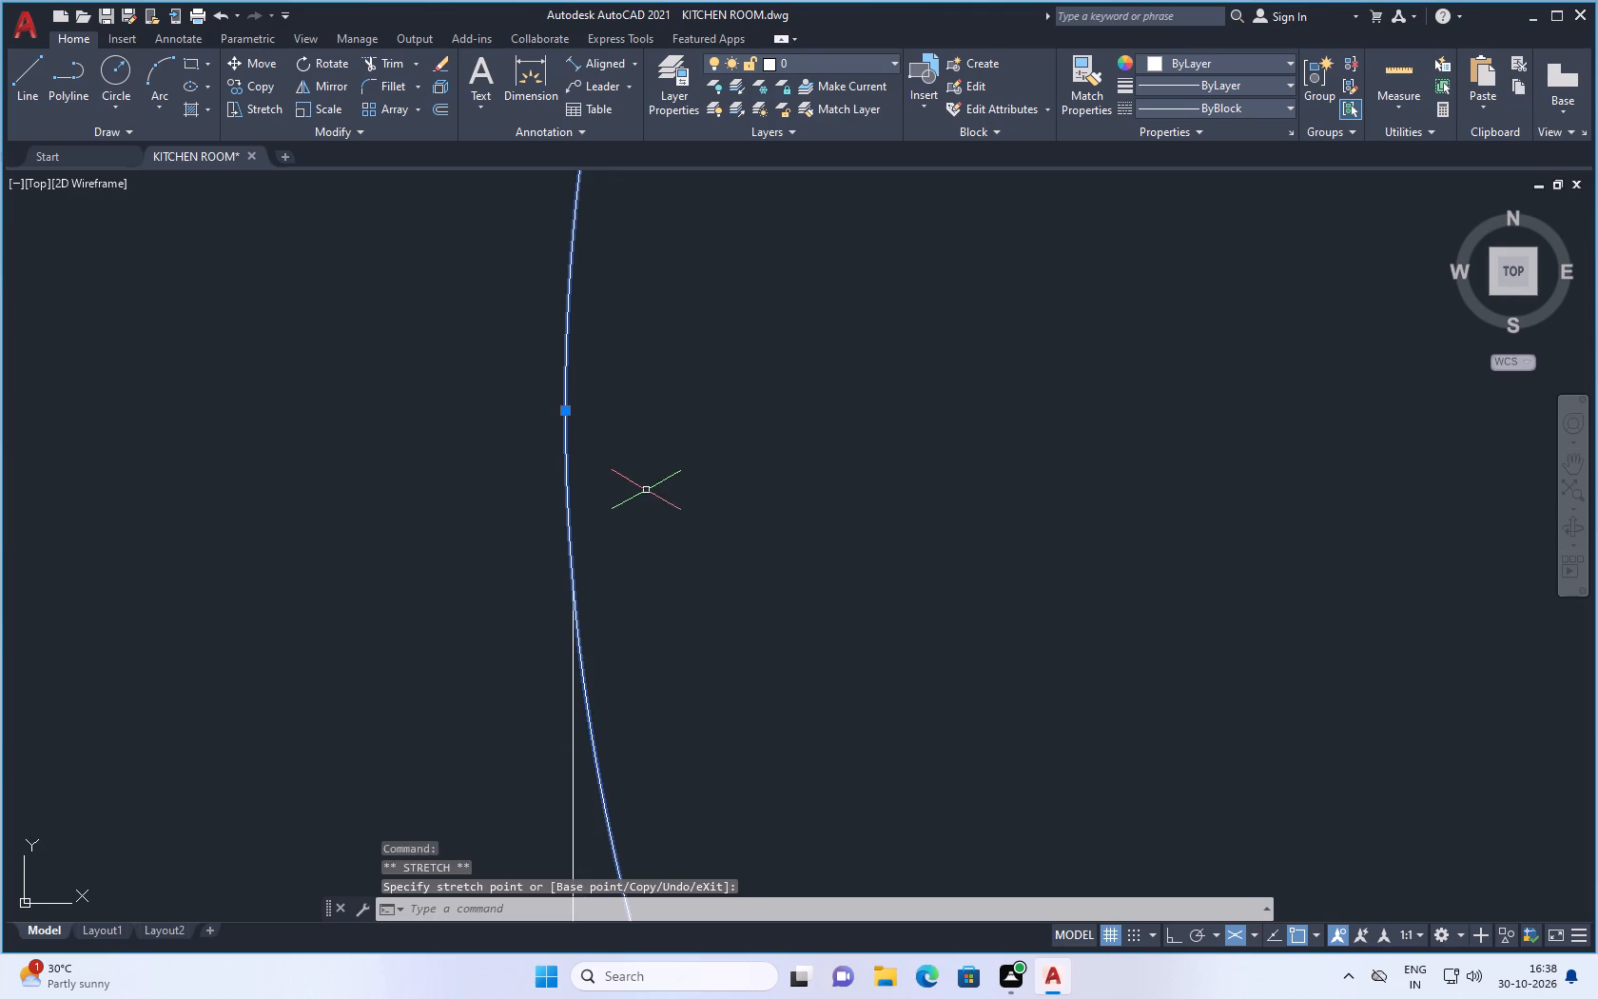
pyautogui.press('Escape')
# Draw a narrow strip from the container's right side below the rim: about 10 out at 30°, about 2 straight down, and parallel back to the side.
pyautogui.scroll(-8, 758, 645)
pyautogui.scroll(-3, 869, 680)
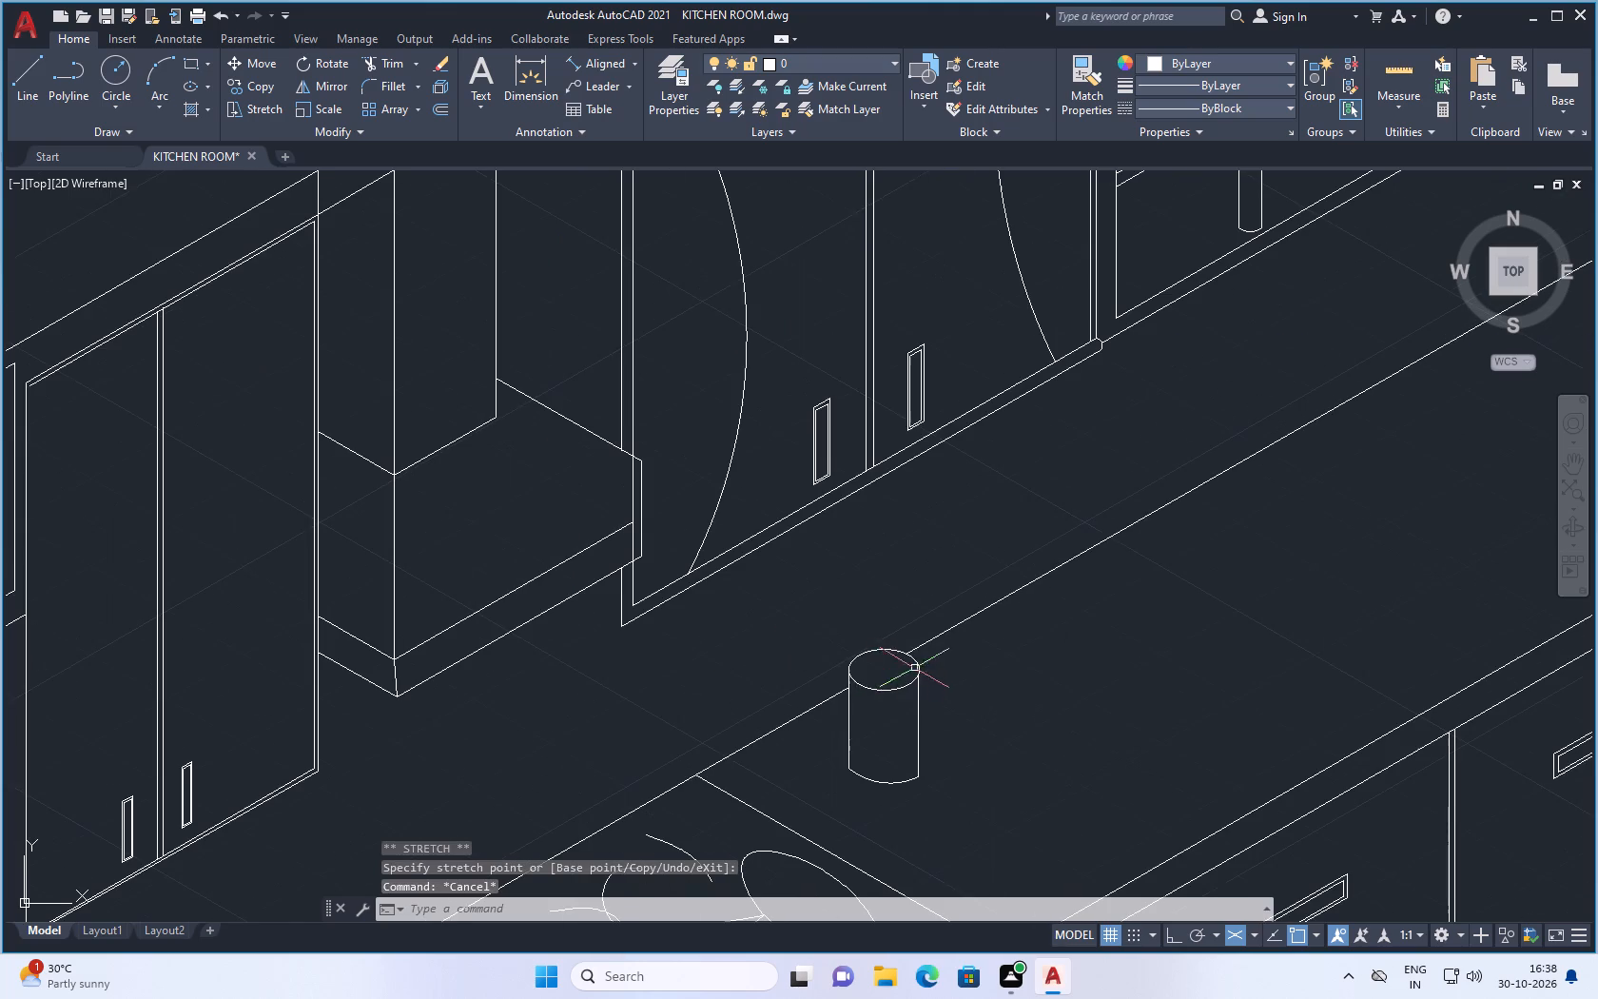
pyautogui.scroll(2, 870, 791)
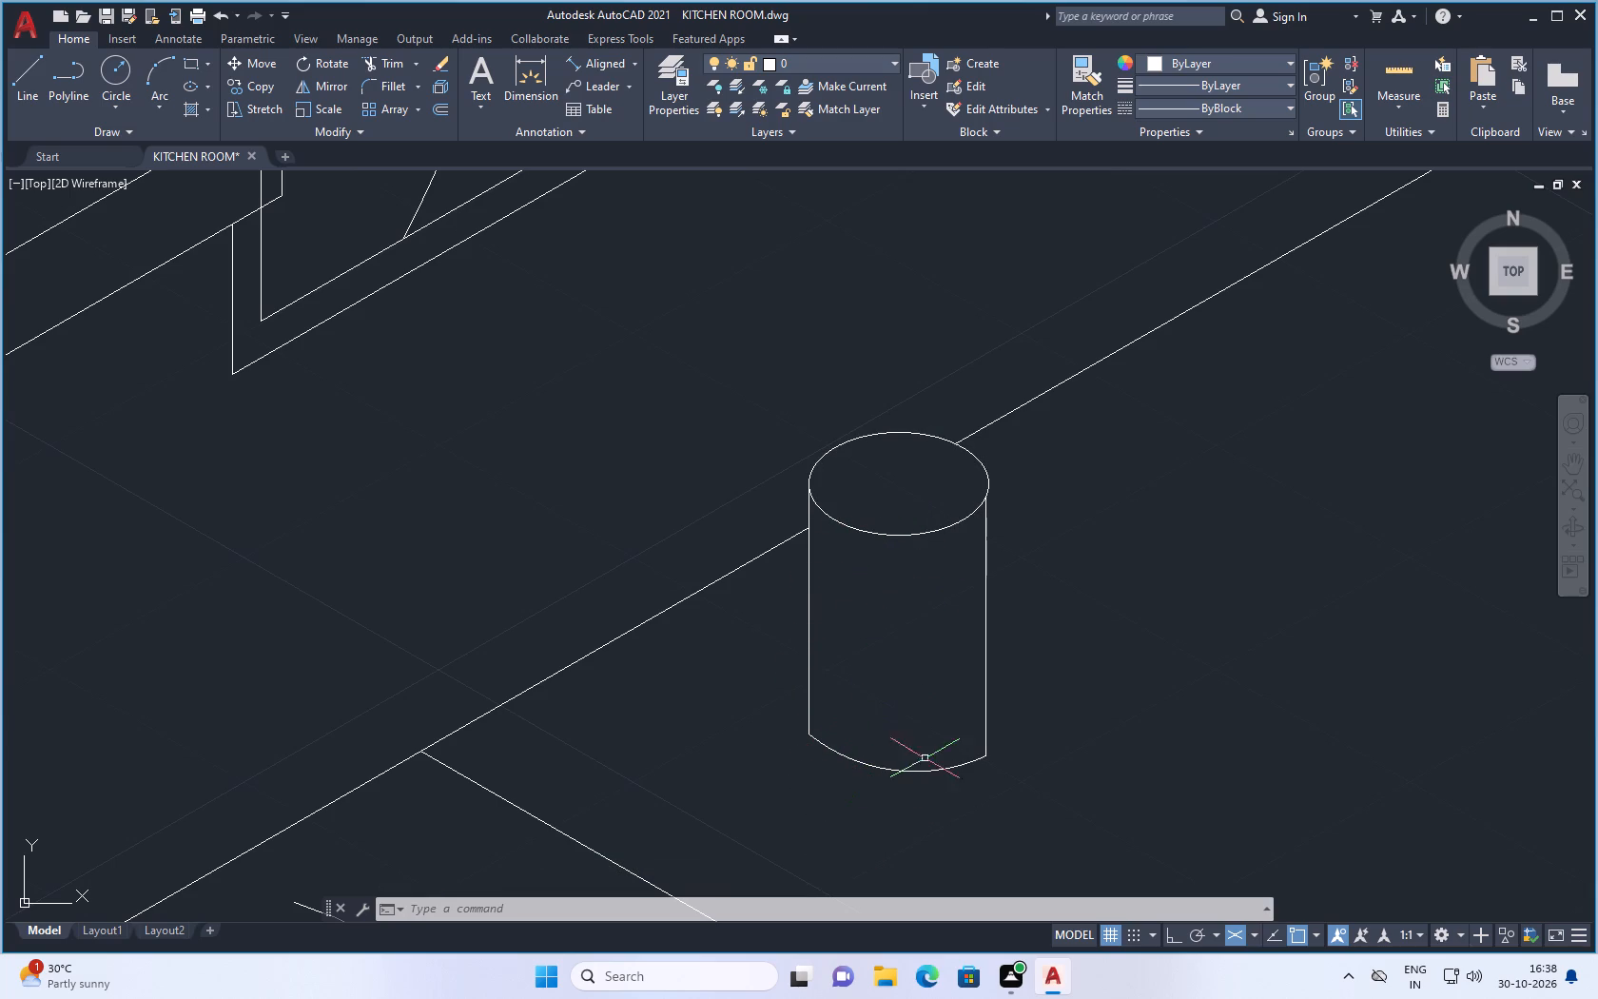
pyautogui.scroll(2, 963, 525)
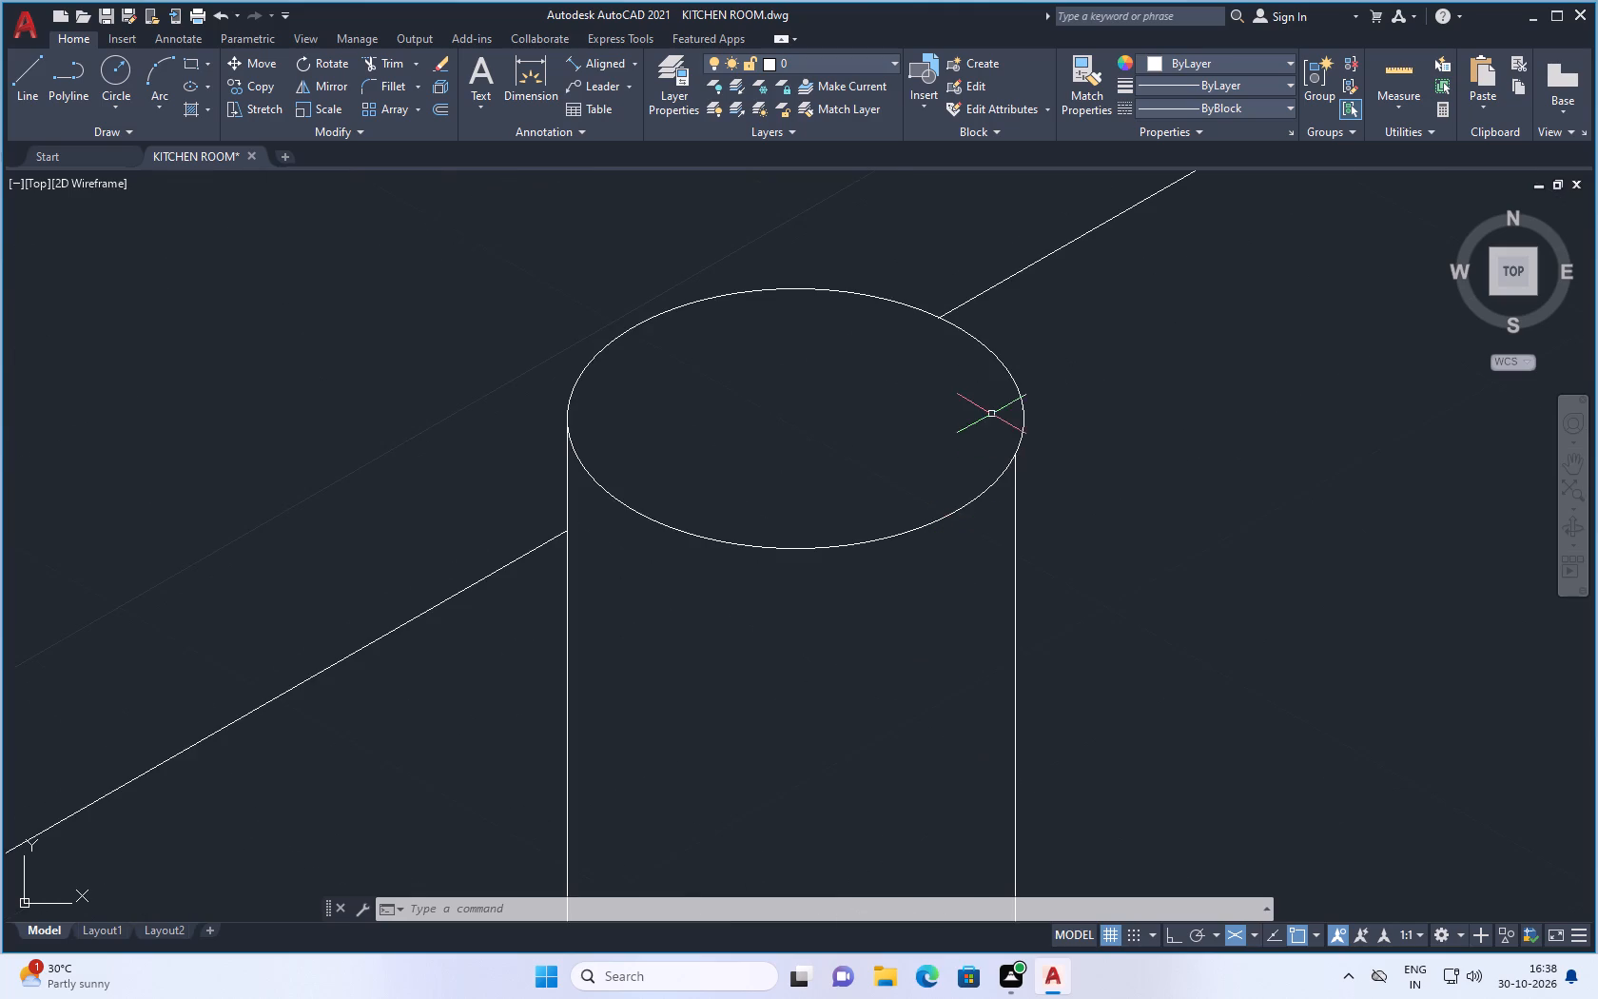
pyautogui.scroll(2, 980, 415)
pyautogui.scroll(-4, 968, 415)
pyautogui.scroll(-1, 882, 462)
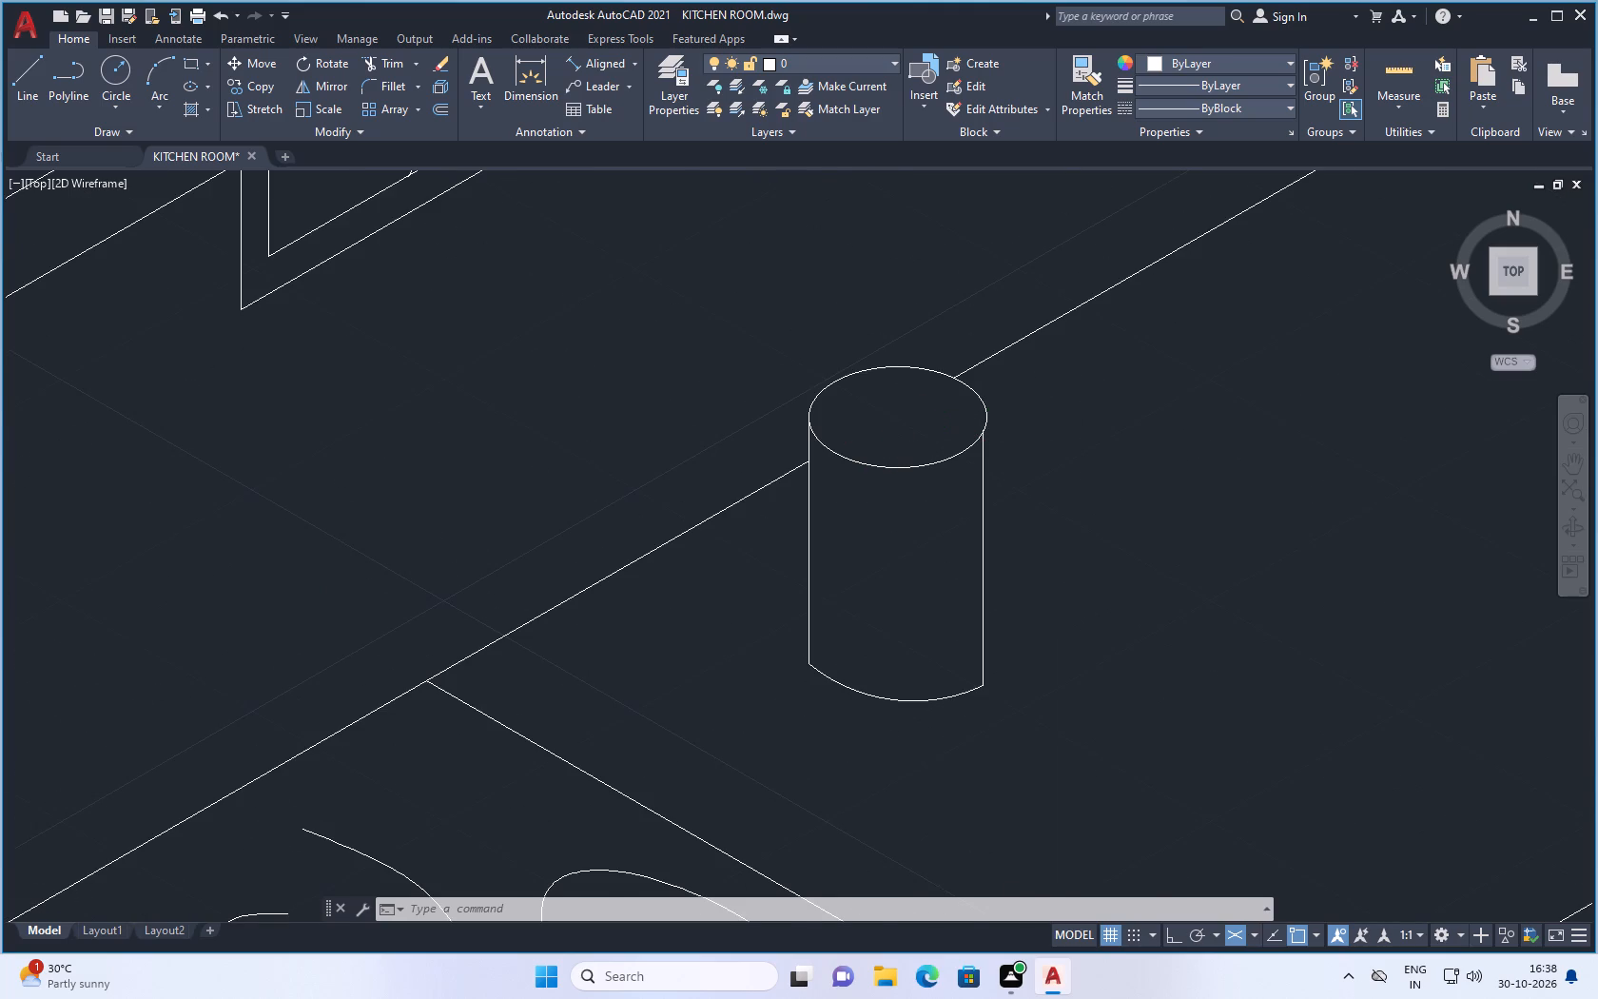
pyautogui.click(24, 75)
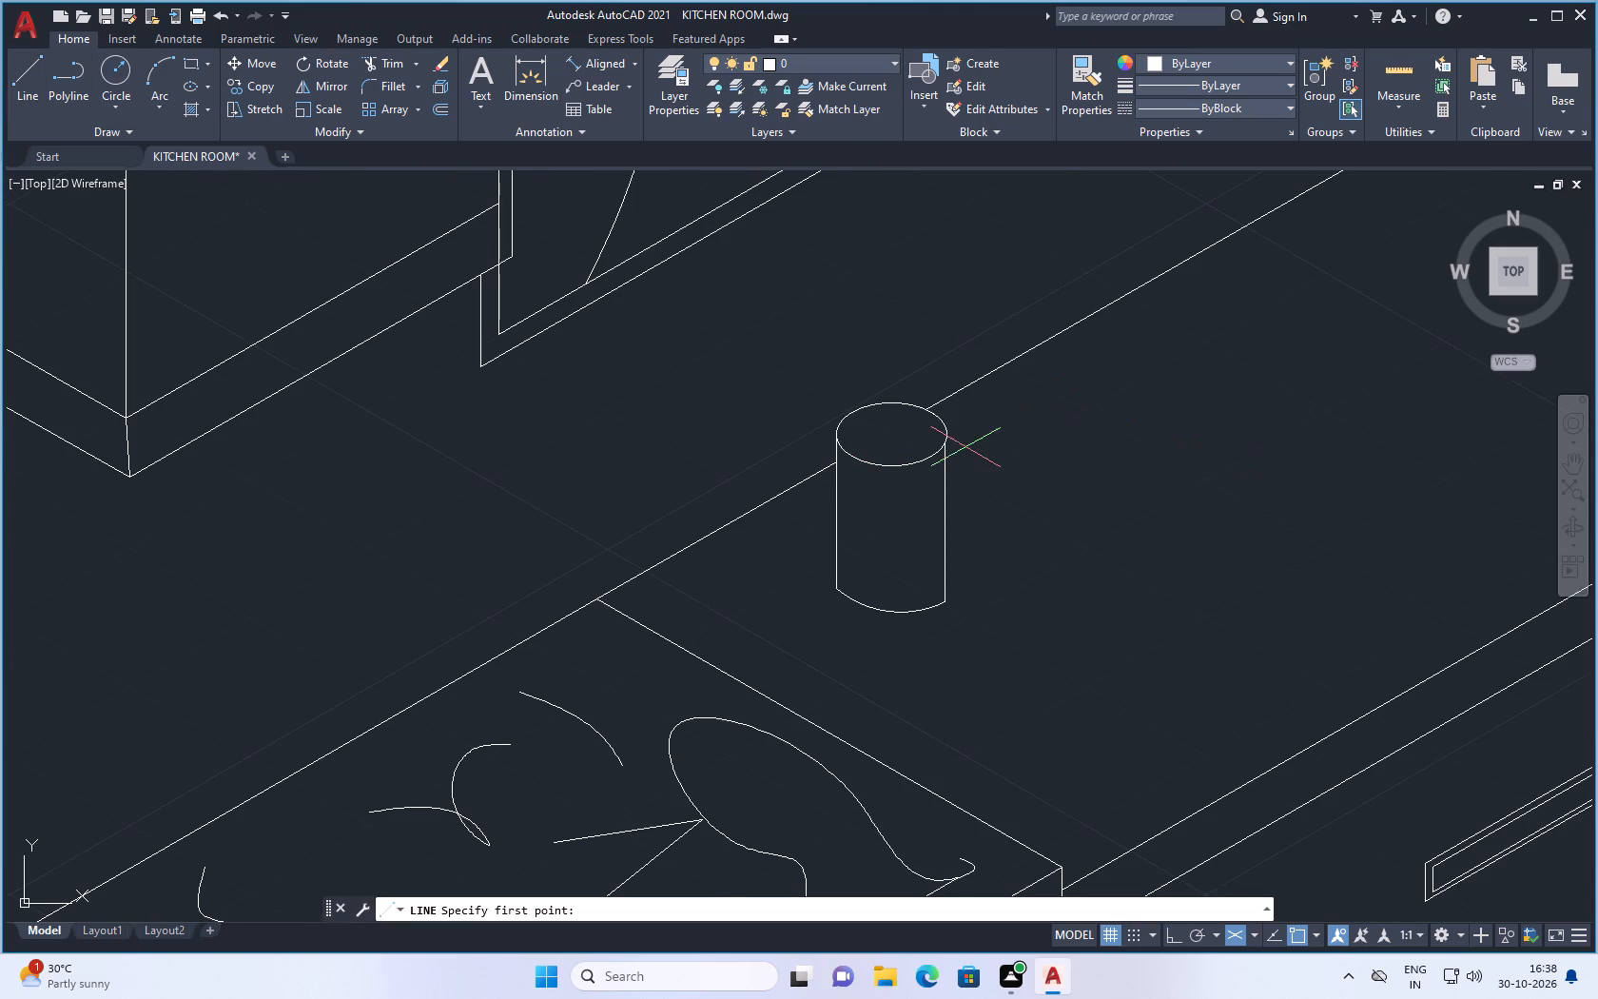
pyautogui.scroll(1, 965, 447)
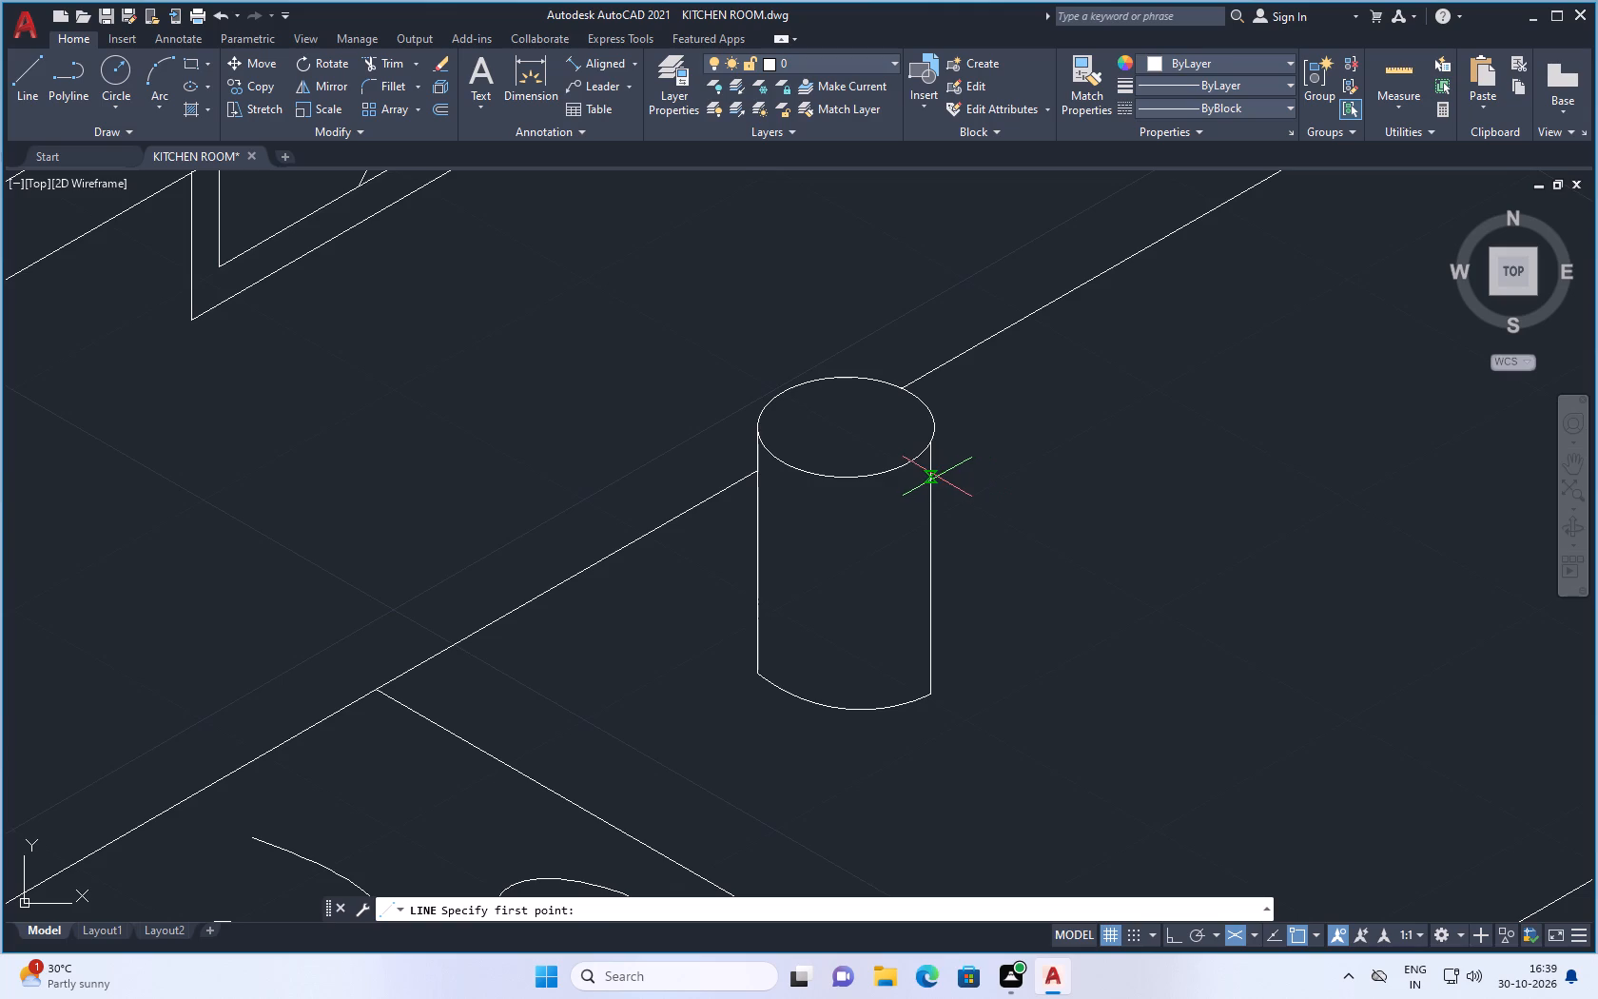
pyautogui.moveTo(937, 477); pyautogui.dragTo(948, 472)
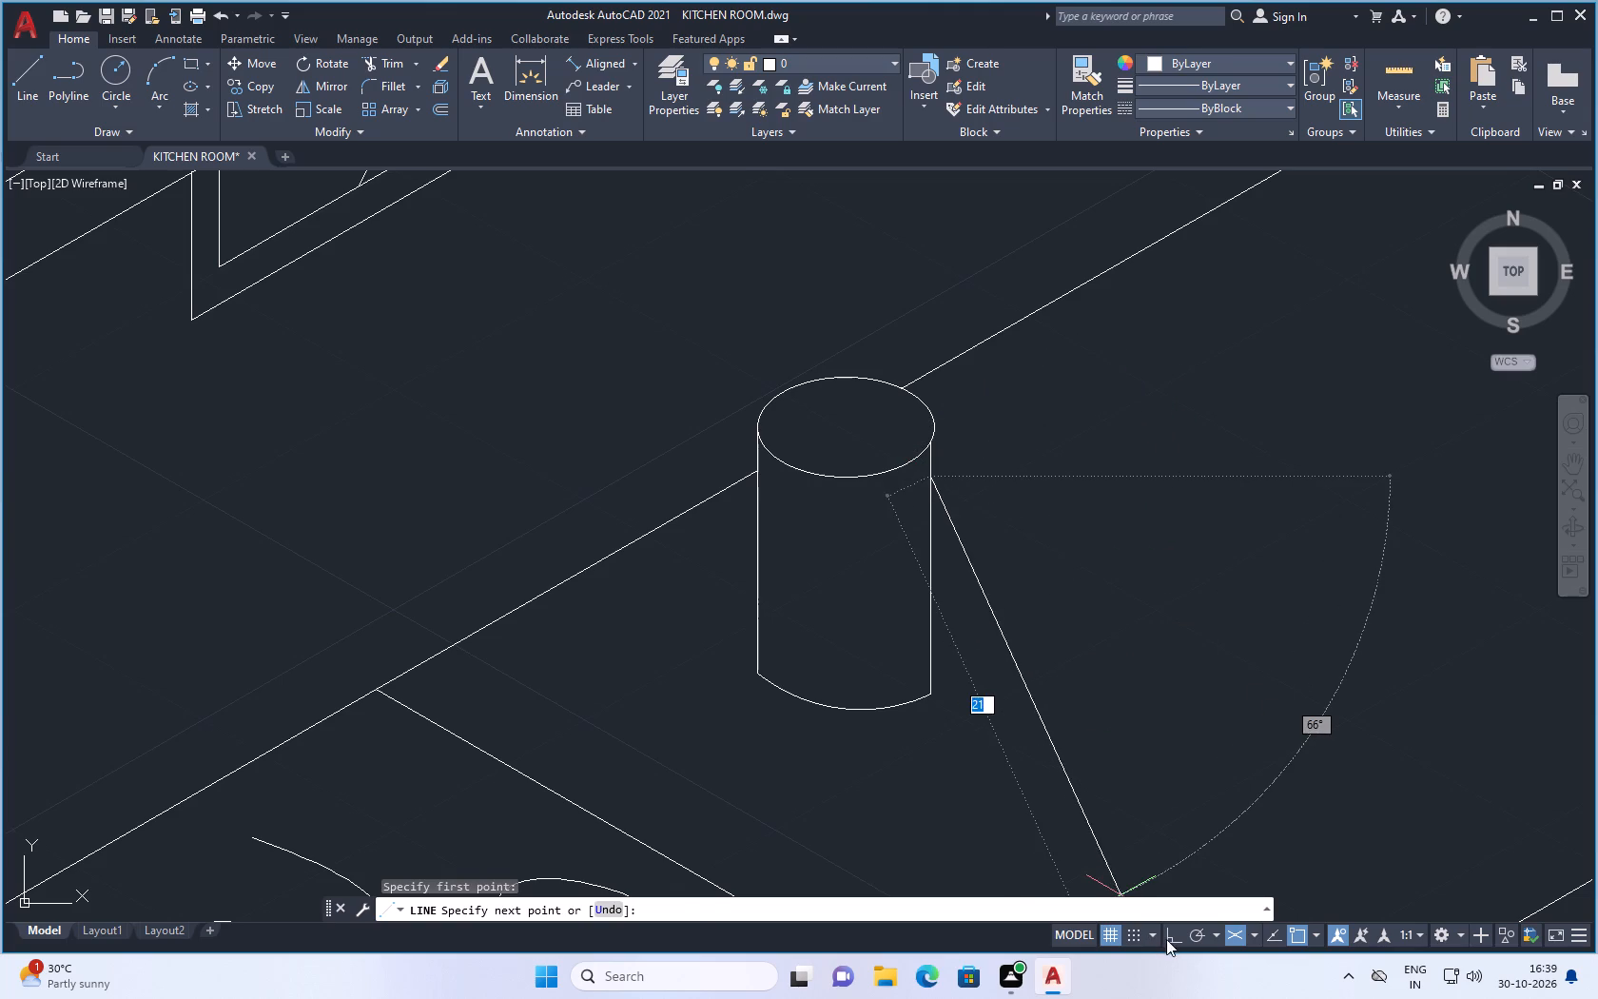
pyautogui.click(1166, 936)
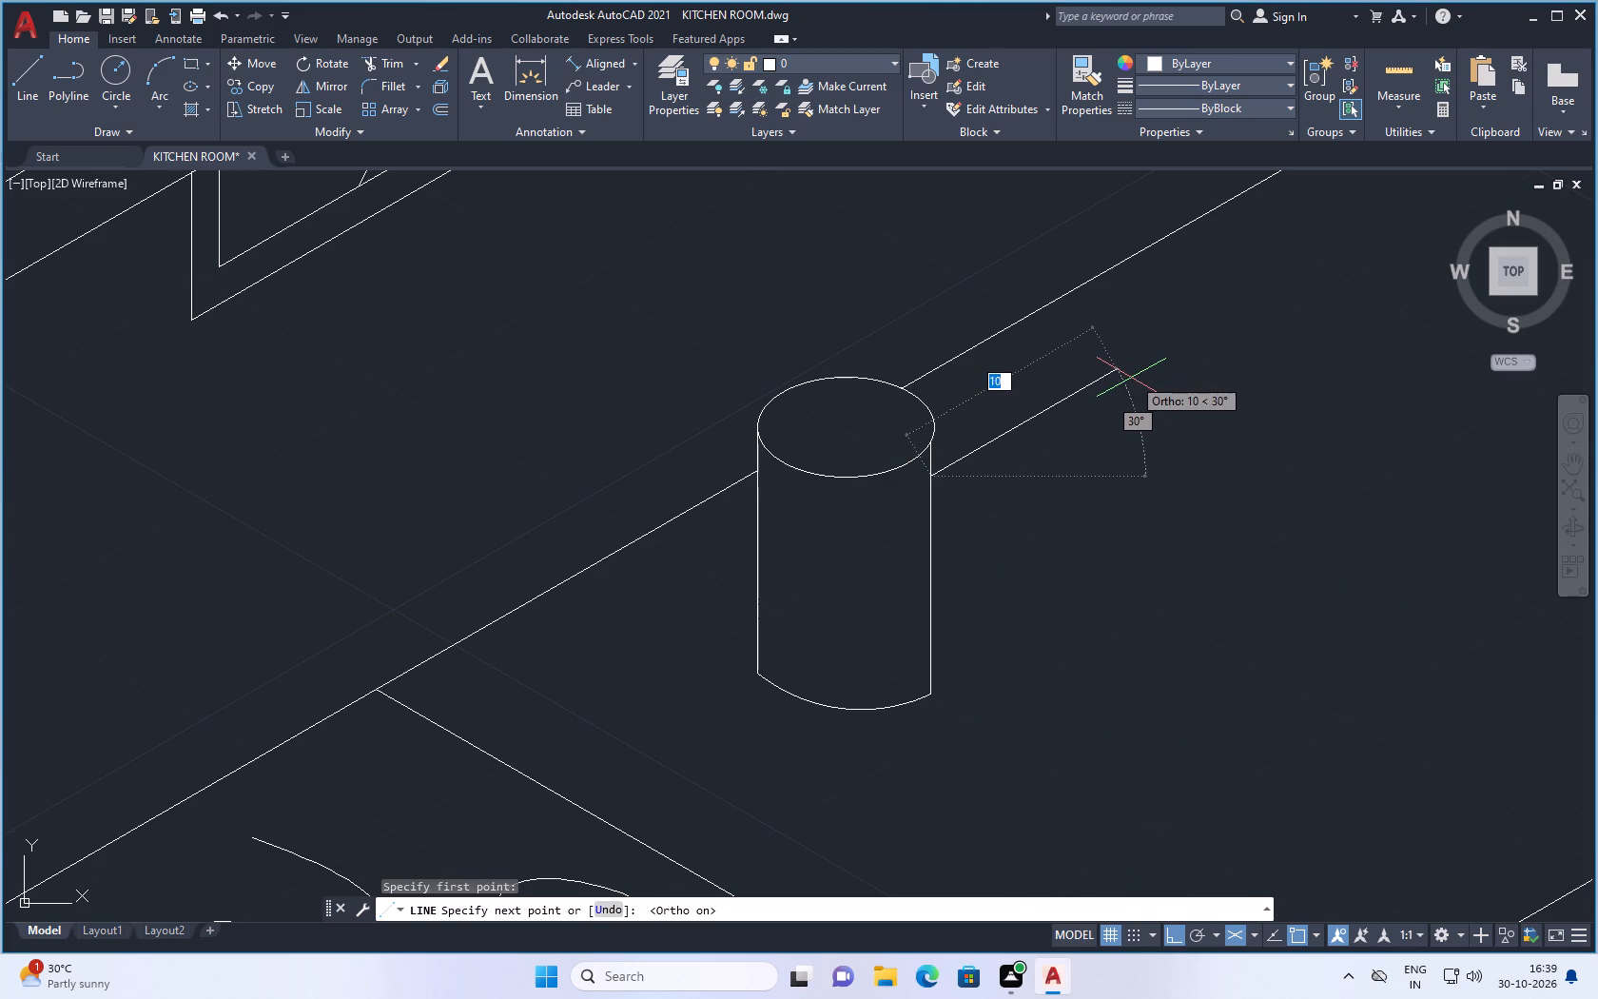
pyautogui.scroll(1, 1126, 379)
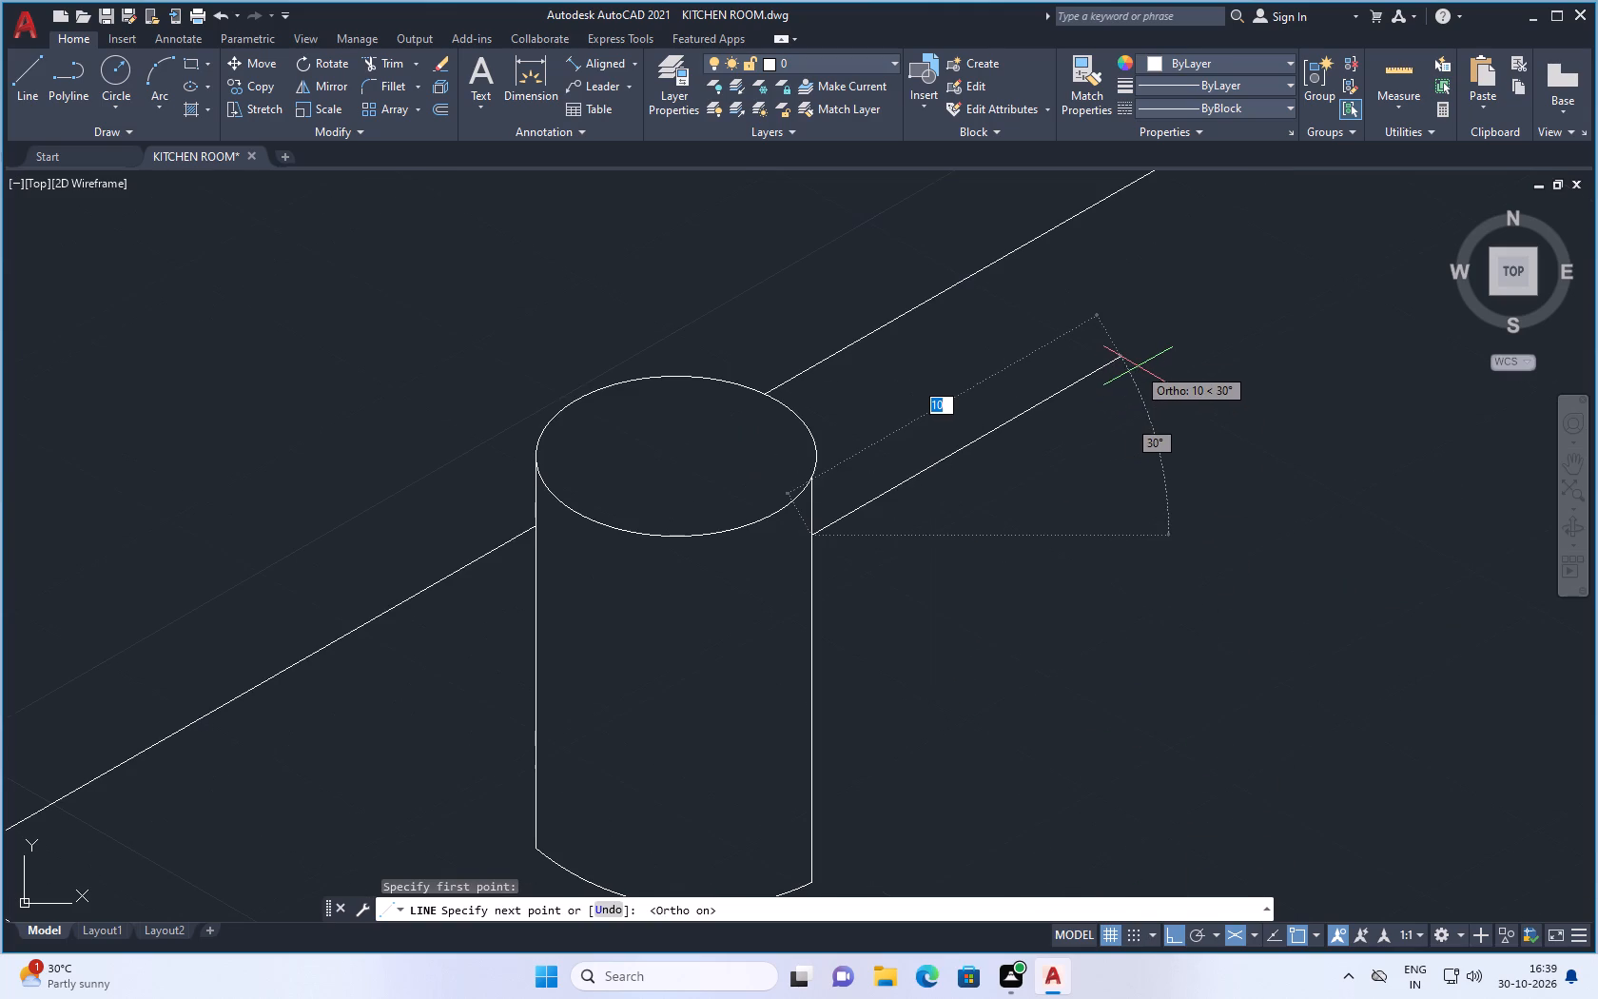
pyautogui.click(1138, 366)
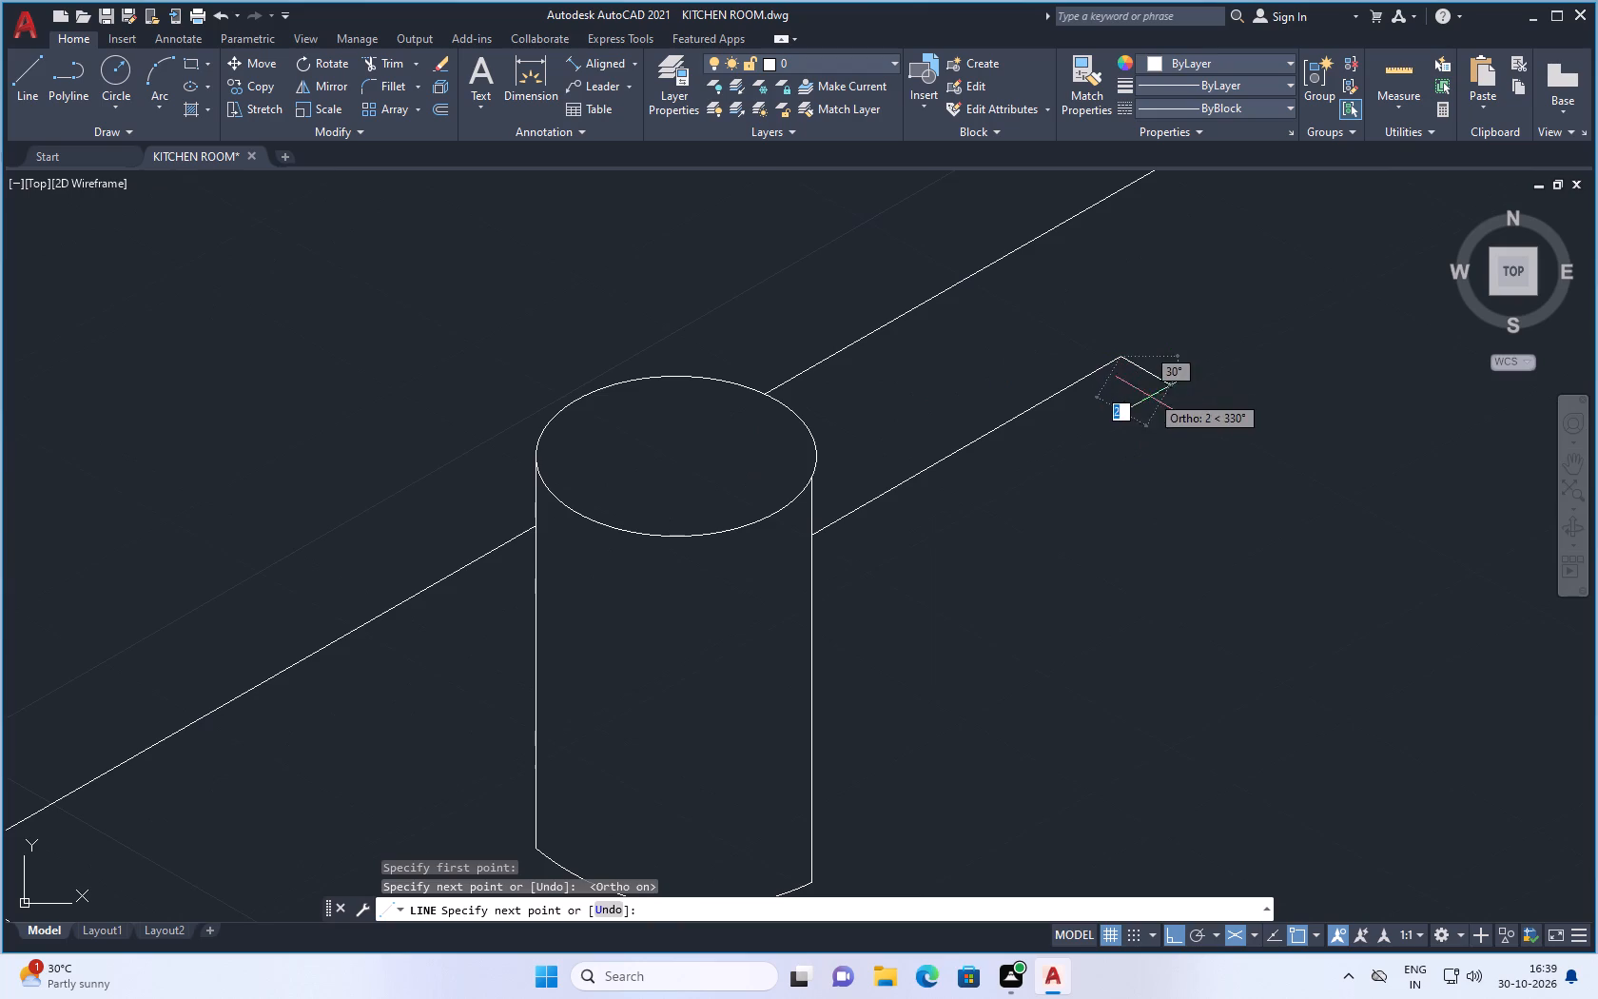
pyautogui.click(1251, 933)
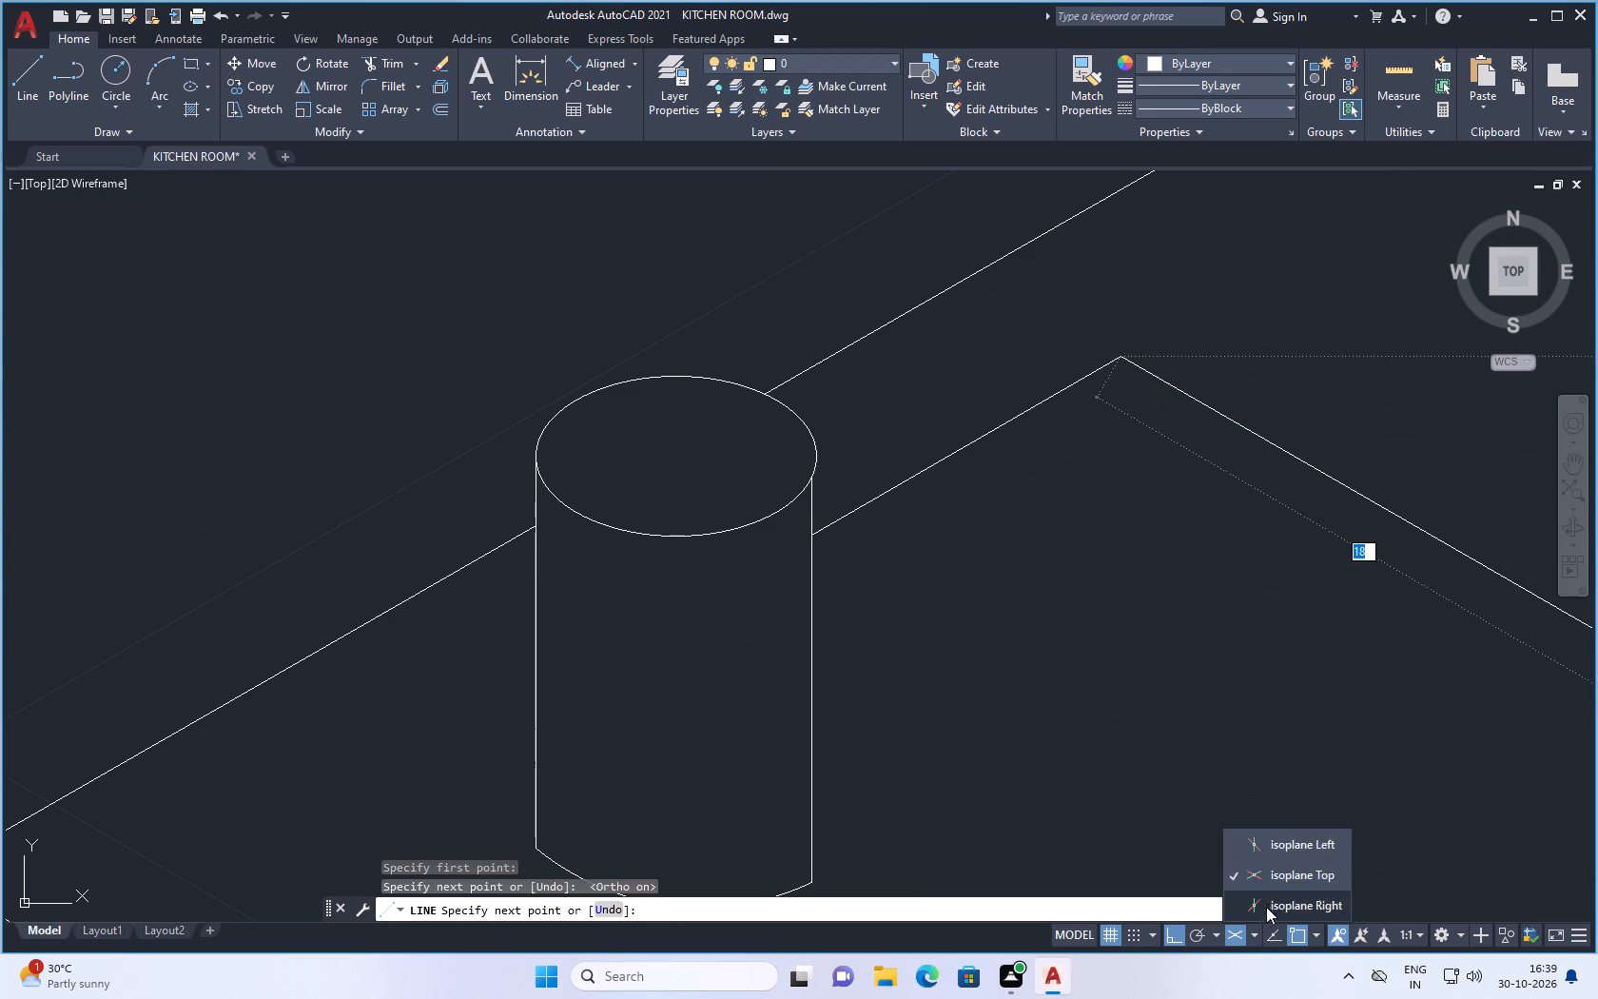
pyautogui.click(1267, 901)
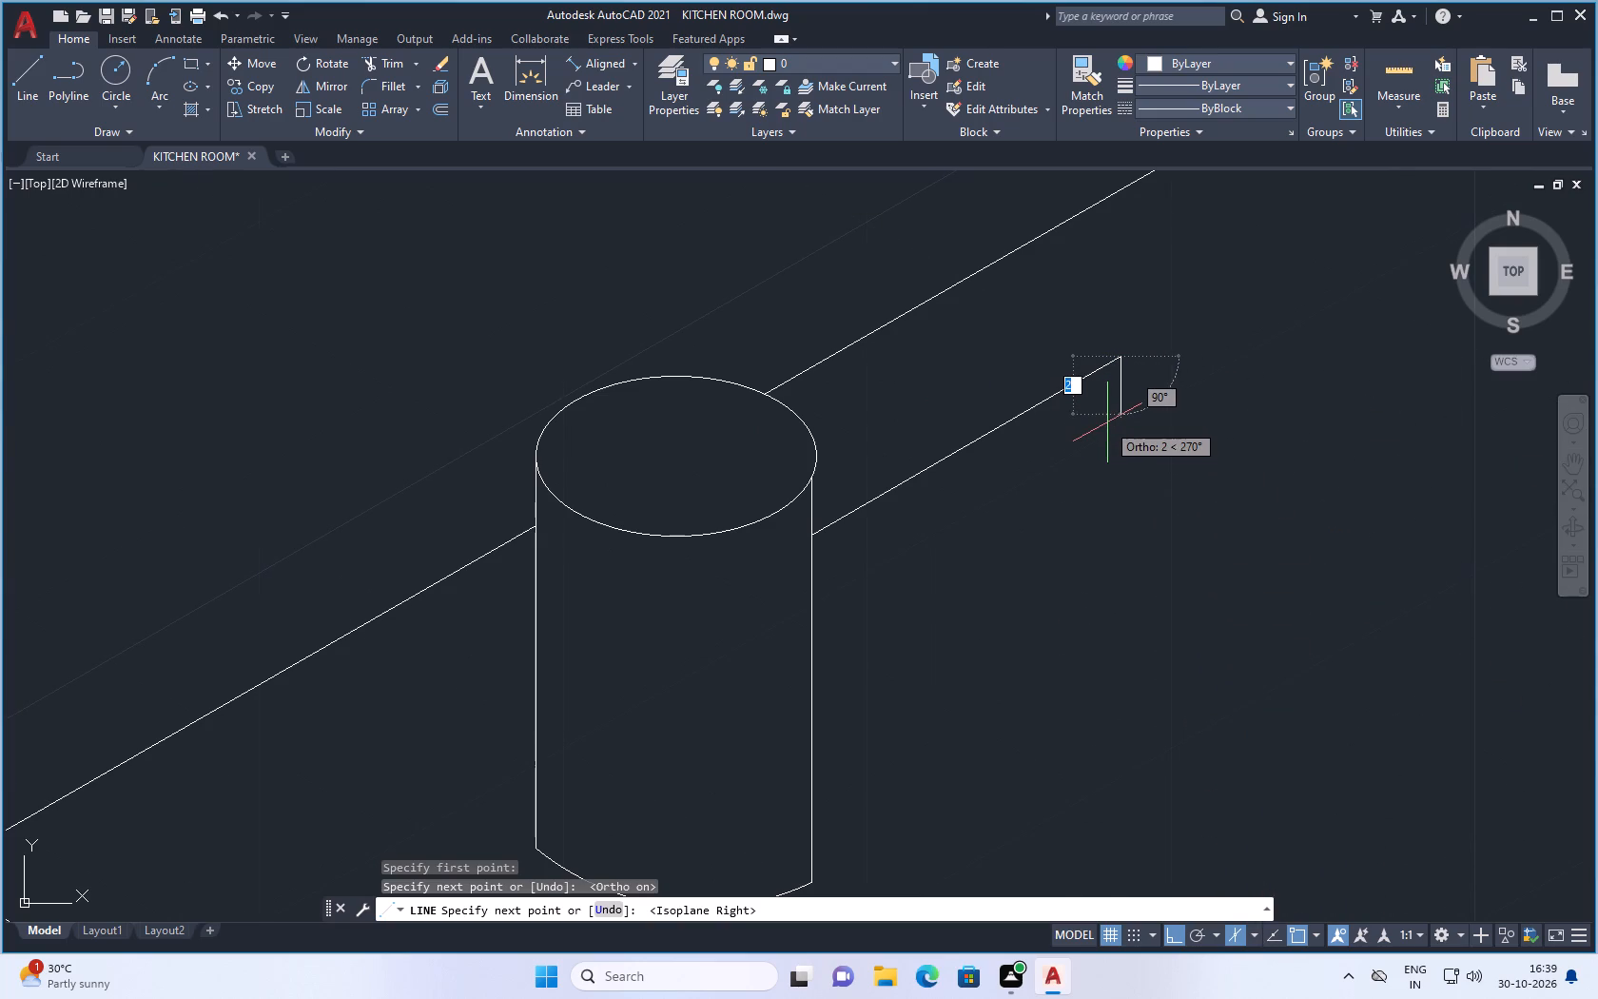
pyautogui.click(1108, 423)
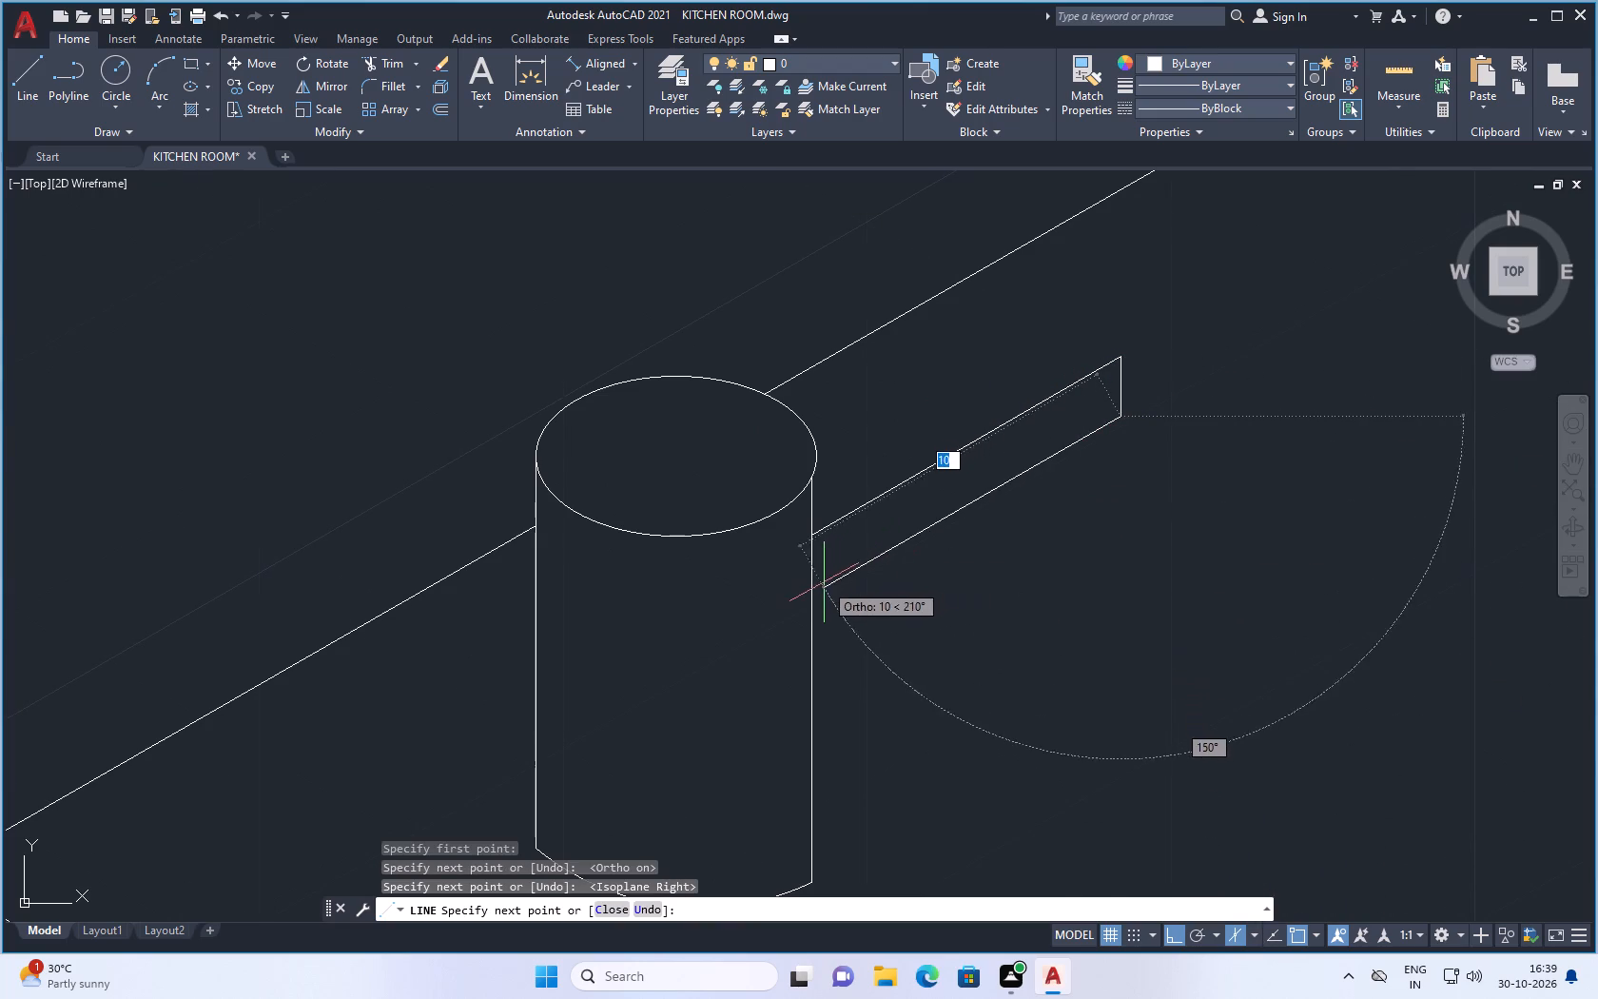
pyautogui.click(812, 600)
pyautogui.press('space')
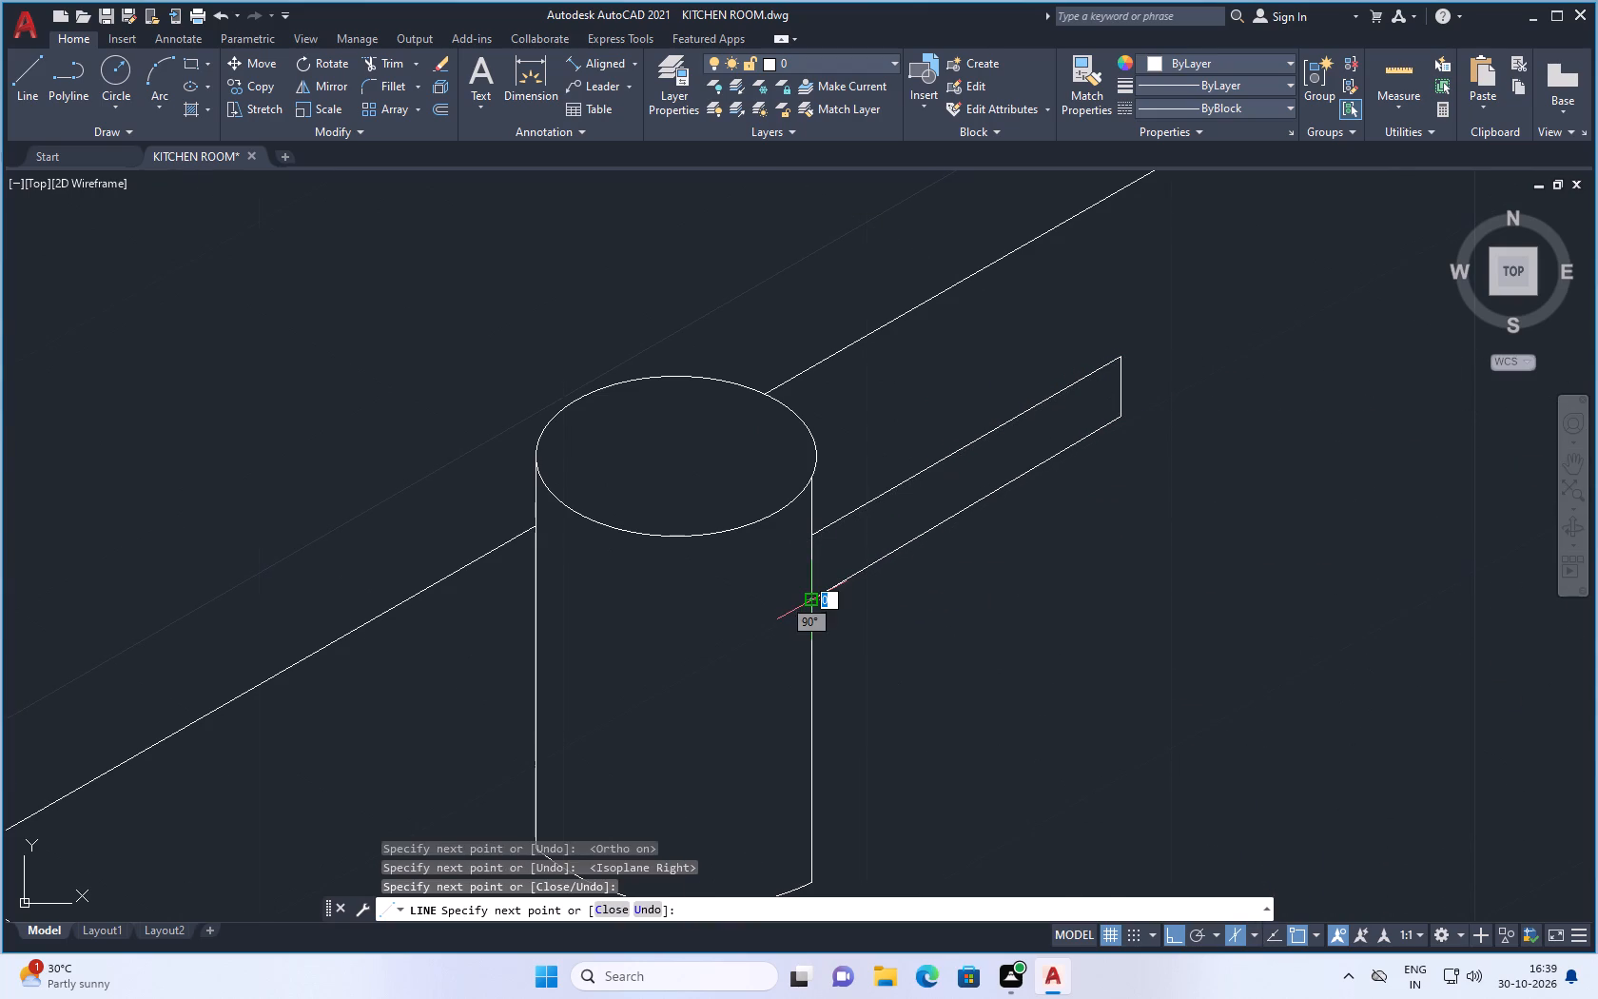
# Draw a vertical line straight down from the strip's lower outer corner in the right isoplane.
pyautogui.scroll(-1, 840, 636)
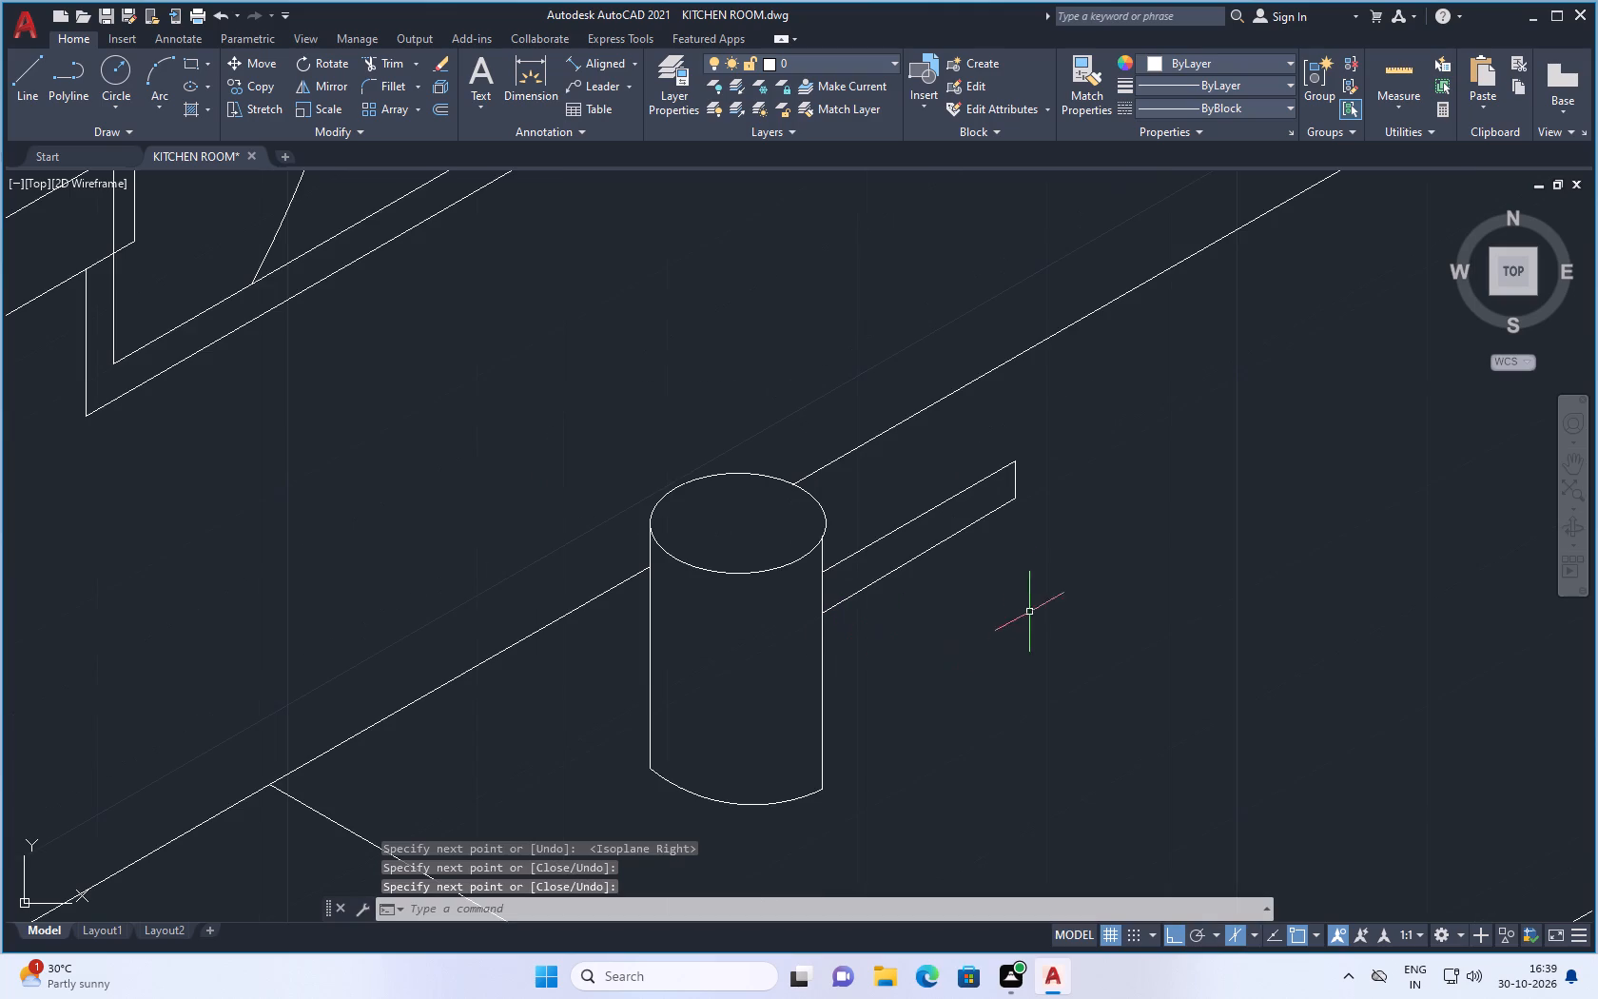
pyautogui.press('space')
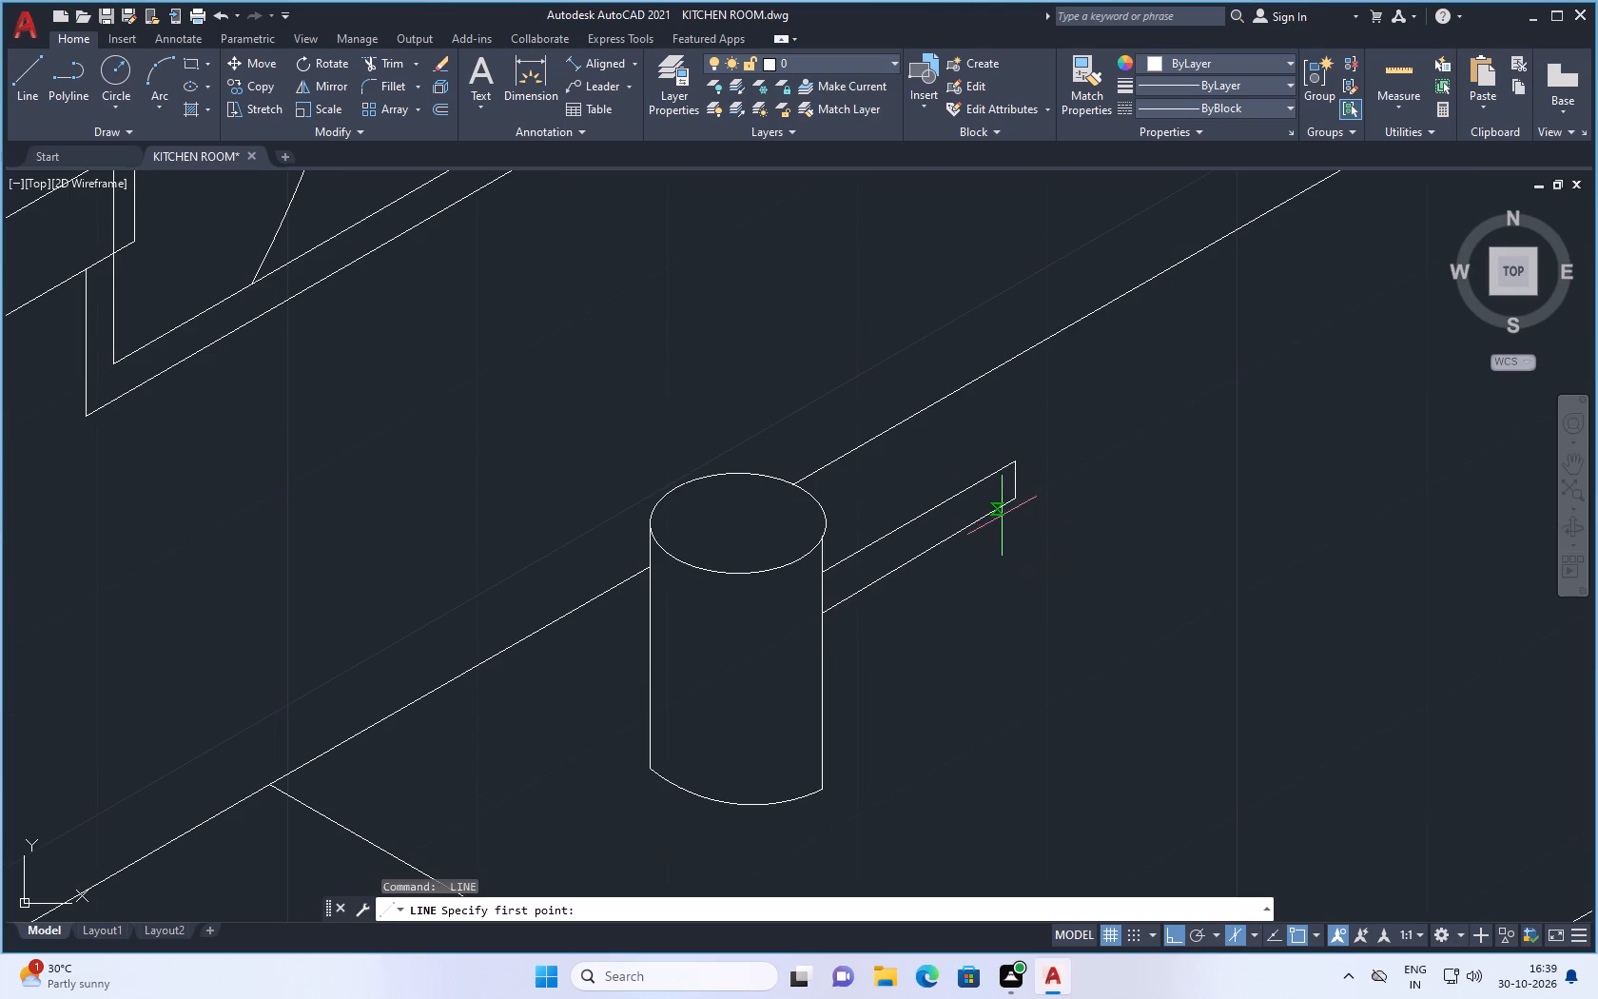
pyautogui.moveTo(1021, 501); pyautogui.dragTo(1022, 513)
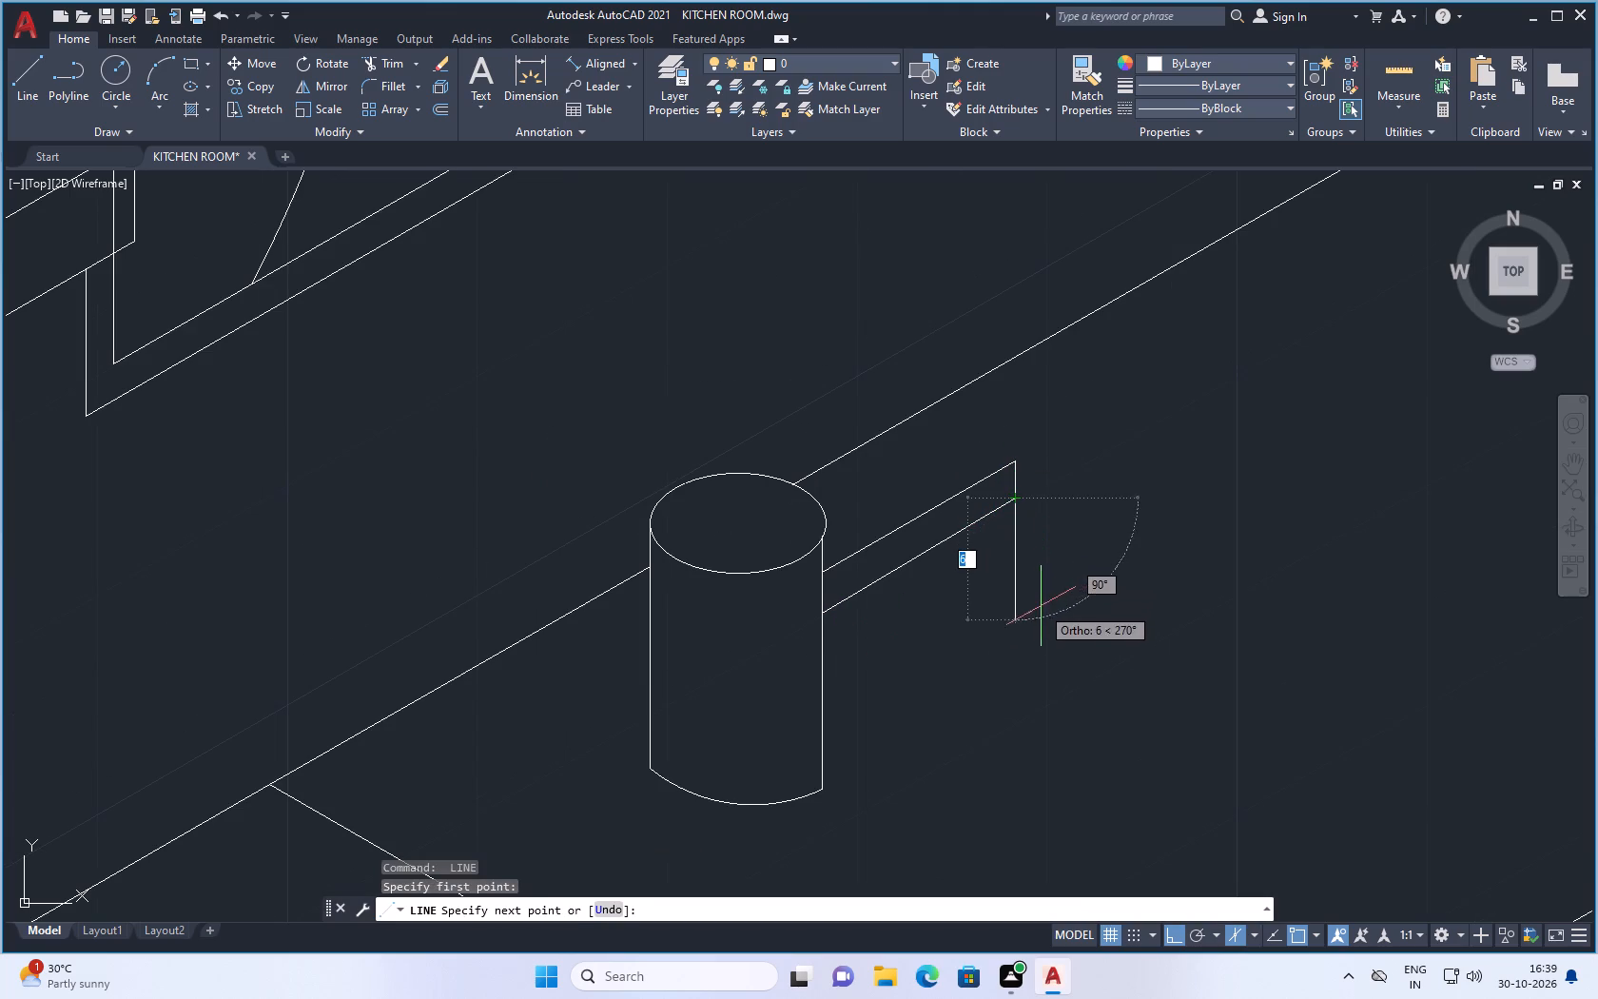
pyautogui.click(1018, 687)
pyautogui.press('space')
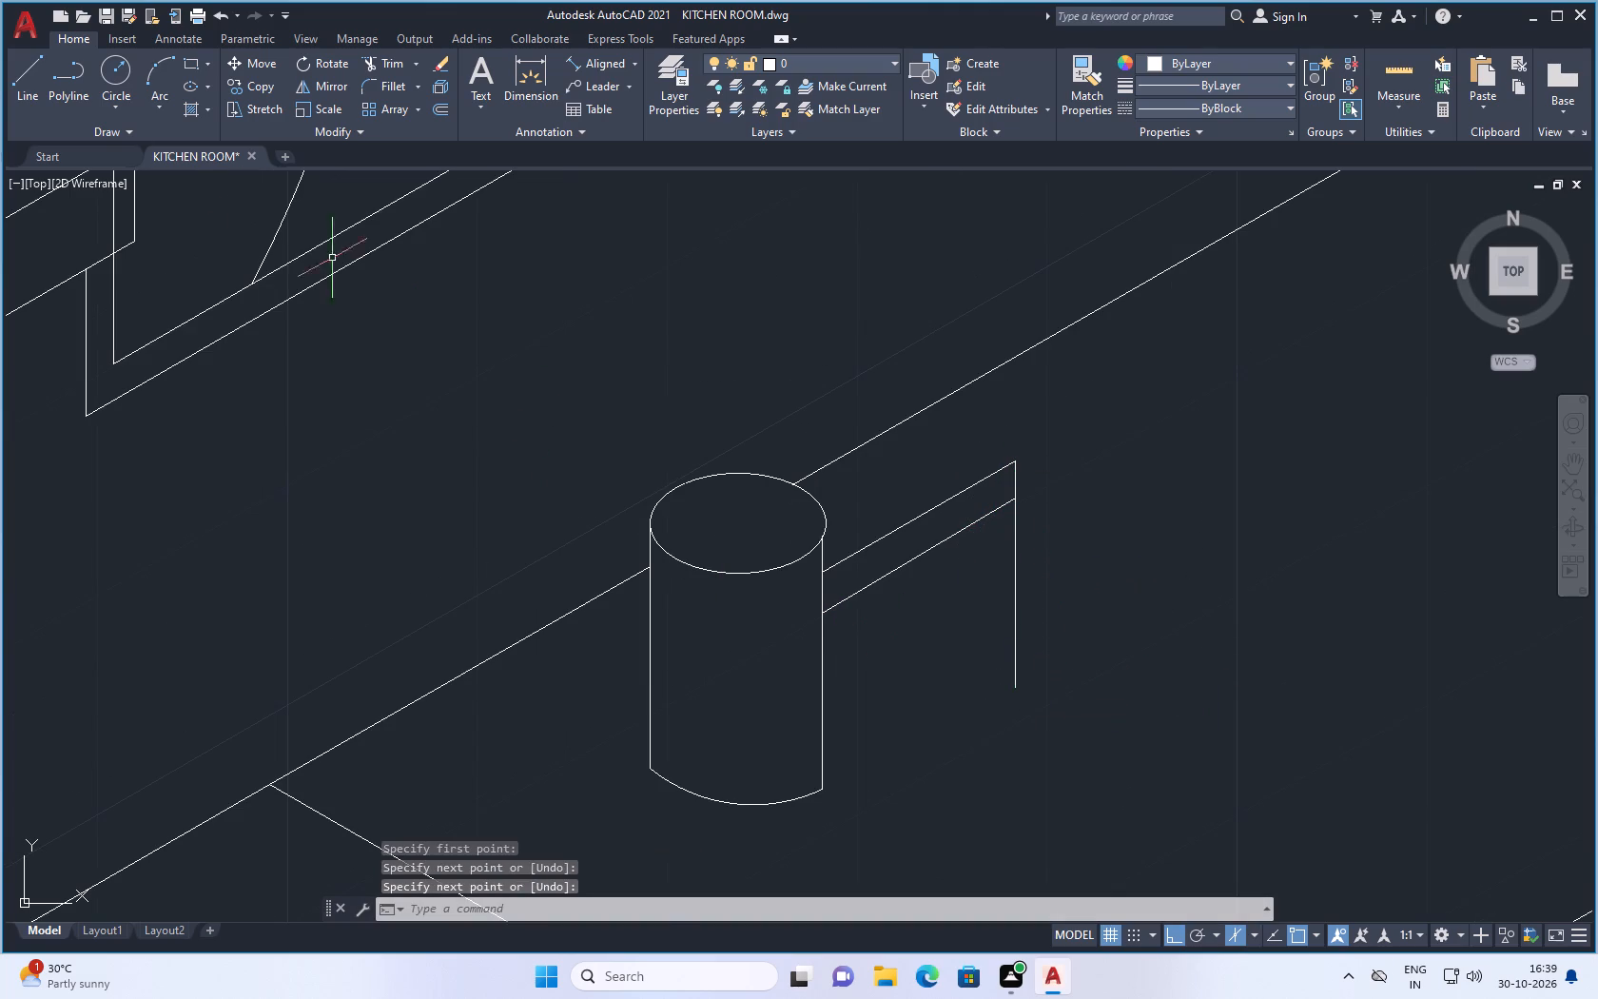
# Draw a three-point arc from the vertical line's lower end through the container's lower-right corner, ending inside the container's body.
pyautogui.click(160, 76)
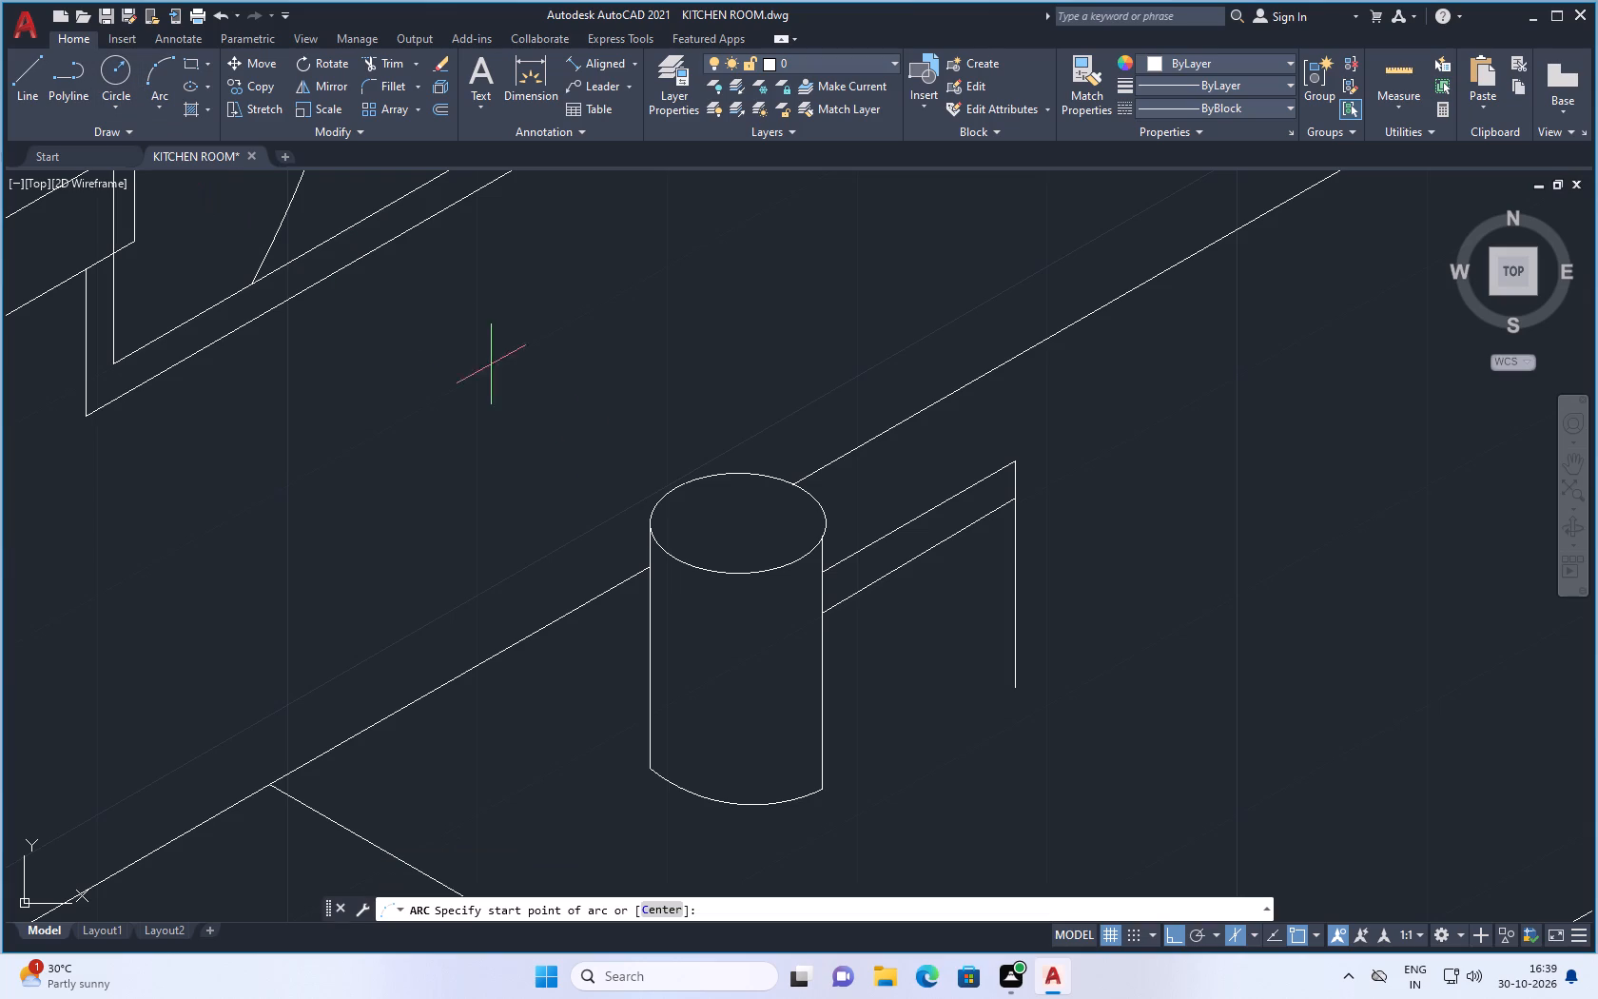
pyautogui.scroll(1, 903, 728)
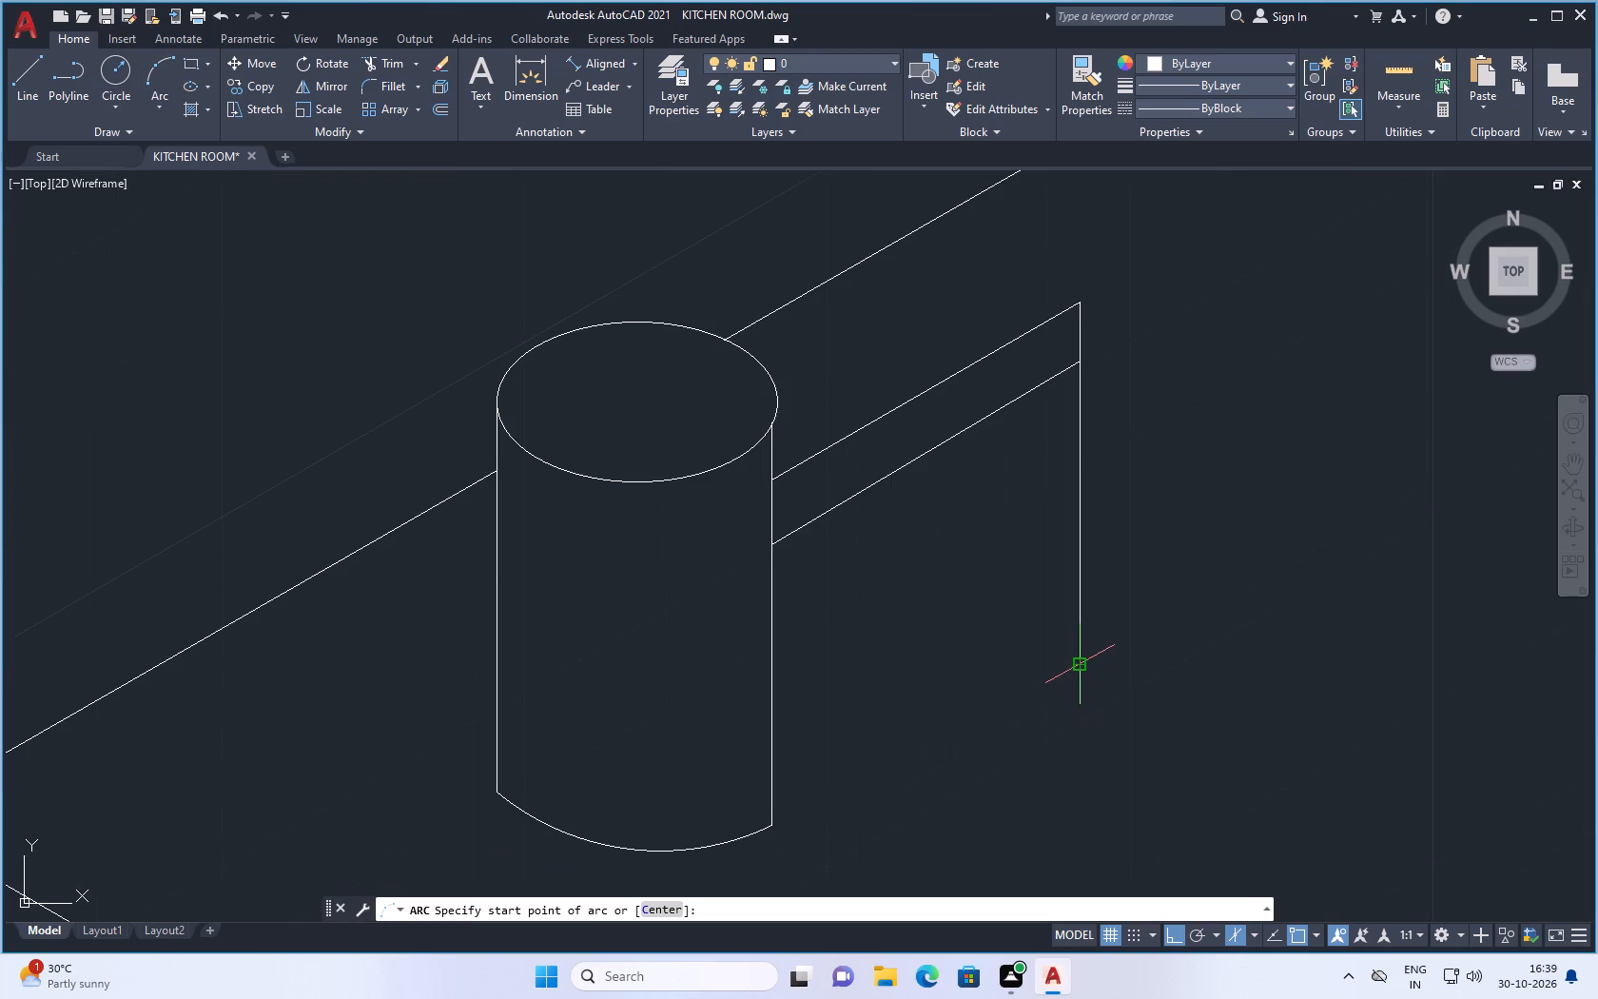
pyautogui.click(1074, 664)
pyautogui.click(771, 827)
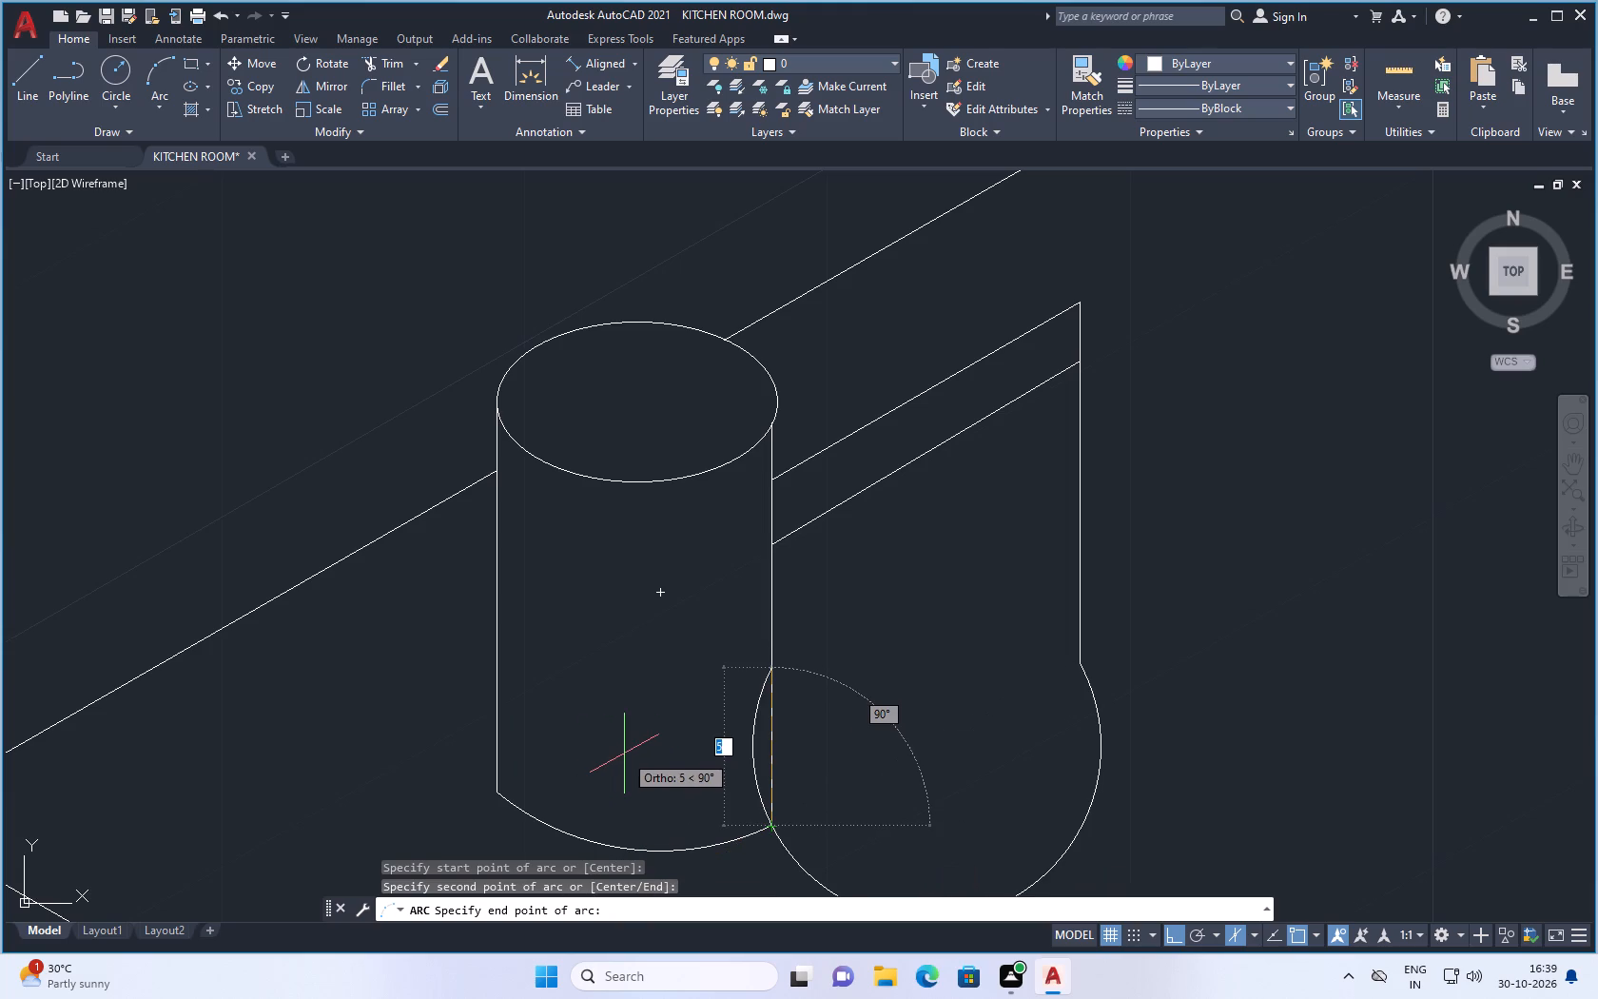
pyautogui.scroll(-1, 640, 728)
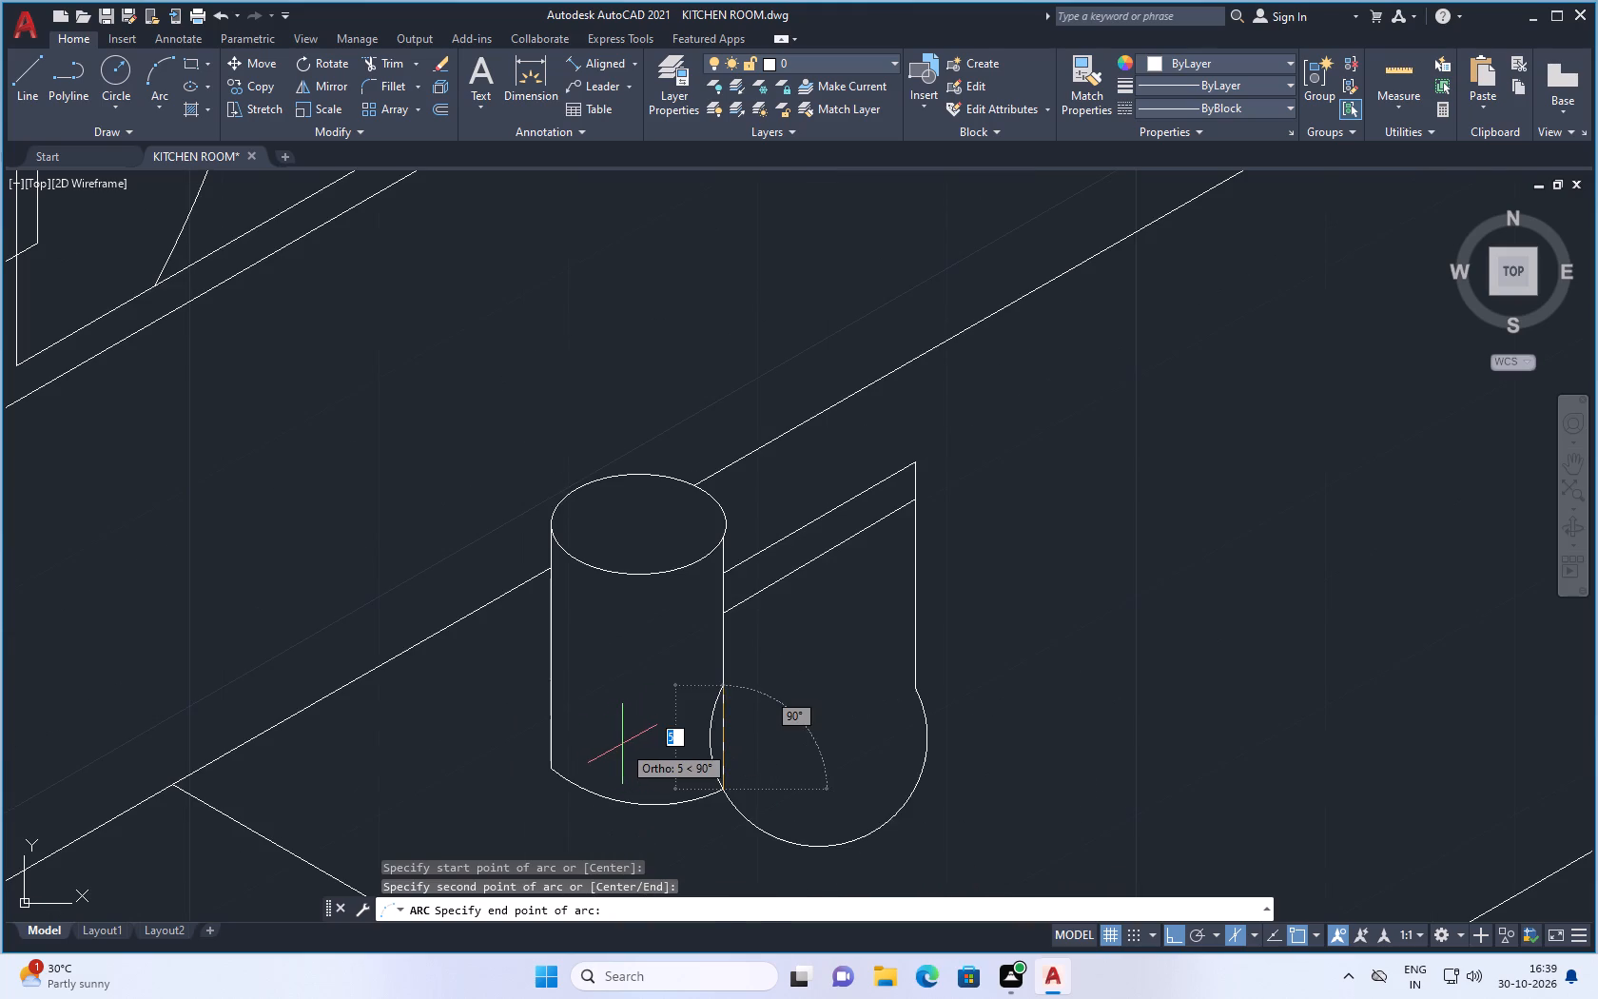
pyautogui.click(1173, 934)
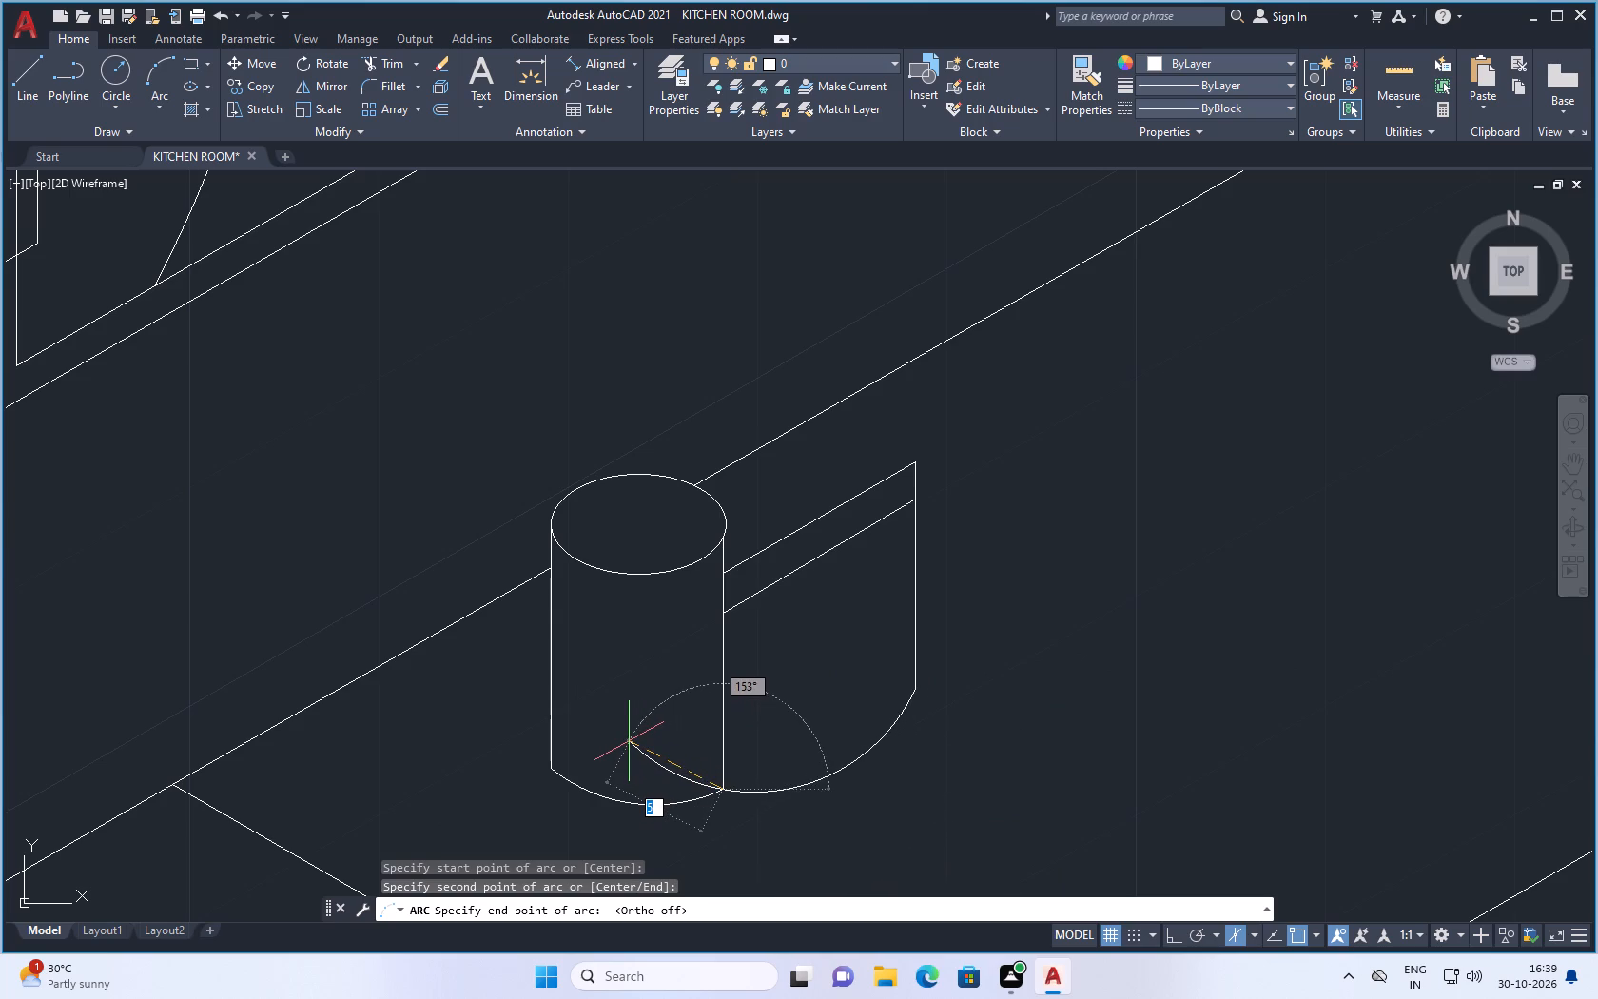
pyautogui.click(629, 741)
# Trim the part of the new arc that lies inside the container's body.
pyautogui.write('tr')
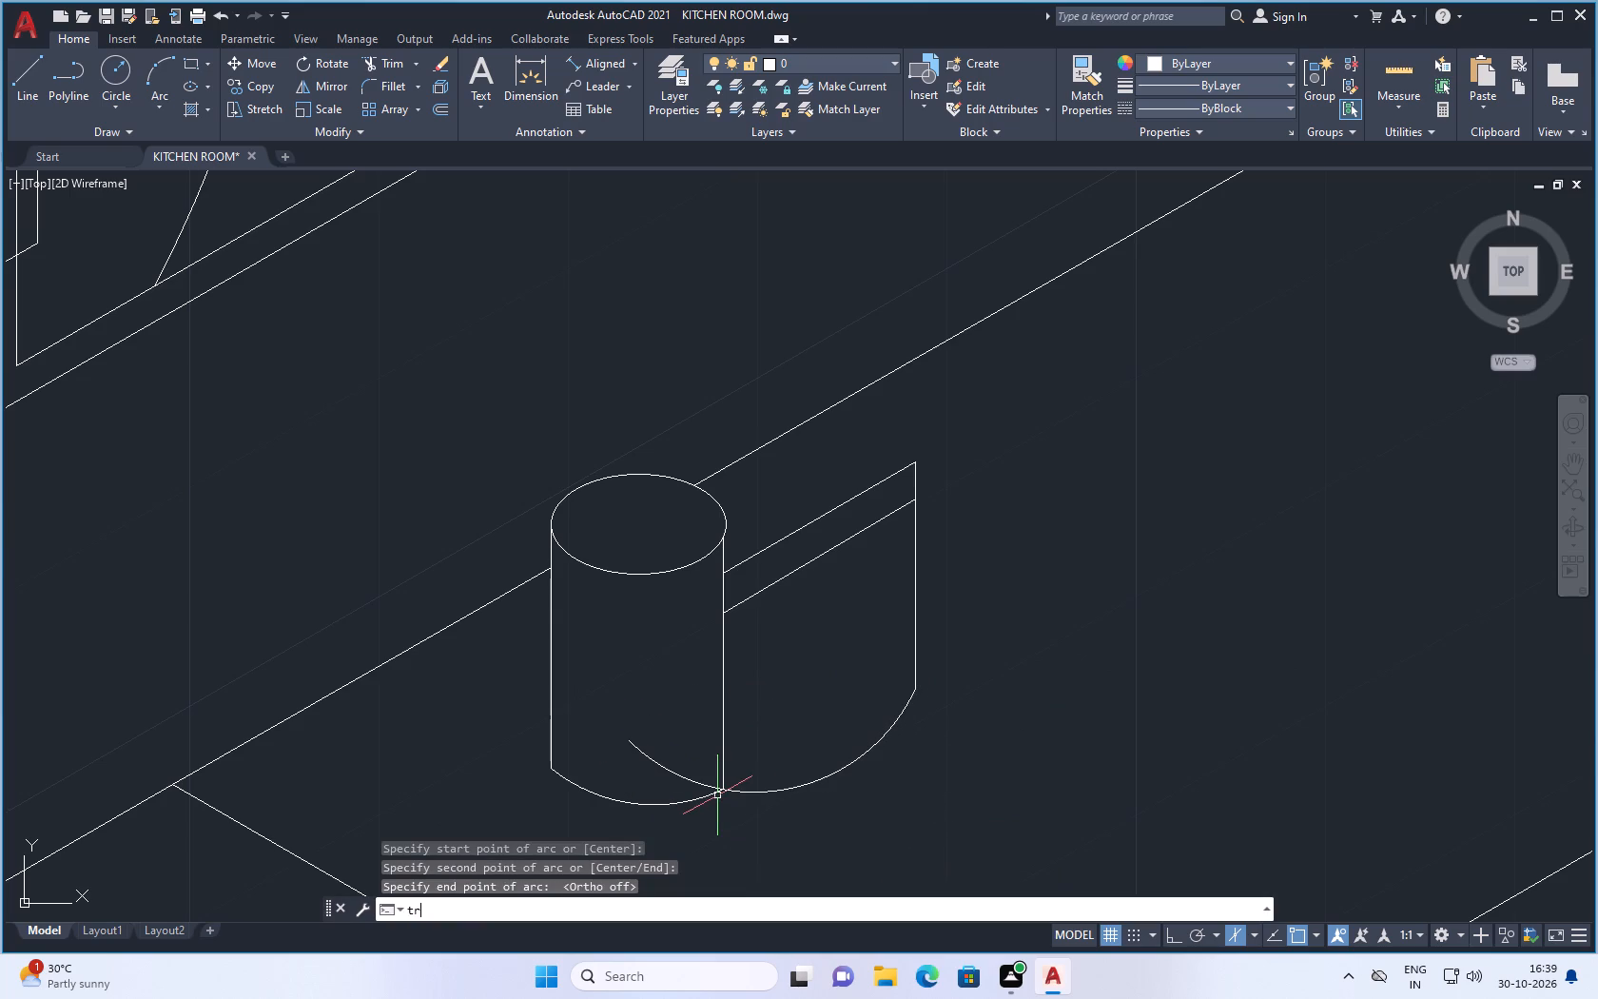
pyautogui.press('Return')
pyautogui.click(663, 762)
pyautogui.click(656, 773)
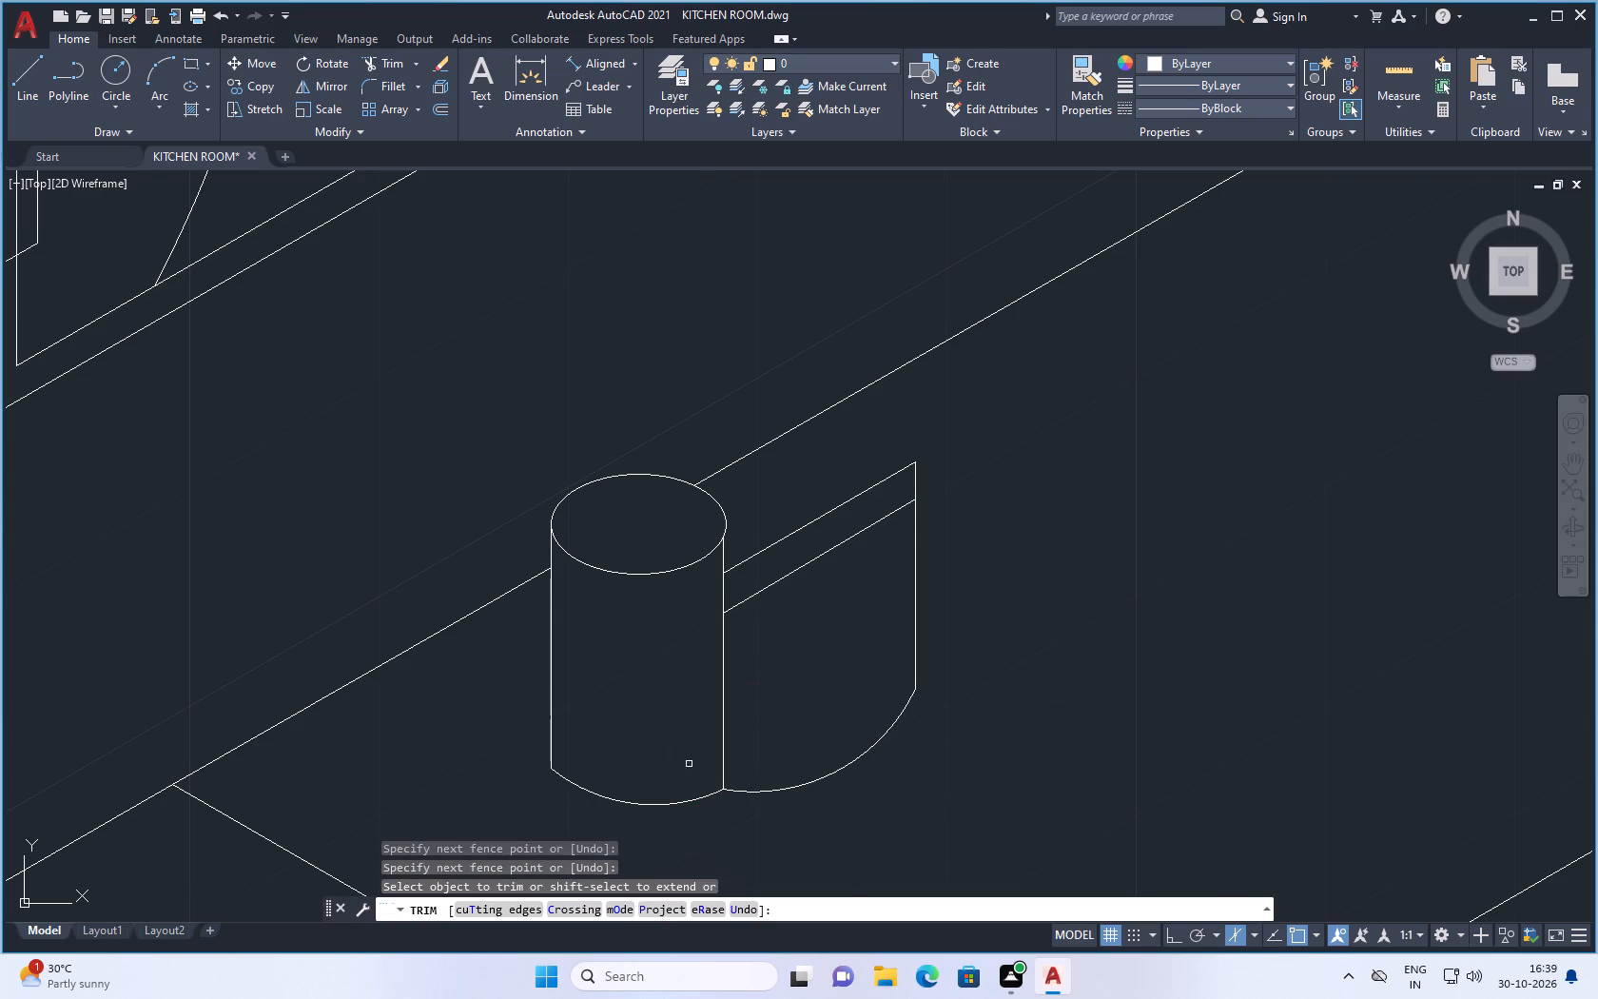
pyautogui.scroll(-1, 690, 764)
pyautogui.press('Escape')
# Draw a short line about 2 long at about 30° outward from the junction of the arc and the outer vertical line.
pyautogui.scroll(-2, 742, 795)
pyautogui.scroll(2, 753, 725)
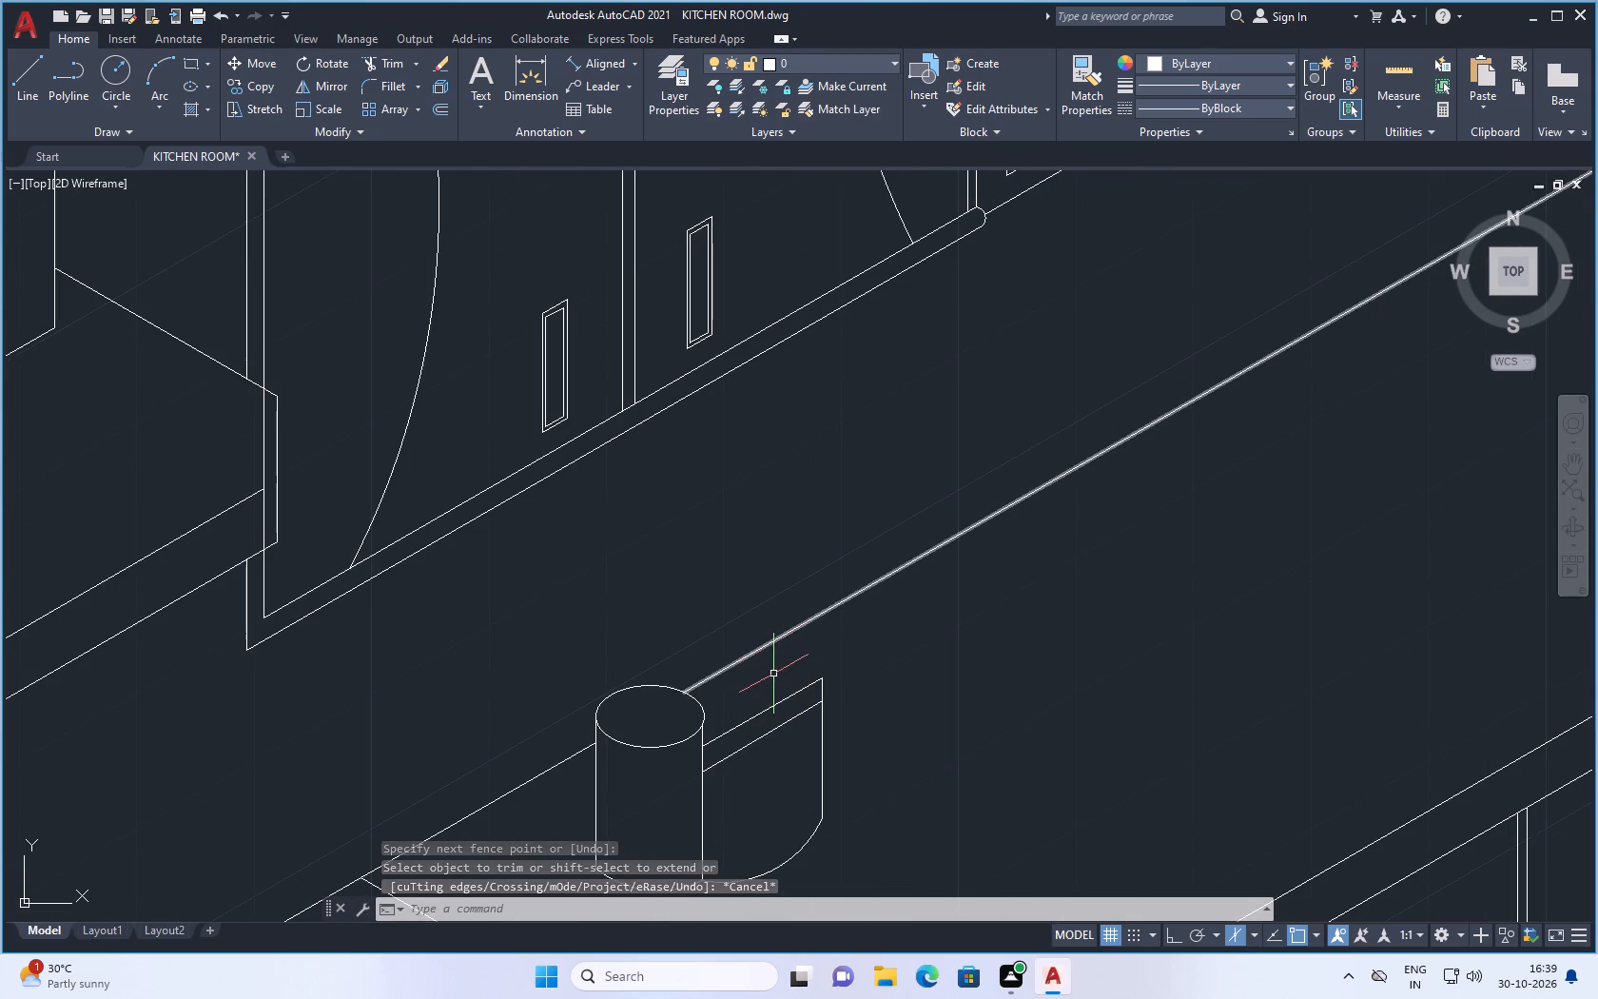
pyautogui.scroll(1, 773, 676)
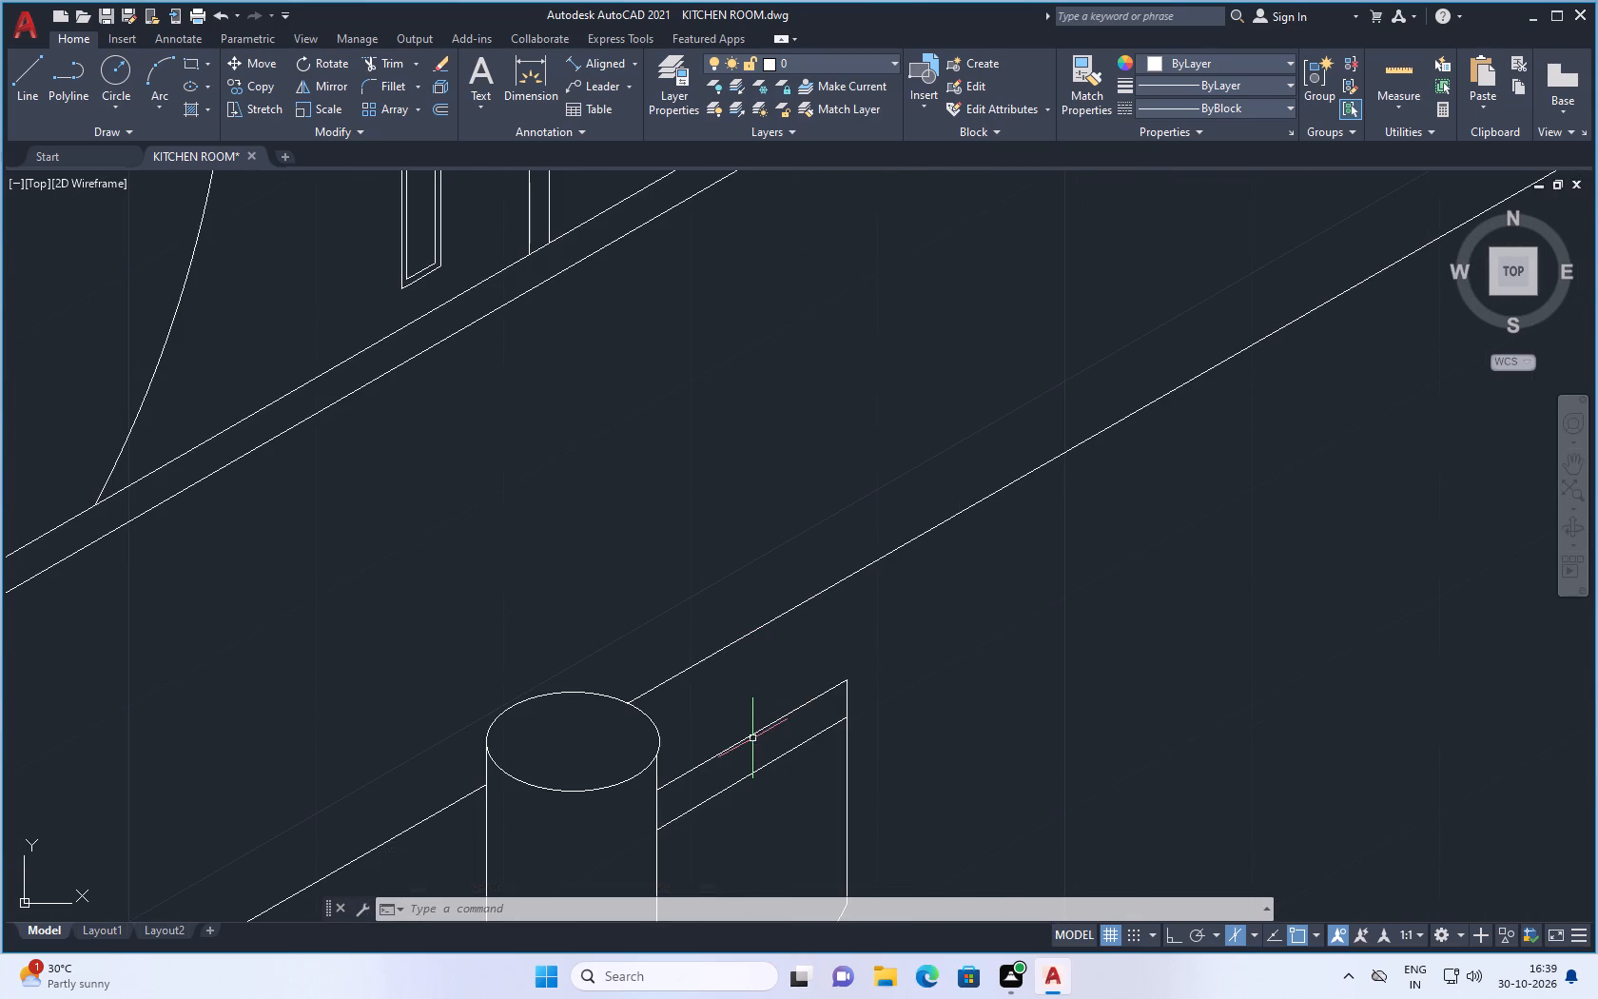
pyautogui.scroll(-2, 768, 750)
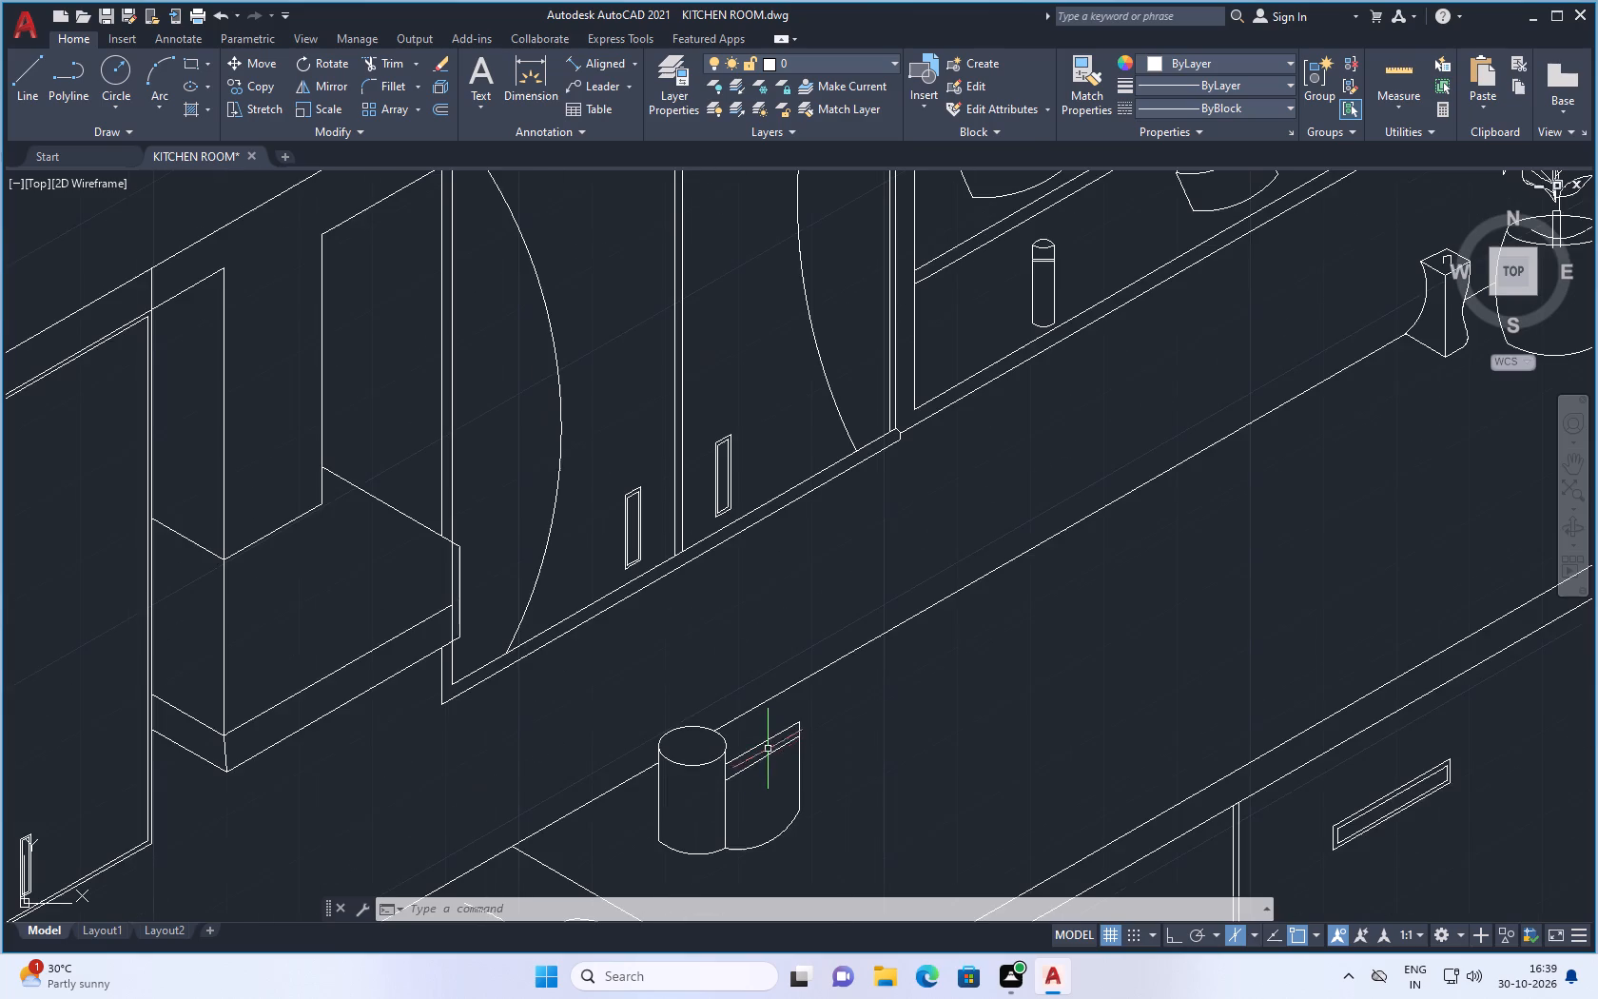
pyautogui.scroll(1, 807, 818)
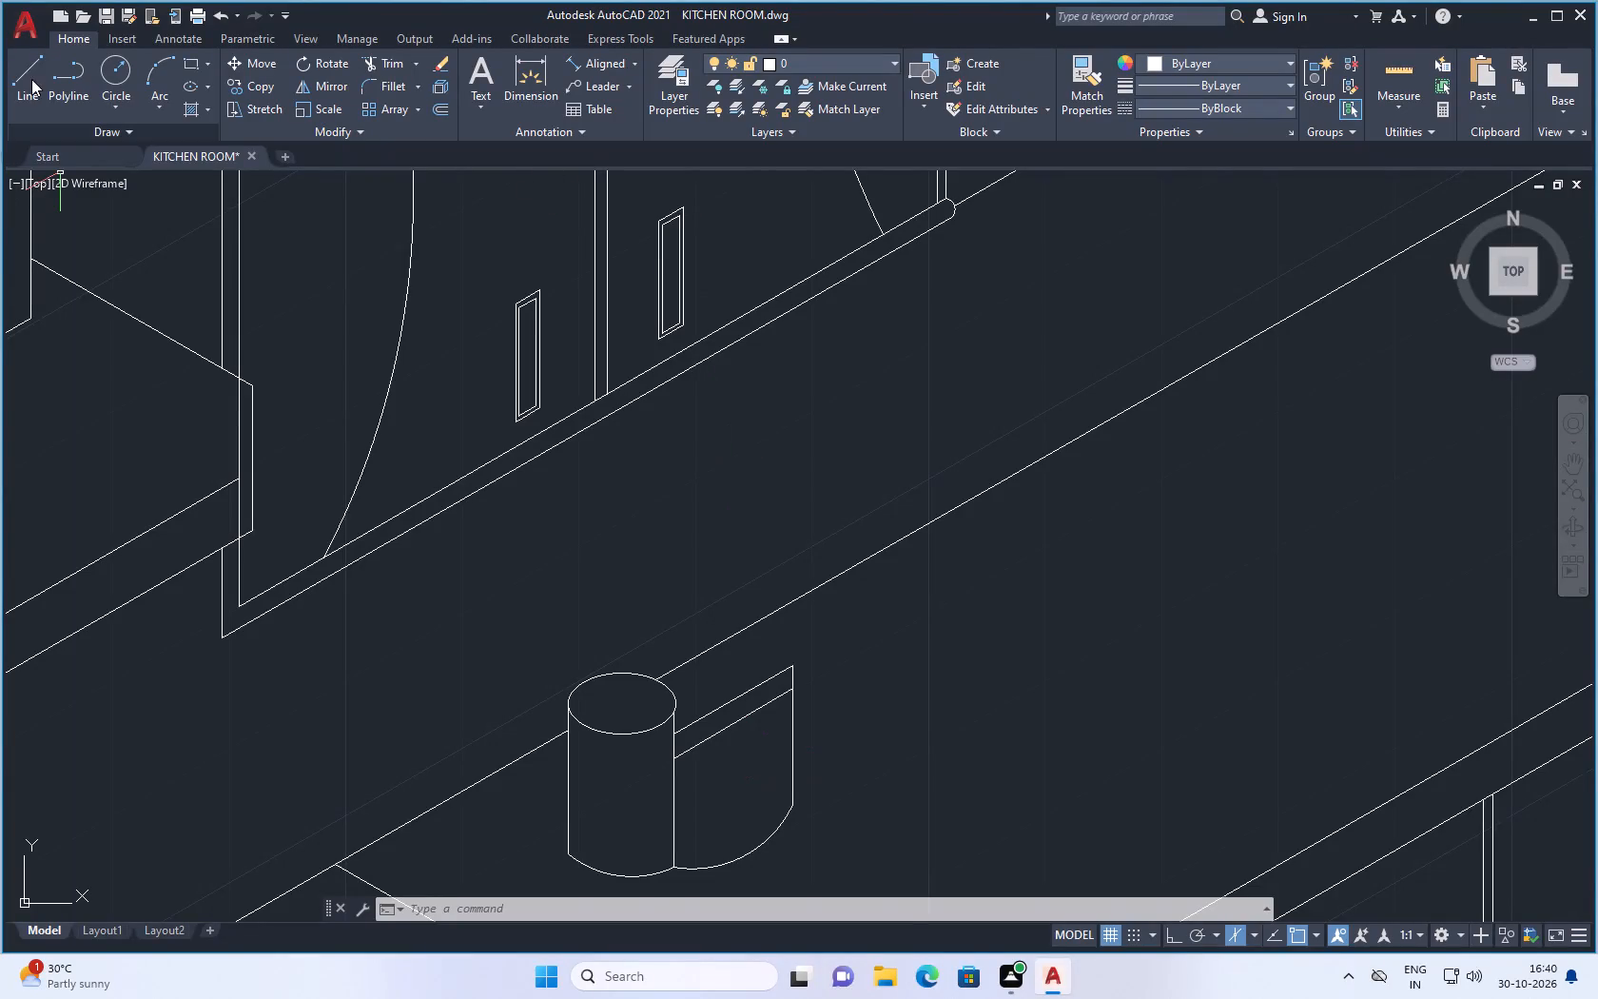
pyautogui.click(31, 79)
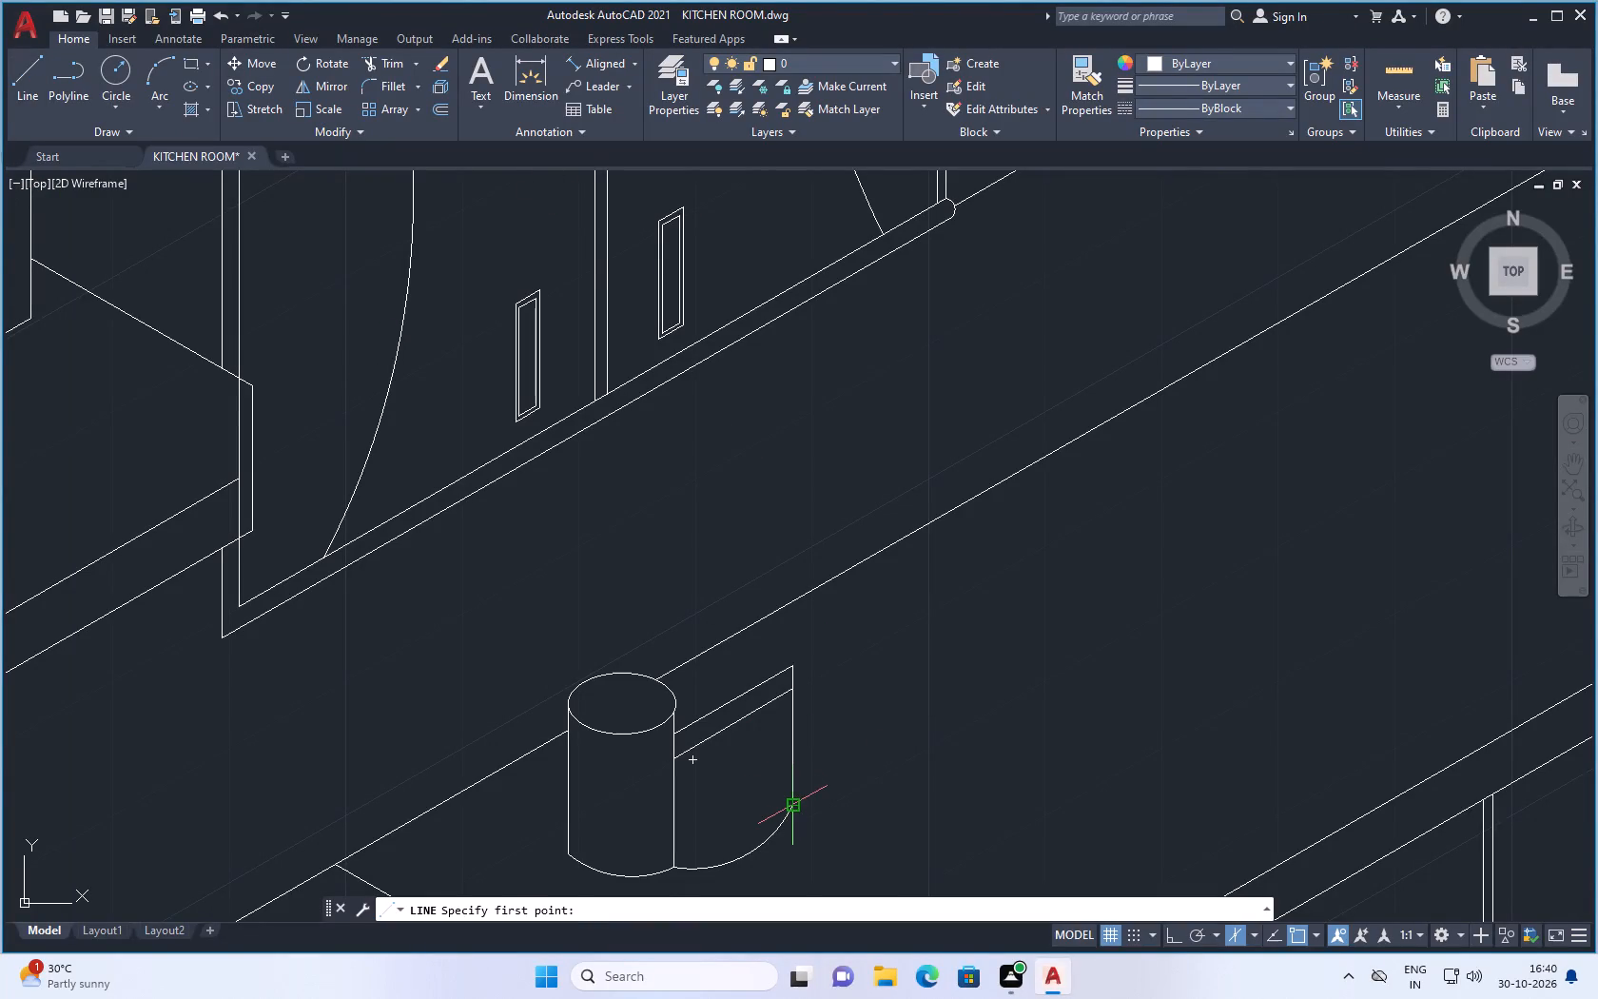
pyautogui.click(796, 810)
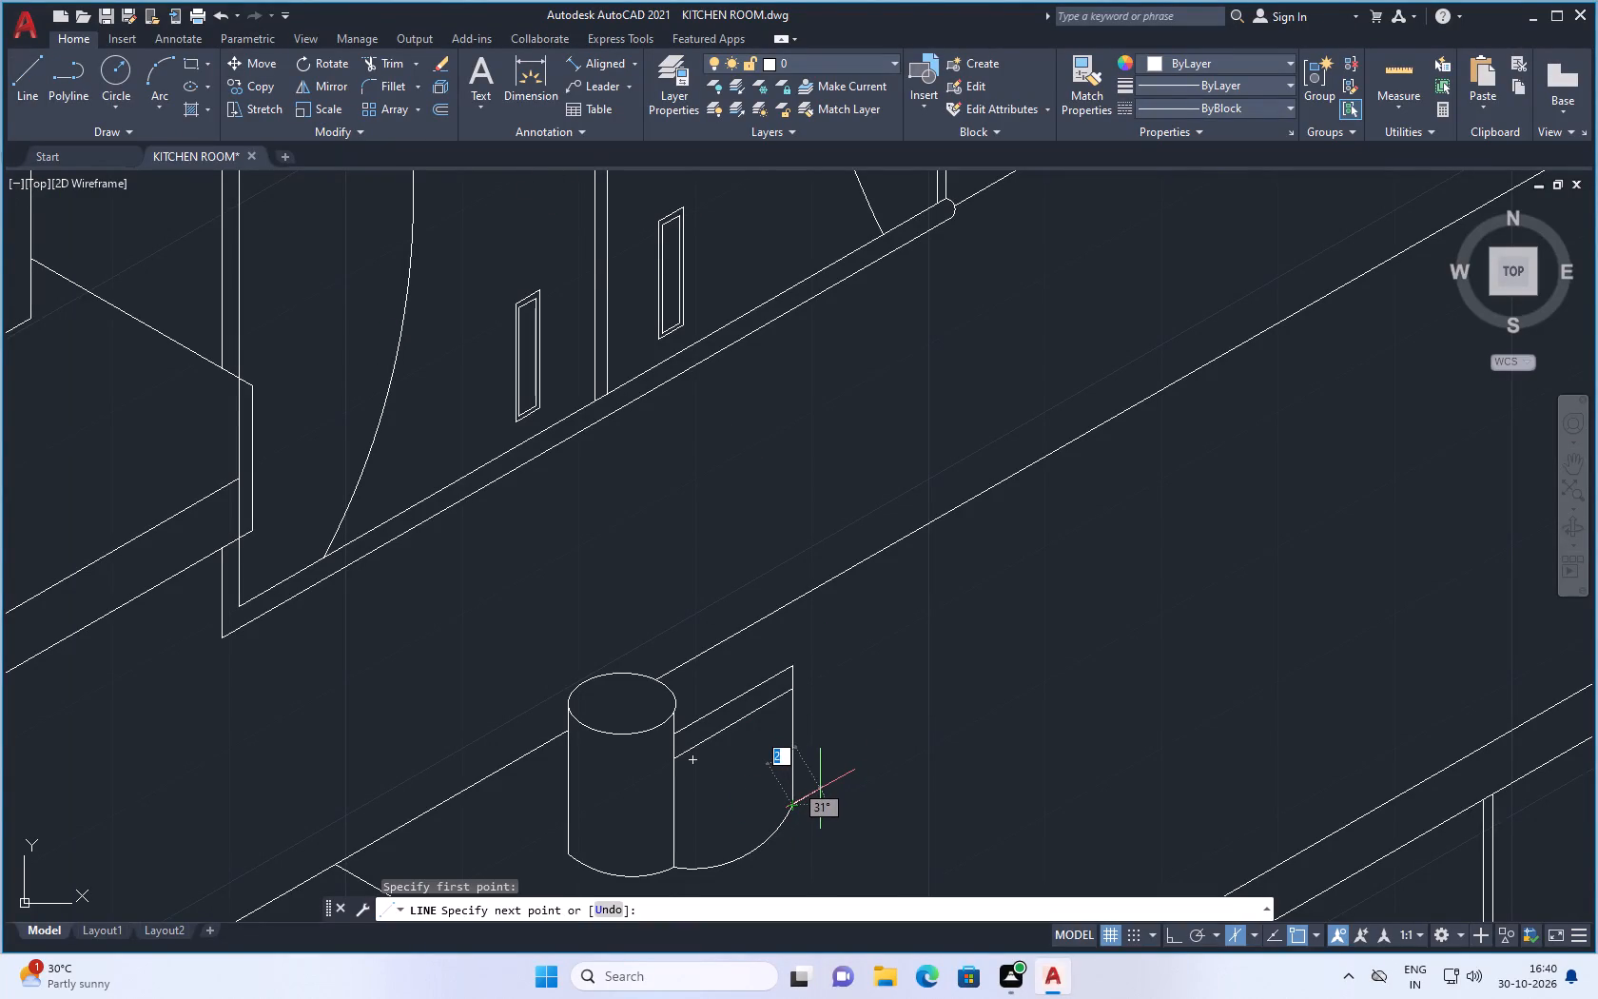
pyautogui.click(820, 789)
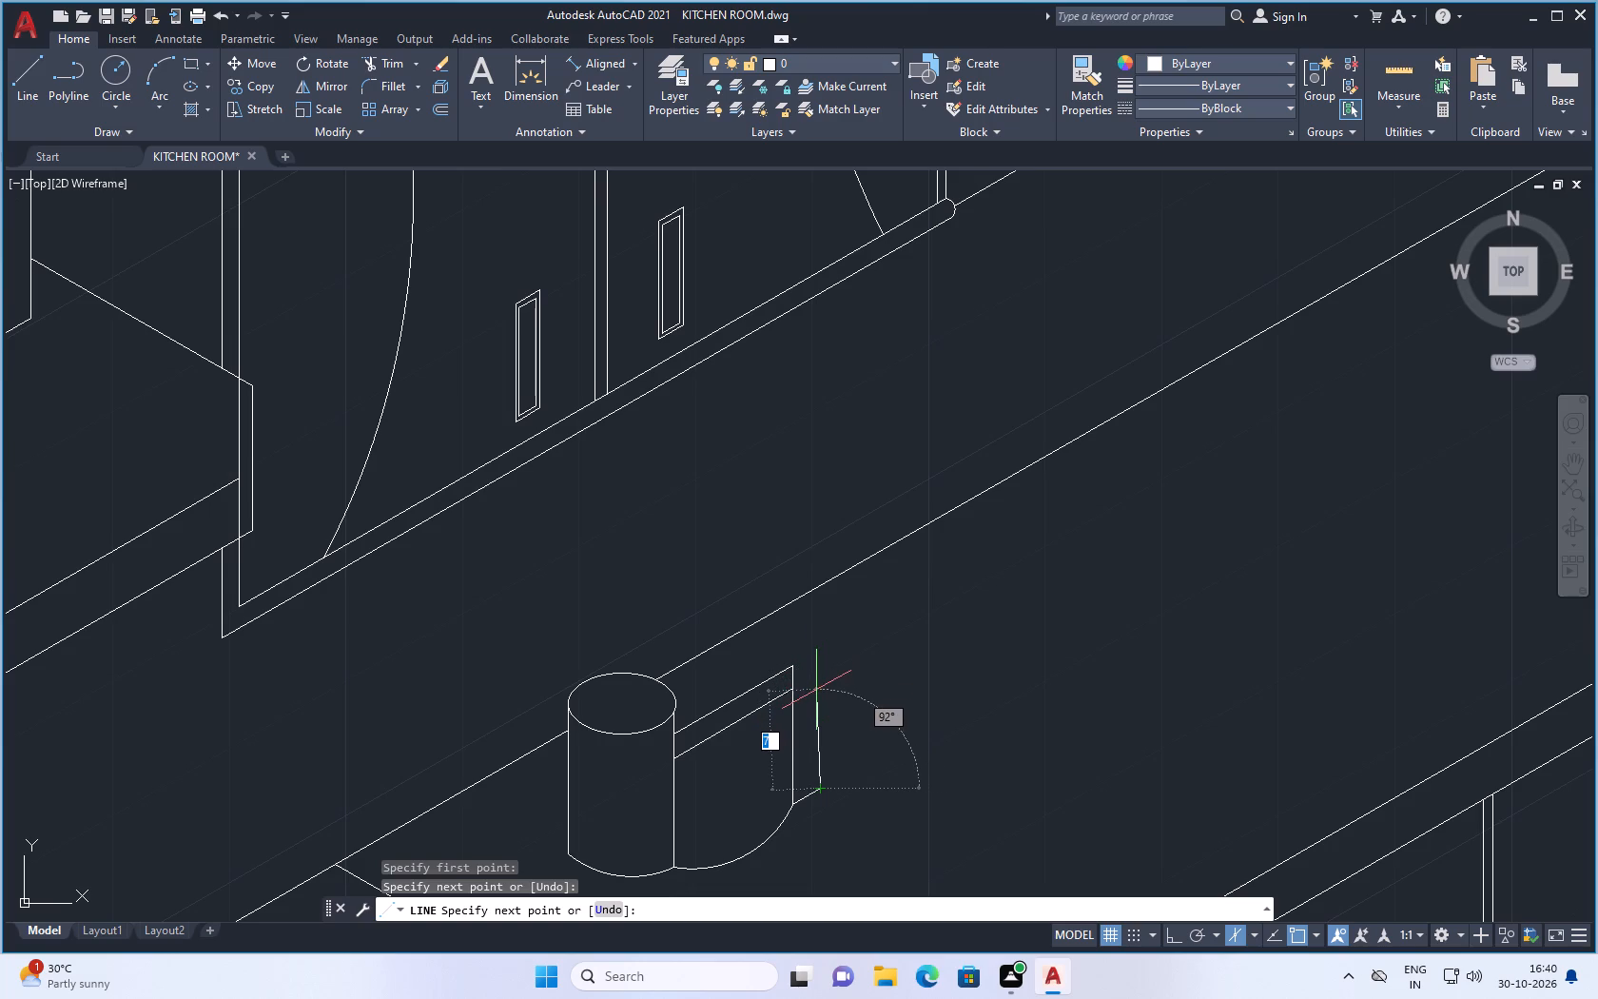
pyautogui.press('space')
# From the short line, draw a second vertical about 9 upward with ortho on, and close it with a short segment back to the outer vertical.
pyautogui.press('space')
pyautogui.scroll(2, 818, 791)
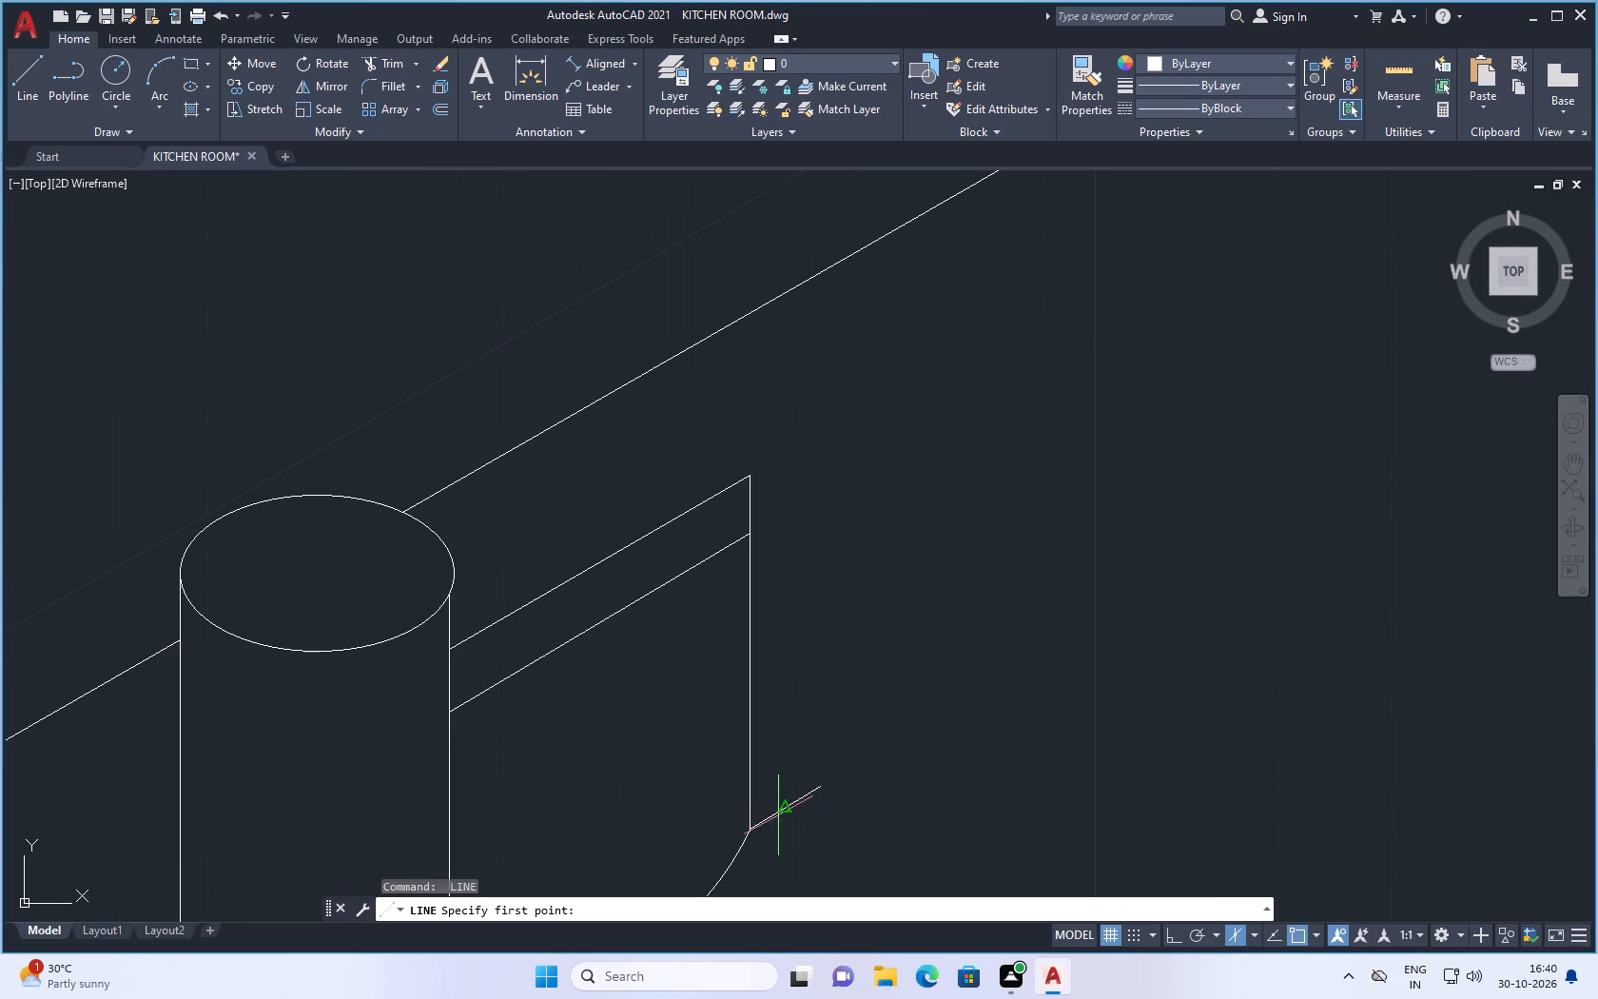
pyautogui.click(798, 800)
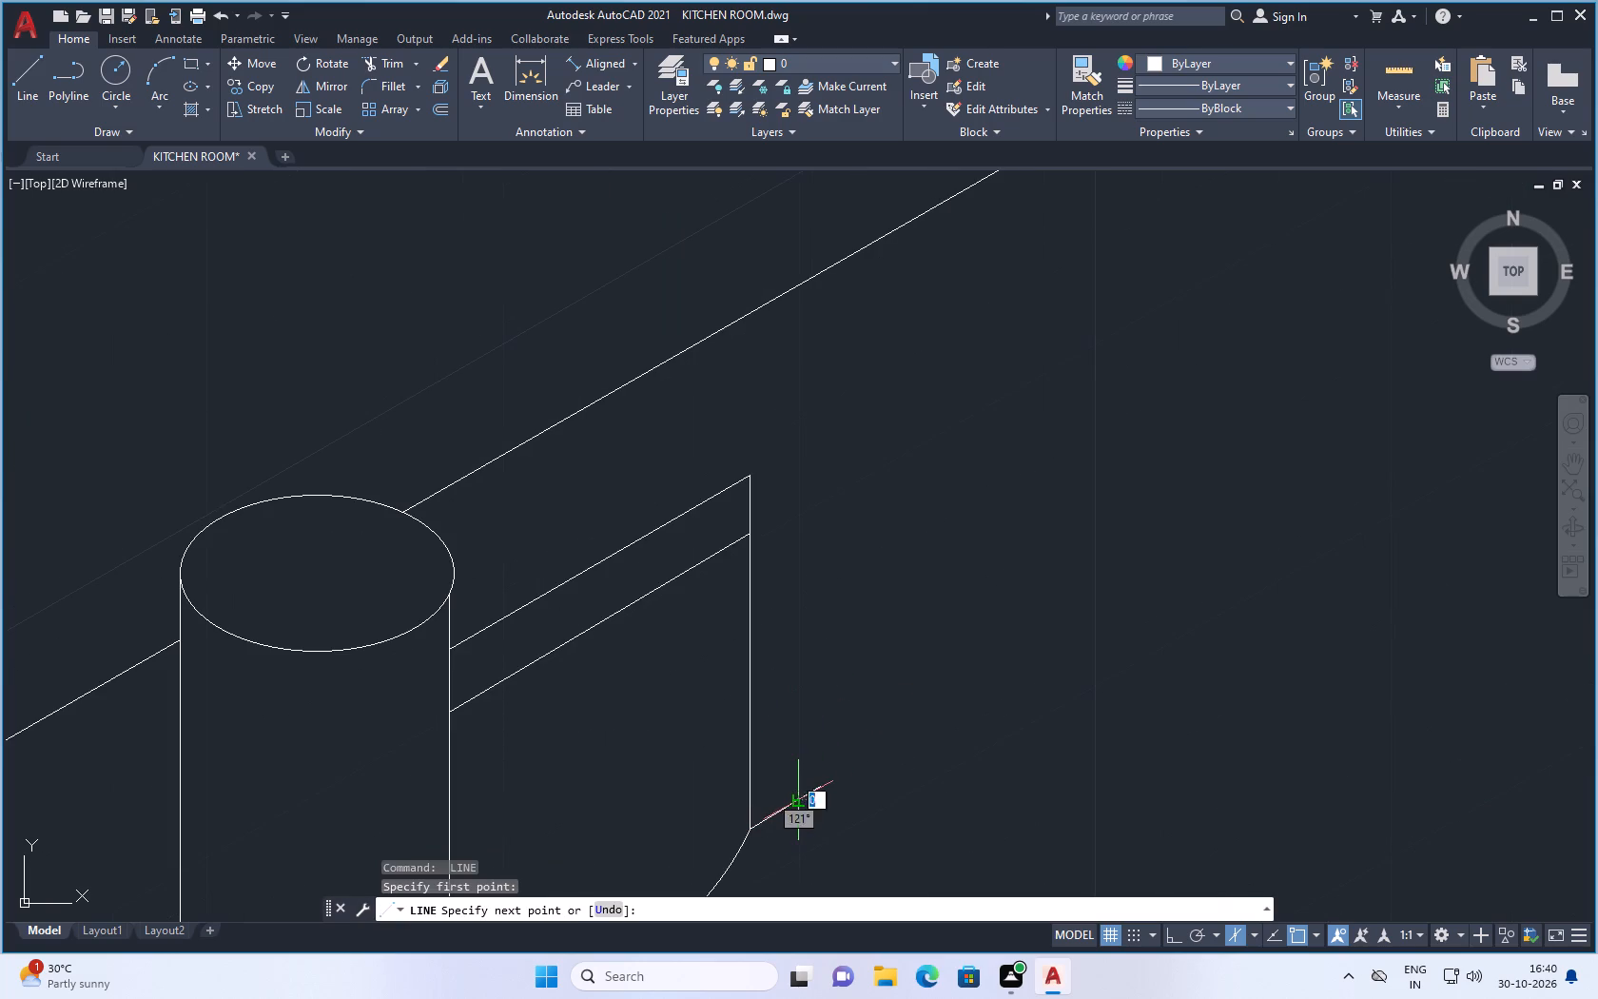
pyautogui.click(1164, 927)
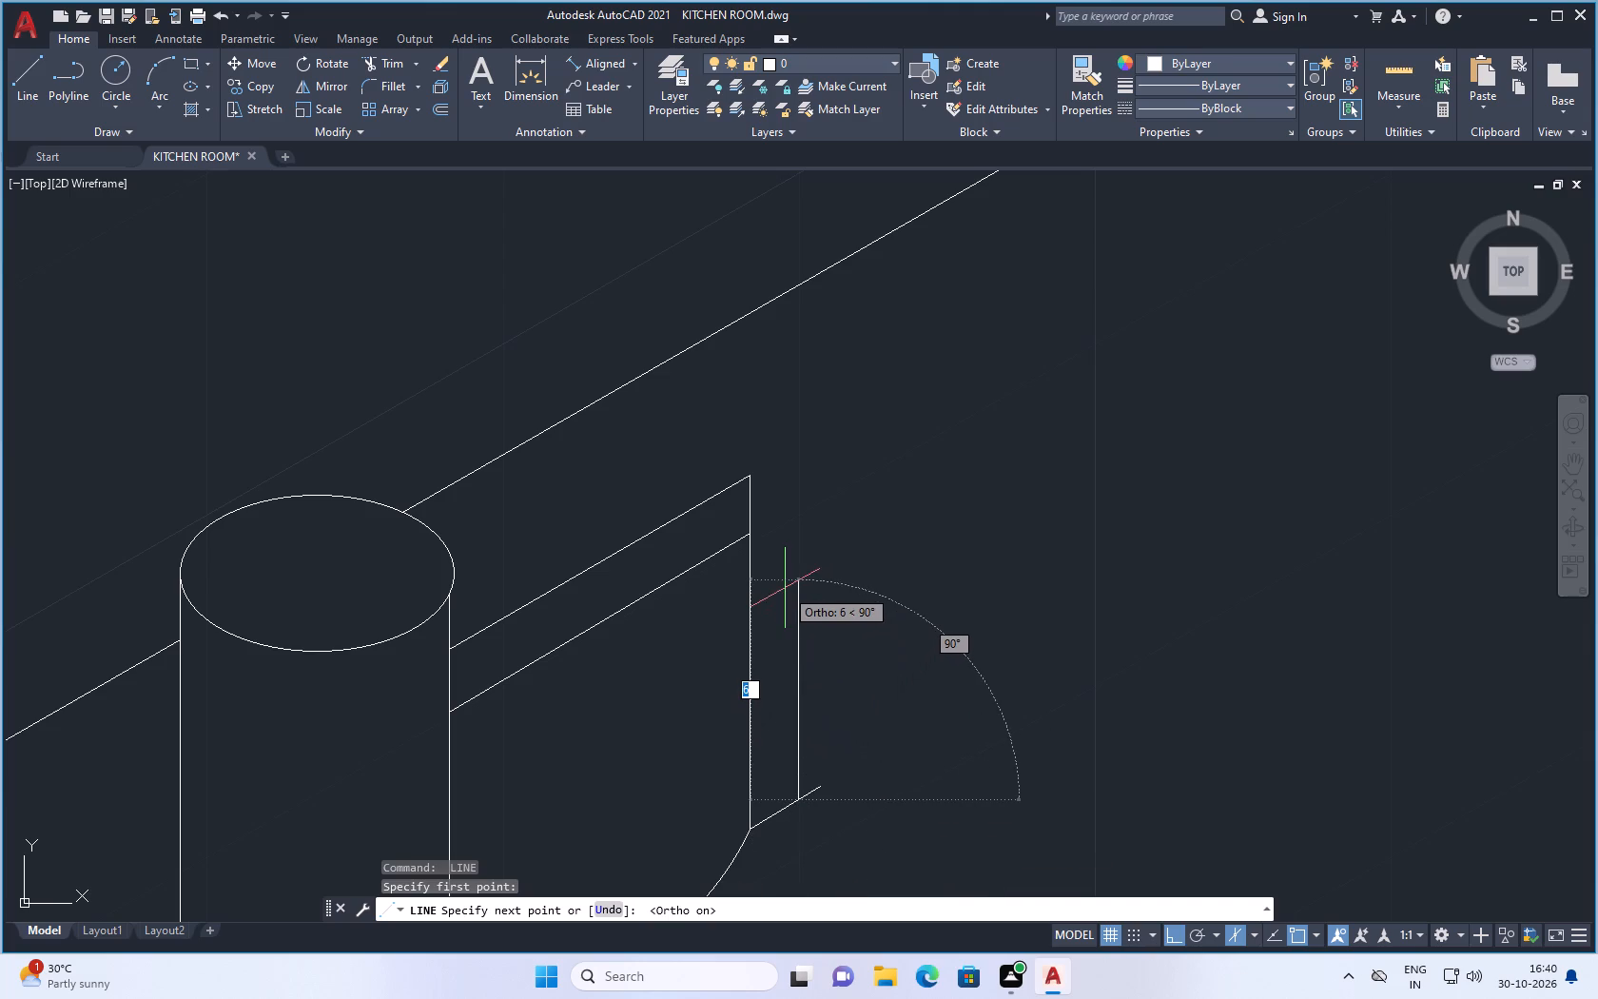
pyautogui.press('space')
pyautogui.press('space')
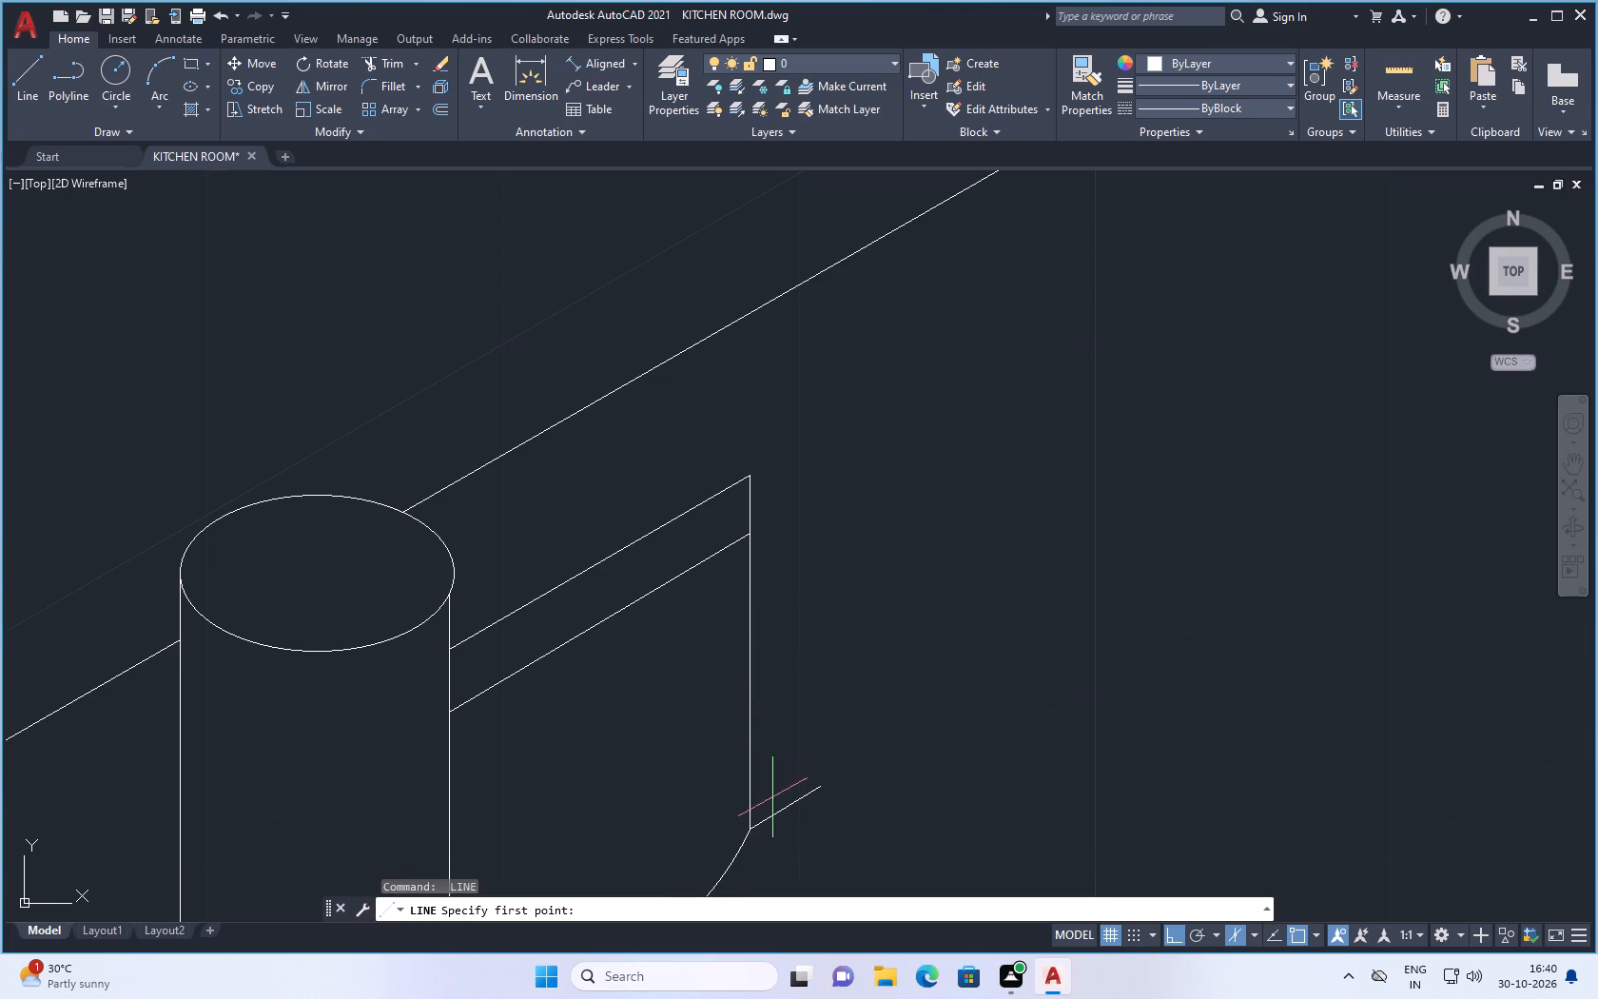
pyautogui.click(780, 808)
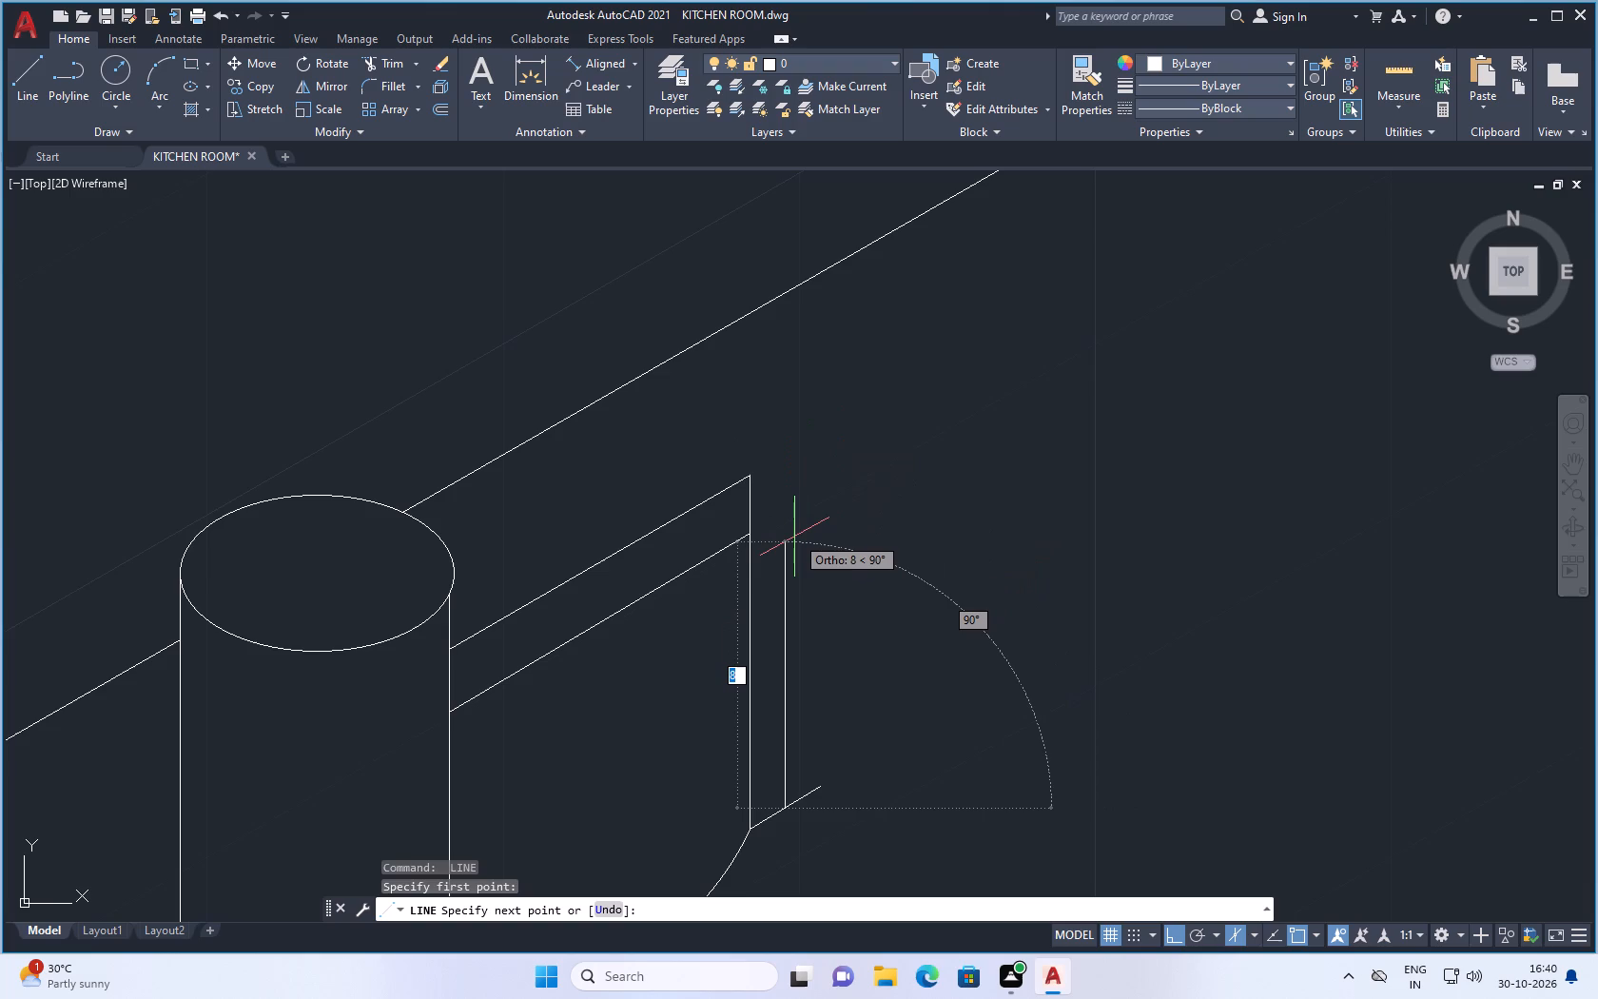
pyautogui.click(786, 483)
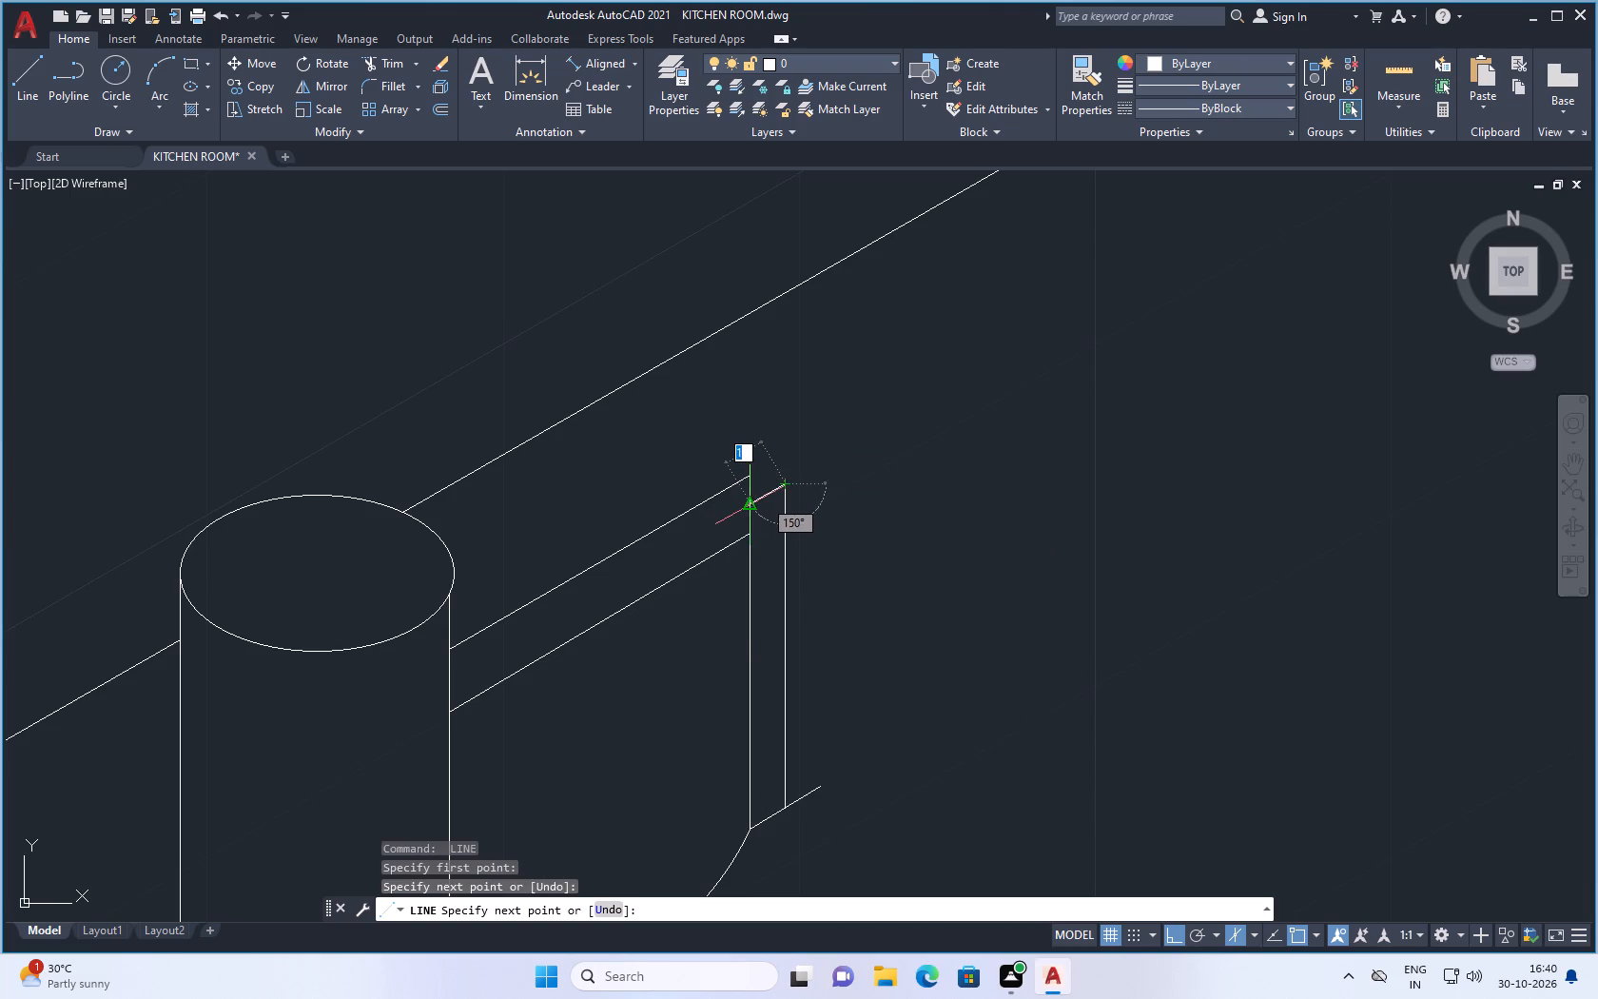
pyautogui.click(749, 500)
pyautogui.press('space')
# Draw a vertical line from the centre of the container's rim ellipse up to its top quadrant.
pyautogui.scroll(-6, 743, 597)
pyautogui.scroll(1, 730, 567)
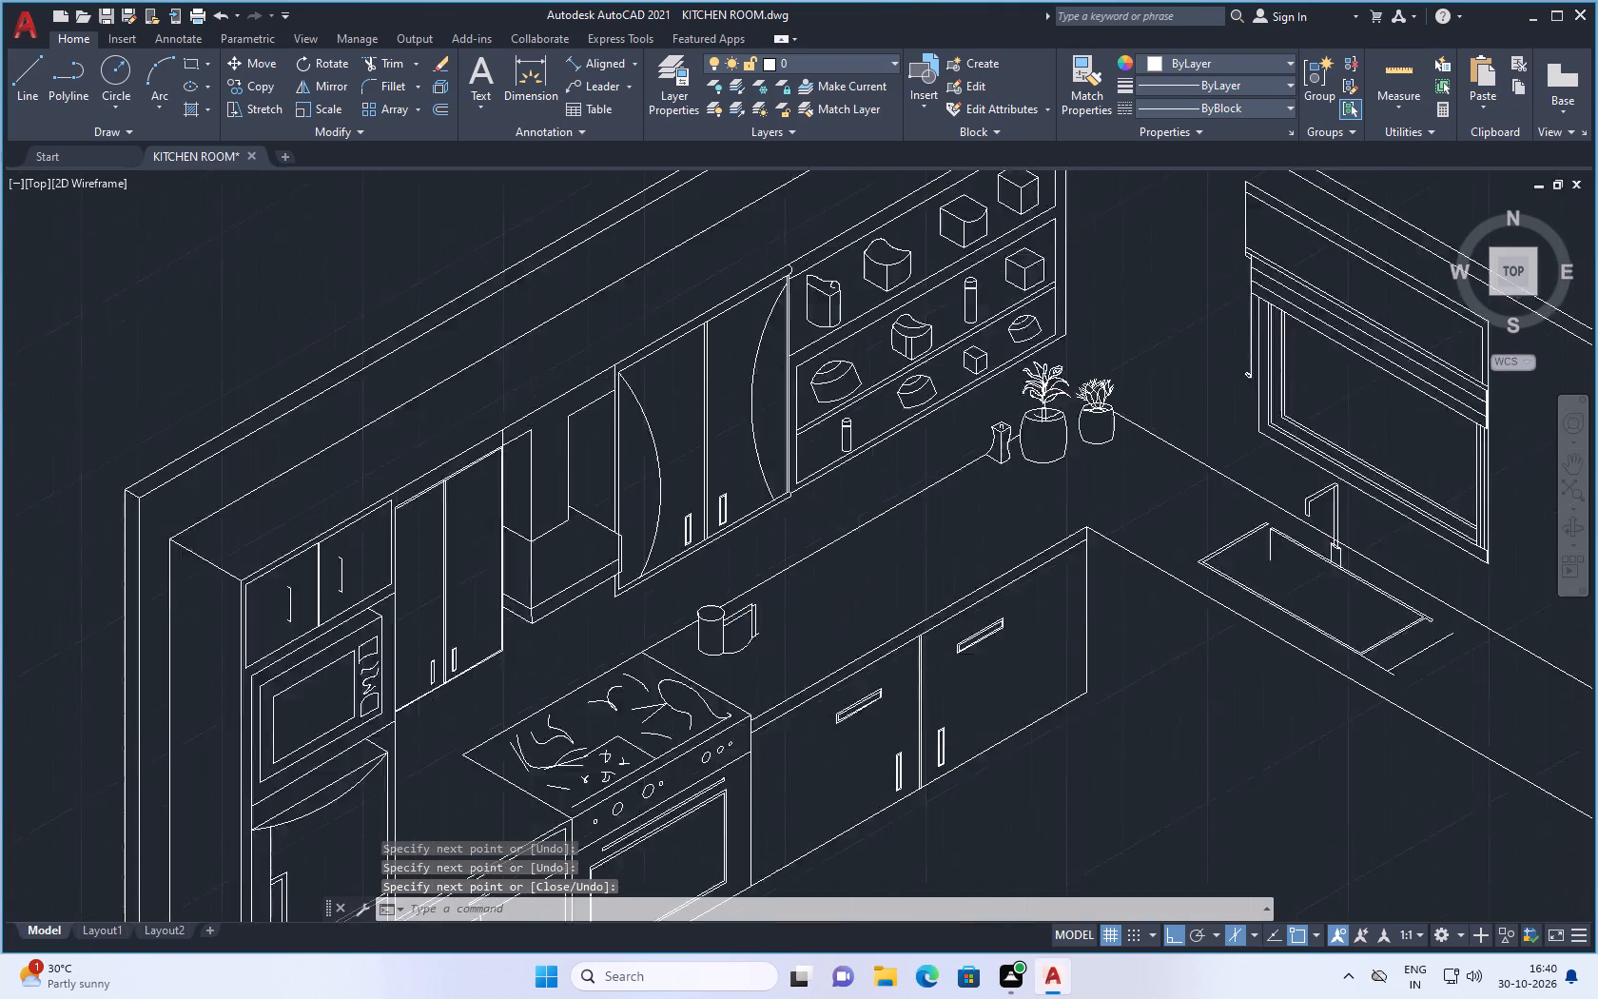
pyautogui.scroll(1, 730, 567)
pyautogui.scroll(-1, 756, 610)
pyautogui.scroll(2, 756, 612)
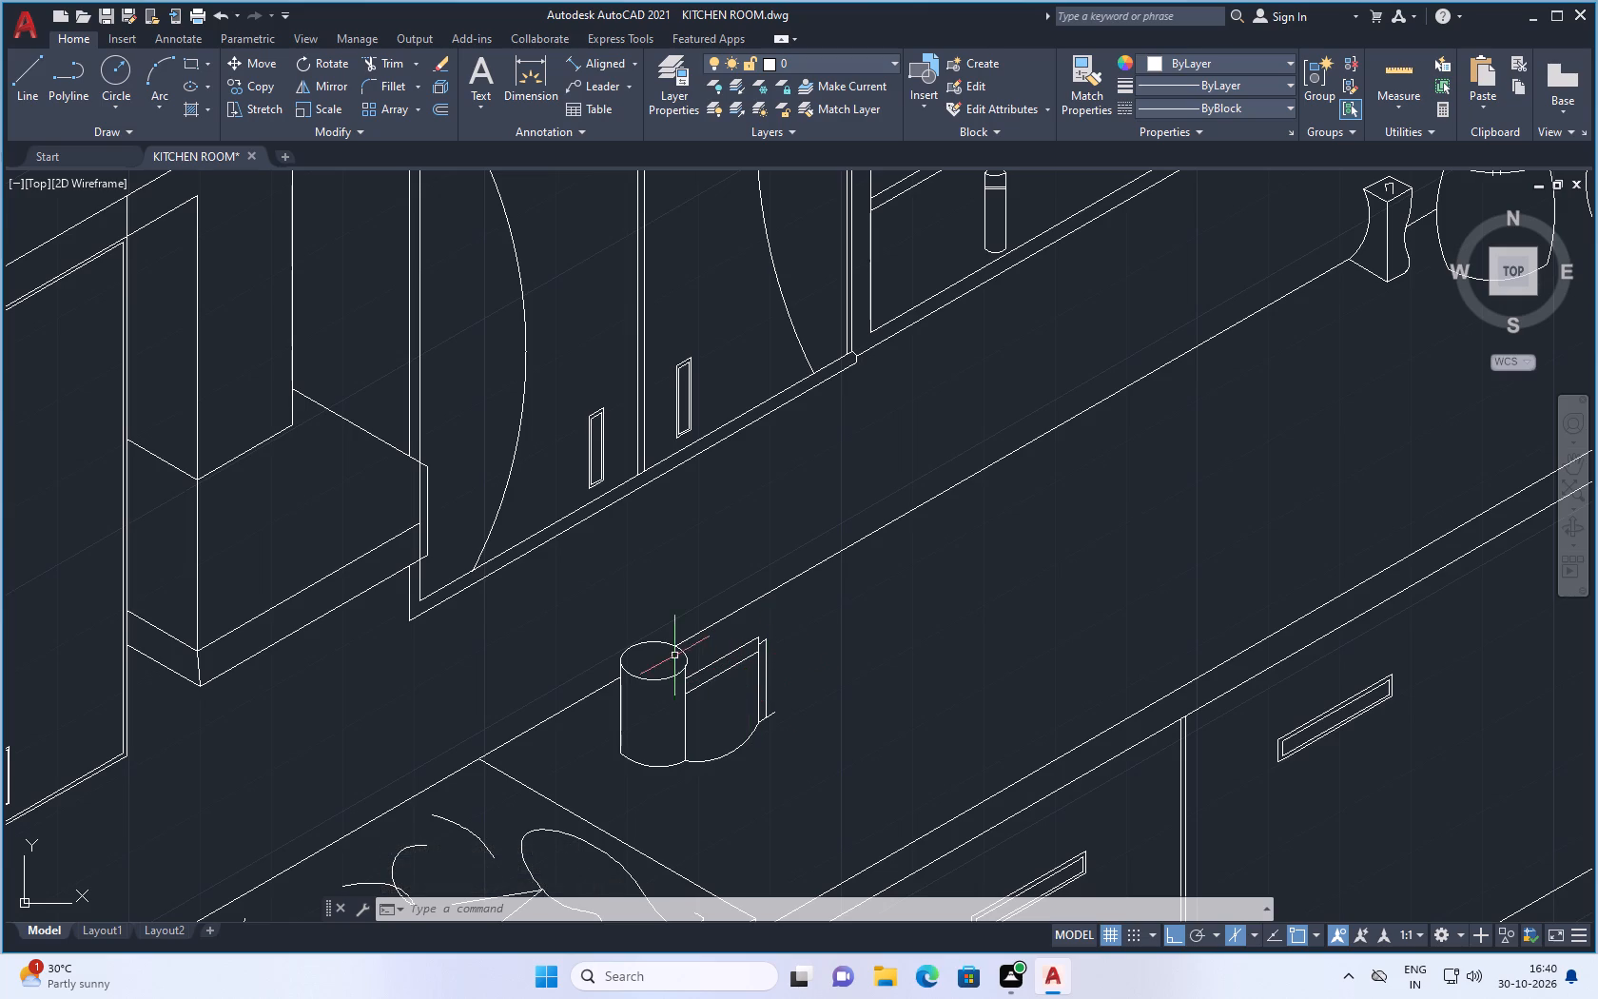
pyautogui.click(25, 81)
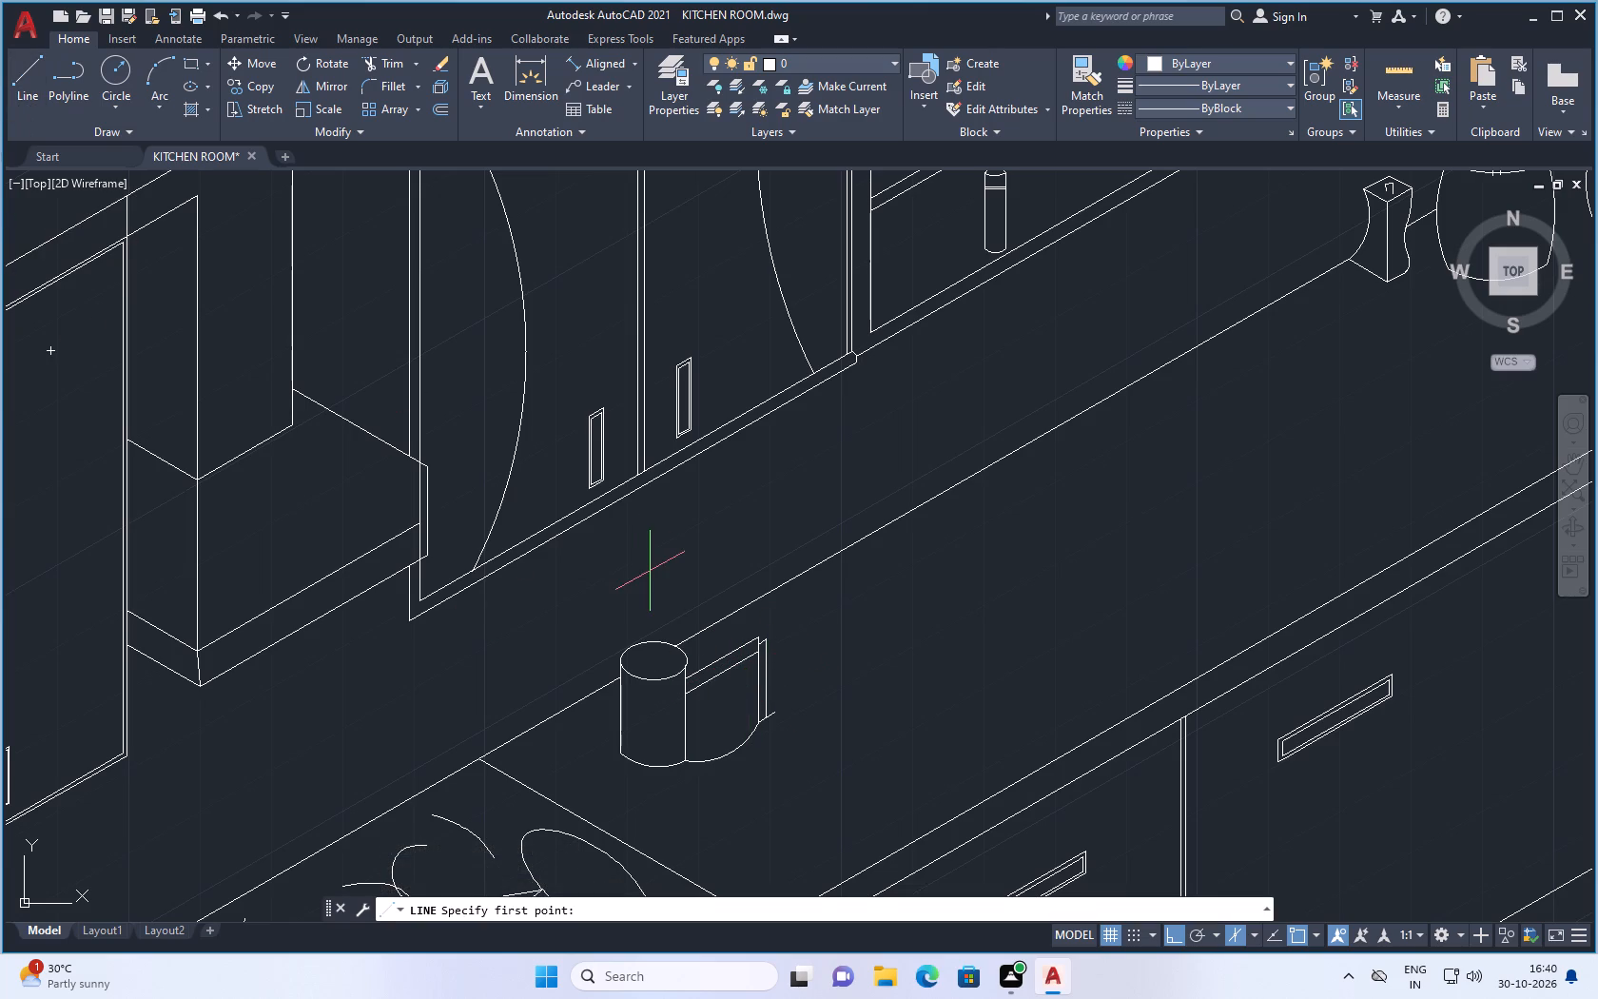
pyautogui.scroll(1, 669, 642)
pyautogui.click(637, 671)
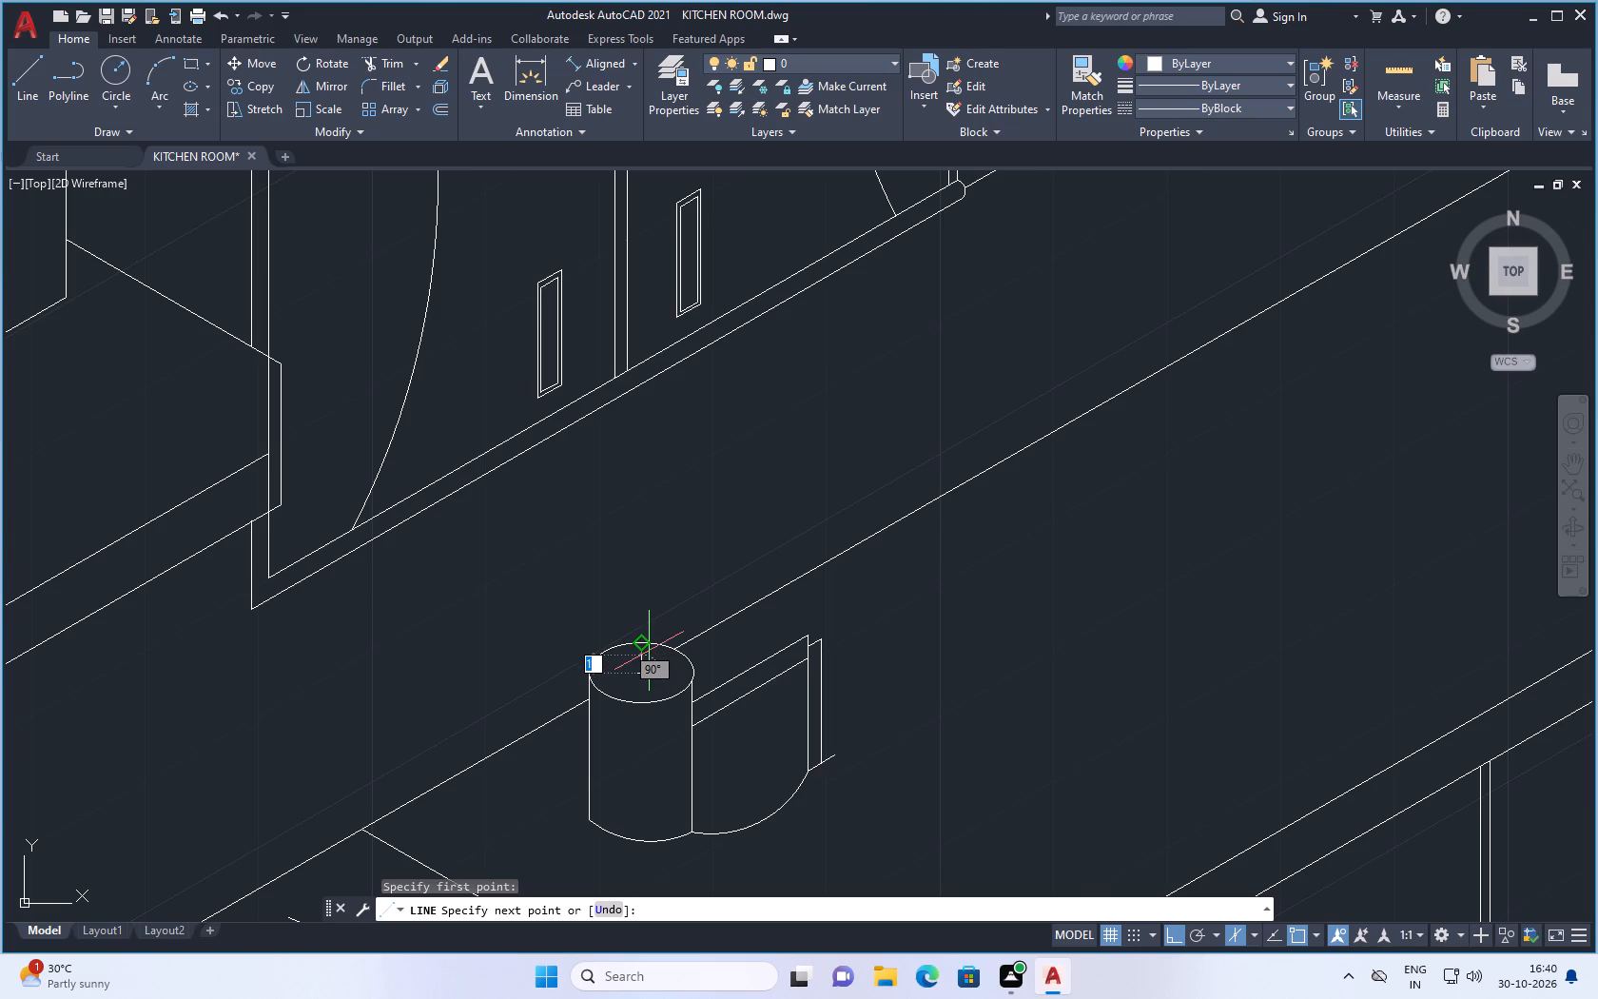
pyautogui.click(647, 643)
pyautogui.press('space')
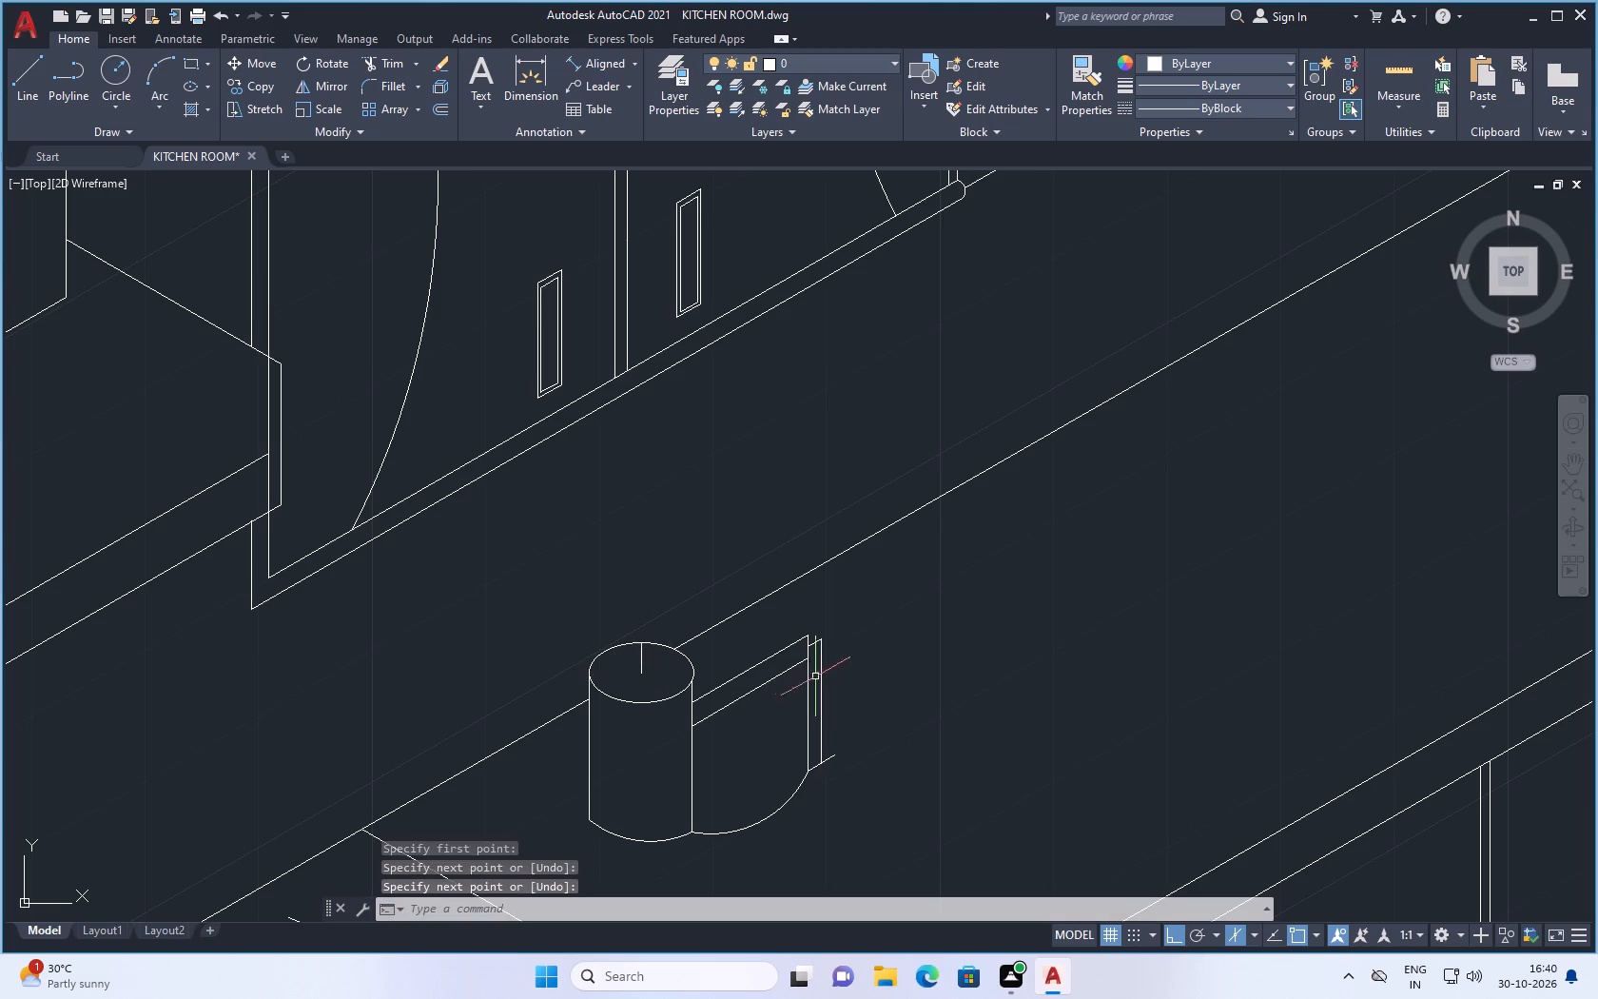
# Draw connected lines from the strip's upper outer corner: straight up, about 8 to the counter's back edge, about 5 to above the rim, down to the rim's top.
pyautogui.press('space')
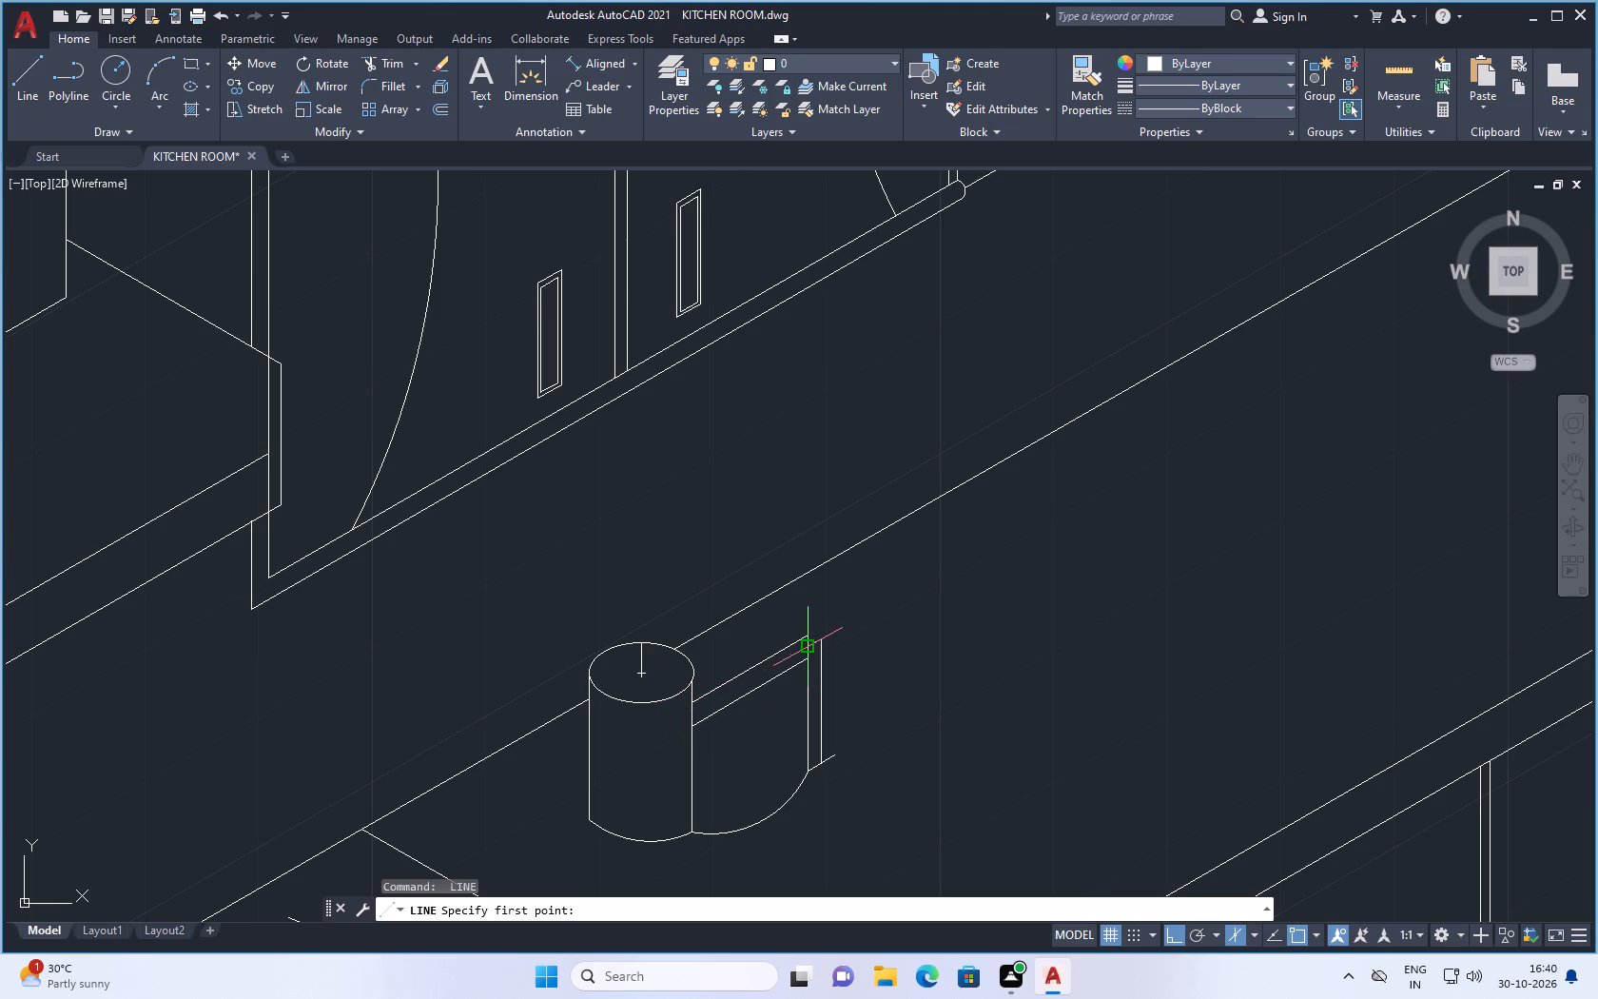
pyautogui.scroll(1, 795, 646)
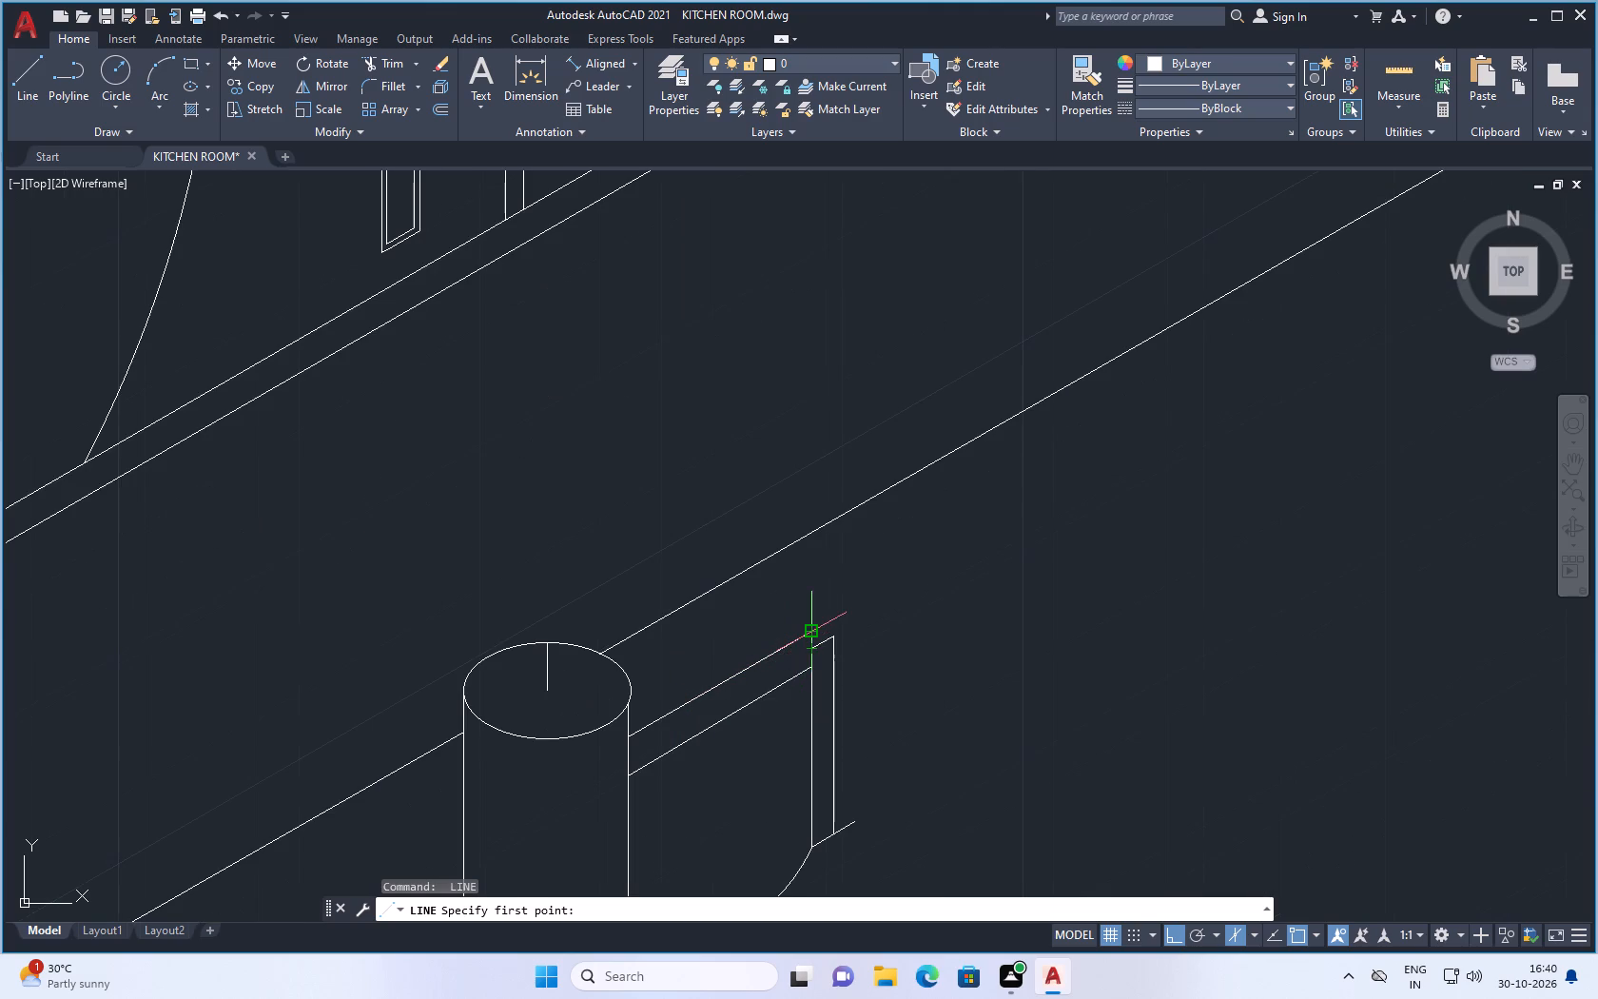
pyautogui.click(807, 632)
pyautogui.click(806, 586)
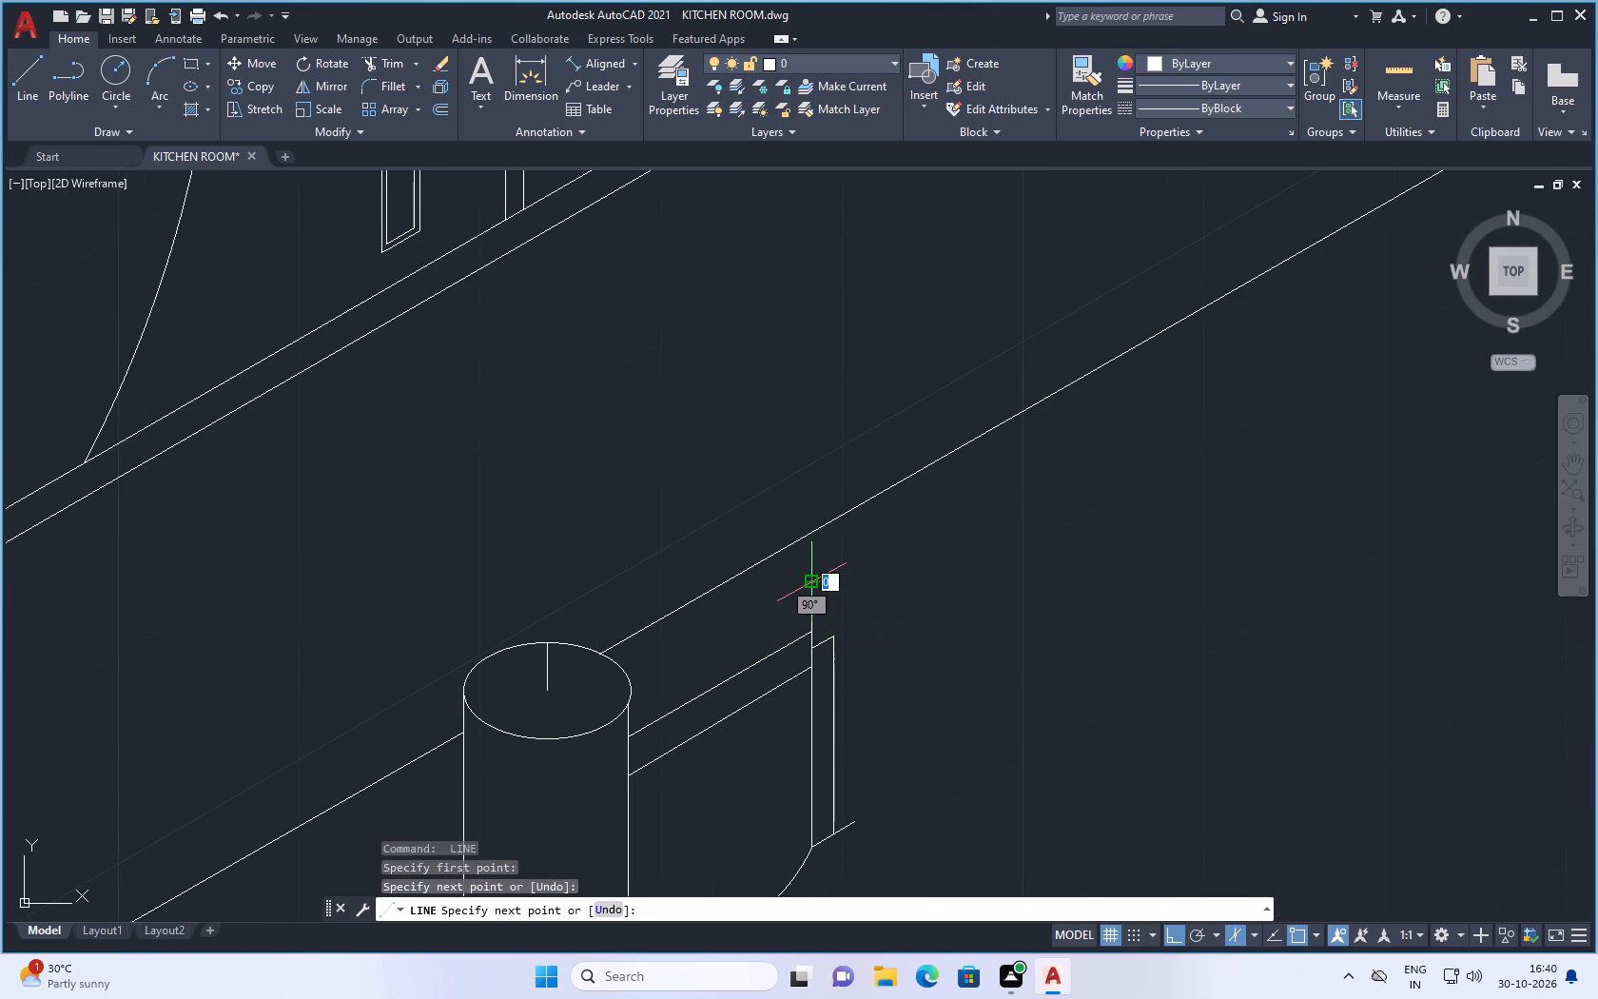
pyautogui.click(806, 586)
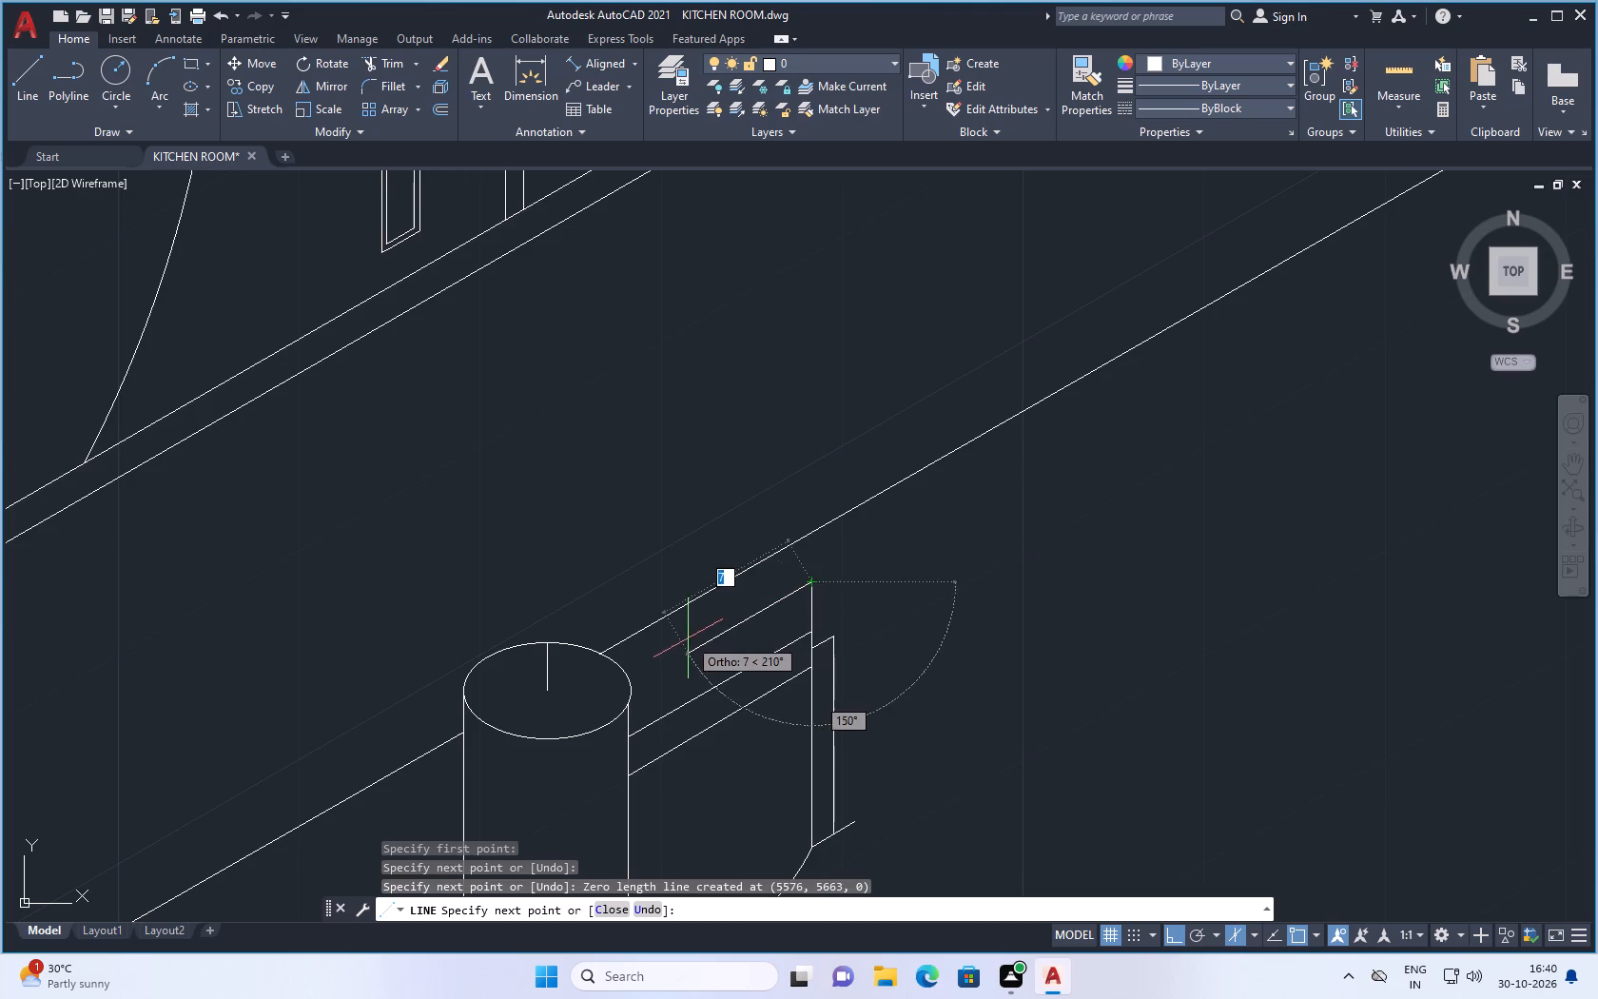
pyautogui.click(1171, 933)
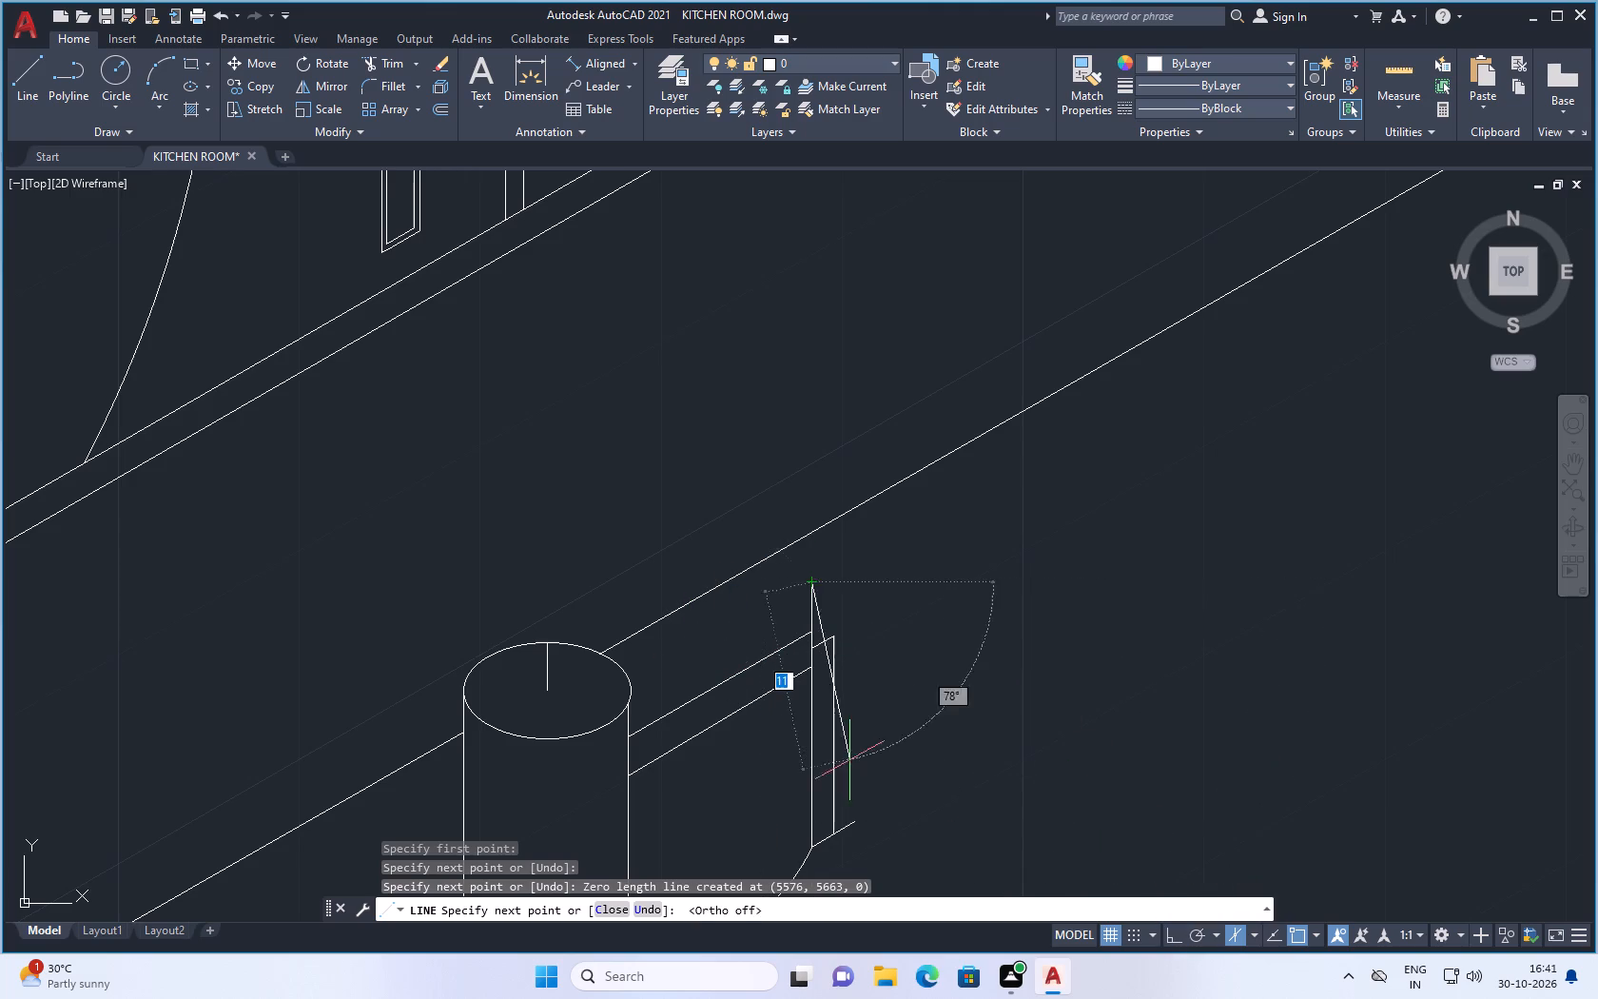
pyautogui.scroll(1, 684, 636)
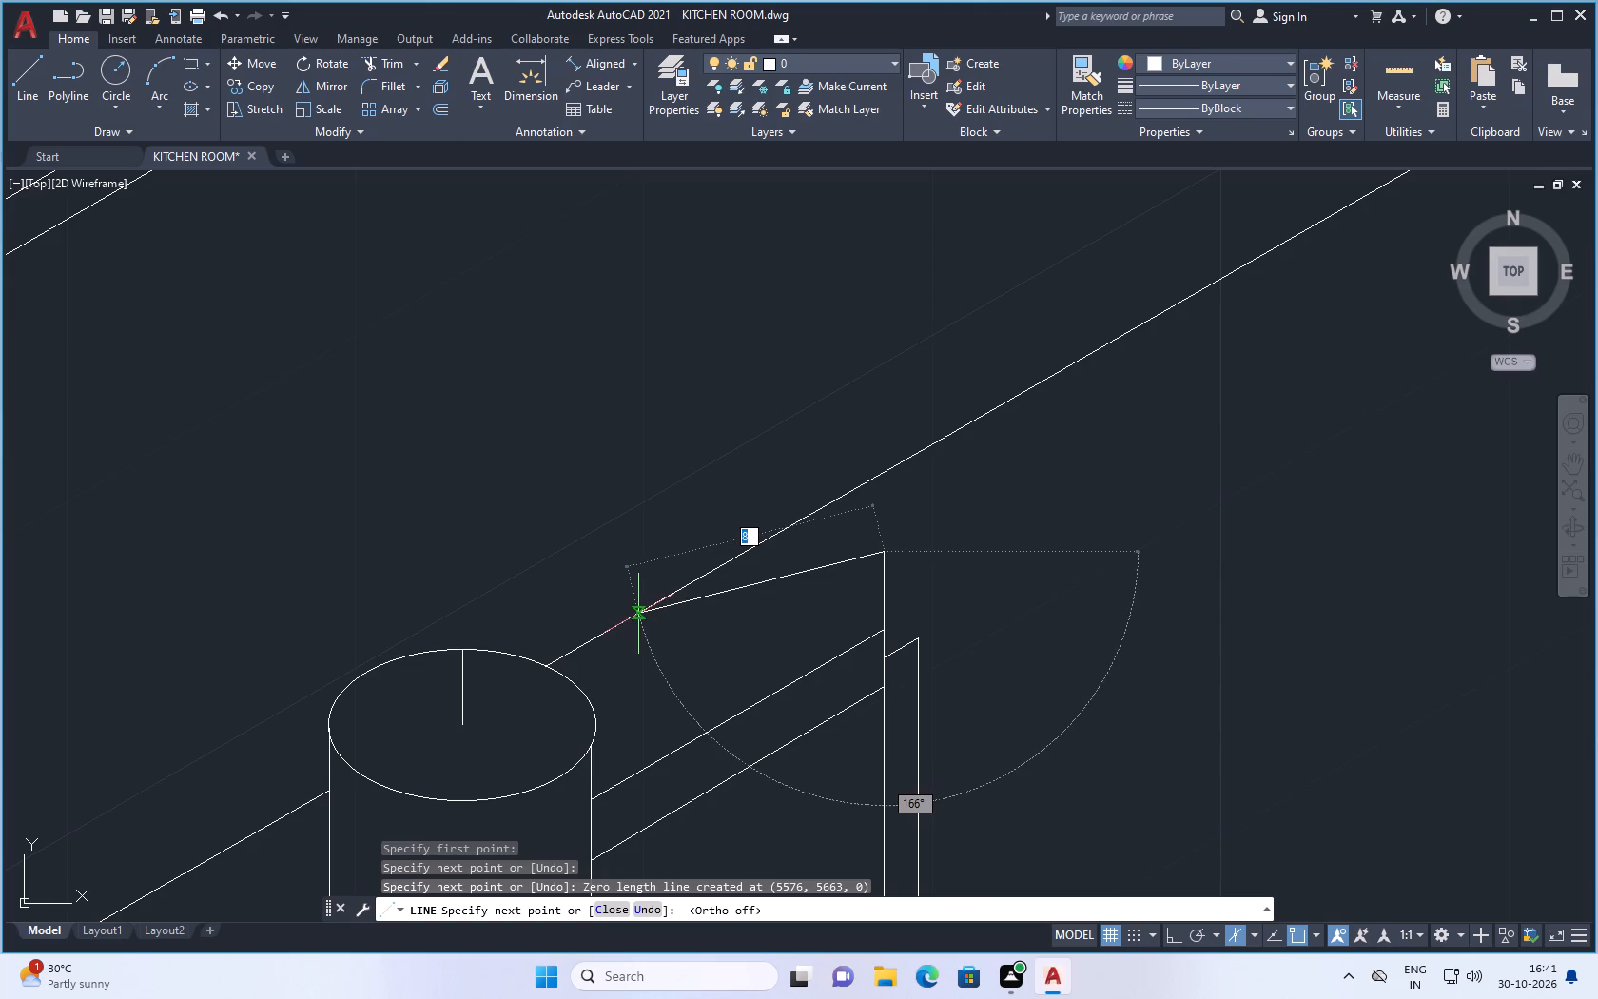
pyautogui.click(636, 614)
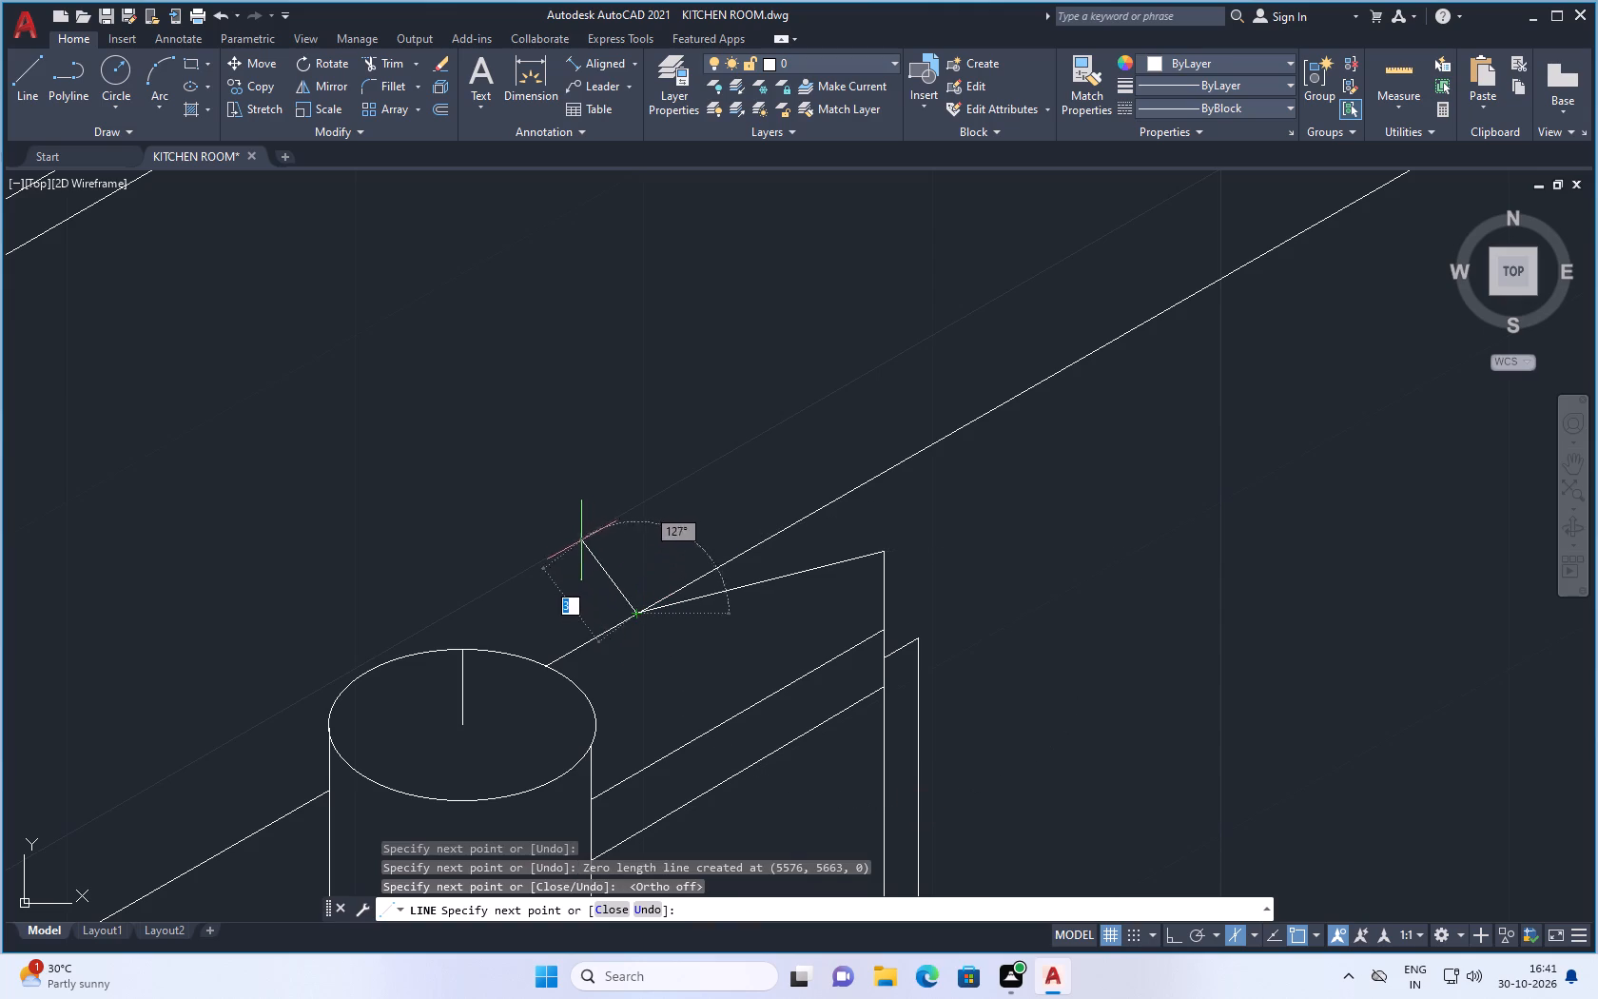
pyautogui.click(471, 549)
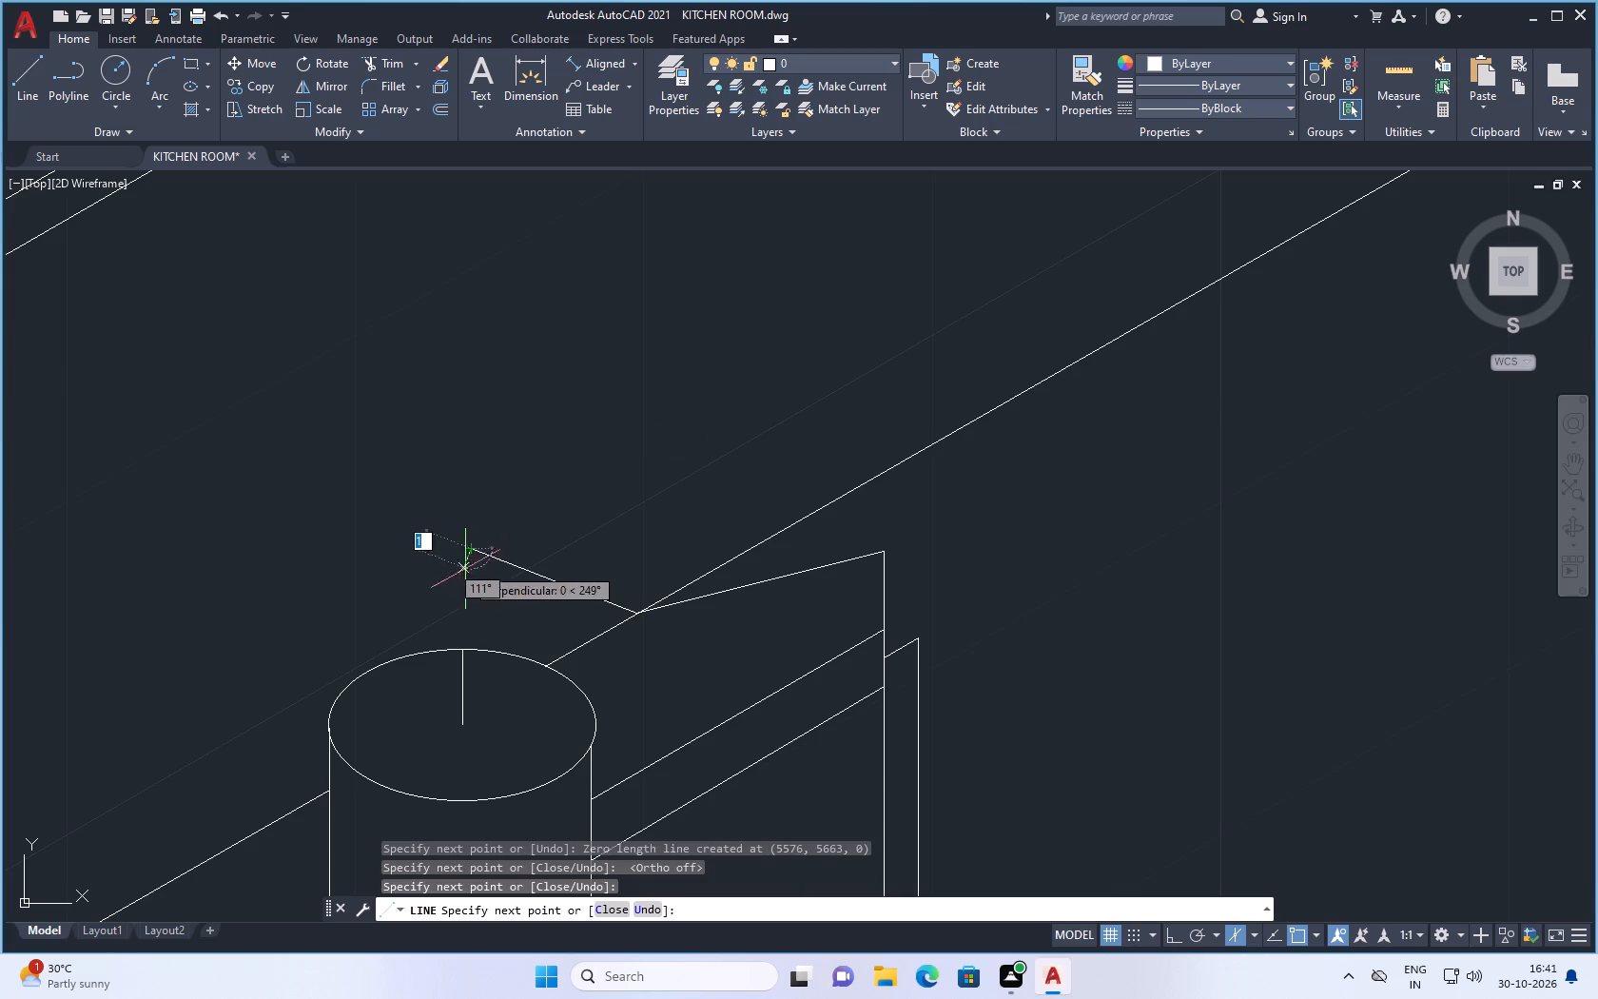
pyautogui.click(462, 656)
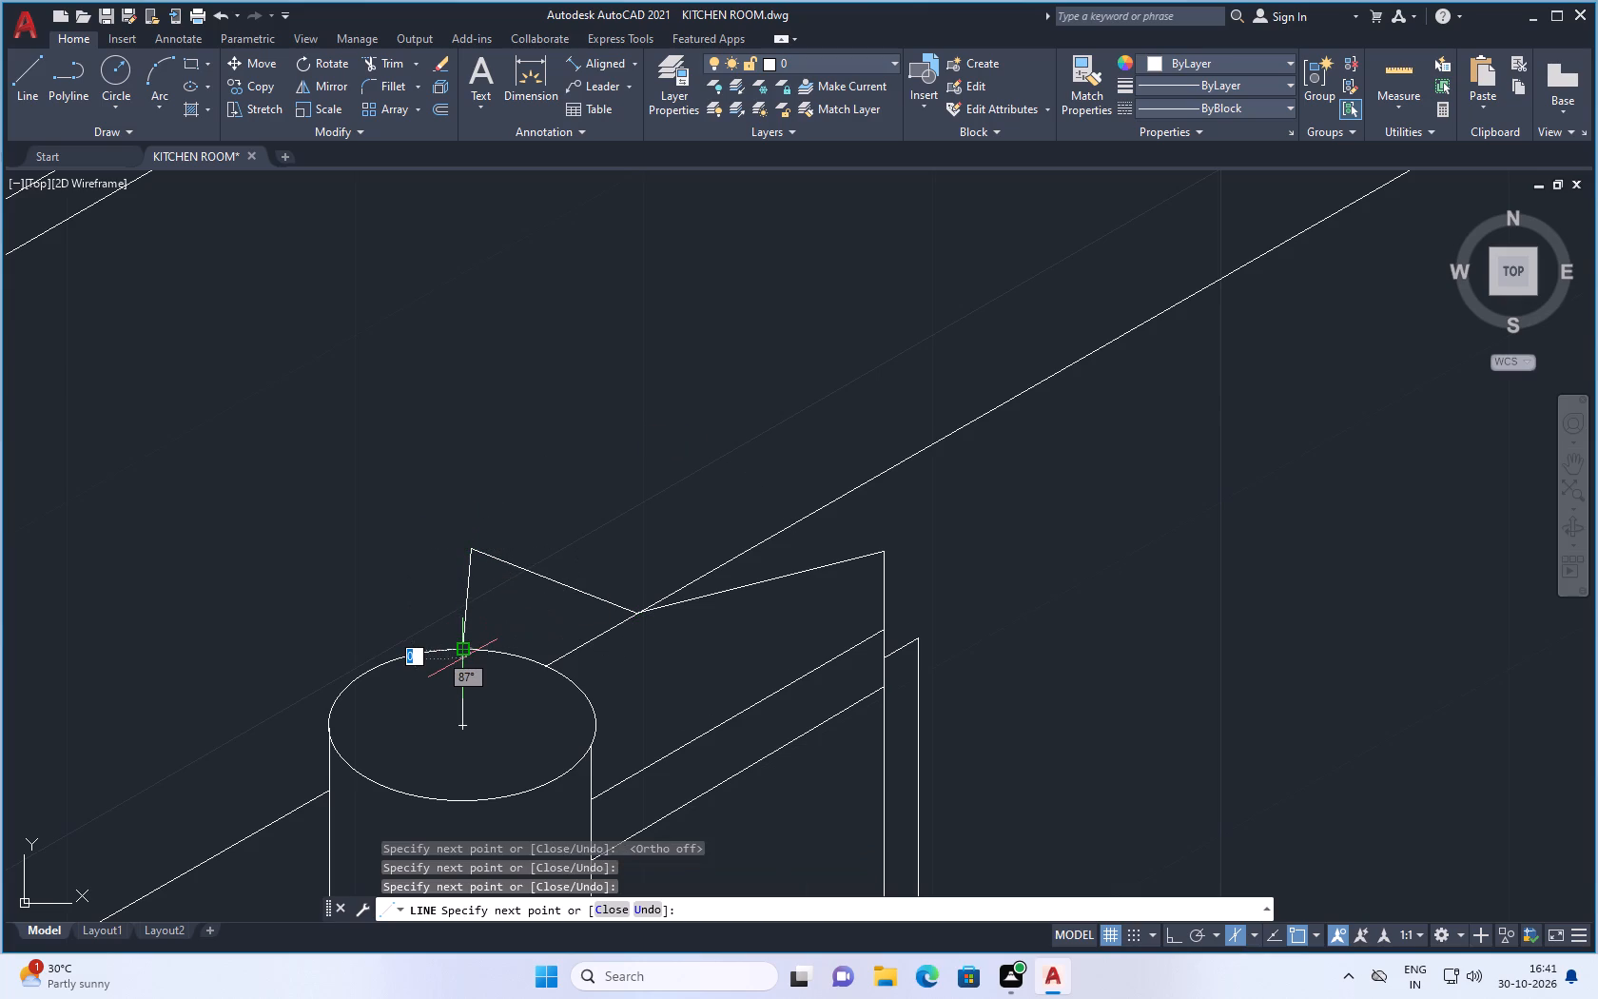
pyautogui.press('space')
pyautogui.scroll(-4, 537, 664)
pyautogui.scroll(1, 563, 634)
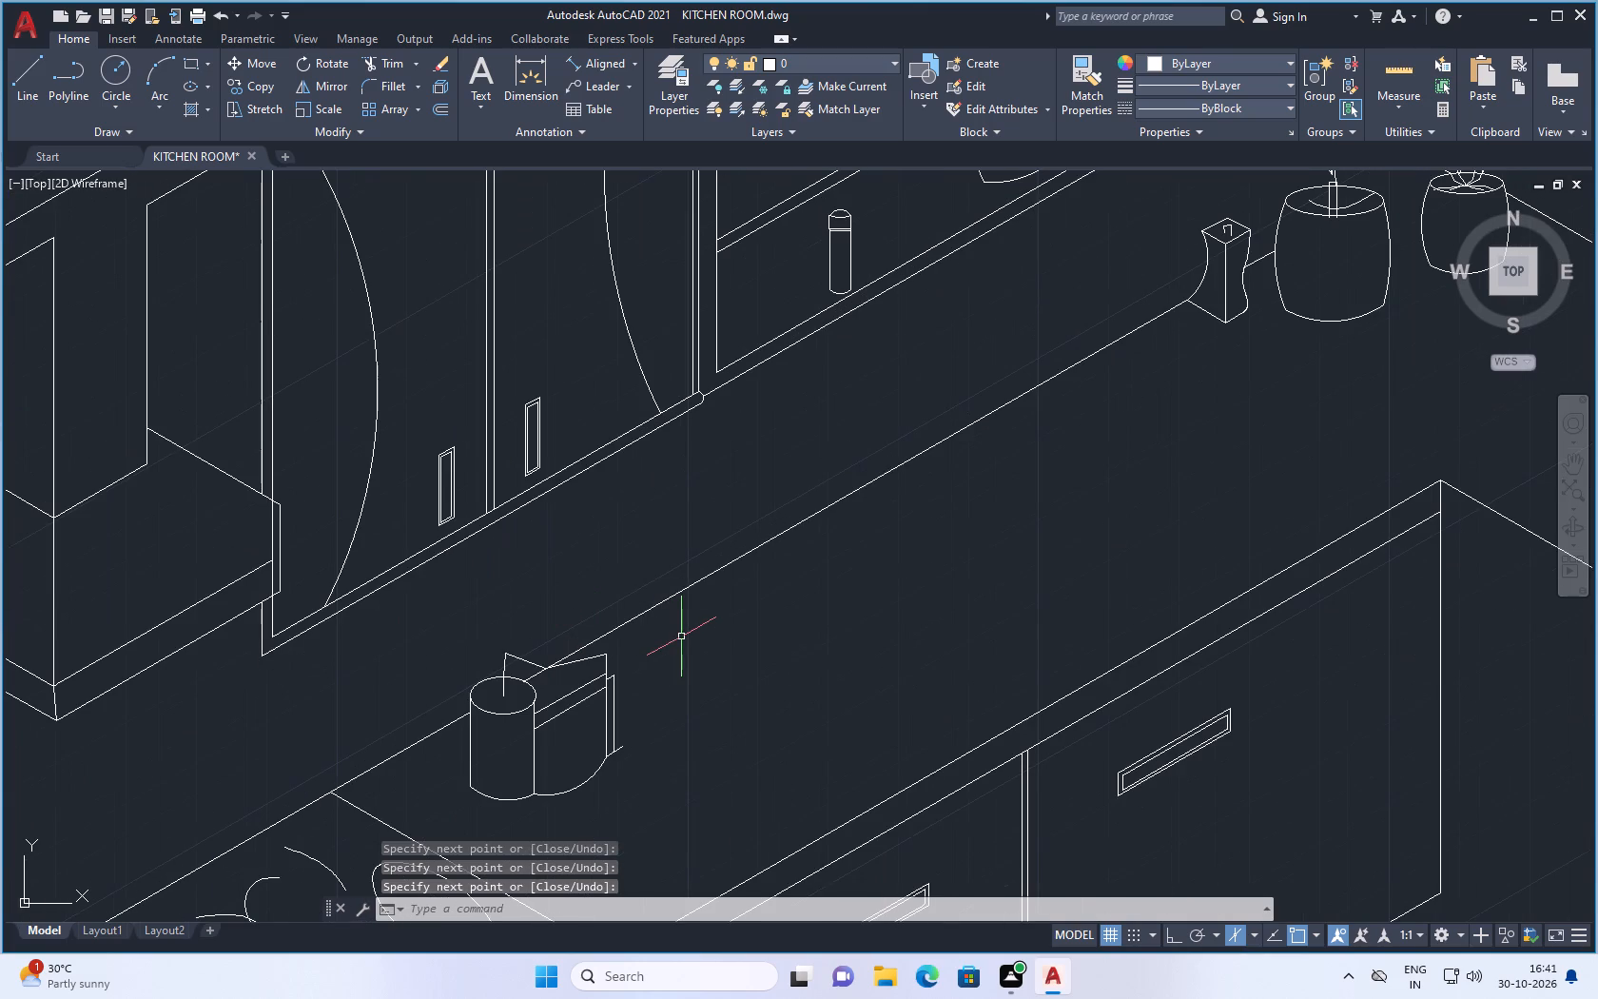
# Trim the part of the counter's back edge between the container's rim and the low point of the upper outline.
pyautogui.scroll(2, 493, 644)
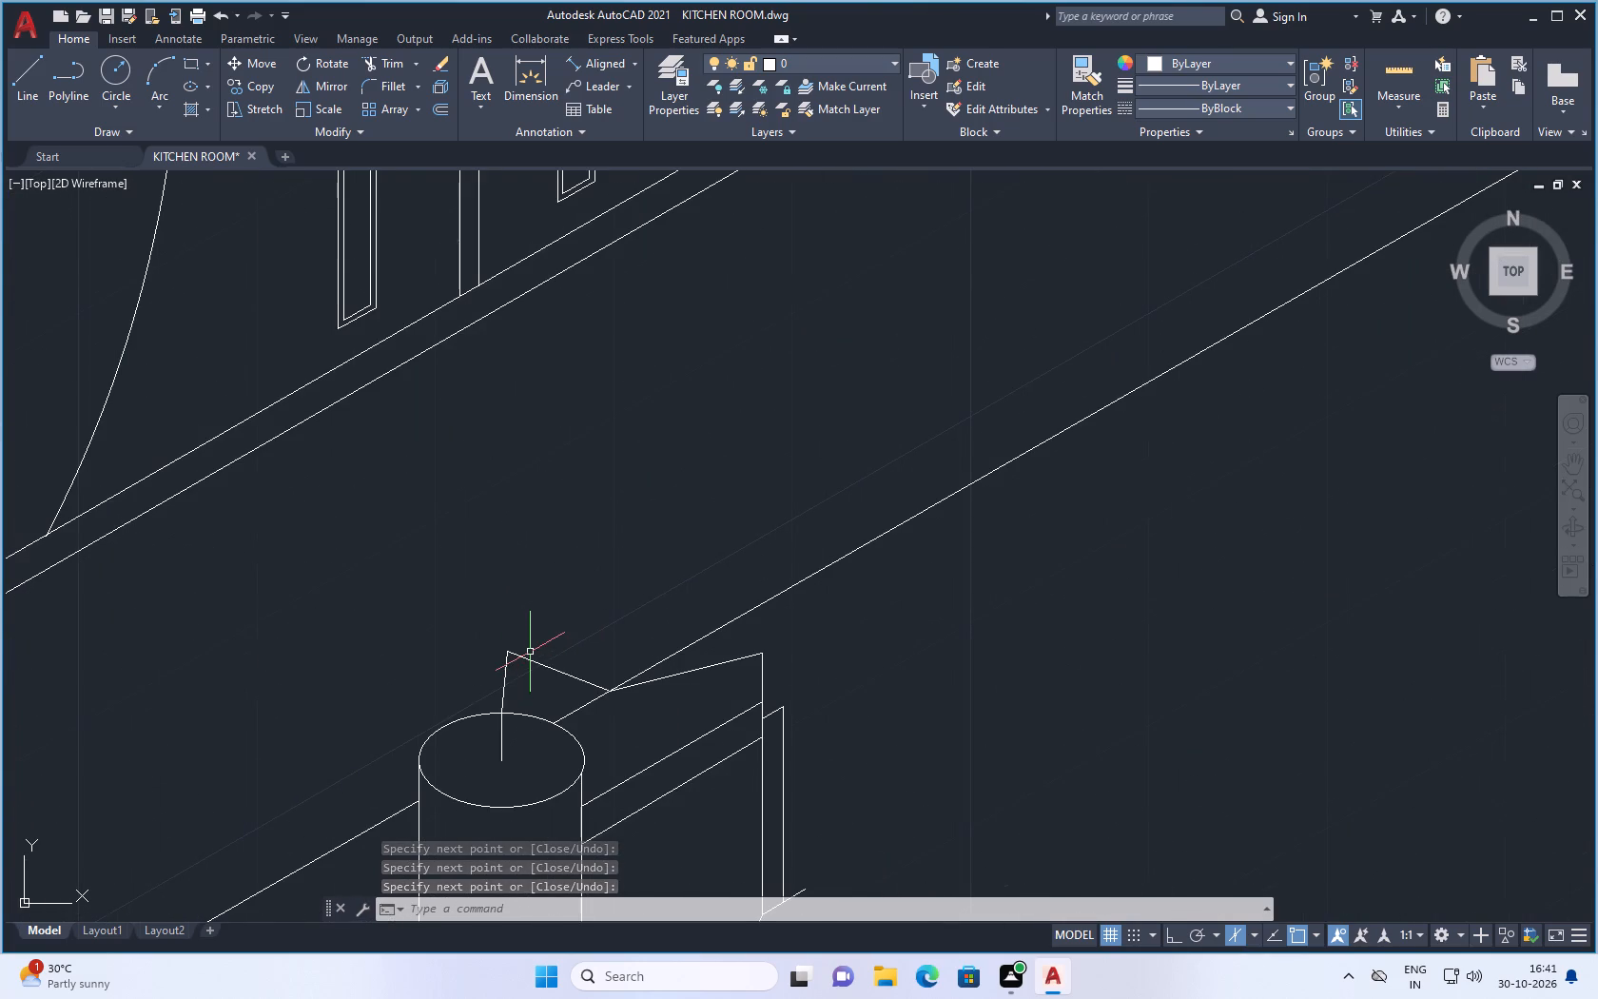
pyautogui.write('tr')
pyautogui.press('Return')
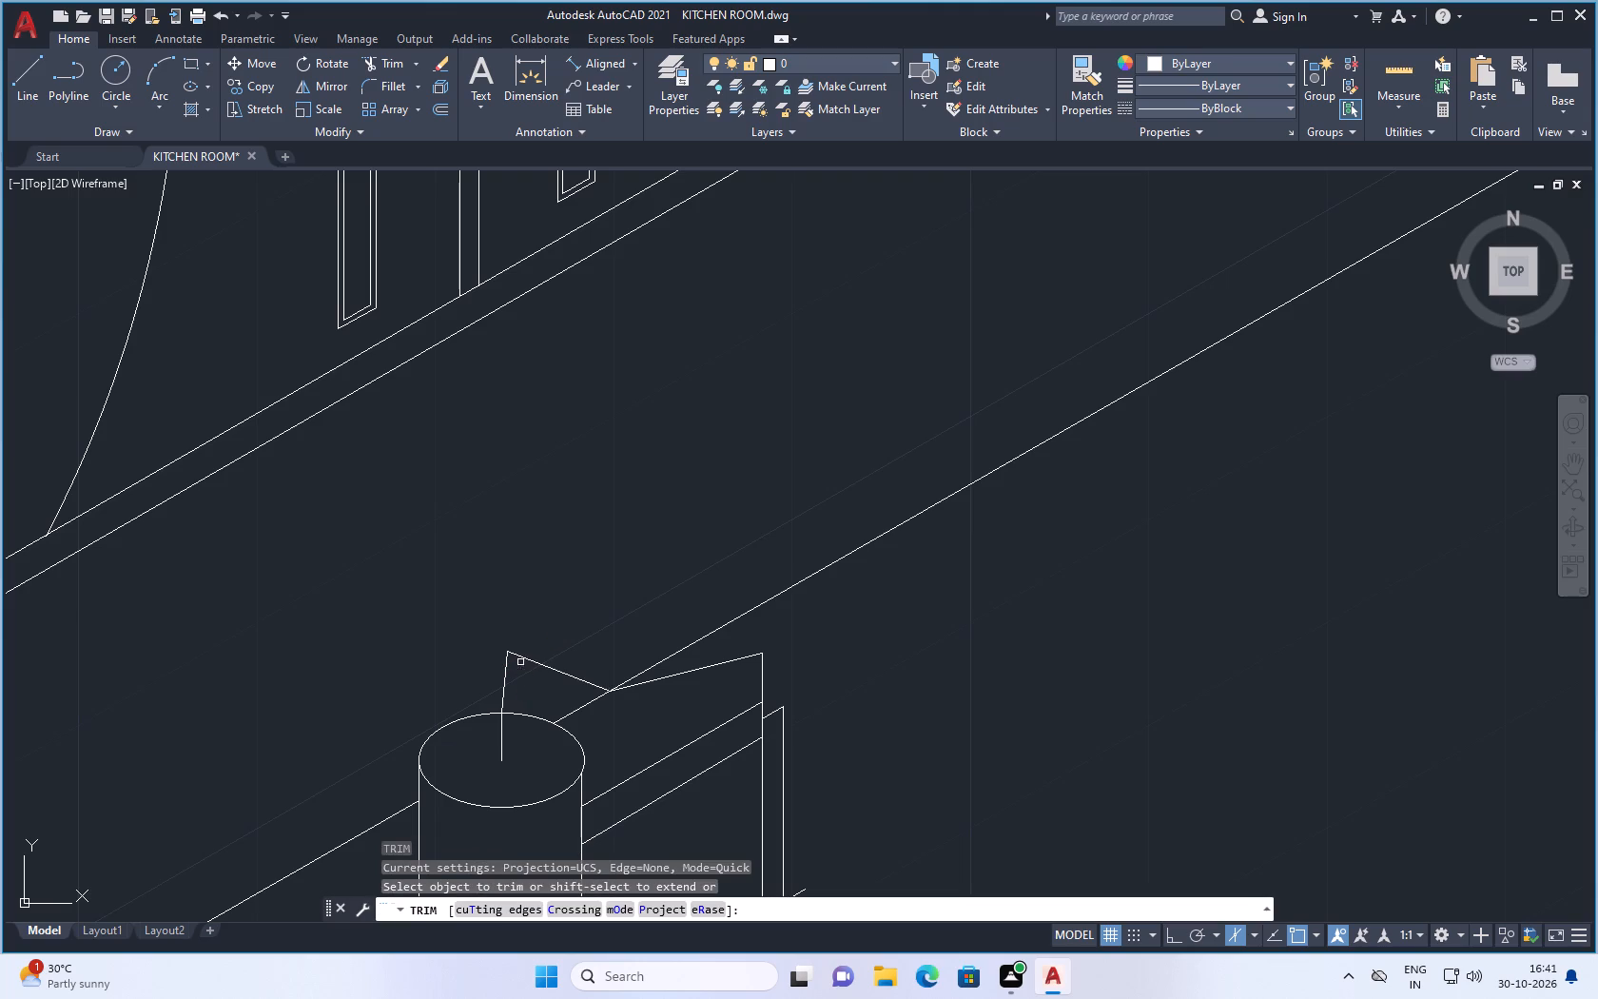
pyautogui.click(576, 710)
pyautogui.scroll(-3, 657, 702)
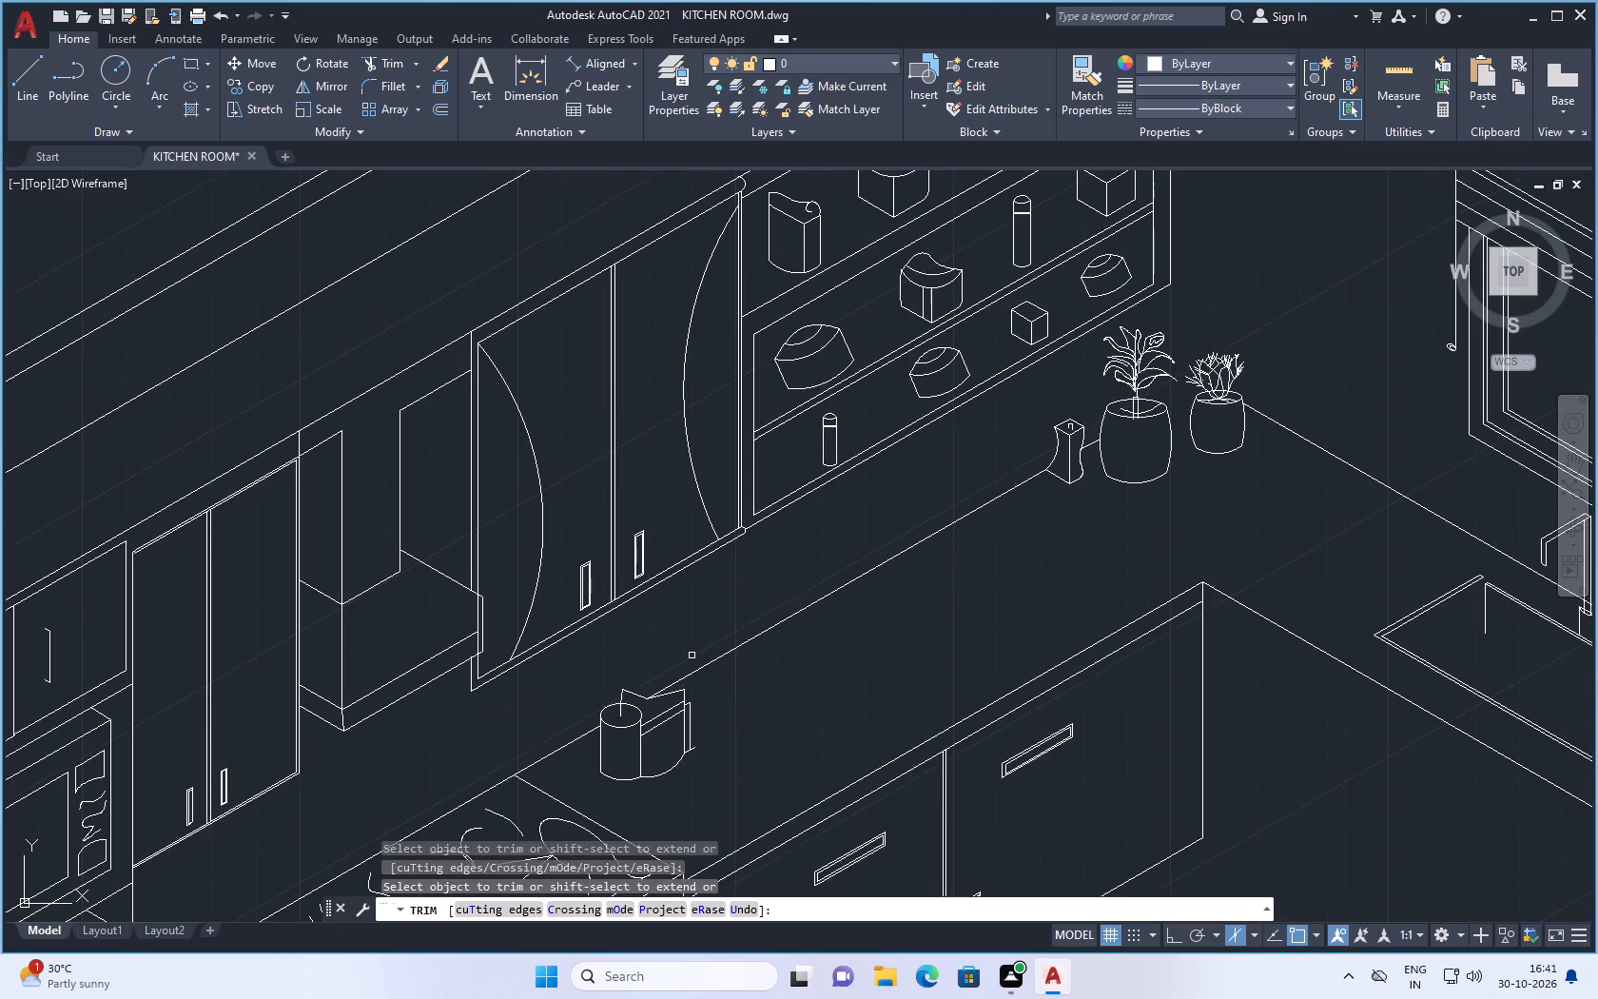
pyautogui.press('Escape')
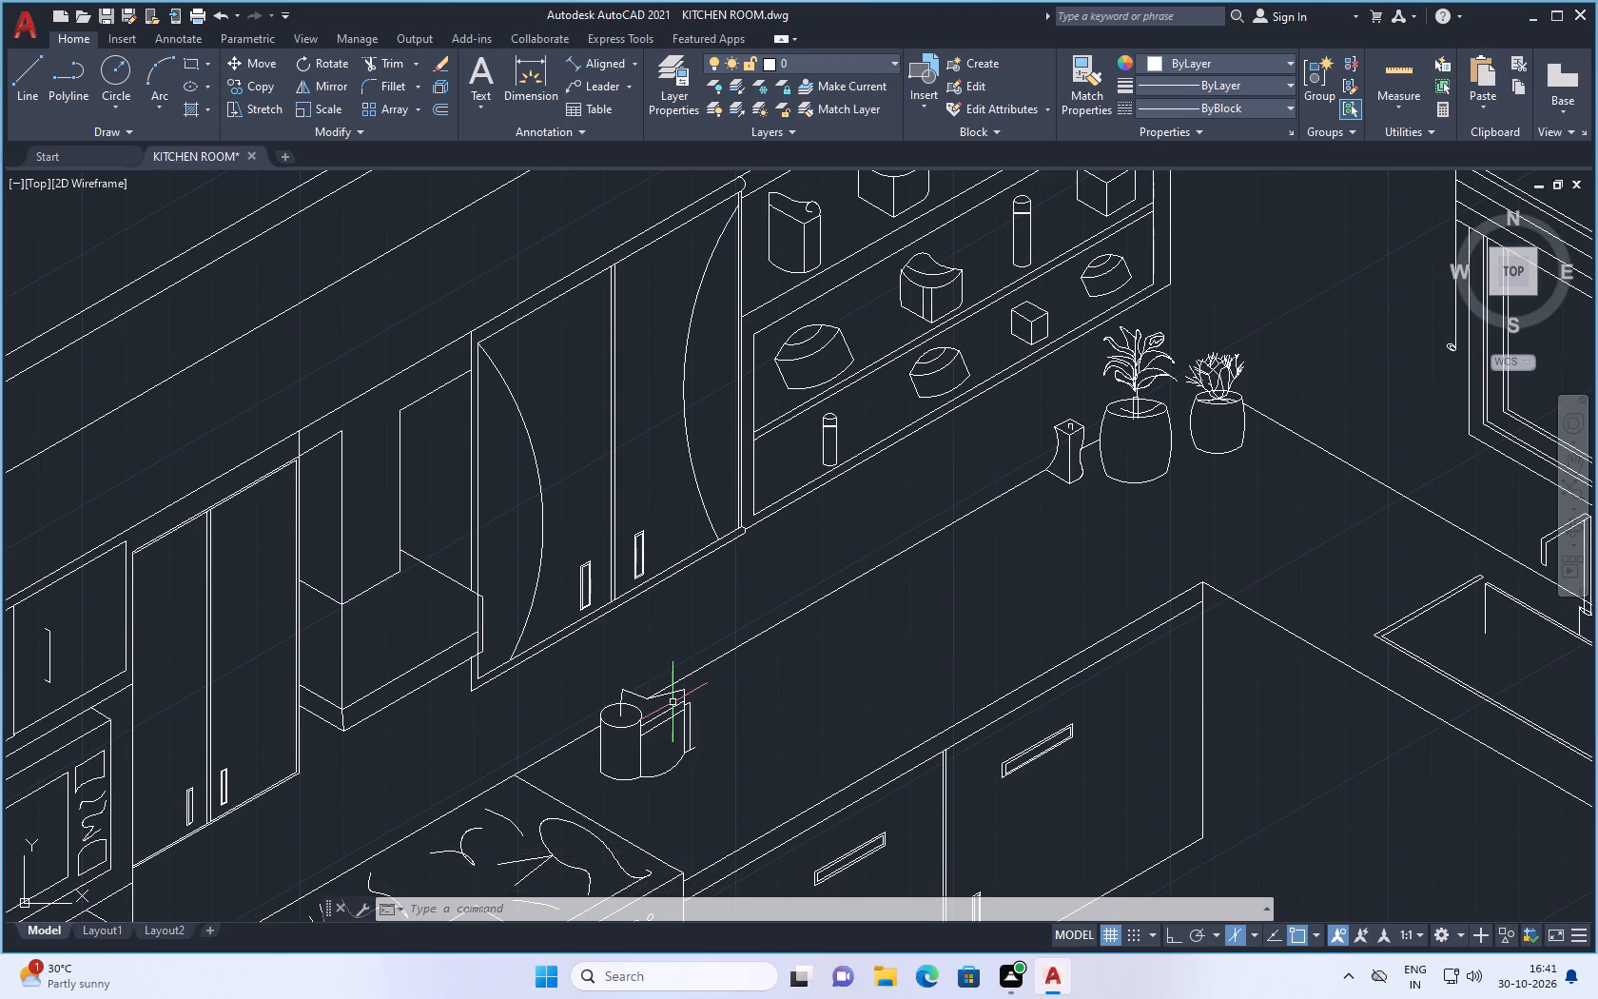
# Draw connected lines from the outline's peak above the rim down to the rim's outer side, ending on the side panel's upper edge.
pyautogui.scroll(2, 705, 738)
pyautogui.click(13, 71)
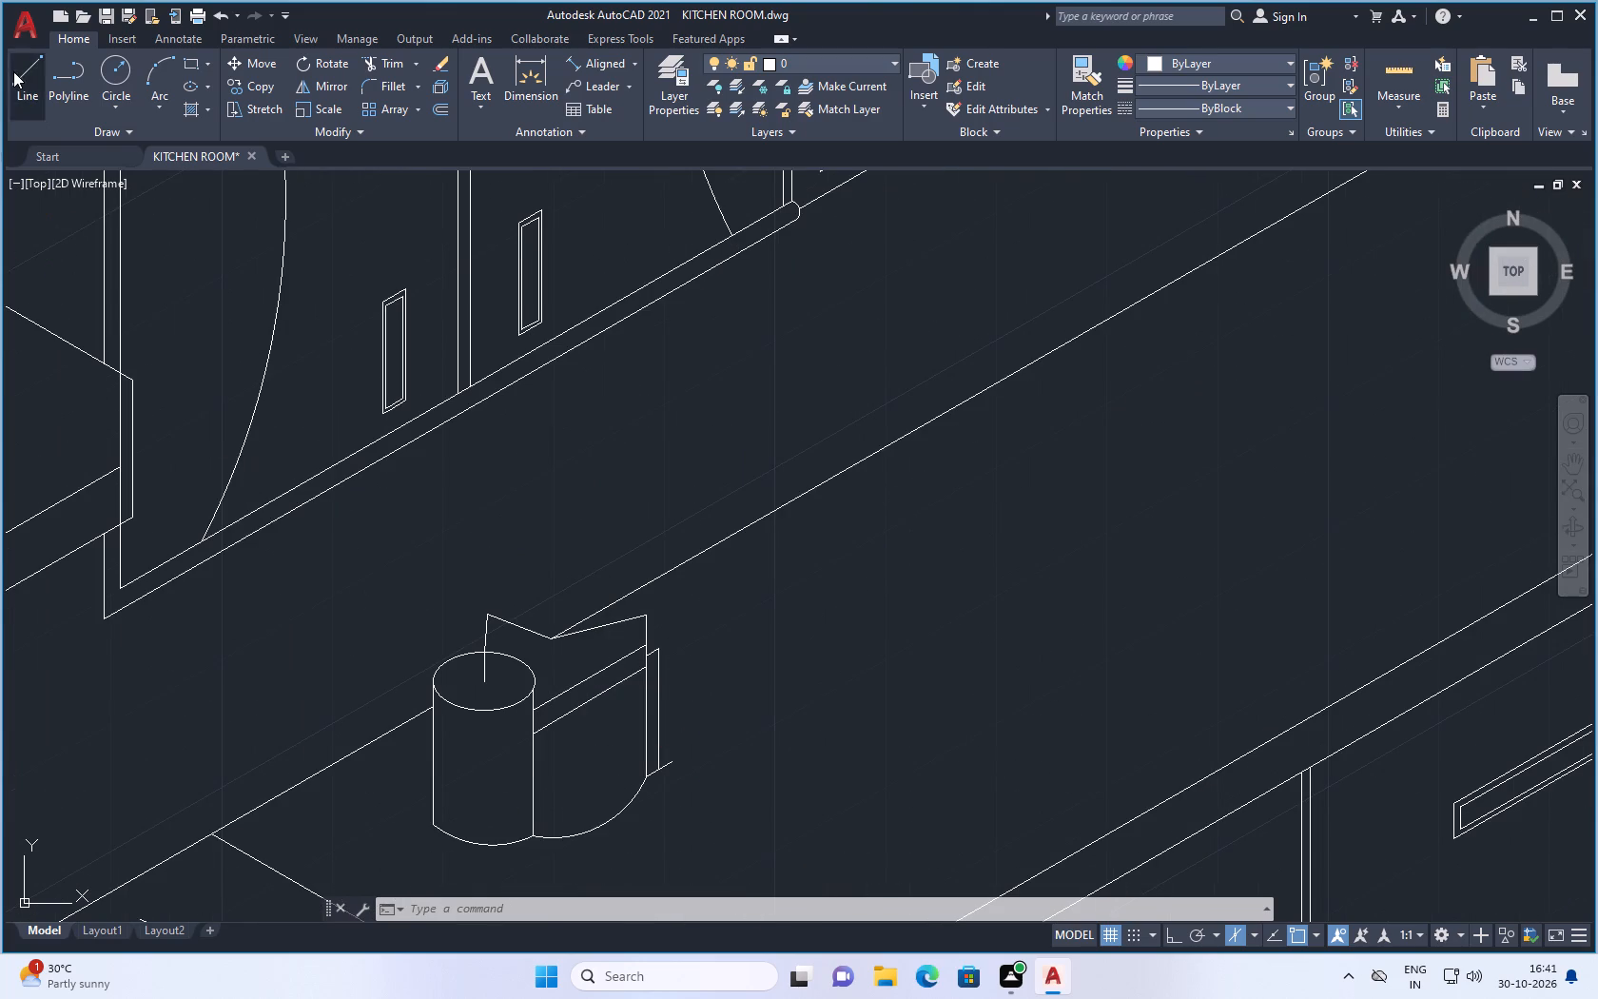
pyautogui.click(485, 616)
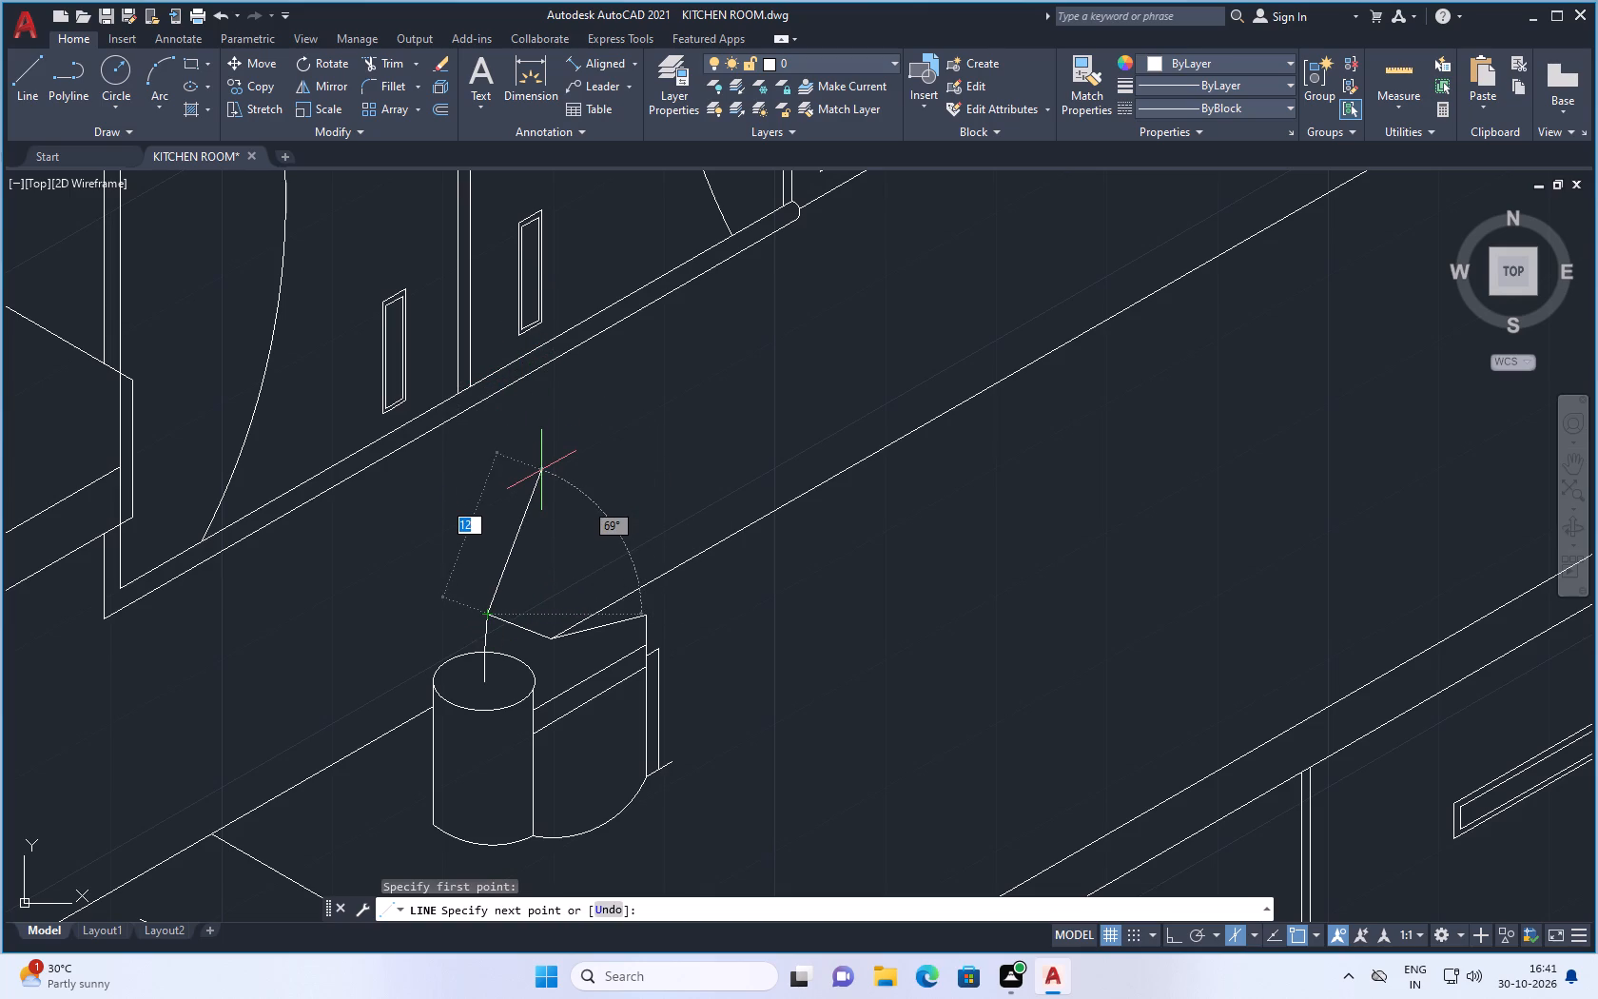
pyautogui.scroll(-2, 542, 471)
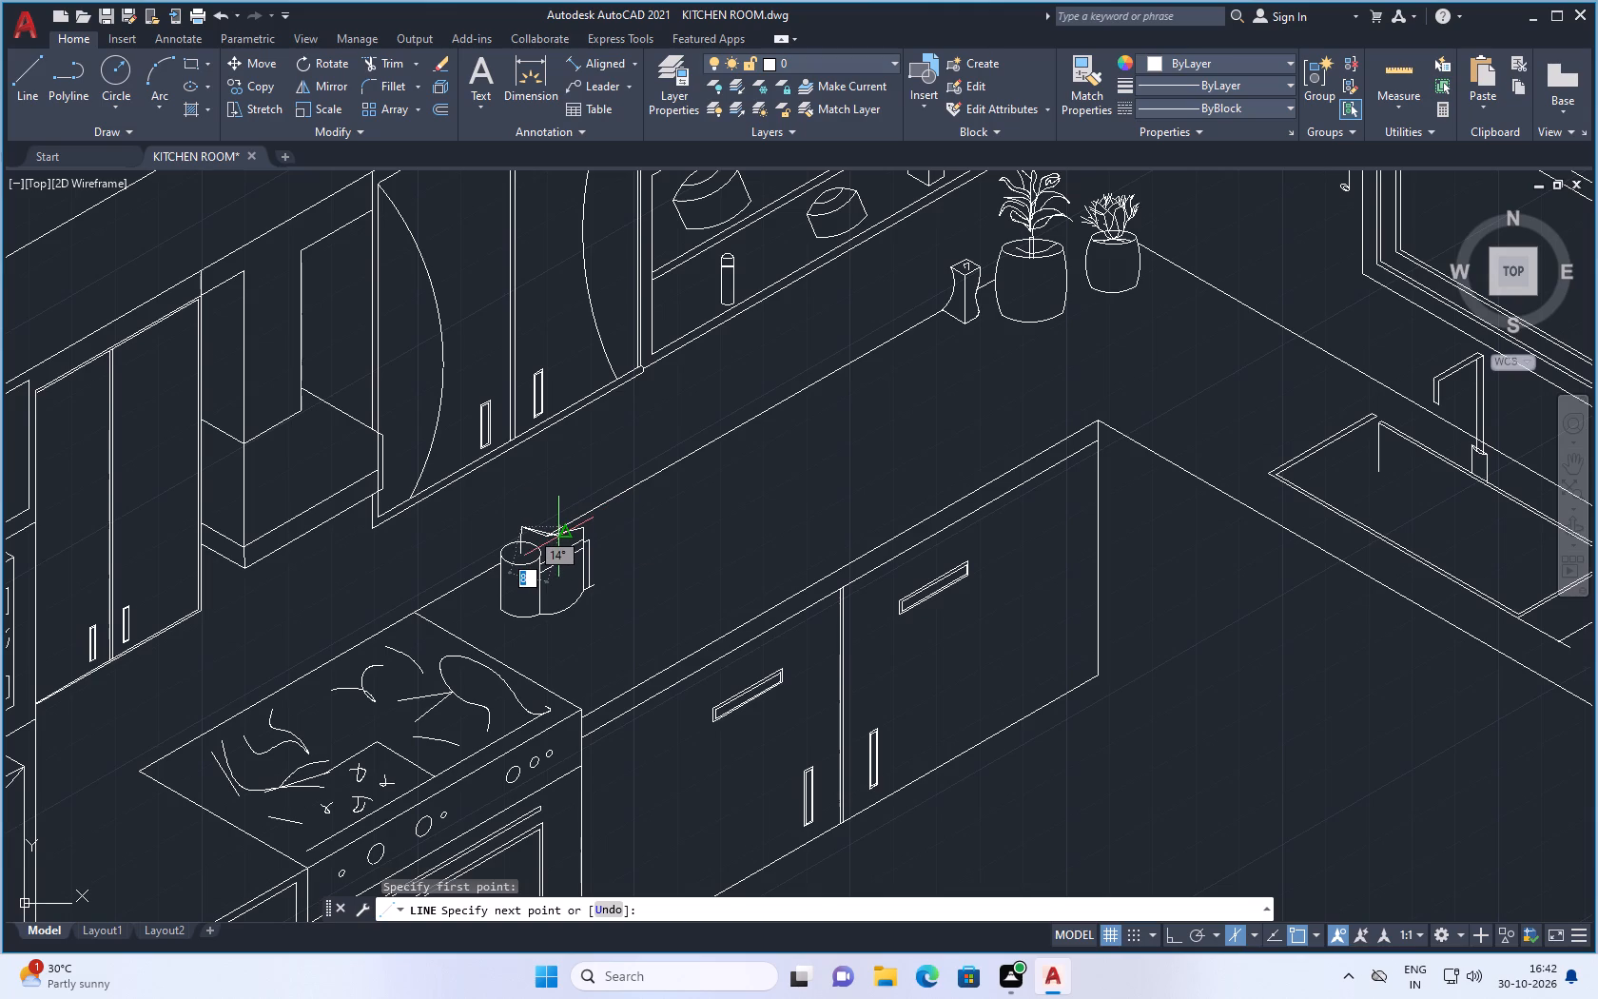
pyautogui.scroll(1, 542, 551)
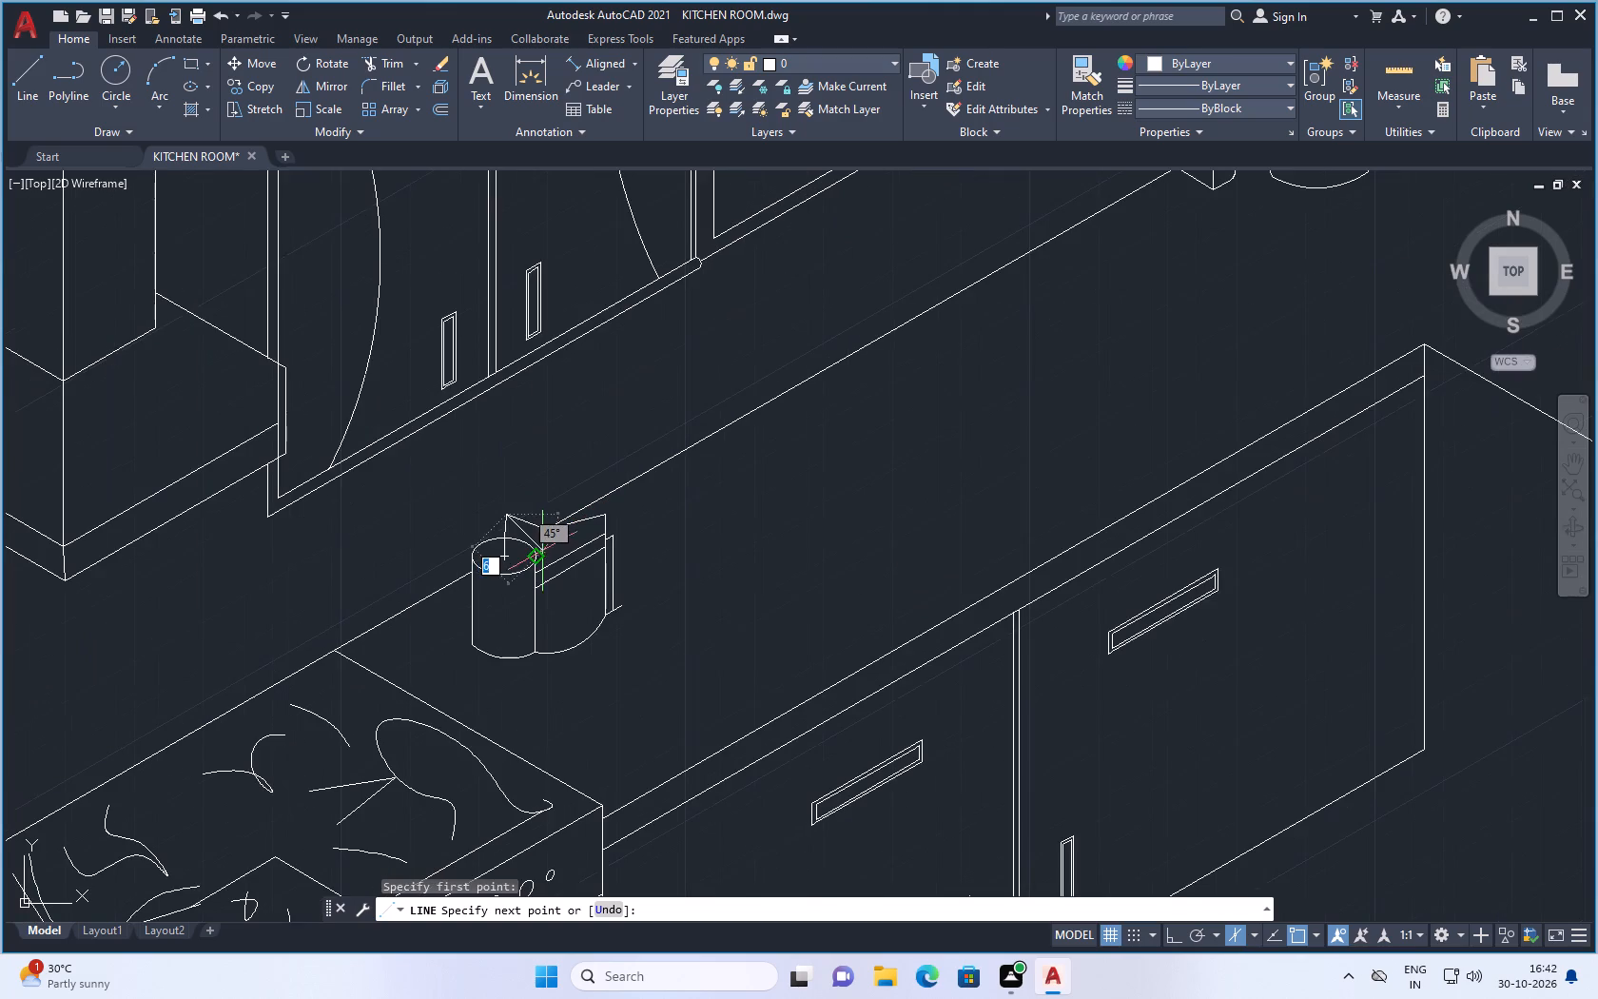
pyautogui.scroll(2, 513, 504)
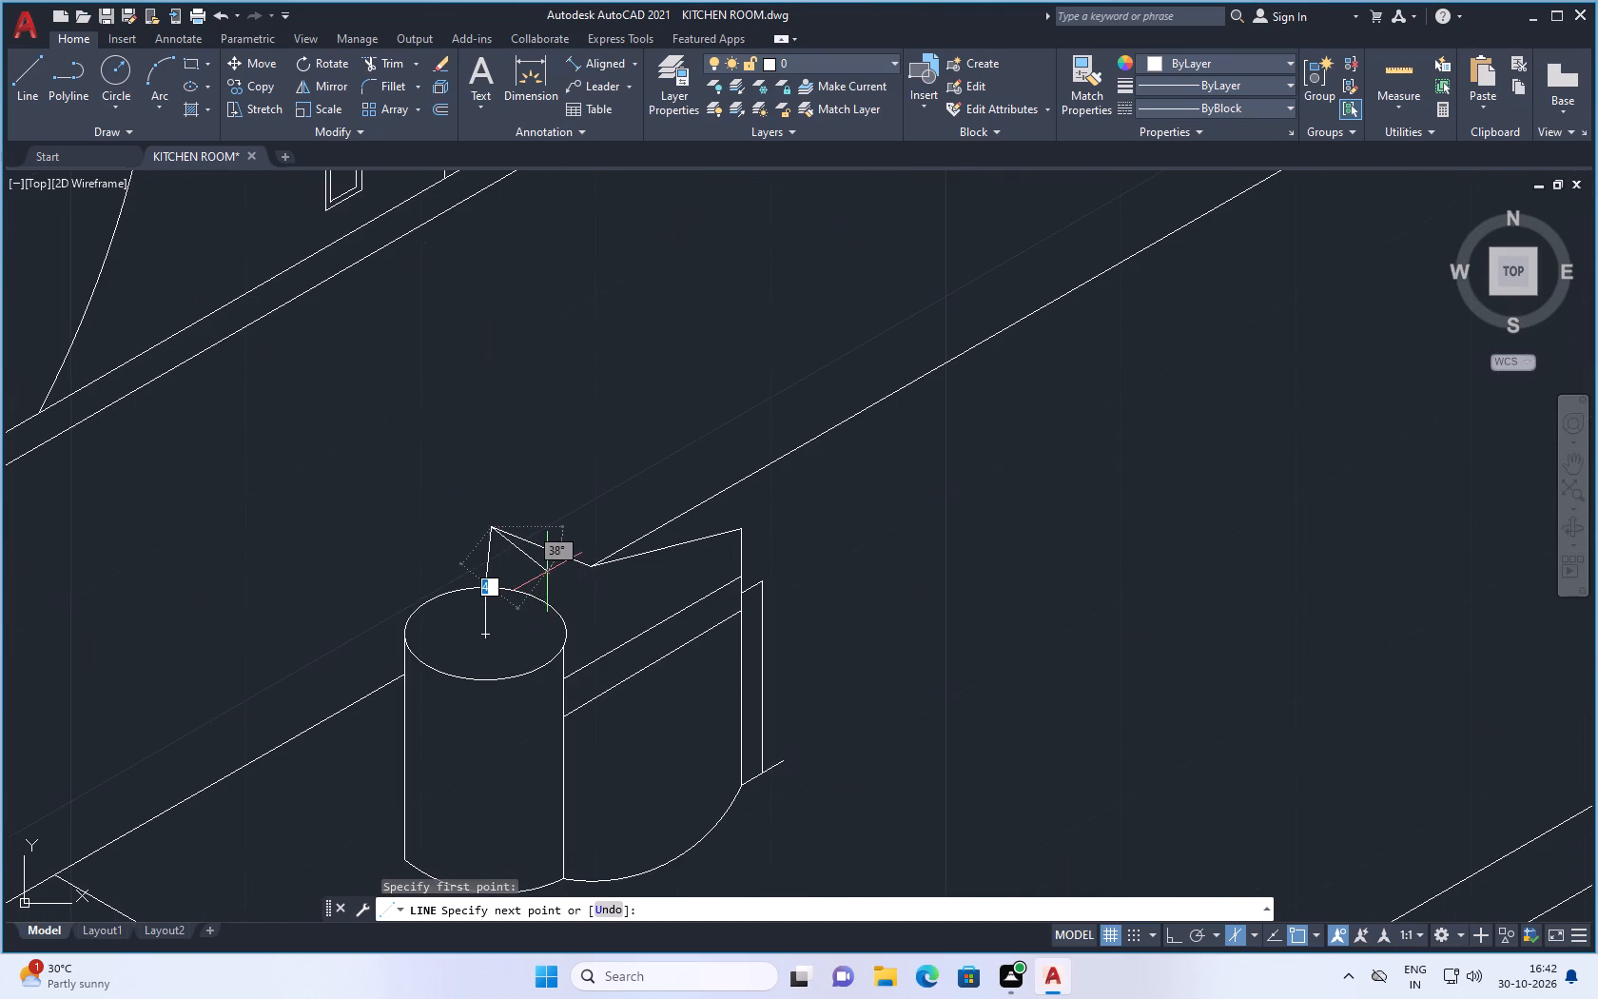
pyautogui.scroll(1, 555, 599)
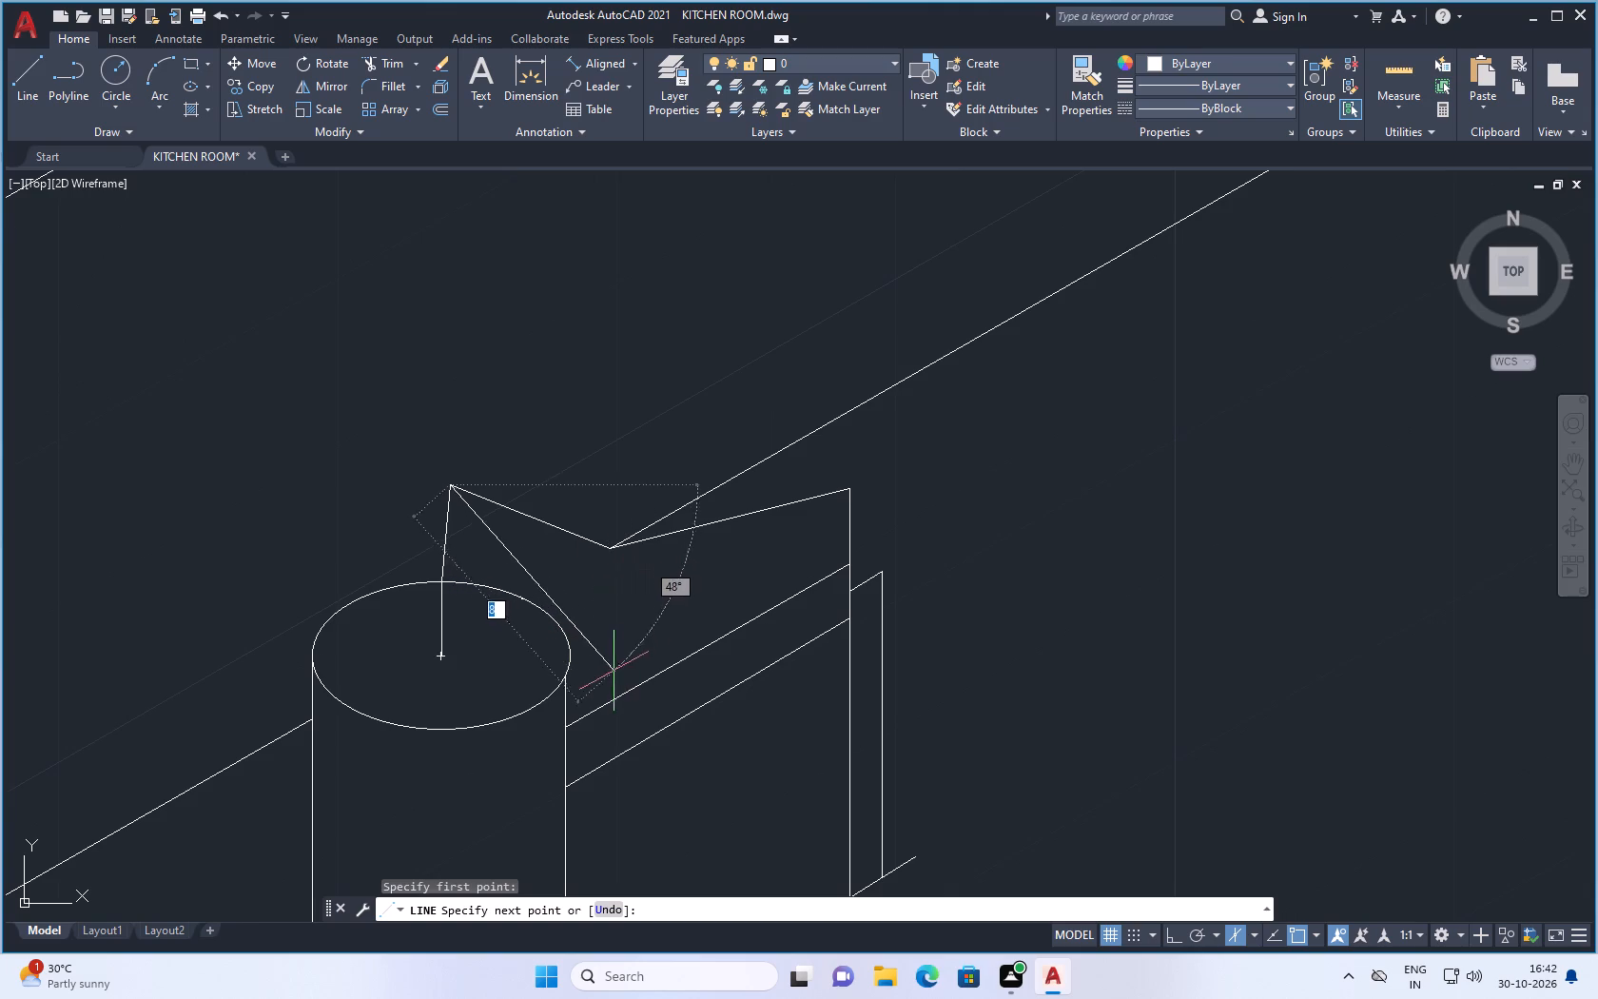
pyautogui.click(571, 646)
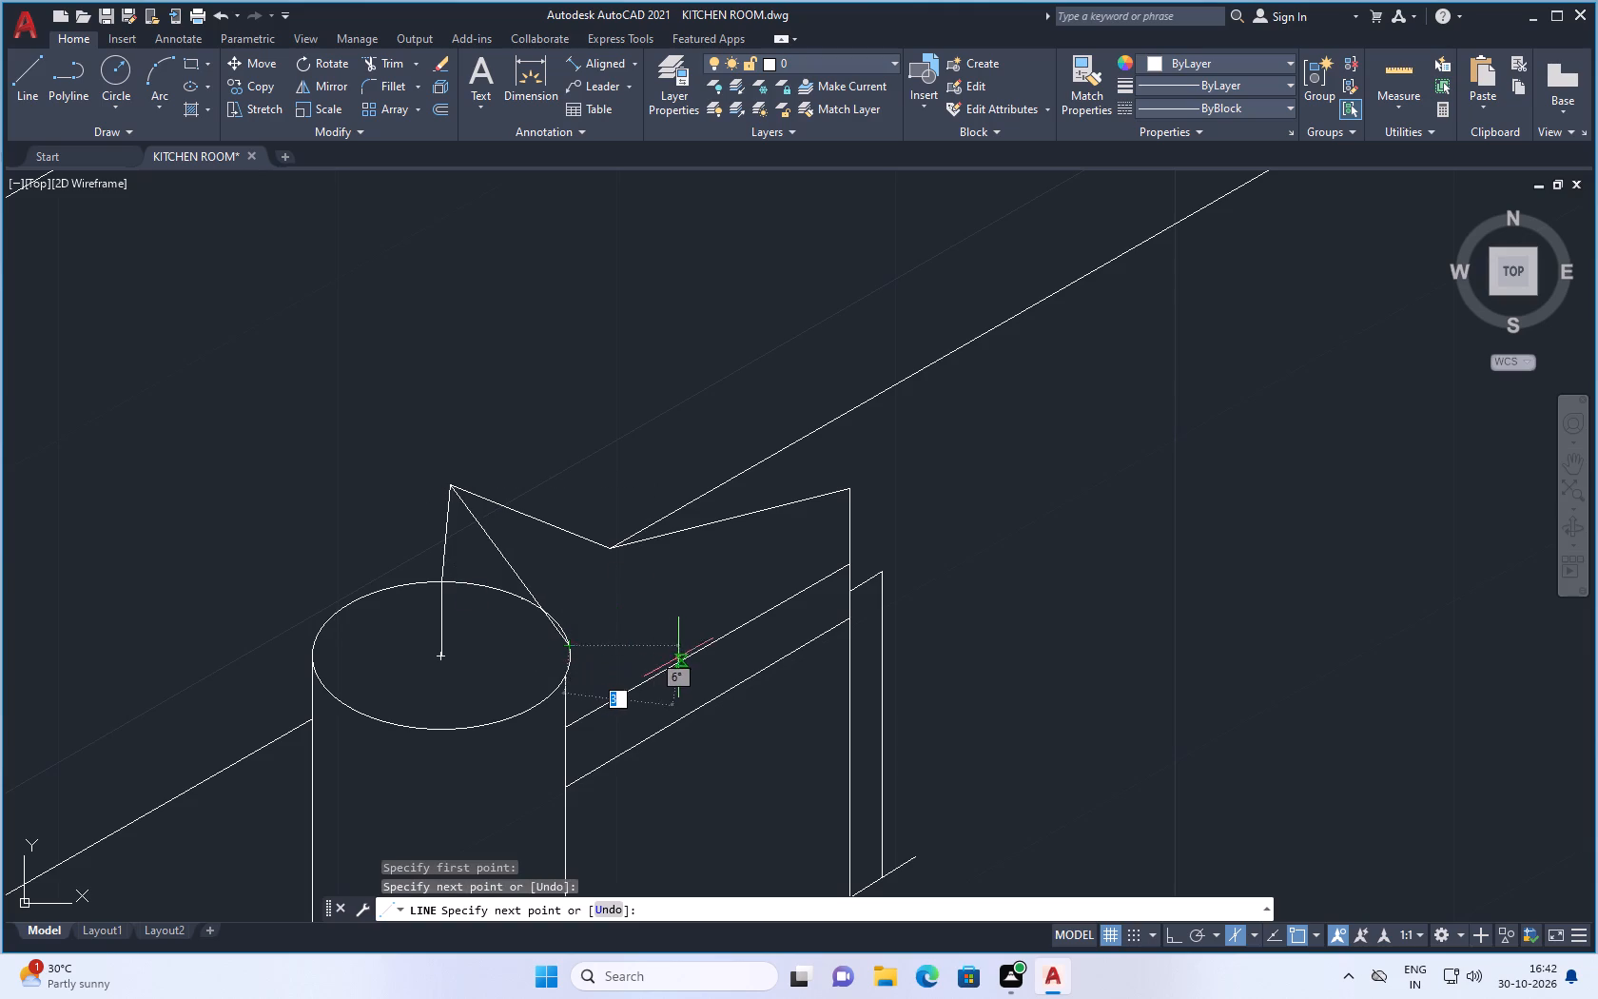
pyautogui.click(692, 655)
pyautogui.press('Escape')
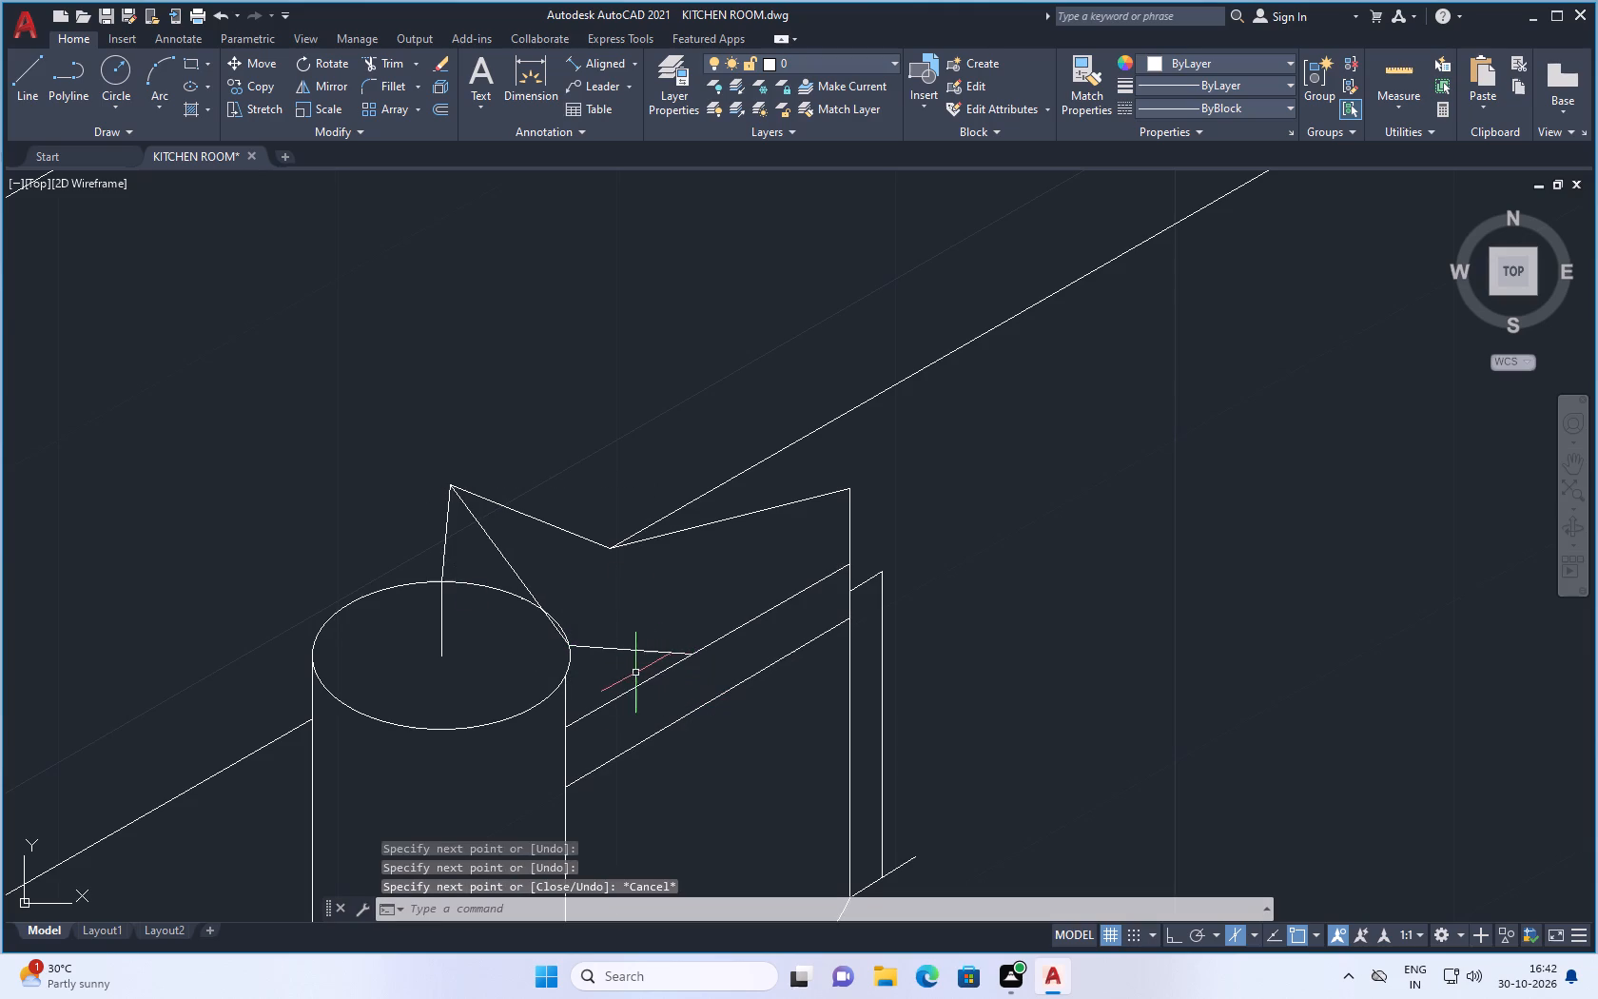
# Draw connected lines from the outline's peak: up at about 28°, down to the counter's back edge, and to the outline's upper outer corner.
pyautogui.press('space')
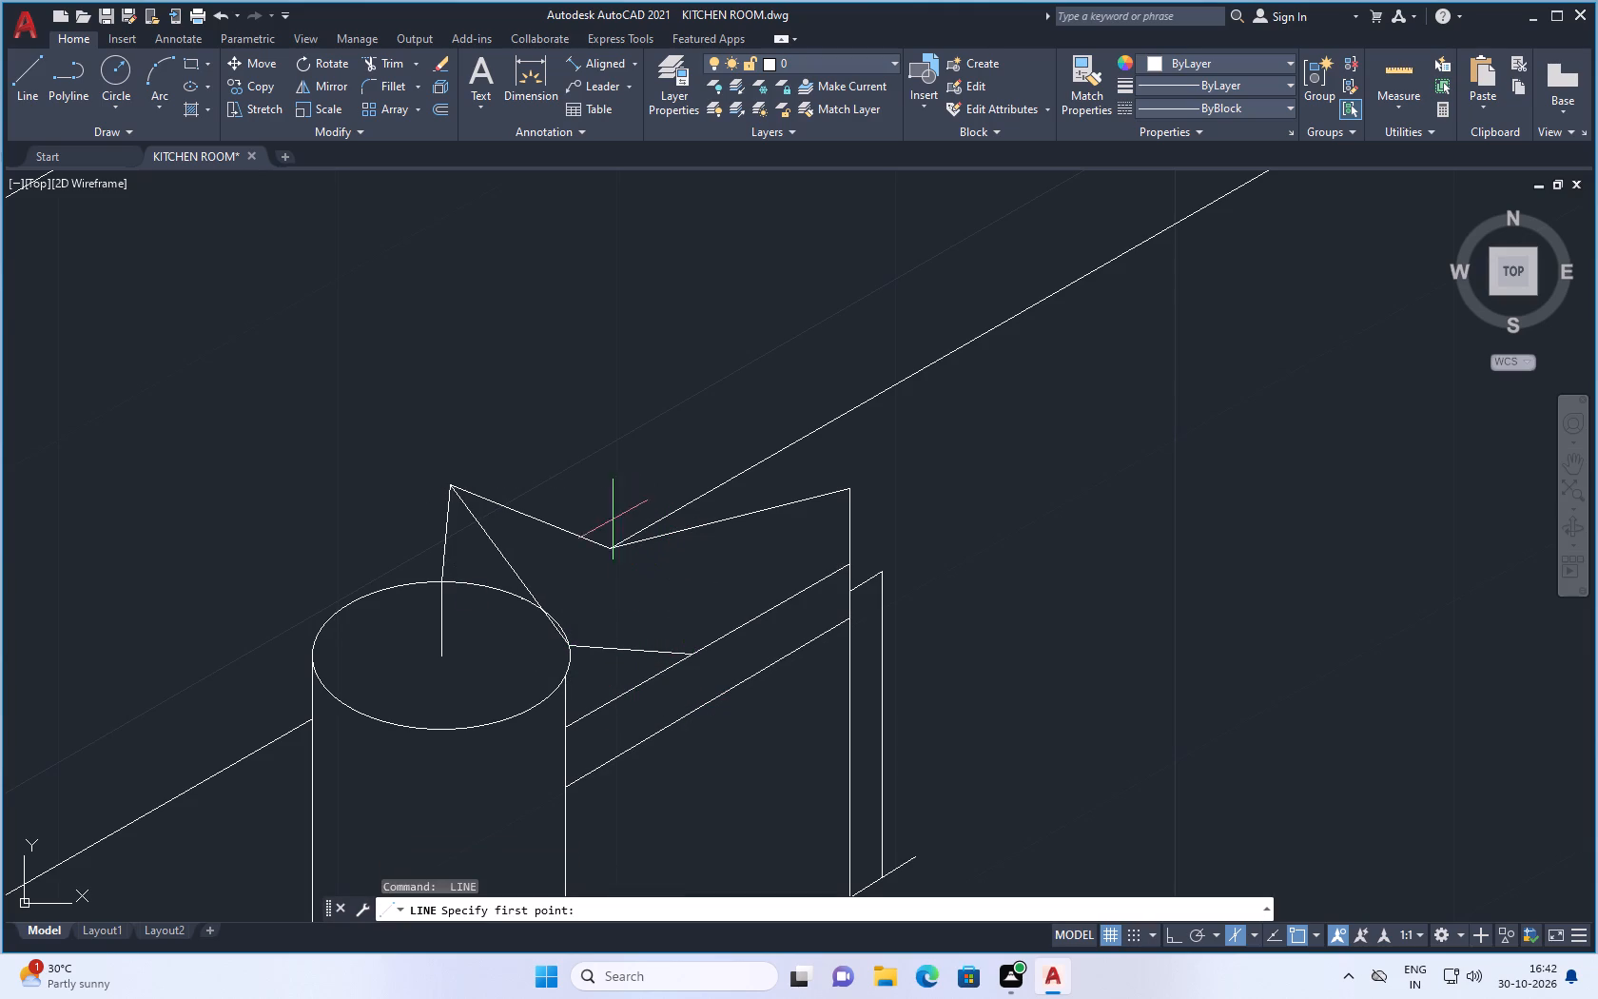
pyautogui.click(447, 480)
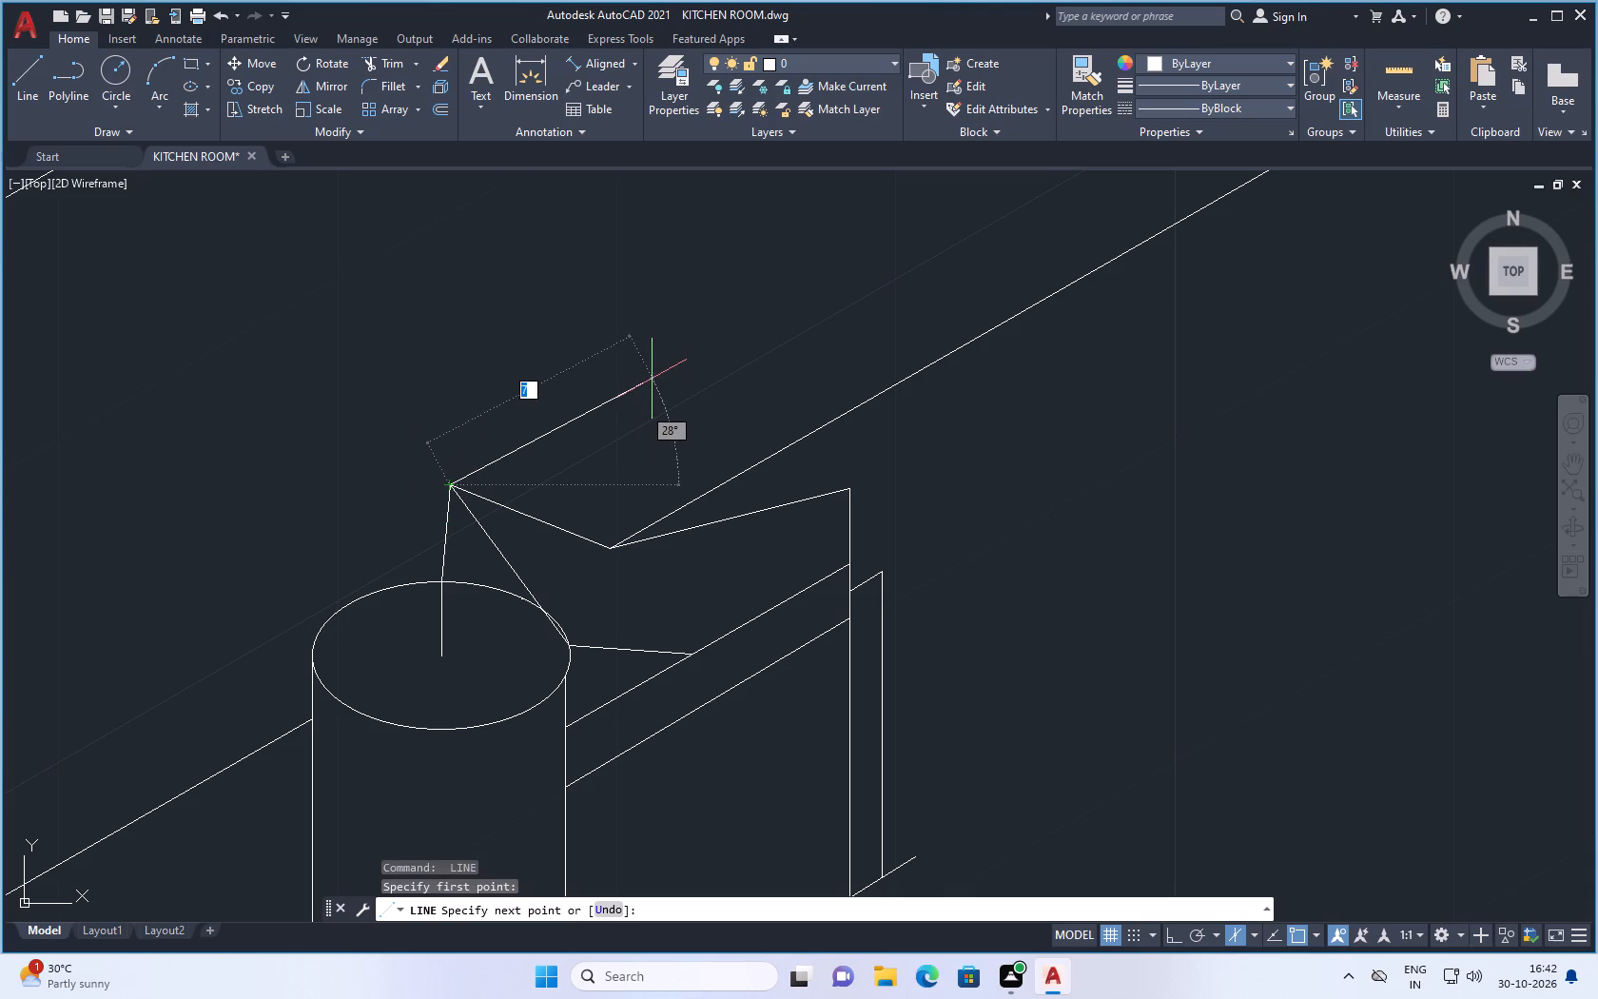
pyautogui.click(652, 379)
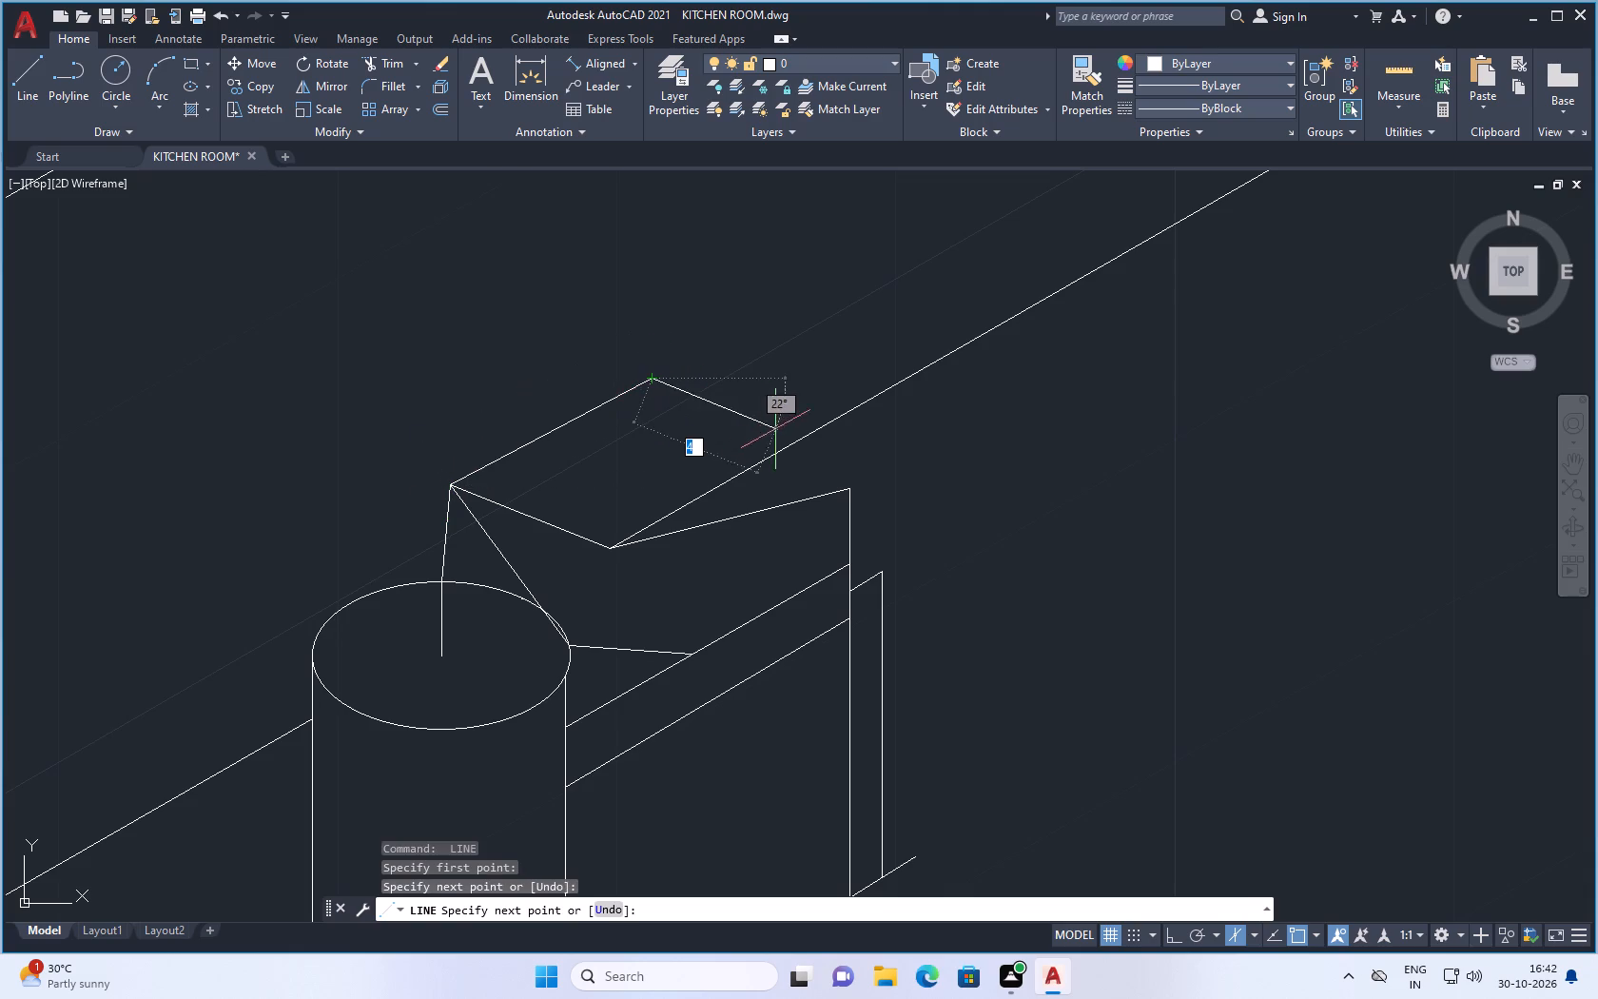
pyautogui.click(809, 439)
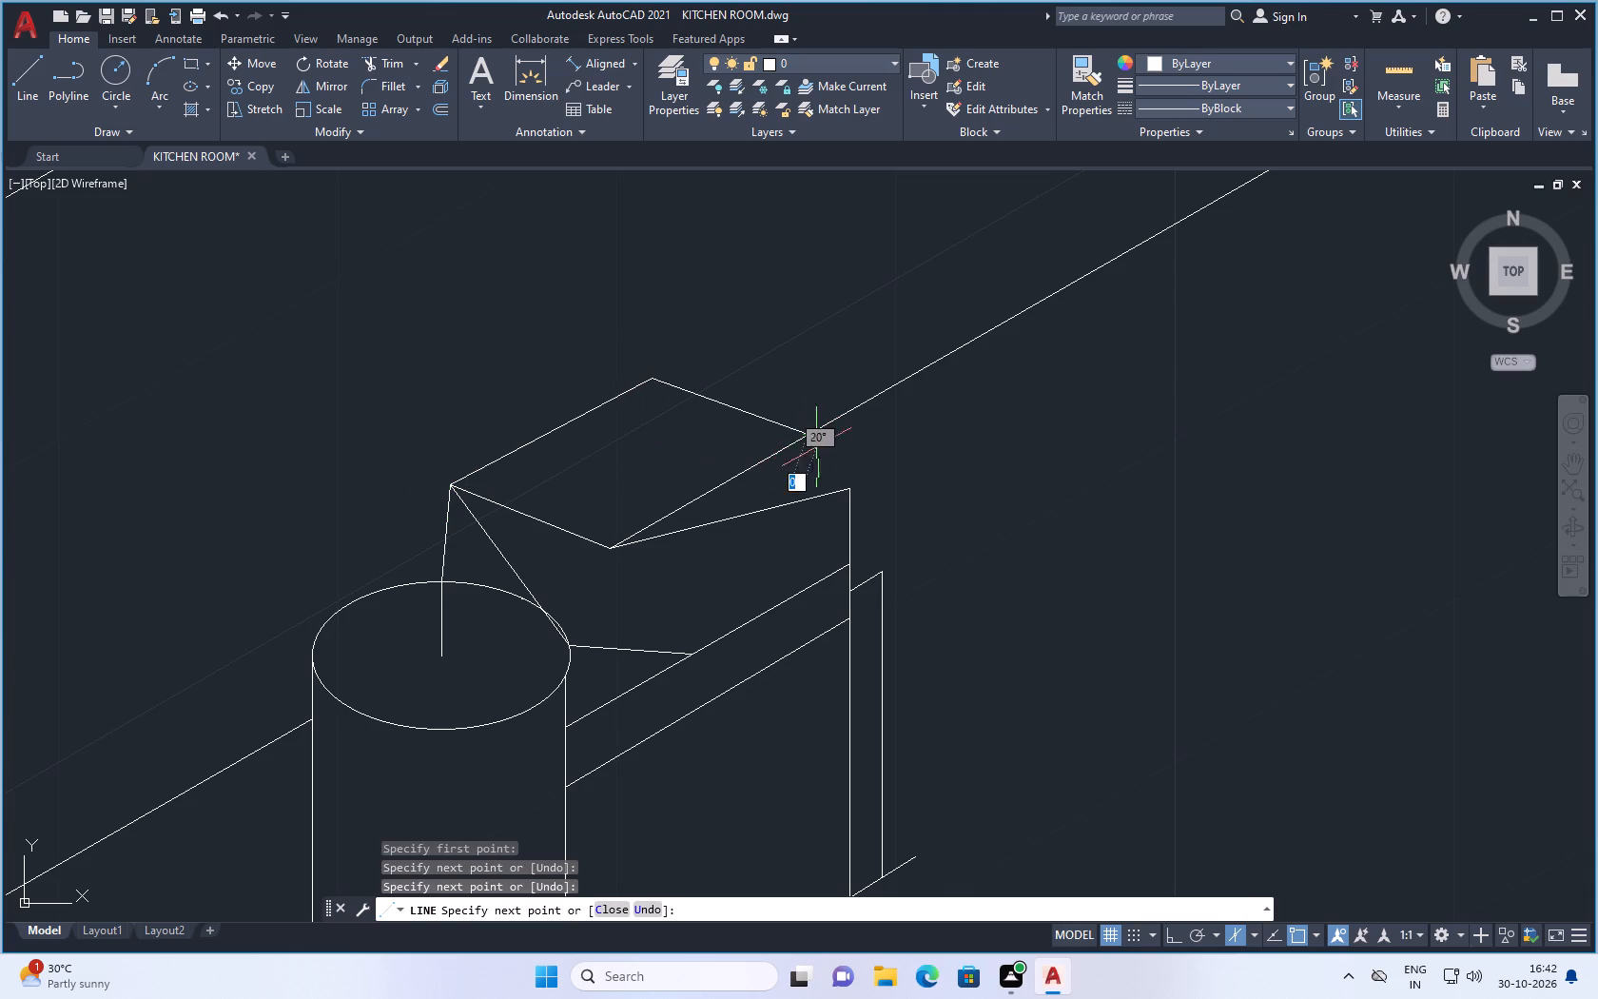
pyautogui.click(852, 491)
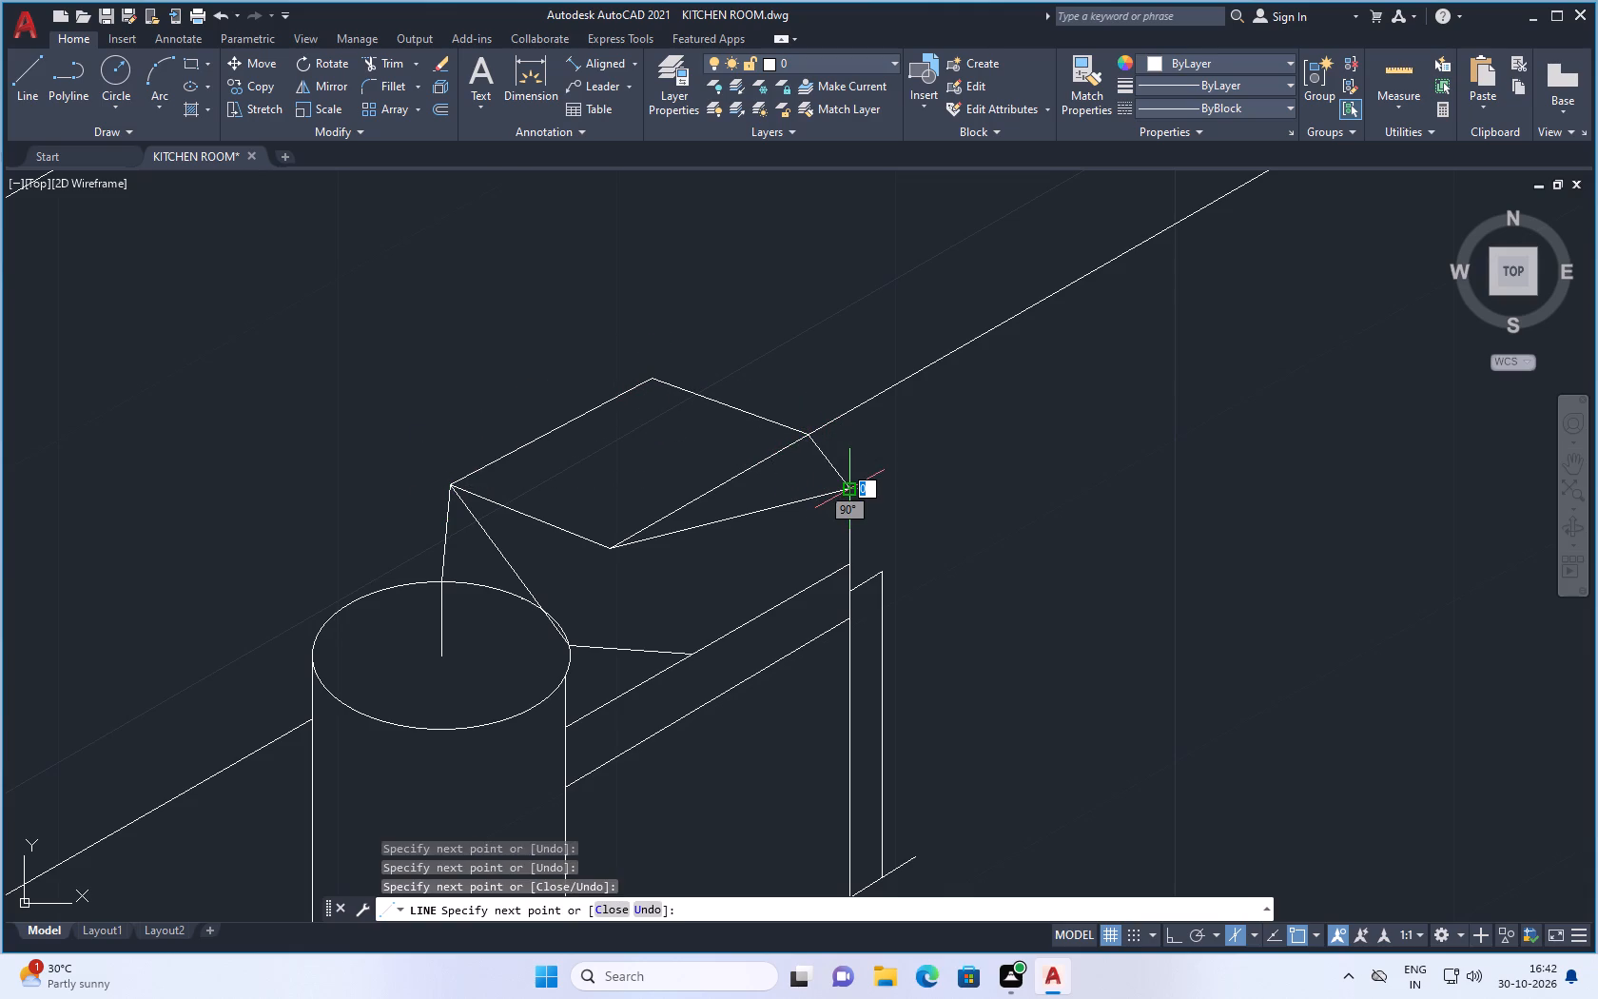
pyautogui.press('space')
pyautogui.scroll(-4, 755, 550)
pyautogui.scroll(1, 782, 528)
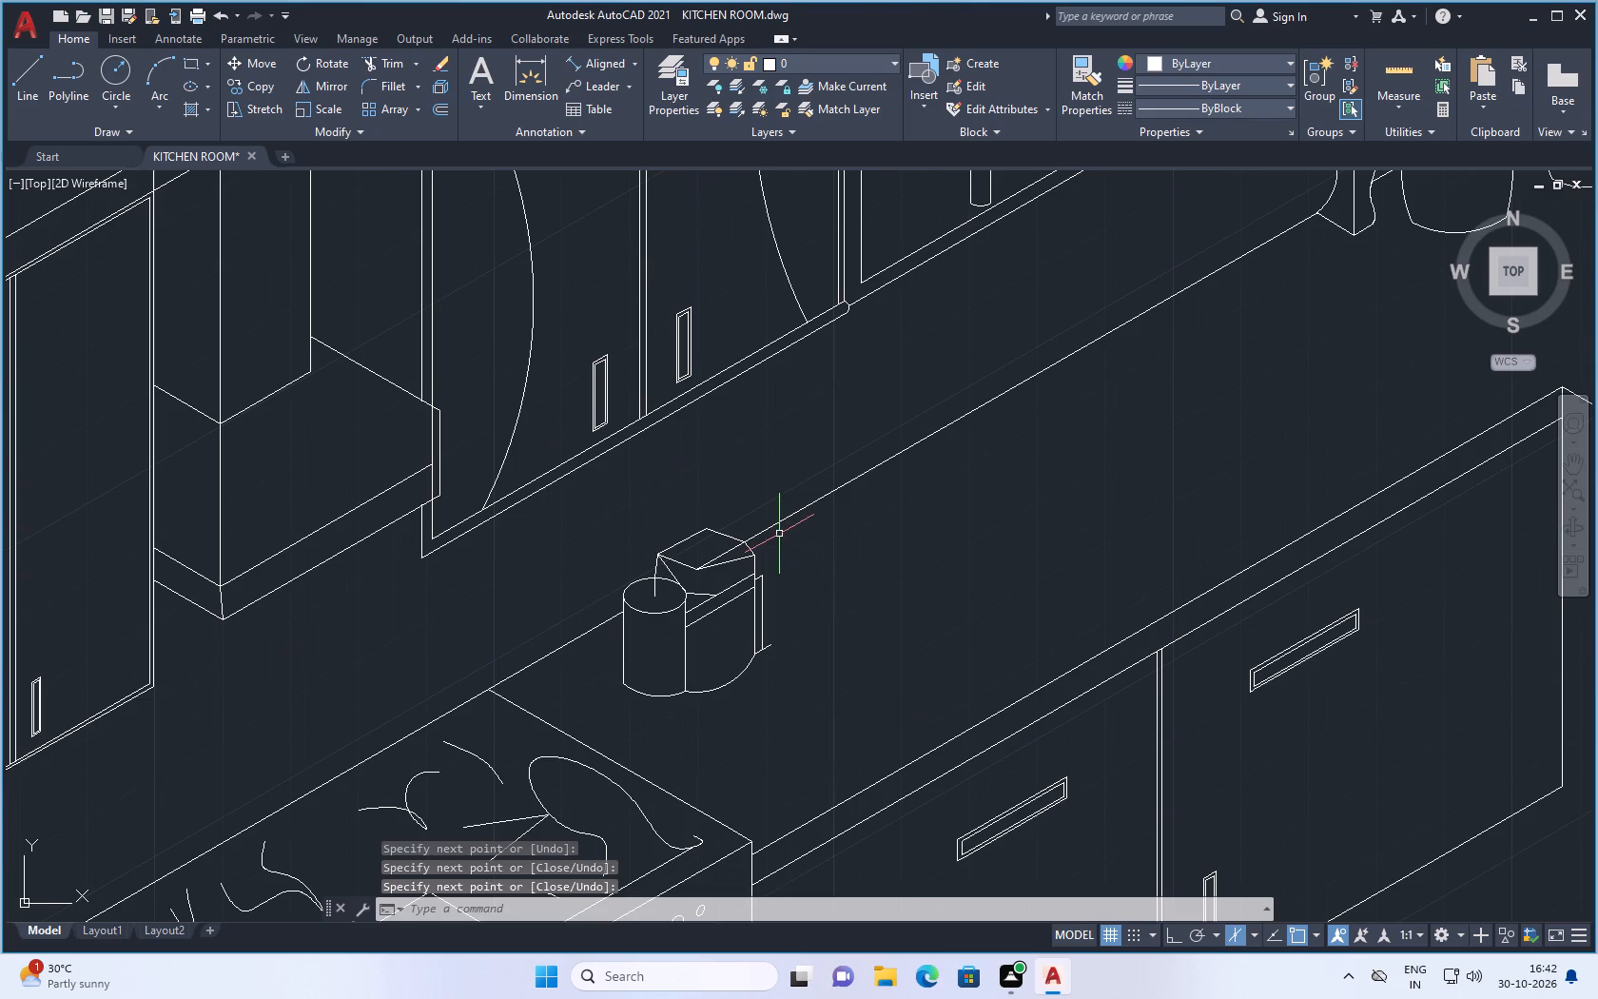
# Draw a short, nearly horizontal line outward from where the new top outline meets the counter's back edge.
pyautogui.press('space')
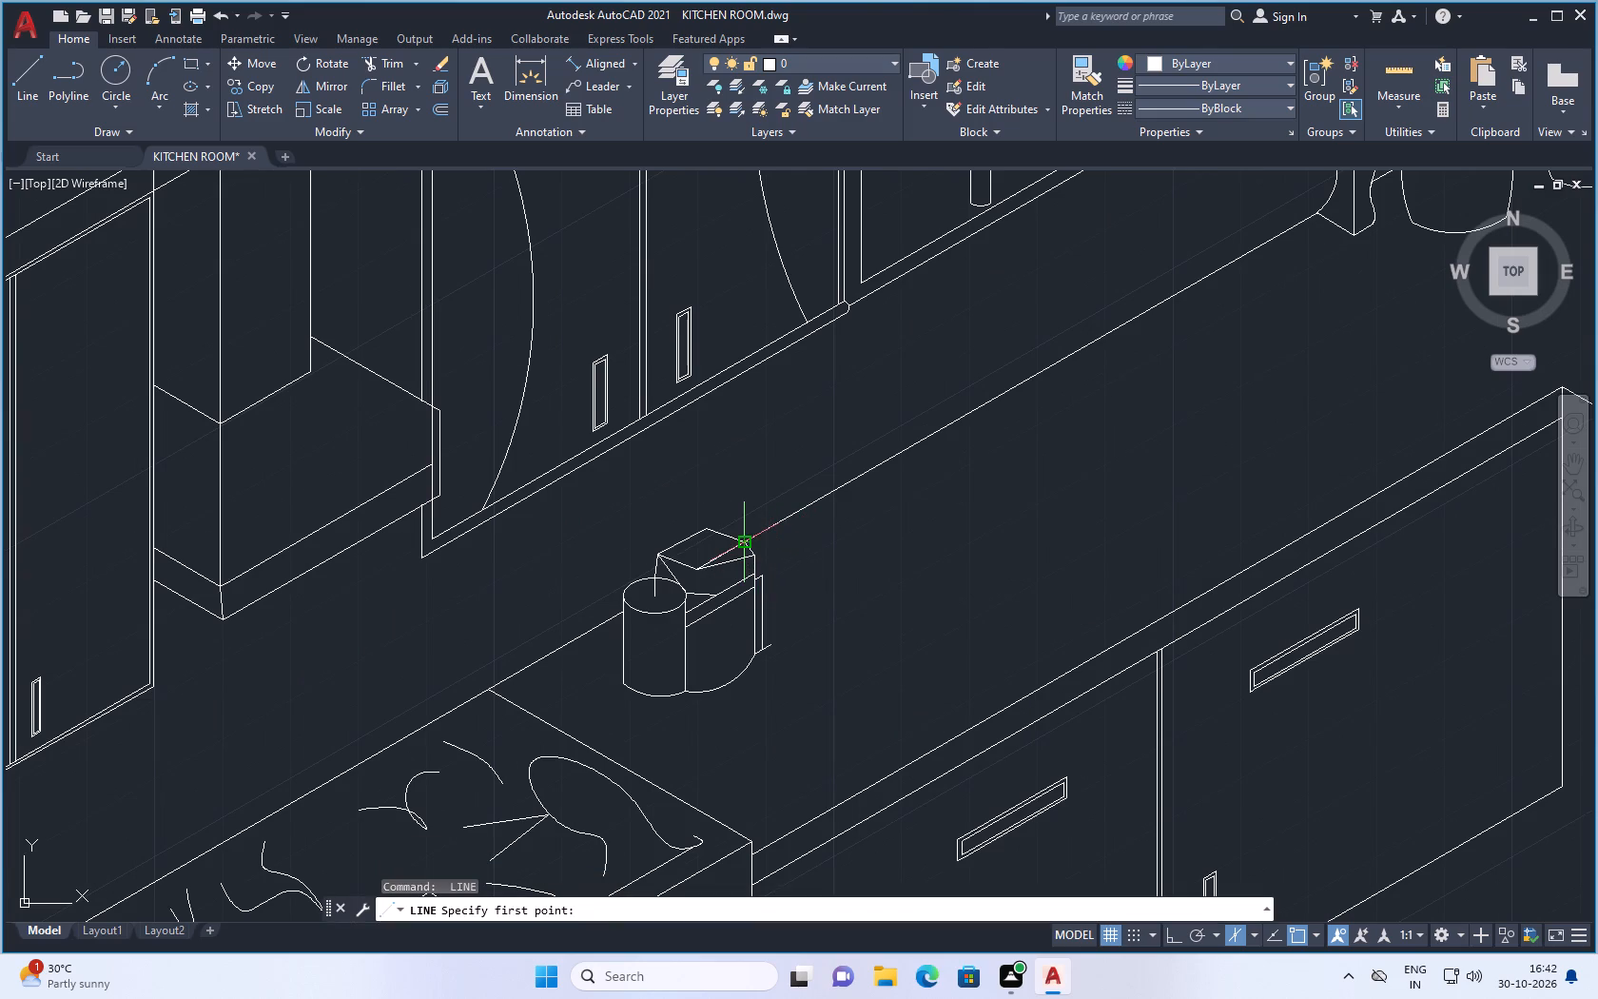
pyautogui.click(746, 539)
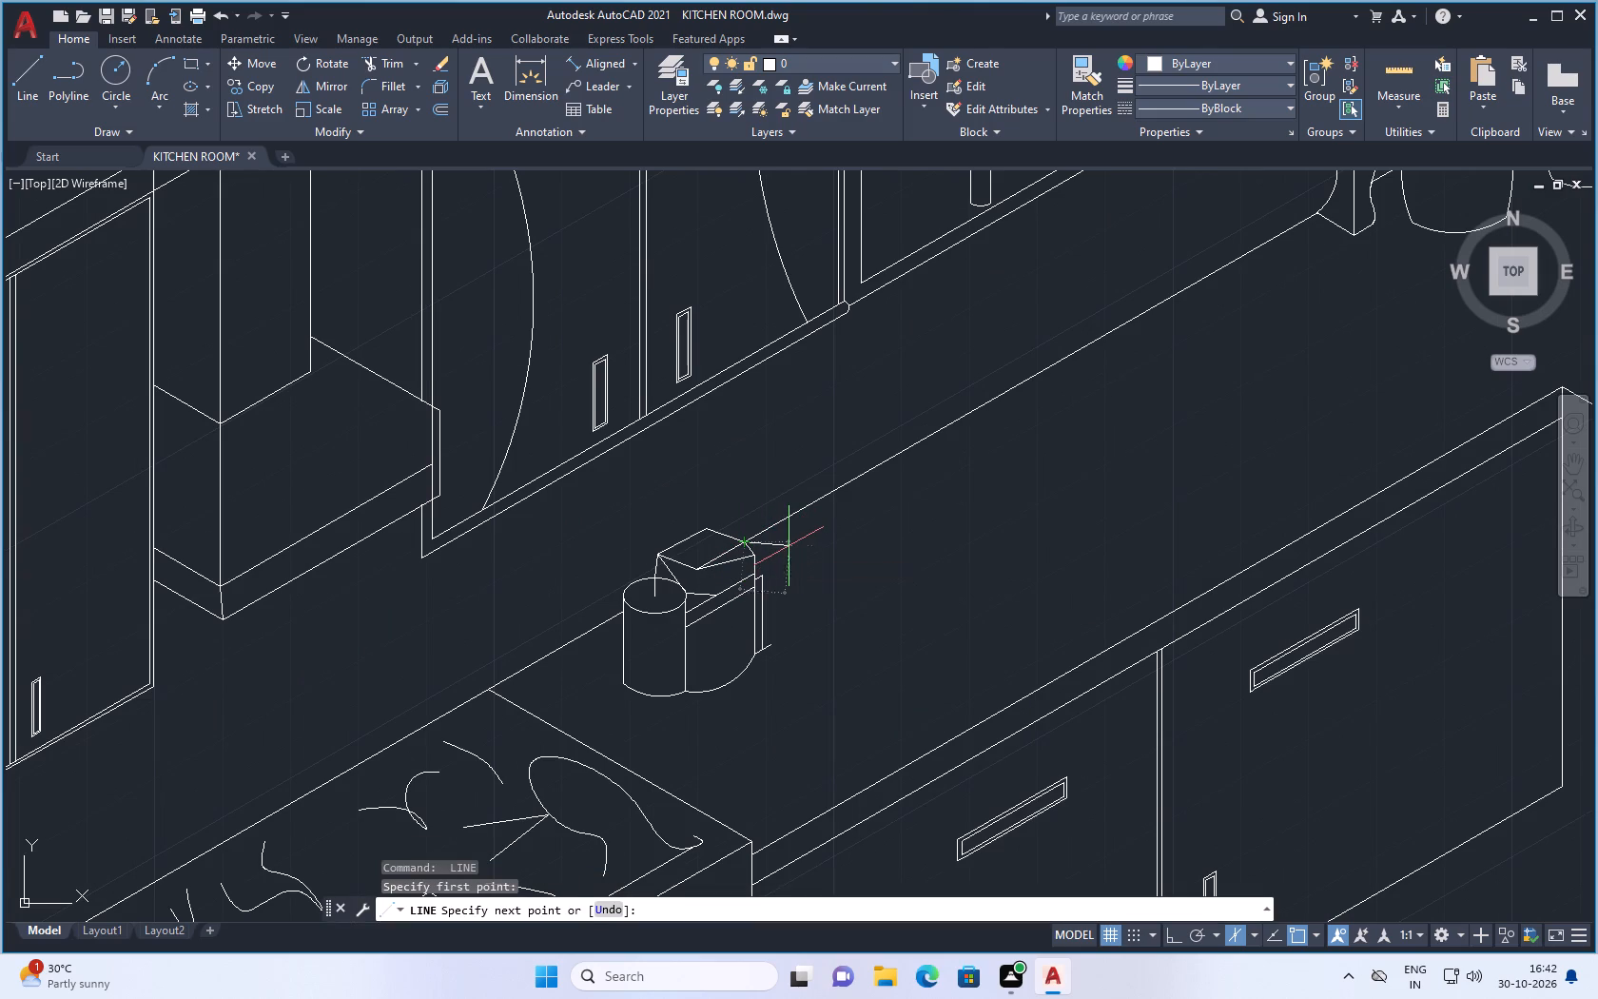
pyautogui.click(789, 546)
pyautogui.click(801, 551)
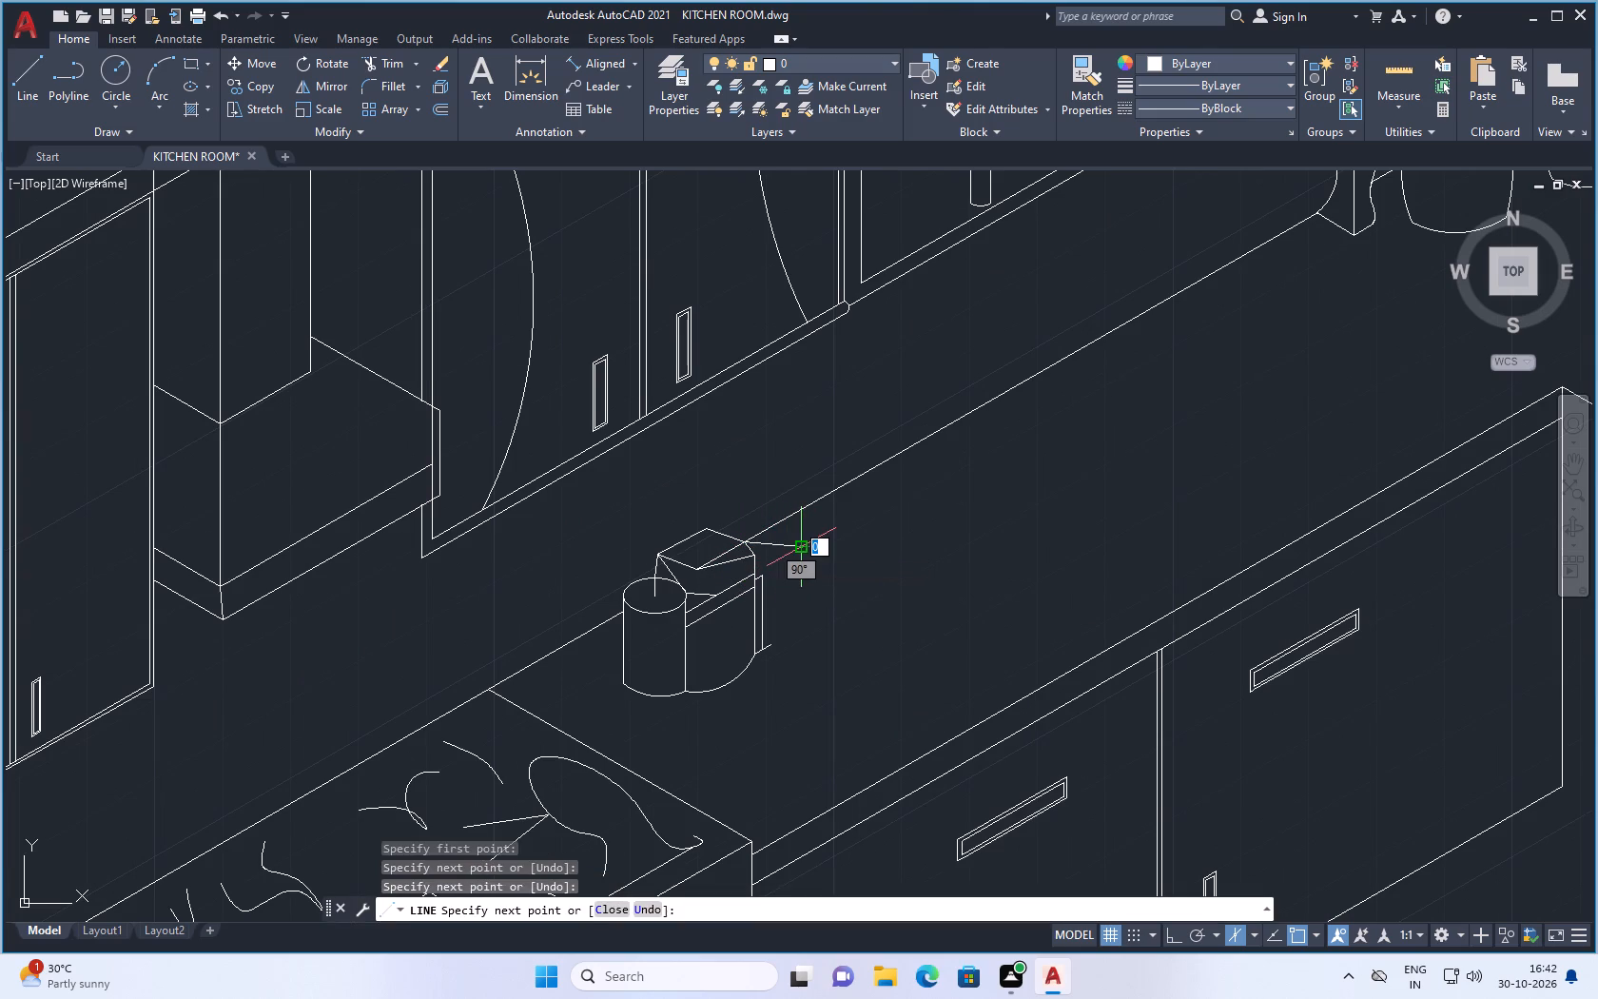
pyautogui.press('space')
# Draw a line from the edge strip's lower outer corner outward at about 29°, continuing straight up with ortho on to just below the short line's end.
pyautogui.scroll(2, 813, 637)
pyautogui.press('space')
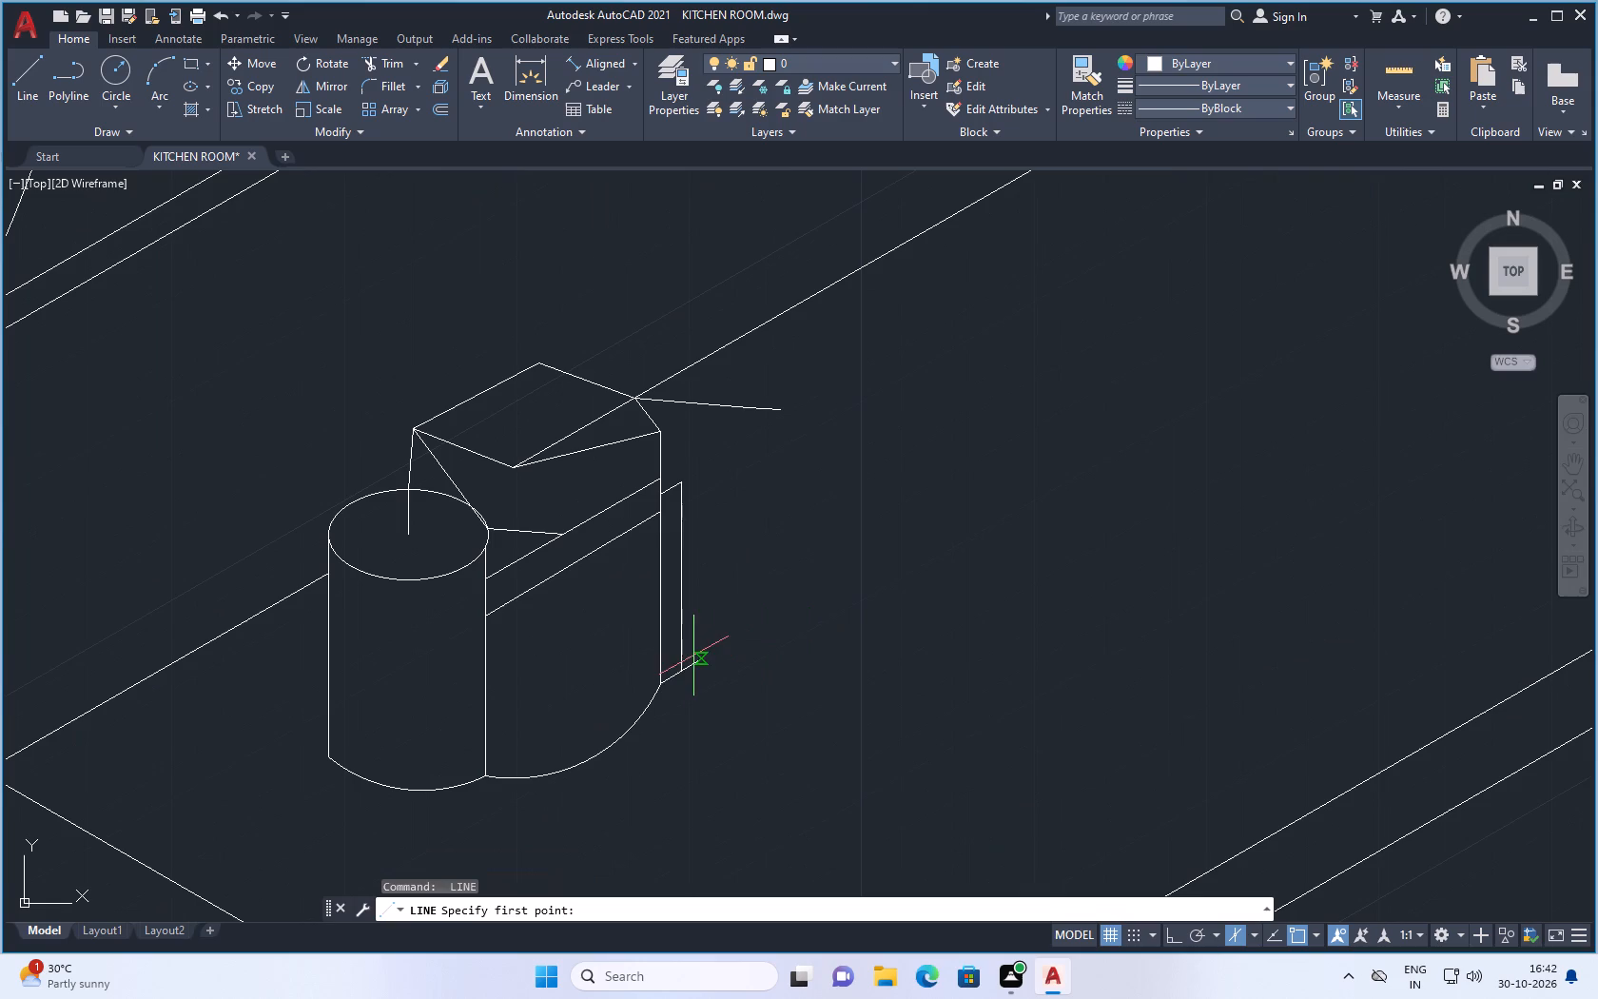
pyautogui.click(687, 669)
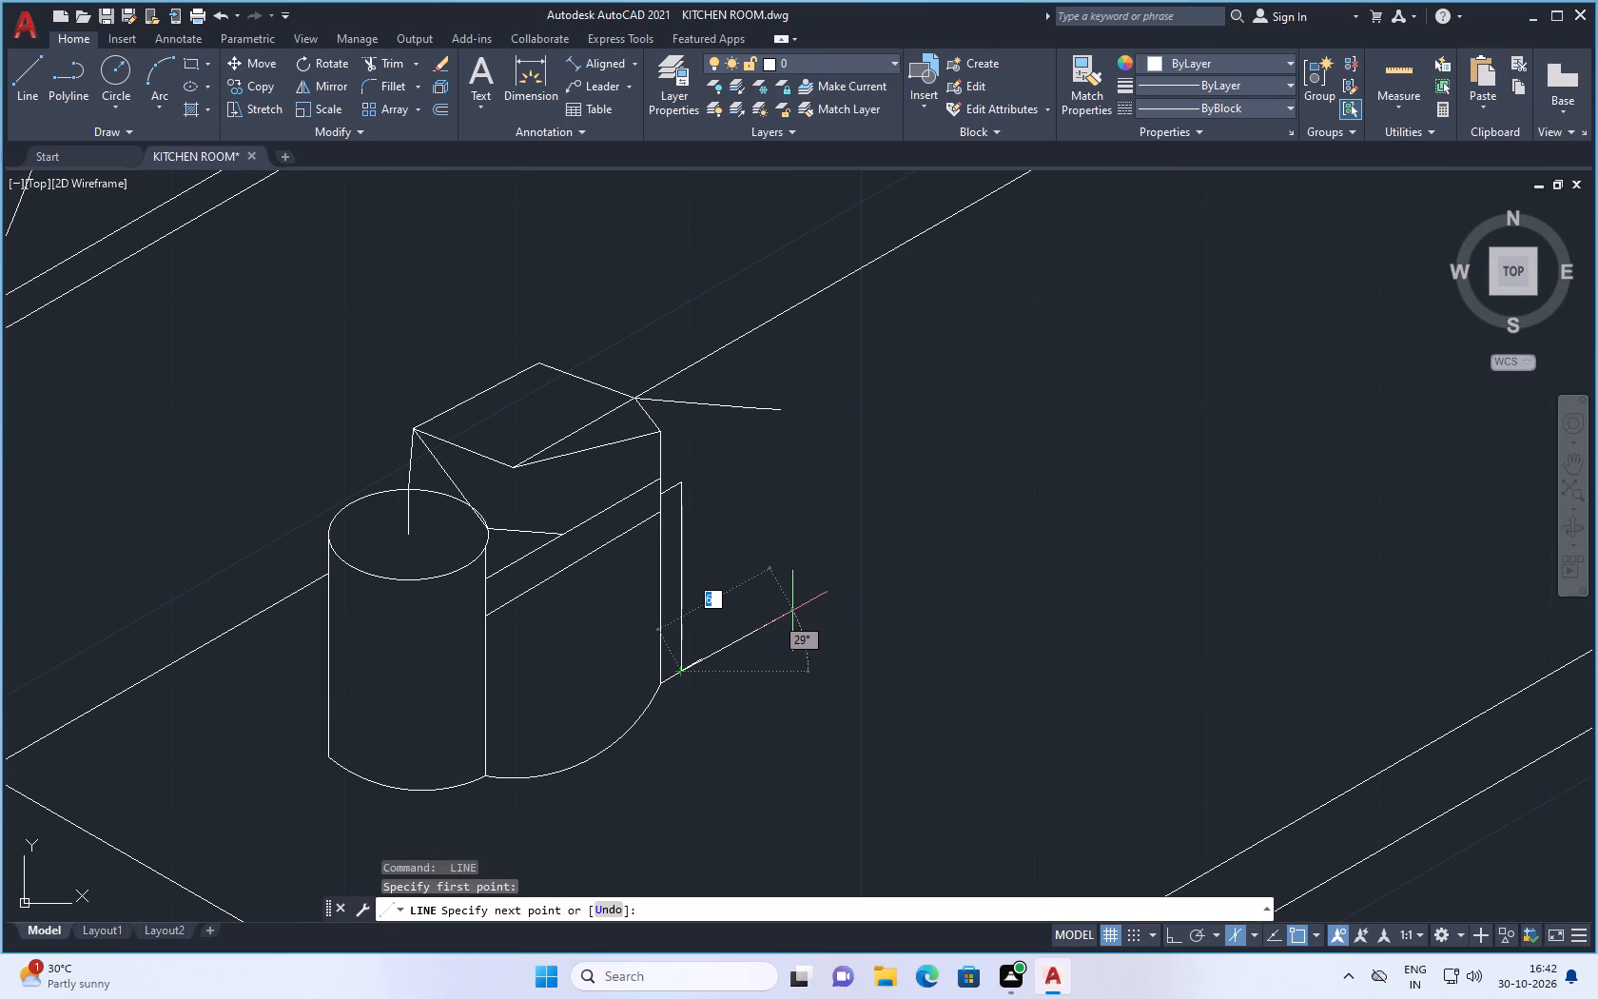
pyautogui.click(782, 611)
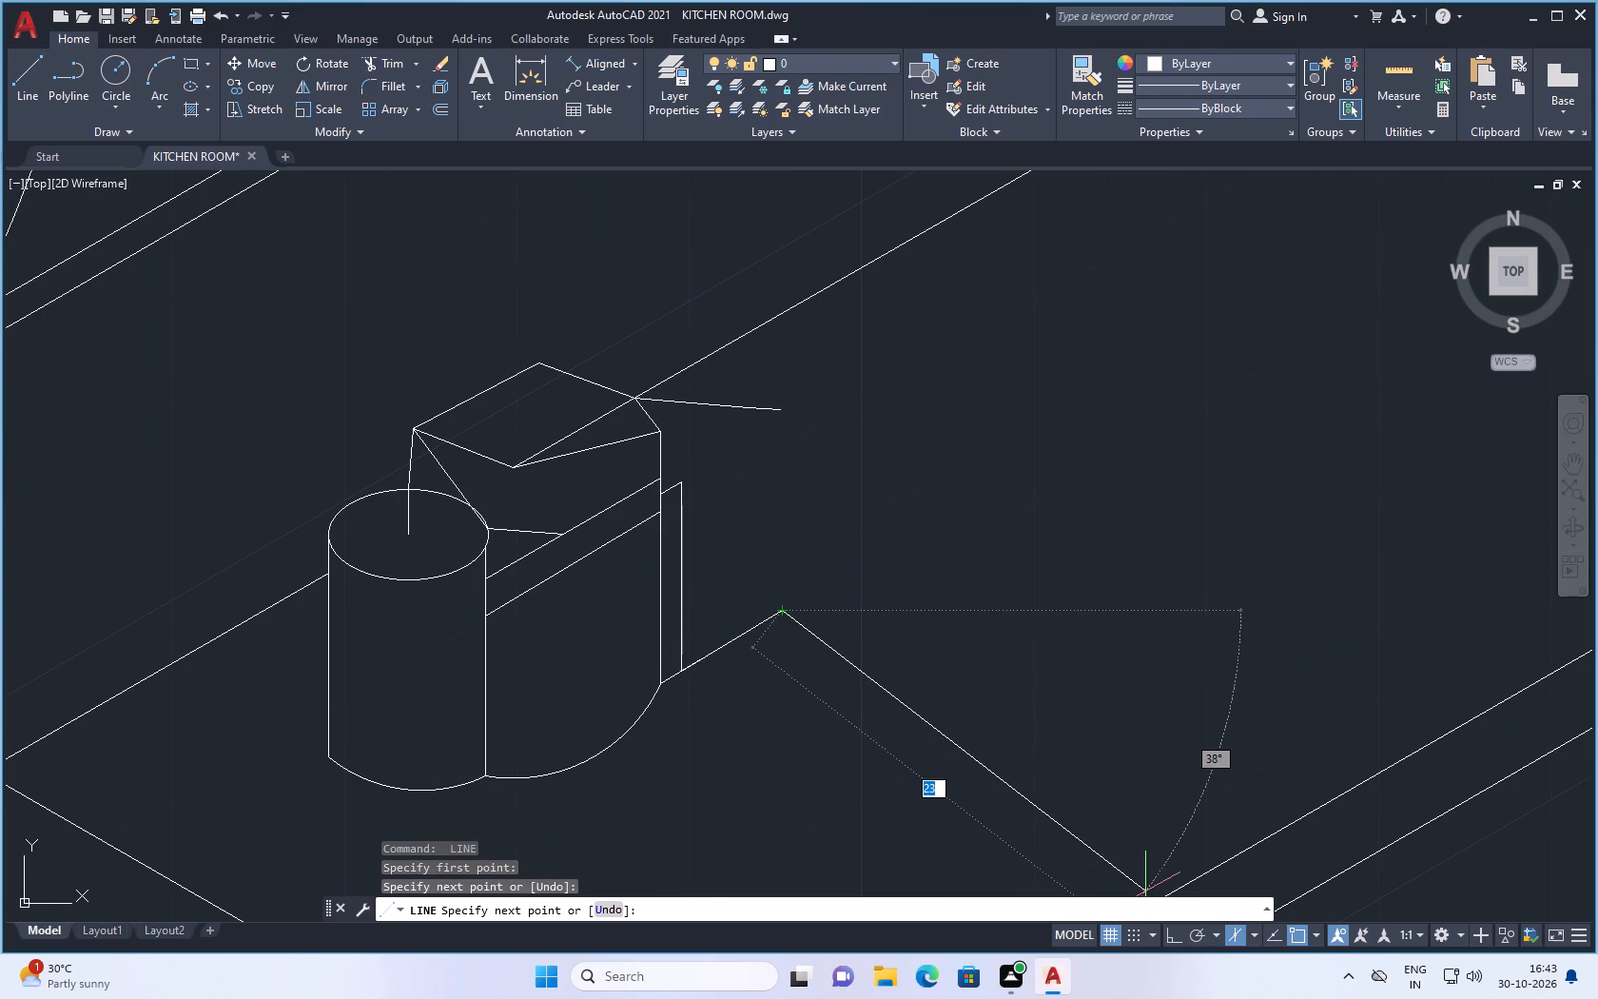
pyautogui.click(1172, 933)
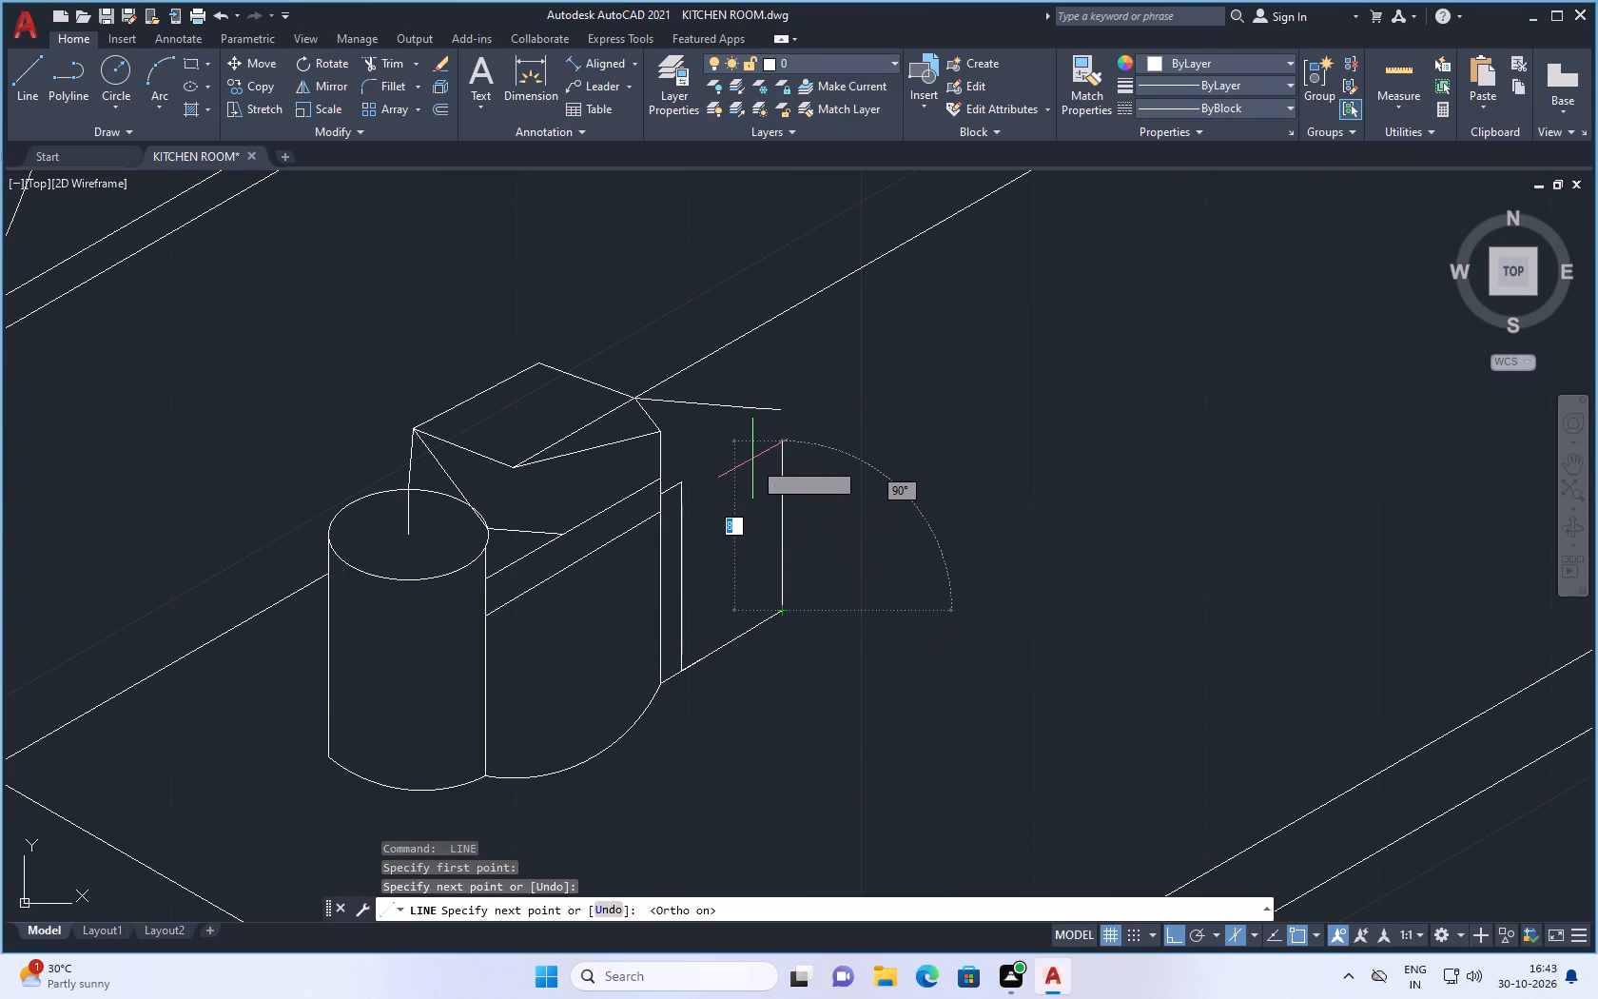
pyautogui.click(761, 440)
pyautogui.press('space')
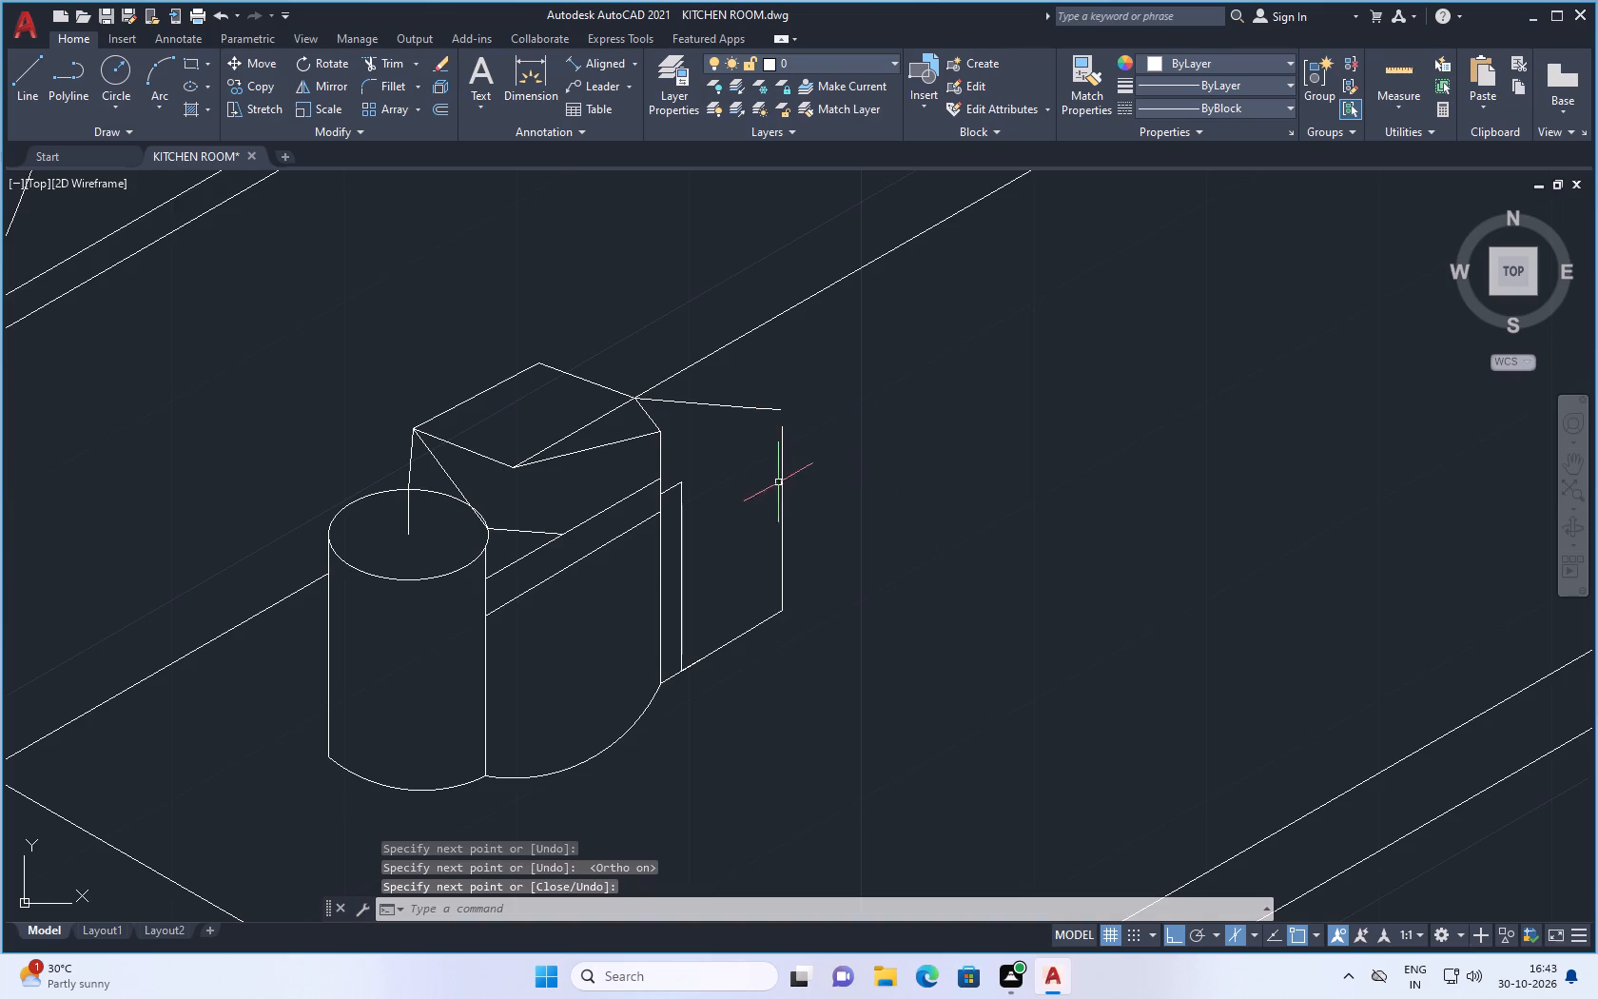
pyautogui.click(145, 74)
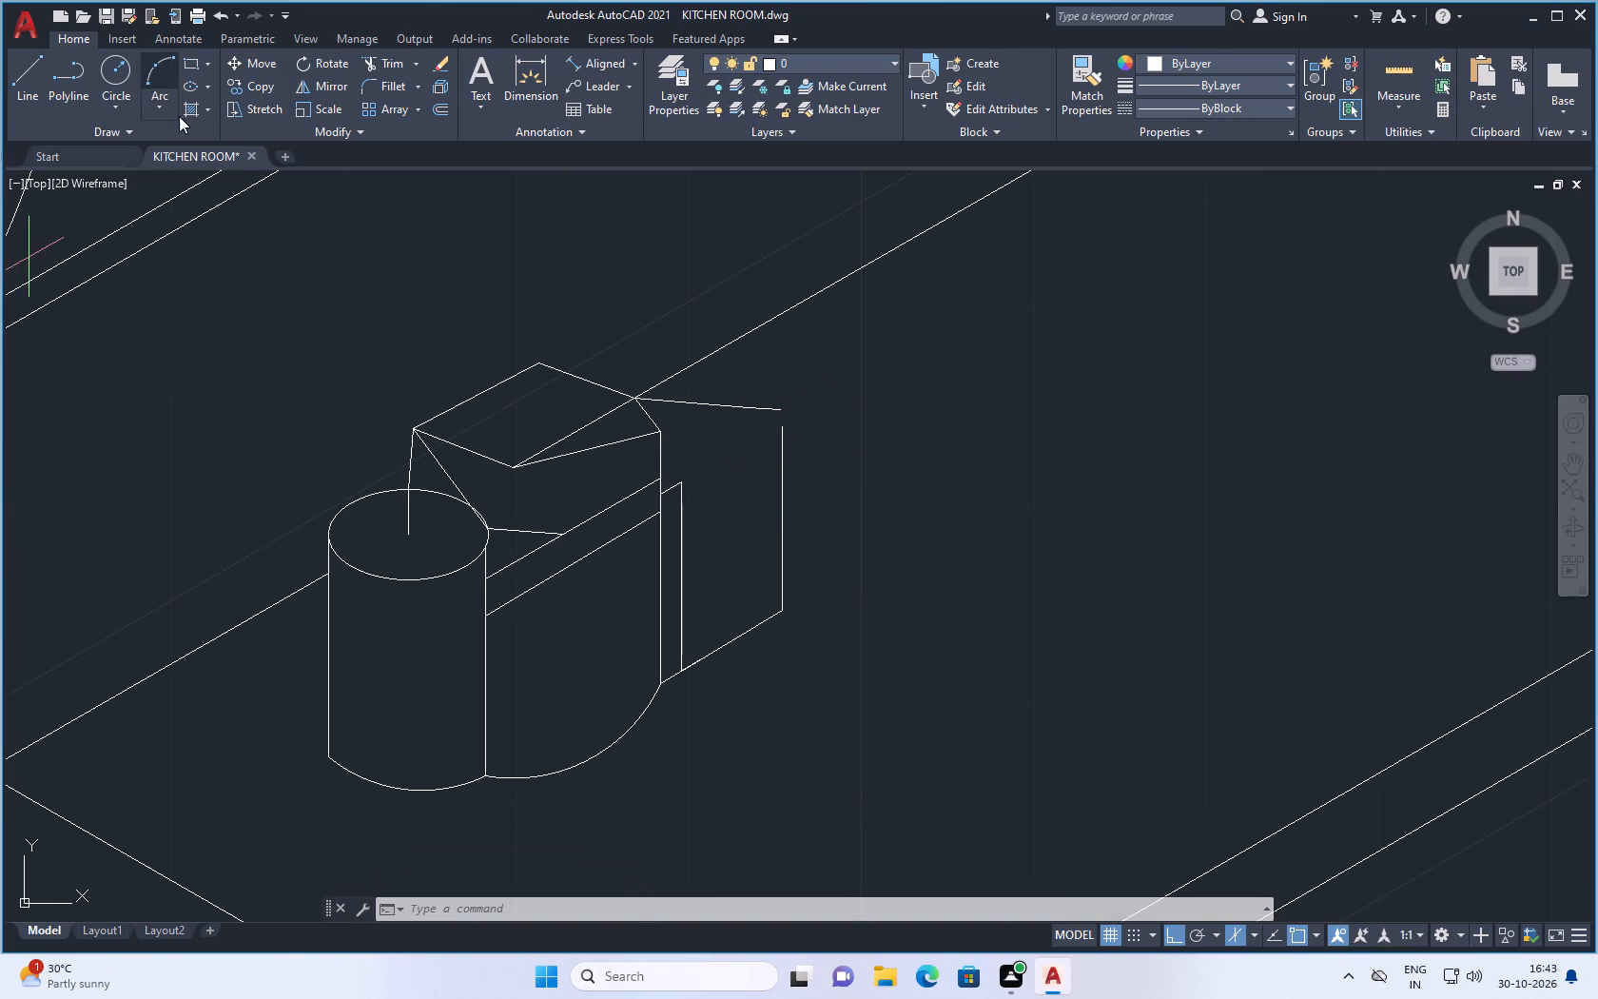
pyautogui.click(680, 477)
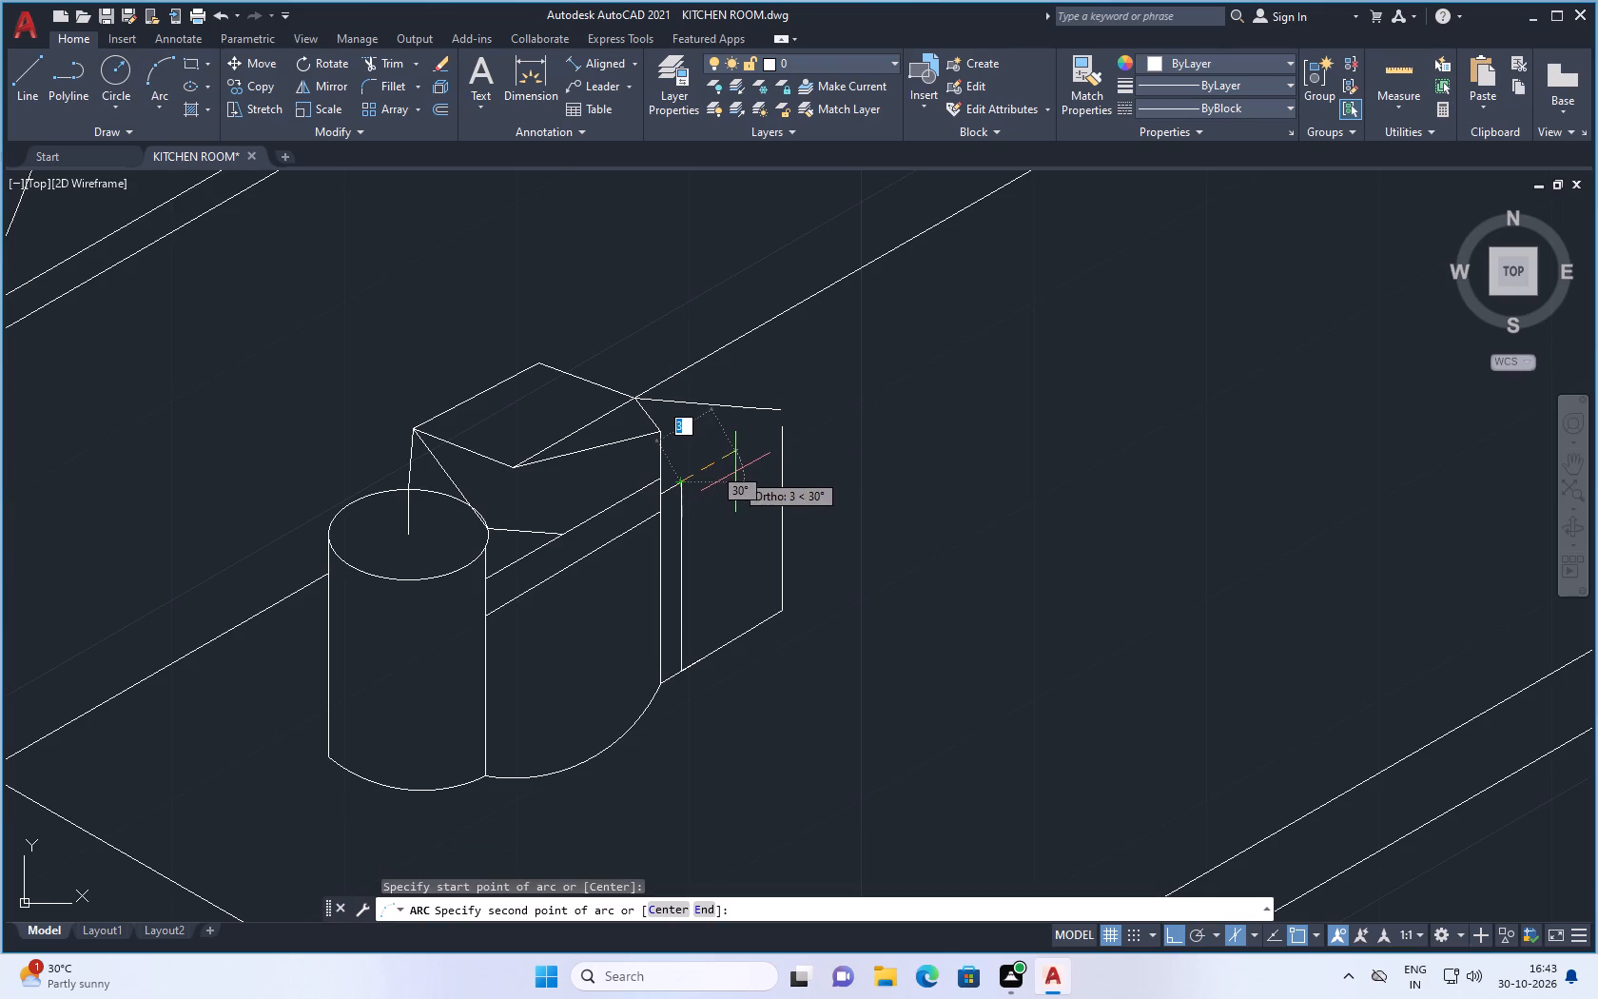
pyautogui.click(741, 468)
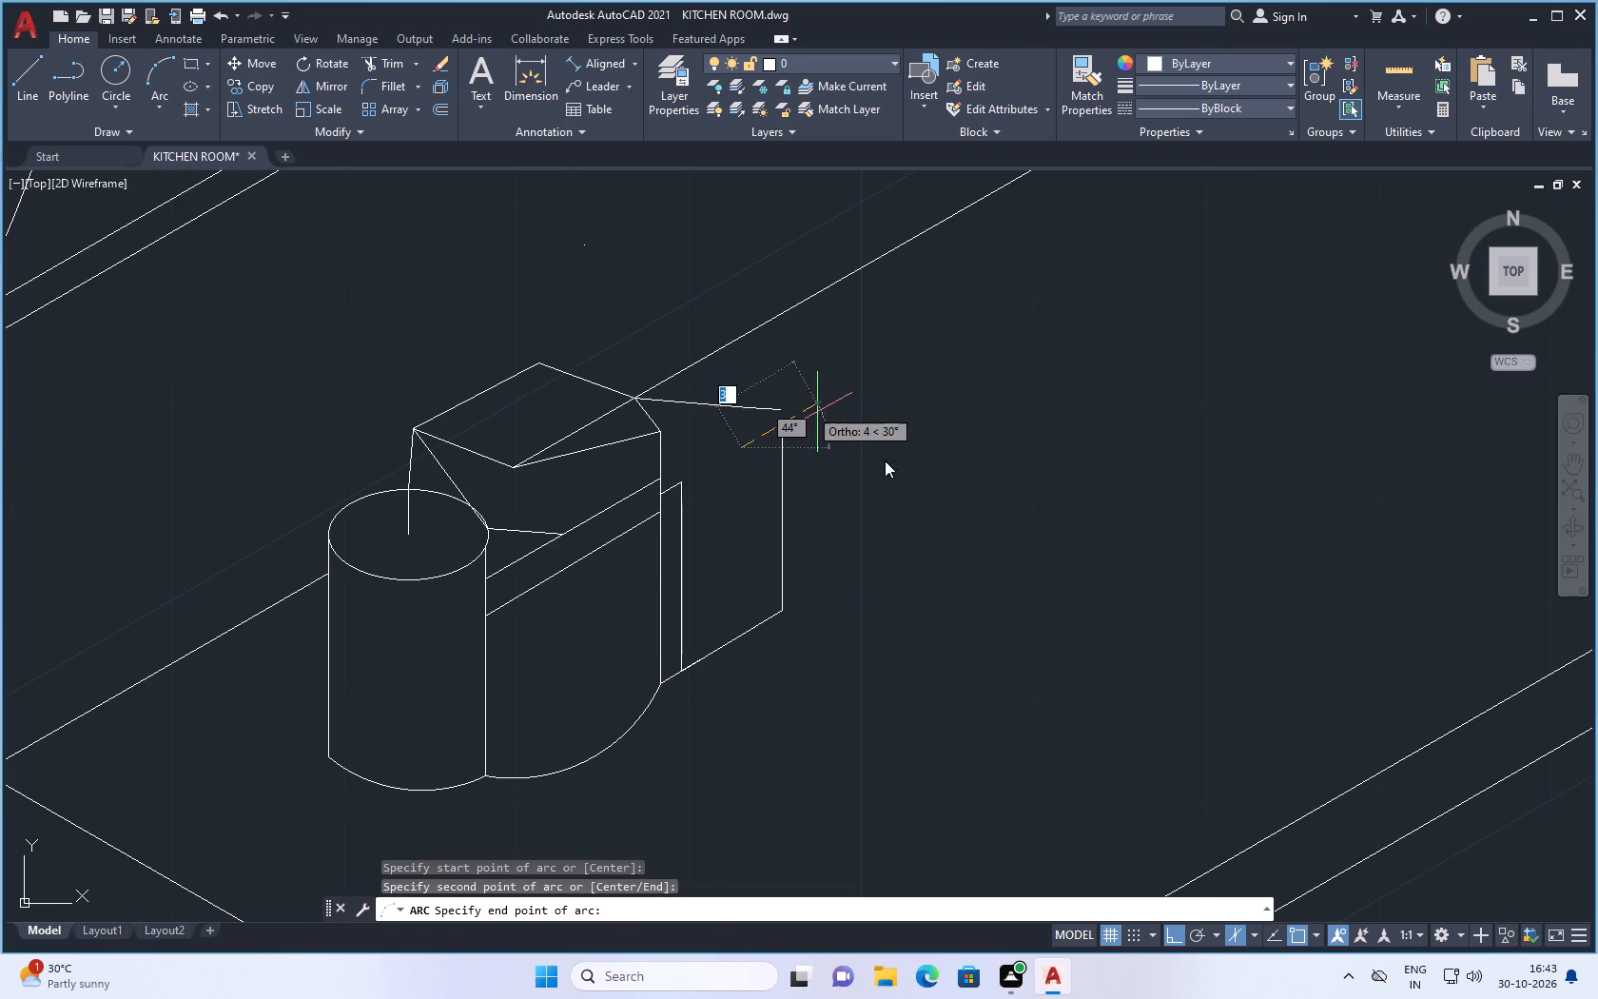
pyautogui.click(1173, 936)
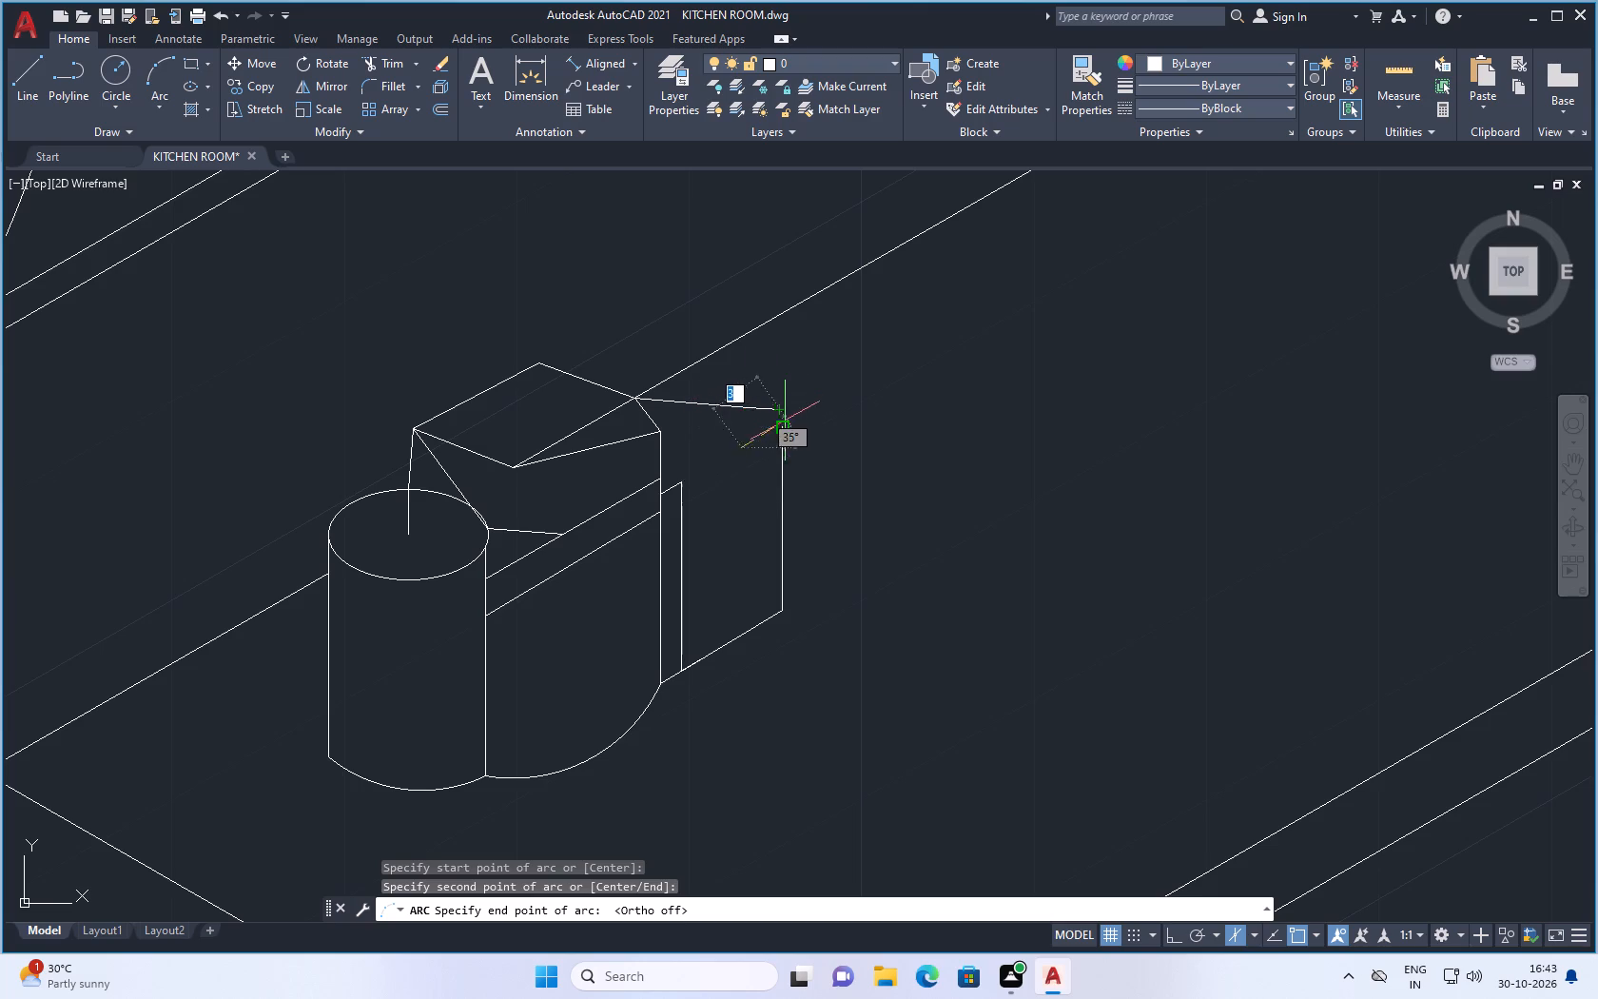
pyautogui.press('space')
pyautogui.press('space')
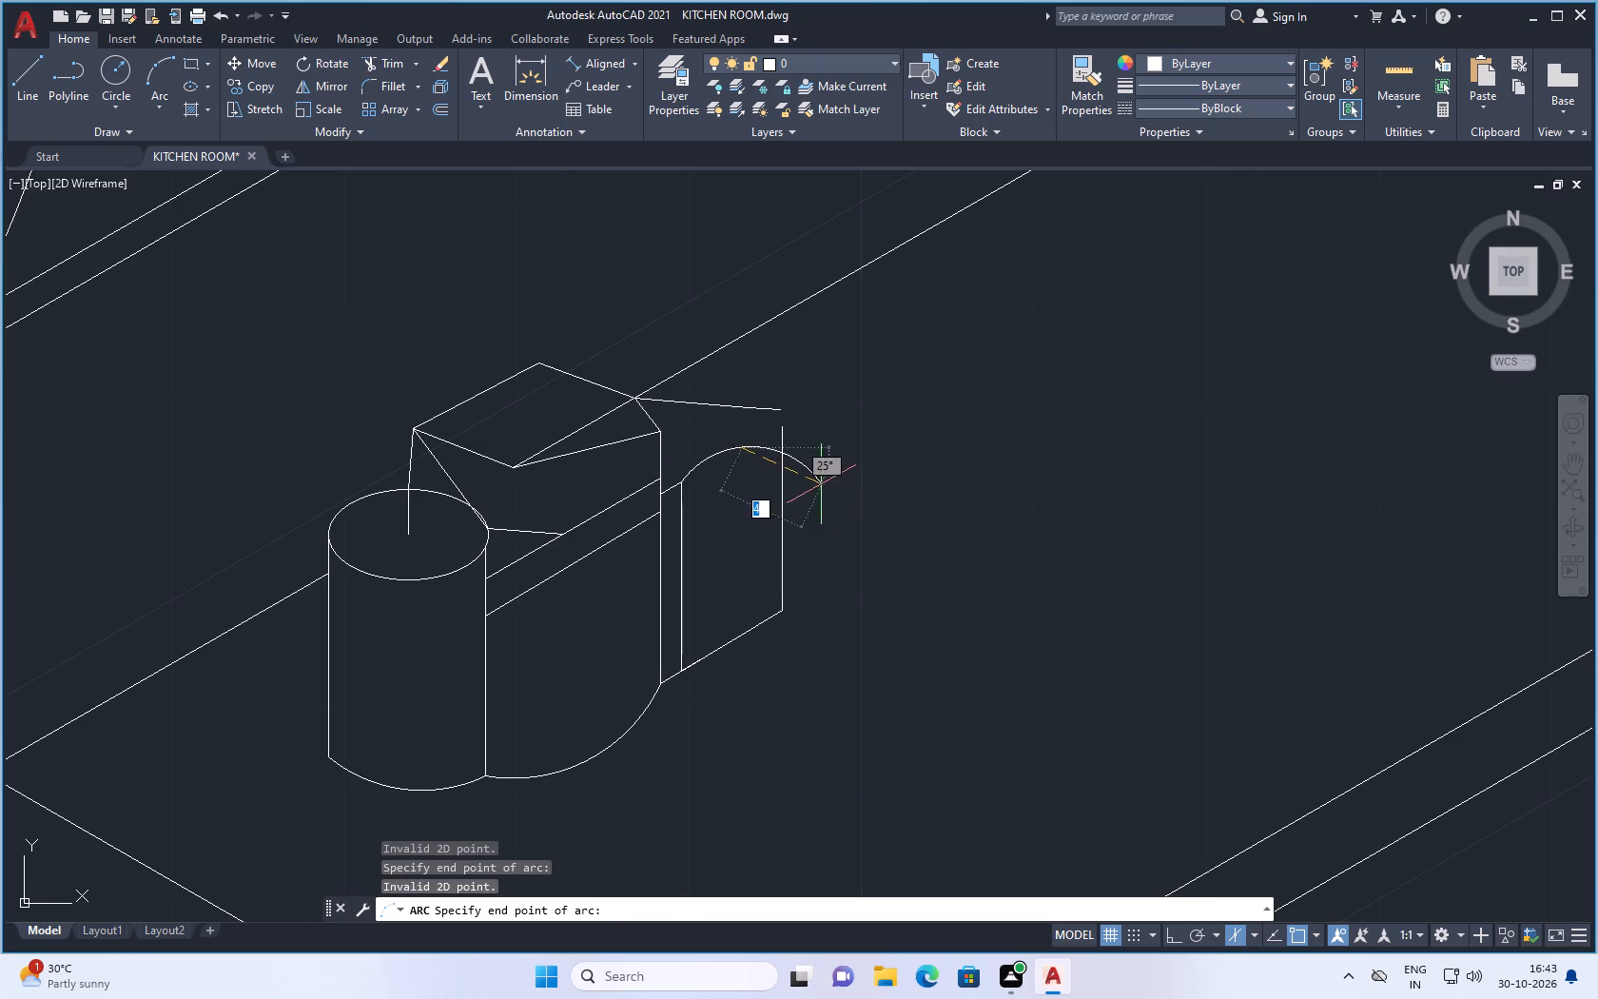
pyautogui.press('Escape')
# Draw a three-point arc from the edge strip's upper outer corner through the top of the new vertical line, extending slightly beyond it.
pyautogui.press('space')
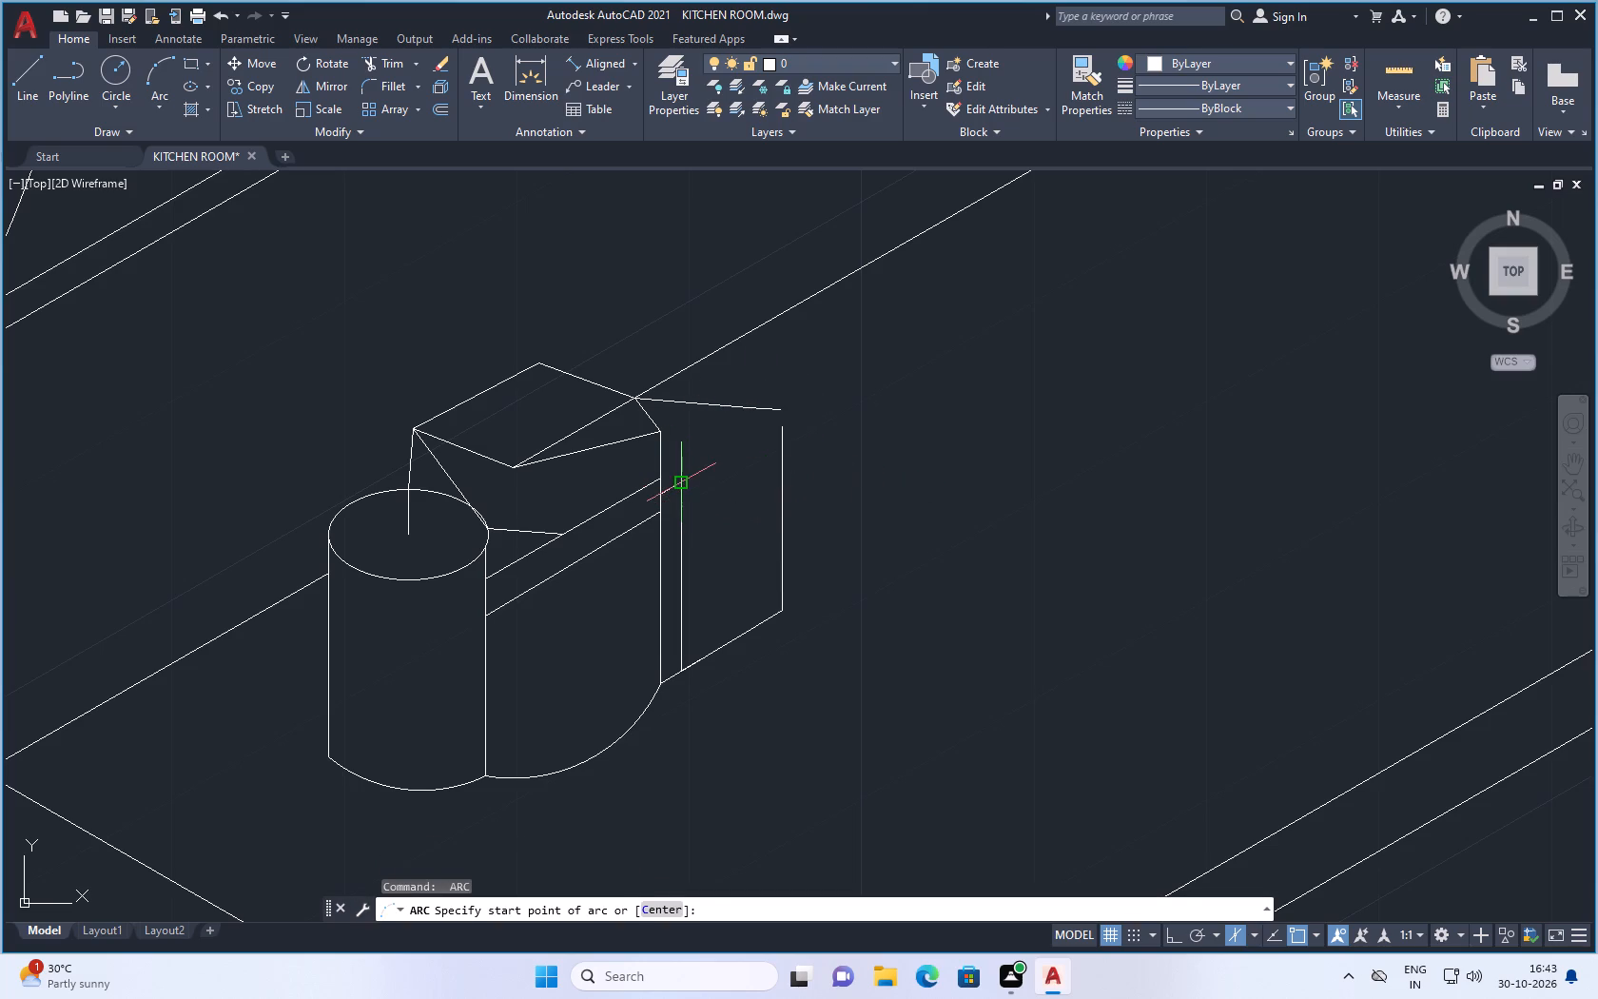
pyautogui.click(678, 479)
pyautogui.click(780, 430)
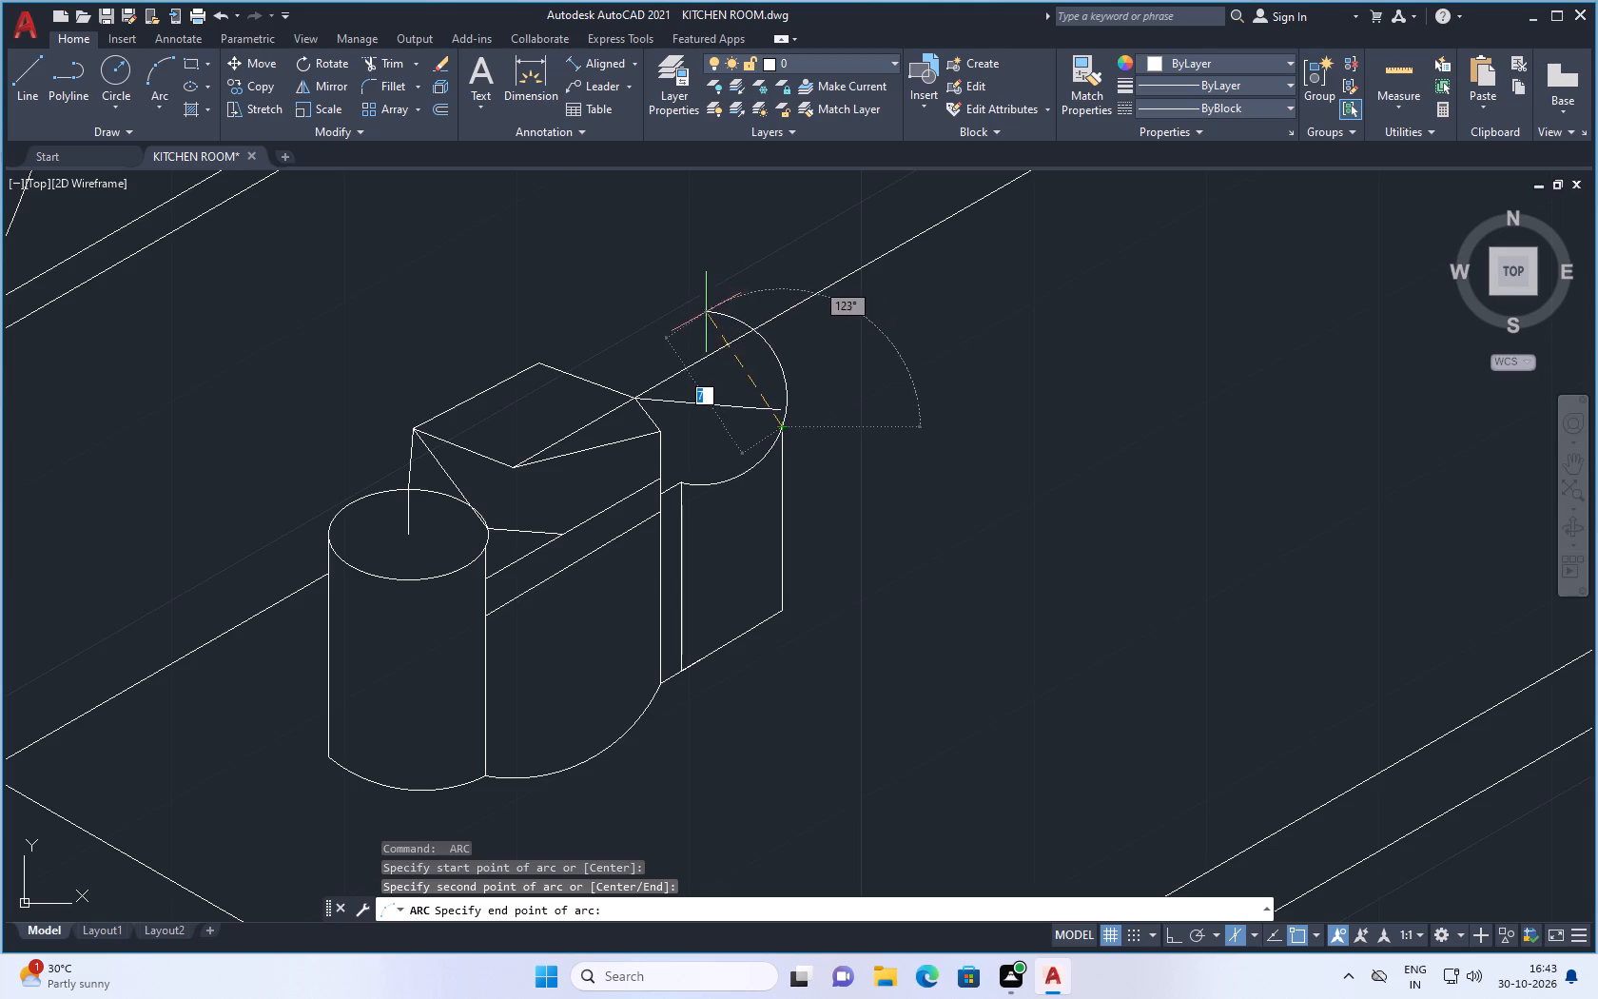
pyautogui.click(806, 369)
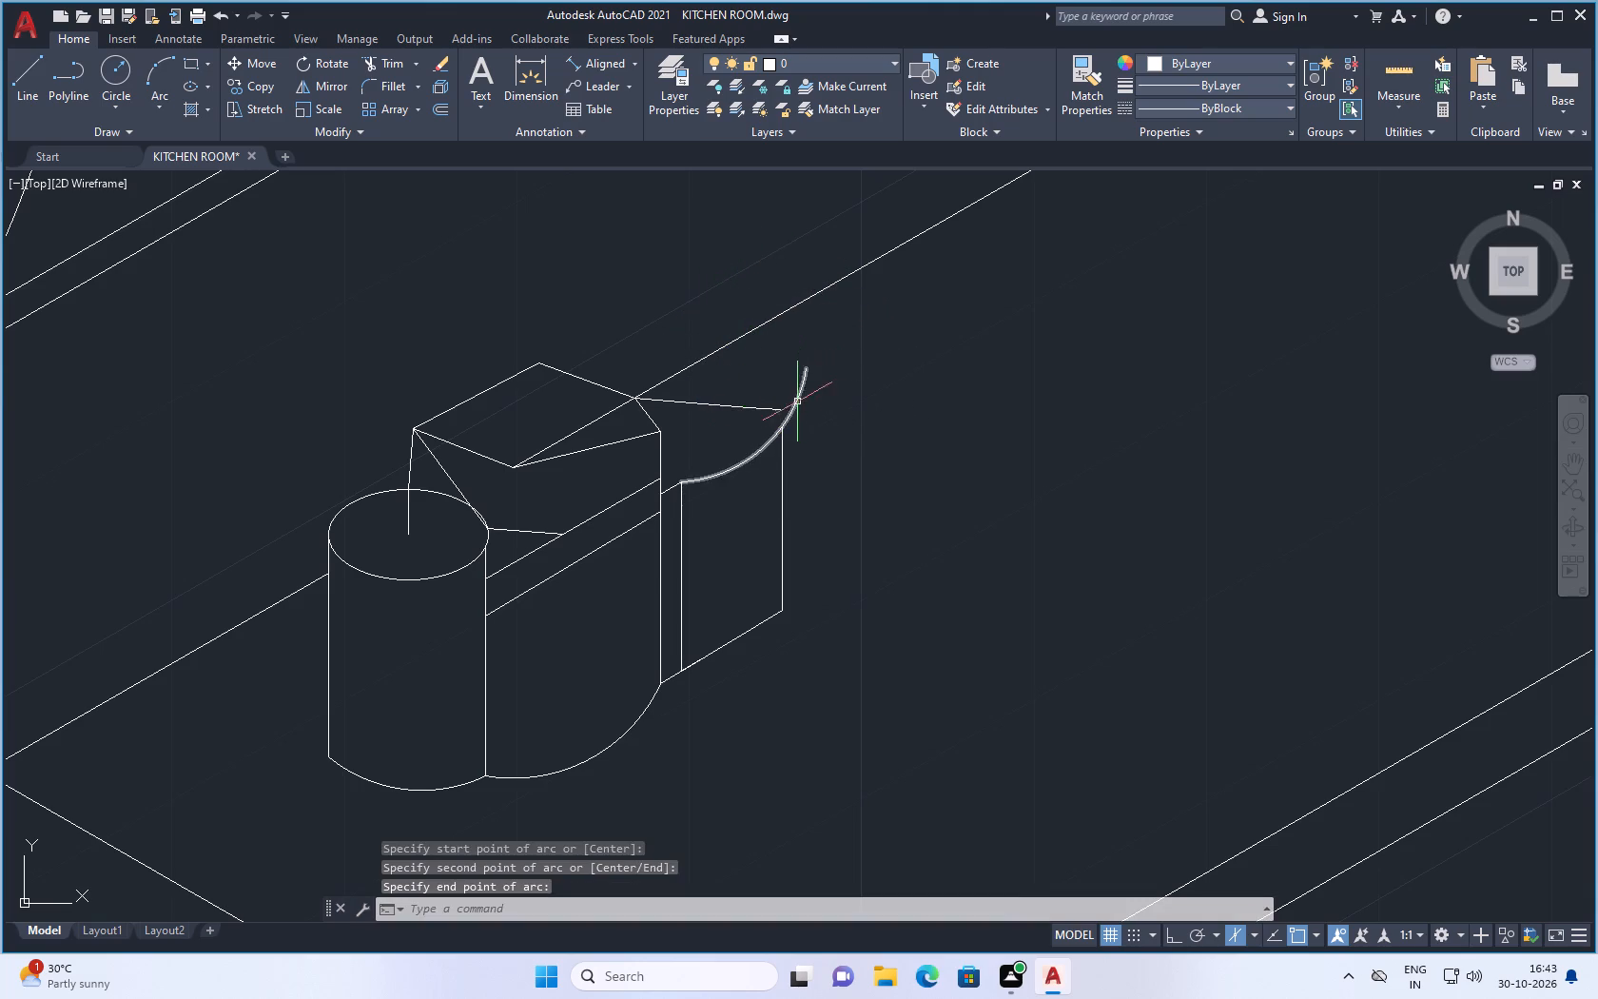
# Trim the part of the outer panel's upper arc that extends beyond the top of the outer vertical line.
pyautogui.press('space')
pyautogui.scroll(2, 793, 386)
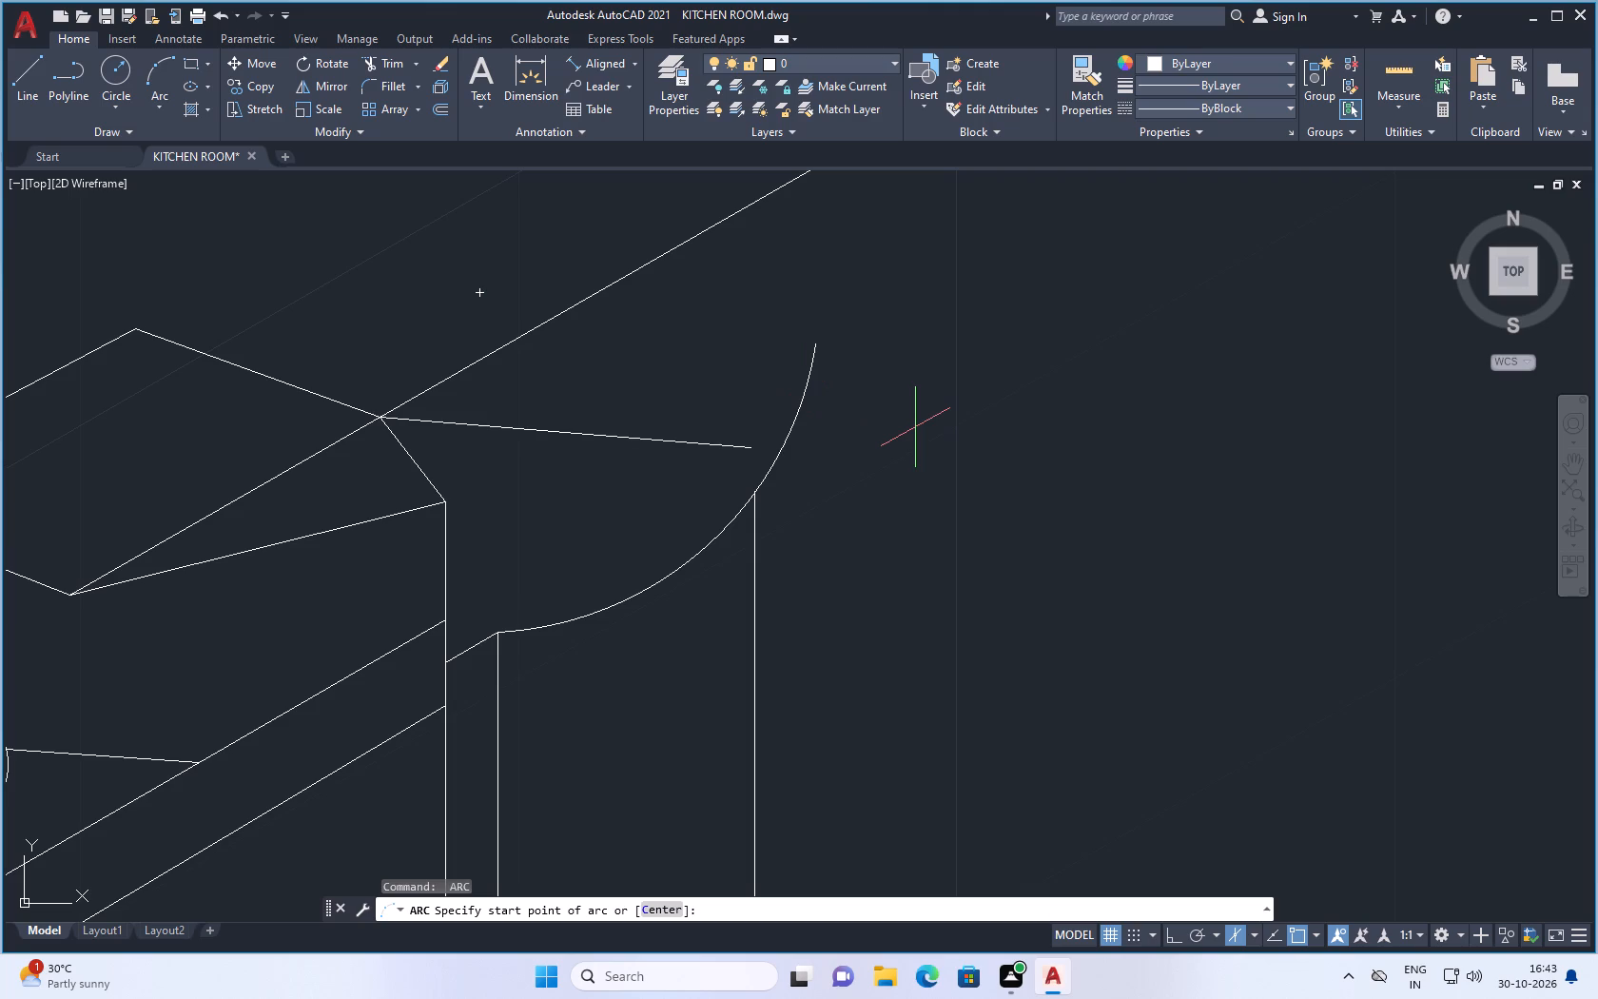
pyautogui.press('Escape')
pyautogui.write('tr')
pyautogui.press('Return')
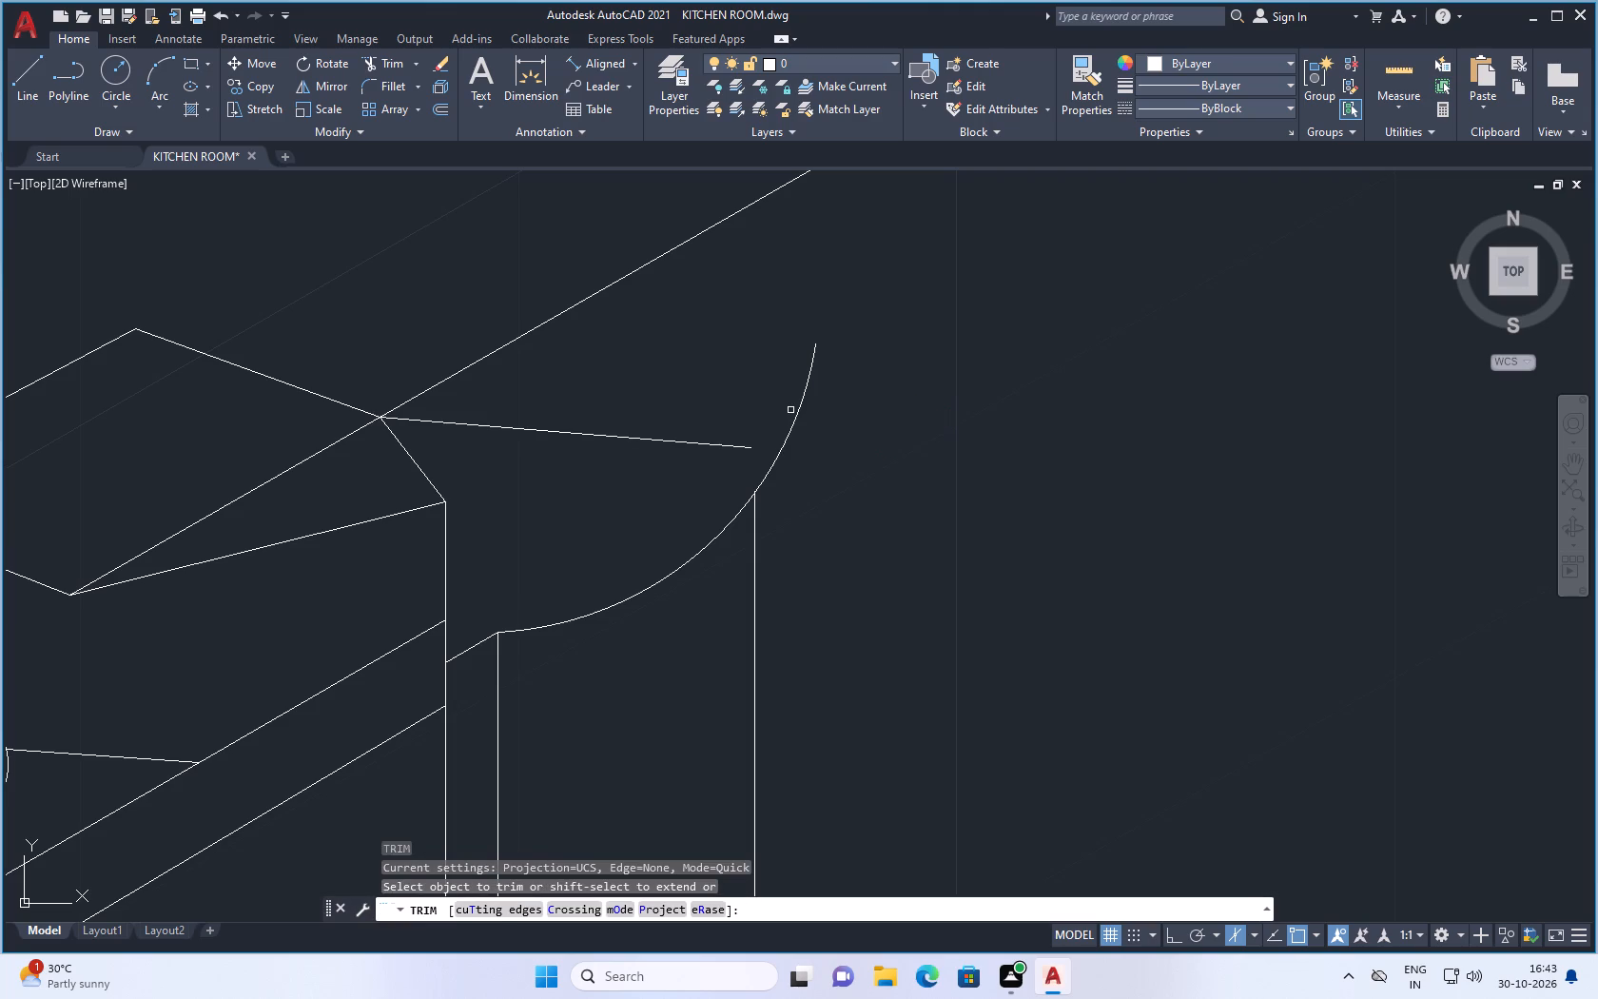
pyautogui.click(796, 412)
pyautogui.press('Escape')
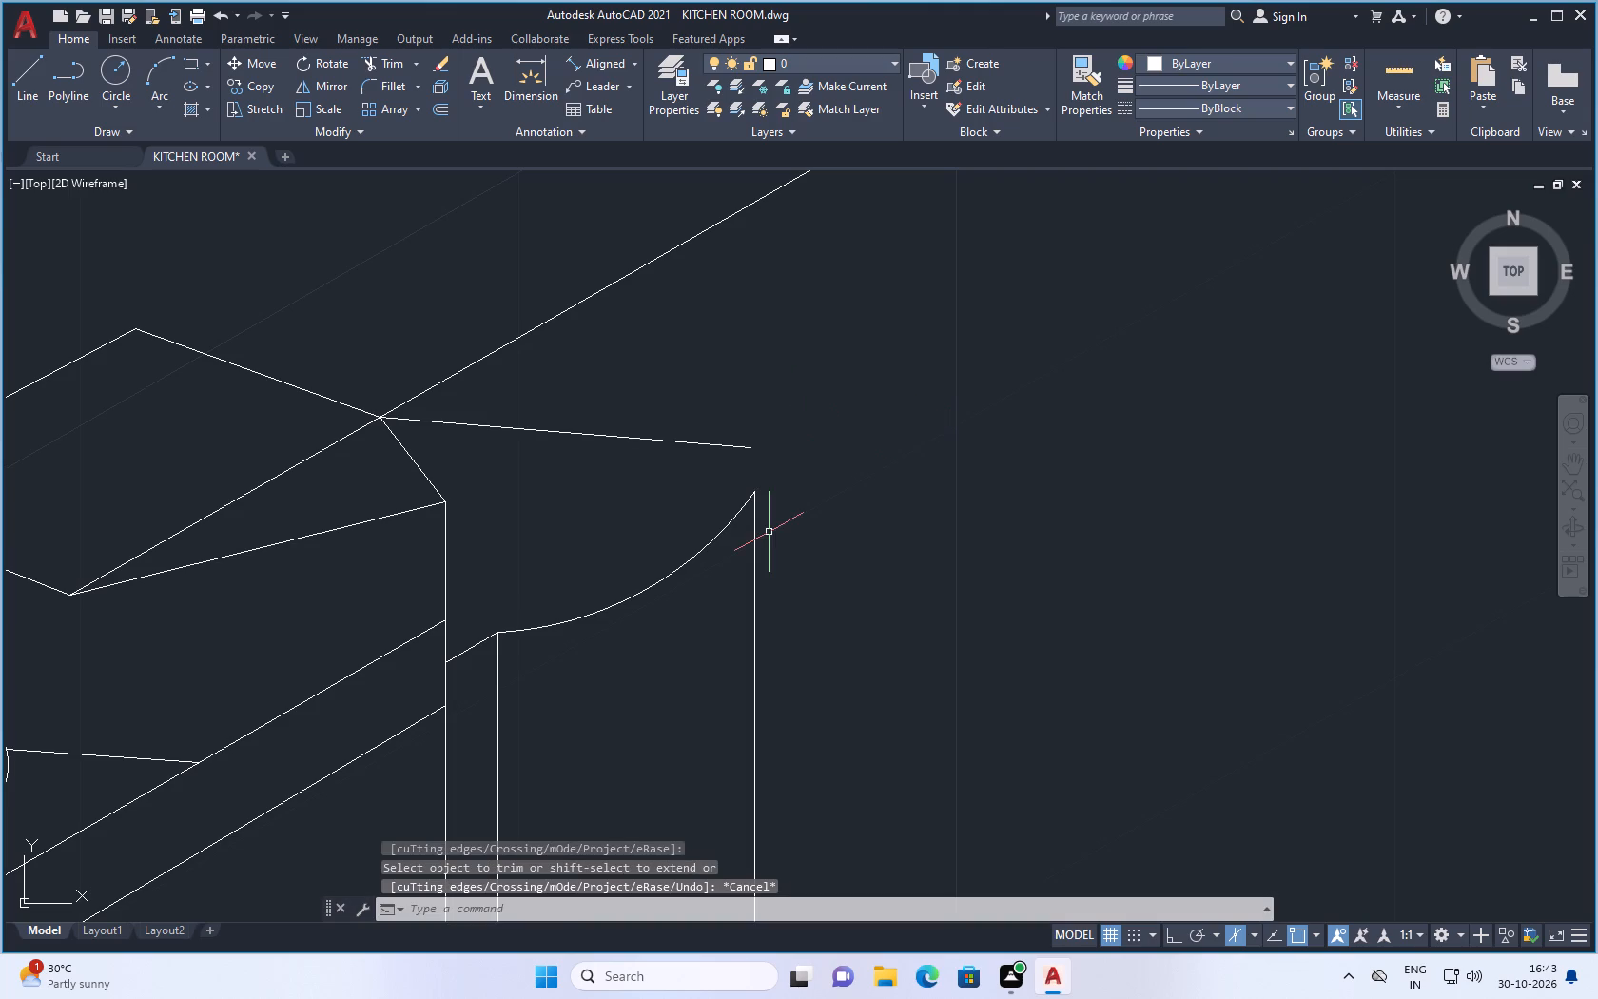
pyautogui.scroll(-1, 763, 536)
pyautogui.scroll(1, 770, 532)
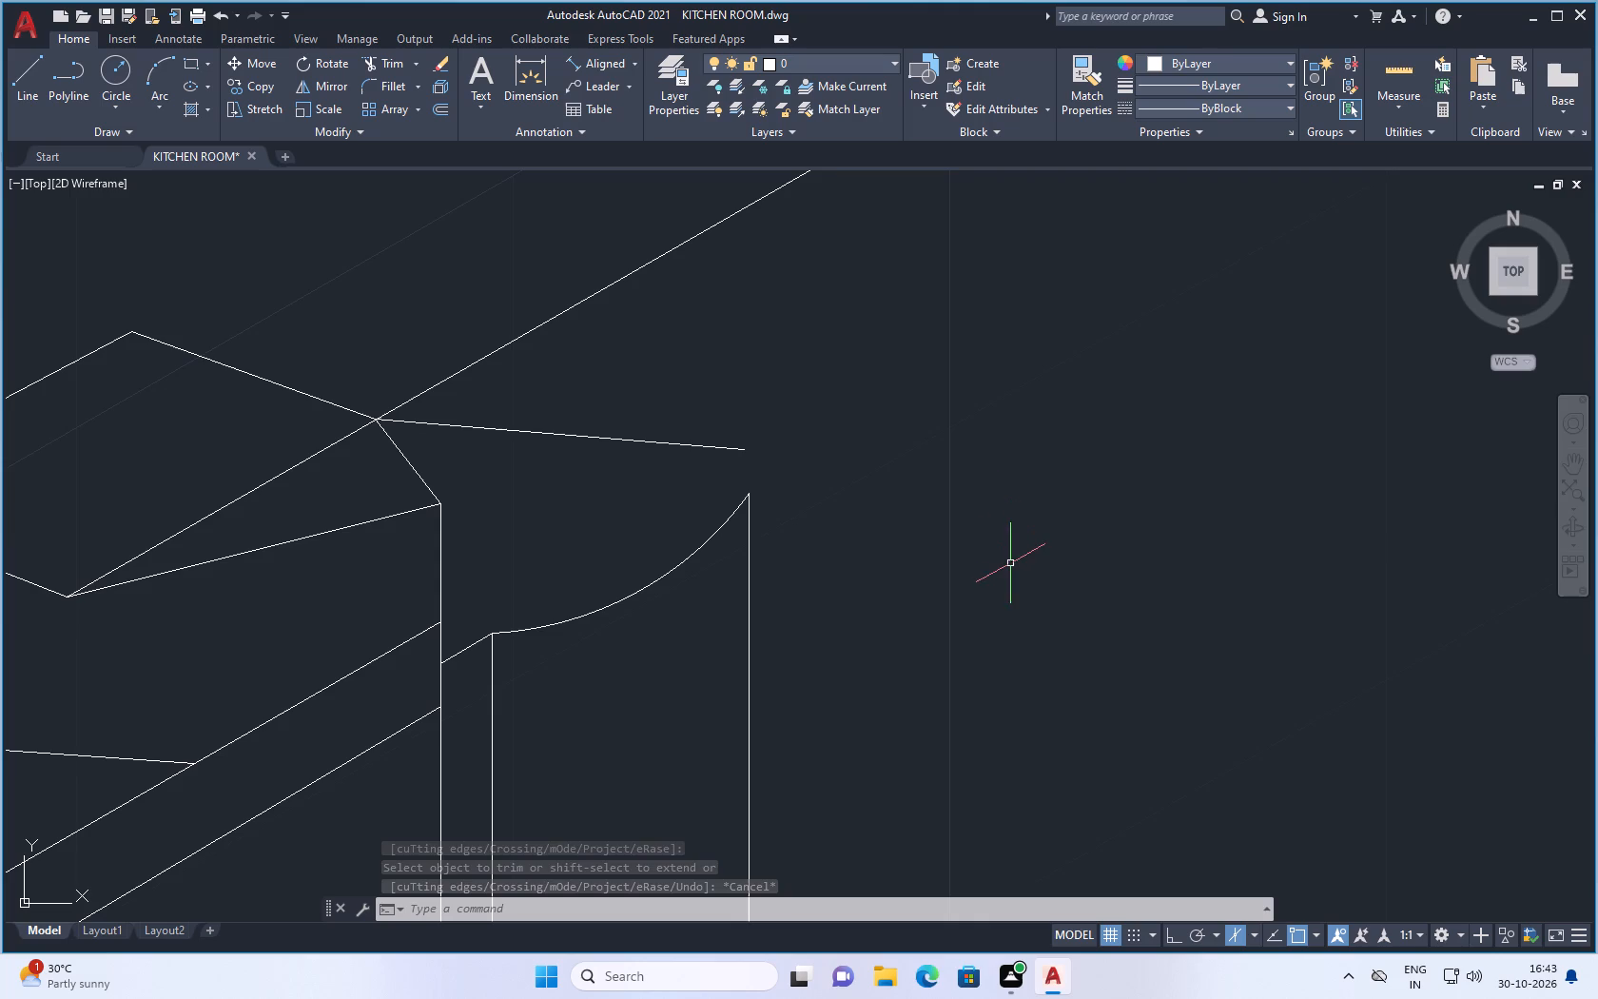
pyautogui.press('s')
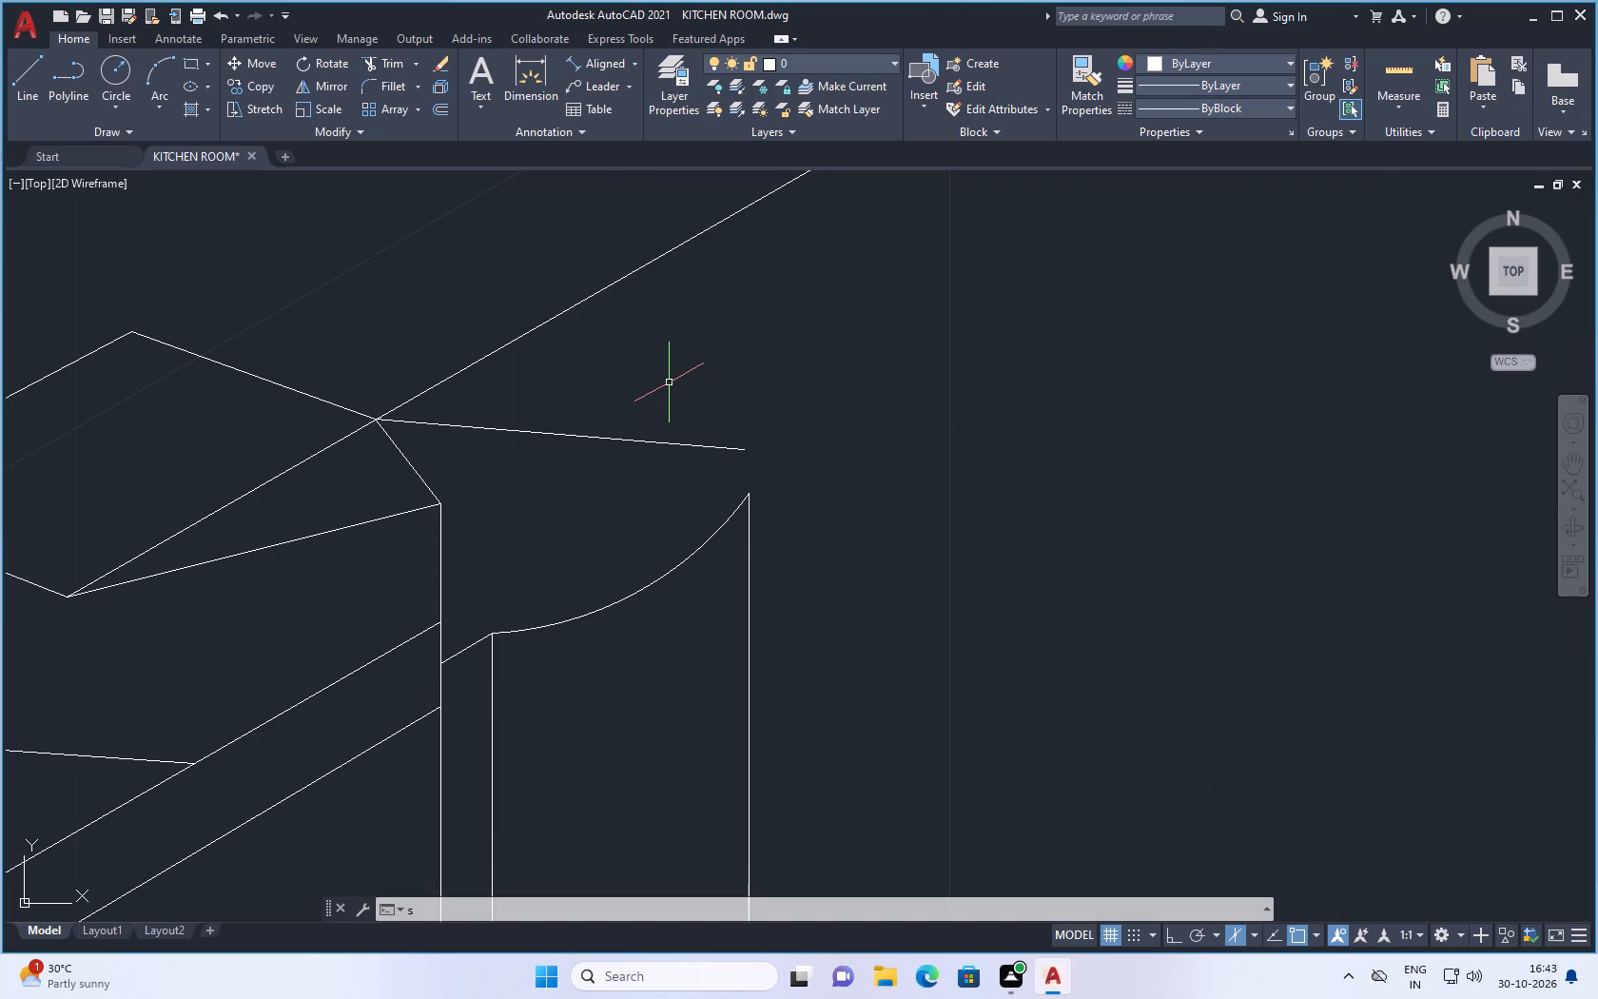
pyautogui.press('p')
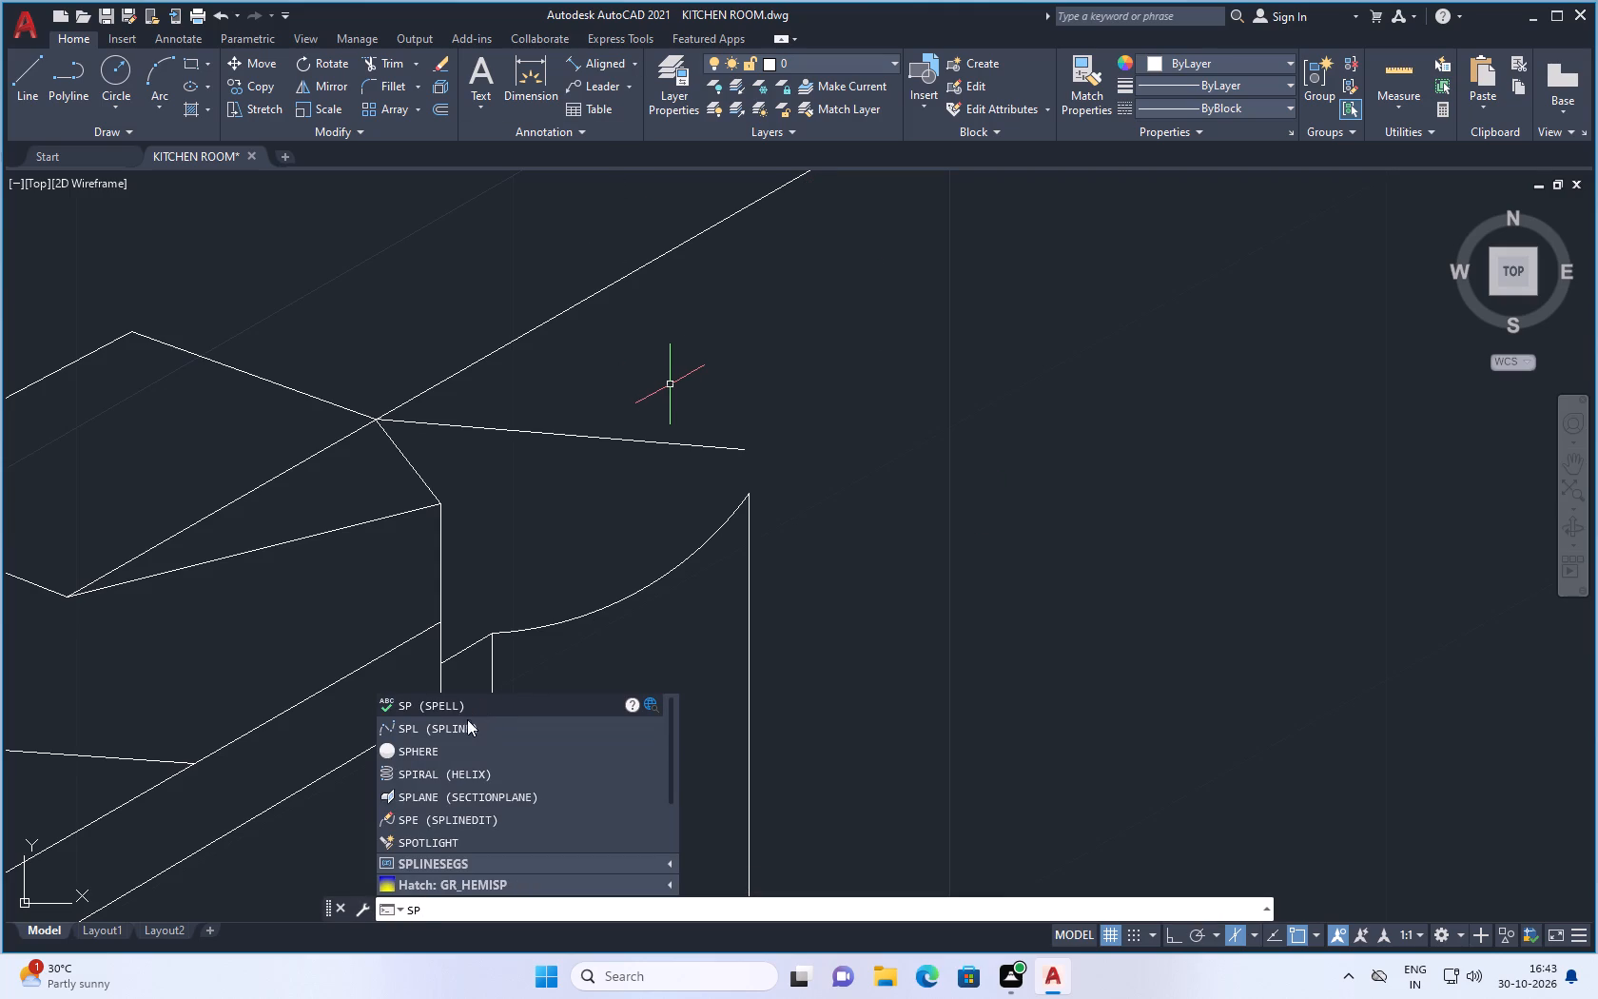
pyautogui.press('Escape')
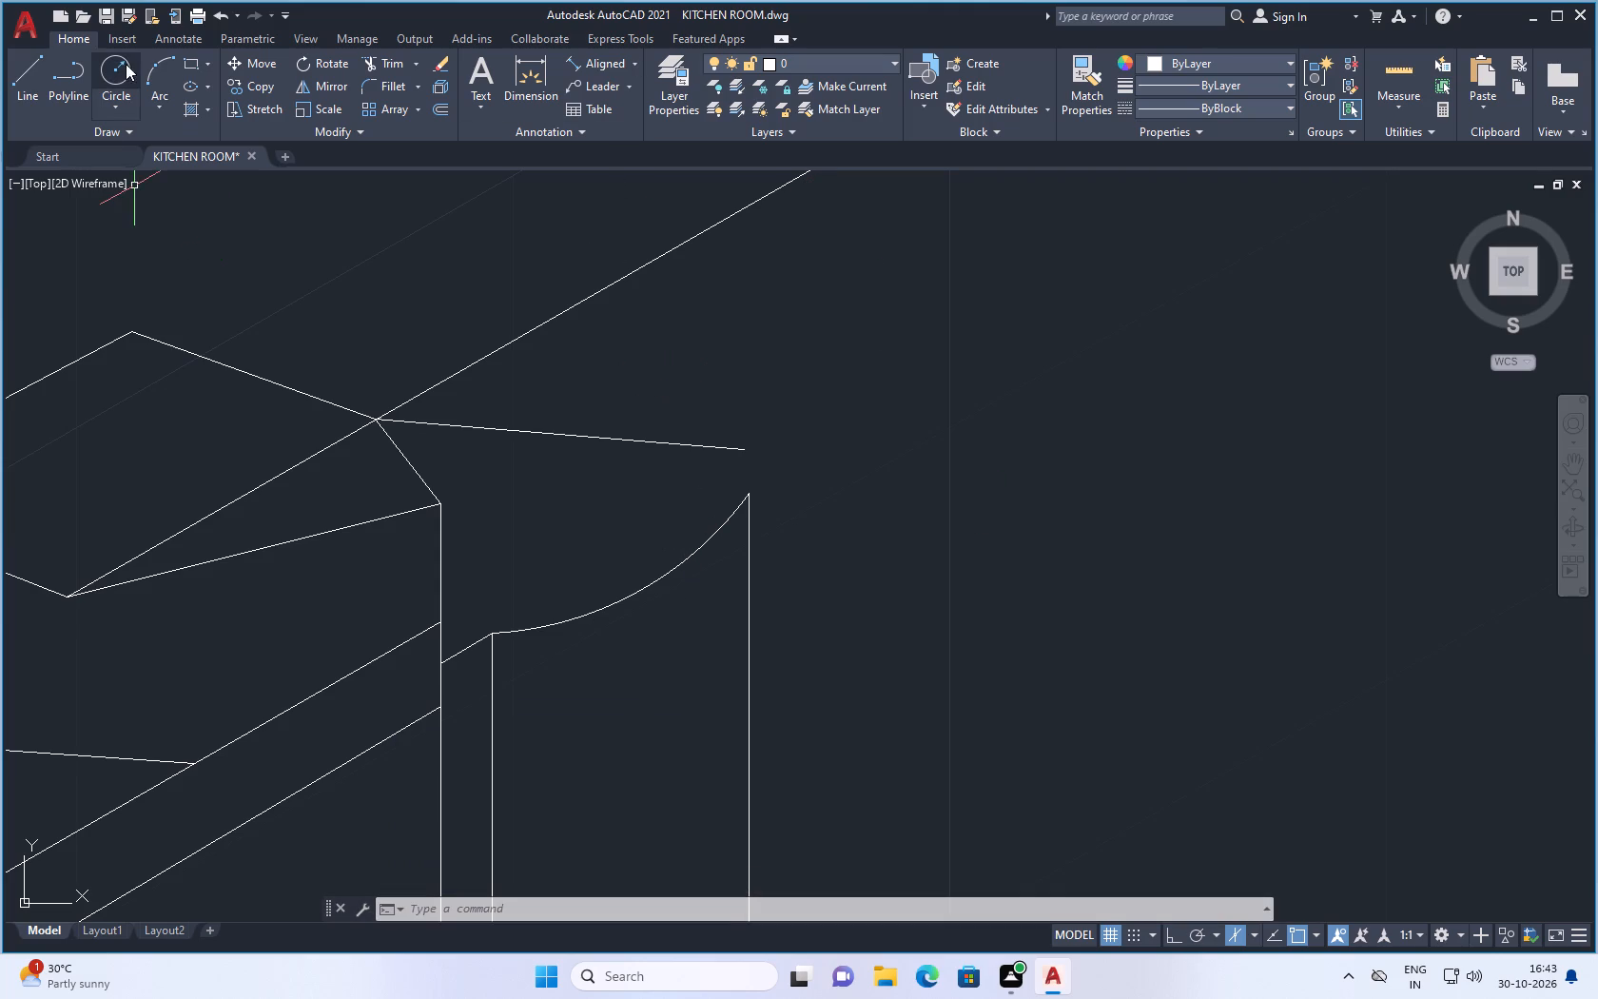
# Draw a small three-point arc from the top of the outer vertical line, curving back onto the short top line near its end.
pyautogui.click(145, 58)
pyautogui.click(747, 502)
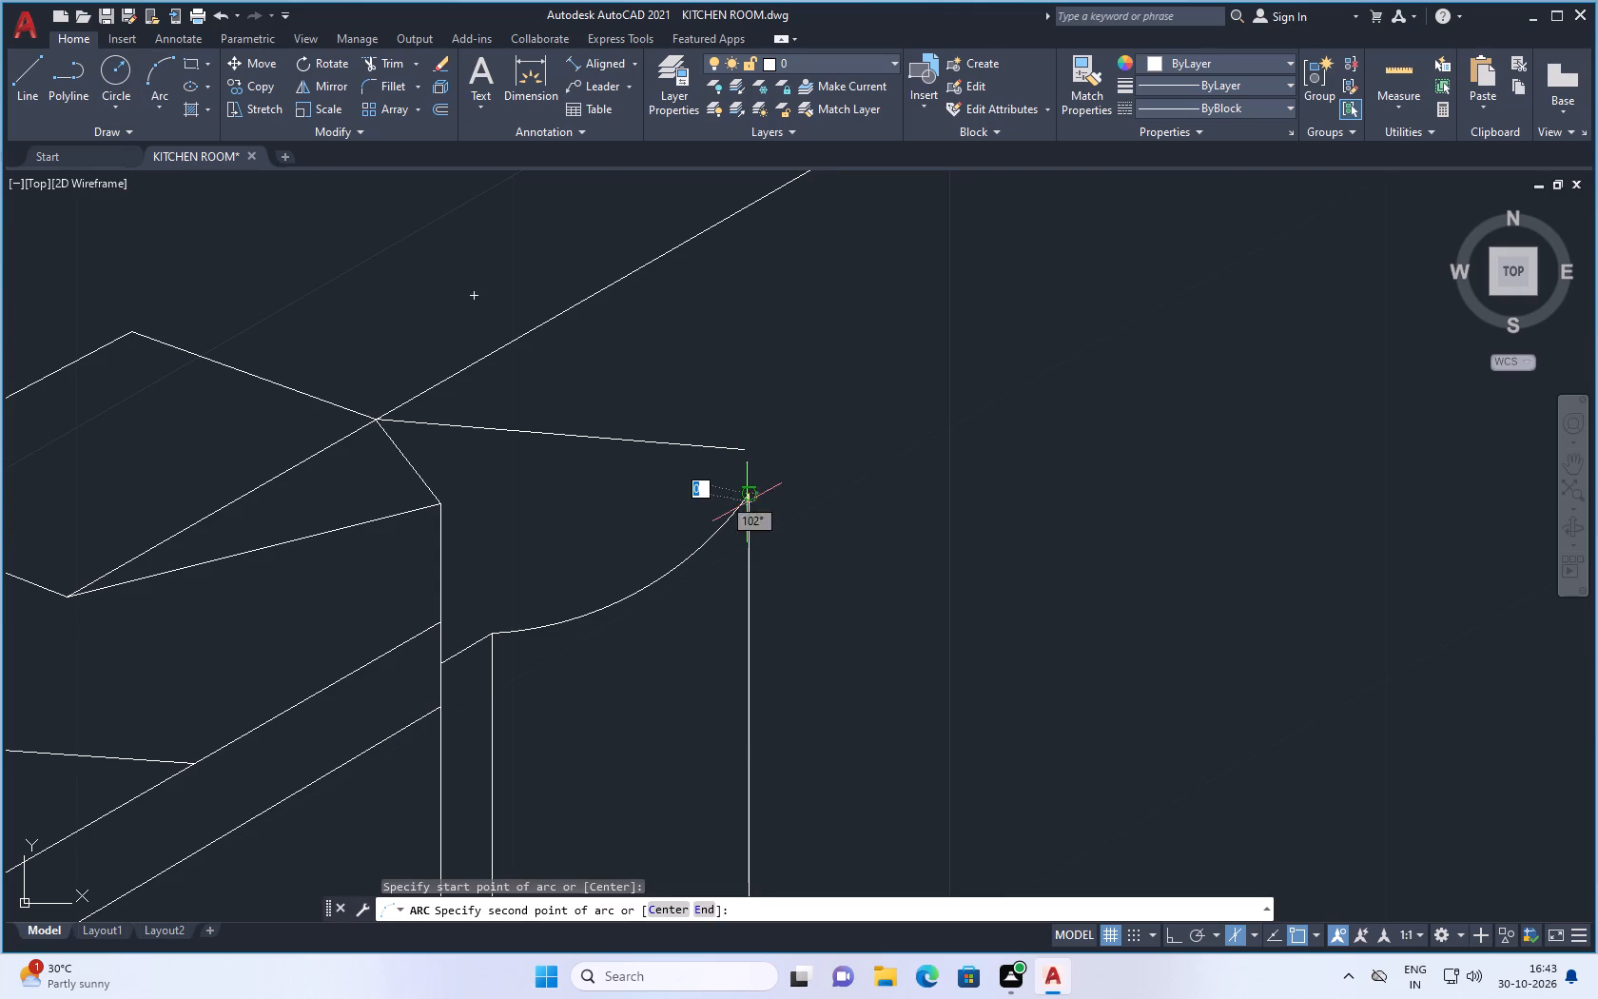
pyautogui.click(728, 447)
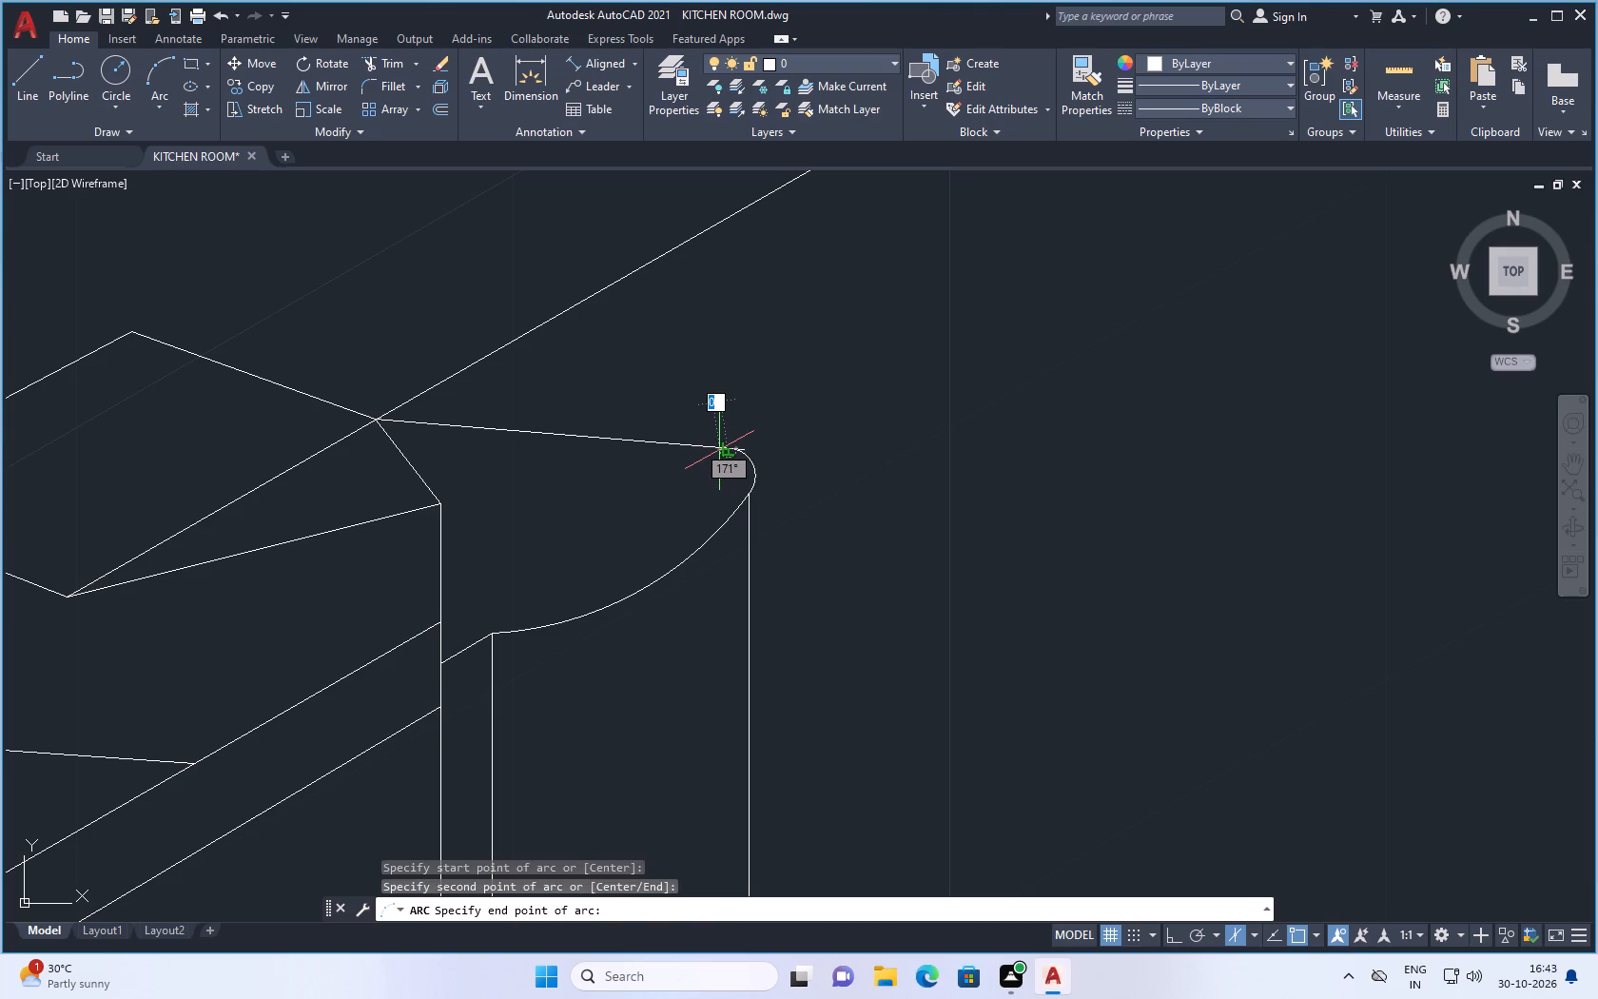
pyautogui.click(711, 449)
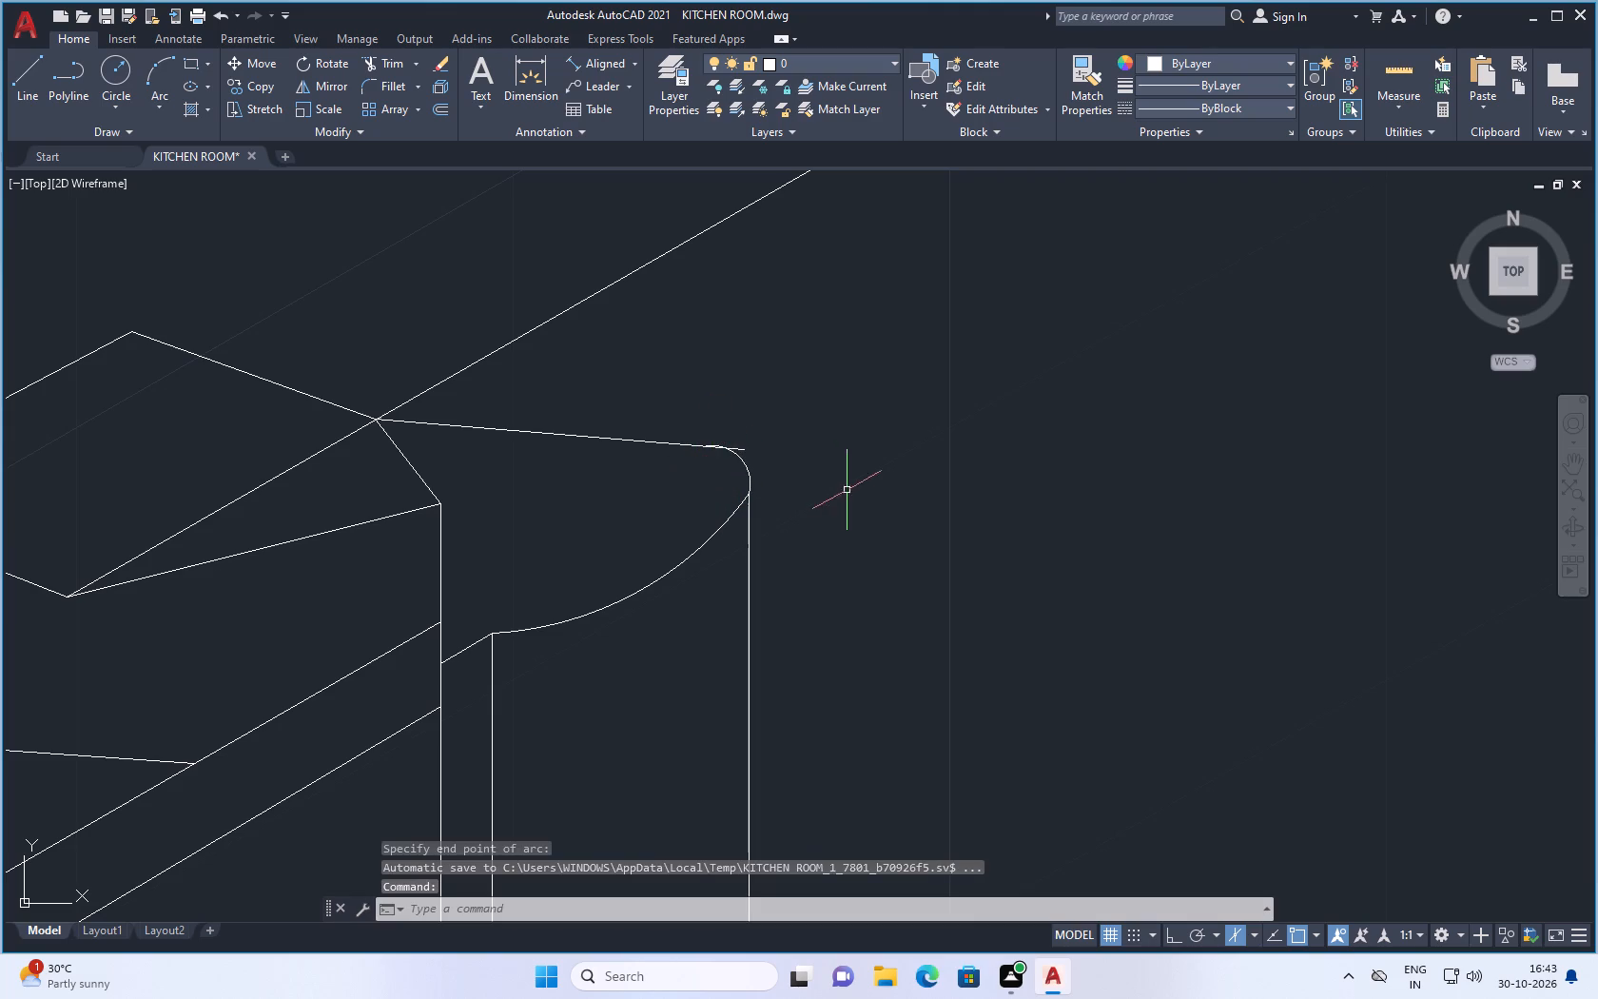
# Trim the short top line's overshoot outside the small corner arc and its remaining segment beneath that arc.
pyautogui.scroll(1, 693, 441)
pyautogui.write('tr')
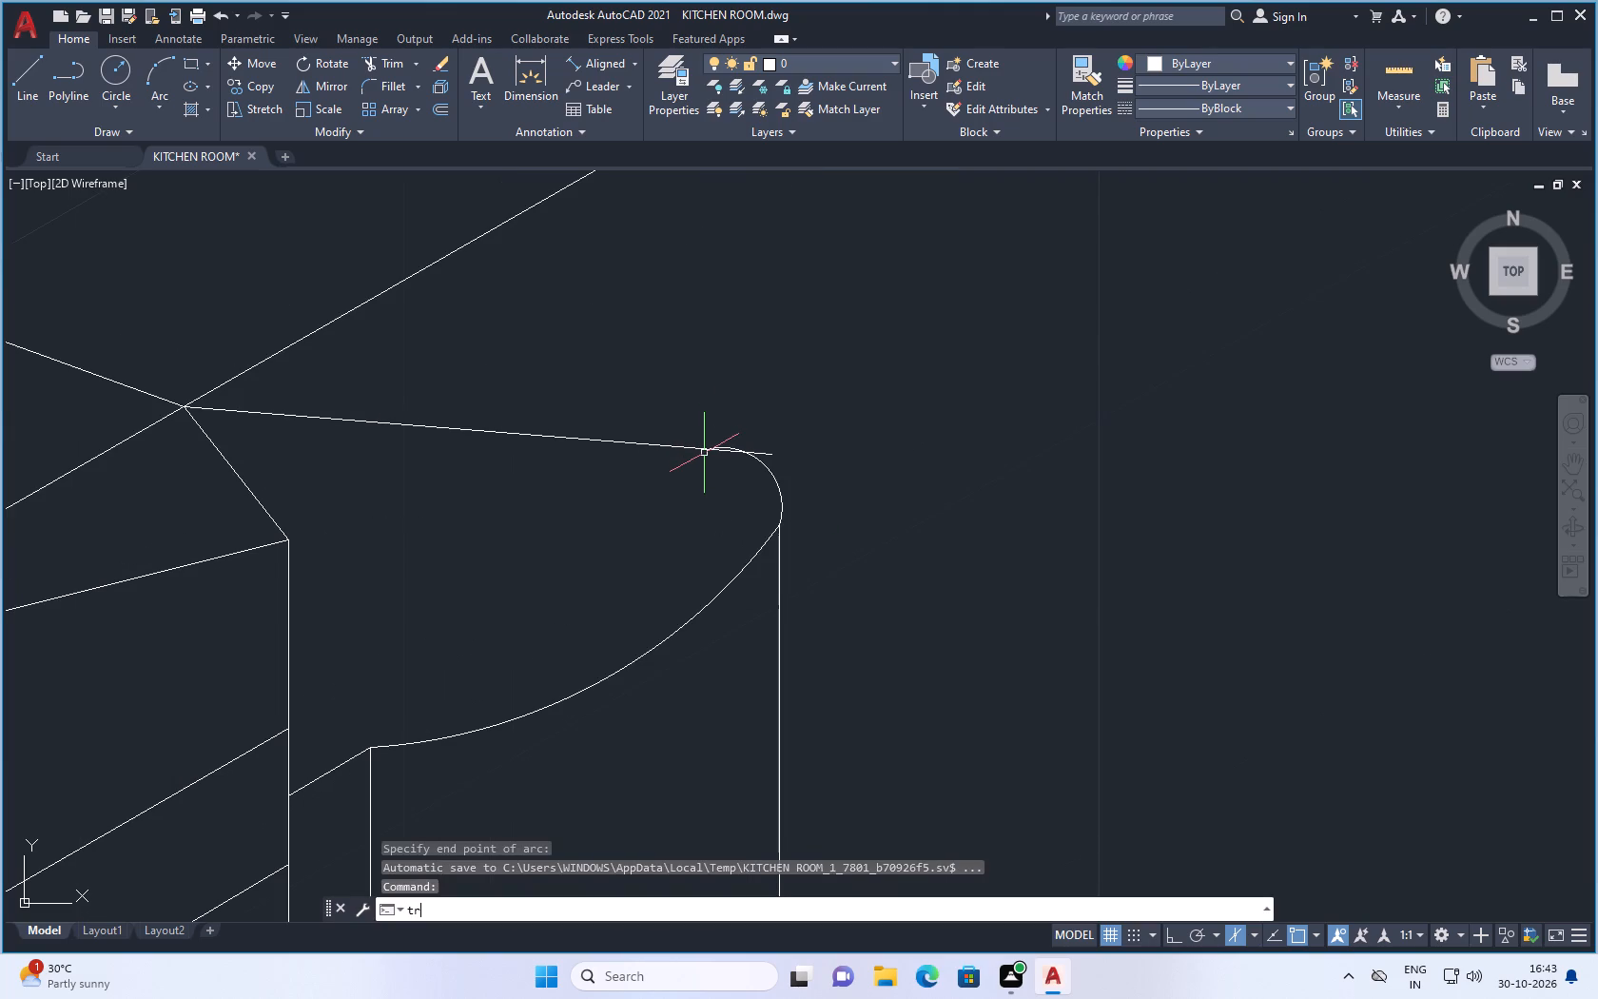
pyautogui.press('Return')
pyautogui.scroll(2, 754, 457)
pyautogui.click(769, 451)
pyautogui.scroll(2, 693, 443)
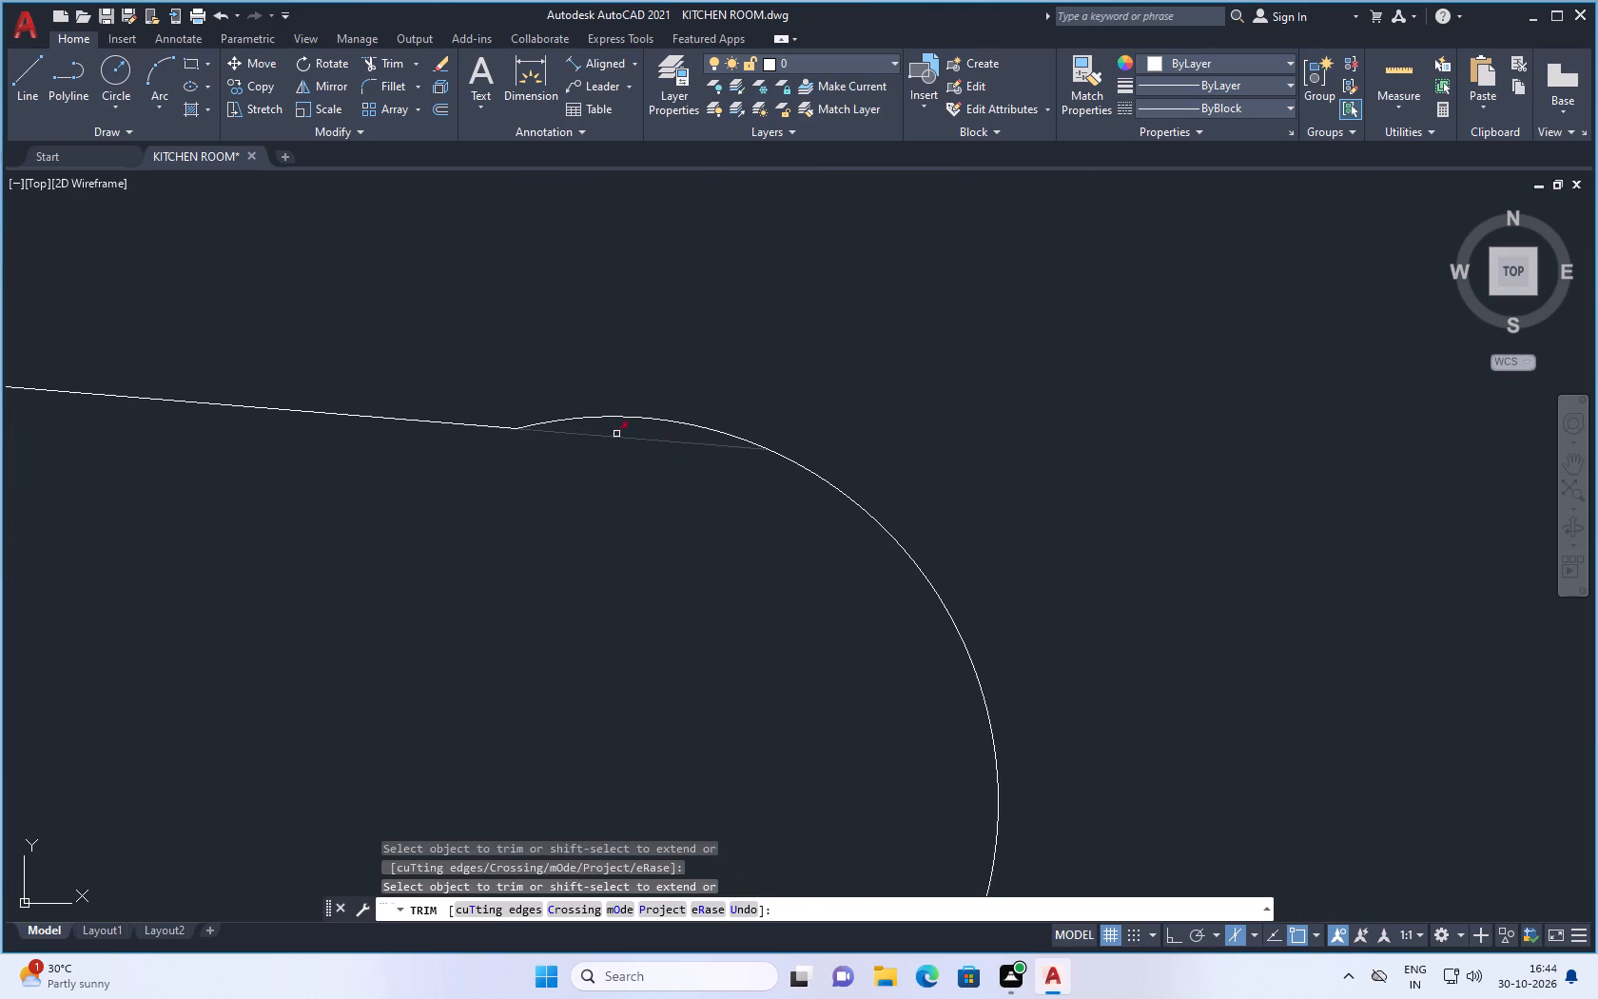
pyautogui.click(617, 440)
pyautogui.scroll(-8, 882, 415)
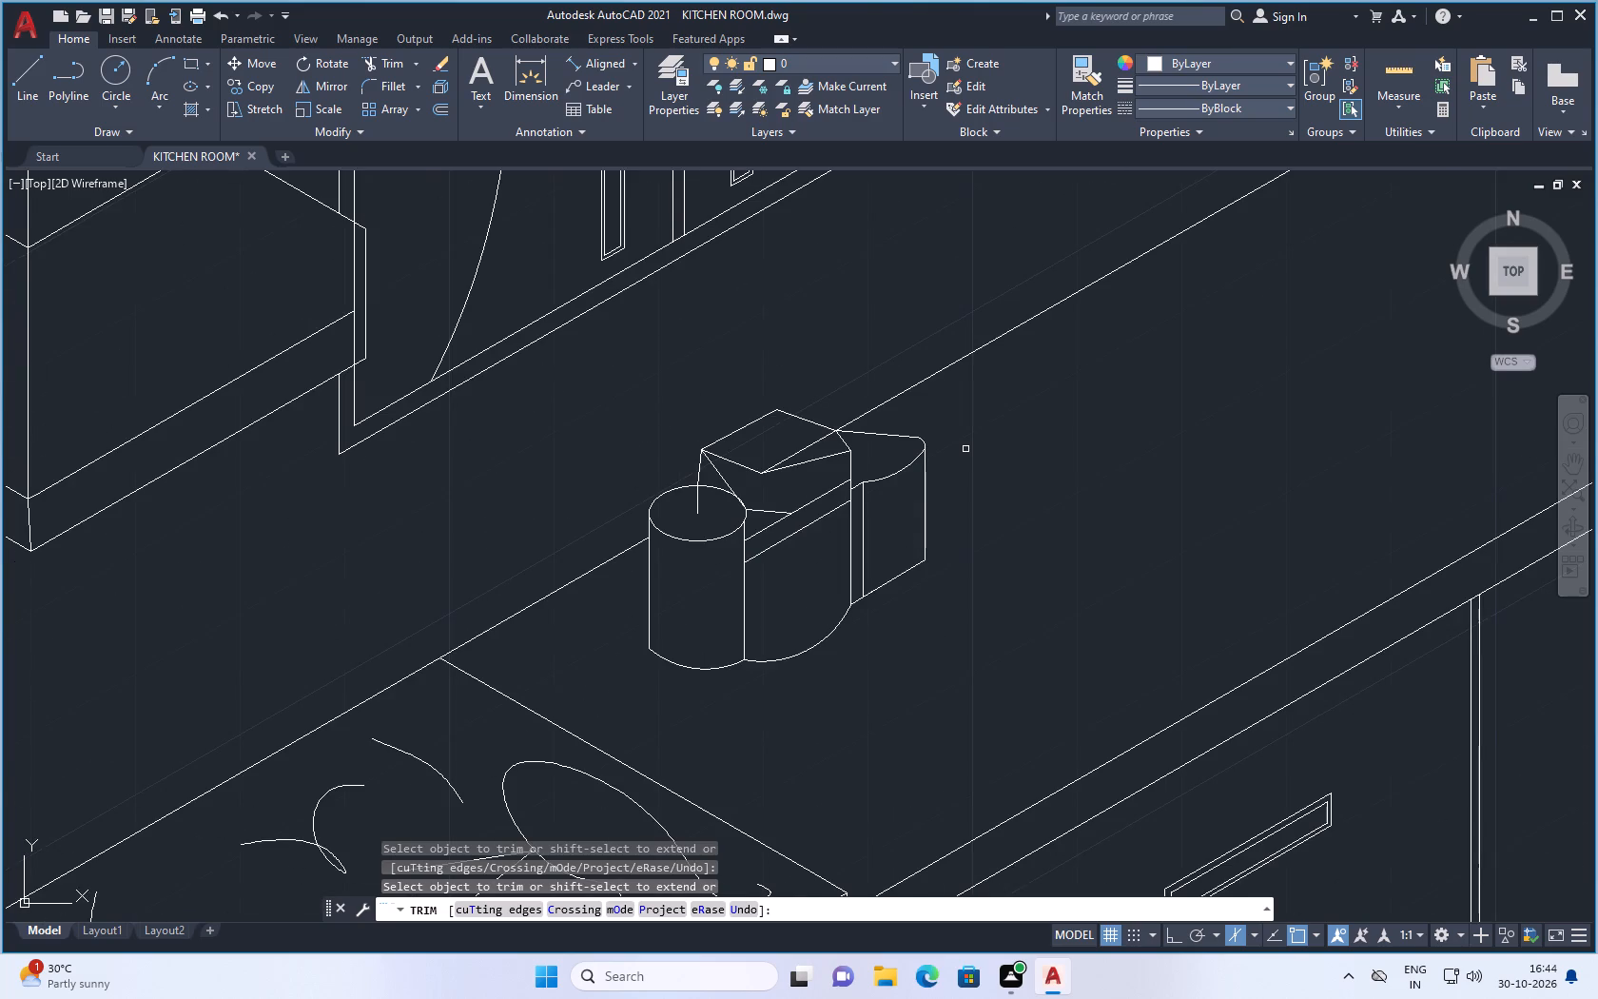
pyautogui.scroll(-2, 968, 456)
pyautogui.press('Escape')
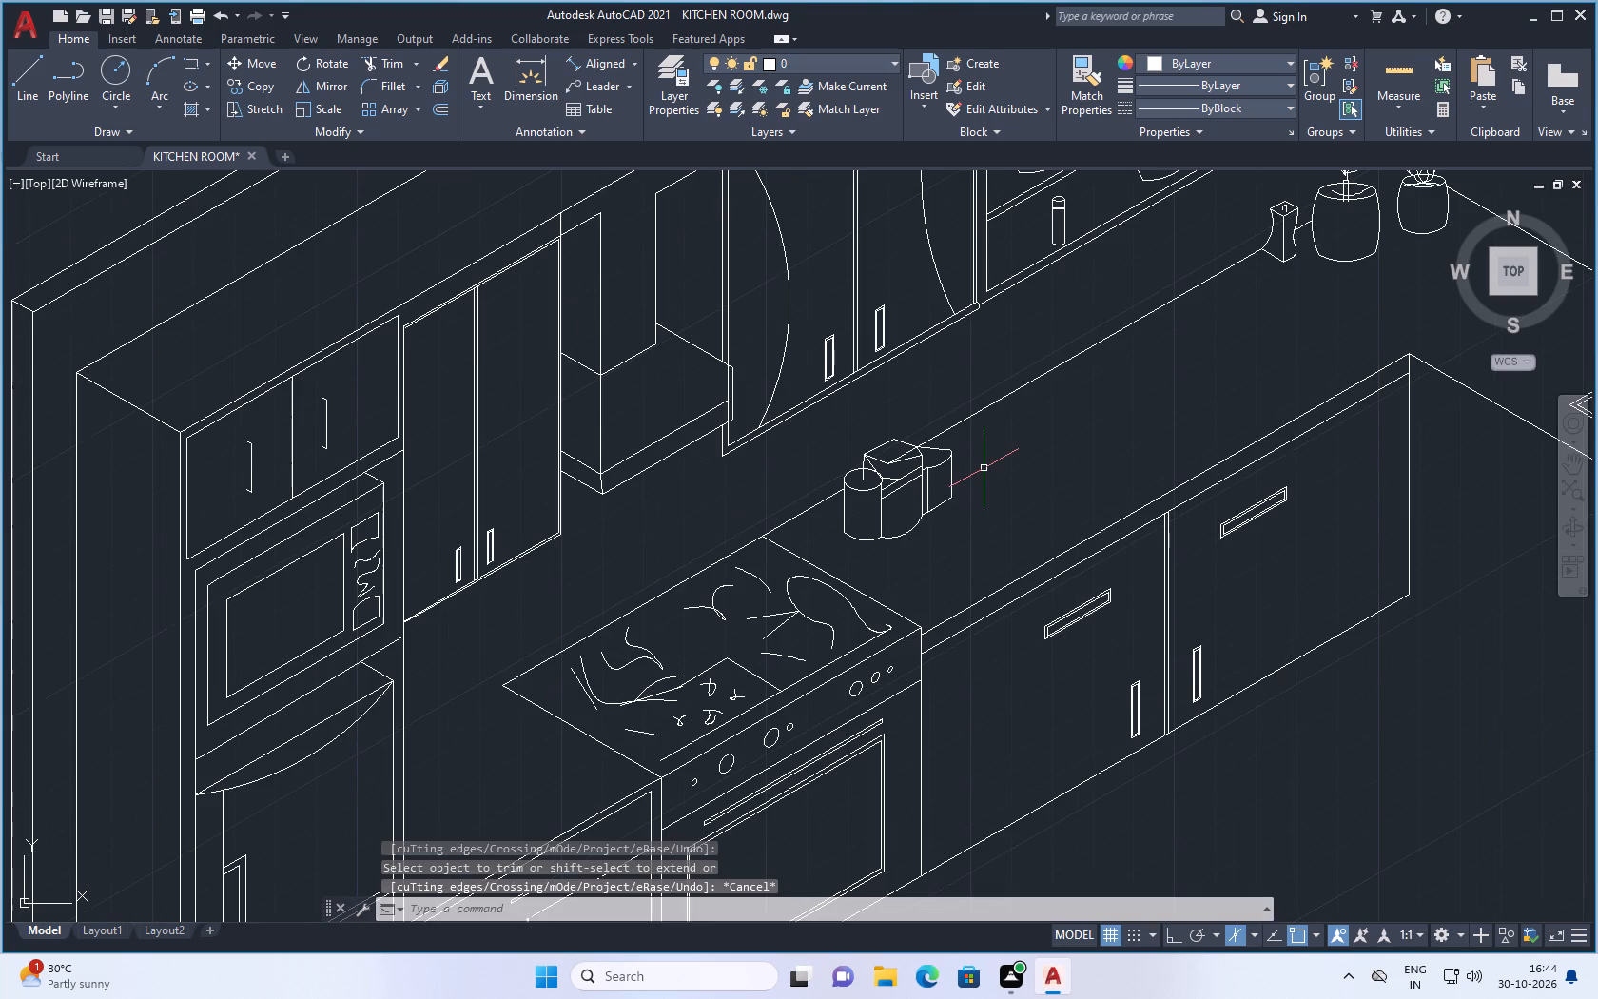
# Save the kitchen drawing.
pyautogui.hotkey('ctrl', 's')
pyautogui.hotkey('ctrl', 's')
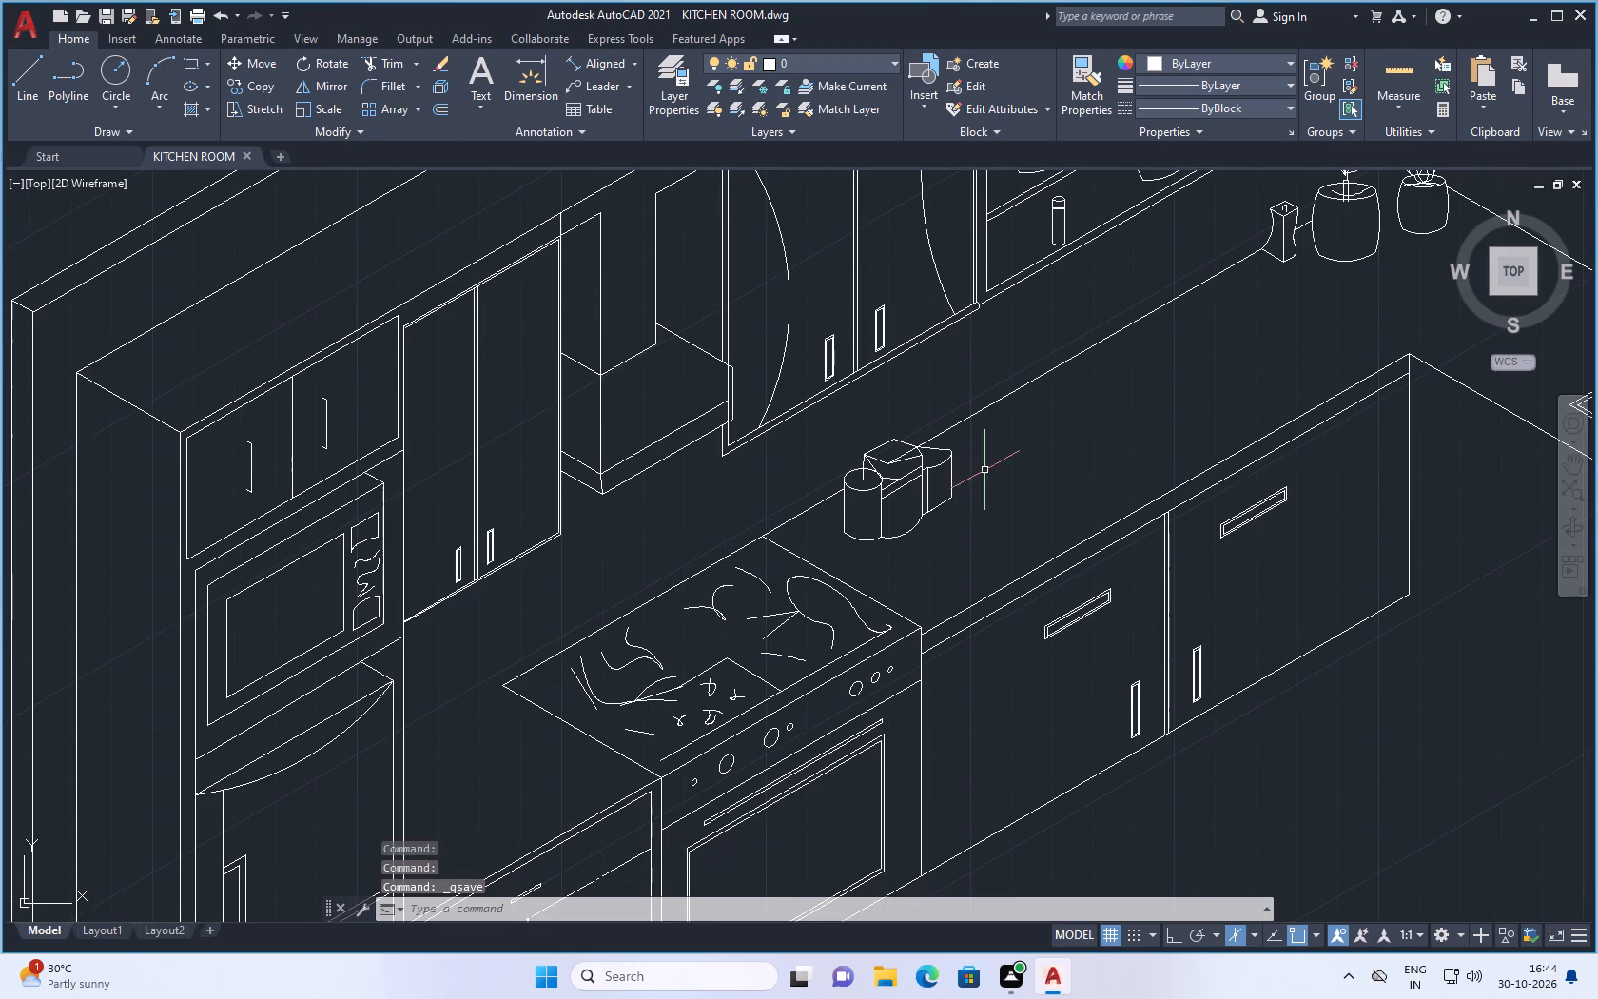
# Draw a three-point arc from the cylinder rim's upper back edge through the rim's stove-opposite side point, extending past the rim toward the upper outline.
pyautogui.scroll(-1, 846, 554)
pyautogui.scroll(2, 862, 489)
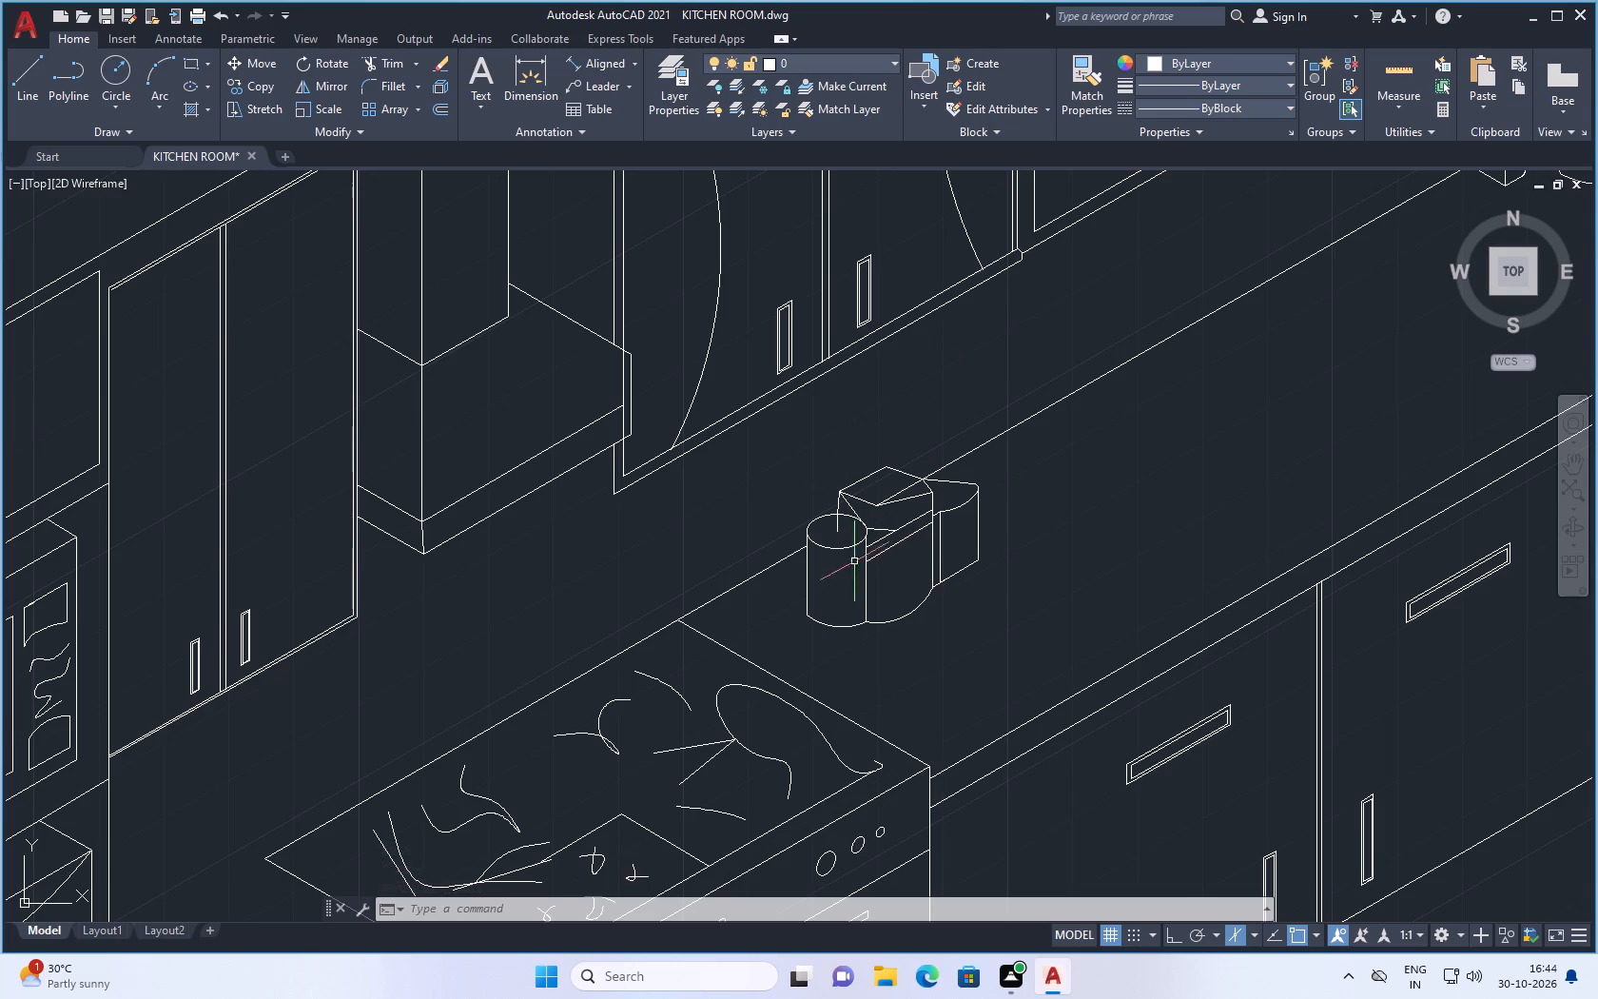
pyautogui.click(153, 69)
pyautogui.scroll(1, 891, 532)
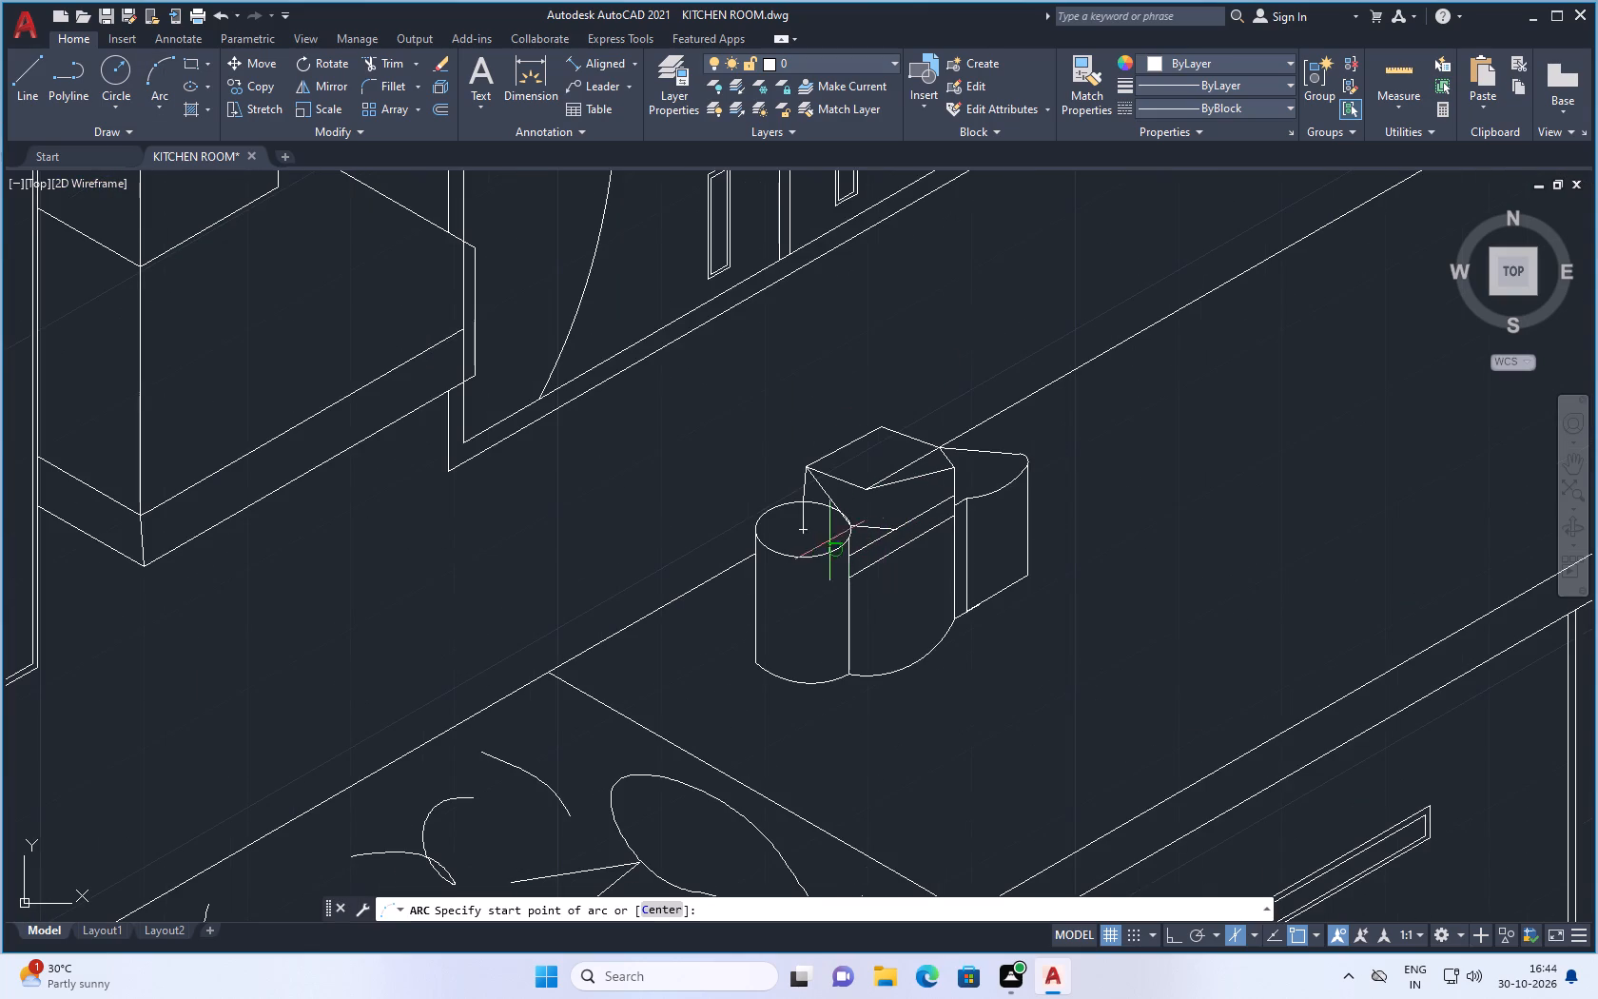
pyautogui.scroll(2, 794, 531)
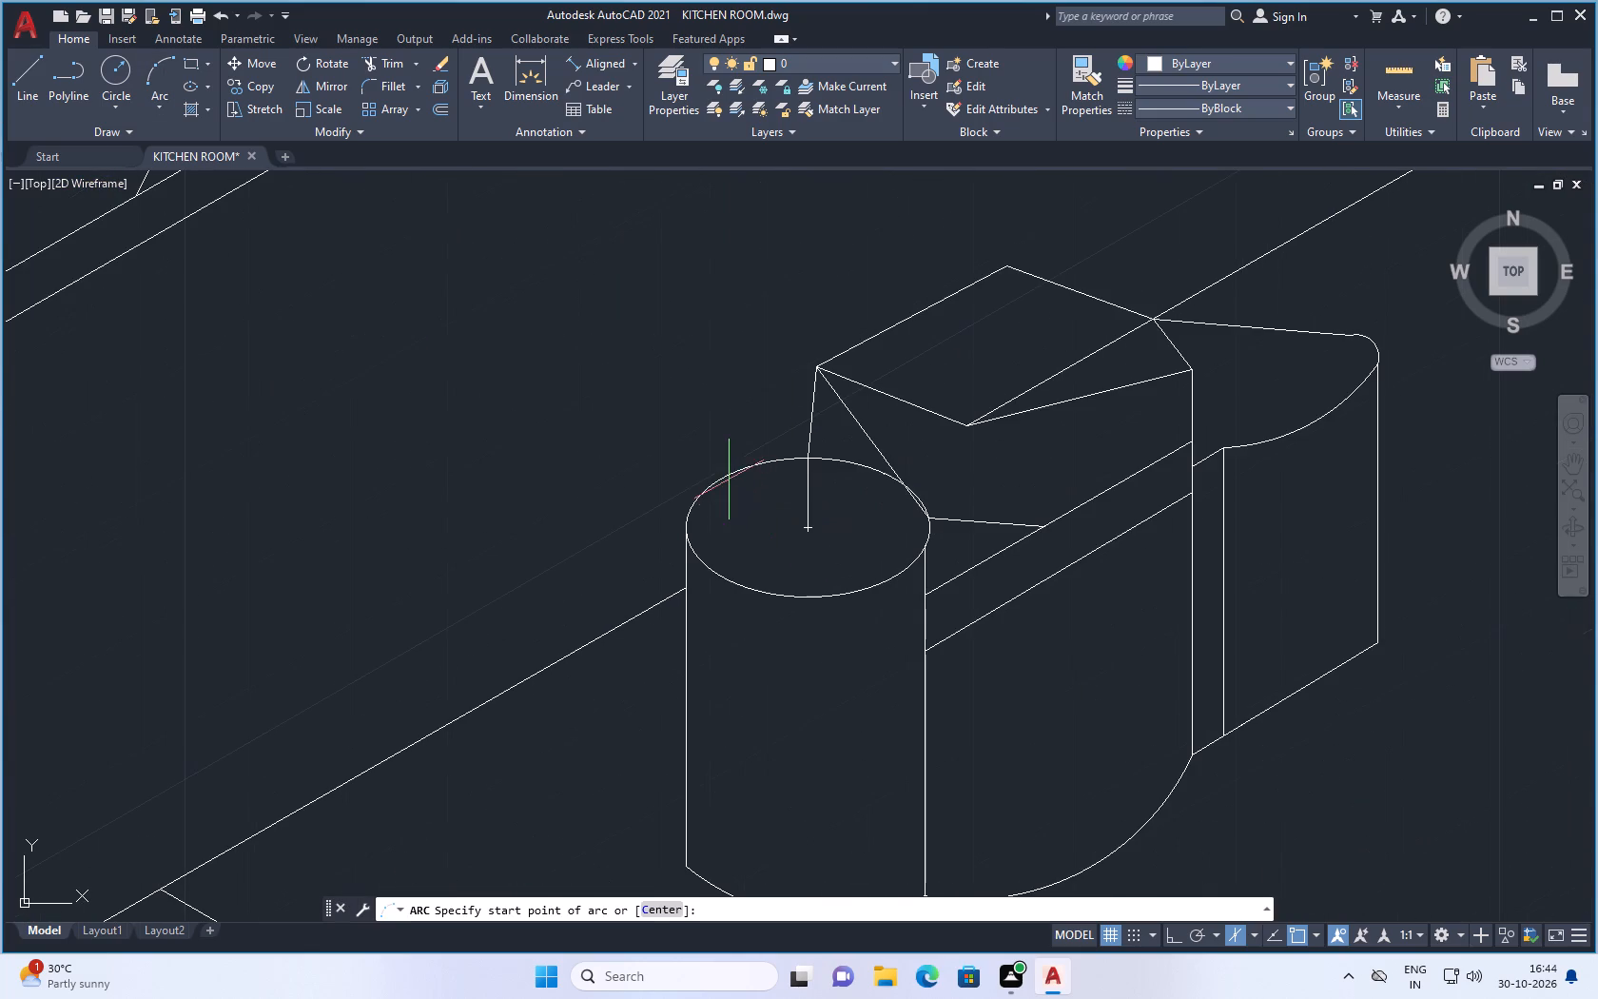
pyautogui.click(726, 475)
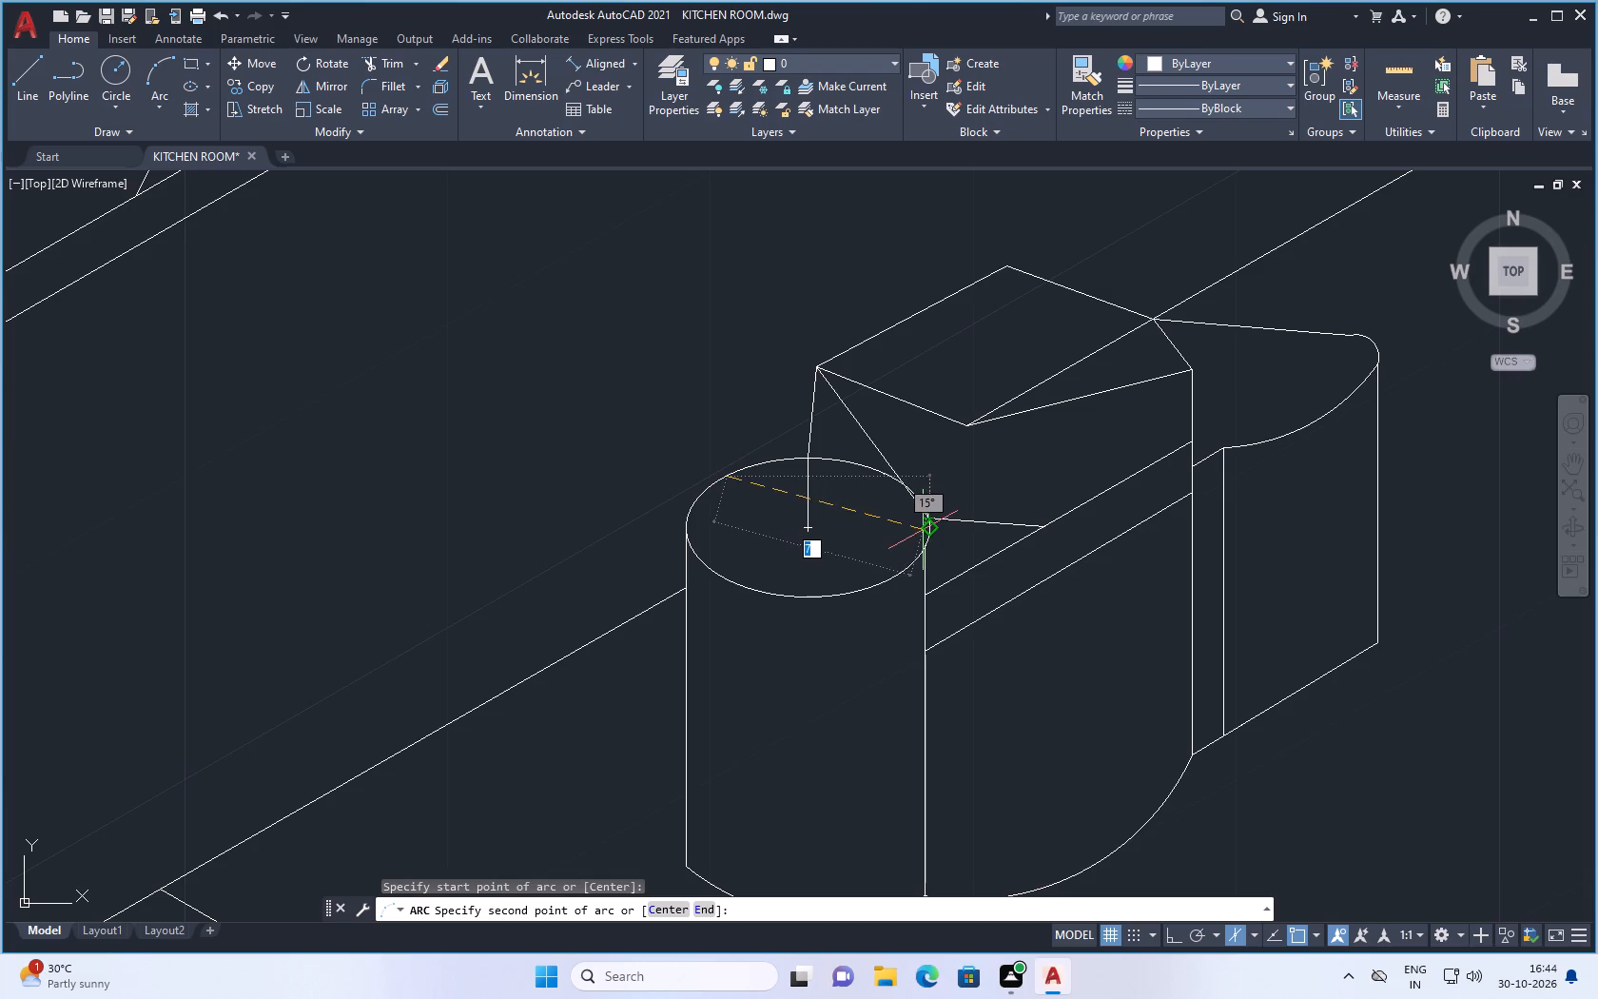
pyautogui.click(923, 530)
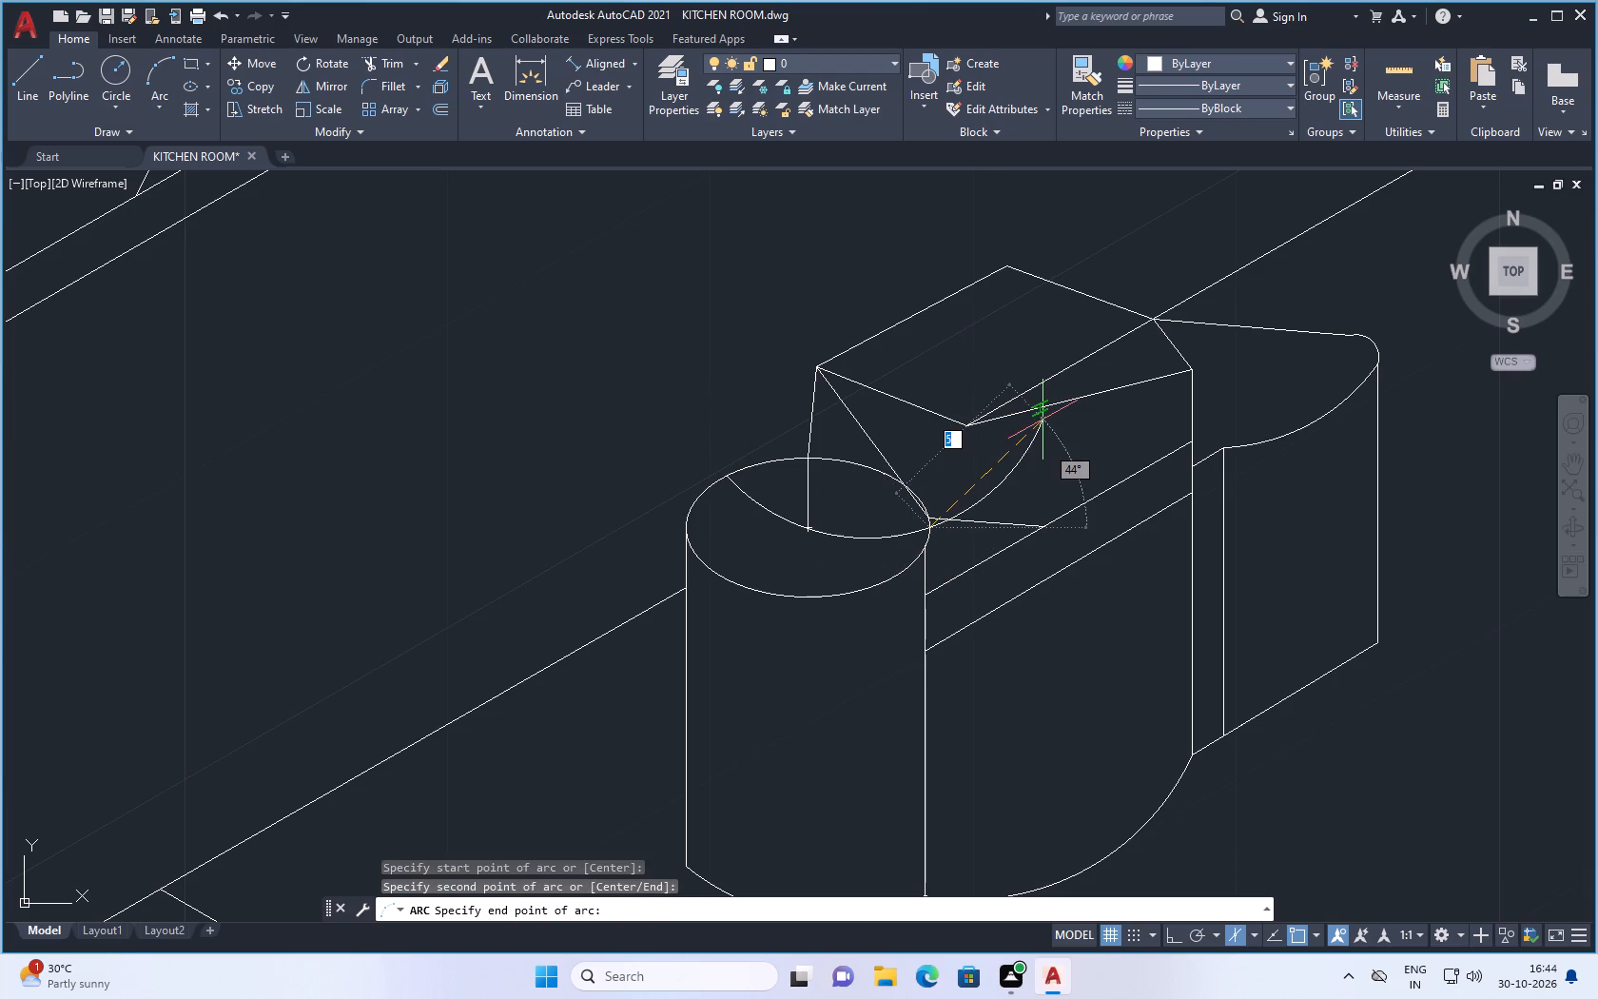
pyautogui.click(1042, 426)
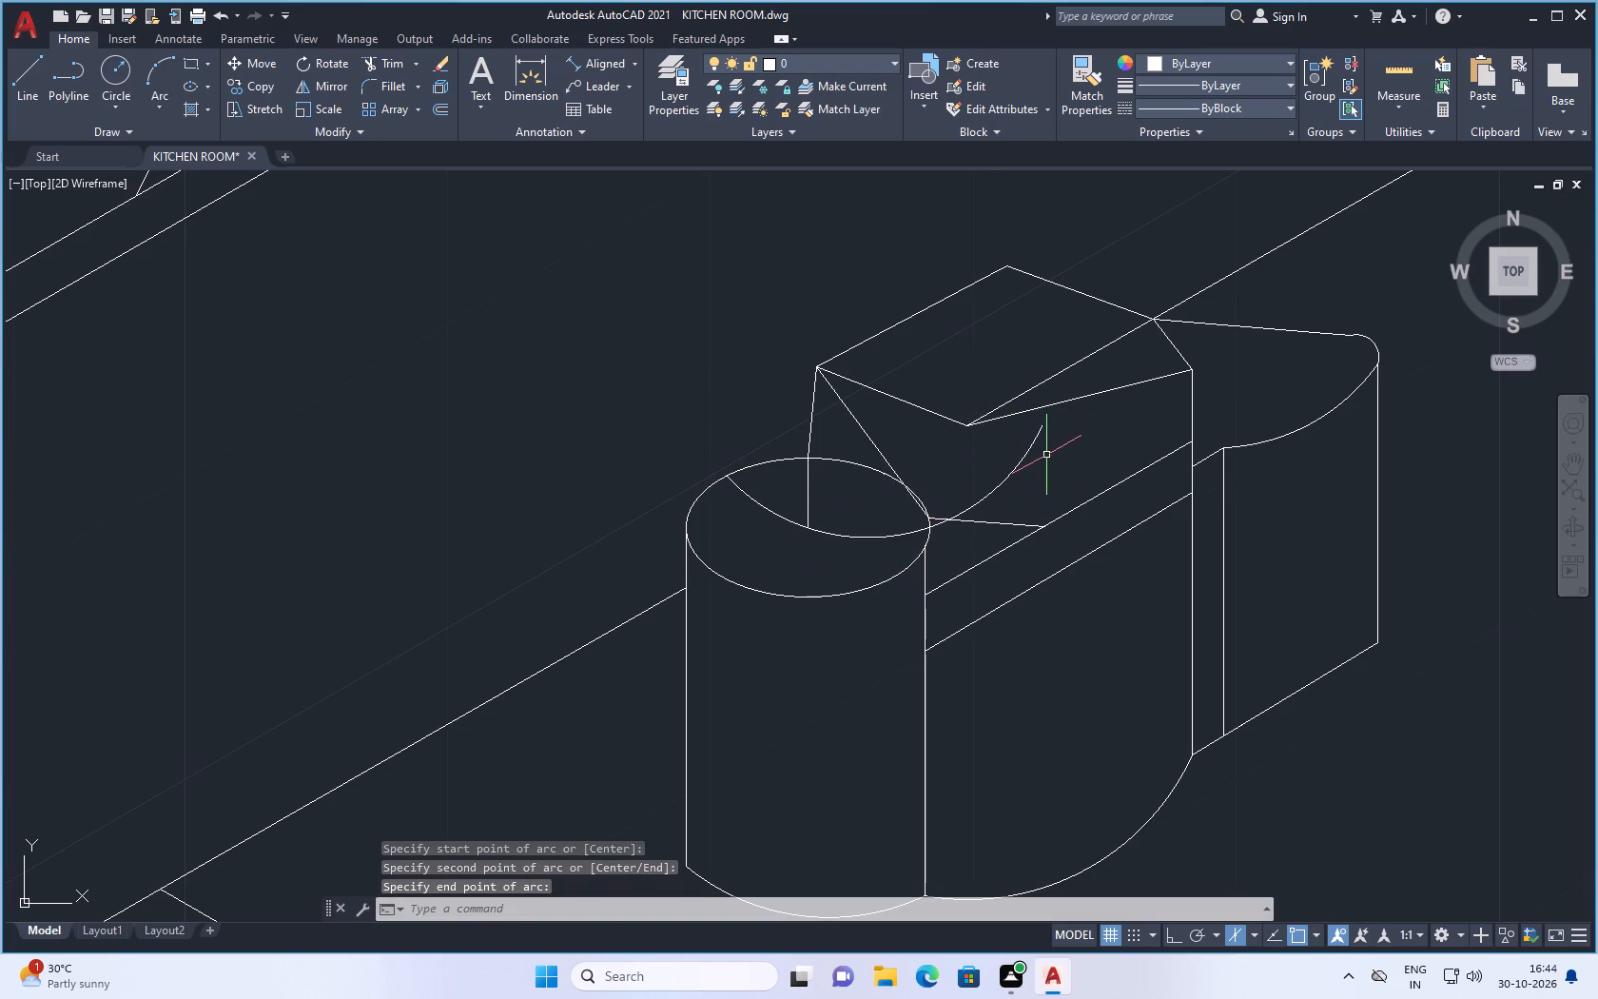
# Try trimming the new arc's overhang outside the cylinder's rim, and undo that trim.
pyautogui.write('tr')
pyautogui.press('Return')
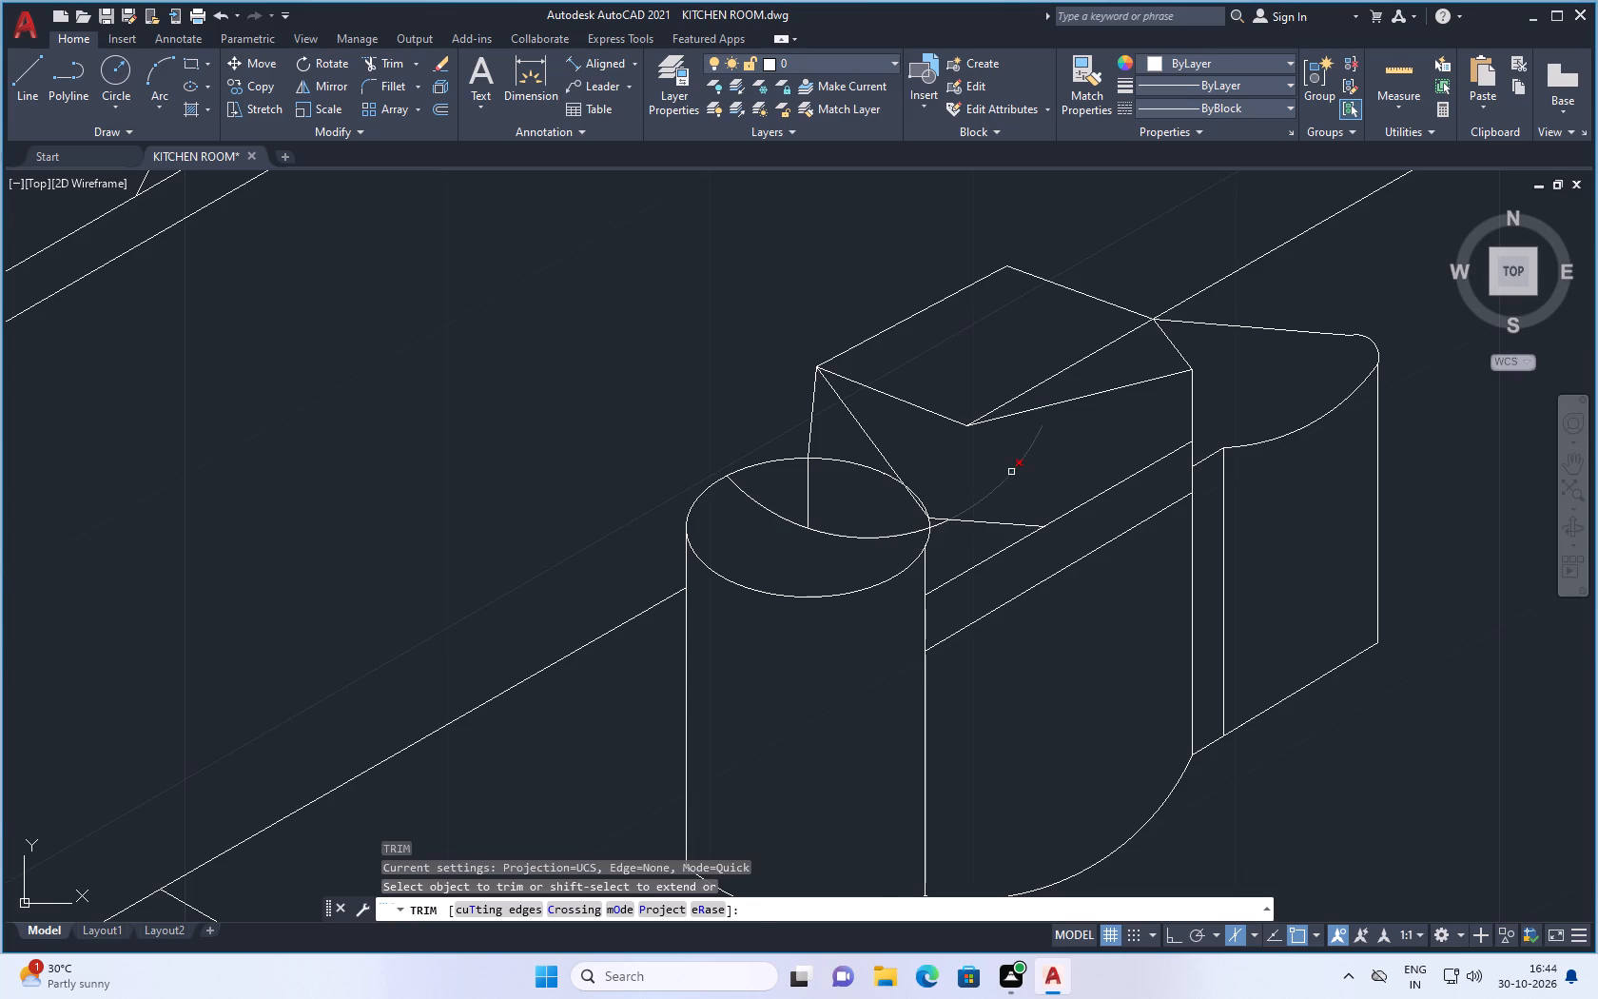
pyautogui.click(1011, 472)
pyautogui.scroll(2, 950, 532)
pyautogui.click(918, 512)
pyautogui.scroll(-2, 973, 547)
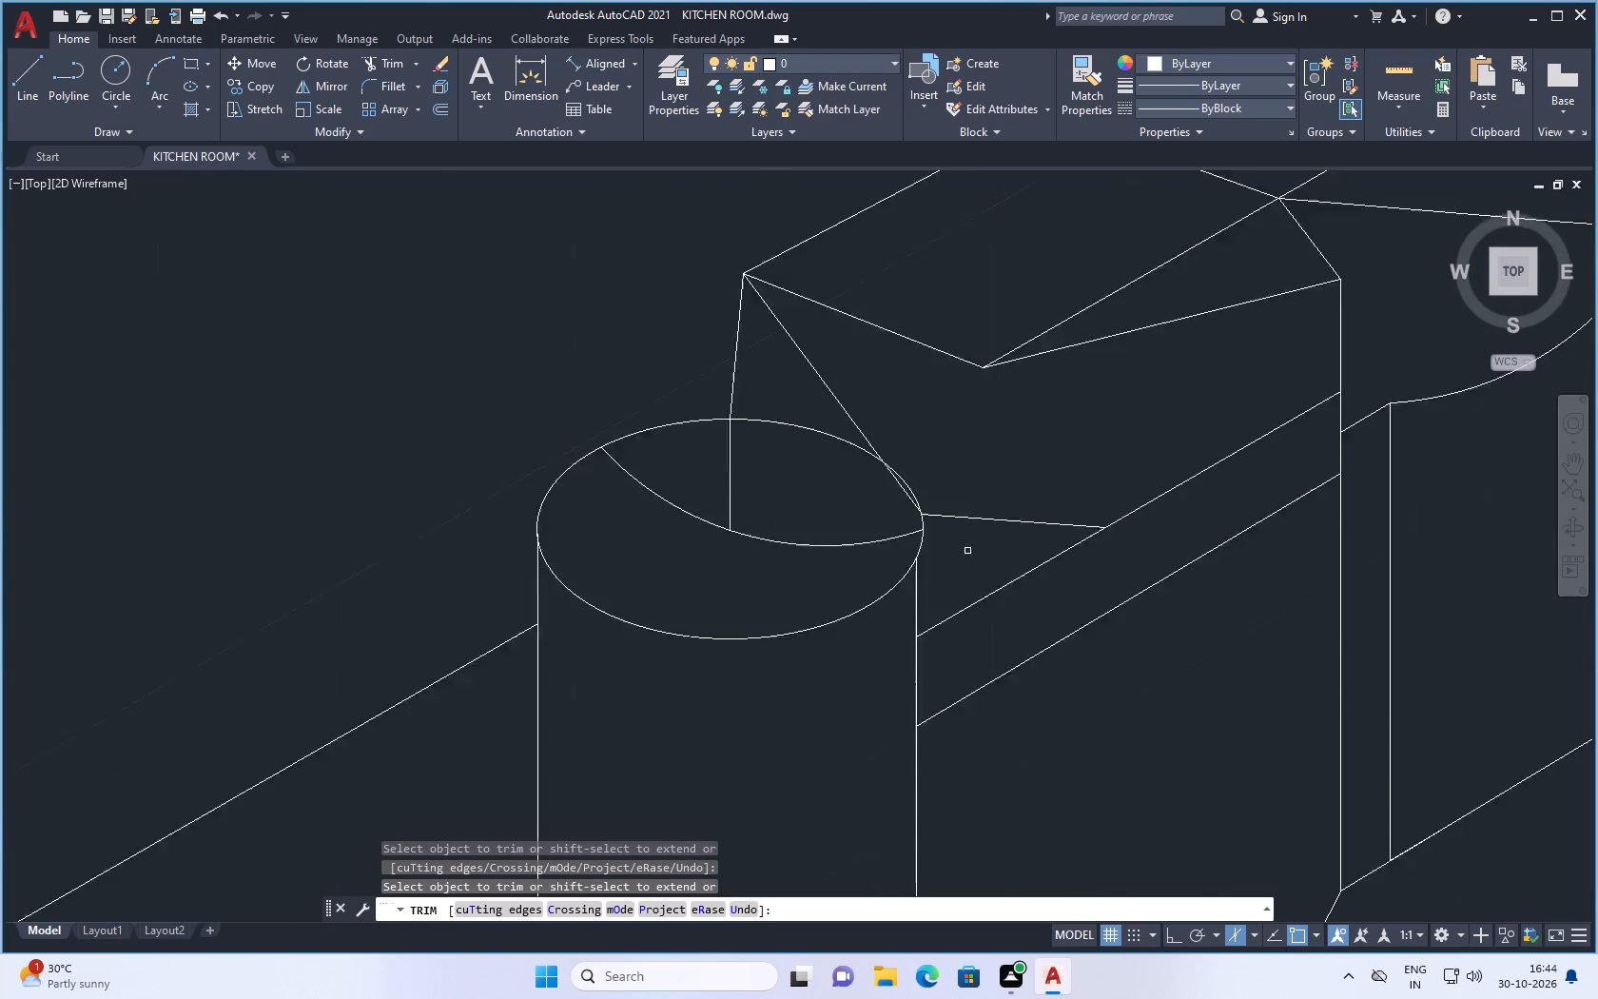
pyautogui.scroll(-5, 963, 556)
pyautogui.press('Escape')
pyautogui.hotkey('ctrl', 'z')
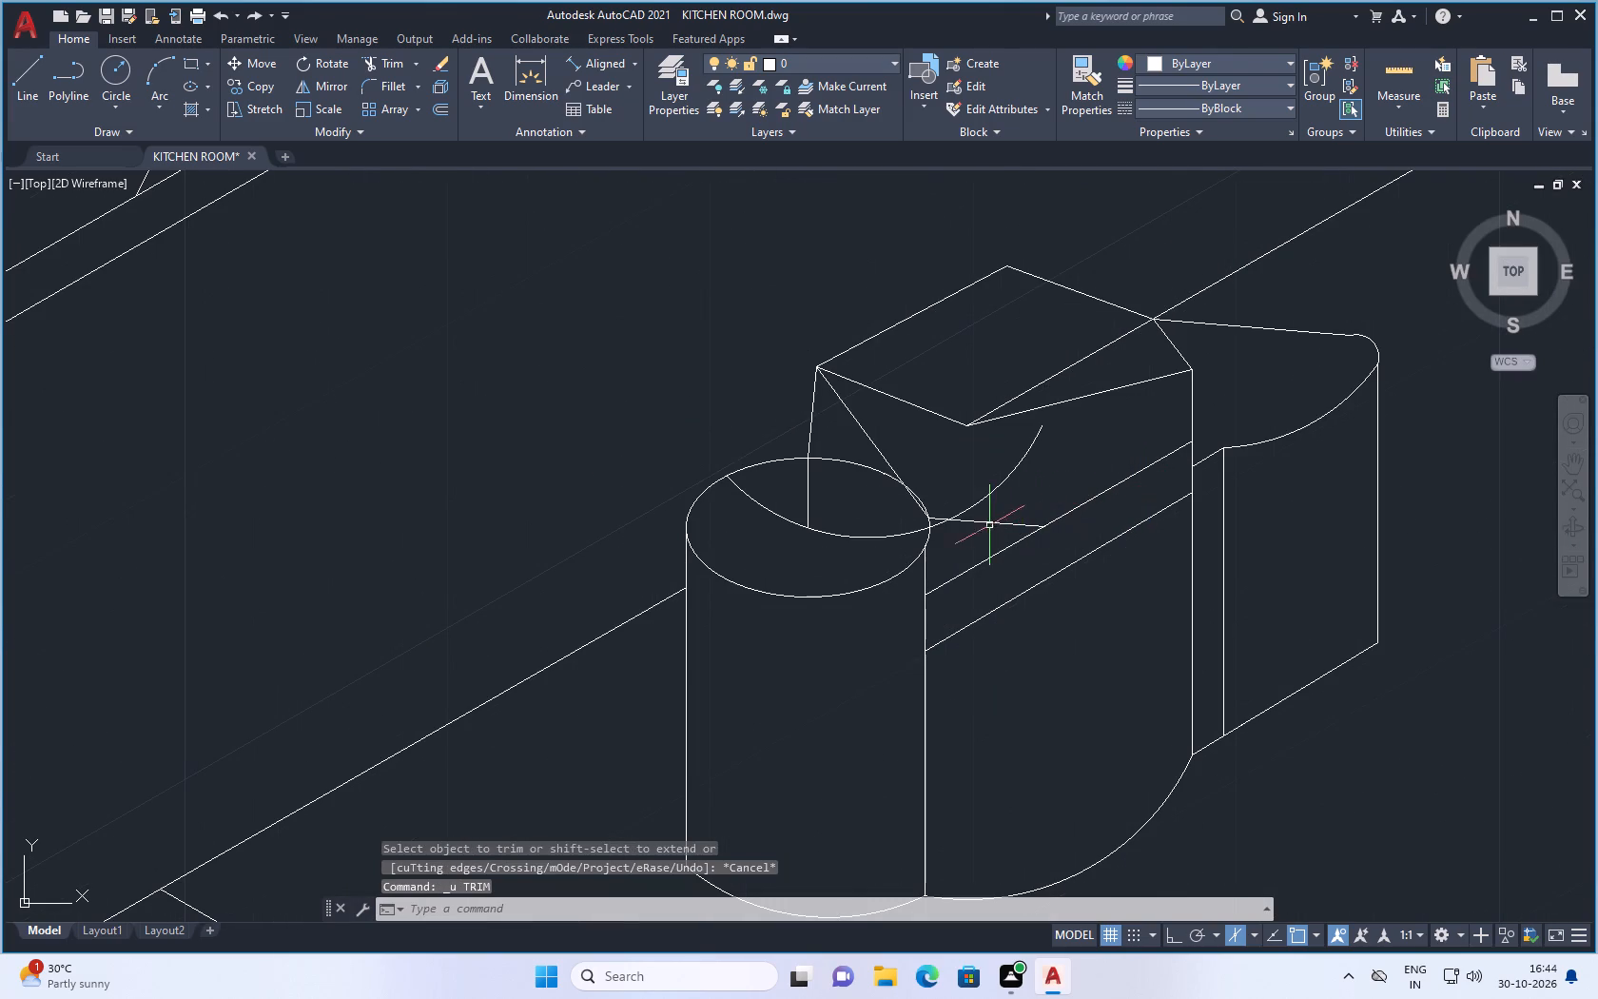
# Trim both pieces of the new arc outside the cylinder's rim so that it ends on the top ellipse.
pyautogui.write('tr')
pyautogui.press('Return')
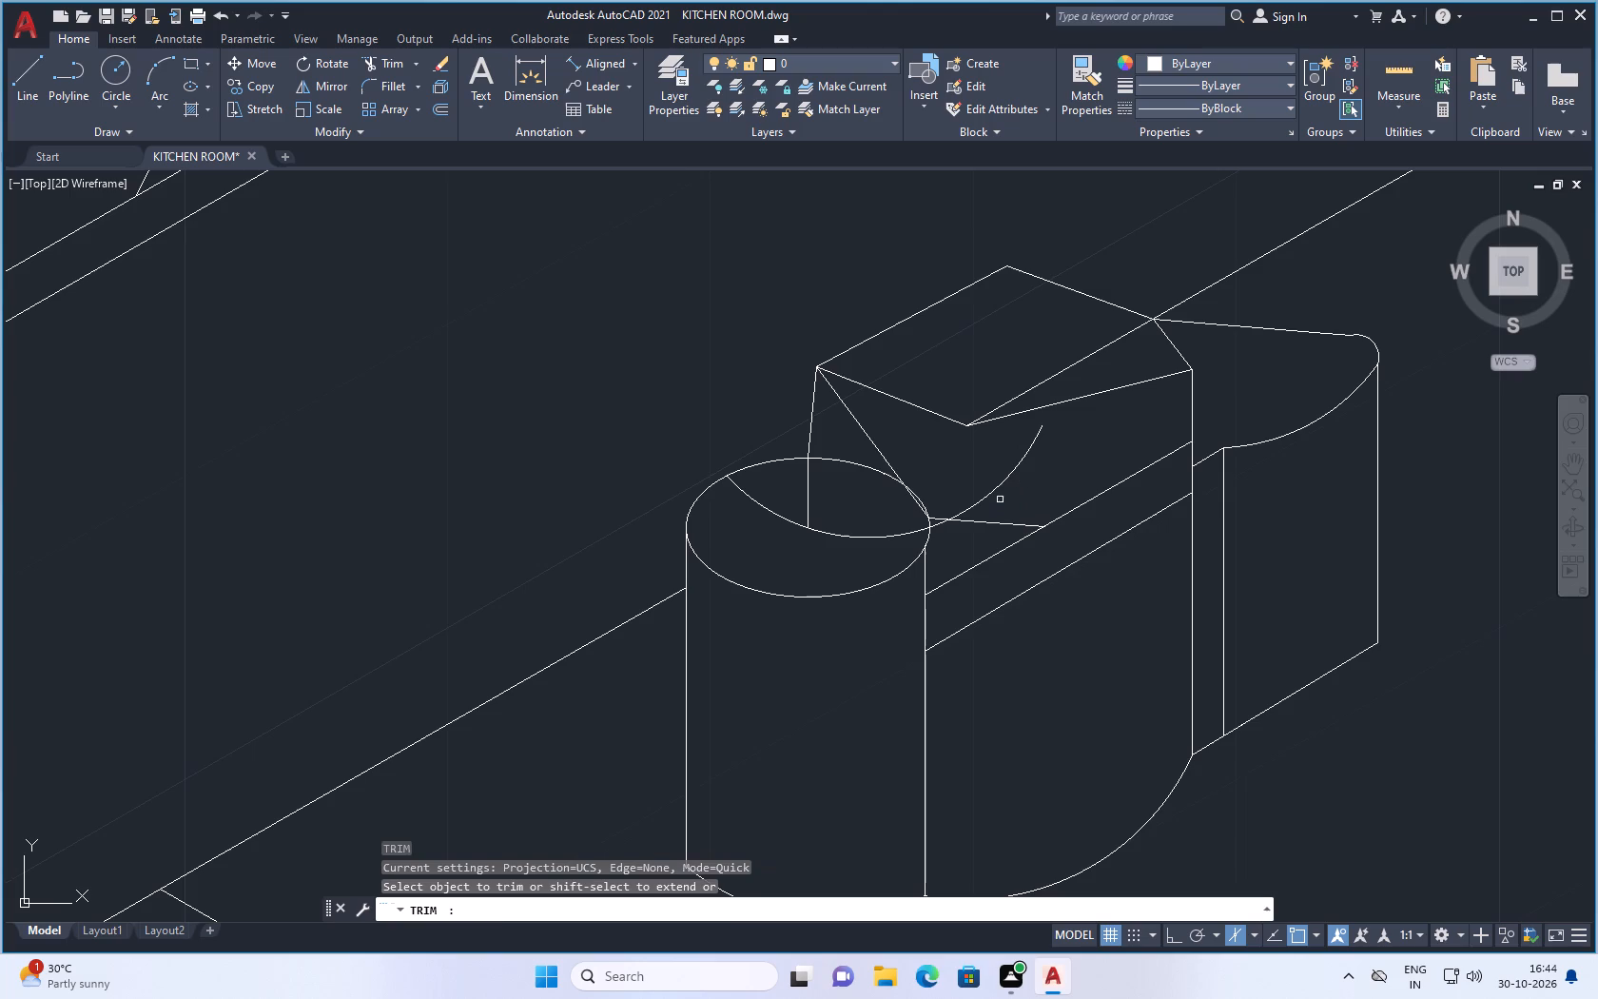
pyautogui.click(993, 494)
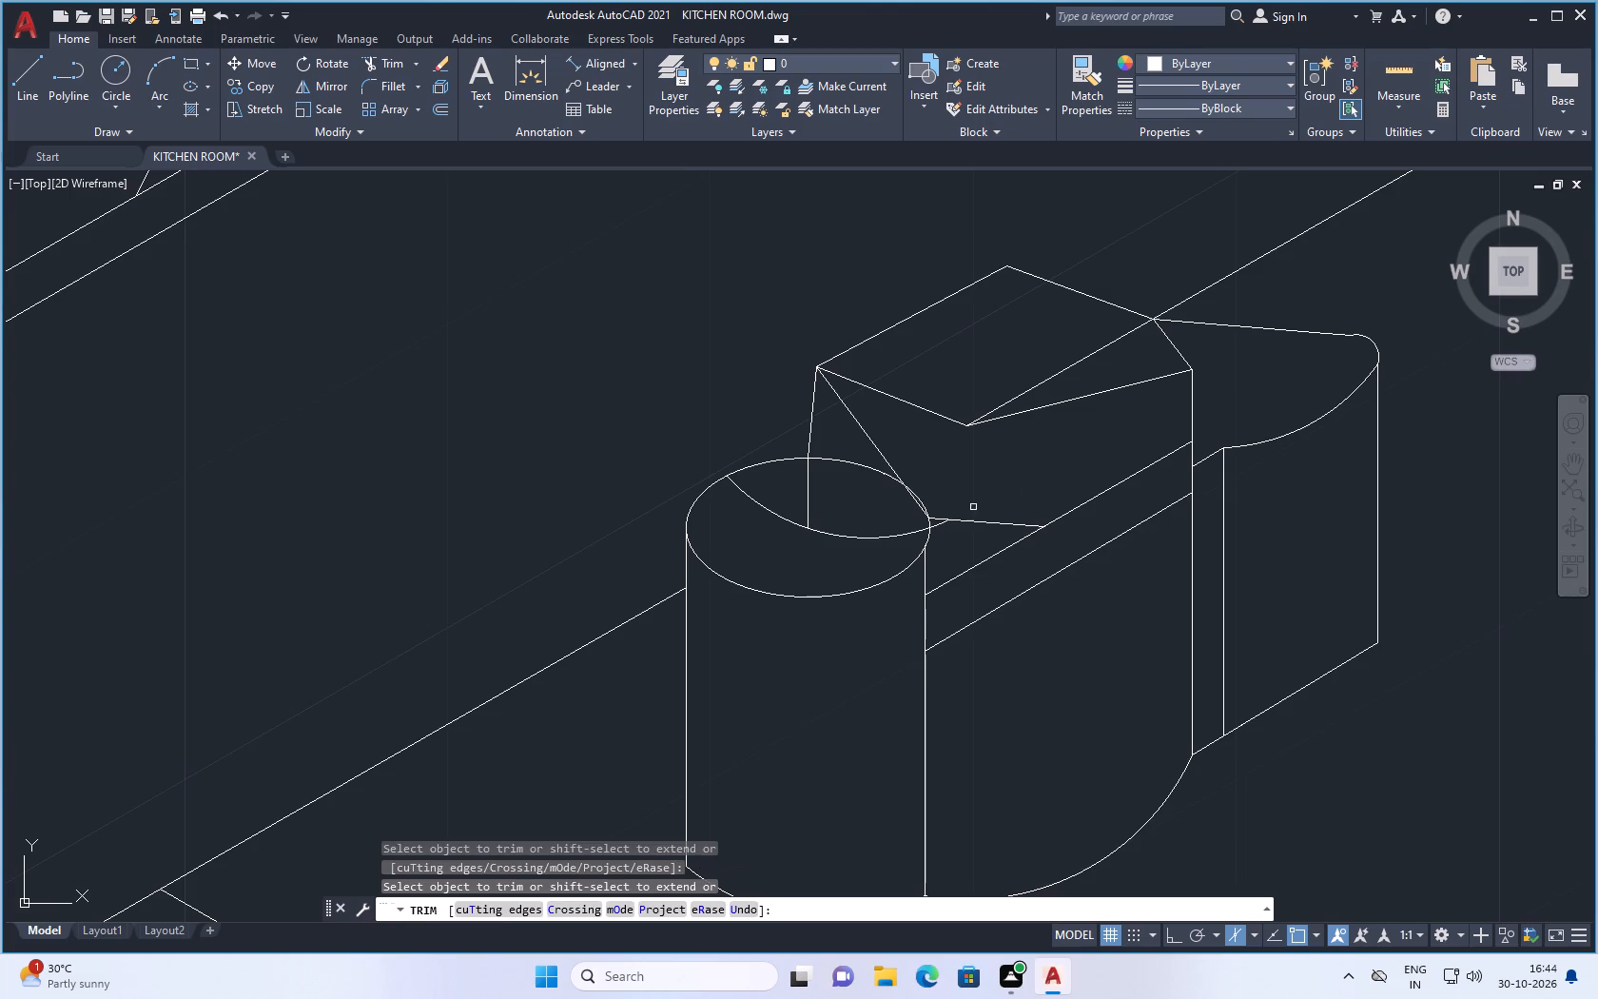
pyautogui.scroll(2, 936, 520)
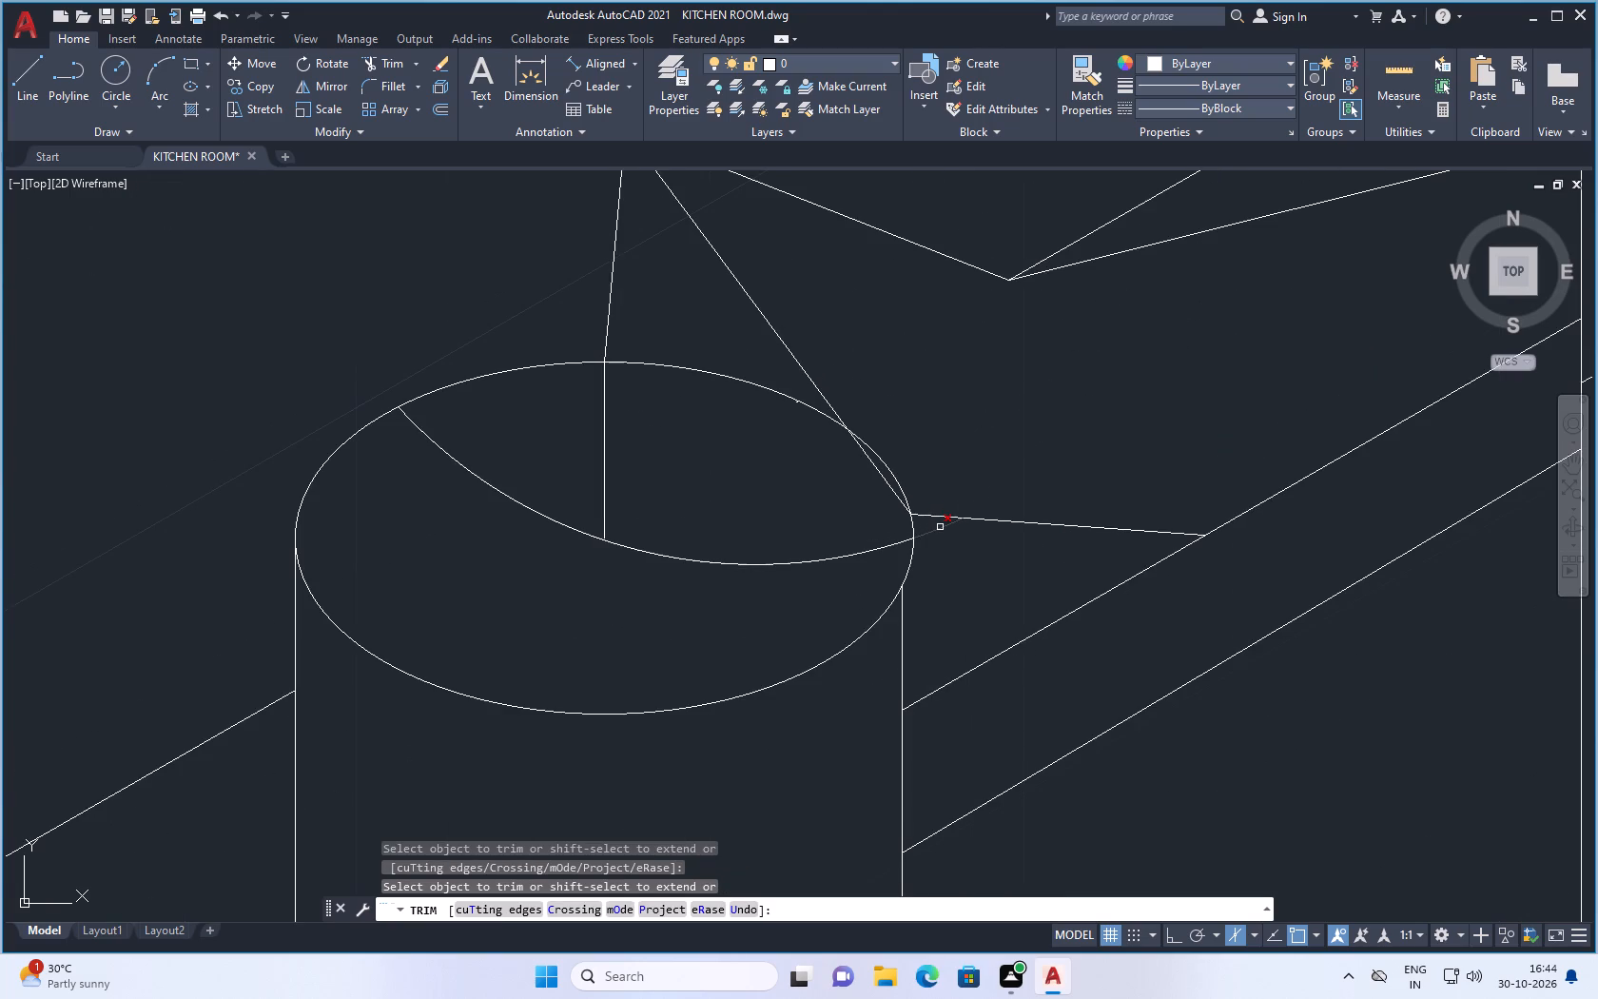
pyautogui.click(940, 527)
pyautogui.press('Escape')
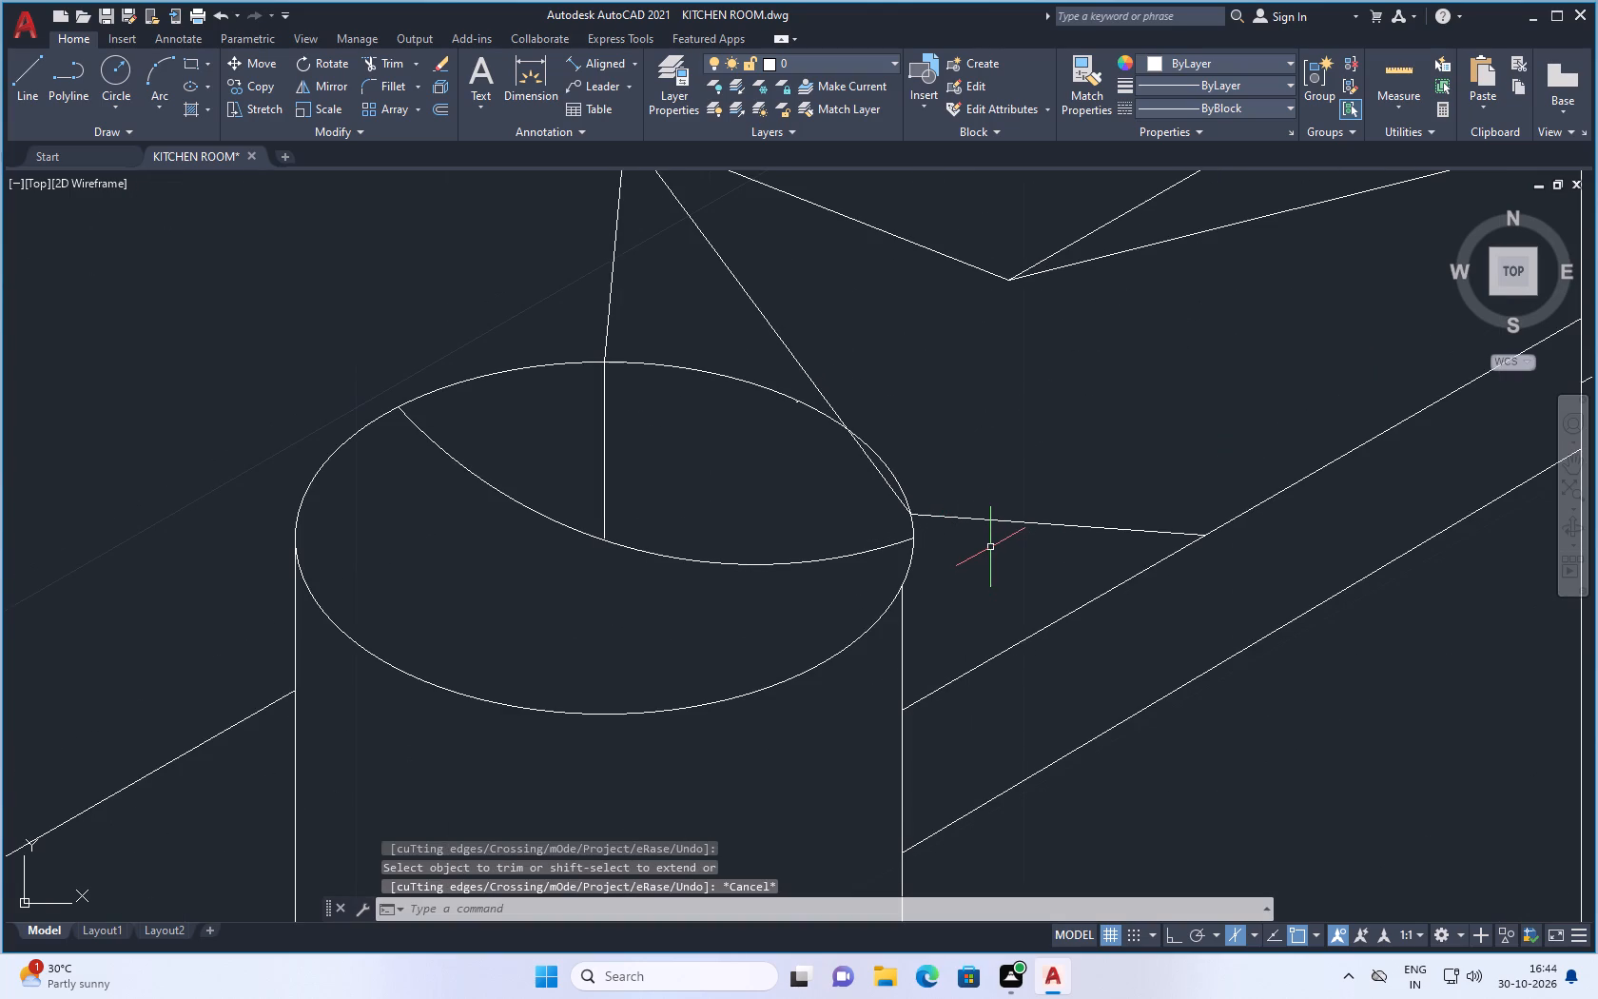
# Save the kitchen drawing.
pyautogui.hotkey('ctrl', 's')
pyautogui.hotkey('ctrl', 's')
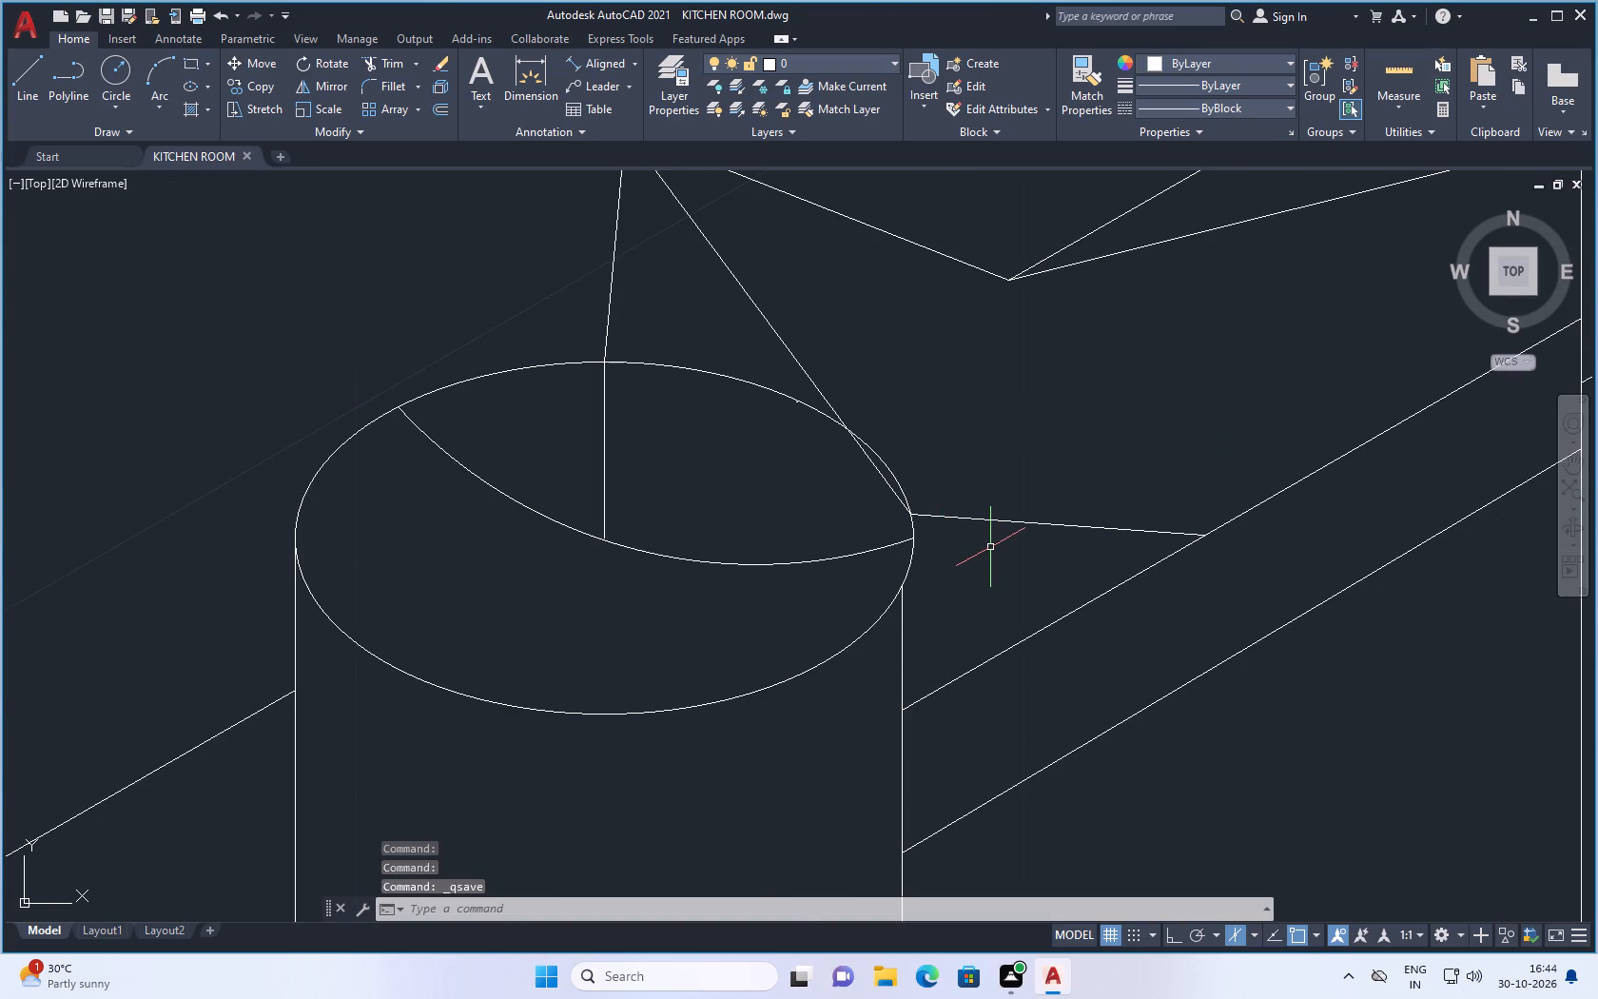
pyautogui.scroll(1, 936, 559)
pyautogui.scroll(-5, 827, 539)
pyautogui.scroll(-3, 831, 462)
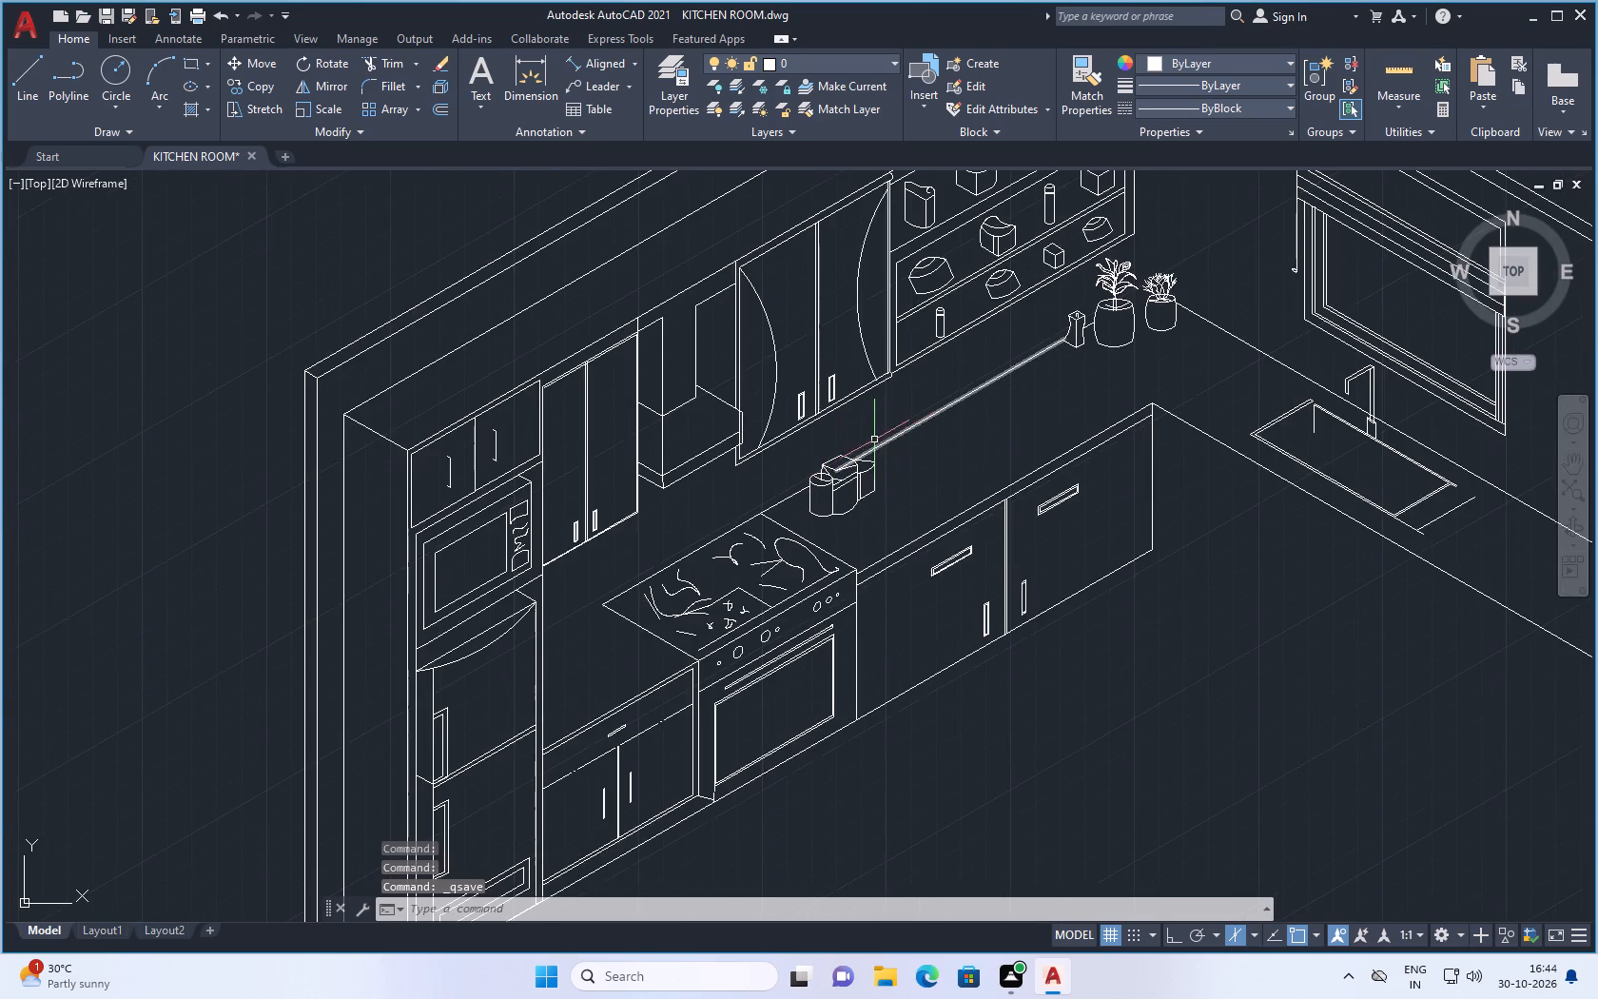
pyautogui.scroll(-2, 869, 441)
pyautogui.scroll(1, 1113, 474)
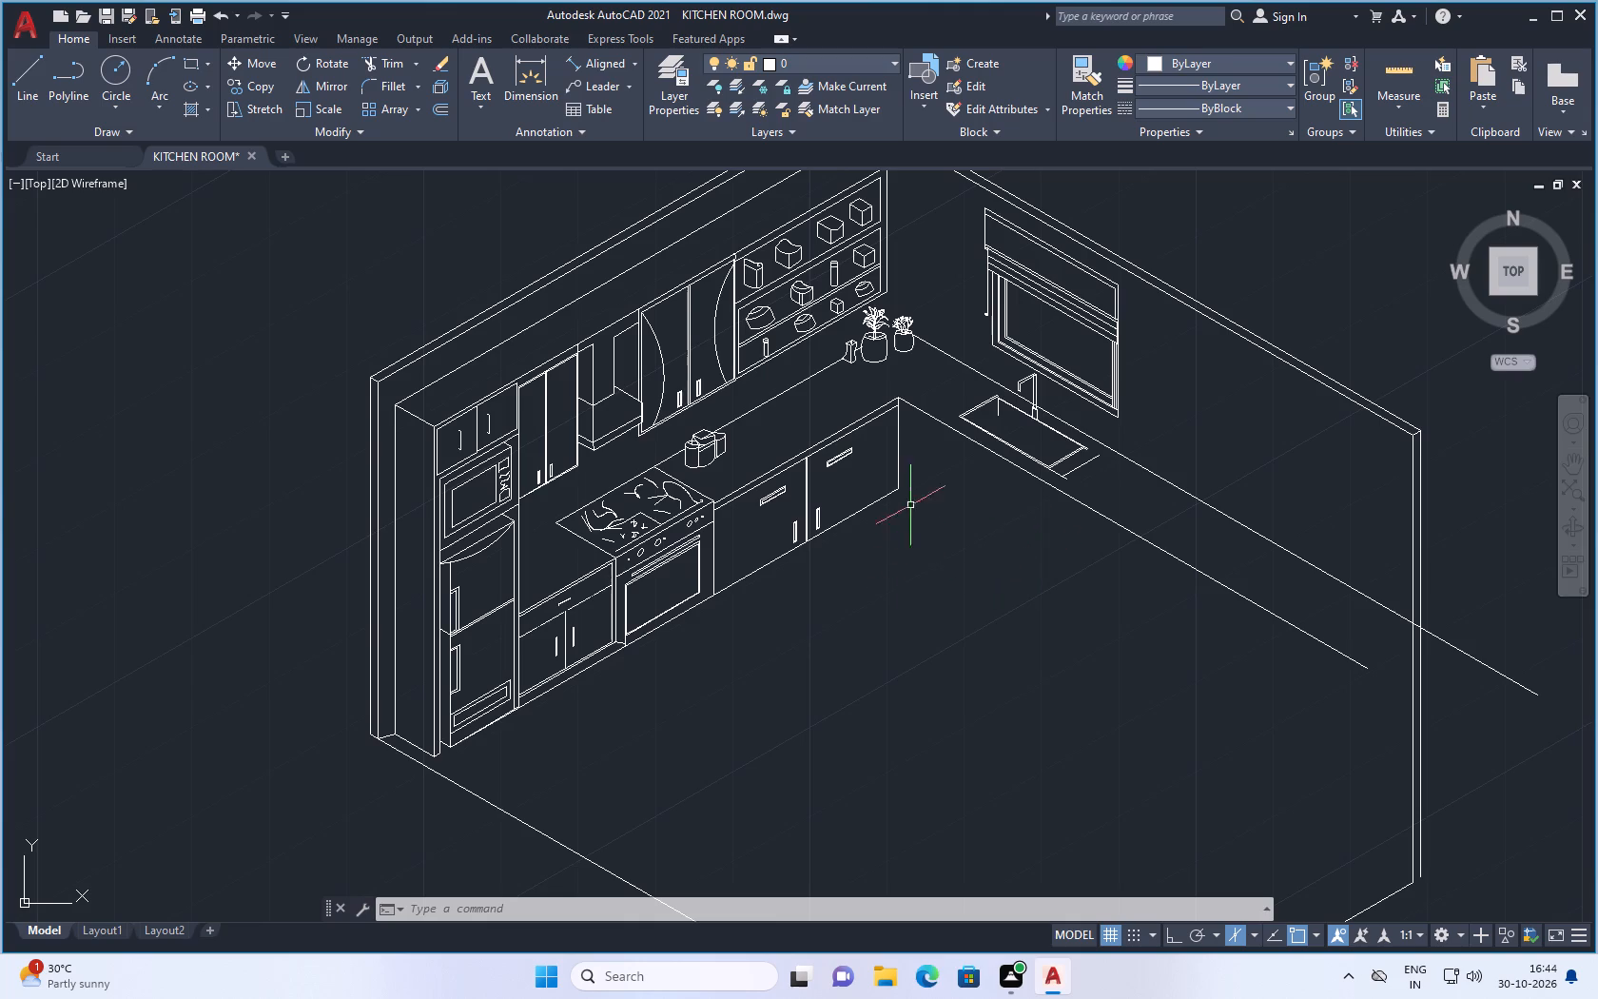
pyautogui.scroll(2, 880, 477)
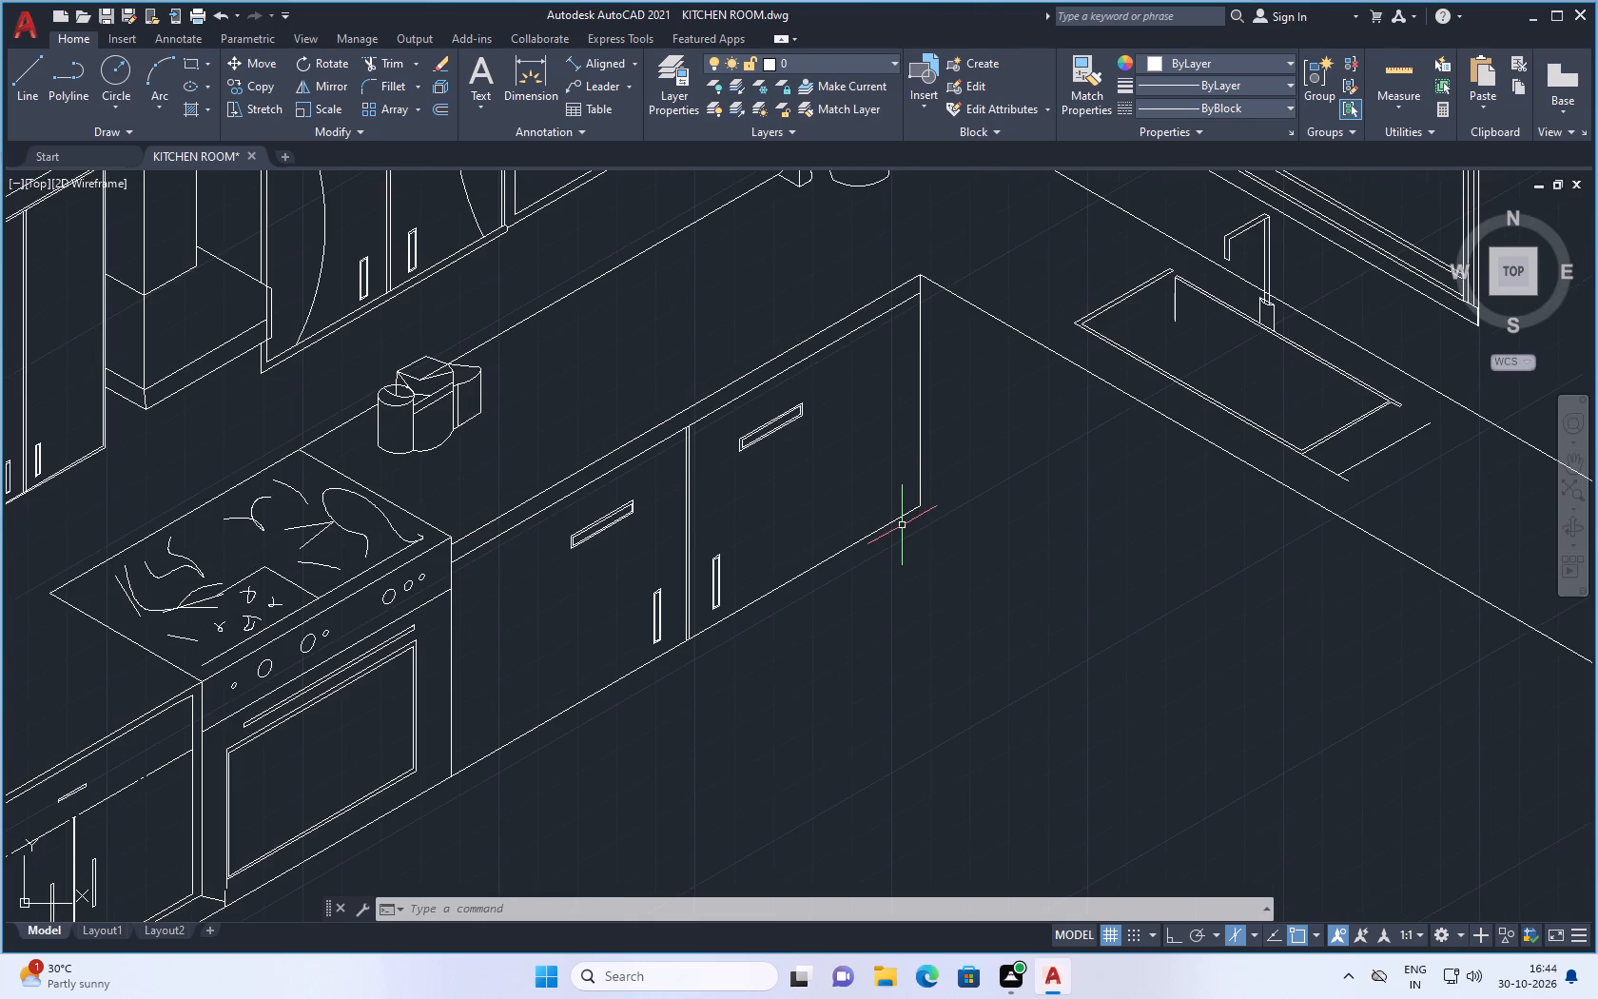
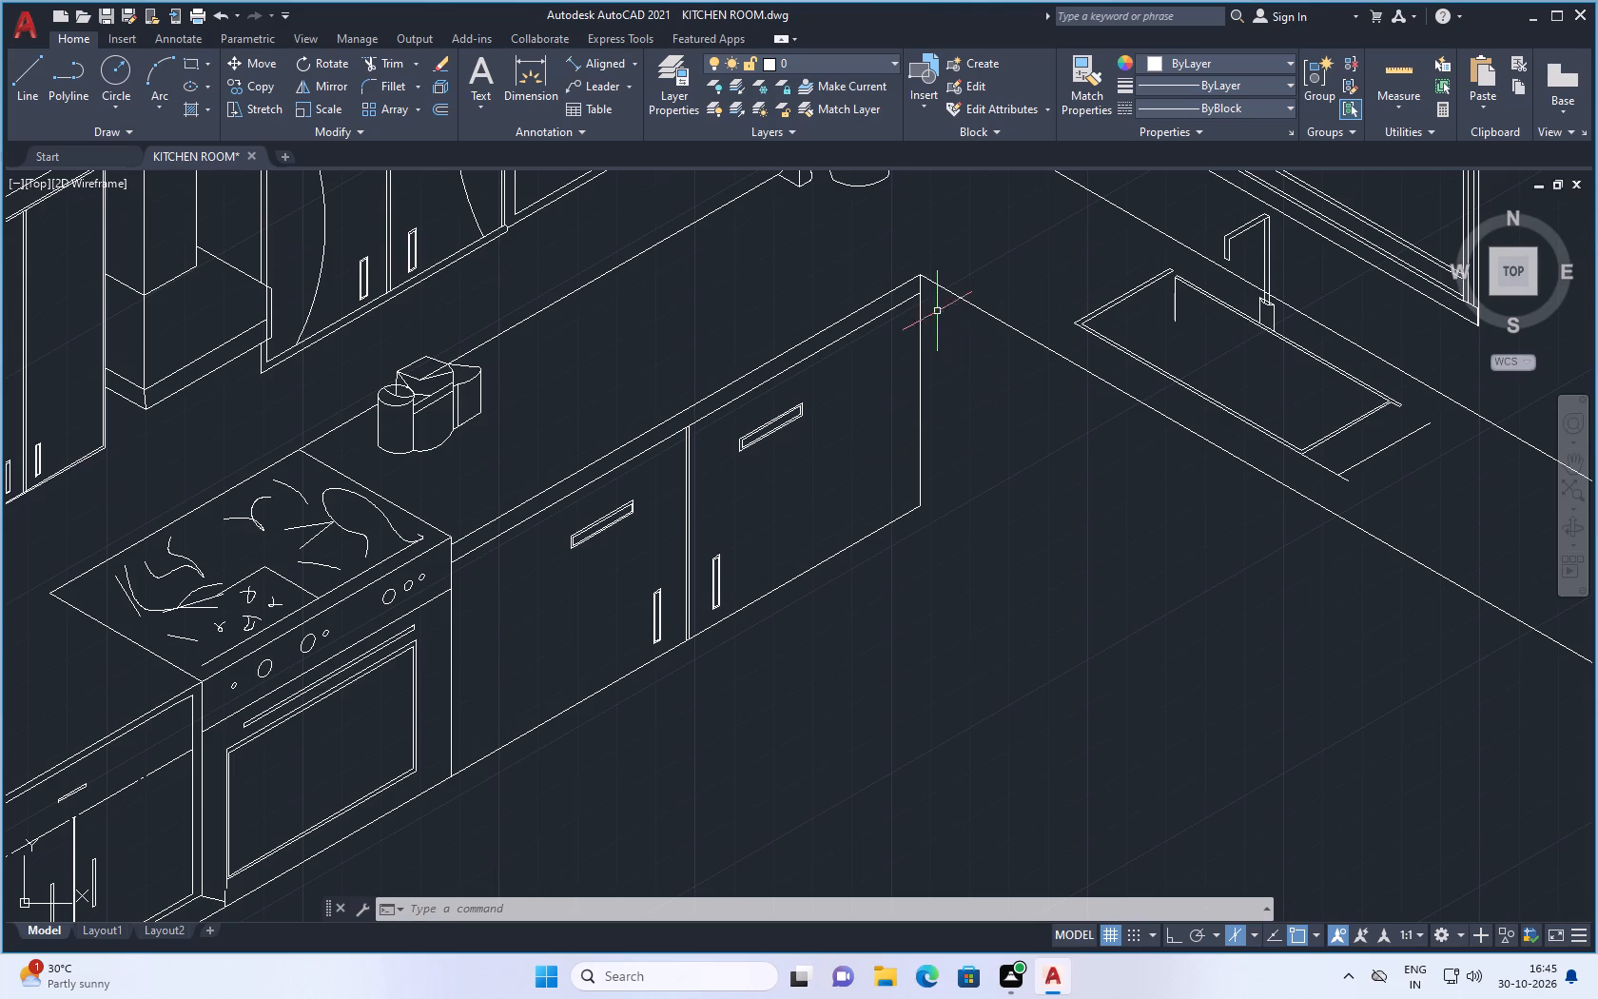
# With Ortho on, draw a vertical line on the drawer cabinet near the counter's inner corner, from the countertop's lower edge past the floor line.
pyautogui.scroll(2, 943, 268)
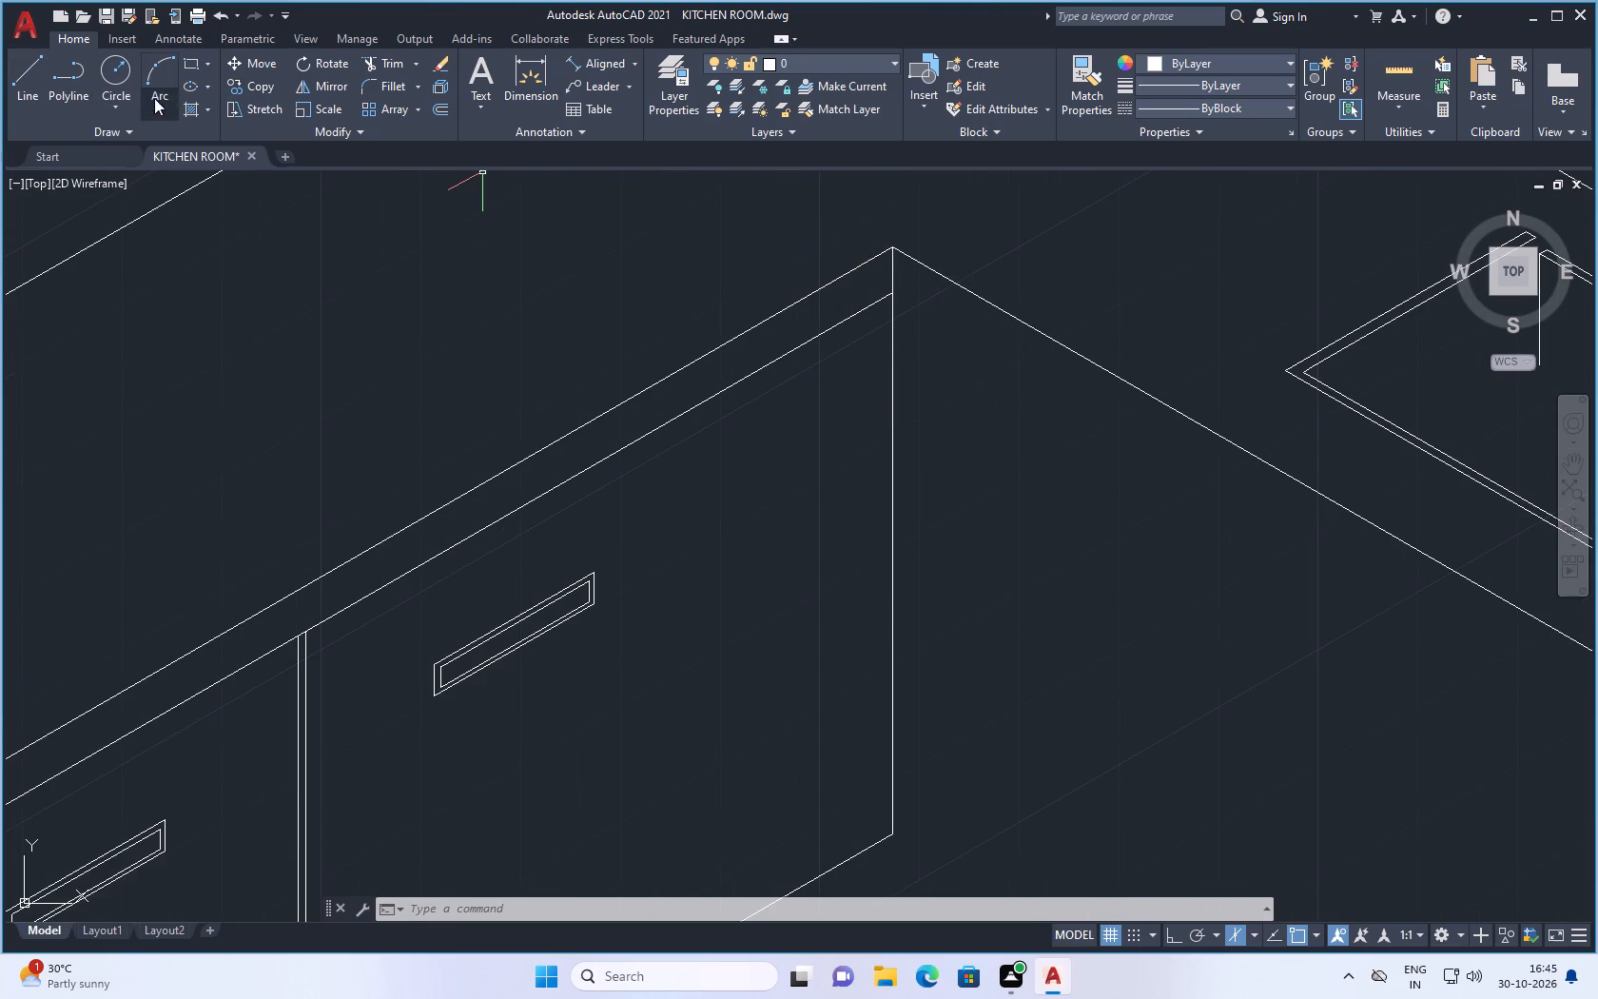
pyautogui.click(21, 79)
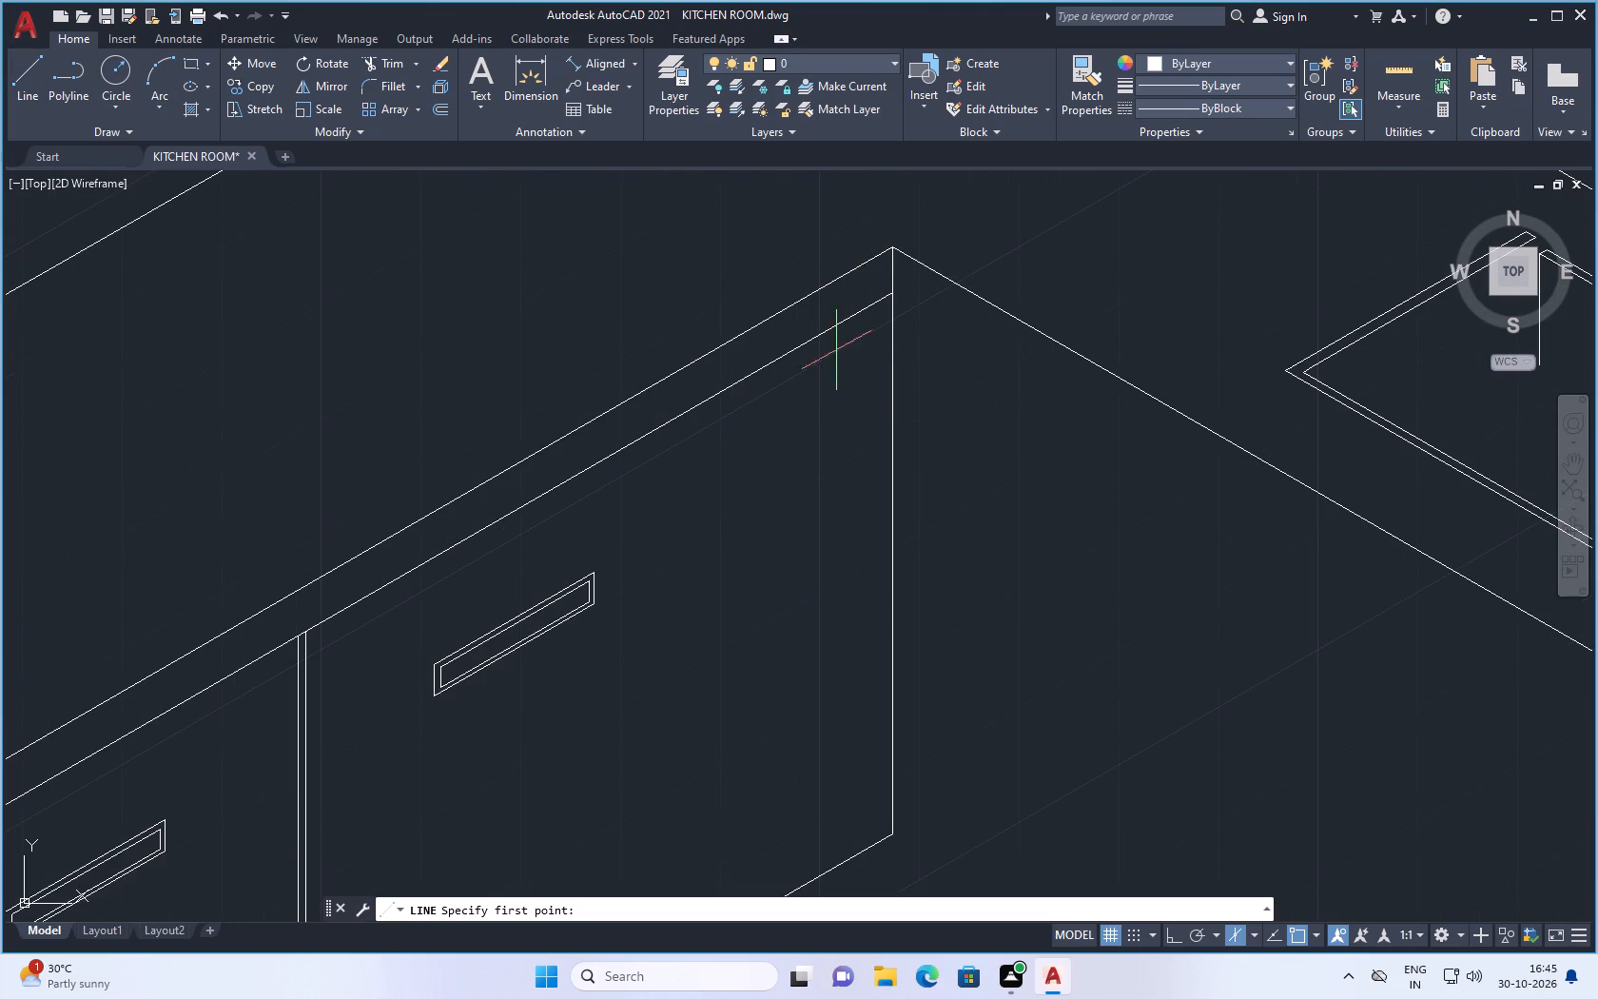
pyautogui.click(838, 327)
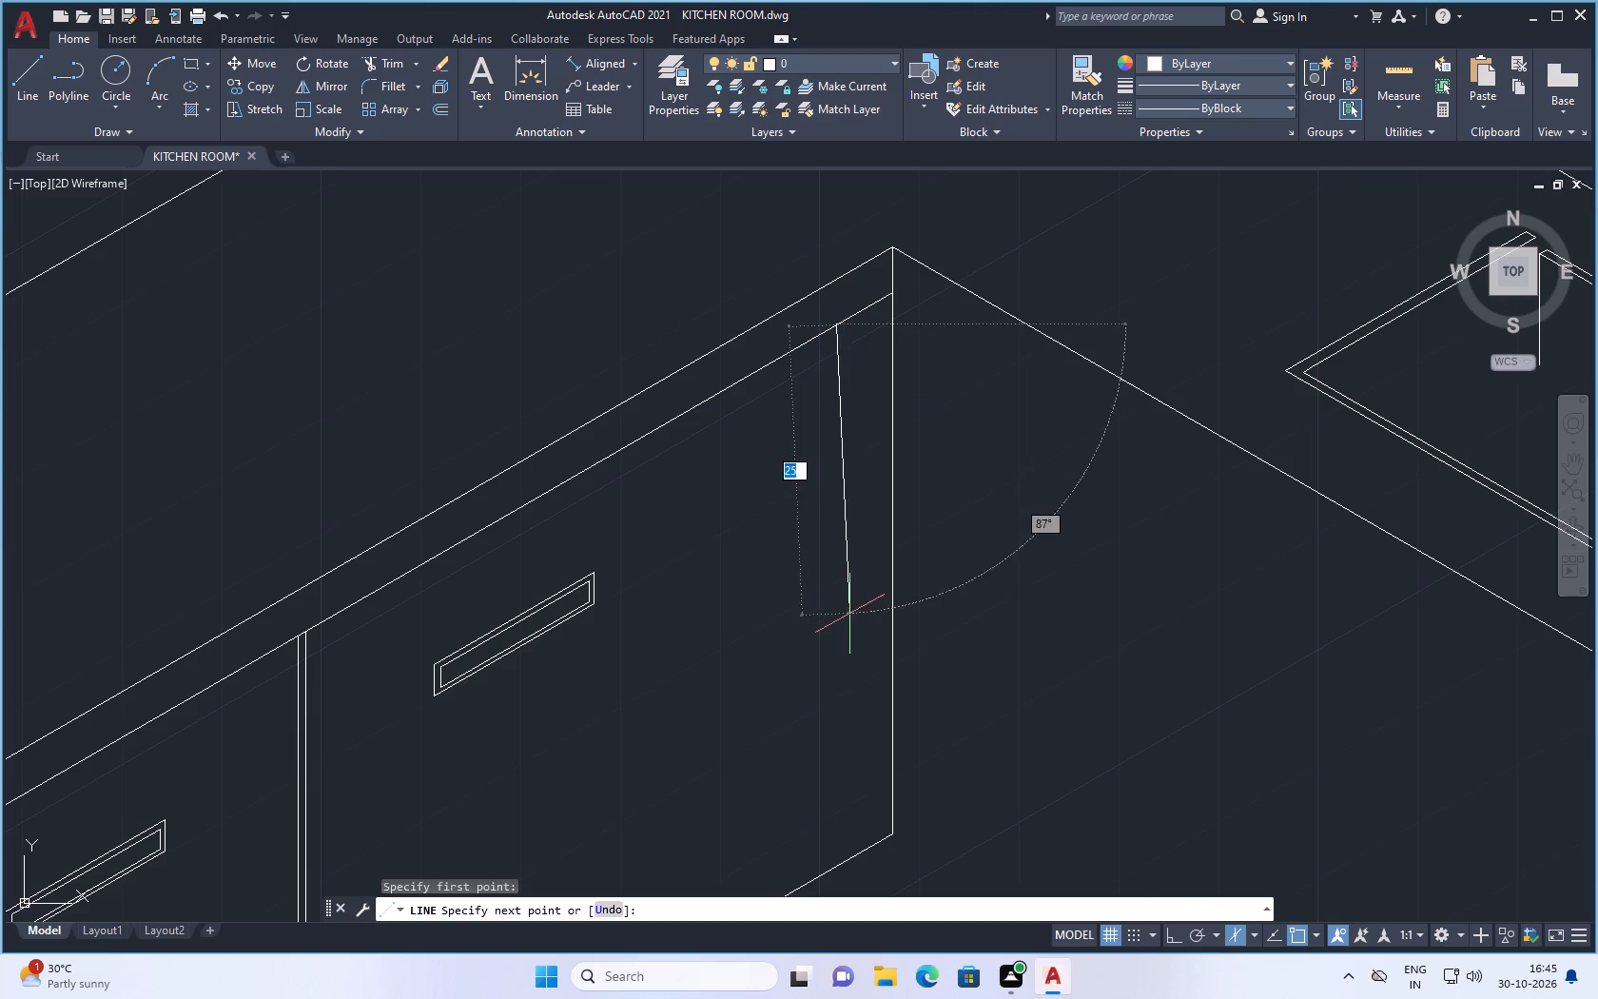
pyautogui.click(1169, 936)
pyautogui.scroll(-2, 911, 617)
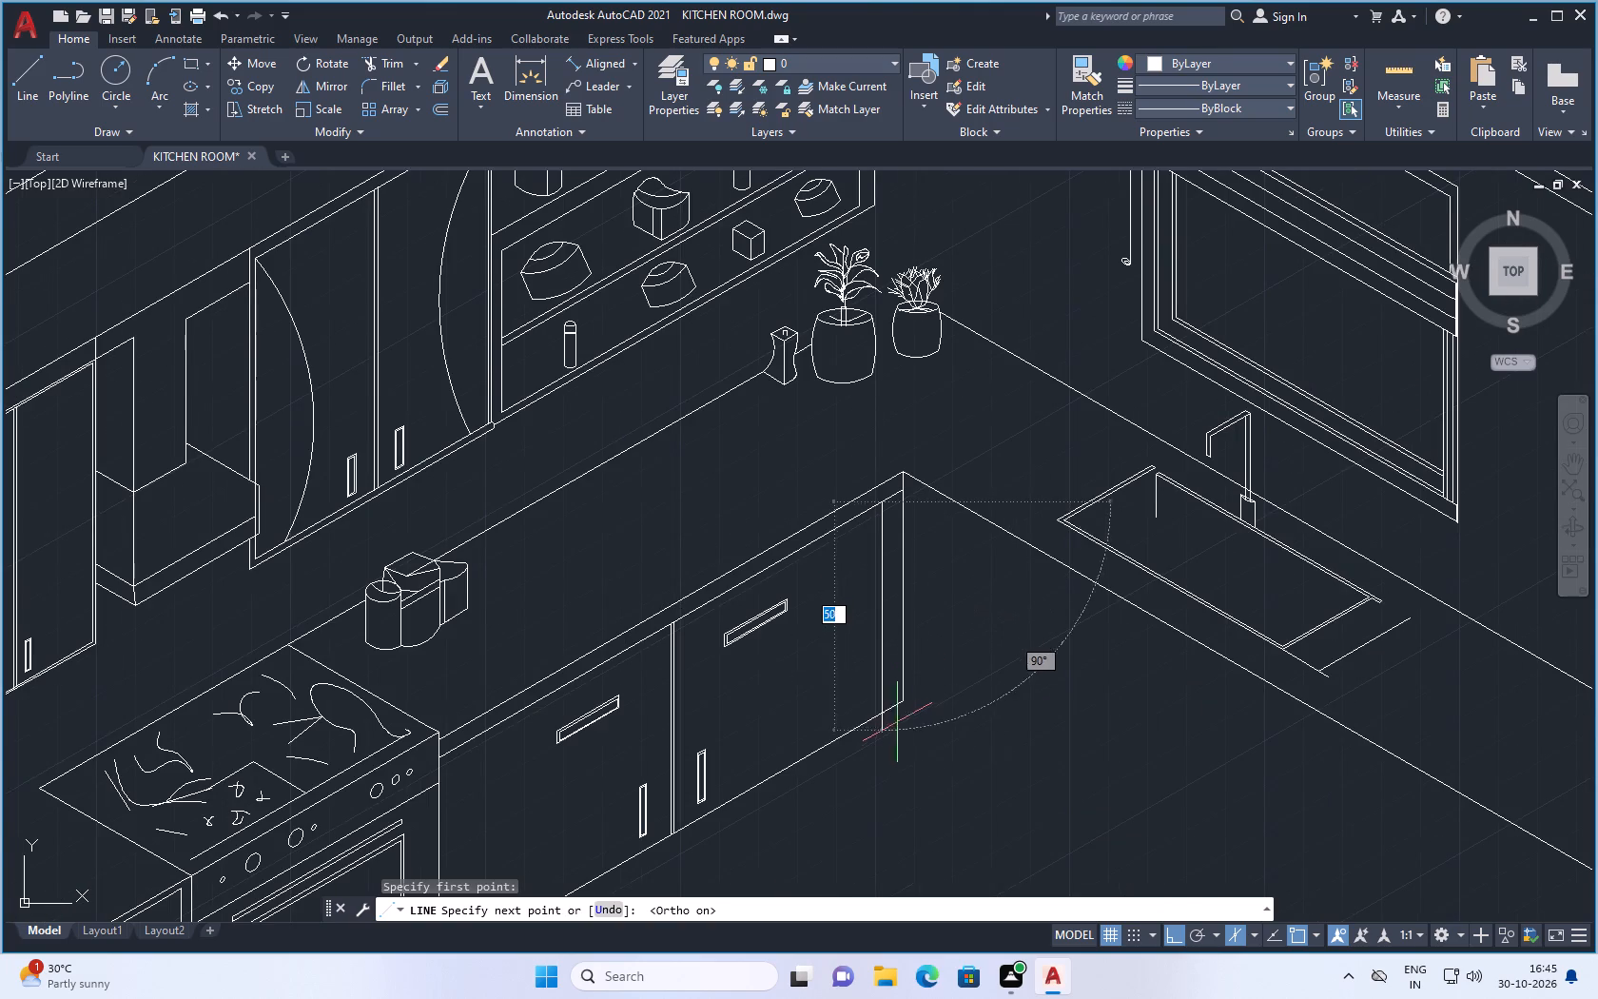
pyautogui.scroll(1, 895, 729)
pyautogui.click(895, 729)
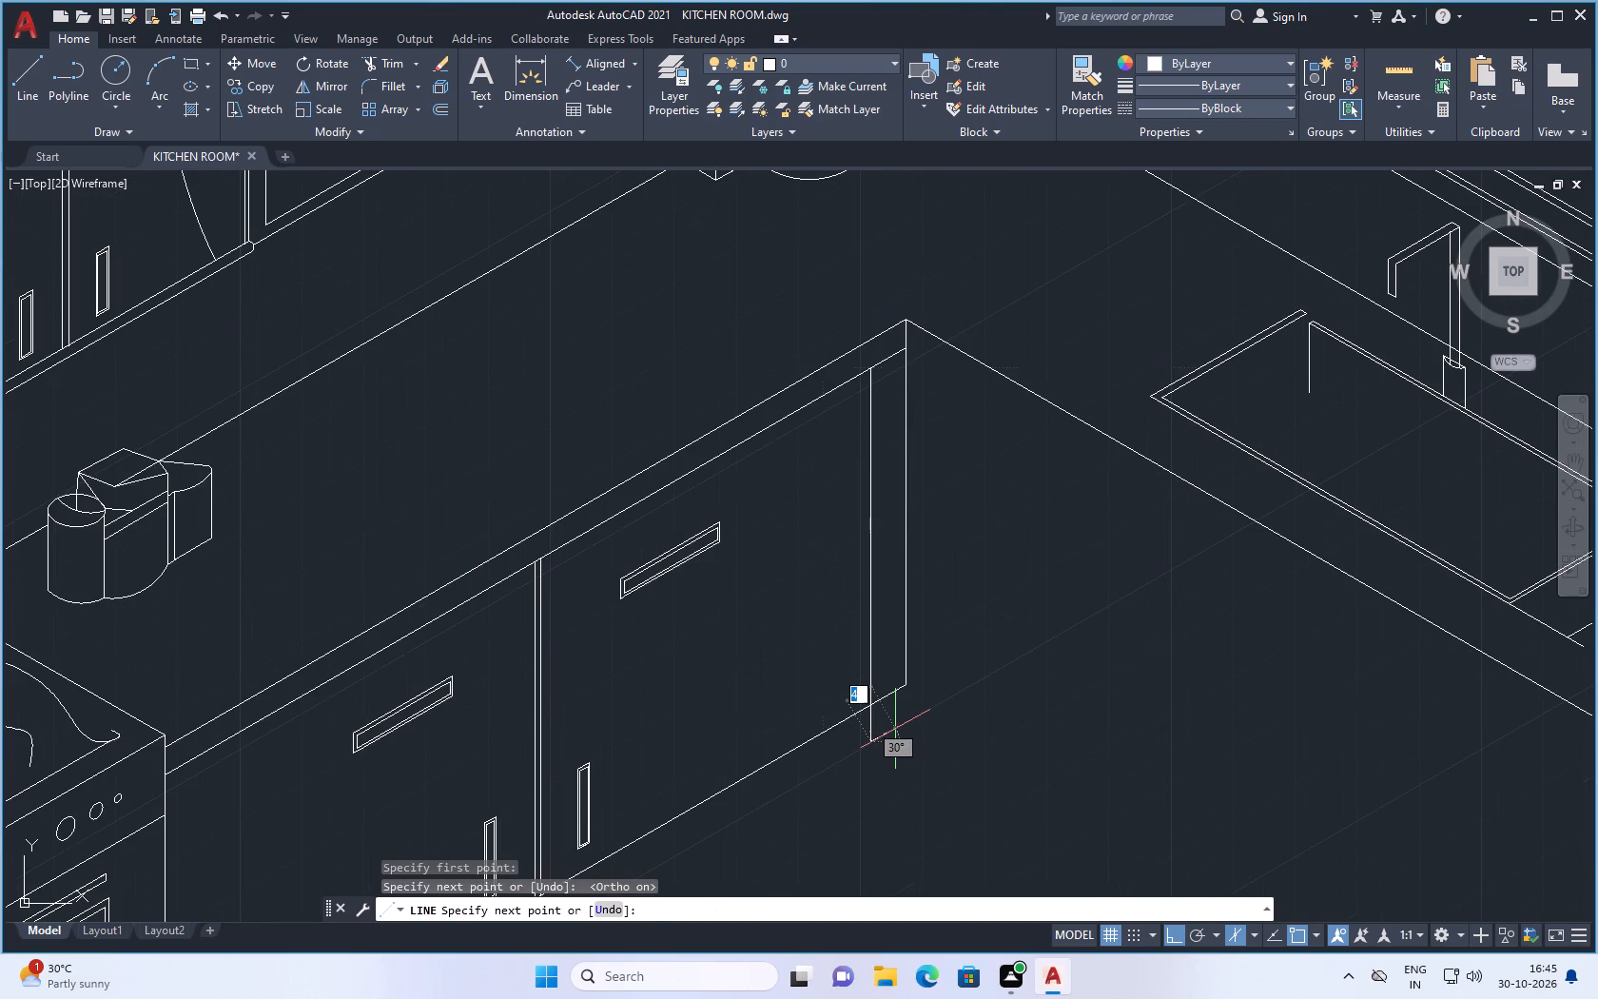
pyautogui.press('Escape')
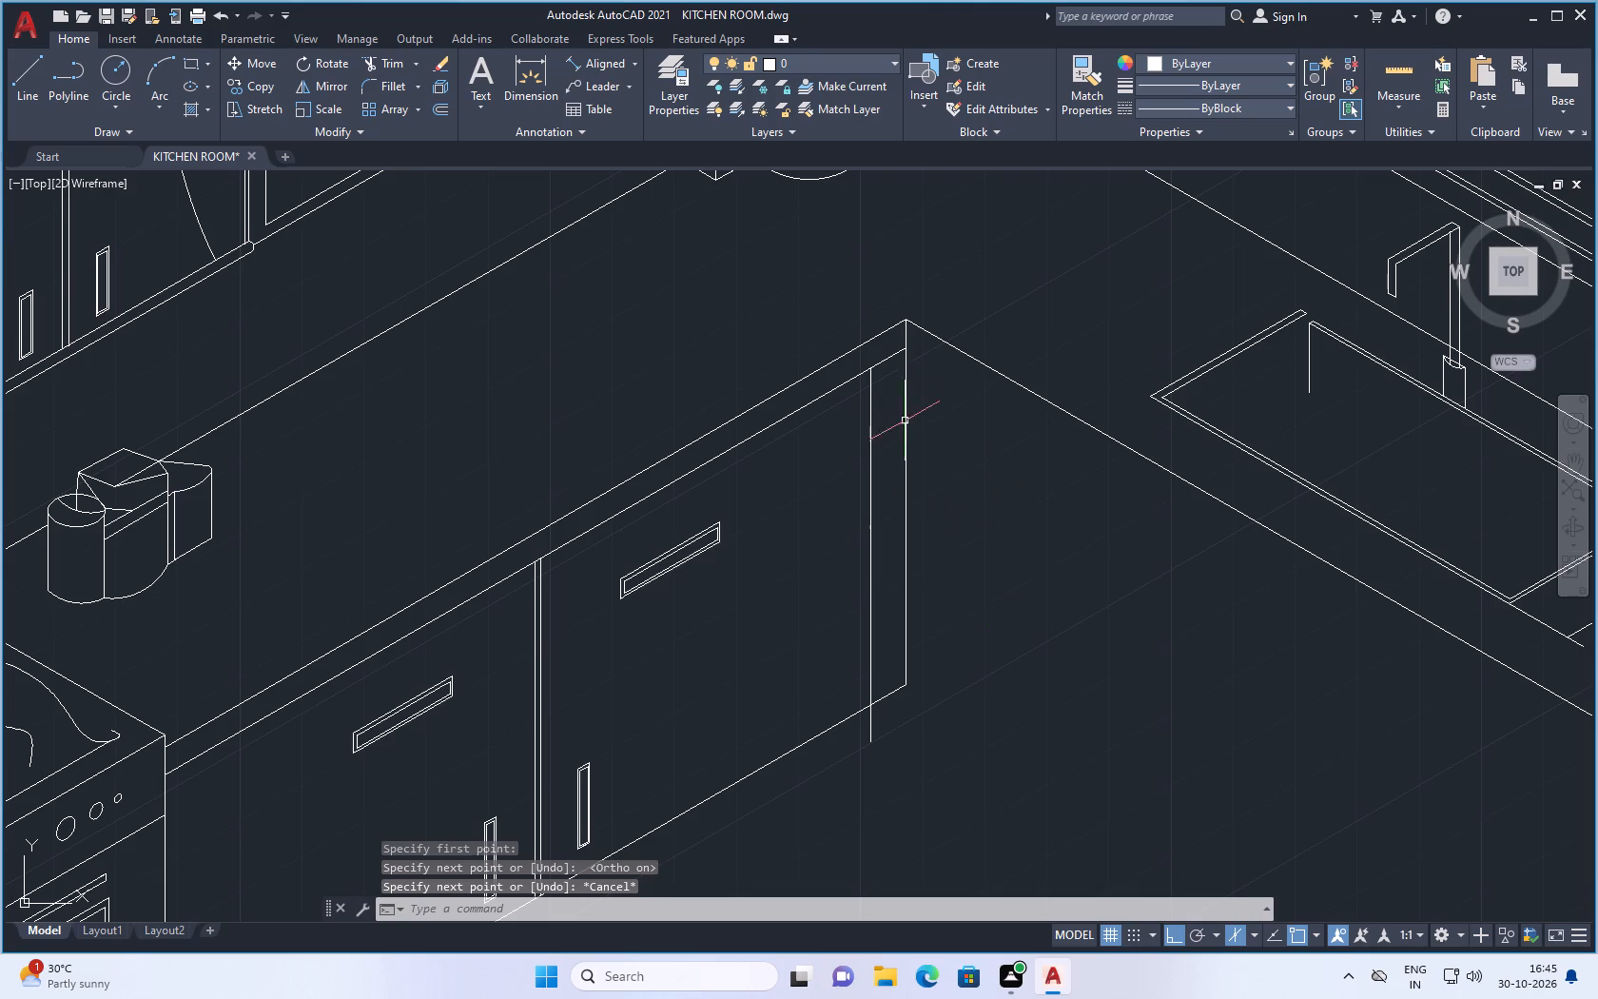
# Trim away the old cabinet corner line below the countertop's front edge at the inner corner.
pyautogui.press('t')
pyautogui.press('r')
pyautogui.press('Return')
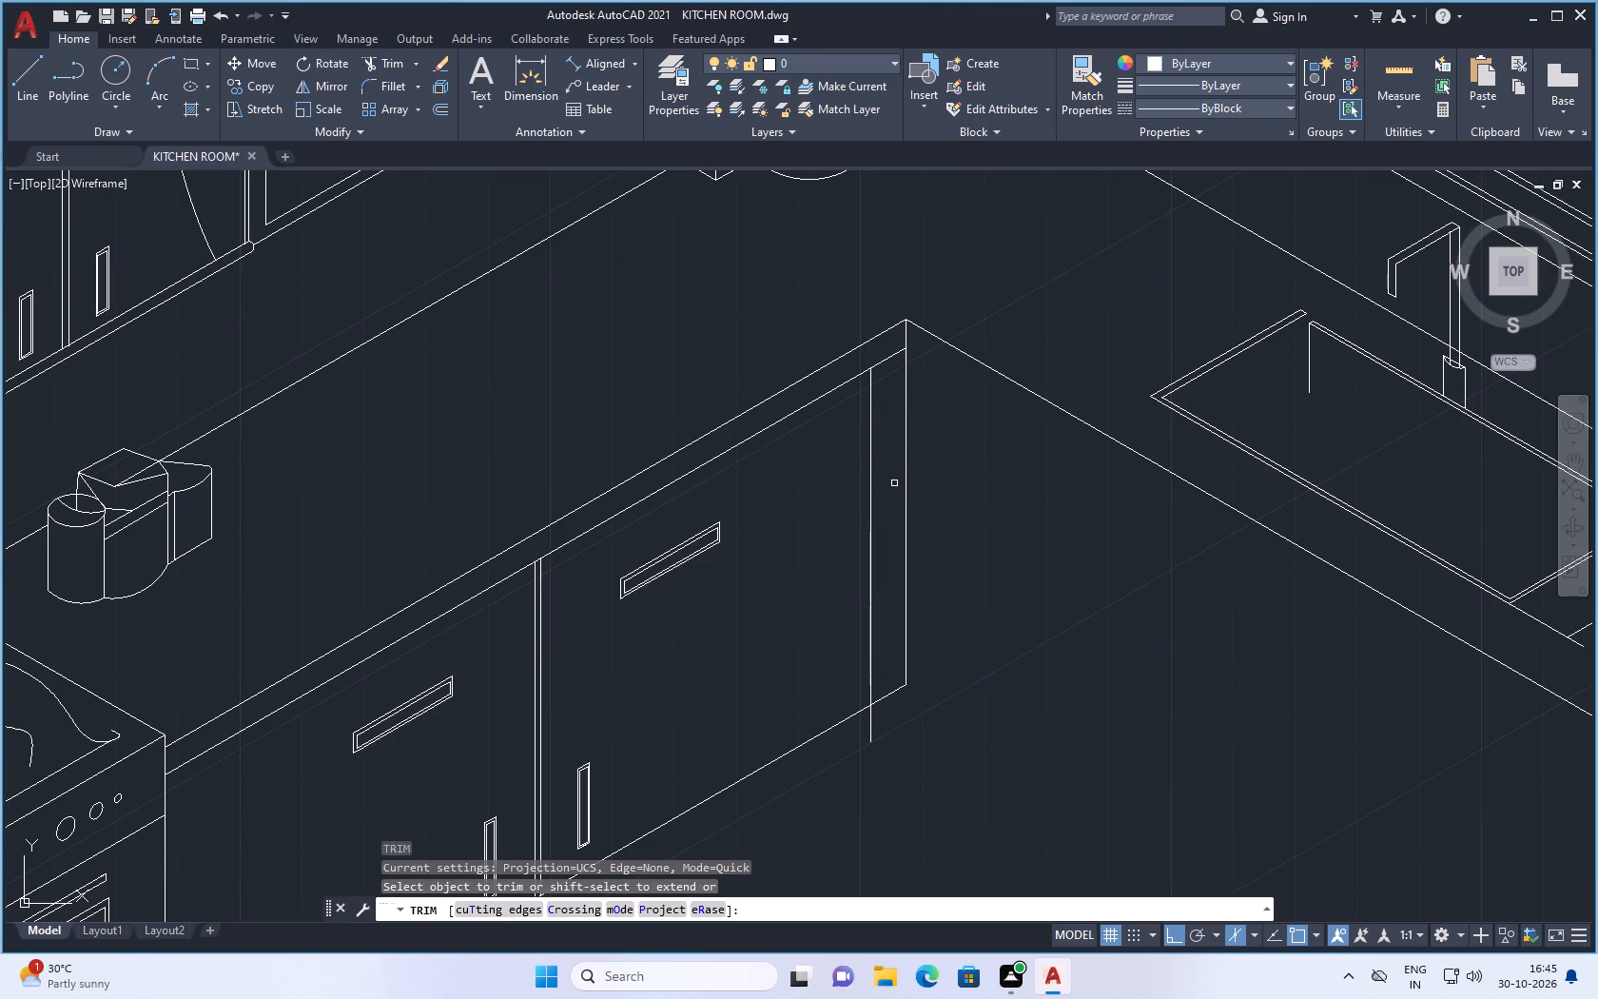
pyautogui.click(905, 480)
pyautogui.press('Escape')
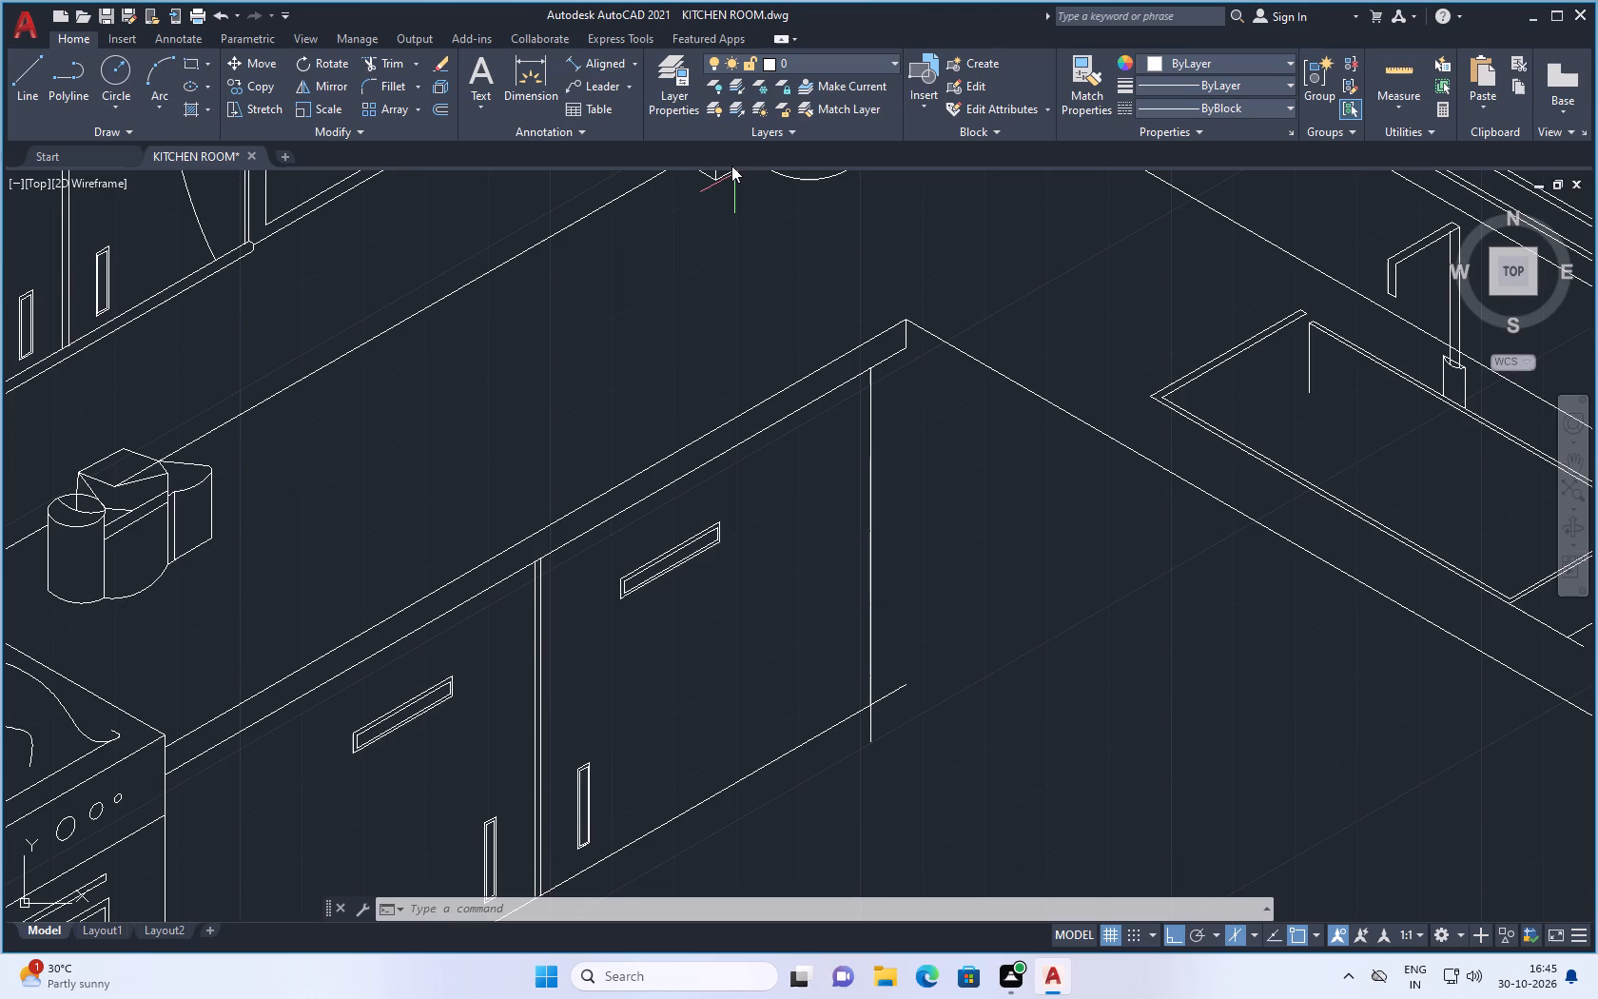
# In the top isoplane, draw the sink-side countertop's lower edge from the inner corner, parallel to its upper edge.
pyautogui.scroll(-1, 789, 401)
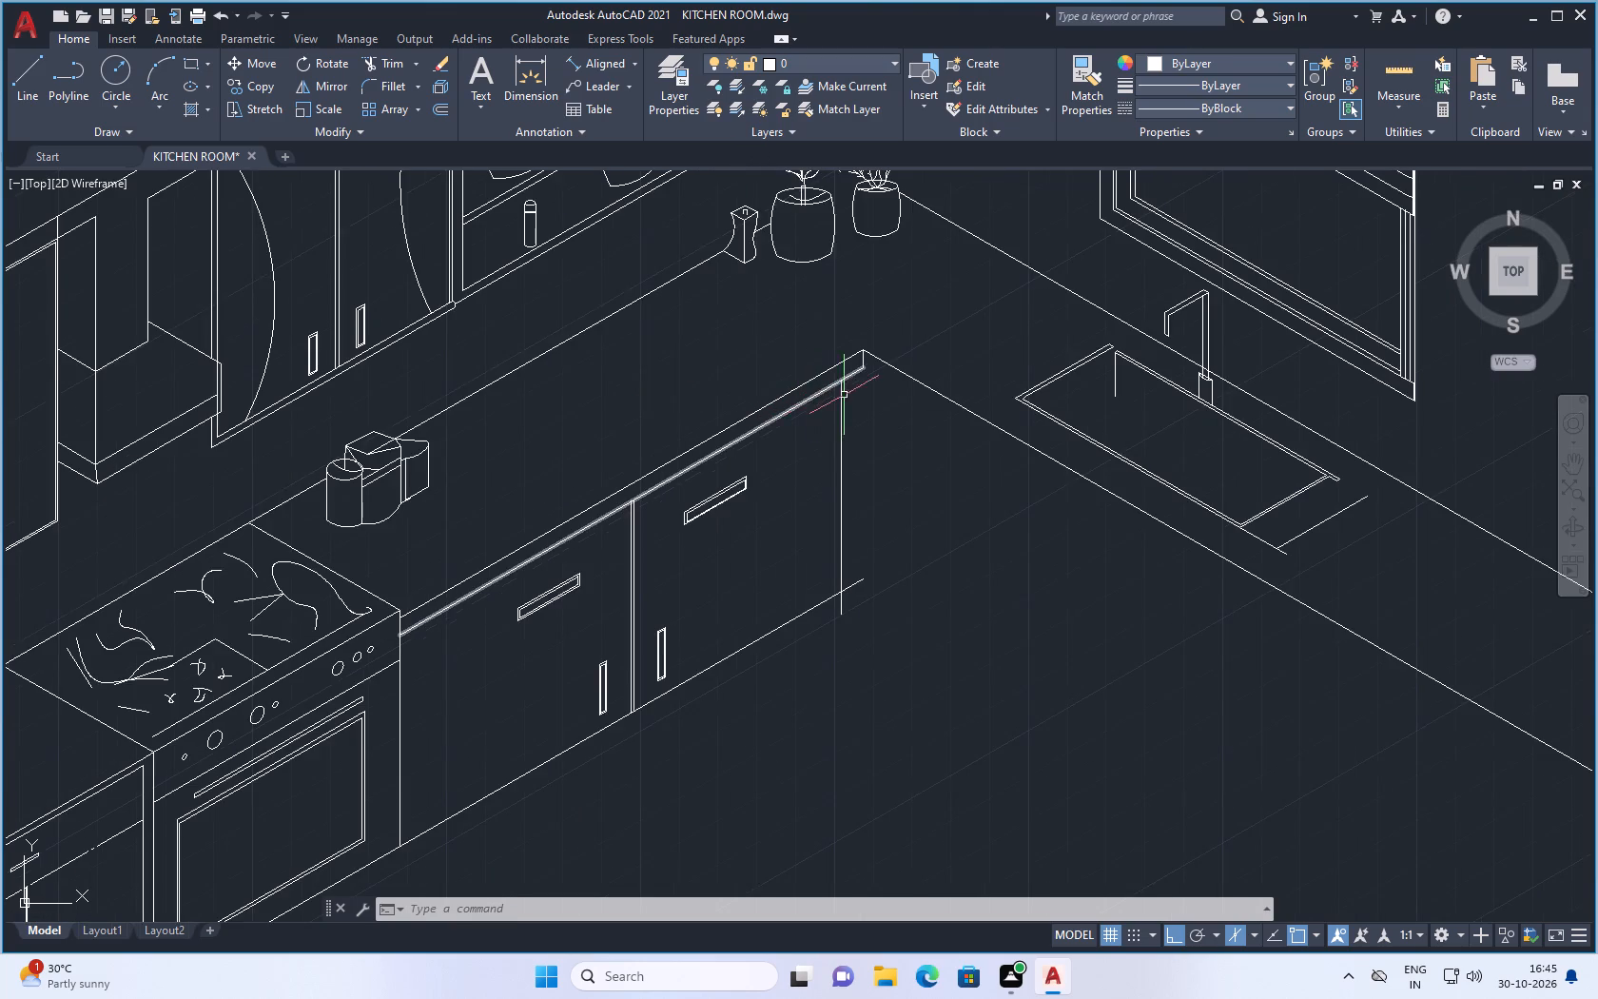
pyautogui.scroll(1, 887, 399)
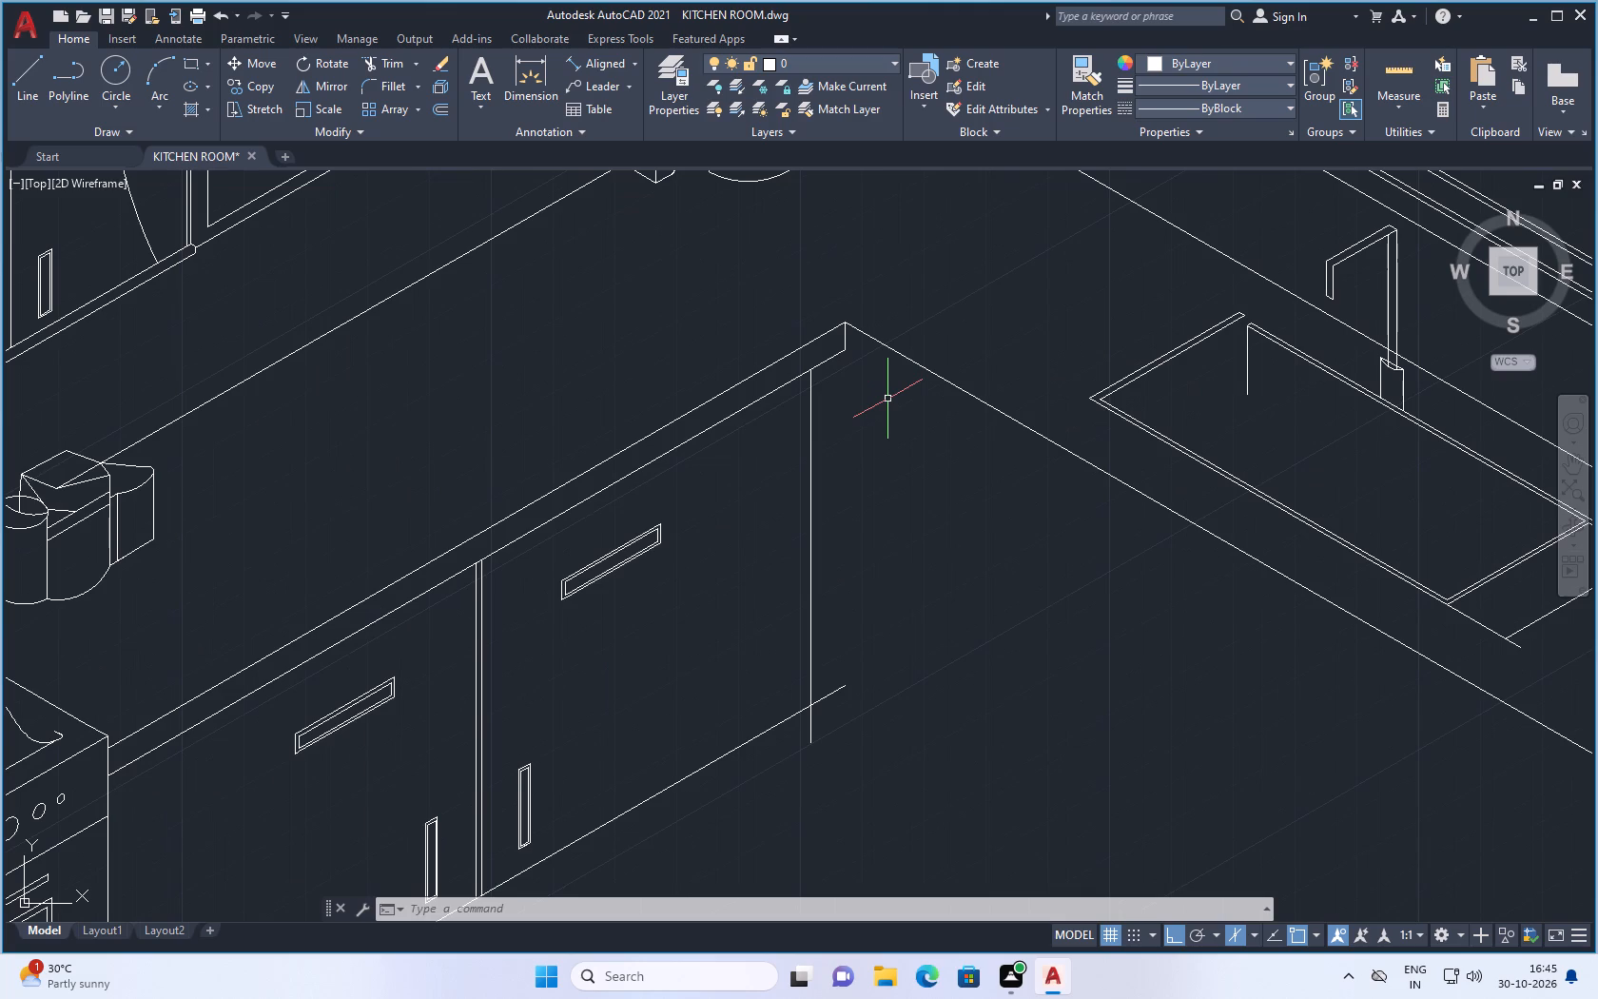
pyautogui.scroll(1, 835, 348)
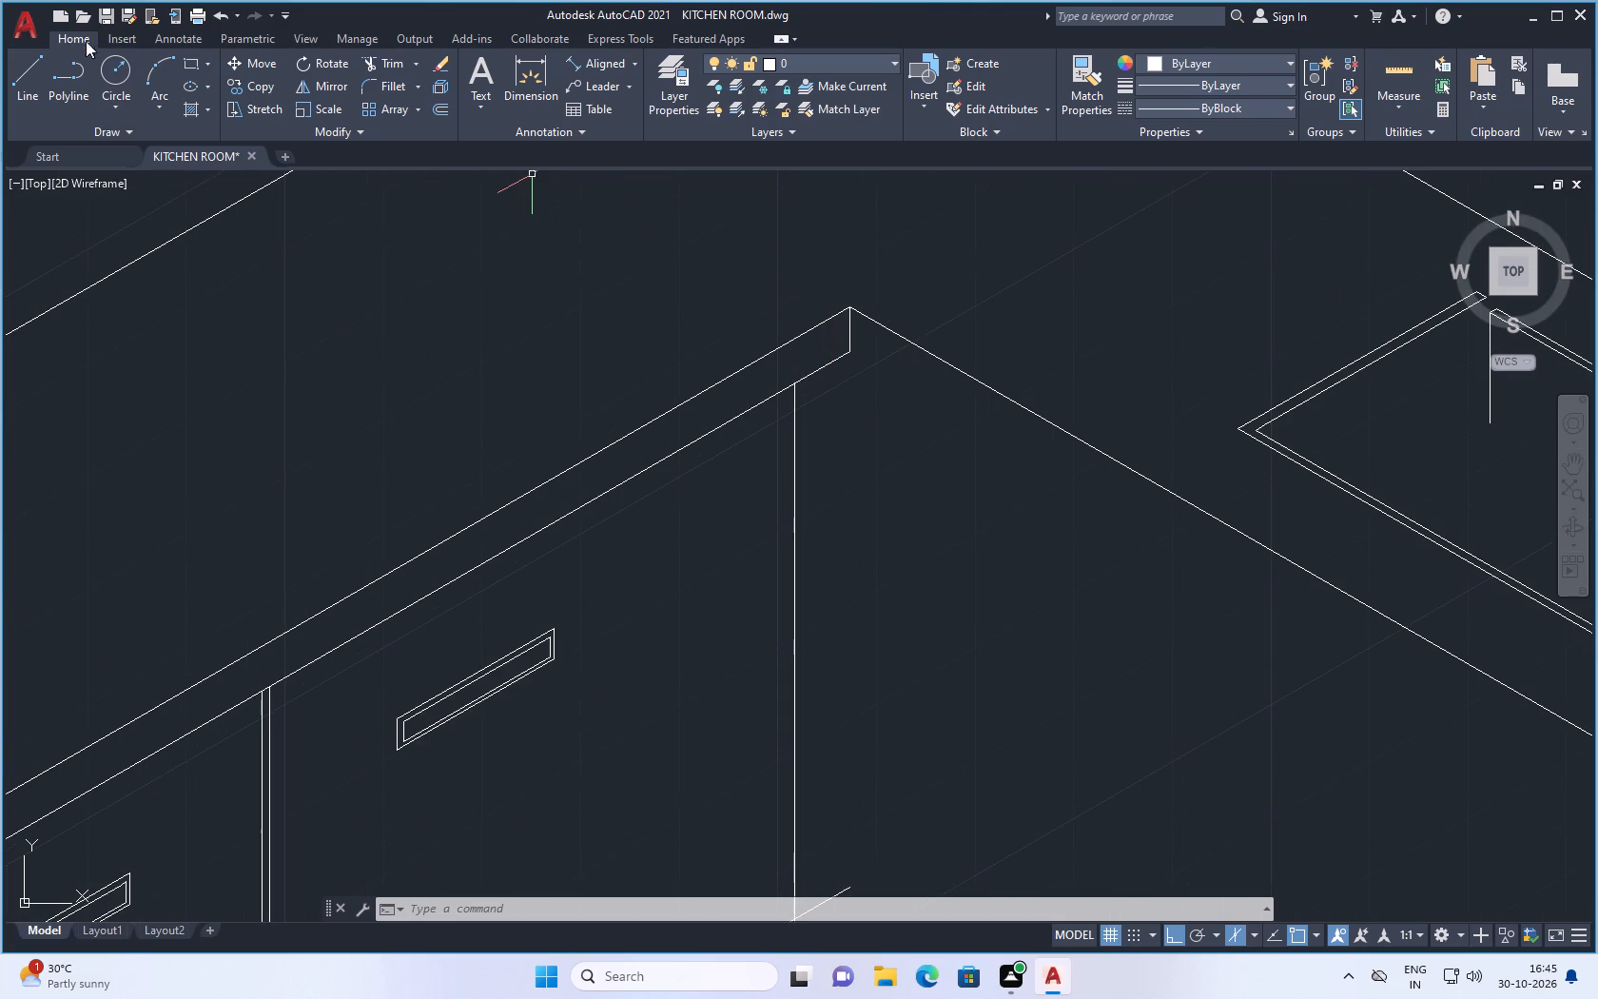
pyautogui.click(18, 77)
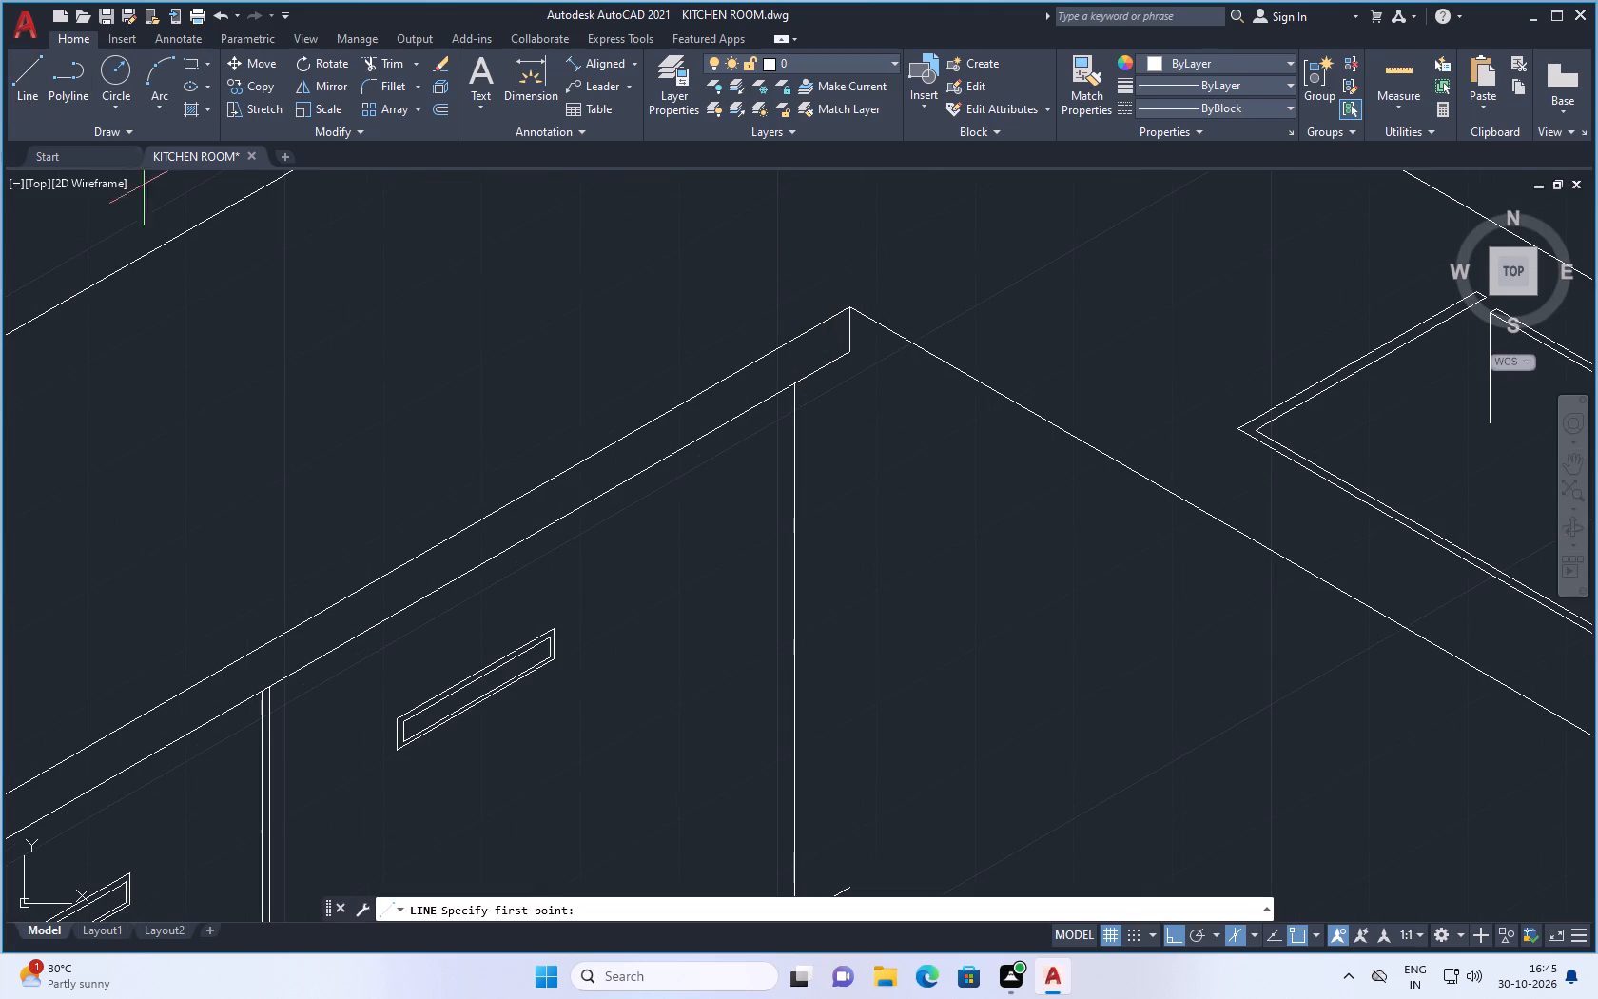
pyautogui.moveTo(851, 353); pyautogui.dragTo(869, 371)
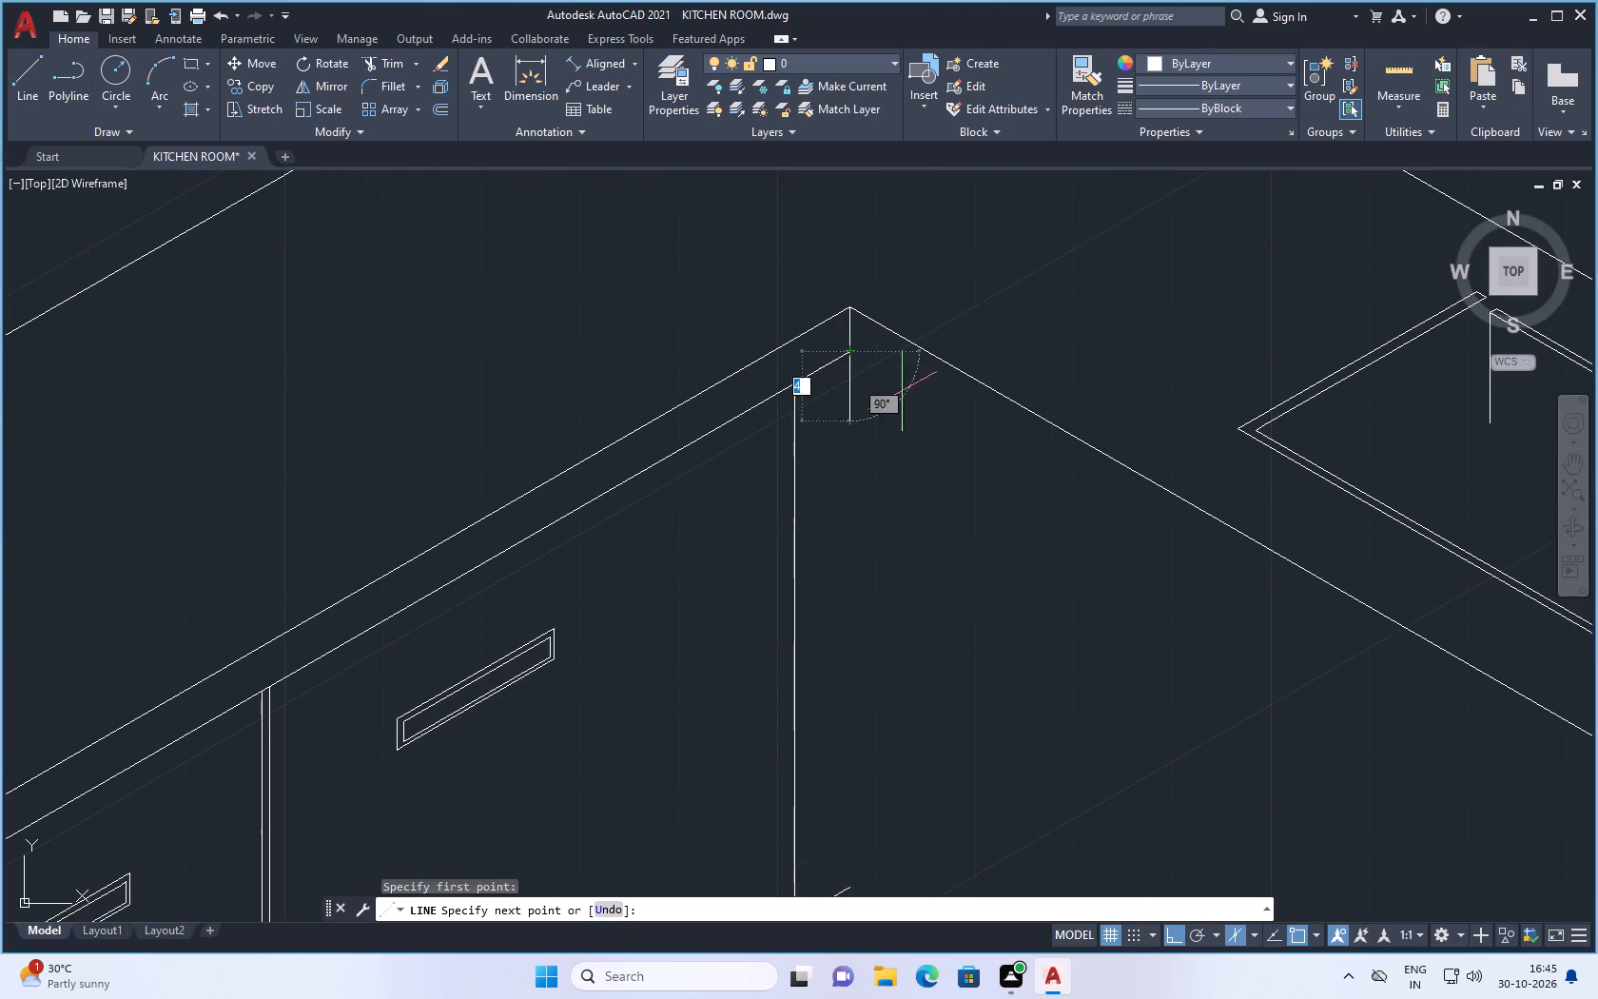
pyautogui.click(1254, 931)
pyautogui.click(1276, 870)
pyautogui.scroll(-3, 995, 575)
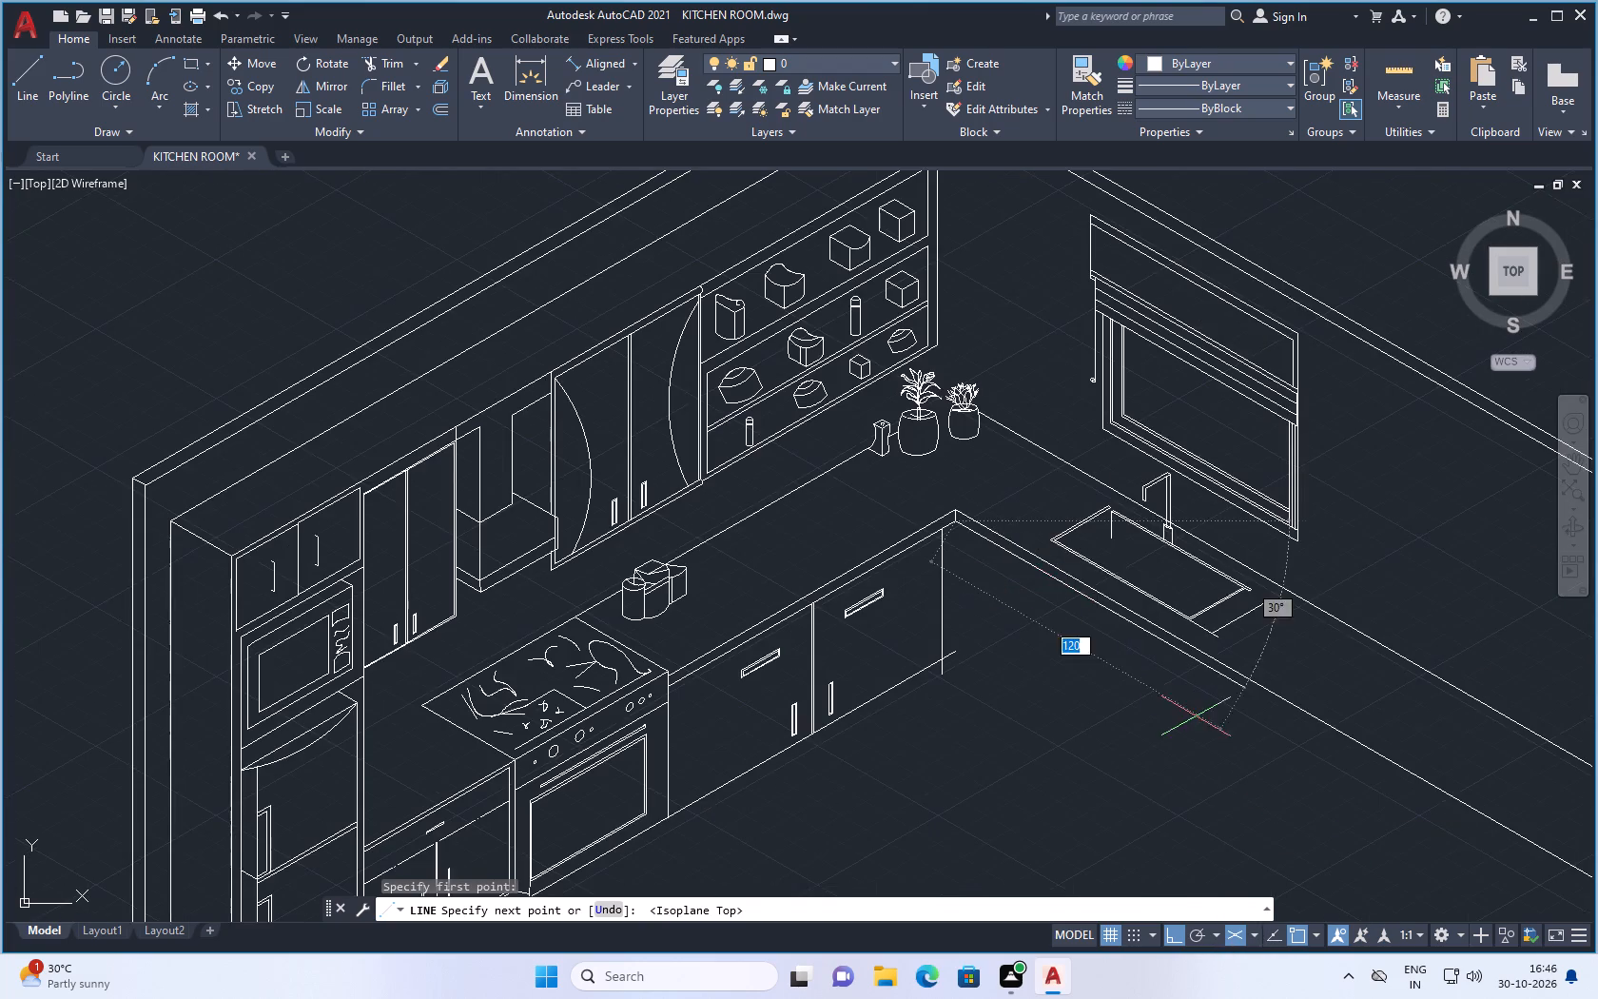
pyautogui.scroll(-2, 1216, 755)
pyautogui.scroll(1, 1367, 847)
pyautogui.click(1408, 830)
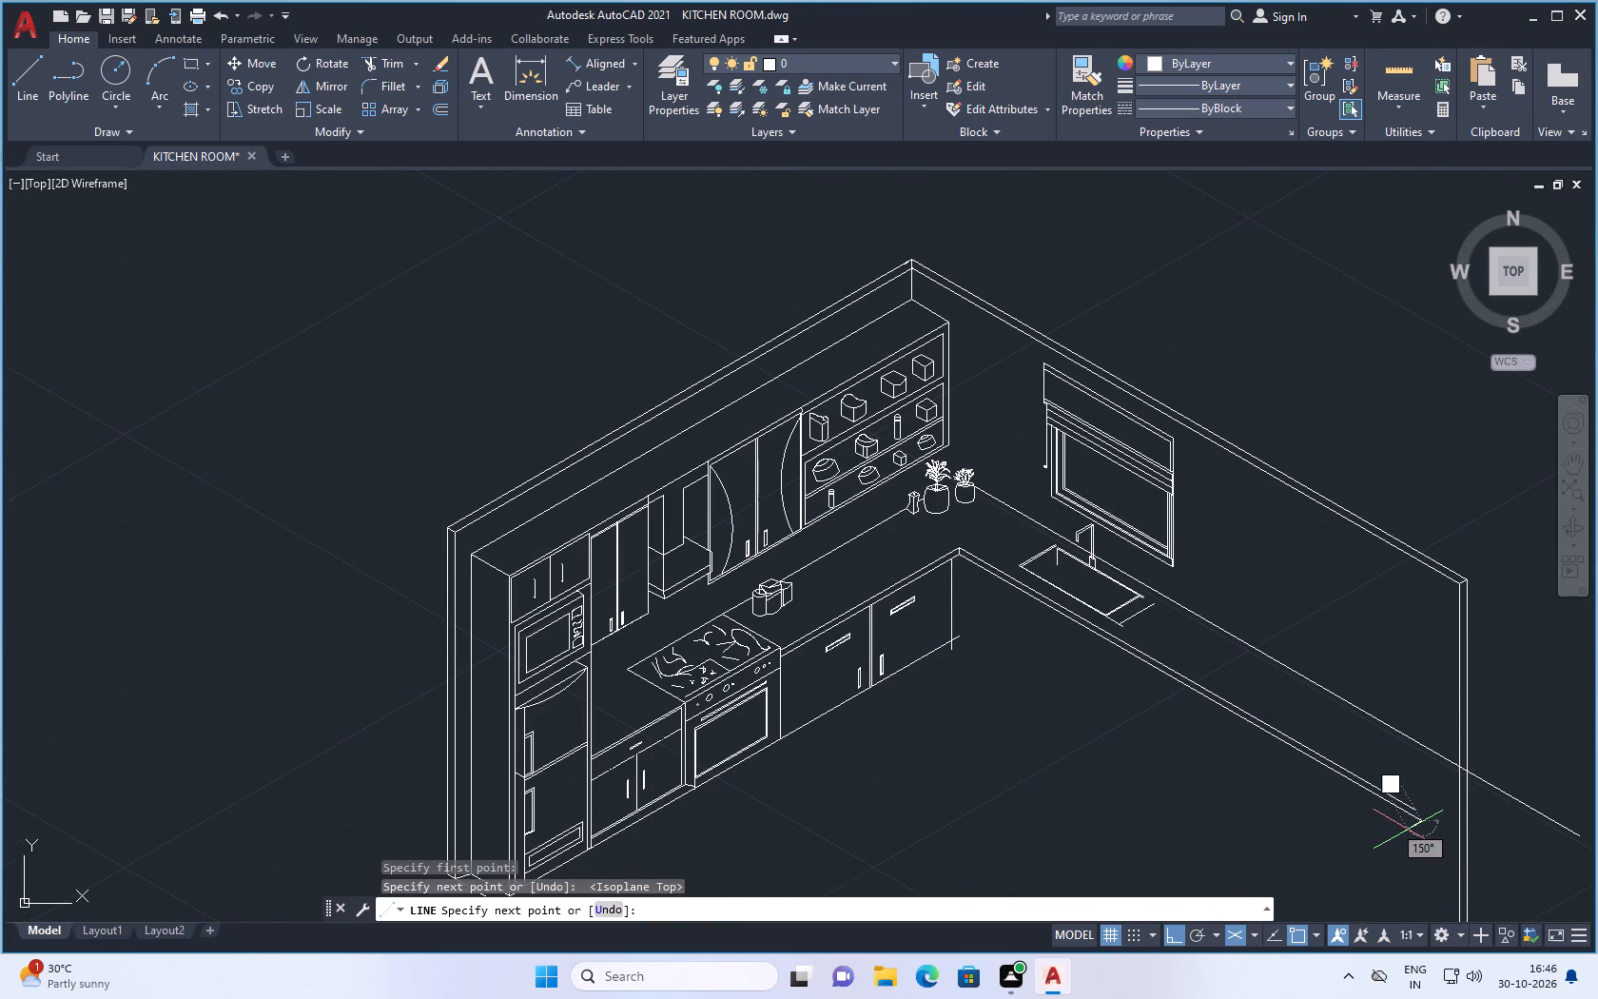
pyautogui.press('space')
# Draw the sink-side cabinets' floor line from the foot of the new vertical corner line, parallel to the countertop edge.
pyautogui.scroll(2, 1012, 620)
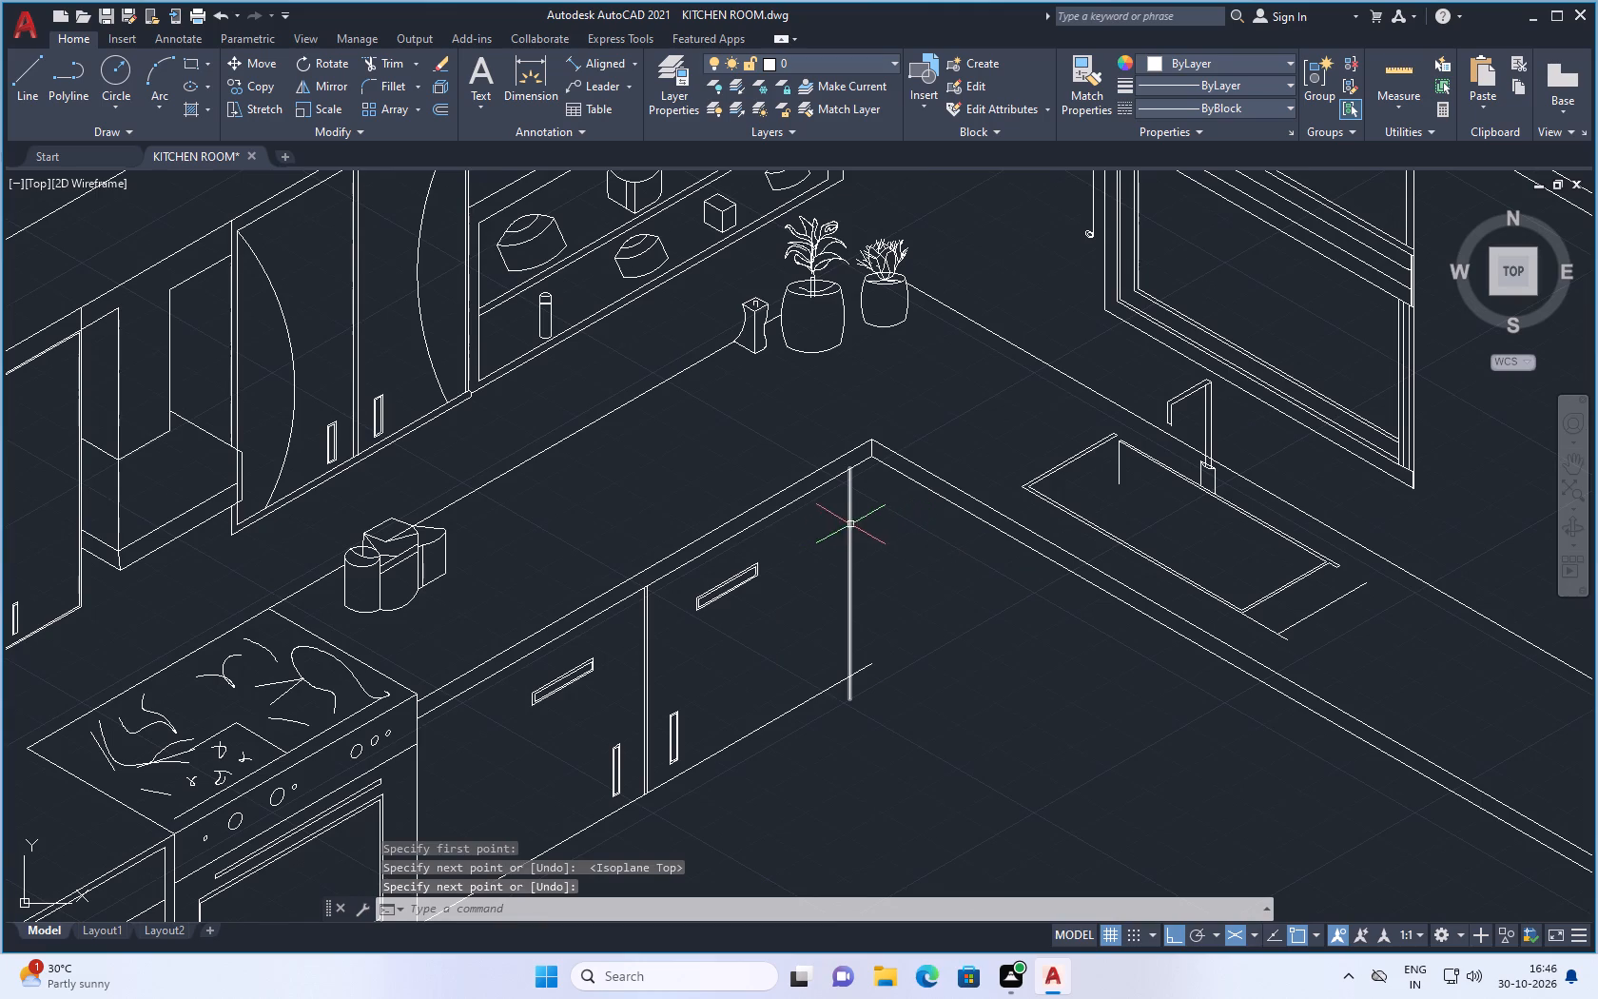
pyautogui.press('space')
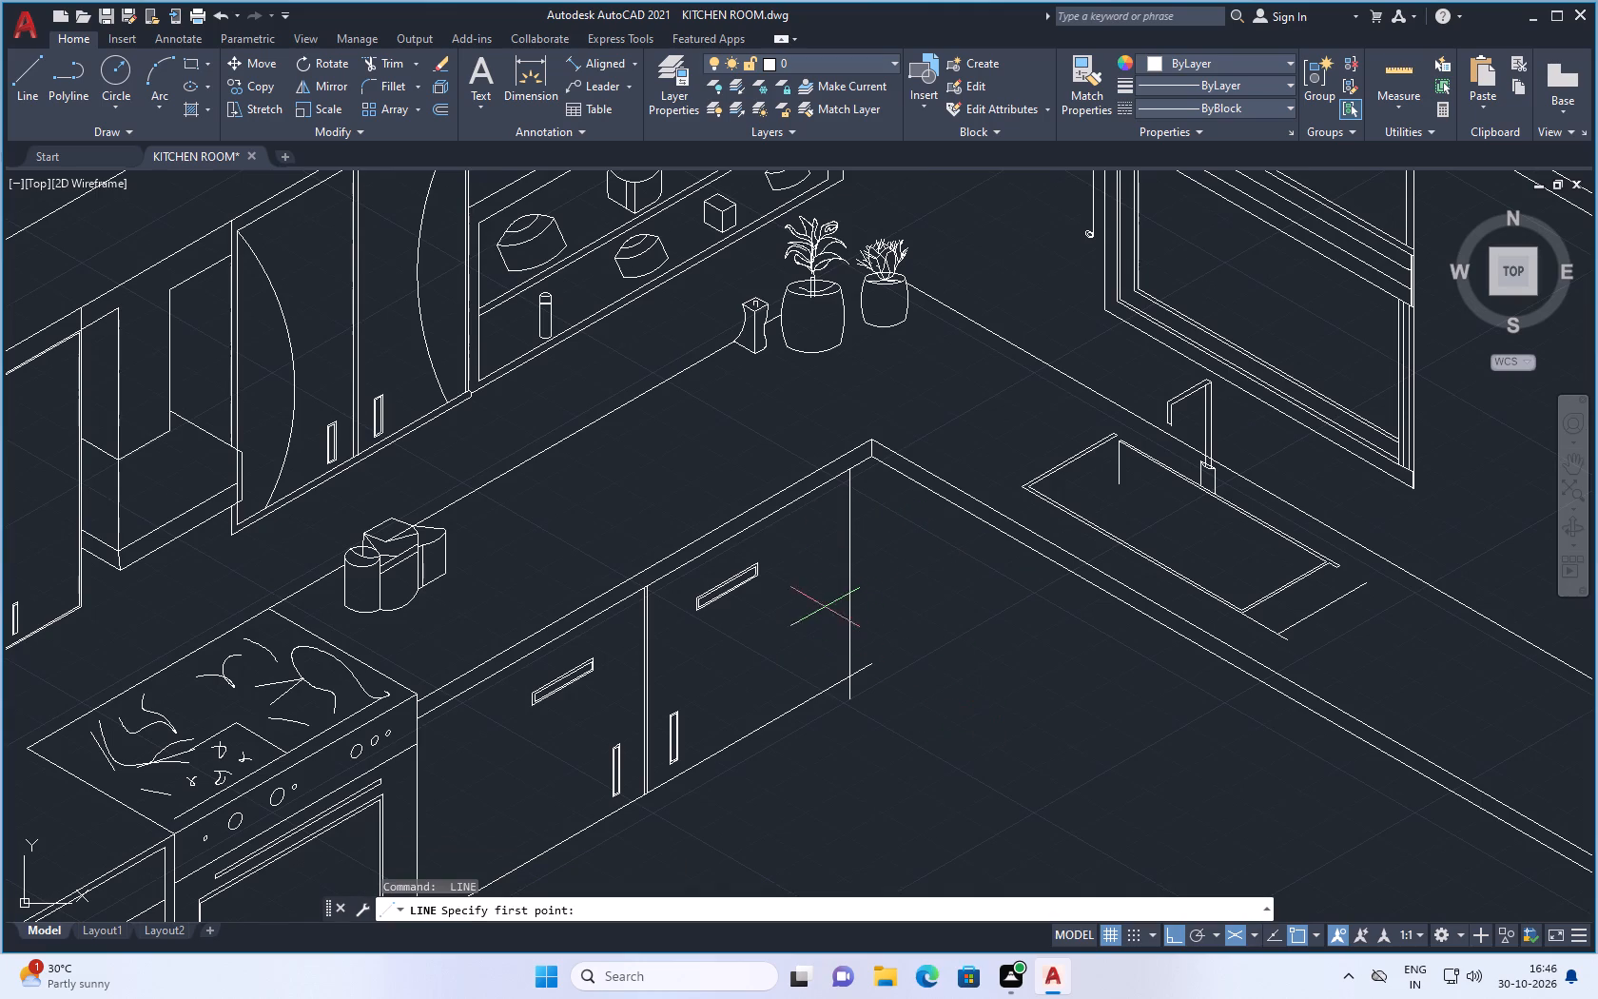
pyautogui.click(857, 682)
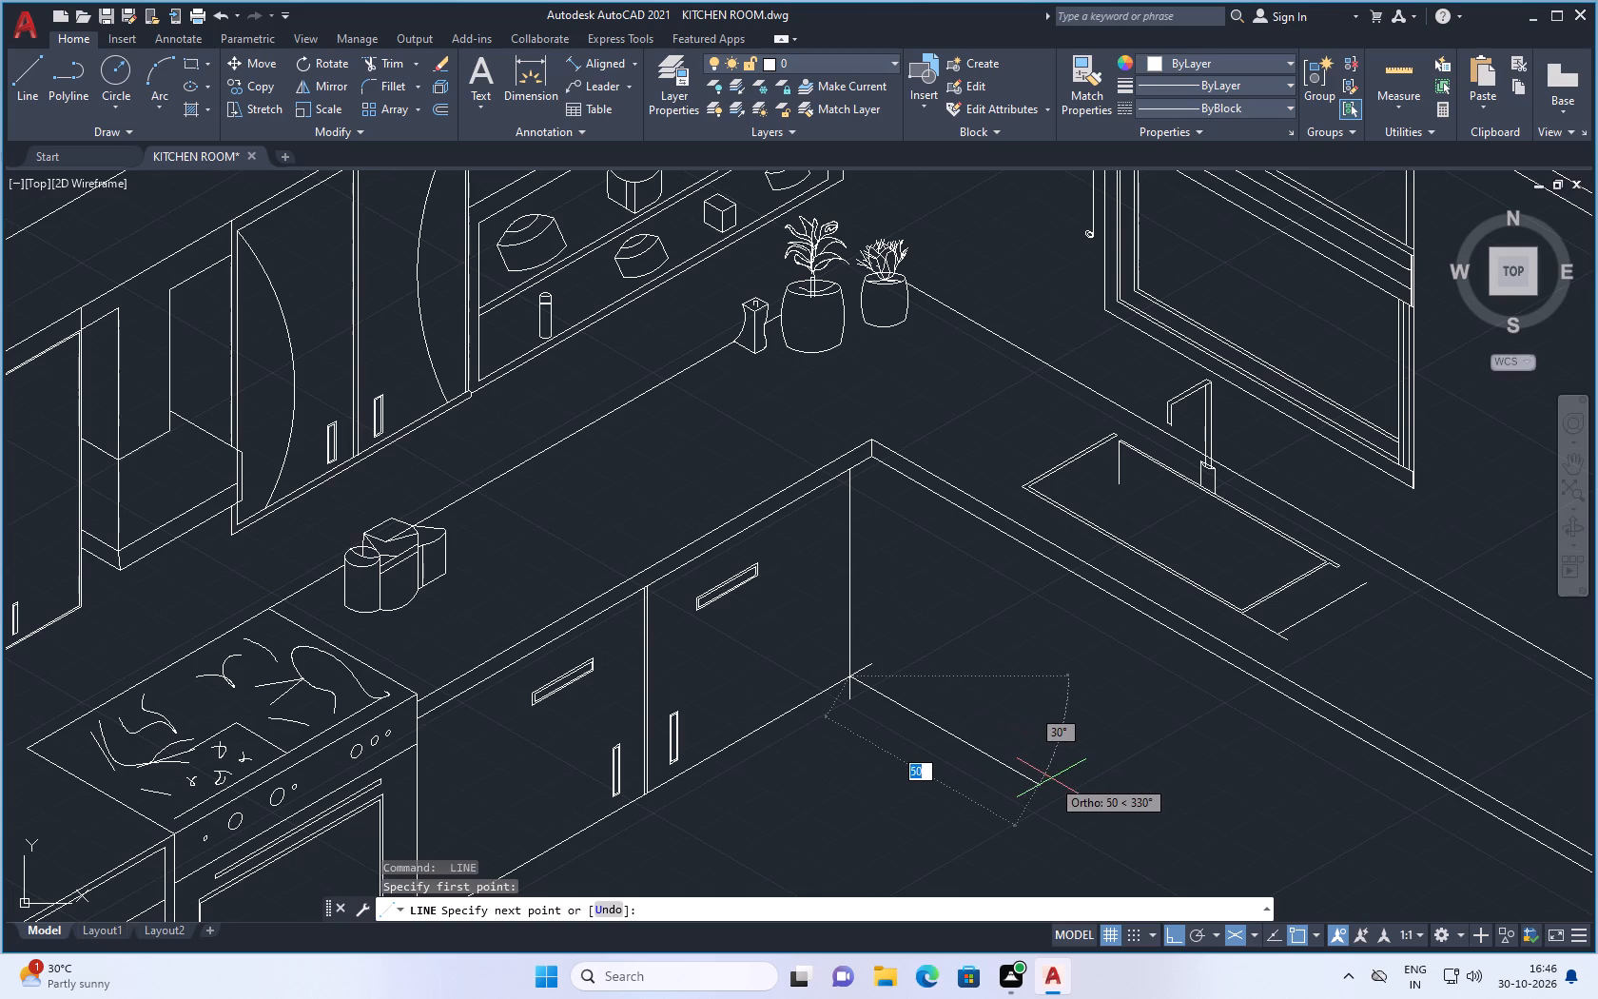
pyautogui.scroll(-2, 1045, 755)
pyautogui.scroll(2, 1118, 833)
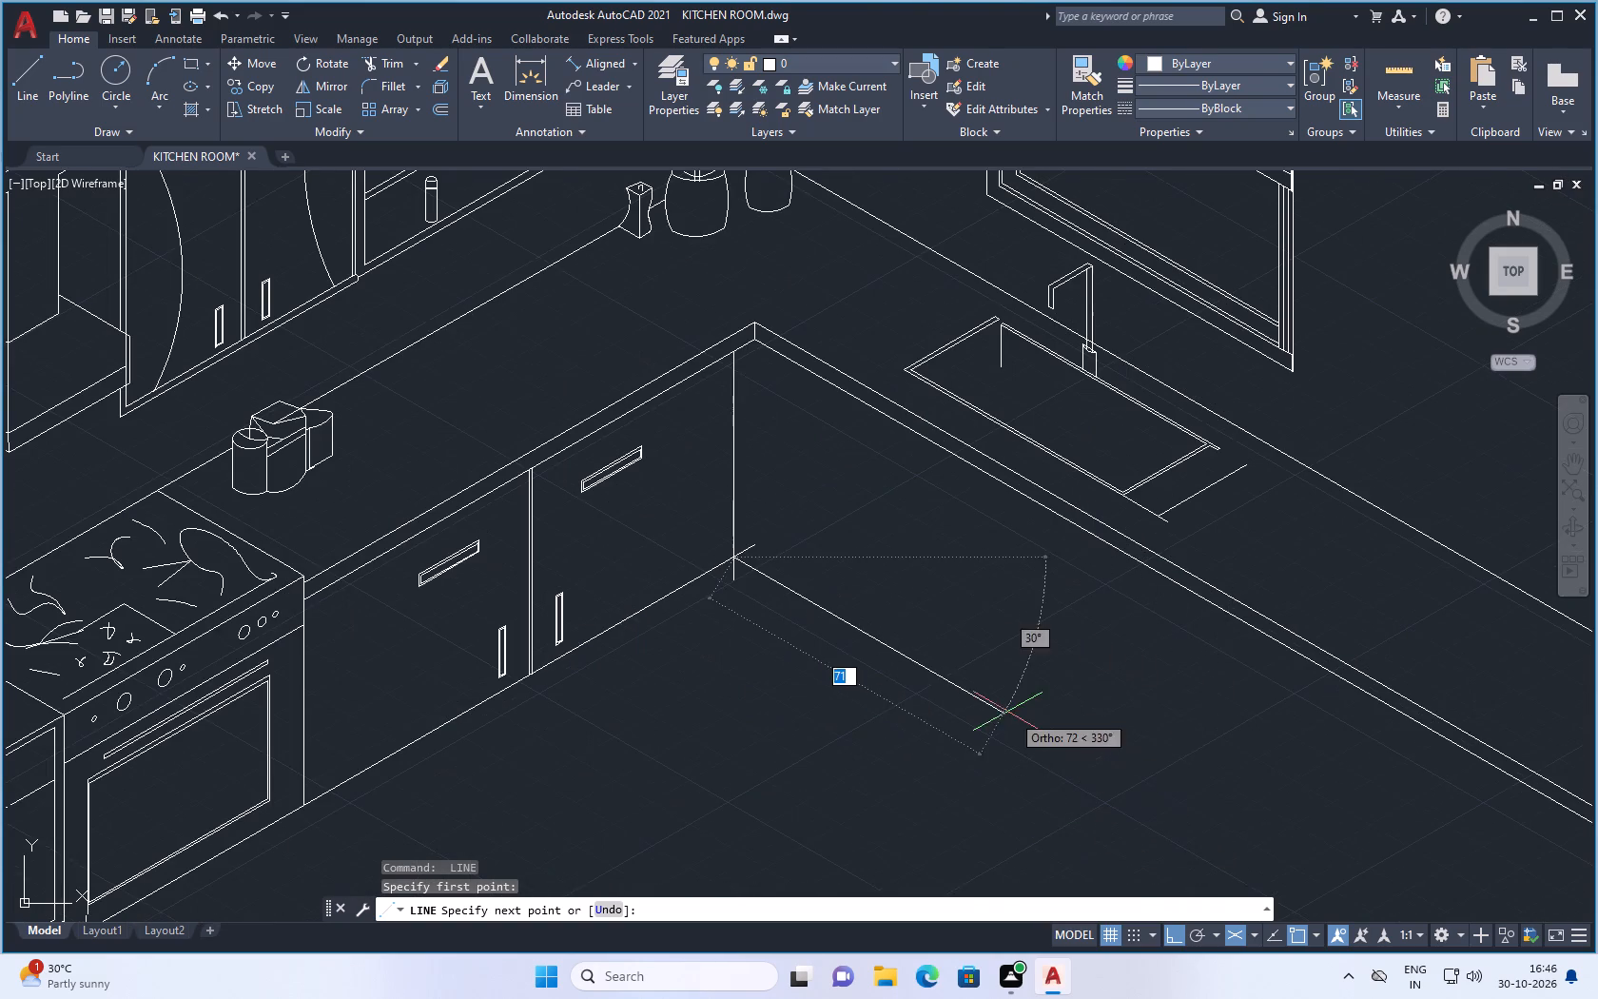
pyautogui.scroll(-2, 977, 686)
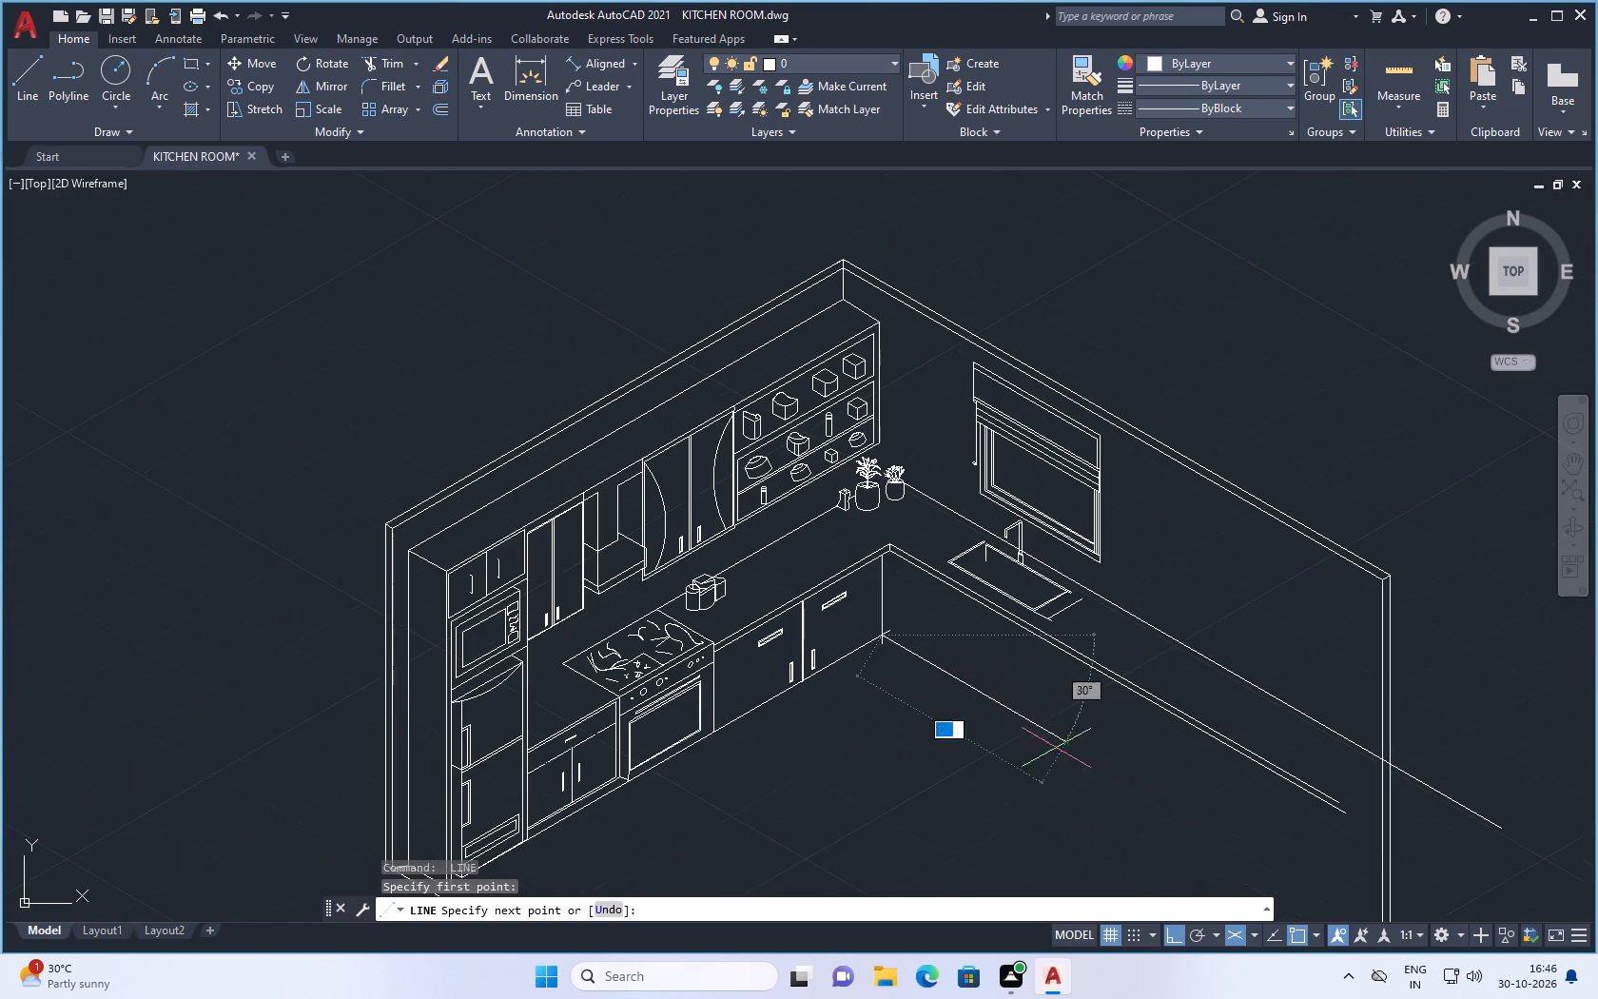
pyautogui.click(1321, 883)
pyautogui.press('space')
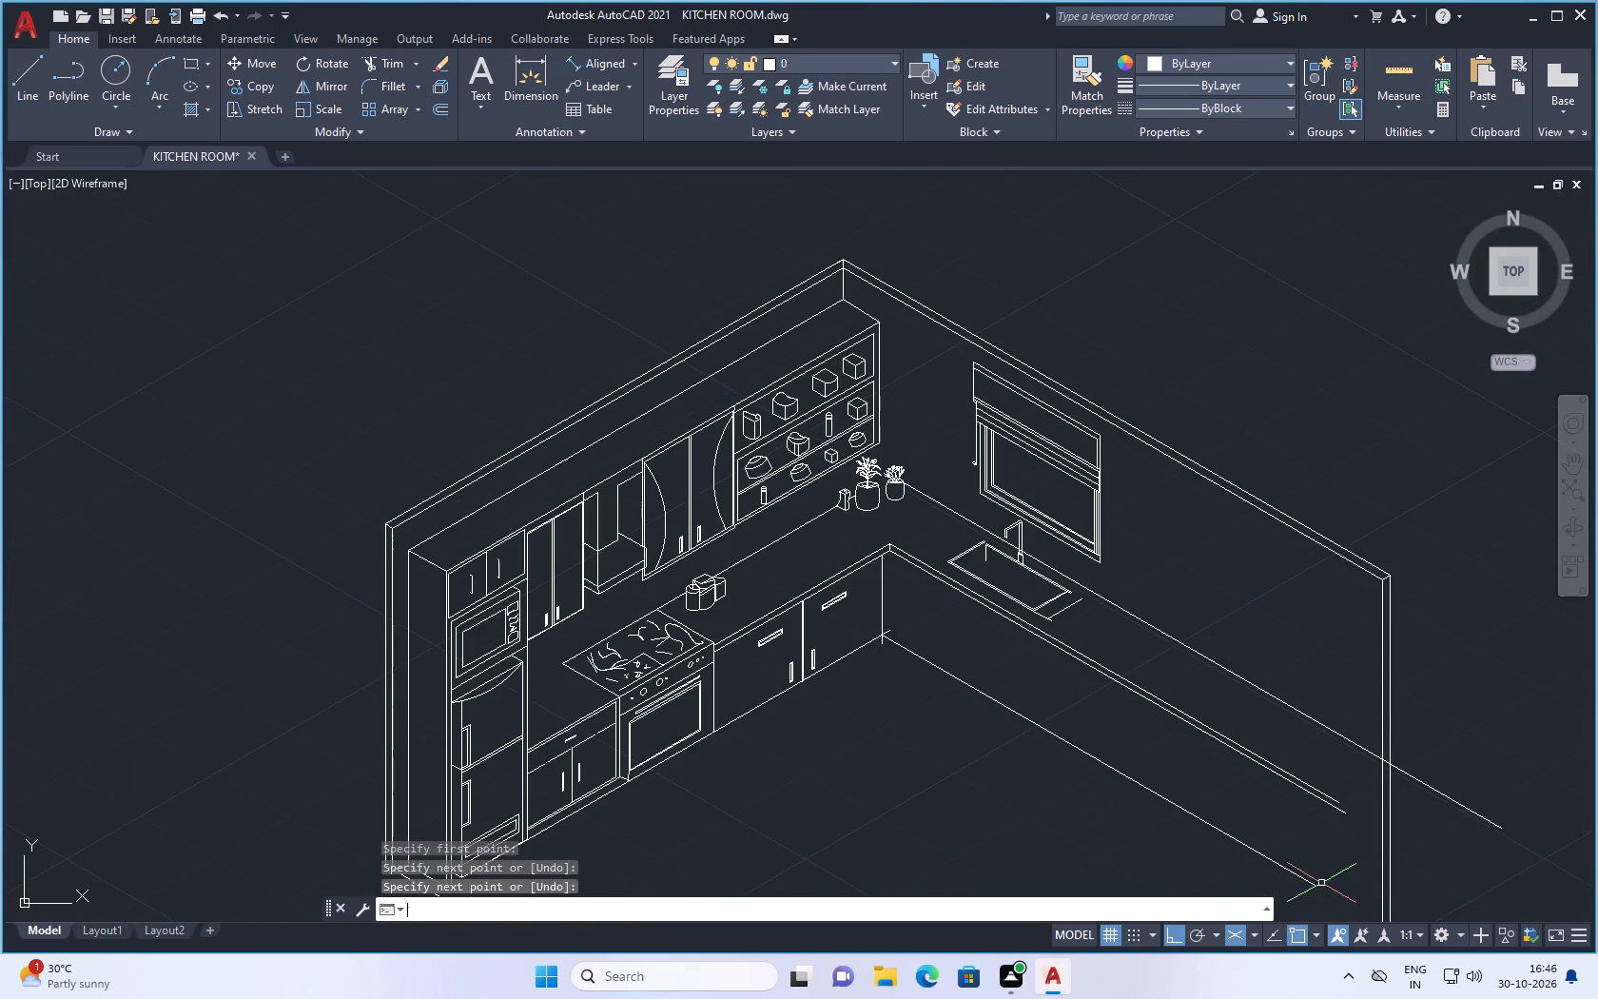
# In the right isoplane, draw a vertical line about 65 units long from the sink-side countertop's lower edge near the corner, past the floor line.
pyautogui.scroll(2, 899, 589)
pyautogui.press('space')
pyautogui.scroll(2, 887, 521)
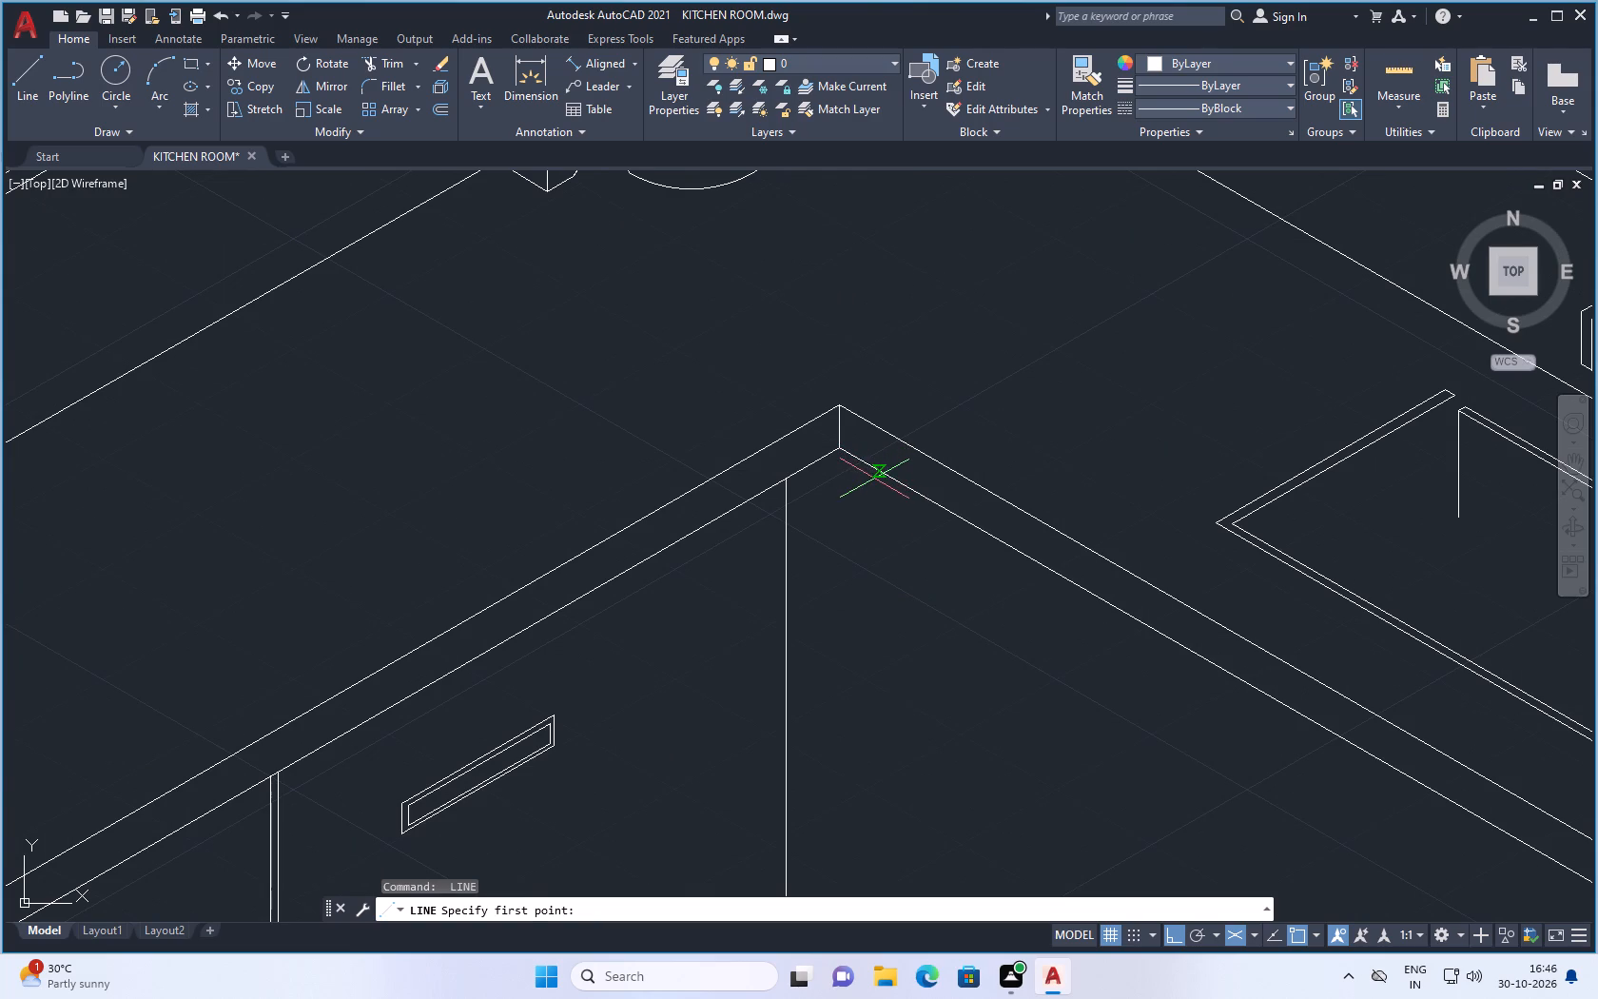
pyautogui.click(892, 485)
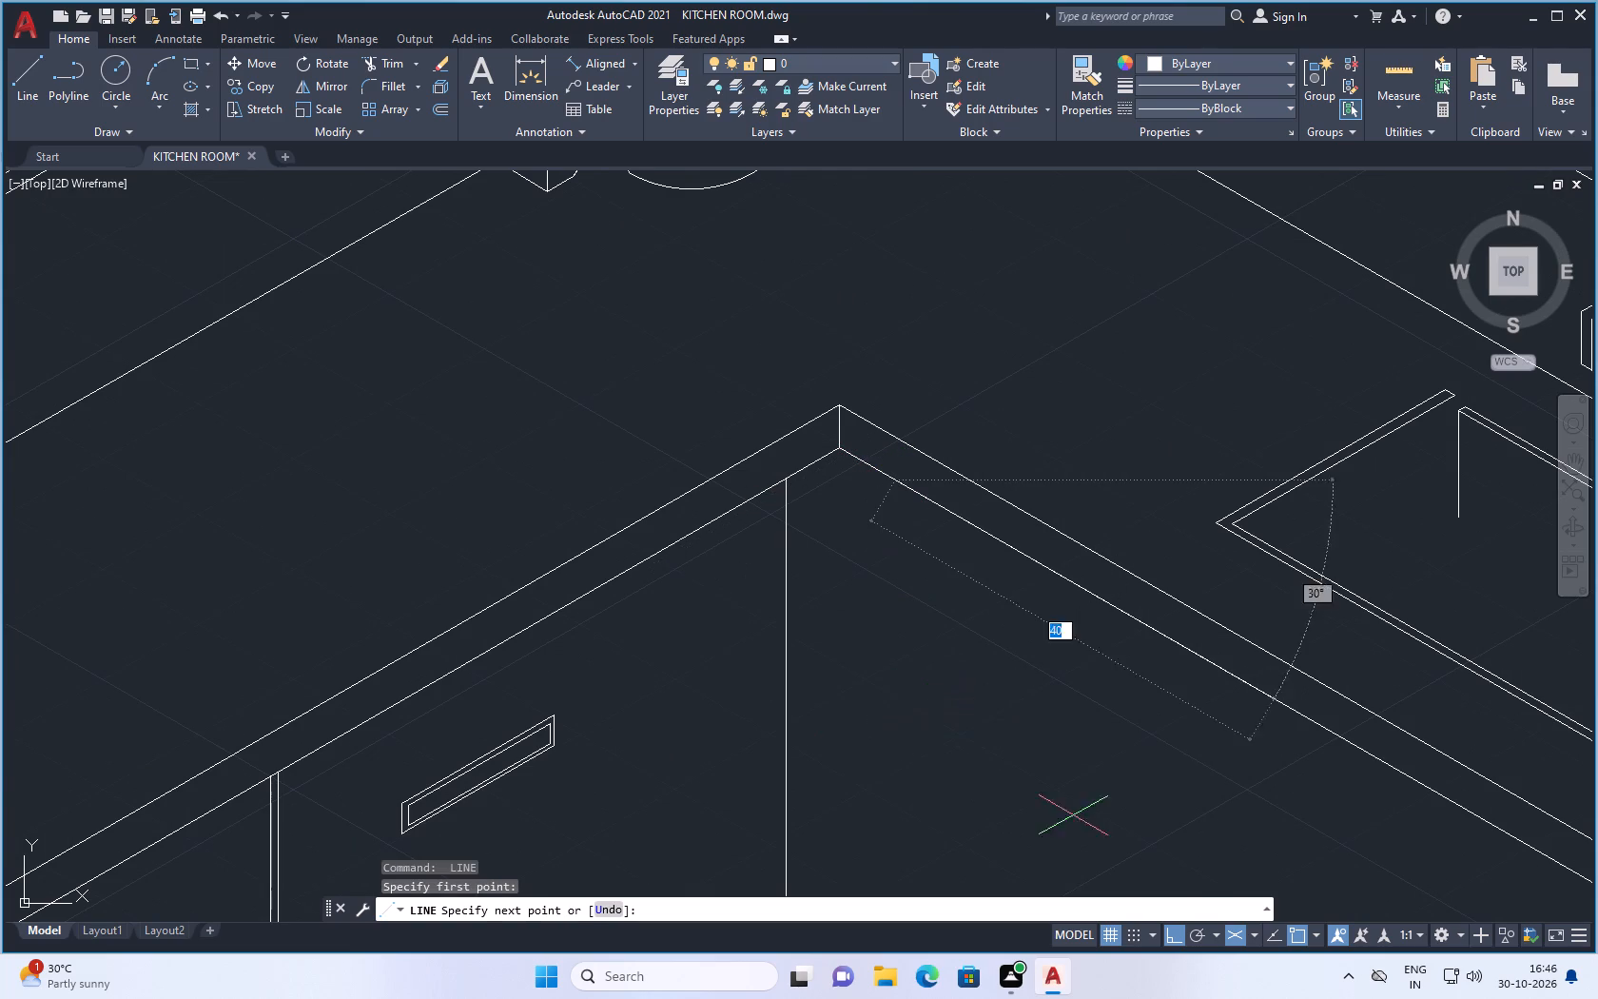
pyautogui.click(1254, 930)
pyautogui.click(1254, 904)
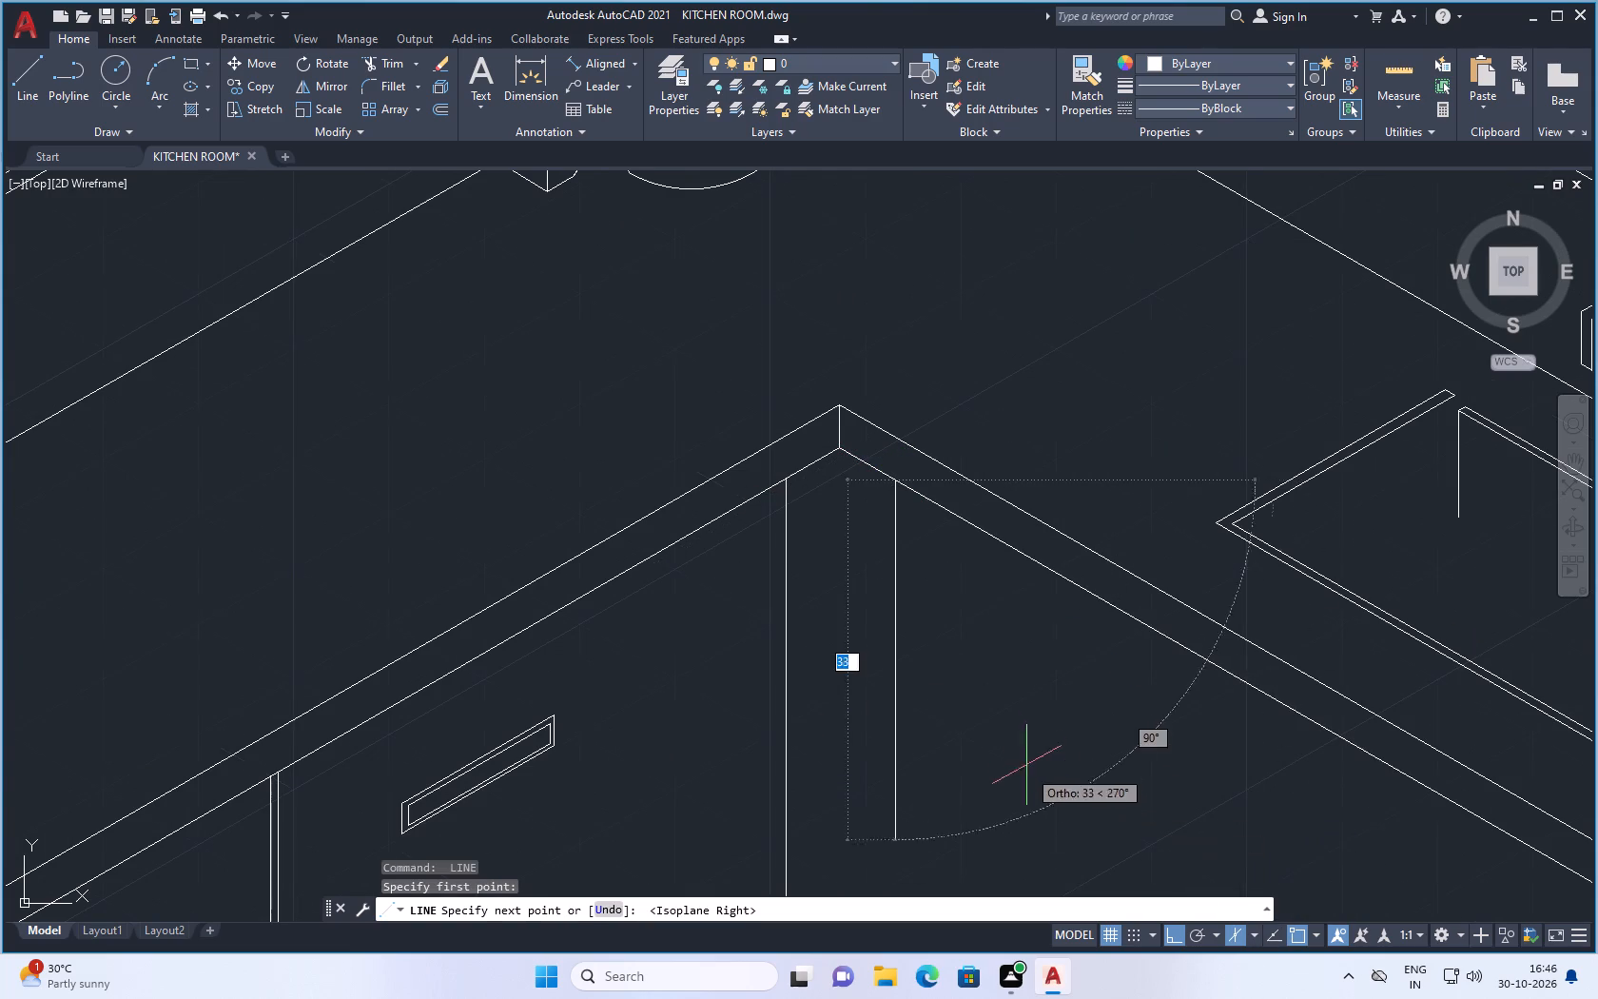
pyautogui.scroll(-3, 1009, 711)
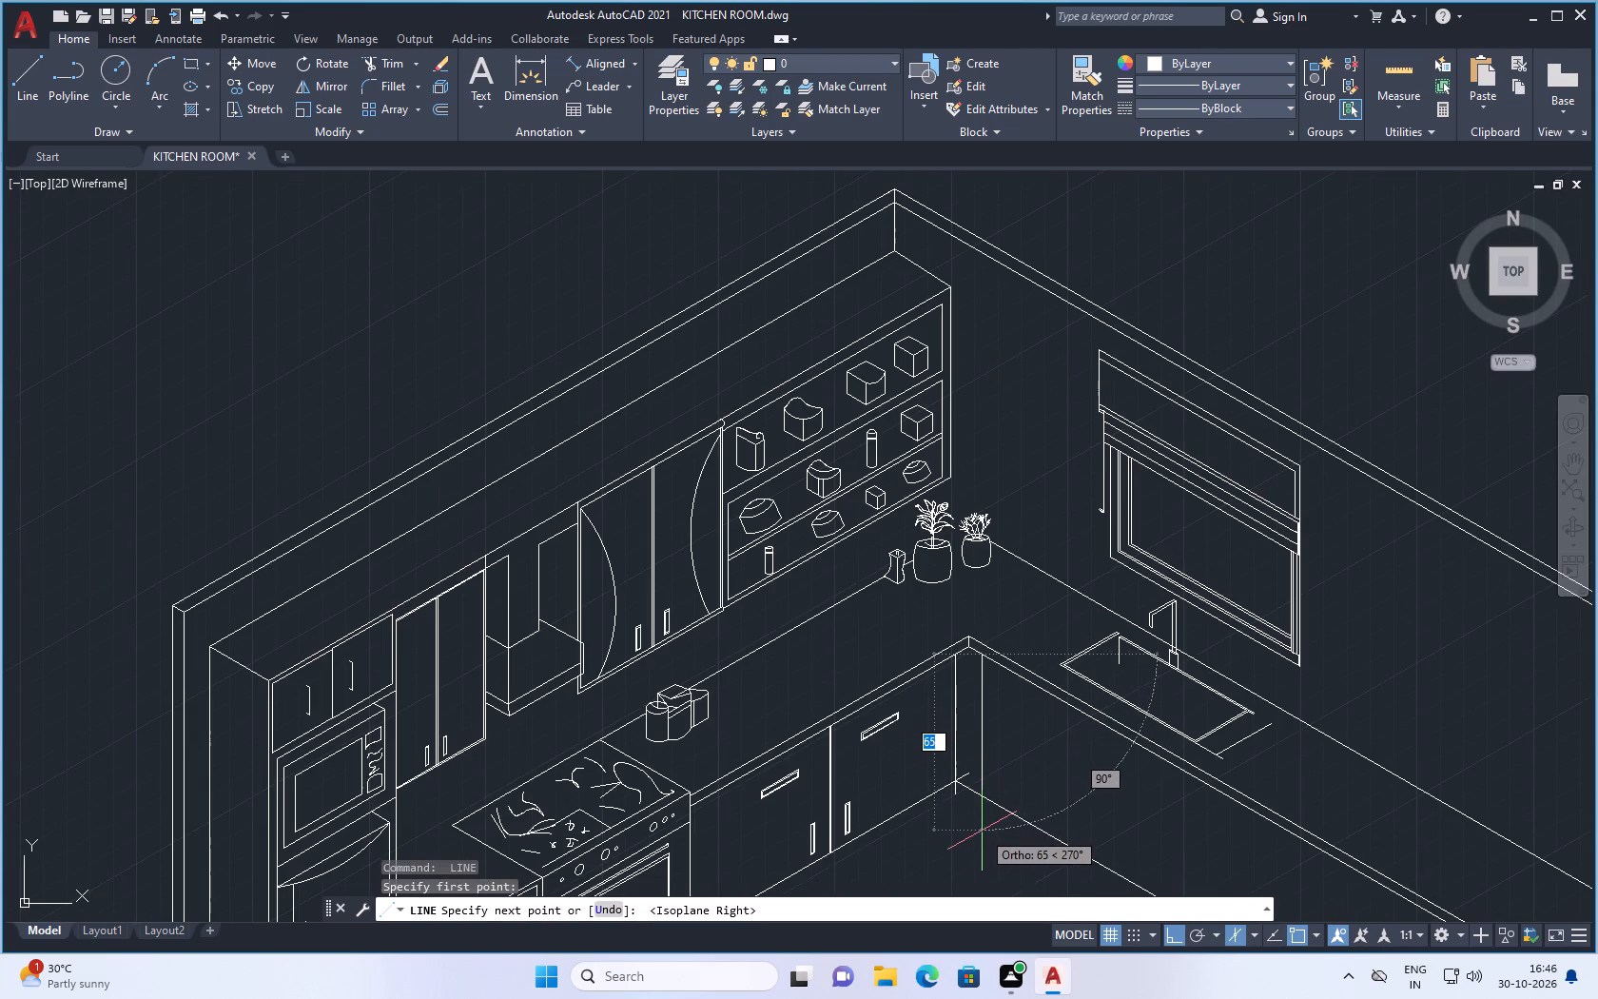
pyautogui.scroll(2, 982, 832)
pyautogui.click(973, 818)
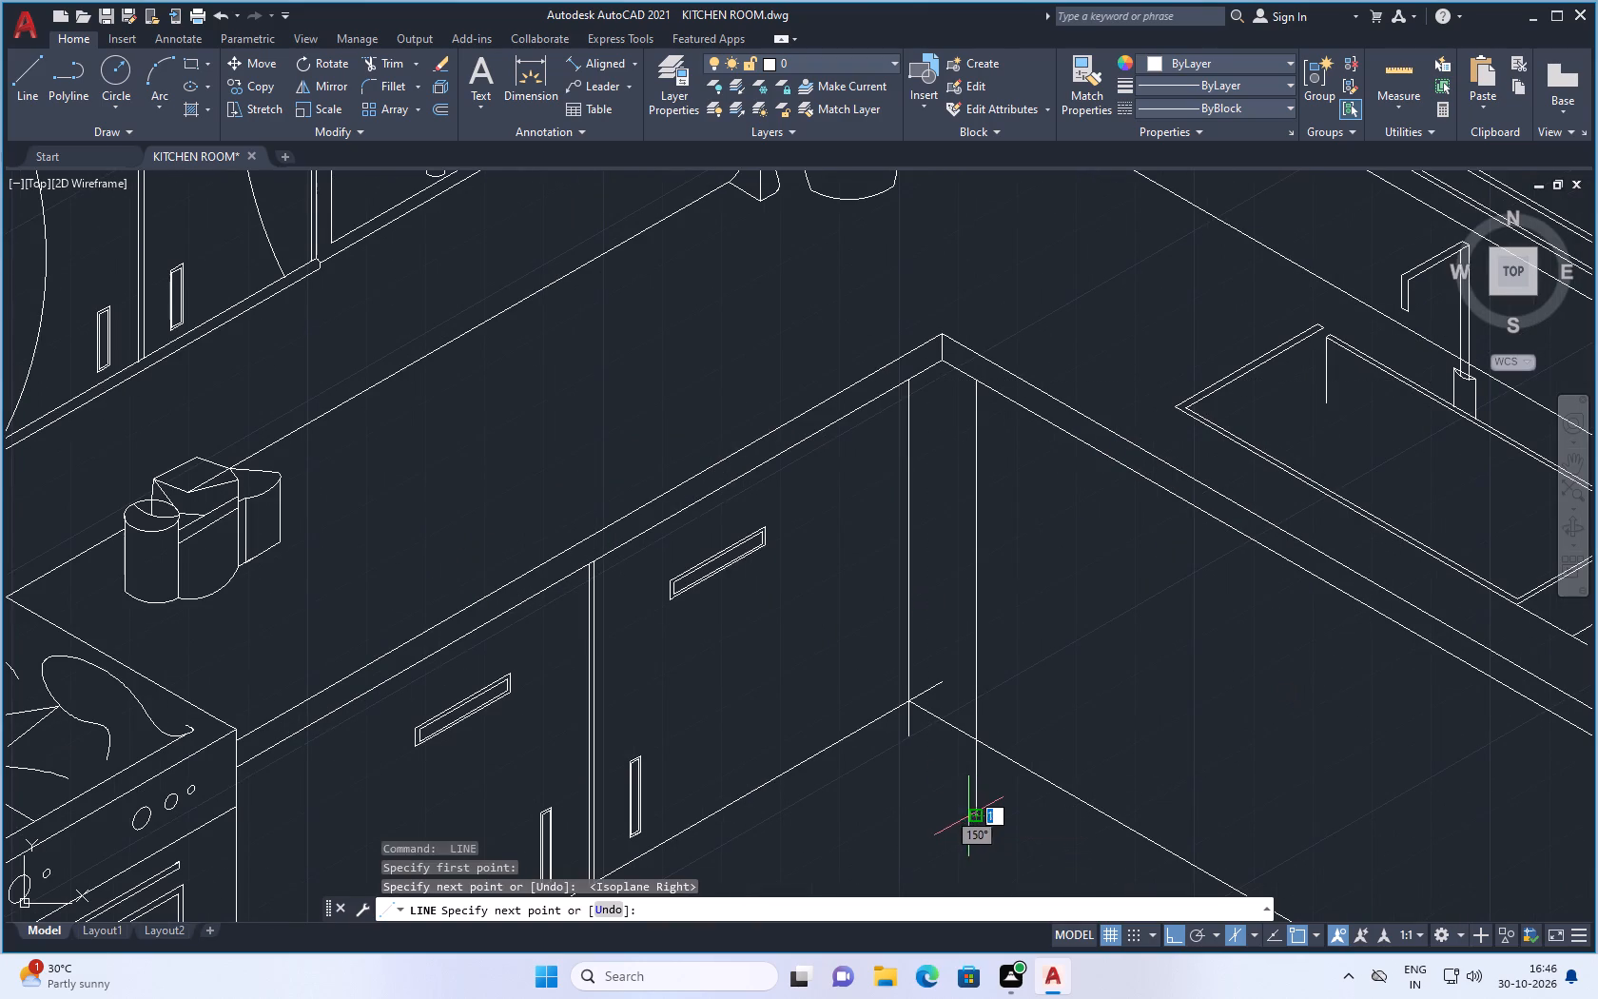
pyautogui.press('Escape')
# Trim the line overhangs at the base of the corner cabinets, including both vertical ends and the floor-line segments beyond the corner.
pyautogui.write('tr')
pyautogui.press('Return')
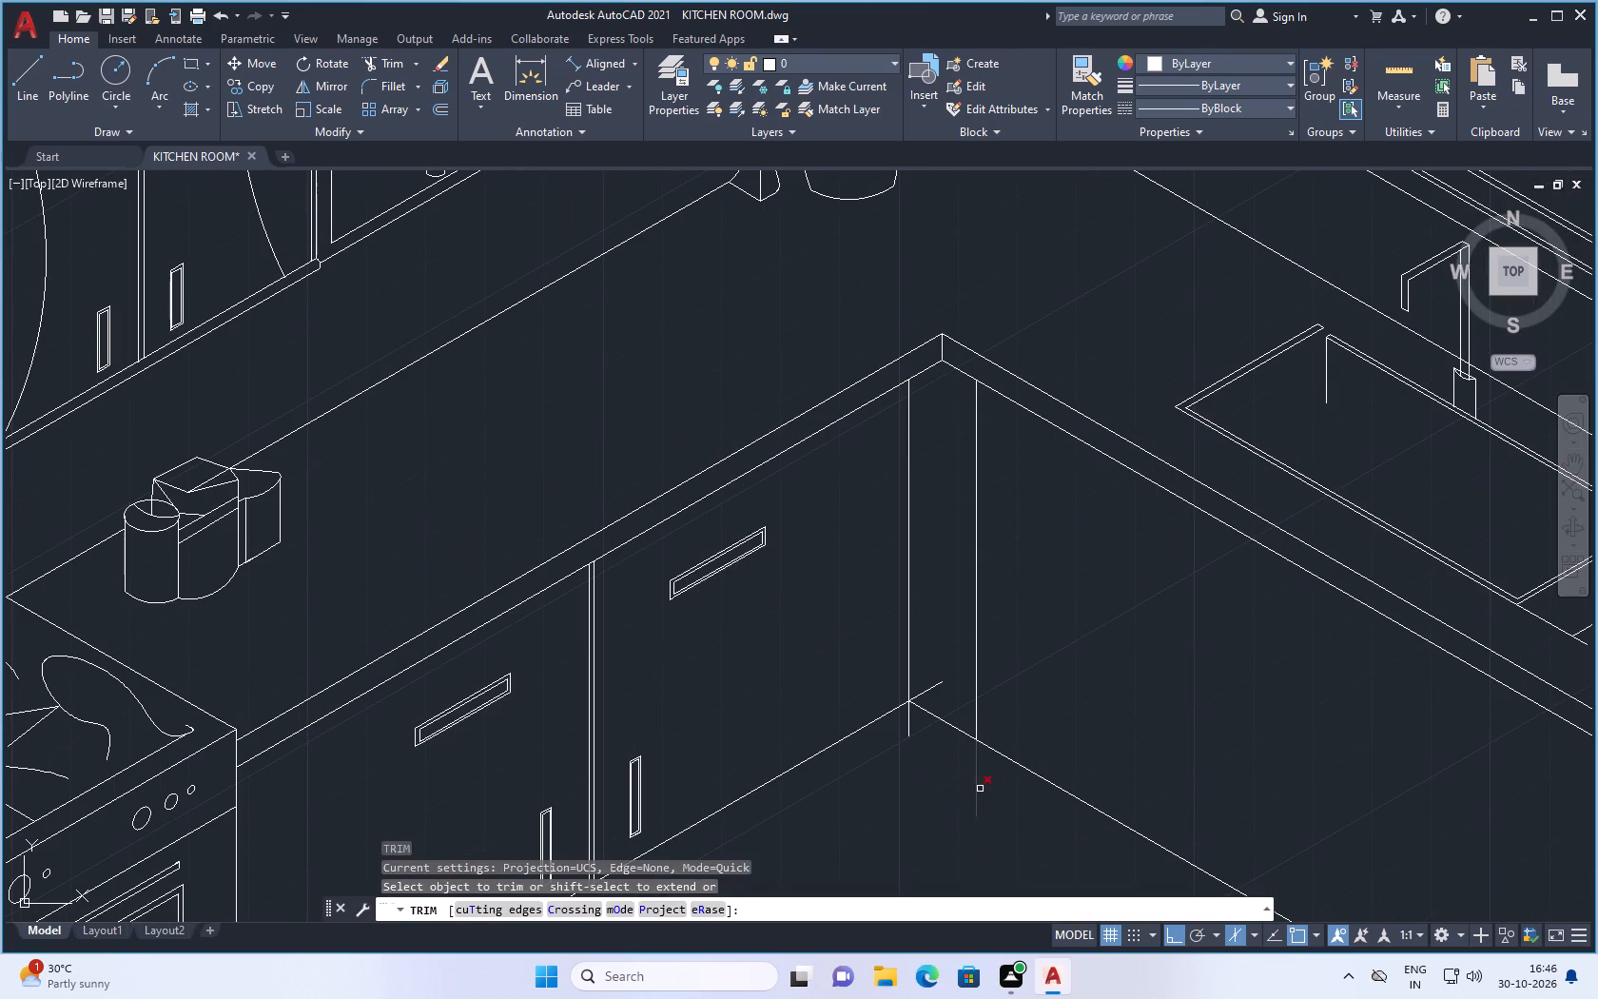
pyautogui.click(981, 789)
pyautogui.click(934, 777)
pyautogui.click(906, 728)
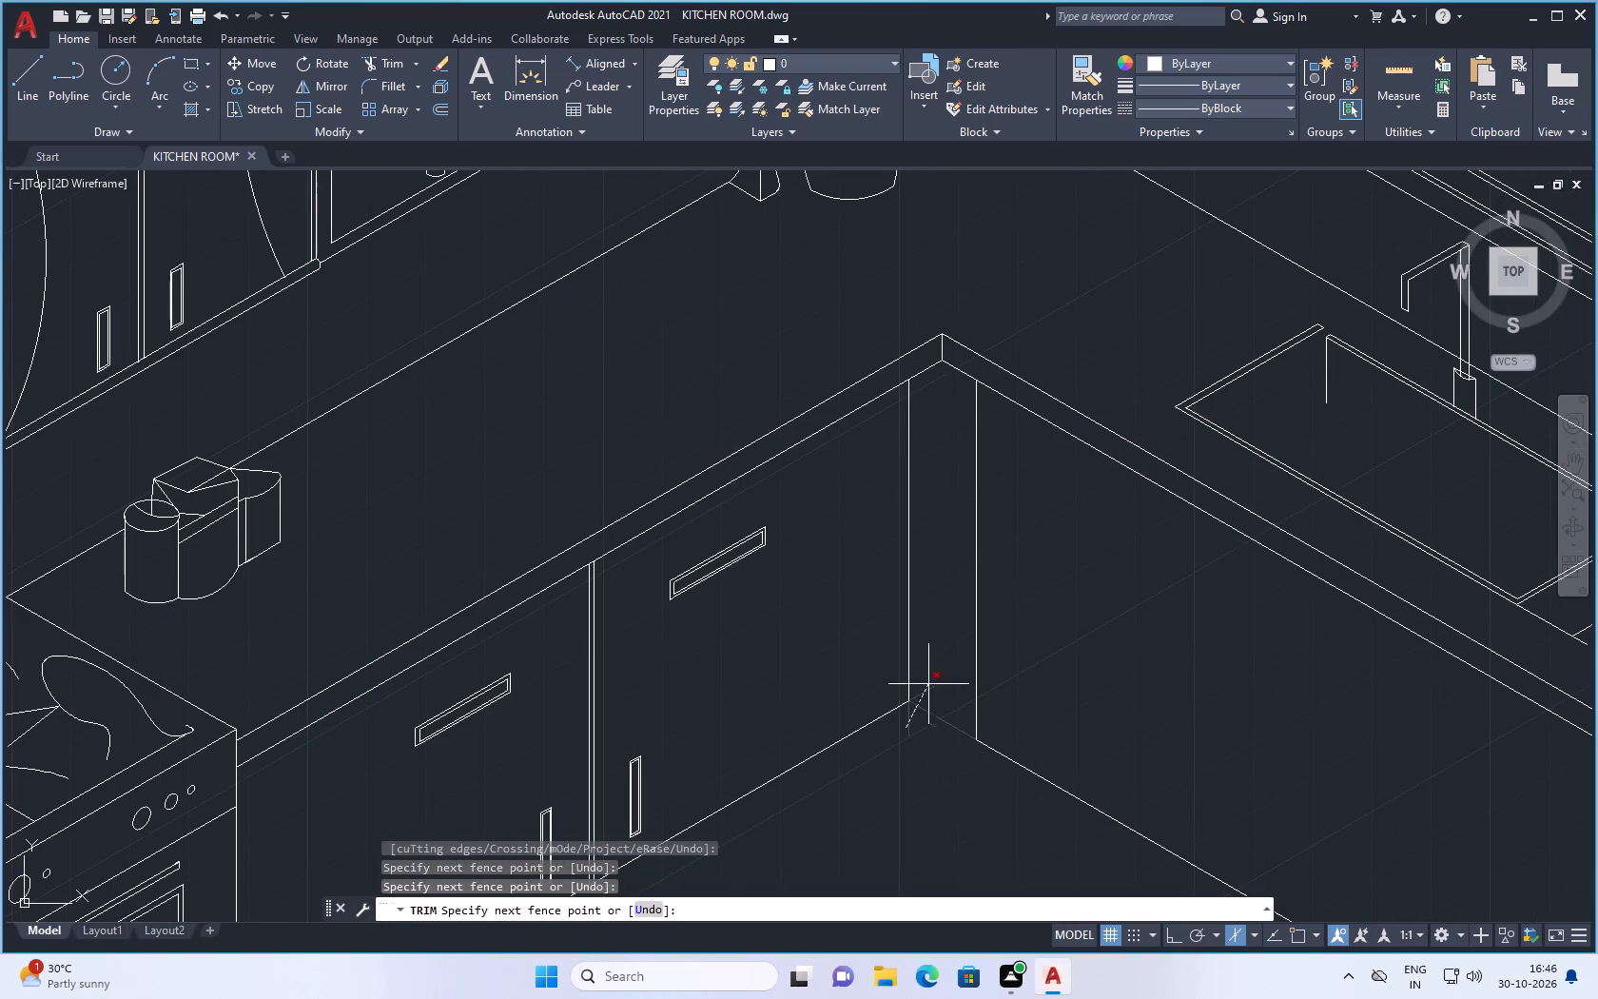
pyautogui.click(905, 726)
pyautogui.click(906, 720)
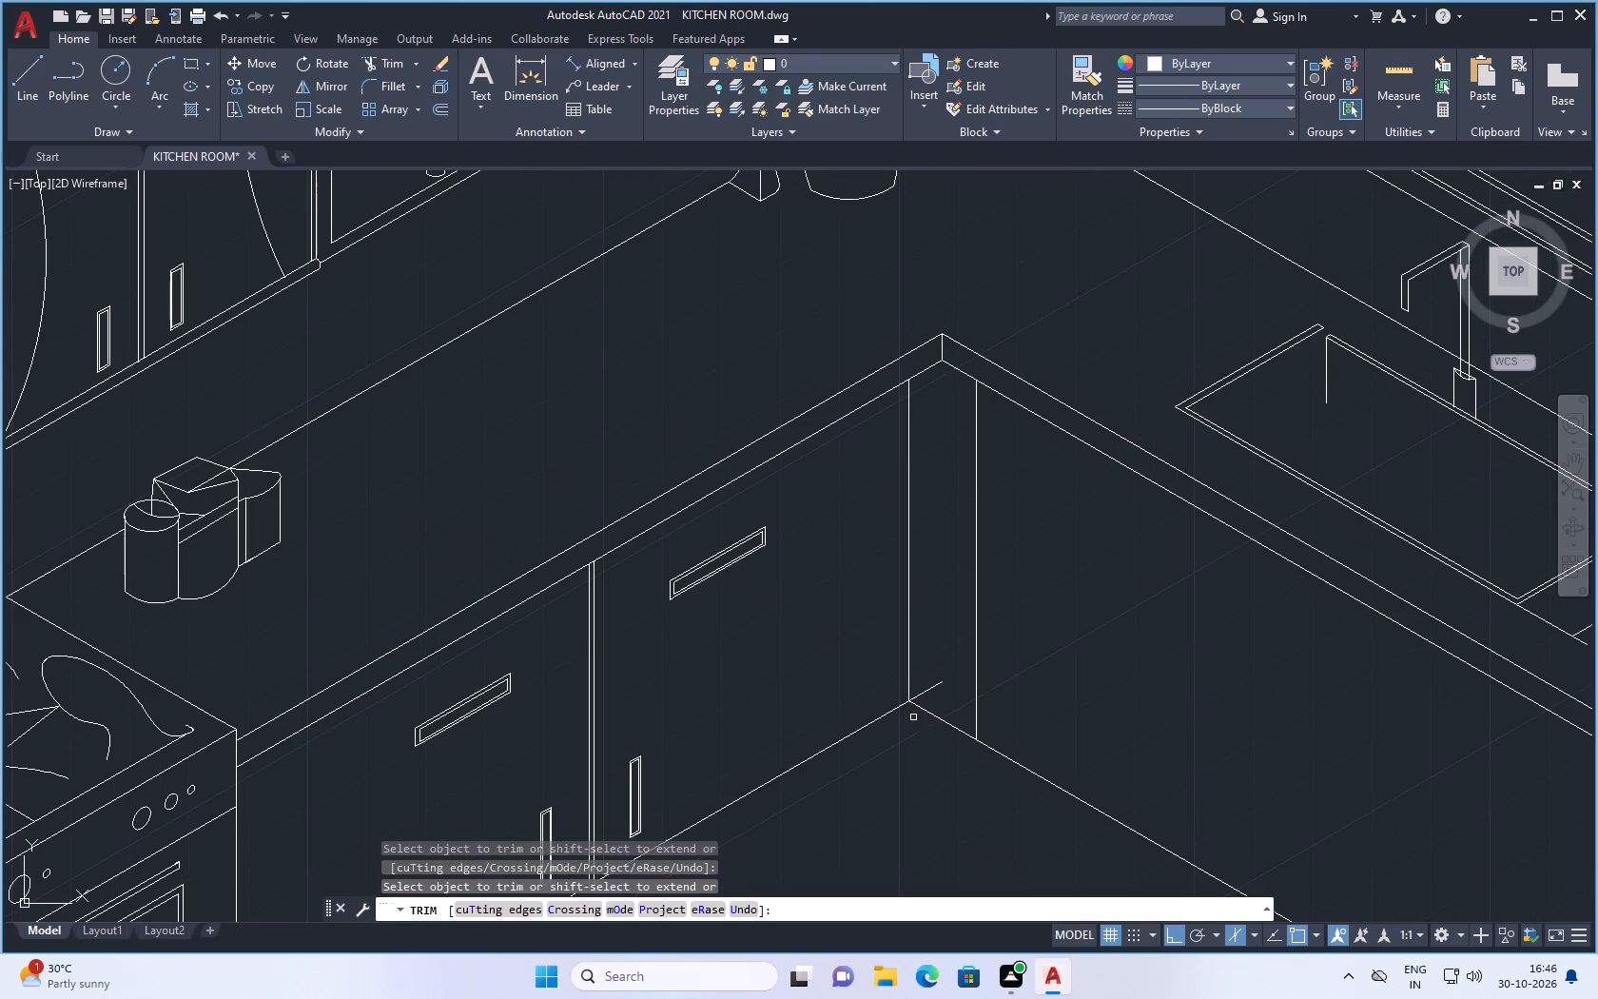
pyautogui.click(929, 693)
pyautogui.scroll(-2, 935, 673)
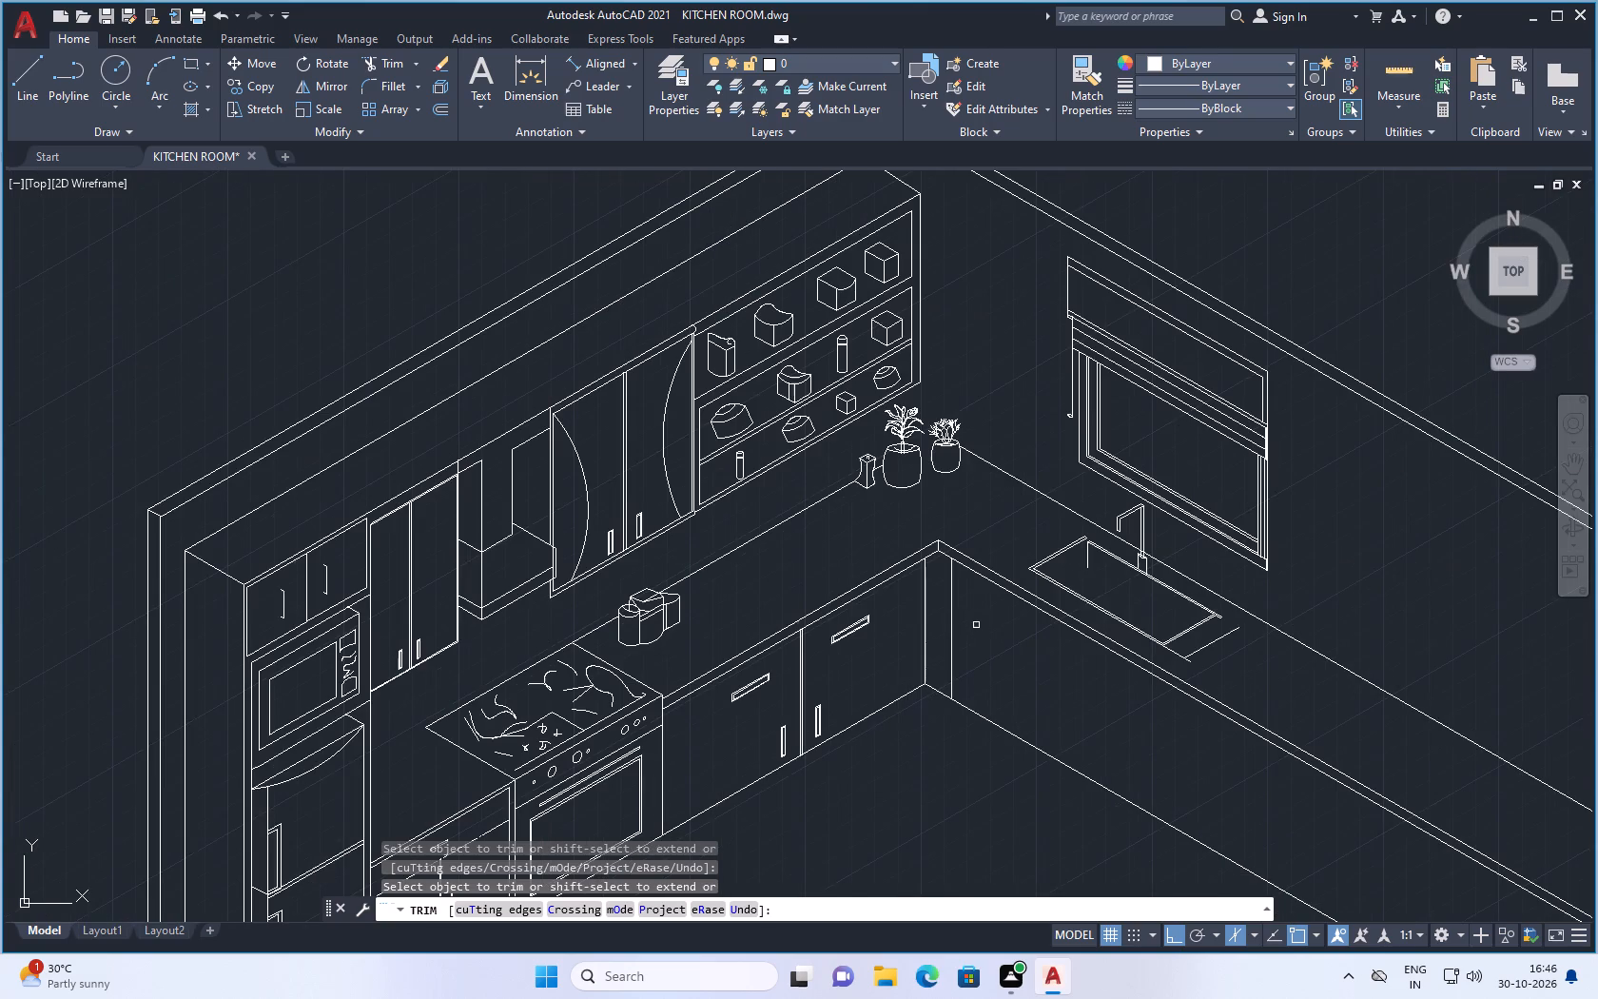
pyautogui.press('Escape')
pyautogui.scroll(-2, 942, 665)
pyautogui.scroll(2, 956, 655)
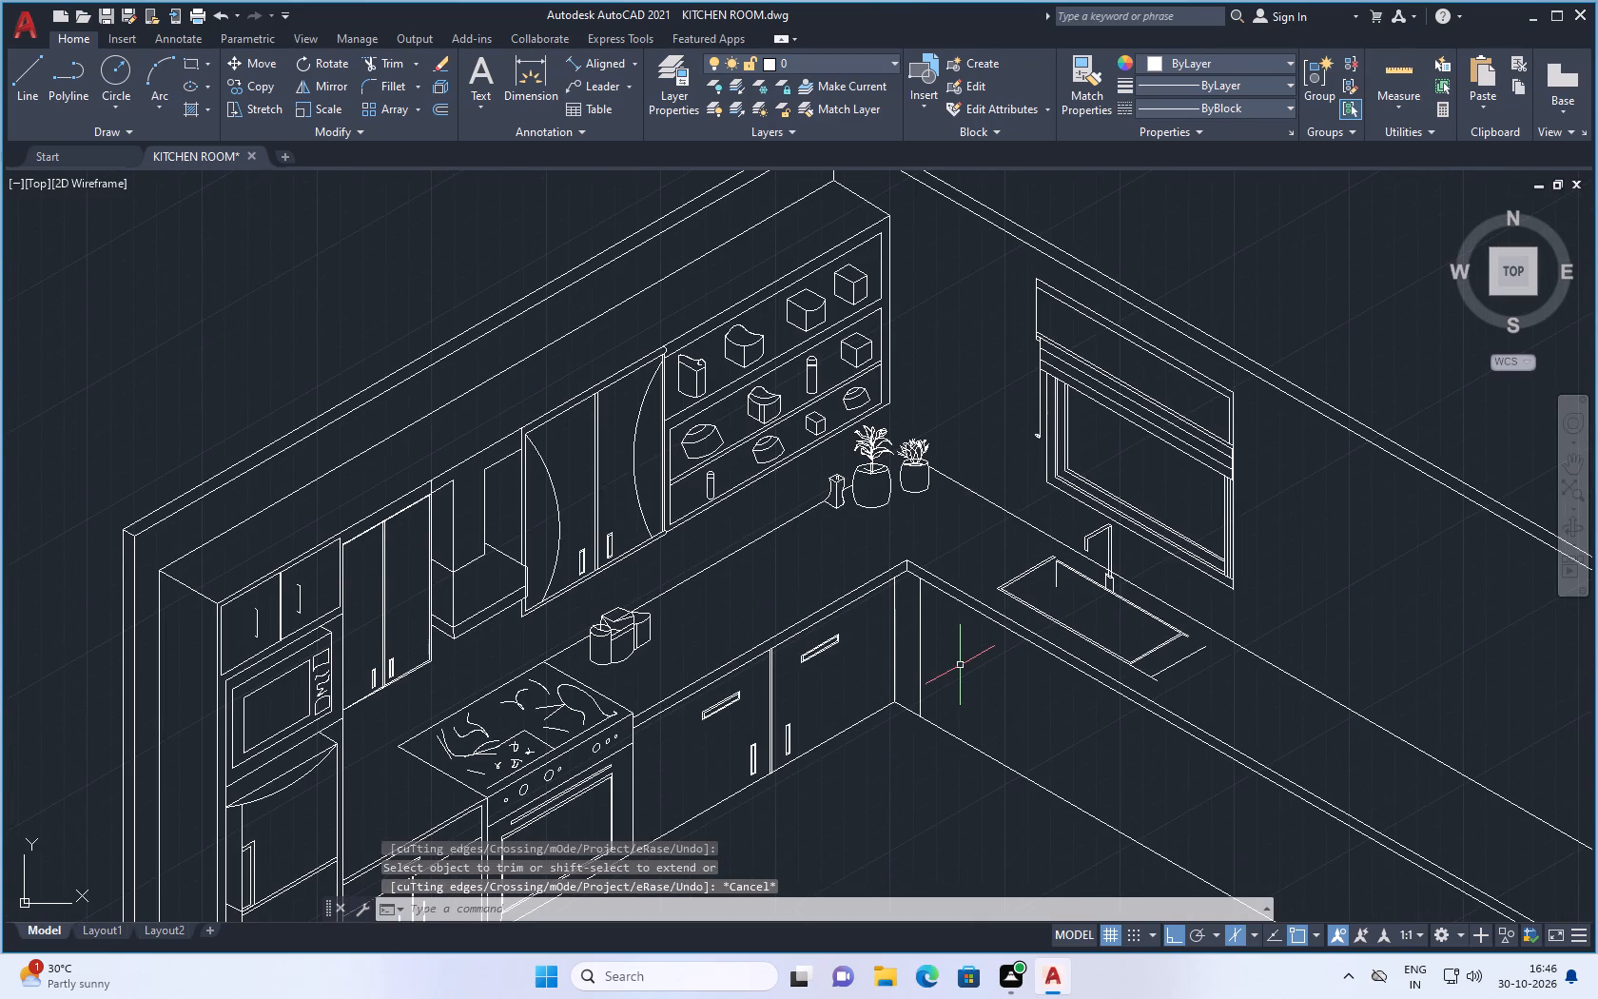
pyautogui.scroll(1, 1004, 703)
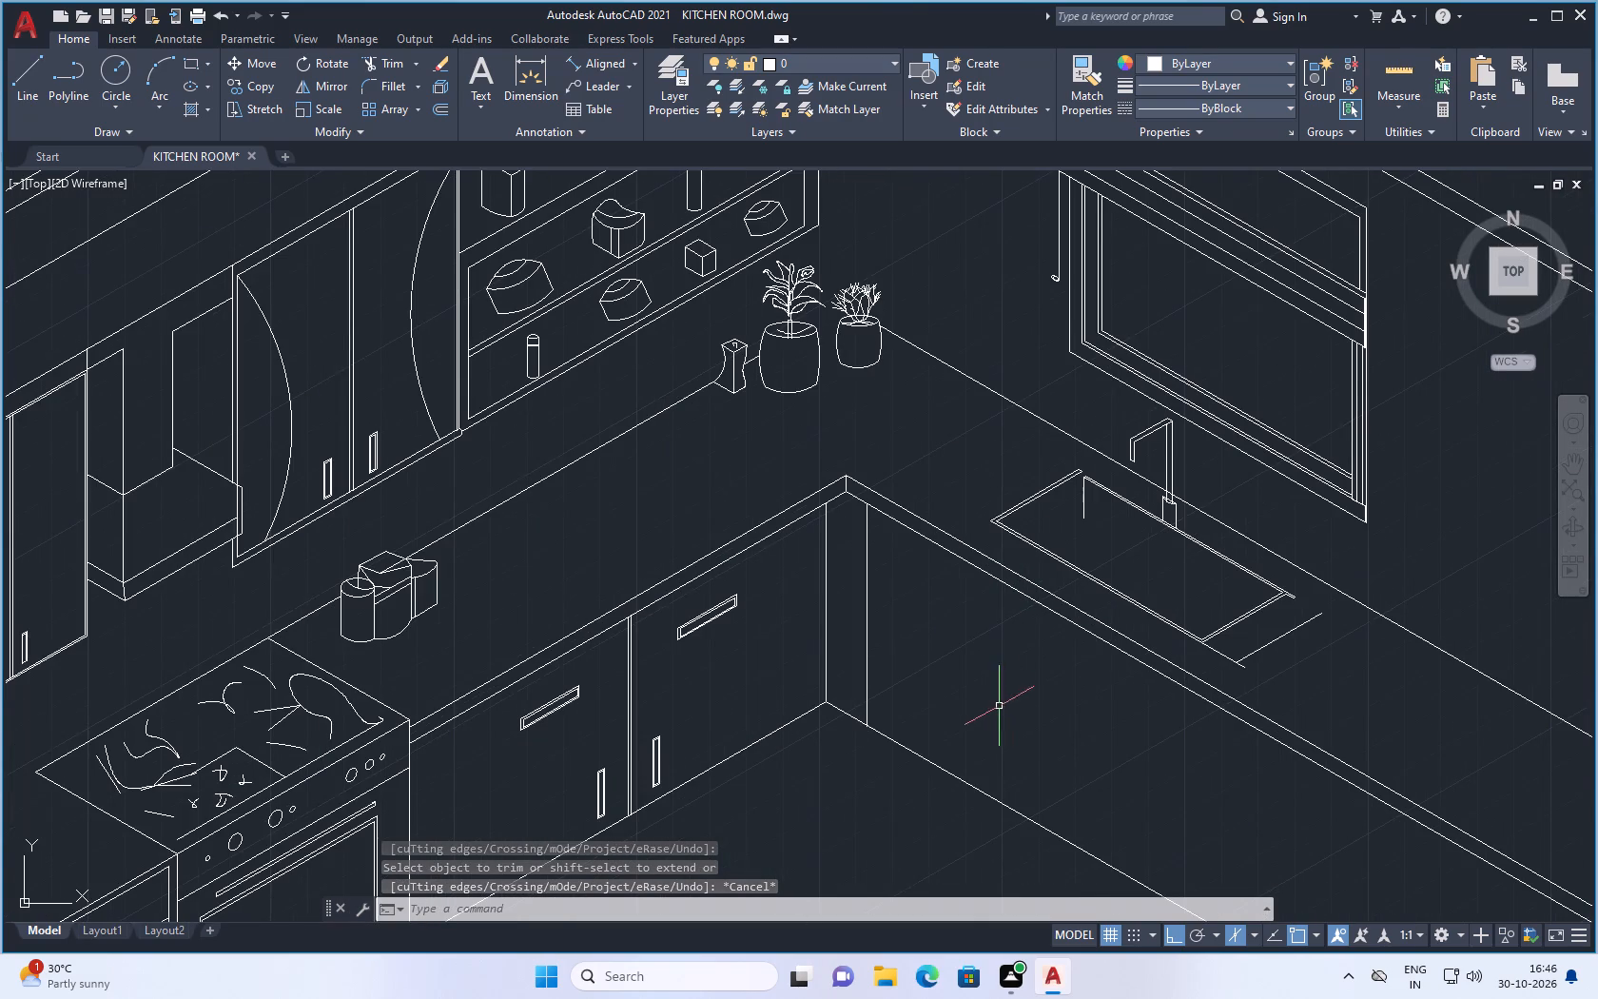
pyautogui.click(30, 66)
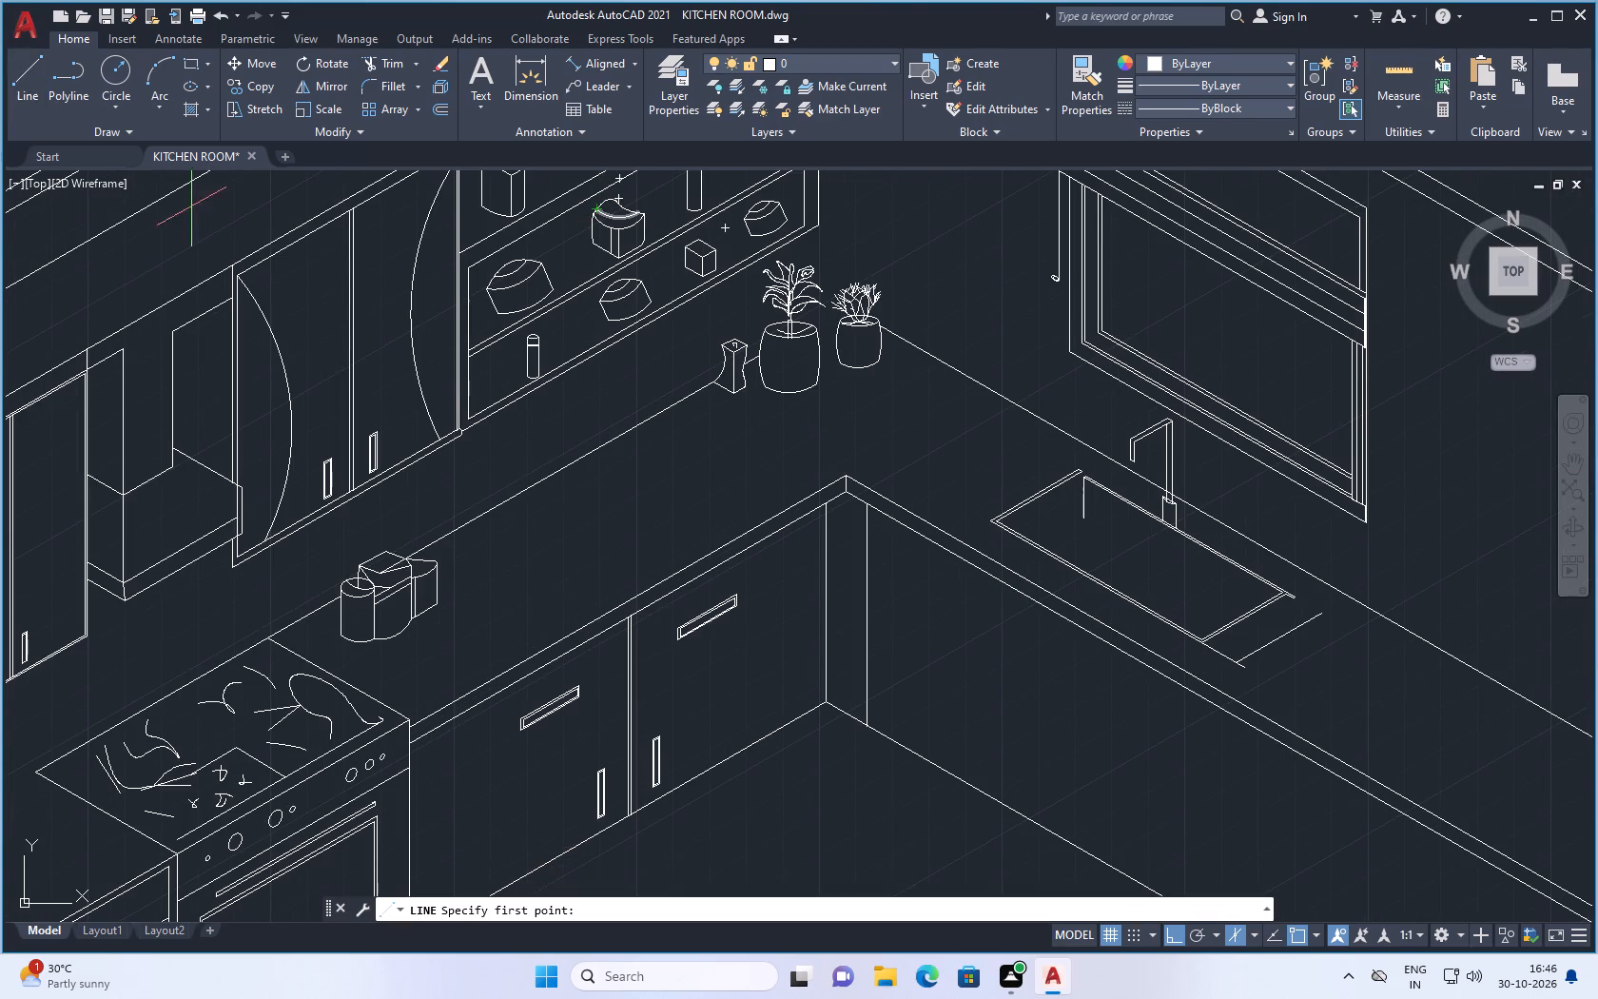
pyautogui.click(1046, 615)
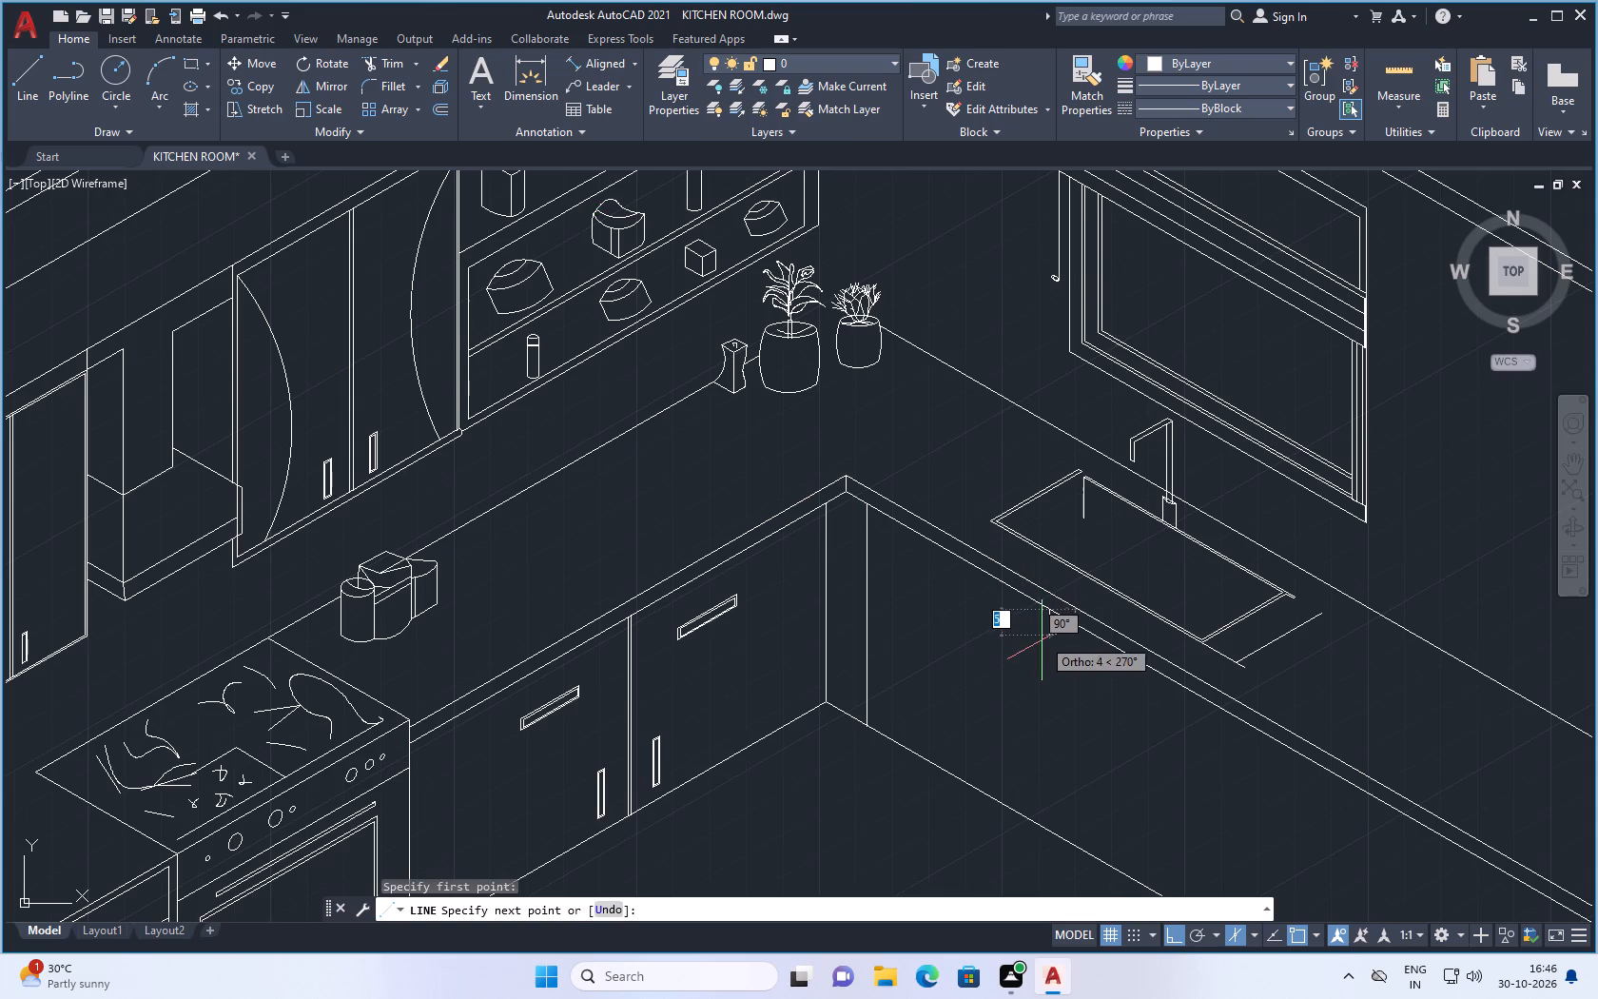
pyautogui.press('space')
# Draw a vertical line about 58 units long from the sink-side countertop's lower edge, near the sink's corner-side end, past the floor line.
pyautogui.press('space')
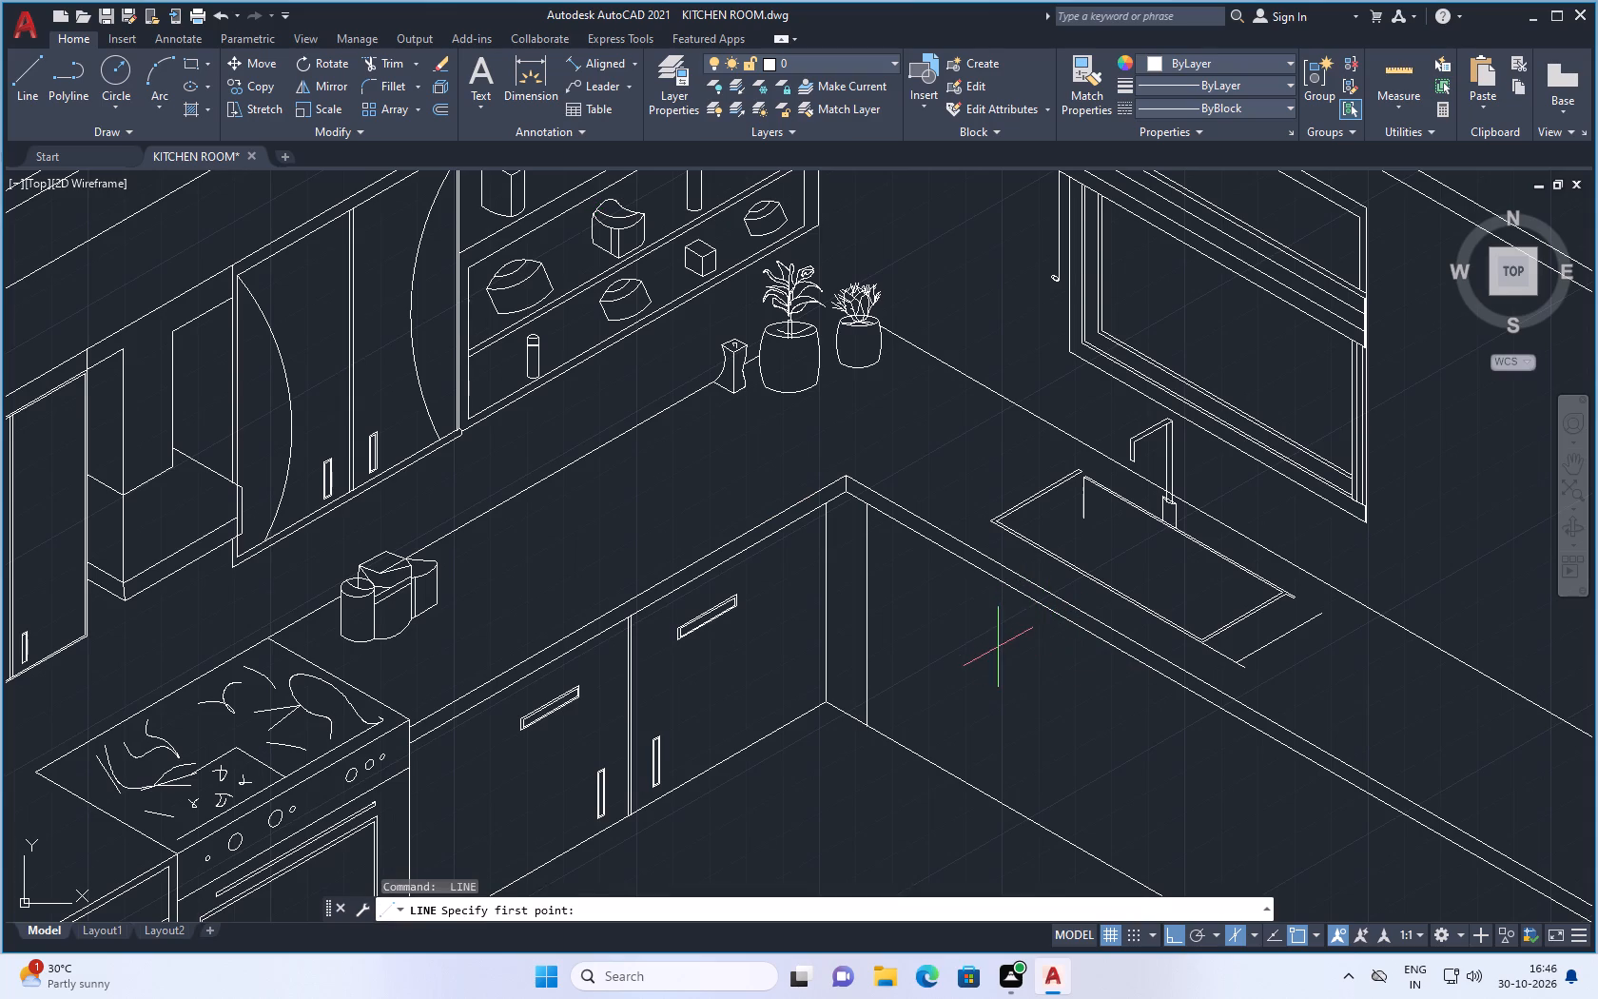
pyautogui.click(1025, 600)
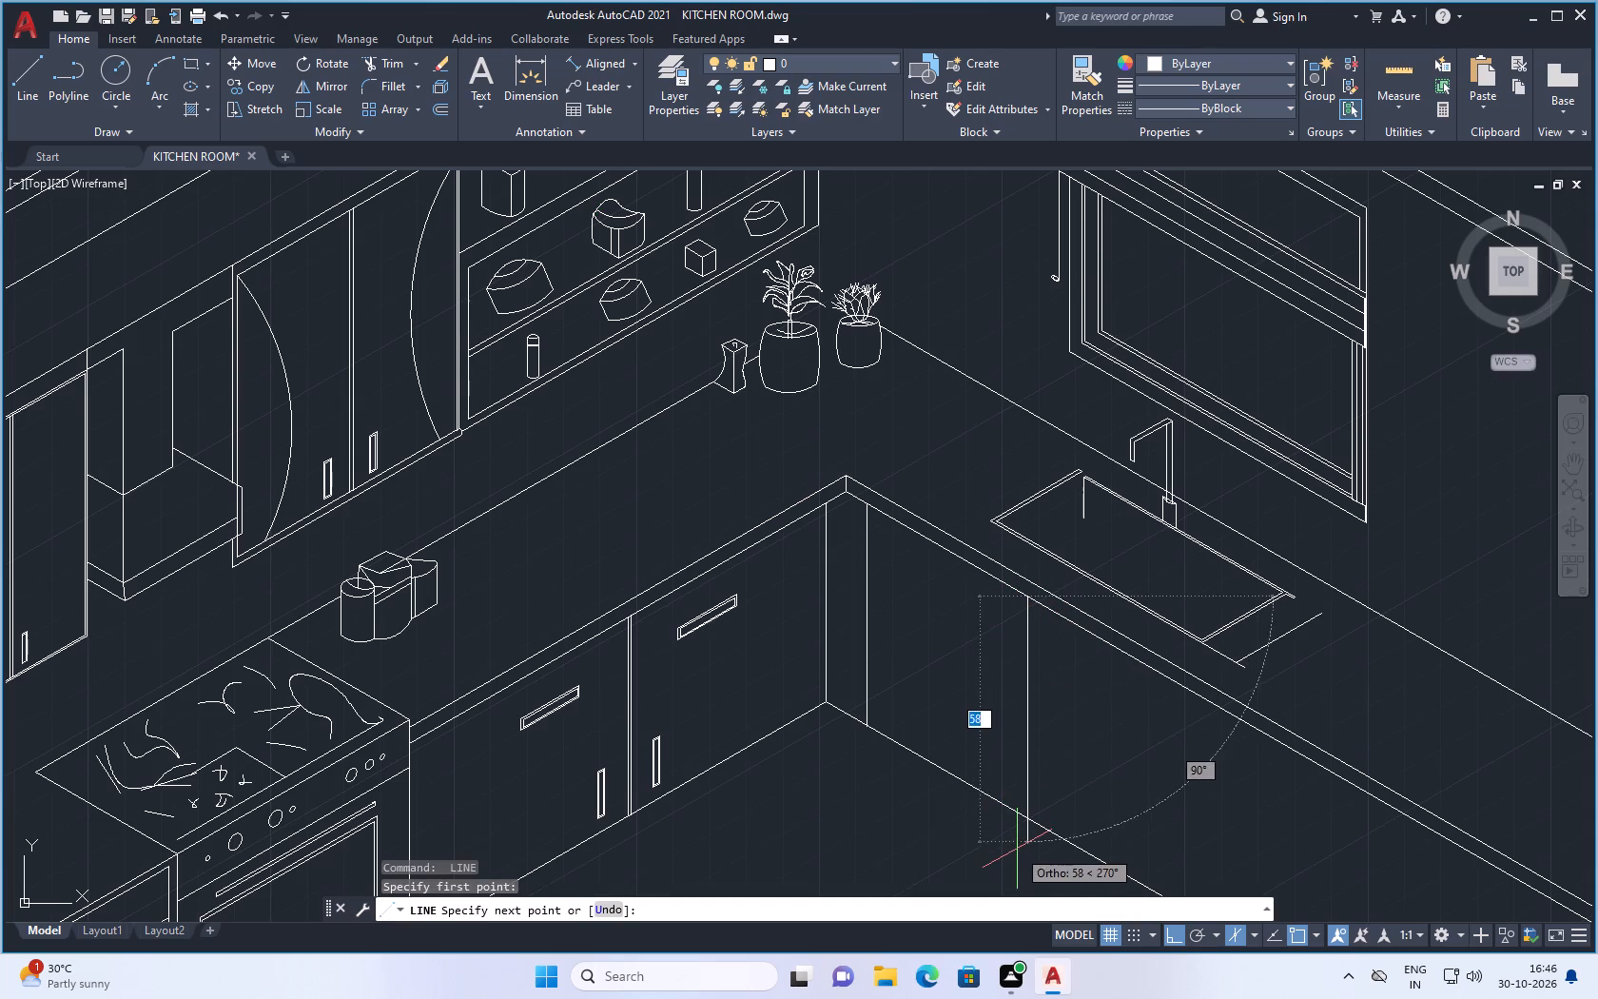
pyautogui.click(1017, 849)
pyautogui.press('Escape')
# Trim the new vertical line's overhang below the sink-side floor line.
pyautogui.press('t')
pyautogui.press('r')
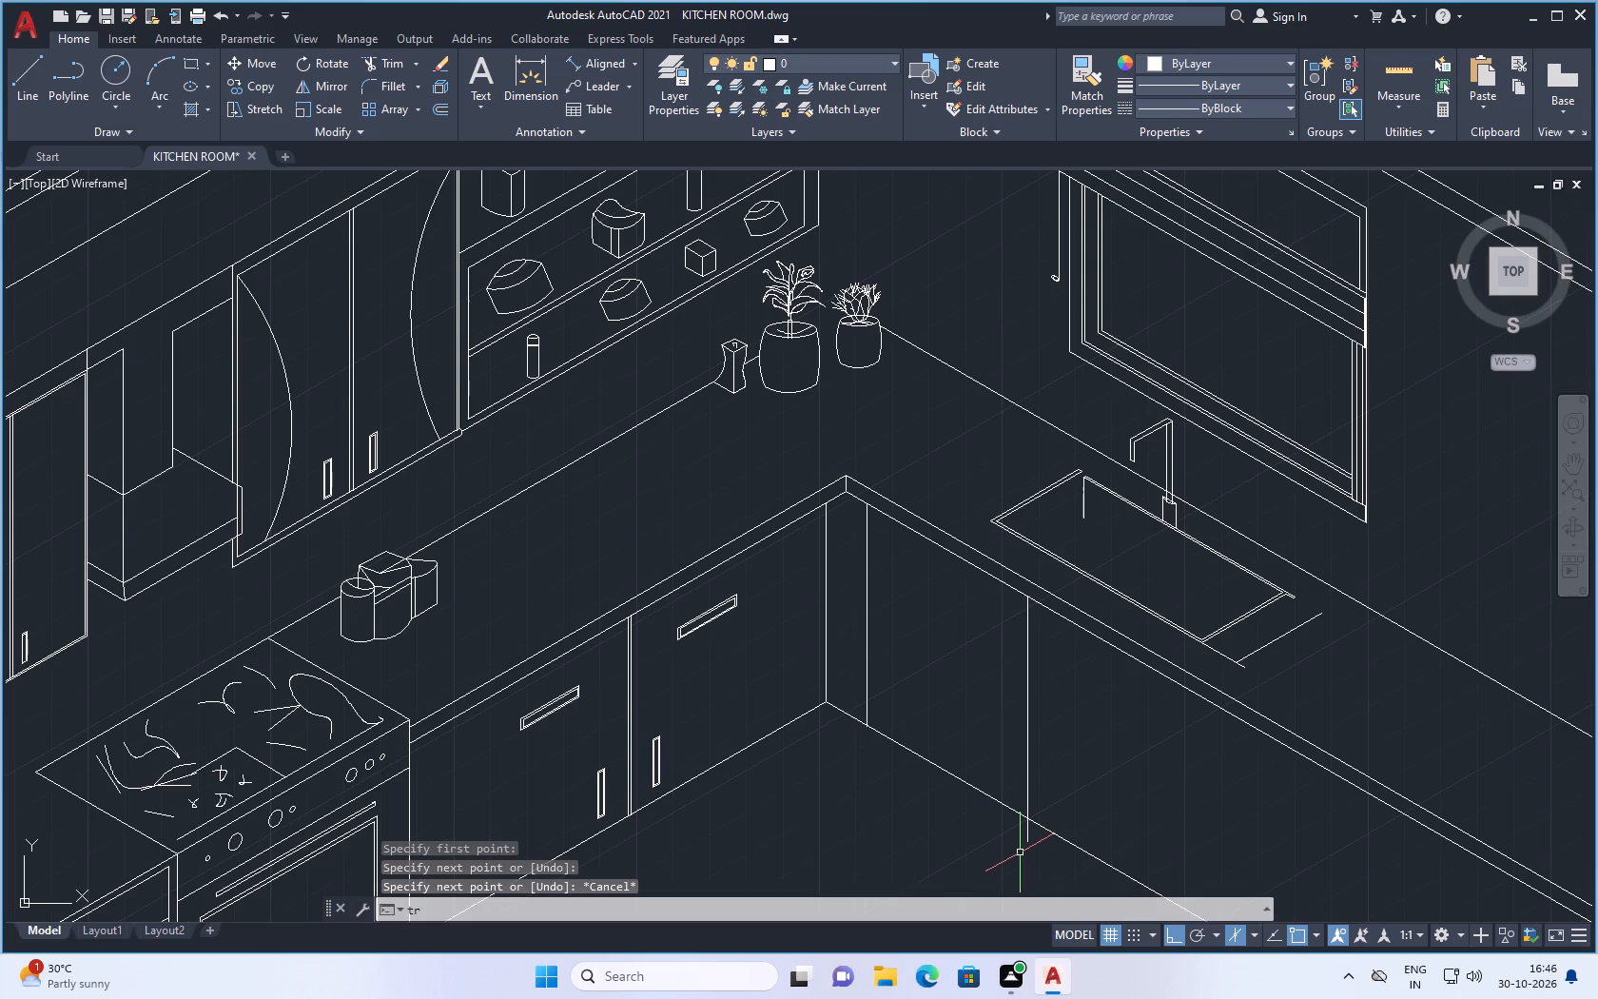
pyautogui.press('Return')
pyautogui.click(1026, 838)
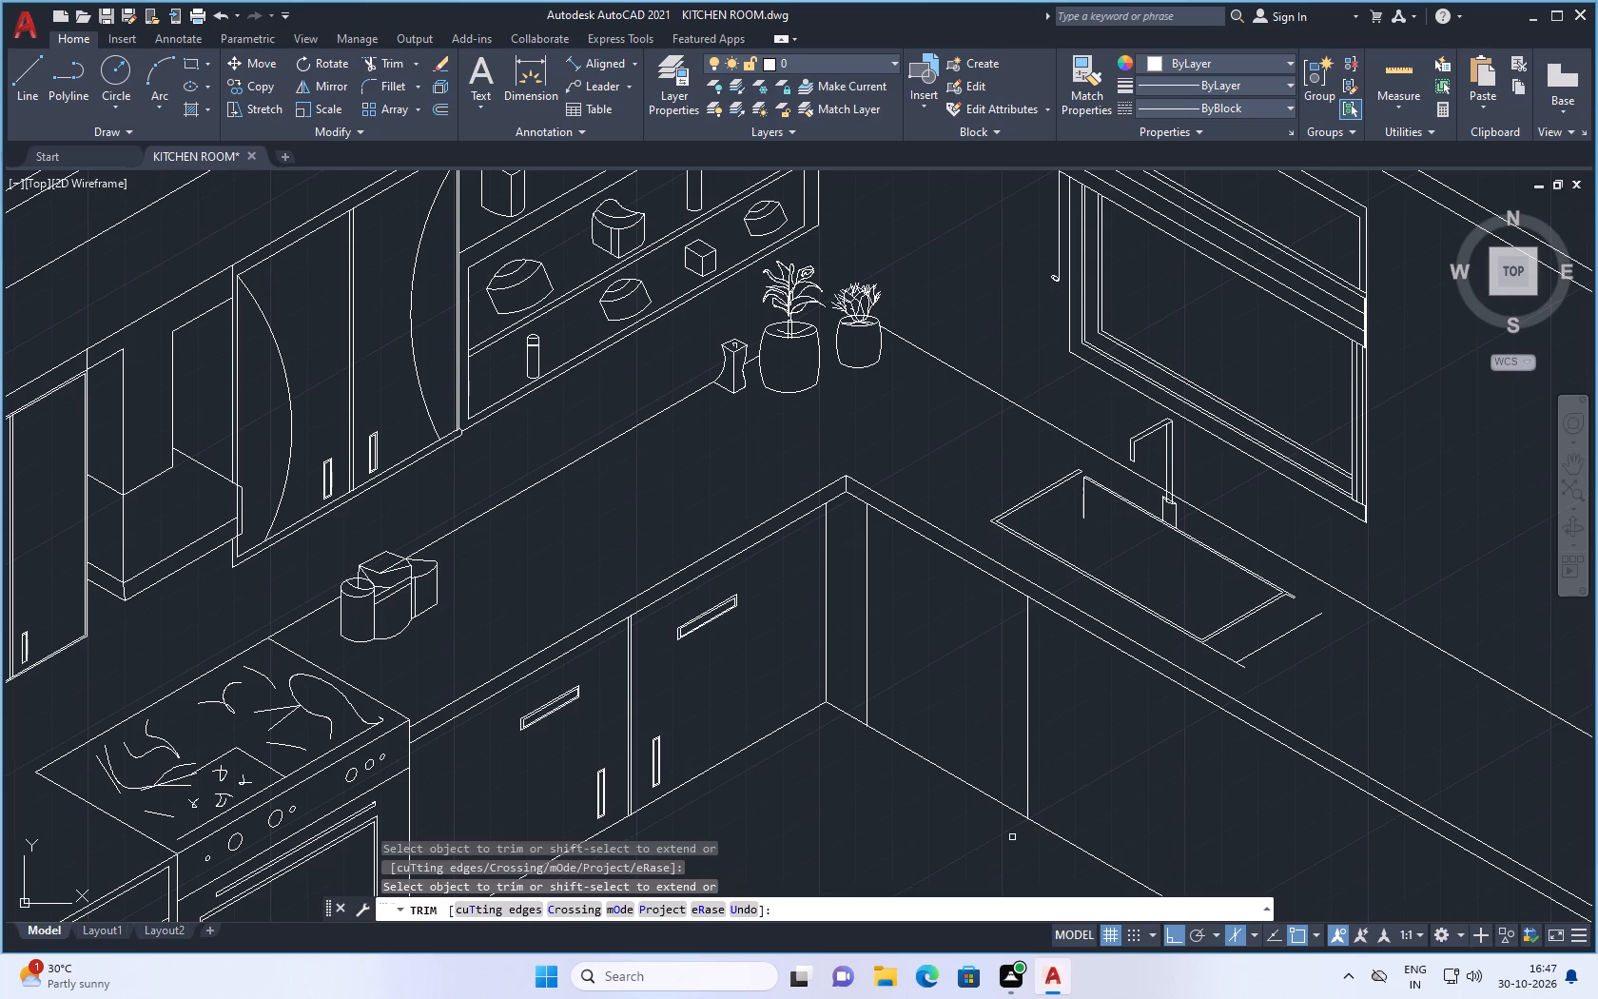
pyautogui.press('Escape')
# In the top isoplane, draw a drawer line about 48 units long from the corner-side vertical, parallel to the countertop, past the new vertical.
pyautogui.scroll(-2, 1045, 760)
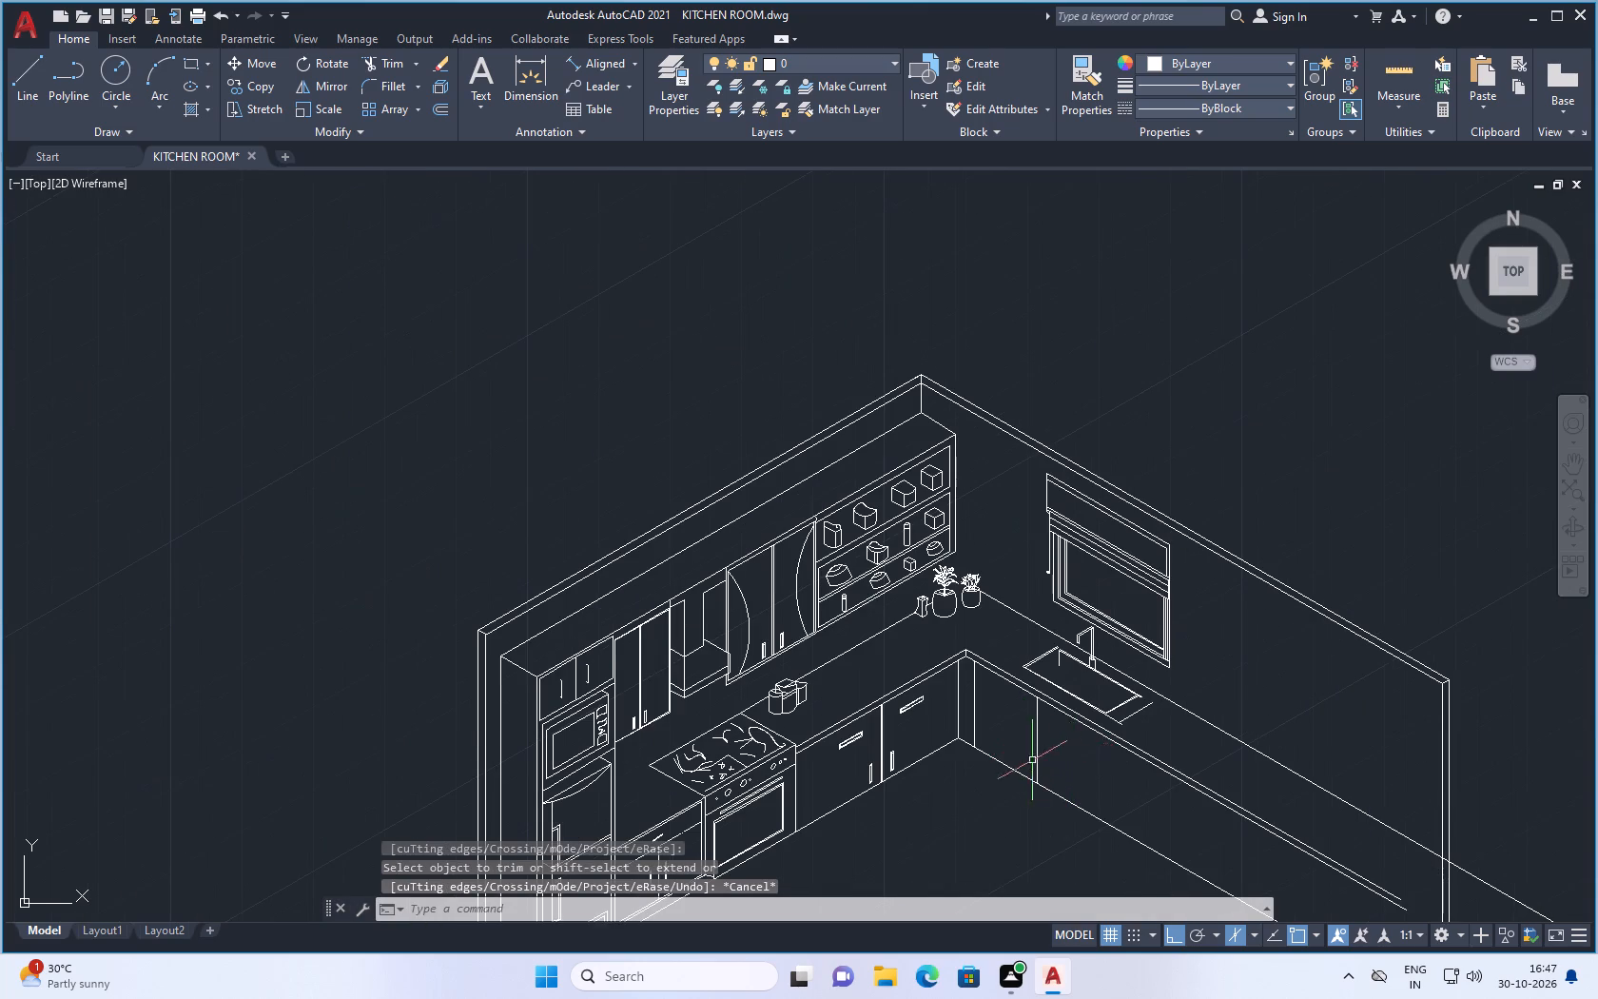
pyautogui.scroll(1, 1026, 757)
pyautogui.click(16, 77)
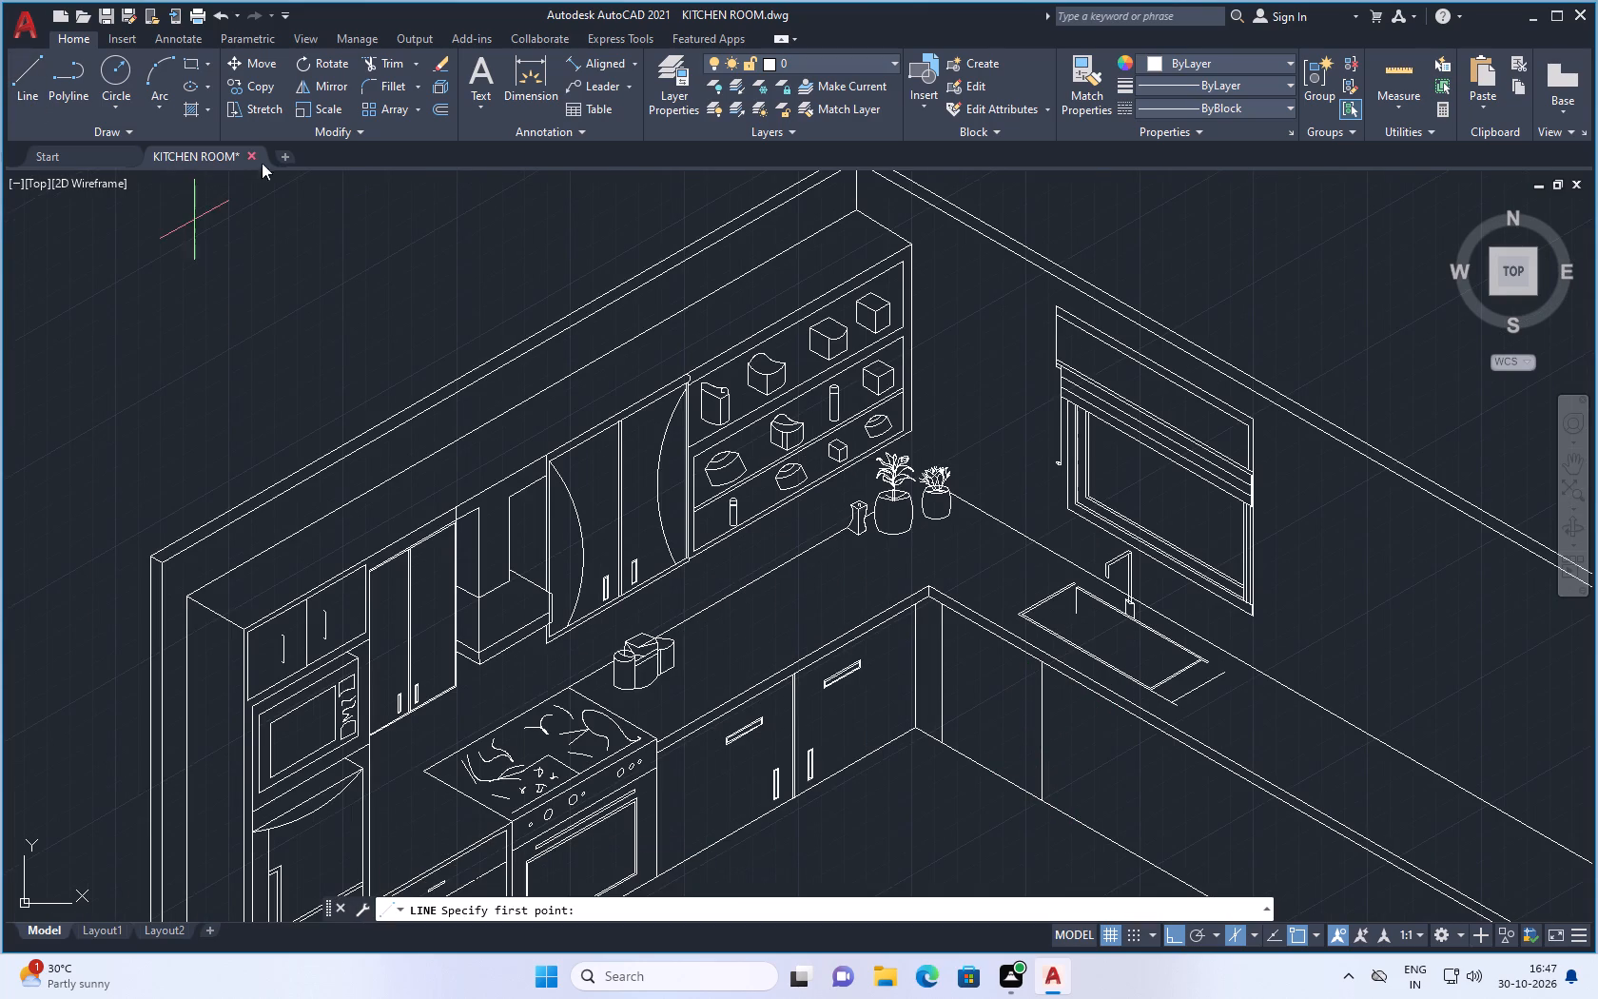
pyautogui.scroll(1, 1005, 687)
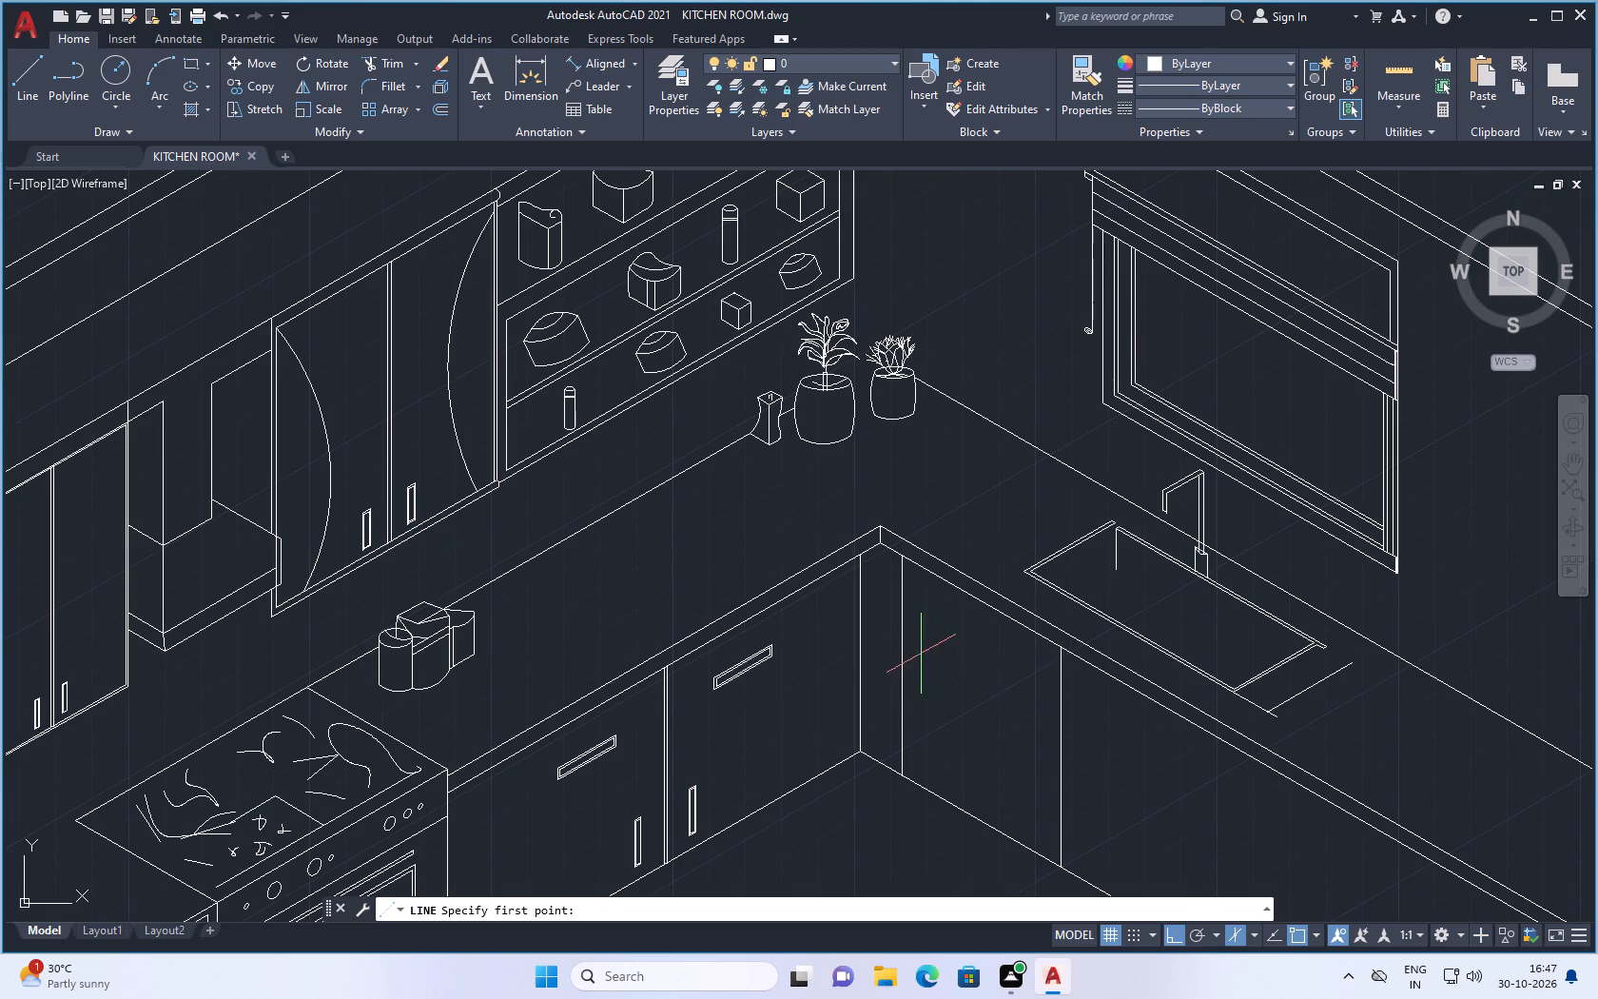
pyautogui.click(903, 632)
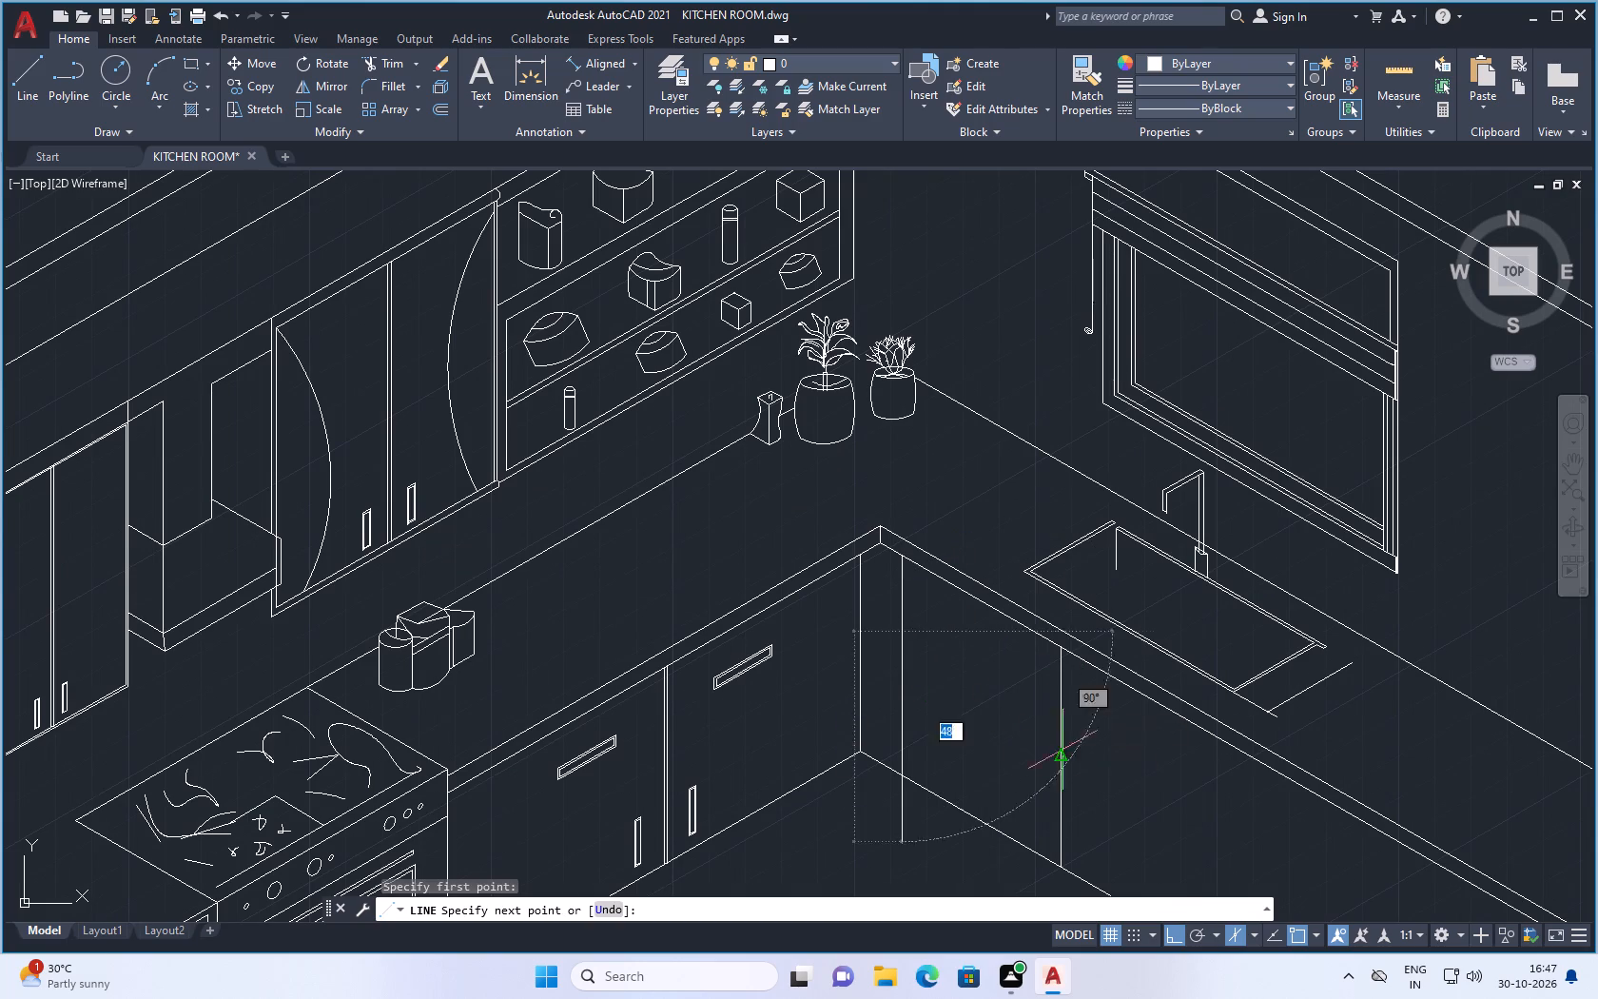
pyautogui.click(1254, 933)
pyautogui.click(1272, 874)
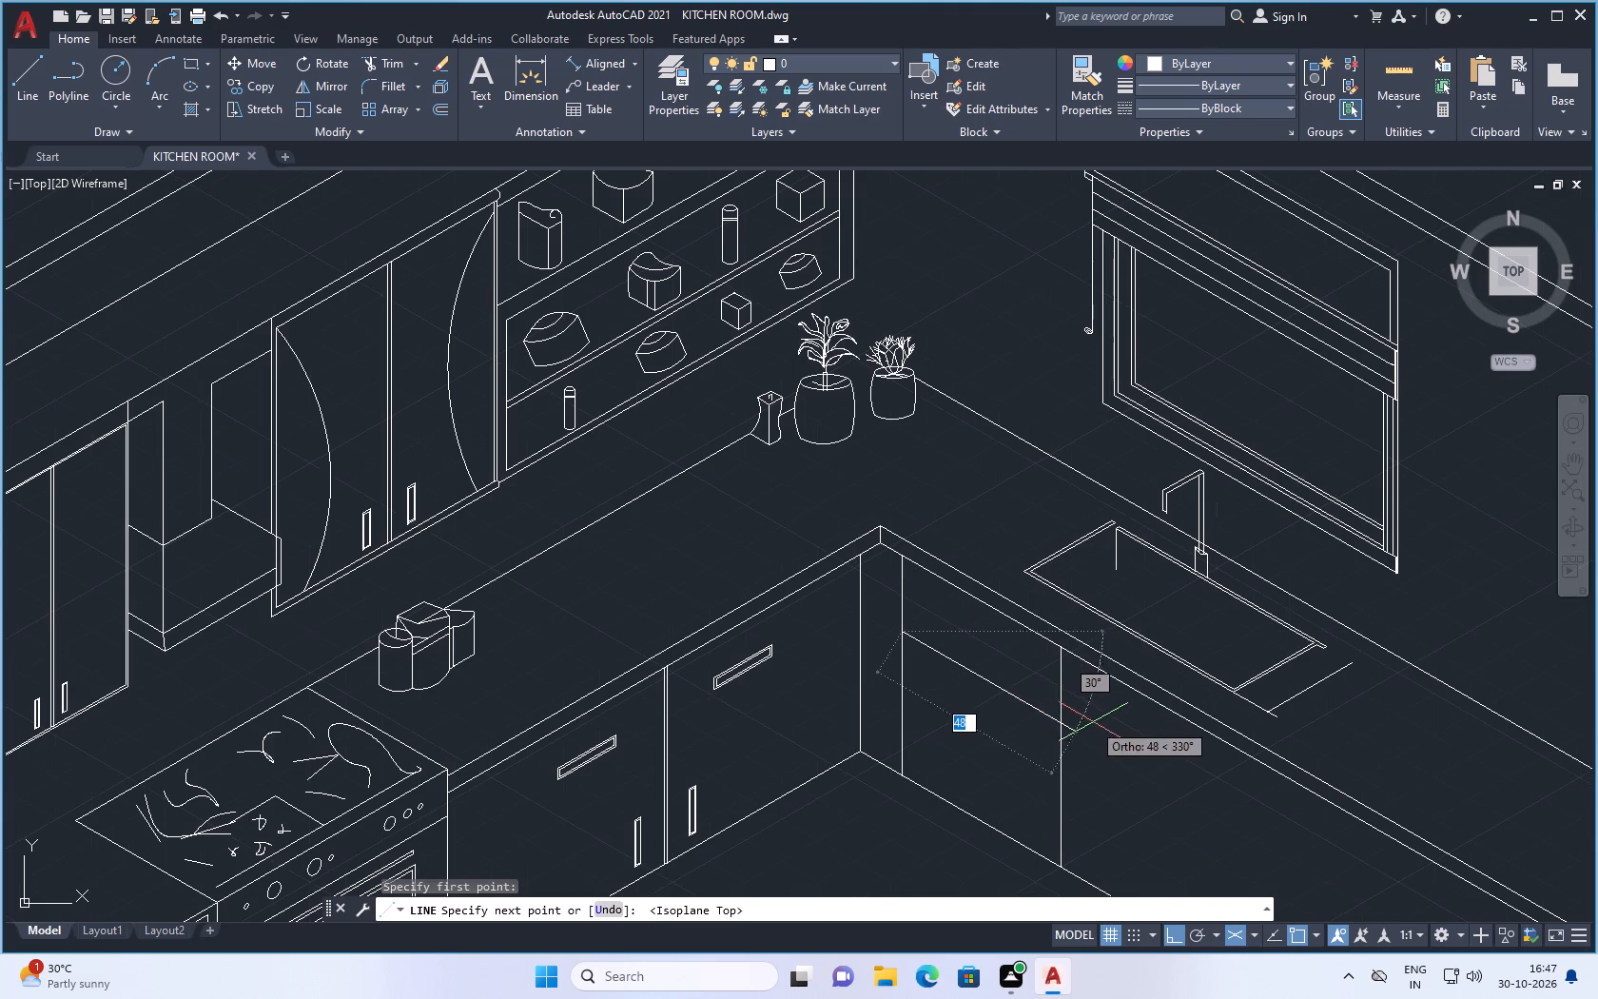
pyautogui.click(1102, 726)
pyautogui.press('space')
# Start copying the new drawer line, using a point near its middle as the base point.
pyautogui.scroll(1, 971, 730)
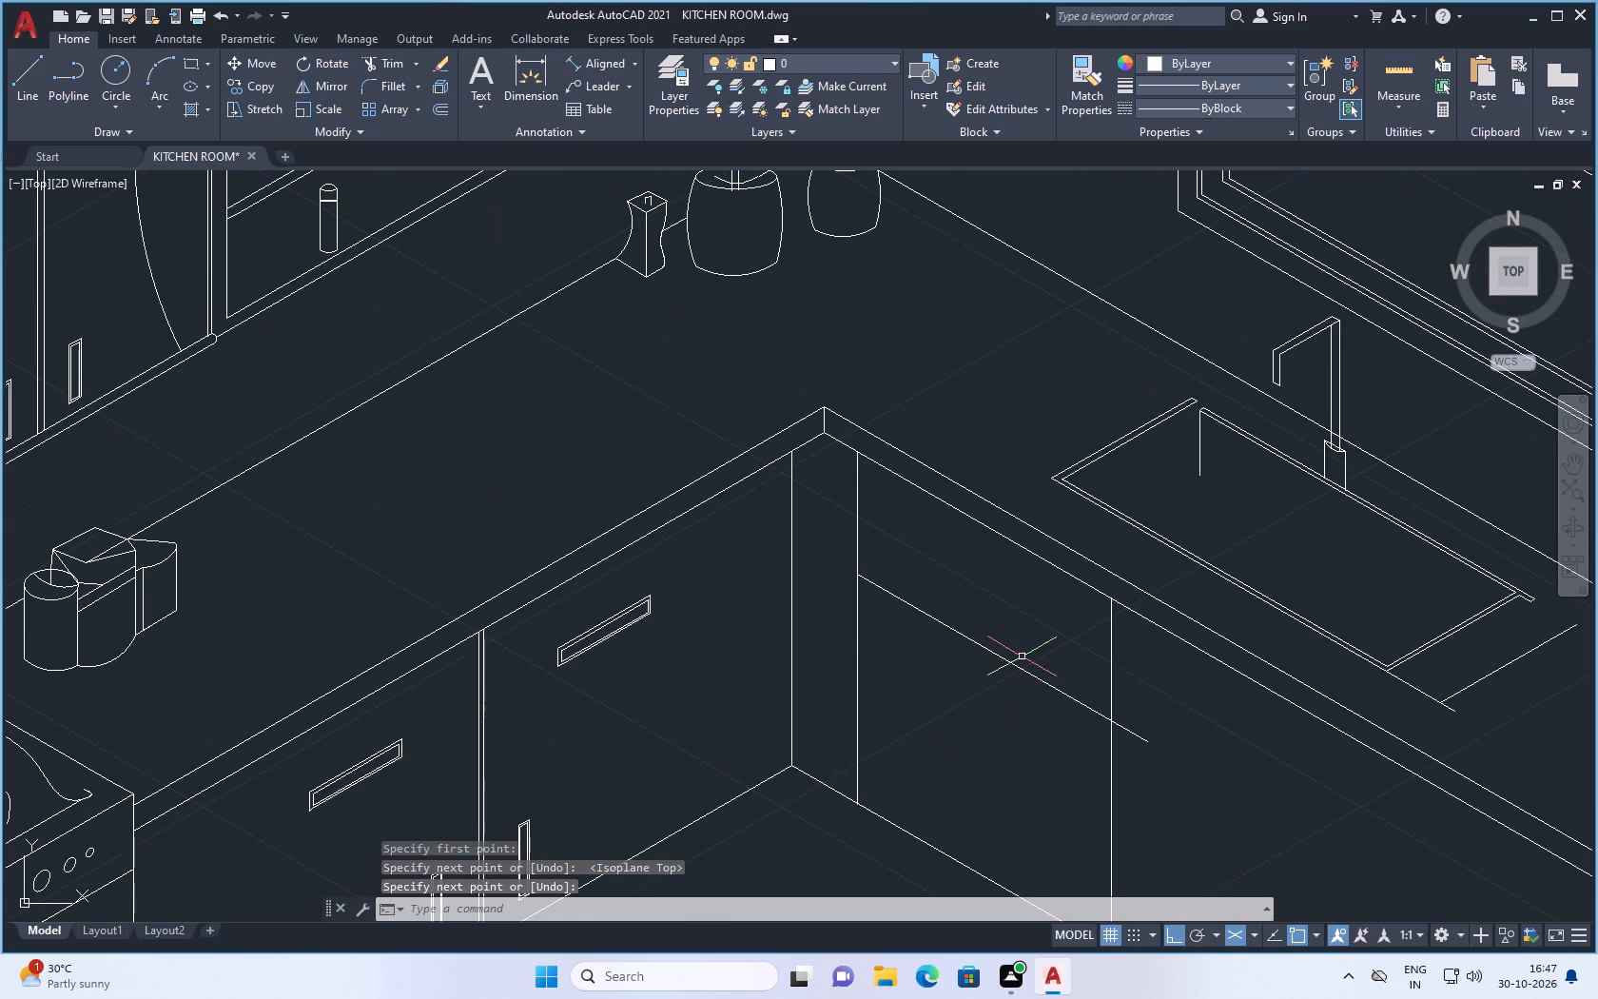
pyautogui.click(1023, 655)
pyautogui.click(986, 696)
pyautogui.rightClick(1040, 626)
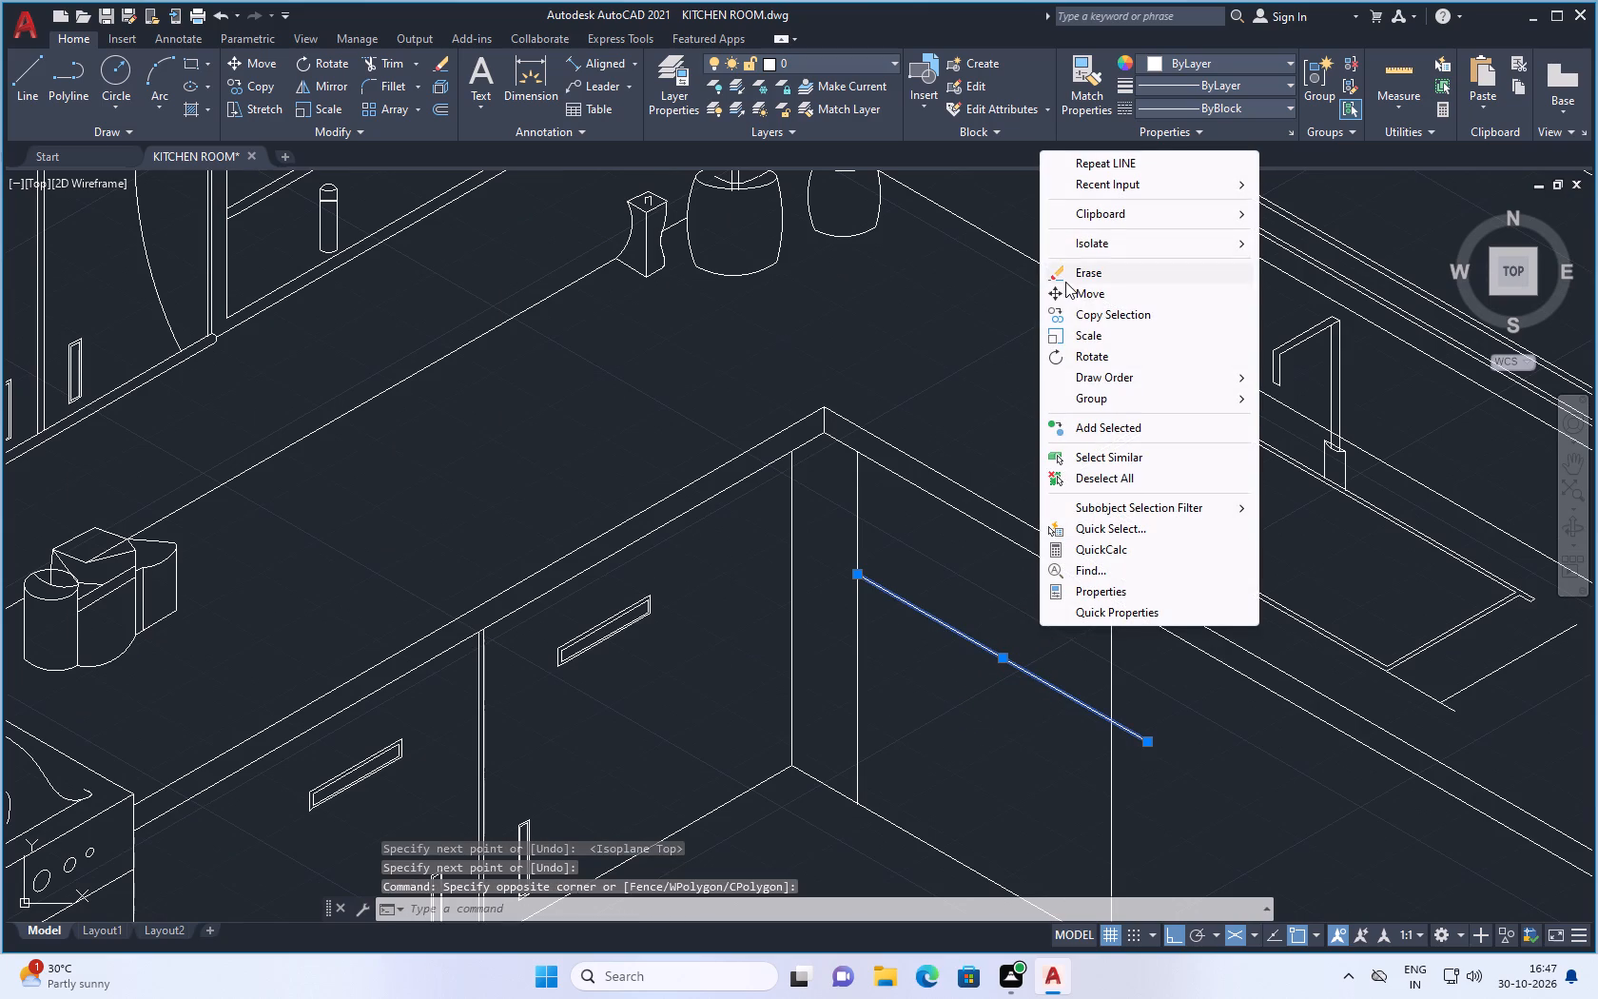
pyautogui.click(1087, 312)
pyautogui.click(981, 648)
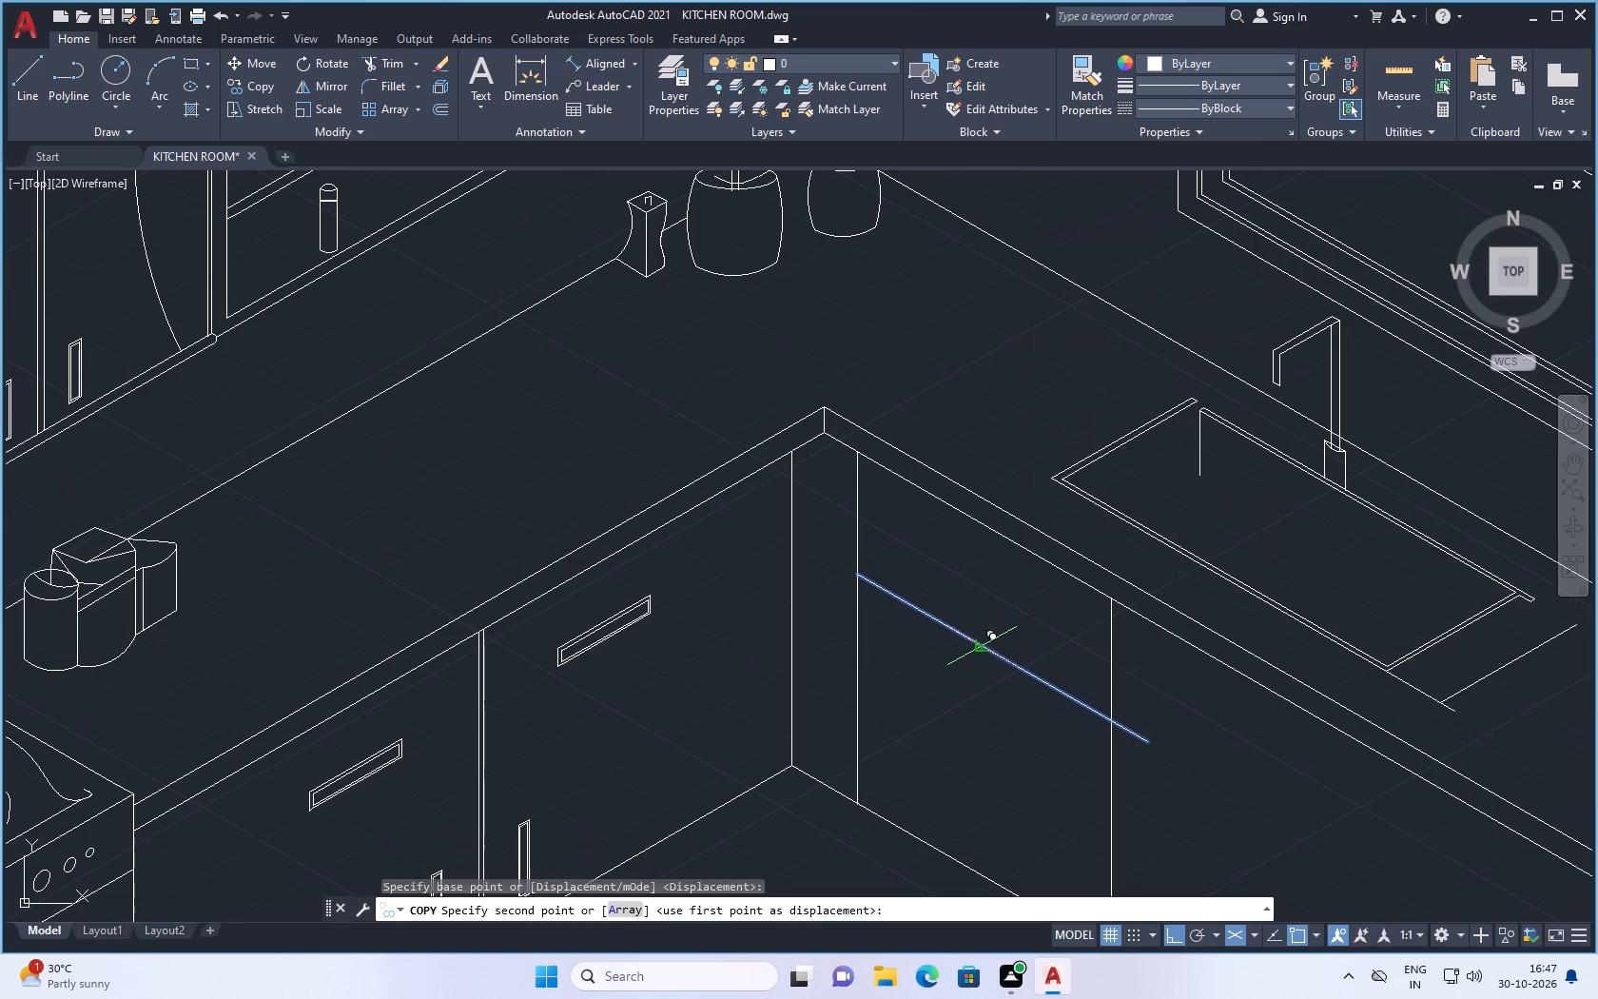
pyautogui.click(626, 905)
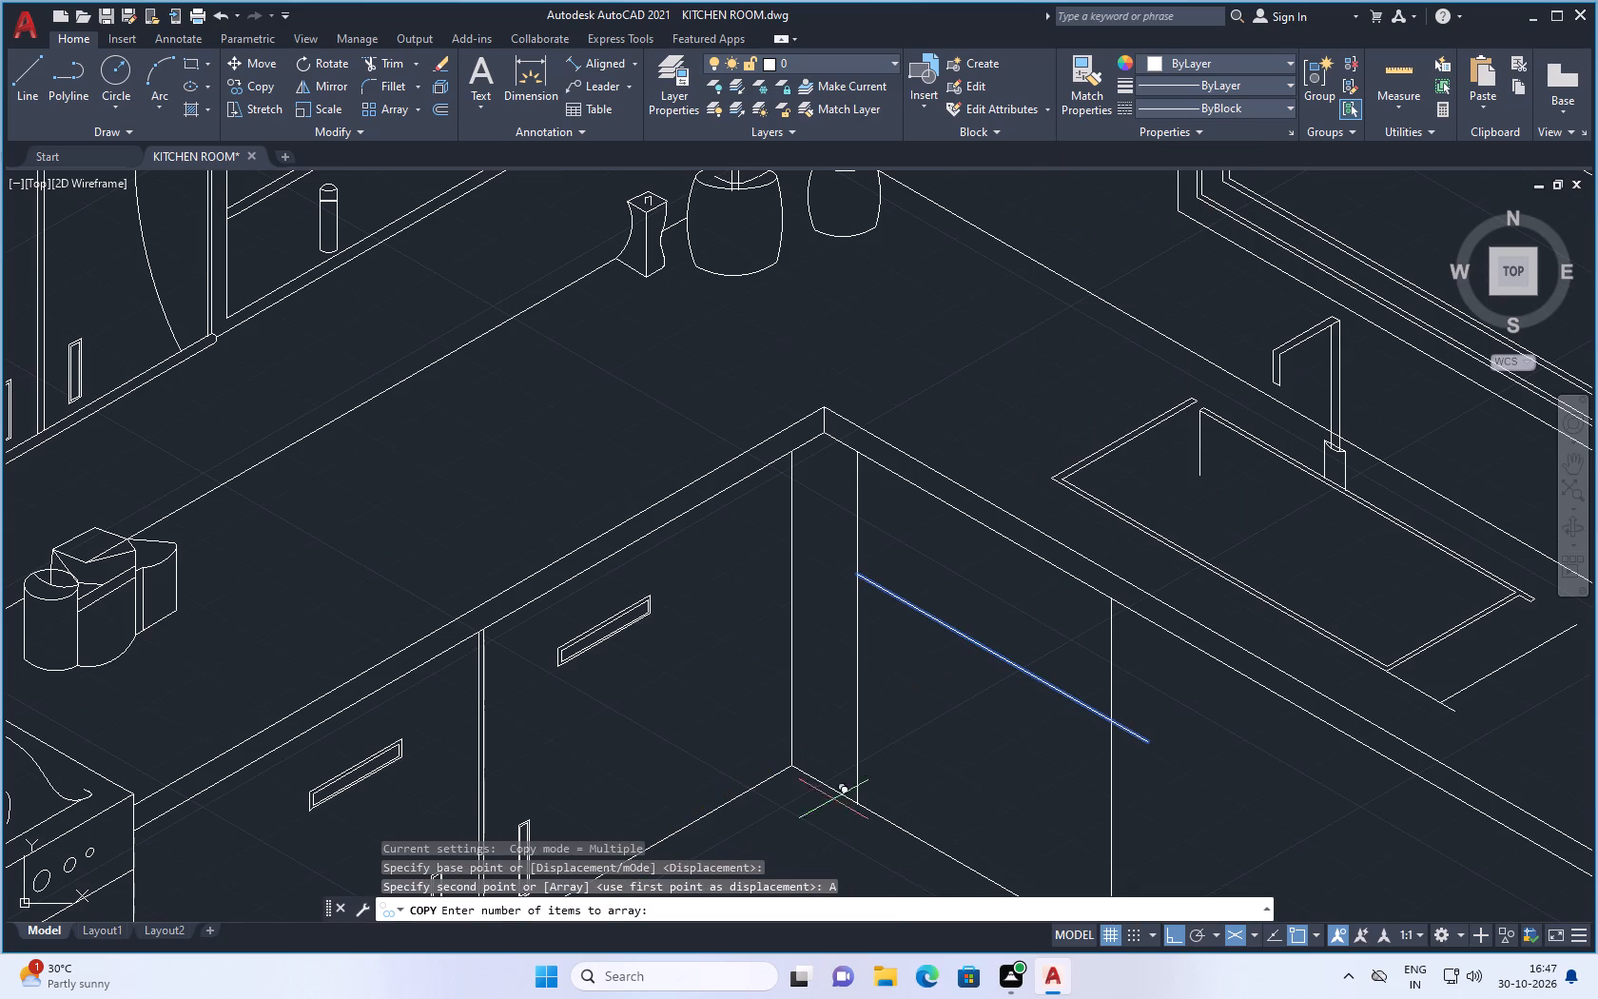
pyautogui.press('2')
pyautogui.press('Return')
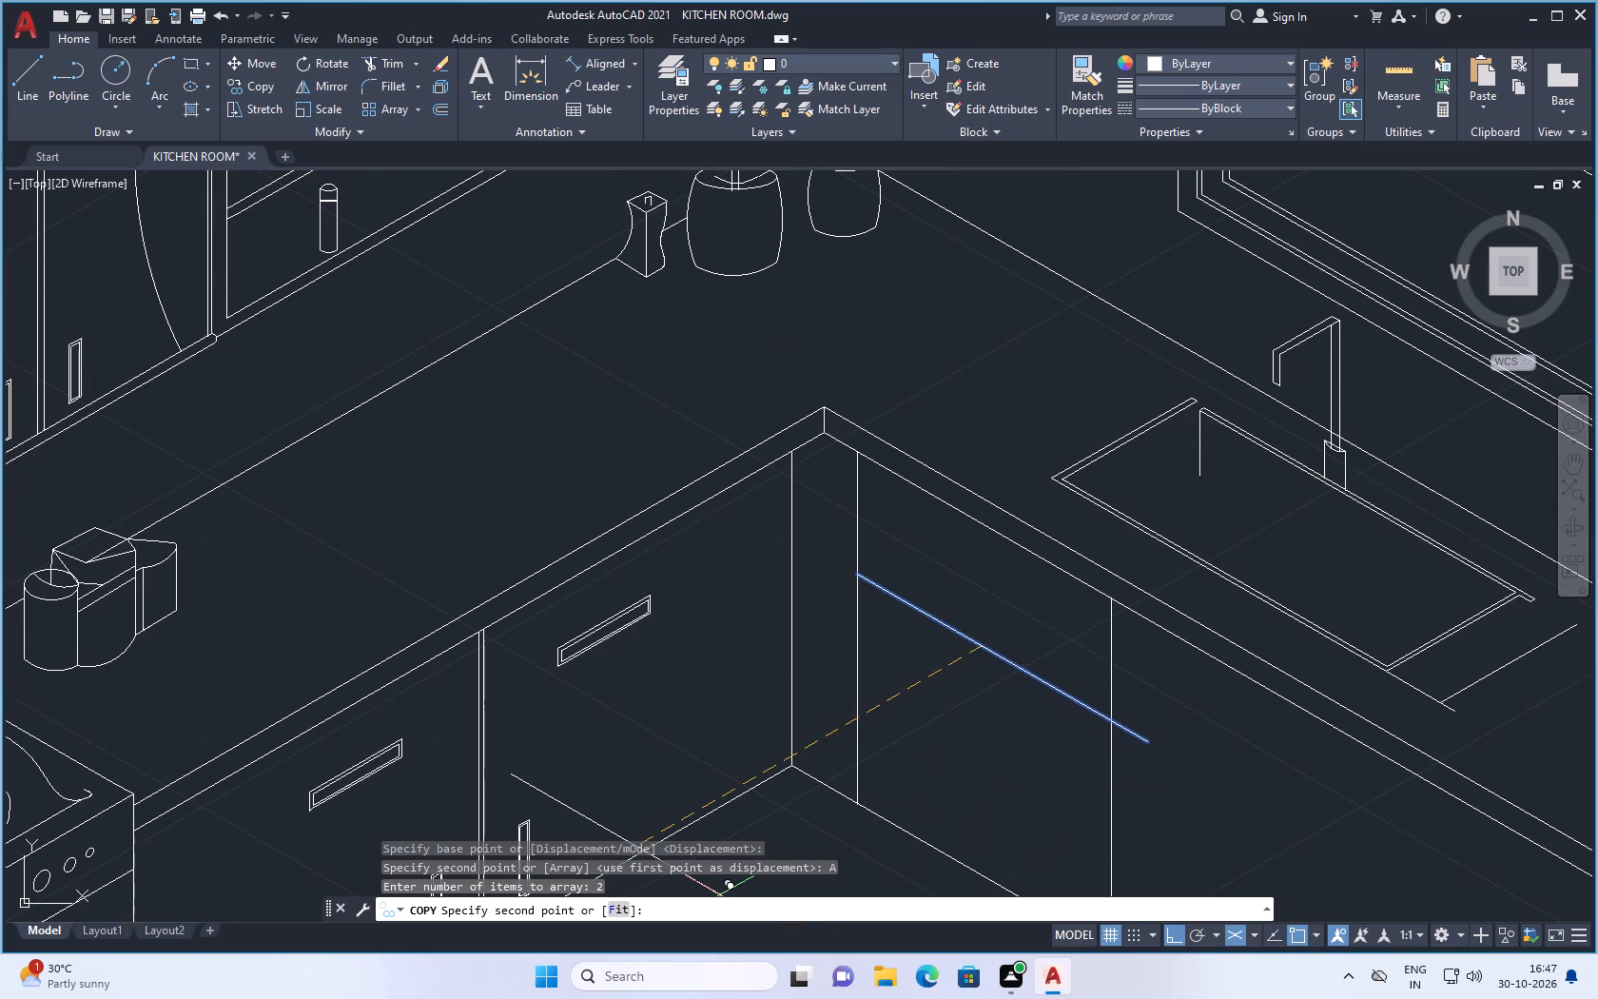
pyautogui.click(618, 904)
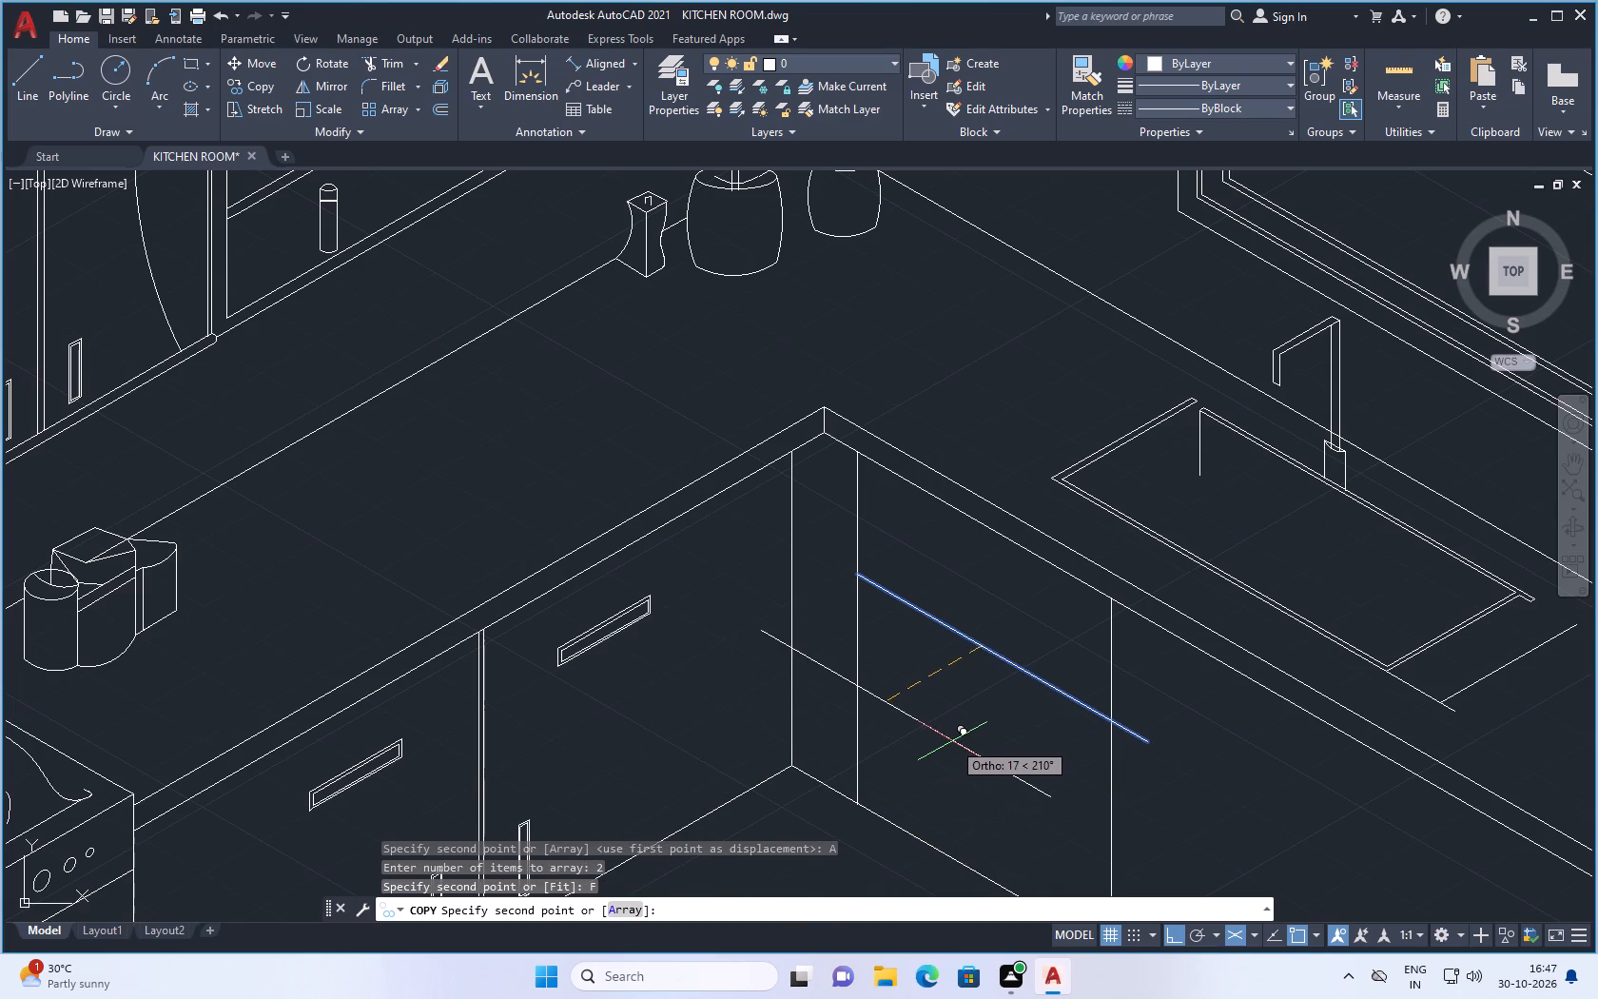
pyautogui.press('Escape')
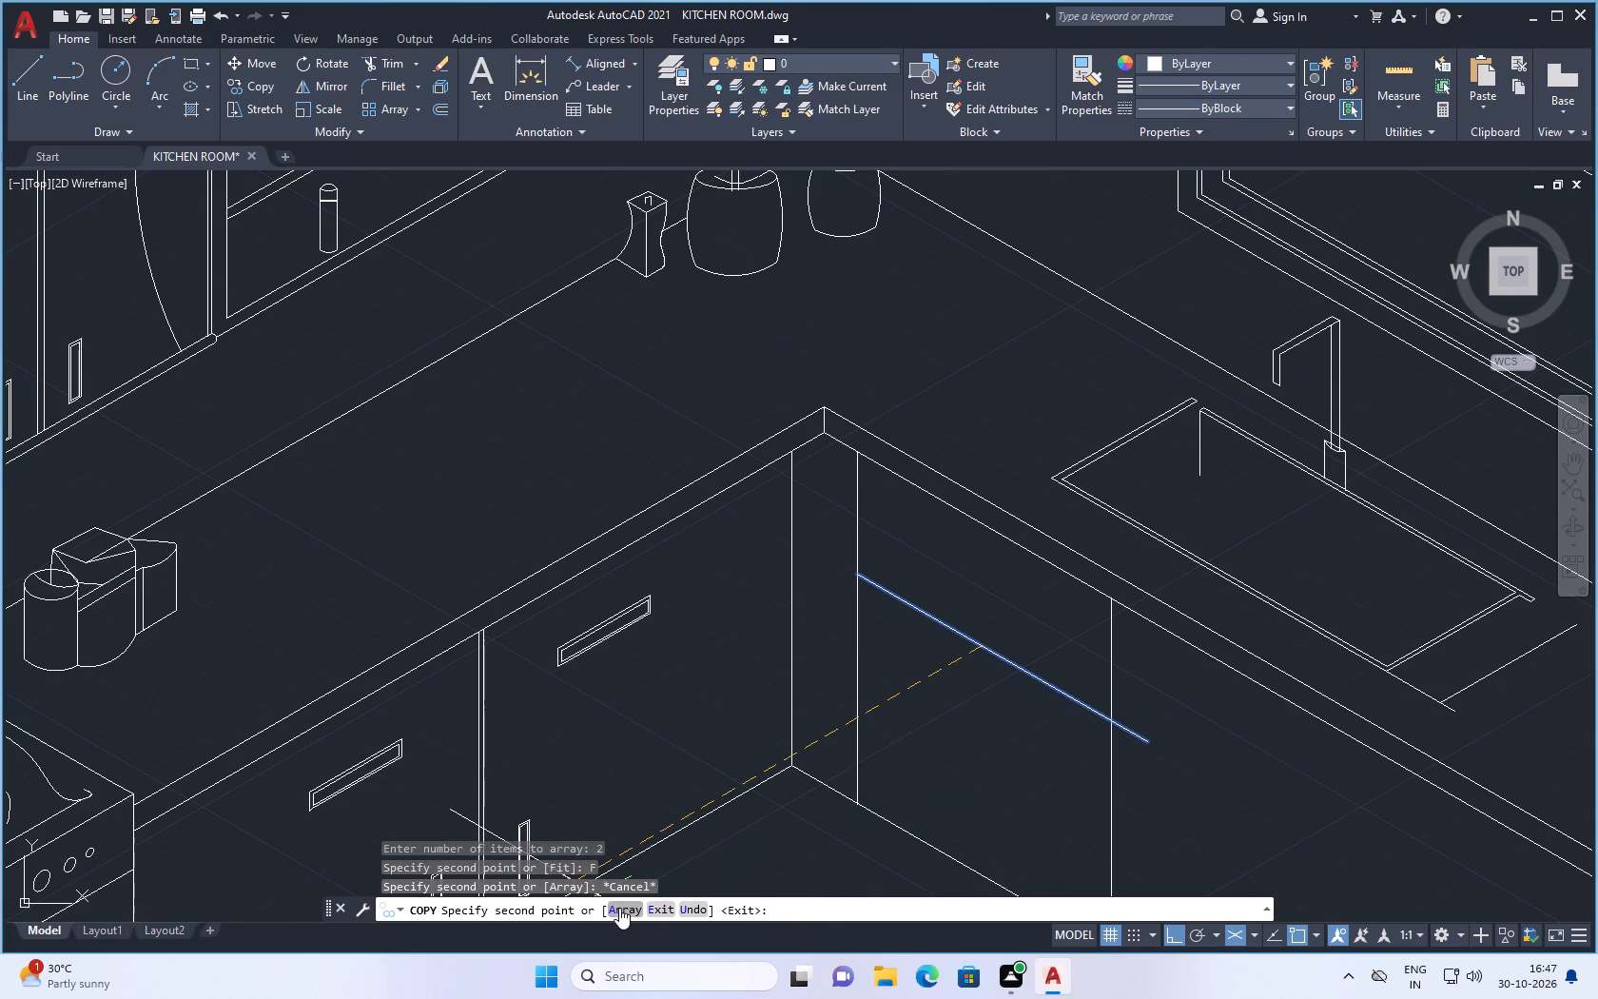
# Array the drawer line as 3 items fitted down to the floor line, with ortho off for a straight downward placement.
pyautogui.click(619, 902)
pyautogui.press('3')
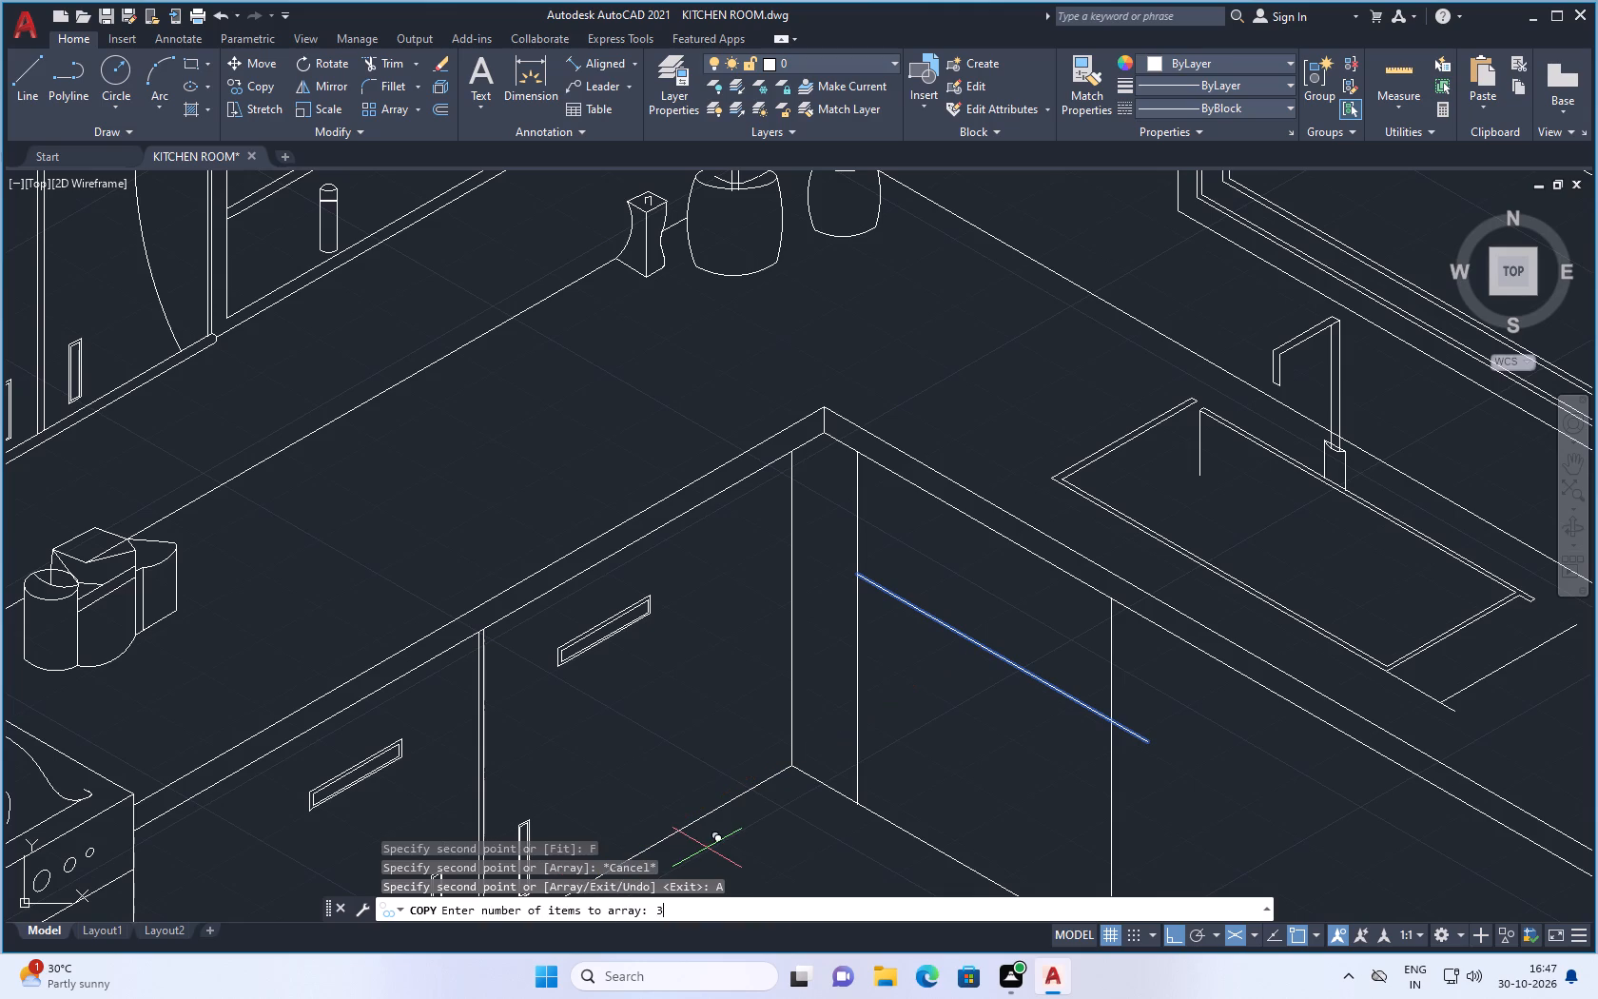
pyautogui.press('Return')
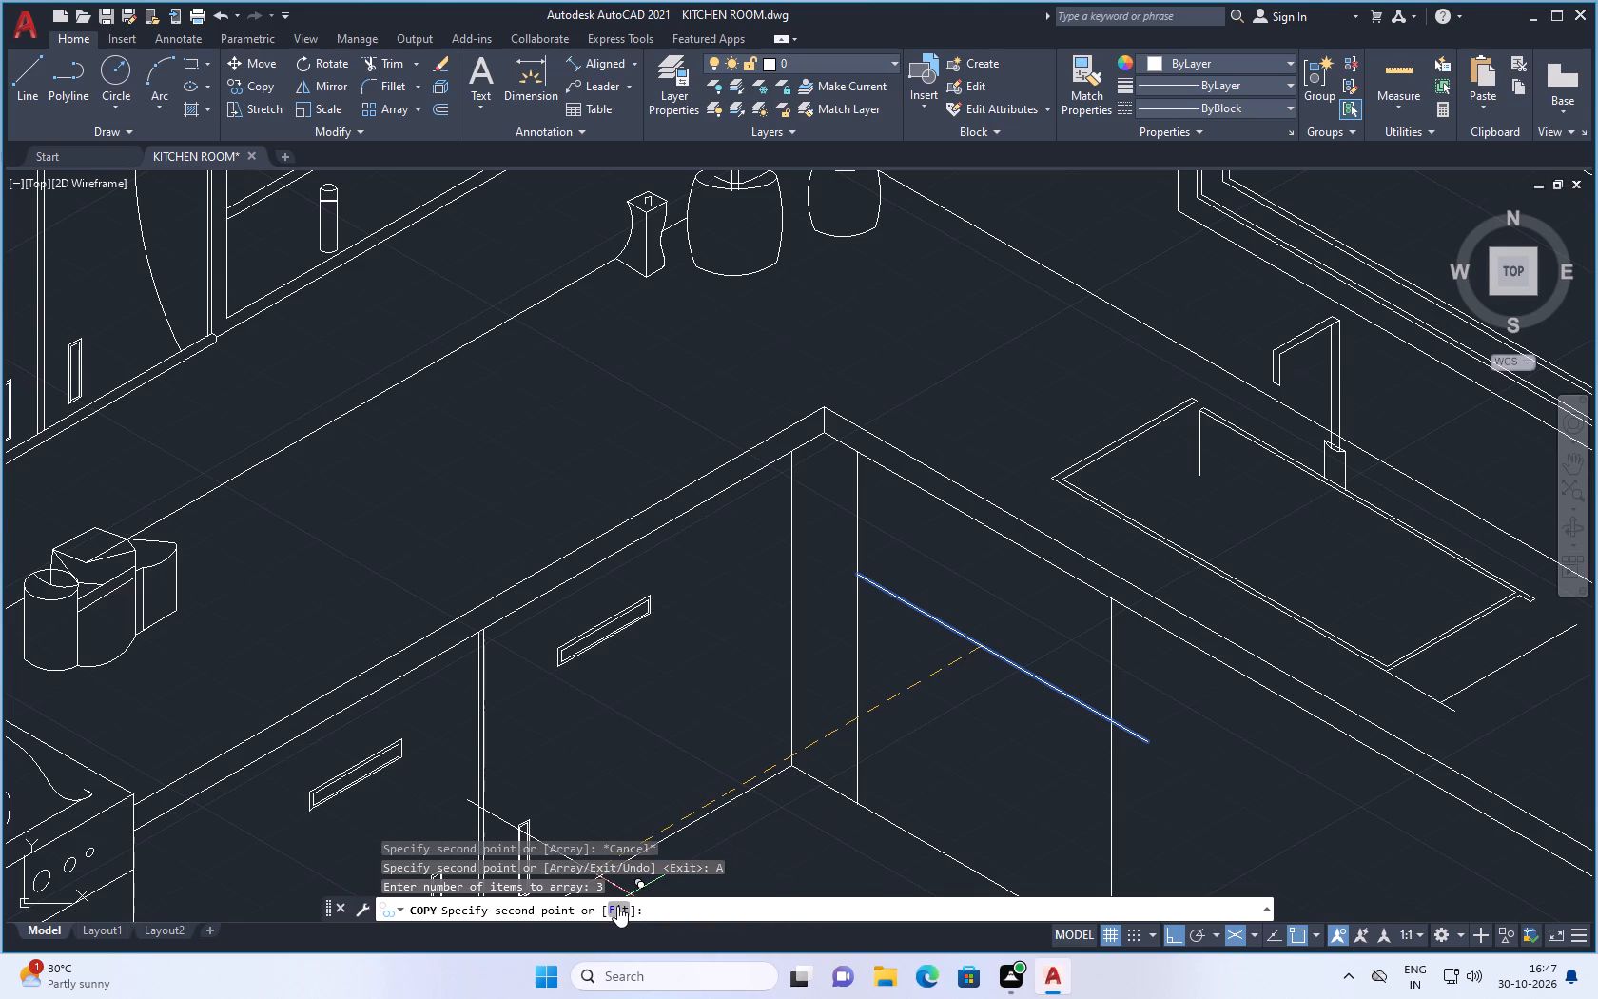
pyautogui.click(617, 905)
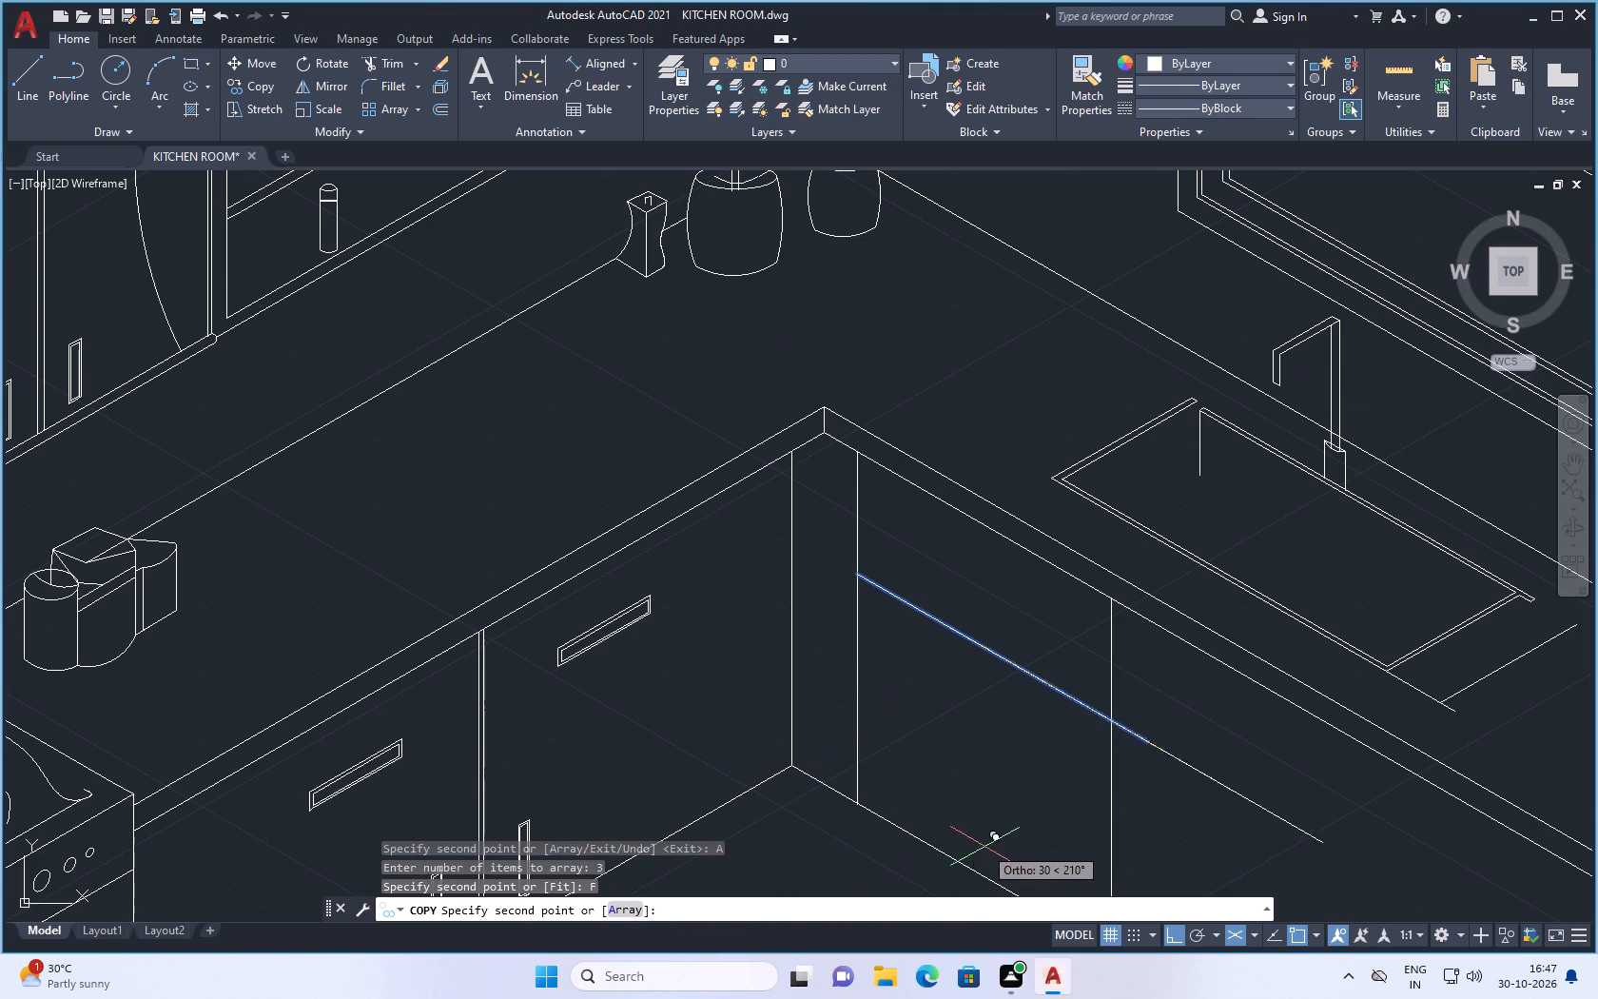
pyautogui.scroll(-1, 946, 760)
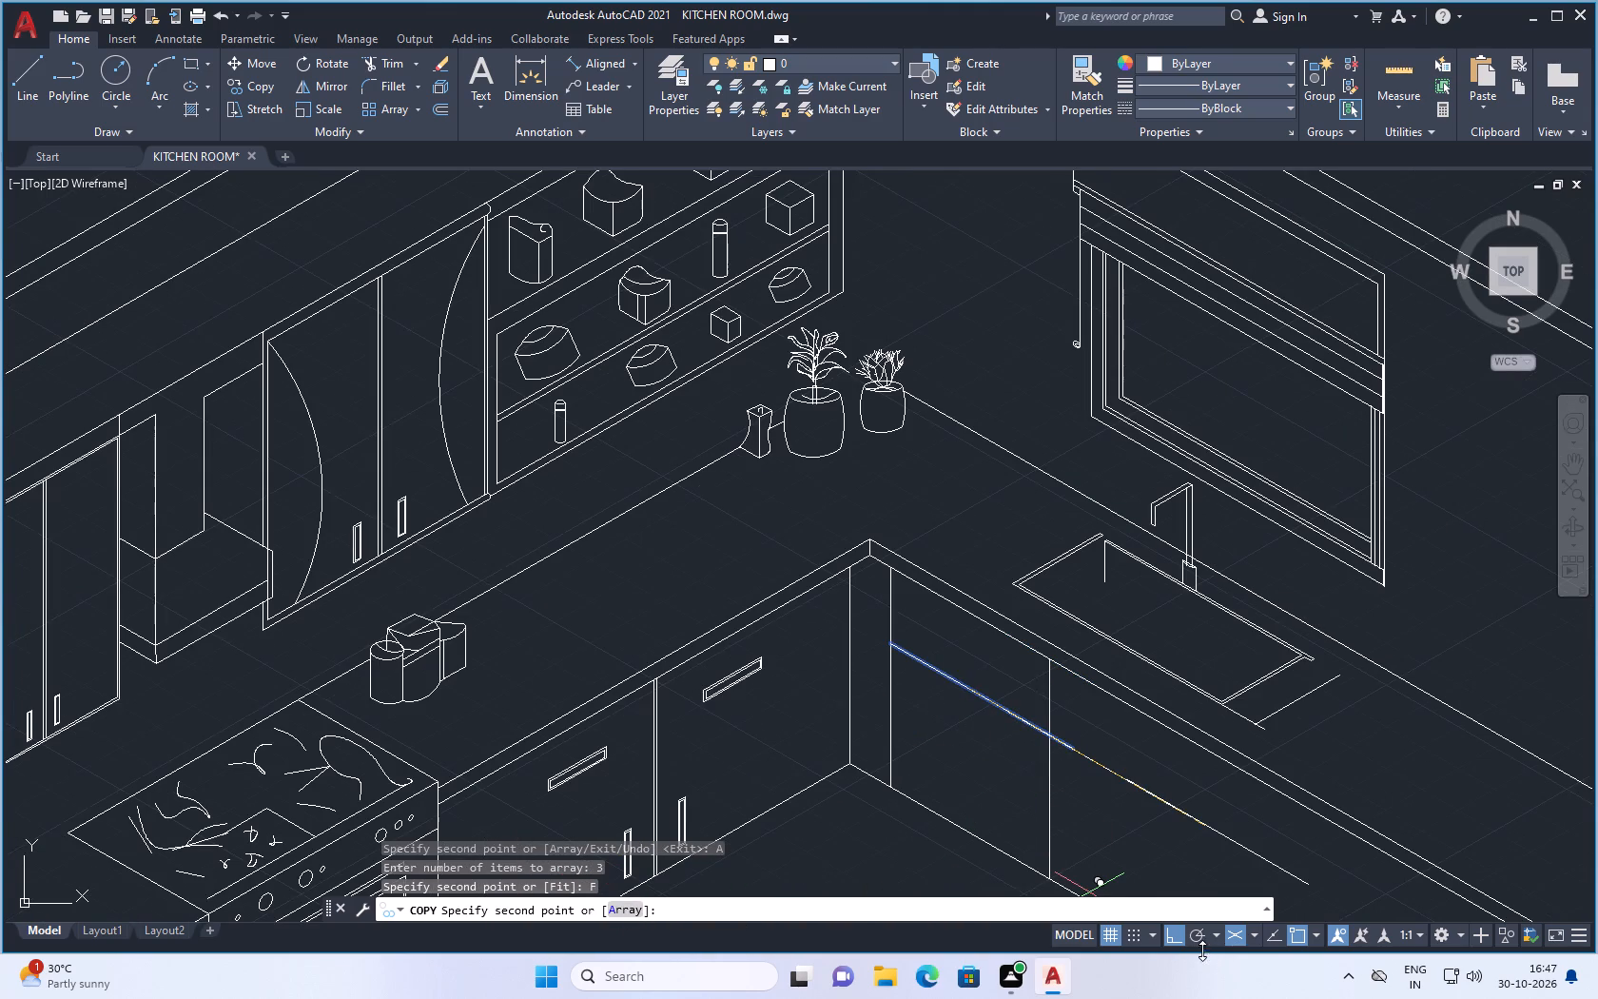
pyautogui.click(1176, 933)
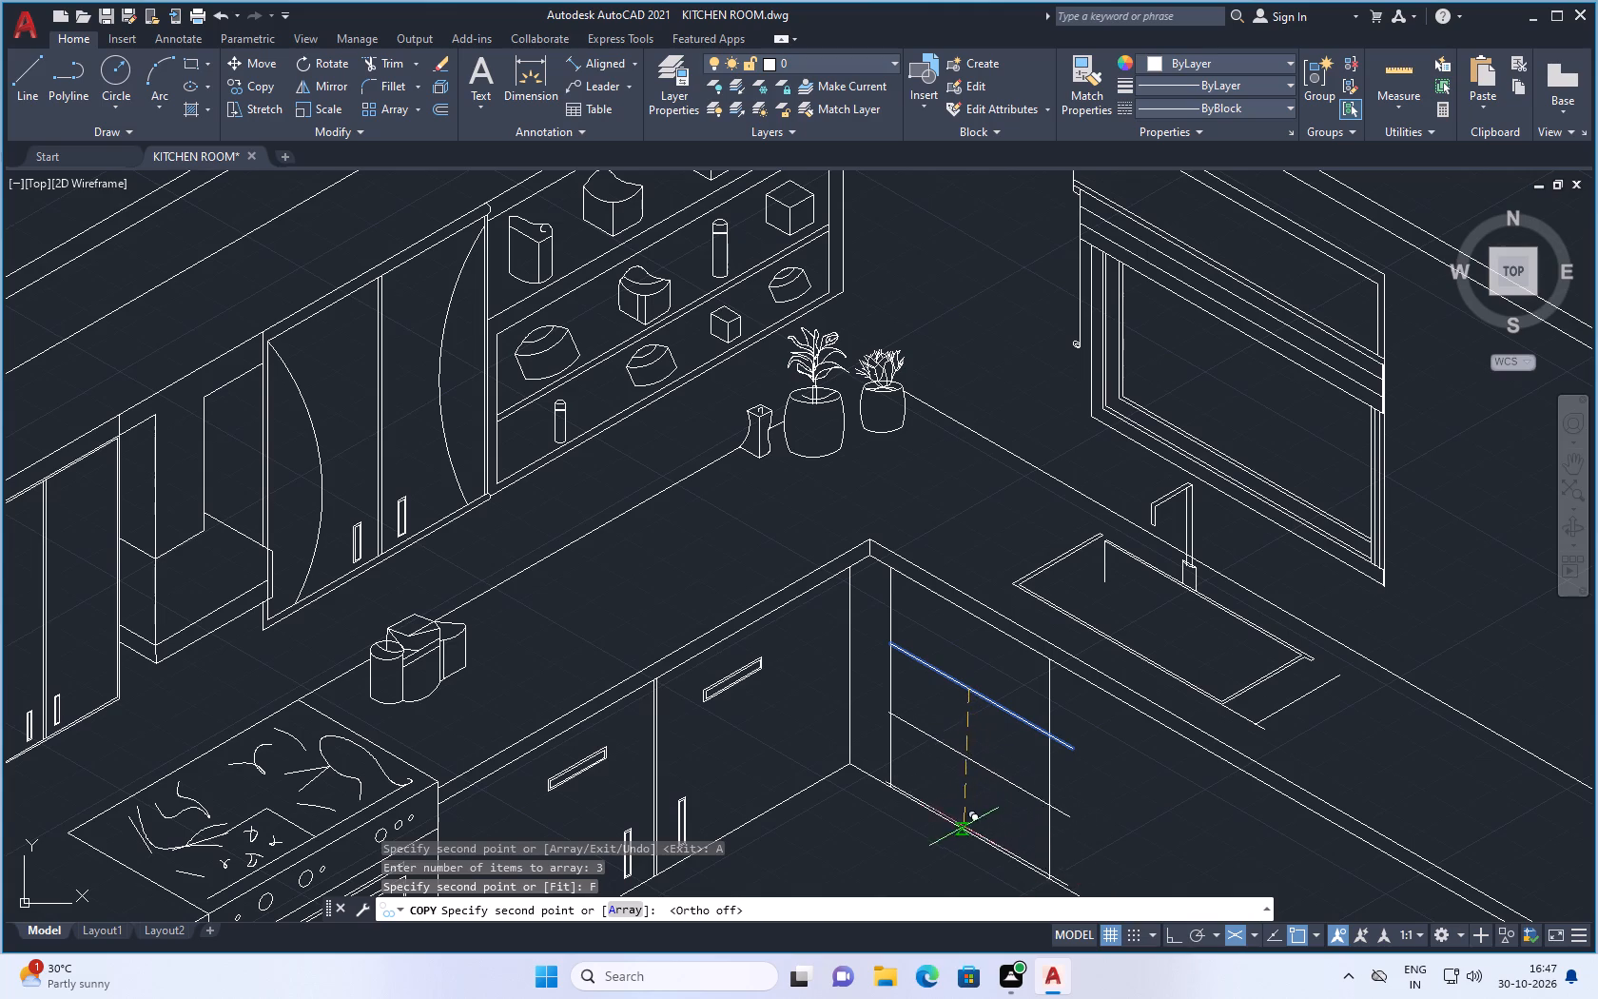
pyautogui.scroll(1, 953, 831)
pyautogui.scroll(-1, 974, 797)
pyautogui.scroll(1, 964, 831)
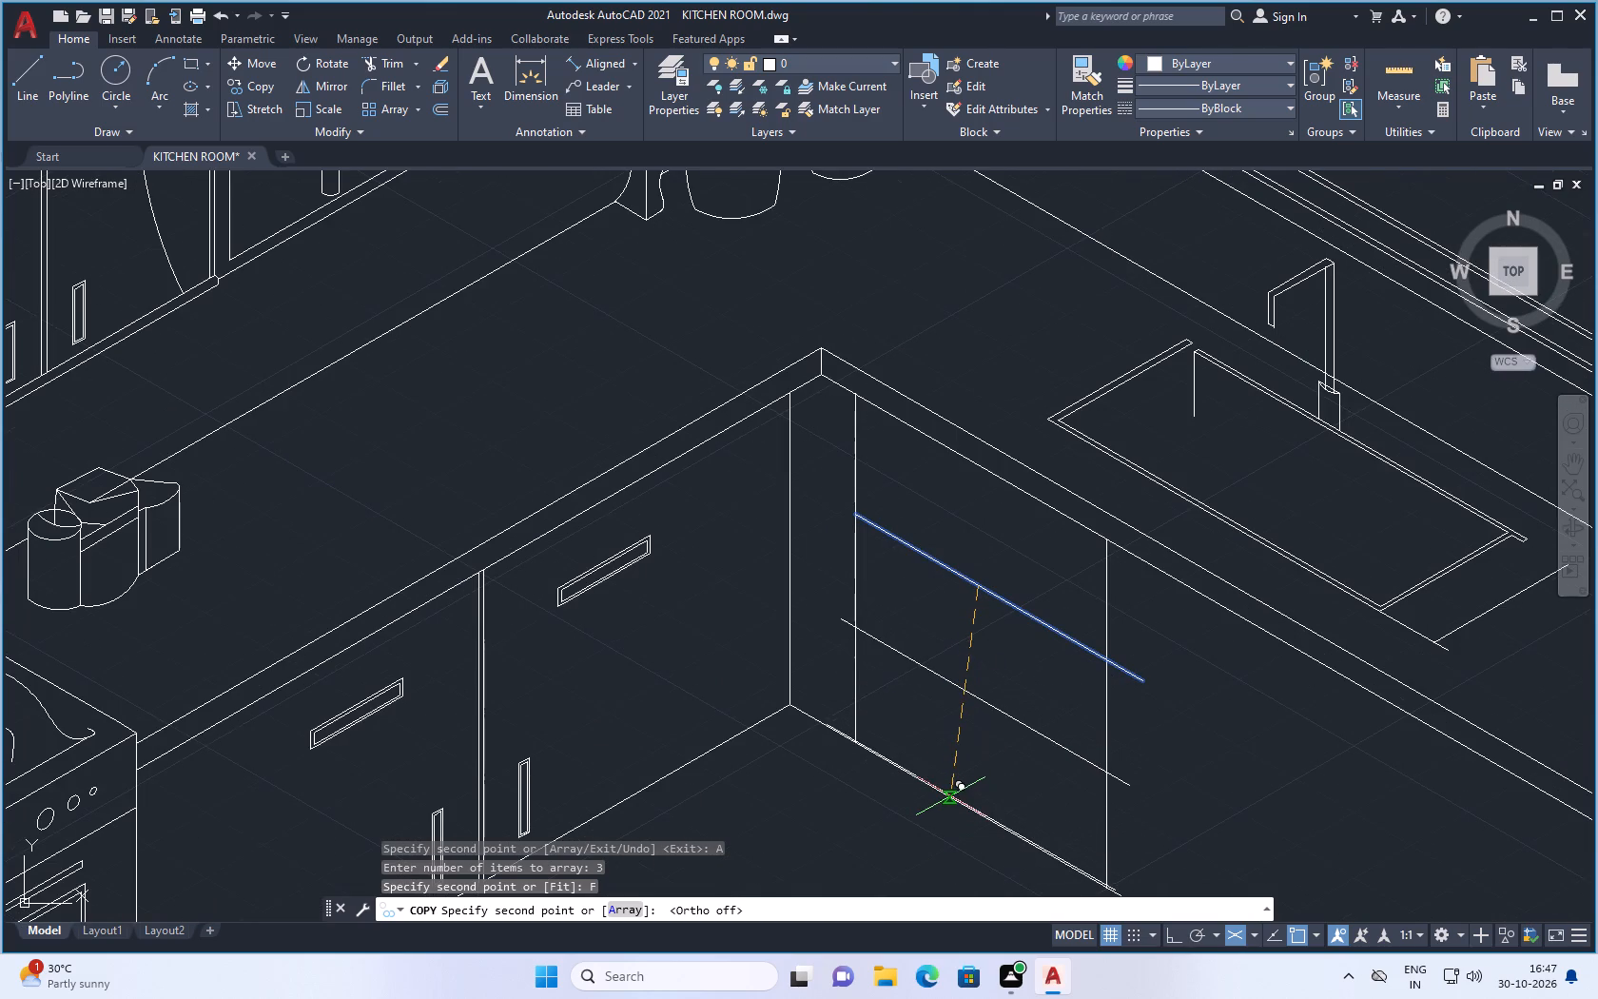
pyautogui.scroll(2, 949, 806)
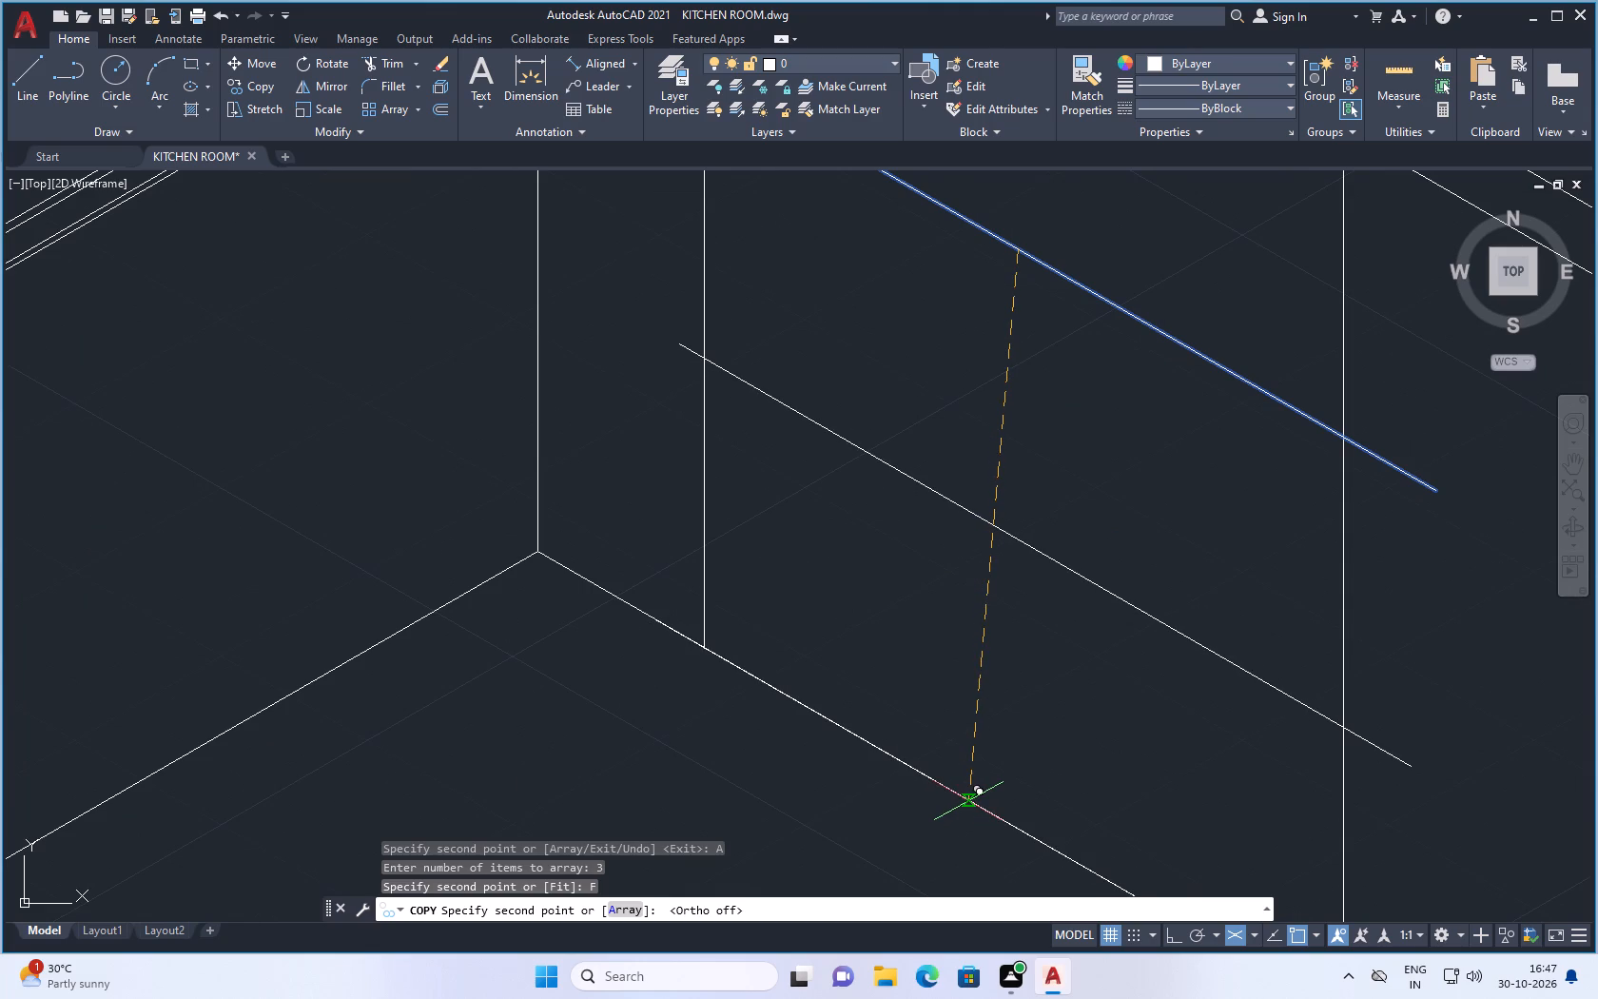
pyautogui.scroll(-1, 970, 797)
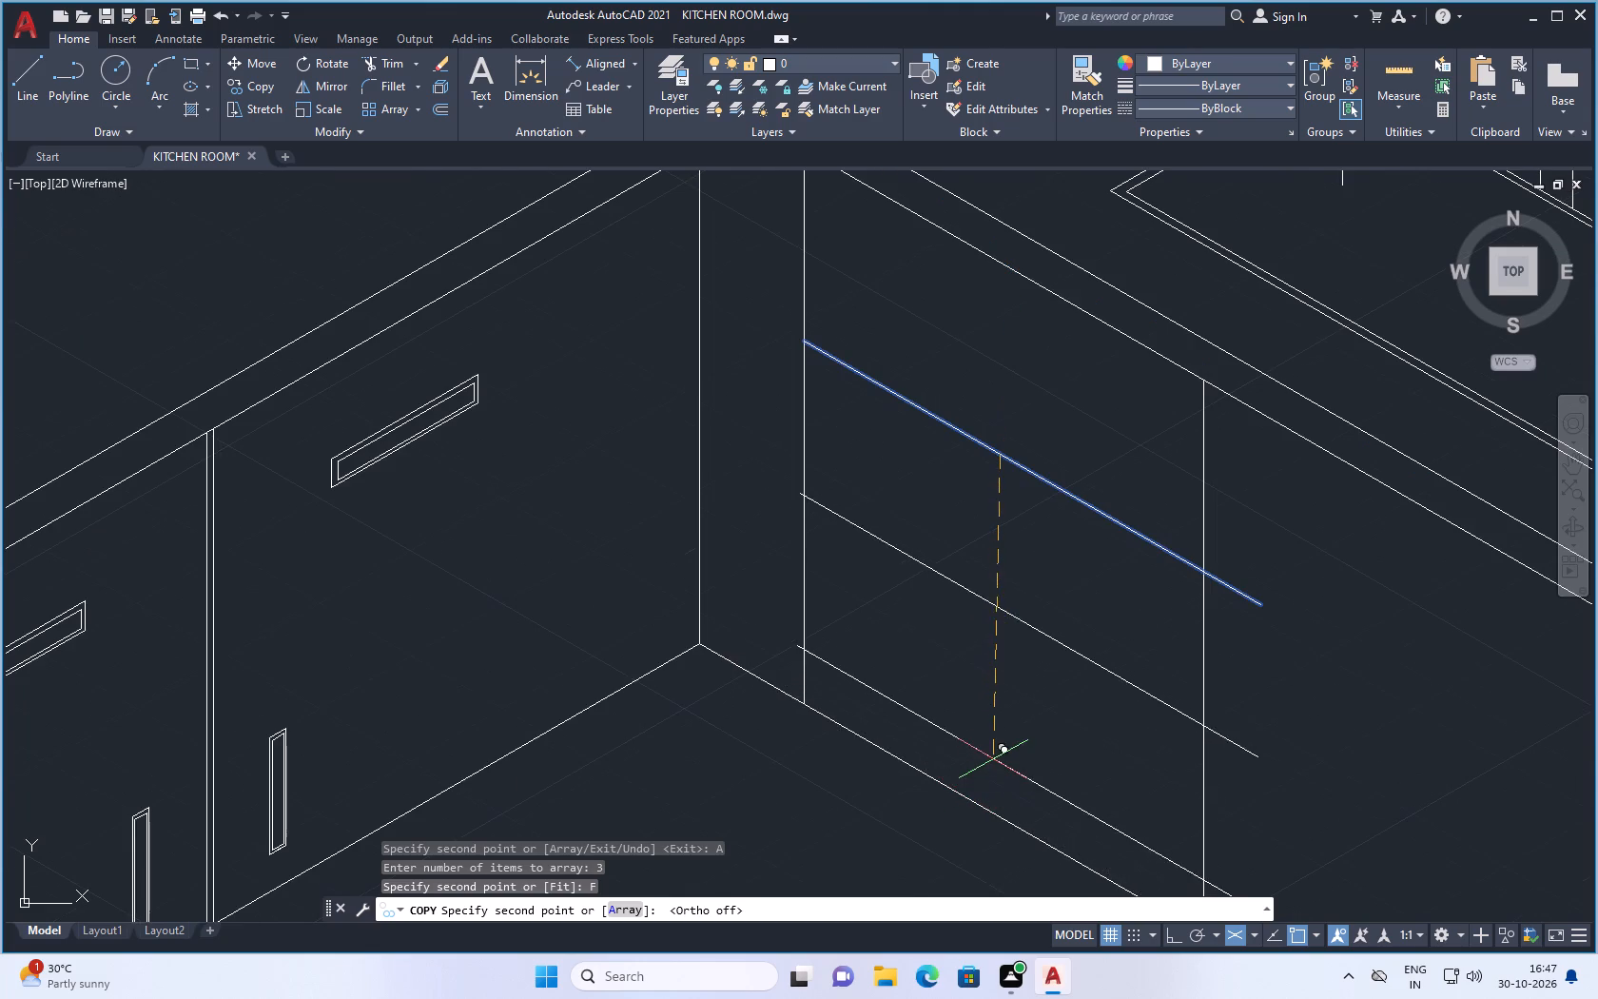
pyautogui.scroll(-2, 993, 759)
pyautogui.scroll(2, 977, 824)
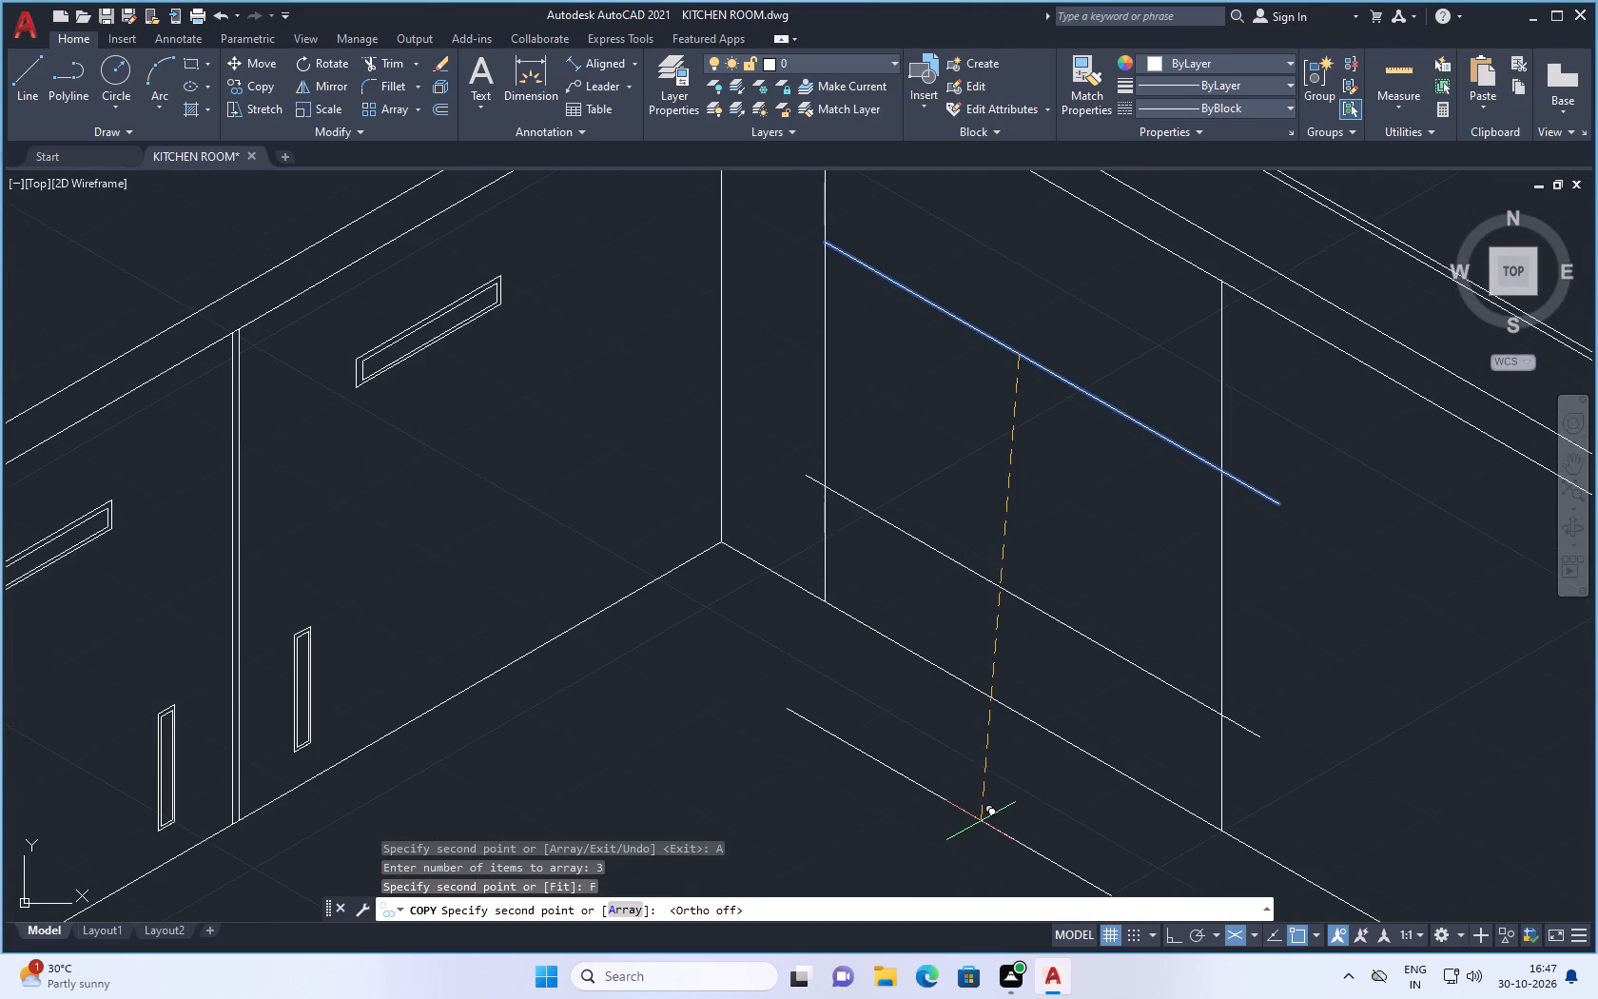
pyautogui.scroll(-1, 981, 821)
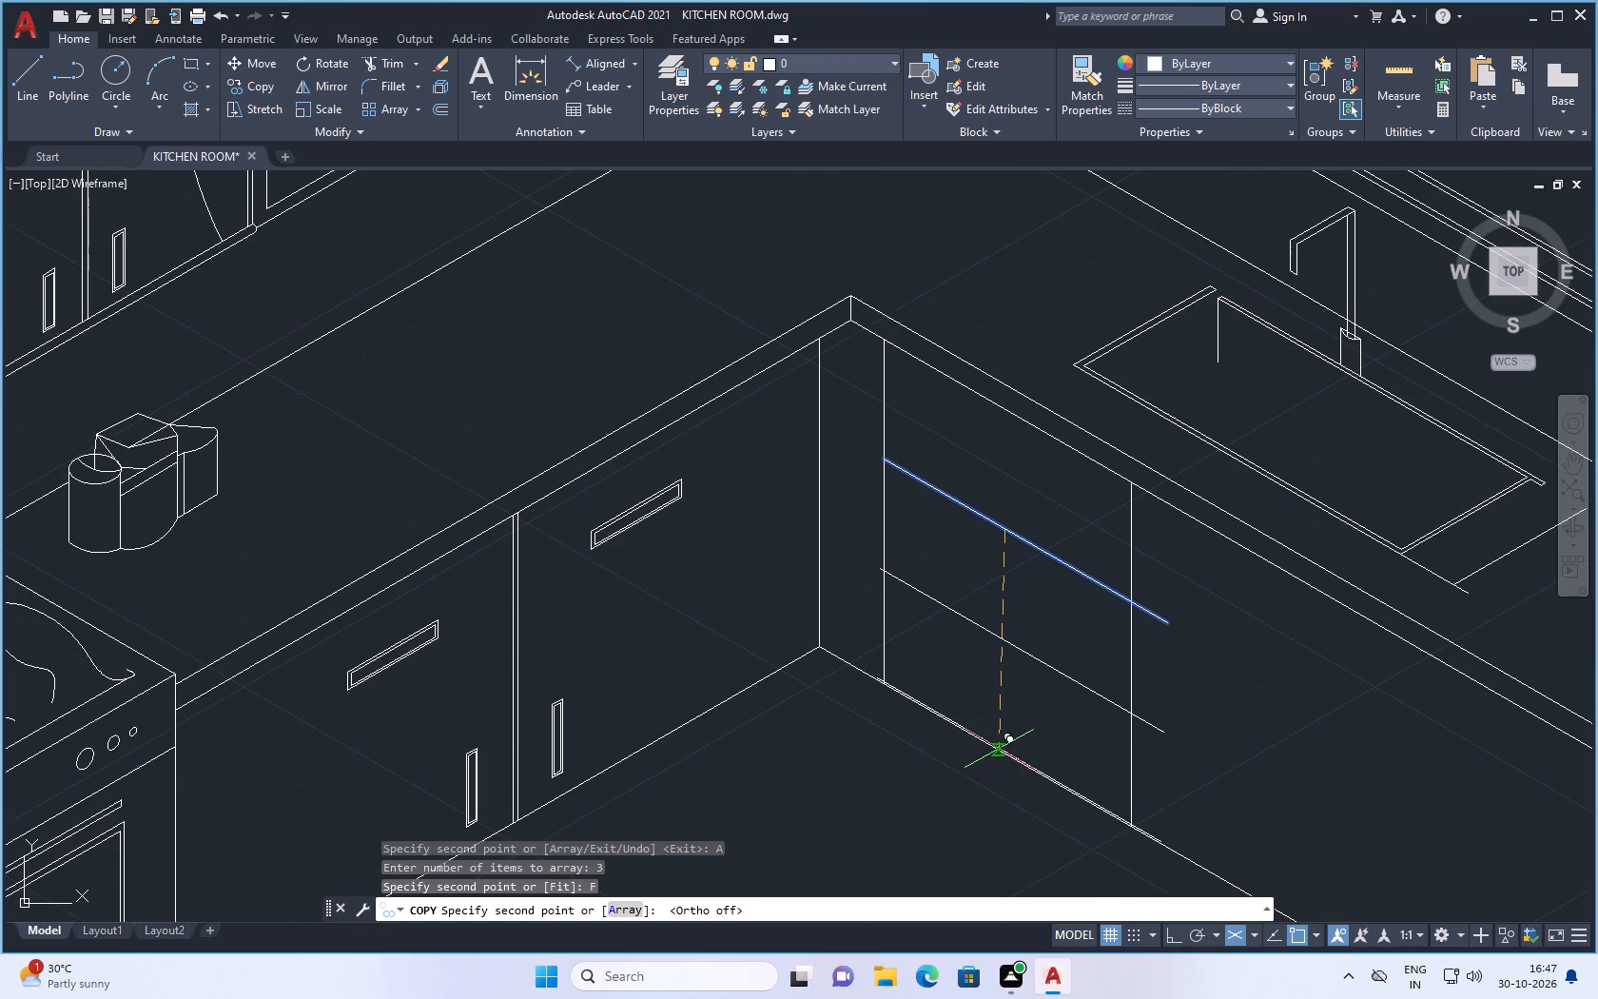
pyautogui.scroll(2, 999, 749)
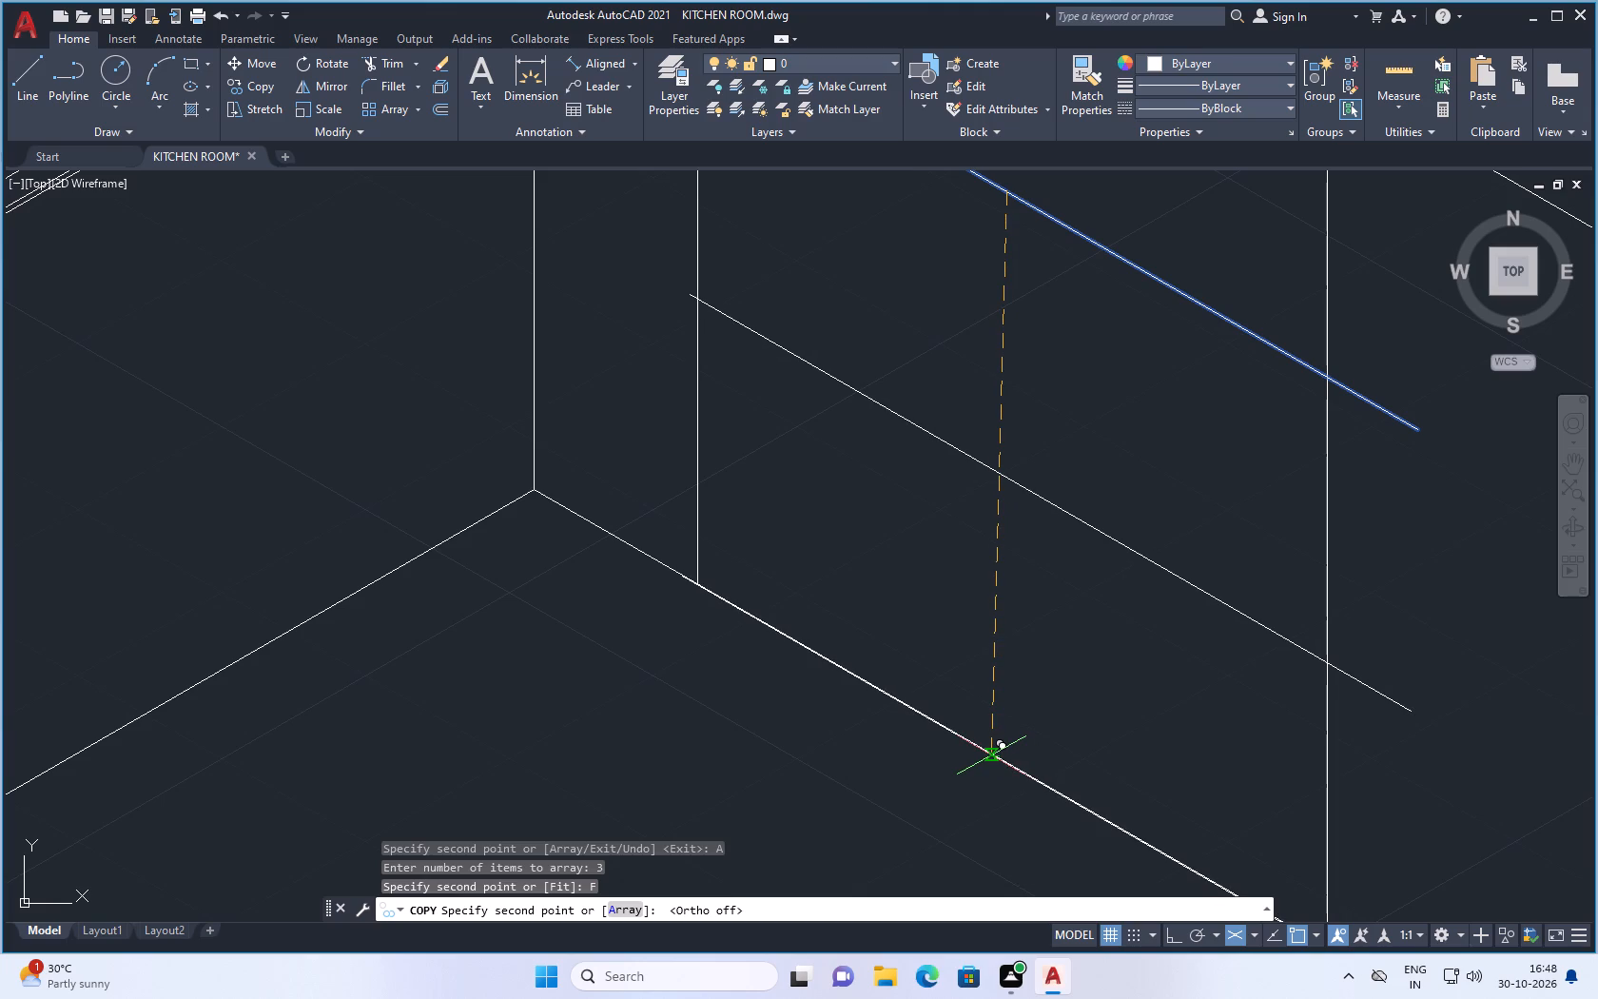
pyautogui.click(993, 756)
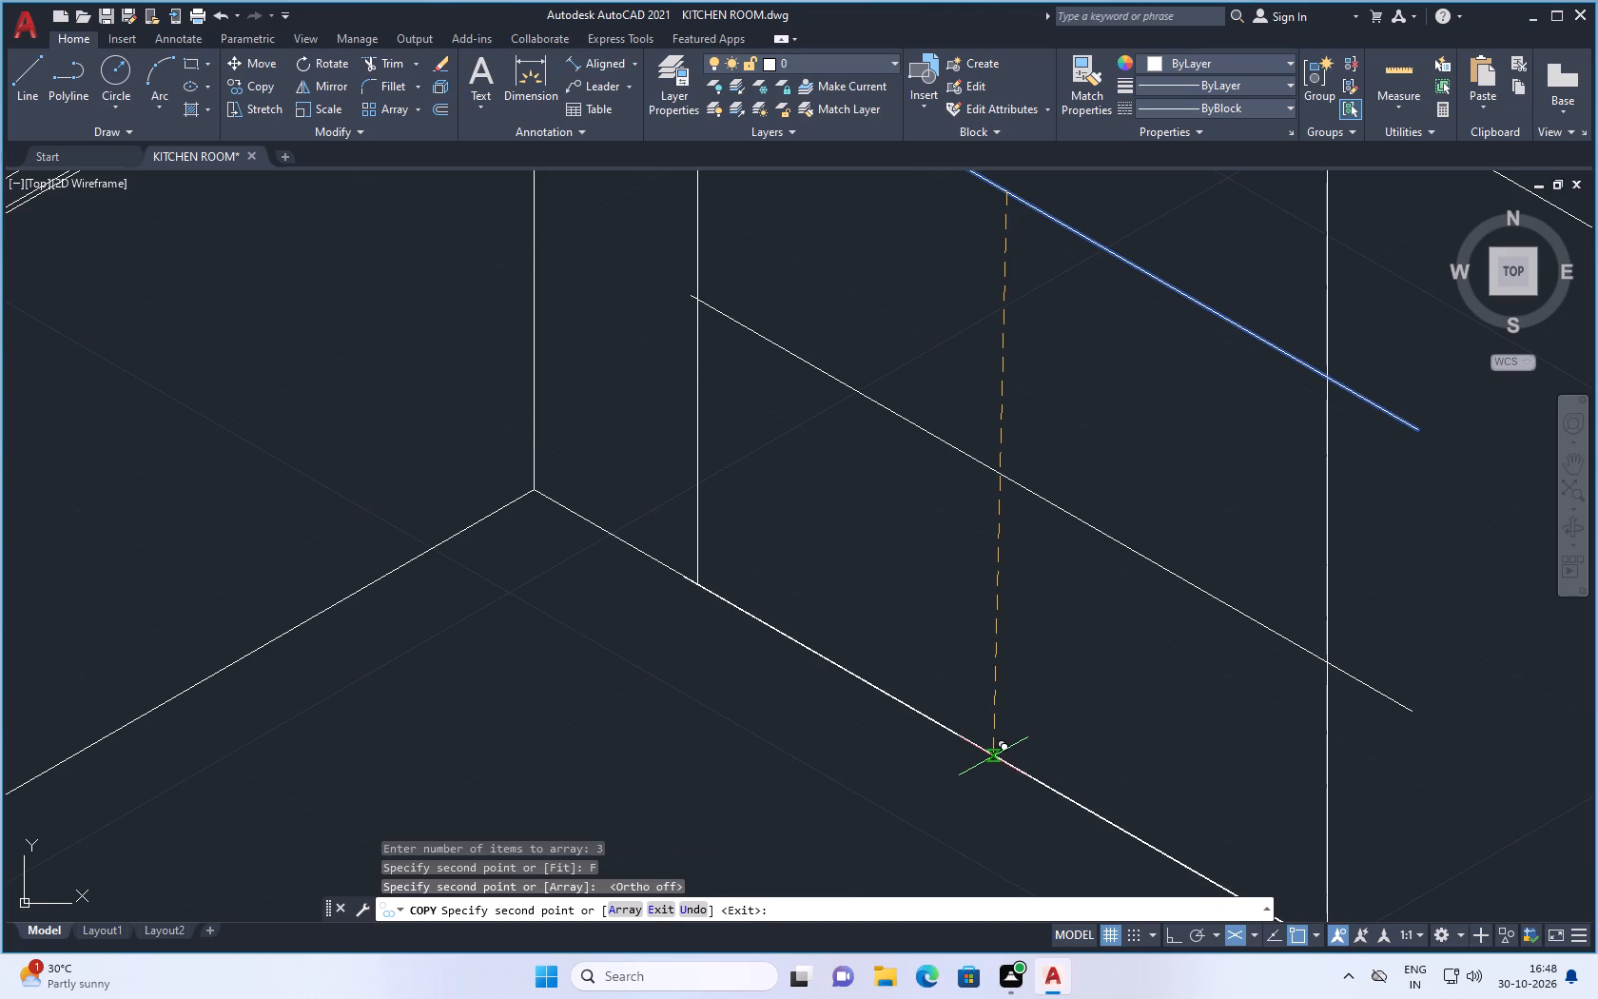
pyautogui.scroll(-4, 1055, 774)
pyautogui.press('Escape')
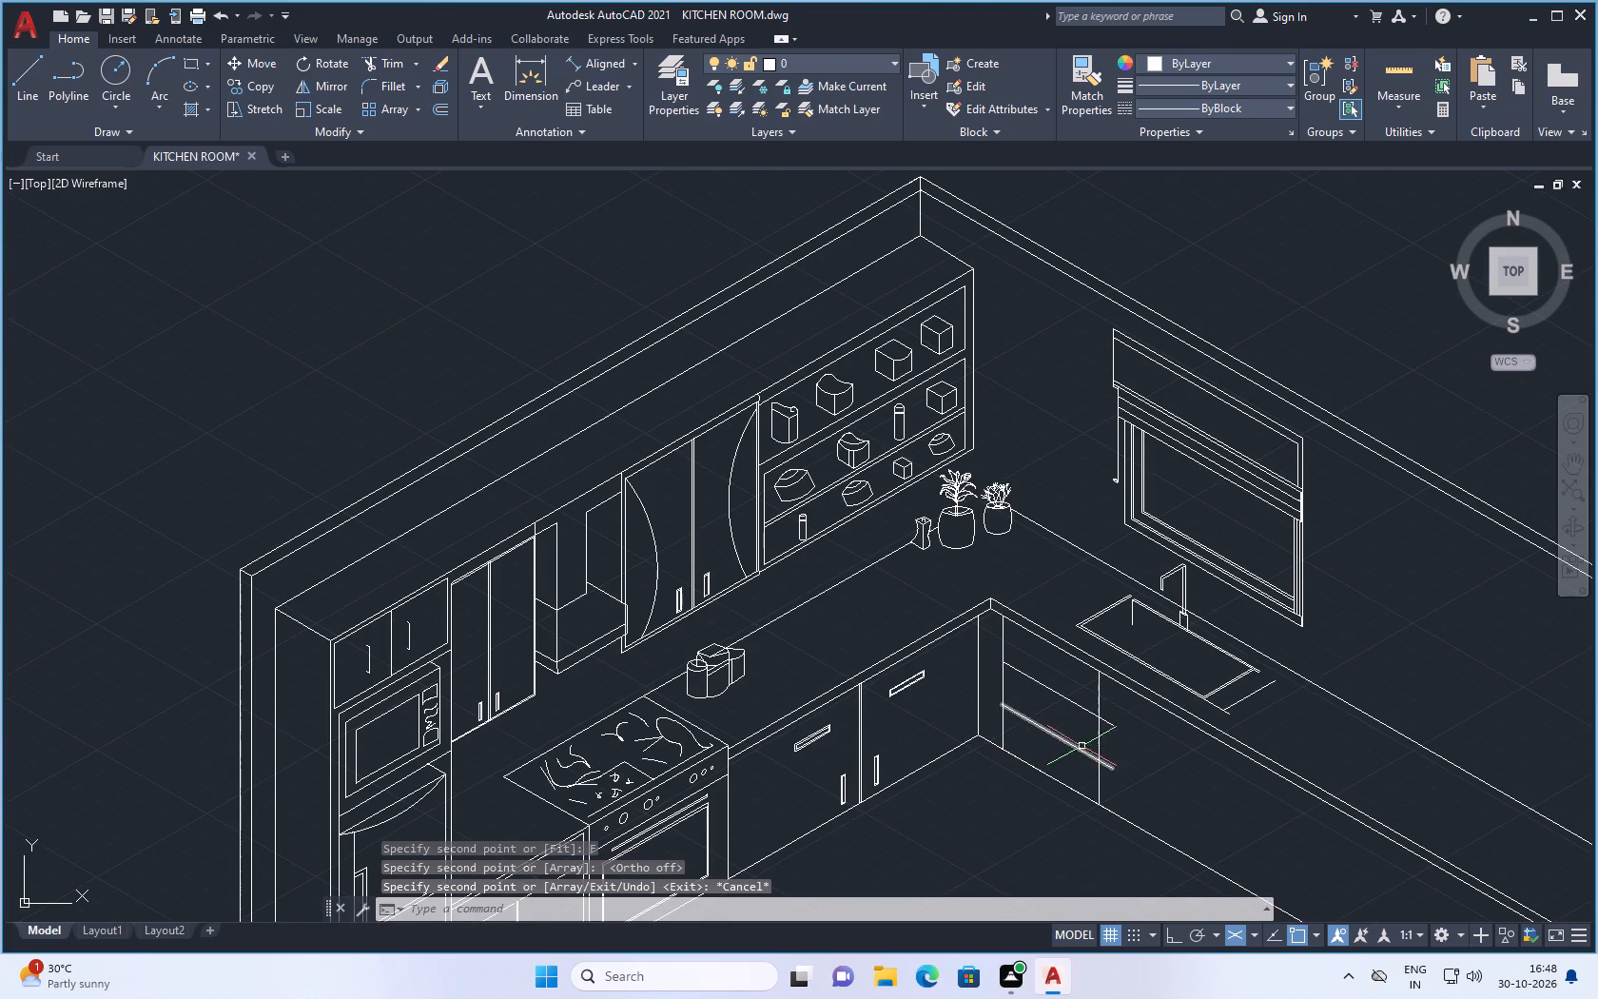
# Trim the two upper drawer lines where they extend past the drawer unit's sink-side vertical.
pyautogui.scroll(1, 1075, 730)
pyautogui.write('tr')
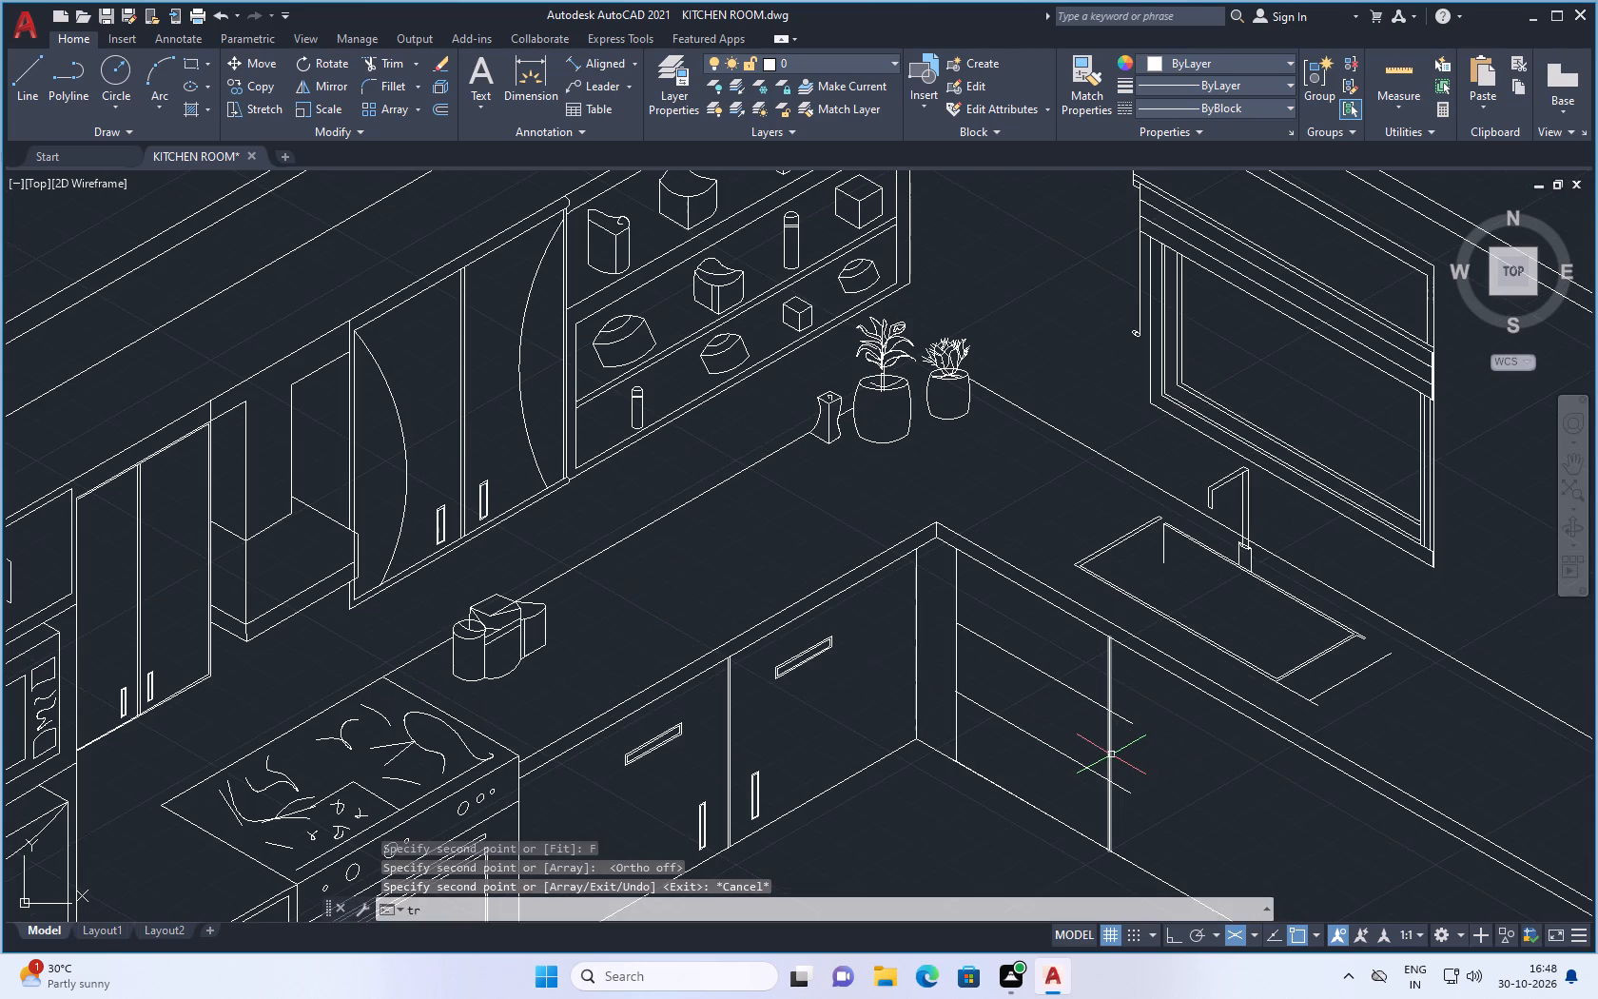
pyautogui.press('Return')
pyautogui.scroll(3, 1096, 752)
pyautogui.scroll(2, 1156, 667)
pyautogui.moveTo(1213, 580); pyautogui.dragTo(1206, 663)
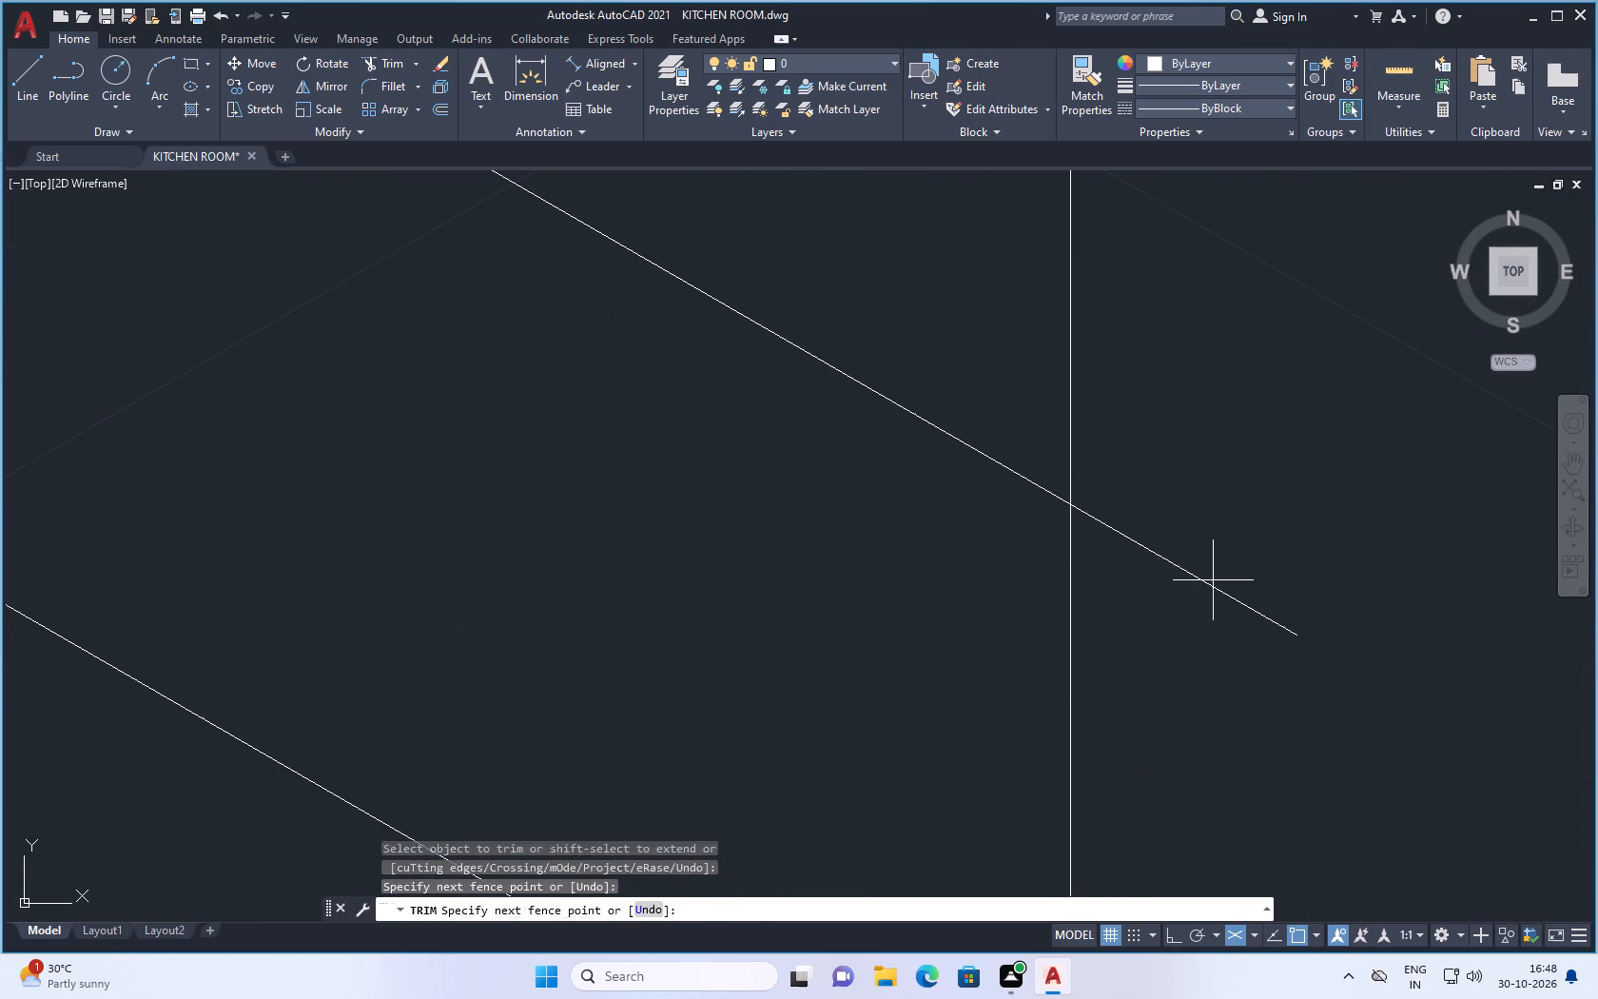
pyautogui.scroll(-3, 1226, 621)
pyautogui.scroll(2, 1196, 815)
pyautogui.moveTo(1228, 703); pyautogui.dragTo(1225, 763)
pyautogui.scroll(-4, 1237, 738)
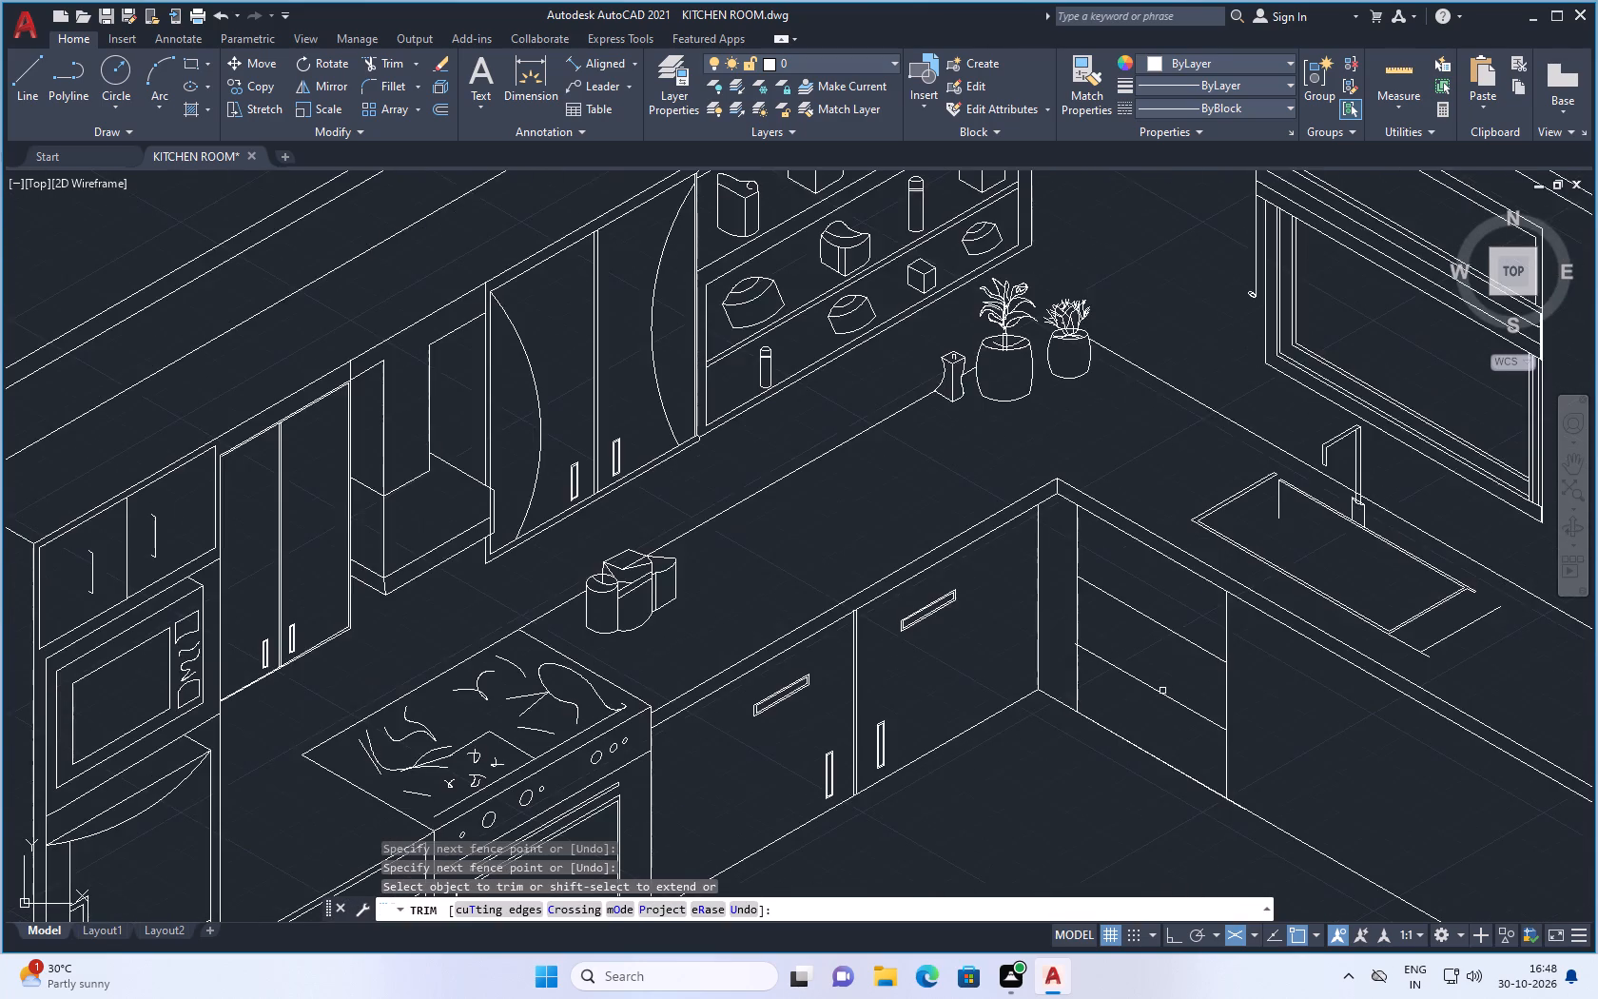
# Trim the short stub of the drawer line that extends past the drawer unit's corner-side vertical.
pyautogui.scroll(3, 1074, 607)
pyautogui.scroll(2, 1094, 509)
pyautogui.scroll(-3, 1058, 483)
pyautogui.scroll(3, 1057, 698)
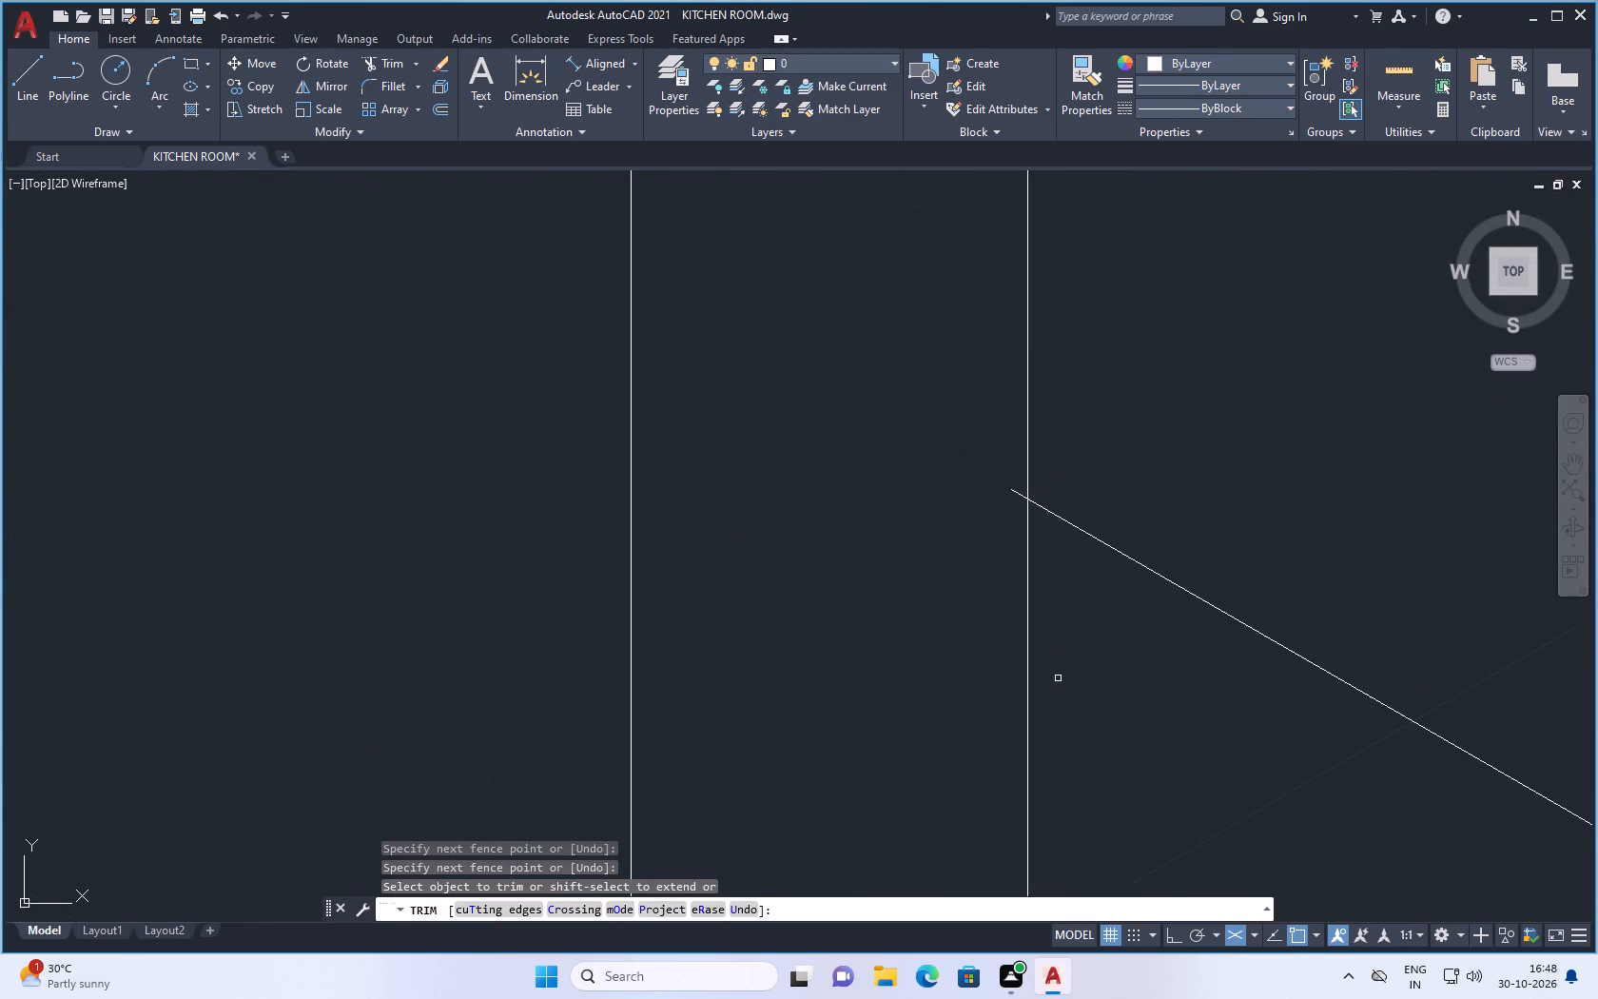
pyautogui.scroll(2, 1014, 498)
pyautogui.moveTo(1026, 474); pyautogui.dragTo(984, 559)
pyautogui.scroll(-6, 988, 548)
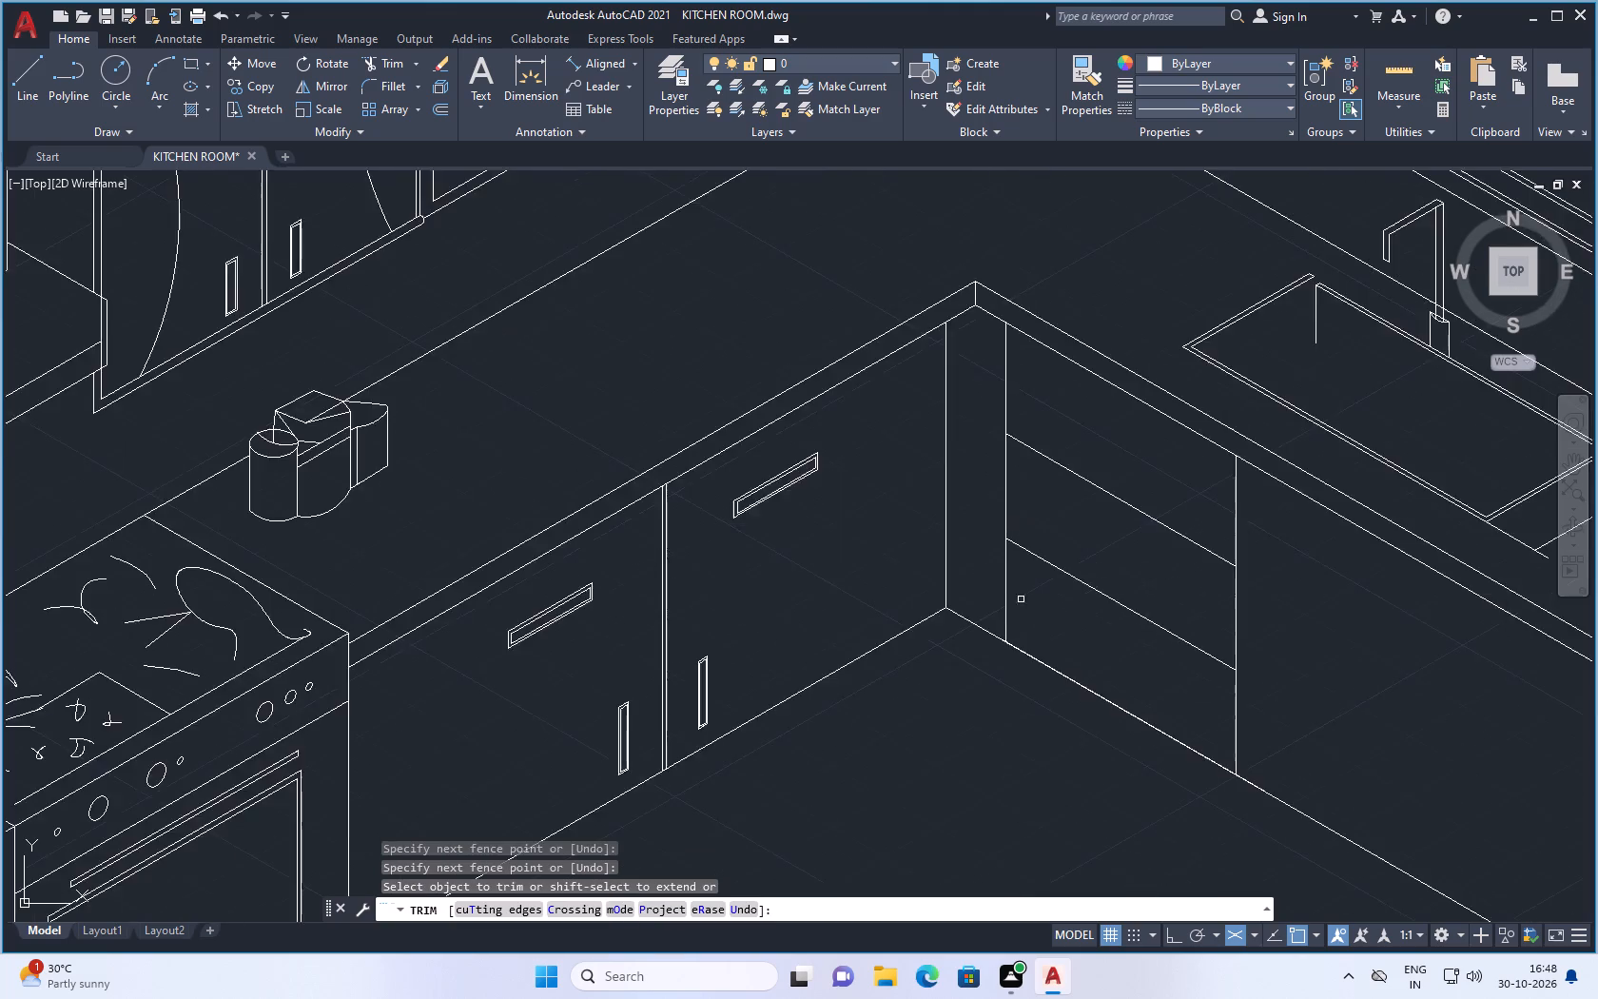
# Leave the Trim command after examining the floor line at the drawer unit's base, and review the overall kitchen drawing.
pyautogui.scroll(3, 1011, 655)
pyautogui.scroll(5, 965, 591)
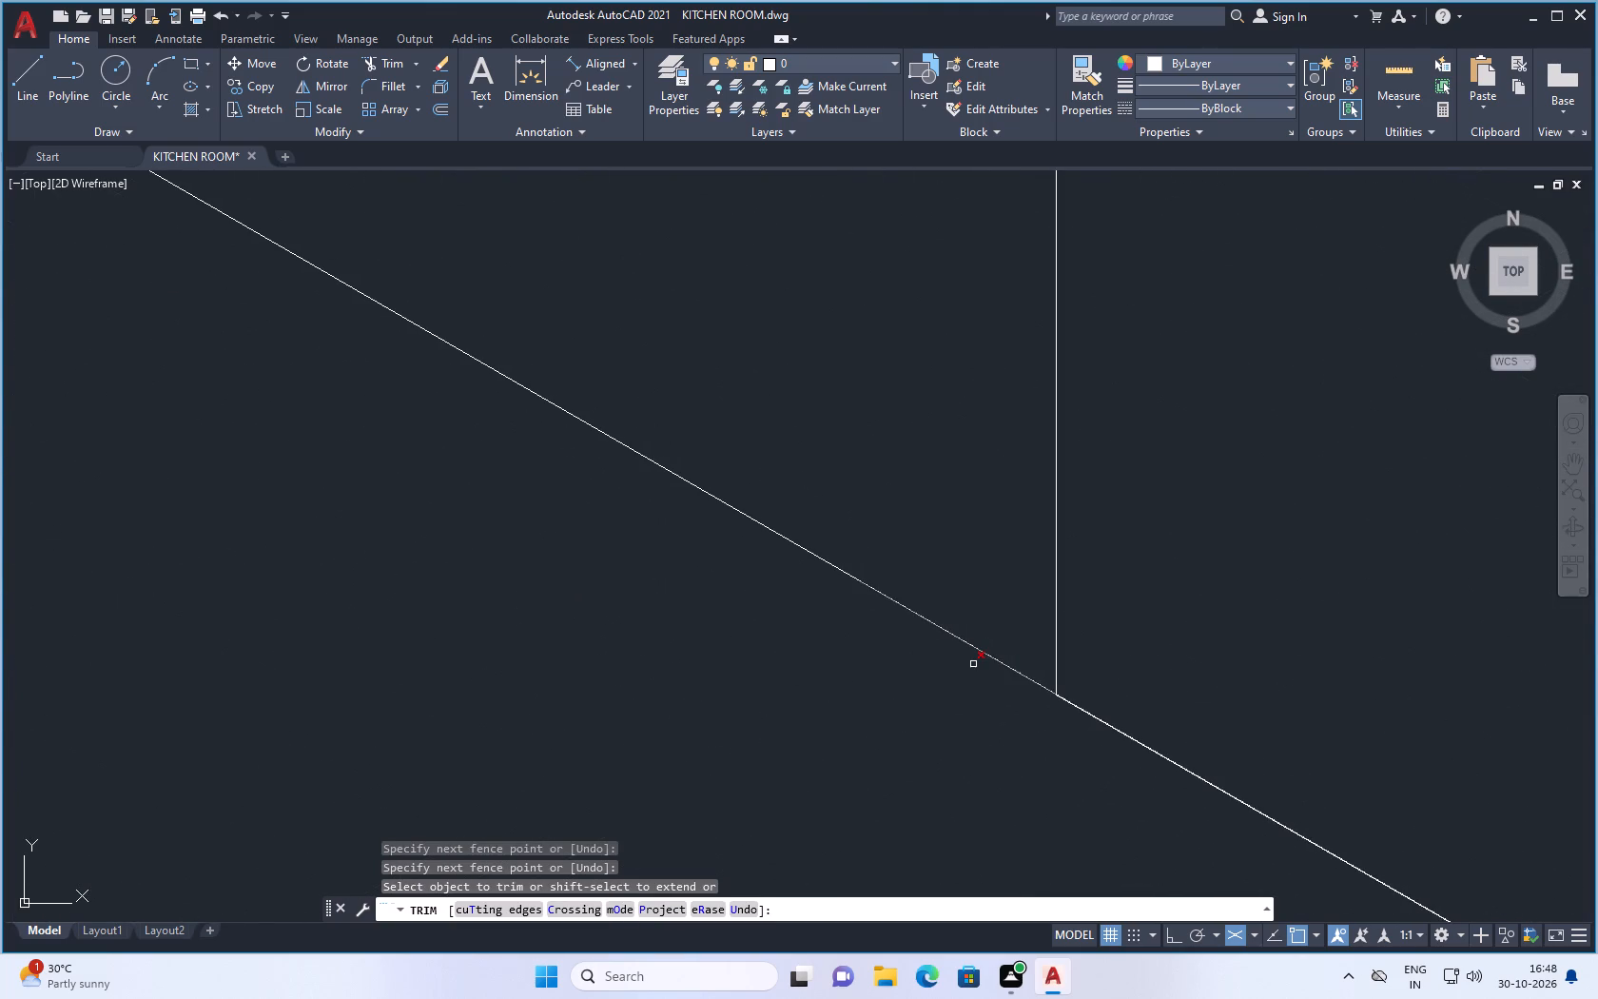
pyautogui.scroll(-7, 989, 659)
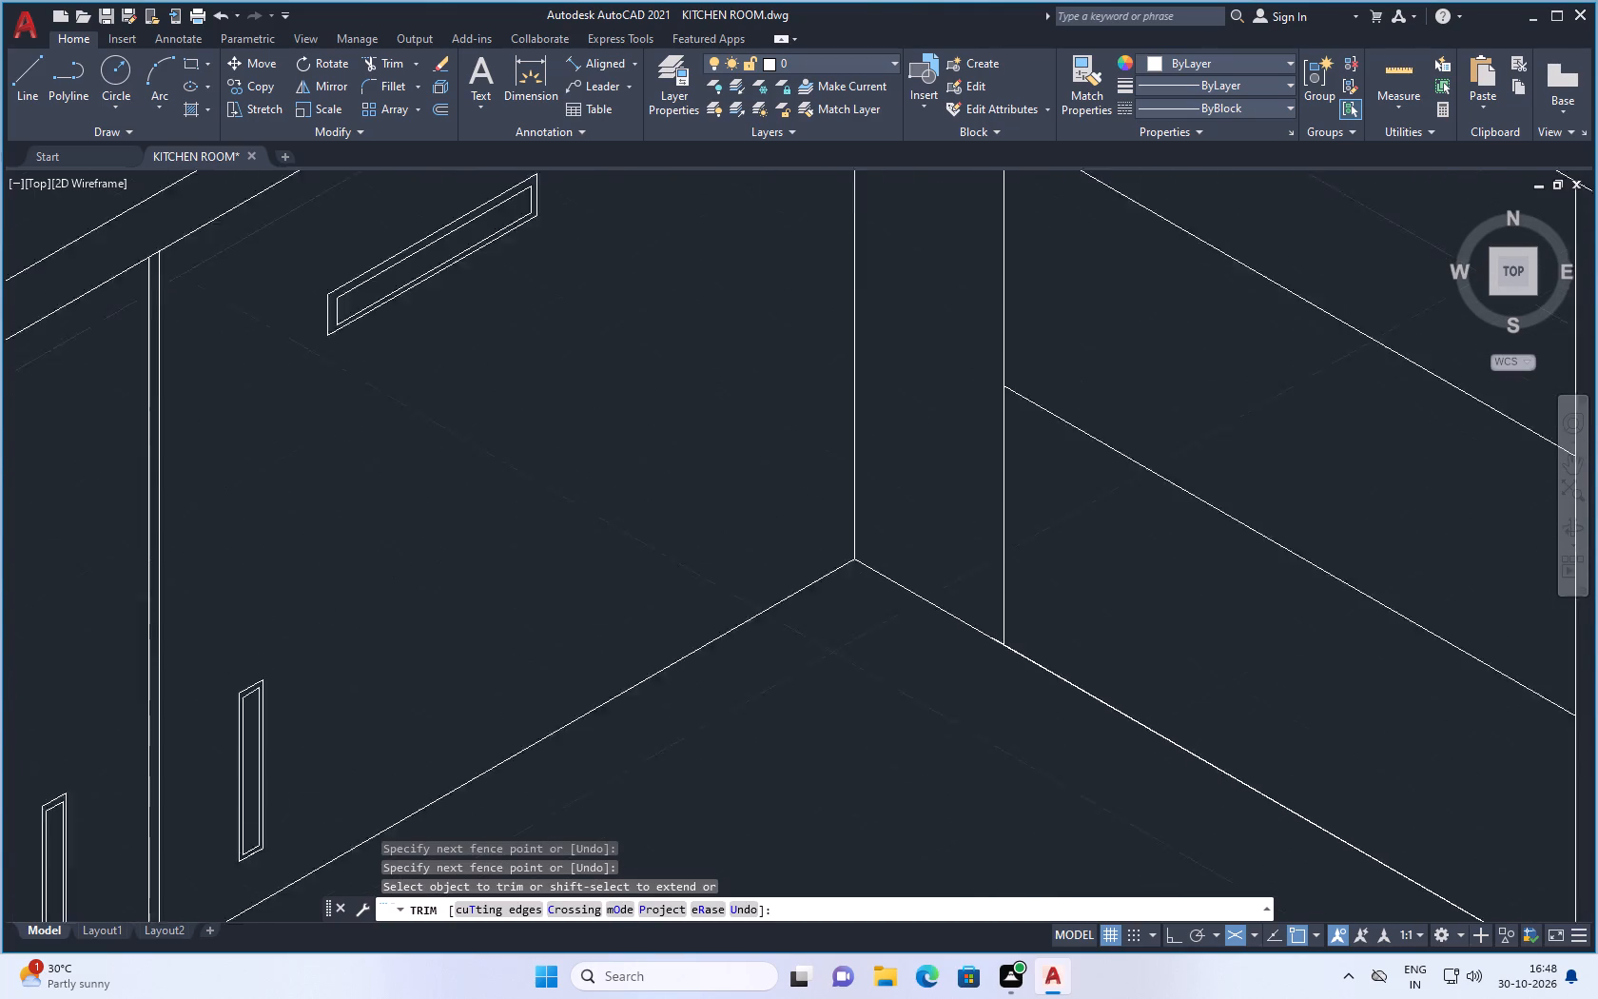
pyautogui.scroll(-4, 1006, 648)
pyautogui.scroll(3, 1087, 702)
pyautogui.scroll(4, 1022, 633)
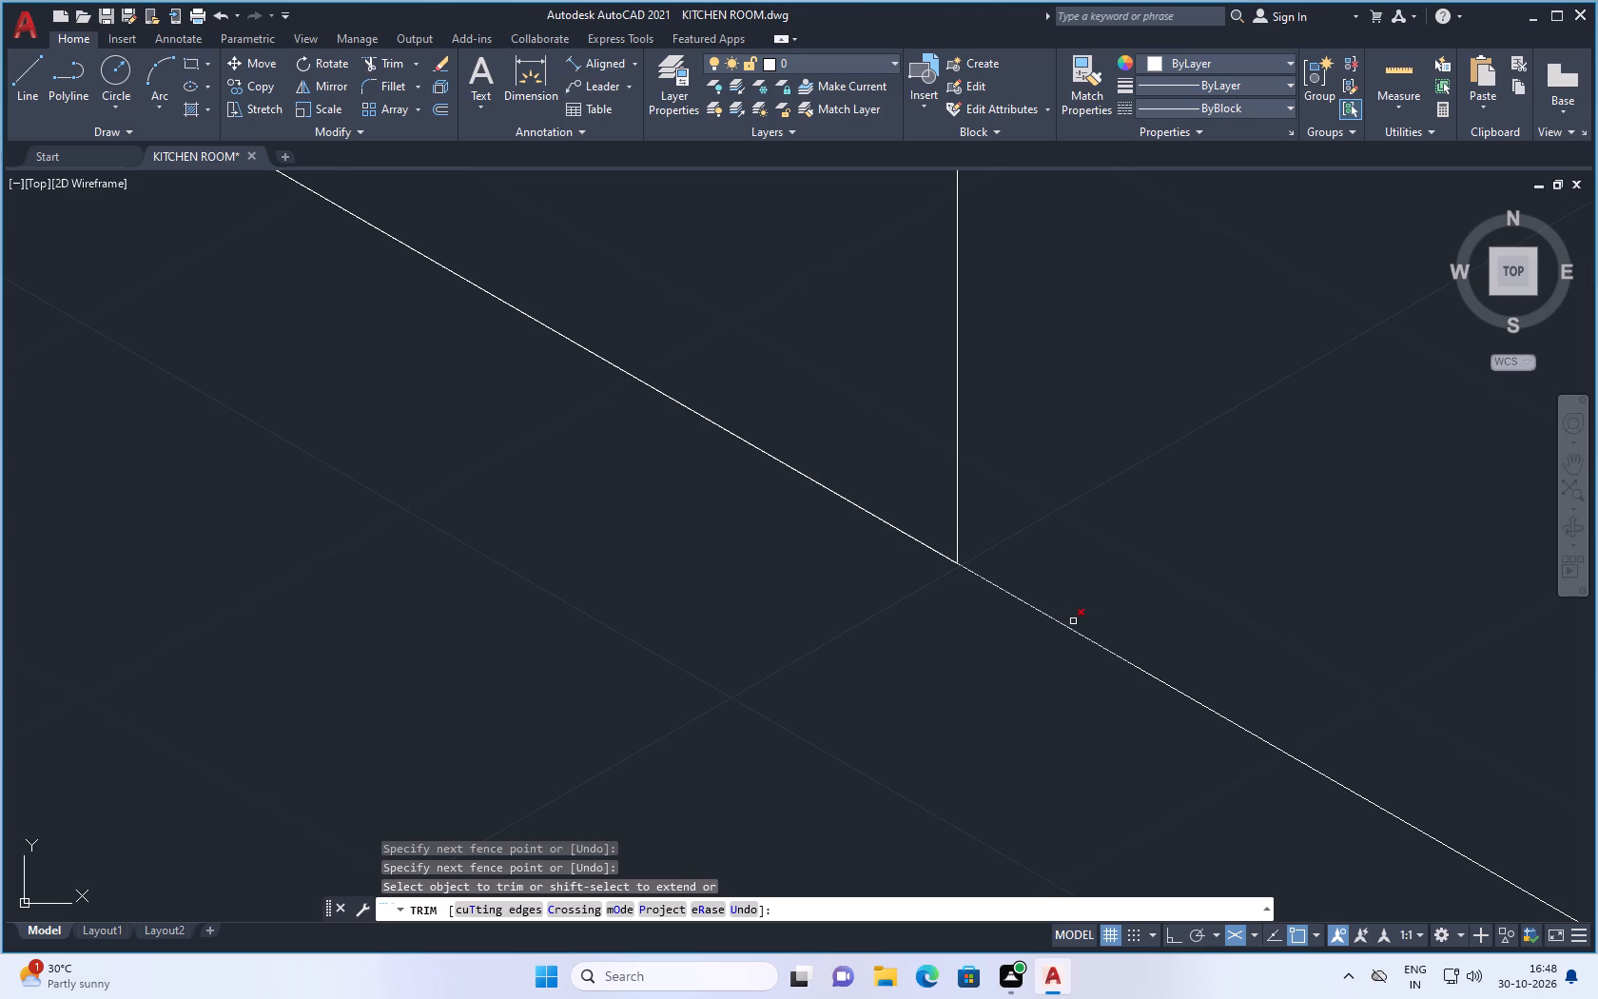
pyautogui.press('Escape')
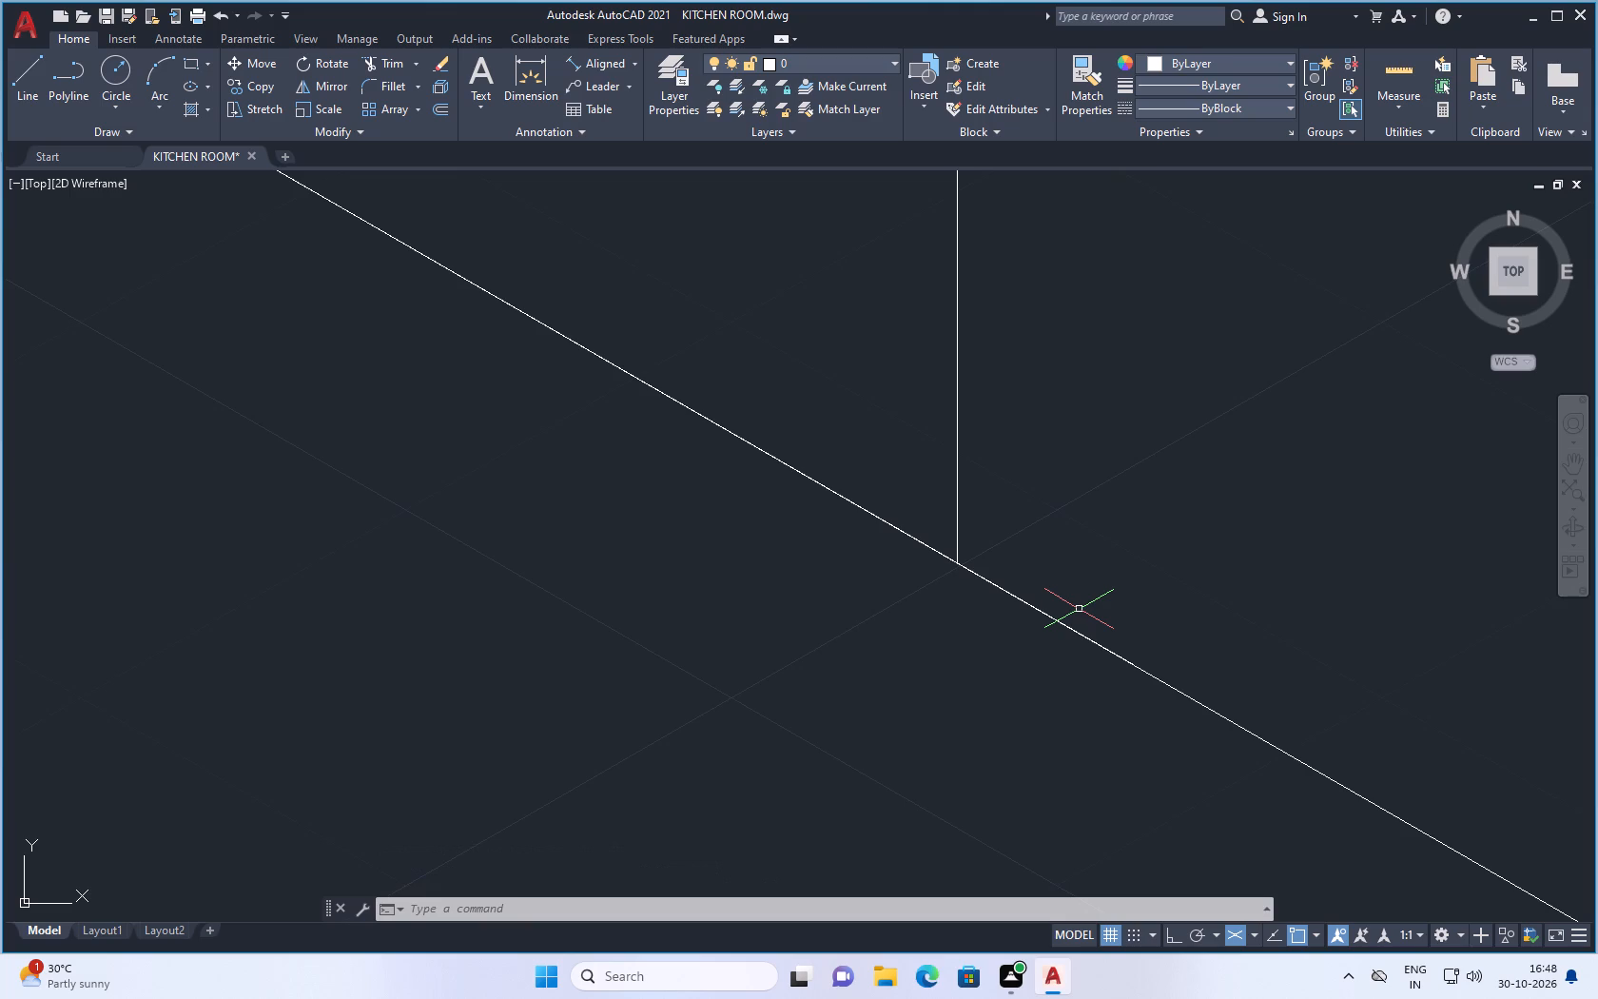
pyautogui.scroll(-4, 1024, 676)
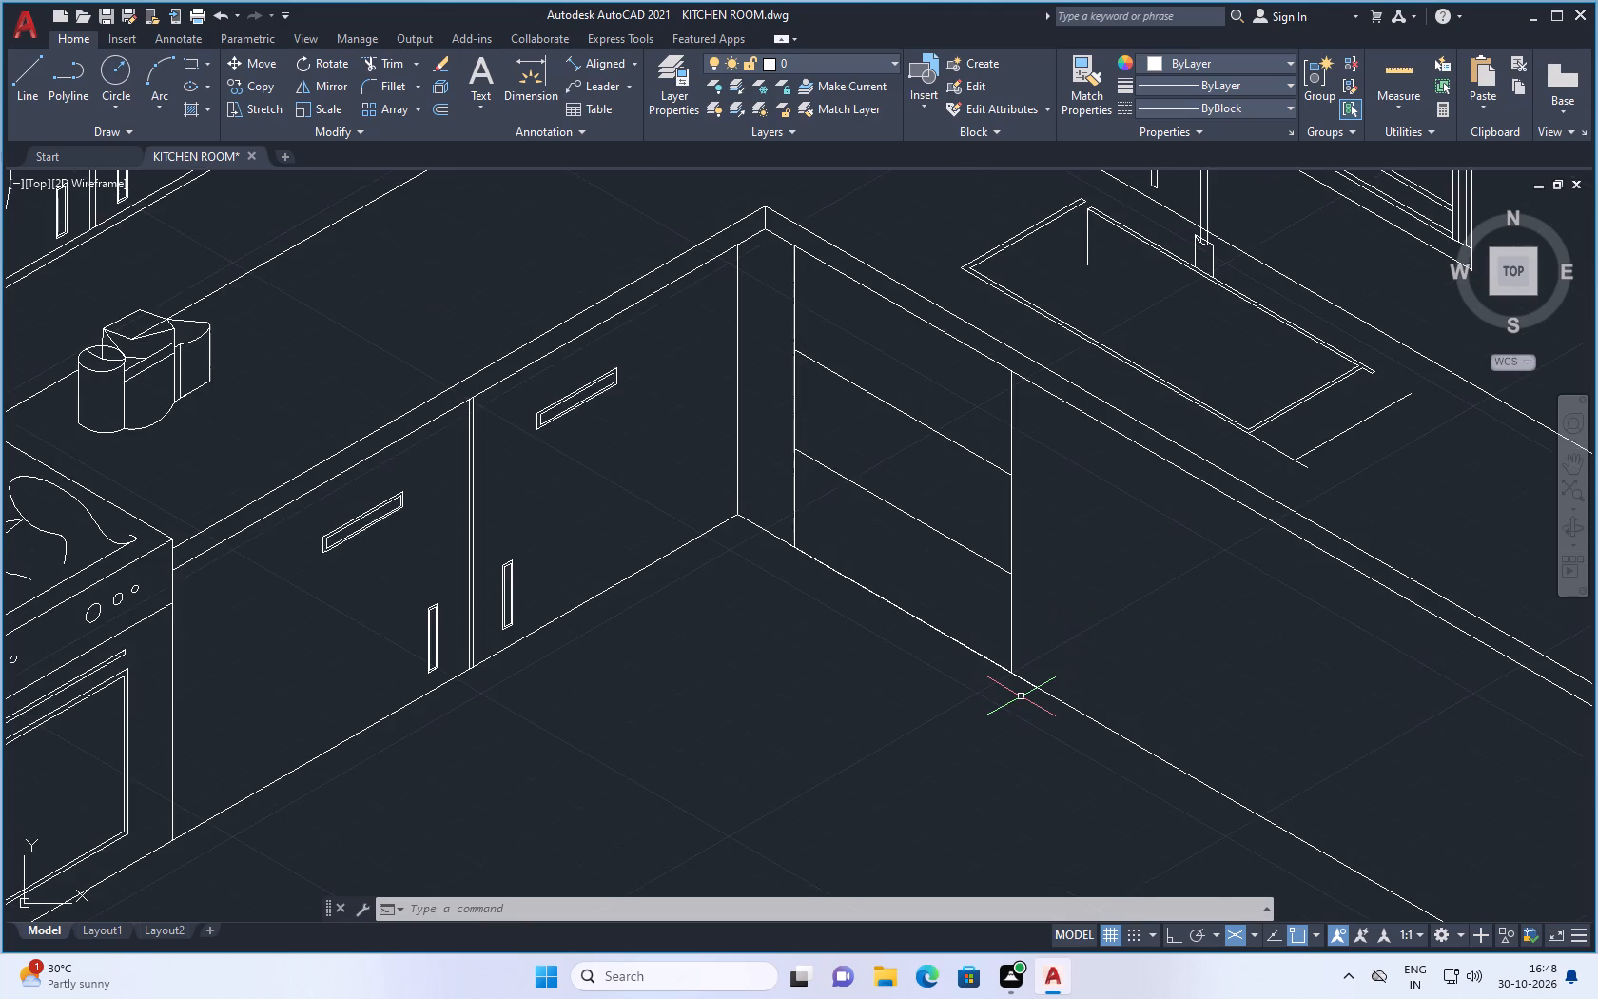
pyautogui.scroll(-4, 1020, 698)
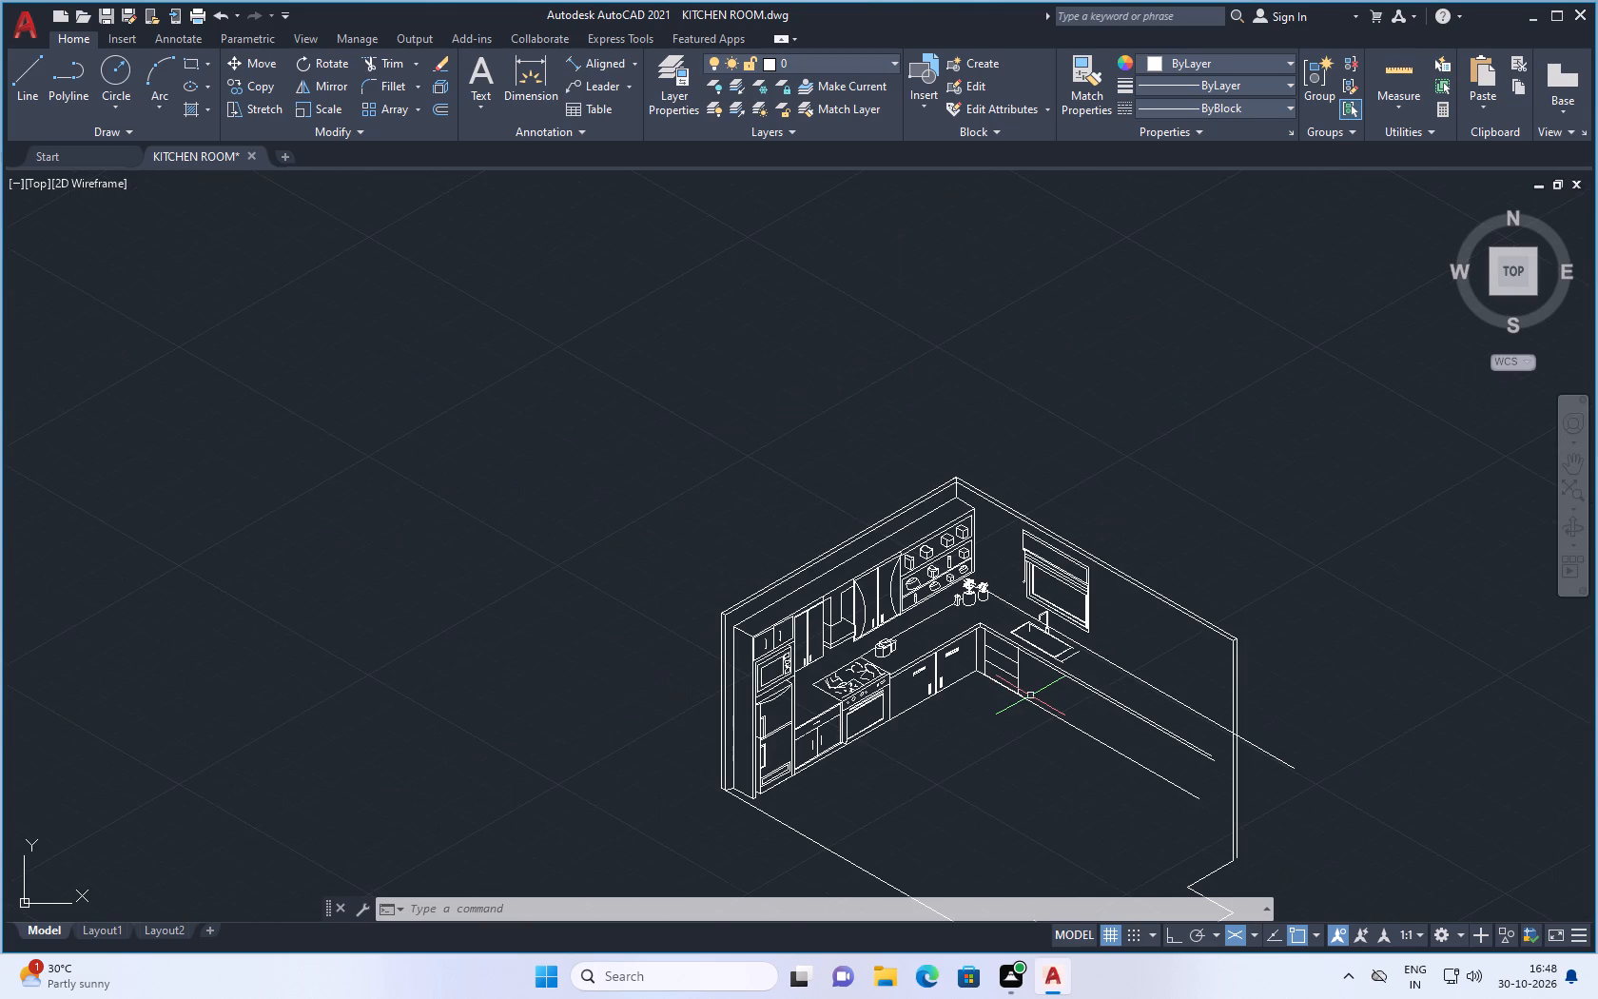
pyautogui.scroll(-2, 1035, 689)
pyautogui.scroll(3, 1057, 697)
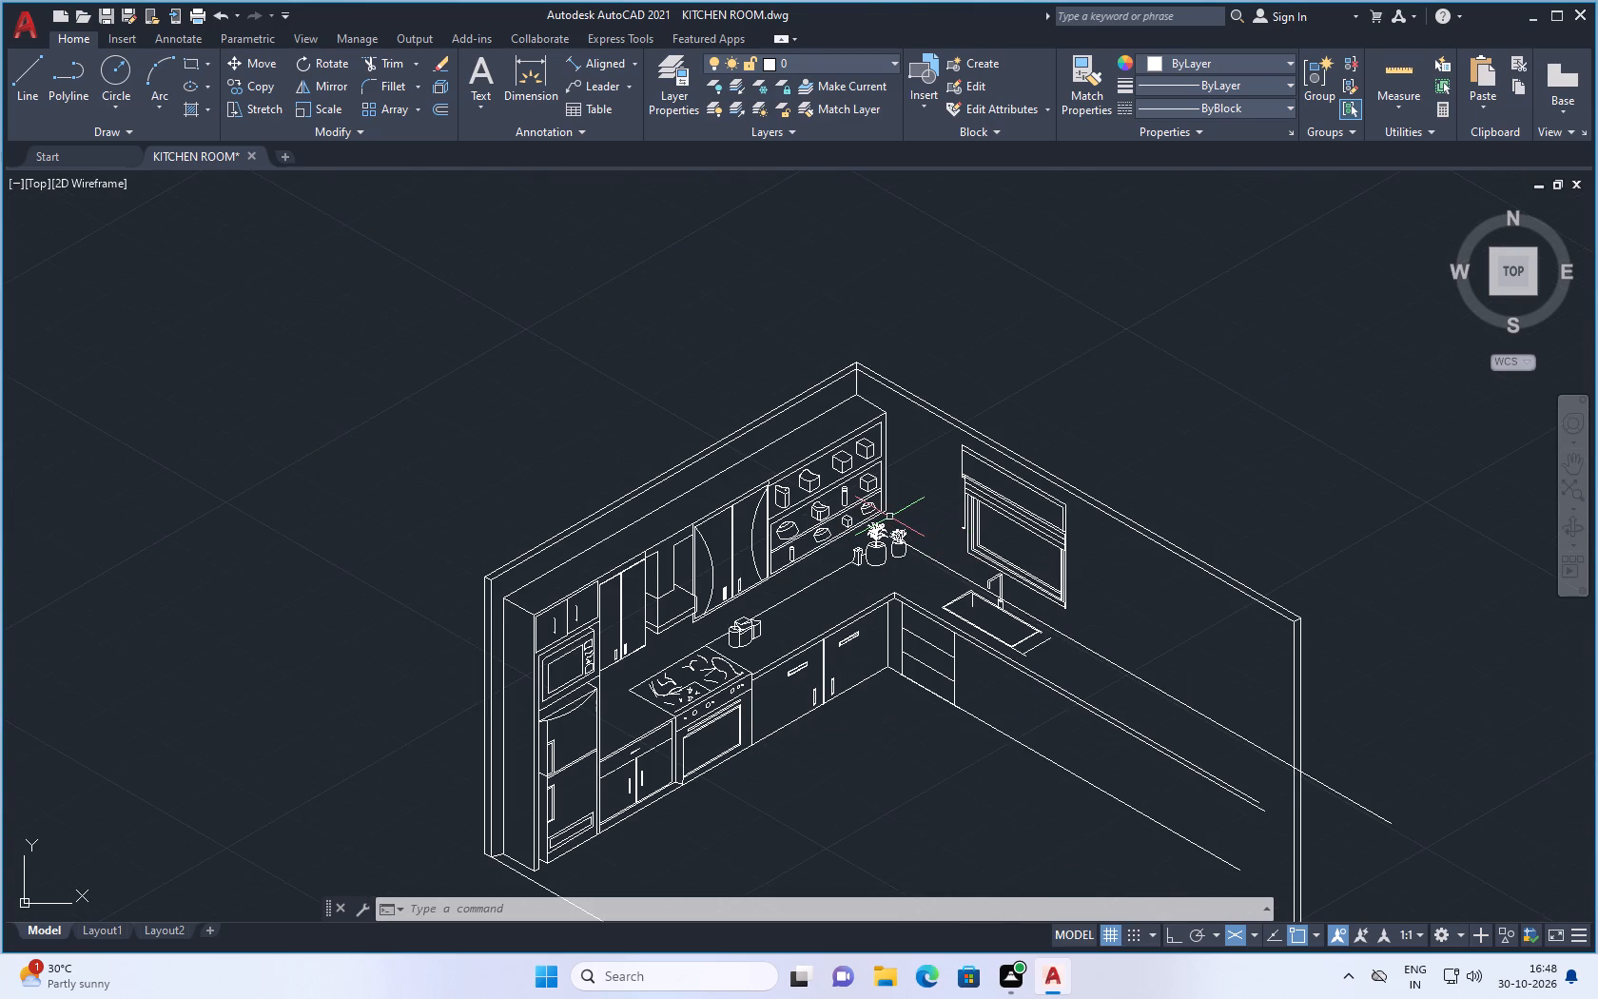
# With ortho on, draw a four-sided handle outline about 14 by 2 units on the top drawer front, switching to the left isoplane after the first edge.
pyautogui.scroll(1, 947, 660)
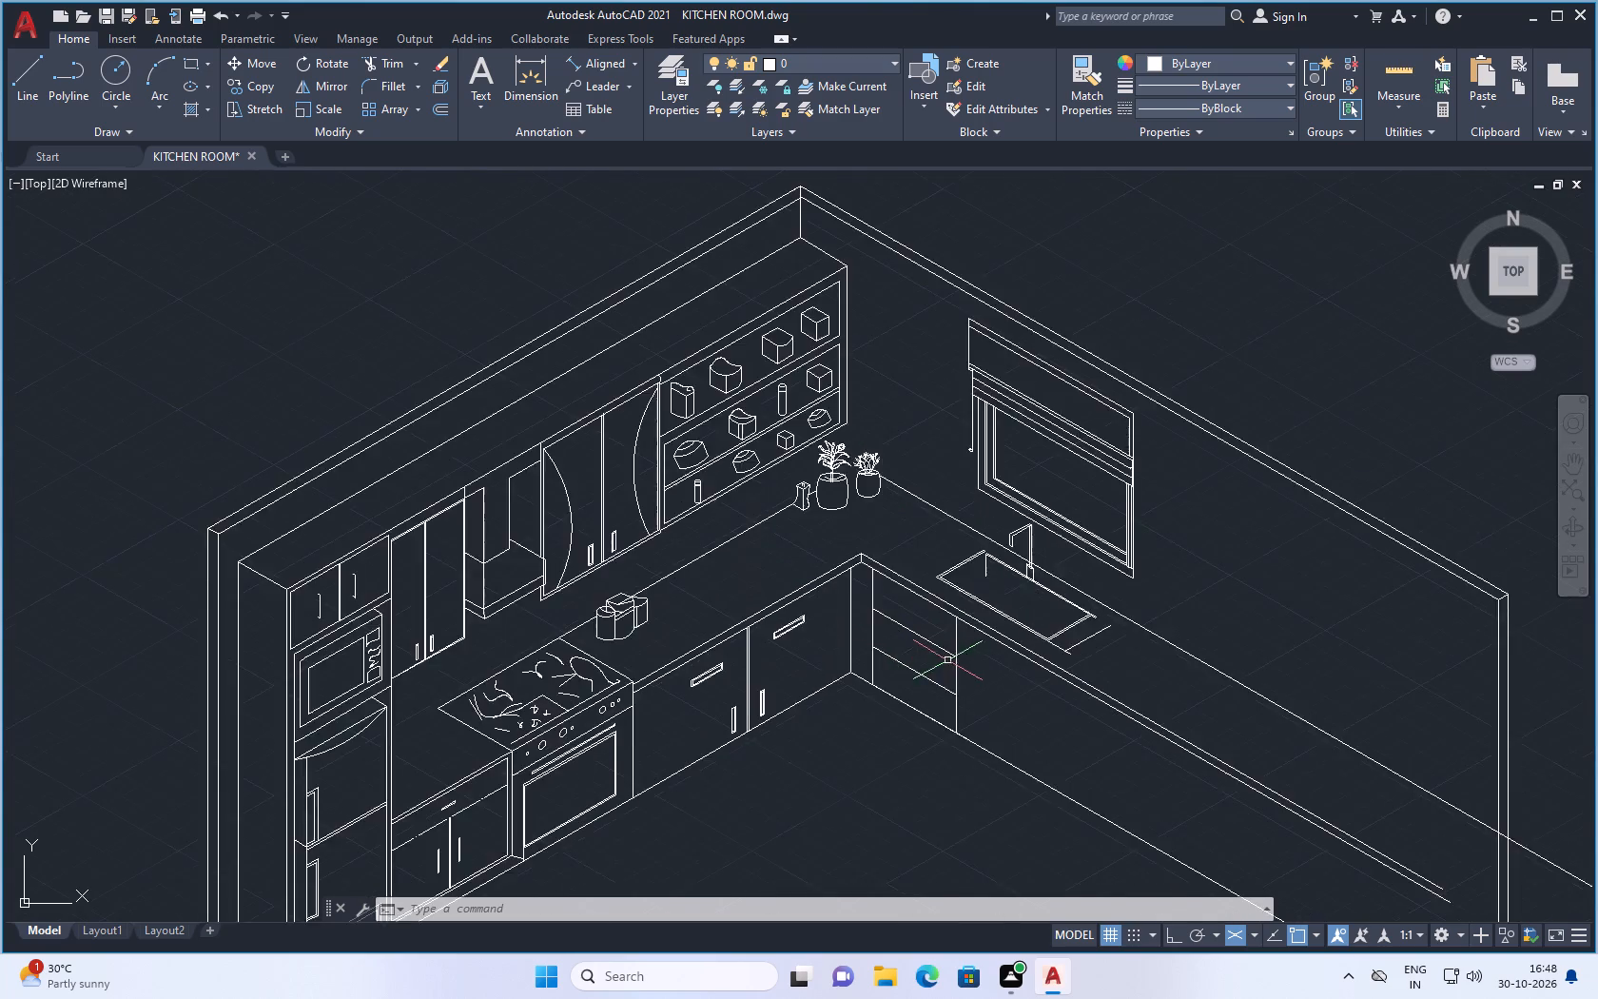
pyautogui.scroll(3, 948, 660)
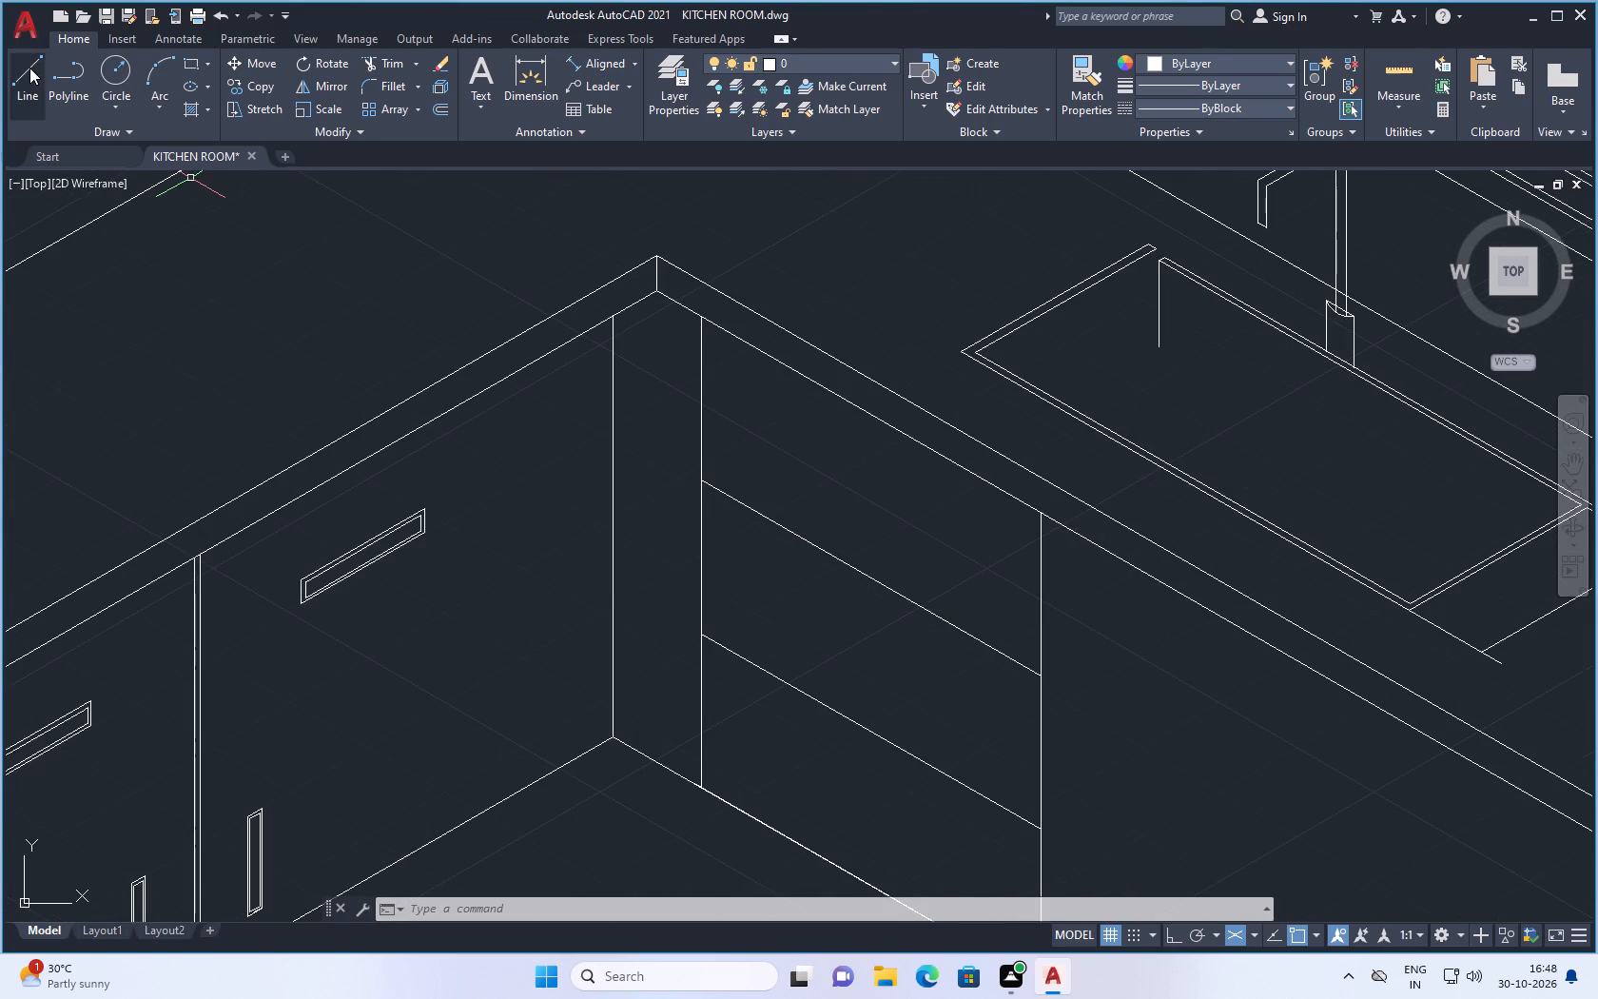
pyautogui.click(28, 70)
pyautogui.scroll(1, 816, 516)
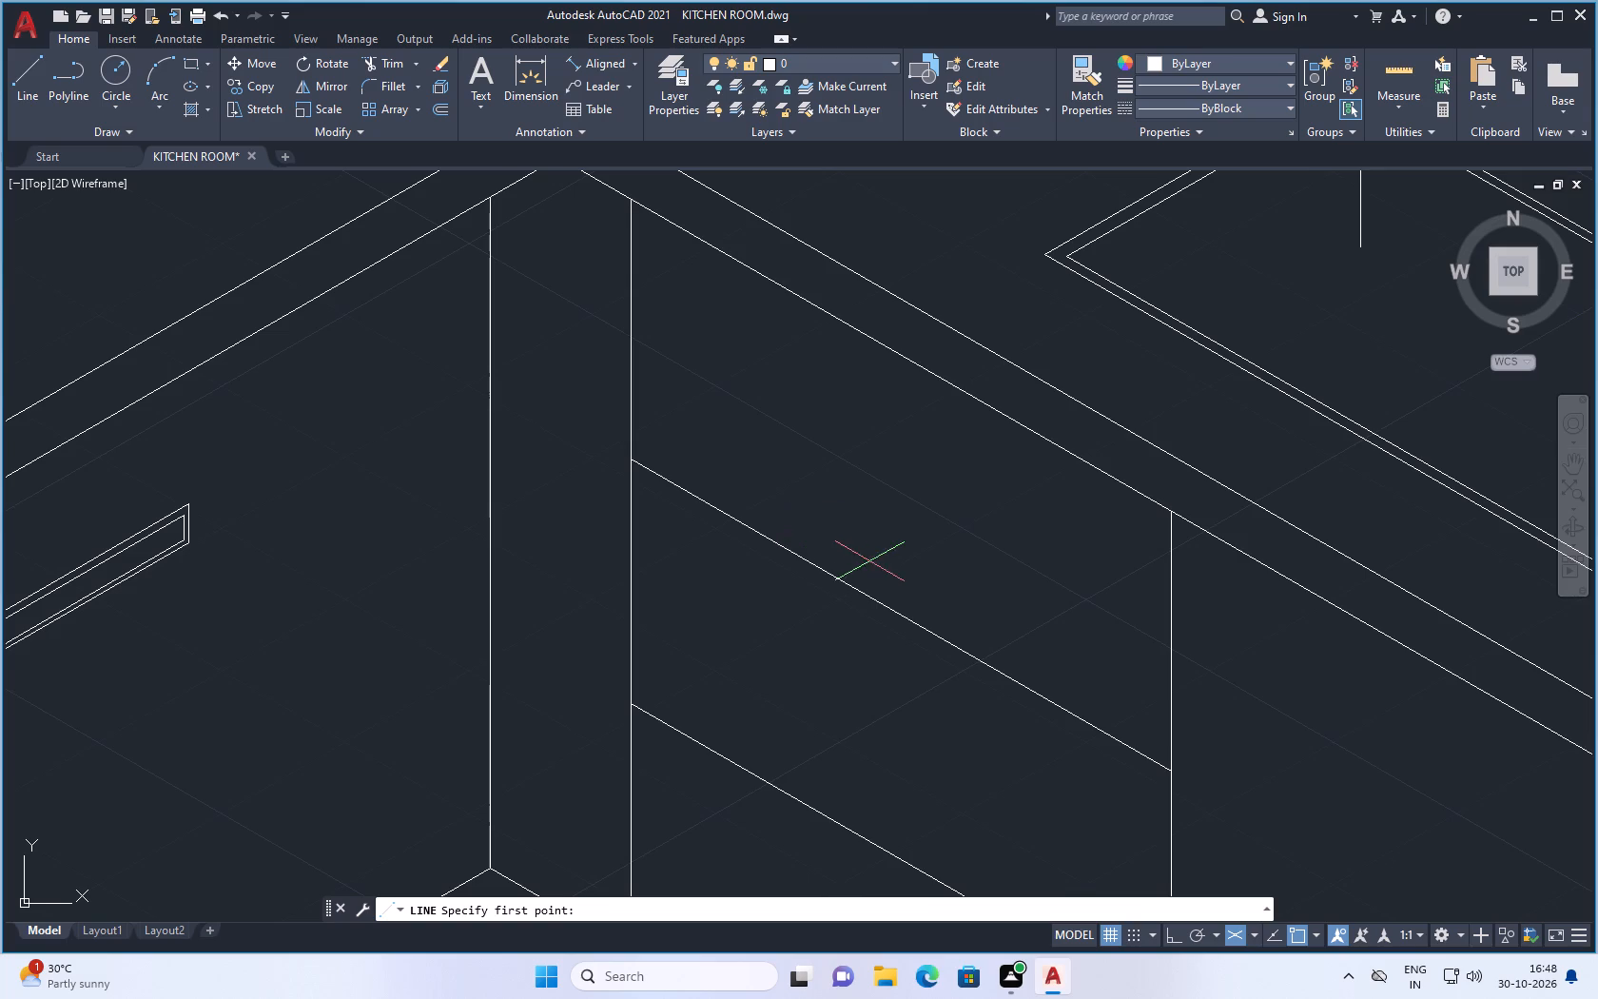
pyautogui.click(794, 491)
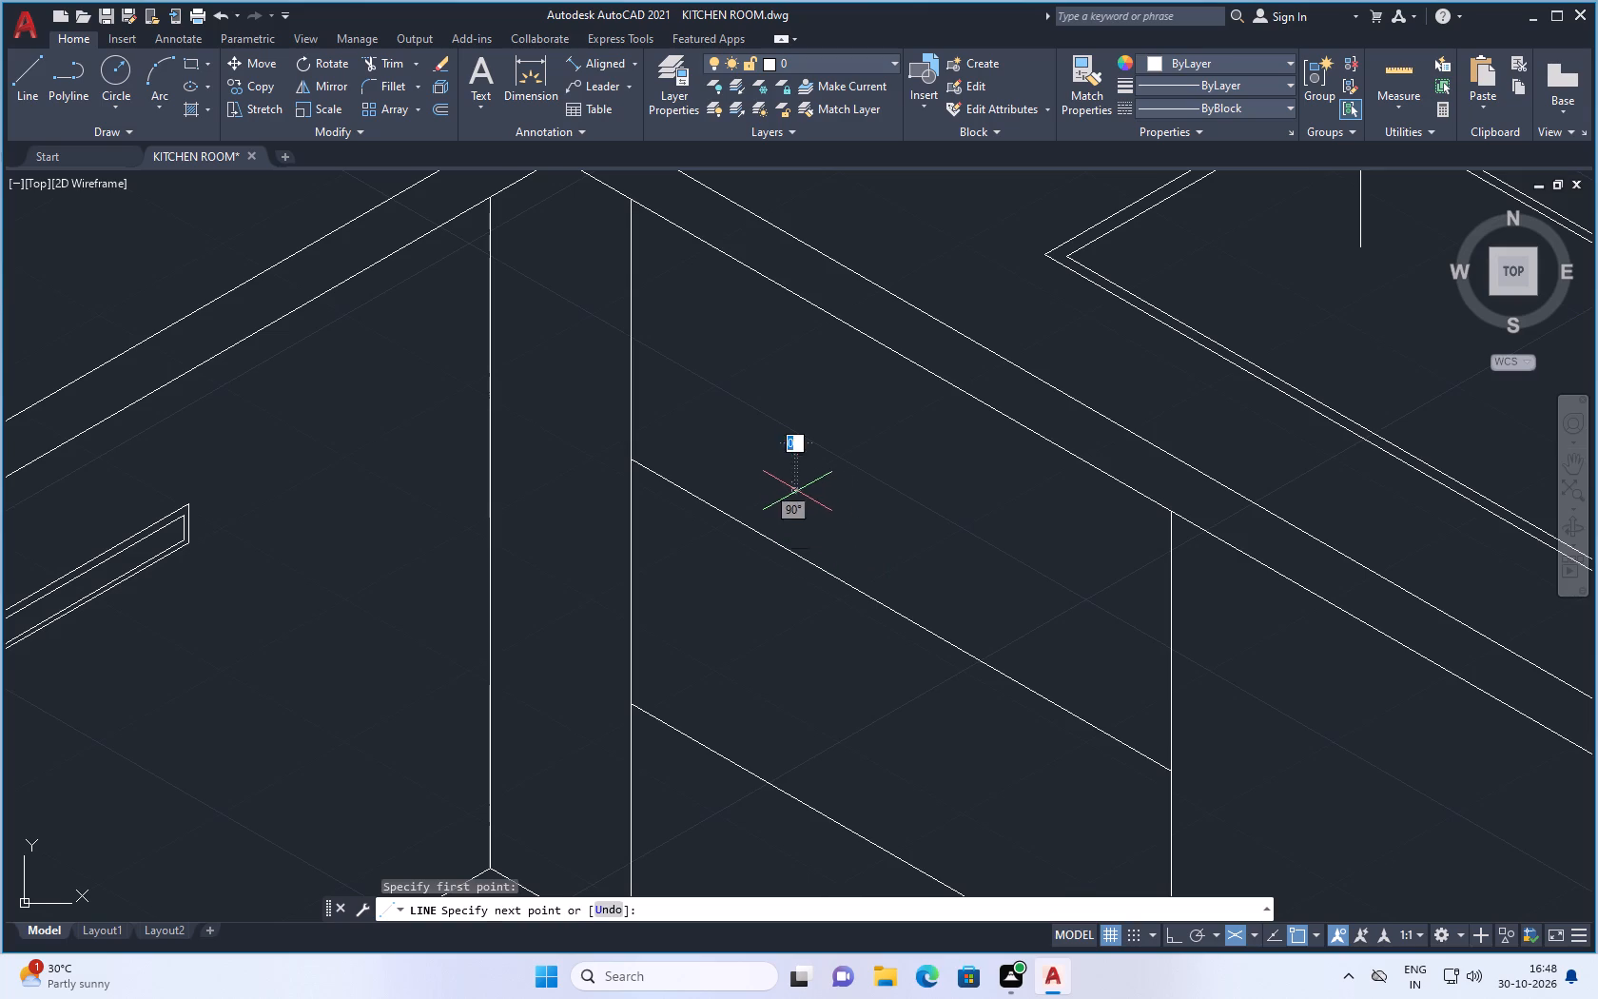
pyautogui.moveTo(1172, 936); pyautogui.dragTo(1172, 911)
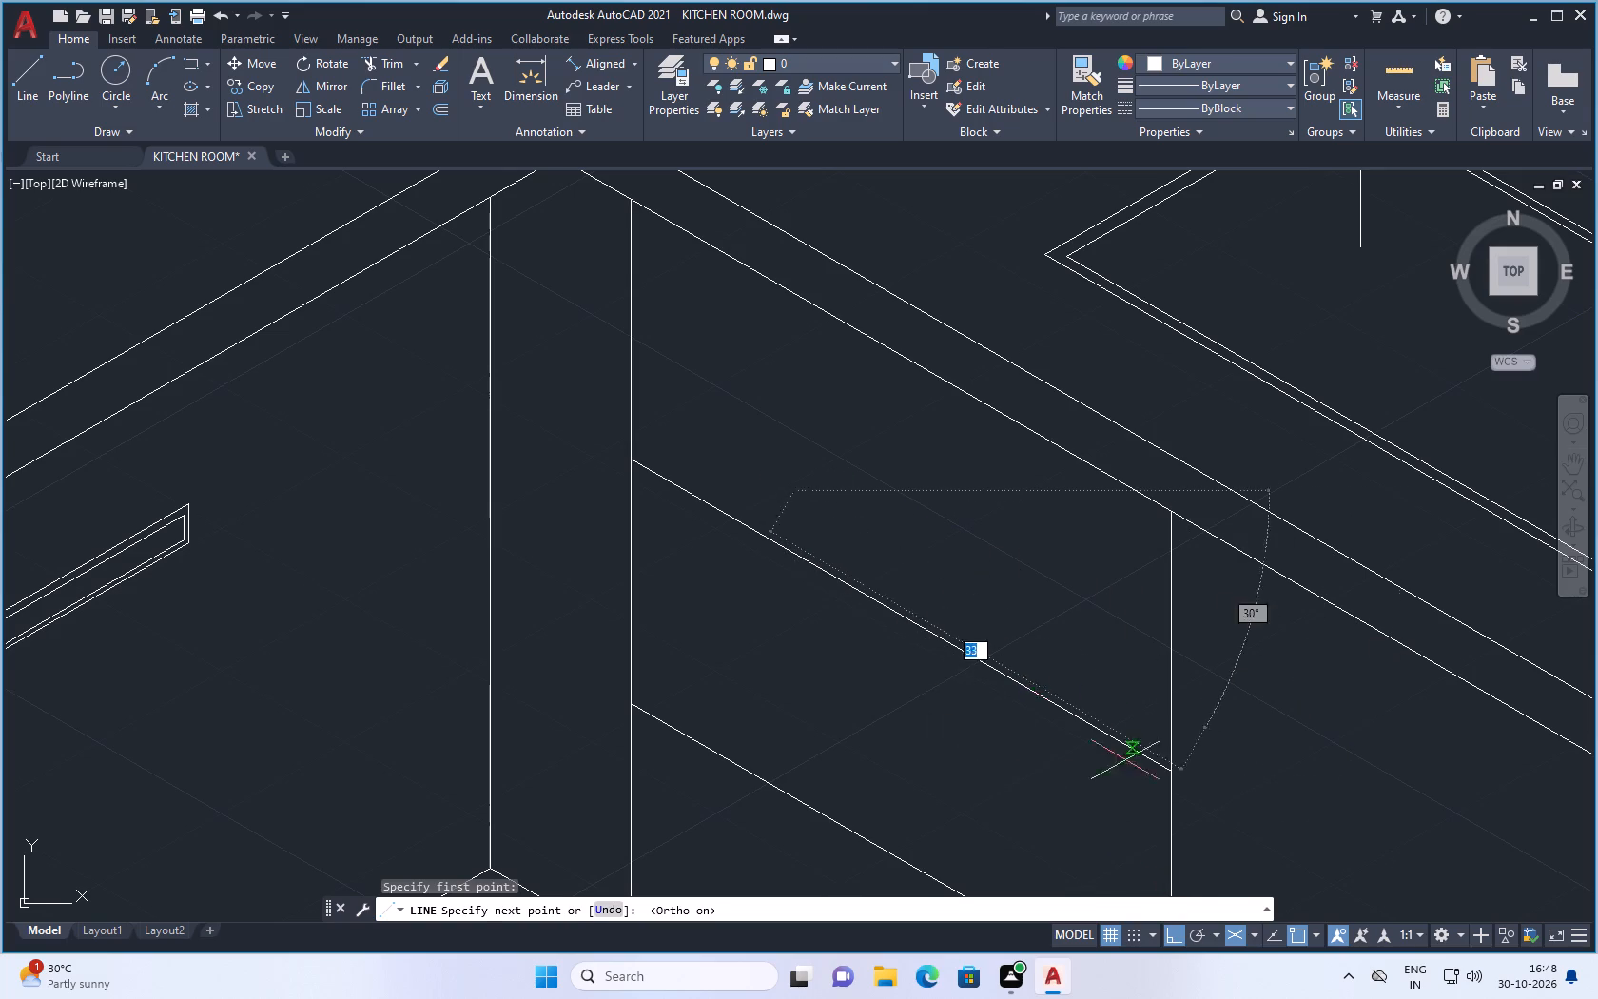
pyautogui.click(976, 597)
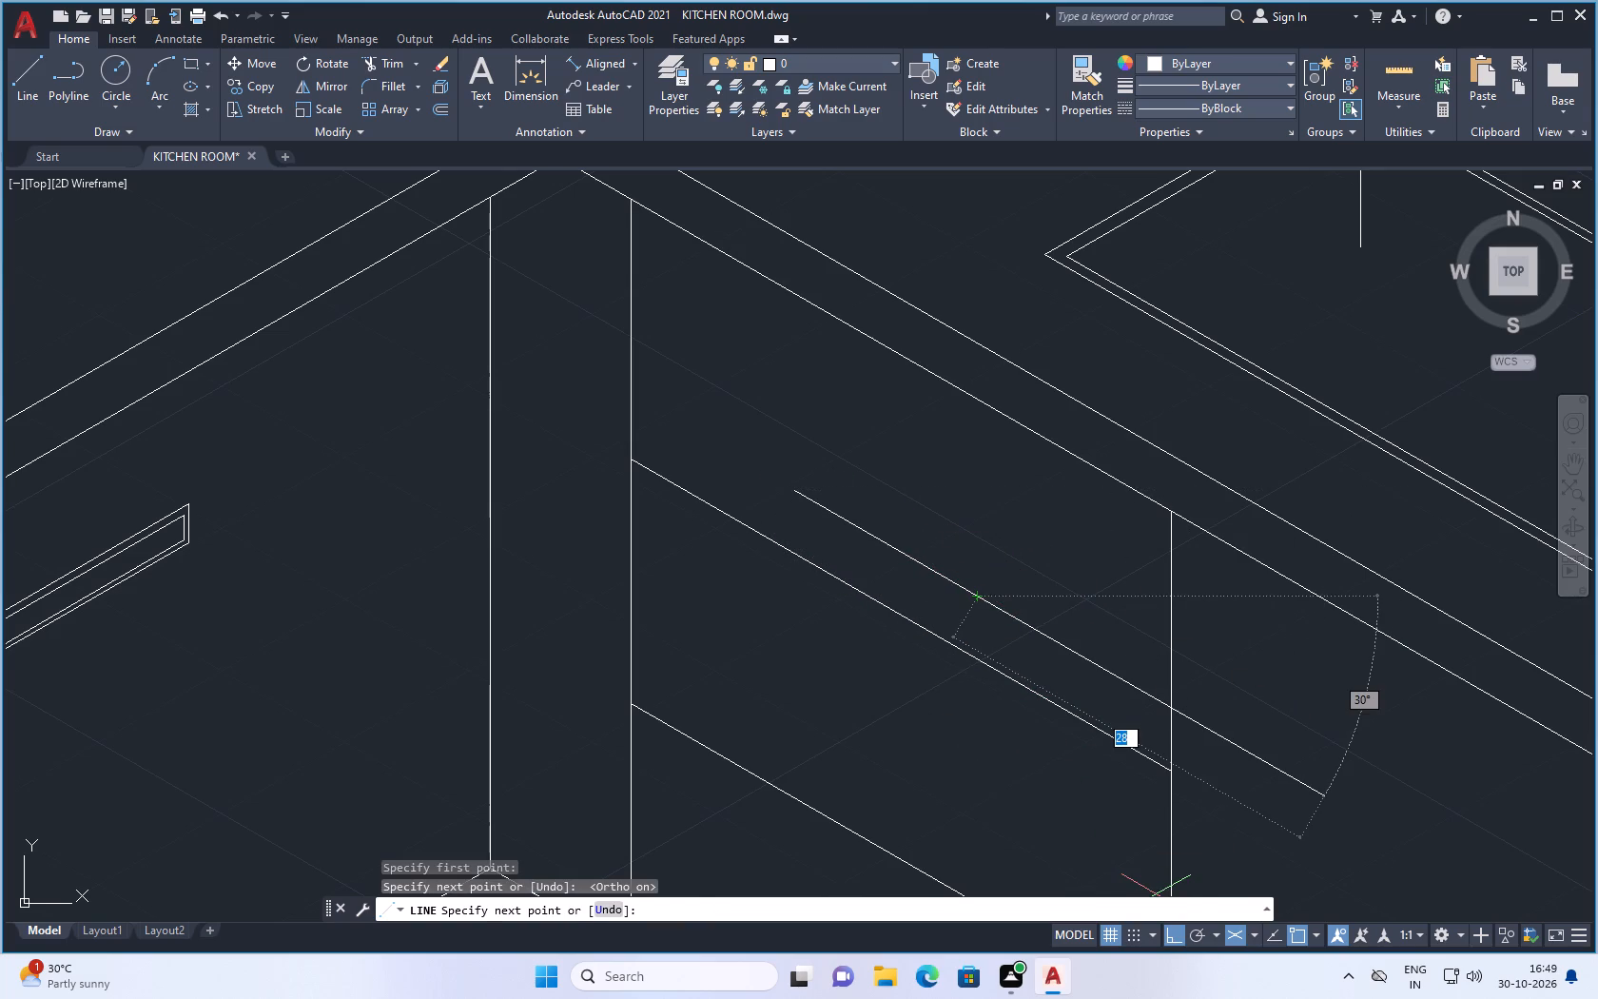
pyautogui.click(1254, 932)
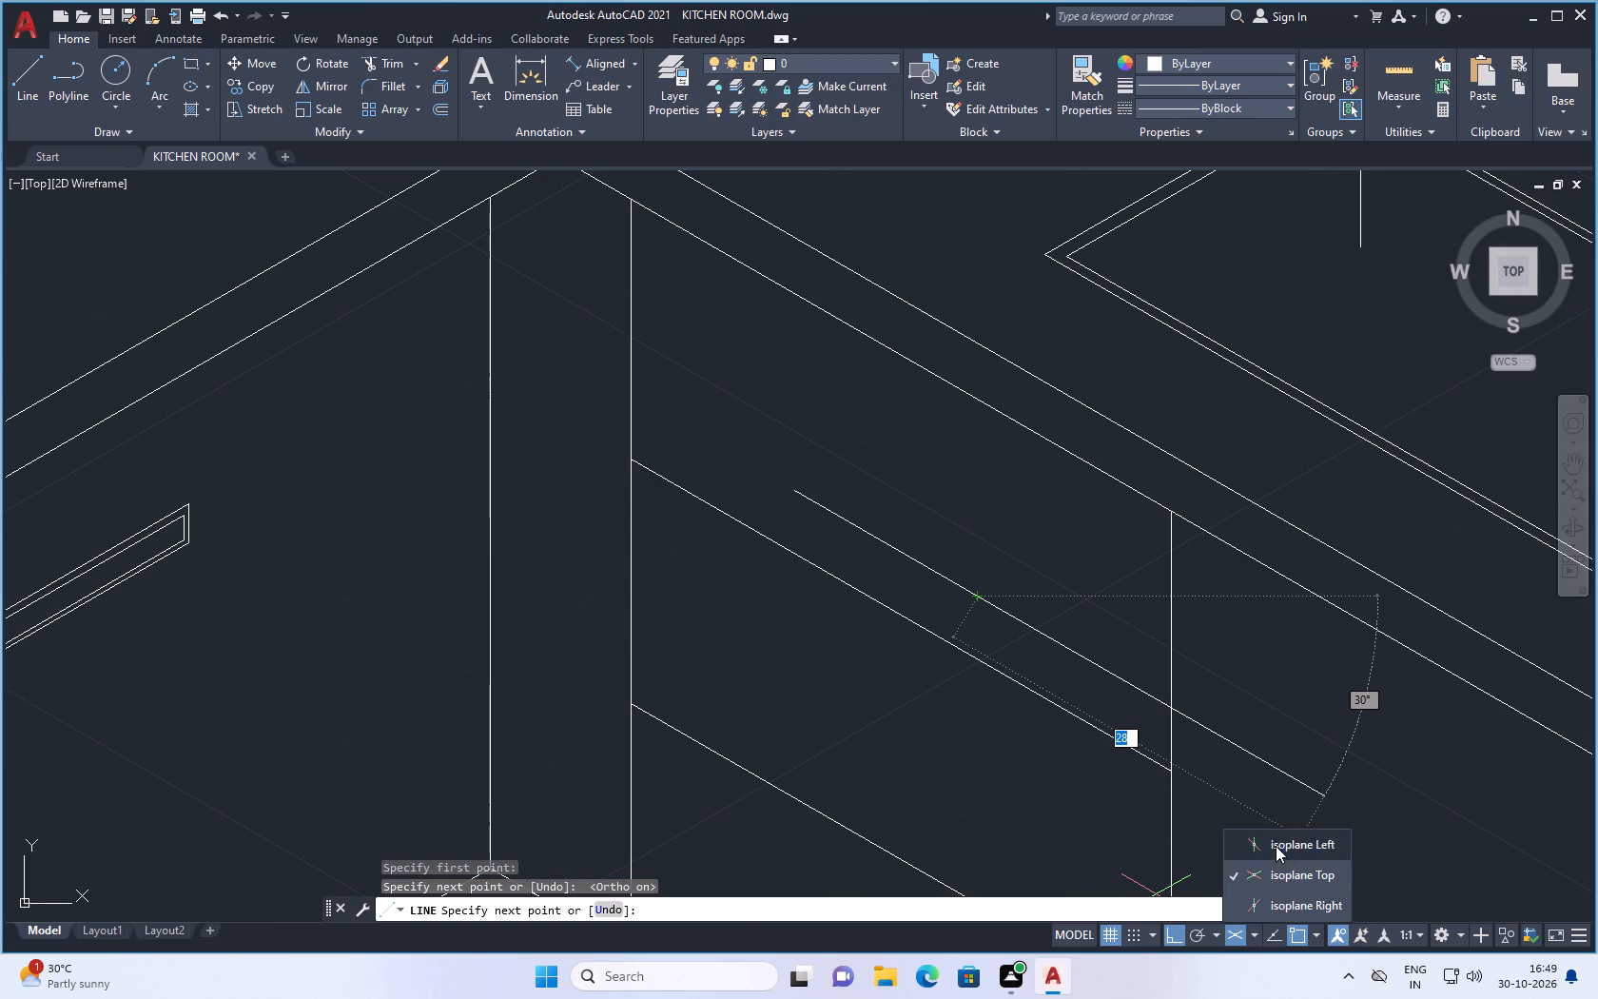
pyautogui.click(1276, 846)
pyautogui.scroll(1, 988, 541)
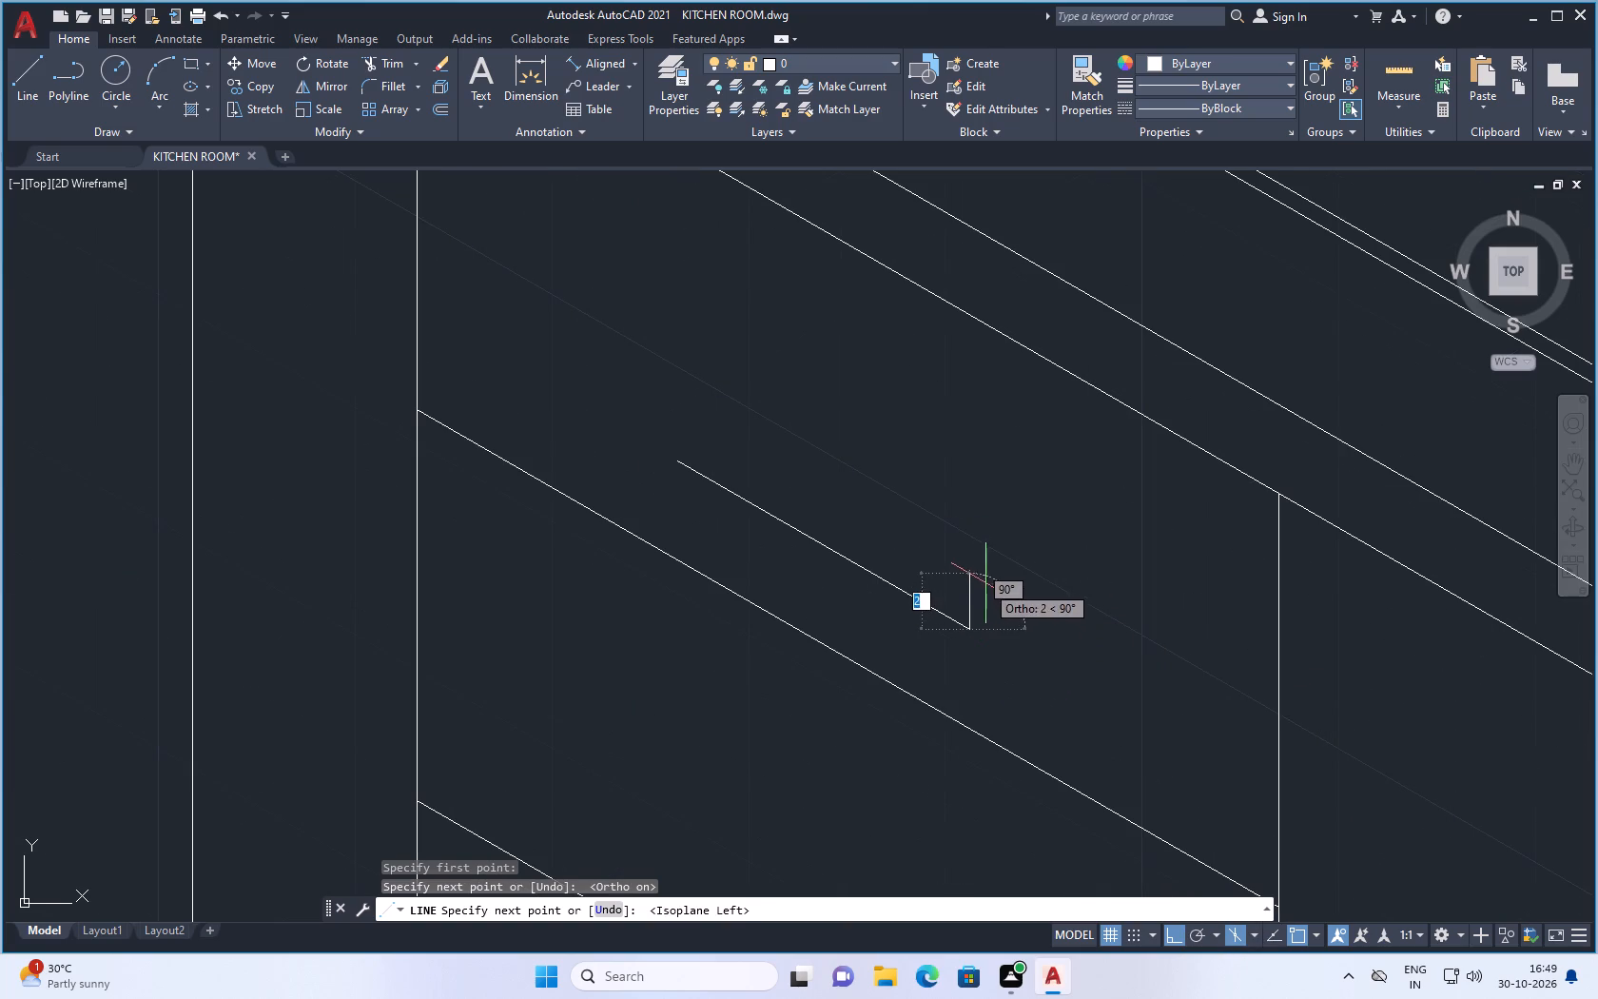
pyautogui.click(975, 566)
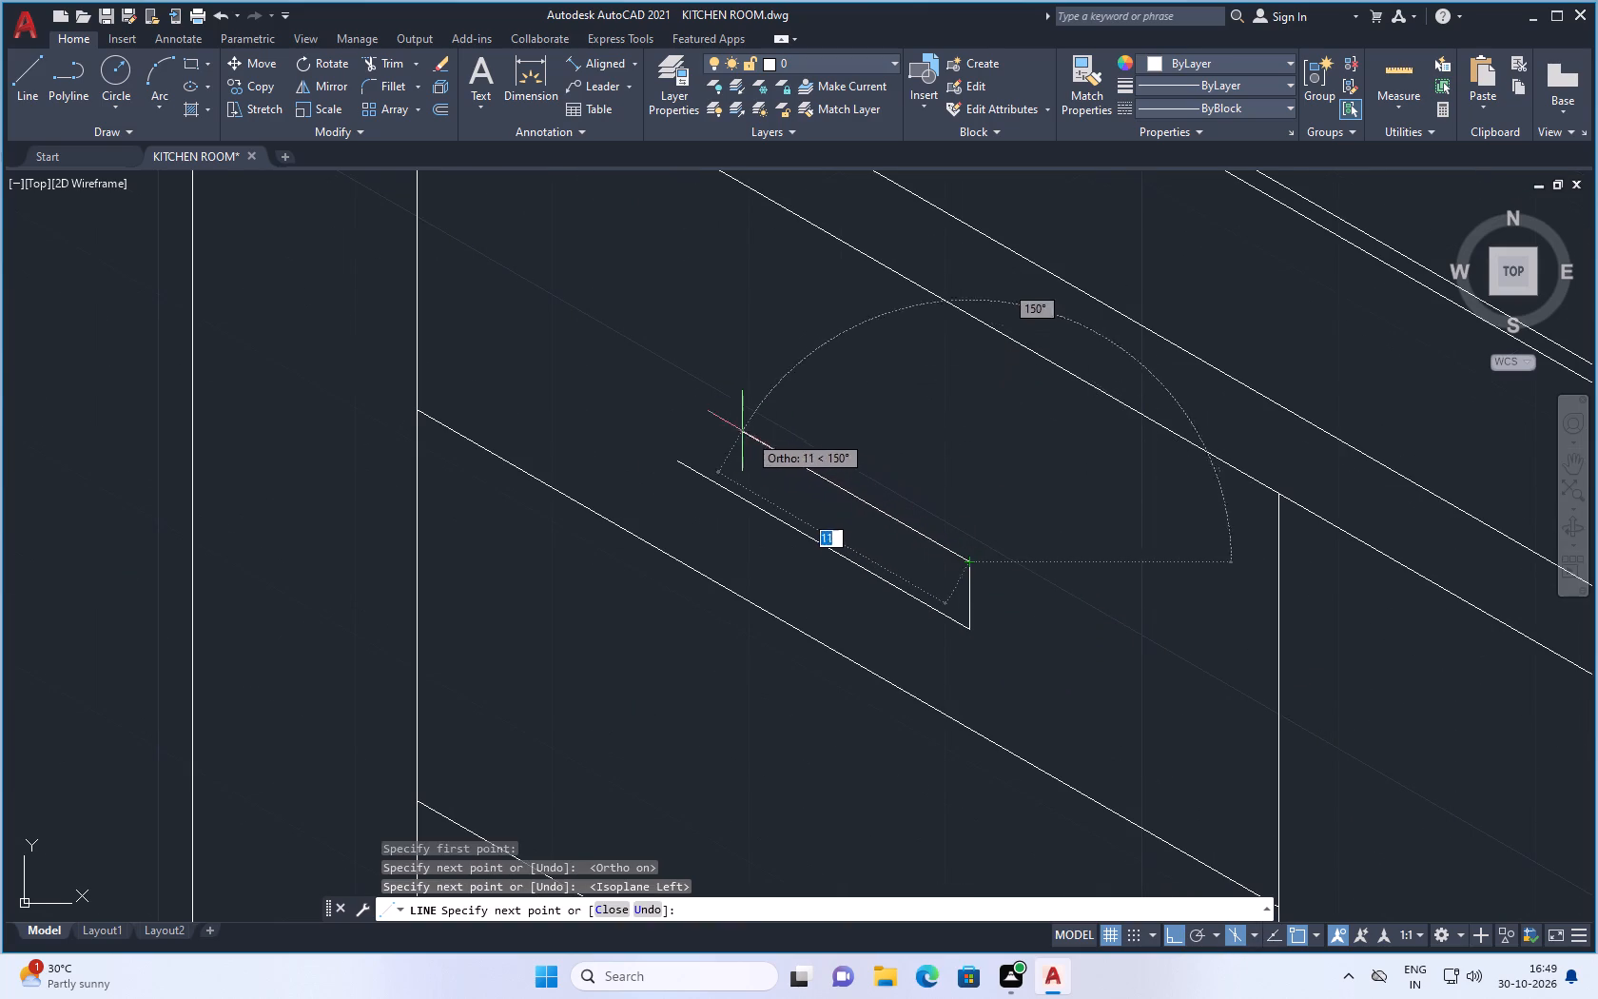
pyautogui.scroll(1, 730, 431)
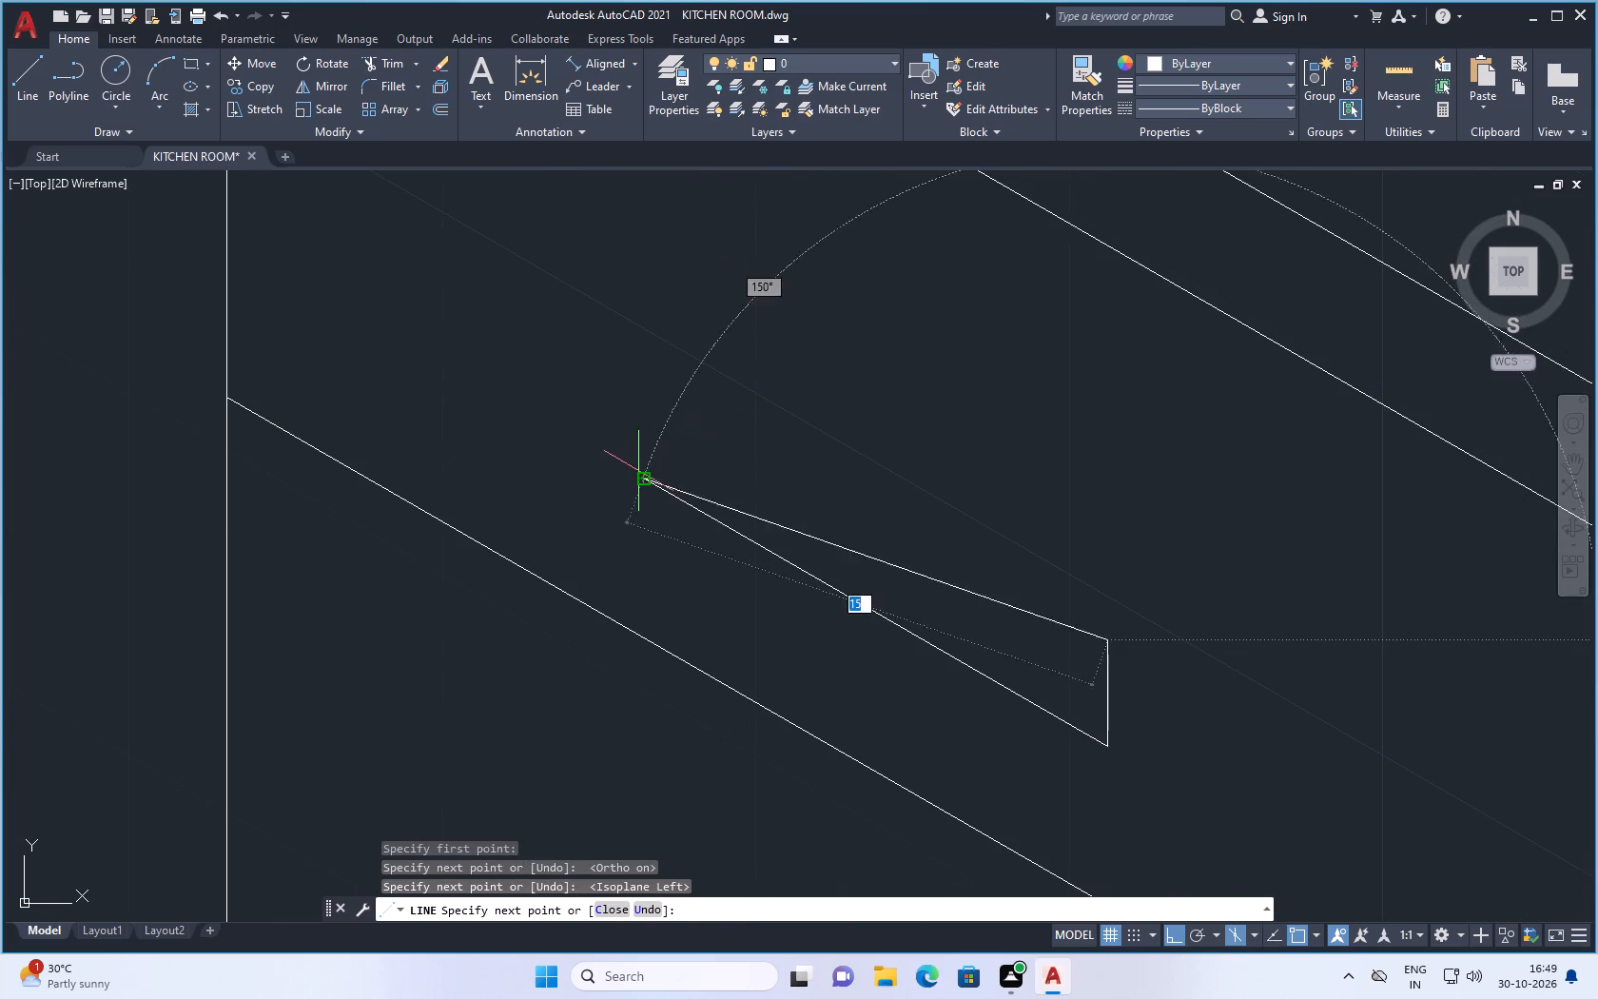
pyautogui.click(642, 376)
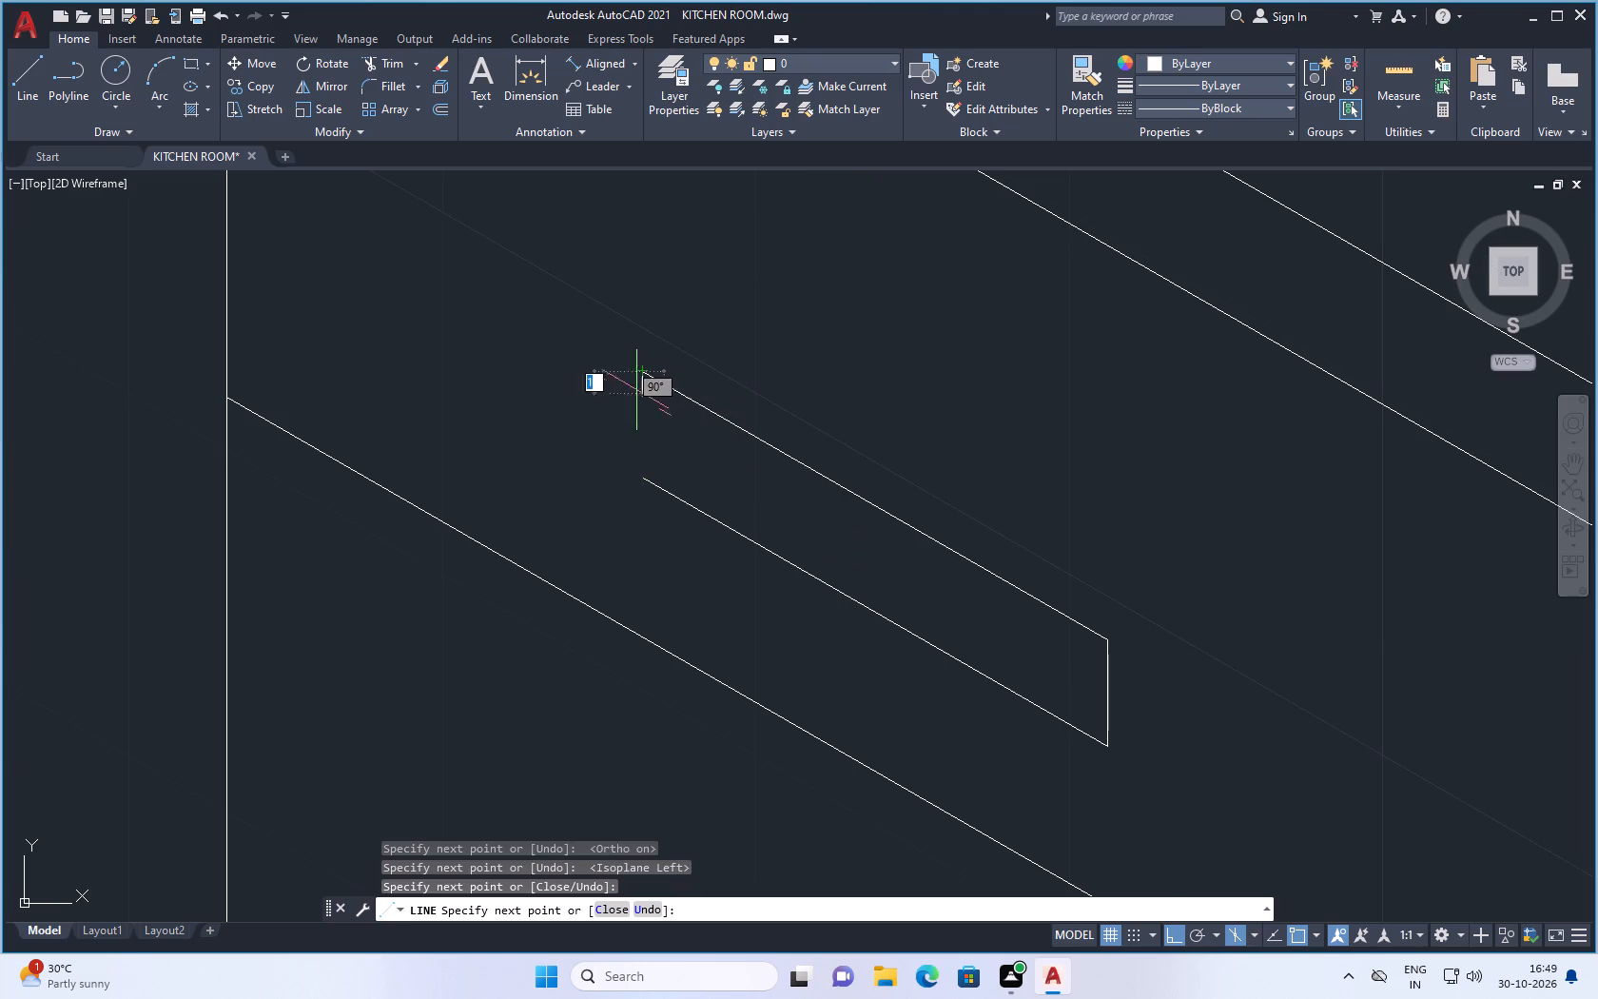
pyautogui.click(639, 484)
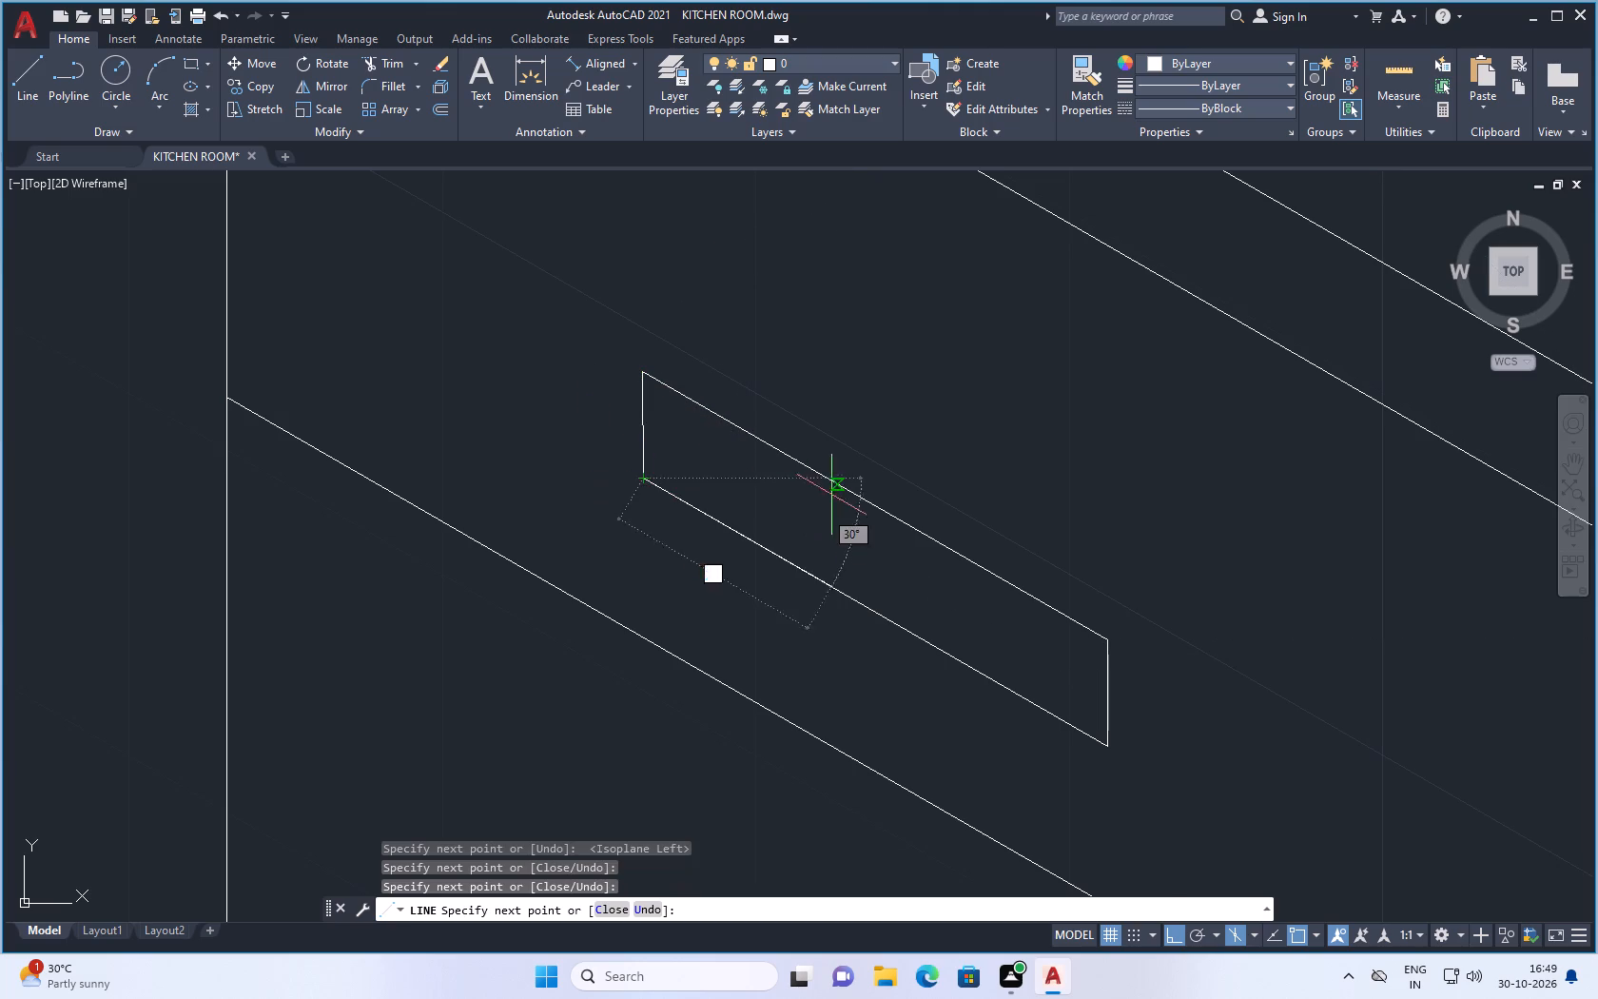
pyautogui.press('space')
# Replace the handle outline's corner-side short edge with a straight vertical from its lower corner up past the upper edge.
pyautogui.scroll(2, 574, 417)
pyautogui.moveTo(775, 406); pyautogui.dragTo(742, 428)
pyautogui.click(680, 471)
pyautogui.press('Delete')
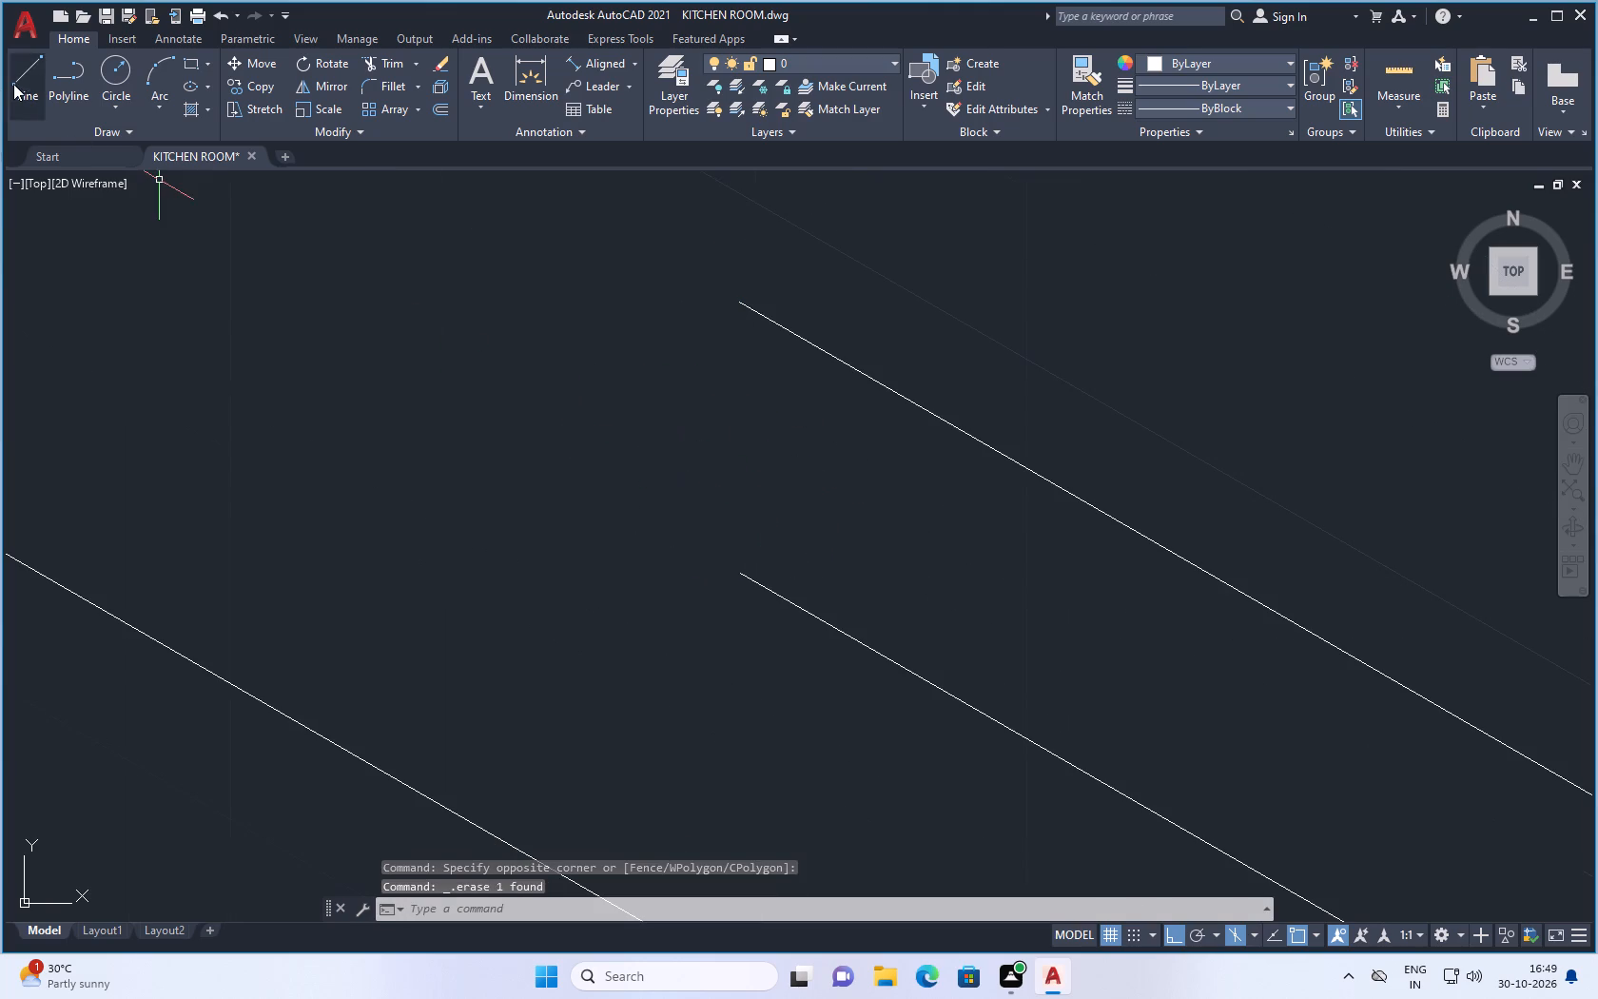
pyautogui.click(17, 84)
pyautogui.click(741, 577)
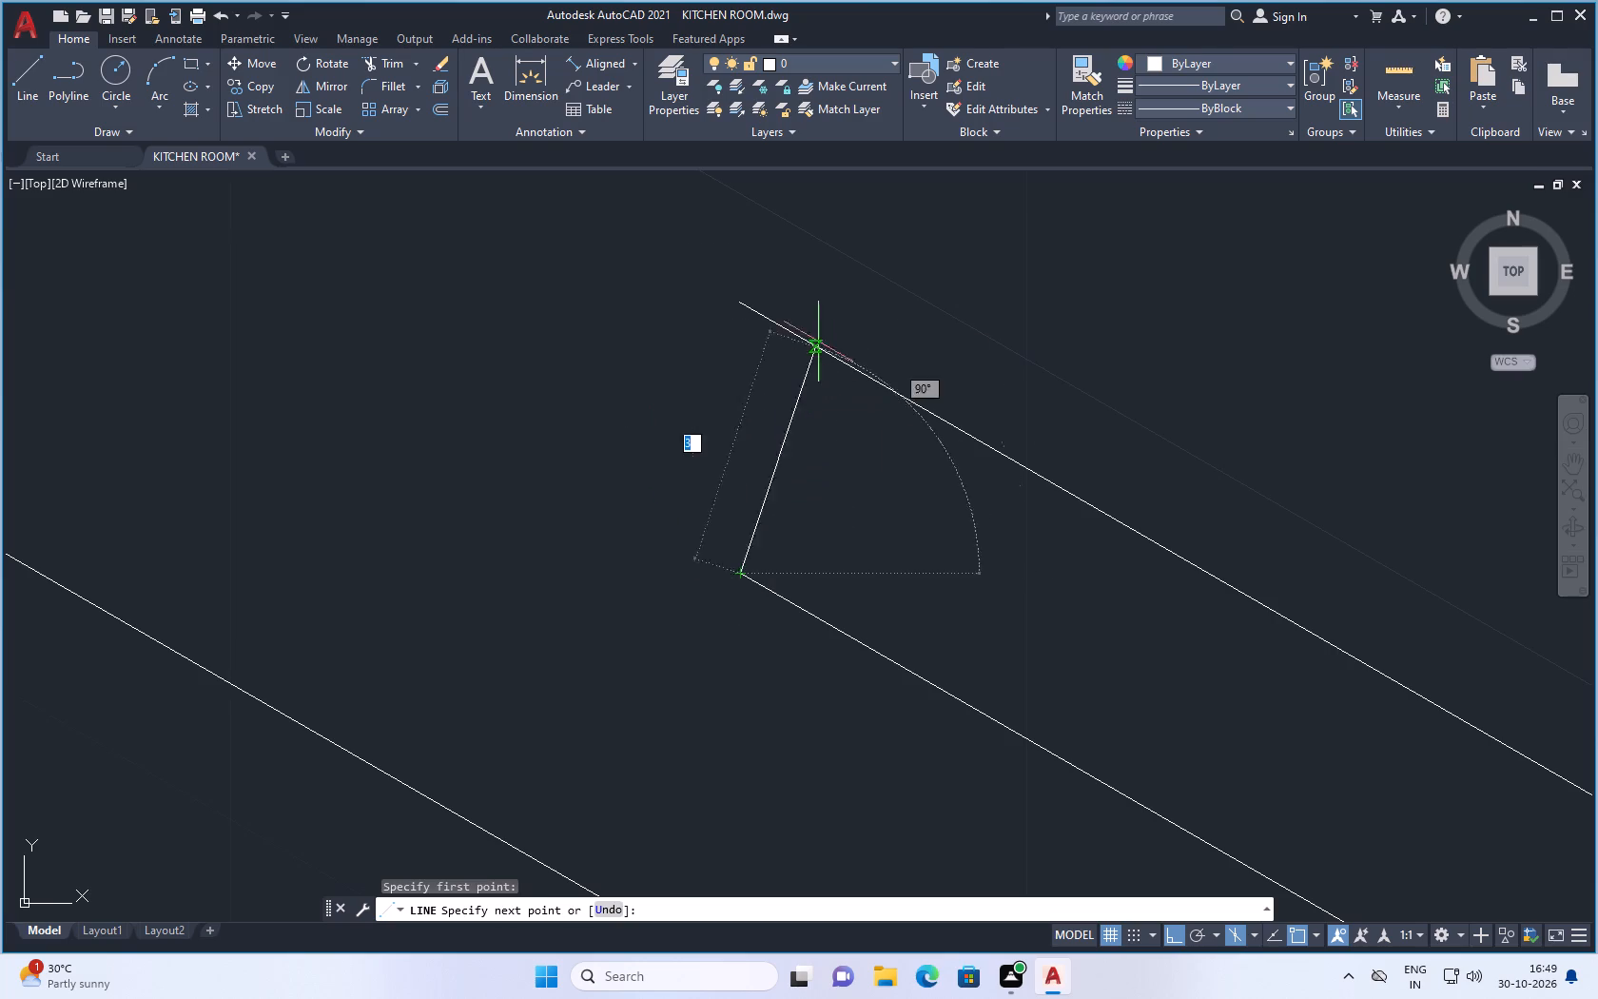
pyautogui.click(842, 278)
pyautogui.press('space')
pyautogui.scroll(-3, 852, 642)
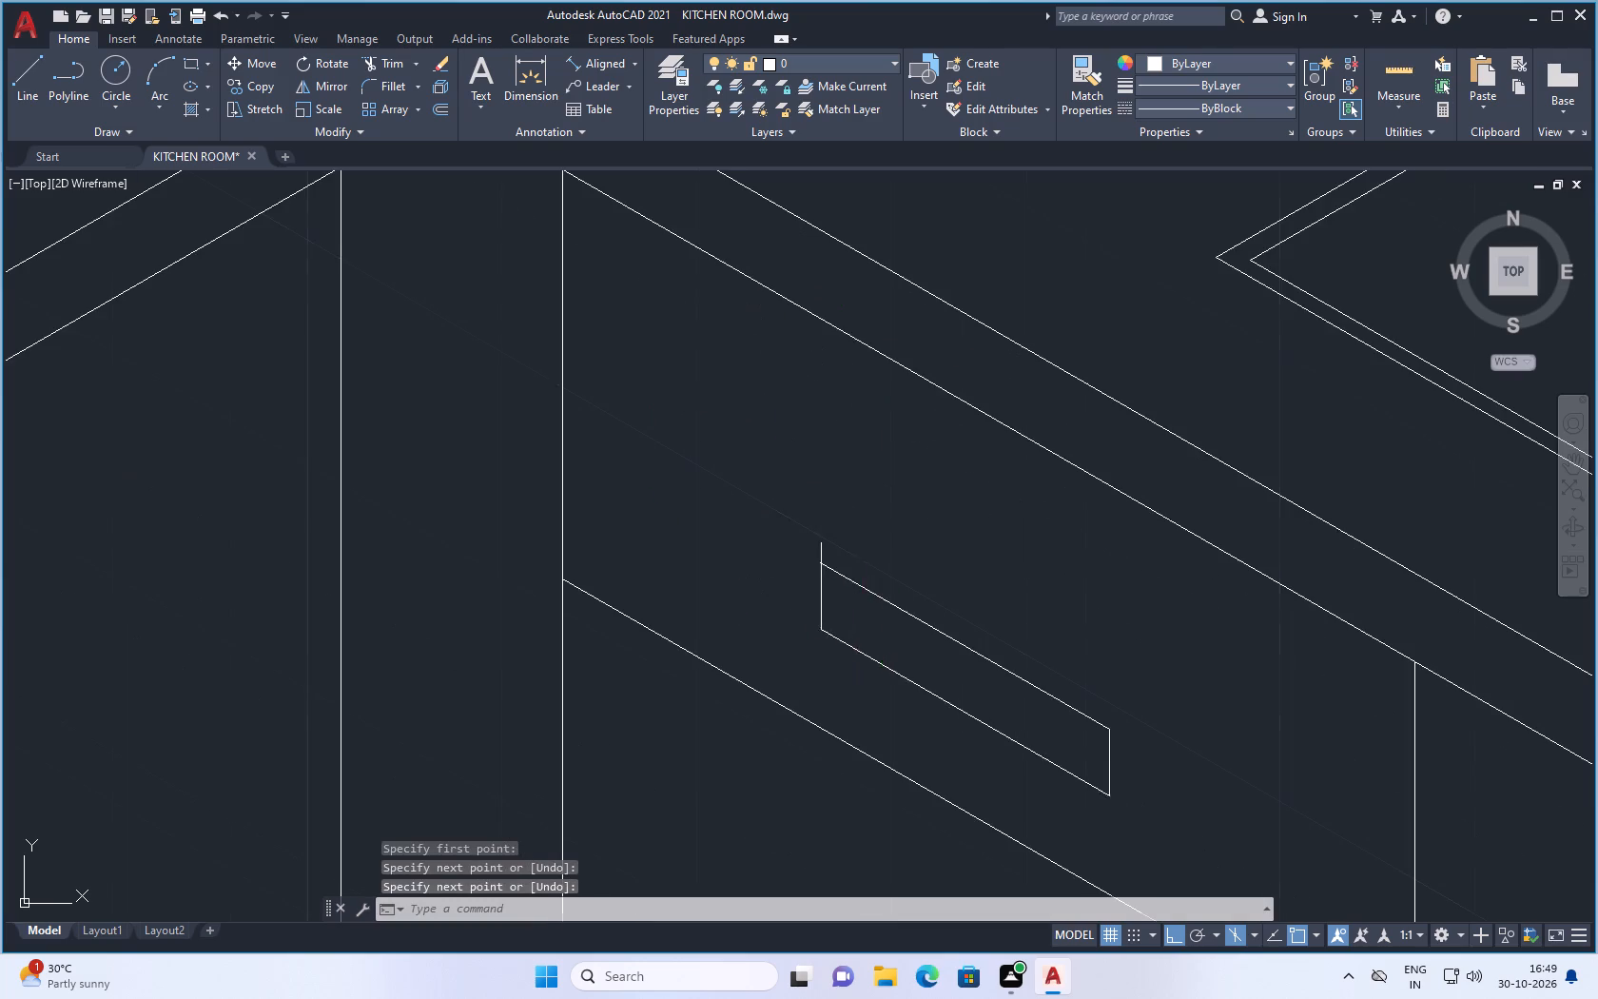
# Trim the part of the new vertical that extends above the handle outline's upper edge.
pyautogui.scroll(1, 890, 533)
pyautogui.write('tr')
pyautogui.press('Return')
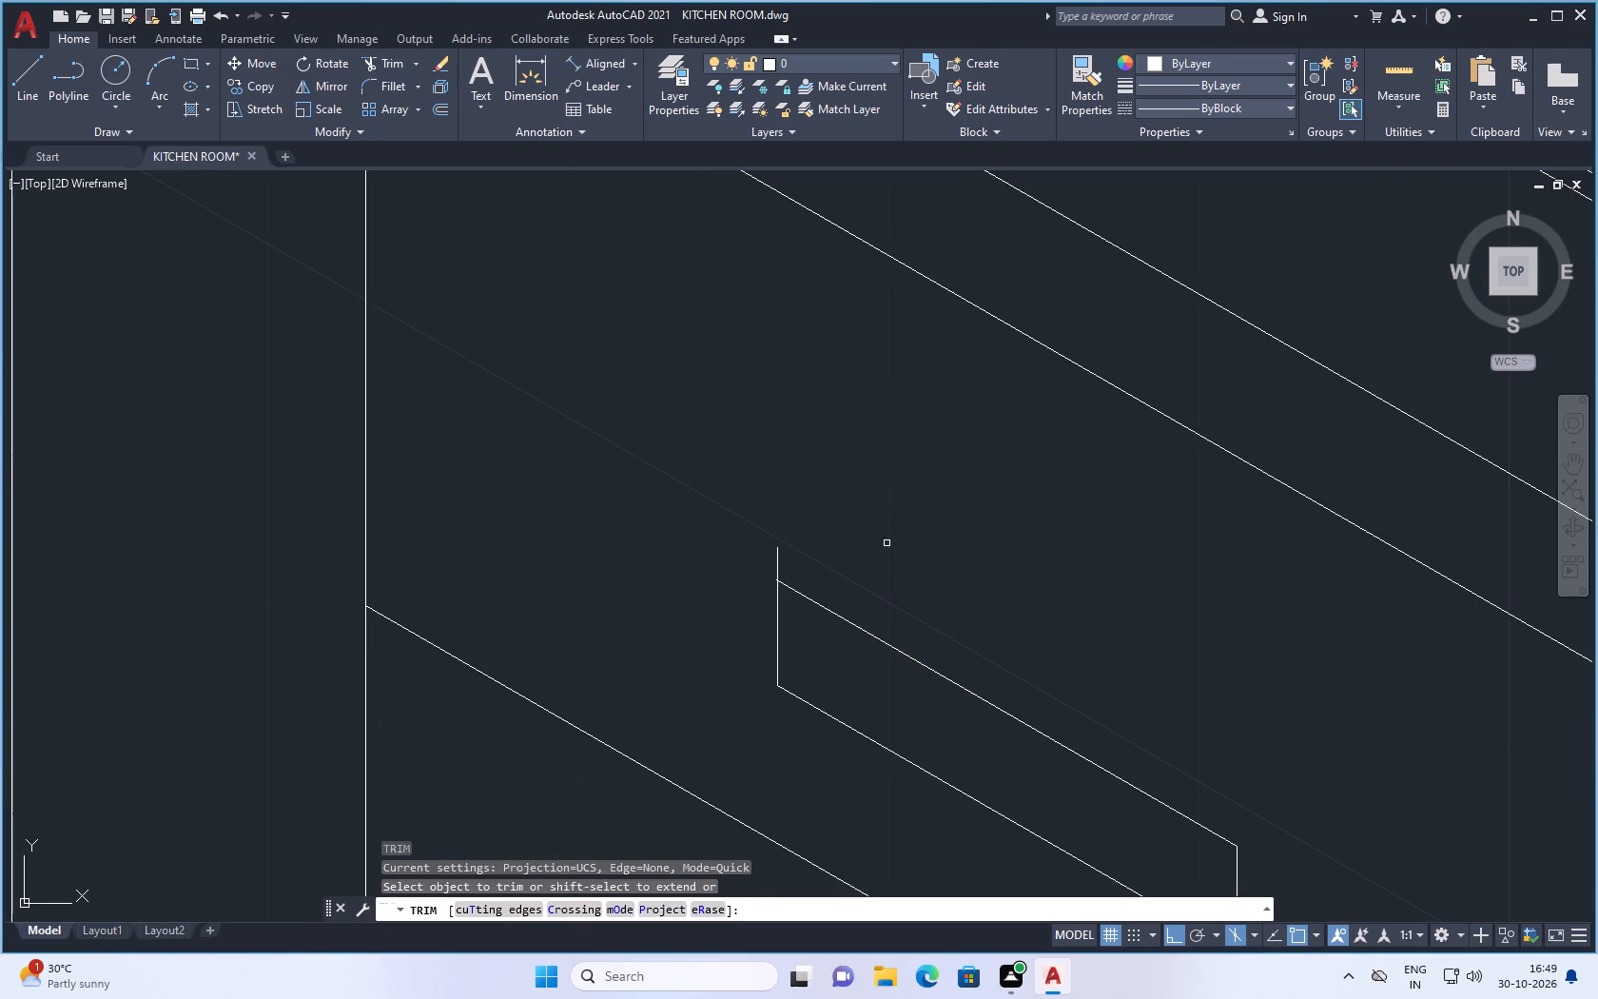
pyautogui.click(777, 558)
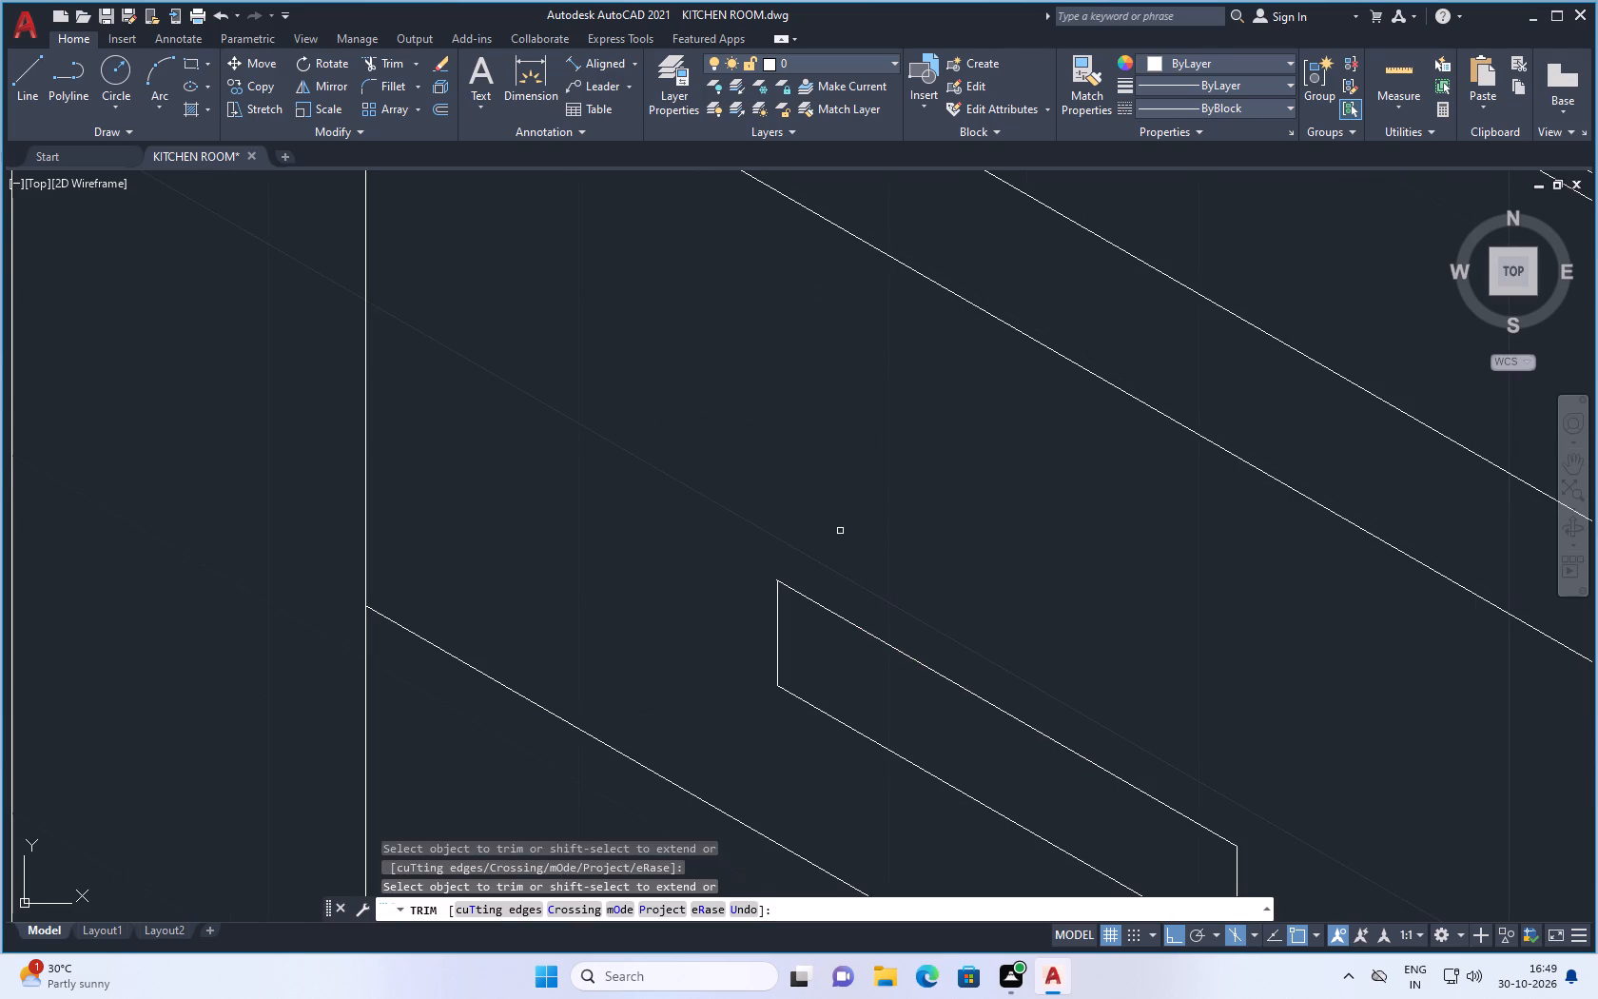
pyautogui.press('Escape')
# Draw a four-sided inner outline about 14 by 2 units just inside the top drawer's handle outline, closing it at the corner-side upper end.
pyautogui.scroll(-3, 841, 532)
pyautogui.scroll(2, 885, 598)
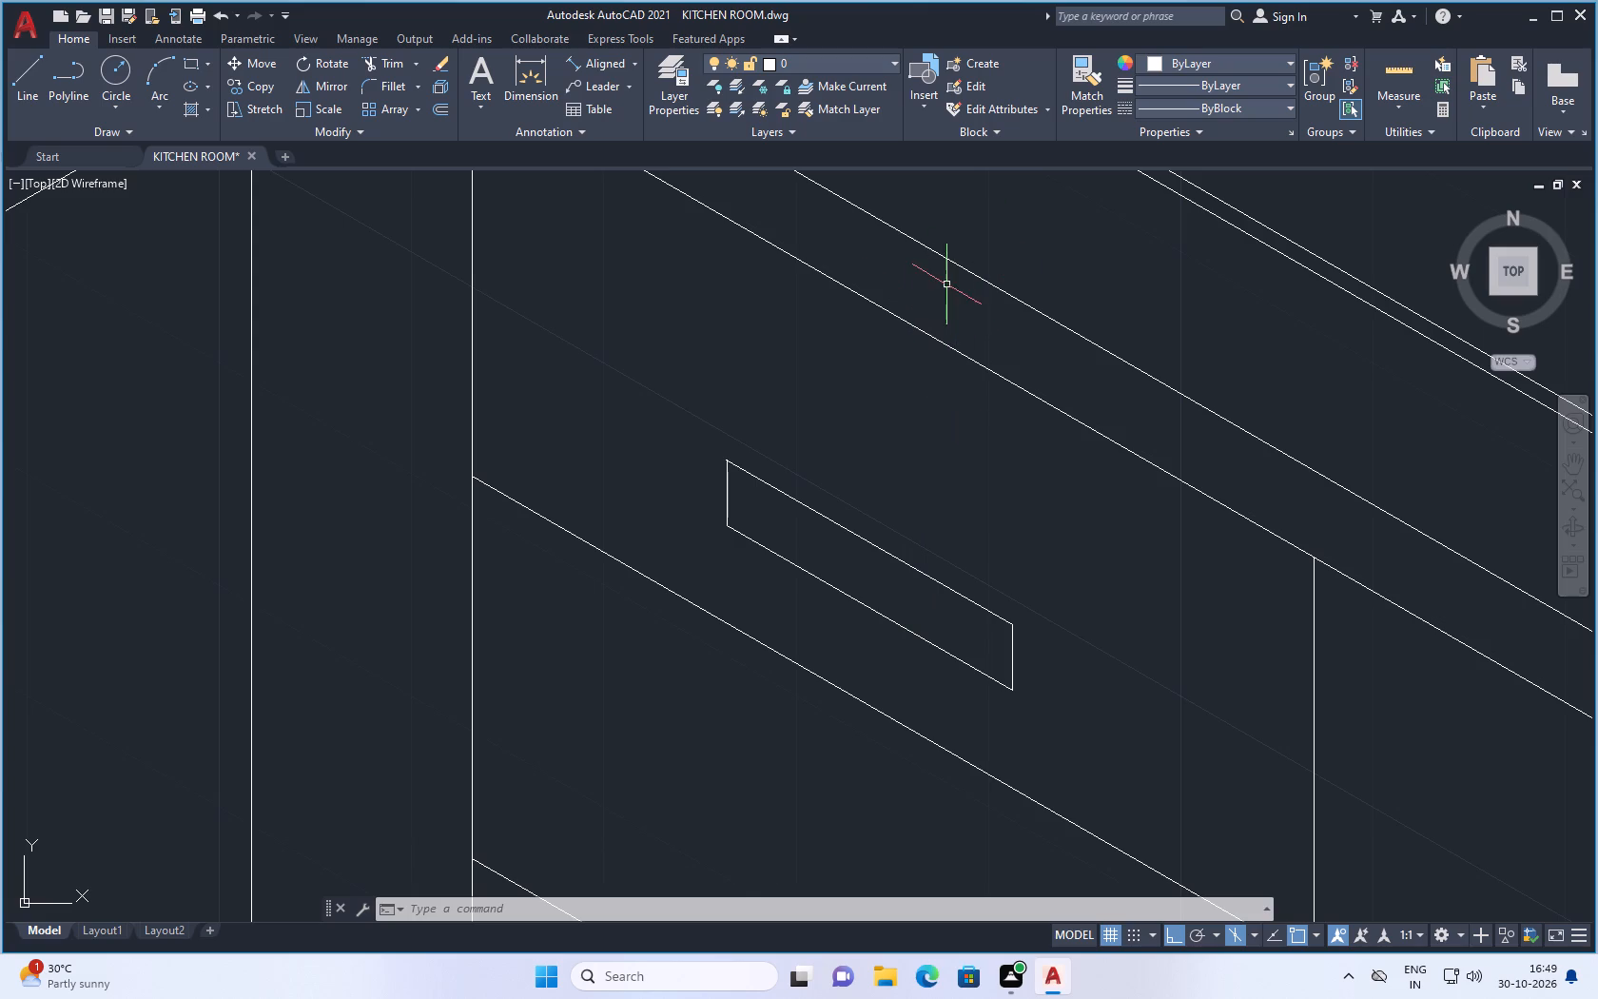
pyautogui.click(19, 77)
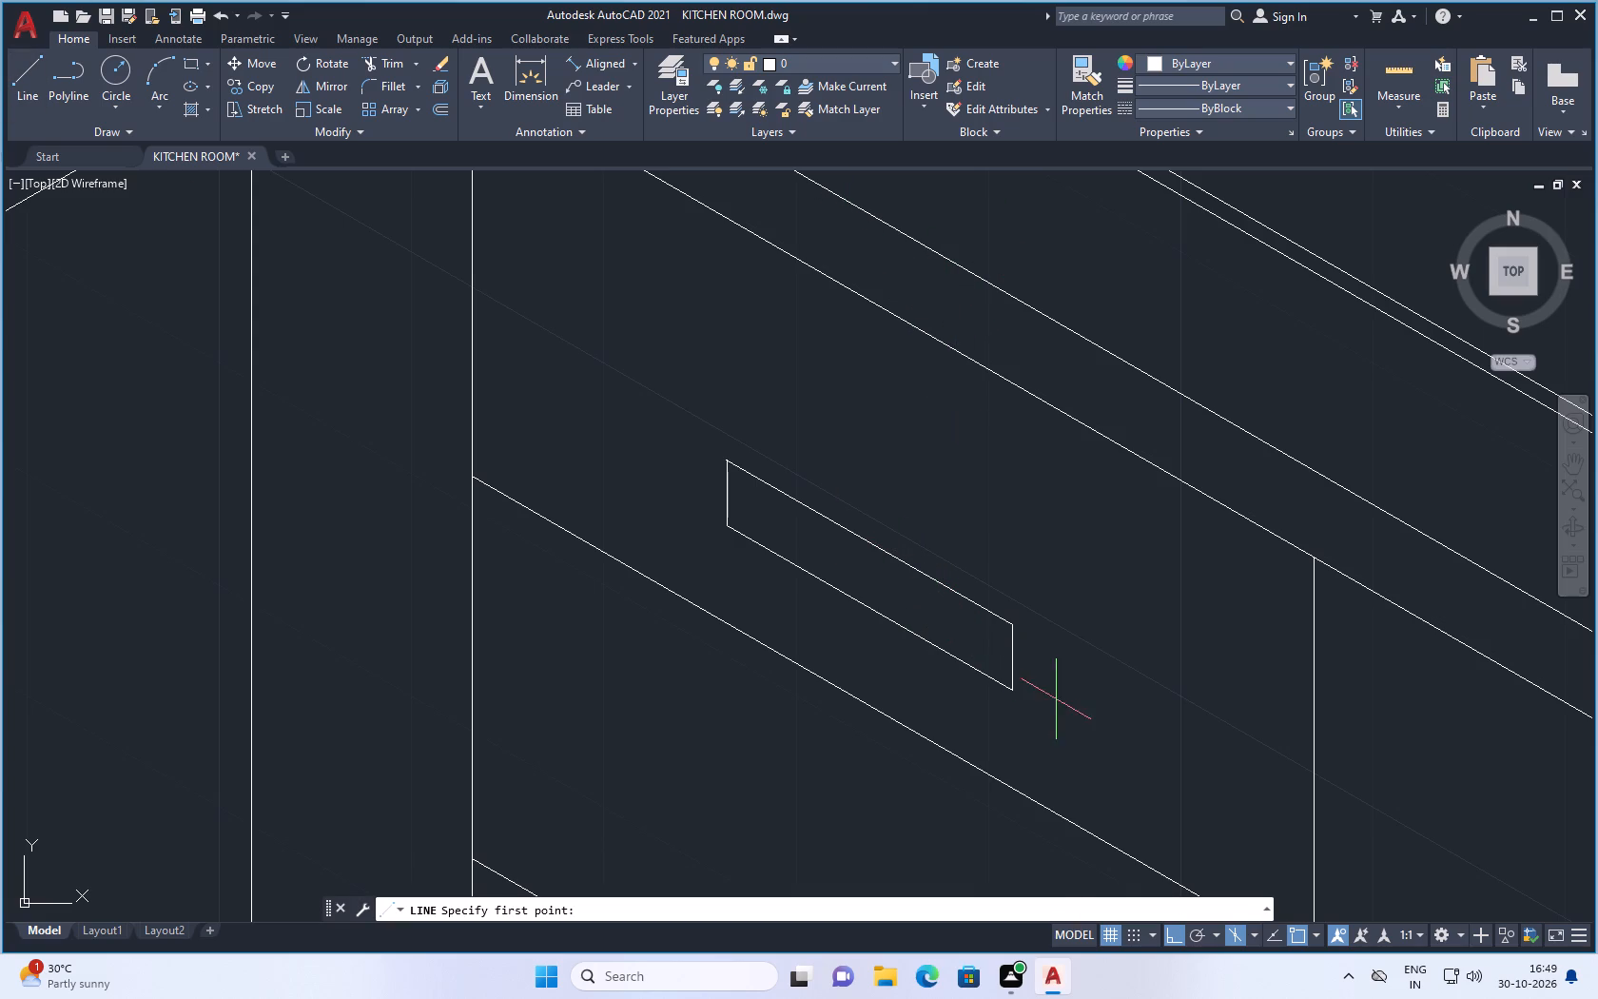
pyautogui.scroll(1, 1057, 702)
pyautogui.scroll(2, 582, 395)
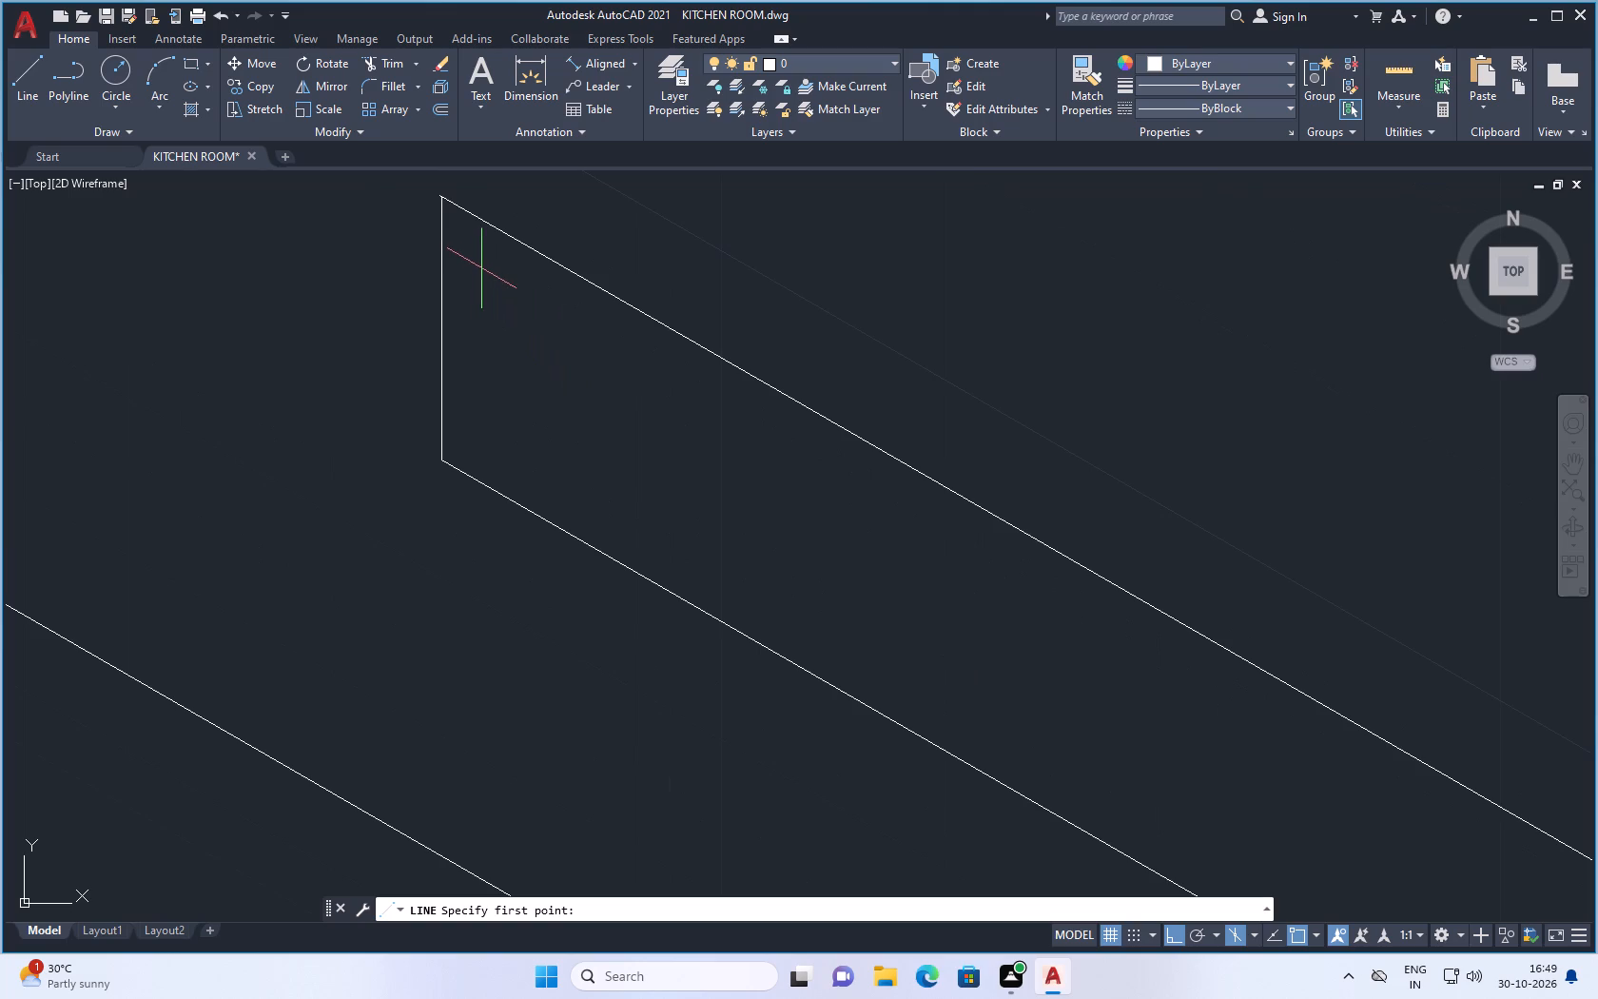
pyautogui.click(484, 259)
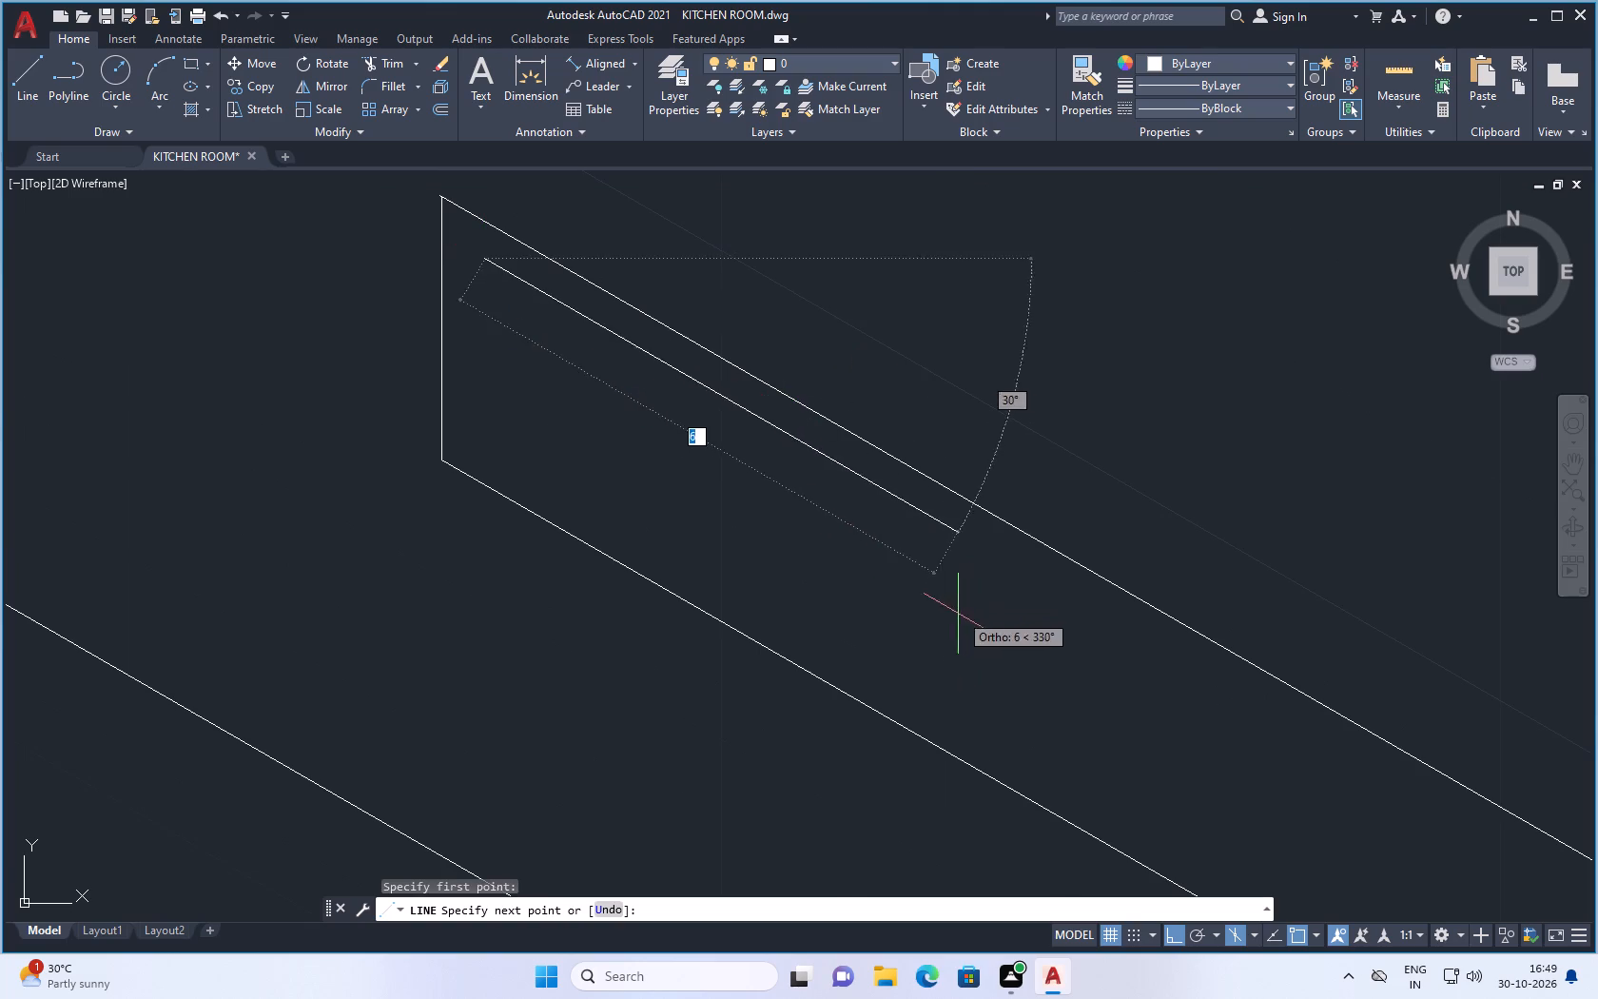
pyautogui.scroll(-2, 945, 618)
pyautogui.scroll(1, 1143, 737)
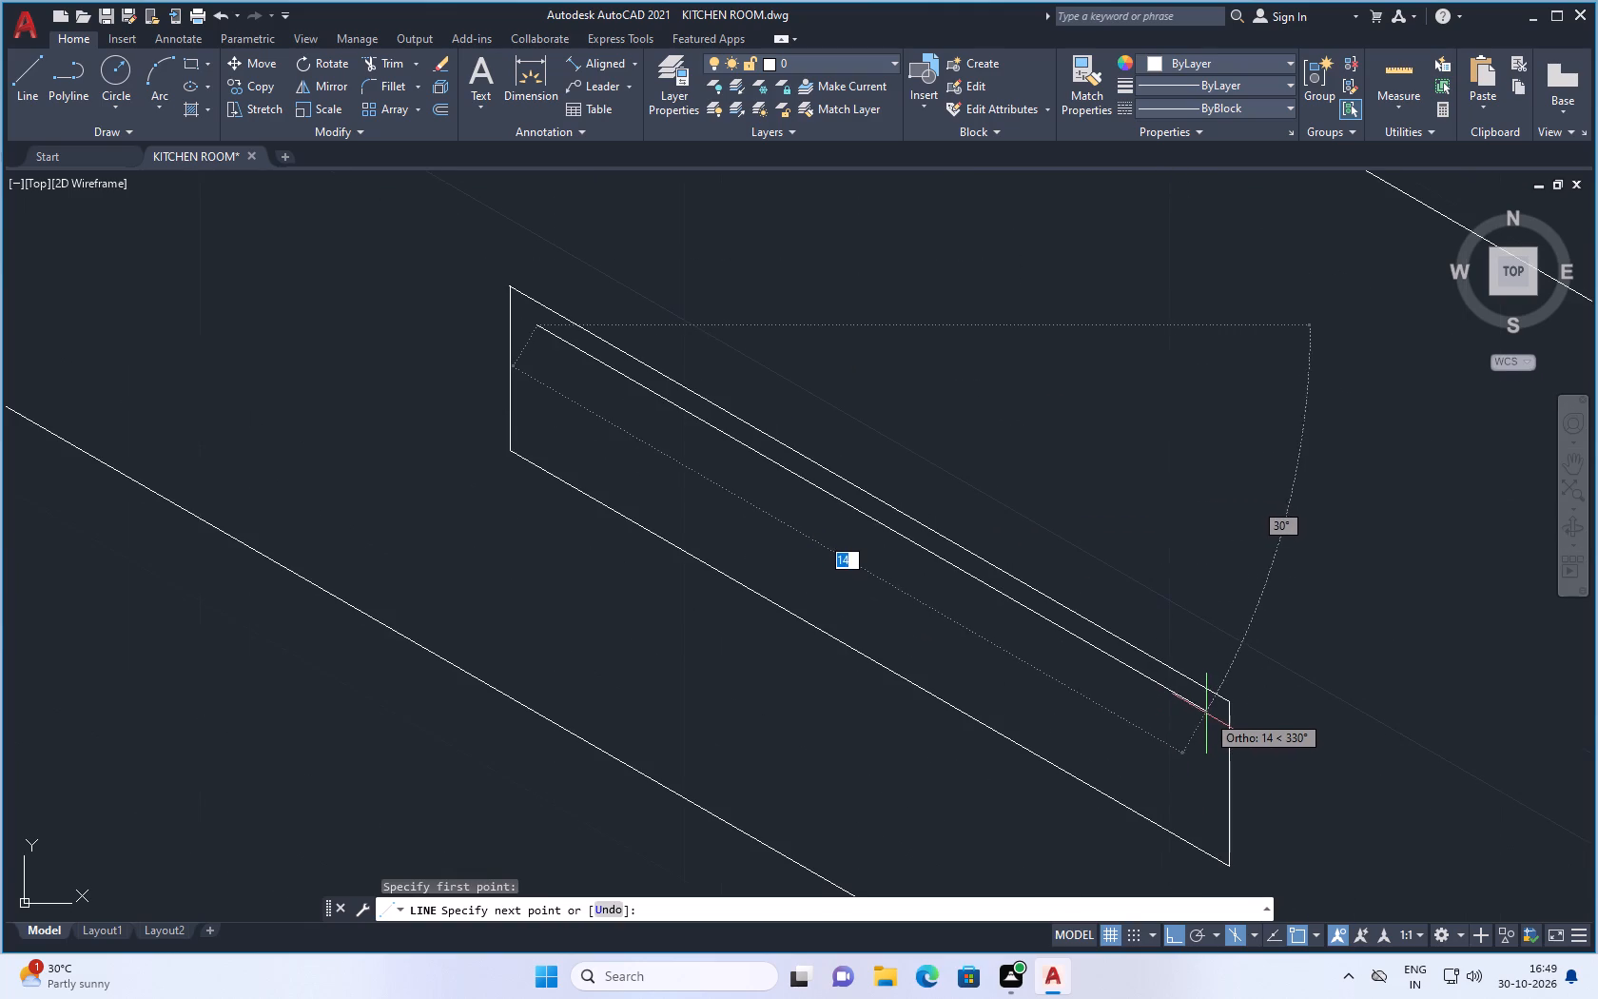
pyautogui.click(1209, 715)
pyautogui.scroll(1, 1208, 814)
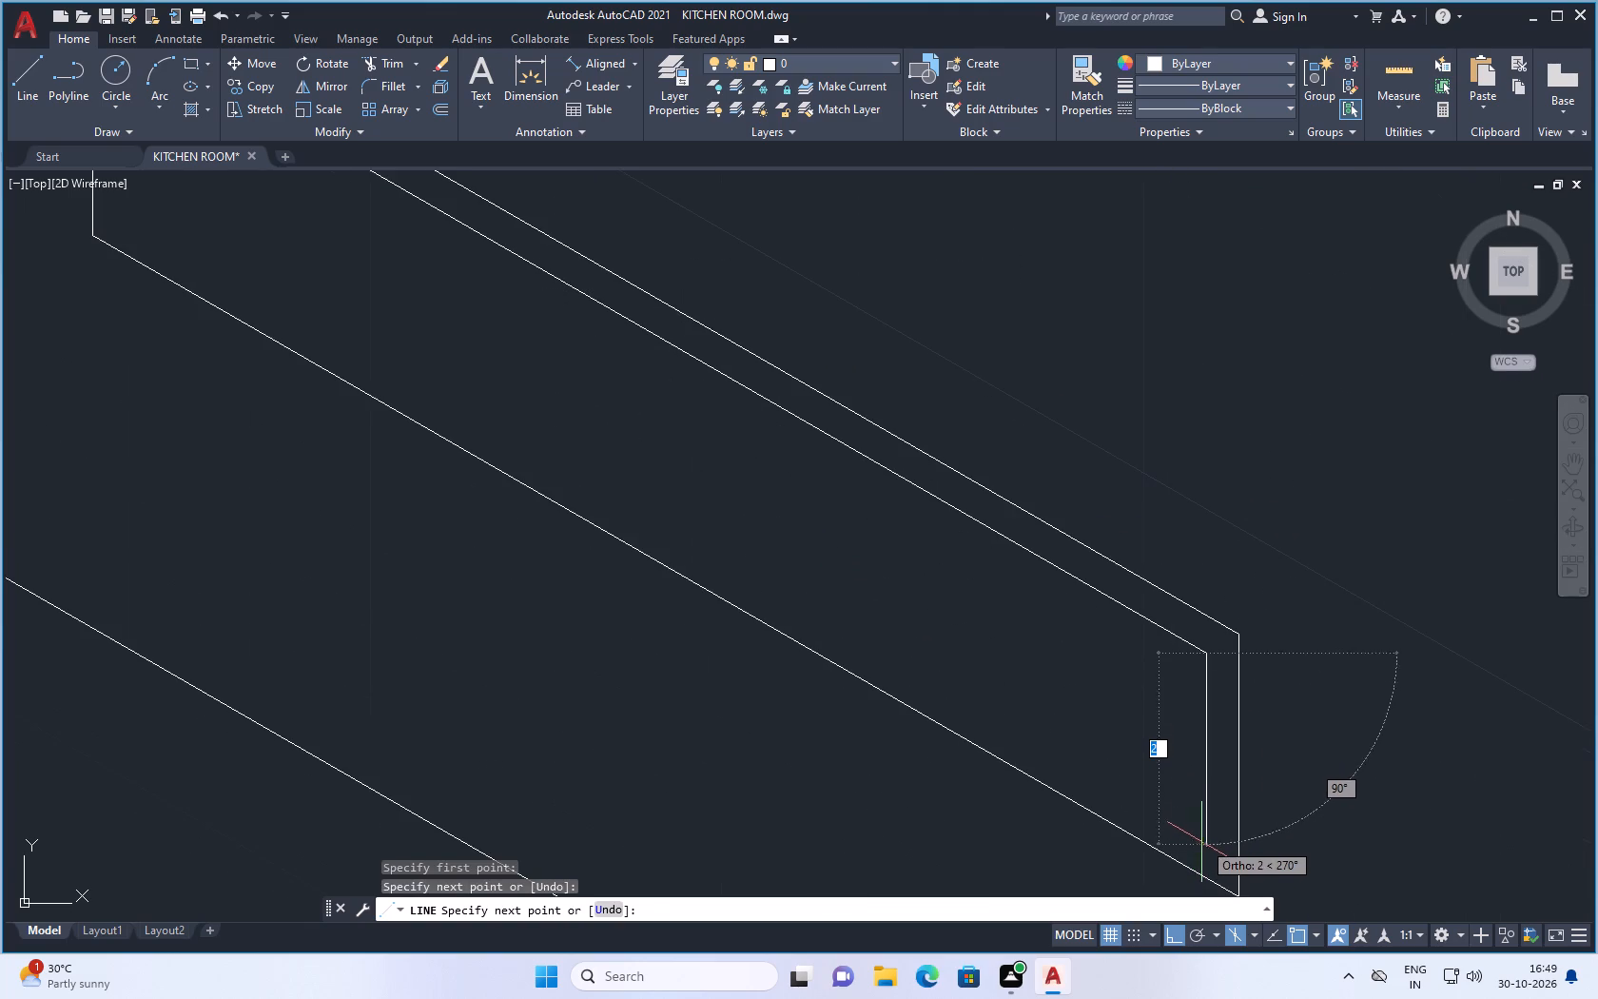
pyautogui.click(1201, 842)
pyautogui.scroll(-2, 945, 685)
pyautogui.scroll(2, 640, 473)
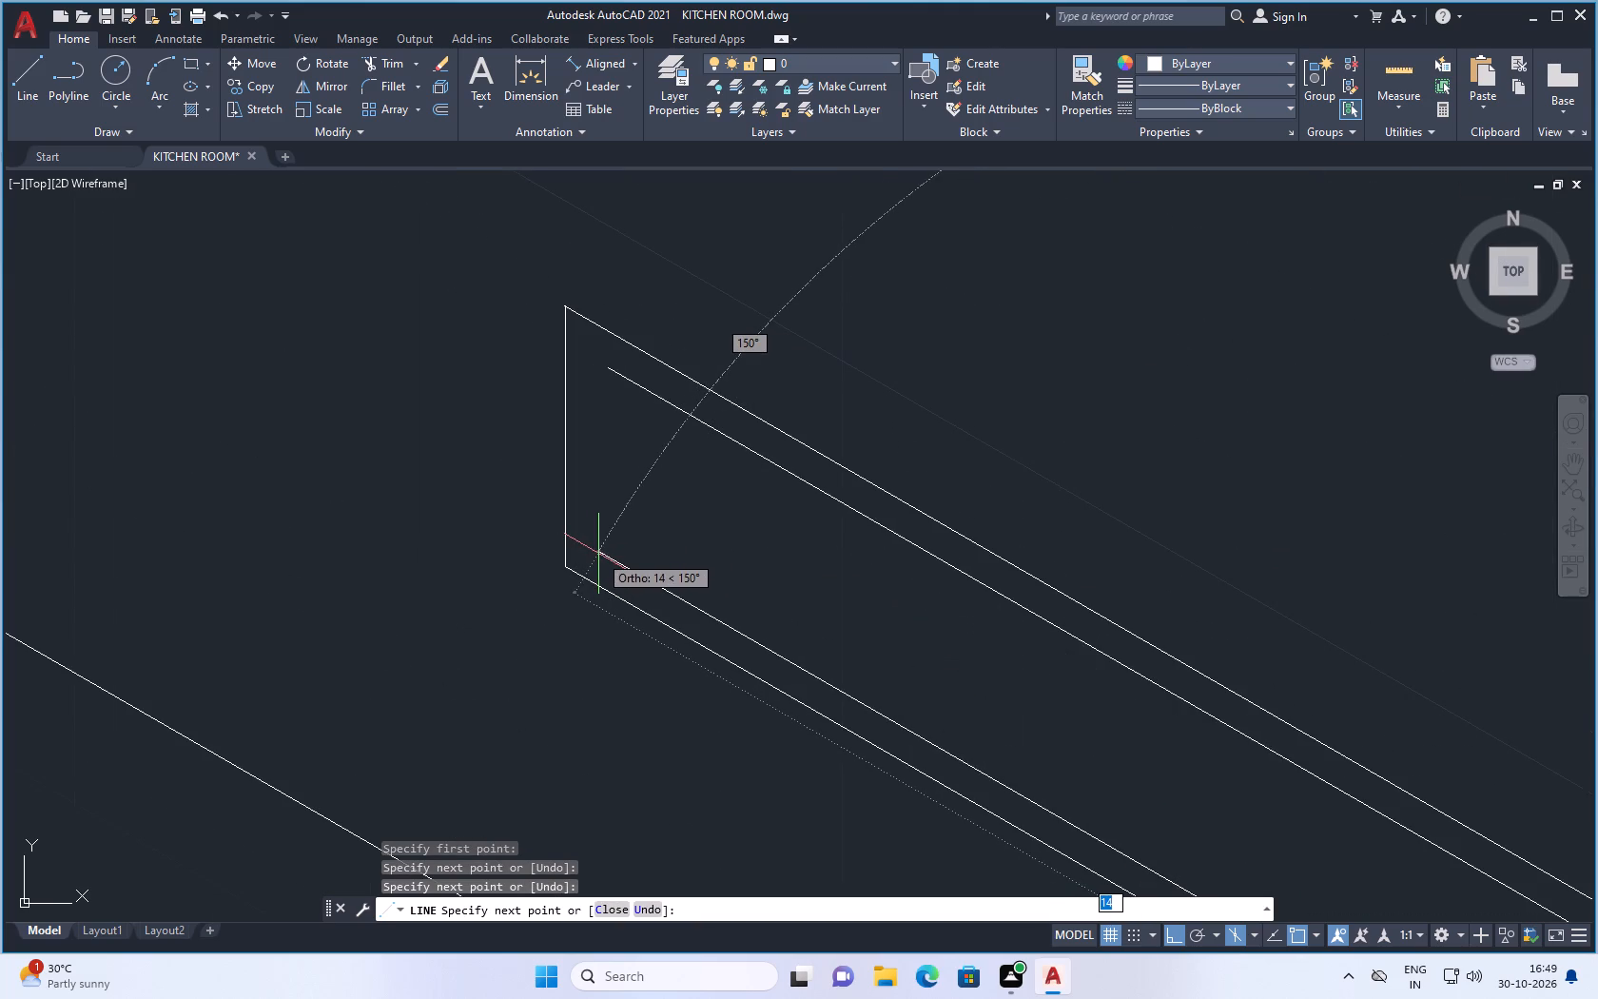
pyautogui.click(599, 554)
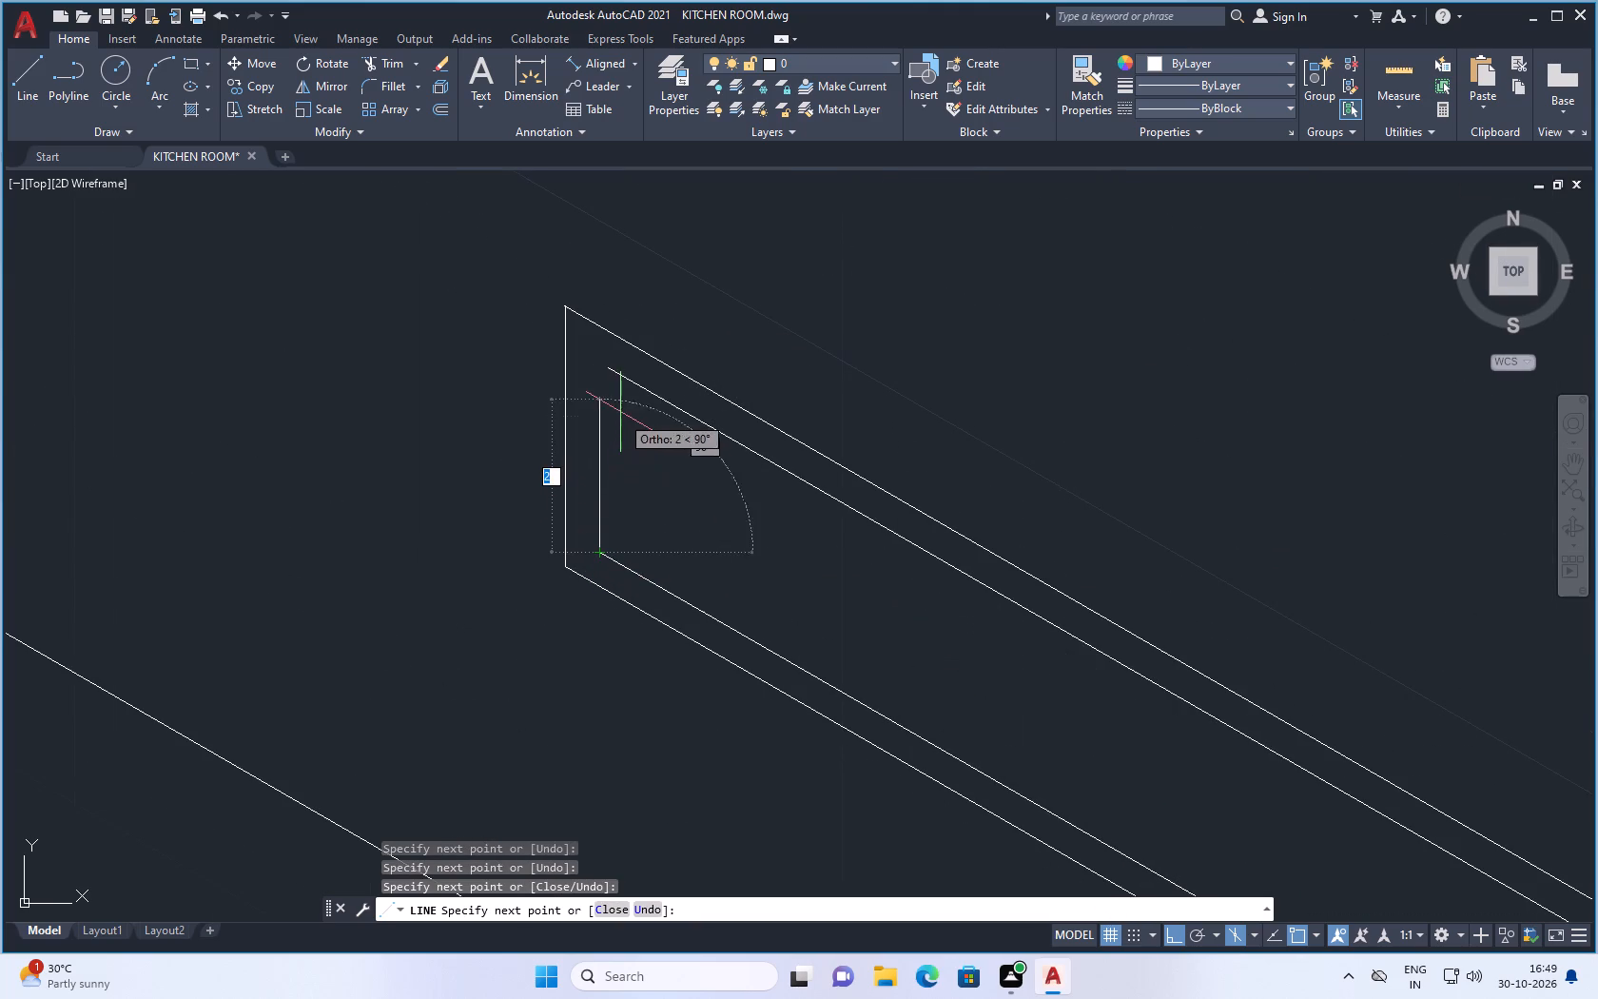
pyautogui.scroll(2, 586, 361)
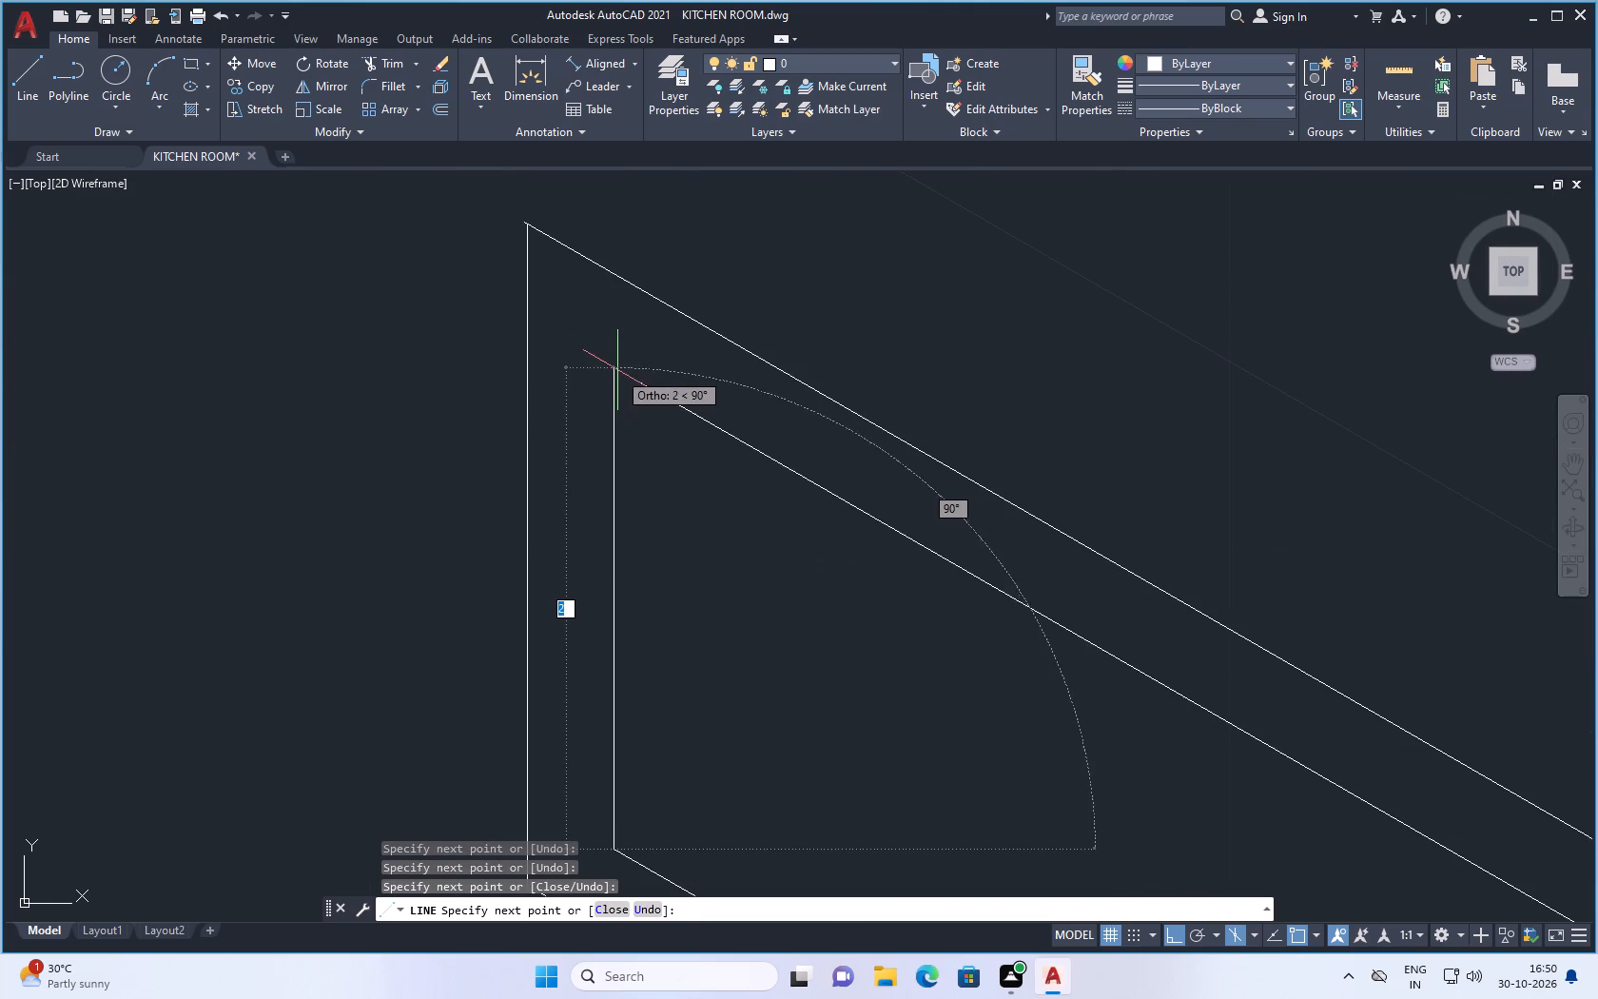
pyautogui.click(616, 370)
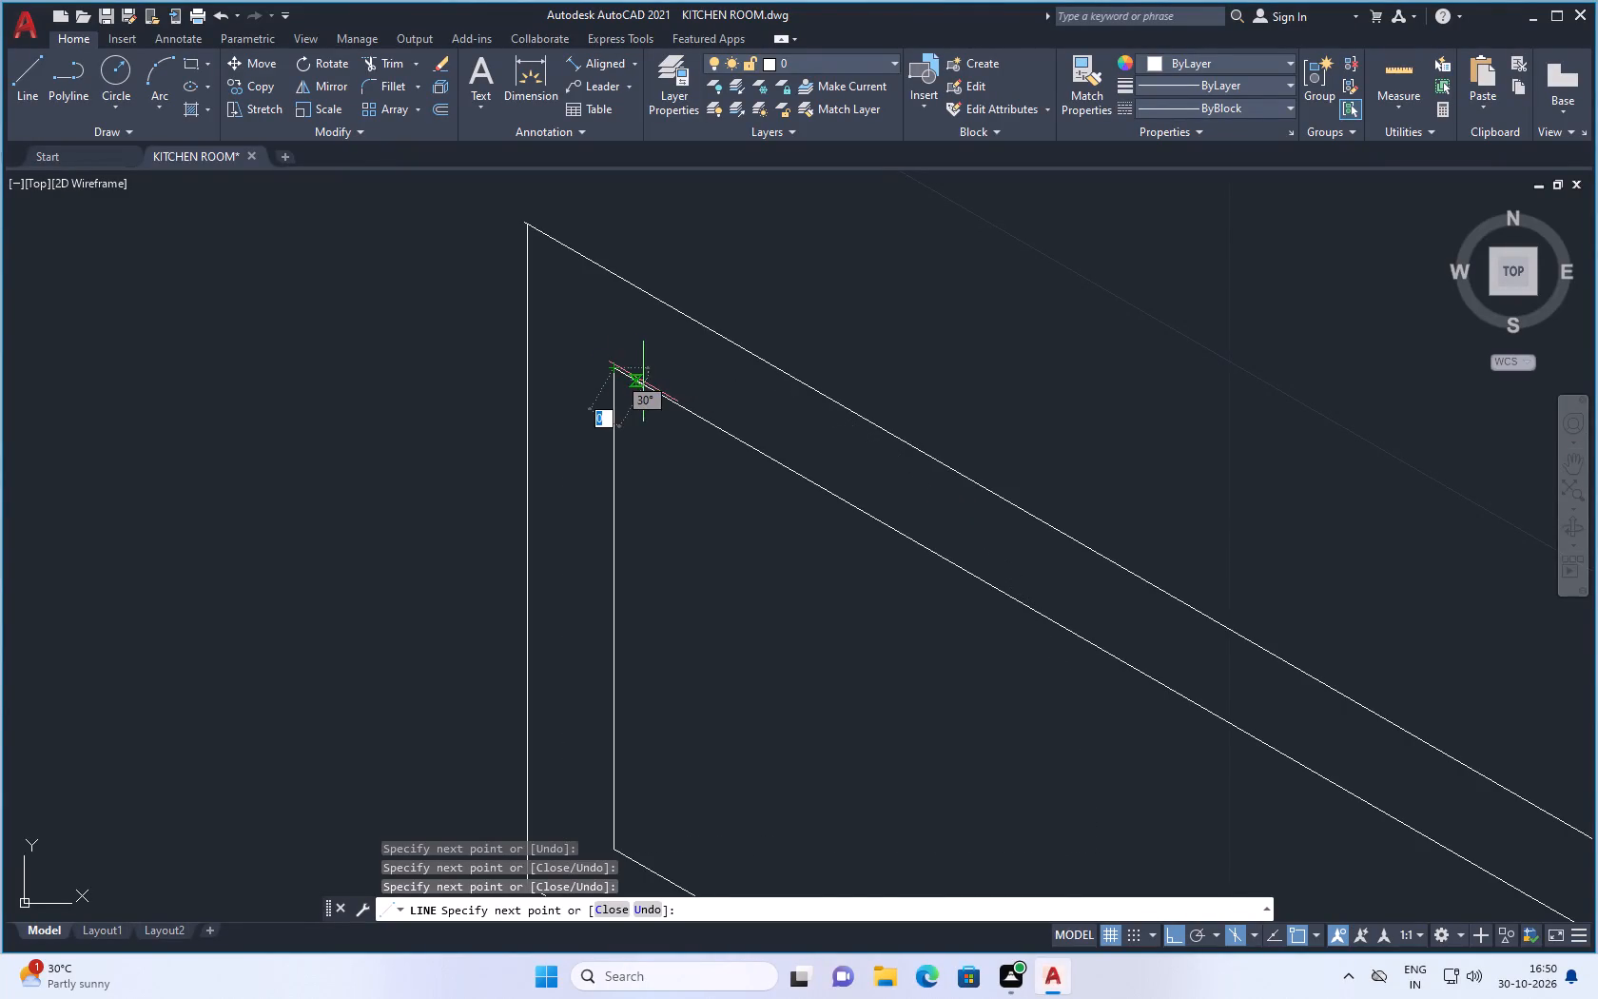
pyautogui.click(640, 384)
pyautogui.press('space')
# Copy the complete double-outlined handle straight down onto the middle and bottom drawers, about 15 and 32 units below the original.
pyautogui.scroll(-5, 690, 534)
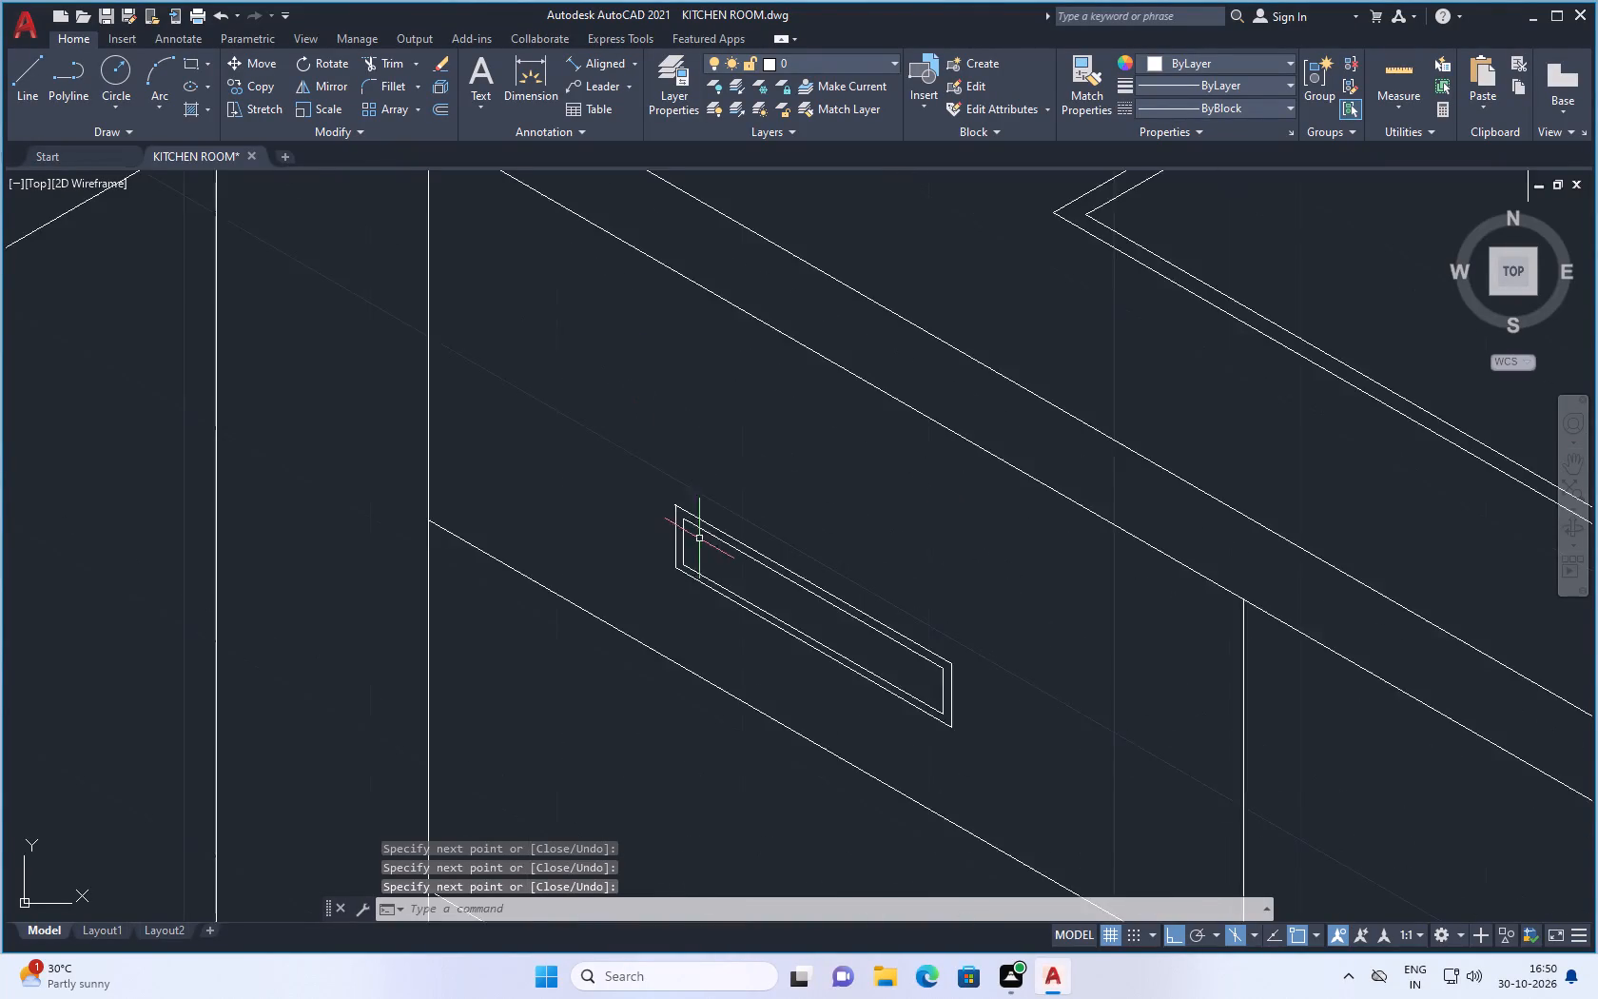
pyautogui.scroll(-3, 700, 539)
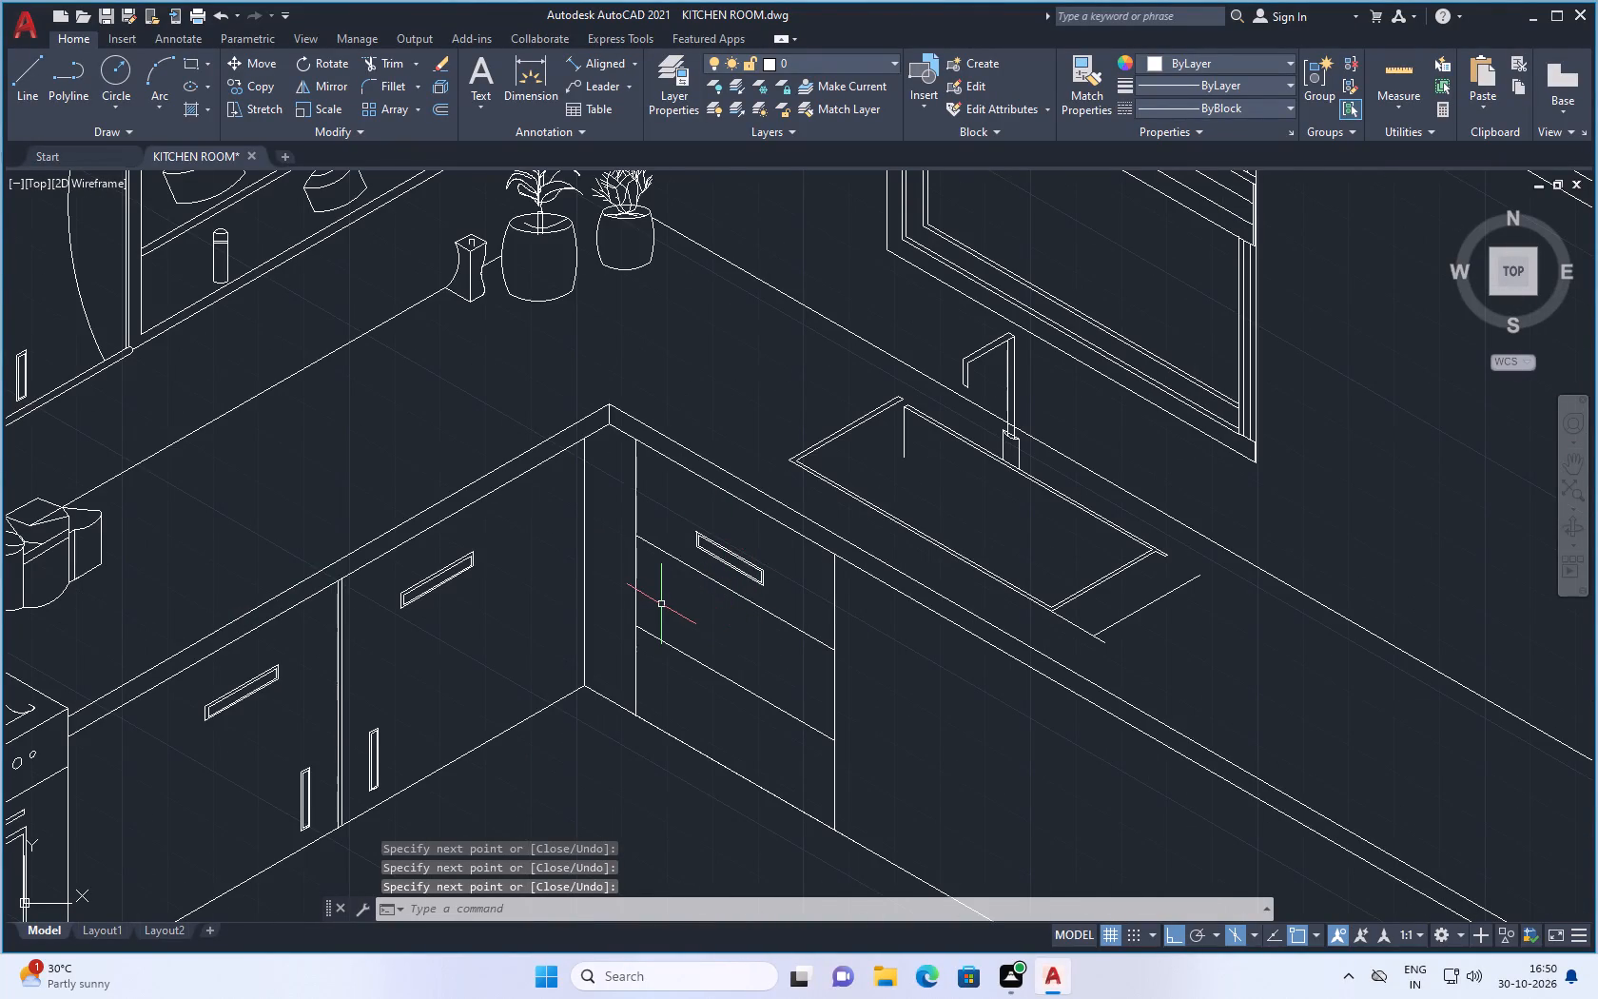
pyautogui.scroll(-1, 666, 595)
pyautogui.scroll(3, 639, 647)
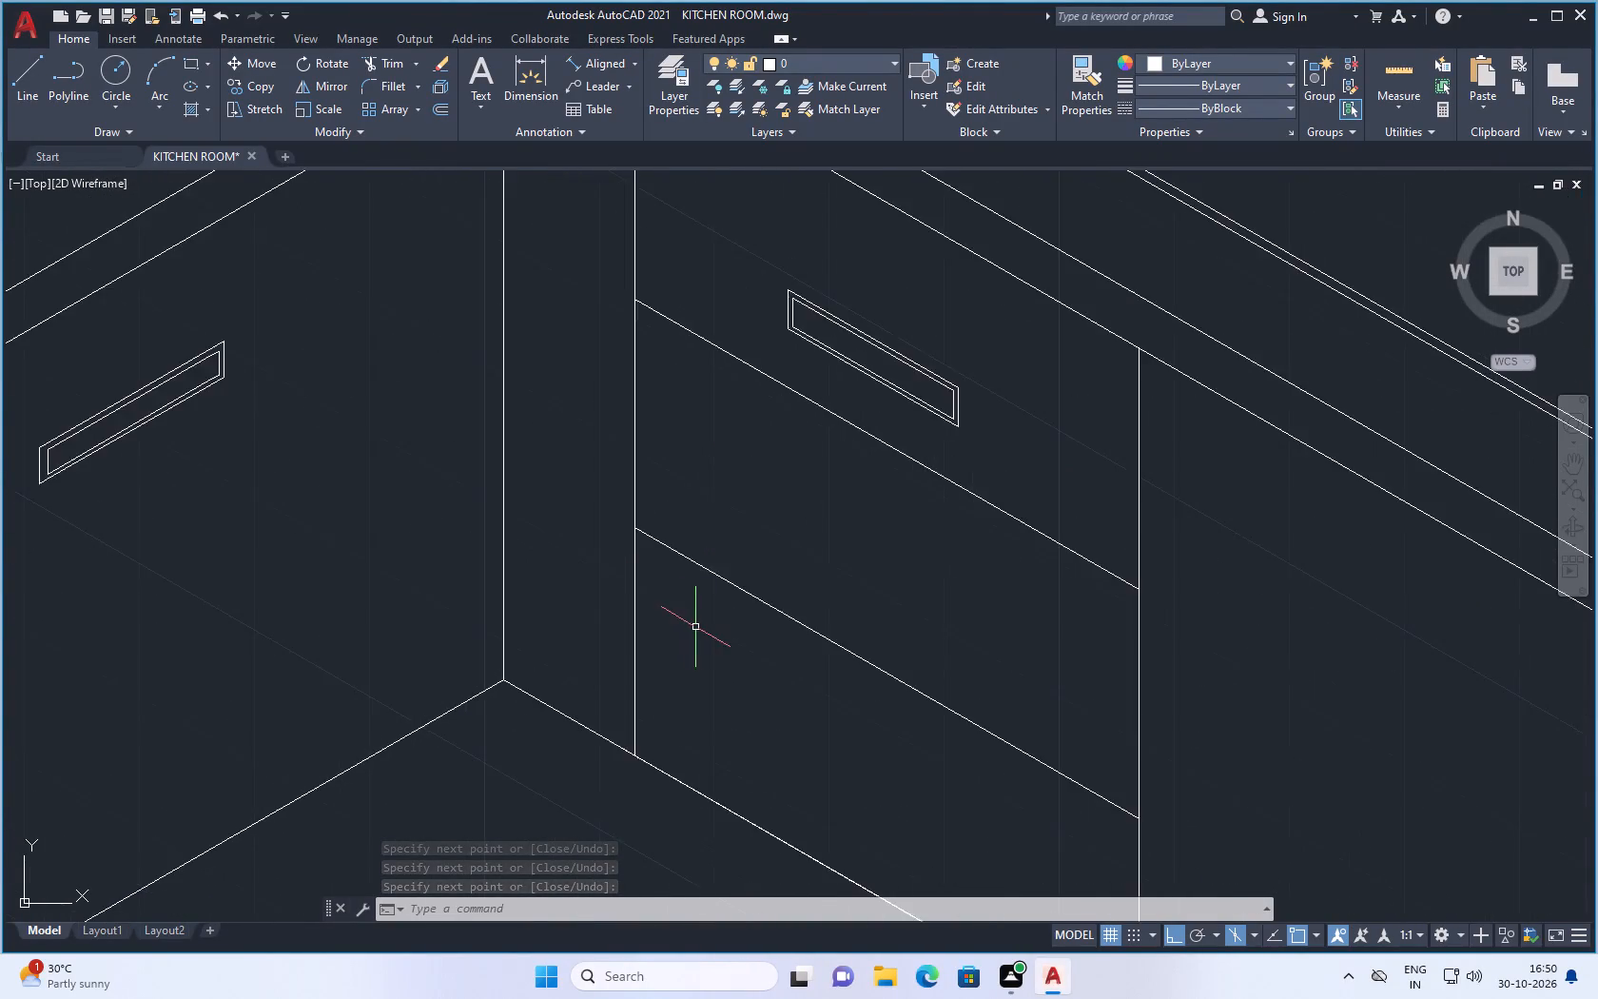
pyautogui.scroll(-3, 706, 628)
pyautogui.scroll(2, 675, 708)
pyautogui.scroll(2, 778, 418)
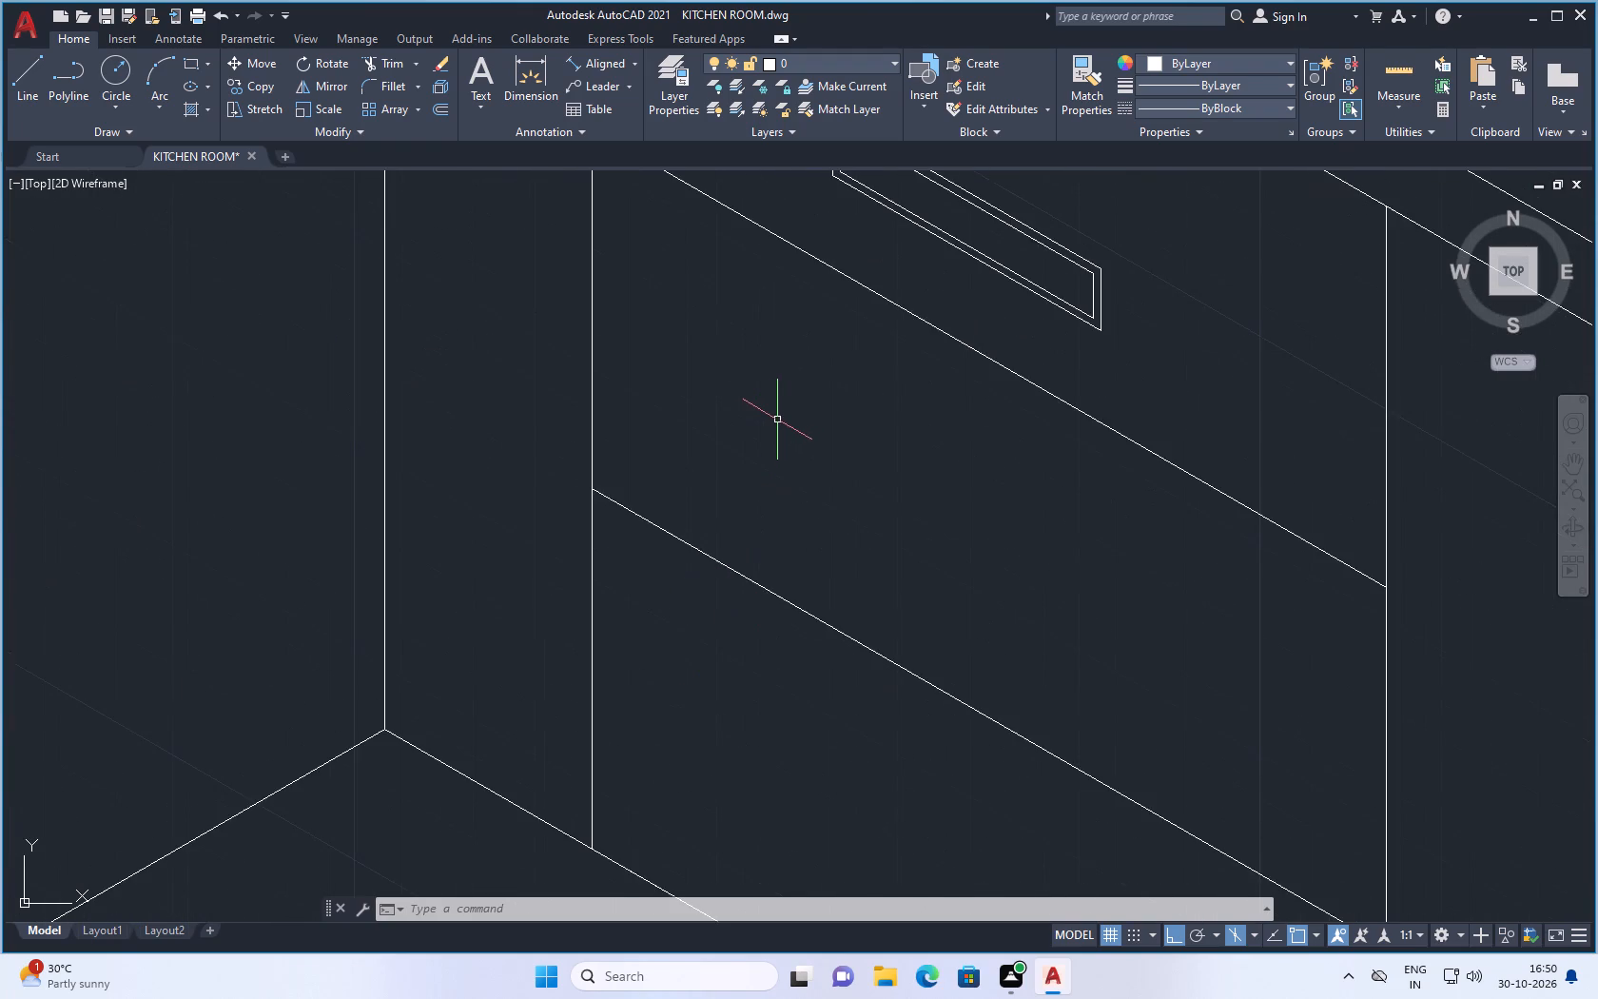
pyautogui.scroll(-2, 770, 428)
pyautogui.scroll(2, 827, 327)
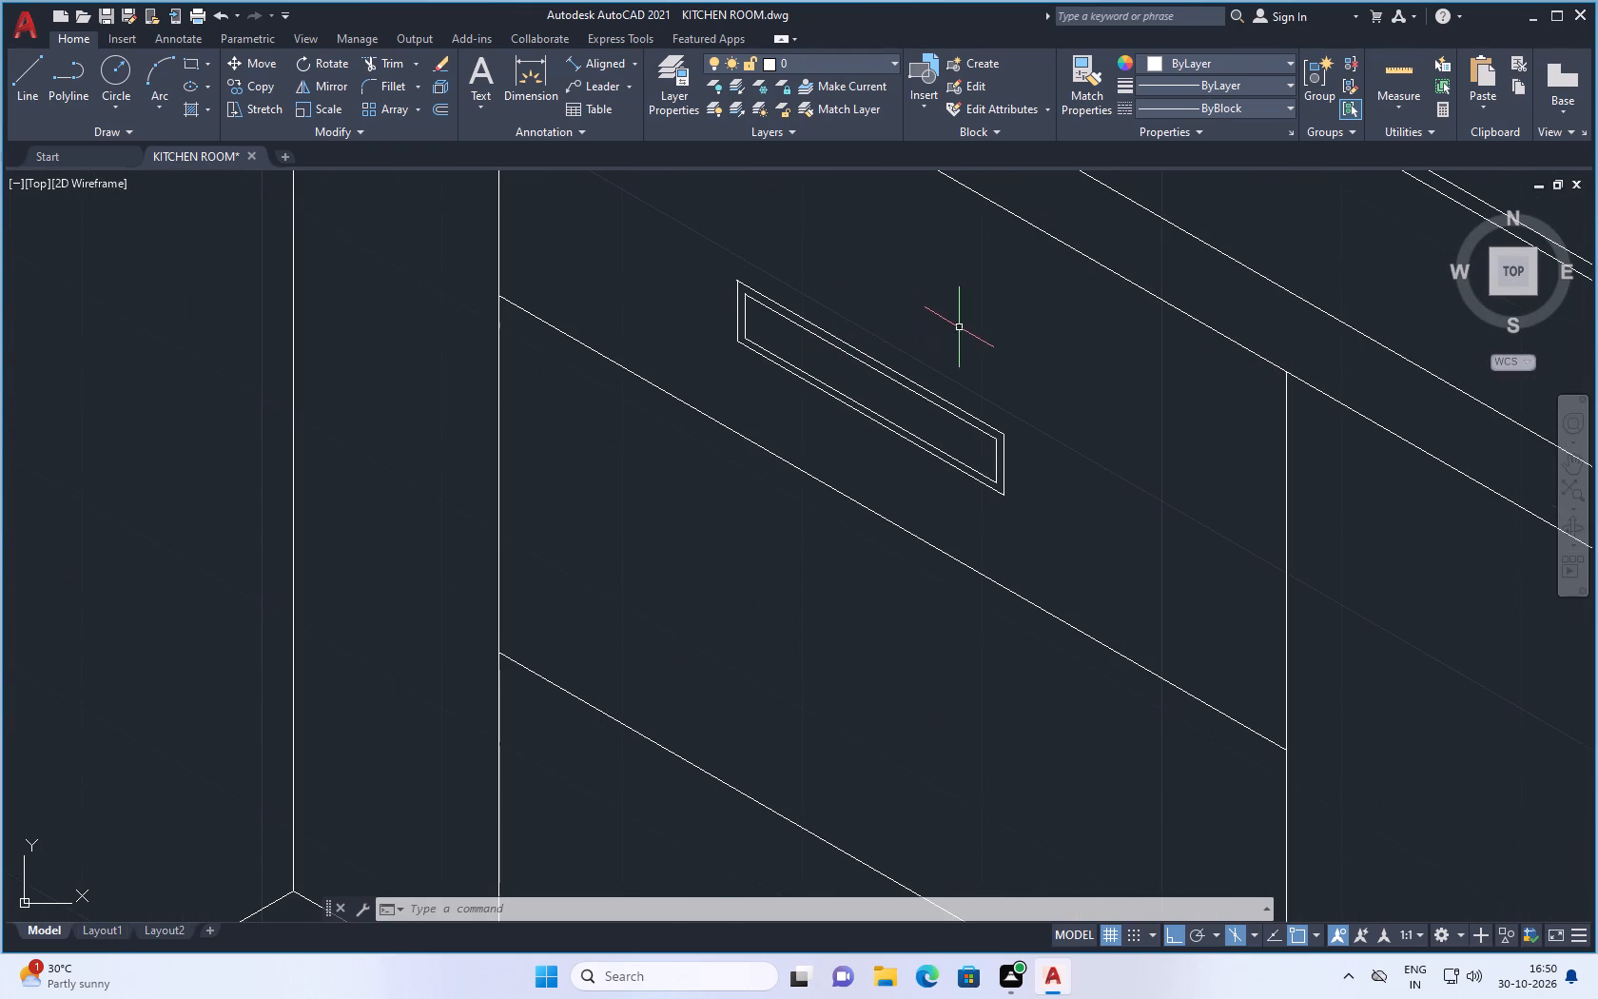
pyautogui.click(960, 327)
pyautogui.click(877, 443)
pyautogui.scroll(1, 982, 495)
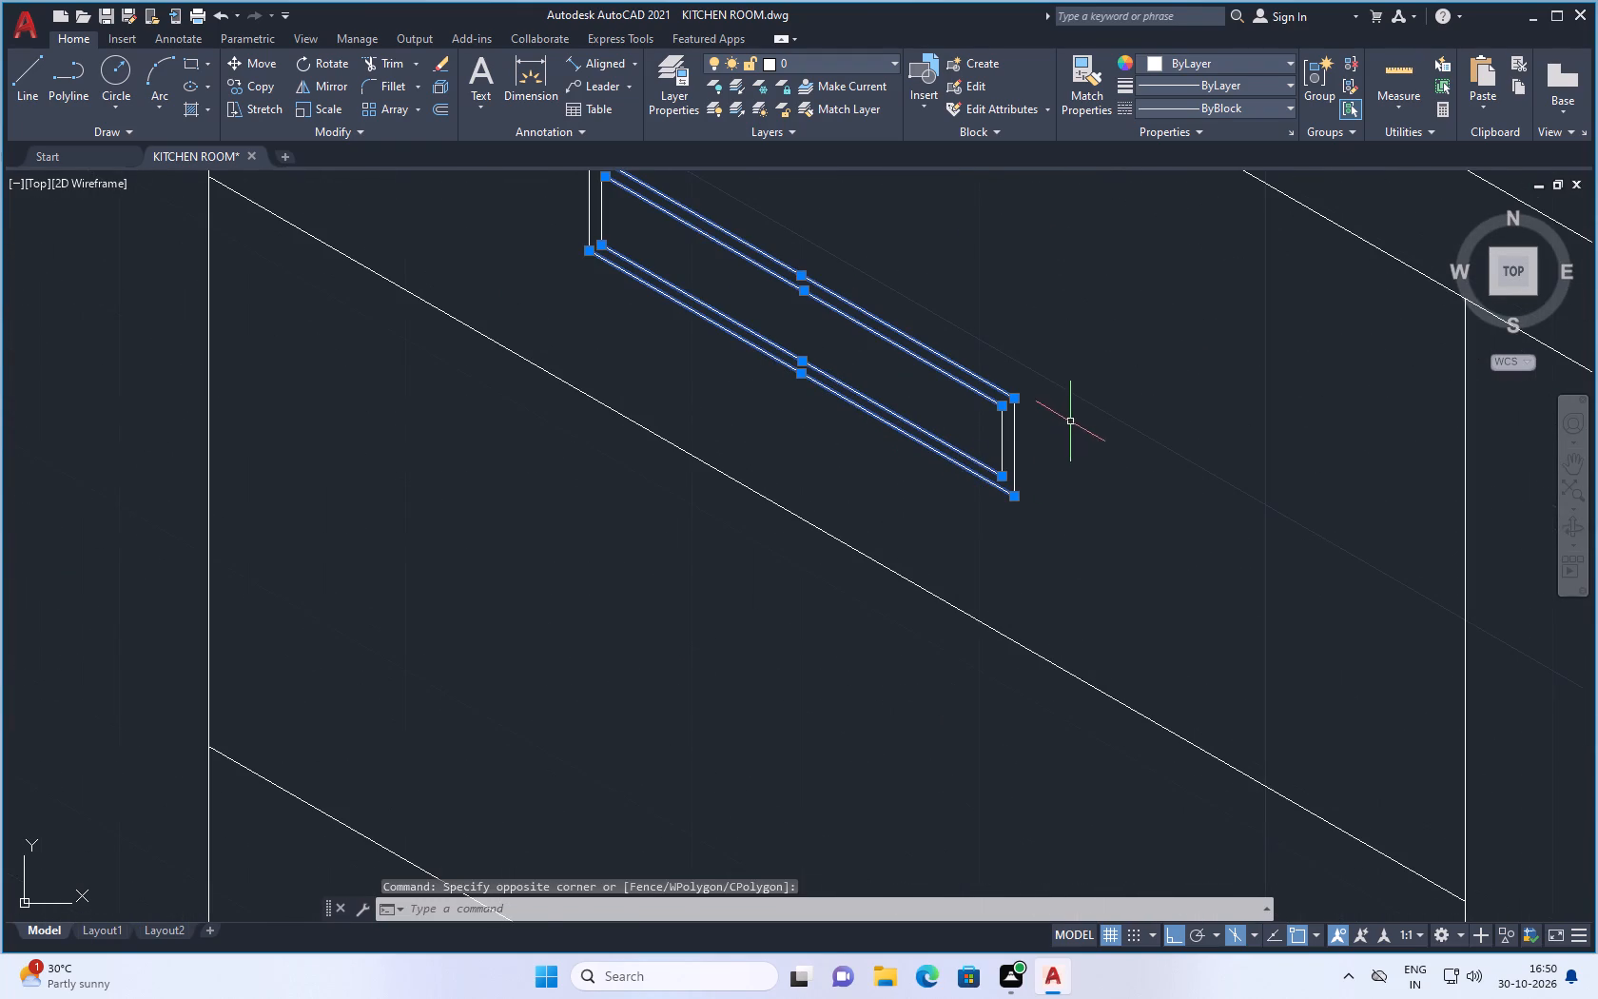
pyautogui.moveTo(1070, 421); pyautogui.dragTo(1004, 455)
pyautogui.click(966, 478)
pyautogui.scroll(-1, 984, 474)
pyautogui.scroll(2, 730, 391)
pyautogui.scroll(-2, 787, 320)
pyautogui.scroll(2, 771, 267)
pyautogui.click(793, 274)
pyautogui.click(681, 324)
pyautogui.scroll(-3, 681, 324)
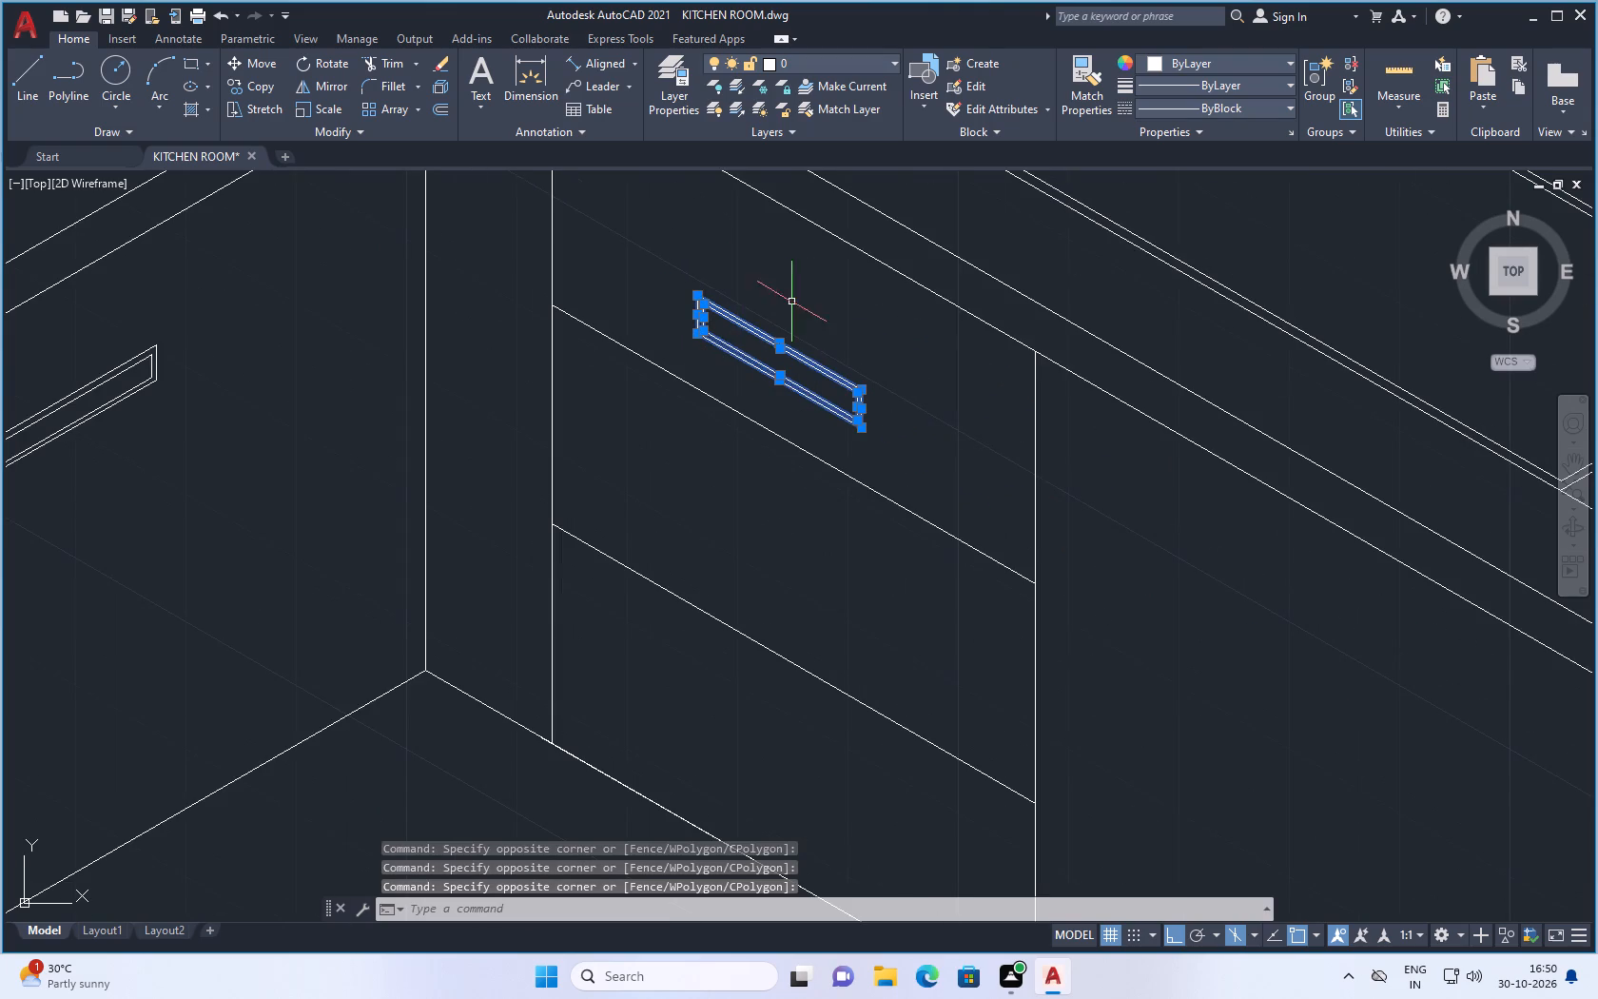
pyautogui.rightClick(799, 296)
pyautogui.click(881, 458)
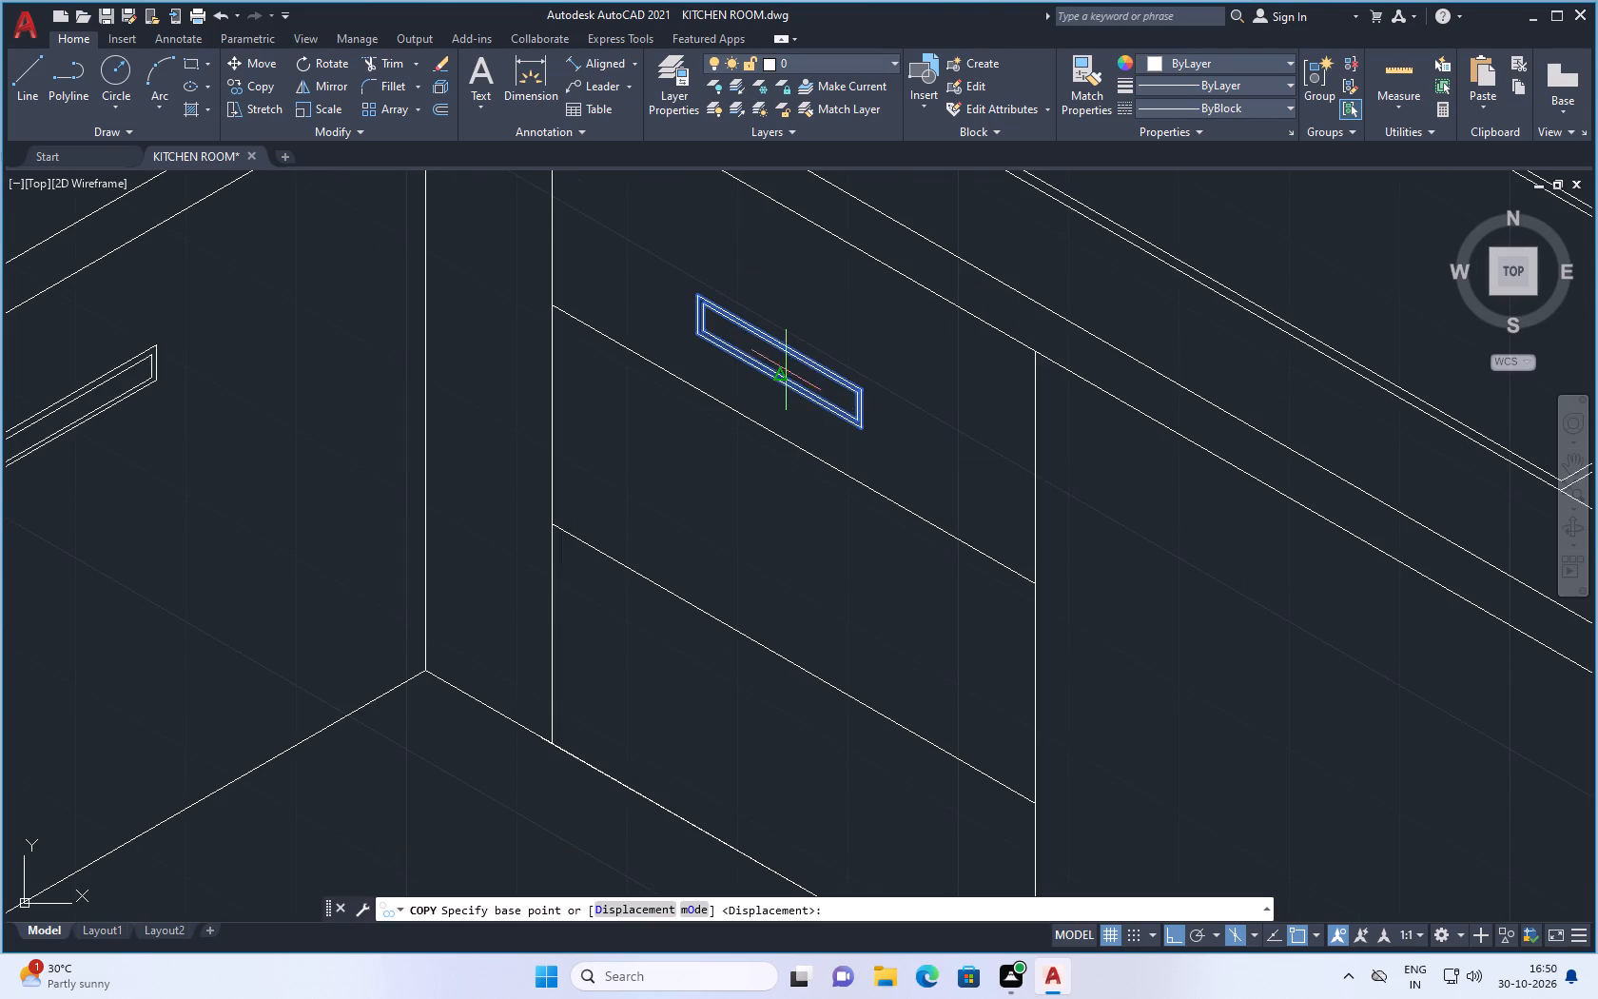
pyautogui.click(778, 346)
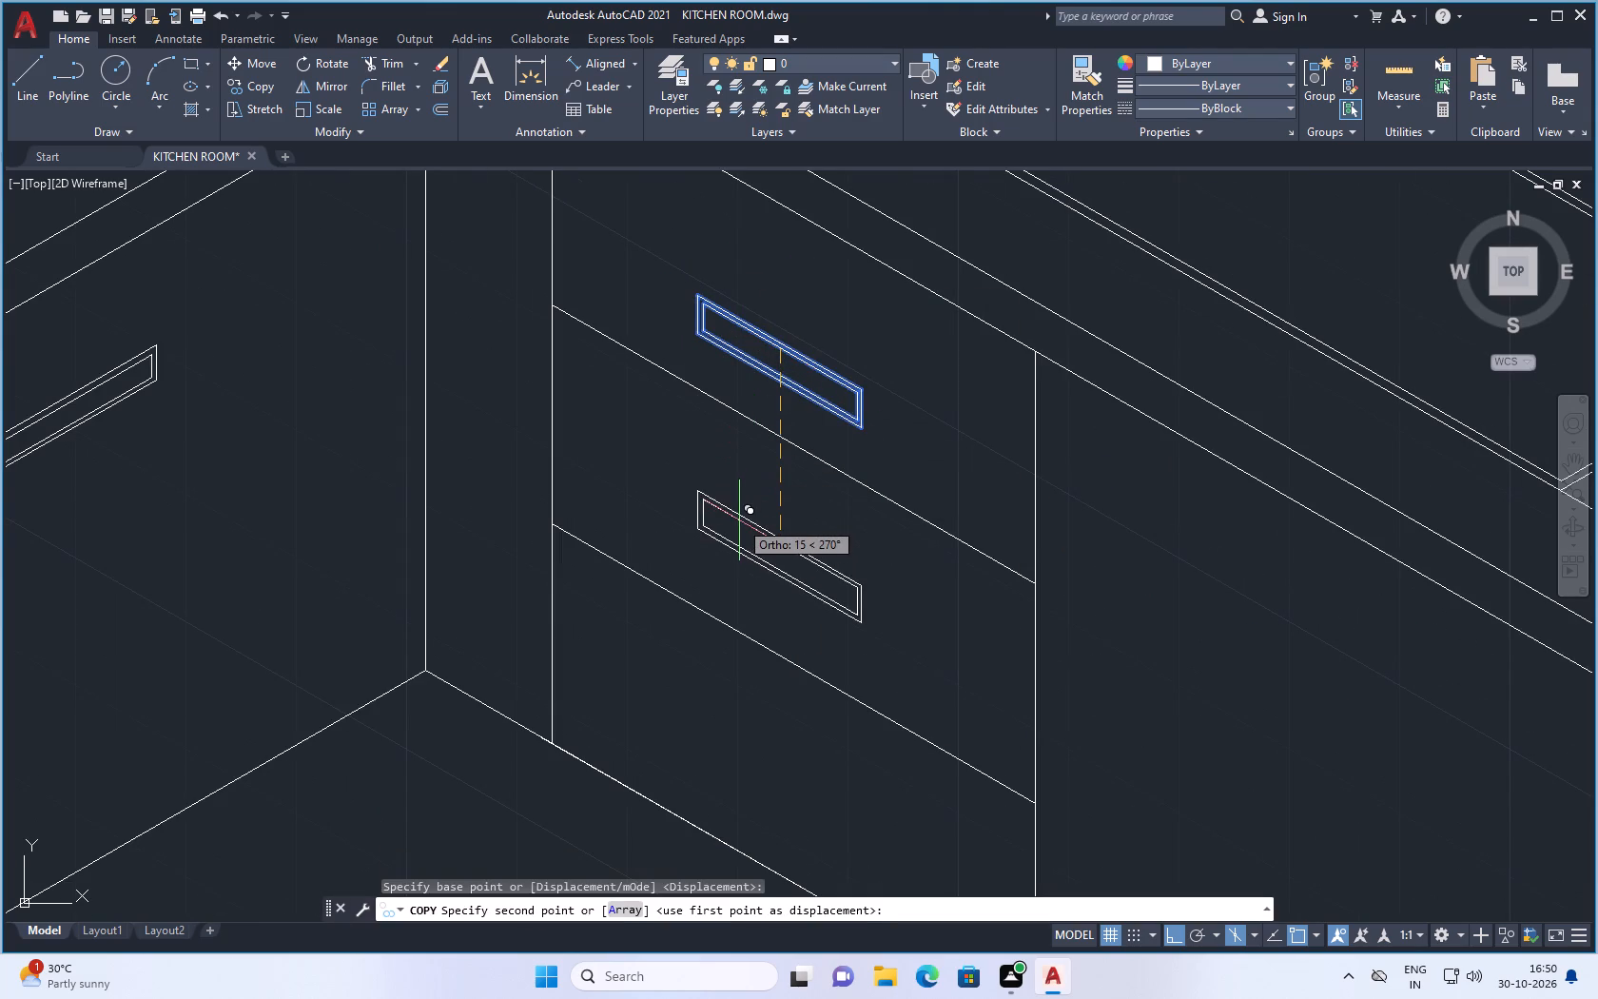
pyautogui.click(735, 524)
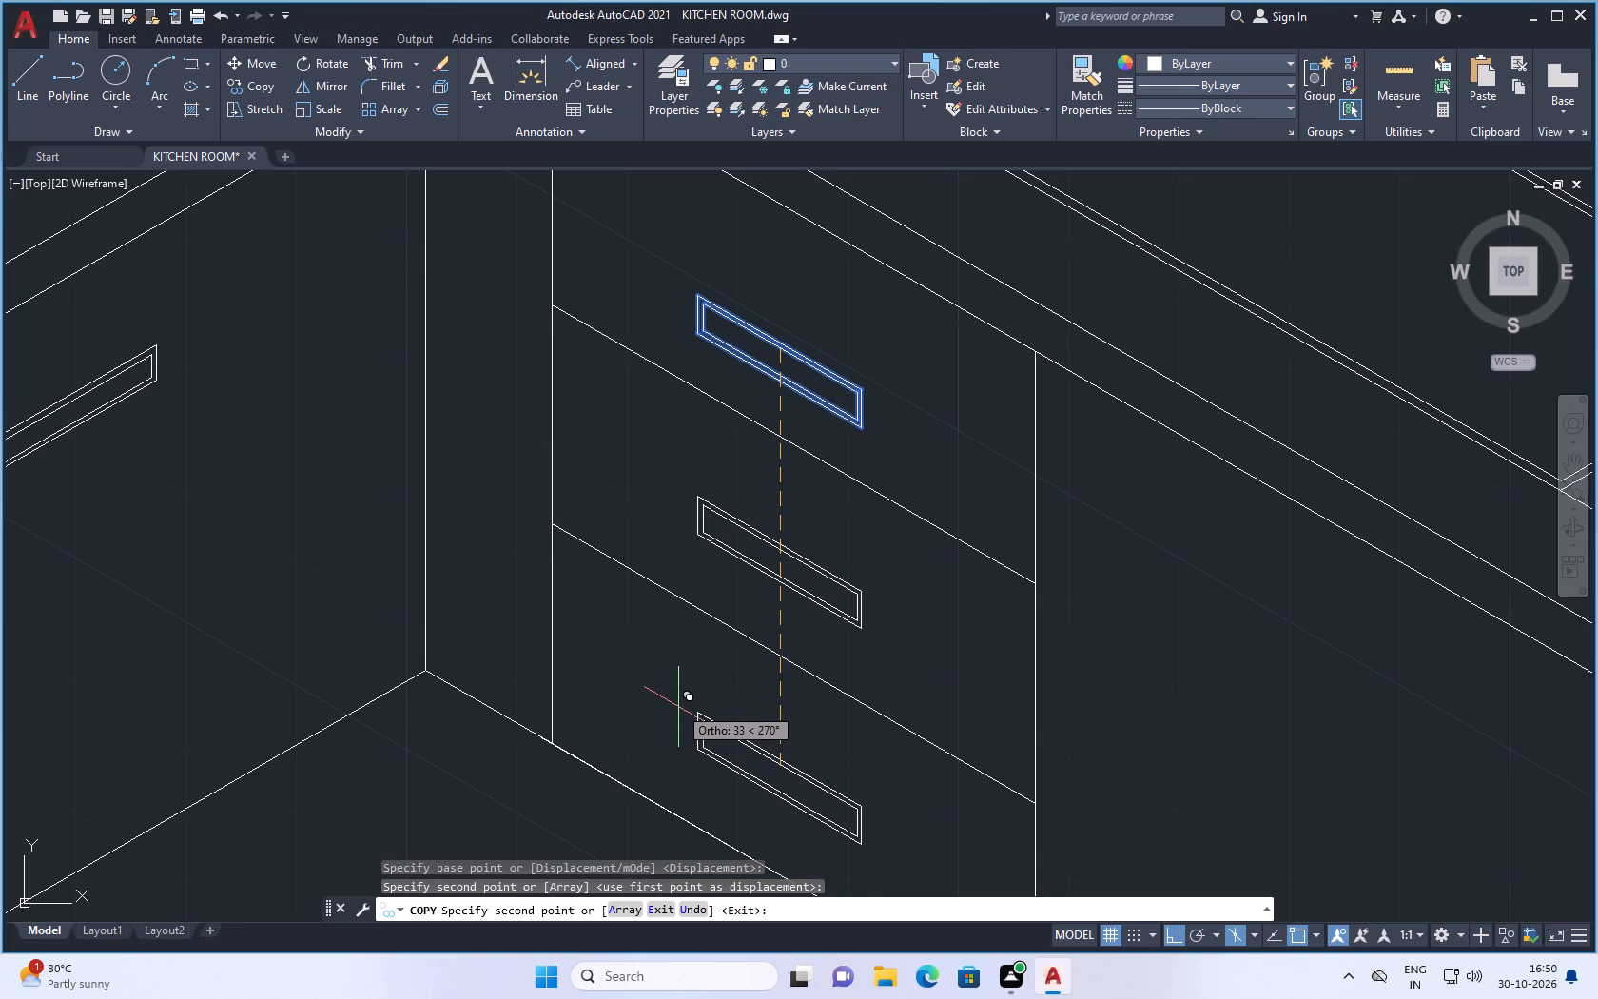
pyautogui.scroll(-1, 696, 693)
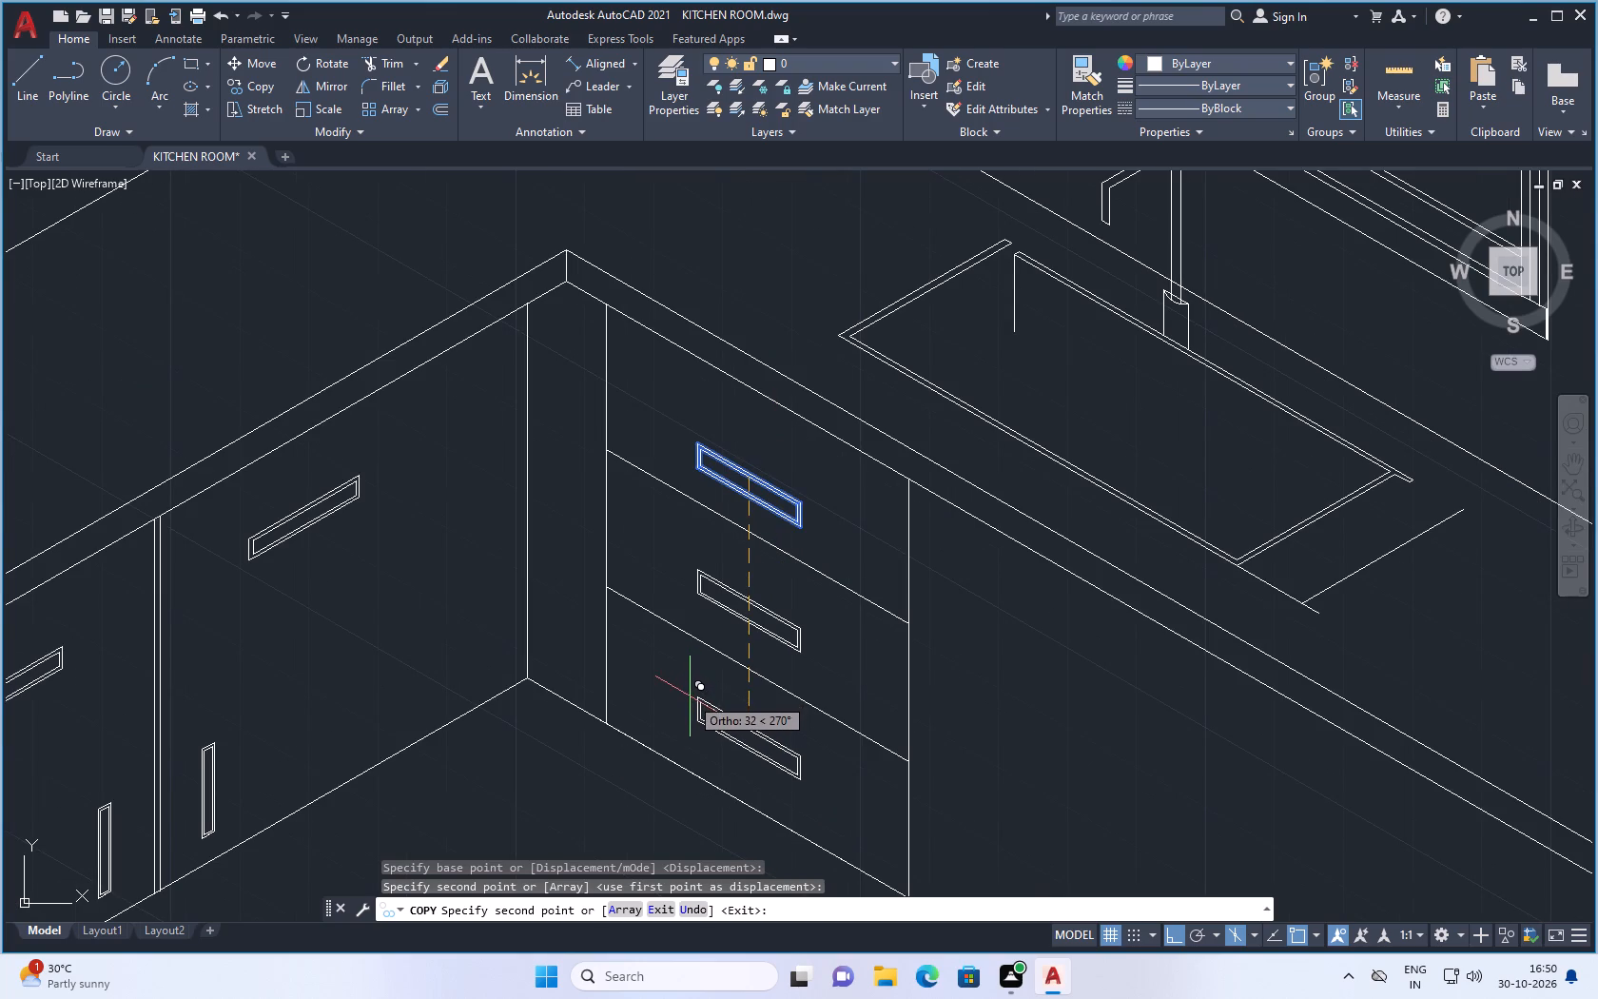
pyautogui.click(690, 696)
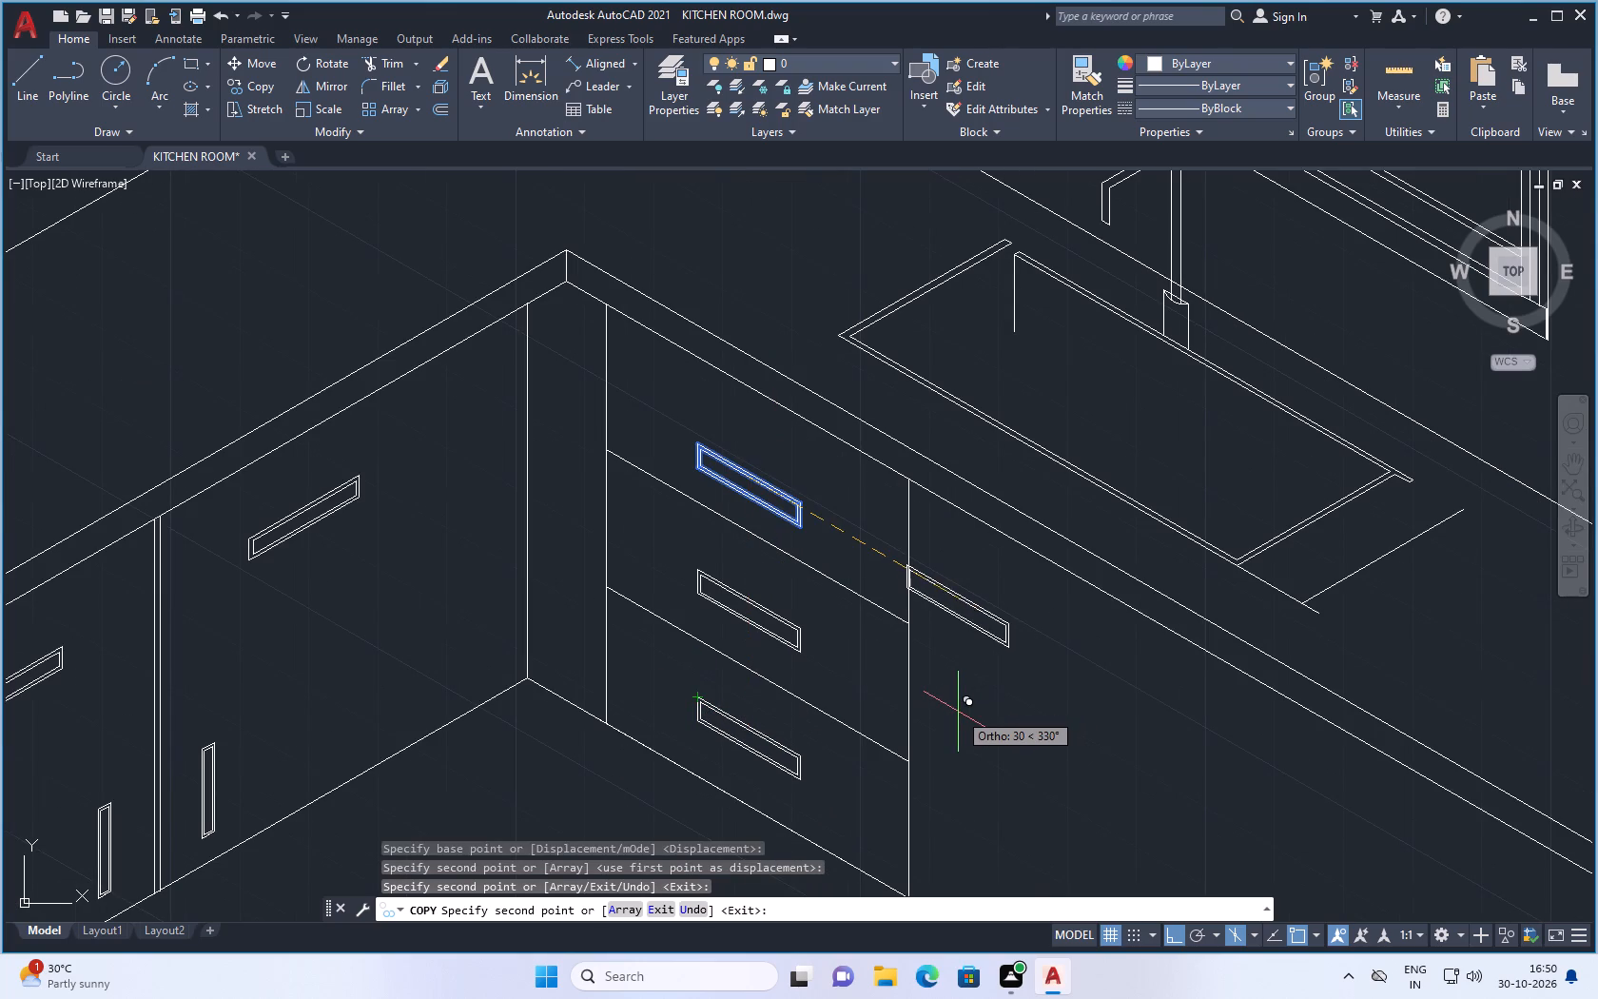
pyautogui.press('Escape')
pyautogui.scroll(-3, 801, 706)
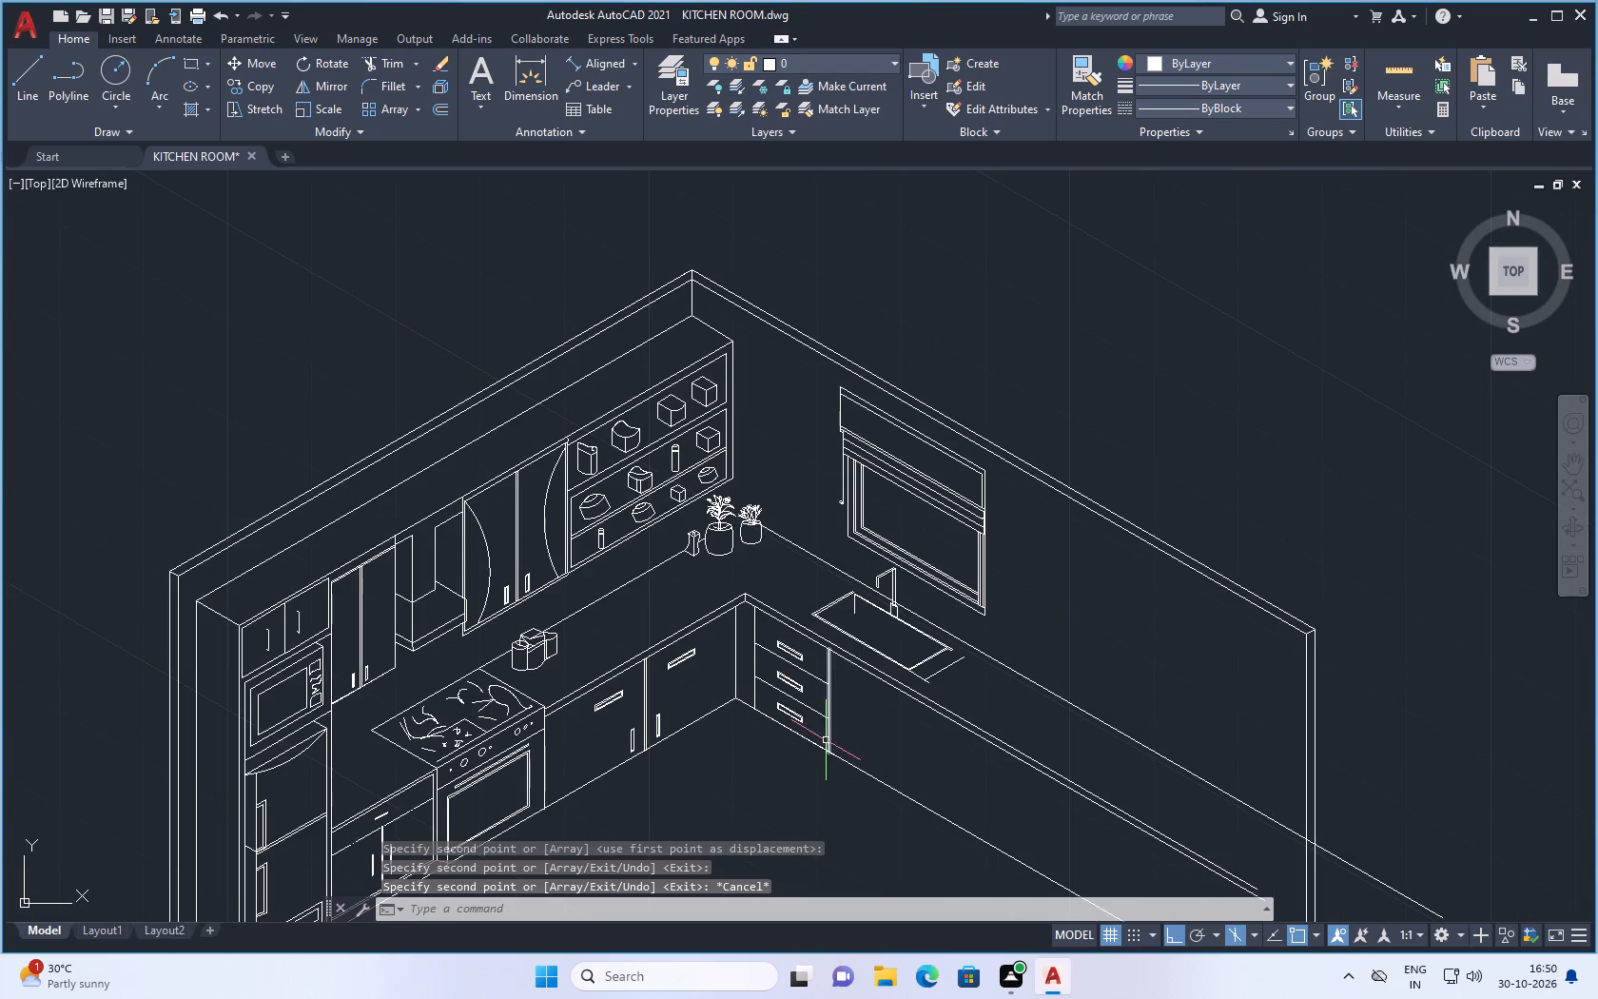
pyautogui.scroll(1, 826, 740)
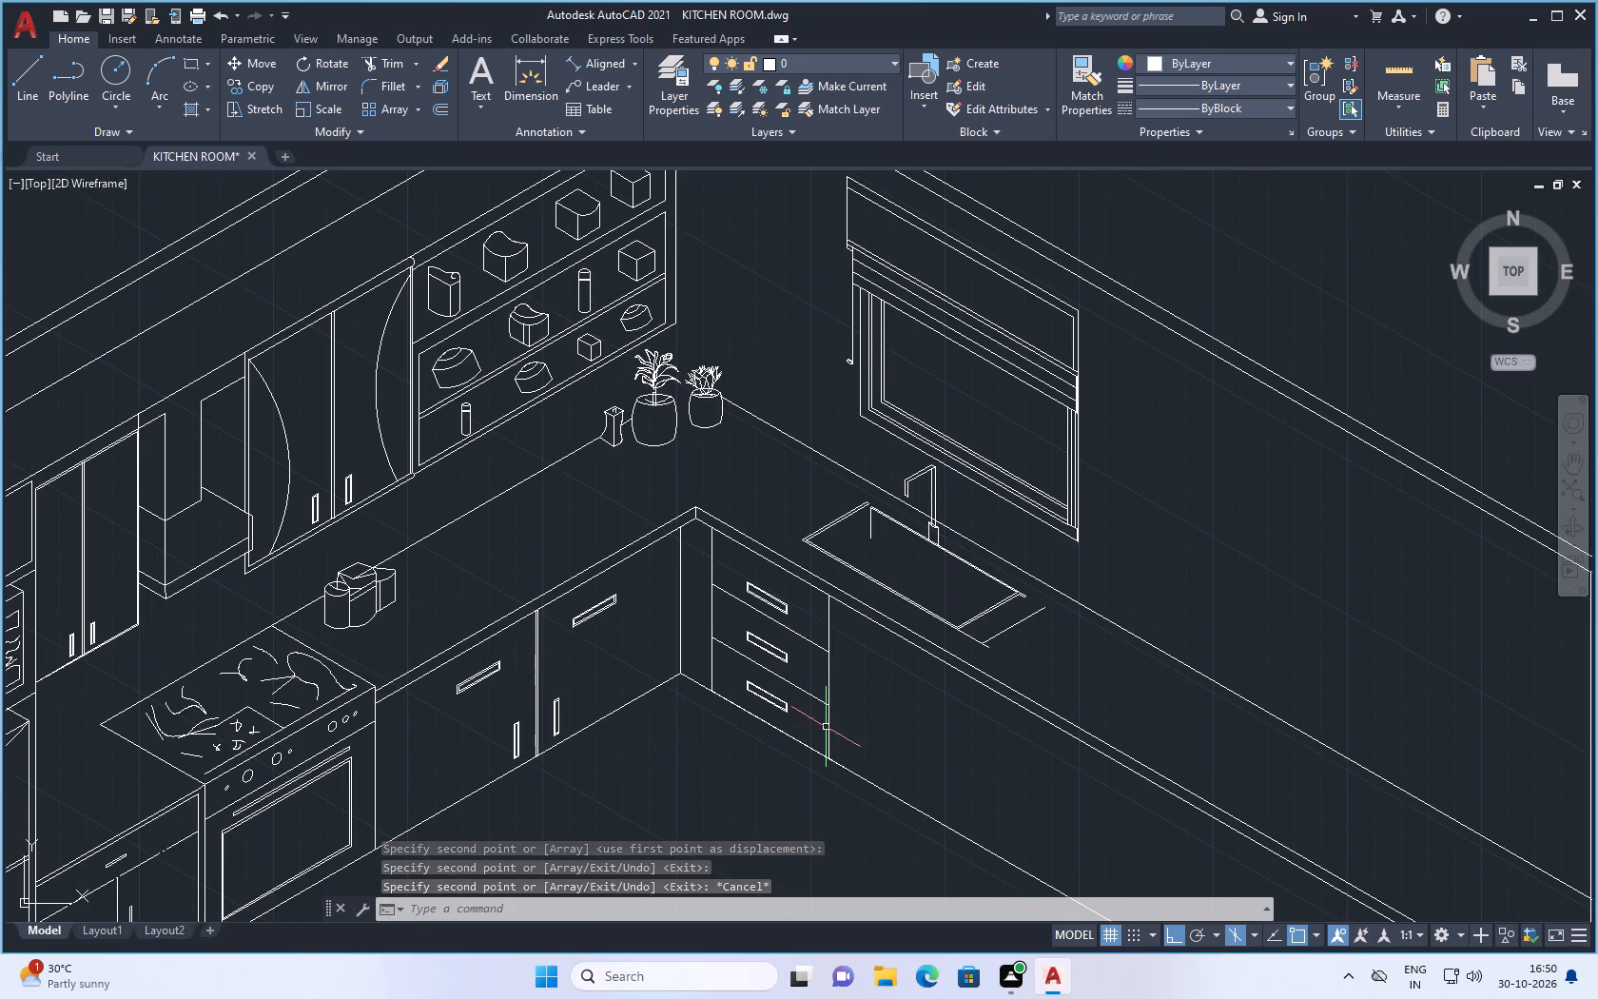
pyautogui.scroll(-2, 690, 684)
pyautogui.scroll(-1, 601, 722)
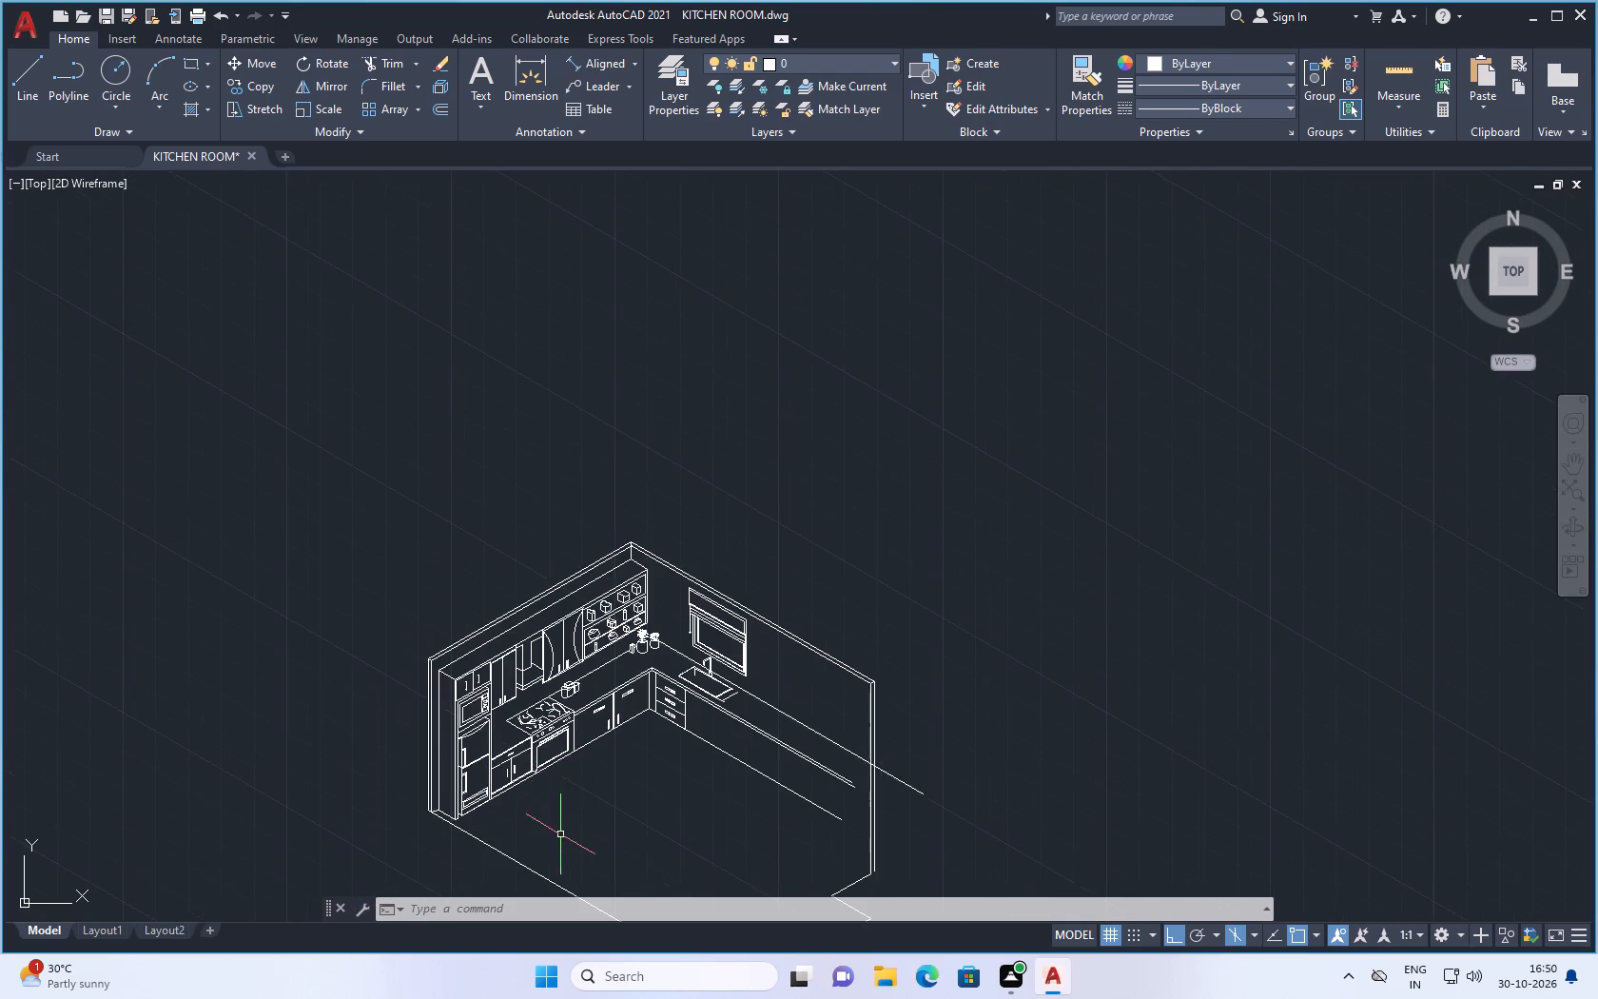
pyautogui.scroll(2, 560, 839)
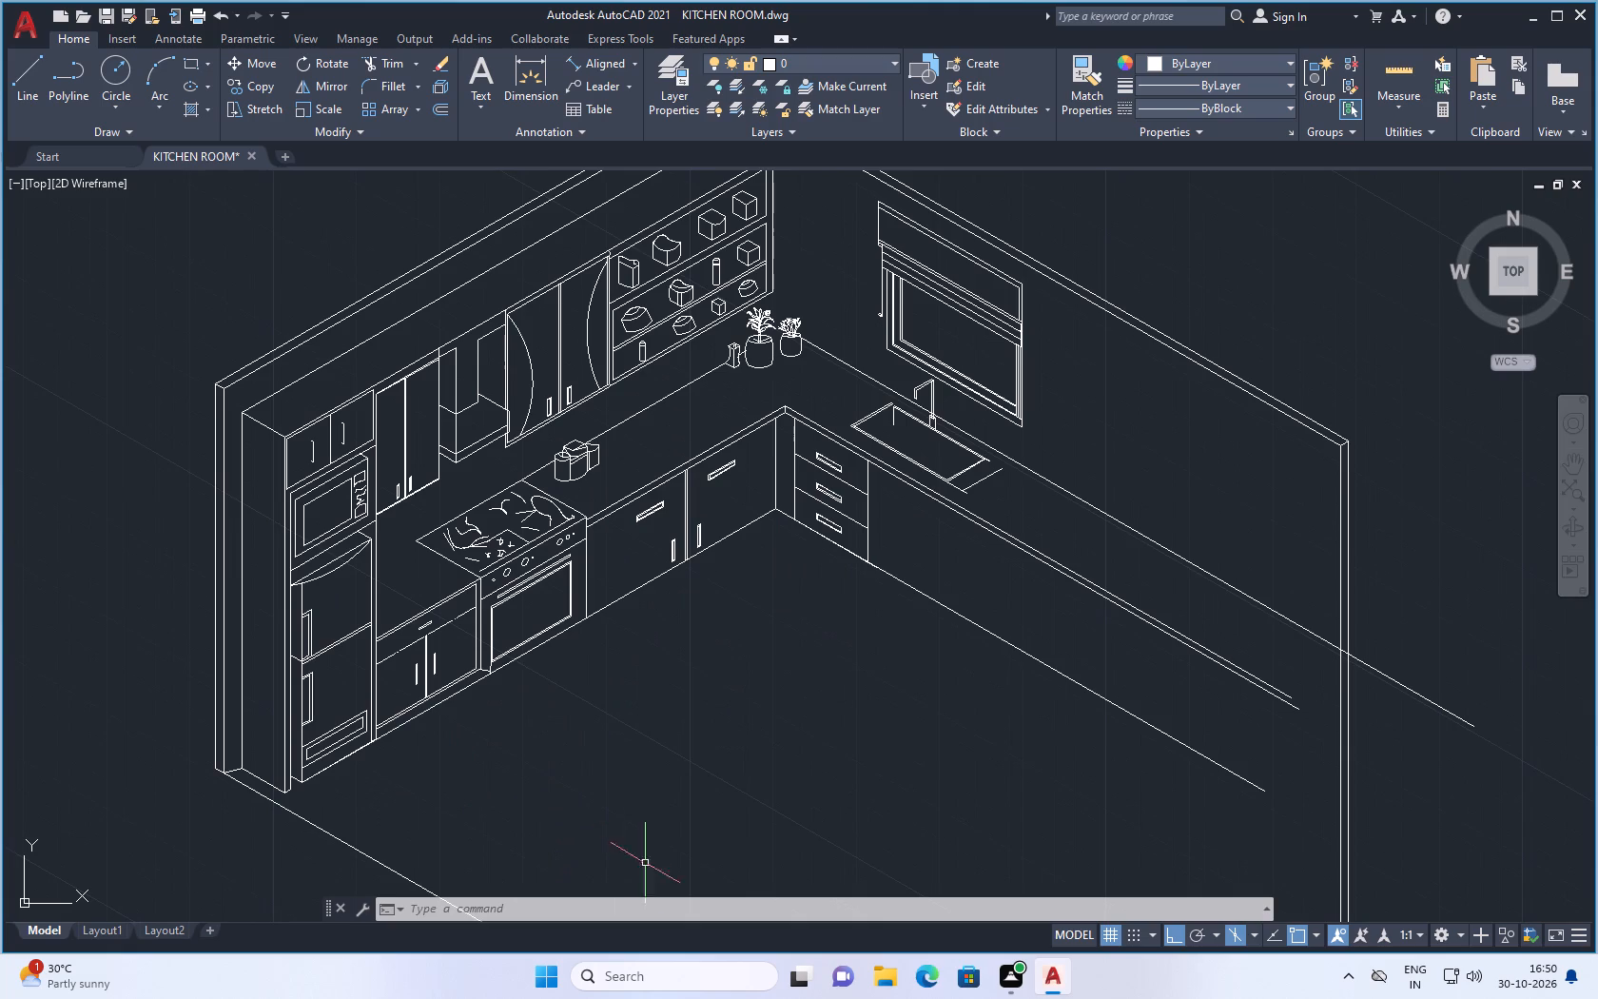
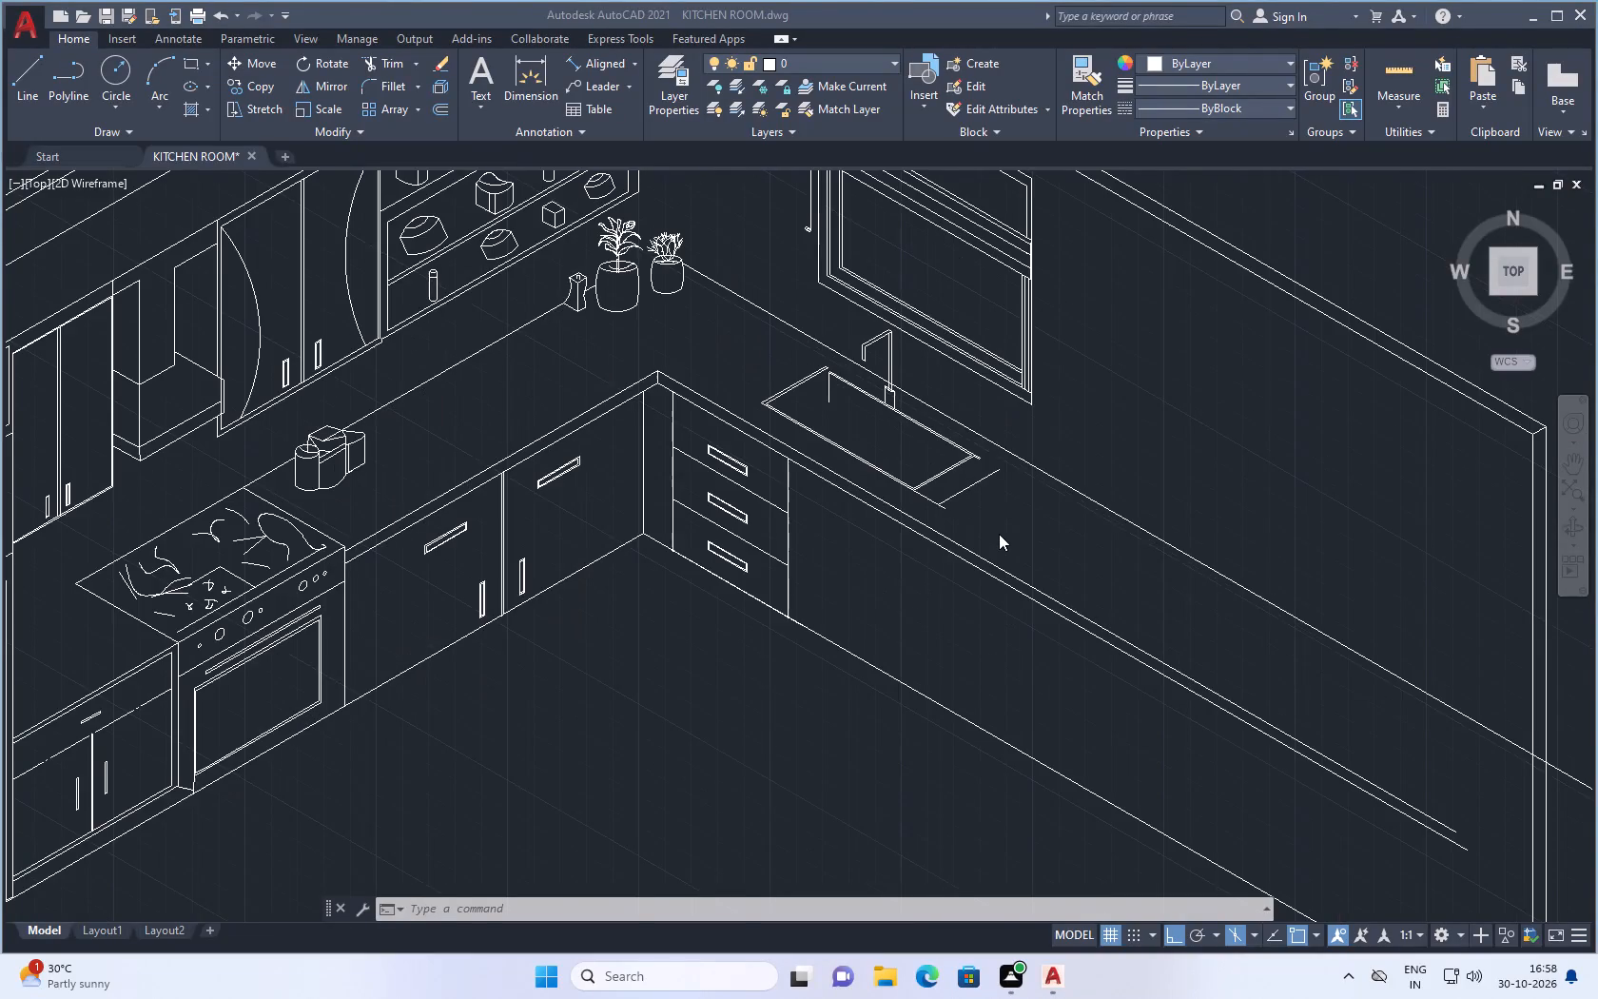
# Draw a vertical about 60 units long beyond the drawer stack, from the worktop's lower front edge down past the base line.
pyautogui.click(1000, 450)
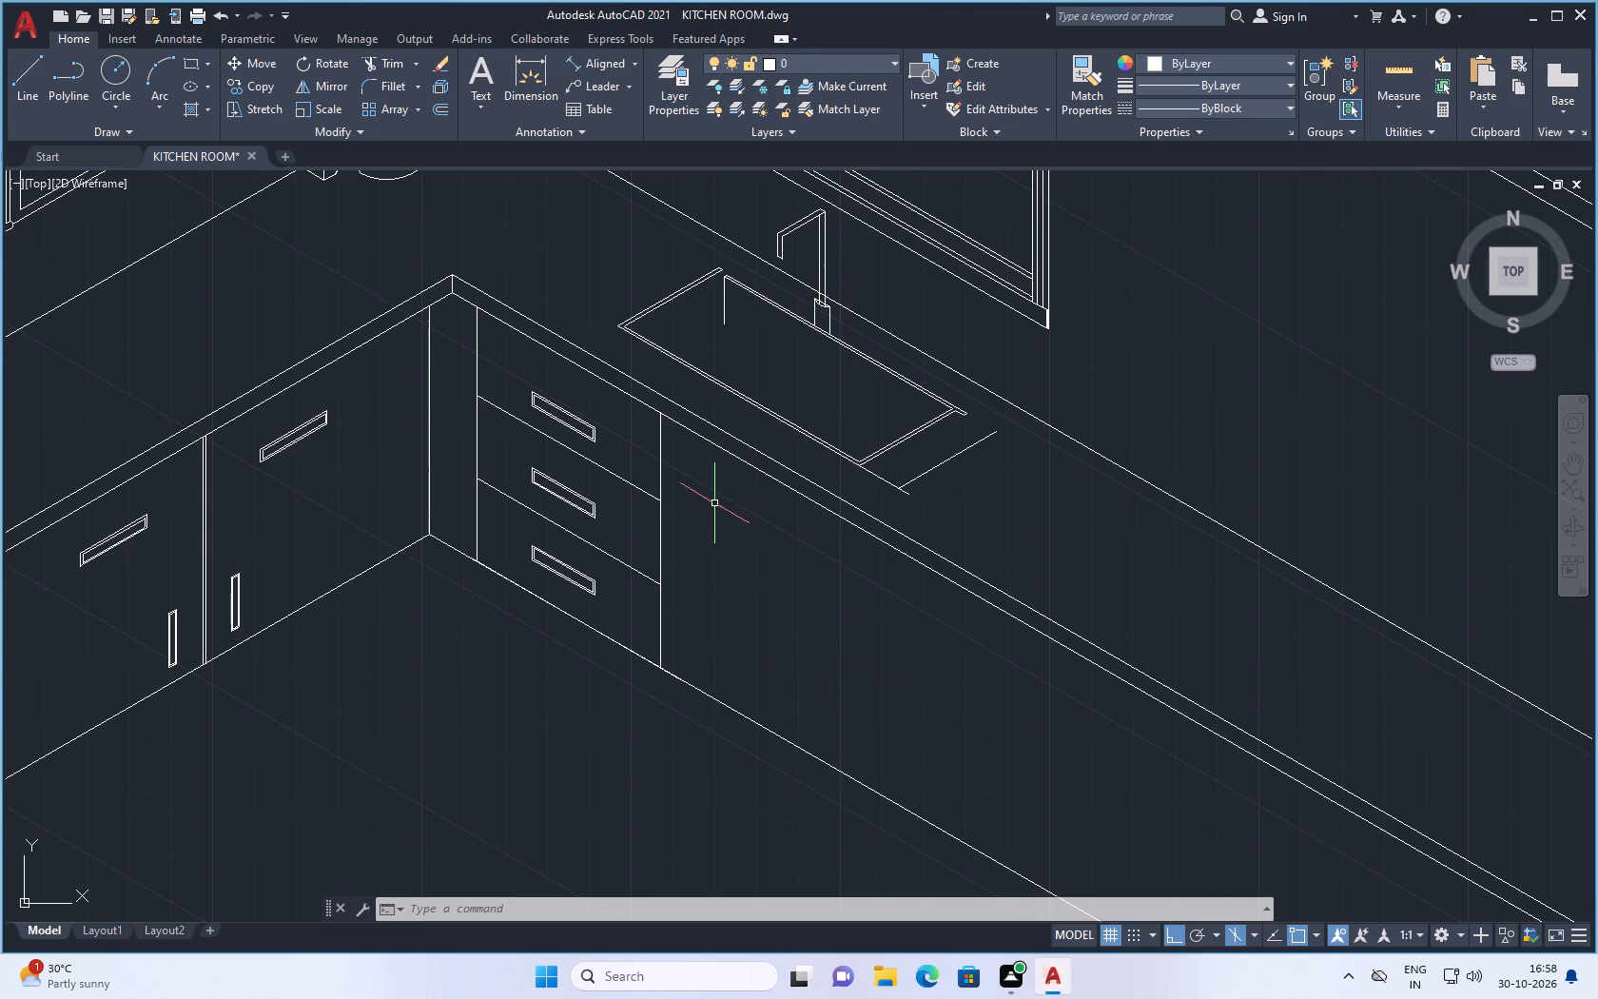
pyautogui.click(12, 86)
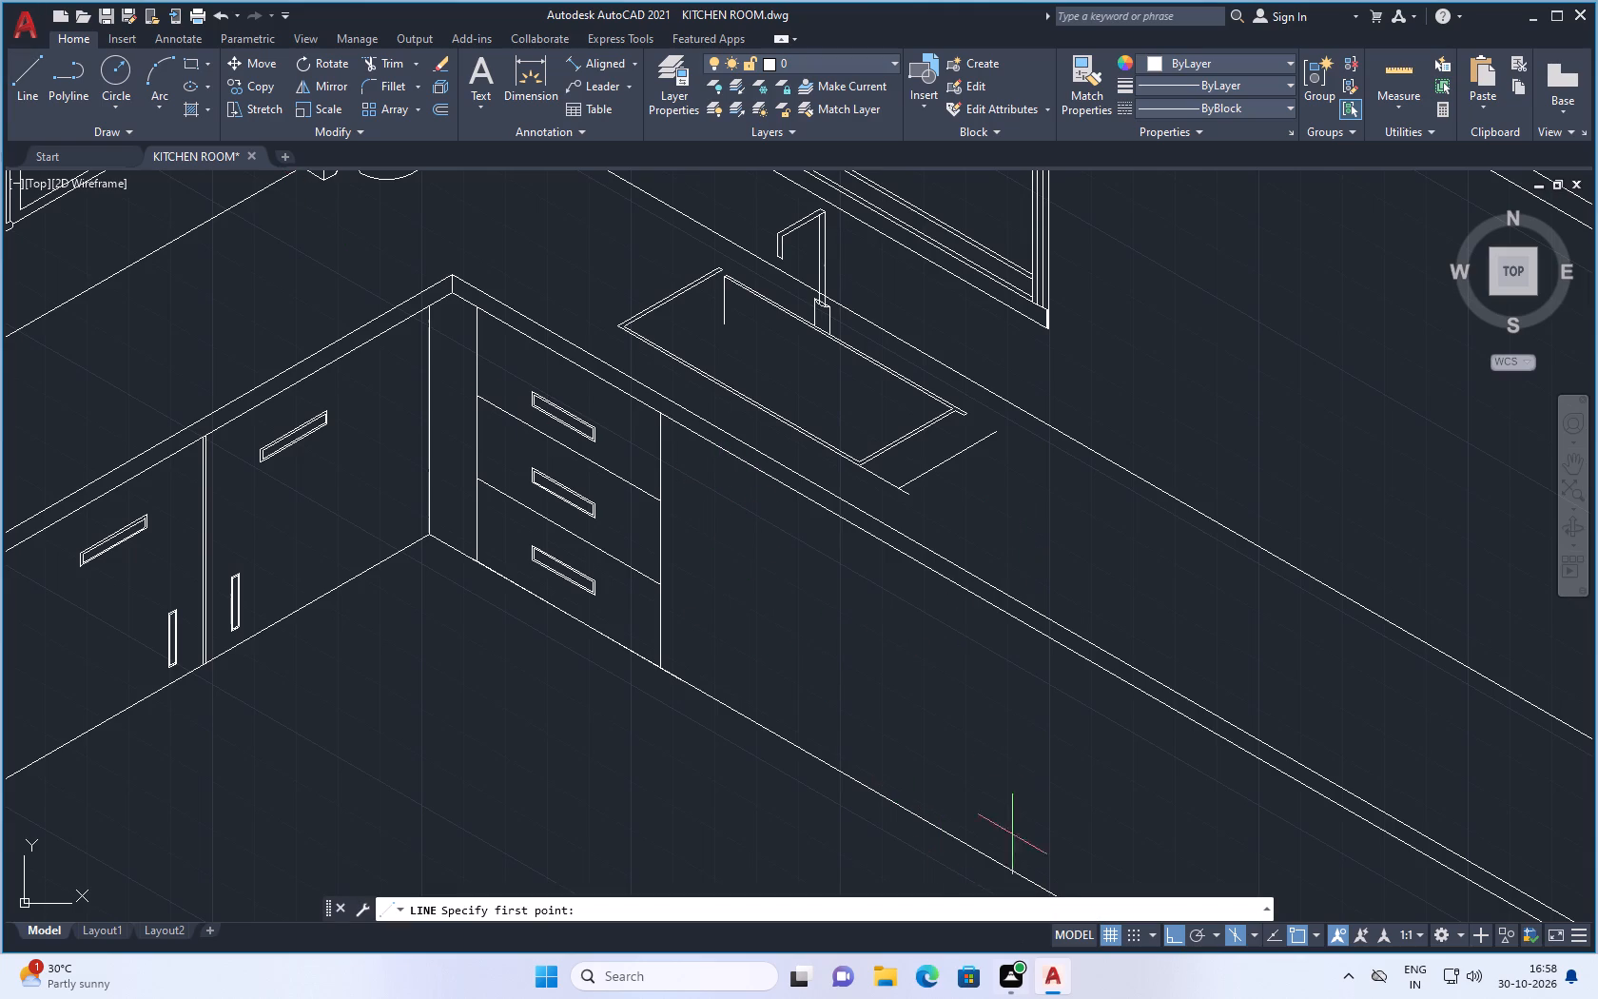
pyautogui.scroll(-1, 956, 738)
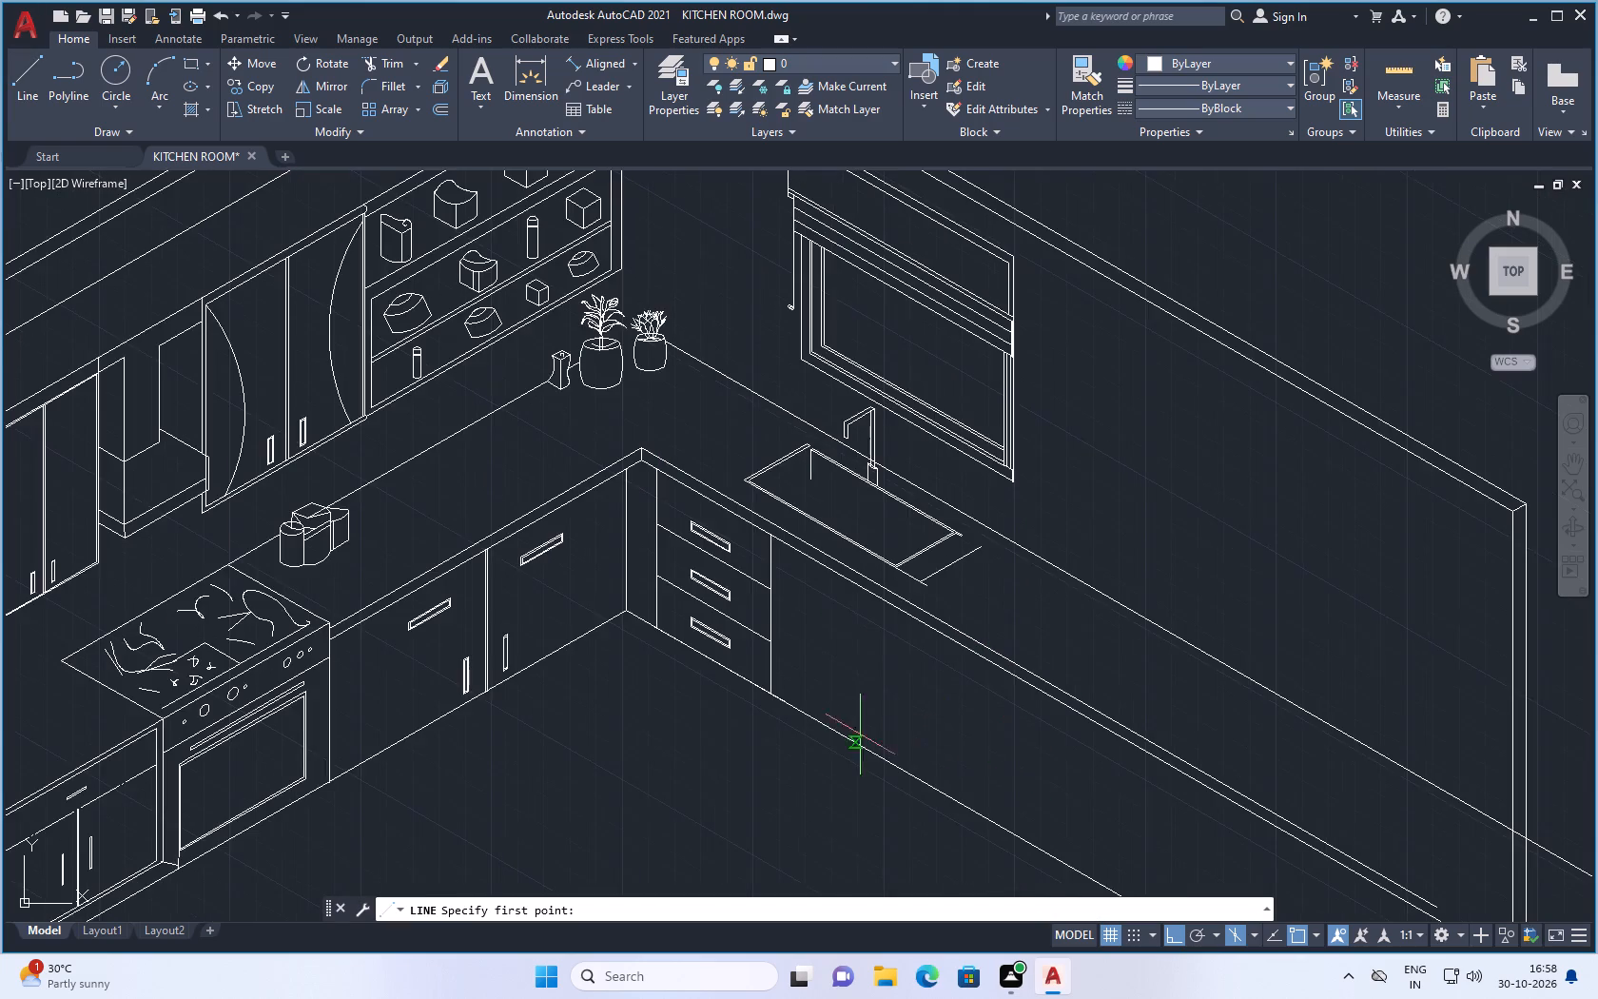
pyautogui.scroll(2, 854, 742)
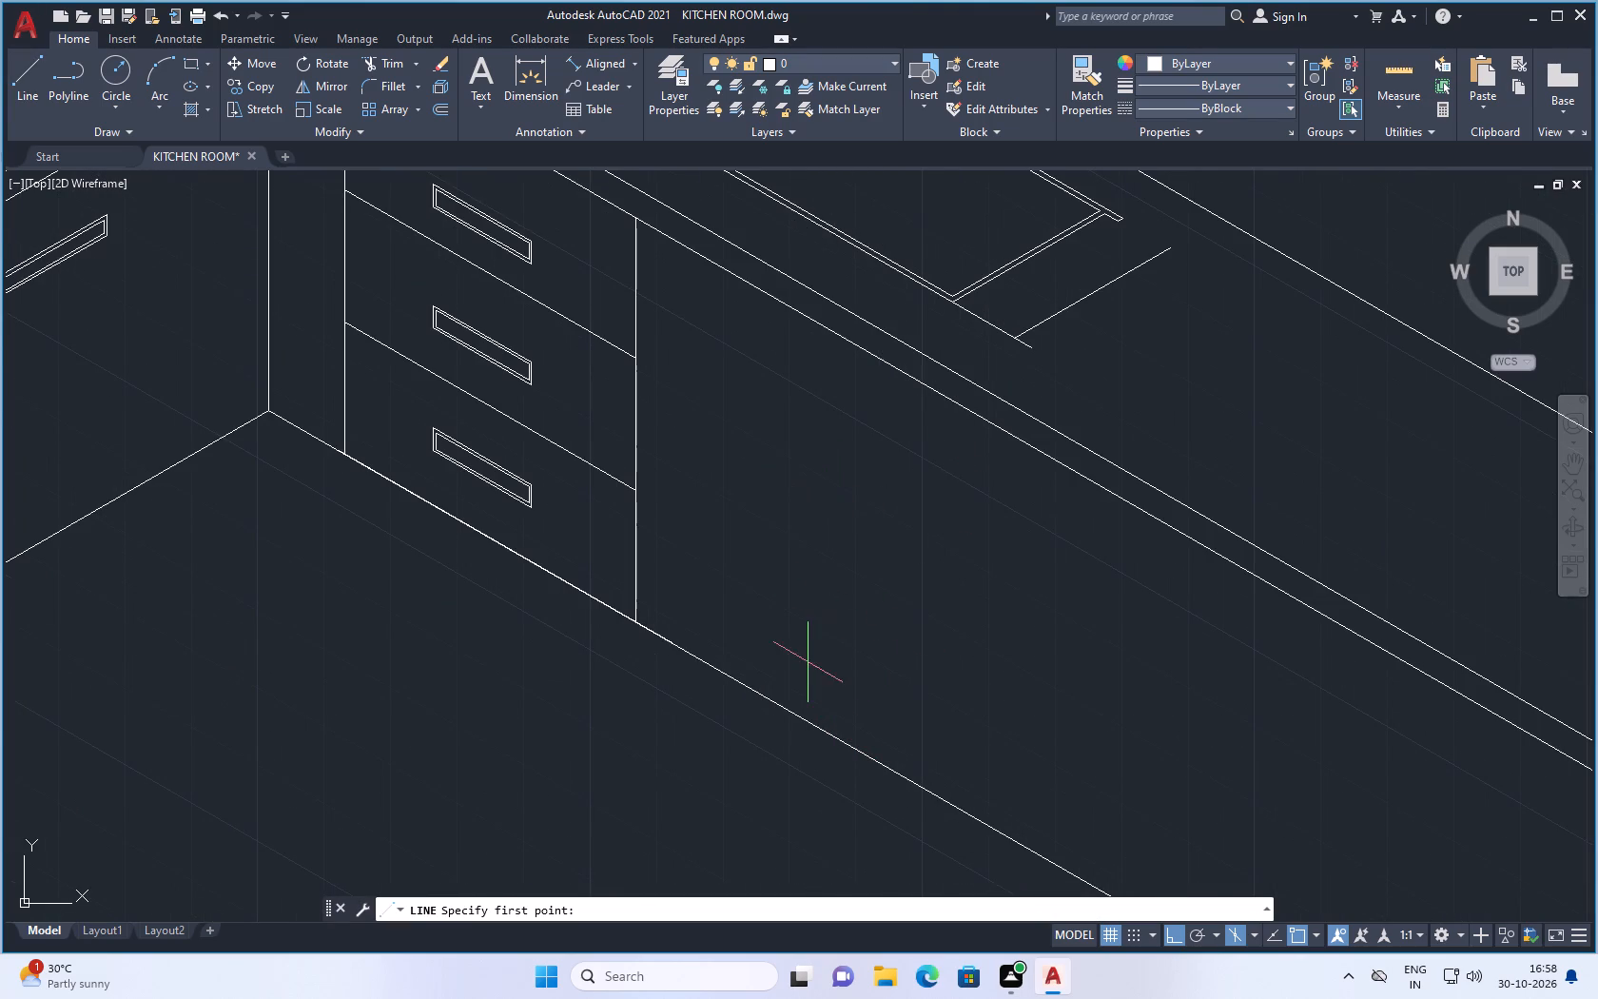
pyautogui.scroll(-1, 828, 563)
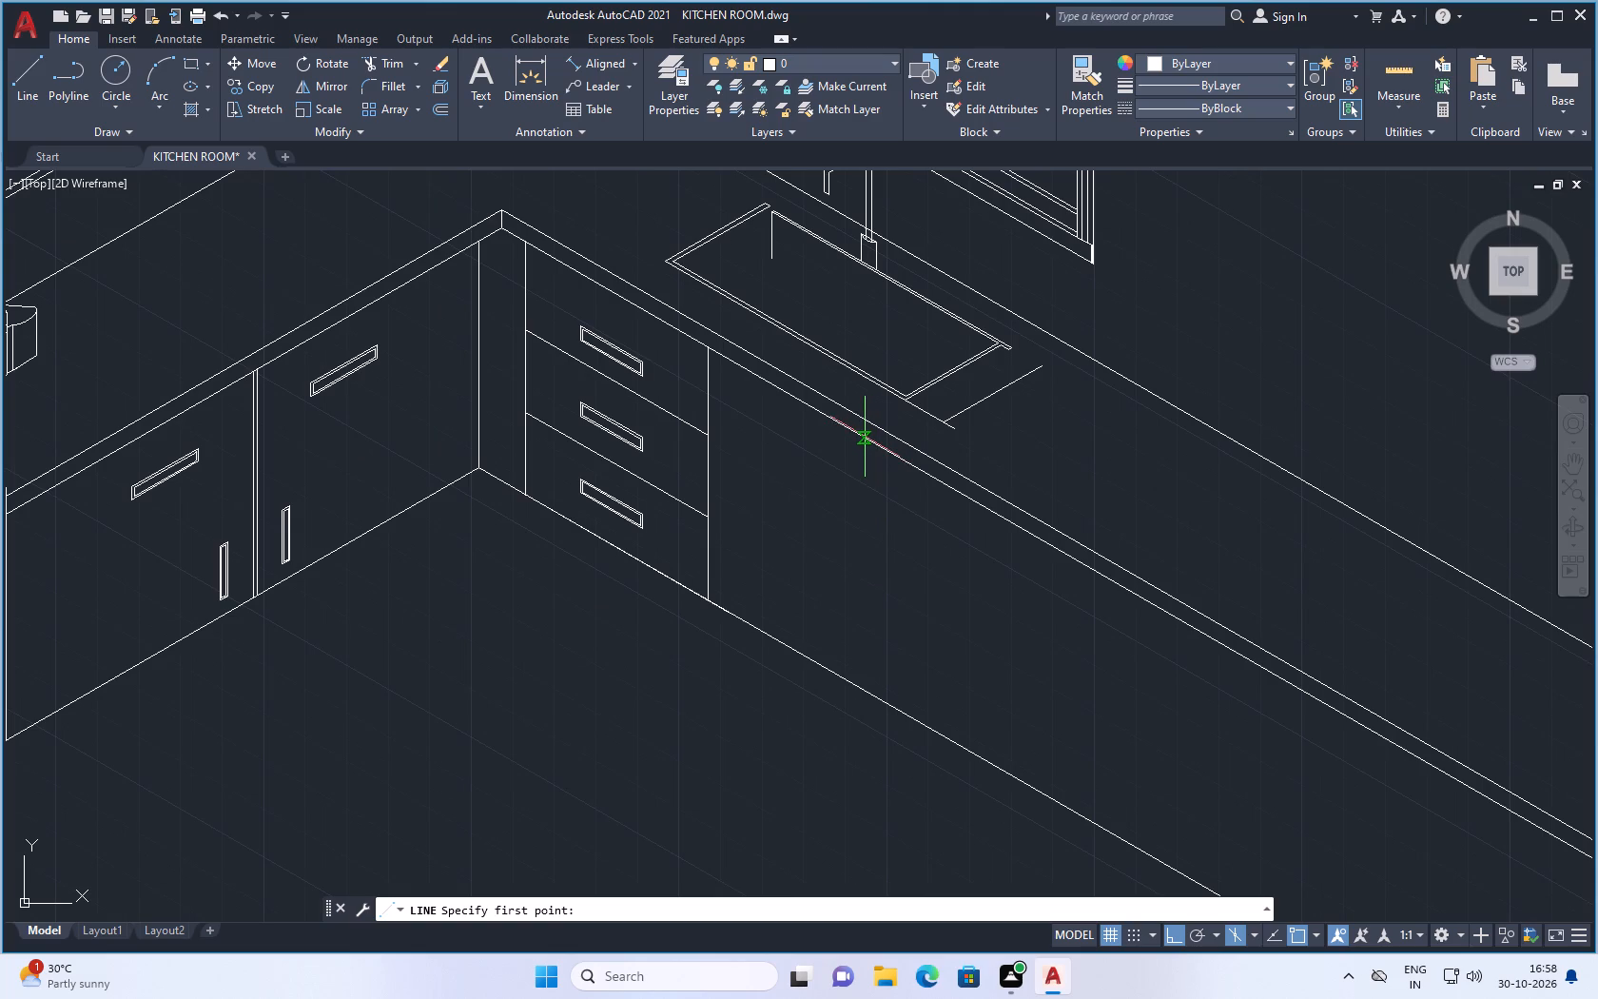
pyautogui.click(846, 428)
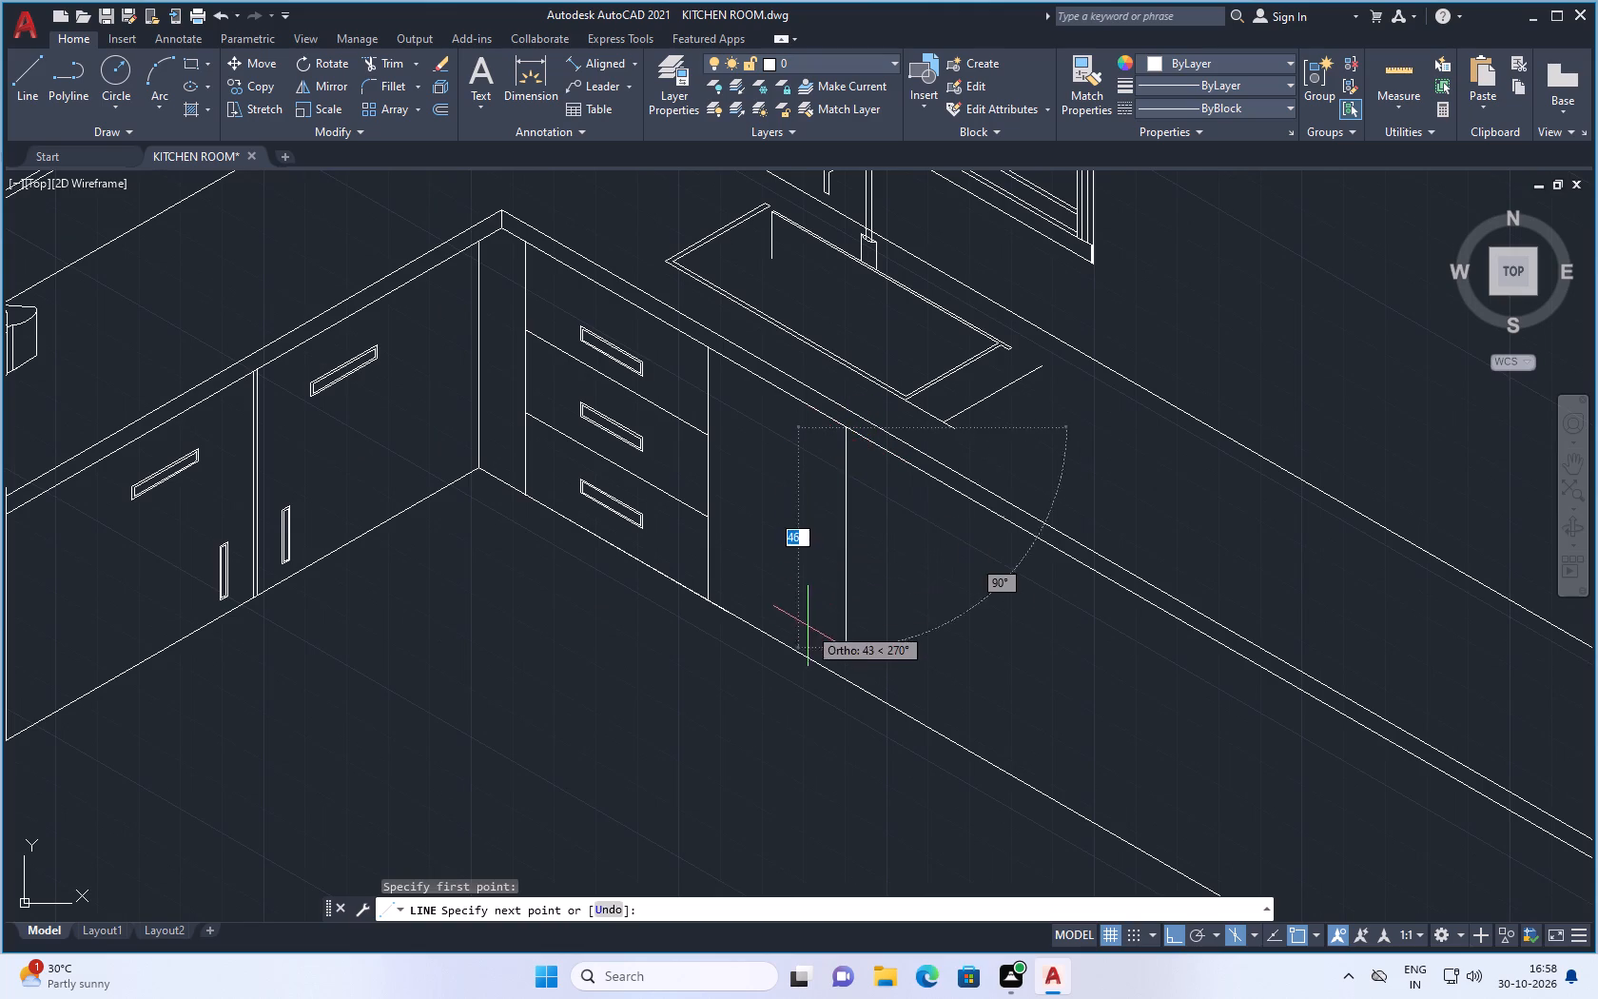
pyautogui.scroll(1, 857, 662)
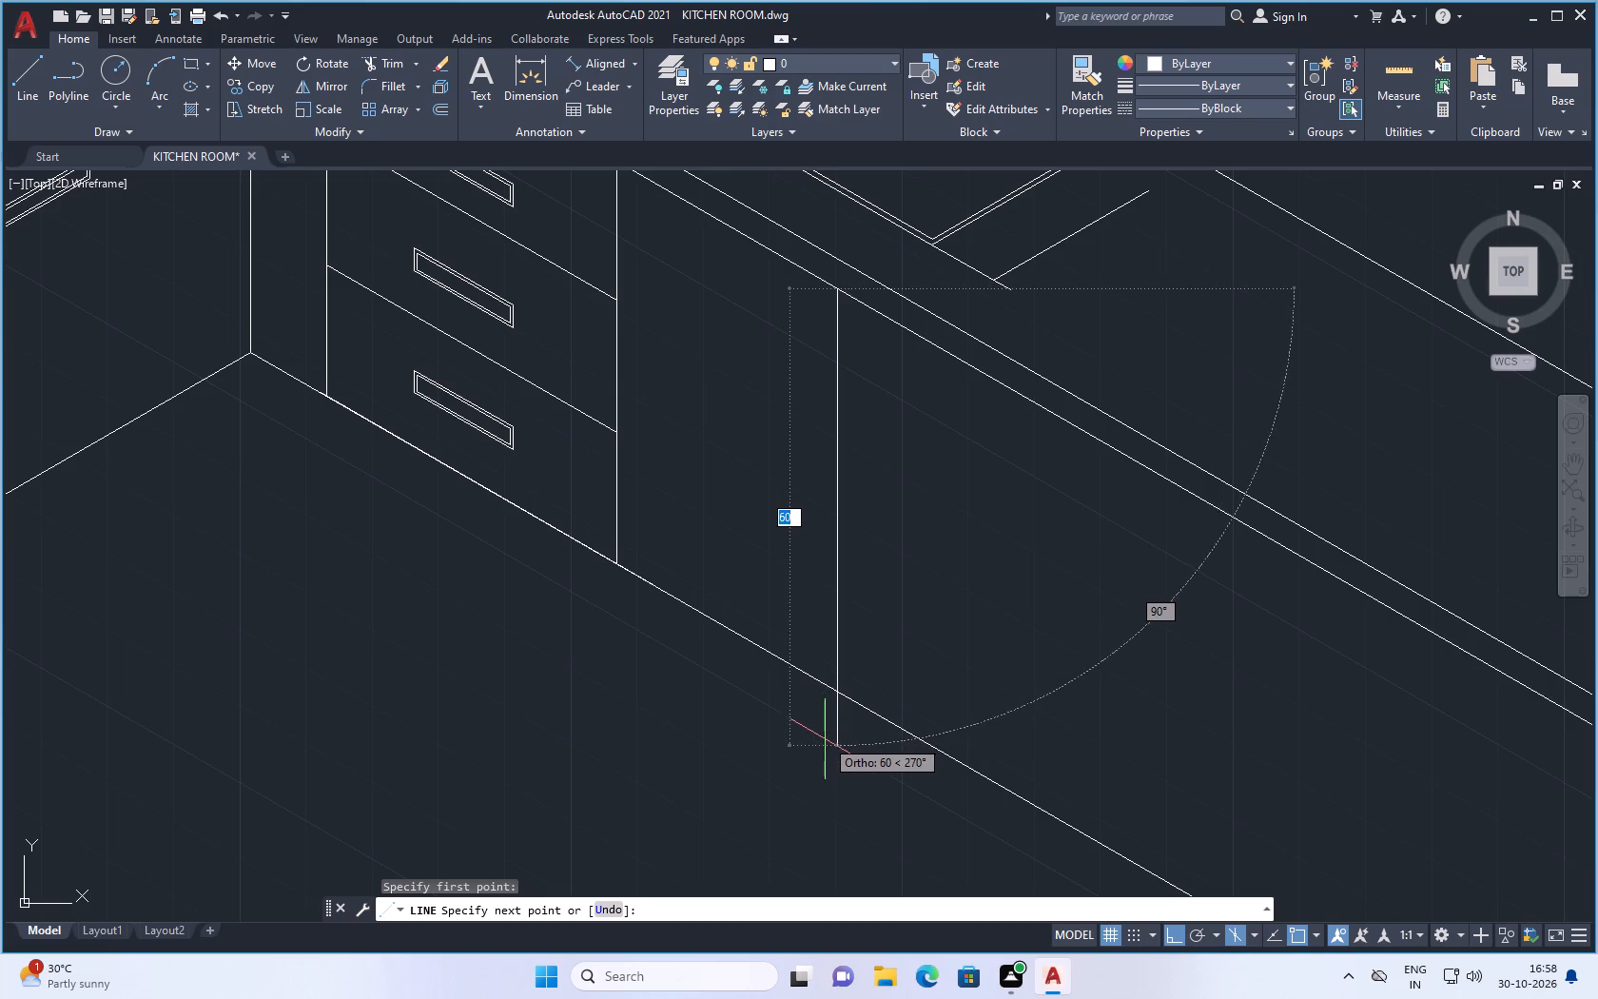
pyautogui.click(825, 739)
pyautogui.press('Escape')
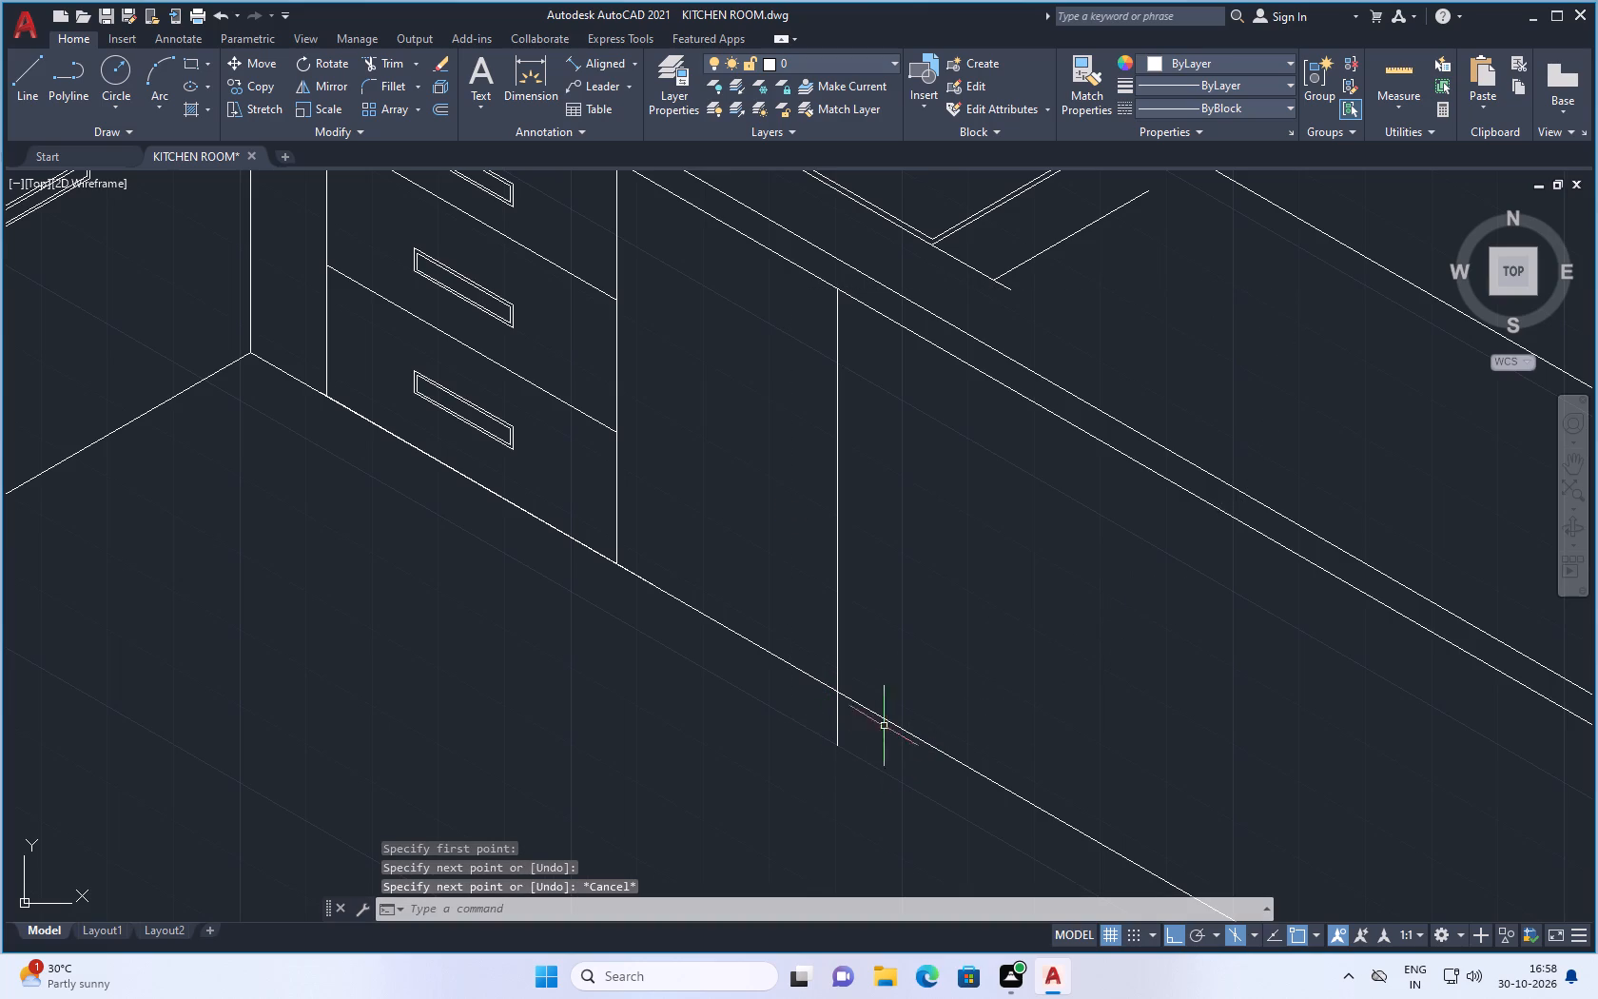
# Trim the part of the new vertical that extends below the sink-side base line.
pyautogui.scroll(-2, 809, 535)
pyautogui.press('t')
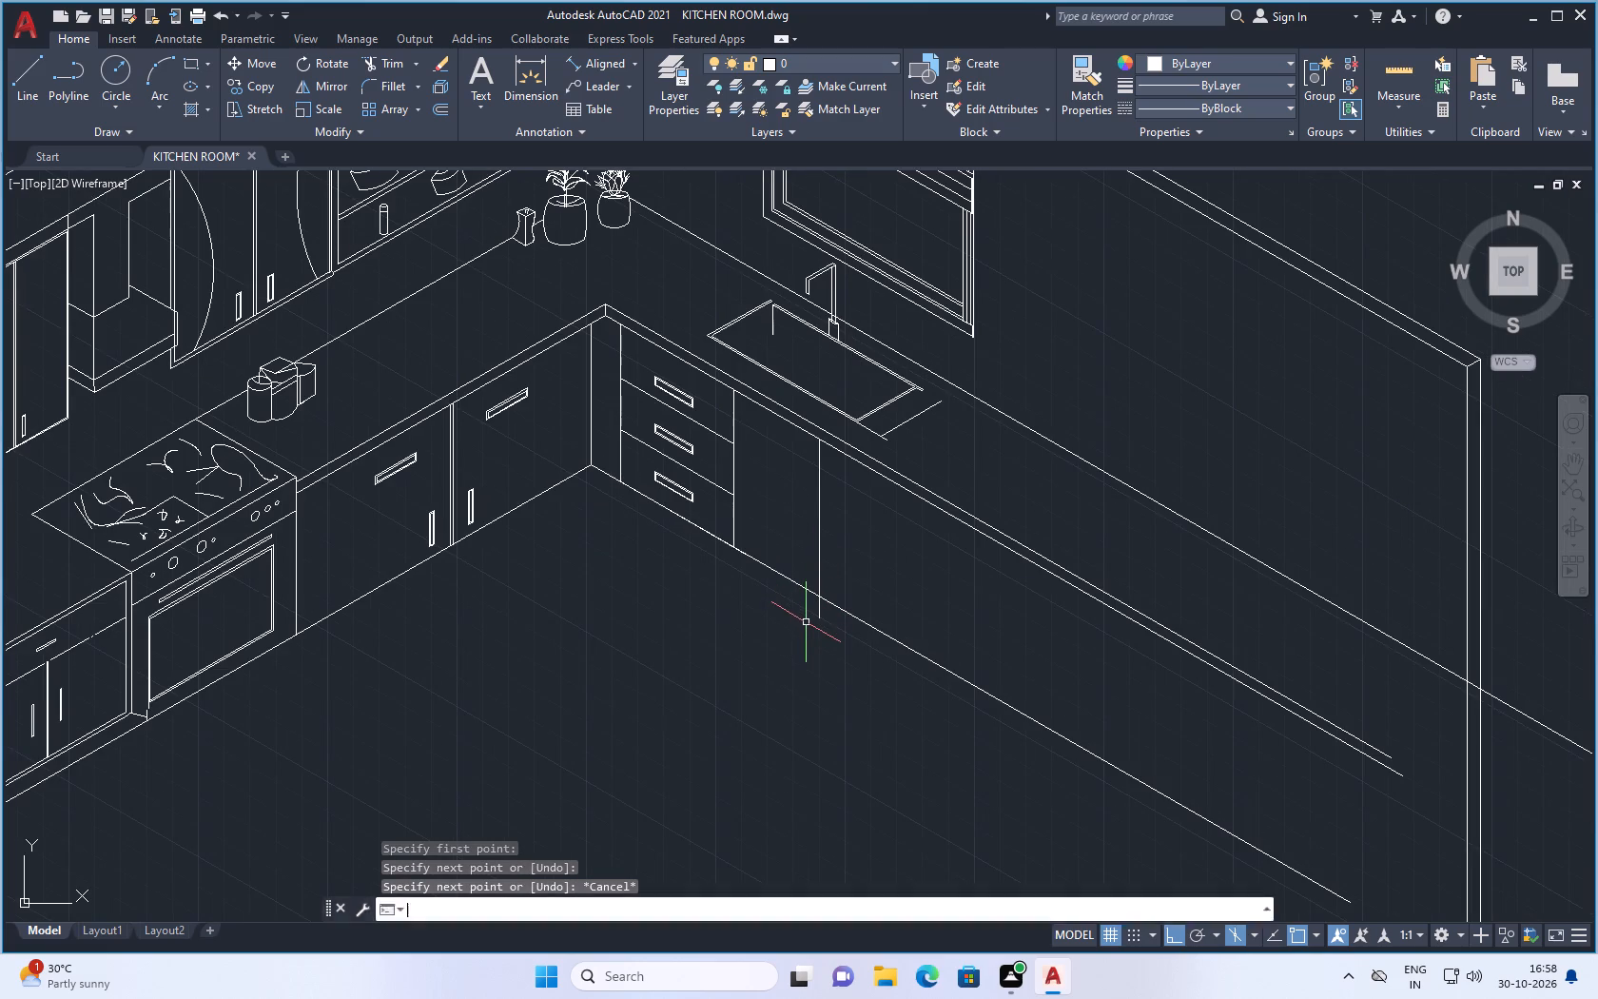
pyautogui.press('r')
pyautogui.press('Return')
pyautogui.scroll(2, 813, 617)
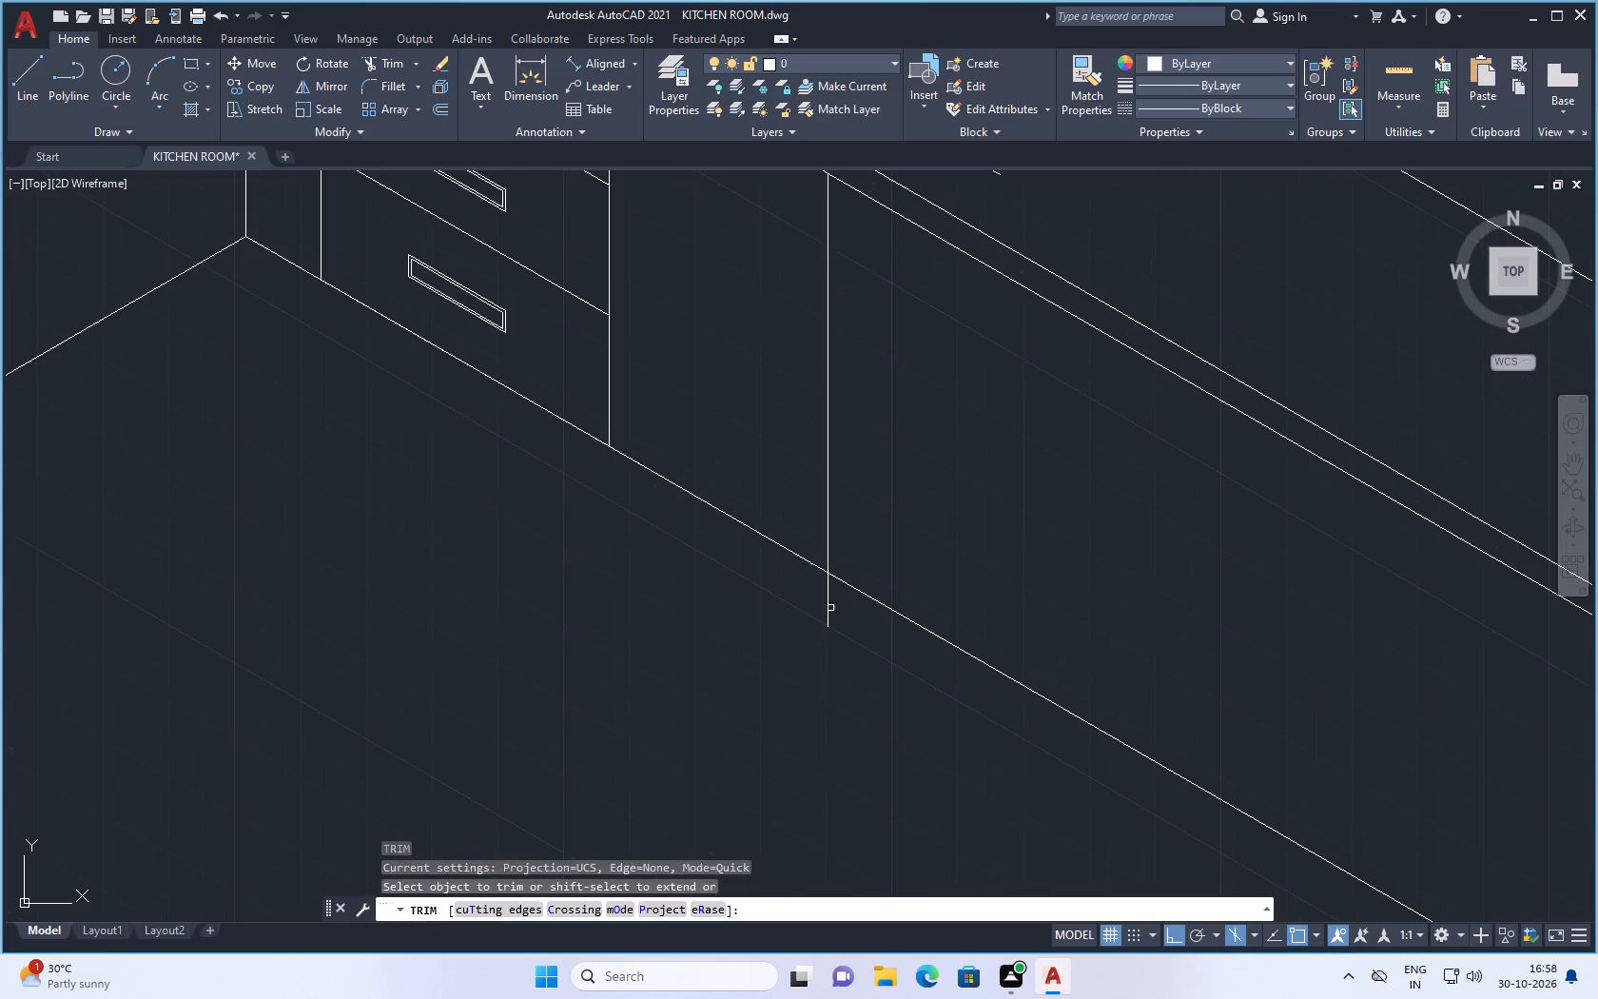
pyautogui.click(834, 608)
pyautogui.click(776, 605)
pyautogui.press('Escape')
pyautogui.scroll(-5, 792, 631)
pyautogui.scroll(2, 824, 644)
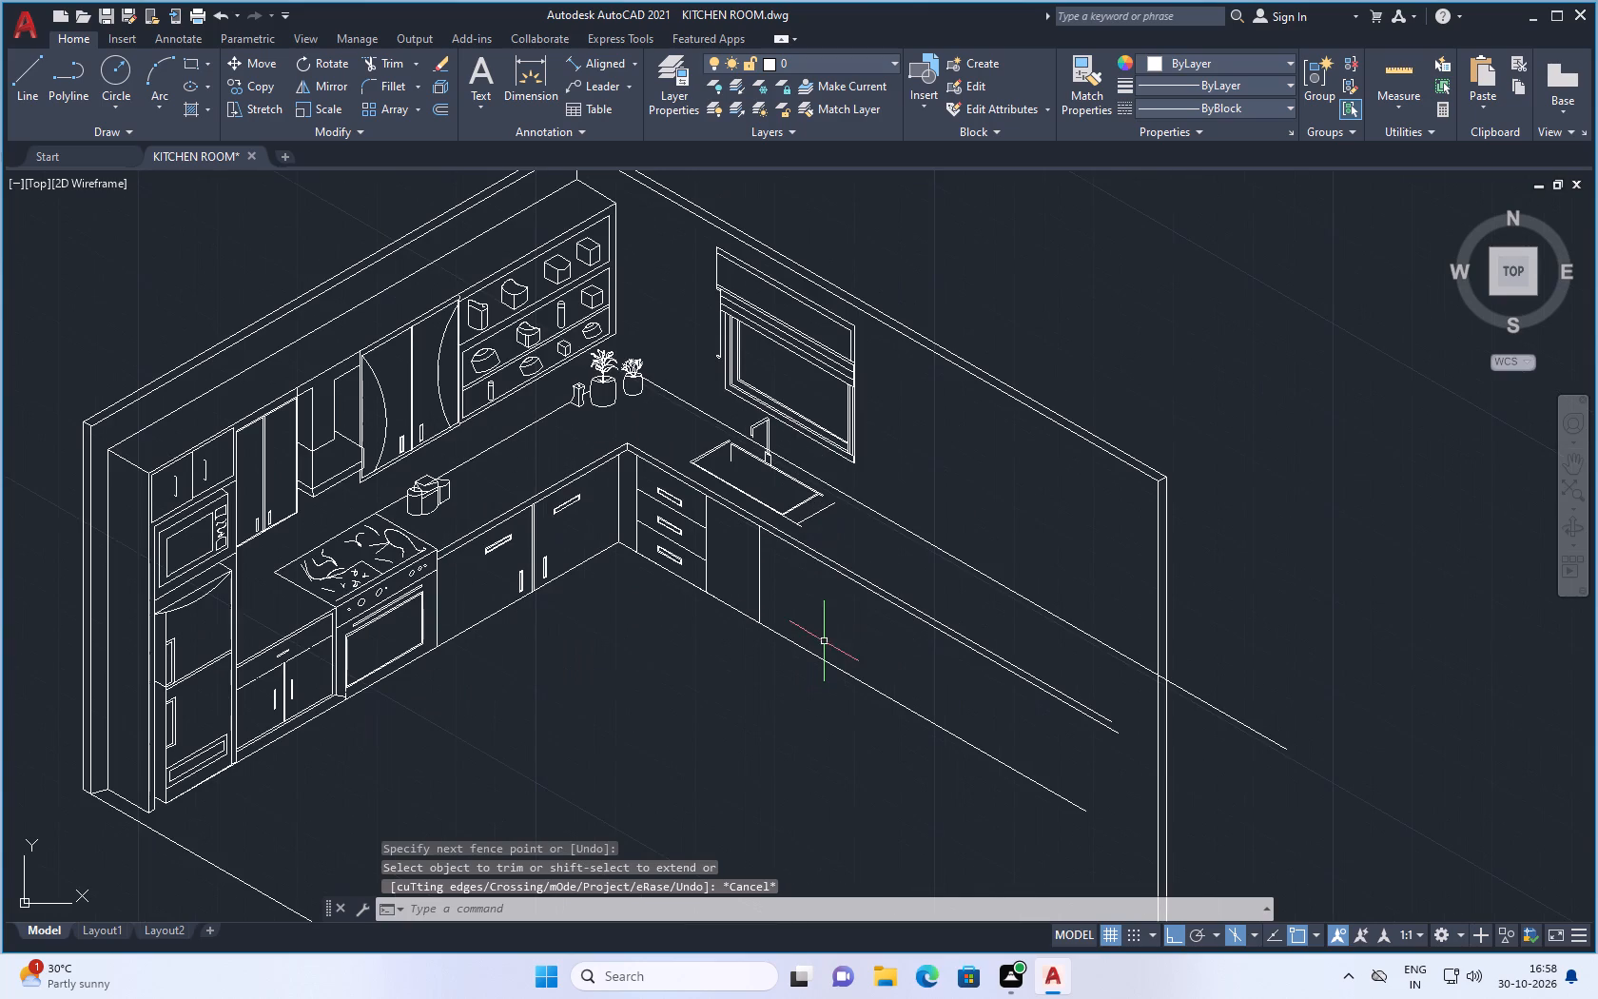
# Draw a second vertical just beyond the new cabinet divider, from the worktop's lower front edge down past the base line.
pyautogui.click(20, 69)
pyautogui.scroll(2, 792, 626)
pyautogui.scroll(3, 711, 413)
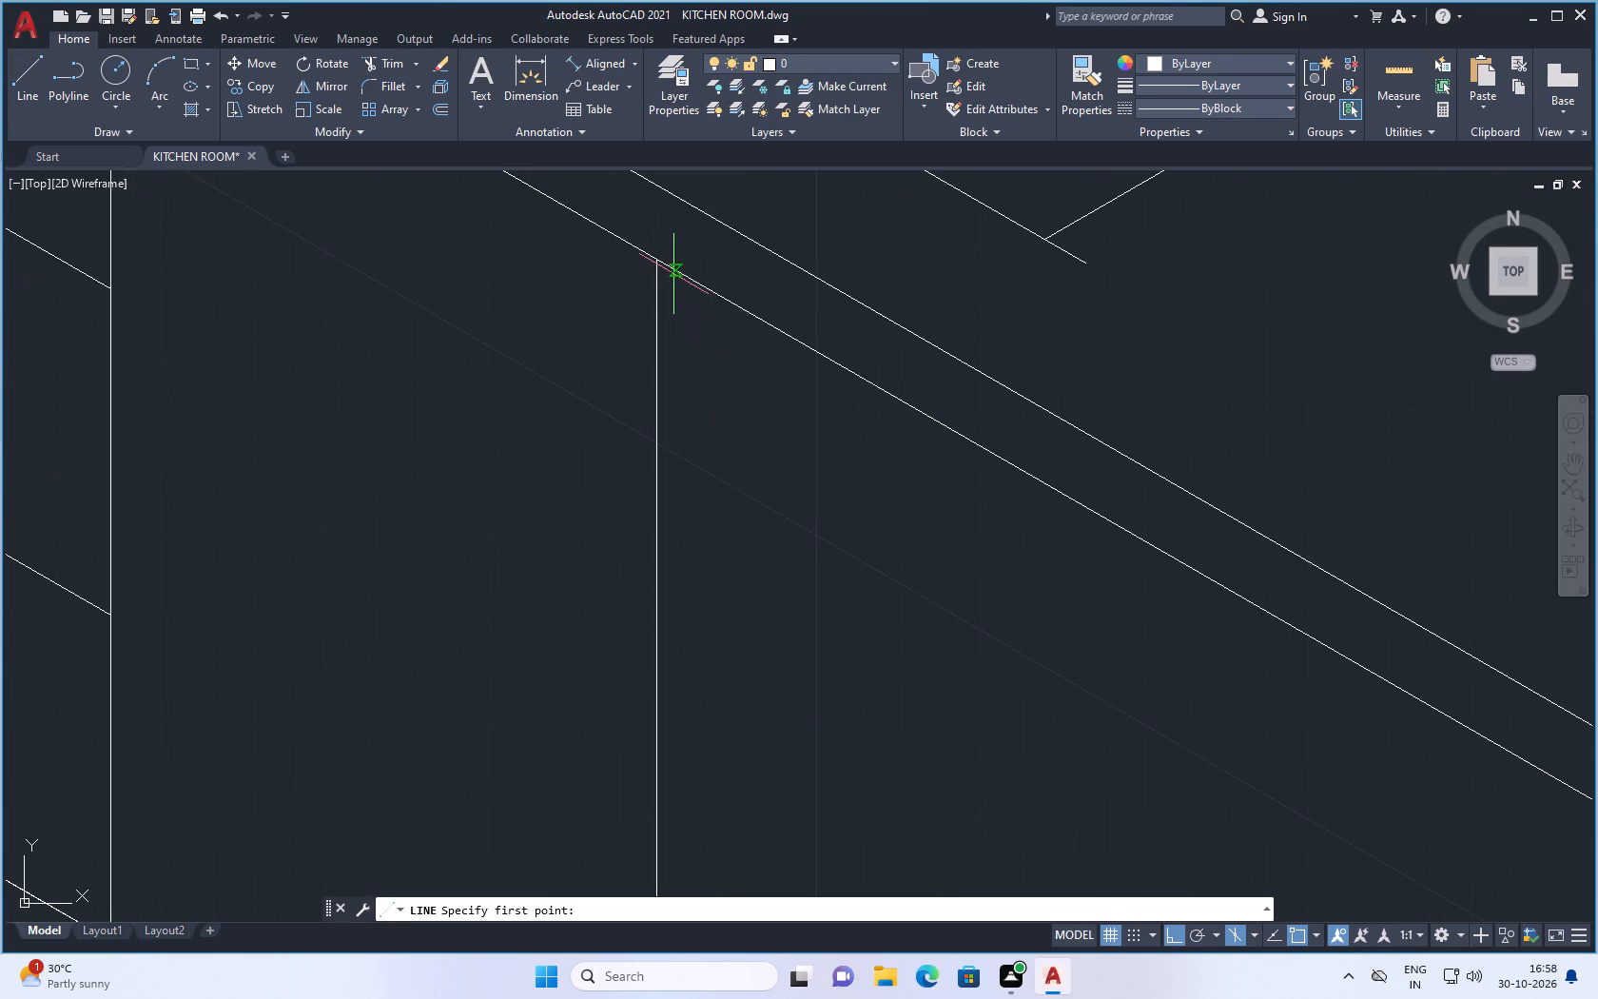
pyautogui.click(680, 274)
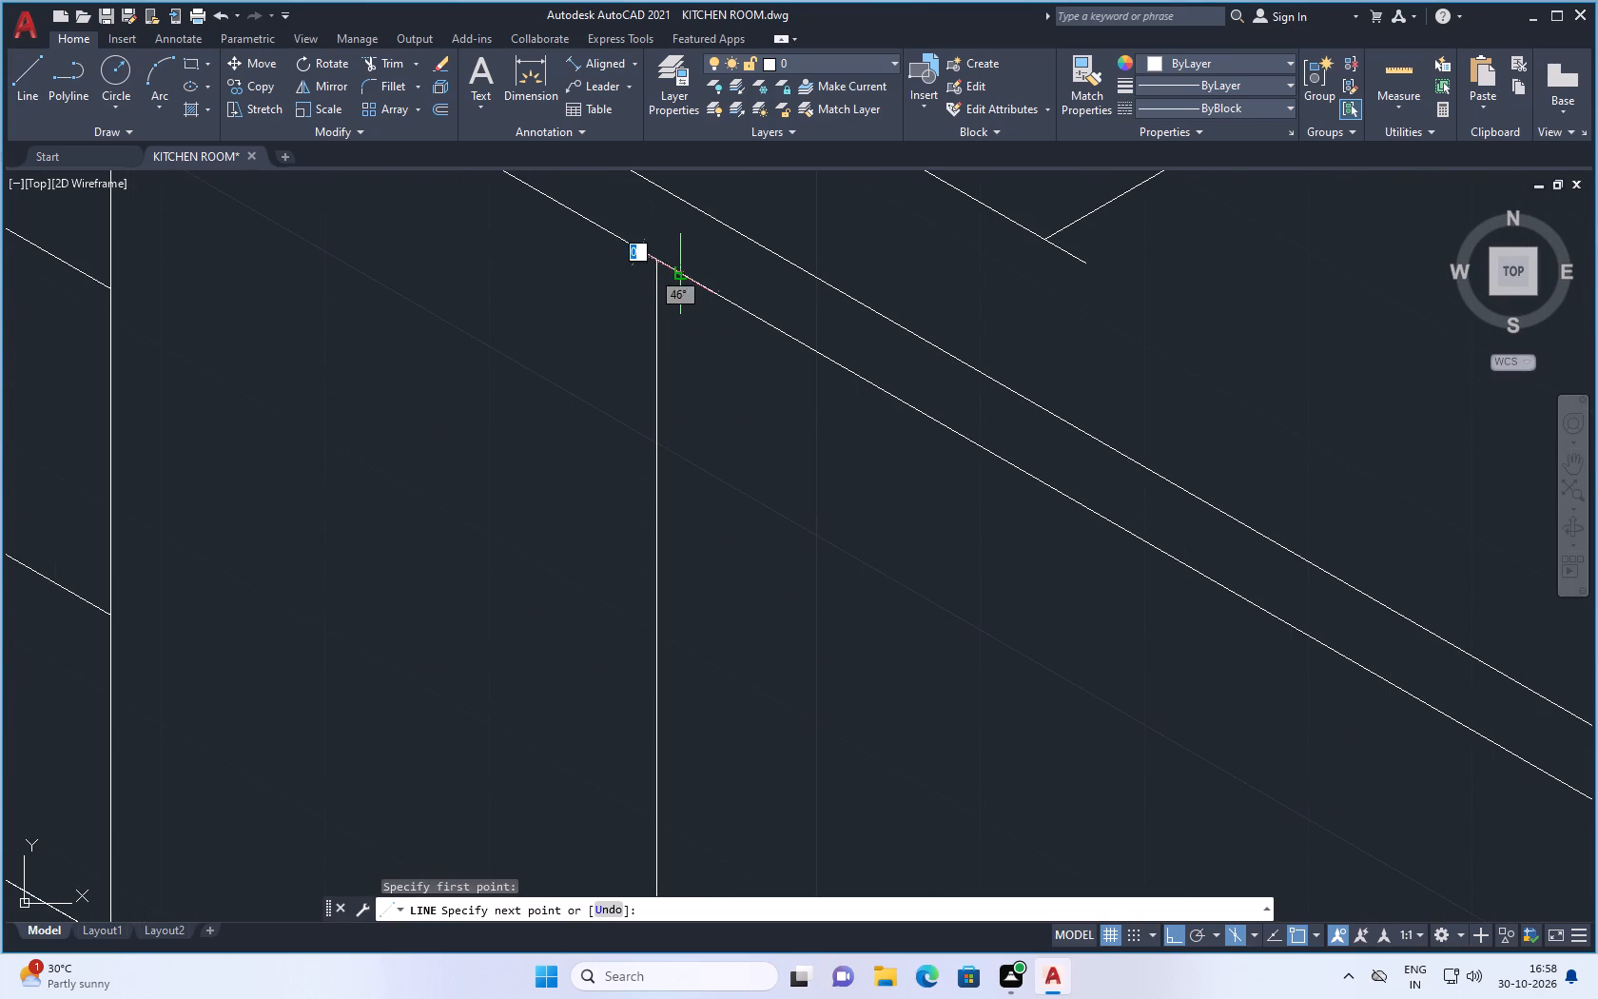
pyautogui.scroll(-4, 660, 493)
pyautogui.scroll(3, 653, 646)
pyautogui.click(668, 637)
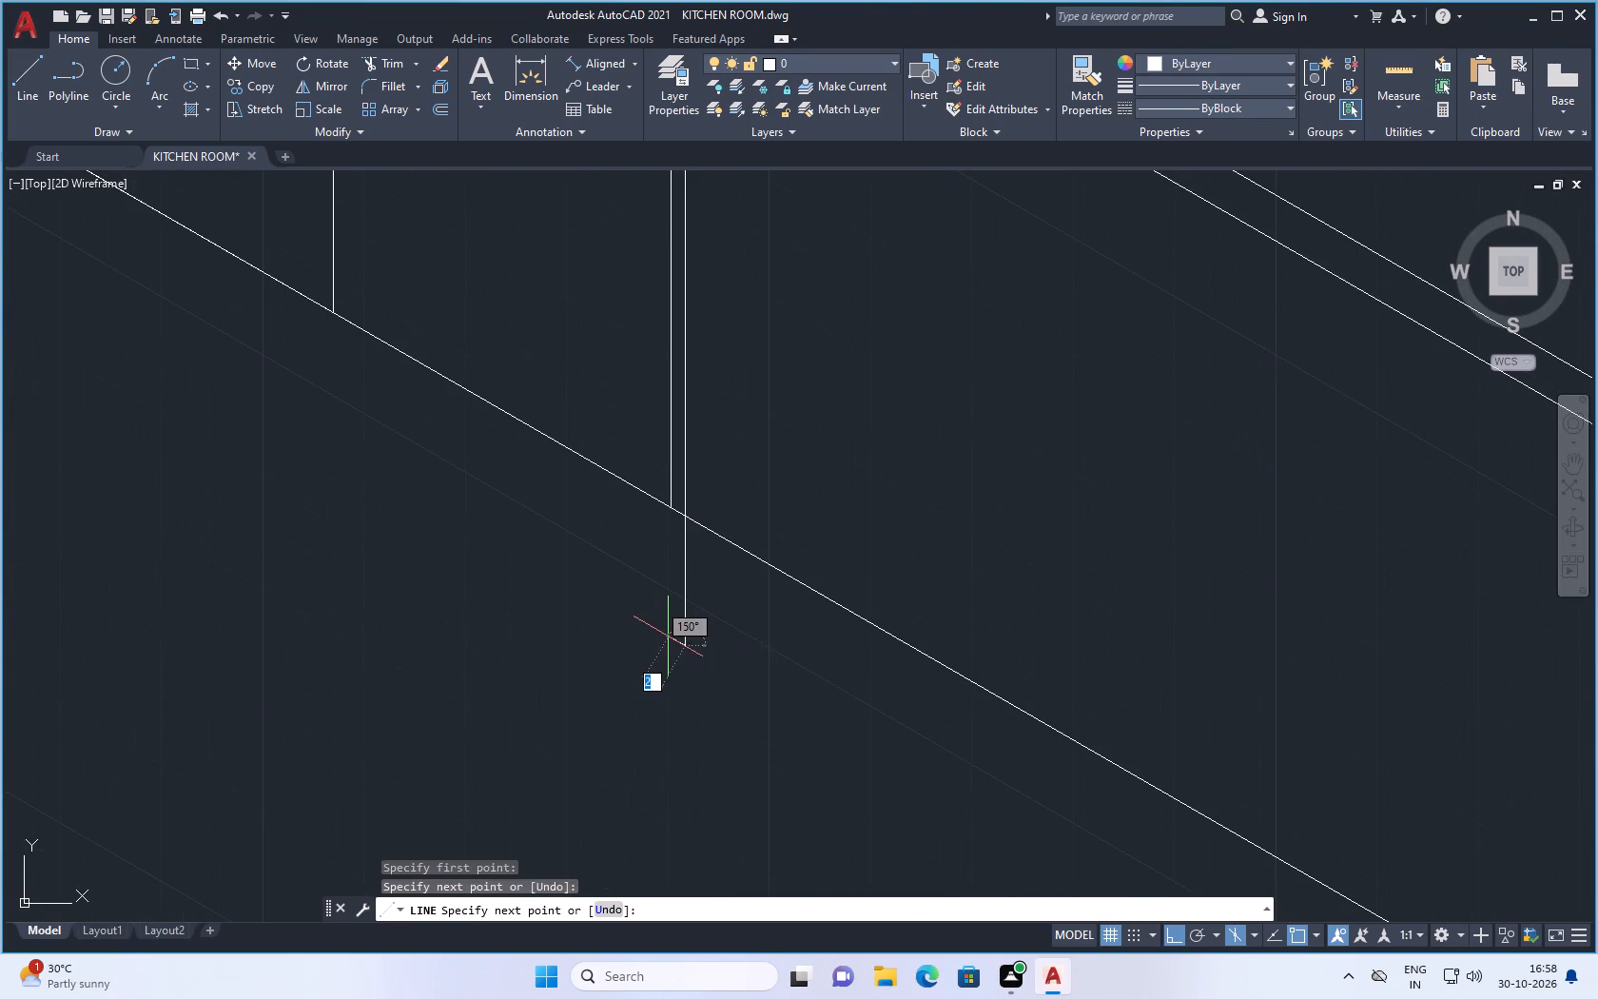
pyautogui.press('Escape')
# Trim the second divider vertical where it extends below the base line.
pyautogui.write('tr')
pyautogui.press('Return')
pyautogui.moveTo(718, 589); pyautogui.dragTo(425, 550)
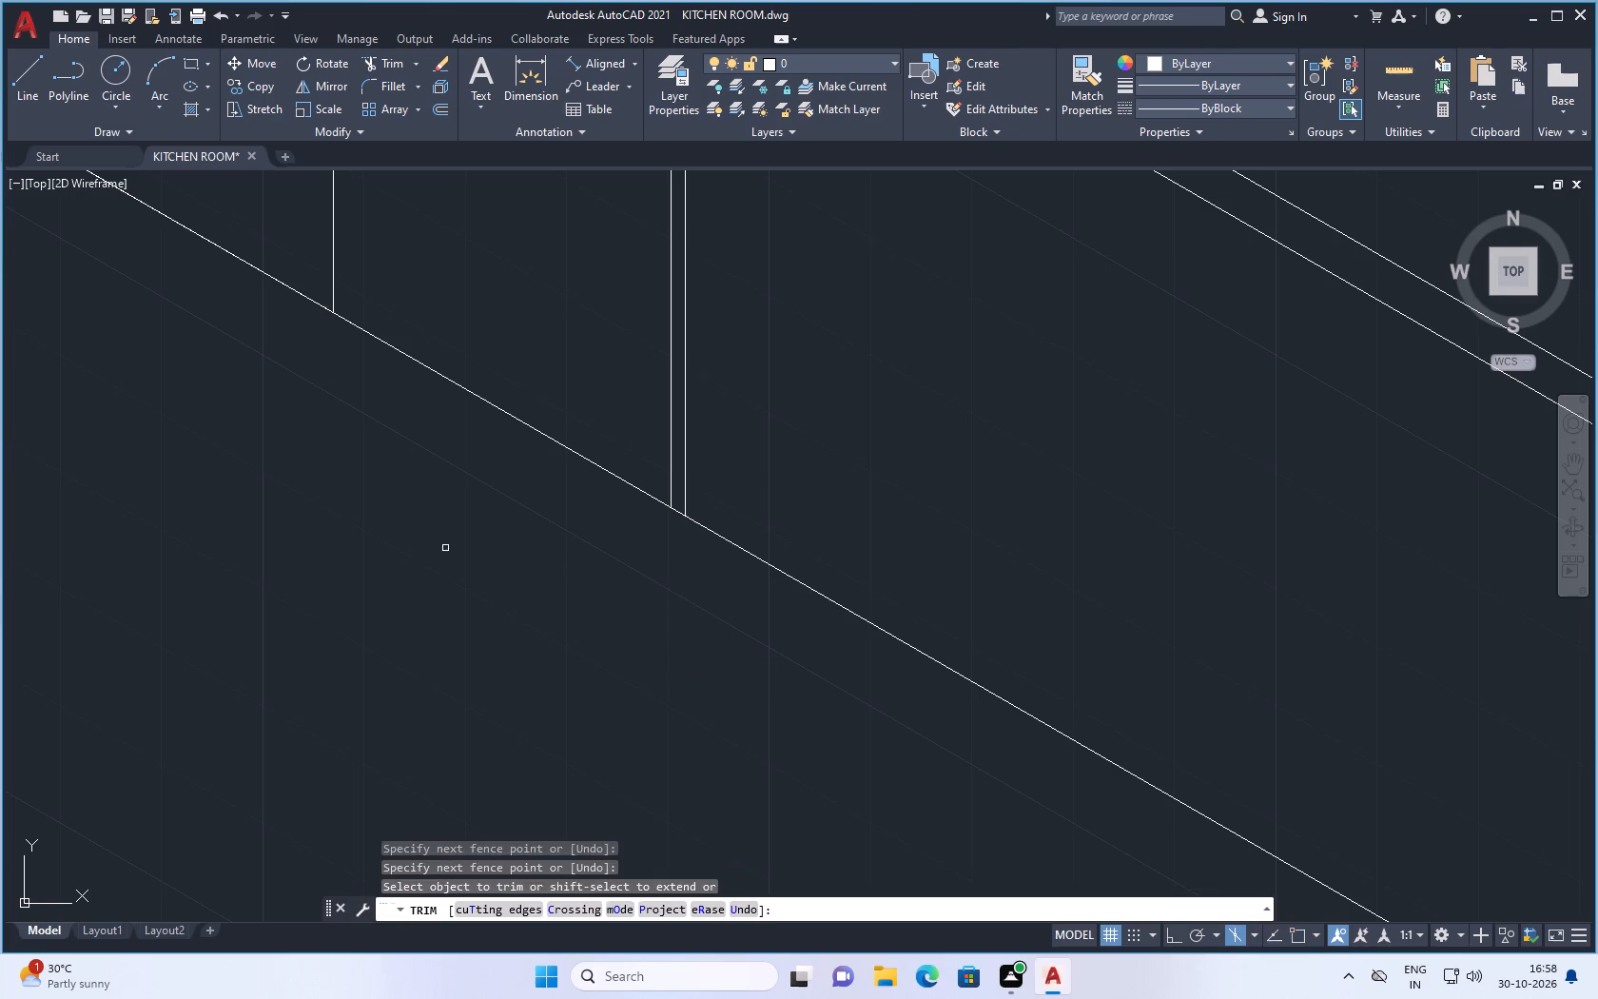
pyautogui.press('Escape')
pyautogui.scroll(-2, 529, 629)
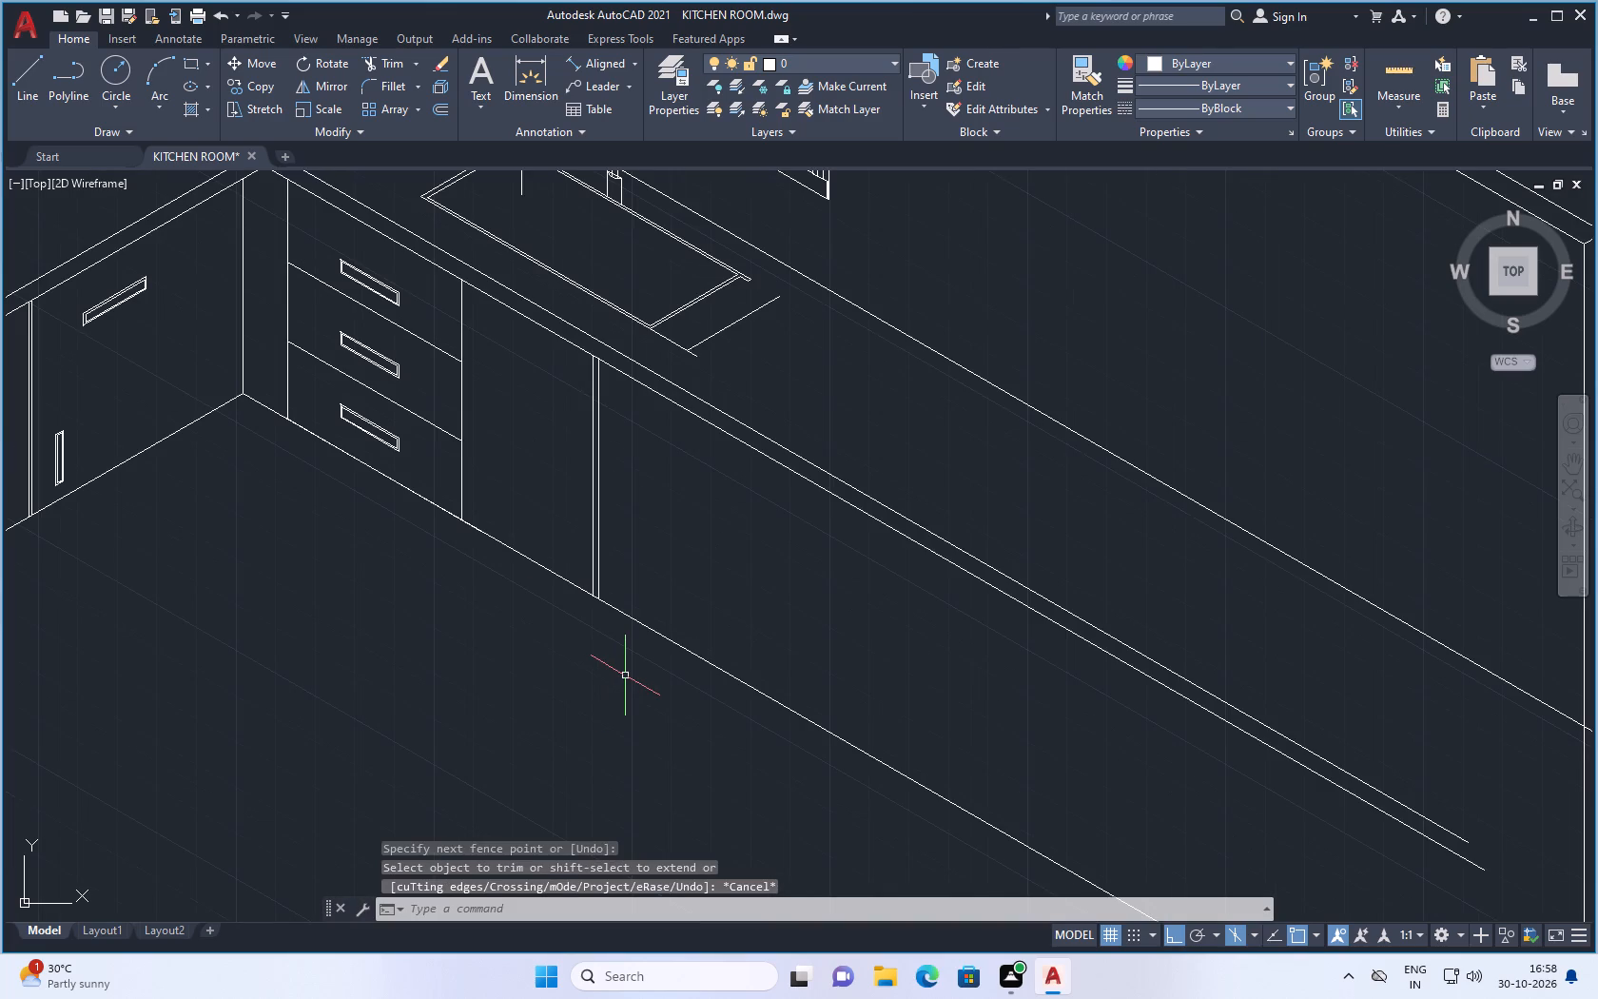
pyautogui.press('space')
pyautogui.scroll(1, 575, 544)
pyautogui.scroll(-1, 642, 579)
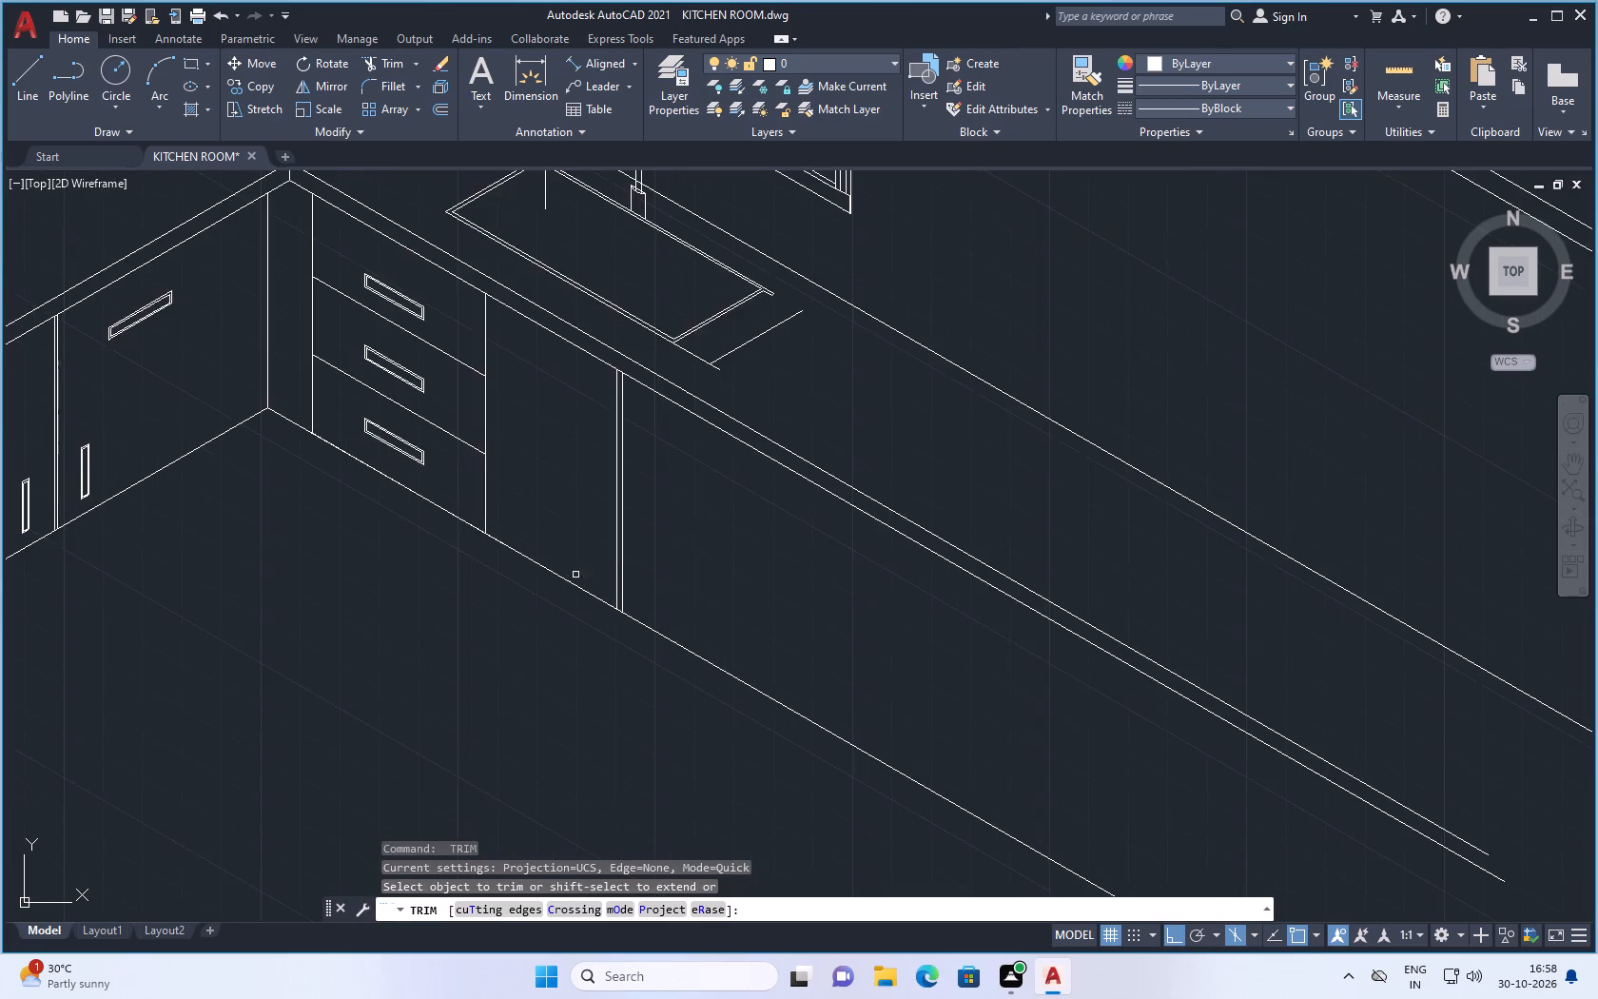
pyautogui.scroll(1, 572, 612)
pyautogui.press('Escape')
# Draw a single vertical farther along the run beyond the double divider, from the worktop's lower front edge down past the base line.
pyautogui.click(19, 80)
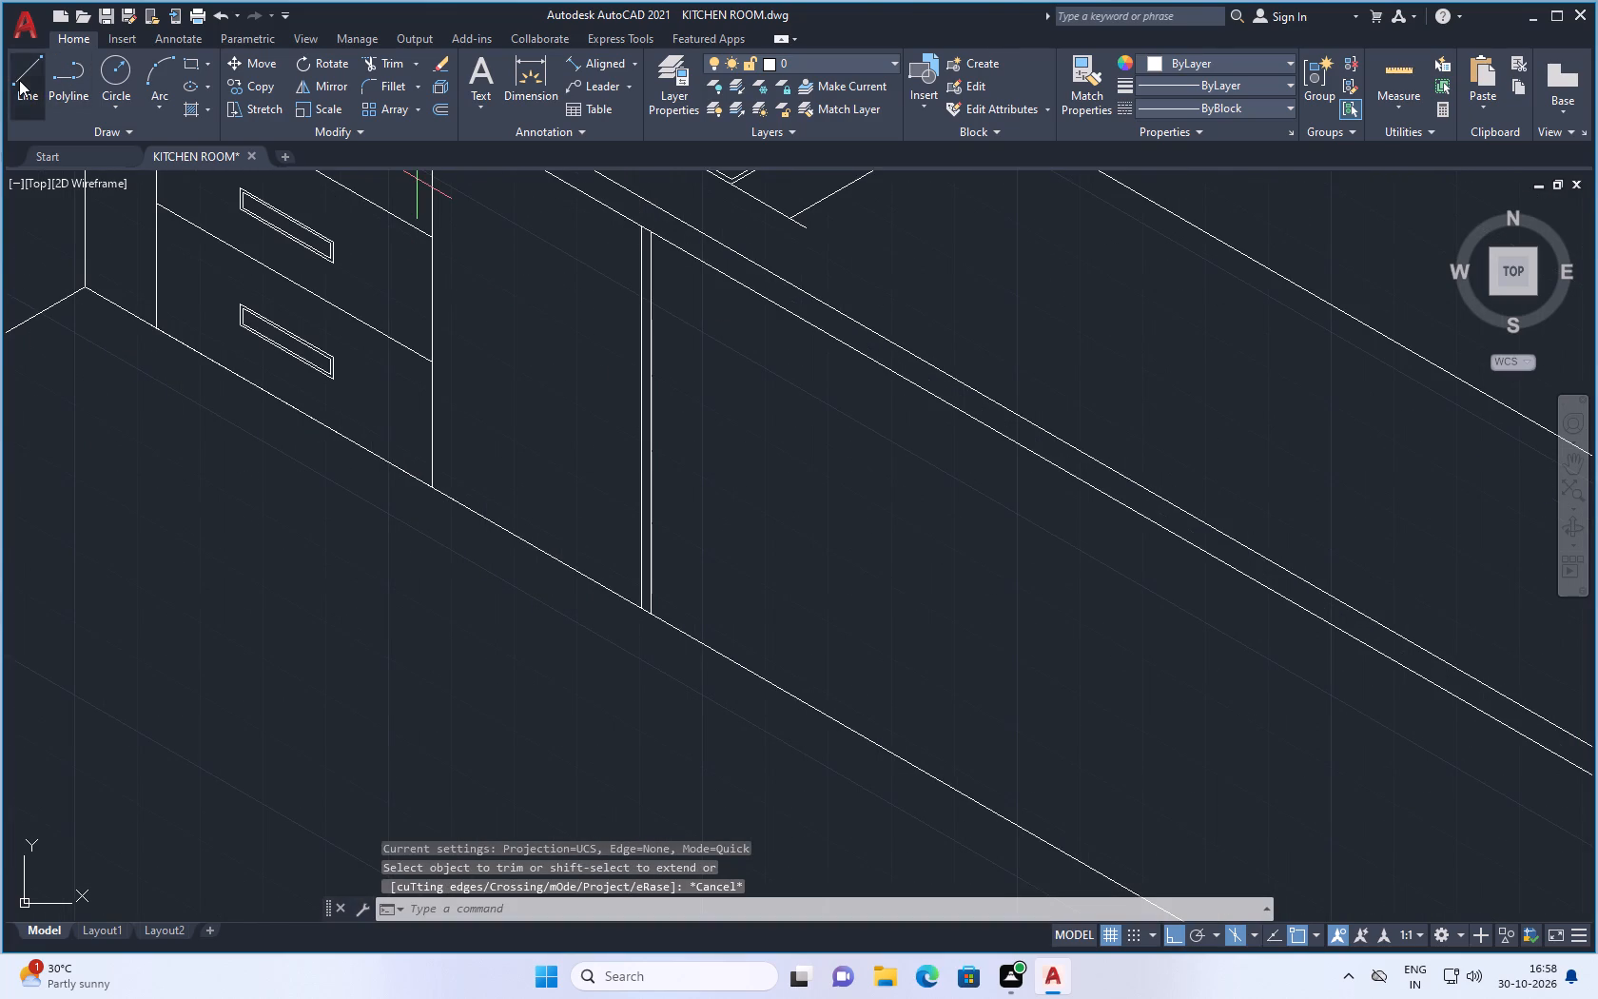
pyautogui.scroll(-1, 595, 471)
pyautogui.scroll(1, 648, 536)
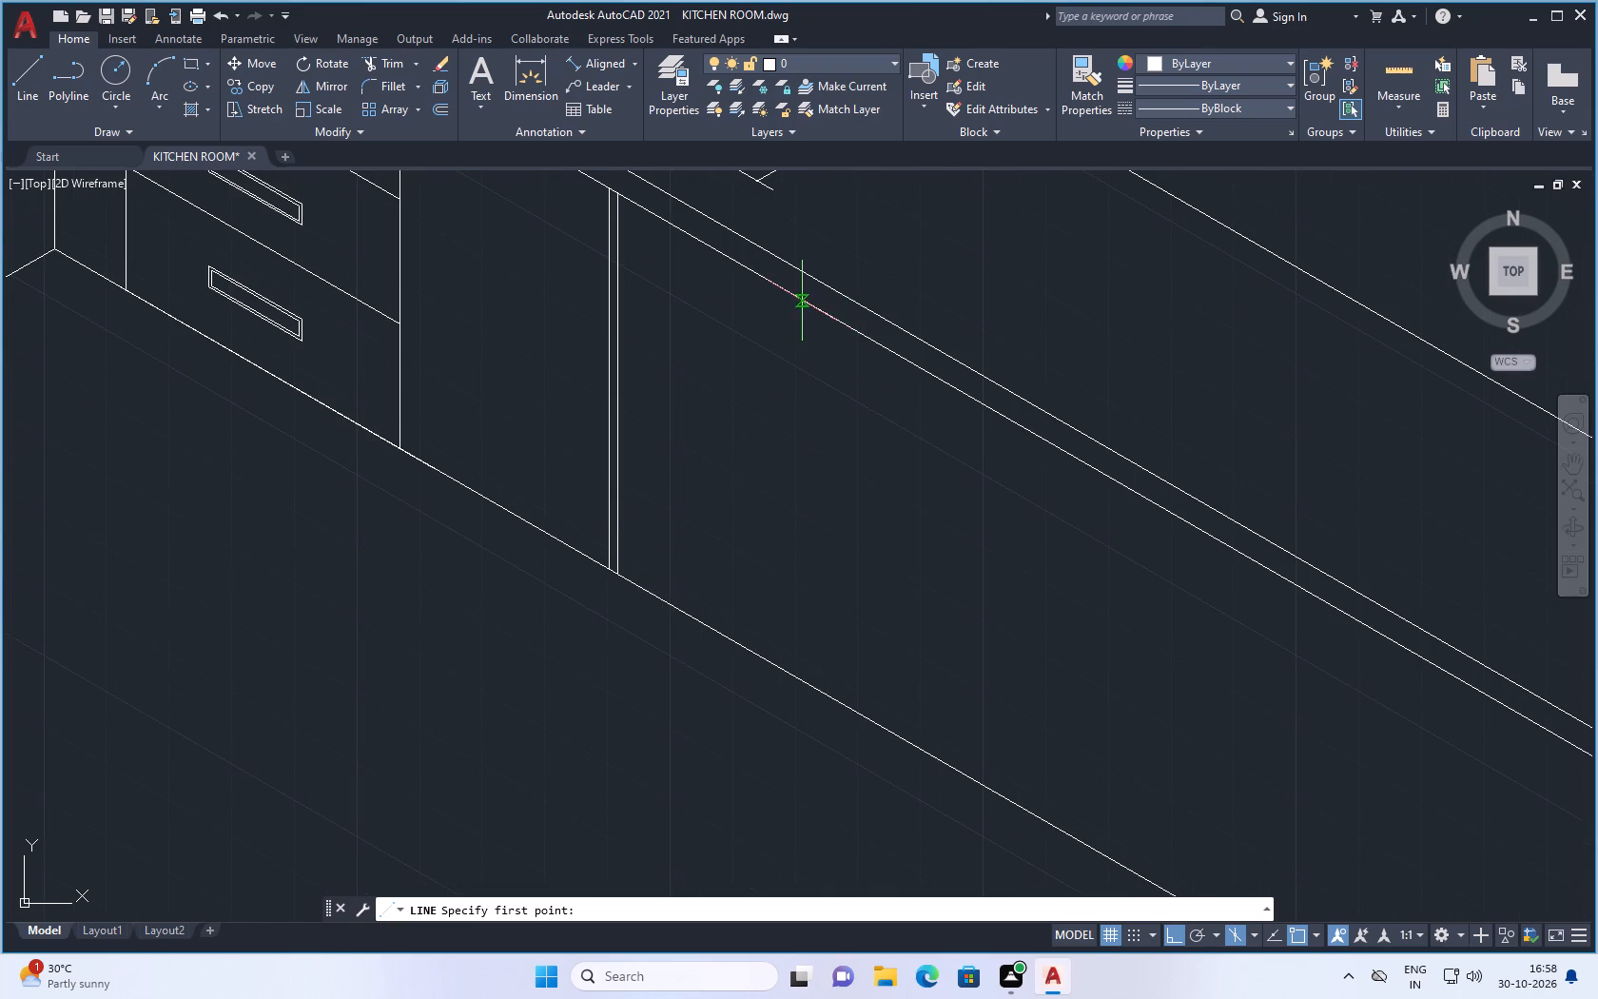
pyautogui.scroll(-2, 814, 329)
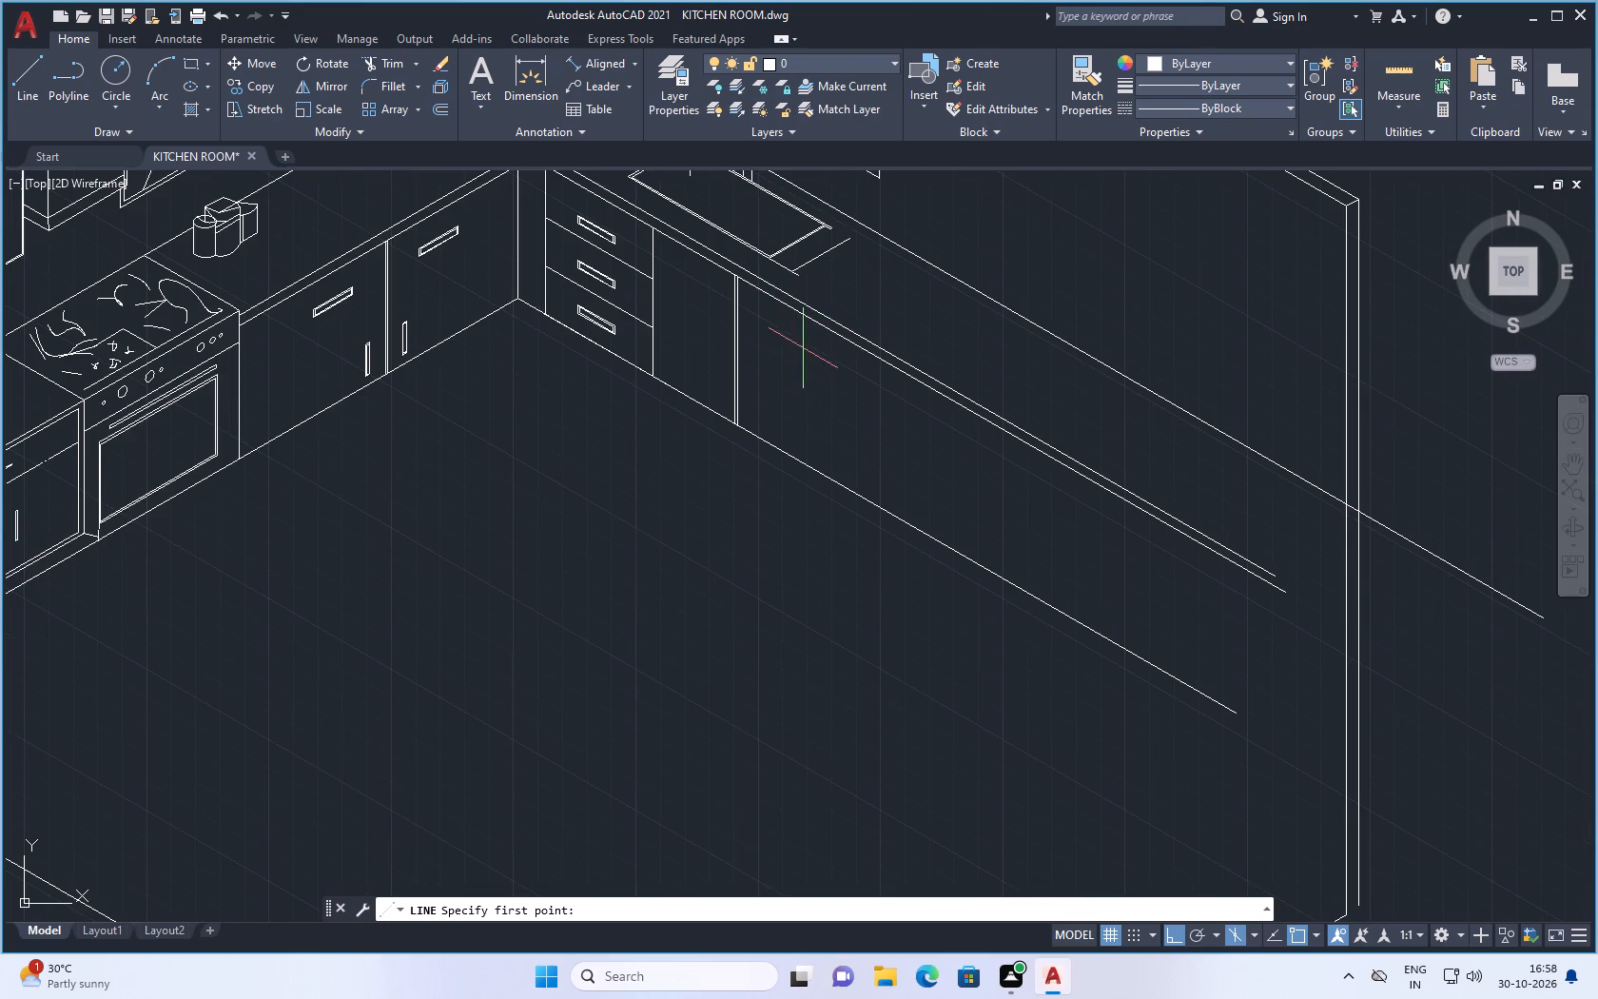
pyautogui.scroll(1, 785, 342)
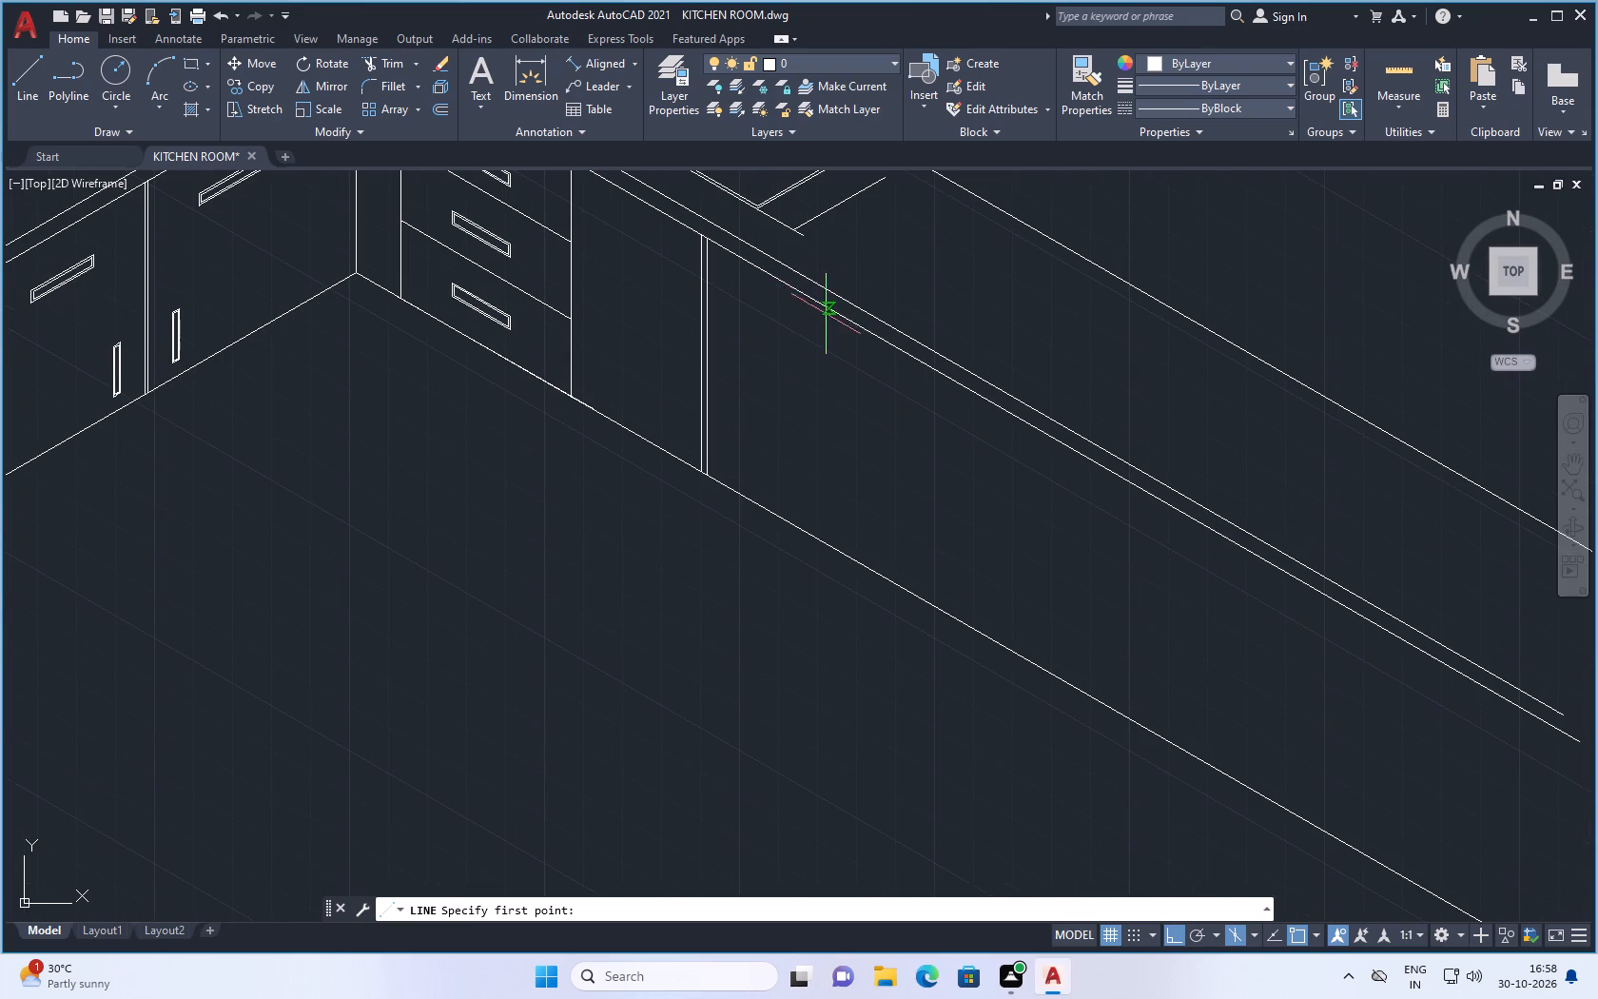
pyautogui.click(822, 304)
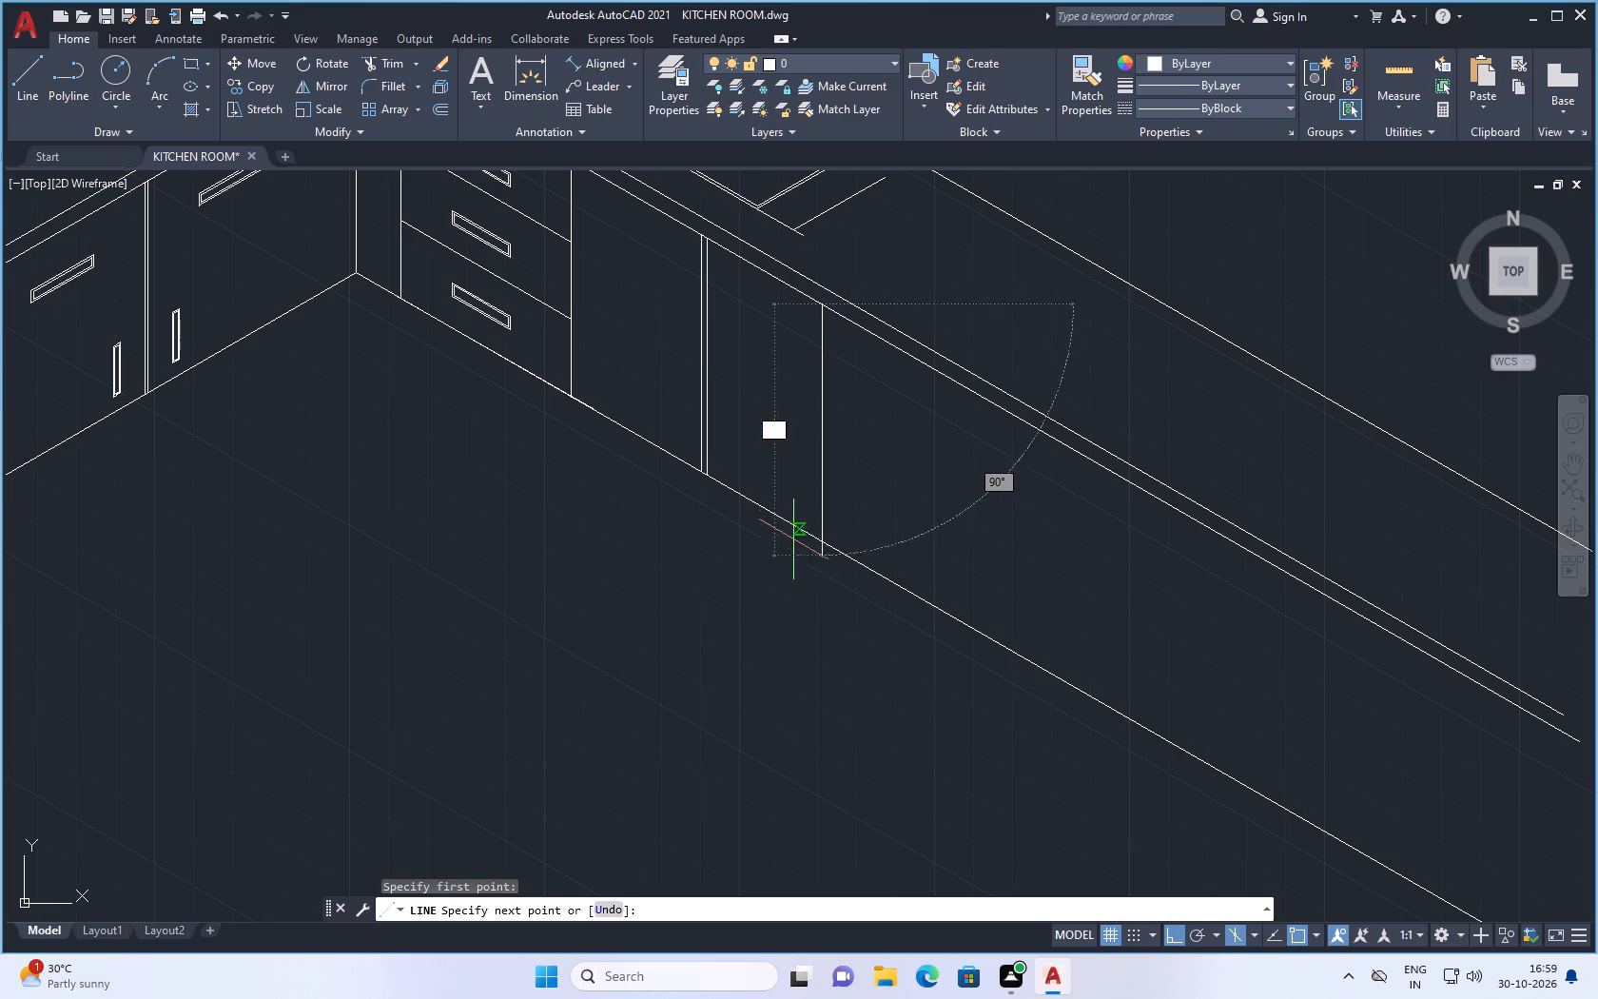
pyautogui.click(791, 558)
pyautogui.press('Escape')
# Trim the part of the newest vertical that extends below the base line.
pyautogui.press('t')
pyautogui.press('r')
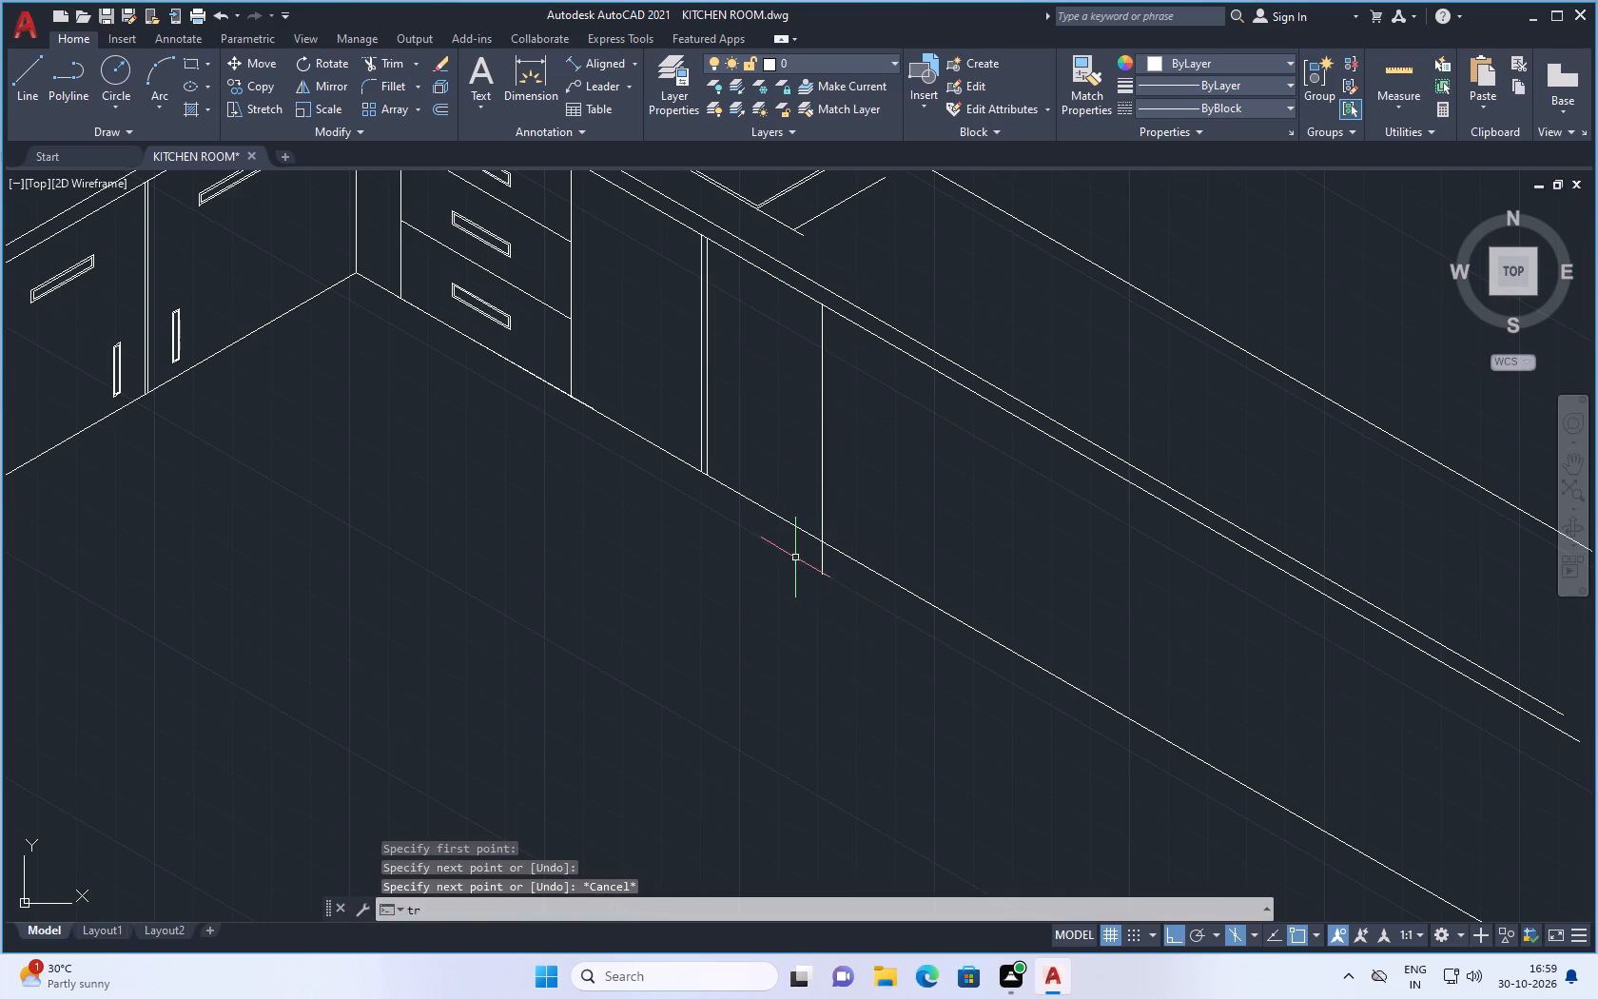
pyautogui.press('Return')
pyautogui.moveTo(826, 564); pyautogui.dragTo(815, 566)
pyautogui.click(775, 564)
pyautogui.scroll(-1, 798, 615)
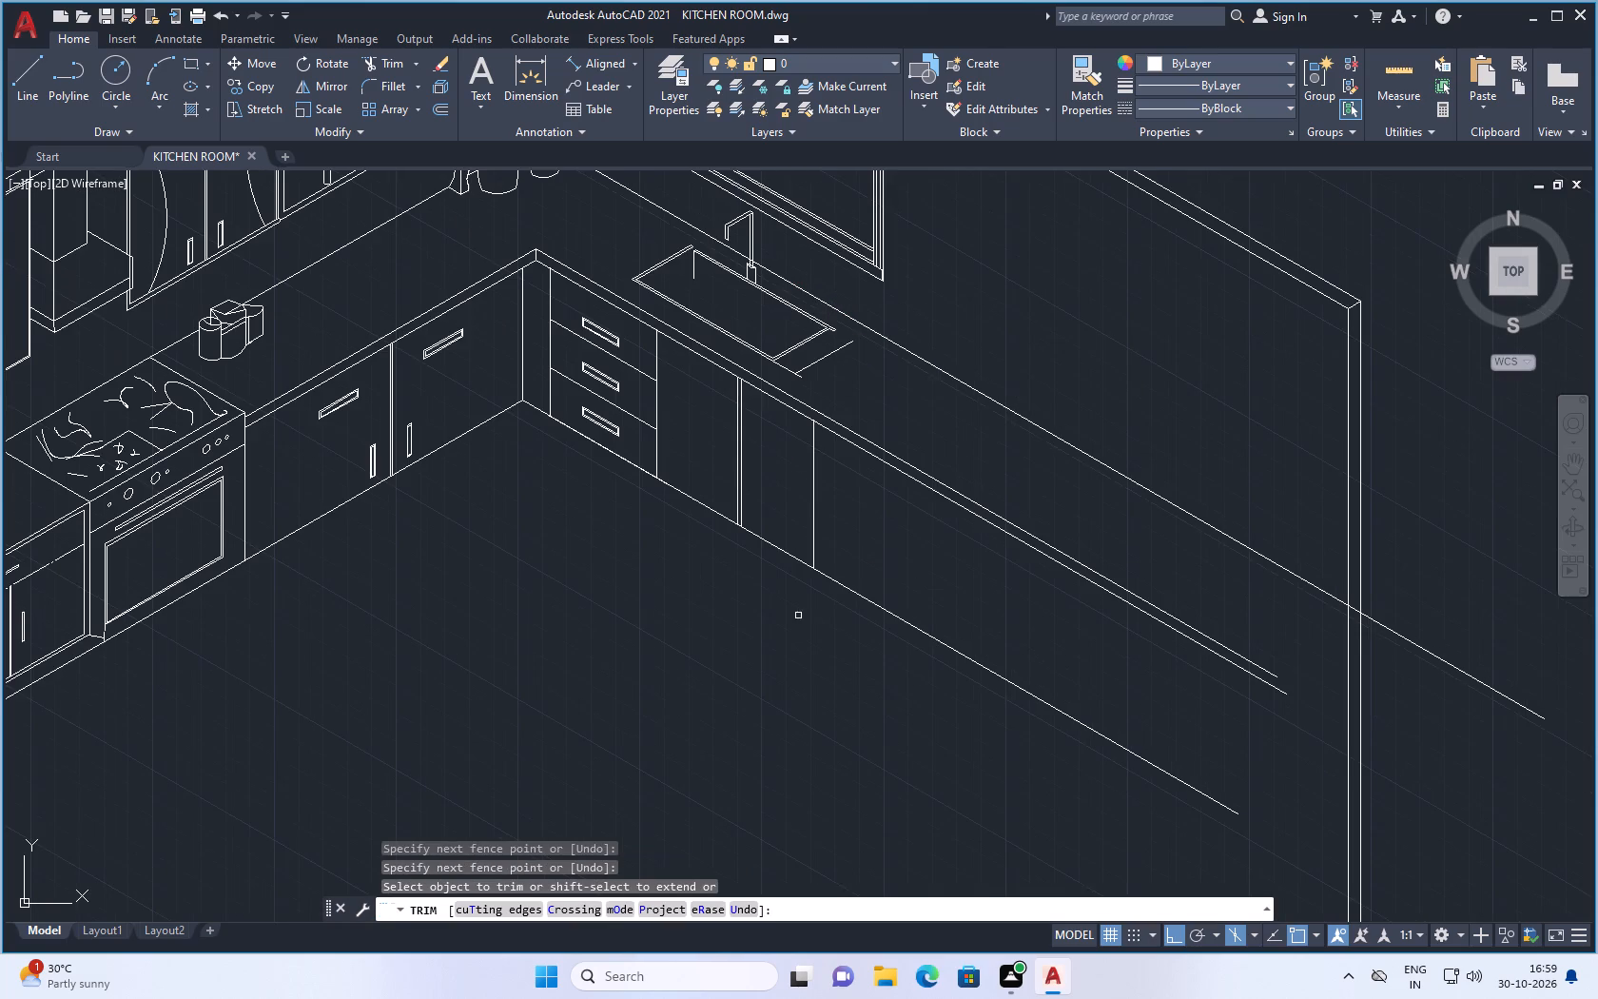
pyautogui.press('Escape')
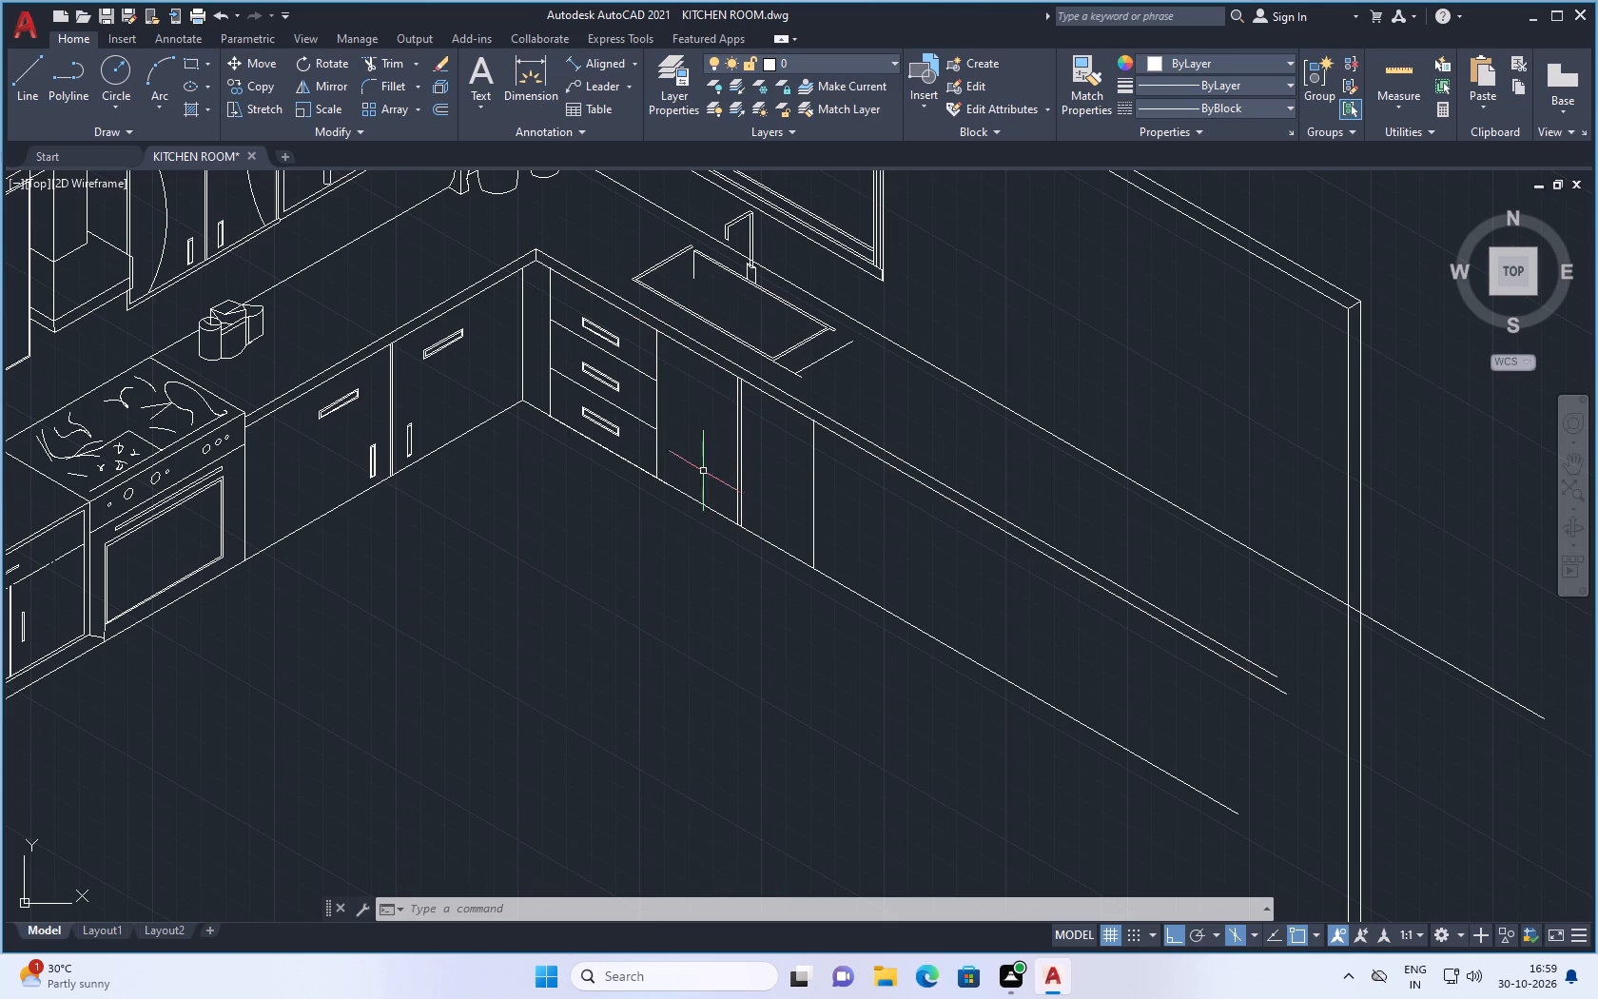
# Draw a four-sided upright handle outline about 3 by 16 units on the door beside the drawer stack, near the double divider.
pyautogui.click(28, 75)
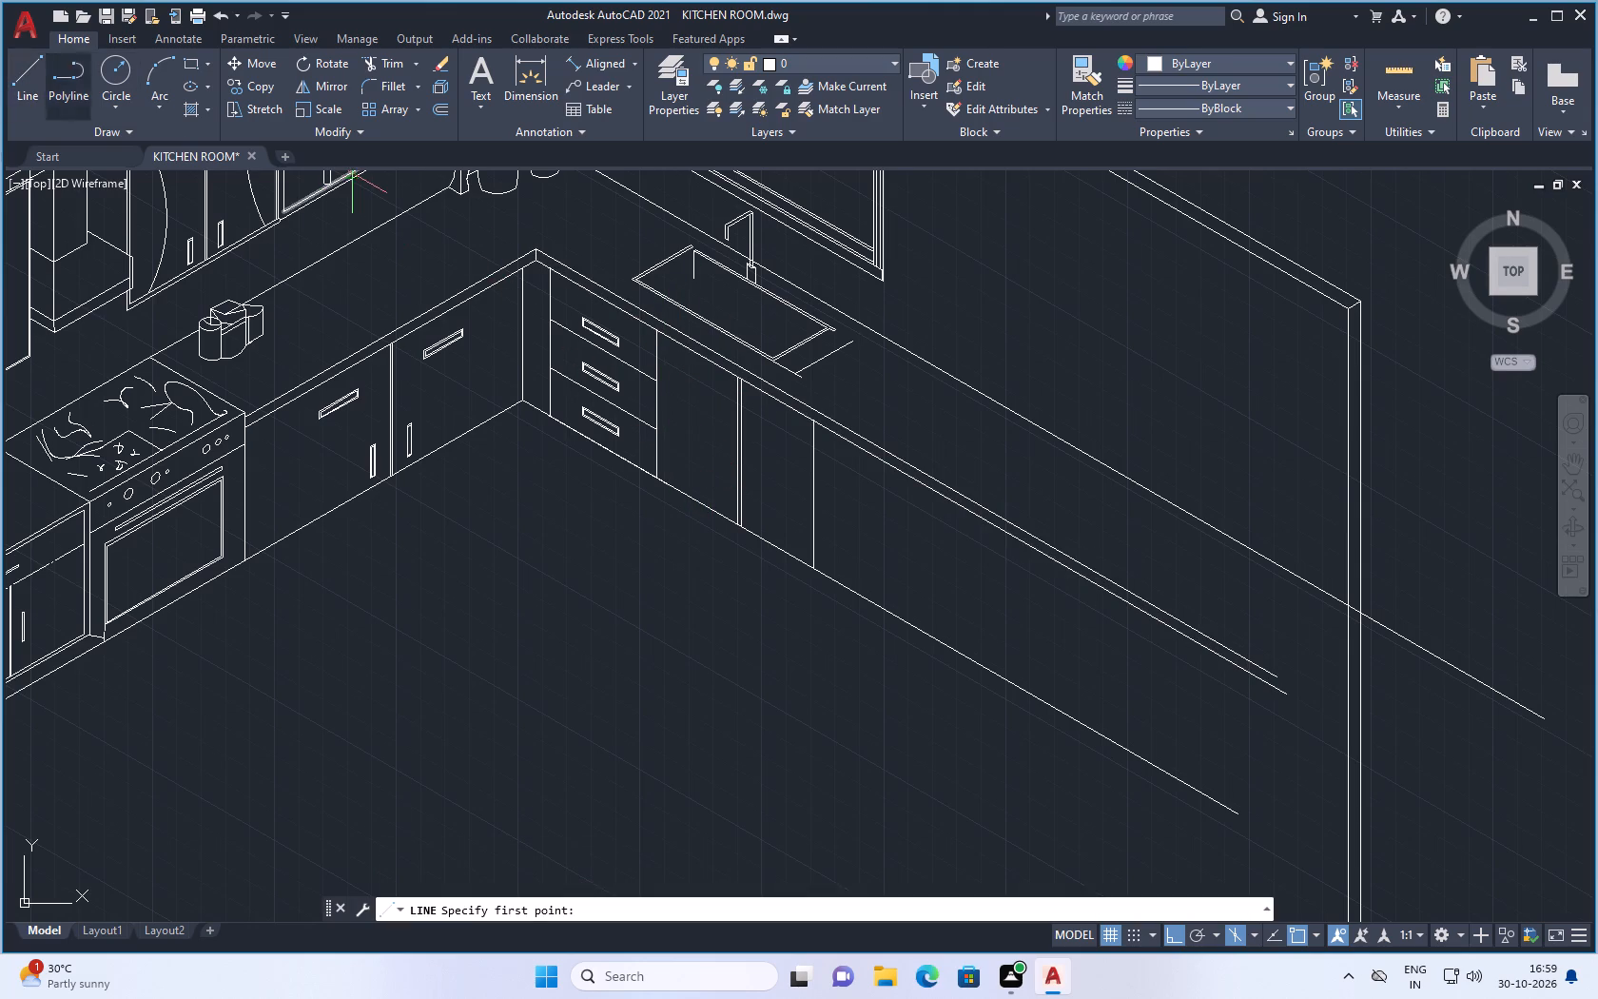
pyautogui.scroll(2, 724, 426)
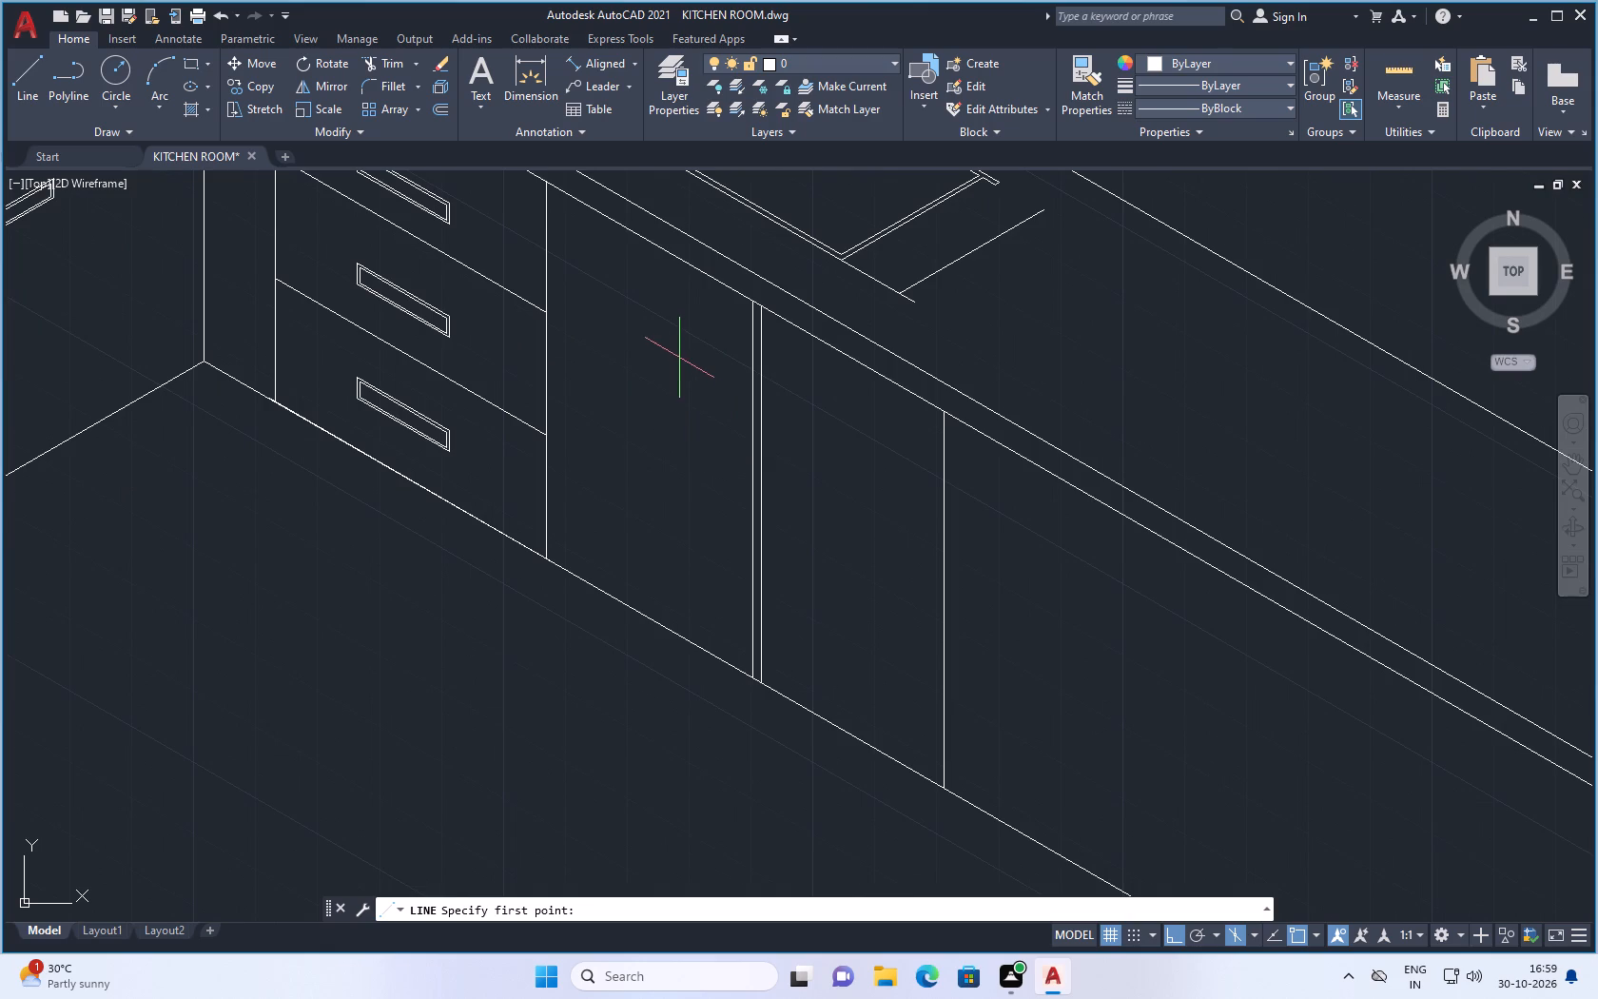
pyautogui.click(690, 346)
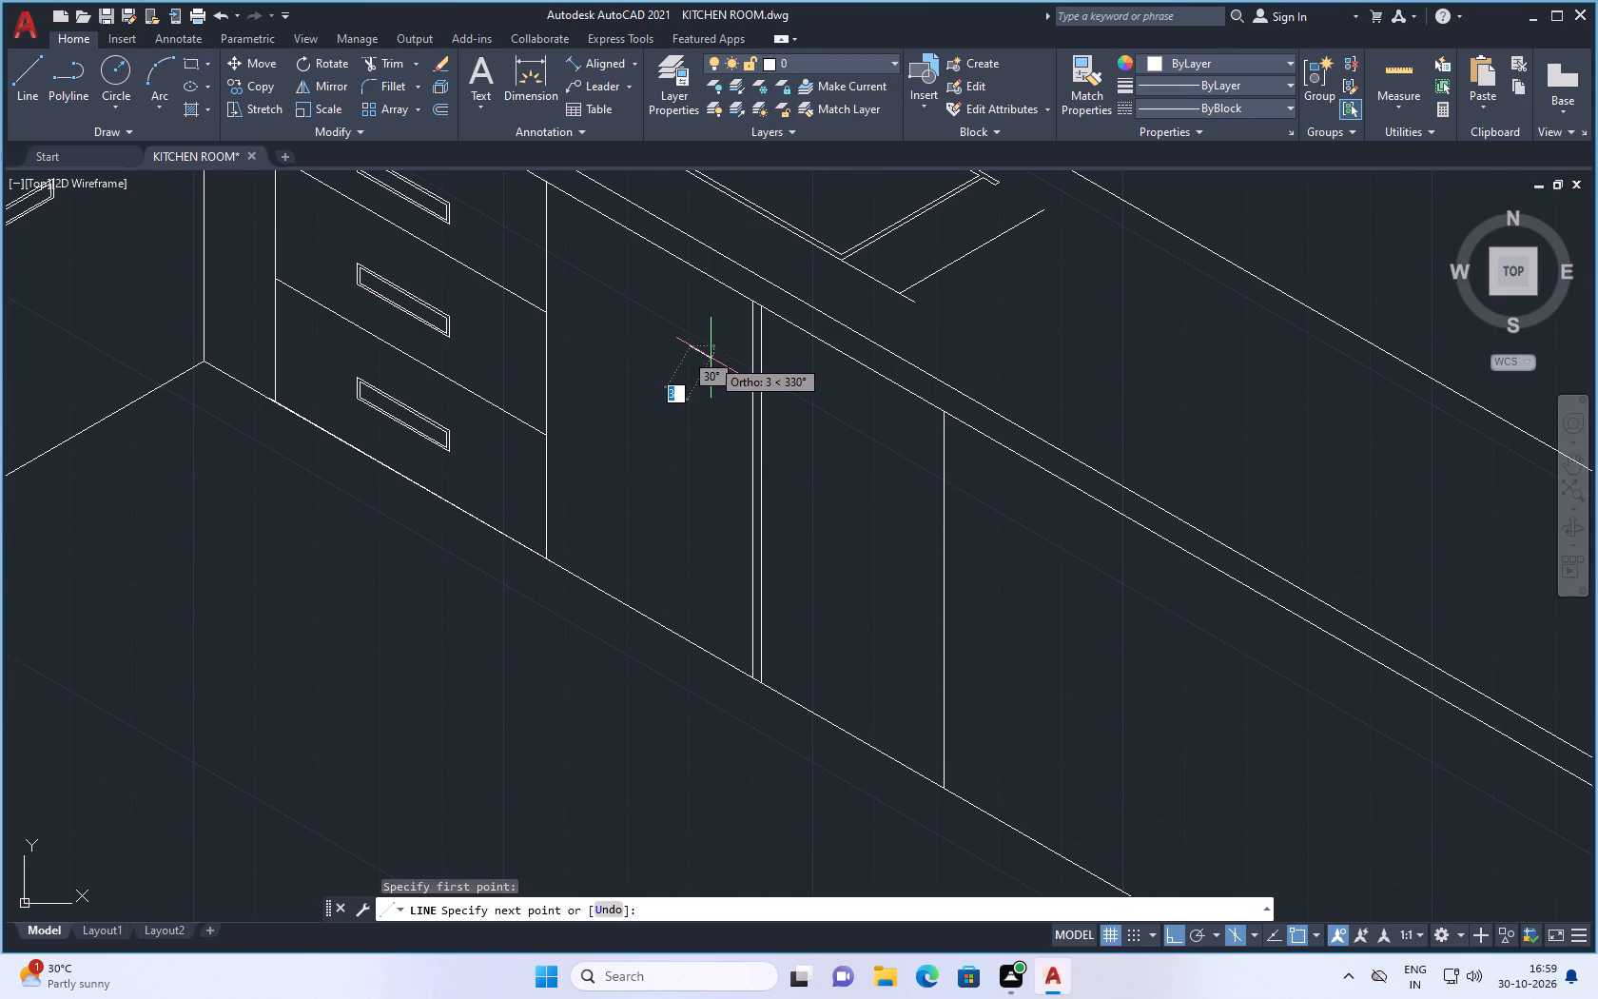
pyautogui.click(711, 358)
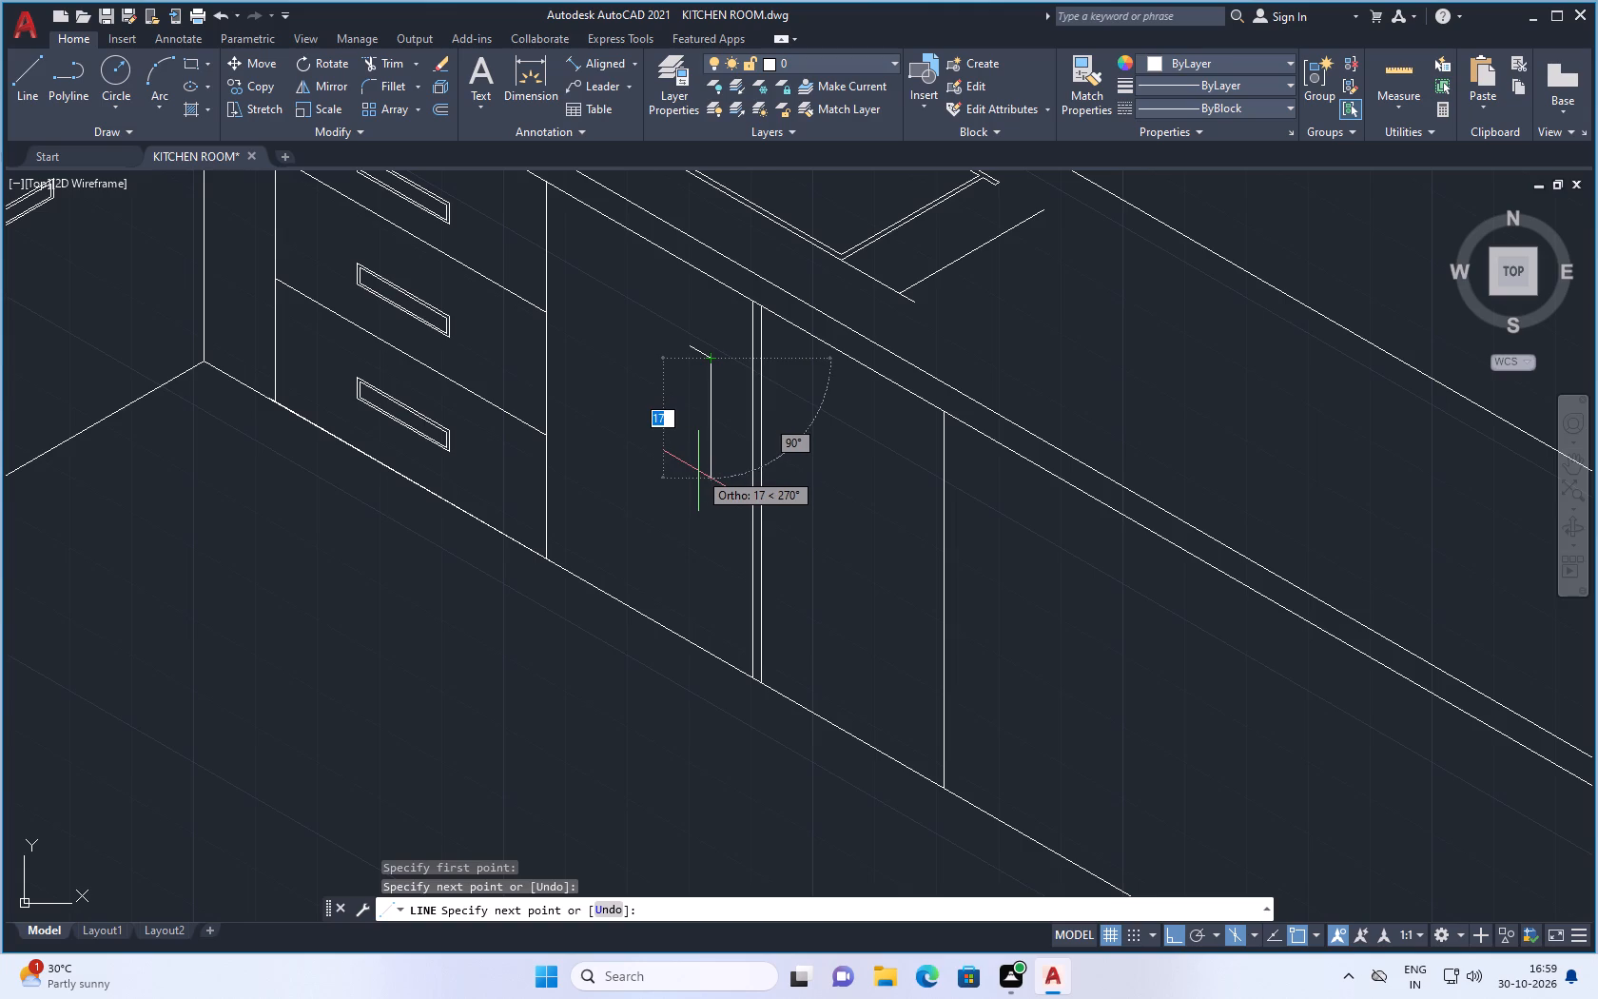
pyautogui.click(700, 471)
pyautogui.scroll(1, 685, 466)
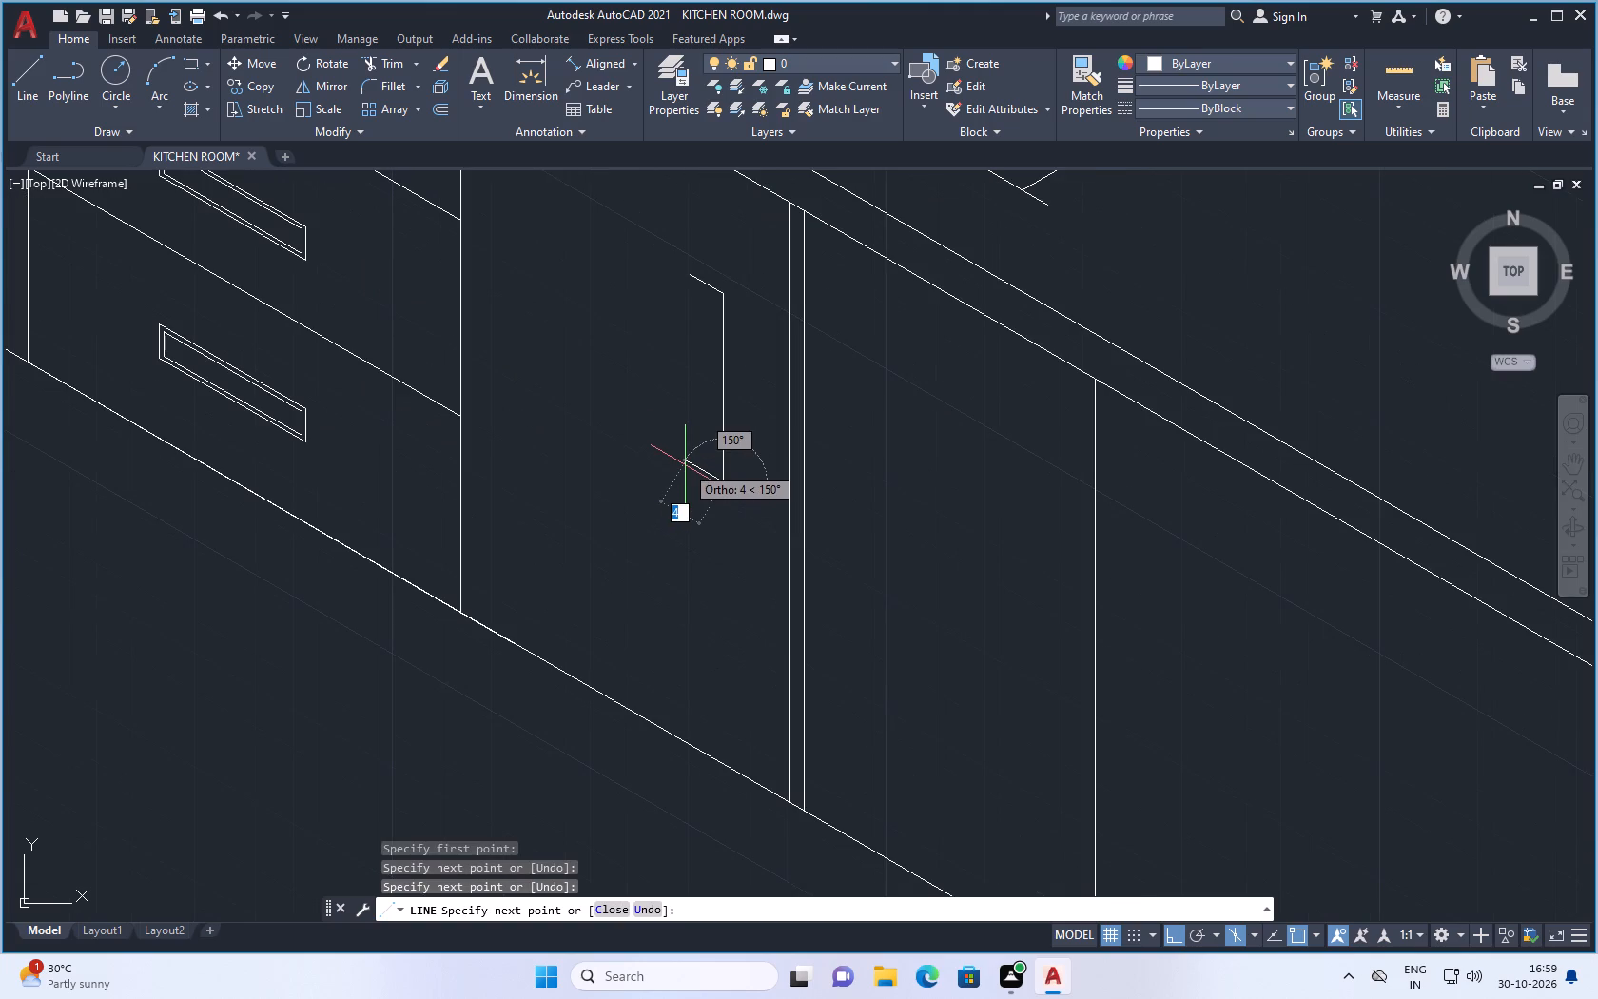
pyautogui.click(685, 465)
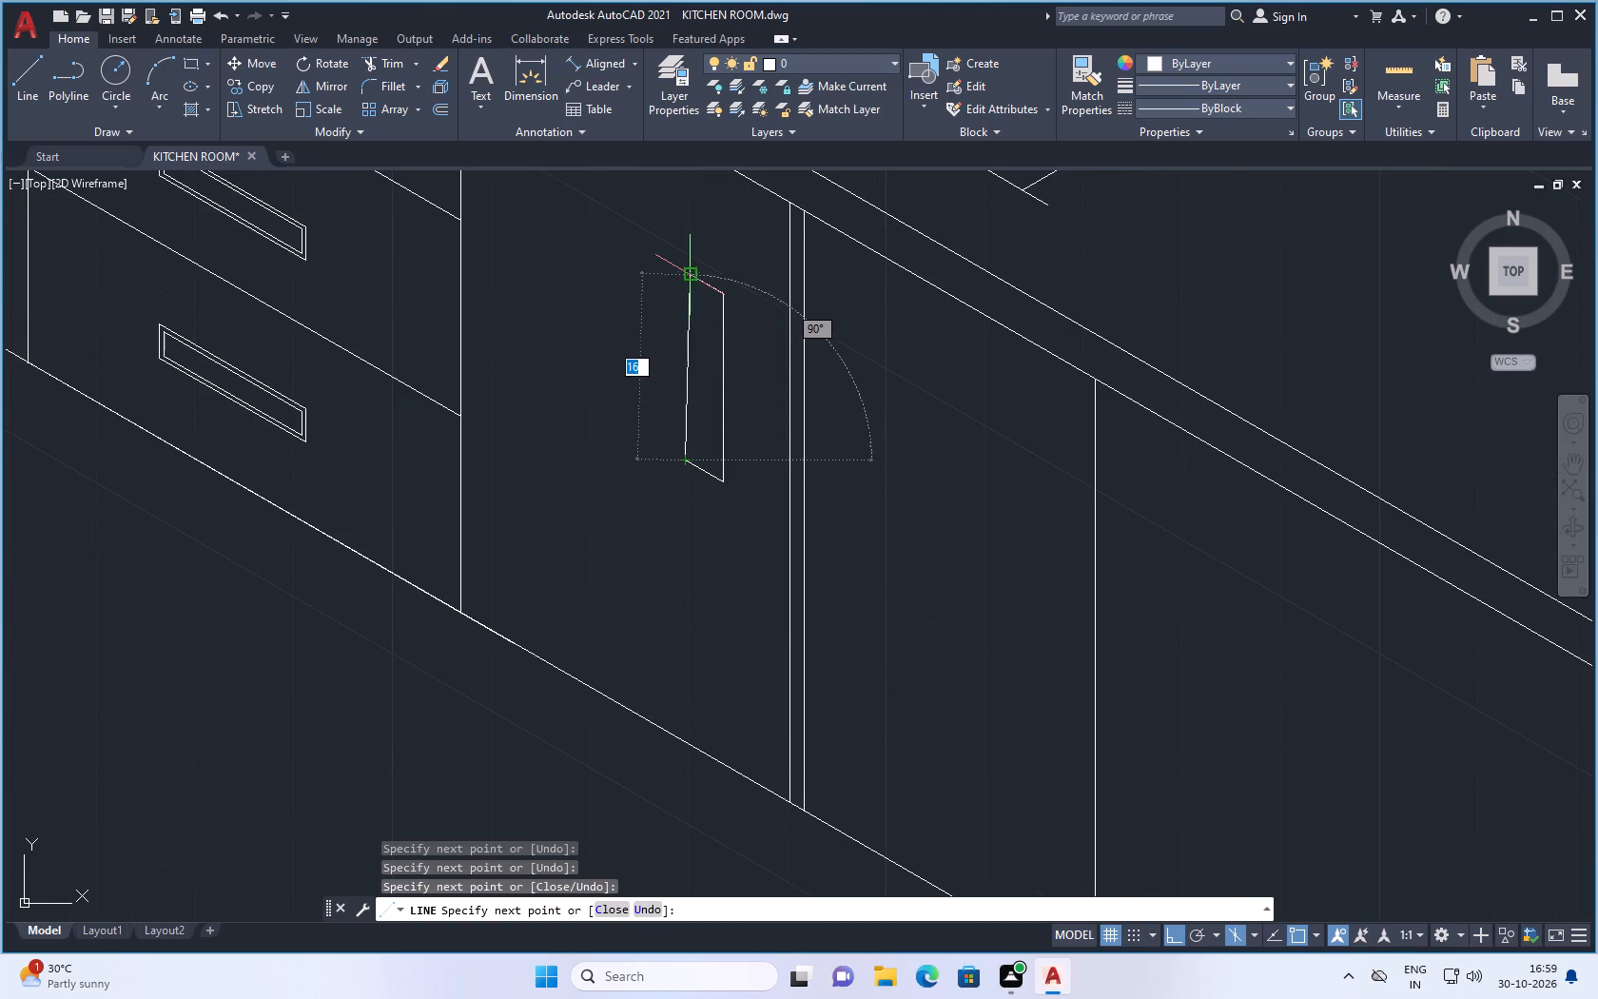
pyautogui.click(691, 274)
pyautogui.press('Escape')
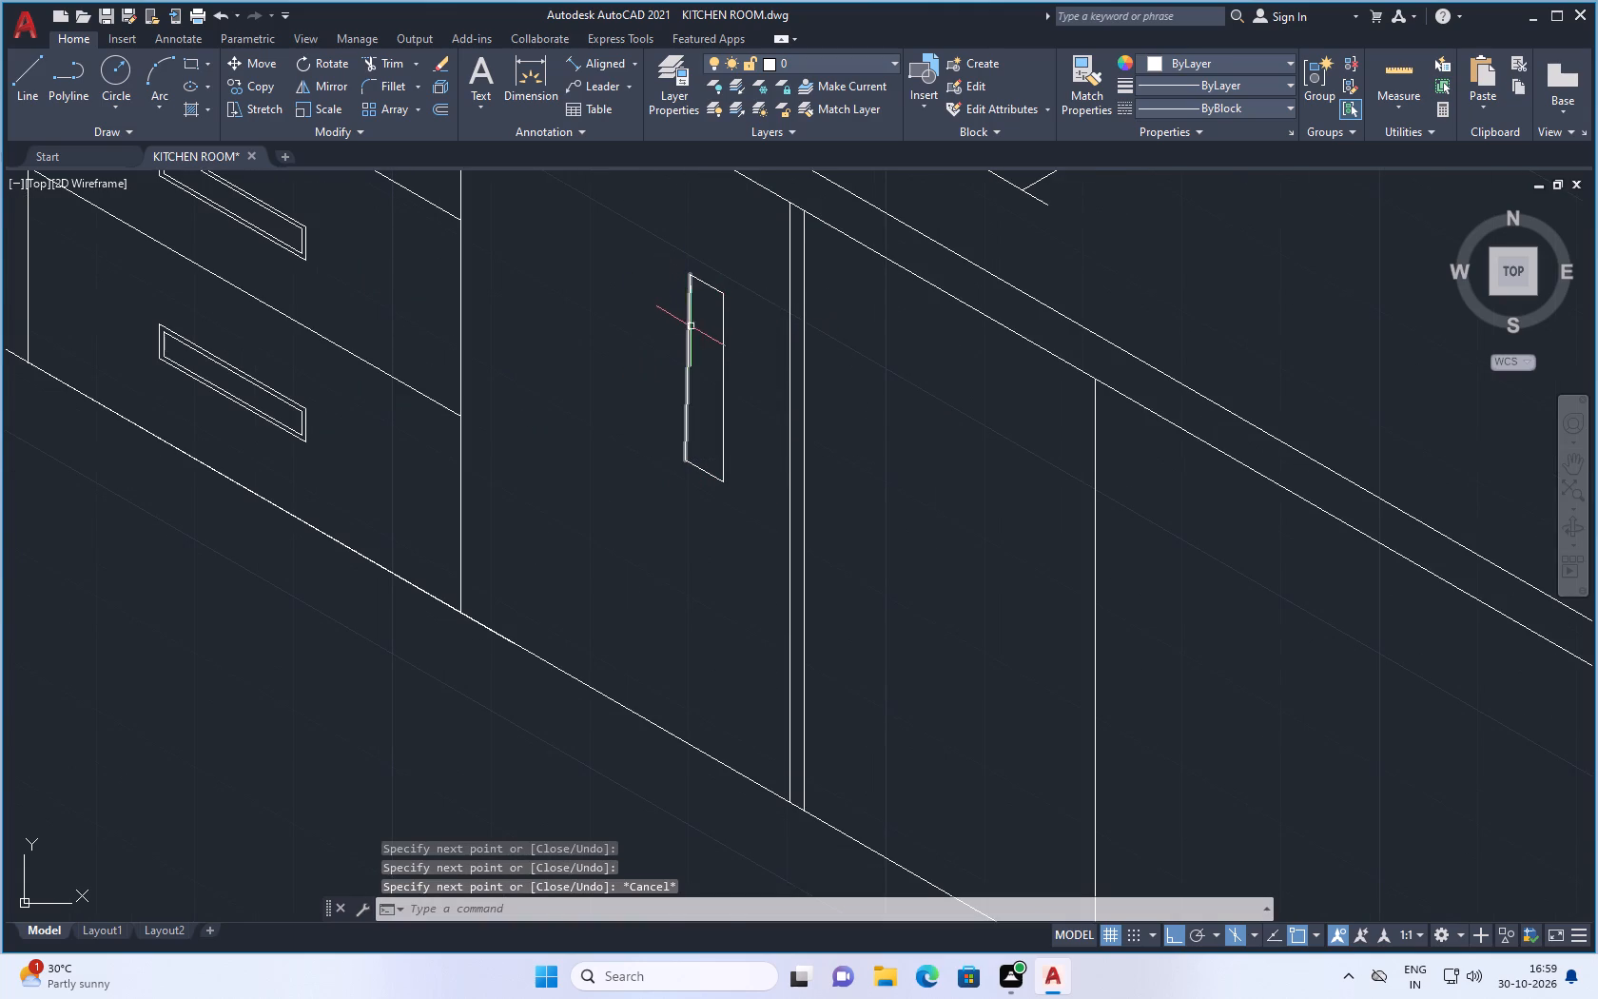
# Erase the slanted long side of the upright handle outline on the door beside the drawer stack.
pyautogui.moveTo(697, 322); pyautogui.dragTo(676, 335)
pyautogui.click(667, 348)
pyautogui.press('Delete')
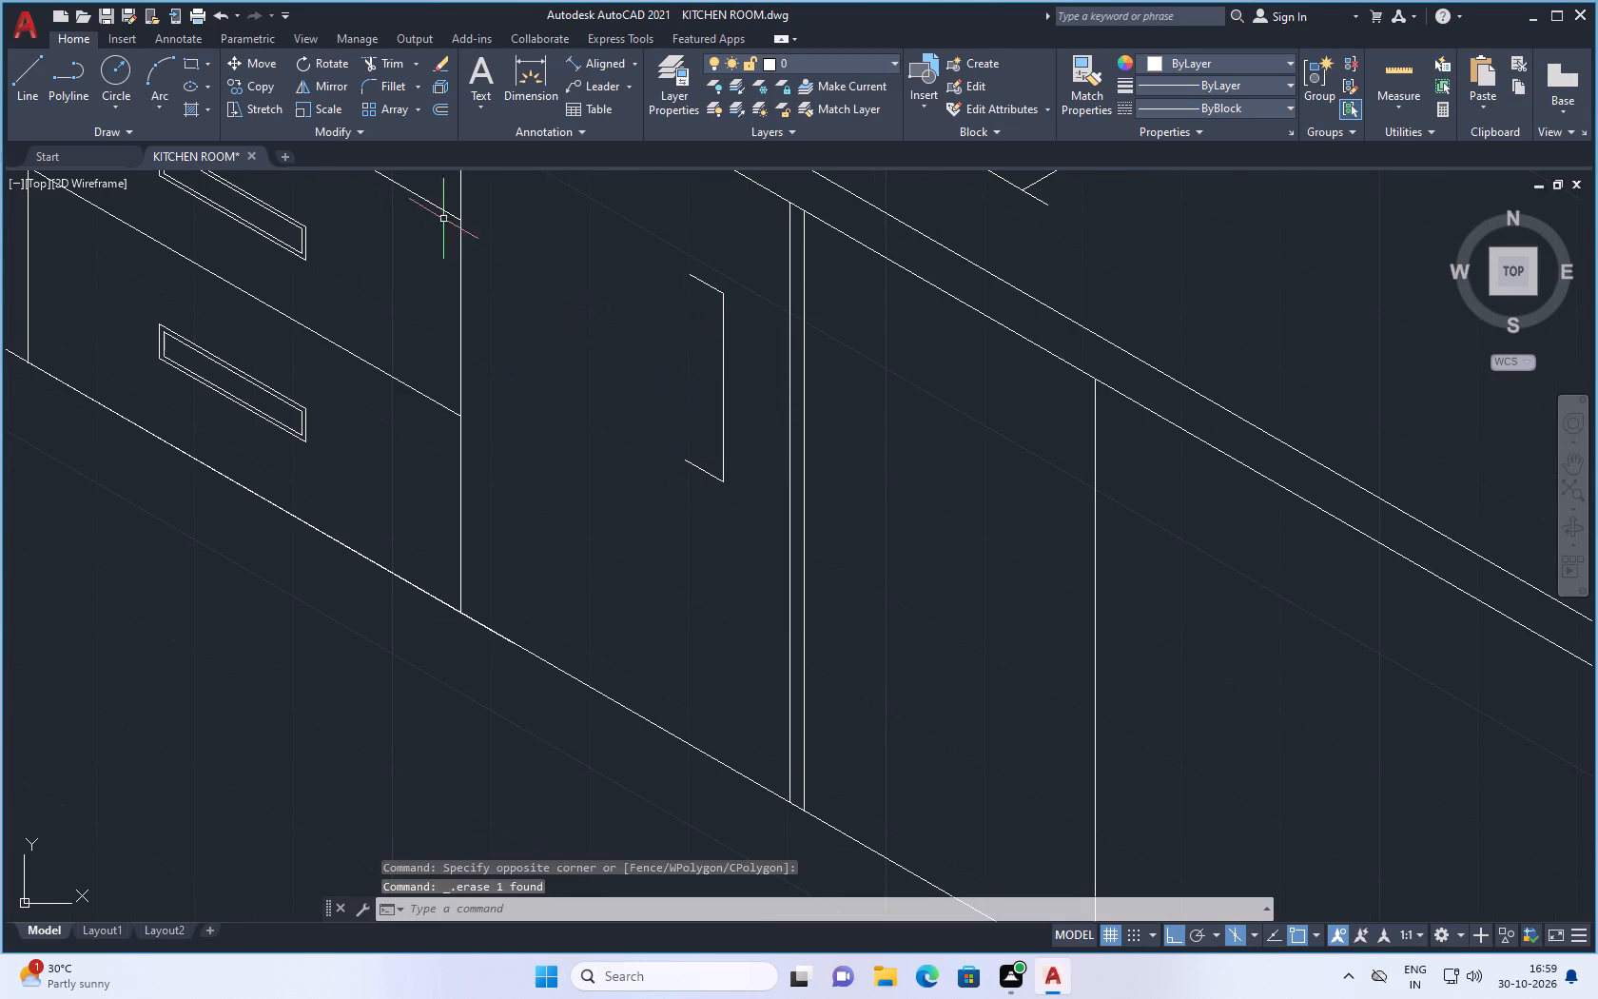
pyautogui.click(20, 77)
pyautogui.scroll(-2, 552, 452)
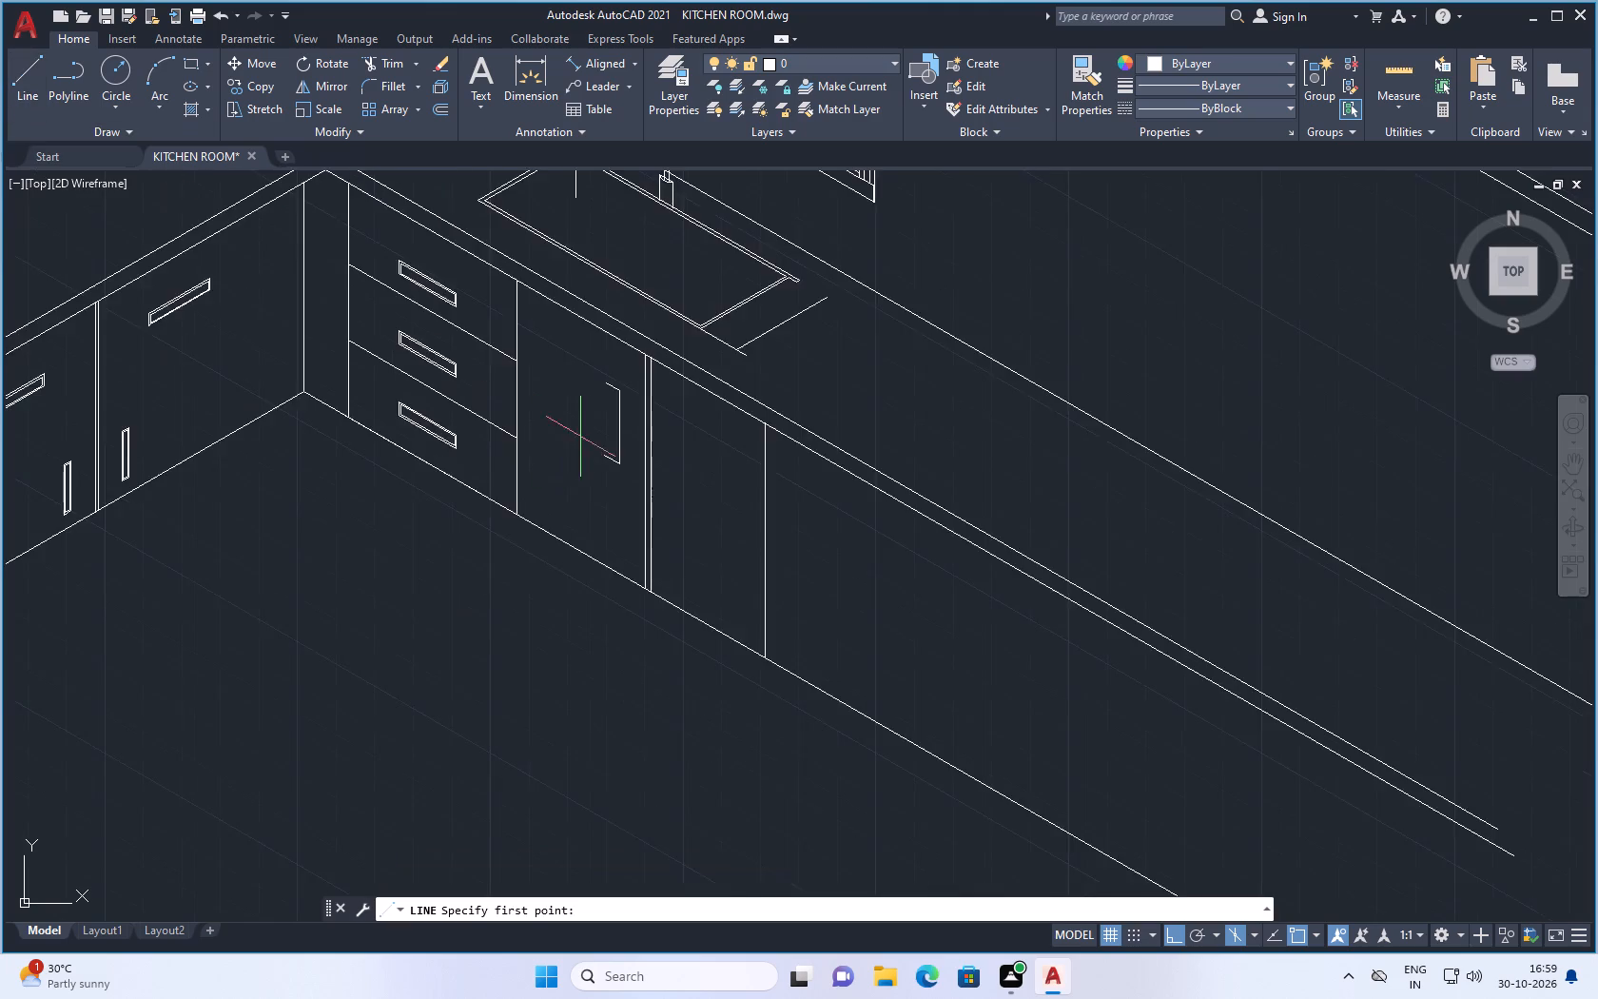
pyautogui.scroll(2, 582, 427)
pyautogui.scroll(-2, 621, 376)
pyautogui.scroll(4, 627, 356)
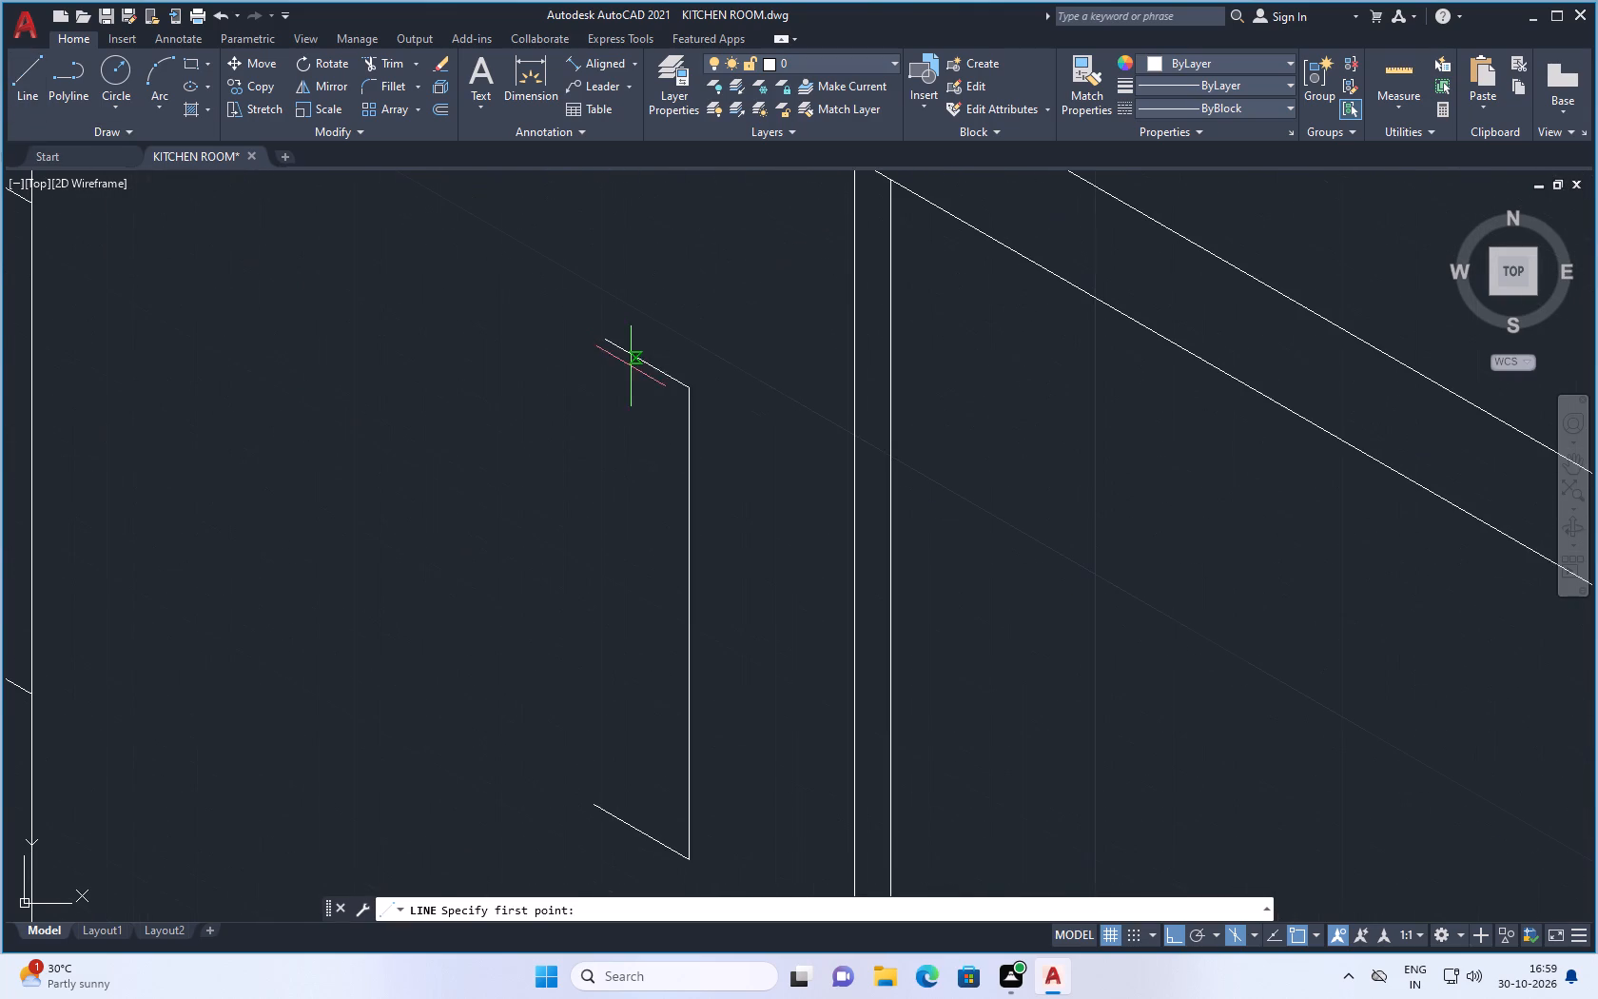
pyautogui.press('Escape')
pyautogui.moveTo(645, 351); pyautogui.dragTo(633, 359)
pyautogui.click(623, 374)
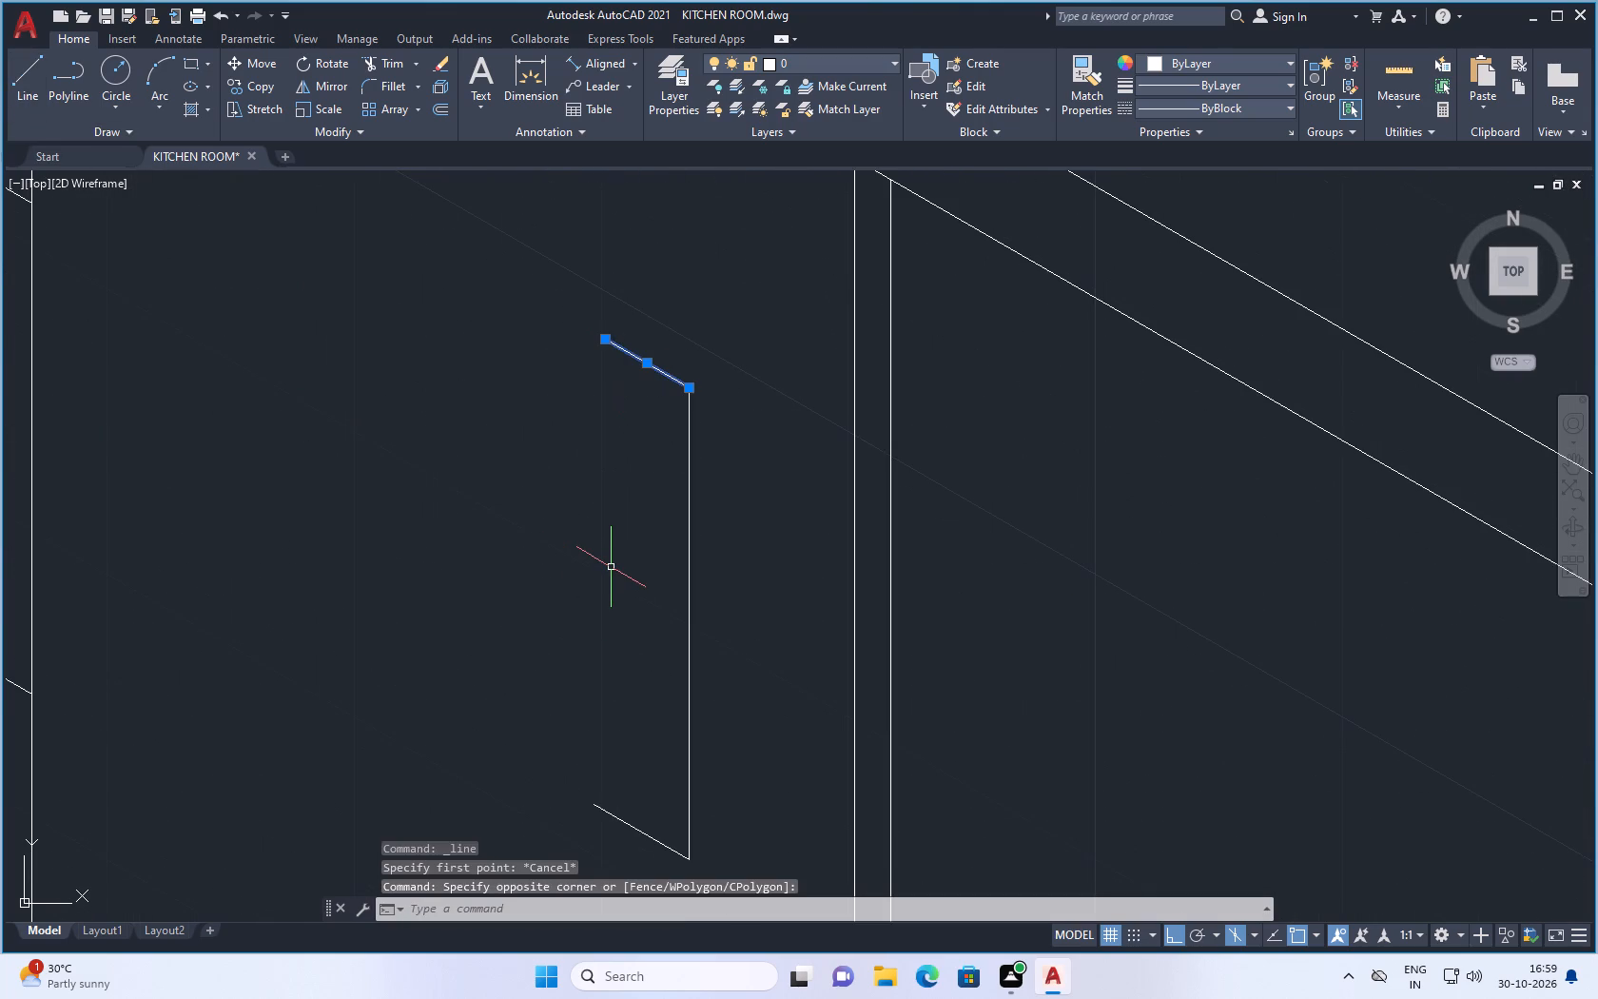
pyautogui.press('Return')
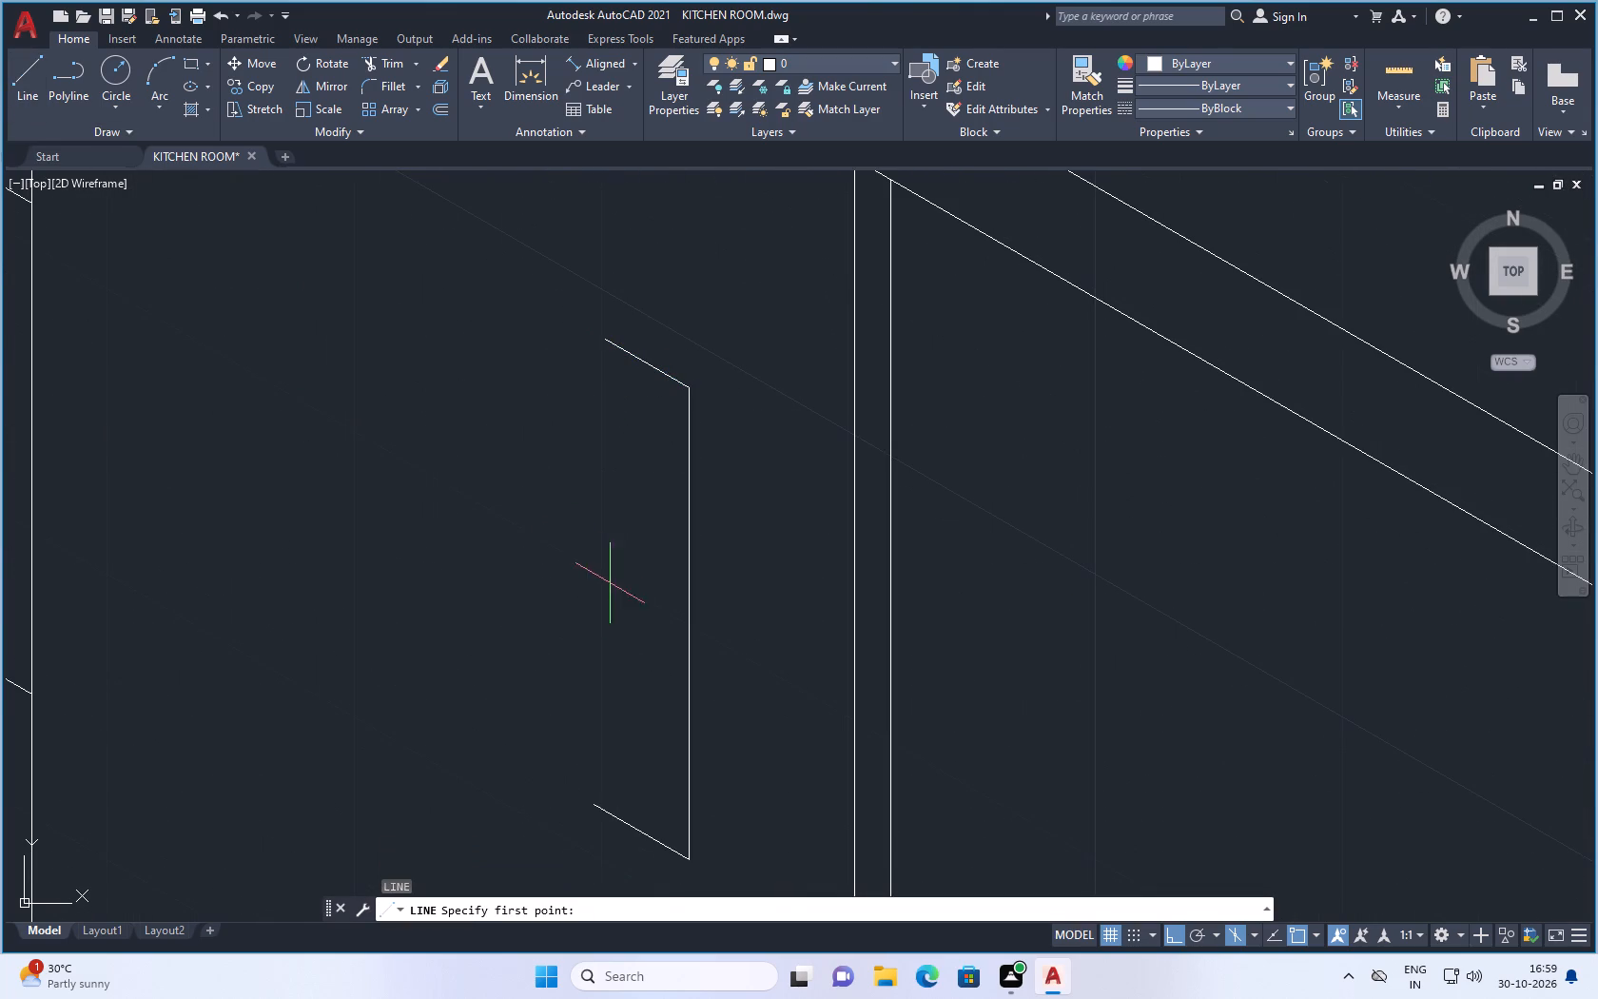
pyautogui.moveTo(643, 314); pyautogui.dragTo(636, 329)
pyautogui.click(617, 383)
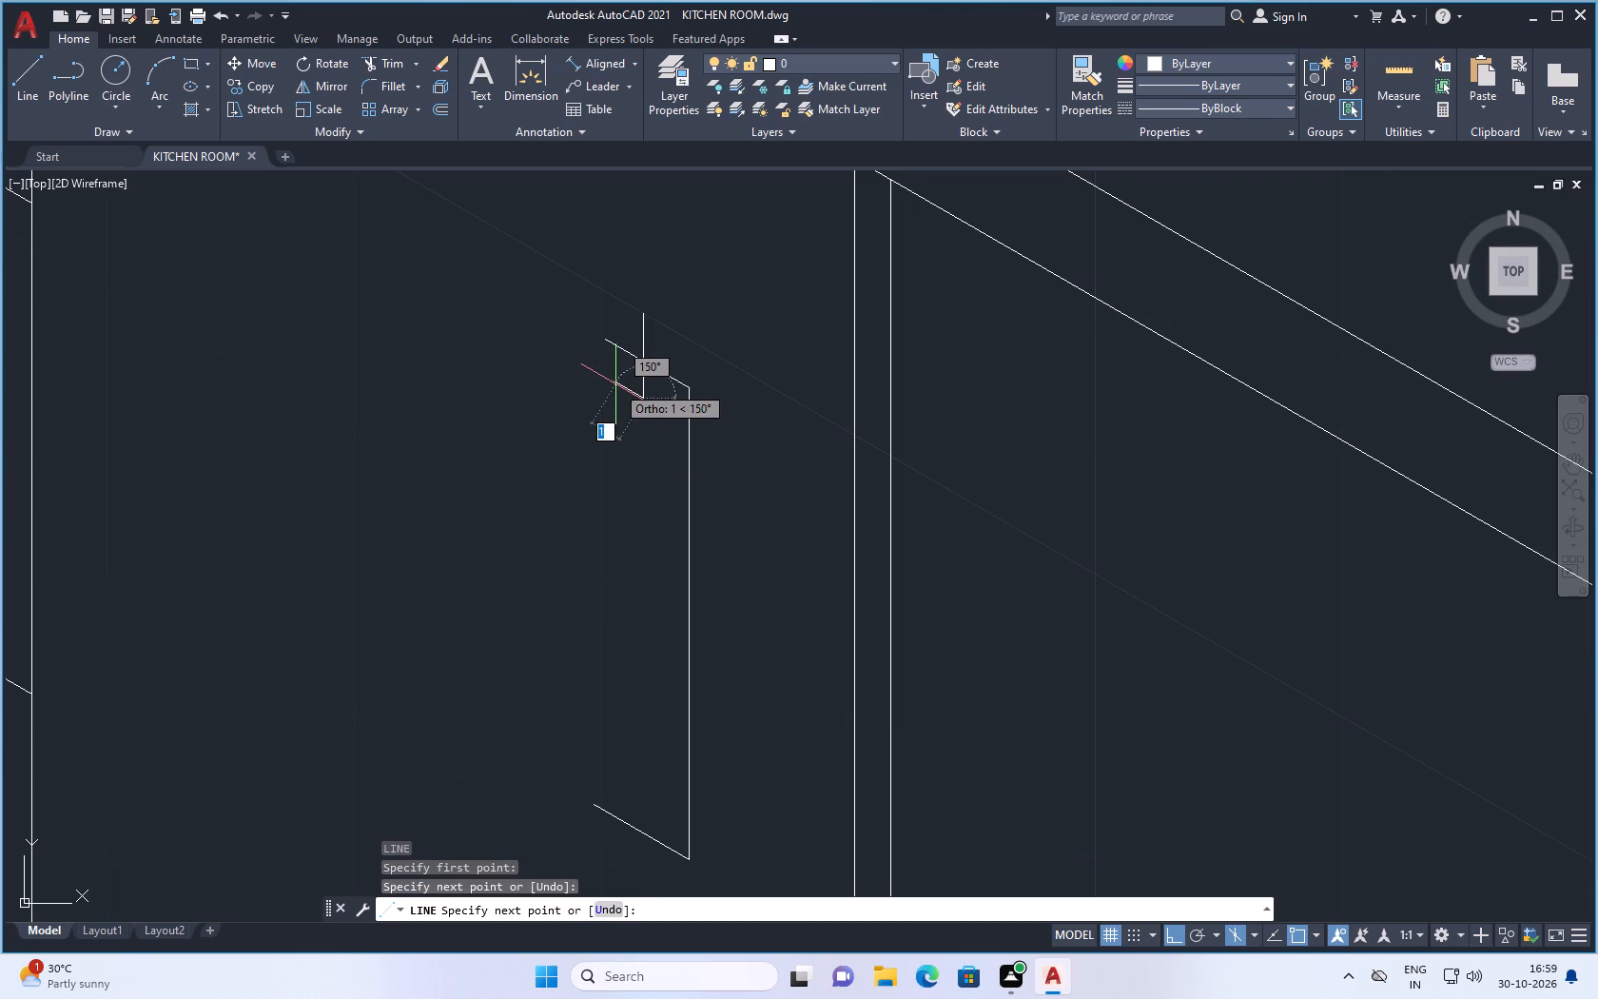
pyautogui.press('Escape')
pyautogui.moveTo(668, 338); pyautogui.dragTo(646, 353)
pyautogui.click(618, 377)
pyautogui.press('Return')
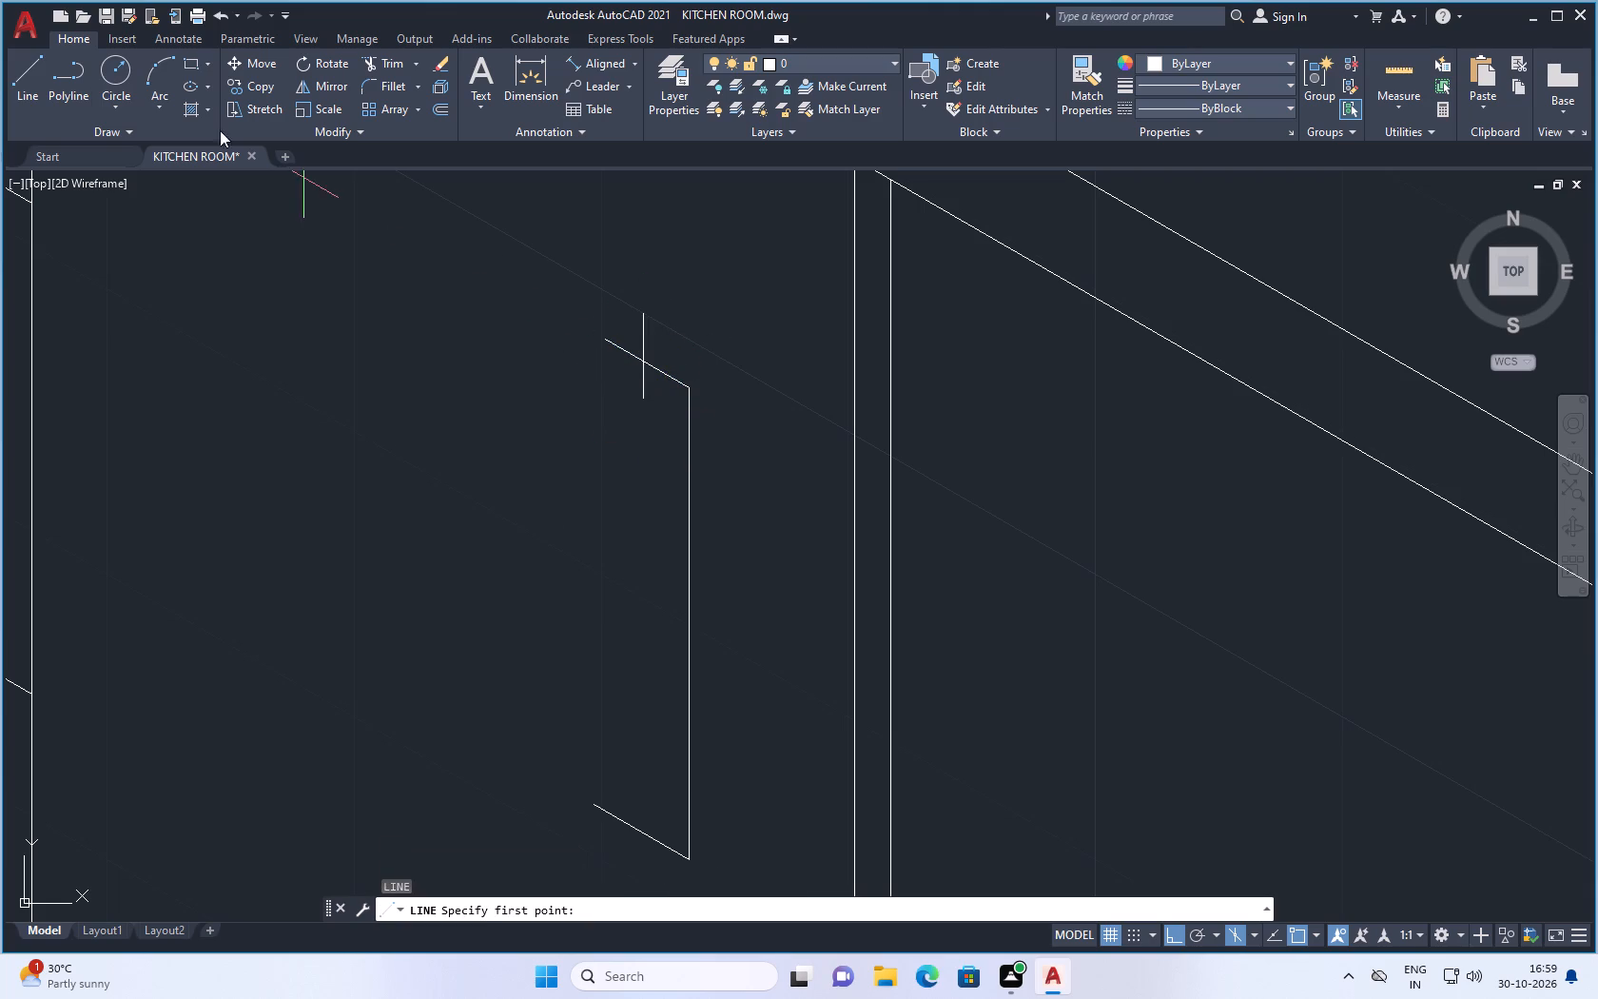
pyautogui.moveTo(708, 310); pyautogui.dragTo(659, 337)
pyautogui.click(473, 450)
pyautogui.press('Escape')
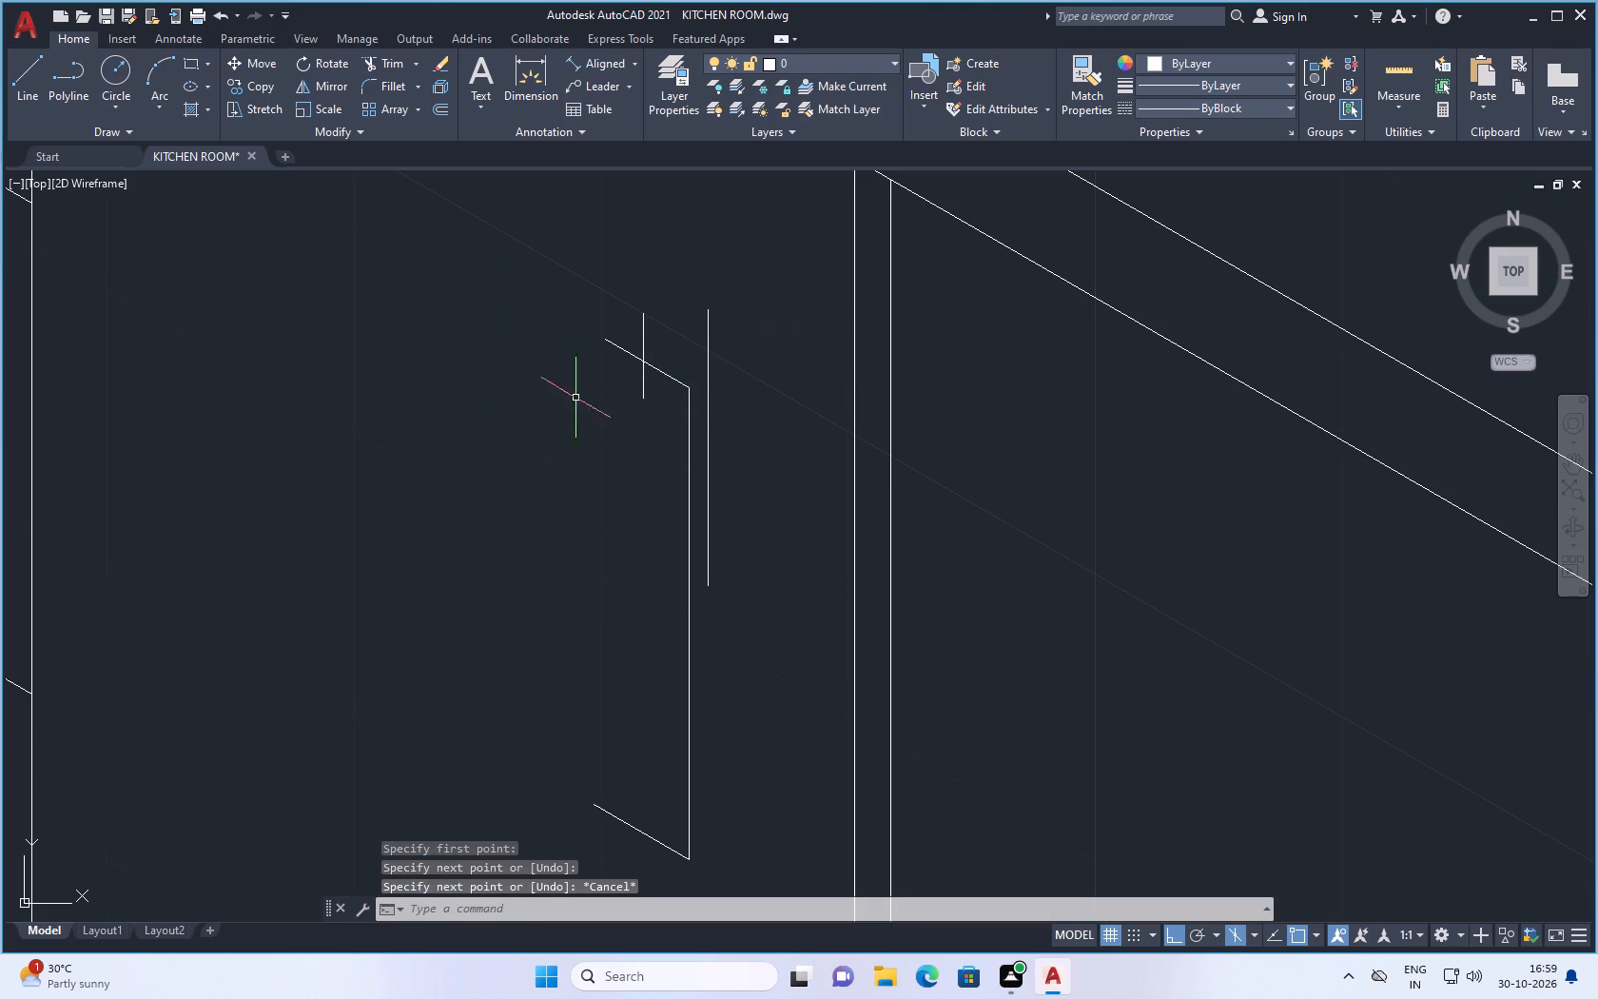
# Erase the handle outline's short upper edge together with the two stray verticals near it.
pyautogui.click(711, 348)
pyautogui.click(703, 354)
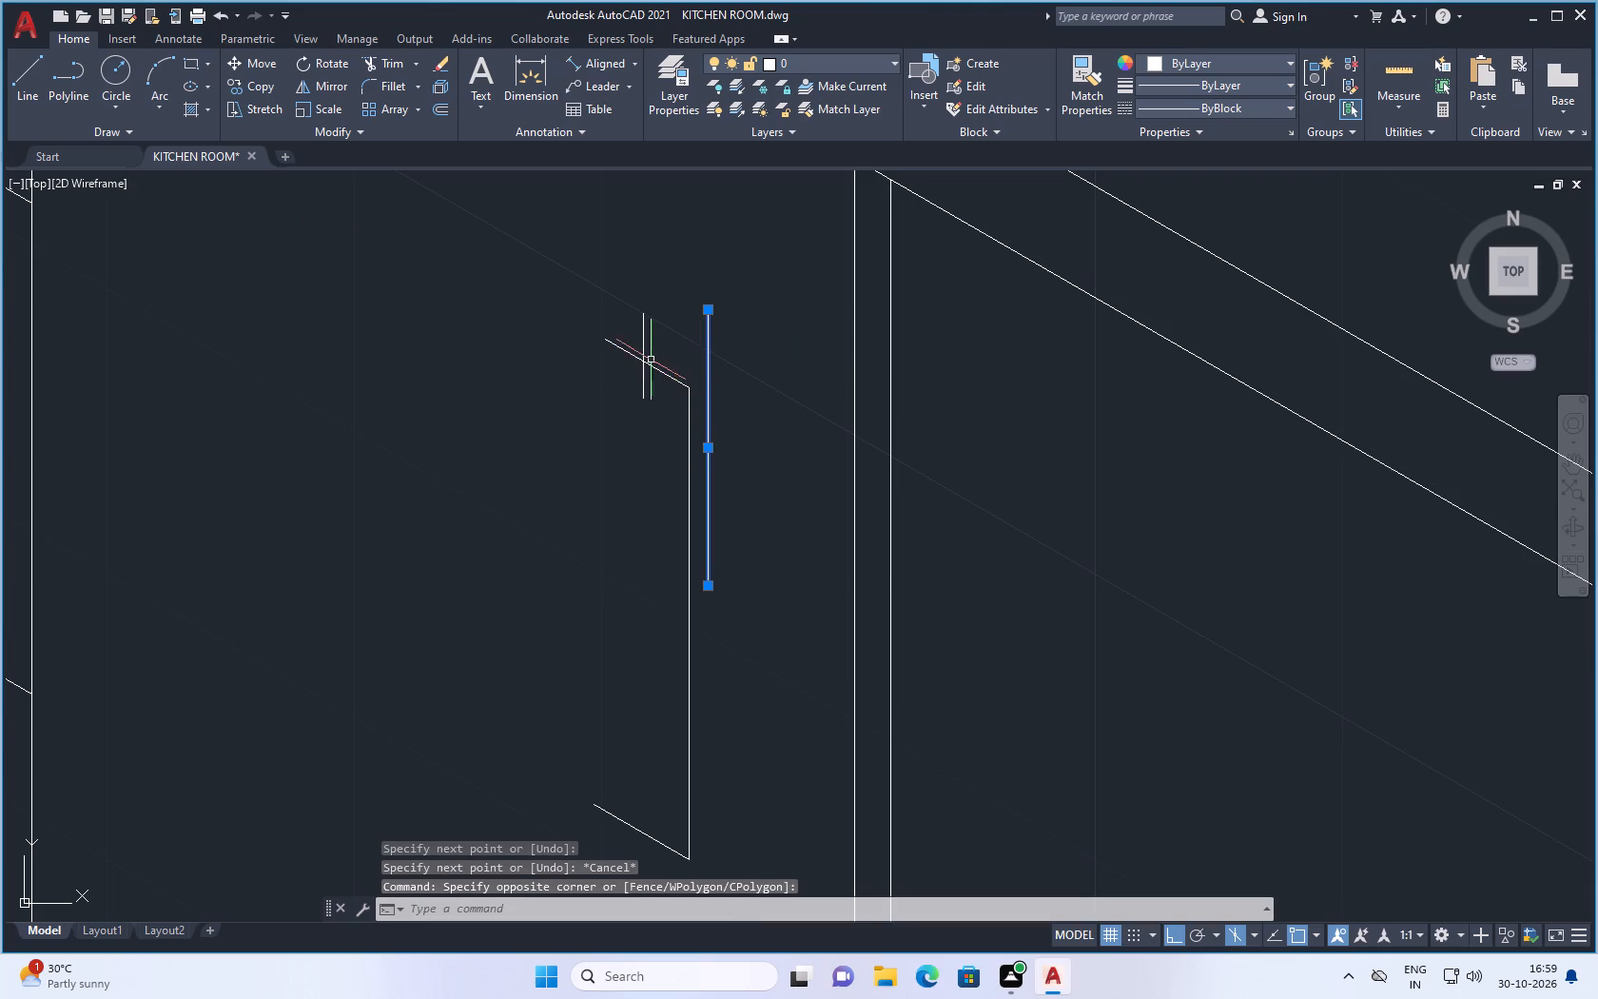
pyautogui.moveTo(649, 356); pyautogui.dragTo(631, 366)
pyautogui.click(619, 379)
pyautogui.press('Delete')
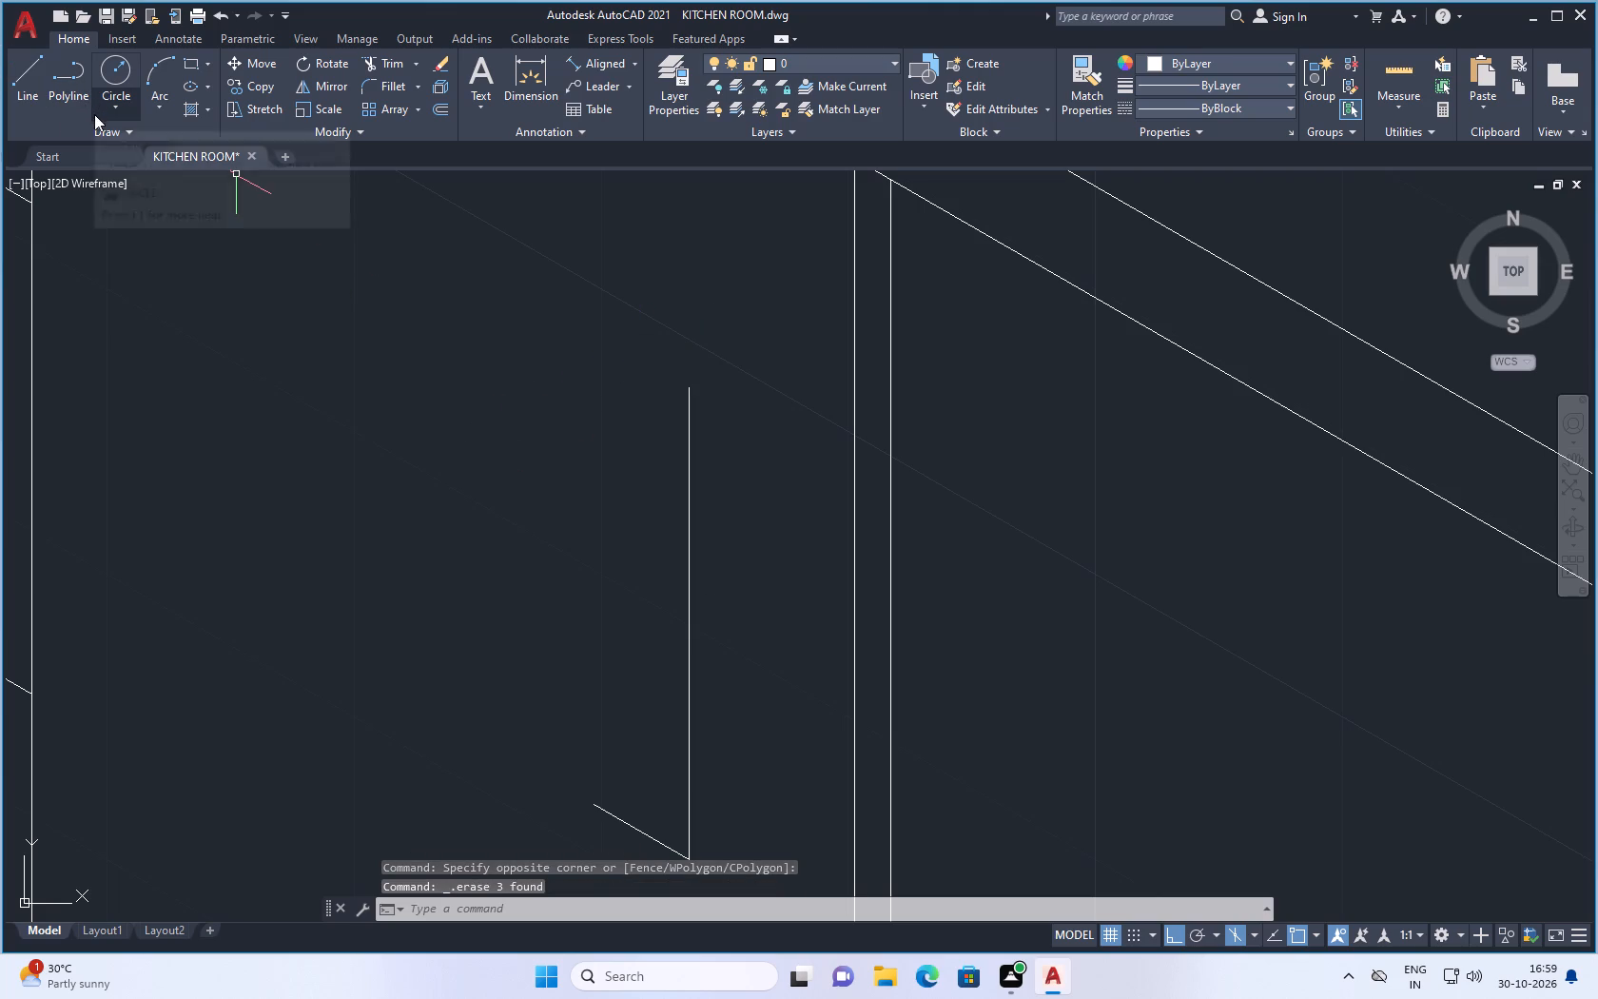
# Examine the whole isometric kitchen drawing, including the cabinets along both walls, the drawer stack and the sink-side base run.
pyautogui.scroll(-4, 239, 253)
pyautogui.scroll(-2, 322, 310)
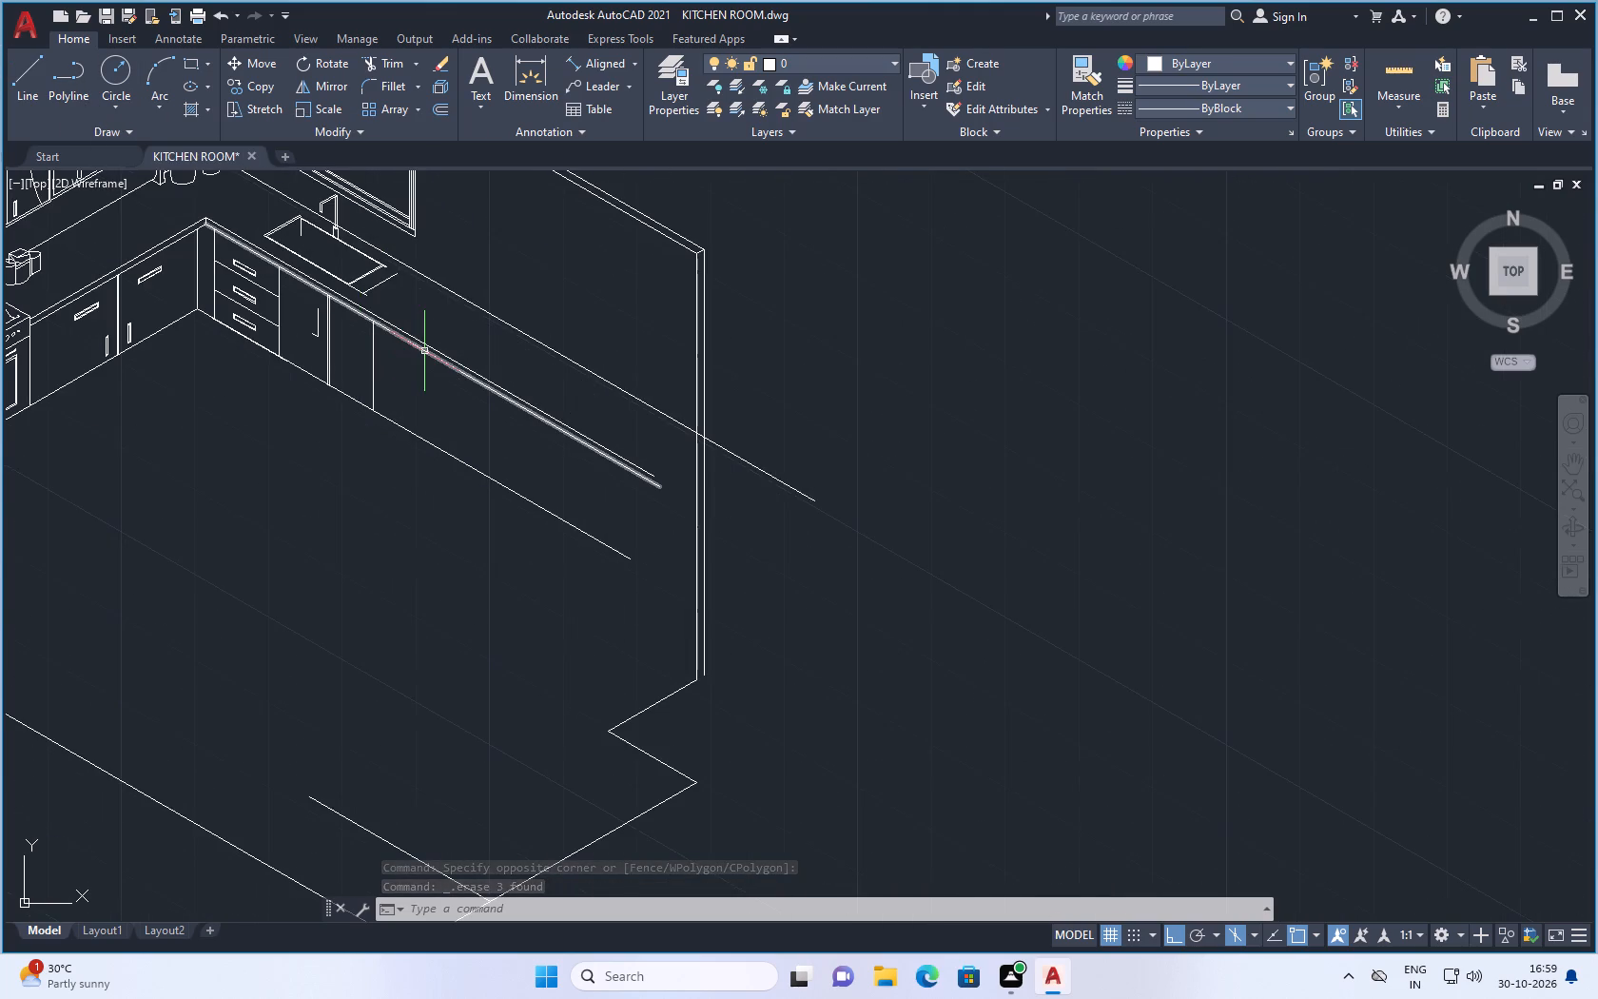
pyautogui.scroll(-1, 428, 377)
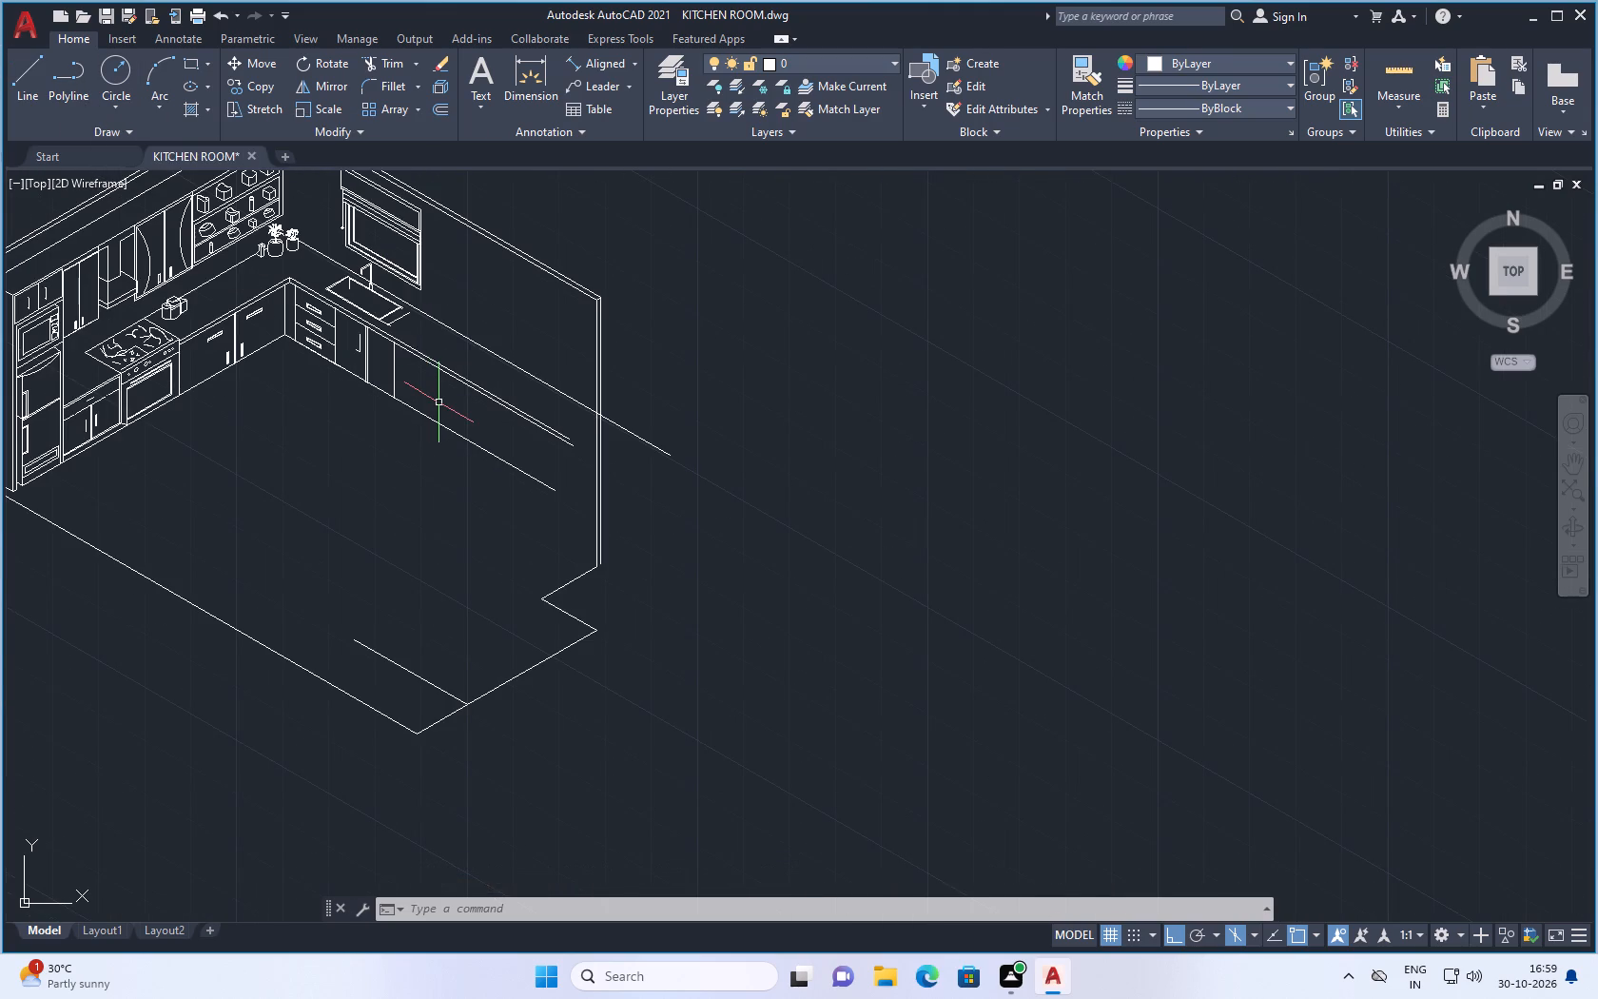
pyautogui.scroll(-1, 488, 460)
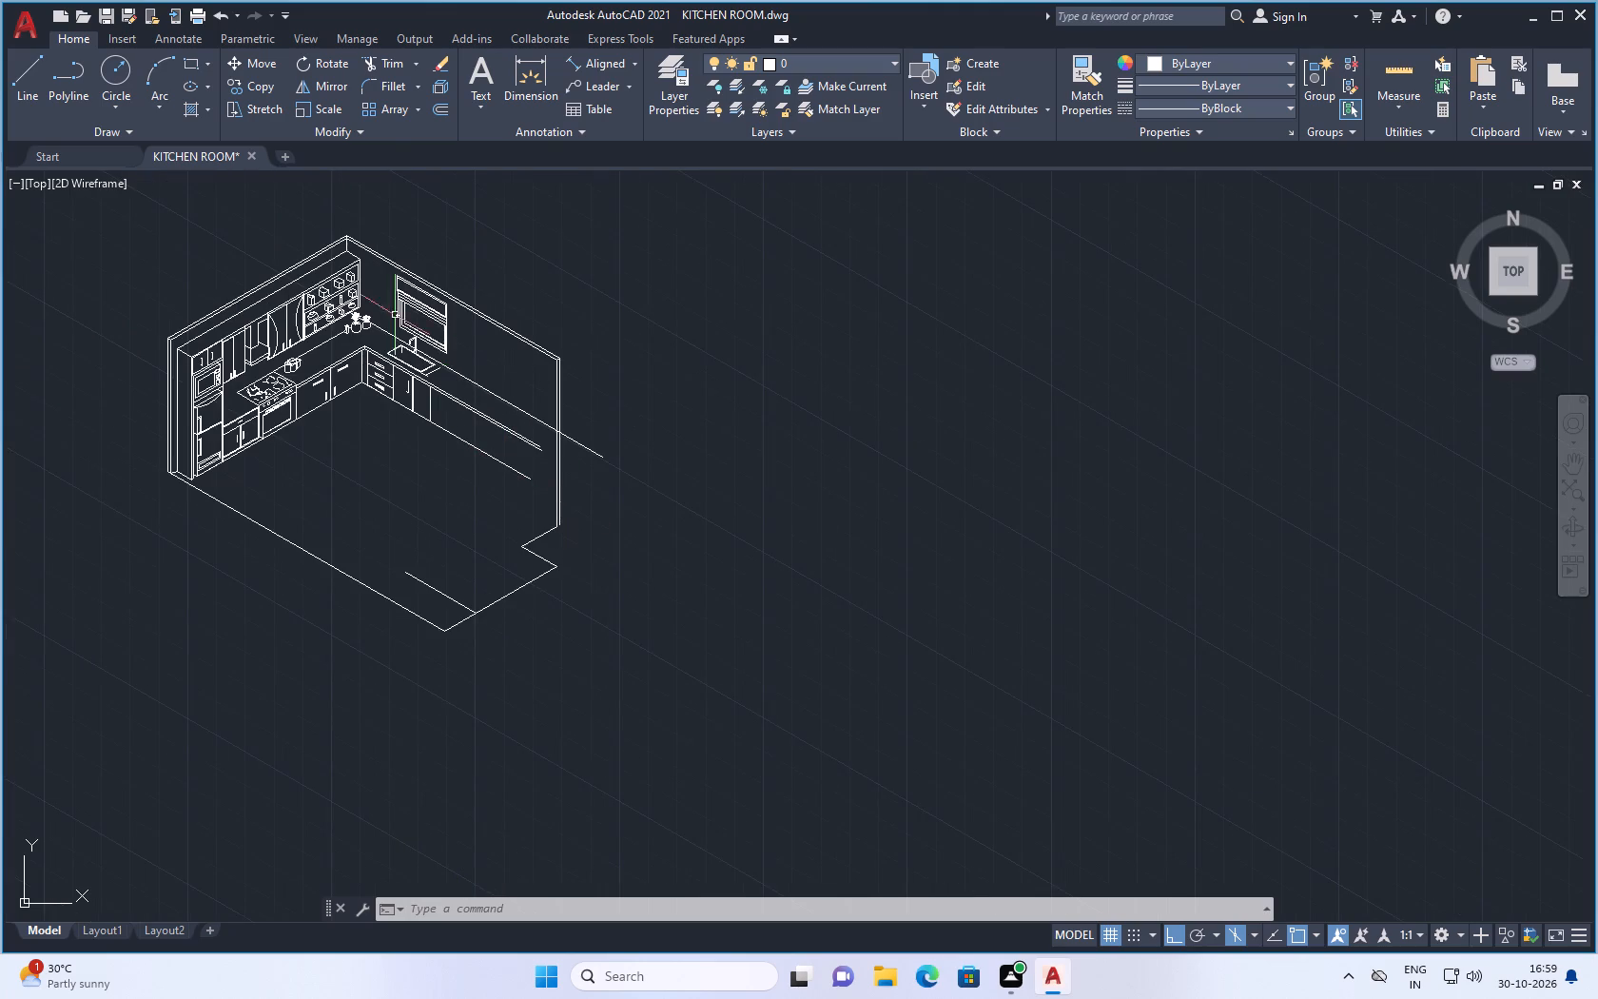
pyautogui.scroll(2, 172, 337)
pyautogui.scroll(-1, 283, 367)
pyautogui.scroll(2, 211, 400)
pyautogui.scroll(-2, 412, 508)
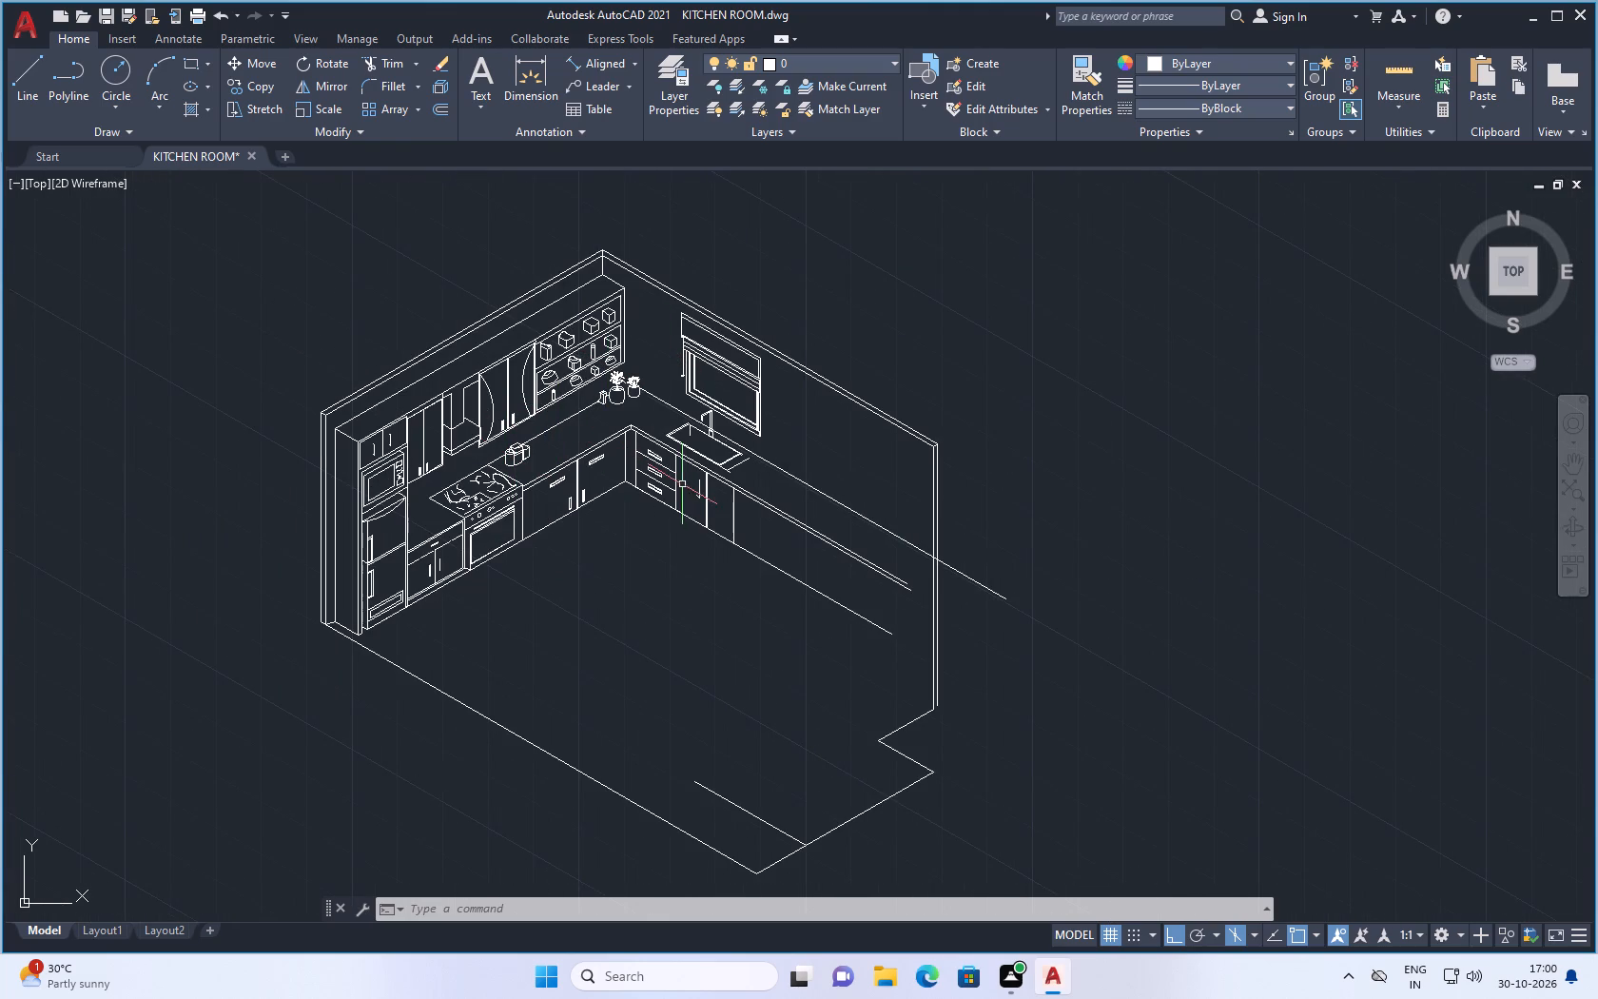
pyautogui.scroll(-2, 756, 486)
pyautogui.scroll(-2, 853, 505)
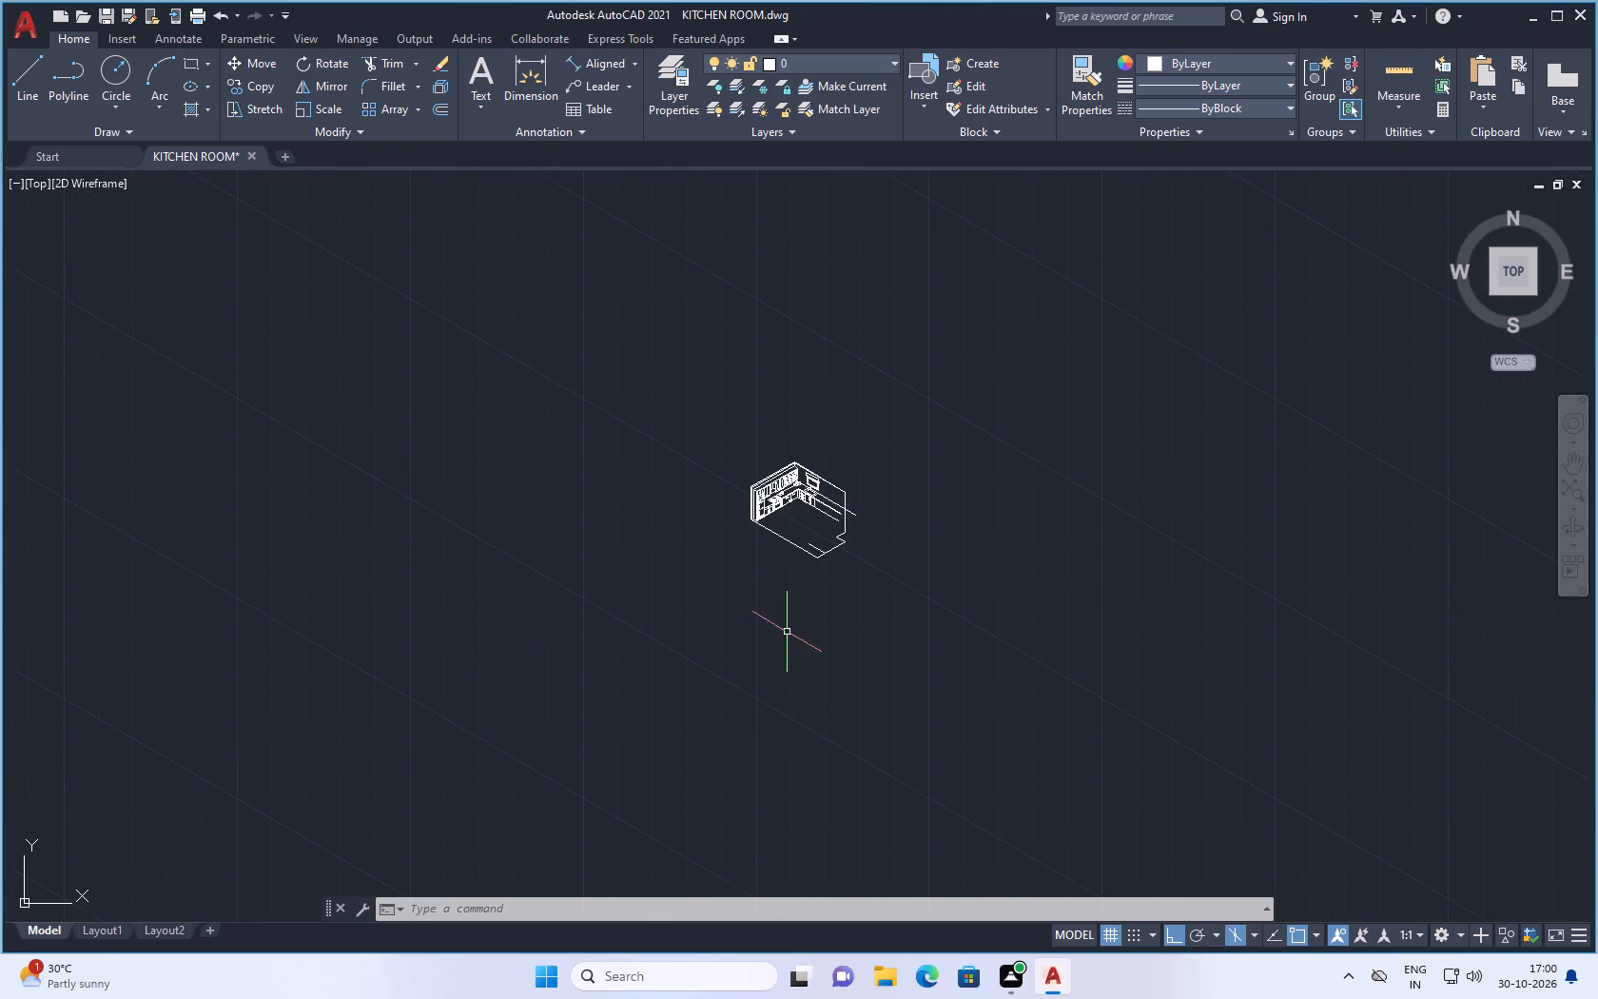
pyautogui.scroll(2, 744, 553)
pyautogui.scroll(1, 740, 463)
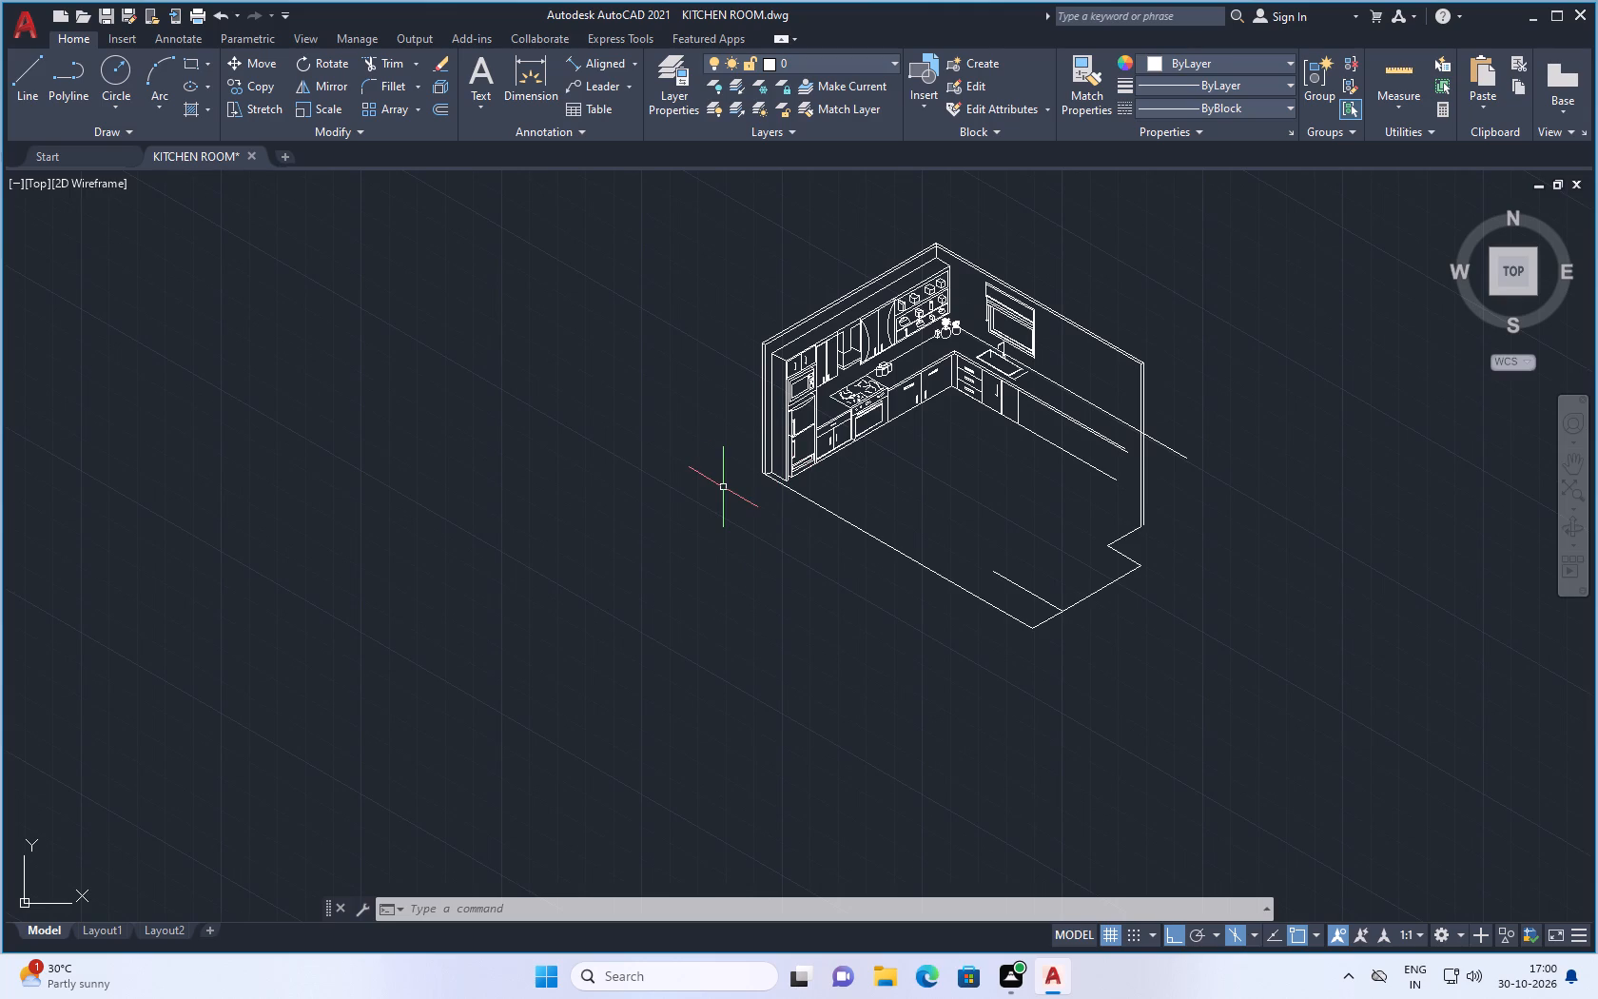
pyautogui.scroll(3, 972, 305)
pyautogui.scroll(-2, 864, 380)
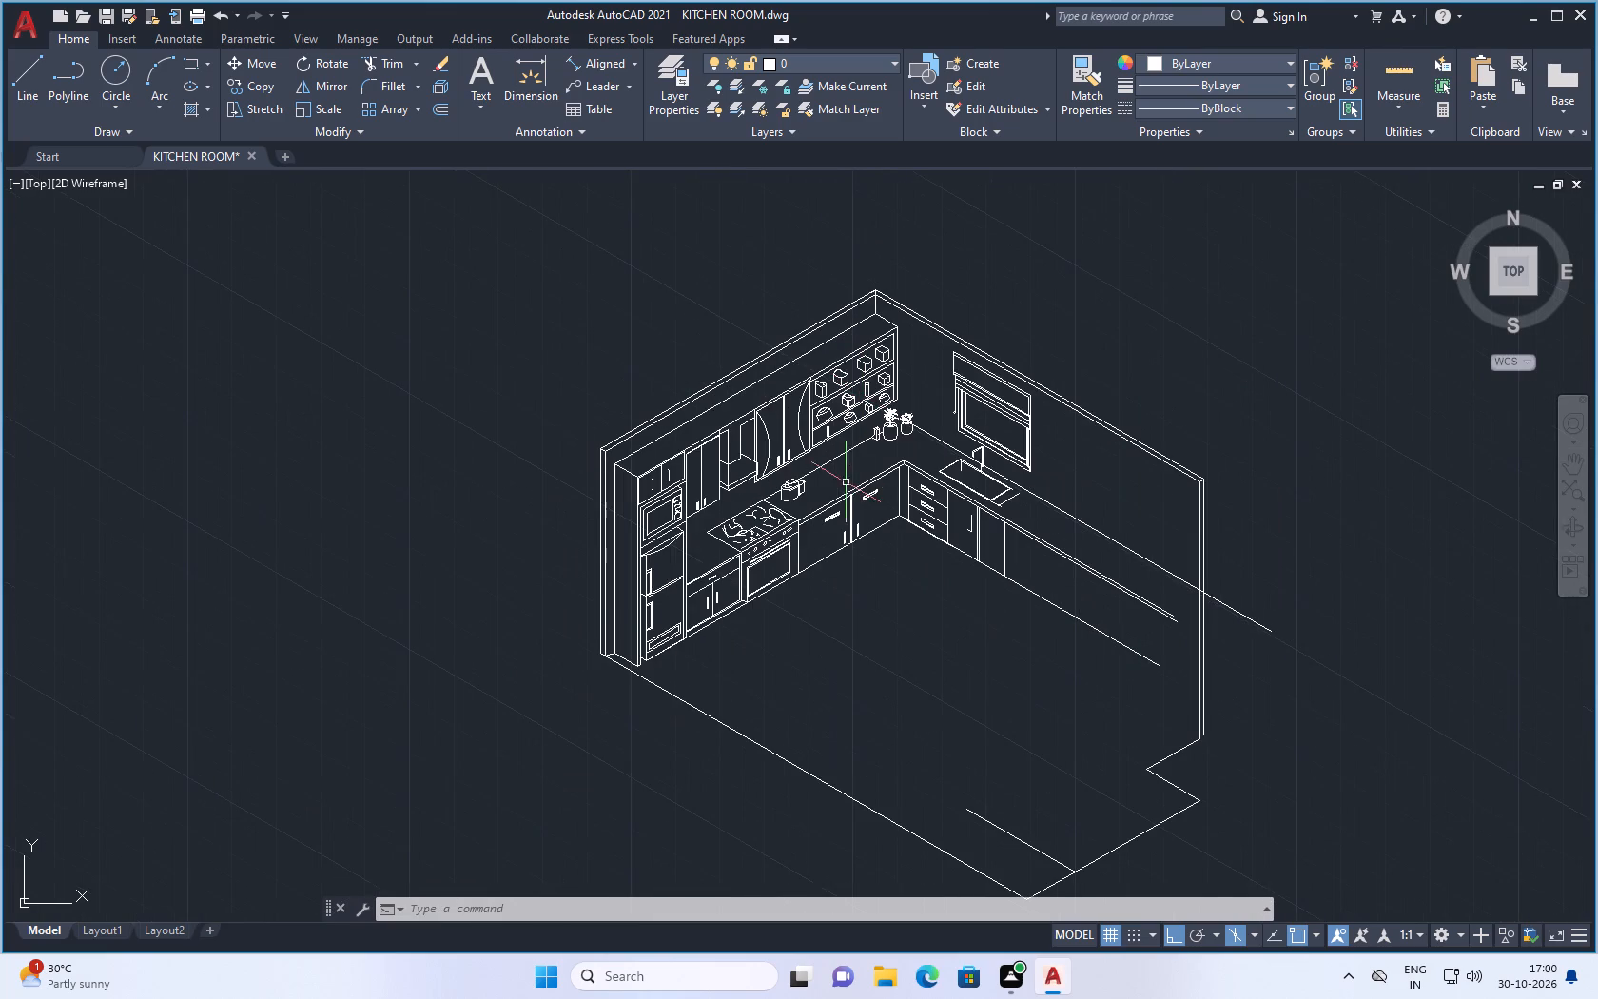
pyautogui.scroll(1, 833, 487)
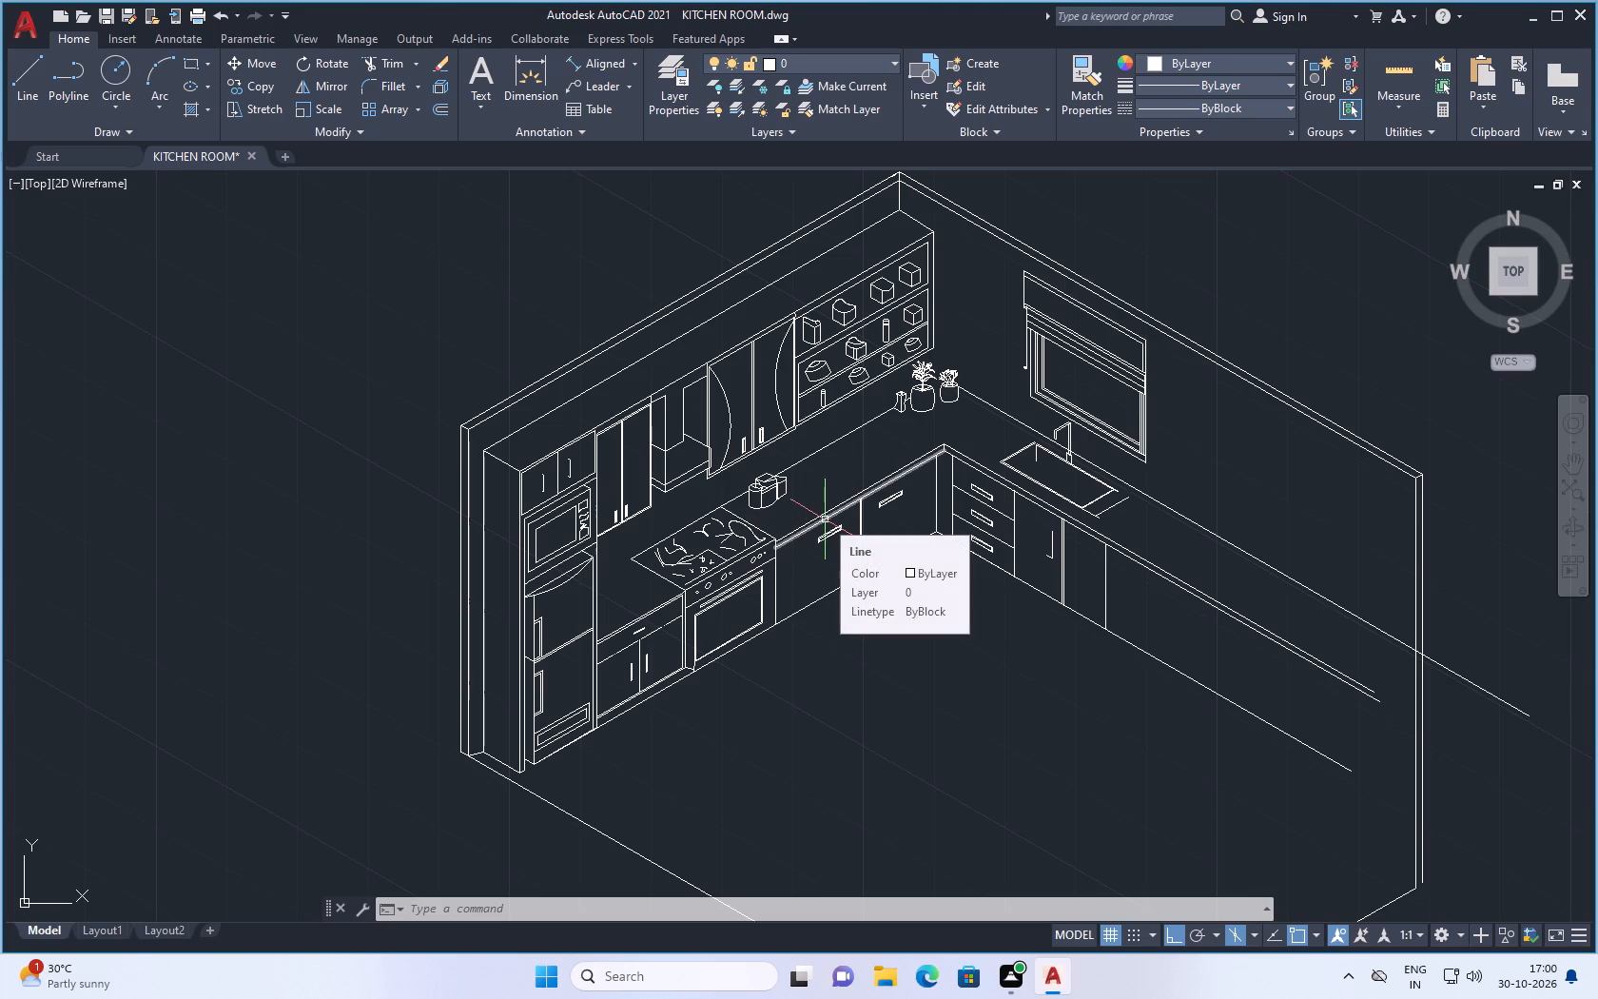
pyautogui.scroll(-1, 885, 524)
pyautogui.scroll(1, 903, 431)
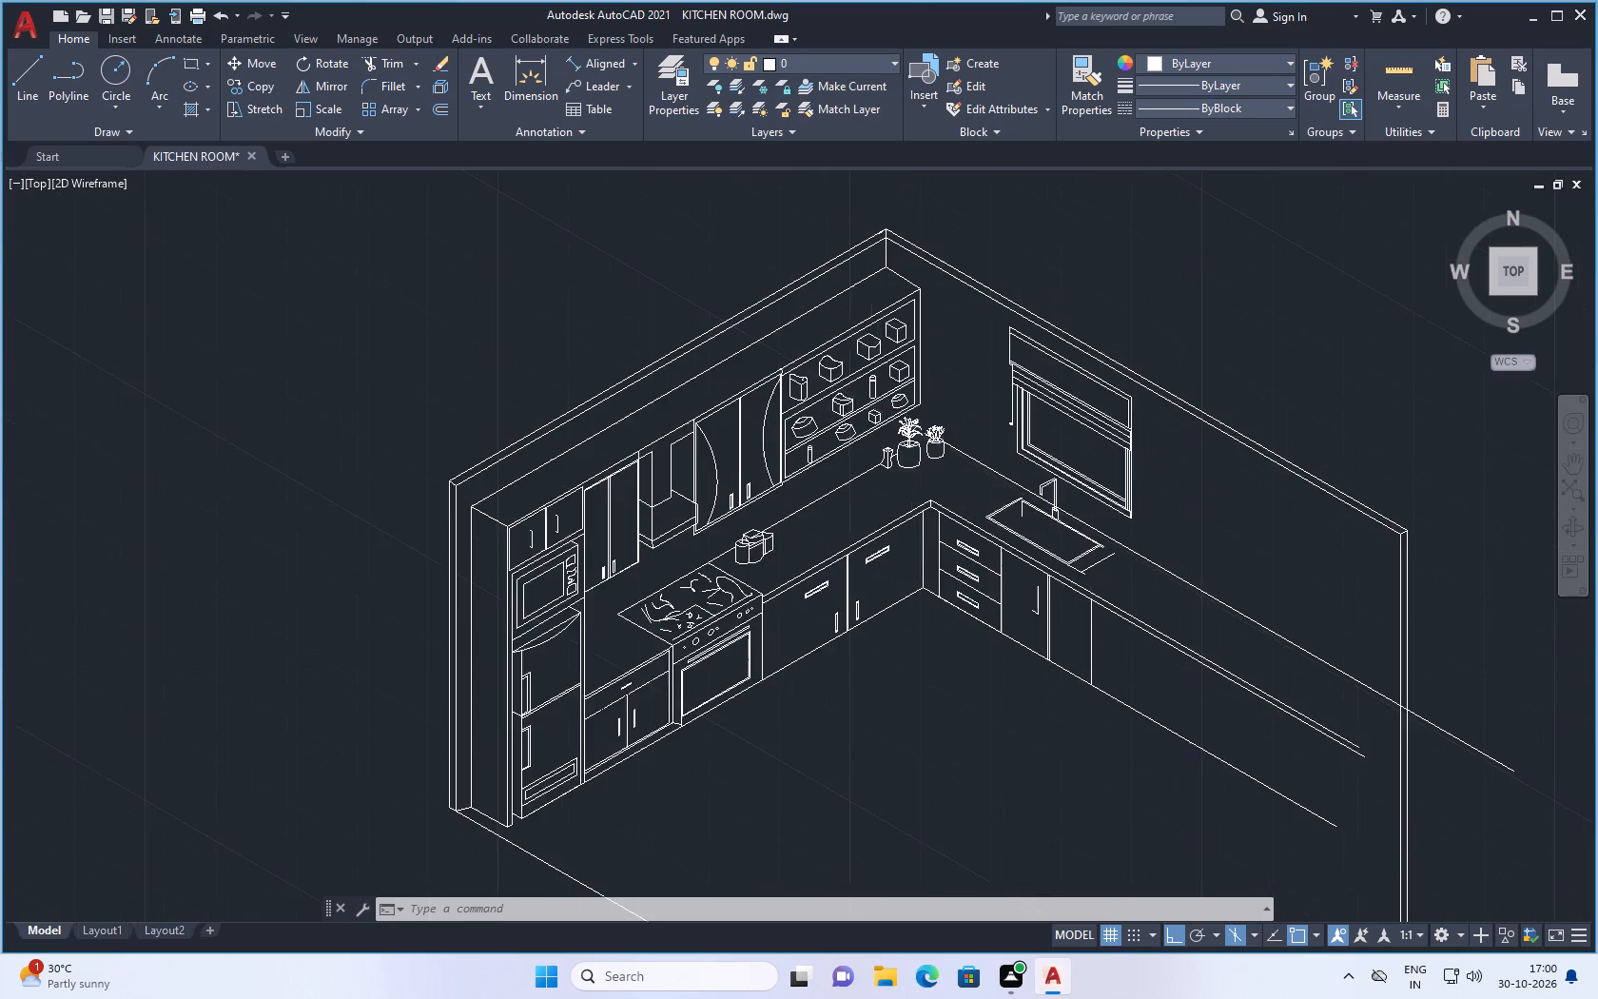
pyautogui.scroll(1, 903, 431)
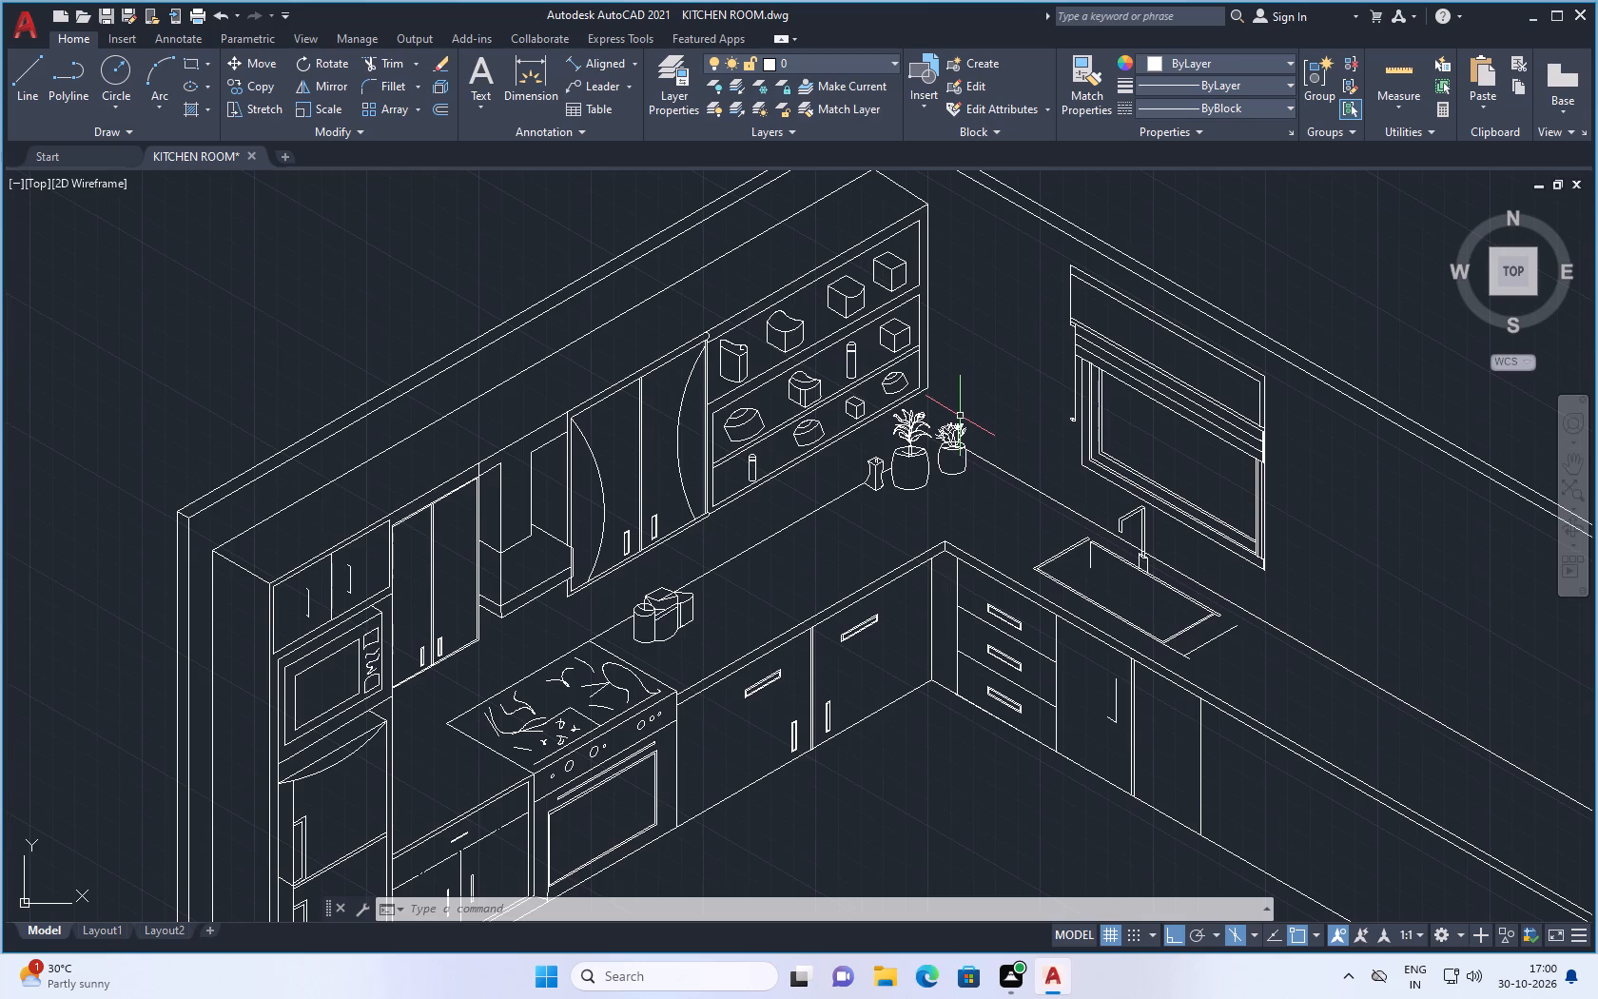
pyautogui.scroll(-1, 883, 482)
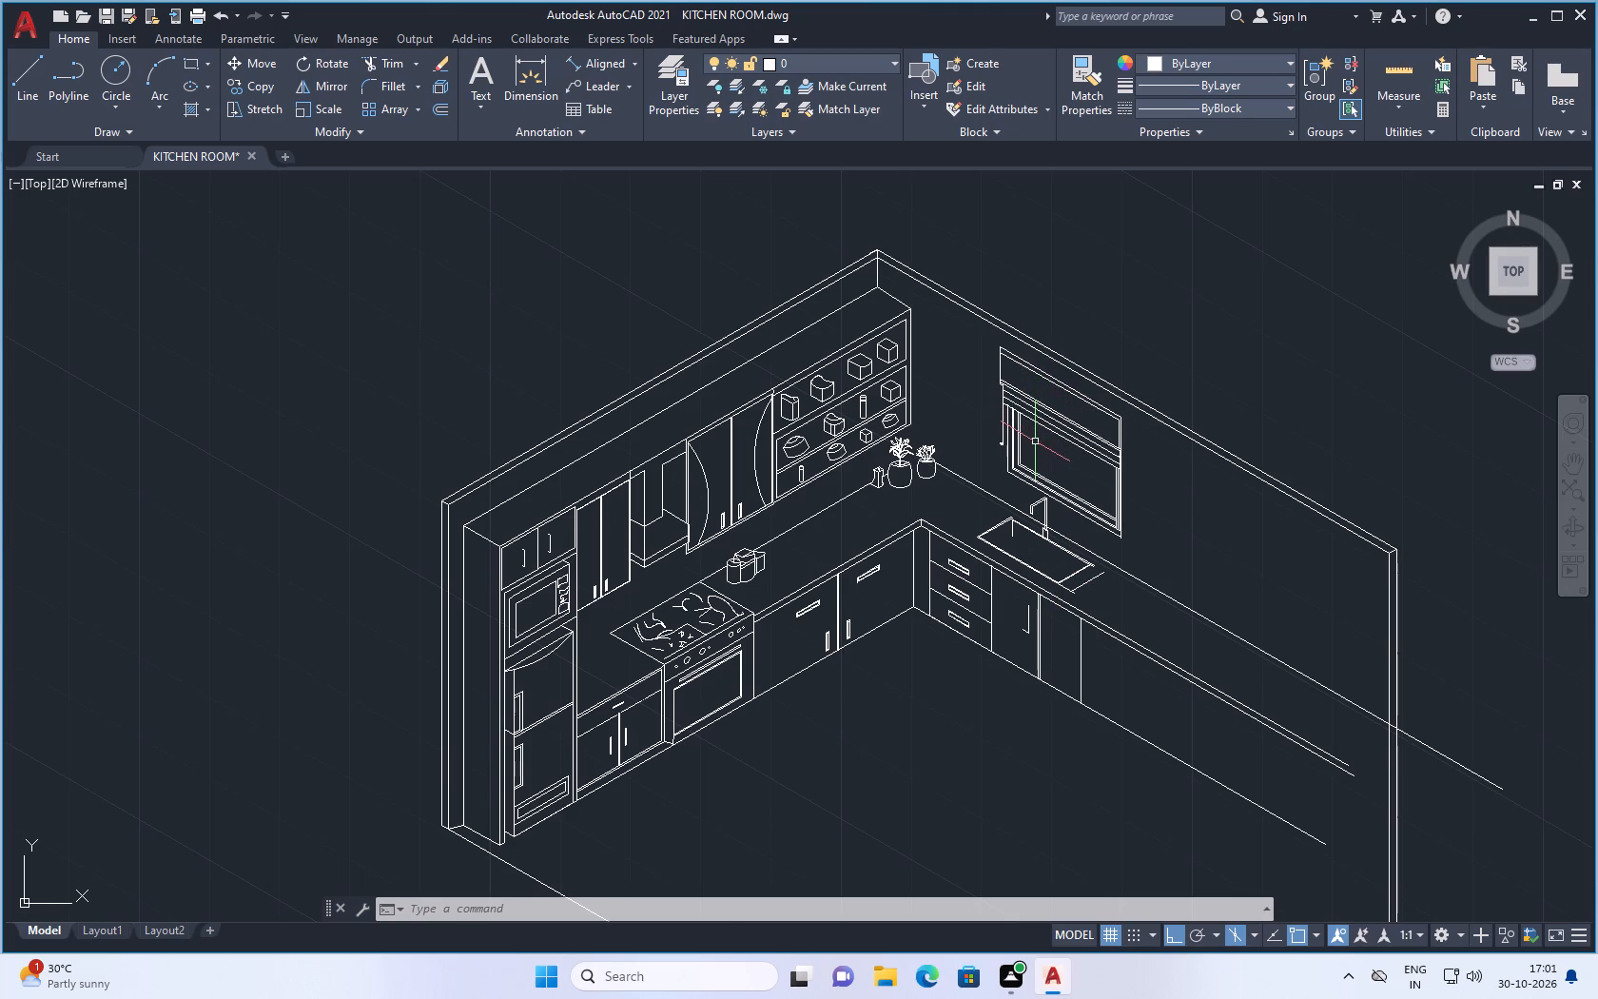
pyautogui.scroll(-3, 937, 472)
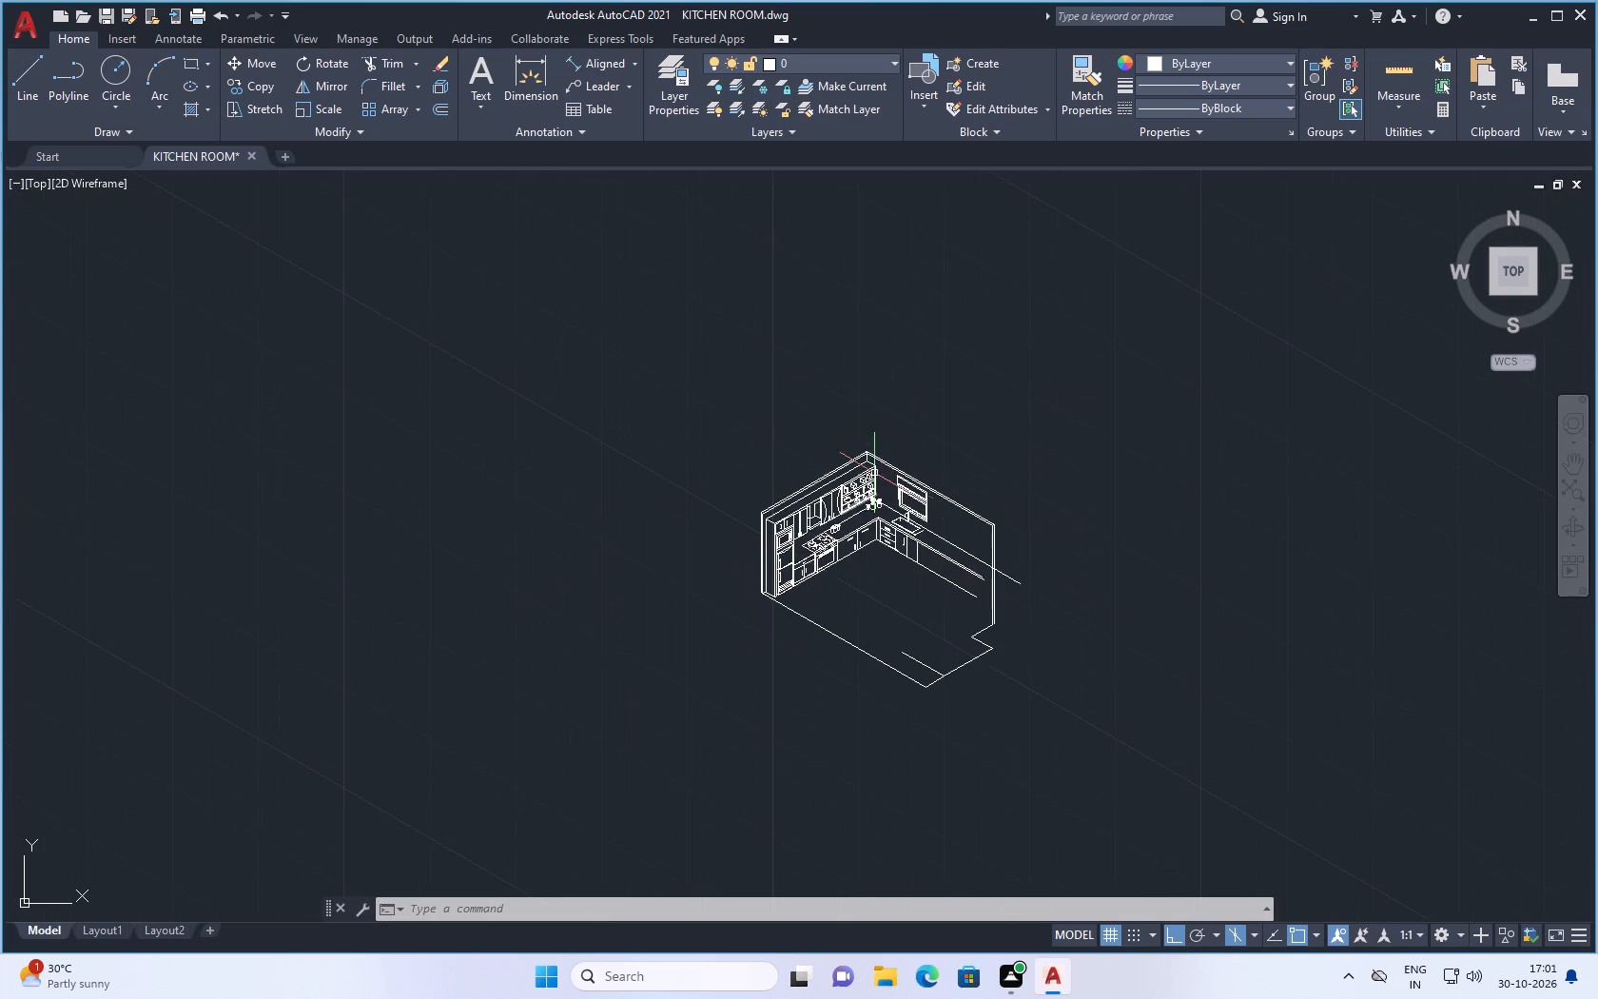
pyautogui.scroll(1, 950, 522)
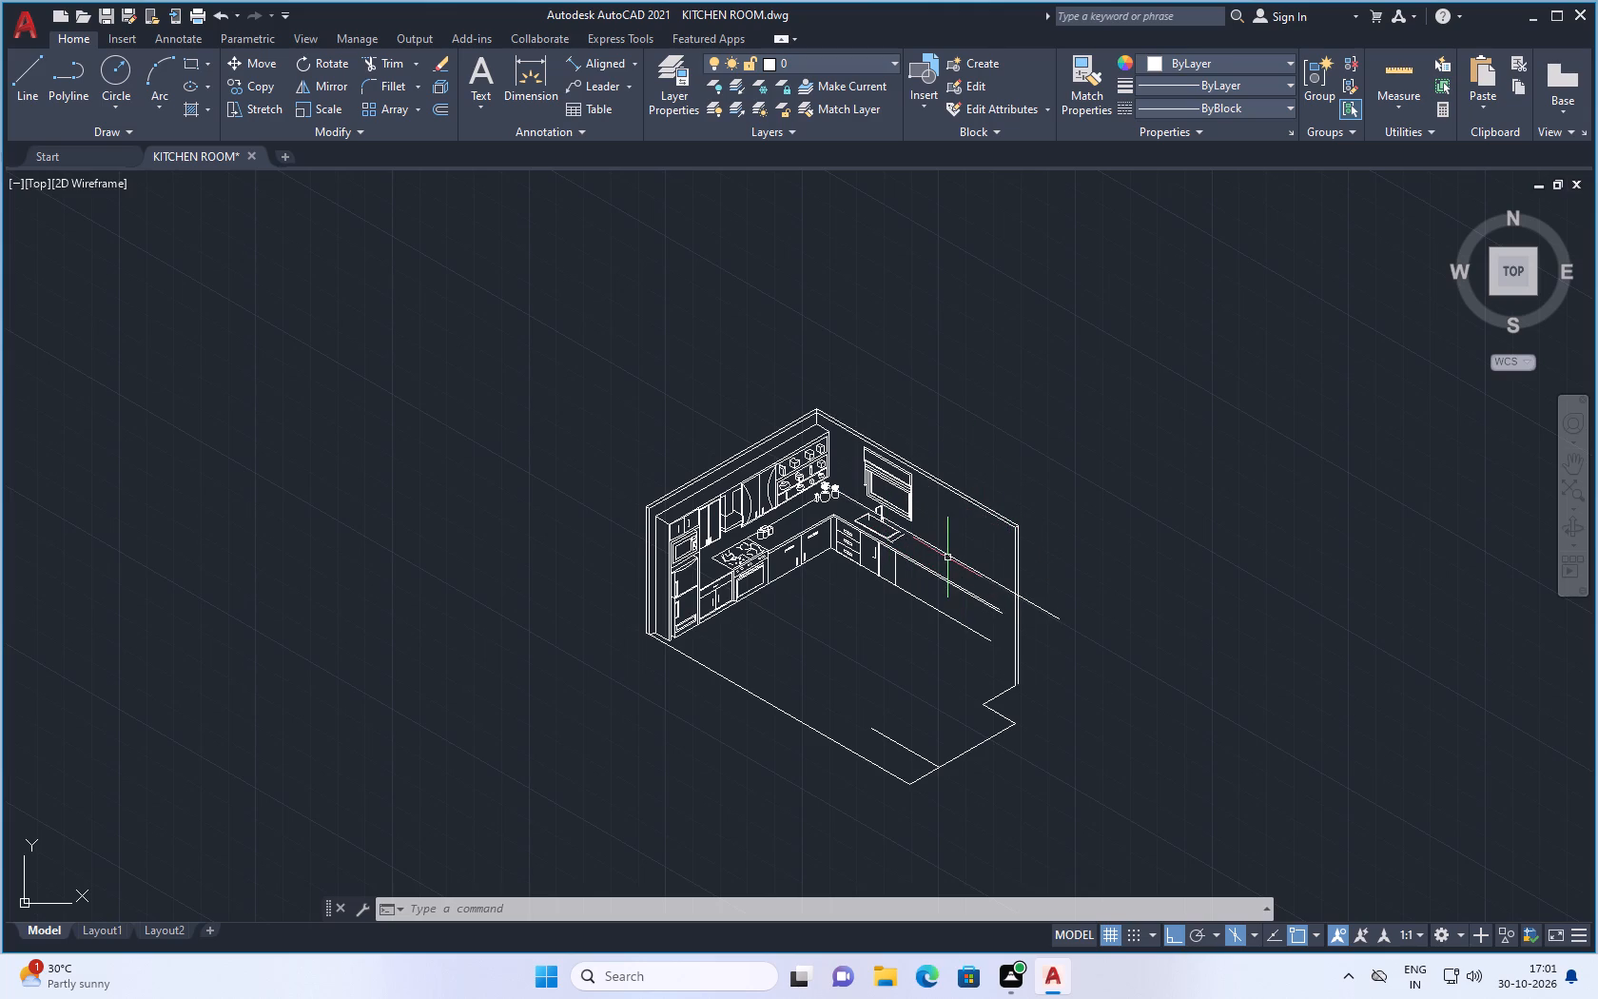
pyautogui.scroll(2, 995, 540)
pyautogui.scroll(-1, 983, 557)
pyautogui.scroll(2, 772, 566)
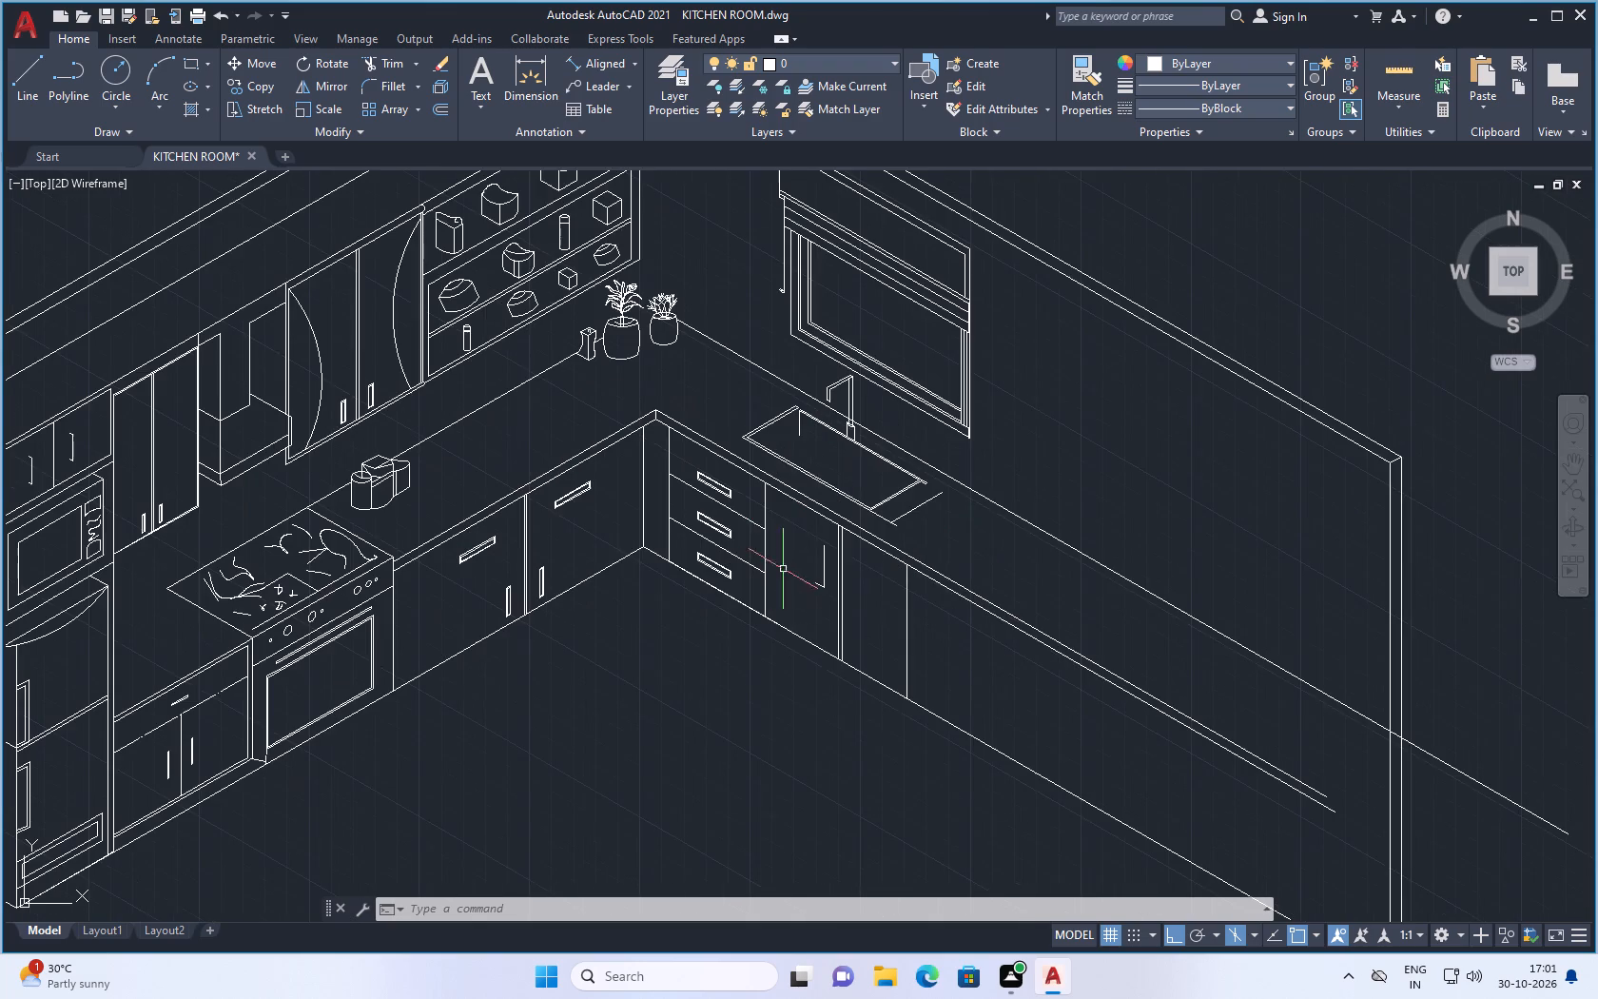
pyautogui.scroll(-1, 894, 623)
pyautogui.scroll(2, 824, 575)
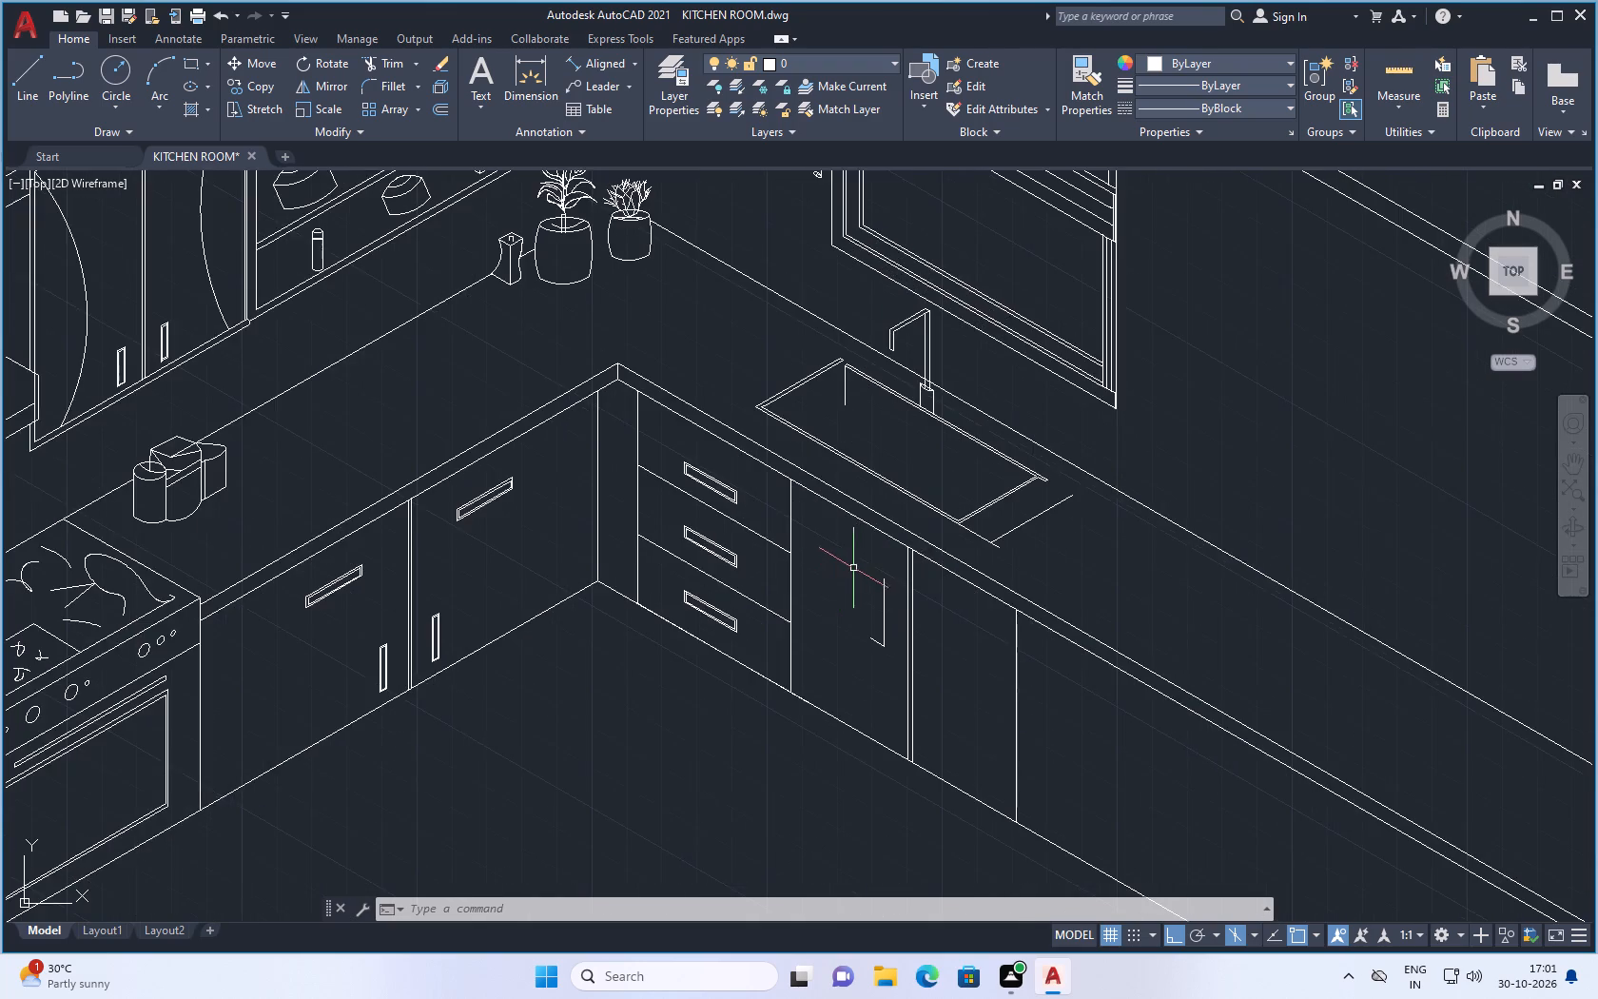
pyautogui.scroll(-2, 869, 591)
pyautogui.scroll(2, 674, 599)
pyautogui.scroll(-2, 697, 603)
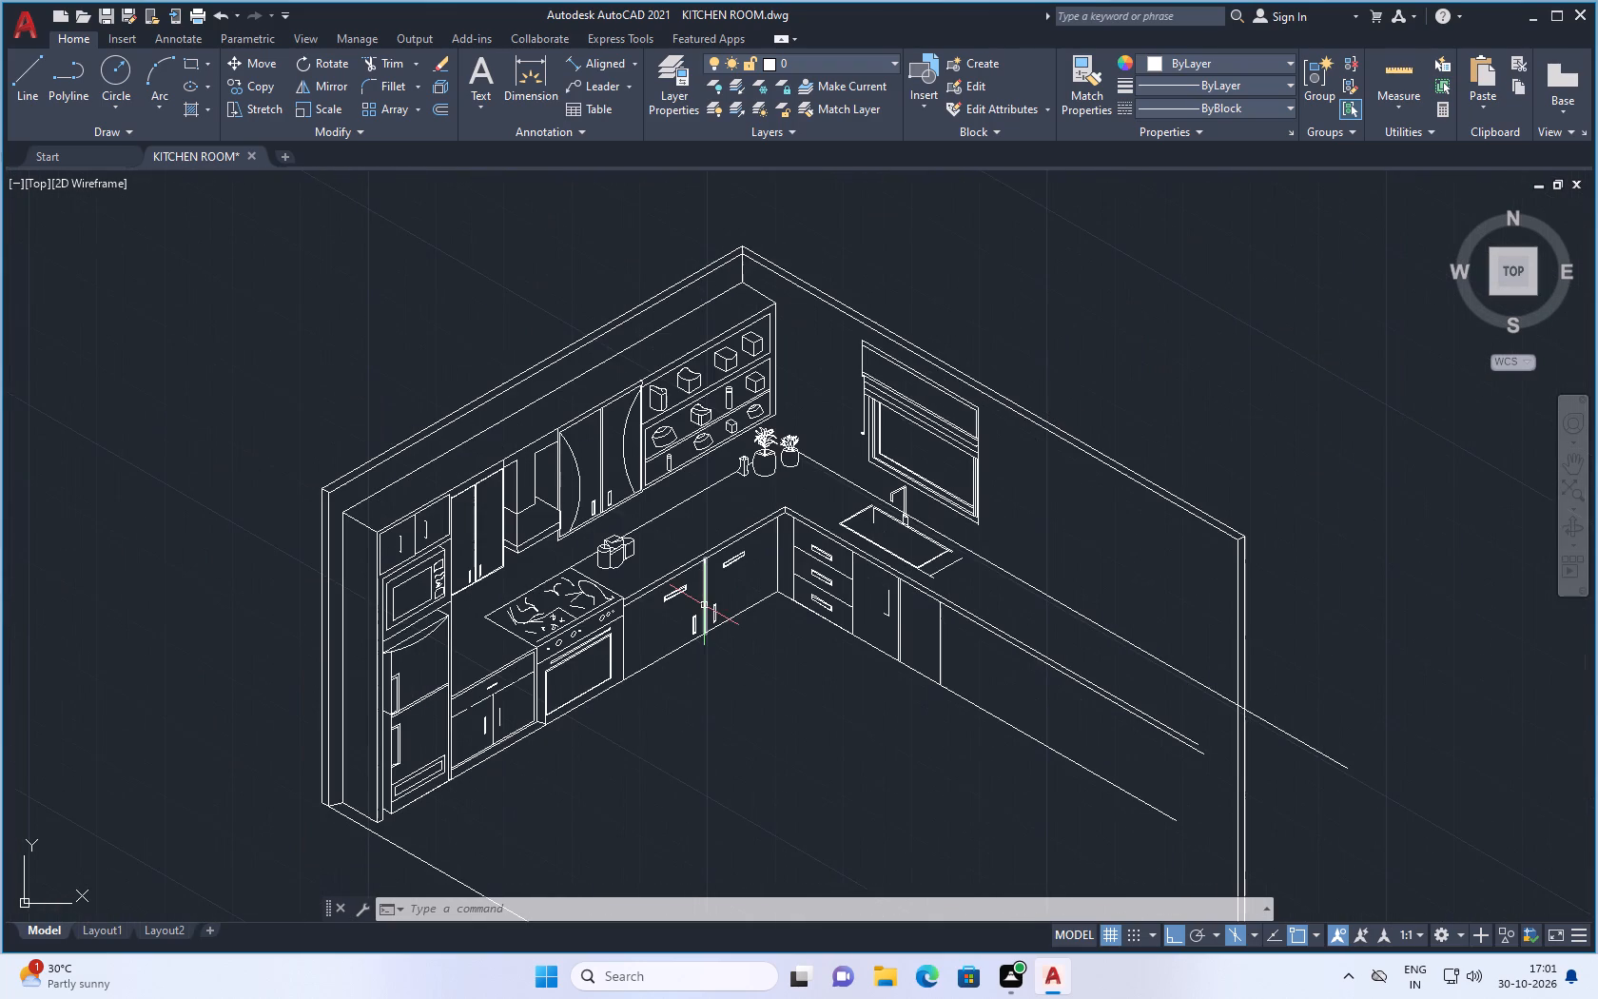
pyautogui.scroll(1, 633, 475)
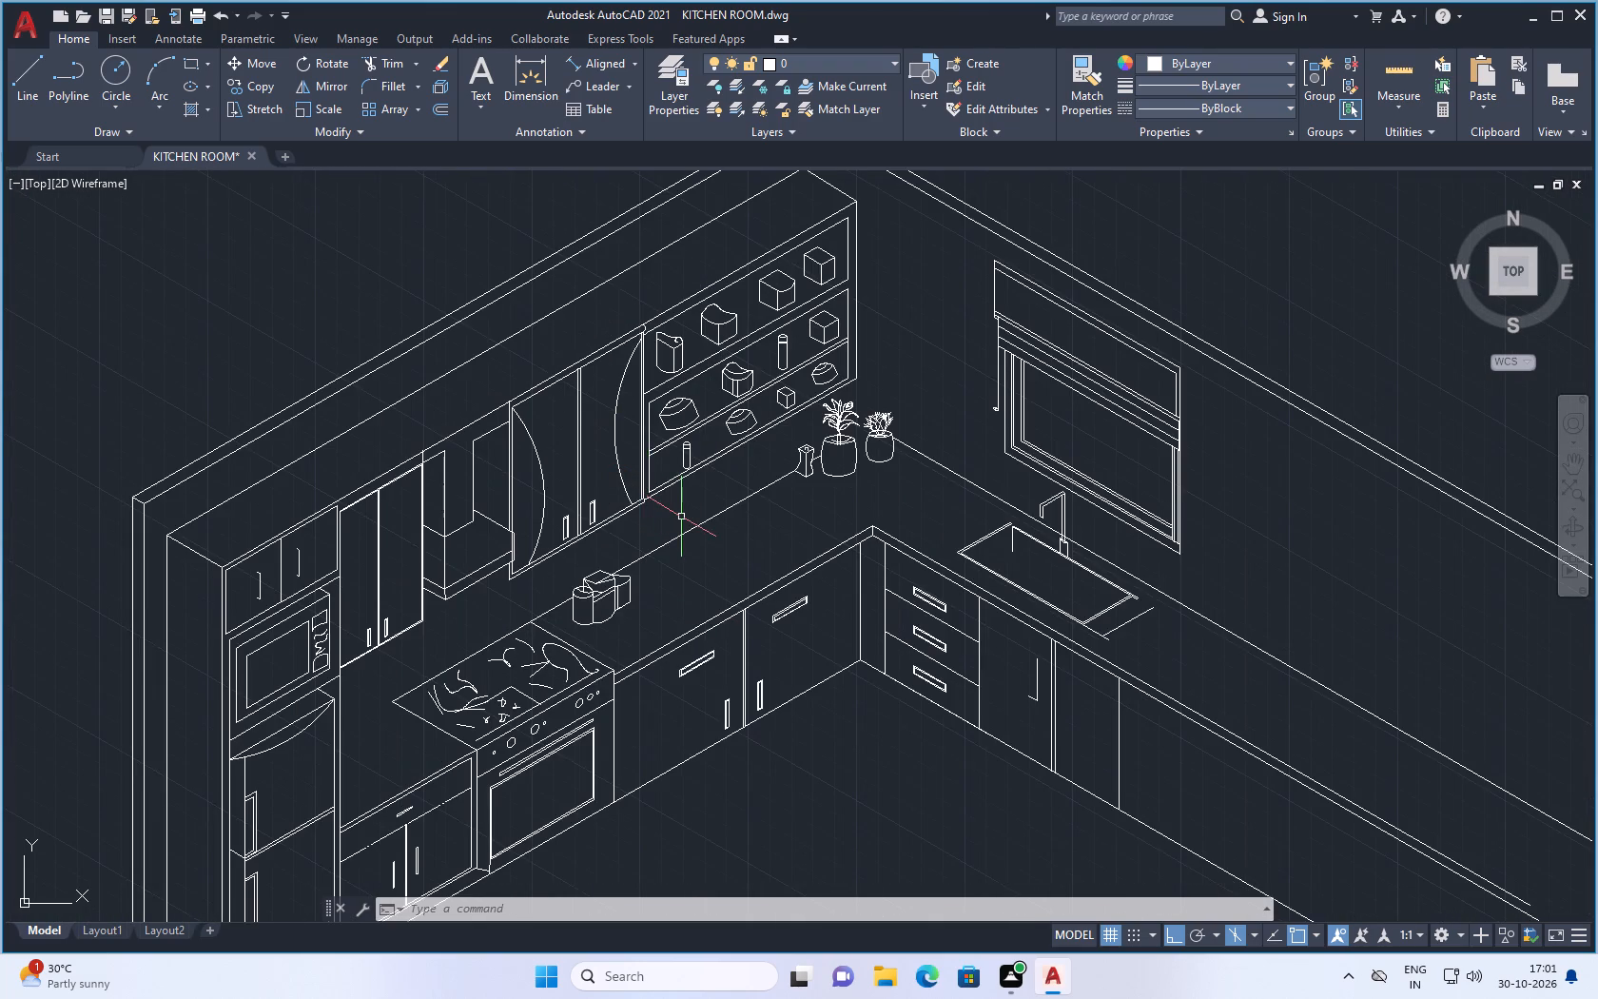
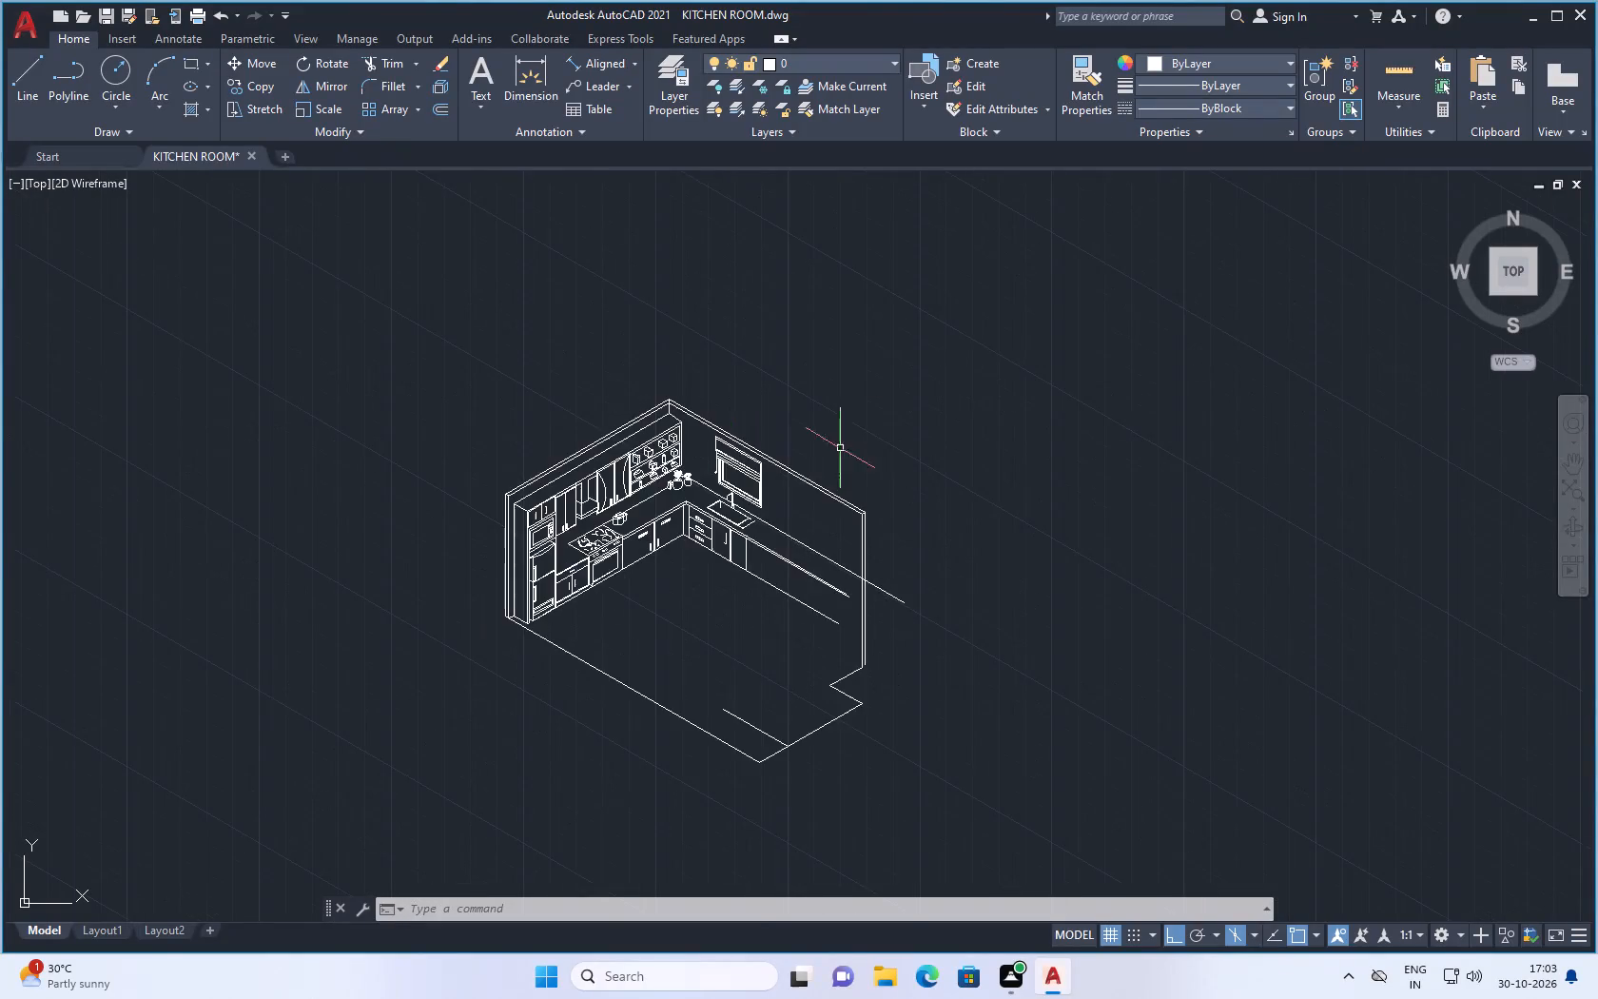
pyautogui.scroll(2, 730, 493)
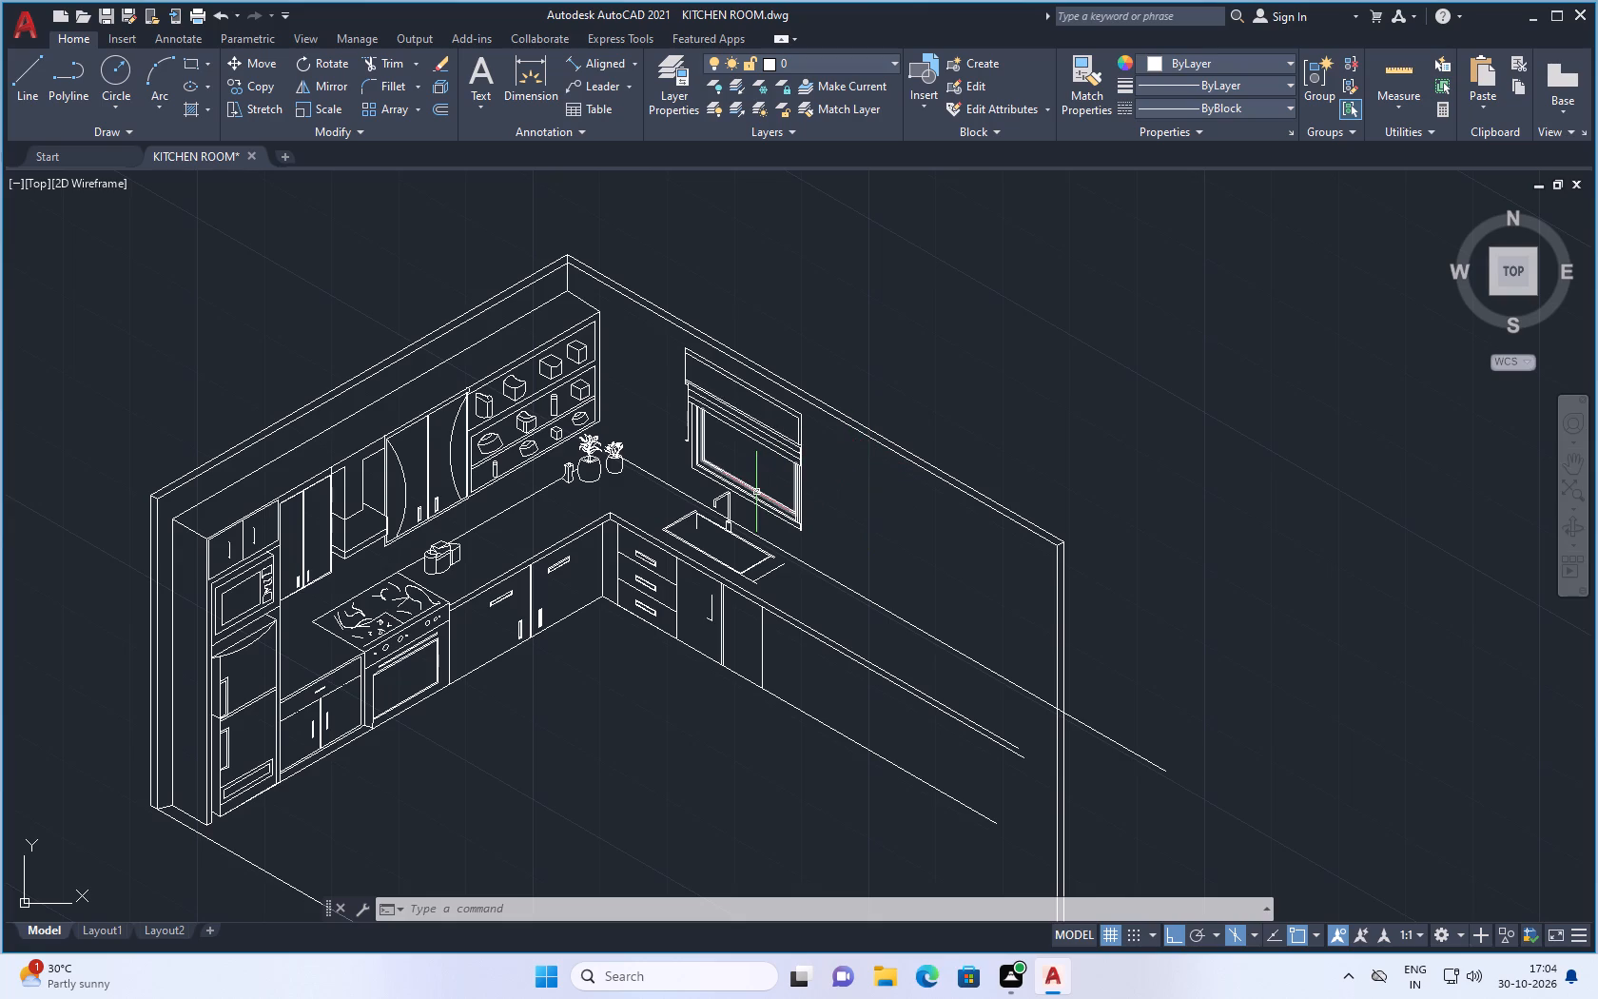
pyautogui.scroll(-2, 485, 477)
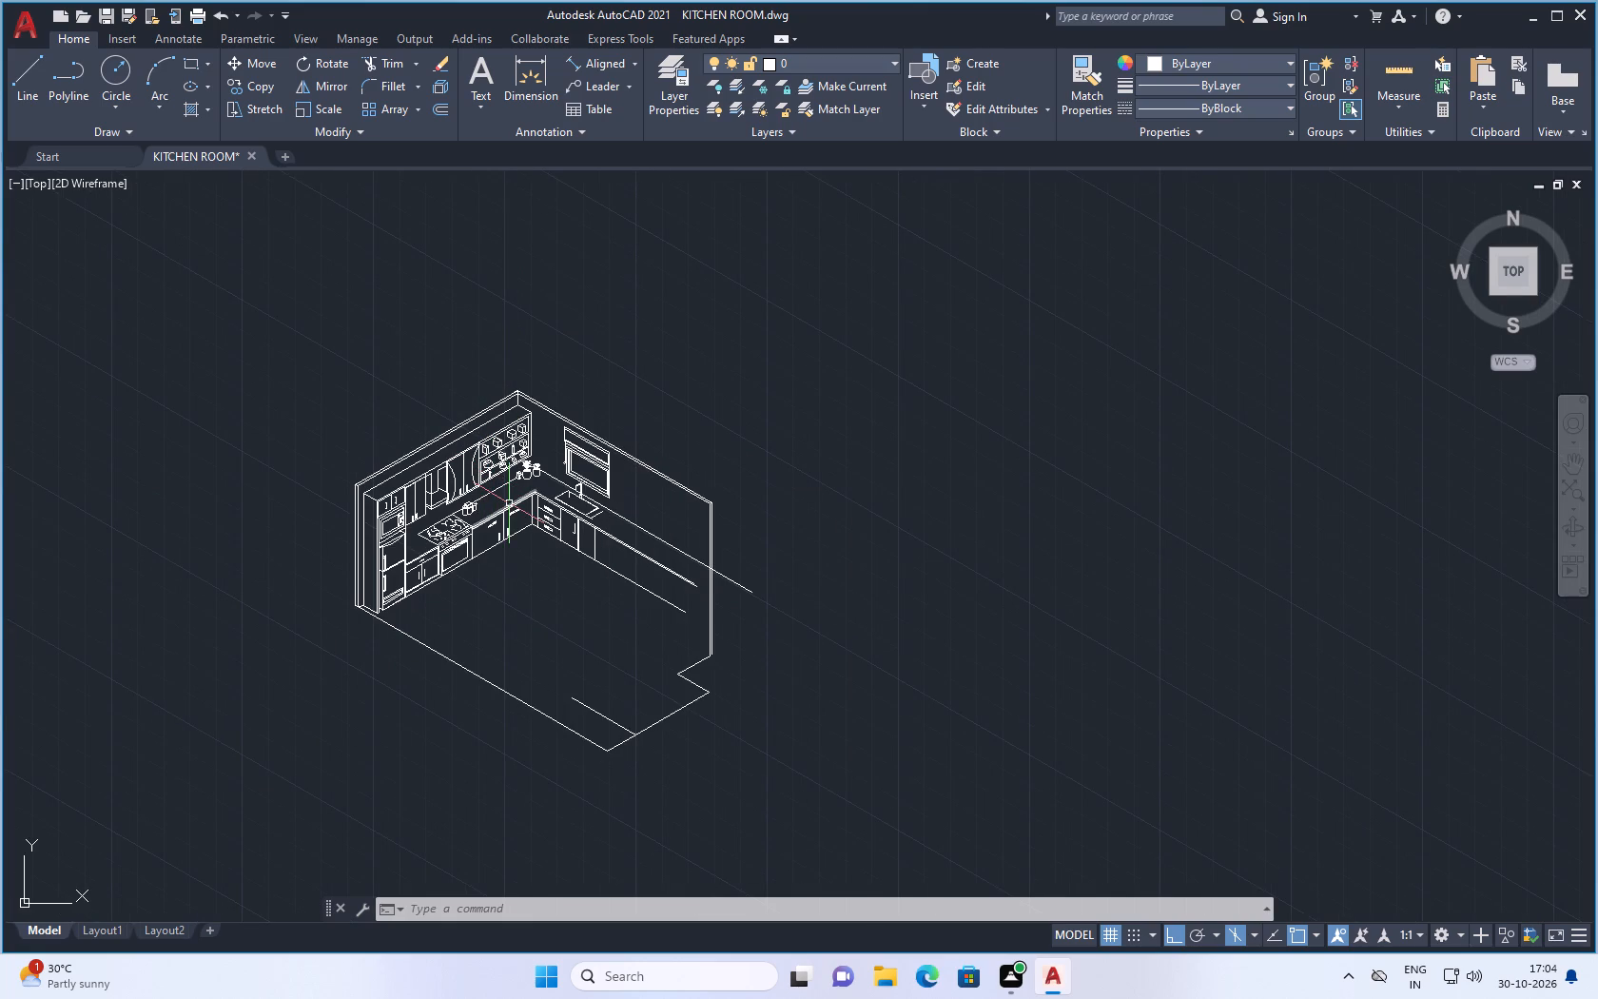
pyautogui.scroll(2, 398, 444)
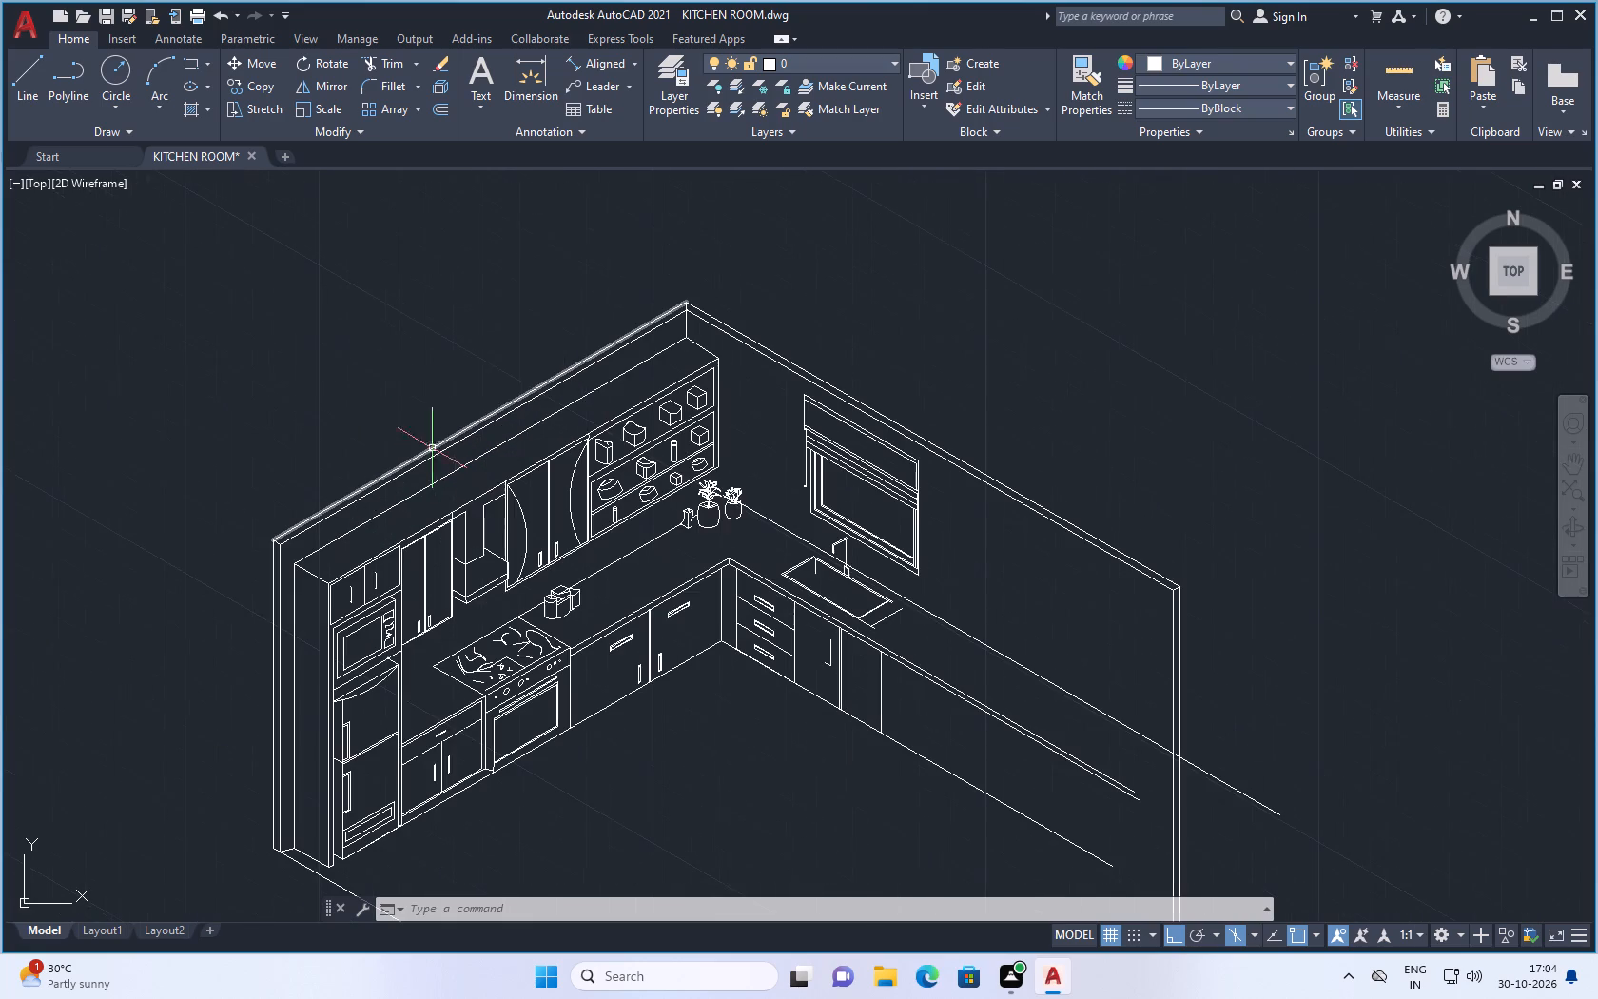
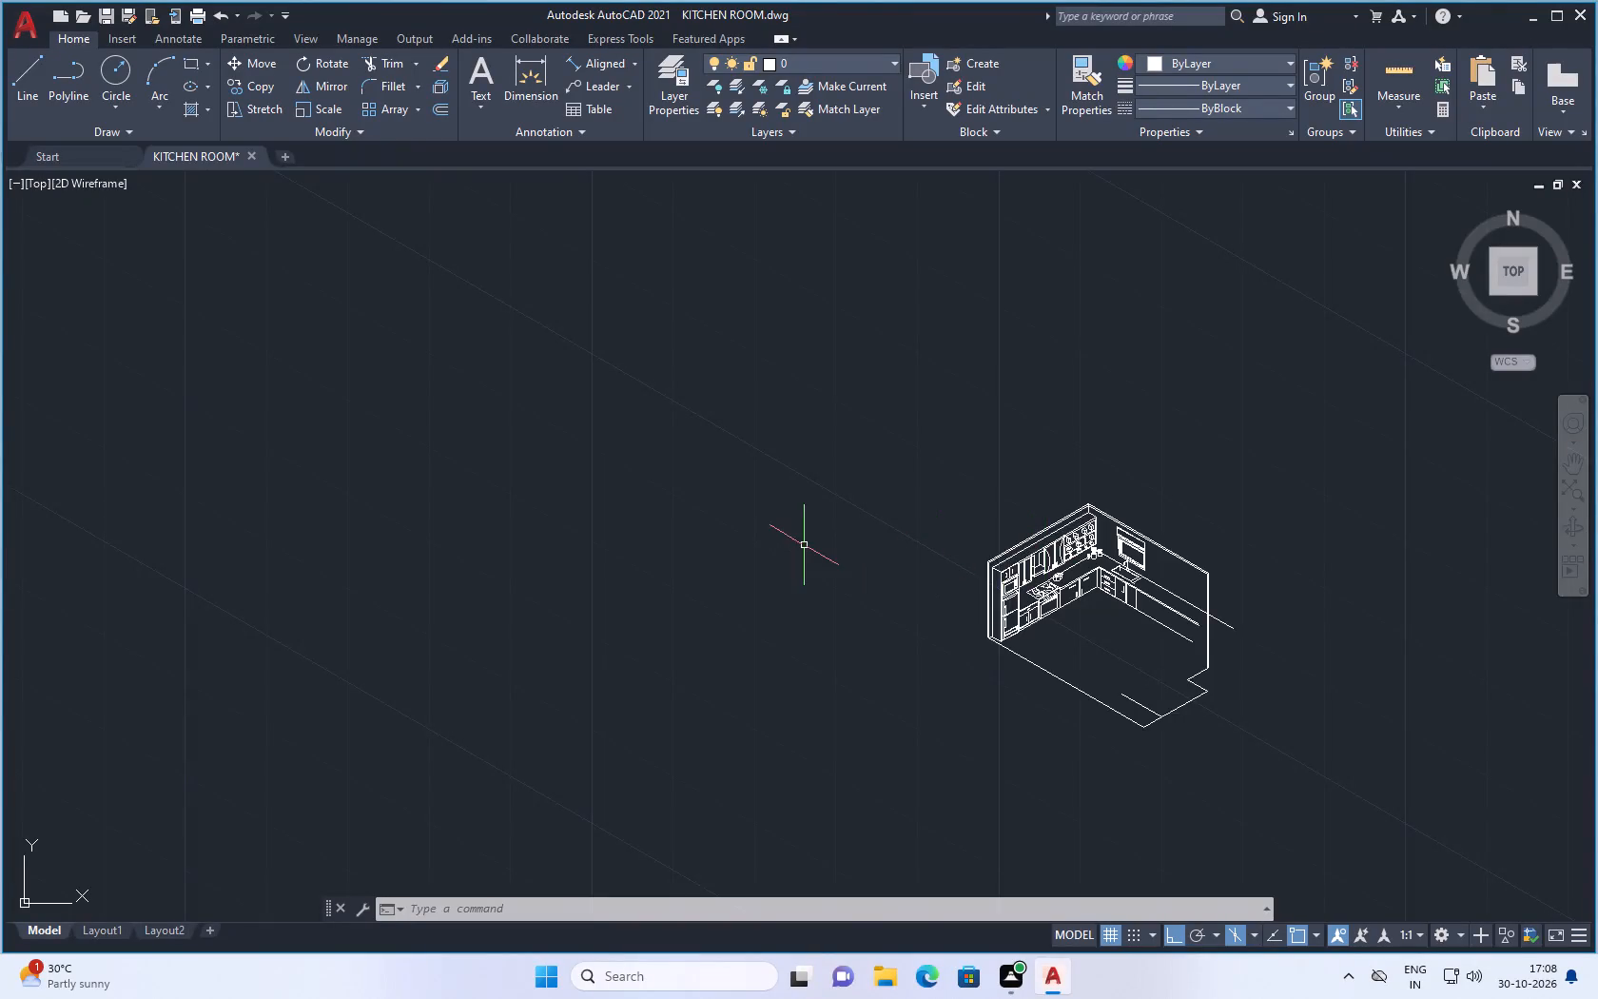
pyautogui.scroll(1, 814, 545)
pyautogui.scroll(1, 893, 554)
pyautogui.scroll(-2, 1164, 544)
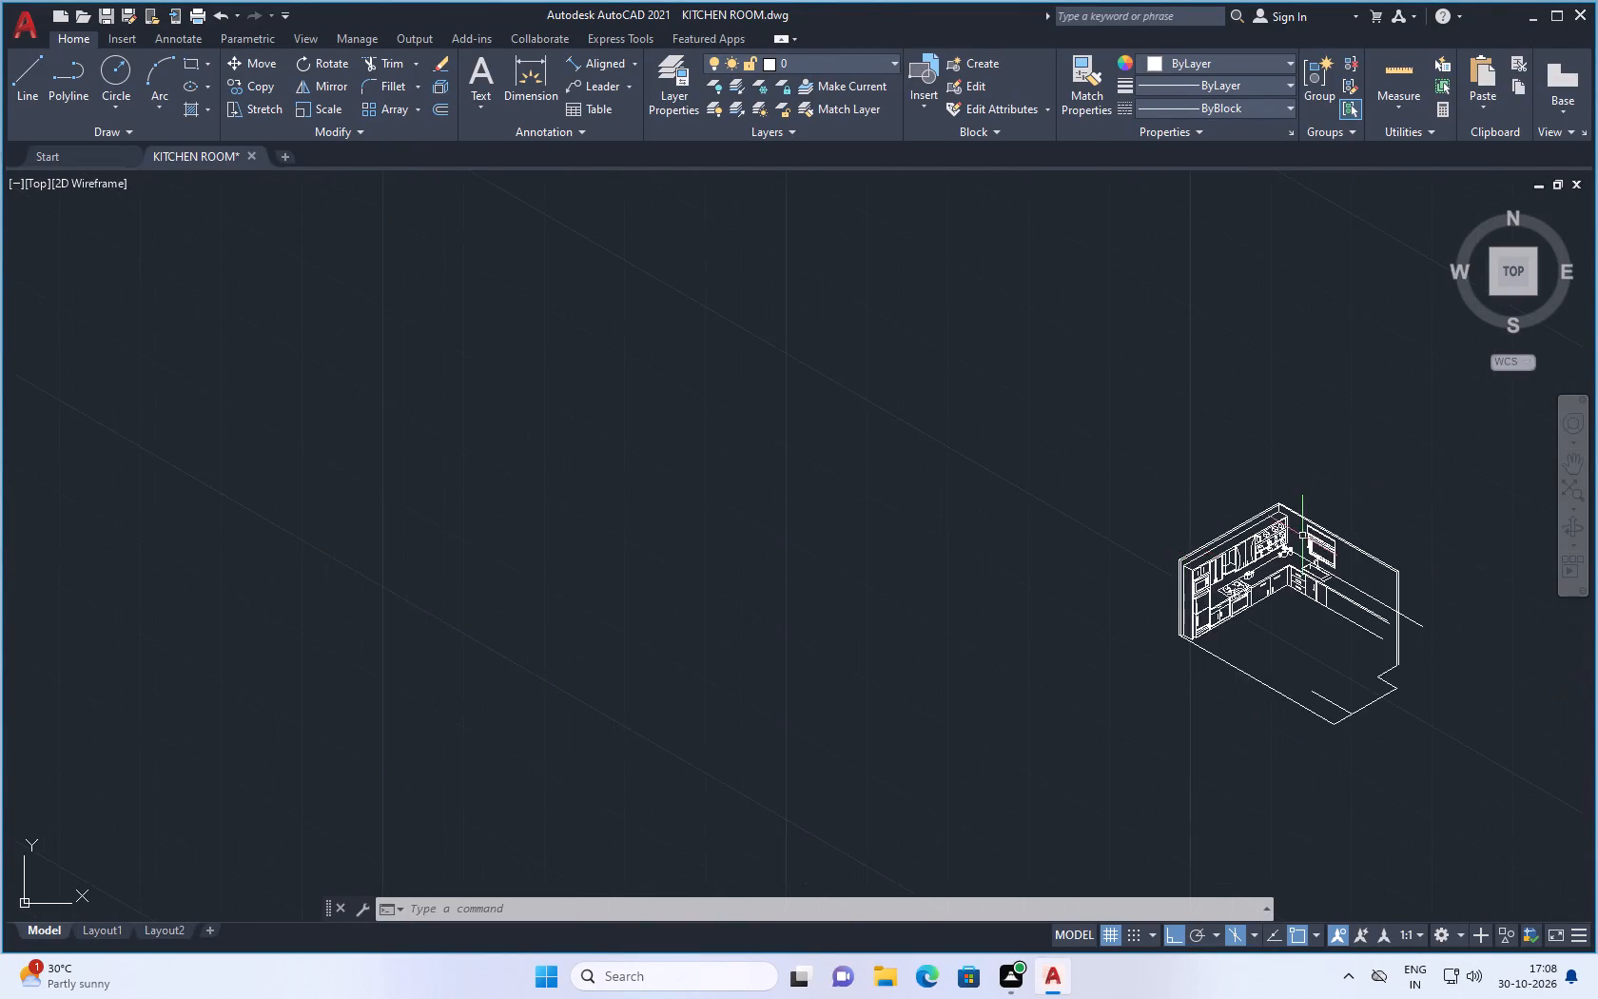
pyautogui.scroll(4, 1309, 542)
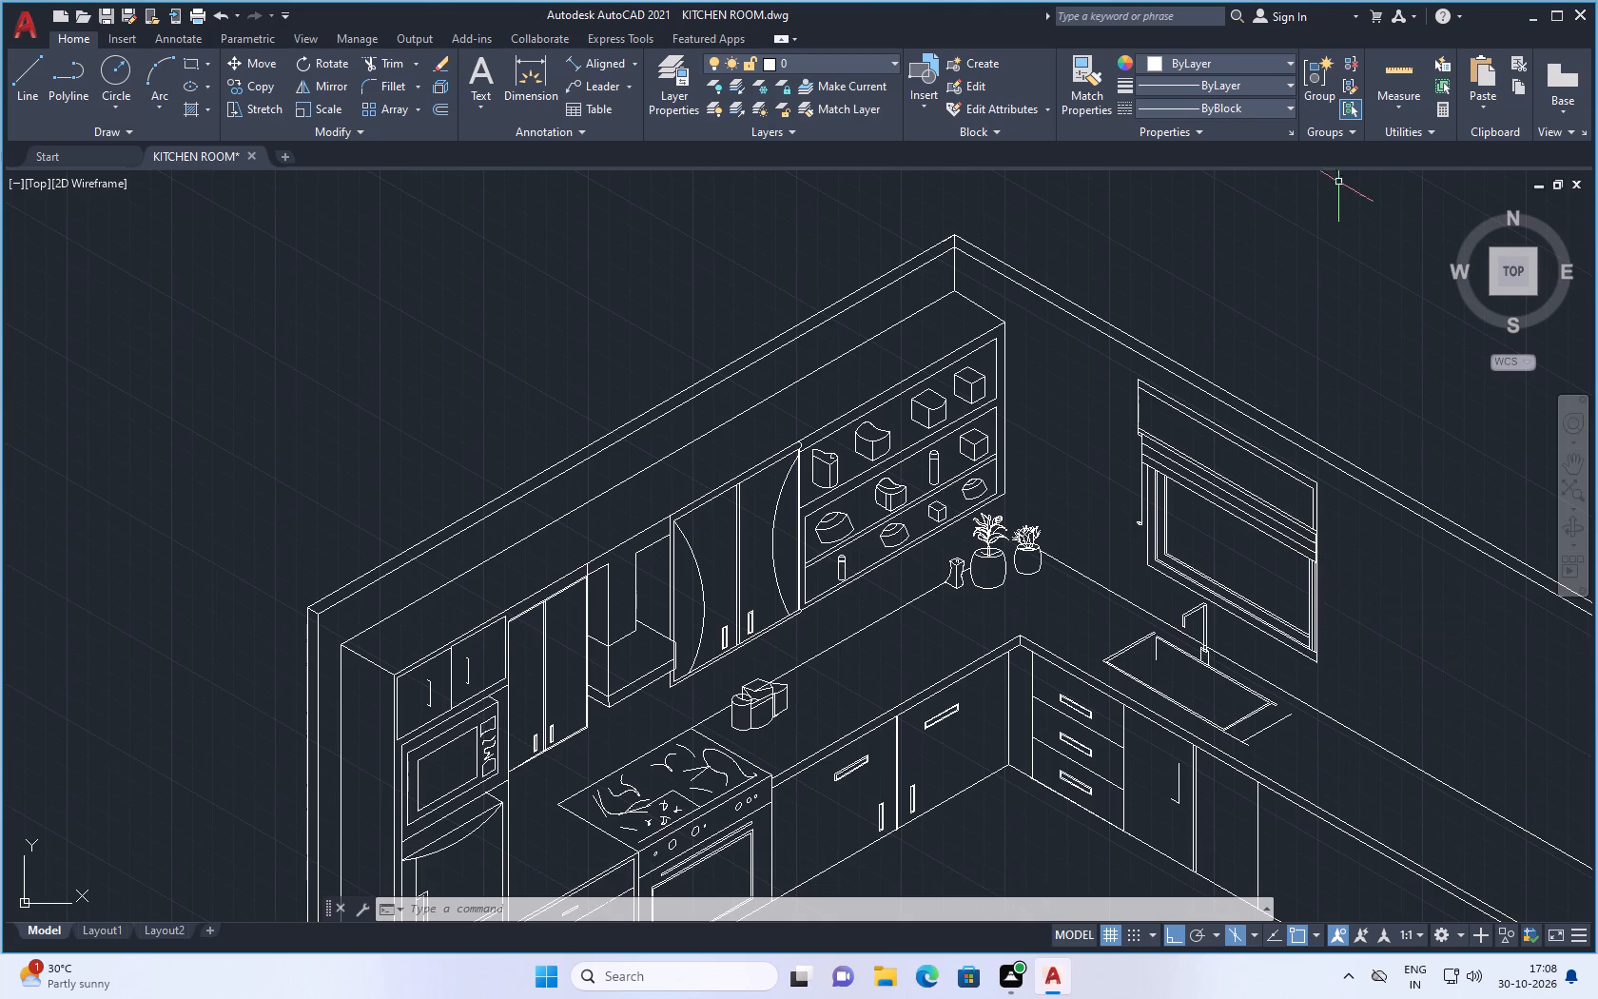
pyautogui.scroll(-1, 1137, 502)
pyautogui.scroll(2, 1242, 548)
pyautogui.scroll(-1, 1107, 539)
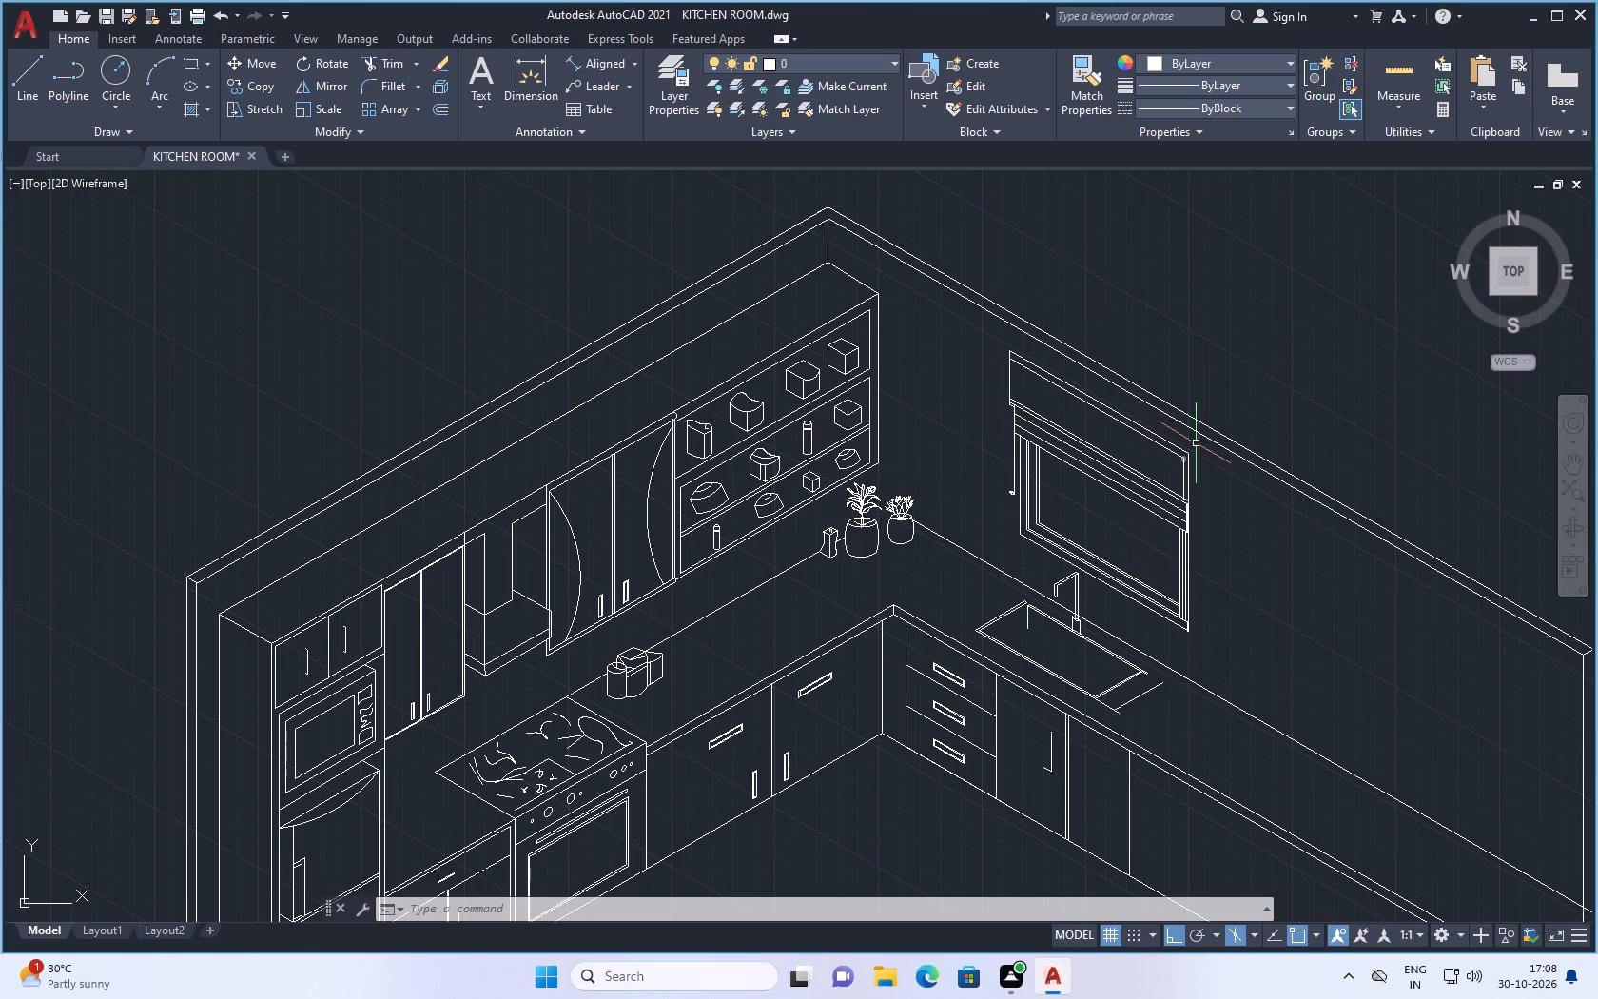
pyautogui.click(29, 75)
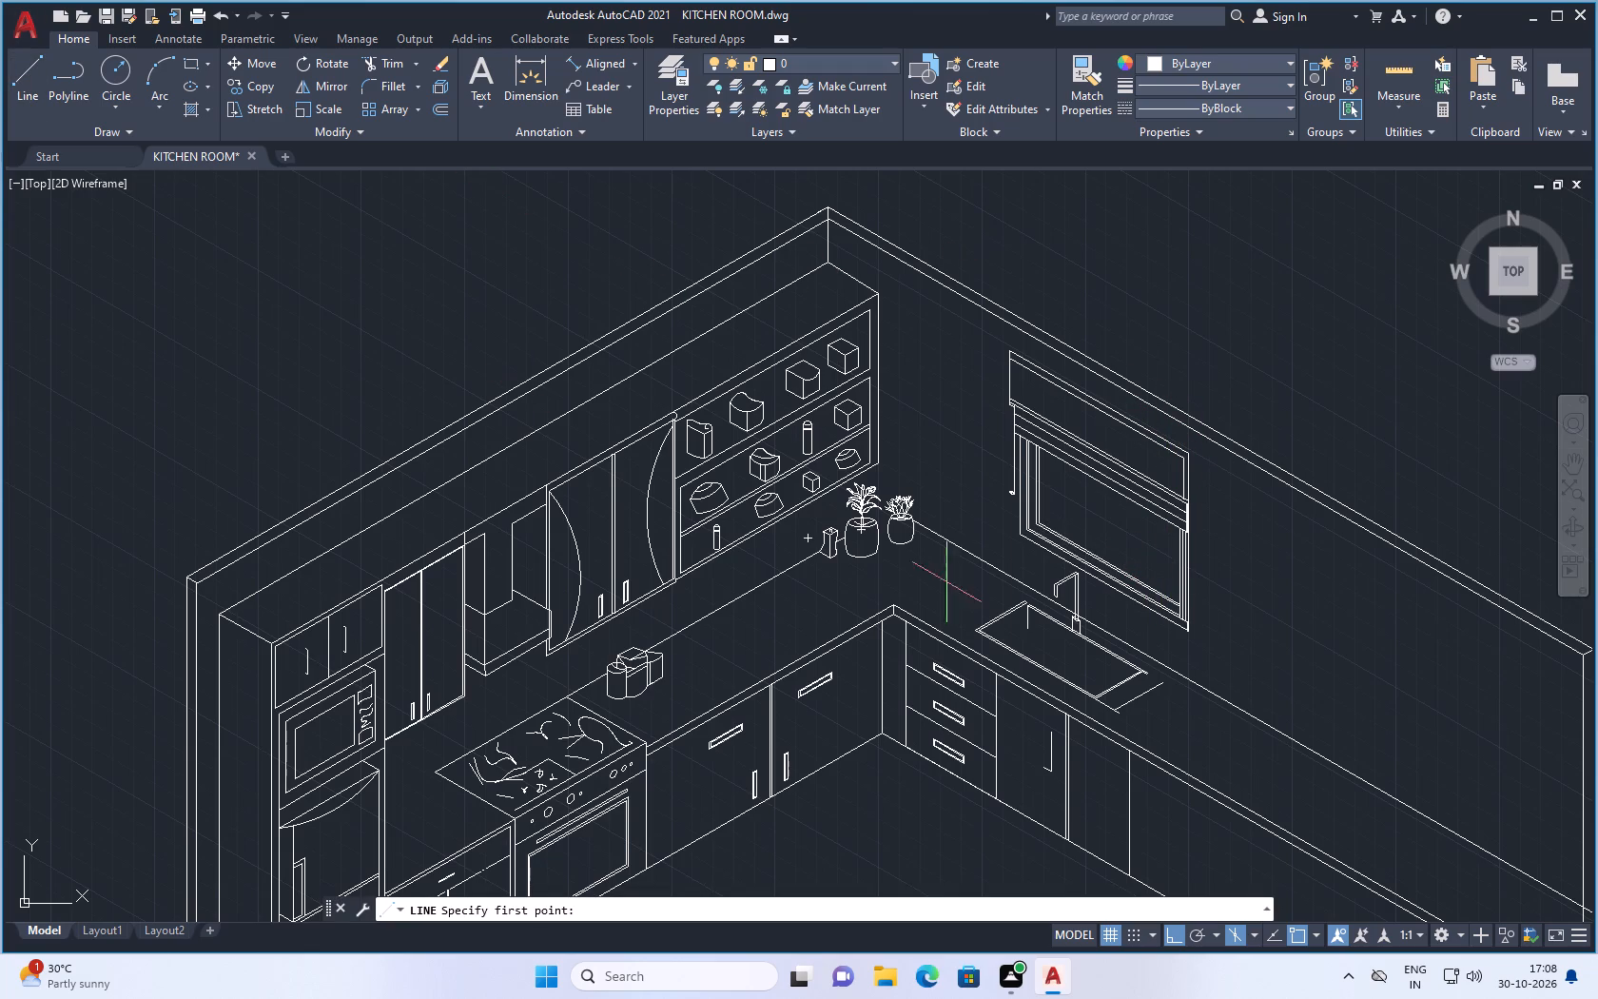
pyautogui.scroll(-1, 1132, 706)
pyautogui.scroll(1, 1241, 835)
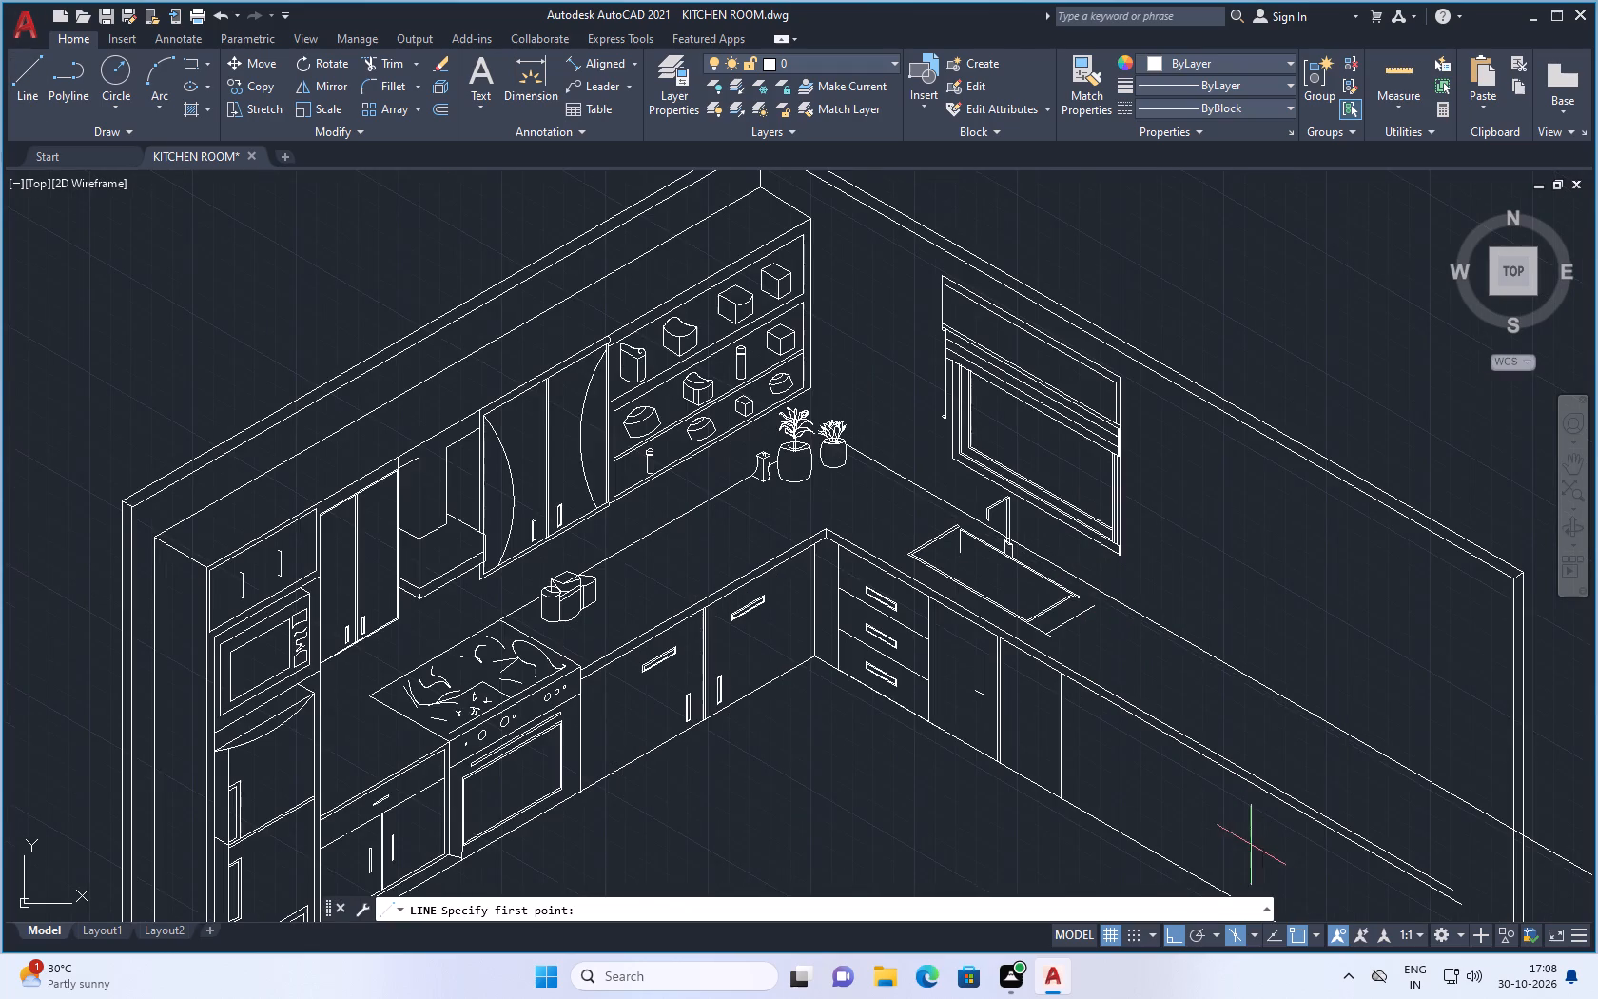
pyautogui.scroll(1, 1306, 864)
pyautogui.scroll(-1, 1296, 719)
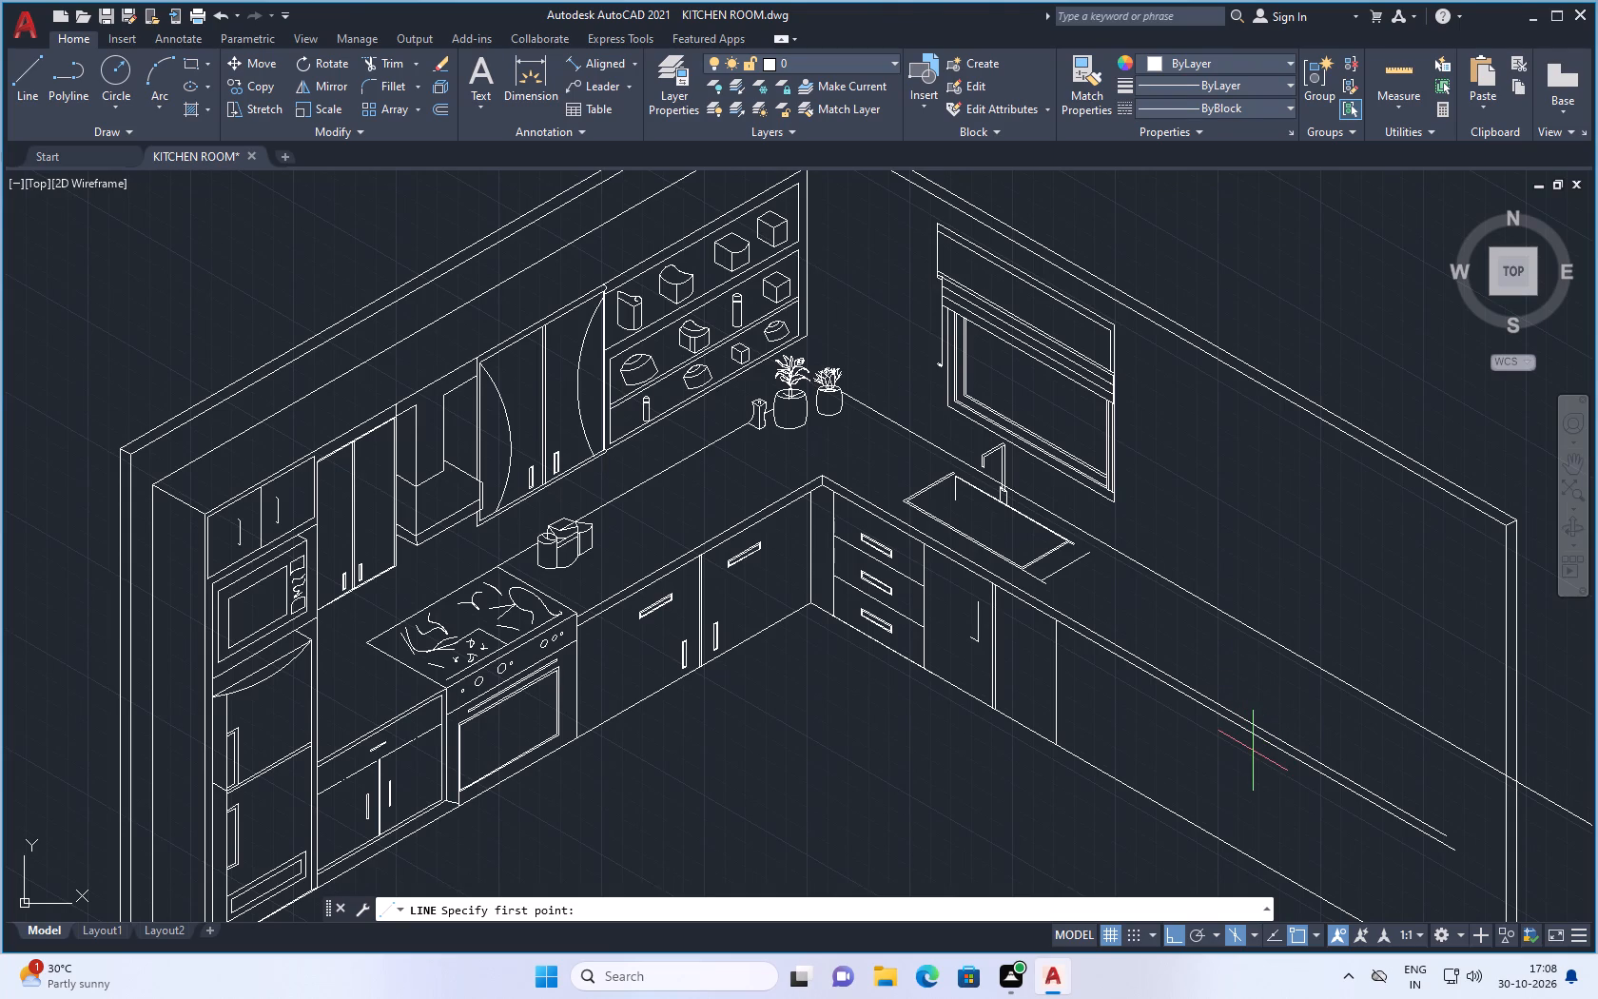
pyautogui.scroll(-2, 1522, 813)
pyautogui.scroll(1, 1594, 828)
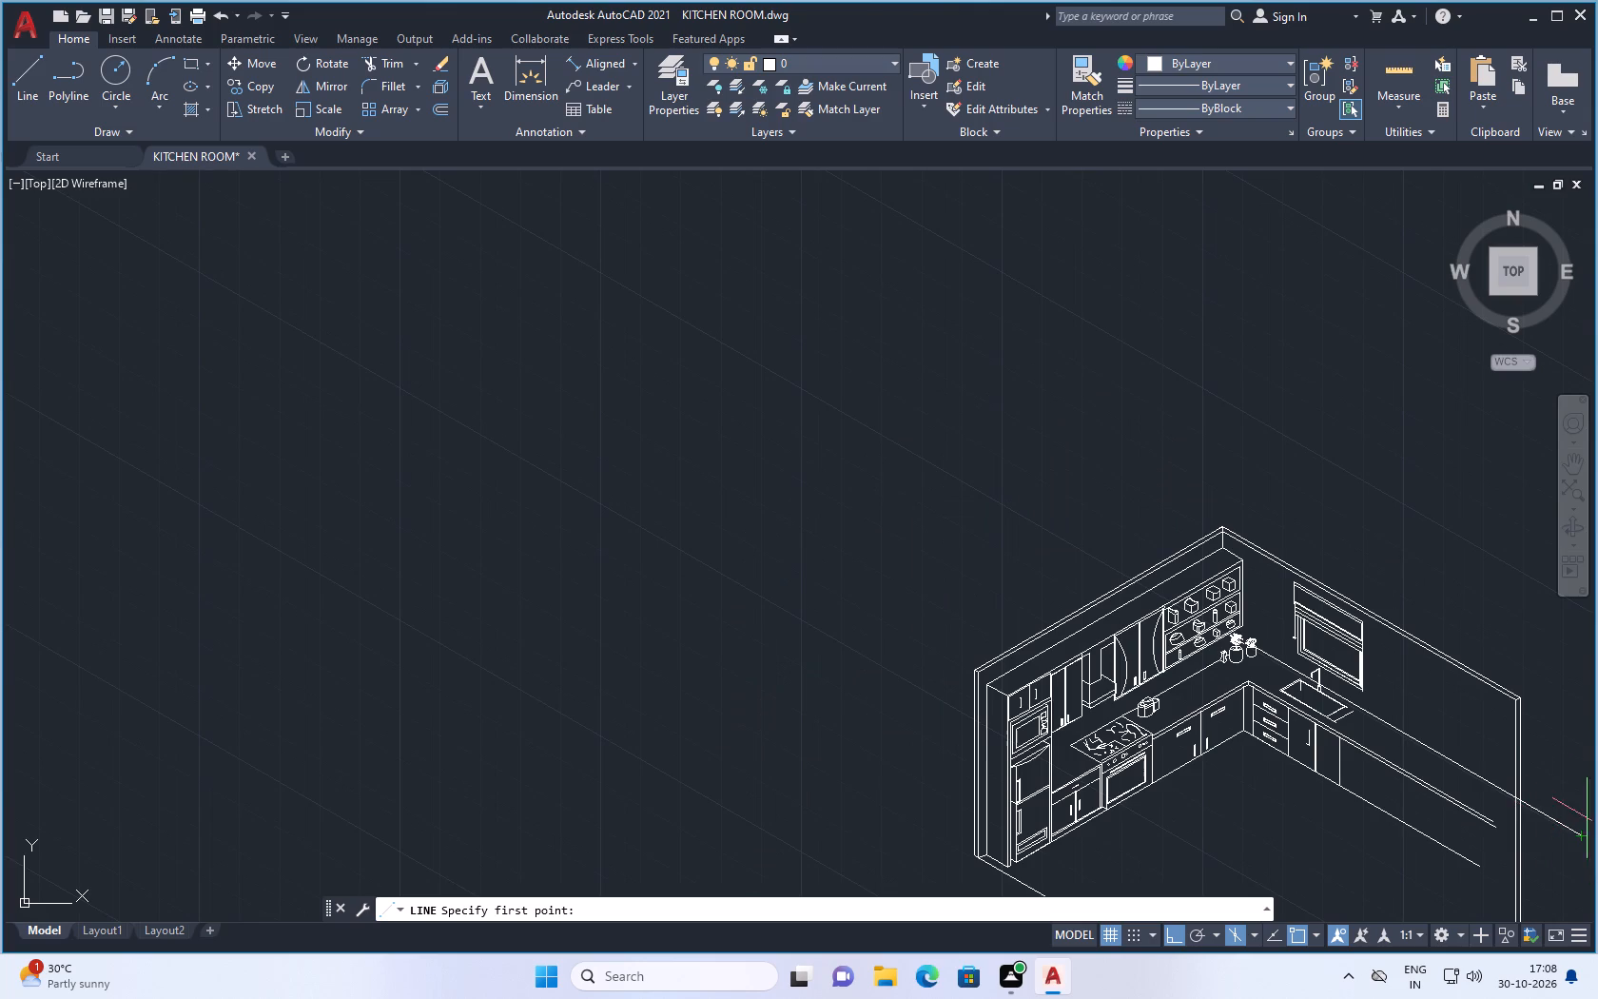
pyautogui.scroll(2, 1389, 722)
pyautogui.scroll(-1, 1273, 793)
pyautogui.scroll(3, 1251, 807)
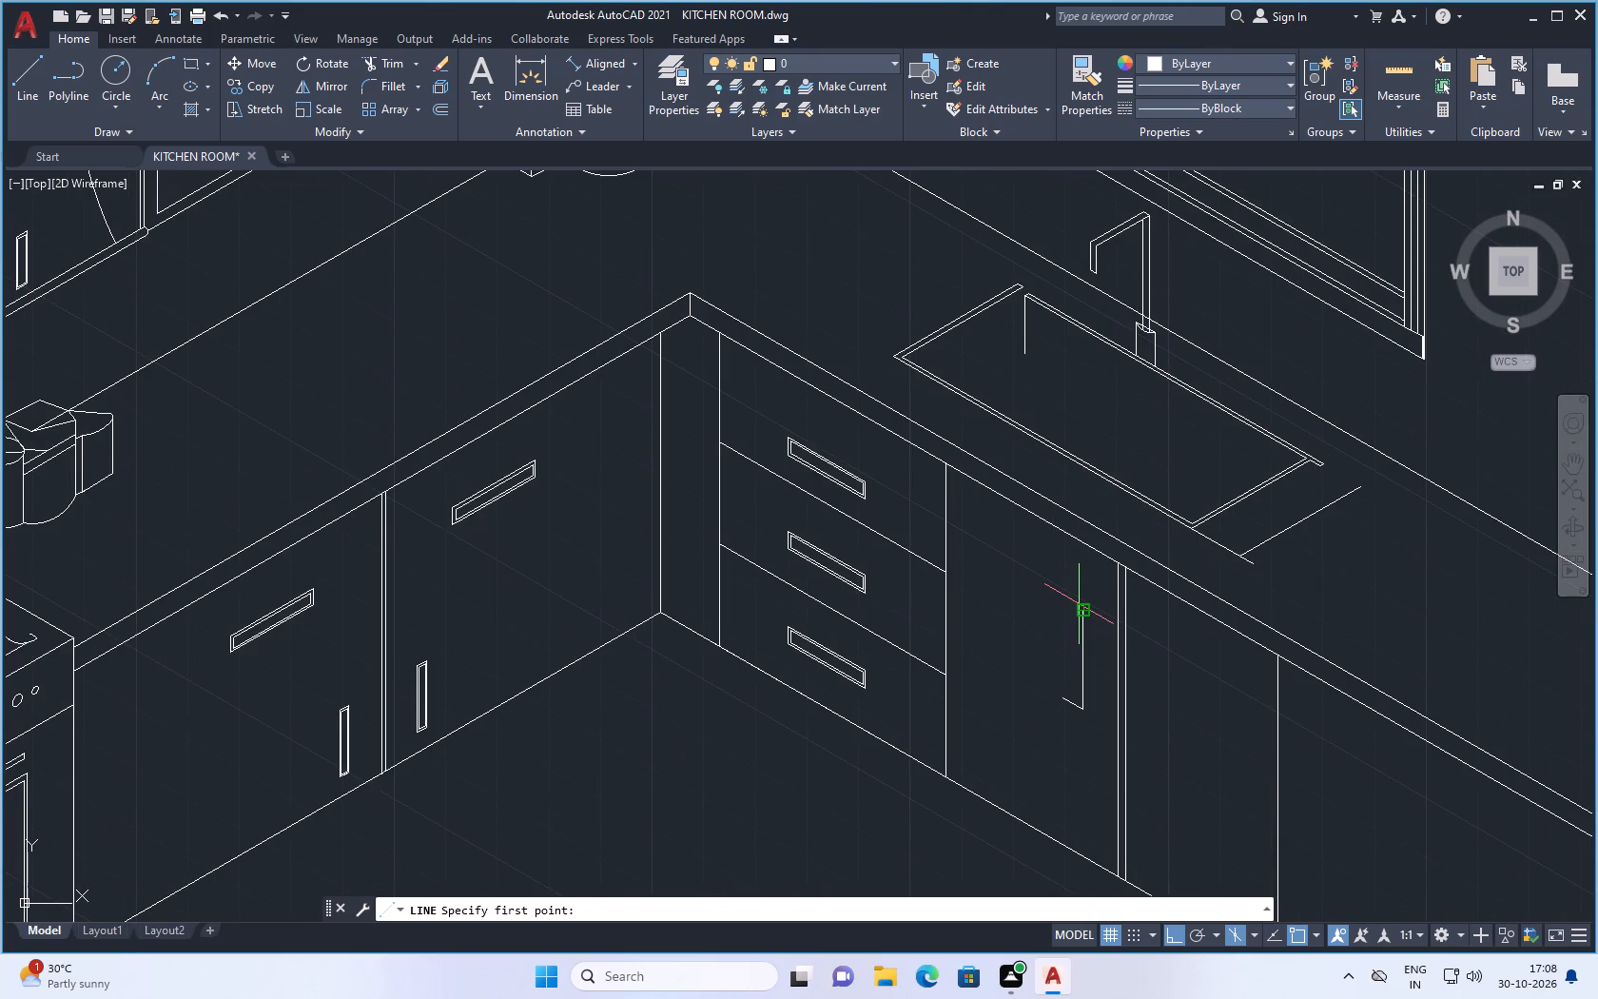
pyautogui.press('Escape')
# Delete the two lines of the unfinished upright handle on the door beside the drawers.
pyautogui.scroll(1, 1082, 604)
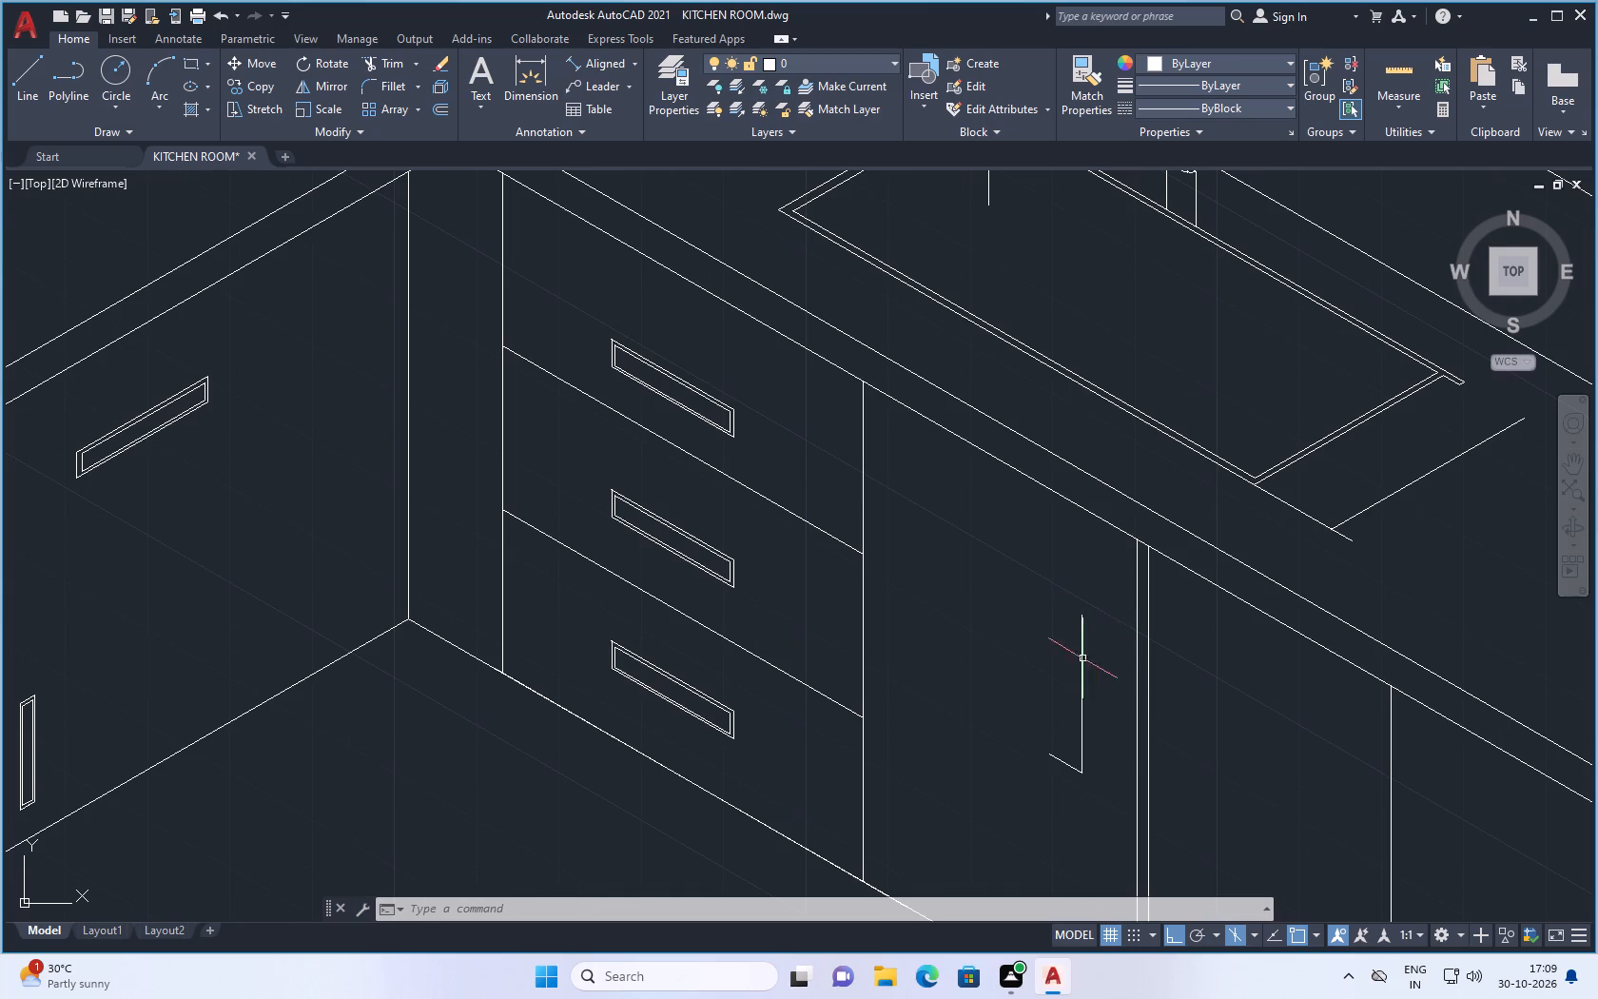
pyautogui.scroll(2, 1061, 710)
pyautogui.scroll(-2, 1099, 688)
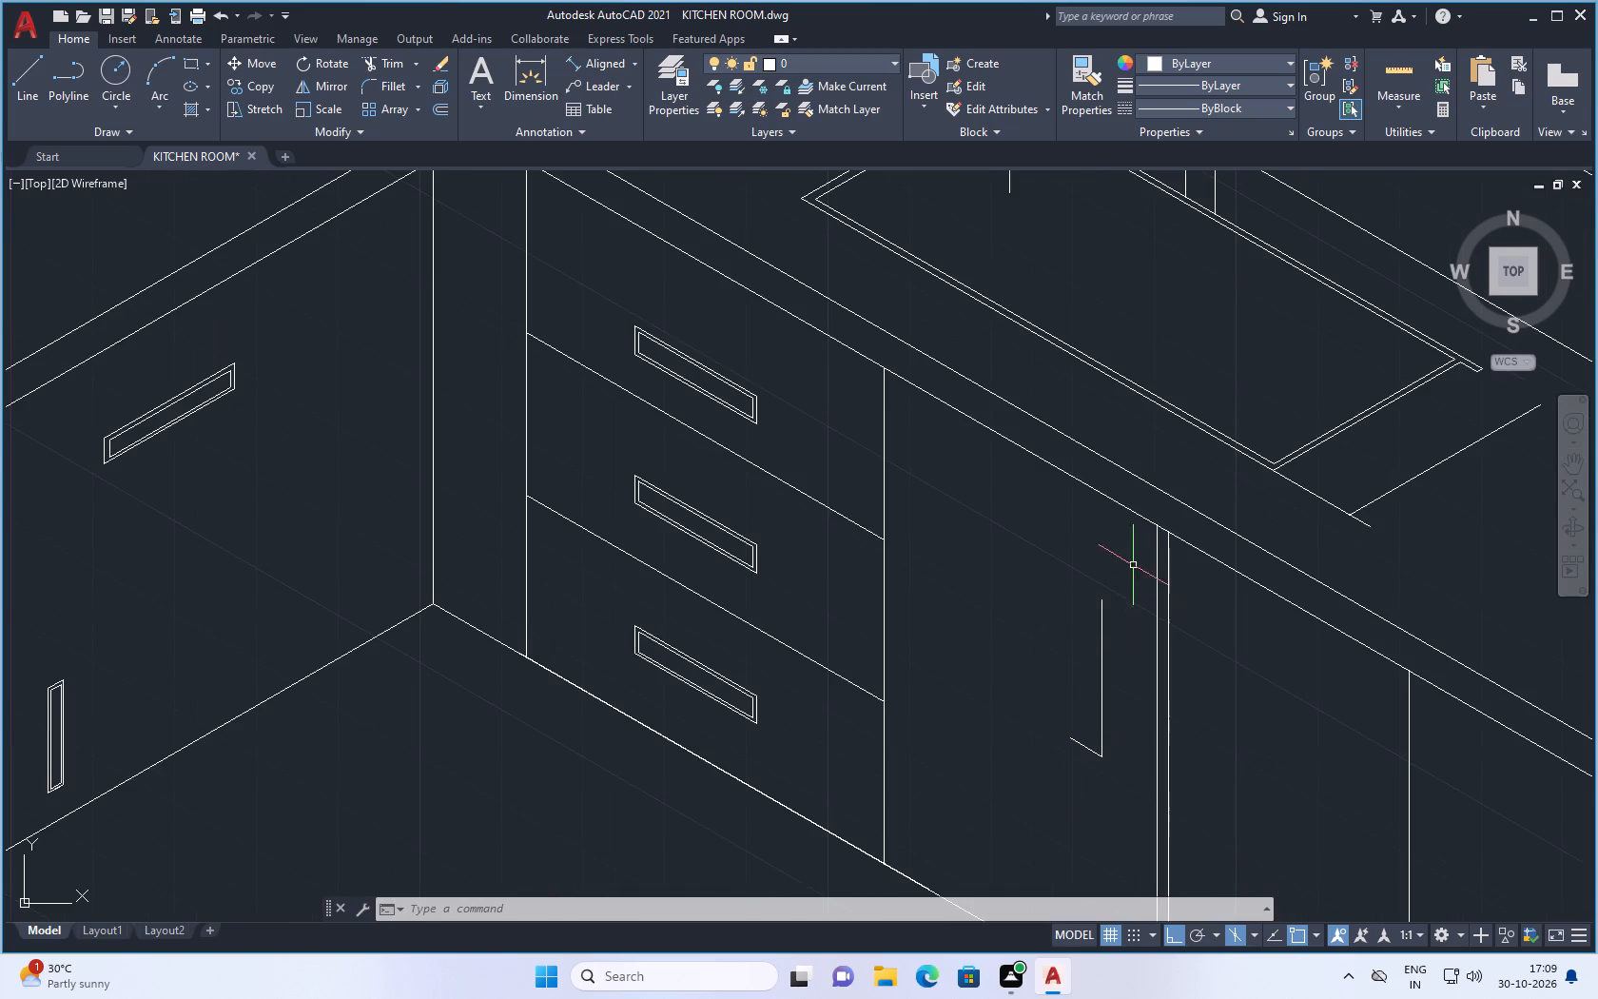
pyautogui.click(1125, 578)
pyautogui.click(1055, 761)
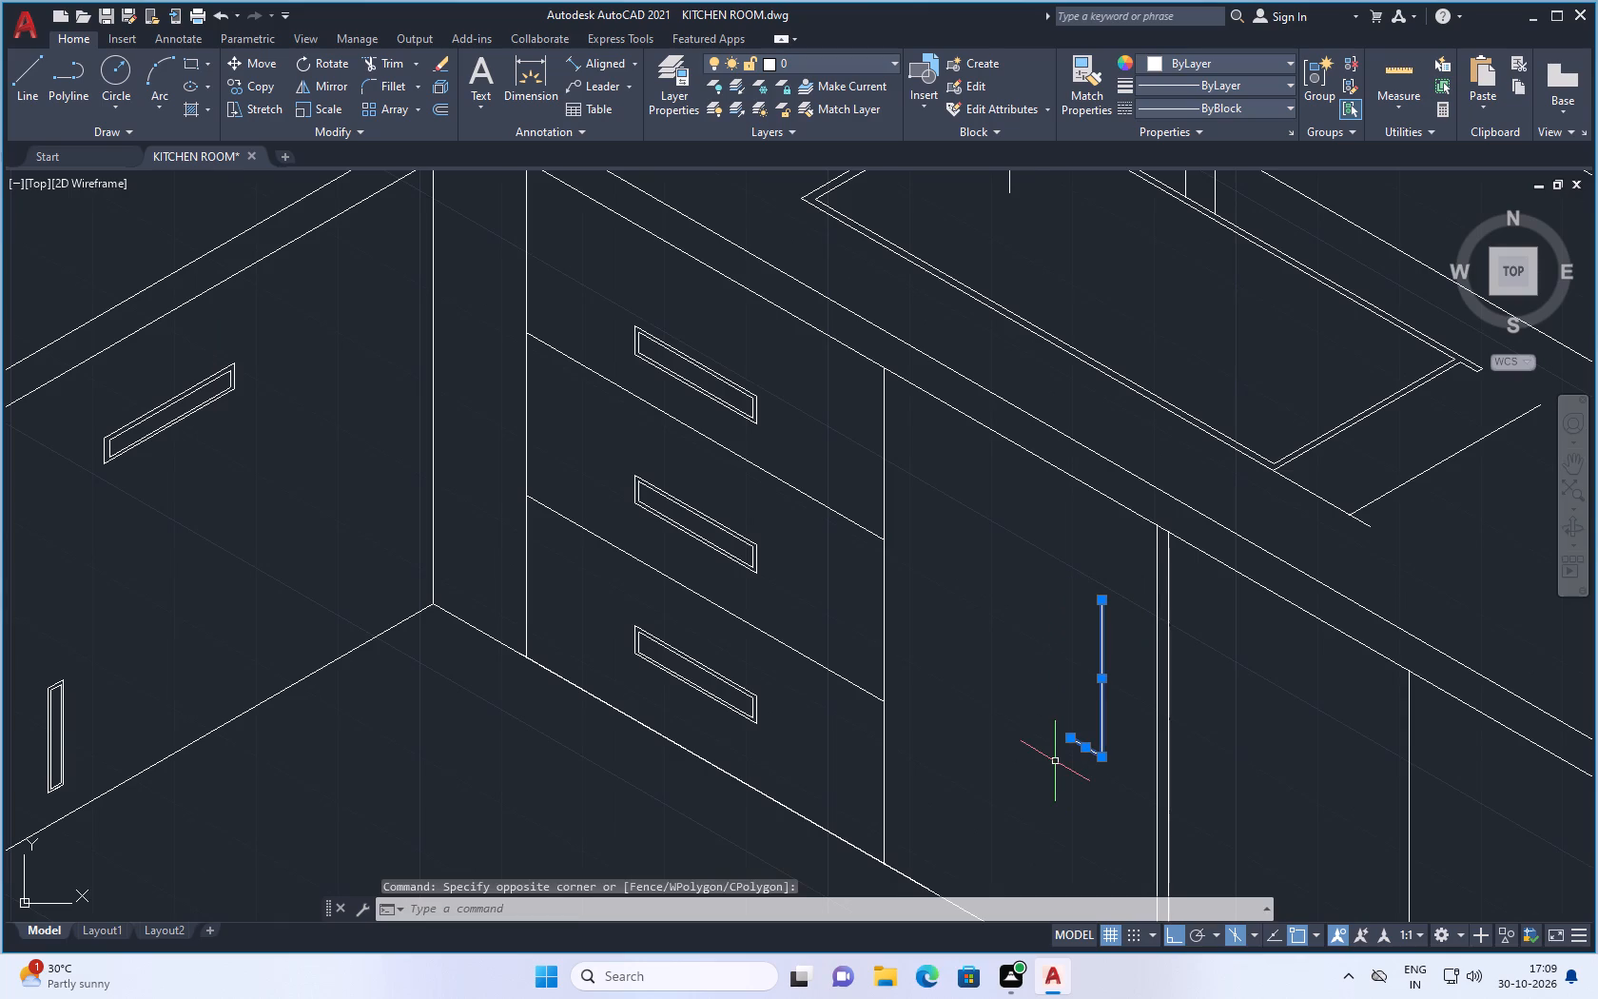
pyautogui.scroll(-1, 1214, 760)
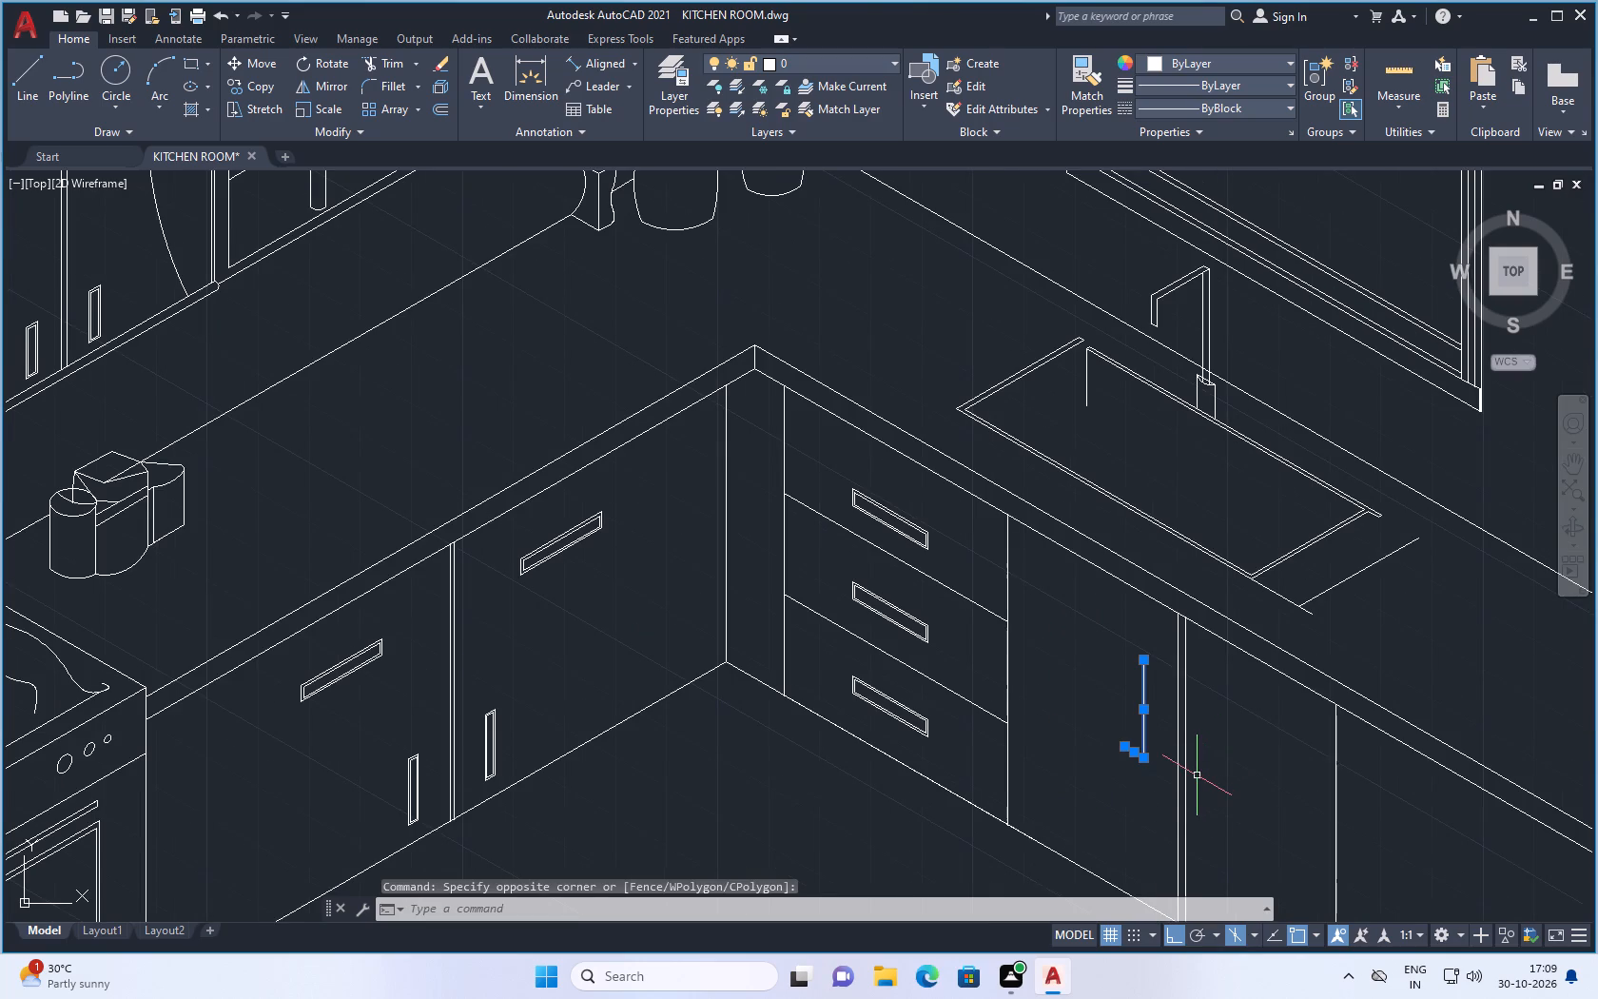
pyautogui.scroll(-1, 1220, 763)
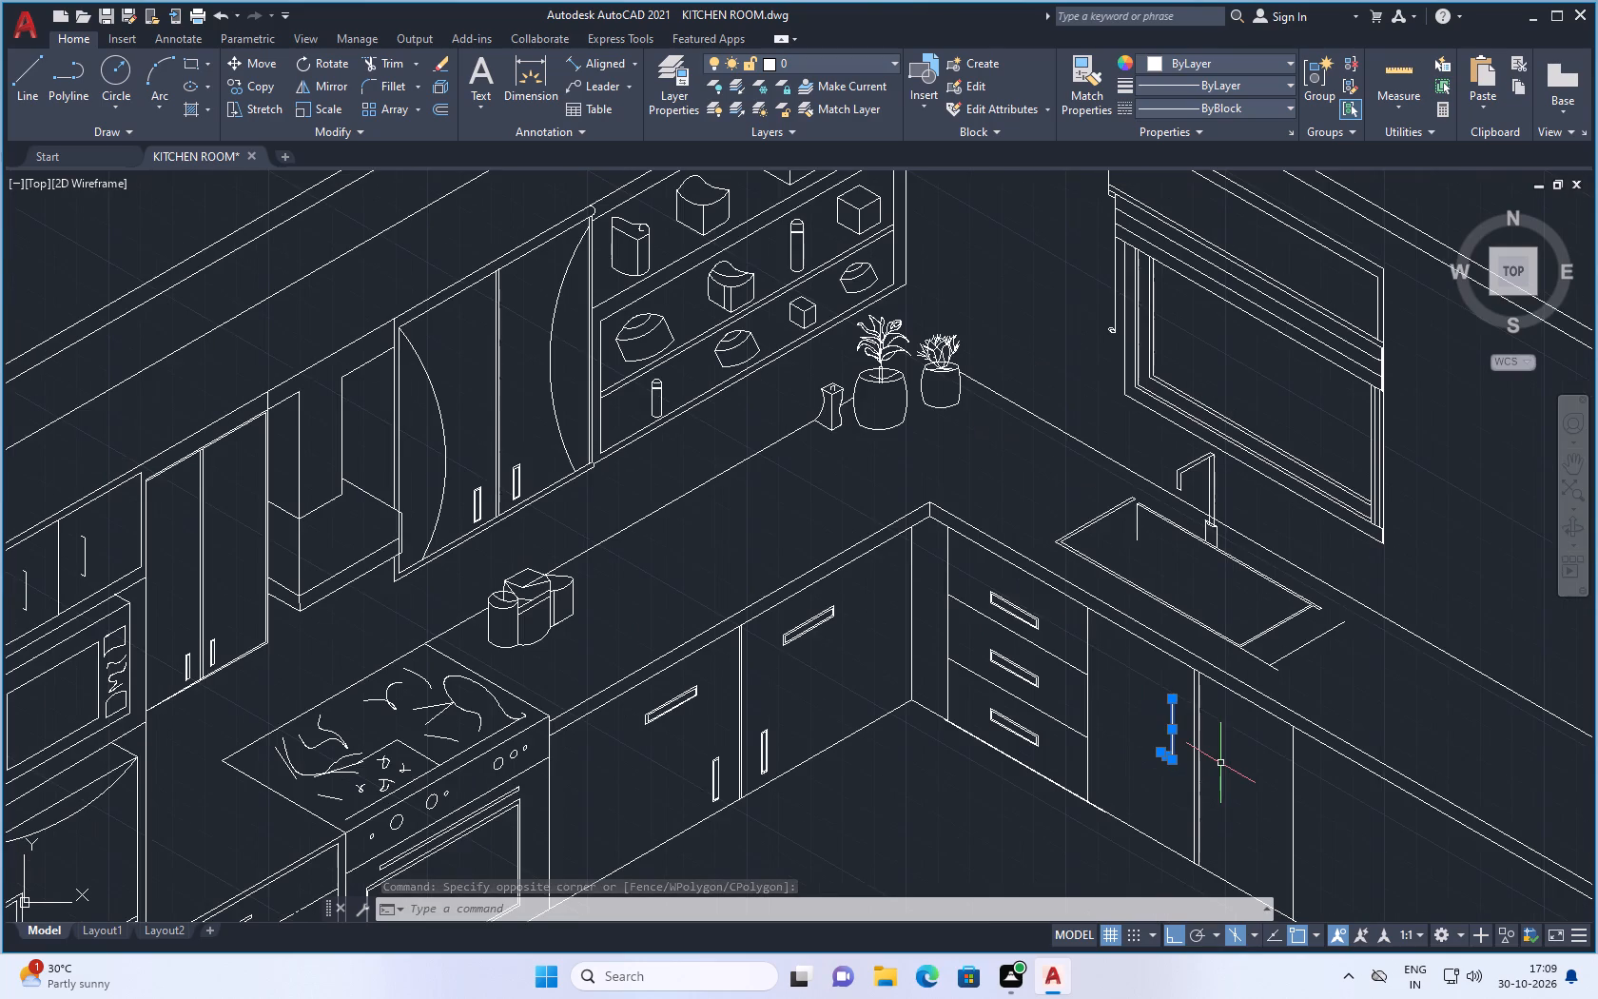
pyautogui.scroll(2, 1146, 794)
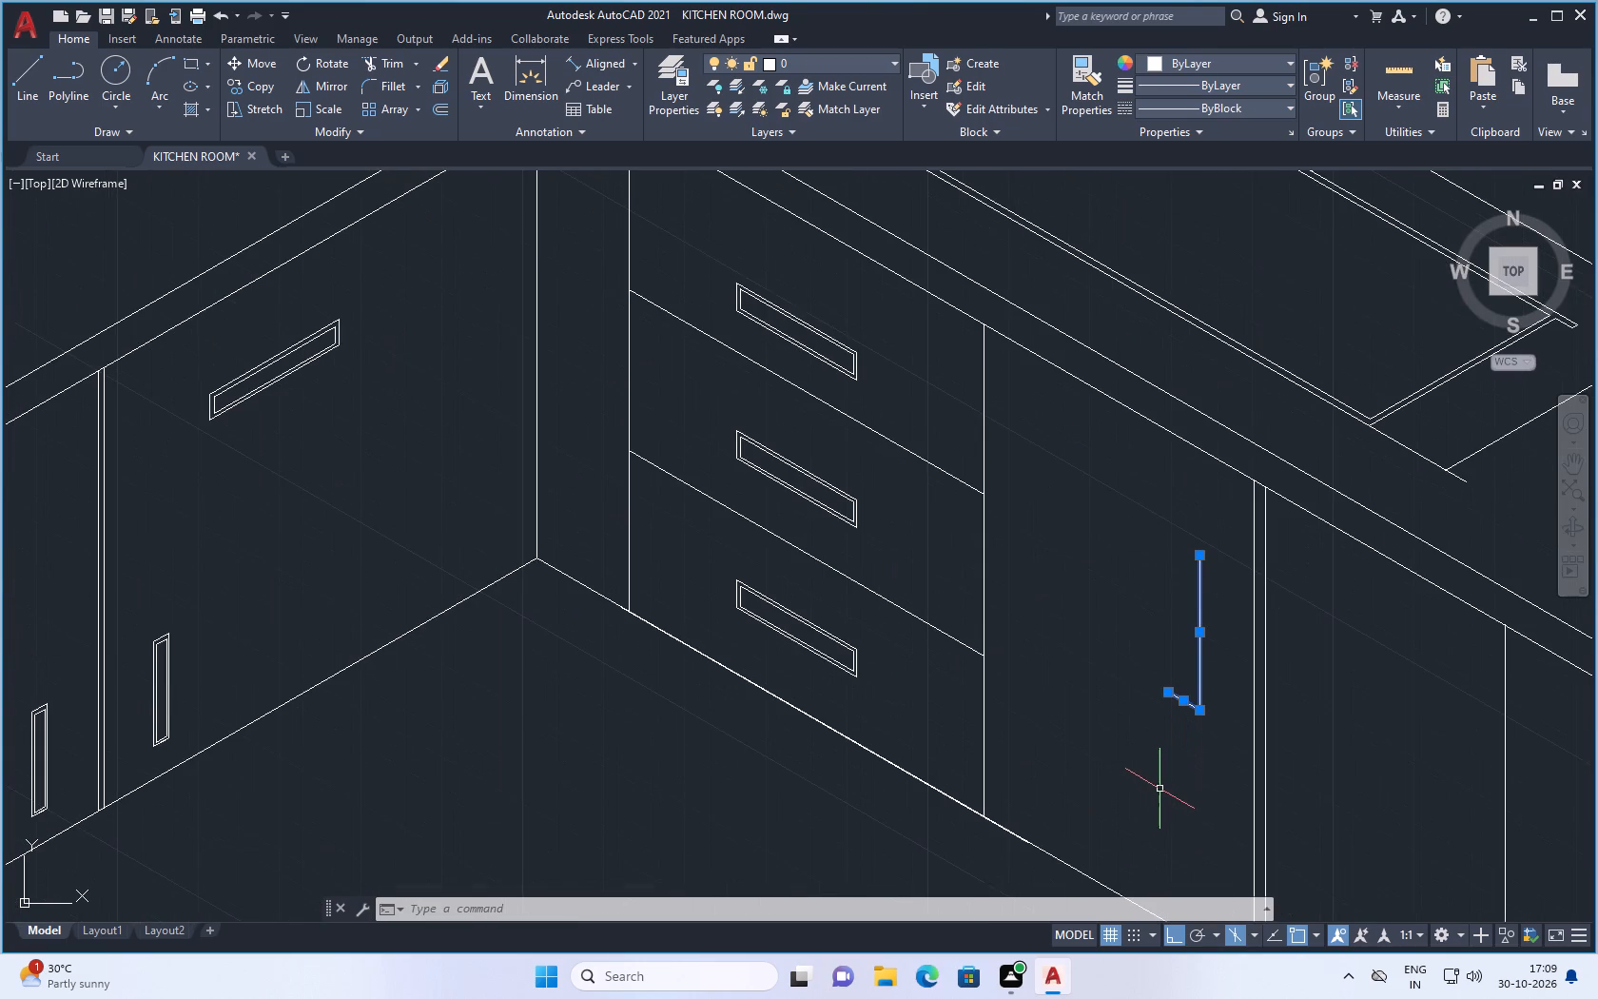
pyautogui.press('Delete')
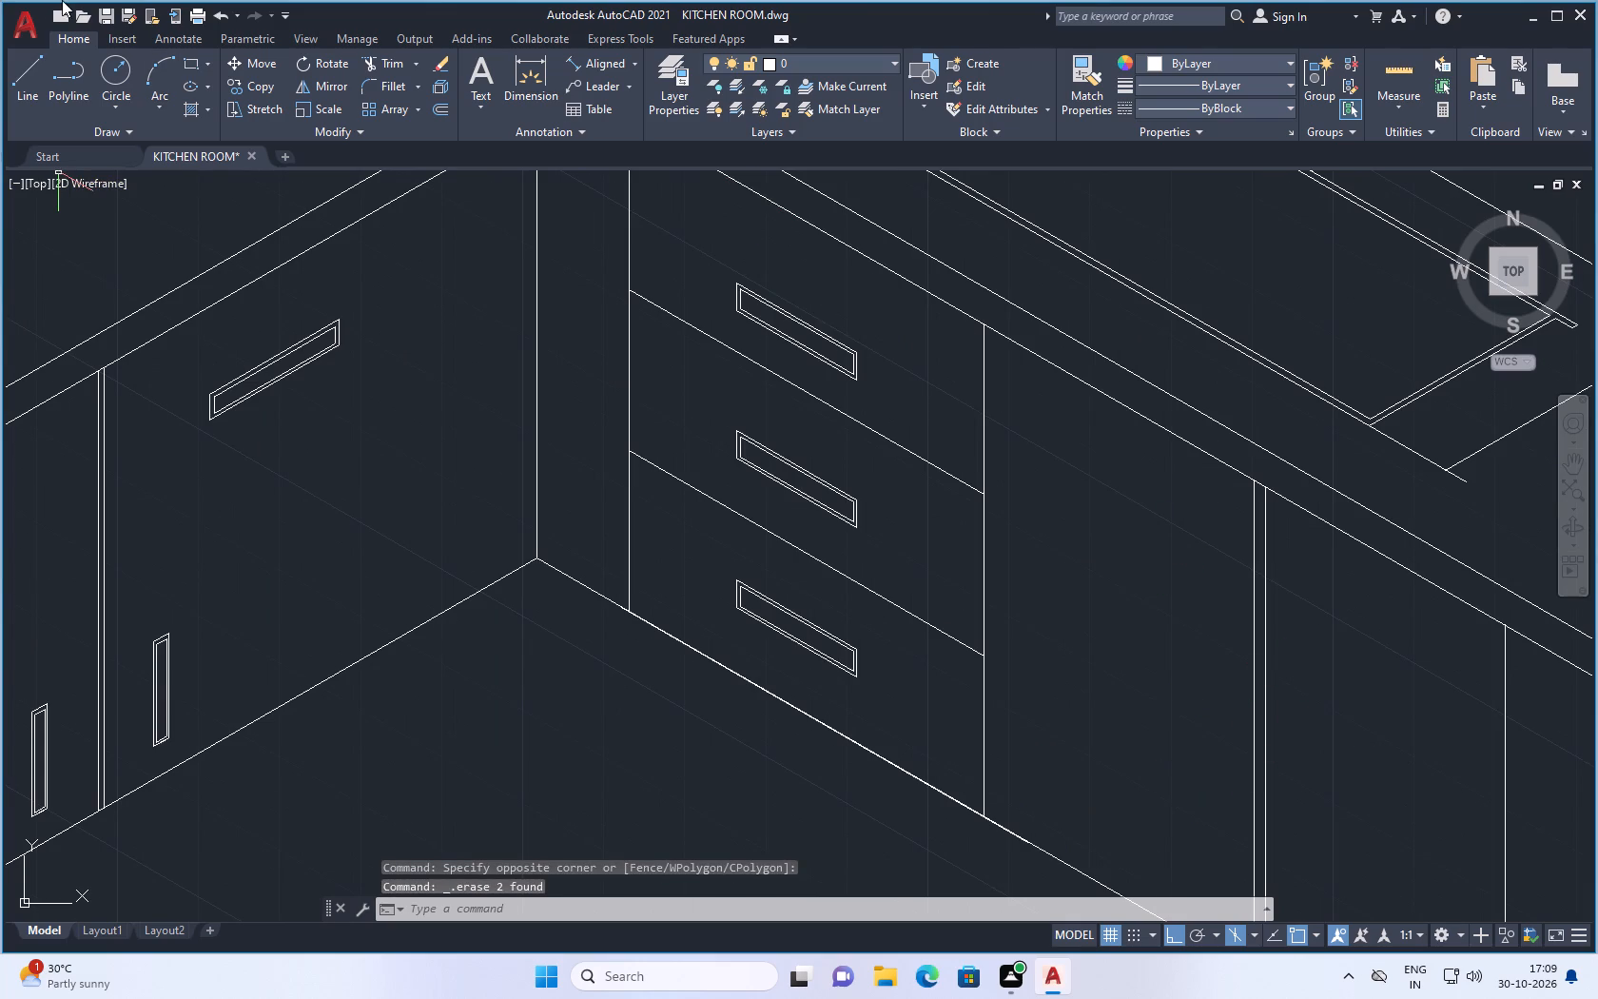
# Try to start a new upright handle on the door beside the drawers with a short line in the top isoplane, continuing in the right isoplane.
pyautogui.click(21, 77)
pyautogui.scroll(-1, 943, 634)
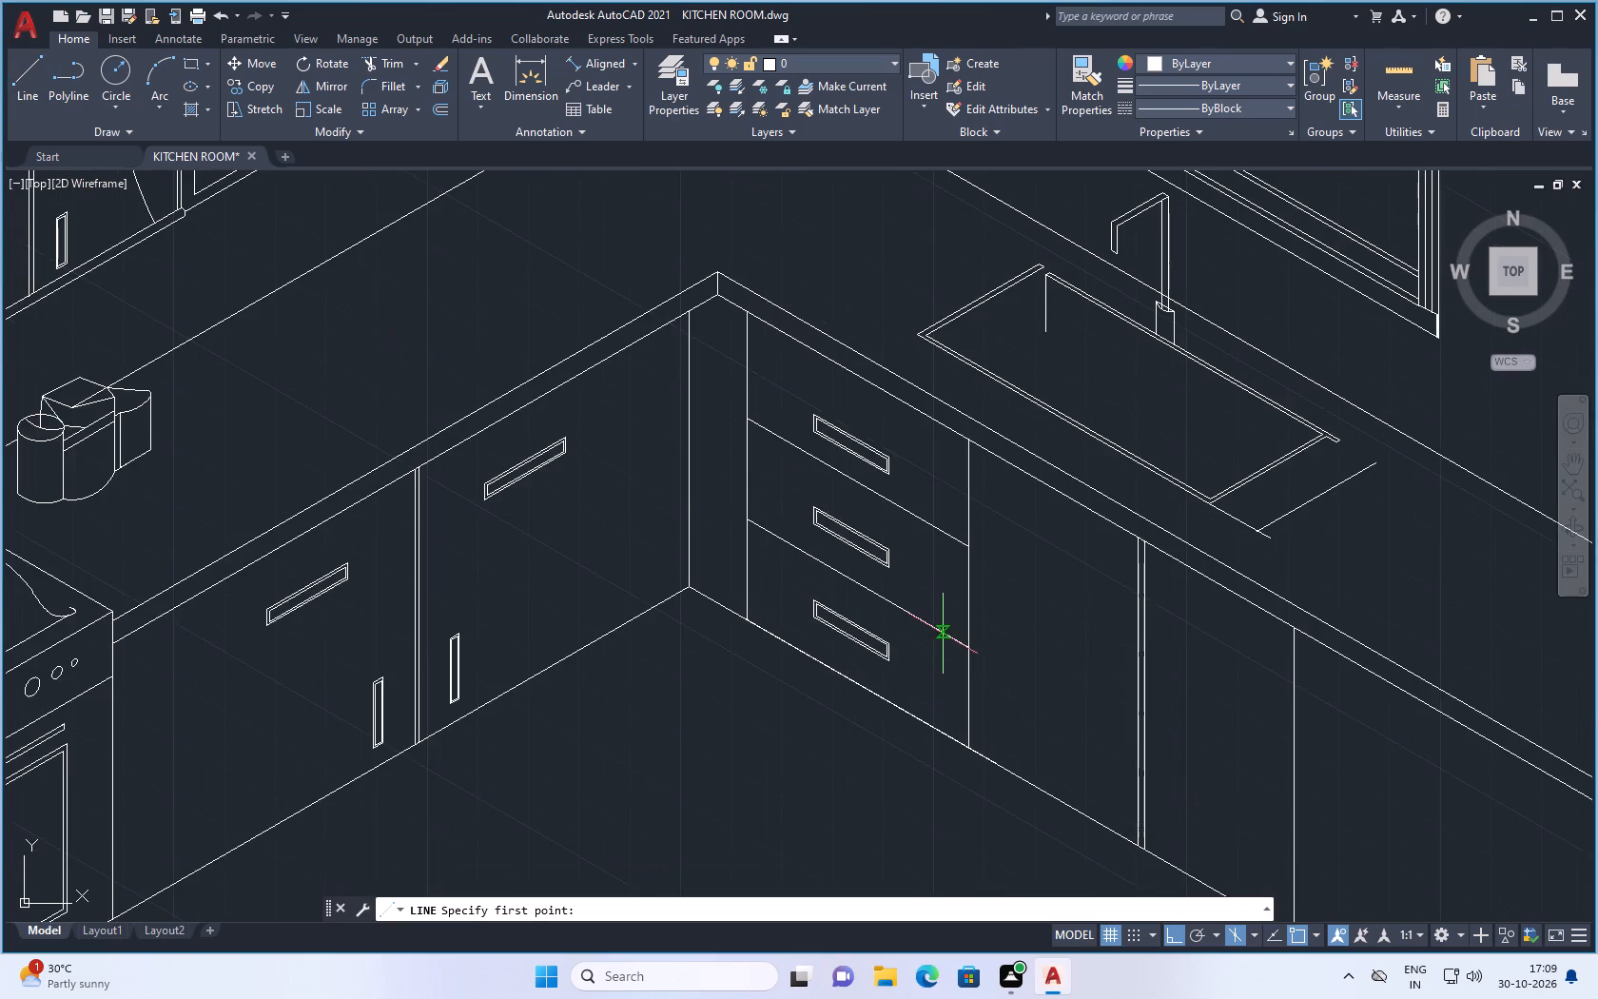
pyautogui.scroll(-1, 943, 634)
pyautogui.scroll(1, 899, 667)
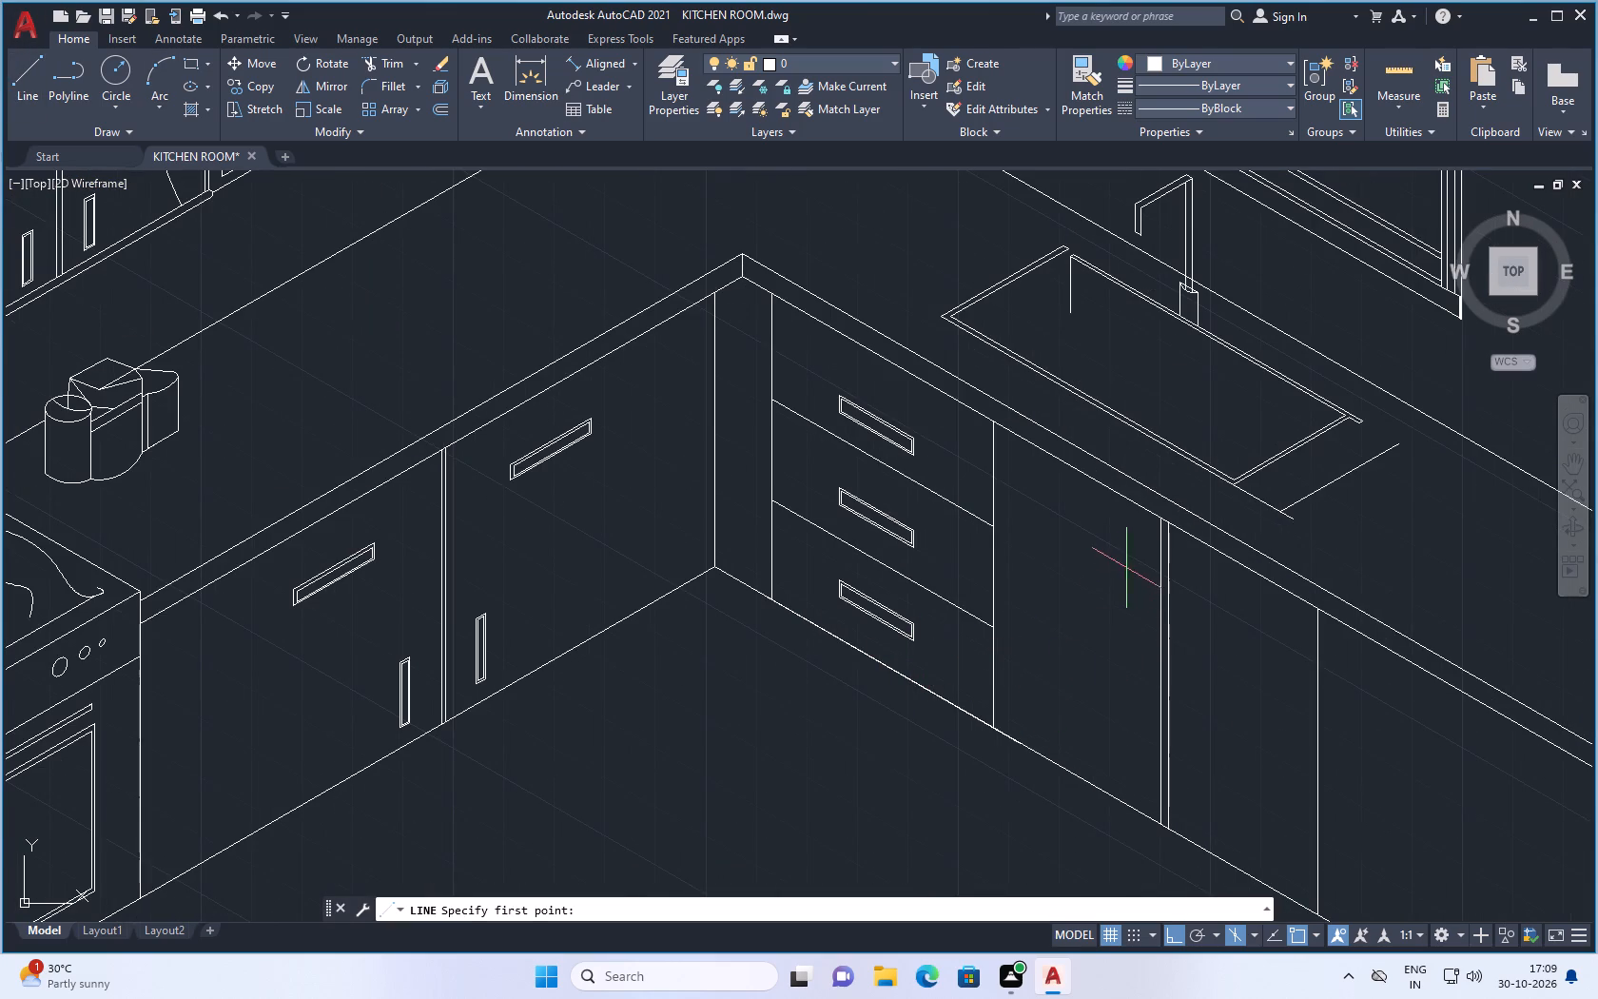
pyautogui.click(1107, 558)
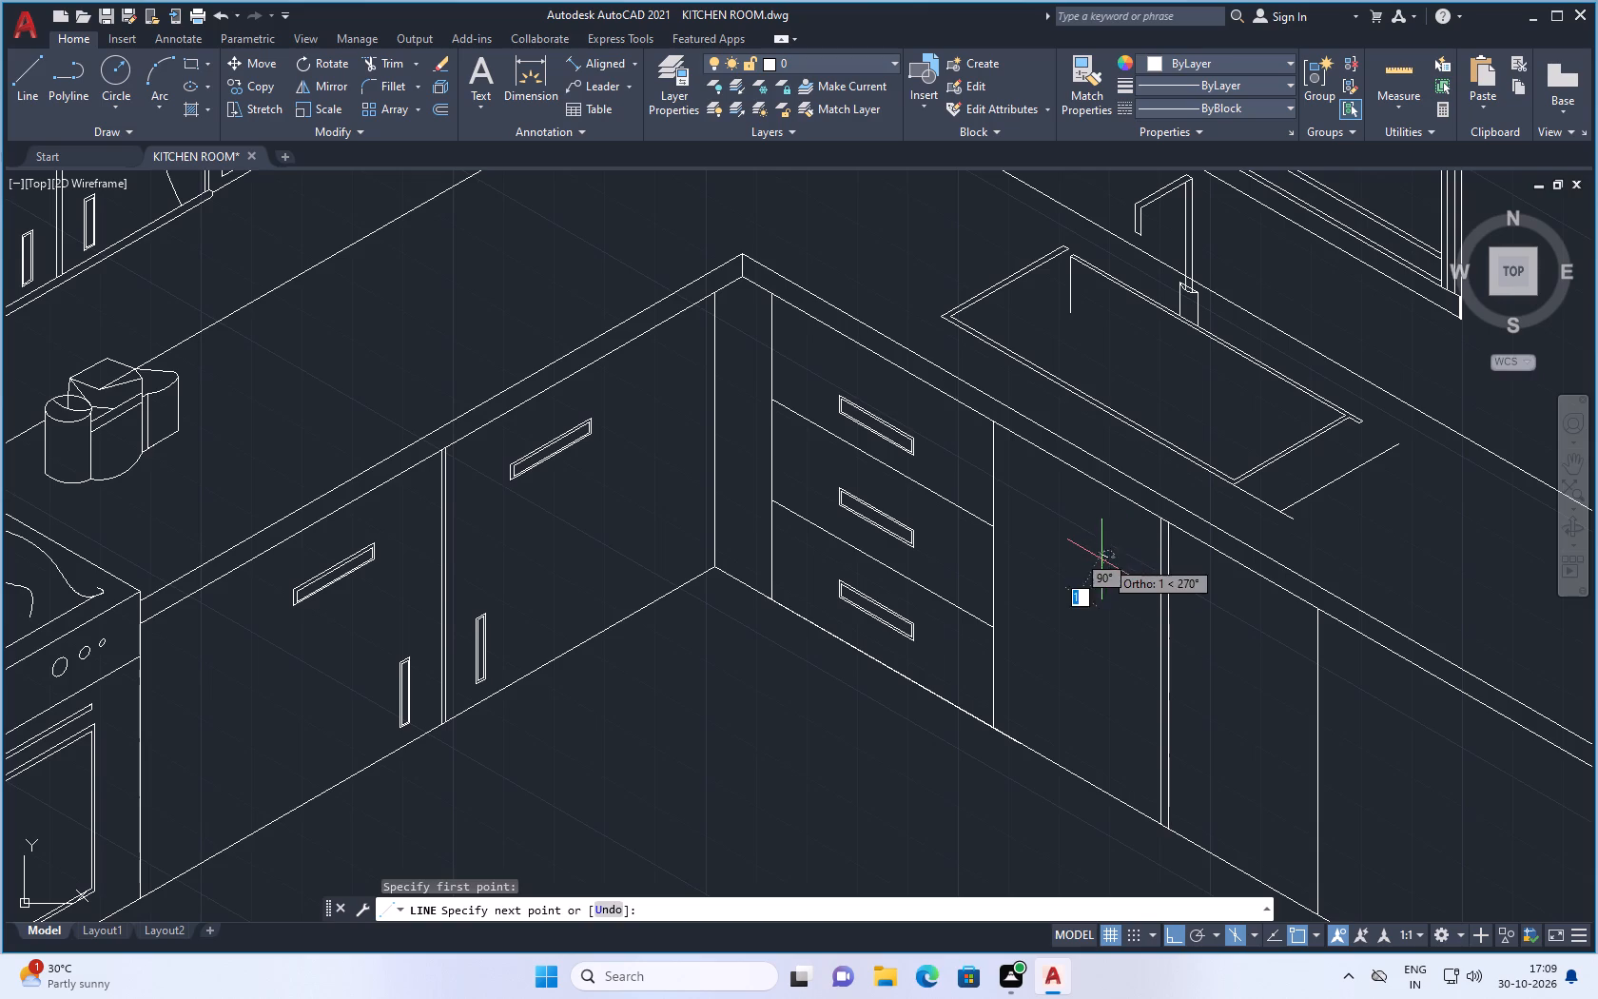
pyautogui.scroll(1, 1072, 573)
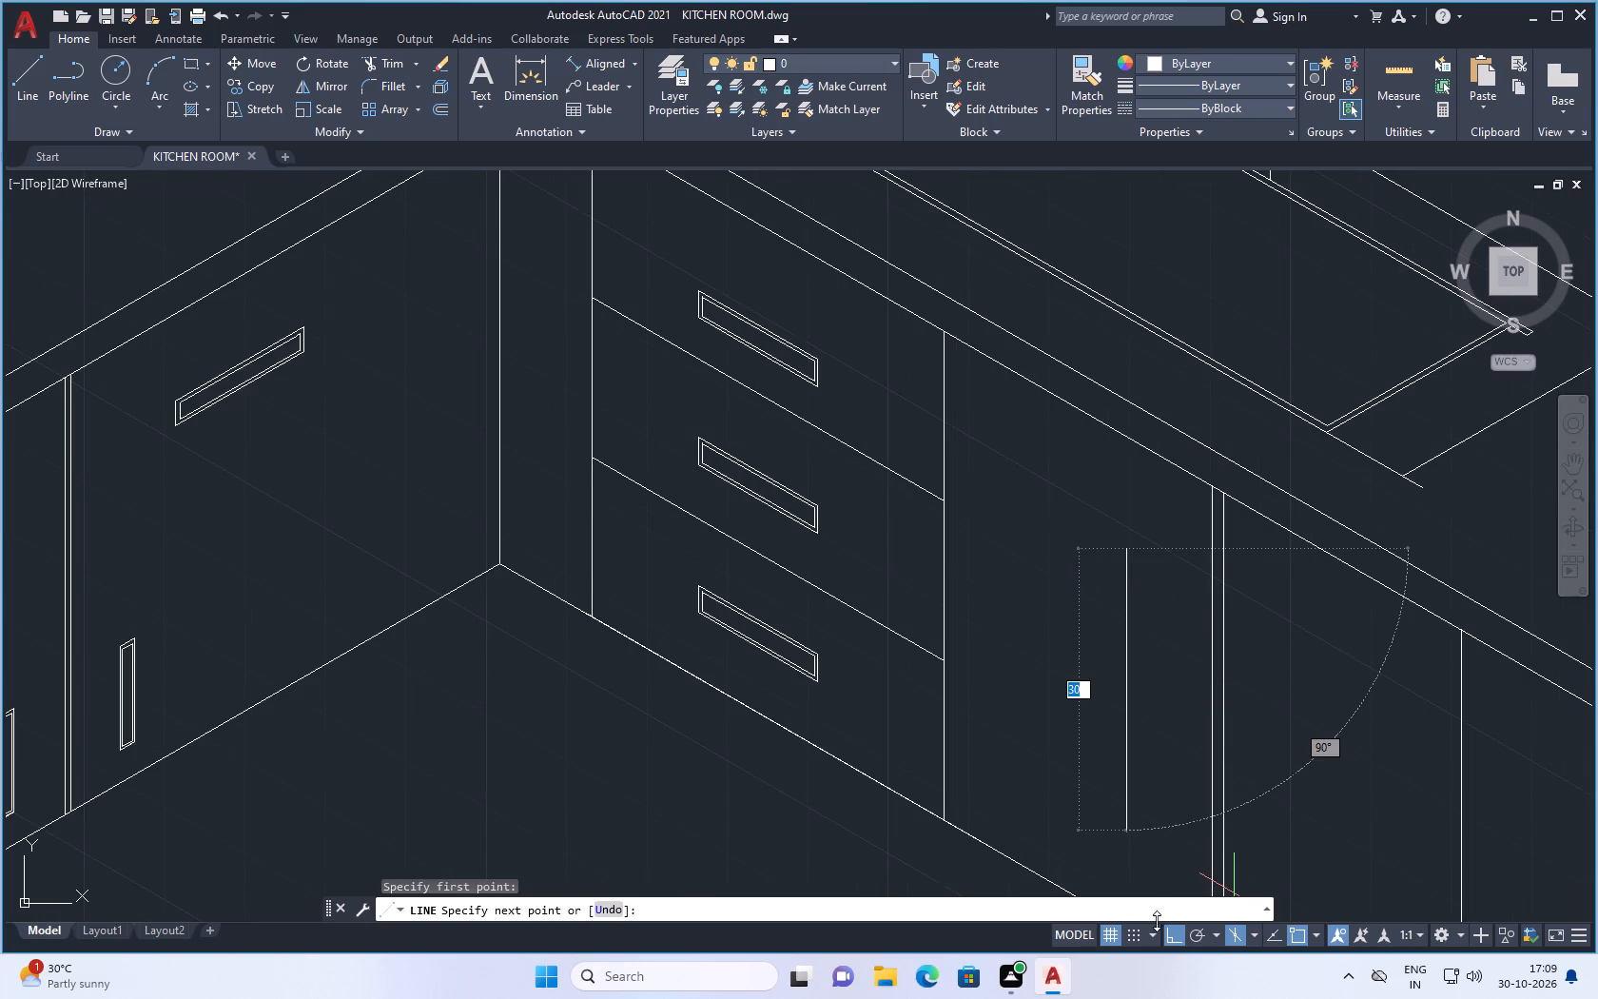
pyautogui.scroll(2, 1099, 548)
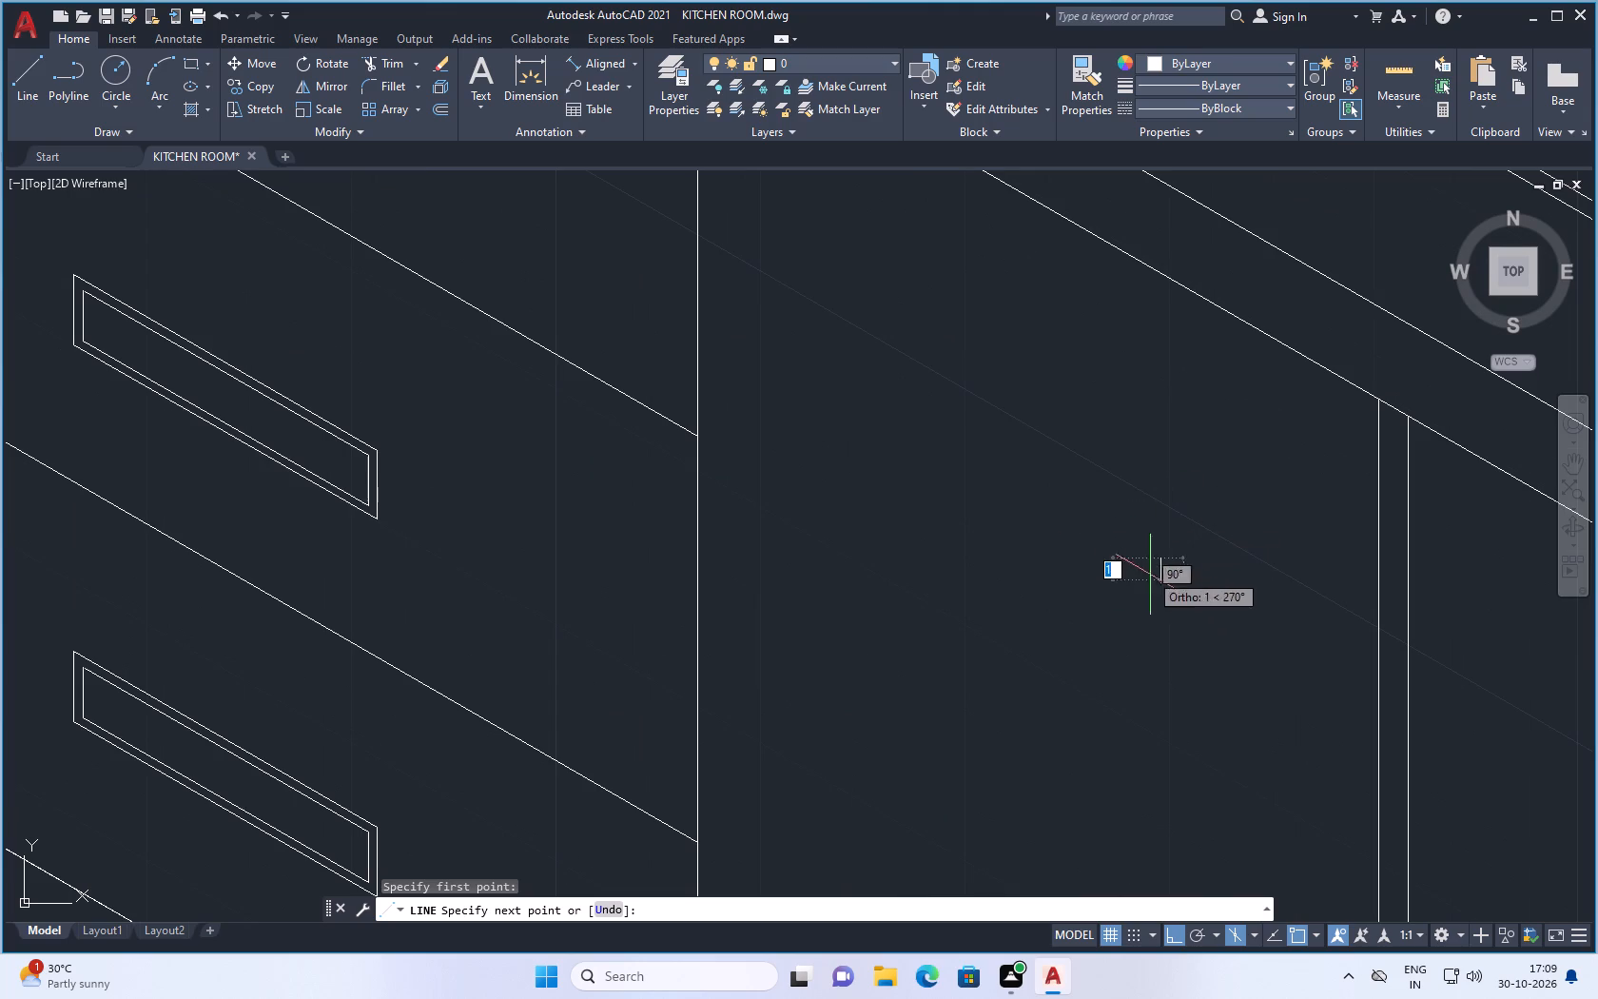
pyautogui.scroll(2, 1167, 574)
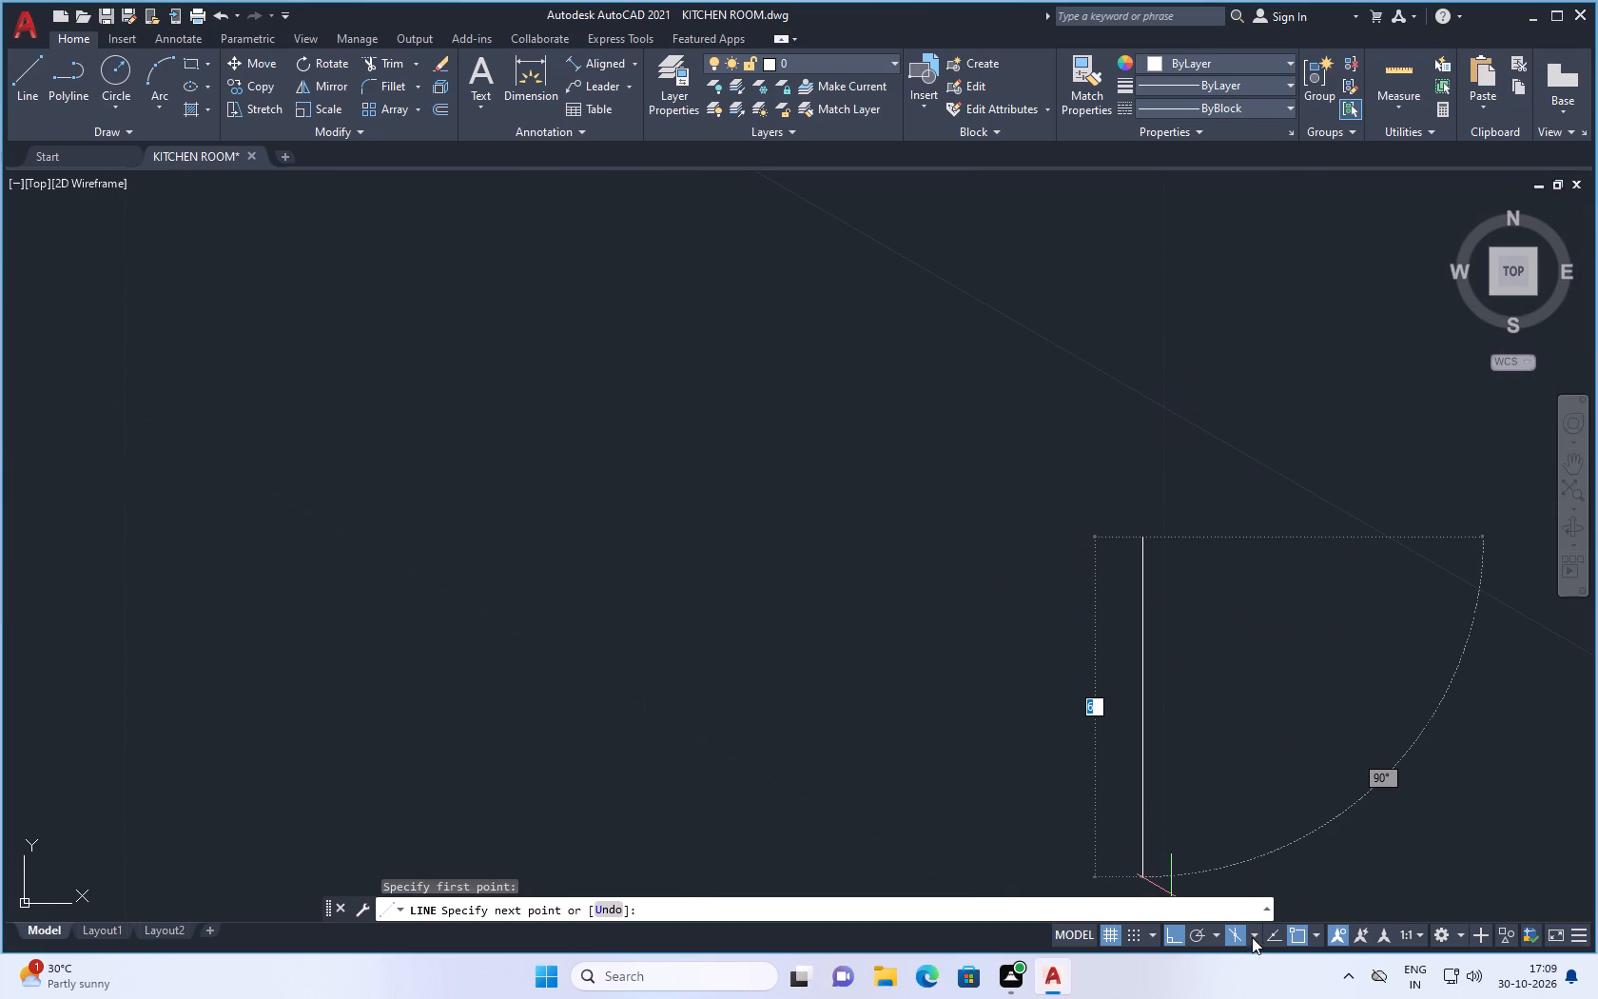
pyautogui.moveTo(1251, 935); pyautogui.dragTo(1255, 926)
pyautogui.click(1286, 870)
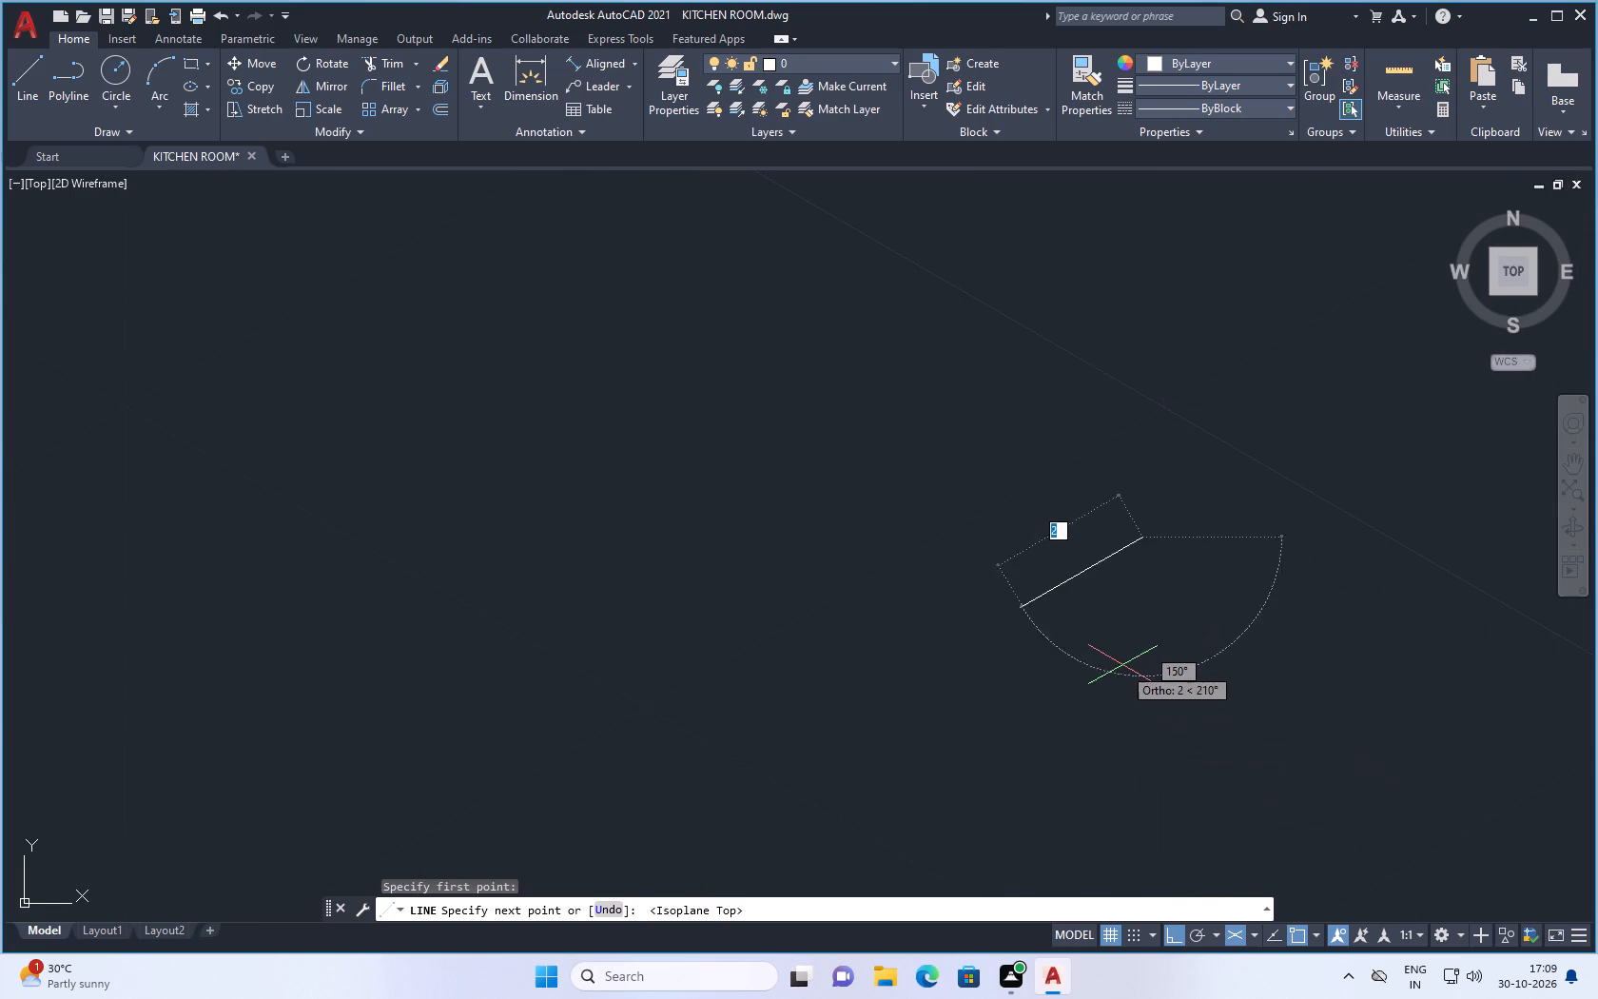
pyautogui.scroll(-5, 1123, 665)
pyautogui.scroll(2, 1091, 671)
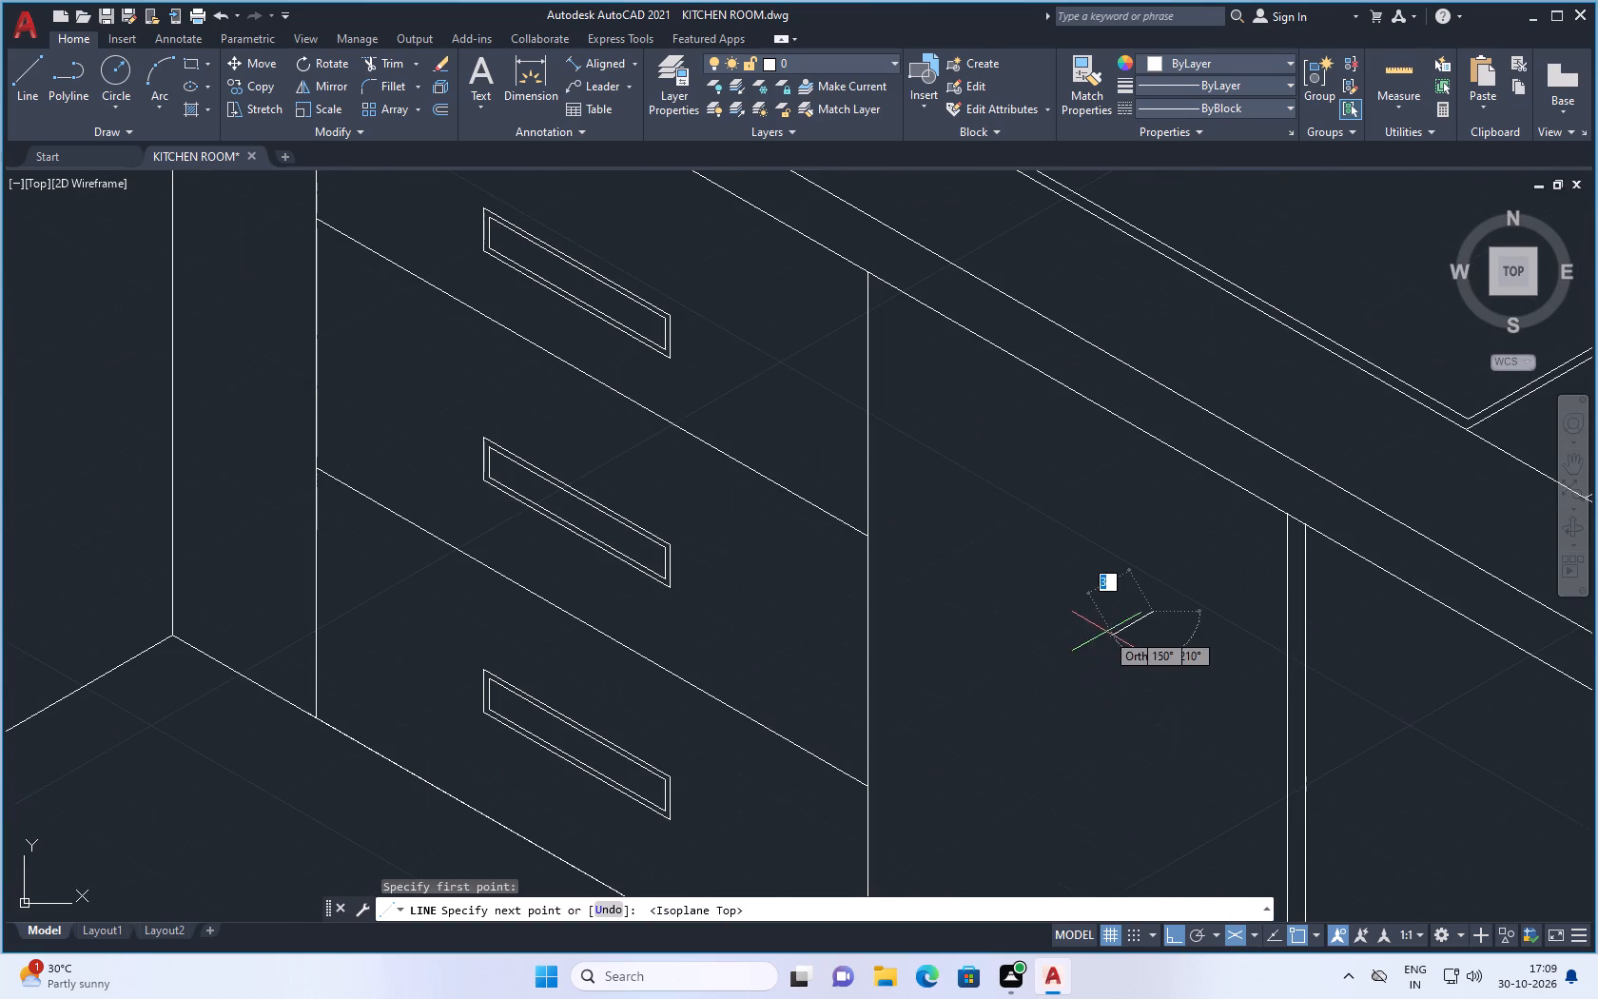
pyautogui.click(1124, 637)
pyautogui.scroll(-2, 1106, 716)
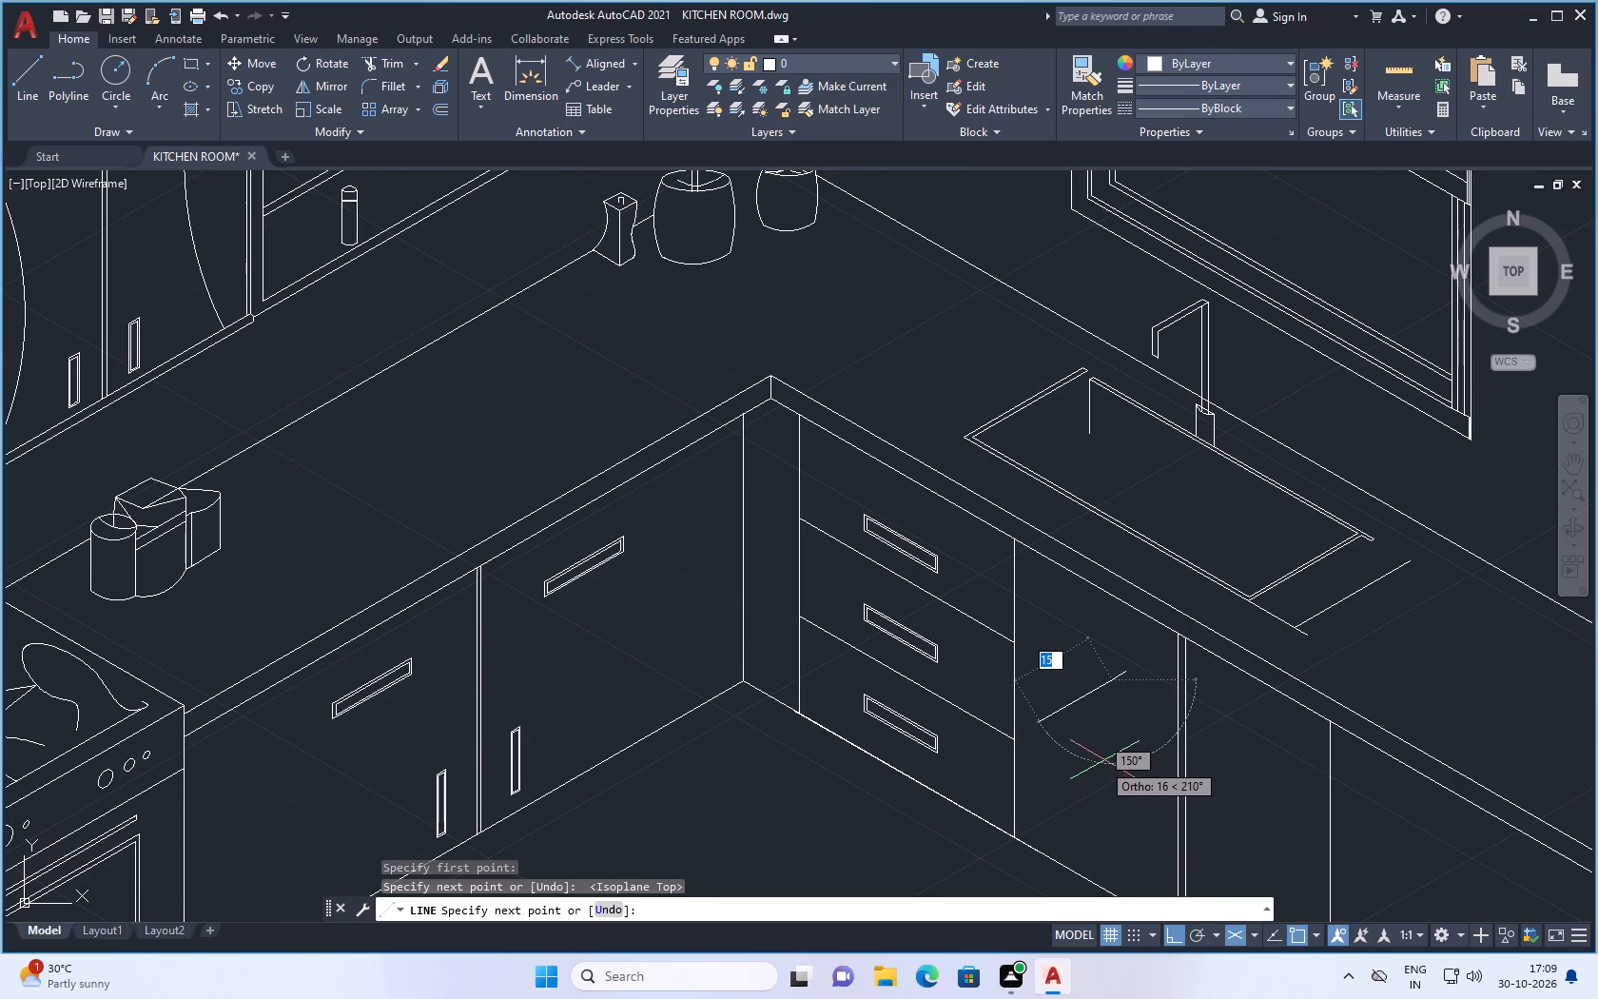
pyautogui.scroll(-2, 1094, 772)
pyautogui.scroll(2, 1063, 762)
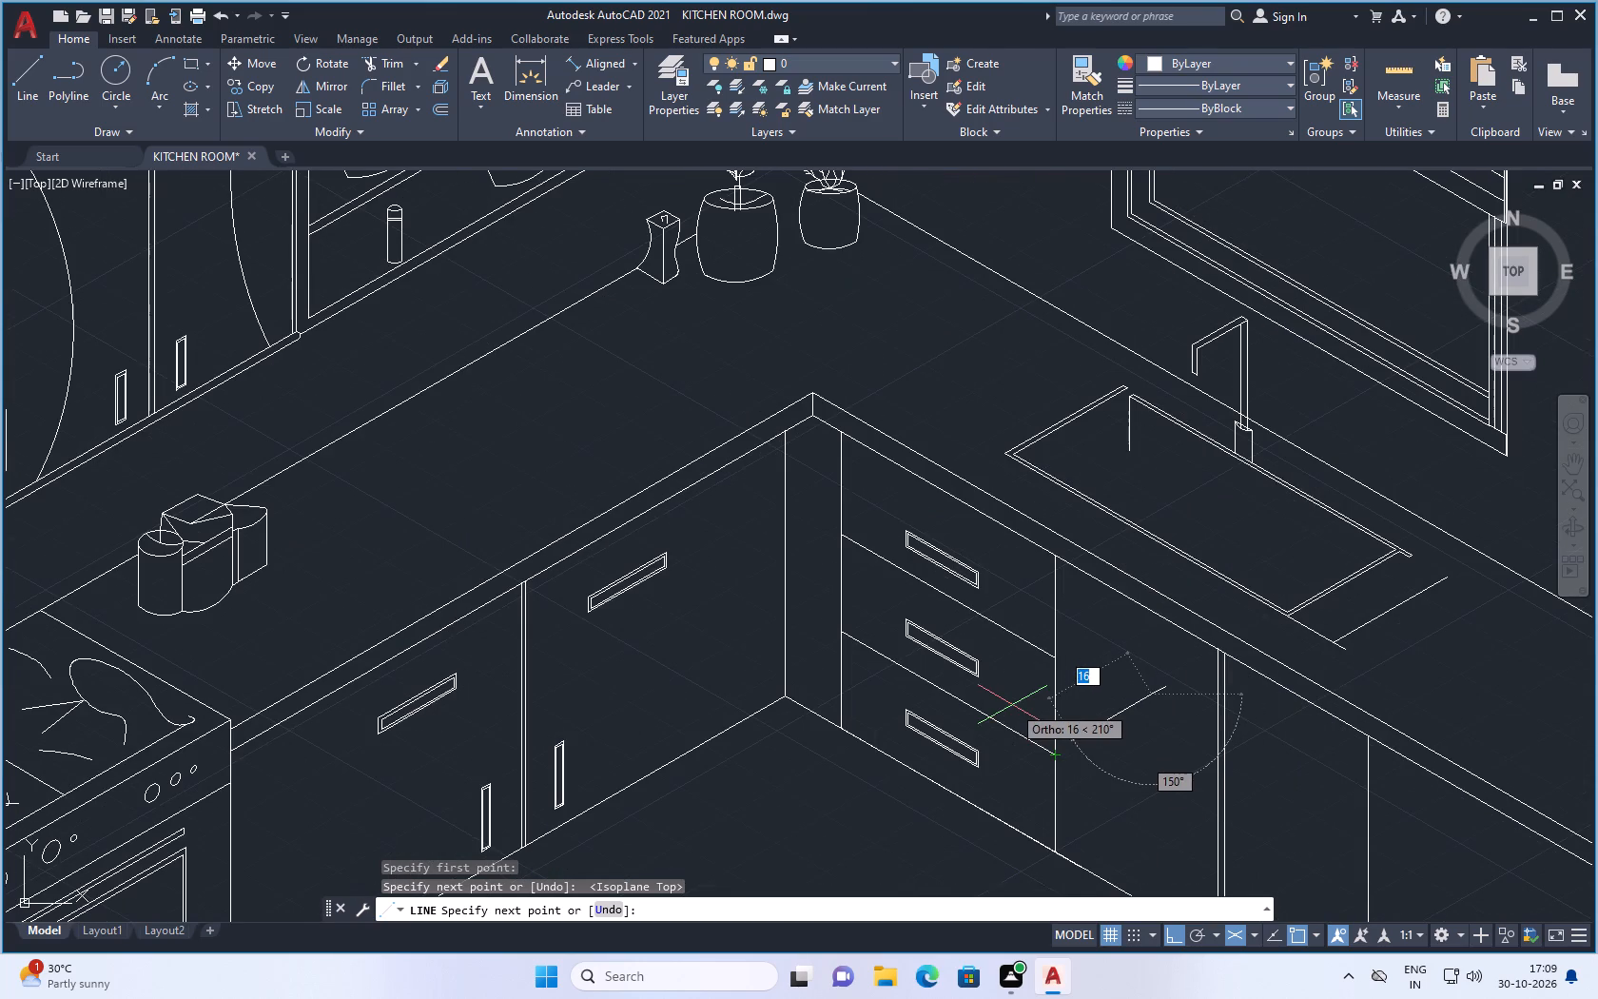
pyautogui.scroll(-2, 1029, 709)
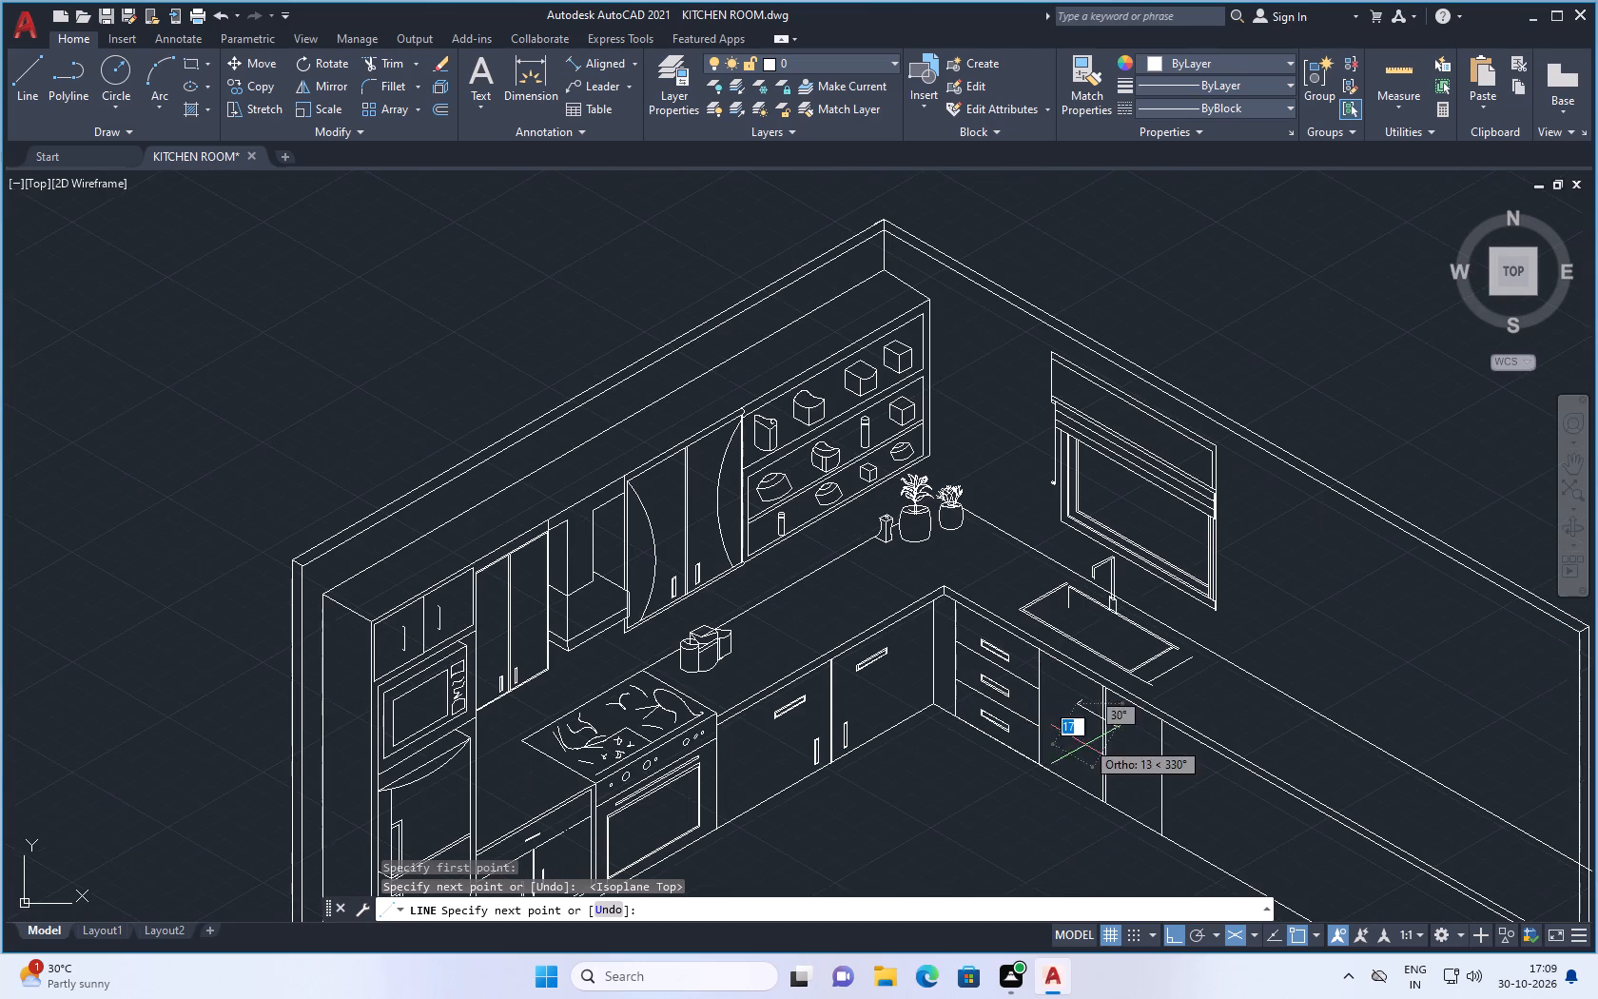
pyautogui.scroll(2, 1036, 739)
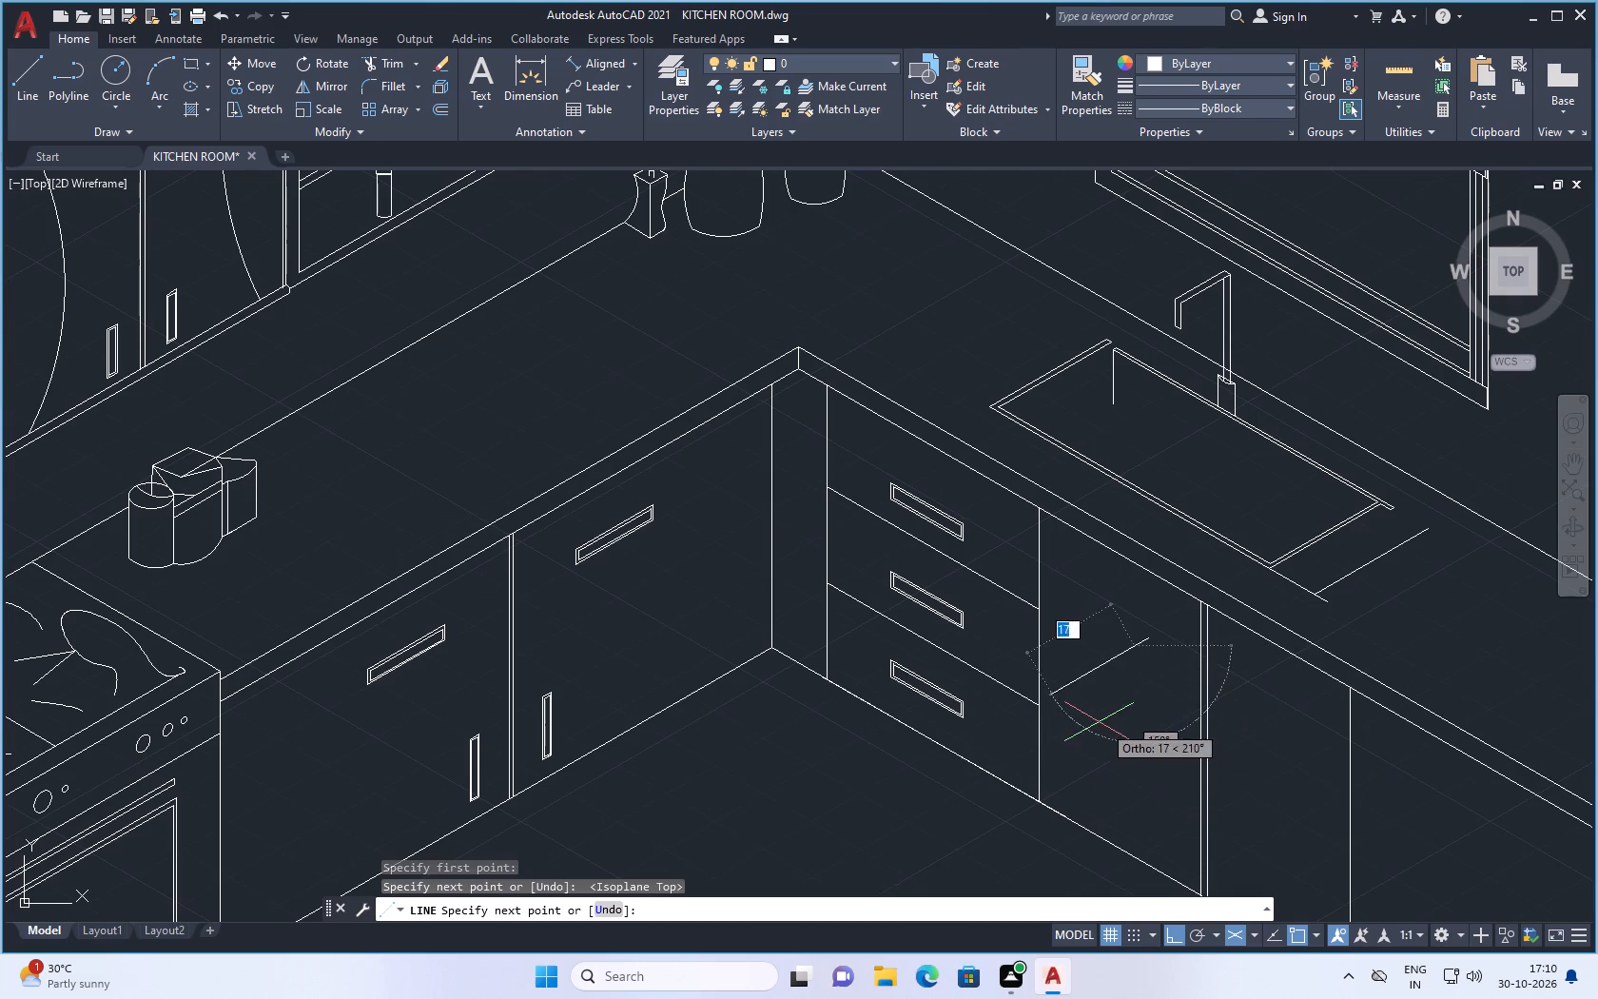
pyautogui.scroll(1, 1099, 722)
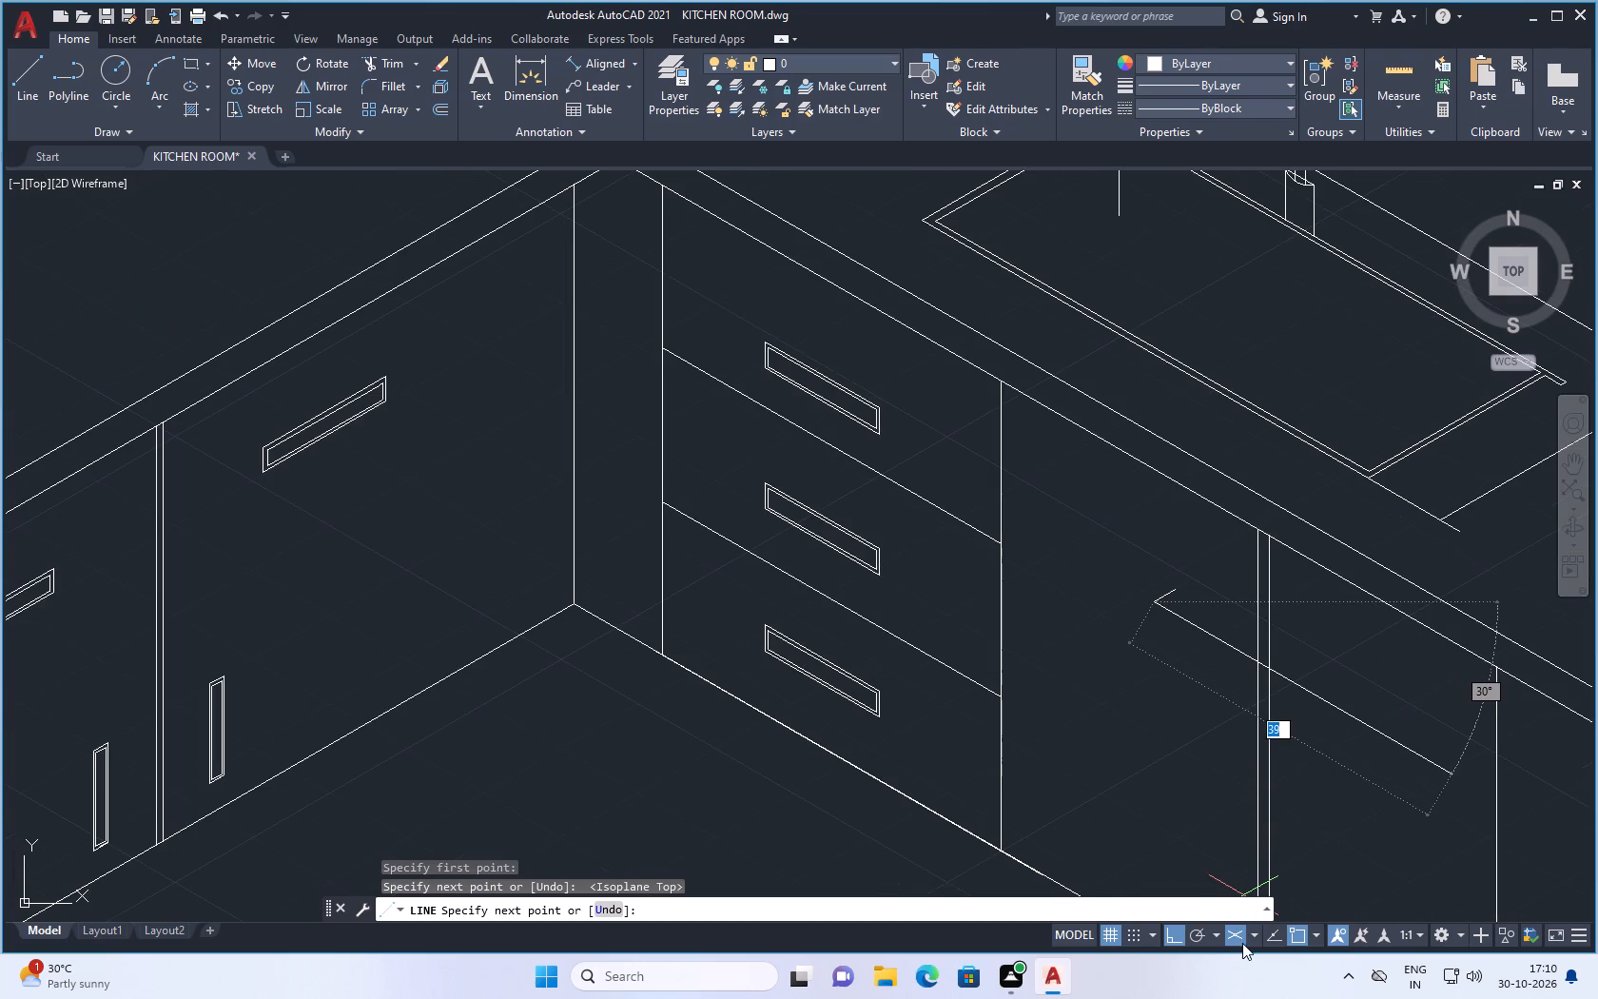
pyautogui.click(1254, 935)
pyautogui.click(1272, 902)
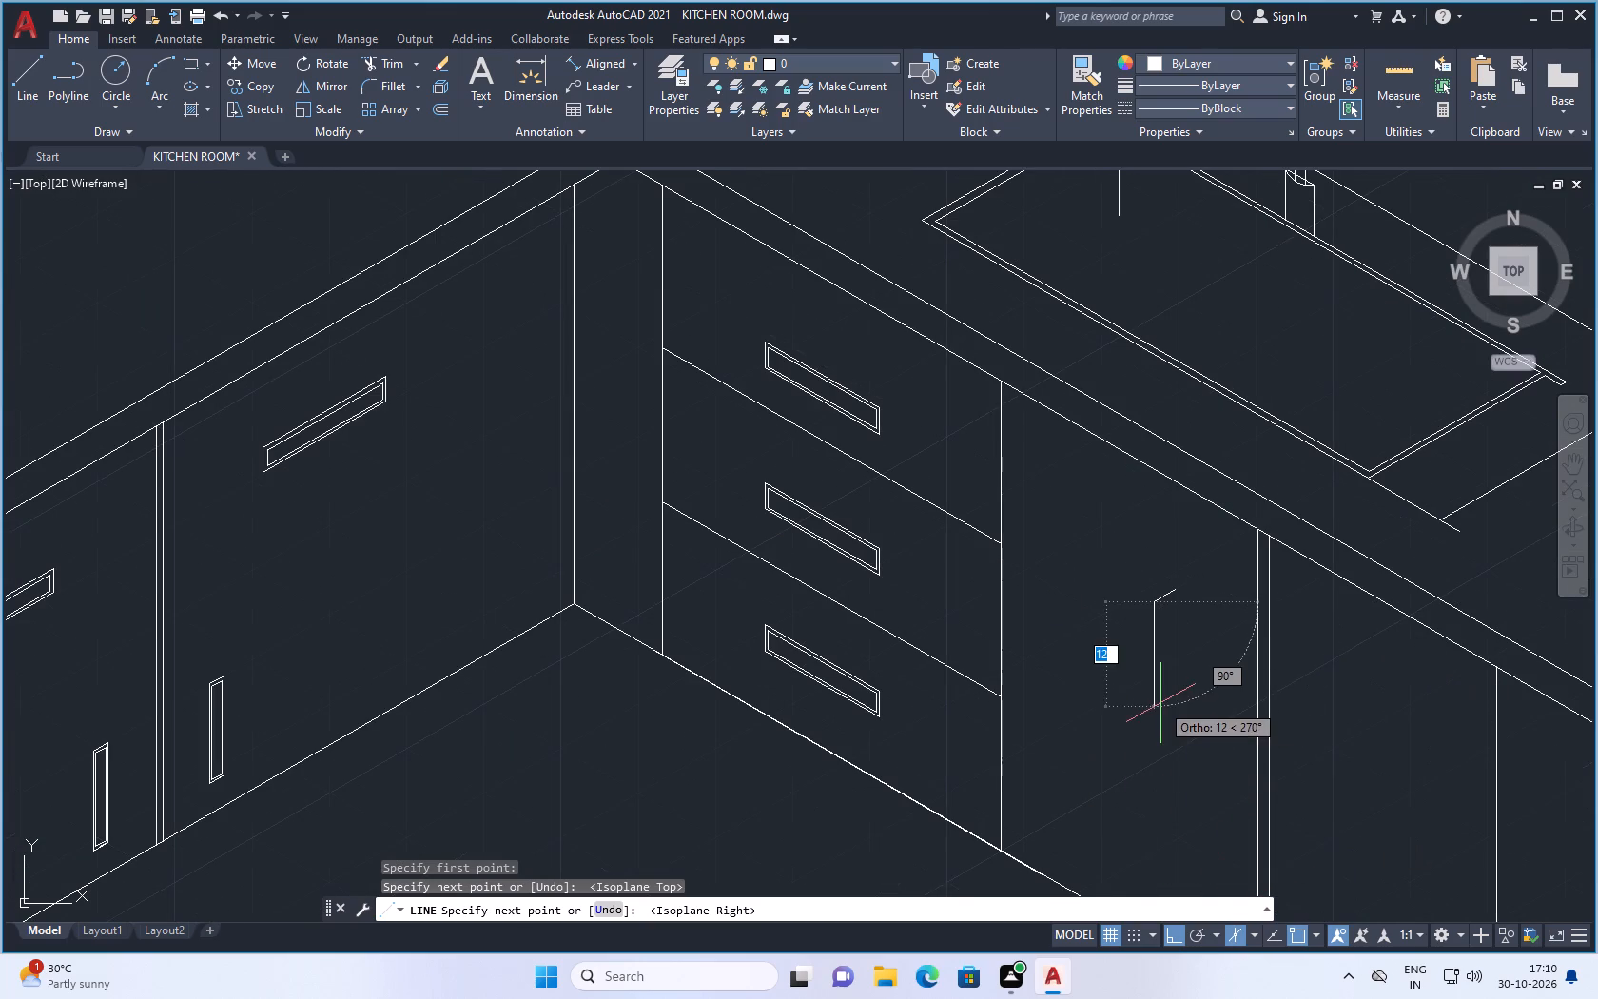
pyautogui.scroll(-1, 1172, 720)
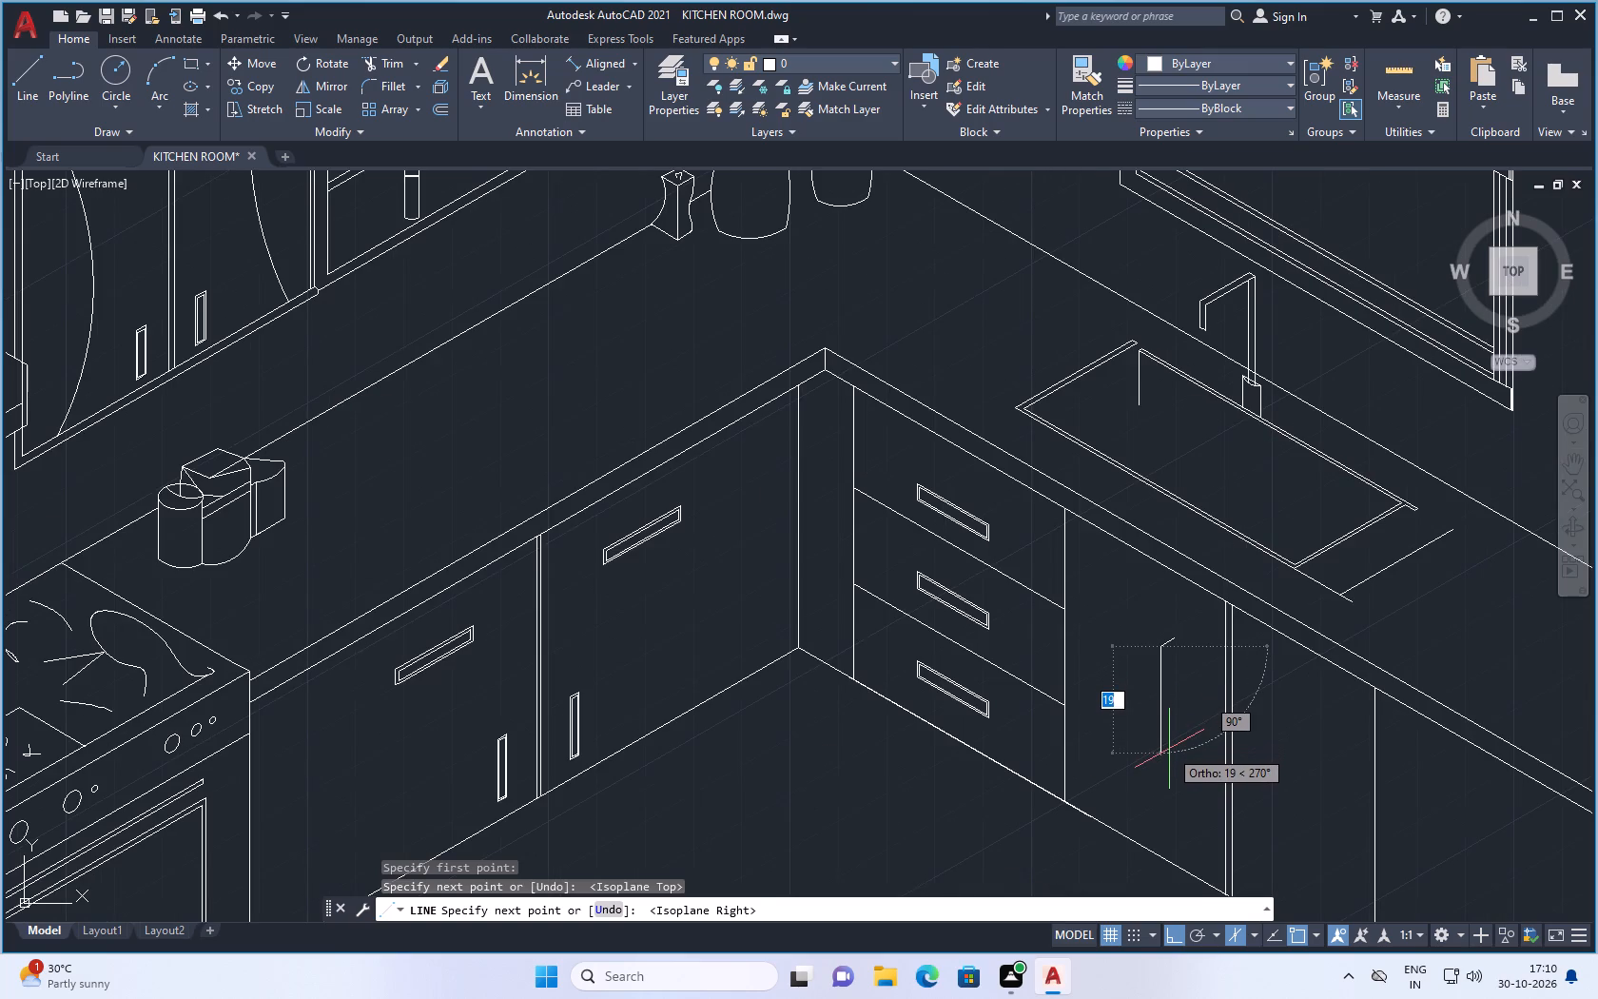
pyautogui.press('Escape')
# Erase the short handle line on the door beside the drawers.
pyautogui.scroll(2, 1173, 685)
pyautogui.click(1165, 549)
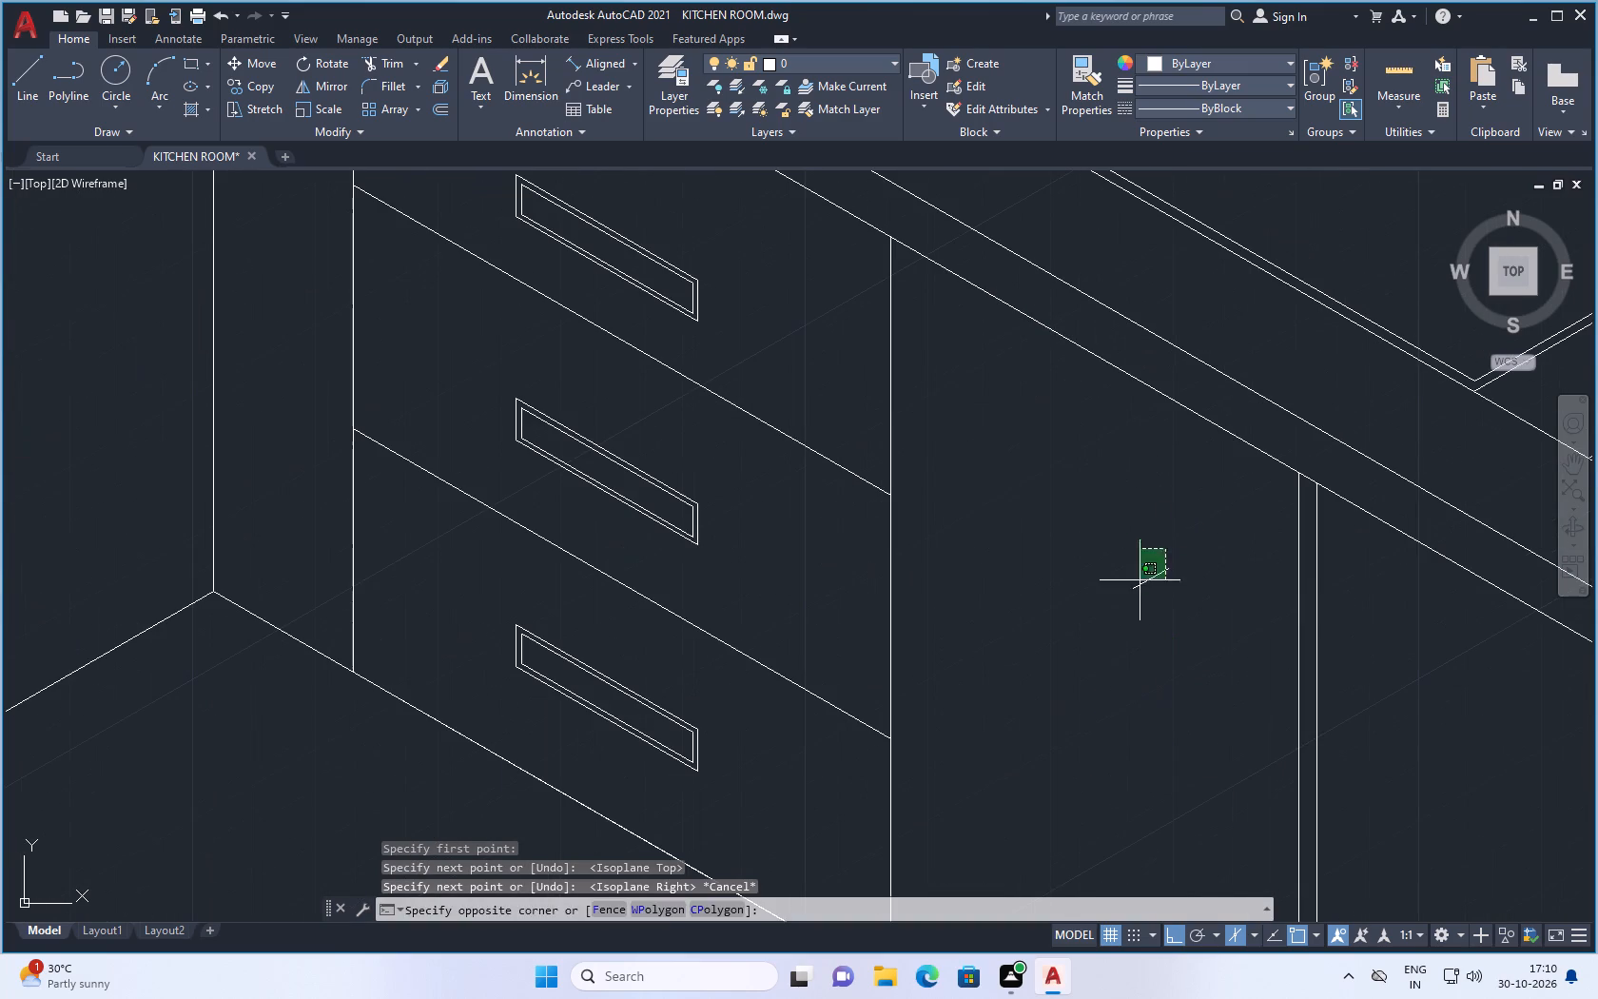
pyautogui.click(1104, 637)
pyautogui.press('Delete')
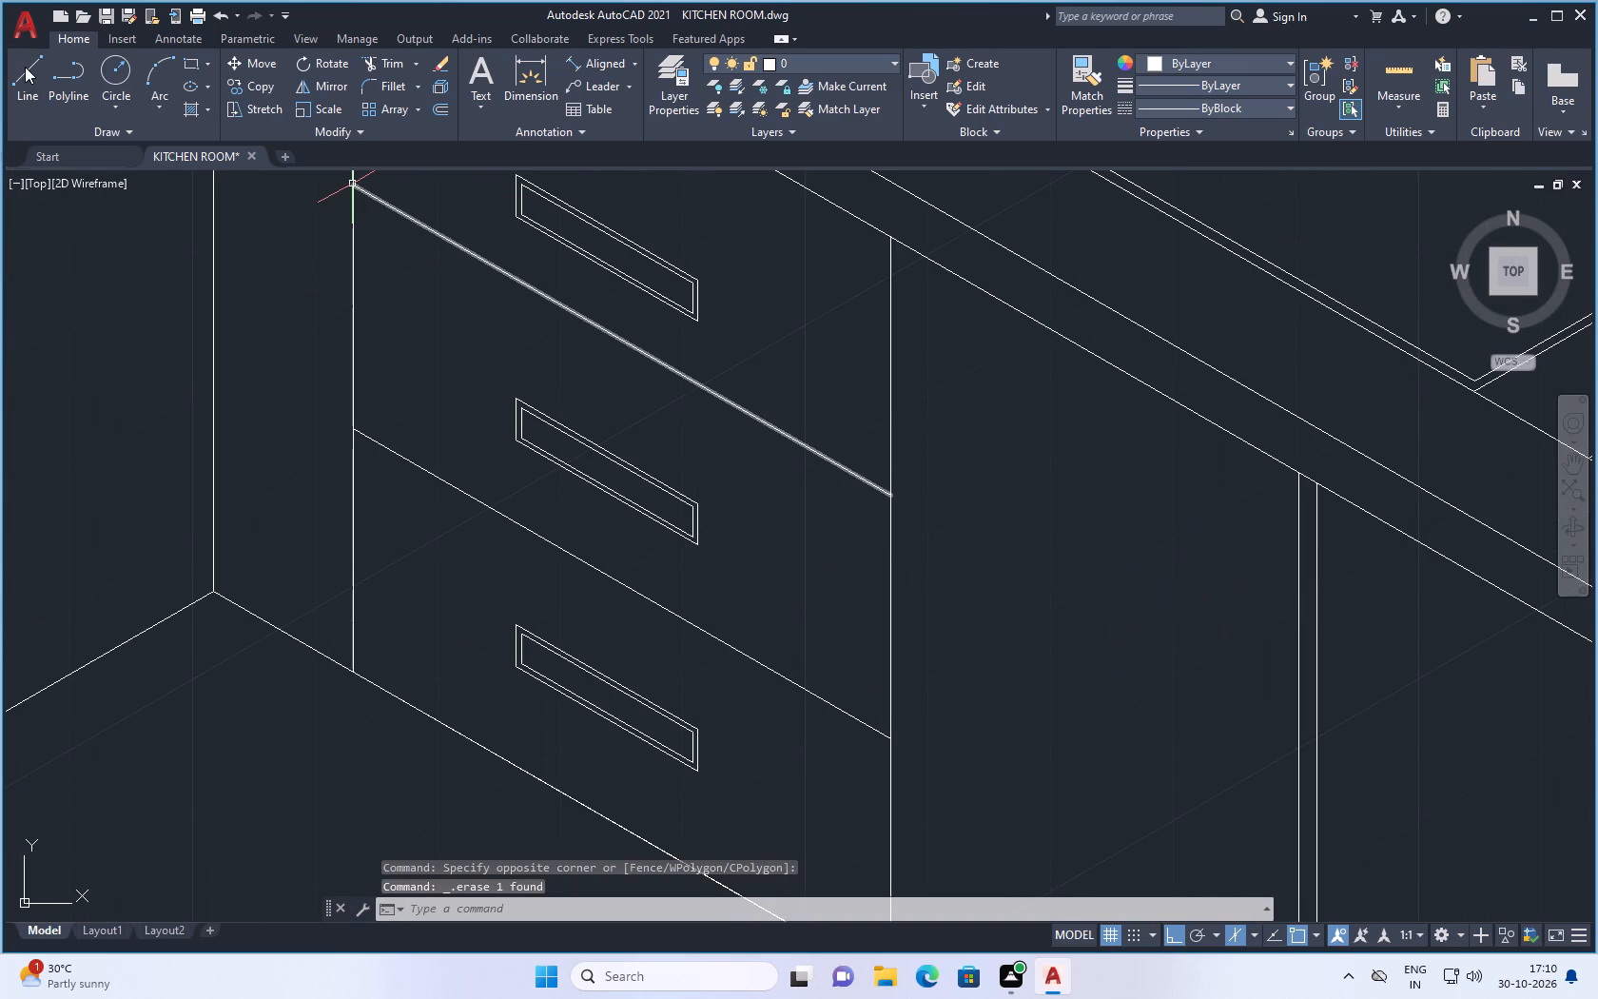
# Draw the upright handle's top edge, about 3 units at 330°, and its right side about 11 units down, on the door beside the drawers.
pyautogui.click(25, 67)
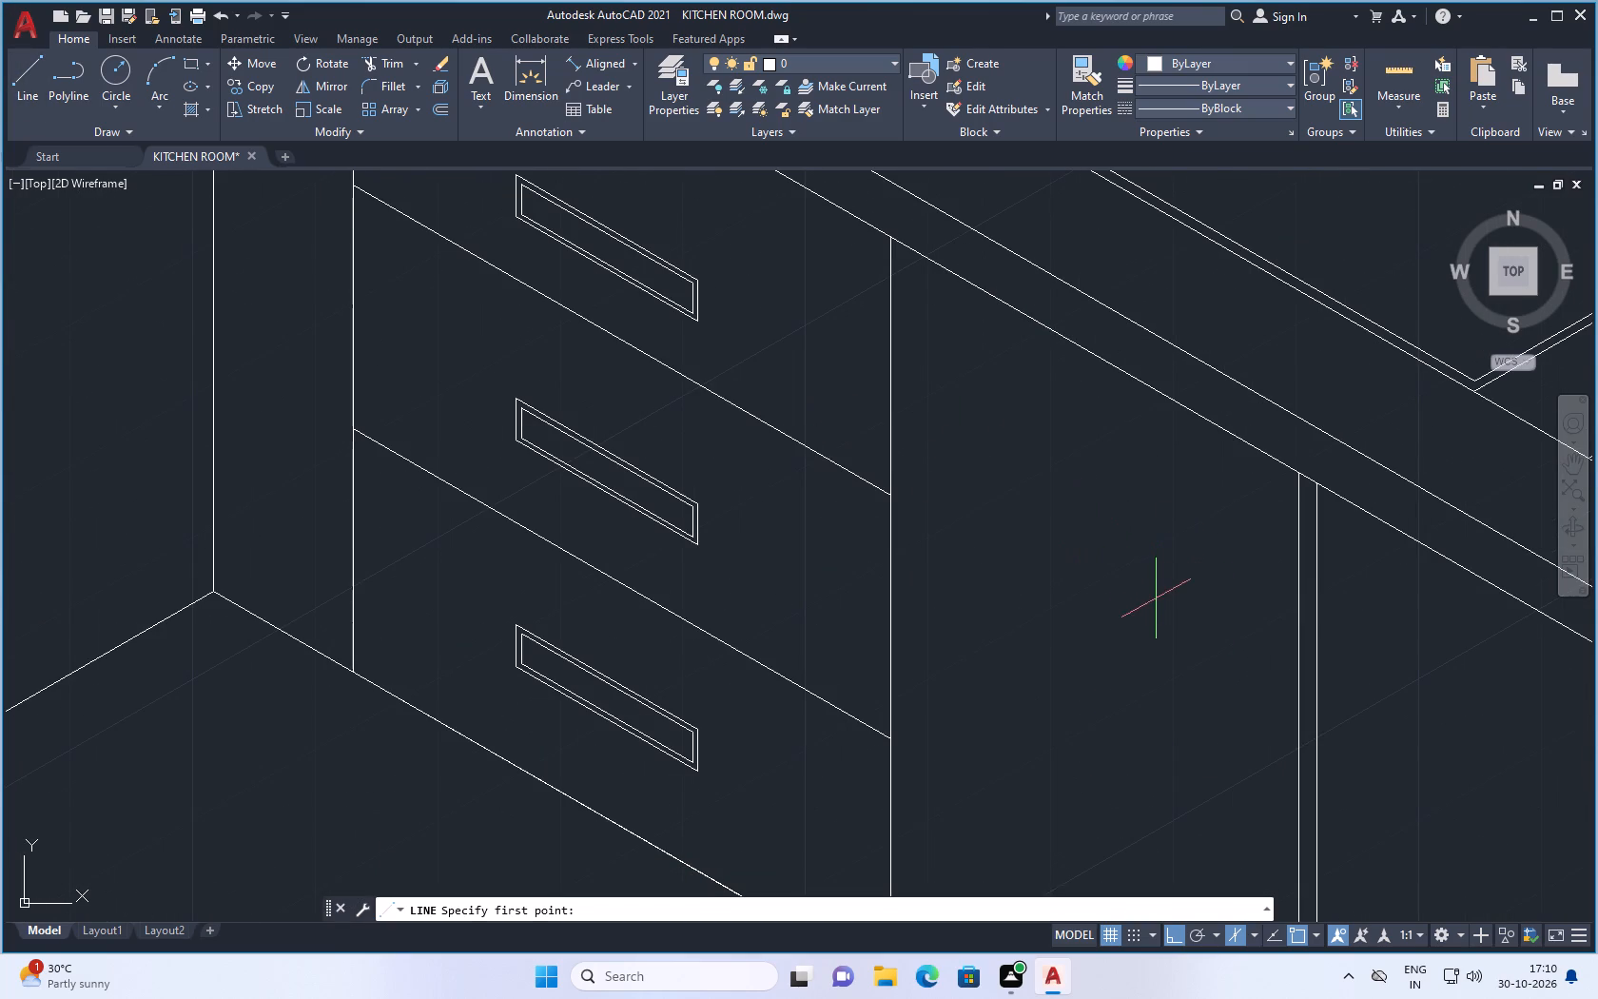
pyautogui.scroll(-2, 1152, 602)
pyautogui.scroll(1, 1158, 632)
pyautogui.click(1148, 573)
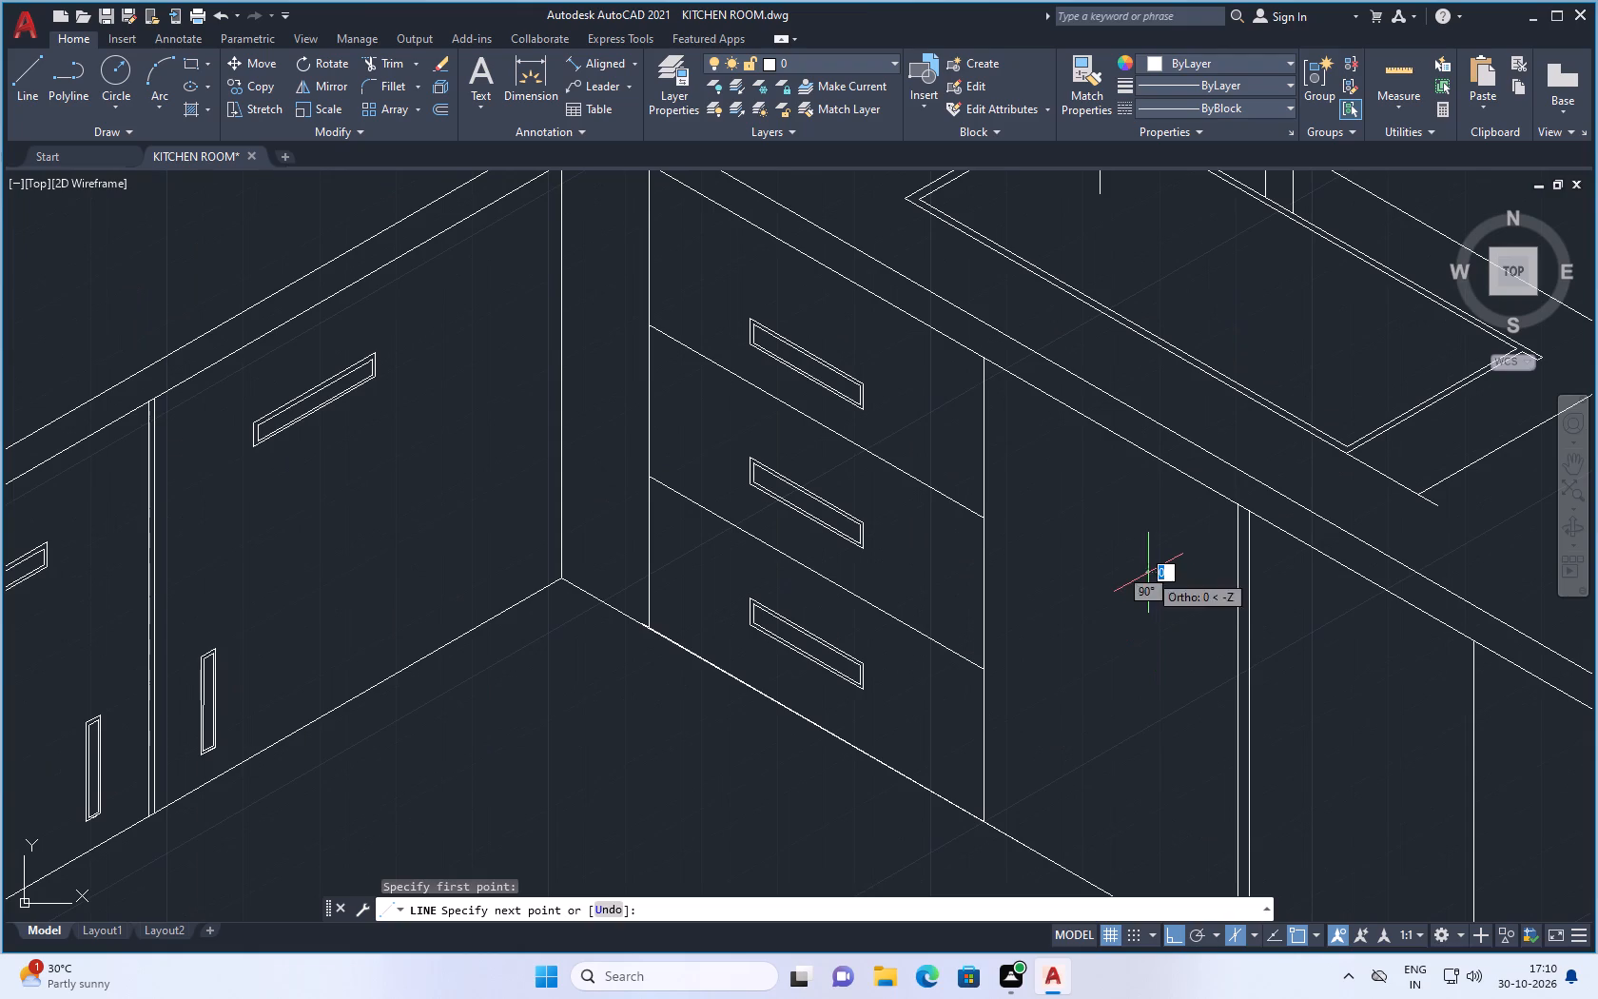
pyautogui.click(1255, 935)
pyautogui.click(1284, 875)
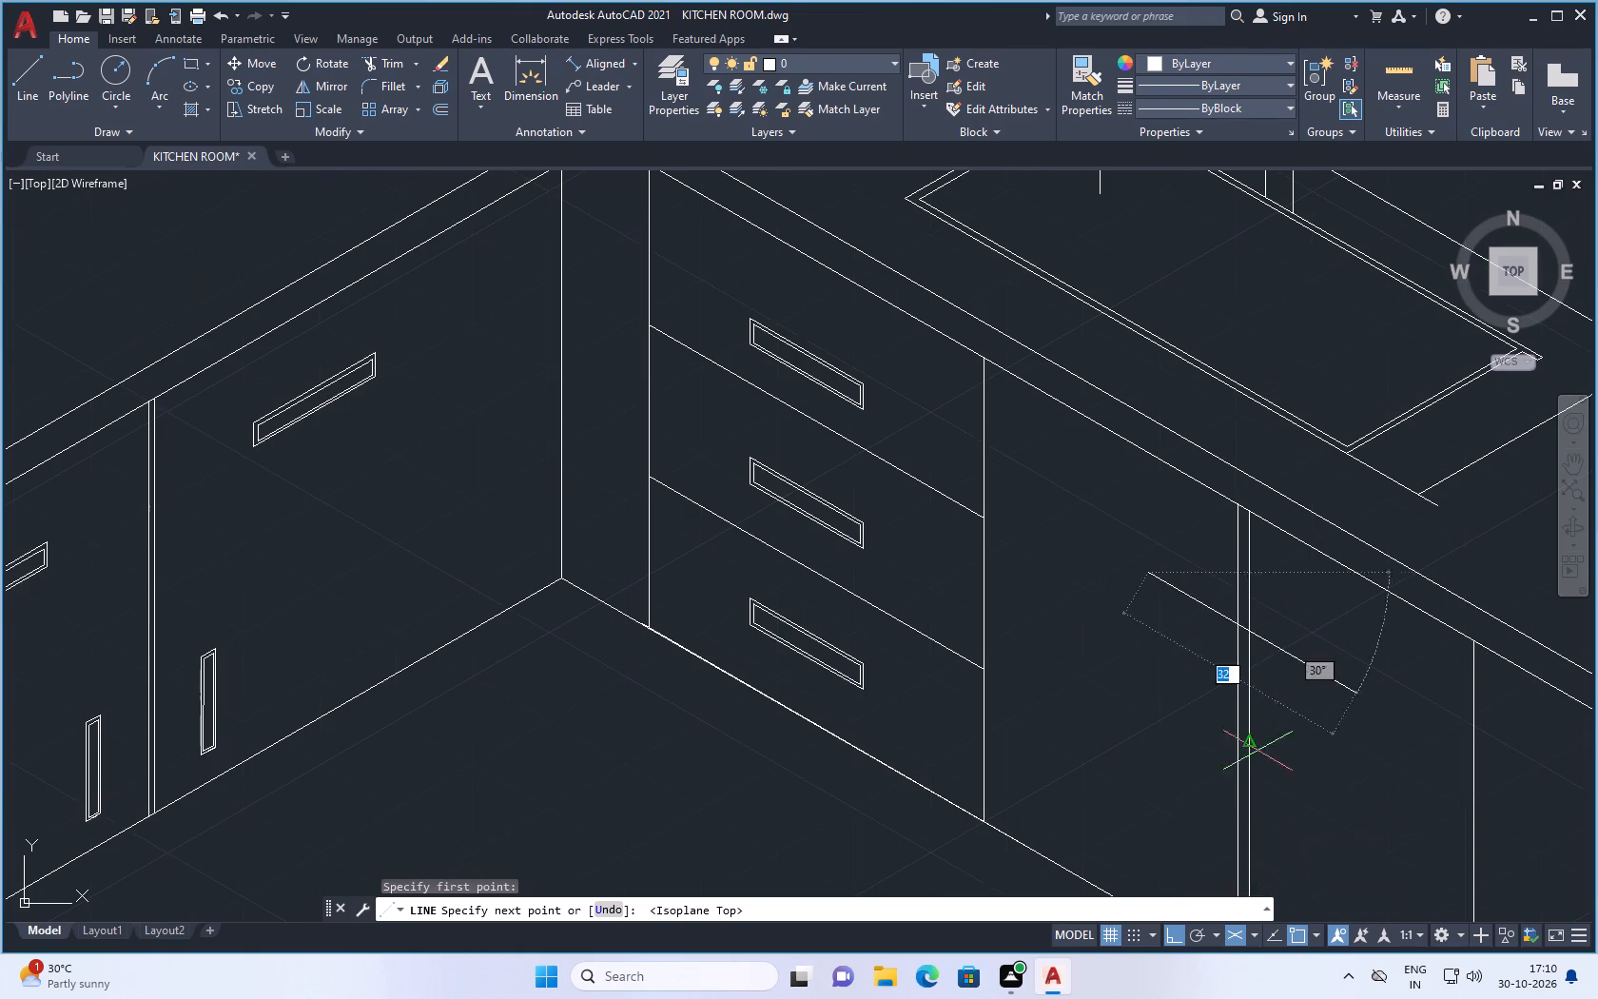
pyautogui.scroll(1, 1172, 590)
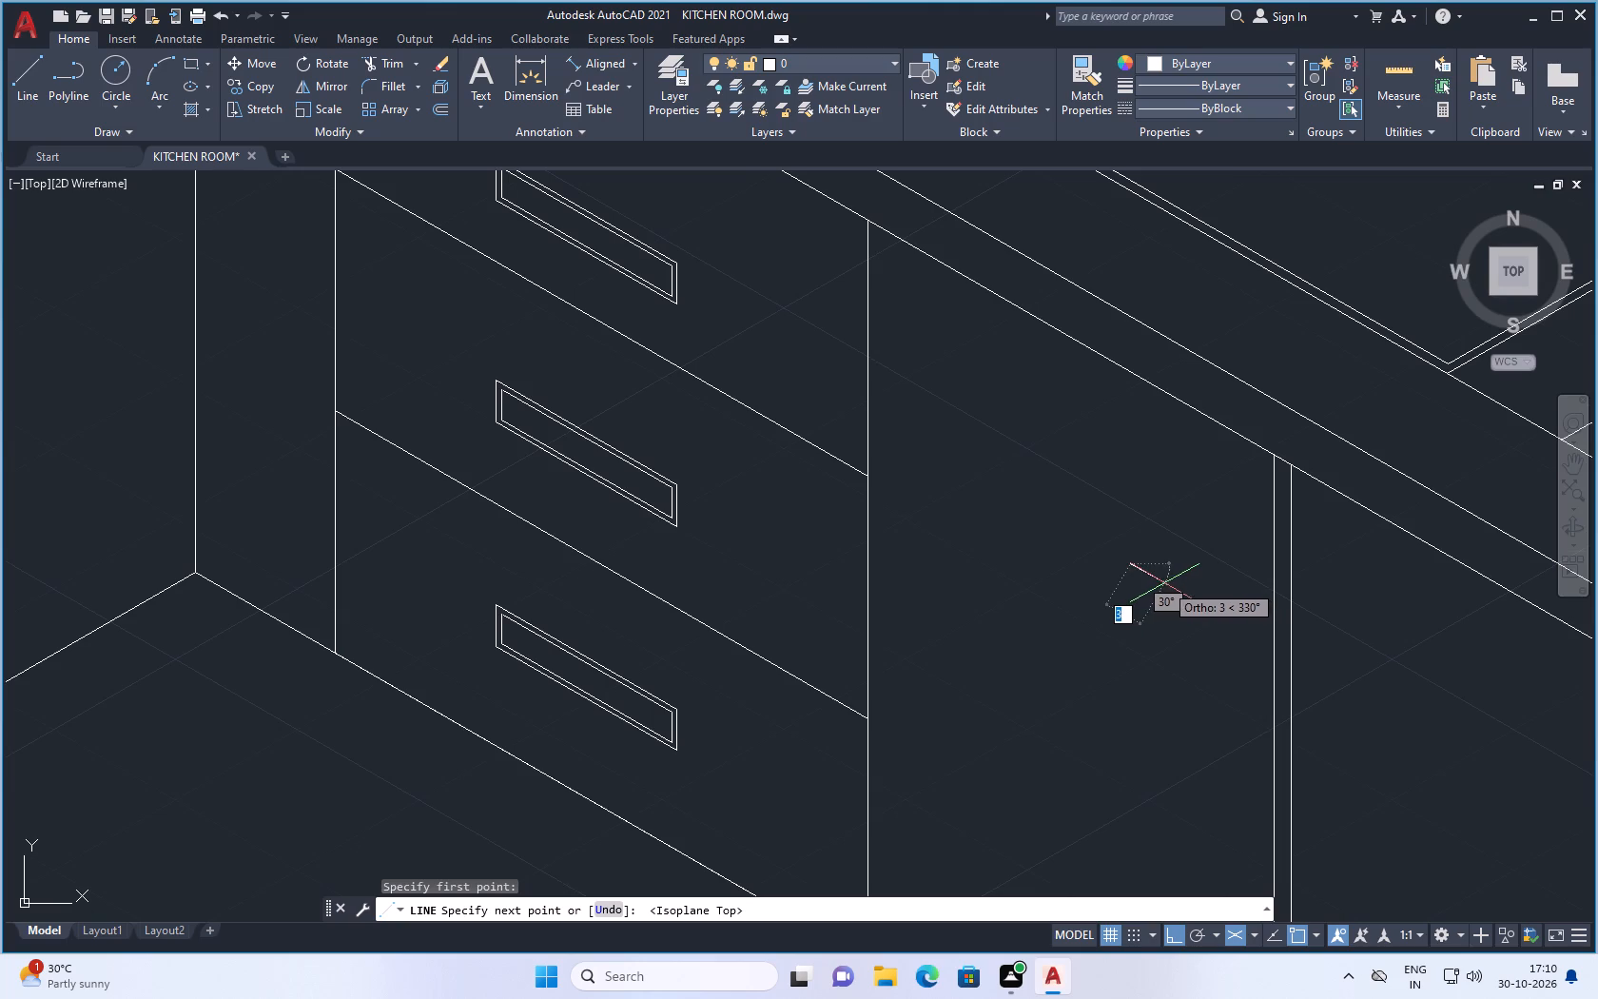
pyautogui.click(1164, 583)
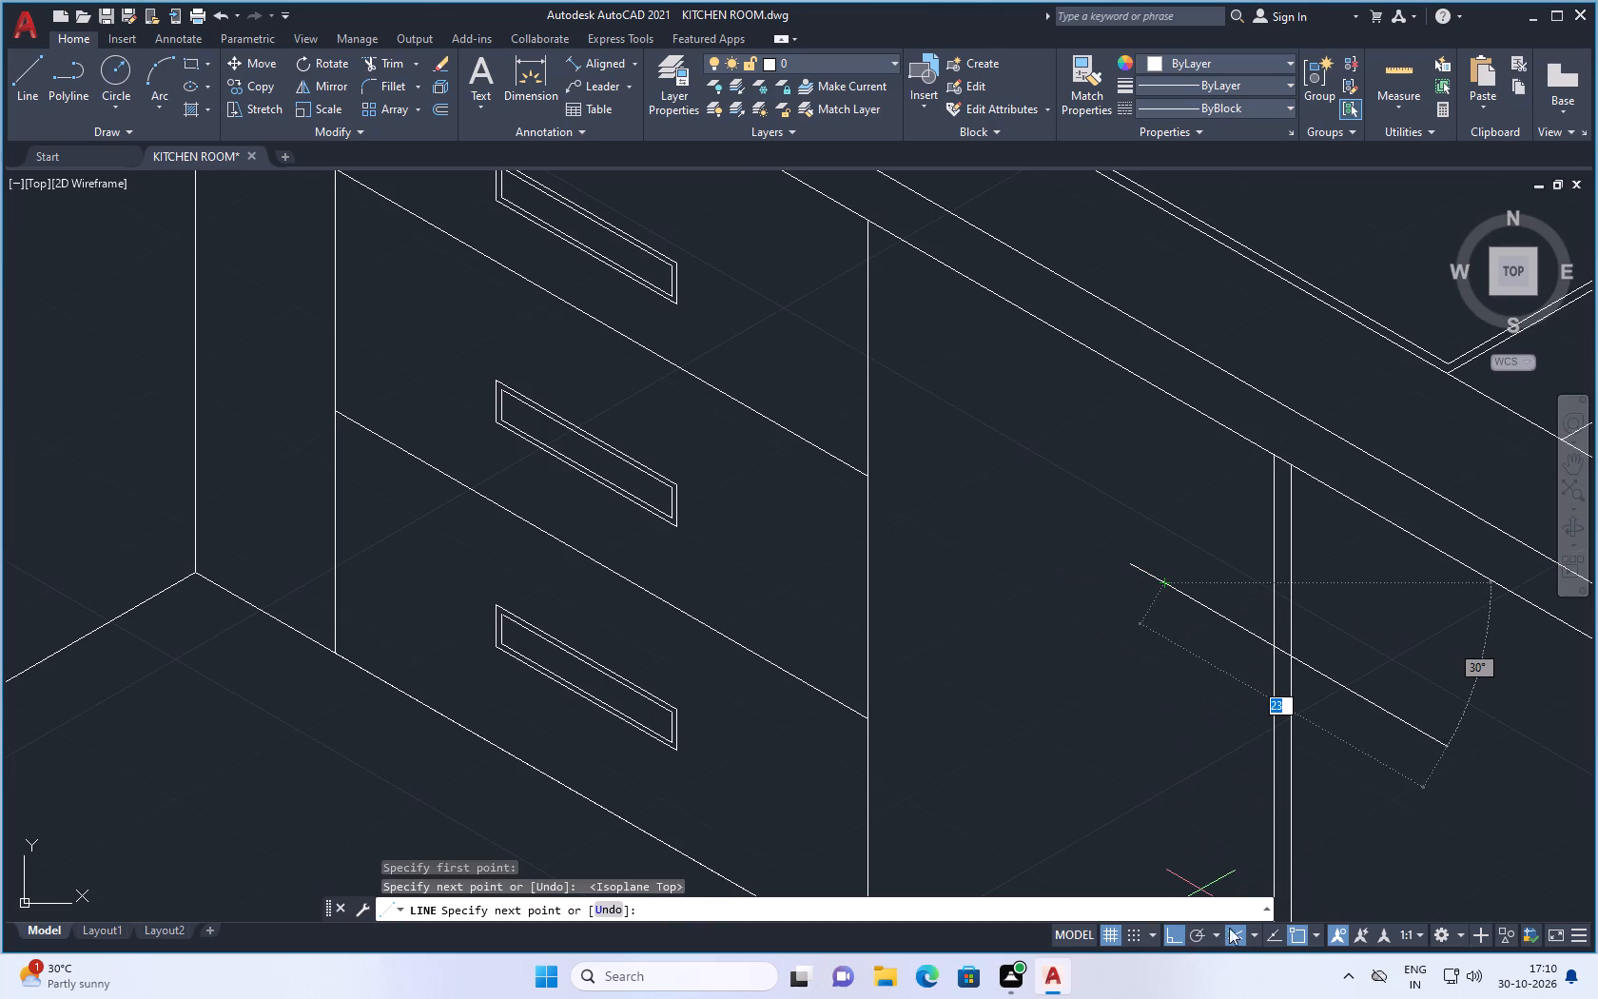
pyautogui.click(1256, 932)
pyautogui.click(1283, 902)
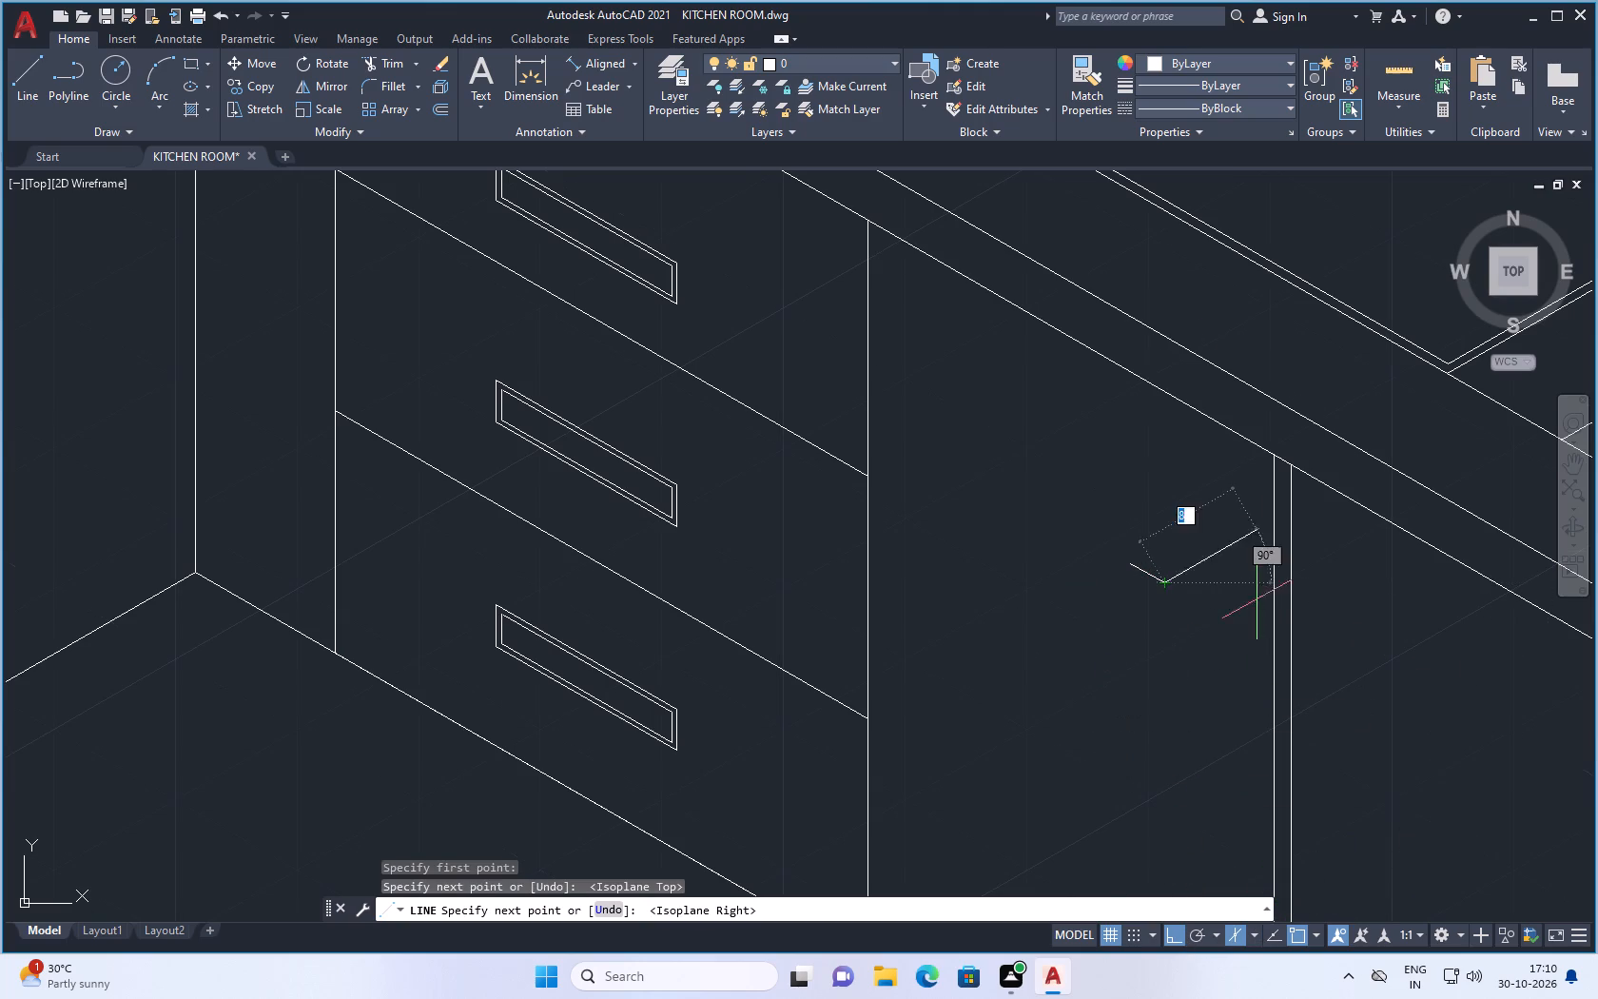
pyautogui.scroll(-2, 1160, 660)
pyautogui.scroll(2, 1157, 708)
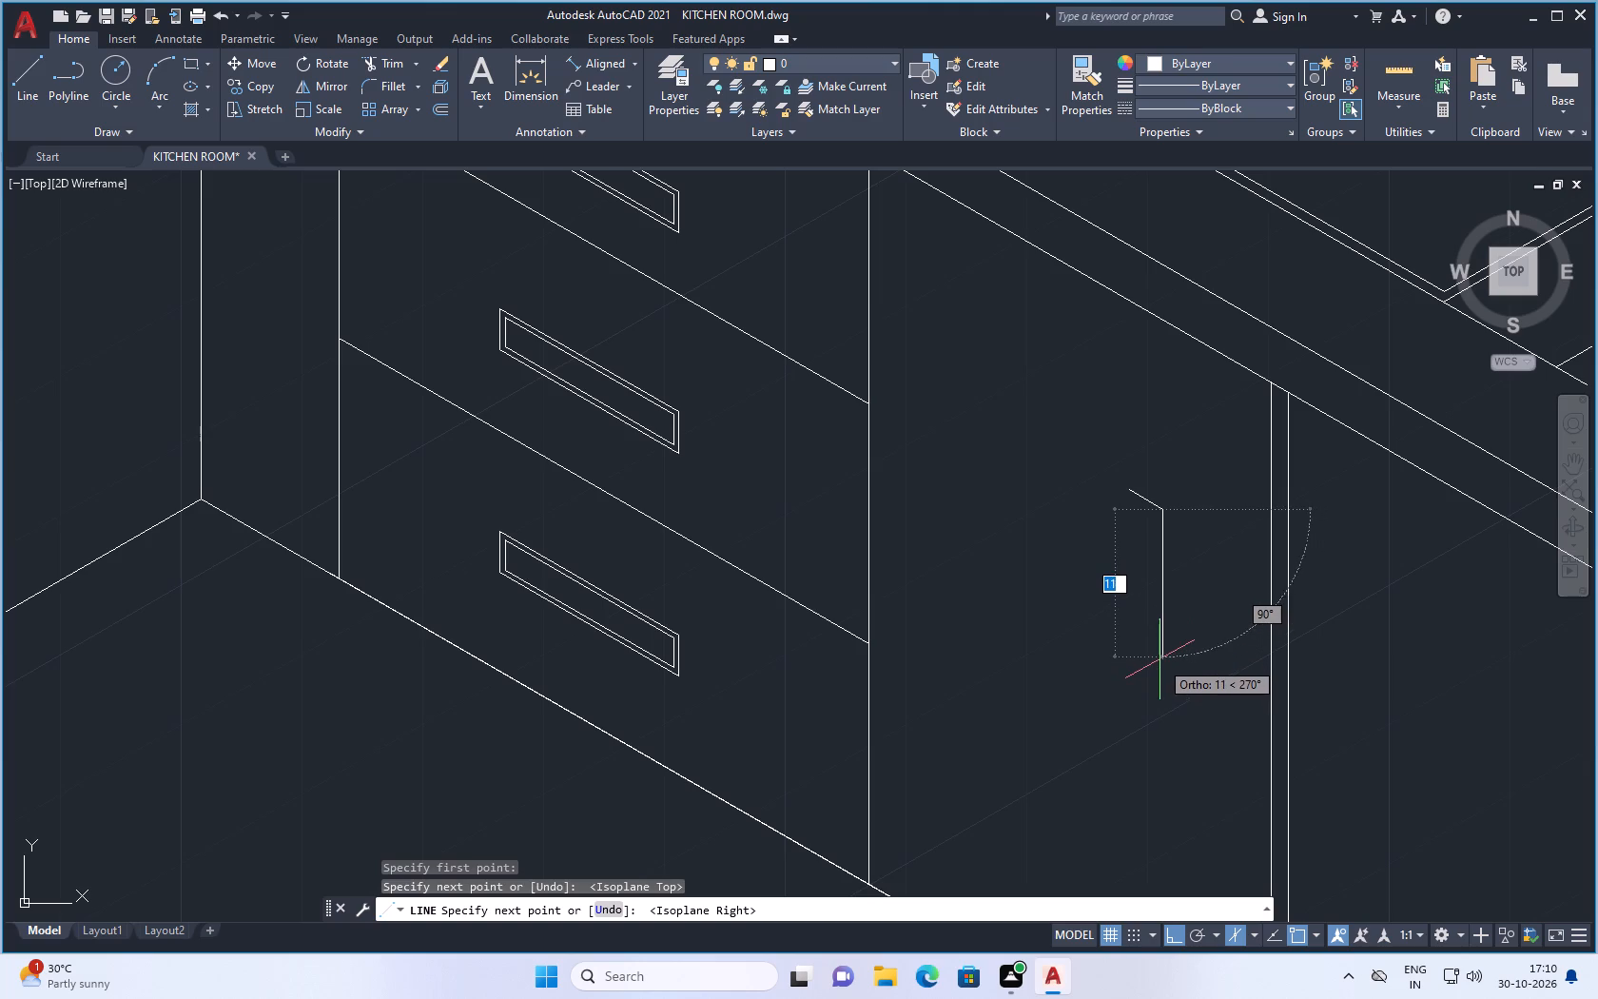
pyautogui.click(1160, 656)
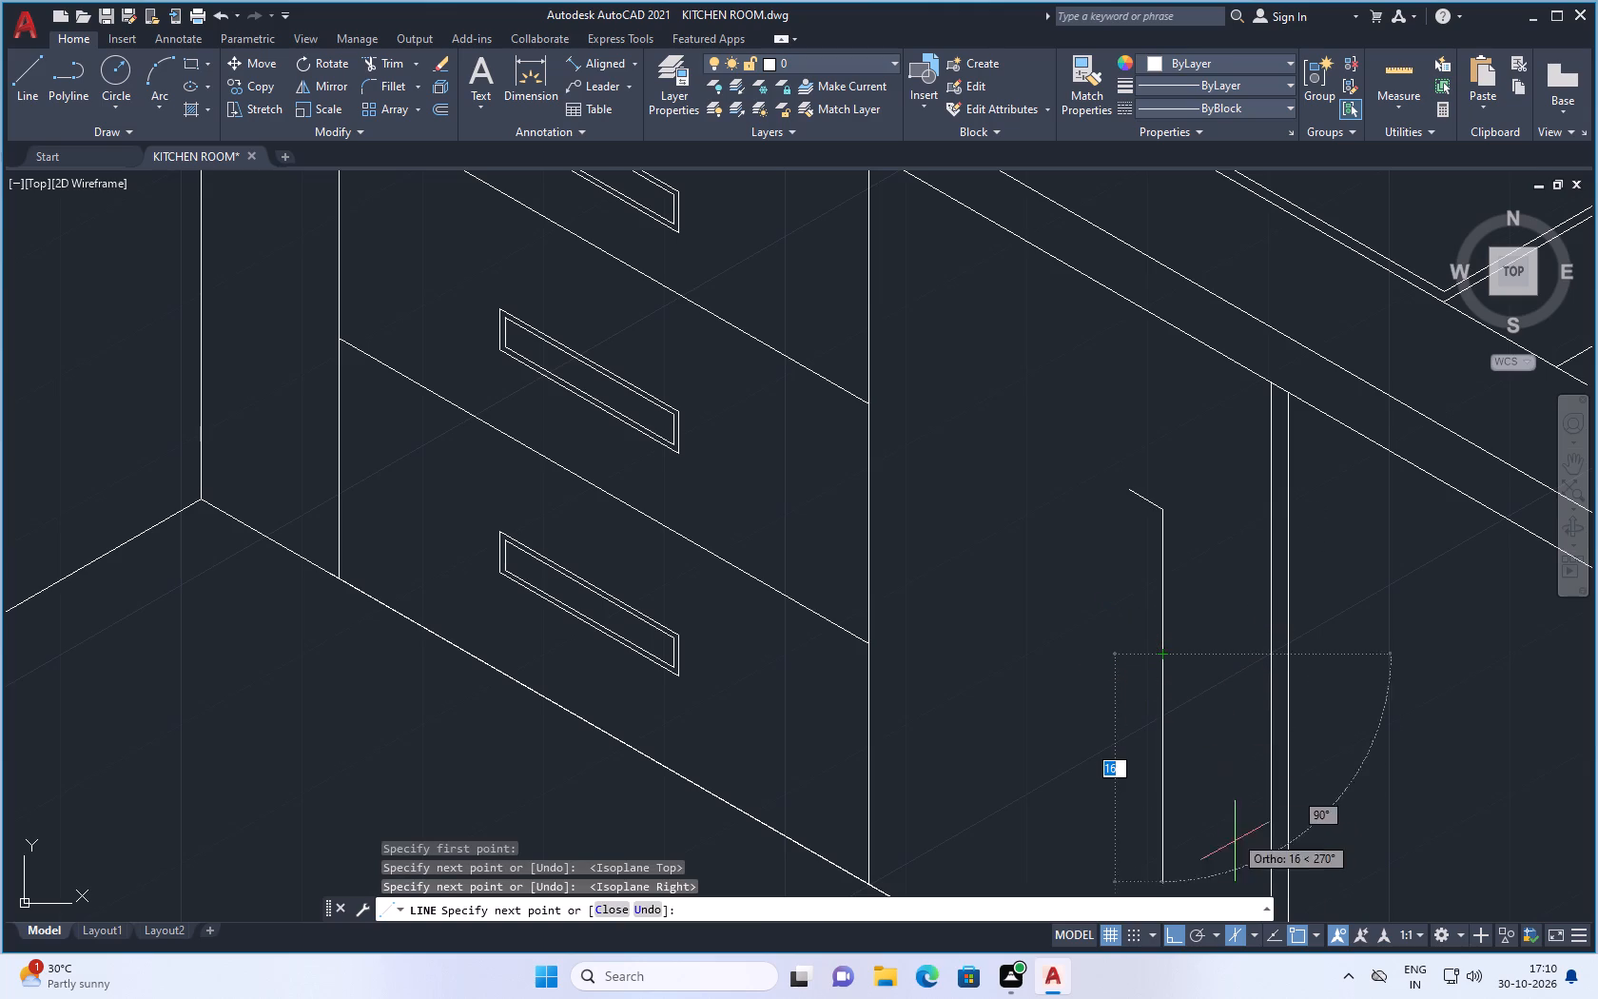
# In the left isoplane, add the handle's bottom edge, about 3 units at 150°, and a left side running up past the top edge.
pyautogui.click(1255, 932)
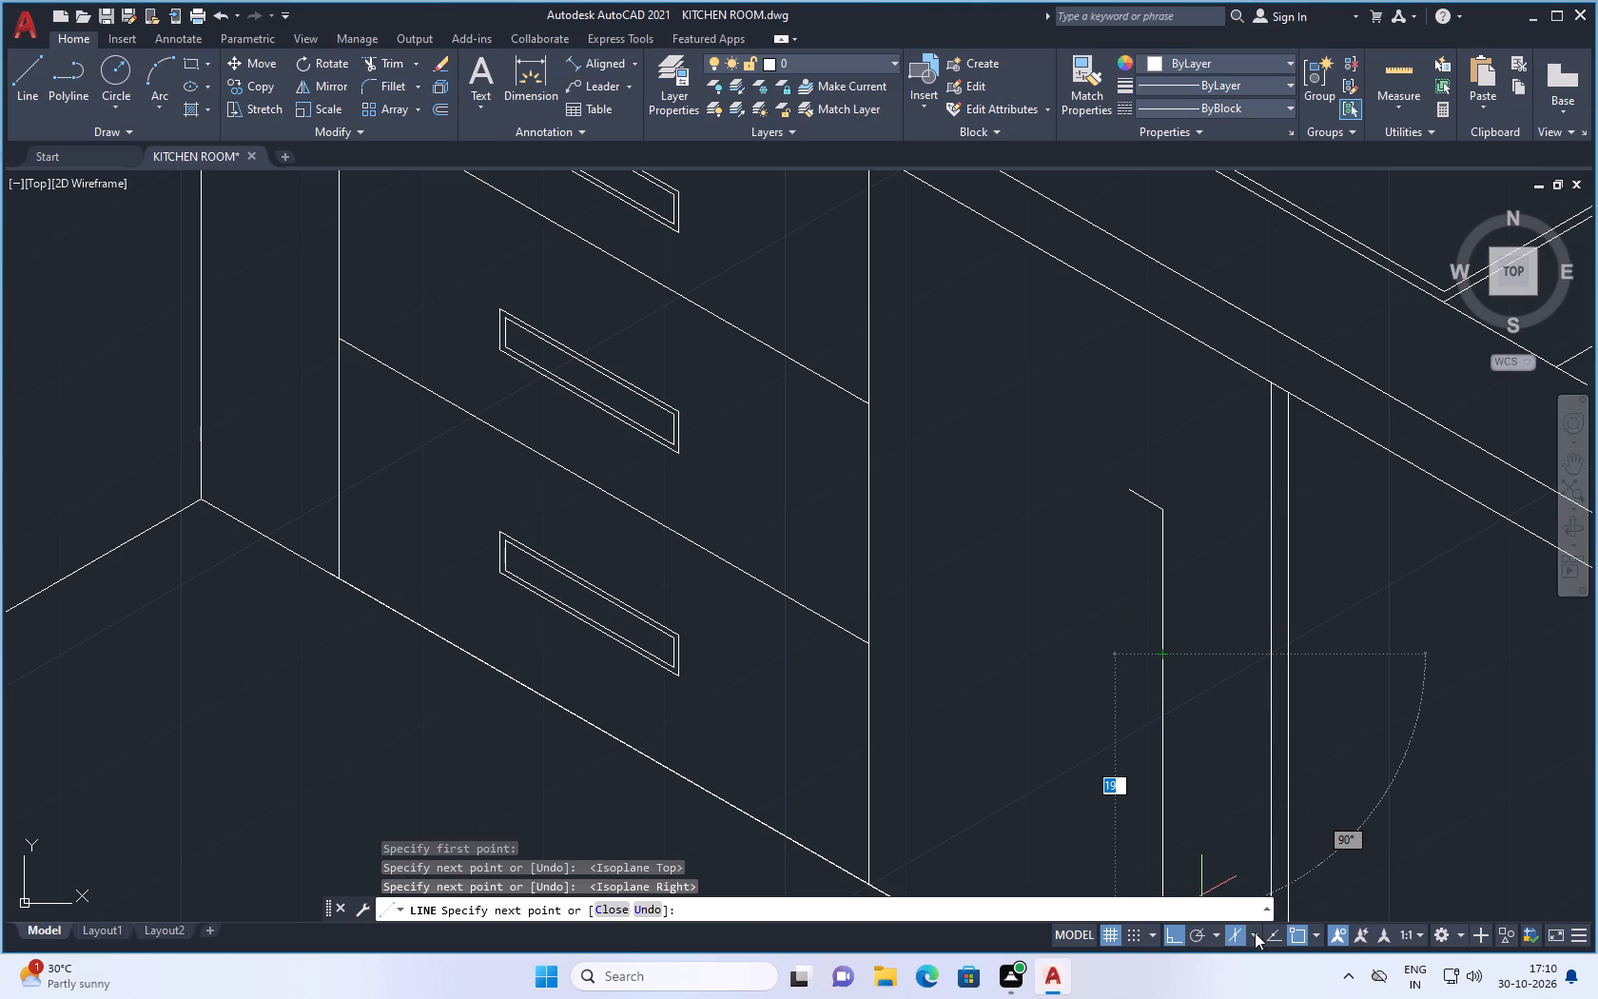
pyautogui.click(1270, 878)
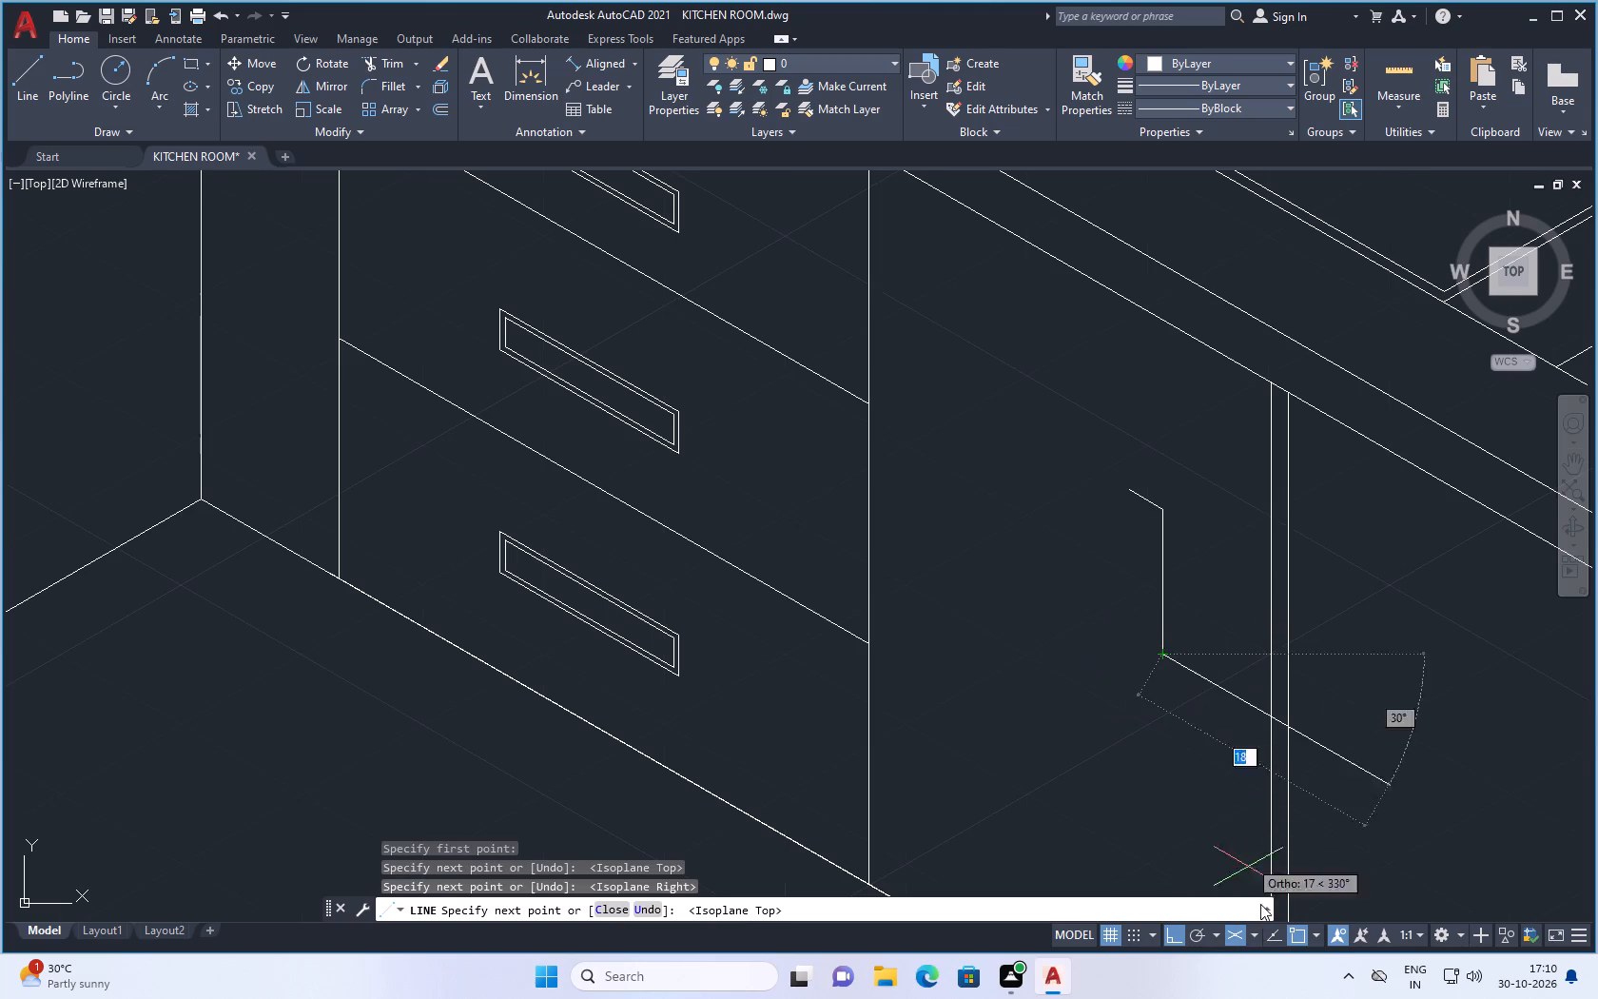
pyautogui.click(1253, 929)
pyautogui.click(1268, 842)
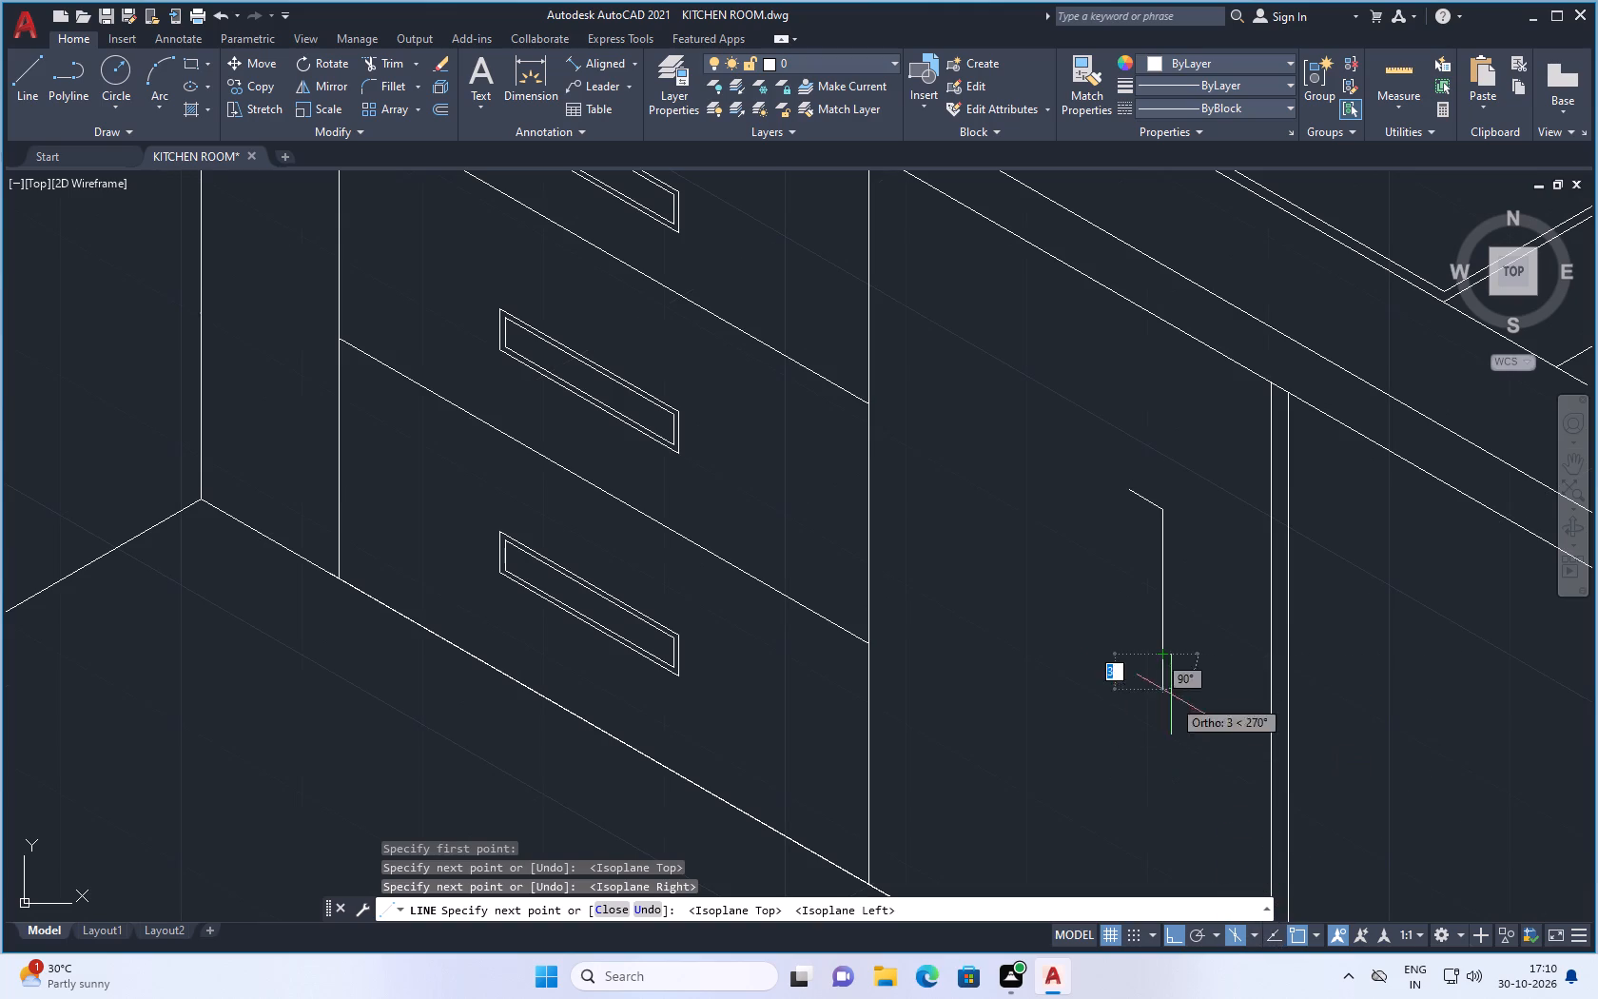
pyautogui.scroll(1, 1109, 581)
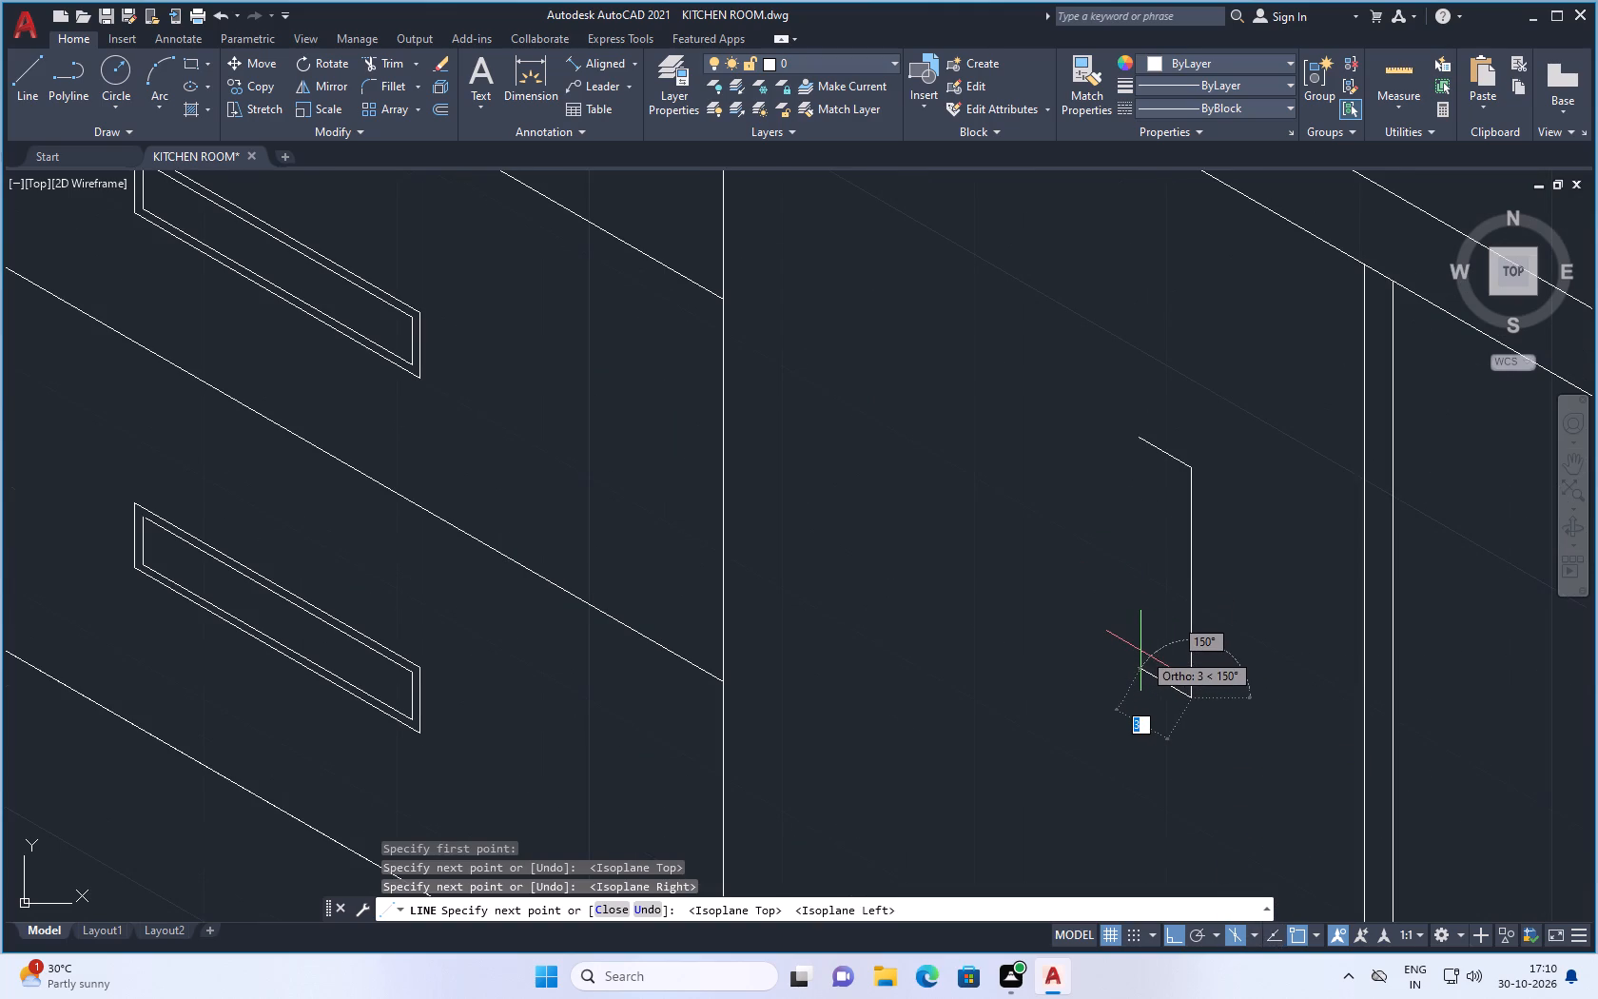
pyautogui.click(1140, 651)
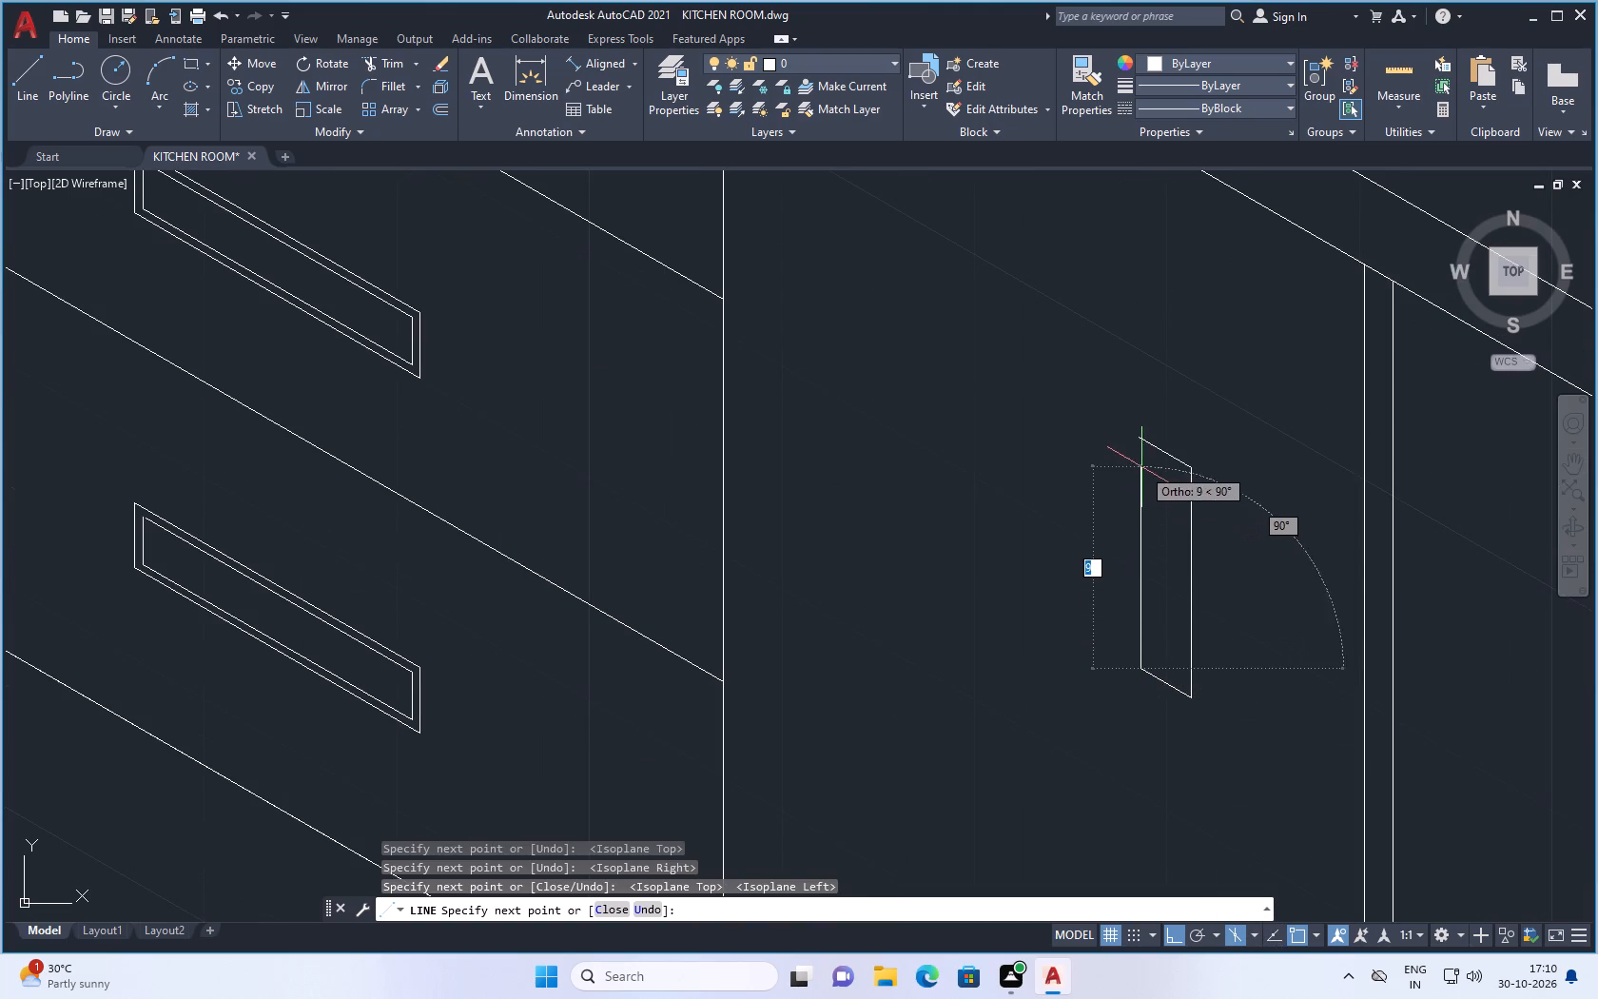
pyautogui.click(1140, 392)
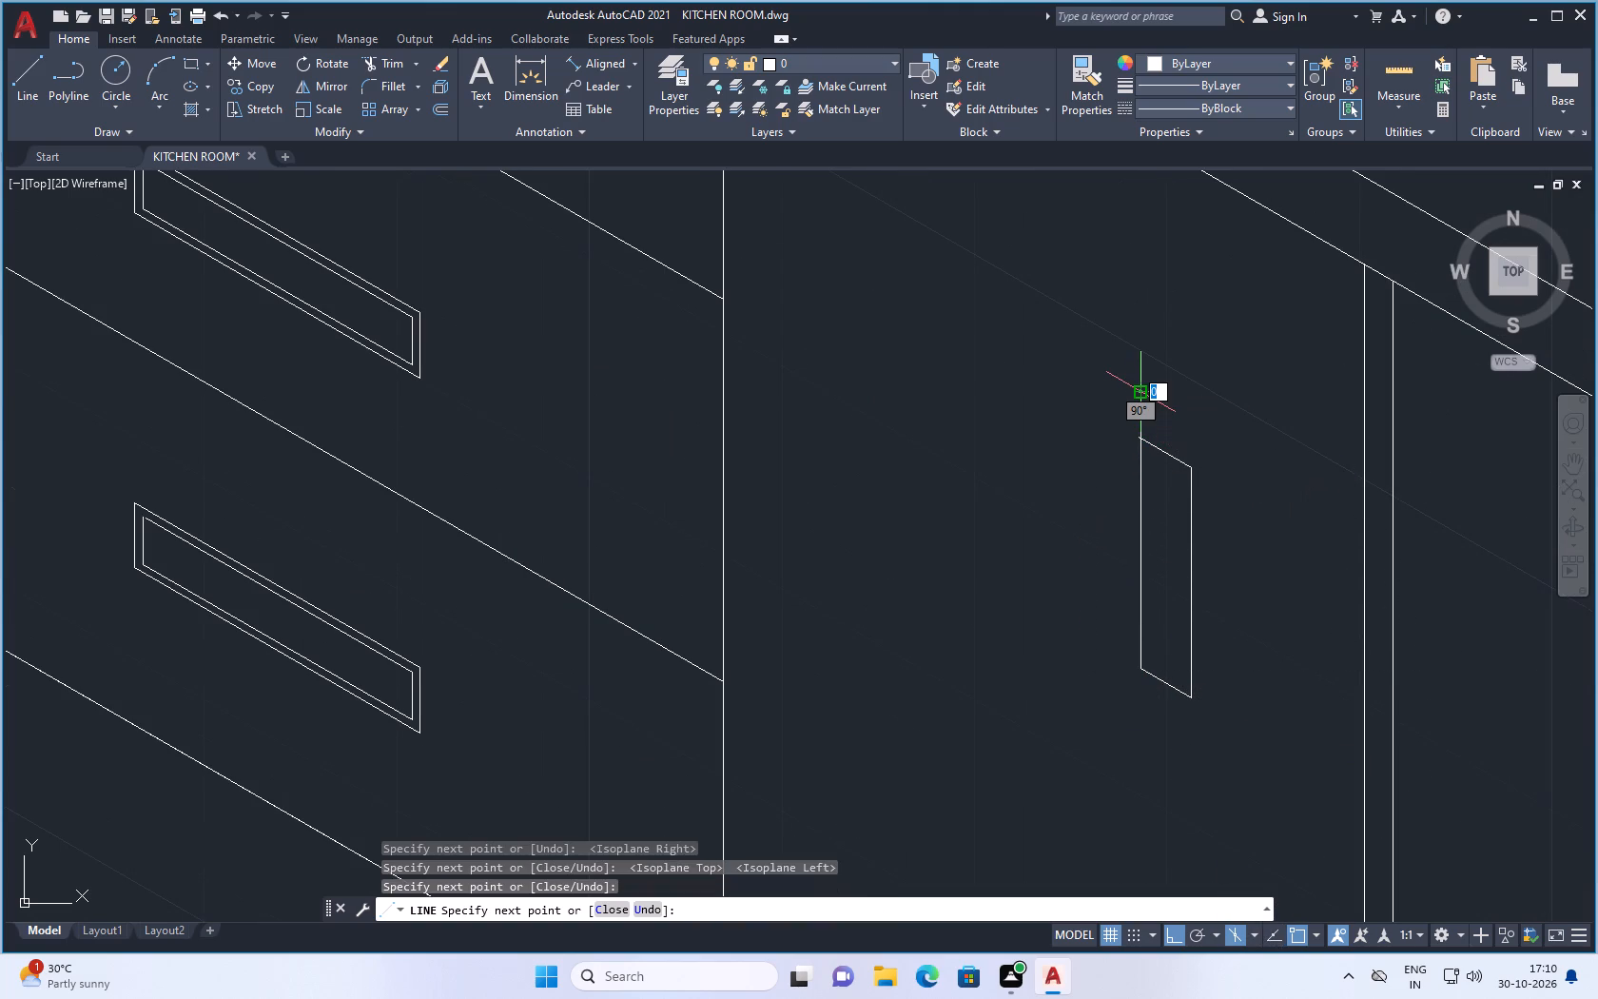
pyautogui.press('Escape')
# Trim the overshooting line ends at the upper-left corner of the new handle's outline.
pyautogui.write('tr')
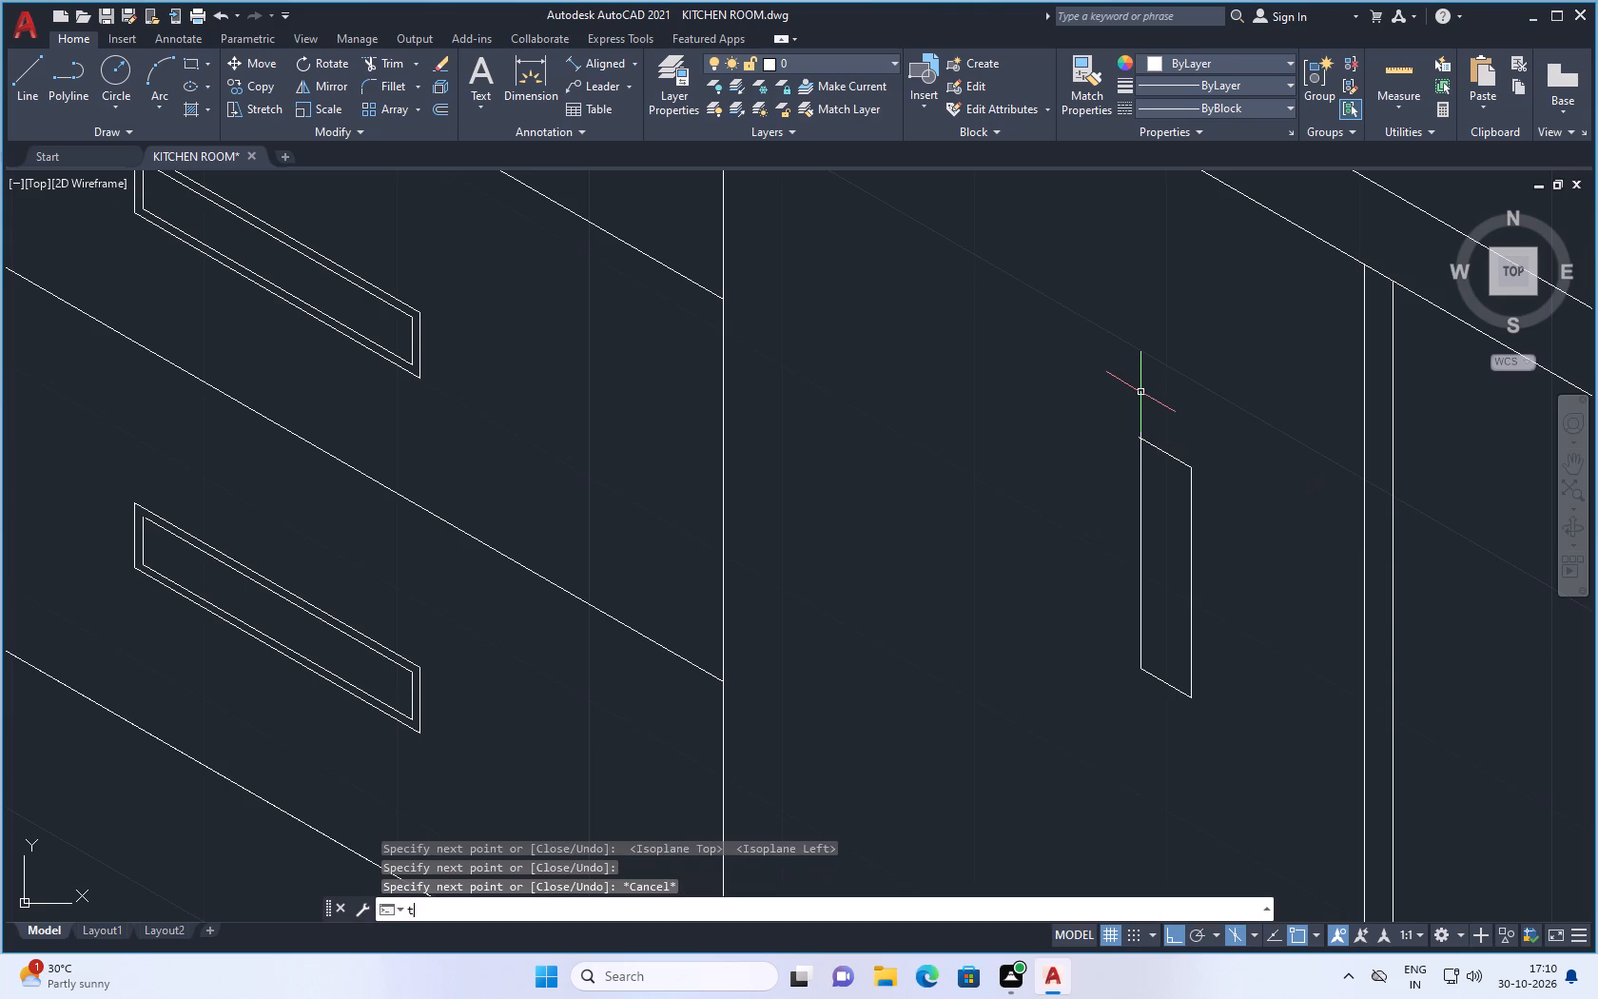
pyautogui.press('Return')
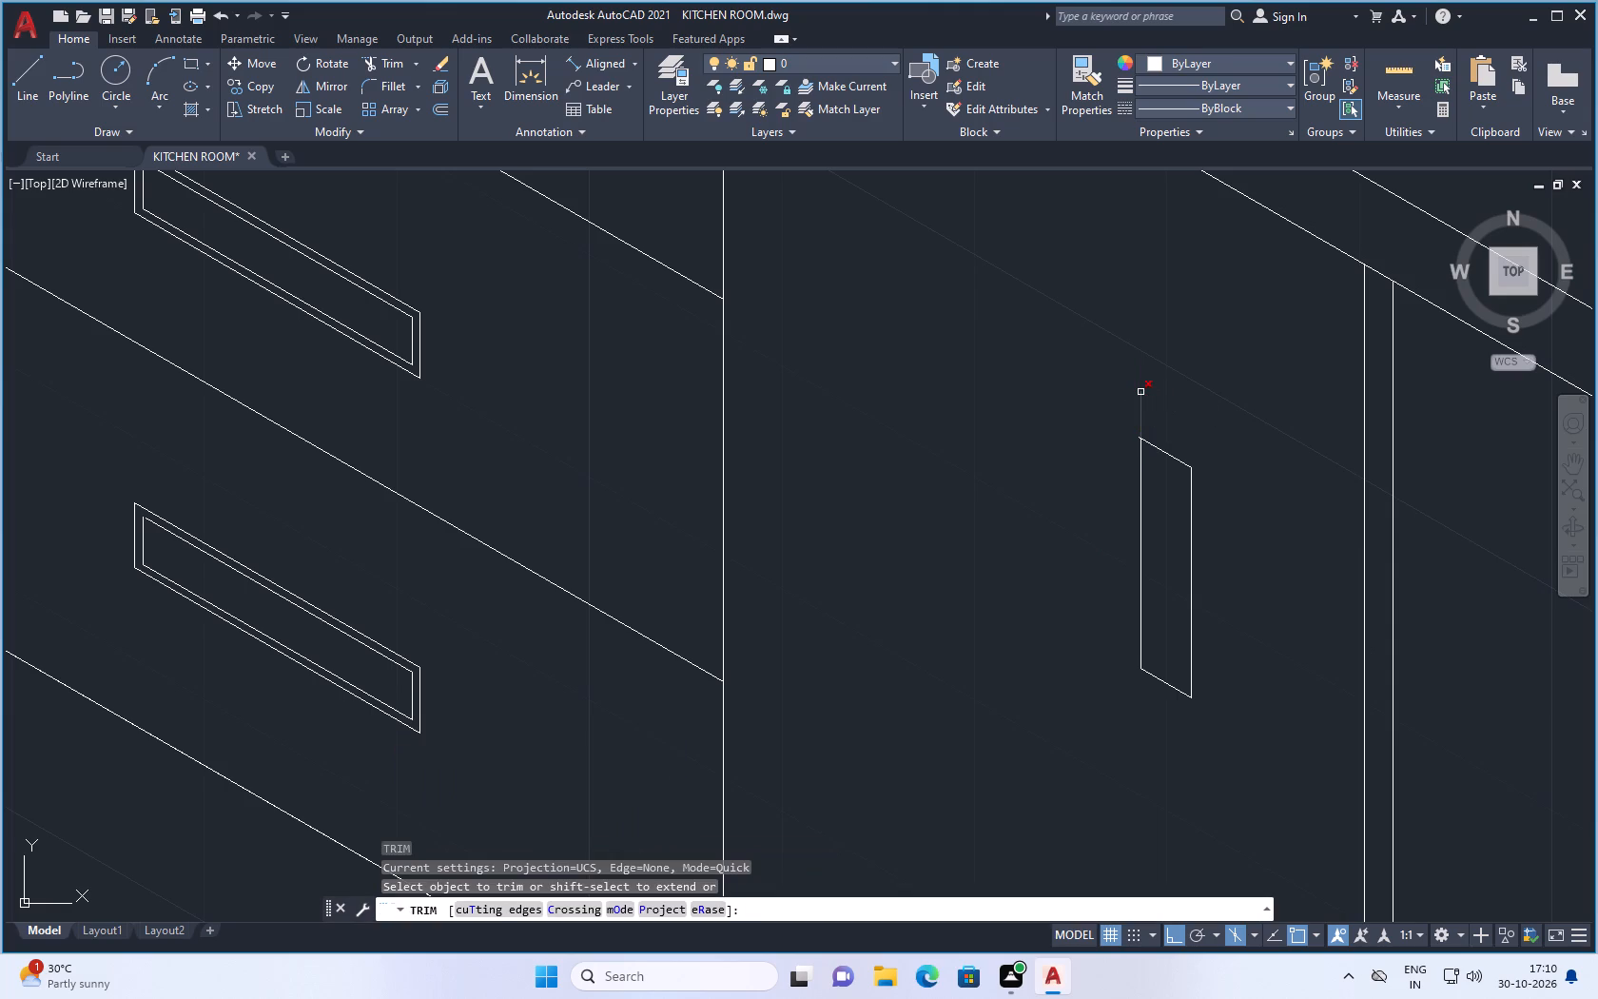
pyautogui.click(1140, 392)
pyautogui.moveTo(1179, 395); pyautogui.dragTo(1115, 393)
pyautogui.click(1095, 391)
pyautogui.scroll(3, 1160, 461)
pyautogui.click(1025, 304)
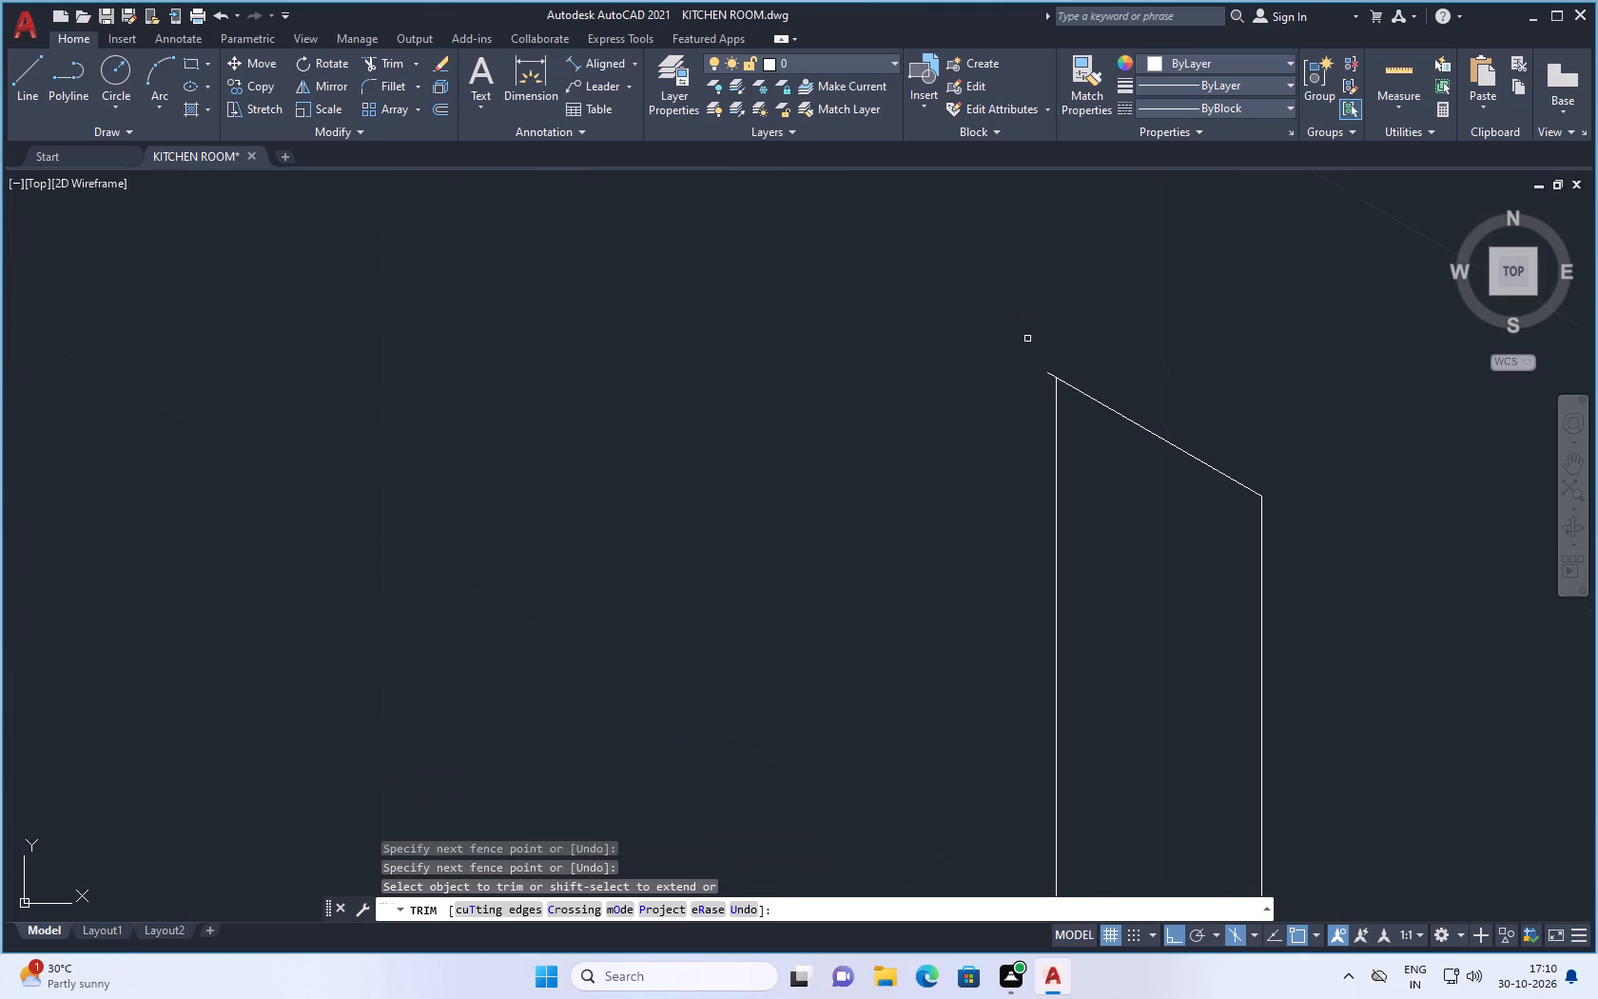
pyautogui.scroll(2, 1032, 373)
pyautogui.click(1062, 349)
pyautogui.moveTo(1072, 362); pyautogui.dragTo(1063, 386)
pyautogui.click(1062, 387)
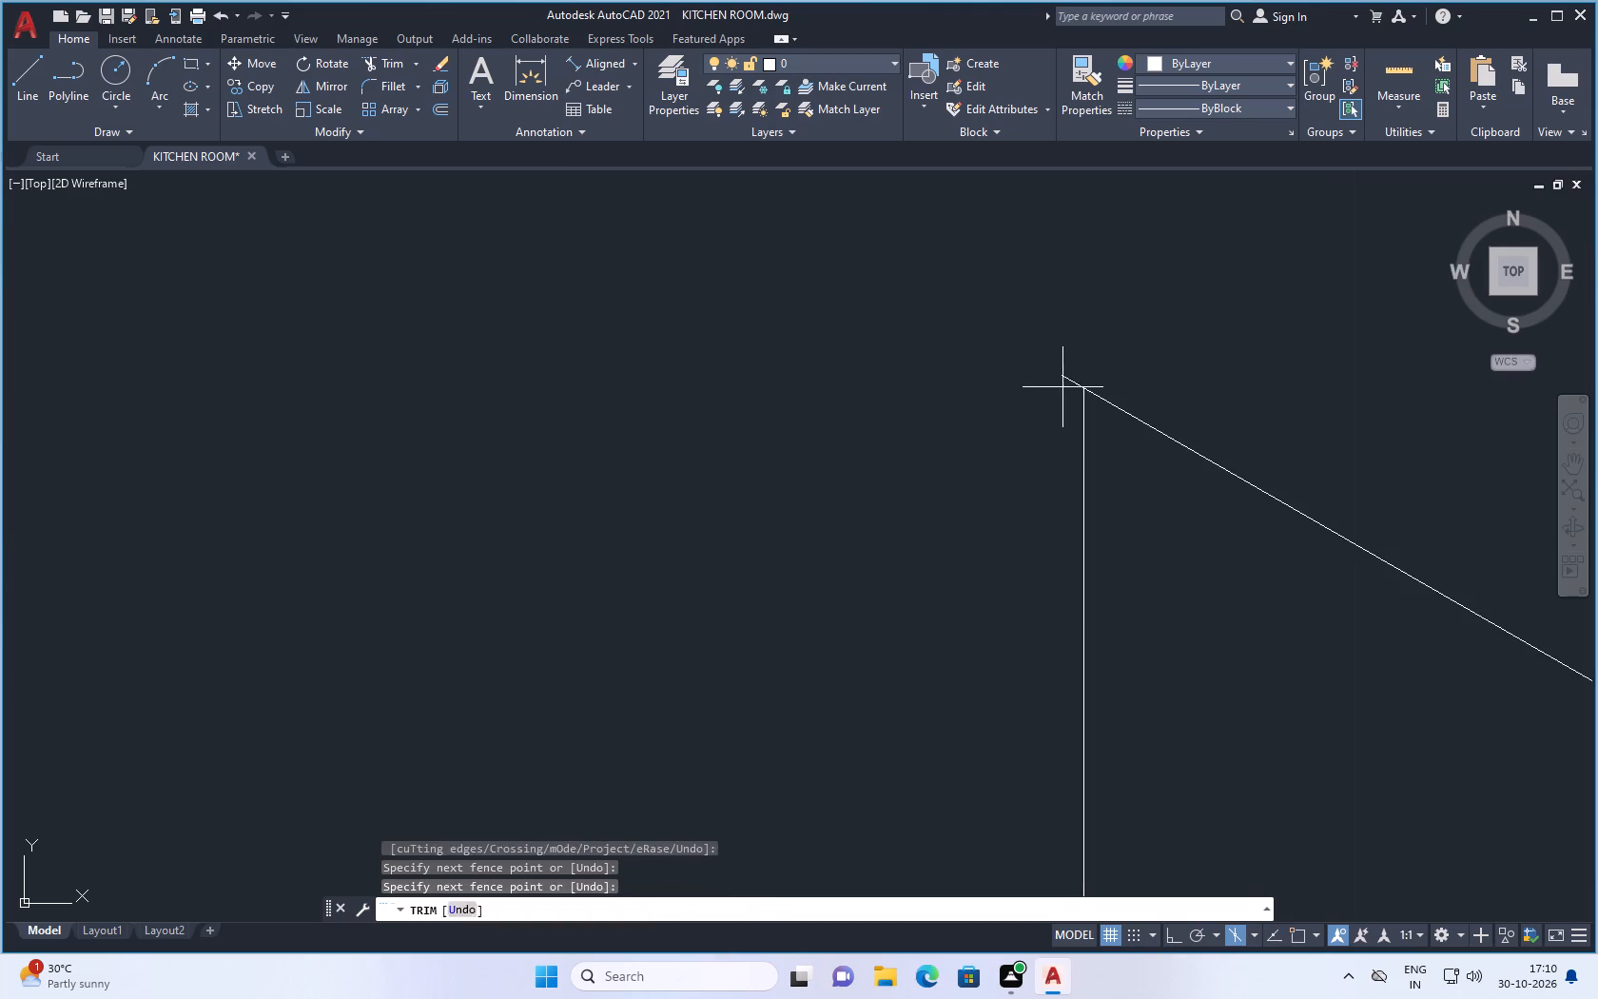
pyautogui.click(1072, 372)
pyautogui.scroll(-3, 1089, 357)
pyautogui.press('Escape')
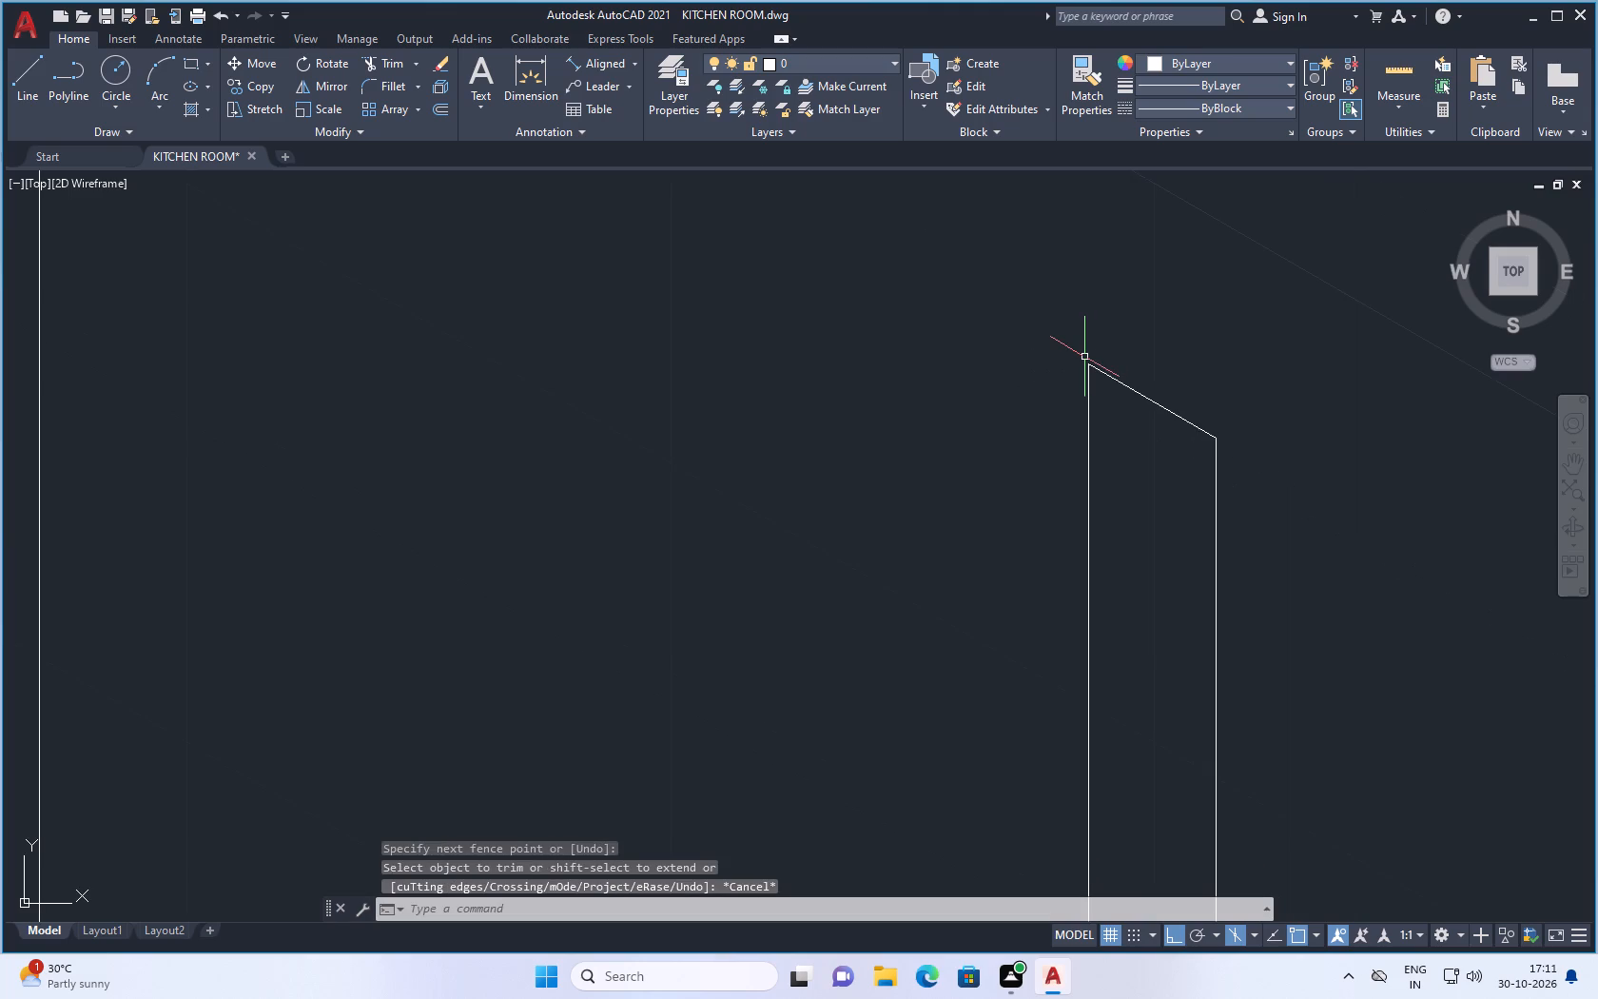
# Draw an inner outline within the upright handle, about 2 units wide and 9 units high, with its left side running past the top.
pyautogui.scroll(-3, 1279, 295)
pyautogui.scroll(2, 1257, 348)
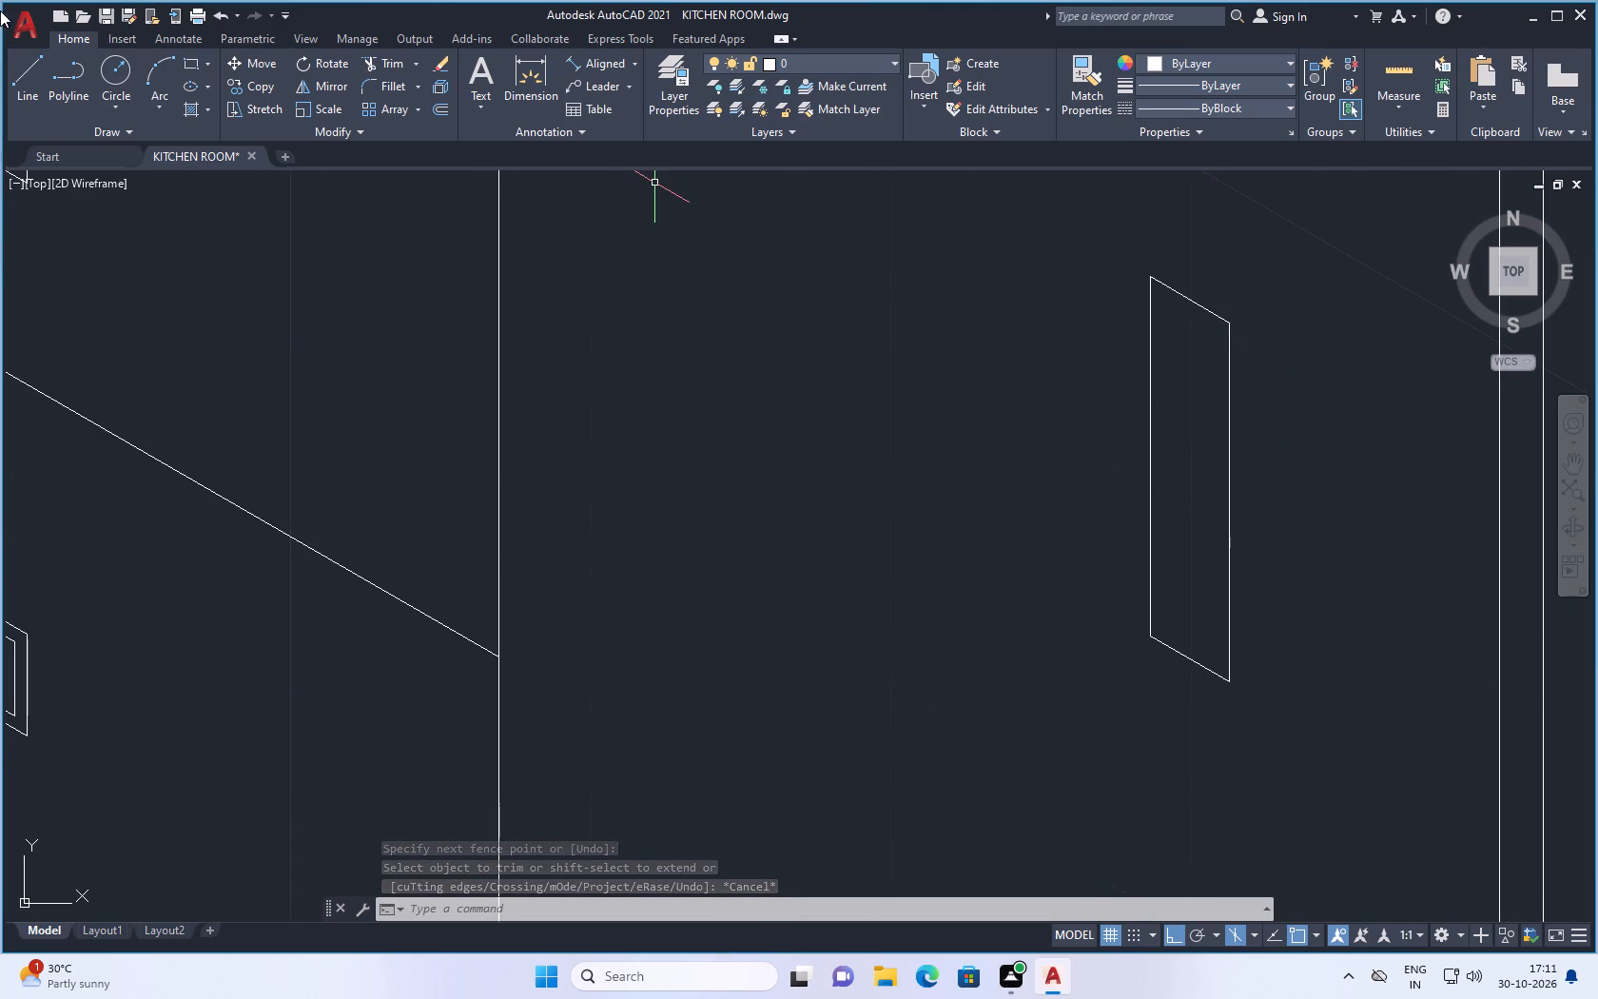
pyautogui.click(22, 74)
pyautogui.scroll(2, 1160, 320)
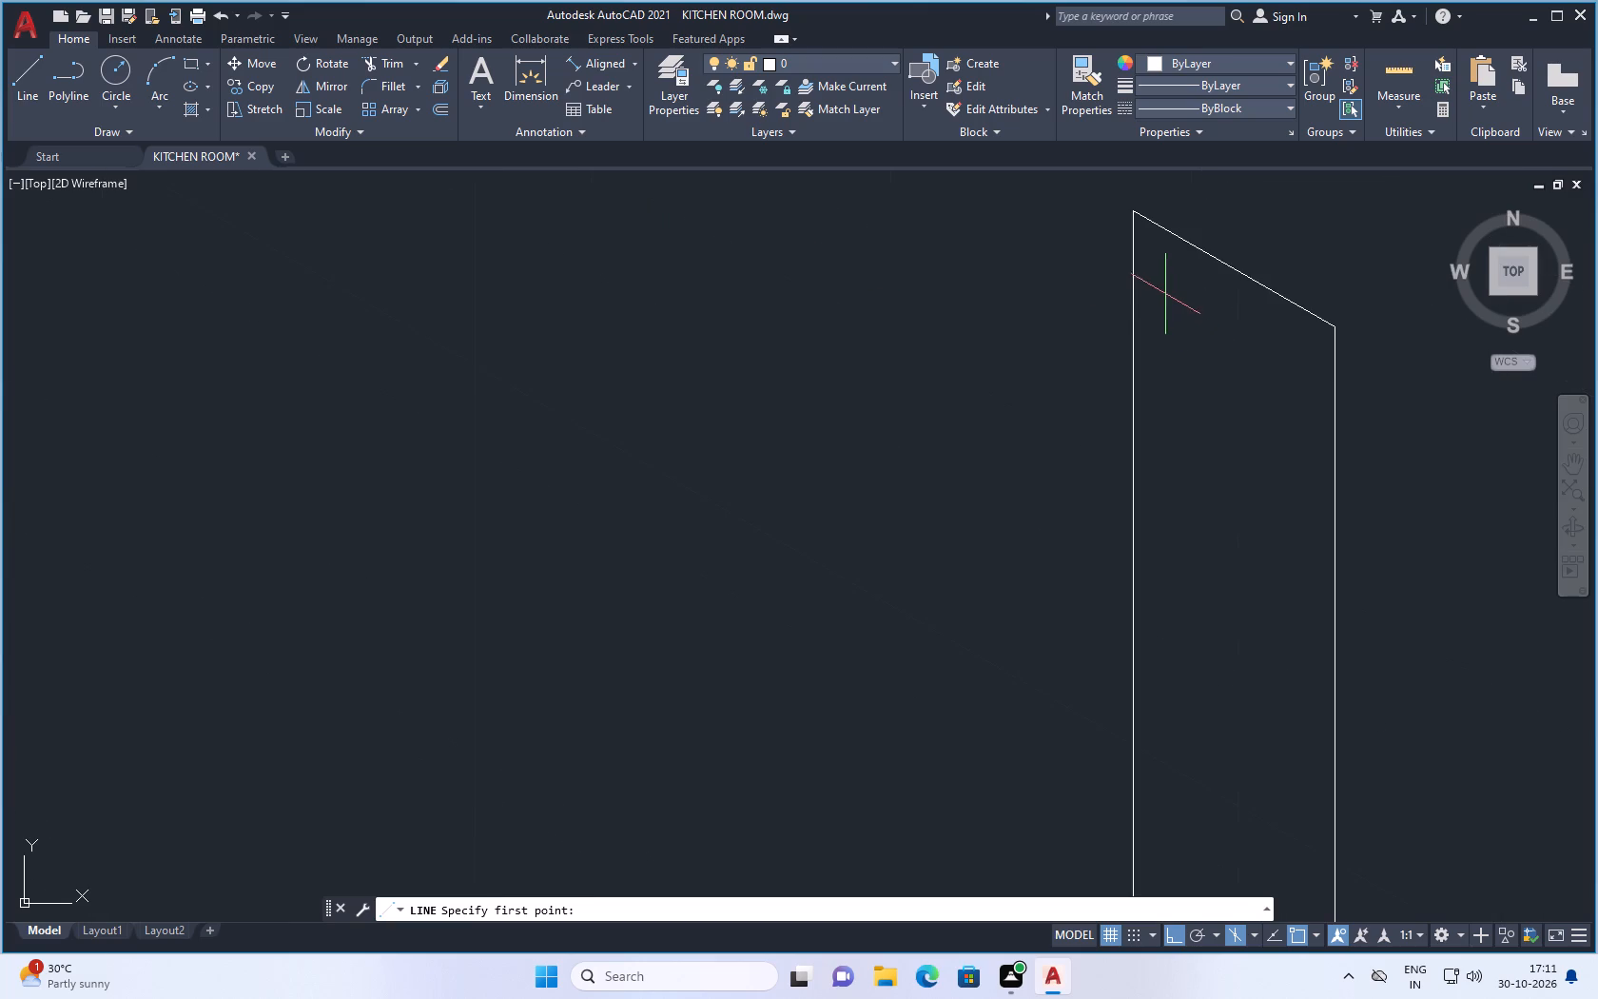
pyautogui.click(1155, 290)
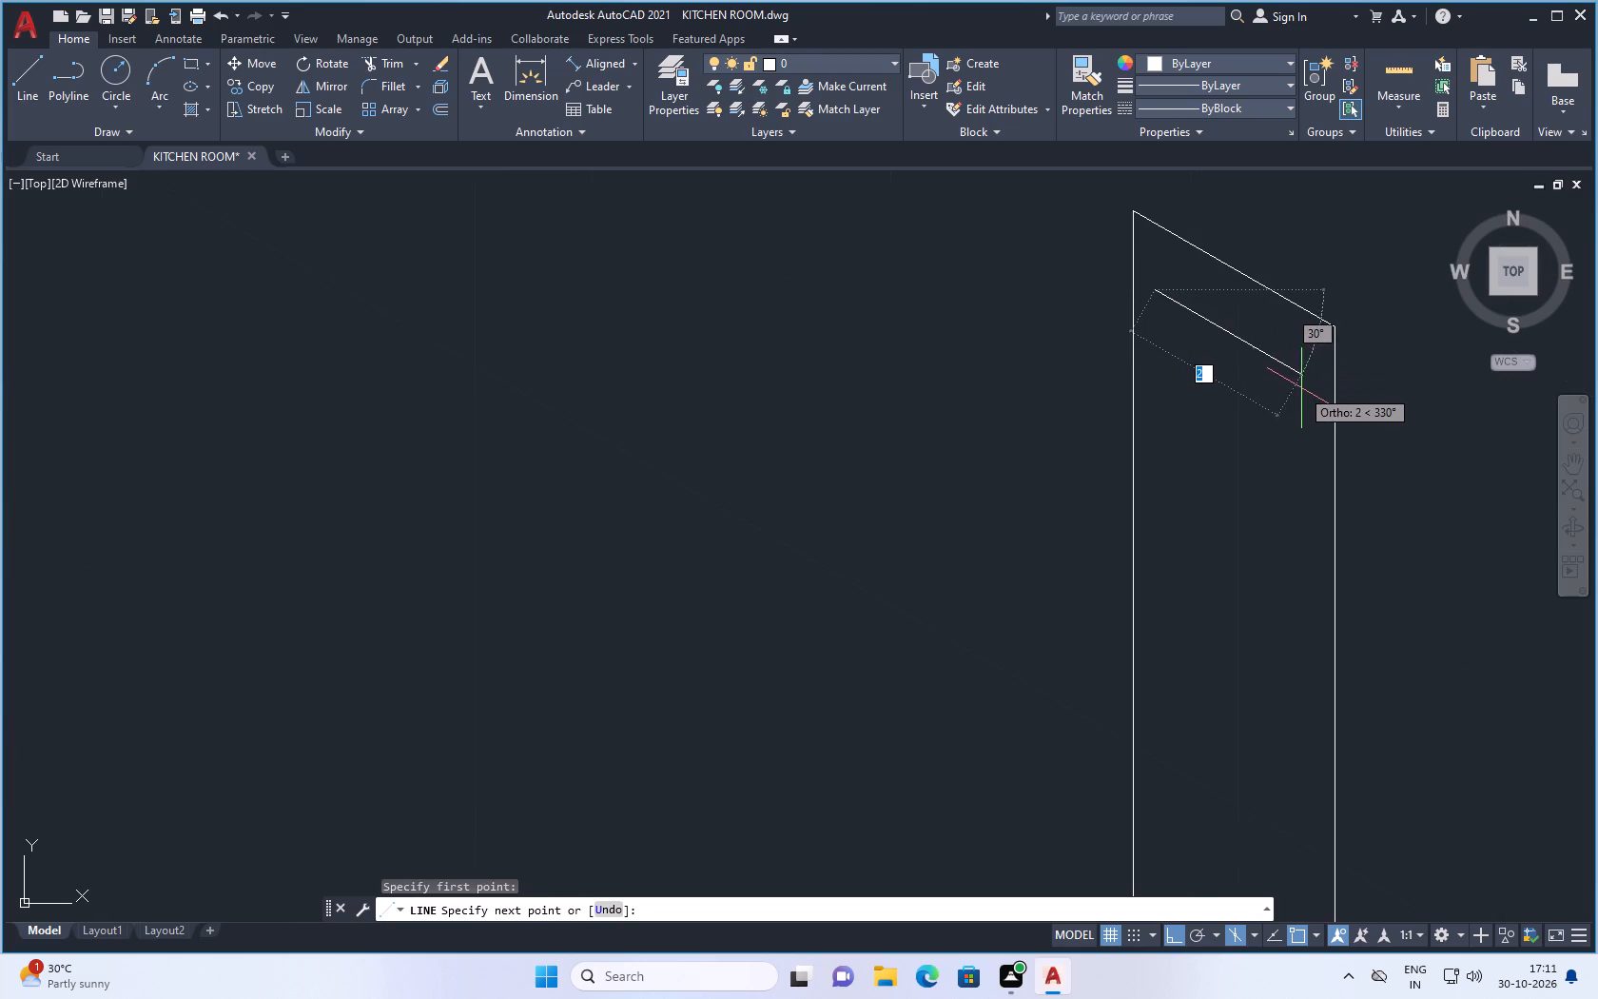
pyautogui.click(1303, 376)
pyautogui.scroll(-2, 1262, 697)
pyautogui.scroll(2, 1272, 834)
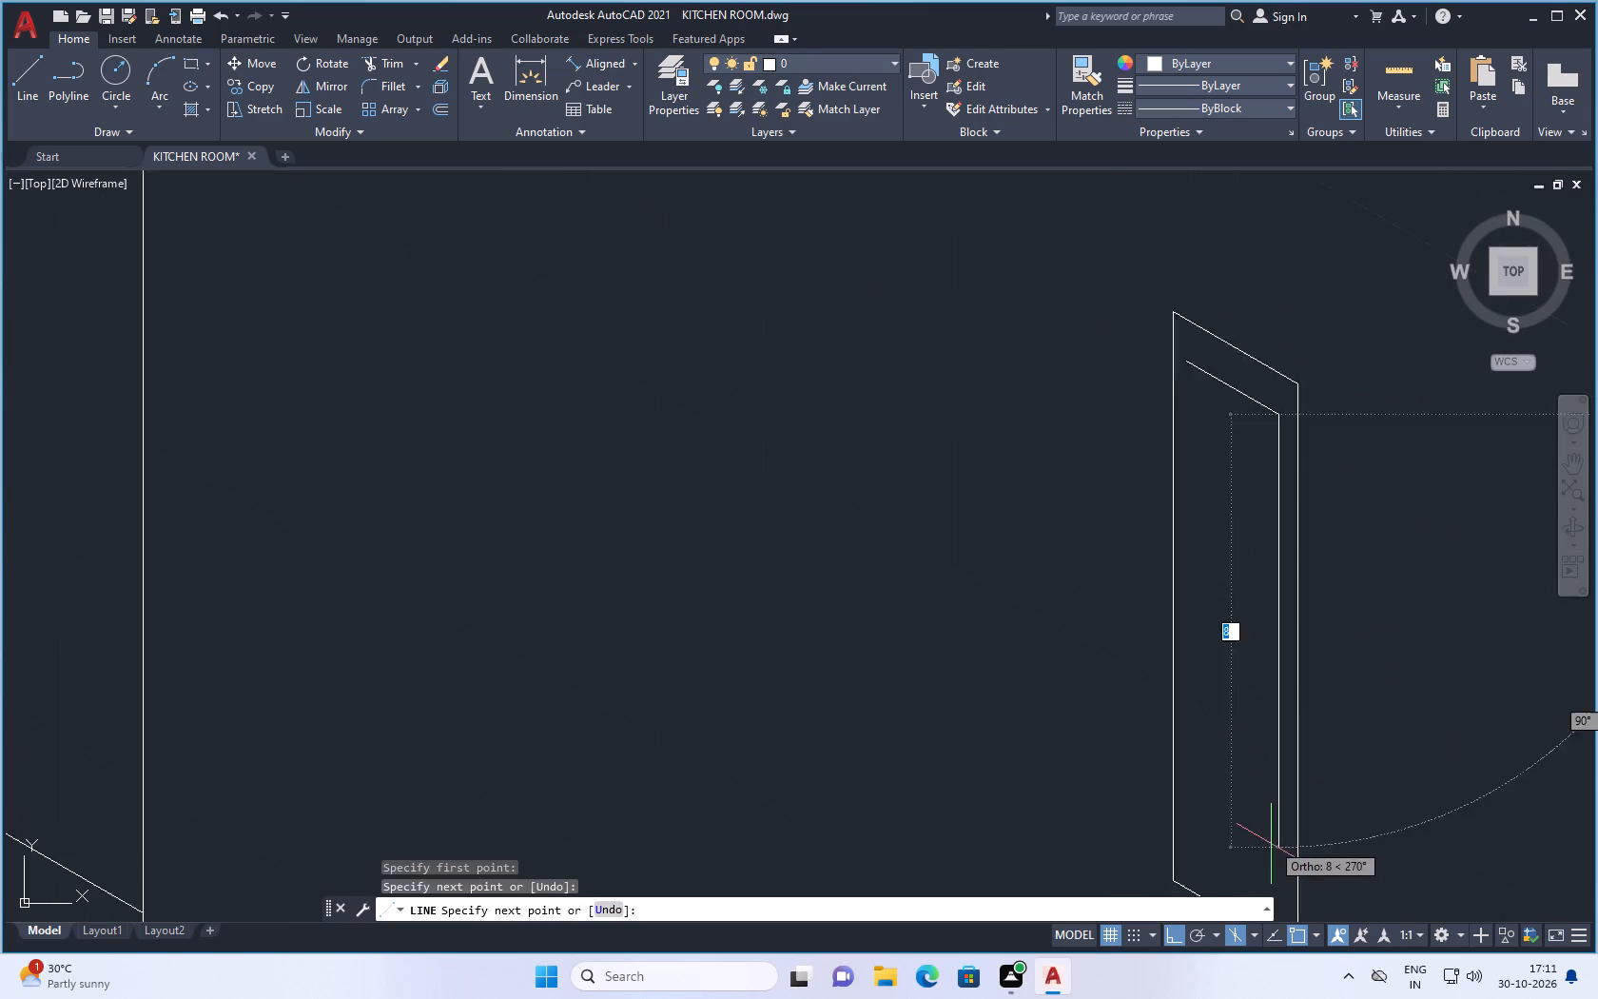
pyautogui.scroll(-2, 1256, 735)
pyautogui.scroll(2, 1257, 805)
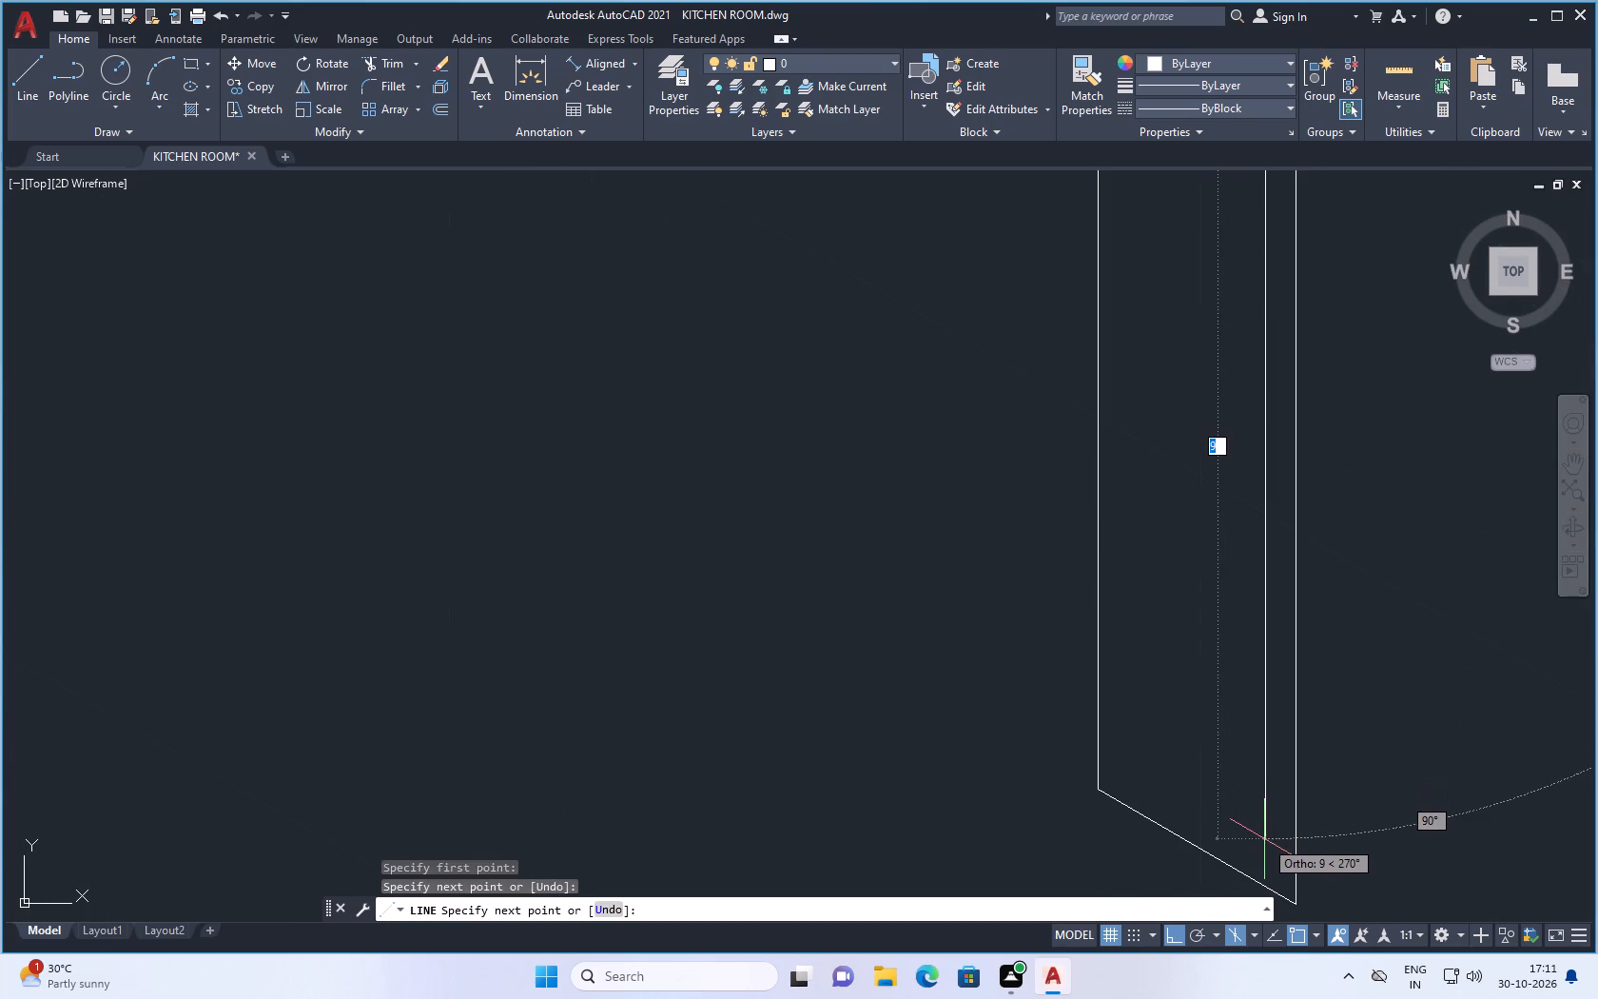
pyautogui.click(1262, 832)
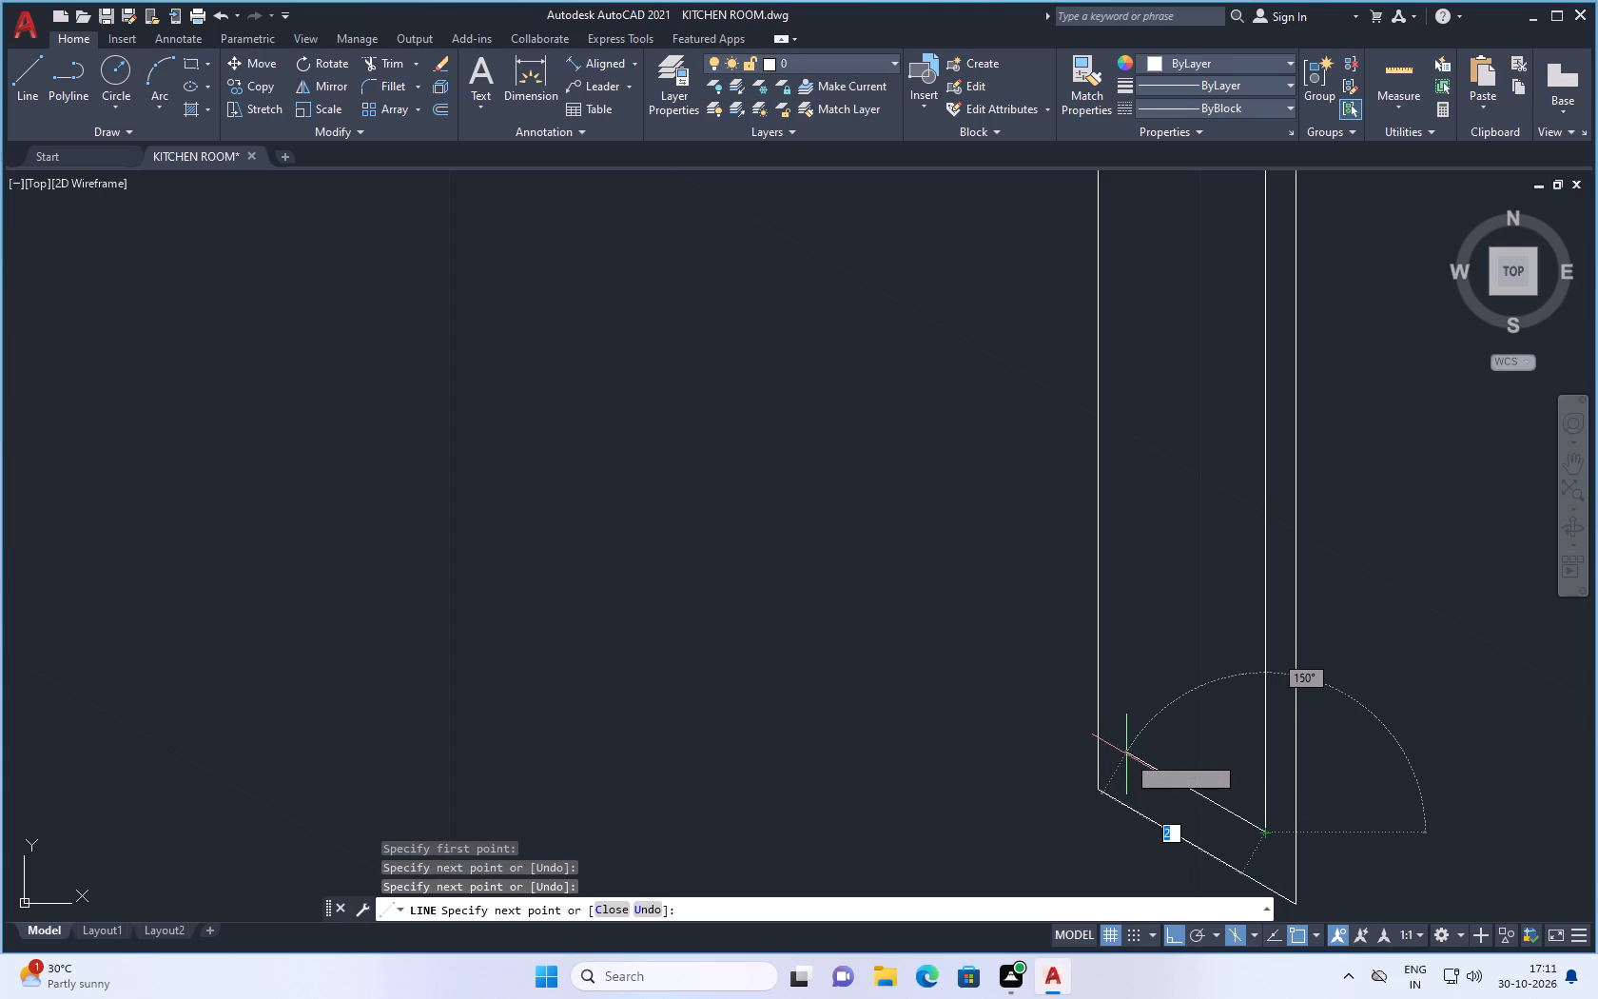
pyautogui.click(1126, 754)
pyautogui.scroll(-3, 1122, 691)
pyautogui.scroll(2, 1136, 525)
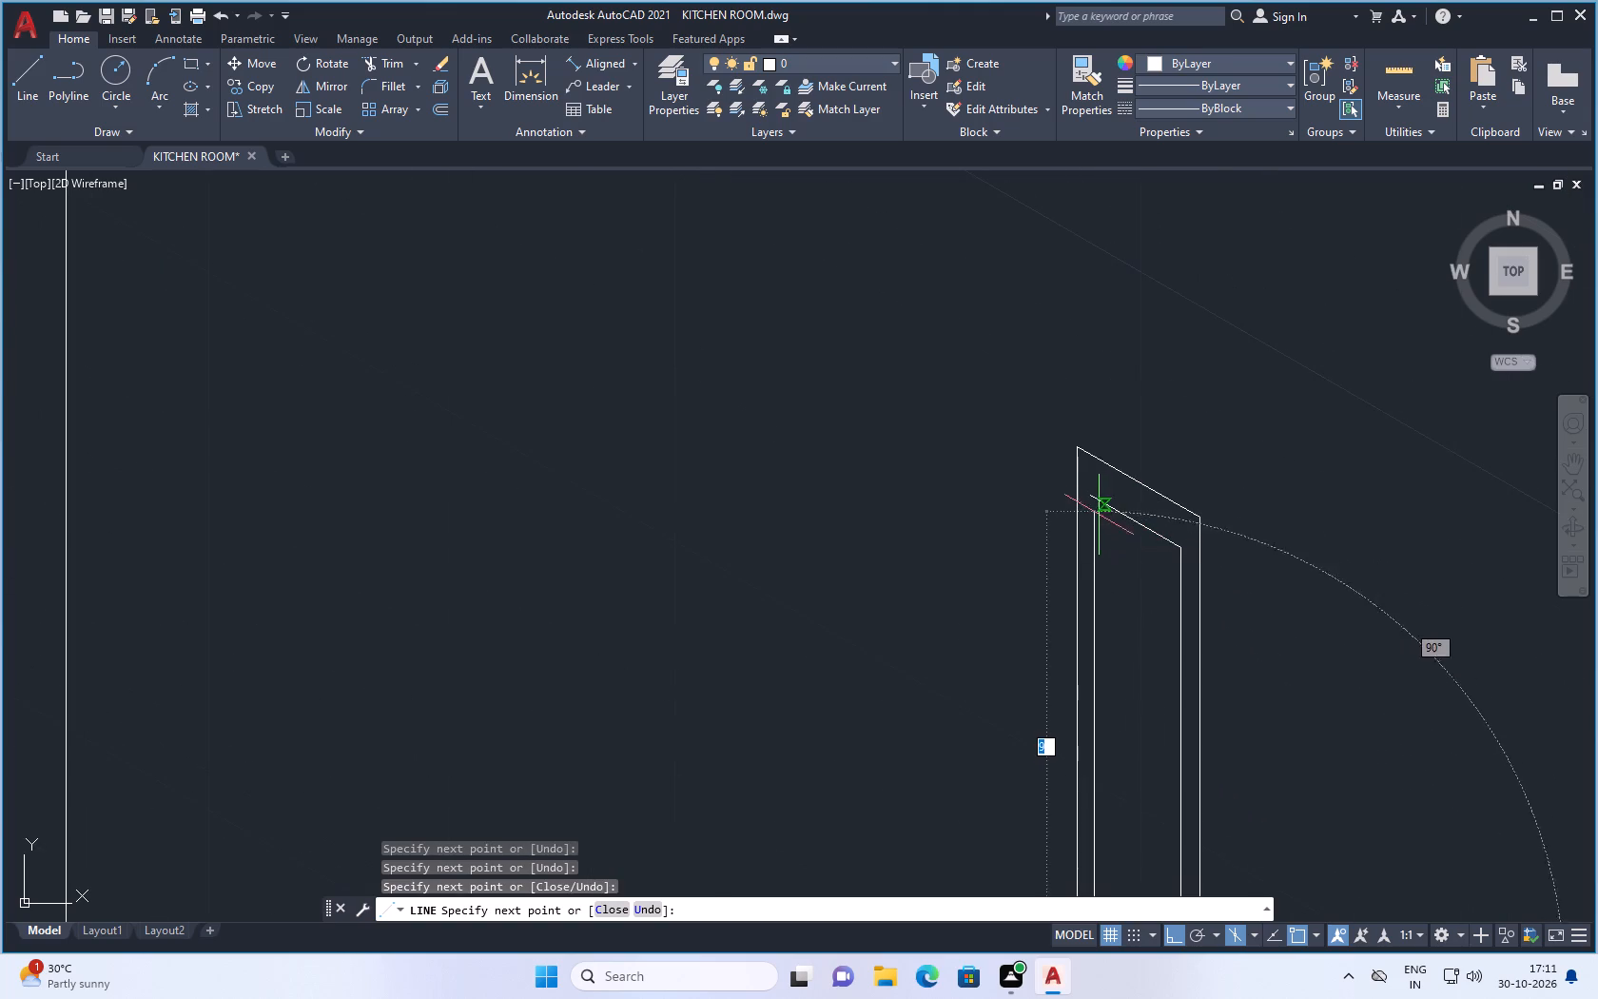
pyautogui.scroll(2, 1095, 492)
pyautogui.click(1103, 472)
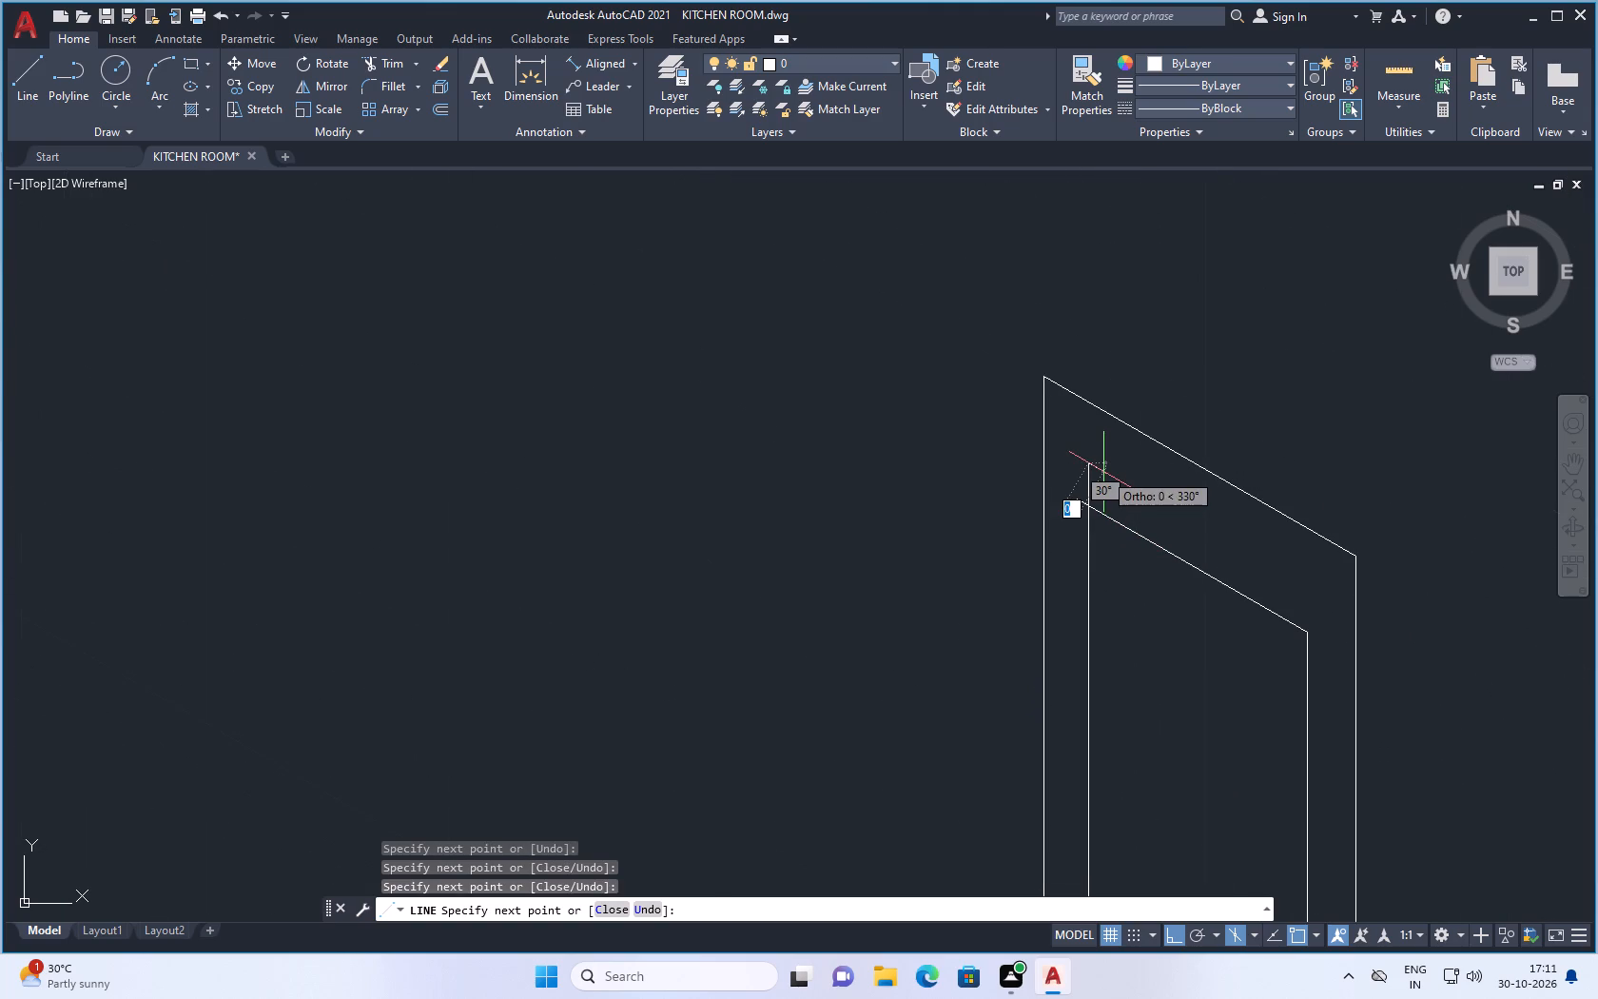
pyautogui.press('Escape')
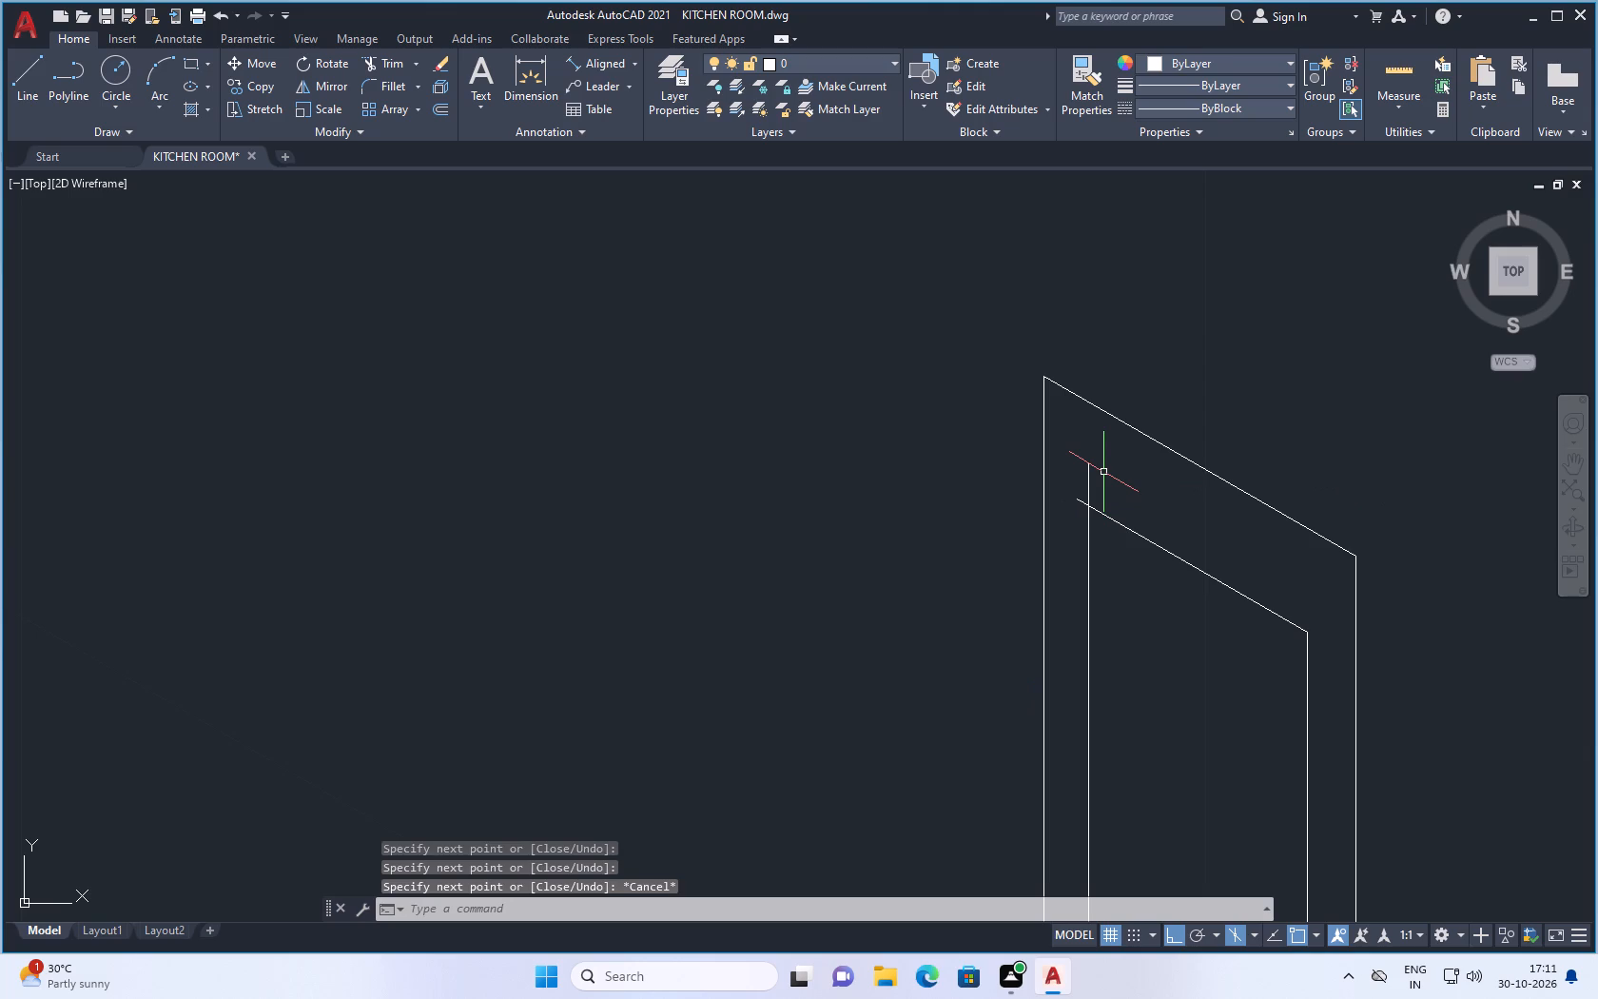
# Trim the overshooting line ends at the upper-left corner of the handle's inner outline.
pyautogui.write('tr')
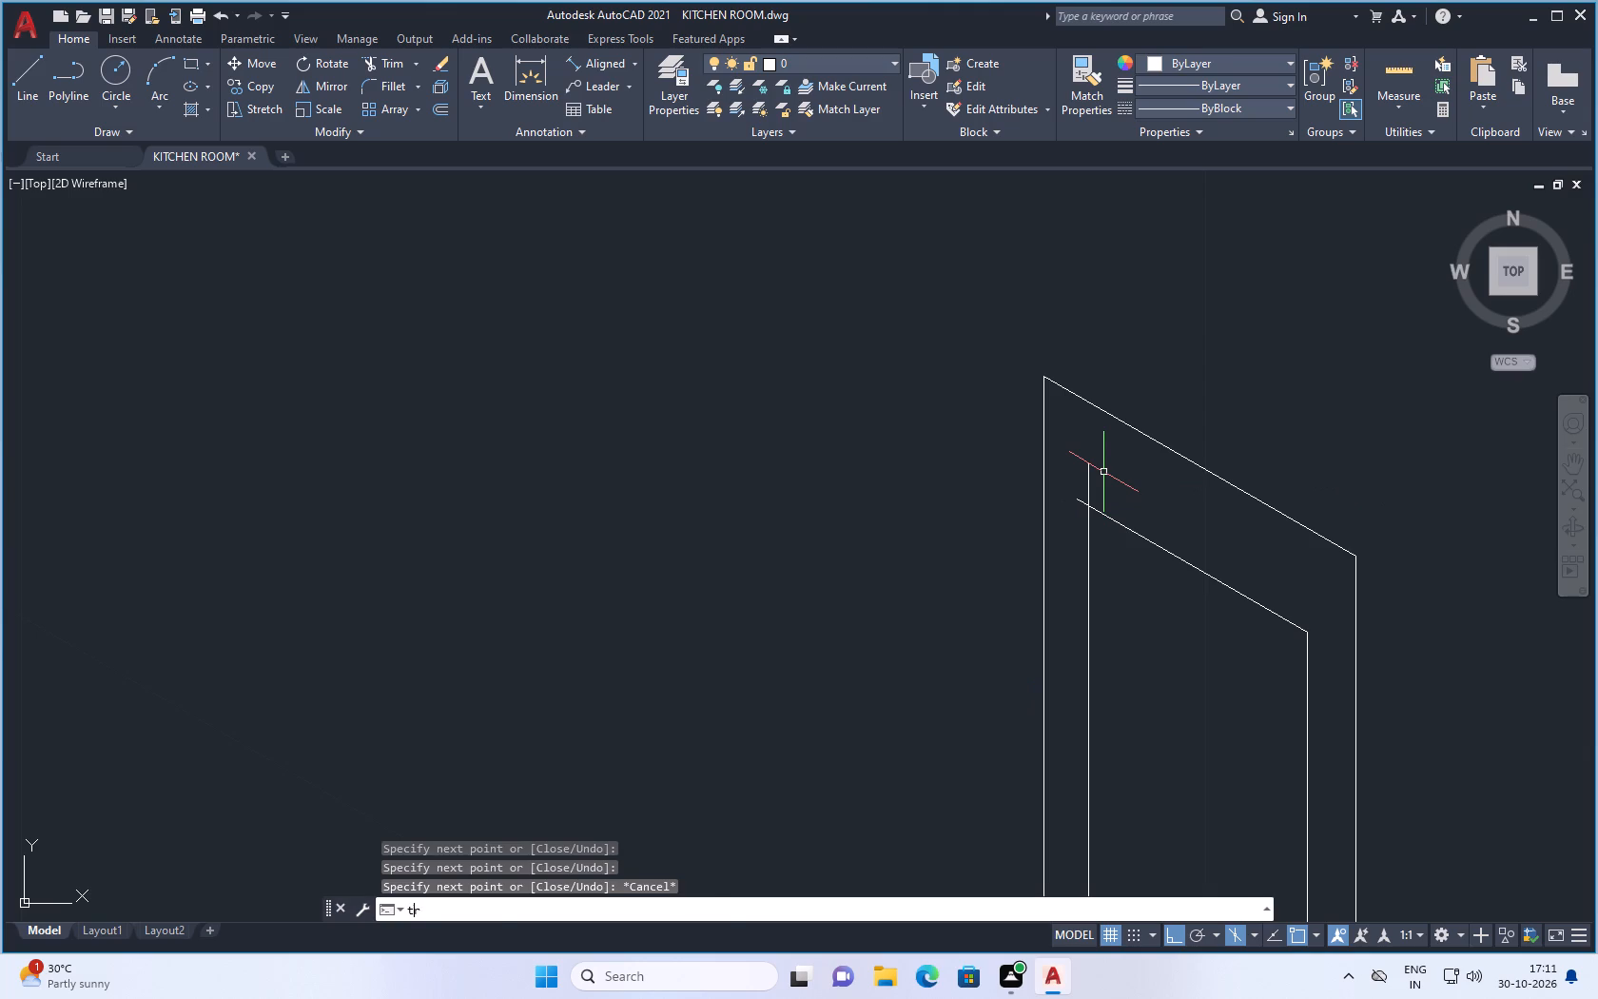
pyautogui.press('Return')
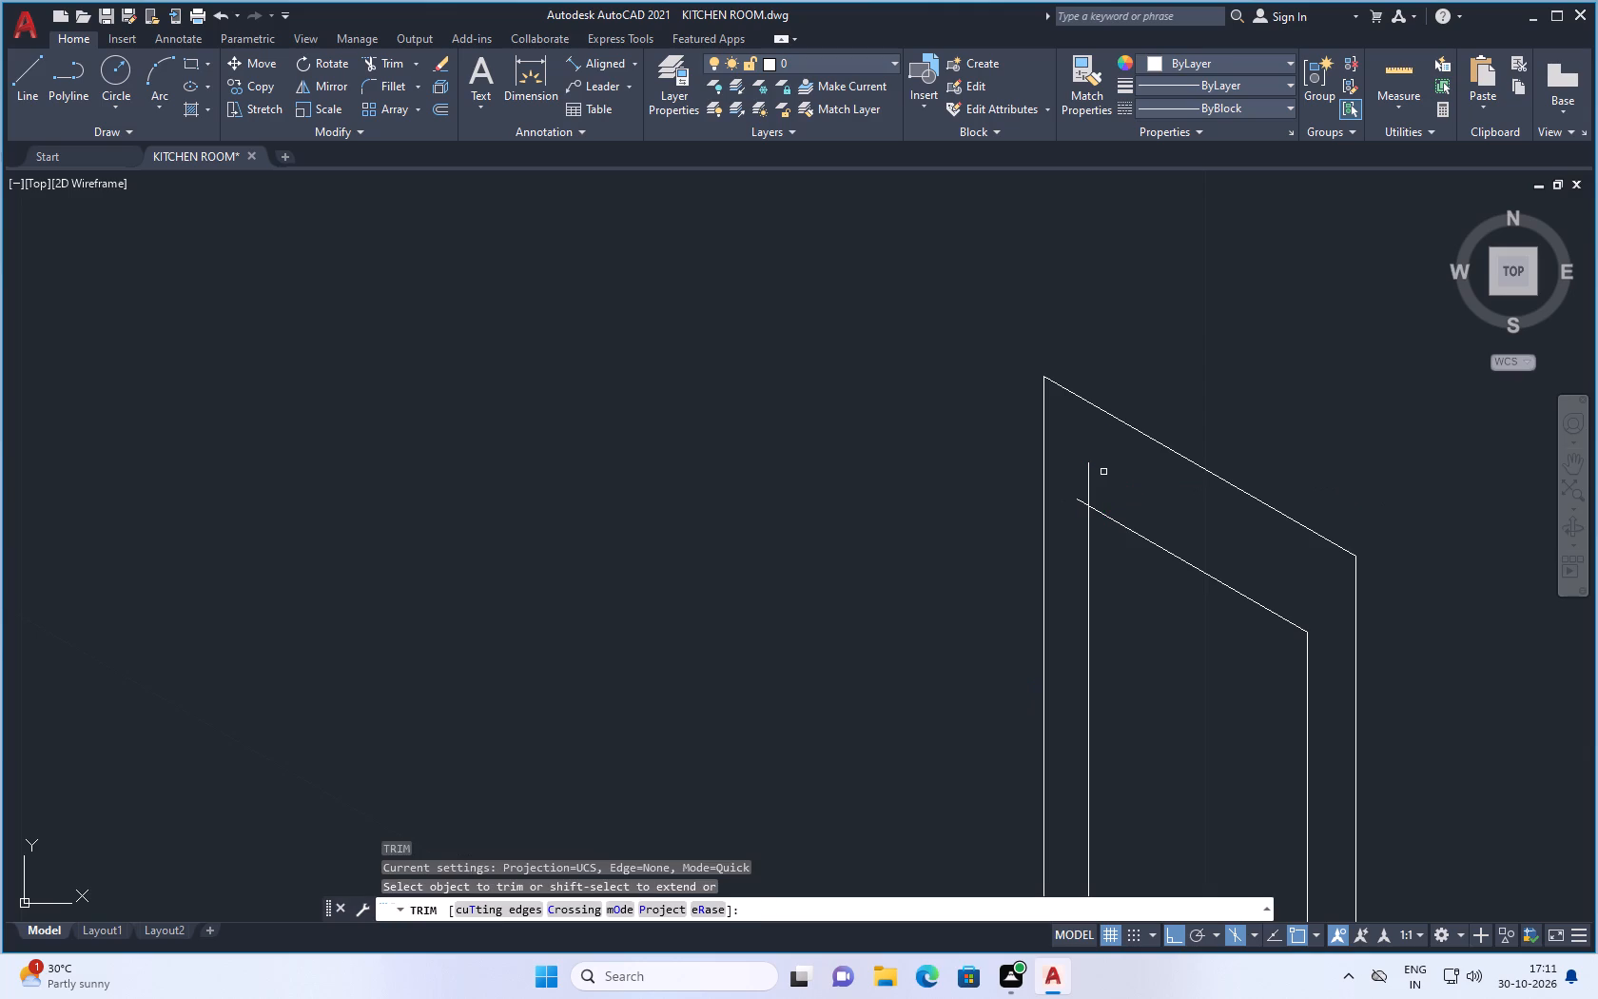
pyautogui.scroll(2, 1099, 499)
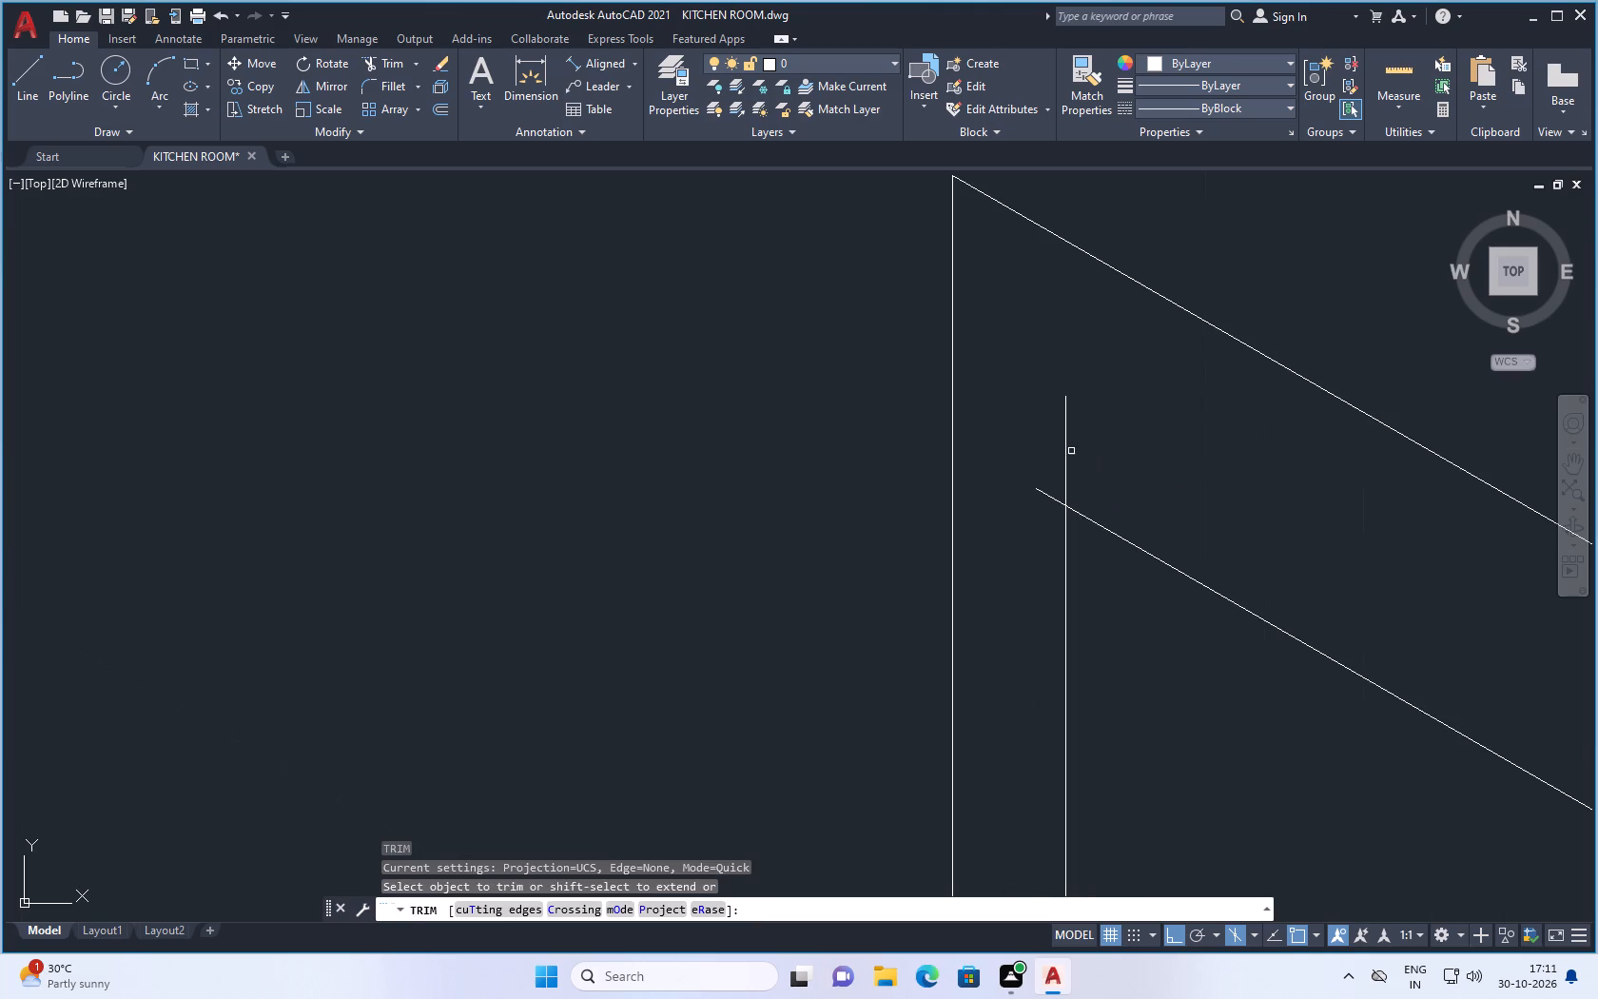
pyautogui.click(1070, 452)
pyautogui.click(1046, 476)
pyautogui.click(1043, 494)
pyautogui.scroll(-4, 1100, 455)
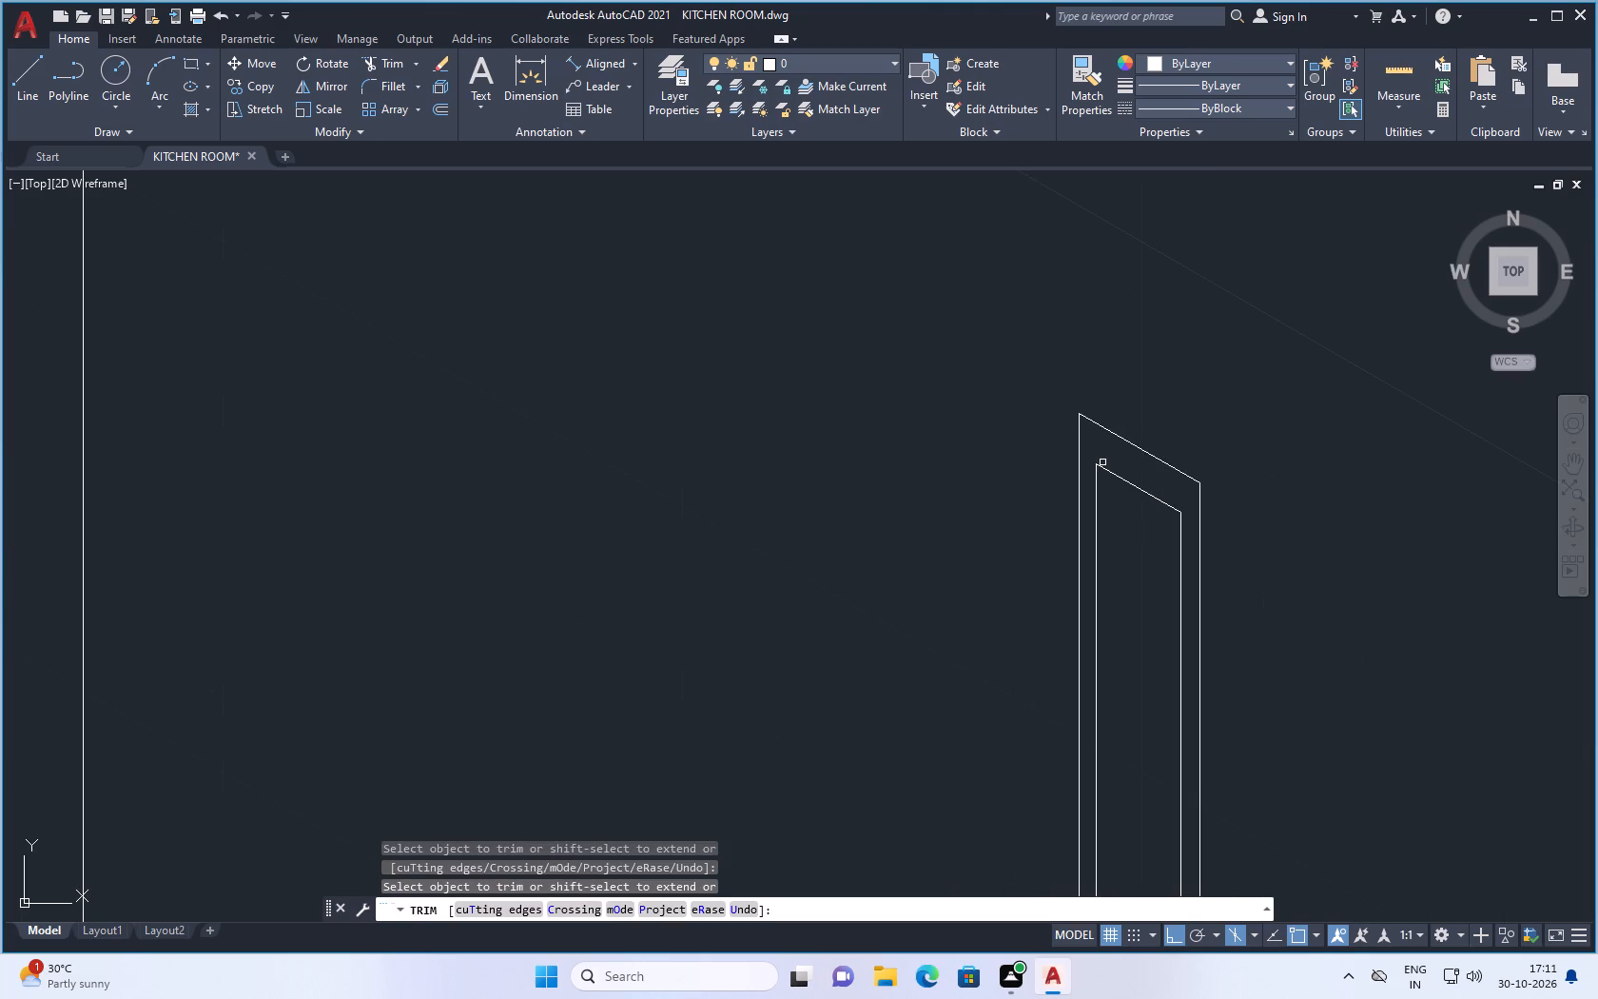
pyautogui.press('Escape')
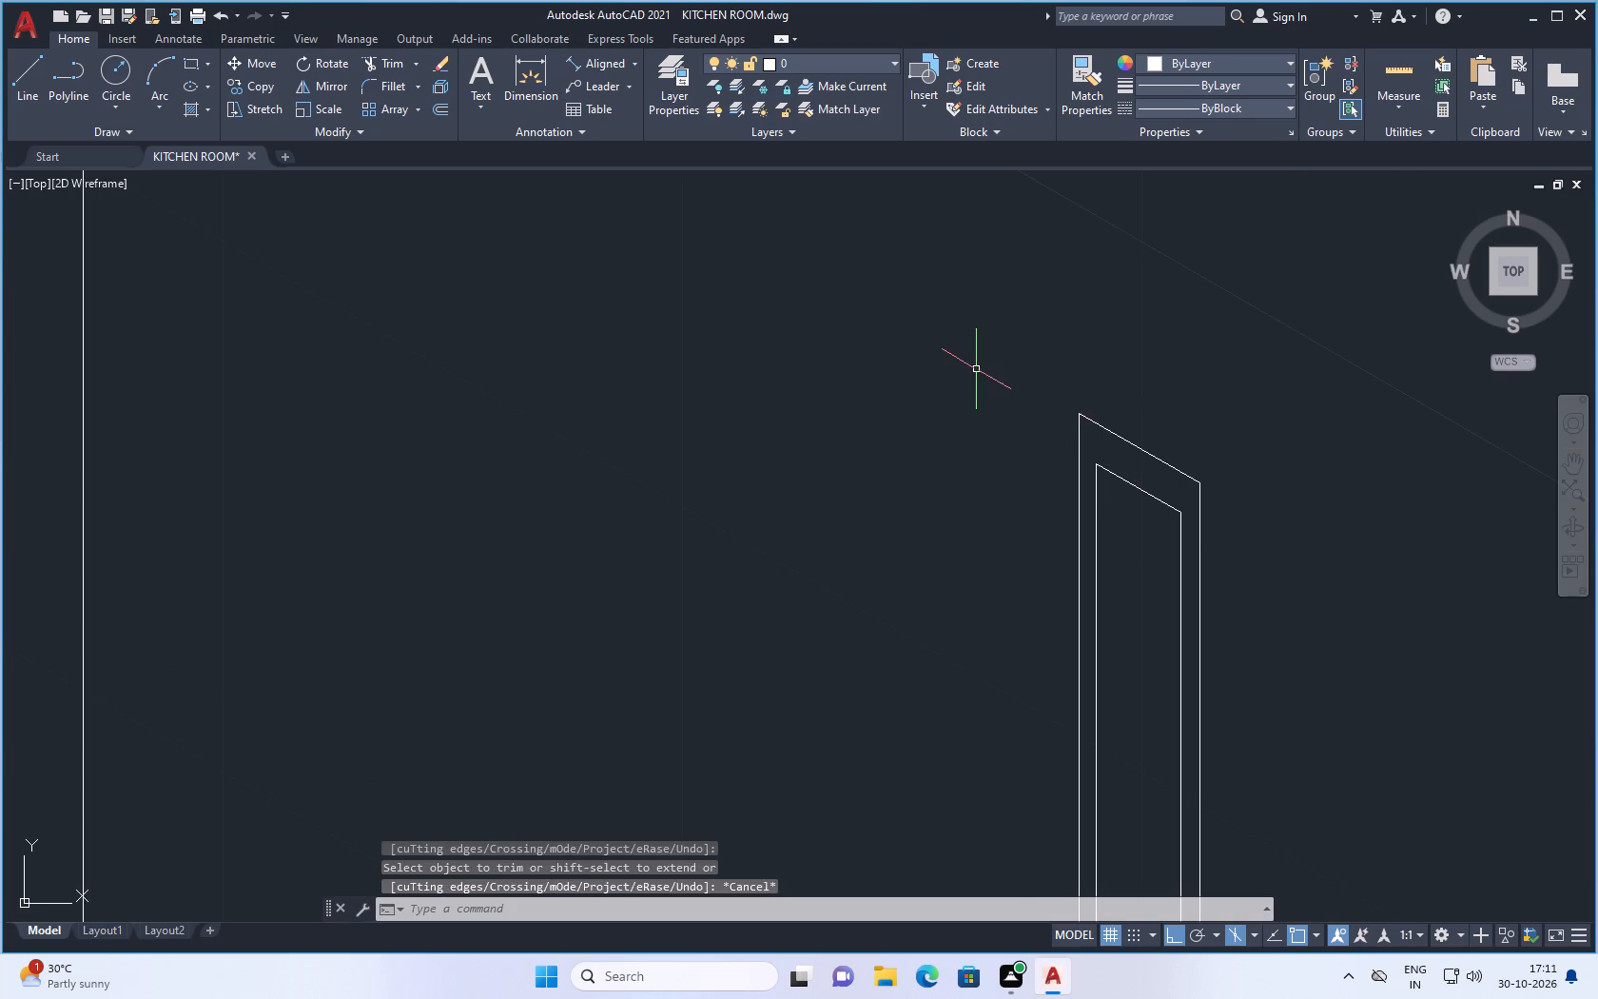
# Copy the finished upright handle onto the neighbouring sink-side door, about 19 units along 330°.
pyautogui.scroll(-3, 976, 371)
pyautogui.scroll(-2, 980, 472)
pyautogui.scroll(2, 985, 442)
pyautogui.scroll(-1, 1015, 460)
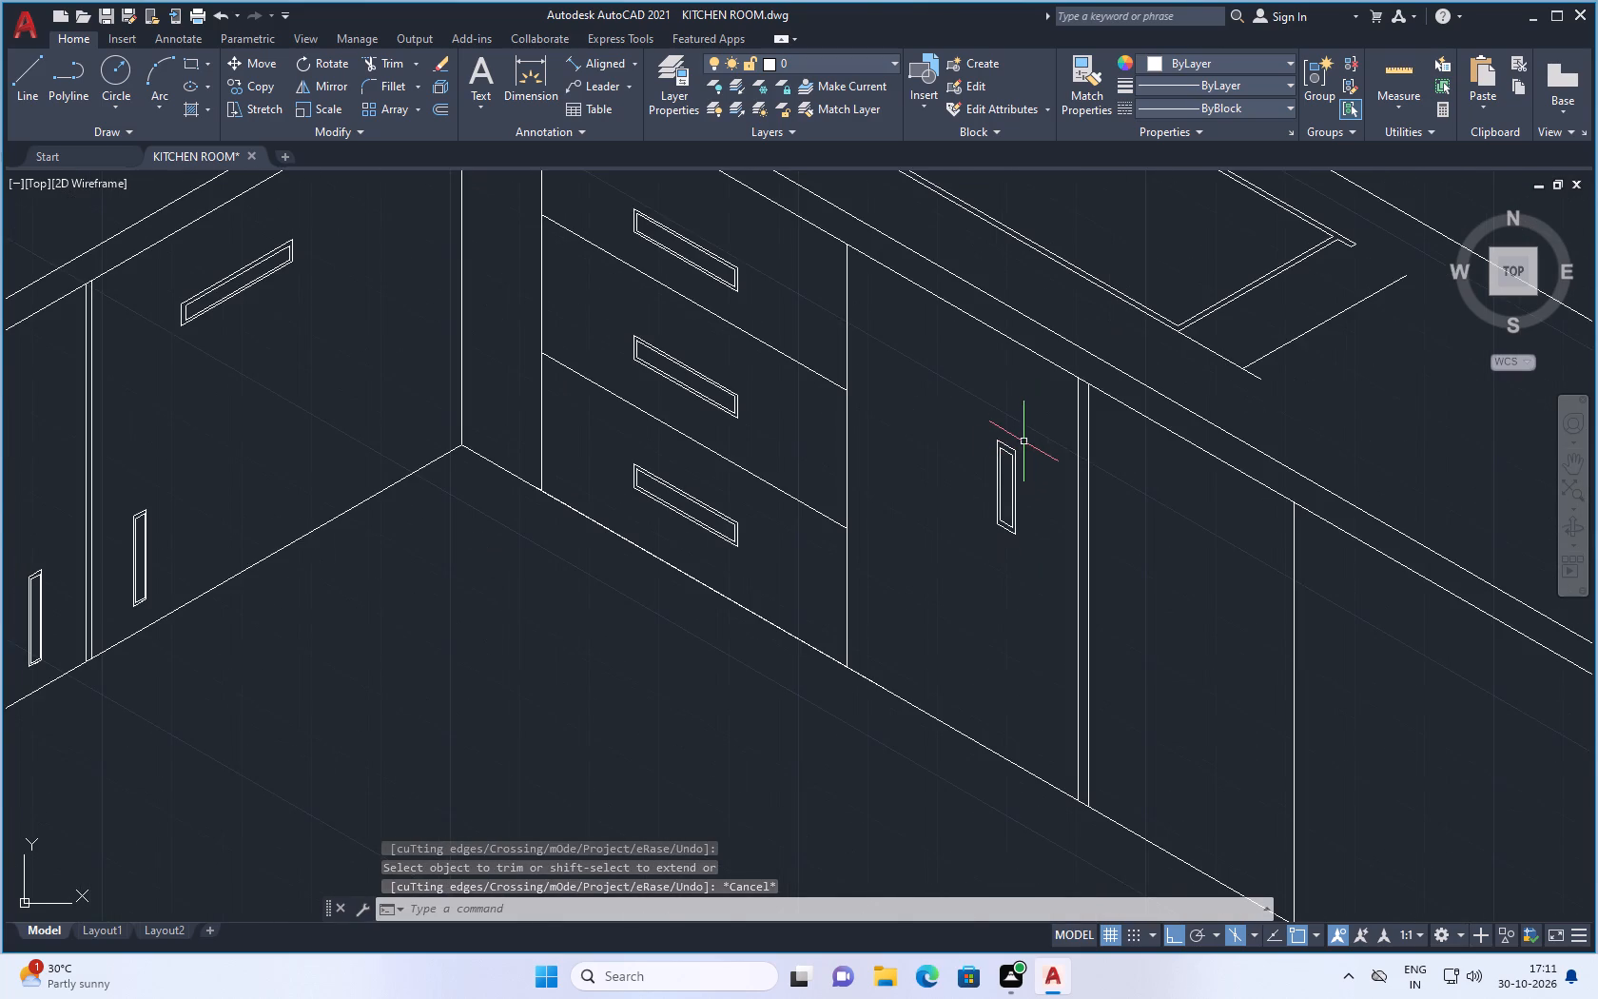
pyautogui.click(1023, 438)
pyautogui.click(965, 543)
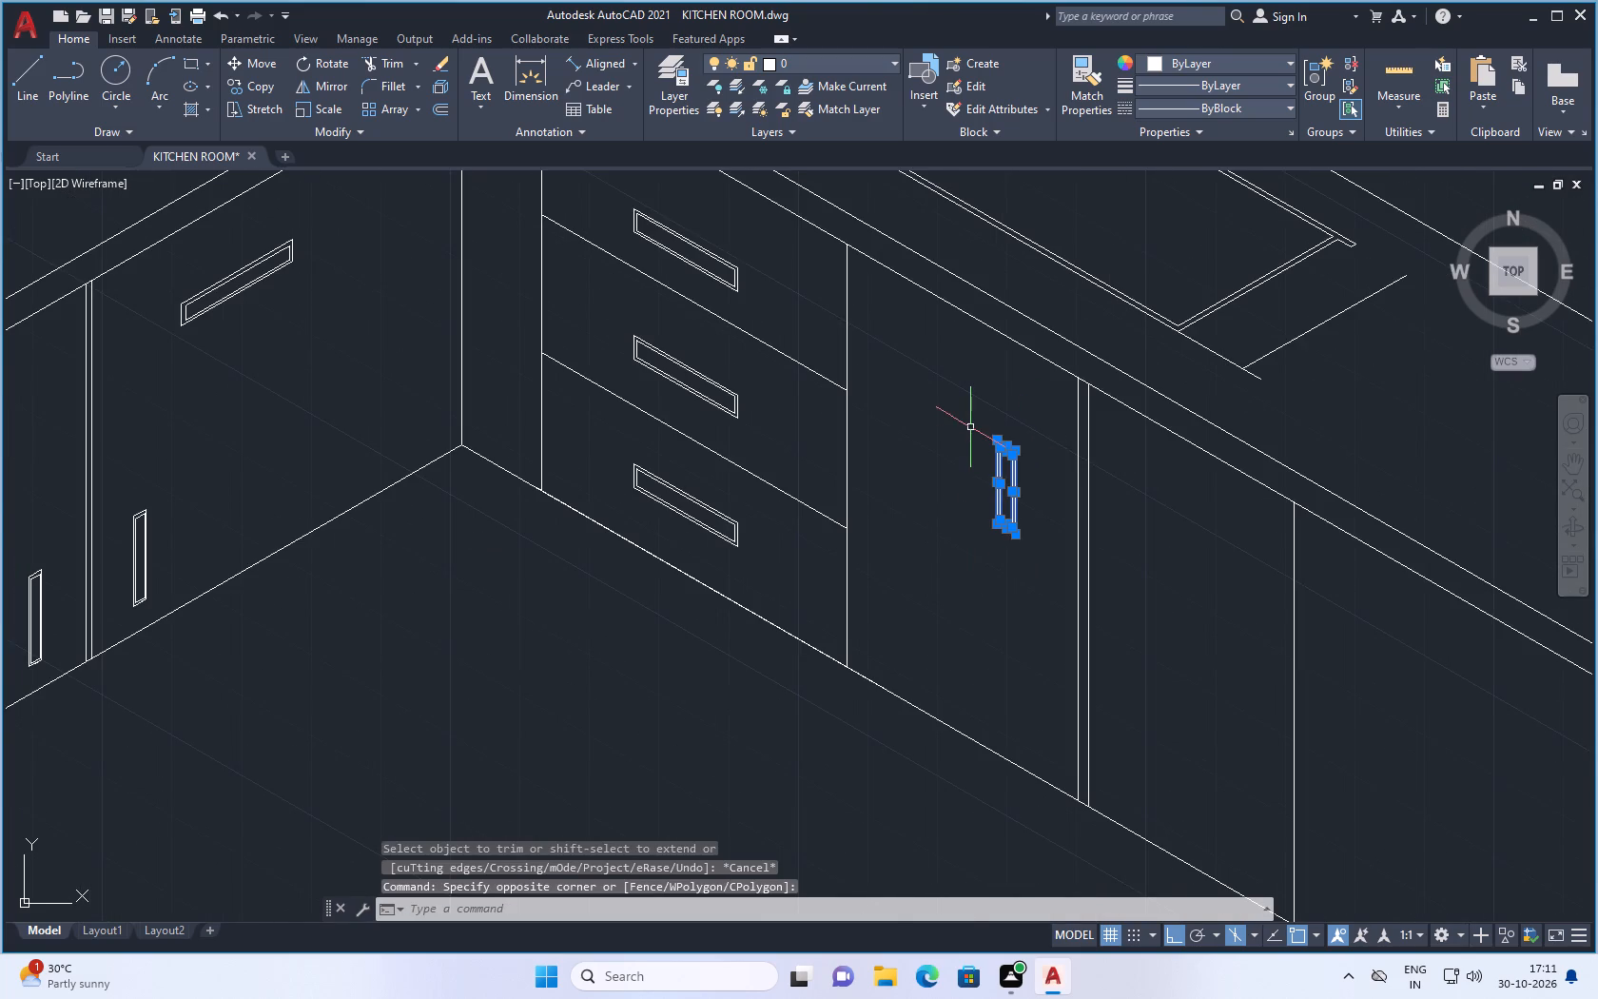
pyautogui.rightClick(968, 426)
pyautogui.click(1030, 588)
pyautogui.click(1009, 495)
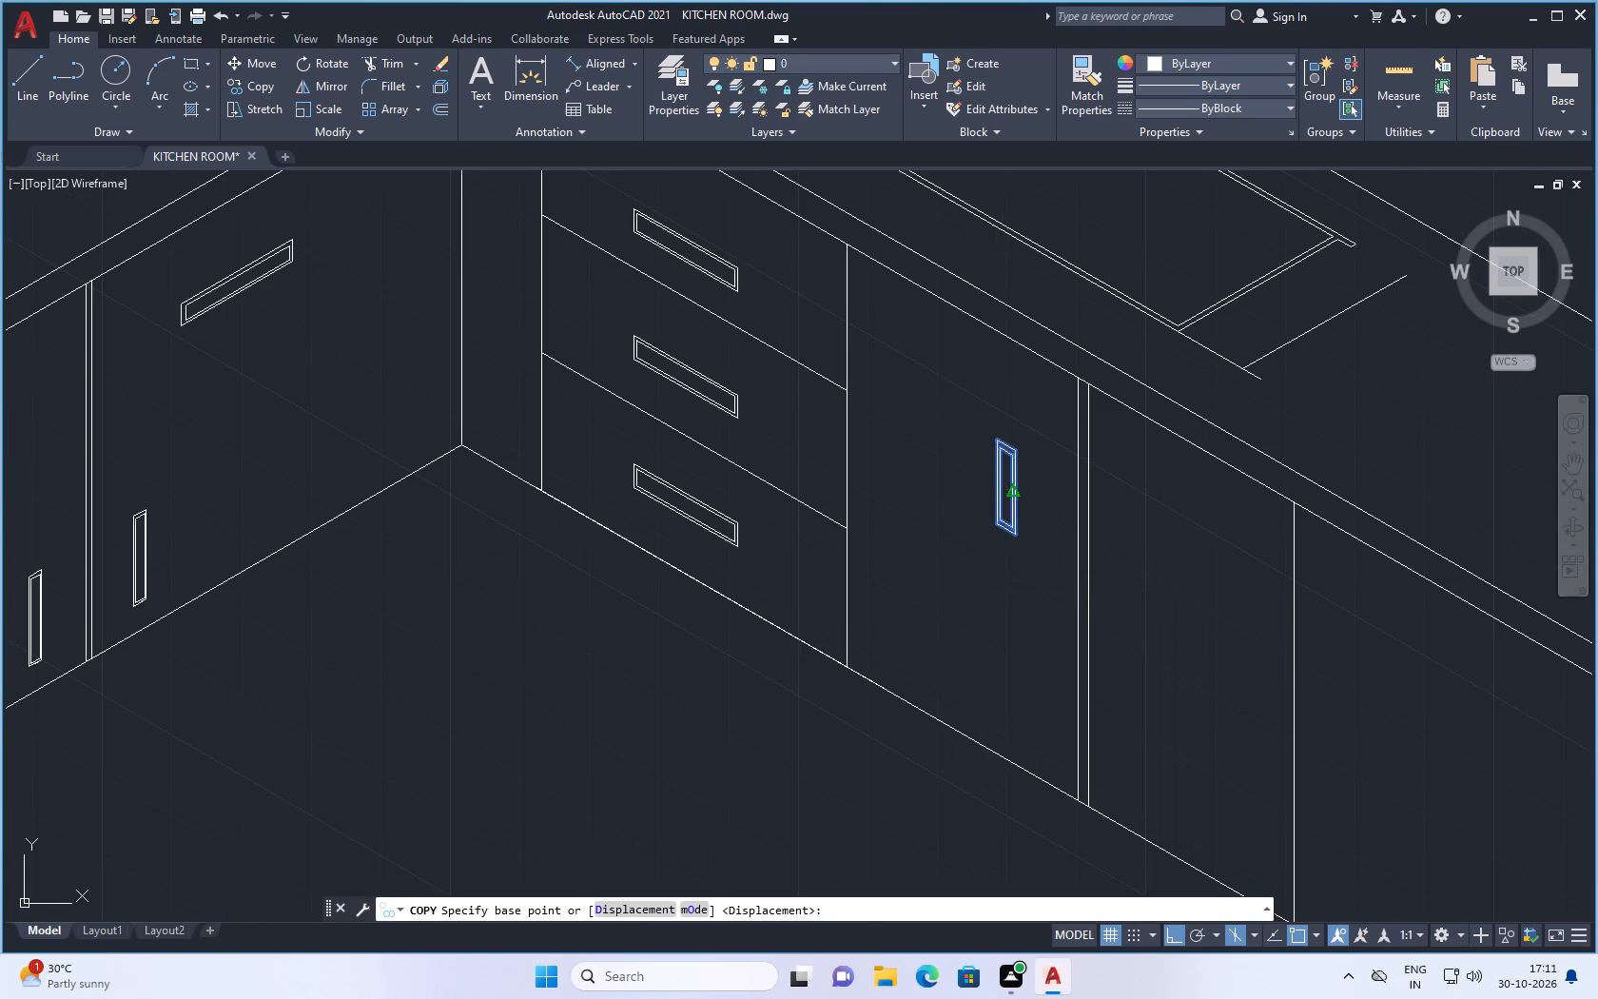
pyautogui.click(1144, 541)
pyautogui.press('Escape')
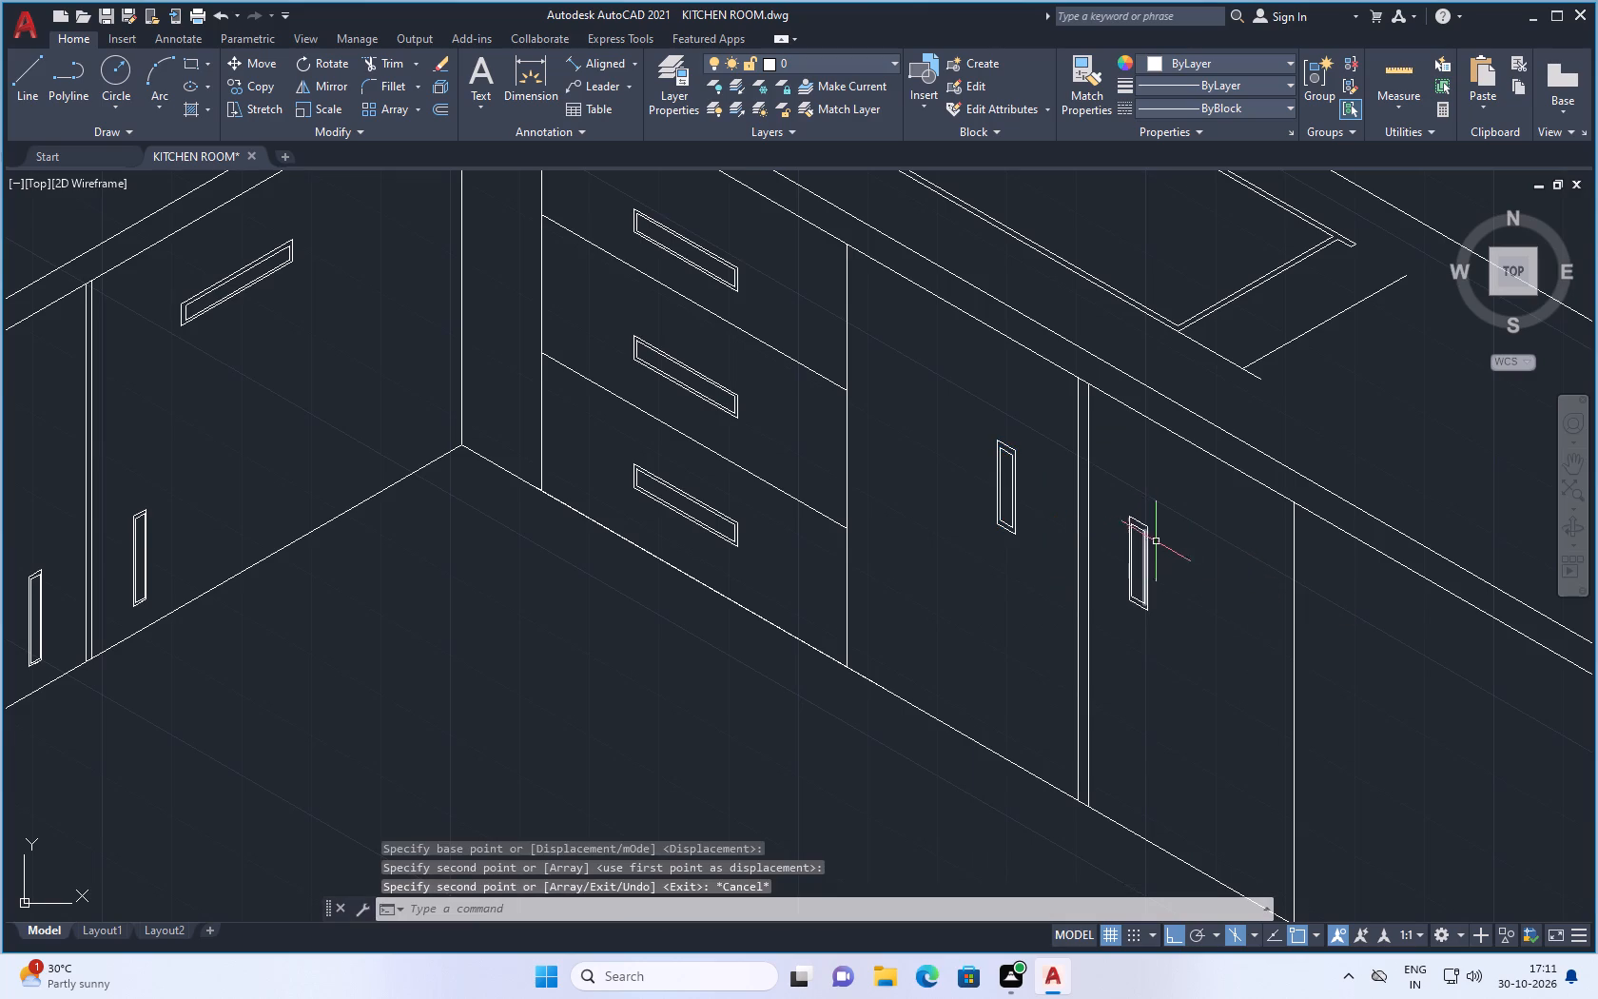
# Move the copied door handle about 2 units along 330°, further from the double line between the two doors.
pyautogui.scroll(-4, 1144, 557)
pyautogui.scroll(-1, 985, 503)
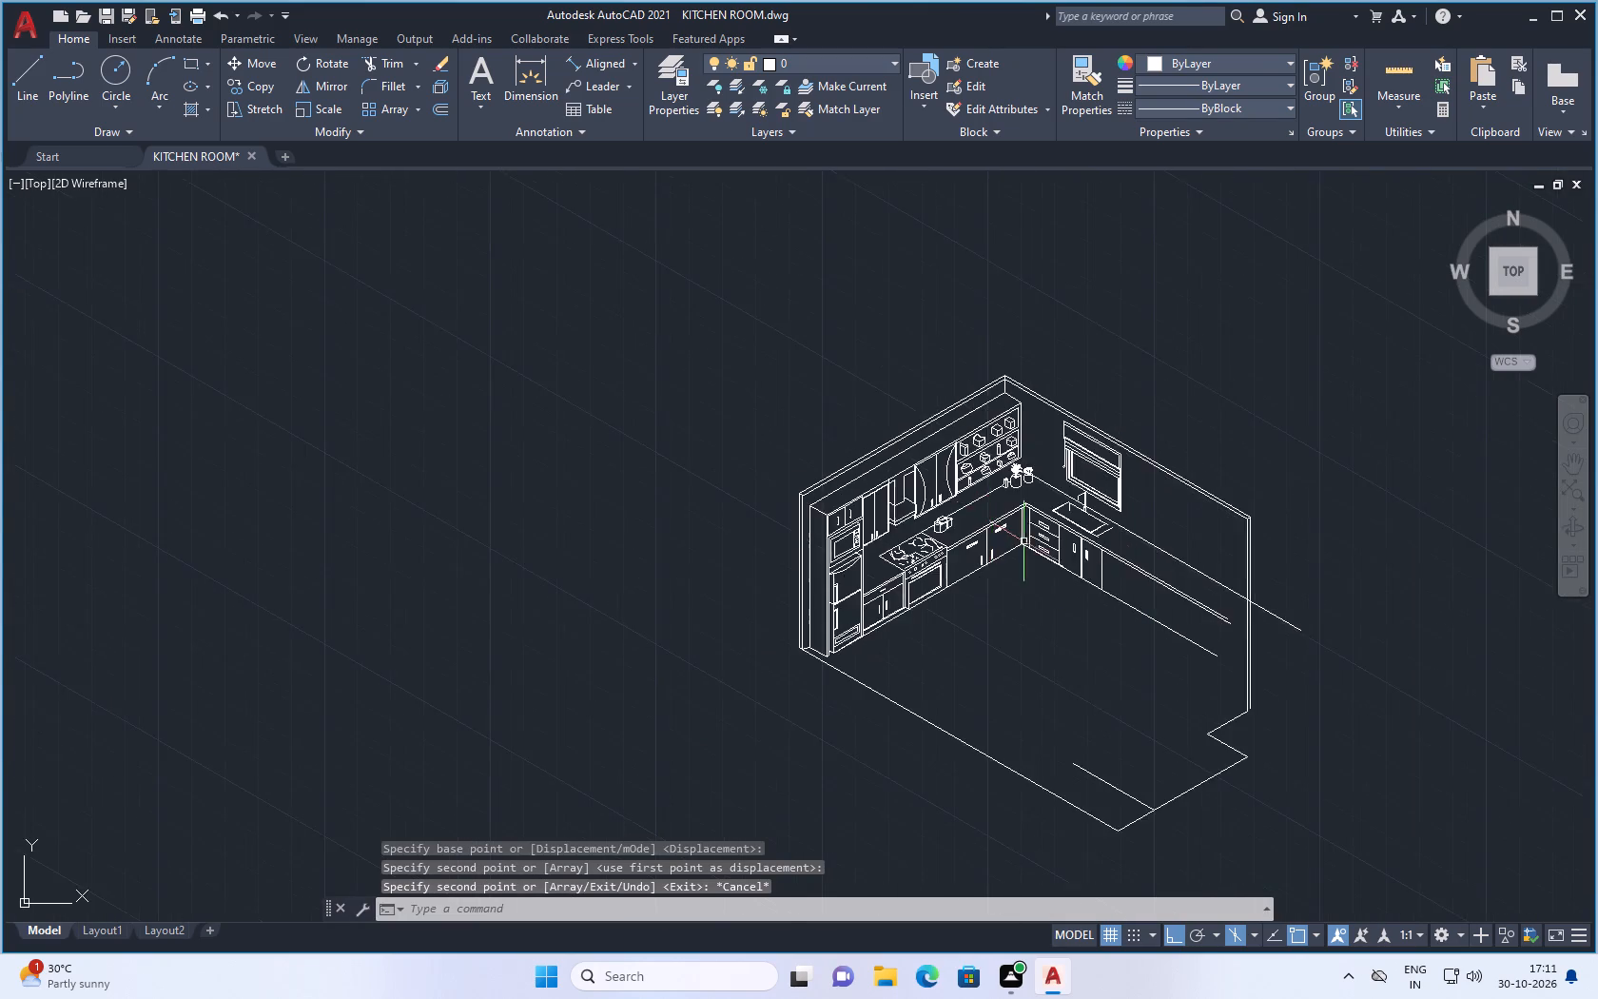
pyautogui.scroll(7, 1093, 563)
pyautogui.click(1219, 378)
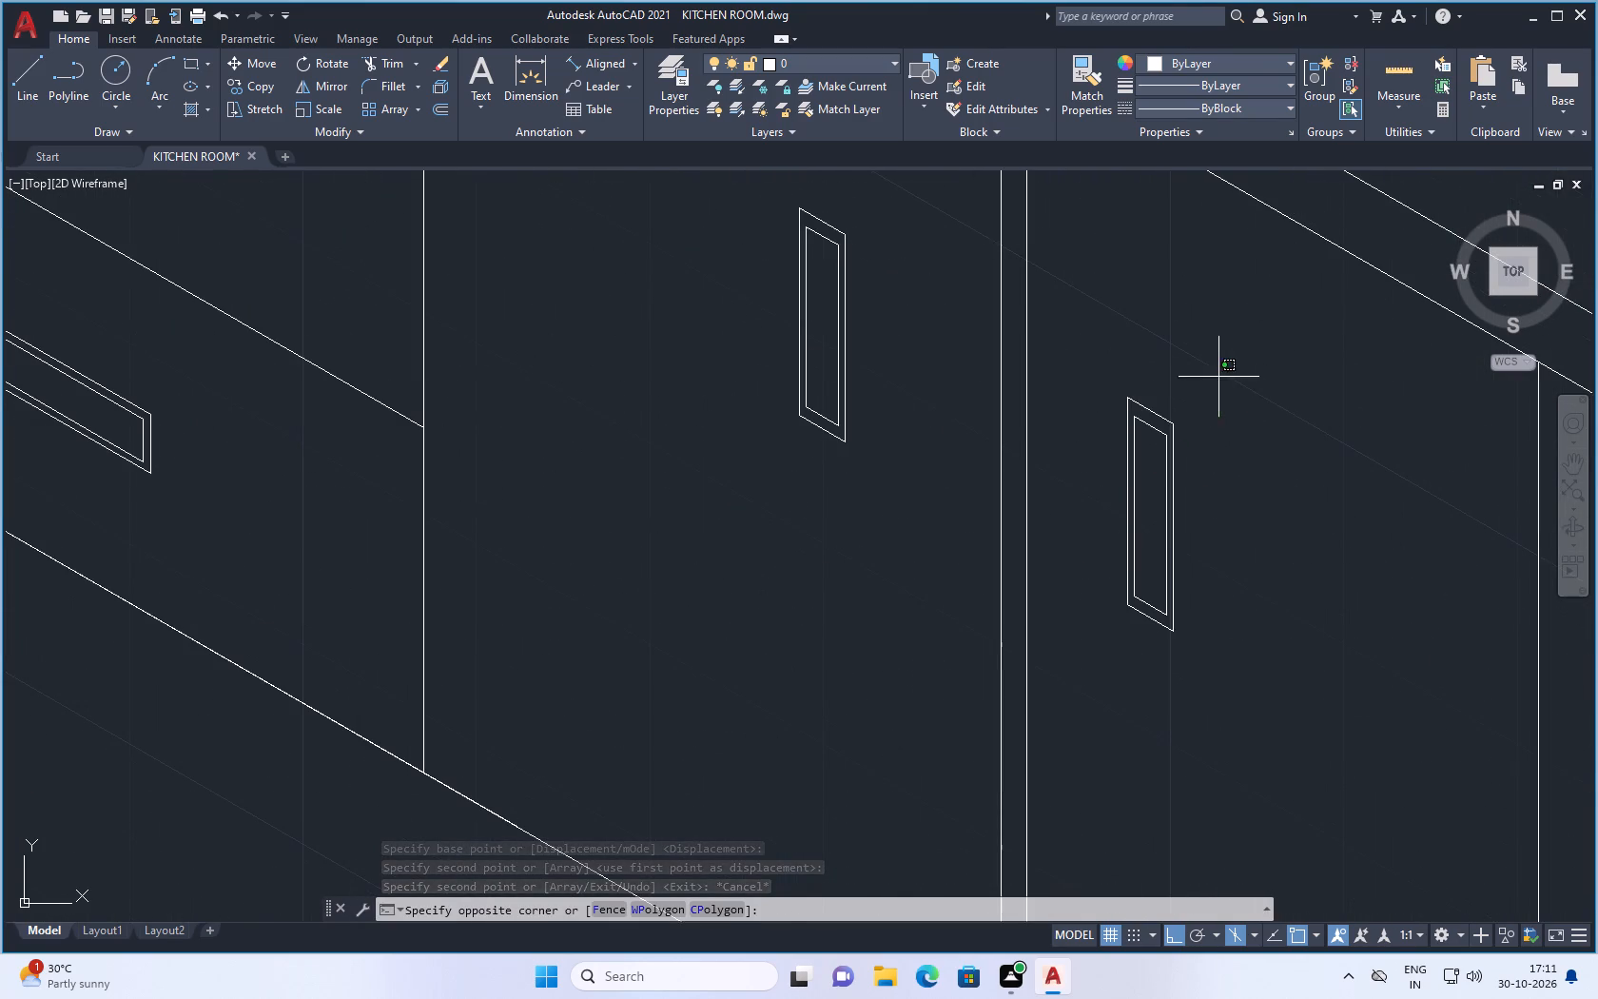
pyautogui.click(1106, 641)
pyautogui.rightClick(1201, 387)
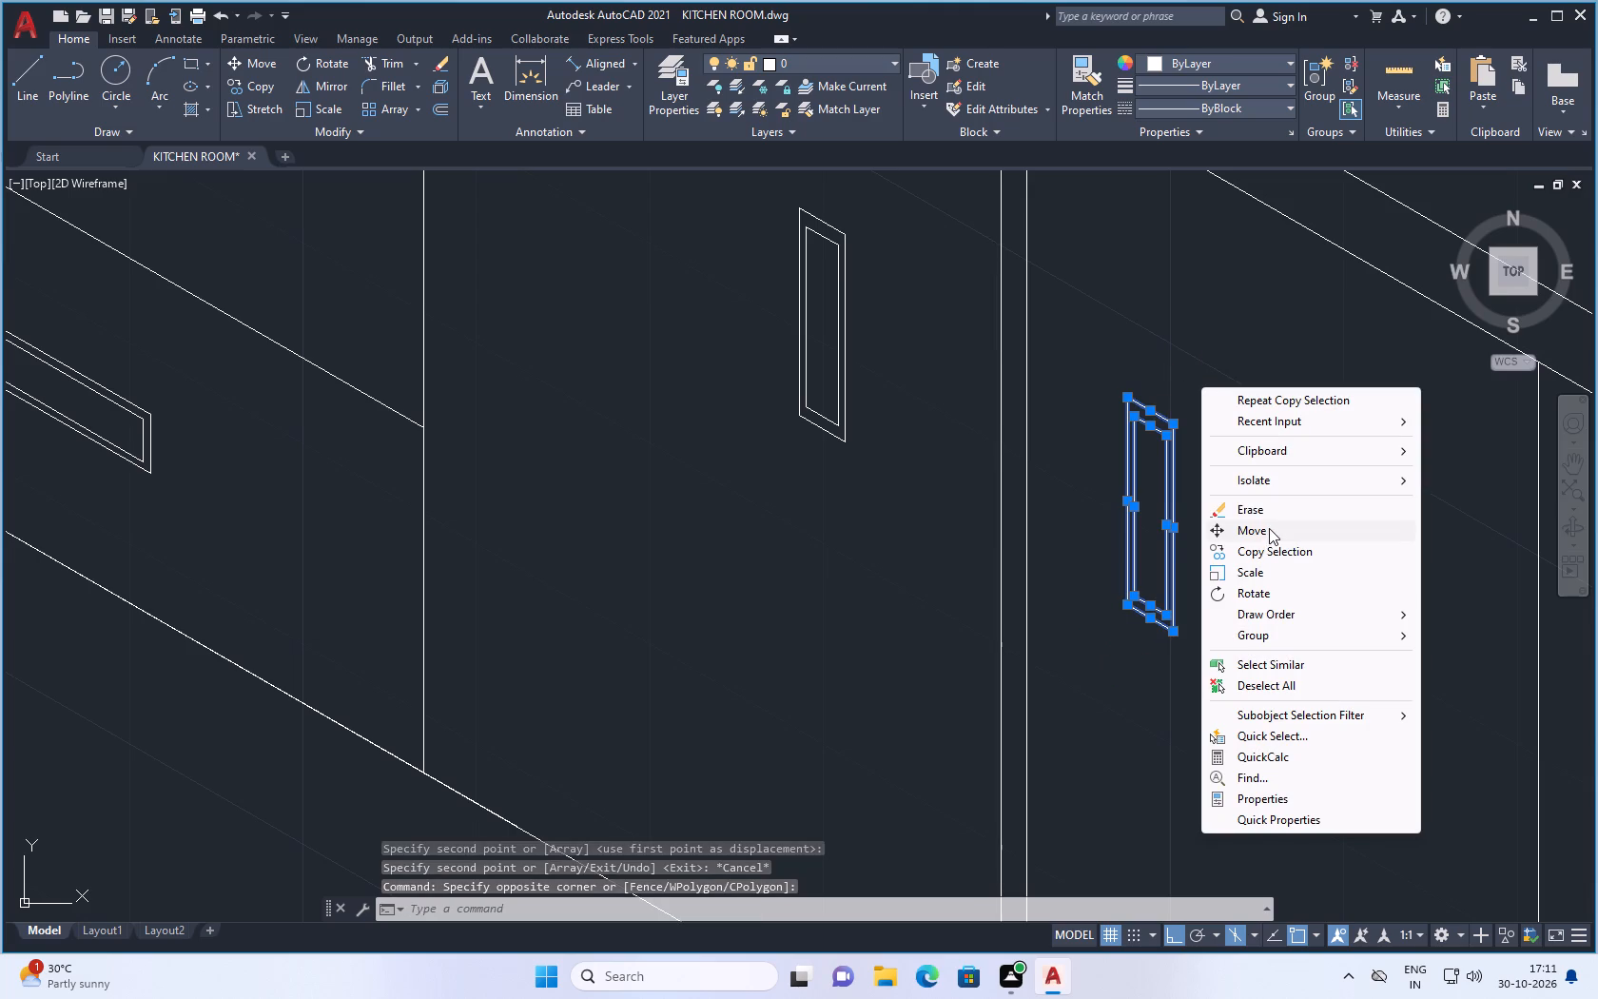
pyautogui.click(1269, 528)
pyautogui.click(1162, 511)
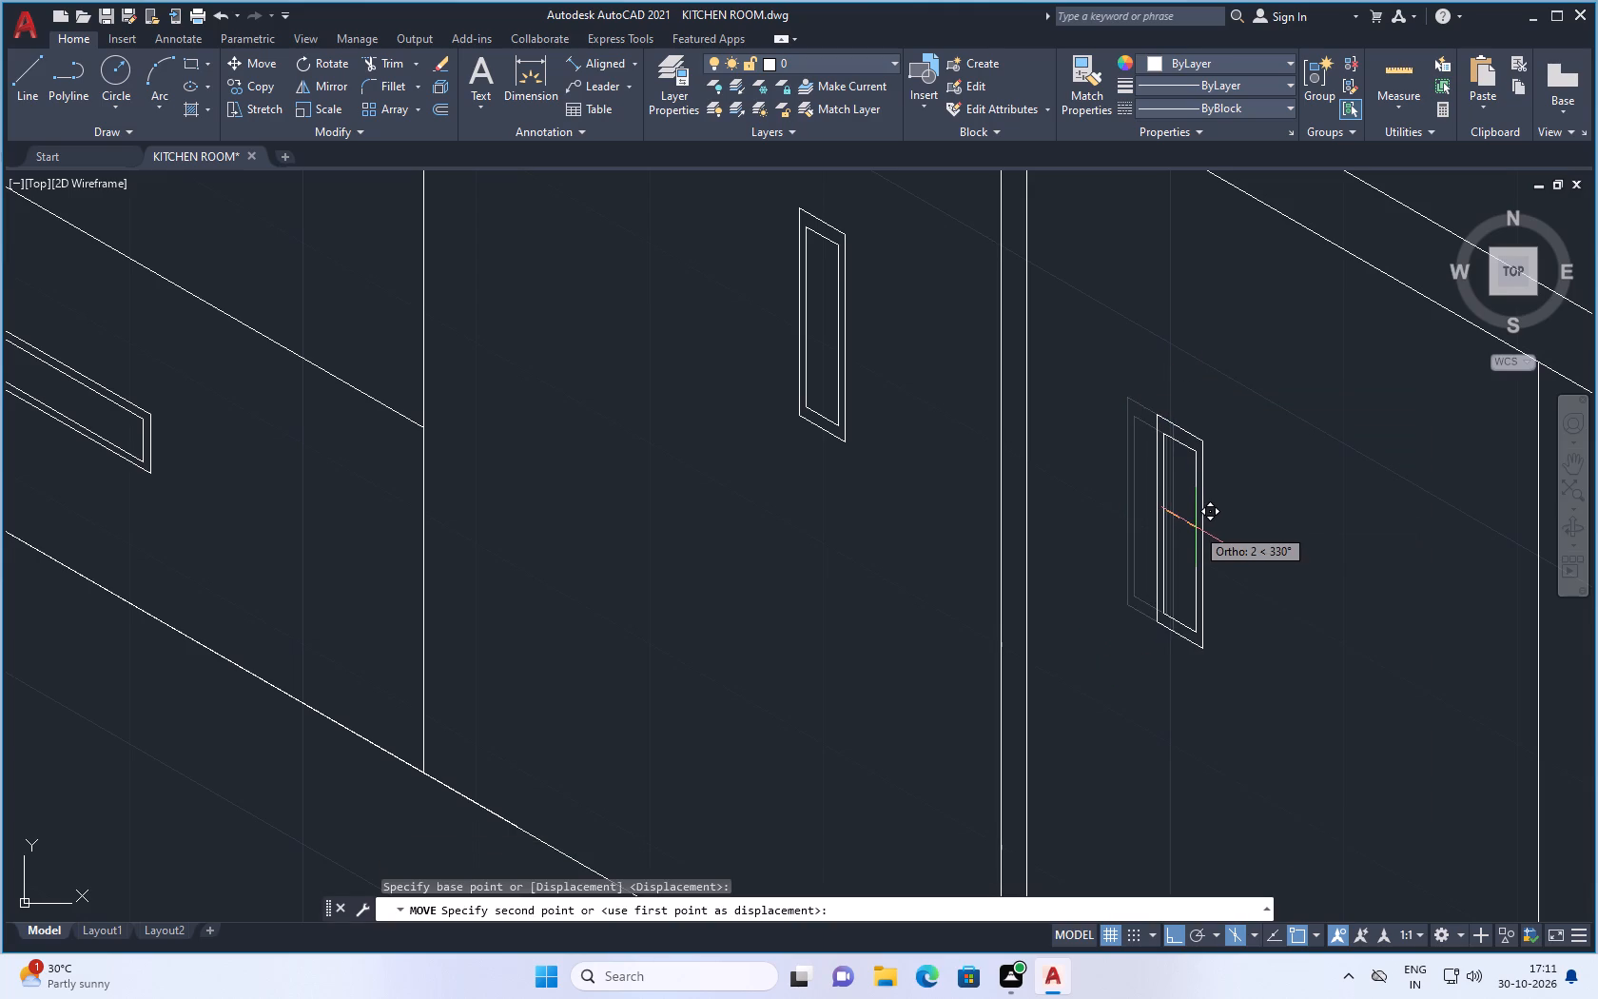
pyautogui.click(1196, 527)
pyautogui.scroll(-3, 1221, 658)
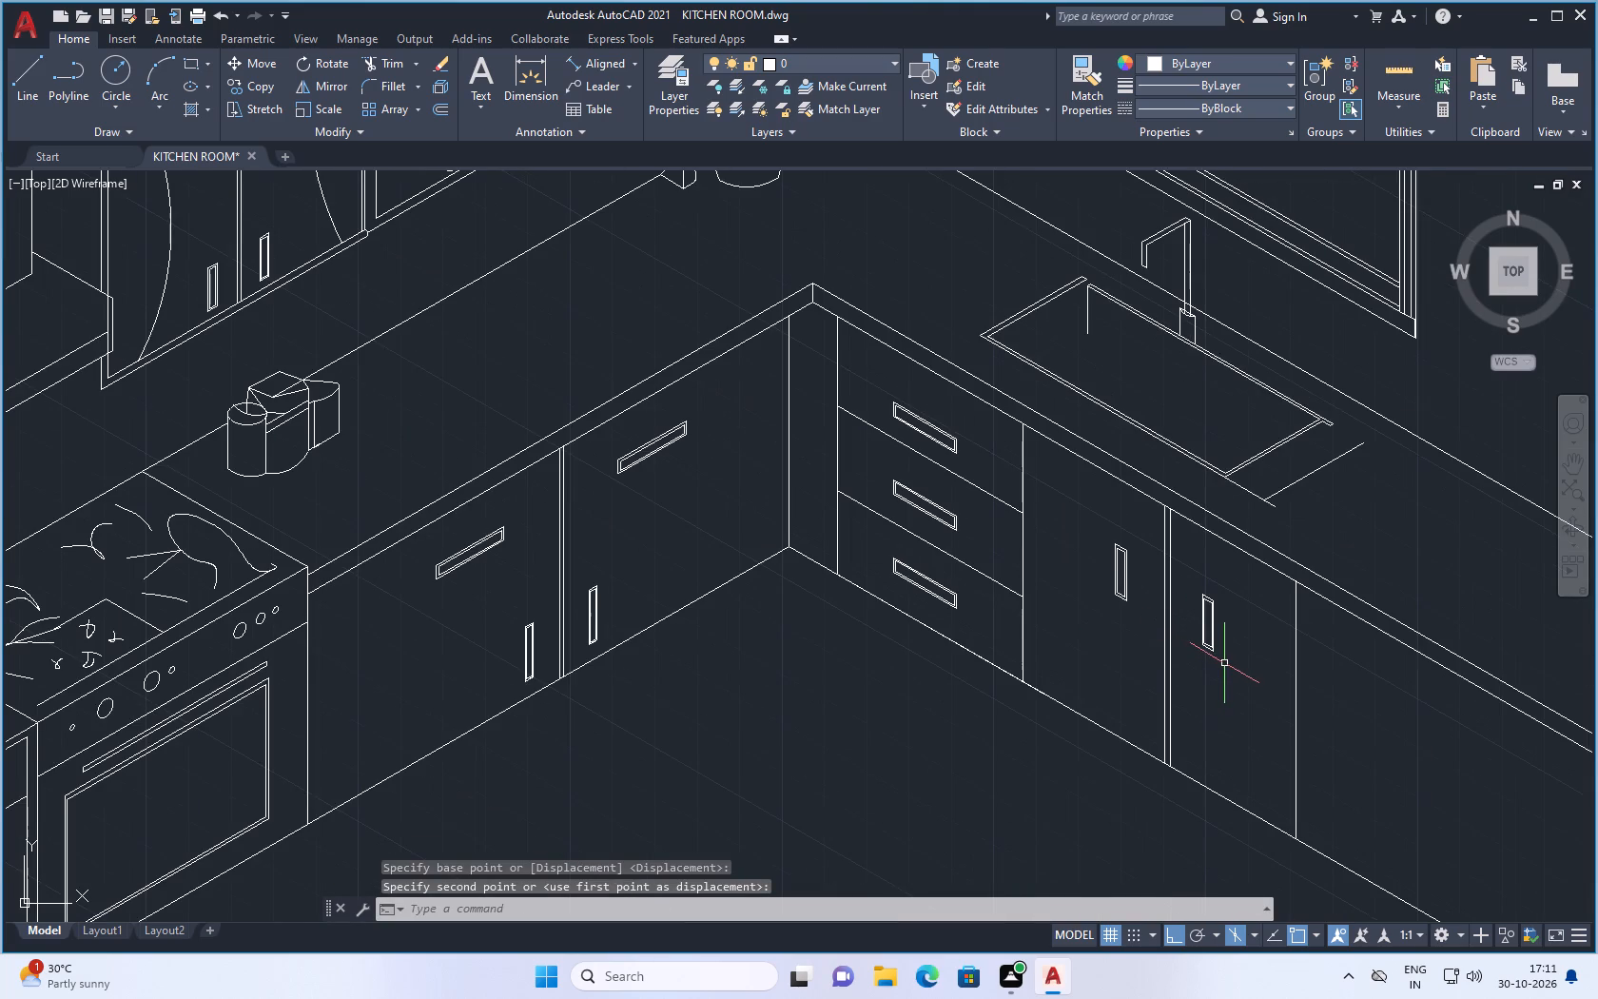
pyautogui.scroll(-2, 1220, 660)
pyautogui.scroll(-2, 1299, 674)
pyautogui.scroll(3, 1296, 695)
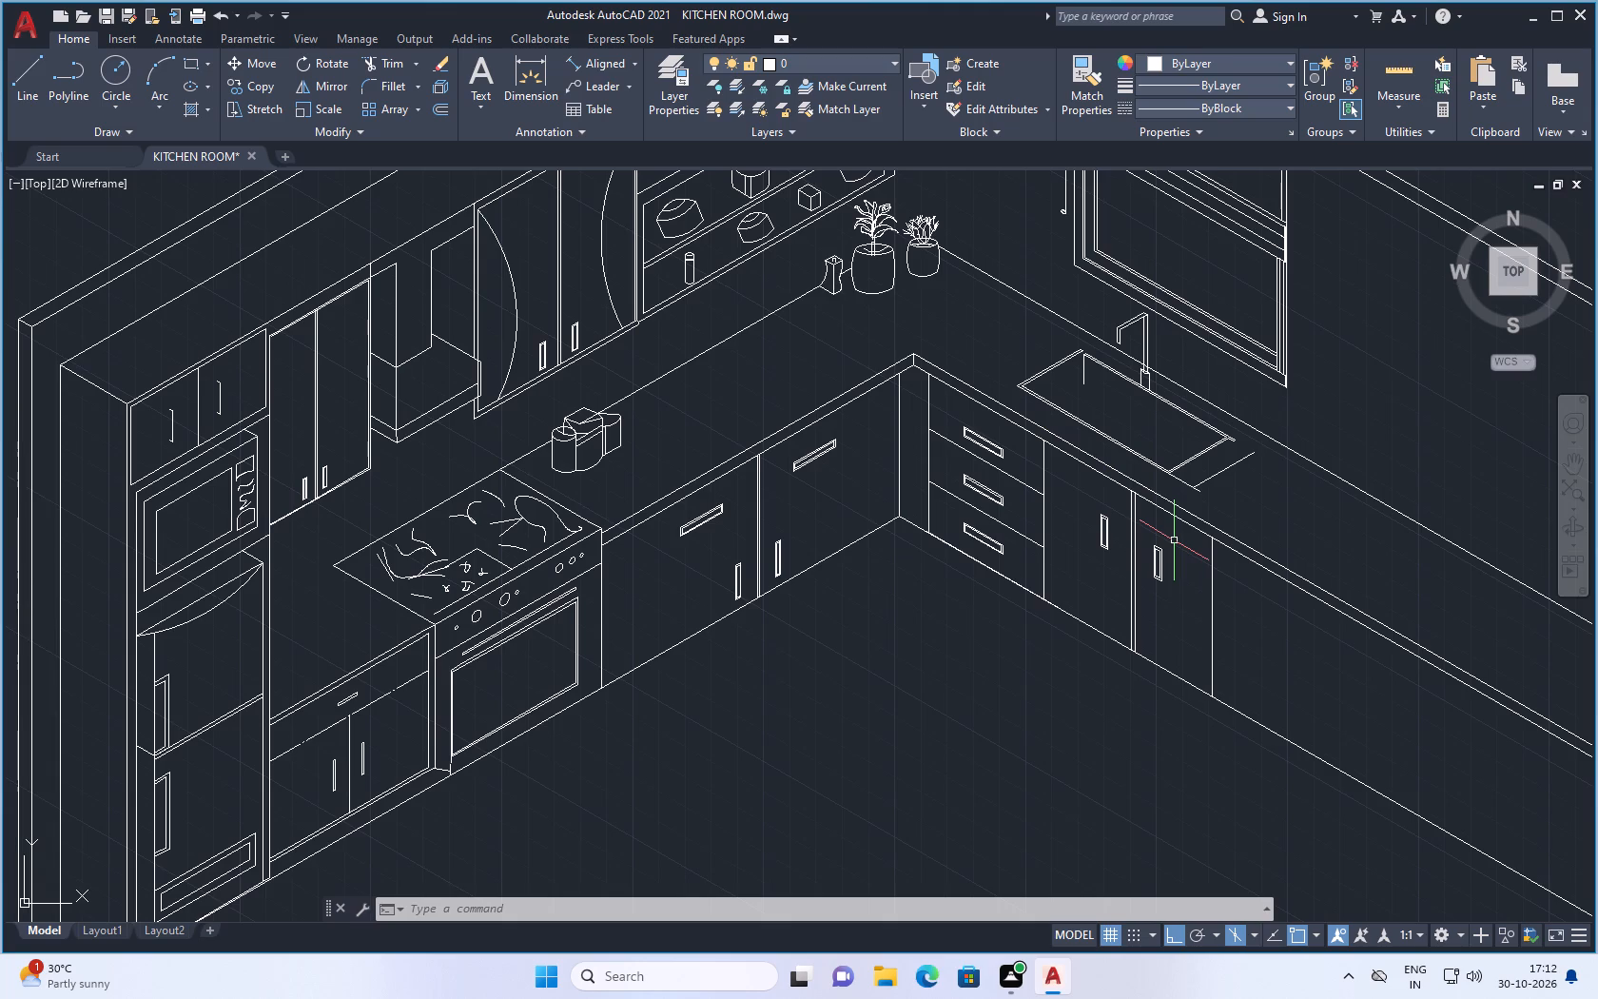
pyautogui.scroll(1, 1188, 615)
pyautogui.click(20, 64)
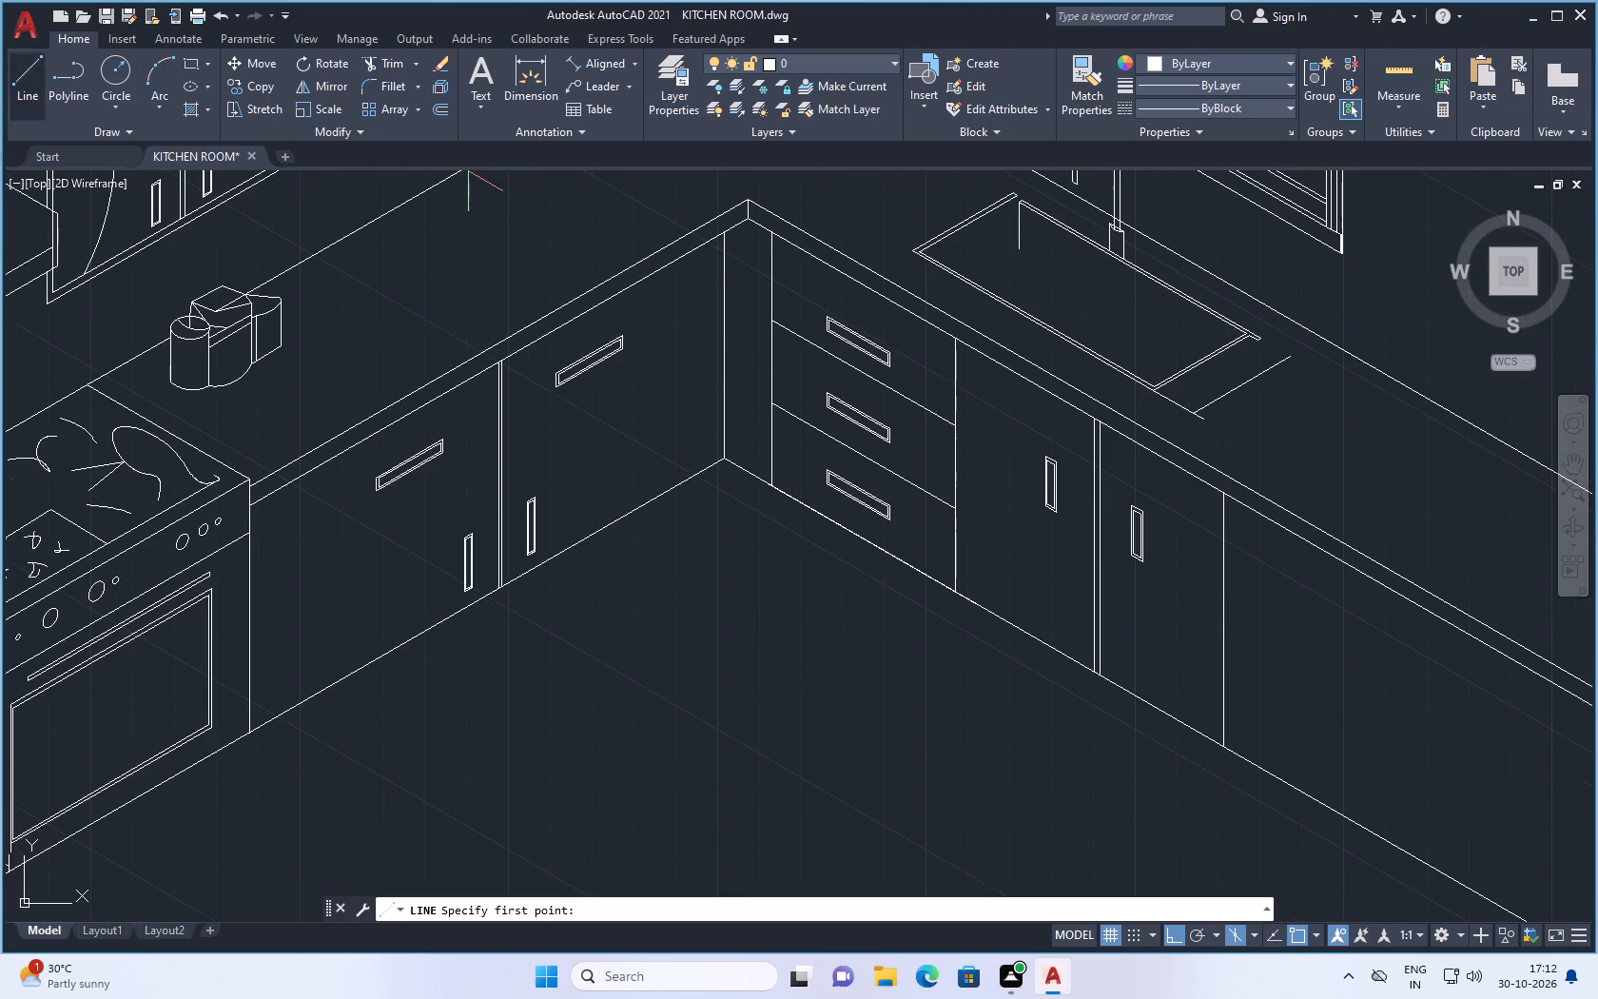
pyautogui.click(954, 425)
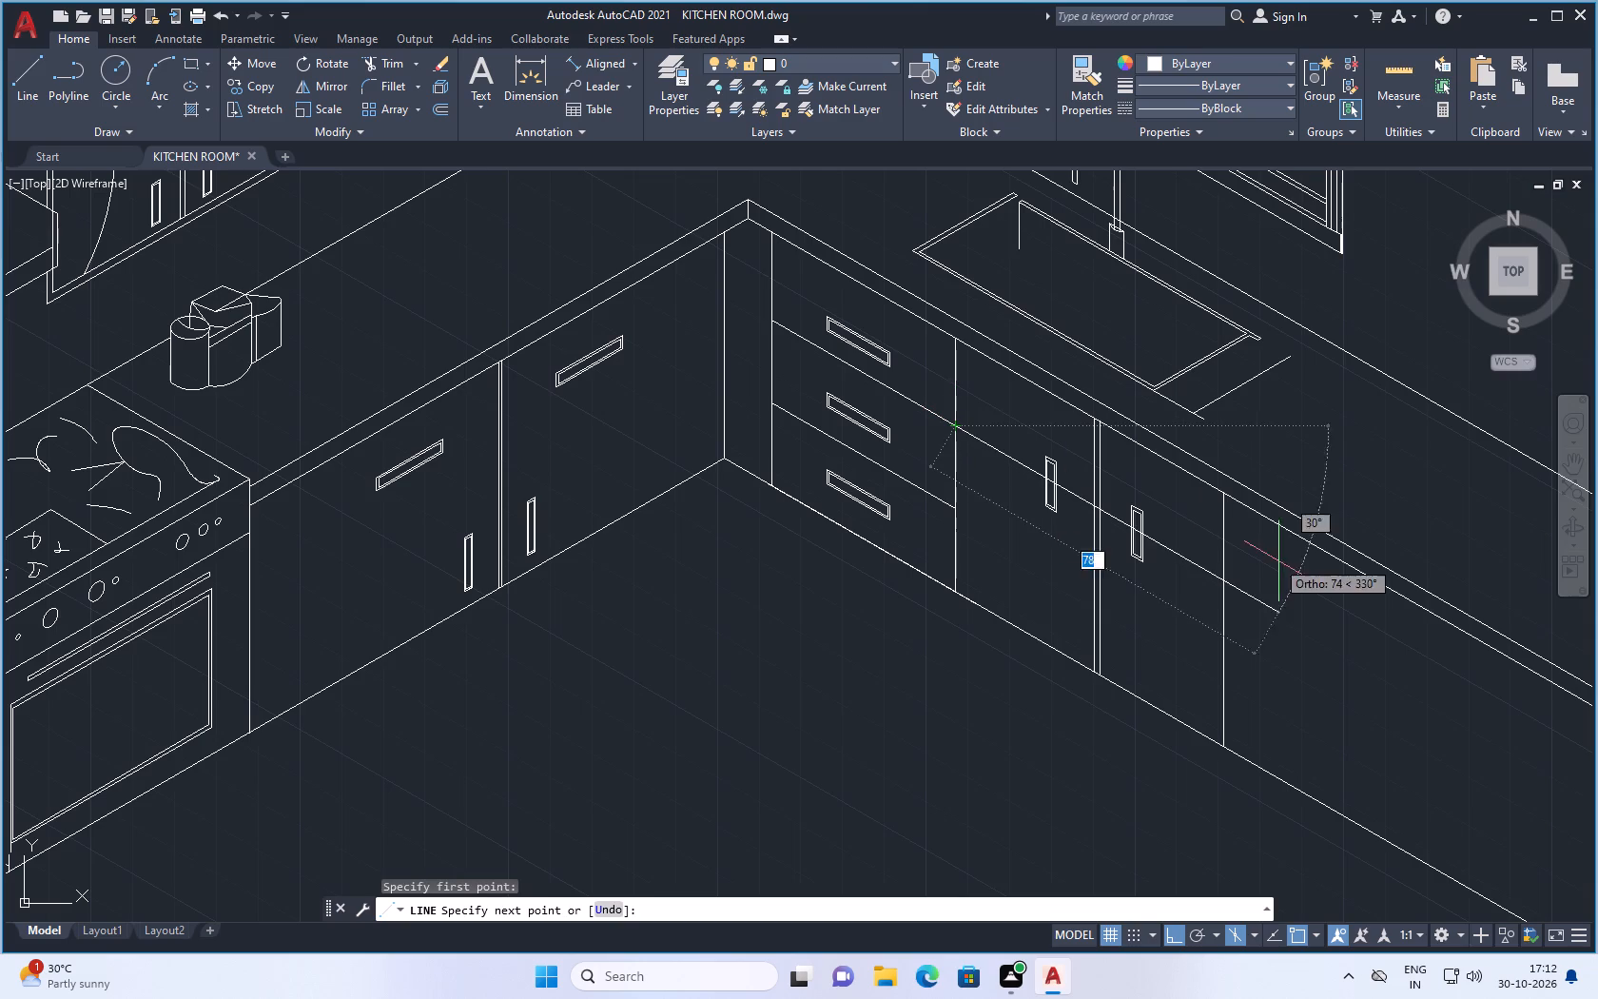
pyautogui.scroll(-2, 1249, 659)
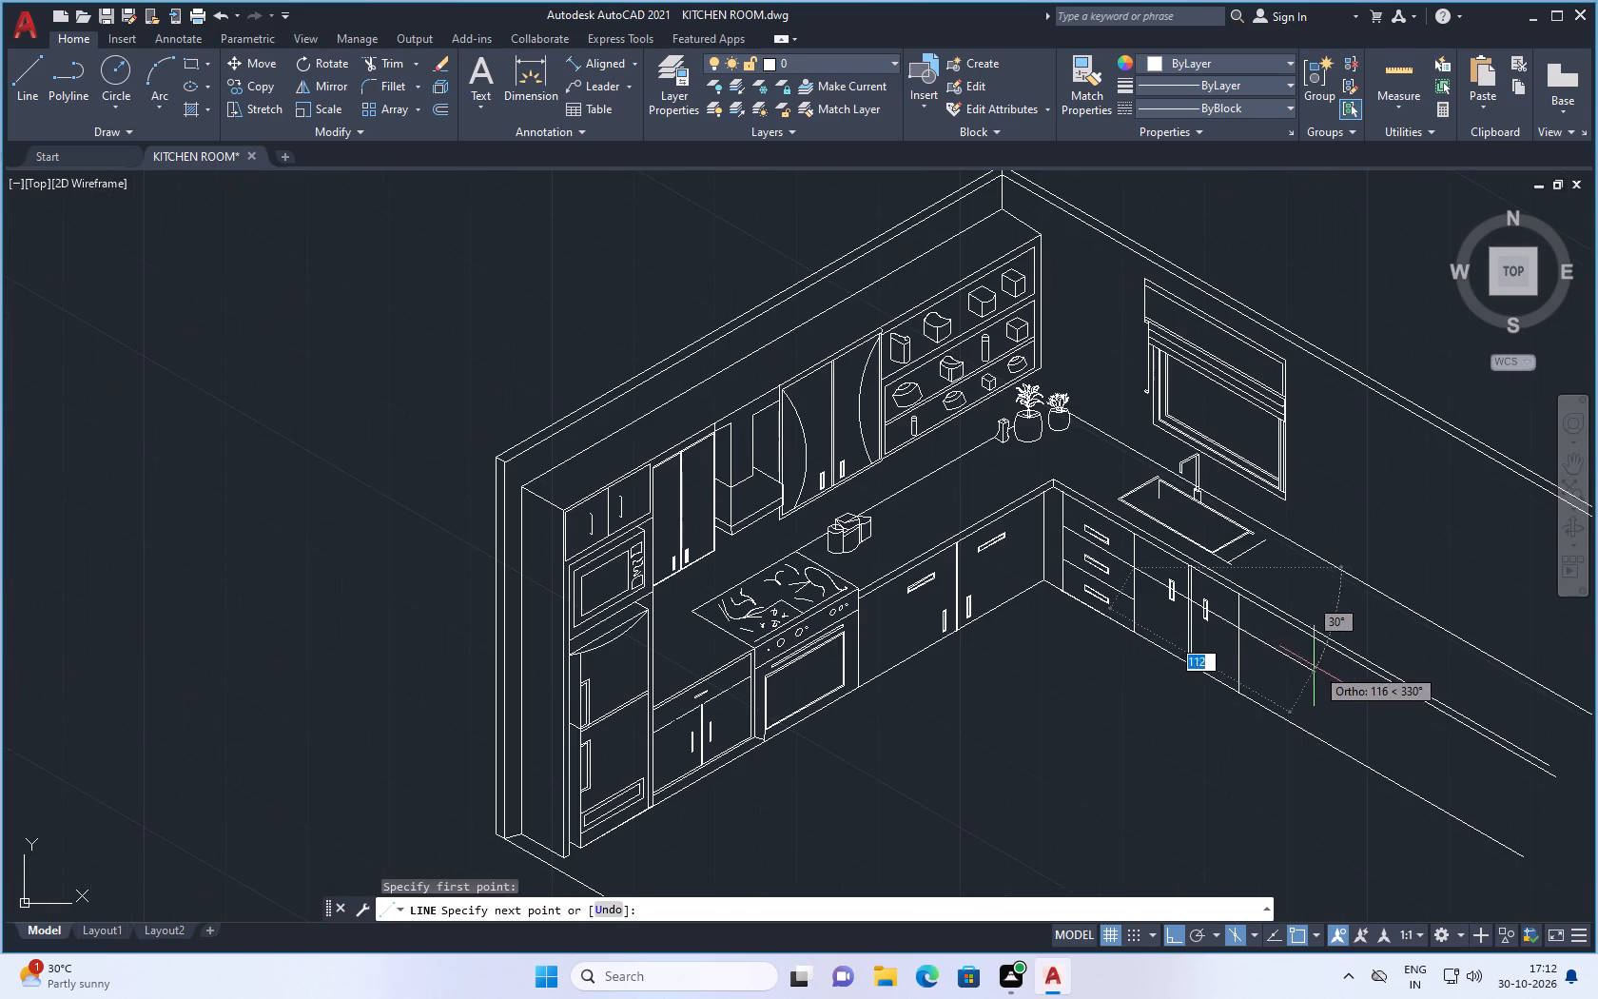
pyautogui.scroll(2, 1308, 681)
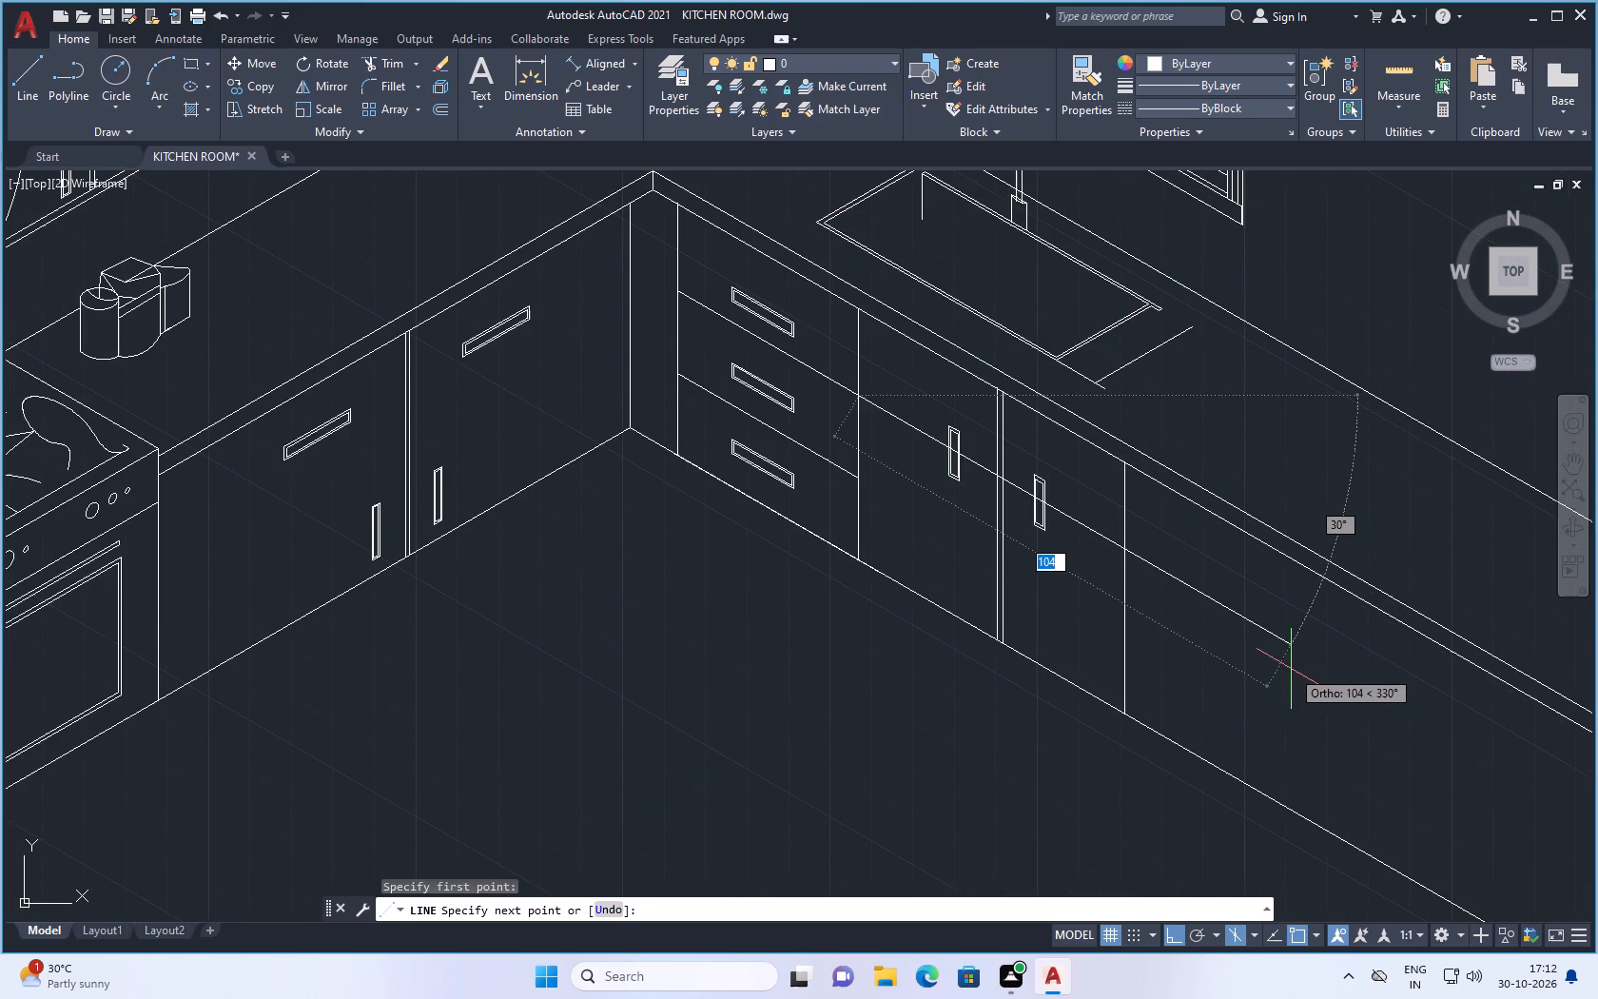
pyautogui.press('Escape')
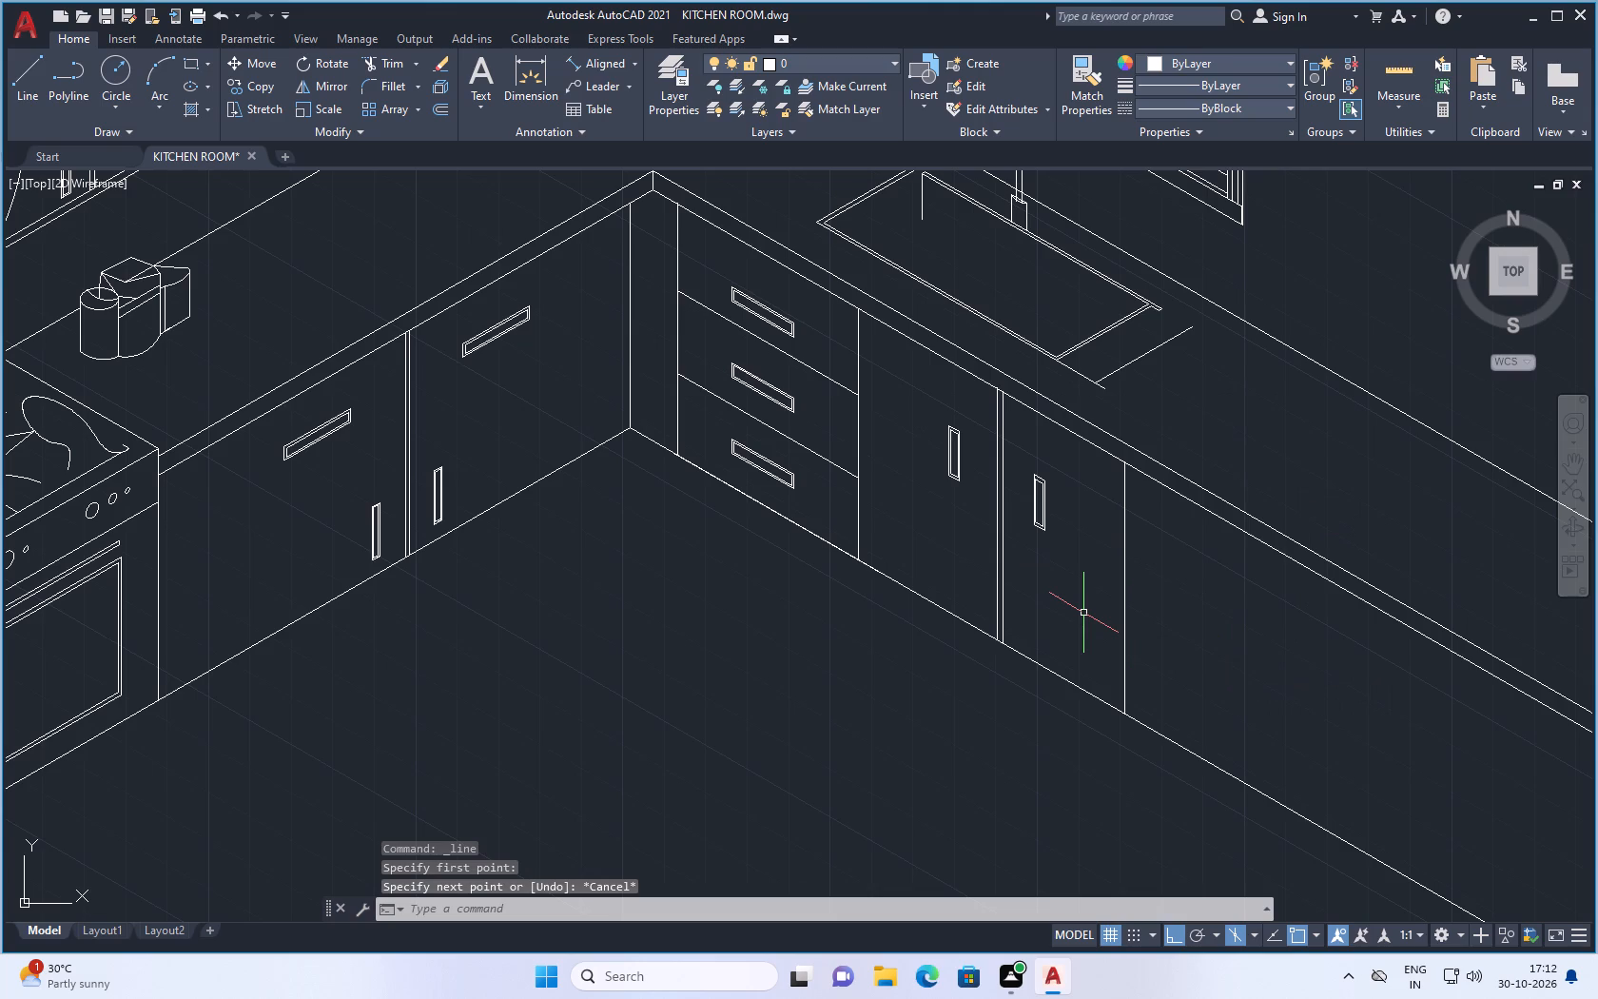
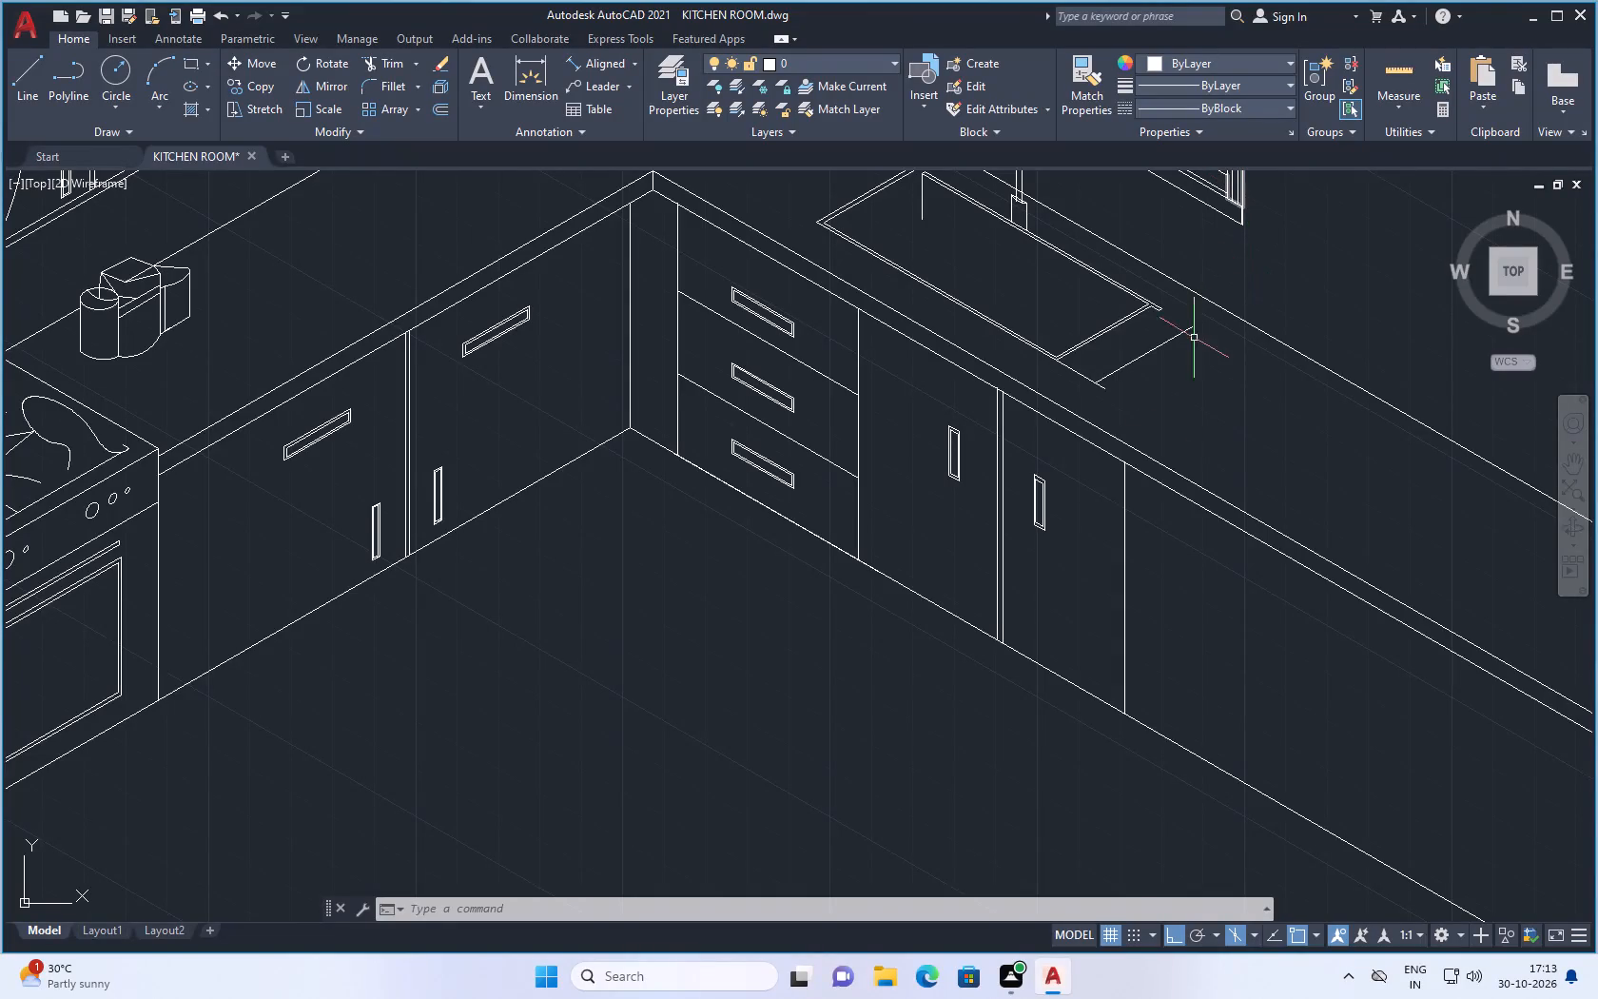
# Measure the width of the three-drawer cabinet front between its two vertical edges.
pyautogui.scroll(-1, 1135, 527)
pyautogui.scroll(1, 1161, 556)
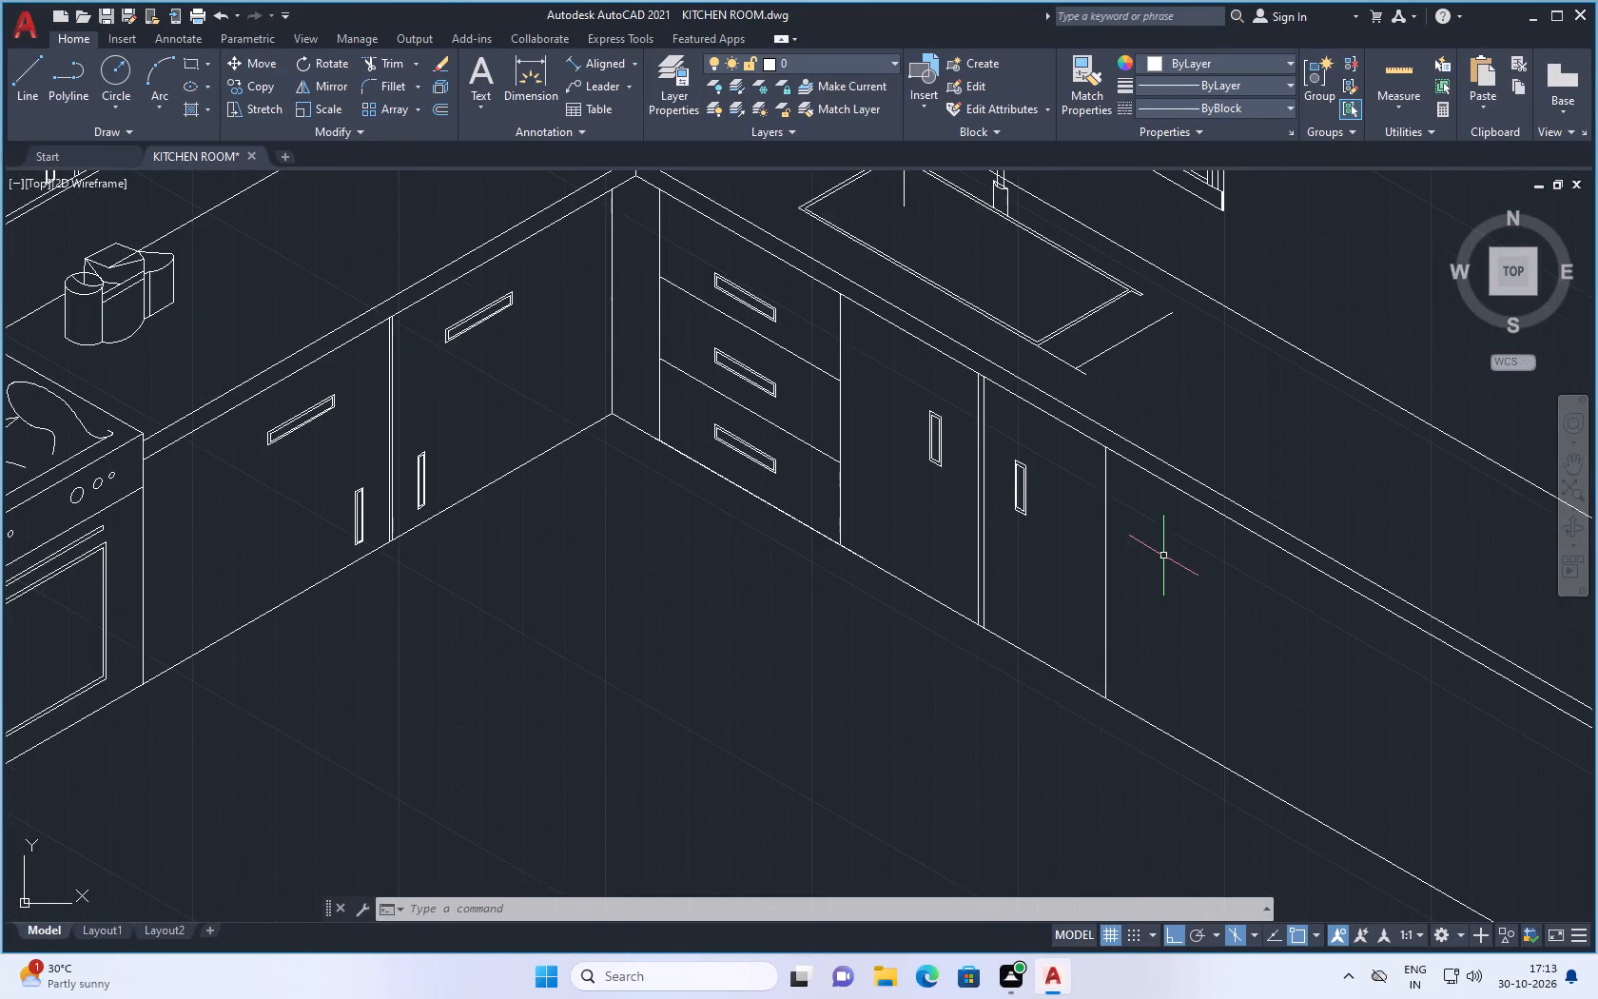
pyautogui.scroll(1, 702, 223)
pyautogui.scroll(-2, 719, 261)
pyautogui.scroll(3, 737, 213)
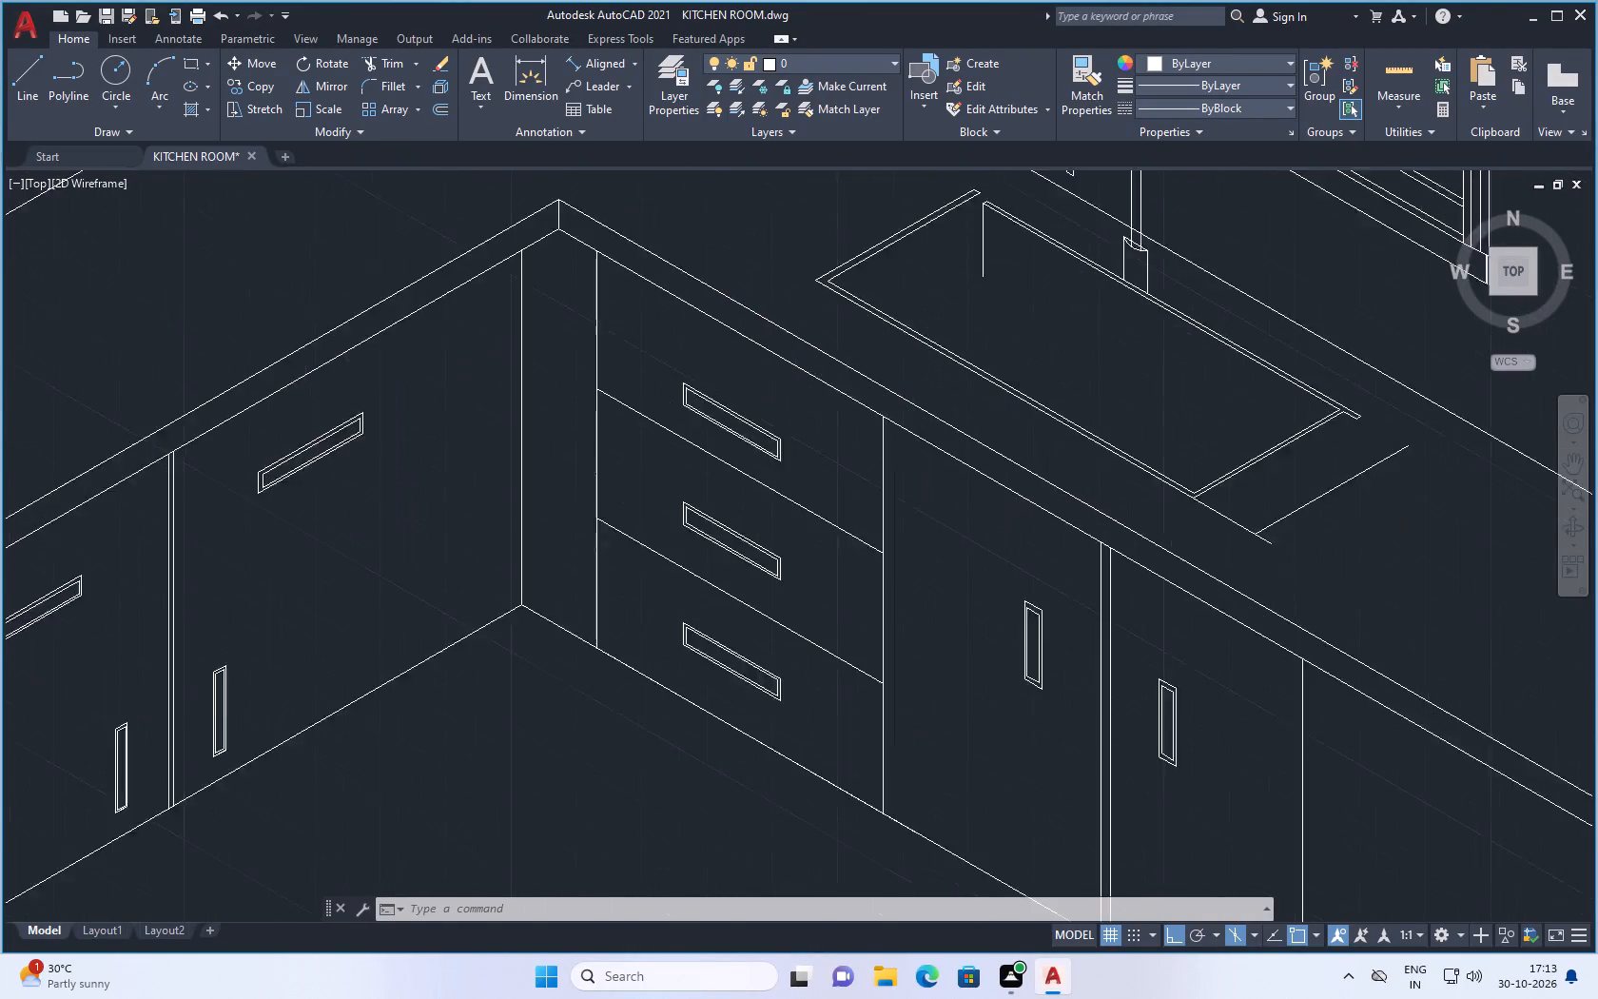
pyautogui.click(596, 64)
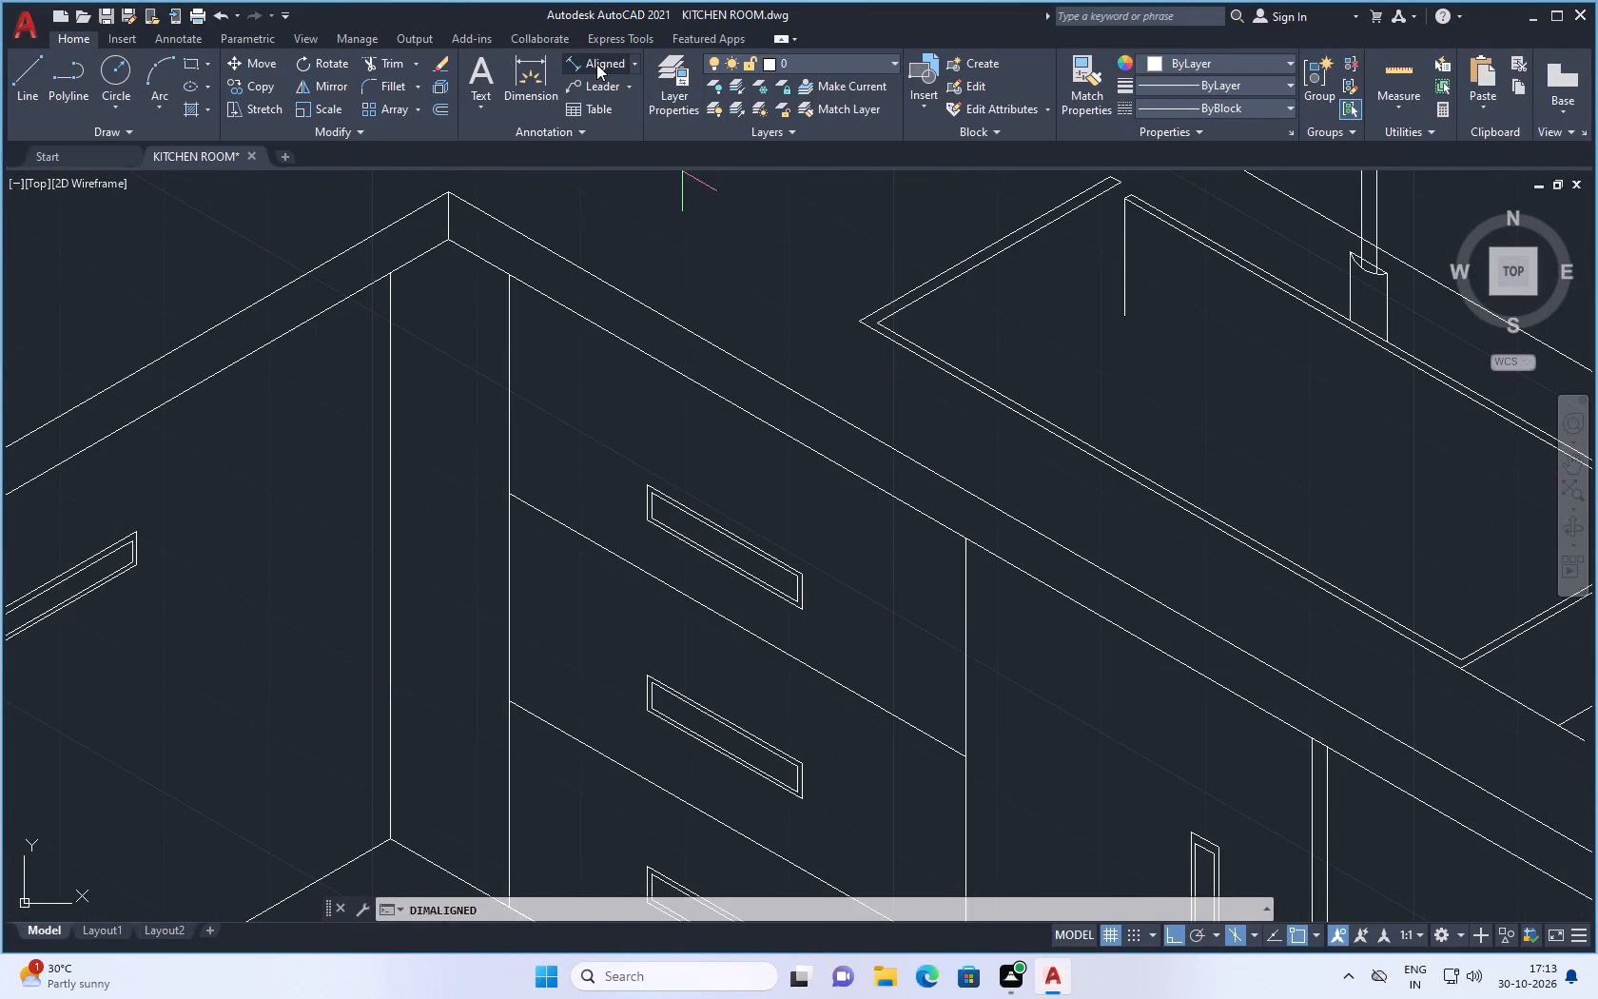
pyautogui.click(509, 340)
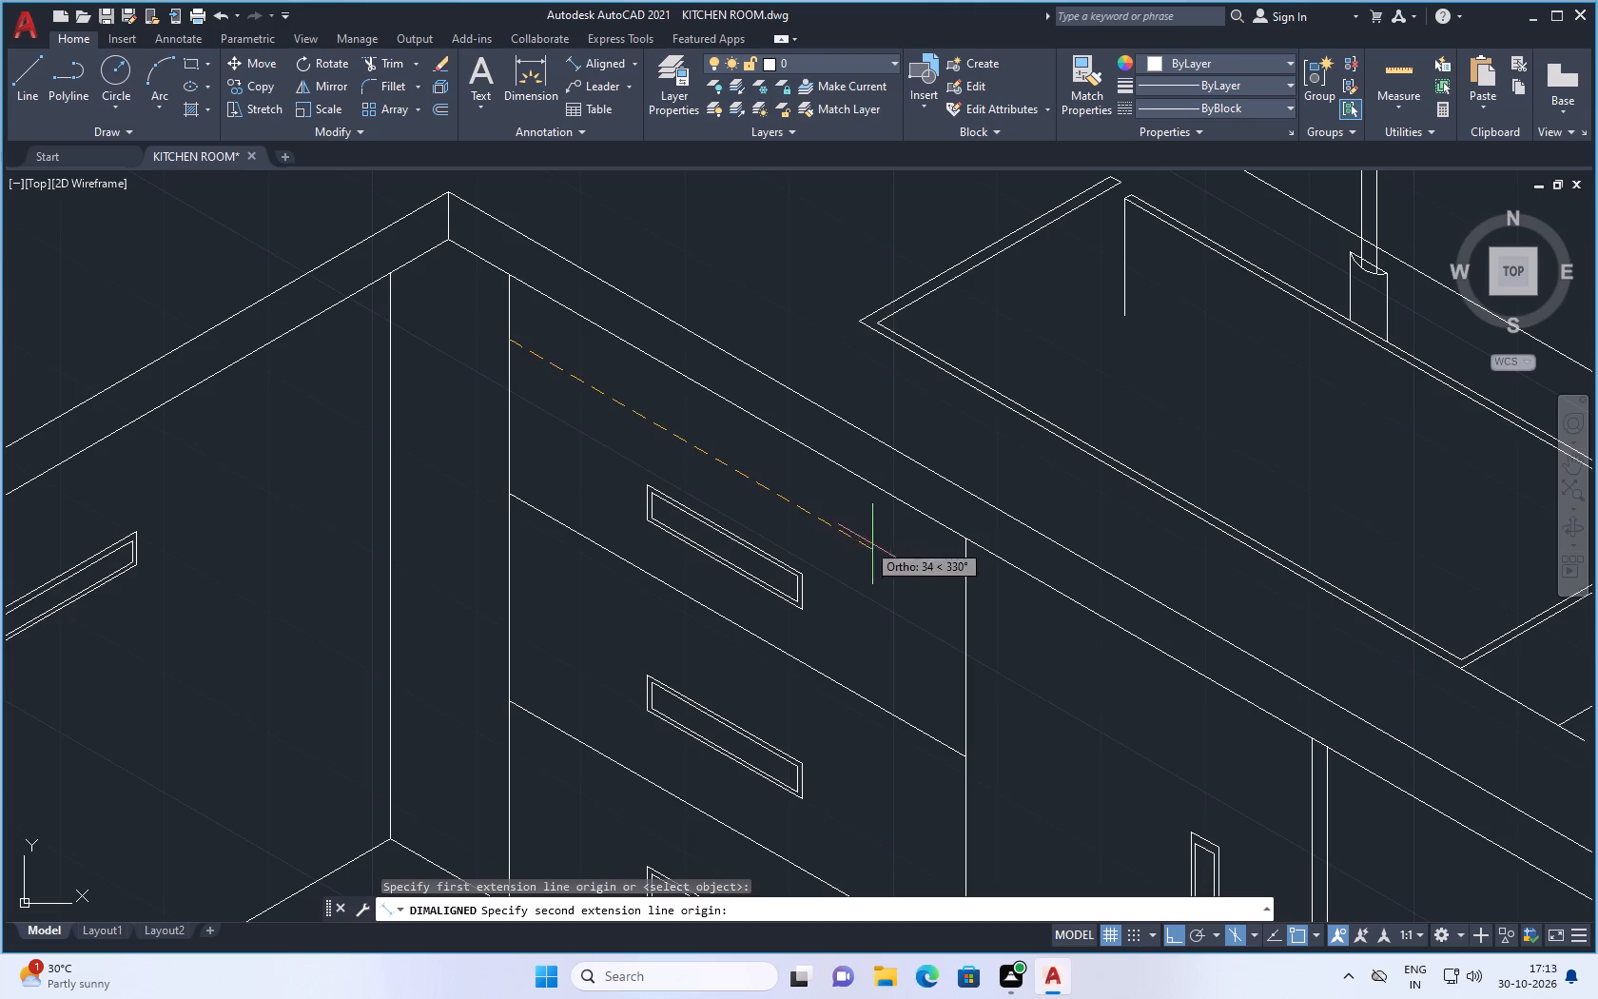
pyautogui.click(966, 606)
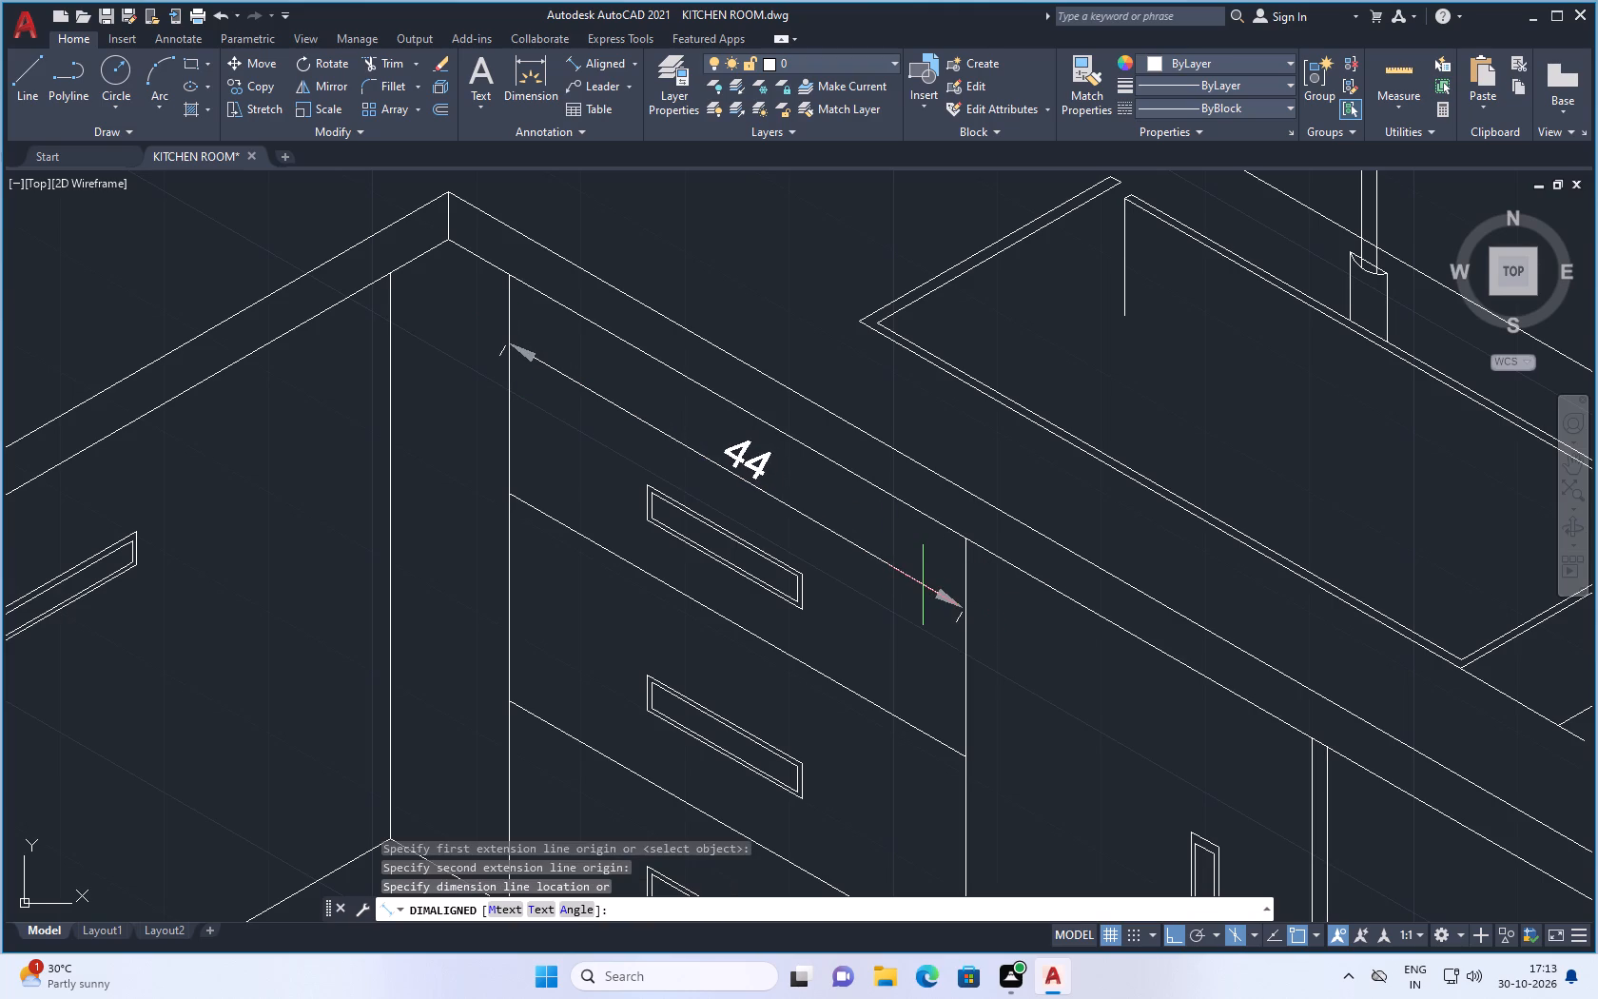
pyautogui.press('Escape')
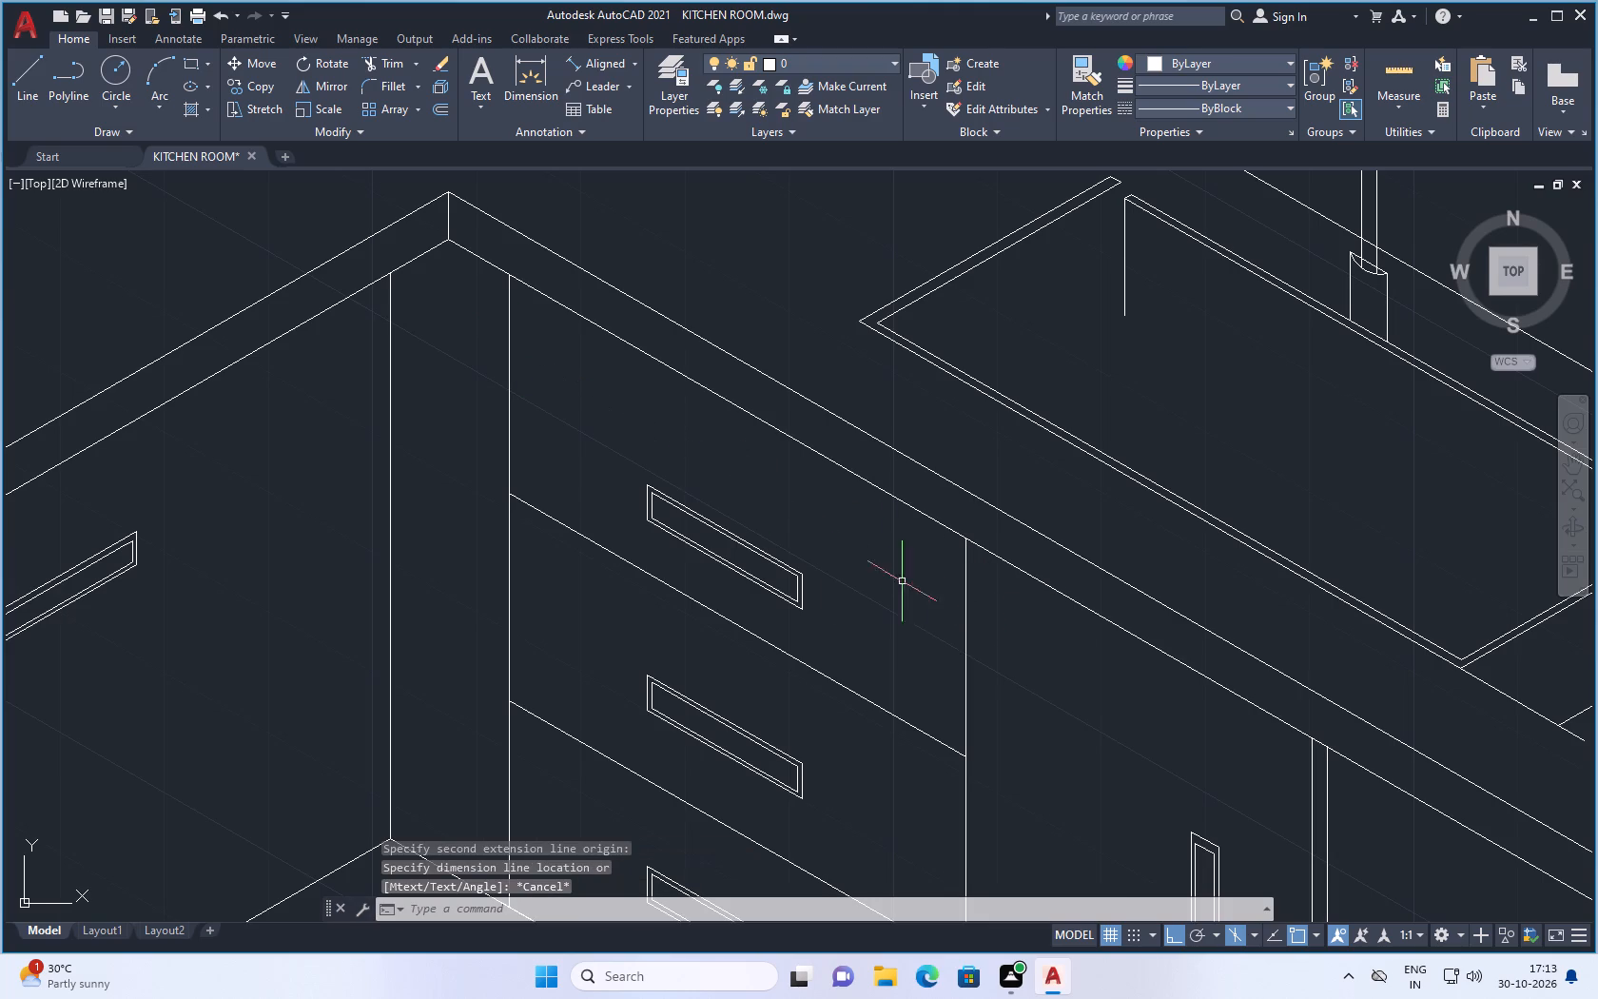
# Copy the vertical edge line beside the second sink-side door 44 units further along the base run, away from the corner.
pyautogui.scroll(-3, 945, 717)
pyautogui.scroll(-2, 1088, 724)
pyautogui.scroll(2, 1102, 751)
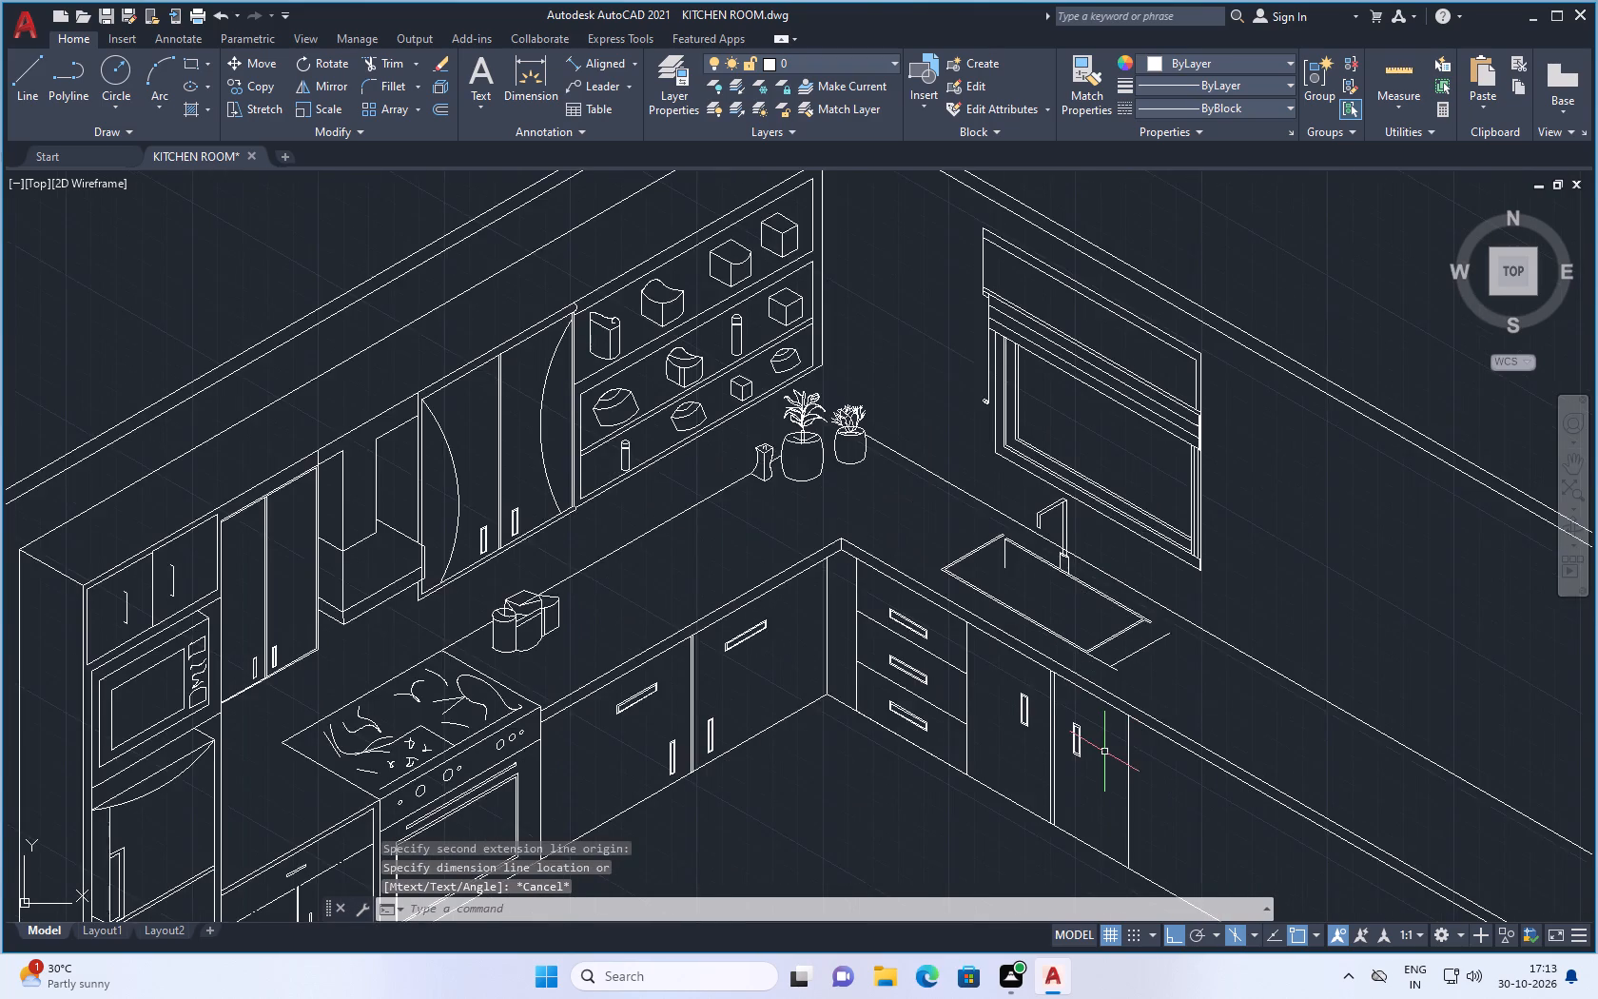
pyautogui.scroll(-1, 1104, 752)
pyautogui.scroll(2, 1089, 803)
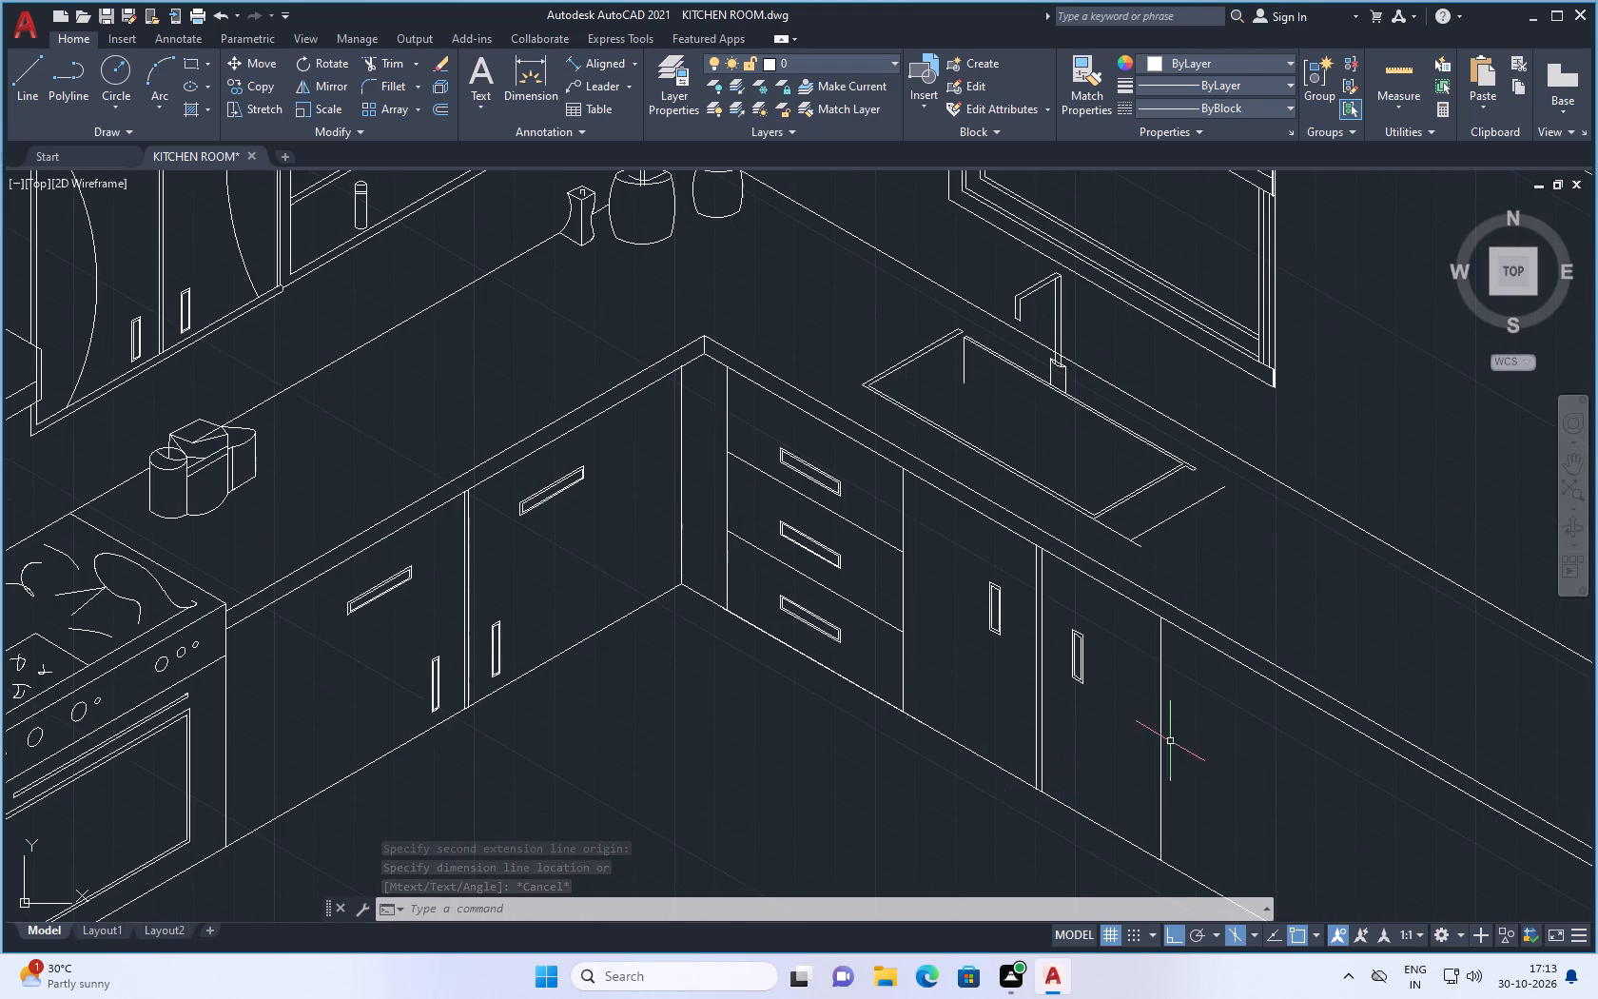
pyautogui.click(1198, 720)
pyautogui.click(1130, 738)
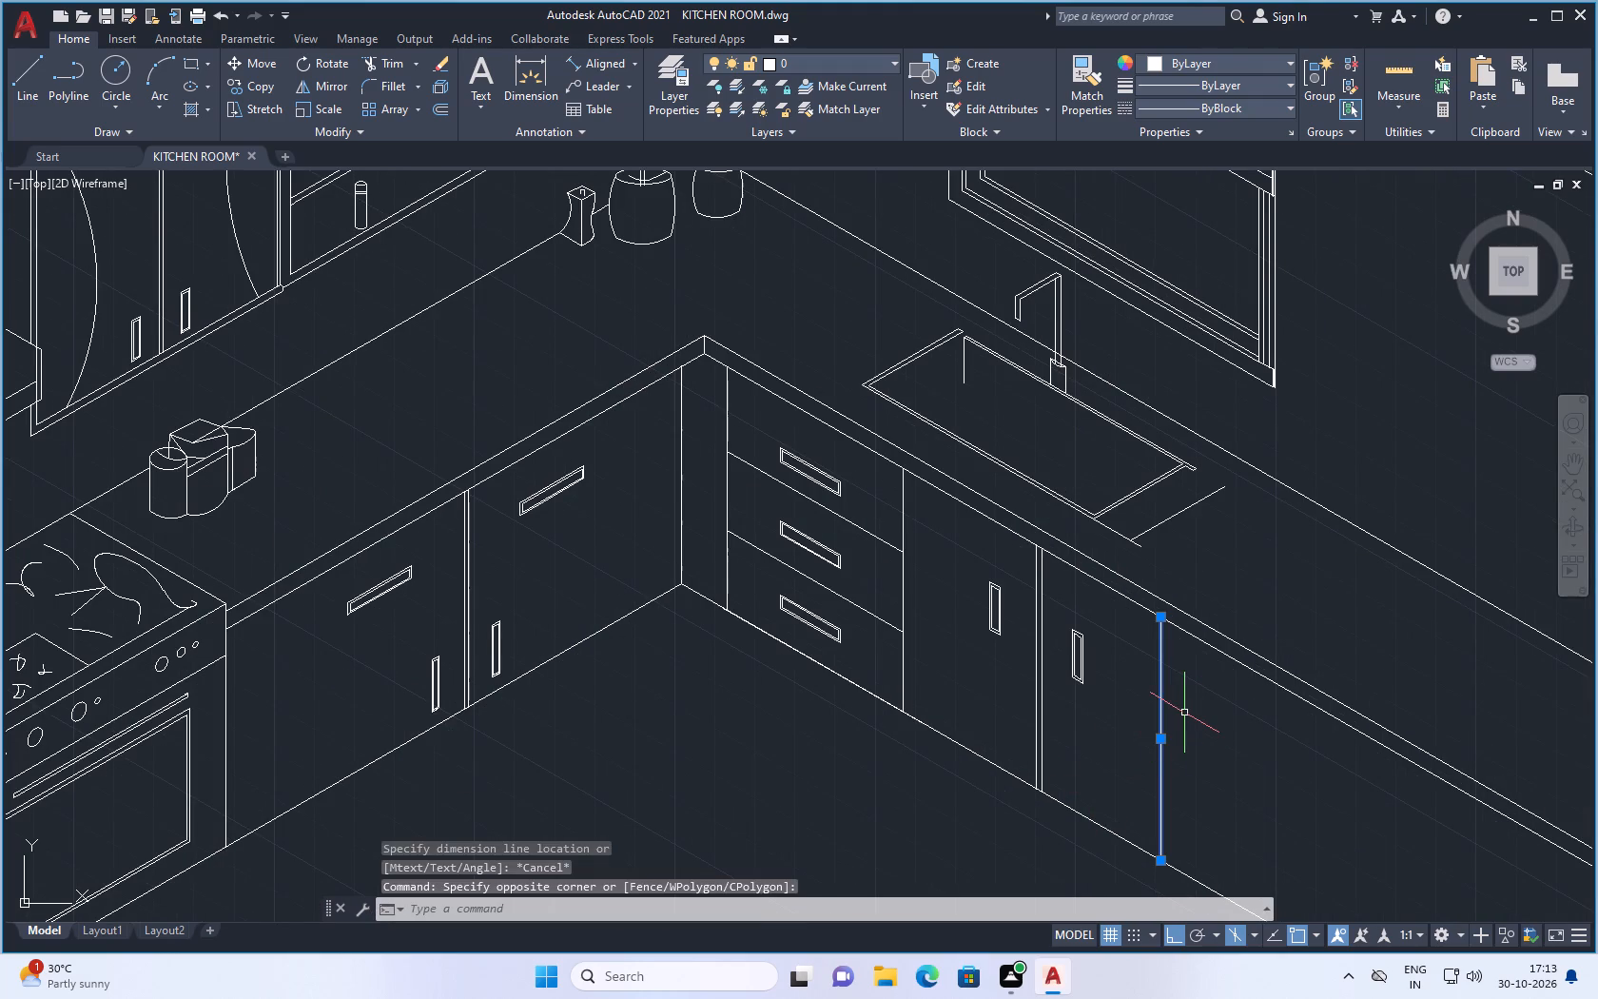
pyautogui.rightClick(1171, 932)
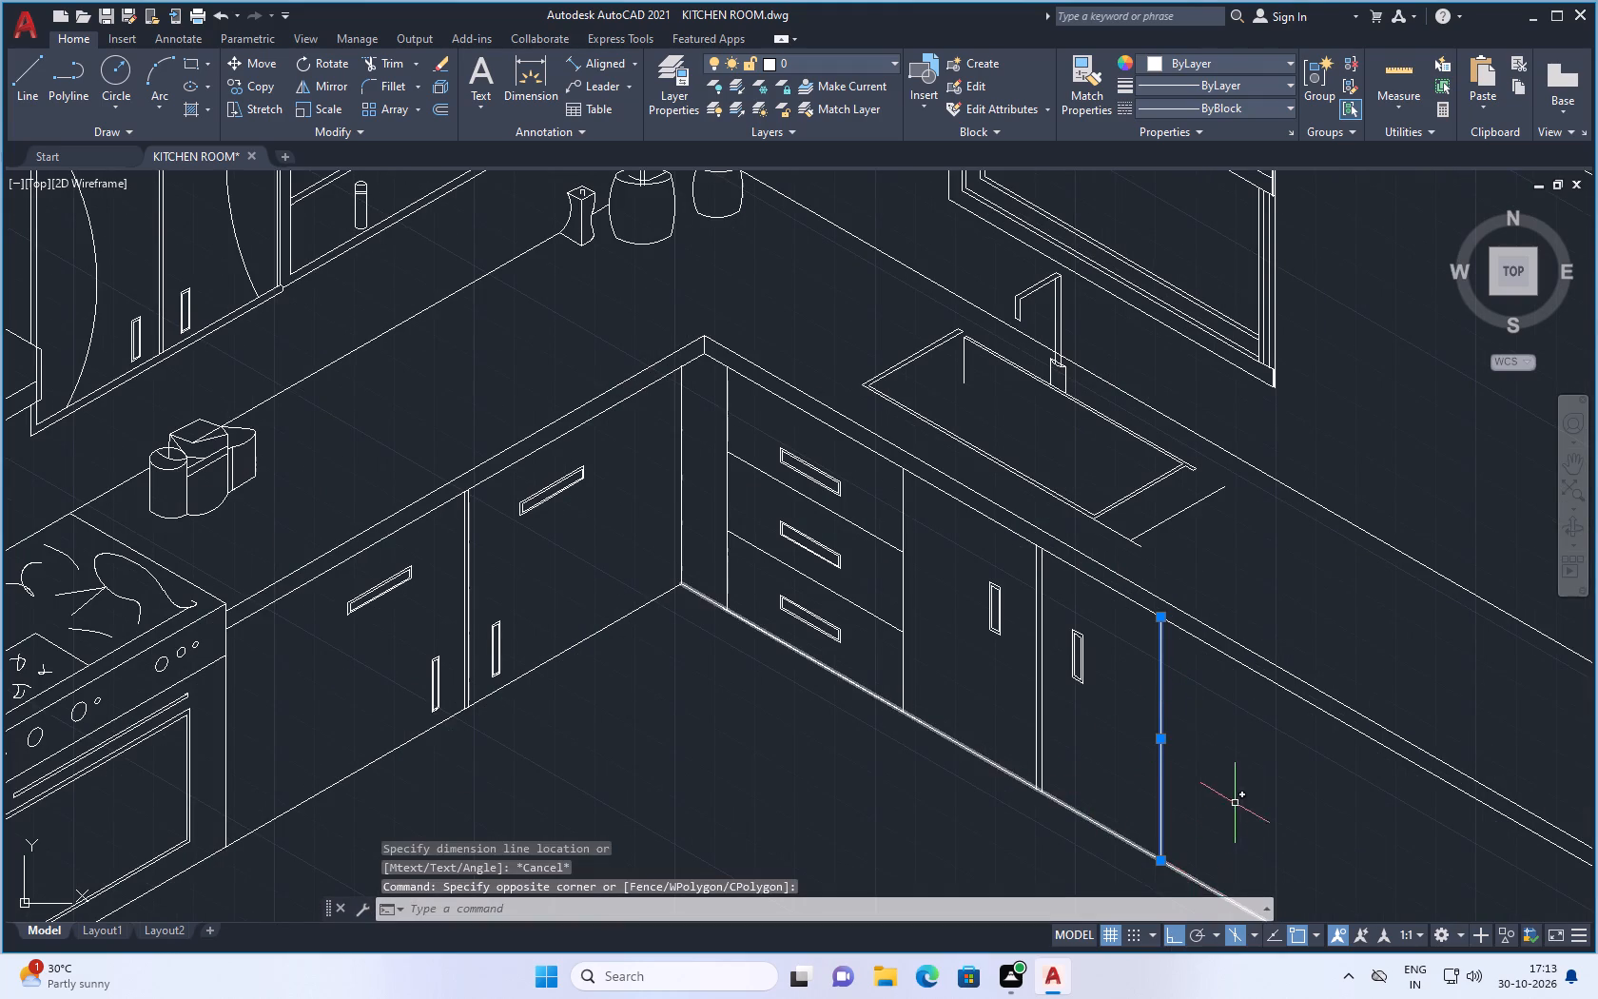
pyautogui.click(1166, 930)
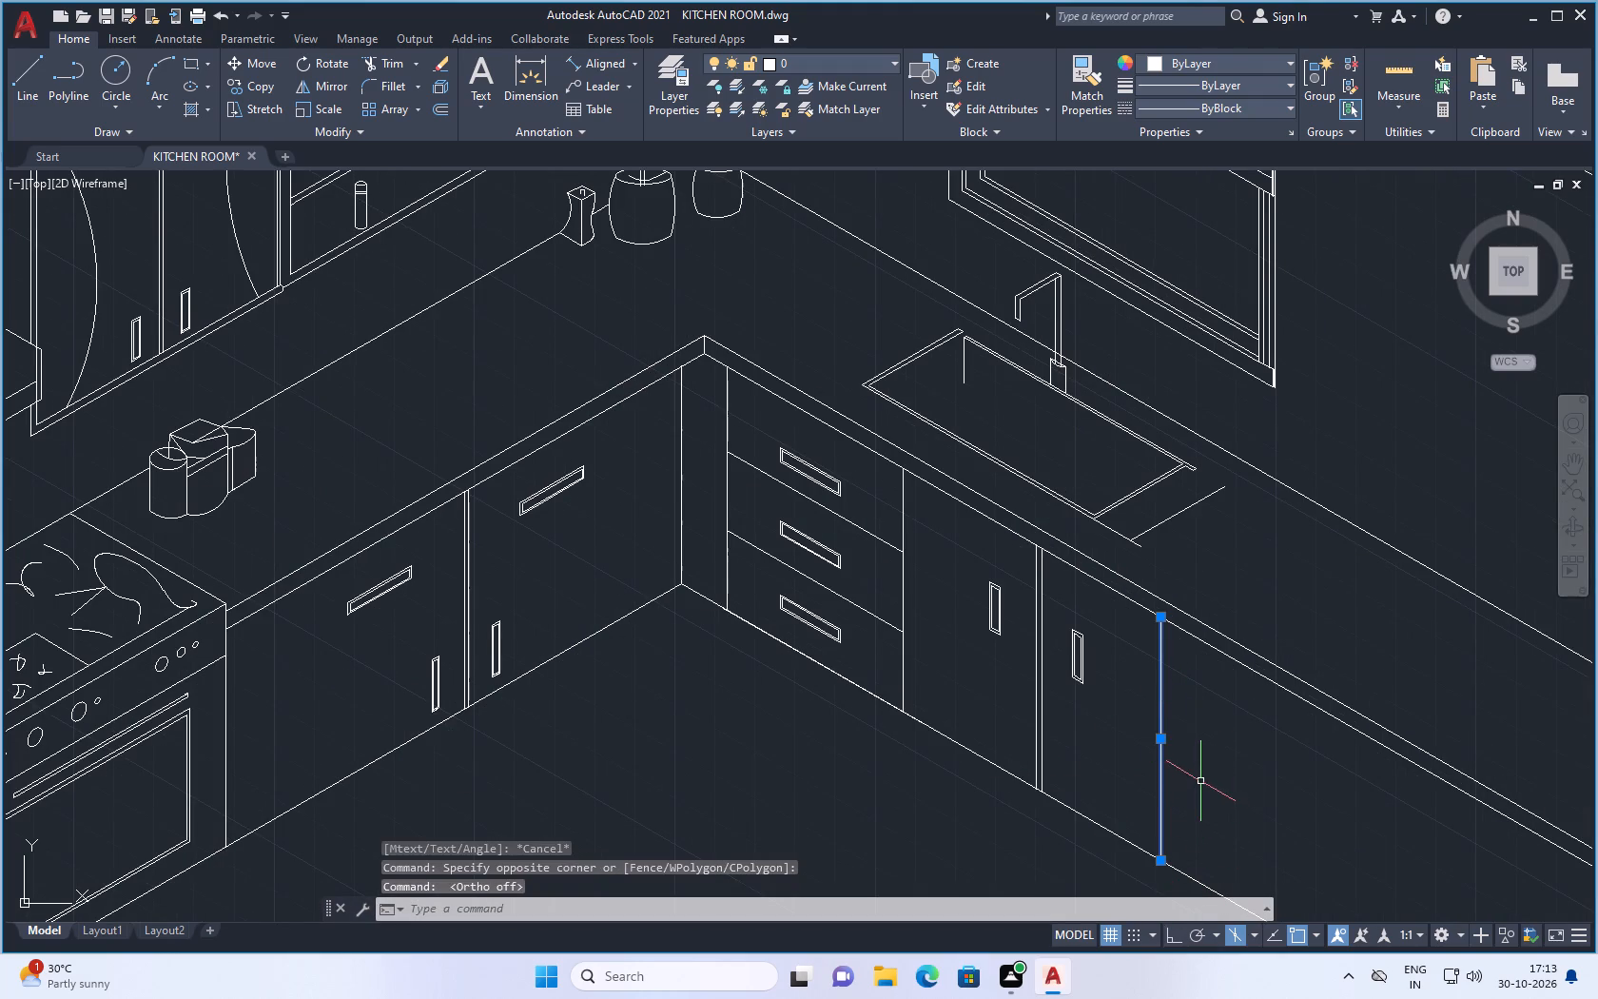
pyautogui.rightClick(1200, 779)
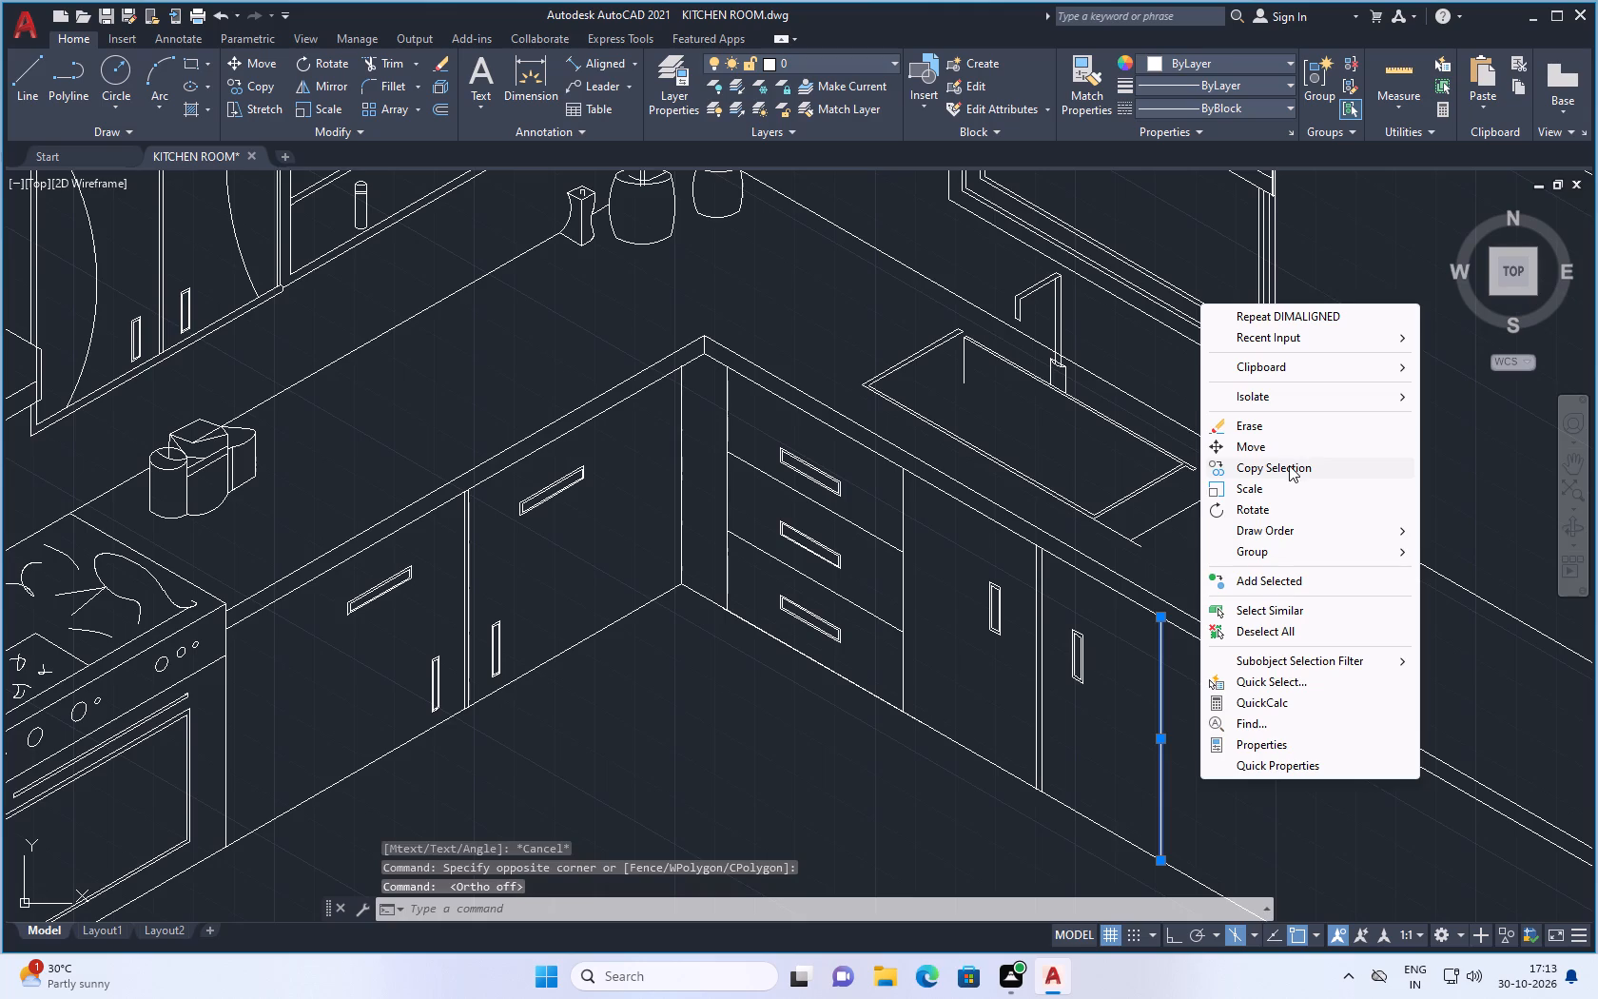
pyautogui.click(1292, 465)
pyautogui.moveTo(1163, 745); pyautogui.dragTo(1175, 745)
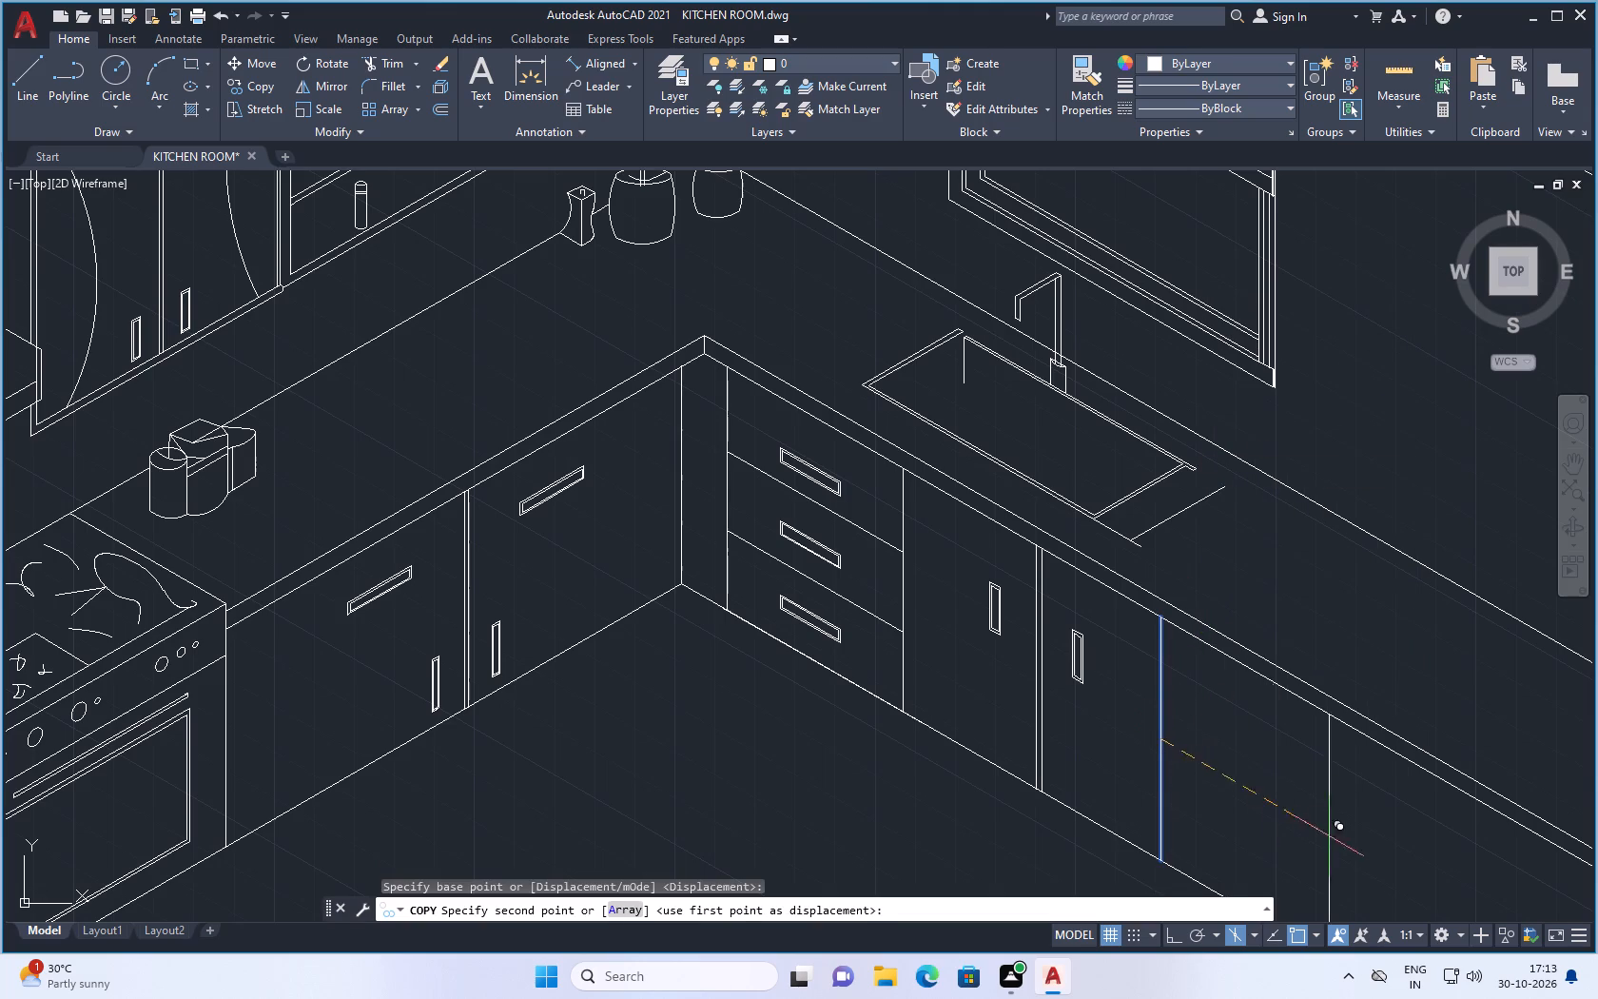
pyautogui.scroll(-1, 1309, 806)
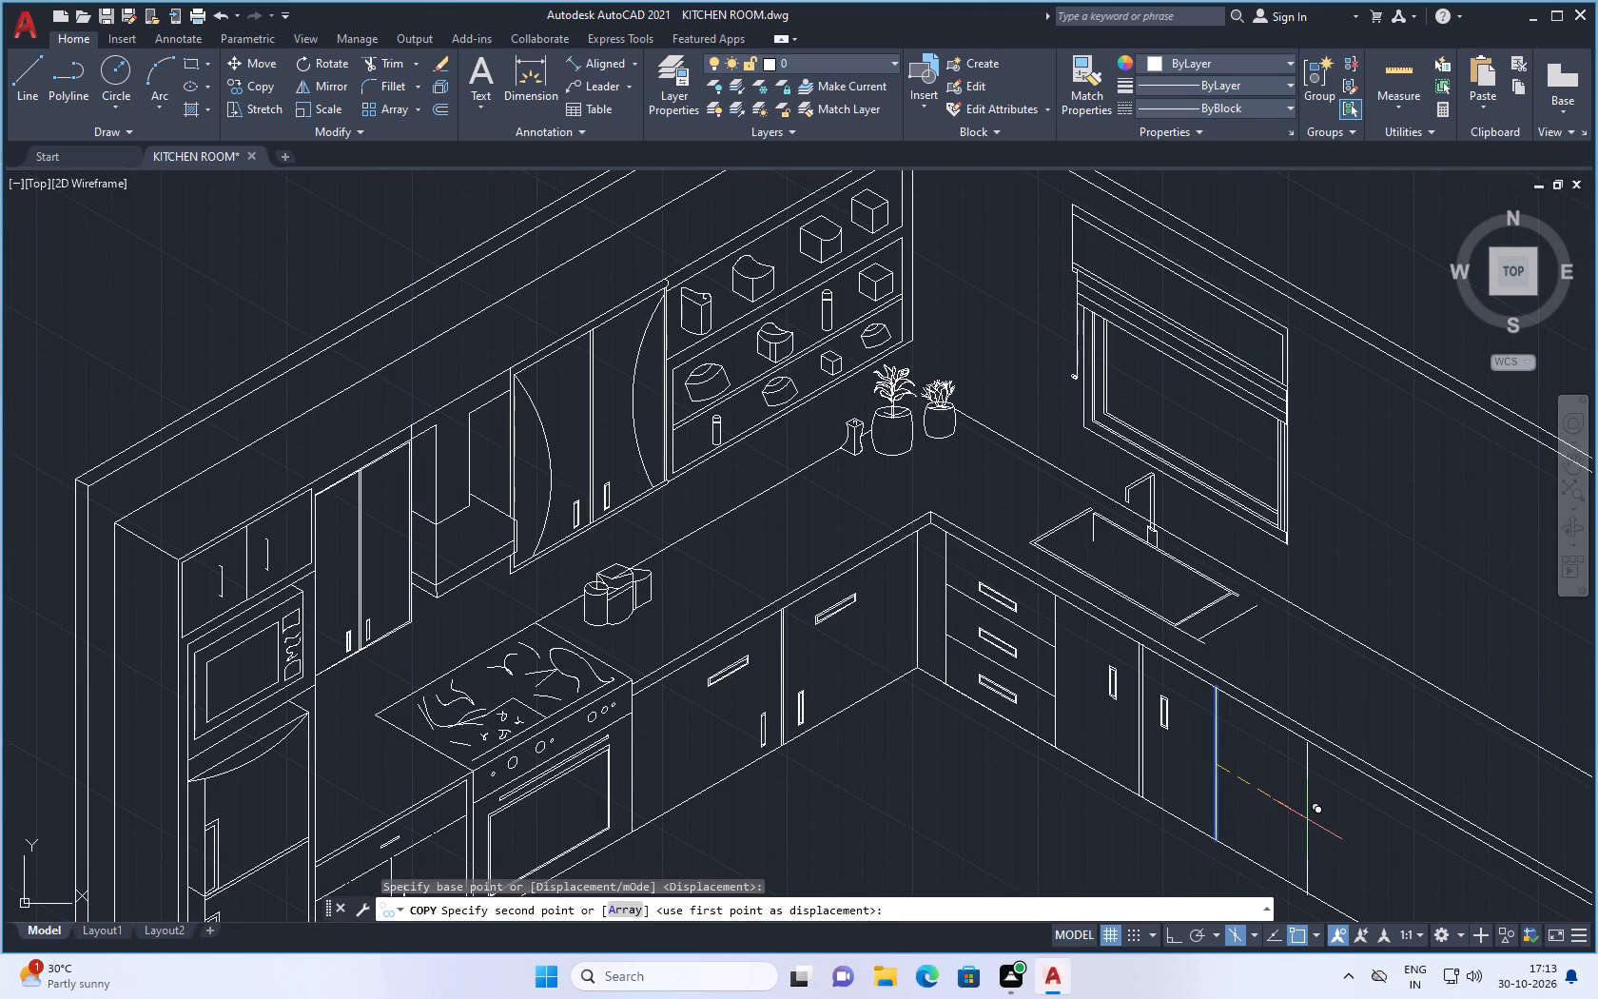
pyautogui.write('44')
pyautogui.press('Return')
pyautogui.scroll(-1, 1294, 802)
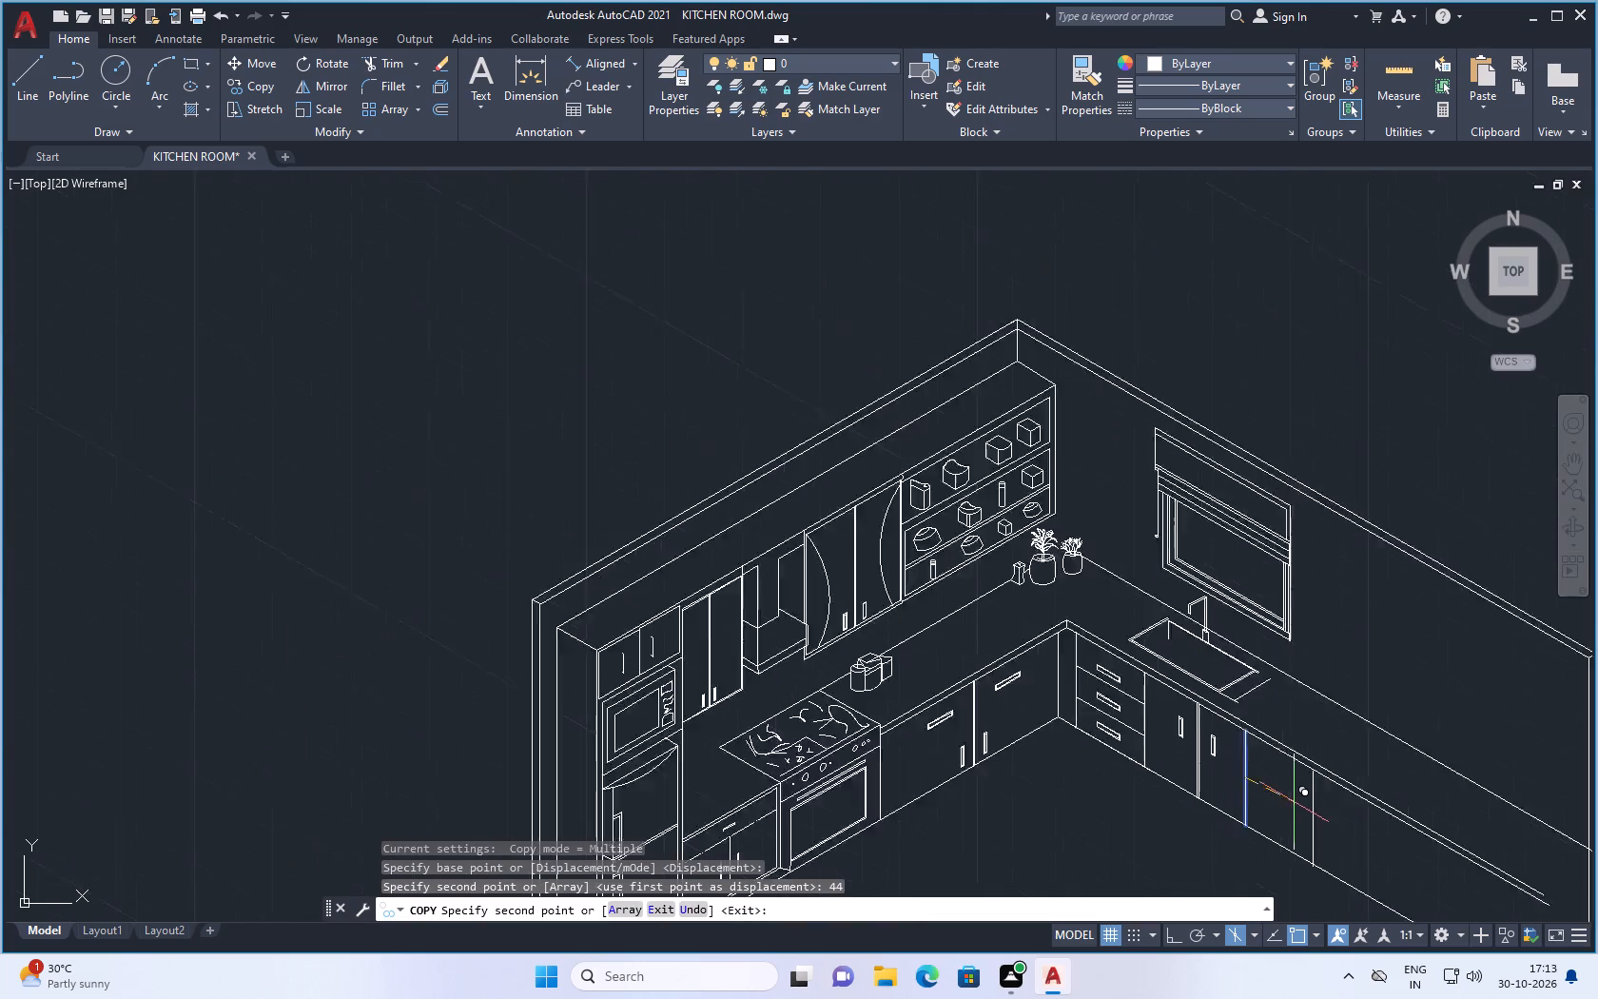
pyautogui.scroll(-1, 1293, 802)
pyautogui.scroll(-2, 1300, 708)
pyautogui.scroll(2, 1367, 623)
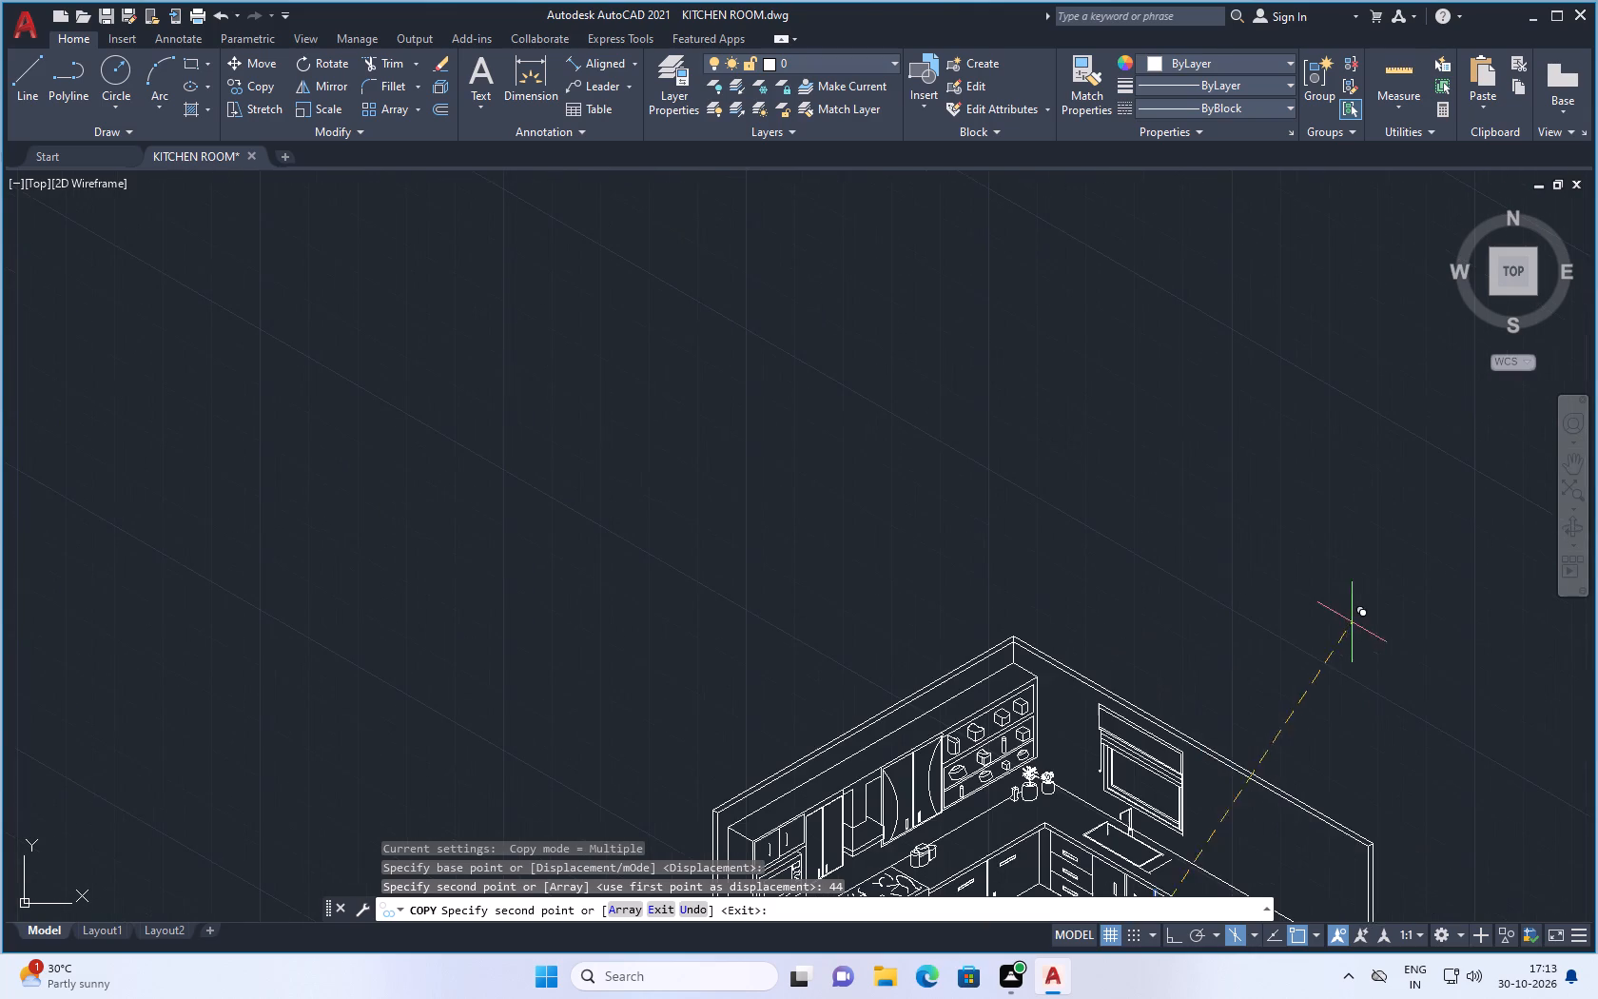
pyautogui.press('Escape')
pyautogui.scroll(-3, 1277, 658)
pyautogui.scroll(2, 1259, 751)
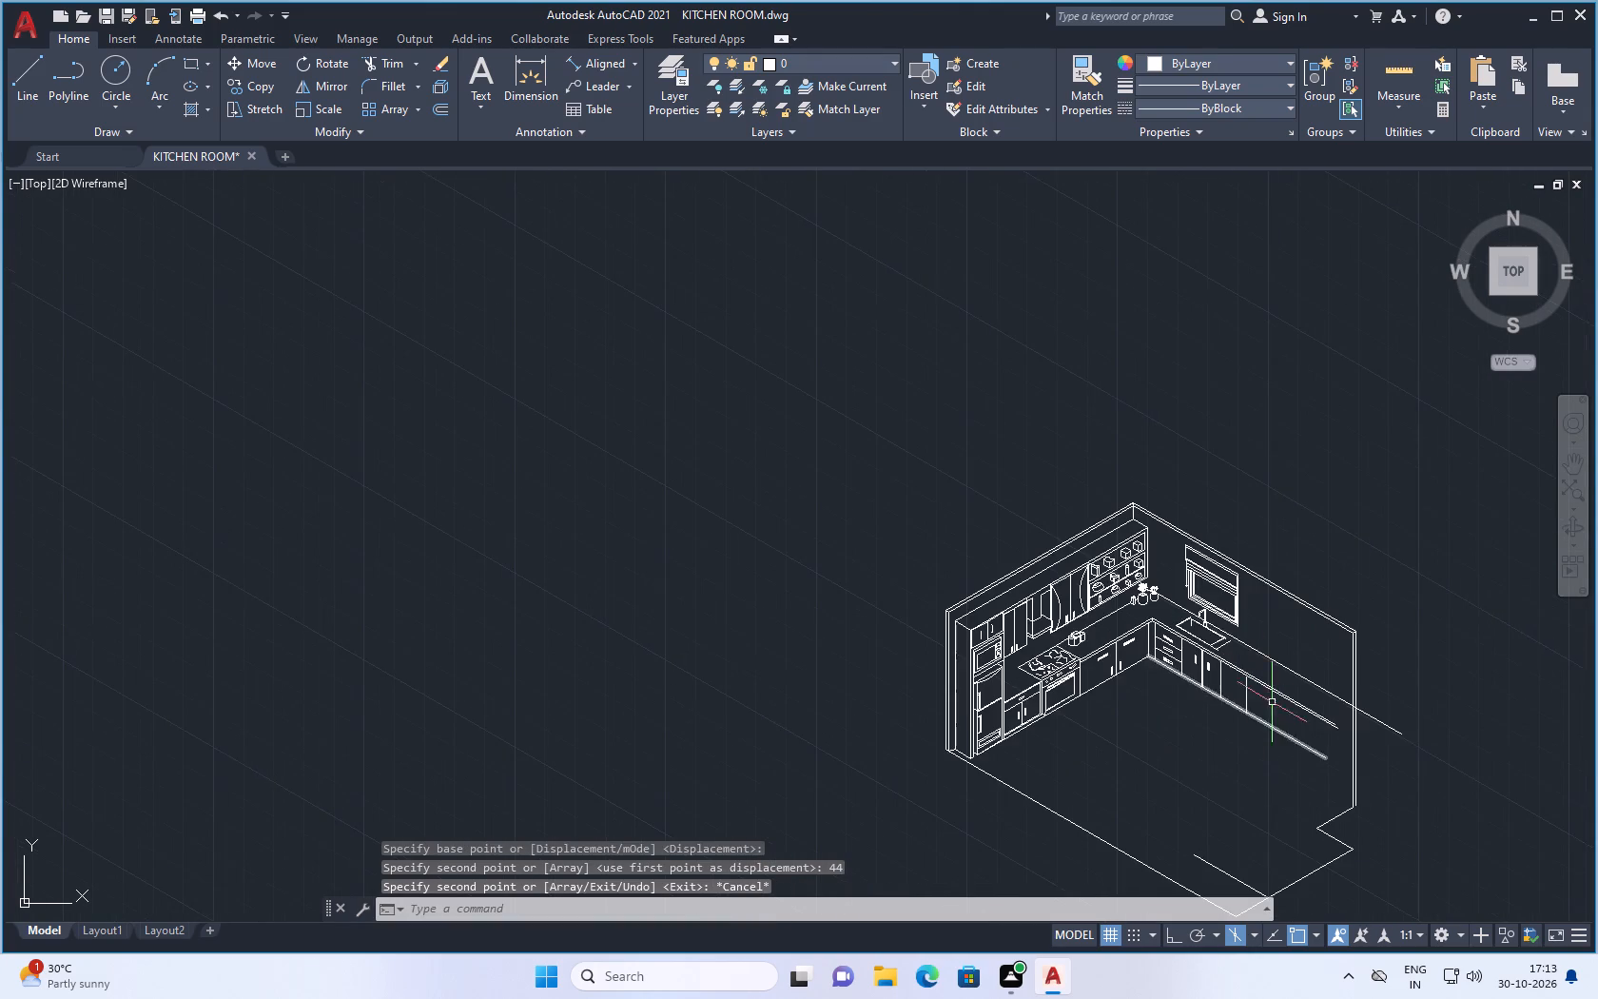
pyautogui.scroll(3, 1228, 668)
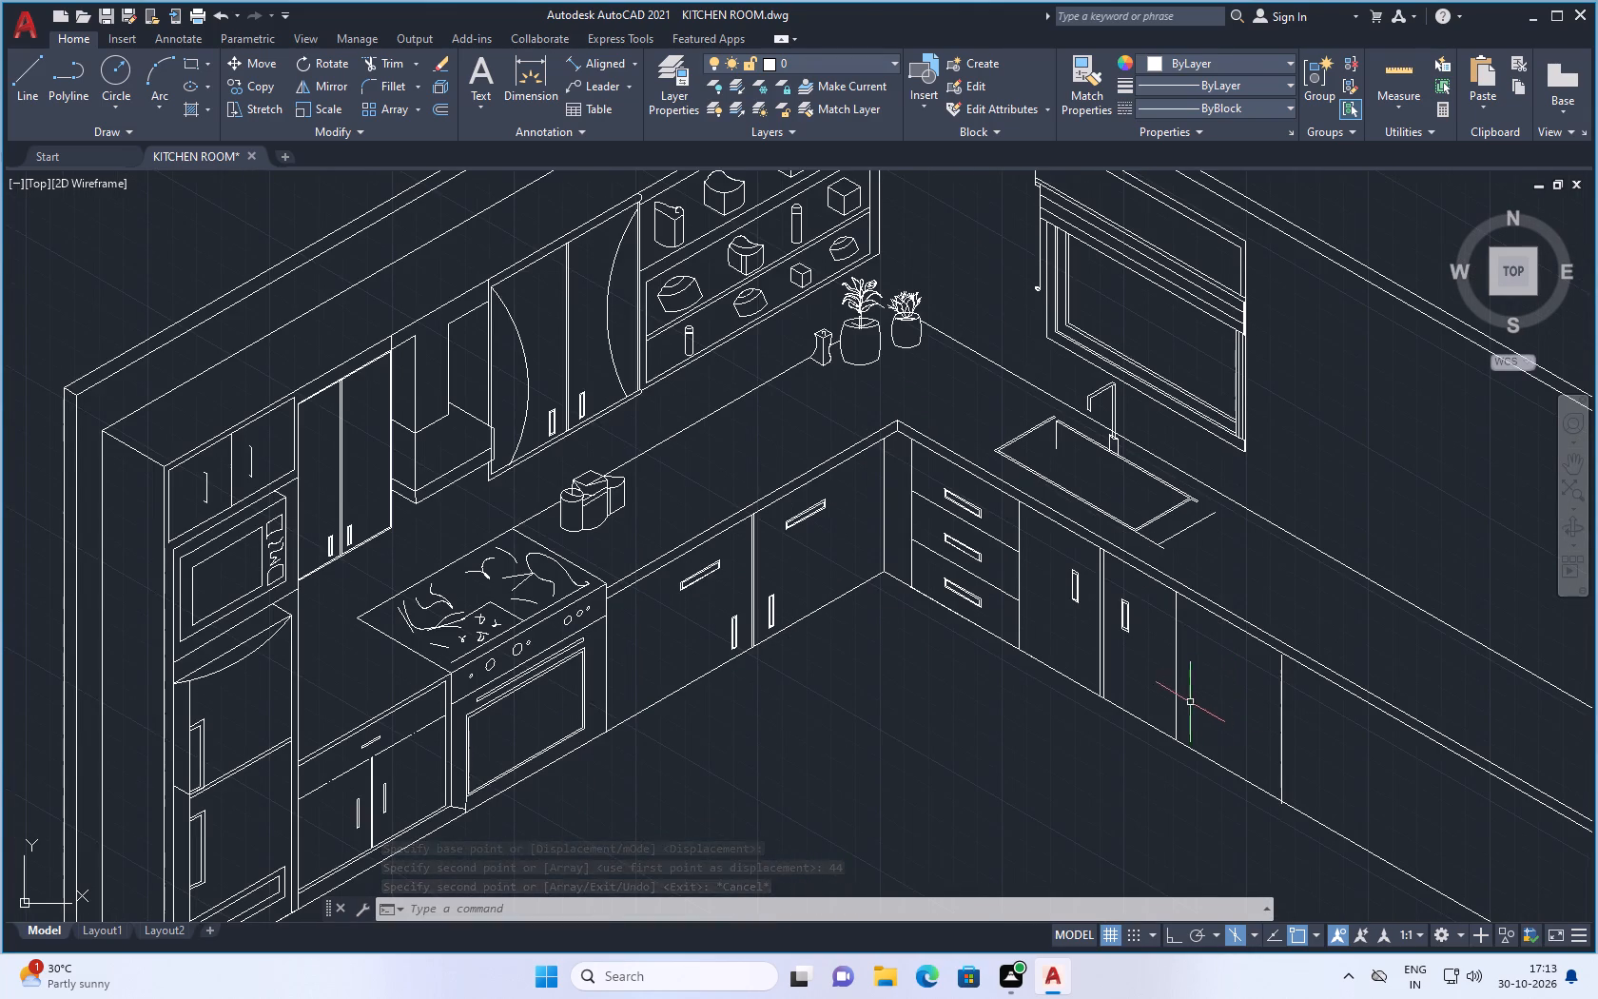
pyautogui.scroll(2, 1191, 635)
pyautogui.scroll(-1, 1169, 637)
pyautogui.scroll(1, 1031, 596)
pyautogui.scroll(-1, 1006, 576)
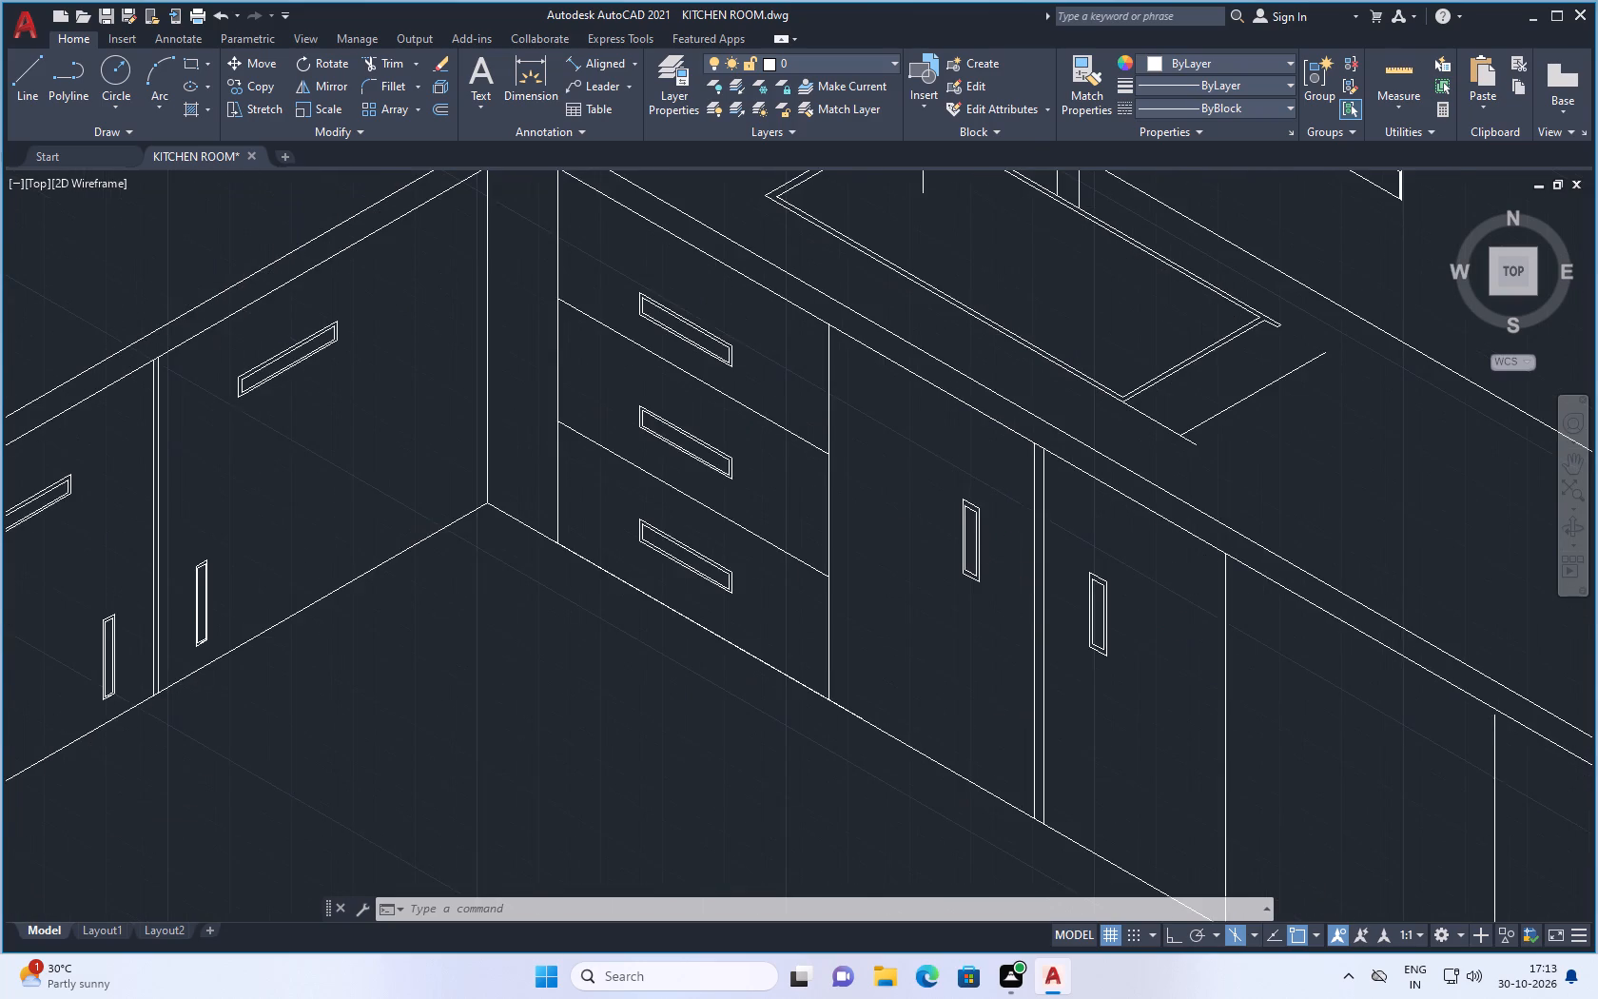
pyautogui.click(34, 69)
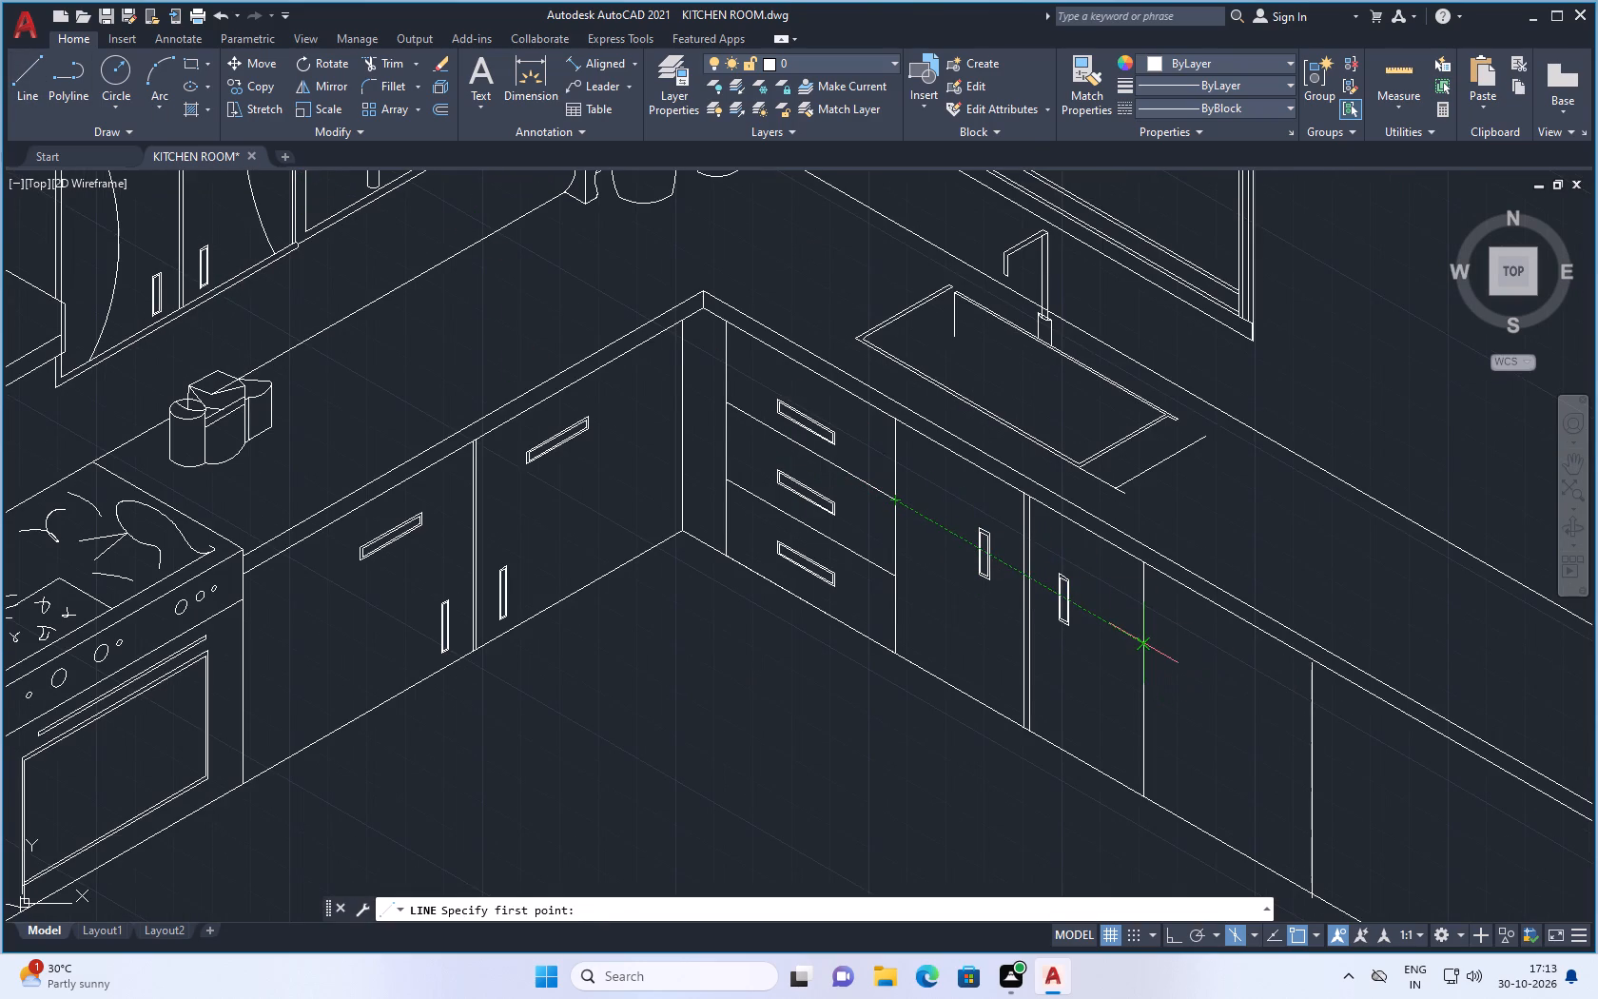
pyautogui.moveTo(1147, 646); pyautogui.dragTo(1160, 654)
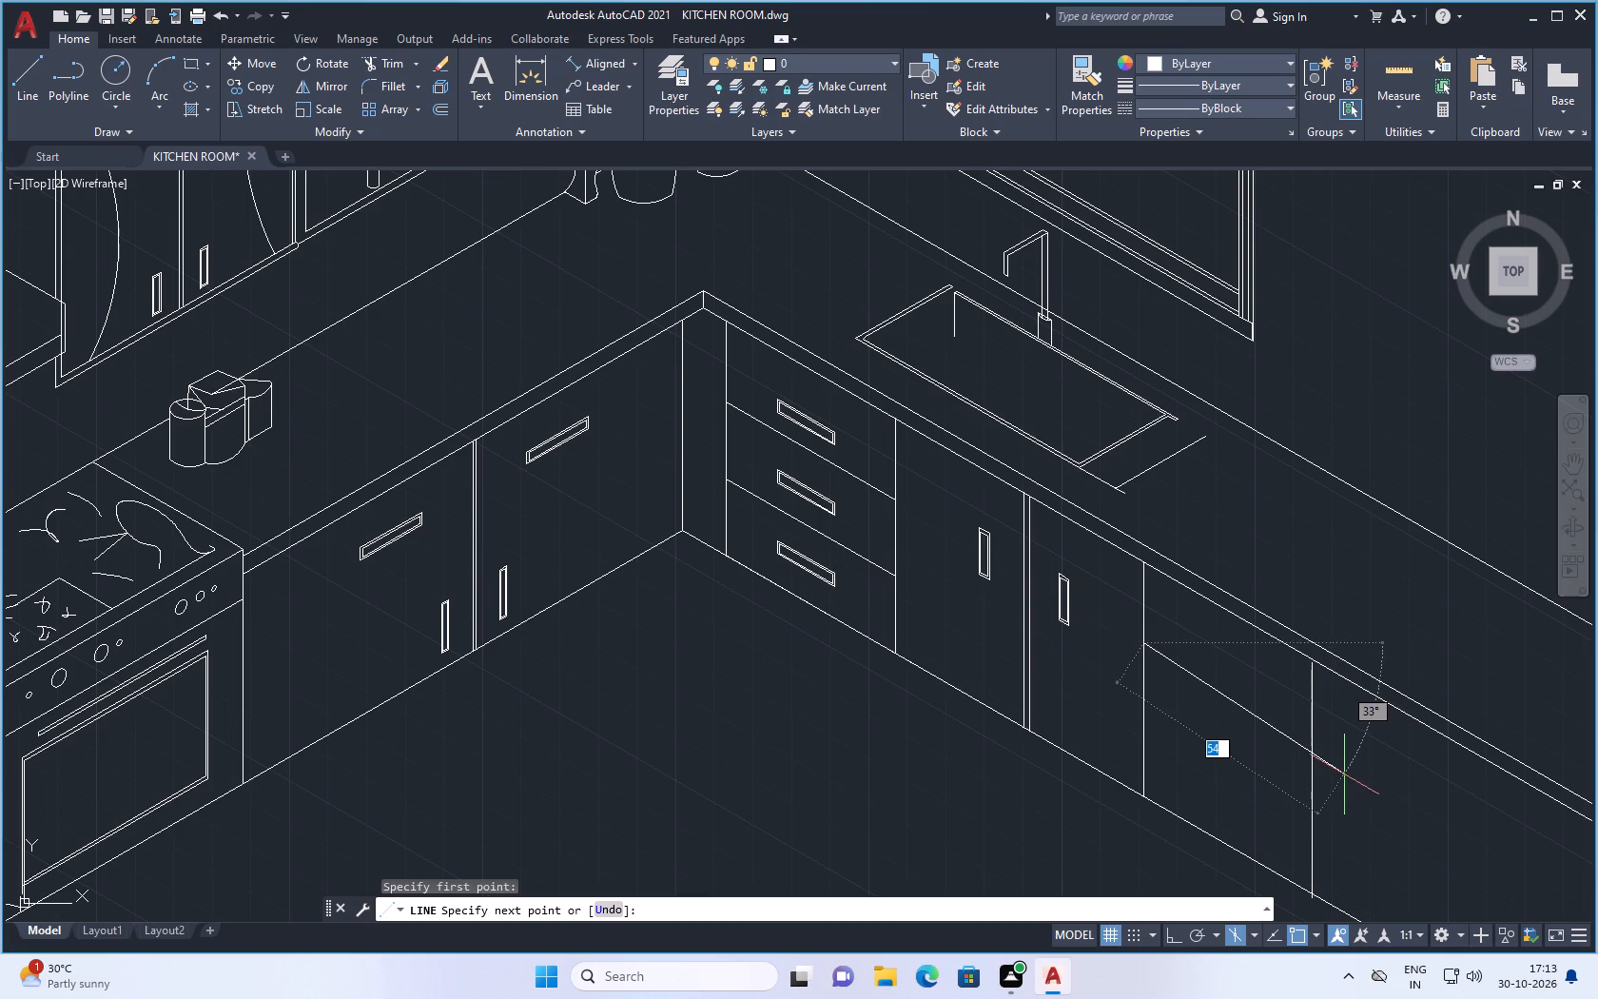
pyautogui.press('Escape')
# Draw a line about 135 units along 330° from the outer end of the upper drawer divider, past the copied vertical line.
pyautogui.scroll(-2, 1174, 709)
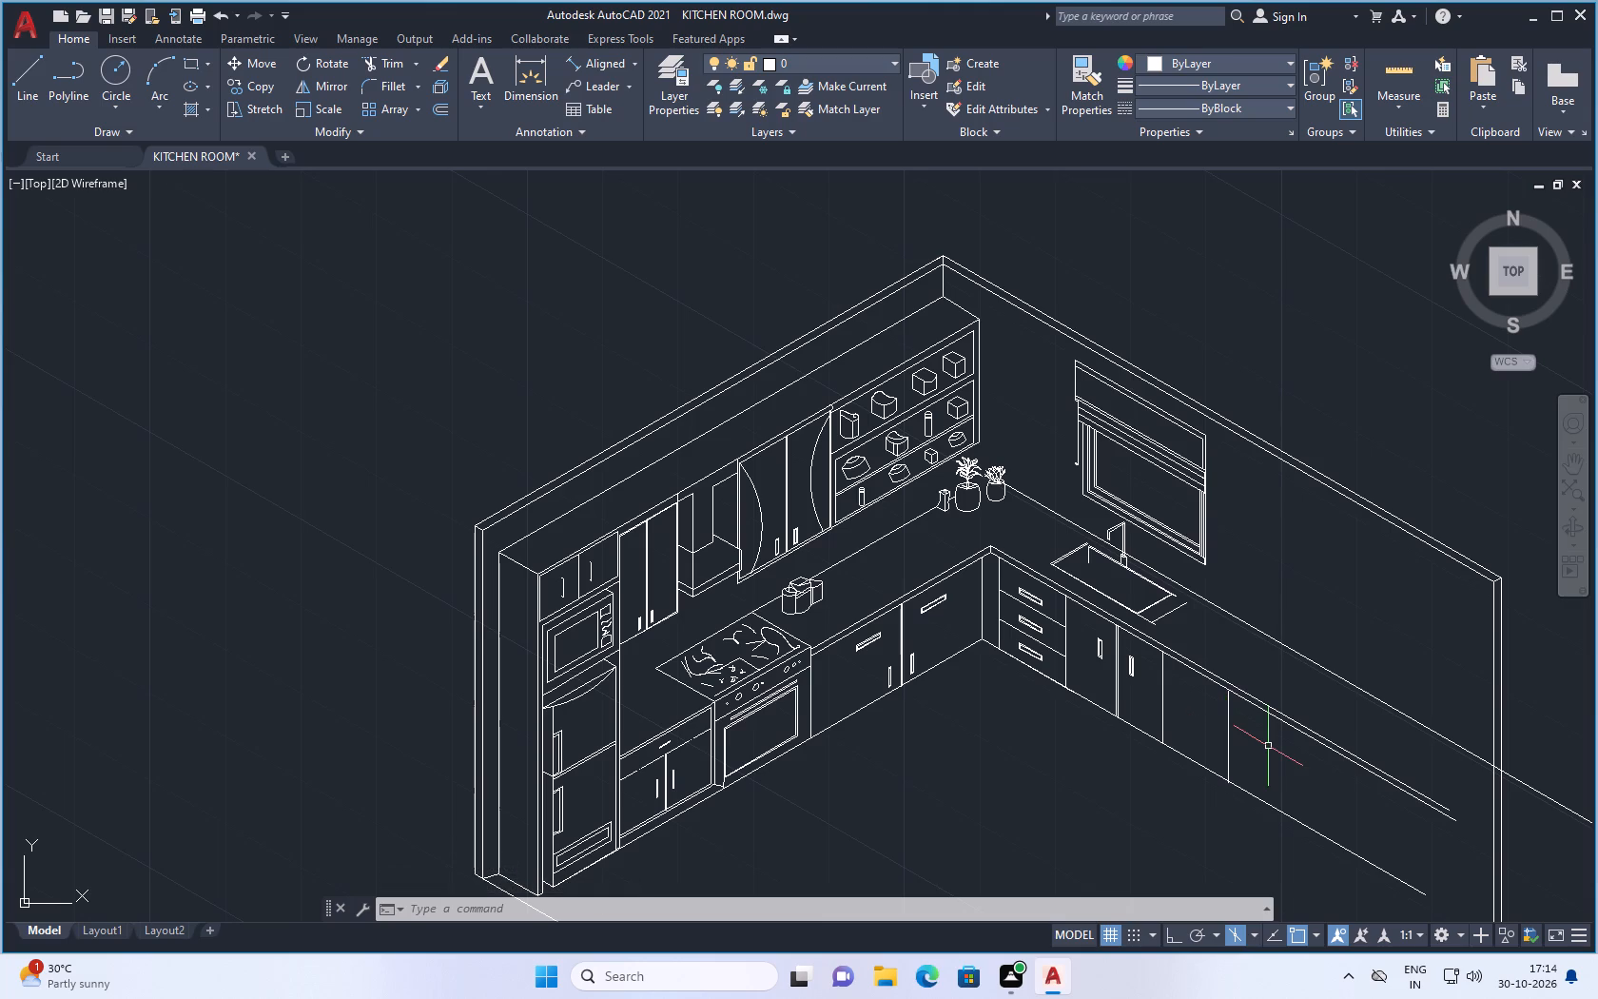
pyautogui.press('space')
pyautogui.scroll(2, 1256, 754)
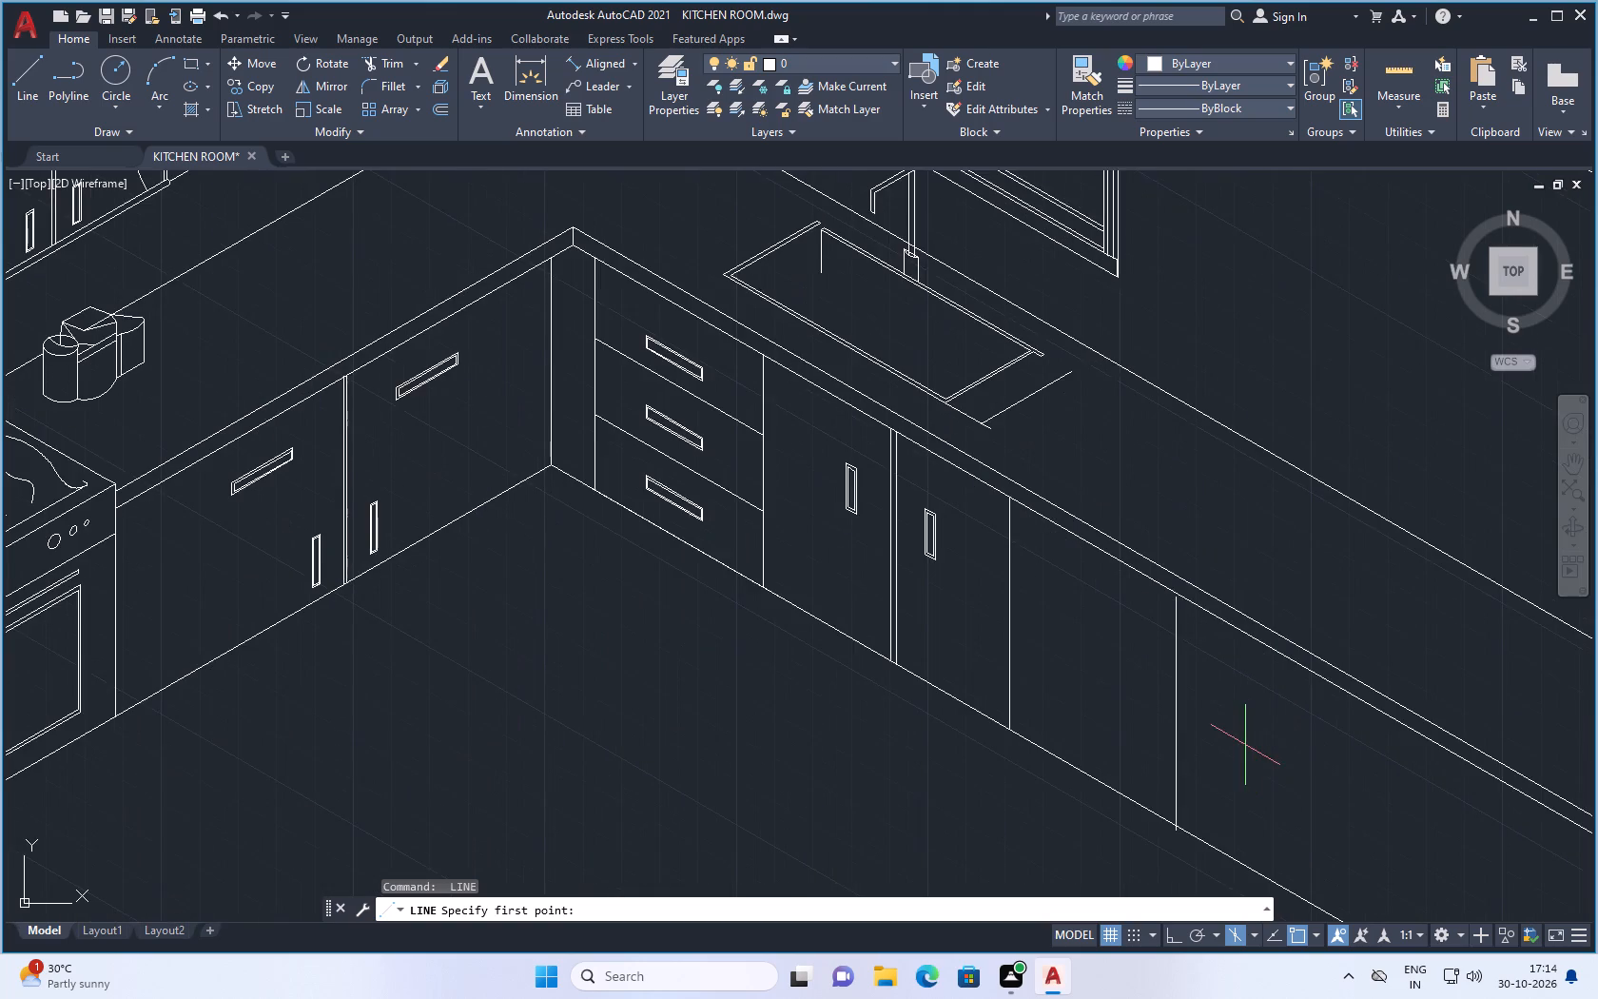
pyautogui.scroll(-1, 1245, 745)
pyautogui.click(947, 546)
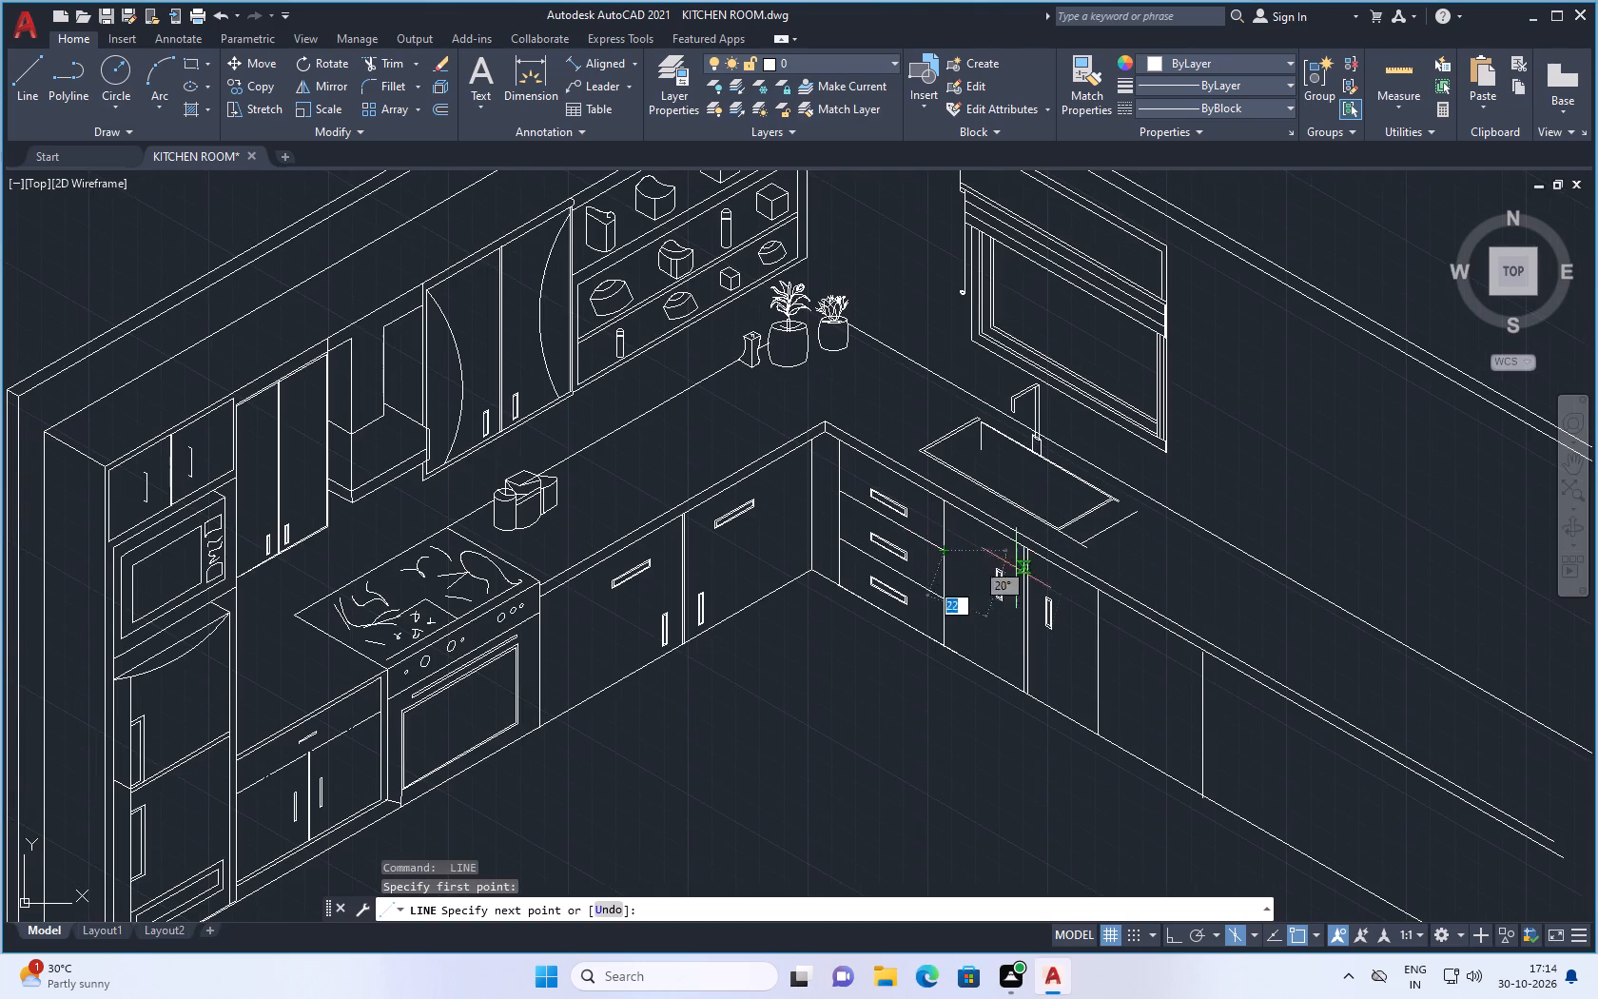
pyautogui.click(1277, 734)
pyautogui.press('space')
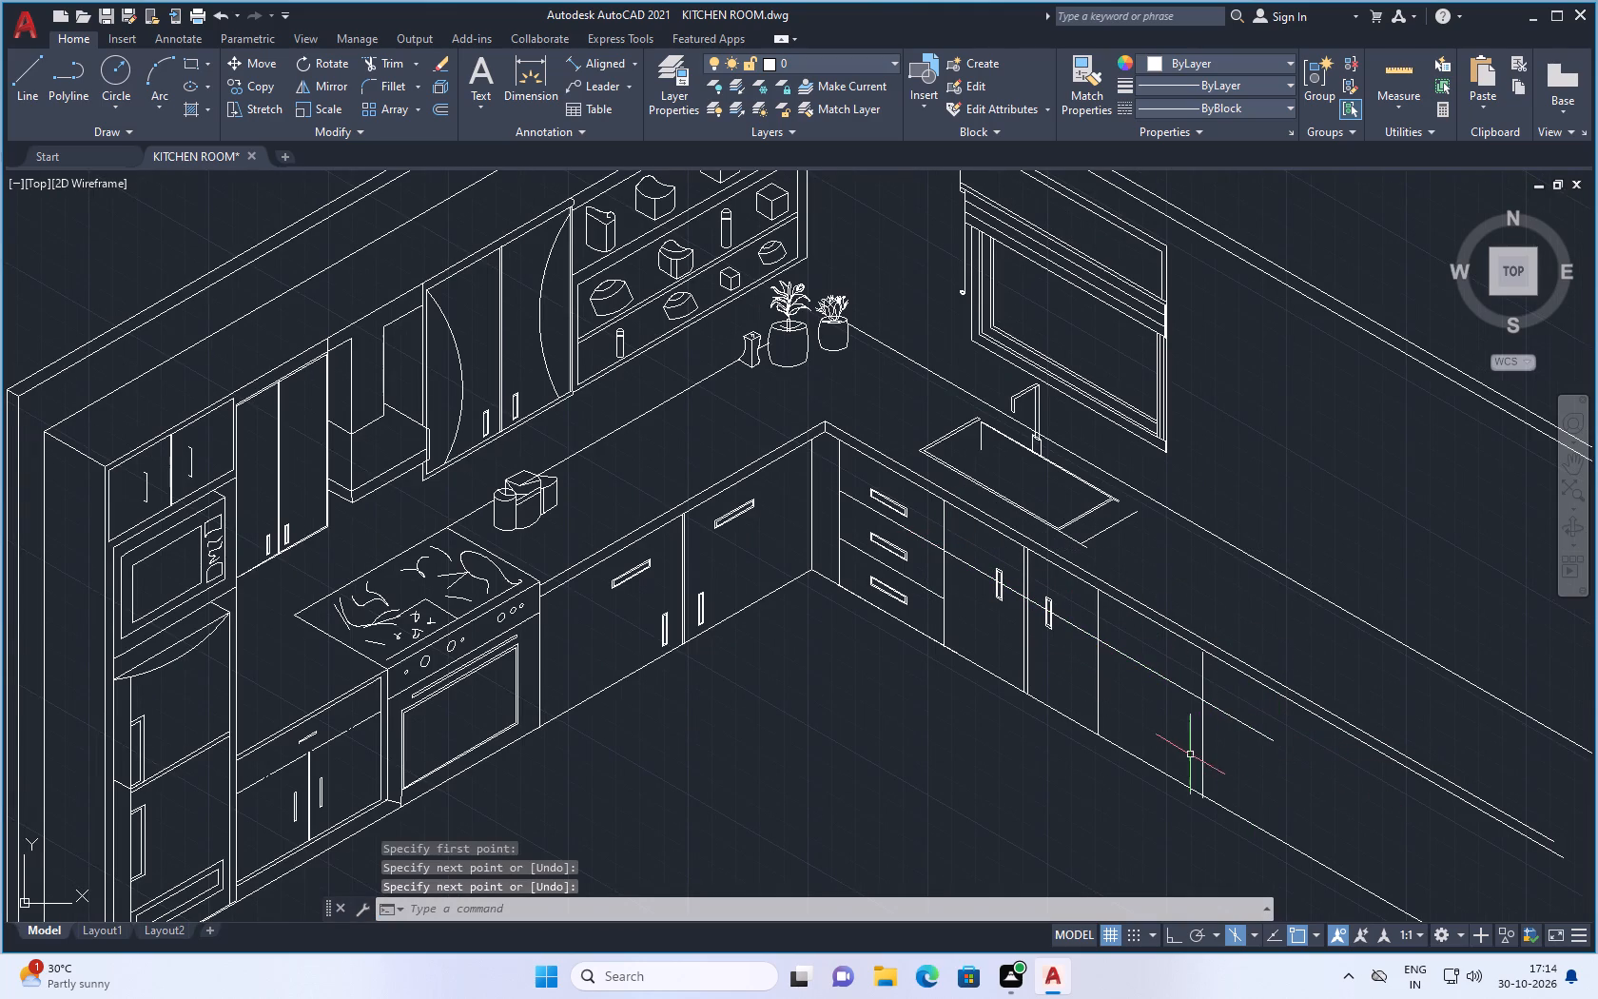
# With Ortho on, draw a parallel line about 133 units long from the outer end of the lower drawer divider past the copied vertical line.
pyautogui.scroll(2, 1187, 755)
pyautogui.press('space')
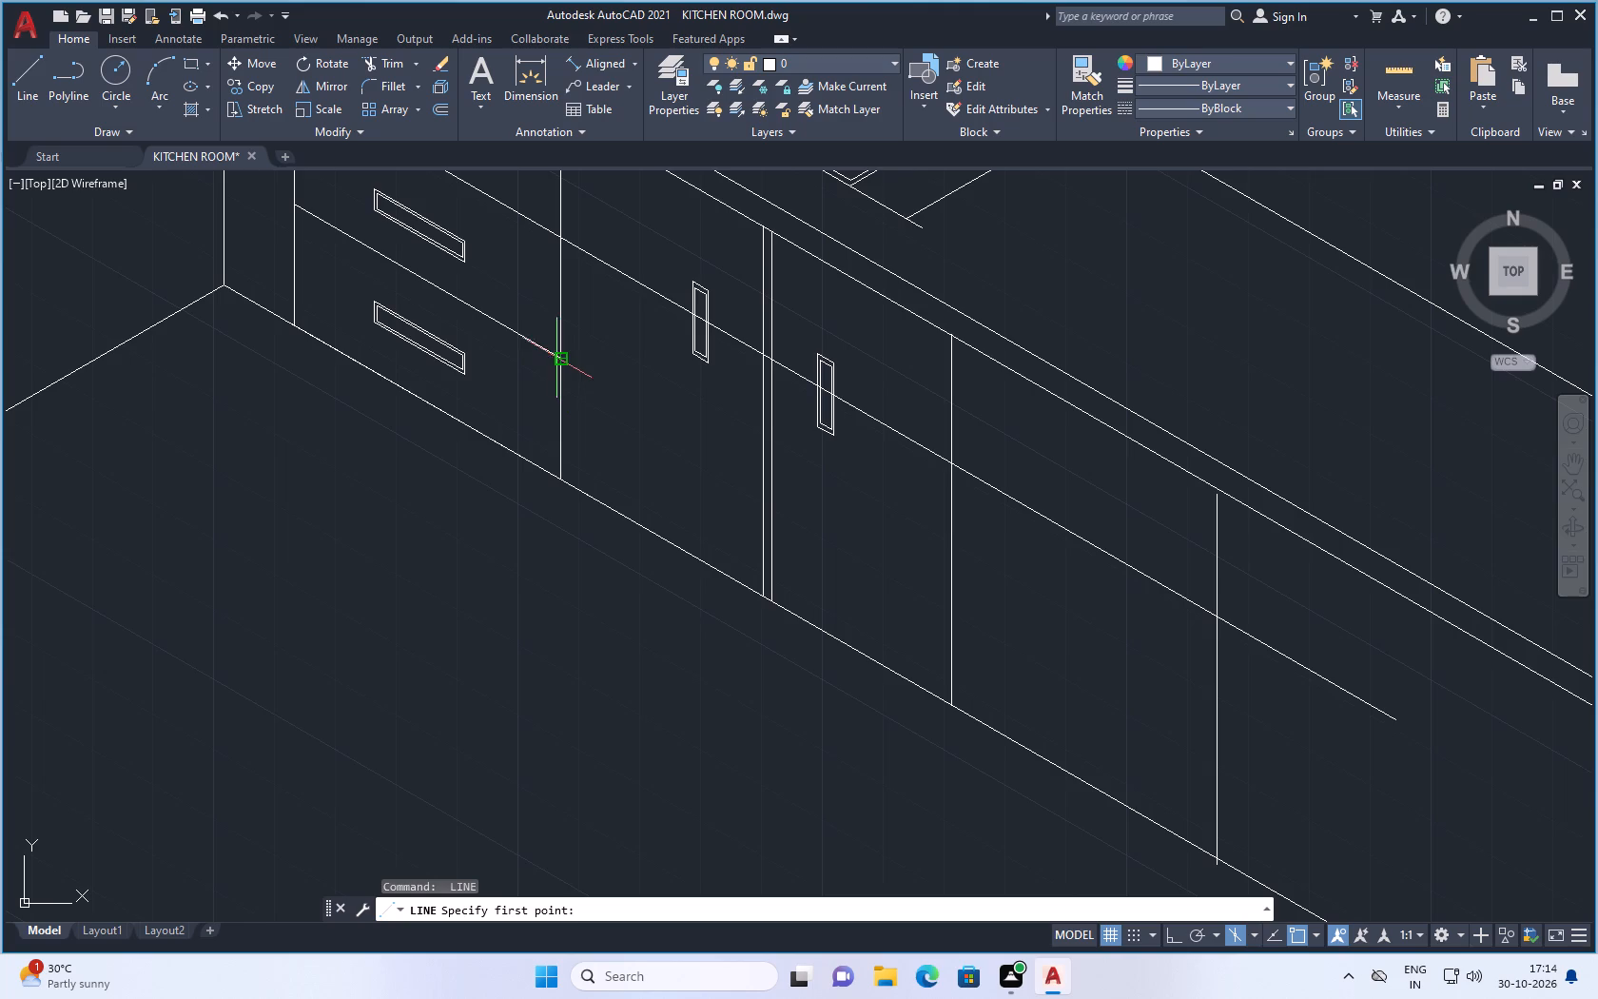
pyautogui.moveTo(556, 358); pyautogui.dragTo(582, 363)
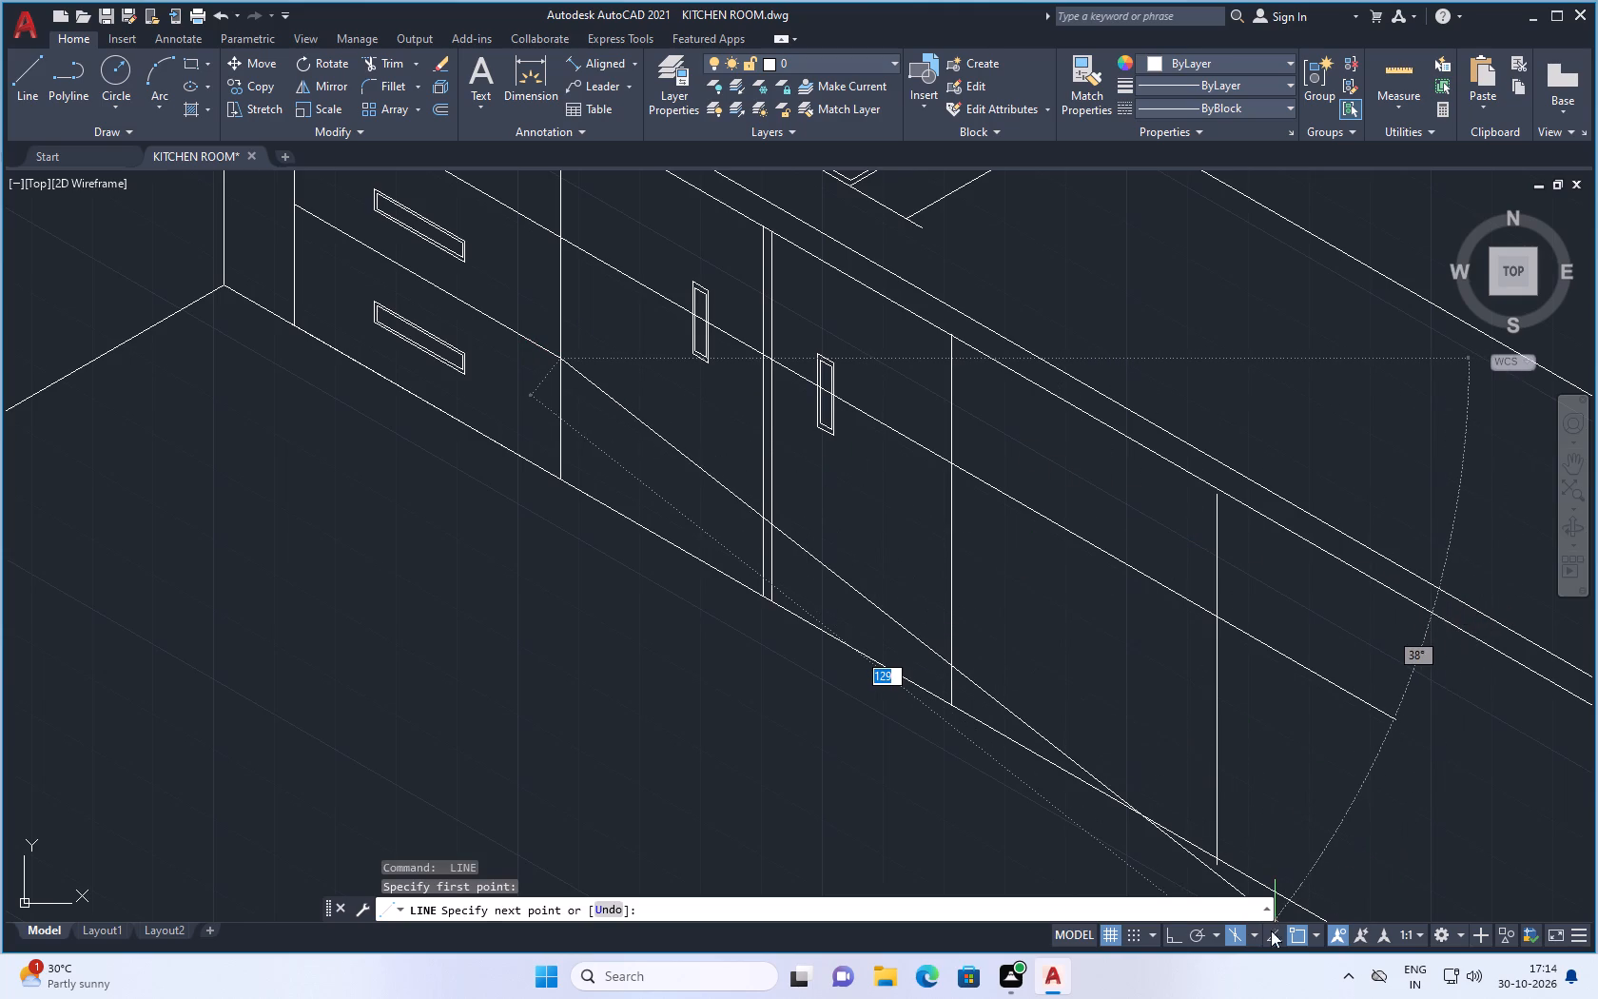
pyautogui.click(1171, 927)
pyautogui.click(1371, 840)
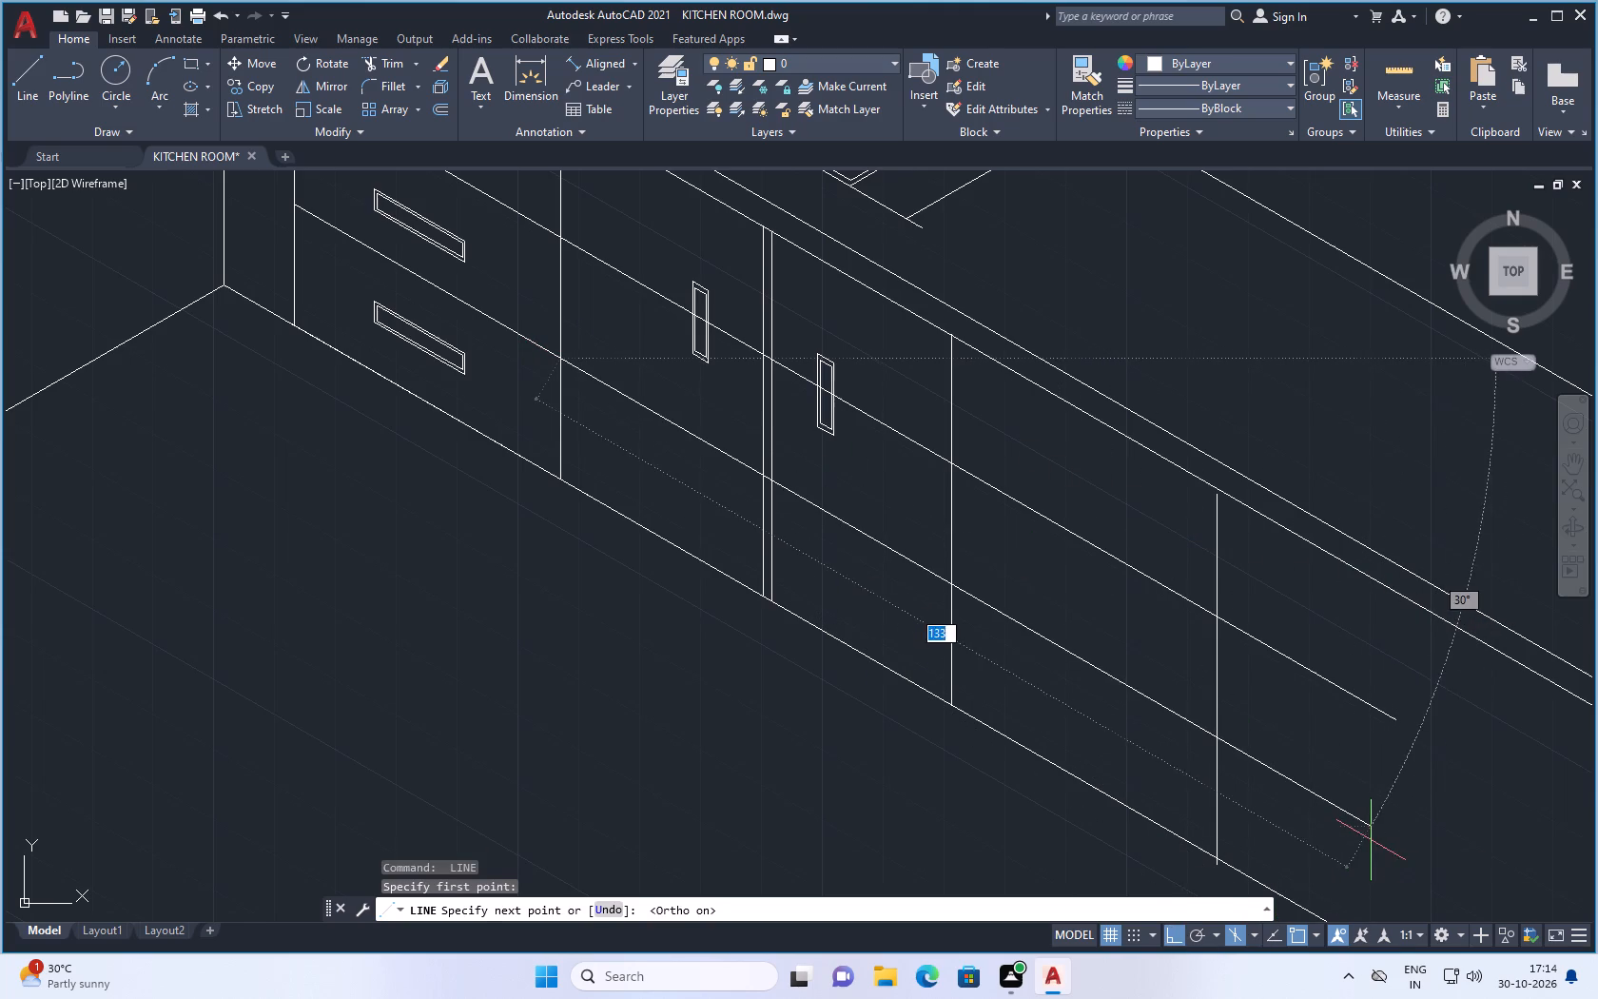
pyautogui.press('space')
pyautogui.press('Escape')
# Trim both new divider lines away across the first sink-side door, including the pieces crossing its upright handle.
pyautogui.write('tr')
pyautogui.press('Return')
pyautogui.scroll(-1, 1007, 656)
pyautogui.scroll(2, 777, 464)
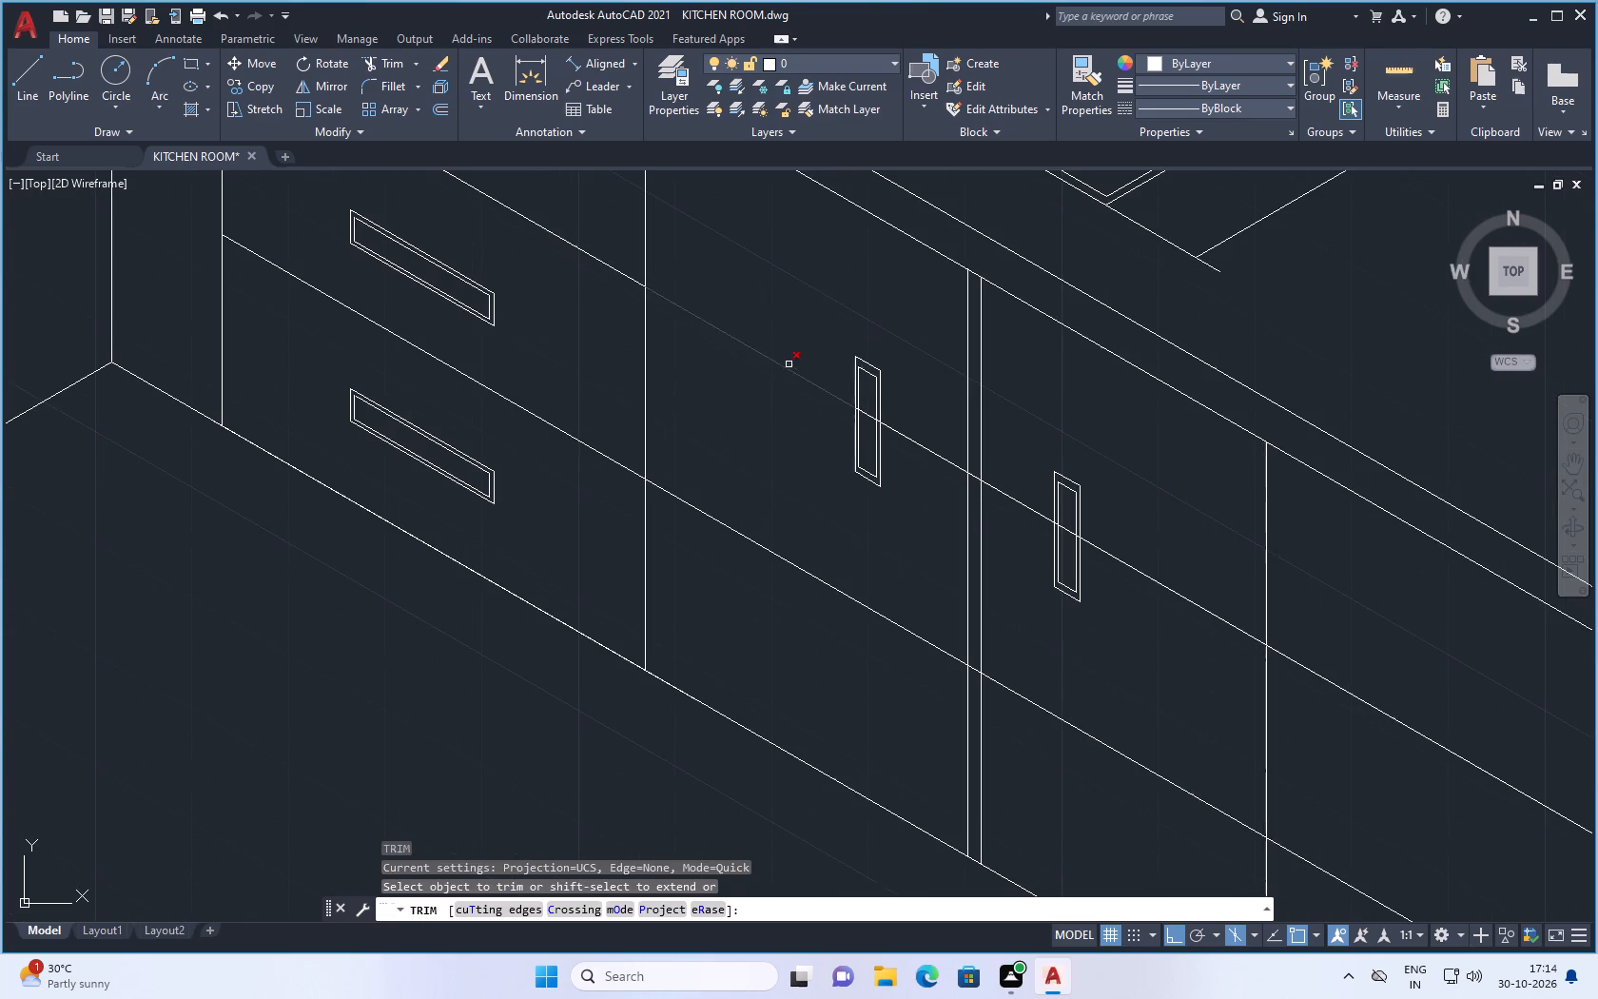
pyautogui.moveTo(790, 355); pyautogui.dragTo(778, 404)
pyautogui.moveTo(758, 658); pyautogui.dragTo(780, 522)
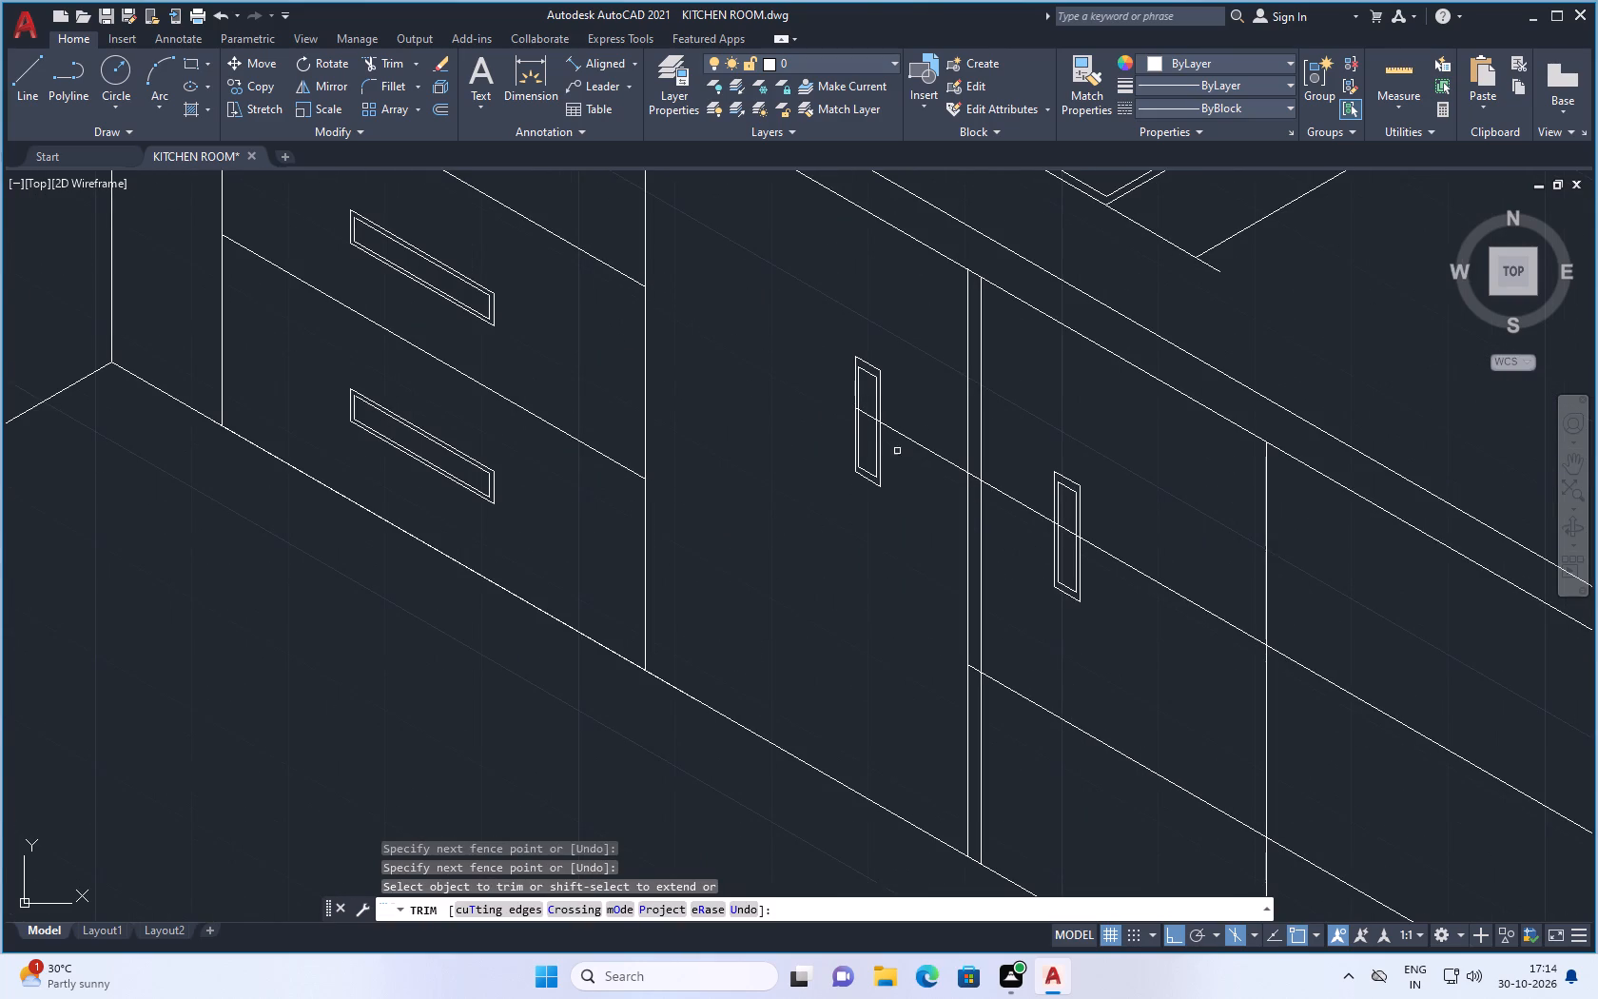
pyautogui.click(915, 441)
pyautogui.scroll(2, 867, 415)
pyautogui.click(862, 418)
pyautogui.scroll(2, 876, 439)
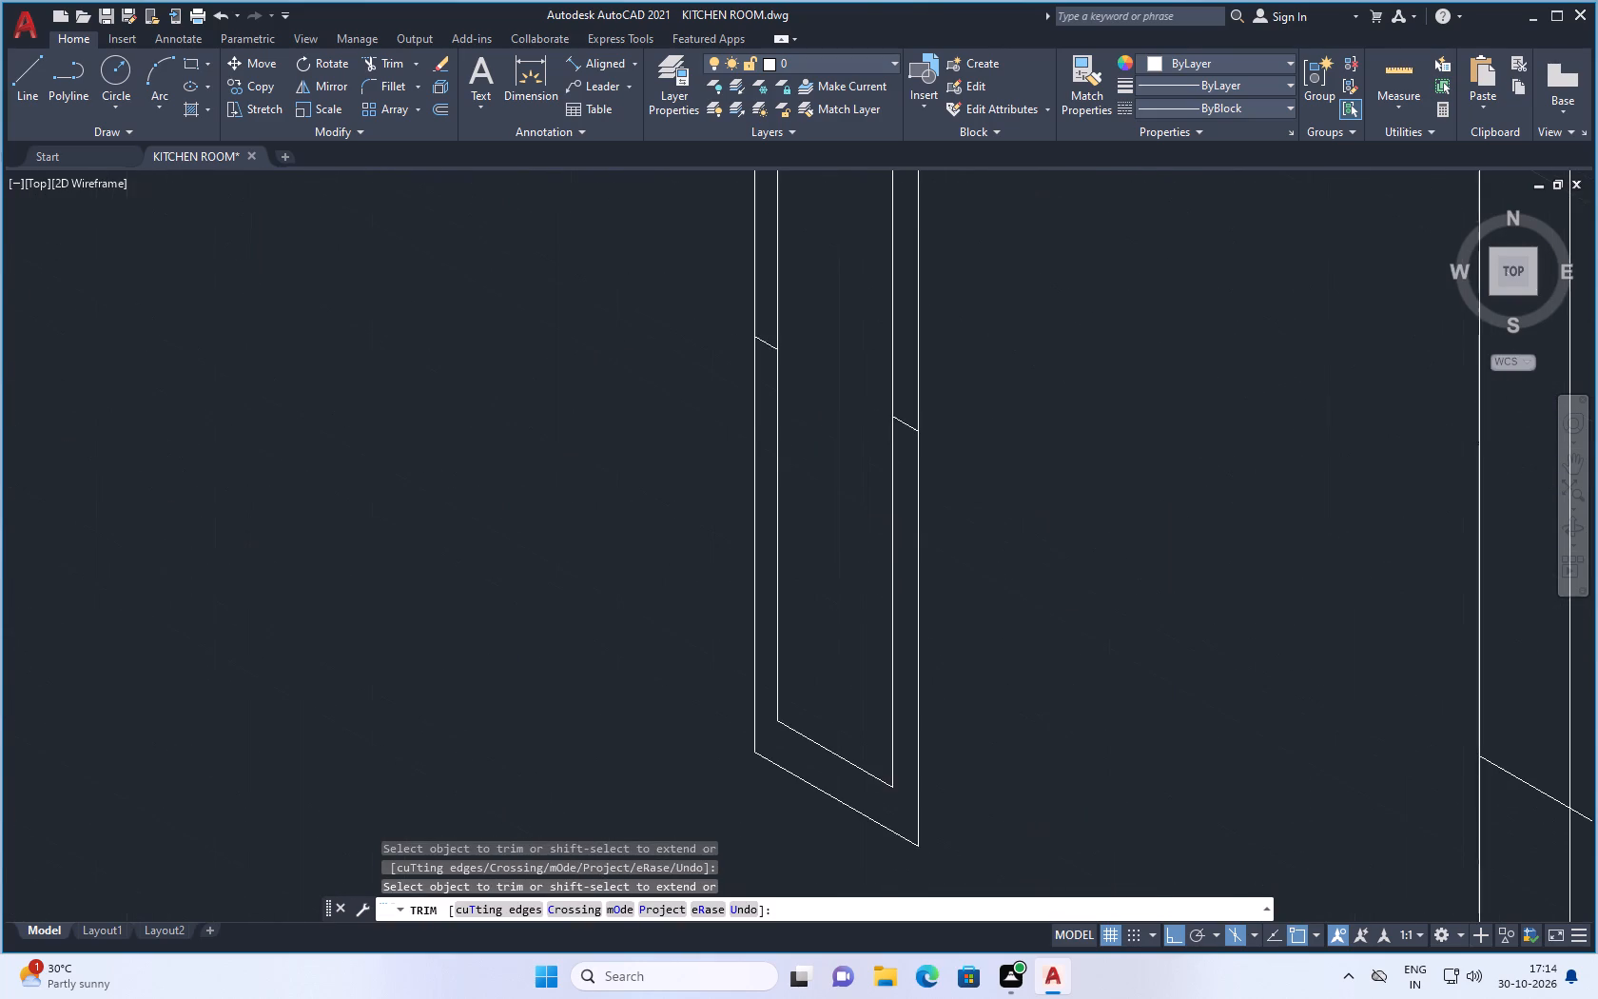
pyautogui.scroll(2, 896, 429)
pyautogui.click(913, 415)
pyautogui.scroll(-2, 915, 461)
pyautogui.scroll(2, 823, 359)
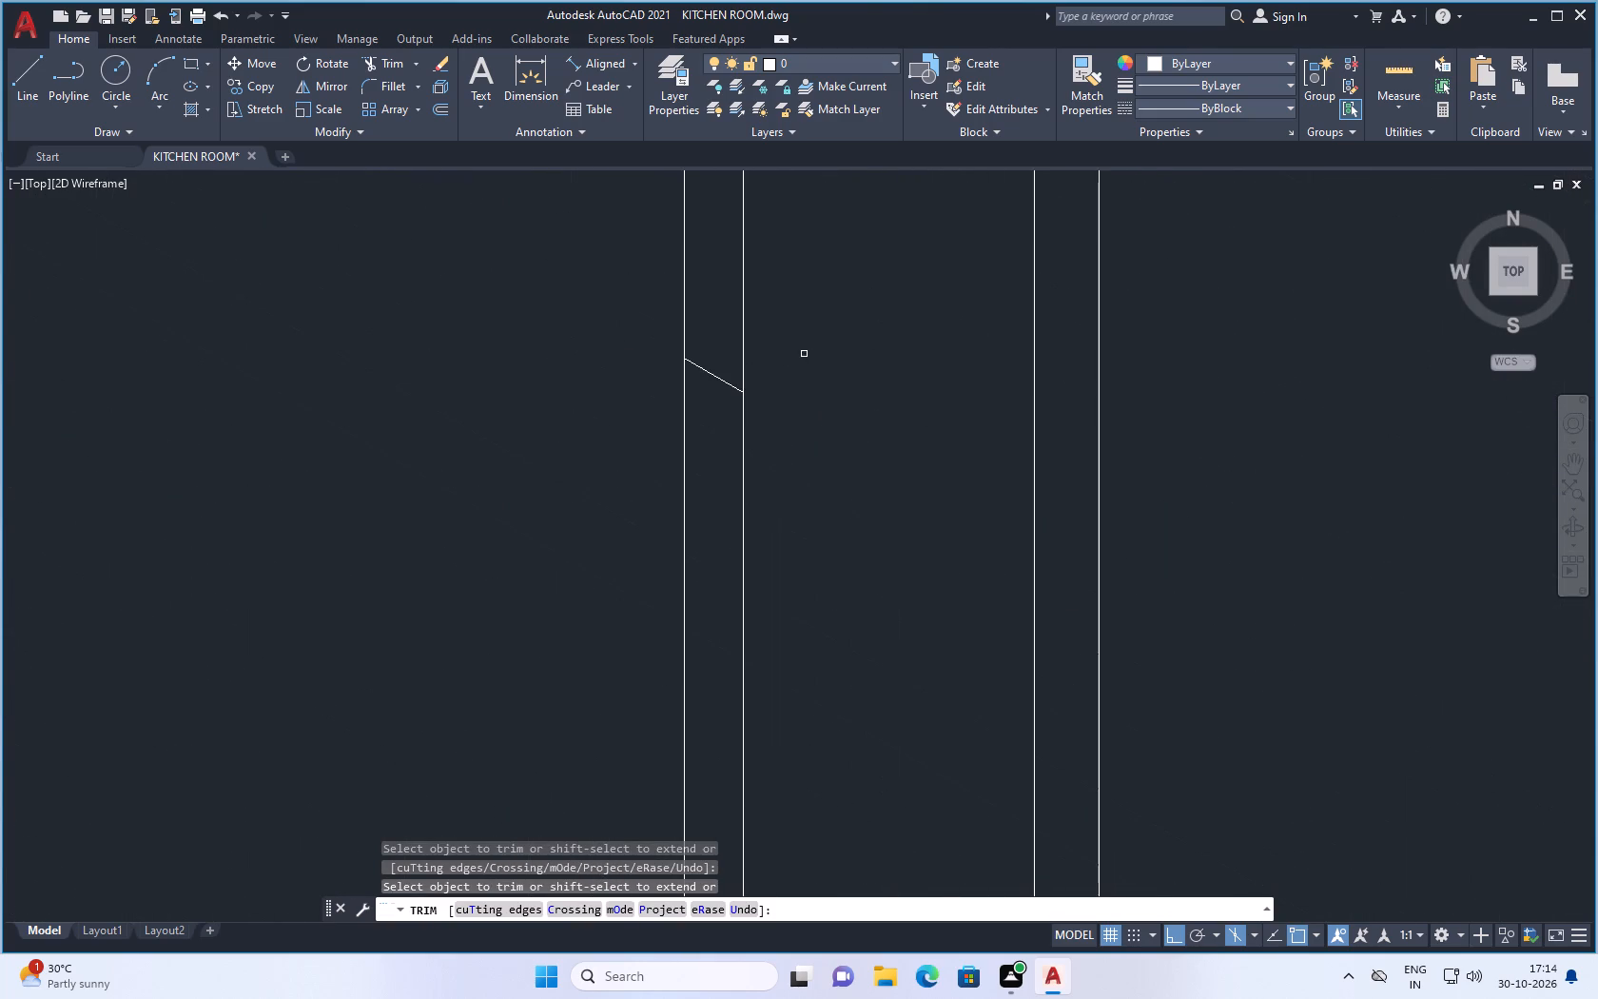
pyautogui.scroll(2, 700, 373)
pyautogui.moveTo(741, 334); pyautogui.dragTo(727, 456)
# Trim both divider lines out of the narrow gap between the sink-side doors, and the lower line across the second door.
pyautogui.scroll(-8, 733, 451)
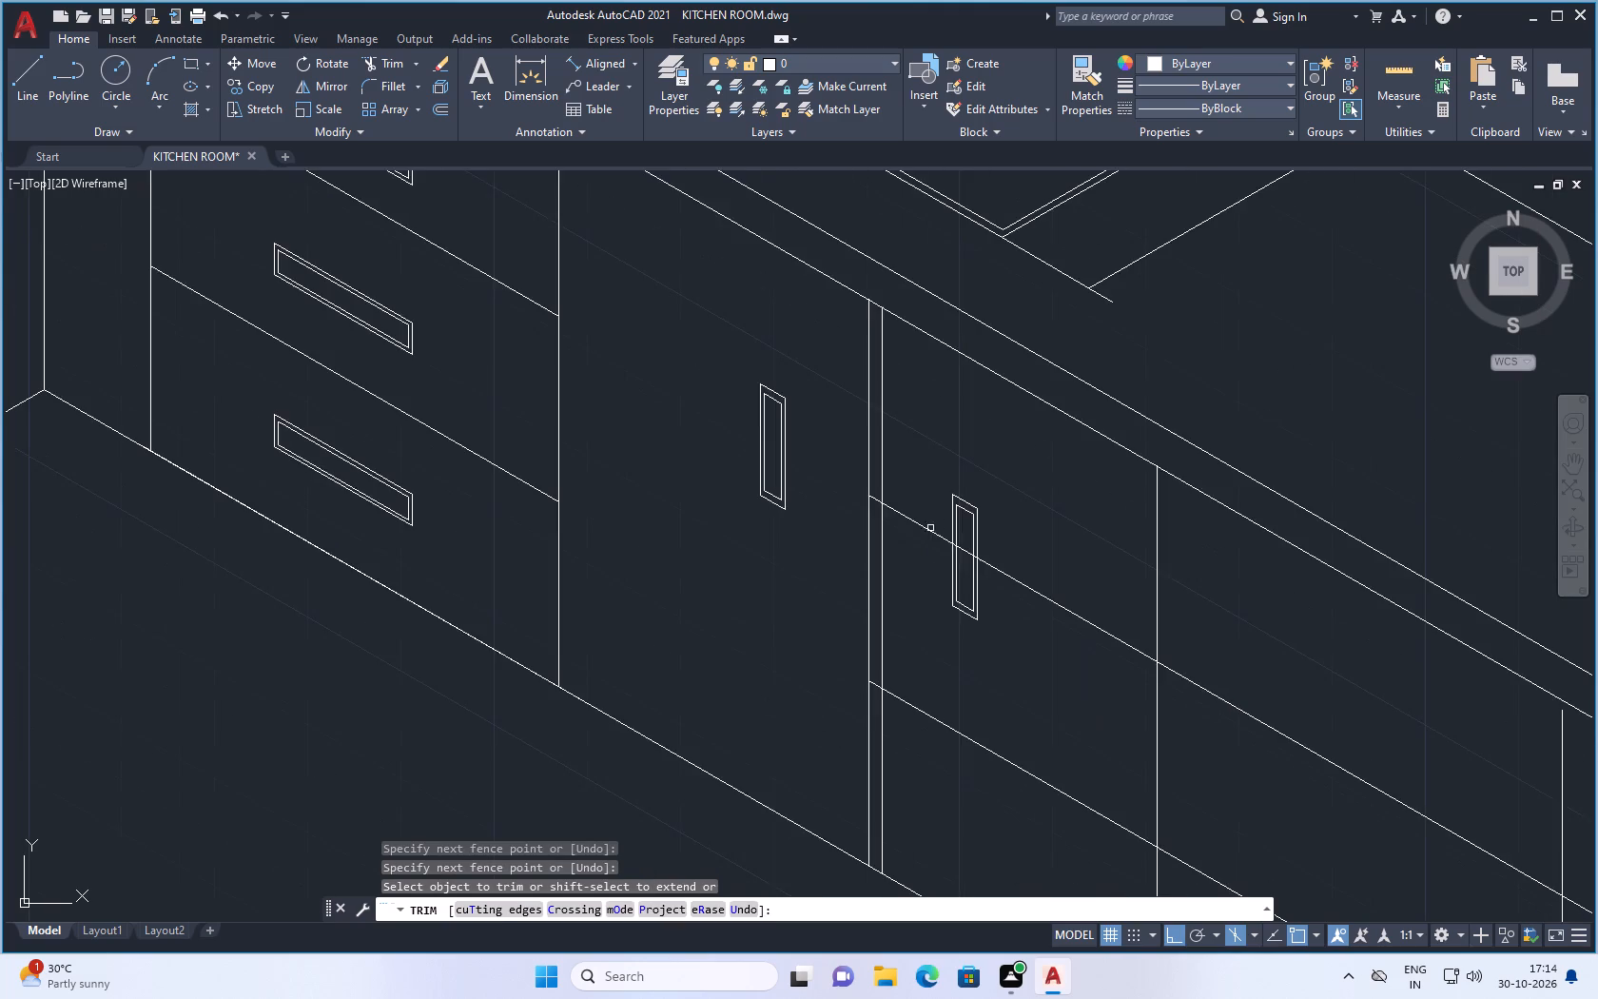
pyautogui.scroll(2, 906, 523)
pyautogui.scroll(2, 836, 471)
pyautogui.moveTo(815, 425); pyautogui.dragTo(797, 507)
pyautogui.scroll(-3, 802, 507)
pyautogui.moveTo(906, 466); pyautogui.dragTo(895, 496)
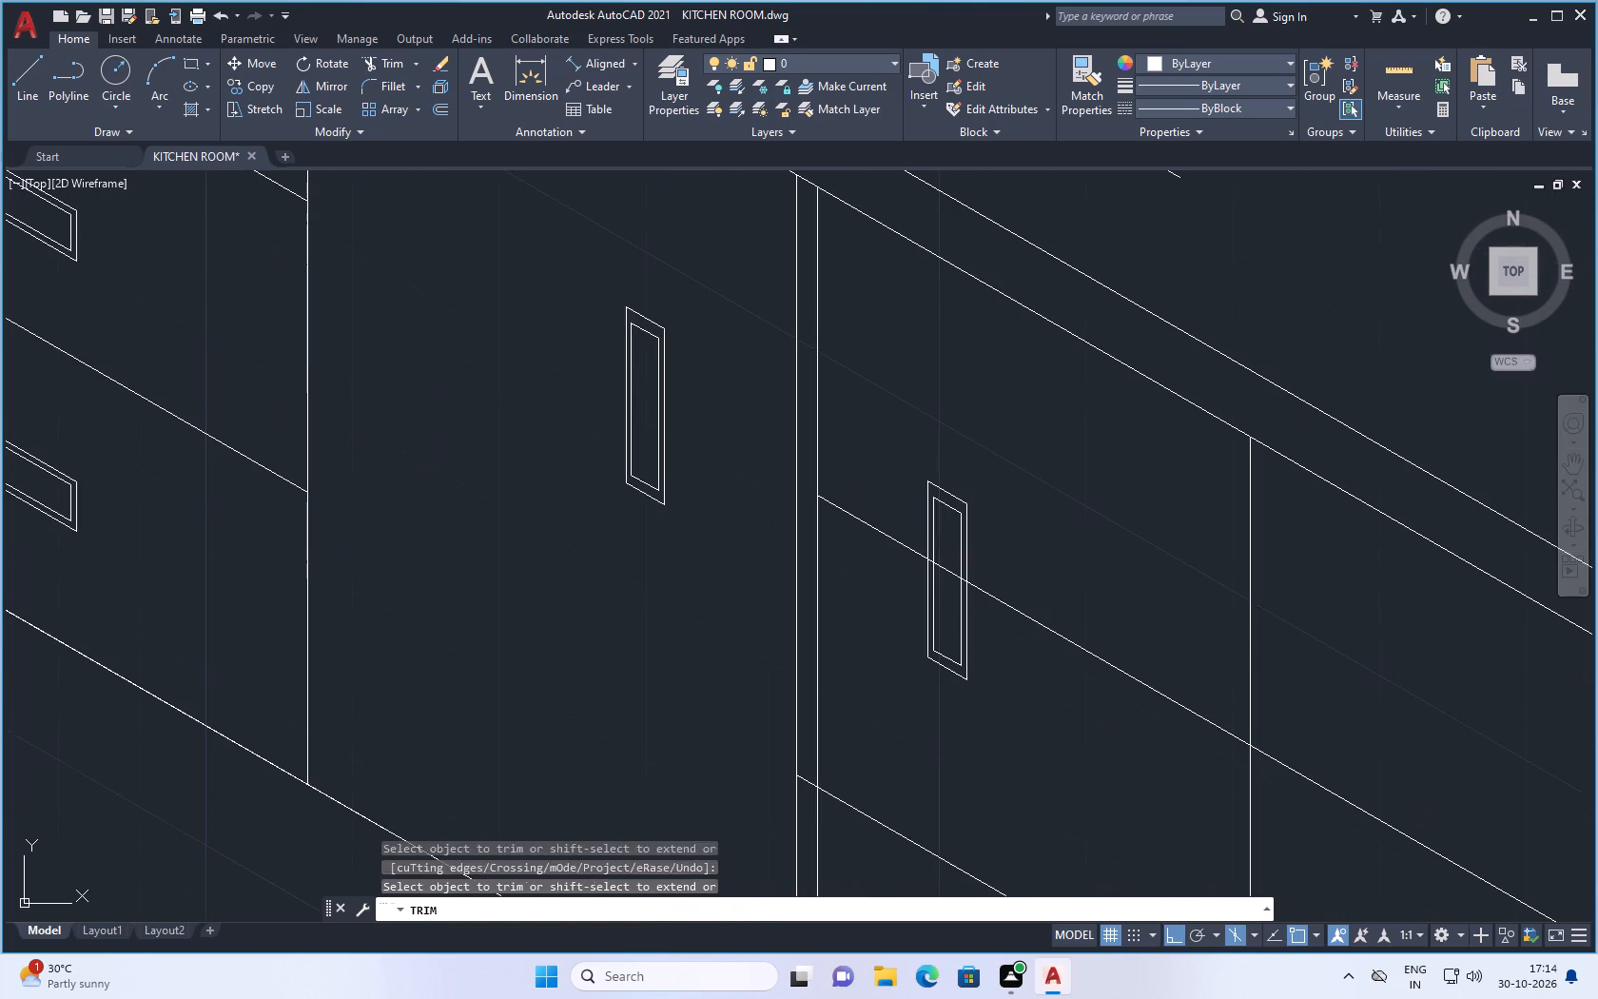
pyautogui.moveTo(895, 496); pyautogui.dragTo(882, 558)
pyautogui.scroll(-3, 884, 576)
pyautogui.scroll(3, 872, 693)
pyautogui.moveTo(997, 498); pyautogui.dragTo(960, 576)
pyautogui.scroll(2, 831, 461)
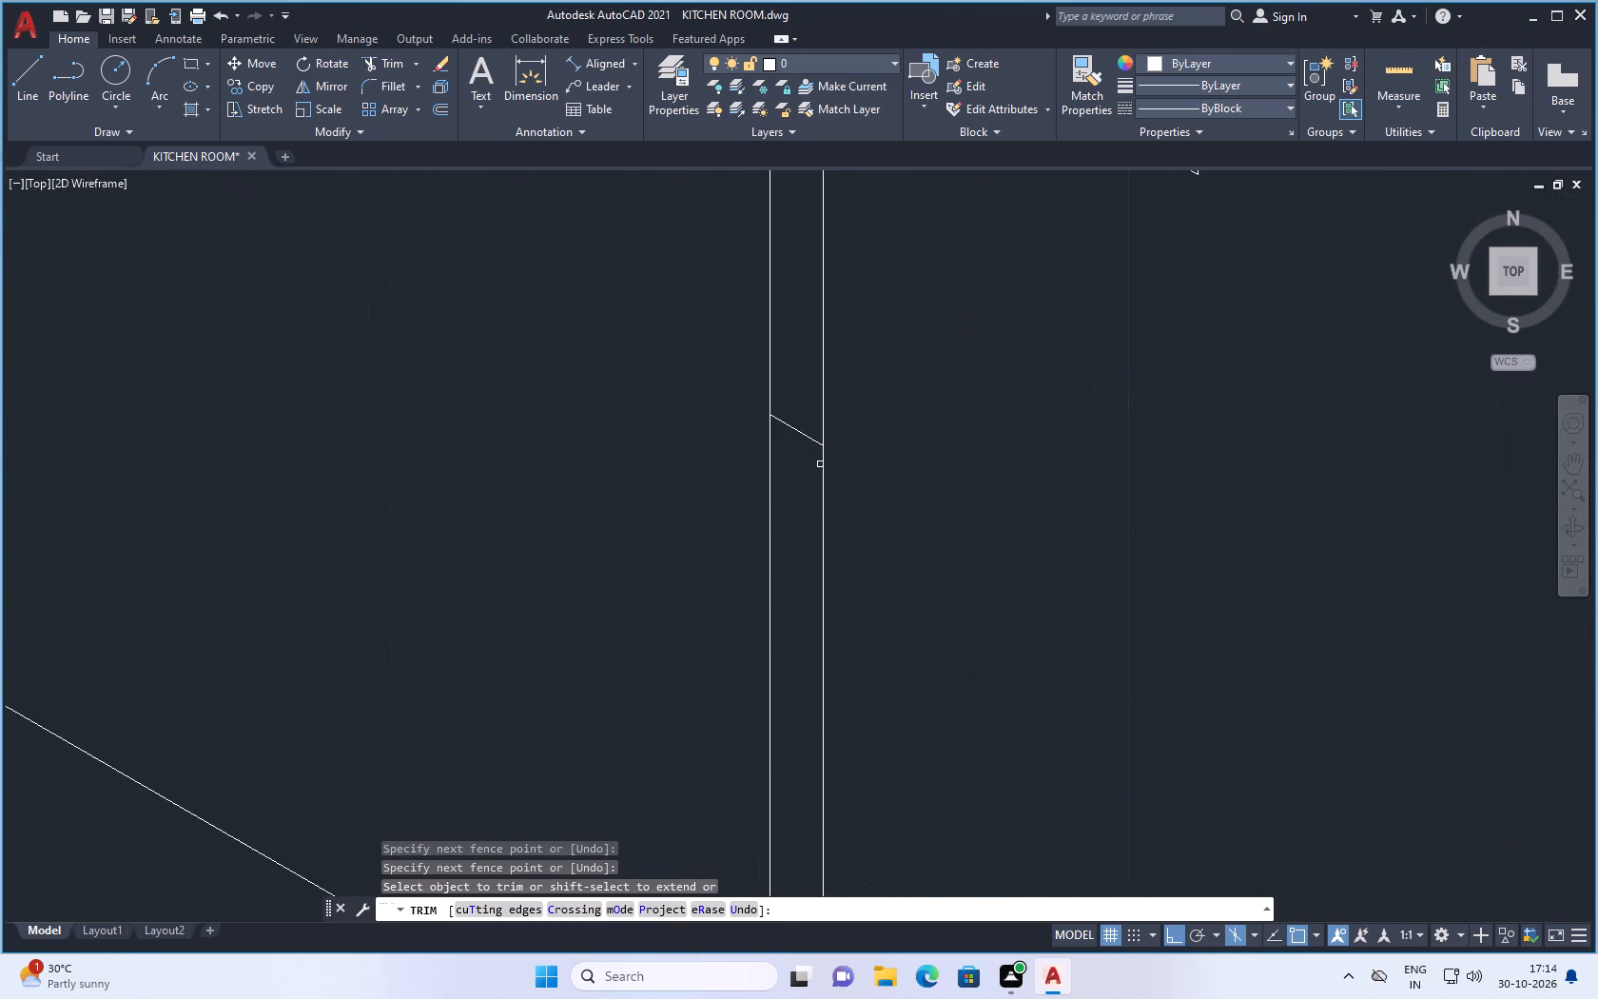
pyautogui.scroll(1, 795, 420)
pyautogui.moveTo(789, 429); pyautogui.dragTo(778, 499)
pyautogui.scroll(-4, 778, 501)
# Trim the rest of the upper divider line off the second sink-side door, including the pieces crossing its upright handle.
pyautogui.moveTo(1060, 338); pyautogui.dragTo(1050, 359)
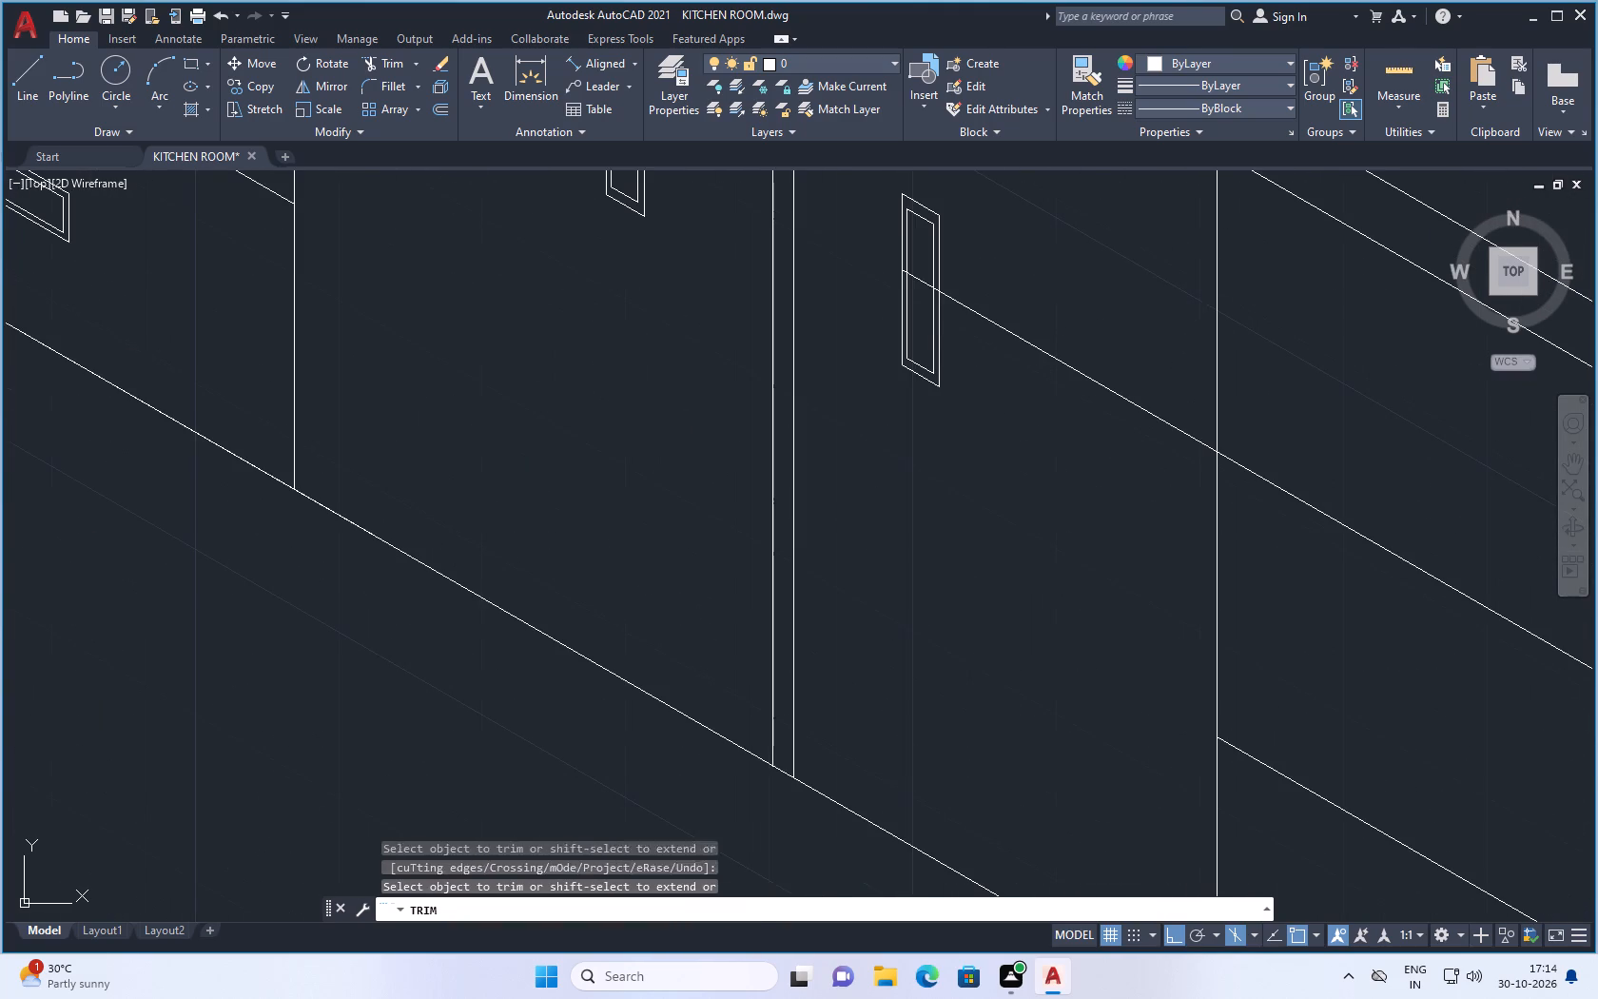
pyautogui.moveTo(1050, 359); pyautogui.dragTo(1042, 385)
pyautogui.scroll(2, 918, 296)
pyautogui.moveTo(921, 233); pyautogui.dragTo(899, 303)
pyautogui.scroll(3, 945, 280)
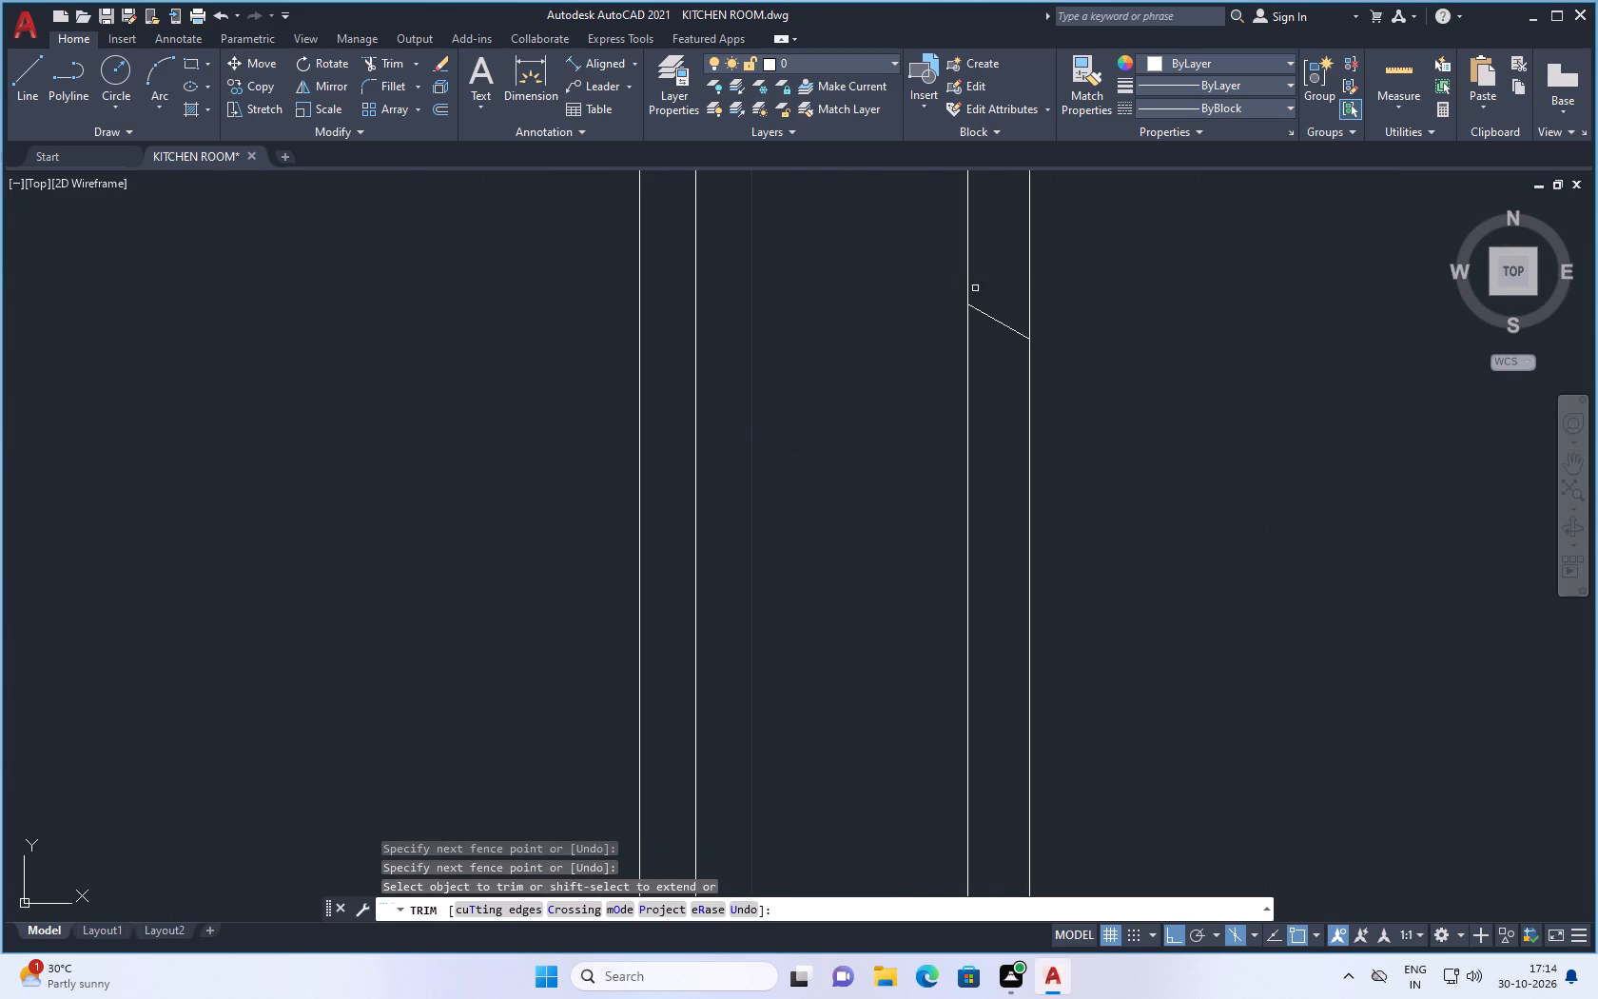
pyautogui.moveTo(1004, 299); pyautogui.dragTo(990, 362)
pyautogui.scroll(-4, 984, 377)
pyautogui.scroll(2, 872, 305)
pyautogui.scroll(2, 1049, 402)
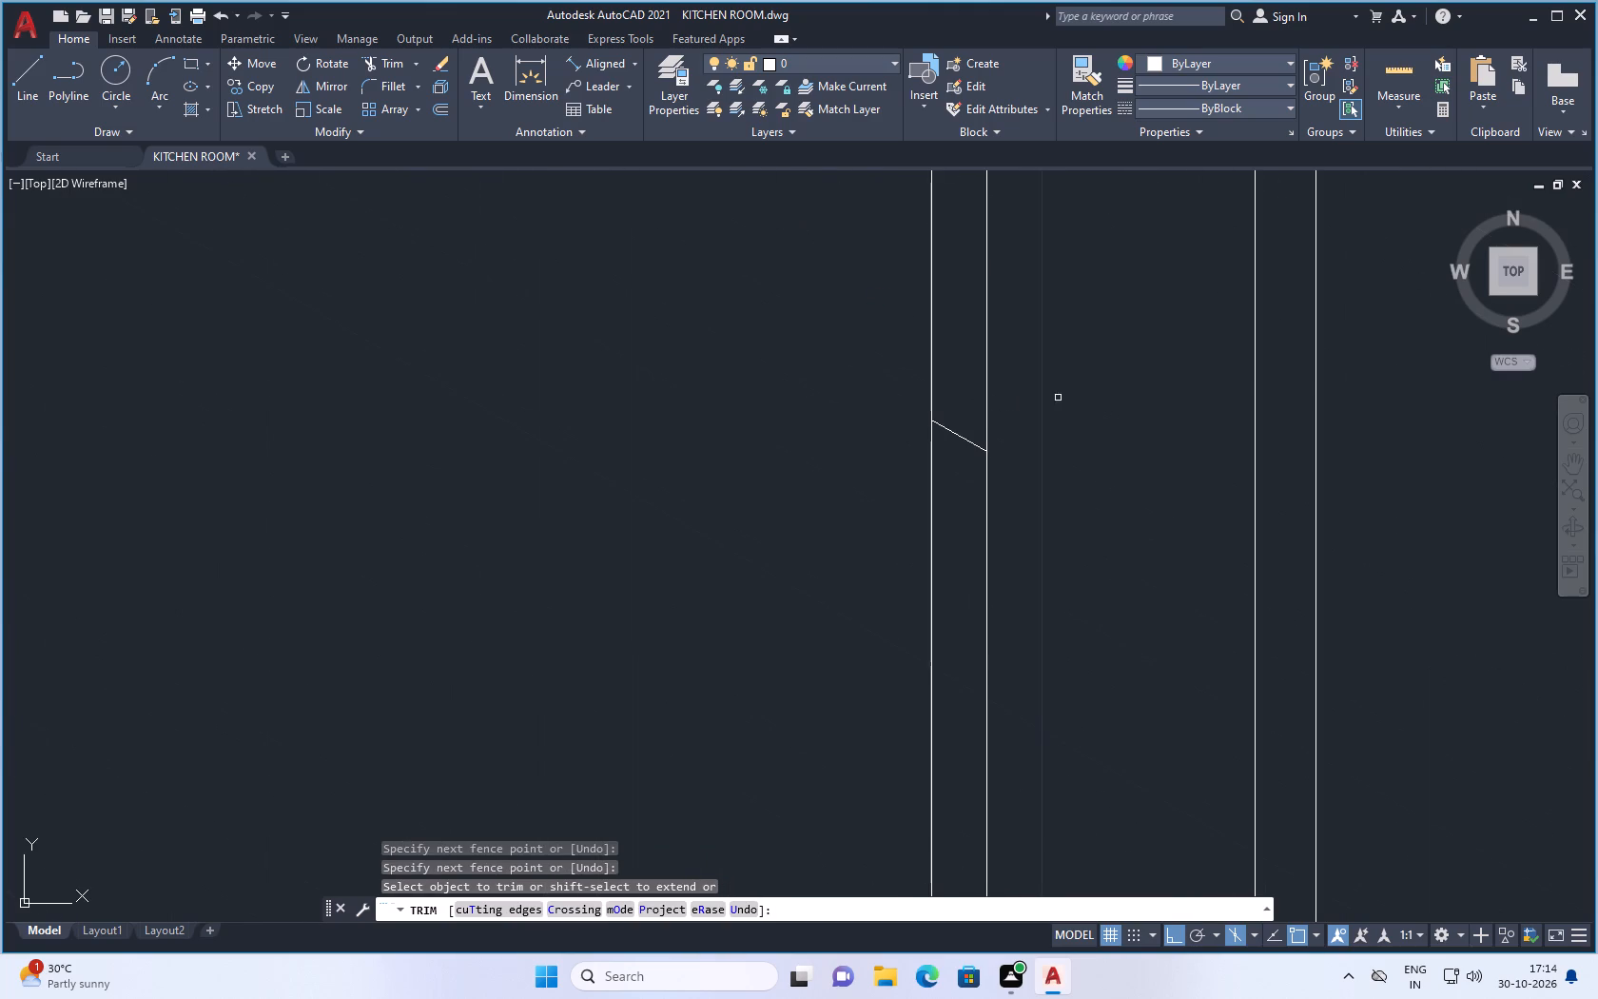
pyautogui.moveTo(963, 422); pyautogui.dragTo(950, 515)
pyautogui.scroll(-8, 977, 472)
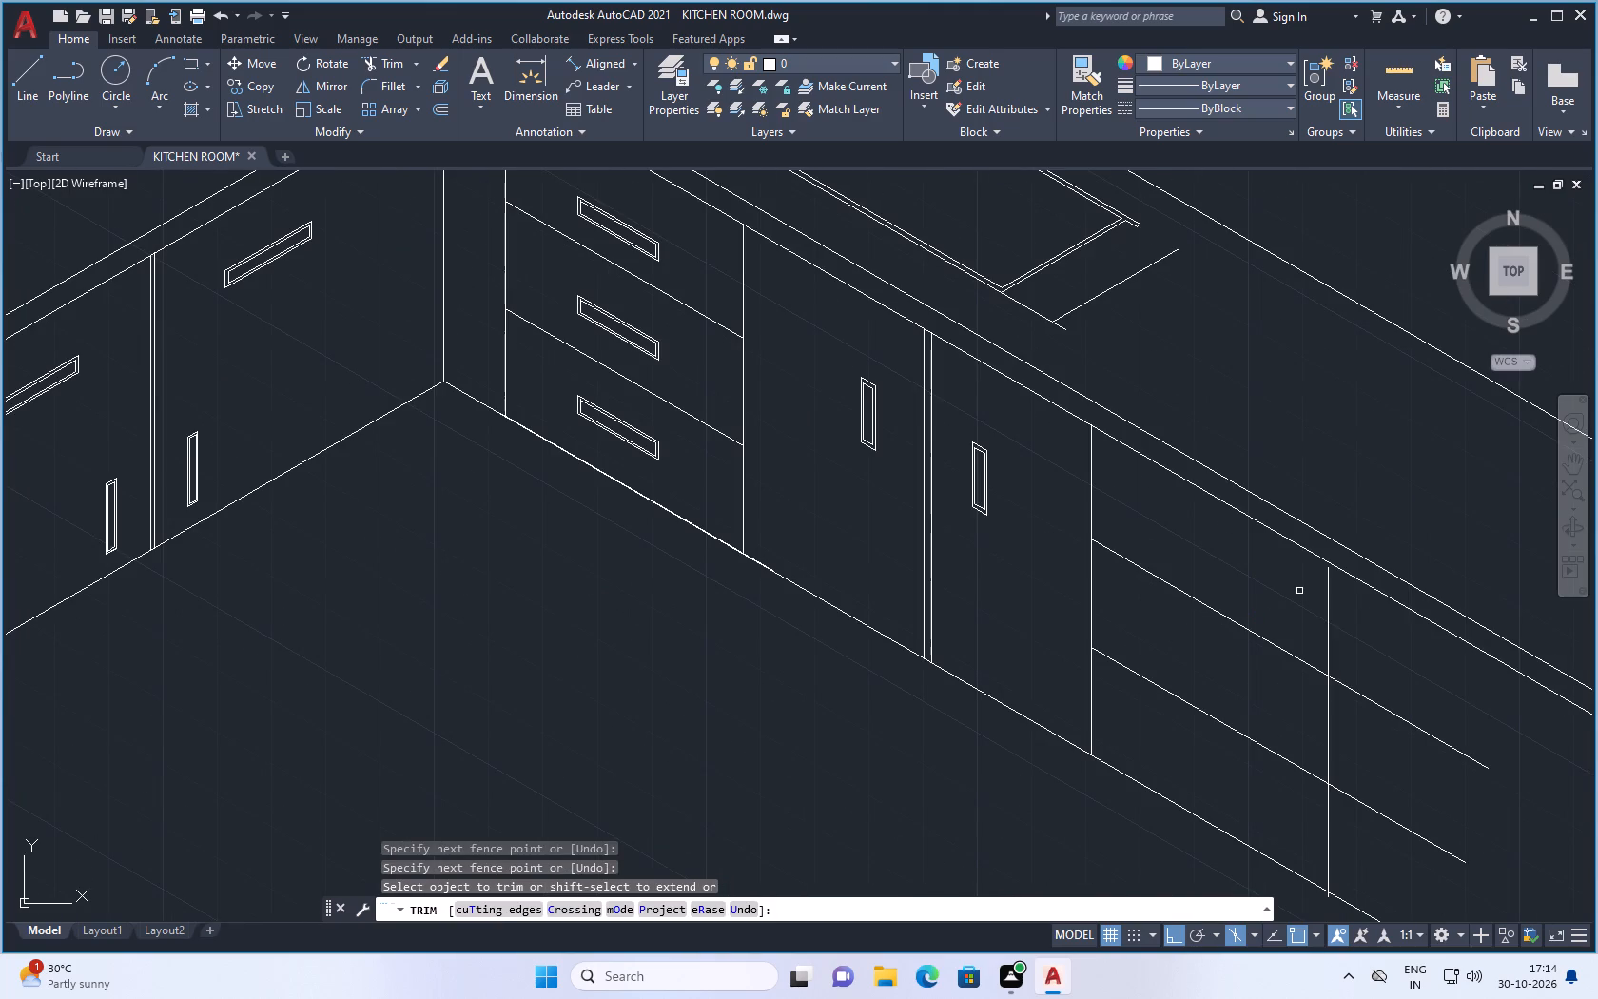
# Trim both divider lines past the copied vertical line, and that vertical's short tail below the base line.
pyautogui.moveTo(1420, 698); pyautogui.dragTo(1391, 840)
pyautogui.scroll(-2, 1340, 712)
pyautogui.scroll(3, 1352, 925)
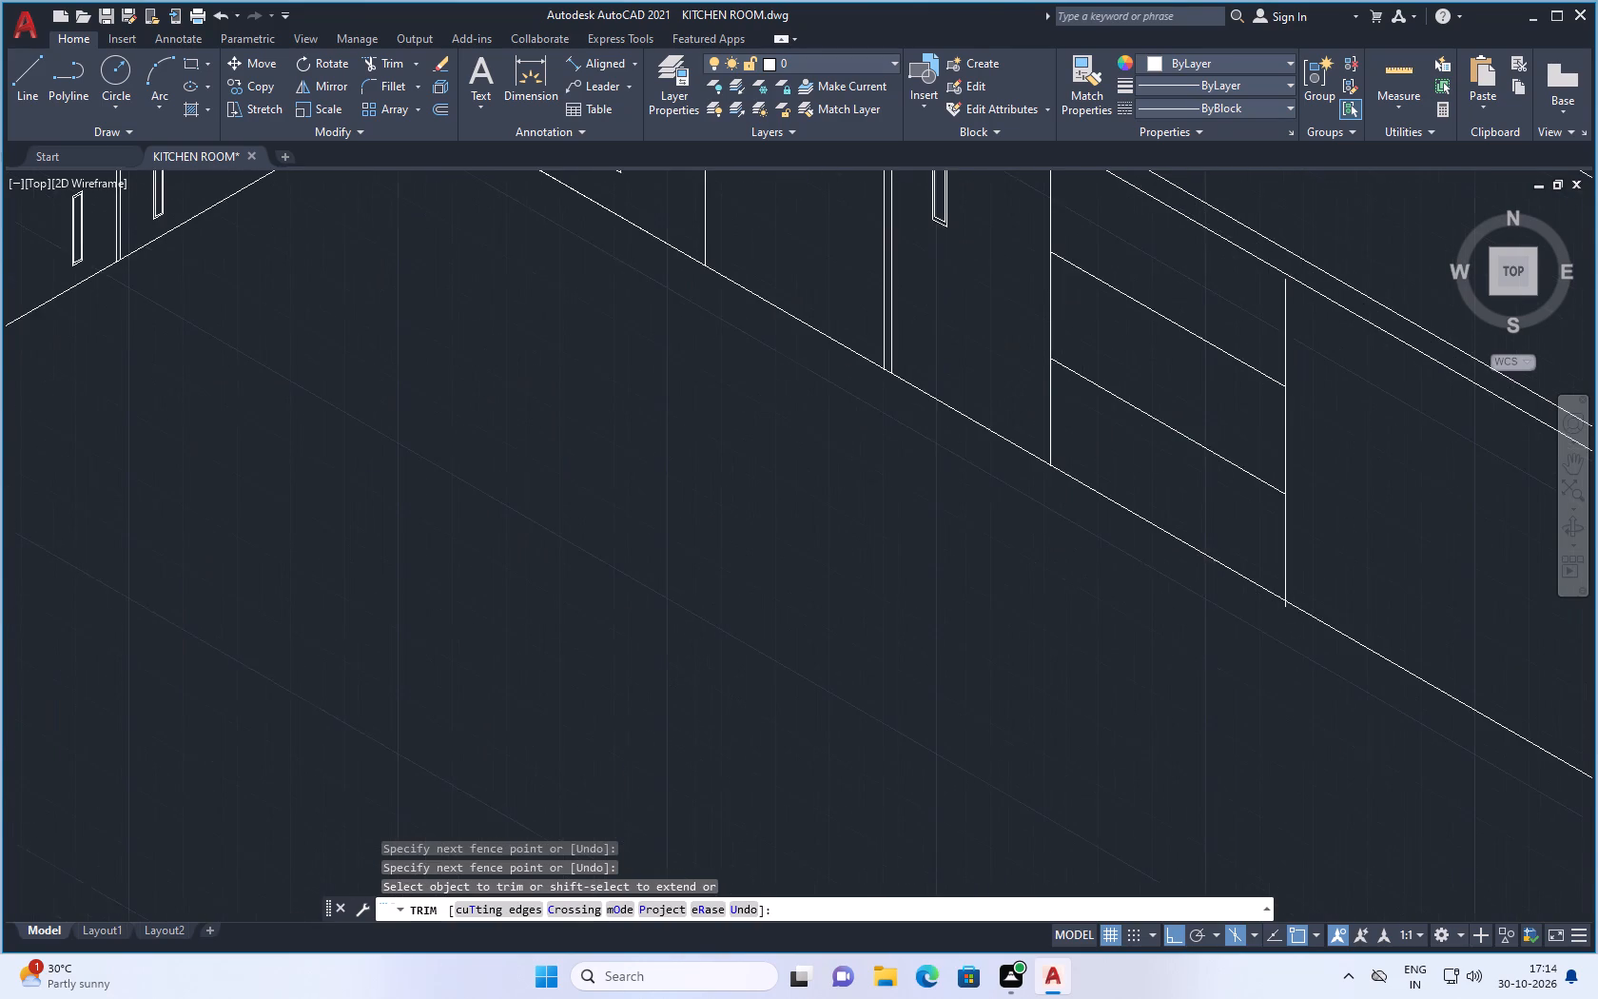
pyautogui.scroll(6, 1297, 601)
pyautogui.click(1118, 626)
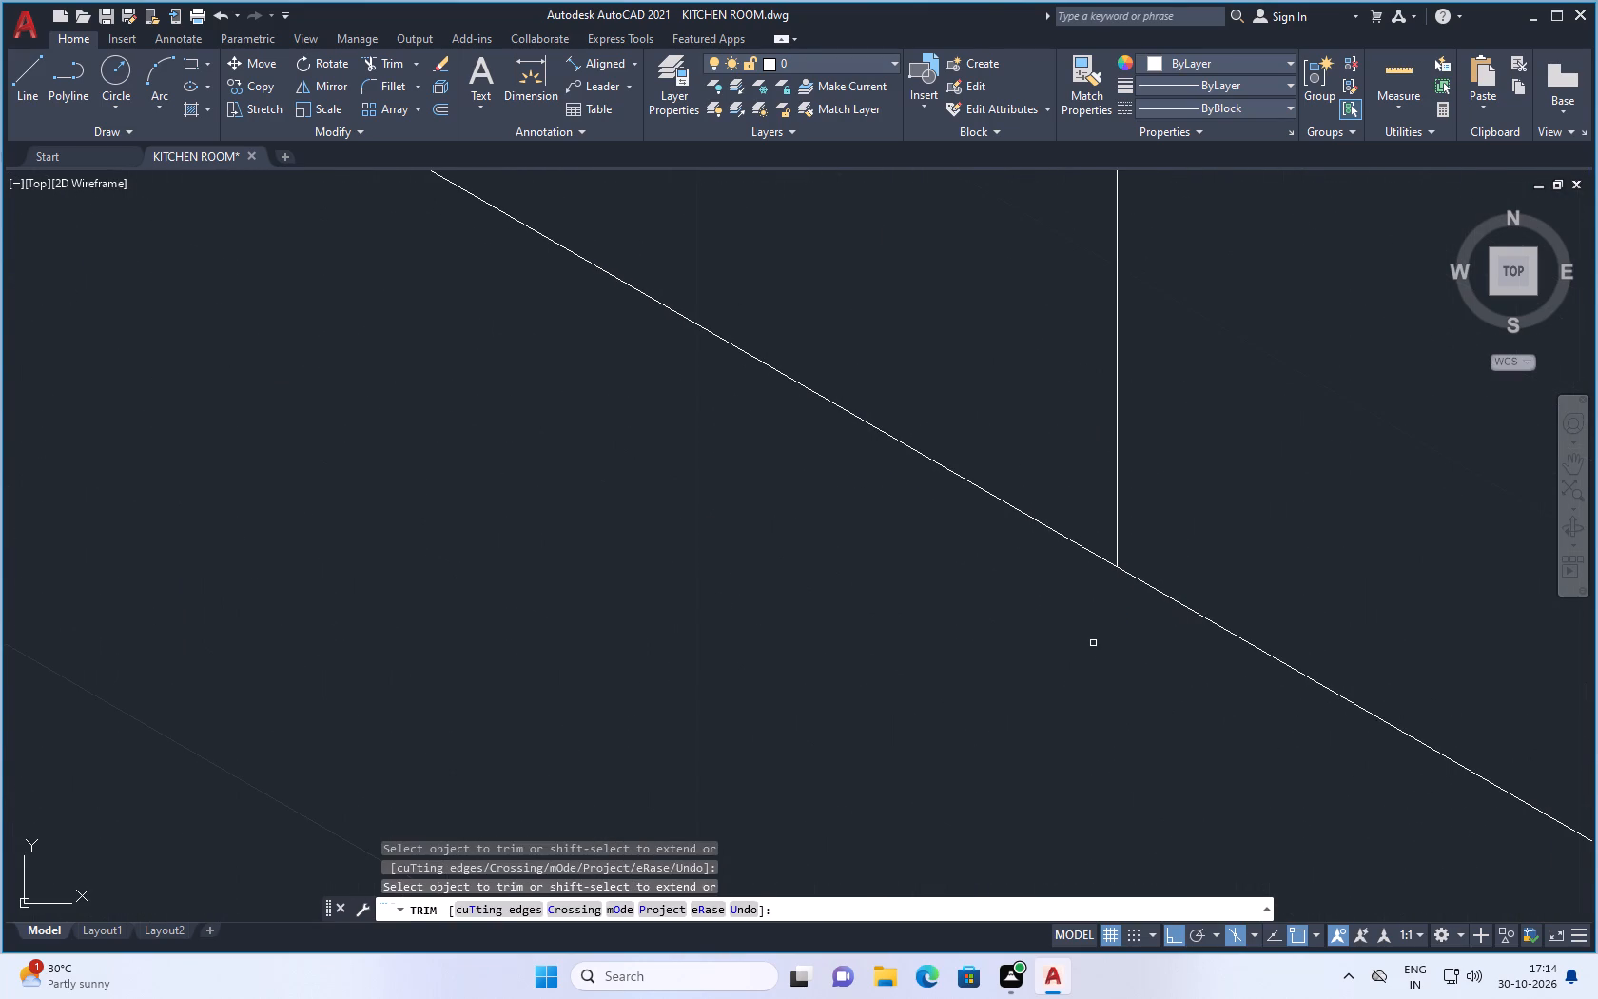
pyautogui.press('Escape')
# Copy the top drawer handle of the corner drawer cabinet along the run to the countertop edge above the new drawer cabinet.
pyautogui.scroll(-3, 1088, 672)
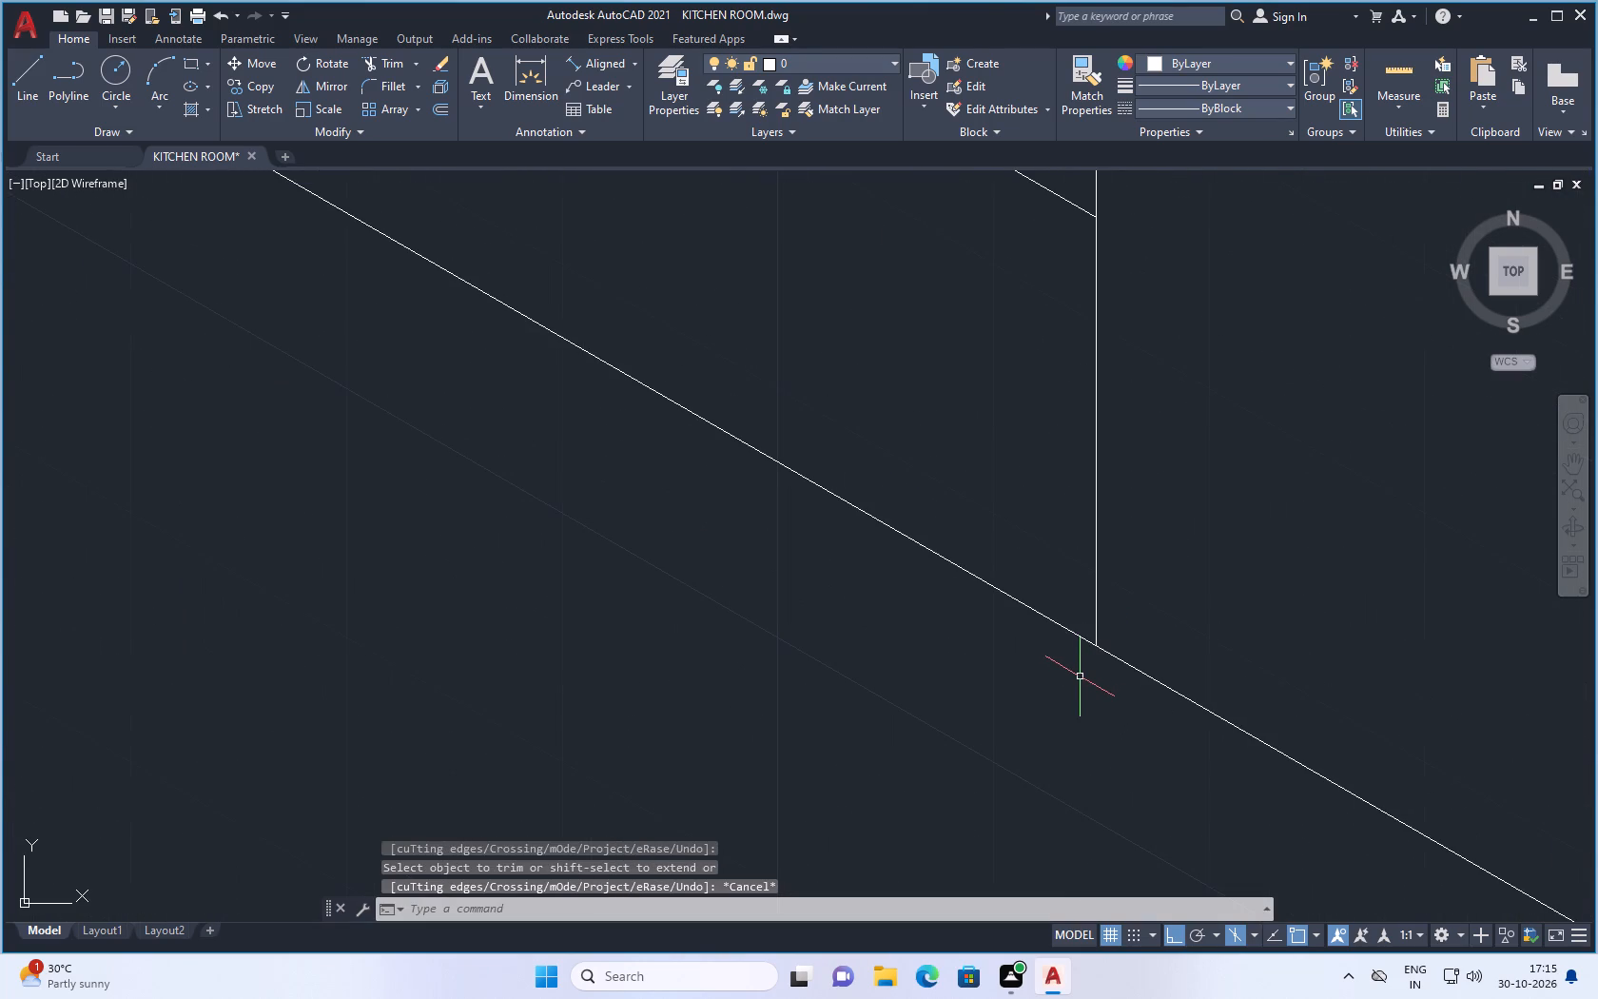
pyautogui.scroll(-3, 1080, 676)
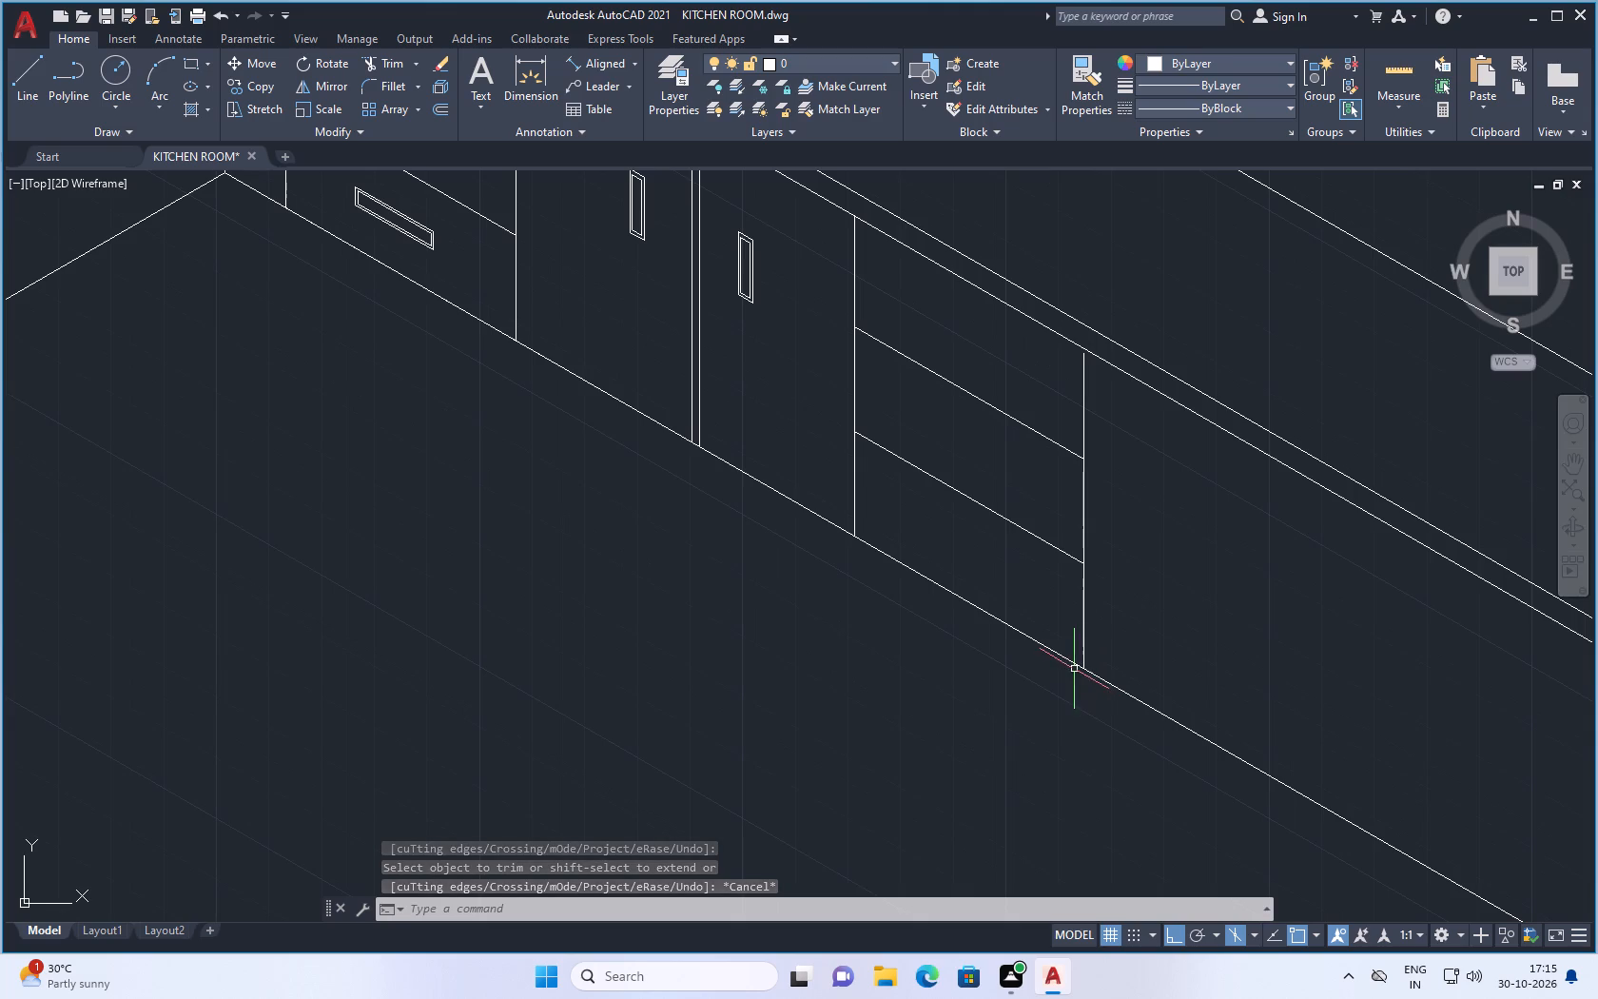
pyautogui.scroll(-2, 1047, 620)
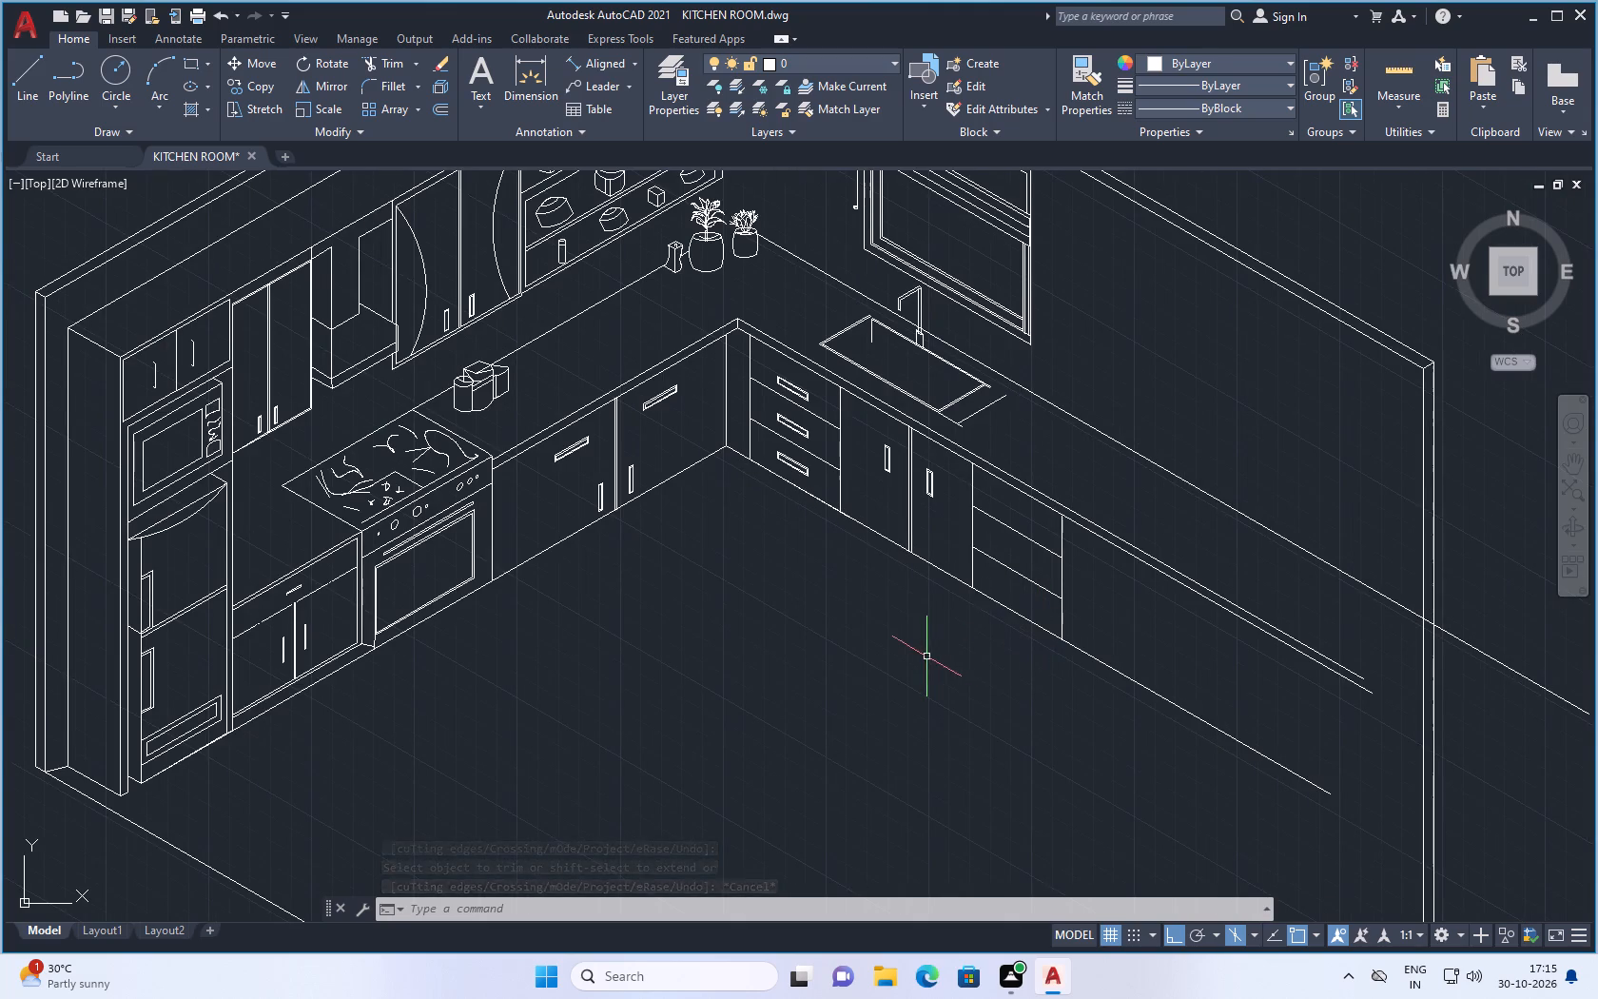
pyautogui.scroll(4, 757, 371)
pyautogui.click(1017, 445)
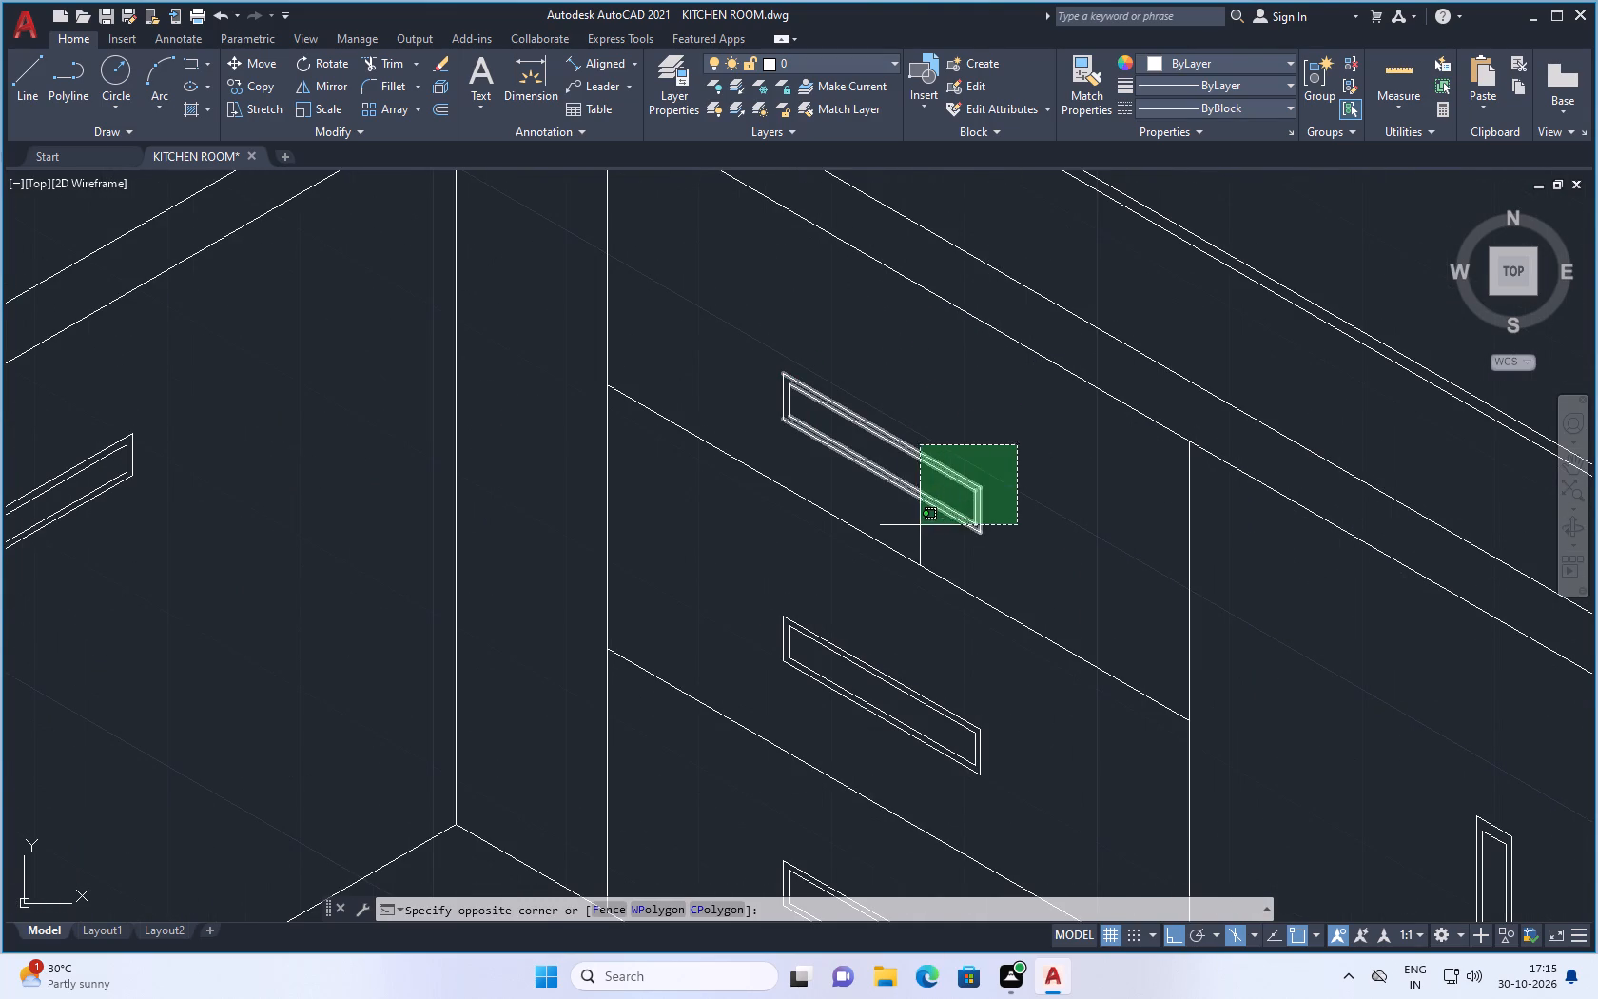
pyautogui.click(761, 362)
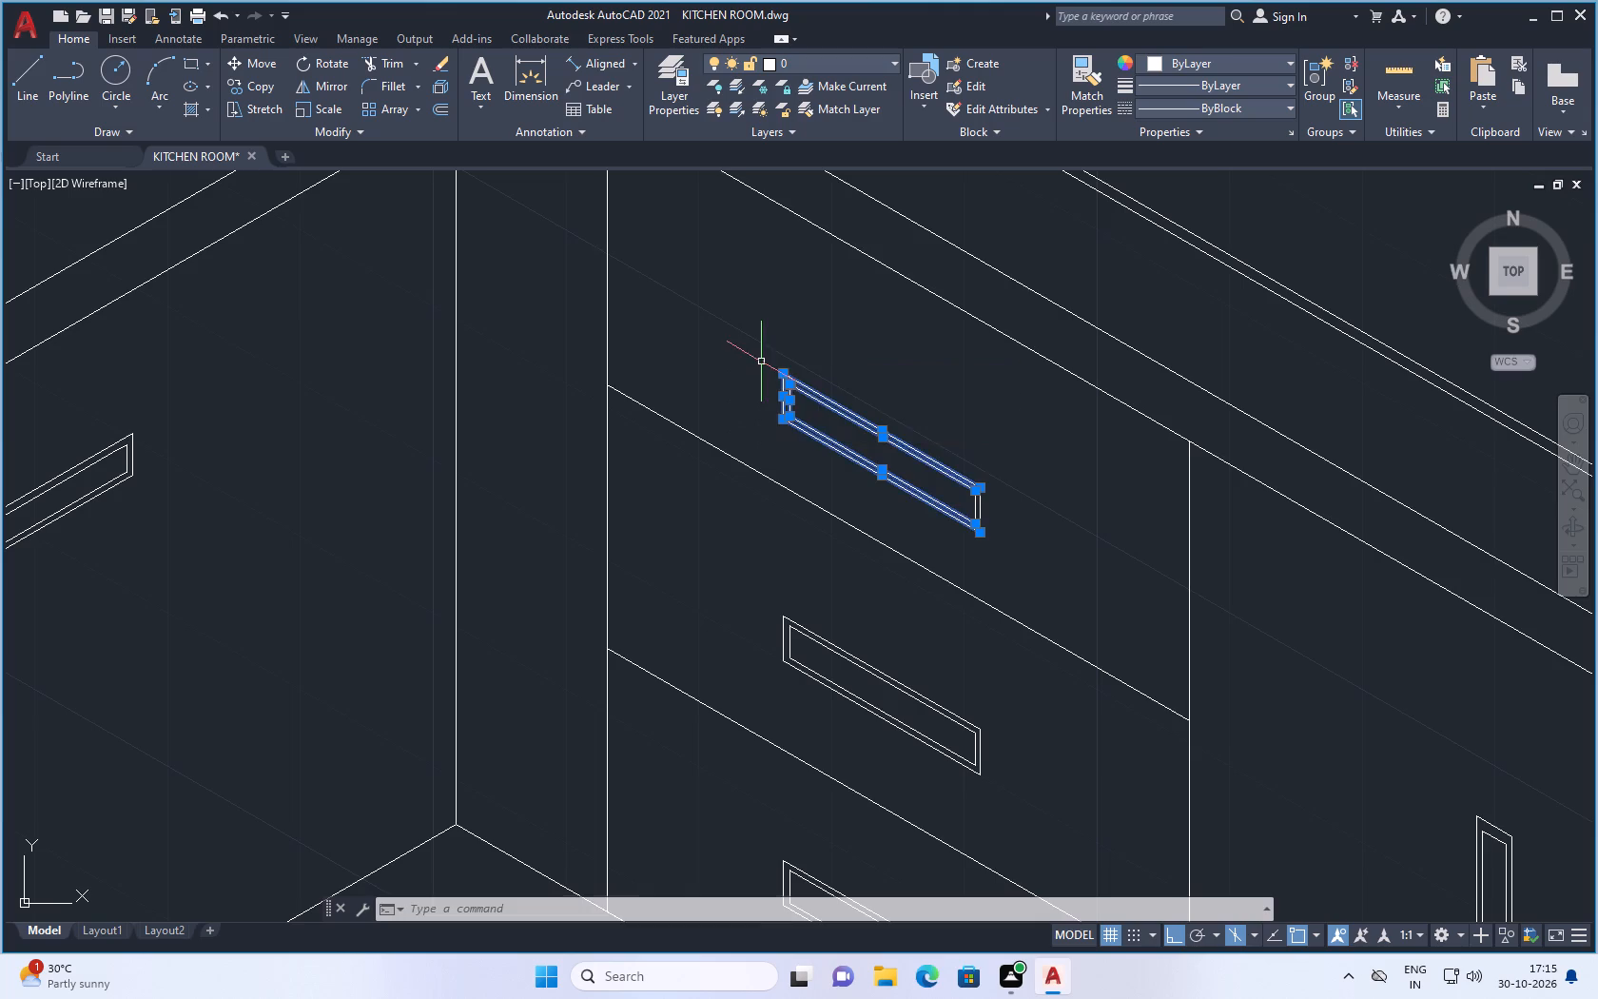
pyautogui.scroll(3, 811, 435)
pyautogui.scroll(-1, 1004, 553)
pyautogui.scroll(1, 1300, 663)
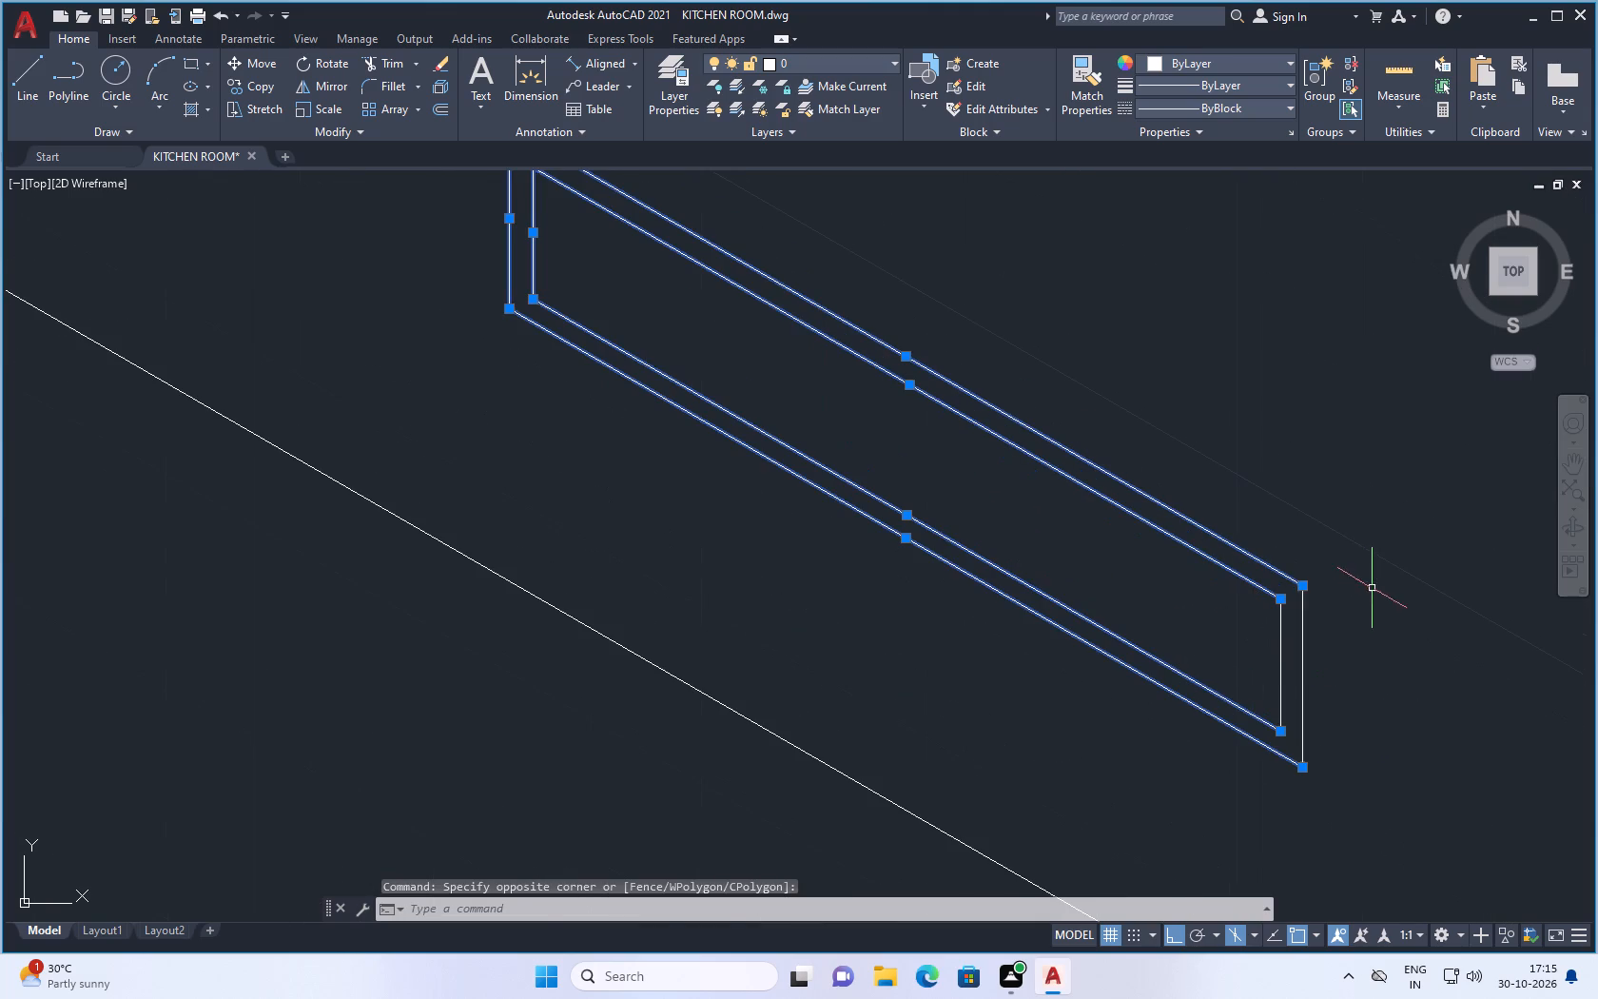
pyautogui.moveTo(1372, 588); pyautogui.dragTo(1345, 603)
pyautogui.click(1272, 664)
pyautogui.scroll(-2, 1249, 671)
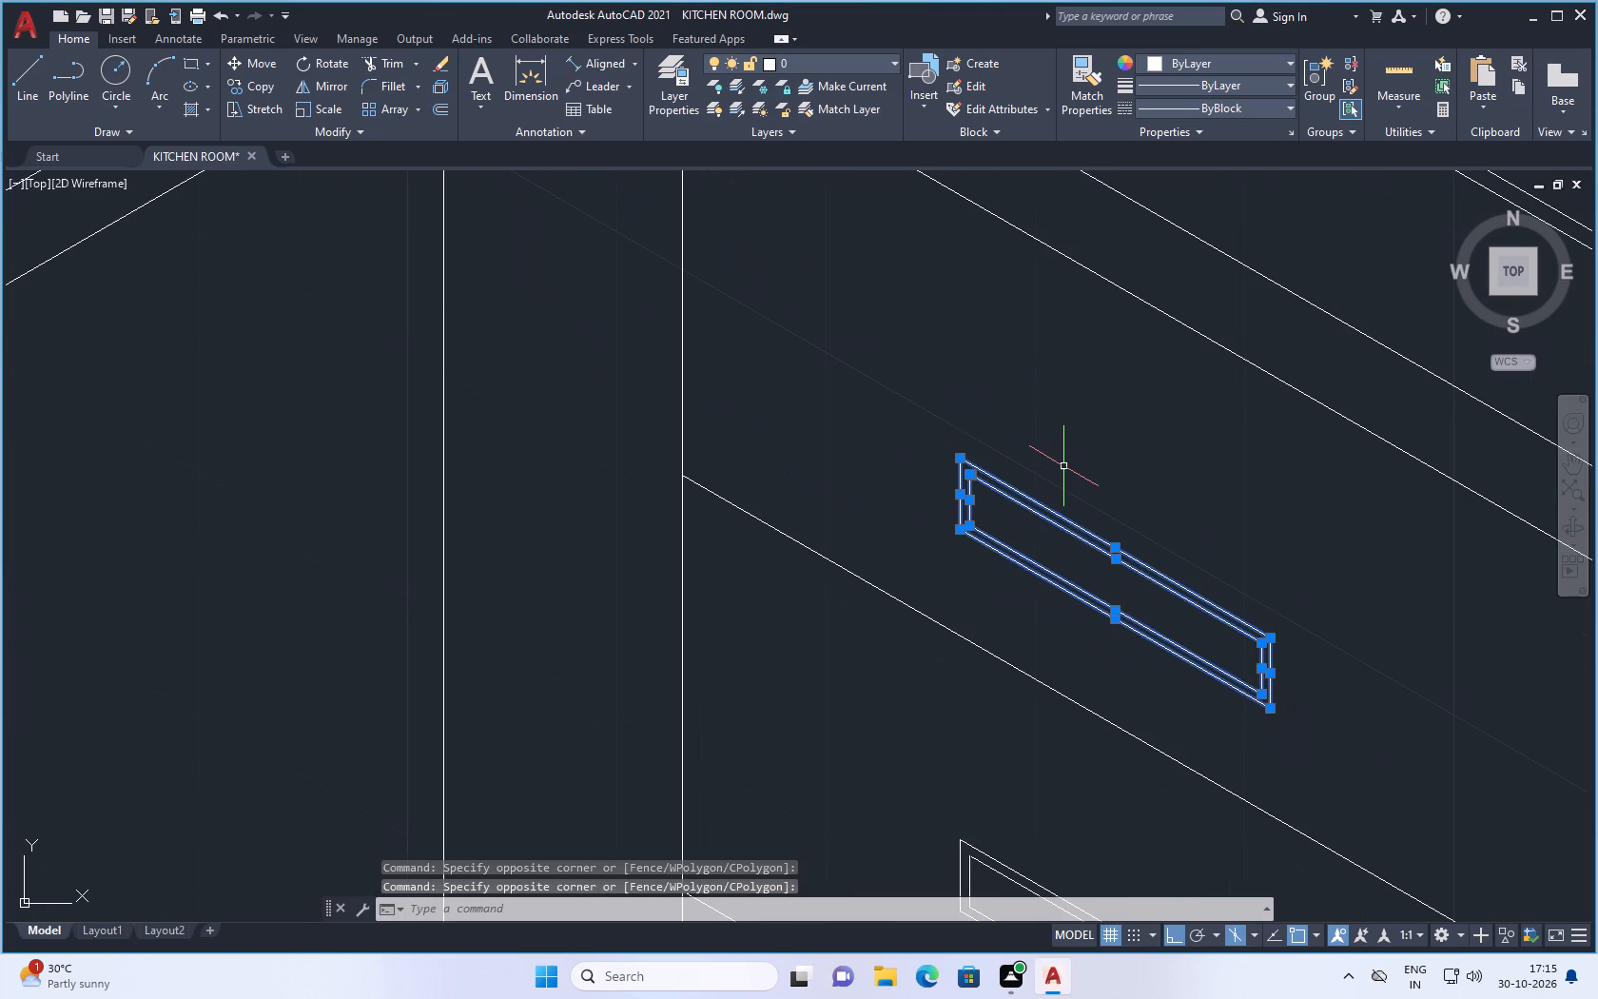
pyautogui.rightClick(1079, 449)
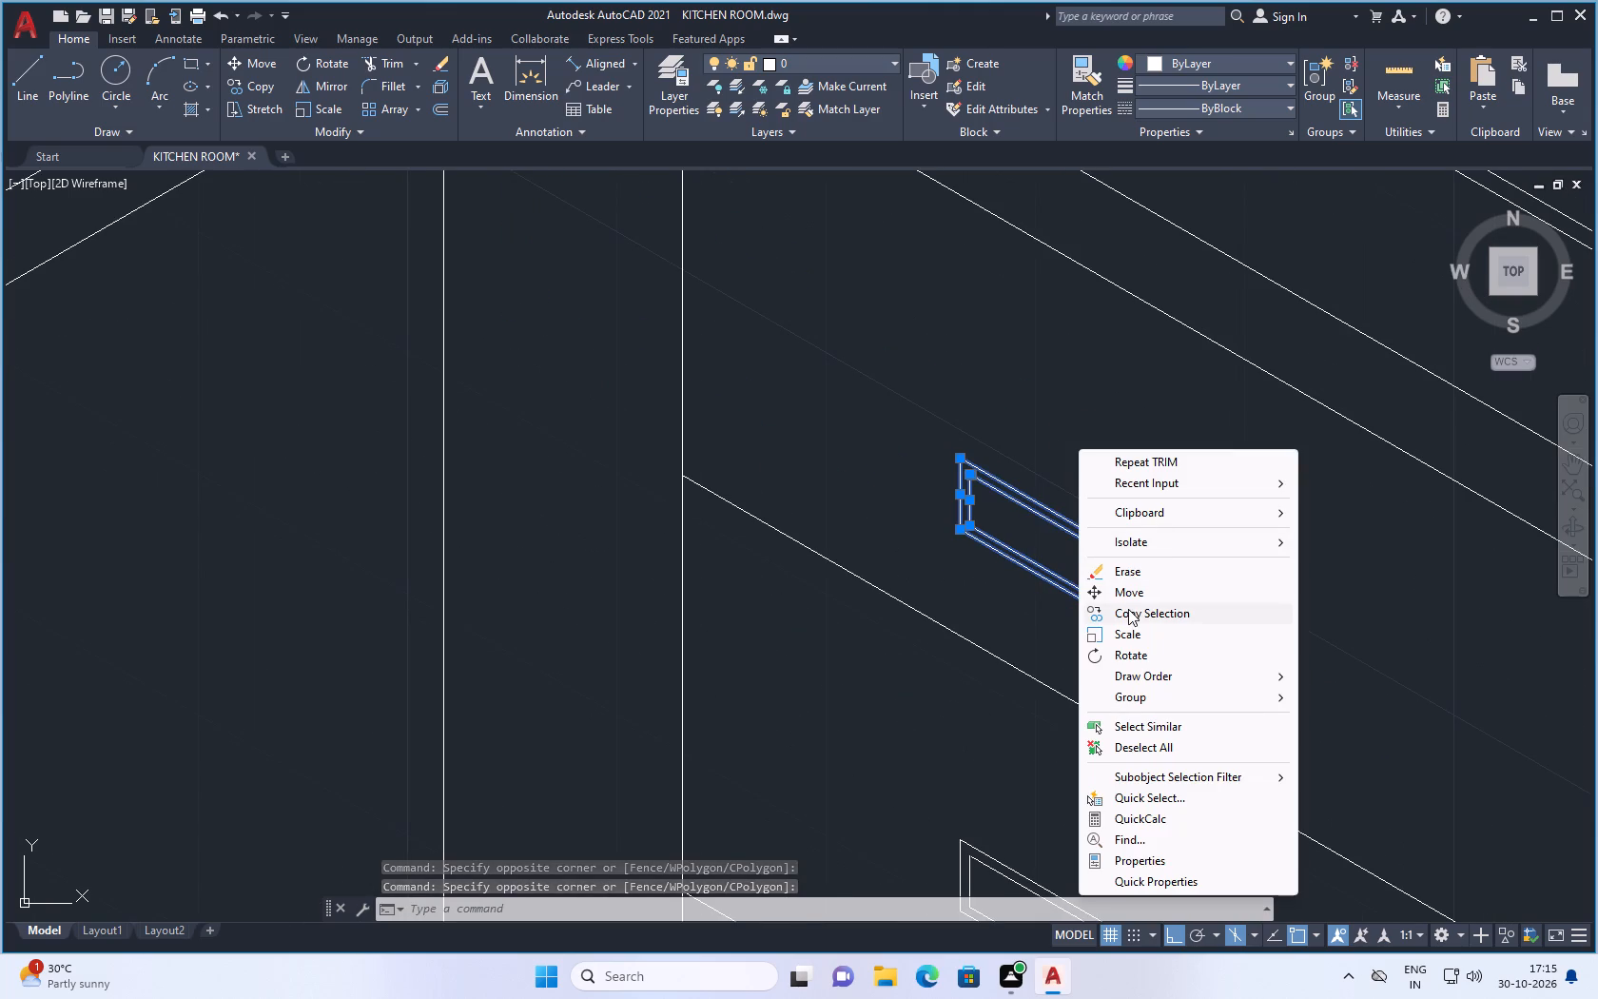
pyautogui.click(1128, 609)
pyautogui.click(1103, 575)
pyautogui.scroll(-3, 1147, 619)
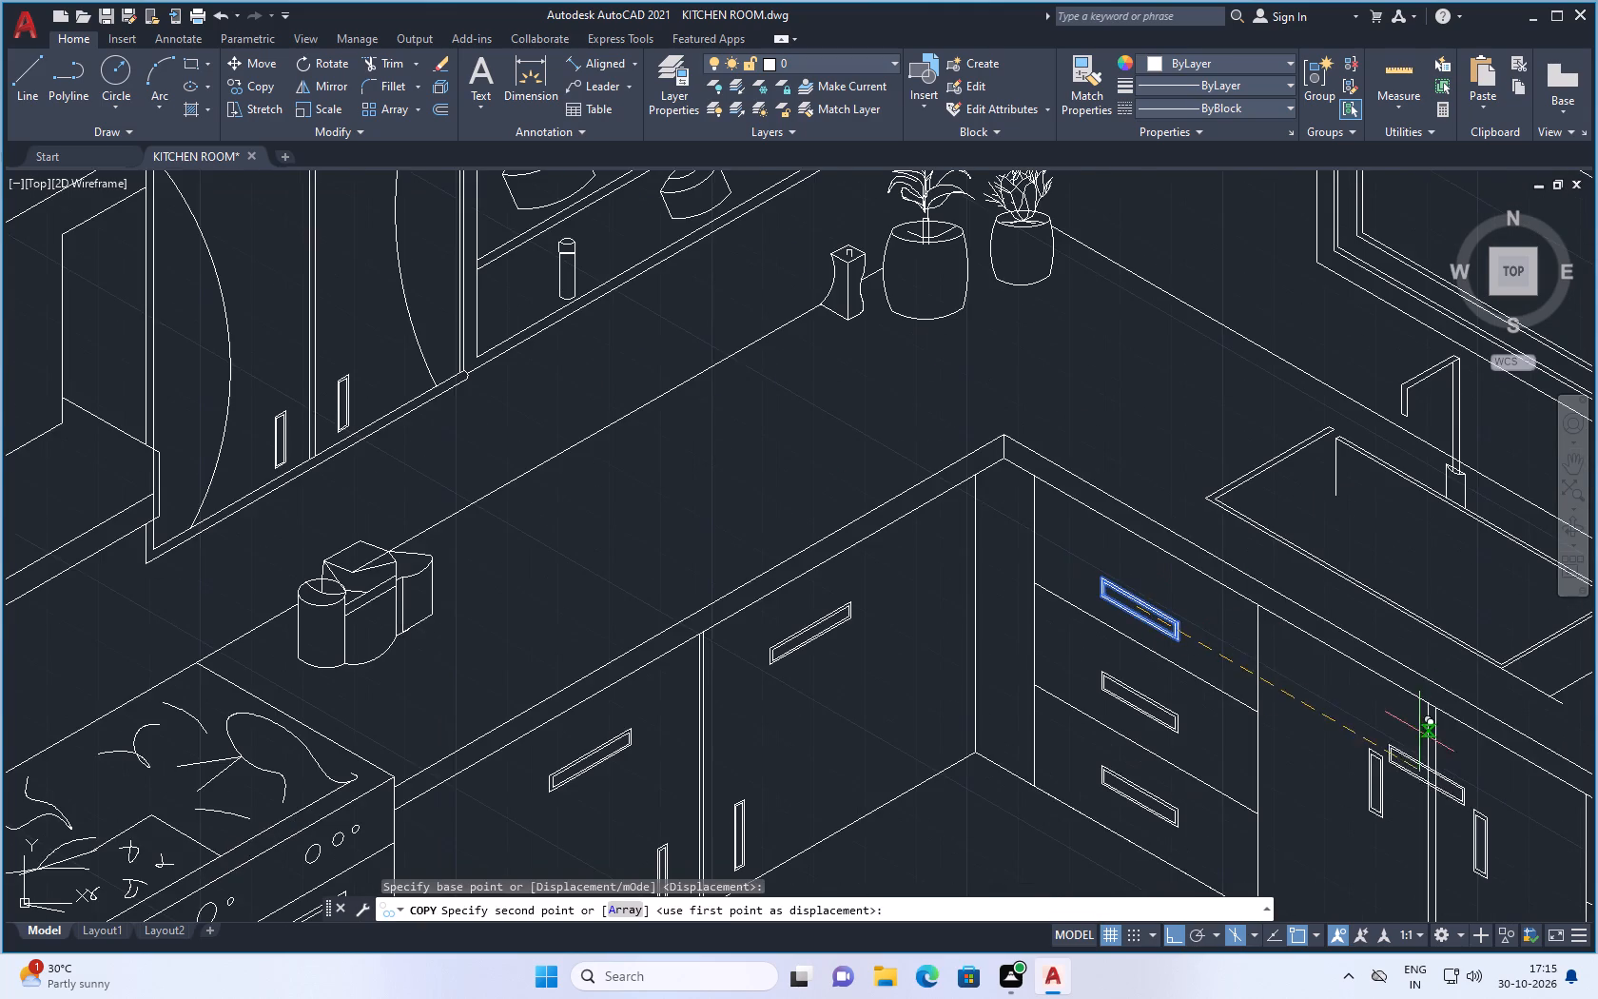
pyautogui.scroll(-2, 1247, 674)
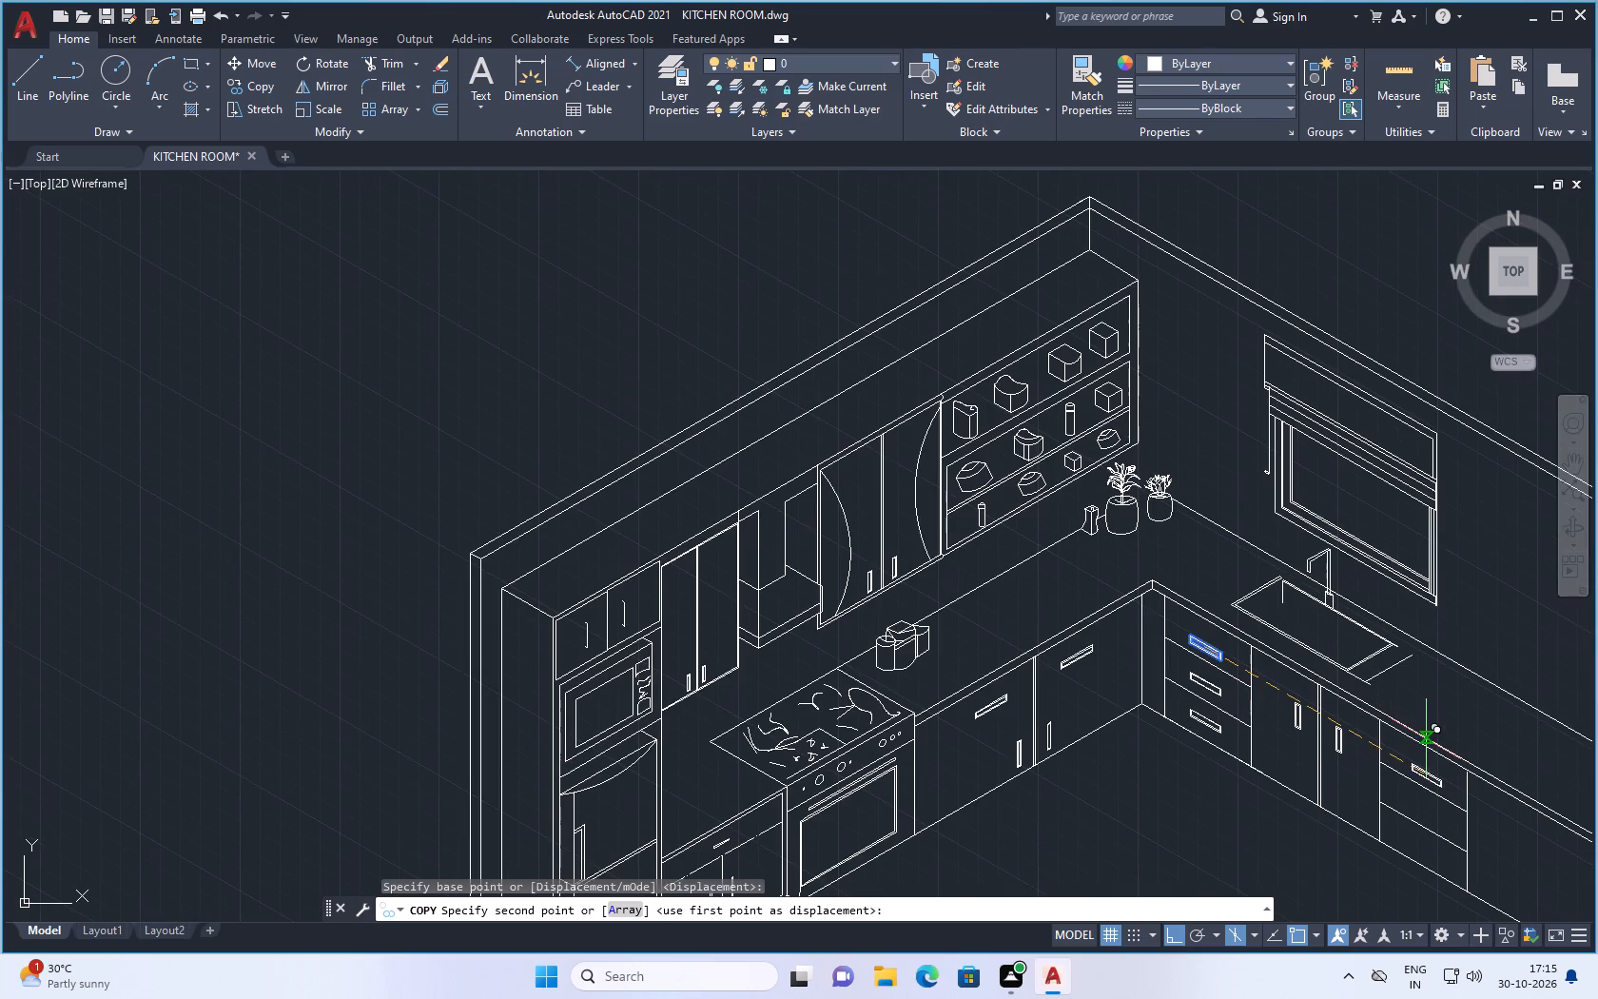
pyautogui.click(1425, 738)
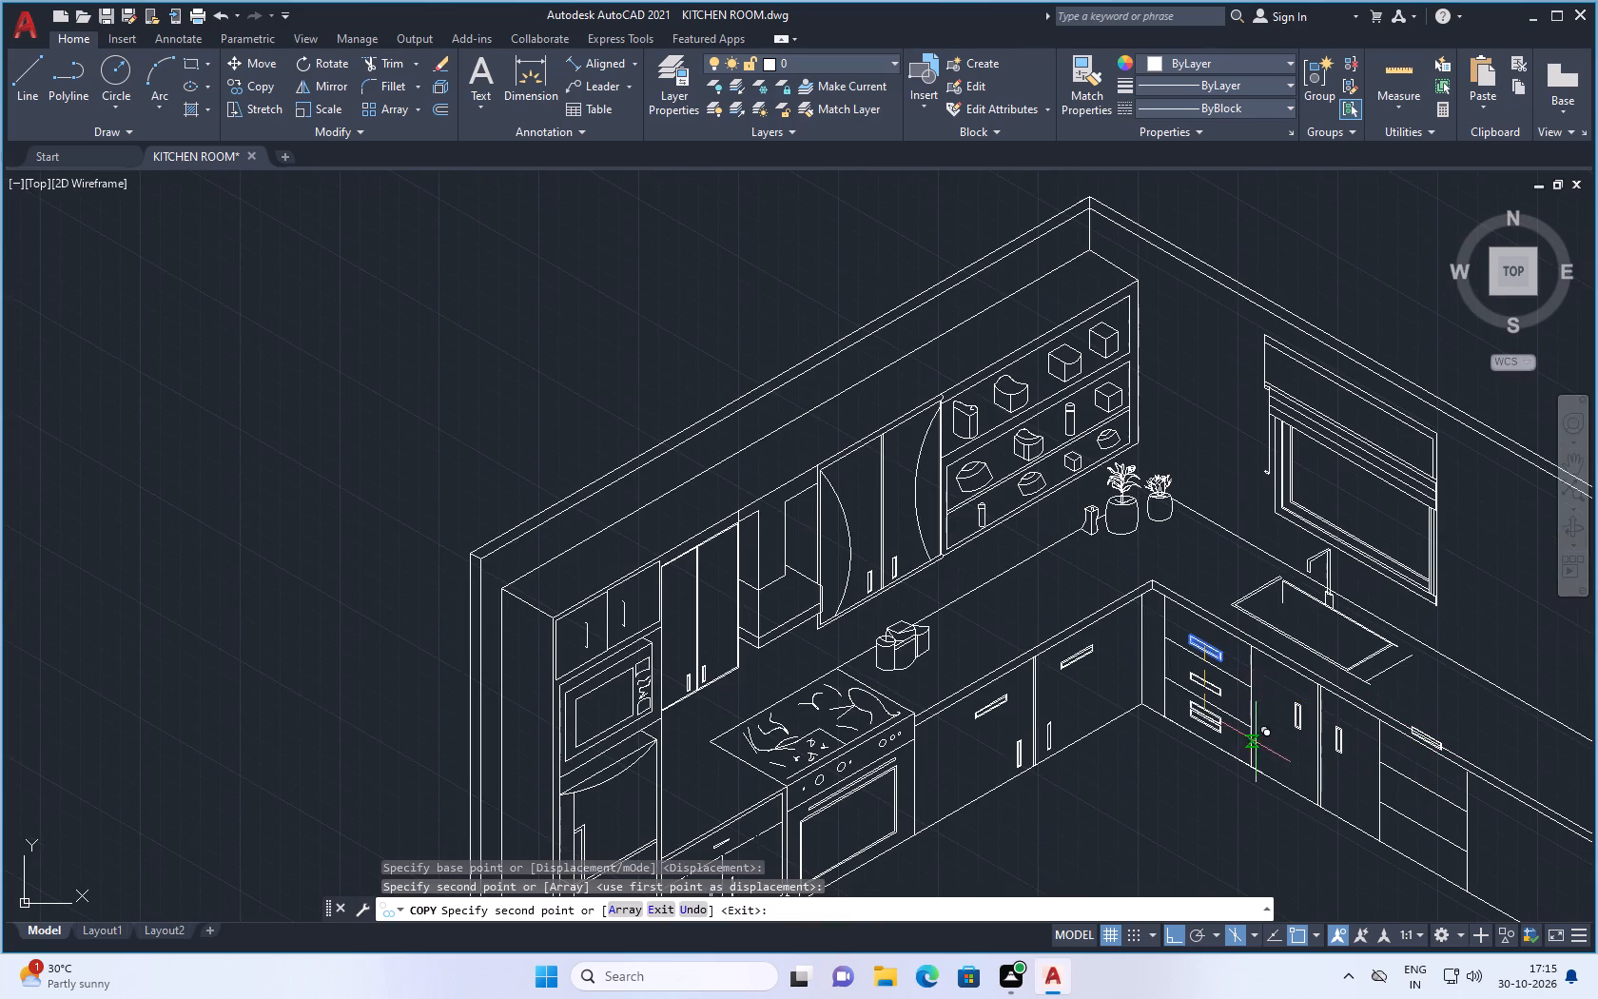
pyautogui.press('Escape')
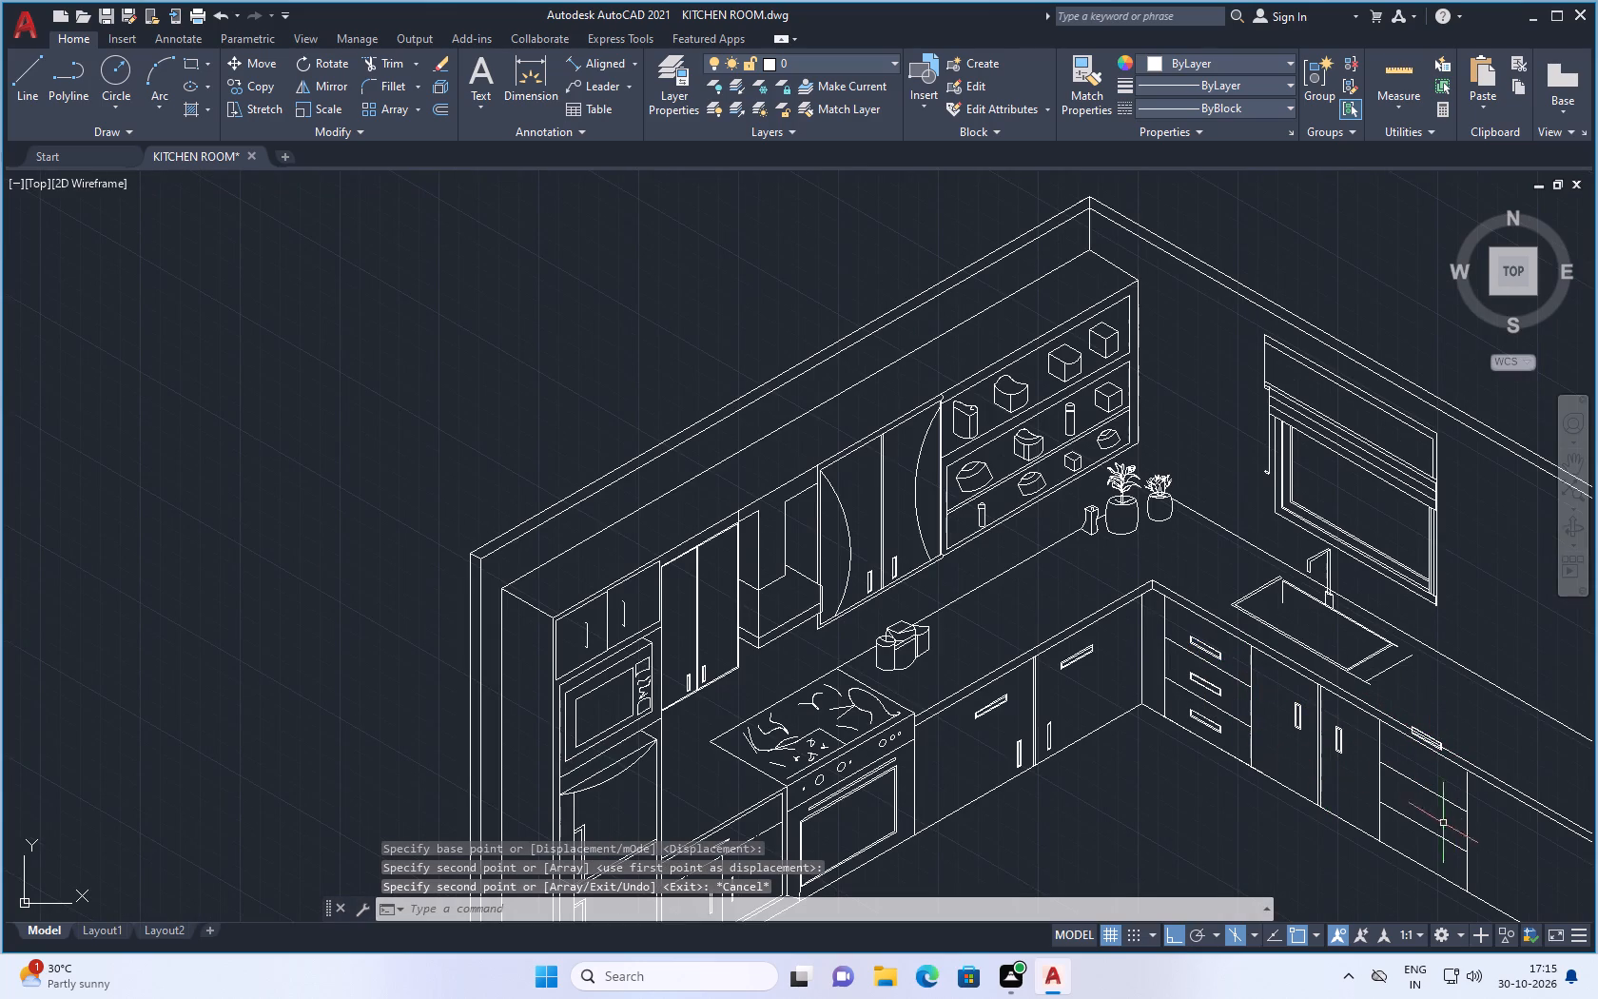
# Move the copied handle down from the countertop edge onto the new cabinet's top drawer front.
pyautogui.scroll(3, 1463, 767)
pyautogui.scroll(2, 1386, 737)
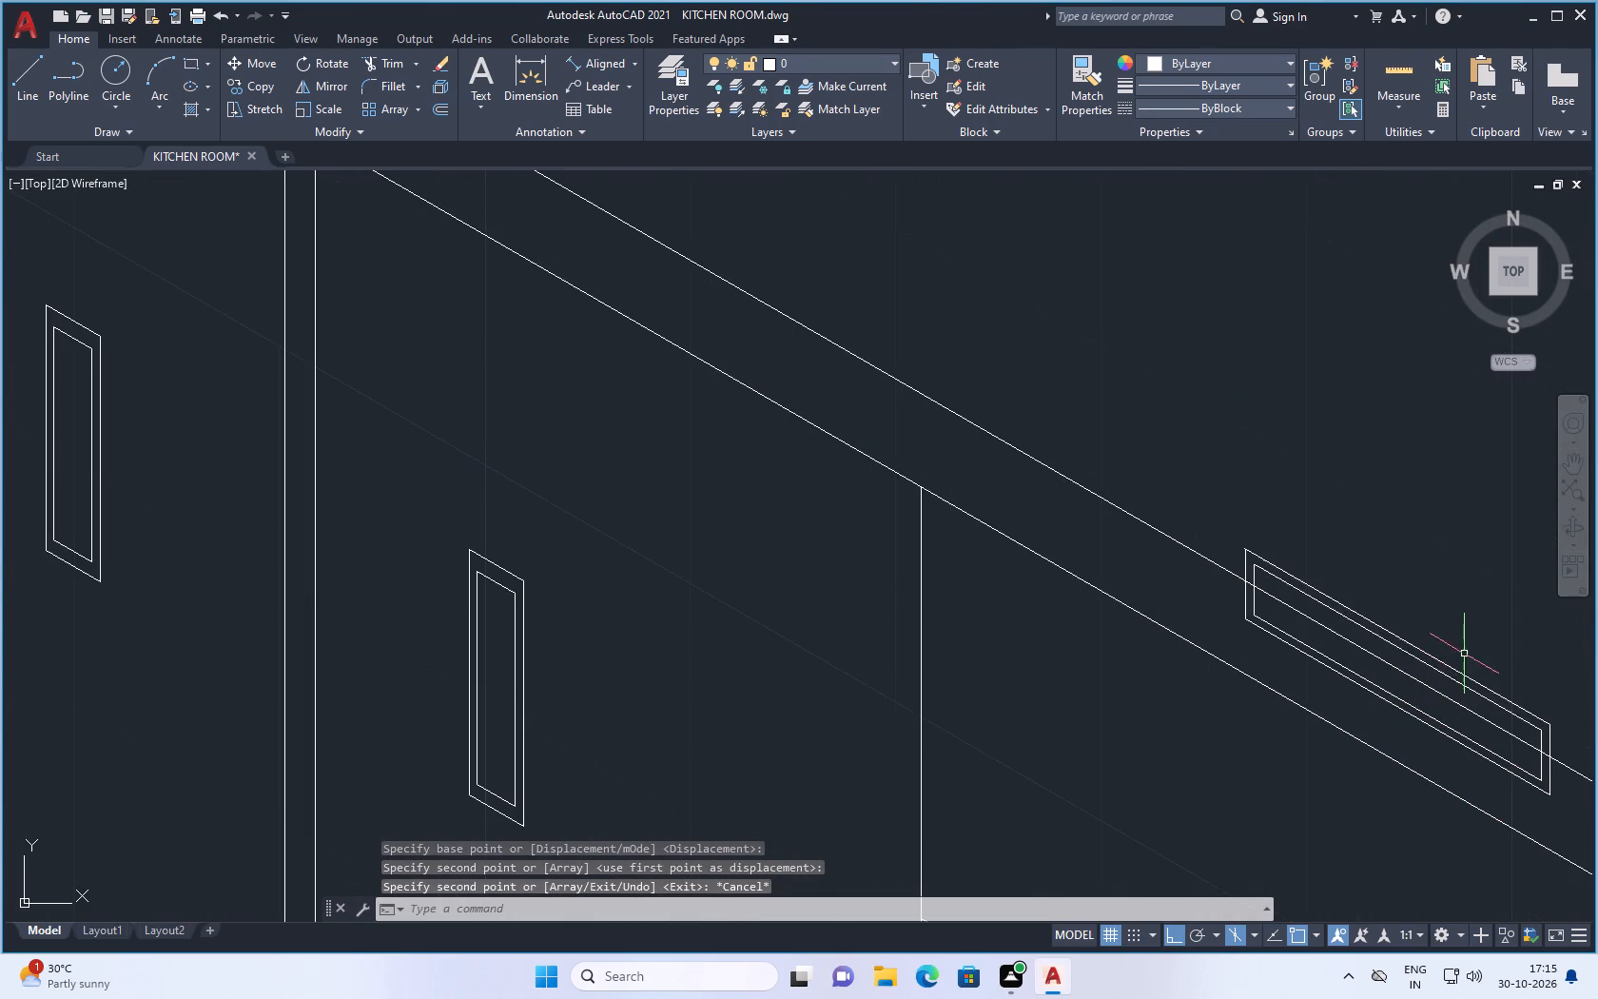
pyautogui.click(1464, 654)
pyautogui.click(1448, 683)
pyautogui.scroll(3, 1435, 723)
pyautogui.moveTo(1445, 720); pyautogui.dragTo(1420, 735)
pyautogui.click(1375, 766)
pyautogui.scroll(-3, 1416, 709)
pyautogui.scroll(3, 1134, 583)
pyautogui.scroll(-2, 1241, 692)
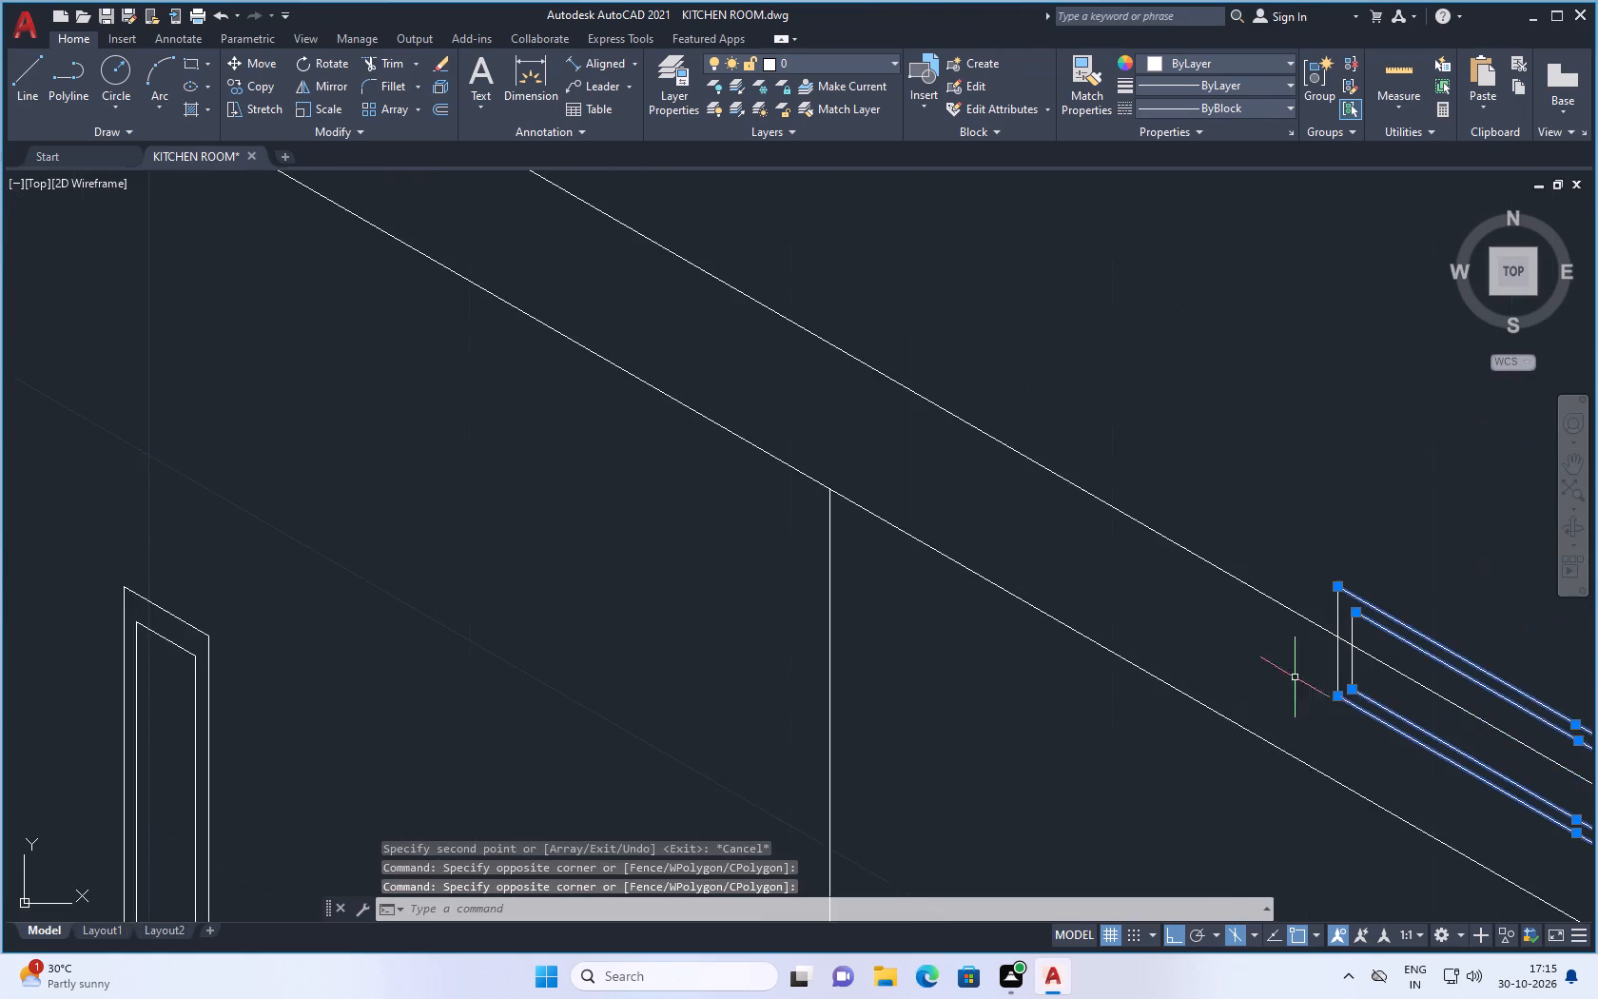
pyautogui.scroll(2, 1353, 688)
pyautogui.moveTo(1375, 654); pyautogui.dragTo(1330, 667)
pyautogui.click(1207, 699)
pyautogui.scroll(-3, 1198, 705)
pyautogui.scroll(1, 1510, 838)
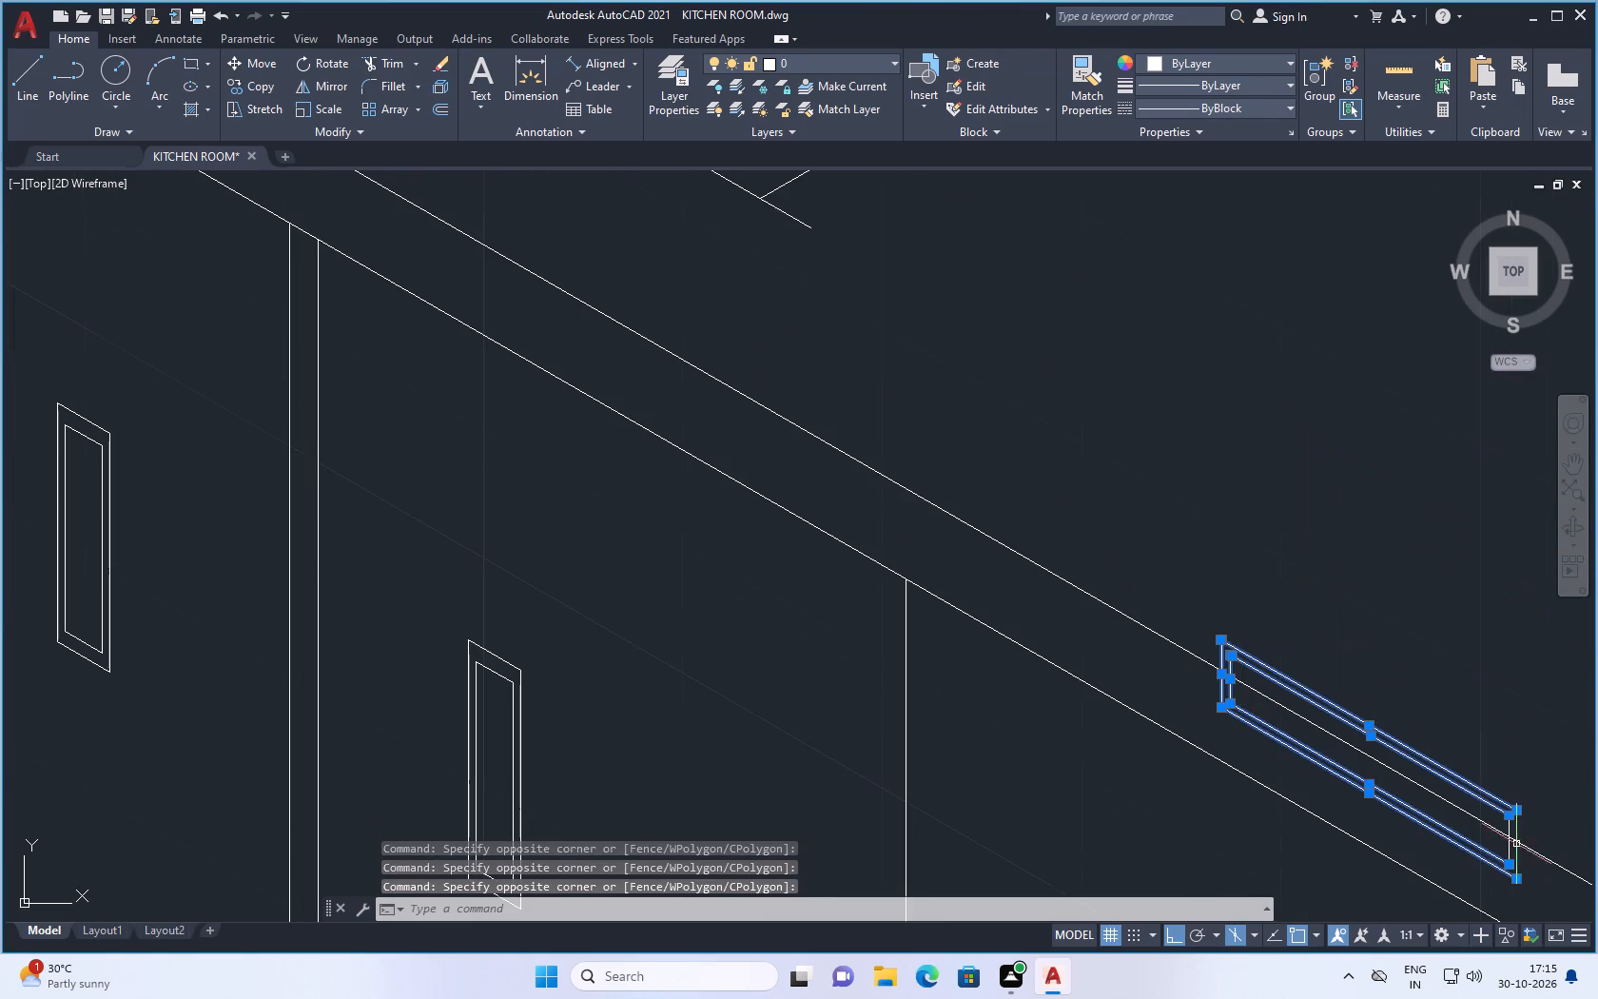
pyautogui.scroll(1, 1510, 838)
pyautogui.scroll(-1, 1384, 754)
pyautogui.scroll(2, 1438, 856)
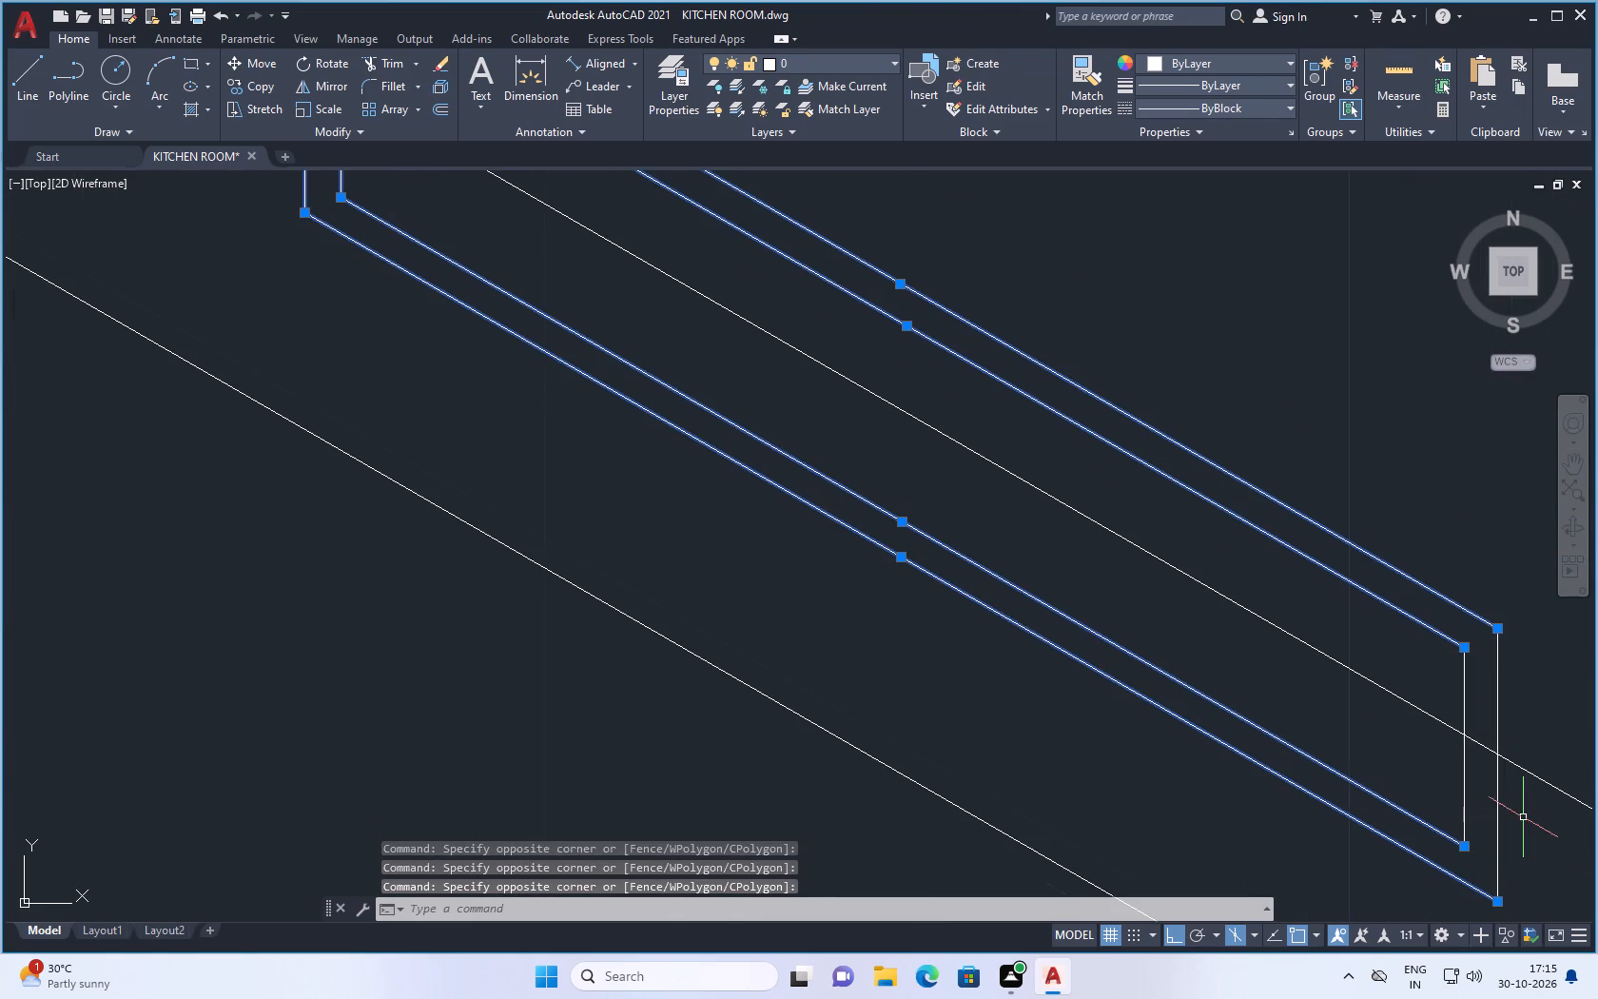
pyautogui.click(1523, 817)
pyautogui.click(1430, 802)
pyautogui.scroll(-2, 1425, 809)
pyautogui.rightClick(1333, 529)
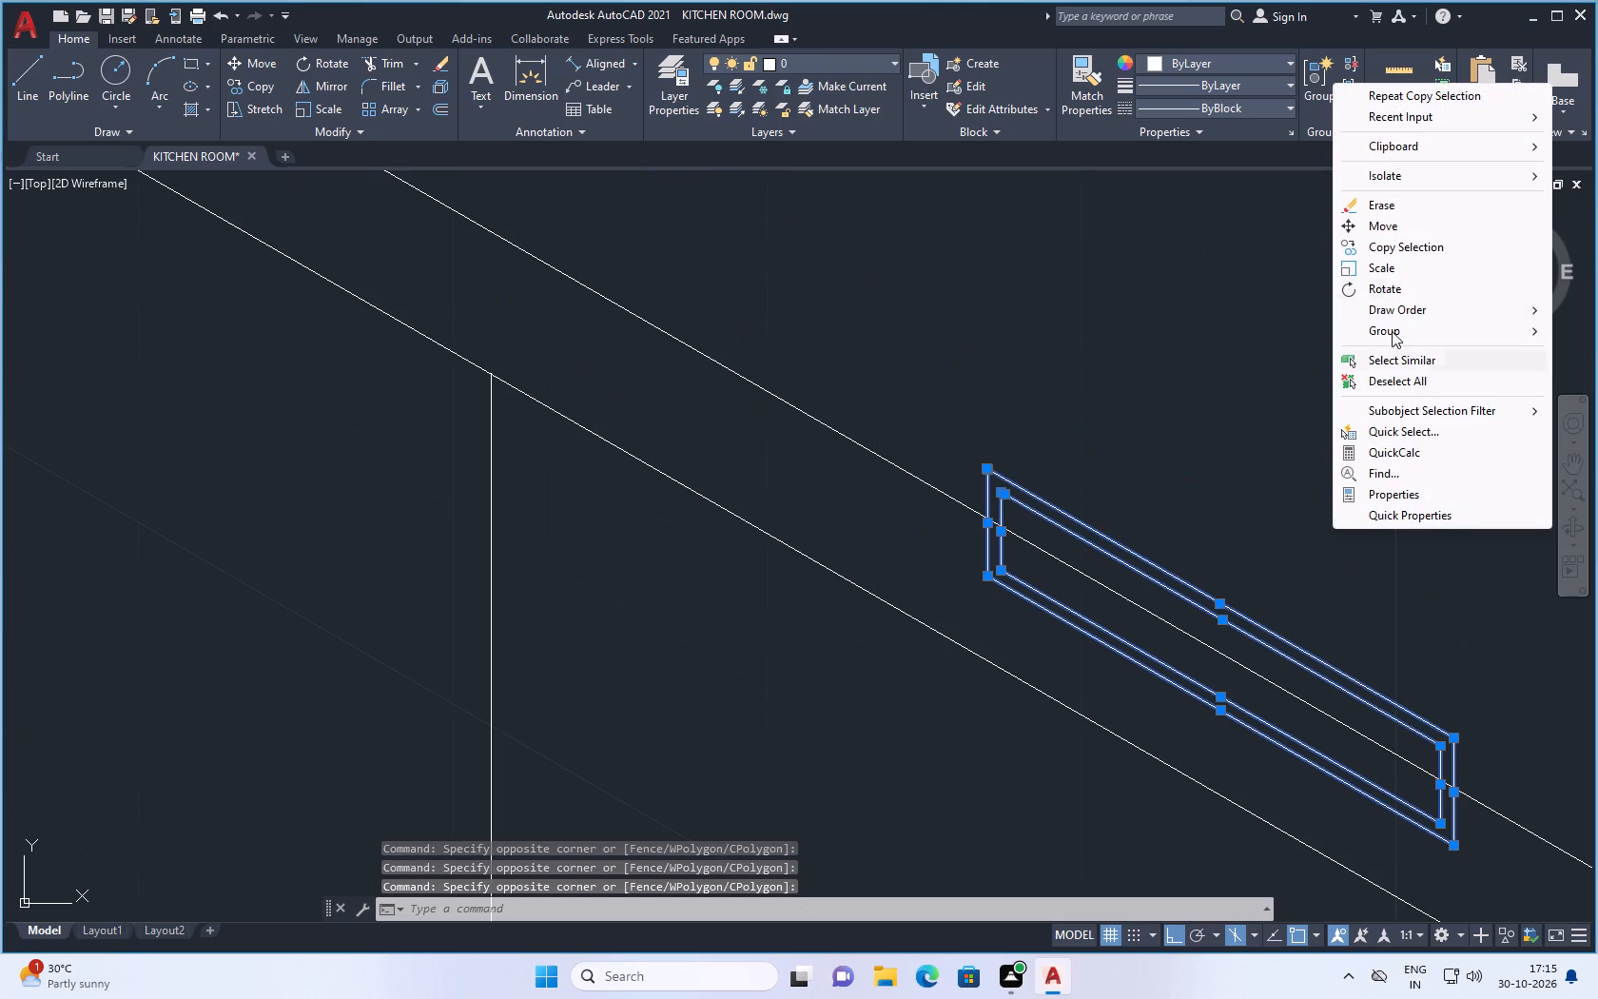
pyautogui.click(1411, 230)
pyautogui.click(1221, 687)
pyautogui.scroll(-2, 1179, 687)
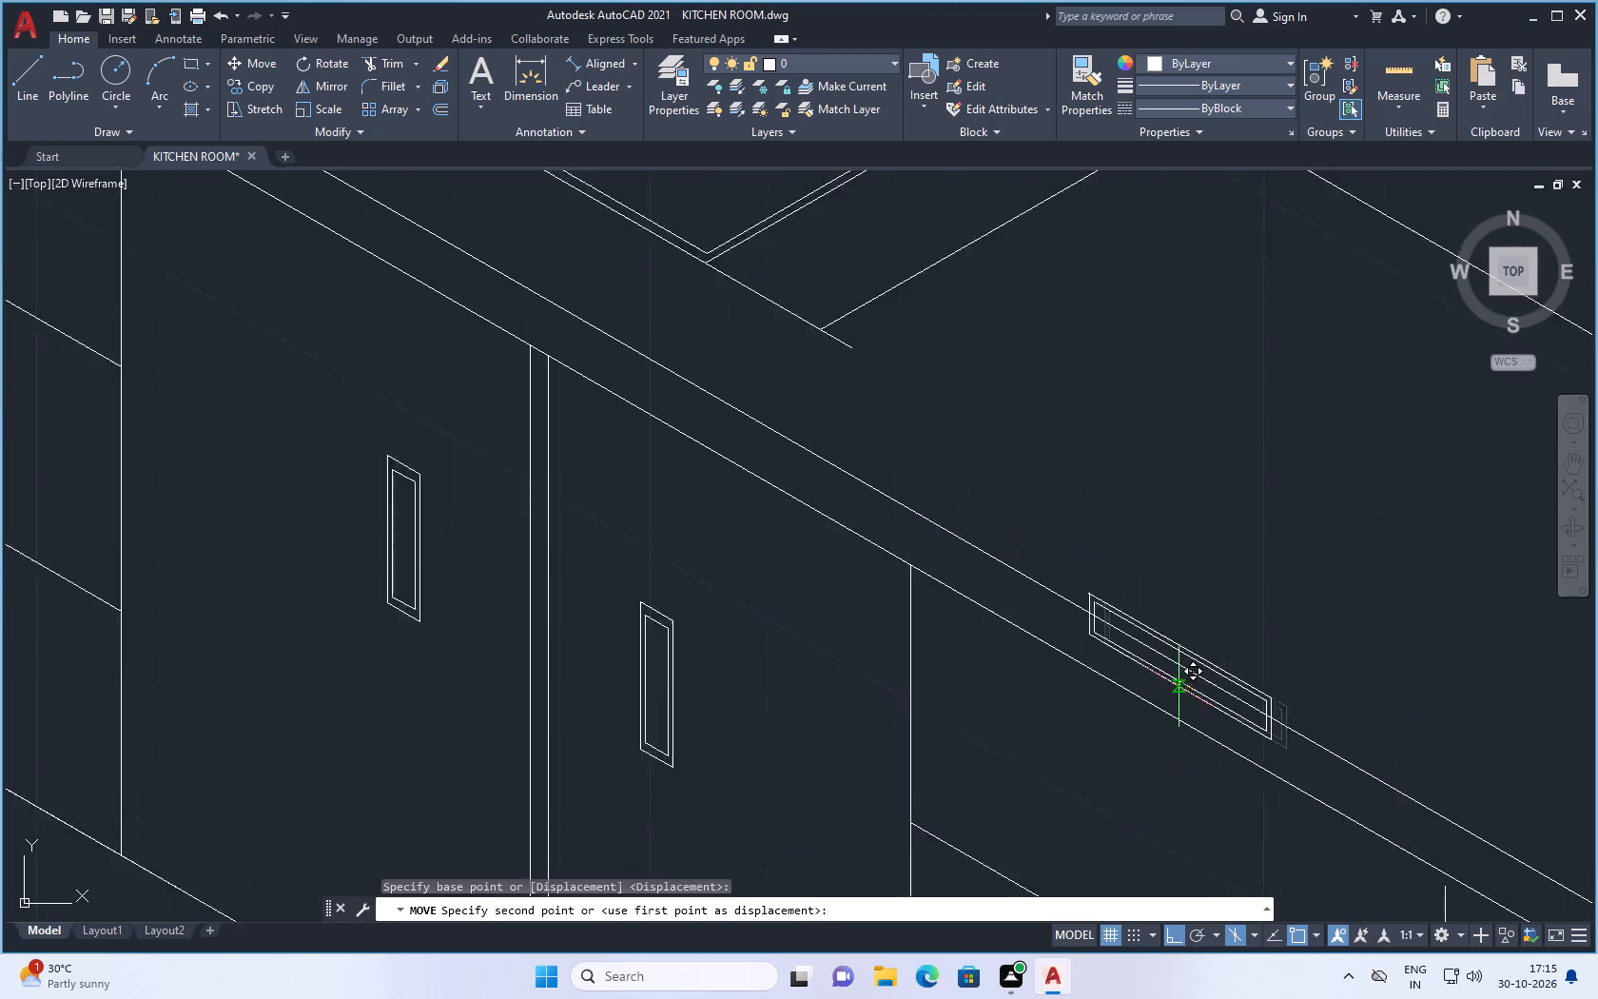
pyautogui.scroll(-1, 1179, 687)
pyautogui.click(1118, 777)
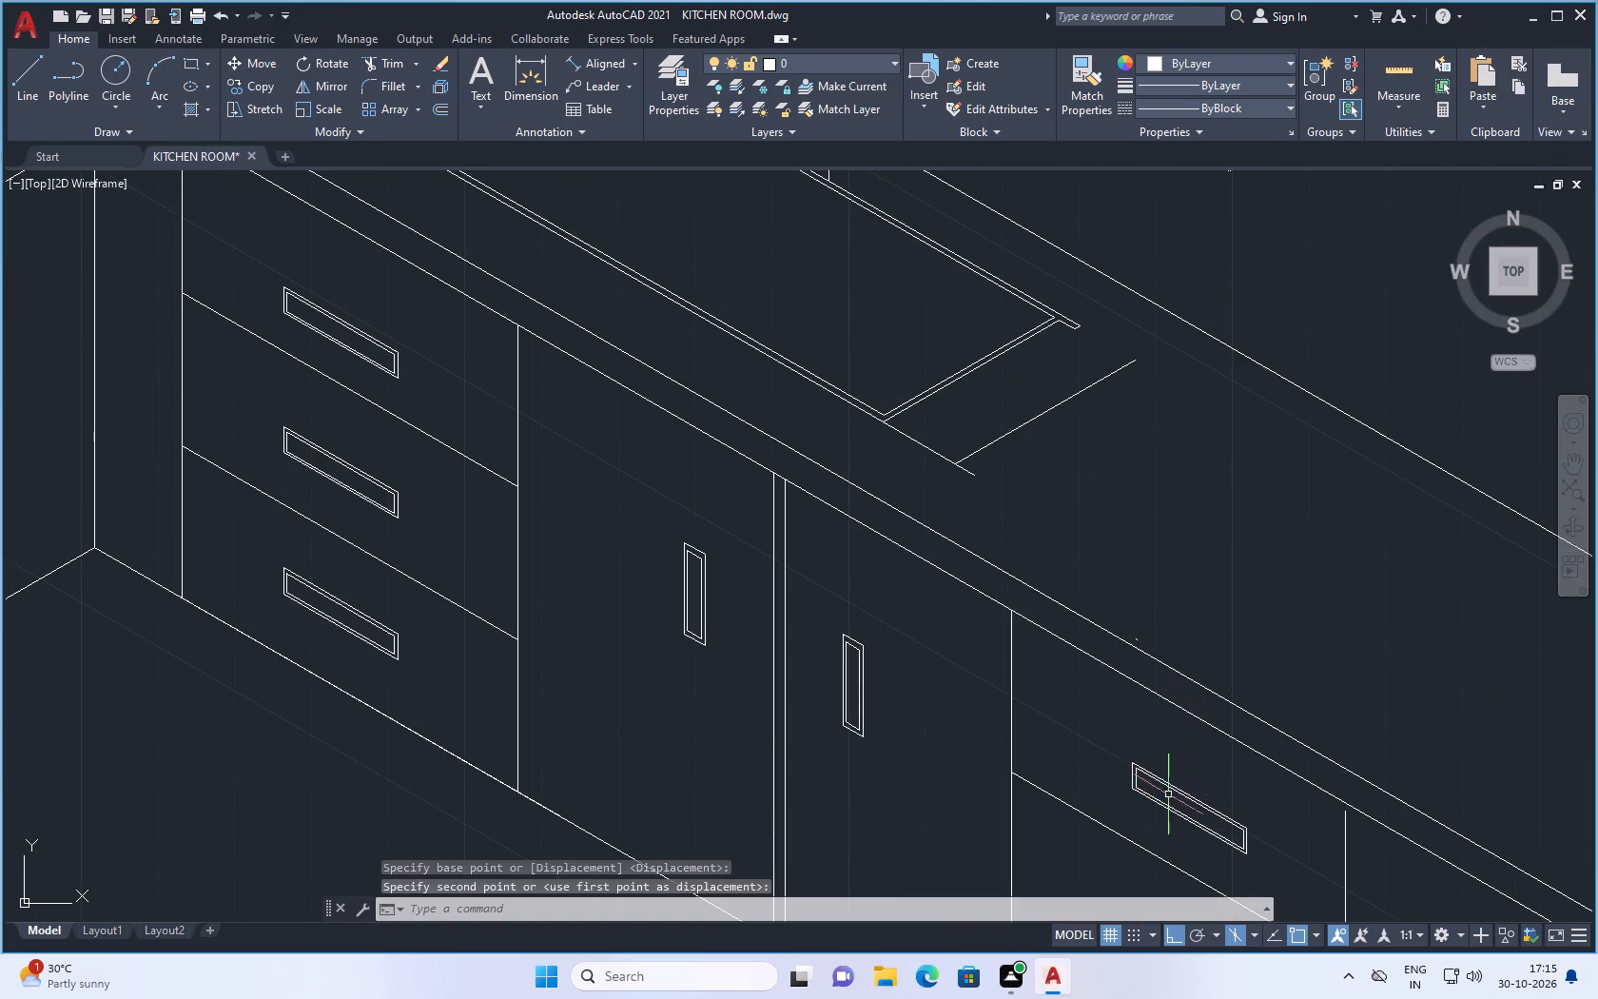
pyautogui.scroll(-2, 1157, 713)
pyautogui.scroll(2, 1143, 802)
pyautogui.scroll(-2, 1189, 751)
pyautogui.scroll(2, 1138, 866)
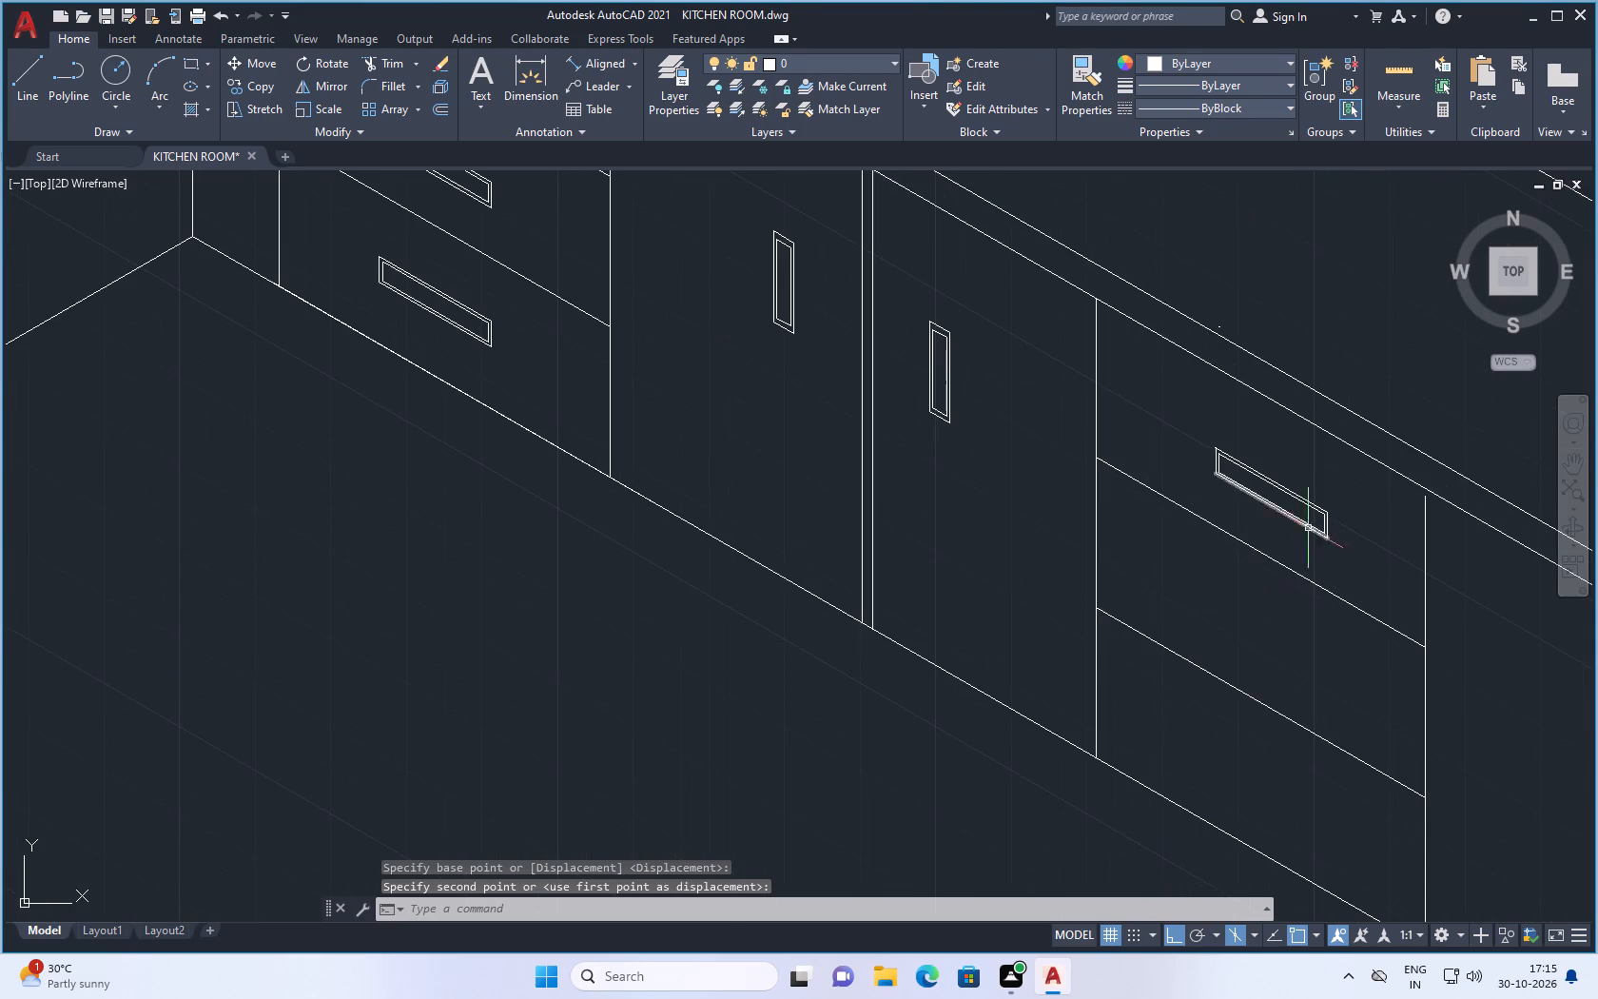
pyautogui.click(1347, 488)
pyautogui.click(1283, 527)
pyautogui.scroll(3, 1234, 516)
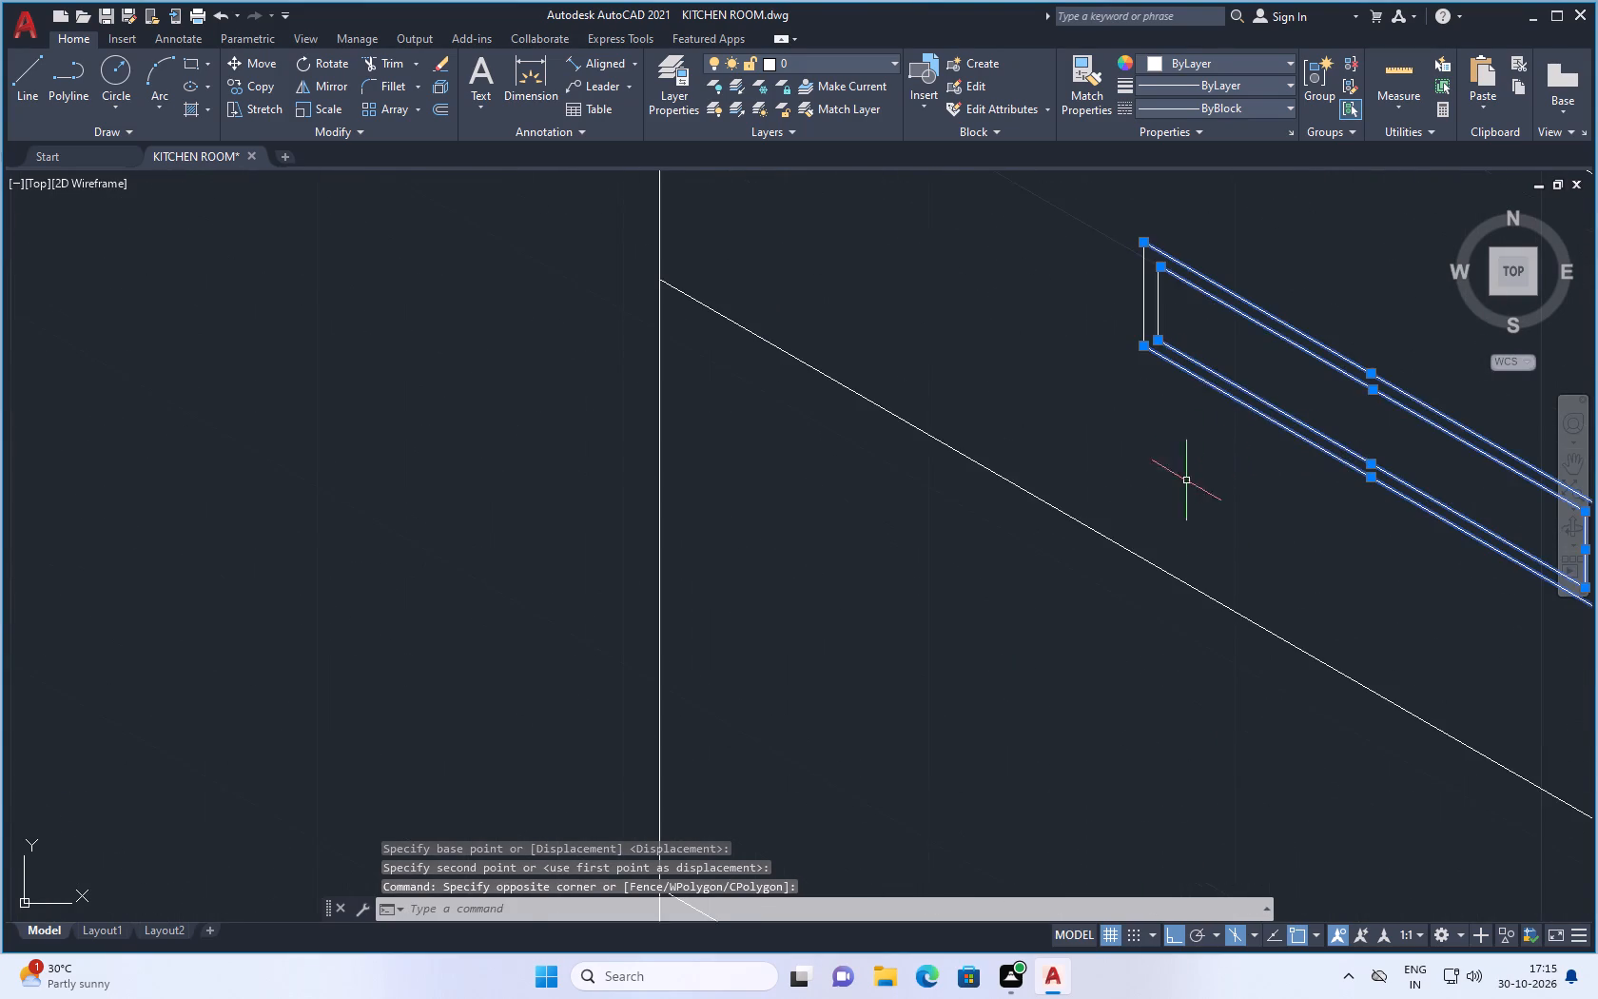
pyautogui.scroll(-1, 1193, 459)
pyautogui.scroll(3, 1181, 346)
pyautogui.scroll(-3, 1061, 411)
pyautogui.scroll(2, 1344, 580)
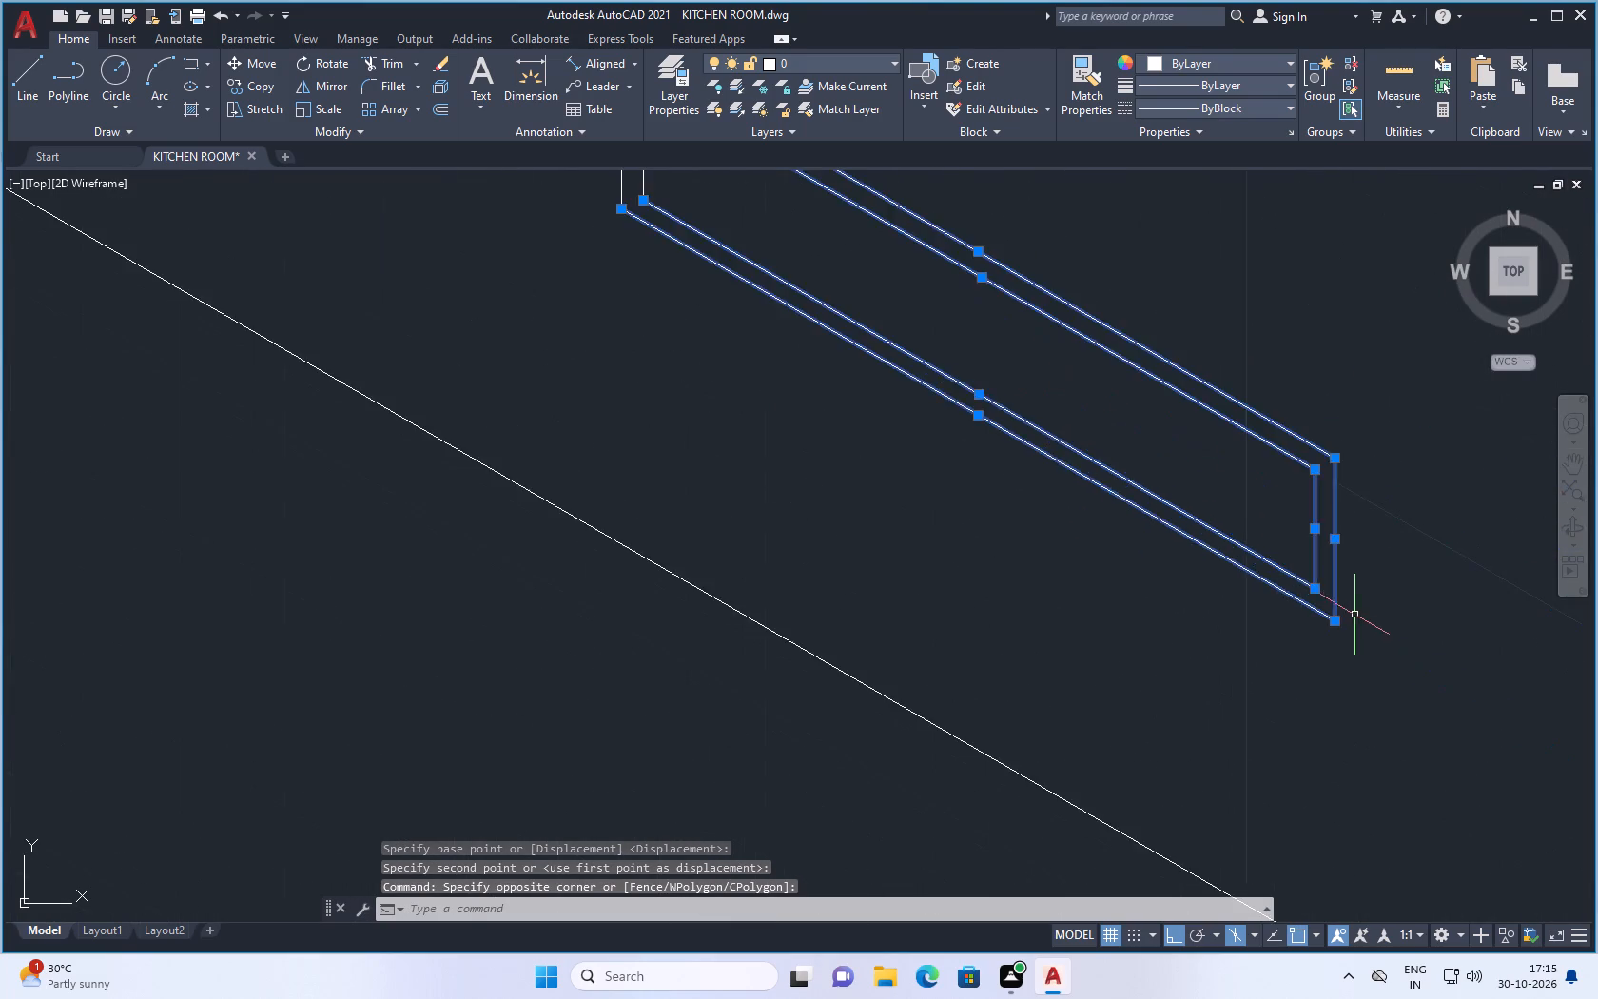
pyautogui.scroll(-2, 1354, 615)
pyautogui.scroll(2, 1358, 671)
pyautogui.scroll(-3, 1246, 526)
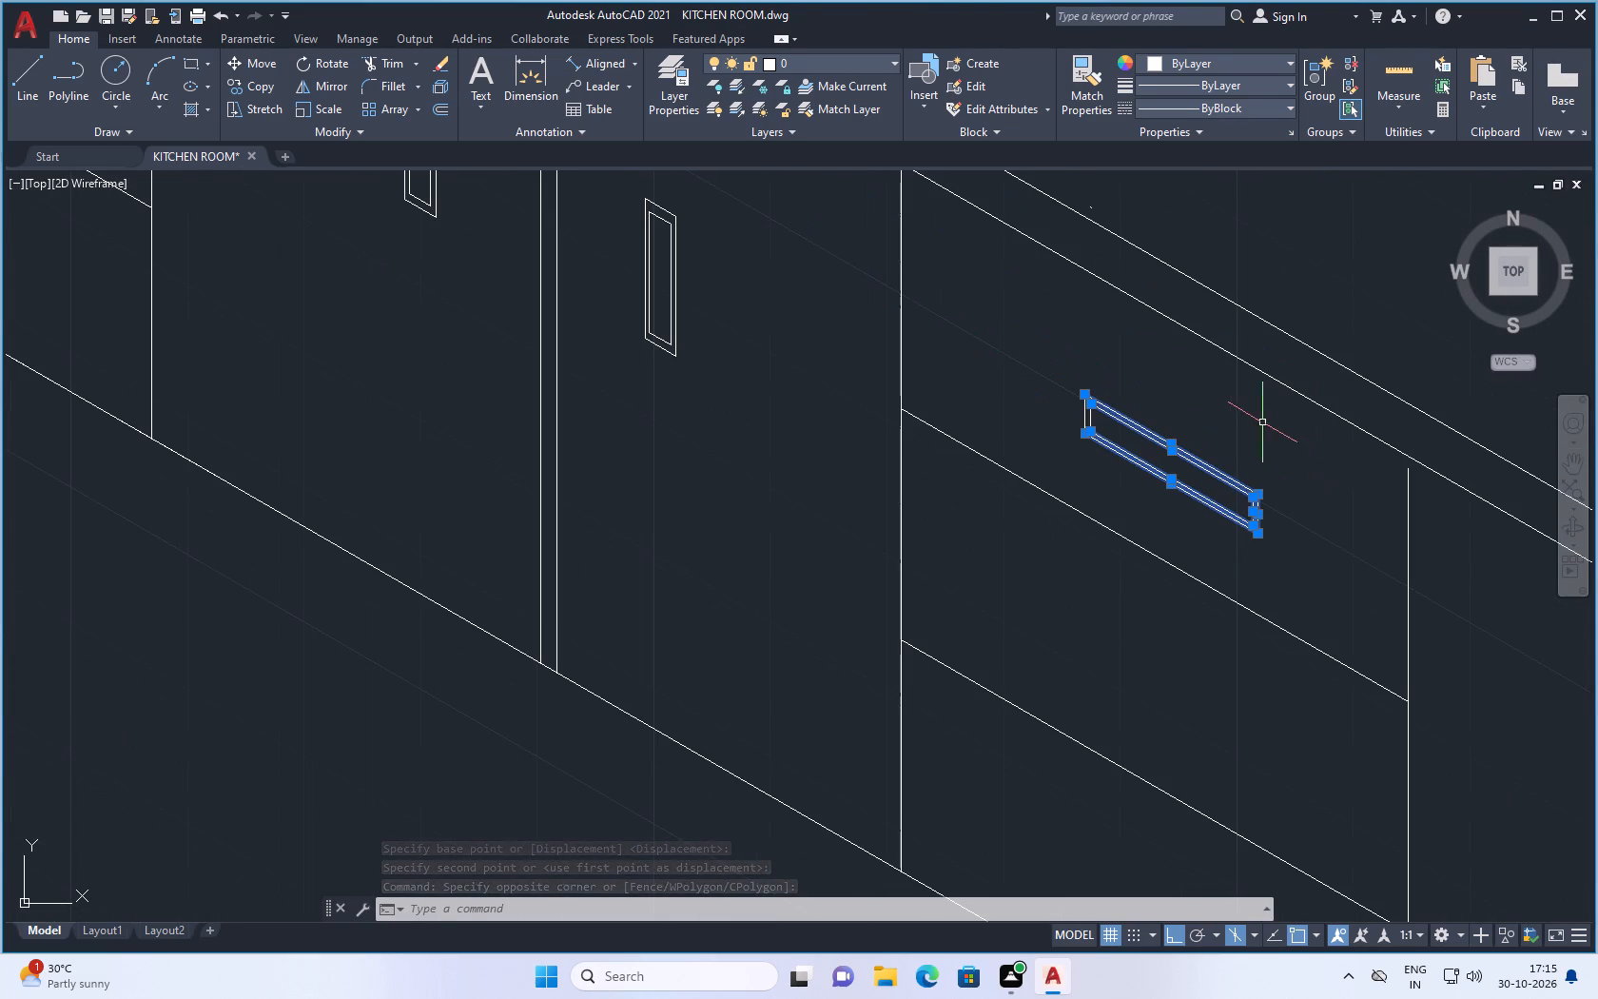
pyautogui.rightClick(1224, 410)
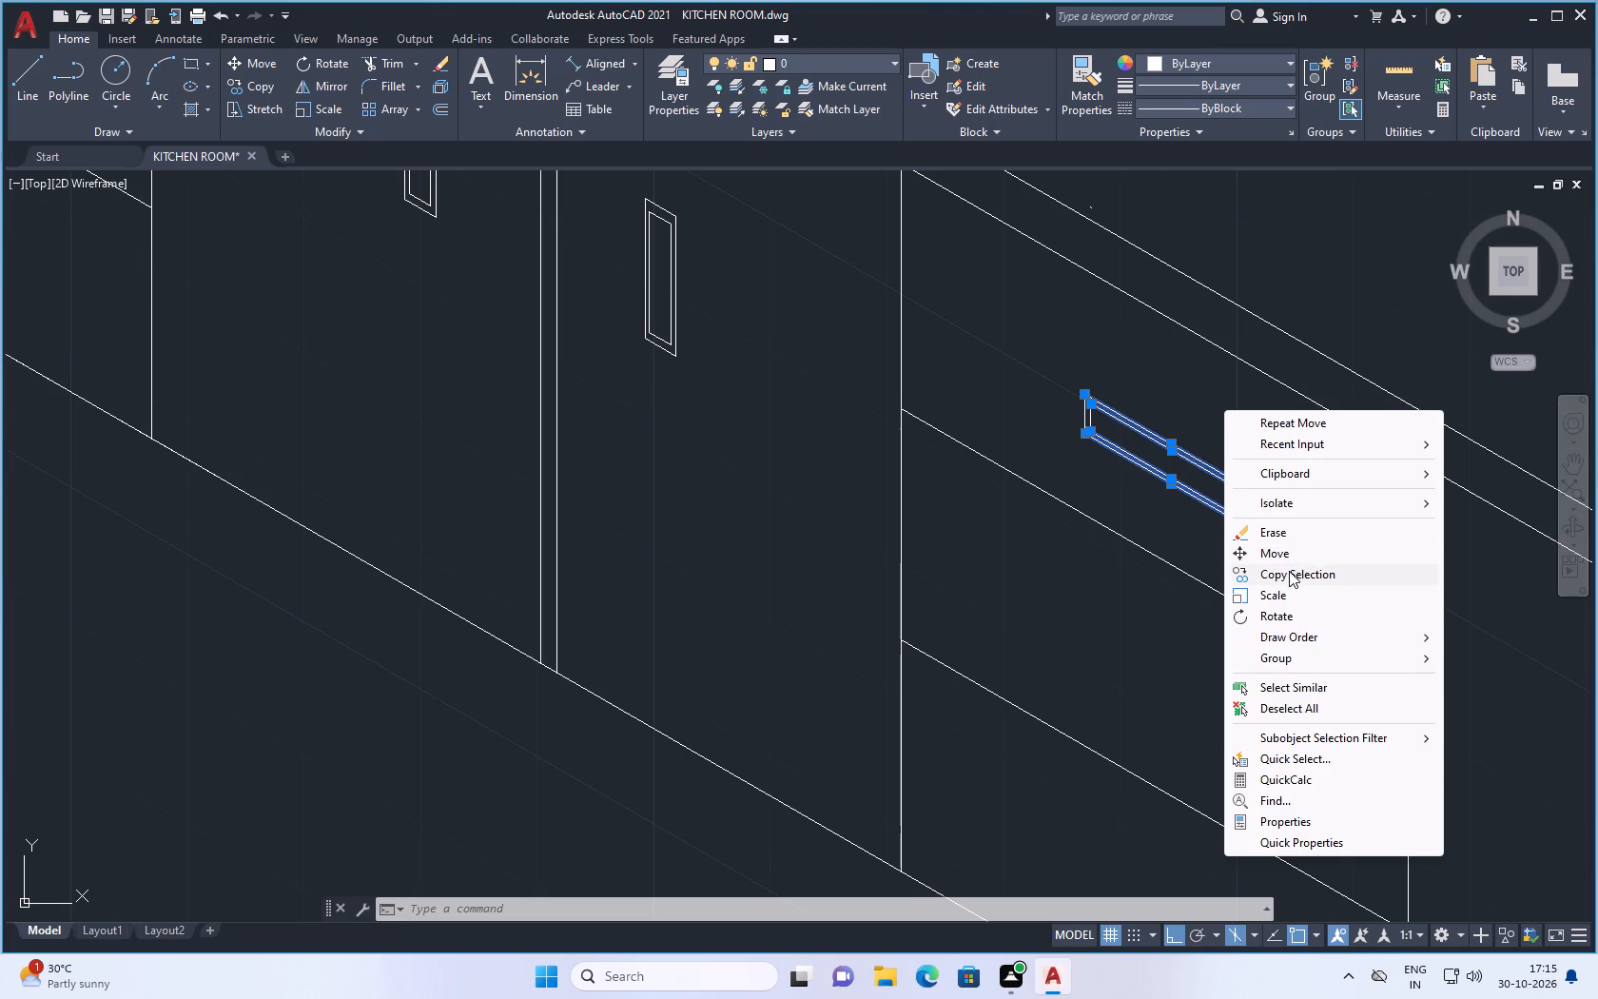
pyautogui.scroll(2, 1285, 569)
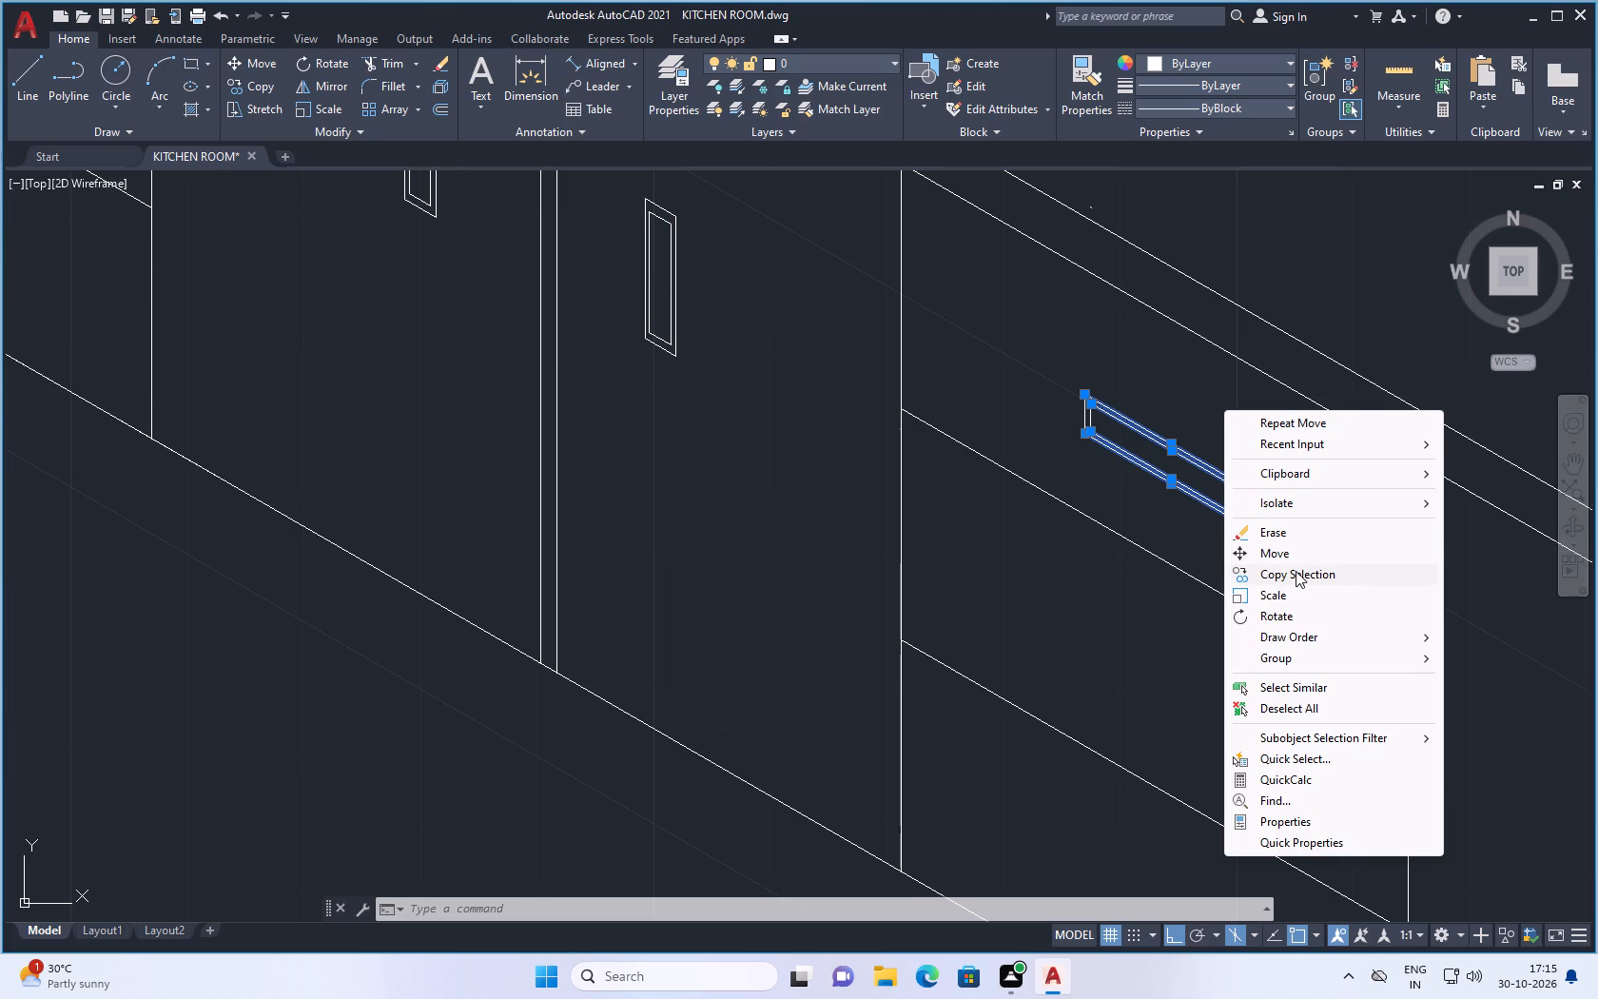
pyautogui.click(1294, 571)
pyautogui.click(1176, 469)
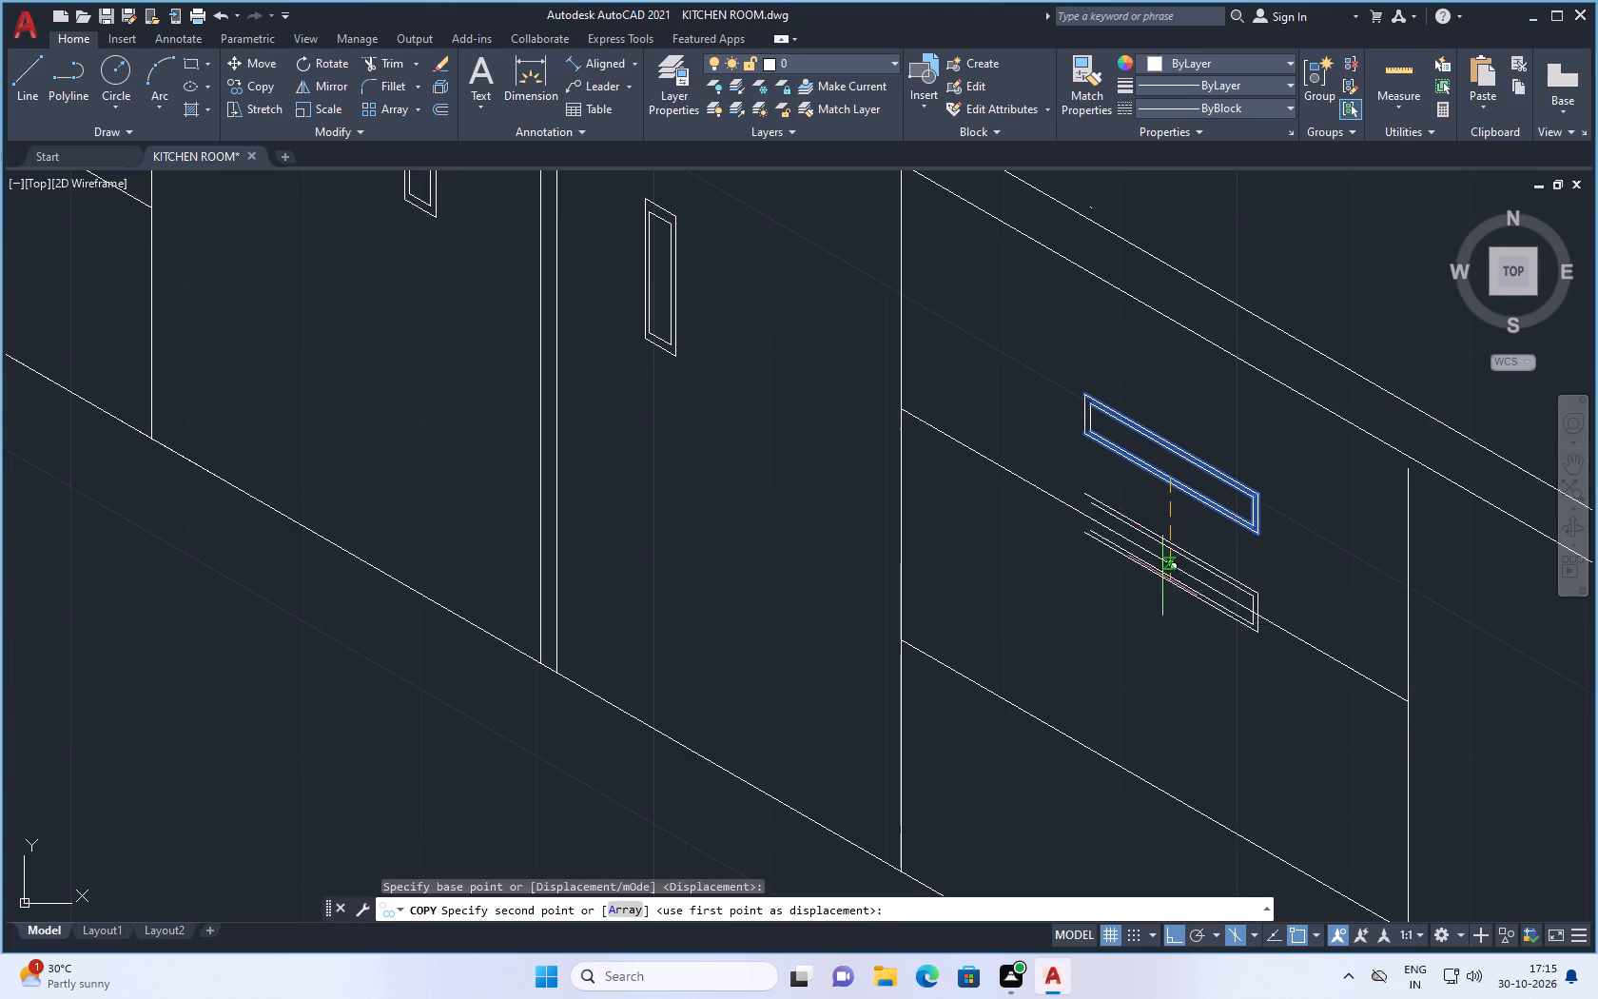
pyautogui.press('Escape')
# Copy the new cabinet's complete top drawer handle straight down onto its middle and bottom drawer fronts.
pyautogui.scroll(1, 1152, 477)
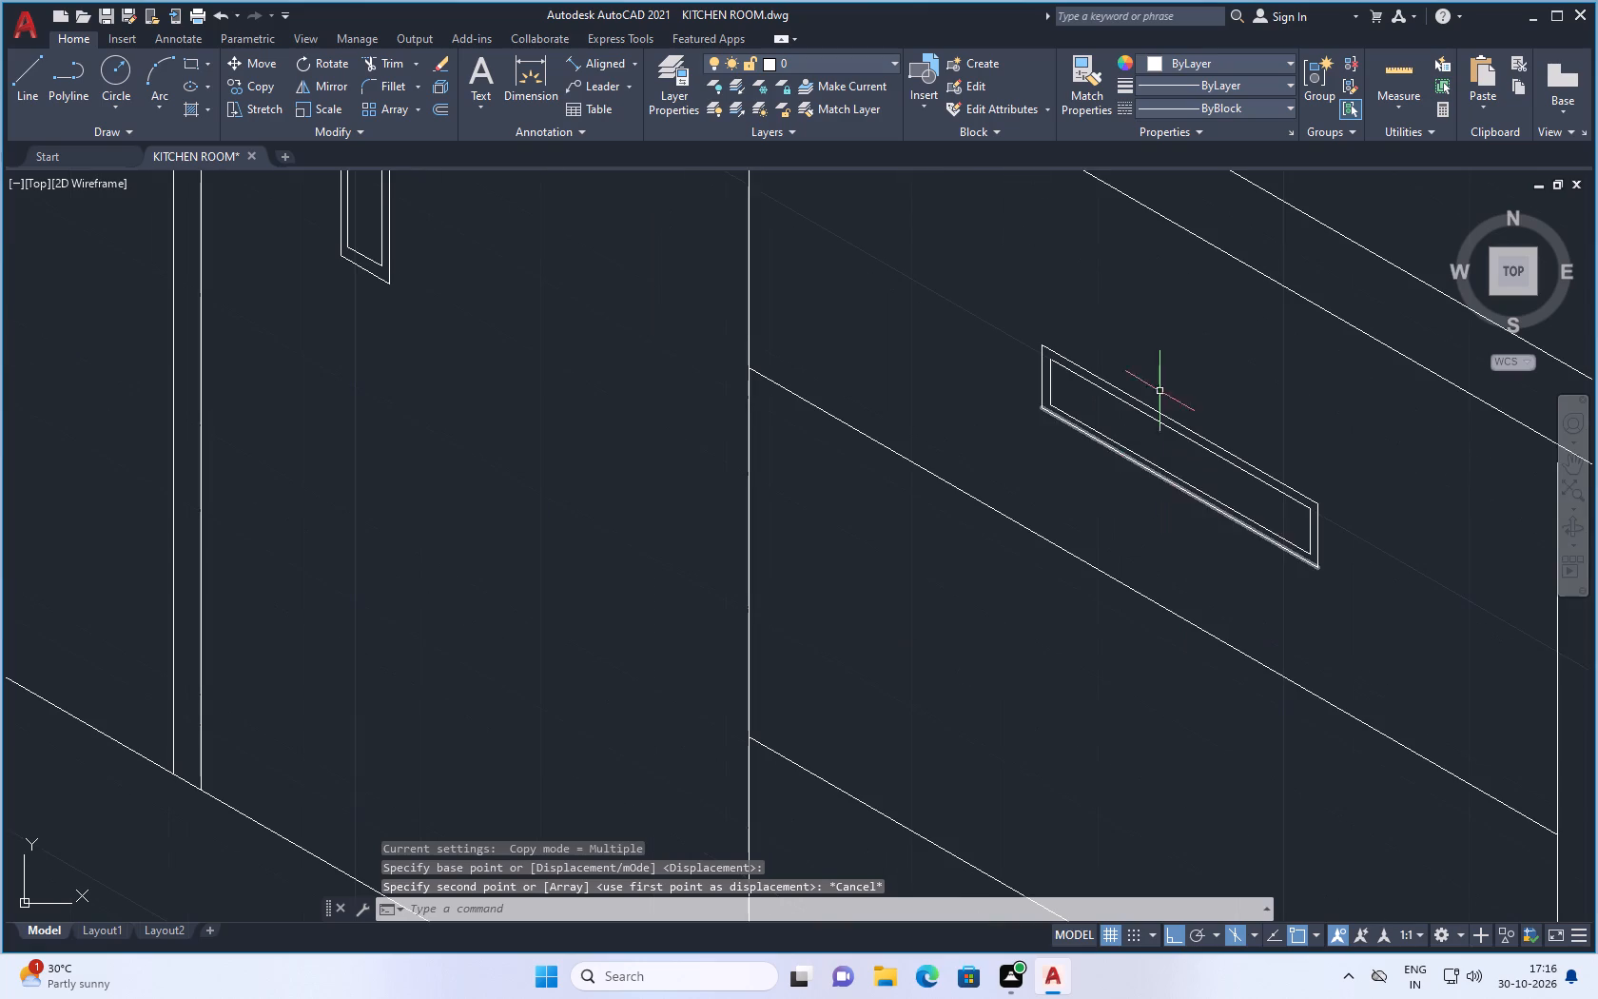
pyautogui.moveTo(1106, 306); pyautogui.dragTo(1096, 316)
pyautogui.click(1019, 442)
pyautogui.scroll(2, 1209, 544)
pyautogui.scroll(-2, 1194, 542)
pyautogui.scroll(2, 1299, 517)
pyautogui.moveTo(1365, 497); pyautogui.dragTo(1323, 519)
pyautogui.click(1215, 583)
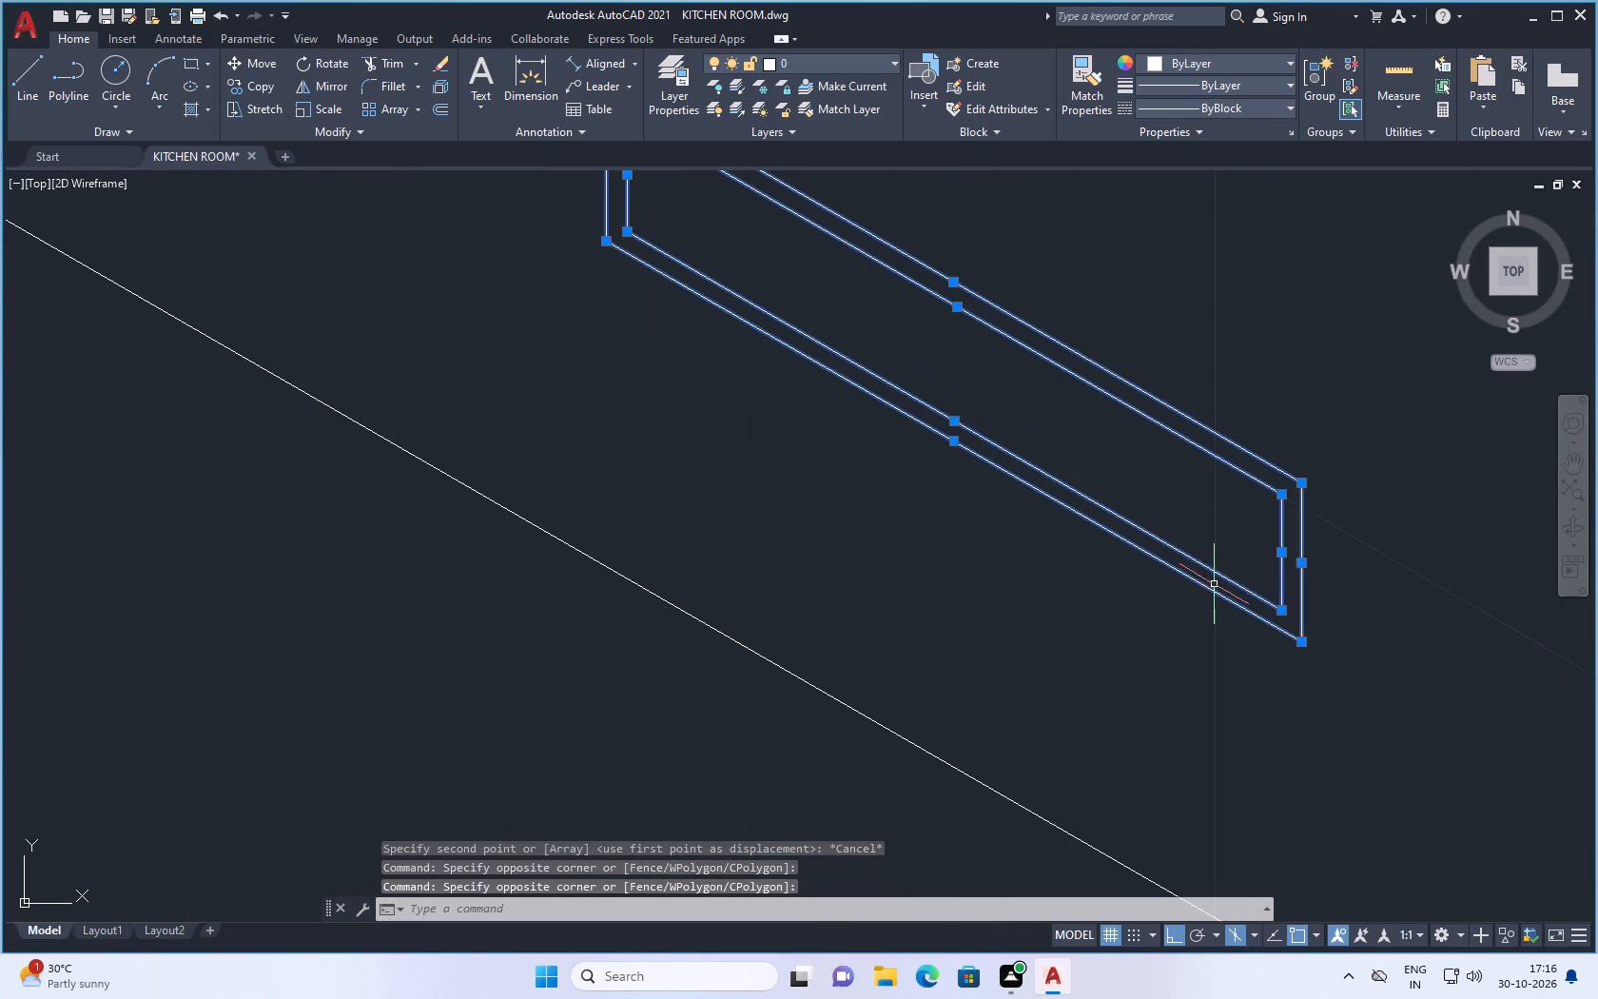
pyautogui.scroll(-2, 1219, 584)
pyautogui.scroll(2, 1064, 506)
pyautogui.scroll(-3, 926, 450)
pyautogui.rightClick(936, 360)
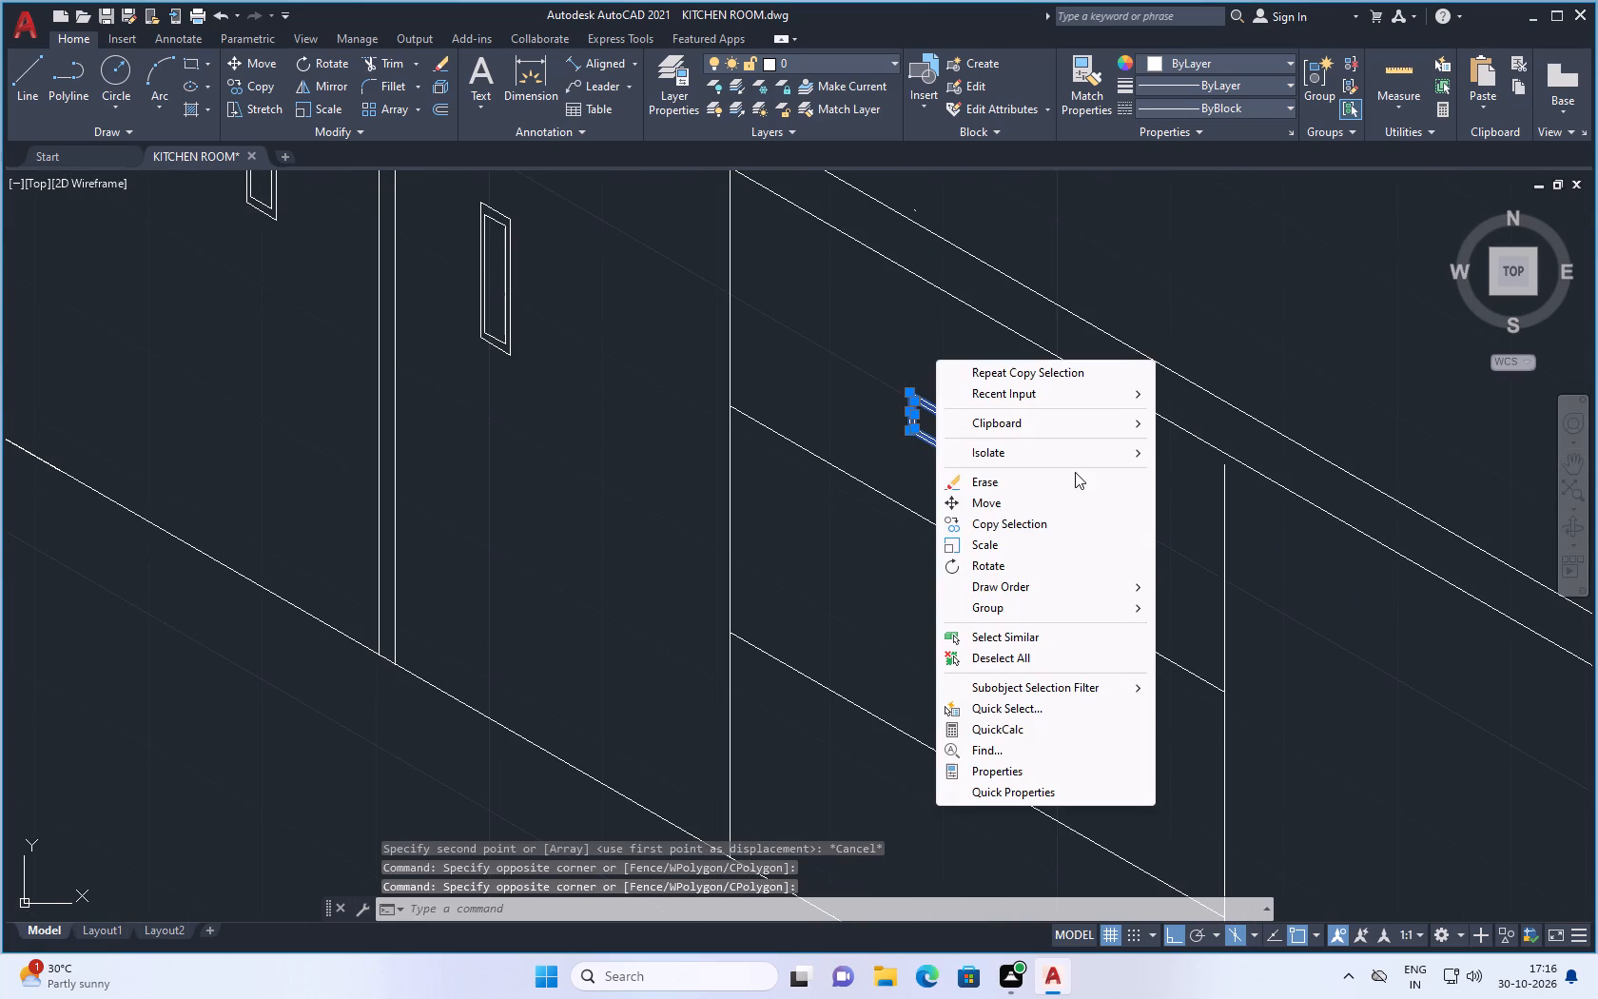
pyautogui.click(1008, 520)
pyautogui.click(982, 468)
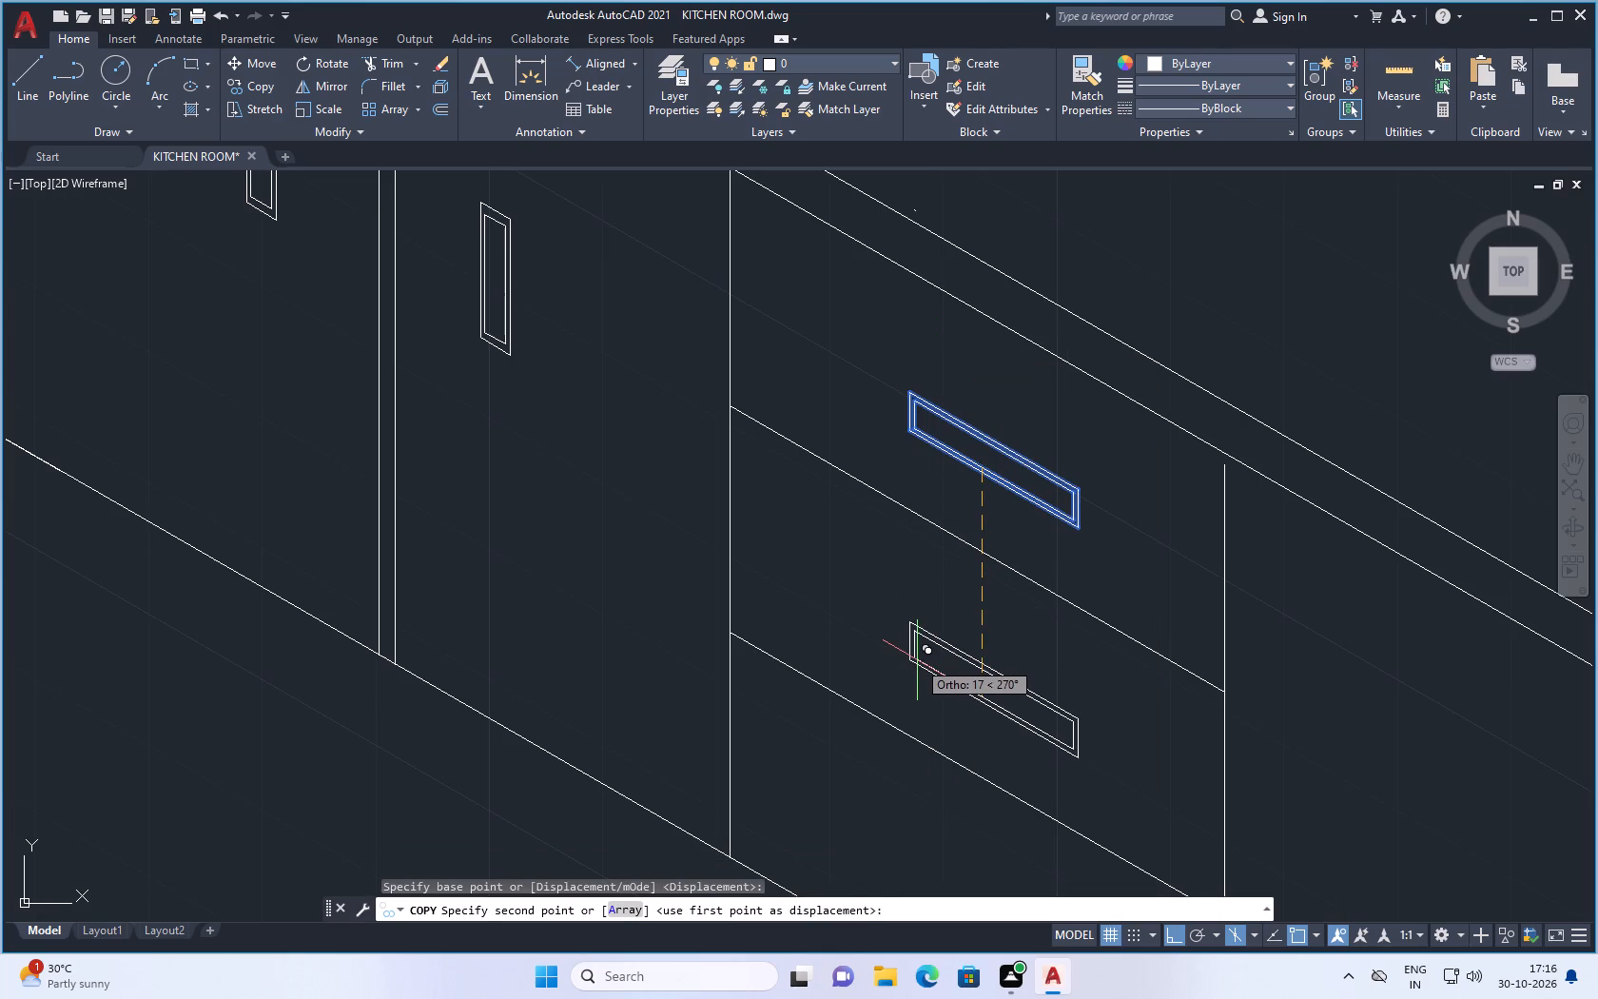
pyautogui.click(917, 660)
pyautogui.scroll(-2, 974, 636)
pyautogui.click(958, 731)
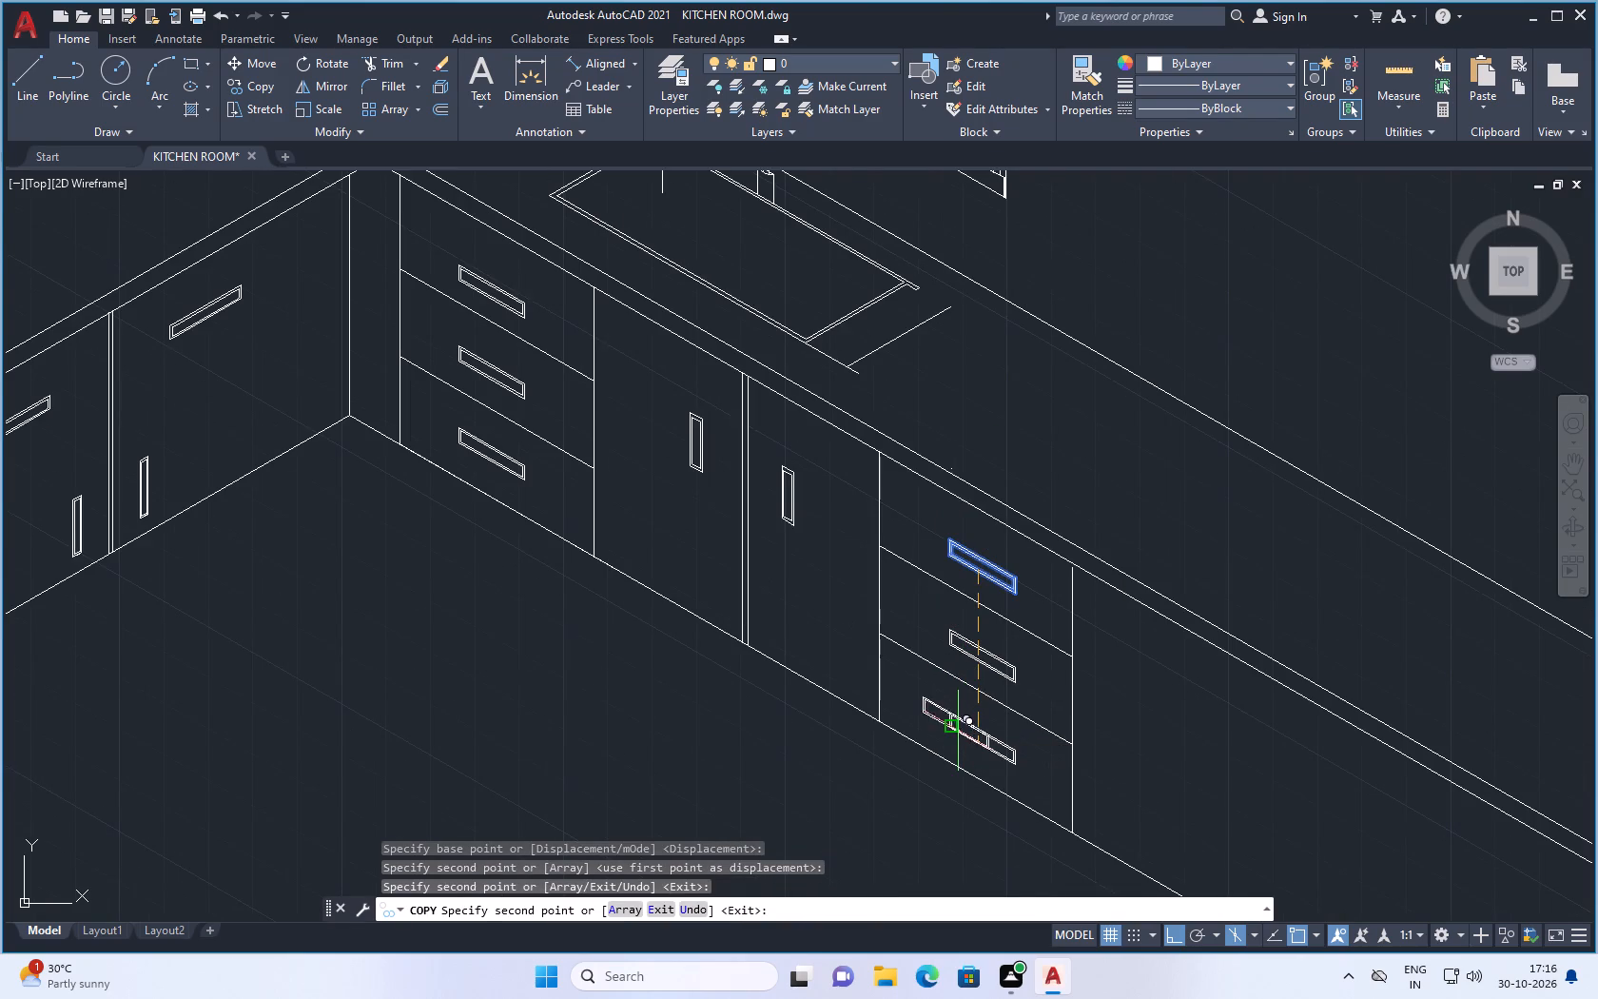
pyautogui.press('Escape')
# Save the kitchen drawing.
pyautogui.scroll(-3, 1028, 700)
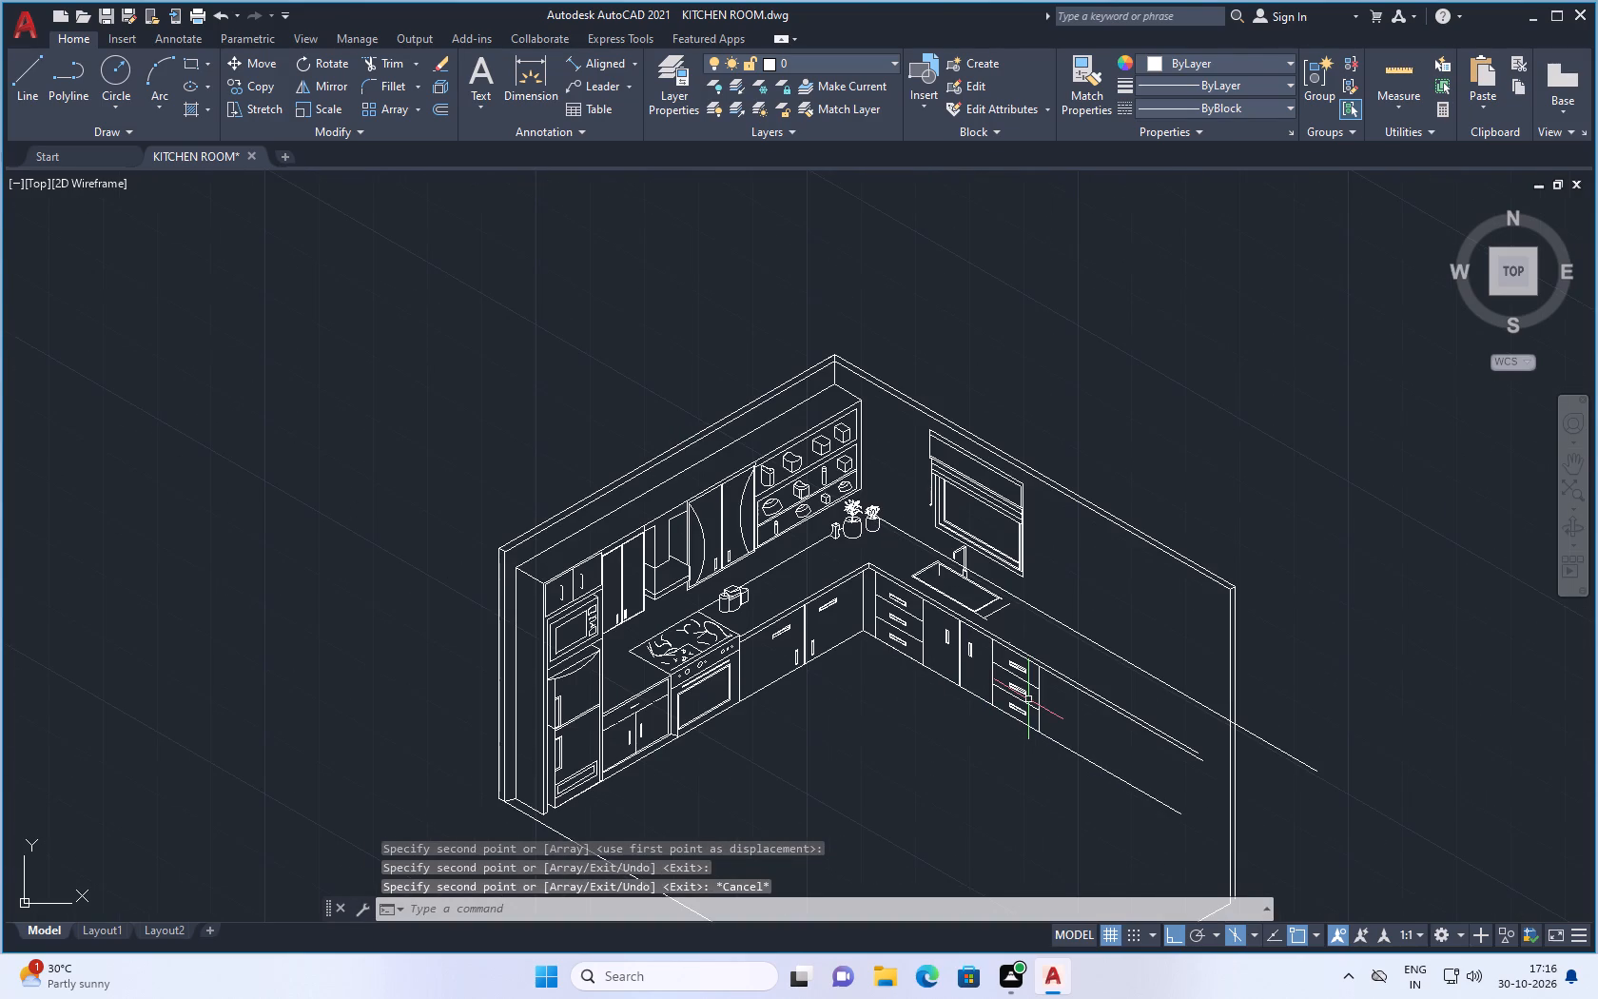
pyautogui.hotkey('ctrl', 's')
pyautogui.hotkey('ctrl', 's')
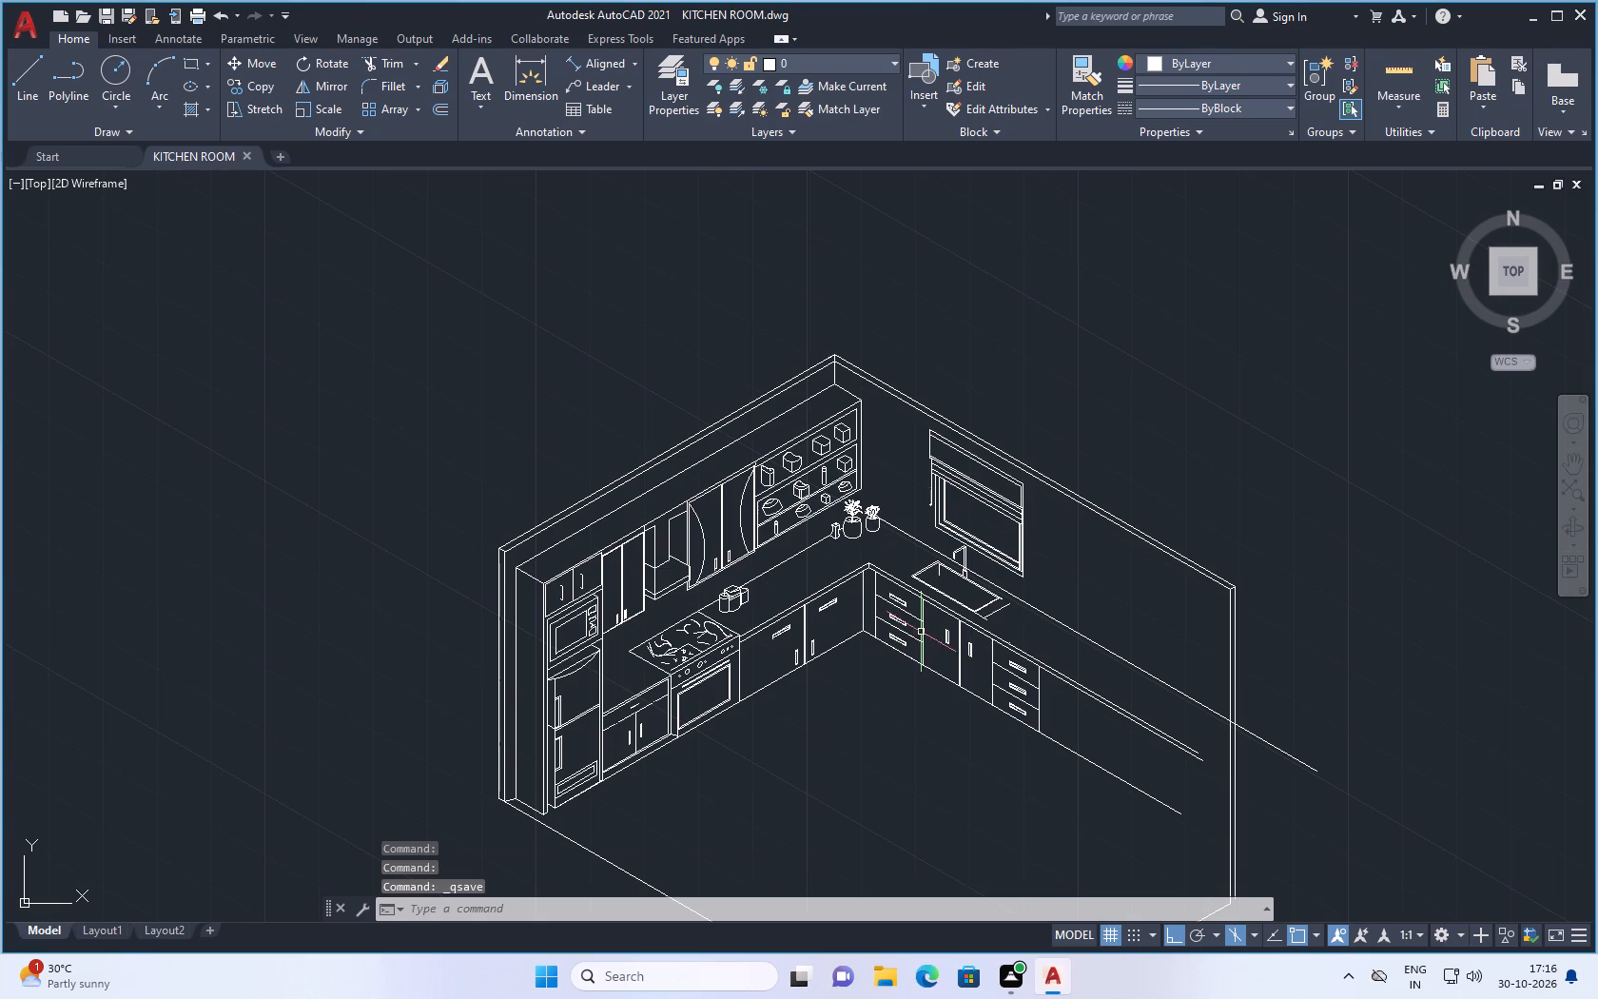
# In the top isoplane, draw a line across the countertop from its front edge above the second drawer cabinet's end past the back edge.
pyautogui.scroll(-3, 783, 637)
pyautogui.scroll(3, 811, 676)
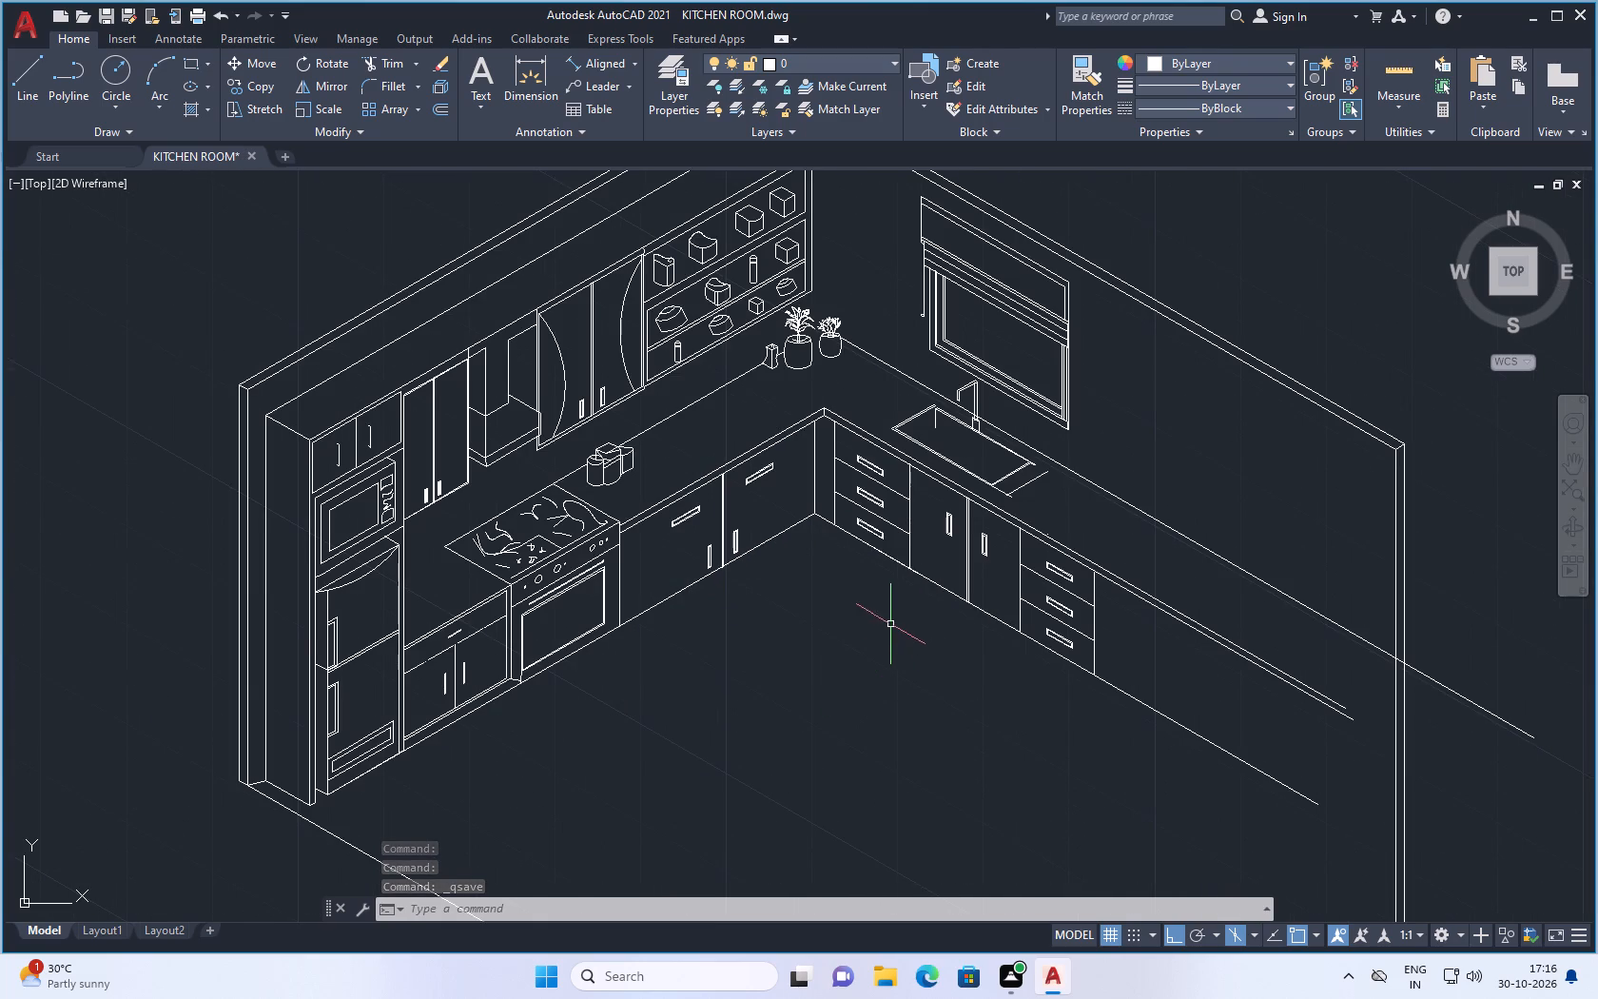
pyautogui.scroll(1, 1064, 669)
pyautogui.scroll(-1, 1050, 671)
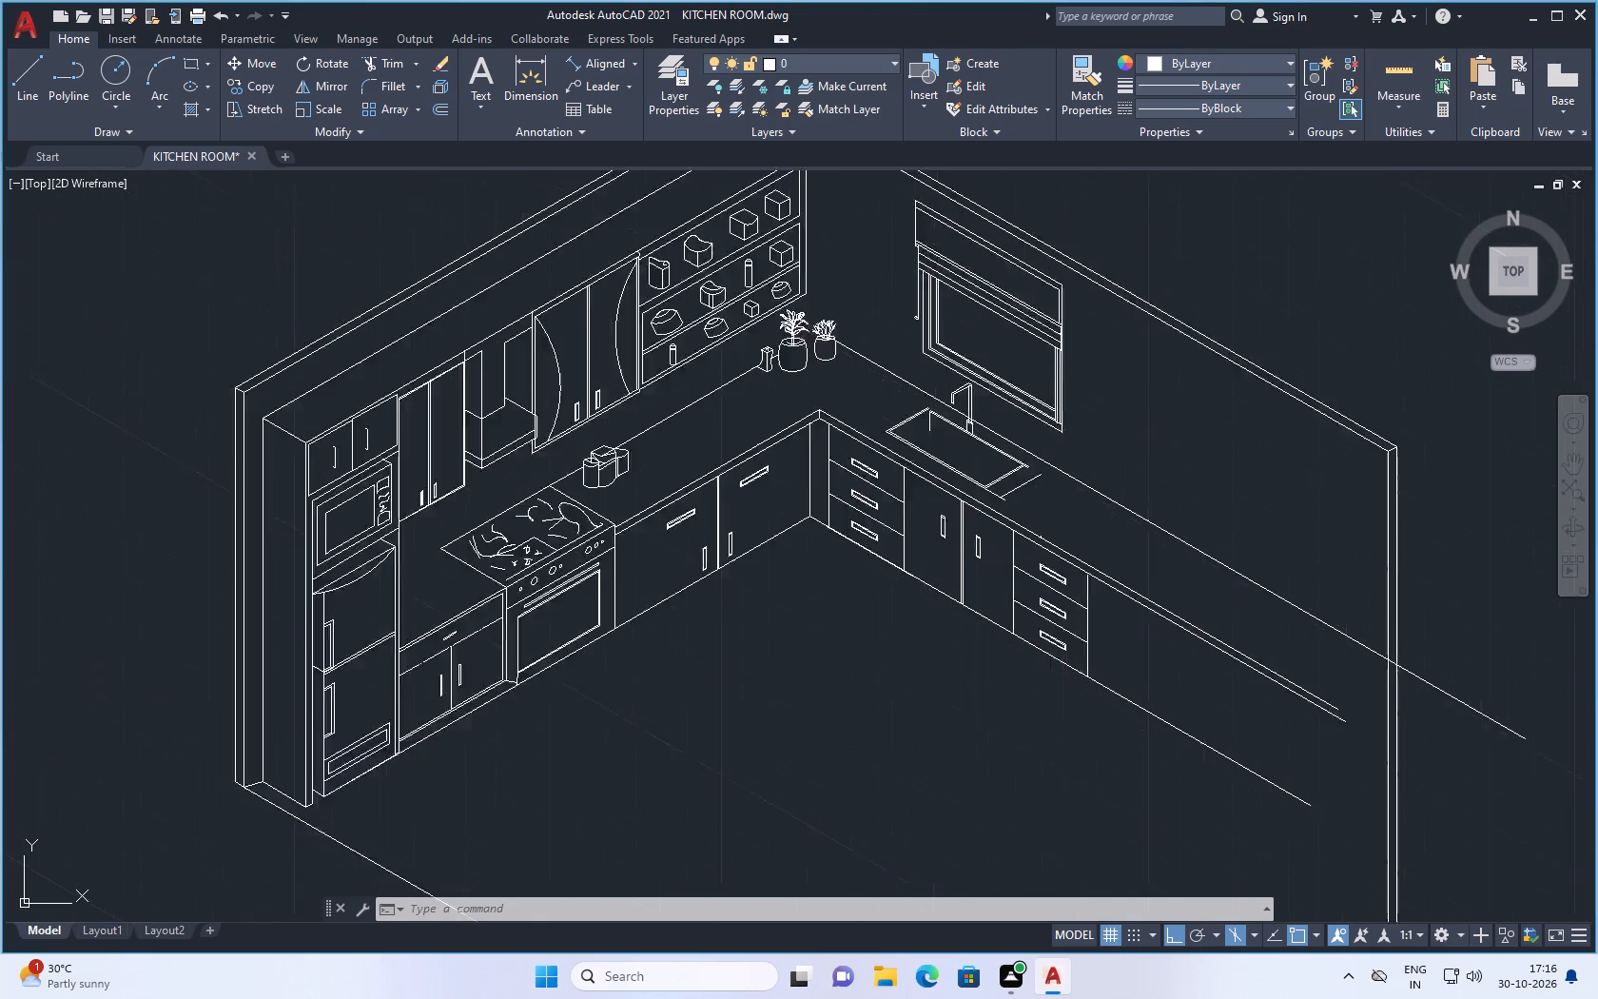
pyautogui.scroll(-1, 1047, 671)
pyautogui.scroll(1, 1107, 603)
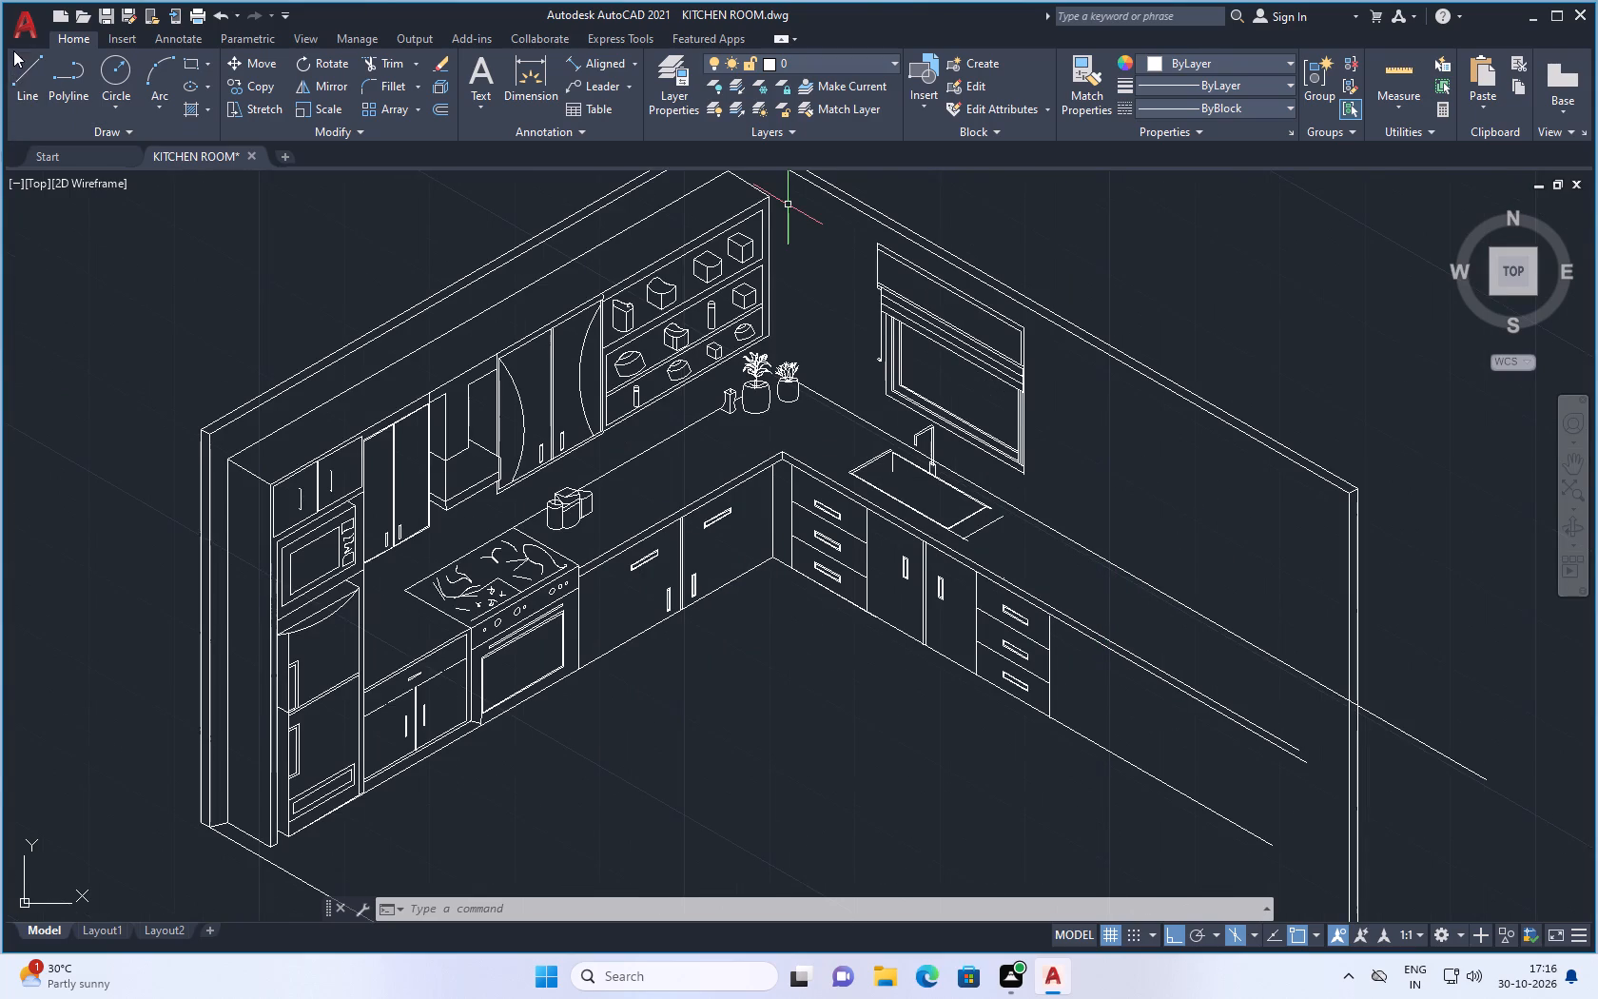
pyautogui.click(23, 81)
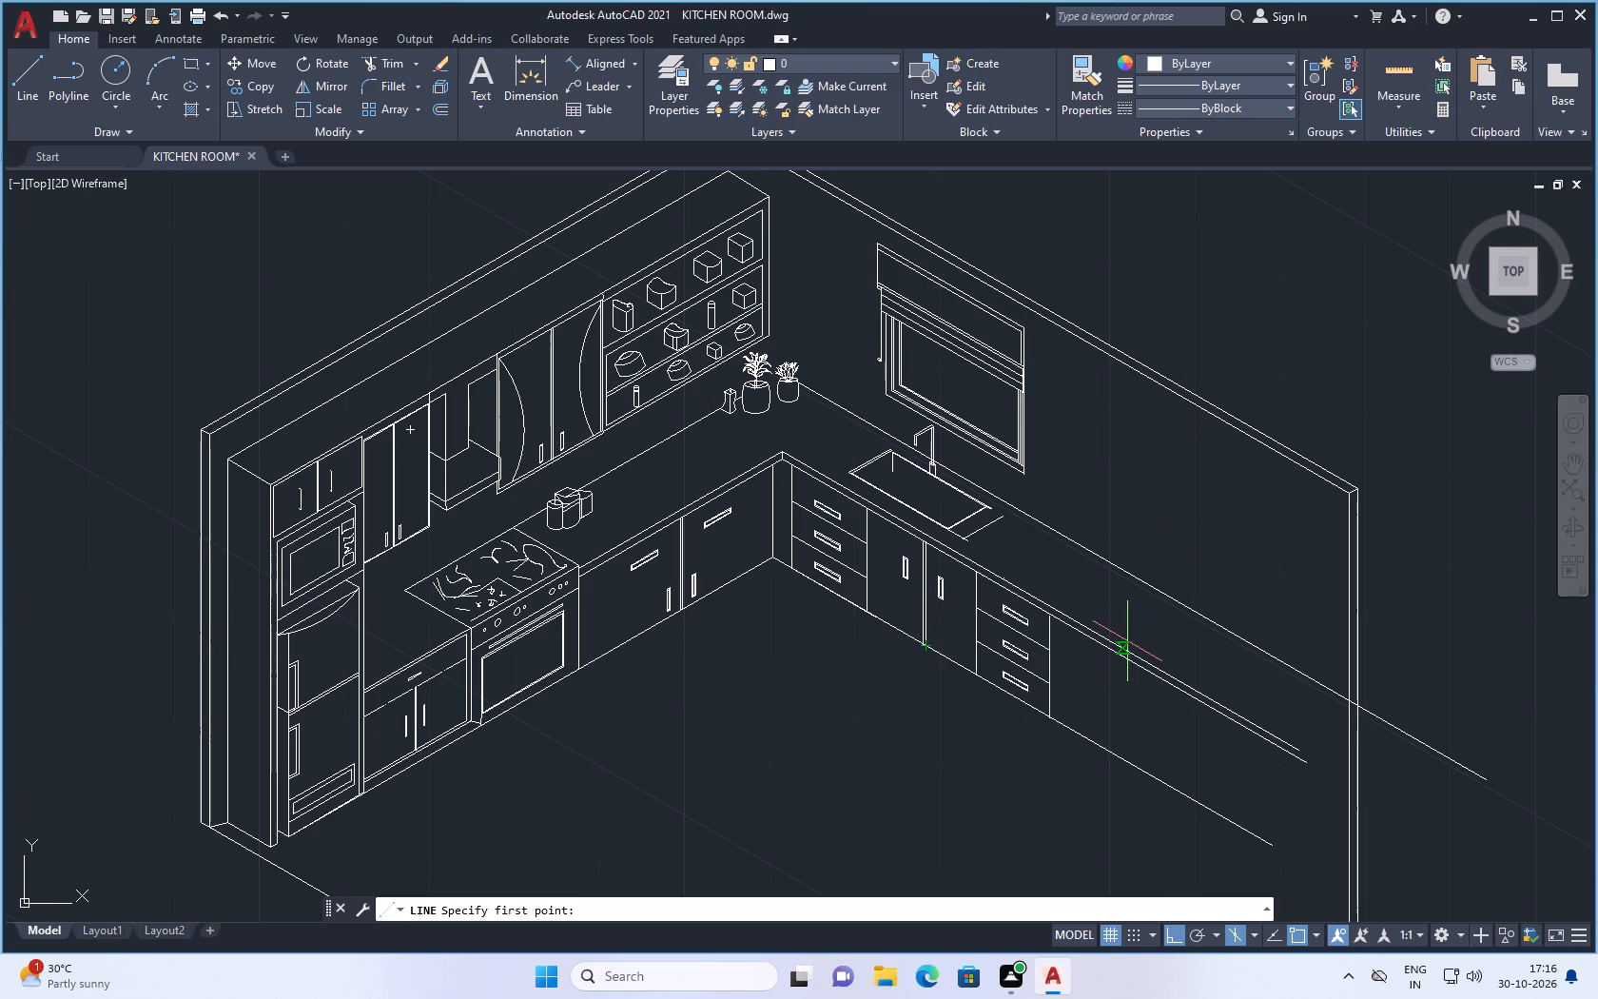
pyautogui.scroll(1, 1085, 699)
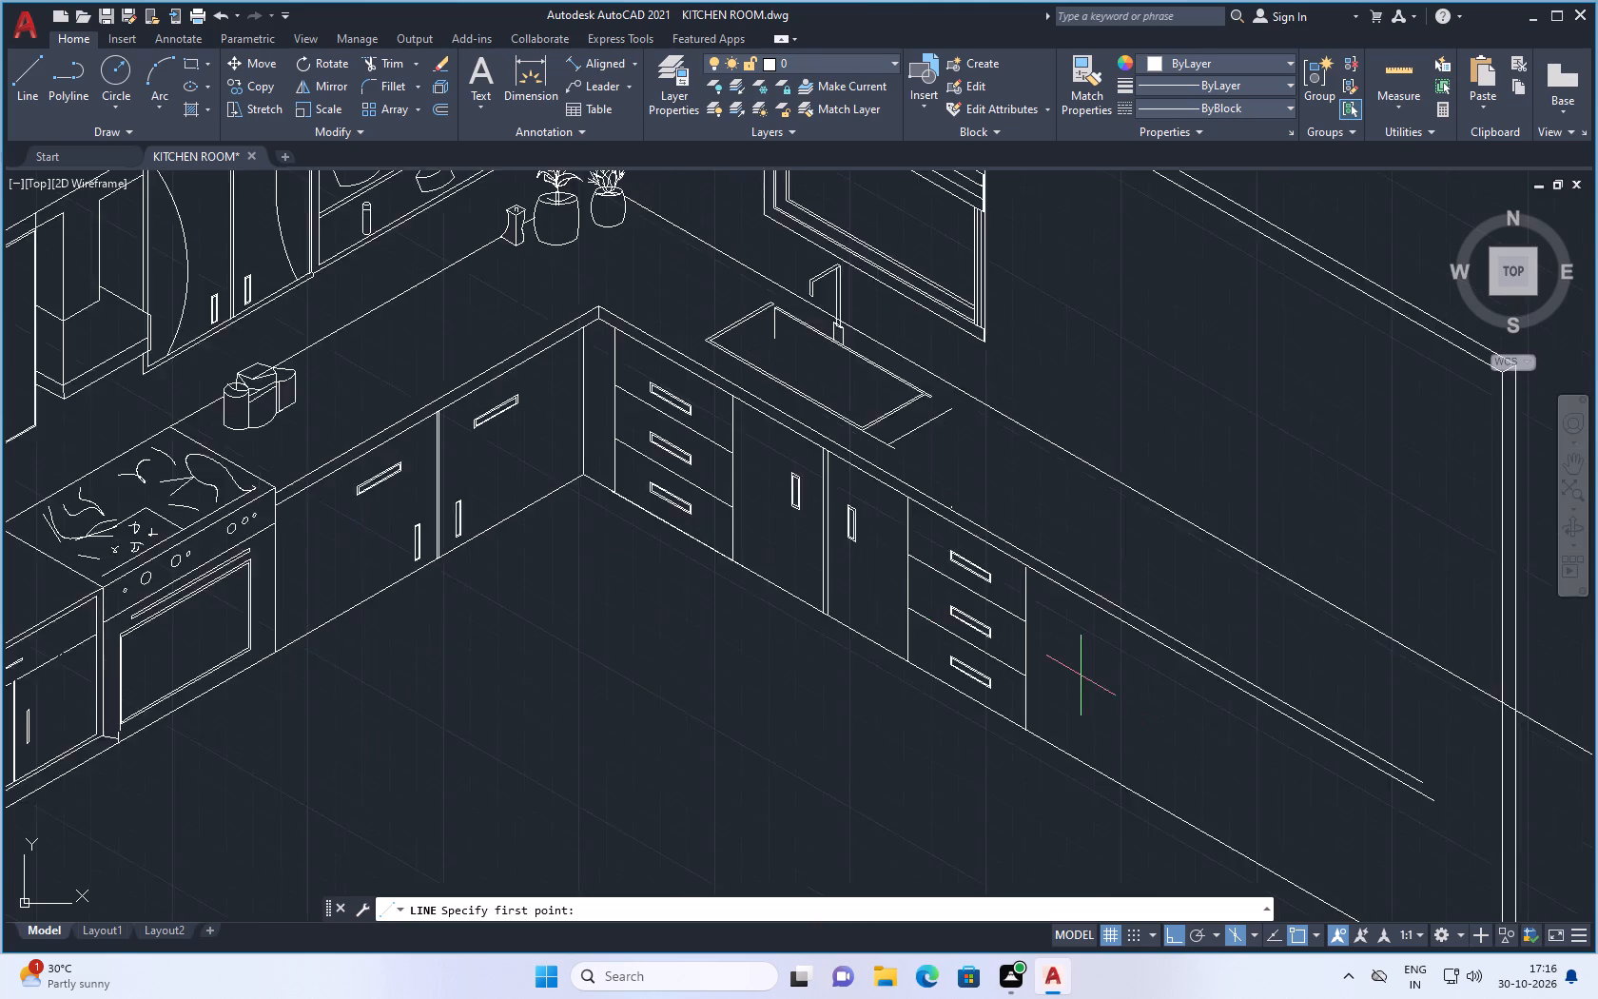
pyautogui.scroll(1, 1081, 673)
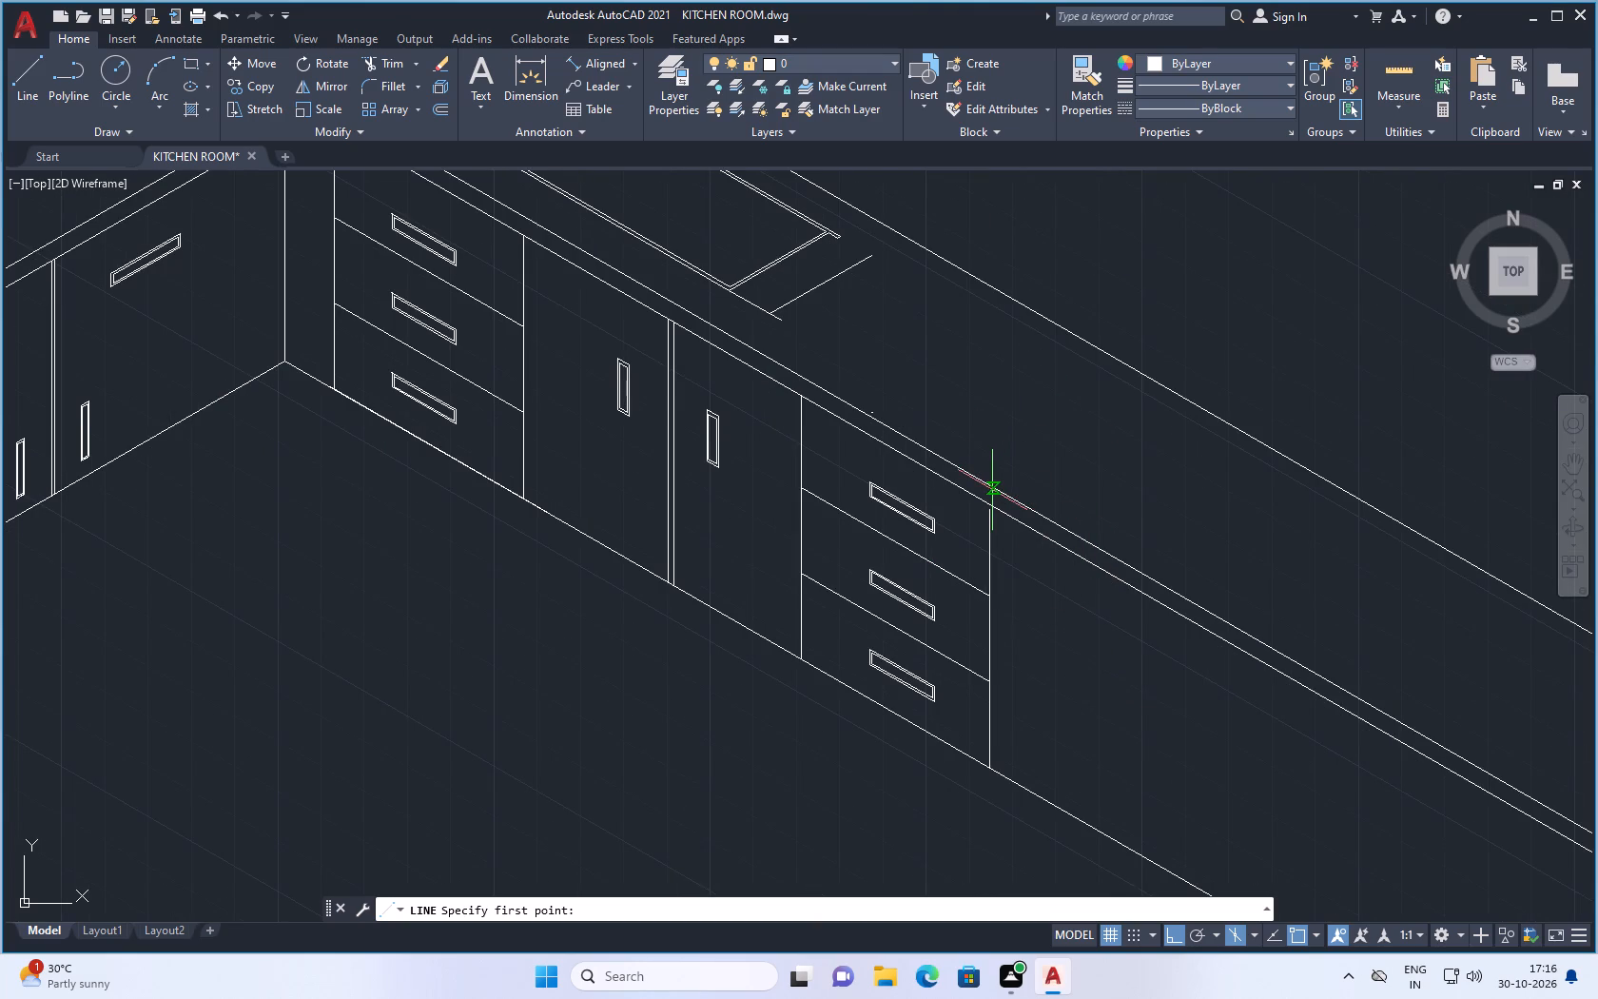
pyautogui.moveTo(998, 488); pyautogui.dragTo(1007, 483)
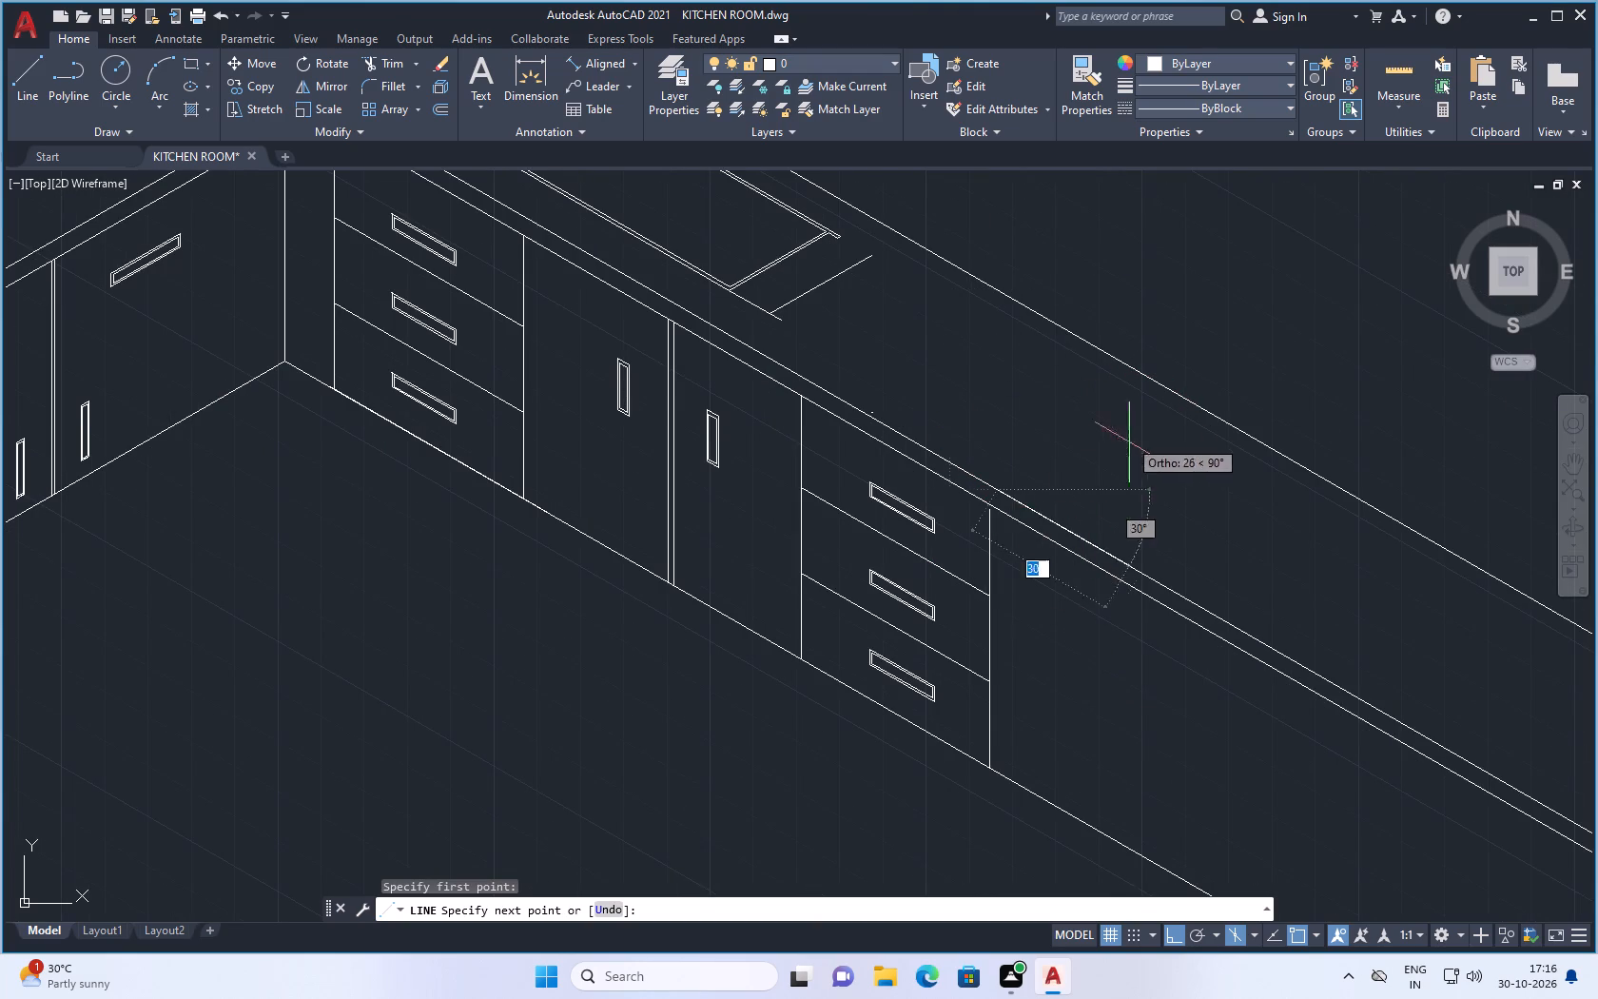
pyautogui.click(1252, 932)
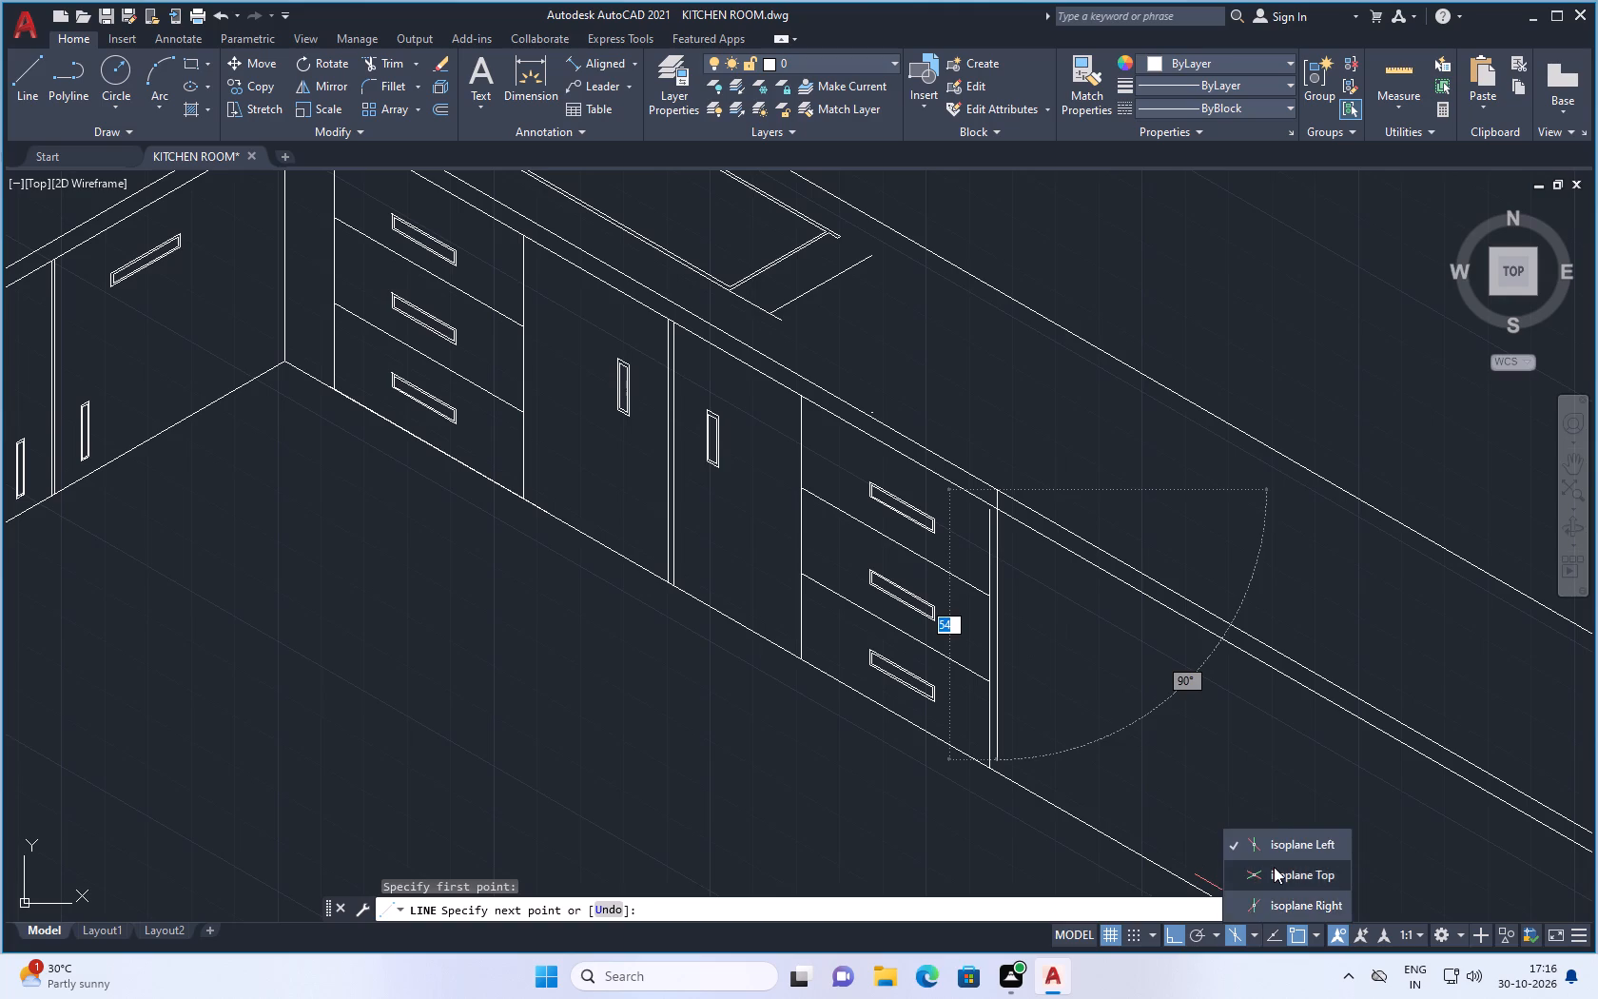
pyautogui.click(1274, 868)
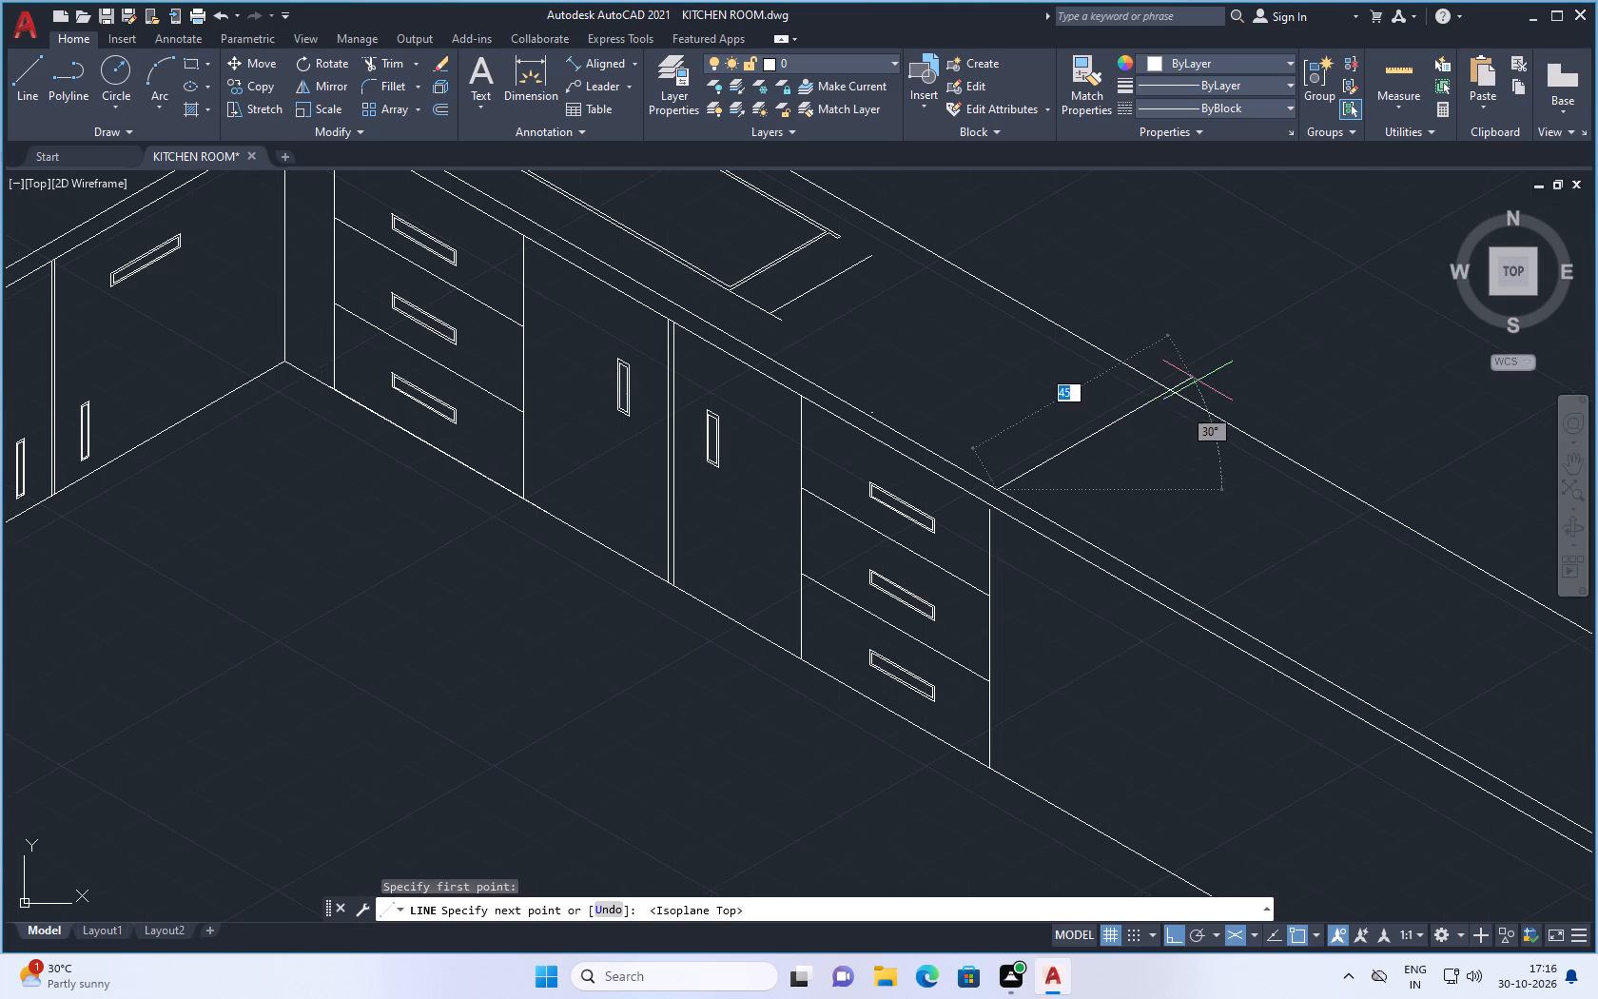
pyautogui.click(1228, 366)
pyautogui.press('Escape')
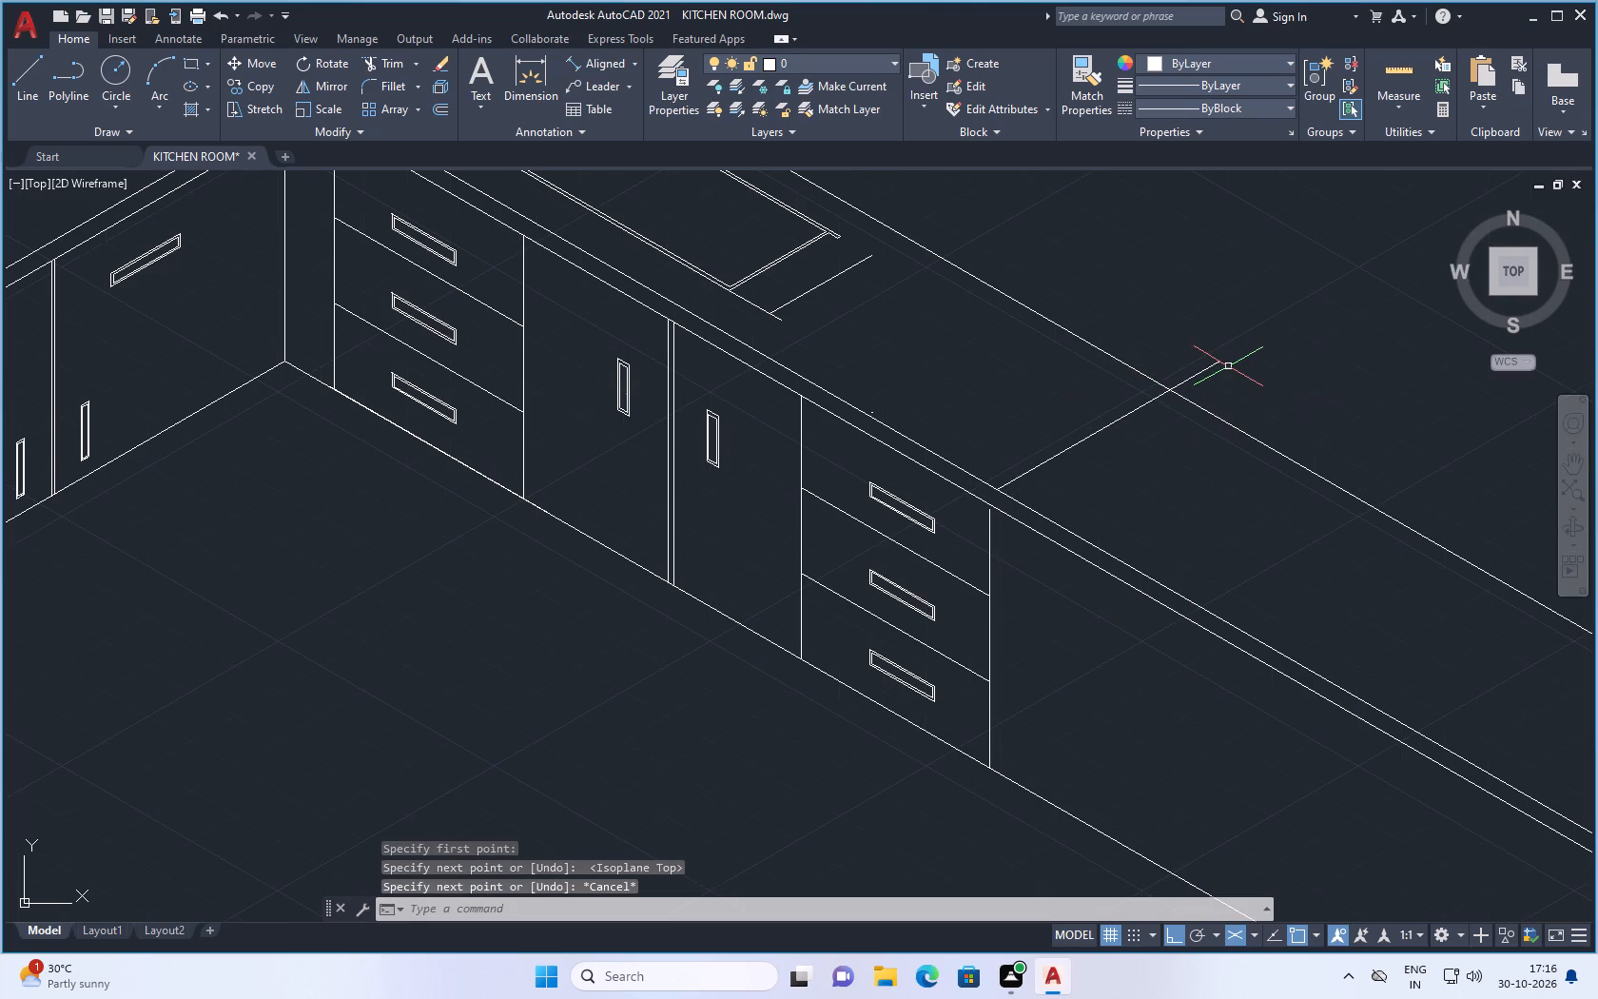
# Trim the end of the new cross line that overshoots the countertop's back edge.
pyautogui.write('tr')
pyautogui.press('Return')
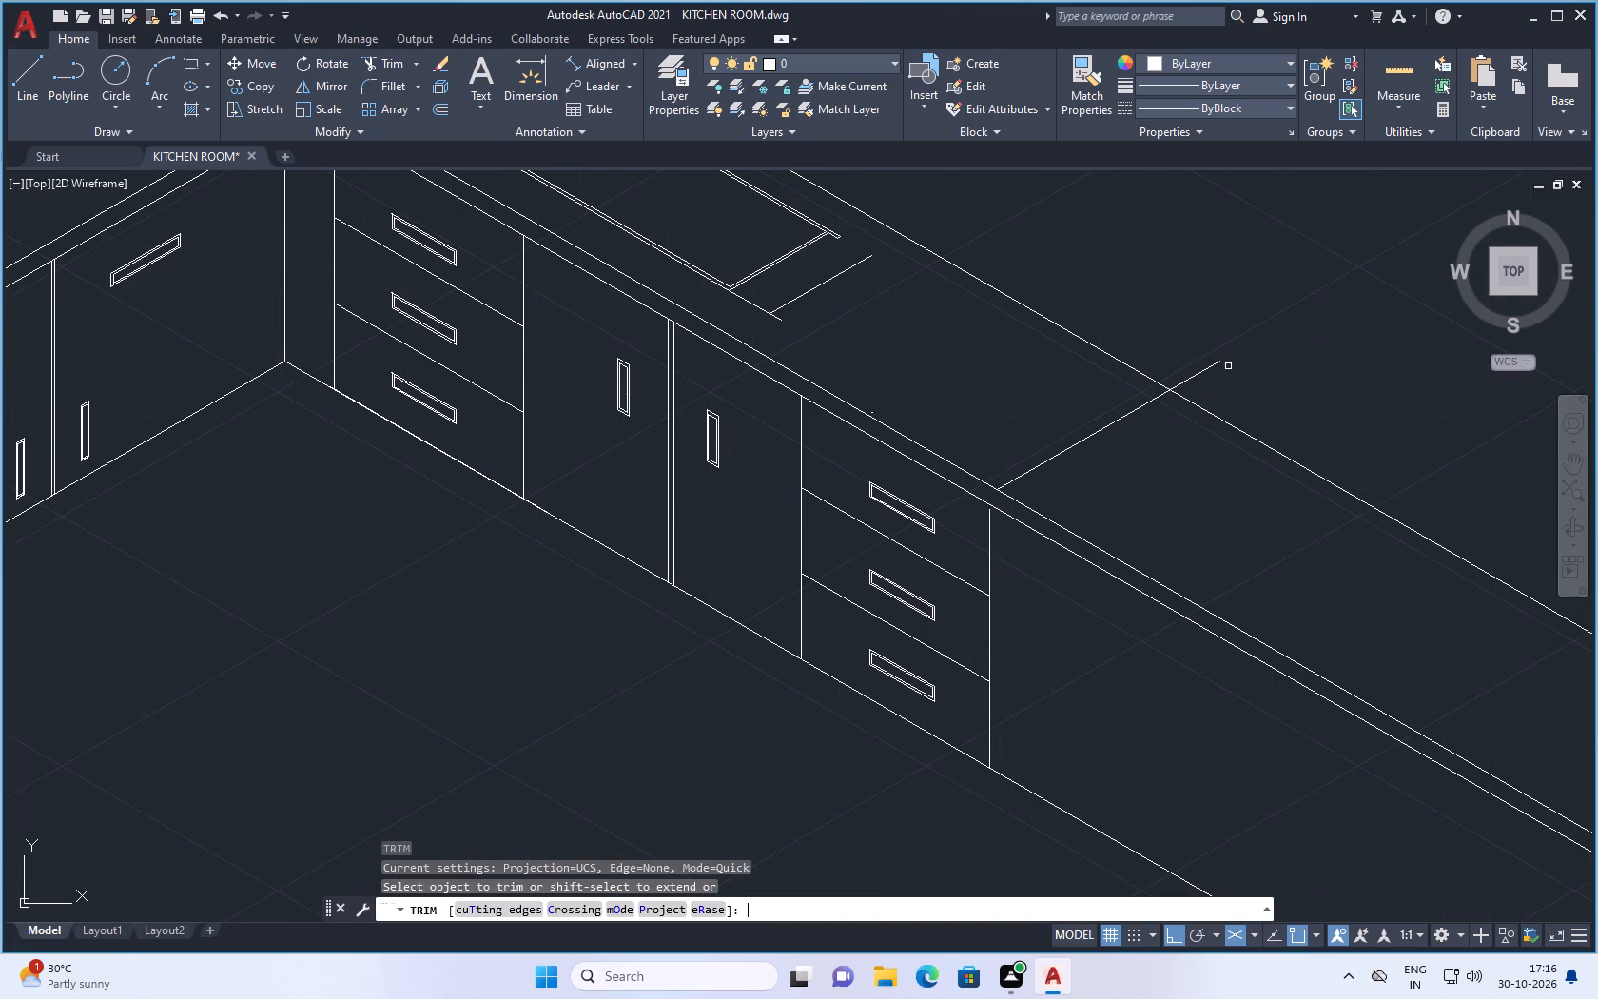
pyautogui.click(1226, 365)
pyautogui.click(1201, 367)
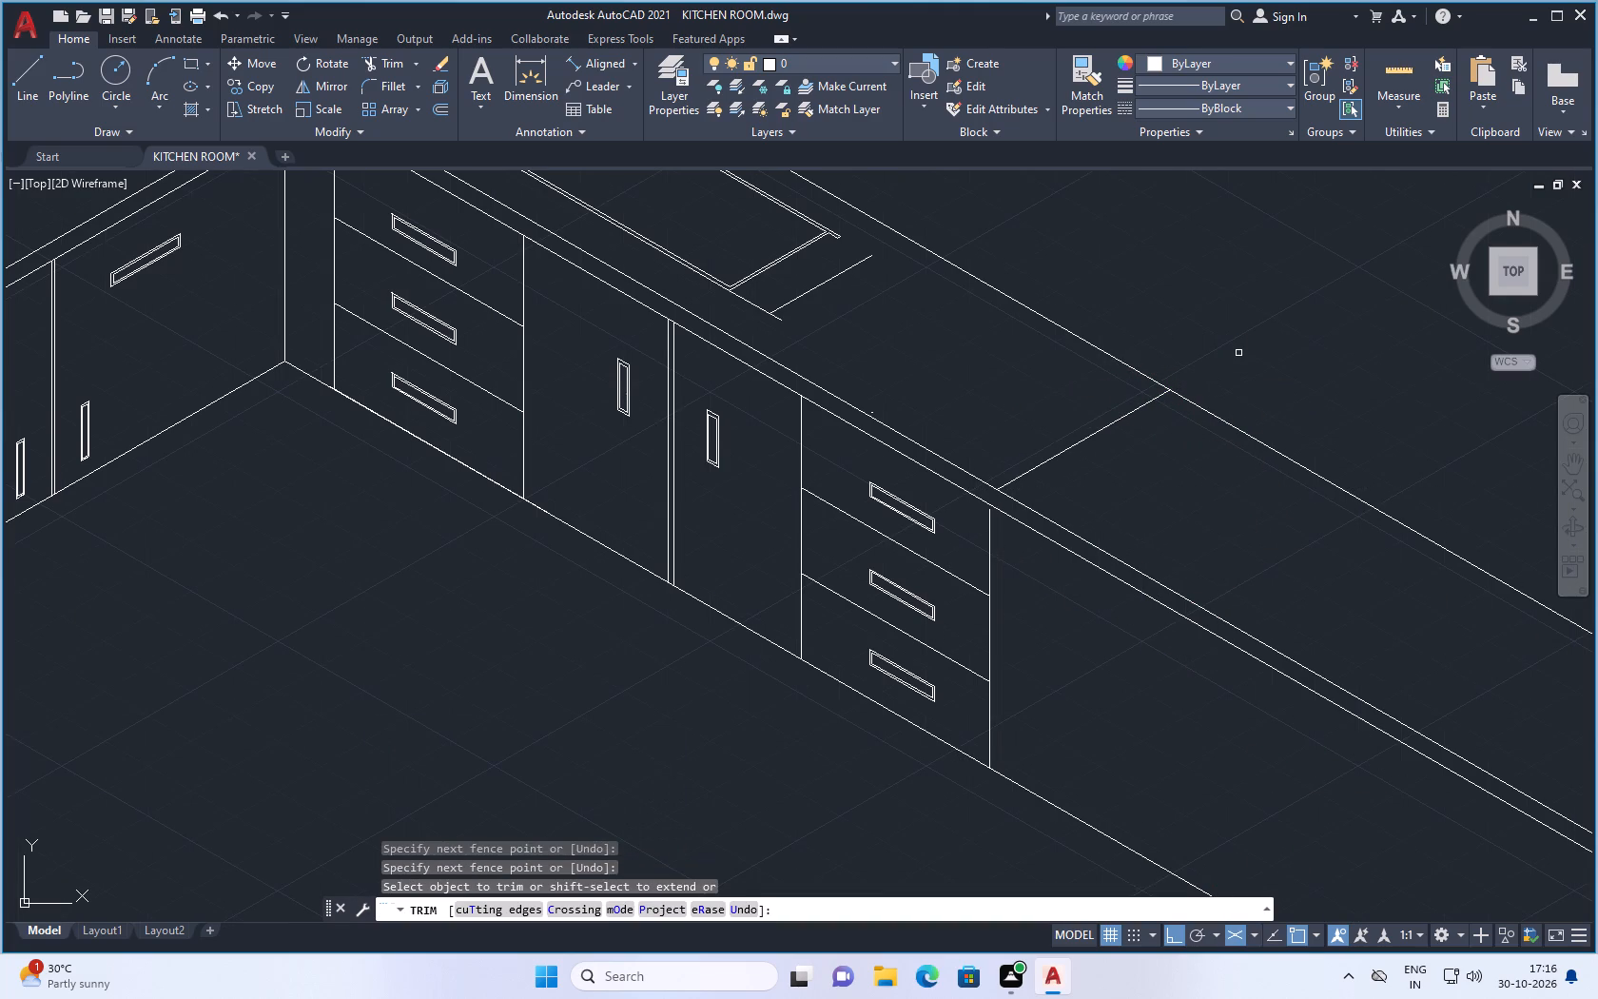
pyautogui.press('Escape')
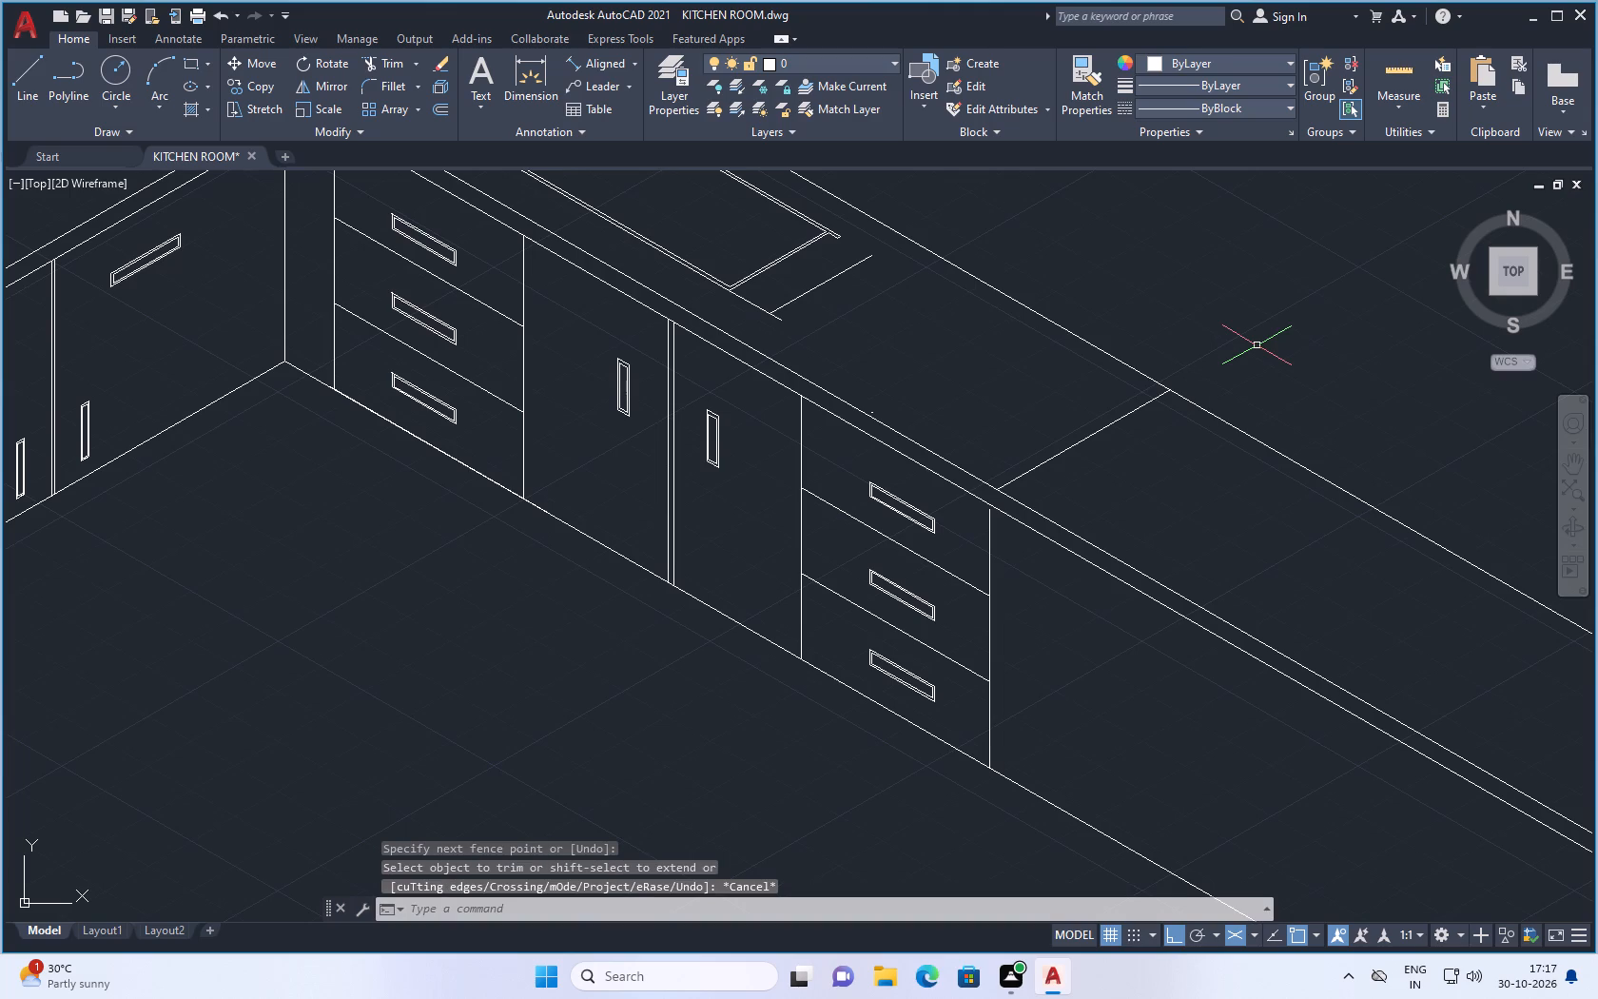
# Draw a second line across the countertop from its back edge to its front edge, parallel to and just beyond the first cross line.
pyautogui.scroll(-4, 1047, 91)
pyautogui.scroll(-2, 988, 512)
pyautogui.scroll(2, 1071, 429)
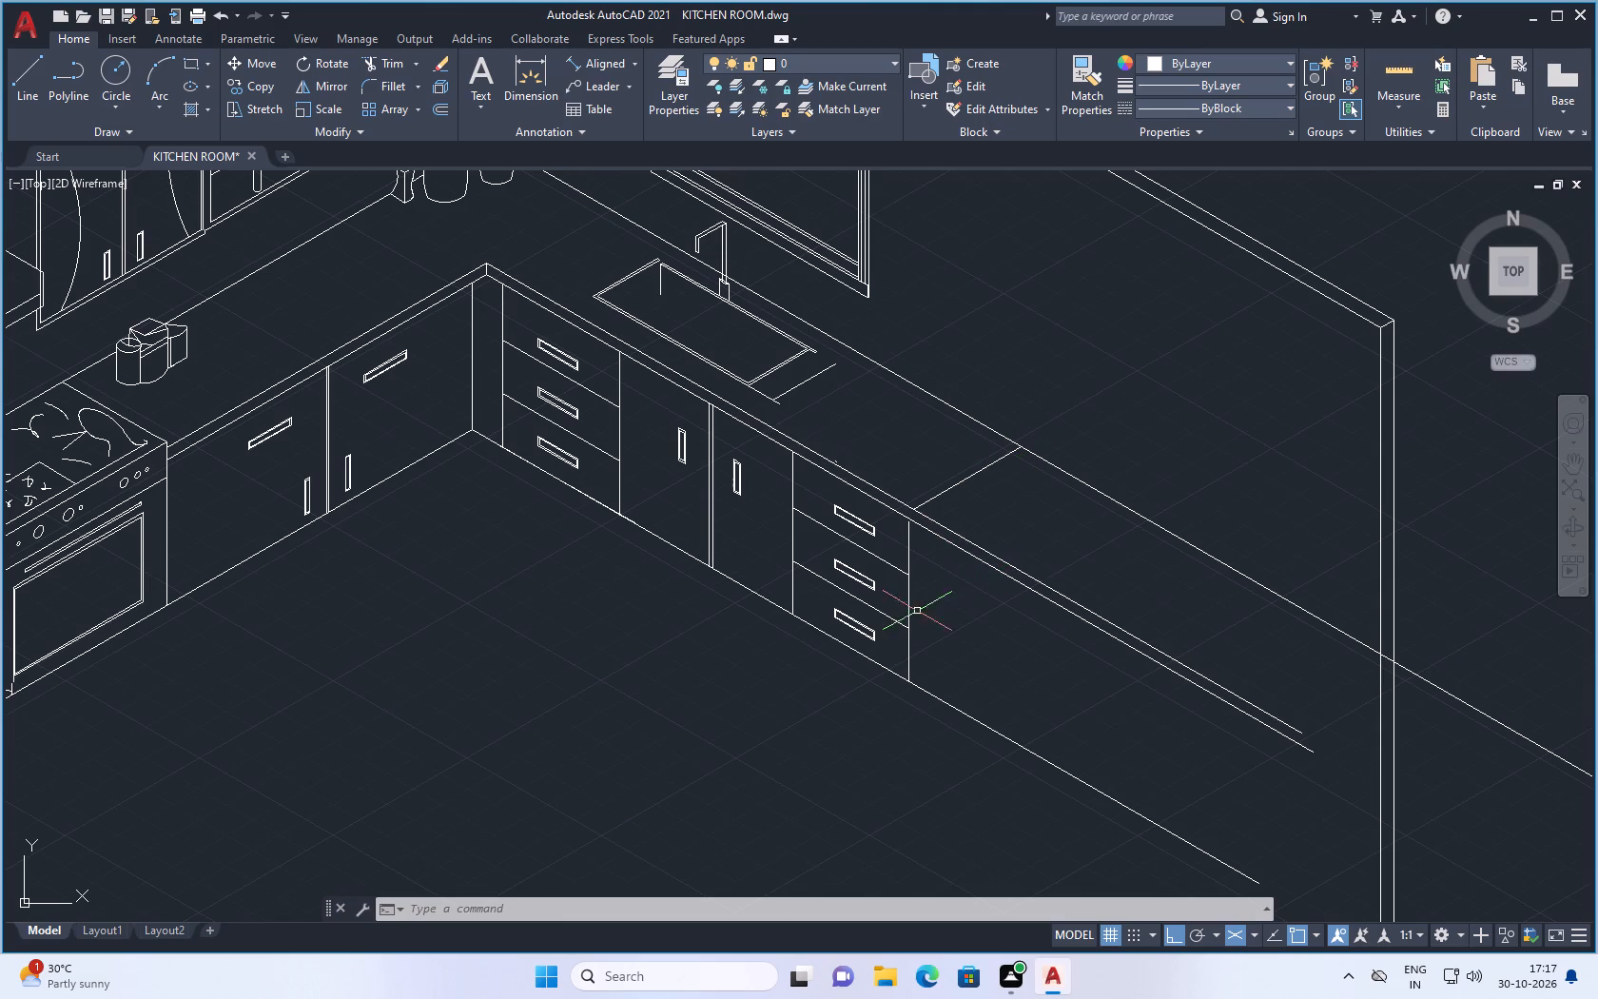
pyautogui.scroll(-2, 386, 579)
pyautogui.scroll(2, 163, 683)
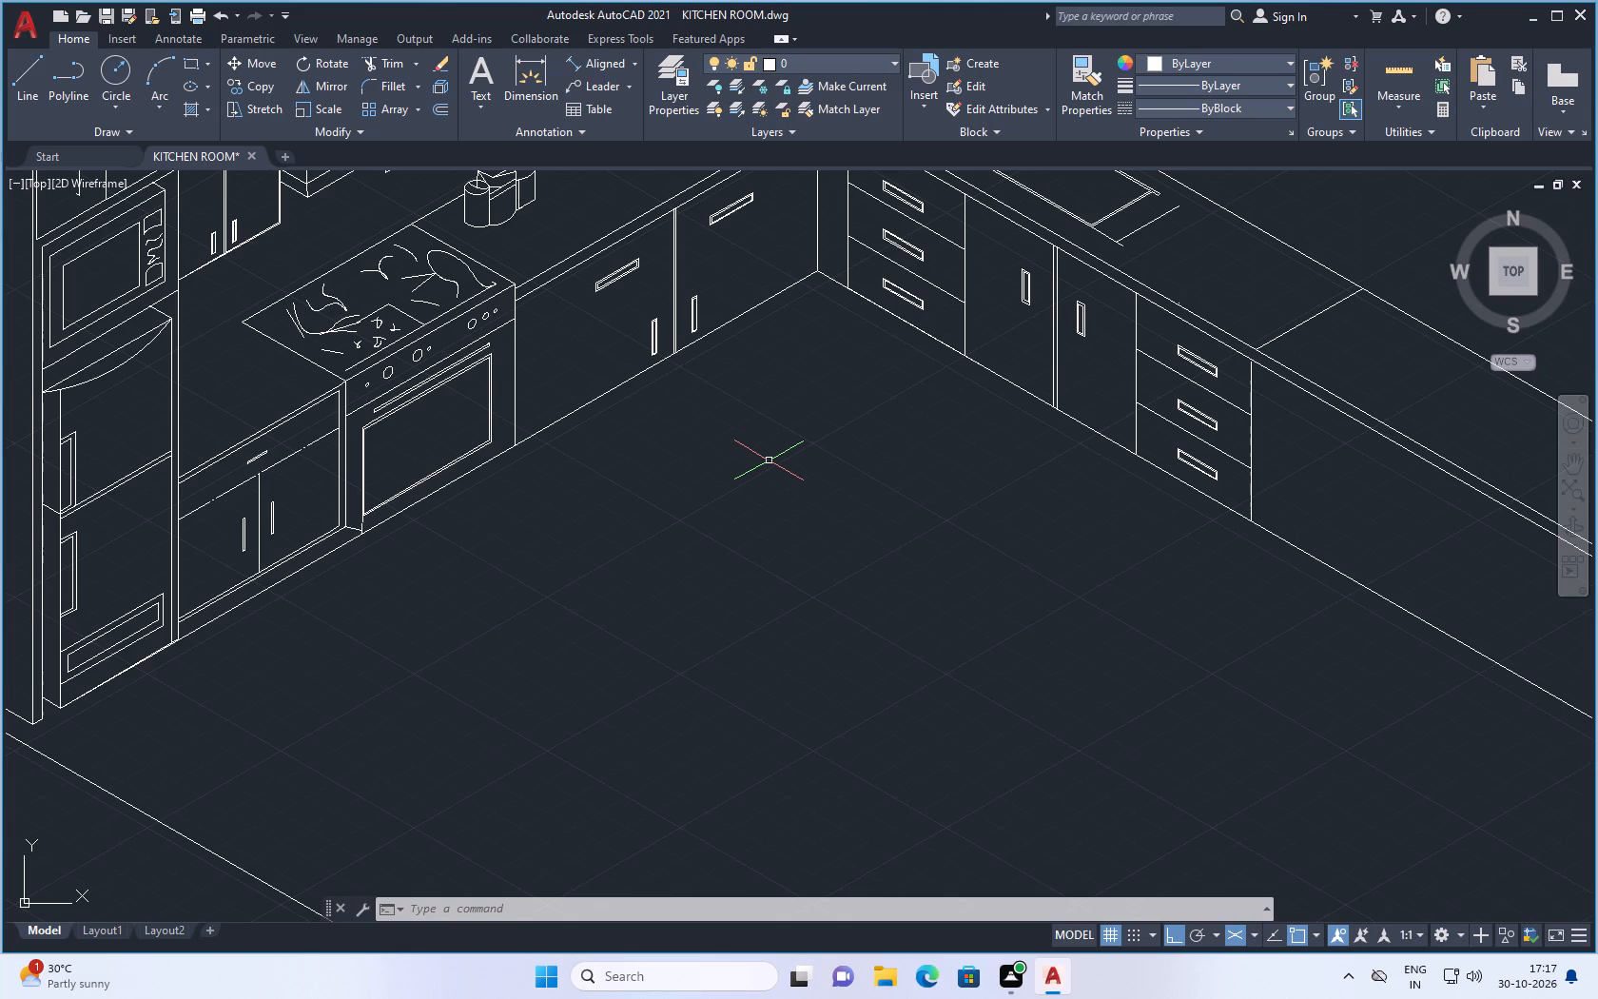
pyautogui.scroll(-1, 1007, 323)
pyautogui.scroll(2, 1122, 243)
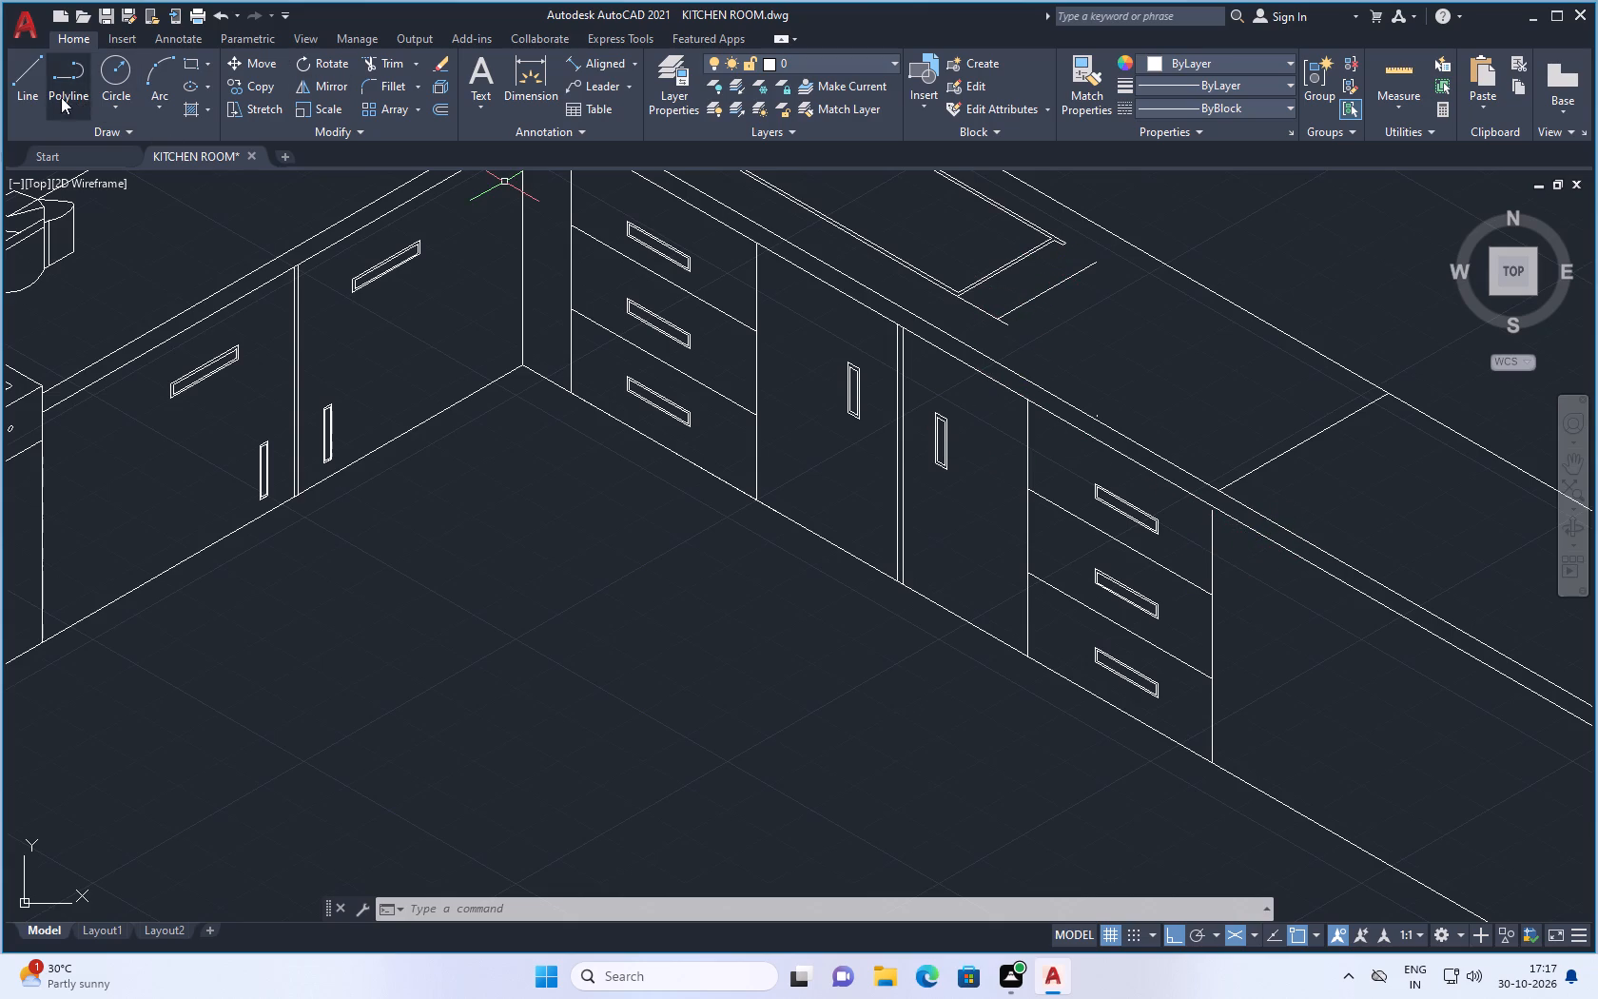
pyautogui.click(18, 73)
pyautogui.scroll(-1, 464, 457)
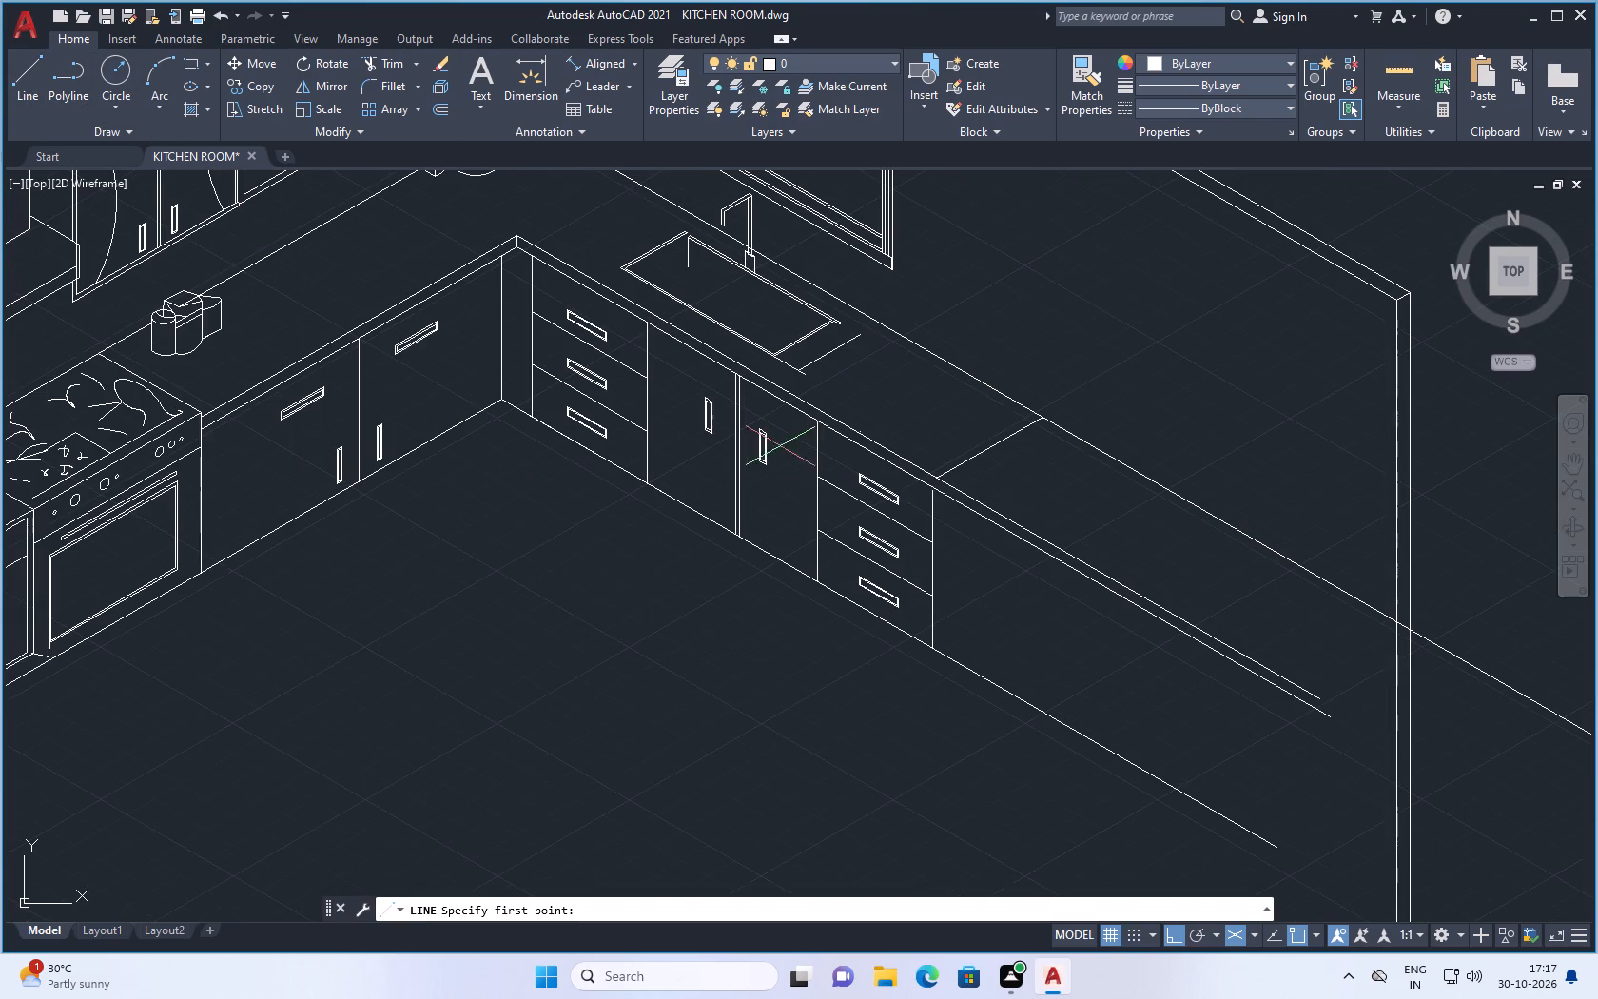
pyautogui.scroll(1, 901, 484)
pyautogui.scroll(2, 1001, 457)
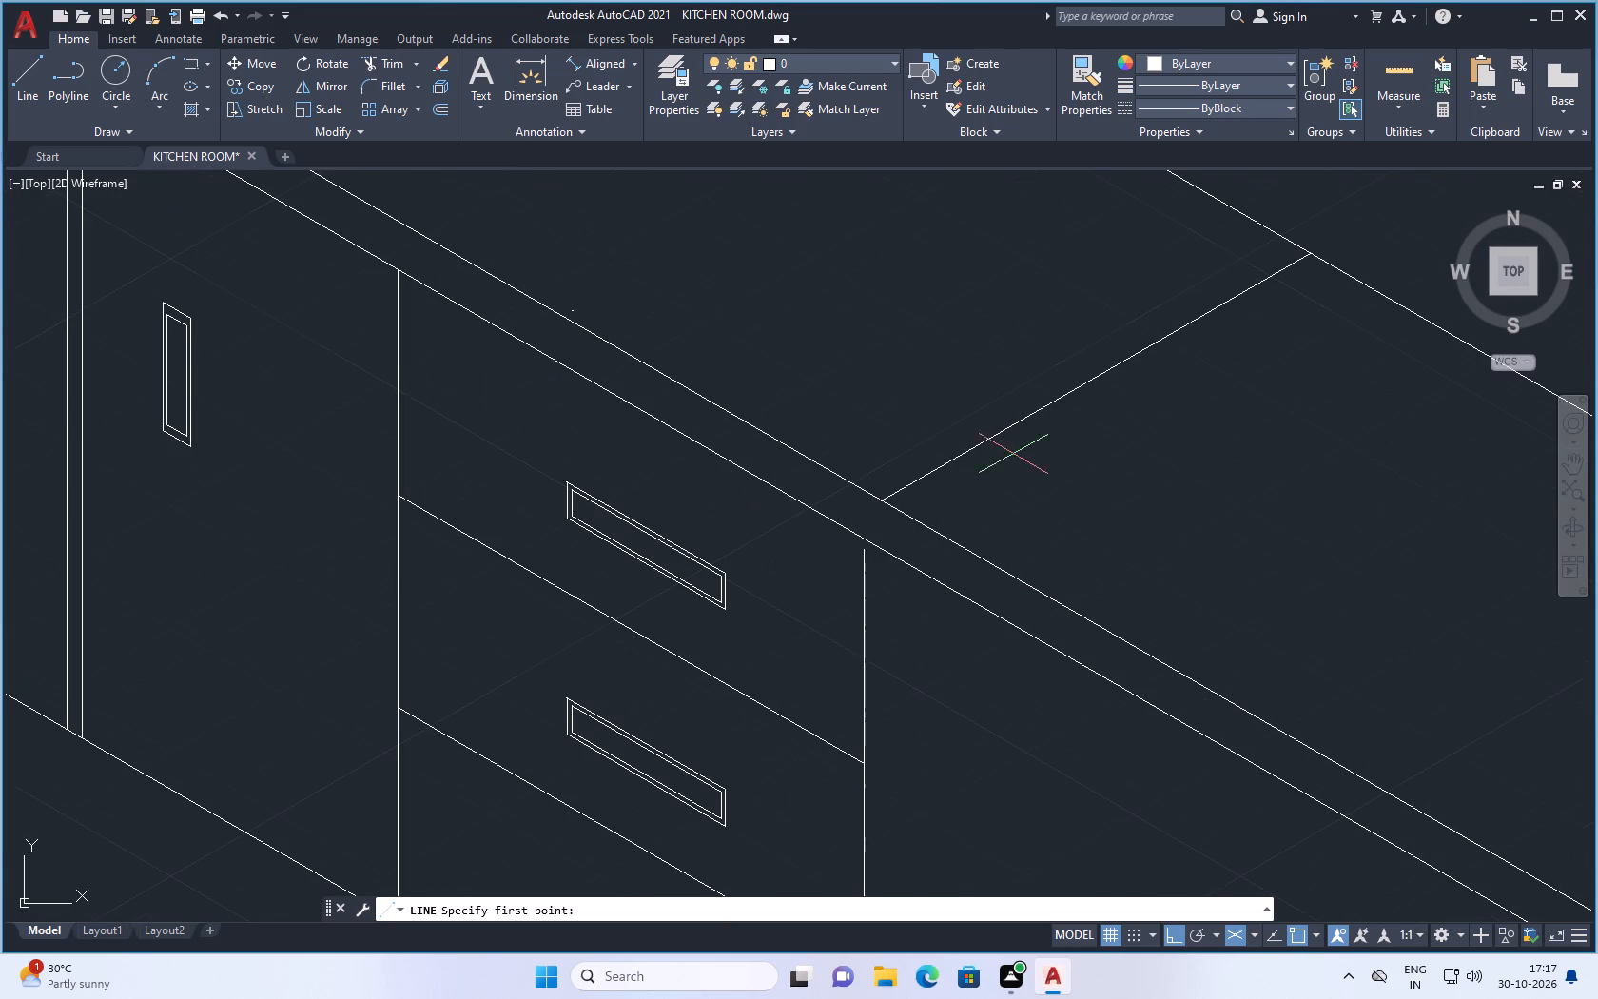
pyautogui.click(1357, 284)
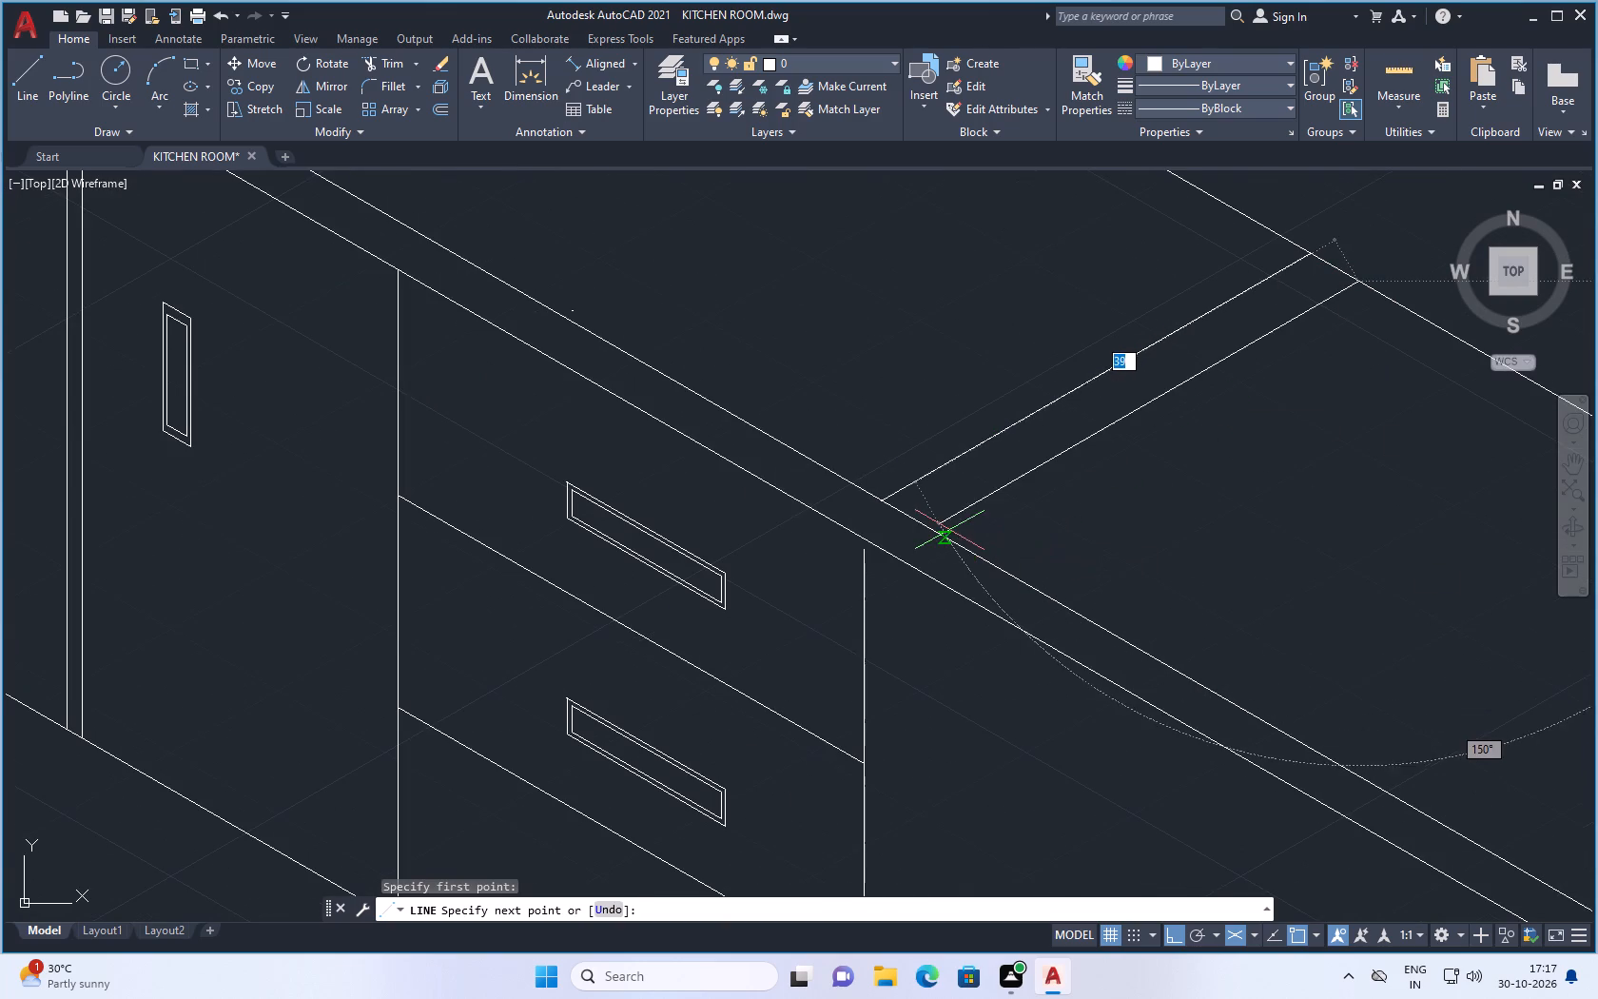
pyautogui.click(931, 529)
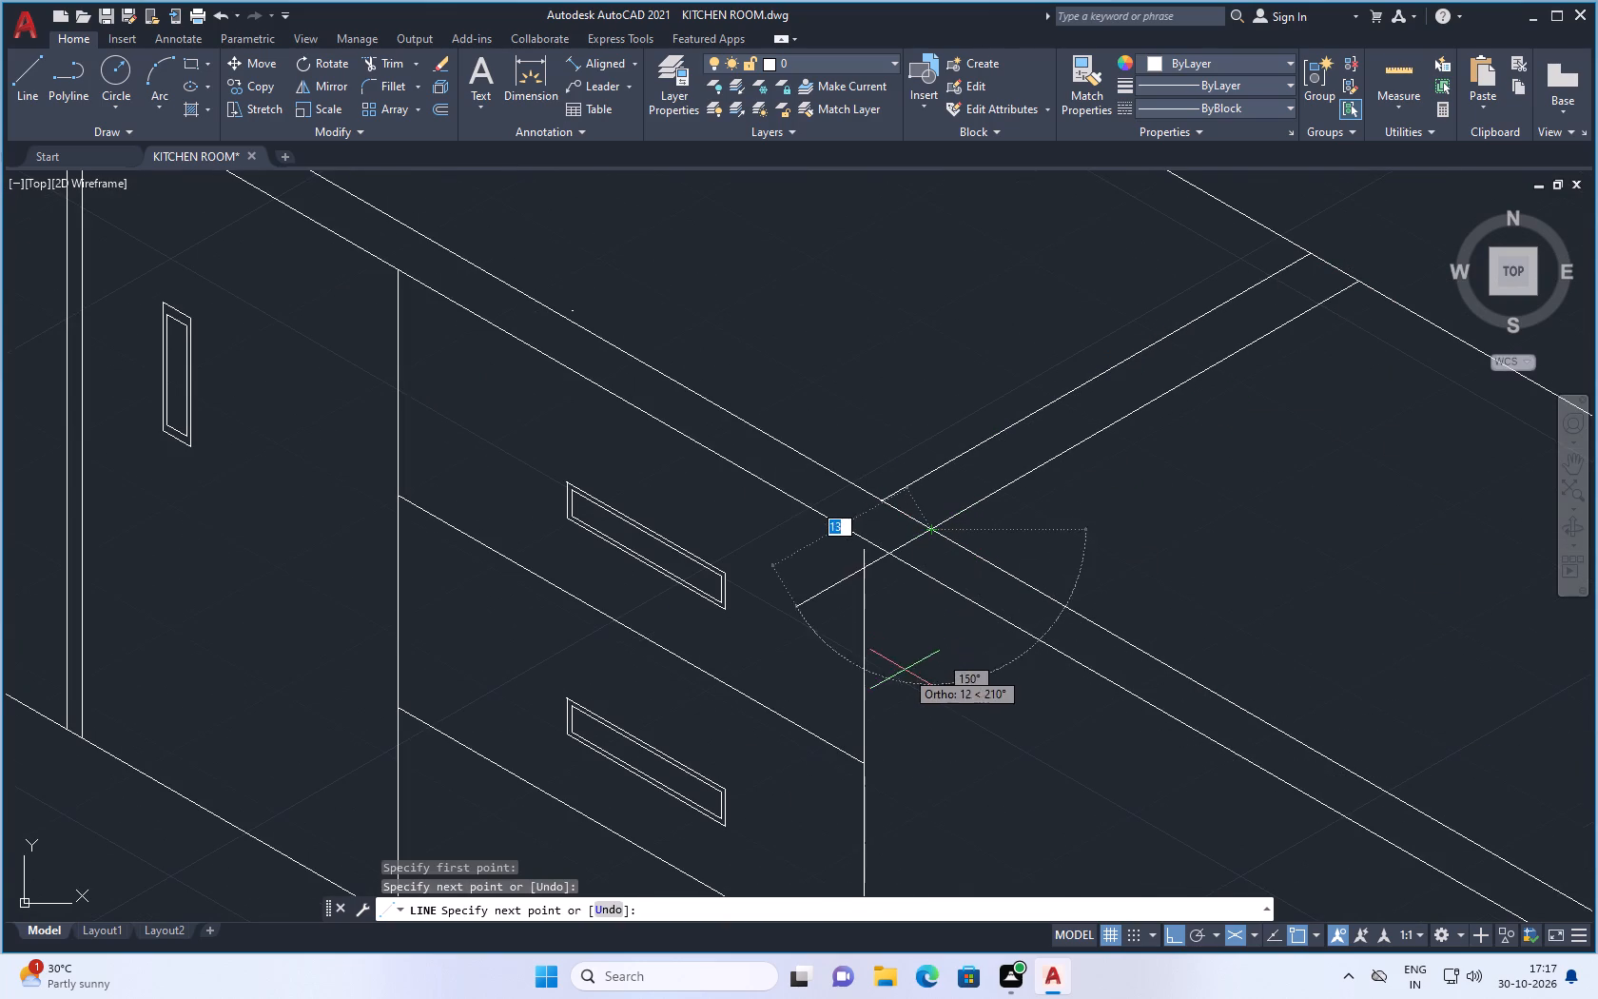
# In the right isoplane, continue the line straight down from the countertop's front edge past the cabinets' floor line.
pyautogui.scroll(-3, 929, 613)
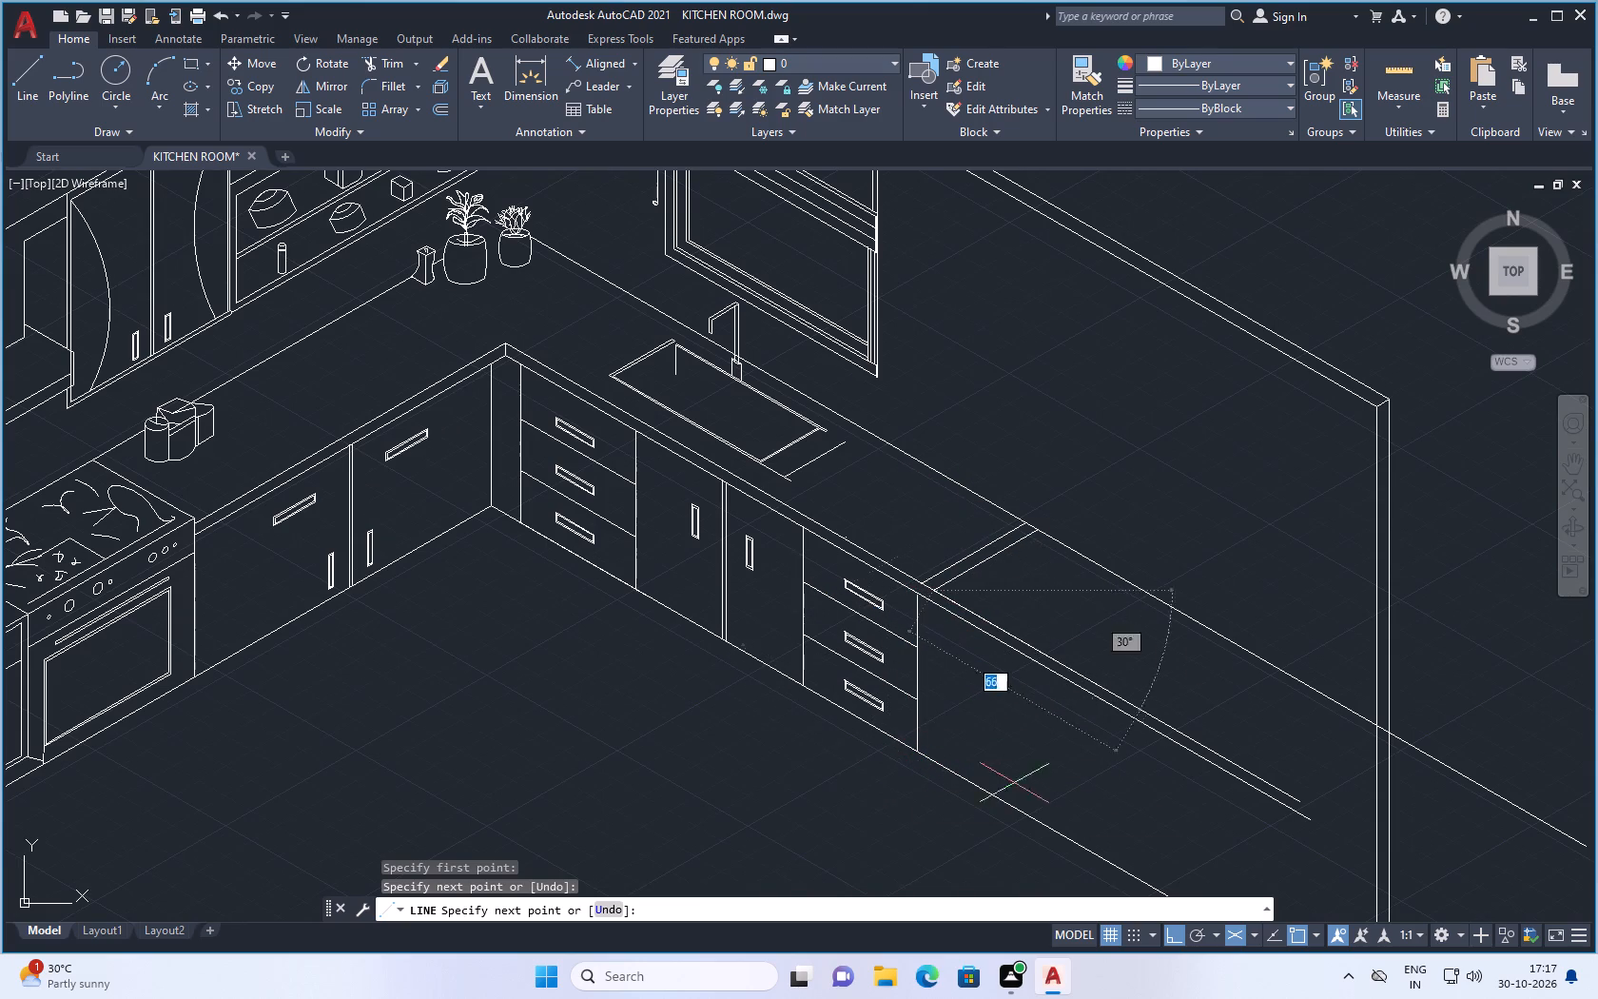
pyautogui.click(1312, 933)
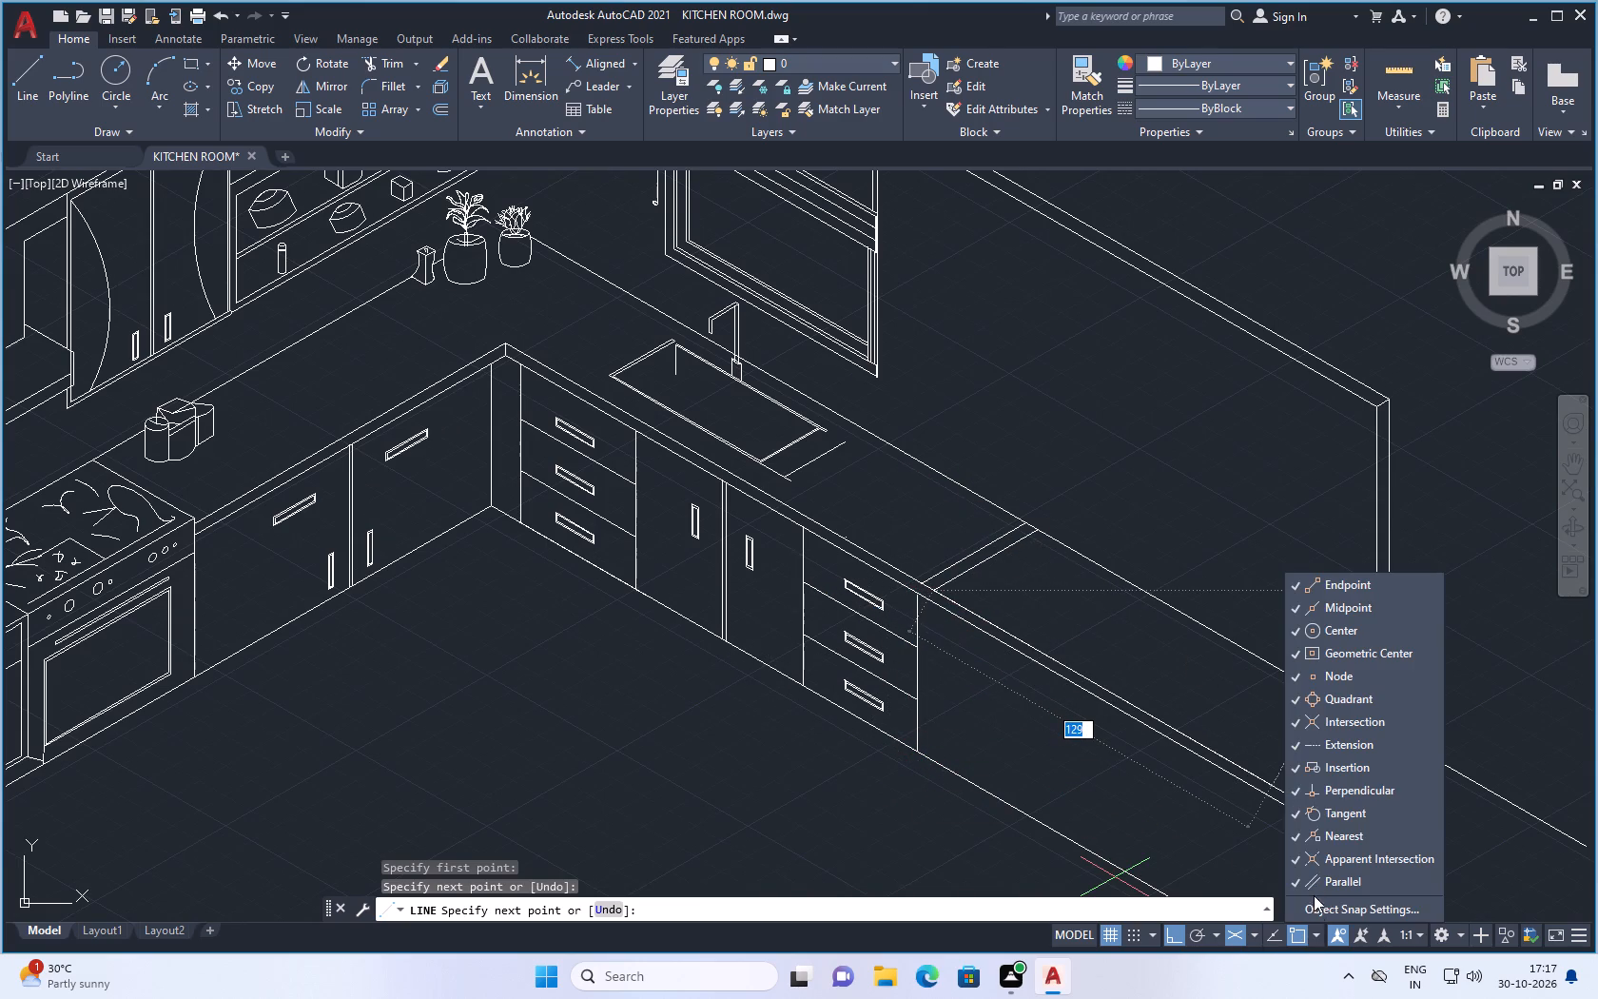
pyautogui.click(1317, 937)
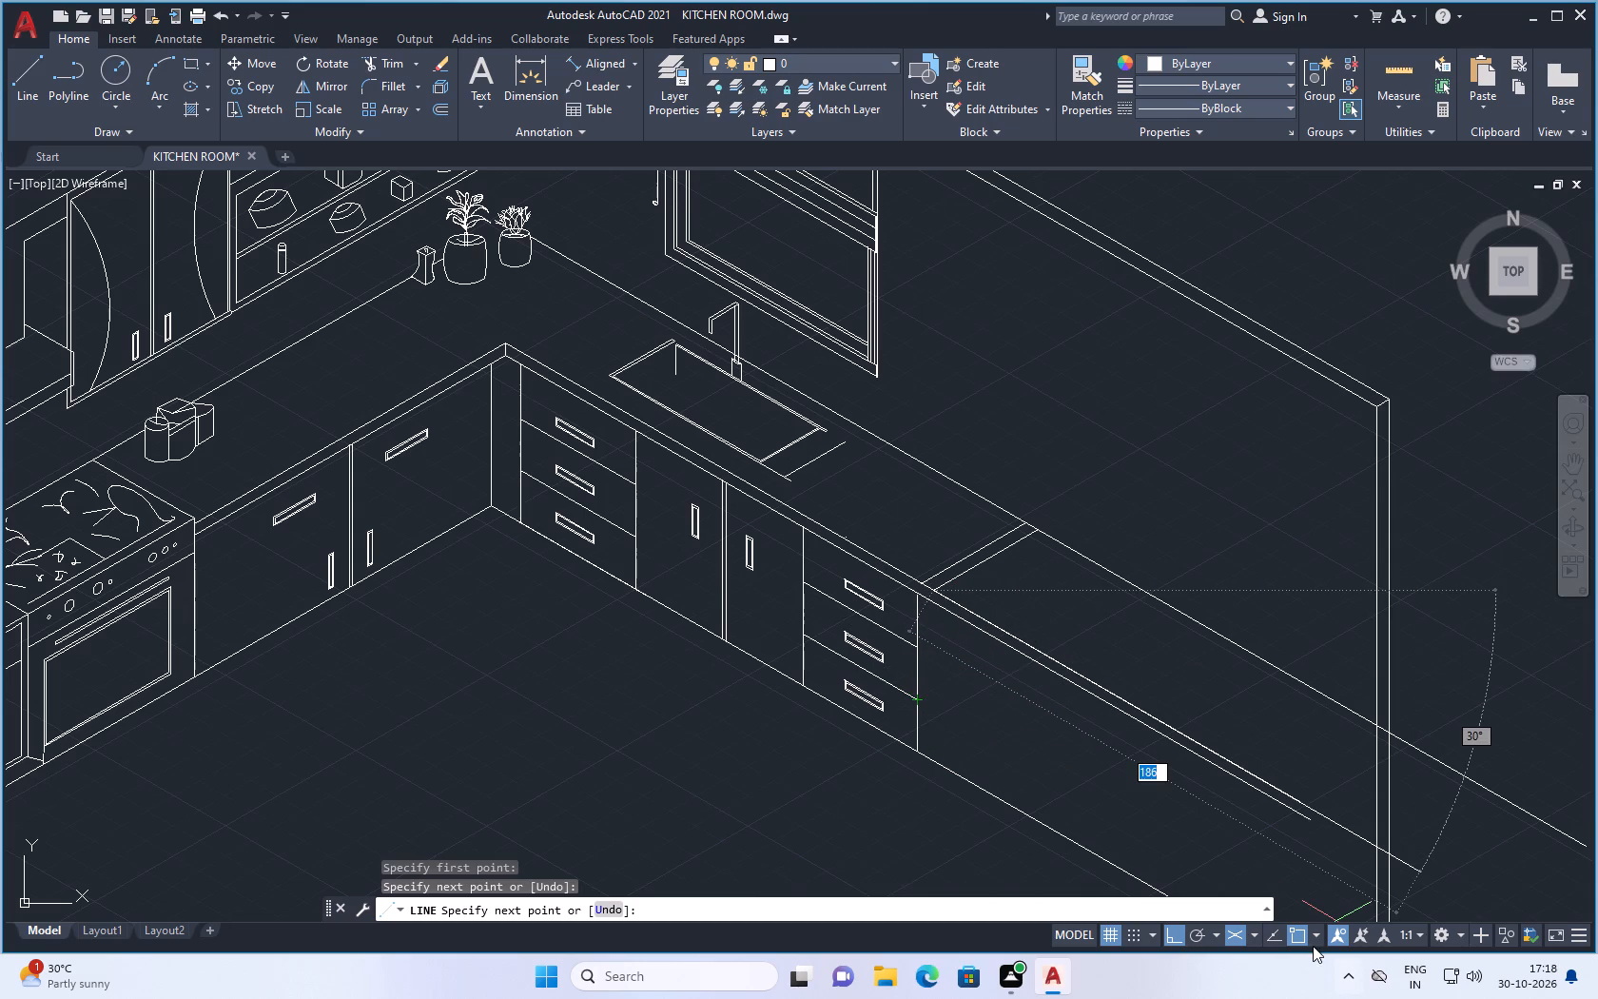
pyautogui.click(1256, 931)
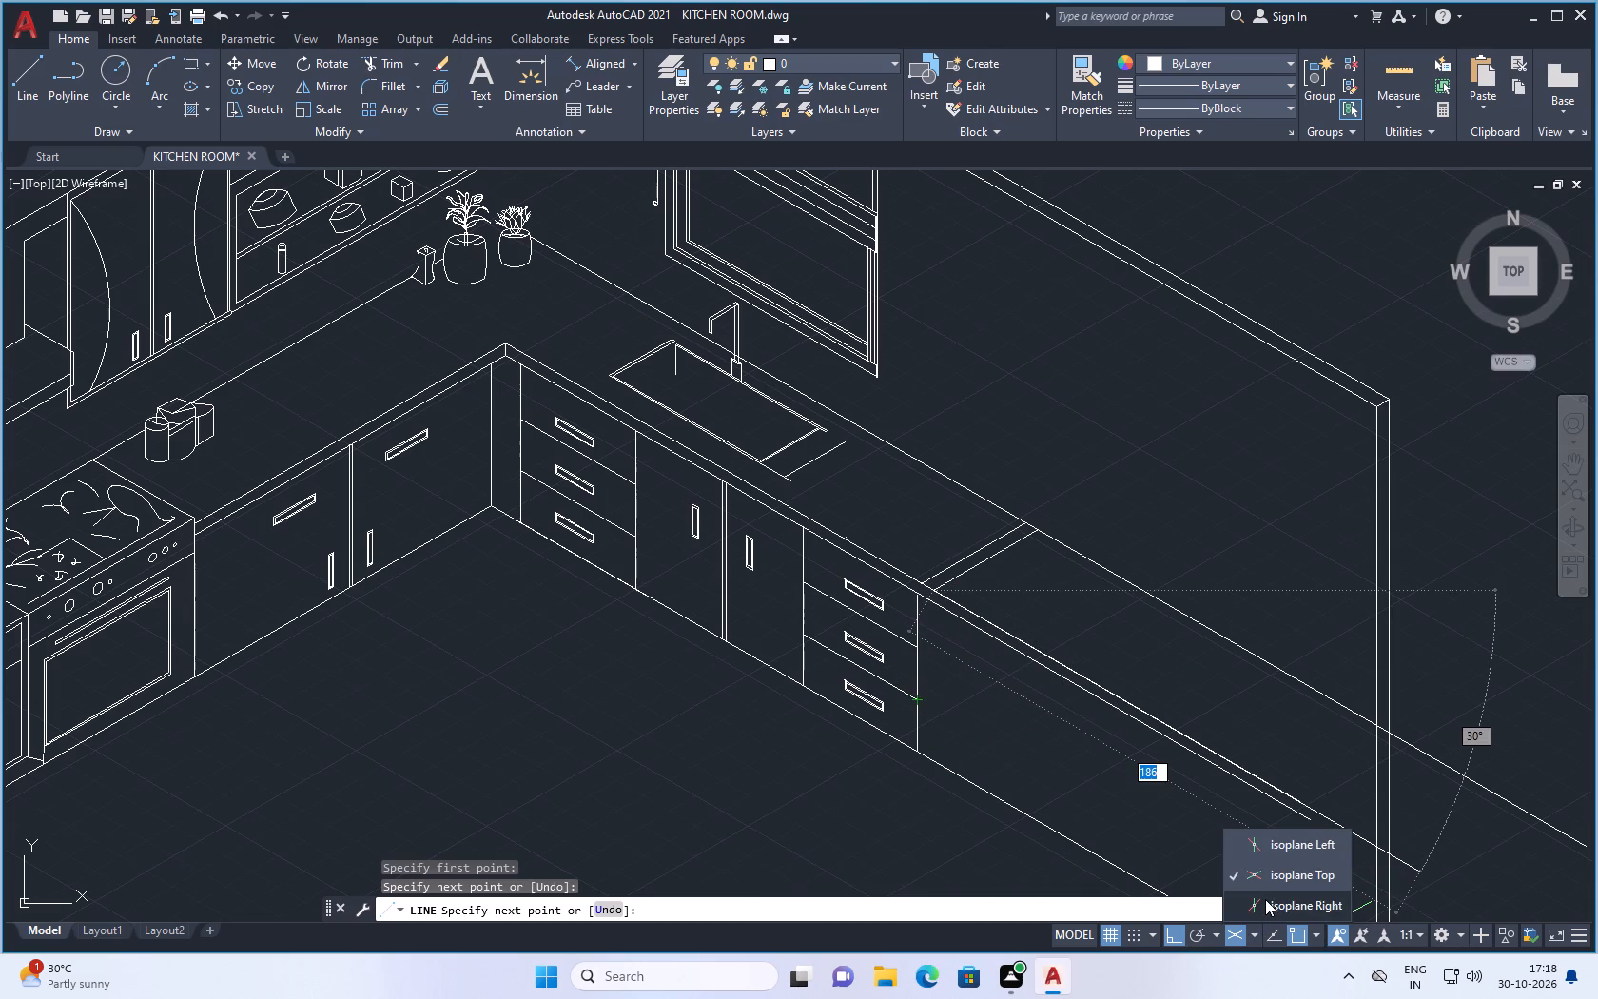
pyautogui.click(1265, 901)
pyautogui.scroll(1, 927, 756)
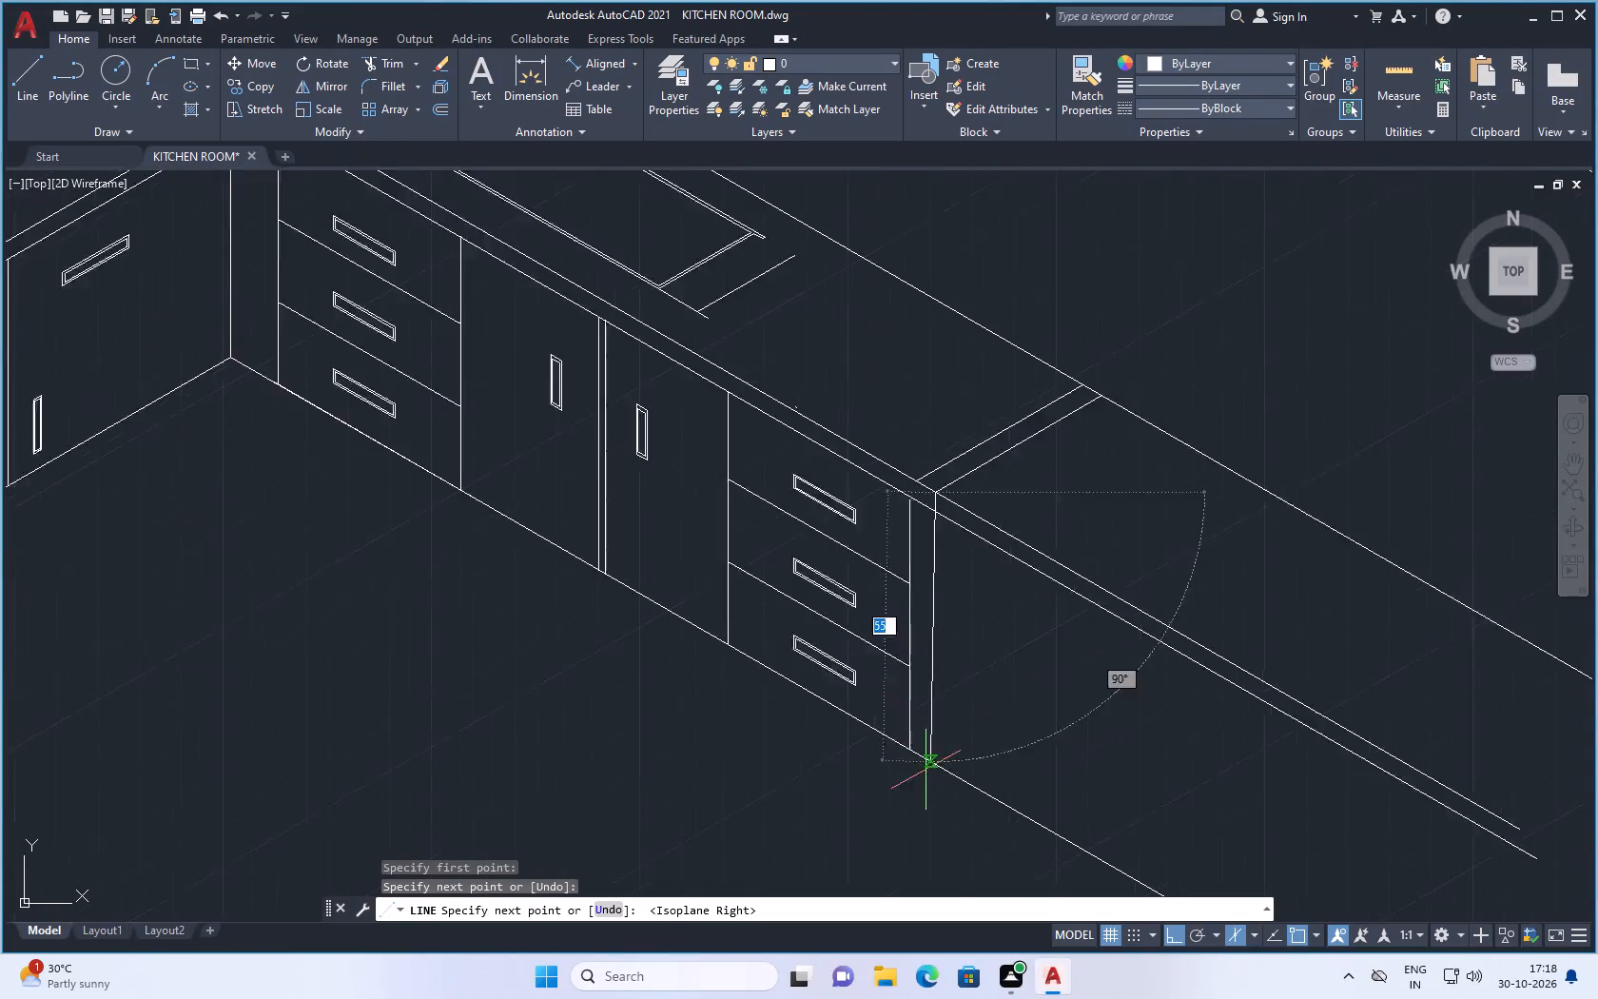
pyautogui.scroll(1, 926, 774)
pyautogui.click(918, 806)
pyautogui.press('Escape')
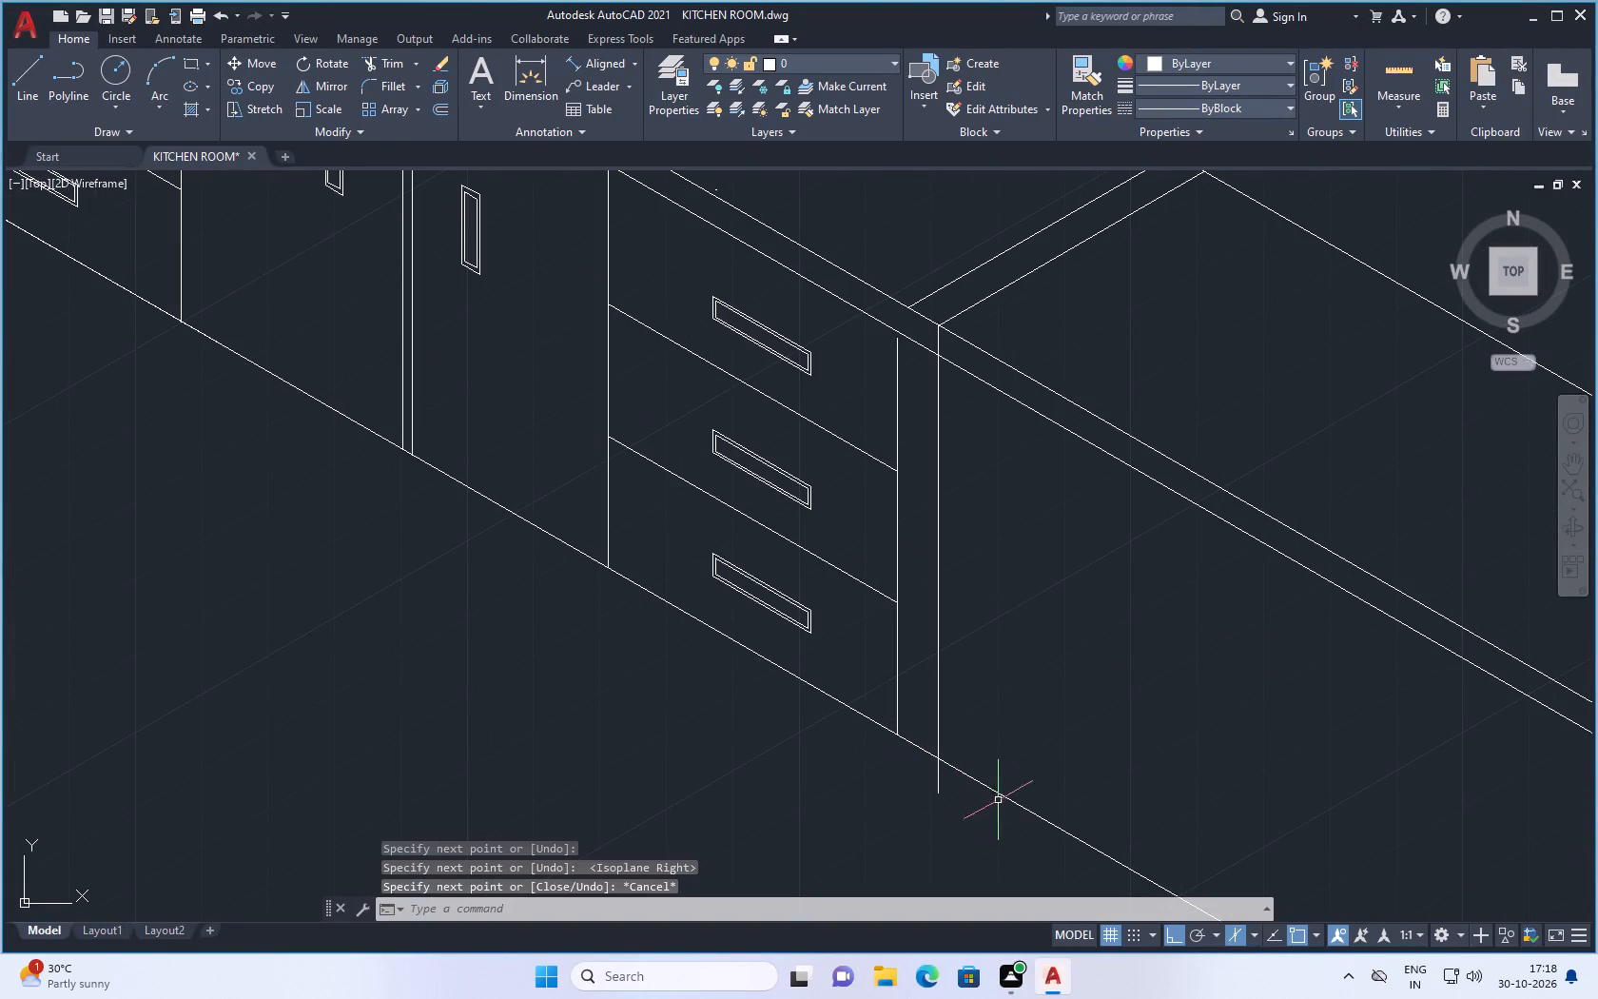
# Trim the new vertical line's overshoot below the floor line and its piece crossing the countertop's front edge thickness.
pyautogui.write('tr')
pyautogui.press('Return')
pyautogui.scroll(1, 946, 789)
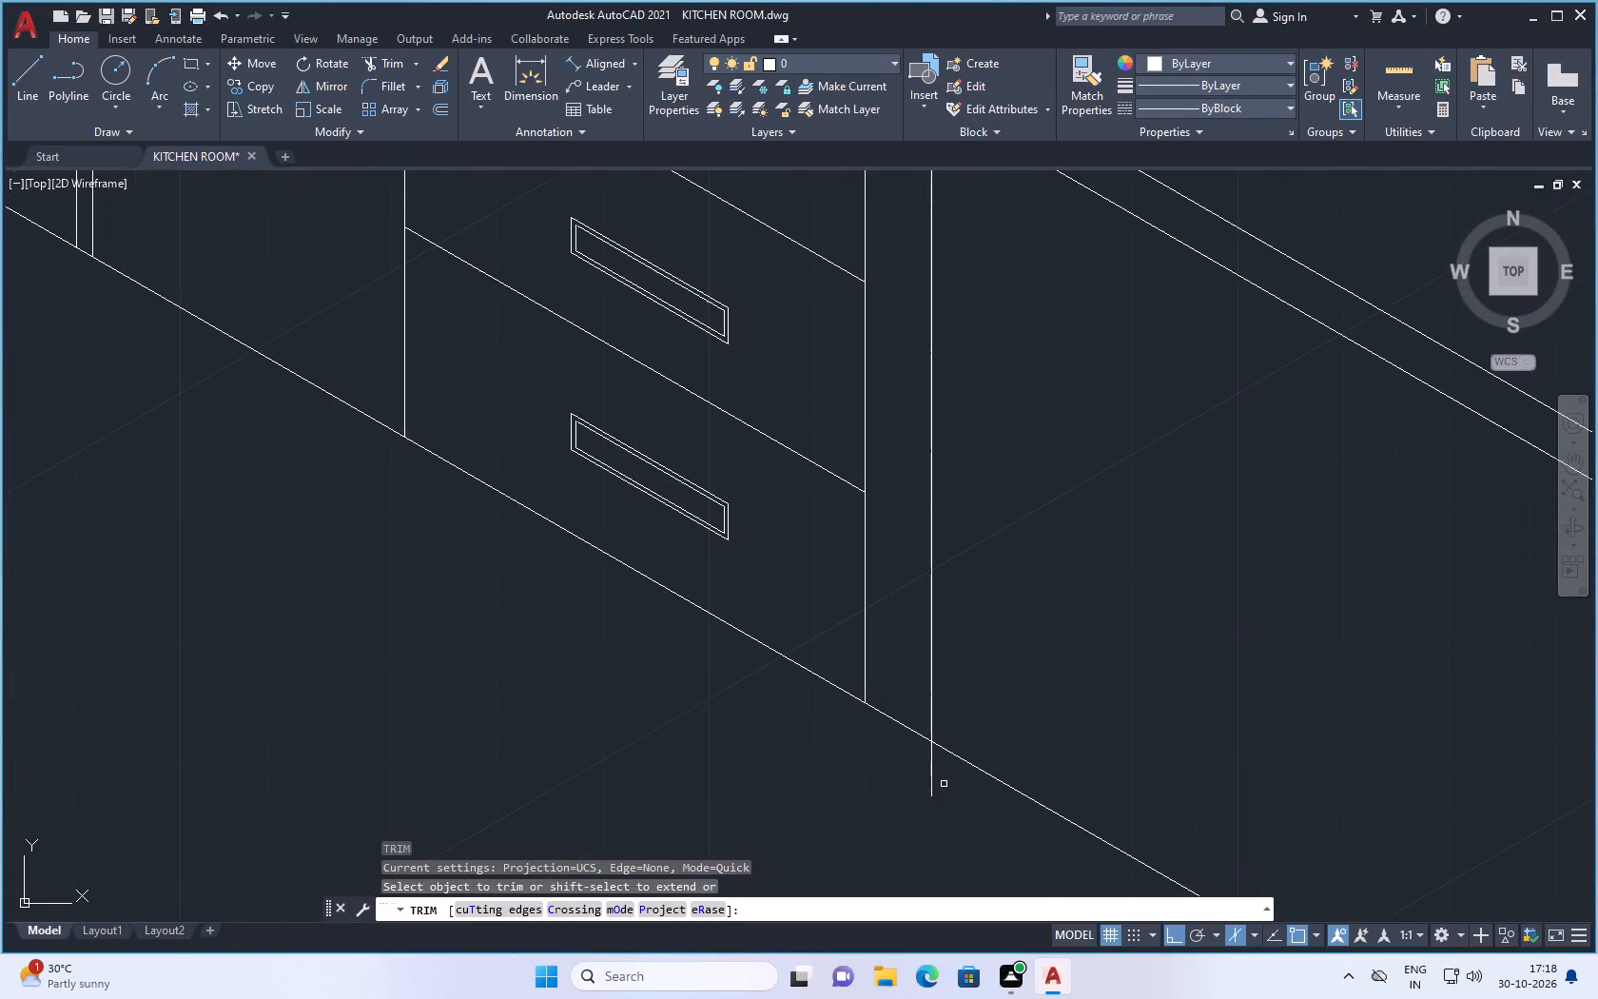
pyautogui.moveTo(944, 784); pyautogui.dragTo(871, 779)
pyautogui.scroll(-4, 868, 791)
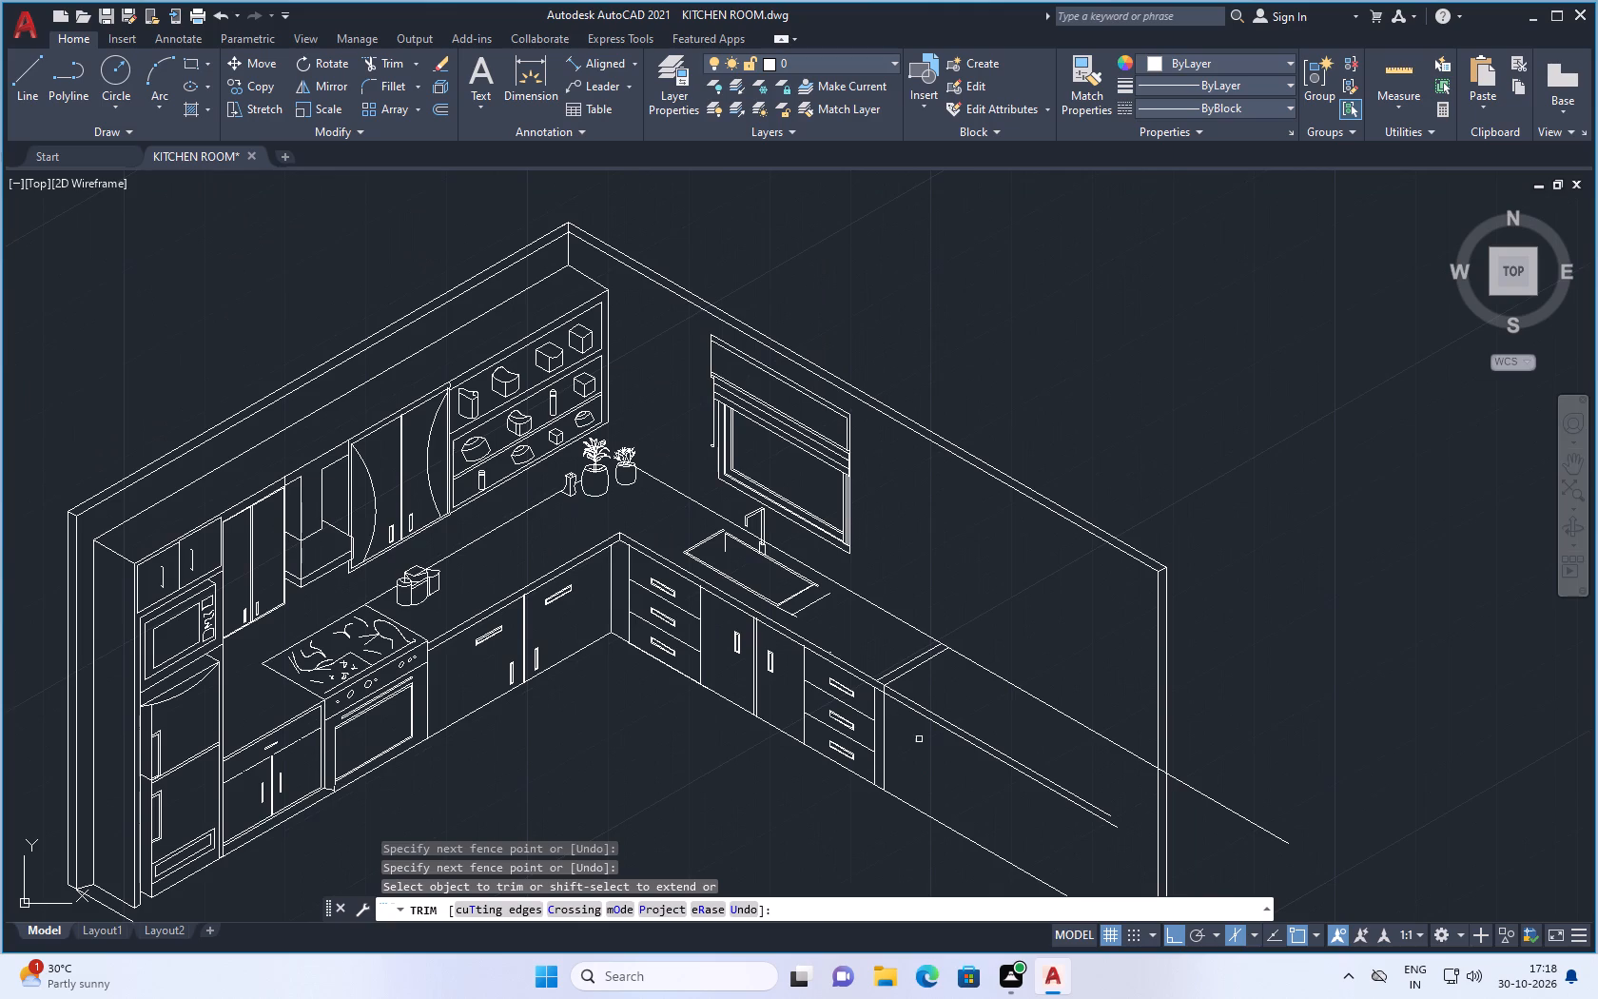
pyautogui.scroll(5, 886, 681)
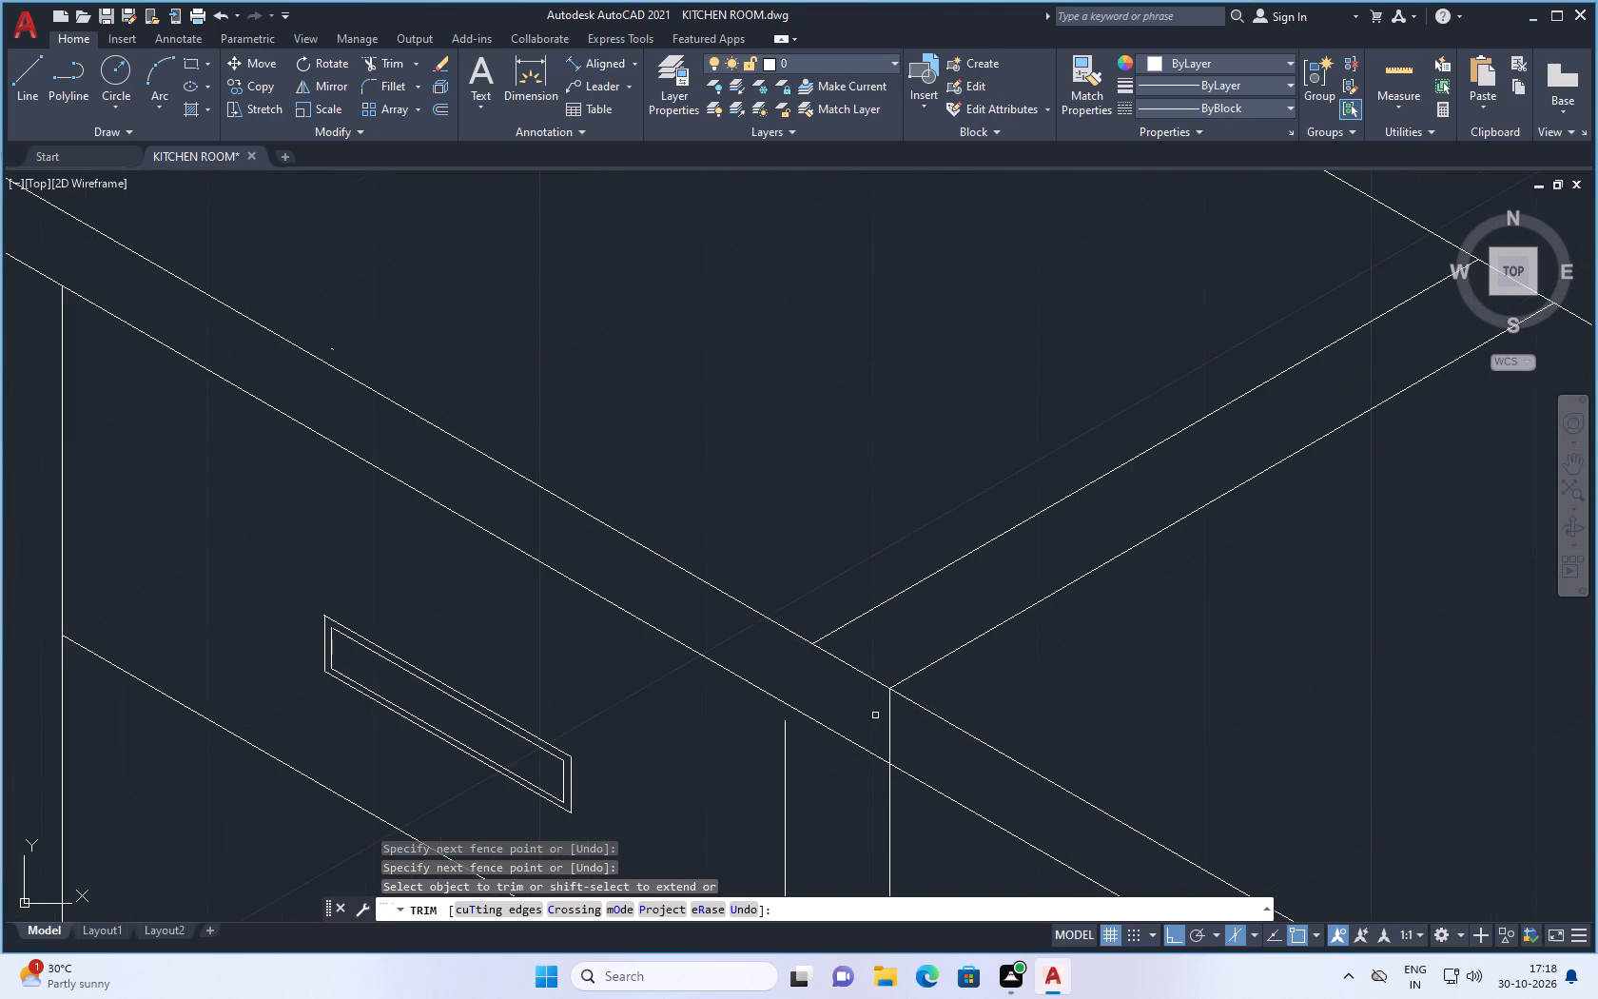
pyautogui.moveTo(877, 716); pyautogui.dragTo(924, 744)
pyautogui.scroll(-2, 918, 740)
pyautogui.press('Escape')
pyautogui.scroll(-2, 979, 710)
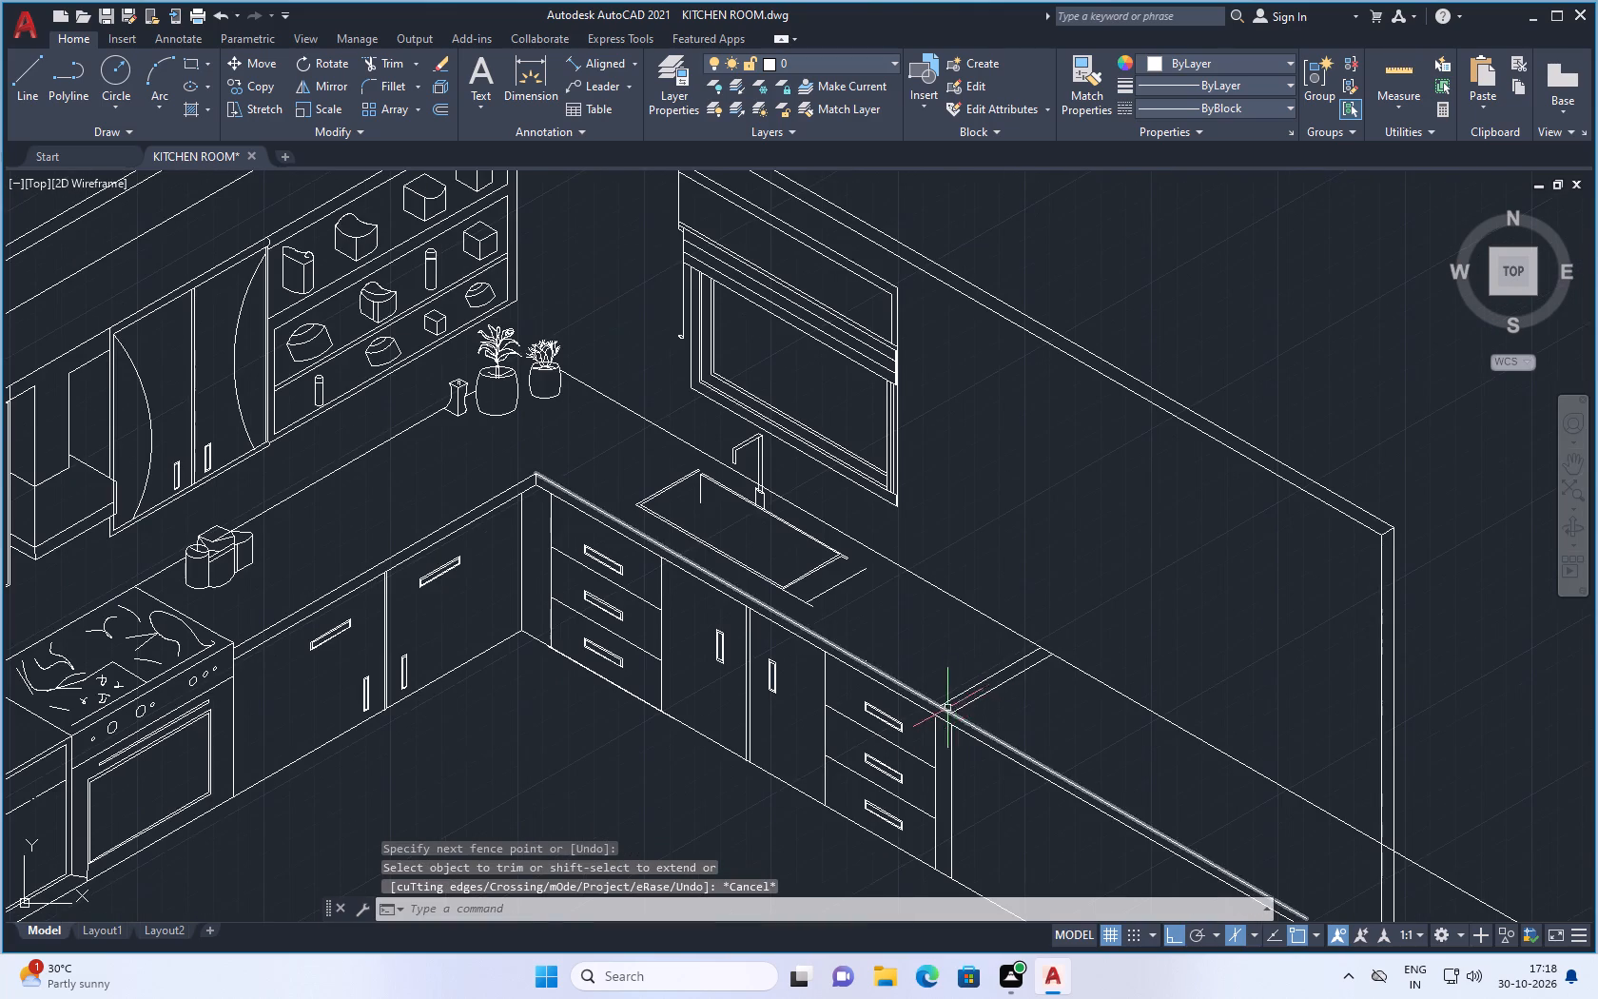
# Review the whole kitchen drawing, including the sink area, wall corner and new end panel beside the second drawer cabinet.
pyautogui.scroll(-2, 1023, 709)
pyautogui.scroll(1, 972, 695)
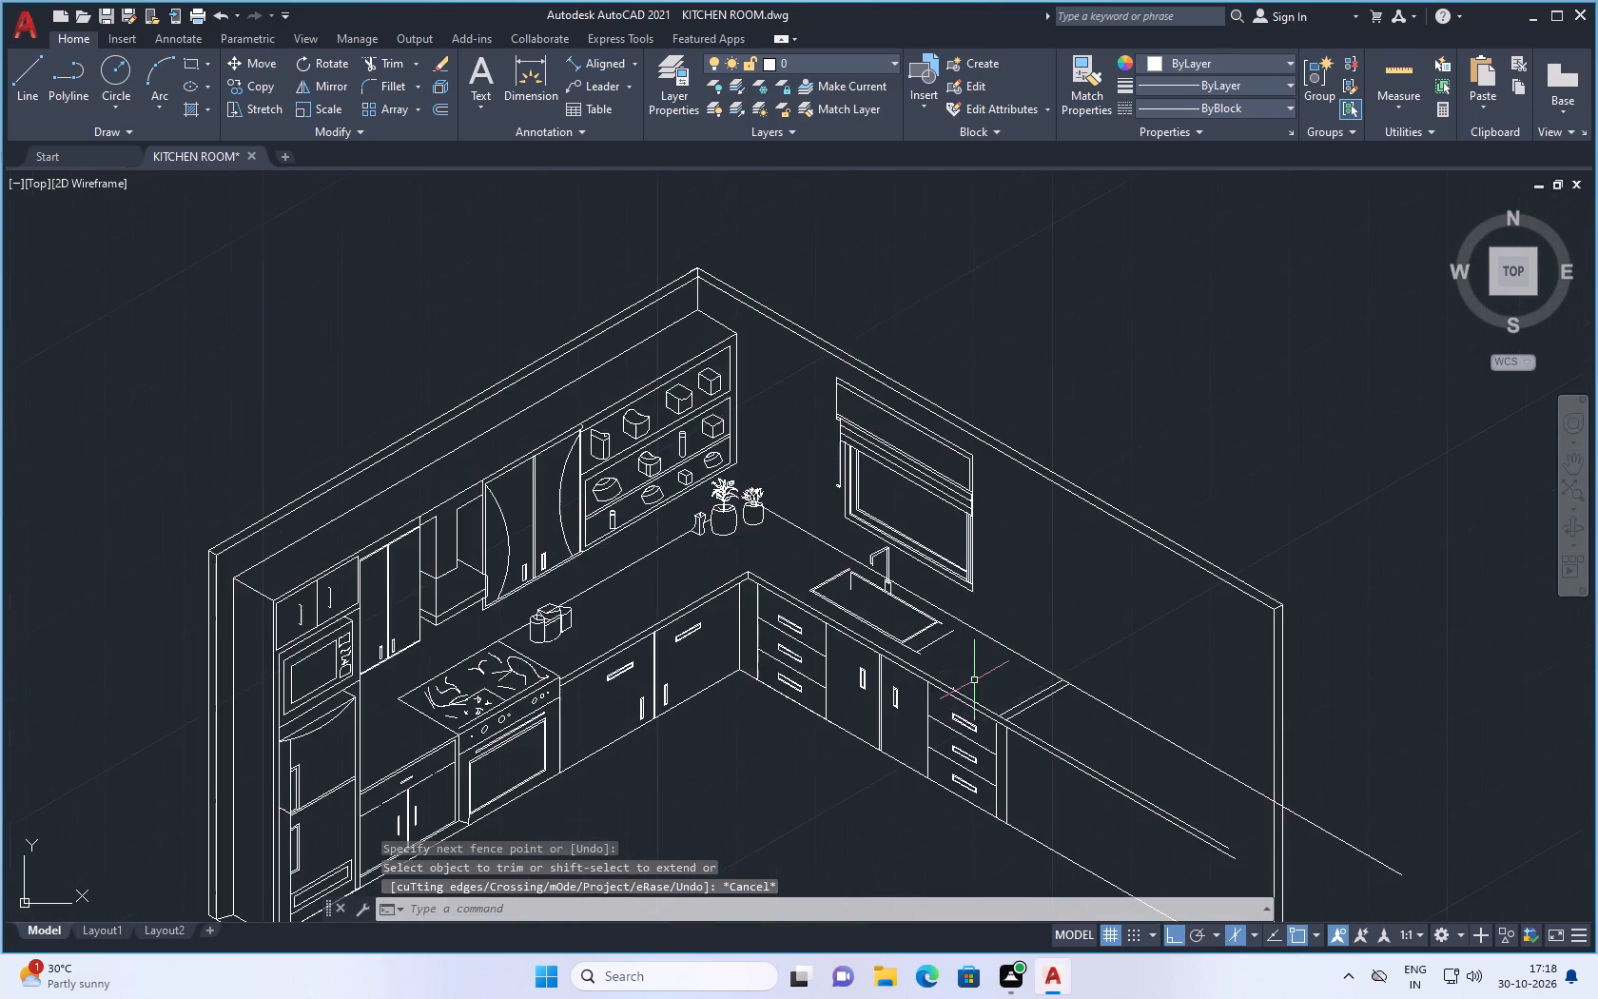
pyautogui.scroll(-1, 973, 676)
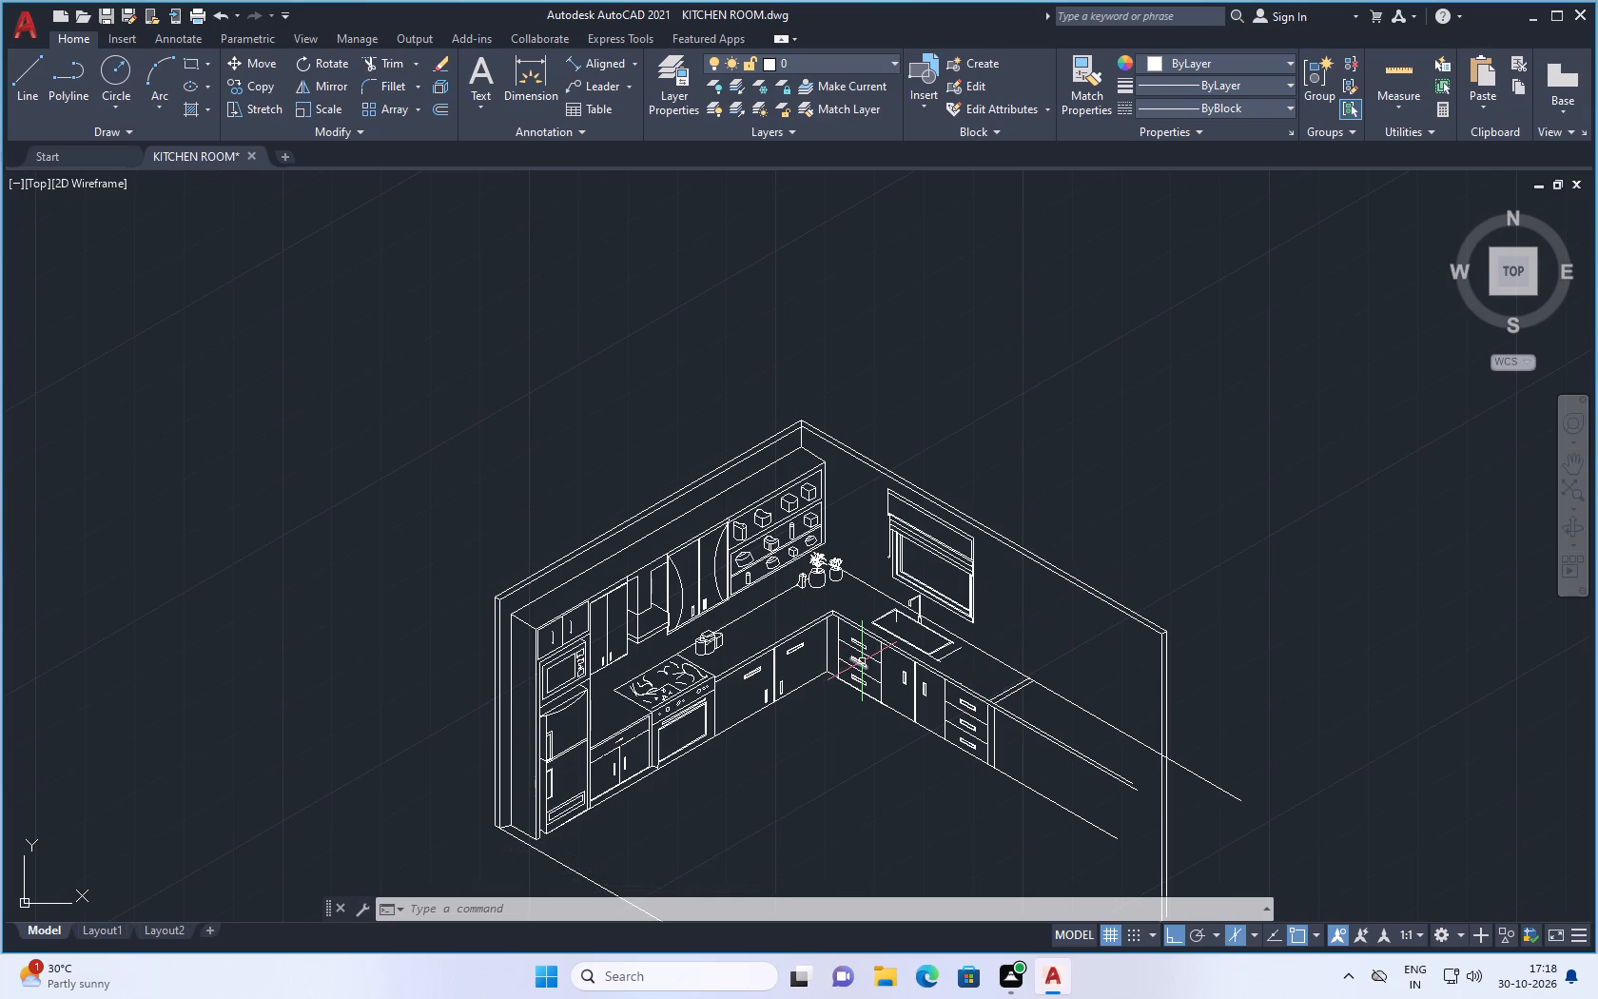
pyautogui.scroll(-1, 914, 593)
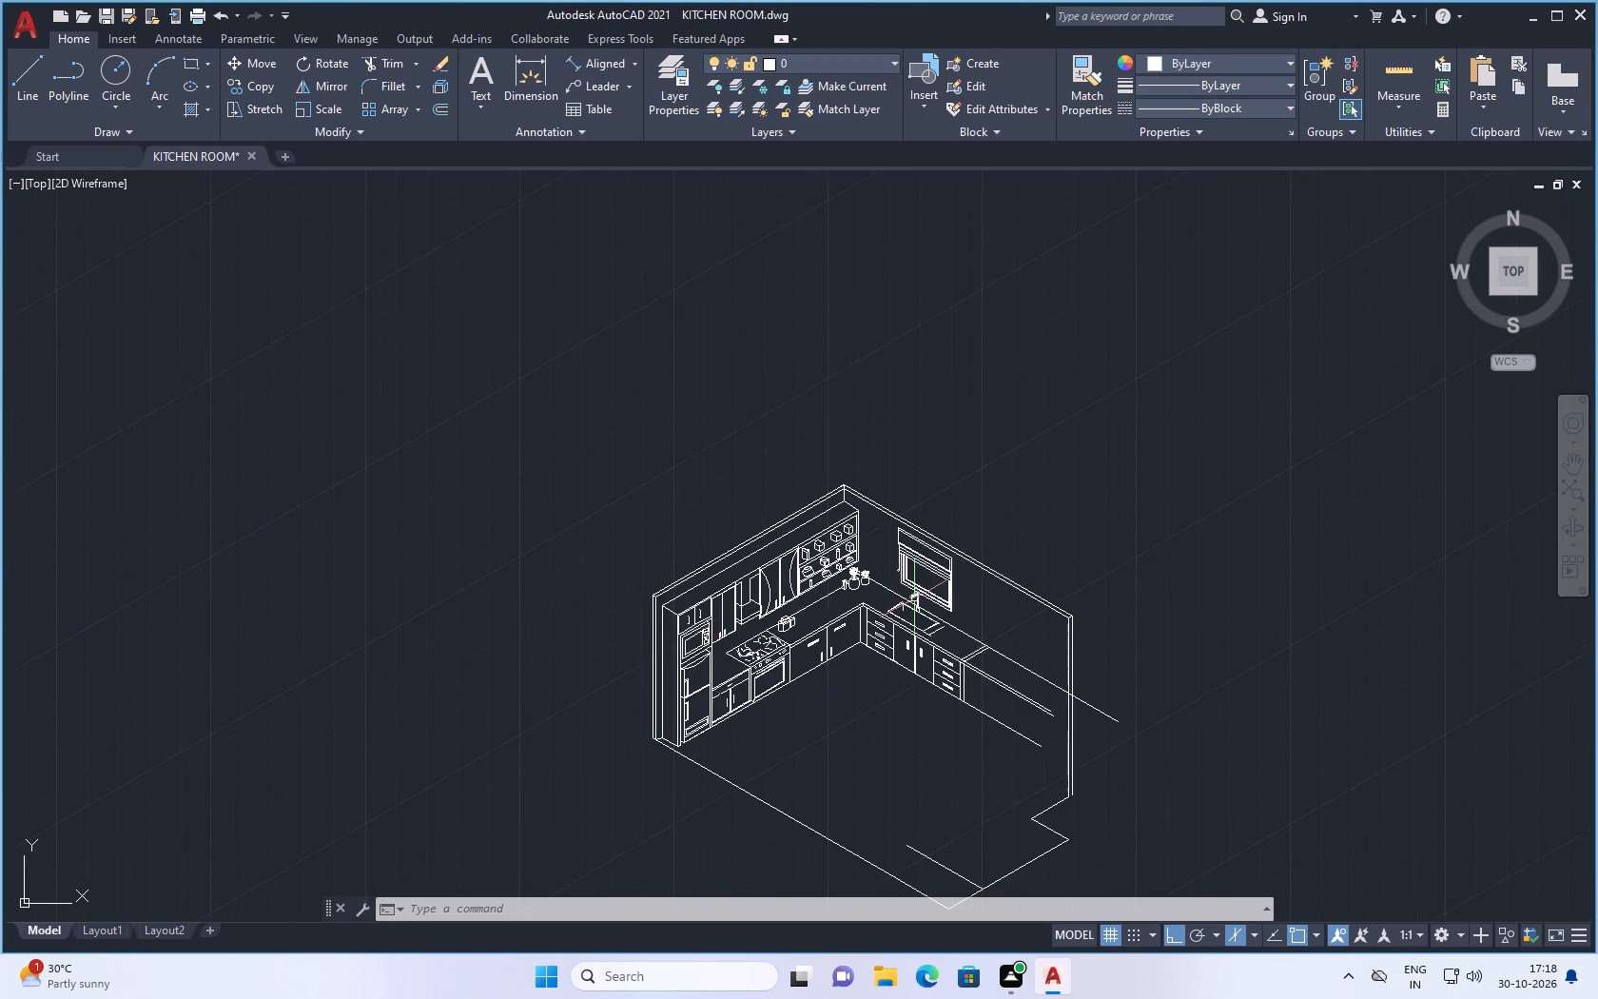
pyautogui.scroll(2, 916, 637)
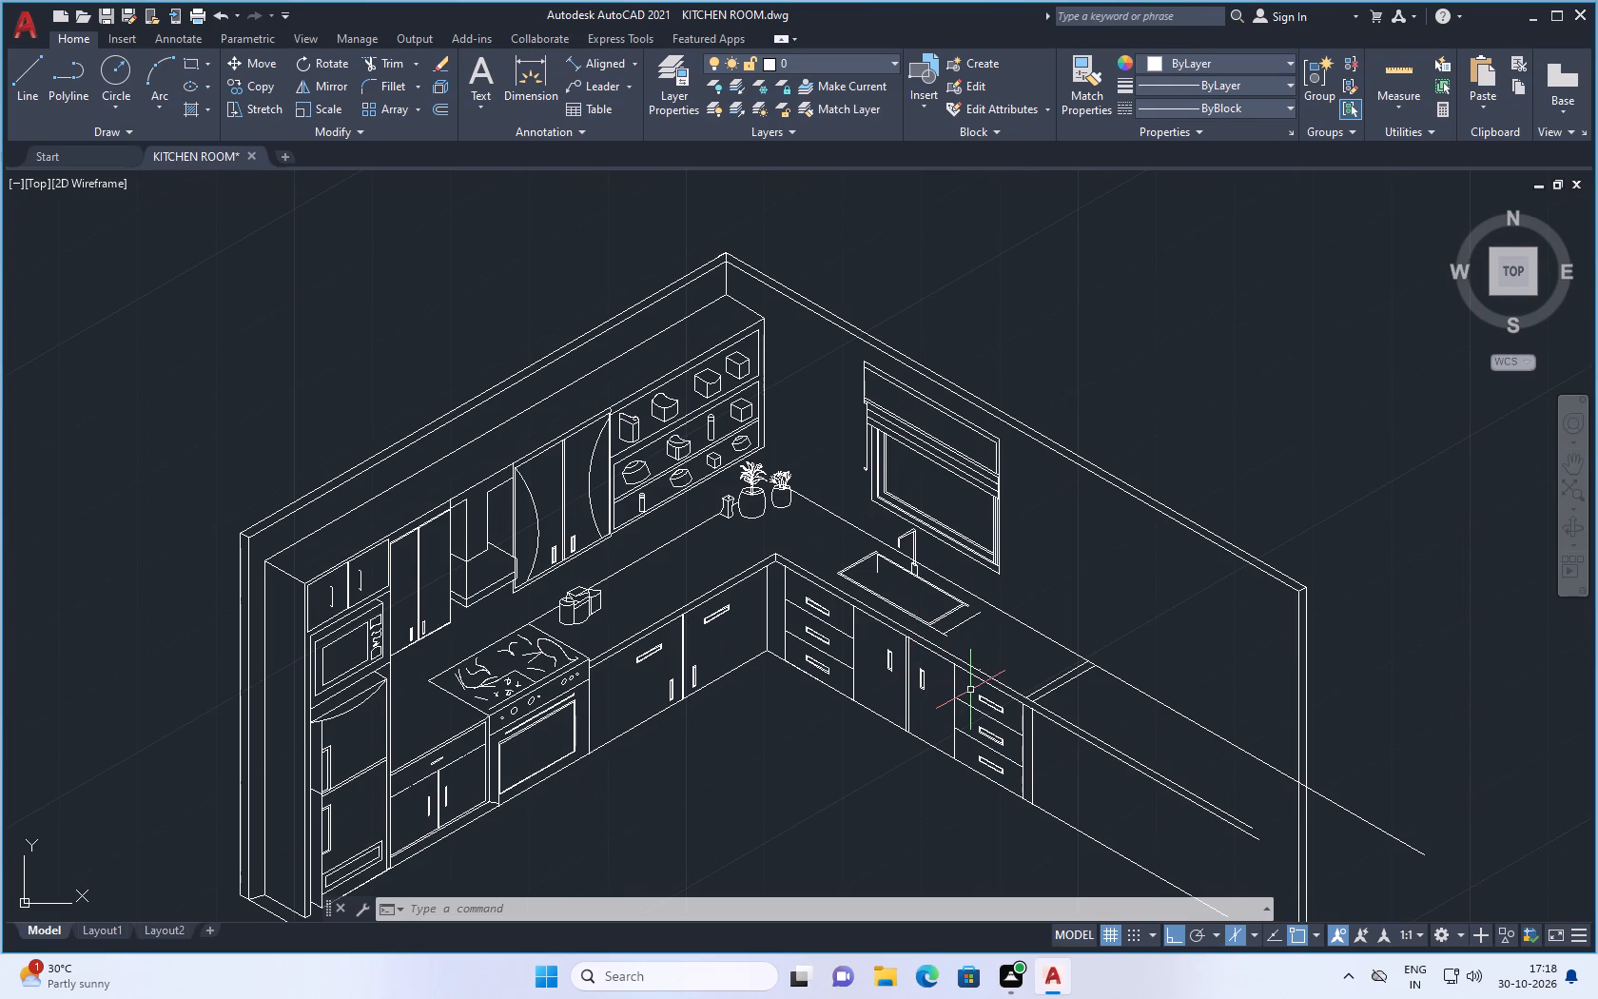
pyautogui.scroll(1, 876, 554)
pyautogui.scroll(-1, 850, 492)
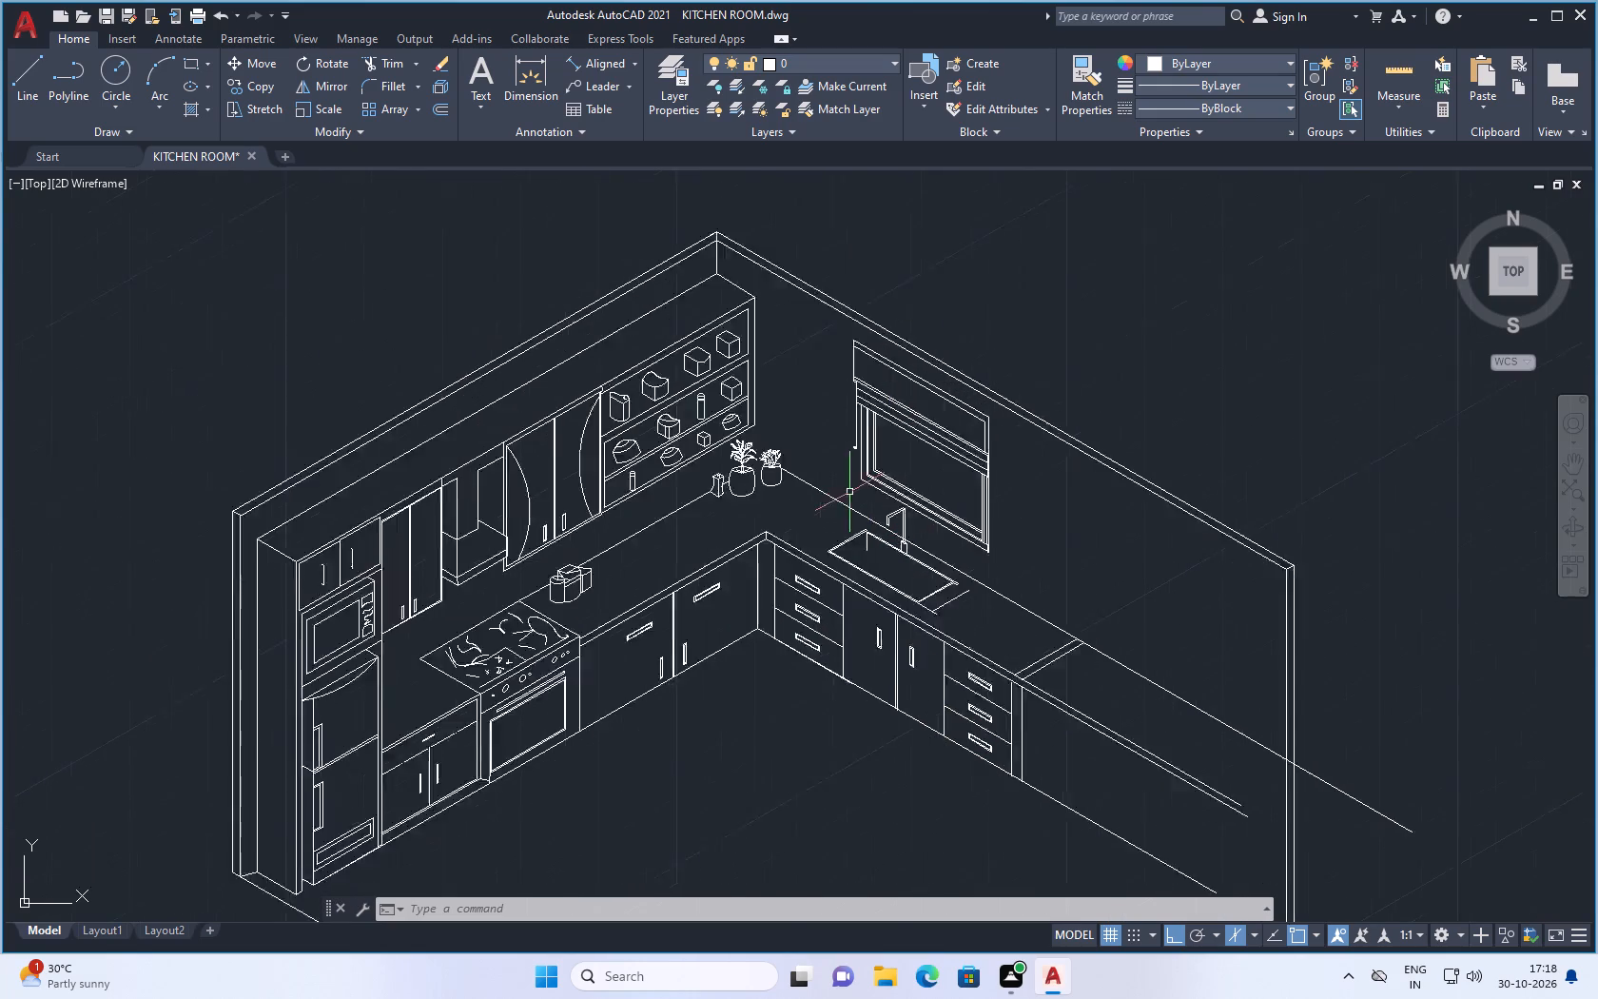
pyautogui.scroll(-1, 848, 493)
pyautogui.scroll(2, 811, 490)
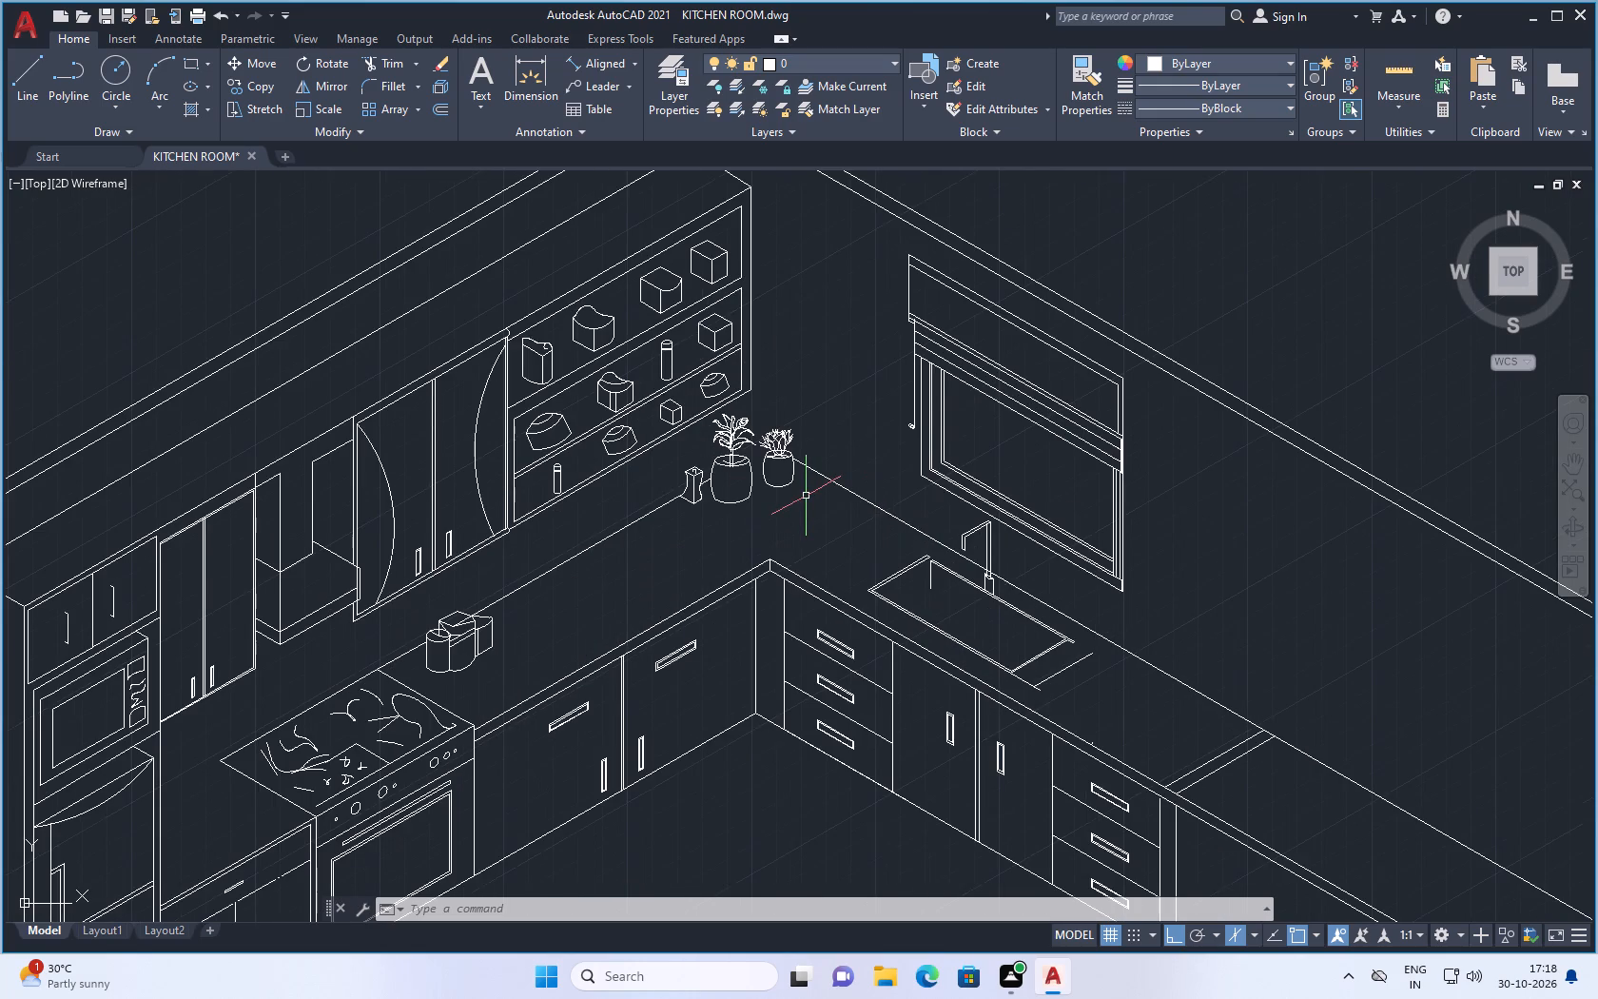
pyautogui.scroll(2, 735, 516)
pyautogui.scroll(-1, 792, 540)
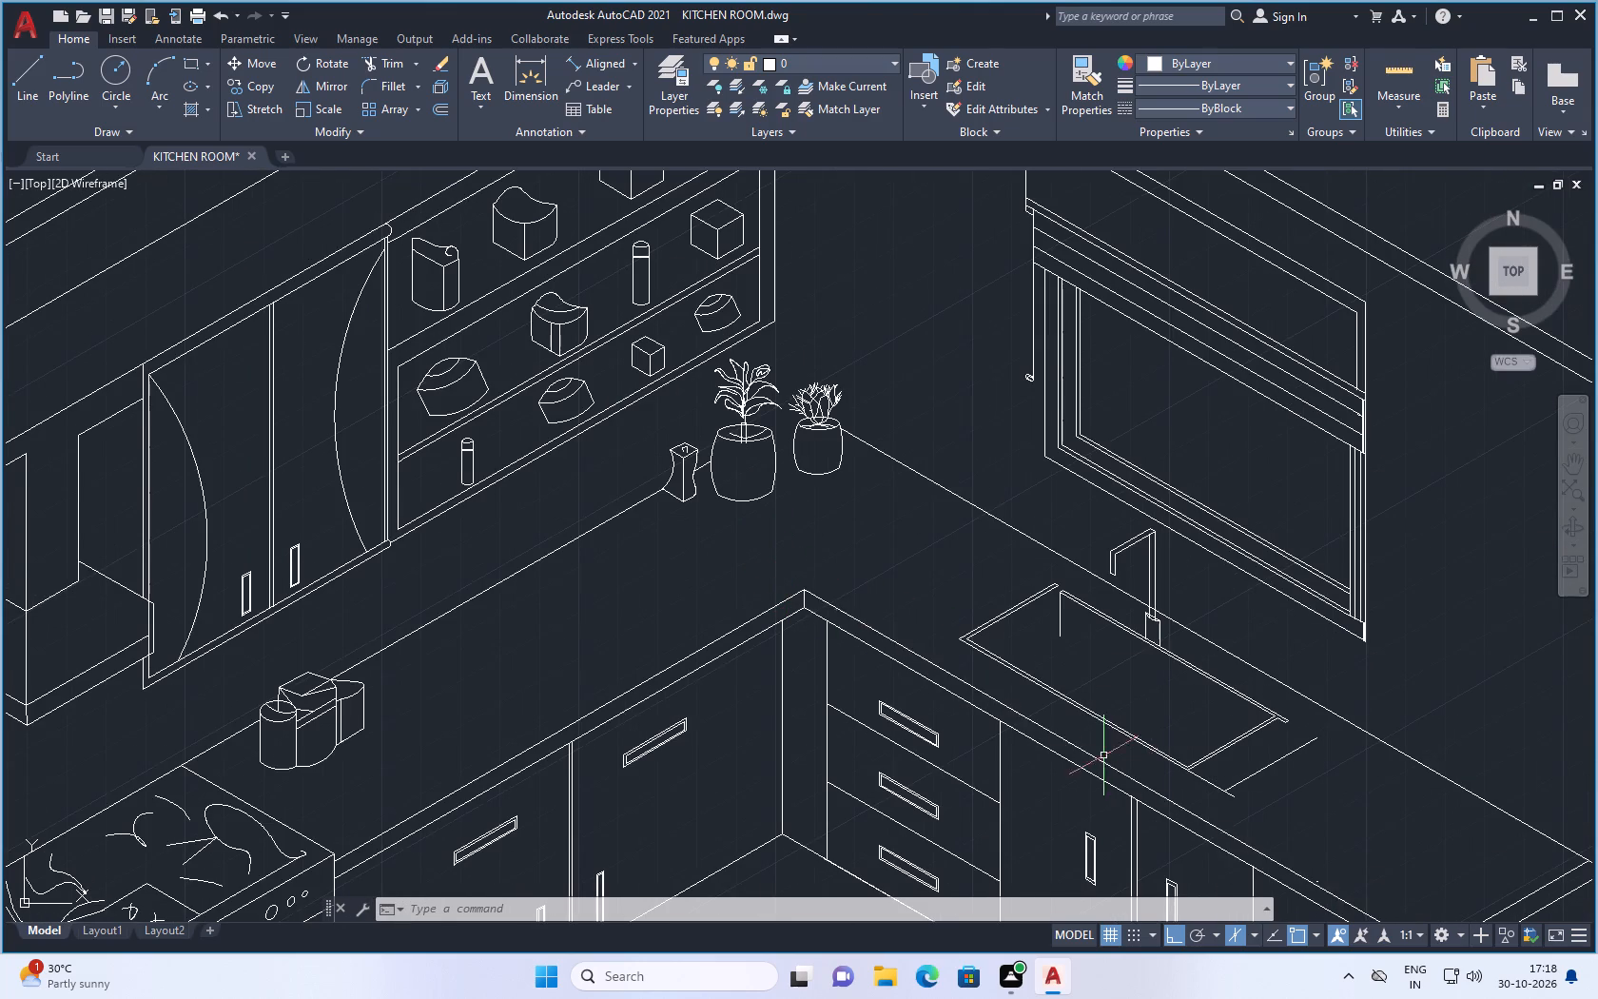
pyautogui.scroll(-2, 1090, 639)
pyautogui.scroll(2, 1220, 707)
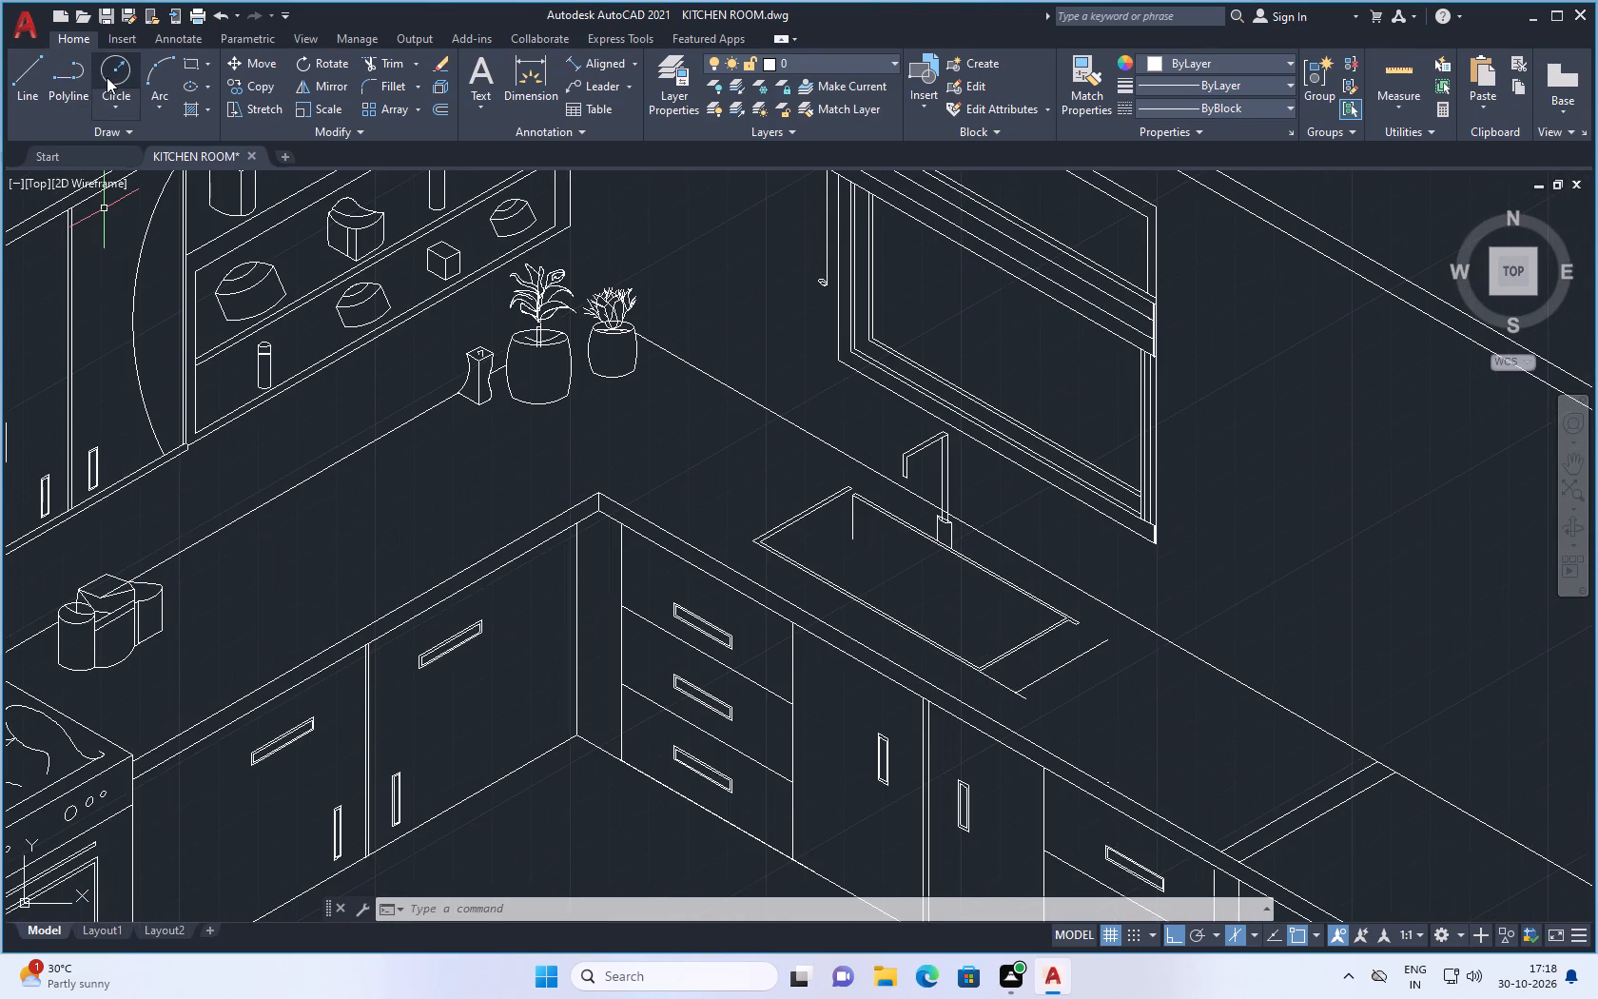
# Start a new line on the sink-side countertop.
pyautogui.click(18, 69)
pyautogui.scroll(-1, 1116, 702)
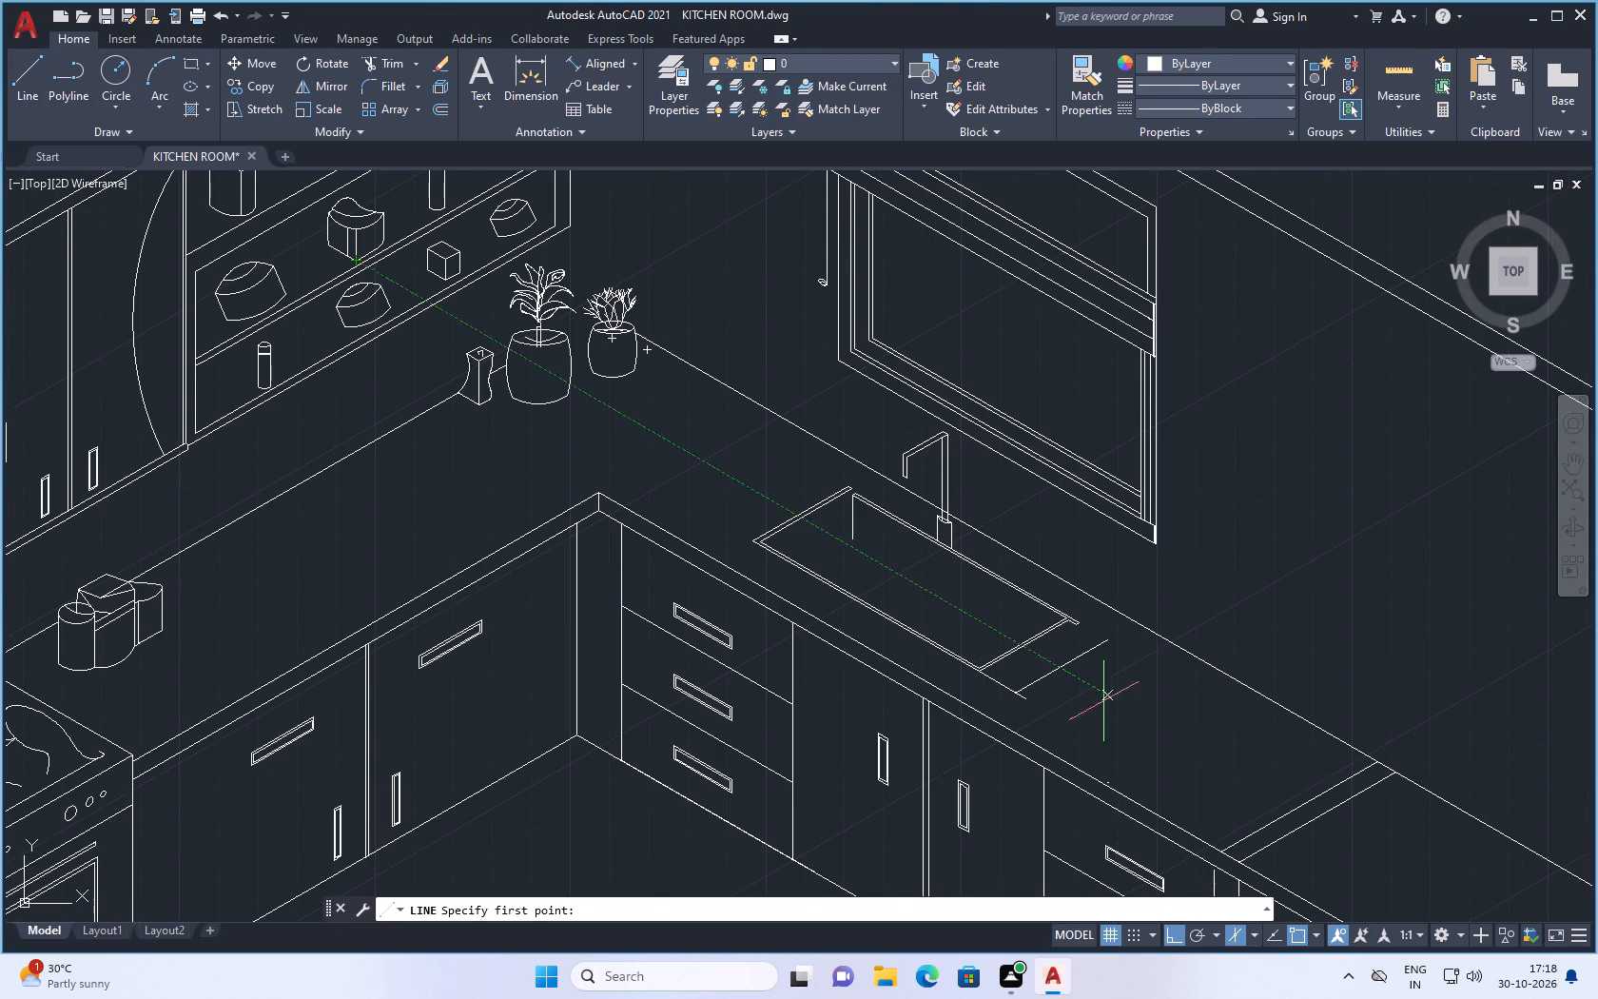
pyautogui.scroll(2, 986, 721)
pyautogui.scroll(-2, 1167, 682)
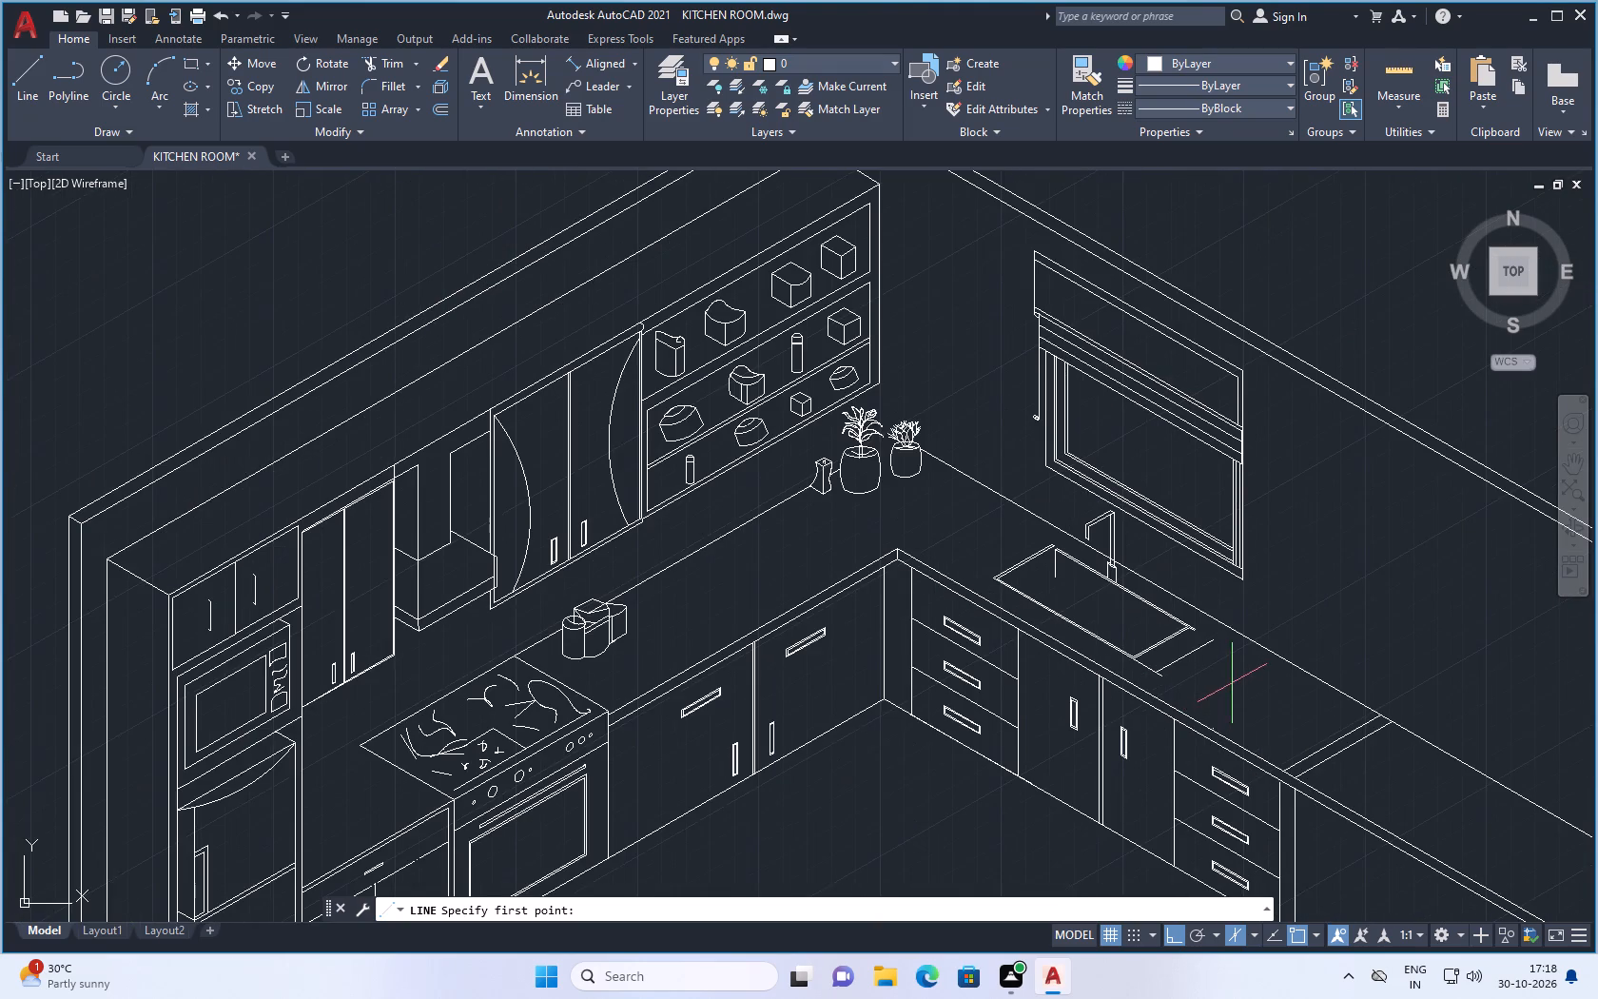
pyautogui.scroll(-2, 1206, 632)
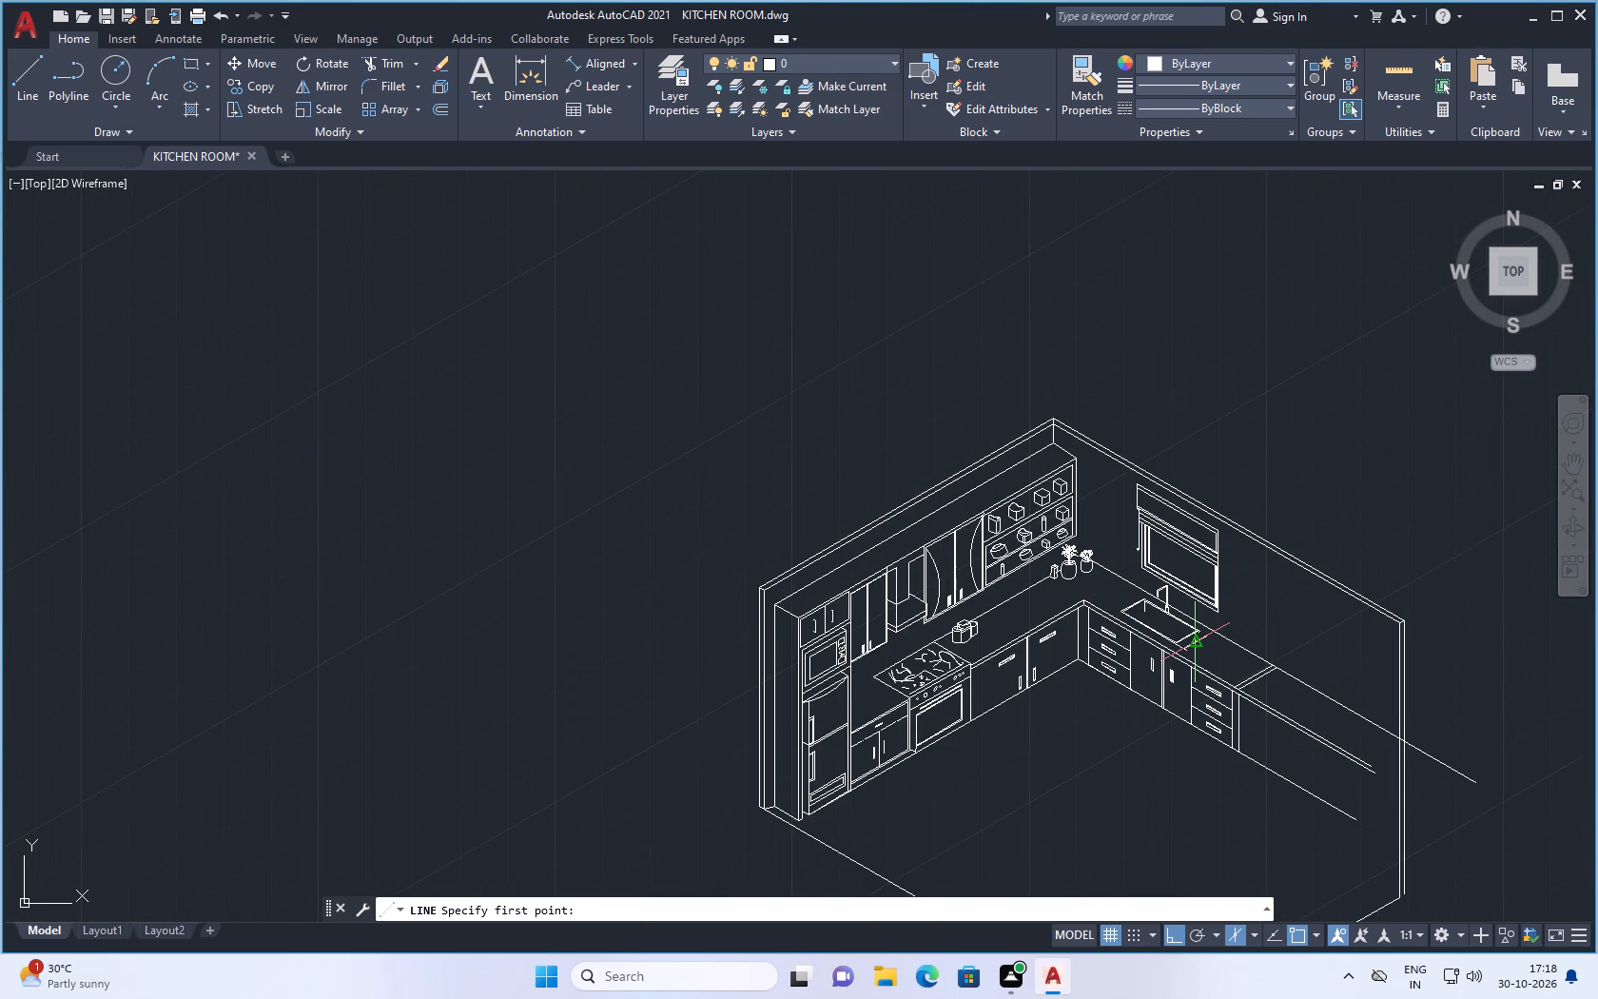